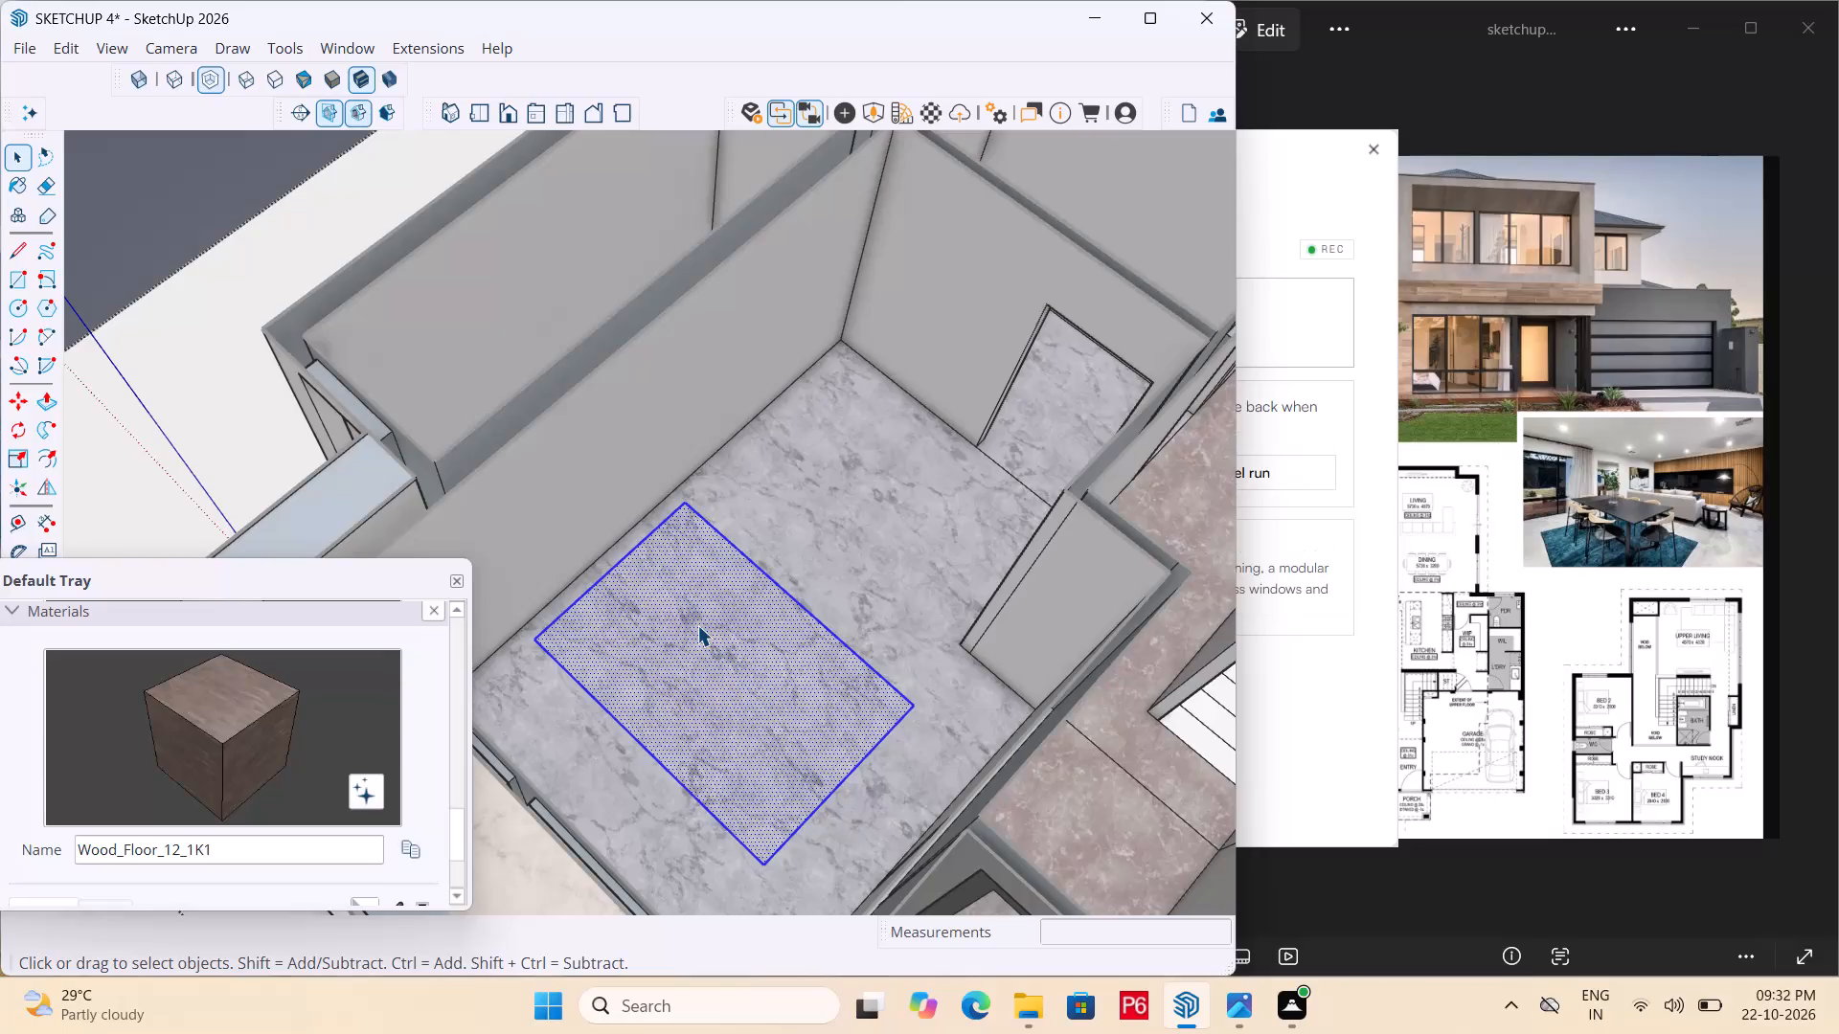
Switch to the image viewer showing the reference house photos and floor plans.
{"action": "left_click", "coordinate": [1464, 318]}
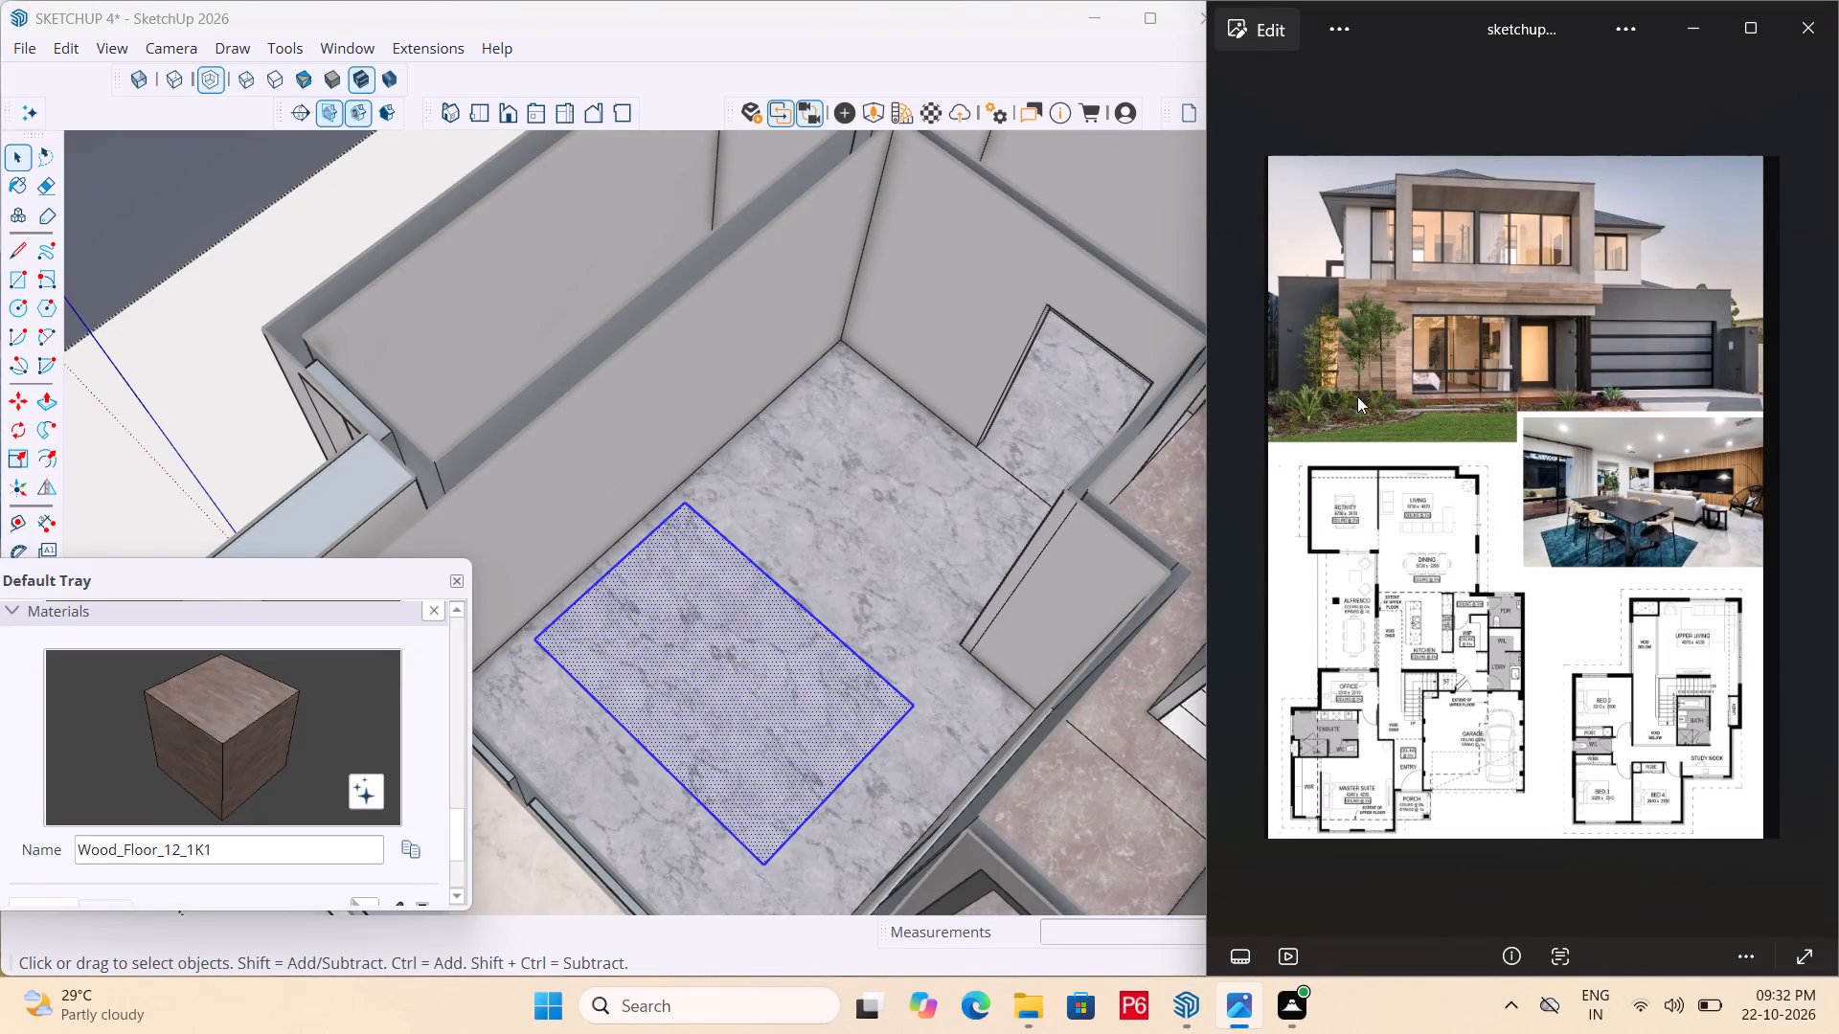
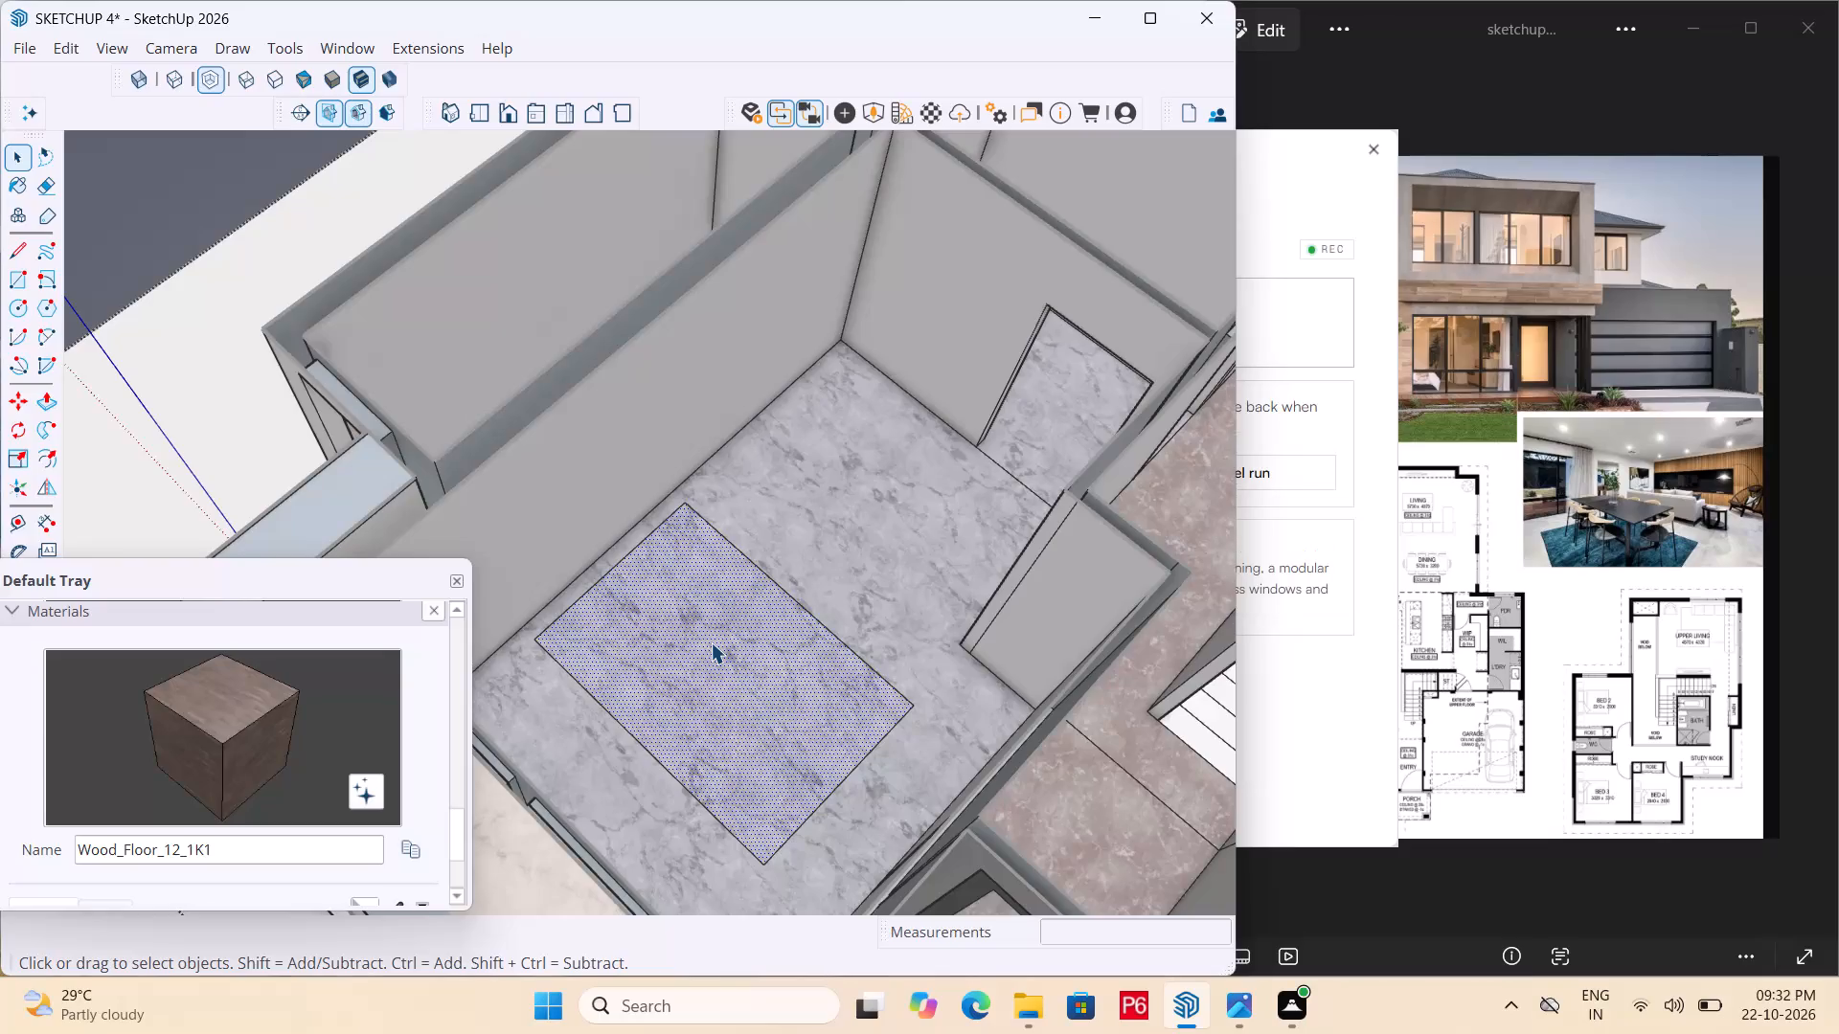
Bring the reference house photos and floor plans into view beside the SketchUp model.
{"action": "left_click", "coordinate": [1556, 524]}
{"action": "left_click", "coordinate": [679, 646]}
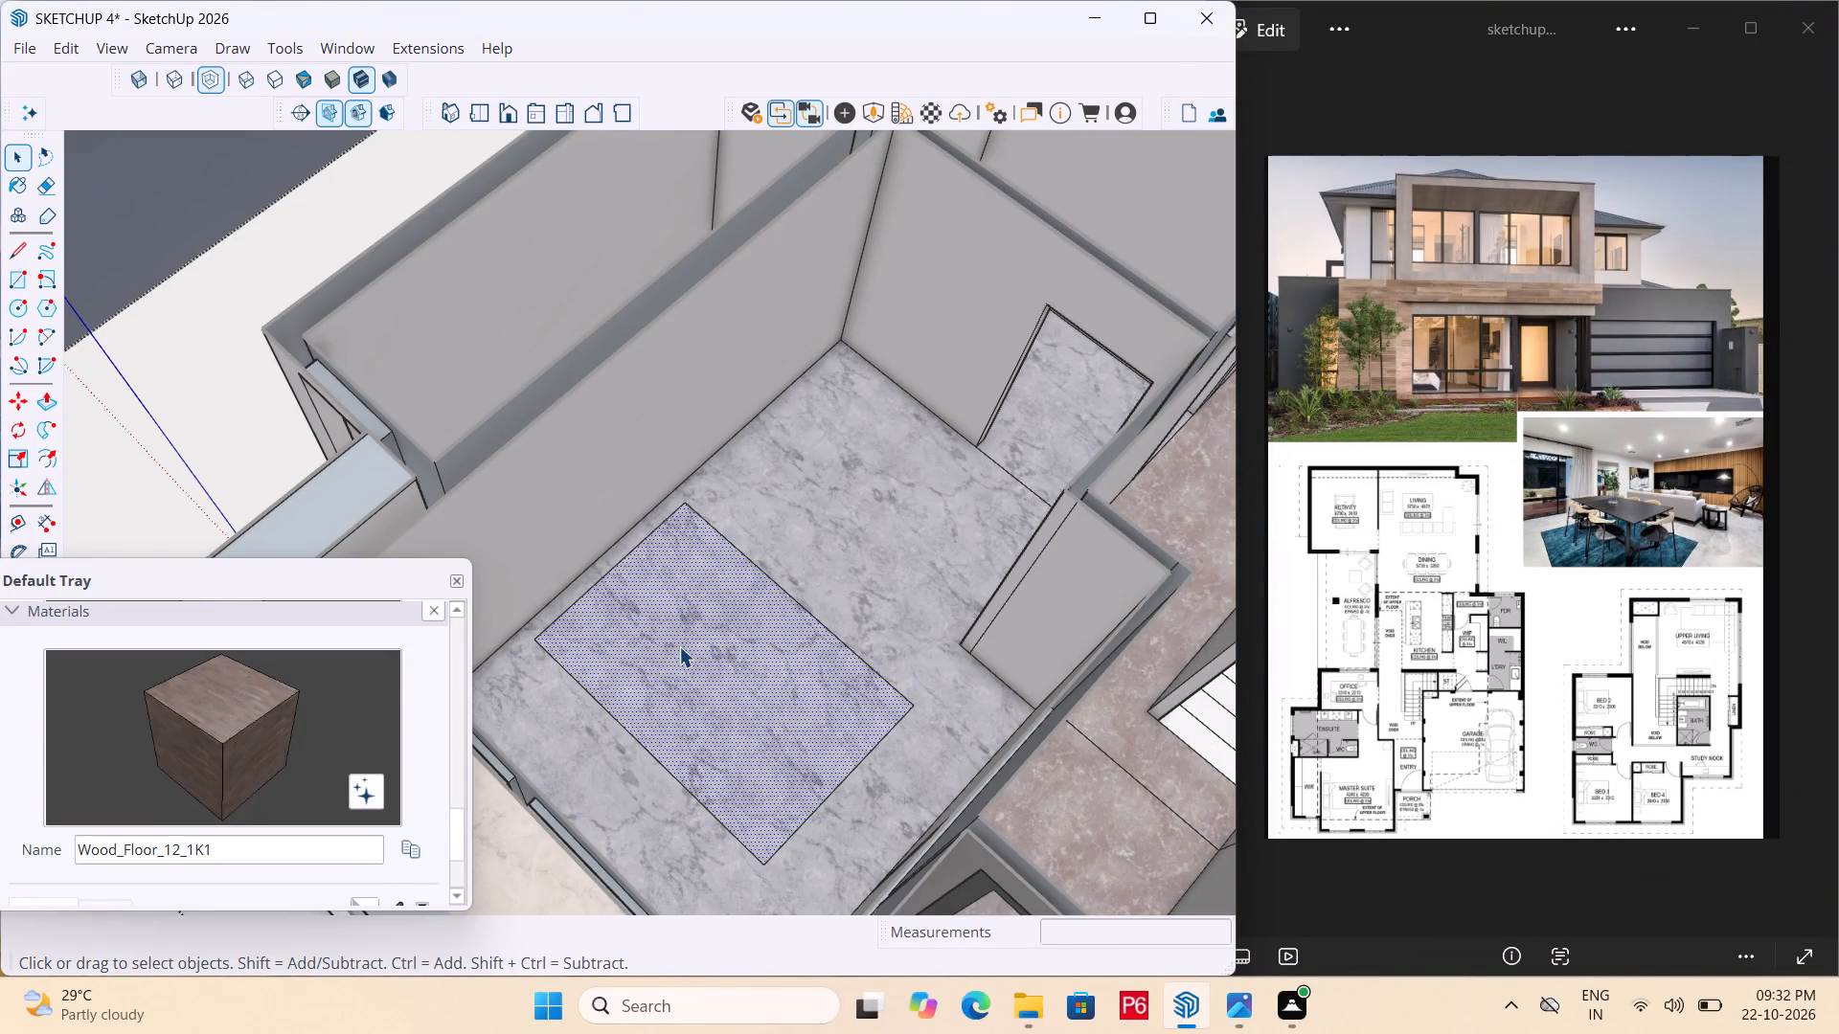
Group the rectangle on the master suite floor, including its face and bounding edges.
{"action": "double_click", "coordinate": [679, 646]}
{"action": "double_click", "coordinate": [690, 640]}
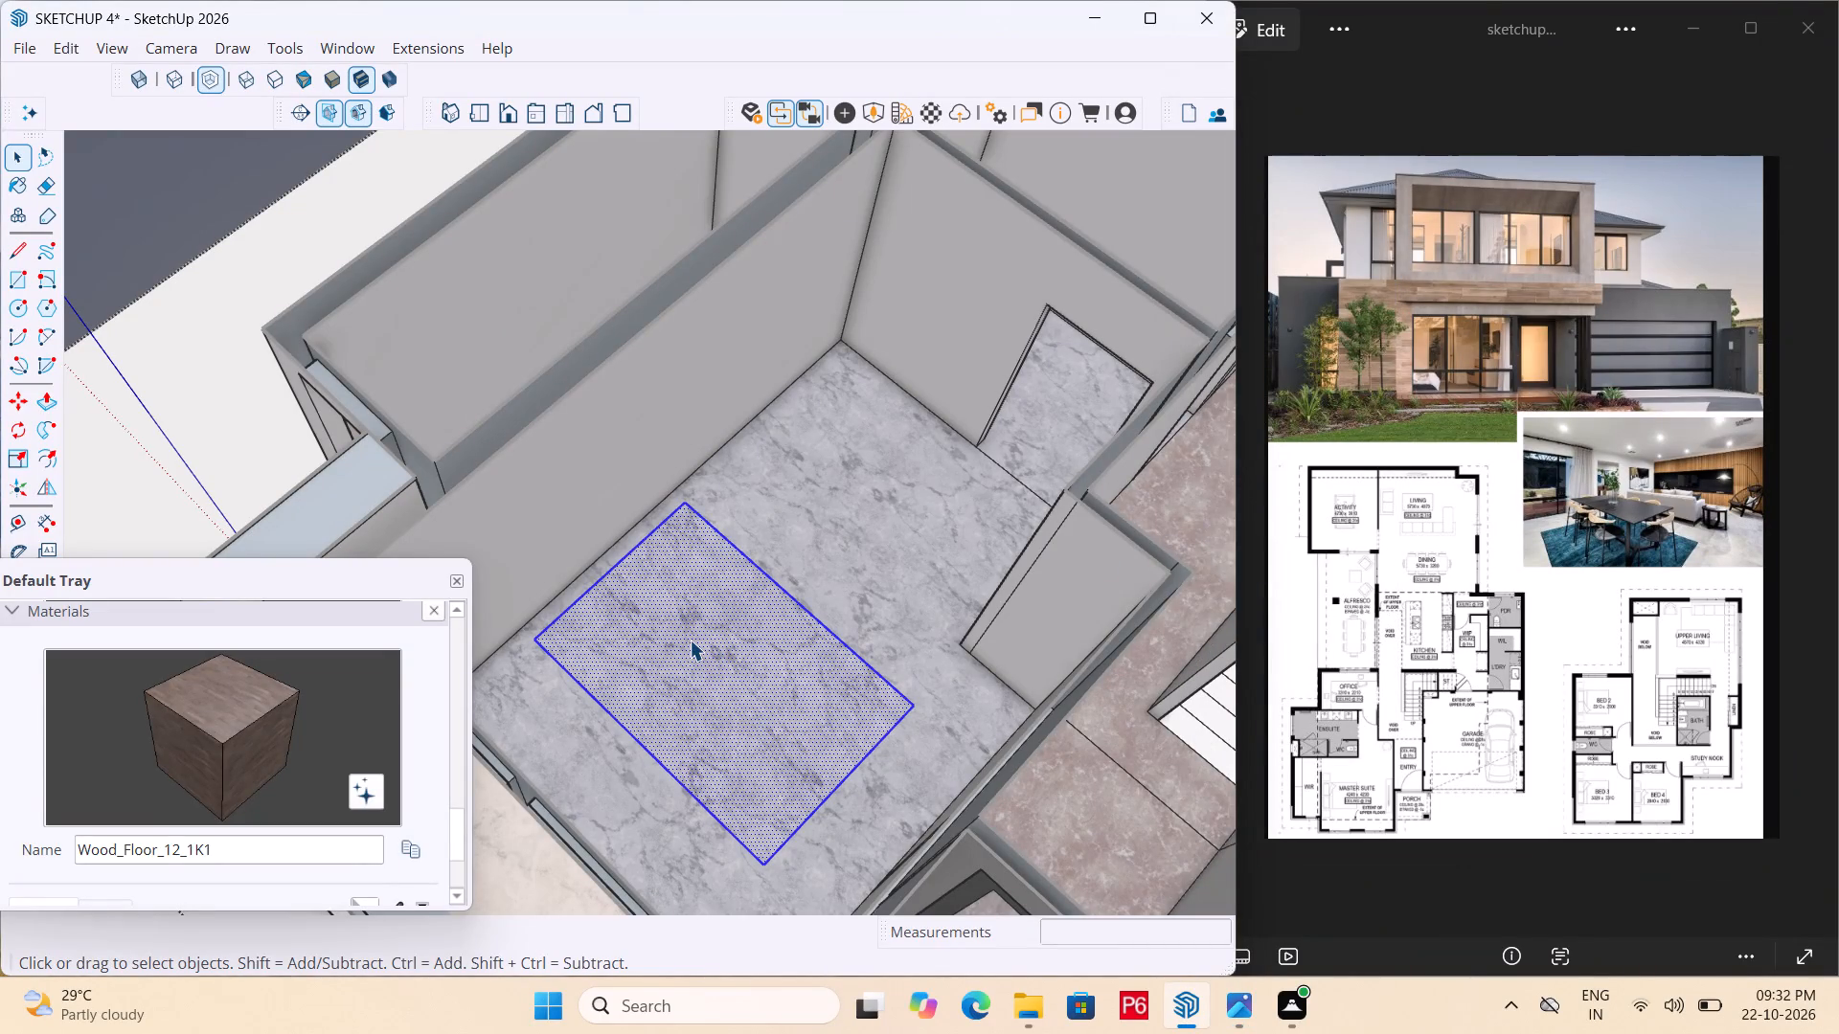
{"action": "middle_click_drag", "start_coordinate": [690, 640], "coordinate": [648, 606]}
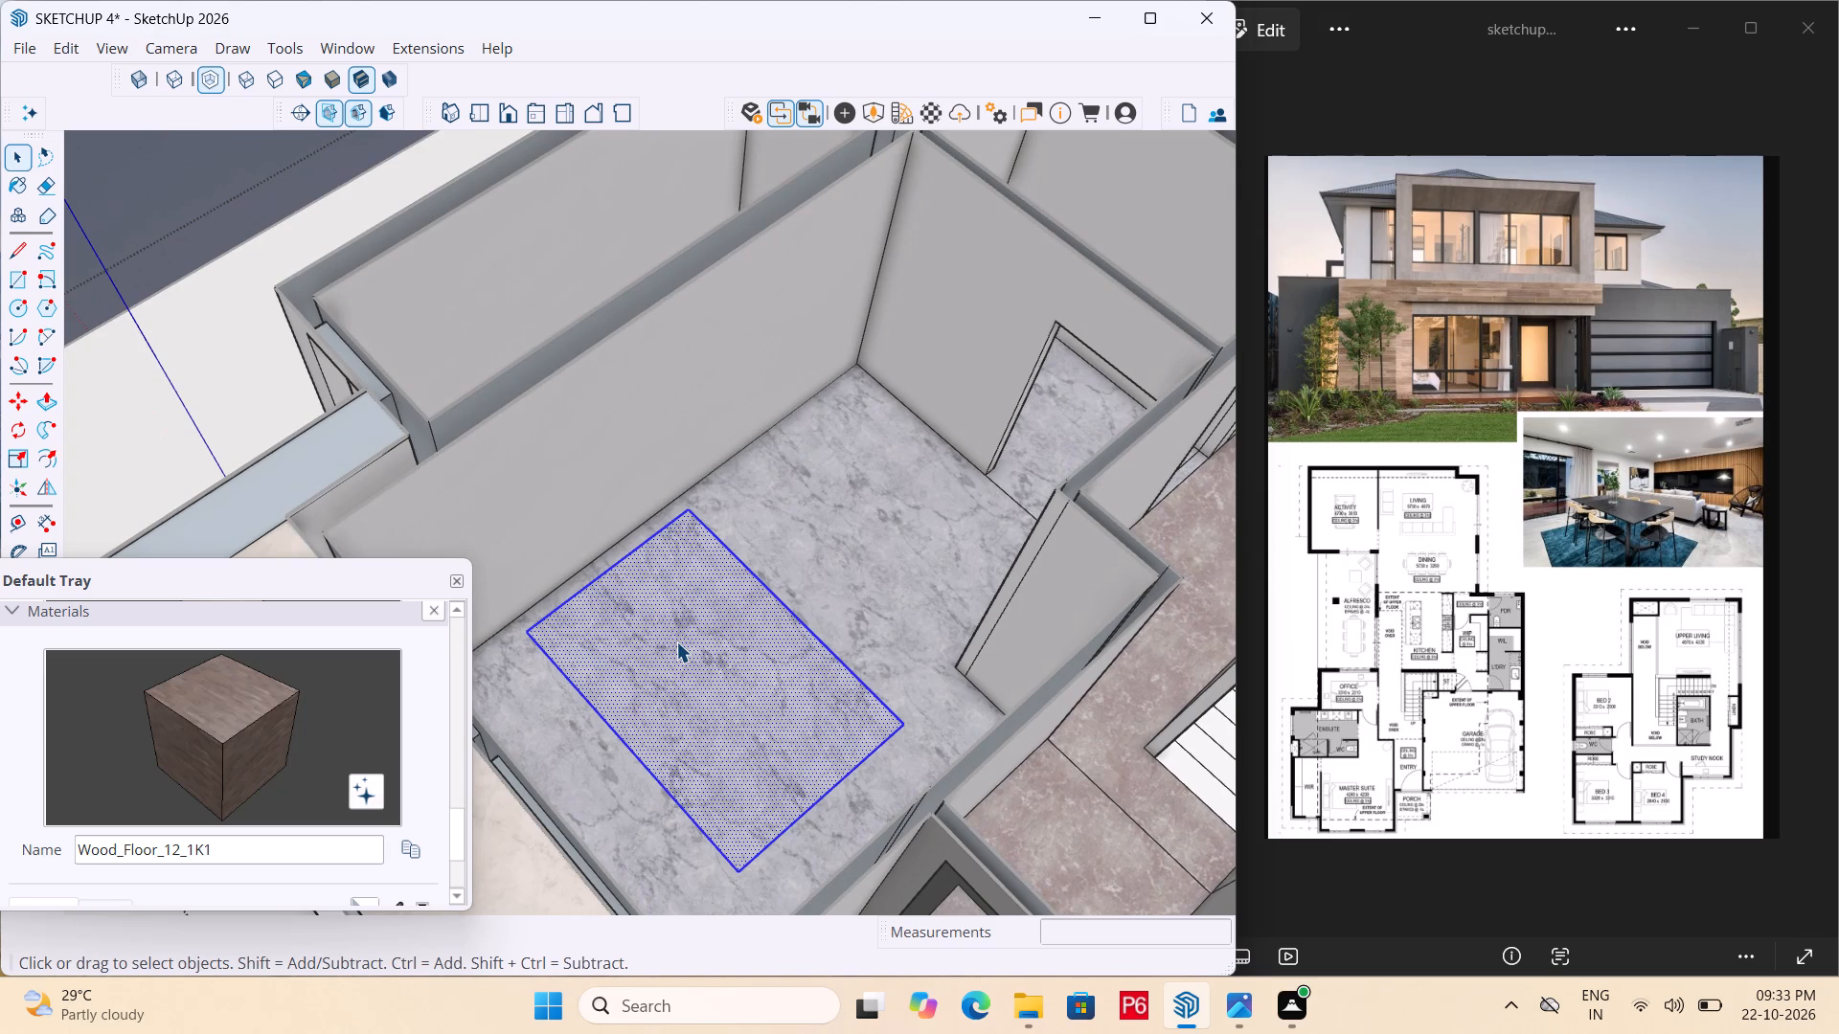
{"action": "double_click", "coordinate": [680, 642]}
{"action": "double_click", "coordinate": [680, 638]}
{"action": "scroll", "coordinate": [423, 615], "scroll_direction": "up", "scroll_amount": 5}
{"action": "scroll", "coordinate": [551, 635], "scroll_direction": "up", "scroll_amount": 5}
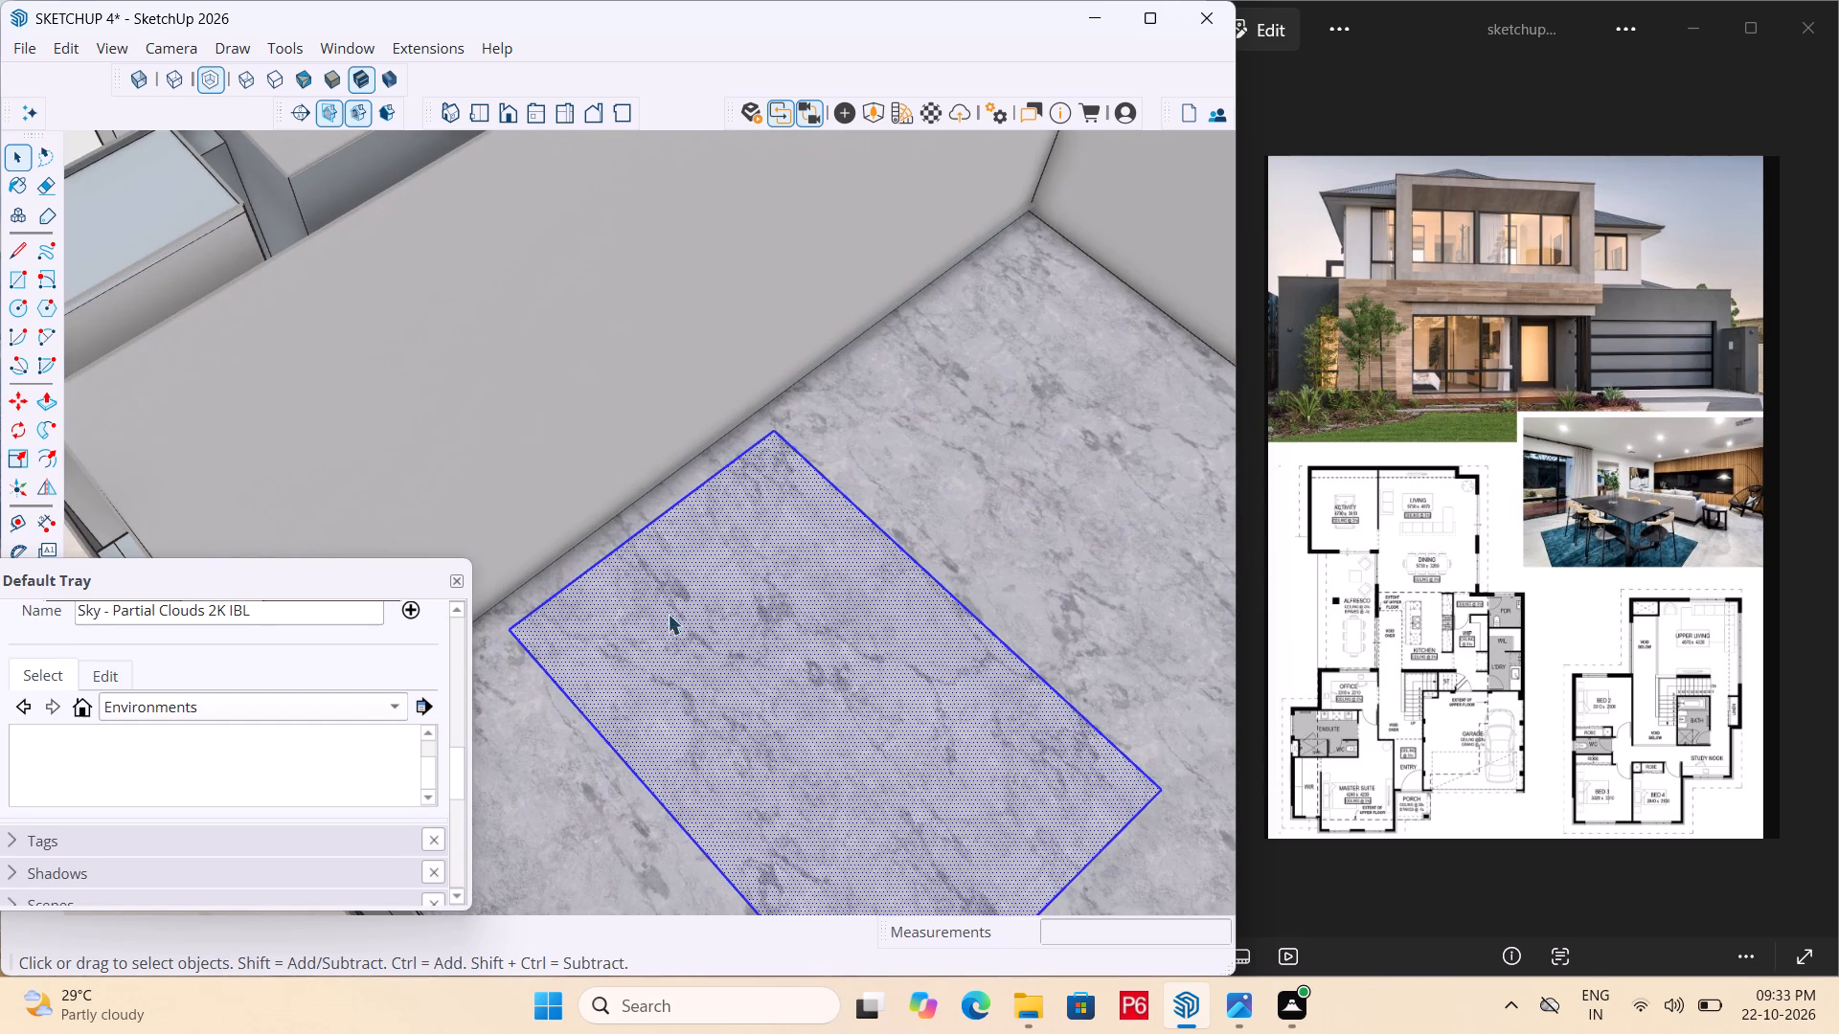
{"action": "scroll", "coordinate": [1283, 491], "scroll_direction": "down", "scroll_amount": 1}
{"action": "scroll", "coordinate": [1056, 495], "scroll_direction": "down", "scroll_amount": 6}
{"action": "scroll", "coordinate": [904, 626], "scroll_direction": "up", "scroll_amount": 3}
{"action": "middle_click_drag", "start_coordinate": [937, 614], "coordinate": [912, 621]}
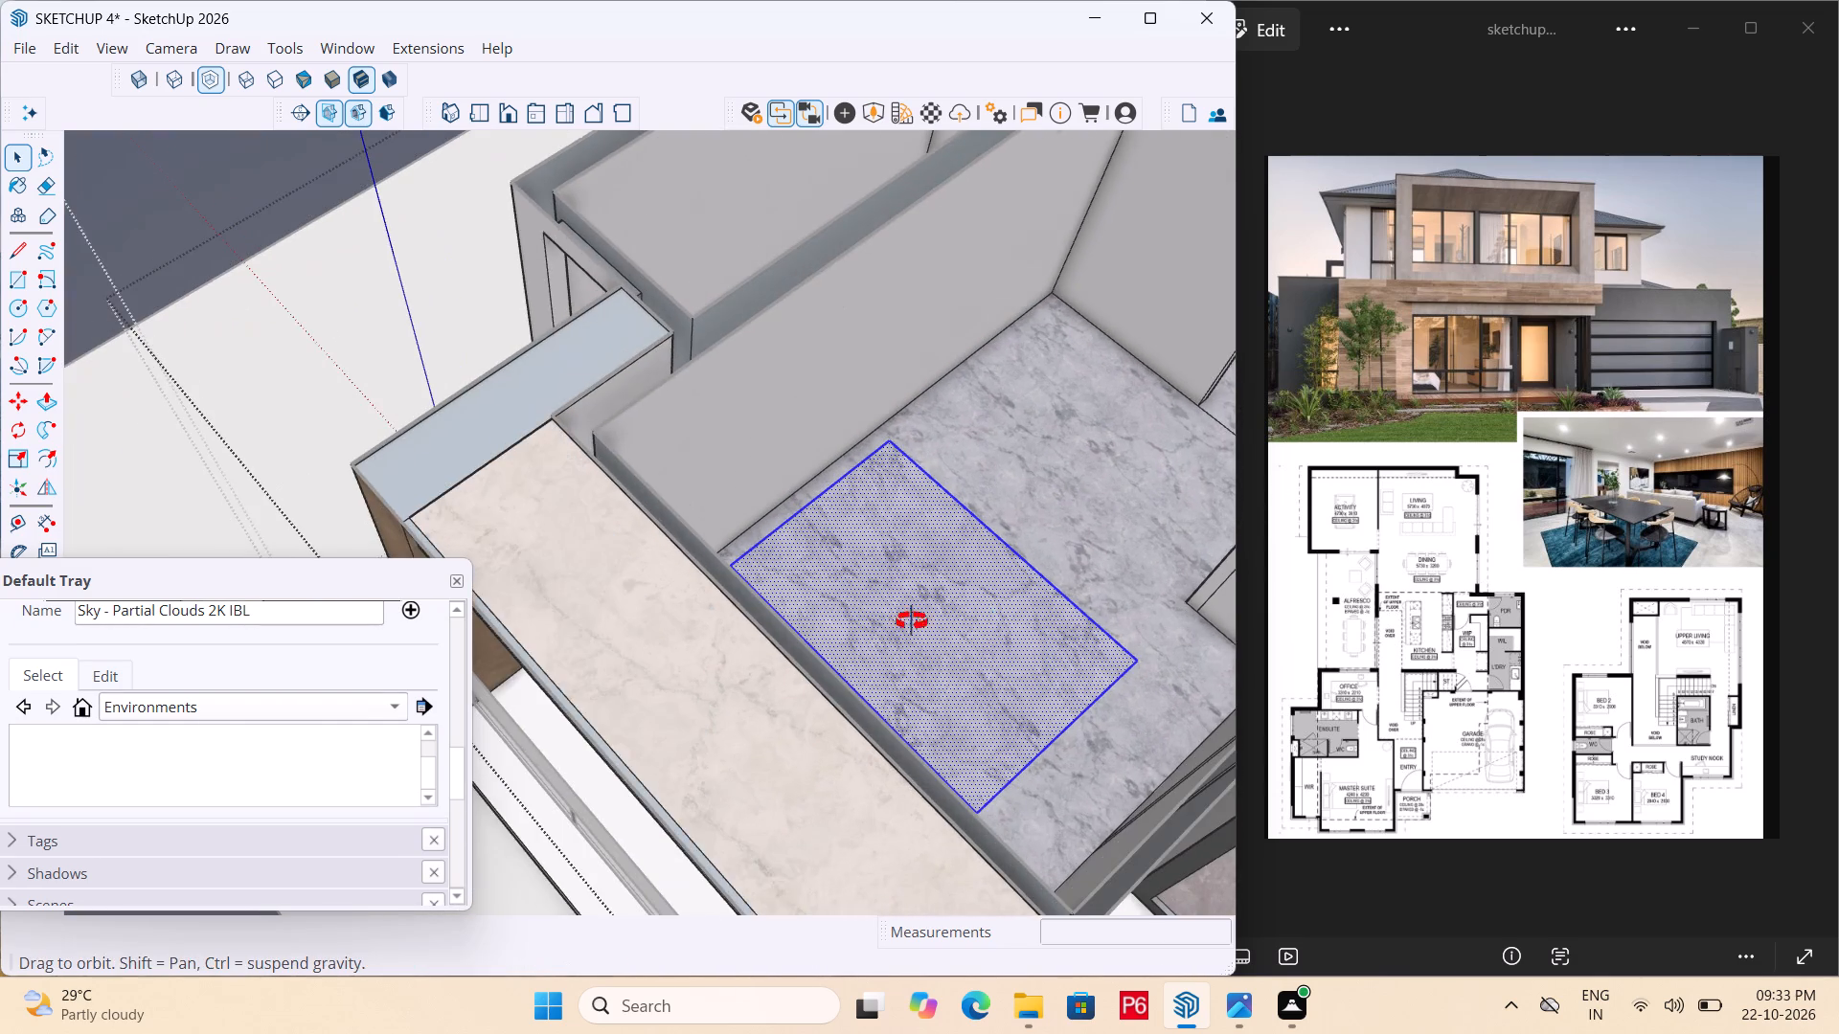
{"action": "middle_click_drag", "start_coordinate": [912, 621], "coordinate": [779, 640]}
{"action": "scroll", "coordinate": [779, 638], "scroll_direction": "up", "scroll_amount": 4}
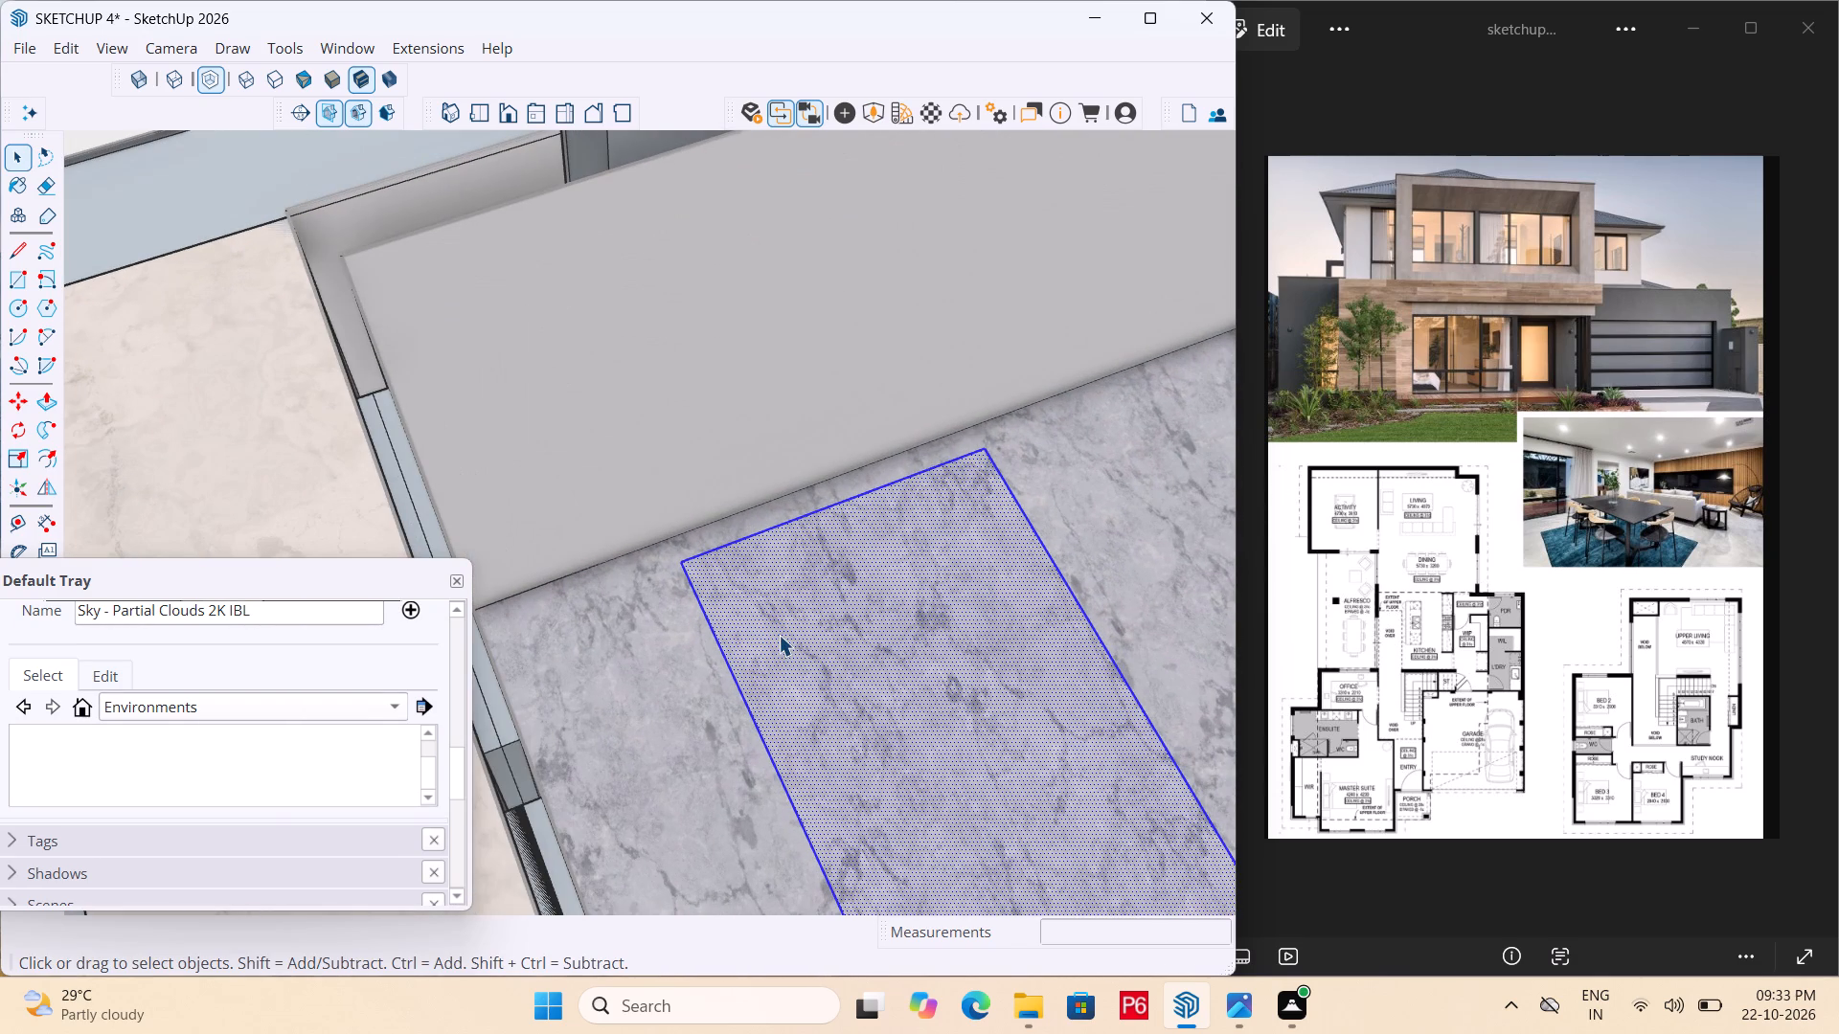
{"action": "left_click", "coordinate": [787, 616]}
{"action": "right_click", "coordinate": [787, 616]}
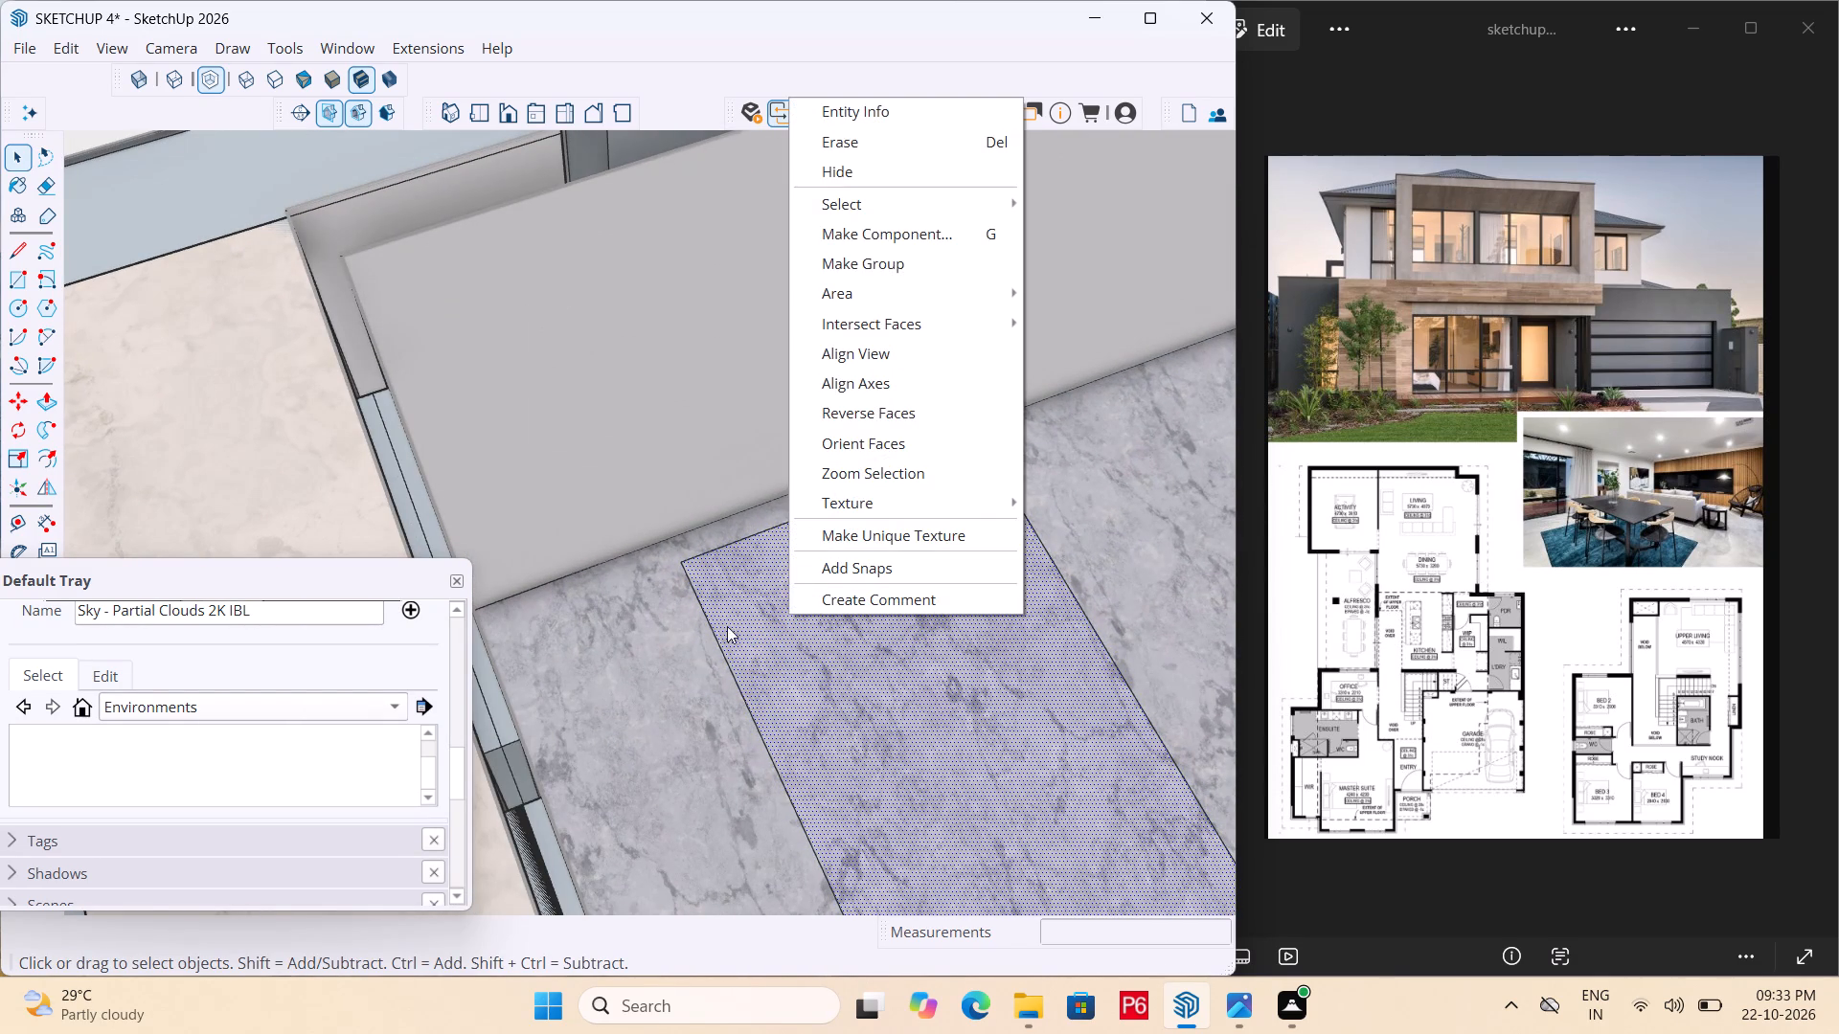
{"action": "triple_click", "coordinate": [743, 622]}
{"action": "right_click", "coordinate": [745, 621]}
{"action": "left_click", "coordinate": [745, 627]}
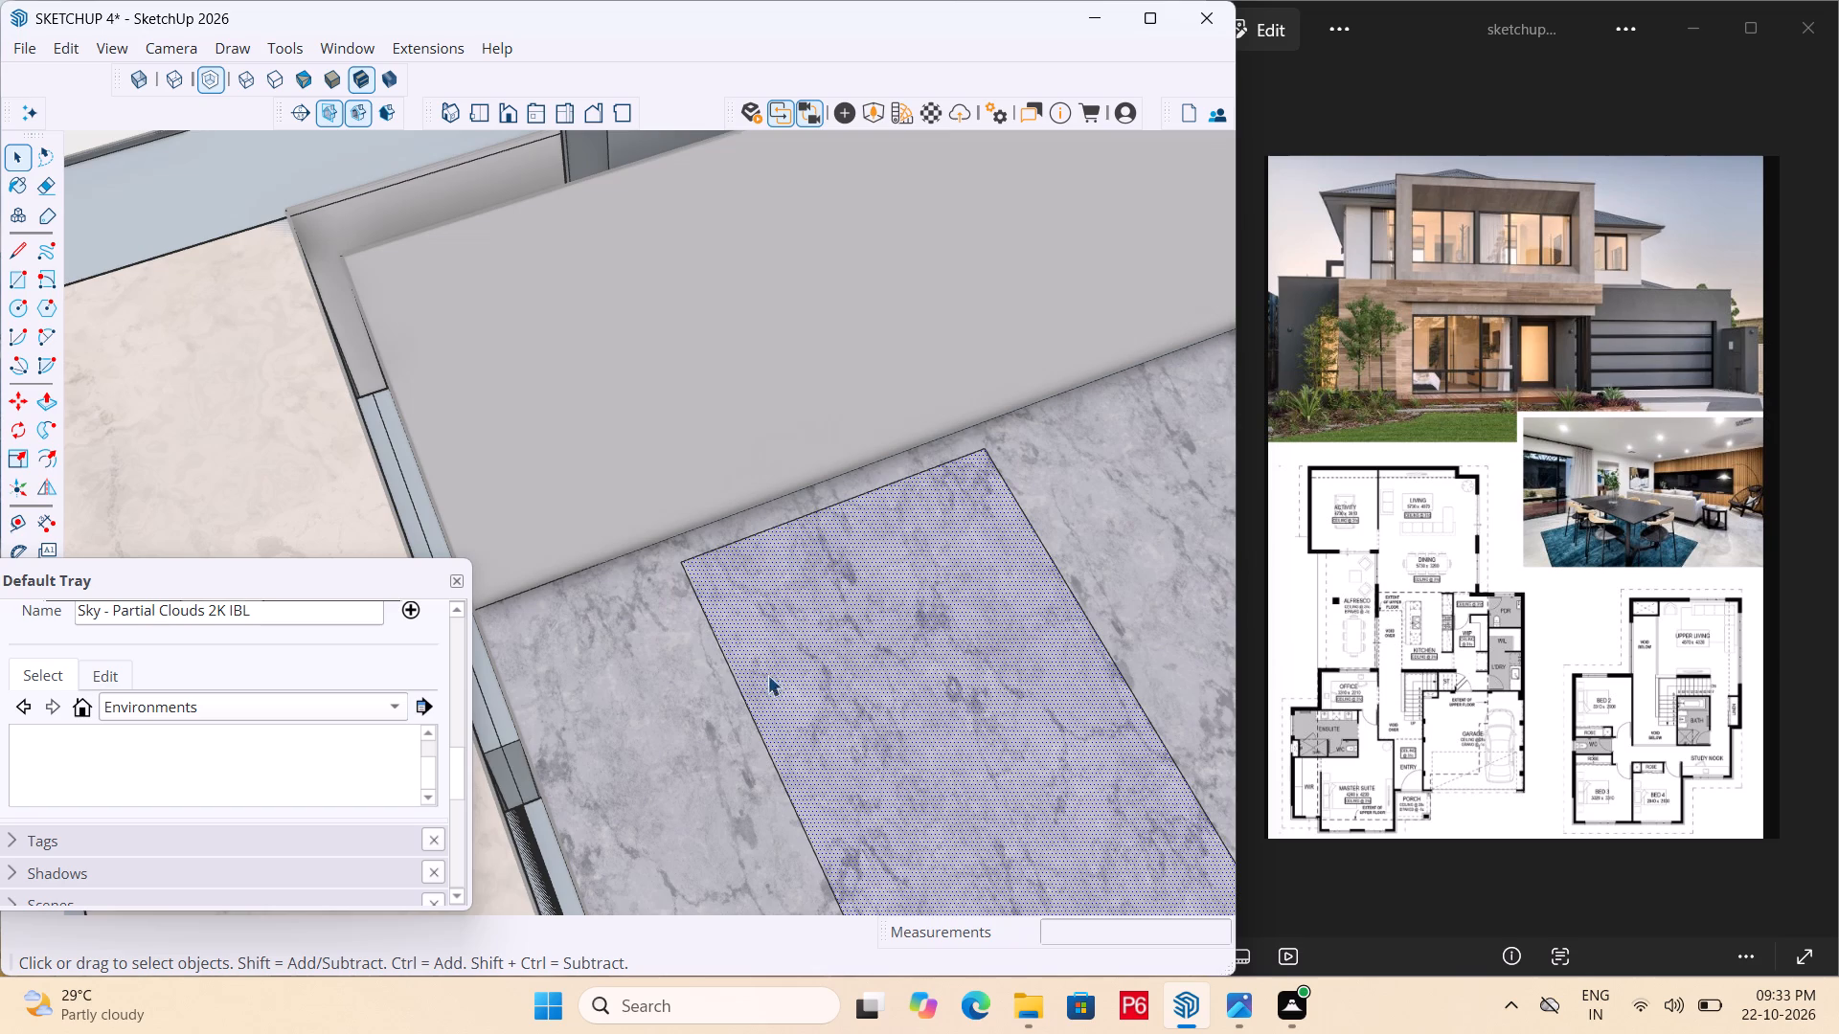
{"action": "left_click", "coordinate": [779, 683]}
{"action": "double_click", "coordinate": [780, 682]}
{"action": "right_click", "coordinate": [780, 682]}
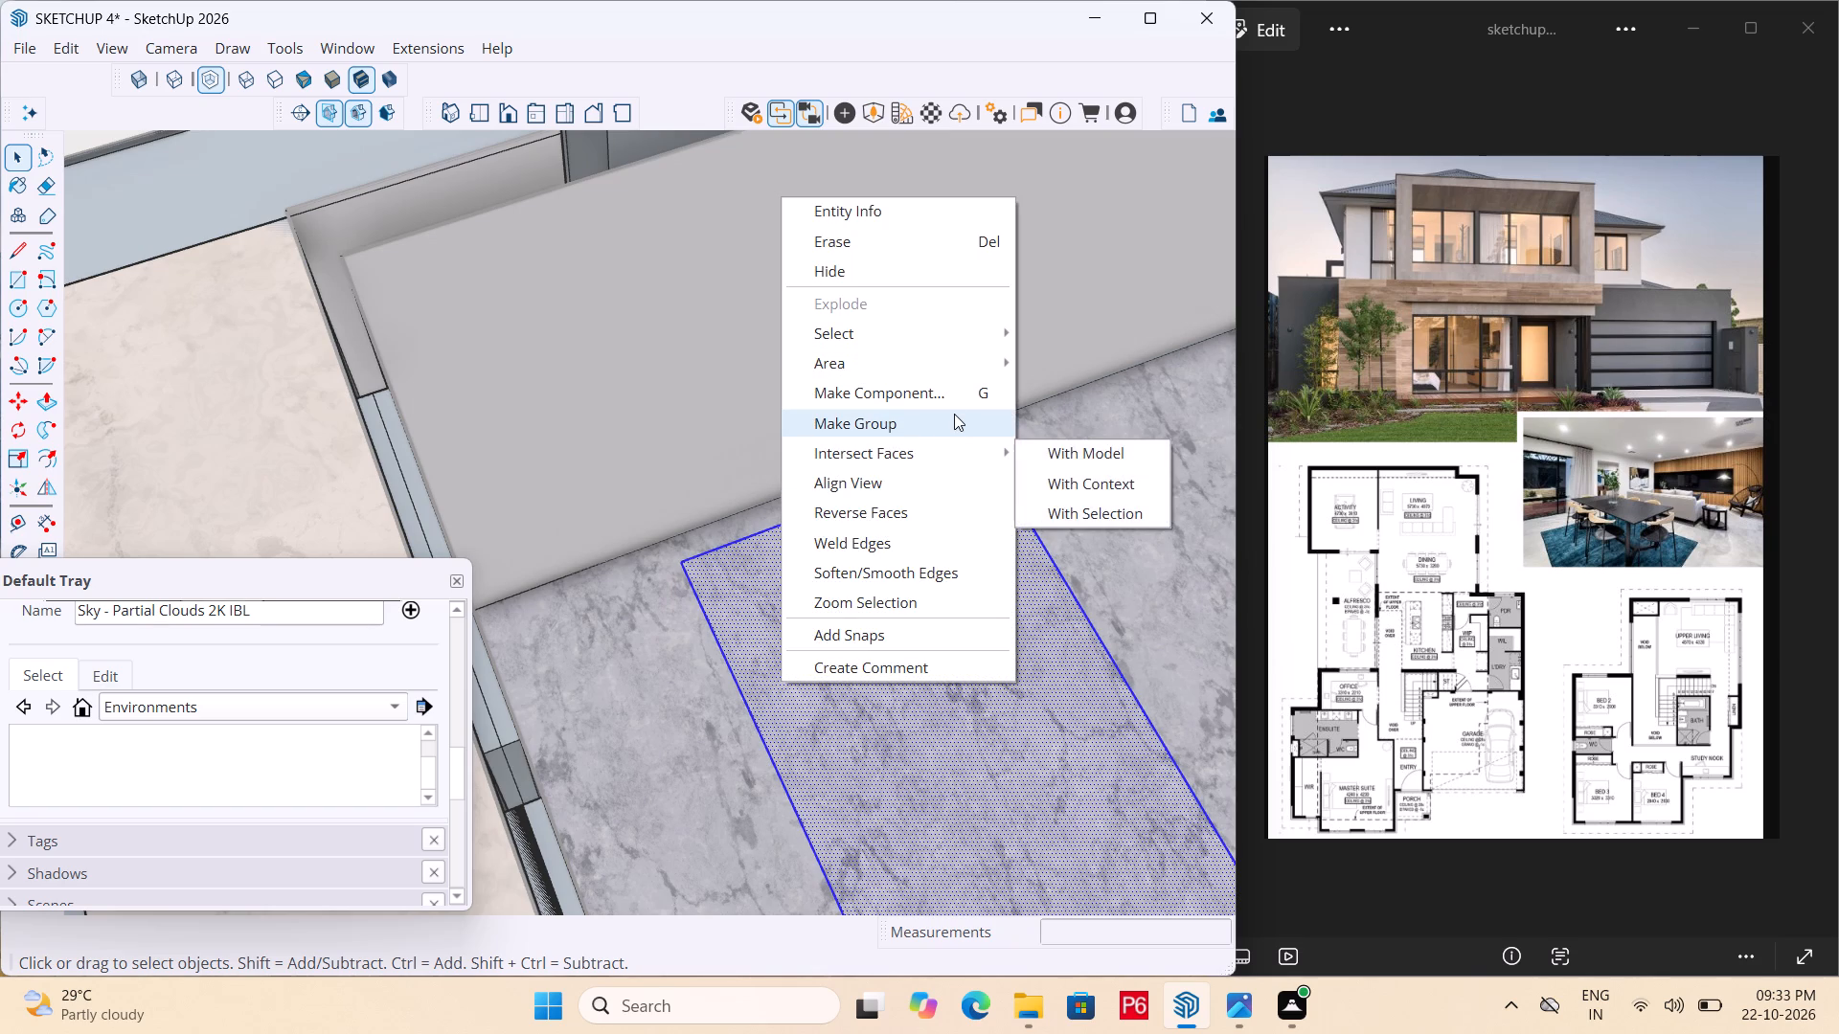
{"action": "left_click", "coordinate": [936, 423]}
Open the floor rectangle's group for editing and select its face.
{"action": "scroll", "coordinate": [716, 516], "scroll_direction": "down", "scroll_amount": 6}
{"action": "middle_click_drag", "start_coordinate": [762, 618], "coordinate": [874, 686]}
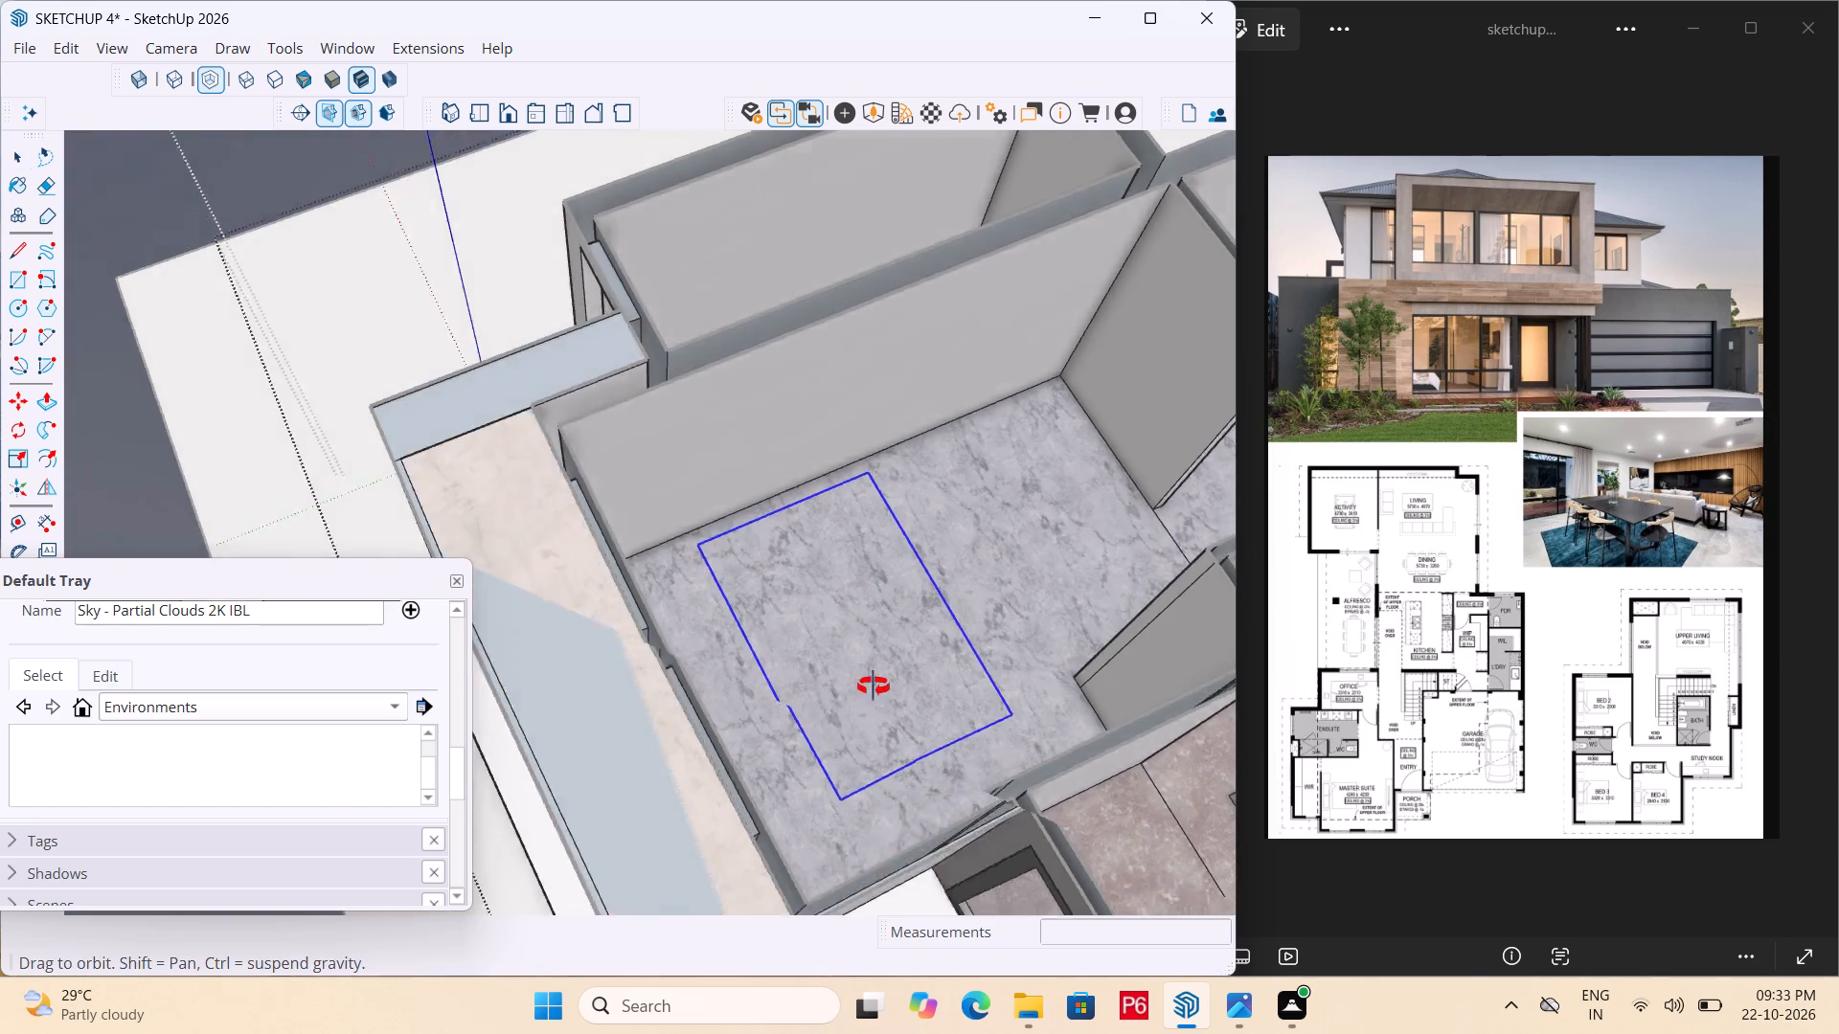
{"action": "middle_click_drag", "start_coordinate": [874, 686], "coordinate": [915, 679]}
{"action": "scroll", "coordinate": [573, 595], "scroll_direction": "down", "scroll_amount": 6}
{"action": "scroll", "coordinate": [755, 683], "scroll_direction": "up", "scroll_amount": 6}
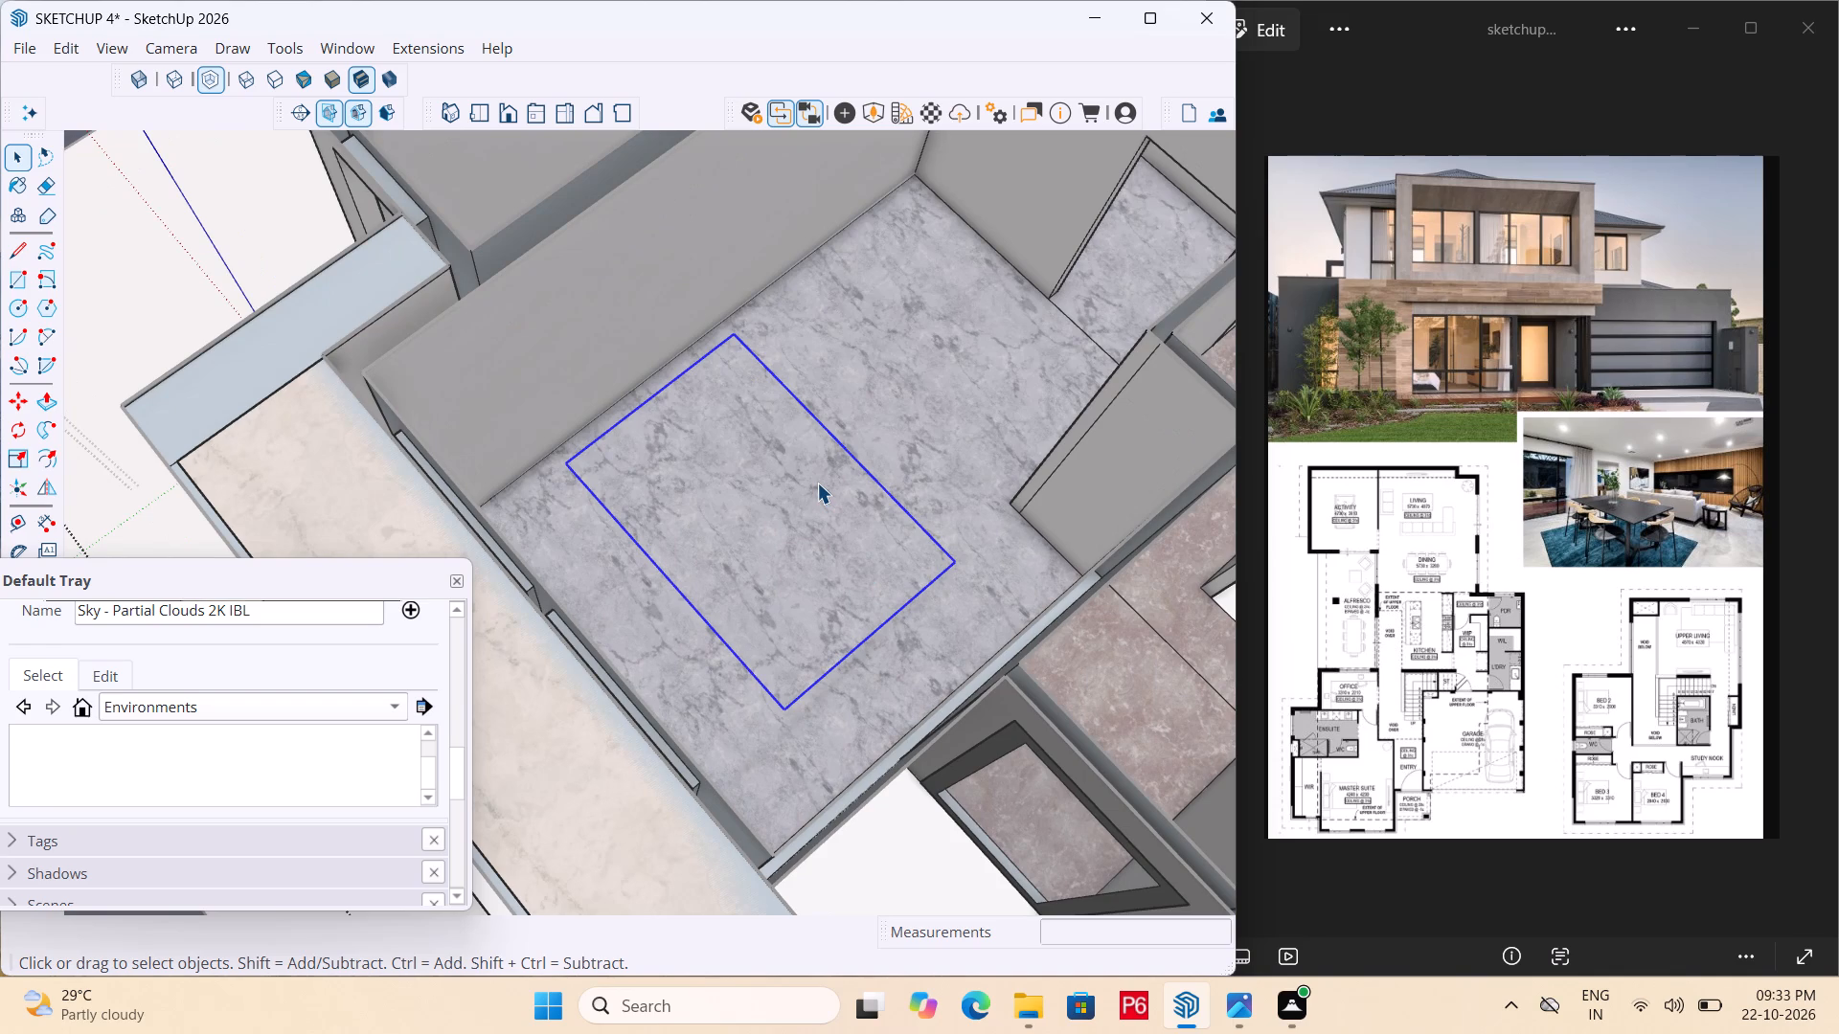
{"action": "left_click", "coordinate": [691, 473]}
{"action": "double_click", "coordinate": [630, 463]}
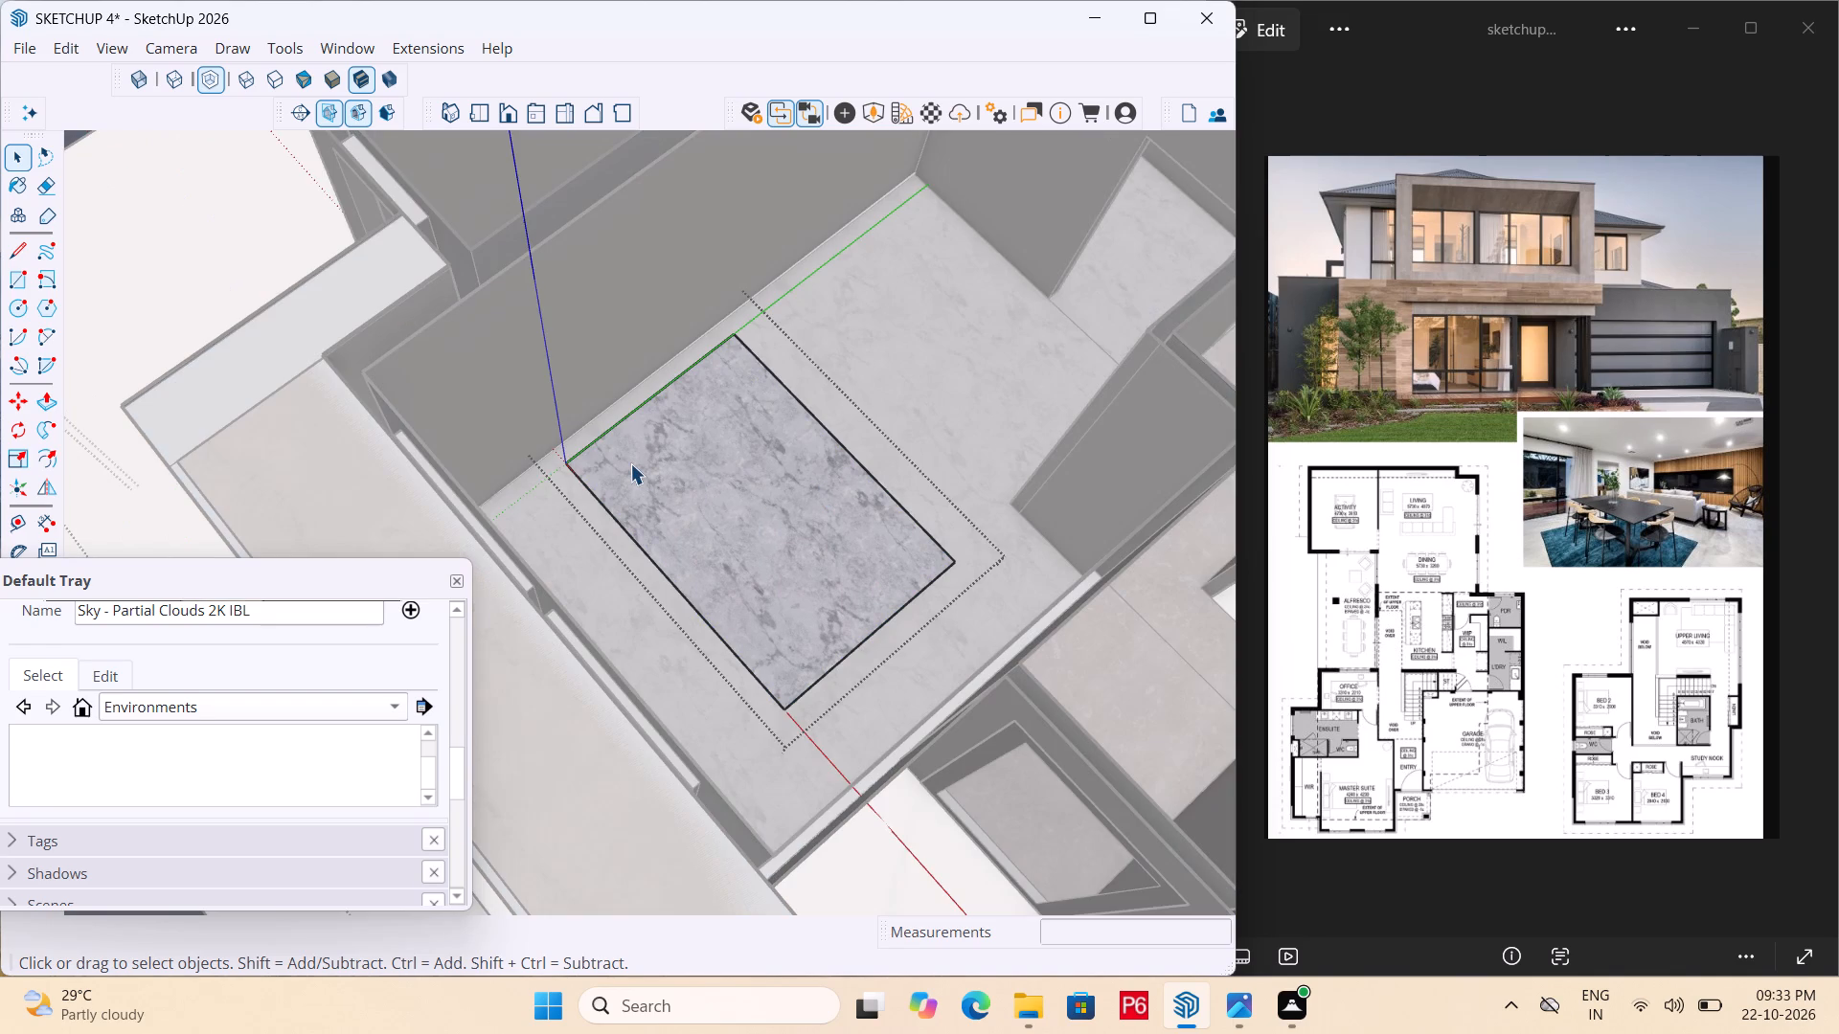
{"action": "left_click", "coordinate": [633, 452]}
Draw a 4" by 4" square inside the group at its origin corner beside the wall.
{"action": "scroll", "coordinate": [609, 467], "scroll_direction": "up", "scroll_amount": 6}
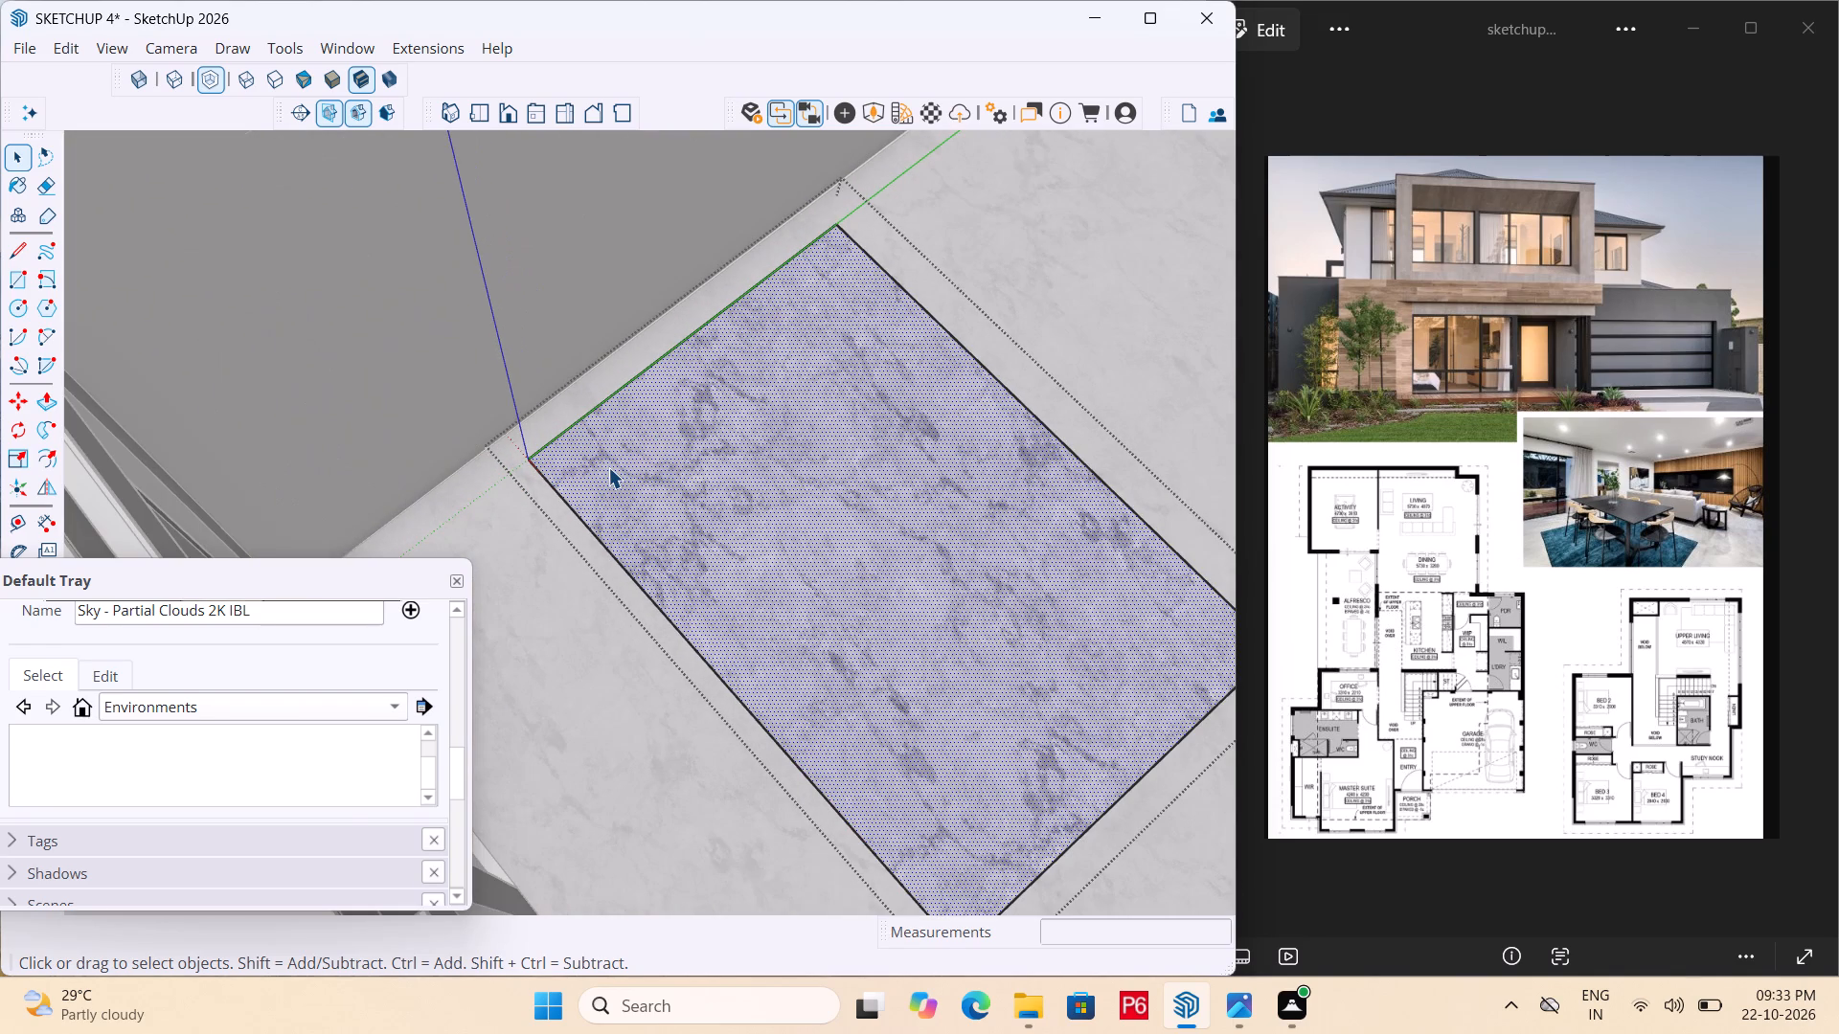
{"action": "key", "text": "r"}
{"action": "scroll", "coordinate": [533, 462], "scroll_direction": "up", "scroll_amount": 2}
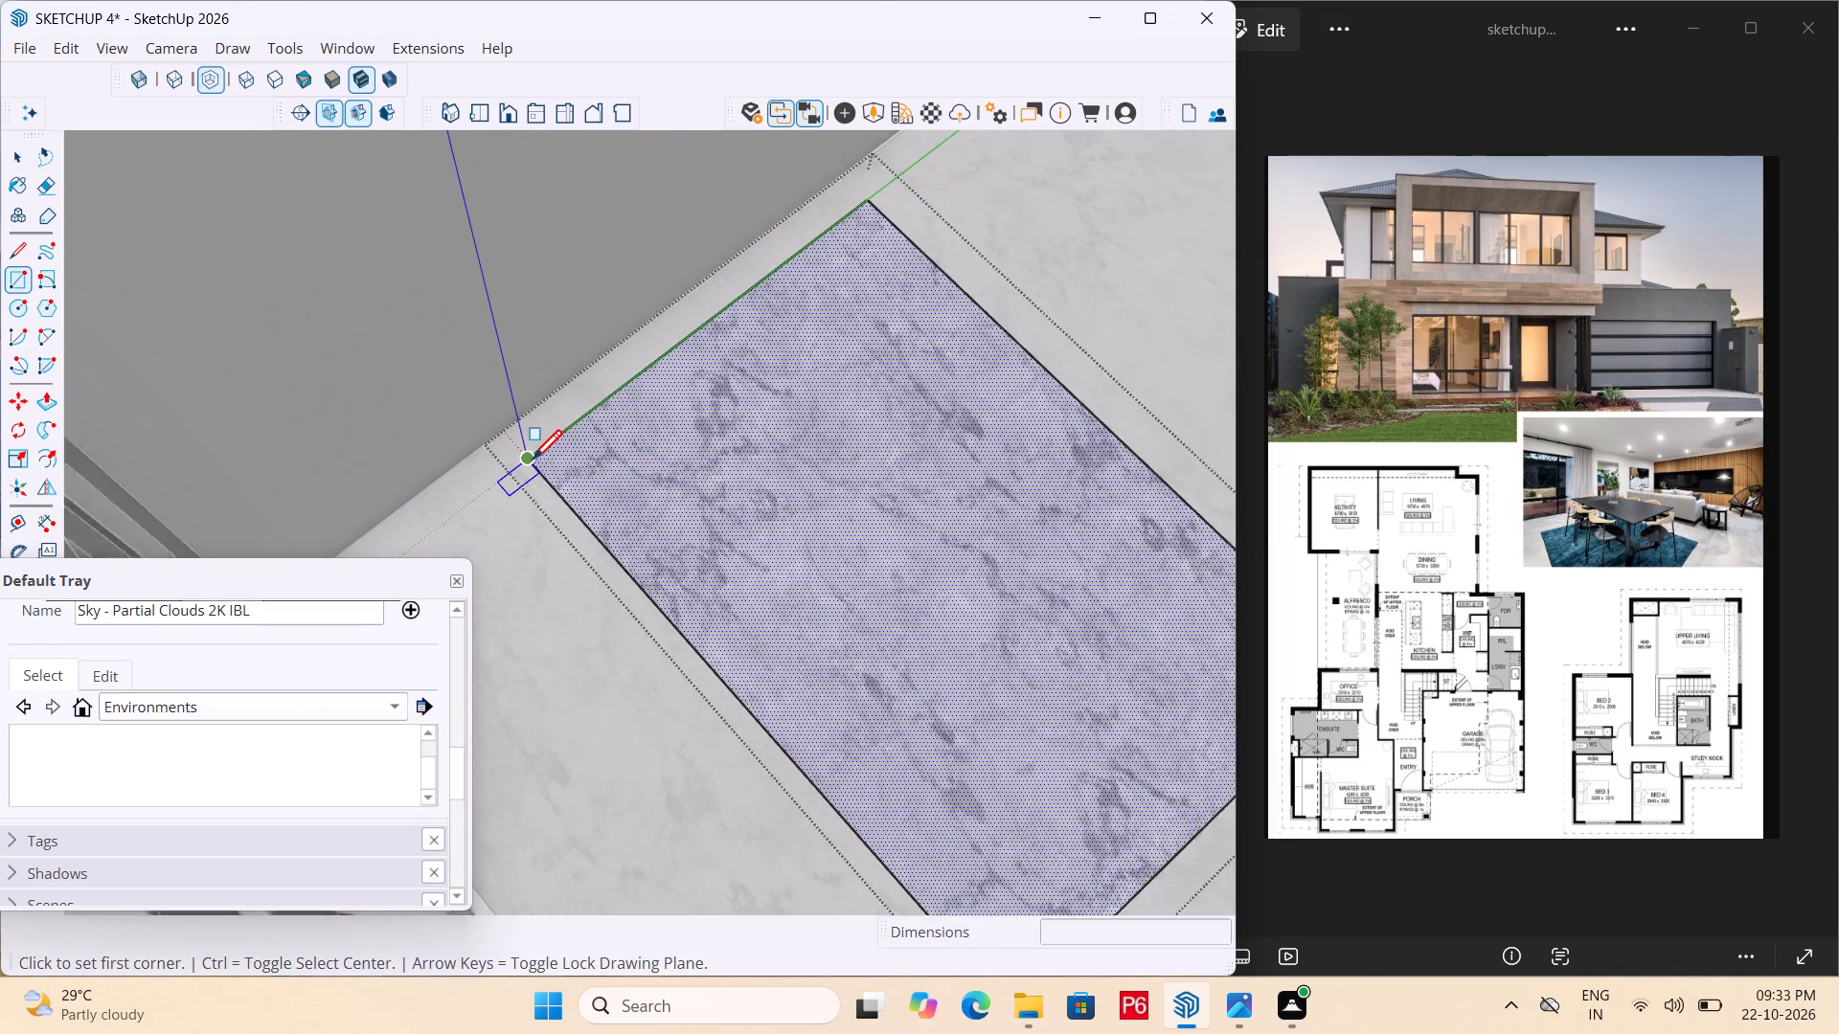
{"action": "scroll", "coordinate": [533, 462], "scroll_direction": "up", "scroll_amount": 3}
{"action": "left_click", "coordinate": [534, 451]}
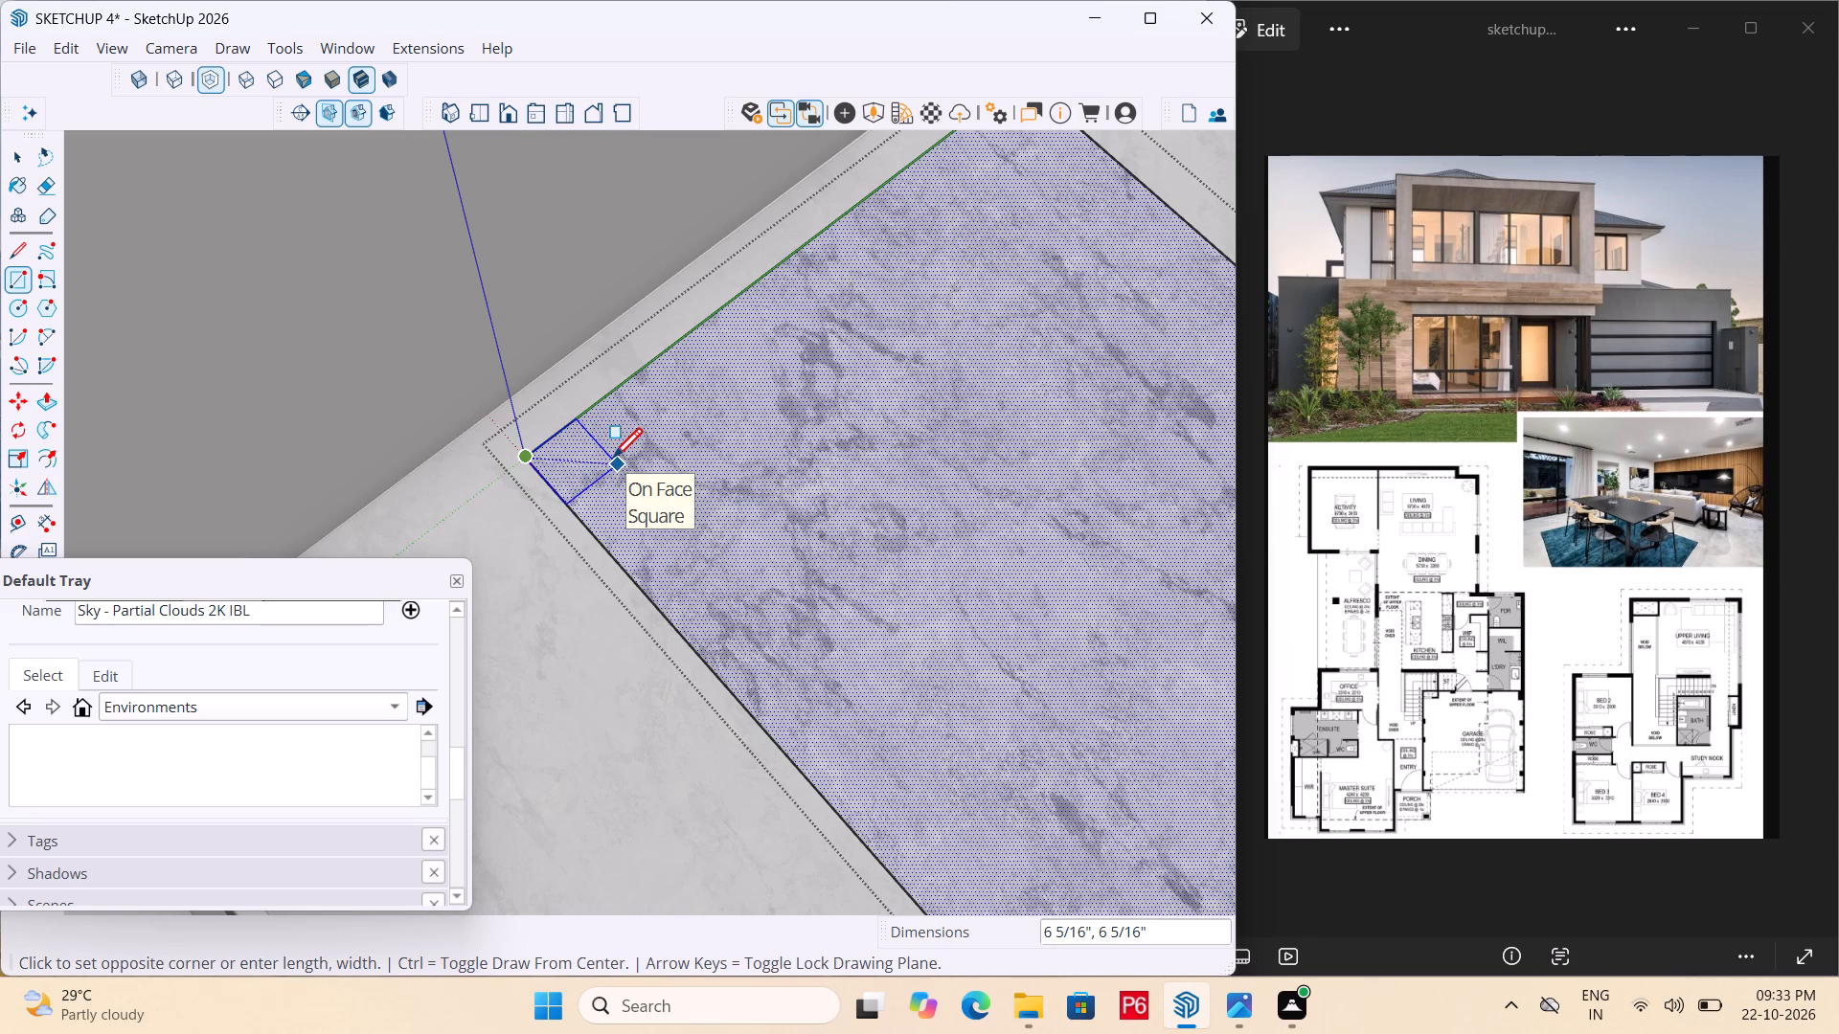
{"action": "type", "text": "5\""}
{"action": "type", "text": ",\""}
{"action": "key", "text": "Return"}
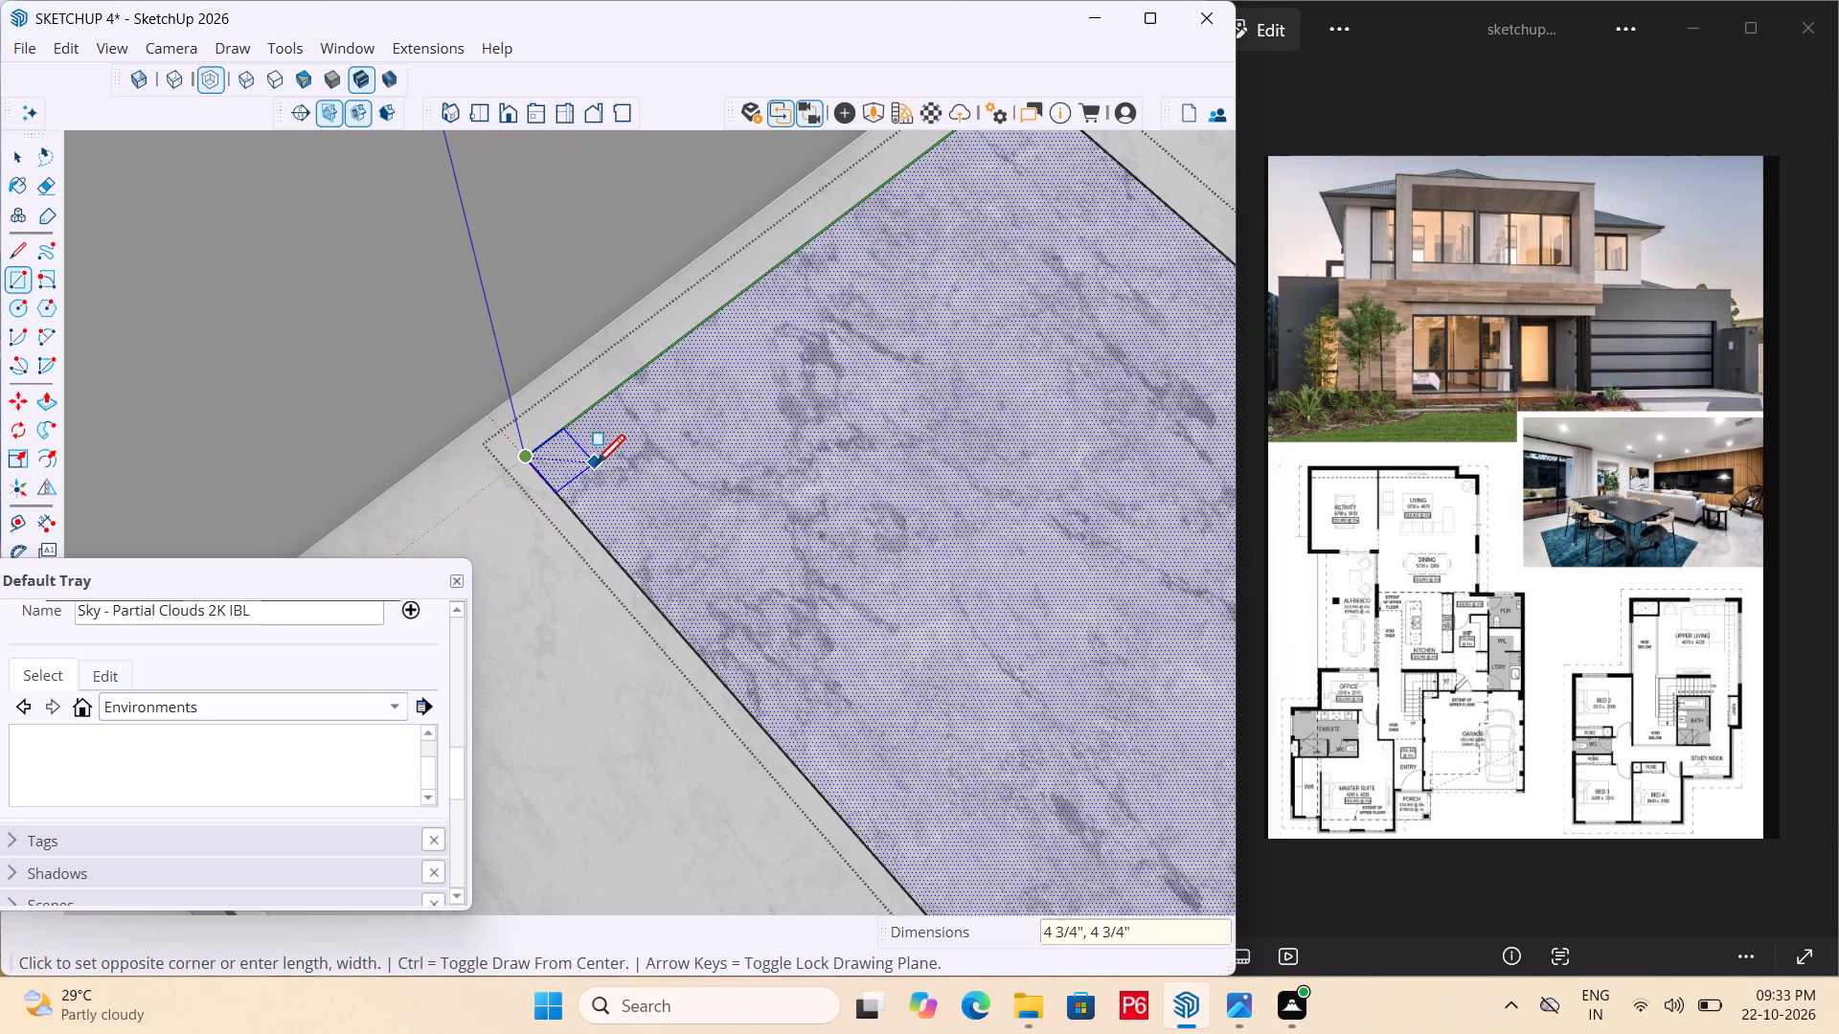
{"action": "scroll", "coordinate": [597, 468], "scroll_direction": "up", "scroll_amount": 3}
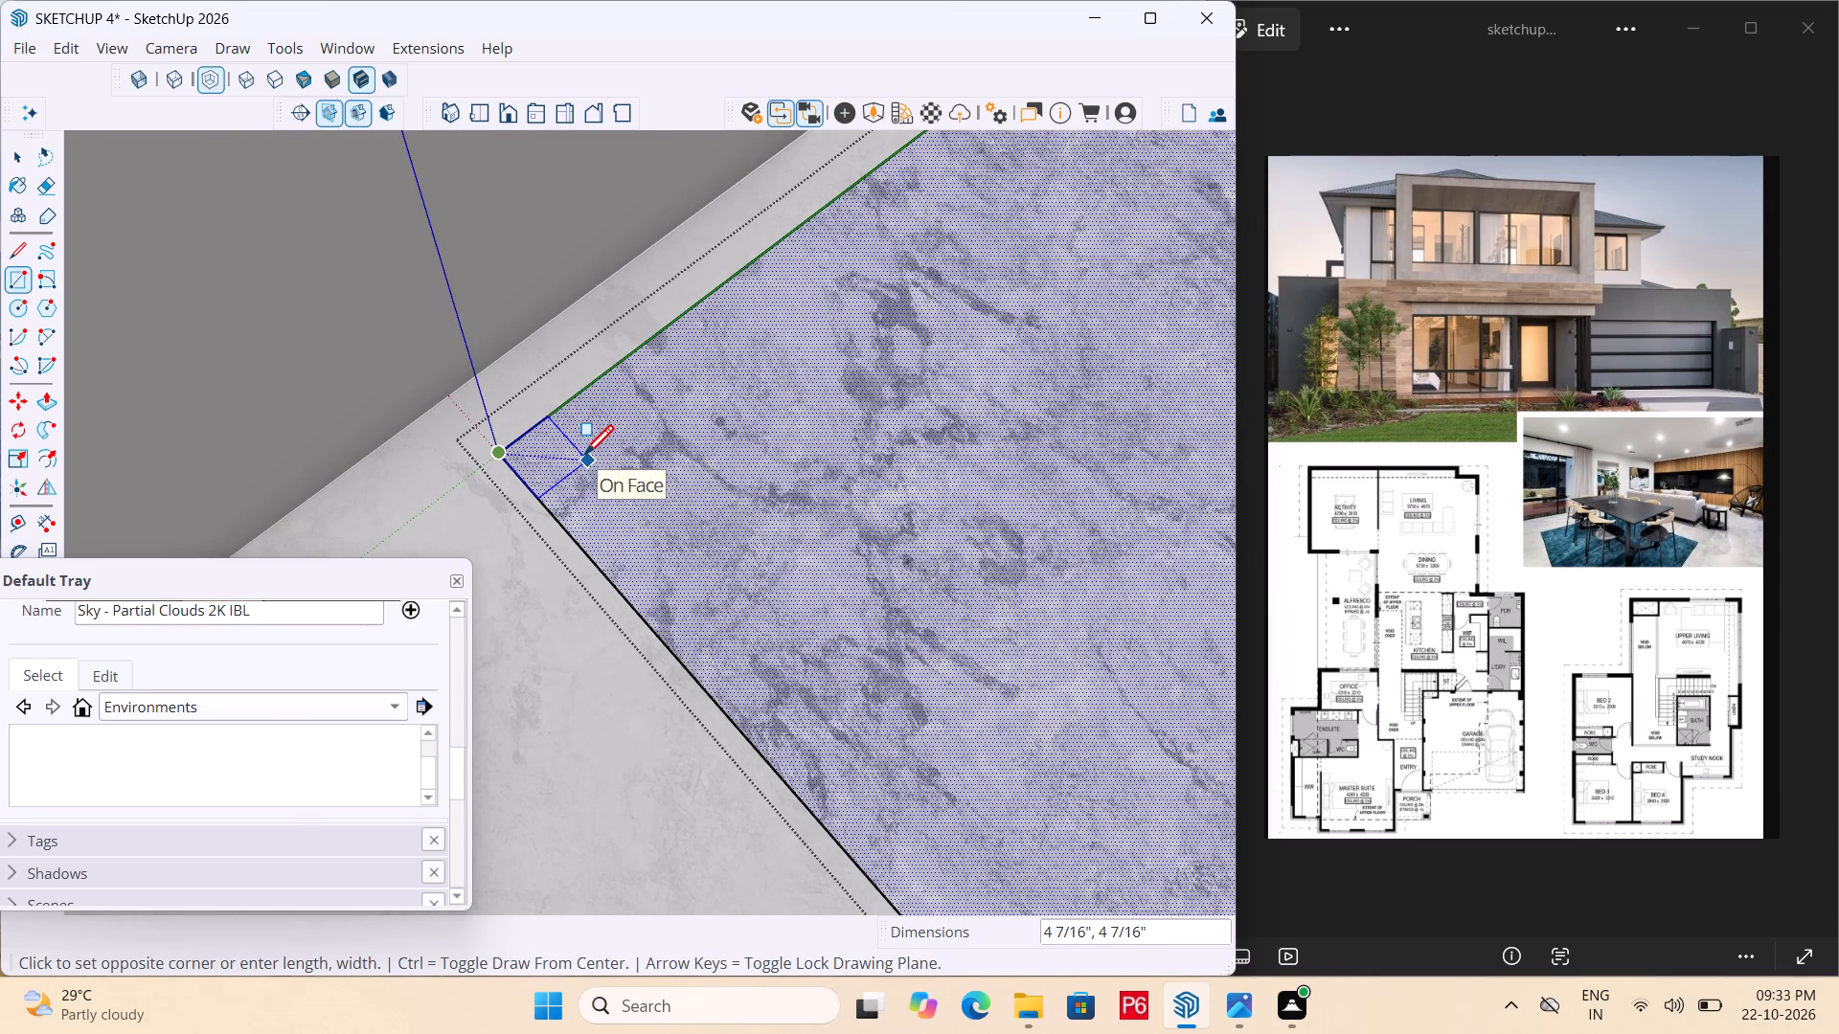
{"action": "type", "text": "4\""}
{"action": "key", "text": "Return"}
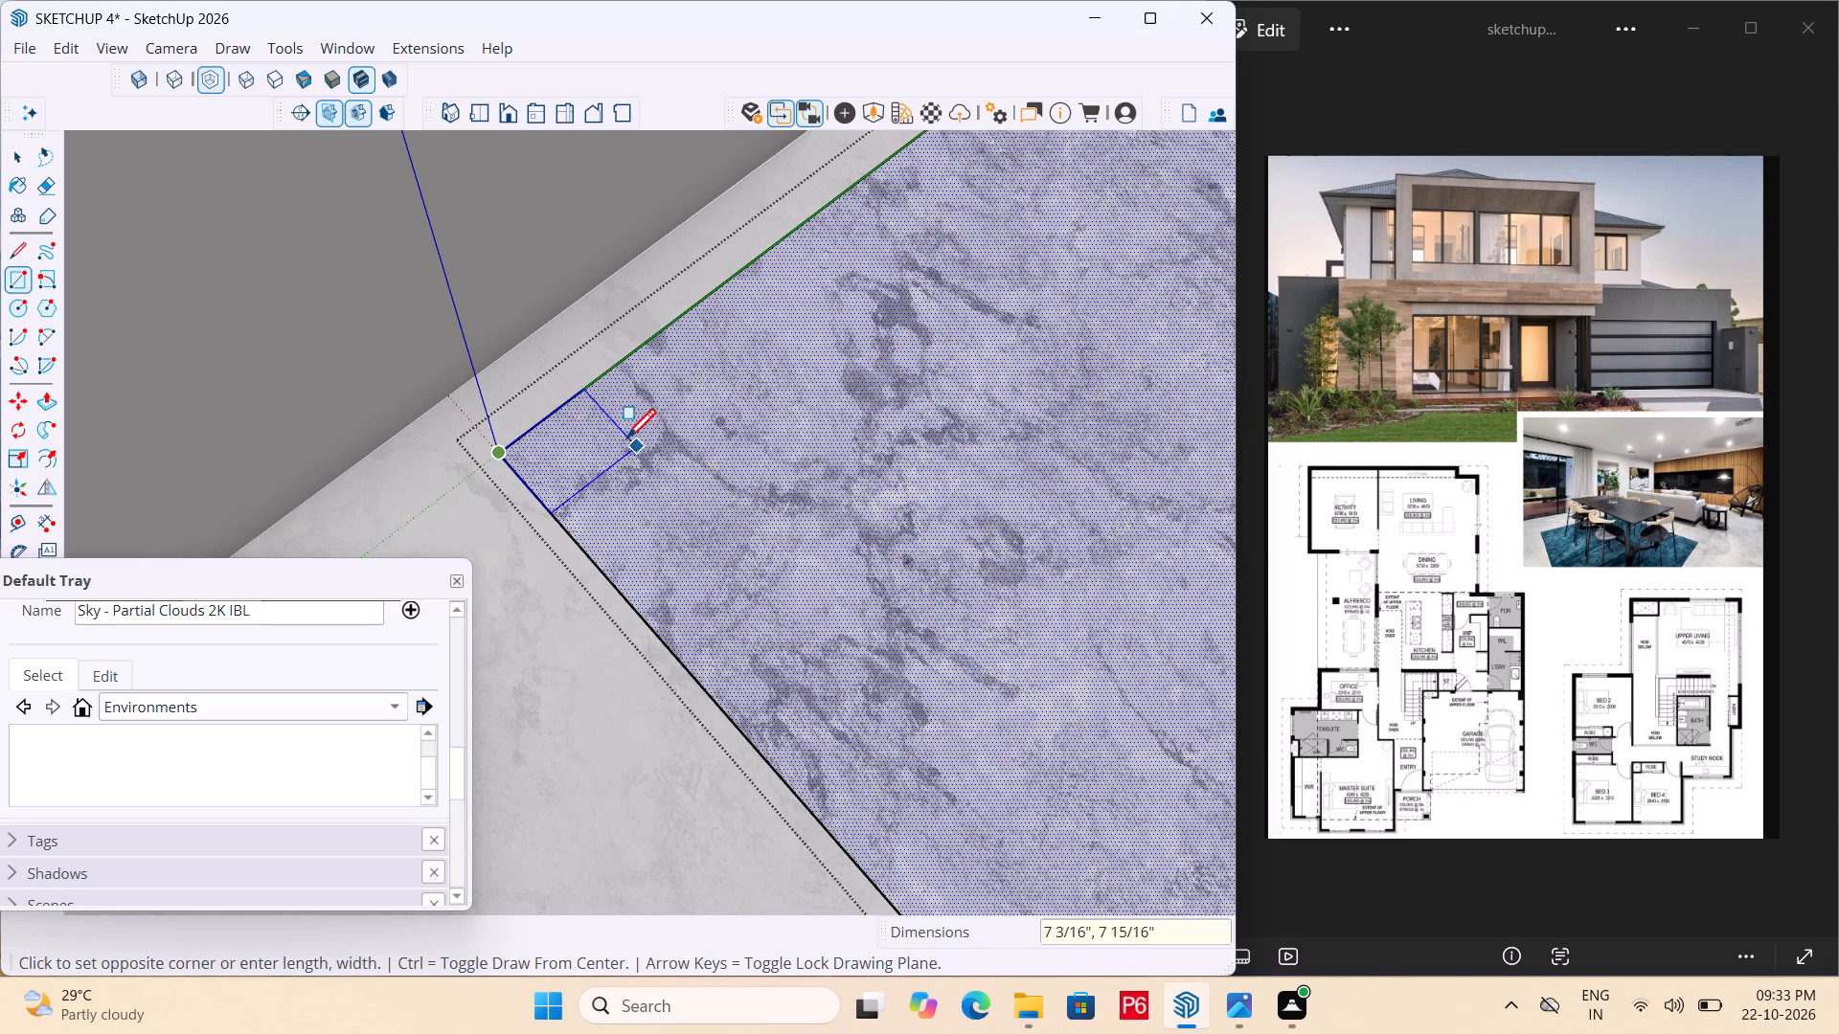
{"action": "type", "text": "4\",4\""}
{"action": "key", "text": "Return"}
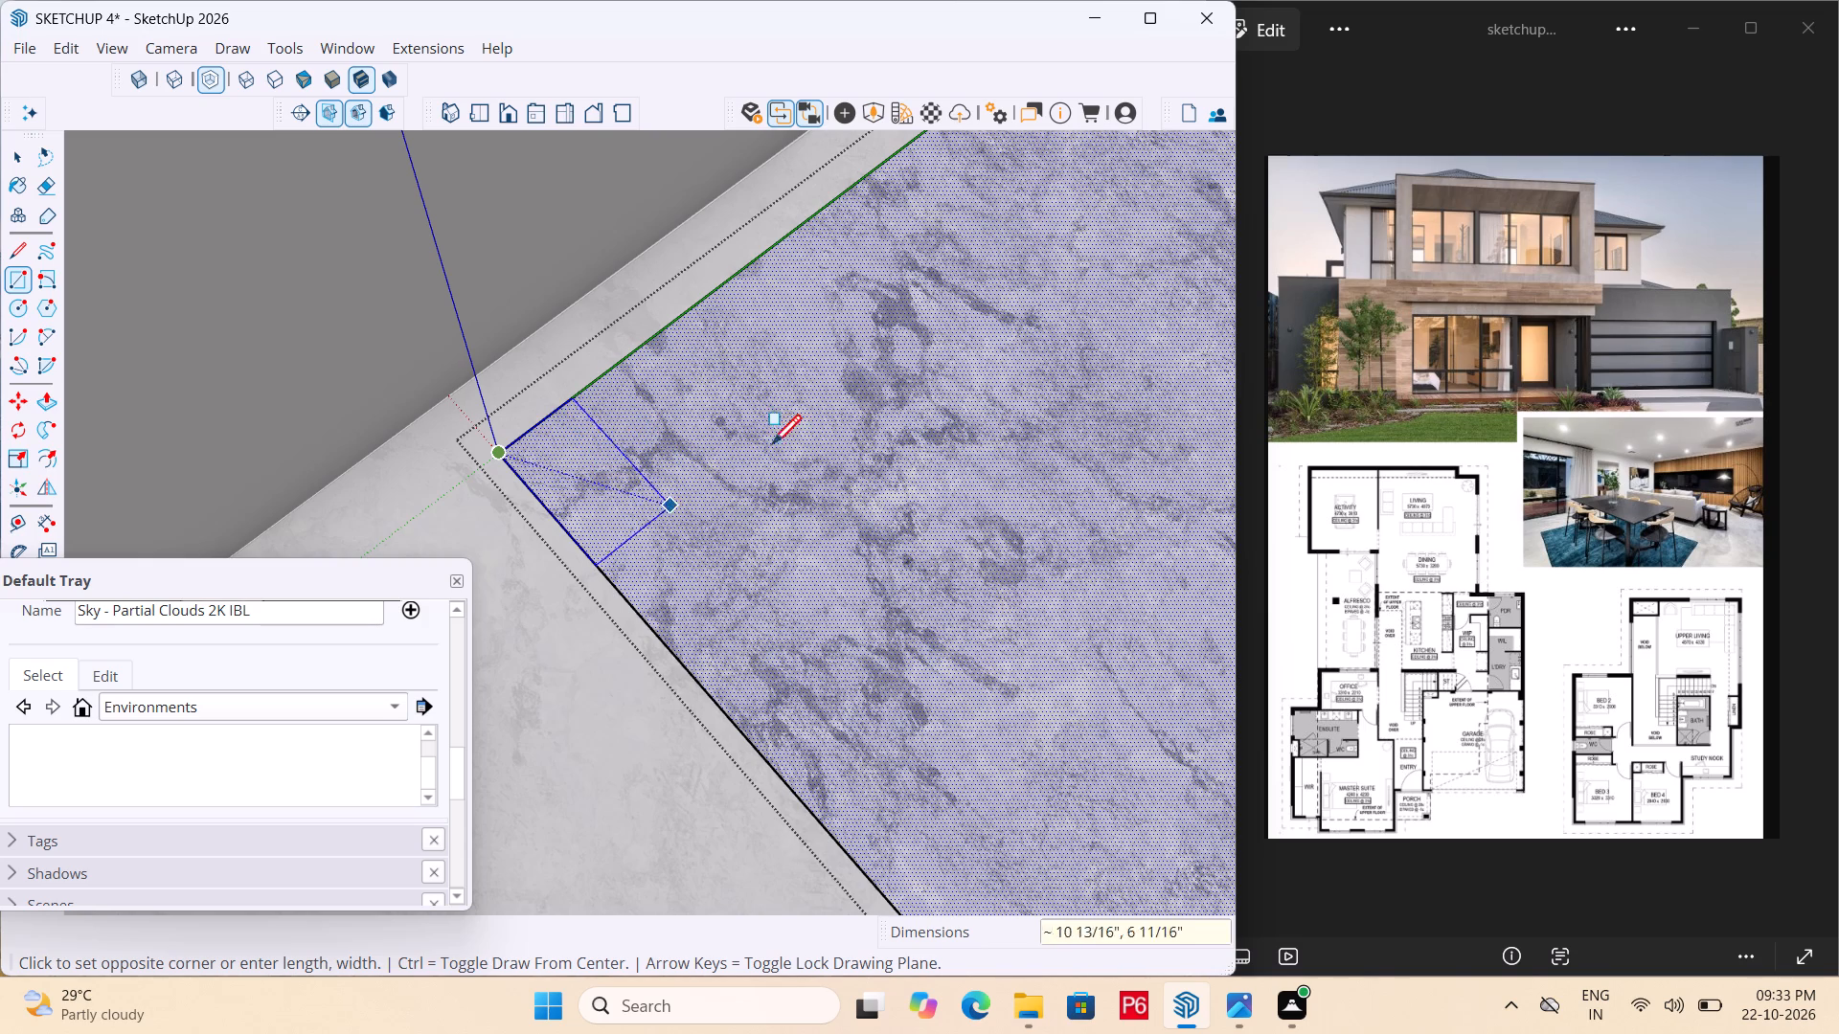
{"action": "type", "text": "4\""}
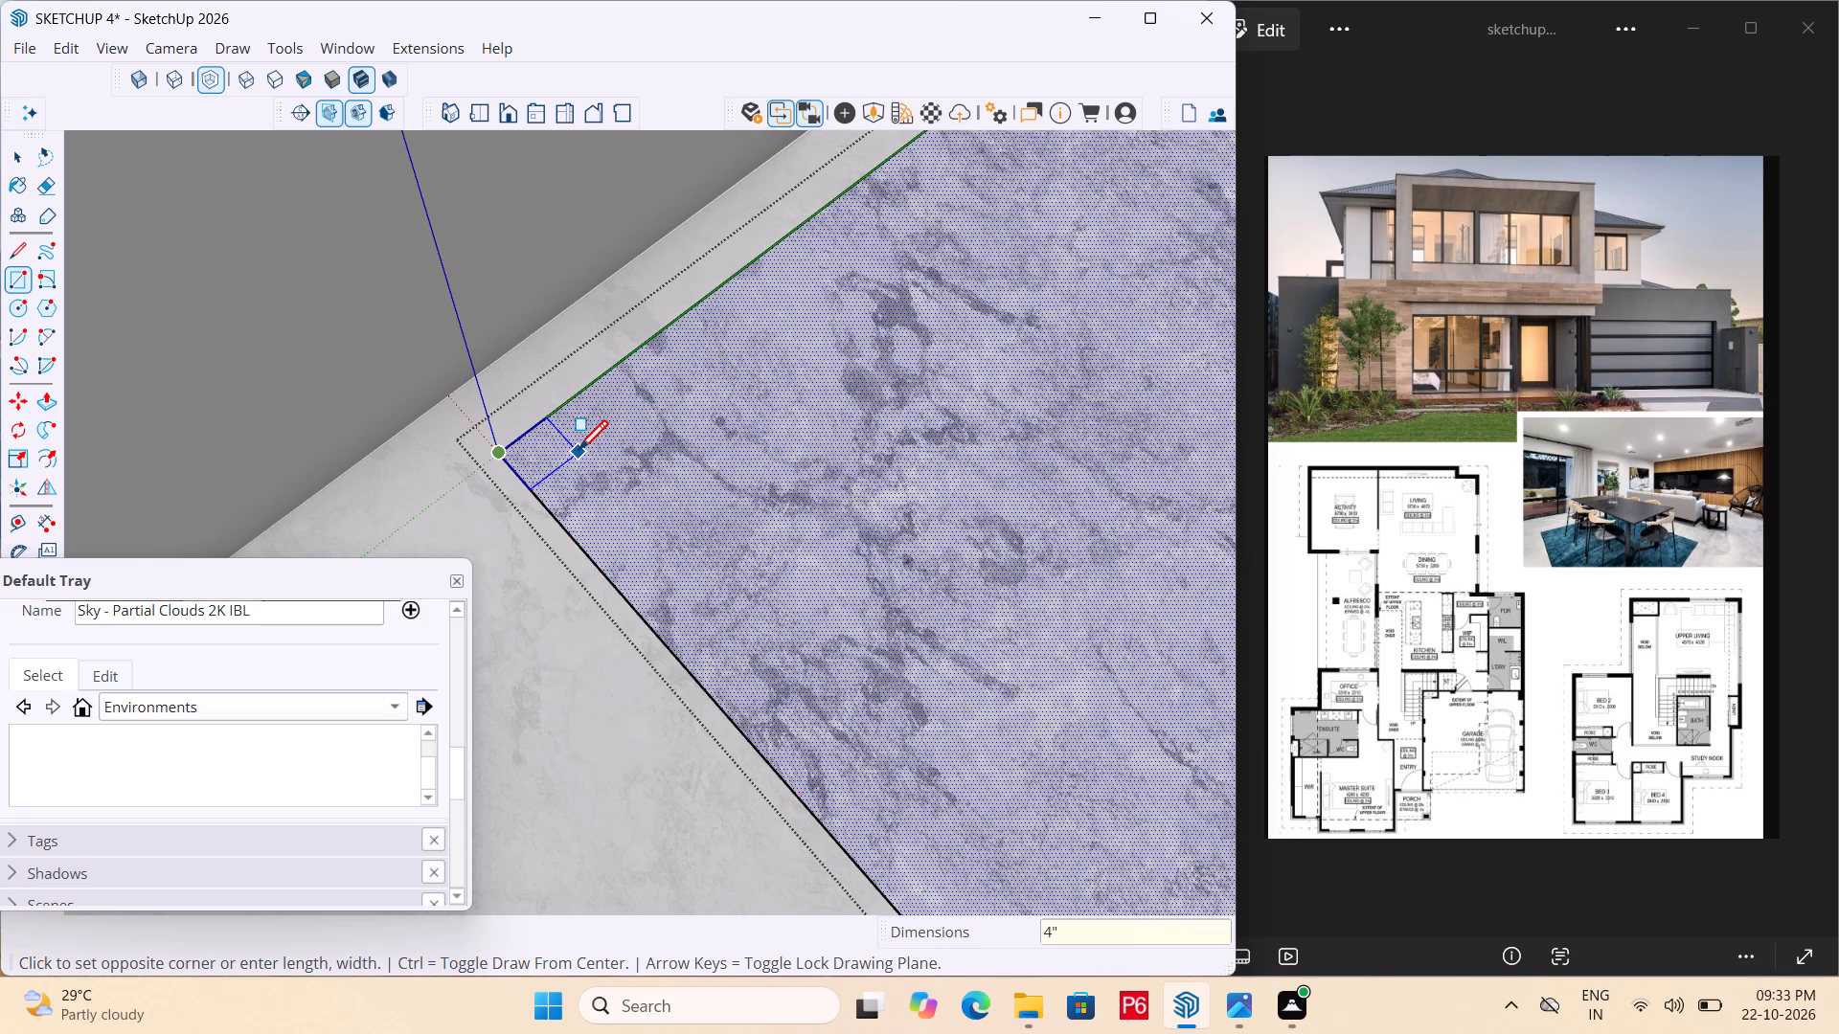
{"action": "type", "text": ",4\""}
{"action": "key", "text": "Return"}
Draw a 4" square at the group's other wall-side corner, along the green axis from the origin.
{"action": "scroll", "coordinate": [411, 431], "scroll_direction": "down", "scroll_amount": 6}
{"action": "scroll", "coordinate": [784, 524], "scroll_direction": "down", "scroll_amount": 7}
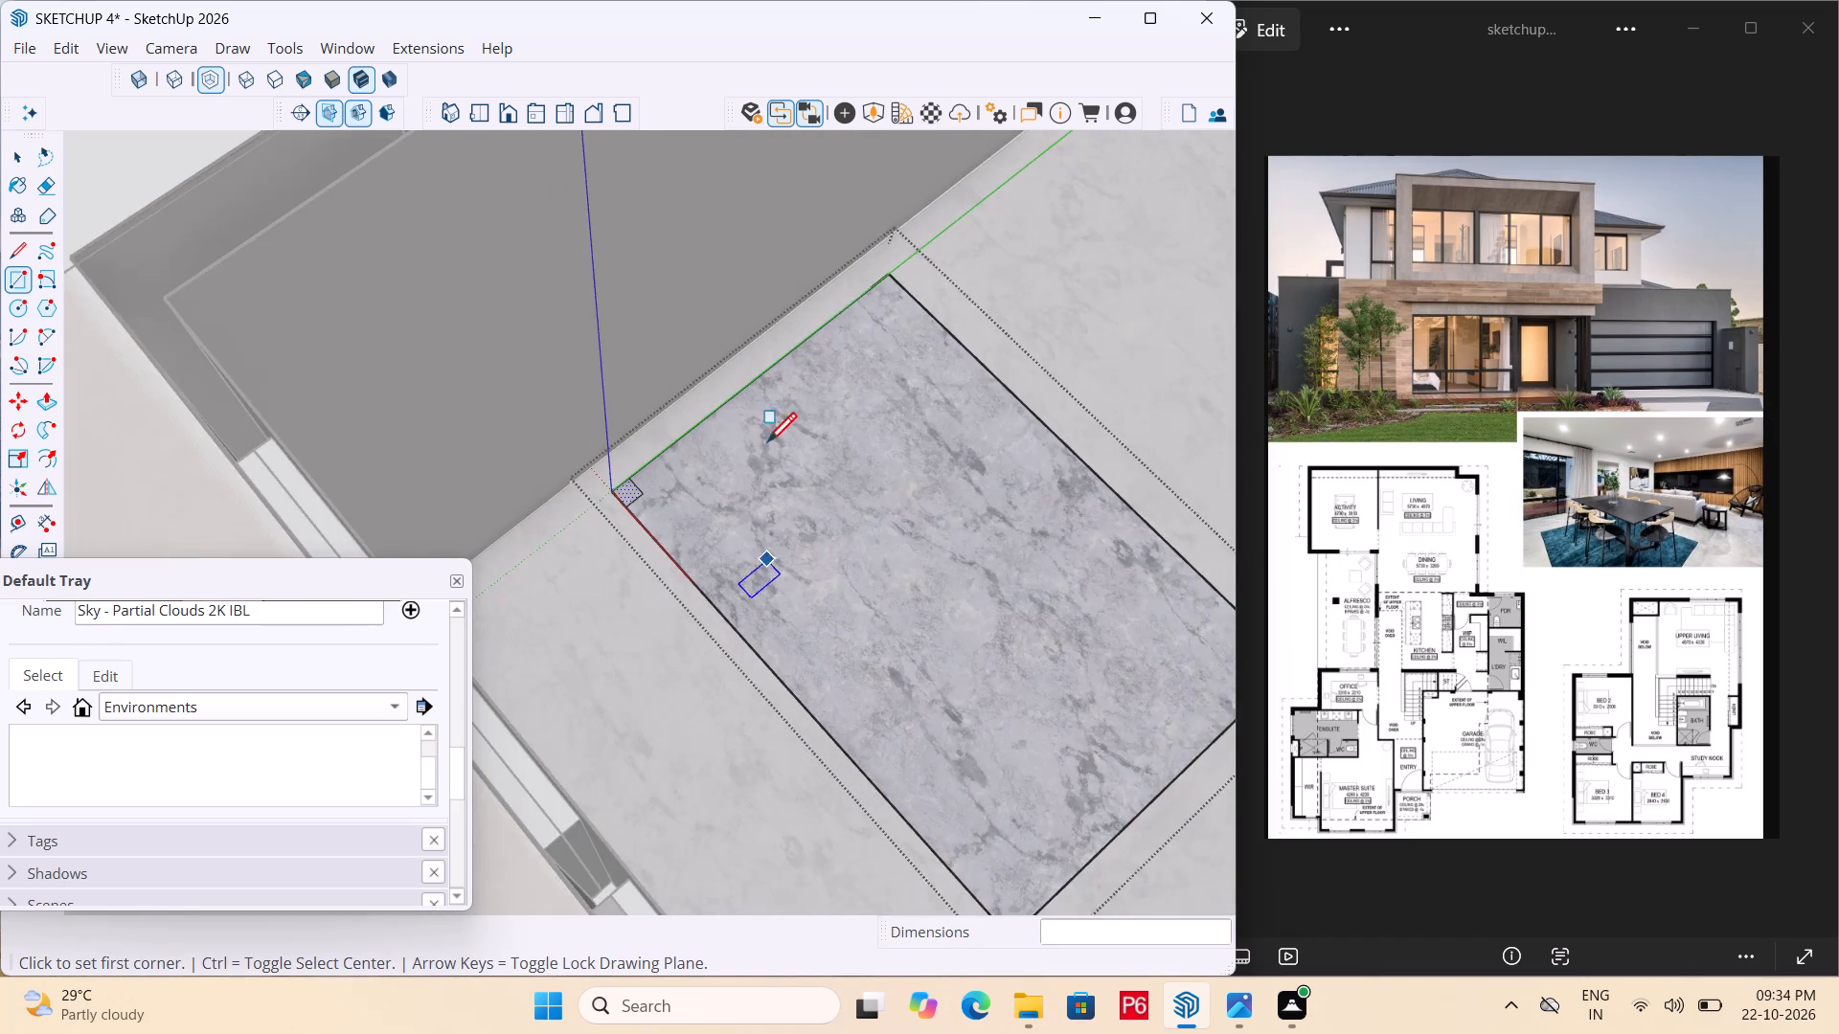
{"action": "scroll", "coordinate": [905, 231], "scroll_direction": "up", "scroll_amount": 10}
{"action": "left_click", "coordinate": [858, 292]}
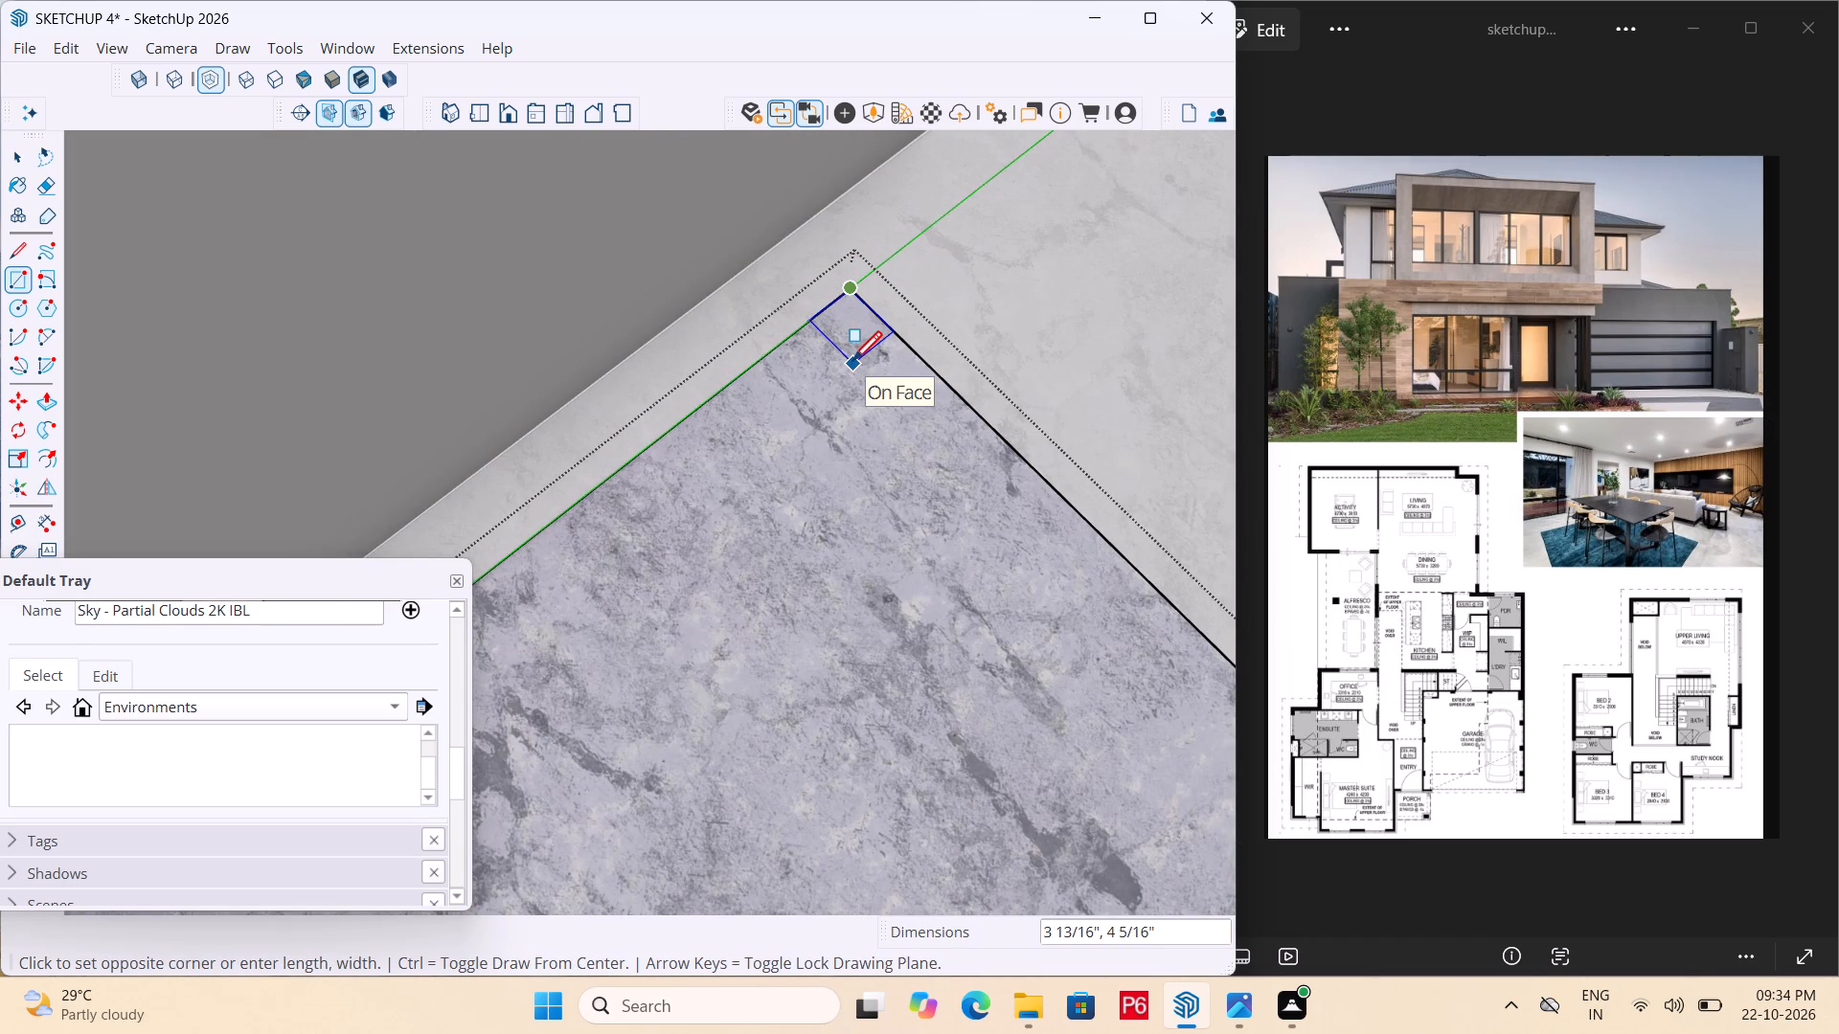
{"action": "type", "text": "4\""}
{"action": "key", "text": "Return"}
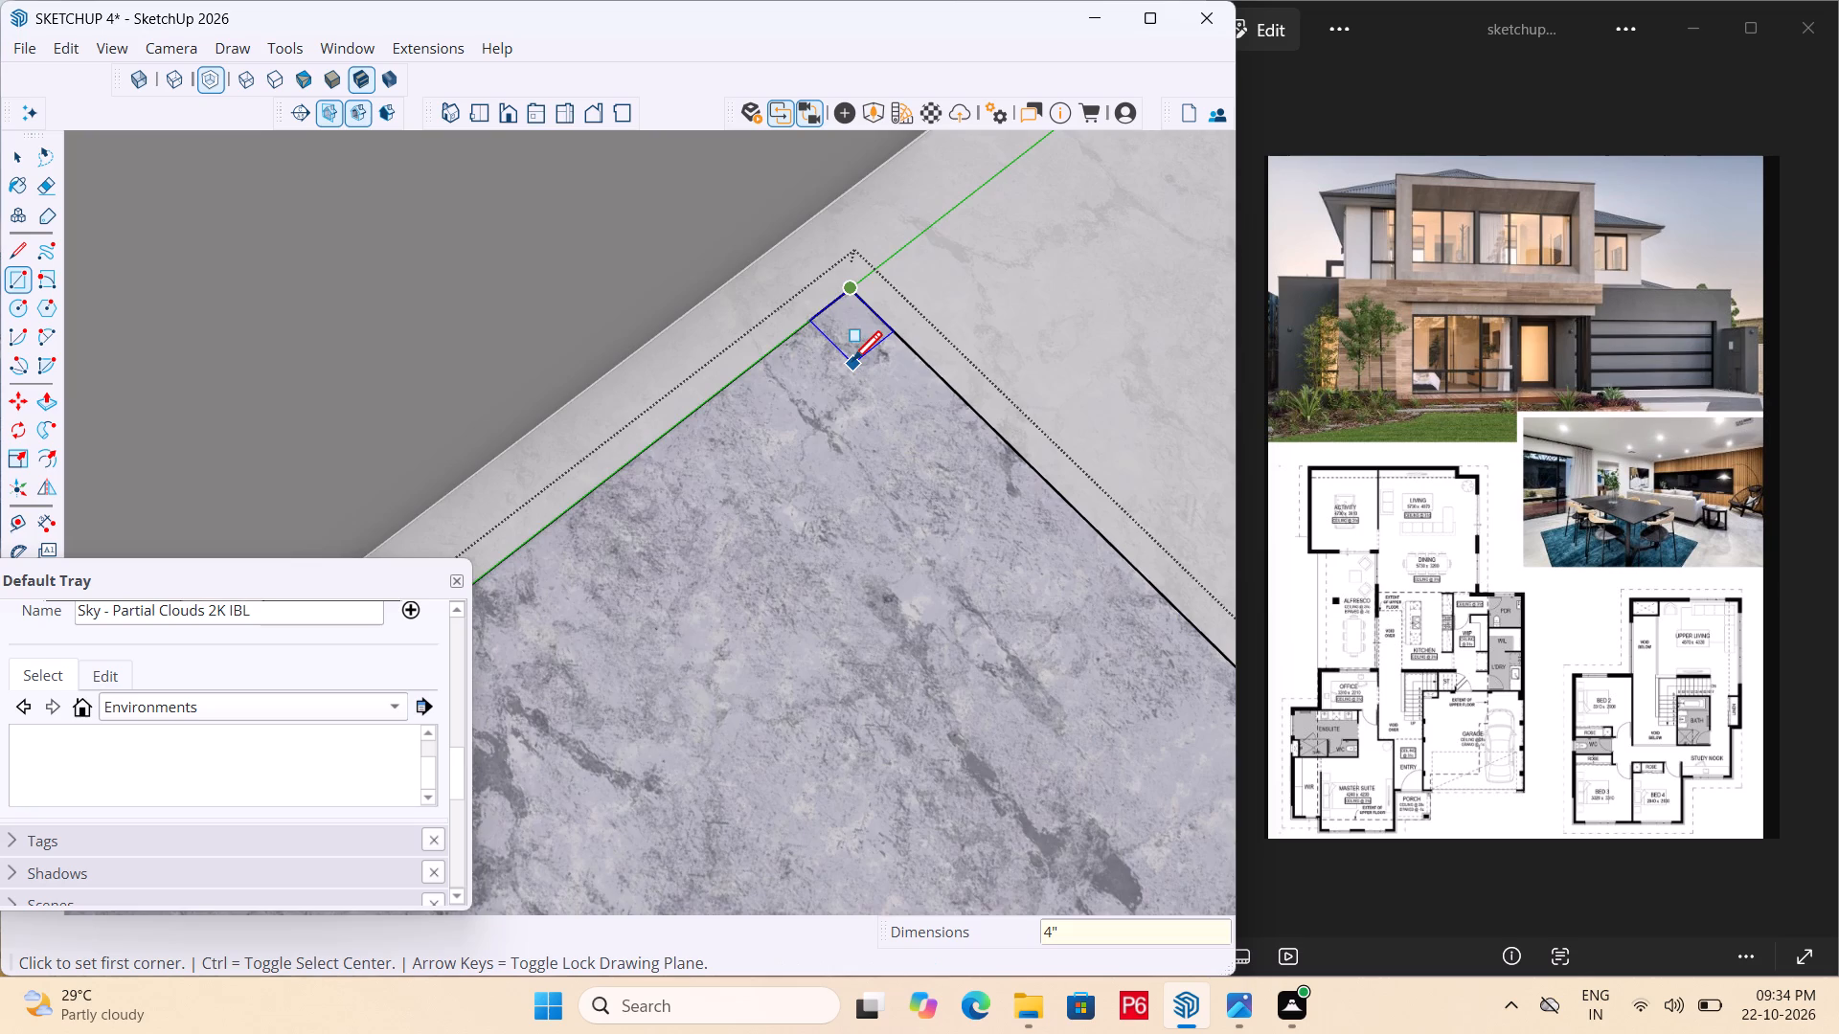
Draw a 4" by 4" square at the group's corner along the red axis, away from the wall.
{"action": "scroll", "coordinate": [897, 274], "scroll_direction": "down", "scroll_amount": 7}
{"action": "scroll", "coordinate": [762, 341], "scroll_direction": "down", "scroll_amount": 13}
{"action": "scroll", "coordinate": [932, 762], "scroll_direction": "up", "scroll_amount": 7}
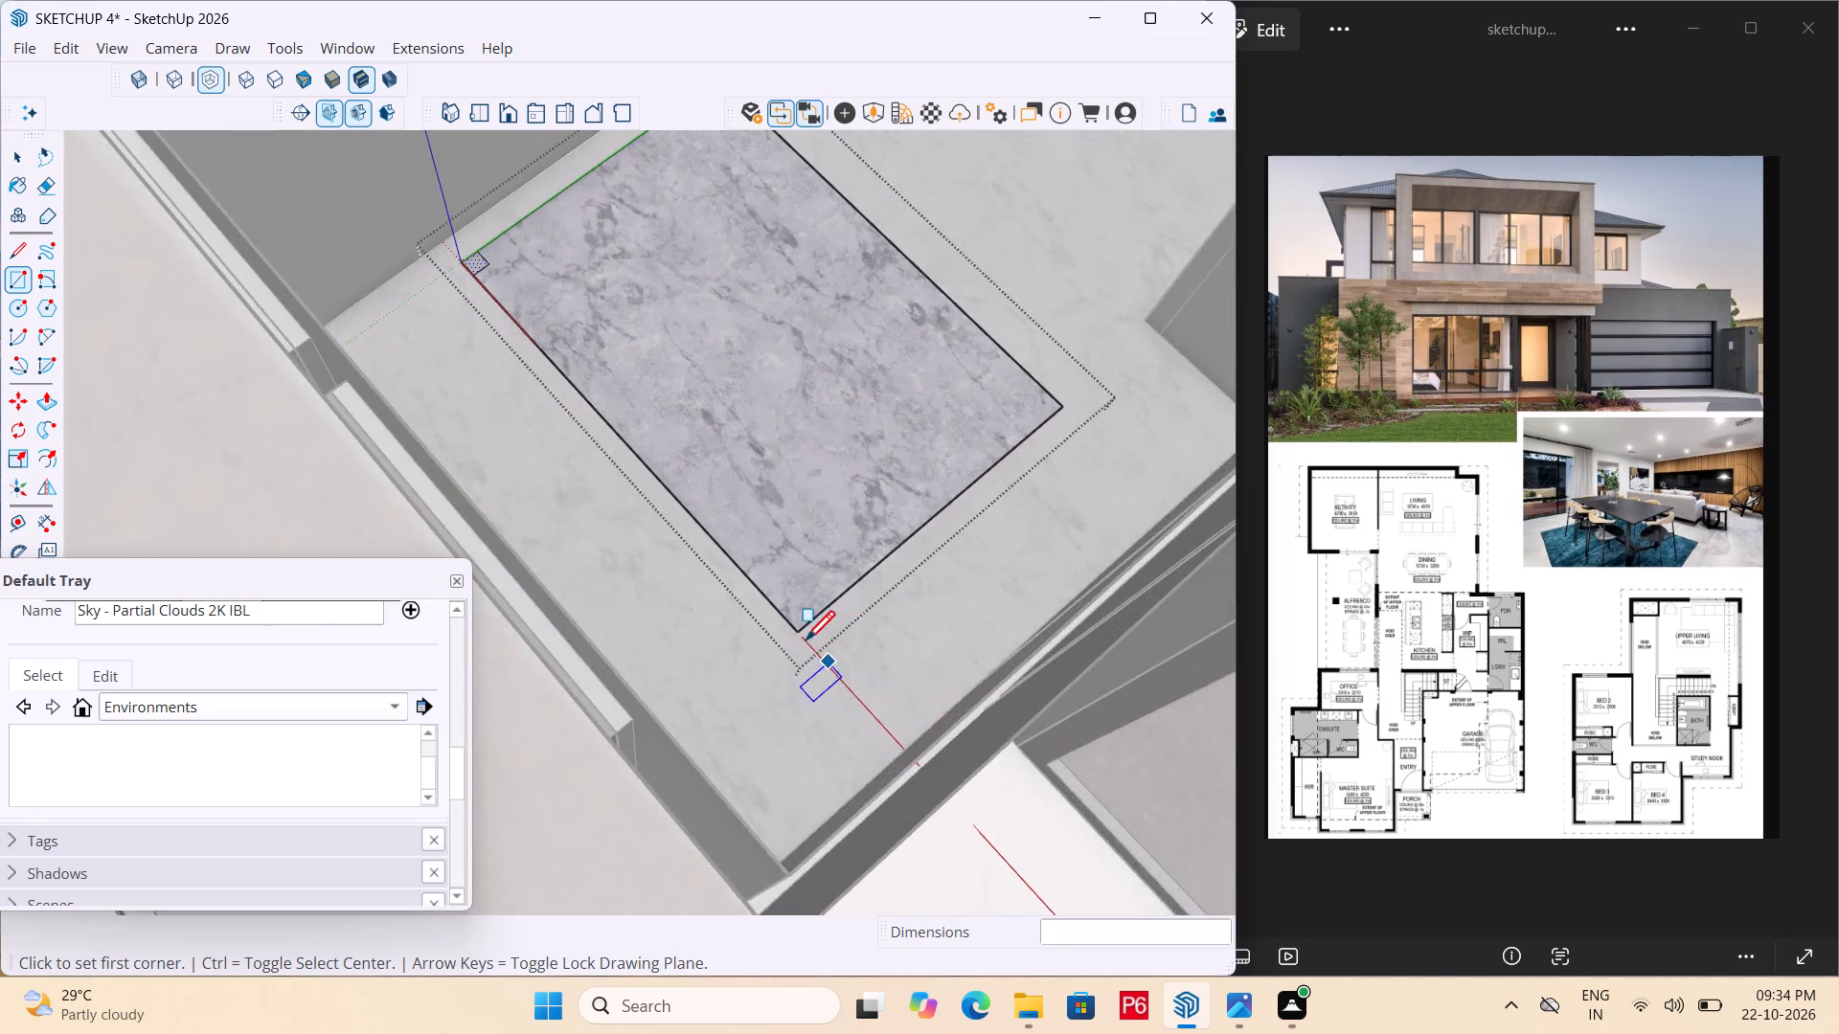
{"action": "scroll", "coordinate": [806, 643], "scroll_direction": "up", "scroll_amount": 10}
{"action": "left_click_drag", "start_coordinate": [791, 638], "coordinate": [795, 628]}
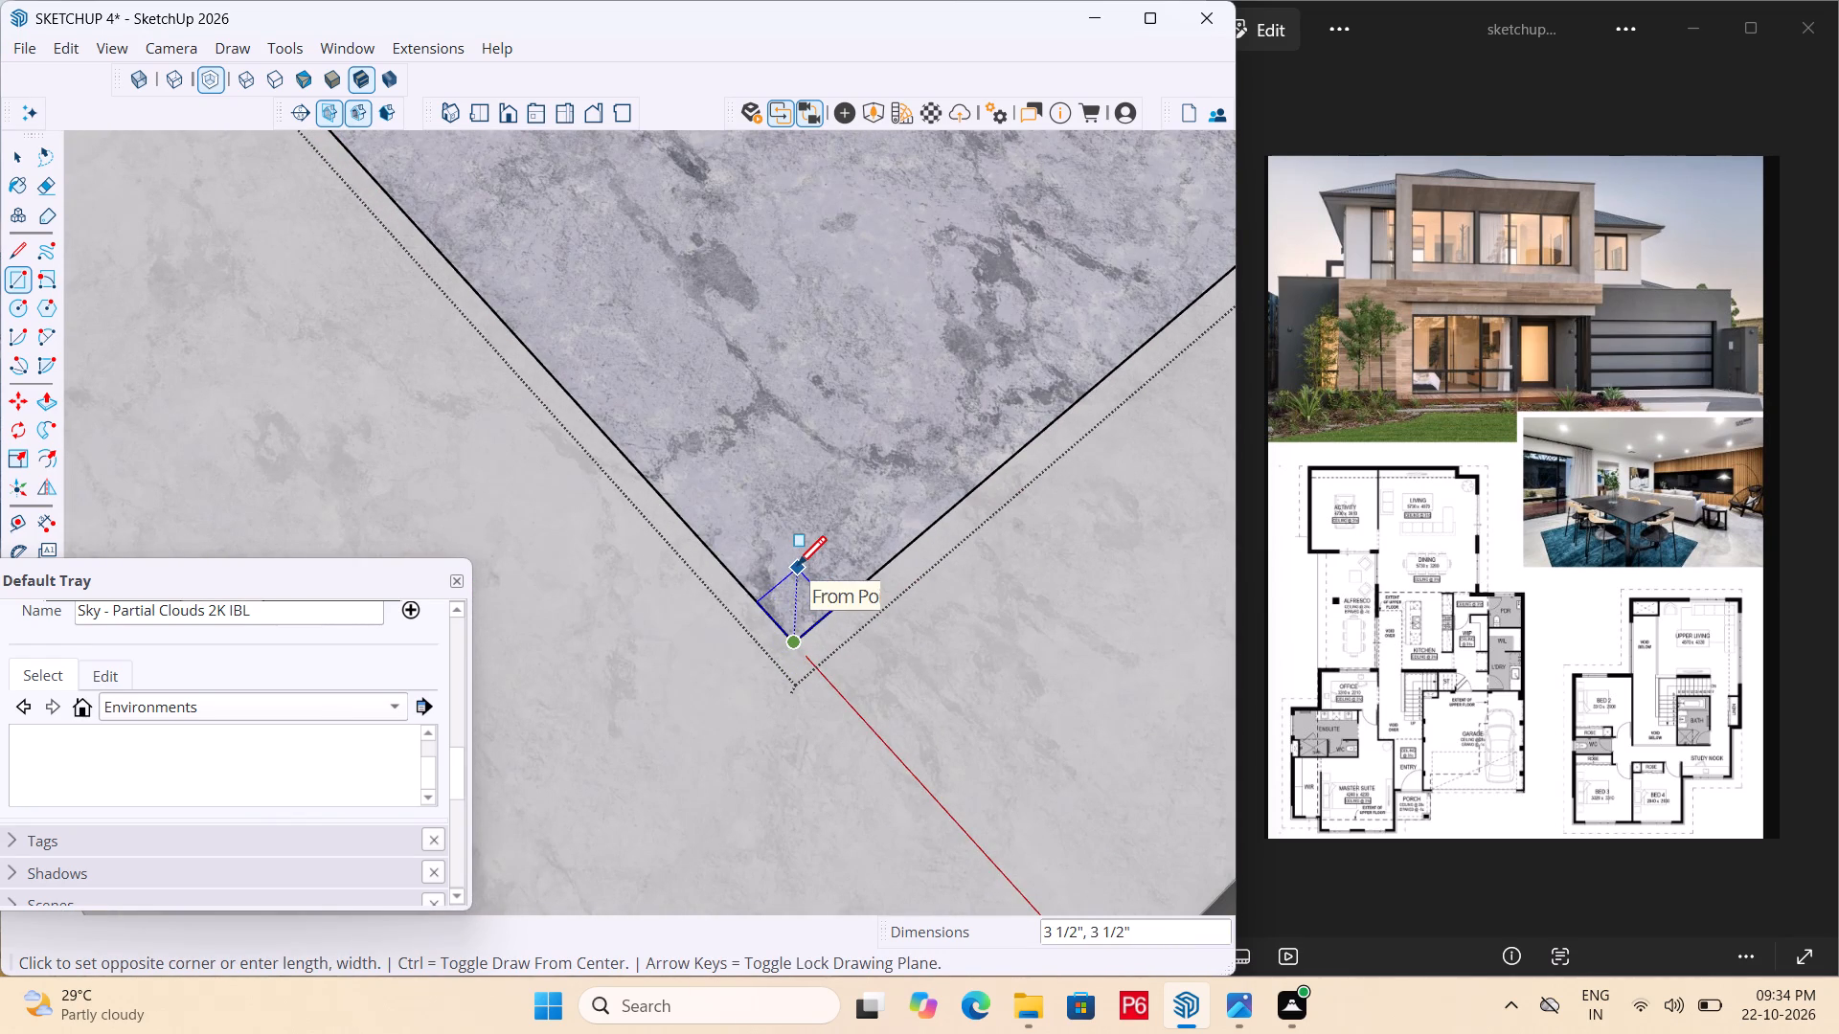
{"action": "type", "text": "4\""}
{"action": "key", "text": "Return"}
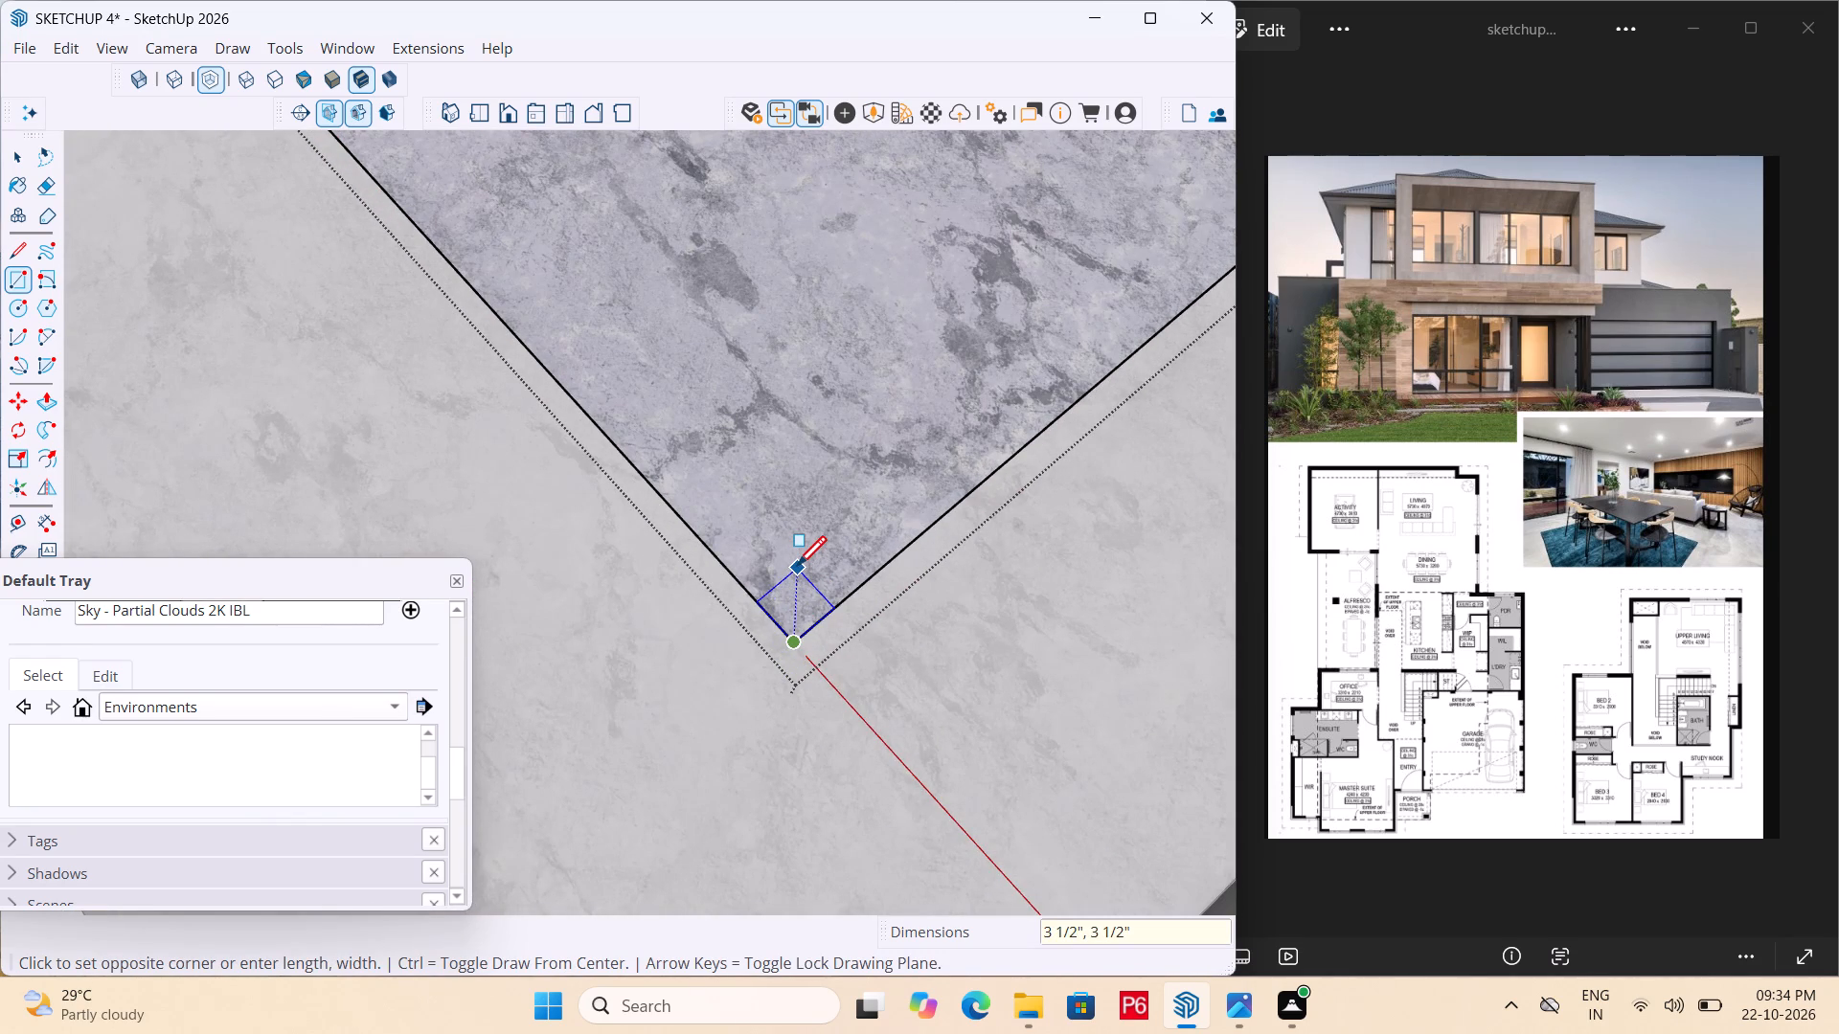
{"action": "type", "text": "4\""}
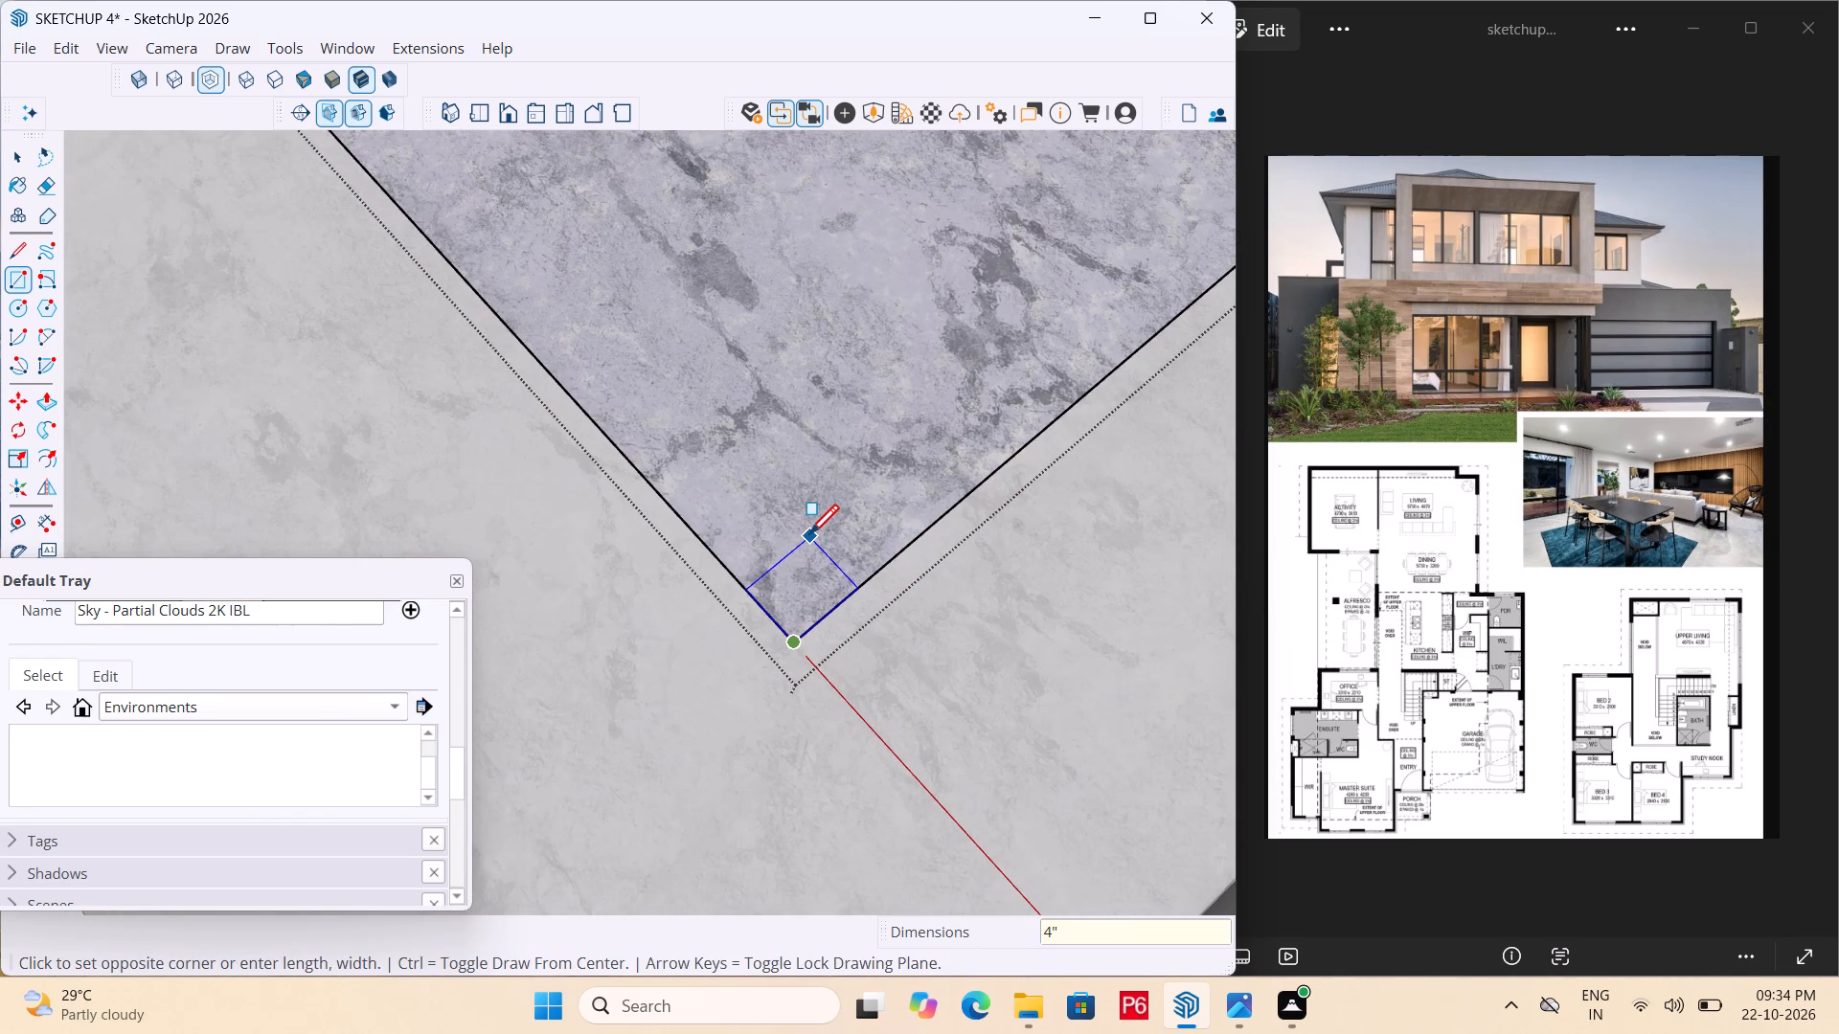
{"action": "type", "text": ",4\""}
{"action": "key", "text": "Return"}
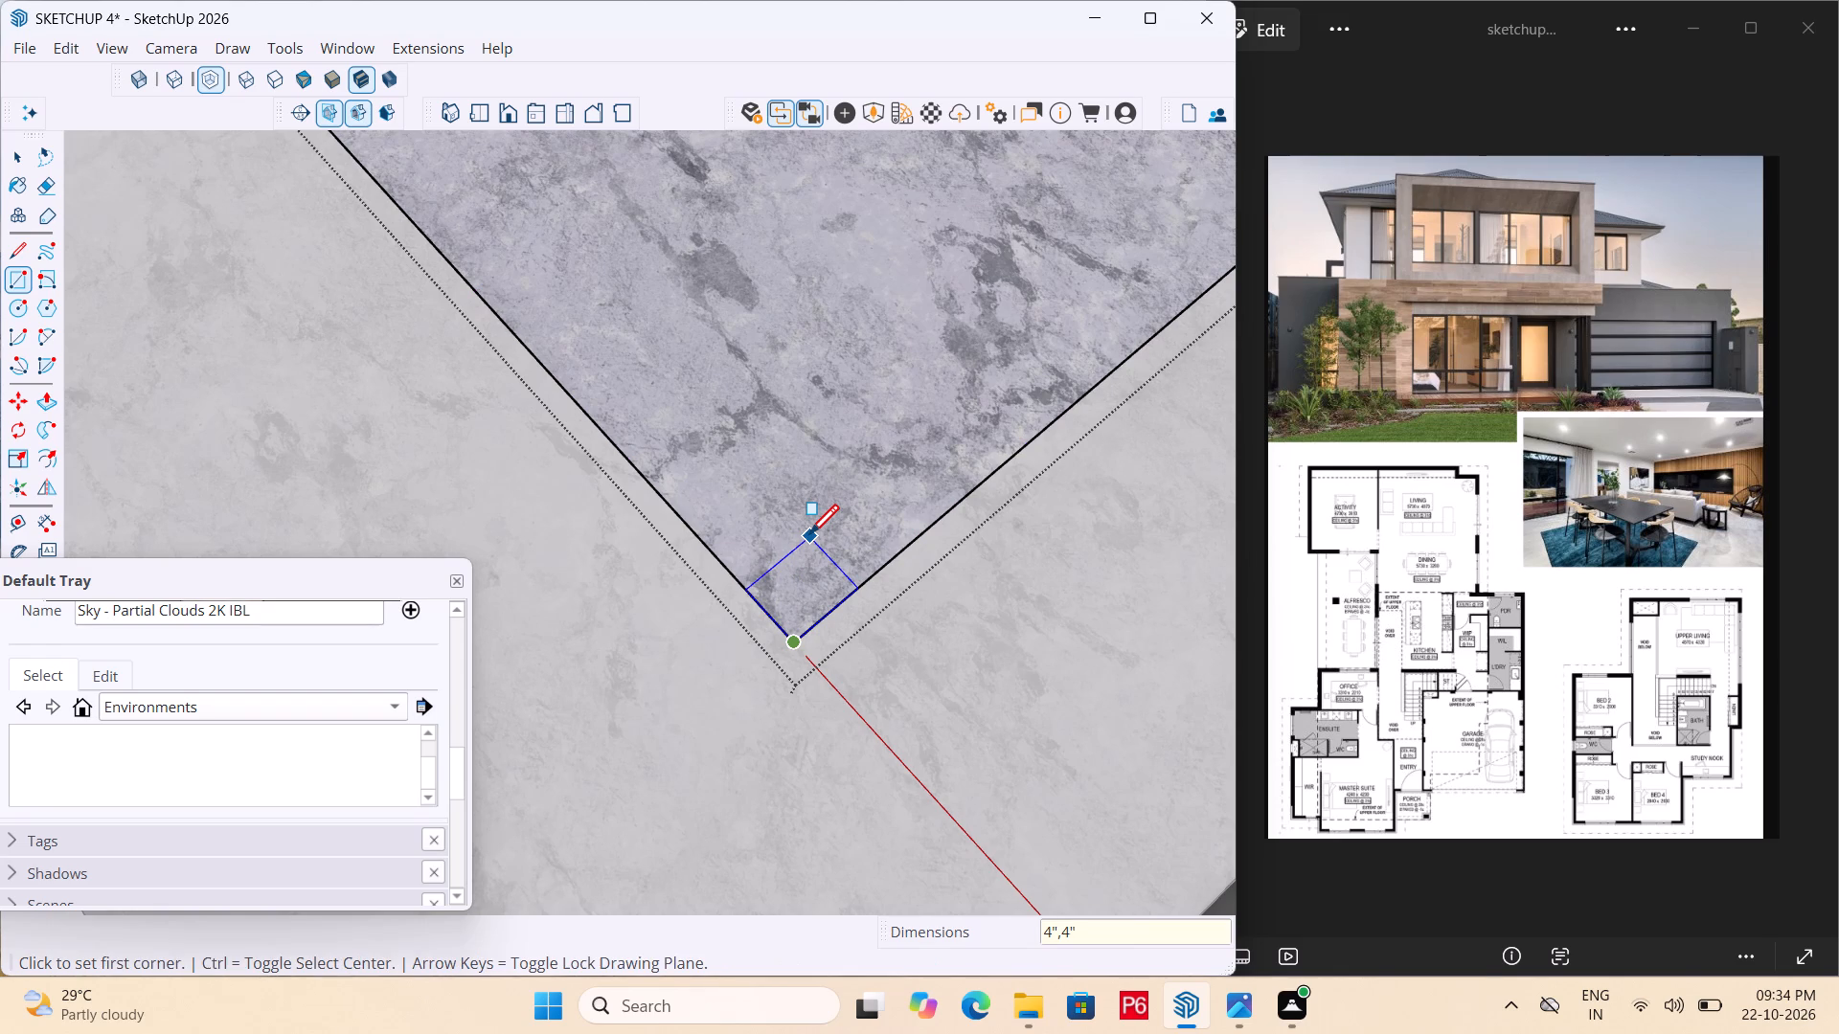
Draw a 4" by 4" square at the group's remaining corner, diagonally opposite the origin.
{"action": "scroll", "coordinate": [717, 931], "scroll_direction": "down", "scroll_amount": 6}
{"action": "scroll", "coordinate": [777, 657], "scroll_direction": "down", "scroll_amount": 6}
{"action": "scroll", "coordinate": [657, 791], "scroll_direction": "down", "scroll_amount": 3}
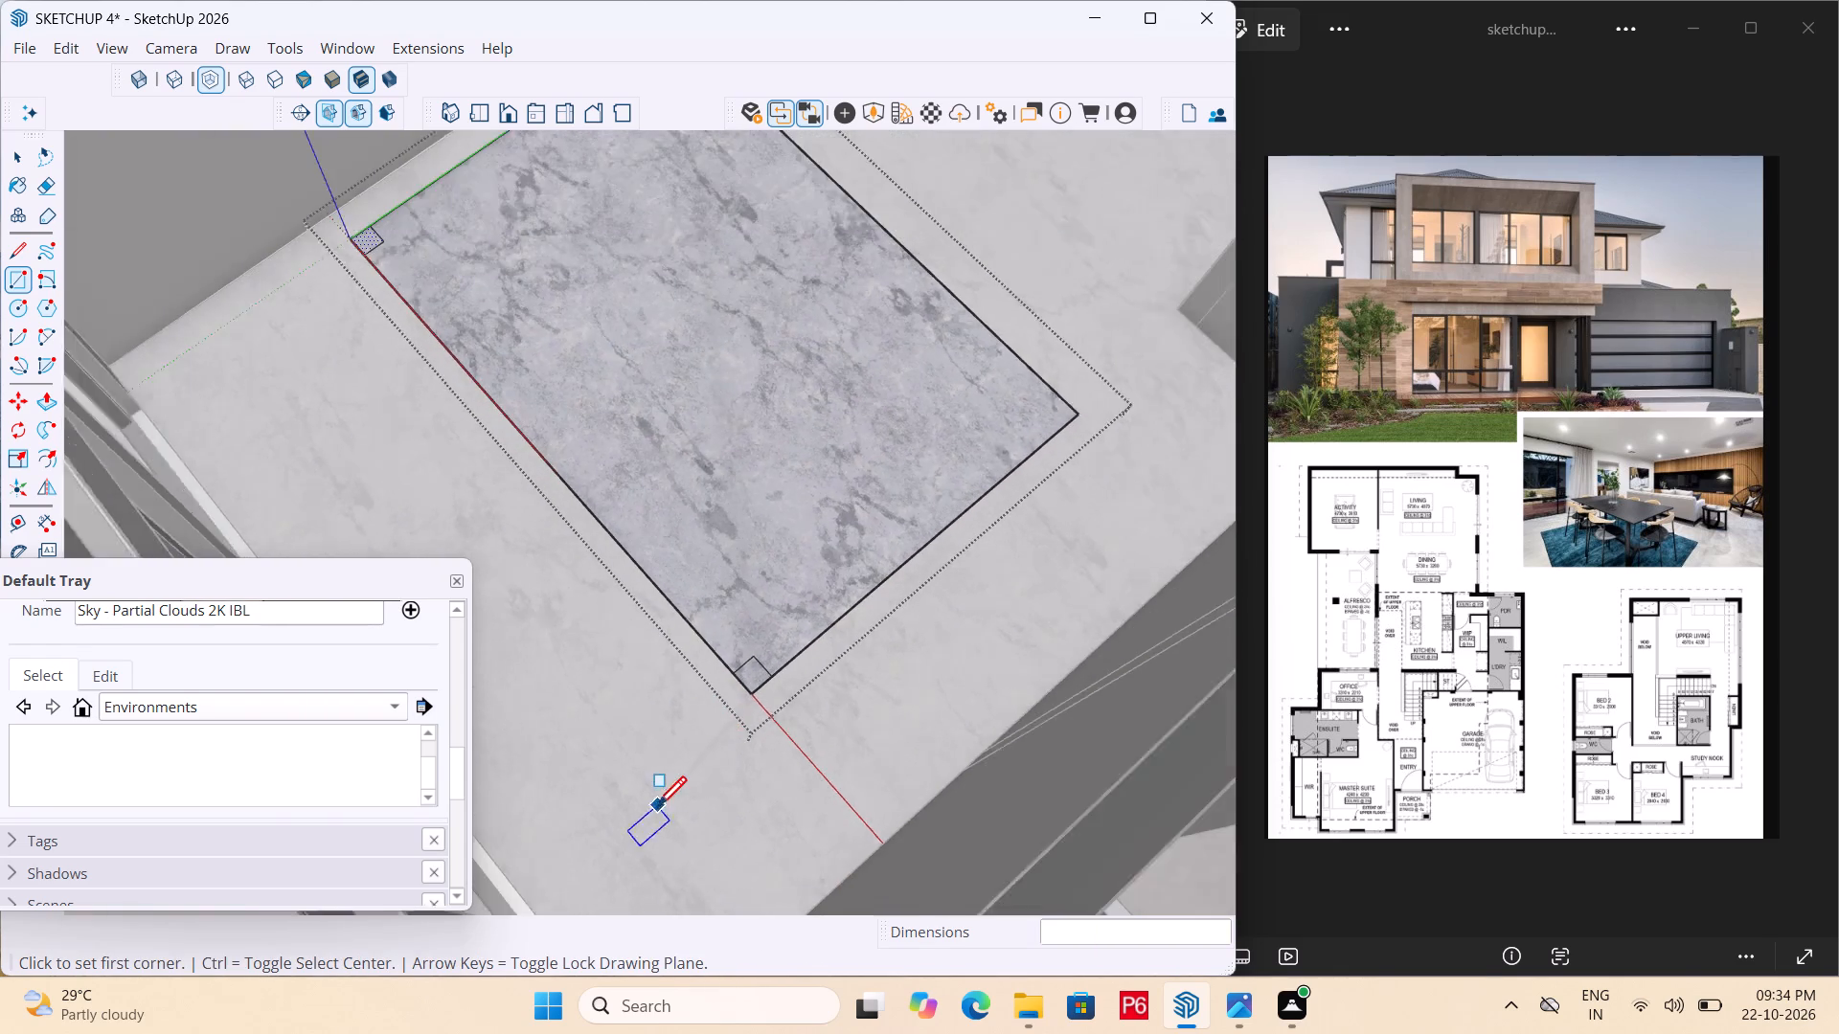
{"action": "scroll", "coordinate": [657, 809], "scroll_direction": "down", "scroll_amount": 2}
{"action": "scroll", "coordinate": [942, 451], "scroll_direction": "up", "scroll_amount": 10}
{"action": "left_click", "coordinate": [1076, 489]}
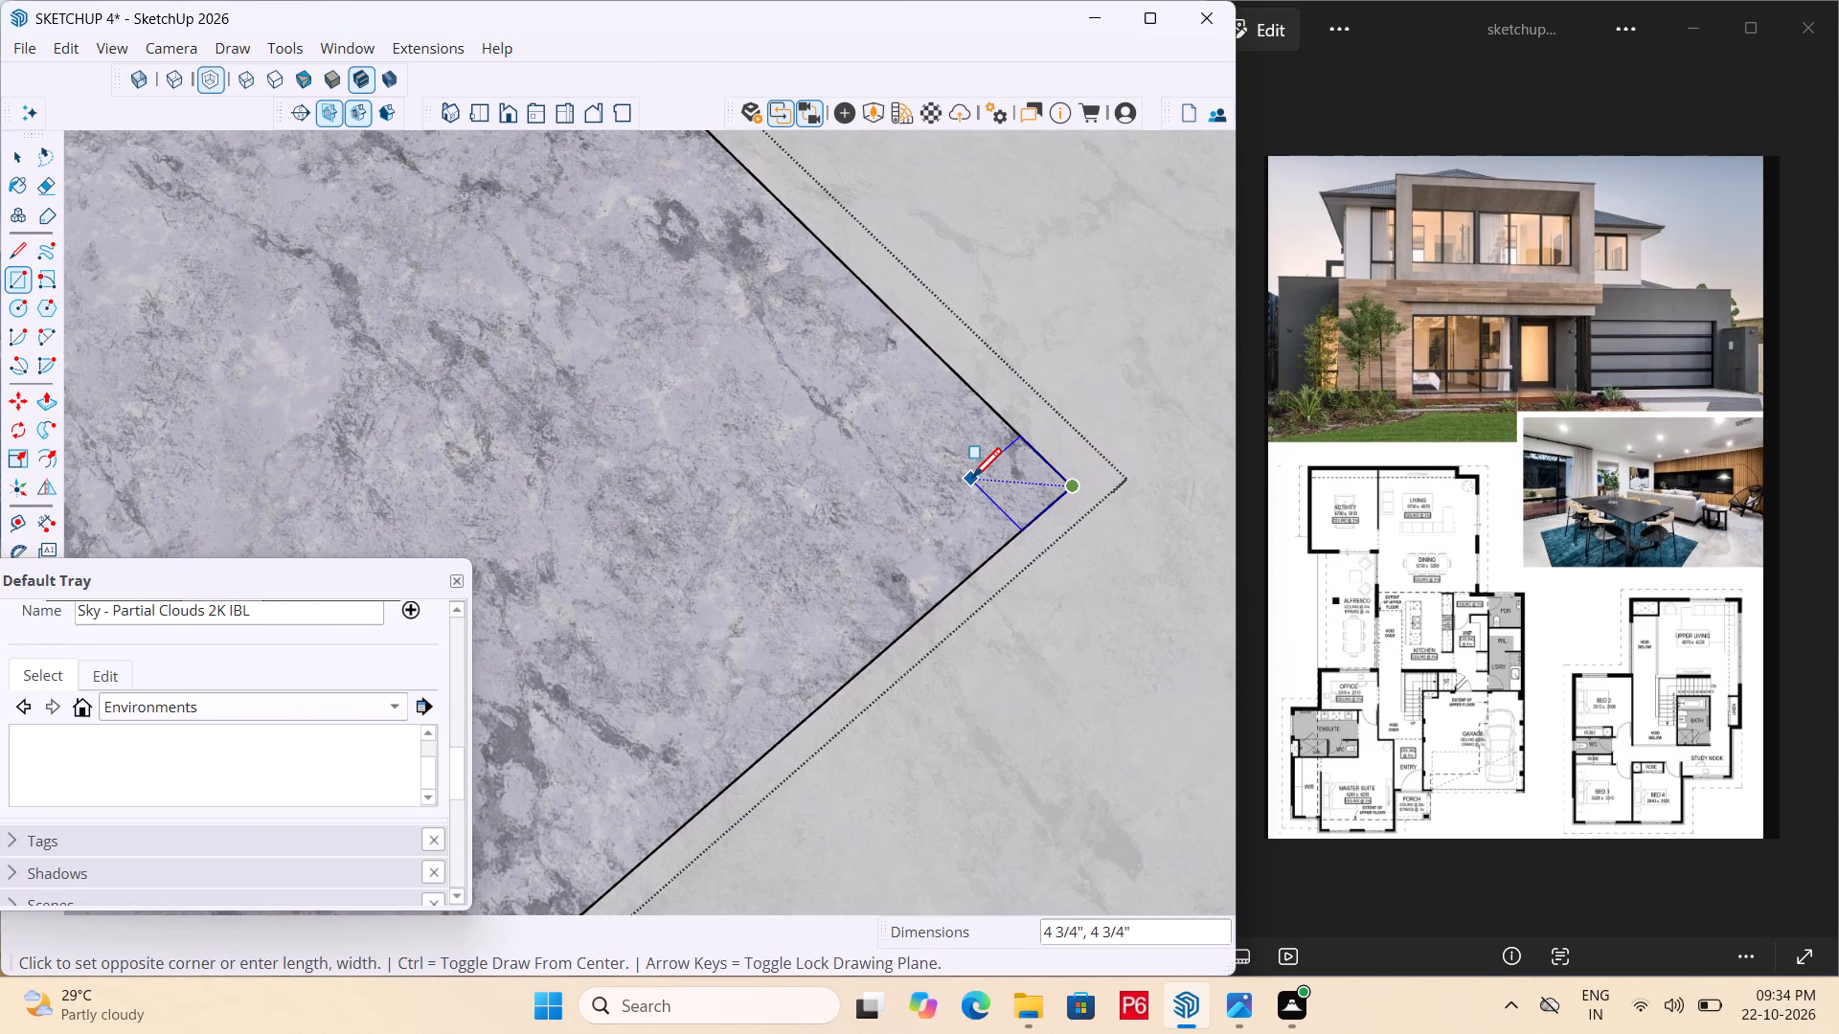
{"action": "type", "text": "4\""}
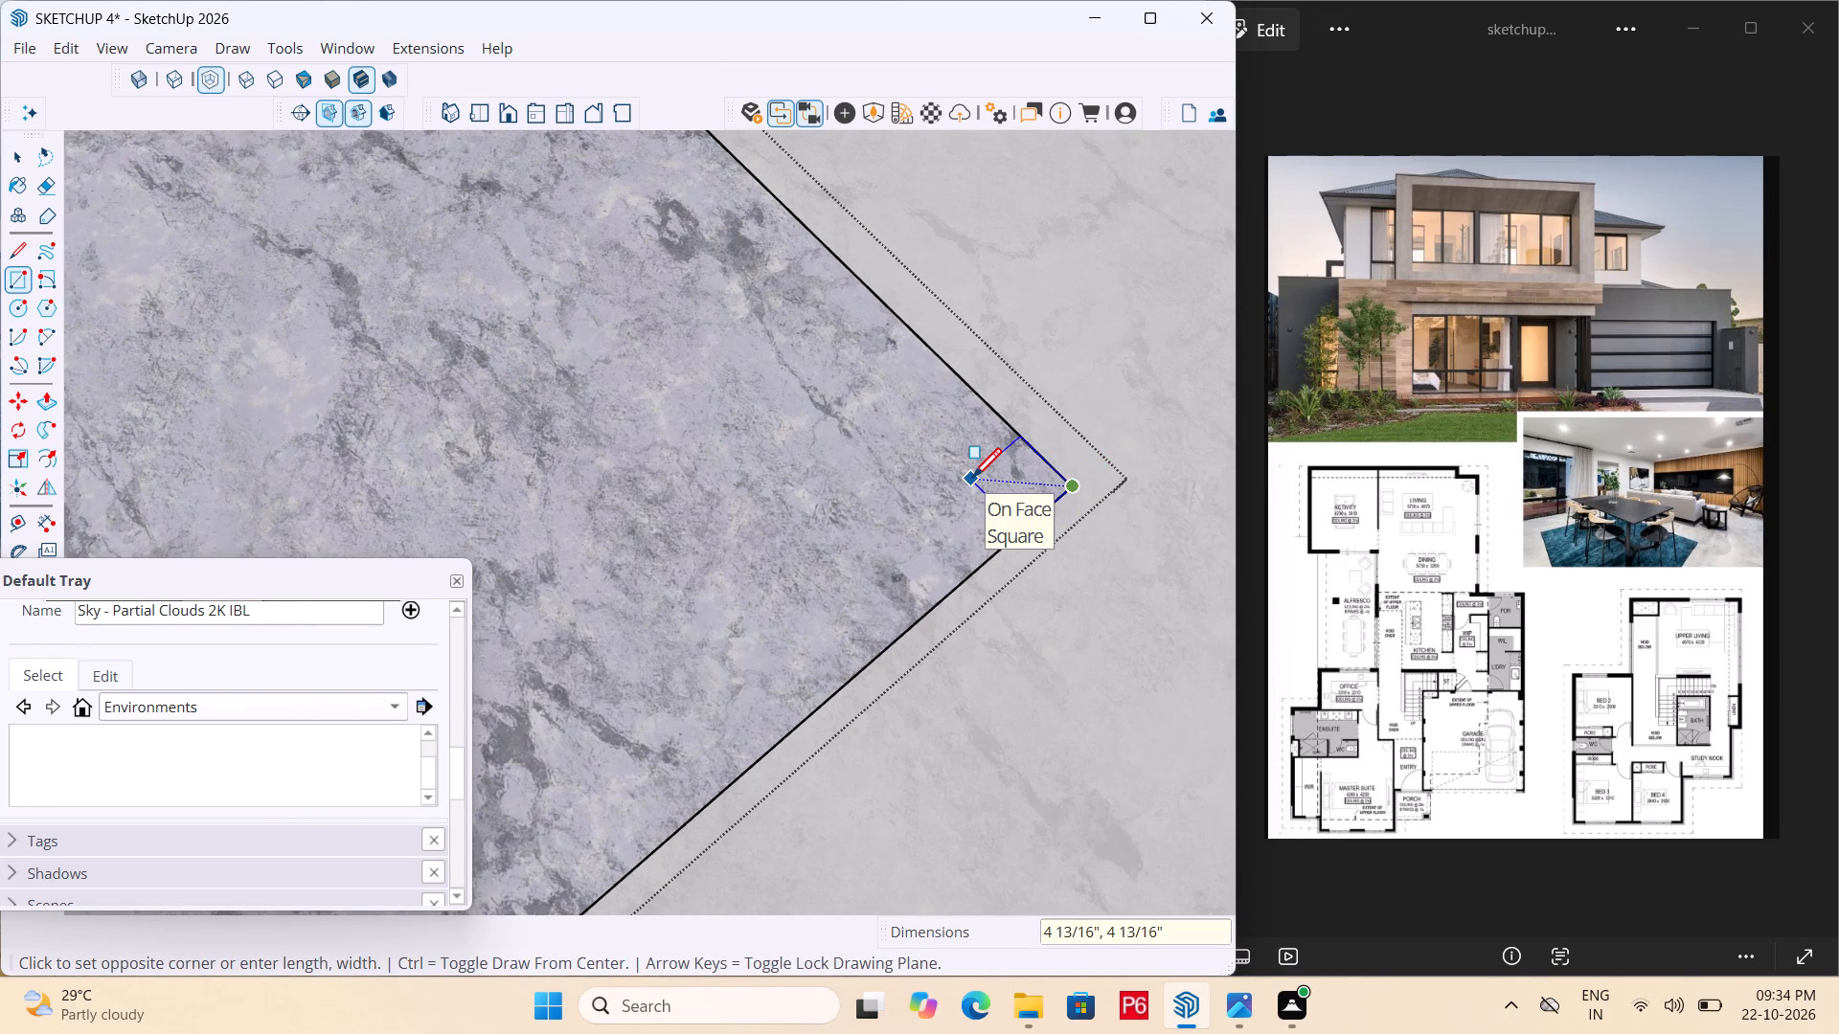
{"action": "type", "text": "4\""}
{"action": "type", "text": "4\"4"}
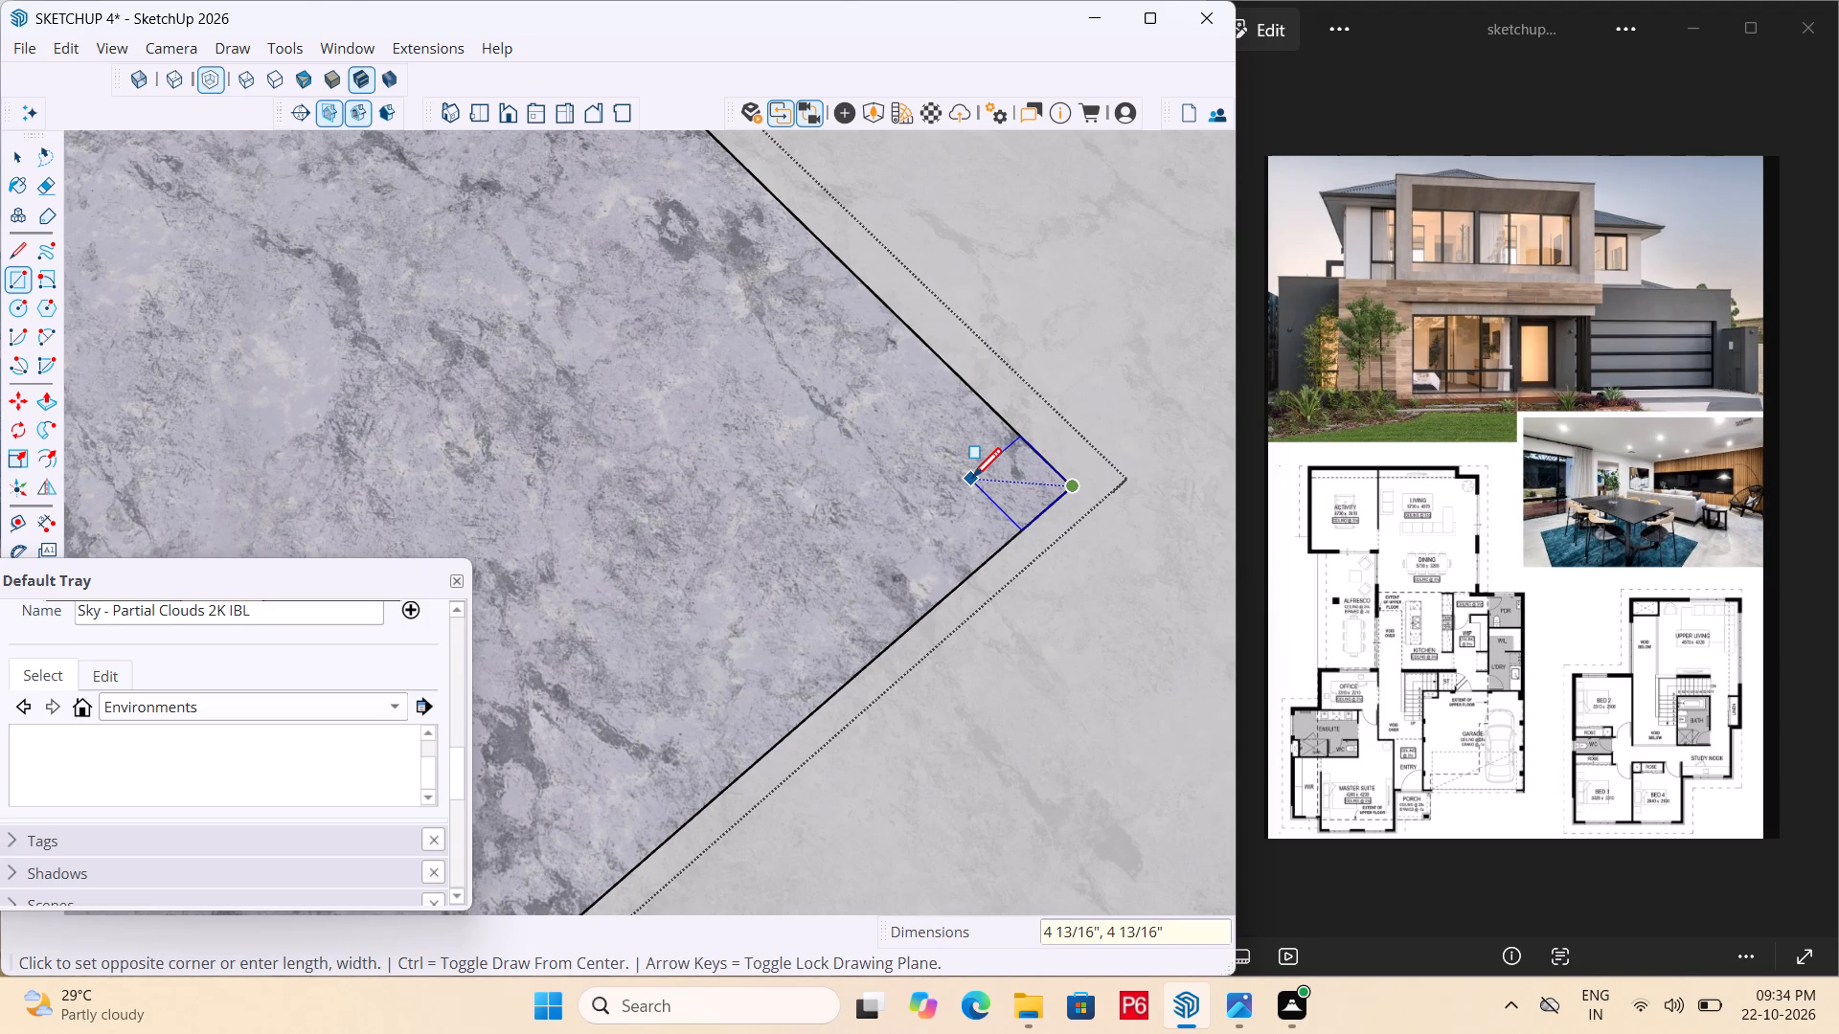
{"action": "key", "text": "shift+quotedbl"}
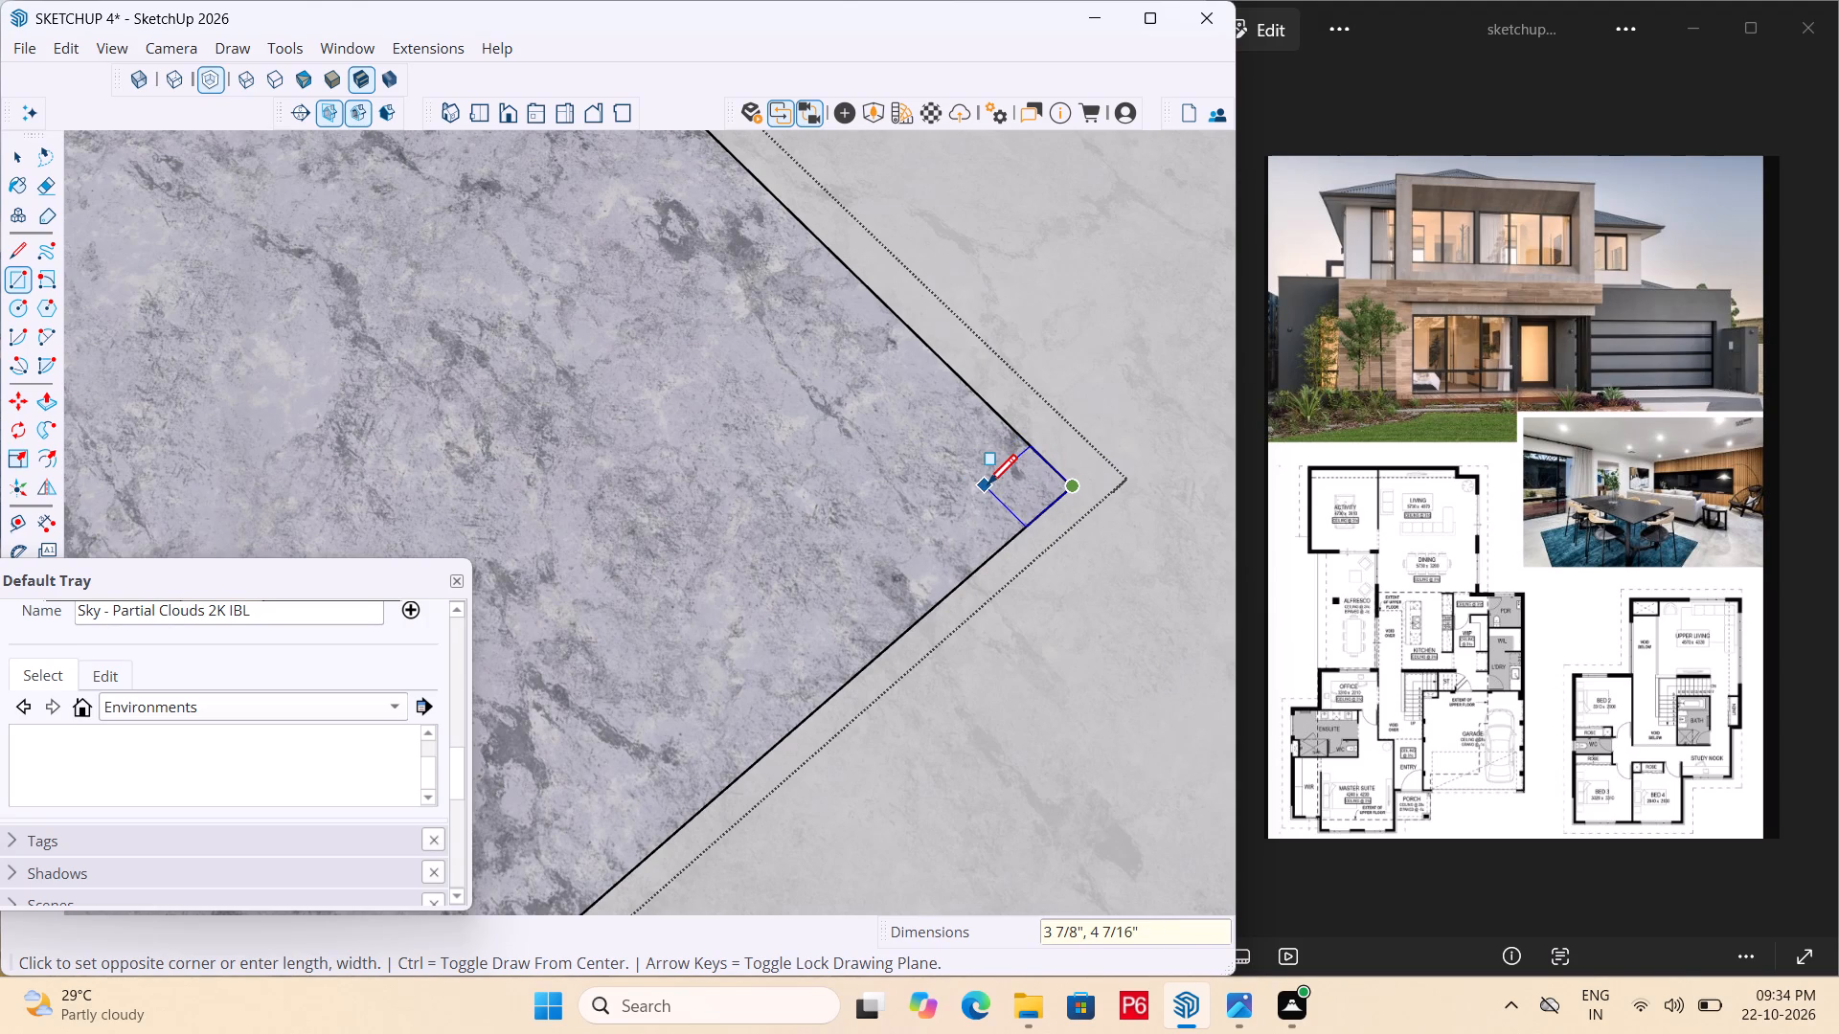
{"action": "type", "text": "4\""}
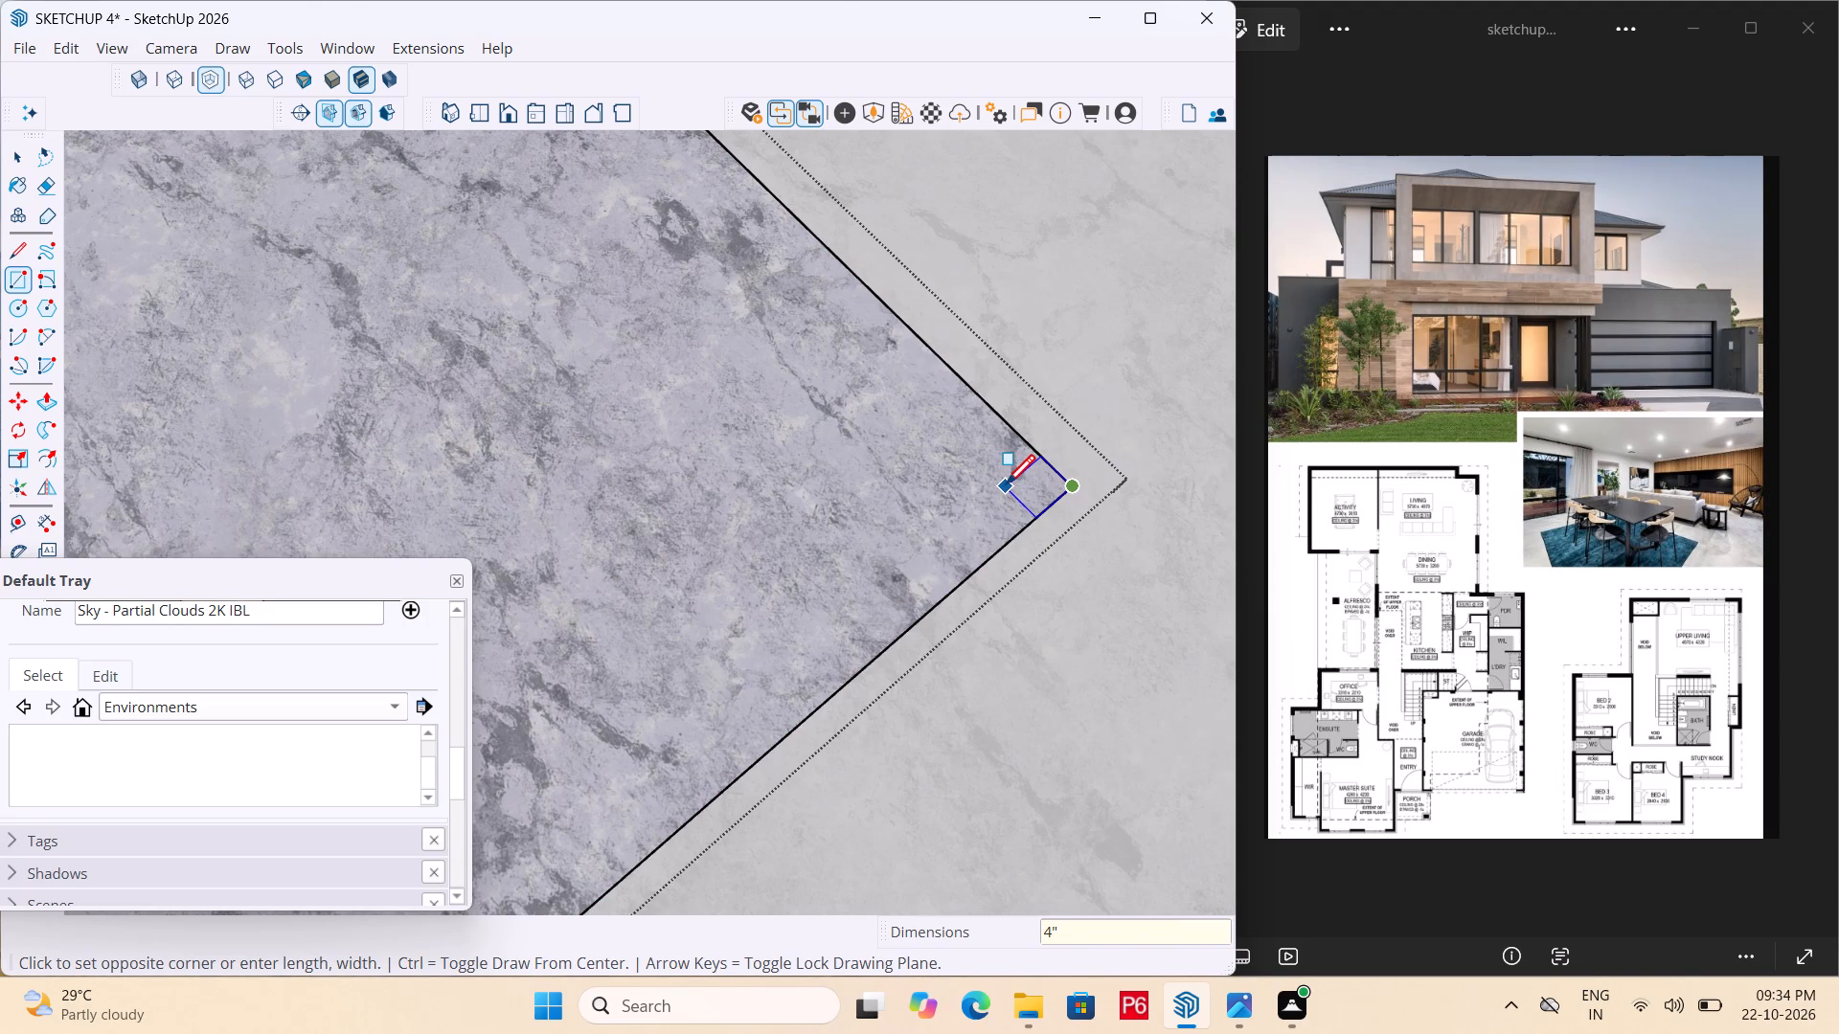
{"action": "key", "text": "comma"}
{"action": "type", "text": "4\""}
{"action": "key", "text": "Return"}
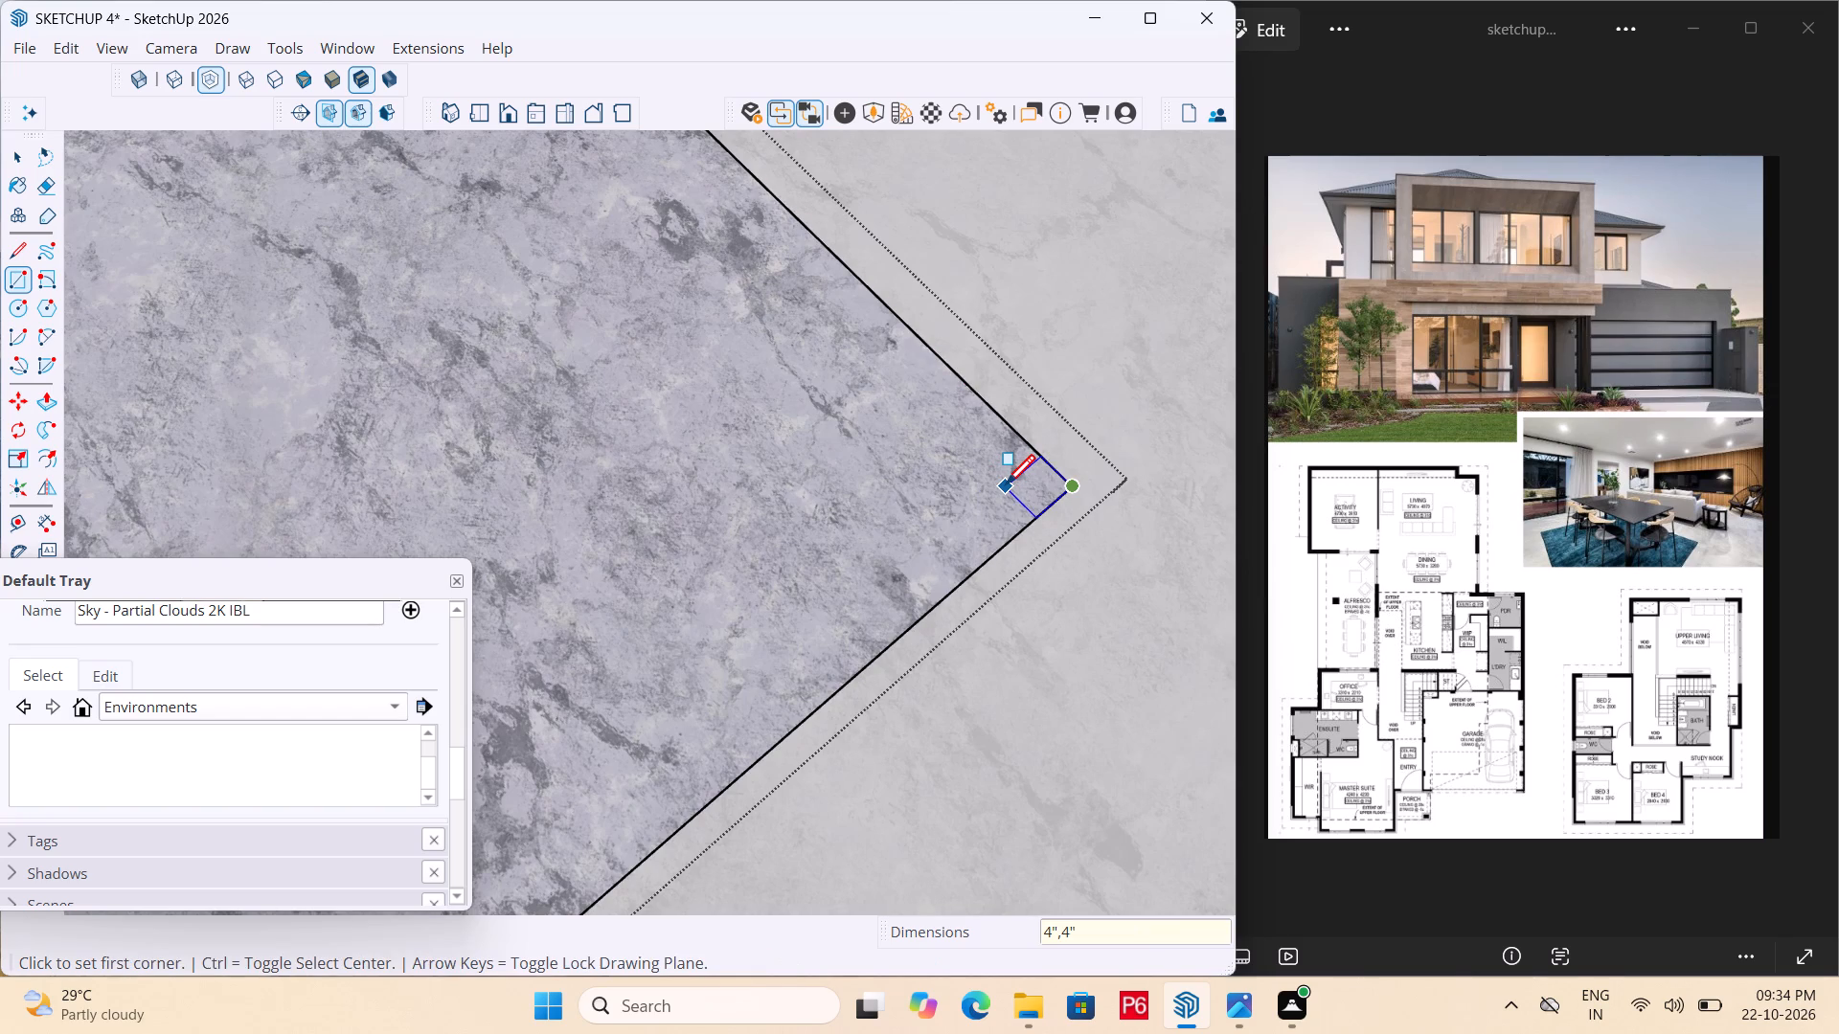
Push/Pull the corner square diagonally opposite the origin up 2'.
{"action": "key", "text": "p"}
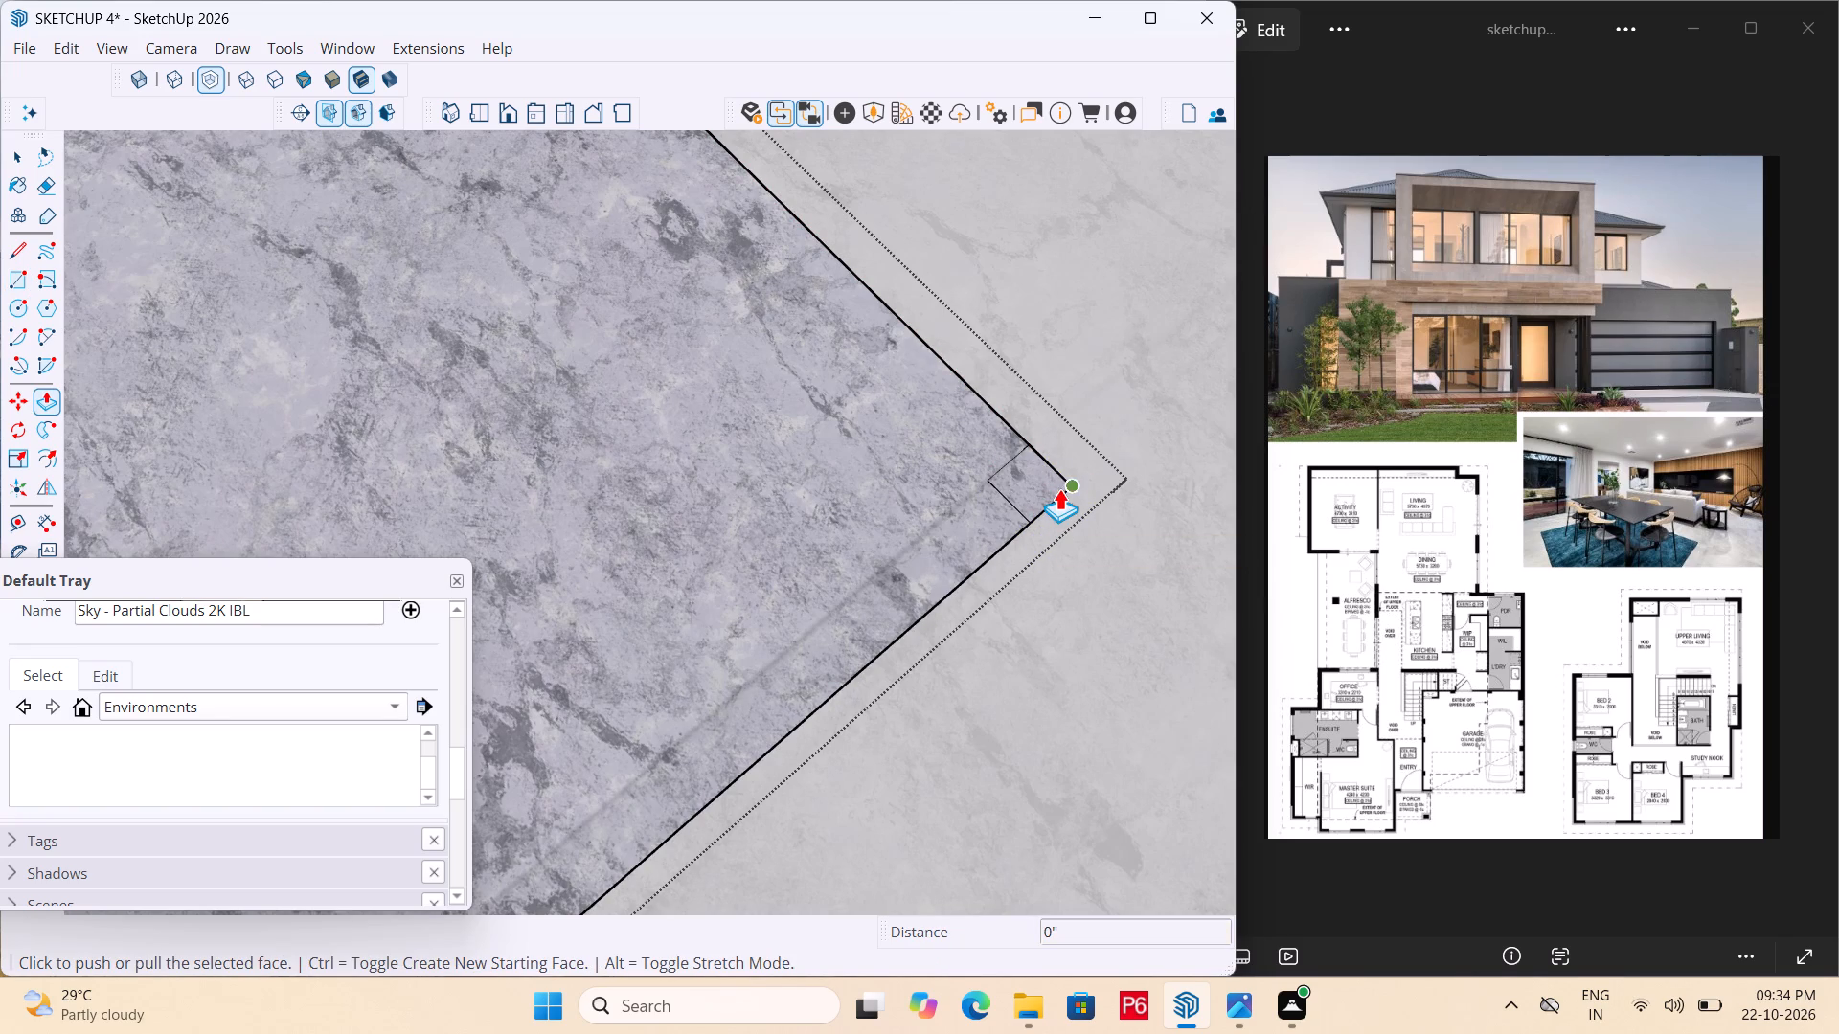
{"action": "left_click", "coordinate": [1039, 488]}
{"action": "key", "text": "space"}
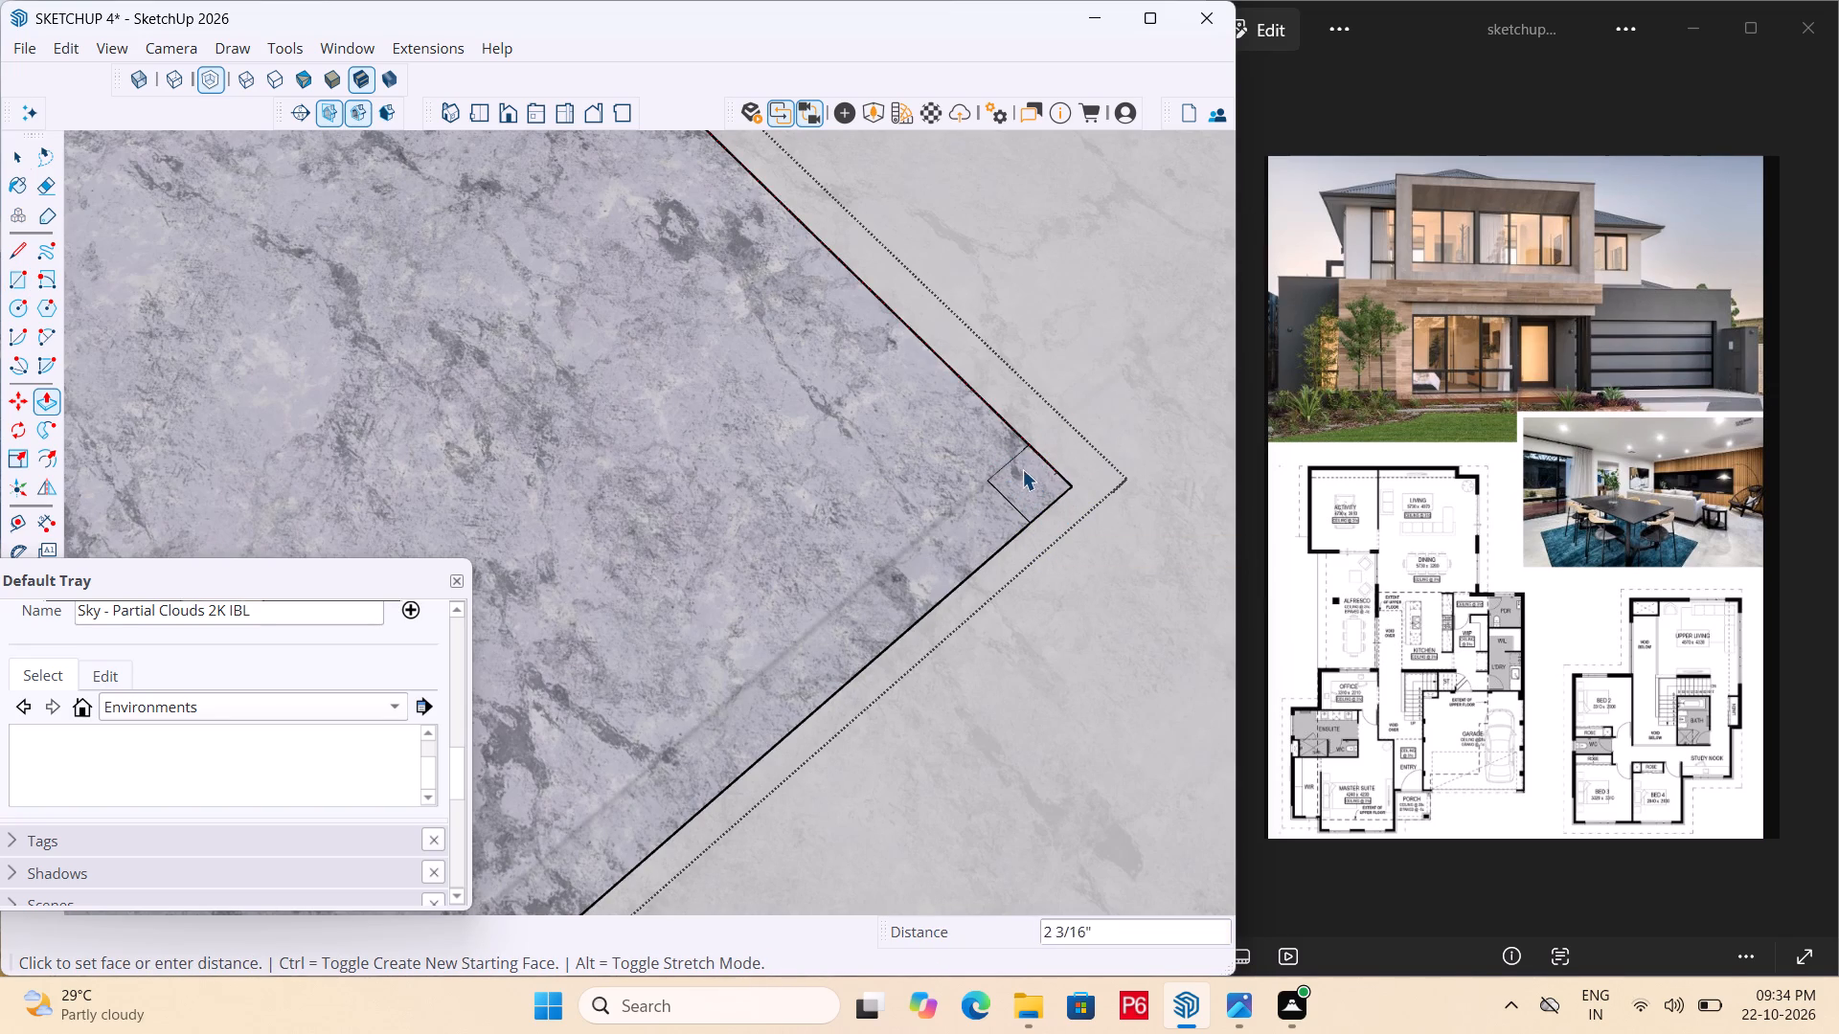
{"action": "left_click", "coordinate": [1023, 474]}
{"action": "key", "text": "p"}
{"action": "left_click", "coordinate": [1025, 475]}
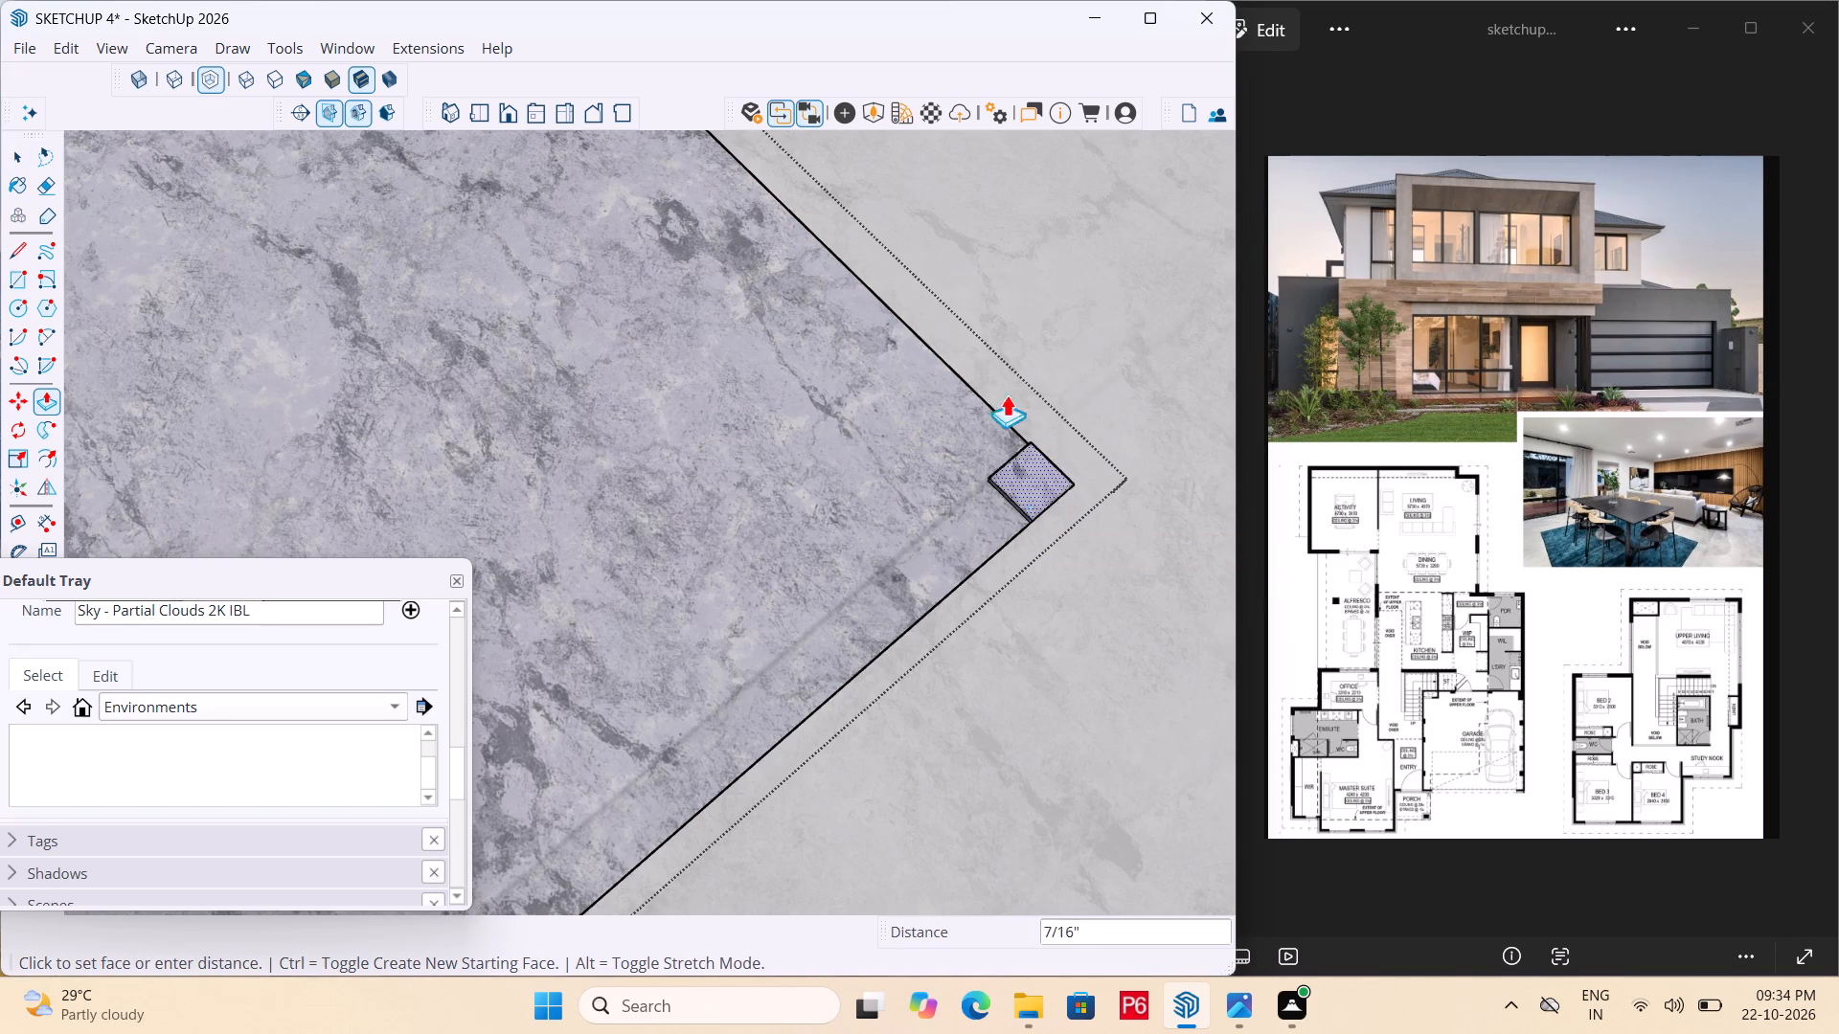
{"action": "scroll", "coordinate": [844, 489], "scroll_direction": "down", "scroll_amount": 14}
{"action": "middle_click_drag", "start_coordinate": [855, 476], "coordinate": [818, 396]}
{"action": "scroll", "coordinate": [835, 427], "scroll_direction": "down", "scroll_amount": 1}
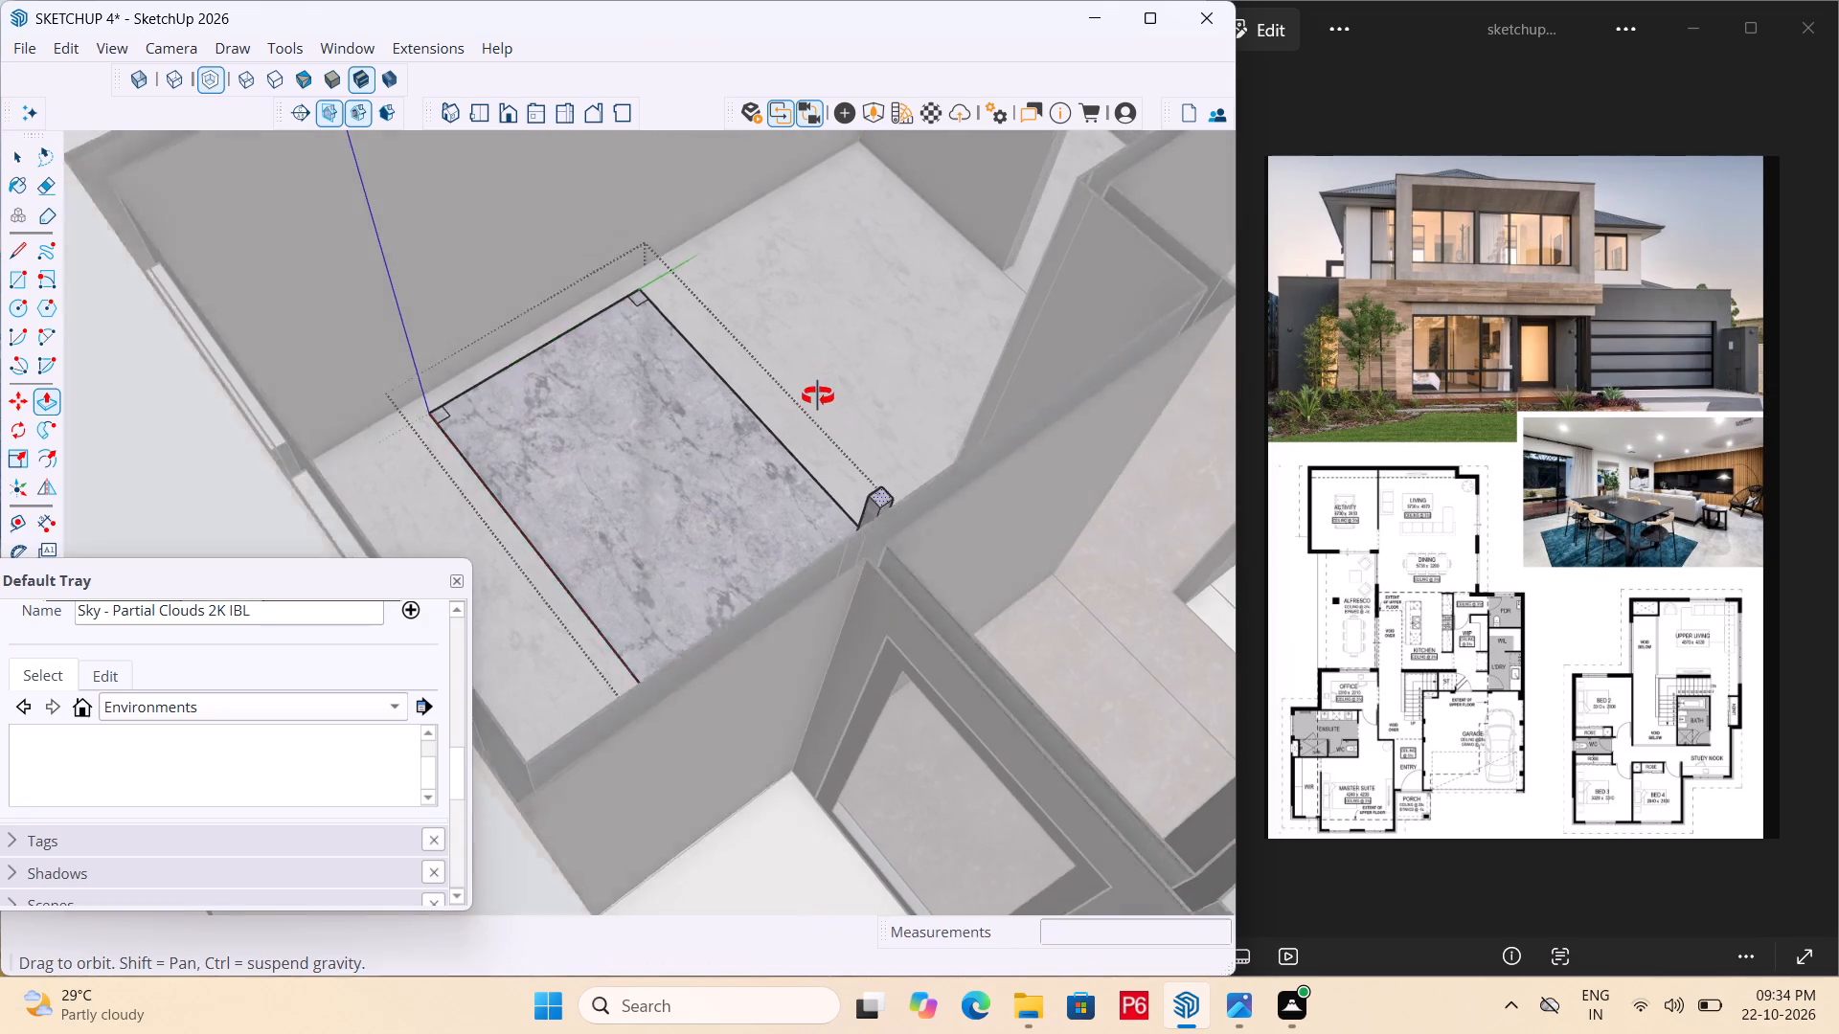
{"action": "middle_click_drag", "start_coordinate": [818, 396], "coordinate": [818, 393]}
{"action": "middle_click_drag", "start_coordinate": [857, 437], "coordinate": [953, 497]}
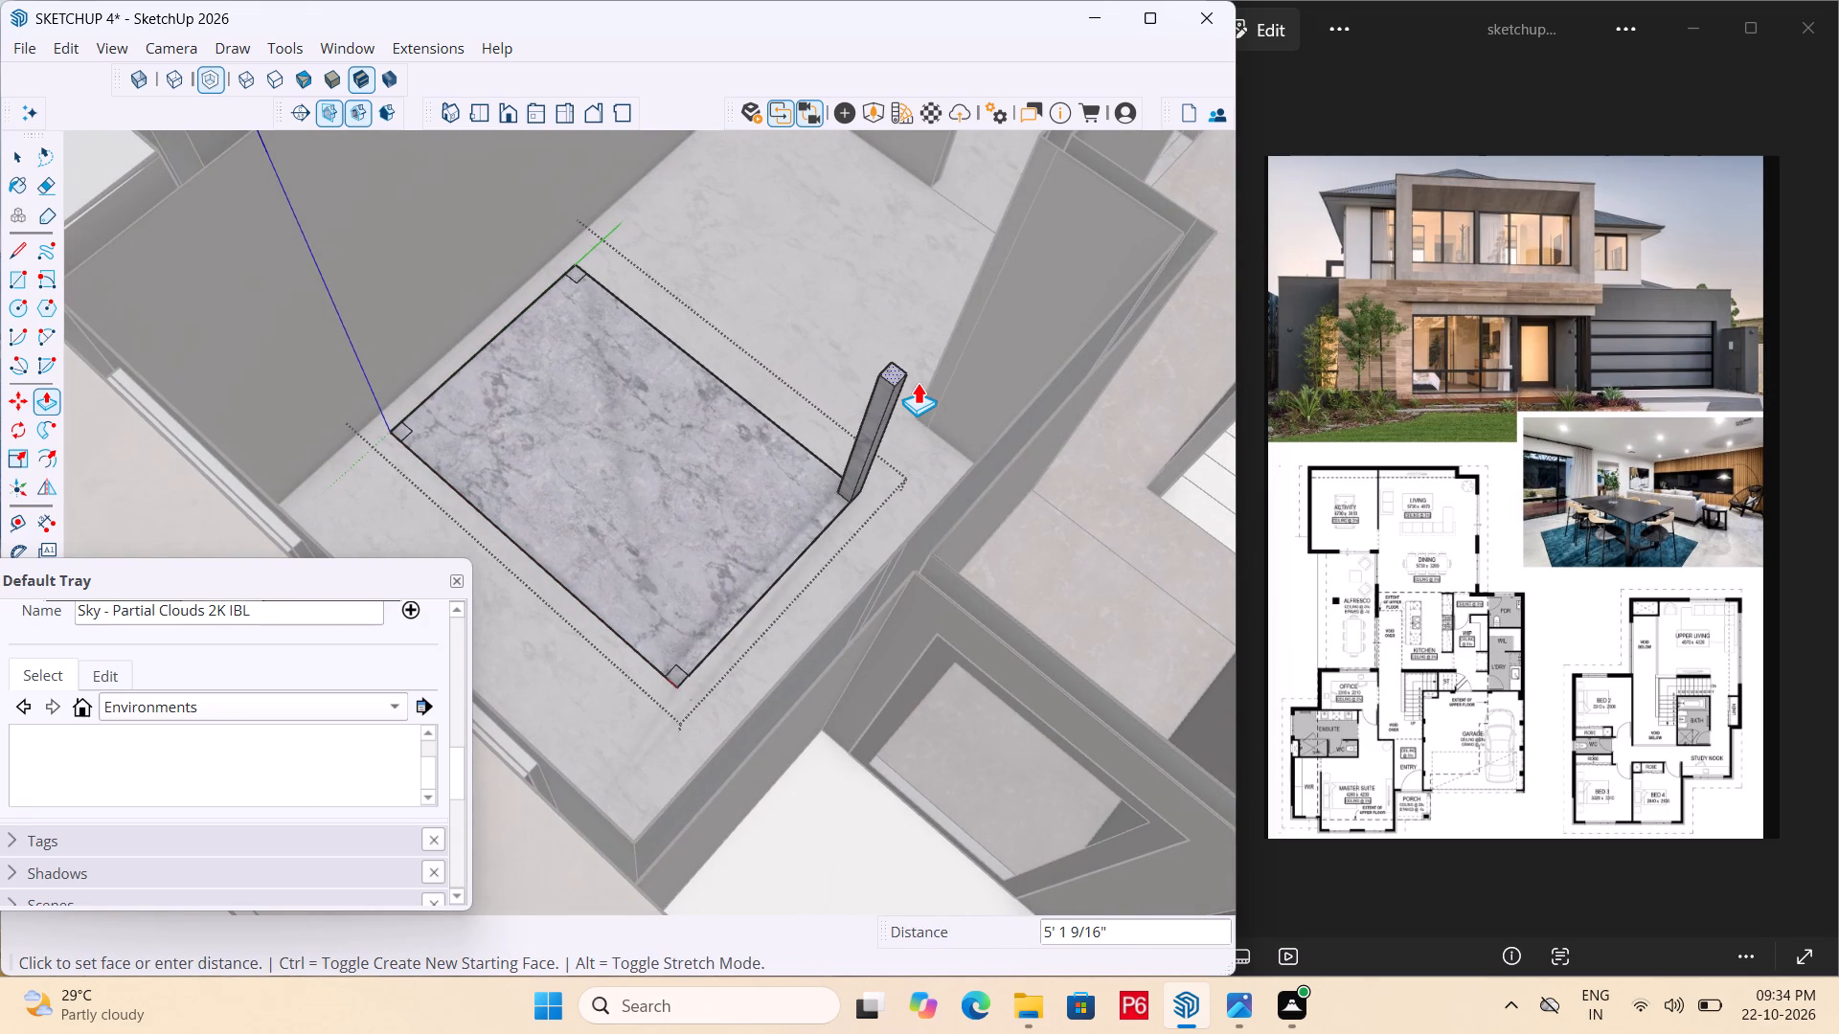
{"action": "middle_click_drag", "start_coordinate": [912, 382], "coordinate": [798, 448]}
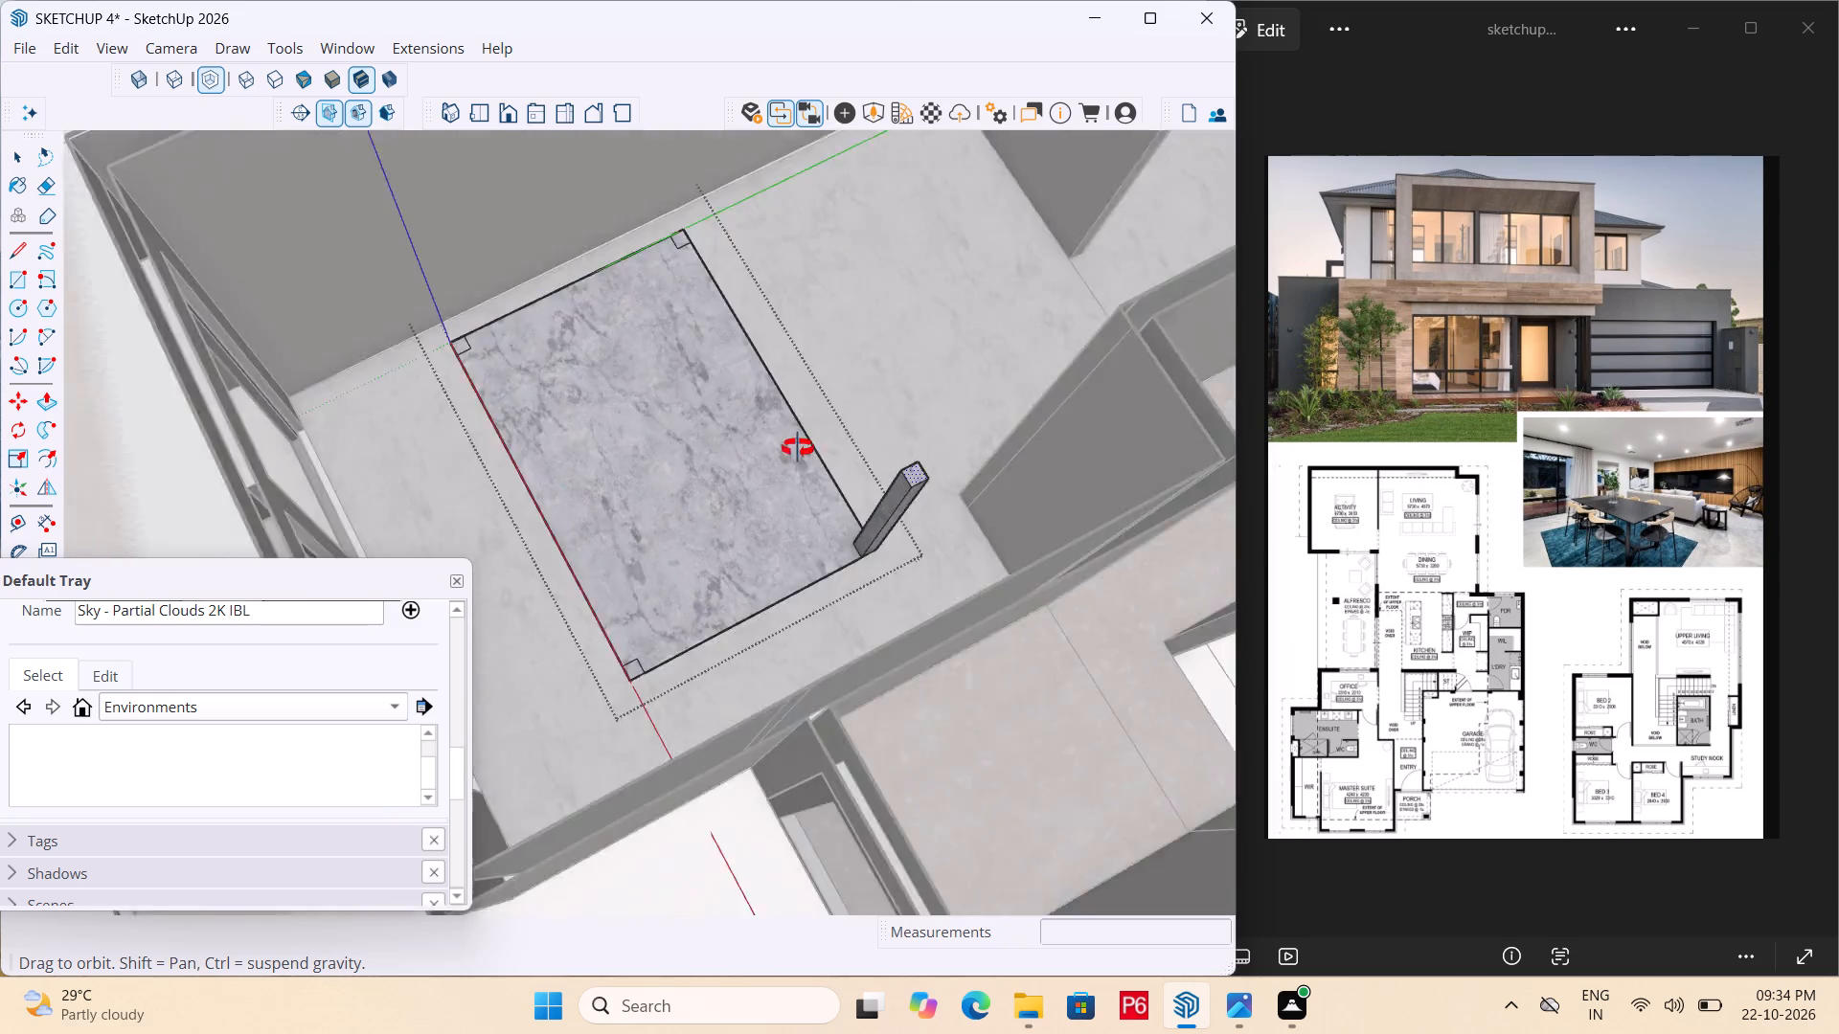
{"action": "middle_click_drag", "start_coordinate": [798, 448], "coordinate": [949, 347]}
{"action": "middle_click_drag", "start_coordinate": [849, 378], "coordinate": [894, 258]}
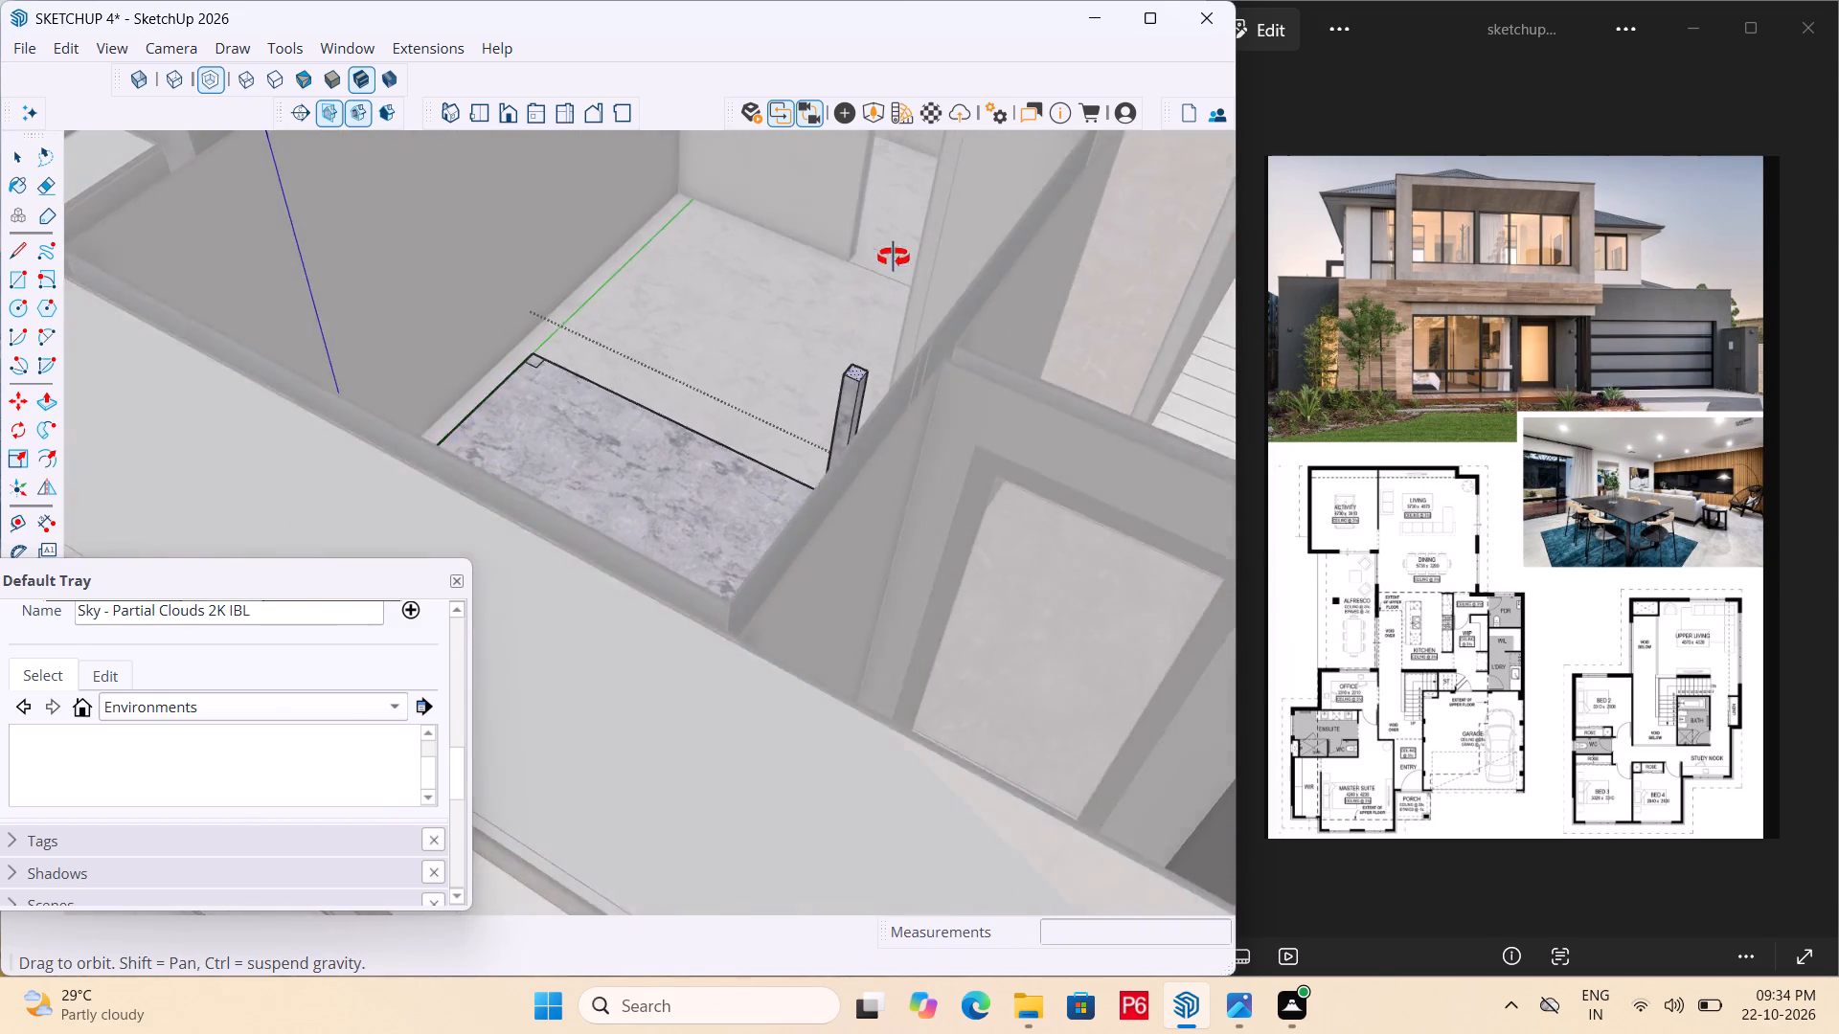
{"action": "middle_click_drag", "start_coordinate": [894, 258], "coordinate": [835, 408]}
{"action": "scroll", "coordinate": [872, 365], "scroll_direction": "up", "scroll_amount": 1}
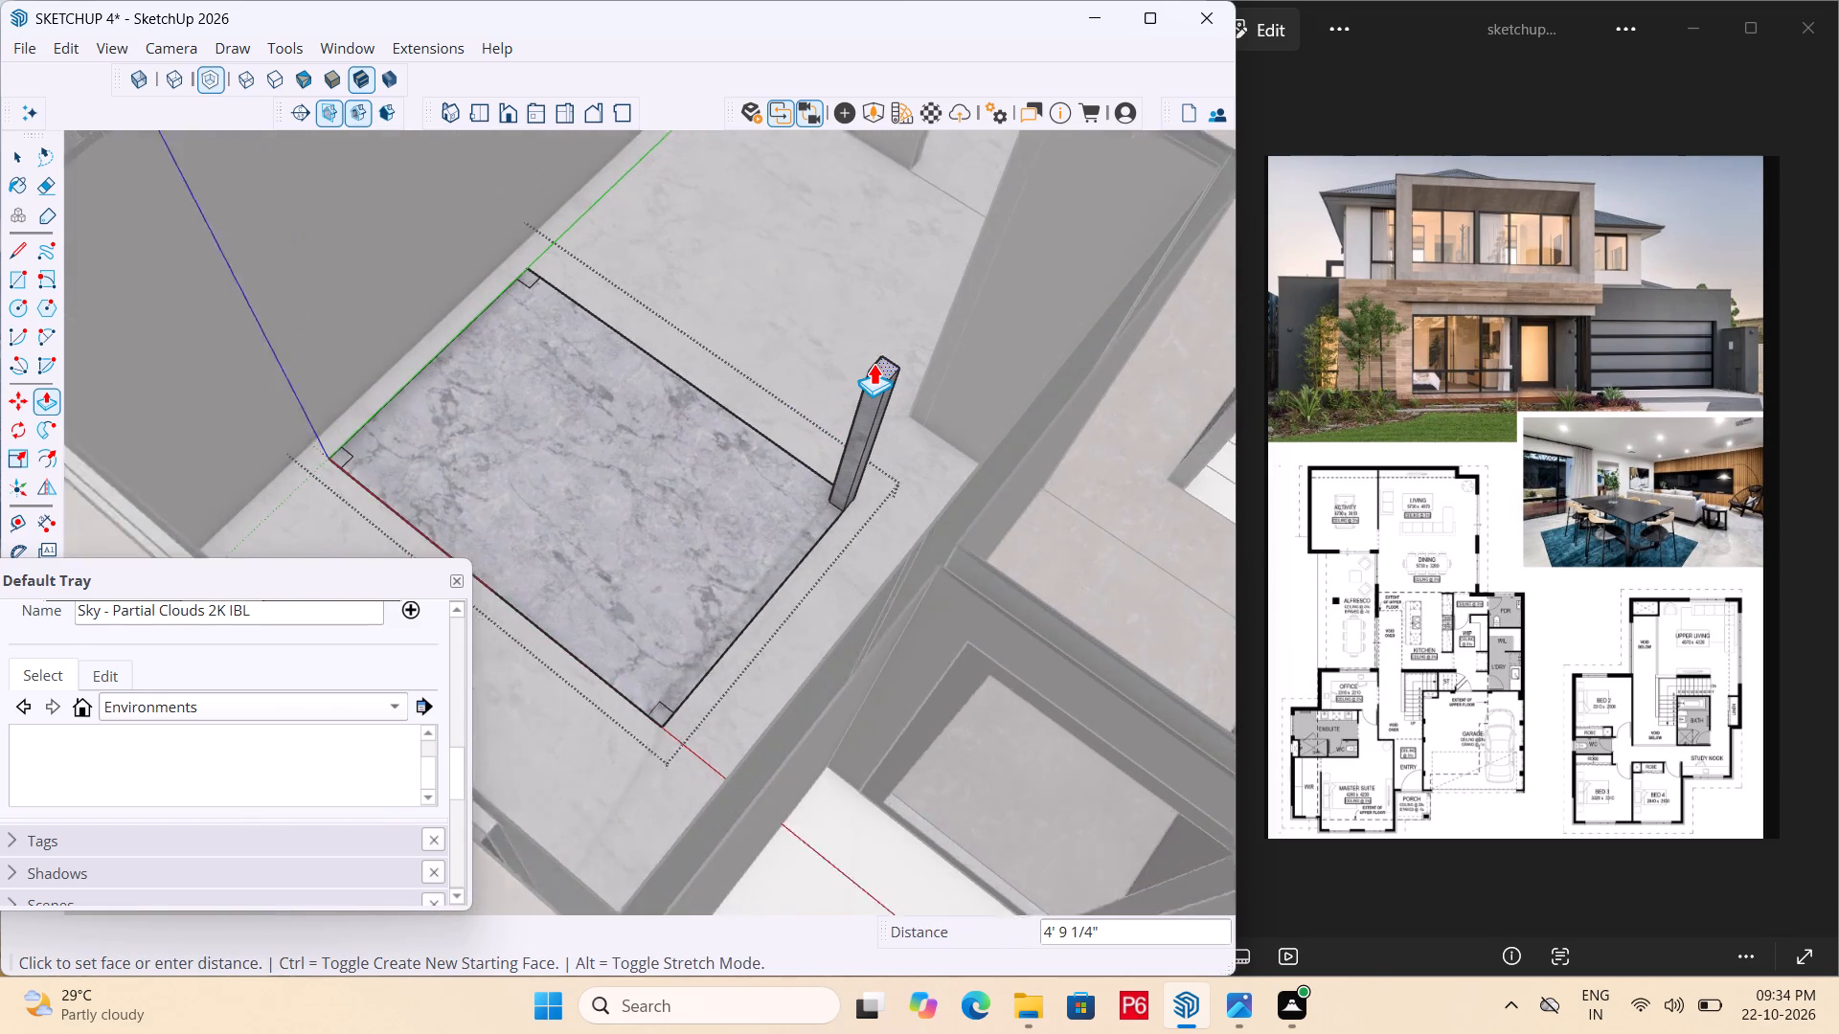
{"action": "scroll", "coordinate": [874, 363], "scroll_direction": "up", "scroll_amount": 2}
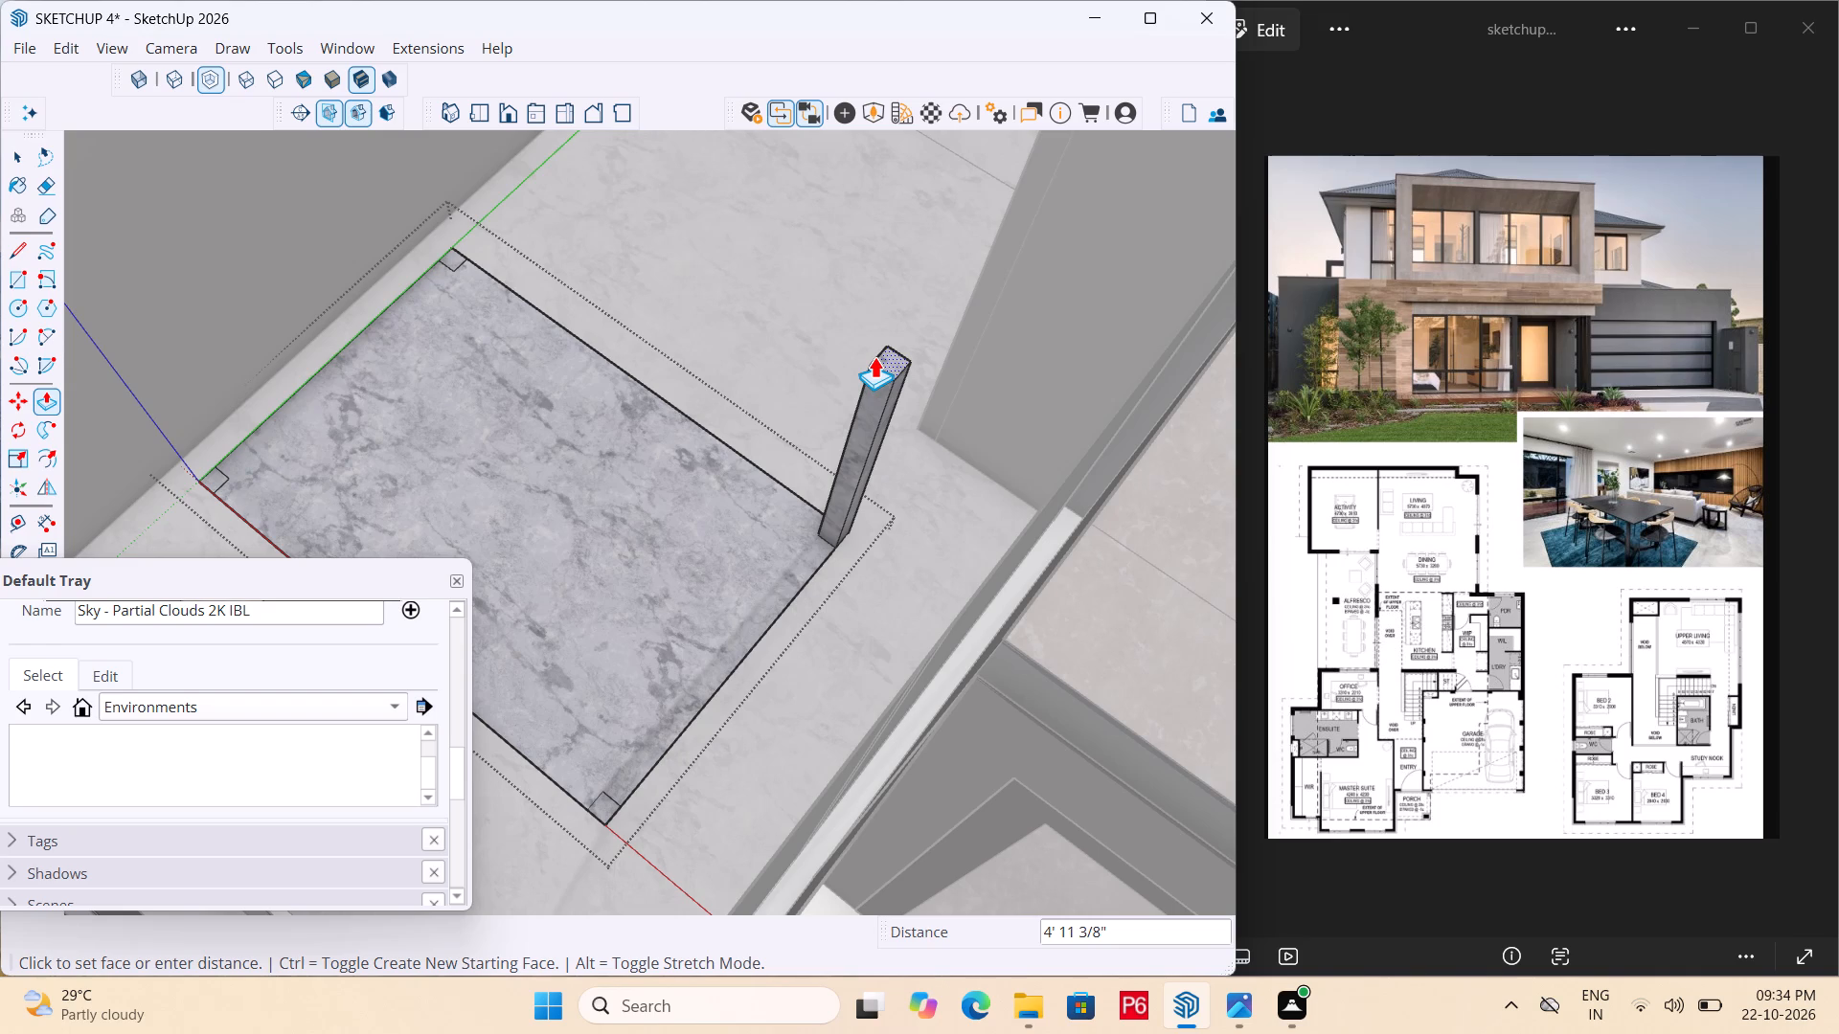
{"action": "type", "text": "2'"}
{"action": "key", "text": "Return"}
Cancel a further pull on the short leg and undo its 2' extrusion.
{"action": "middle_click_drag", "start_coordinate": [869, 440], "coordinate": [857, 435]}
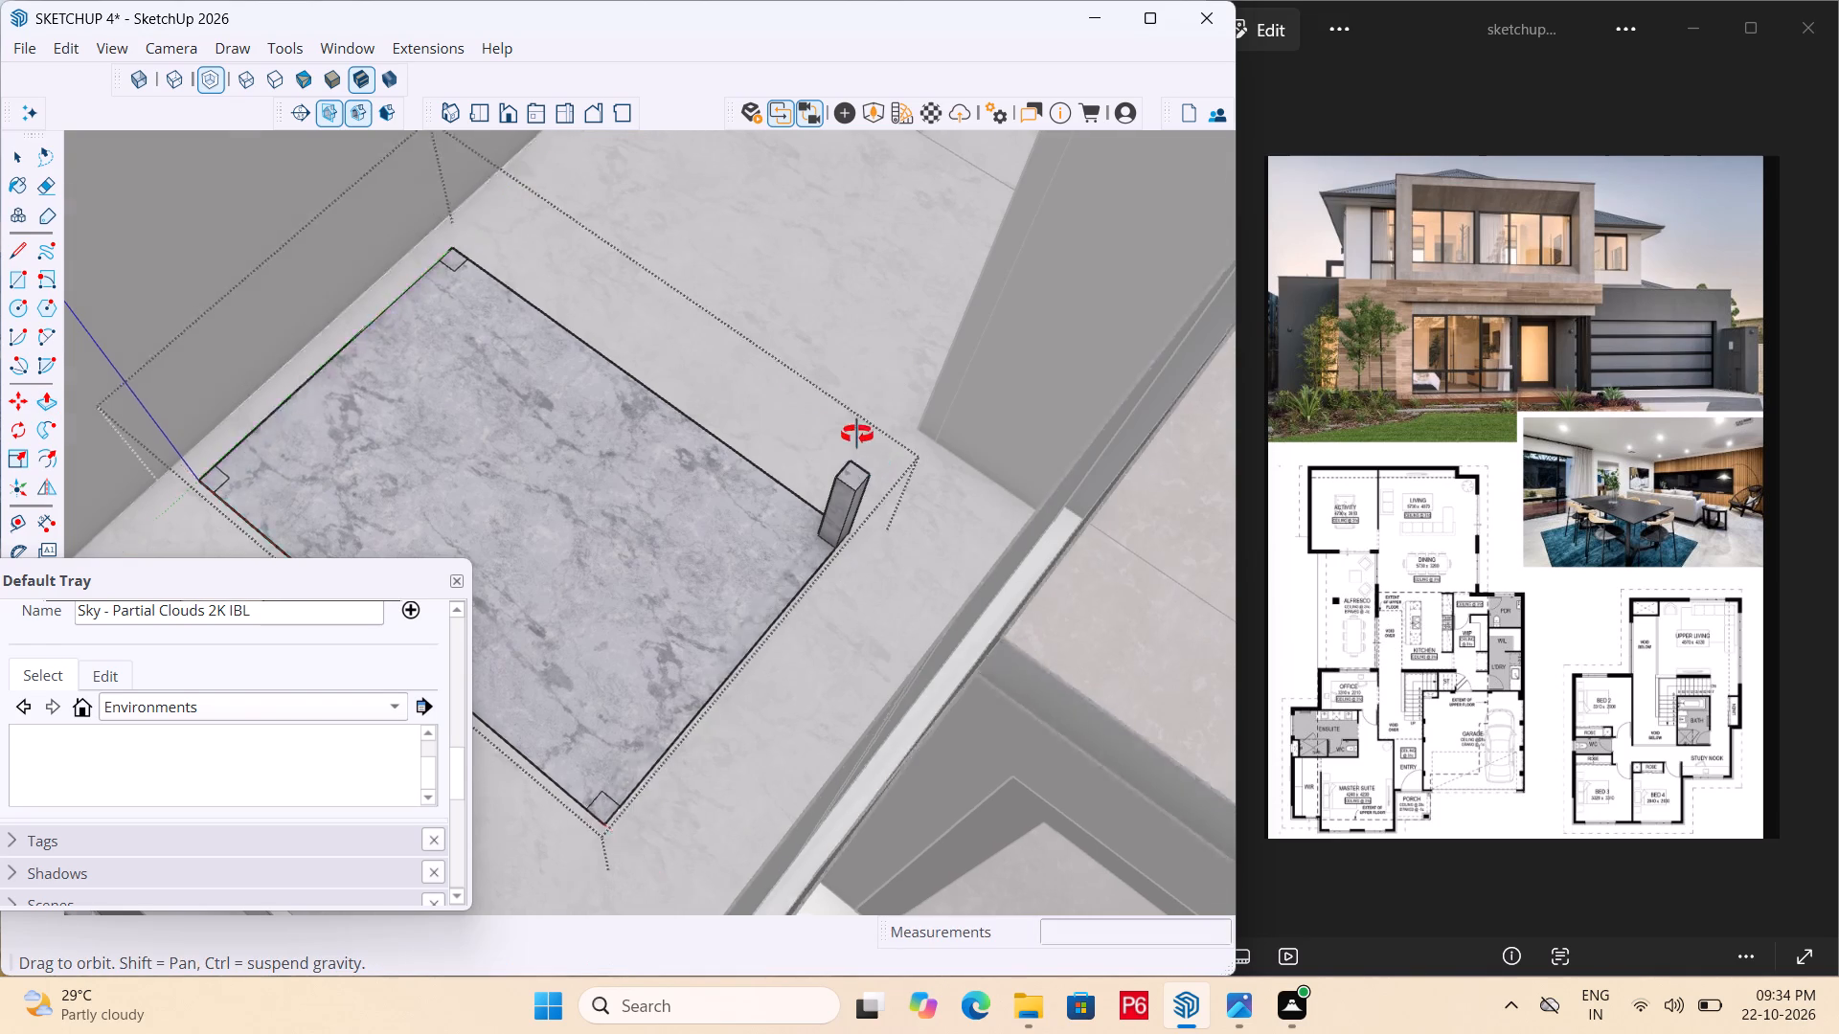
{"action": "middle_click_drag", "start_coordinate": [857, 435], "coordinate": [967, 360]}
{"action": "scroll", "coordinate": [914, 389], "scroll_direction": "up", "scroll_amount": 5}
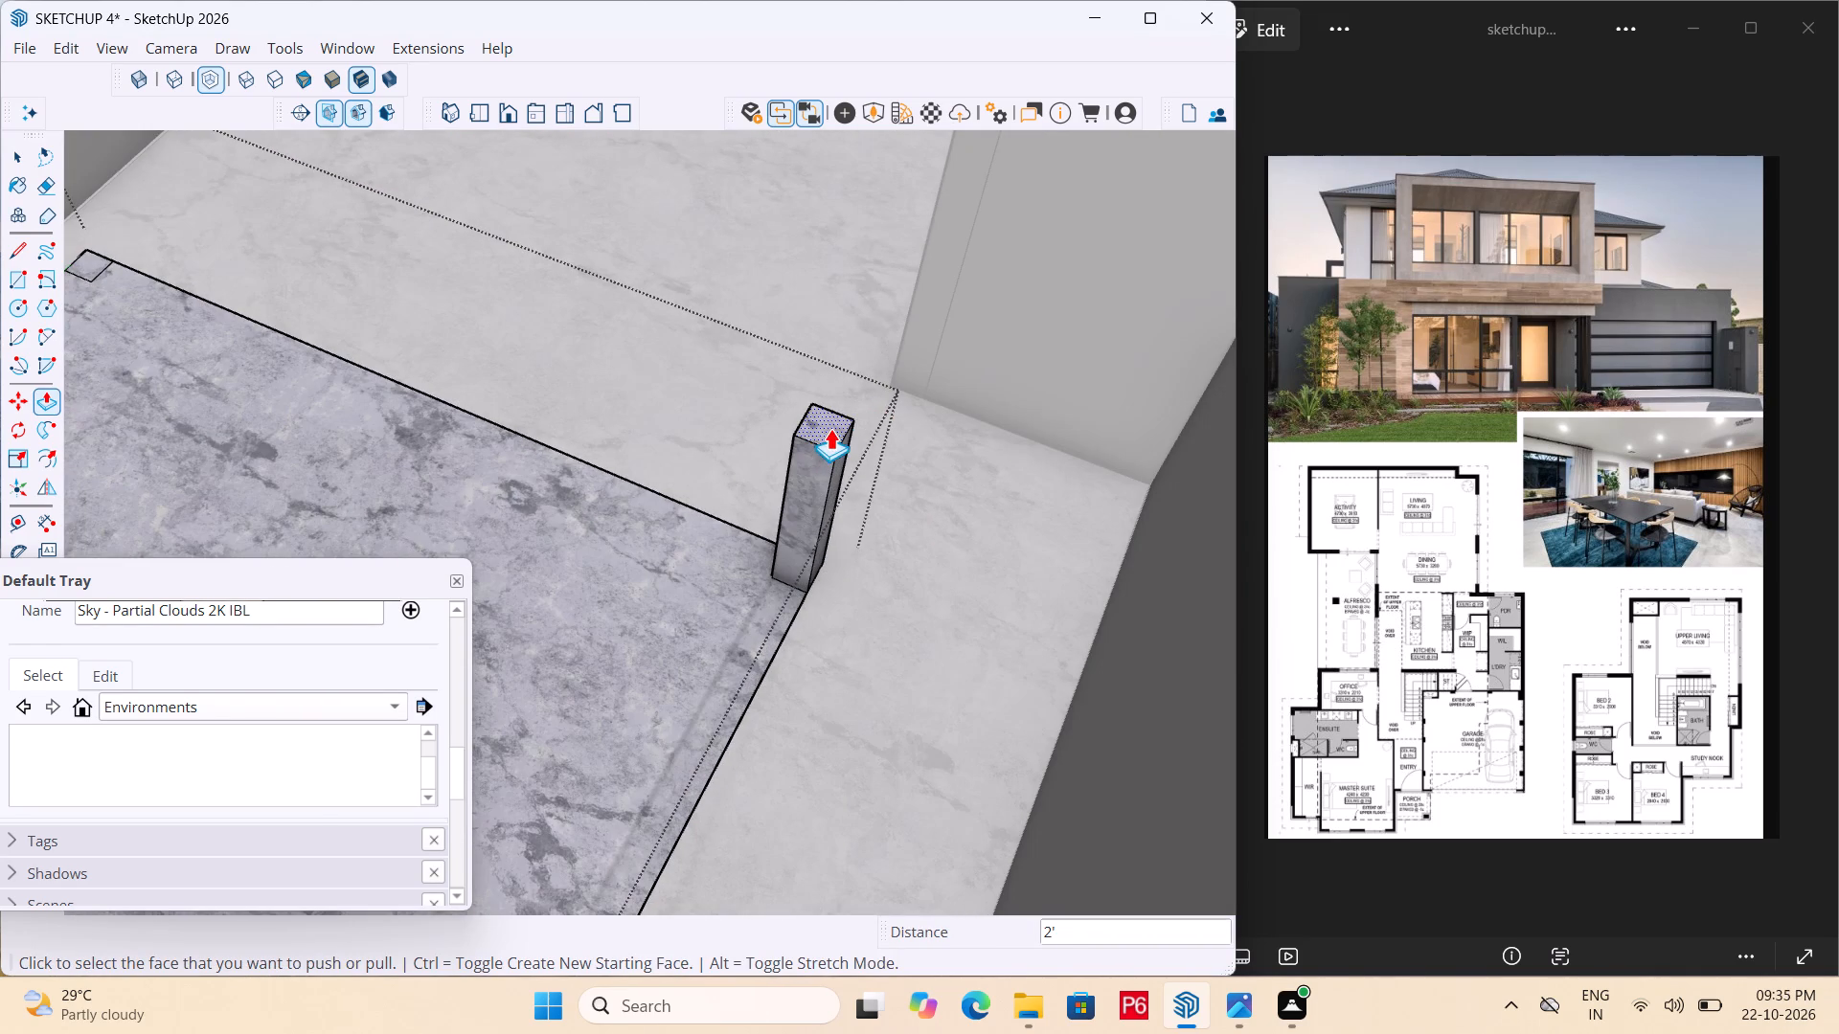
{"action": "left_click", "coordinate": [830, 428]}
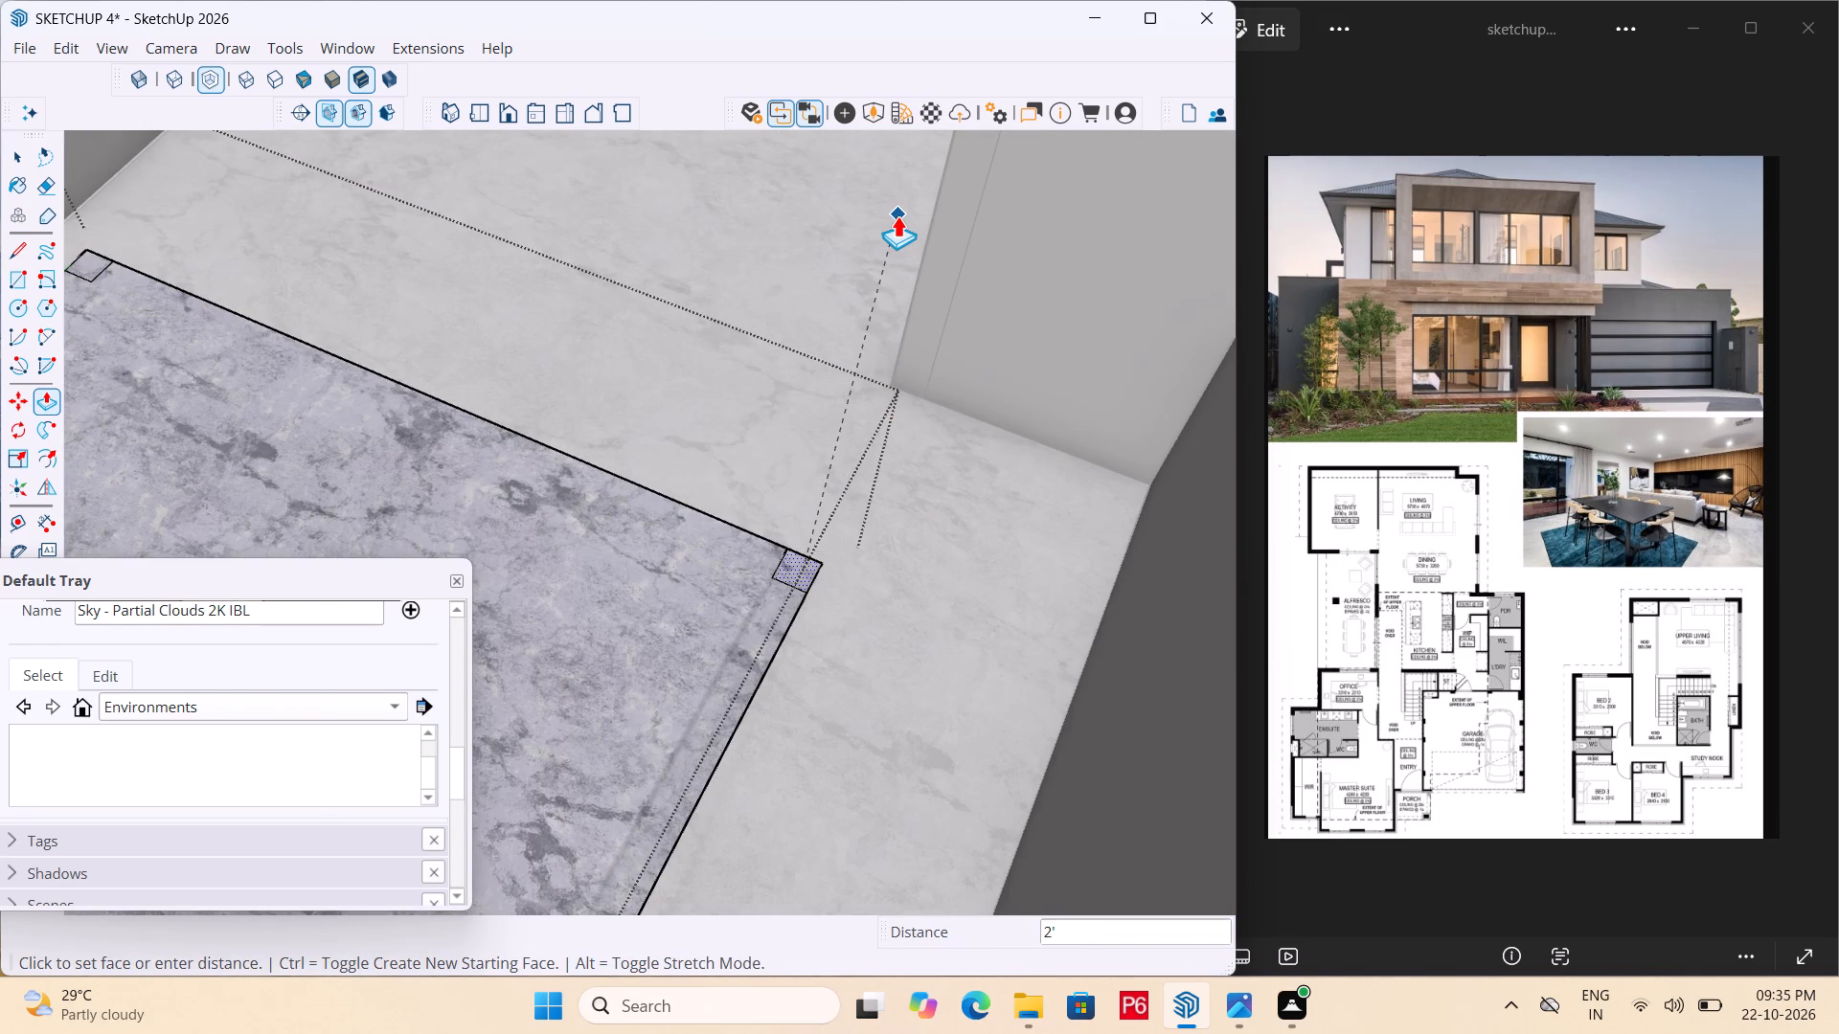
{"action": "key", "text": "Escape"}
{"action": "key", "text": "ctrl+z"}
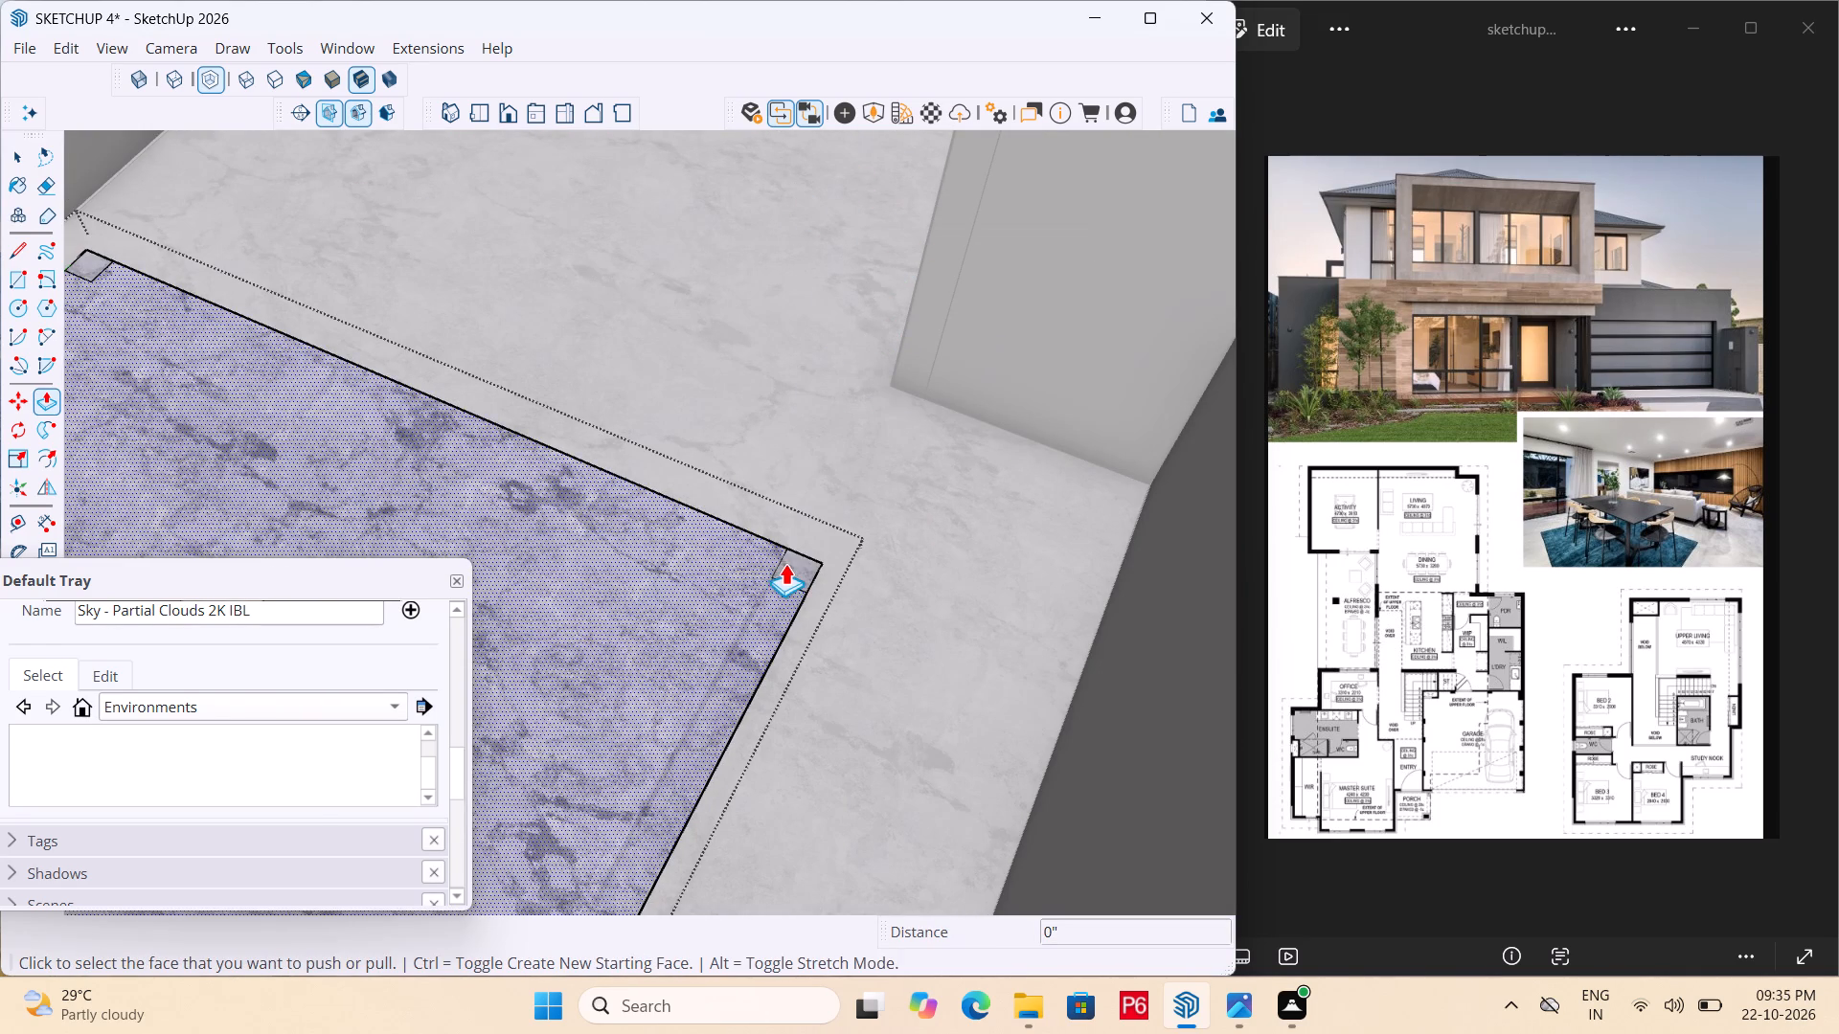
Extrude the corner square diagonally opposite the origin up 3' to form a leg.
{"action": "left_click", "coordinate": [787, 564]}
{"action": "type", "text": "3'"}
{"action": "key", "text": "Return"}
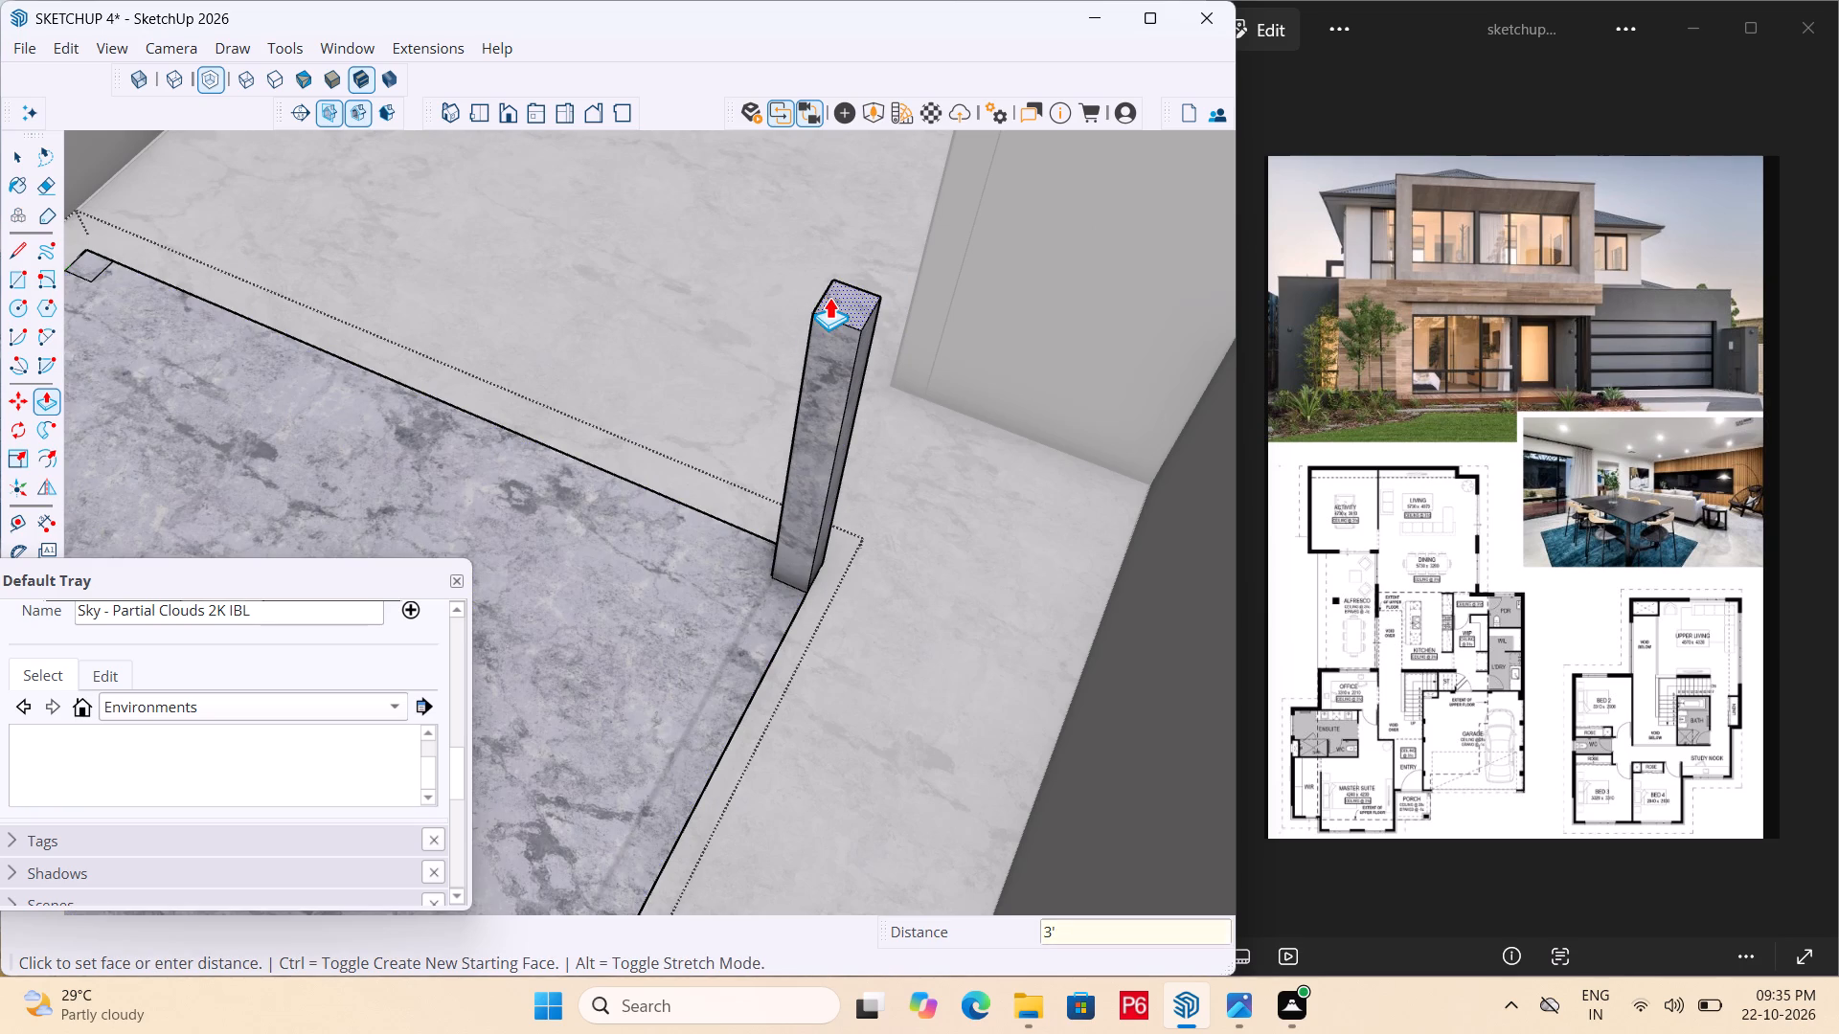
Repeat the 3' extrusion on the other three corner squares to form matching legs.
{"action": "scroll", "coordinate": [921, 347], "scroll_direction": "down", "scroll_amount": 9}
{"action": "middle_click_drag", "start_coordinate": [831, 589], "coordinate": [672, 681]}
{"action": "scroll", "coordinate": [806, 728], "scroll_direction": "up", "scroll_amount": 2}
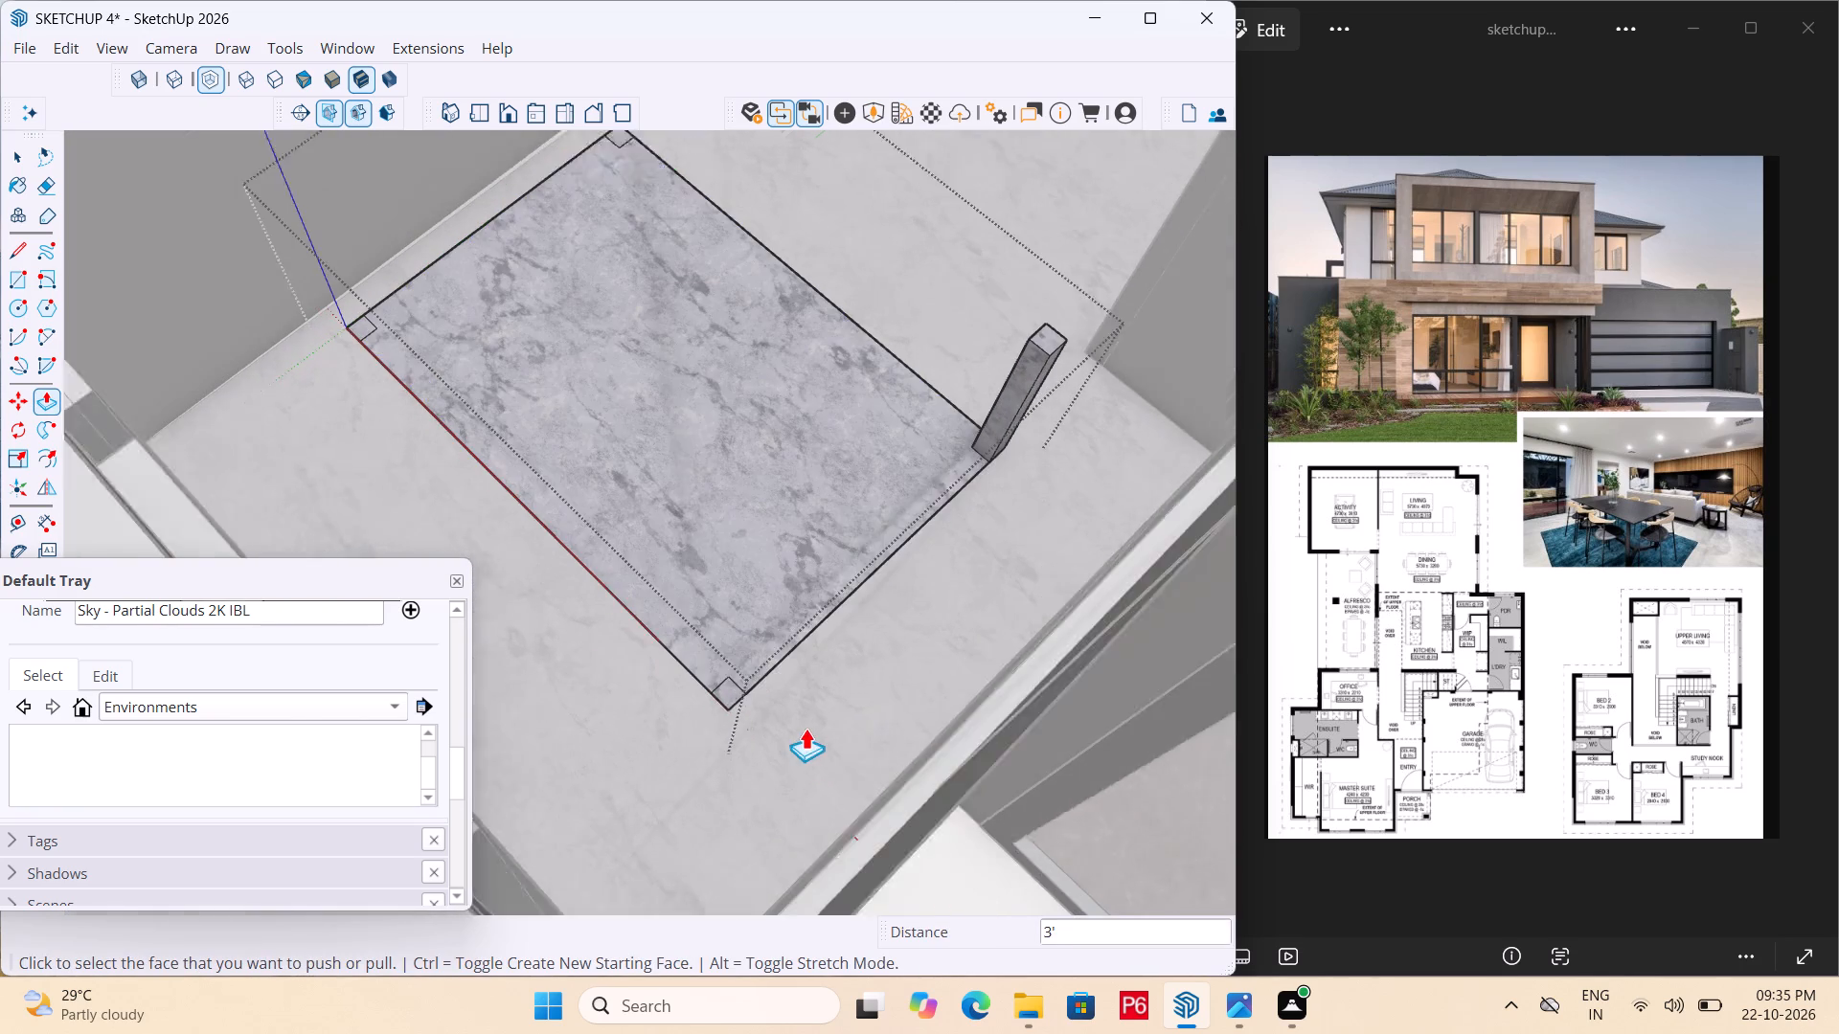
{"action": "scroll", "coordinate": [806, 728], "scroll_direction": "up", "scroll_amount": 3}
{"action": "double_click", "coordinate": [707, 691]}
{"action": "scroll", "coordinate": [780, 684], "scroll_direction": "down", "scroll_amount": 5}
{"action": "middle_click_drag", "start_coordinate": [761, 663], "coordinate": [758, 640]}
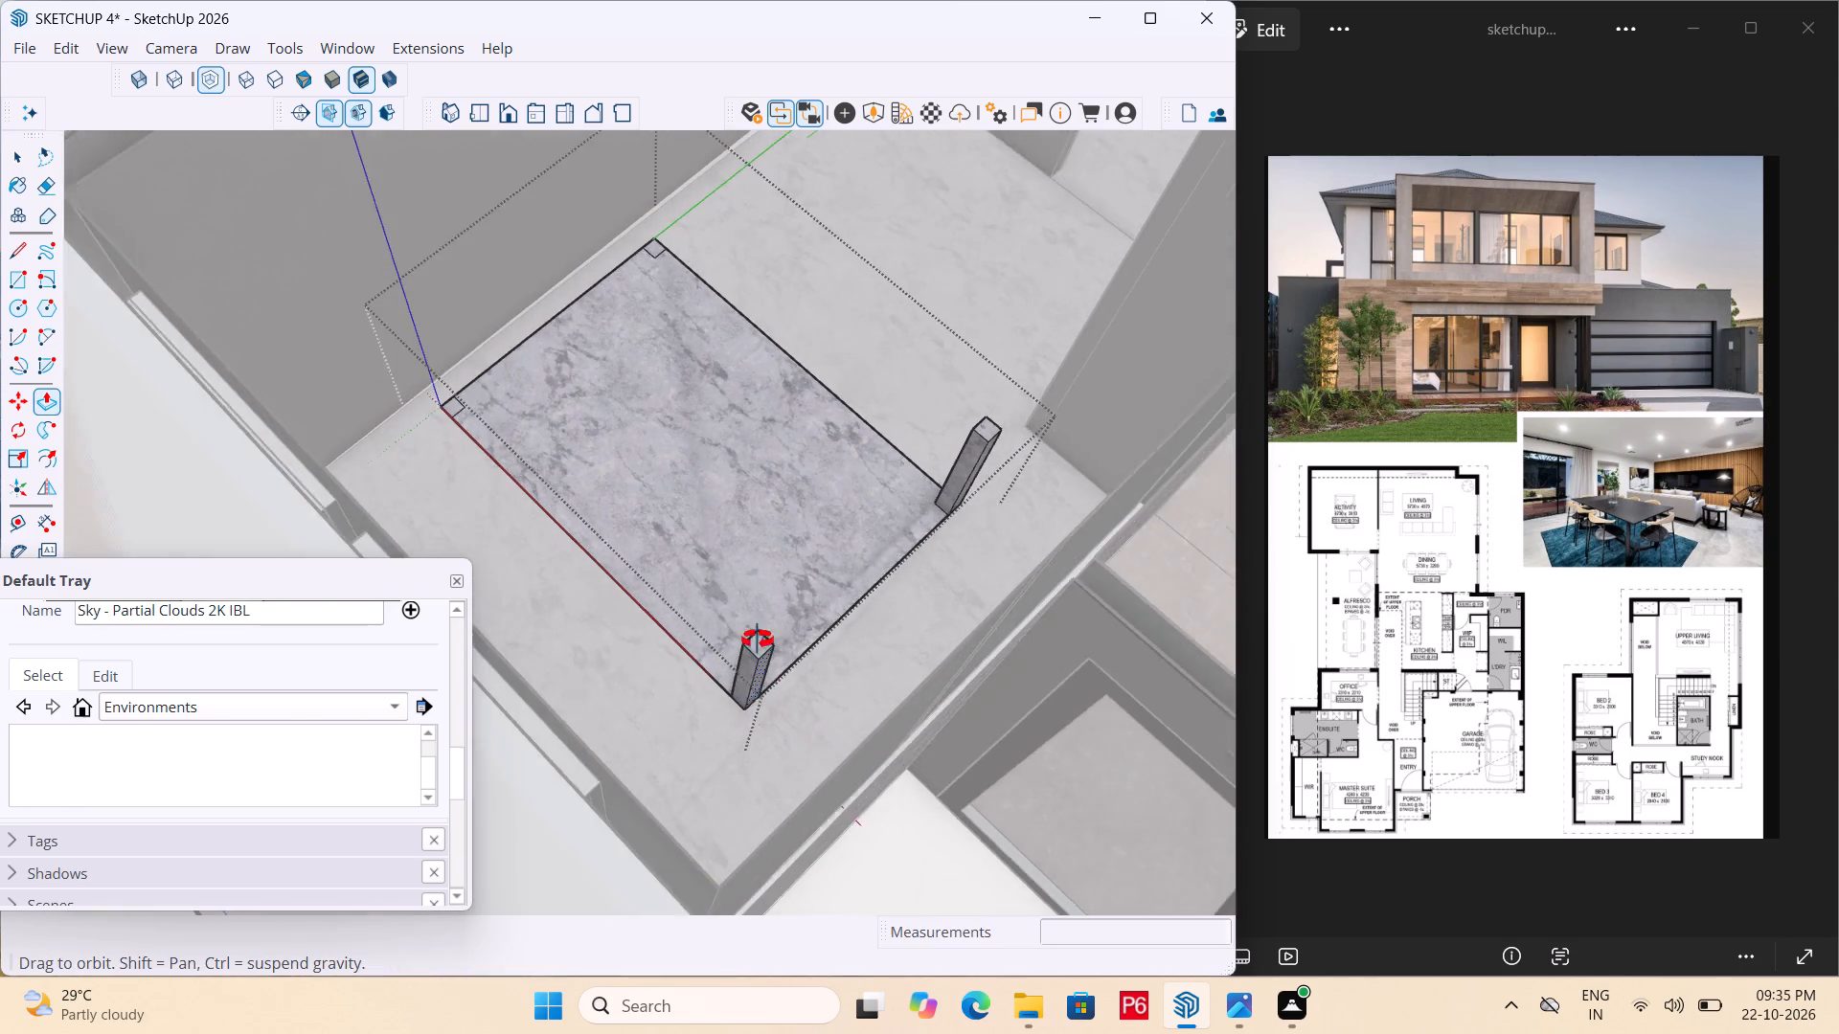
{"action": "middle_click_drag", "start_coordinate": [758, 640], "coordinate": [772, 711]}
{"action": "scroll", "coordinate": [390, 444], "scroll_direction": "up", "scroll_amount": 5}
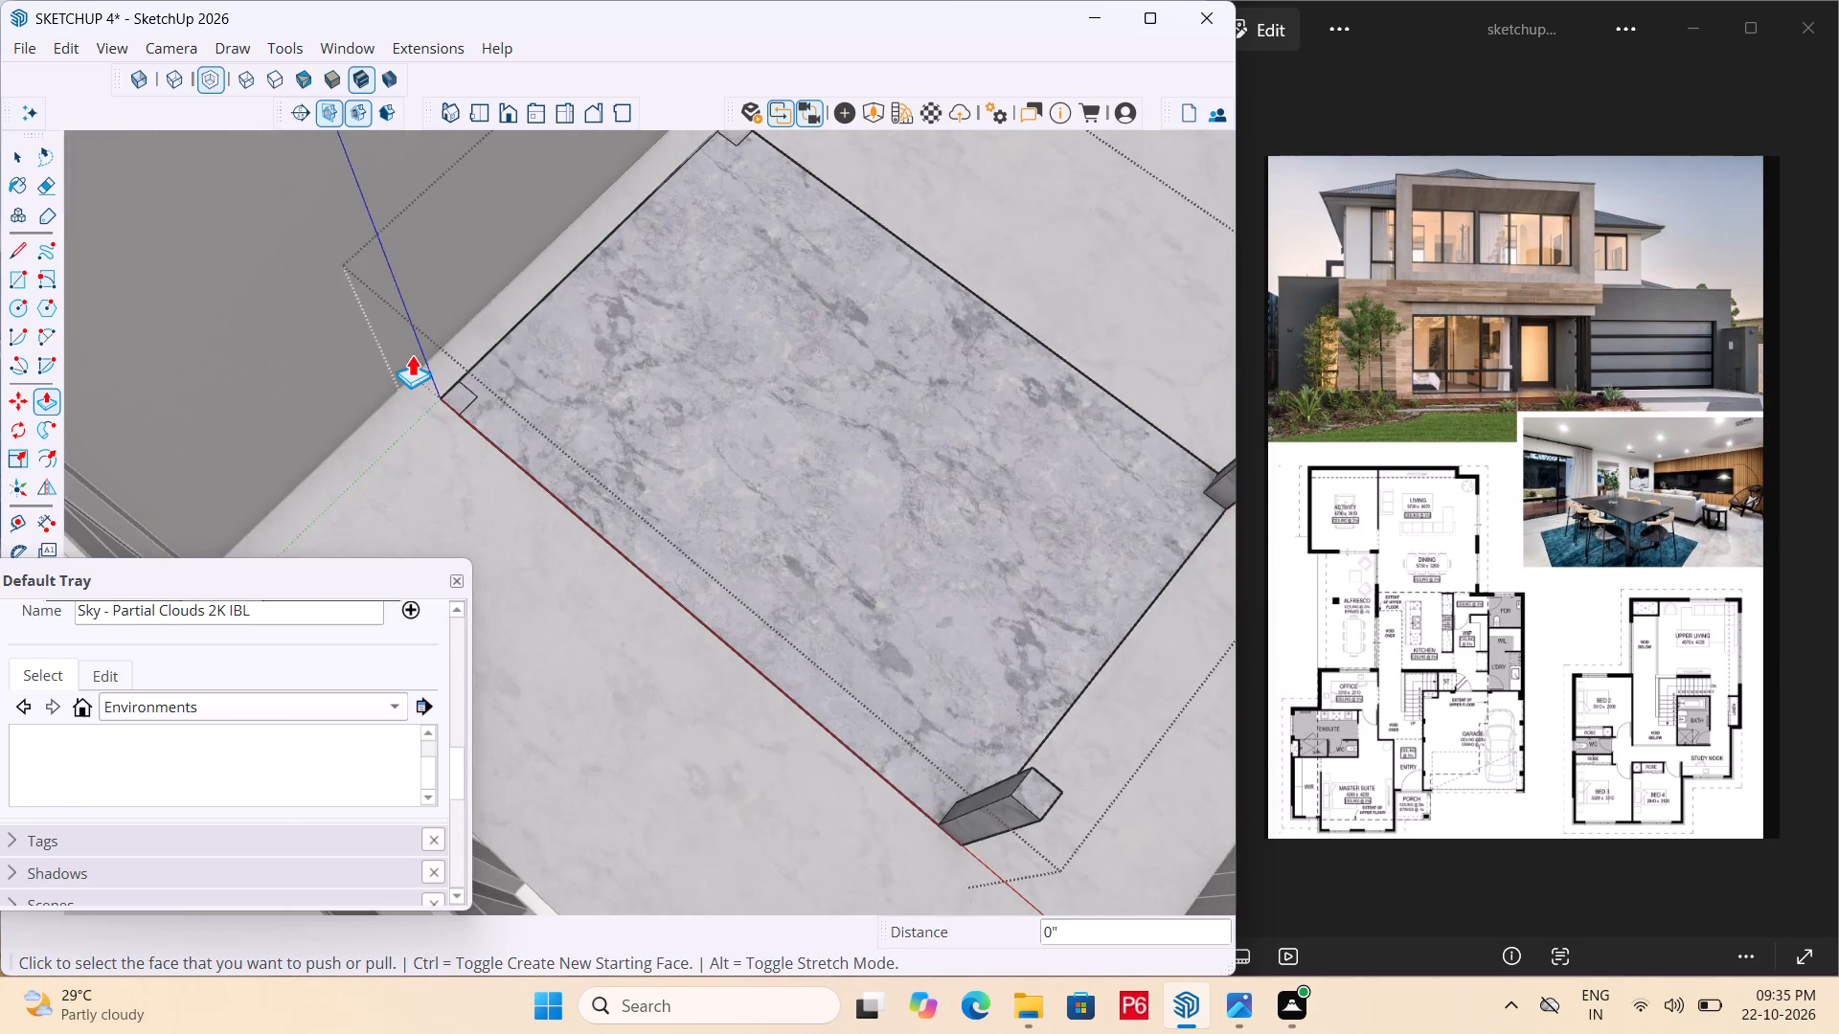
{"action": "double_click", "coordinate": [457, 407]}
{"action": "scroll", "coordinate": [565, 743], "scroll_direction": "down", "scroll_amount": 6}
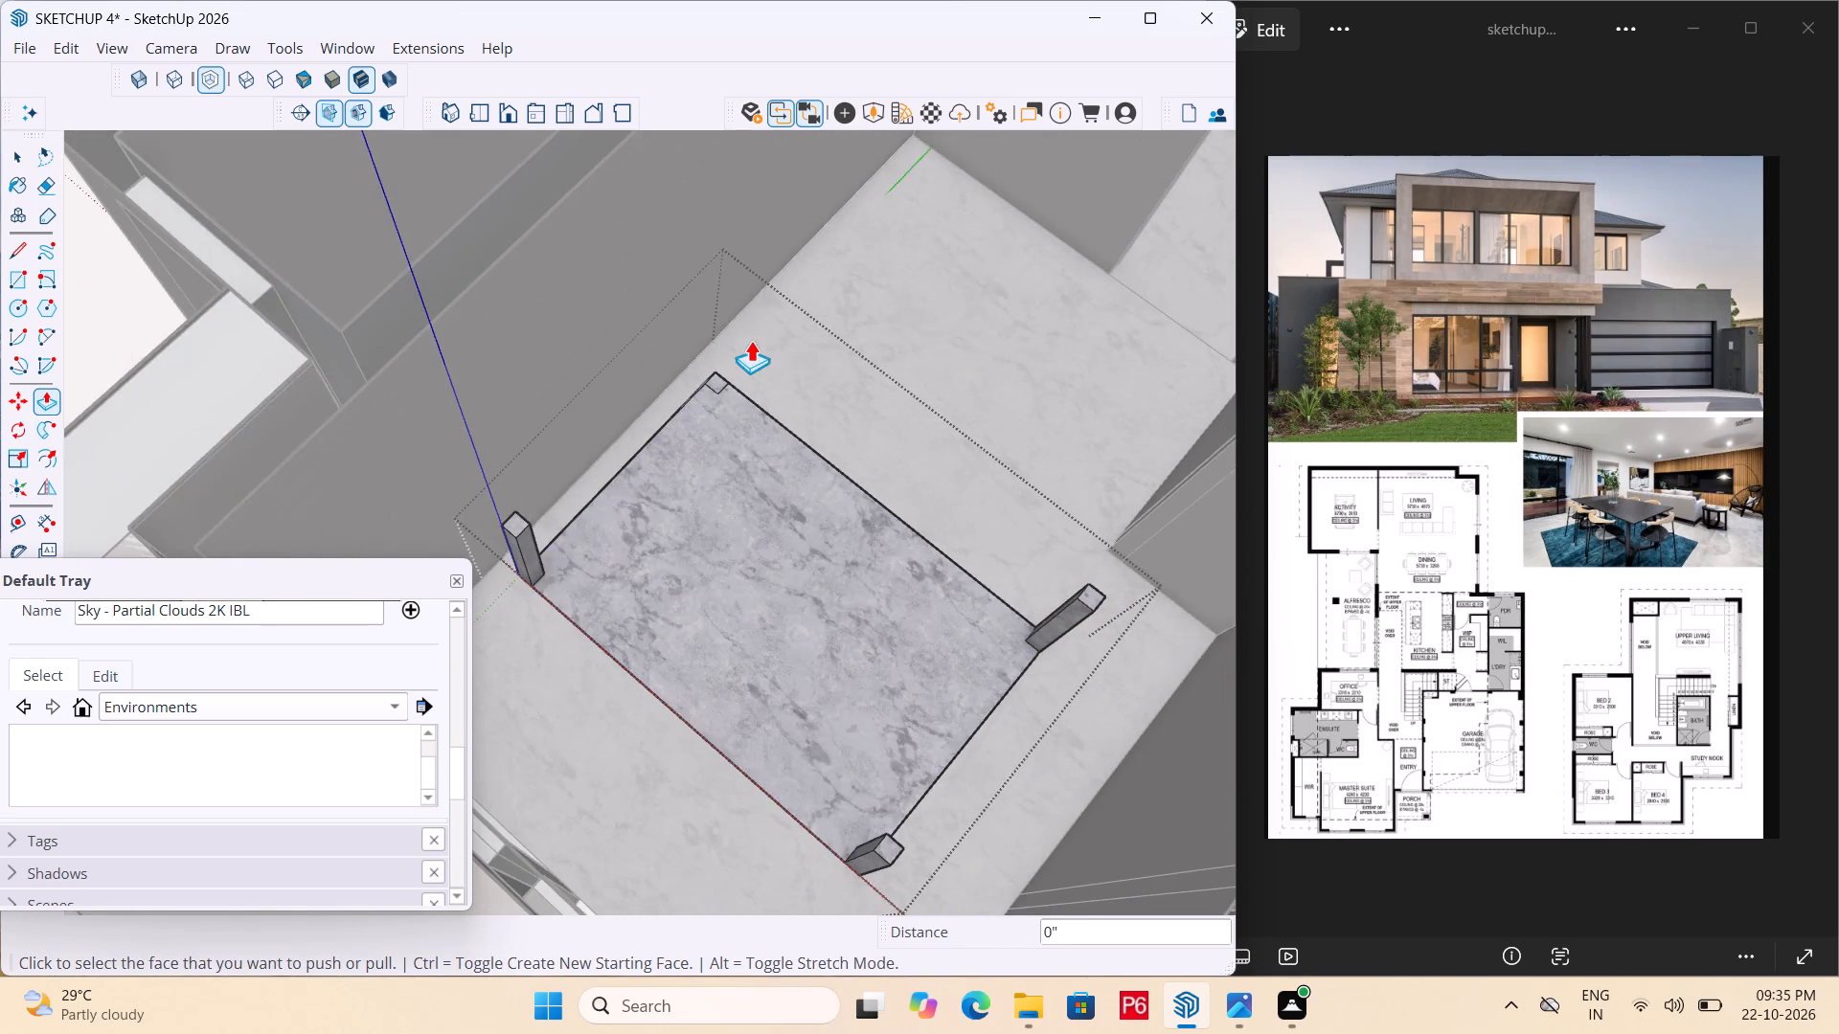
{"action": "scroll", "coordinate": [749, 341], "scroll_direction": "up", "scroll_amount": 5}
{"action": "double_click", "coordinate": [691, 411]}
{"action": "scroll", "coordinate": [778, 287], "scroll_direction": "down", "scroll_amount": 11}
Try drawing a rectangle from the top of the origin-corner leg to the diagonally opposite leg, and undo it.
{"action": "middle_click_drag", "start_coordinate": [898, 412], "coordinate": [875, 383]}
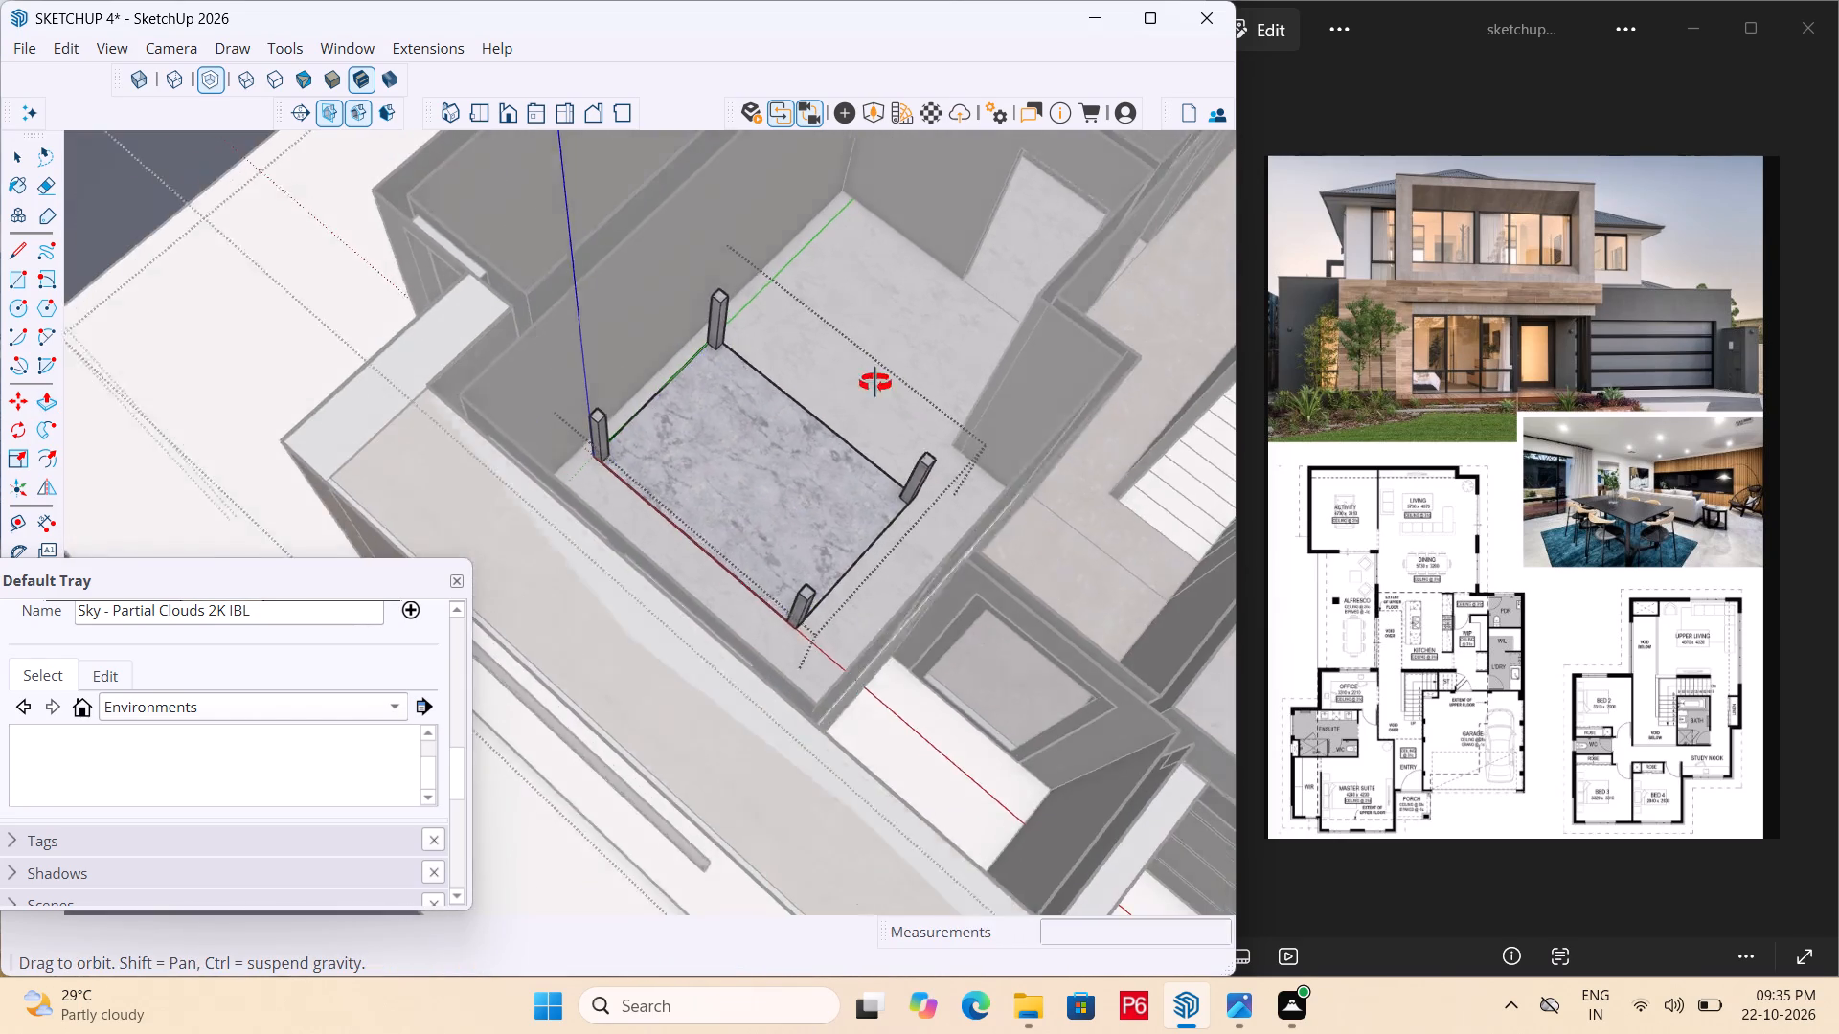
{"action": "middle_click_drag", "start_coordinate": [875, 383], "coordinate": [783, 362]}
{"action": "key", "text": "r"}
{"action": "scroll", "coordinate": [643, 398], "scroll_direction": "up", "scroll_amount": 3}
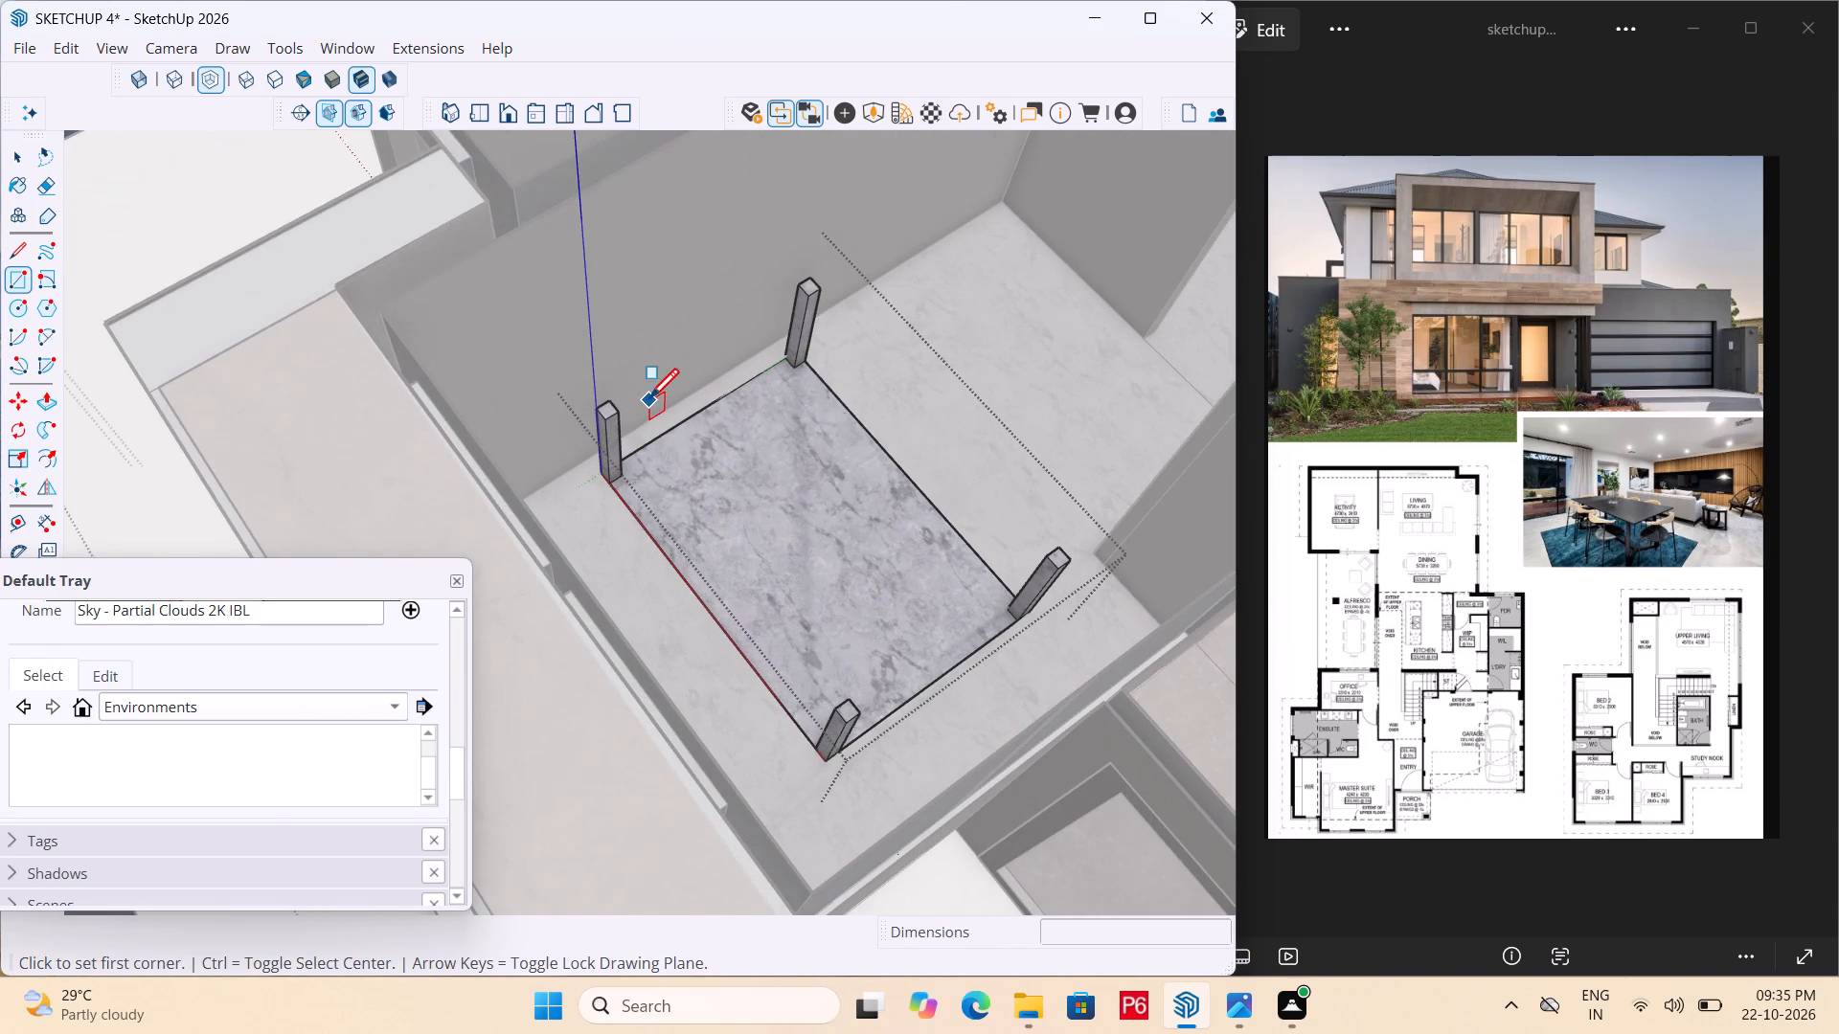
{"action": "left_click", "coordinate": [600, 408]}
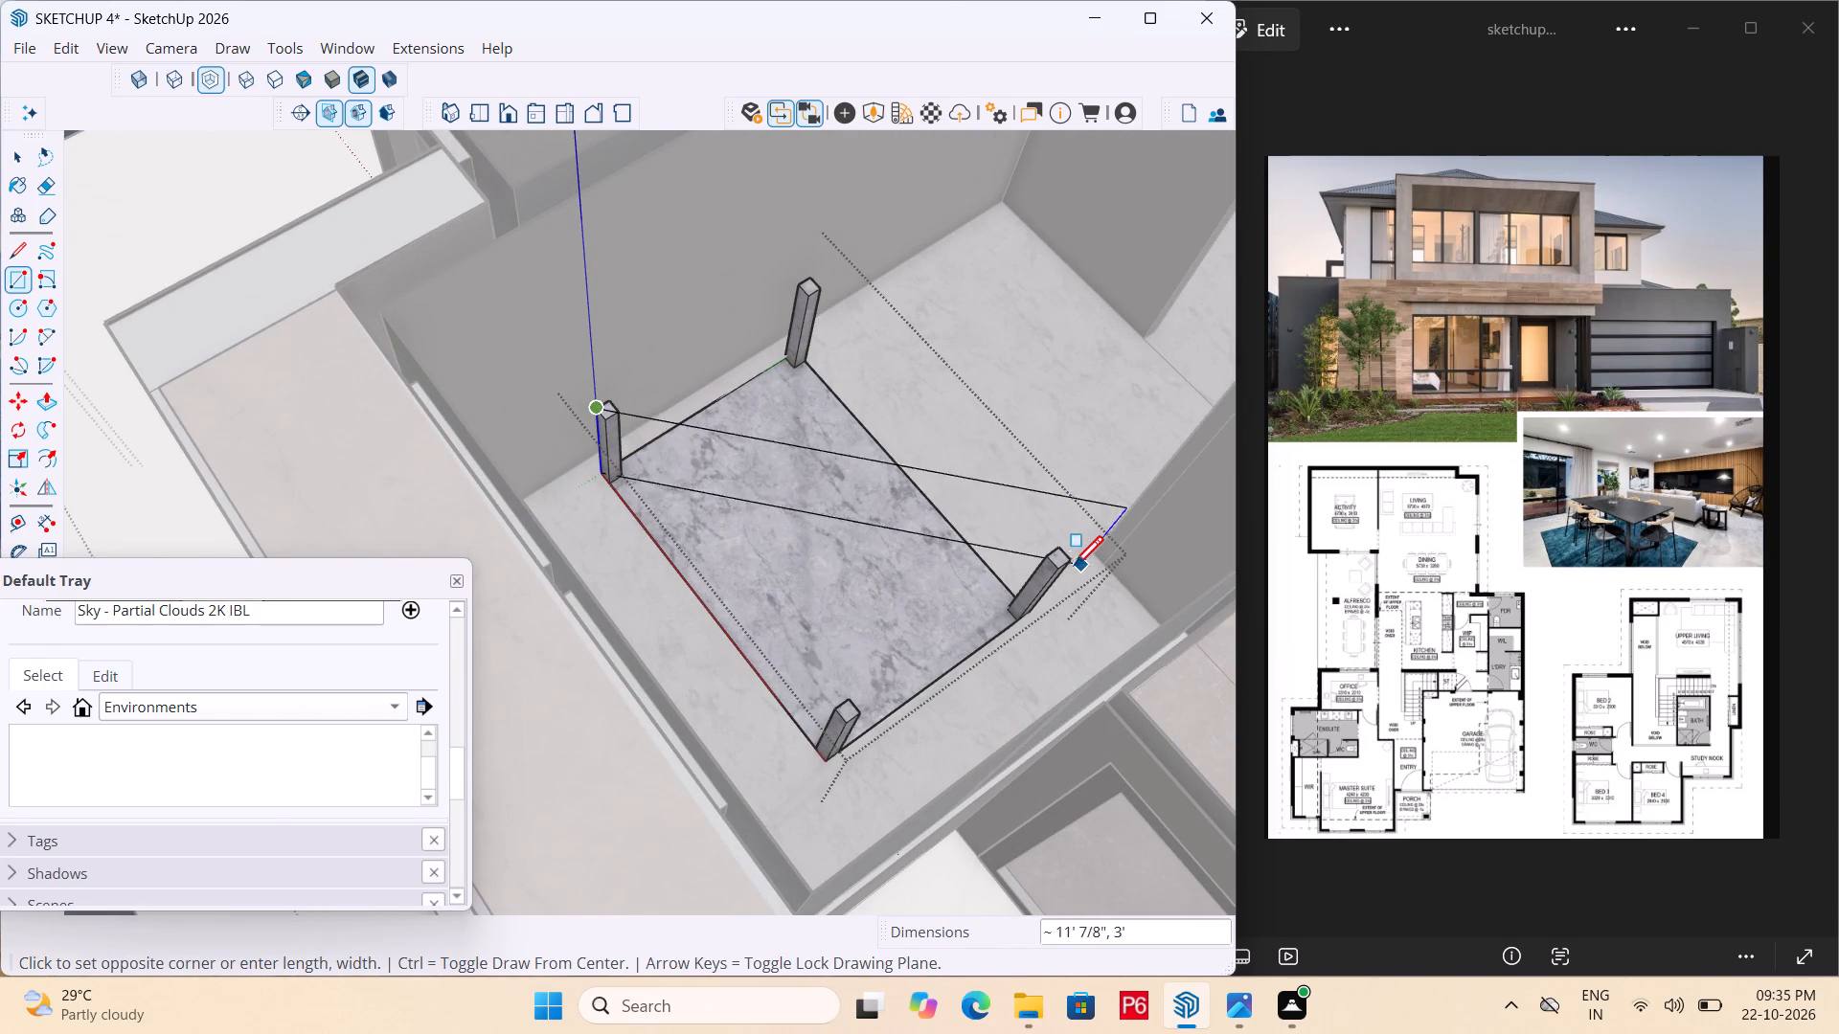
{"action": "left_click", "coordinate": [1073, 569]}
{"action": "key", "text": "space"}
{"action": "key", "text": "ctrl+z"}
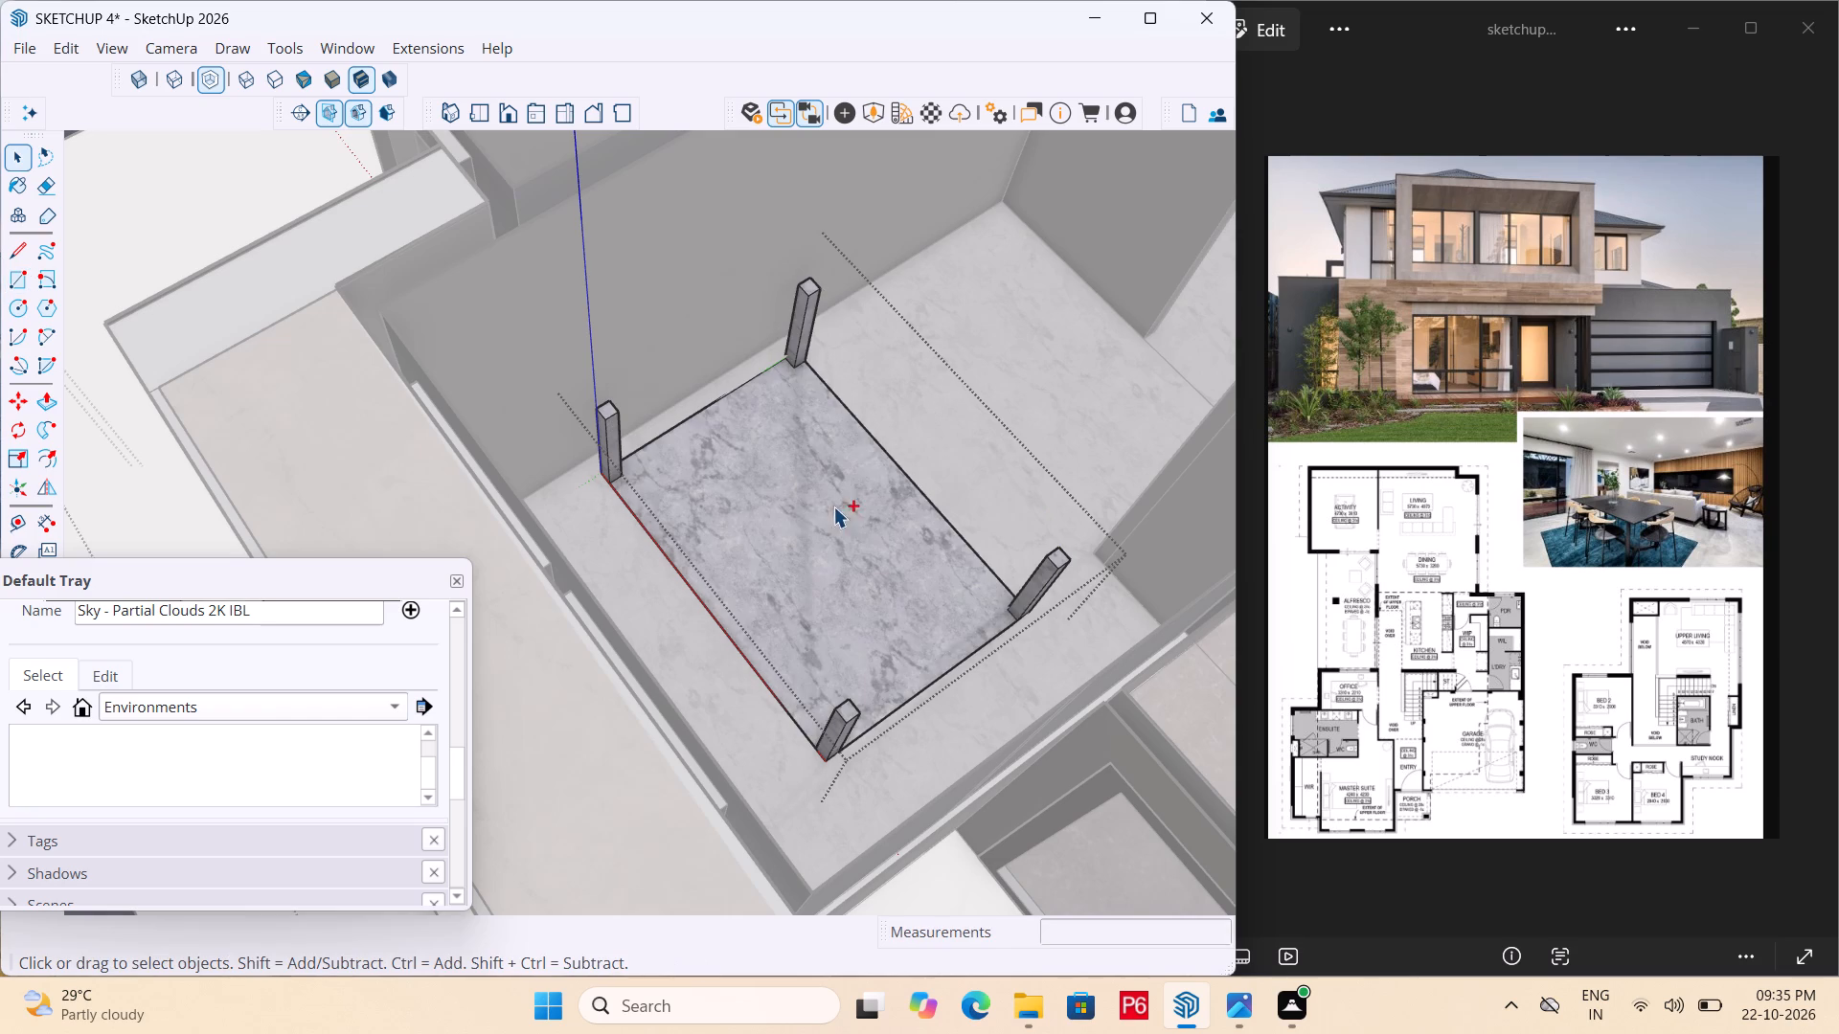
Erase the four floor-level edges between the legs to remove the base face.
{"action": "key", "text": "e"}
{"action": "left_click_drag", "start_coordinate": [709, 437], "coordinate": [701, 400]}
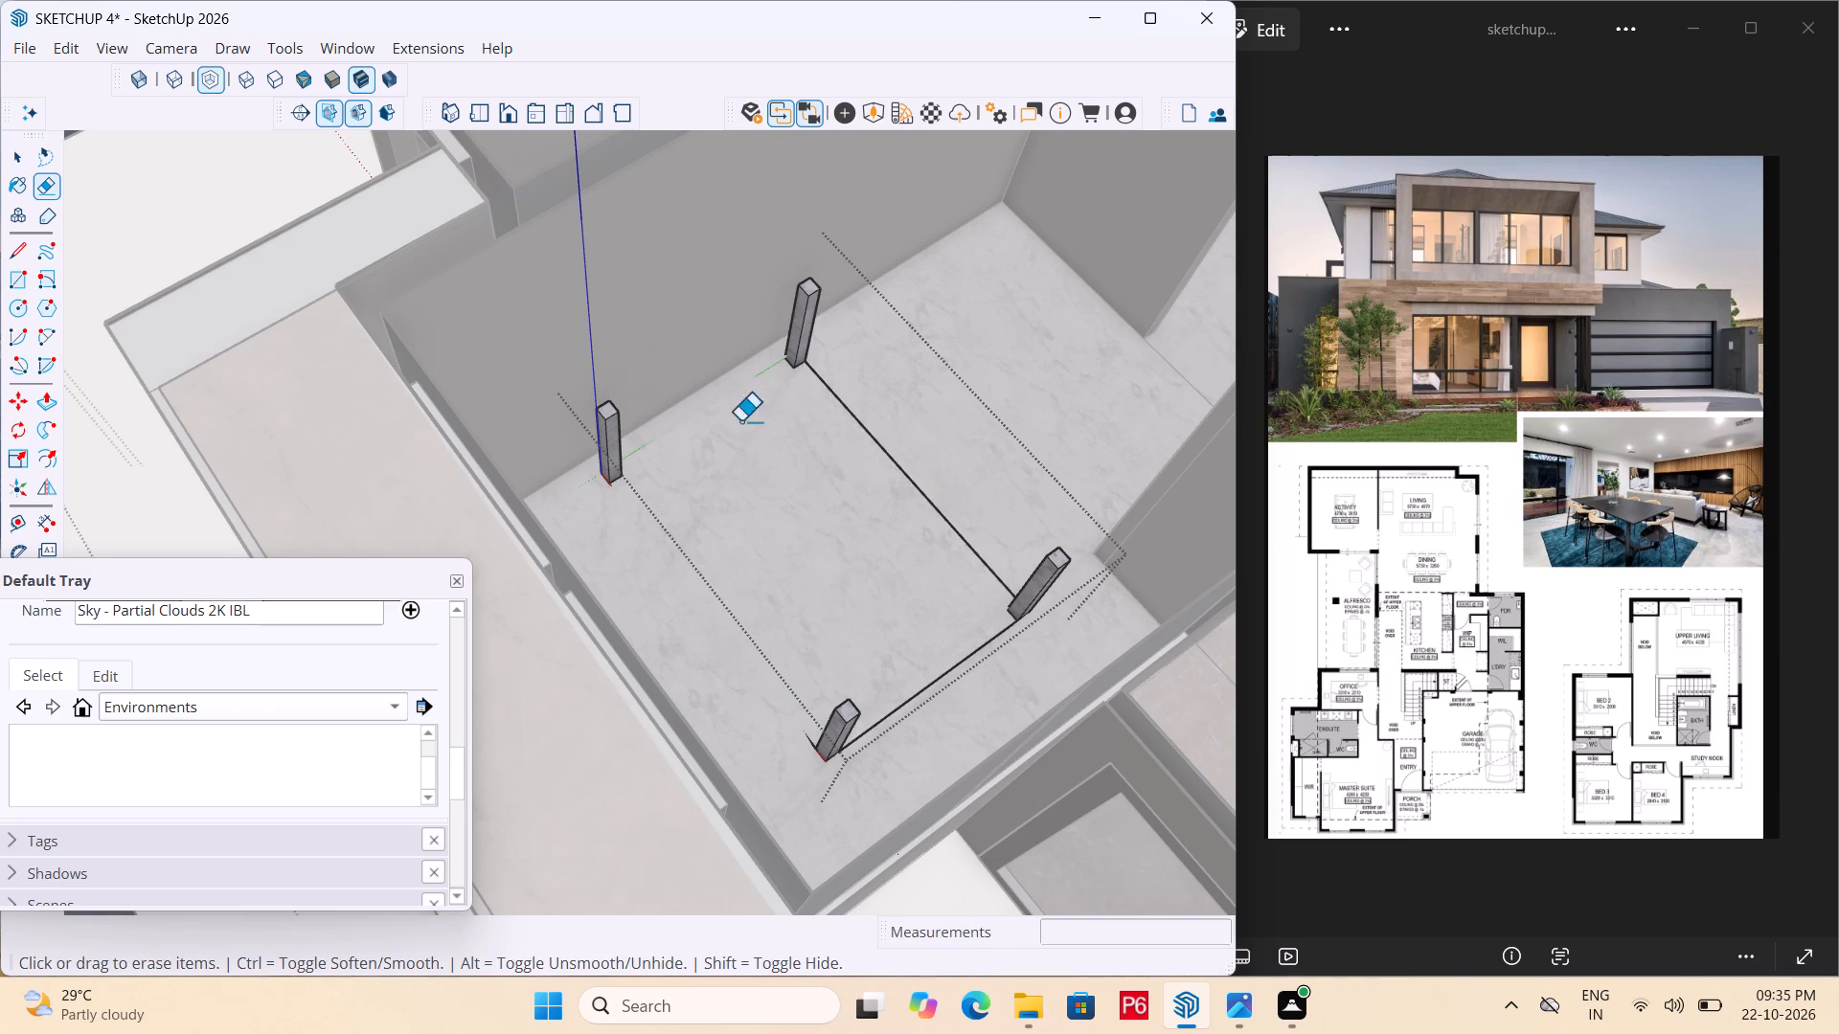
{"action": "left_click_drag", "start_coordinate": [833, 421], "coordinate": [850, 415]}
{"action": "left_click", "coordinate": [850, 415]}
{"action": "left_click_drag", "start_coordinate": [864, 626], "coordinate": [922, 704]}
{"action": "left_click_drag", "start_coordinate": [726, 625], "coordinate": [713, 638]}
Draw a rectangle across the tops of the four legs, from the origin corner to the diagonally opposite outer corner.
{"action": "key", "text": "r"}
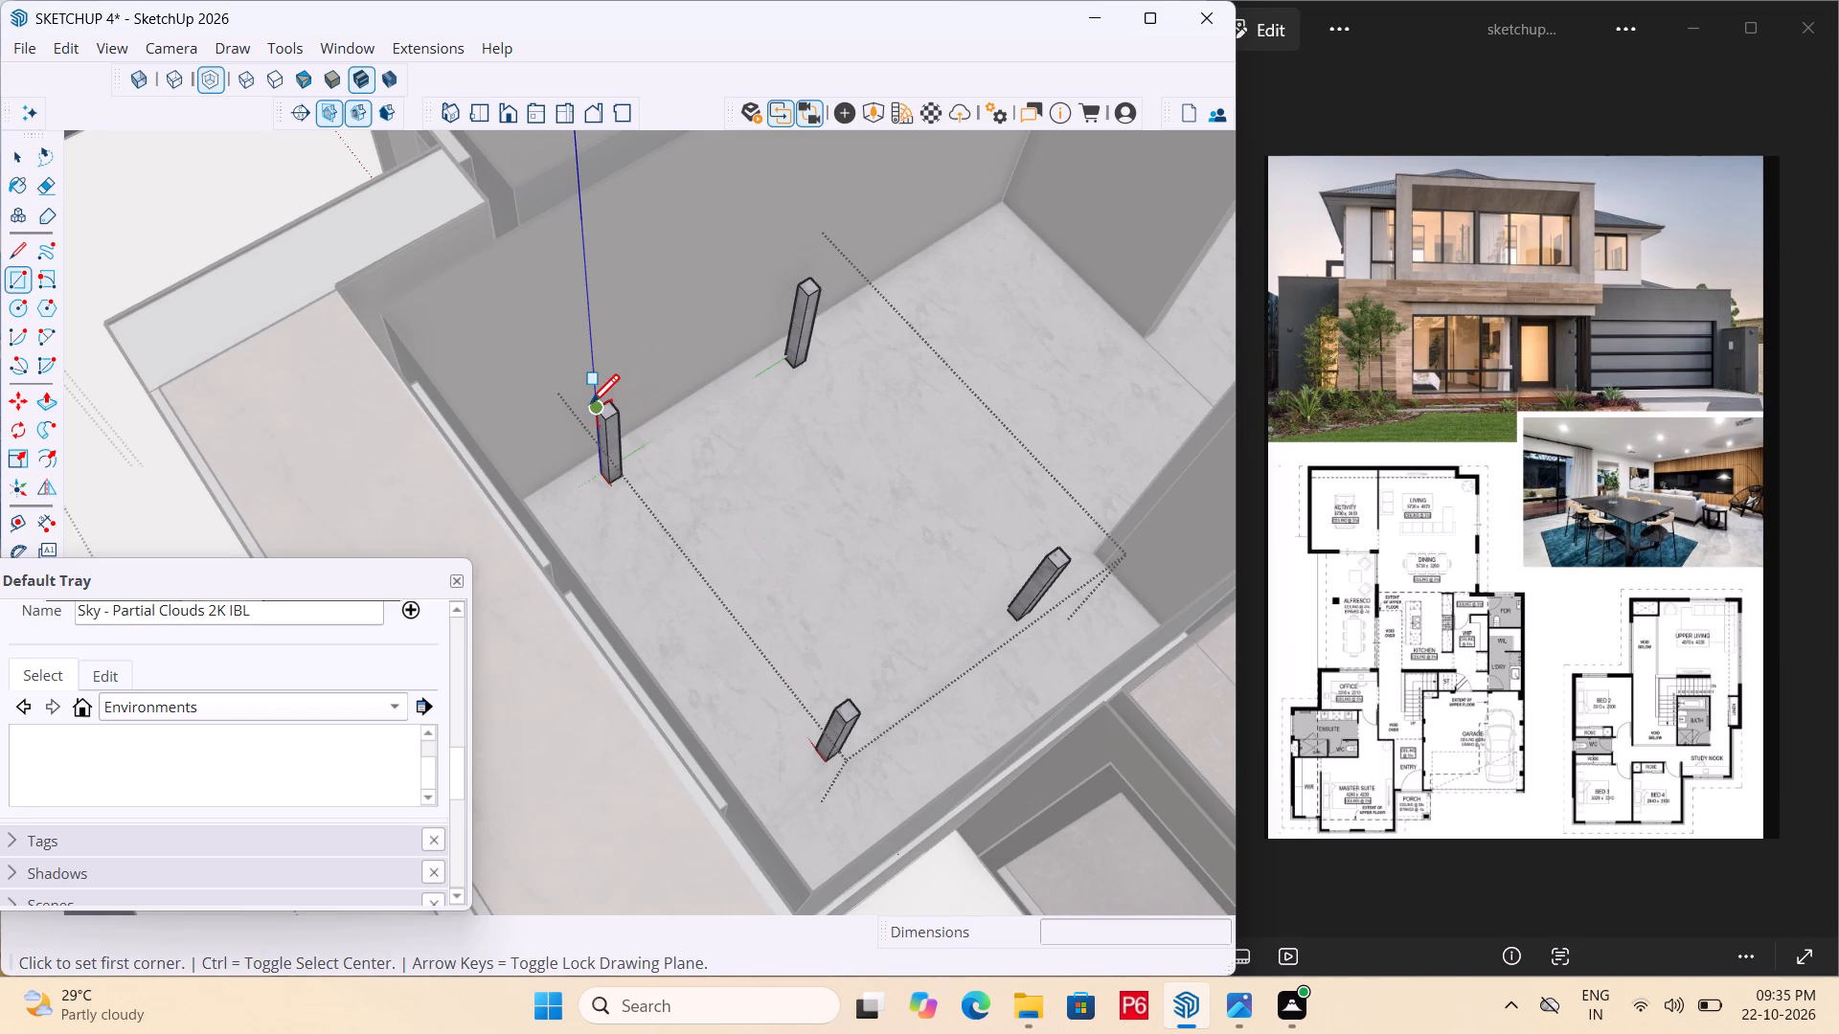
{"action": "left_click", "coordinate": [594, 415]}
{"action": "left_click", "coordinate": [1069, 559]}
{"action": "key", "text": "space"}
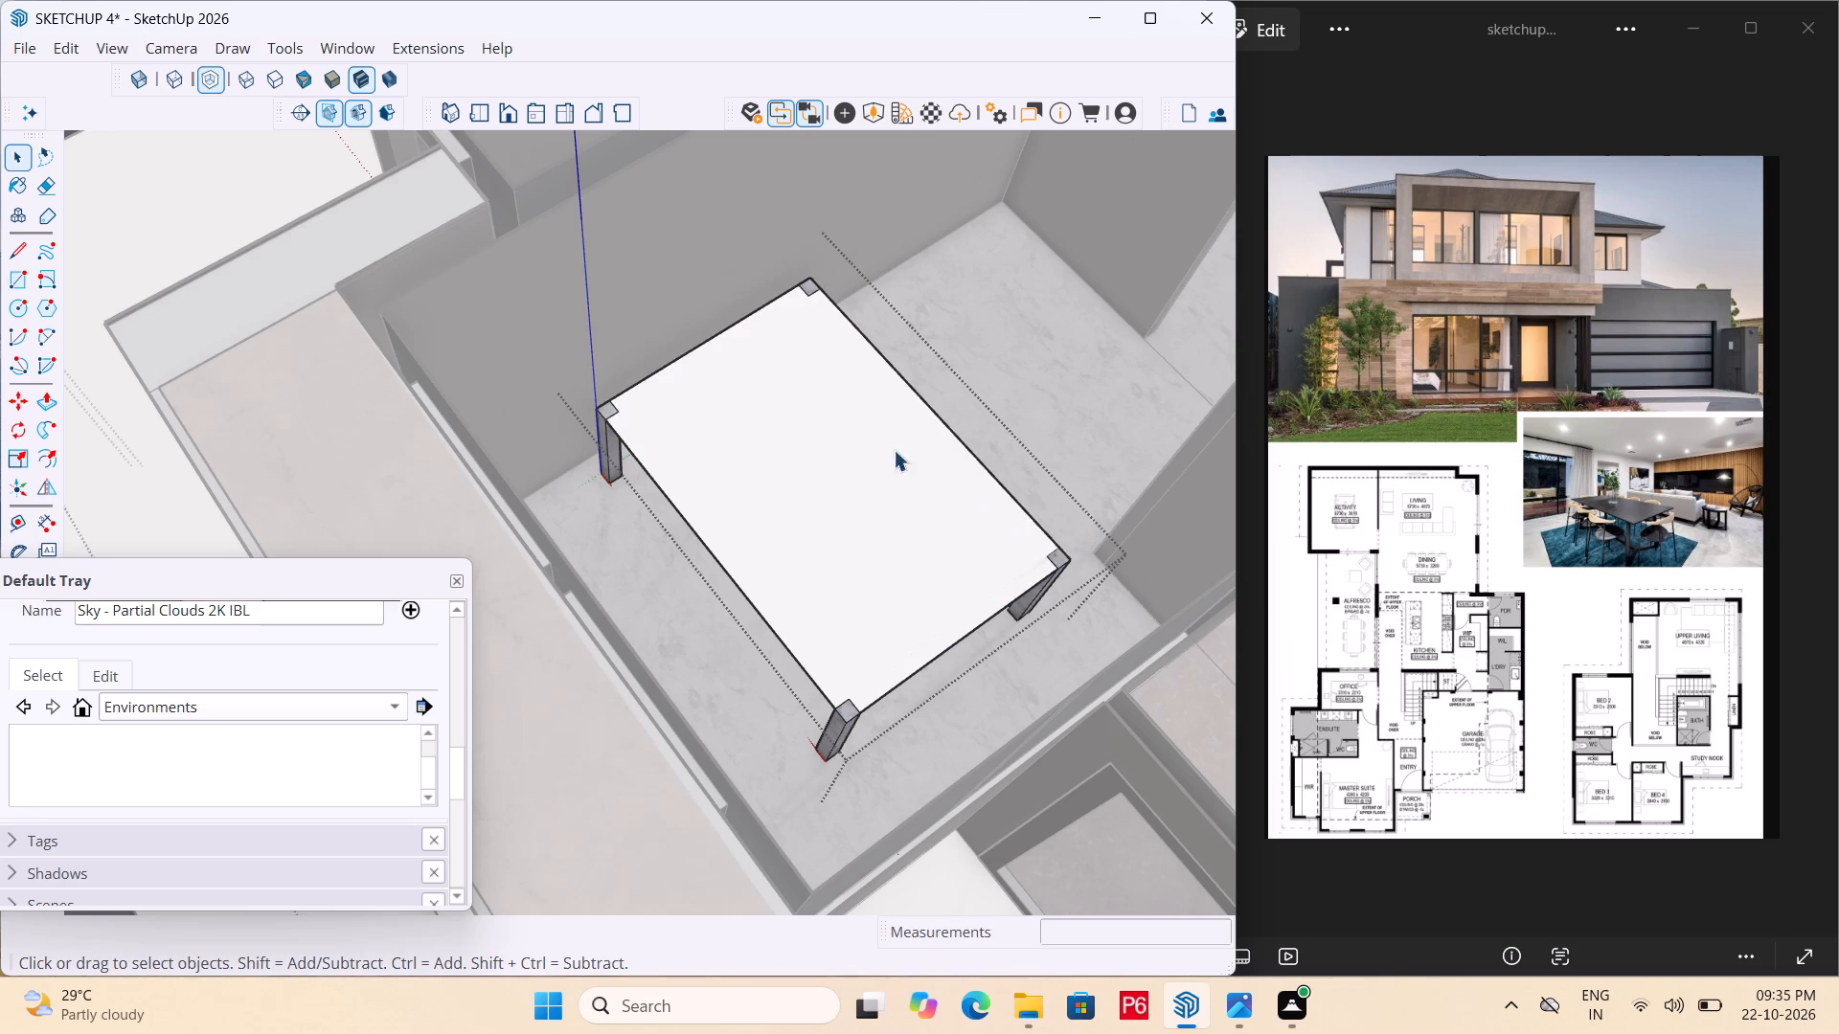
Undo the rectangle across the leg tops and leave the legs' group.
{"action": "triple_click", "coordinate": [763, 430]}
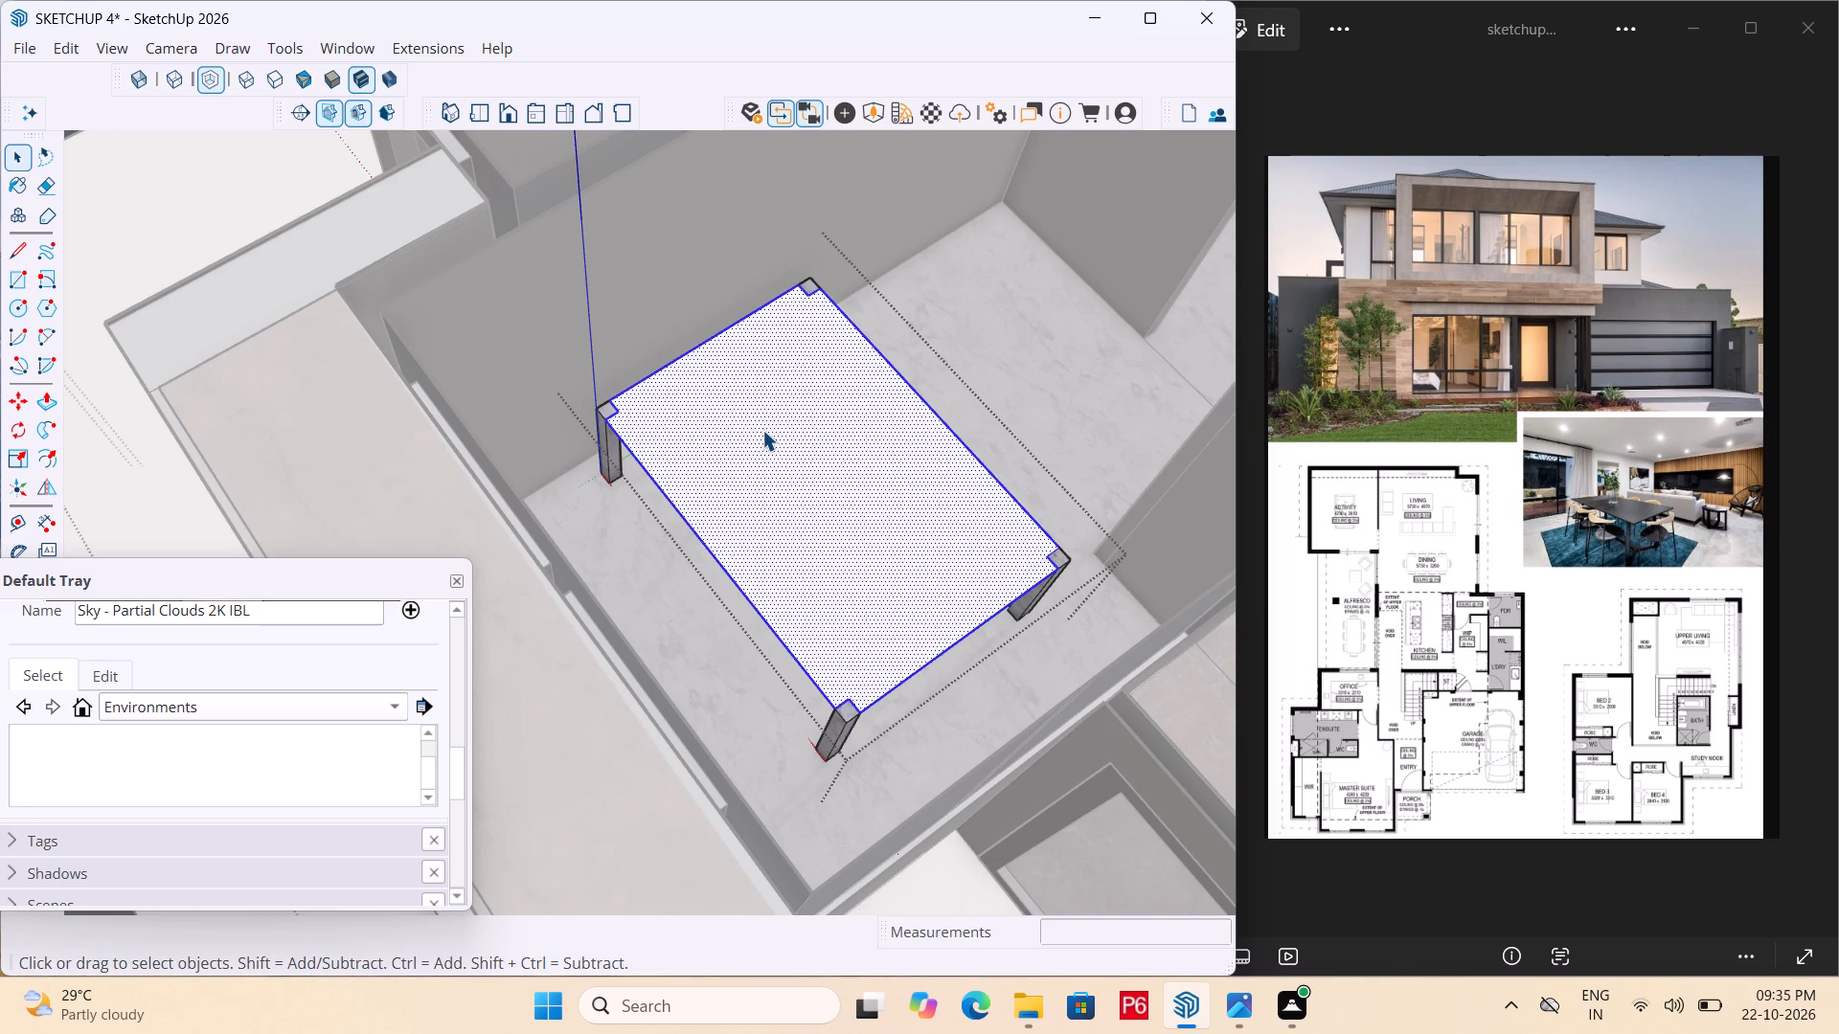
{"action": "double_click", "coordinate": [762, 430]}
{"action": "left_click", "coordinate": [713, 418]}
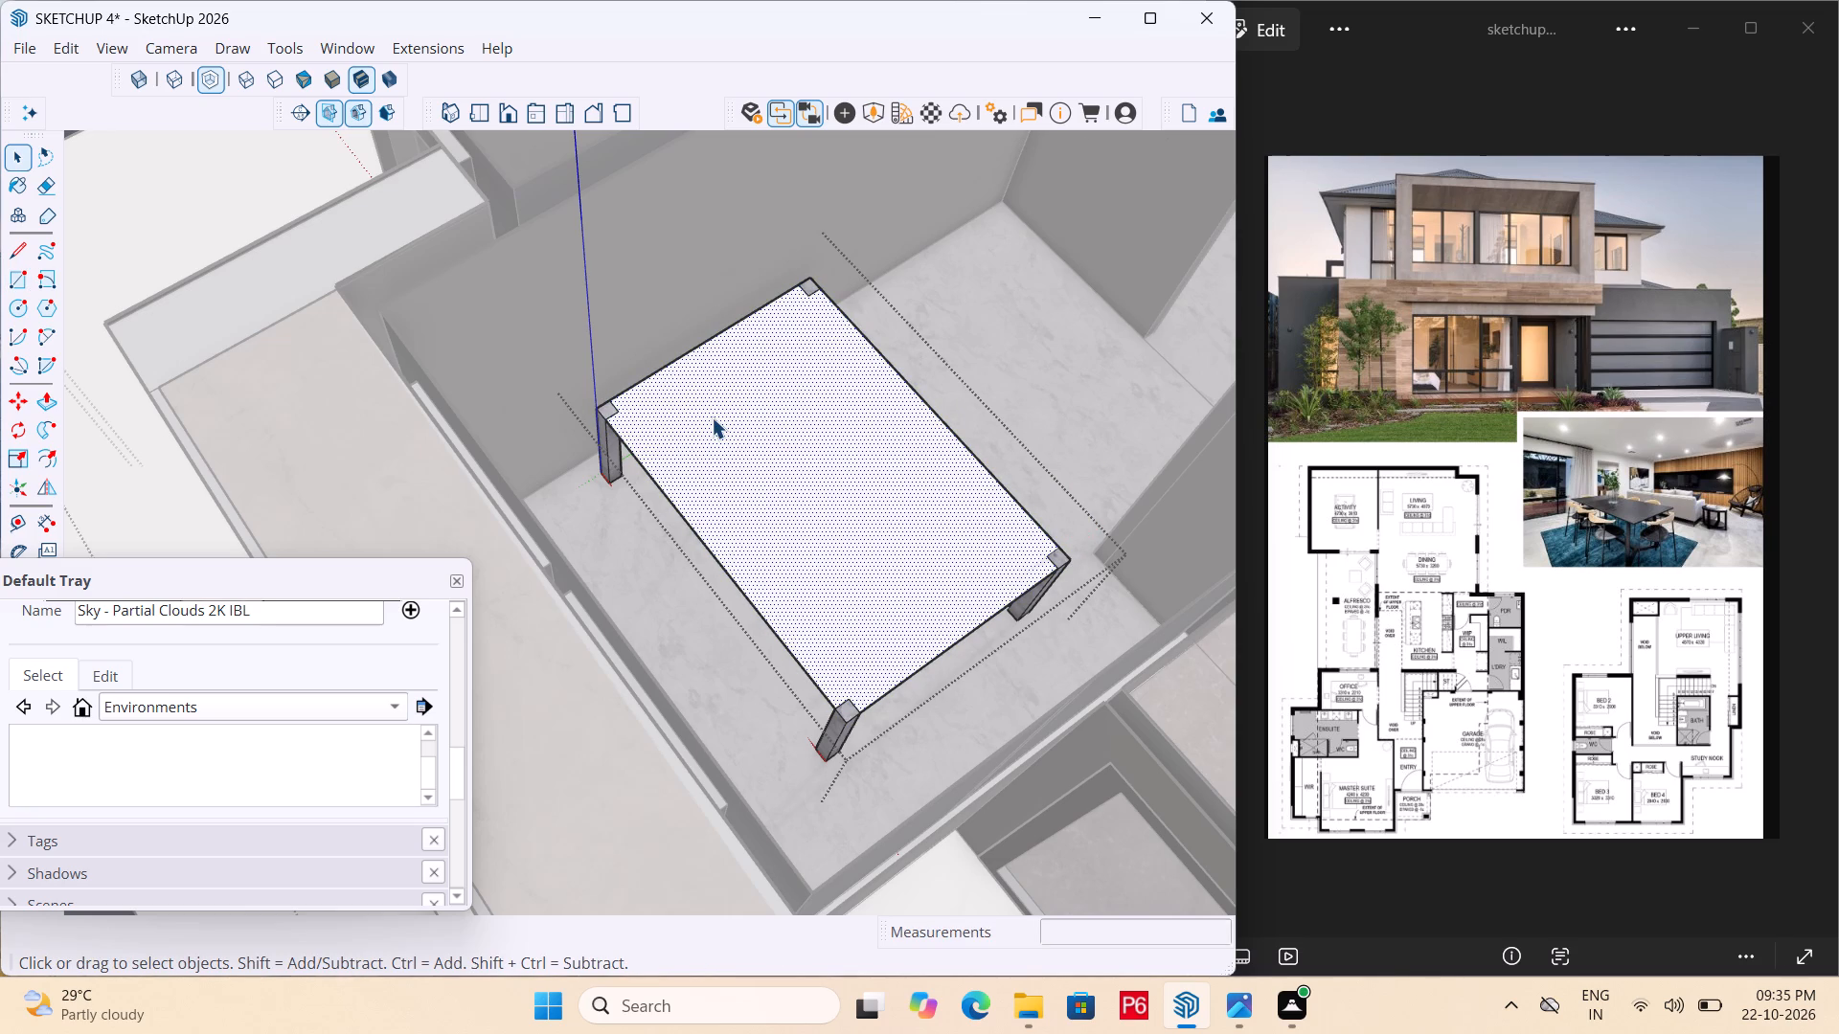
{"action": "left_click", "coordinate": [744, 434]}
{"action": "double_click", "coordinate": [745, 431]}
{"action": "left_click", "coordinate": [997, 308]}
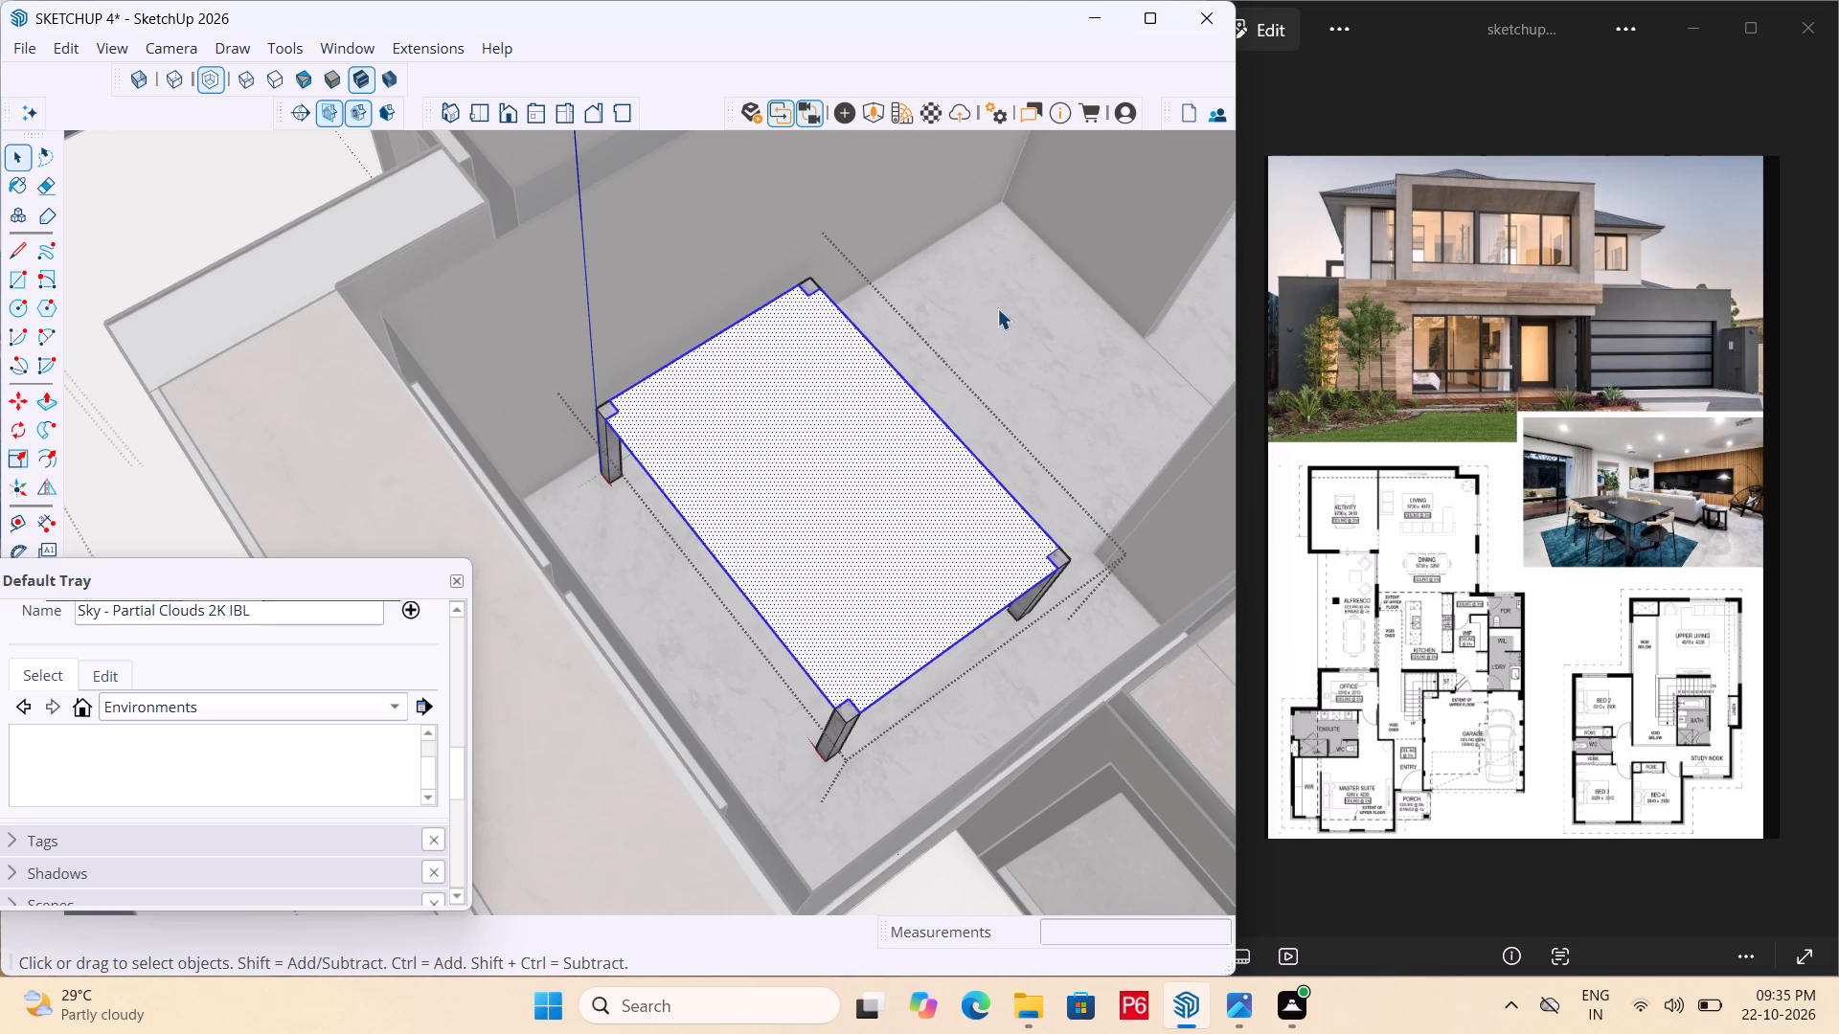
{"action": "key", "text": "ctrl+z"}
{"action": "key", "text": "ctrl+z"}
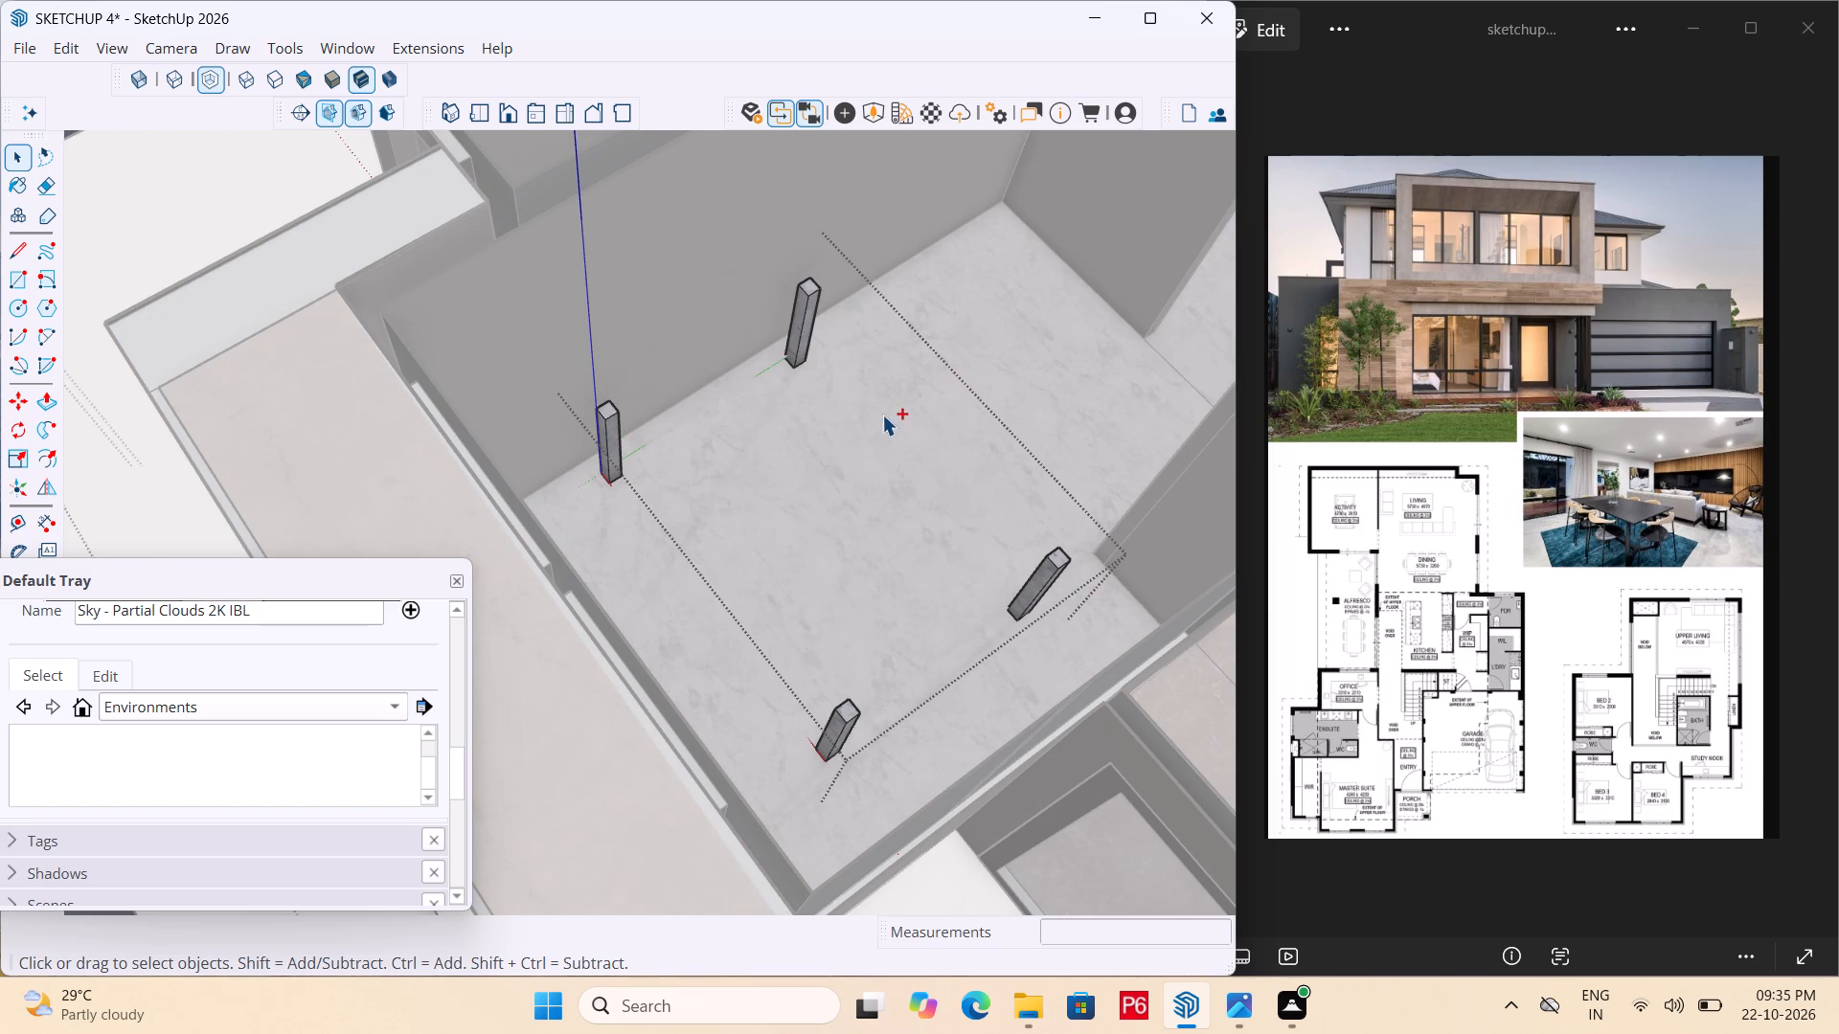
{"action": "left_click", "coordinate": [1004, 398]}
Draw a rectangle across the four leg tops, from the origin corner to the diagonally opposite leg, and make it a group.
{"action": "key", "text": "r"}
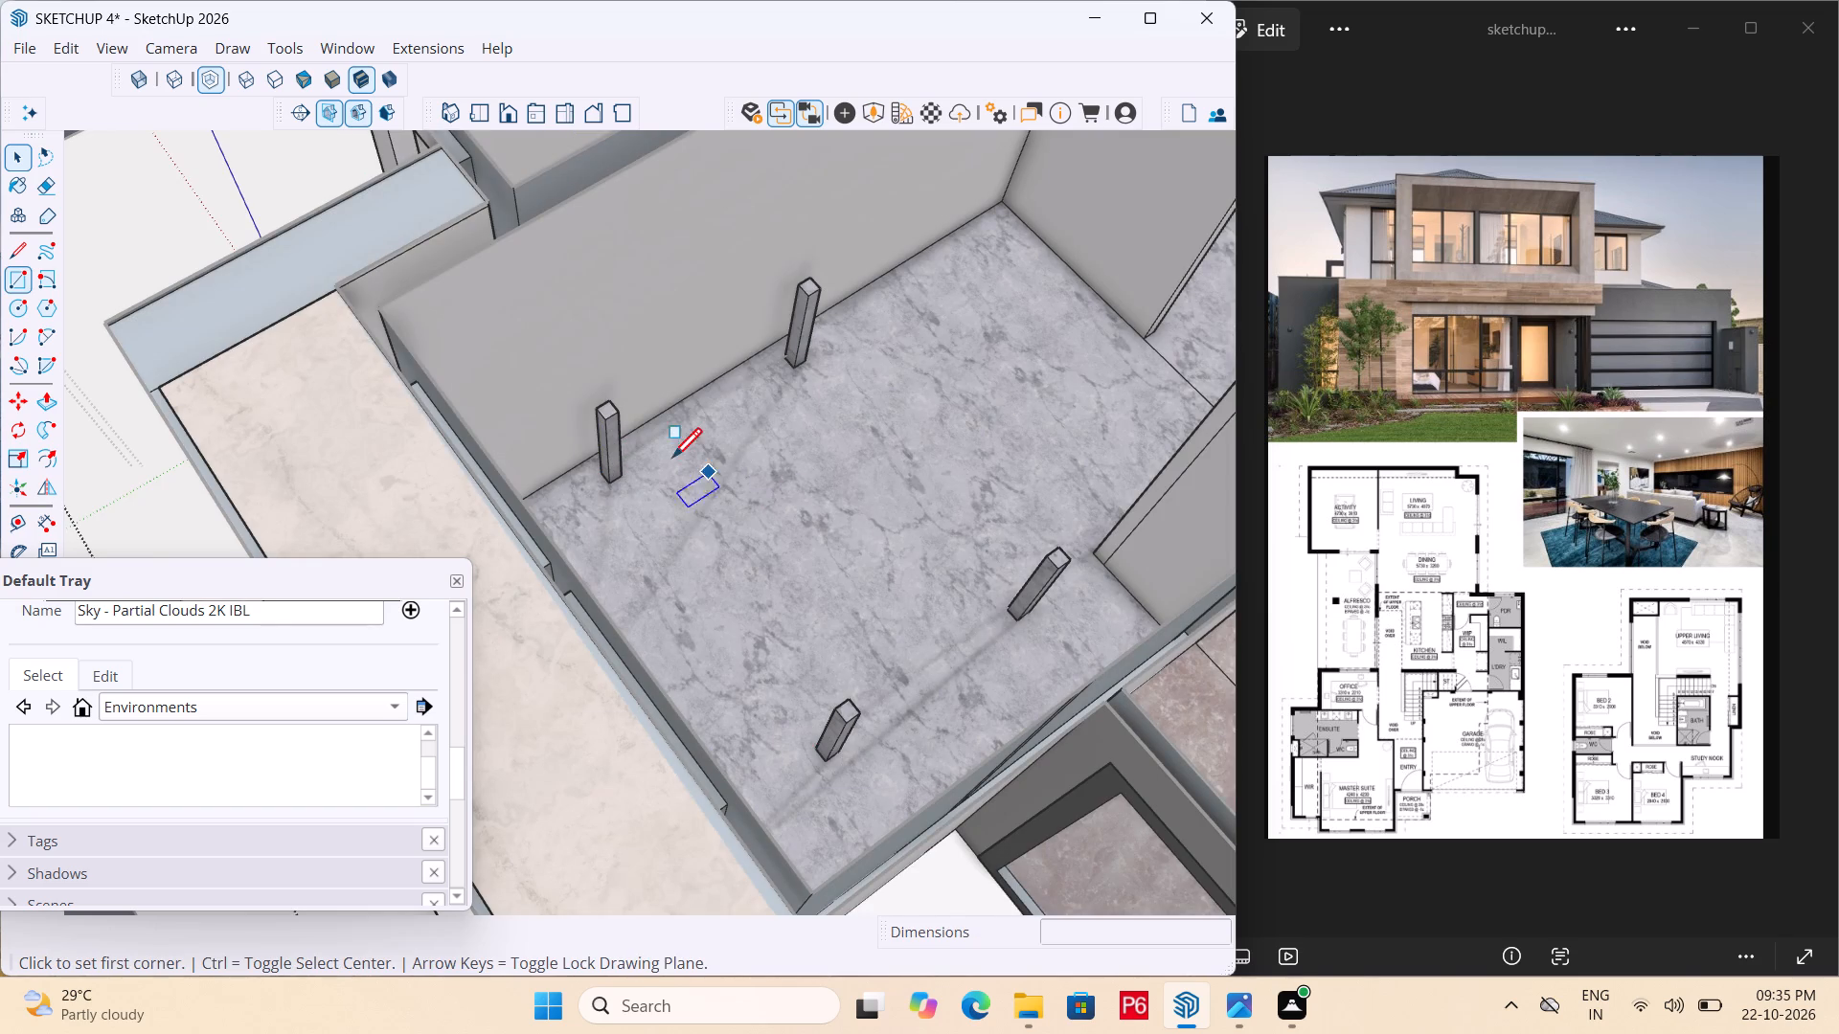
{"action": "left_click", "coordinate": [593, 406]}
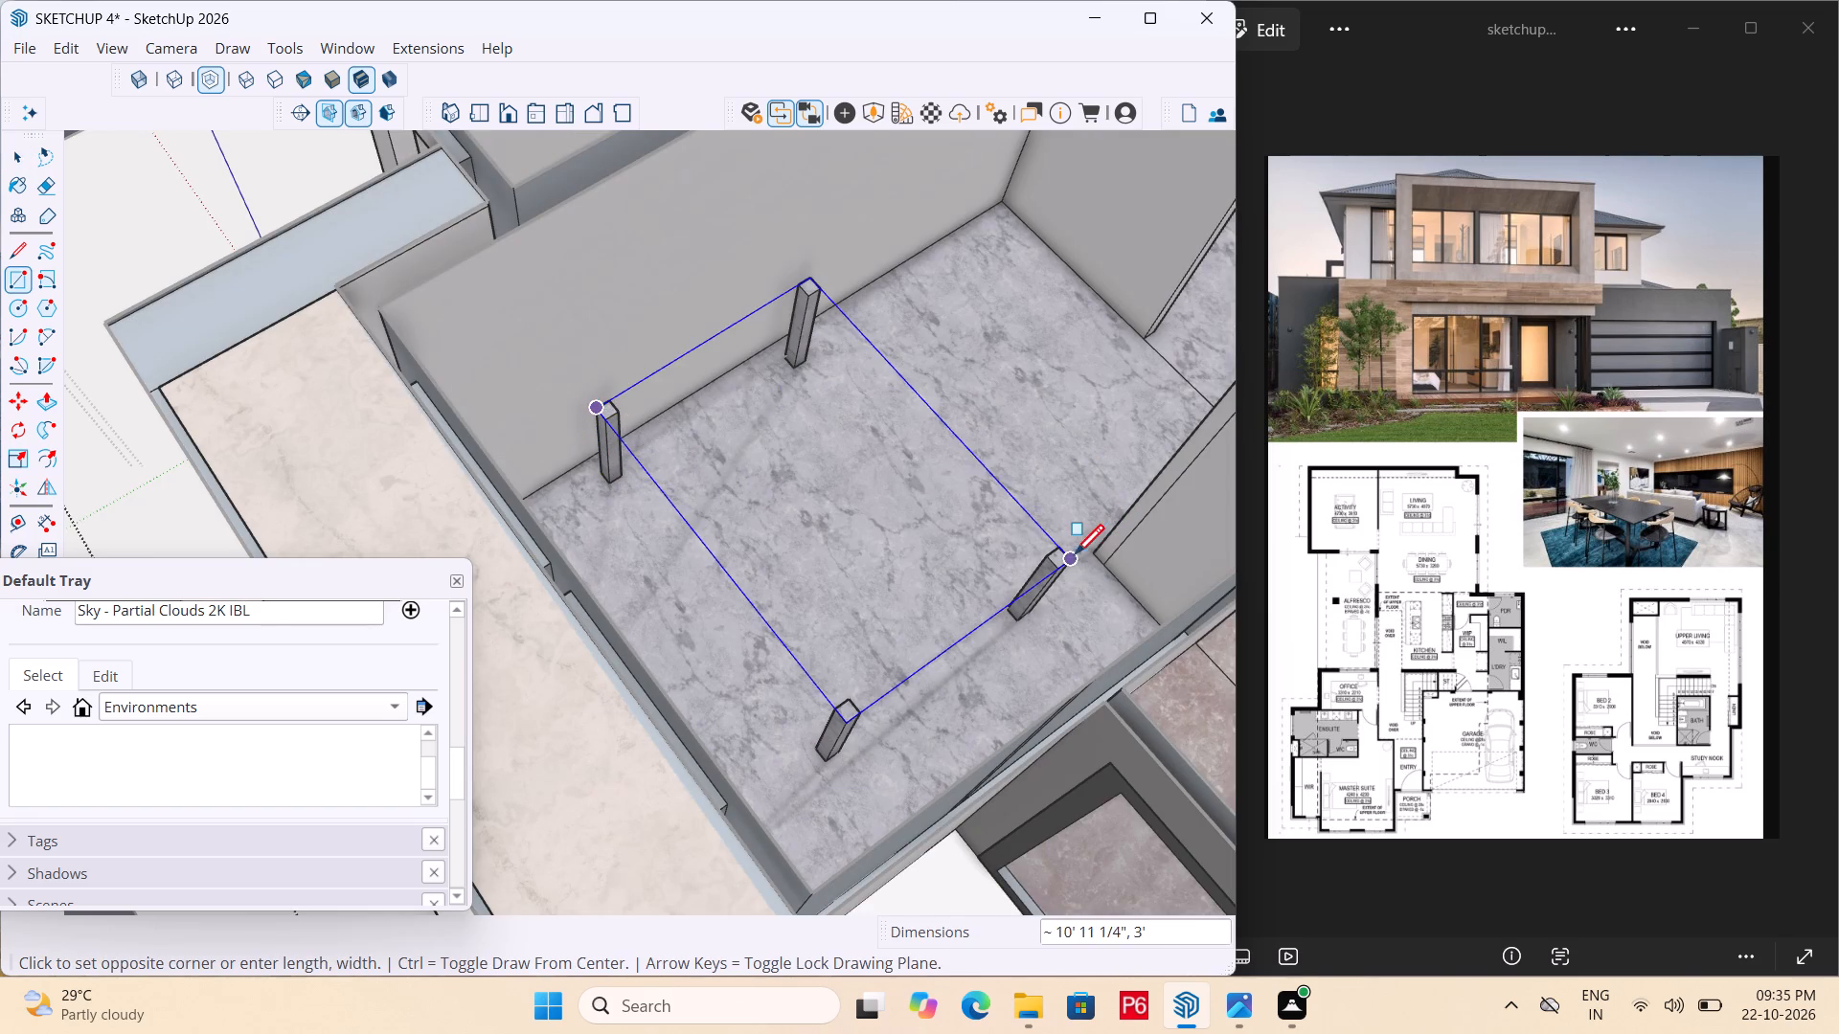
{"action": "left_click", "coordinate": [1070, 562]}
{"action": "key", "text": "space"}
{"action": "double_click", "coordinate": [795, 444]}
{"action": "right_click", "coordinate": [795, 444]}
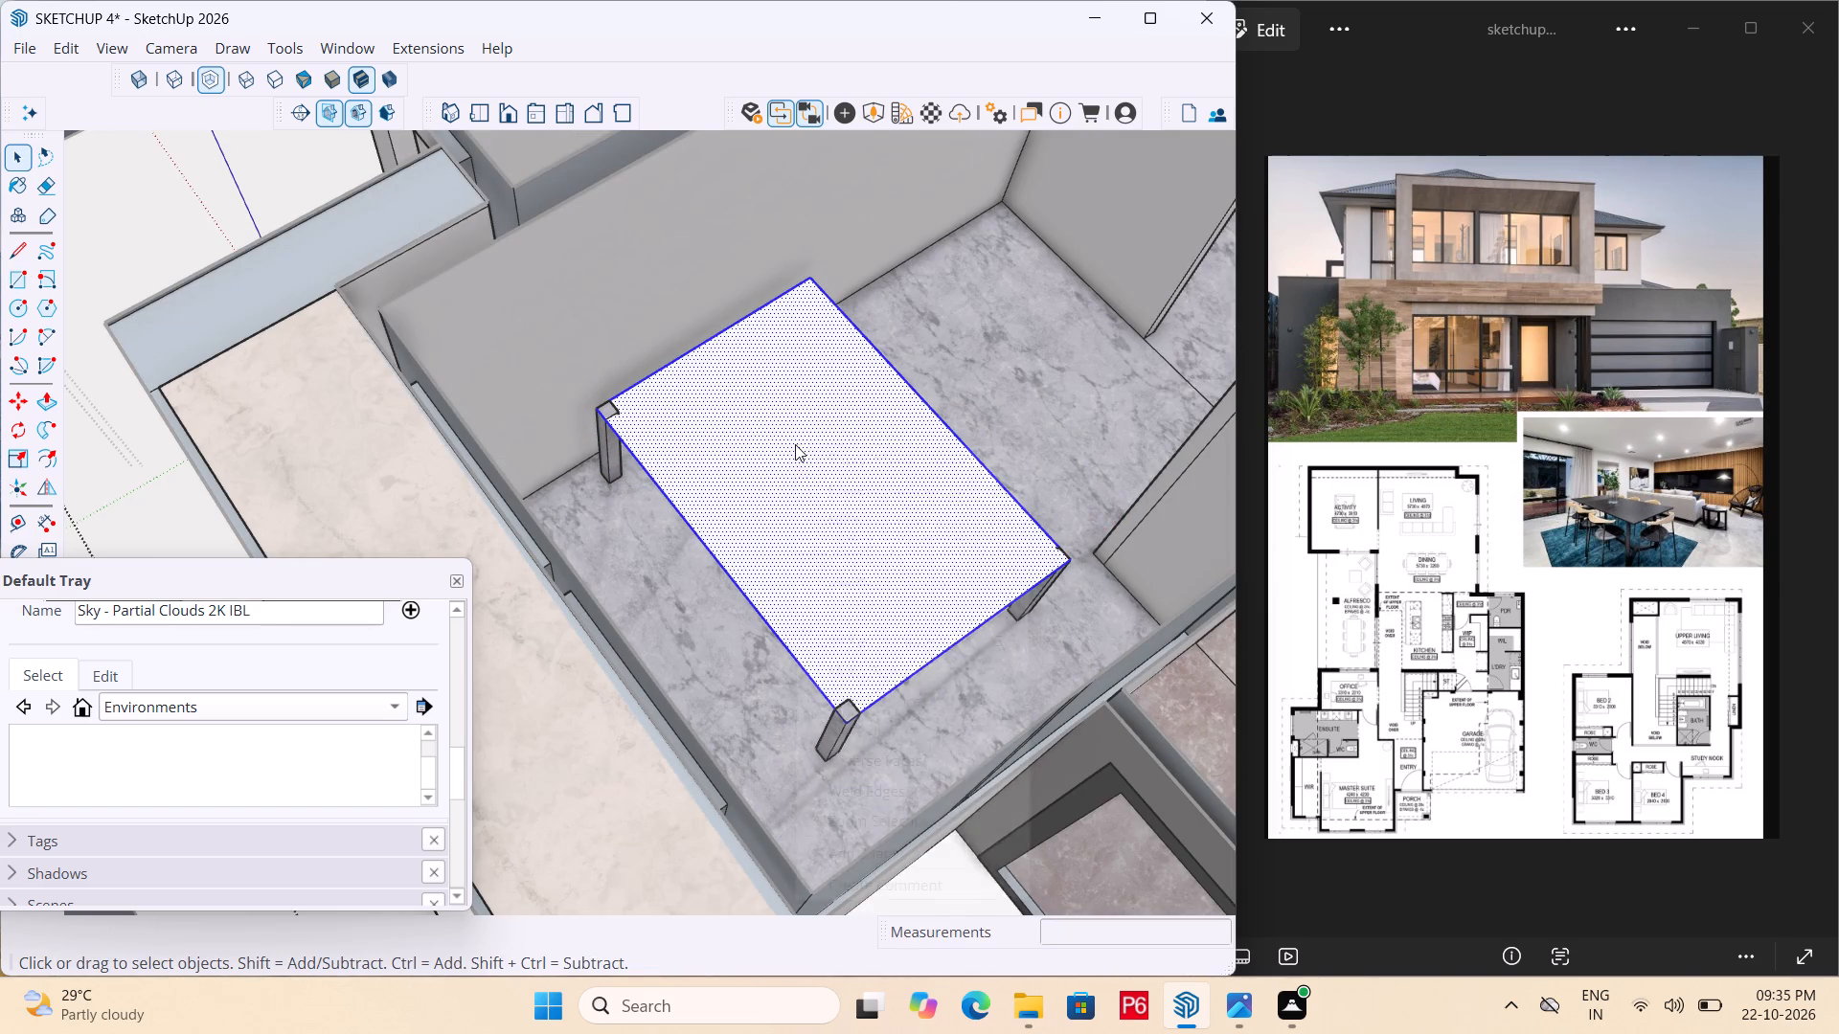
{"action": "left_click", "coordinate": [919, 677]}
Open the tabletop group and extrude its face upward by 1".
{"action": "double_click", "coordinate": [787, 509]}
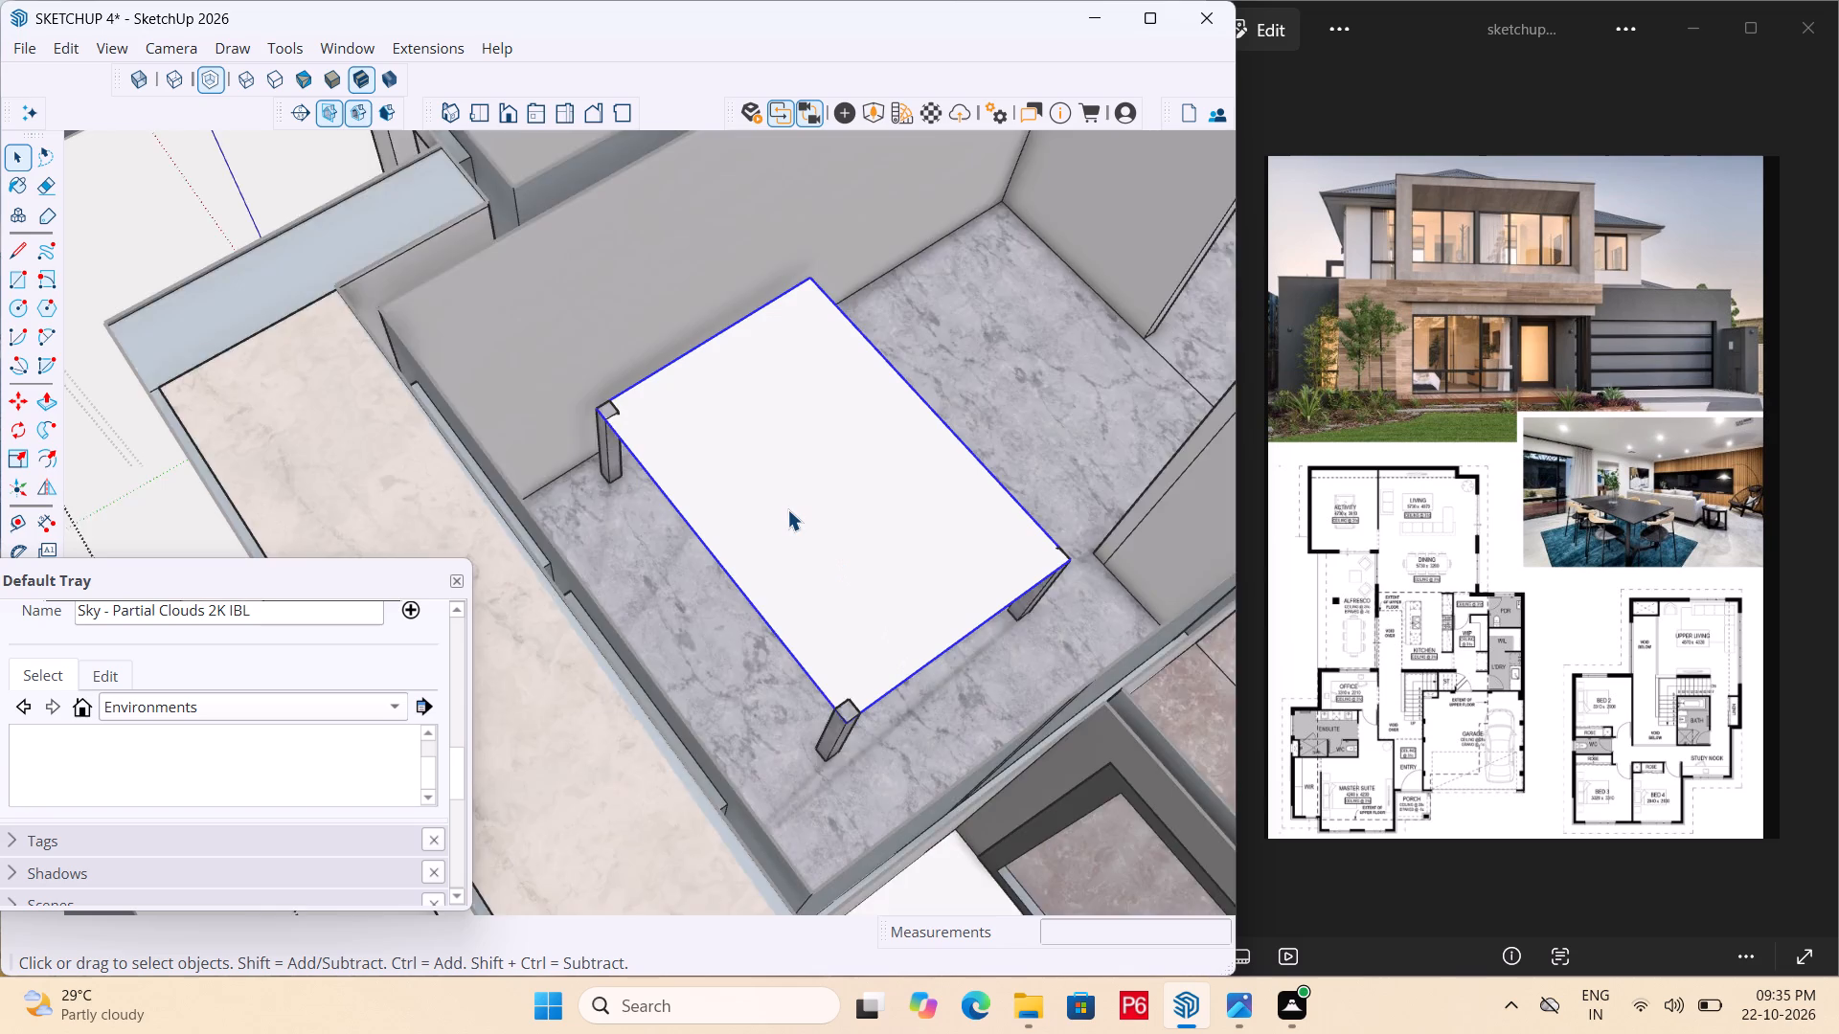
{"action": "left_click", "coordinate": [783, 486]}
{"action": "key", "text": "p"}
{"action": "left_click", "coordinate": [783, 484]}
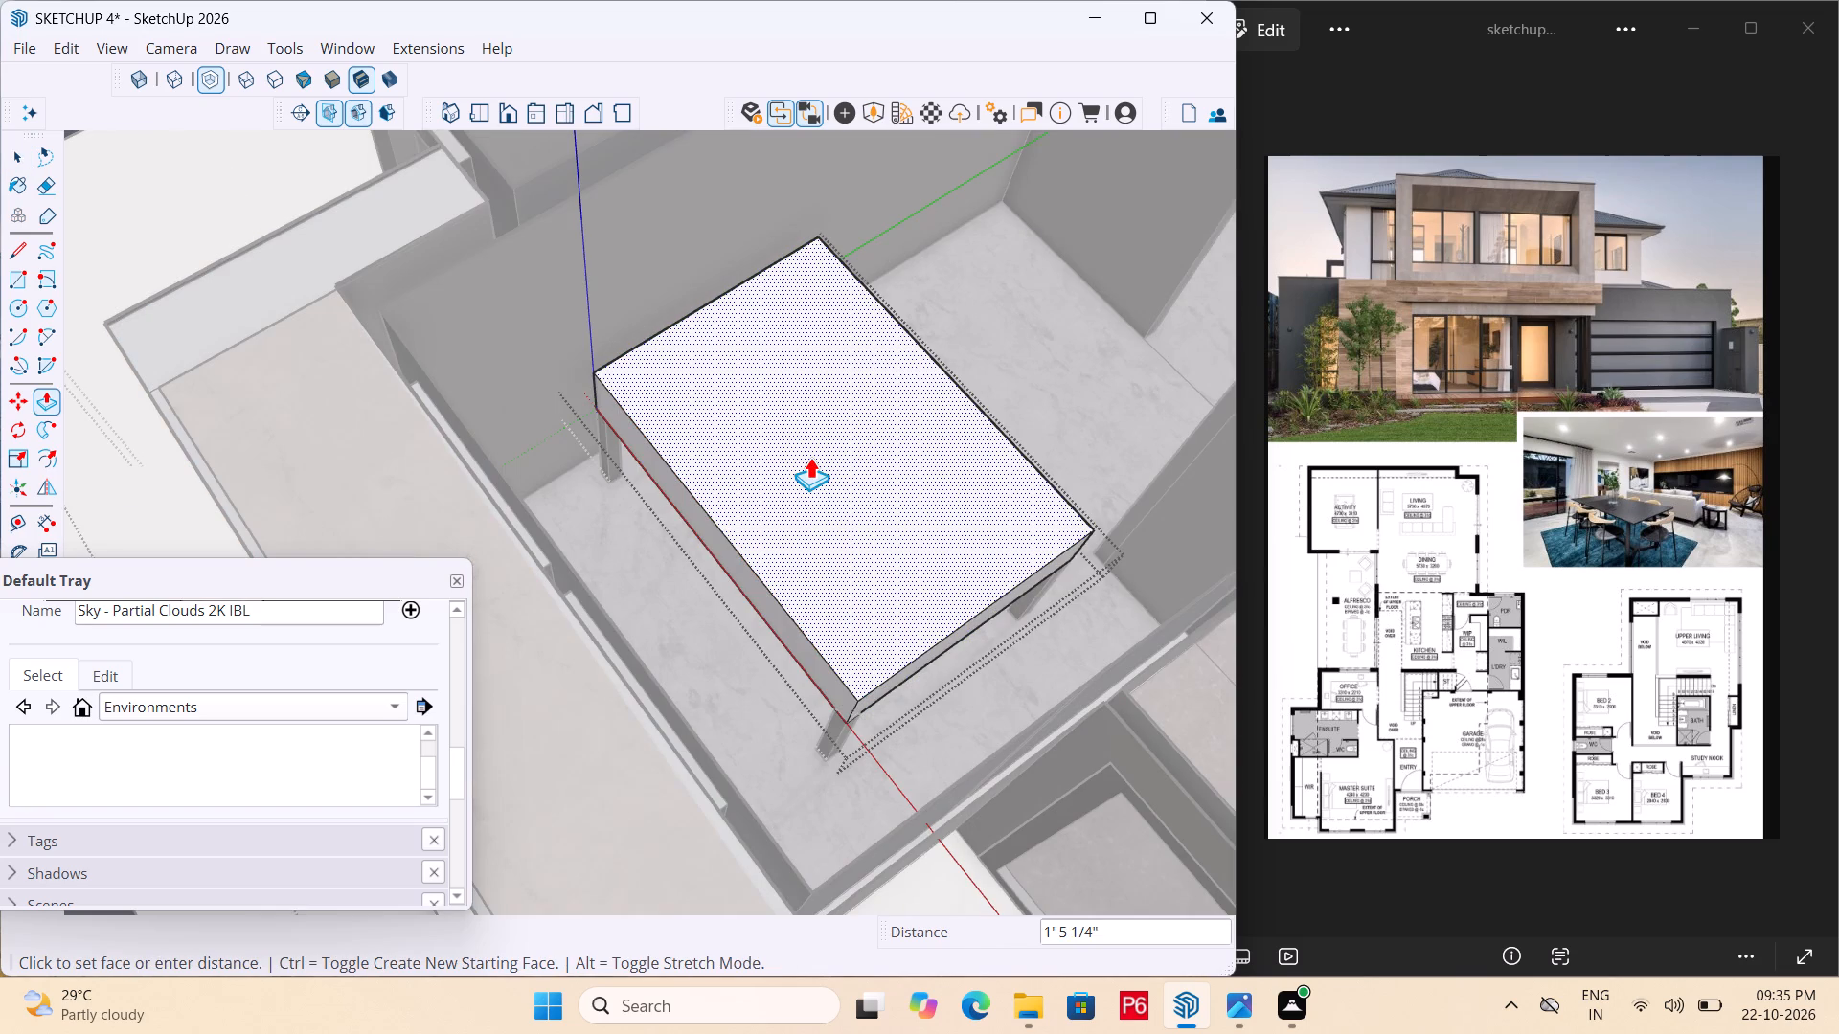
{"action": "middle_click_drag", "start_coordinate": [810, 457], "coordinate": [872, 364]}
{"action": "type", "text": "1\""}
{"action": "key", "text": "Return"}
Extrude the tabletop's upper face a further 2" to thicken it.
{"action": "middle_click_drag", "start_coordinate": [921, 597], "coordinate": [900, 575]}
{"action": "scroll", "coordinate": [921, 597], "scroll_direction": "up", "scroll_amount": 3}
{"action": "scroll", "coordinate": [864, 678], "scroll_direction": "up", "scroll_amount": 11}
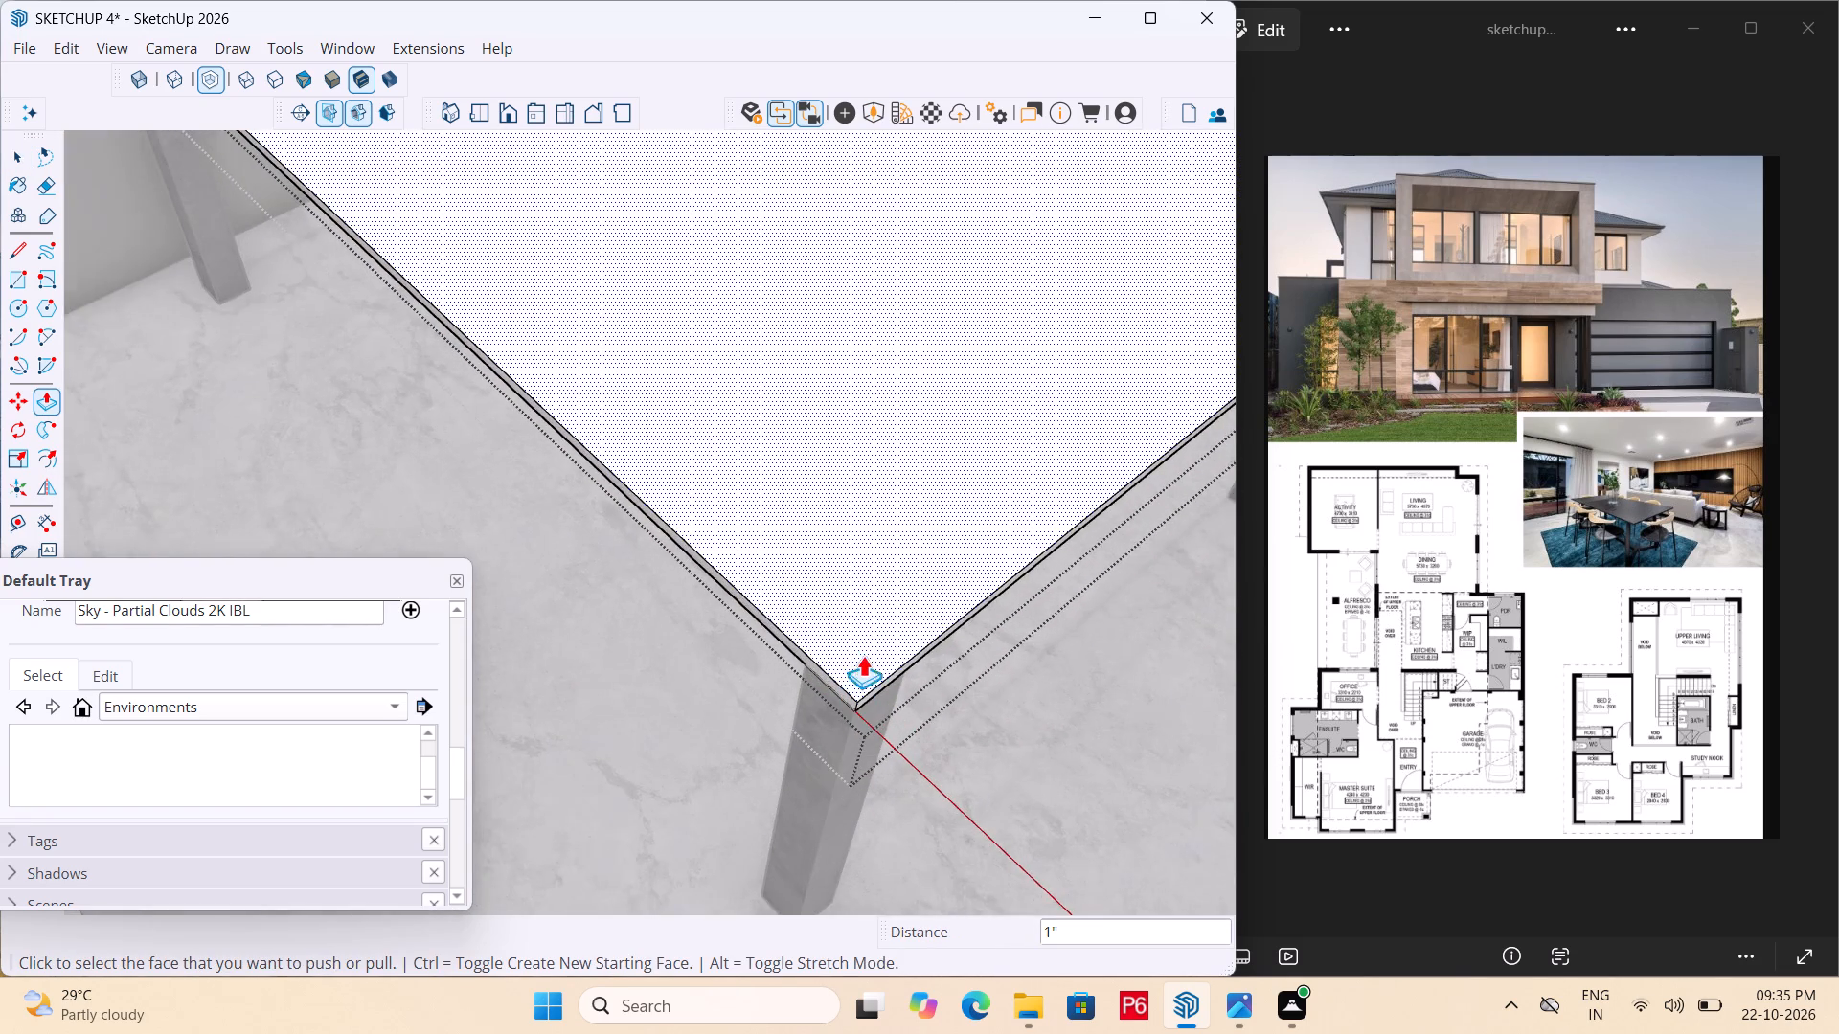
{"action": "left_click", "coordinate": [871, 639]}
{"action": "key", "text": "2"}
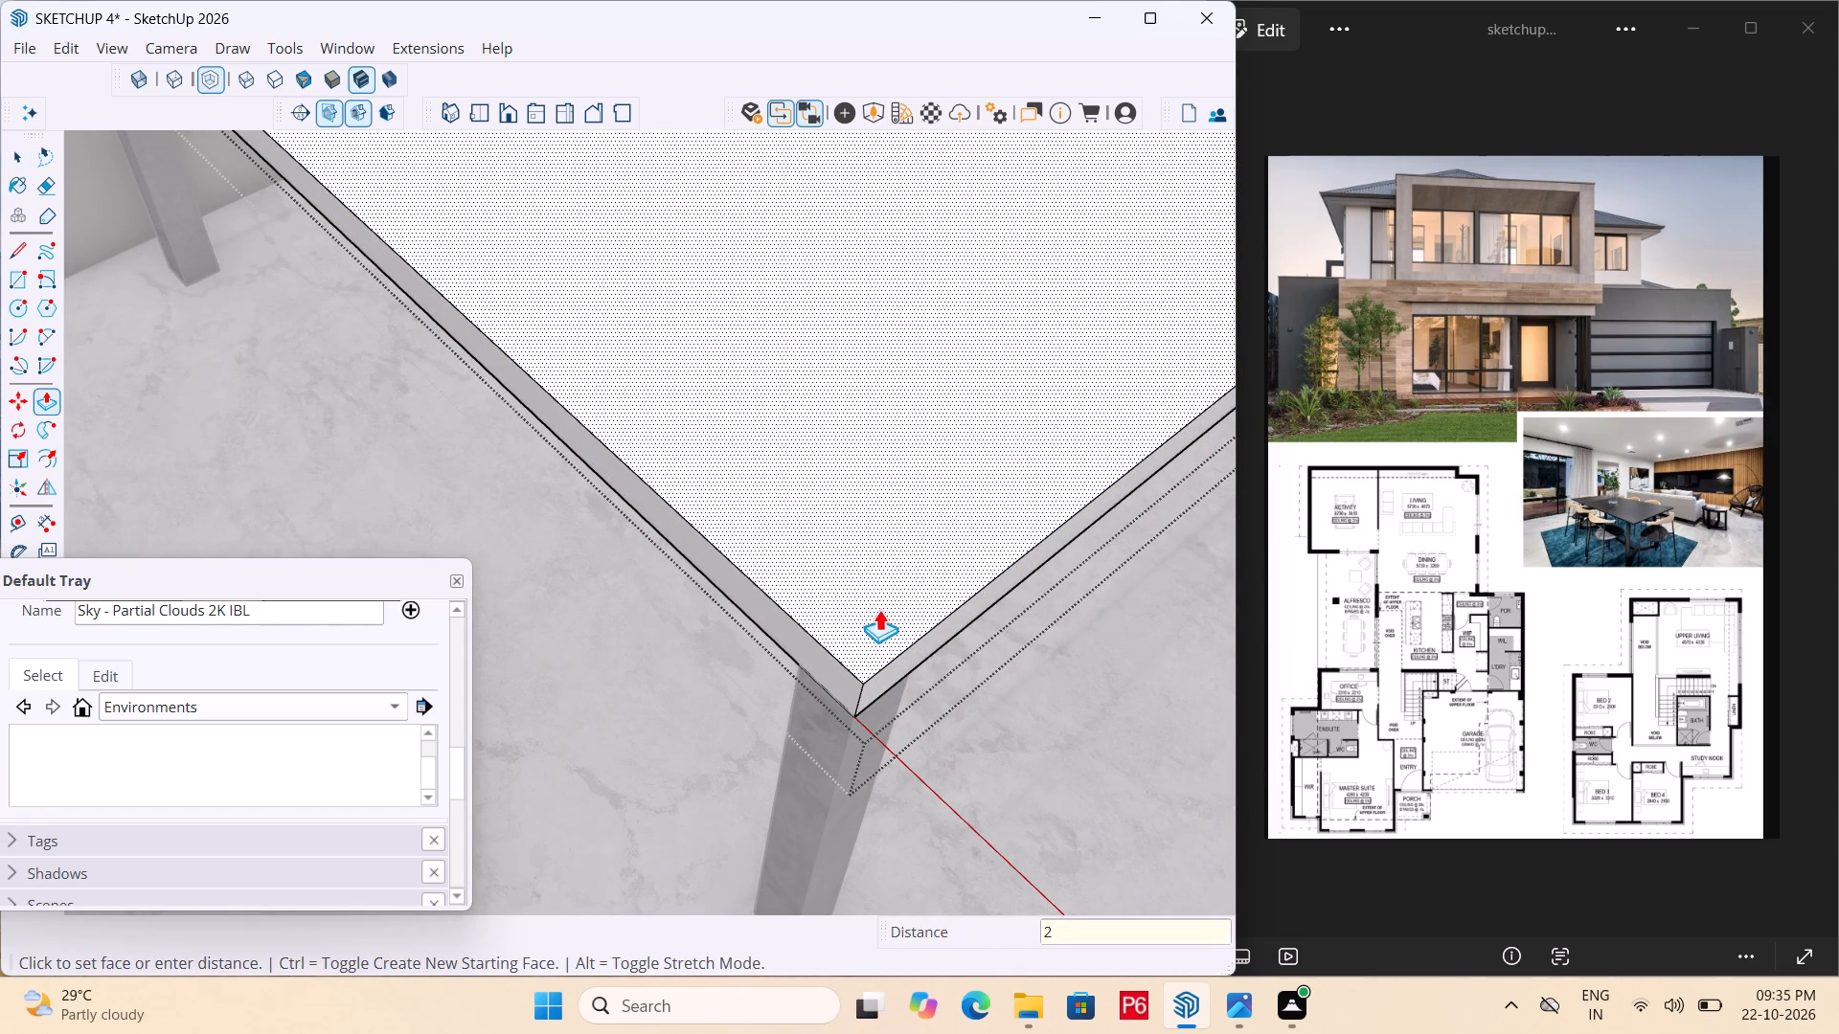
{"action": "key", "text": "BackSpace"}
{"action": "type", "text": "2\""}
{"action": "key", "text": "Return"}
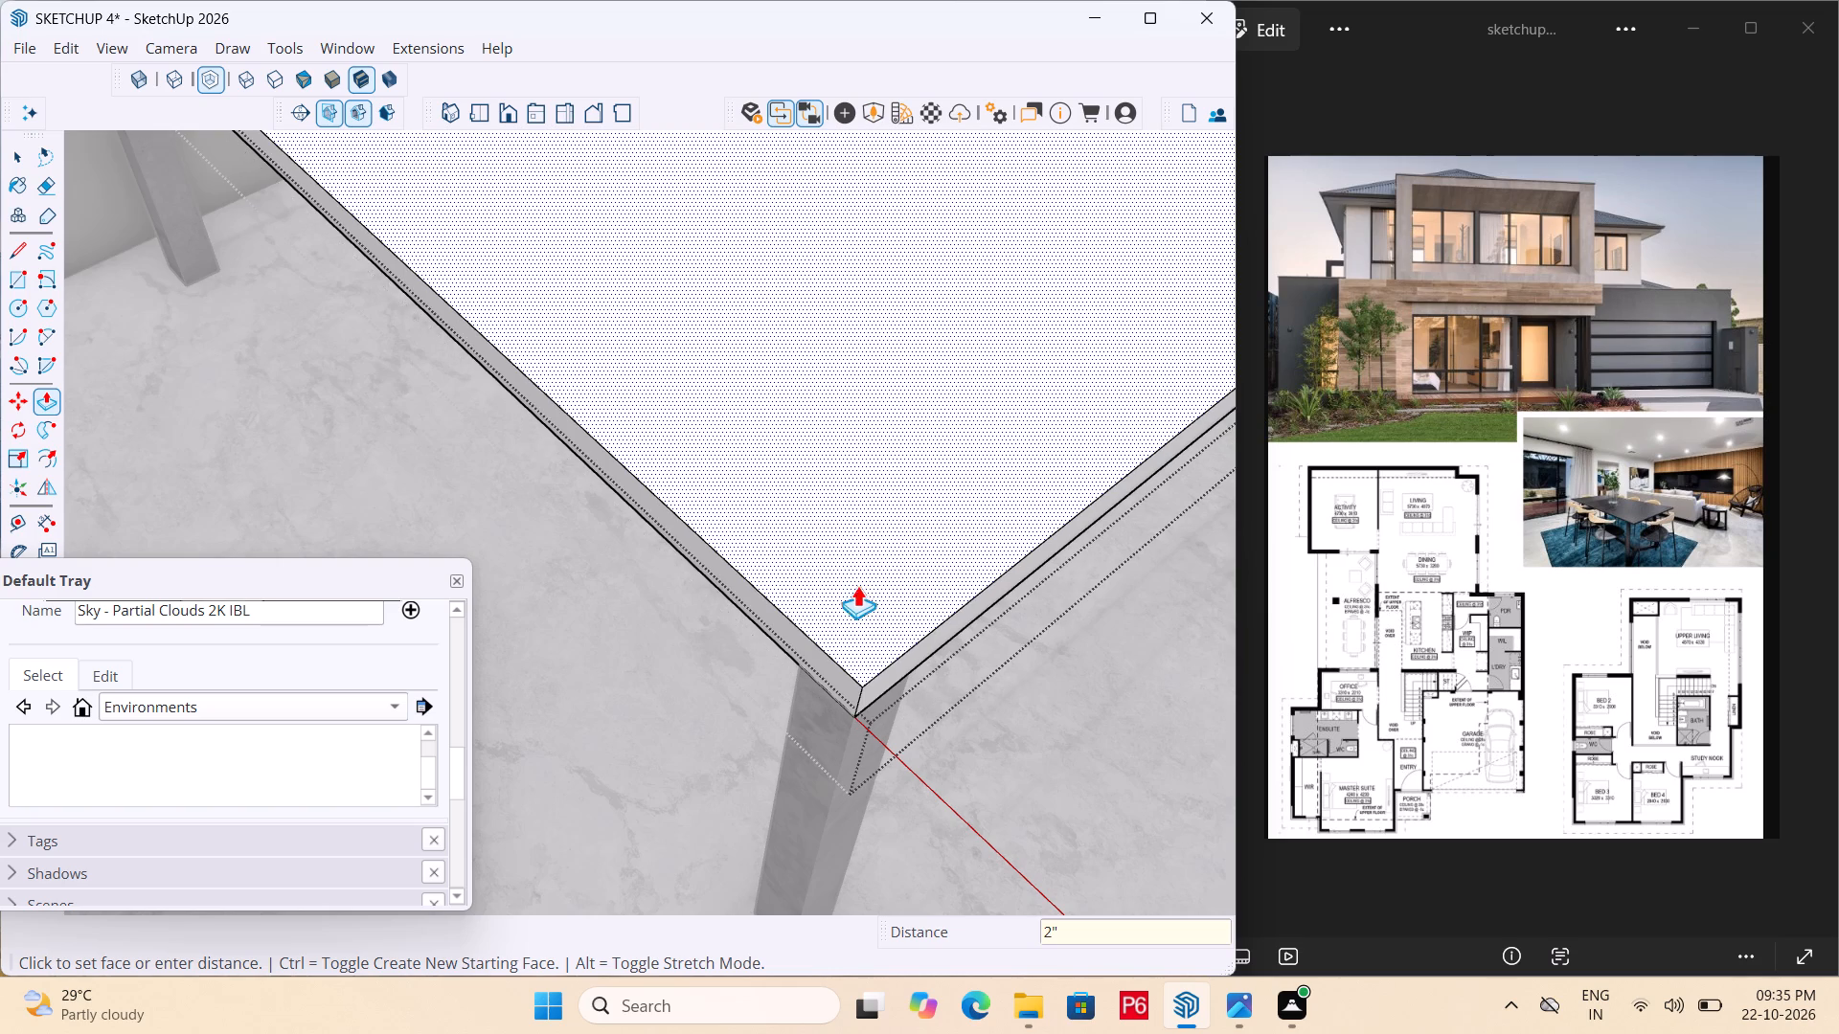
Save the model with the thickened tabletop.
{"action": "scroll", "coordinate": [816, 599], "scroll_direction": "down", "scroll_amount": 6}
{"action": "scroll", "coordinate": [725, 581], "scroll_direction": "down", "scroll_amount": 1}
{"action": "middle_click_drag", "start_coordinate": [725, 581], "coordinate": [1053, 217]}
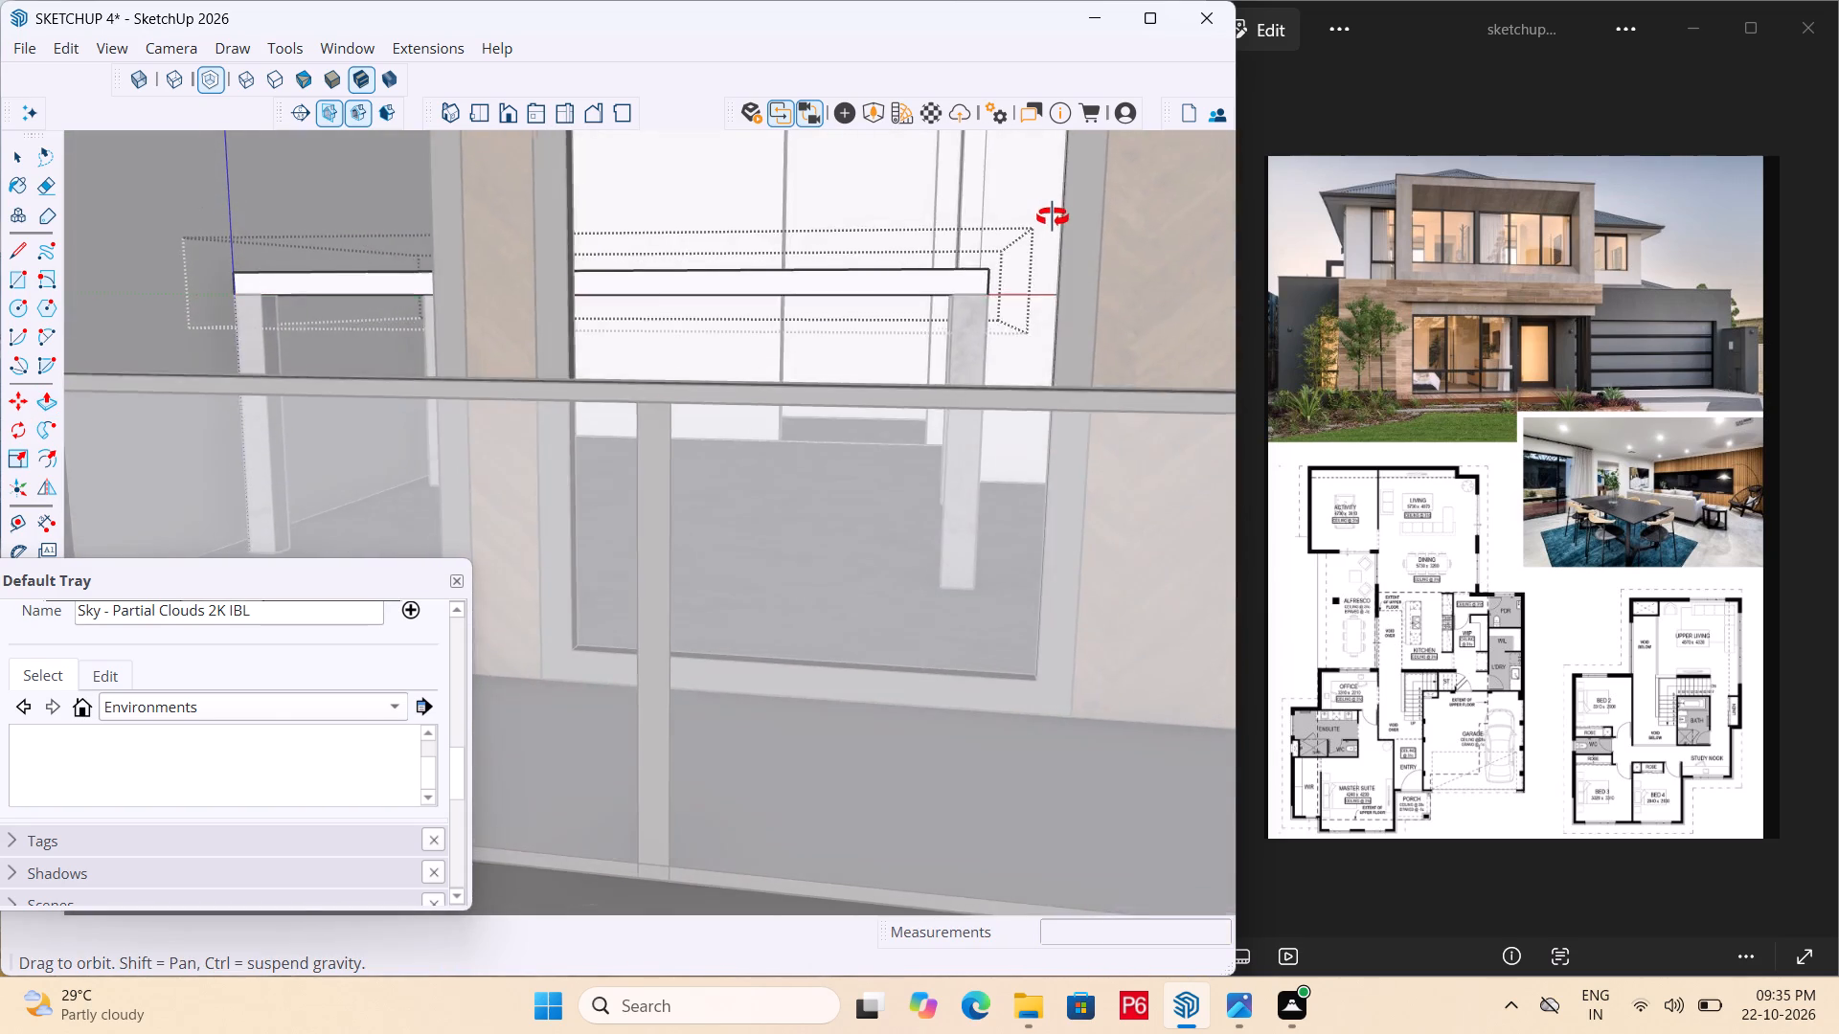
{"action": "middle_click_drag", "start_coordinate": [1053, 217], "coordinate": [748, 750]}
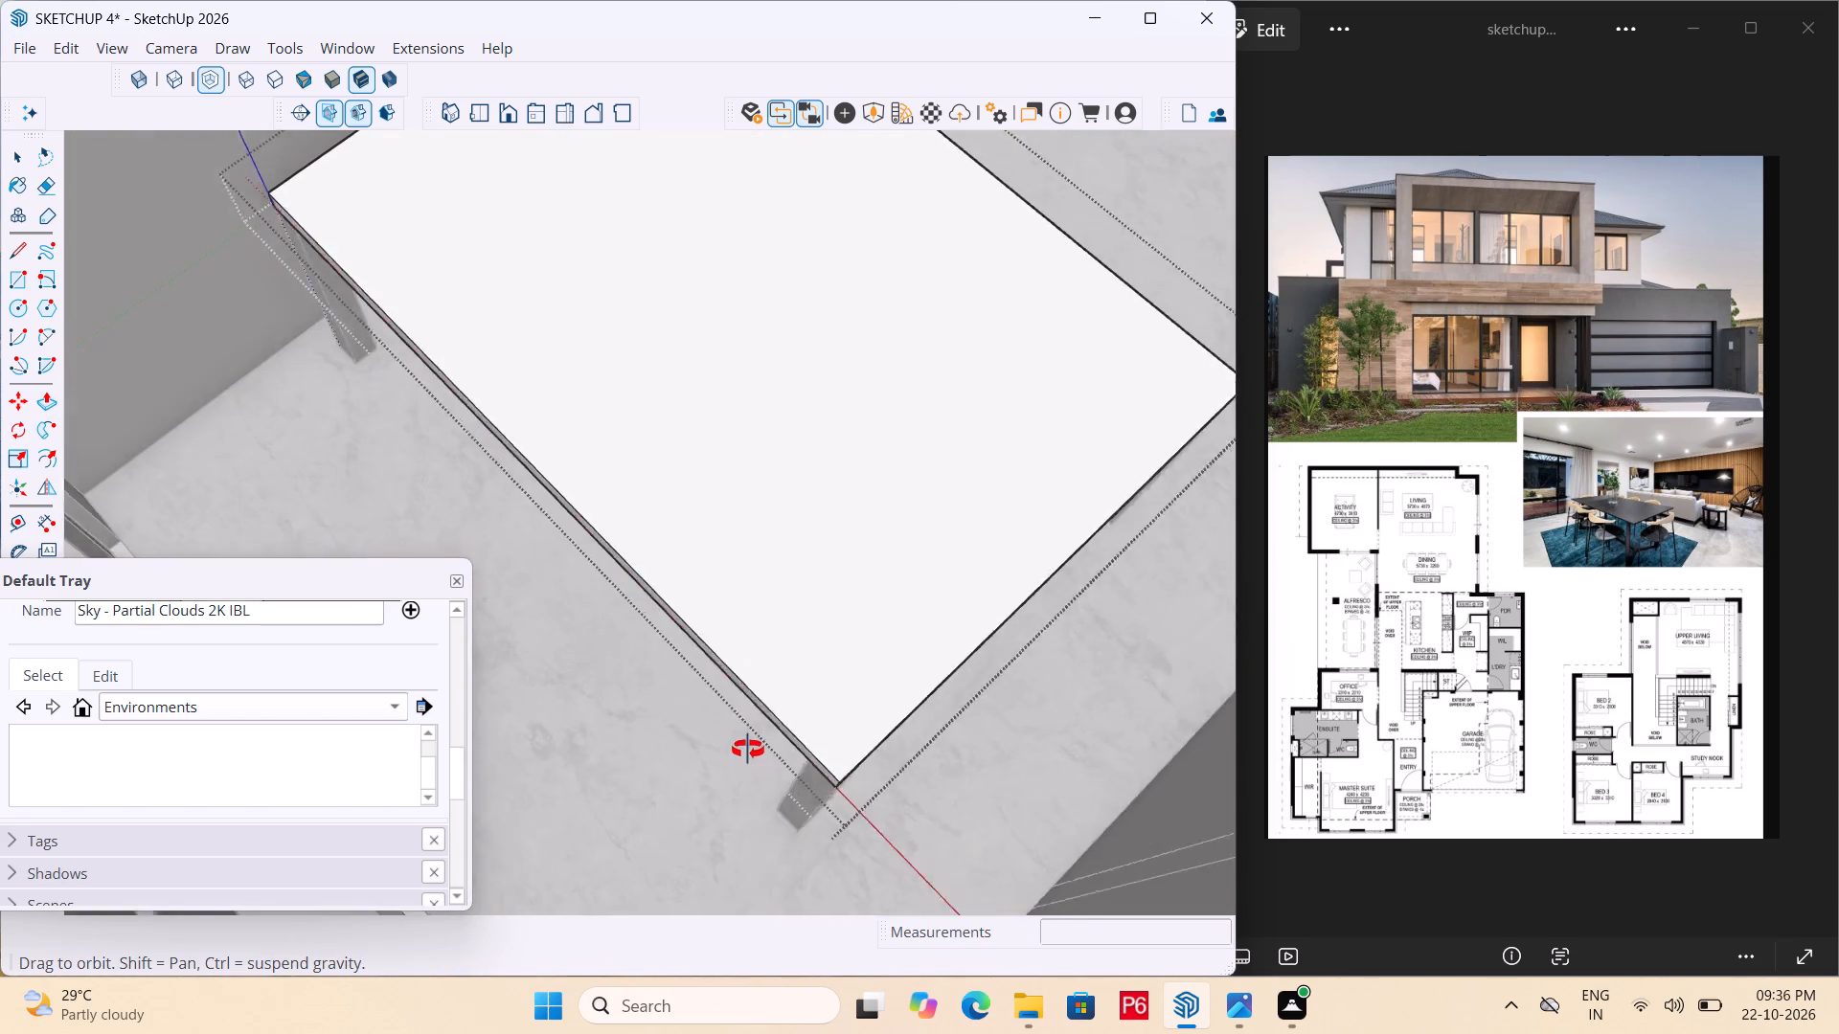
{"action": "middle_click_drag", "start_coordinate": [748, 750], "coordinate": [736, 767]}
{"action": "scroll", "coordinate": [712, 495], "scroll_direction": "down", "scroll_amount": 6}
{"action": "key", "text": "ctrl+s"}
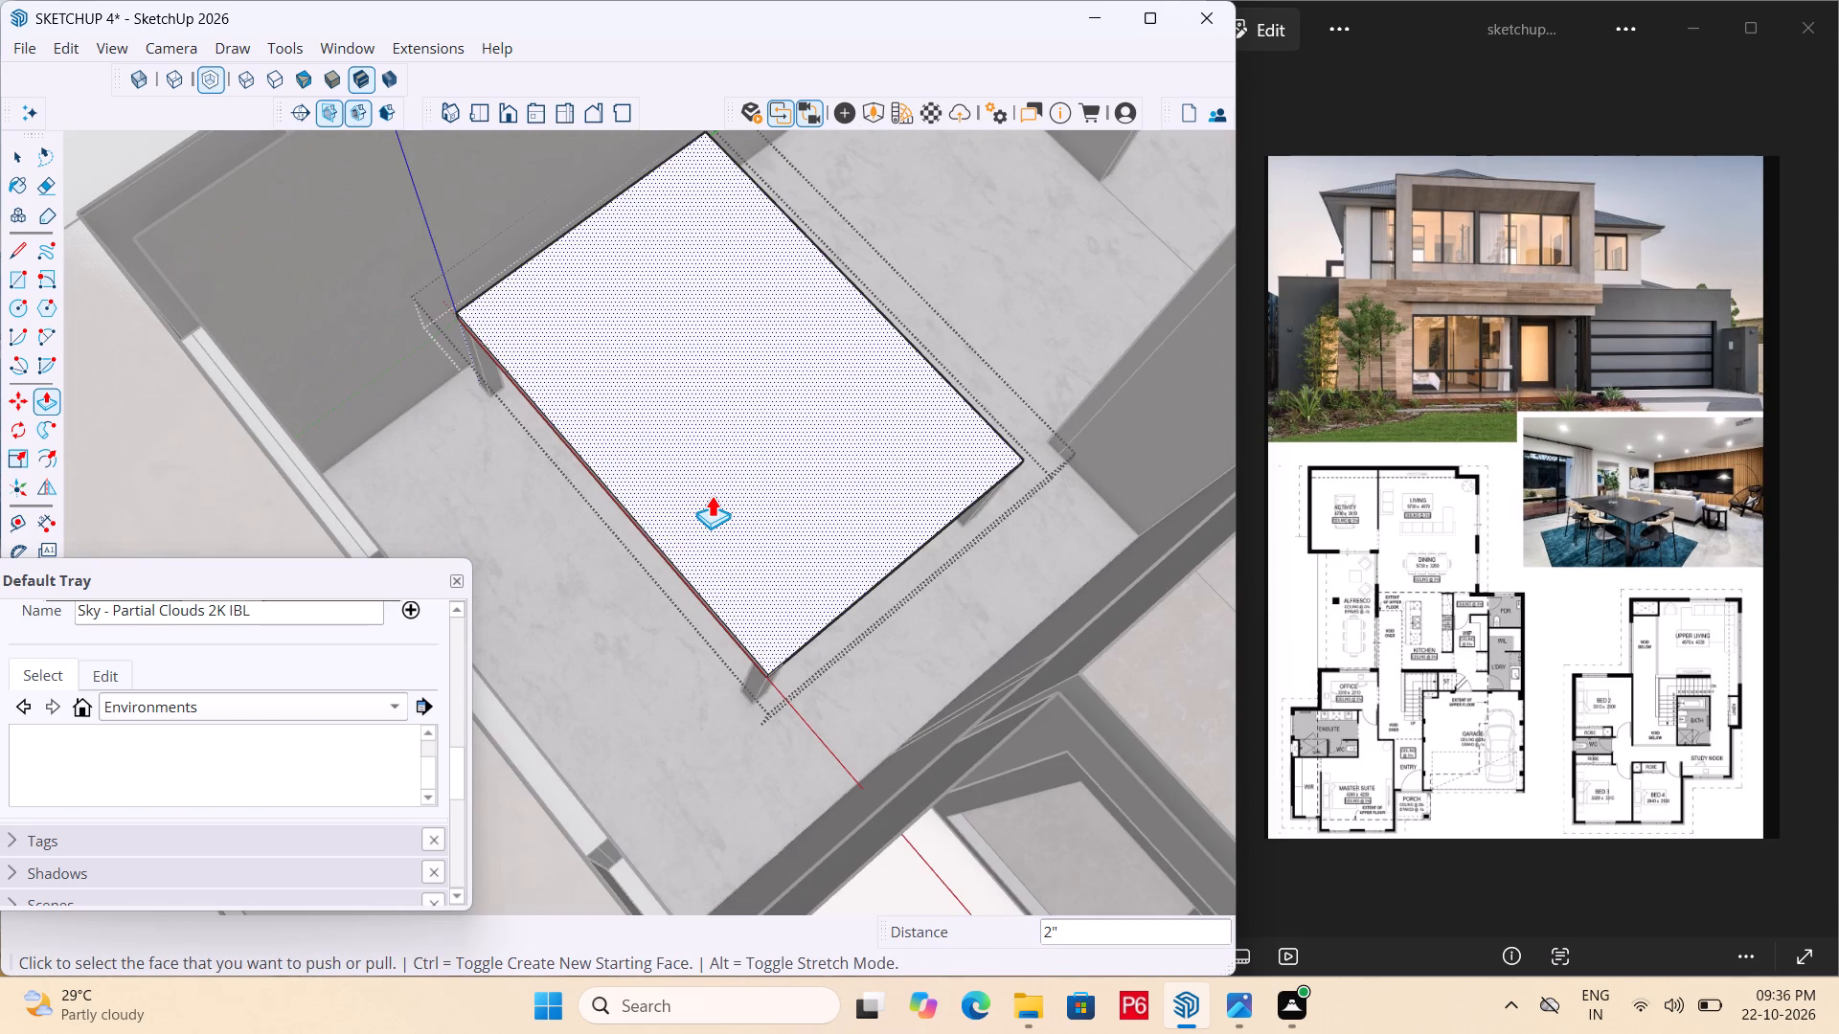
{"action": "key", "text": "ctrl+s"}
{"action": "key", "text": "ctrl+s"}
{"action": "key", "text": "ctrl+s"}
{"action": "key", "text": "ctrl+s"}
{"action": "key", "text": "ctrl+s"}
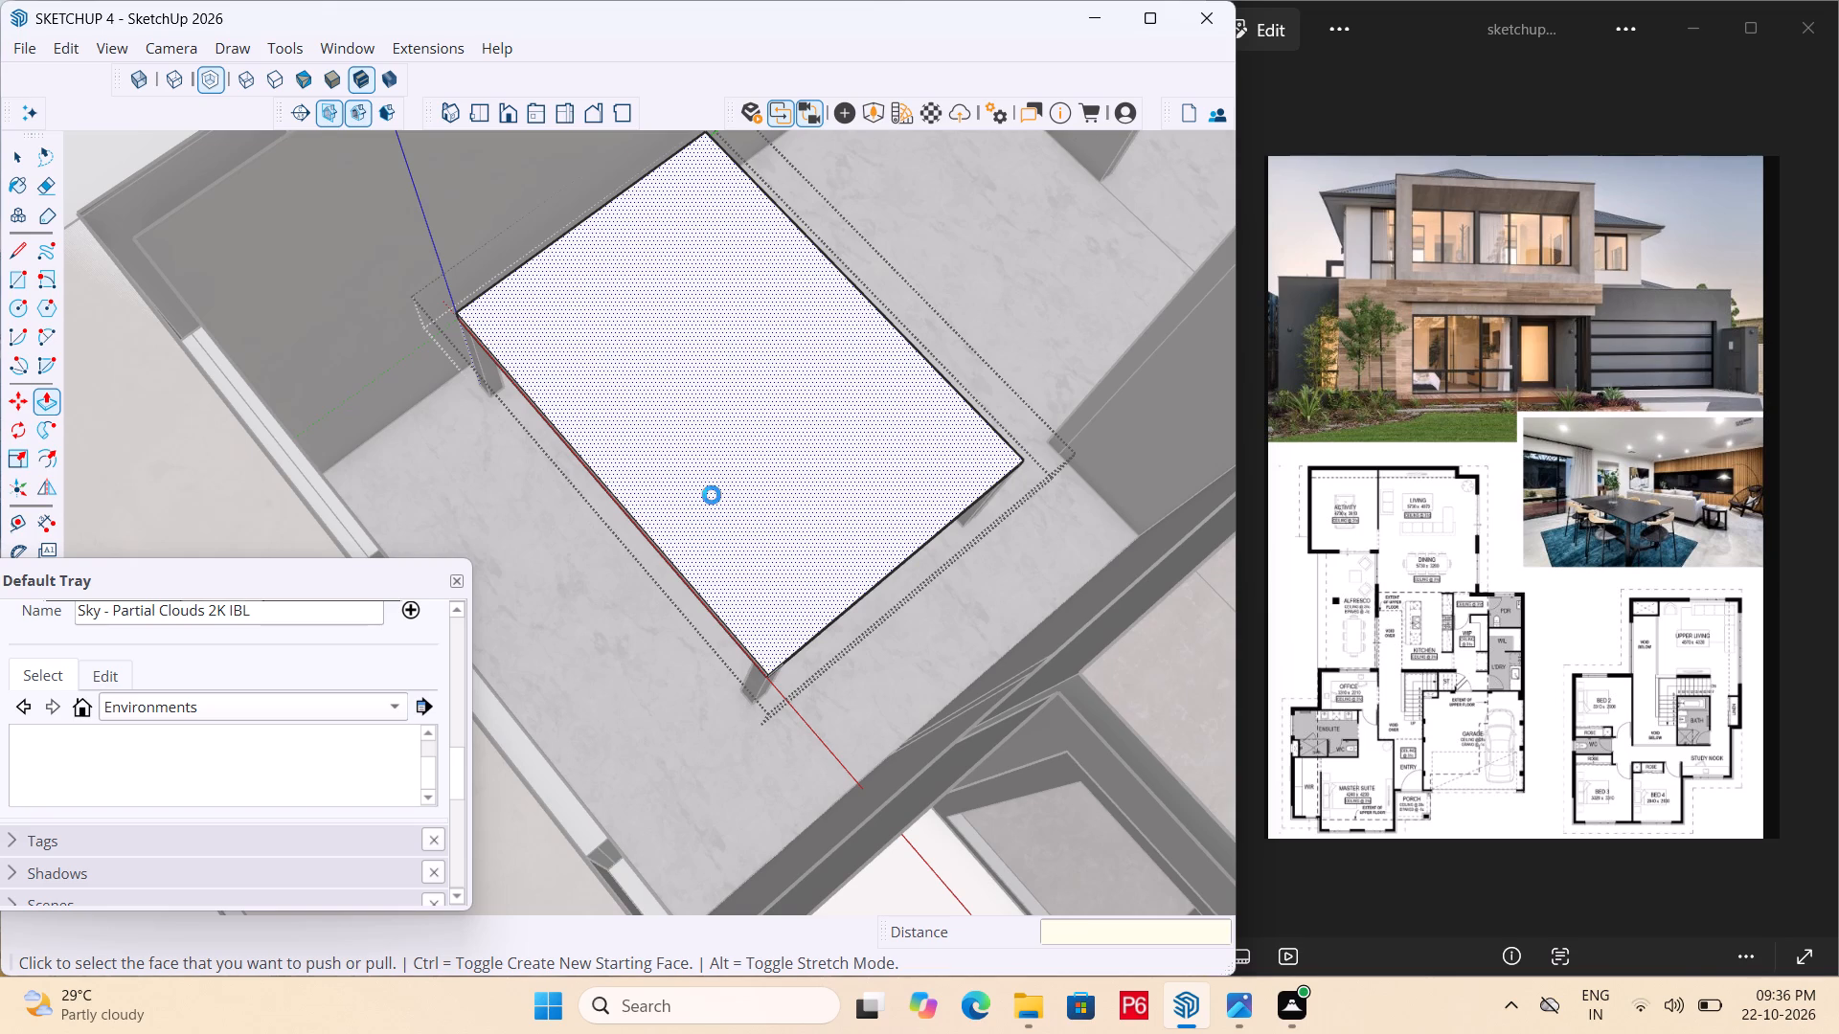
{"action": "key", "text": "ctrl+s"}
{"action": "key", "text": "ctrl+s"}
Tile the model and reference image windows side by side, giving the model about two-thirds of the screen width.
{"action": "left_click", "coordinate": [1458, 370]}
{"action": "left_click", "coordinate": [1130, 319]}
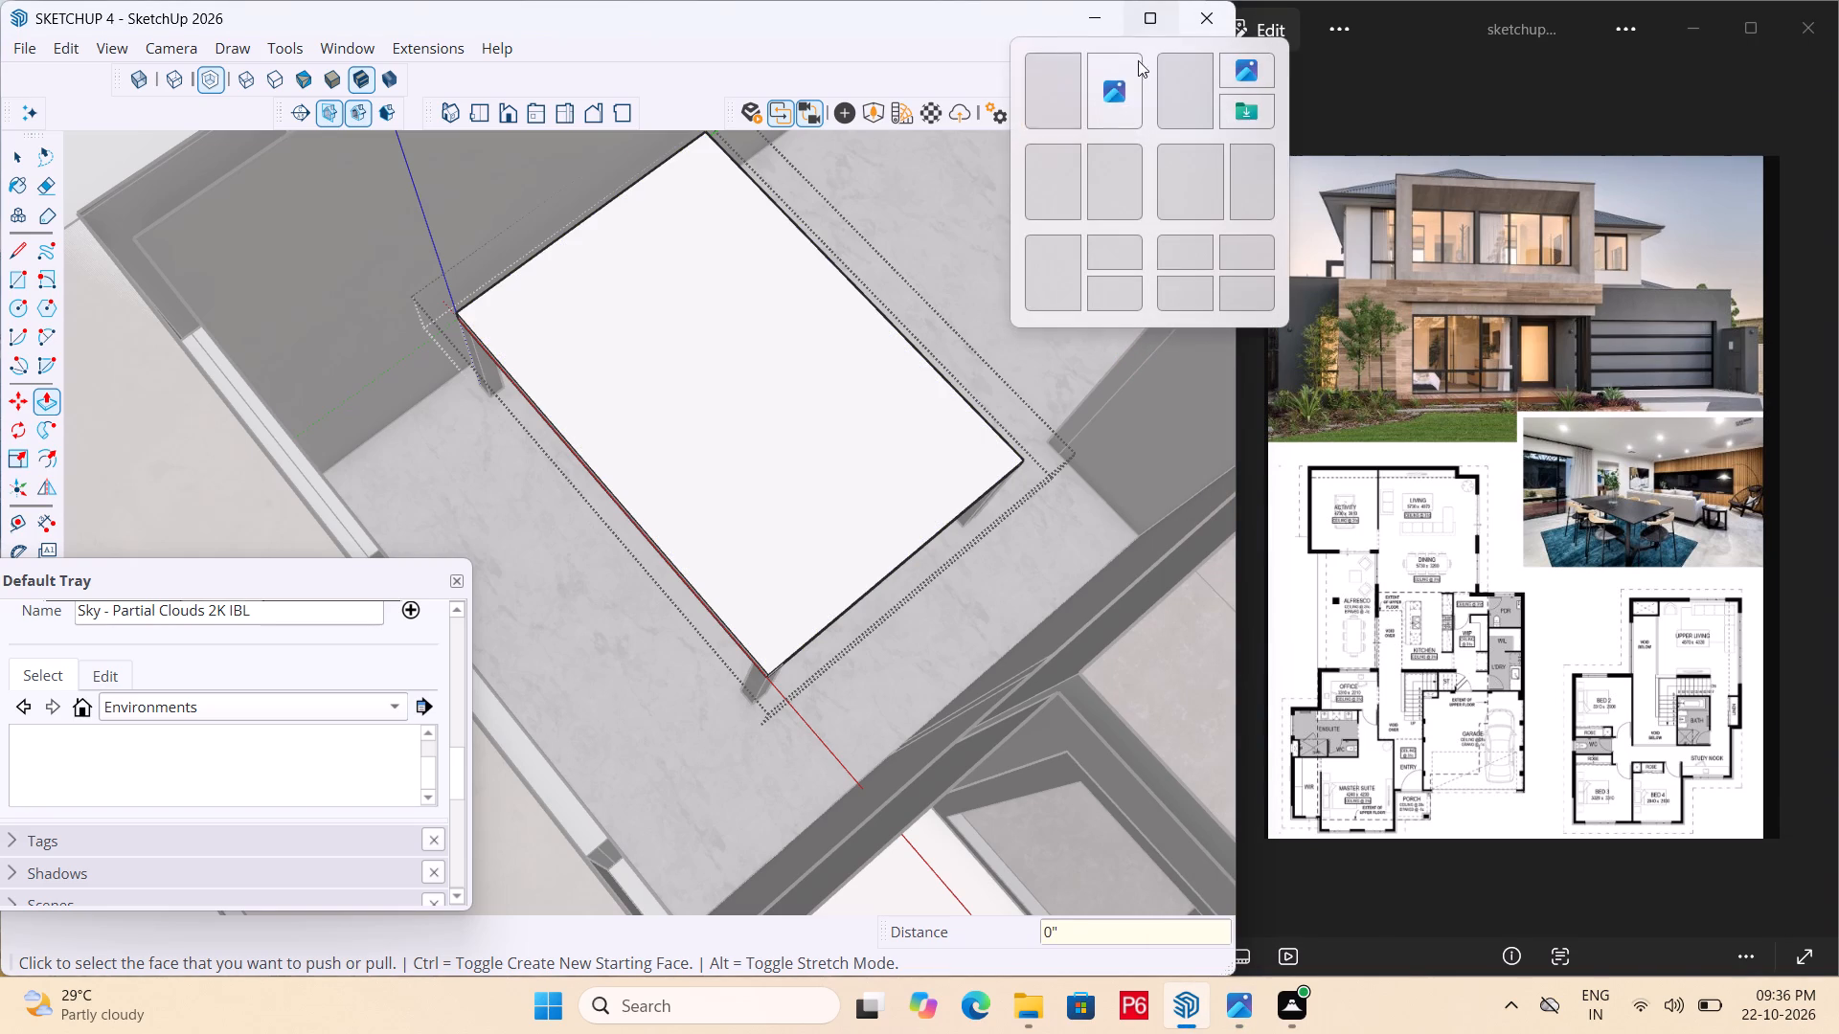
{"action": "left_click", "coordinate": [1113, 89]}
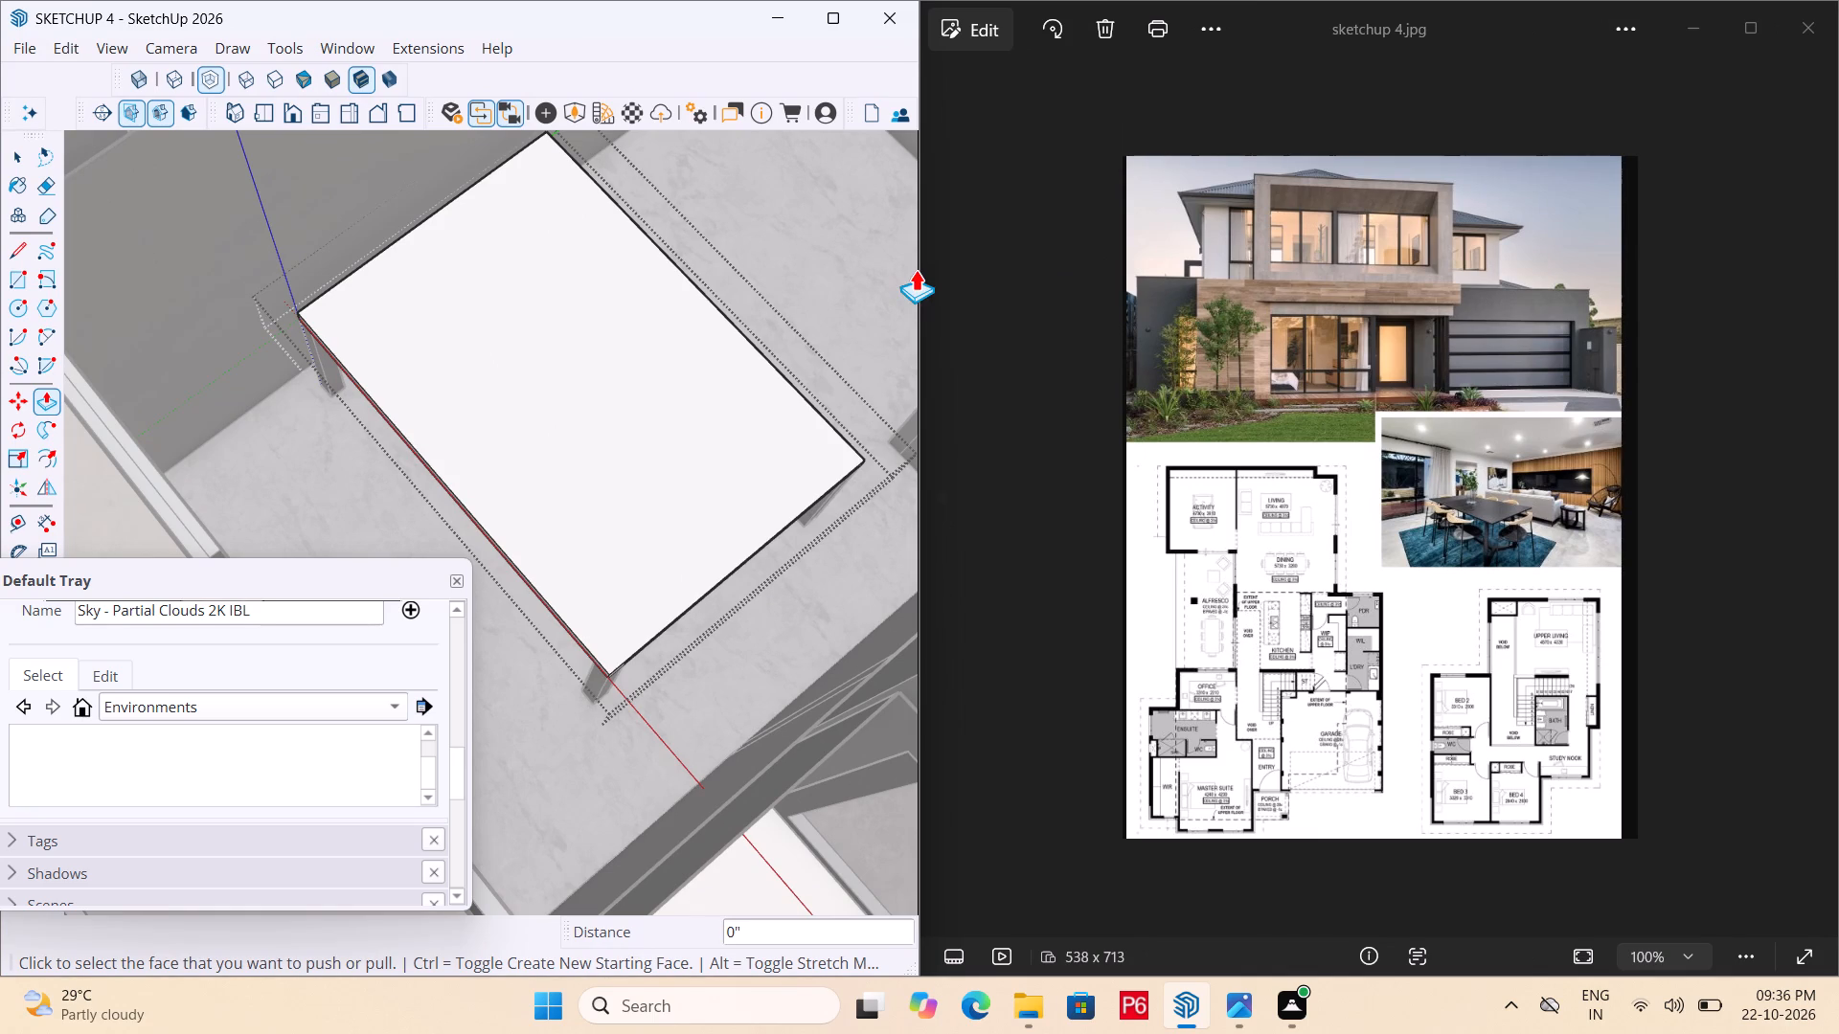
{"action": "left_click_drag", "start_coordinate": [920, 278], "coordinate": [1643, 312]}
{"action": "left_click_drag", "start_coordinate": [1643, 312], "coordinate": [1630, 315]}
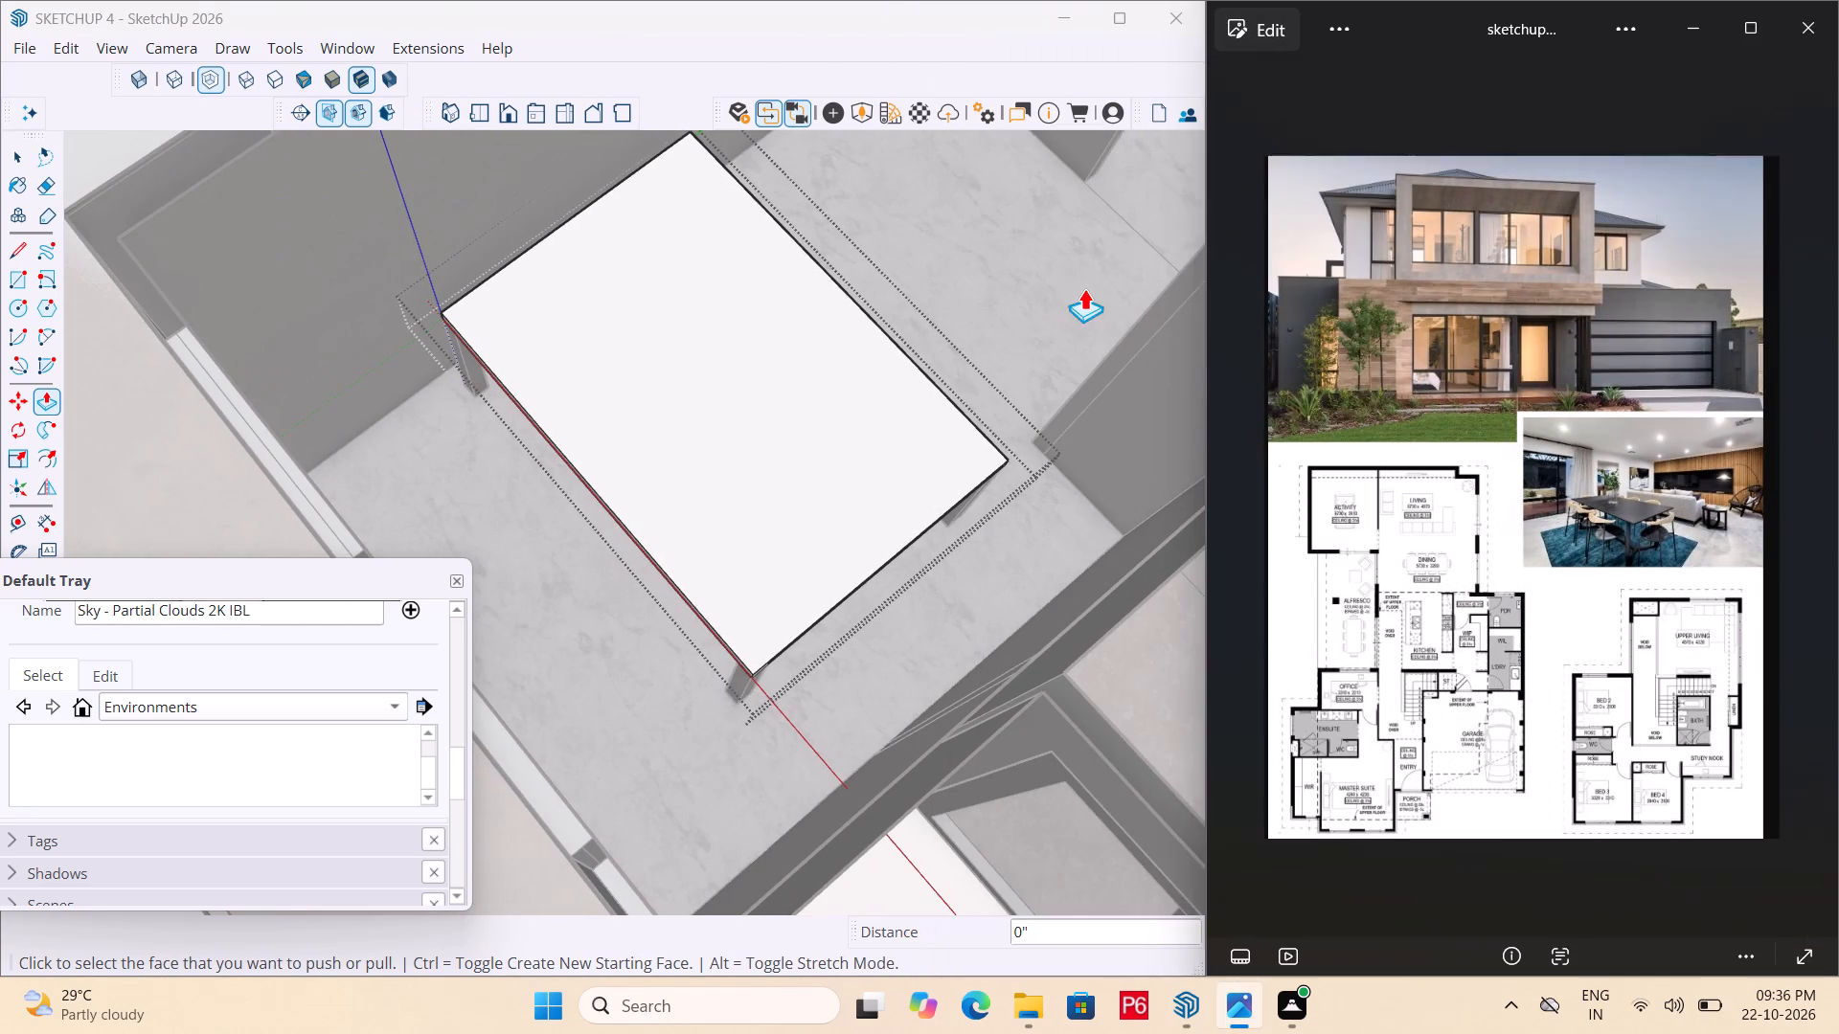
{"action": "left_click", "coordinate": [1040, 278]}
Leave tabletop group editing and return to the whole model.
{"action": "scroll", "coordinate": [844, 195], "scroll_direction": "down", "scroll_amount": 6}
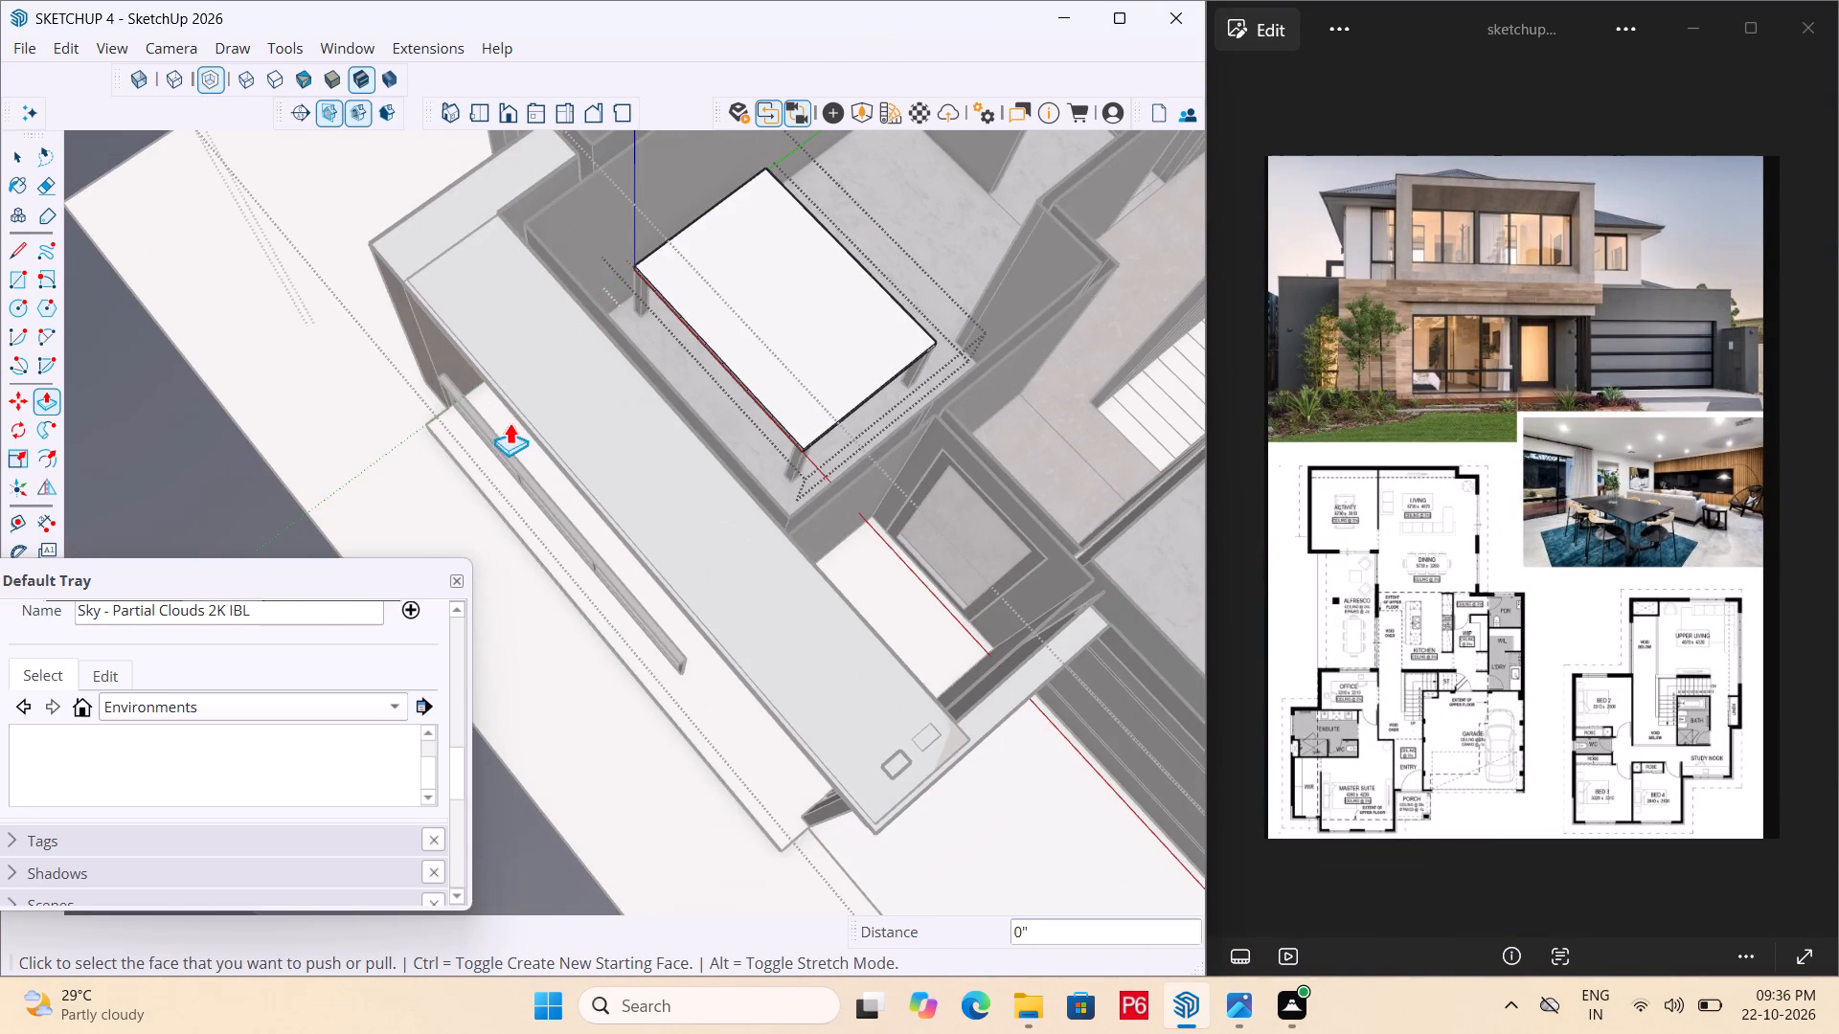
{"action": "key", "text": "space"}
{"action": "left_click", "coordinate": [286, 519]}
{"action": "double_click", "coordinate": [285, 518]}
Check the table through the master suite's front windows and save the model.
{"action": "middle_click_drag", "start_coordinate": [723, 407], "coordinate": [757, 367]}
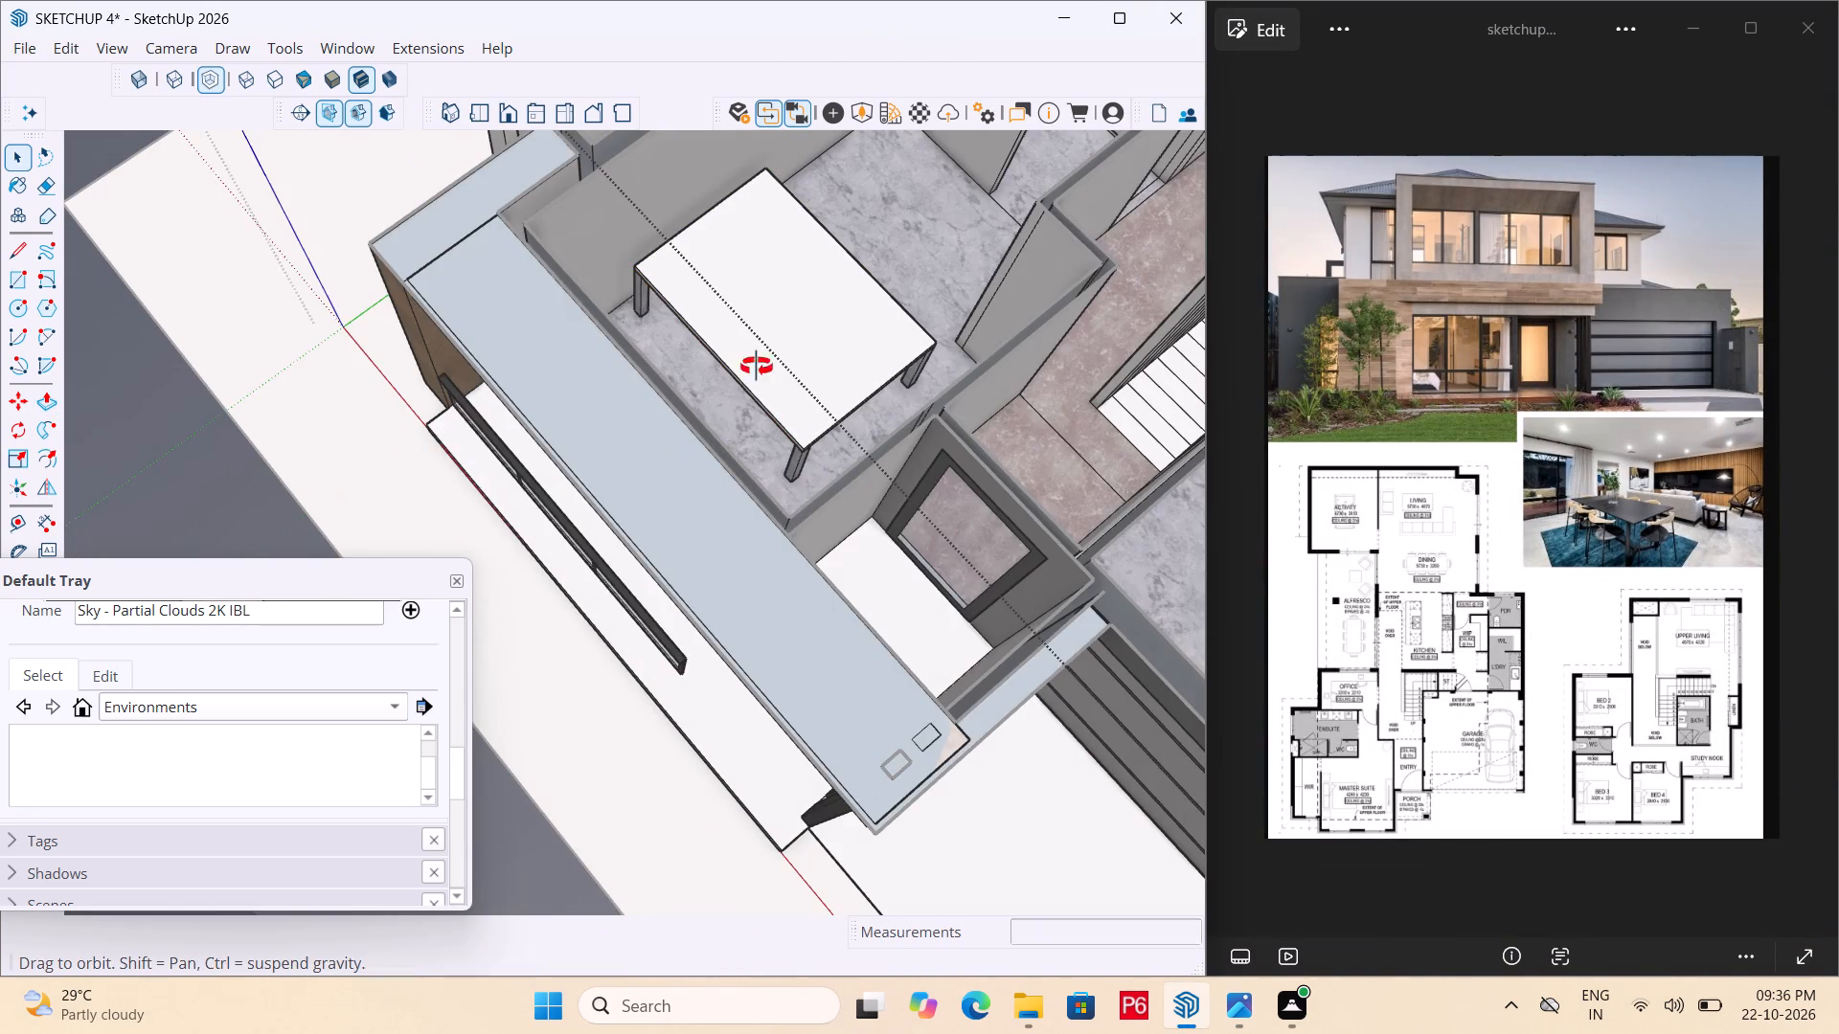
{"action": "middle_click_drag", "start_coordinate": [757, 367], "coordinate": [844, 198]}
{"action": "scroll", "coordinate": [844, 197], "scroll_direction": "up", "scroll_amount": 4}
{"action": "middle_click_drag", "start_coordinate": [710, 314], "coordinate": [1031, 55]}
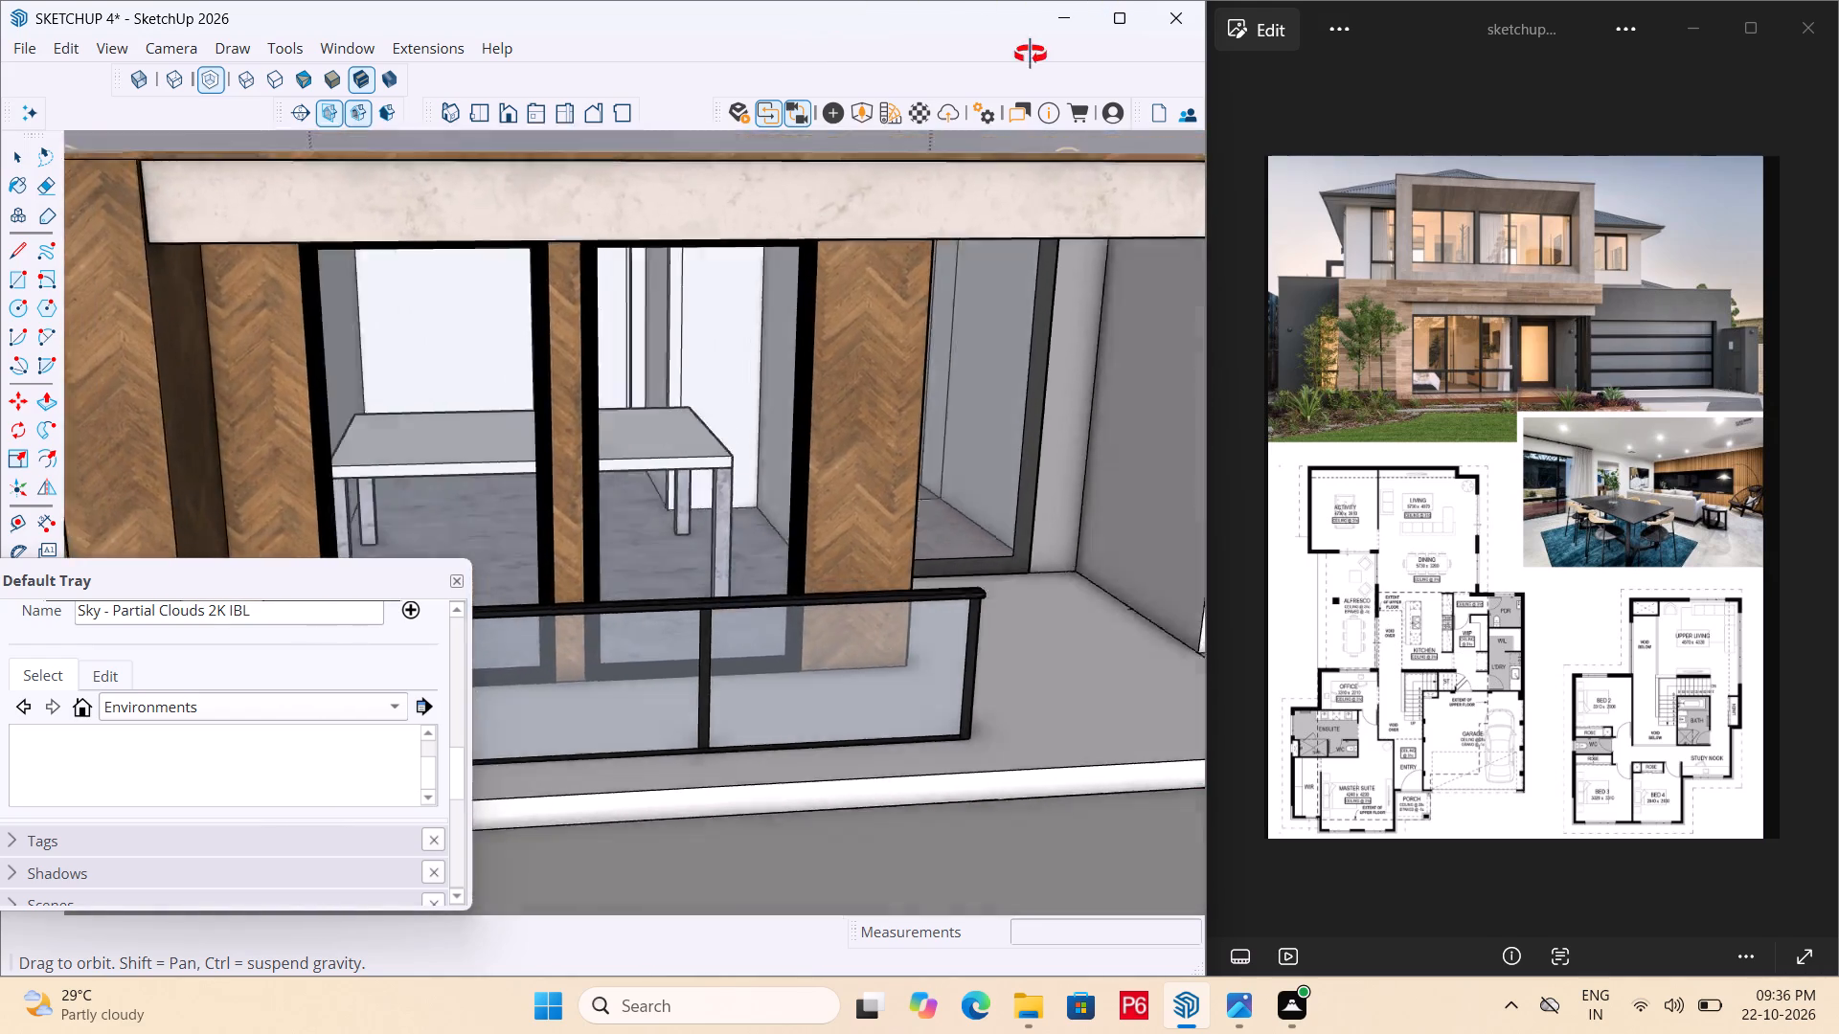
{"action": "middle_click_drag", "start_coordinate": [1031, 55], "coordinate": [624, 334]}
{"action": "key", "text": "ctrl+s"}
{"action": "key", "text": "ctrl+s"}
{"action": "key", "text": "ctrl+s"}
{"action": "key", "text": "ctrl+s"}
{"action": "key", "text": "ctrl+s"}
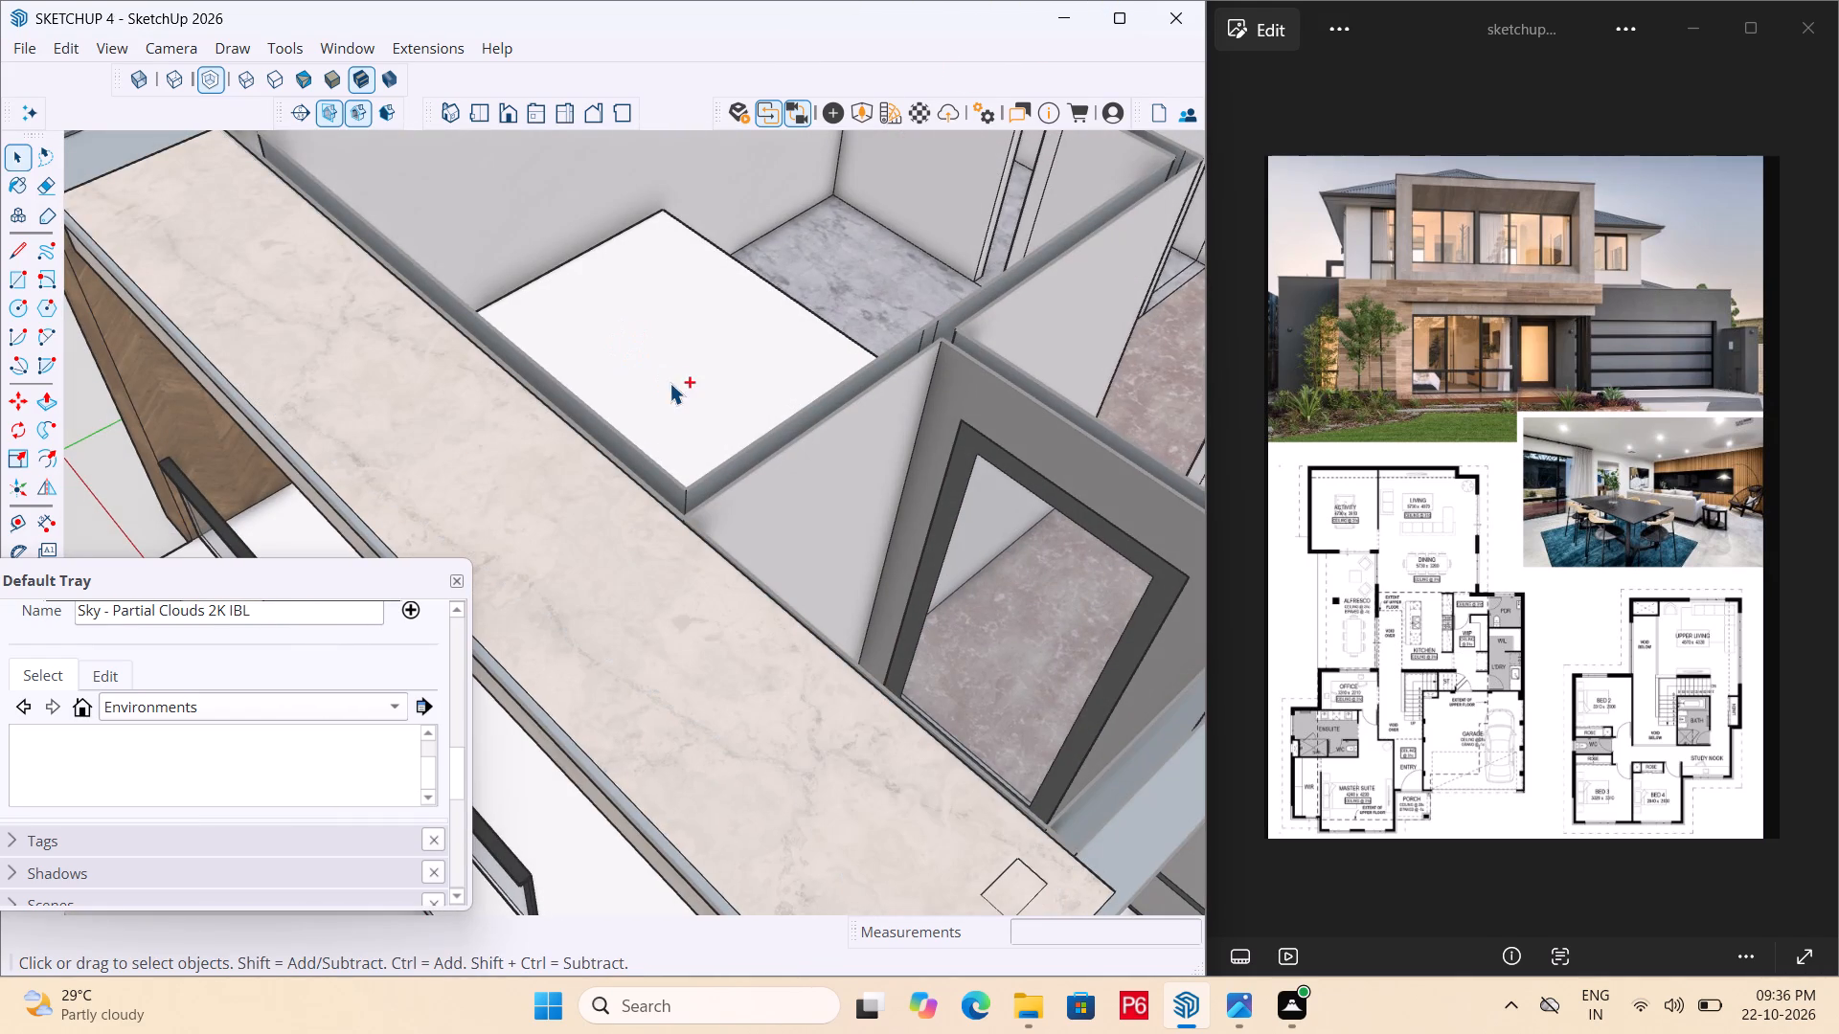
Examine the table's position and legs within the master suite from above.
{"action": "scroll", "coordinate": [626, 376], "scroll_direction": "down", "scroll_amount": 11}
{"action": "middle_click_drag", "start_coordinate": [518, 574], "coordinate": [519, 611]}
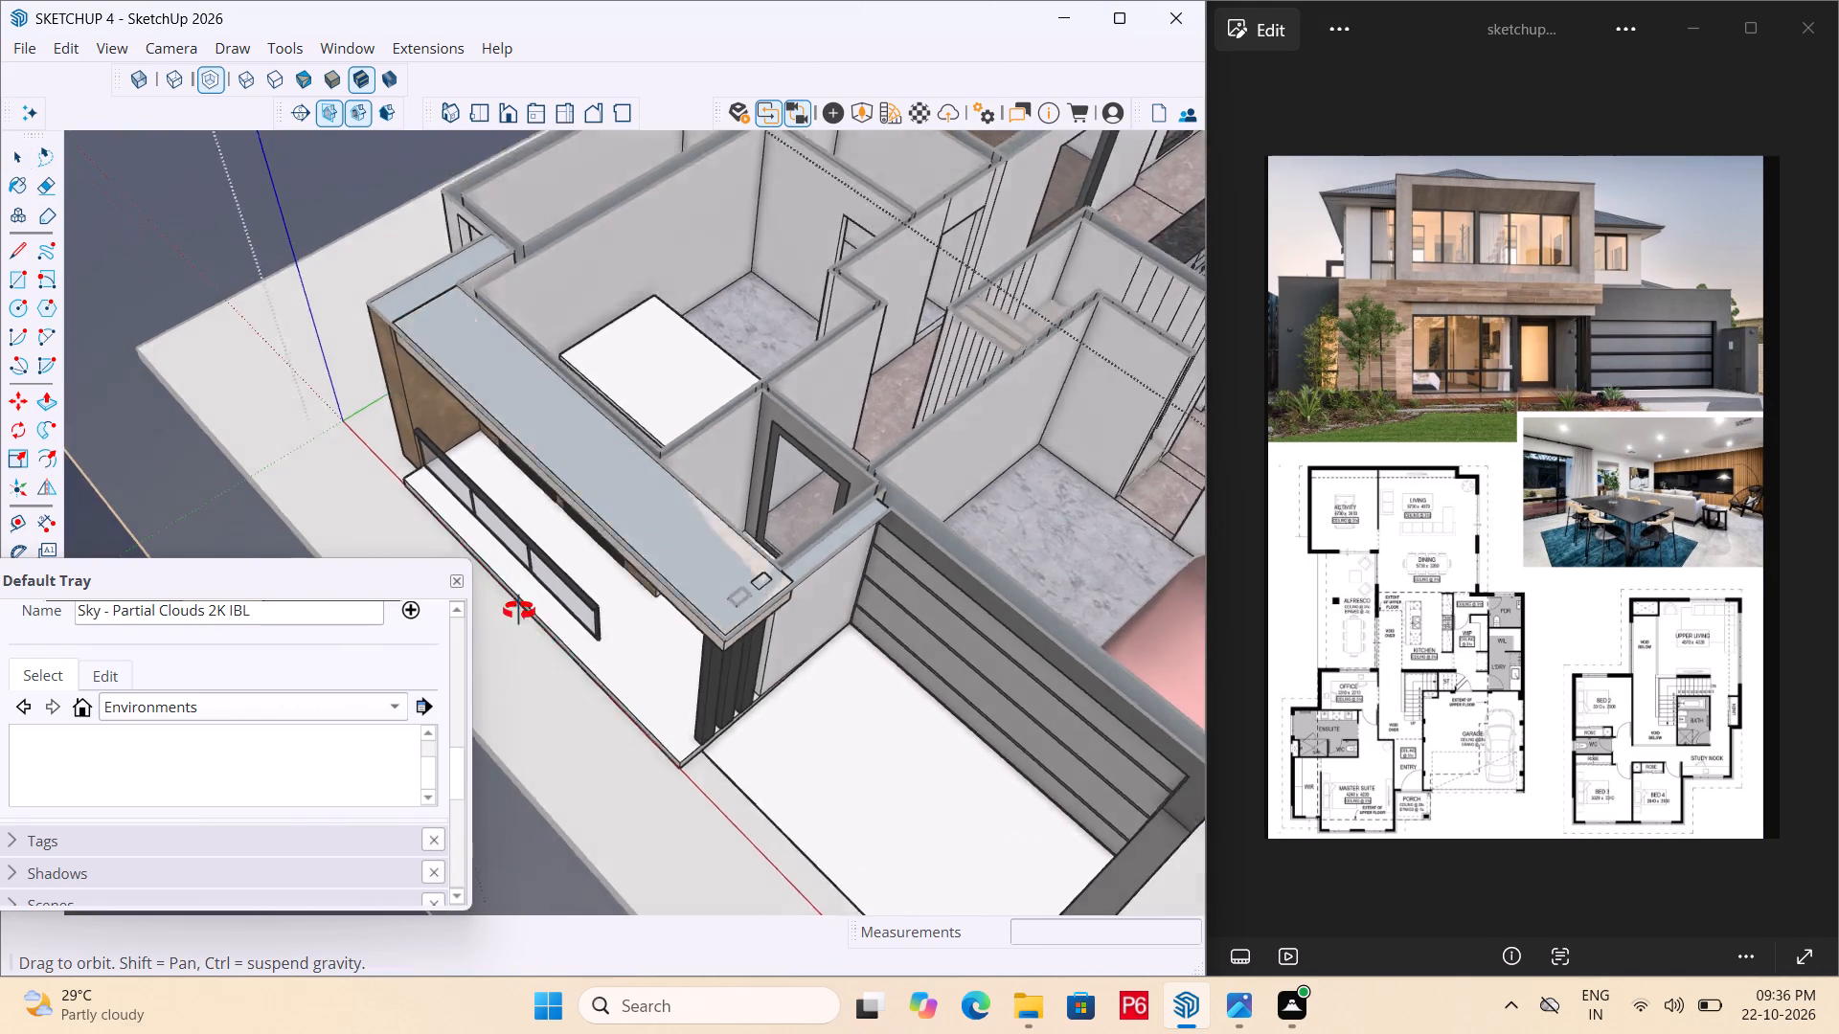
{"action": "middle_click_drag", "start_coordinate": [519, 611], "coordinate": [599, 662]}
{"action": "scroll", "coordinate": [617, 454], "scroll_direction": "up", "scroll_amount": 4}
{"action": "middle_click_drag", "start_coordinate": [675, 360], "coordinate": [551, 379]}
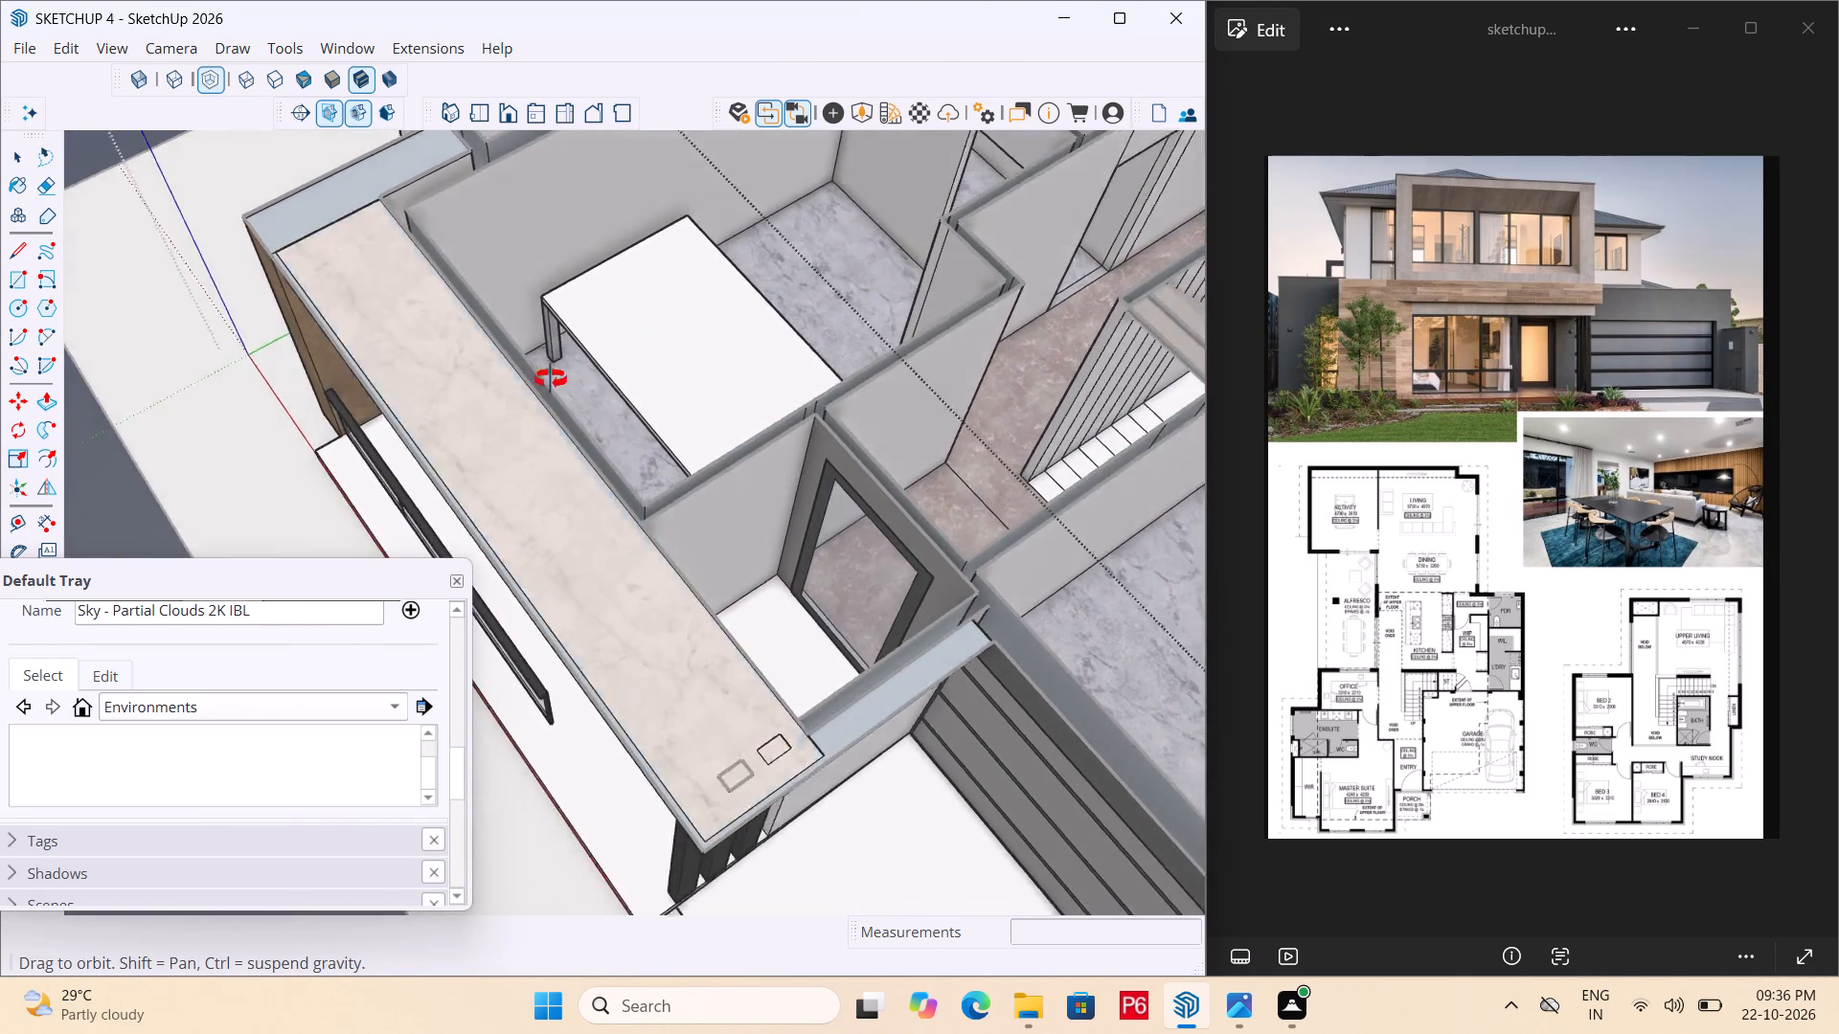
{"action": "middle_click_drag", "start_coordinate": [551, 379], "coordinate": [705, 422]}
{"action": "scroll", "coordinate": [705, 422], "scroll_direction": "up", "scroll_amount": 4}
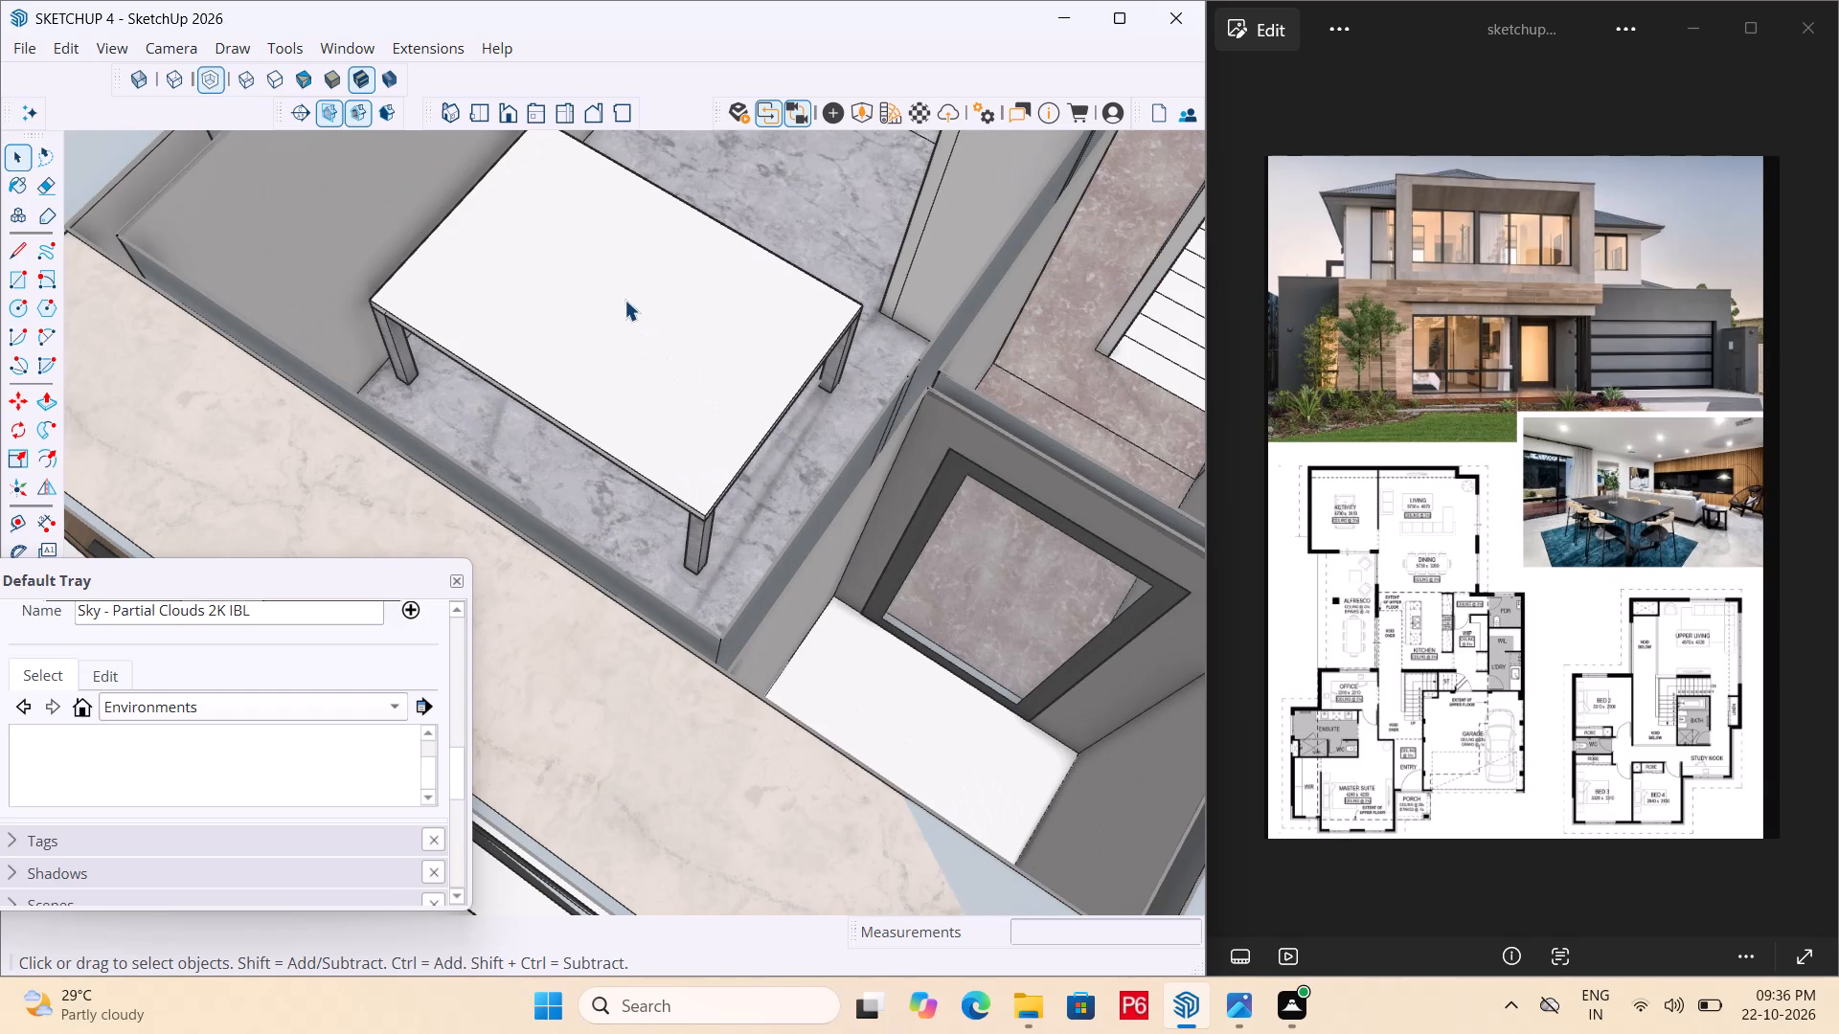
{"action": "middle_click_drag", "start_coordinate": [619, 306], "coordinate": [612, 292]}
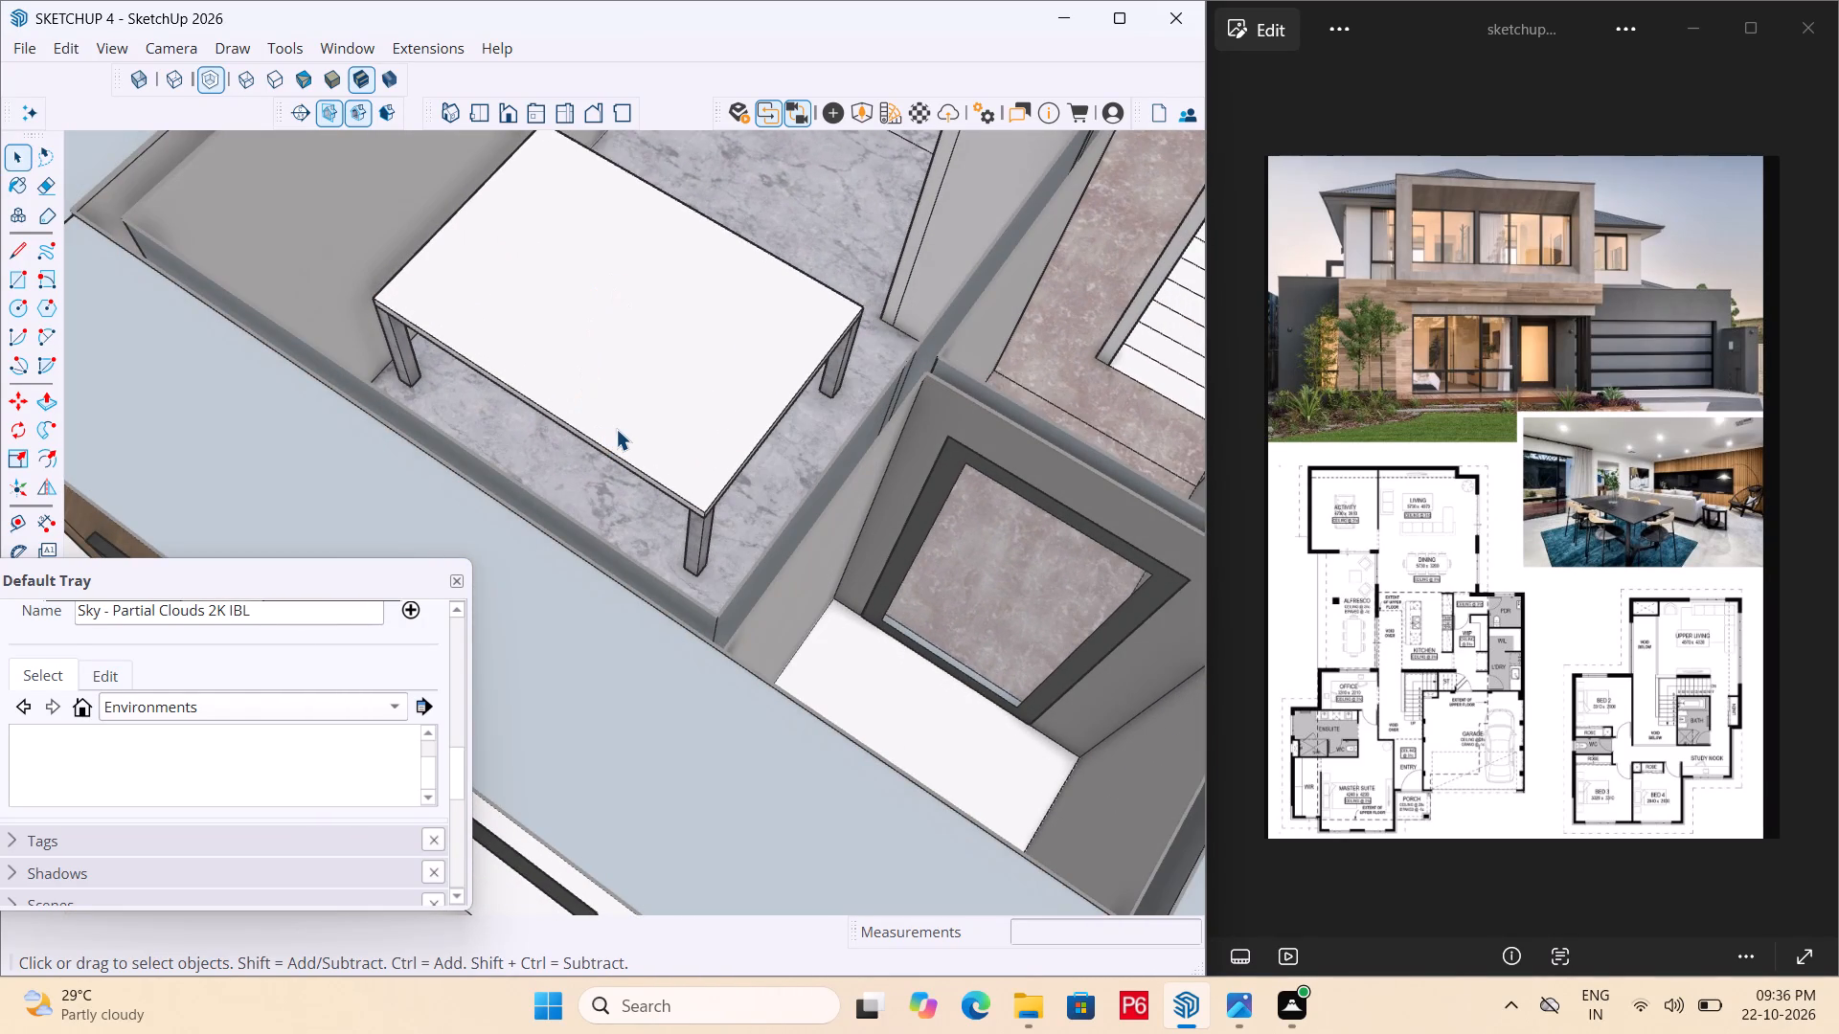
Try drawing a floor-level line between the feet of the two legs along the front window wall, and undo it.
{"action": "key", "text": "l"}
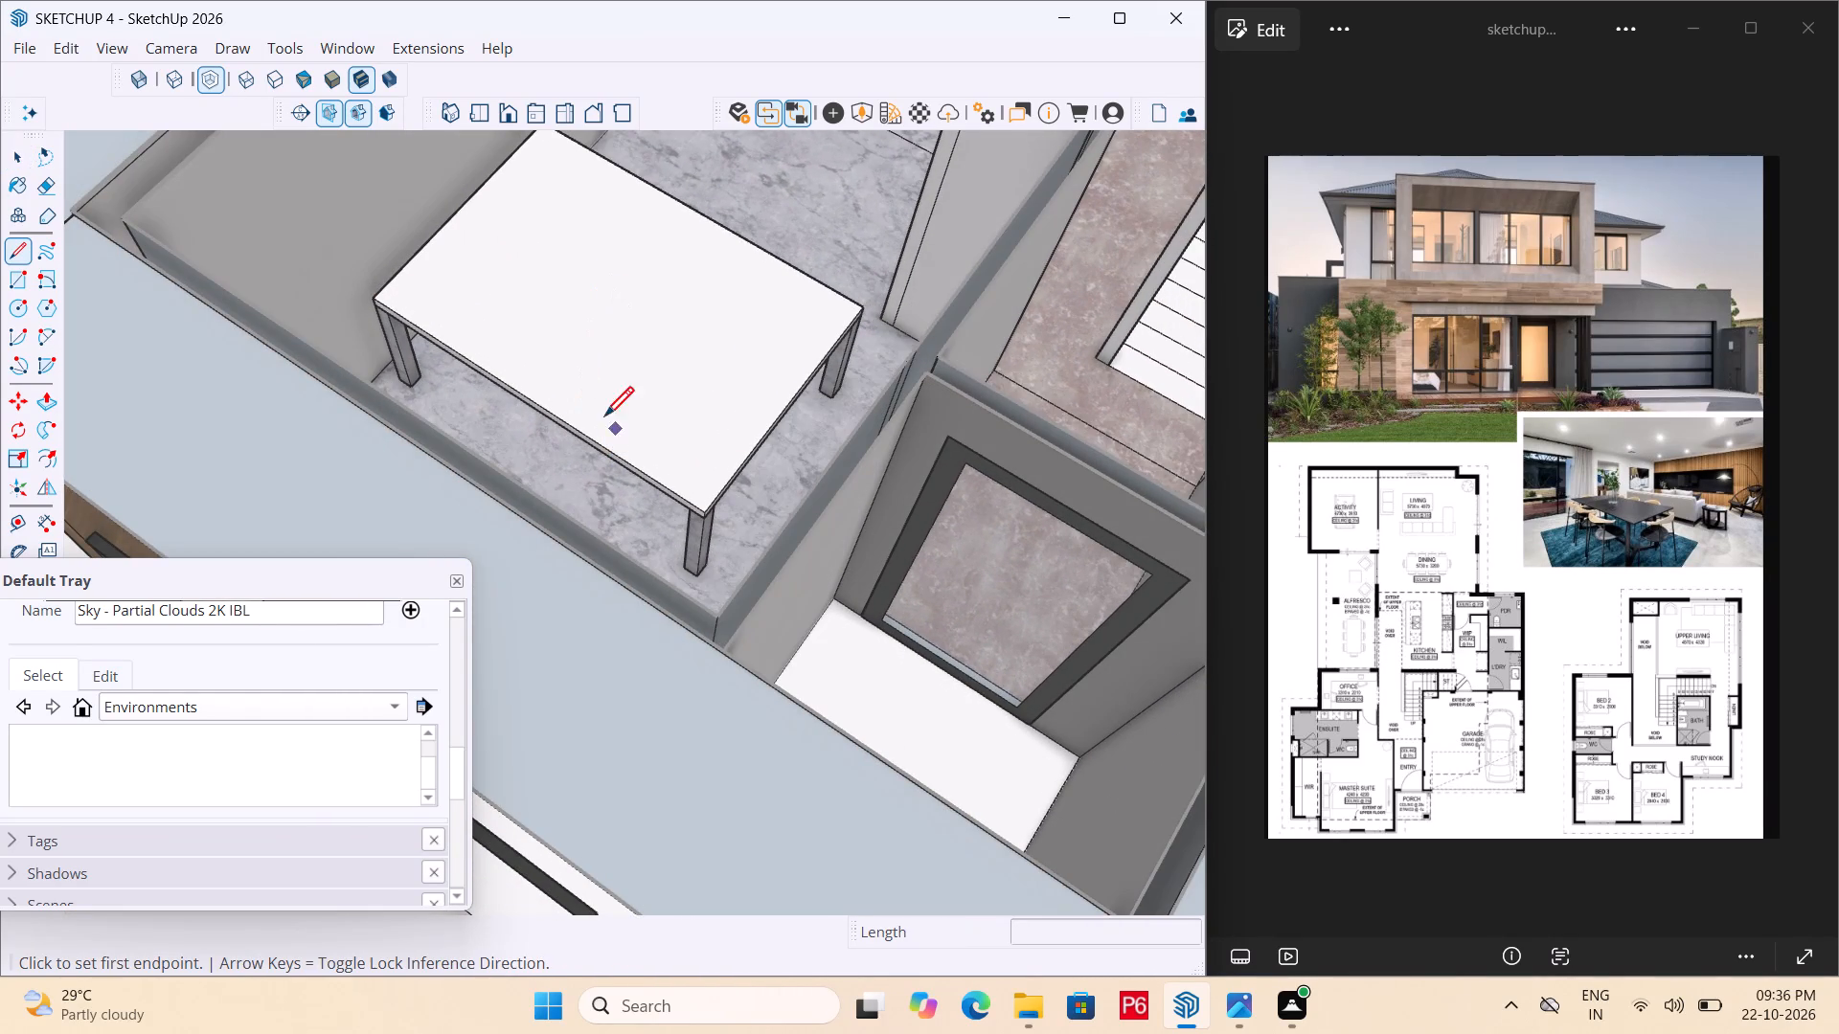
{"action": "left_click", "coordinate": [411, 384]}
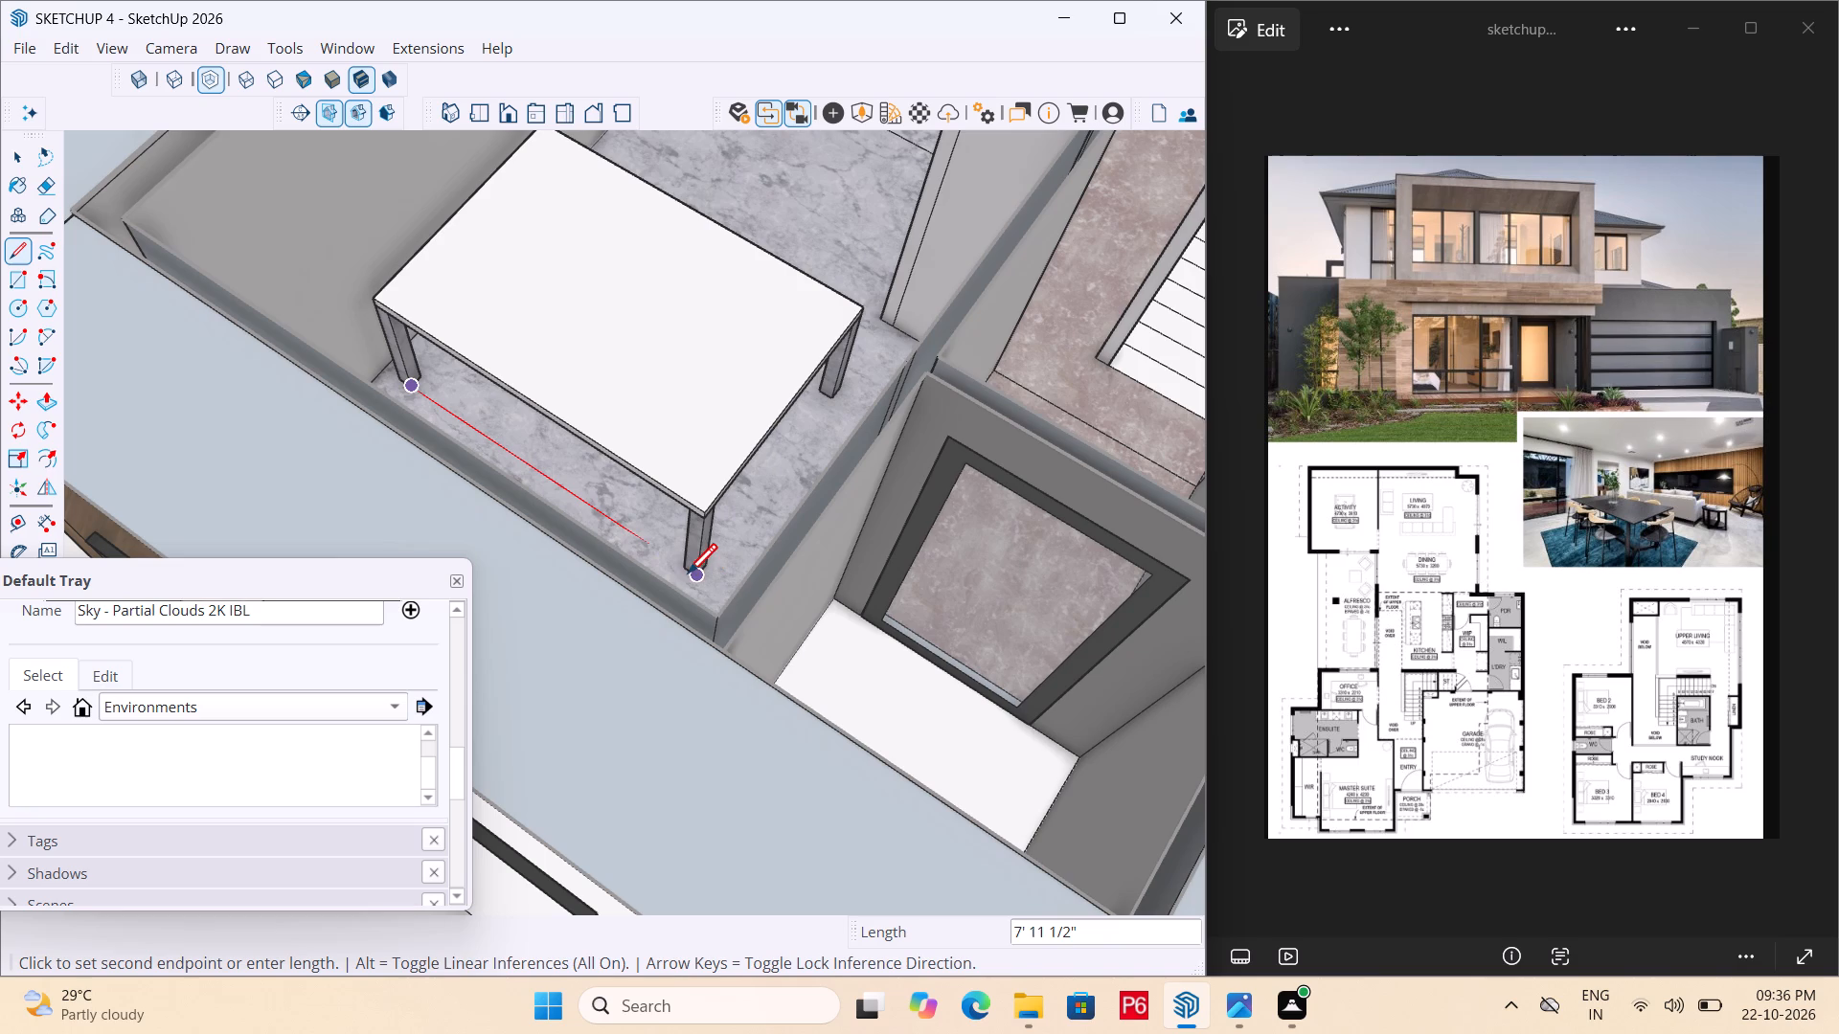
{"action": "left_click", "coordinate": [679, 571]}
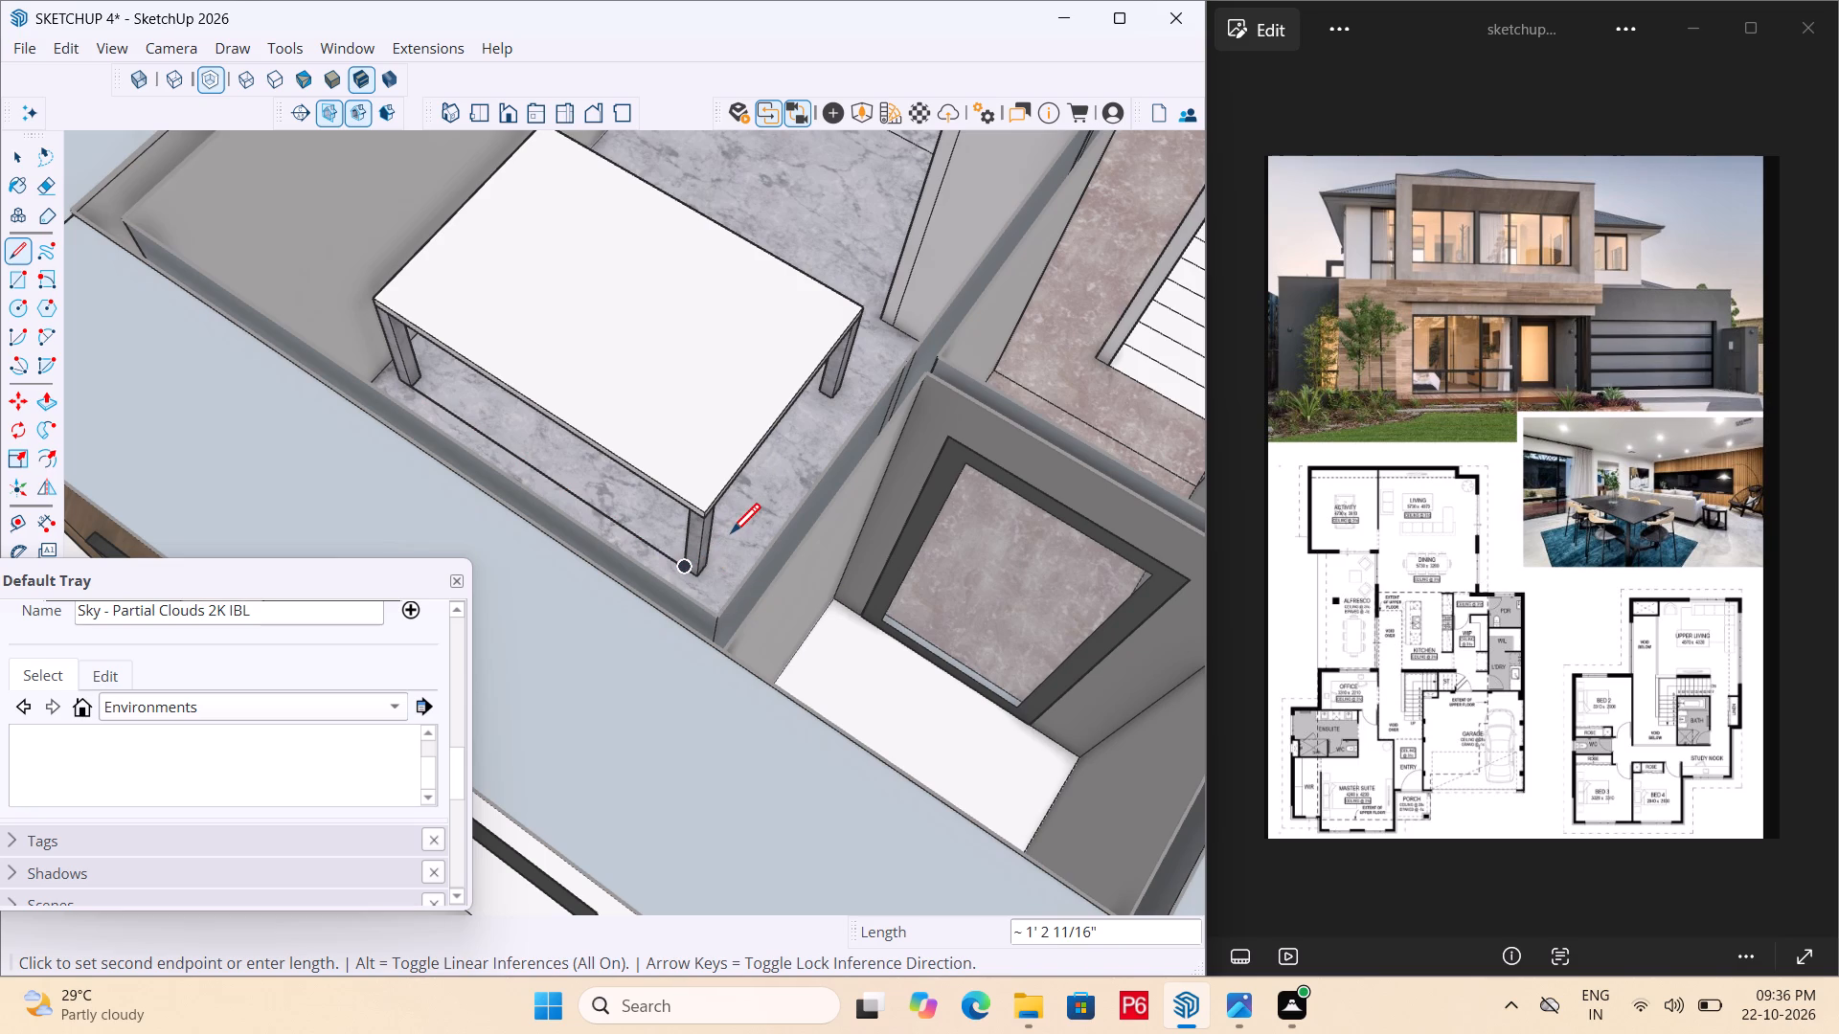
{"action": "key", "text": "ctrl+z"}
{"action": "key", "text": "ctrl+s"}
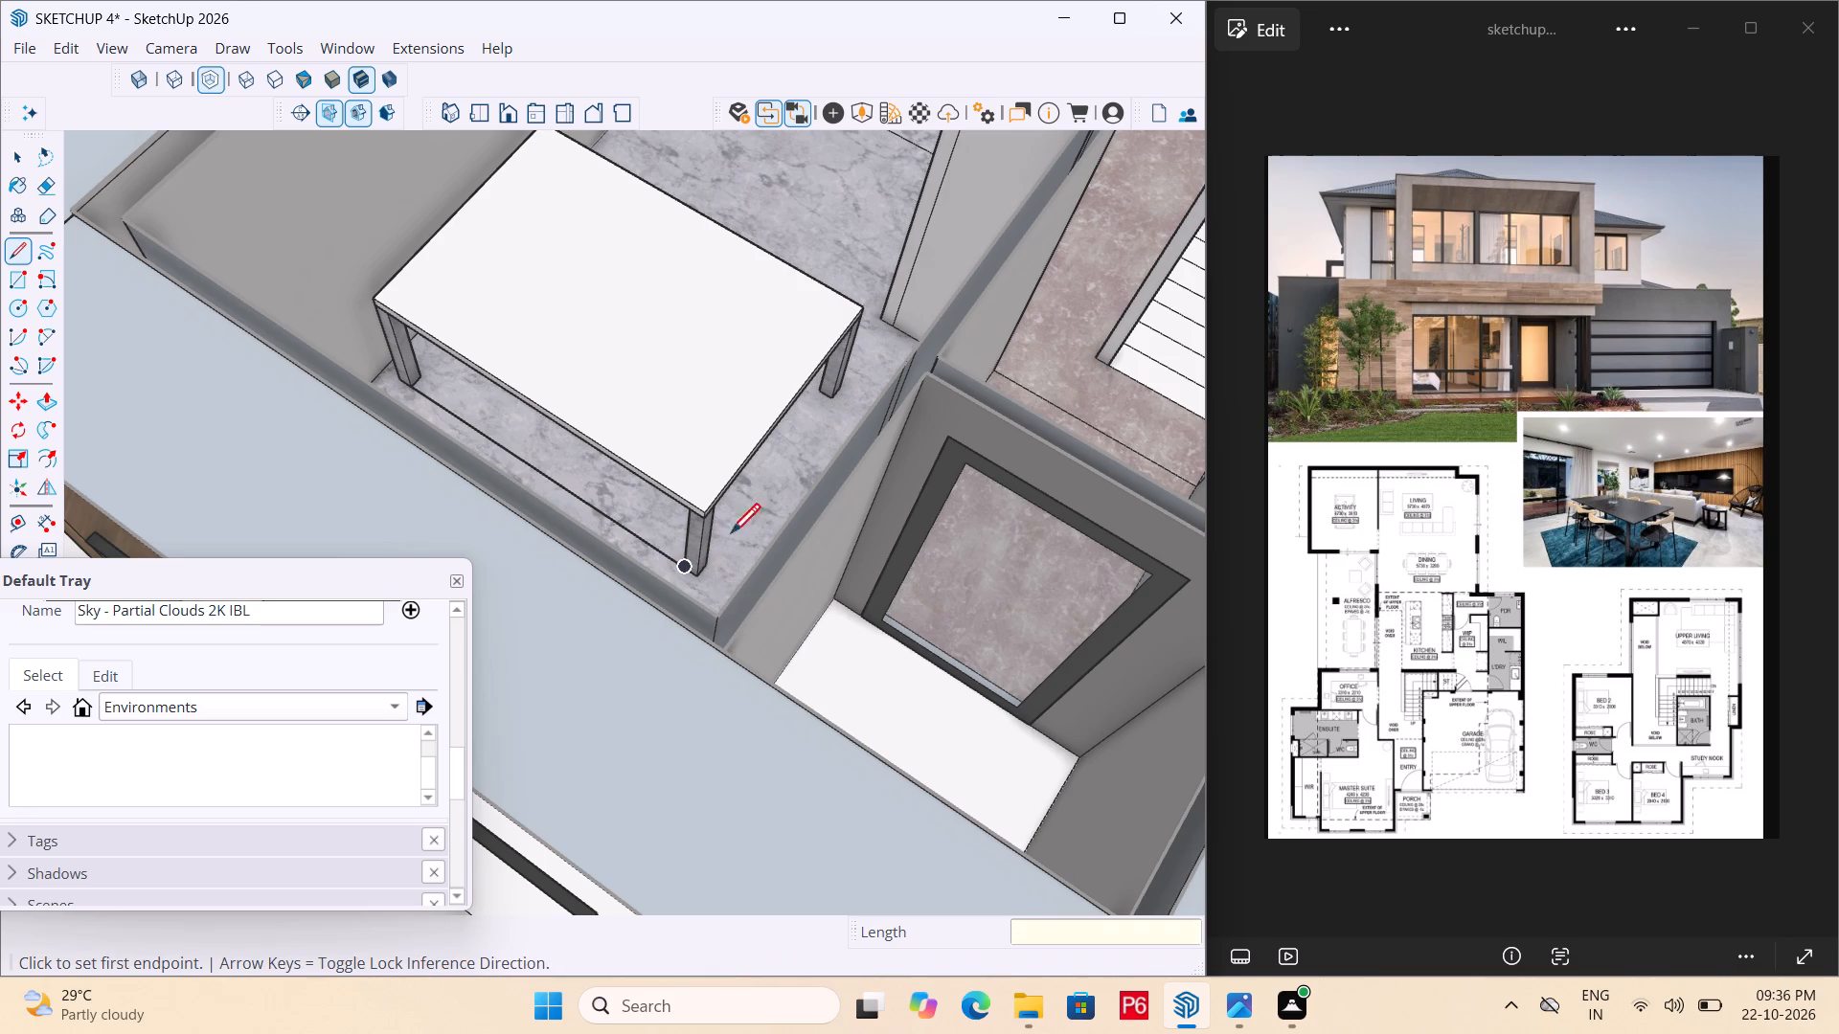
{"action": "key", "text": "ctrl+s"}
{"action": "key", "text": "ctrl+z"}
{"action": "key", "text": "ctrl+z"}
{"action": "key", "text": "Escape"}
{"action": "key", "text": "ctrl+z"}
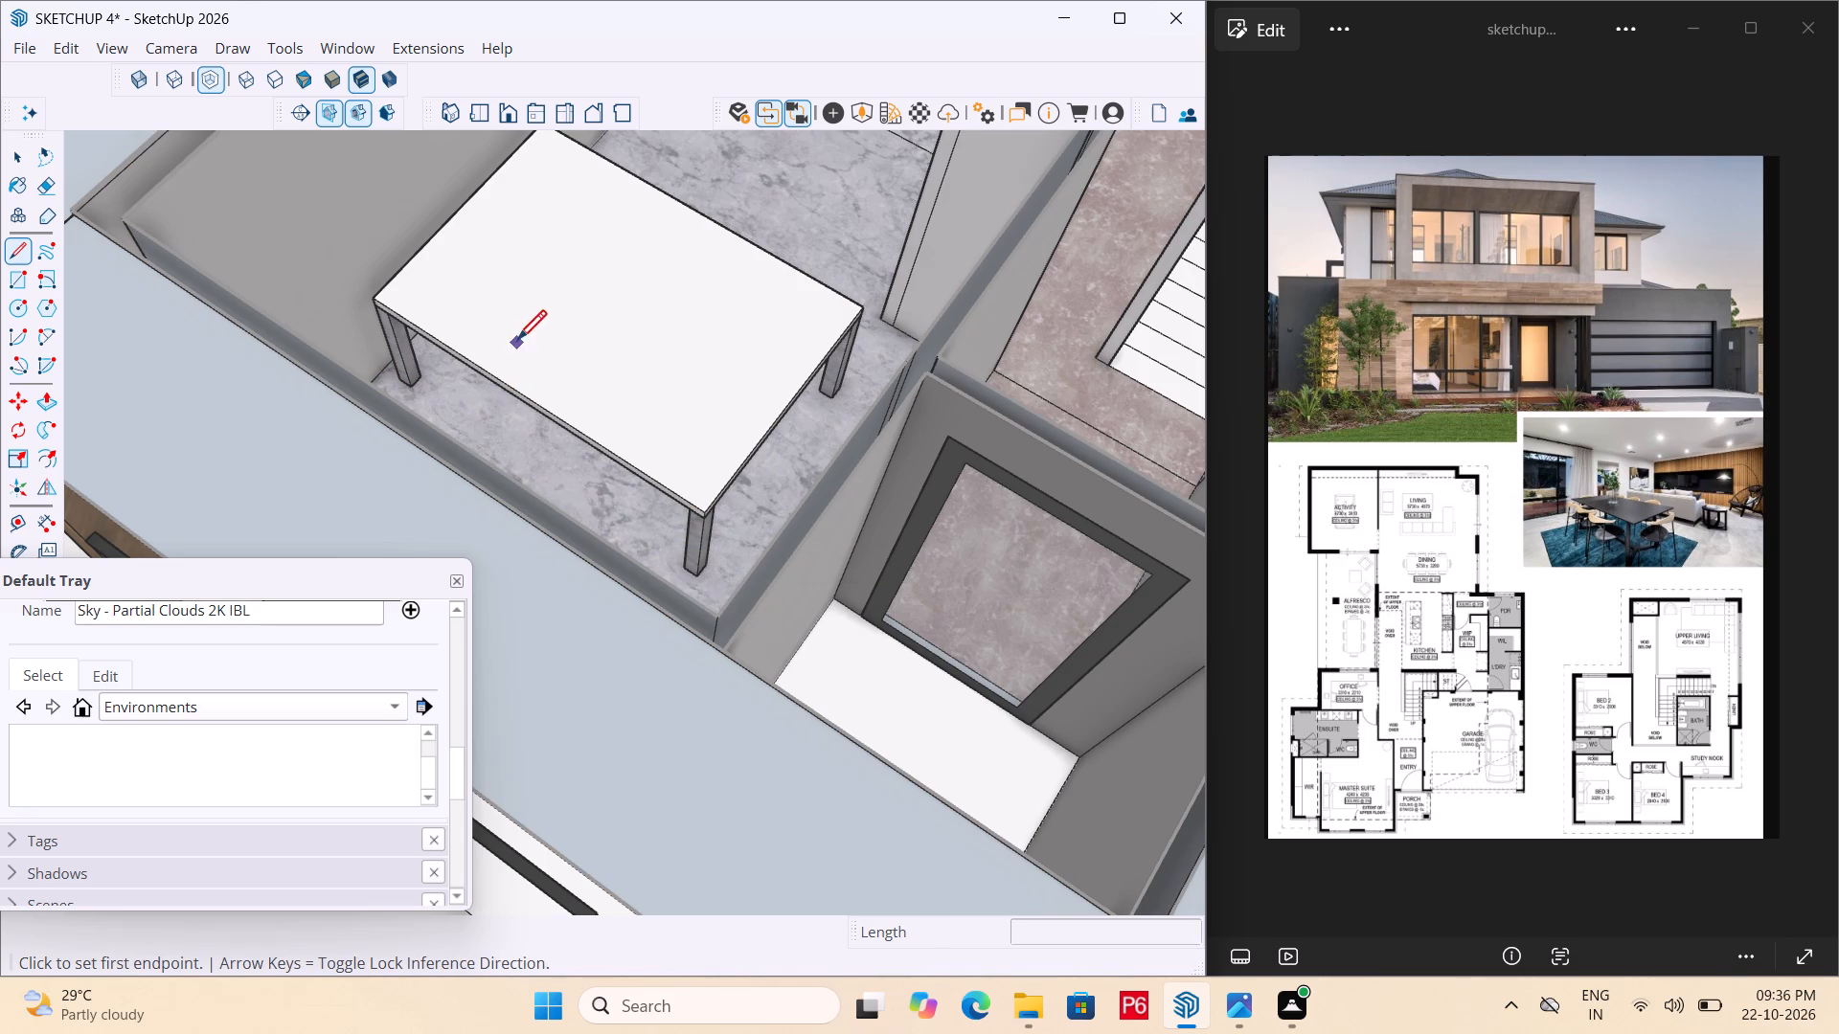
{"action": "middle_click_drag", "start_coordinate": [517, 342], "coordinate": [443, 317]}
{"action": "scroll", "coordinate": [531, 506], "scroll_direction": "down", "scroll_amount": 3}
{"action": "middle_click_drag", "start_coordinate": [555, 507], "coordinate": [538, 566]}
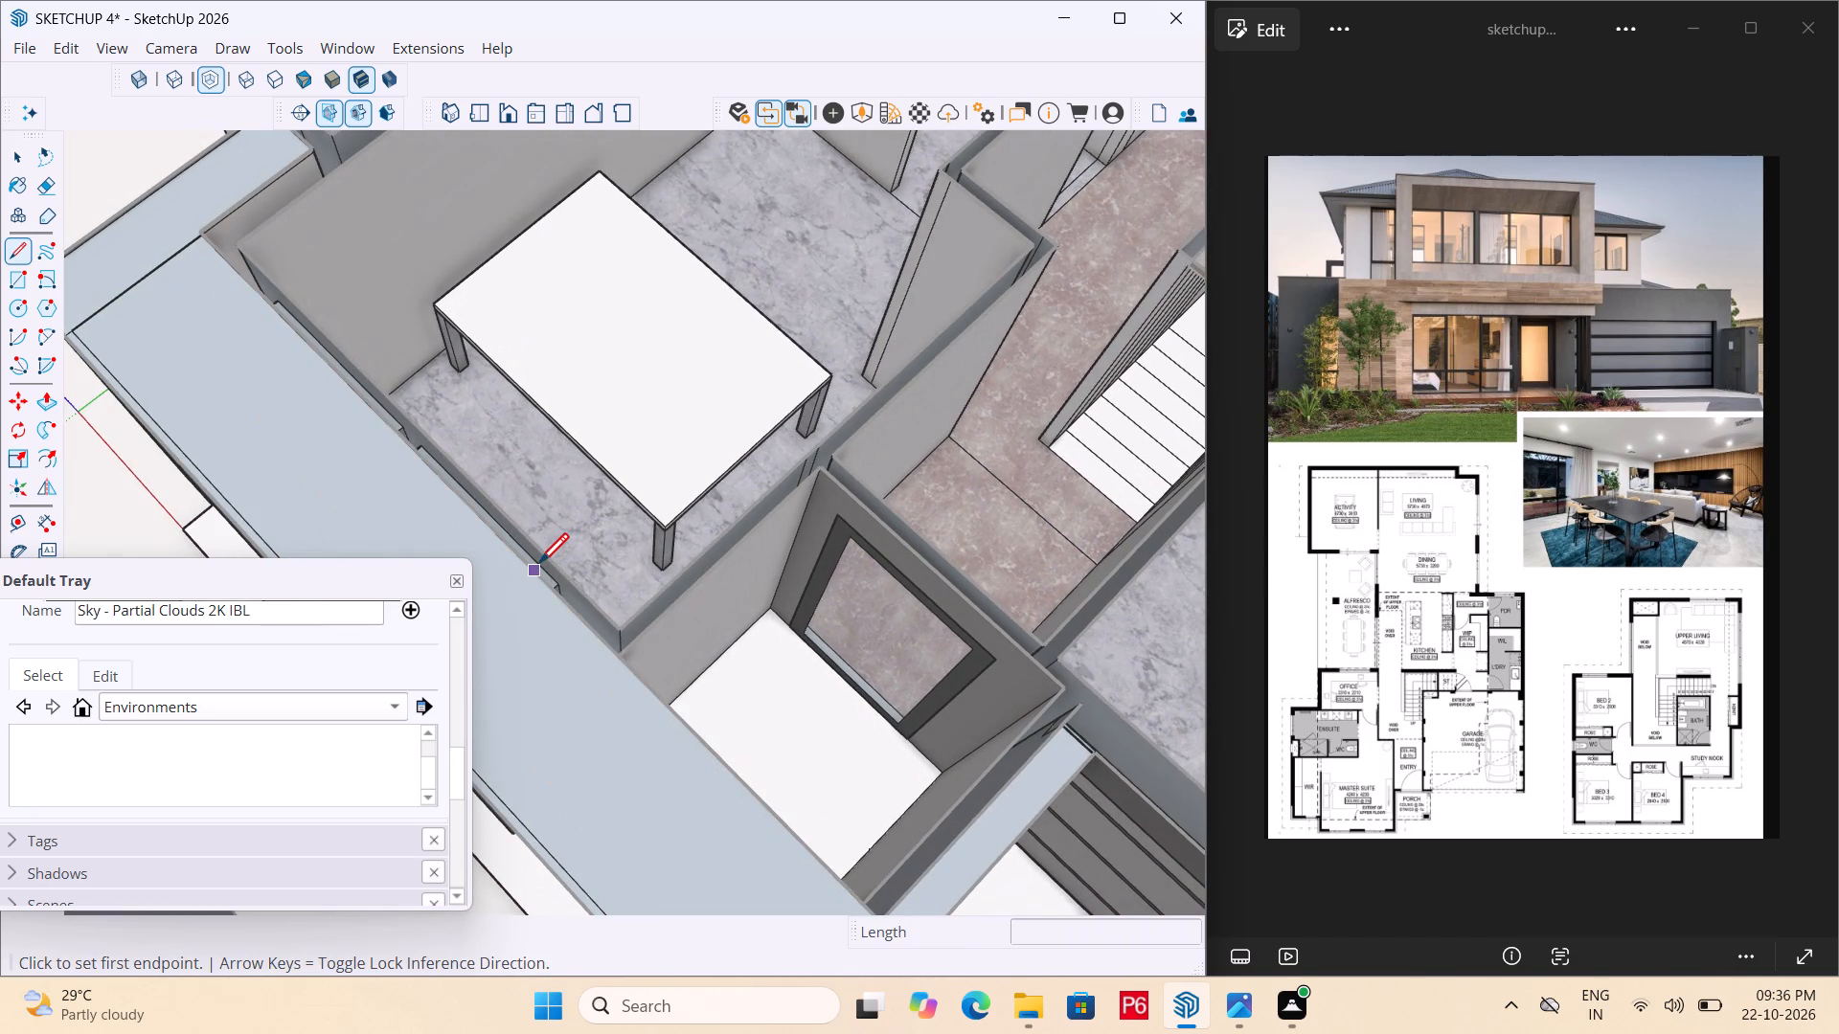
Undo the table edits back to the four freestanding corner legs, removing the tabletop.
{"action": "key", "text": "ctrl+z"}
{"action": "key", "text": "ctrl+z"}
{"action": "key", "text": "ctrl+z"}
{"action": "key", "text": "ctrl+z"}
{"action": "key", "text": "ctrl+z"}
{"action": "key", "text": "ctrl+z"}
{"action": "key", "text": "ctrl+z"}
{"action": "key", "text": "ctrl+z"}
{"action": "key", "text": "ctrl+z"}
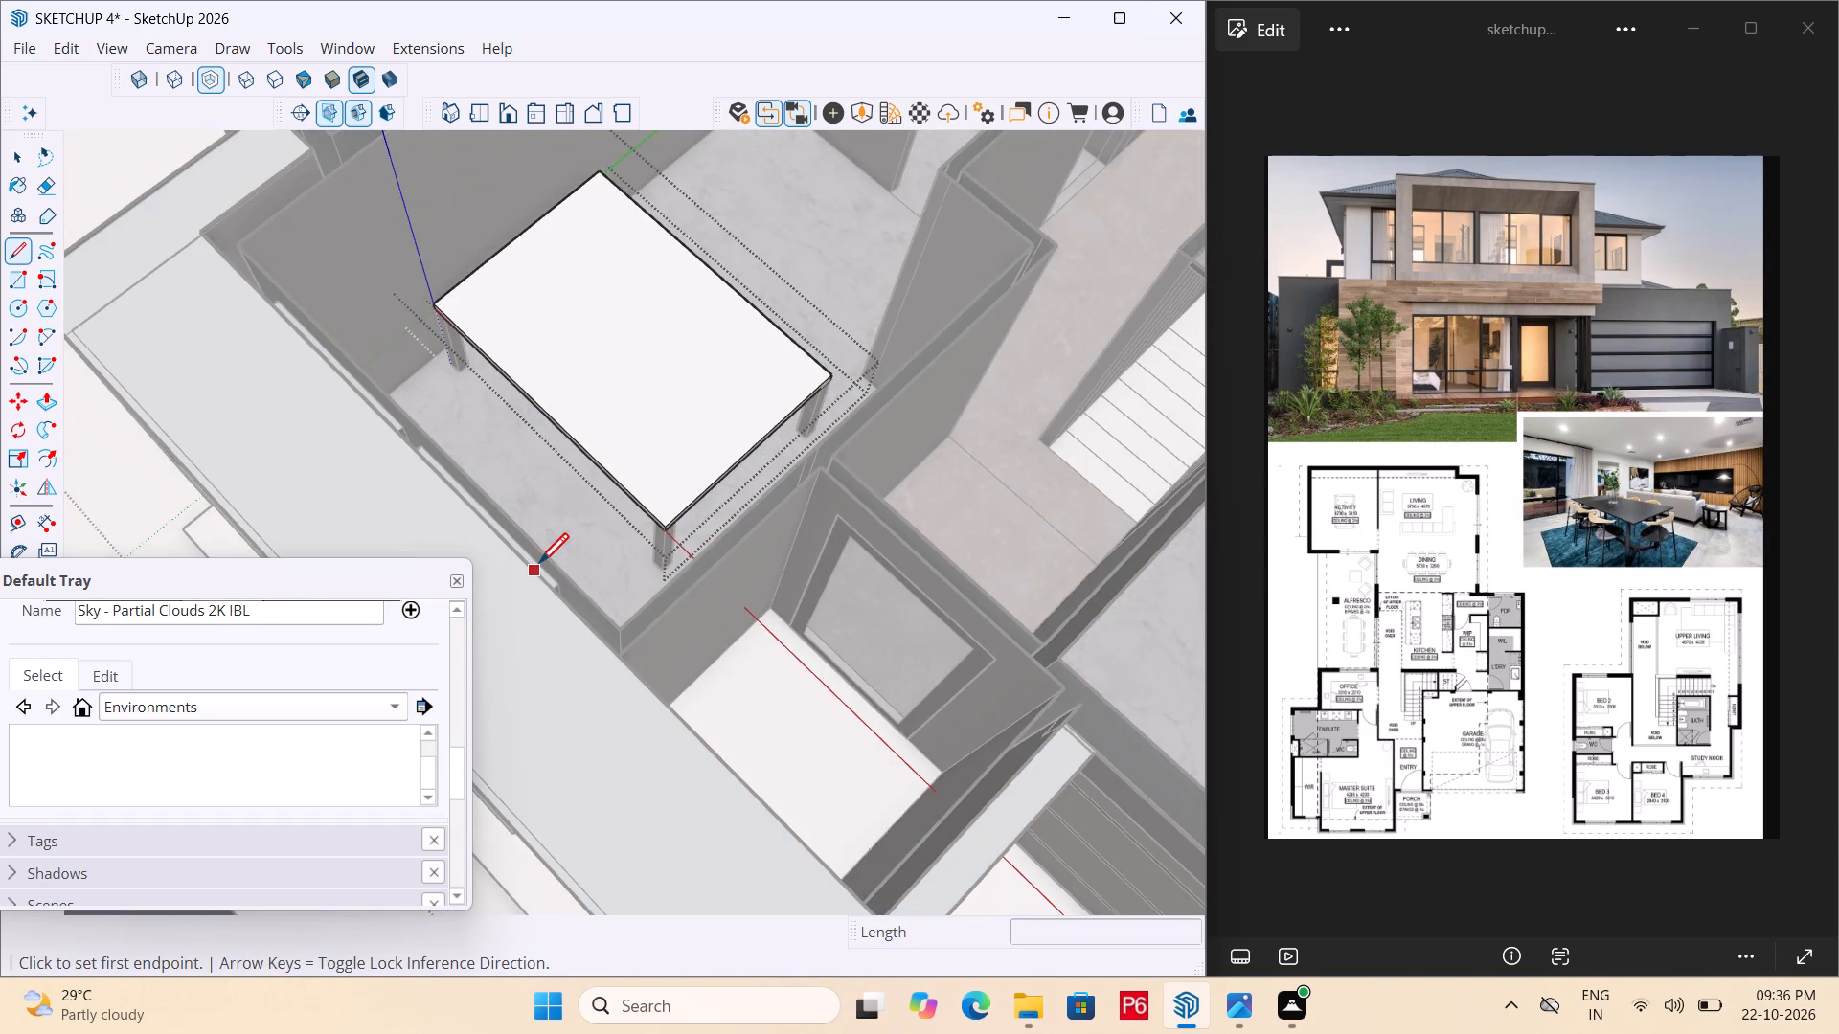
{"action": "key", "text": "ctrl+z"}
{"action": "key", "text": "ctrl+z"}
{"action": "key", "text": "ctrl+z"}
{"action": "key", "text": "ctrl+z"}
{"action": "key", "text": "ctrl+z"}
{"action": "key", "text": "ctrl+z"}
{"action": "key", "text": "ctrl+z"}
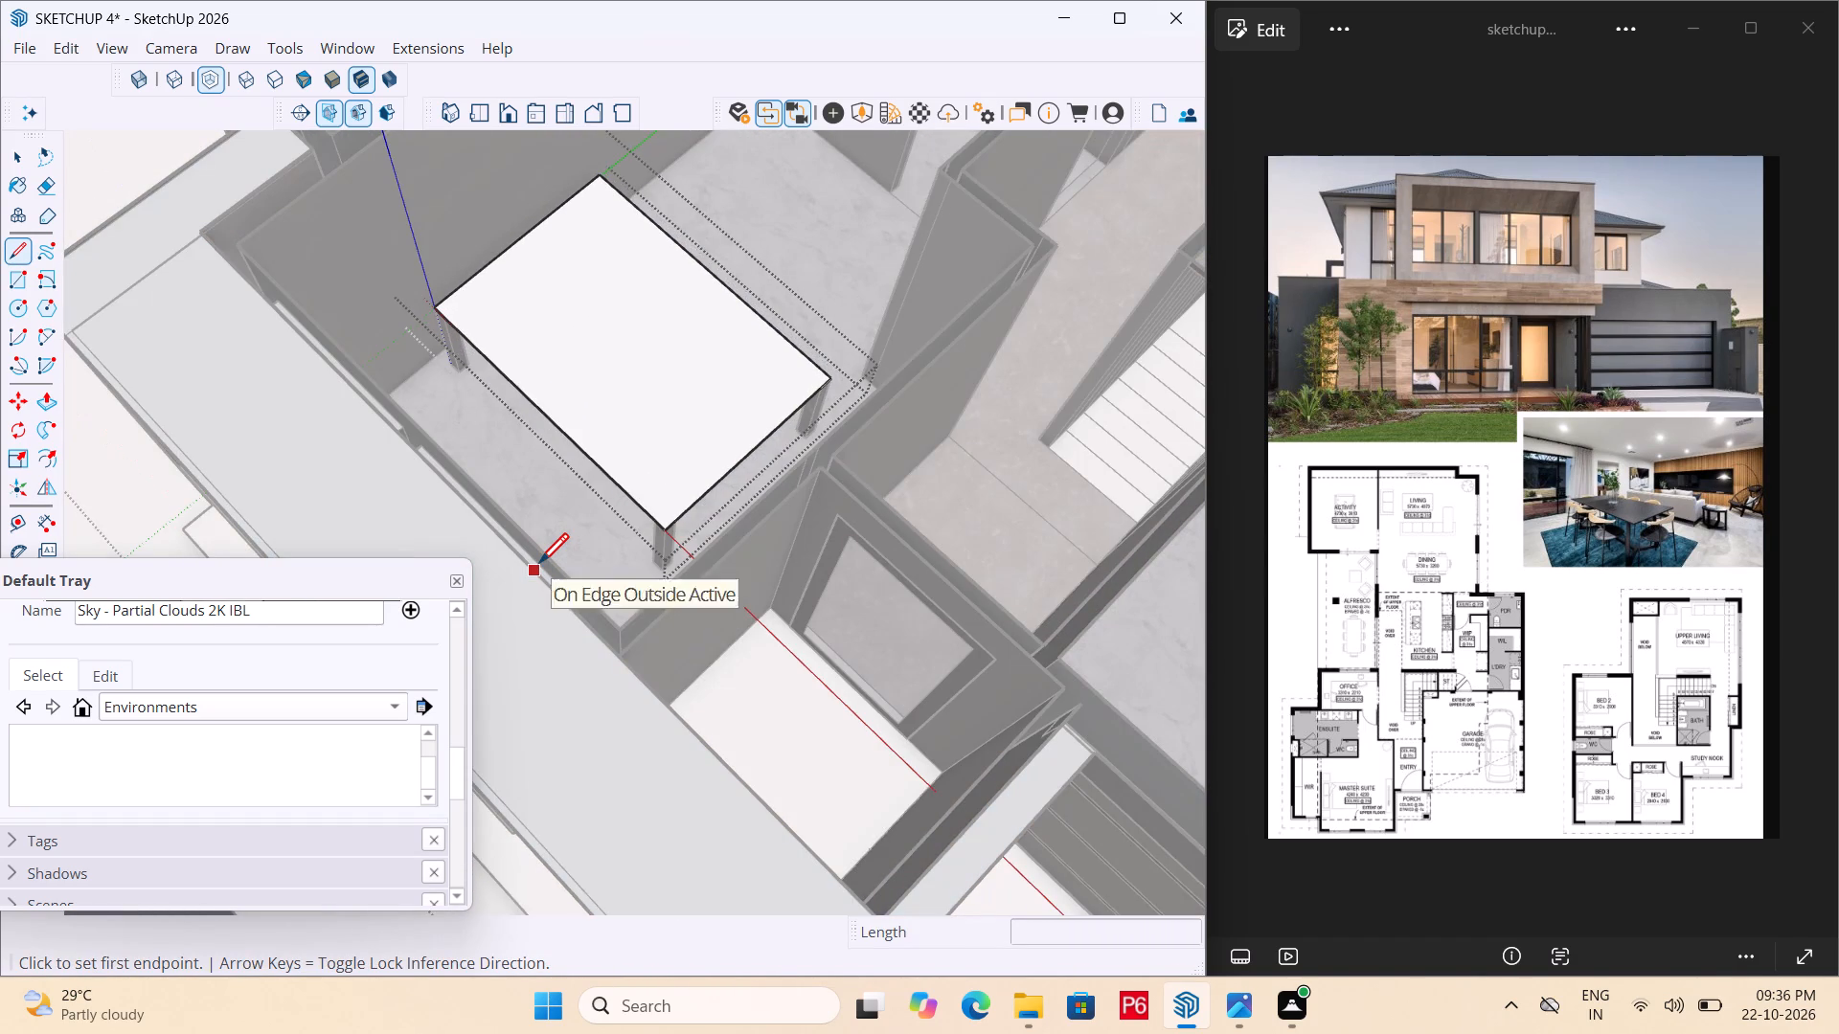
{"action": "key", "text": "ctrl+z"}
{"action": "key", "text": "ctrl+z"}
{"action": "key", "text": "ctrl+z"}
{"action": "key", "text": "ctrl+z"}
{"action": "key", "text": "ctrl+z"}
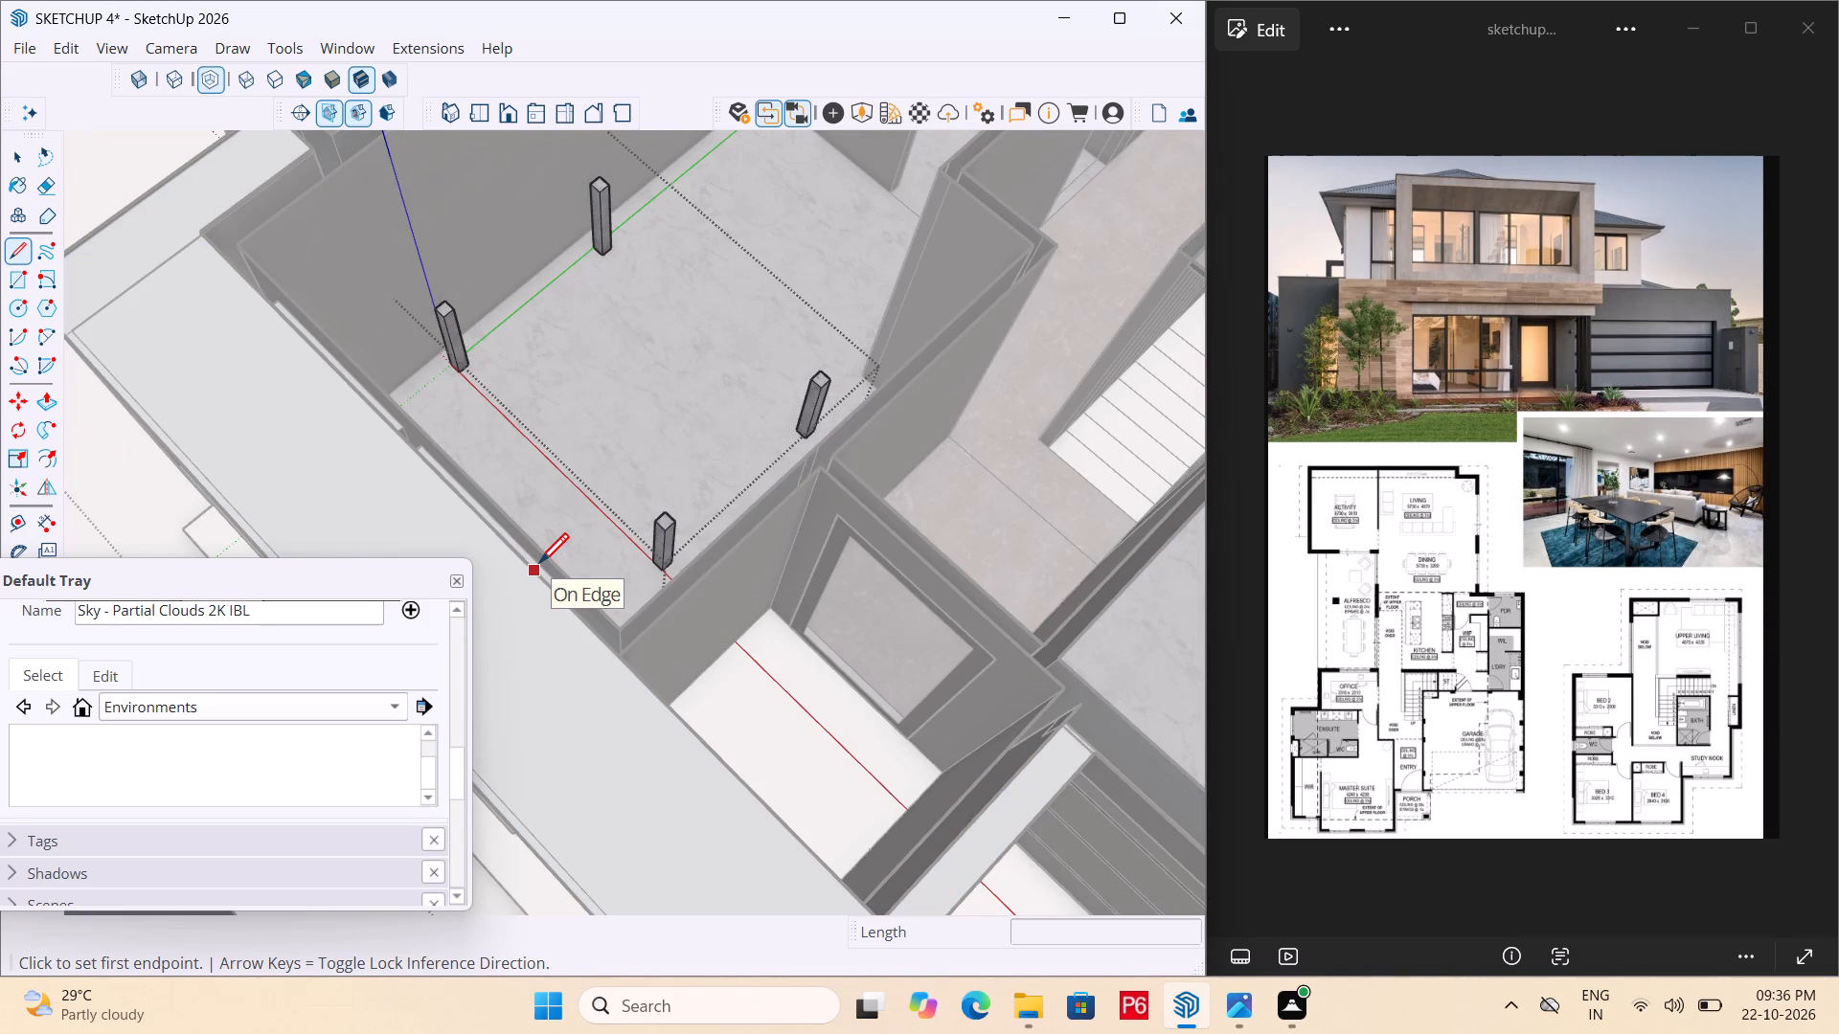
Draw a rectangle about 8' 3 1/2" by 5' 8 11/16" across the tops of the four legs, between opposite outer corners.
{"action": "key", "text": "space"}
{"action": "scroll", "coordinate": [572, 408], "scroll_direction": "down", "scroll_amount": 3}
{"action": "middle_click_drag", "start_coordinate": [530, 356], "coordinate": [512, 369]}
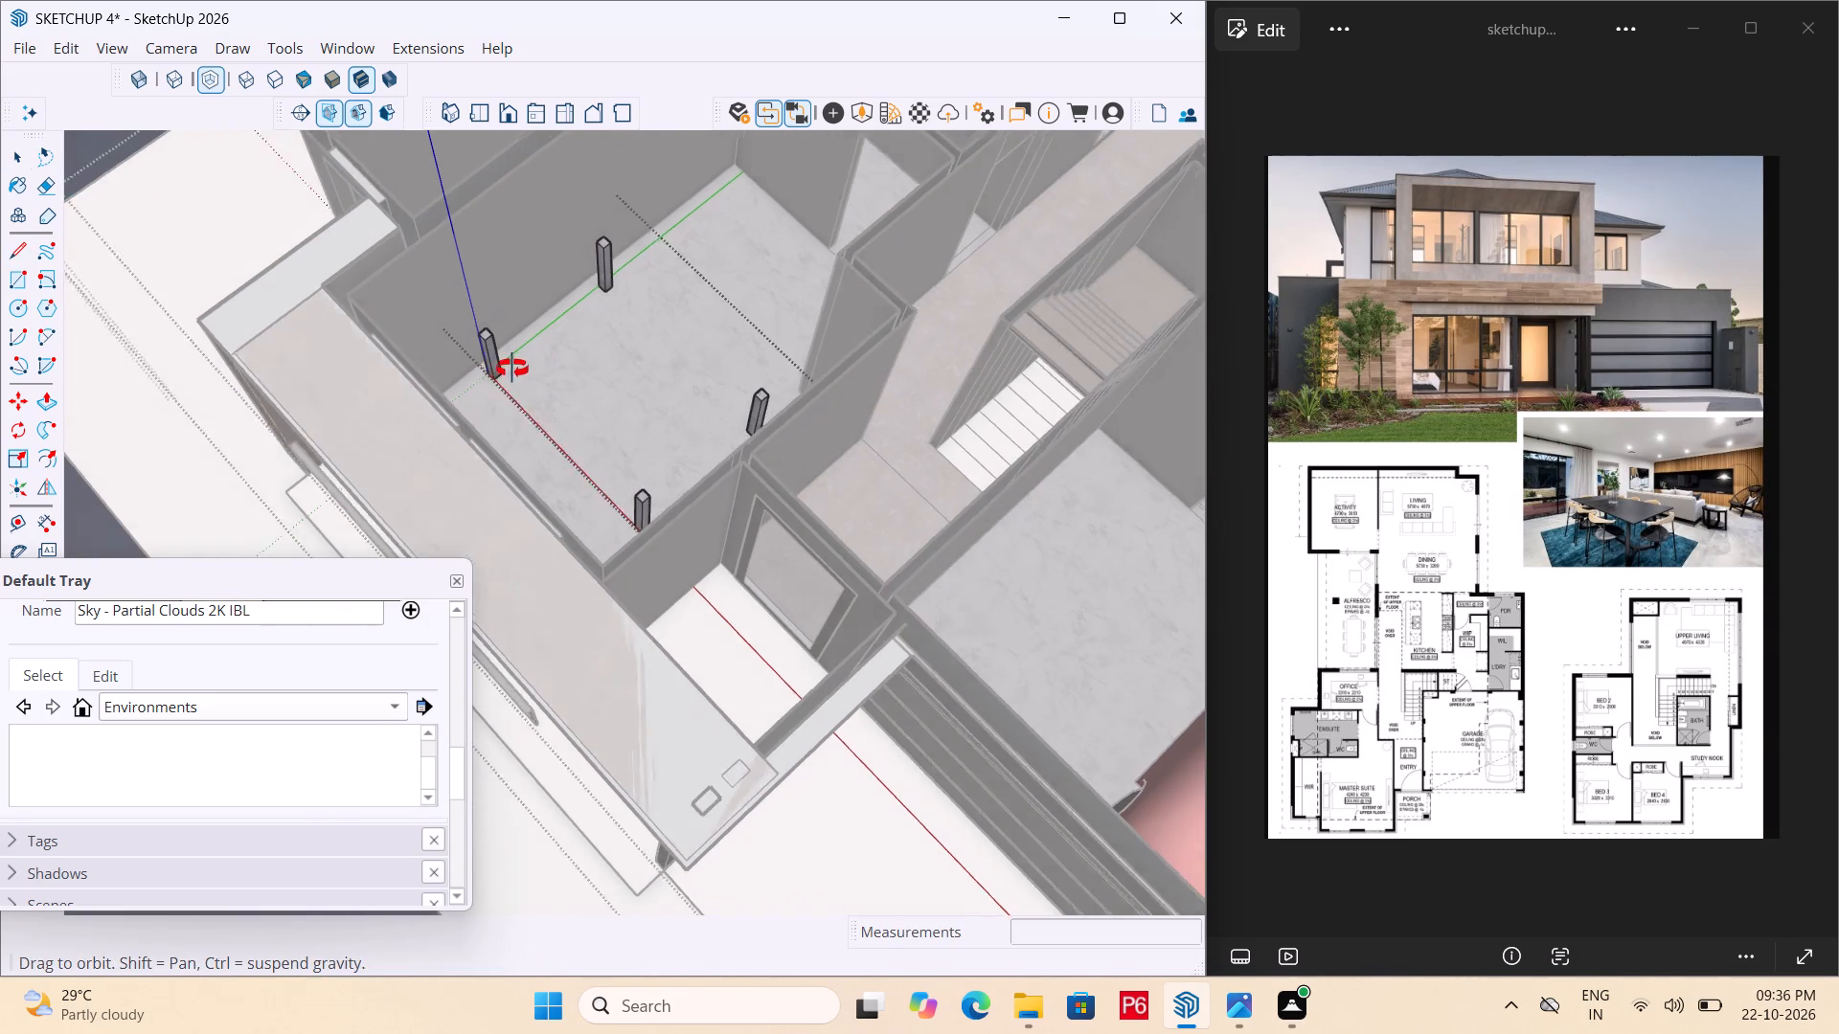
{"action": "middle_click_drag", "start_coordinate": [512, 369], "coordinate": [491, 398]}
{"action": "scroll", "coordinate": [532, 311], "scroll_direction": "up", "scroll_amount": 4}
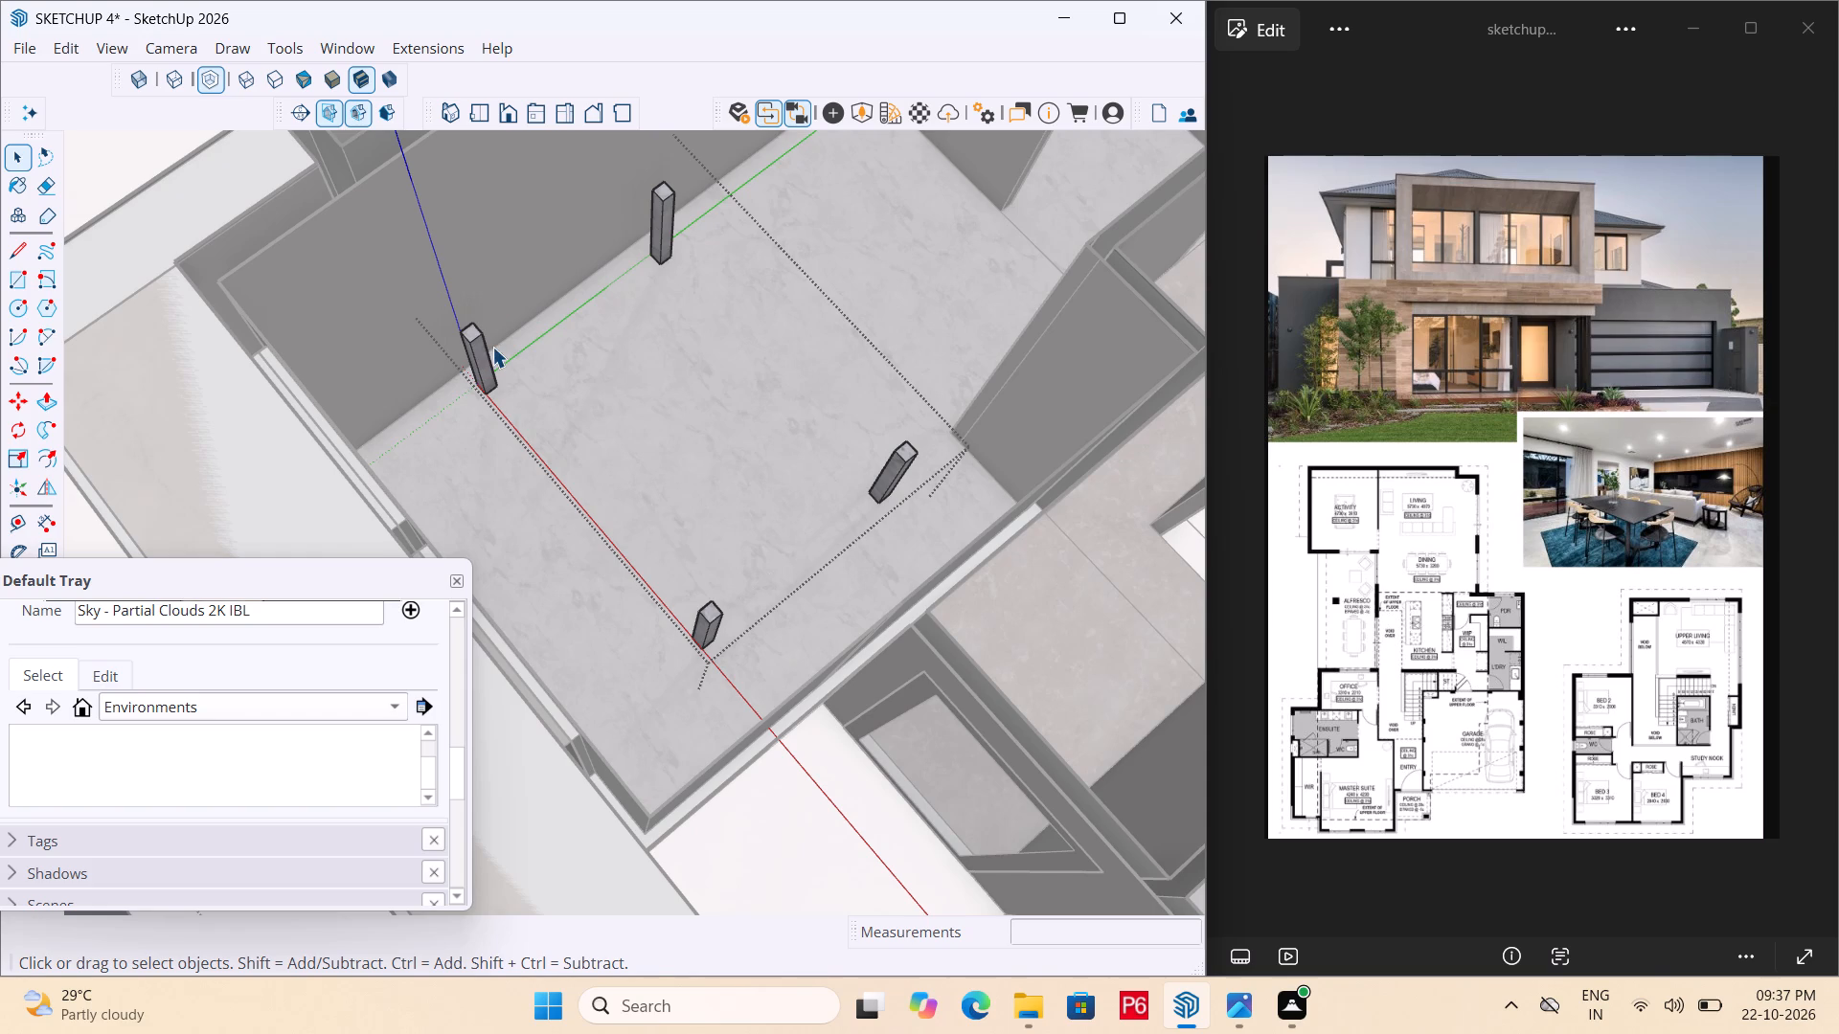
{"action": "key", "text": "r"}
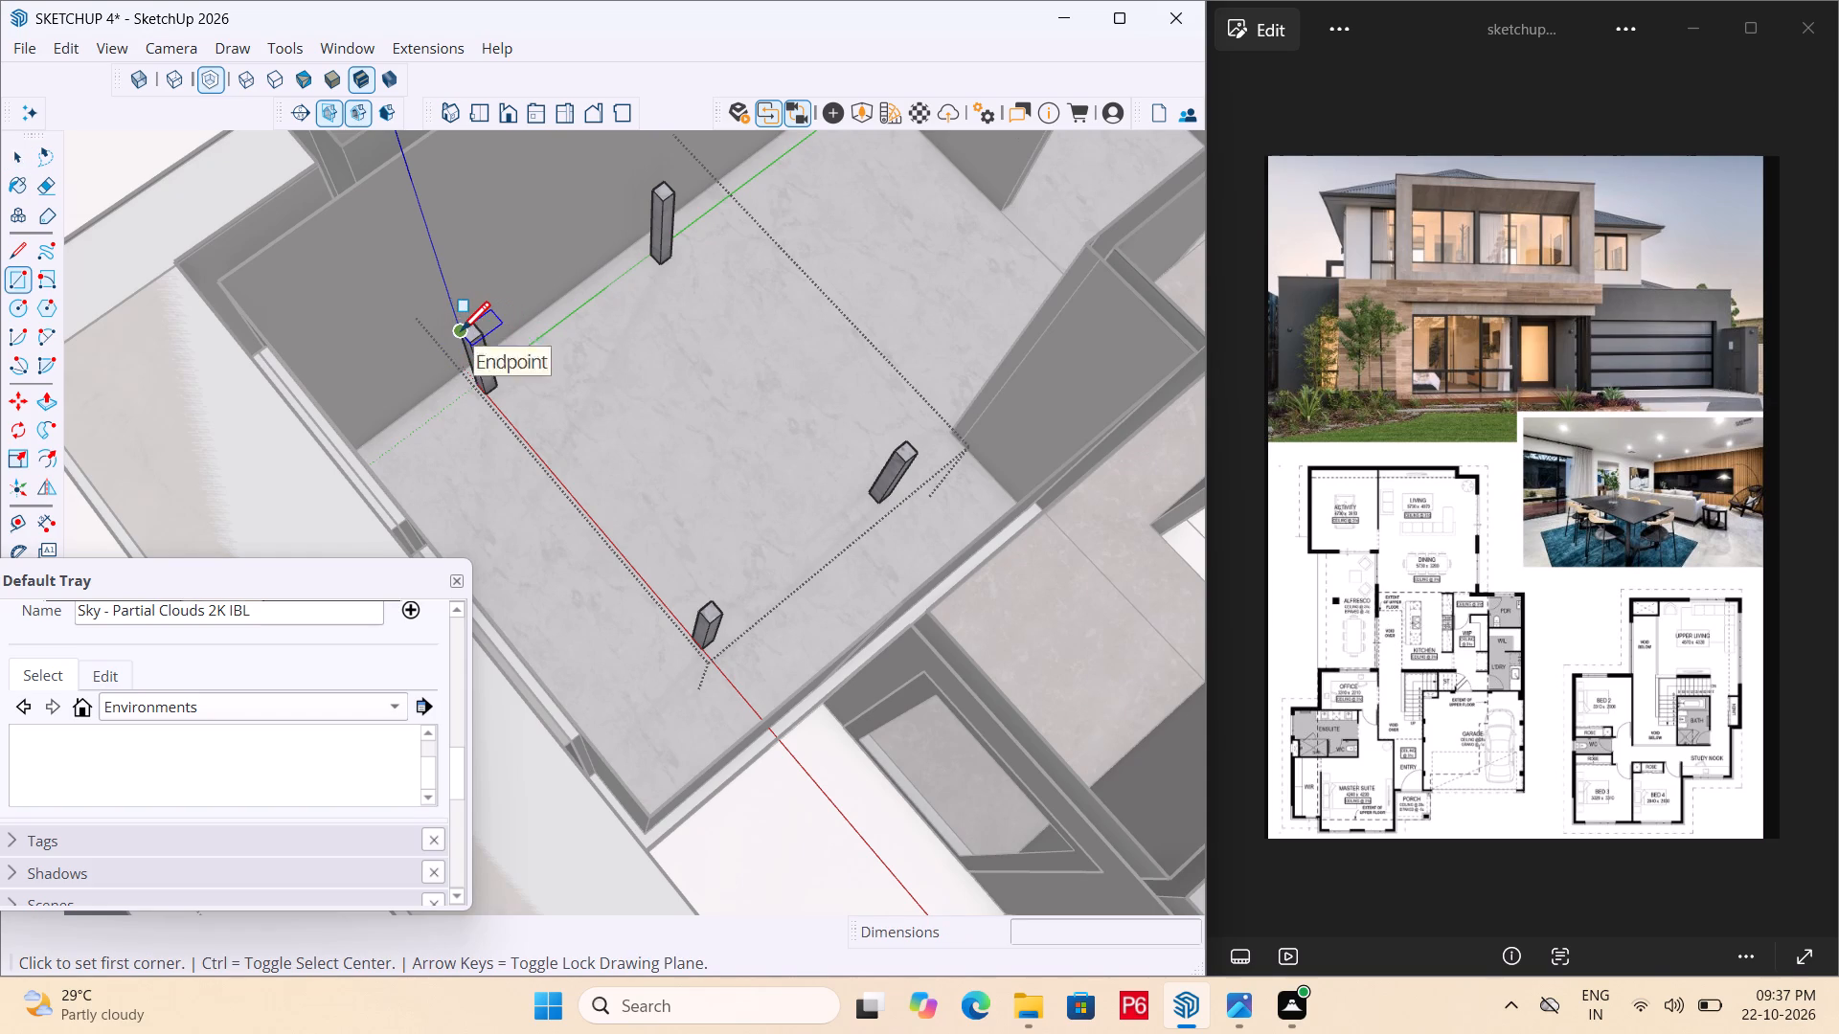
{"action": "left_click", "coordinate": [461, 334]}
{"action": "left_click", "coordinate": [917, 454]}
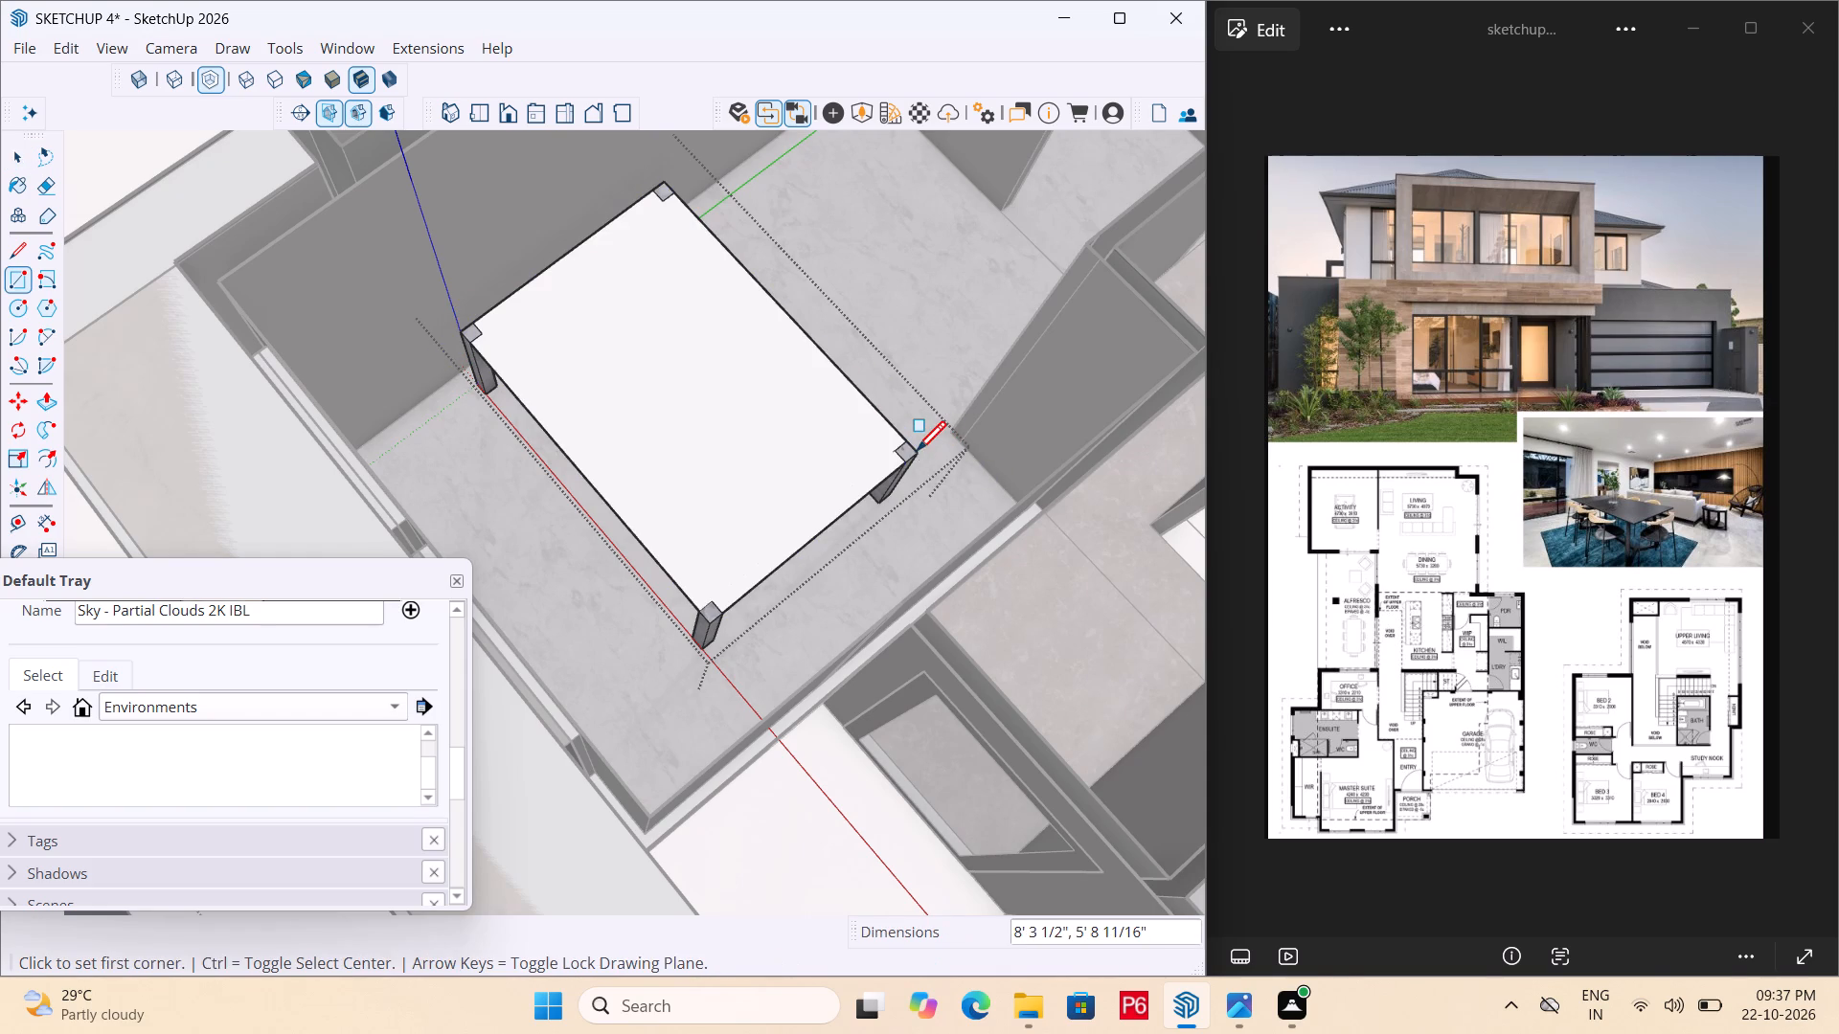
Push/Pull the rectangle down 3' to the floor to form a solid block between the legs.
{"action": "middle_click_drag", "start_coordinate": [680, 531], "coordinate": [715, 468]}
{"action": "key", "text": "p"}
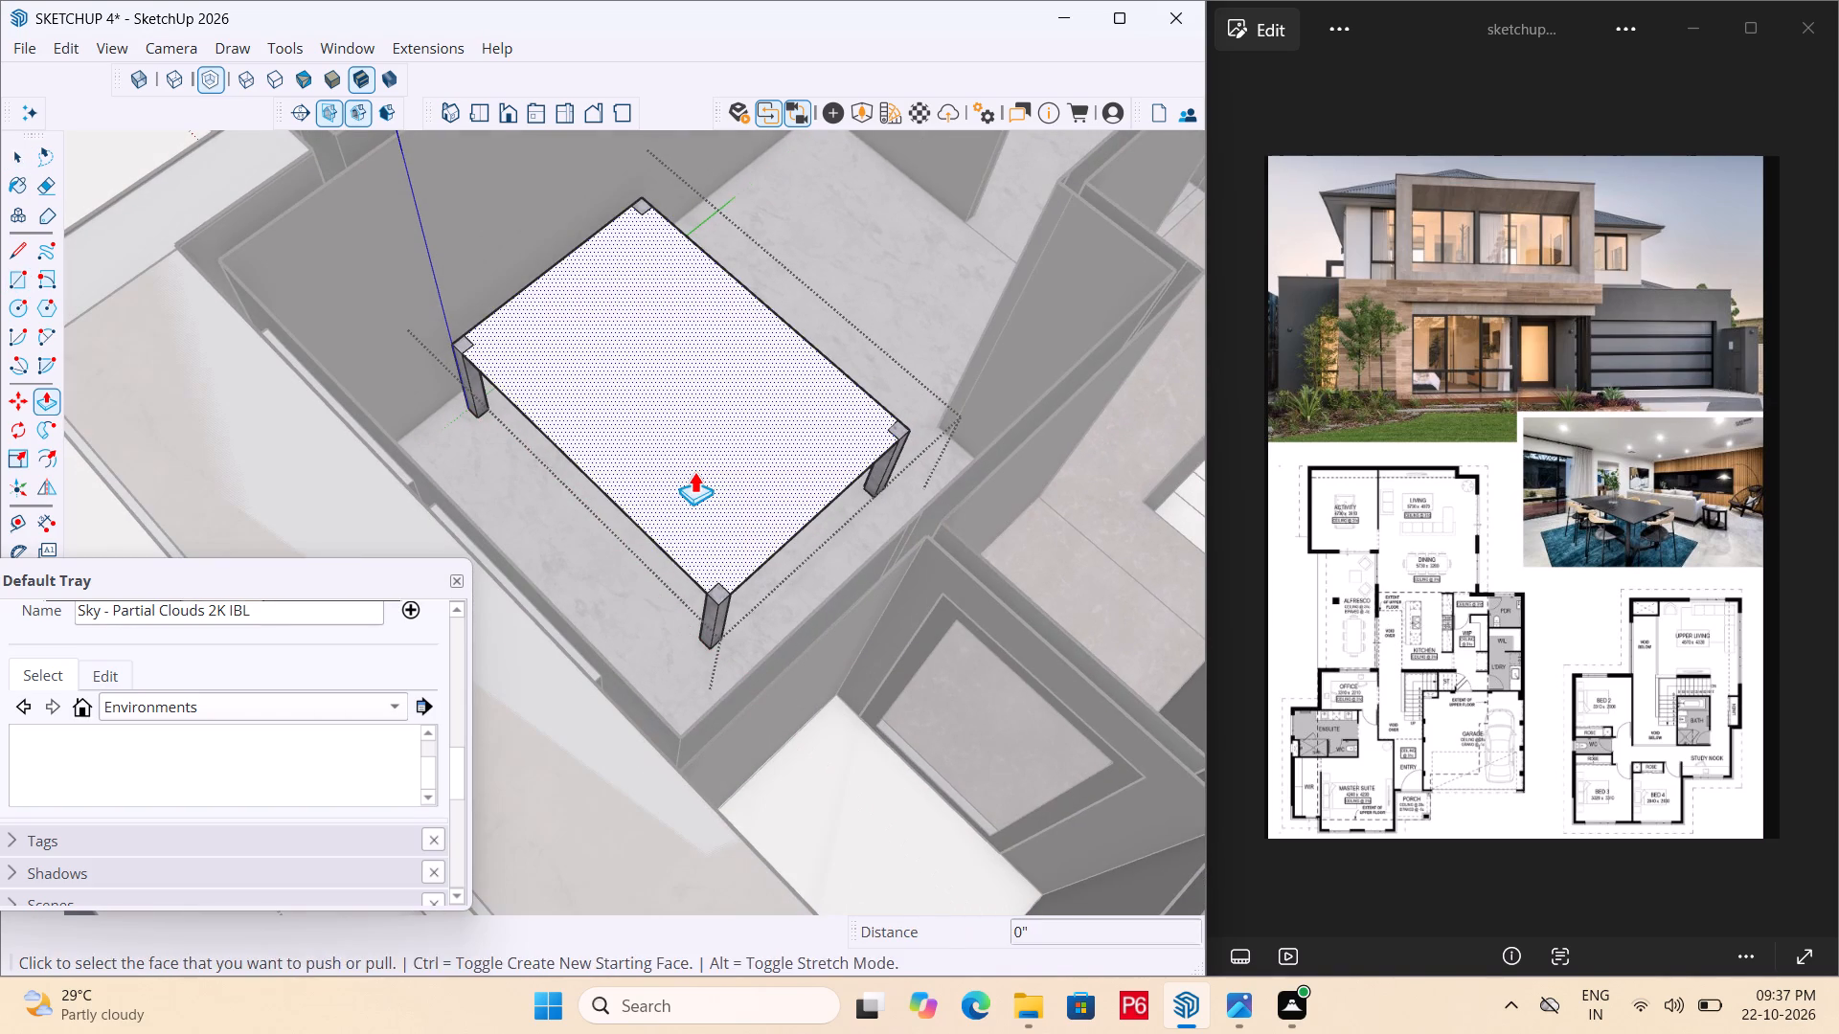
{"action": "left_click", "coordinate": [694, 471]}
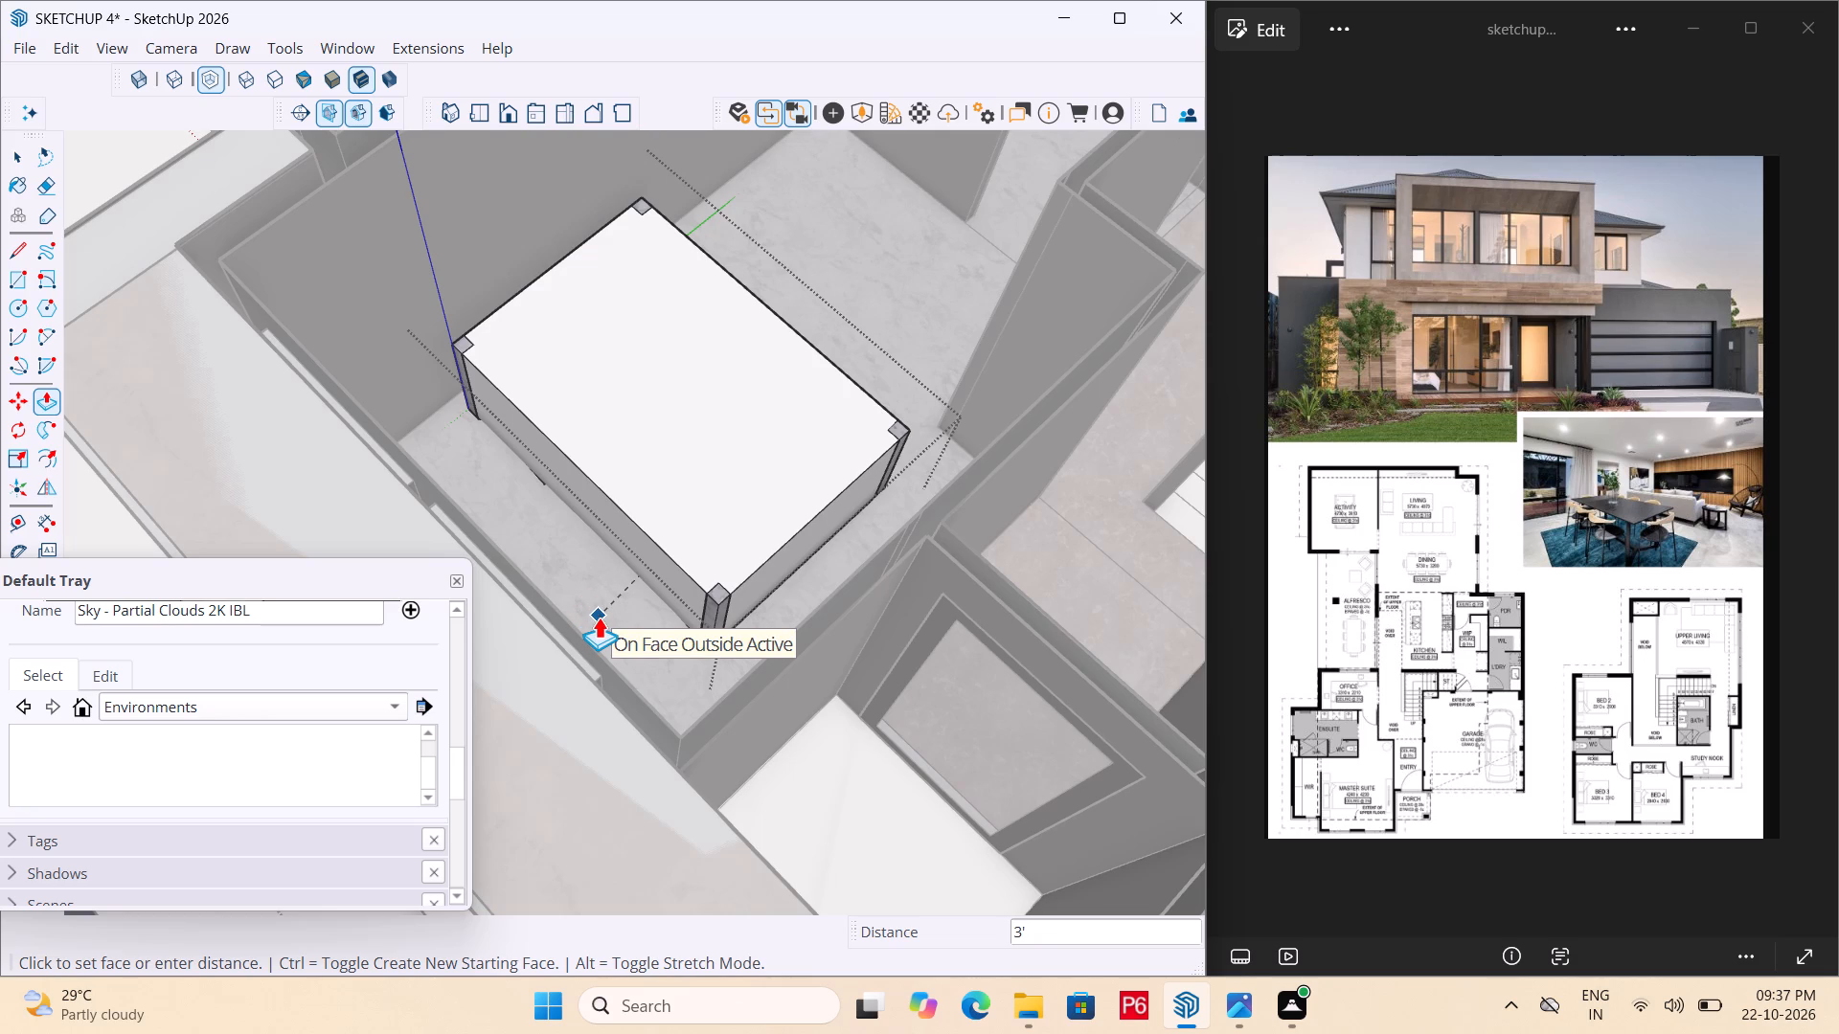
{"action": "double_click", "coordinate": [599, 617]}
{"action": "key", "text": "space"}
Leave the block's group editing, return to the whole model and save it.
{"action": "scroll", "coordinate": [764, 439], "scroll_direction": "up", "scroll_amount": 2}
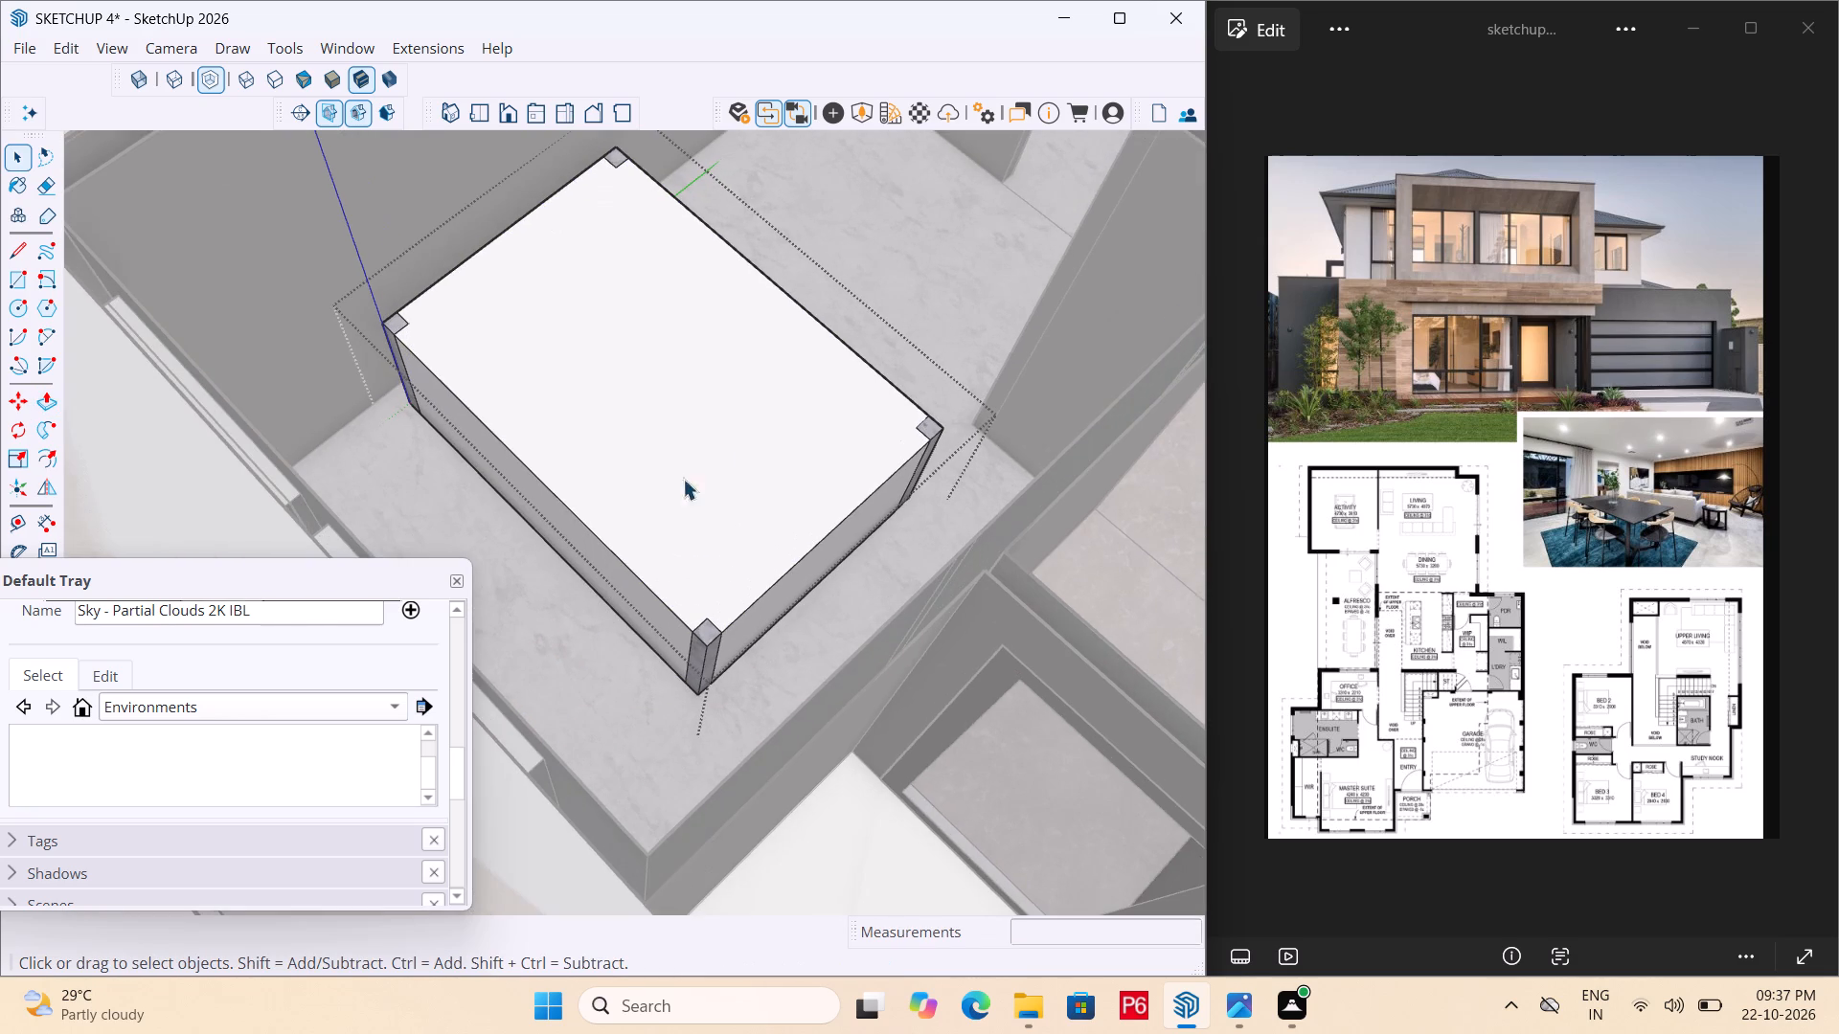
{"action": "middle_click_drag", "start_coordinate": [631, 510], "coordinate": [616, 502]}
{"action": "double_click", "coordinate": [556, 465]}
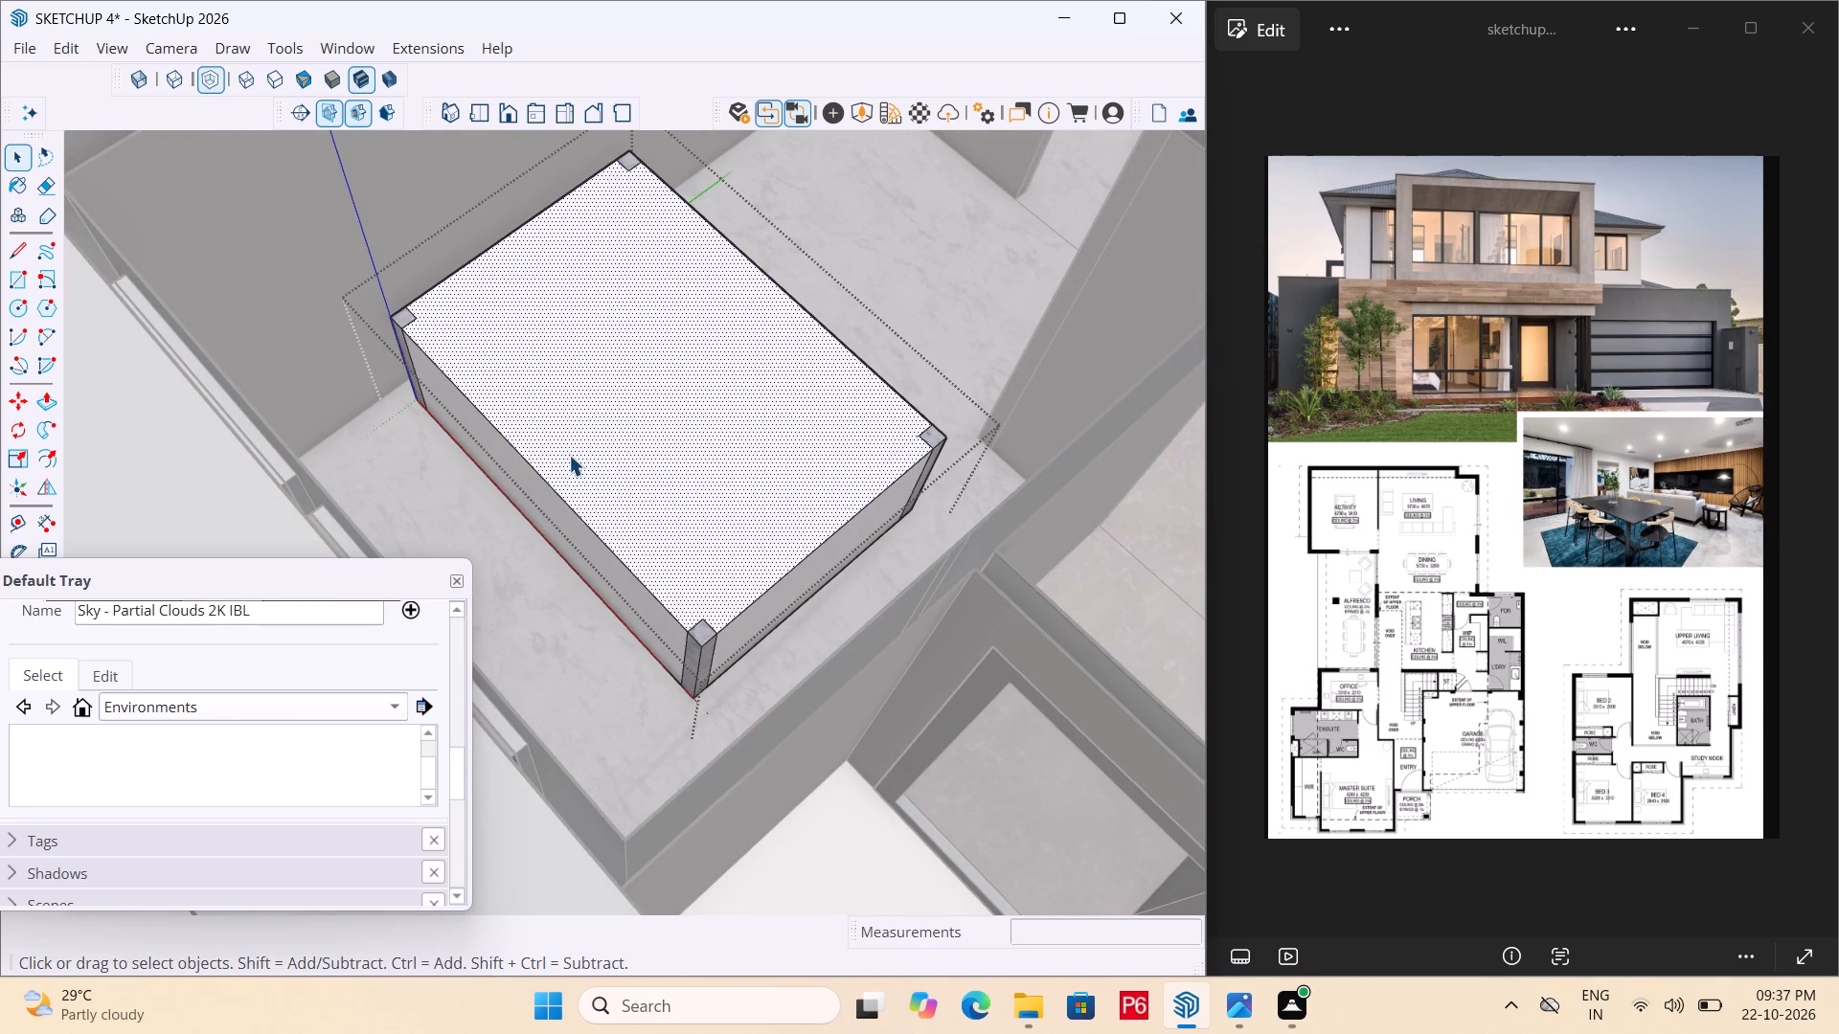
{"action": "key", "text": "space"}
{"action": "left_click", "coordinate": [845, 601]}
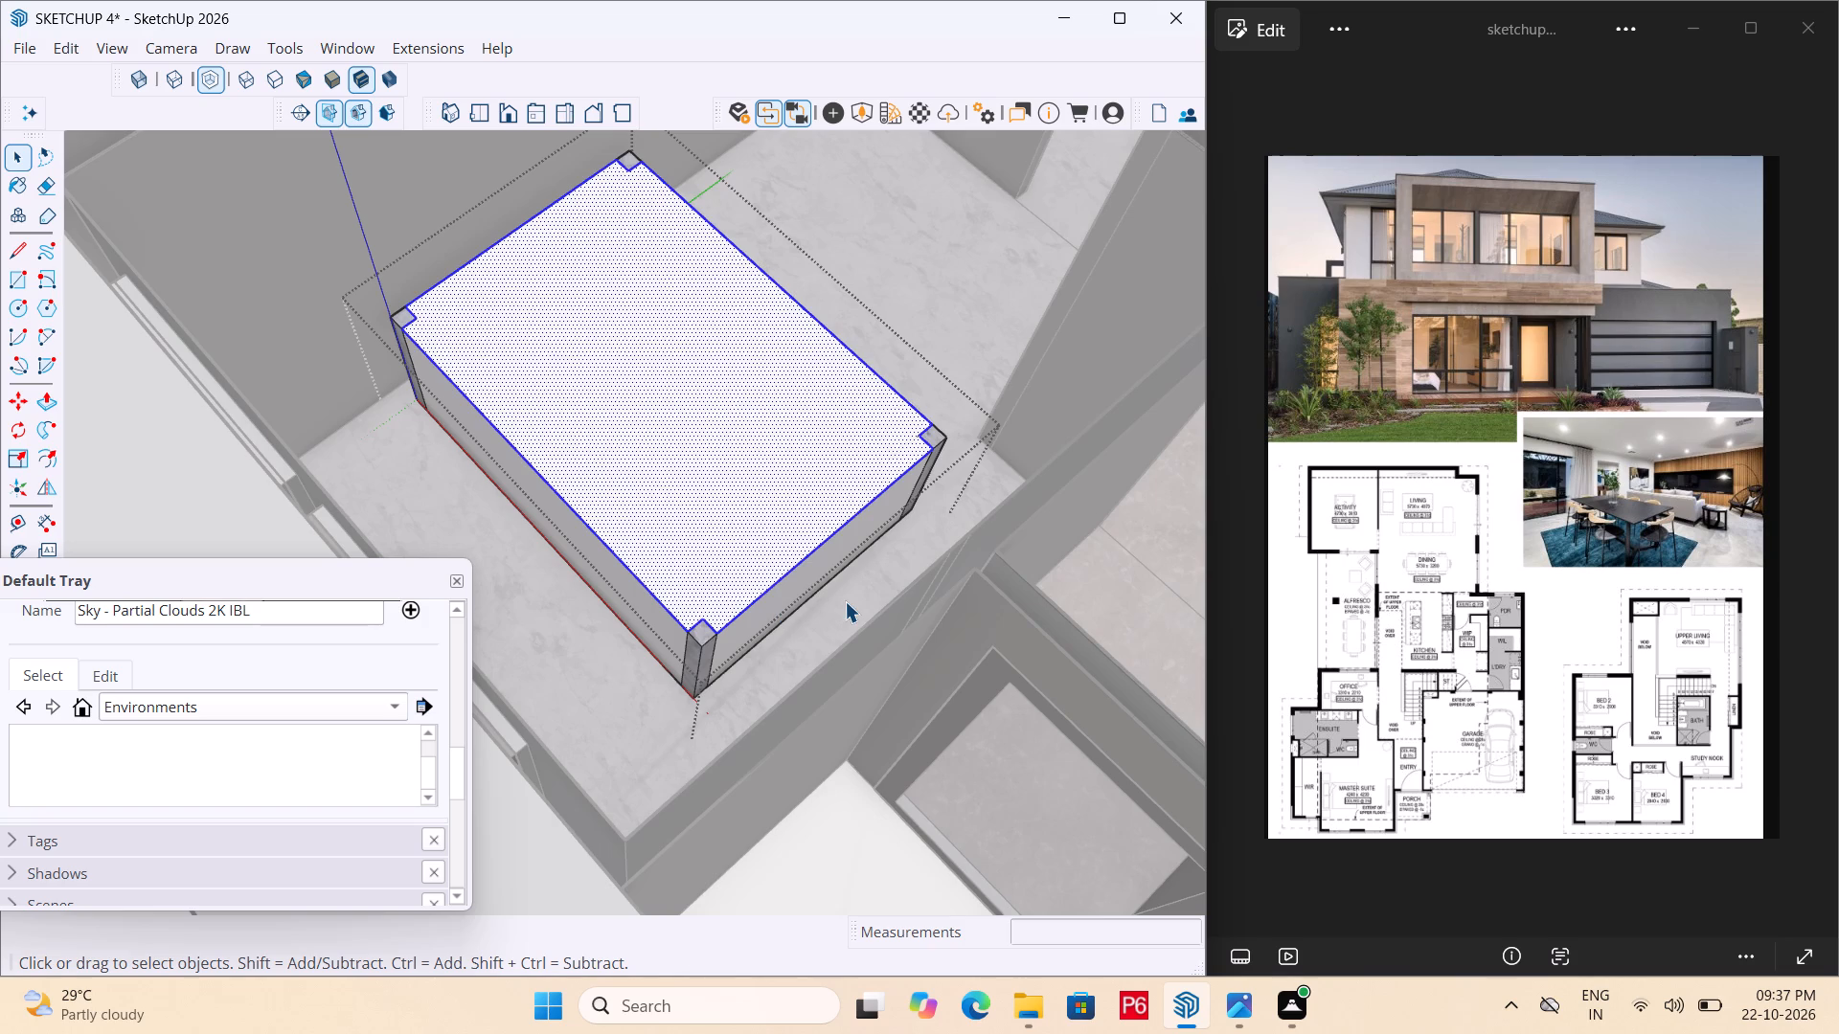
{"action": "double_click", "coordinate": [929, 354]}
{"action": "scroll", "coordinate": [721, 526], "scroll_direction": "down", "scroll_amount": 8}
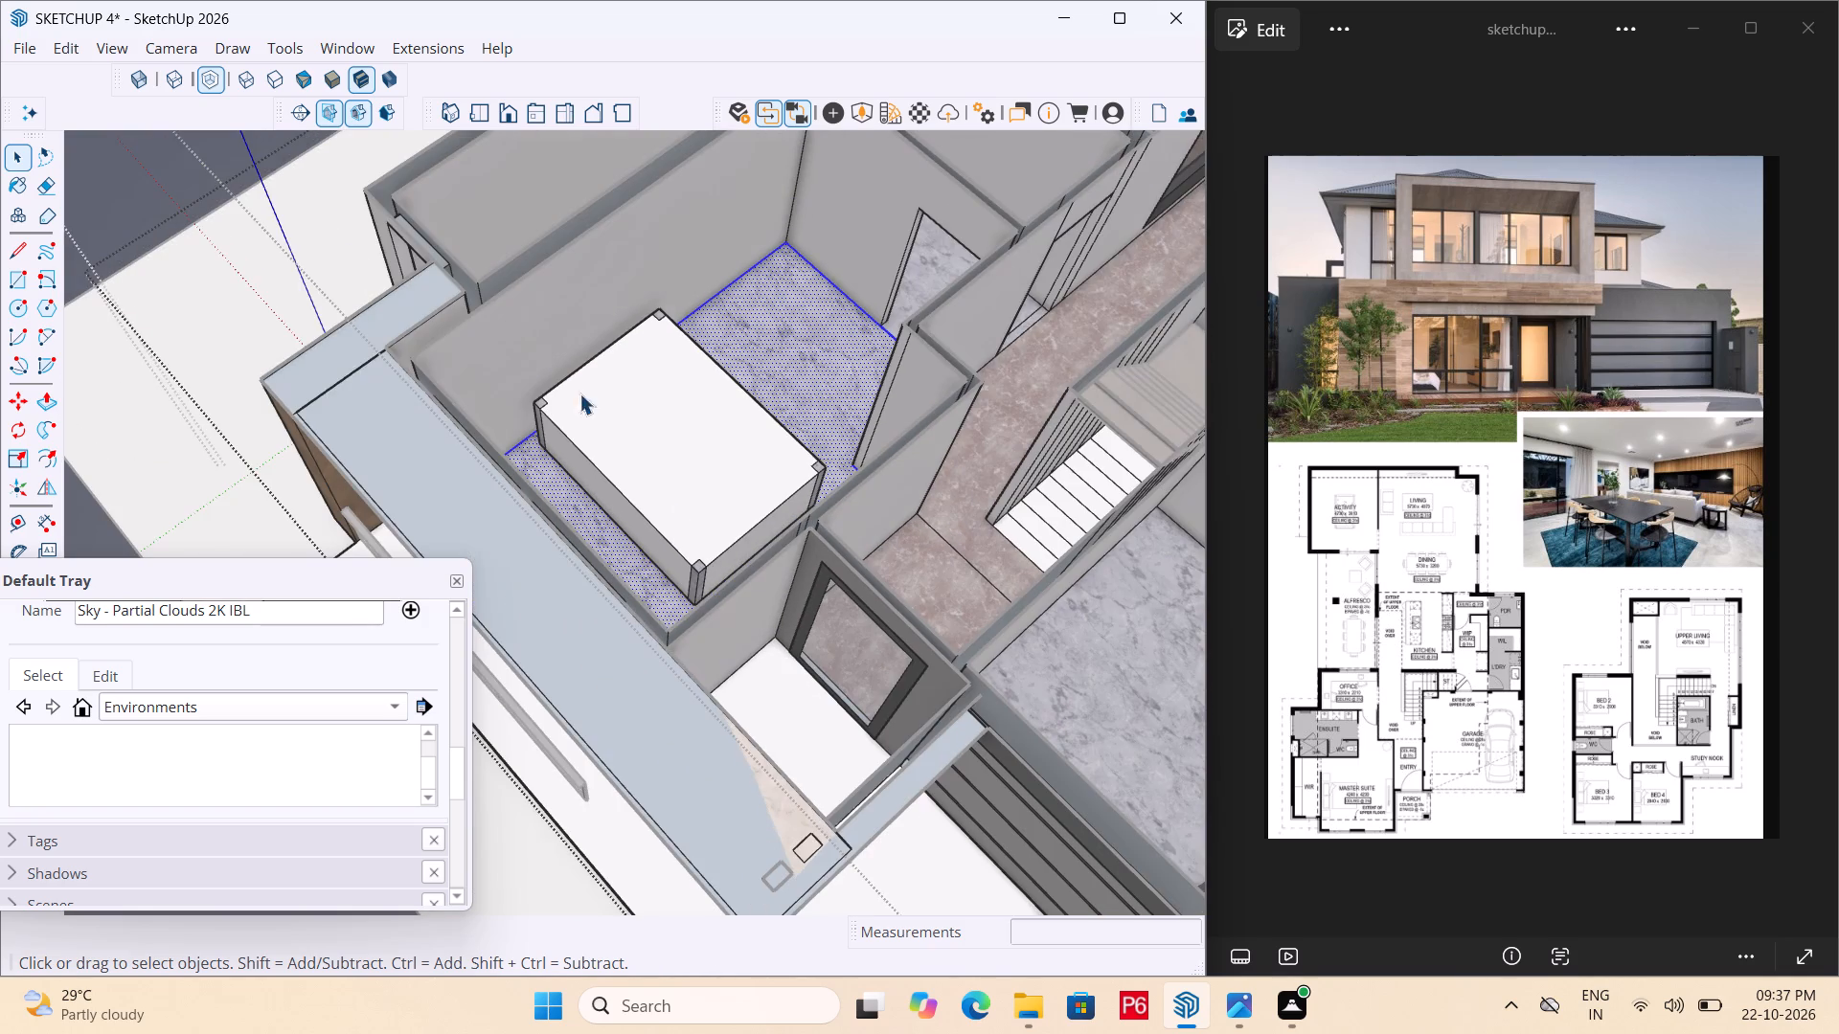
{"action": "double_click", "coordinate": [268, 174]}
{"action": "key", "text": "ctrl+s"}
{"action": "key", "text": "ctrl+s"}
{"action": "key", "text": "ctrl+s"}
{"action": "key", "text": "ctrl+s"}
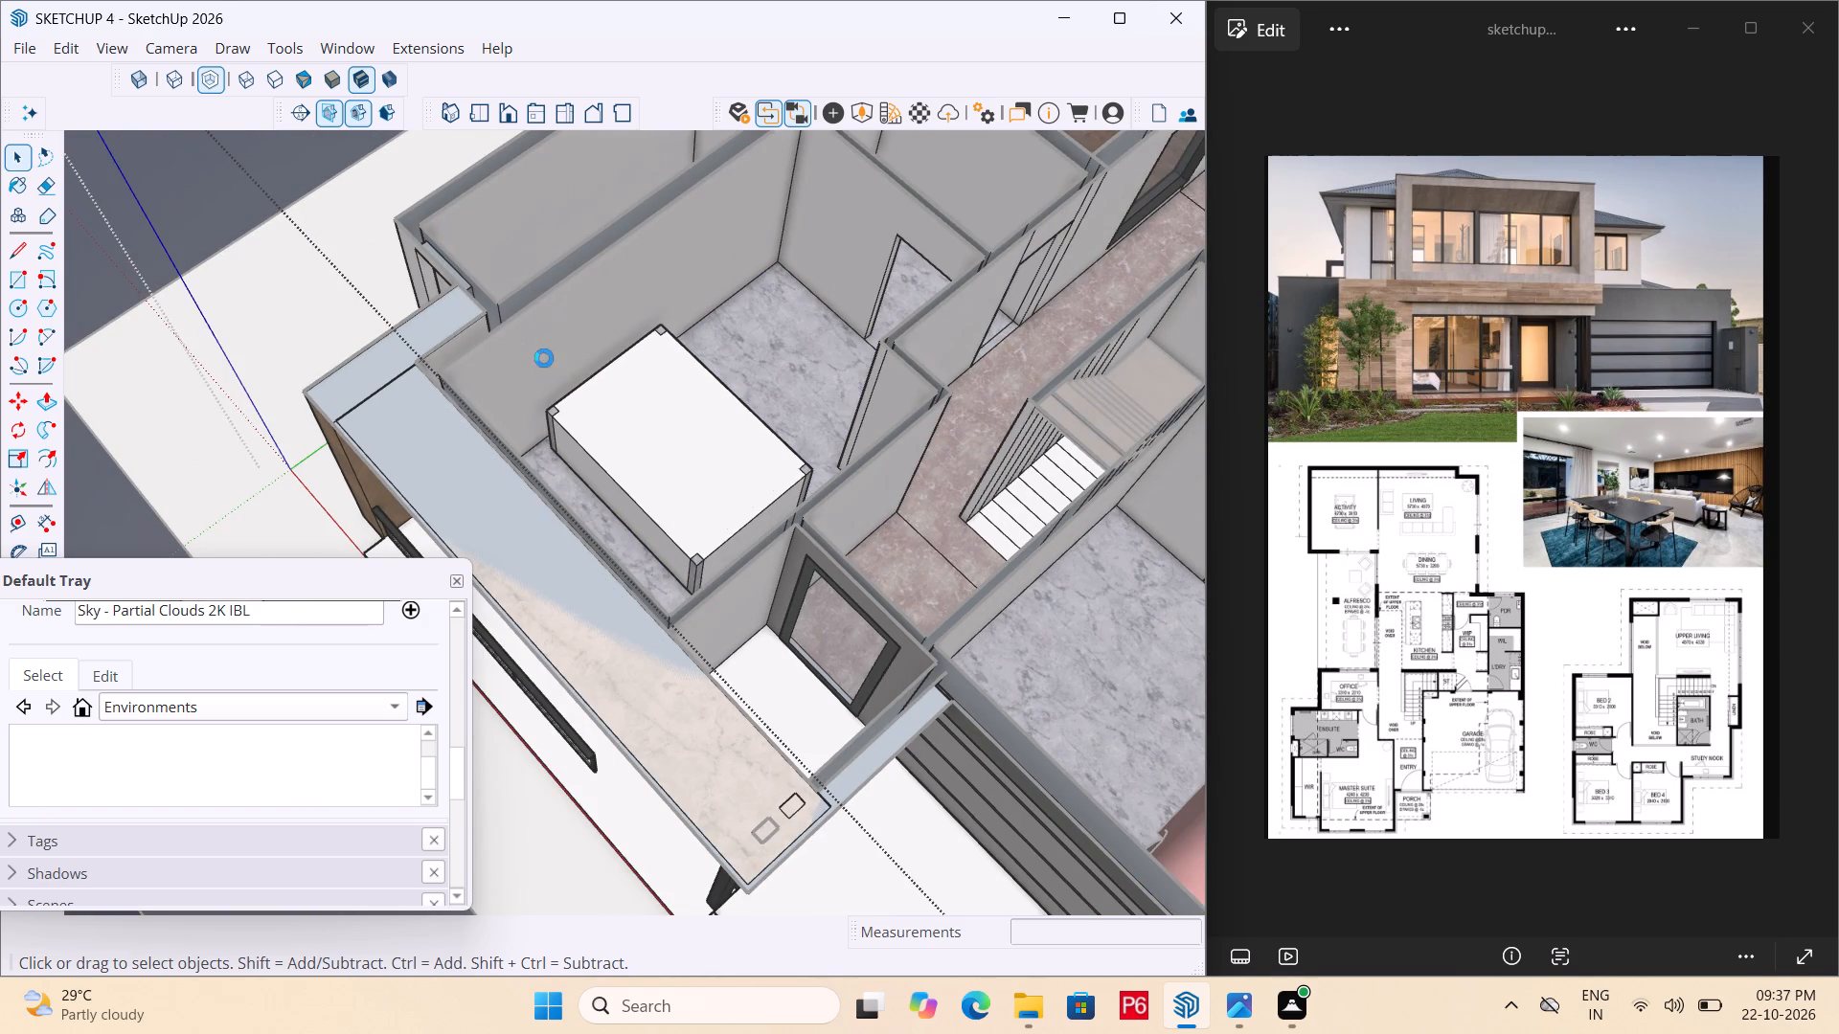
{"action": "key", "text": "ctrl+s"}
{"action": "key", "text": "ctrl+s"}
{"action": "key", "text": "ctrl+s"}
{"action": "key", "text": "ctrl+s"}
{"action": "key", "text": "ctrl+s"}
{"action": "key", "text": "ctrl+s"}
{"action": "key", "text": "ctrl+s"}
{"action": "key", "text": "ctrl+s"}
Examine the block in the master suite from above, through the front windows and from the surrounding rooms.
{"action": "middle_click_drag", "start_coordinate": [580, 554], "coordinate": [634, 416], "text": "ctrl"}
{"action": "middle_click_drag", "start_coordinate": [634, 416], "coordinate": [697, 314], "text": "ctrl"}
{"action": "scroll", "coordinate": [636, 482], "scroll_direction": "down", "scroll_amount": 3}
{"action": "middle_click_drag", "start_coordinate": [630, 484], "coordinate": [671, 295]}
{"action": "scroll", "coordinate": [683, 427], "scroll_direction": "down", "scroll_amount": 4}
{"action": "middle_click_drag", "start_coordinate": [649, 525], "coordinate": [1125, 325]}
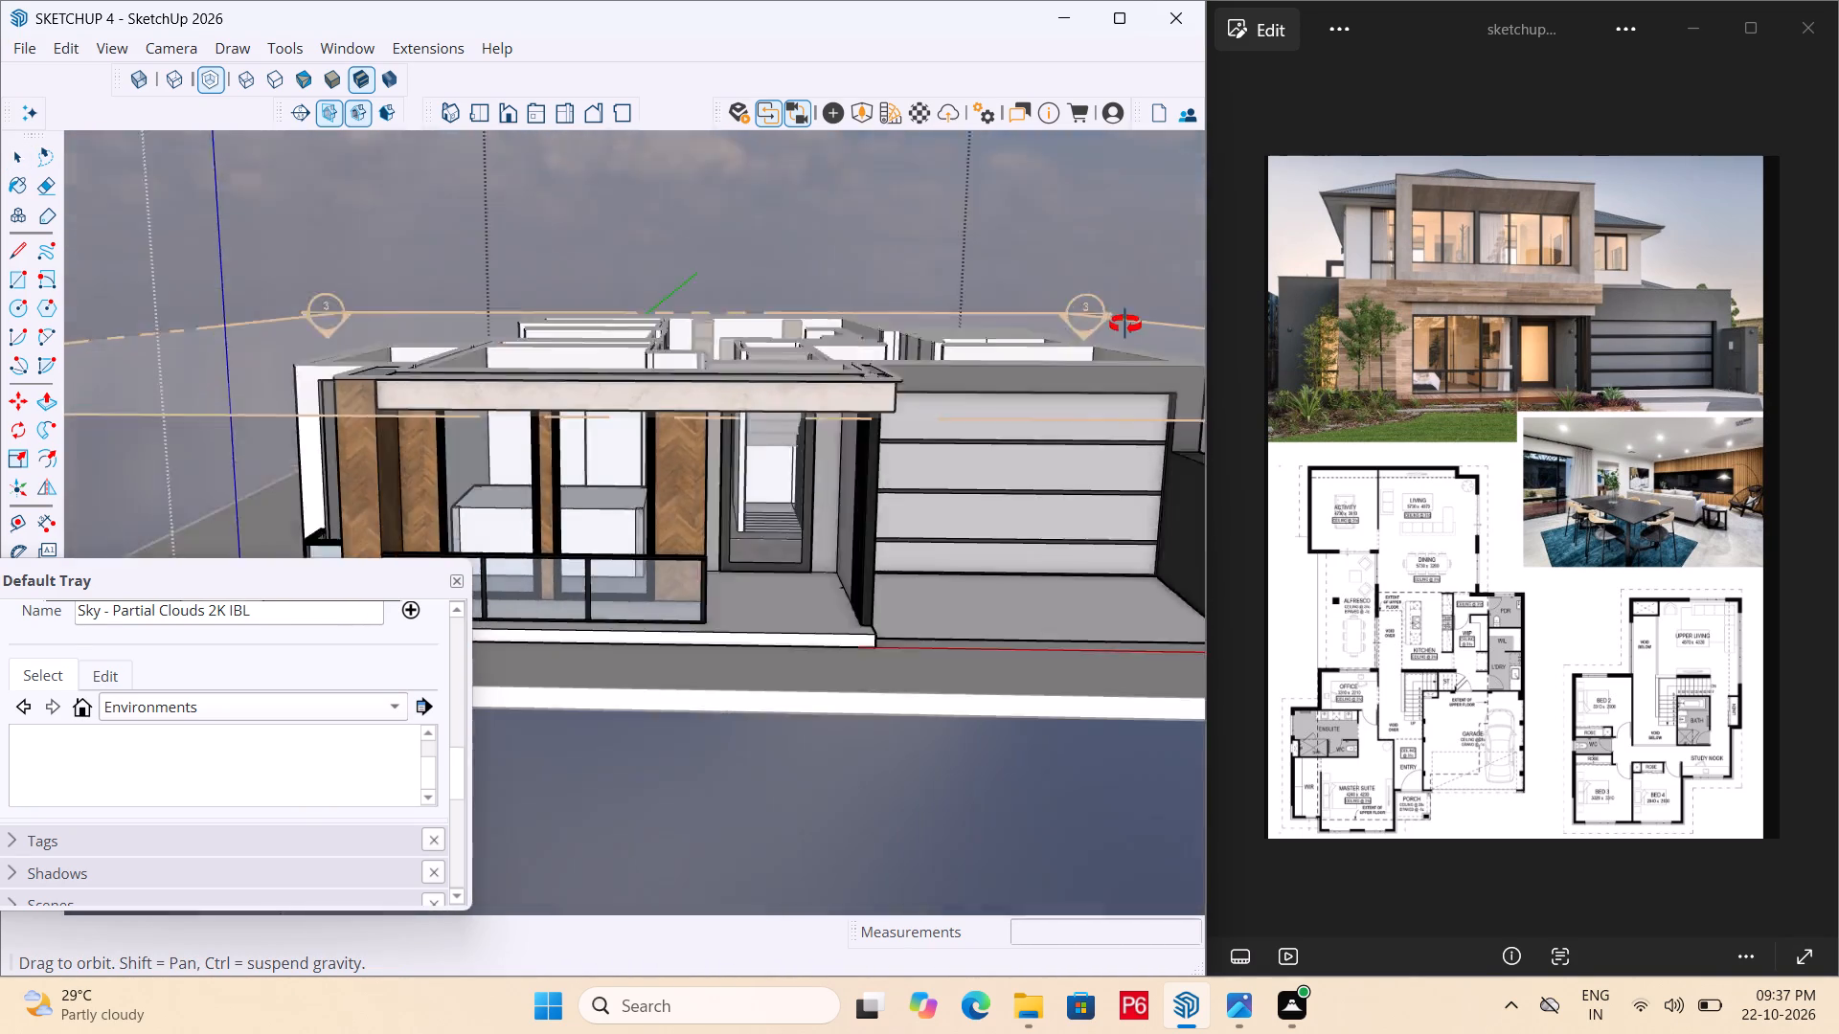
{"action": "middle_click_drag", "start_coordinate": [1125, 325], "coordinate": [811, 760]}
{"action": "scroll", "coordinate": [724, 272], "scroll_direction": "up", "scroll_amount": 5}
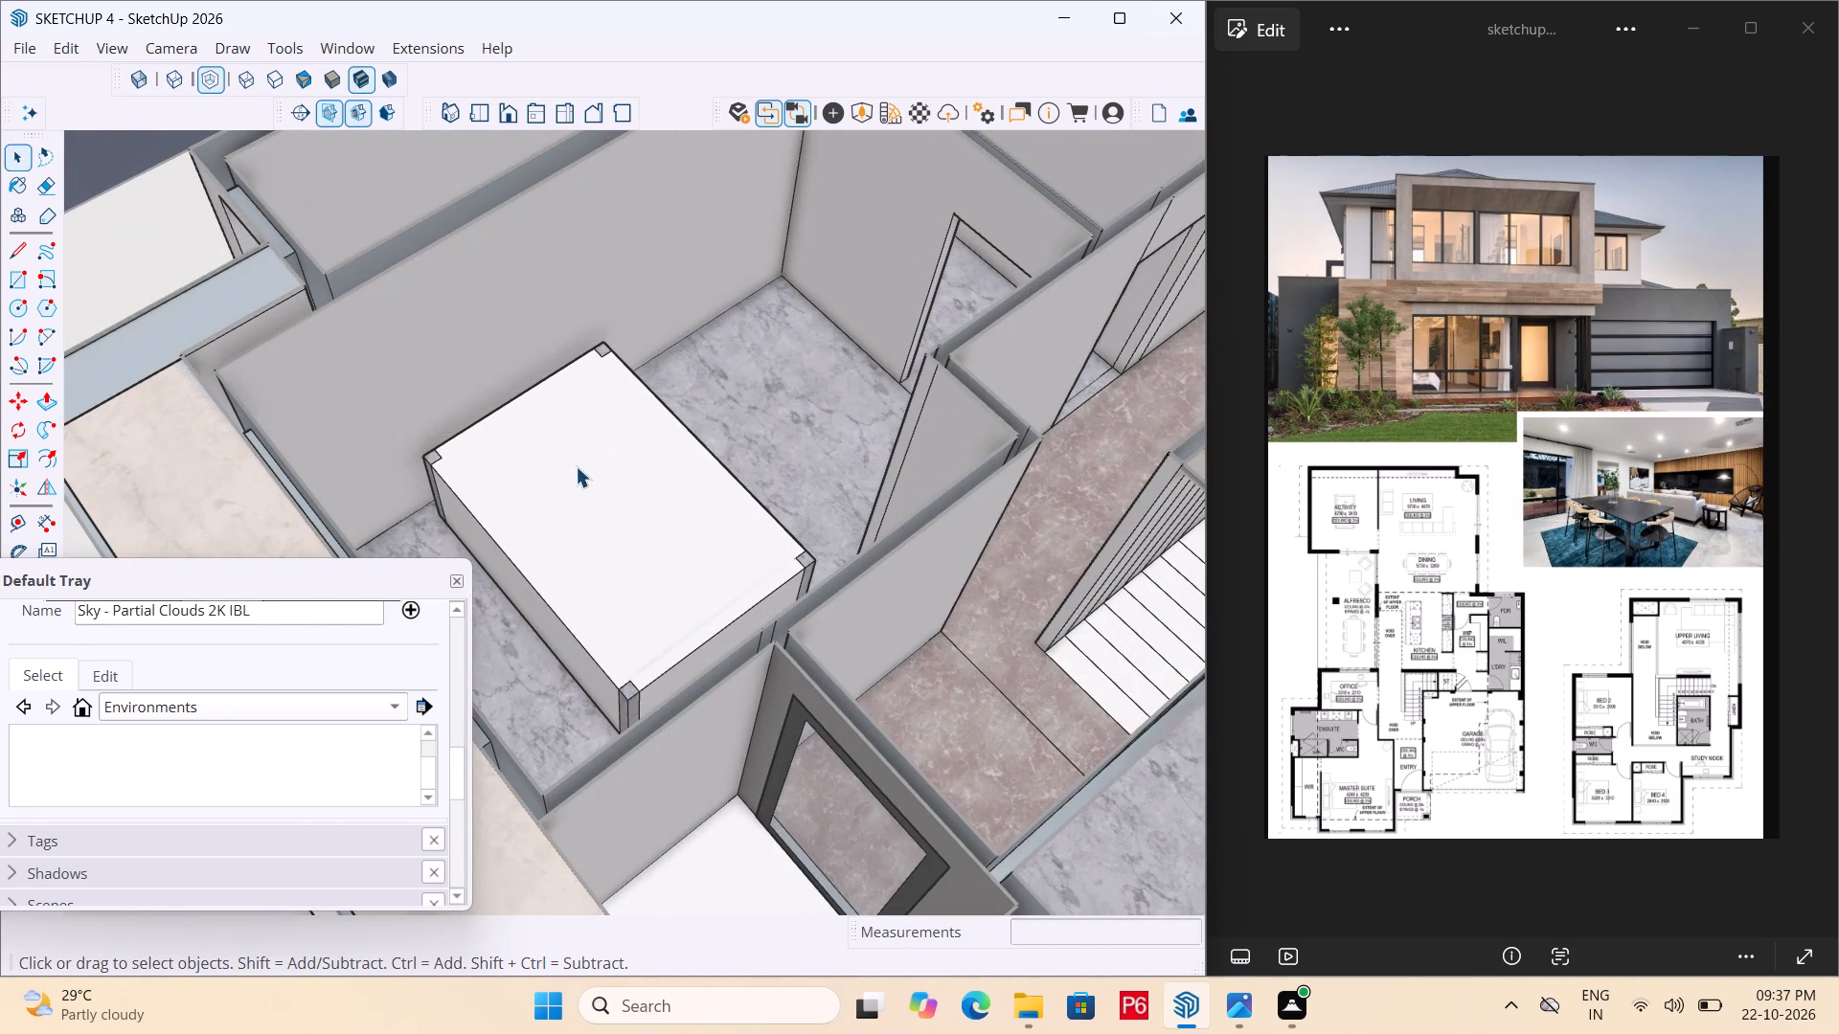
{"action": "left_click", "coordinate": [577, 469]}
{"action": "middle_click_drag", "start_coordinate": [579, 472], "coordinate": [763, 245]}
{"action": "scroll", "coordinate": [627, 381], "scroll_direction": "down", "scroll_amount": 2}
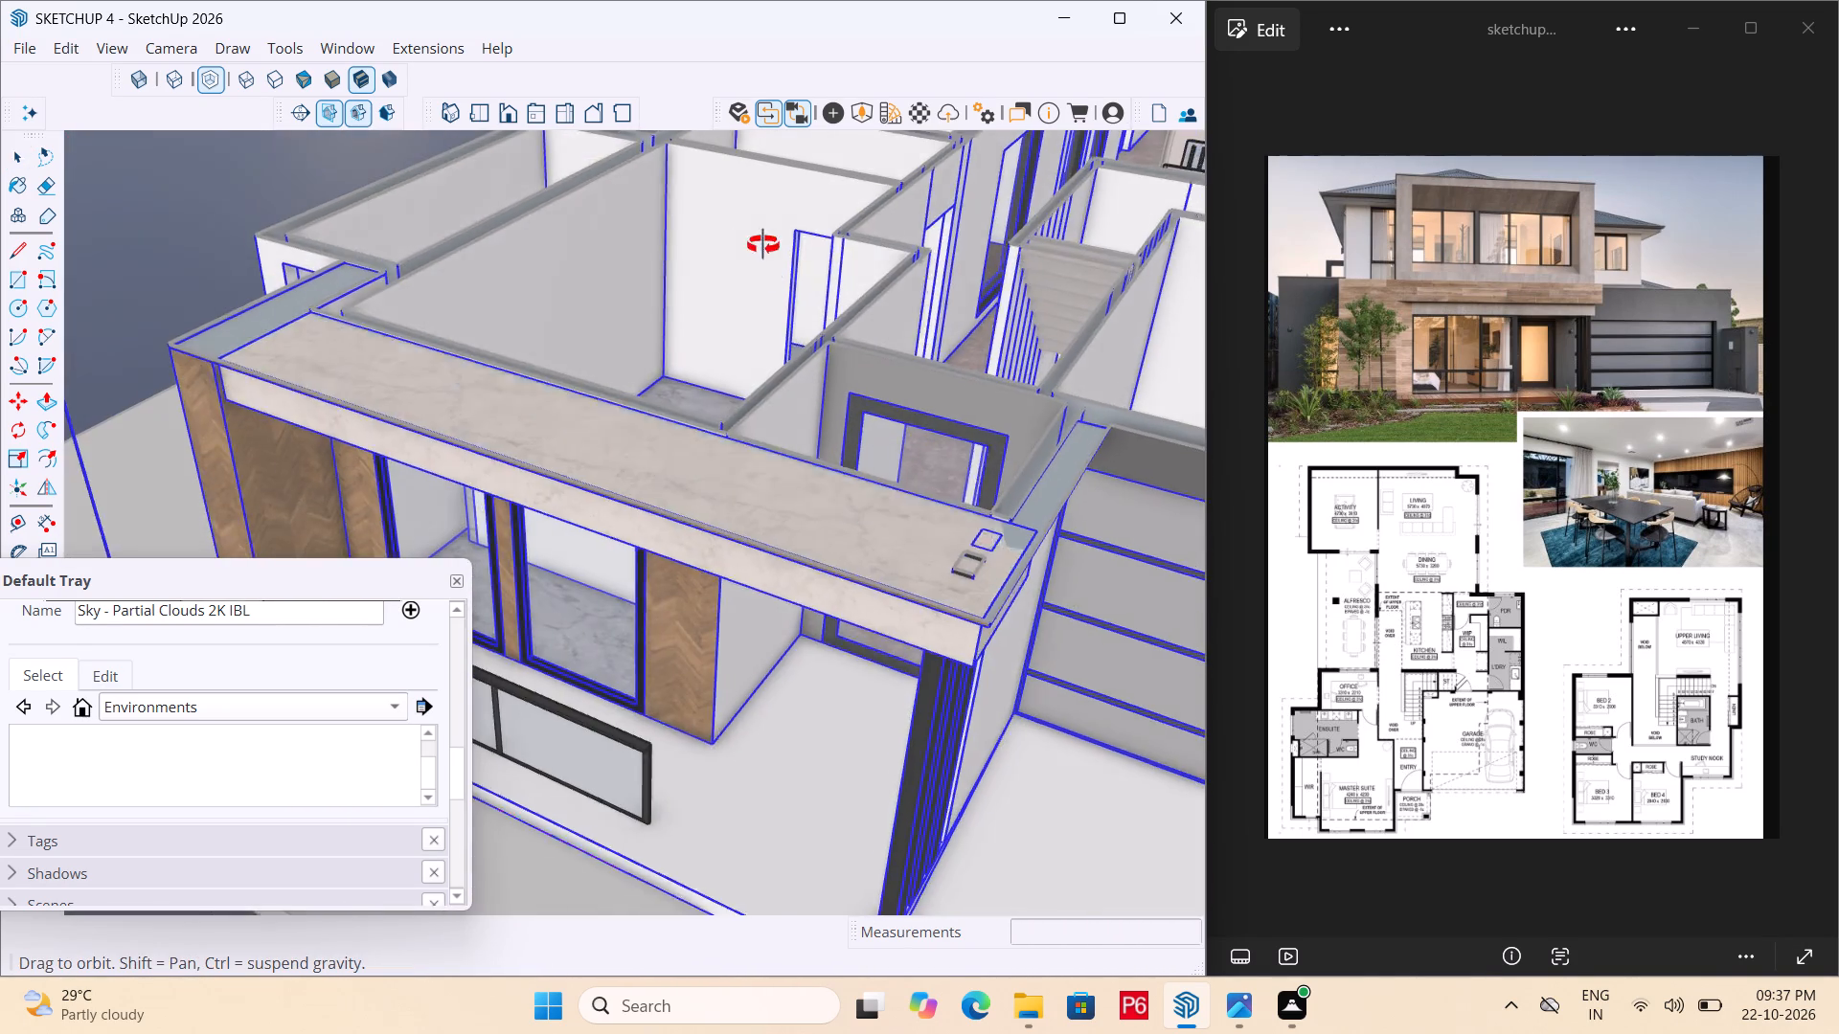
{"action": "middle_click_drag", "start_coordinate": [763, 245], "coordinate": [763, 242]}
{"action": "scroll", "coordinate": [834, 294], "scroll_direction": "down", "scroll_amount": 4}
{"action": "middle_click_drag", "start_coordinate": [718, 450], "coordinate": [958, 241]}
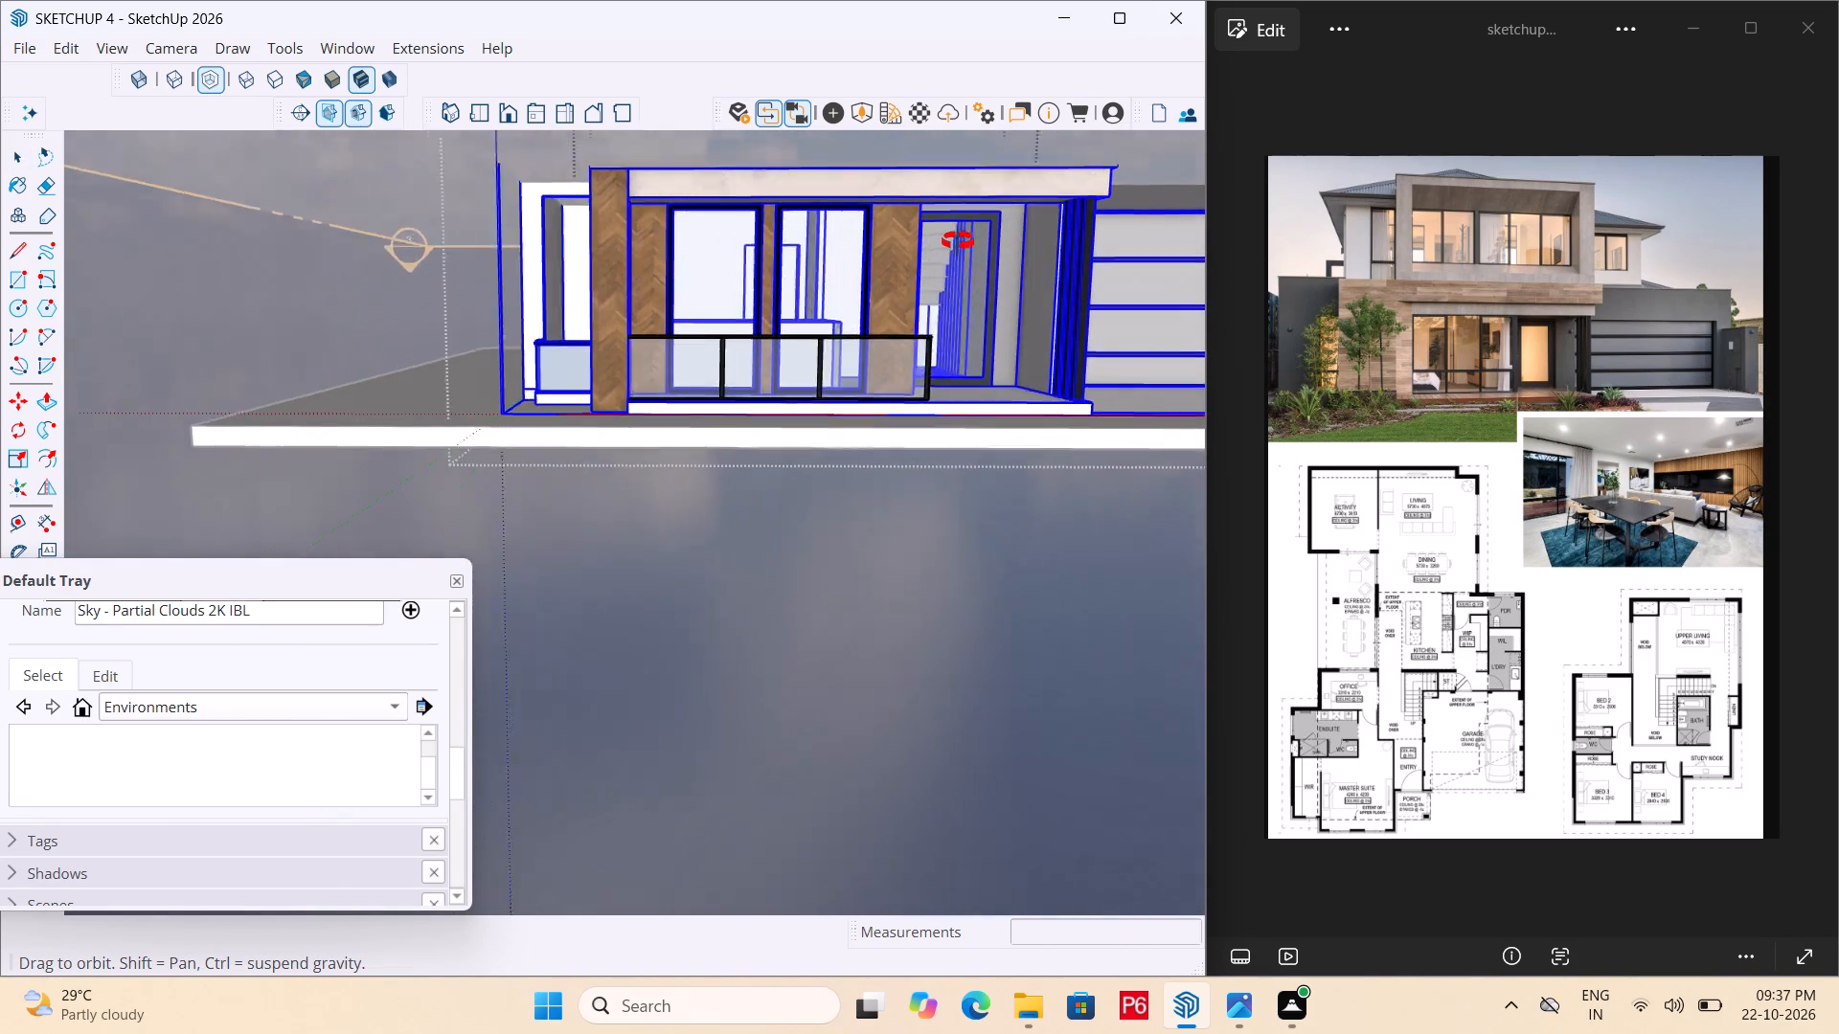
{"action": "middle_click_drag", "start_coordinate": [958, 241], "coordinate": [646, 641]}
{"action": "scroll", "coordinate": [631, 573], "scroll_direction": "up", "scroll_amount": 4}
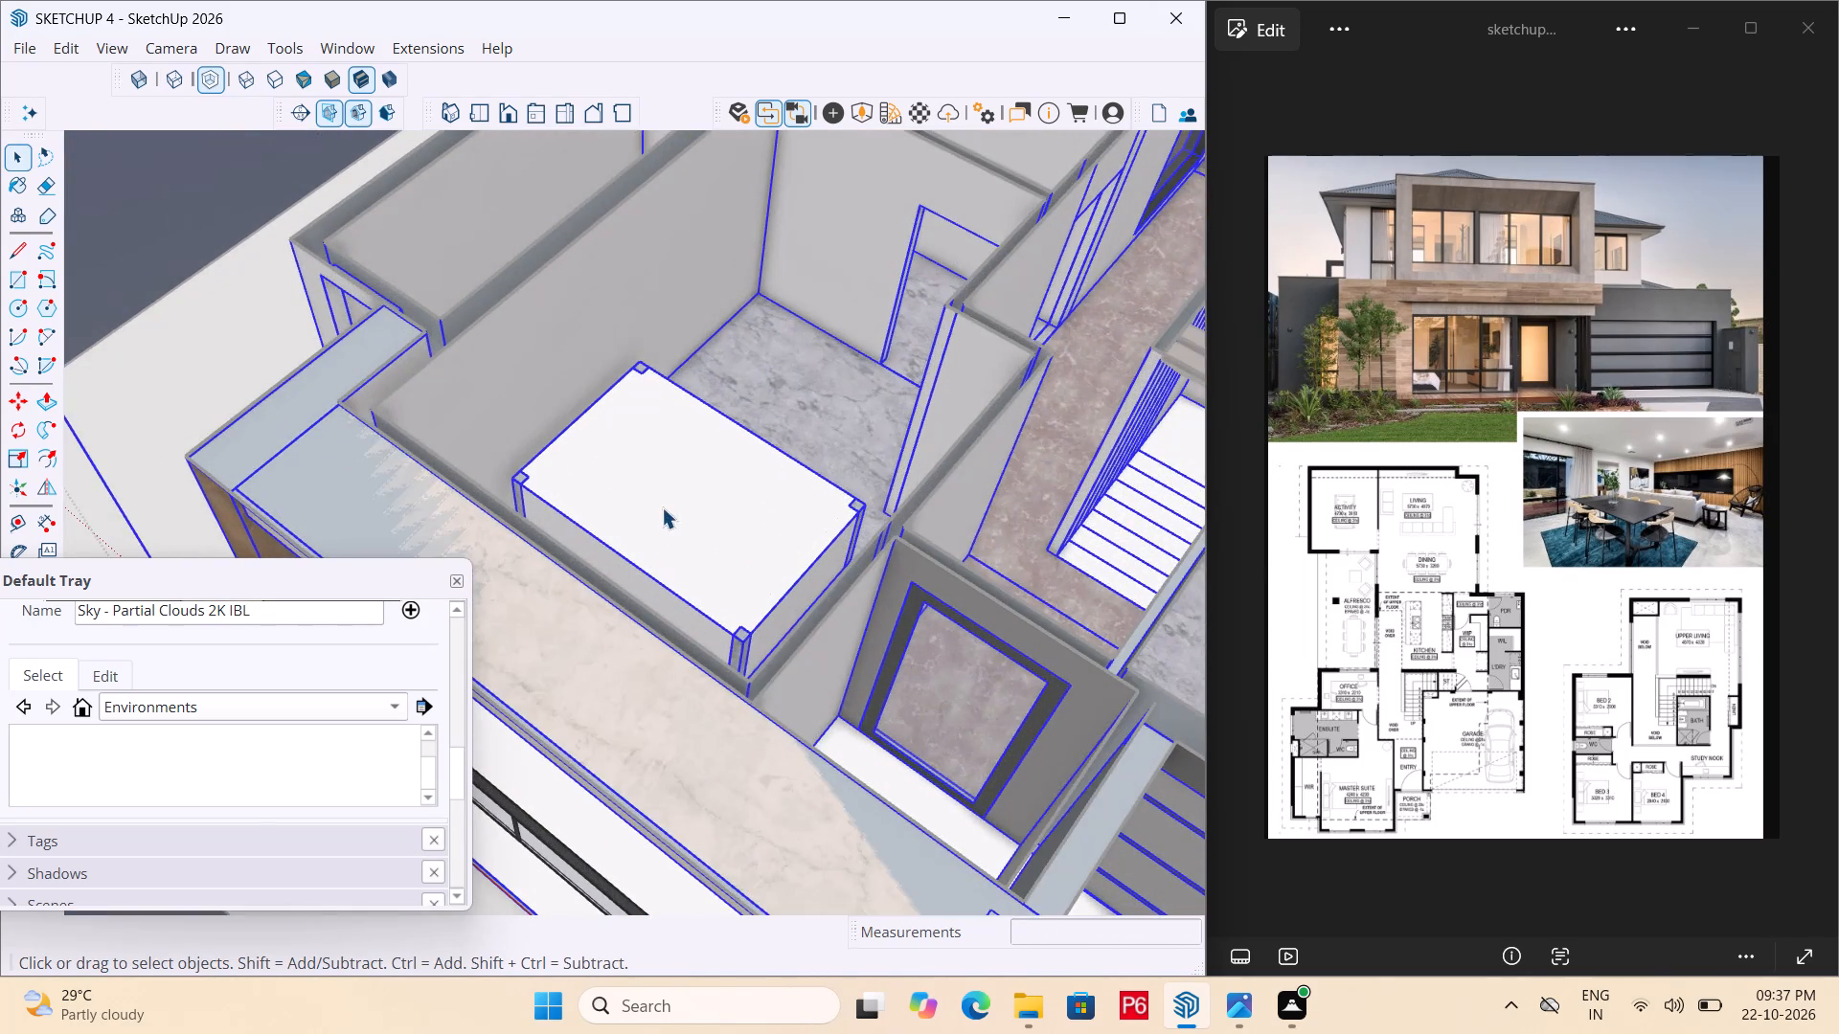
{"action": "scroll", "coordinate": [454, 522], "scroll_direction": "down", "scroll_amount": 5}
{"action": "middle_click_drag", "start_coordinate": [1013, 365], "coordinate": [1, 194]}
{"action": "scroll", "coordinate": [976, 371], "scroll_direction": "down", "scroll_amount": 1}
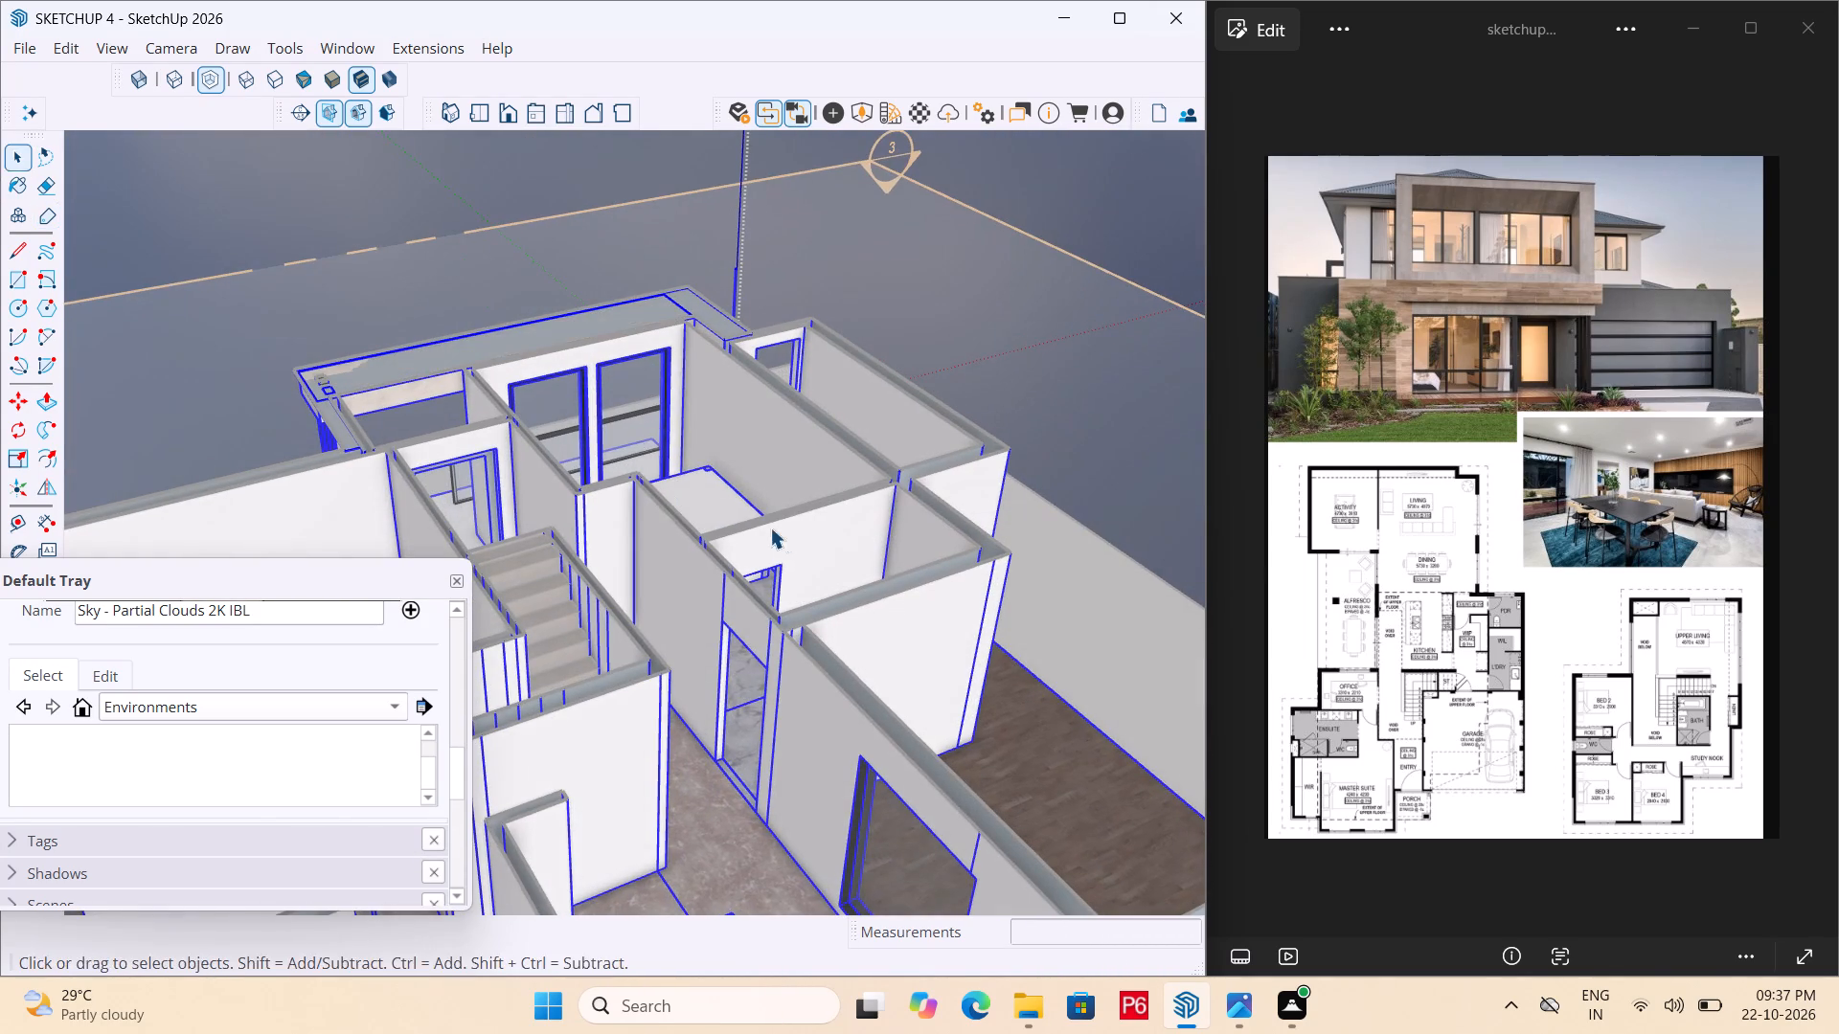
{"action": "middle_click_drag", "start_coordinate": [779, 530], "coordinate": [1742, 536]}
{"action": "middle_click_drag", "start_coordinate": [812, 500], "coordinate": [1607, 641]}
{"action": "scroll", "coordinate": [825, 287], "scroll_direction": "up", "scroll_amount": 3}
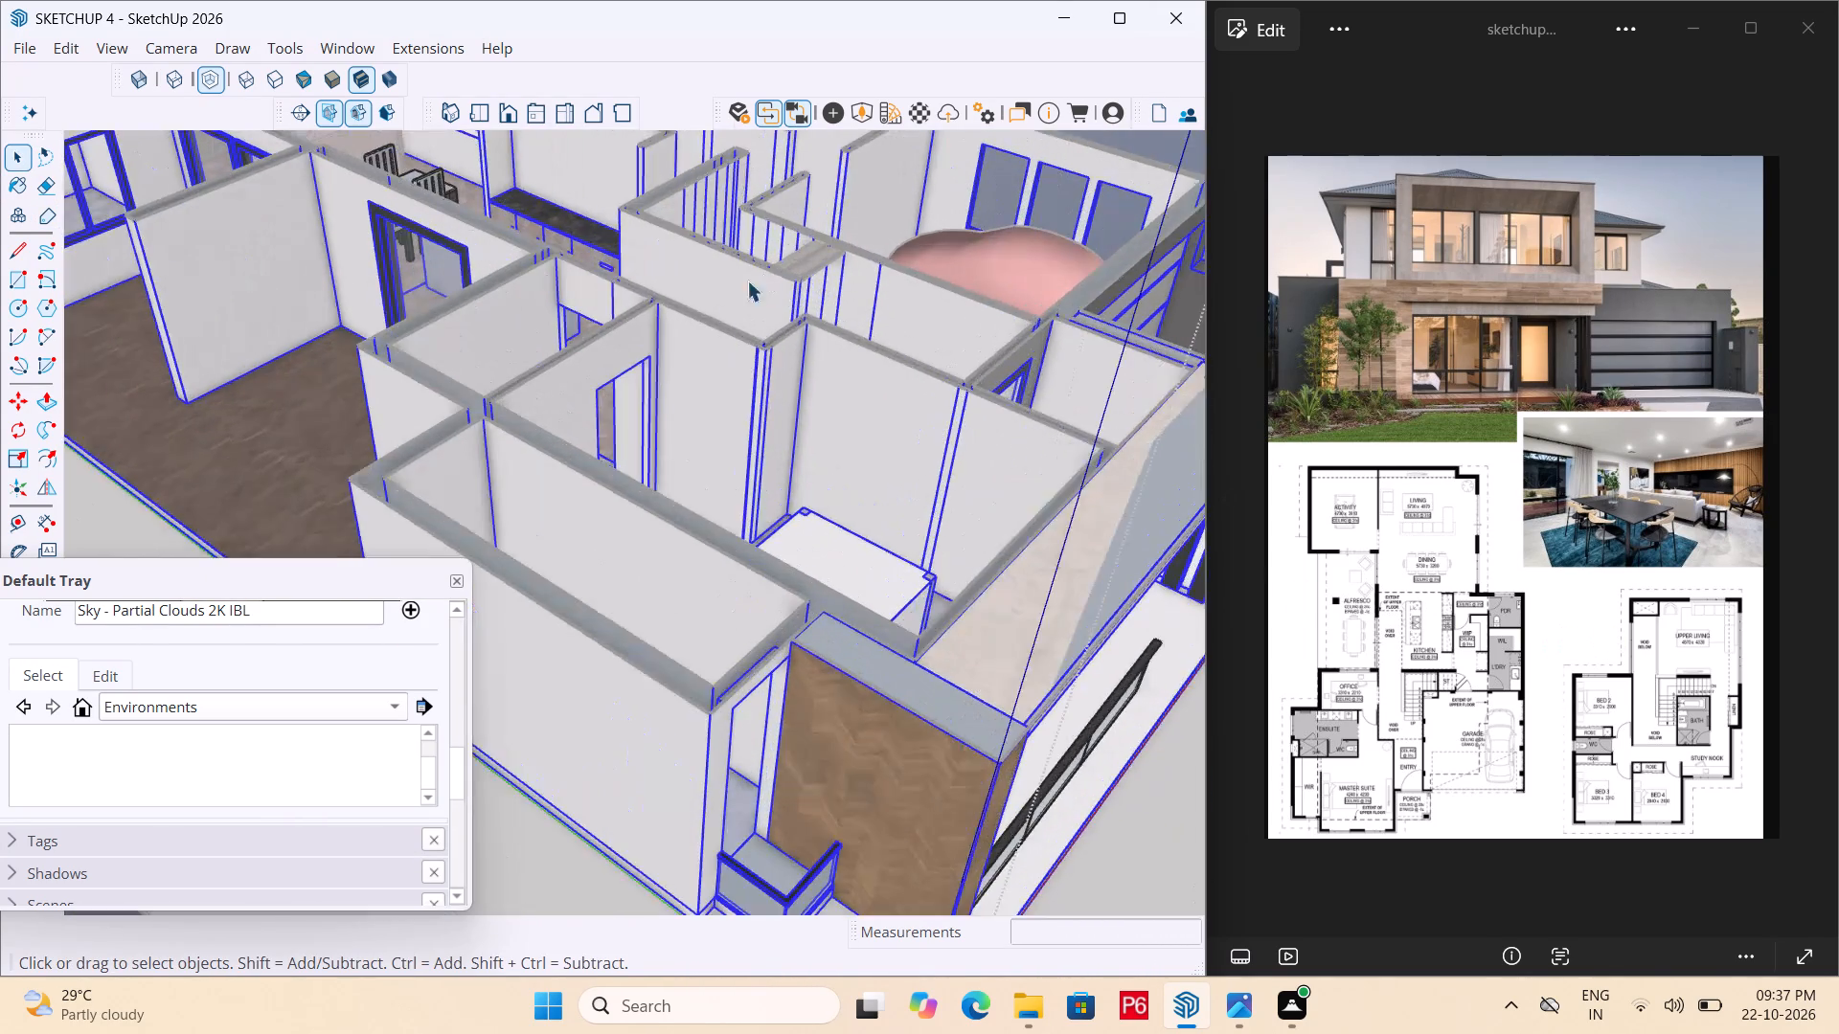
Within the house group, draw a rectangle filling the doorway in the master suite wall opposite the front windows, corner to corner.
{"action": "scroll", "coordinate": [747, 281], "scroll_direction": "up", "scroll_amount": 3}
{"action": "middle_click_drag", "start_coordinate": [641, 398], "coordinate": [555, 467]}
{"action": "scroll", "coordinate": [549, 470], "scroll_direction": "up", "scroll_amount": 2}
{"action": "double_click", "coordinate": [582, 449]}
{"action": "left_click", "coordinate": [597, 429]}
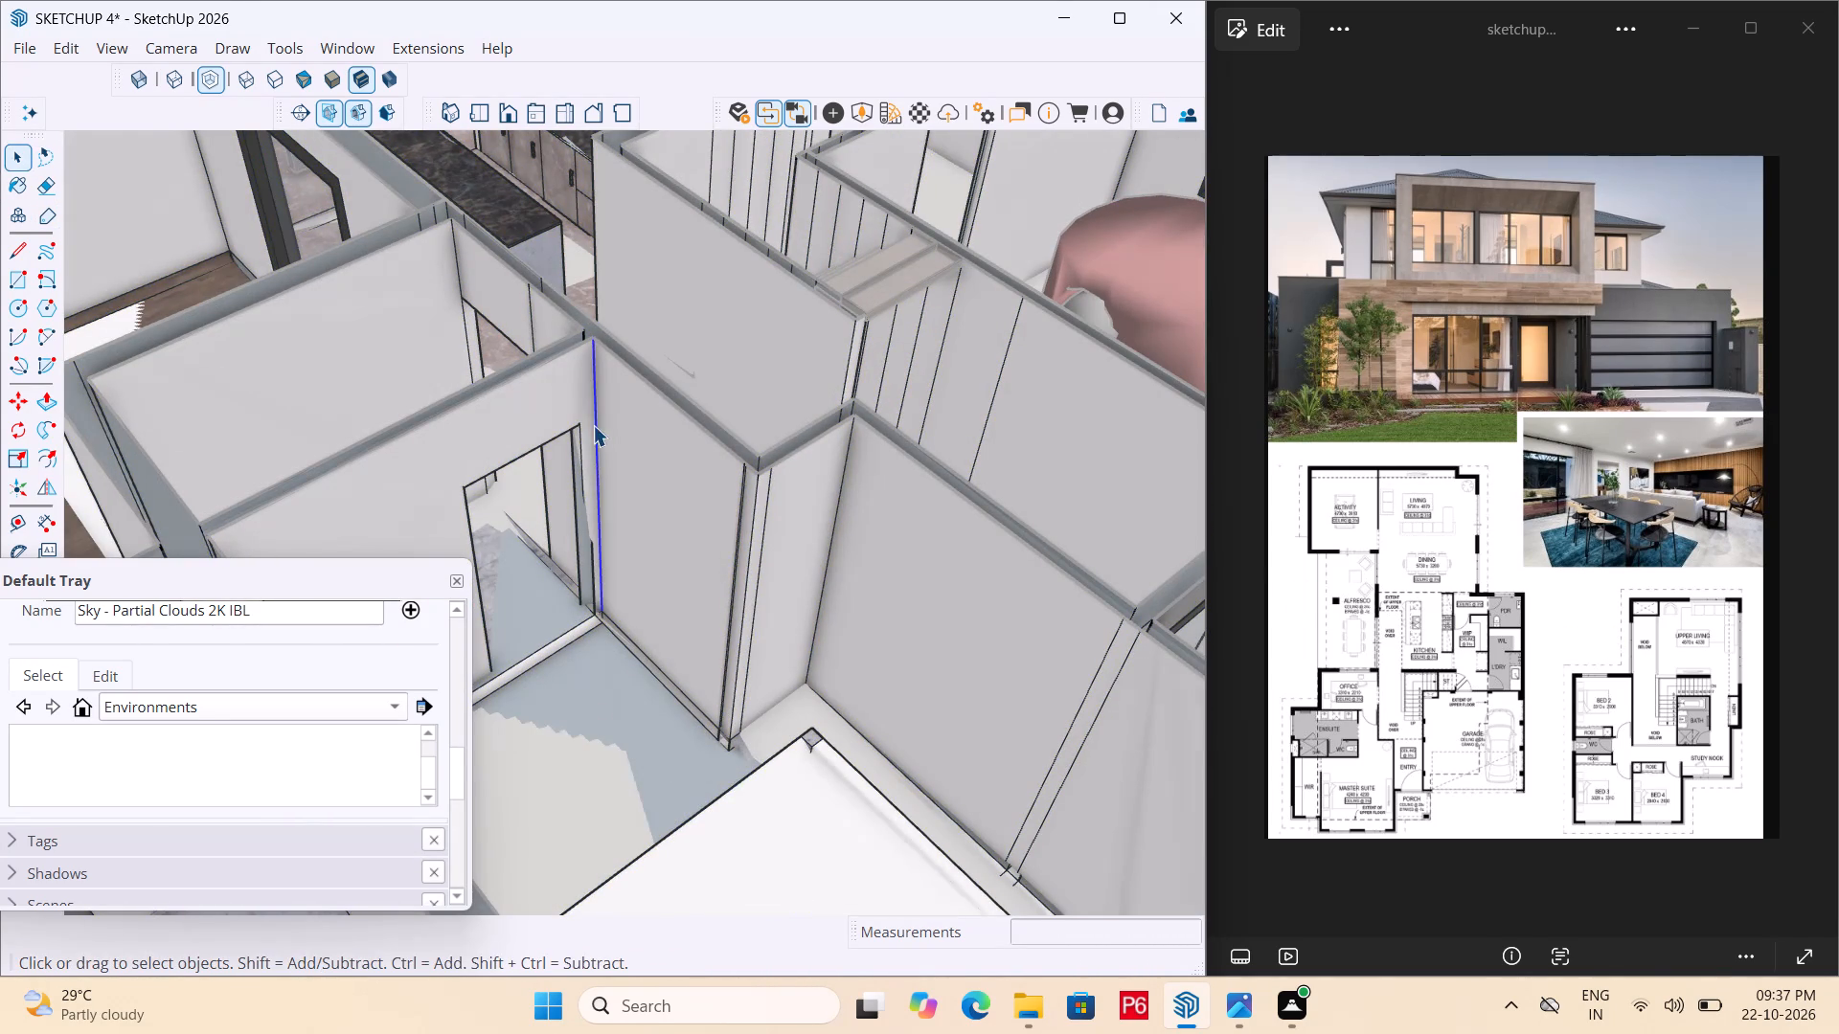
{"action": "left_click", "coordinate": [579, 400]}
{"action": "scroll", "coordinate": [573, 517], "scroll_direction": "up", "scroll_amount": 3}
{"action": "middle_click_drag", "start_coordinate": [573, 517], "coordinate": [622, 423]}
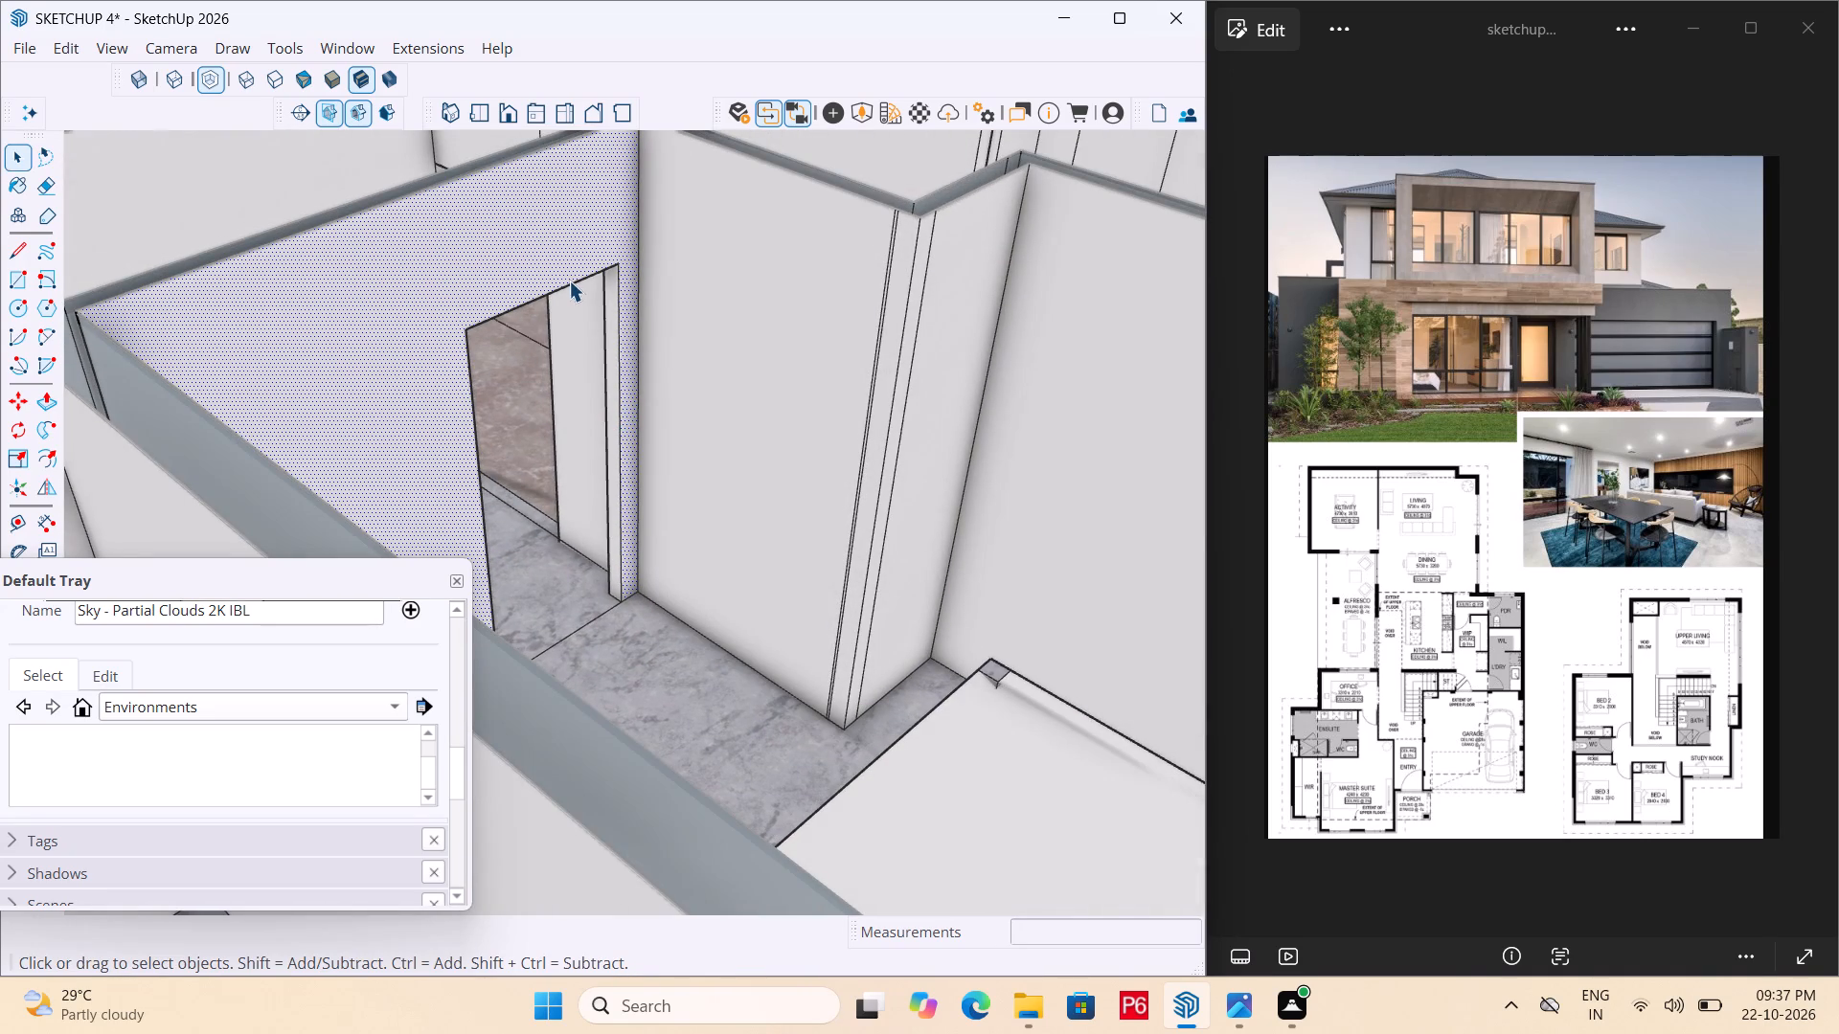
{"action": "key", "text": "r"}
{"action": "middle_click_drag", "start_coordinate": [567, 229], "coordinate": [534, 222]}
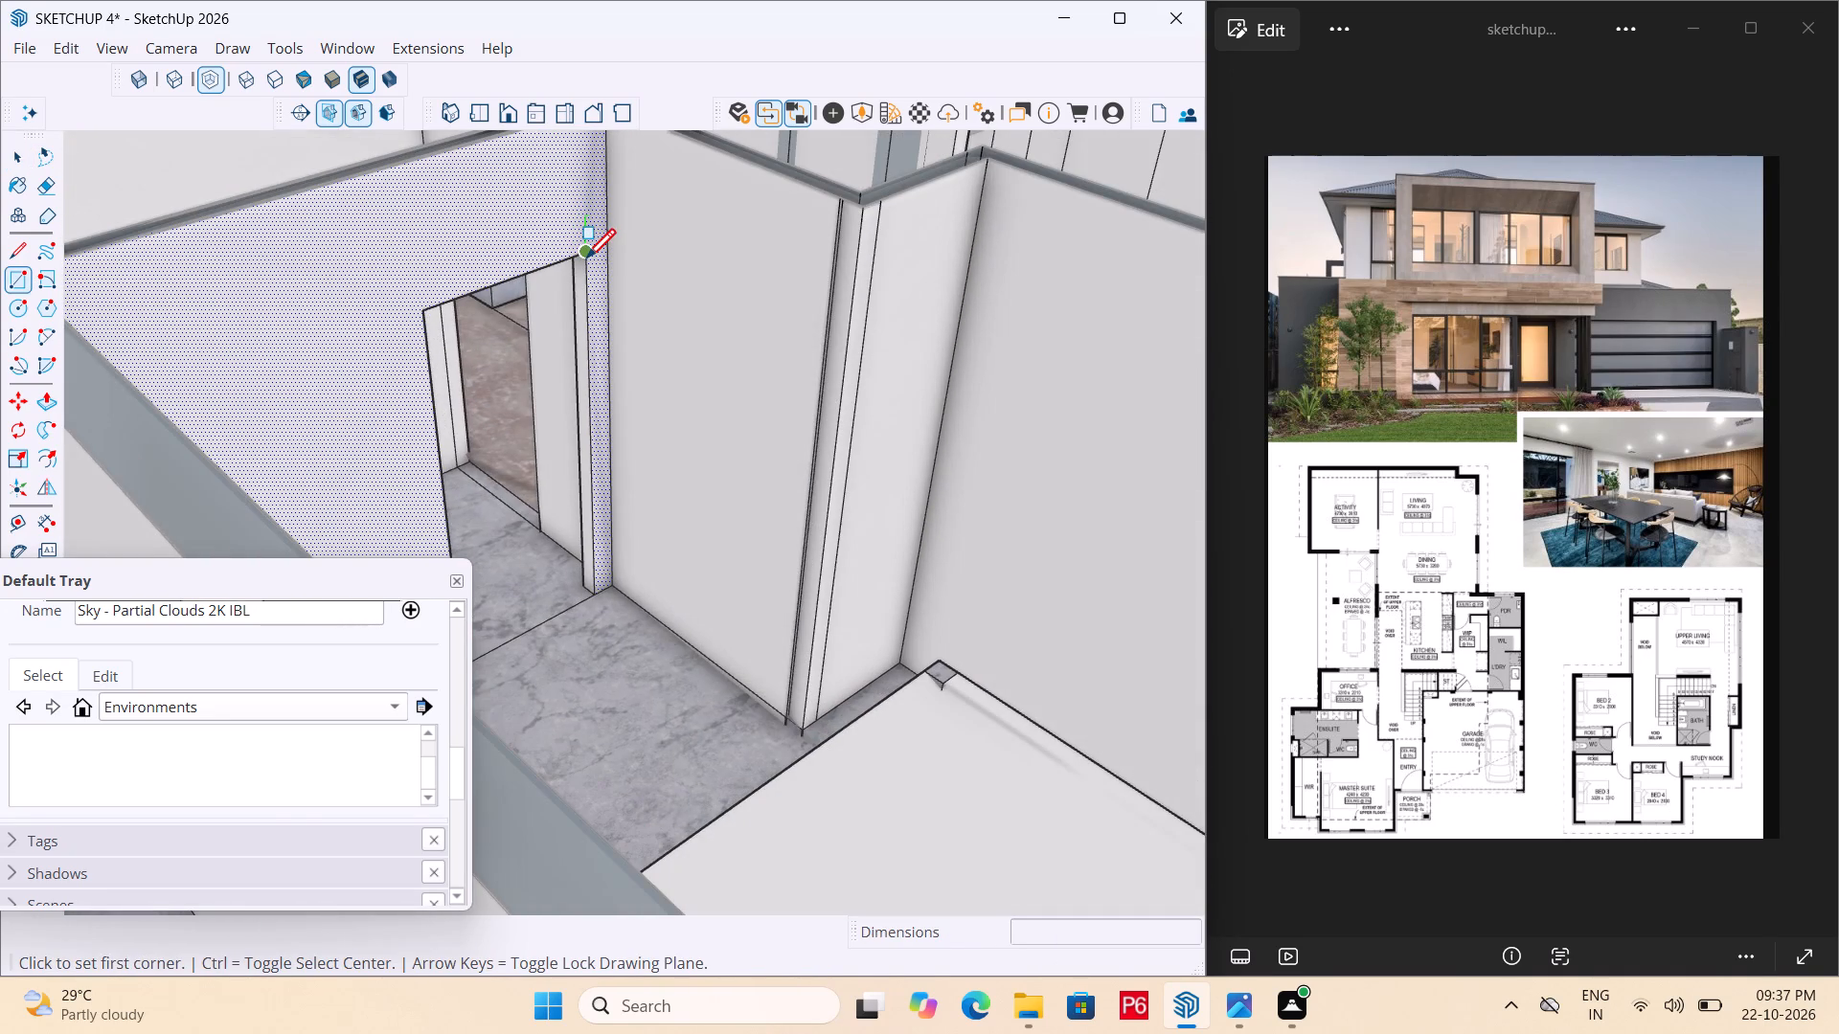
{"action": "left_click", "coordinate": [586, 261]}
{"action": "scroll", "coordinate": [678, 193], "scroll_direction": "down", "scroll_amount": 7}
{"action": "middle_click_drag", "start_coordinate": [630, 348], "coordinate": [465, 438]}
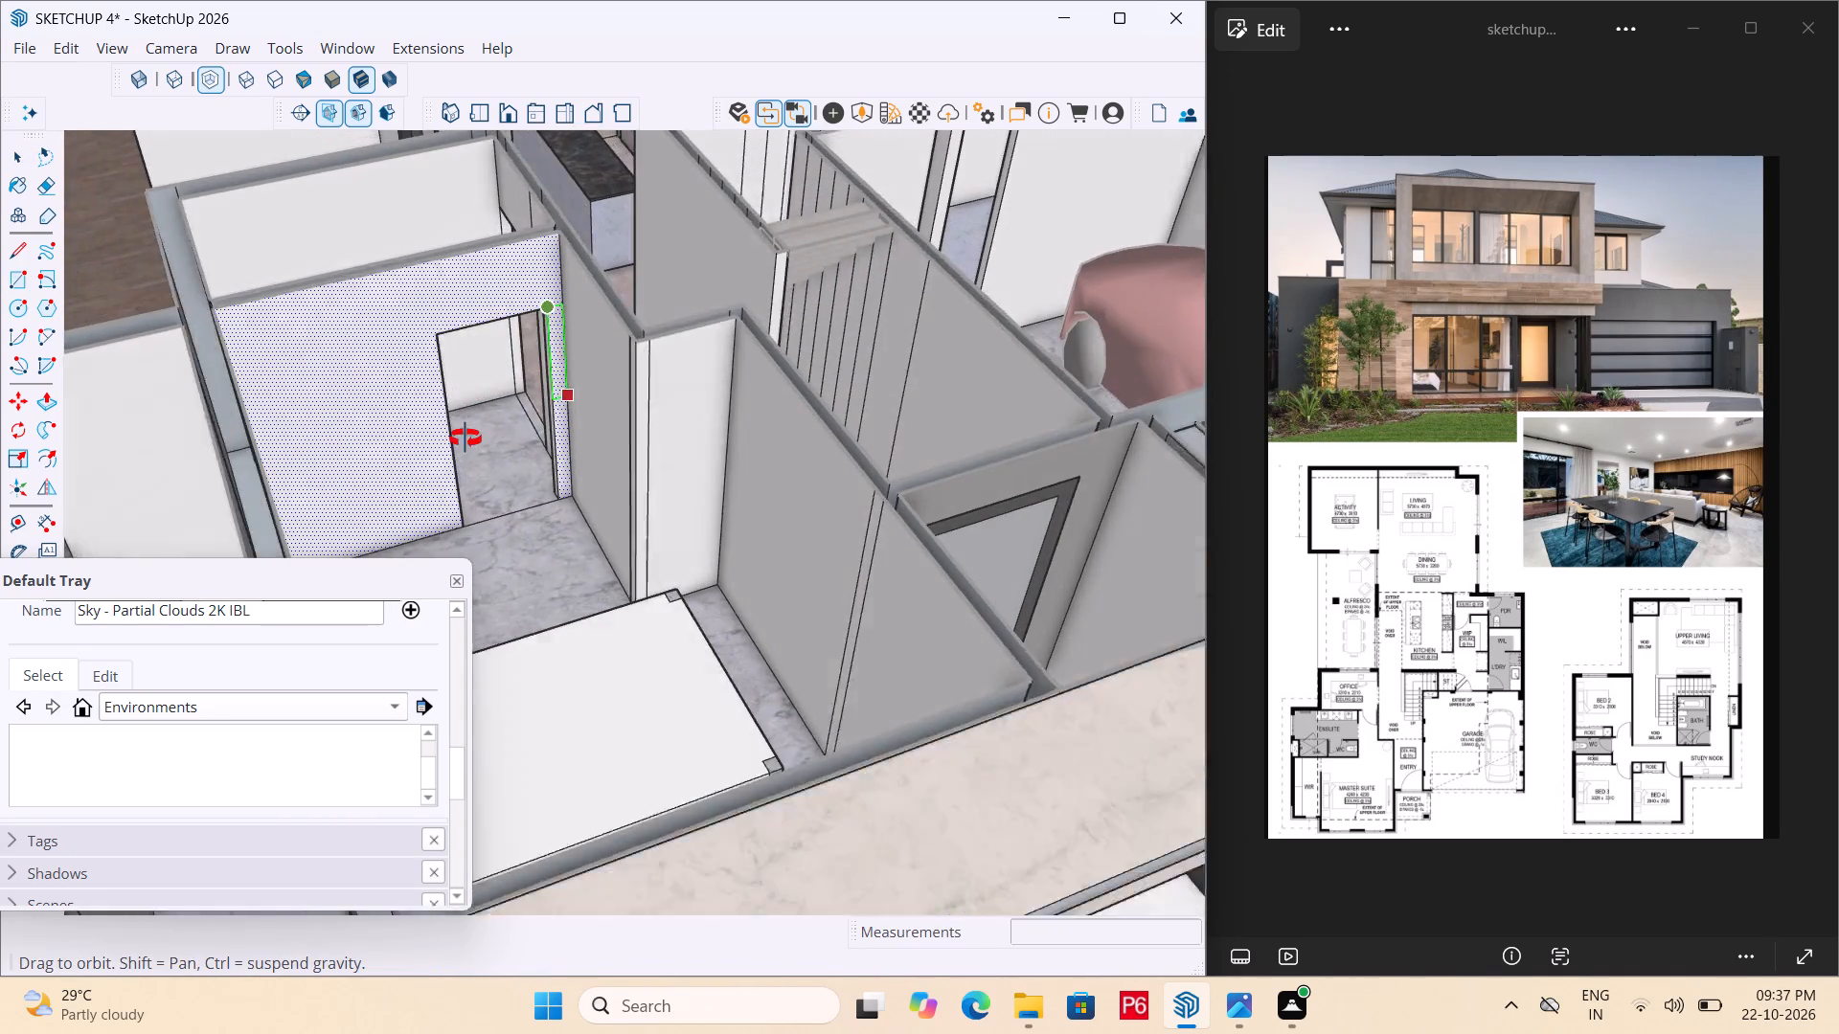
{"action": "middle_click_drag", "start_coordinate": [465, 438], "coordinate": [463, 443]}
{"action": "scroll", "coordinate": [453, 541], "scroll_direction": "up", "scroll_amount": 6}
{"action": "middle_click_drag", "start_coordinate": [462, 542], "coordinate": [358, 534]}
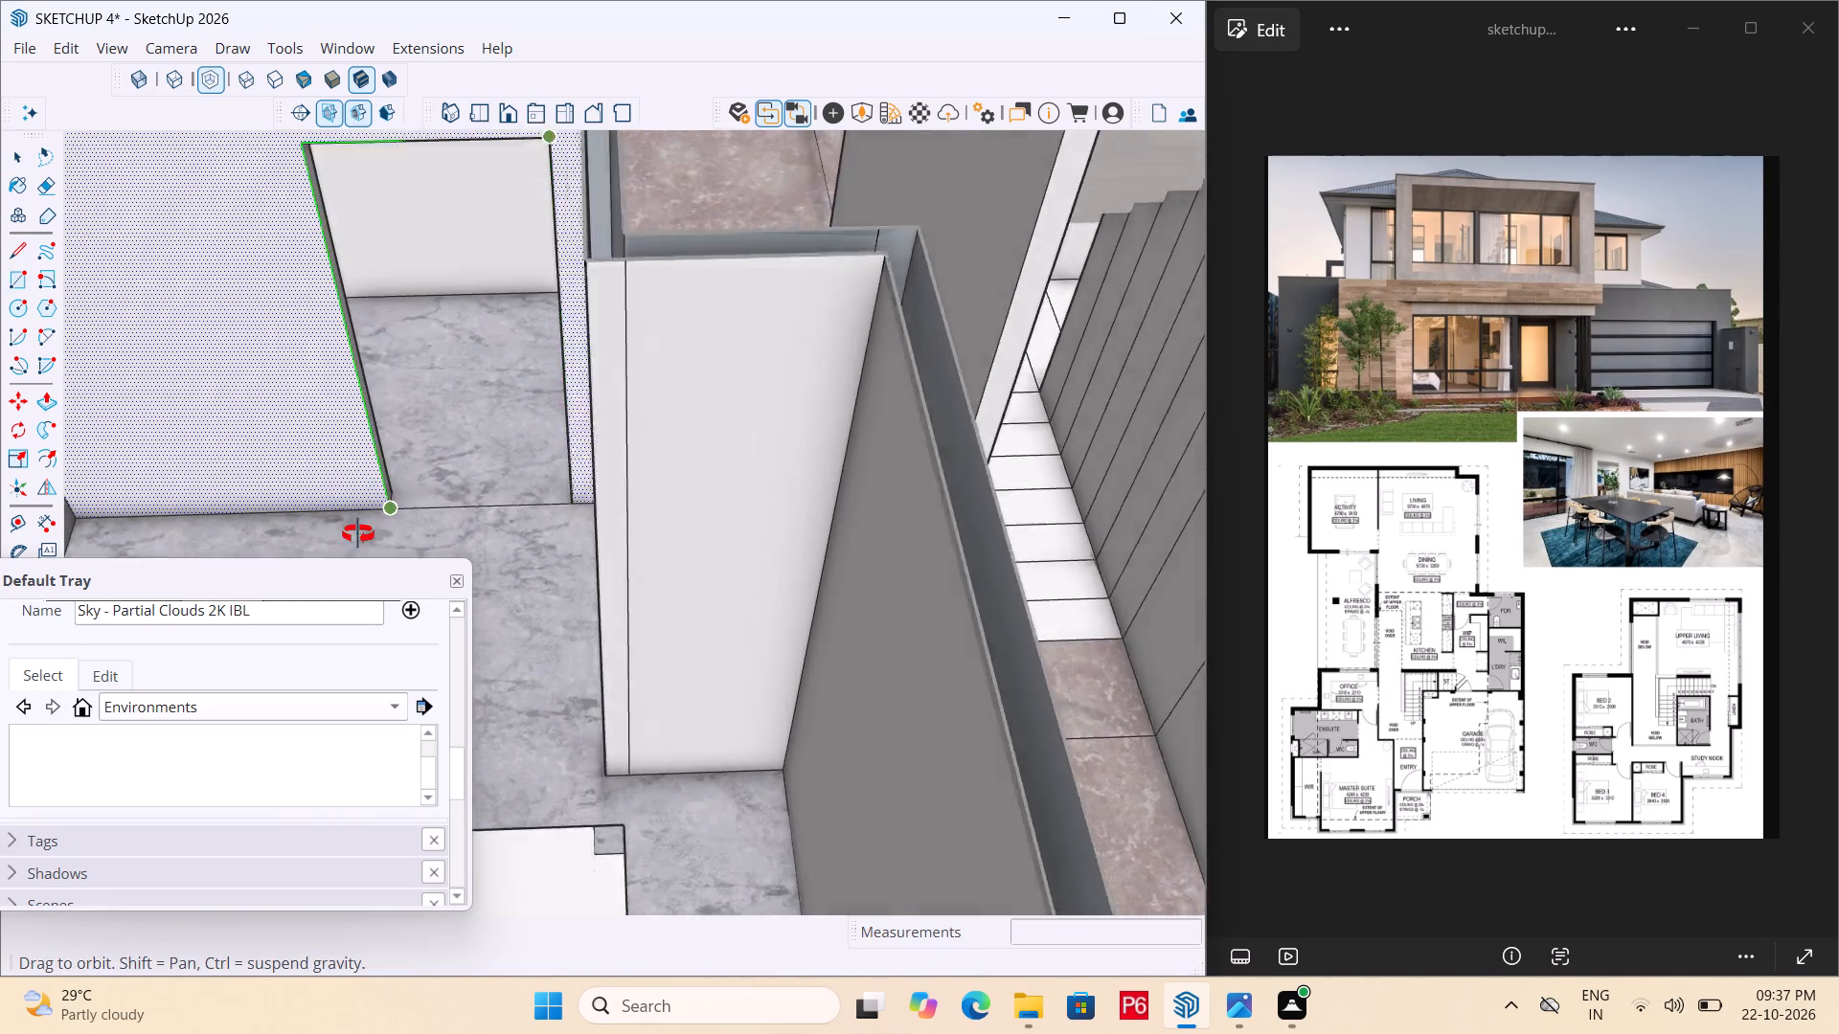
{"action": "middle_click_drag", "start_coordinate": [358, 534], "coordinate": [363, 526]}
{"action": "scroll", "coordinate": [368, 513], "scroll_direction": "up", "scroll_amount": 1}
{"action": "left_click", "coordinate": [421, 506]}
Make the doorway rectangle, with its bounding edges, into its own group.
{"action": "key", "text": "space"}
{"action": "left_click", "coordinate": [521, 380]}
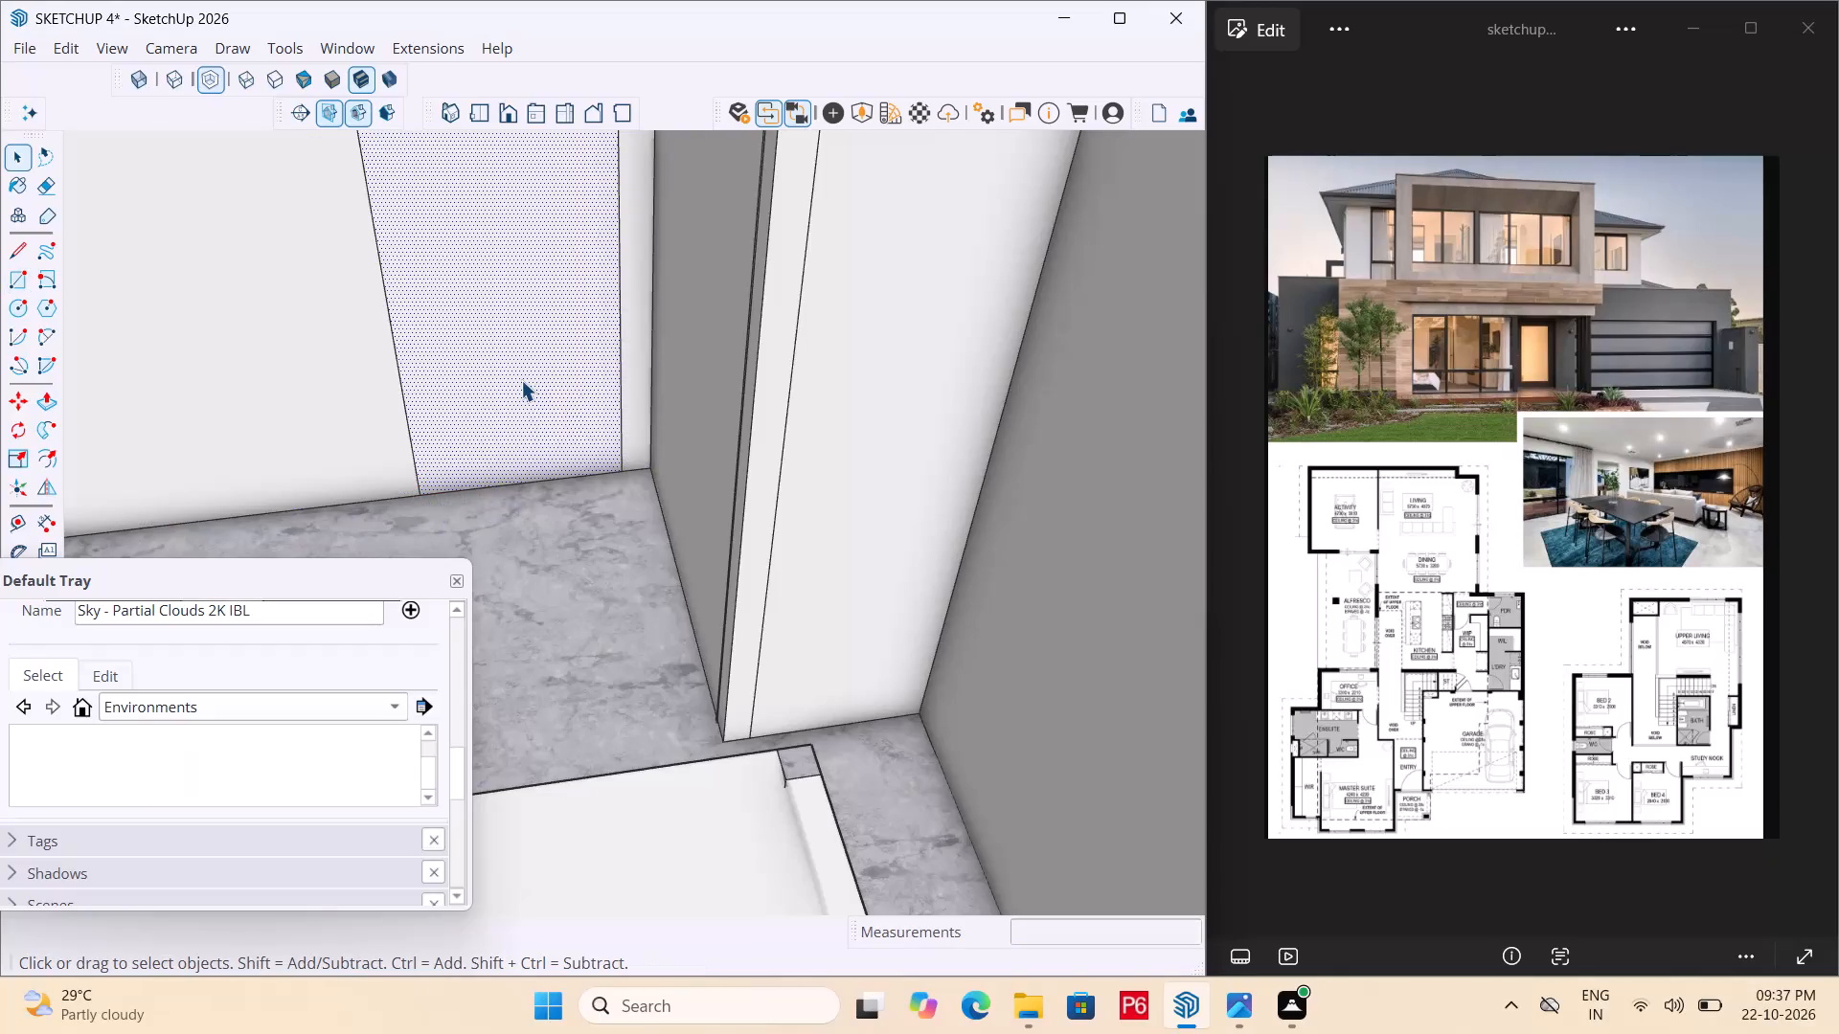
{"action": "double_click", "coordinate": [521, 380]}
{"action": "right_click", "coordinate": [521, 380]}
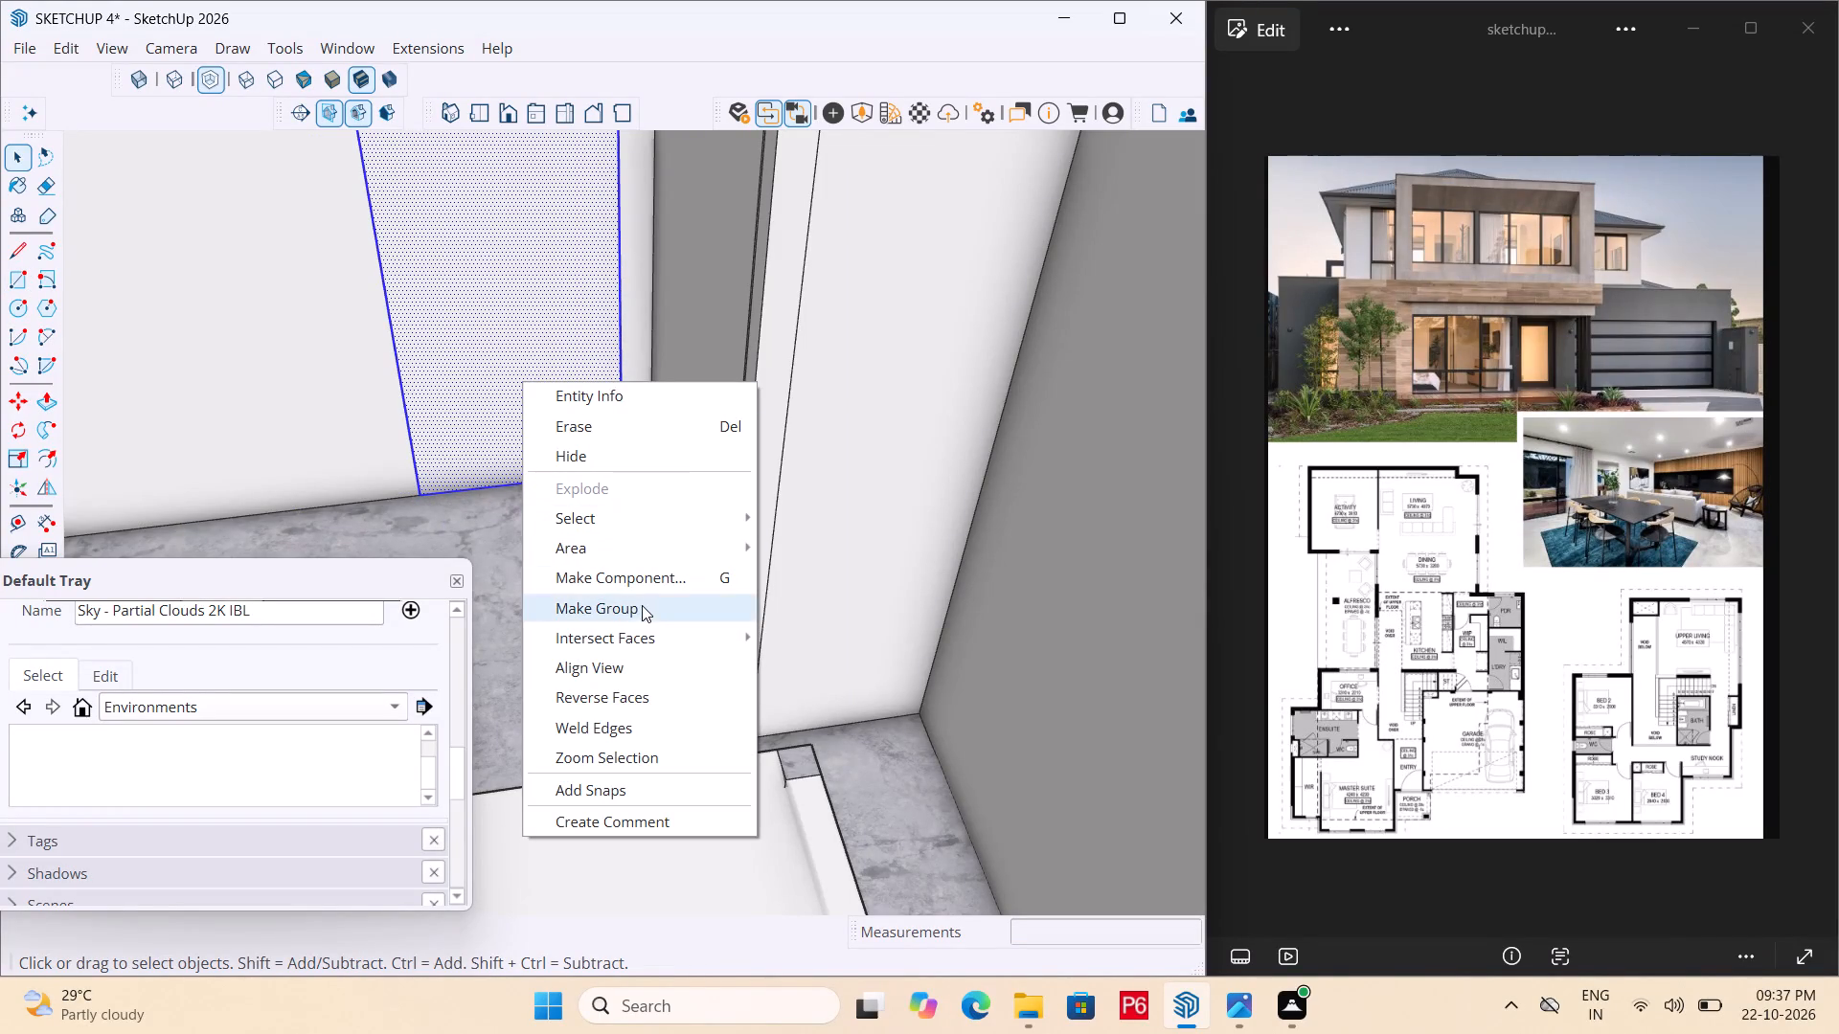
{"action": "left_click", "coordinate": [642, 605]}
Inside the door group, offset the door face's outline inward by 3" to form a frame border.
{"action": "scroll", "coordinate": [610, 410], "scroll_direction": "down", "scroll_amount": 6}
{"action": "middle_click_drag", "start_coordinate": [542, 429], "coordinate": [715, 368]}
{"action": "scroll", "coordinate": [542, 429], "scroll_direction": "down", "scroll_amount": 1}
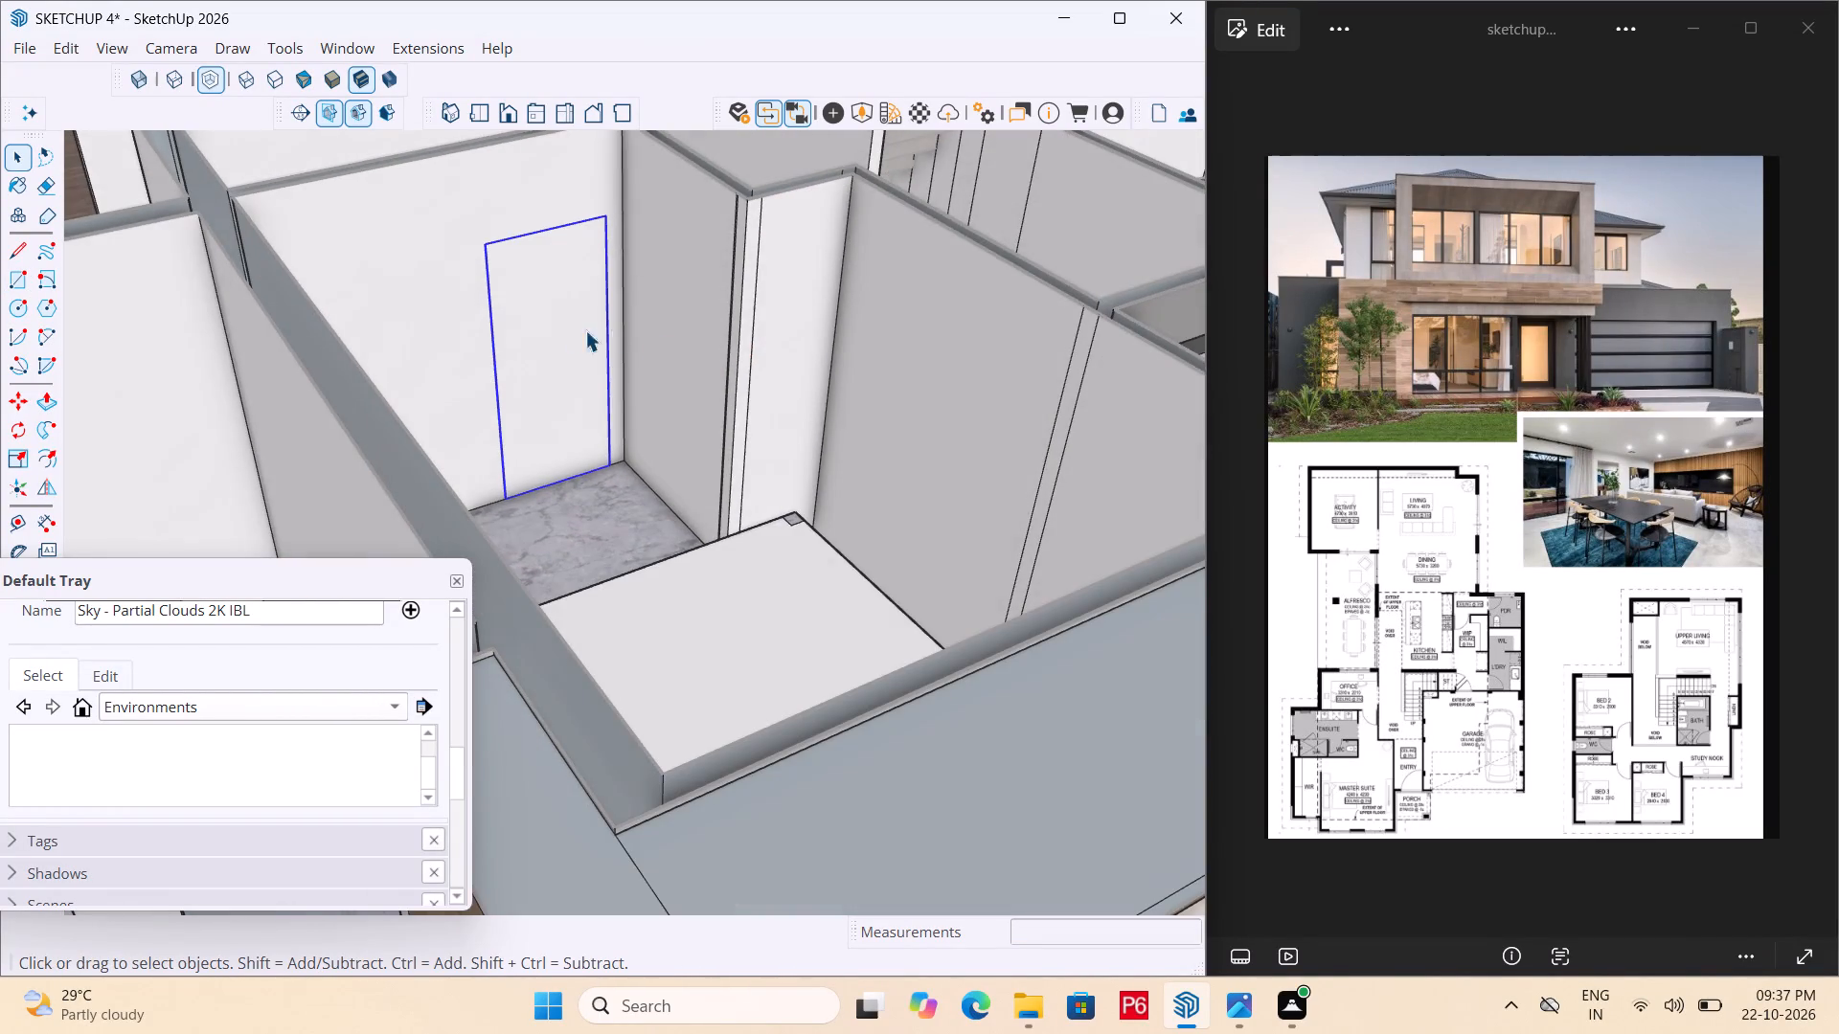
{"action": "double_click", "coordinate": [532, 330]}
{"action": "left_click", "coordinate": [547, 308]}
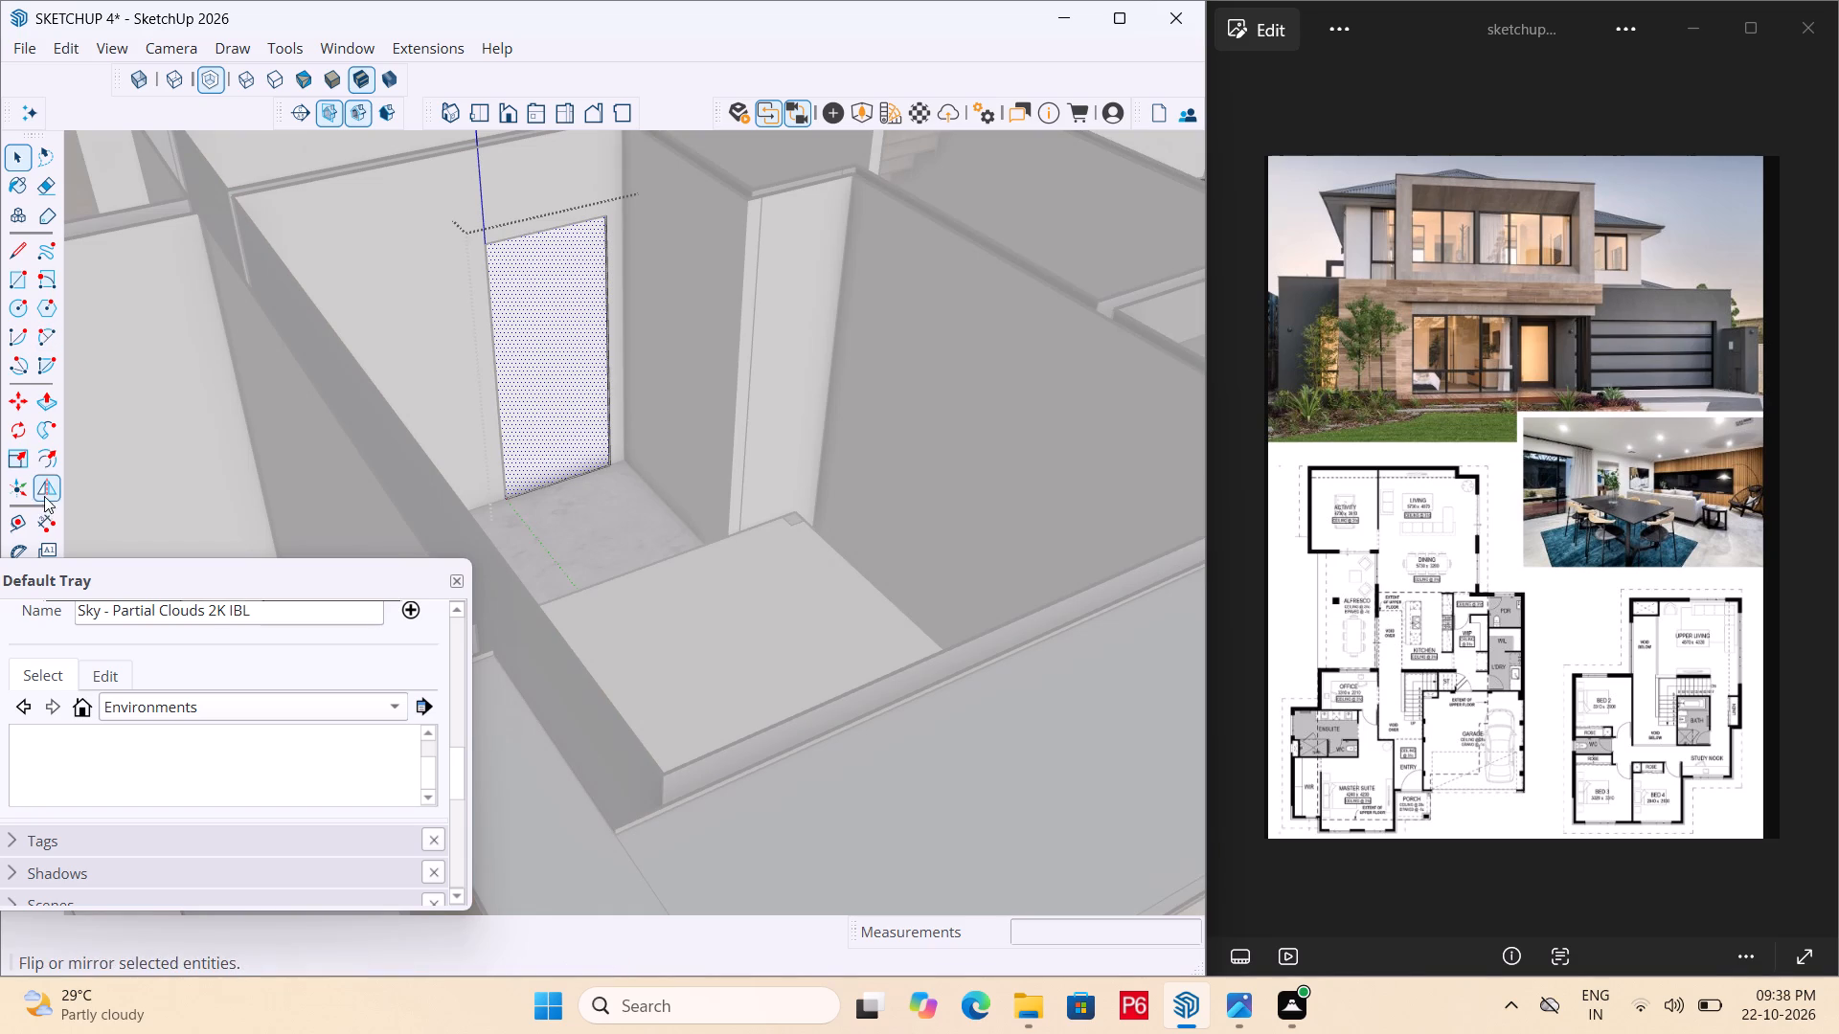
{"action": "left_click", "coordinate": [48, 458]}
{"action": "left_click", "coordinate": [511, 350]}
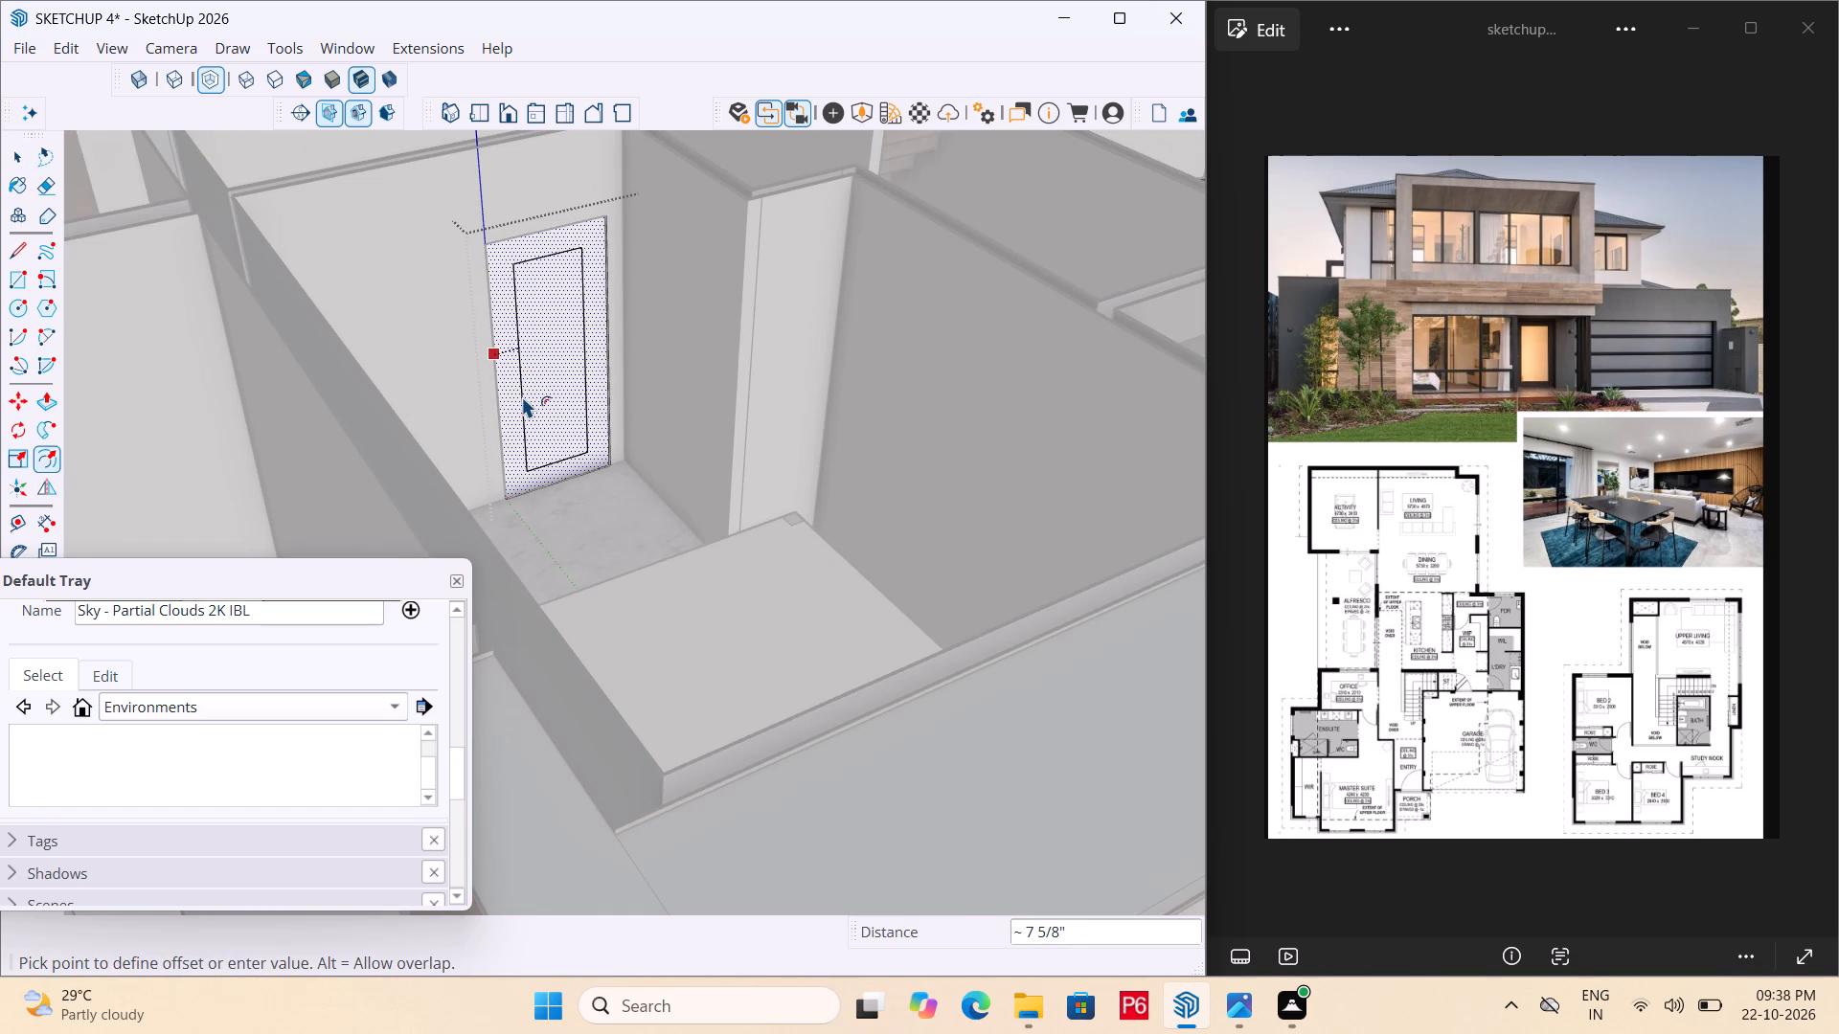
{"action": "type", "text": "3\""}
{"action": "key", "text": "Return"}
{"action": "scroll", "coordinate": [567, 280], "scroll_direction": "up", "scroll_amount": 4}
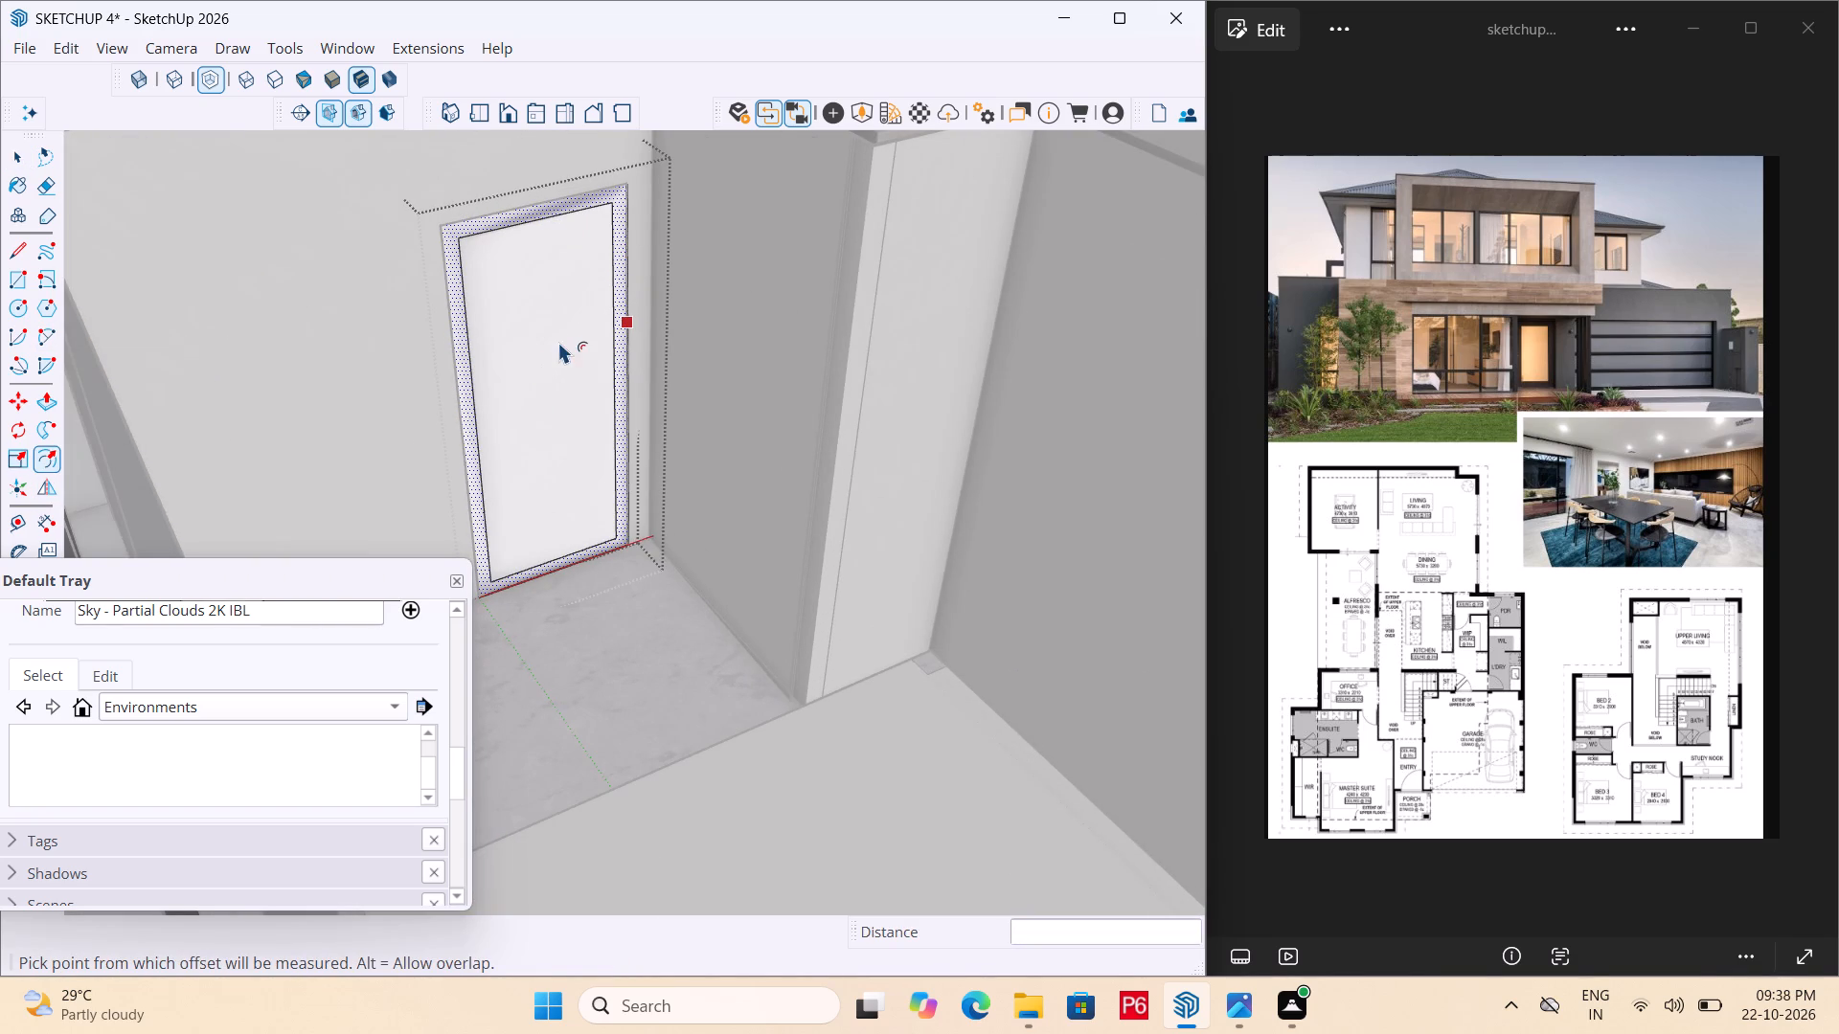
Paint the inner panel of the master suite door with the Wood_Floor_12_1K material.
{"action": "scroll", "coordinate": [241, 712], "scroll_direction": "down", "scroll_amount": 5}
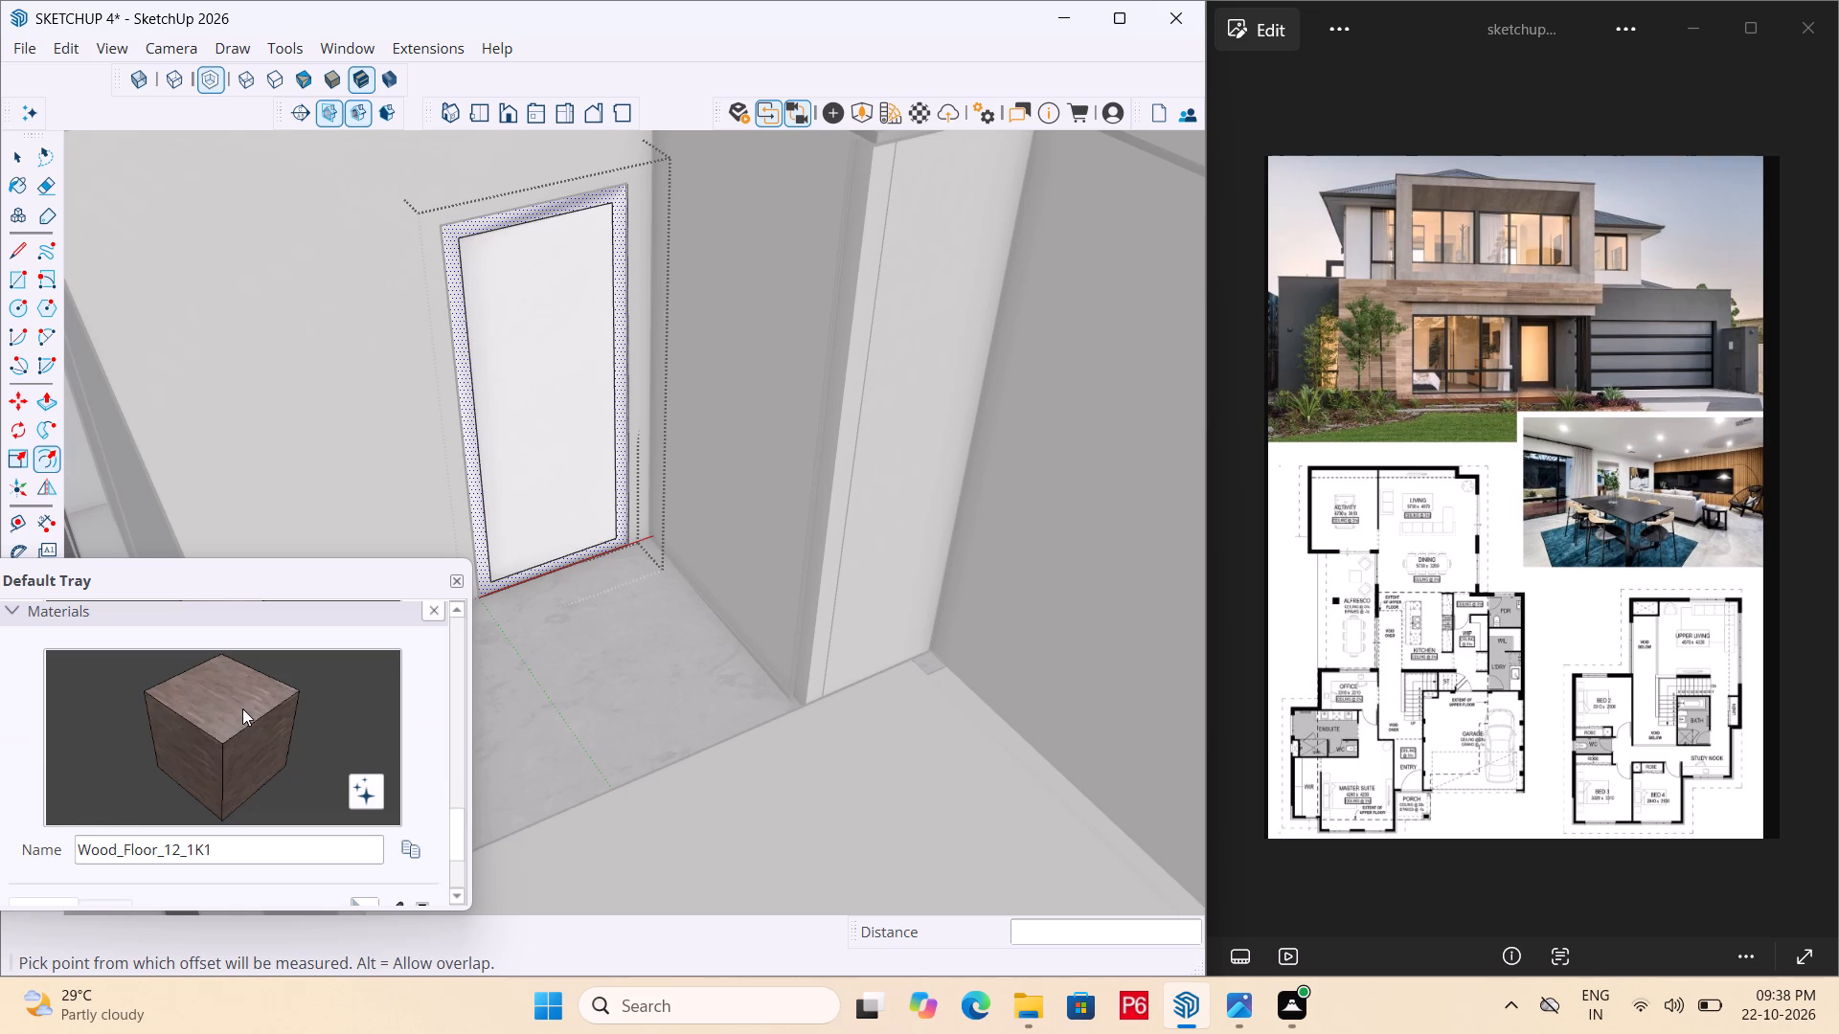
{"action": "scroll", "coordinate": [259, 734], "scroll_direction": "down", "scroll_amount": 2}
{"action": "left_click_drag", "start_coordinate": [287, 861], "coordinate": [289, 856]}
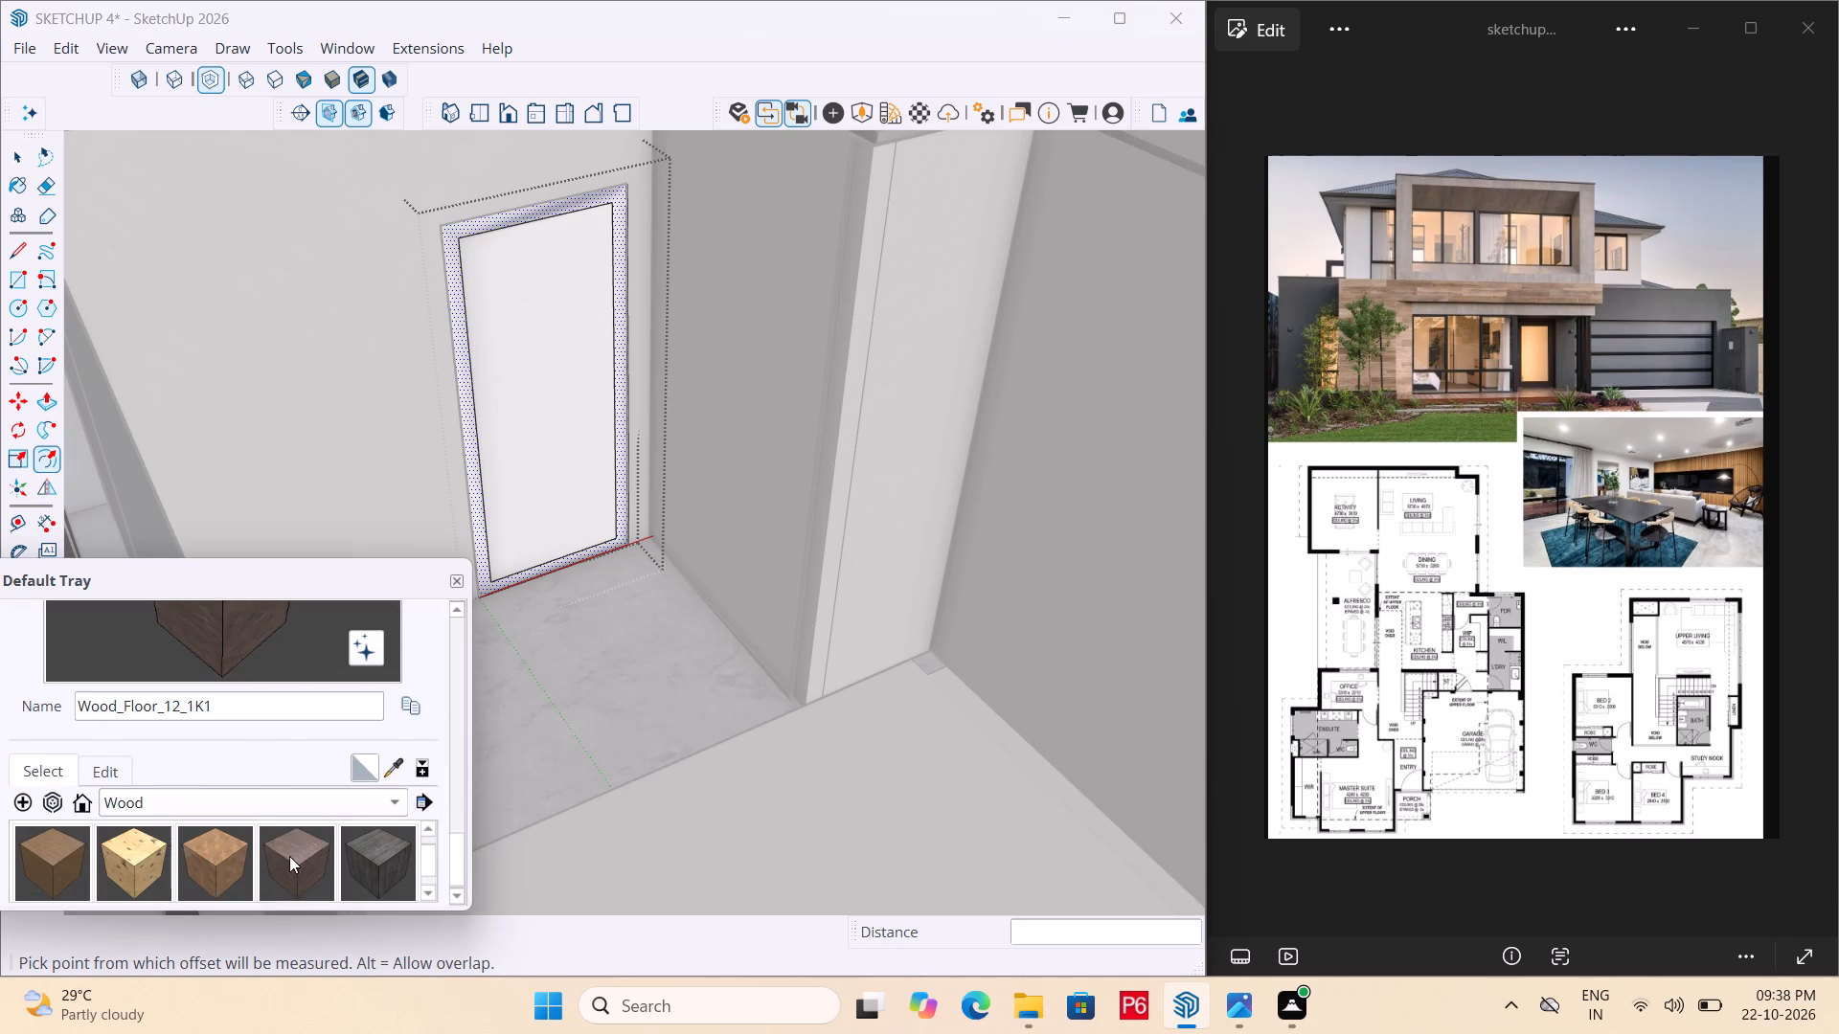
{"action": "left_click_drag", "start_coordinate": [289, 856], "coordinate": [295, 843]}
{"action": "left_click", "coordinate": [538, 440]}
{"action": "left_click", "coordinate": [284, 885]}
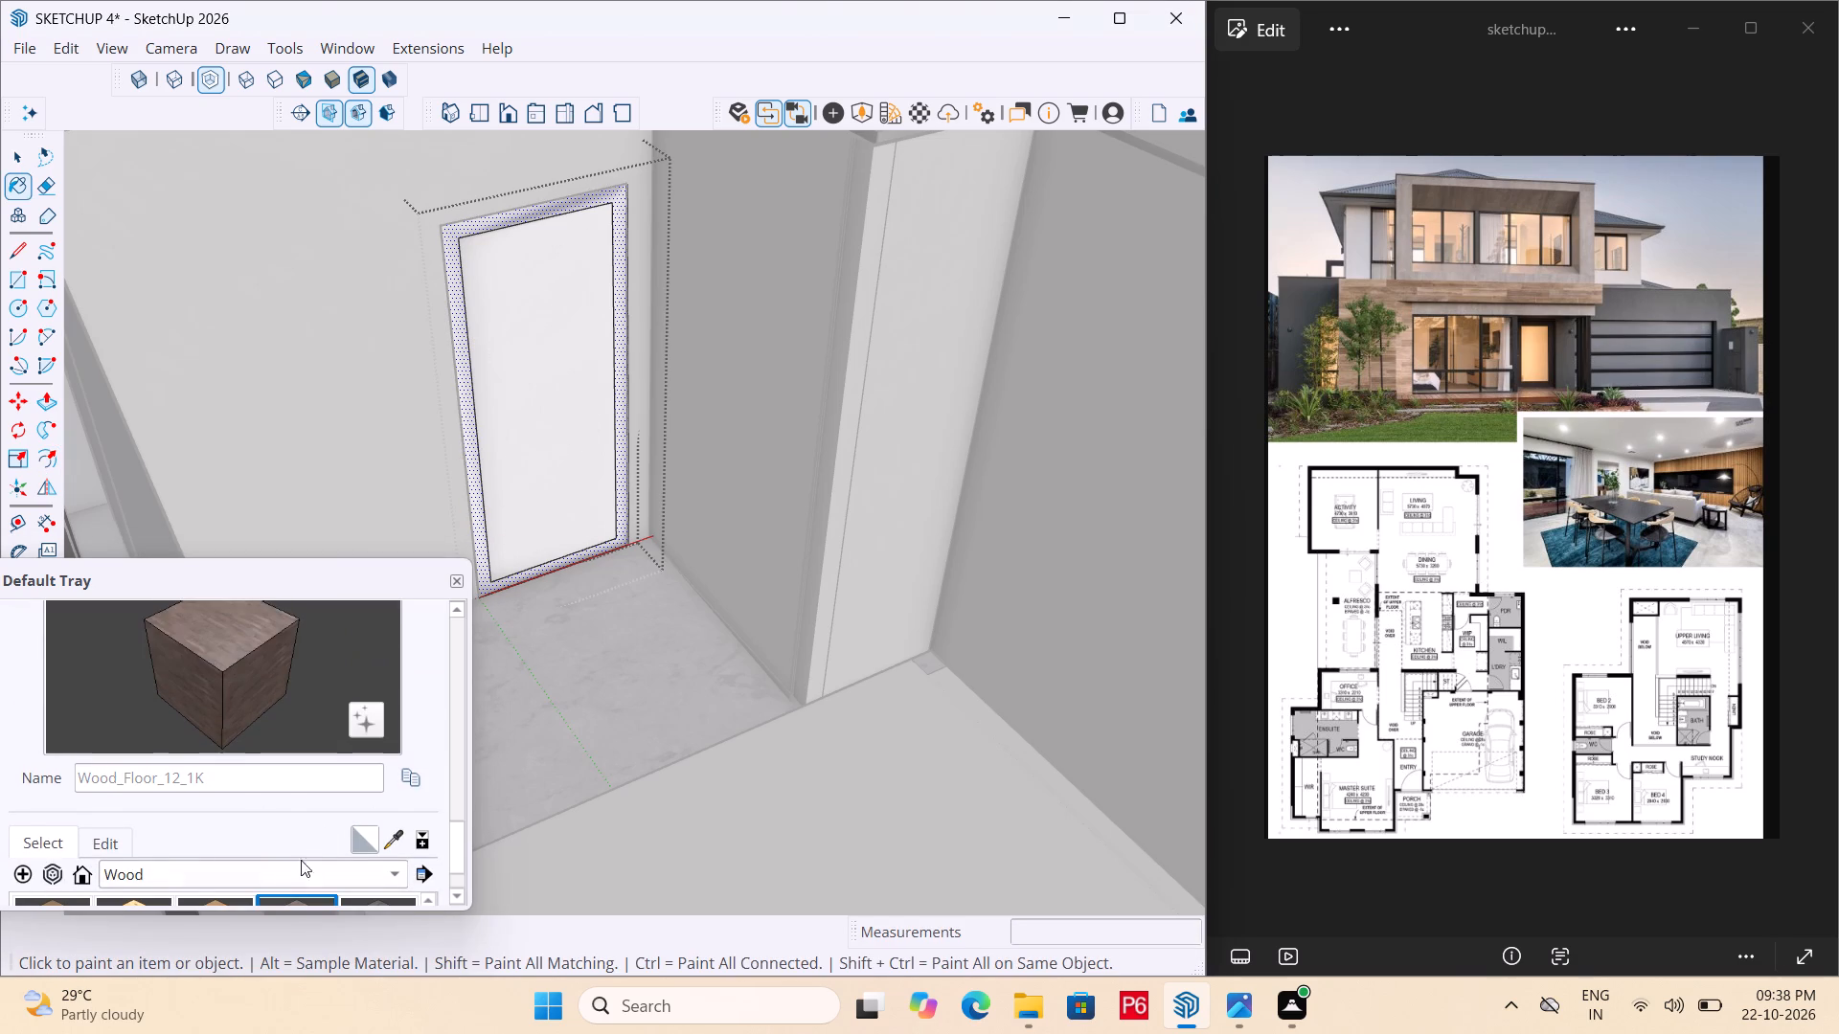
{"action": "left_click", "coordinate": [533, 311]}
{"action": "scroll", "coordinate": [520, 331], "scroll_direction": "up", "scroll_amount": 5}
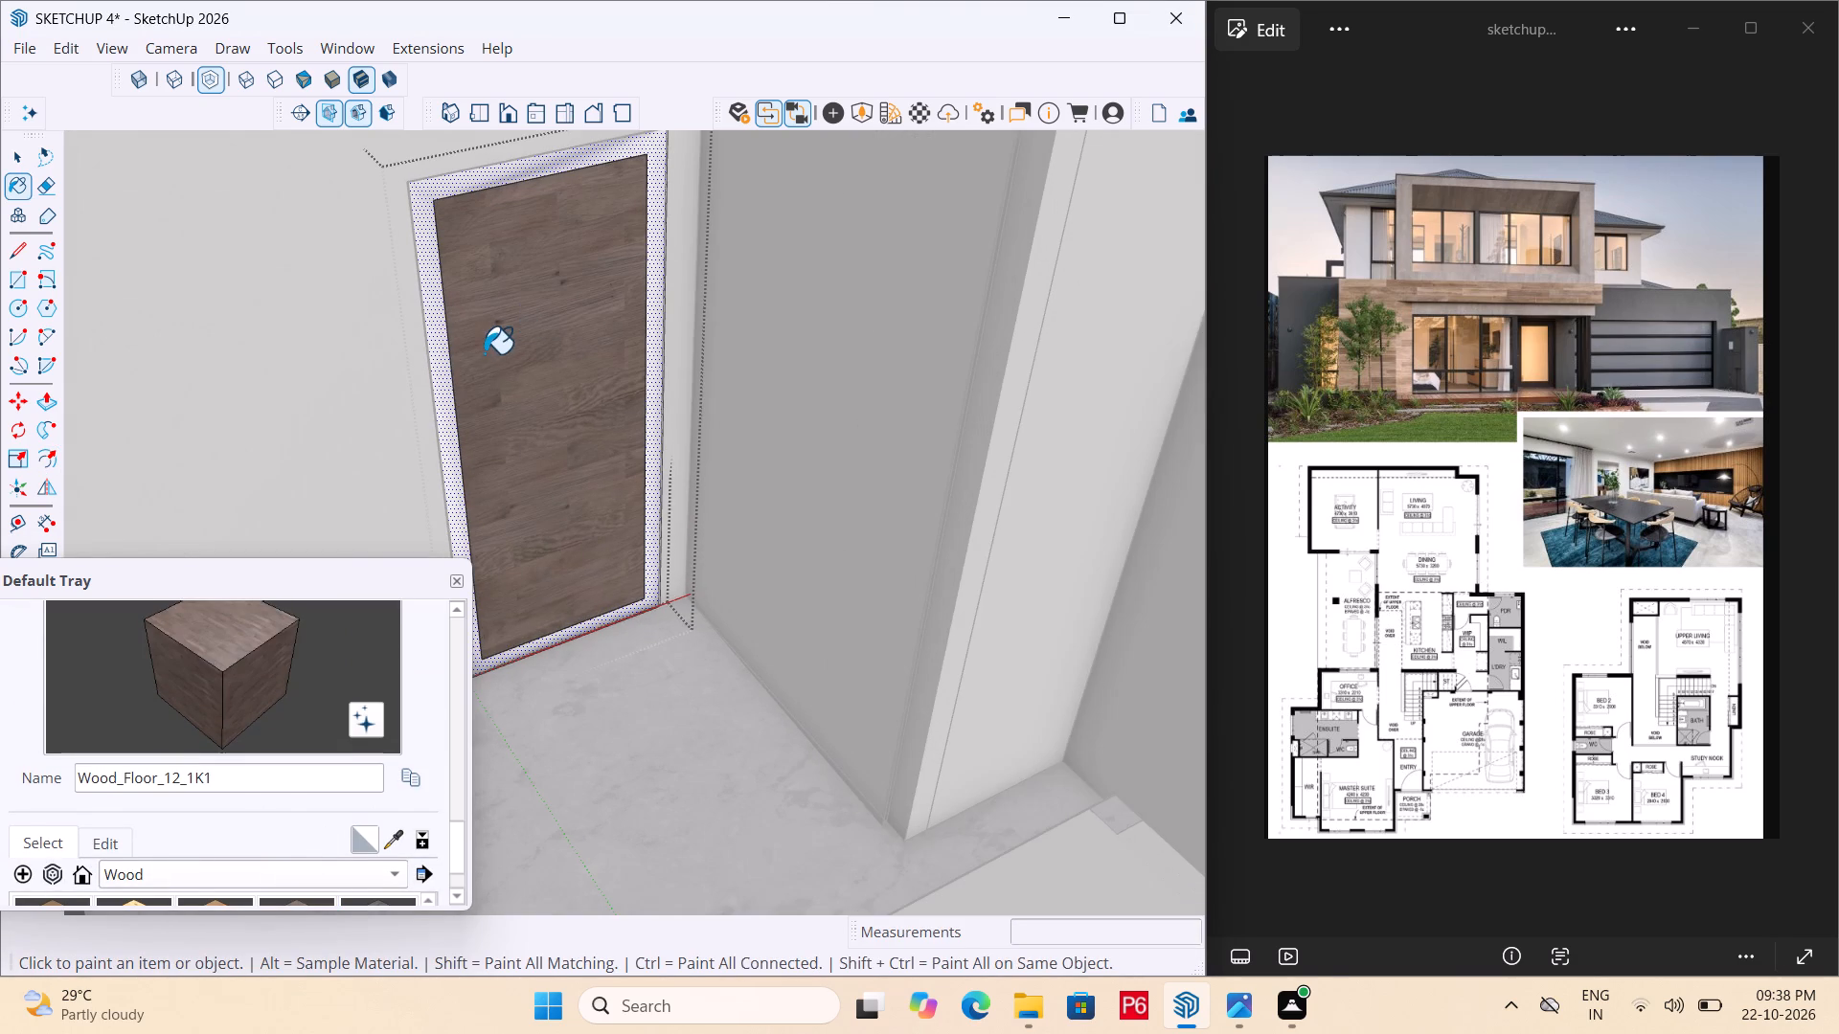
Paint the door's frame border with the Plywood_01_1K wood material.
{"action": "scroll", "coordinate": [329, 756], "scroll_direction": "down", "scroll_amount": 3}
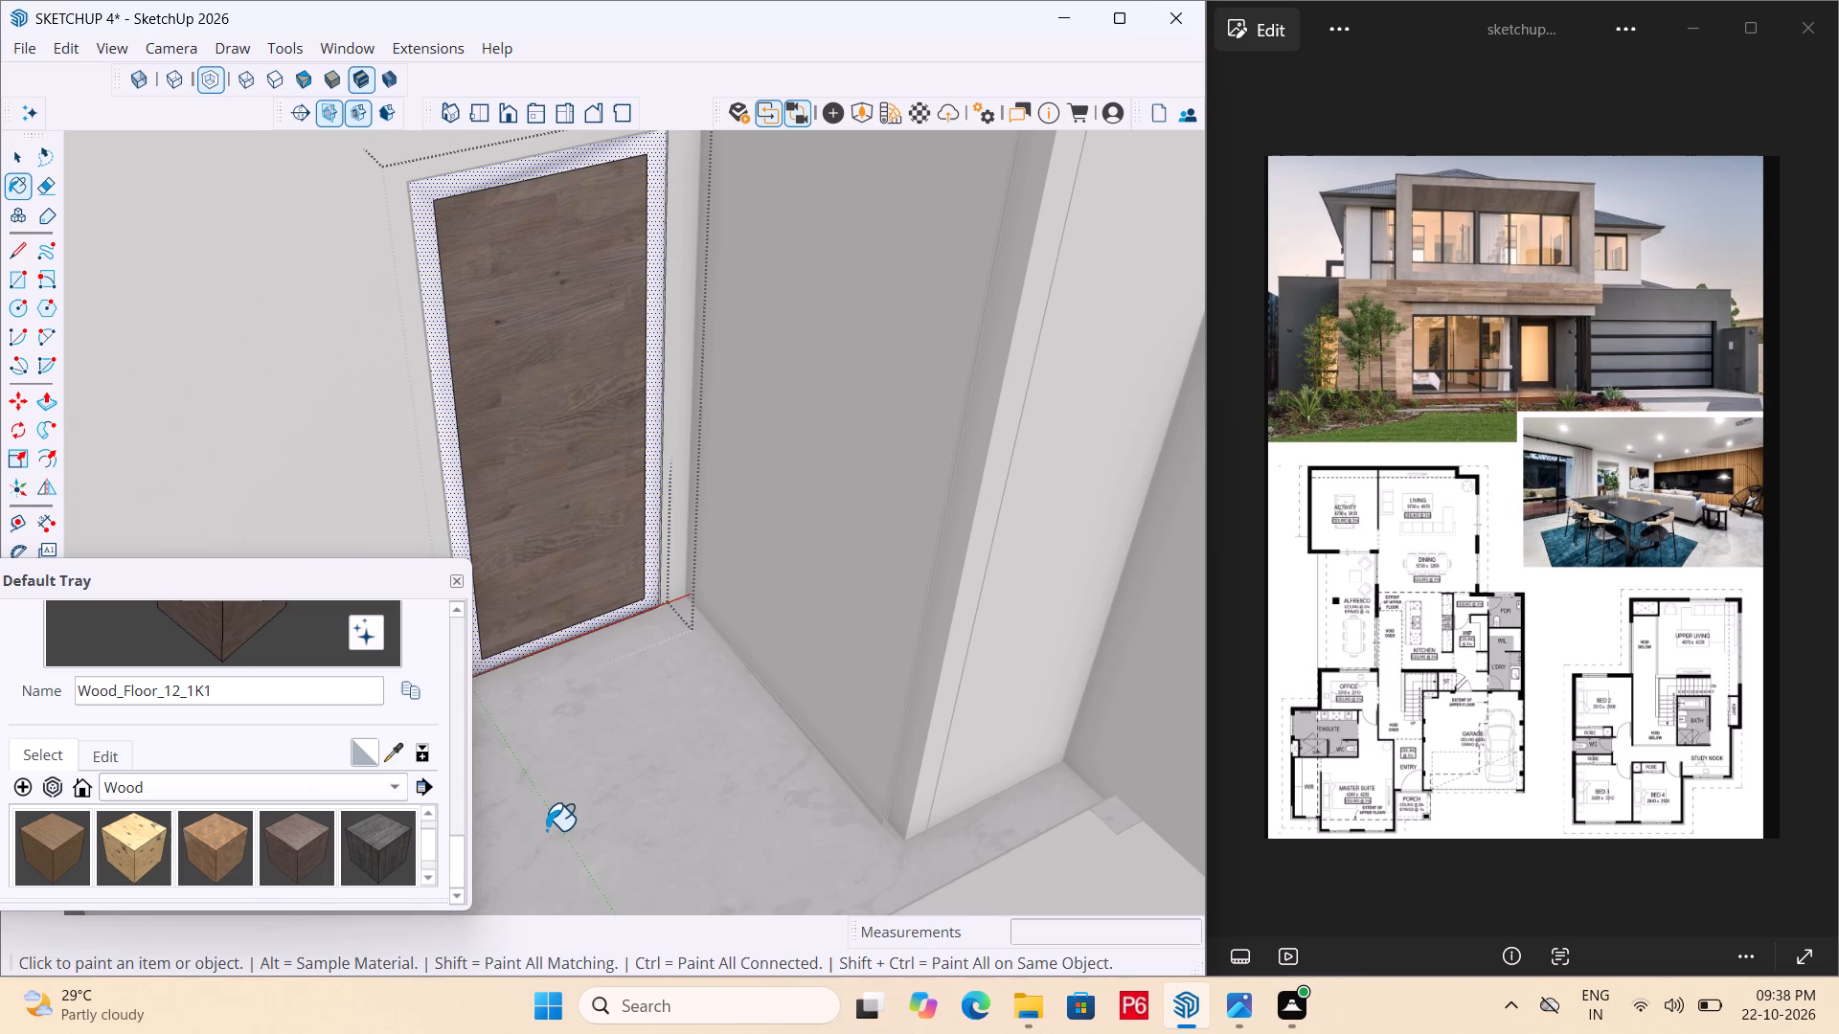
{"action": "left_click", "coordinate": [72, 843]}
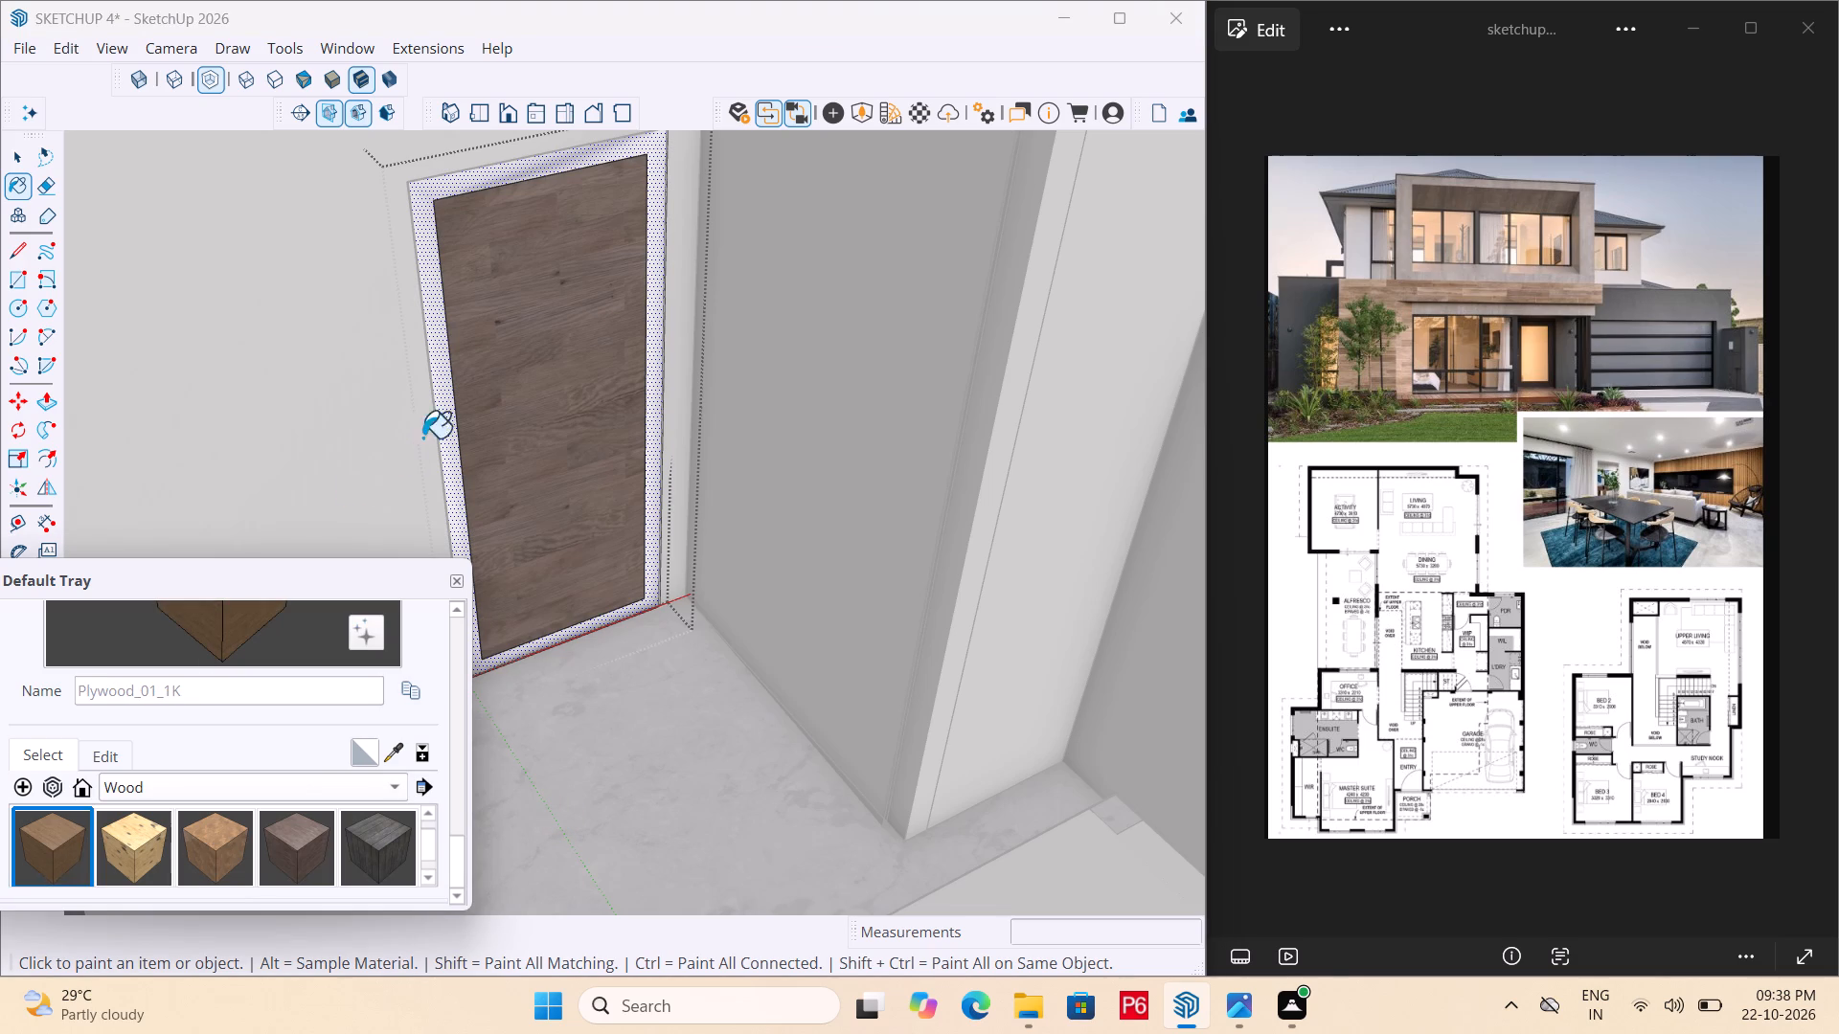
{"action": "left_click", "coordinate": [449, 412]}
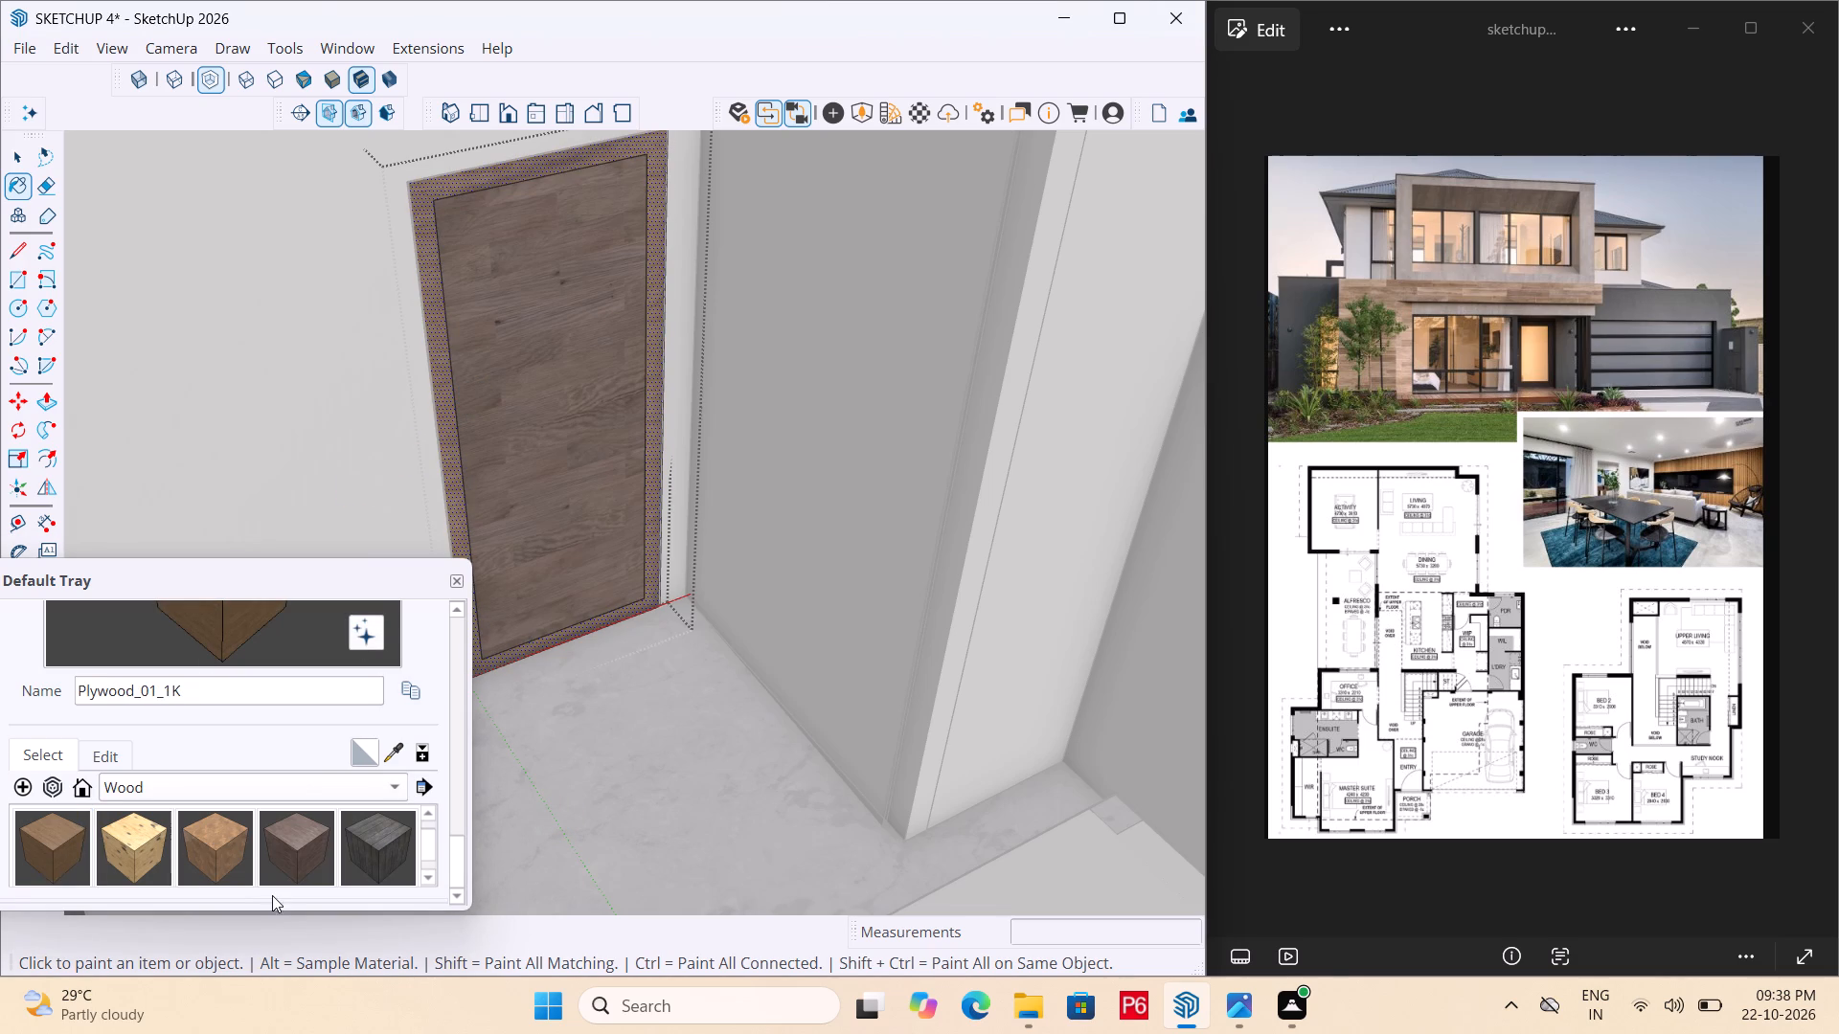
Paint the door's frame border with the Wood_Veneer_15_1K material.
{"action": "scroll", "coordinate": [232, 866], "scroll_direction": "down", "scroll_amount": 4}
{"action": "left_click", "coordinate": [36, 848]}
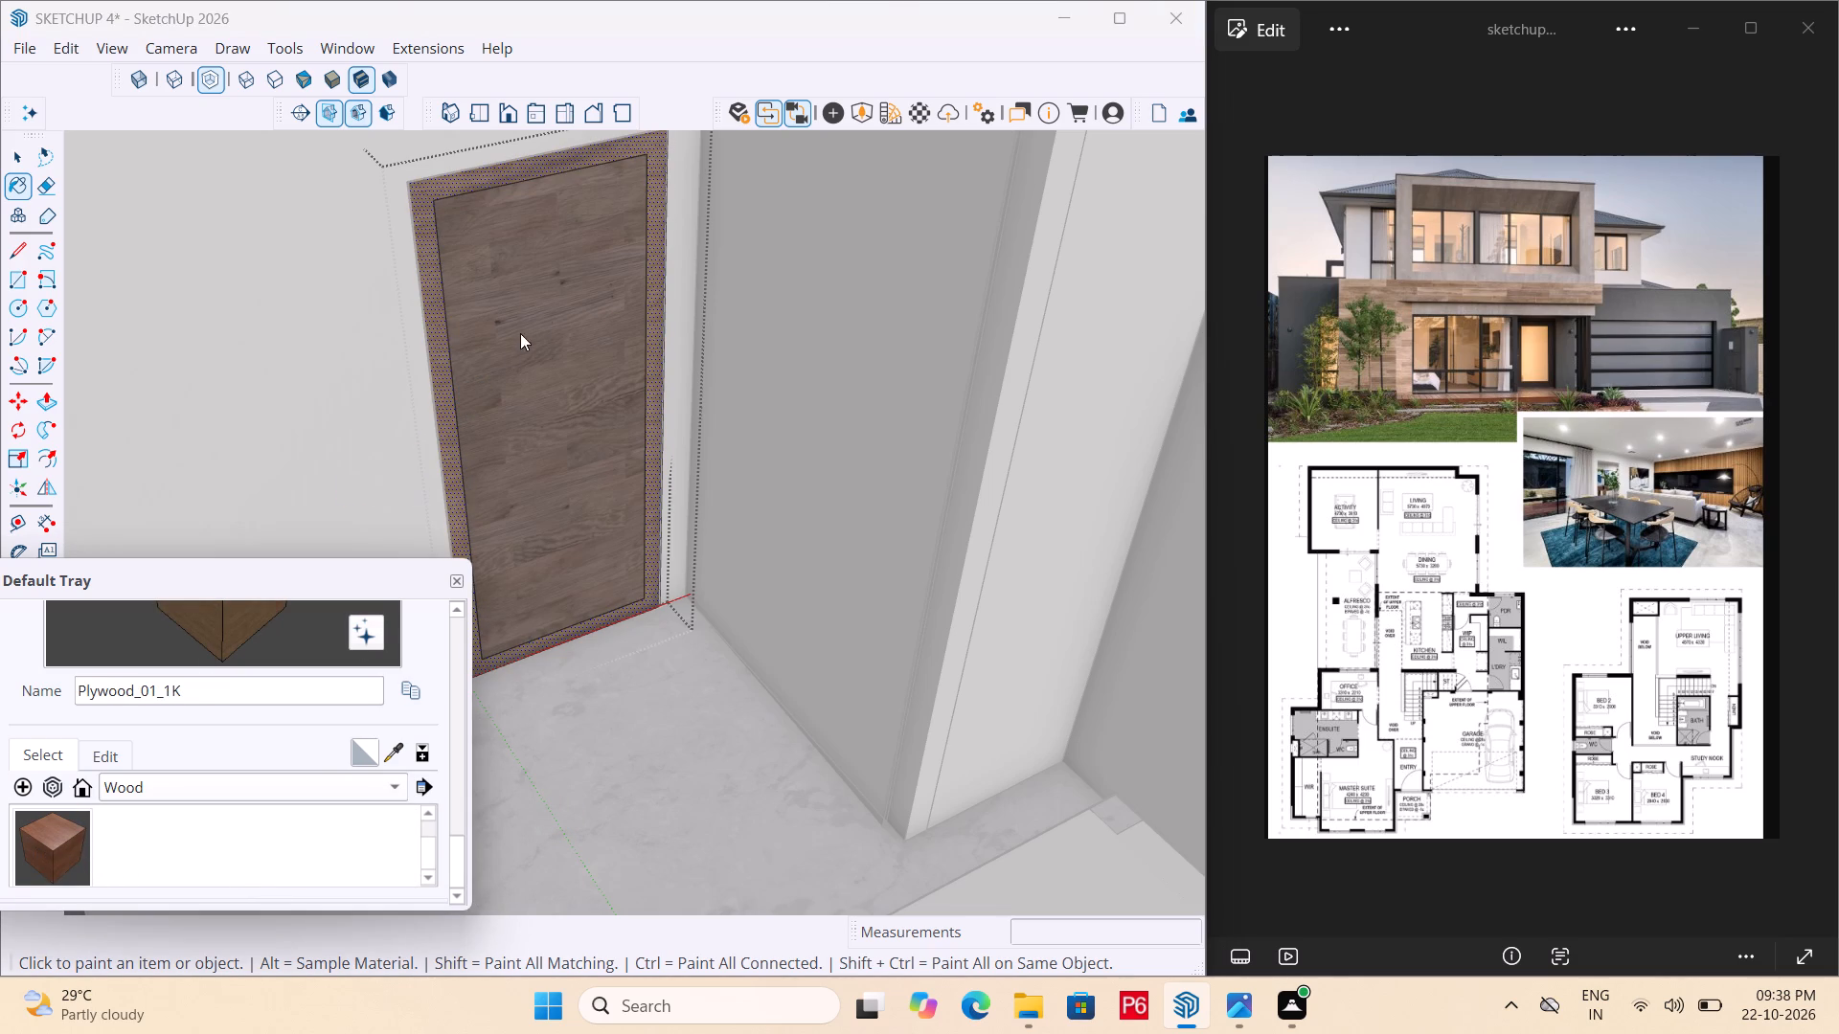
{"action": "left_click", "coordinate": [442, 383]}
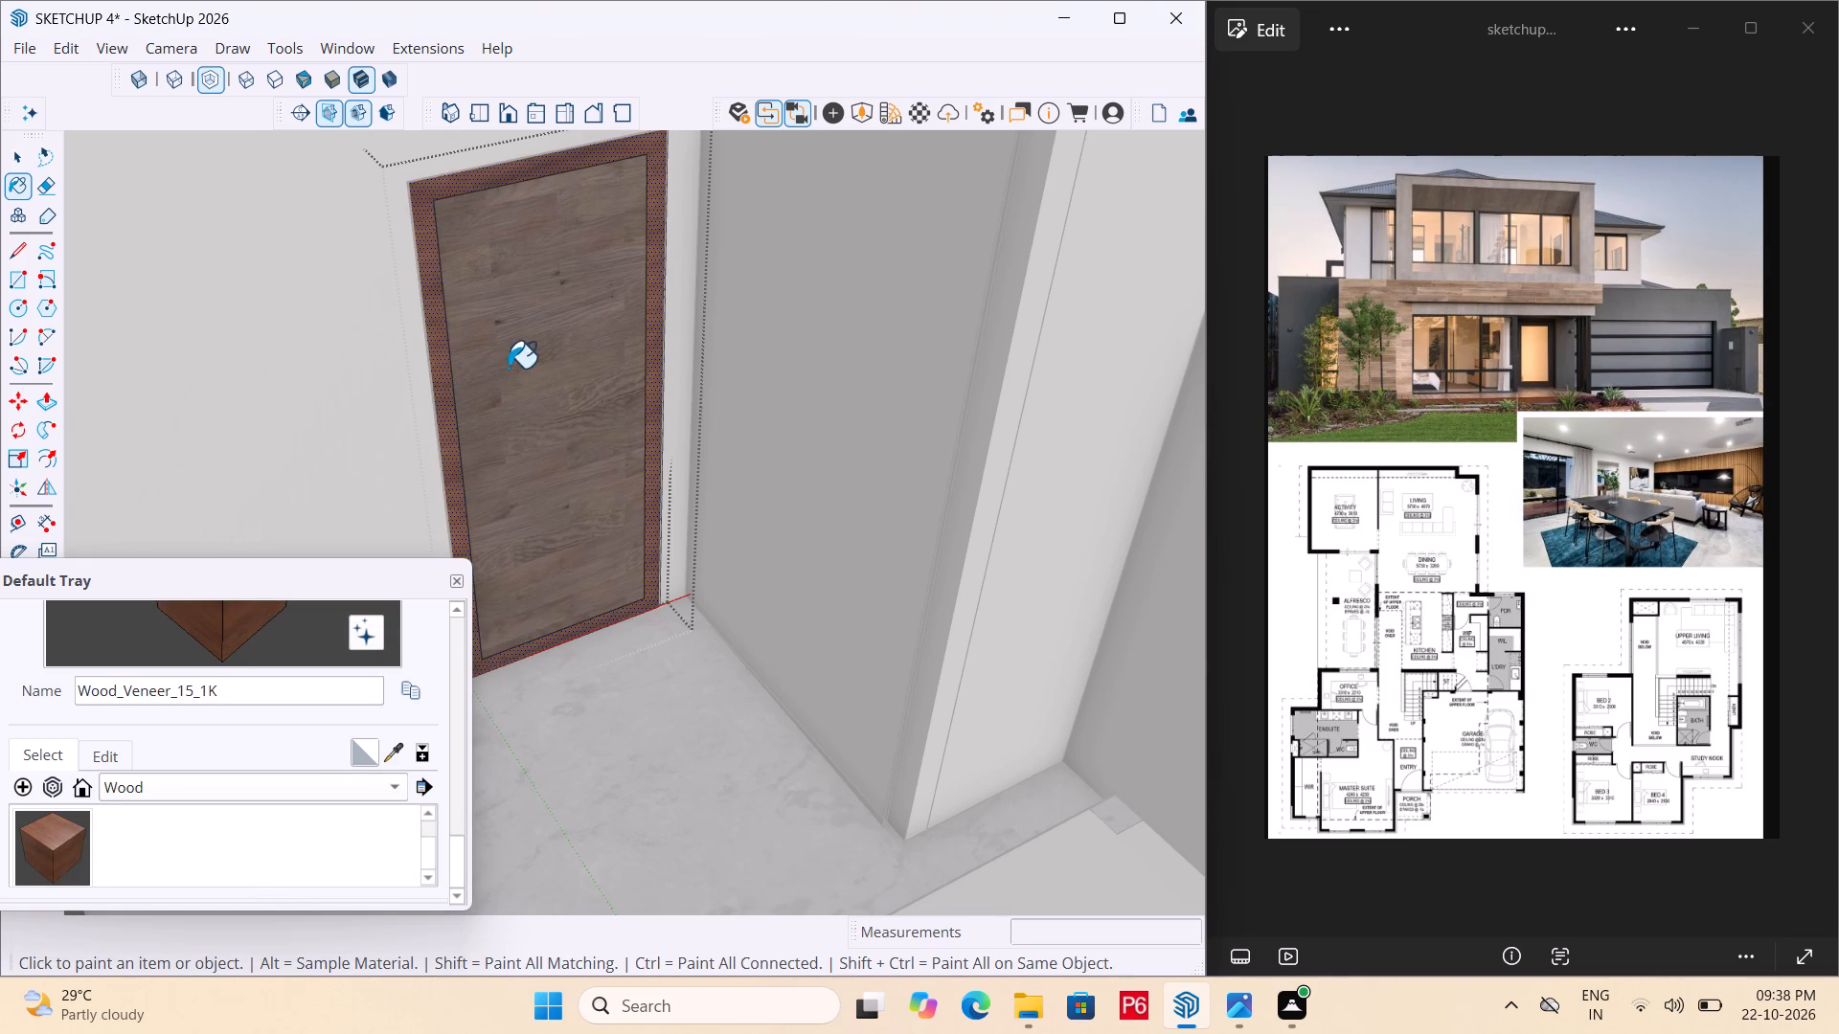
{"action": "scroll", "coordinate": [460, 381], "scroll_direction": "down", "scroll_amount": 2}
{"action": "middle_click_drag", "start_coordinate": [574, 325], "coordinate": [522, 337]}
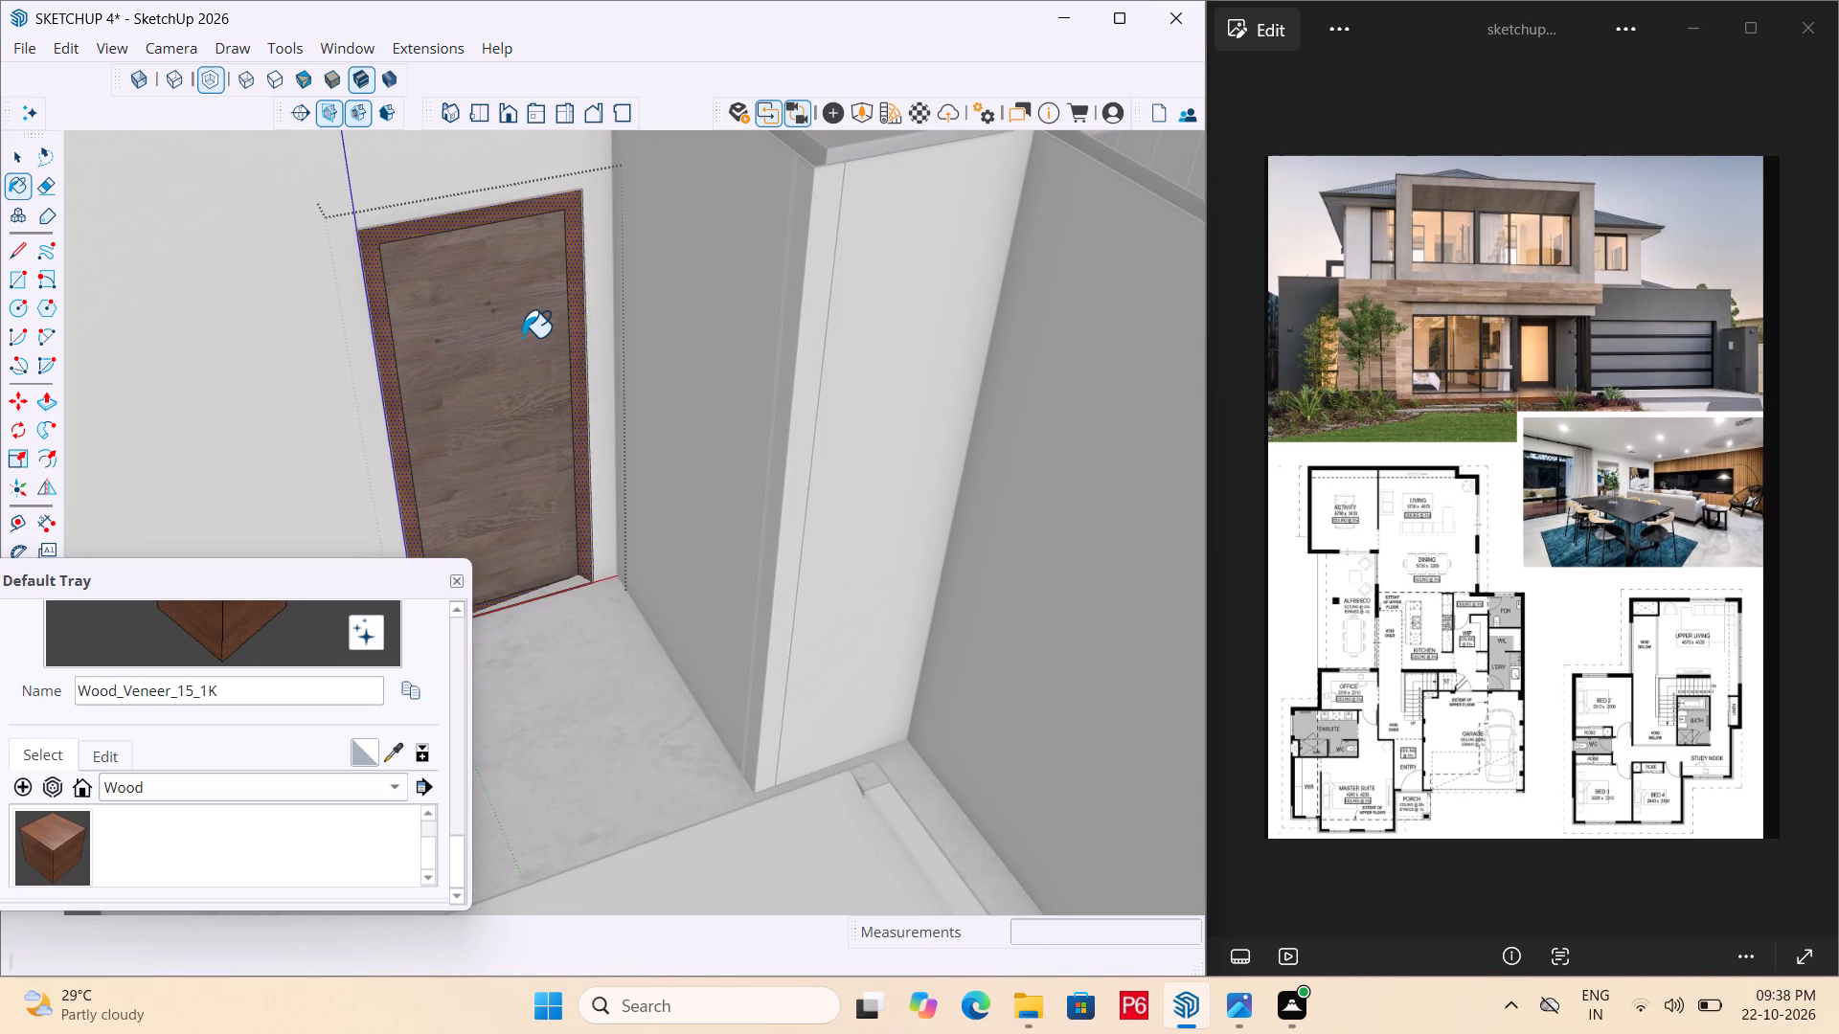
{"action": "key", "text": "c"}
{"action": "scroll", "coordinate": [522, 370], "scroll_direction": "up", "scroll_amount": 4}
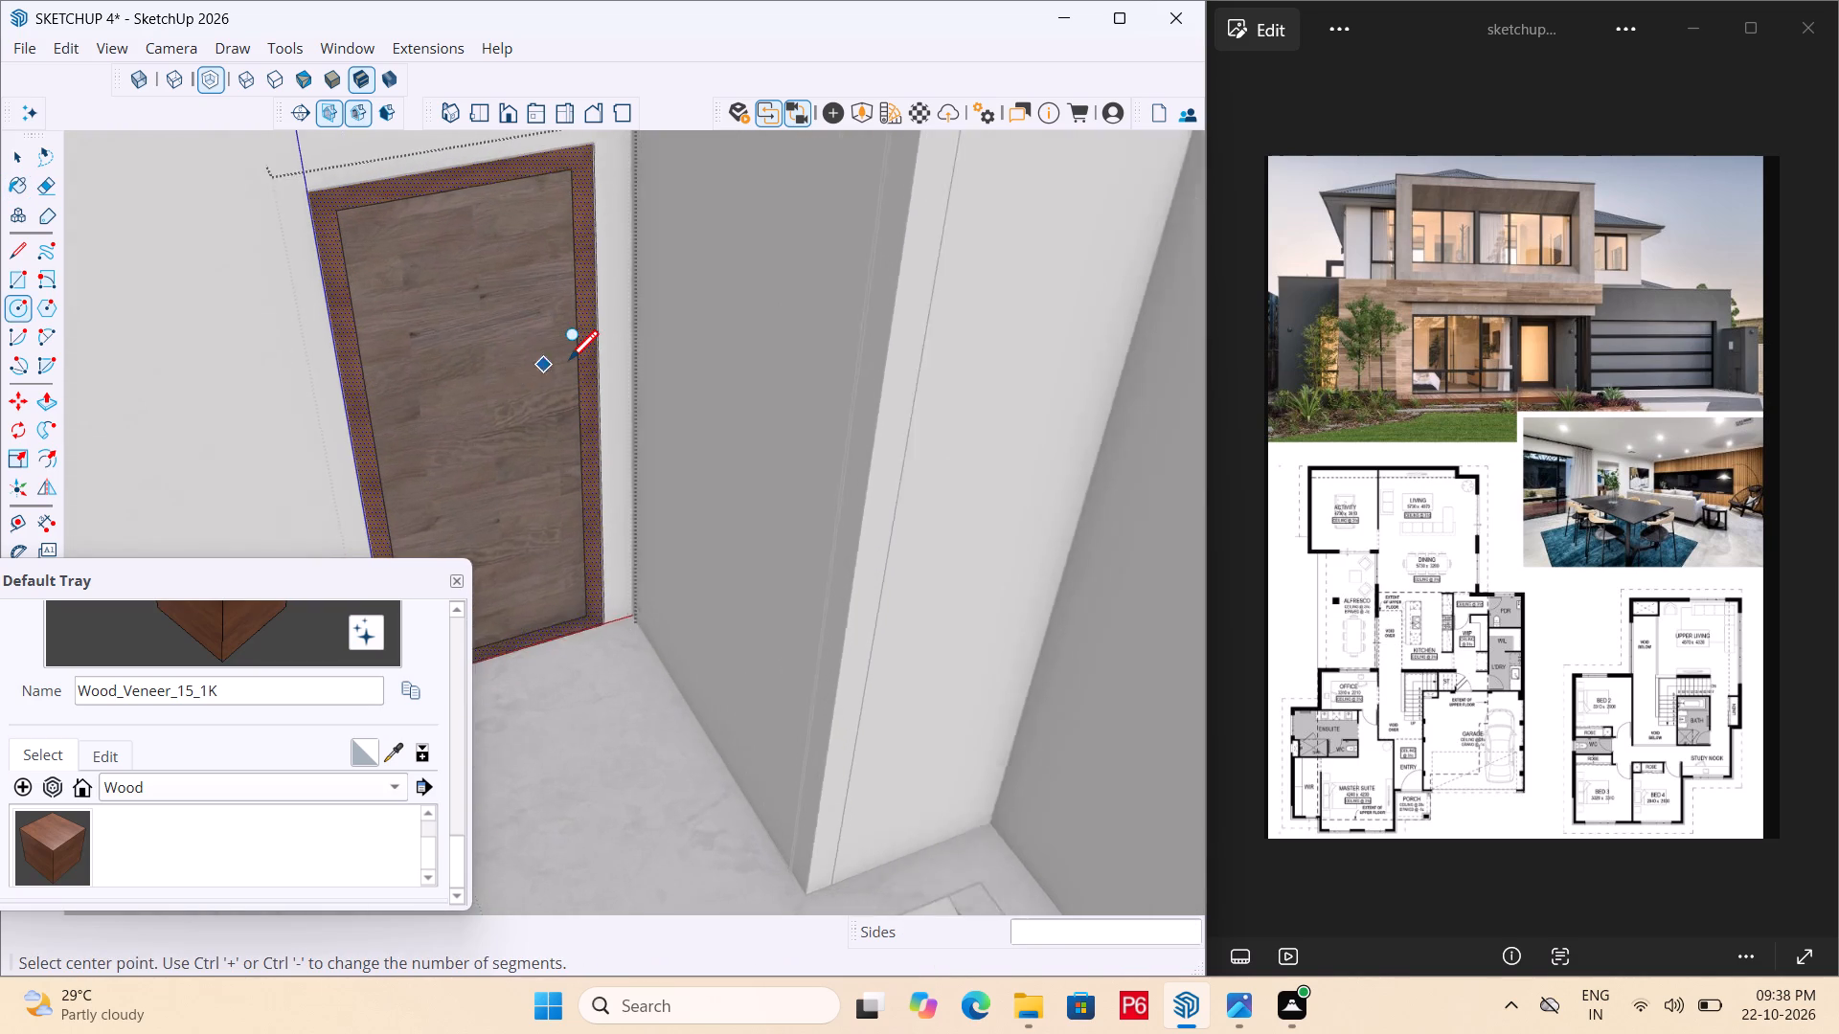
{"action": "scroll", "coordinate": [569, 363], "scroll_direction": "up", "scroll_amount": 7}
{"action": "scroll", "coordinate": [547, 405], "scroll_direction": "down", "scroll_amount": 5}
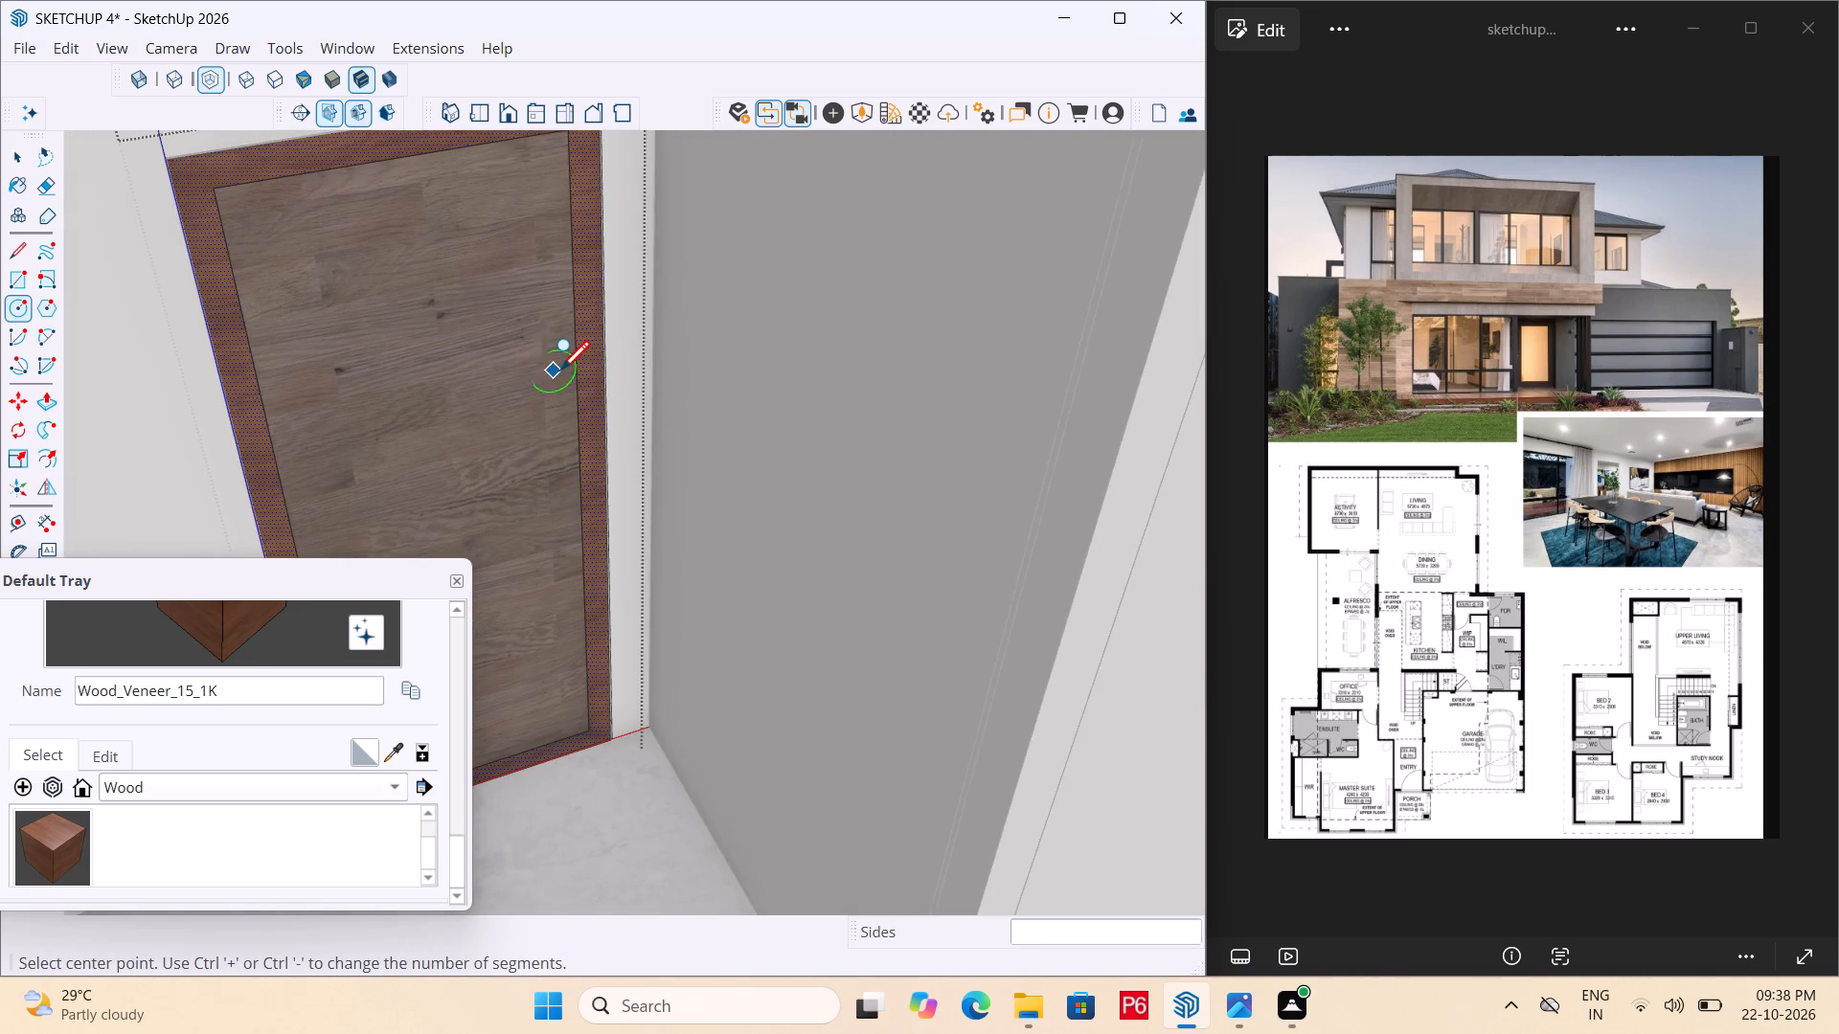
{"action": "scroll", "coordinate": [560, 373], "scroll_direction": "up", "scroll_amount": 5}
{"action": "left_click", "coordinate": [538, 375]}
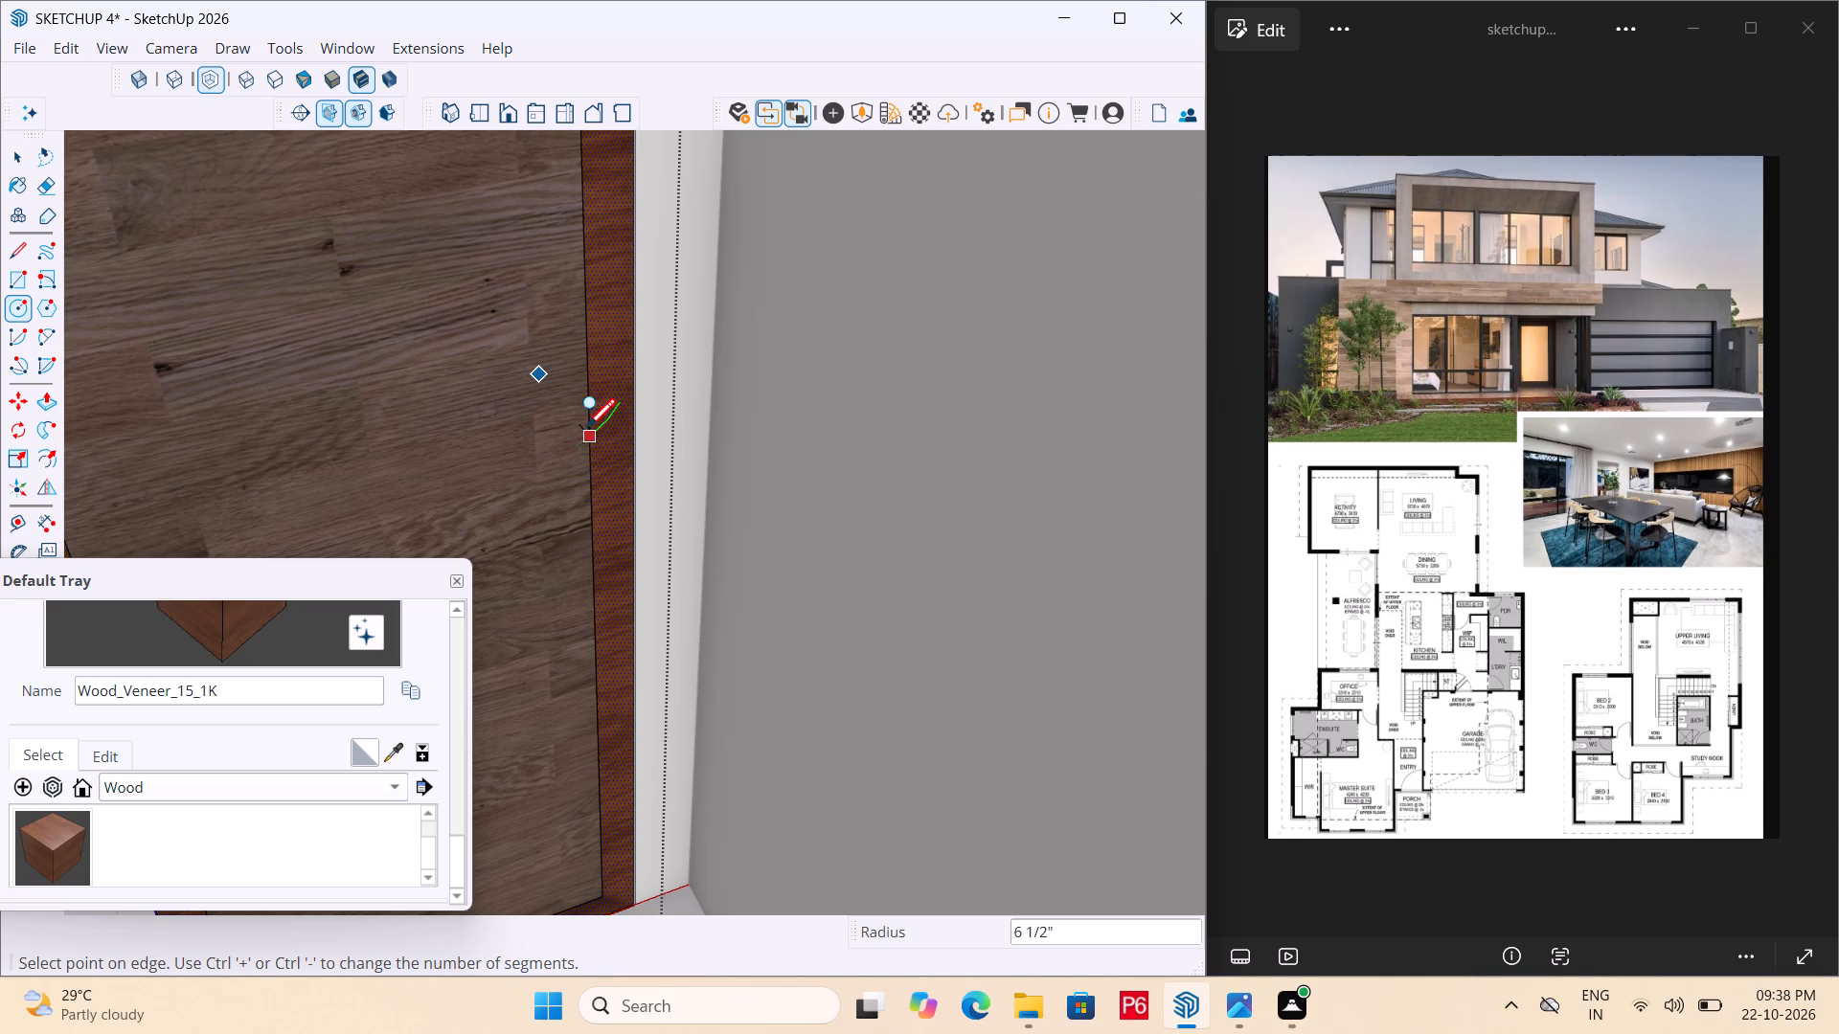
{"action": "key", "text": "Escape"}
Save the model.
{"action": "key", "text": "ctrl+s"}
{"action": "key", "text": "ctrl+s"}
{"action": "key", "text": "ctrl+s"}
{"action": "key", "text": "ctrl+s"}
{"action": "key", "text": "ctrl+s"}
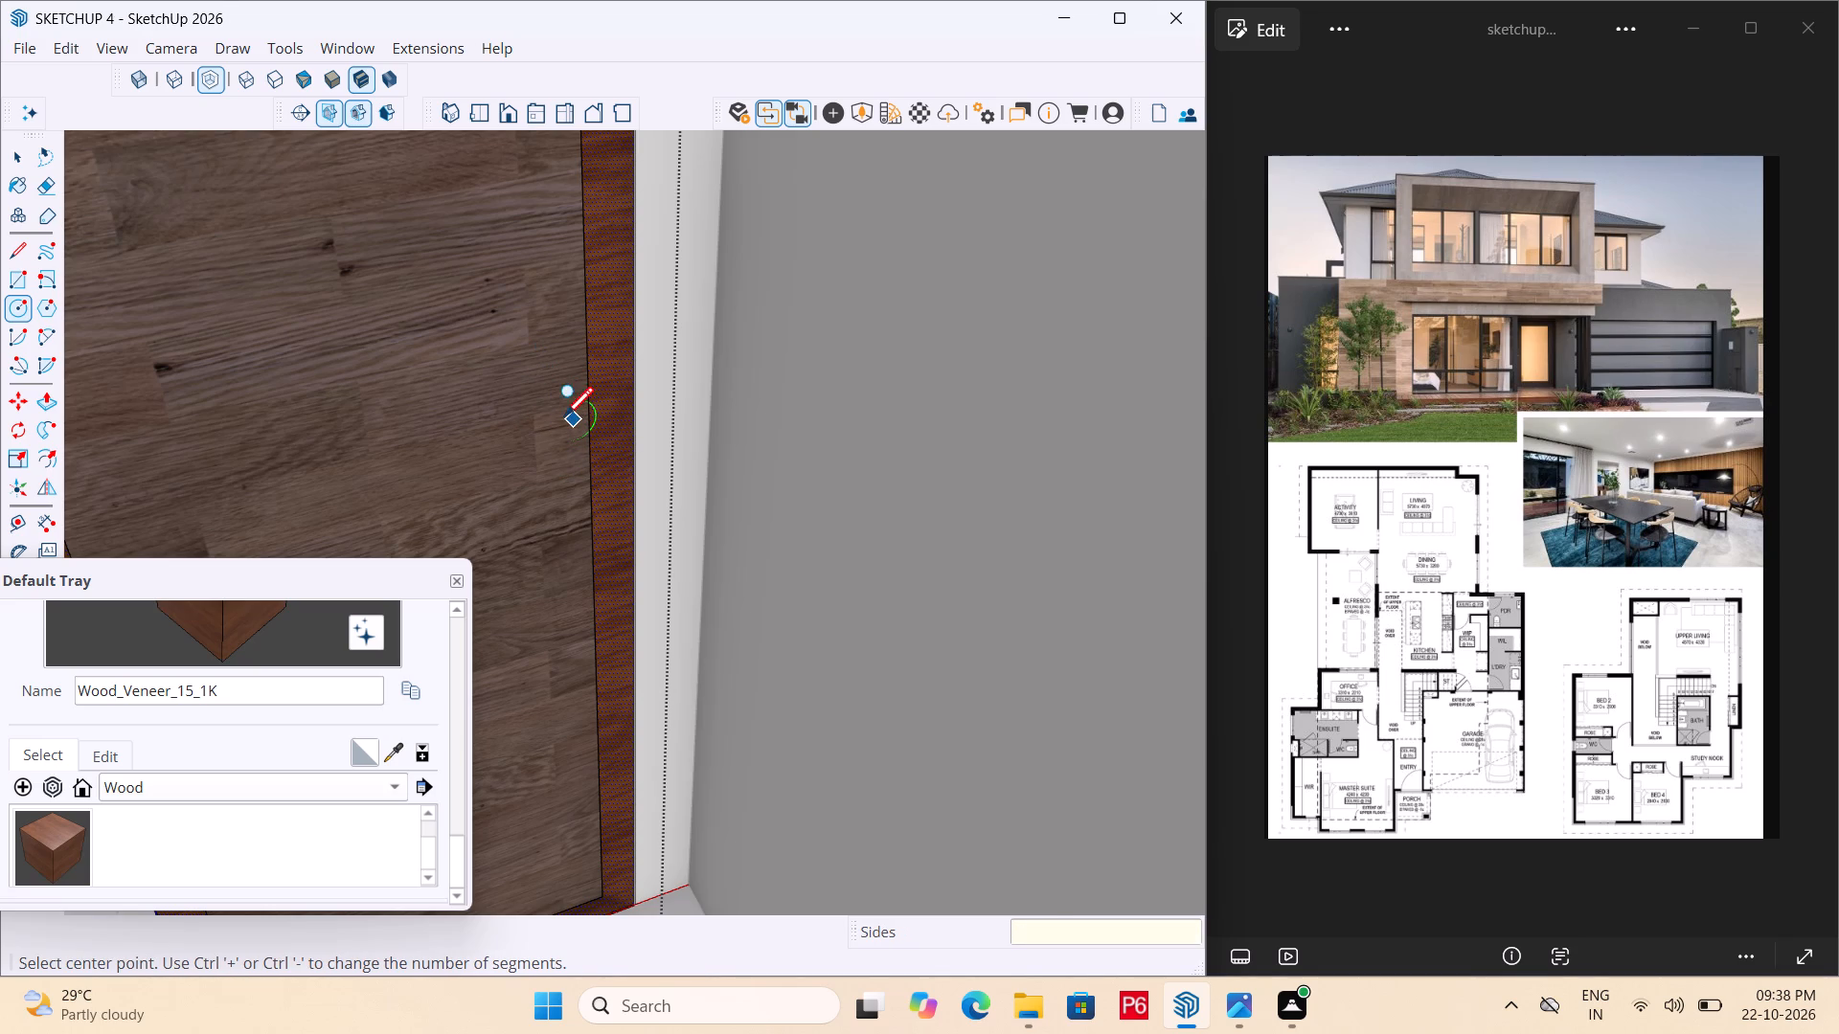
{"action": "key", "text": "ctrl+s"}
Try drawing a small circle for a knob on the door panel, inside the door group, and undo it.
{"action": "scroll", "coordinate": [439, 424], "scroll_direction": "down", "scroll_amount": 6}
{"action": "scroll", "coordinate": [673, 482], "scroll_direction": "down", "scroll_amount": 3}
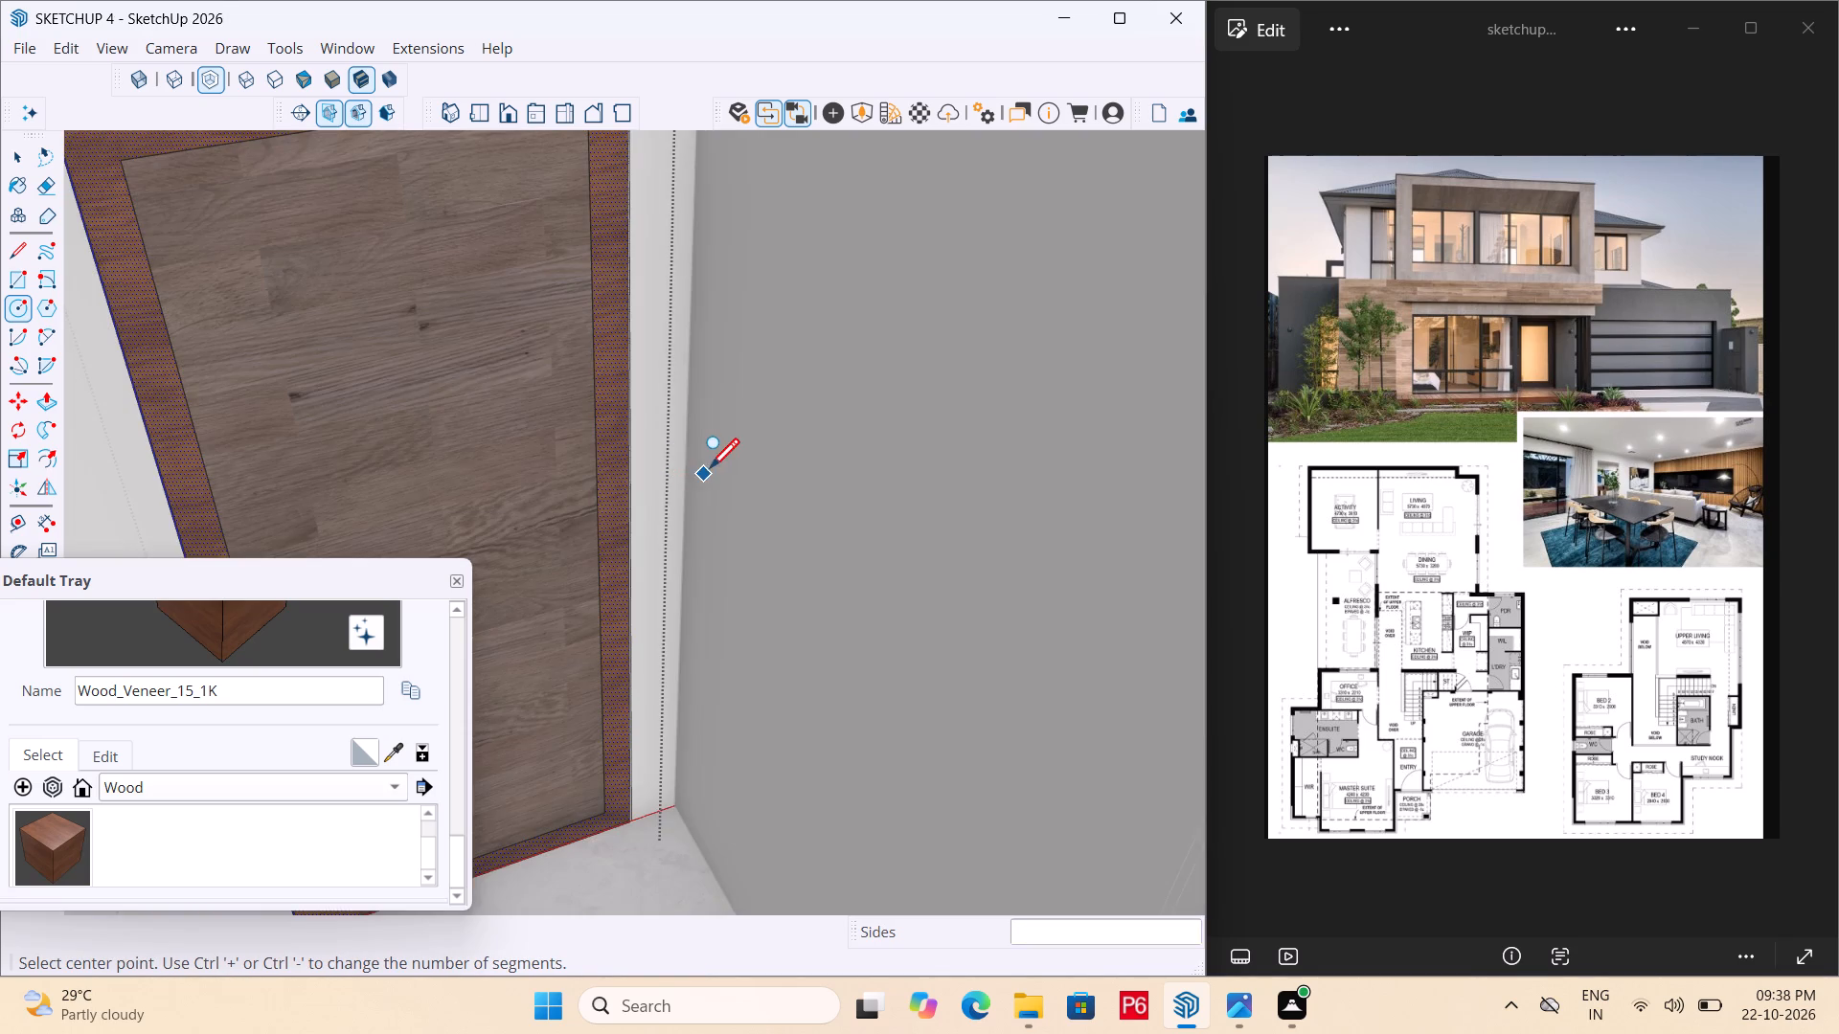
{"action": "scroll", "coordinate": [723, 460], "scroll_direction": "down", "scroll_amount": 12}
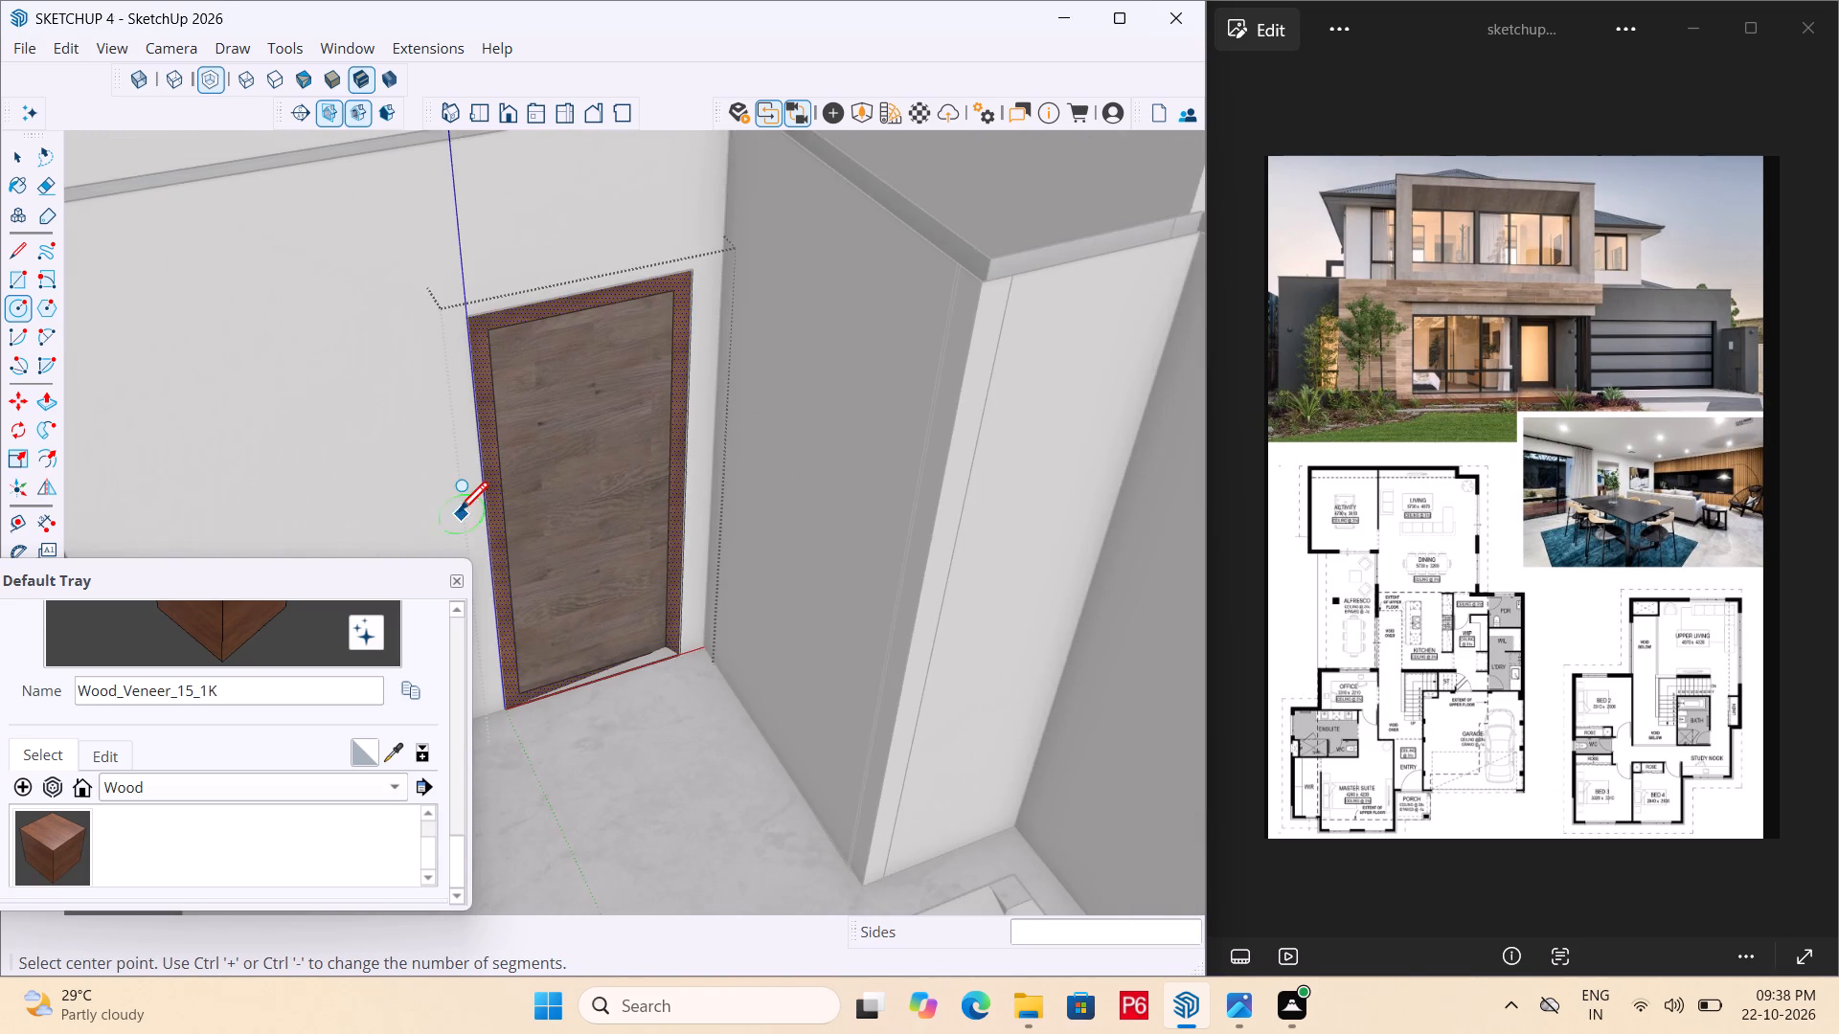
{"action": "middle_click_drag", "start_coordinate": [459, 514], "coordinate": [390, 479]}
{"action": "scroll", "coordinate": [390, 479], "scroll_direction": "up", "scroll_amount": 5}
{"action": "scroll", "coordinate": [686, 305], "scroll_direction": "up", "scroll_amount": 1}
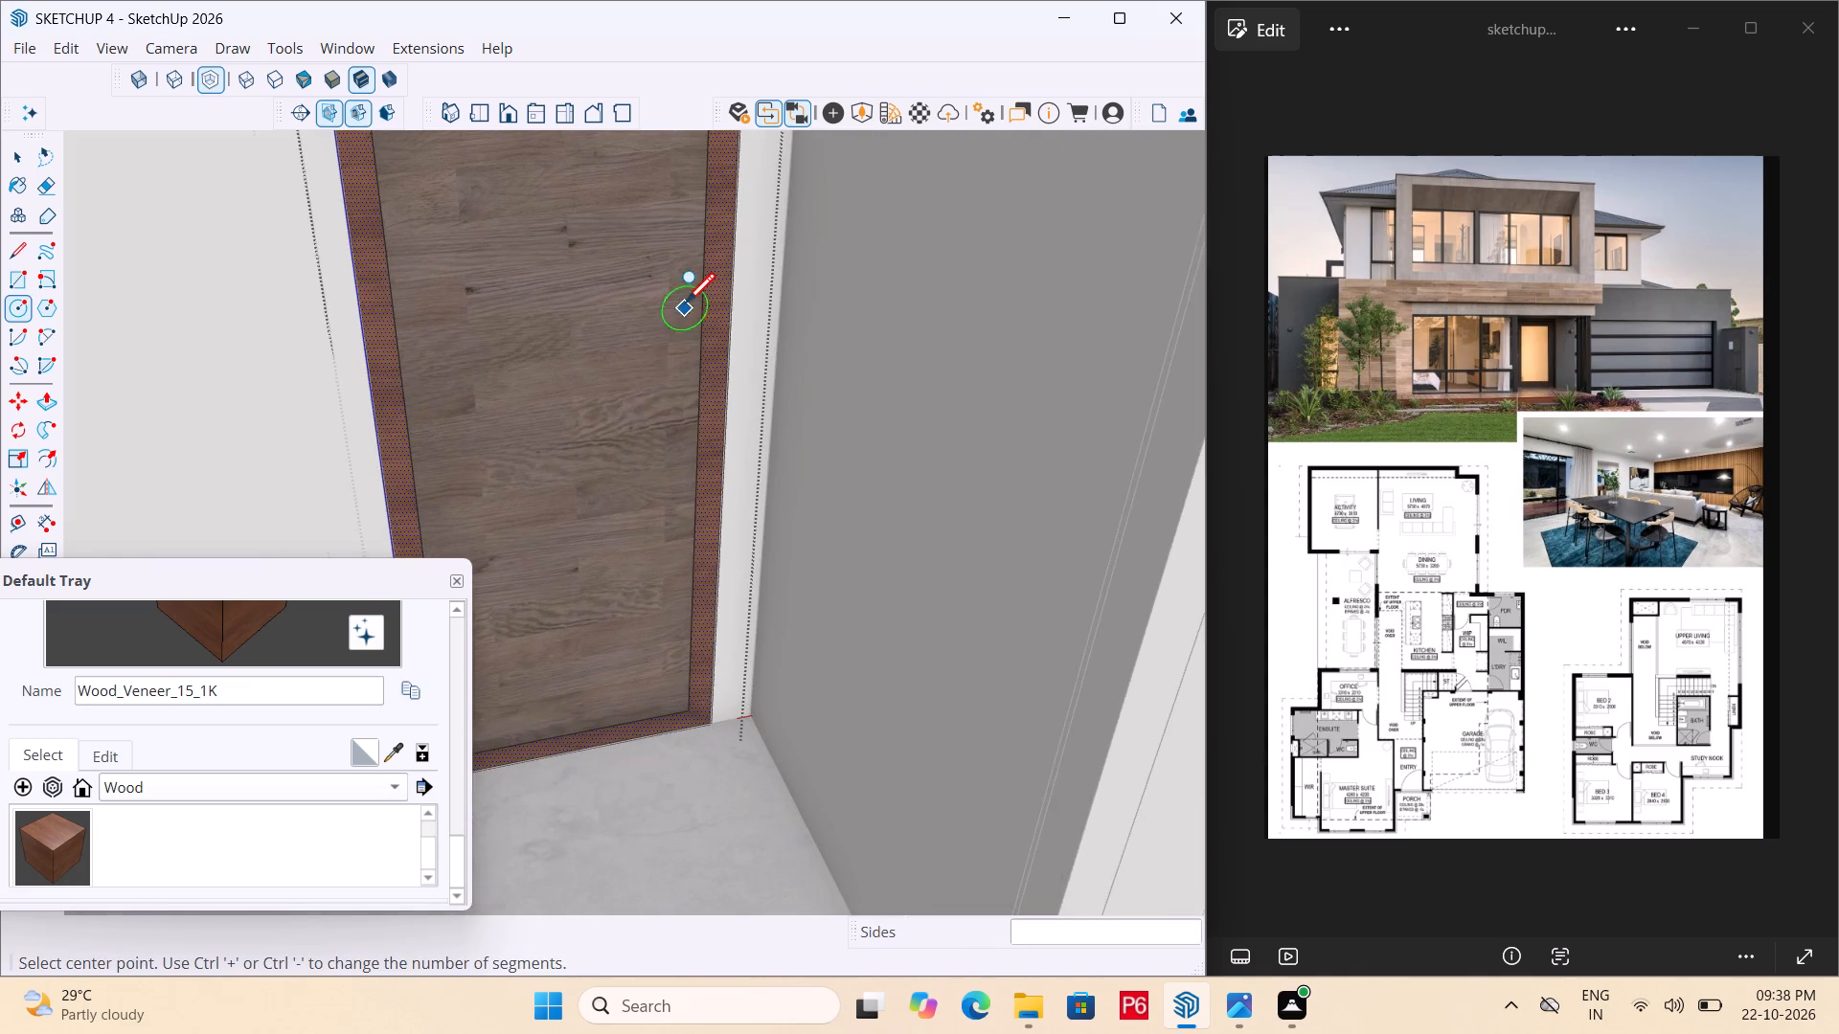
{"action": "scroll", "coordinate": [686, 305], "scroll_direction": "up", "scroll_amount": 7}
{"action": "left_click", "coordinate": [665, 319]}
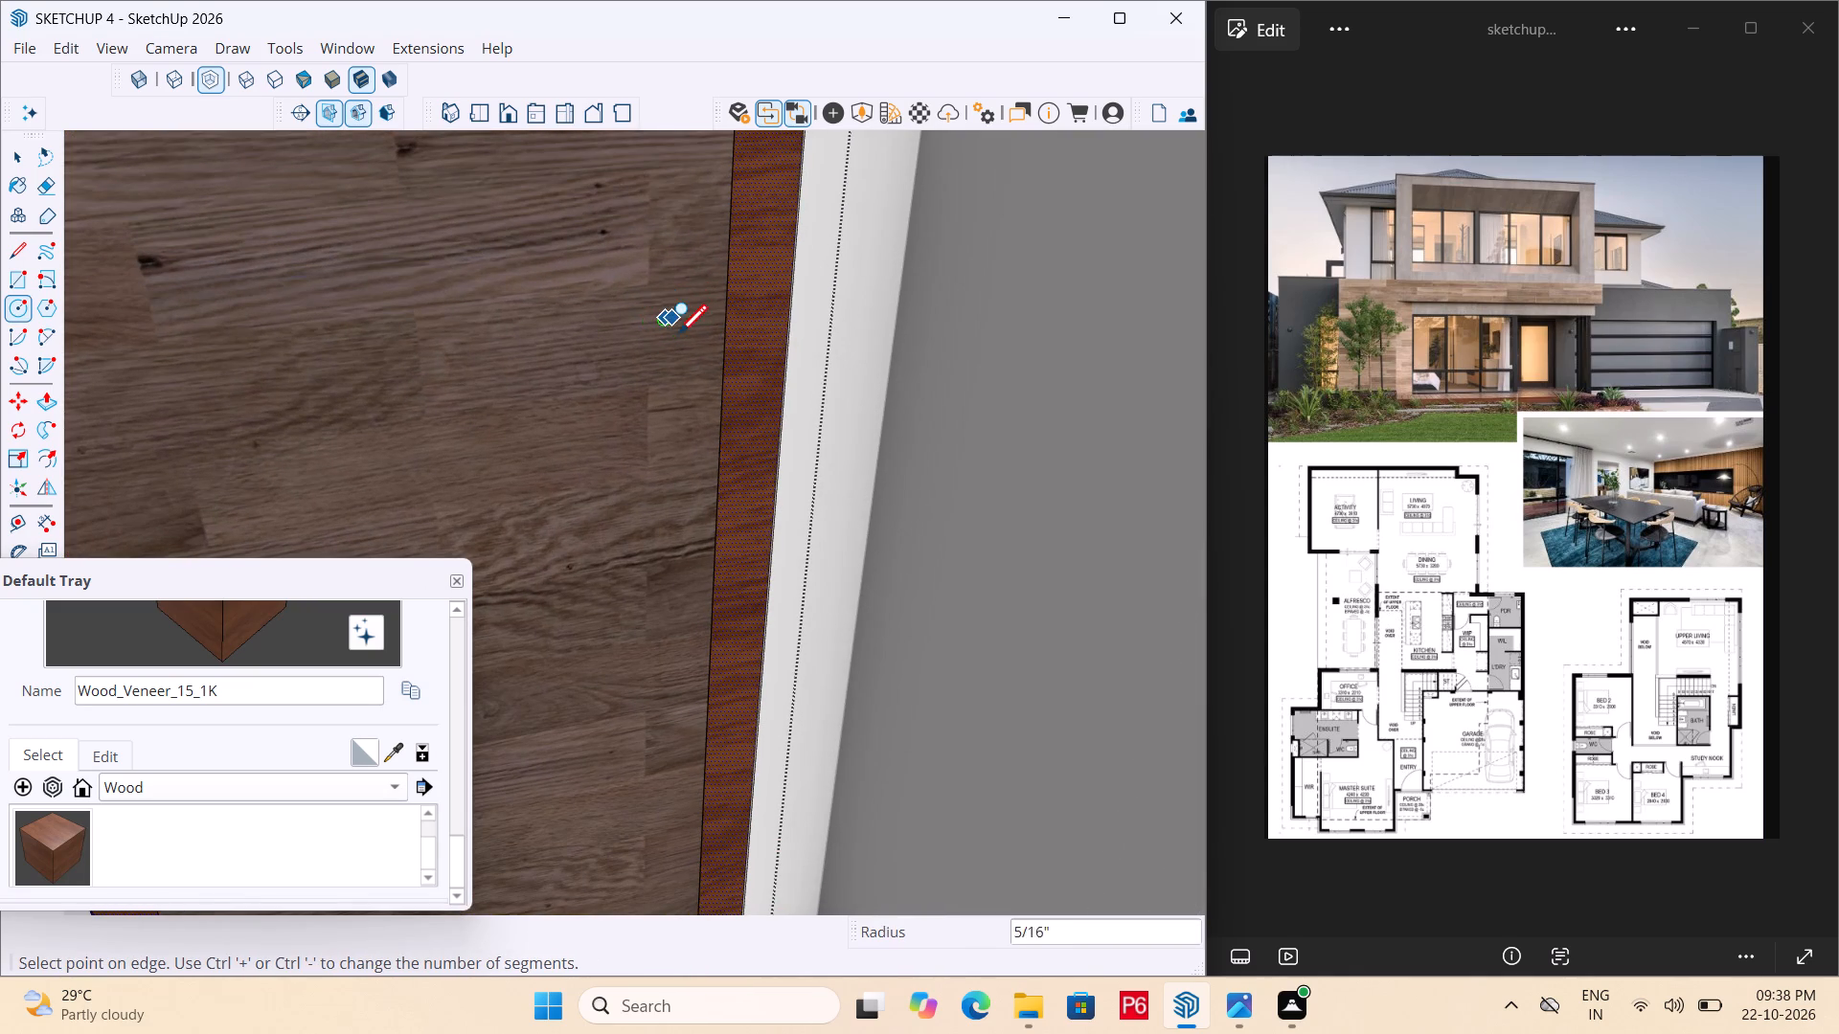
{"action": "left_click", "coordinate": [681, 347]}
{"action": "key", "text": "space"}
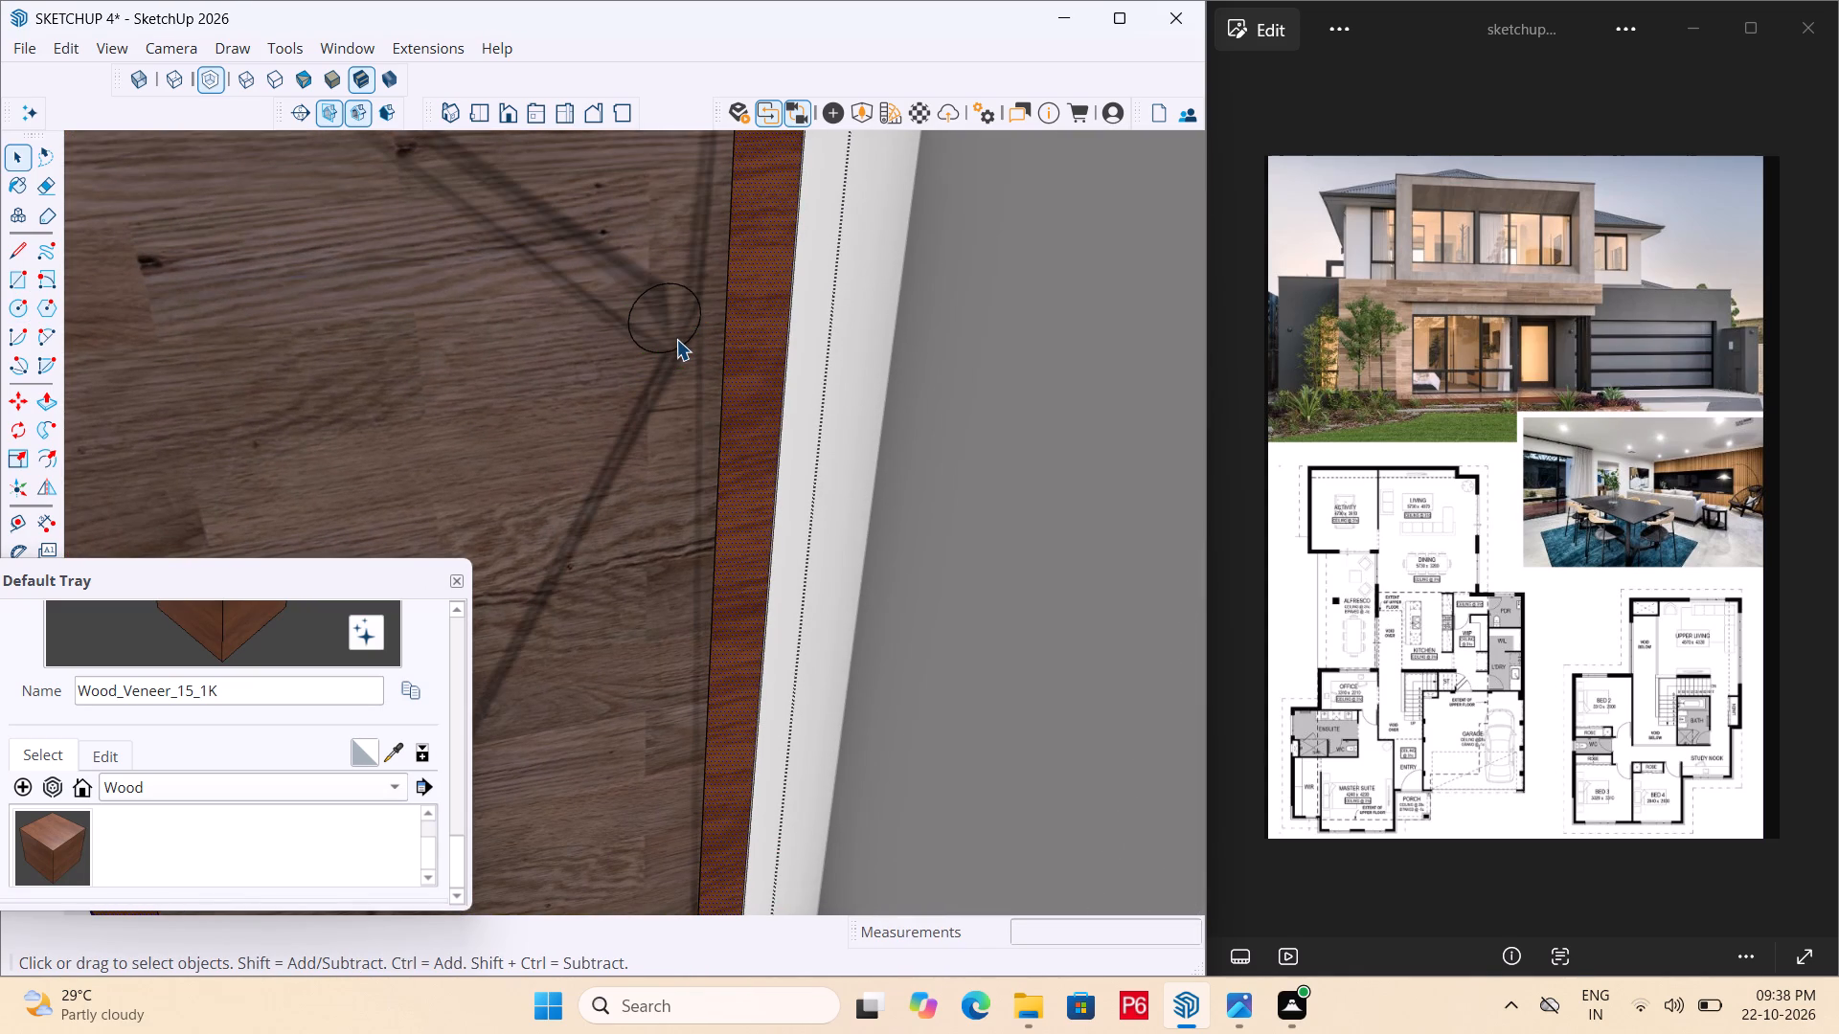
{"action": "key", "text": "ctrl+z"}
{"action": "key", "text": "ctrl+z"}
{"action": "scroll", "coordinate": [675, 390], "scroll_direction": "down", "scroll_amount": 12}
Outside the door group, draw a circle of about 1 9/16" radius on the panel, near the frame side by the room corner.
{"action": "key", "text": "space"}
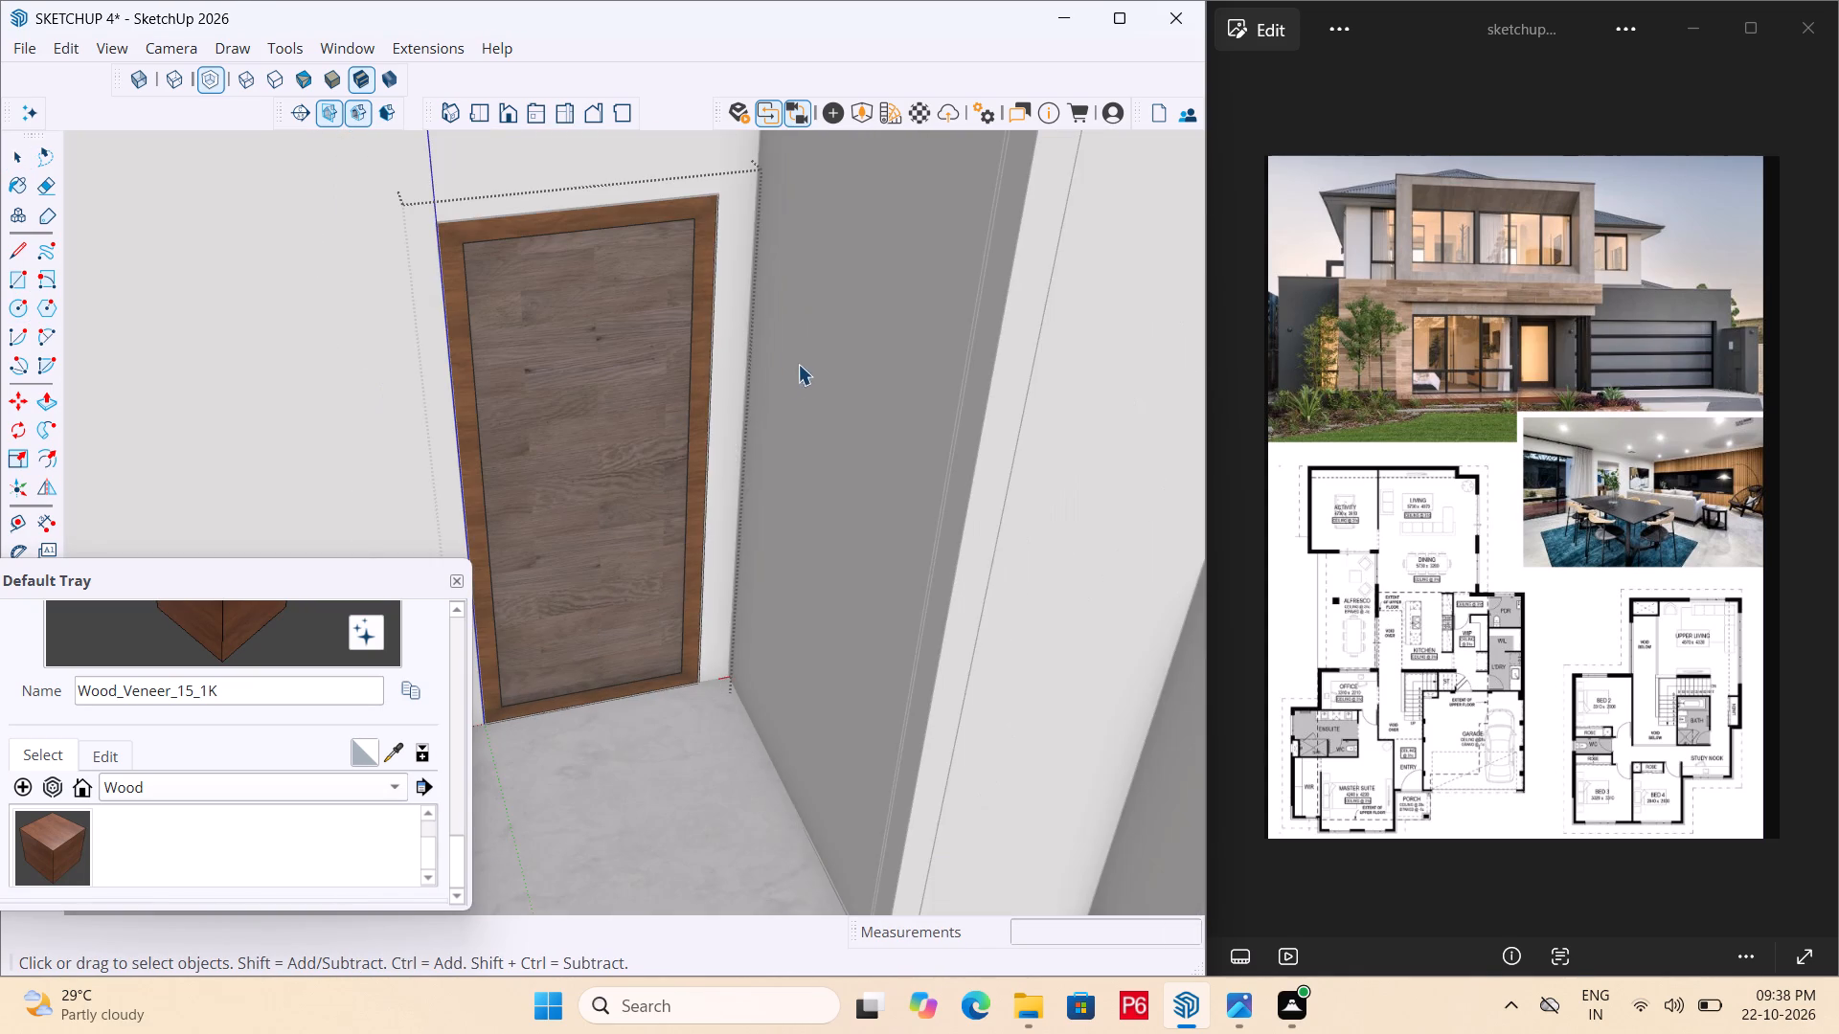
{"action": "left_click", "coordinate": [798, 364]}
{"action": "left_click", "coordinate": [640, 365]}
{"action": "scroll", "coordinate": [640, 365], "scroll_direction": "up", "scroll_amount": 6}
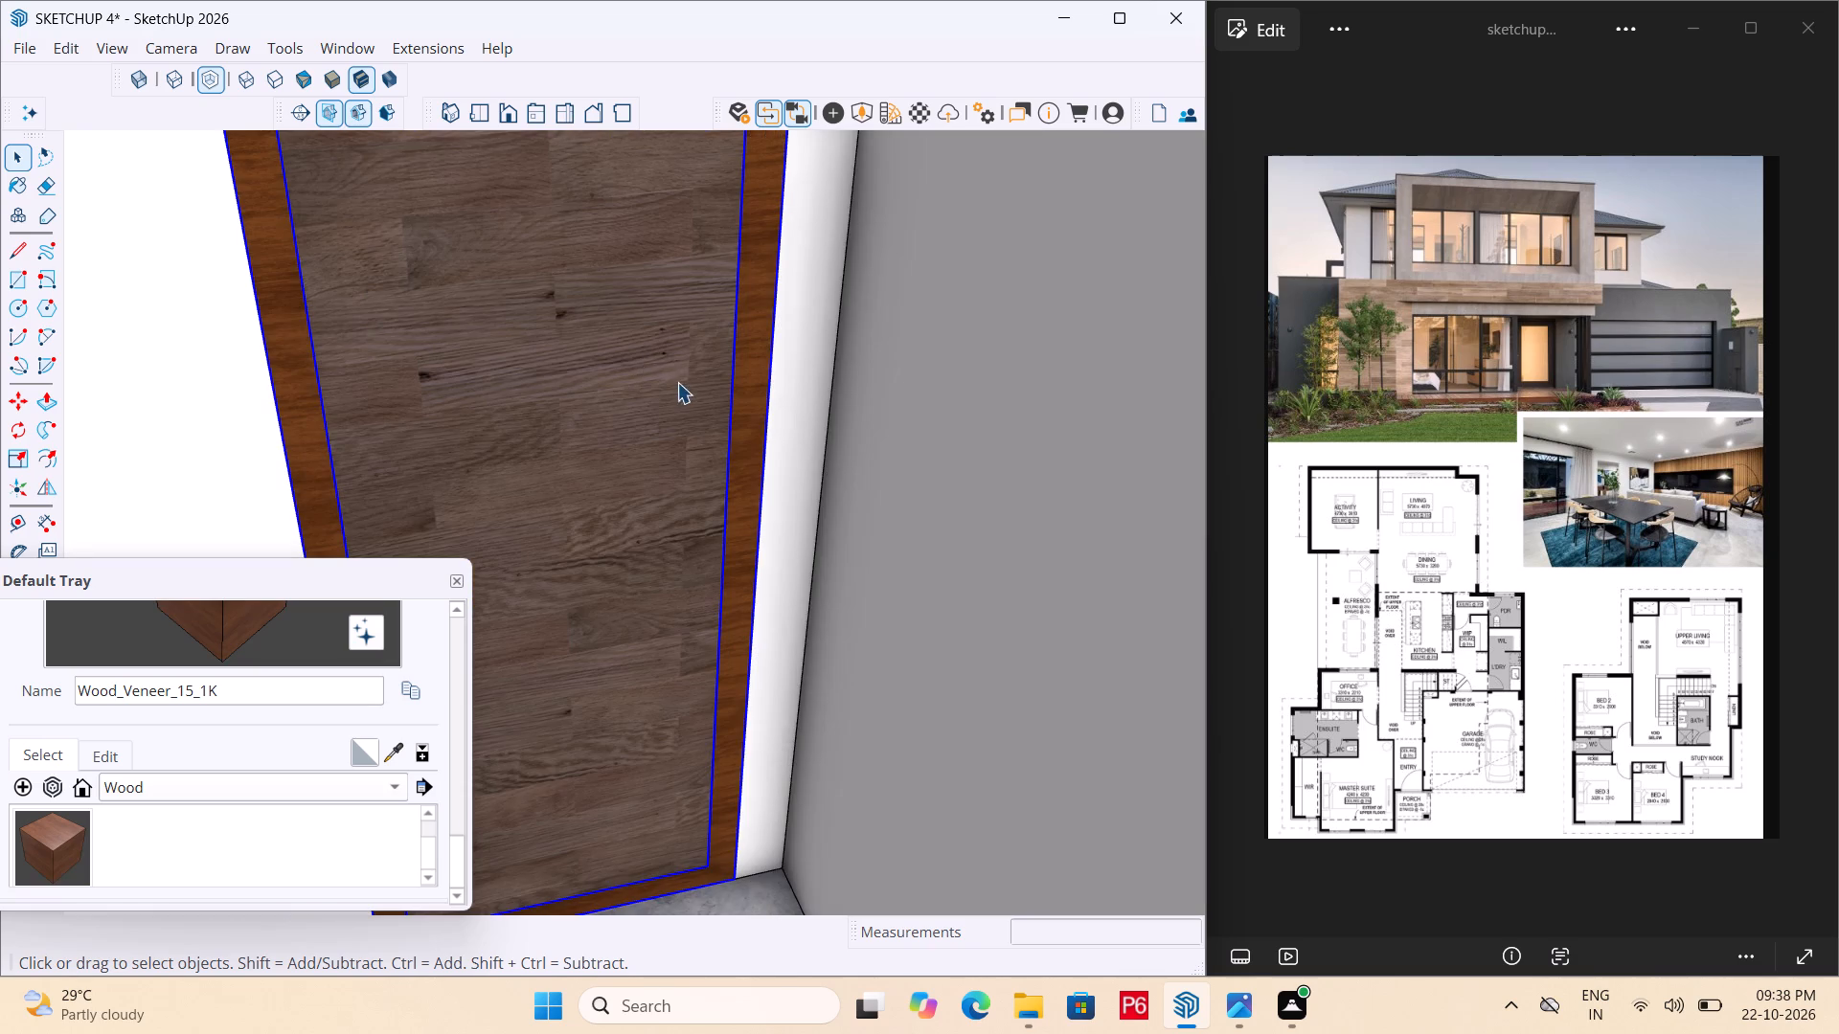
{"action": "key", "text": "c"}
{"action": "scroll", "coordinate": [676, 416], "scroll_direction": "up", "scroll_amount": 4}
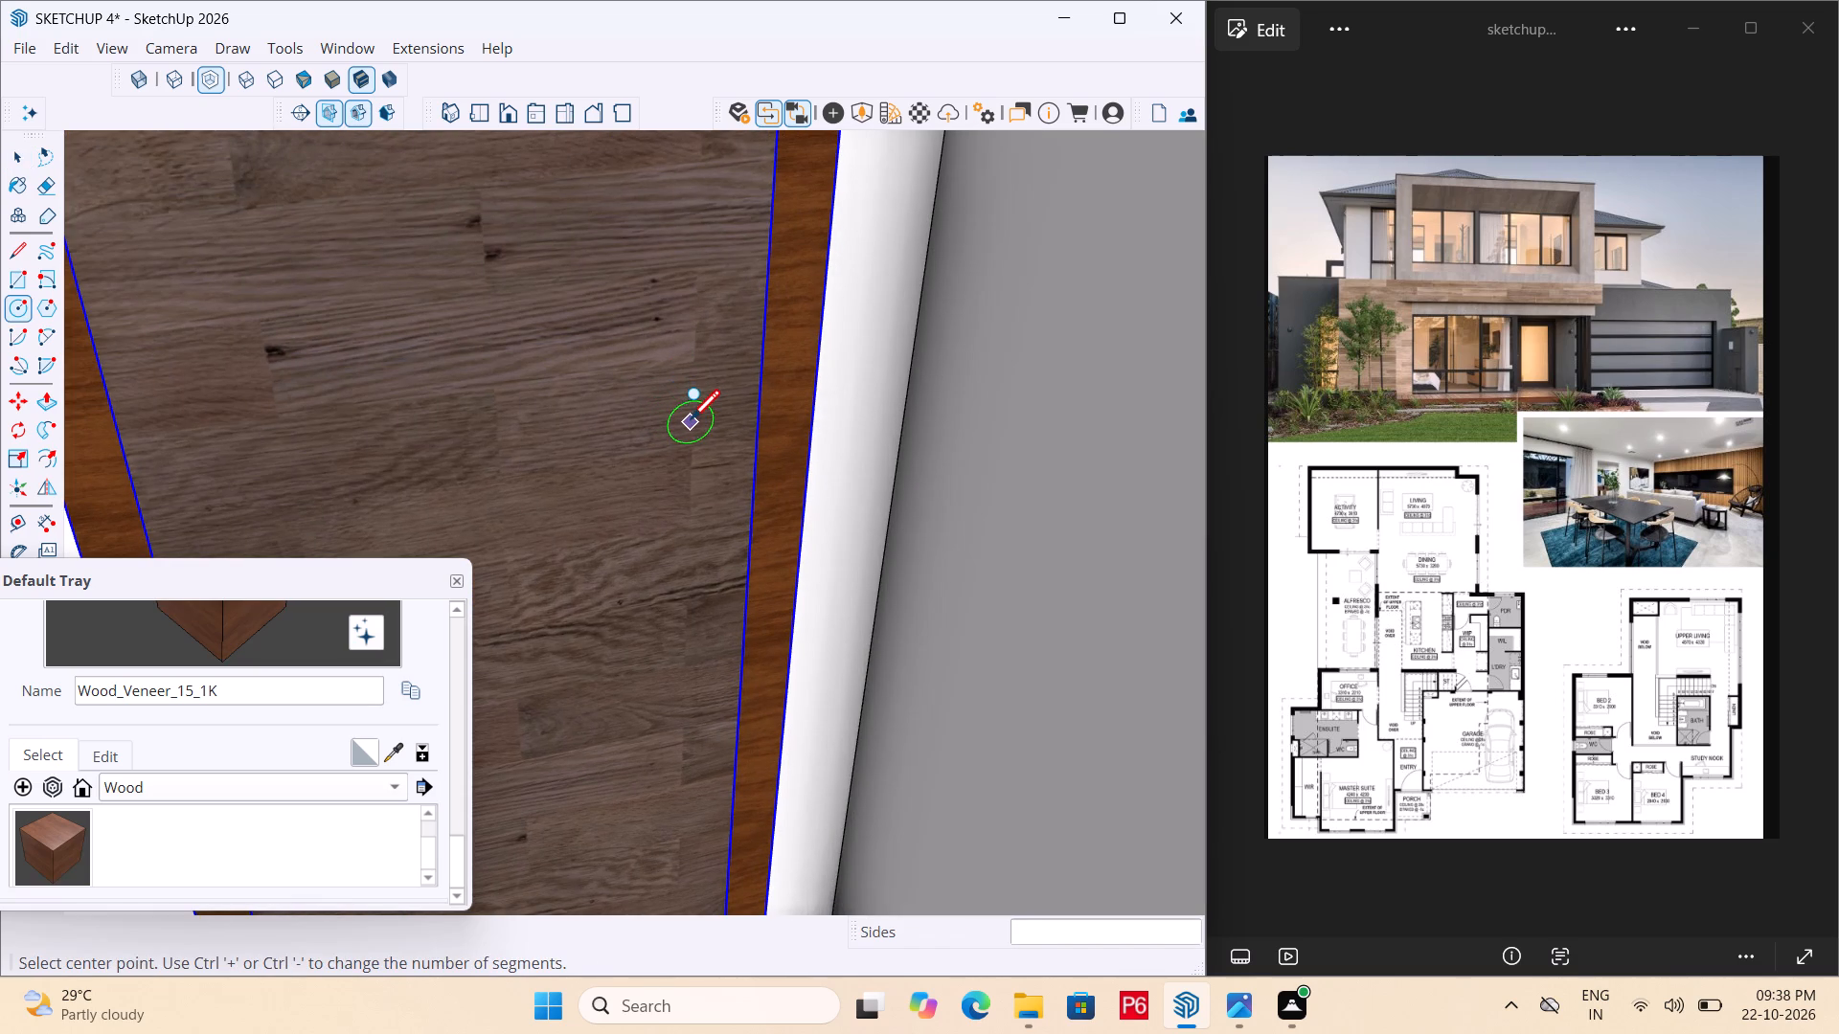
{"action": "left_click", "coordinate": [691, 422]}
{"action": "left_click", "coordinate": [704, 443]}
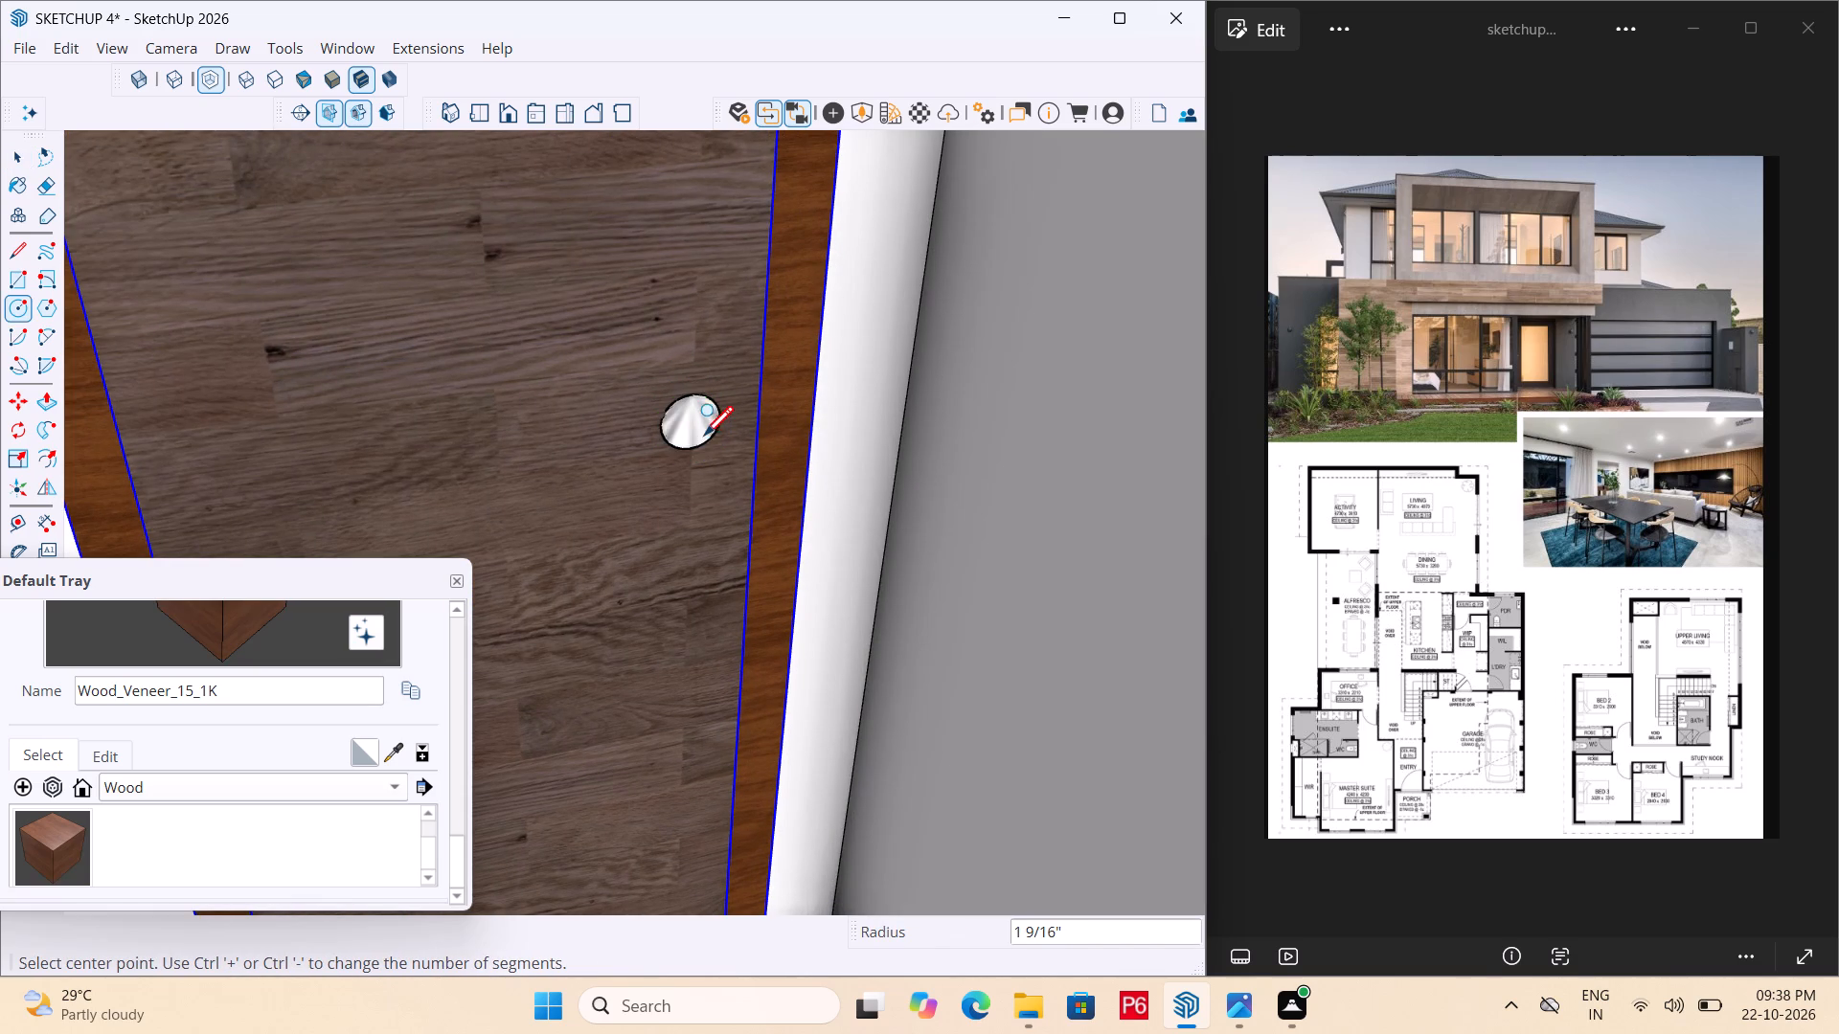
Make the circle face and its edge into their own group.
{"action": "middle_click_drag", "start_coordinate": [670, 427], "coordinate": [639, 312]}
{"action": "key", "text": "space"}
{"action": "double_click", "coordinate": [703, 425]}
{"action": "right_click", "coordinate": [703, 425]}
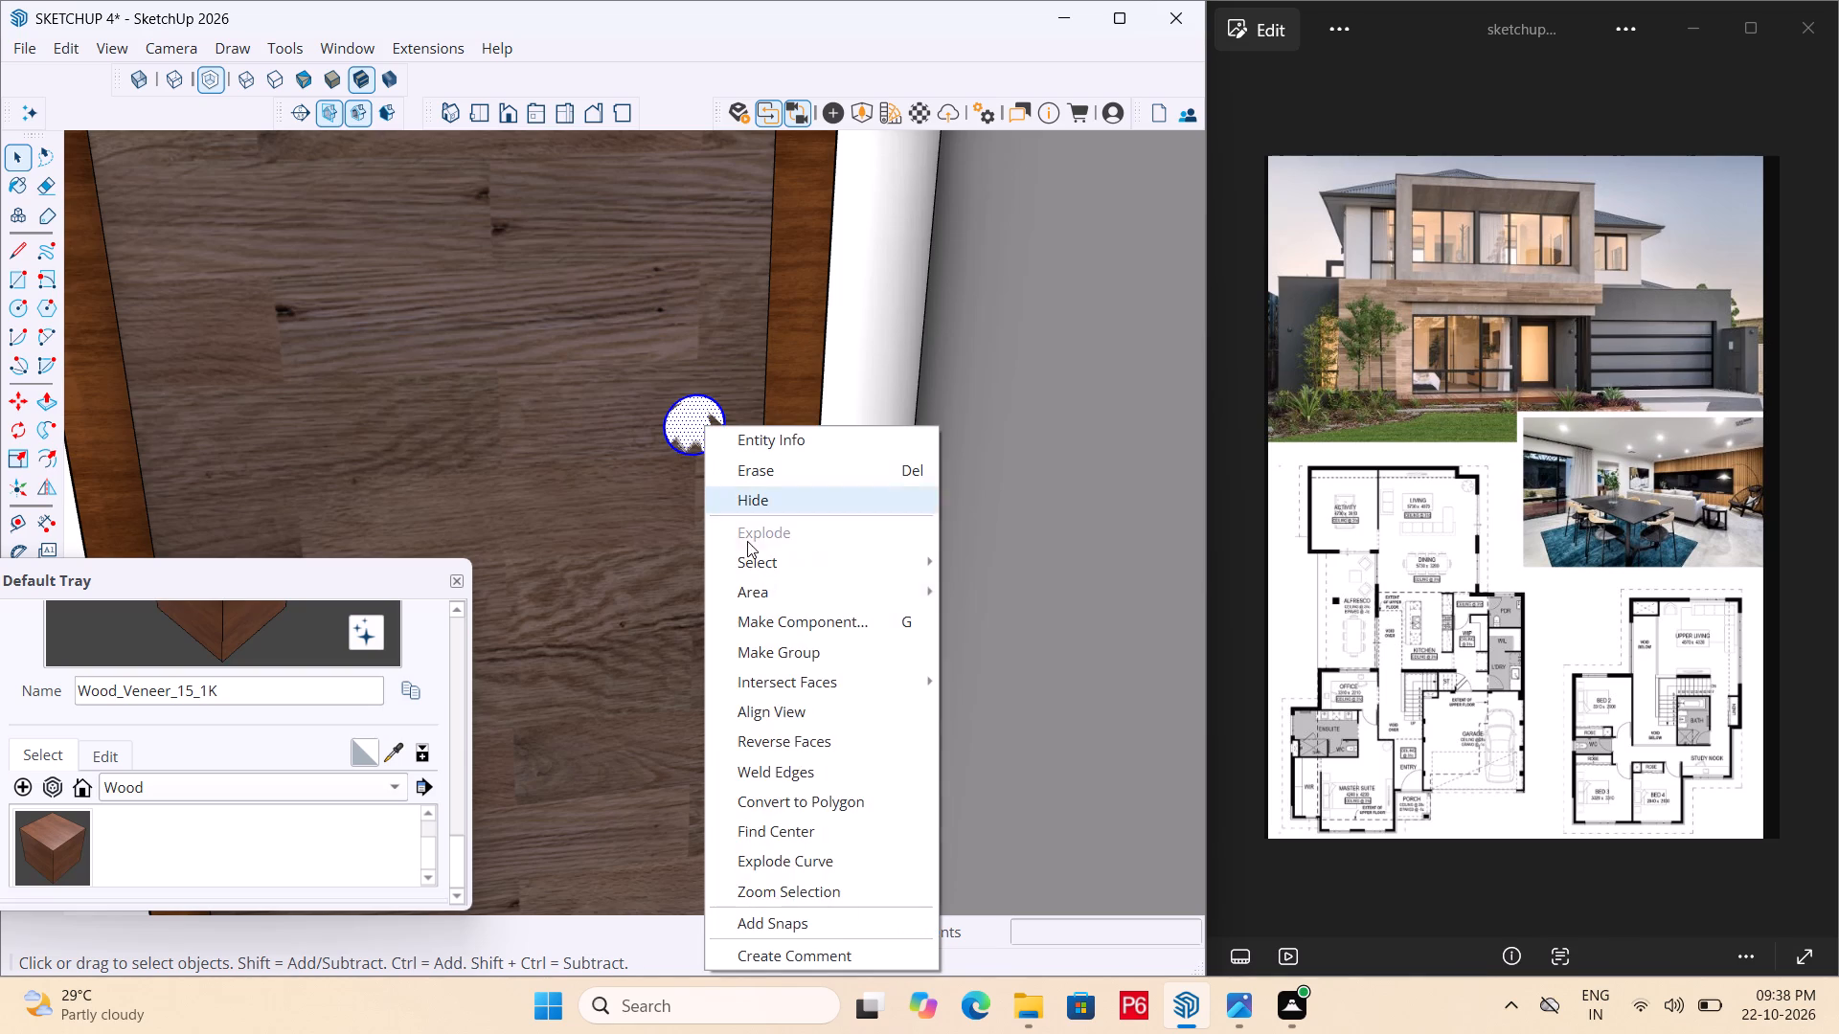
{"action": "left_click", "coordinate": [826, 655]}
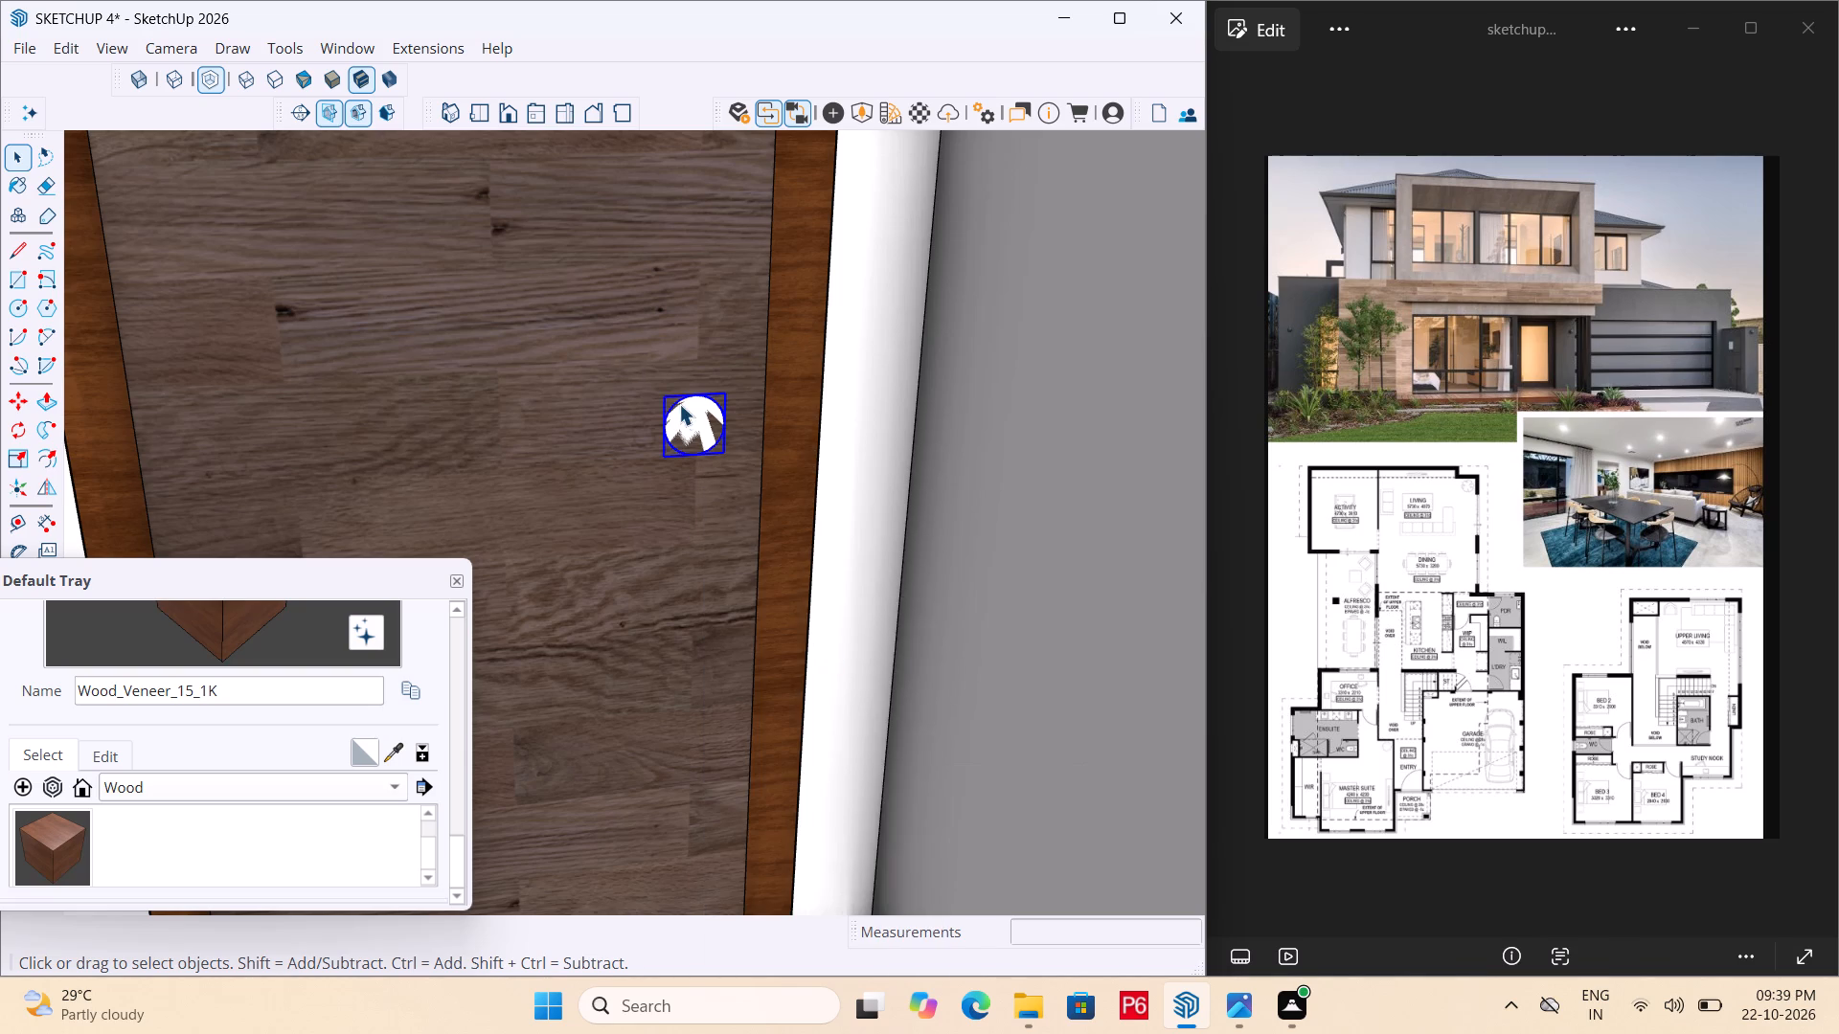
Inside the circle's group, paint the face with the Metal_06_1K material.
{"action": "double_click", "coordinate": [681, 420]}
{"action": "left_click", "coordinate": [688, 423]}
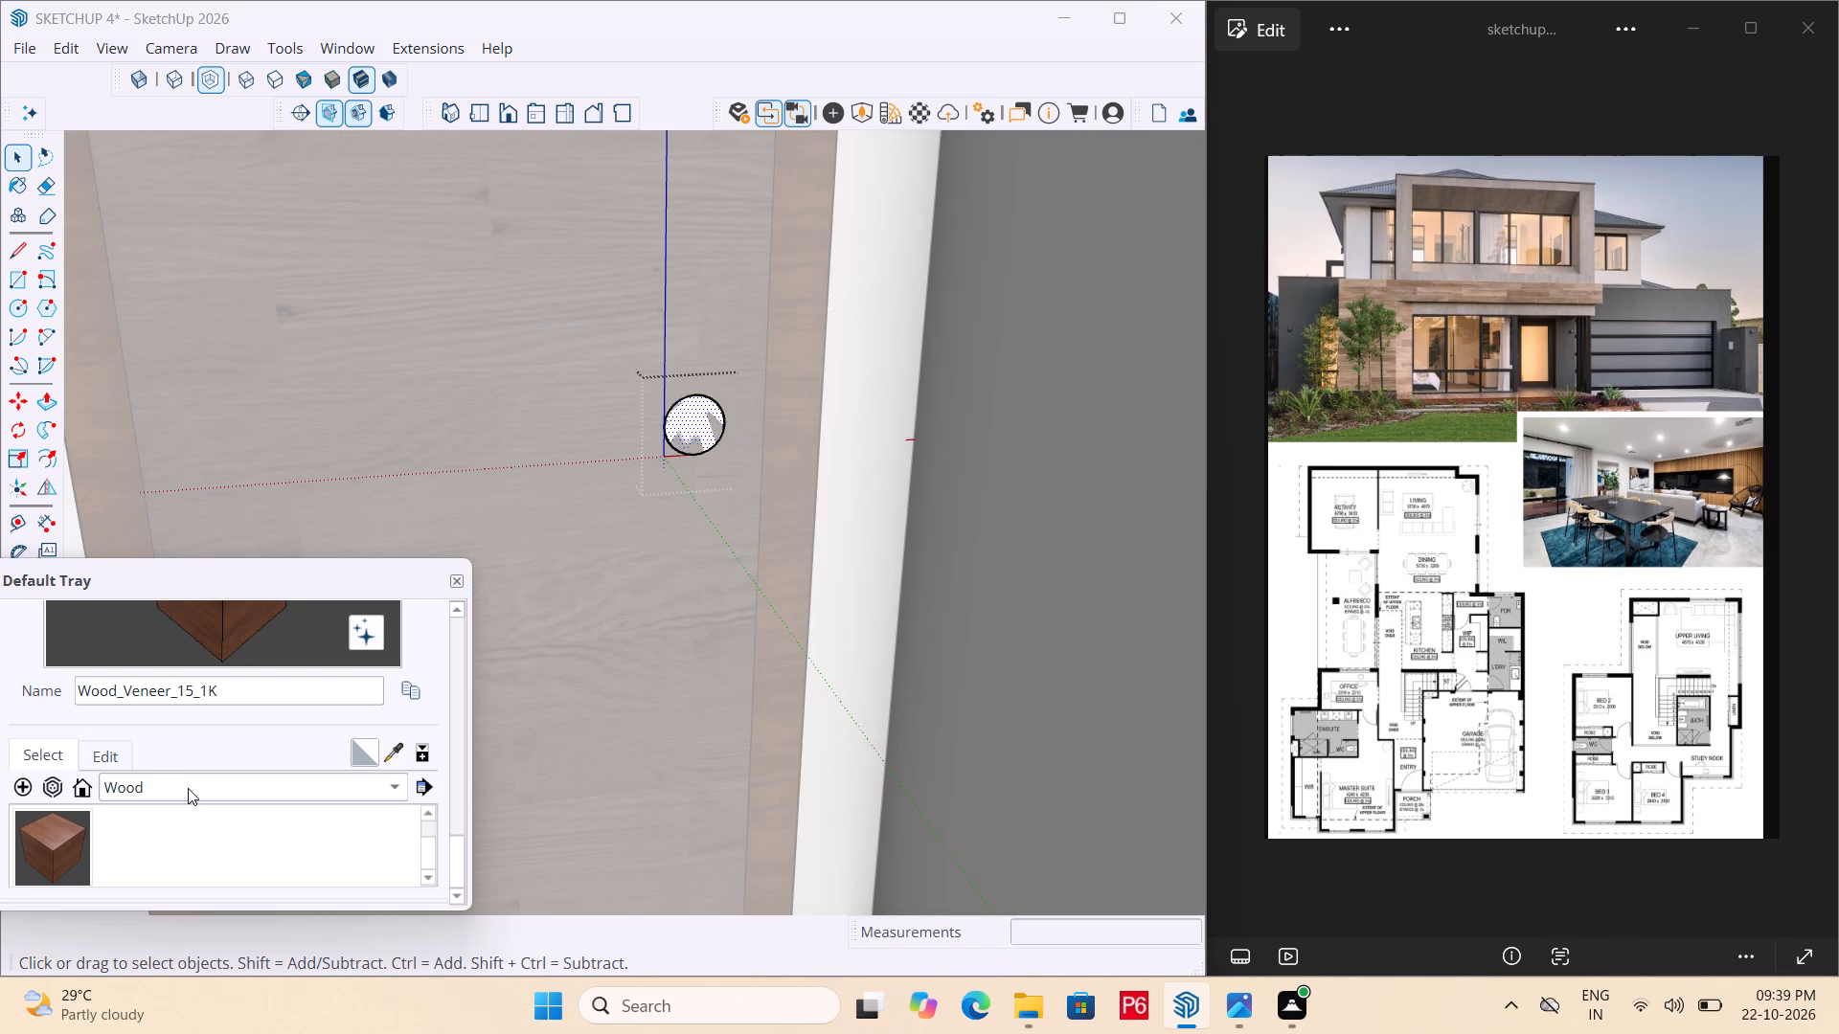
{"action": "left_click", "coordinate": [188, 788]}
{"action": "left_click", "coordinate": [177, 620]}
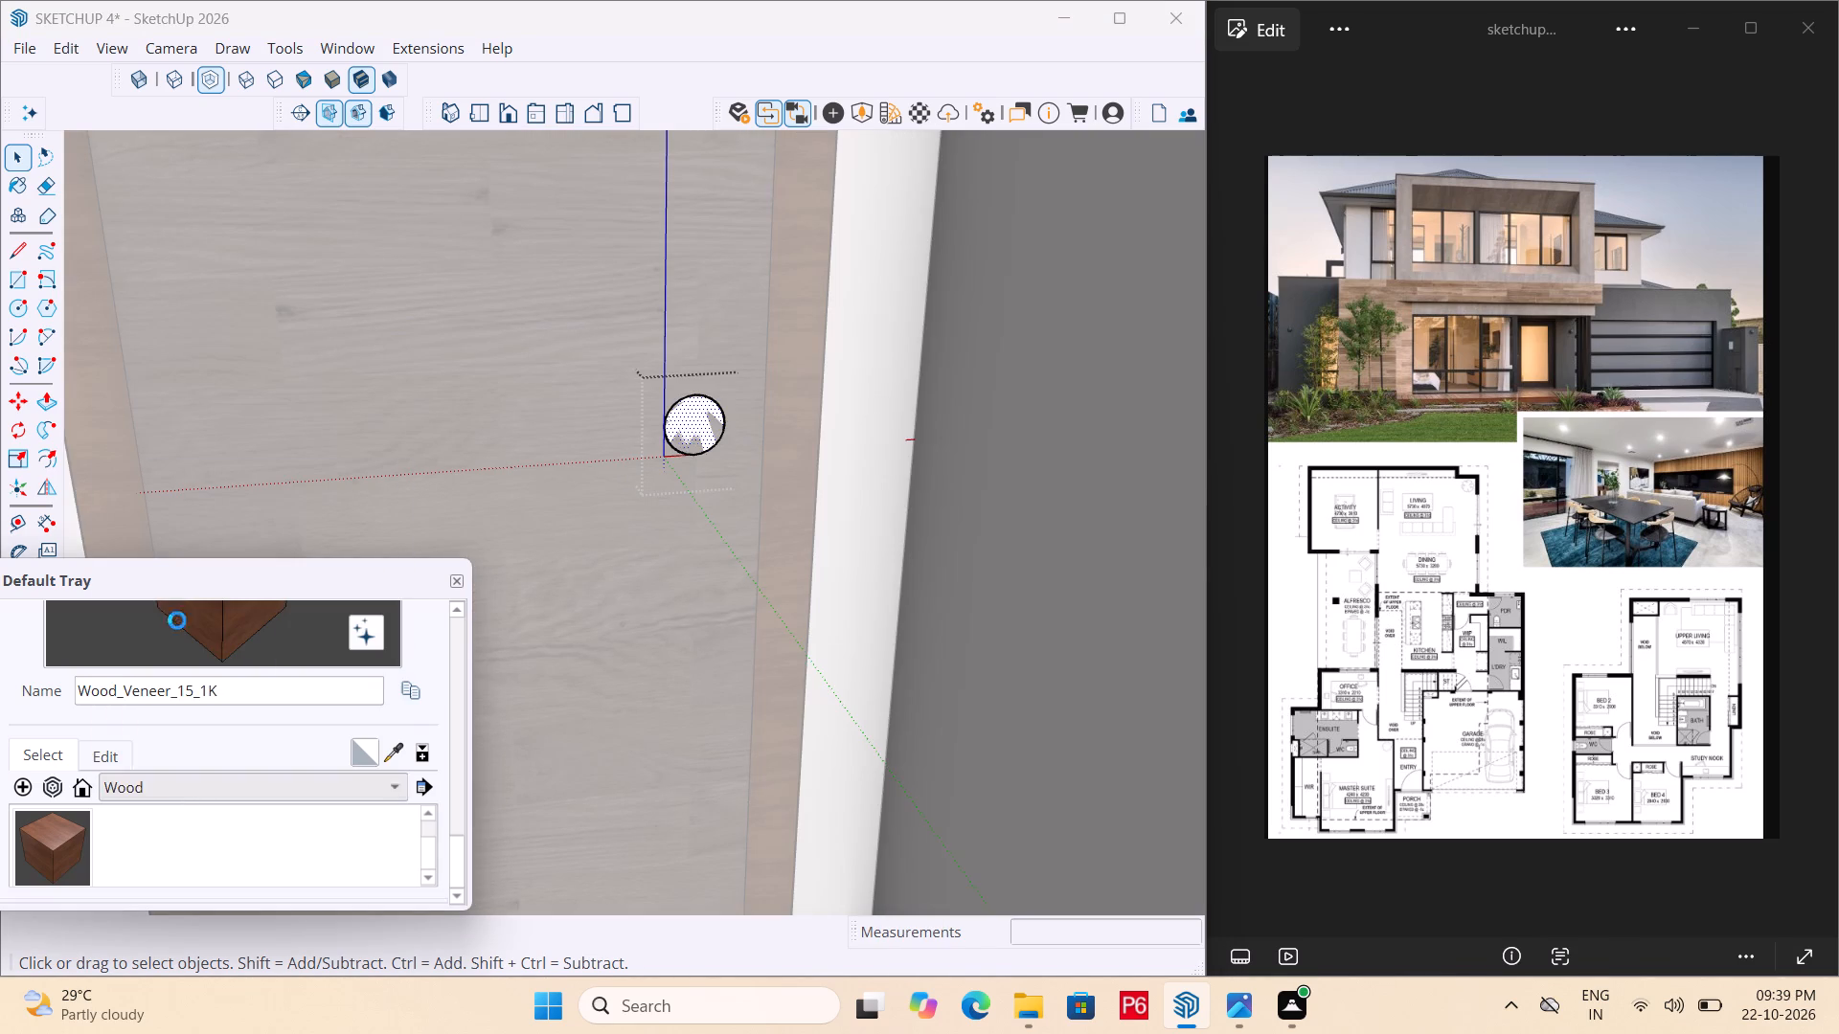
{"action": "left_click_drag", "start_coordinate": [57, 834], "coordinate": [60, 824]}
{"action": "left_click", "coordinate": [704, 416]}
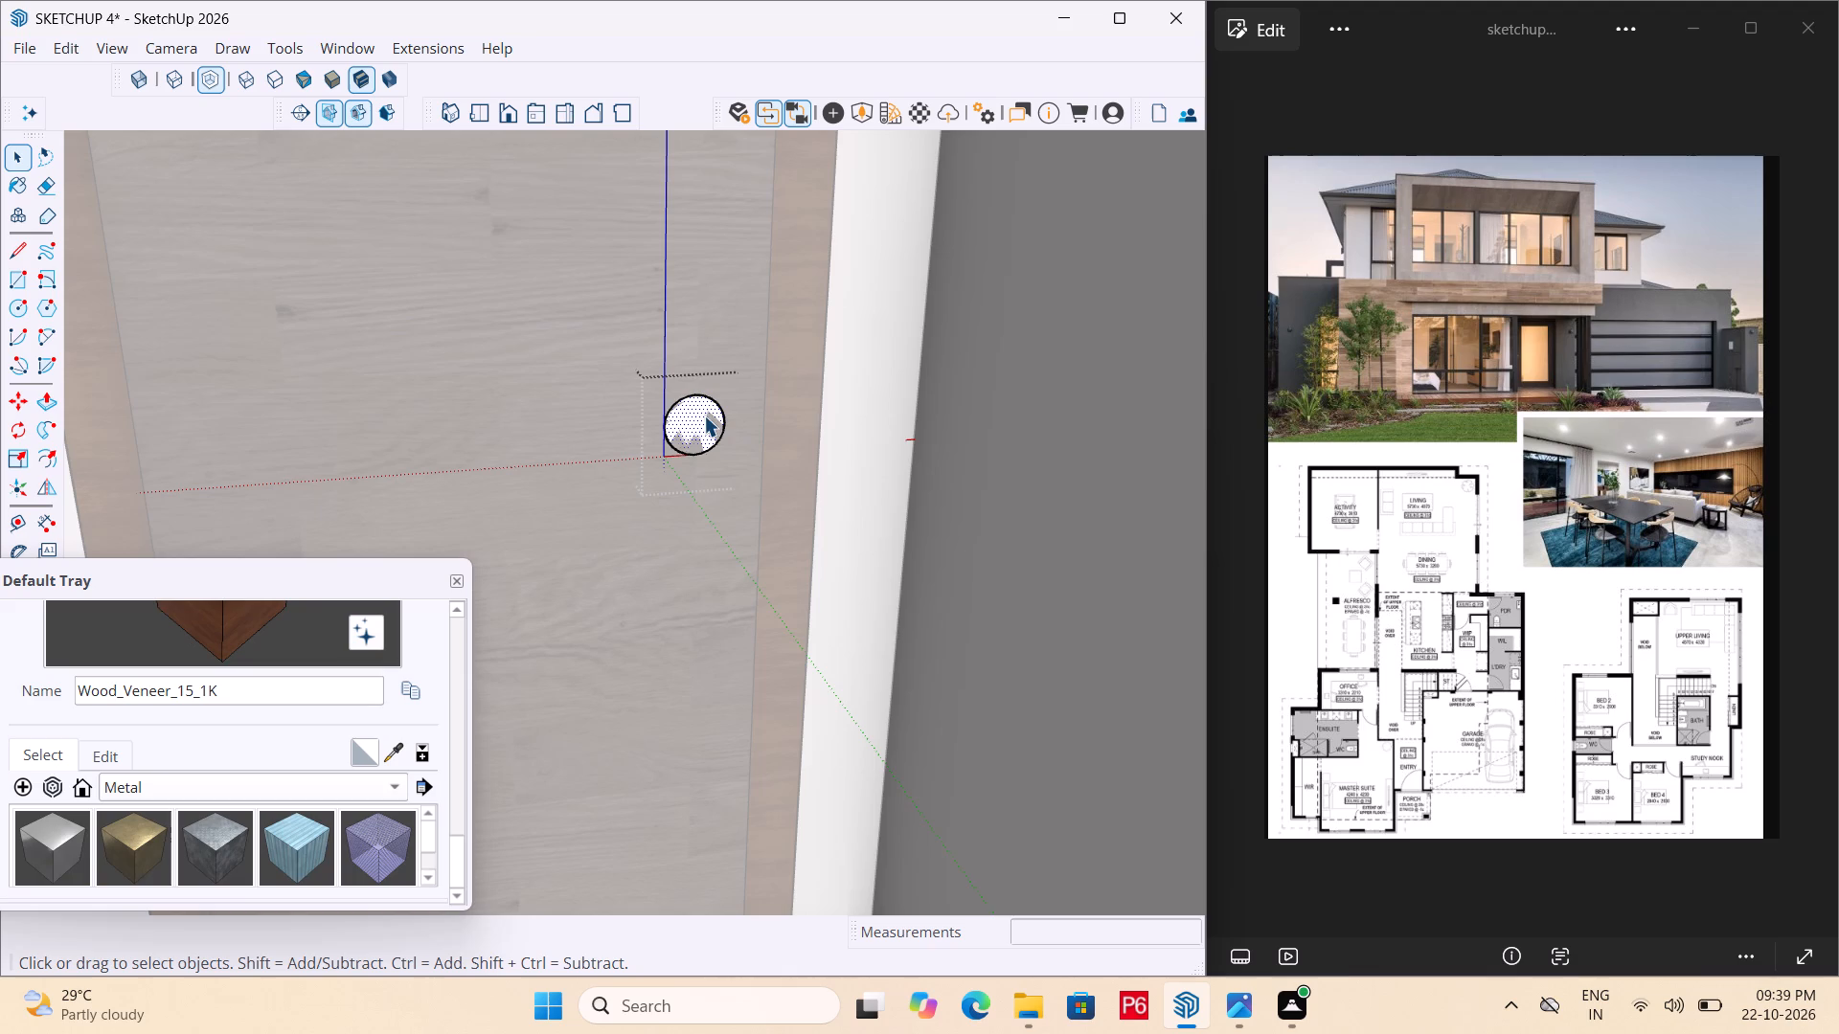
{"action": "double_click", "coordinate": [53, 832]}
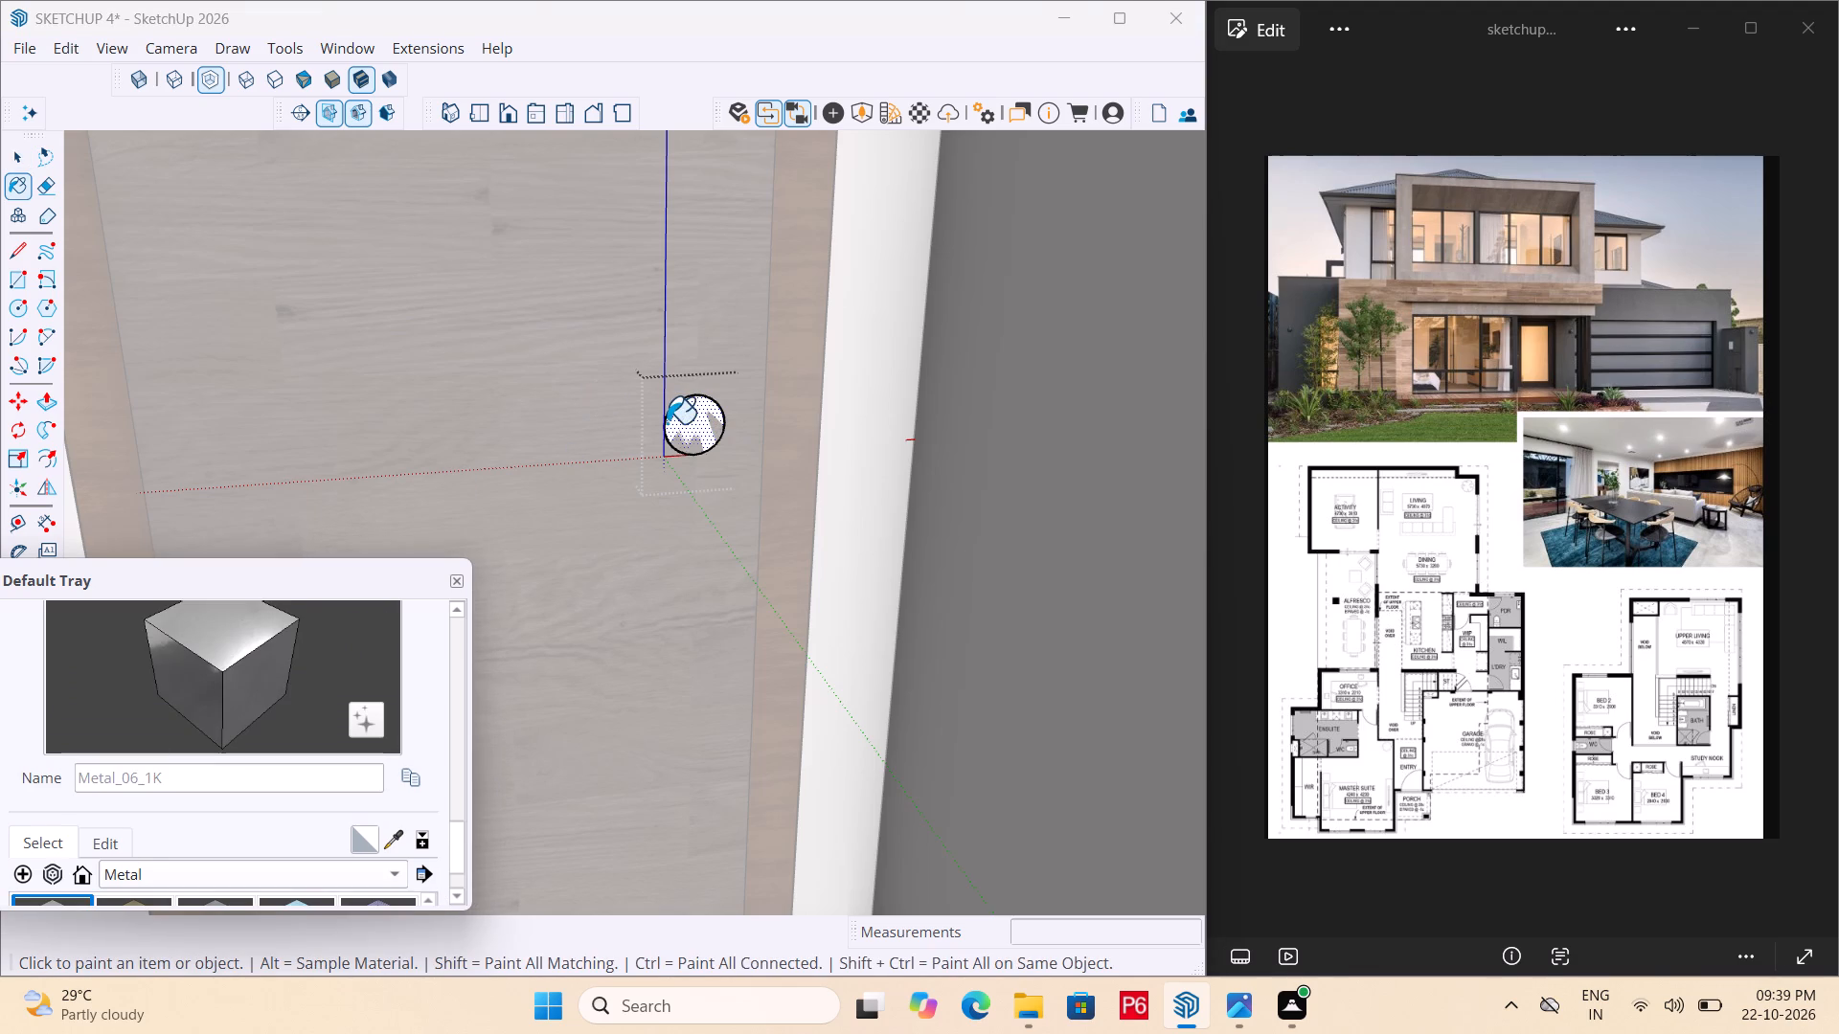
{"action": "left_click", "coordinate": [667, 423]}
Inside the knob's group, extrude the circle face about 7/16" out from the door panel.
{"action": "key", "text": "p"}
{"action": "left_click", "coordinate": [689, 432]}
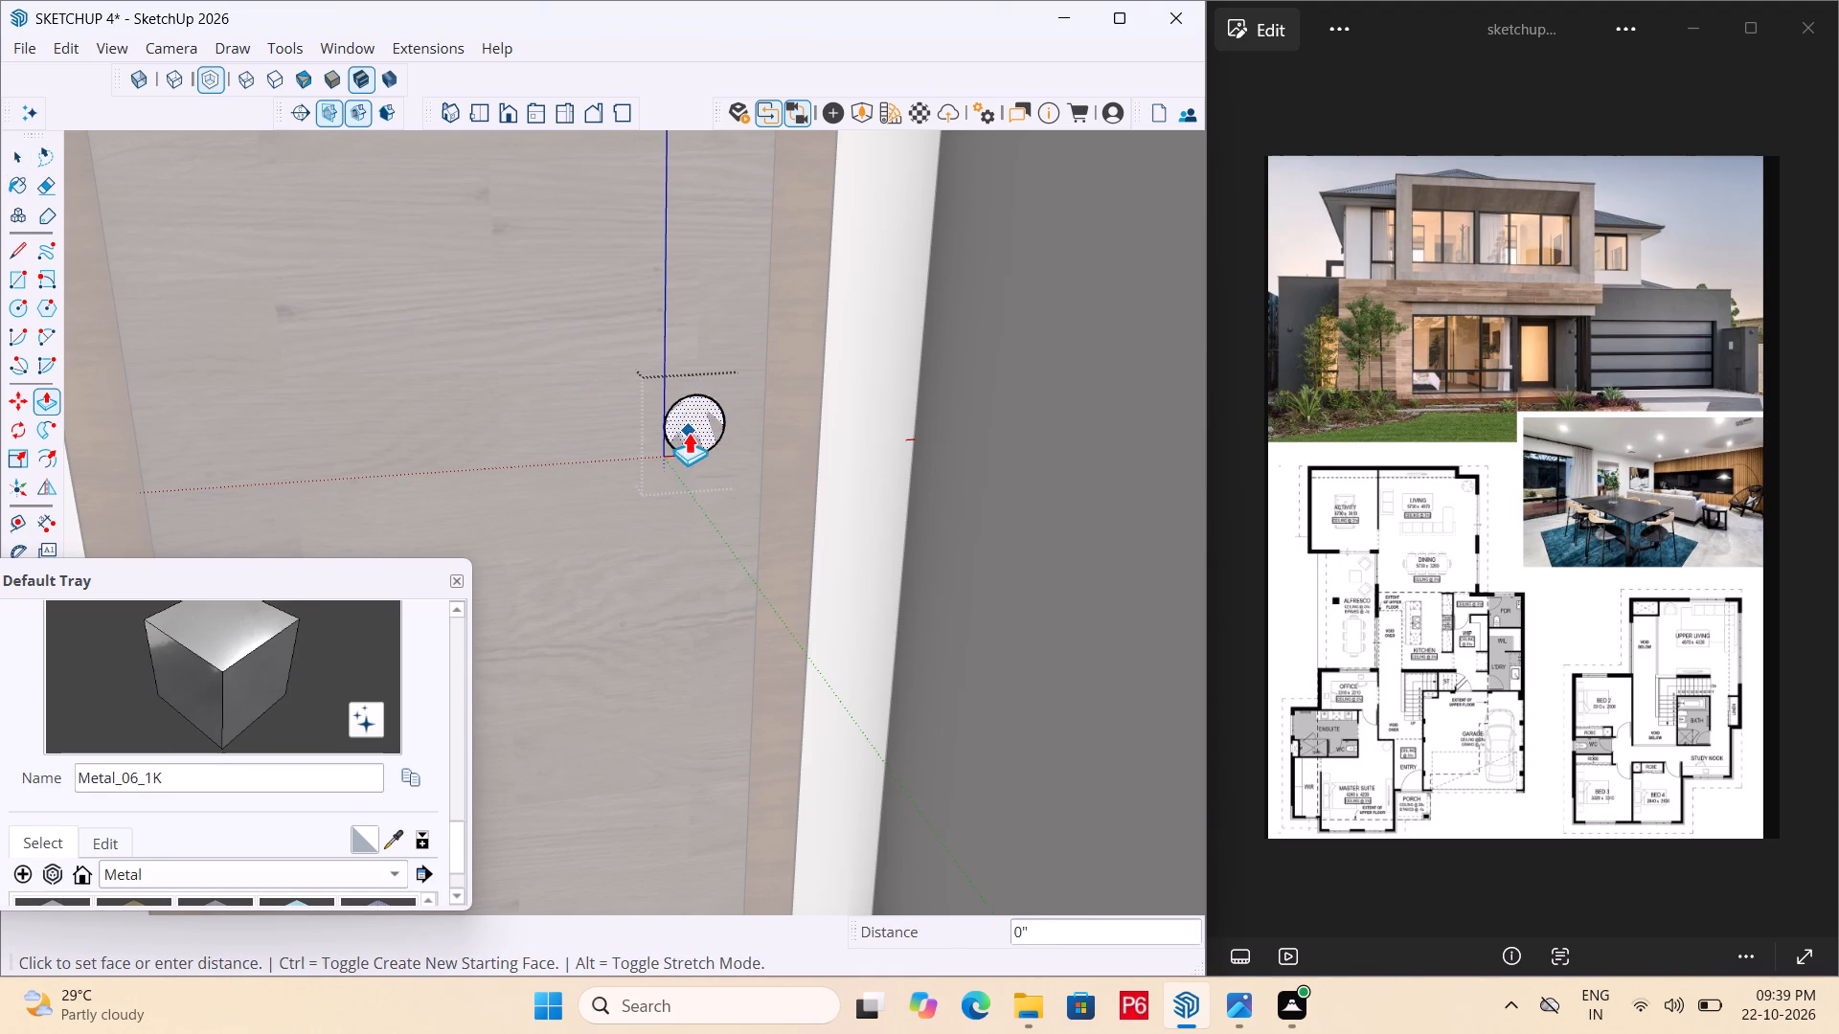
{"action": "middle_click_drag", "start_coordinate": [687, 451], "coordinate": [1475, 494]}
{"action": "middle_click_drag", "start_coordinate": [1050, 483], "coordinate": [980, 485]}
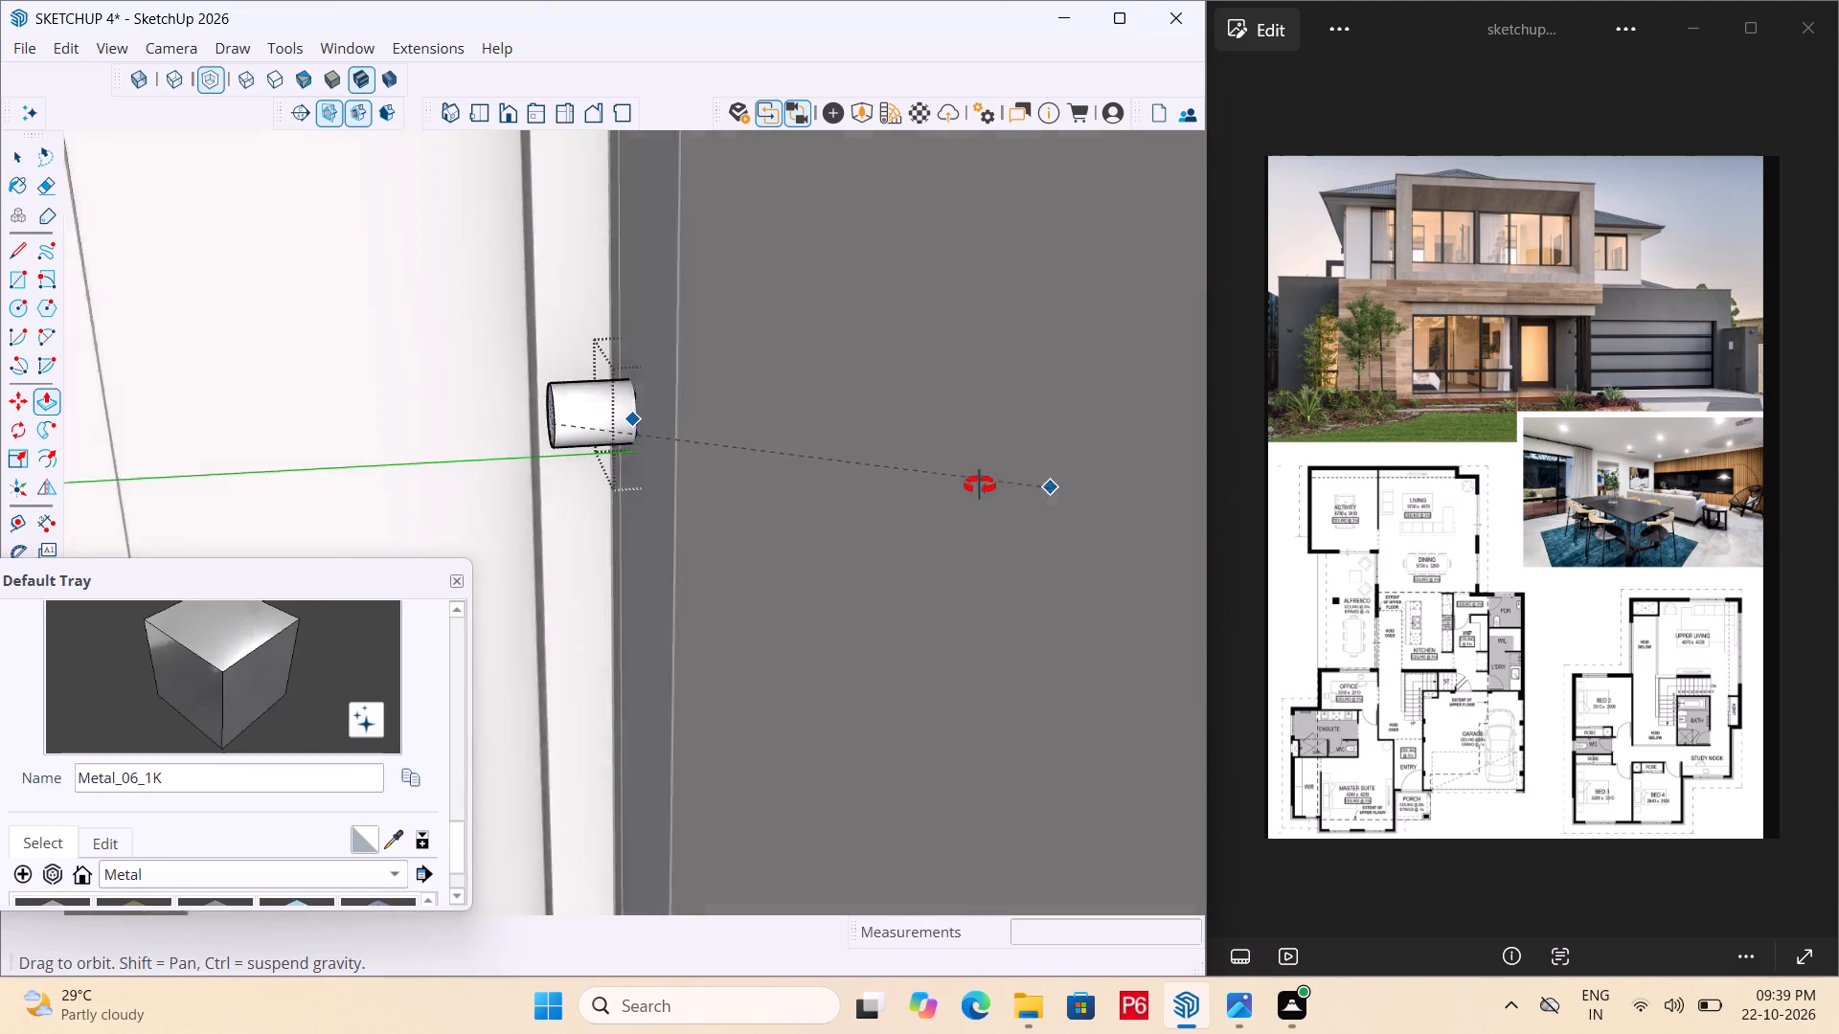
{"action": "middle_click_drag", "start_coordinate": [980, 485], "coordinate": [727, 491]}
{"action": "scroll", "coordinate": [610, 429], "scroll_direction": "down", "scroll_amount": 20}
{"action": "scroll", "coordinate": [610, 429], "scroll_direction": "down", "scroll_amount": 1}
{"action": "scroll", "coordinate": [514, 402], "scroll_direction": "down", "scroll_amount": 4}
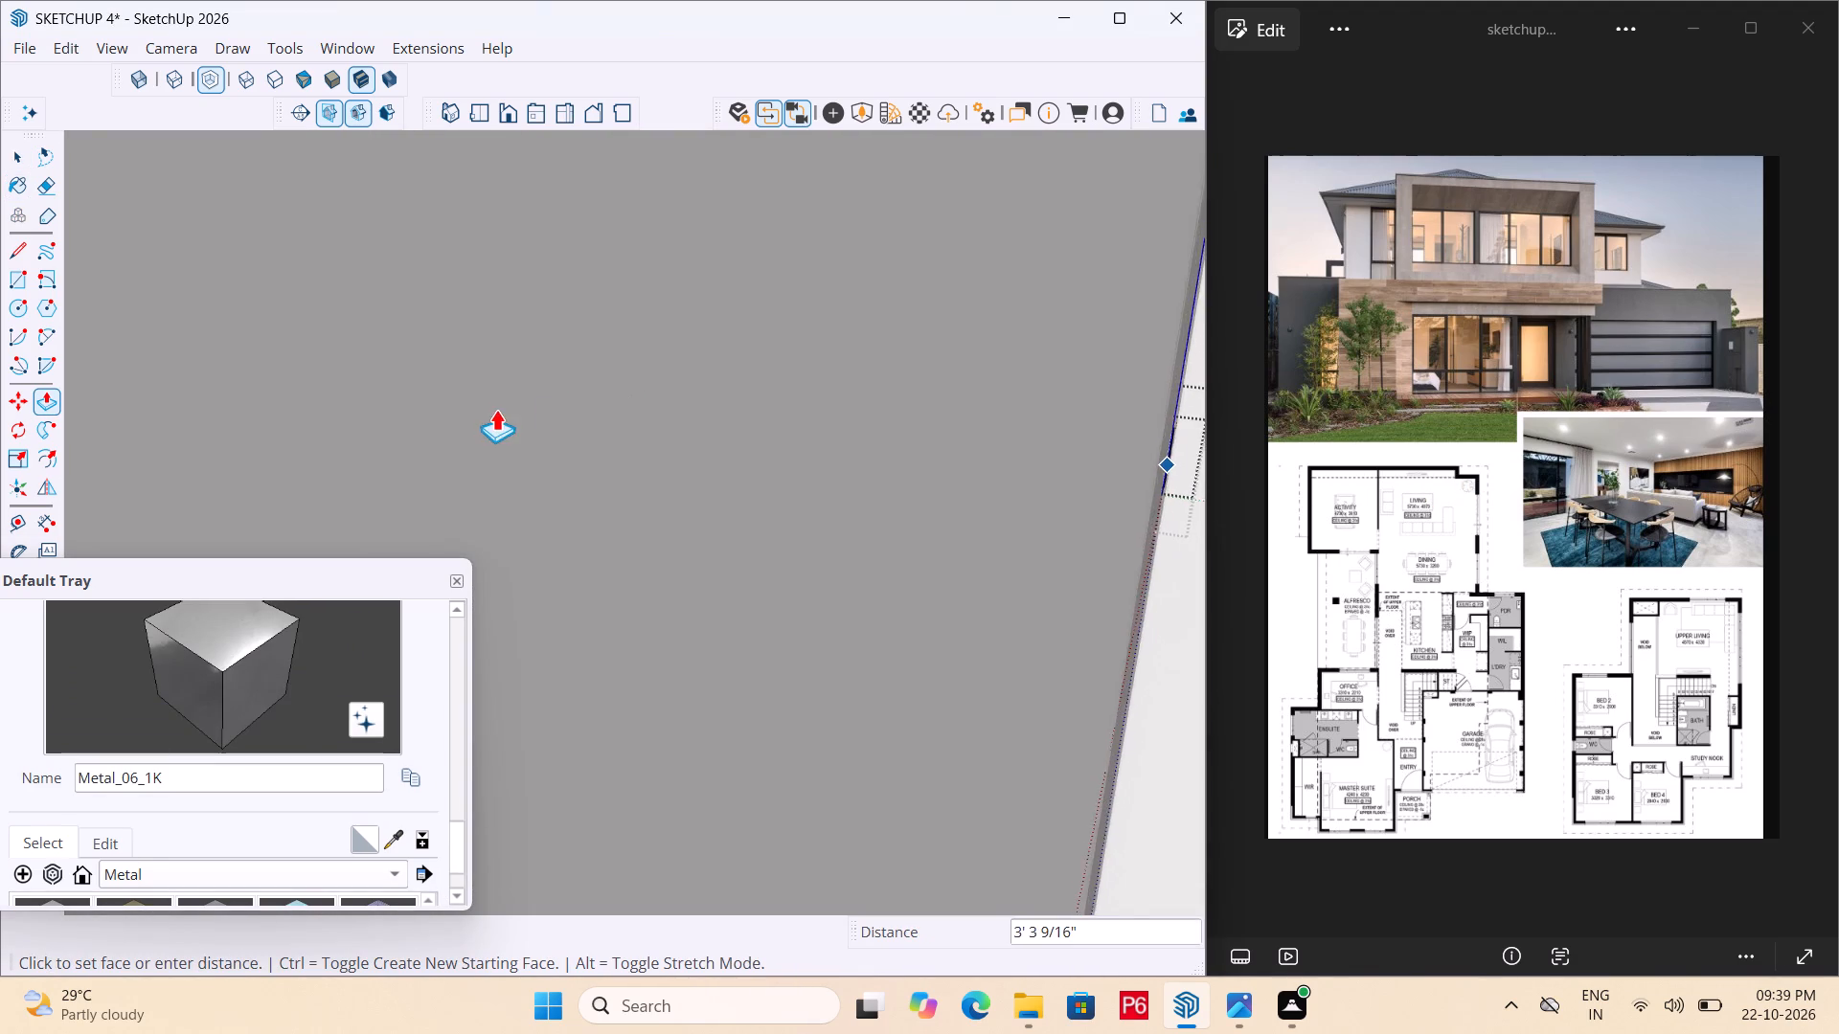
{"action": "scroll", "coordinate": [496, 409], "scroll_direction": "down", "scroll_amount": 20}
{"action": "scroll", "coordinate": [496, 409], "scroll_direction": "down", "scroll_amount": 20}
{"action": "scroll", "coordinate": [496, 409], "scroll_direction": "down", "scroll_amount": 2}
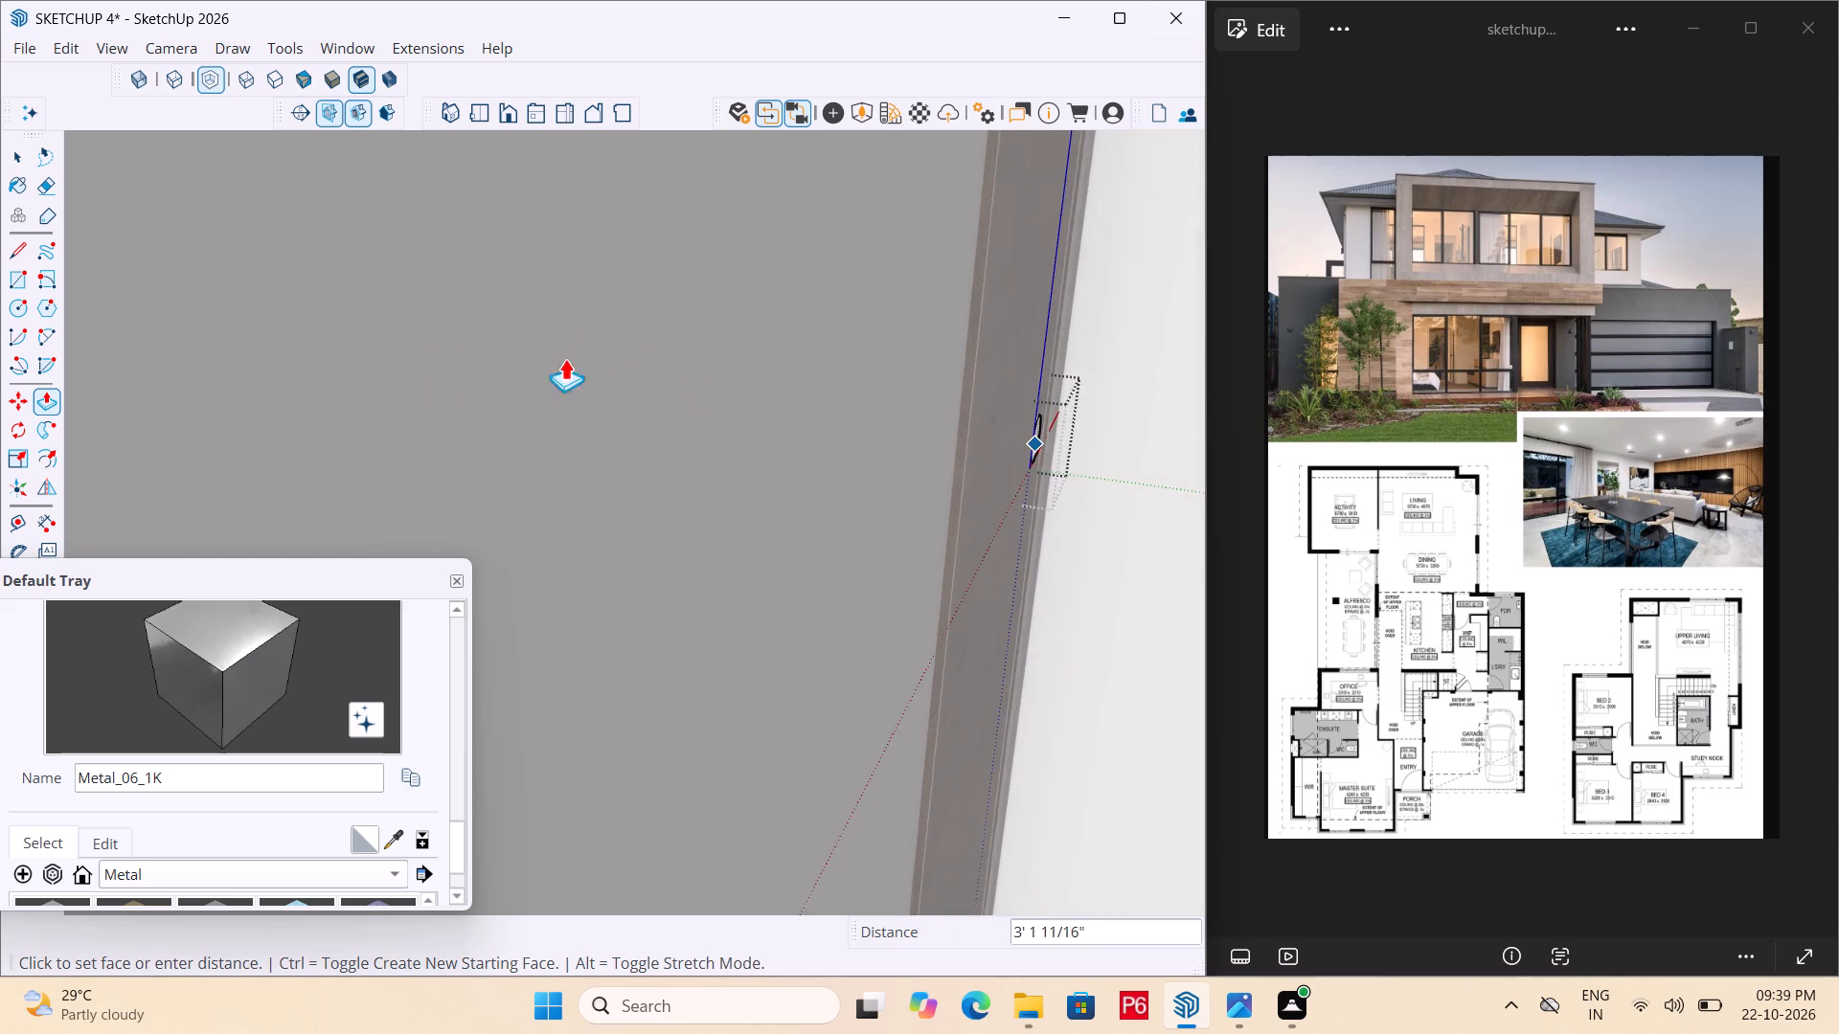
{"action": "scroll", "coordinate": [565, 358], "scroll_direction": "down", "scroll_amount": 12}
{"action": "left_click", "coordinate": [443, 110]}
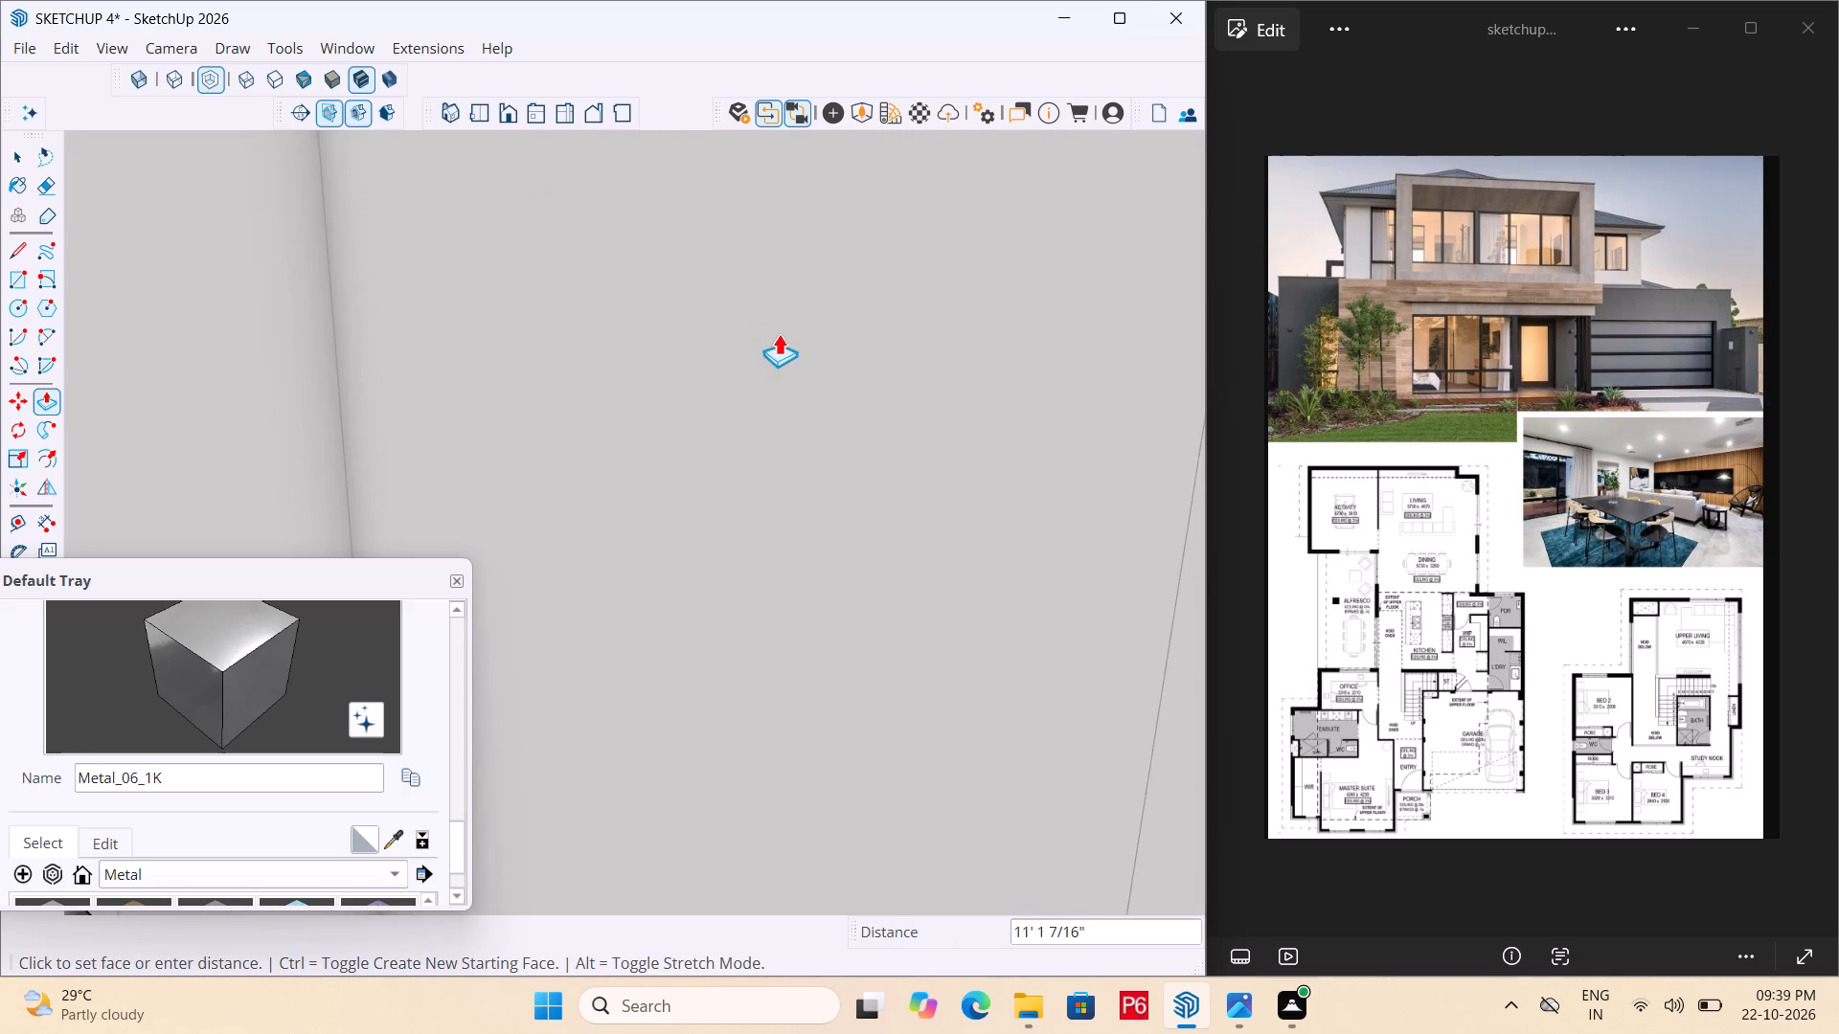
{"action": "scroll", "coordinate": [780, 334], "scroll_direction": "down", "scroll_amount": 2}
{"action": "scroll", "coordinate": [590, 261], "scroll_direction": "down", "scroll_amount": 6}
{"action": "scroll", "coordinate": [752, 286], "scroll_direction": "down", "scroll_amount": 7}
{"action": "scroll", "coordinate": [839, 319], "scroll_direction": "down", "scroll_amount": 14}
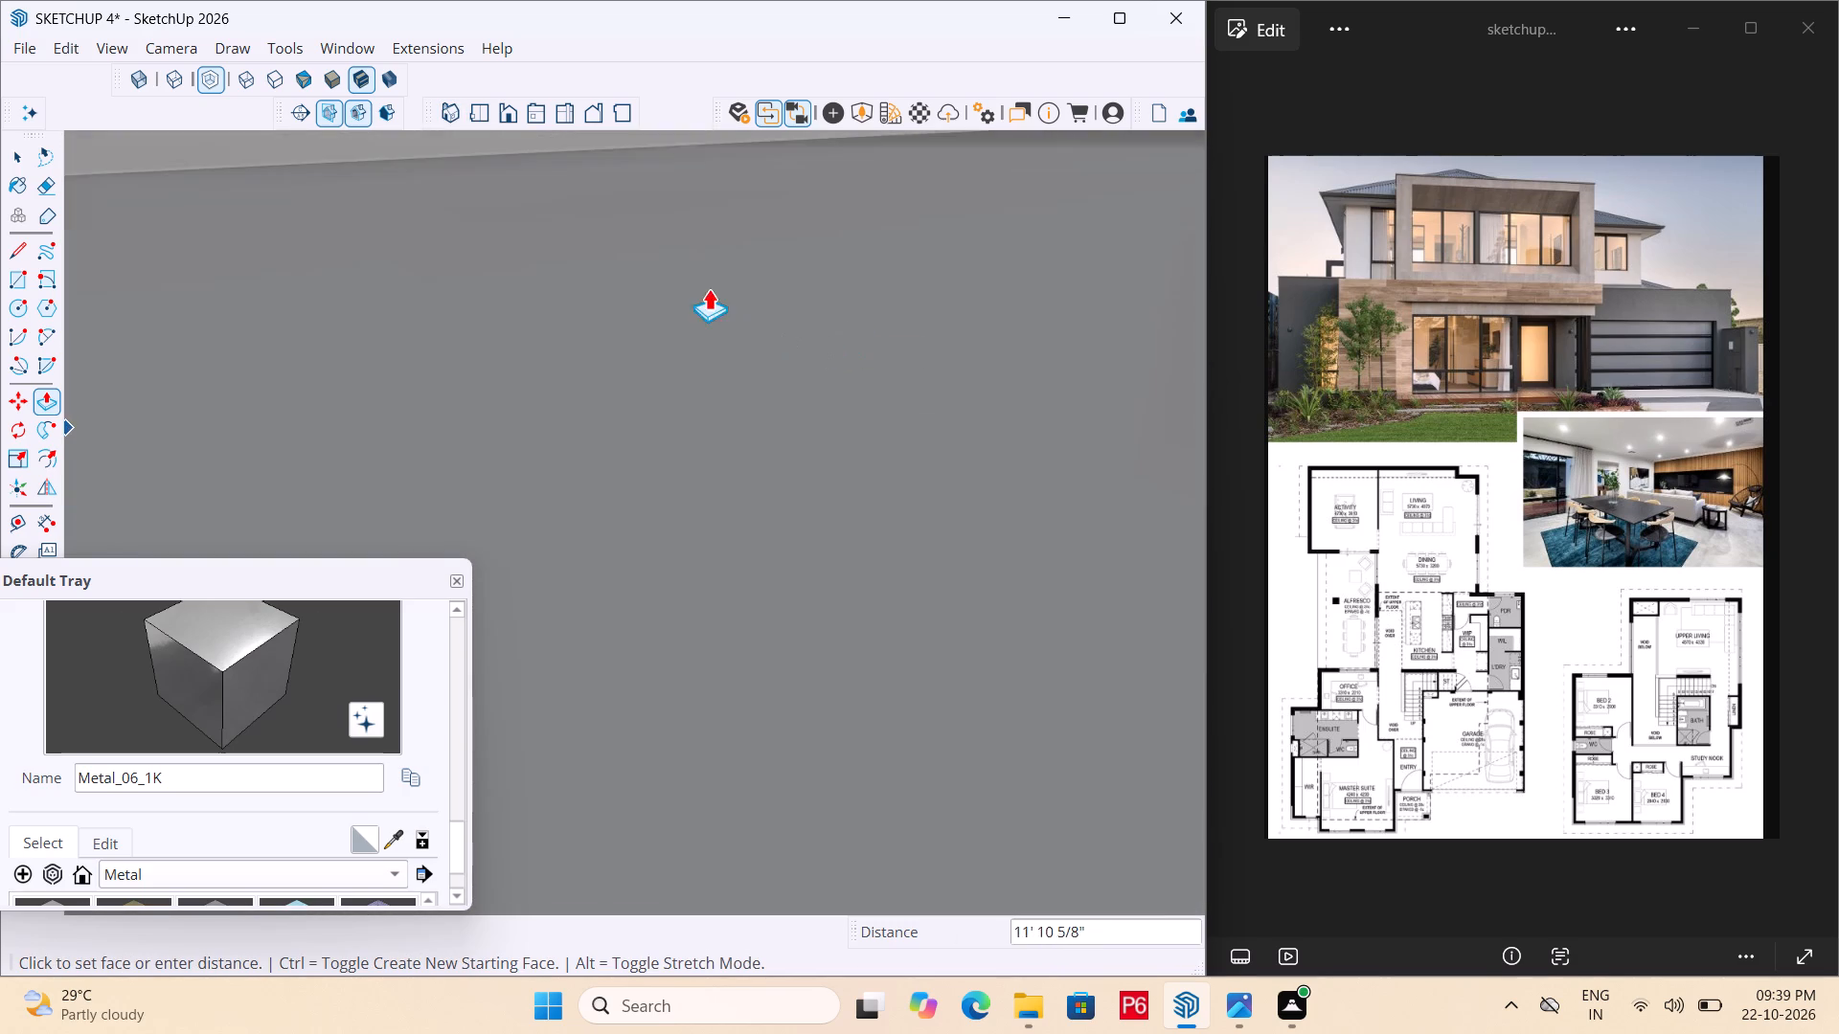
{"action": "scroll", "coordinate": [709, 288], "scroll_direction": "down", "scroll_amount": 20}
{"action": "scroll", "coordinate": [709, 288], "scroll_direction": "down", "scroll_amount": 20}
{"action": "scroll", "coordinate": [709, 288], "scroll_direction": "down", "scroll_amount": 4}
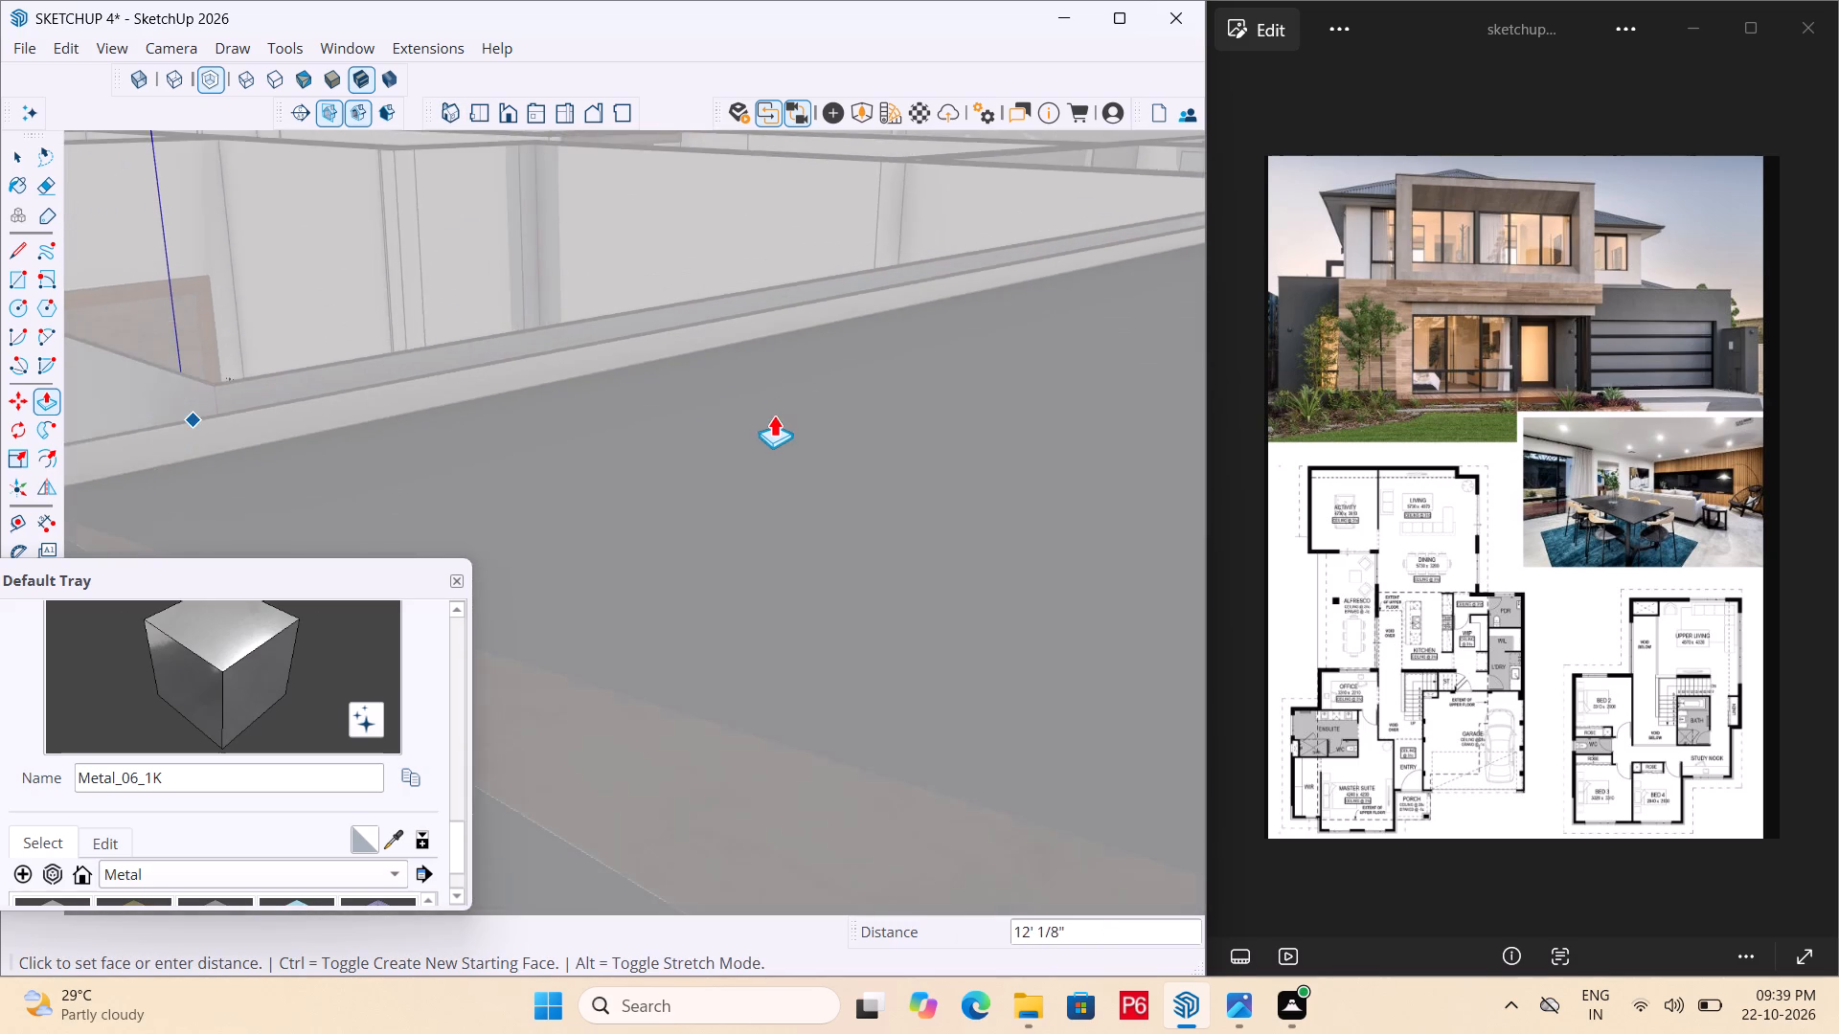
{"action": "scroll", "coordinate": [774, 415], "scroll_direction": "down", "scroll_amount": 16}
{"action": "scroll", "coordinate": [731, 434], "scroll_direction": "down", "scroll_amount": 9}
{"action": "middle_click_drag", "start_coordinate": [673, 461], "coordinate": [666, 720]}
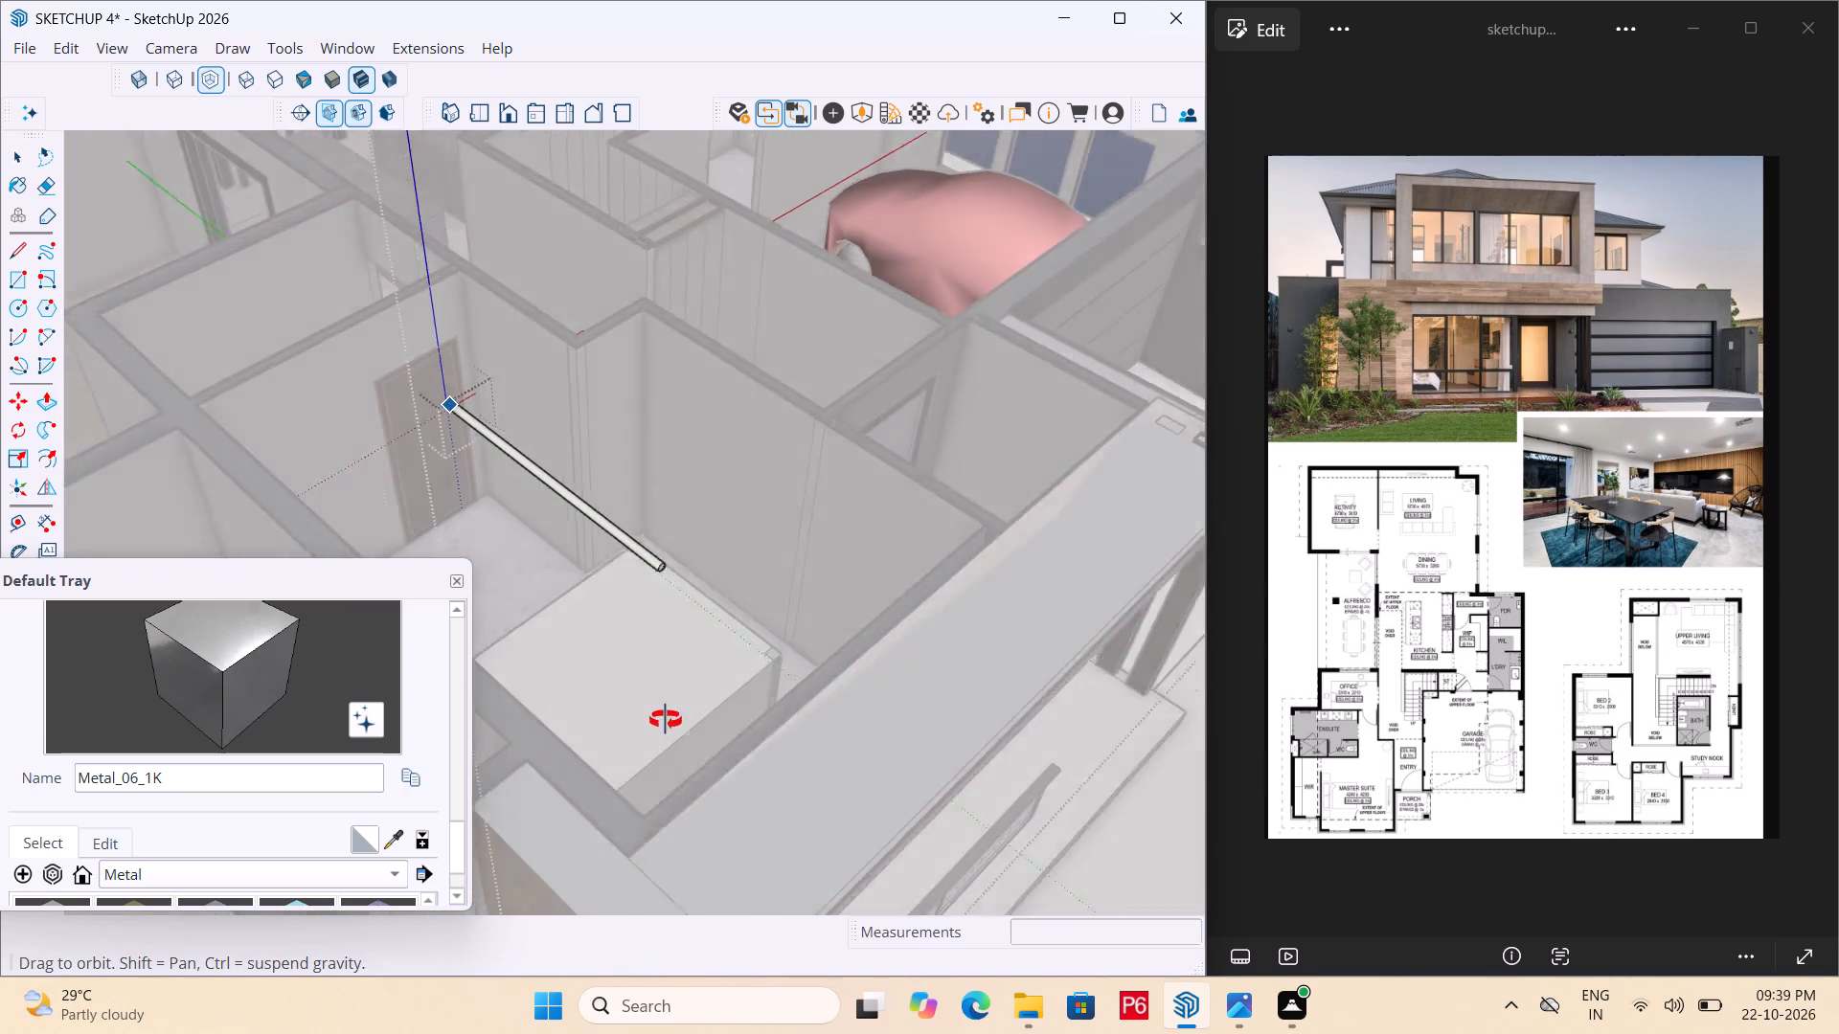
{"action": "middle_click_drag", "start_coordinate": [666, 720], "coordinate": [691, 678]}
{"action": "scroll", "coordinate": [670, 731], "scroll_direction": "up", "scroll_amount": 1}
{"action": "scroll", "coordinate": [460, 434], "scroll_direction": "up", "scroll_amount": 5}
{"action": "scroll", "coordinate": [372, 306], "scroll_direction": "up", "scroll_amount": 13}
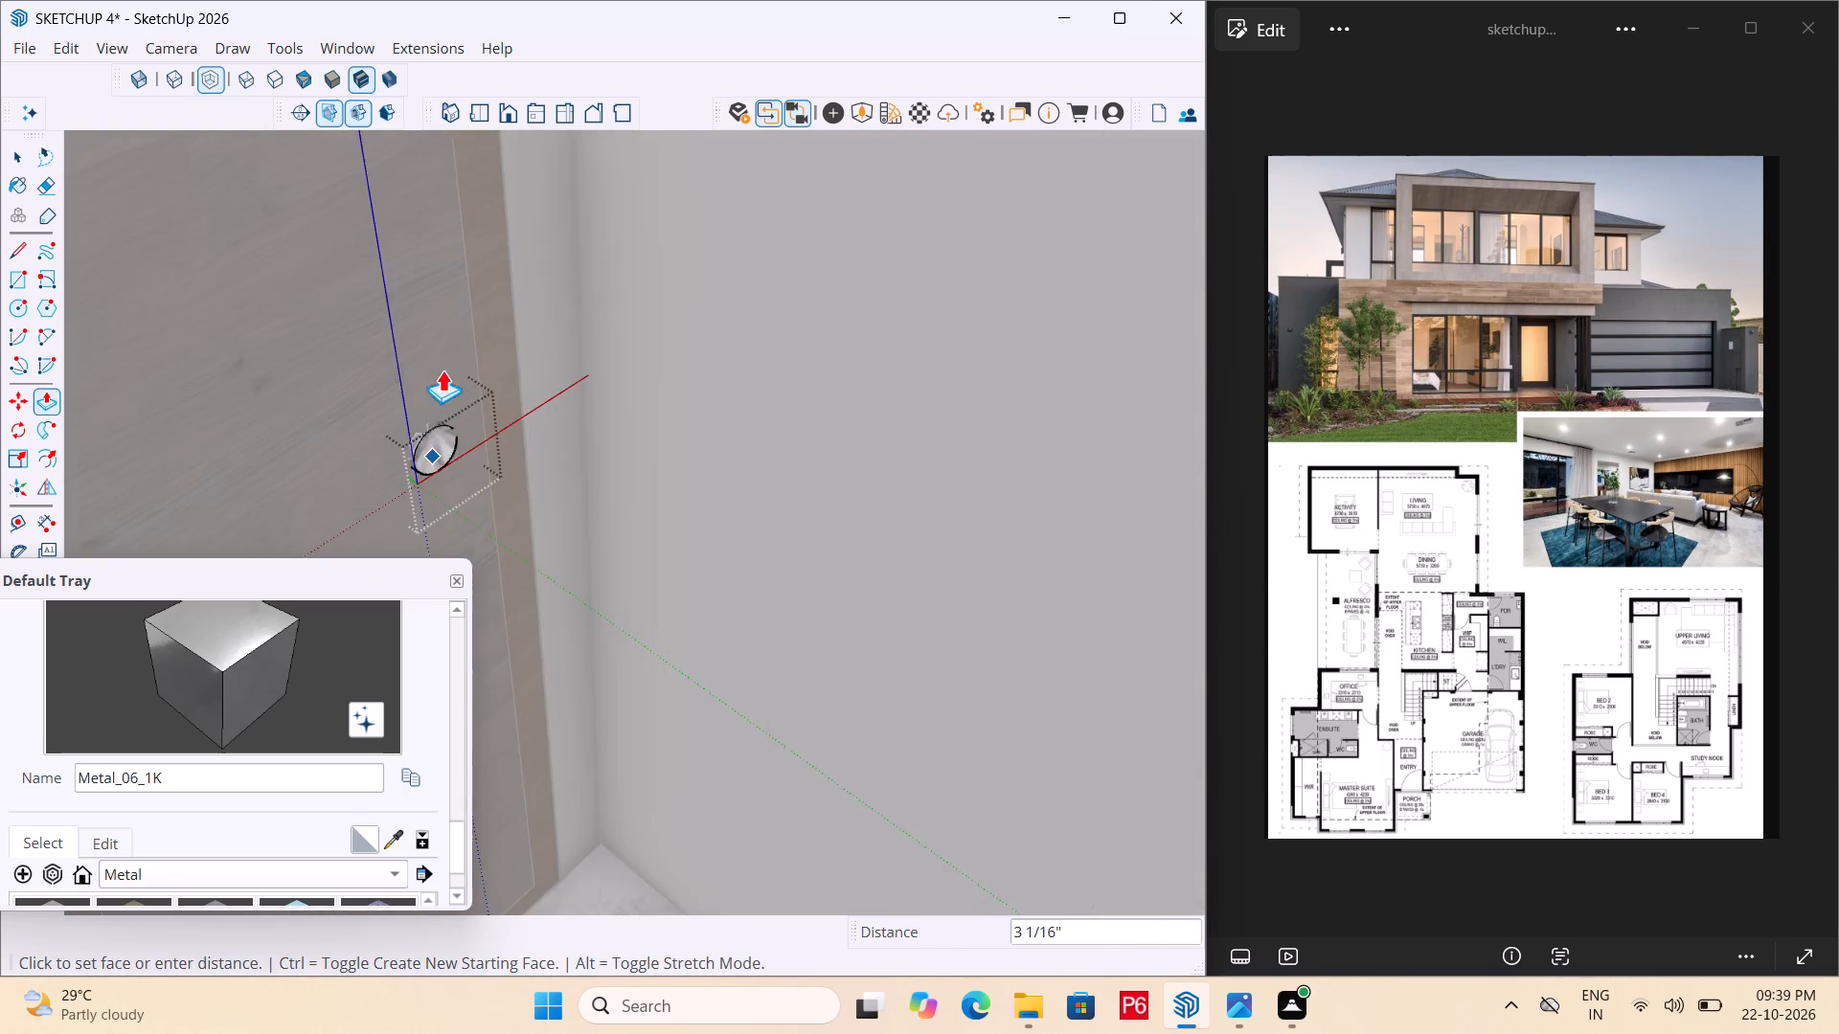
{"action": "scroll", "coordinate": [443, 370], "scroll_direction": "up", "scroll_amount": 10}
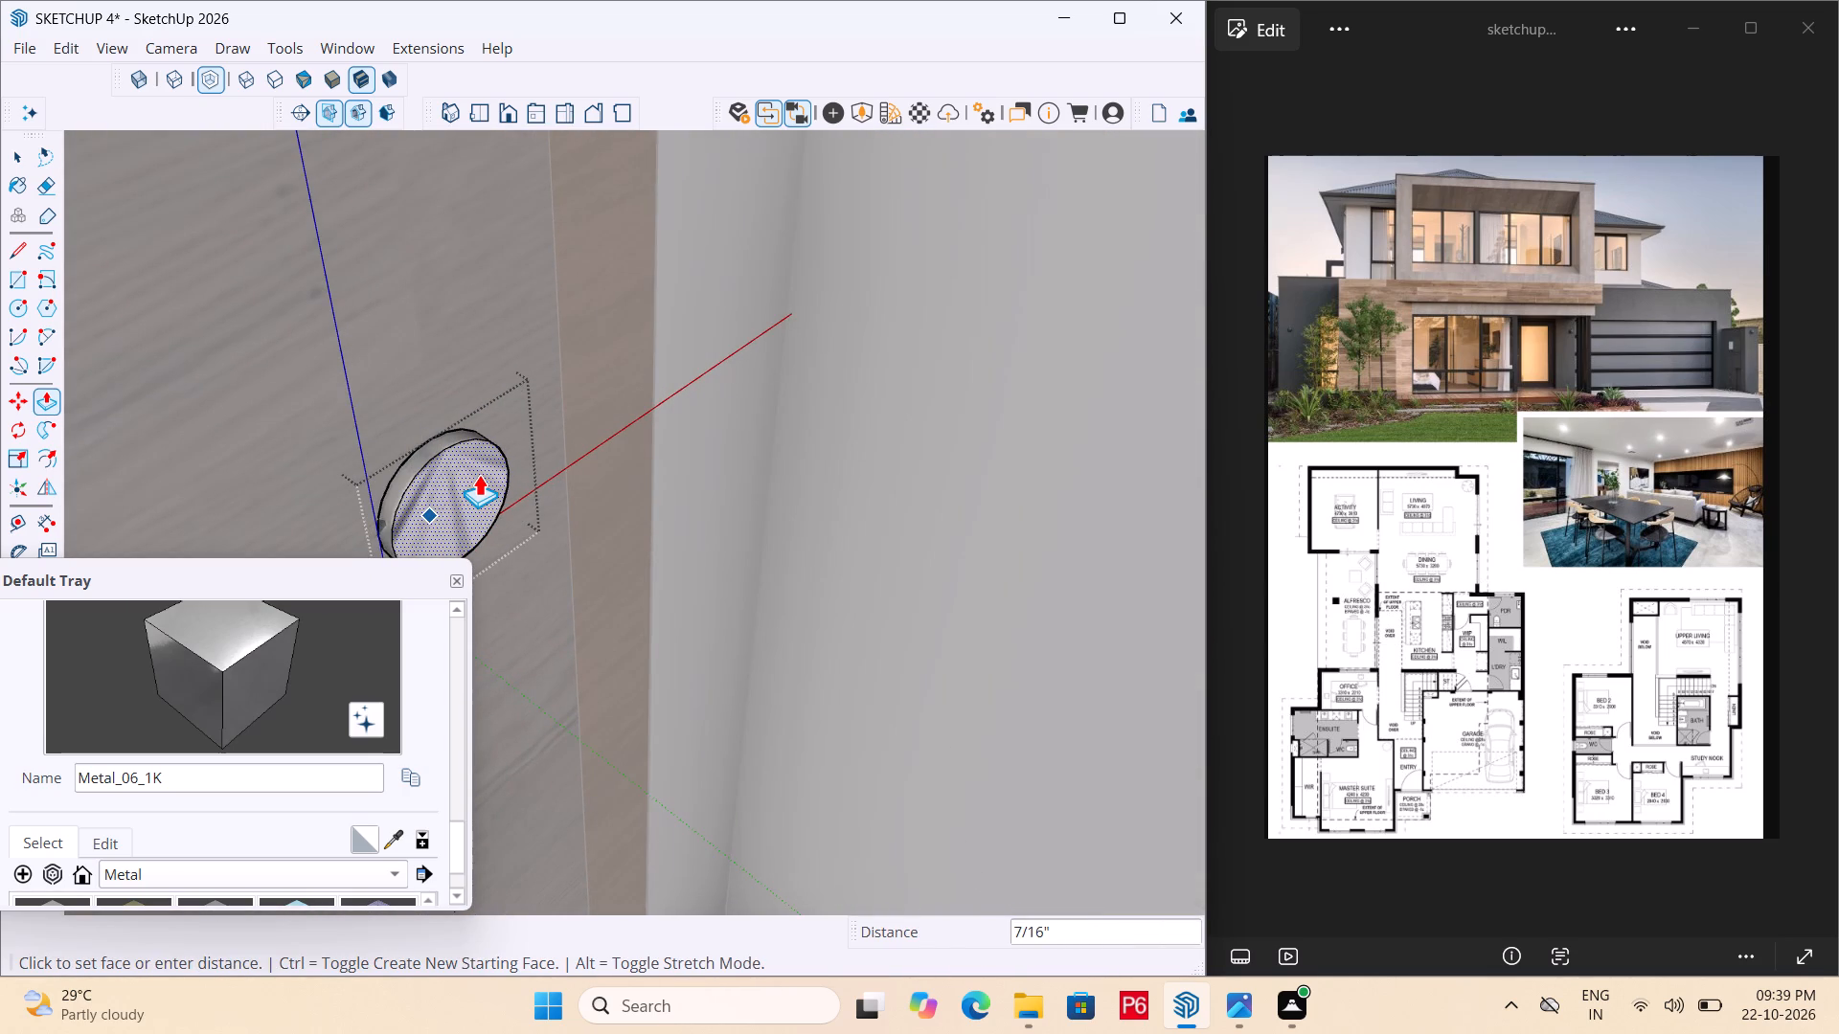
{"action": "left_click", "coordinate": [479, 474]}
{"action": "scroll", "coordinate": [561, 360], "scroll_direction": "down", "scroll_amount": 6}
Save the model.
{"action": "key", "text": "ctrl+s"}
{"action": "key", "text": "ctrl+s"}
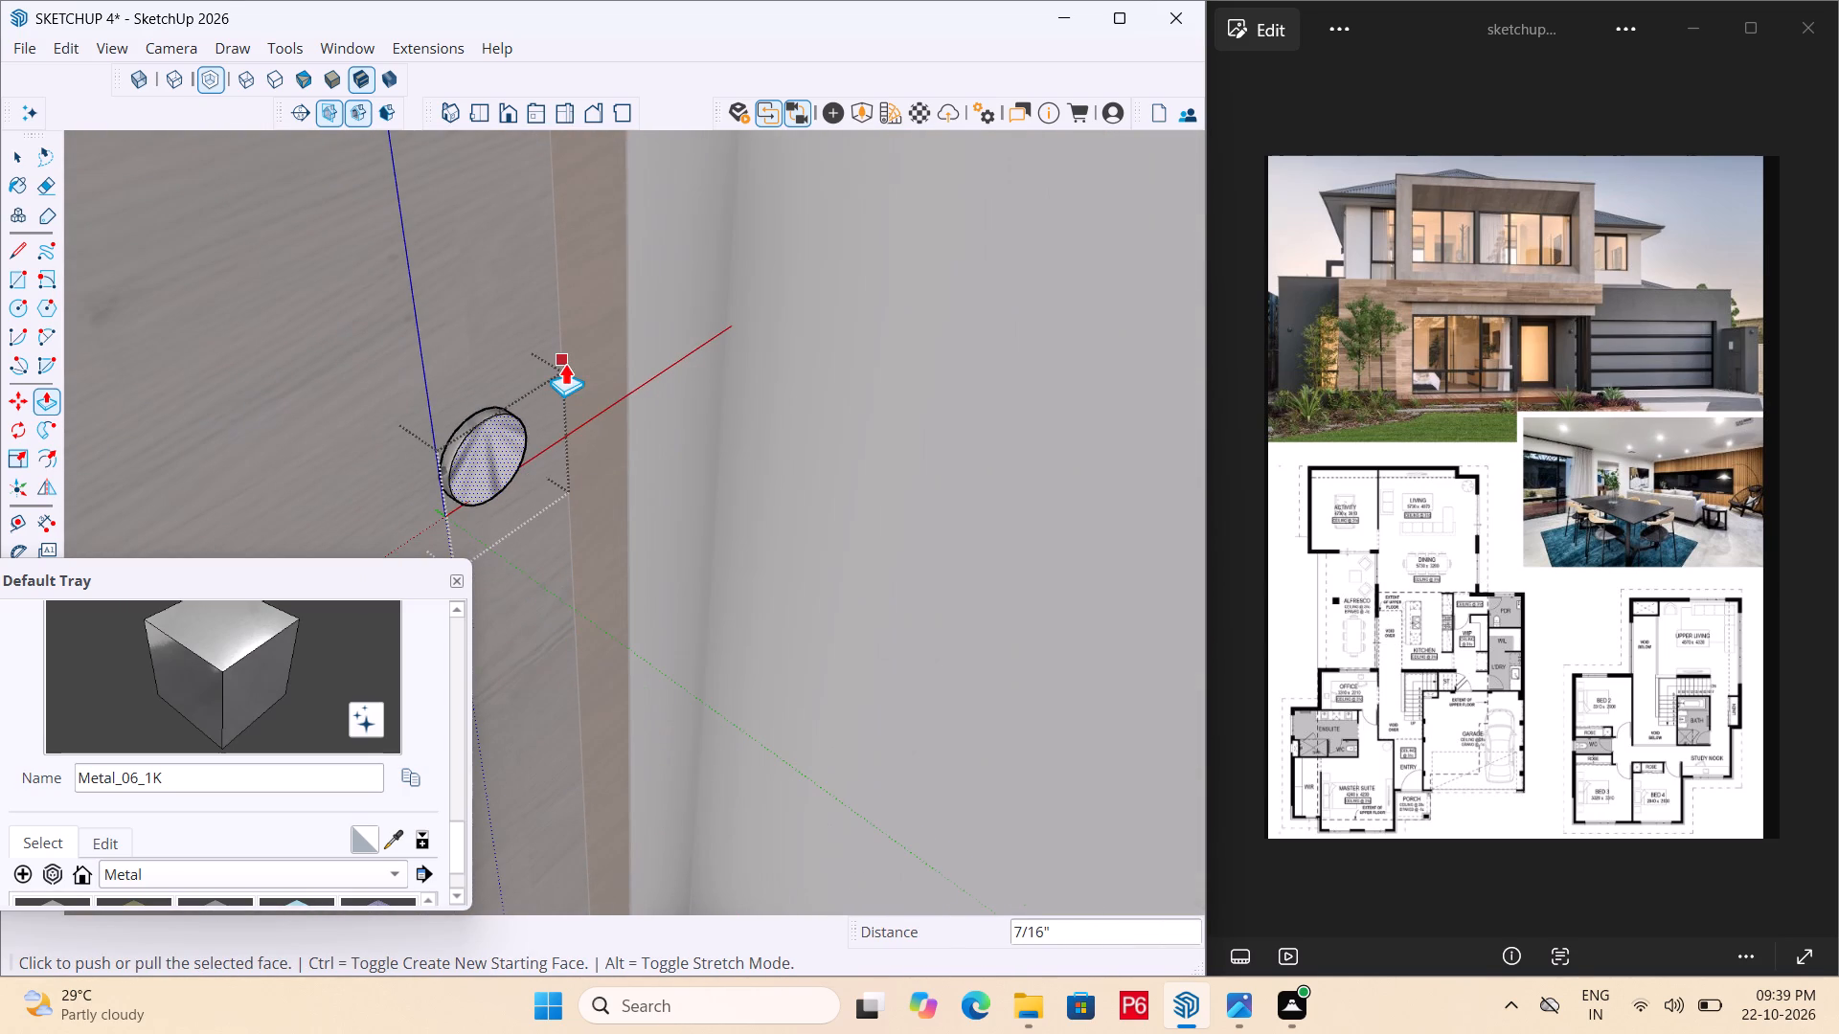
{"action": "key", "text": "ctrl+s"}
{"action": "key", "text": "ctrl+s"}
{"action": "key", "text": "ctrl+s"}
{"action": "key", "text": "ctrl+s"}
{"action": "key", "text": "ctrl+s"}
{"action": "key", "text": "ctrl+s"}
{"action": "key", "text": "ctrl+s"}
Outside its group, move the knob lower on the door panel, keeping it near the frame side by the room corner.
{"action": "scroll", "coordinate": [544, 372], "scroll_direction": "down", "scroll_amount": 3}
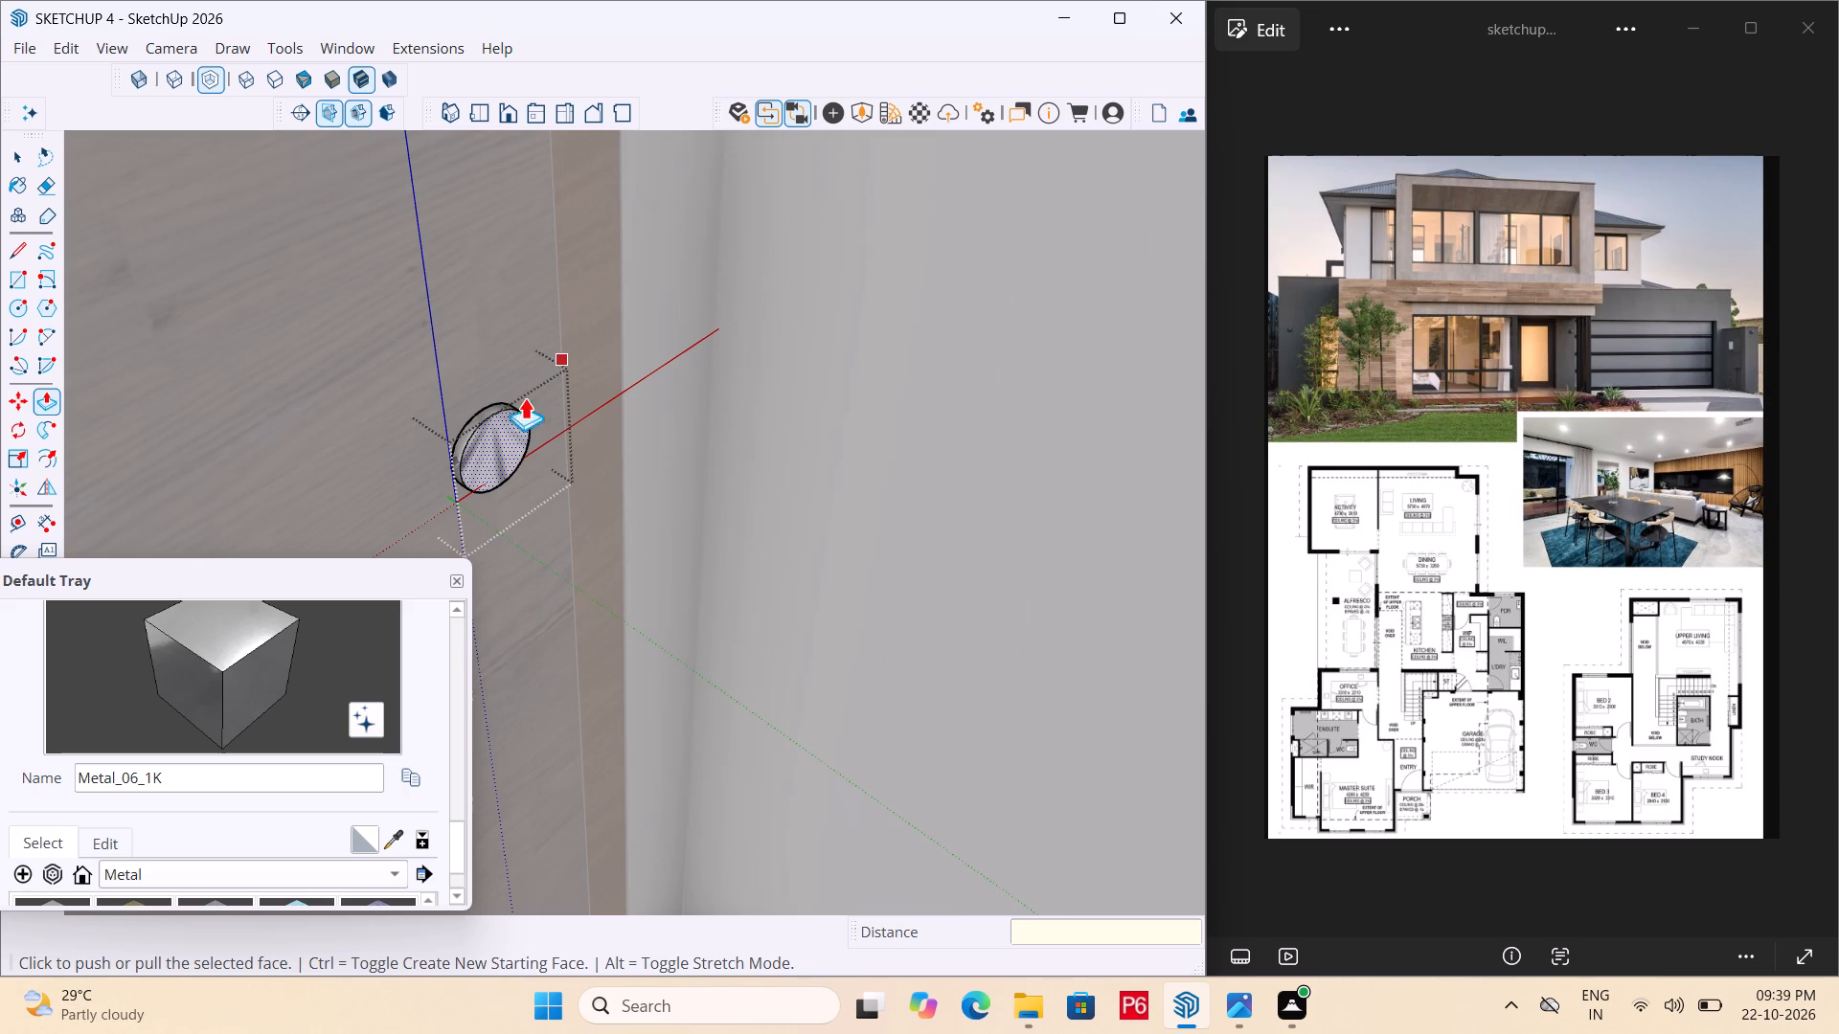
{"action": "scroll", "coordinate": [525, 397], "scroll_direction": "down", "scroll_amount": 7}
{"action": "scroll", "coordinate": [647, 431], "scroll_direction": "down", "scroll_amount": 2}
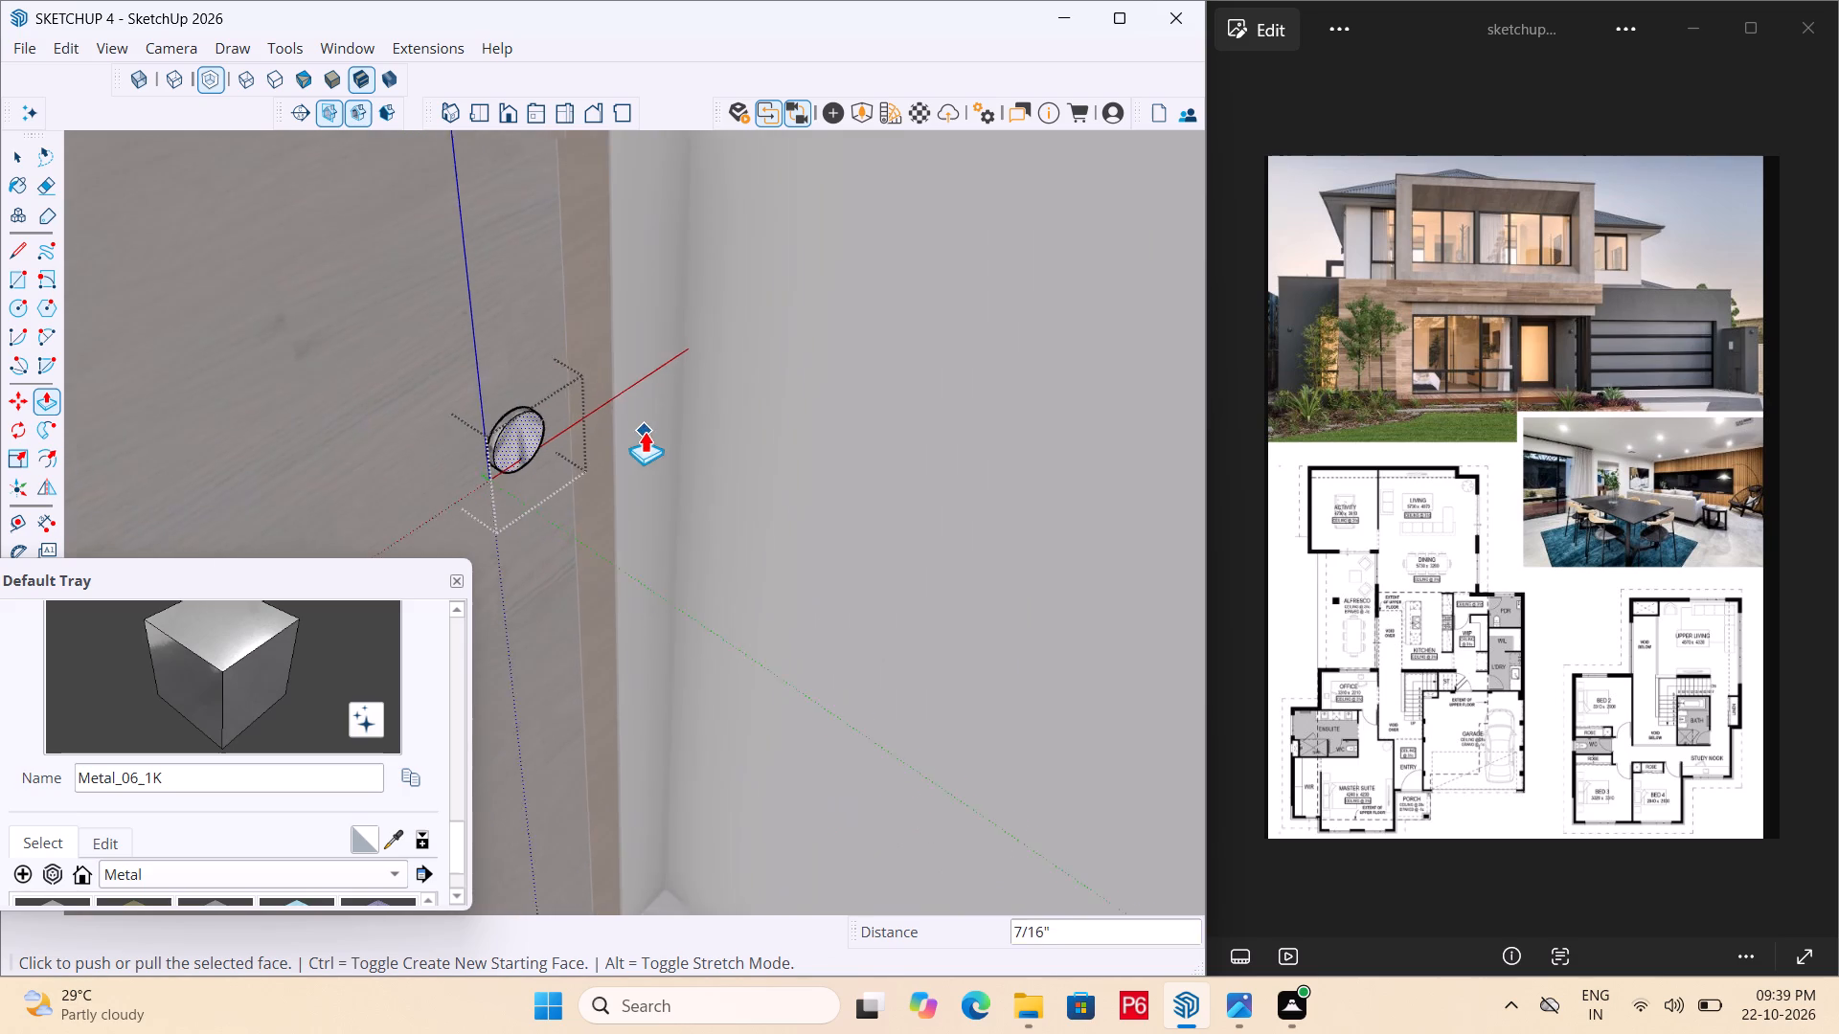
{"action": "scroll", "coordinate": [645, 431], "scroll_direction": "down", "scroll_amount": 5}
{"action": "scroll", "coordinate": [481, 402], "scroll_direction": "down", "scroll_amount": 7}
{"action": "scroll", "coordinate": [561, 400], "scroll_direction": "down", "scroll_amount": 6}
{"action": "middle_click_drag", "start_coordinate": [671, 430], "coordinate": [441, 395]}
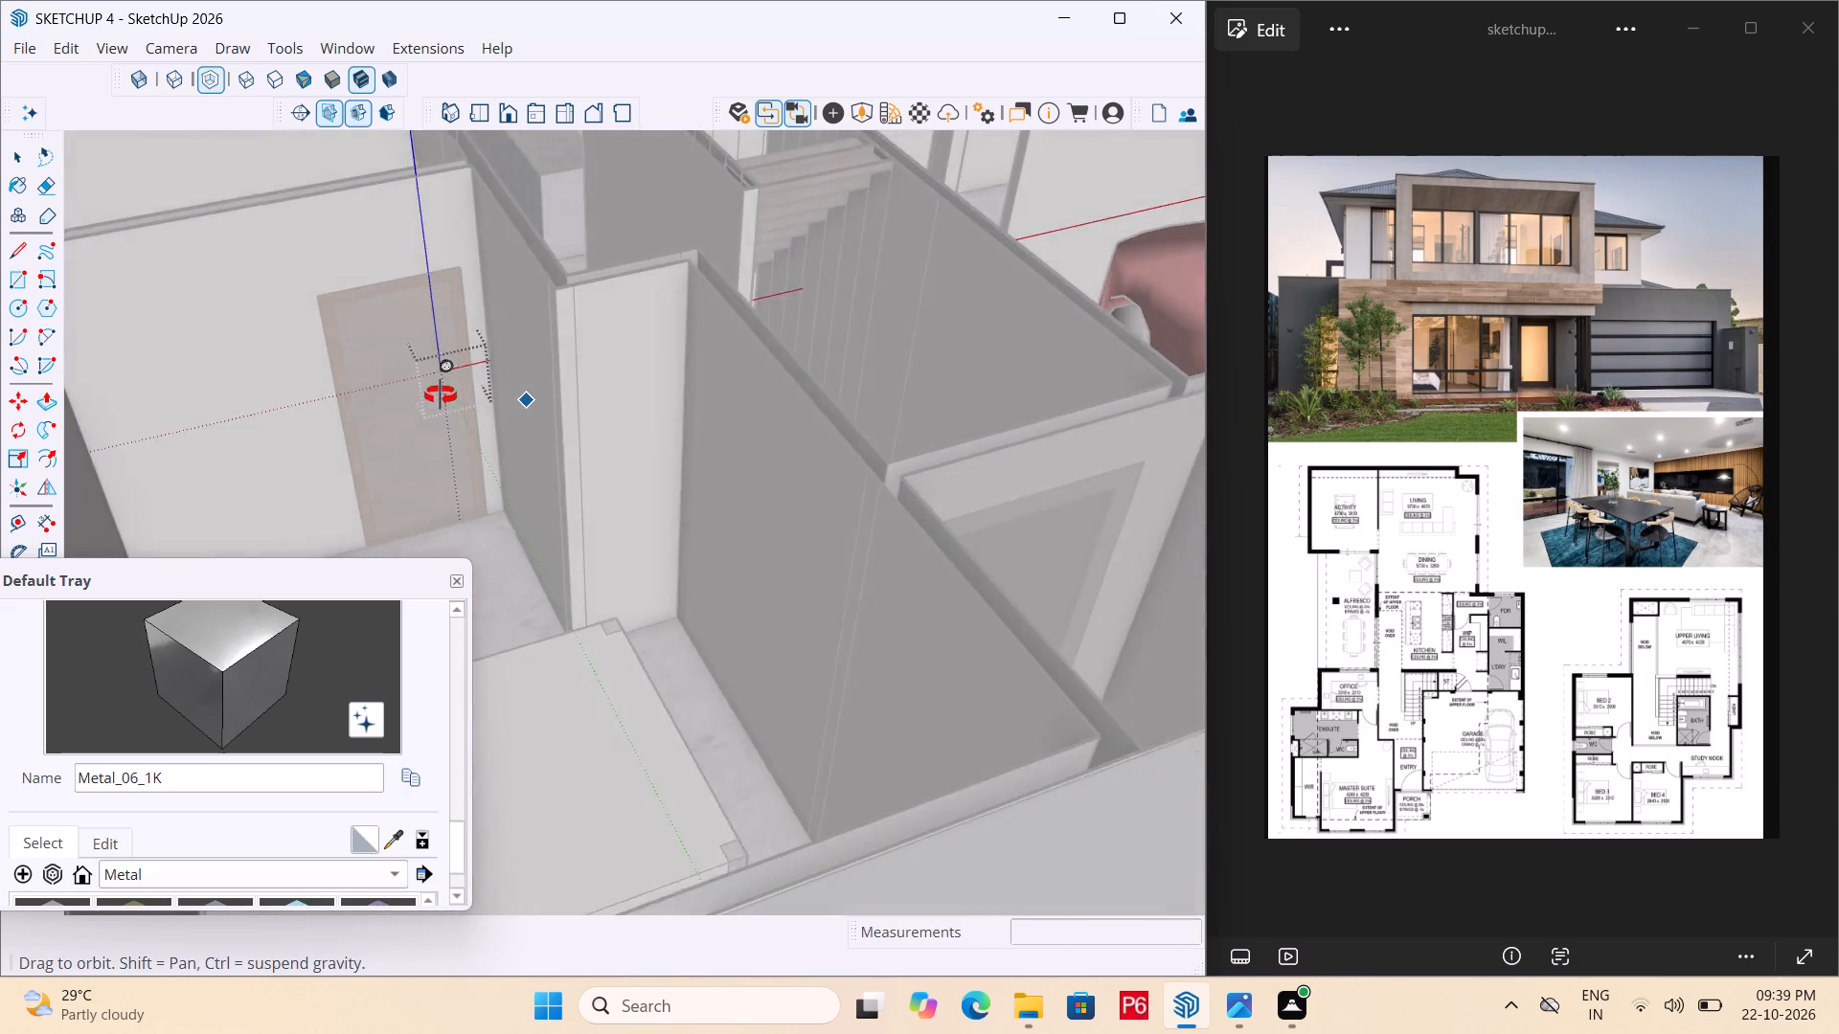
{"action": "middle_click_drag", "start_coordinate": [441, 395], "coordinate": [440, 393]}
{"action": "scroll", "coordinate": [440, 393], "scroll_direction": "up", "scroll_amount": 12}
{"action": "middle_click_drag", "start_coordinate": [439, 325], "coordinate": [640, 372]}
{"action": "key", "text": "space"}
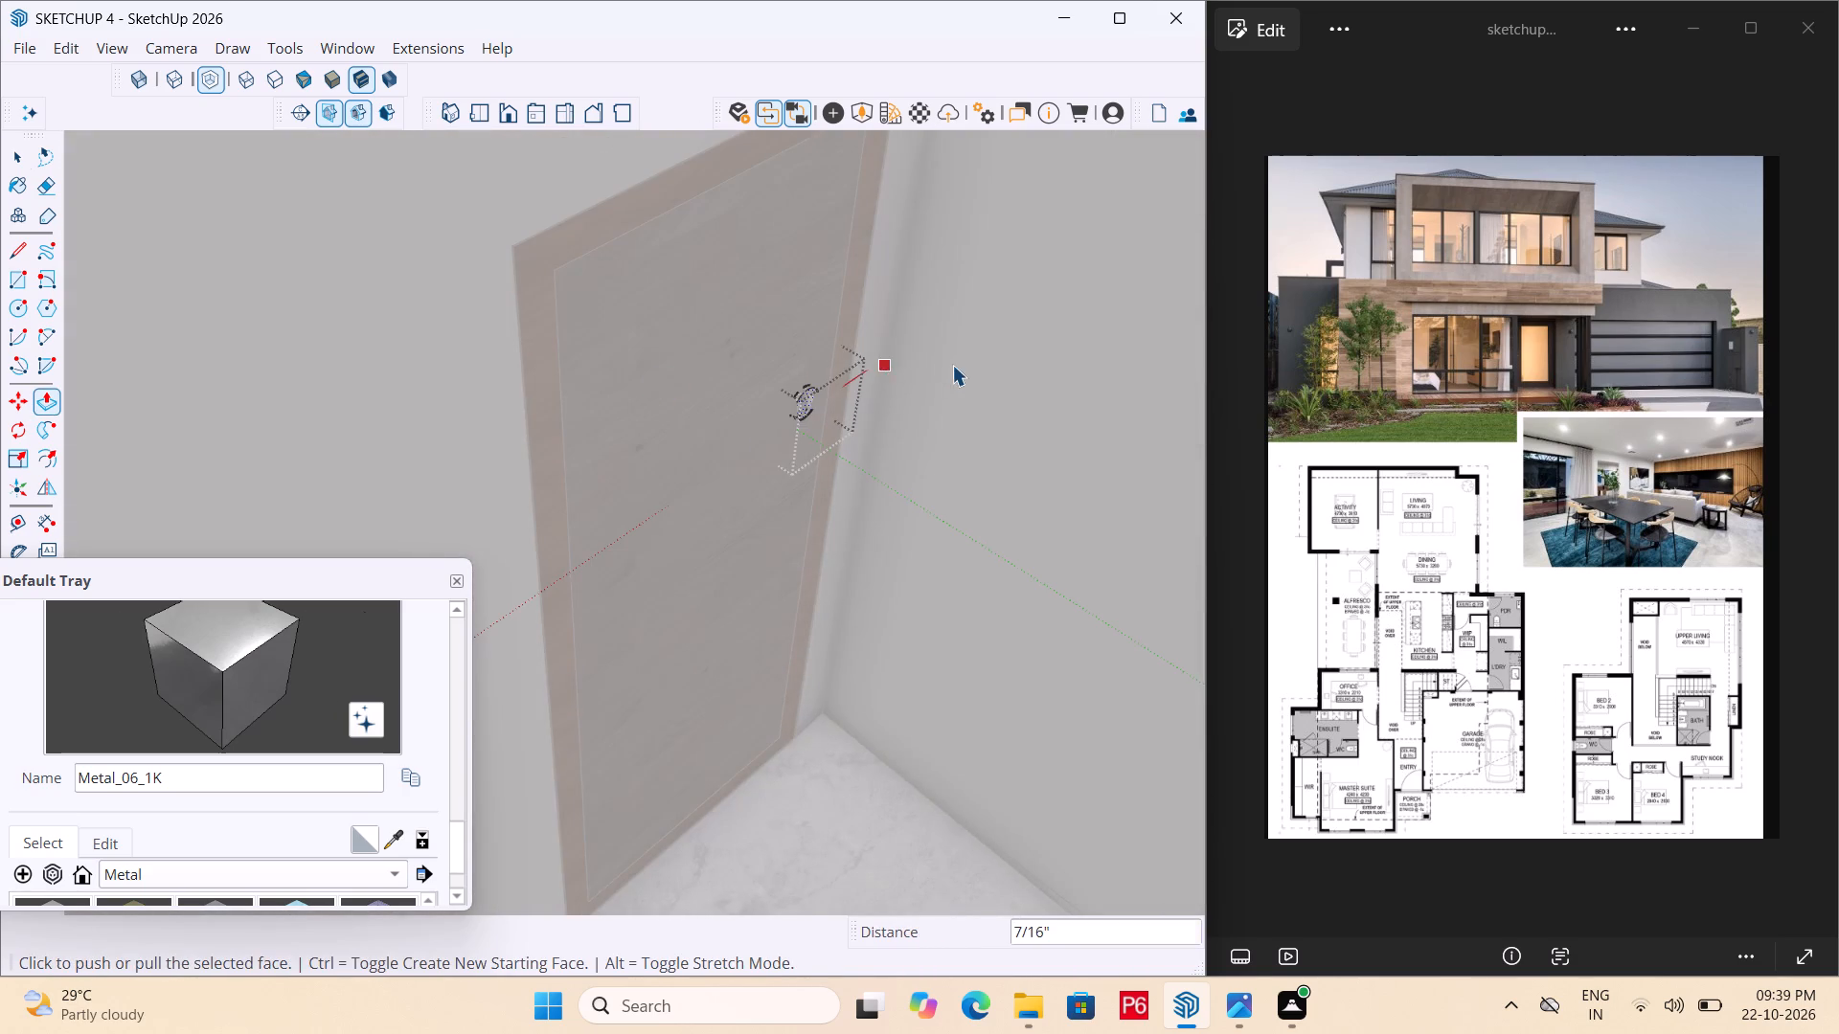
{"action": "left_click", "coordinate": [952, 365]}
{"action": "scroll", "coordinate": [808, 396], "scroll_direction": "up", "scroll_amount": 6}
{"action": "left_click", "coordinate": [808, 402]}
{"action": "middle_click_drag", "start_coordinate": [827, 412], "coordinate": [666, 336]}
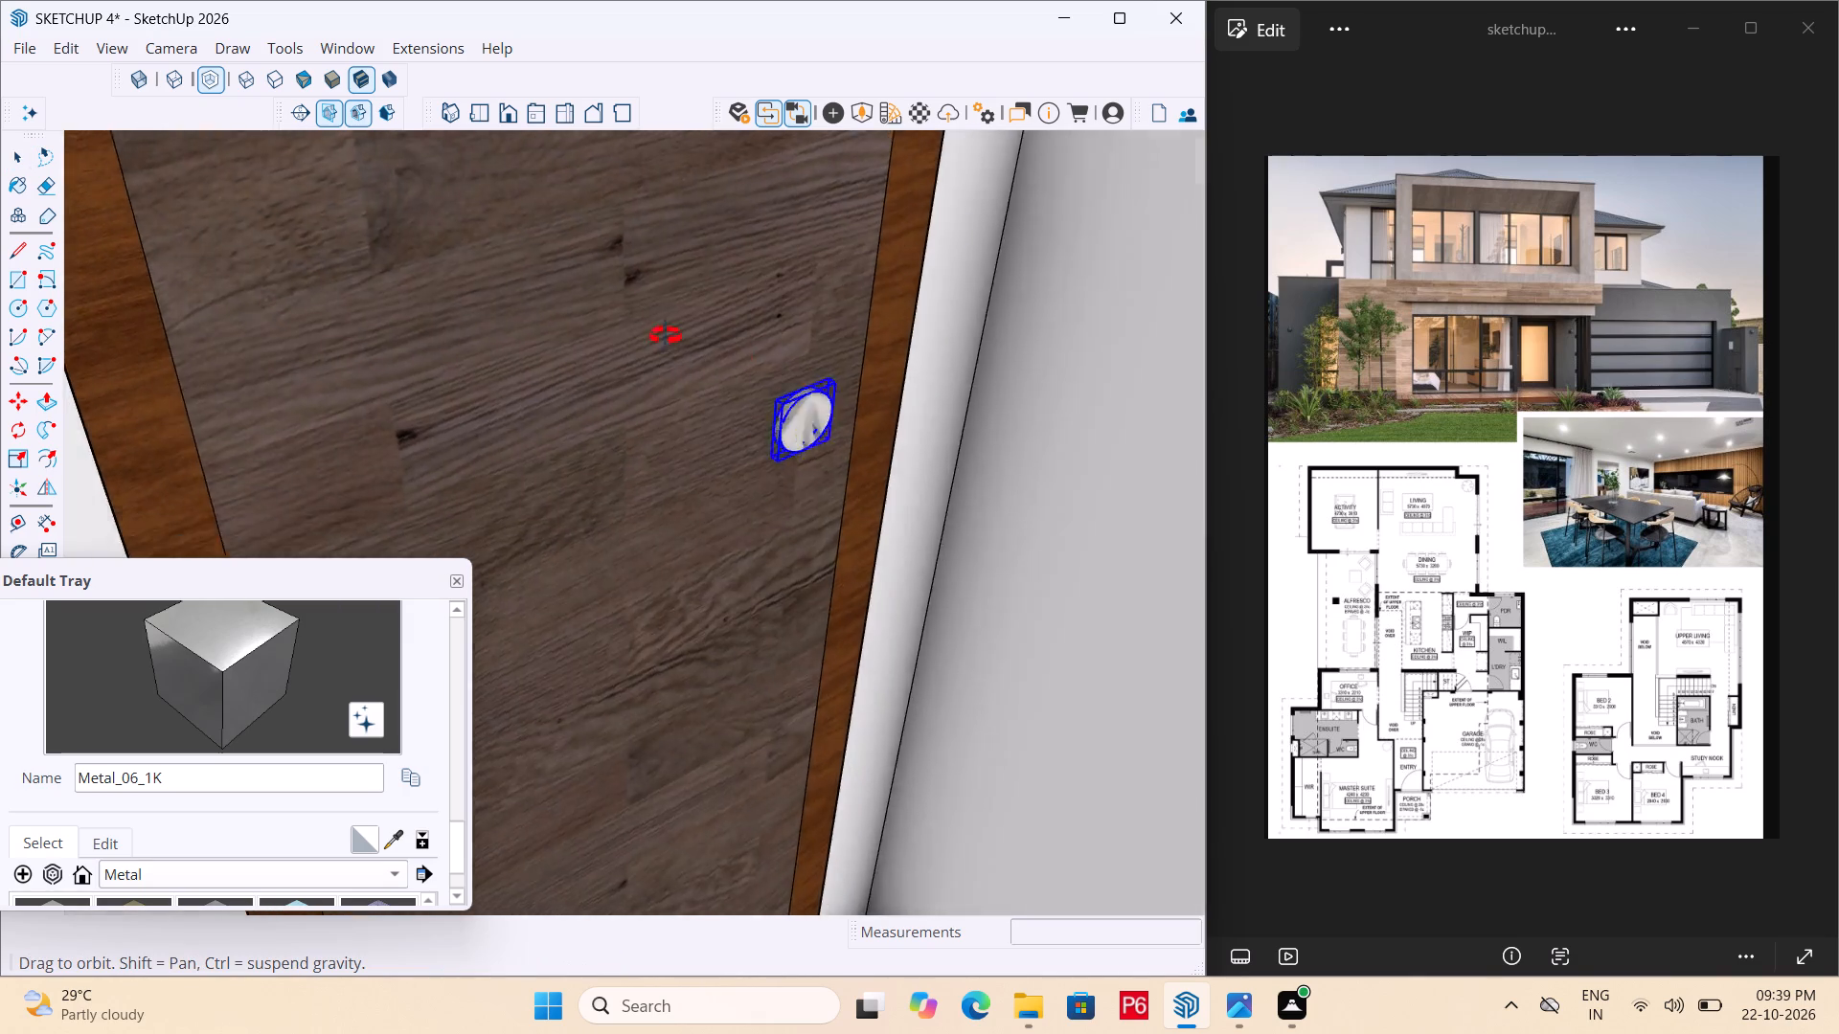
{"action": "middle_click_drag", "start_coordinate": [666, 336], "coordinate": [836, 225]}
{"action": "scroll", "coordinate": [762, 414], "scroll_direction": "up", "scroll_amount": 5}
{"action": "middle_click_drag", "start_coordinate": [844, 438], "coordinate": [733, 248]}
{"action": "key", "text": "m"}
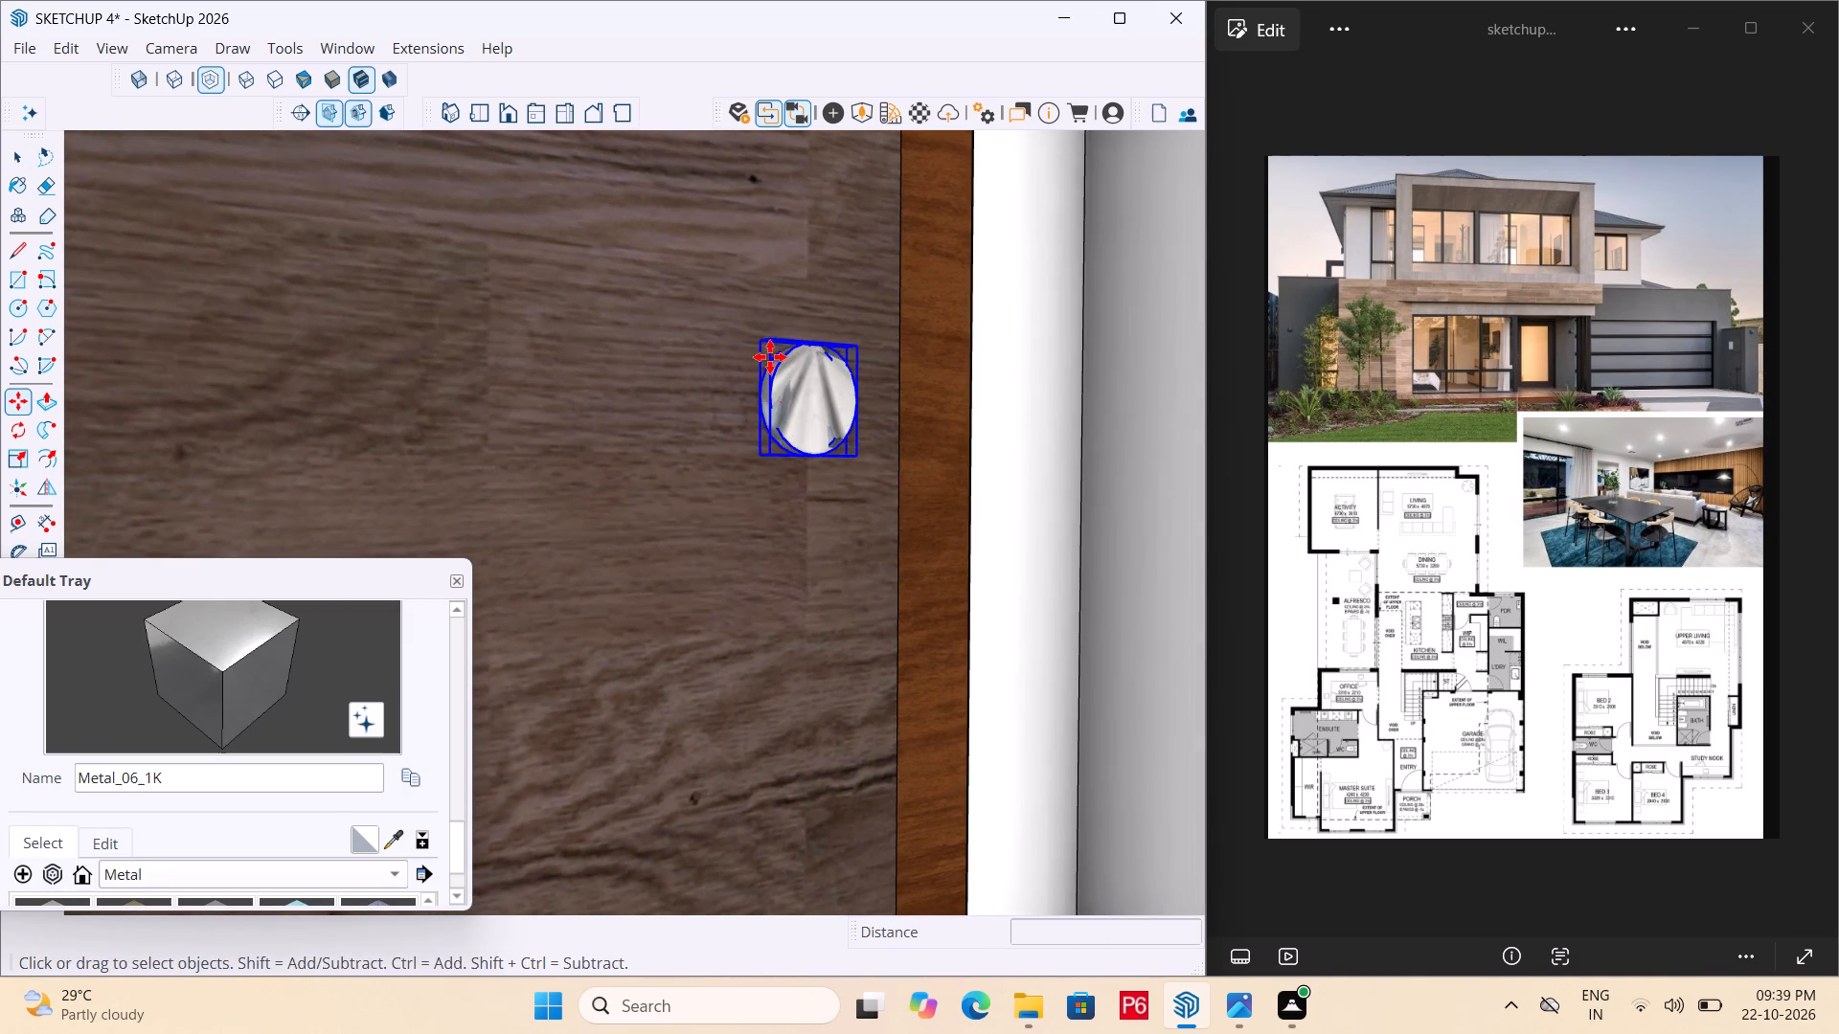
{"action": "left_click", "coordinate": [756, 467]}
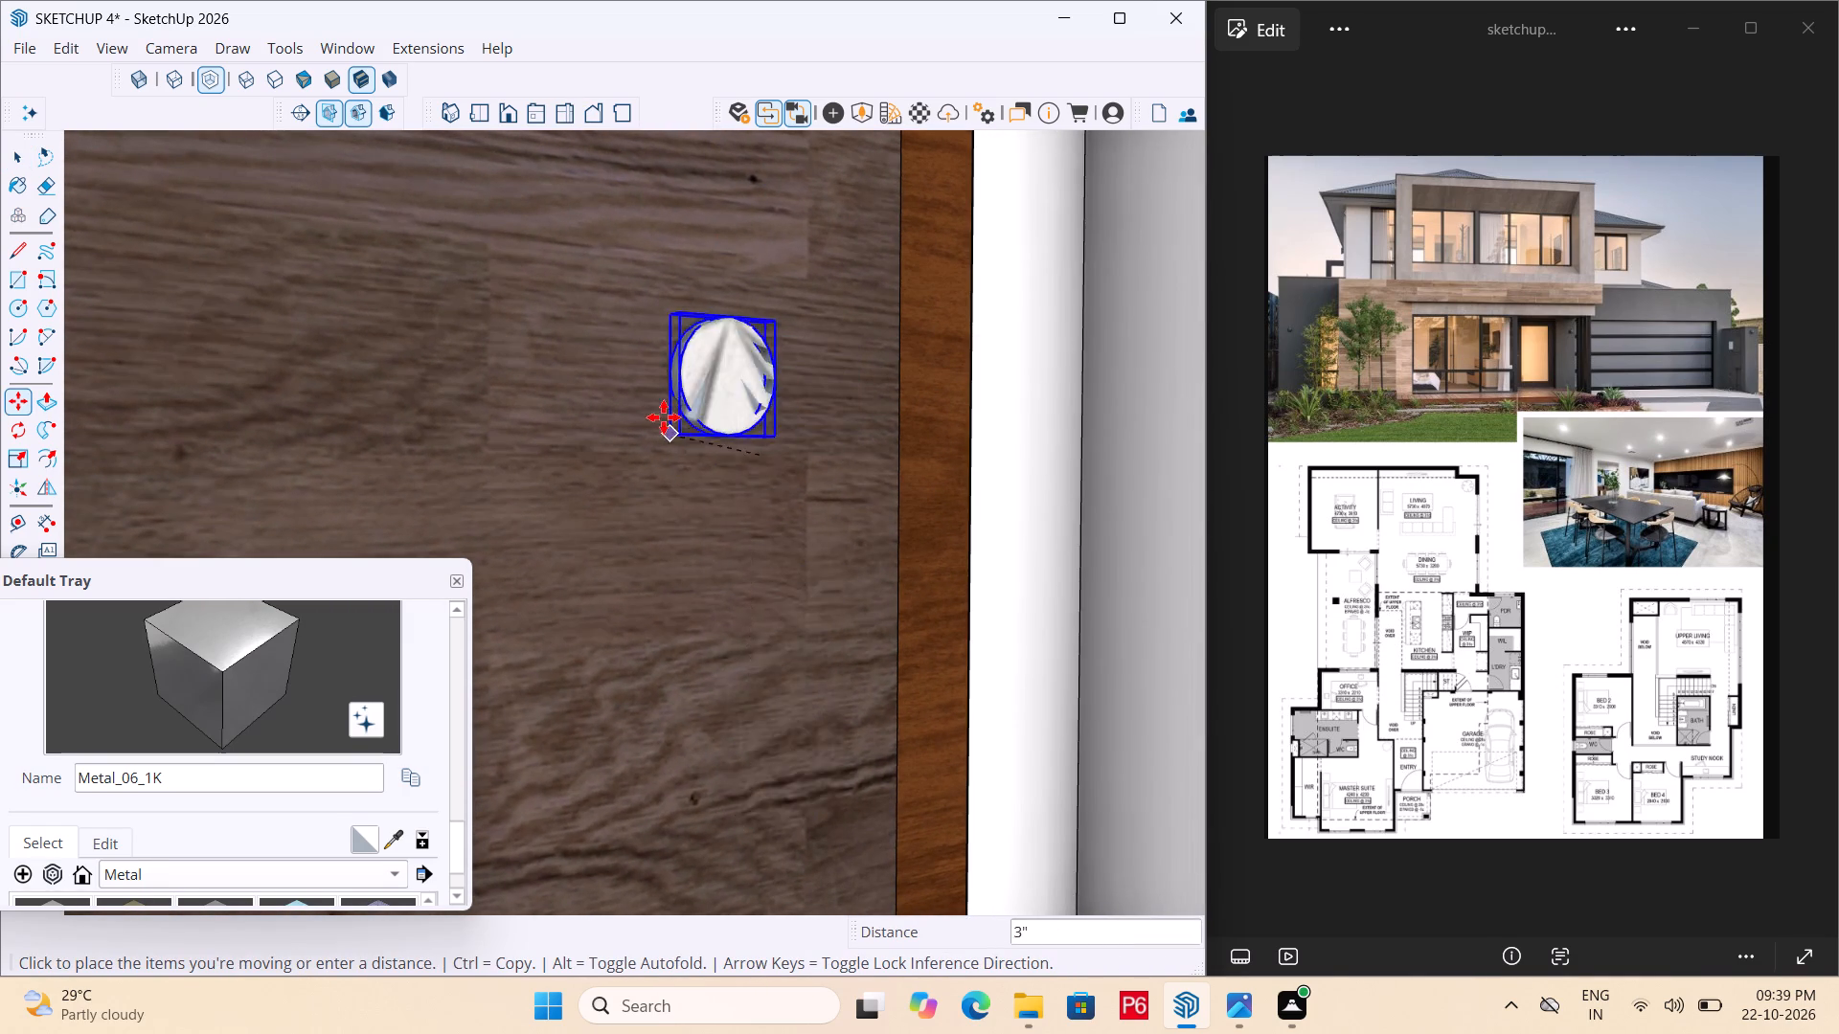
{"action": "scroll", "coordinate": [664, 418], "scroll_direction": "down", "scroll_amount": 6}
{"action": "left_click_drag", "start_coordinate": [716, 701], "coordinate": [715, 686]}
{"action": "scroll", "coordinate": [588, 327], "scroll_direction": "down", "scroll_amount": 5}
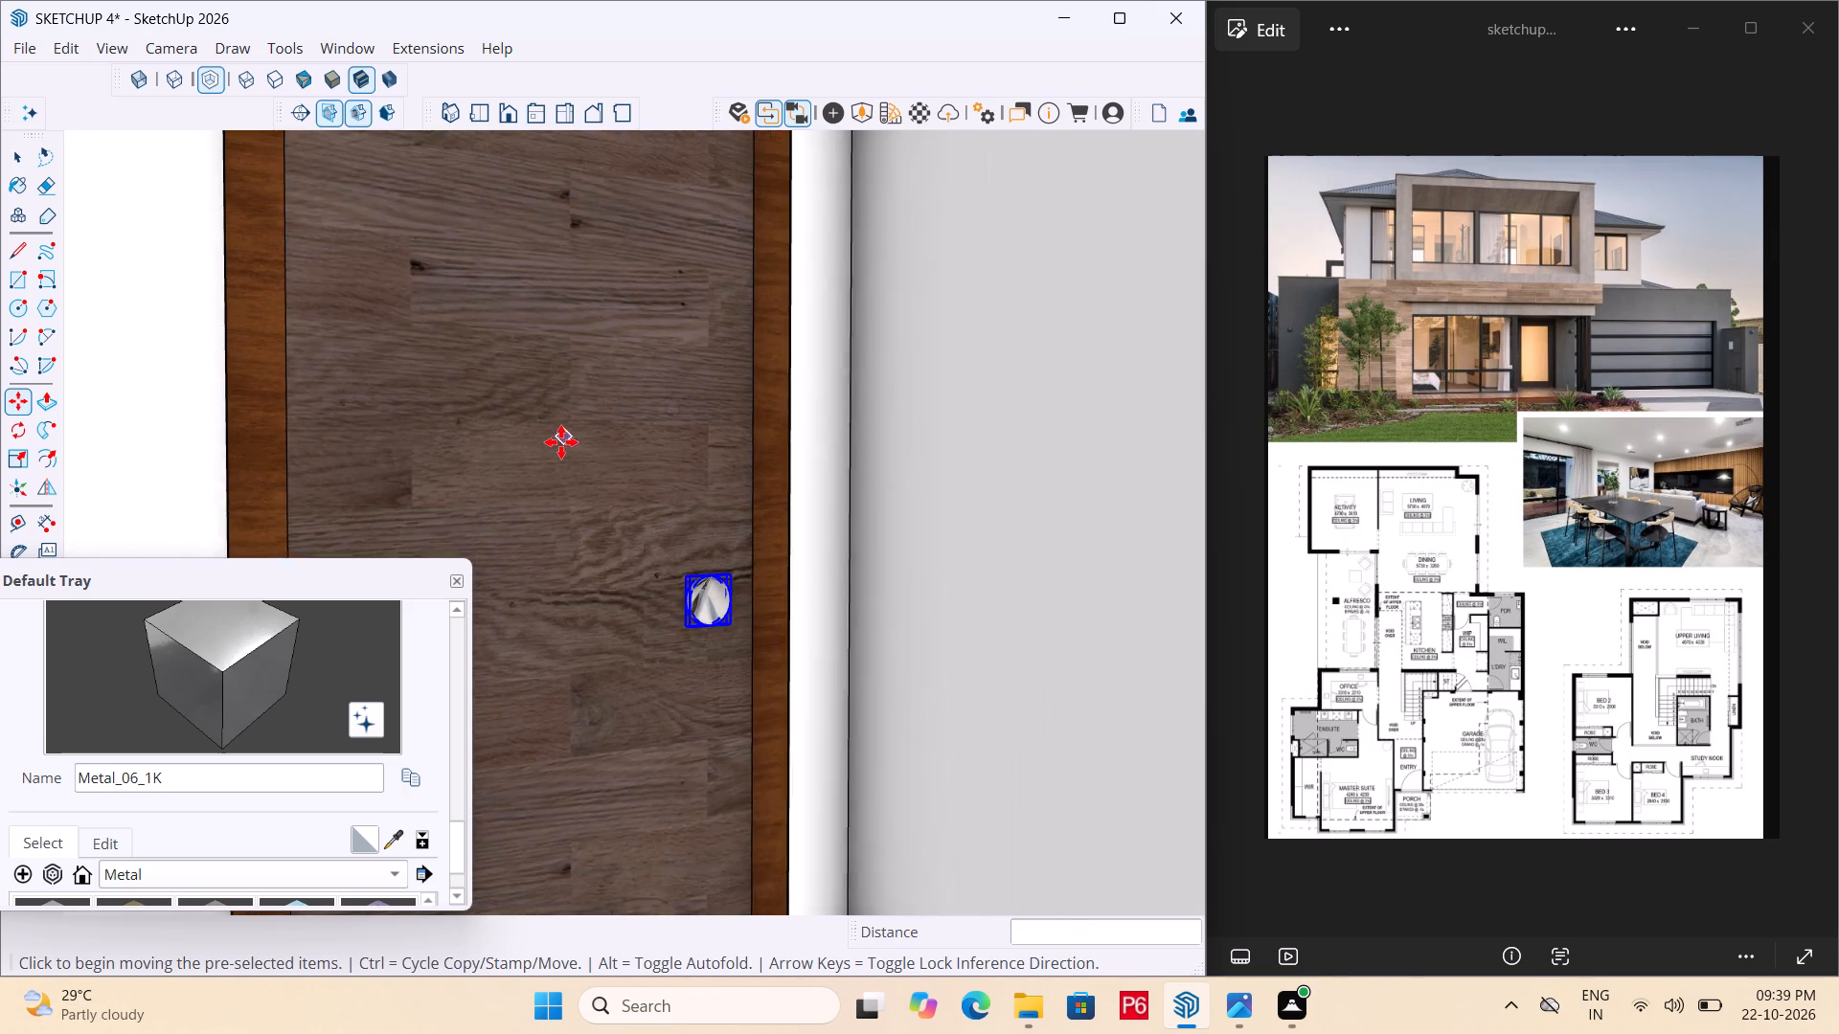
Save the model with the repositioned knob.
{"action": "key", "text": "ctrl+s"}
{"action": "key", "text": "ctrl+s"}
{"action": "key", "text": "ctrl+s"}
{"action": "key", "text": "ctrl+s"}
{"action": "key", "text": "ctrl+s"}
{"action": "key", "text": "ctrl+s"}
{"action": "key", "text": "ctrl+s"}
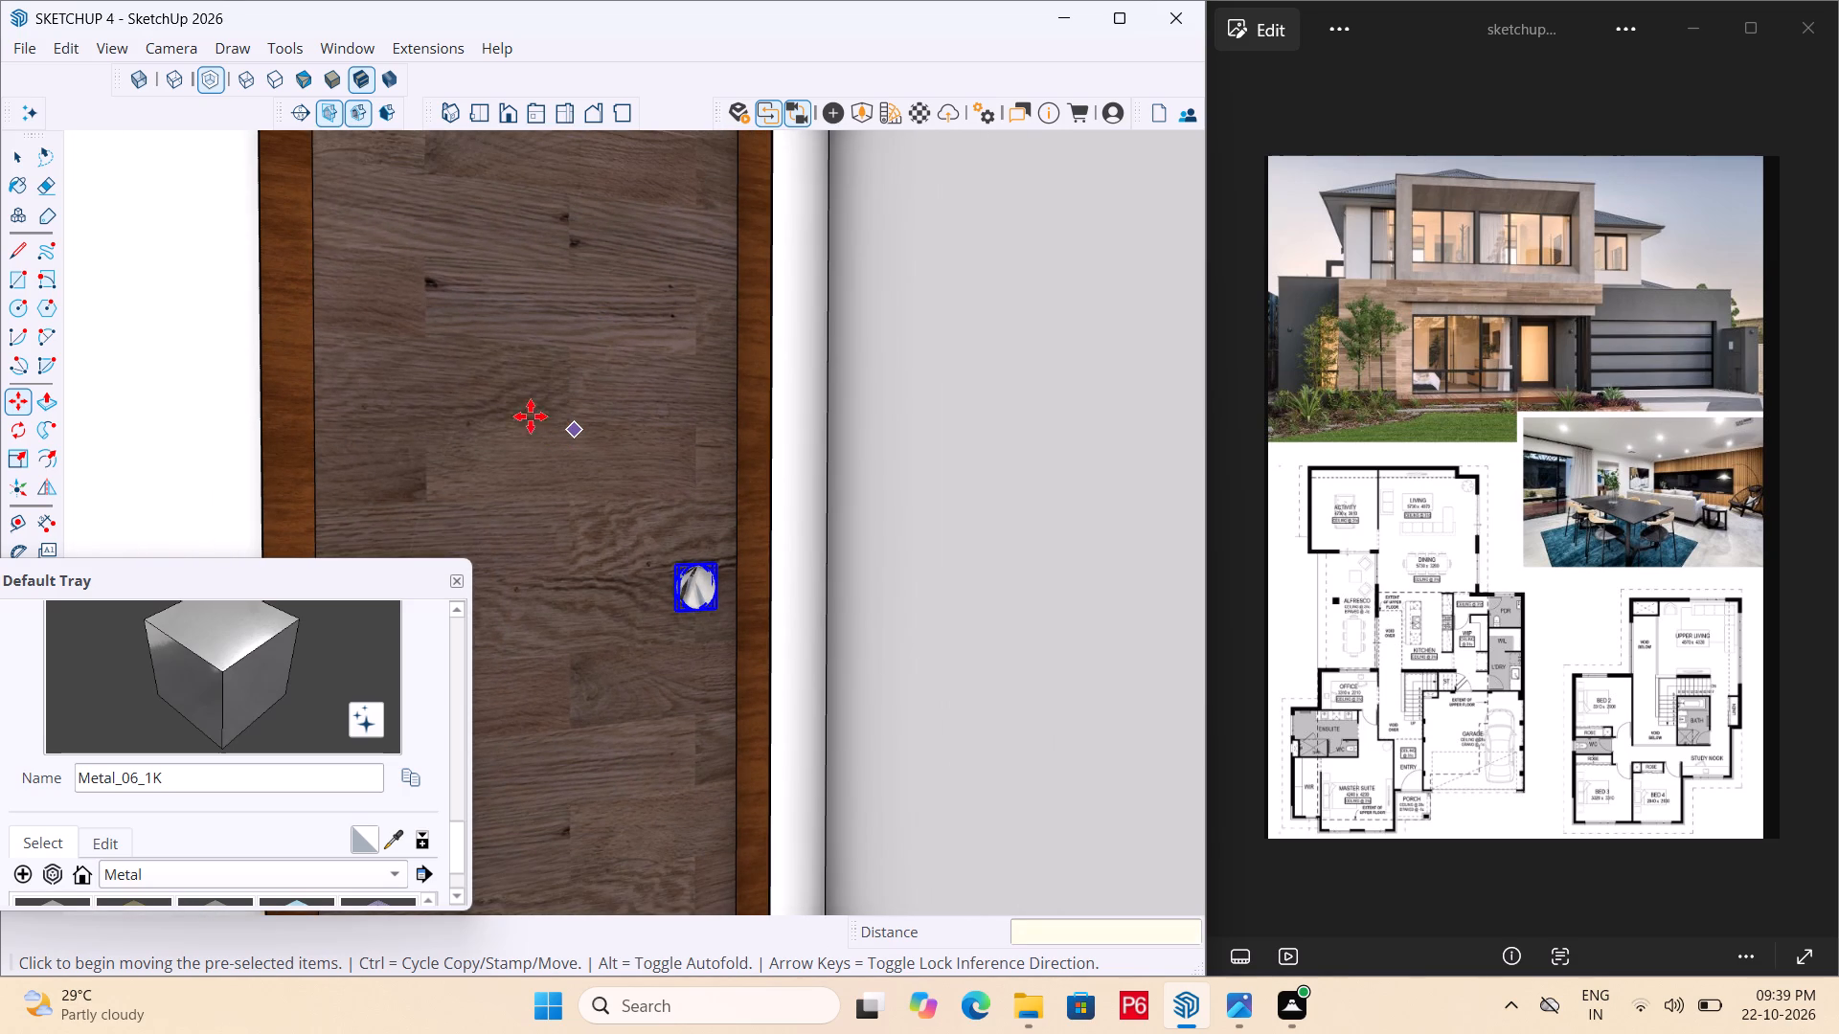
Inside the door group, paint the panel face on the door's other side with the Plywood_01_1K wood material.
{"action": "scroll", "coordinate": [531, 416], "scroll_direction": "down", "scroll_amount": 1}
{"action": "middle_click_drag", "start_coordinate": [531, 416], "coordinate": [659, 619]}
{"action": "scroll", "coordinate": [712, 416], "scroll_direction": "down", "scroll_amount": 5}
{"action": "scroll", "coordinate": [625, 326], "scroll_direction": "down", "scroll_amount": 1}
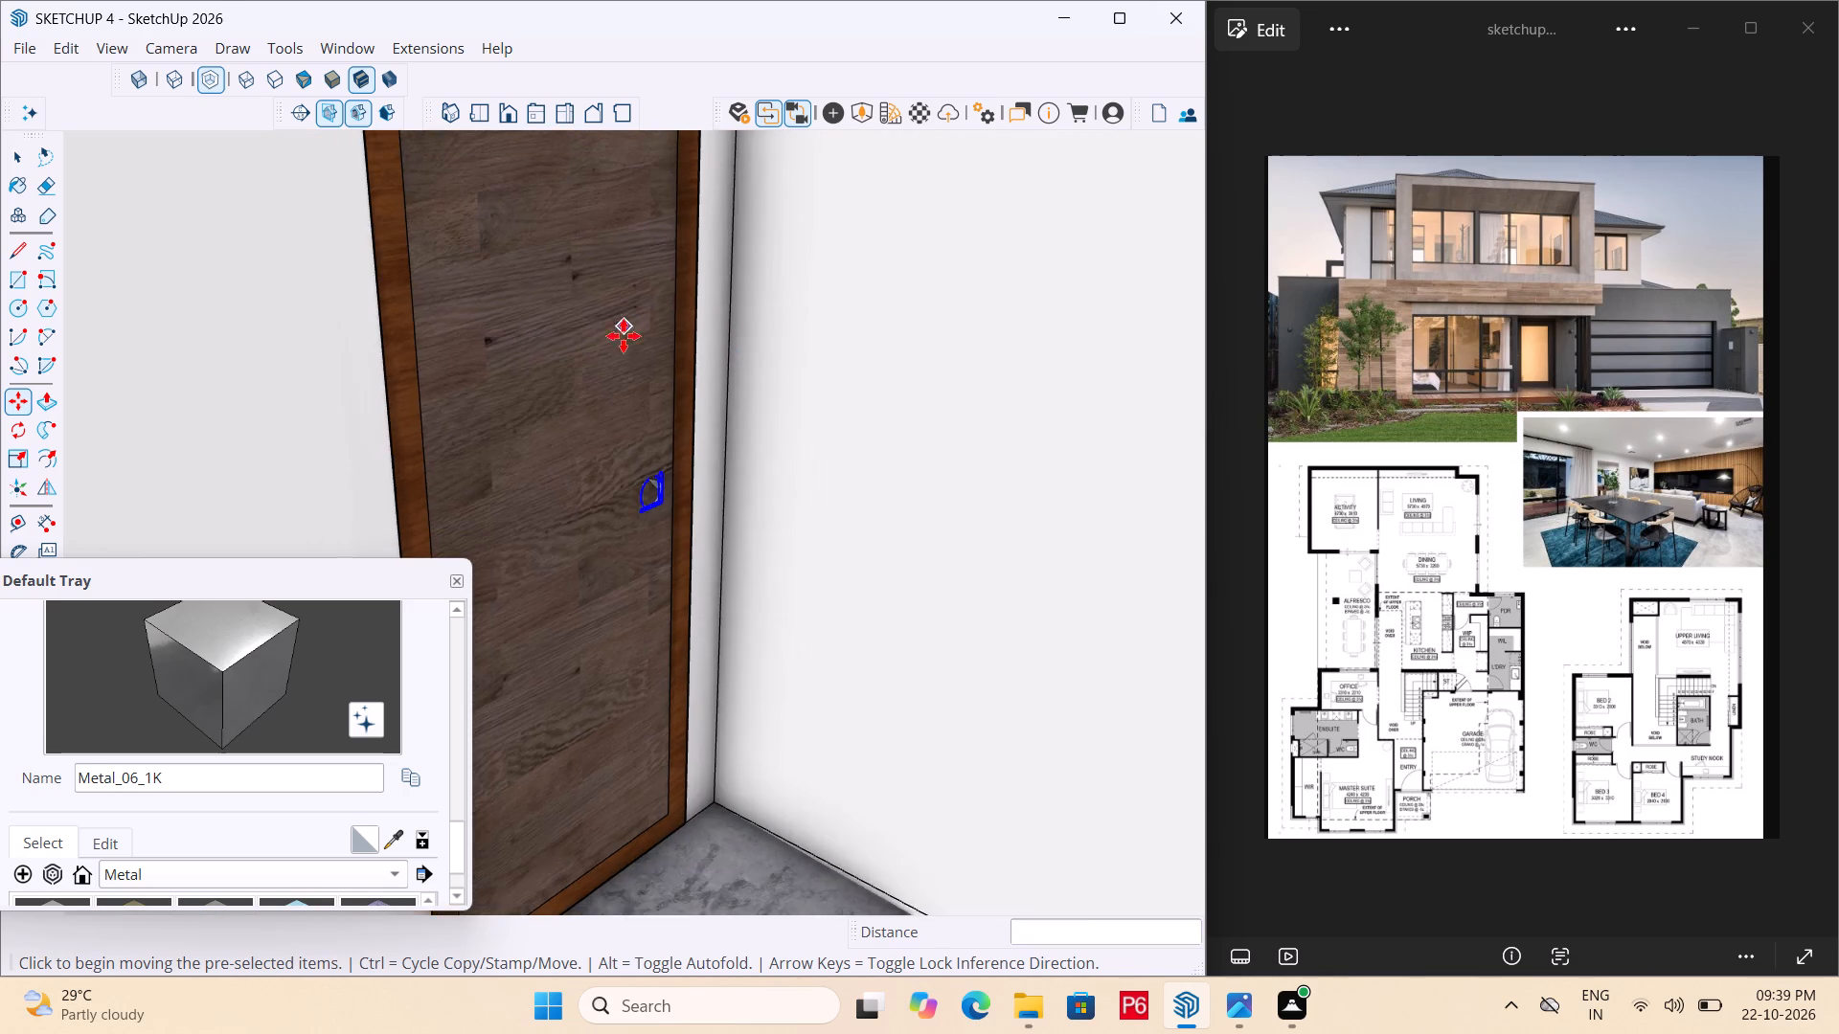
{"action": "middle_click_drag", "start_coordinate": [622, 369], "coordinate": [561, 570]}
{"action": "scroll", "coordinate": [540, 389], "scroll_direction": "down", "scroll_amount": 20}
{"action": "middle_click_drag", "start_coordinate": [450, 337], "coordinate": [627, 408]}
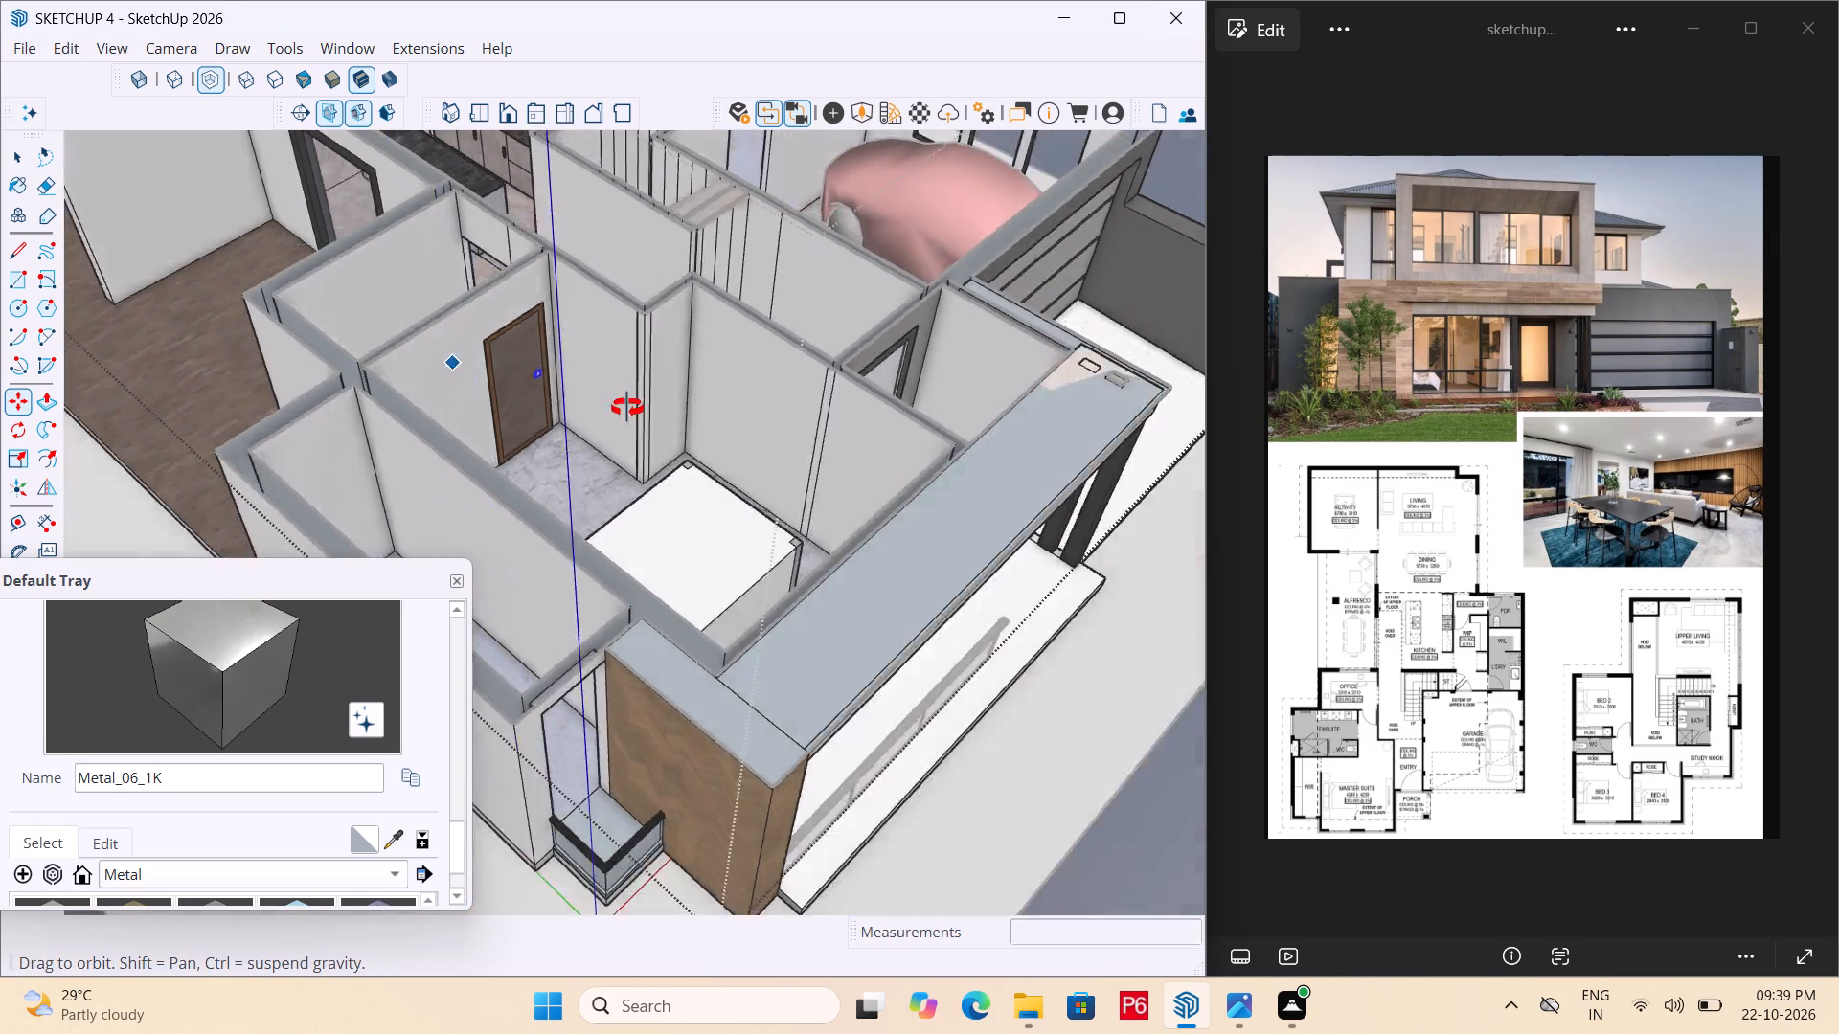
{"action": "middle_click_drag", "start_coordinate": [627, 408], "coordinate": [1473, 382]}
{"action": "scroll", "coordinate": [1263, 341], "scroll_direction": "up", "scroll_amount": 5}
{"action": "scroll", "coordinate": [665, 448], "scroll_direction": "up", "scroll_amount": 11}
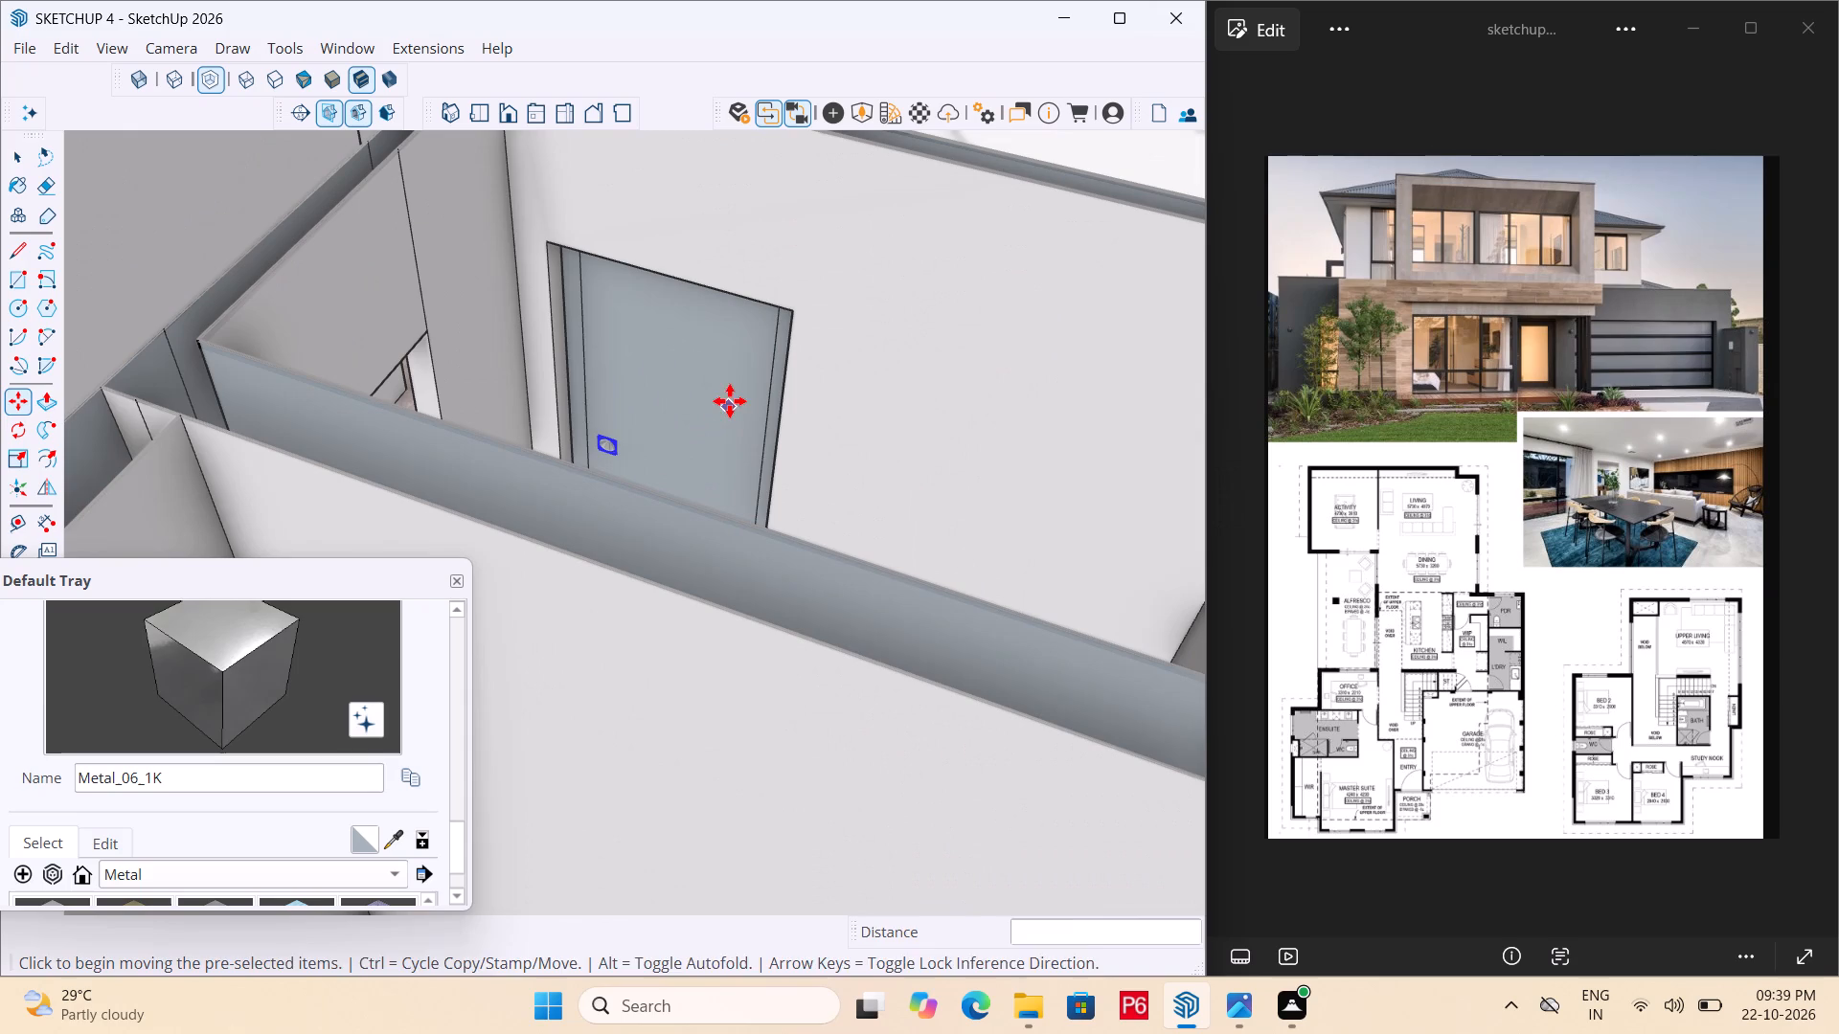
{"action": "key", "text": "space"}
{"action": "left_click", "coordinate": [731, 393]}
{"action": "double_click", "coordinate": [689, 360]}
{"action": "left_click", "coordinate": [641, 350]}
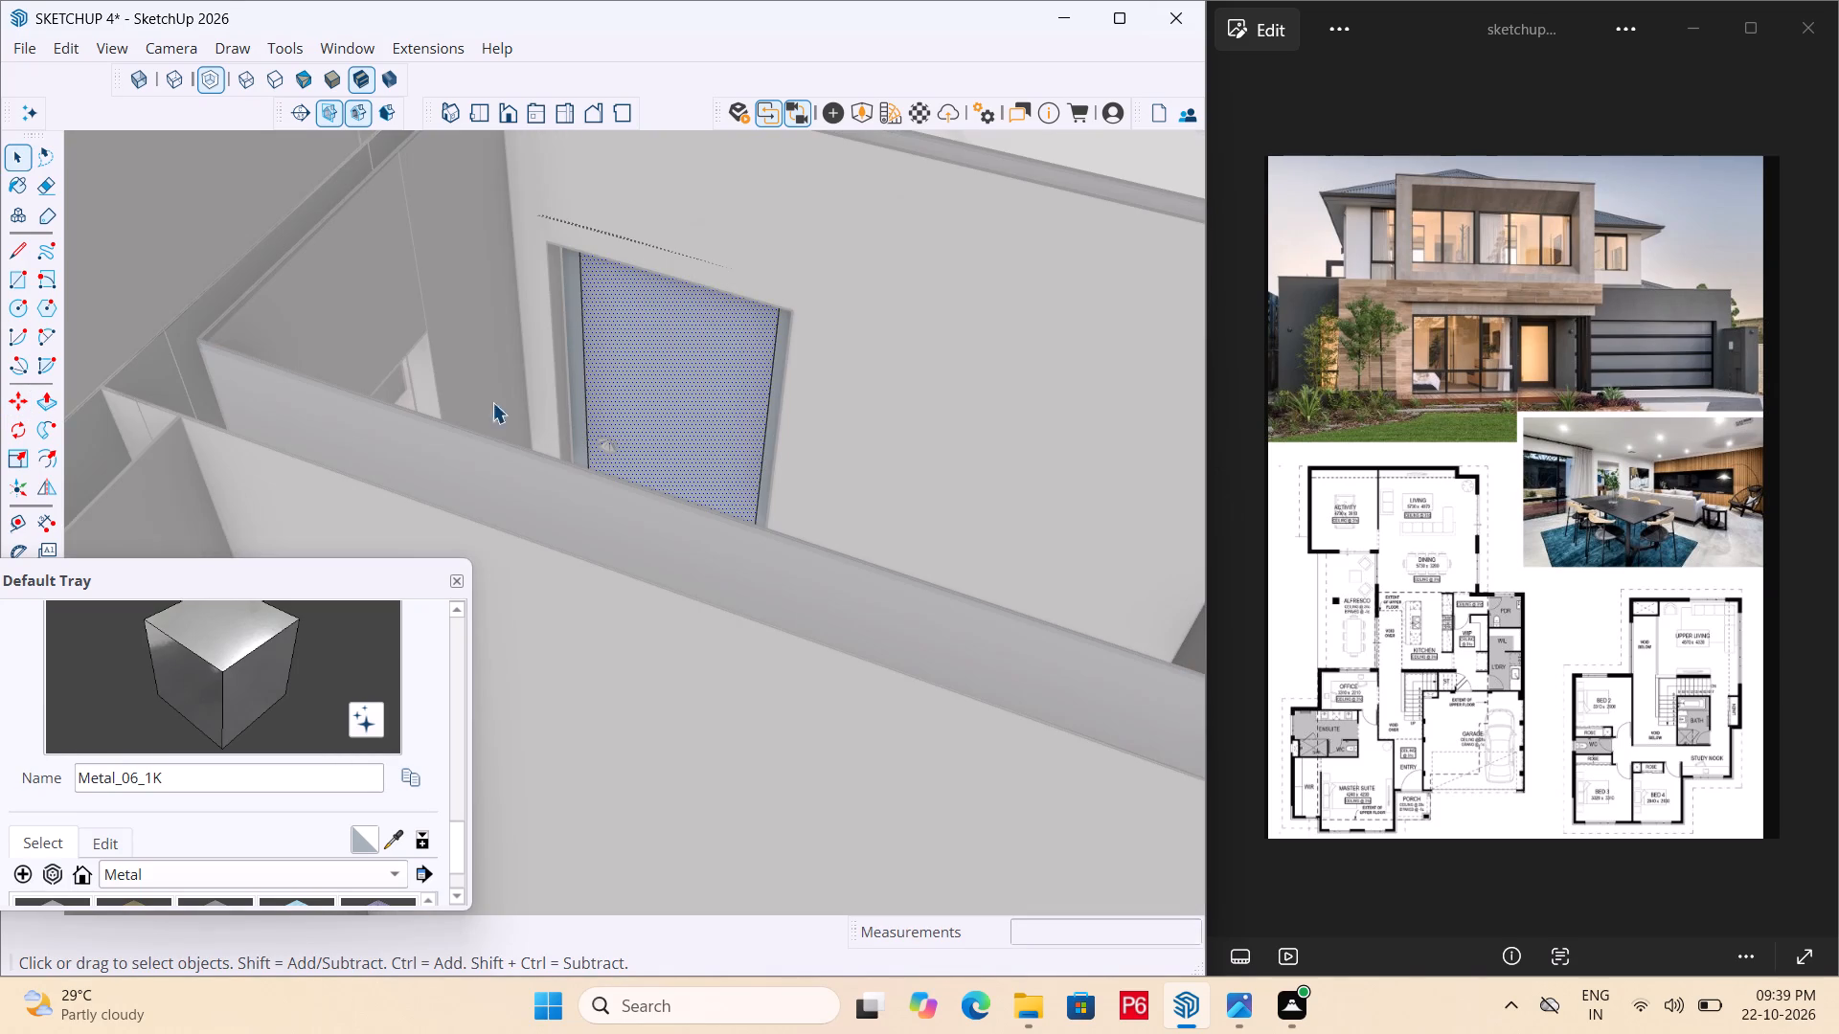
{"action": "scroll", "coordinate": [358, 781], "scroll_direction": "down", "scroll_amount": 5}
{"action": "scroll", "coordinate": [312, 844], "scroll_direction": "down", "scroll_amount": 2}
{"action": "left_click", "coordinate": [353, 798]}
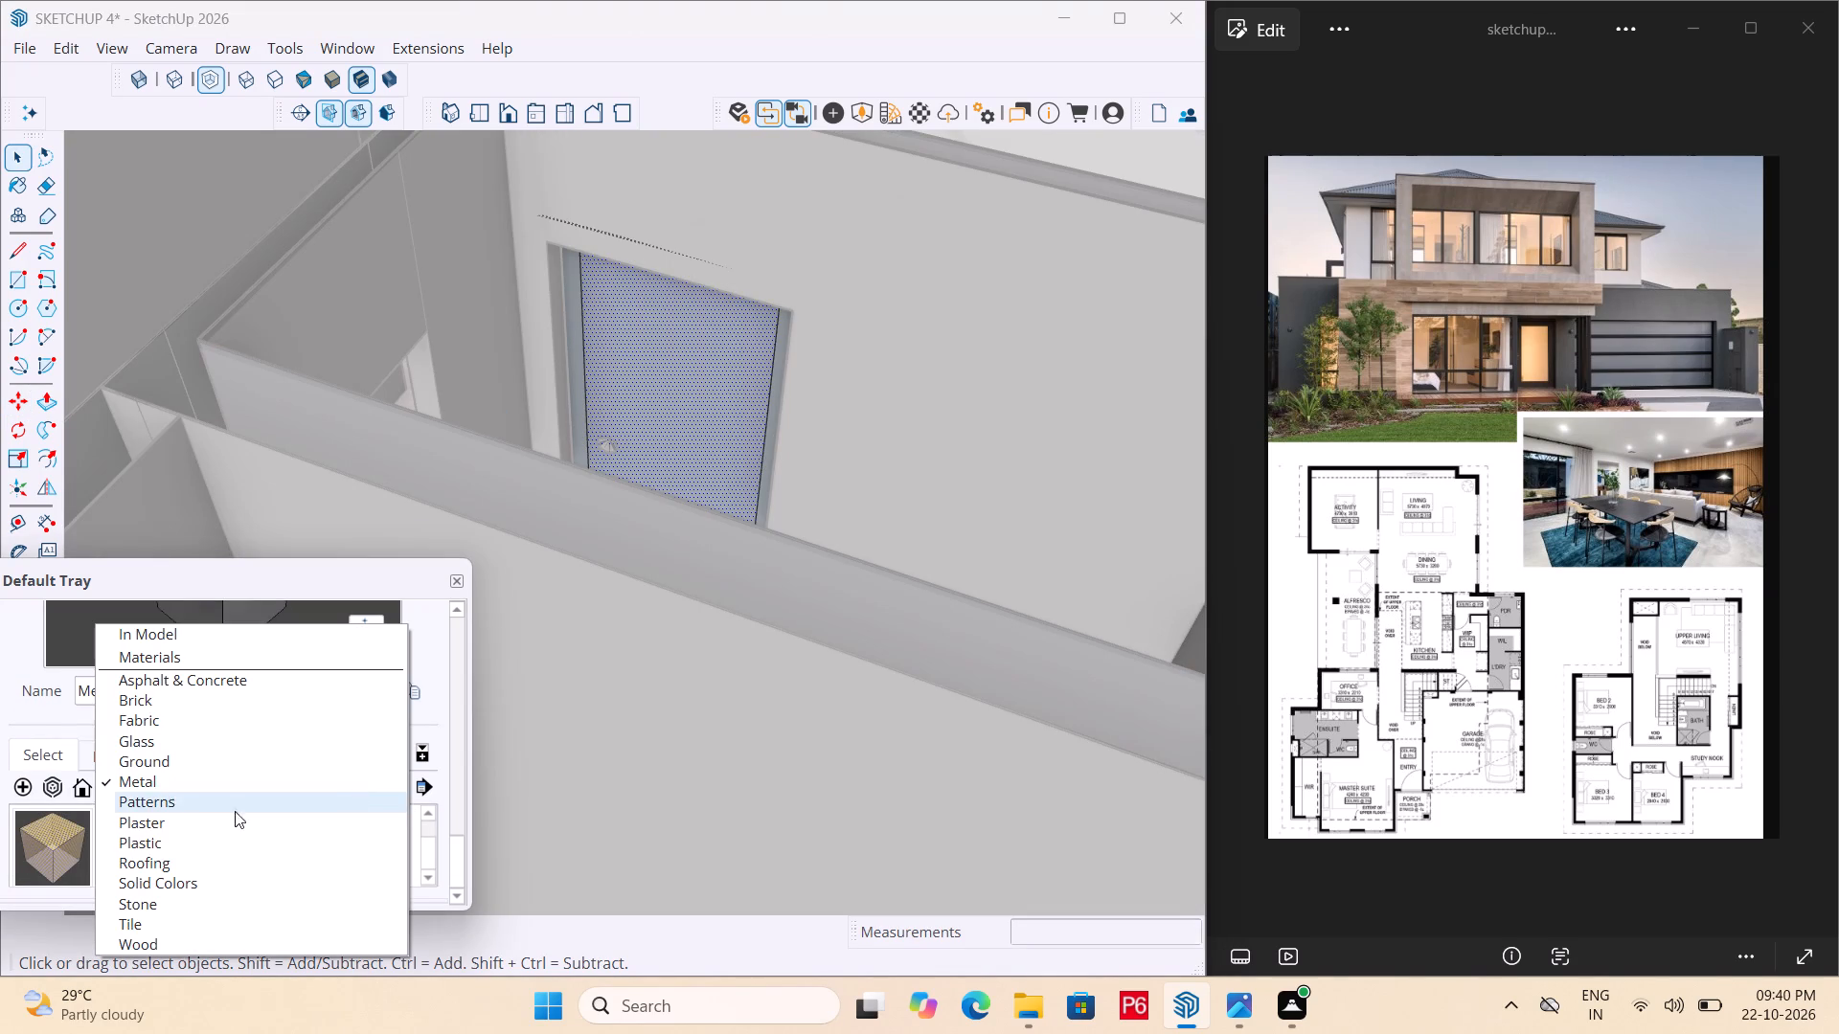
{"action": "left_click", "coordinate": [135, 942]}
{"action": "scroll", "coordinate": [202, 775], "scroll_direction": "down", "scroll_amount": 3}
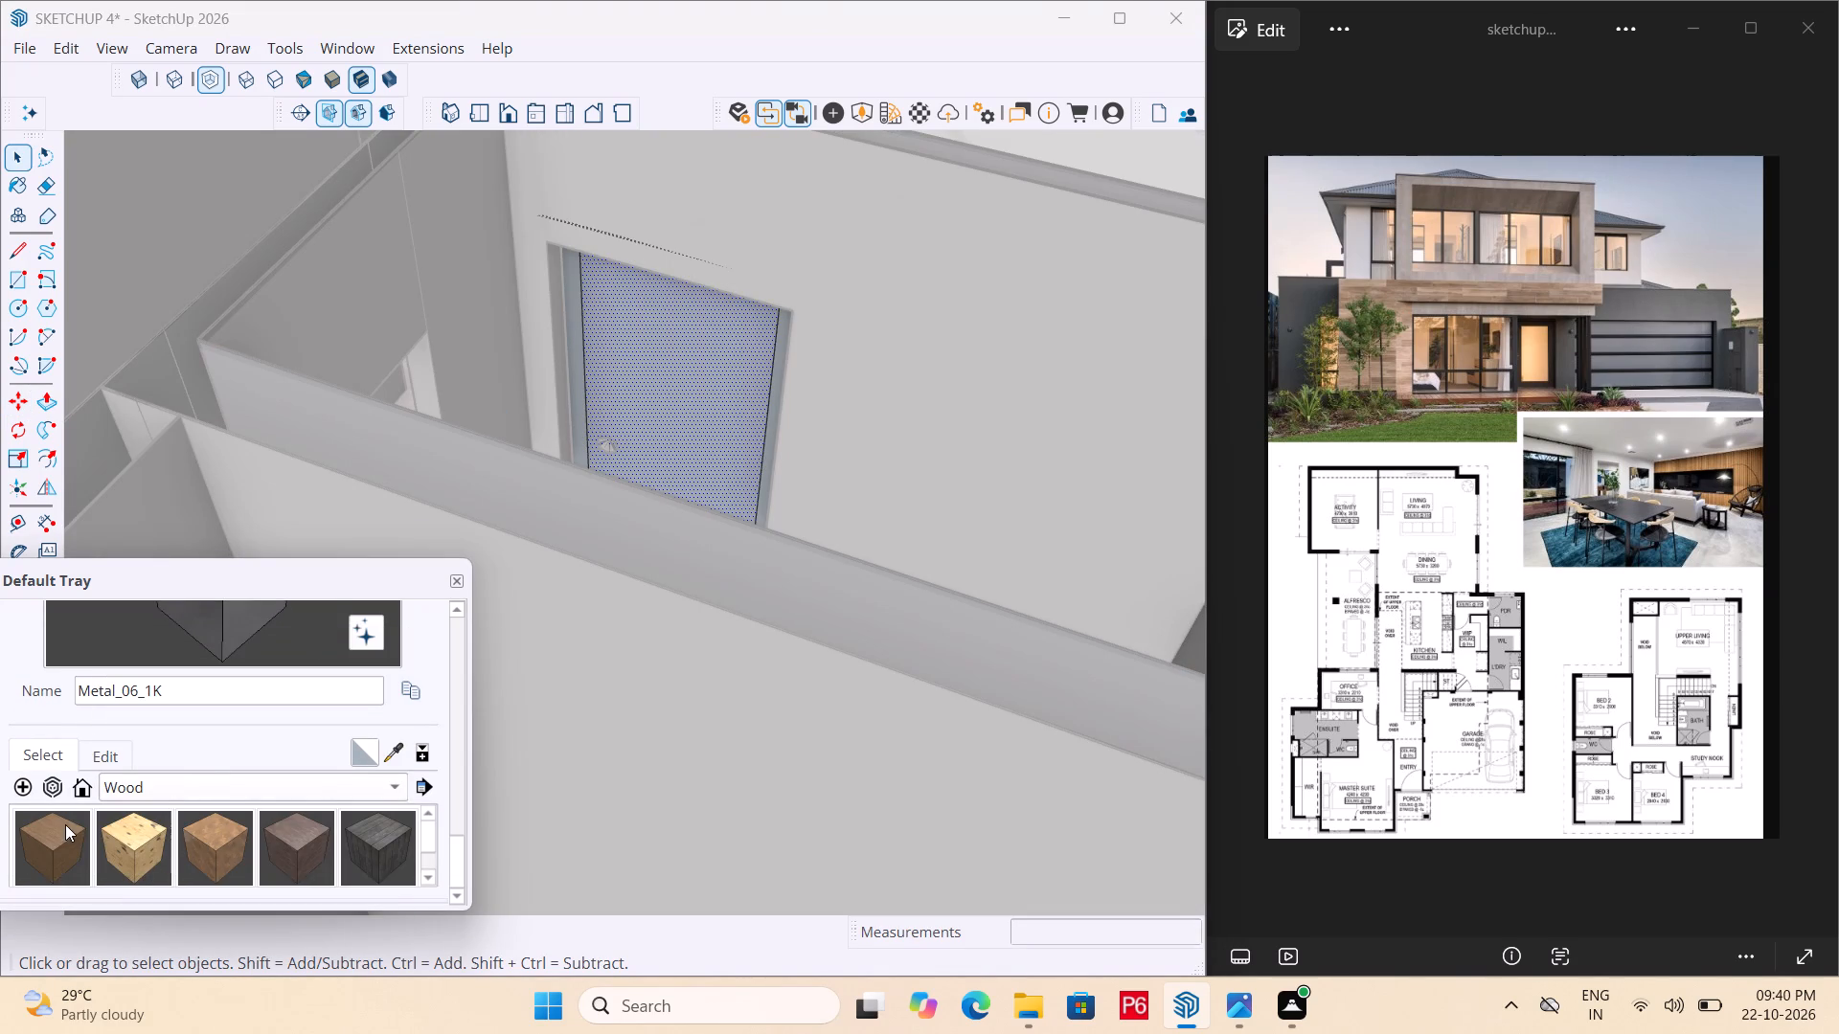
{"action": "left_click", "coordinate": [65, 824]}
{"action": "left_click", "coordinate": [645, 408]}
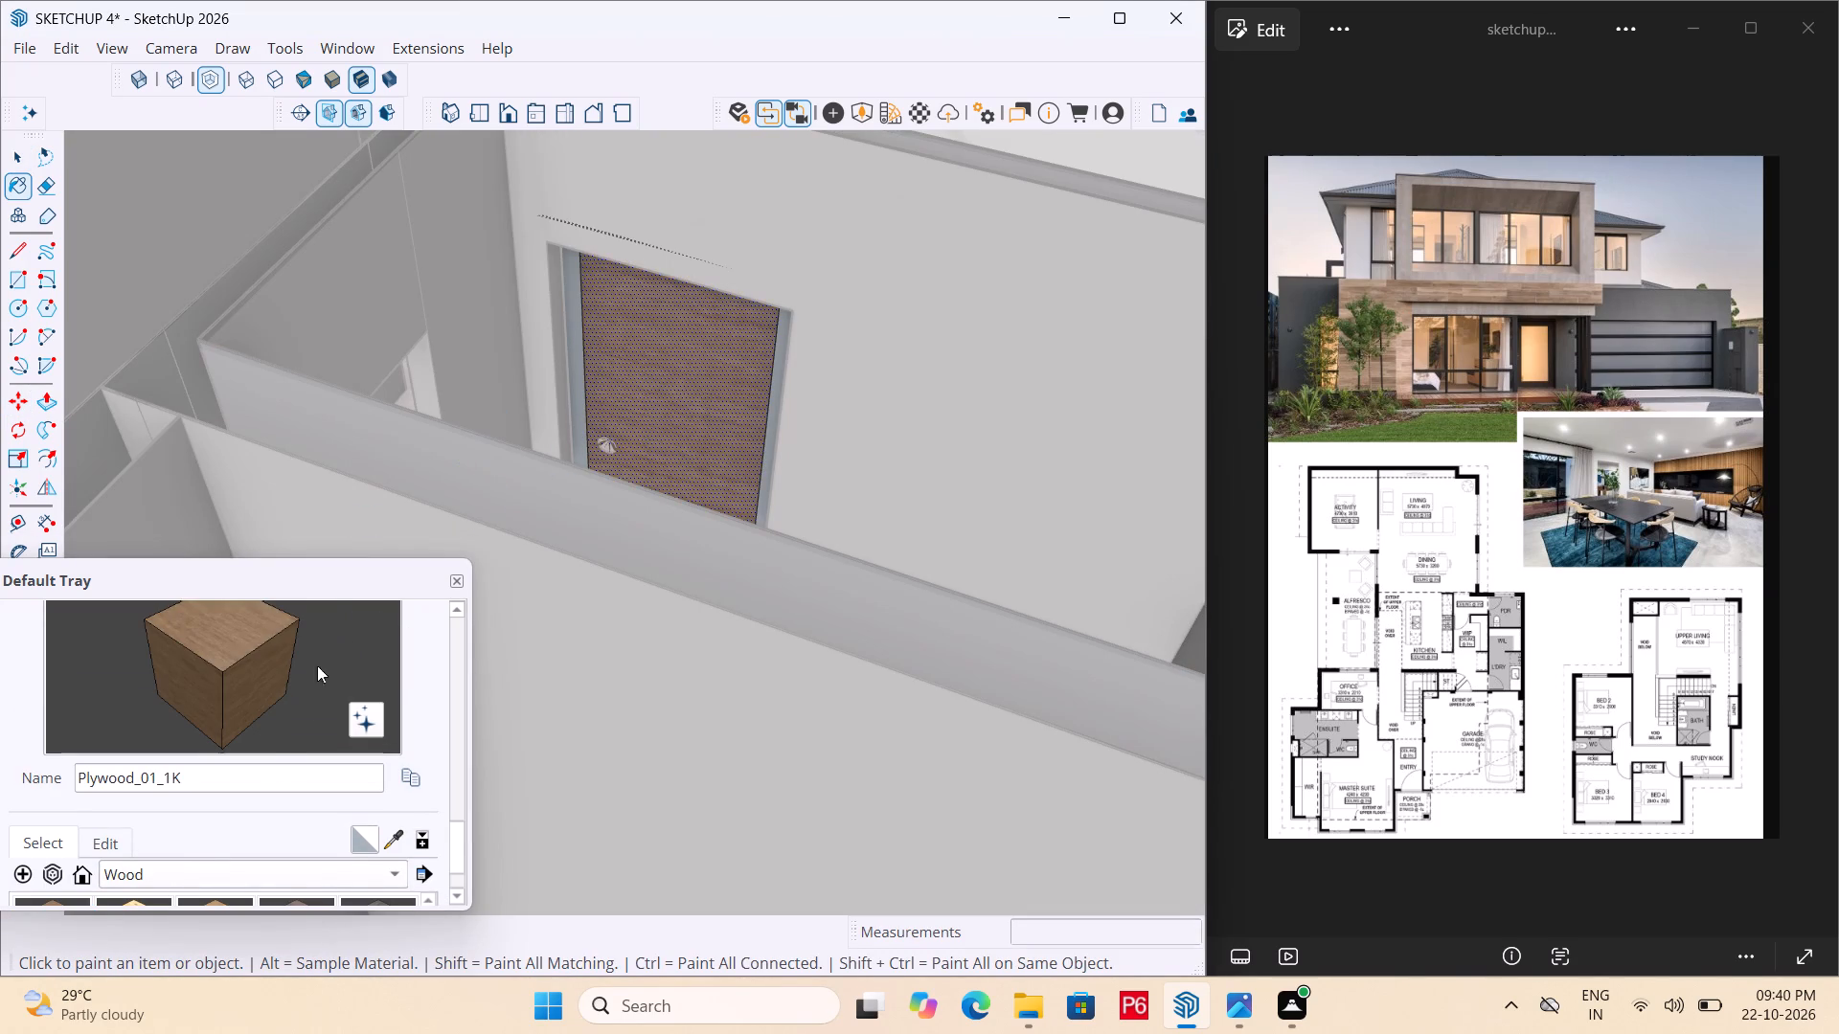
Paint the door frame on that same side with the Wood_Veneer_15_1K material.
{"action": "scroll", "coordinate": [266, 788], "scroll_direction": "down", "scroll_amount": 10}
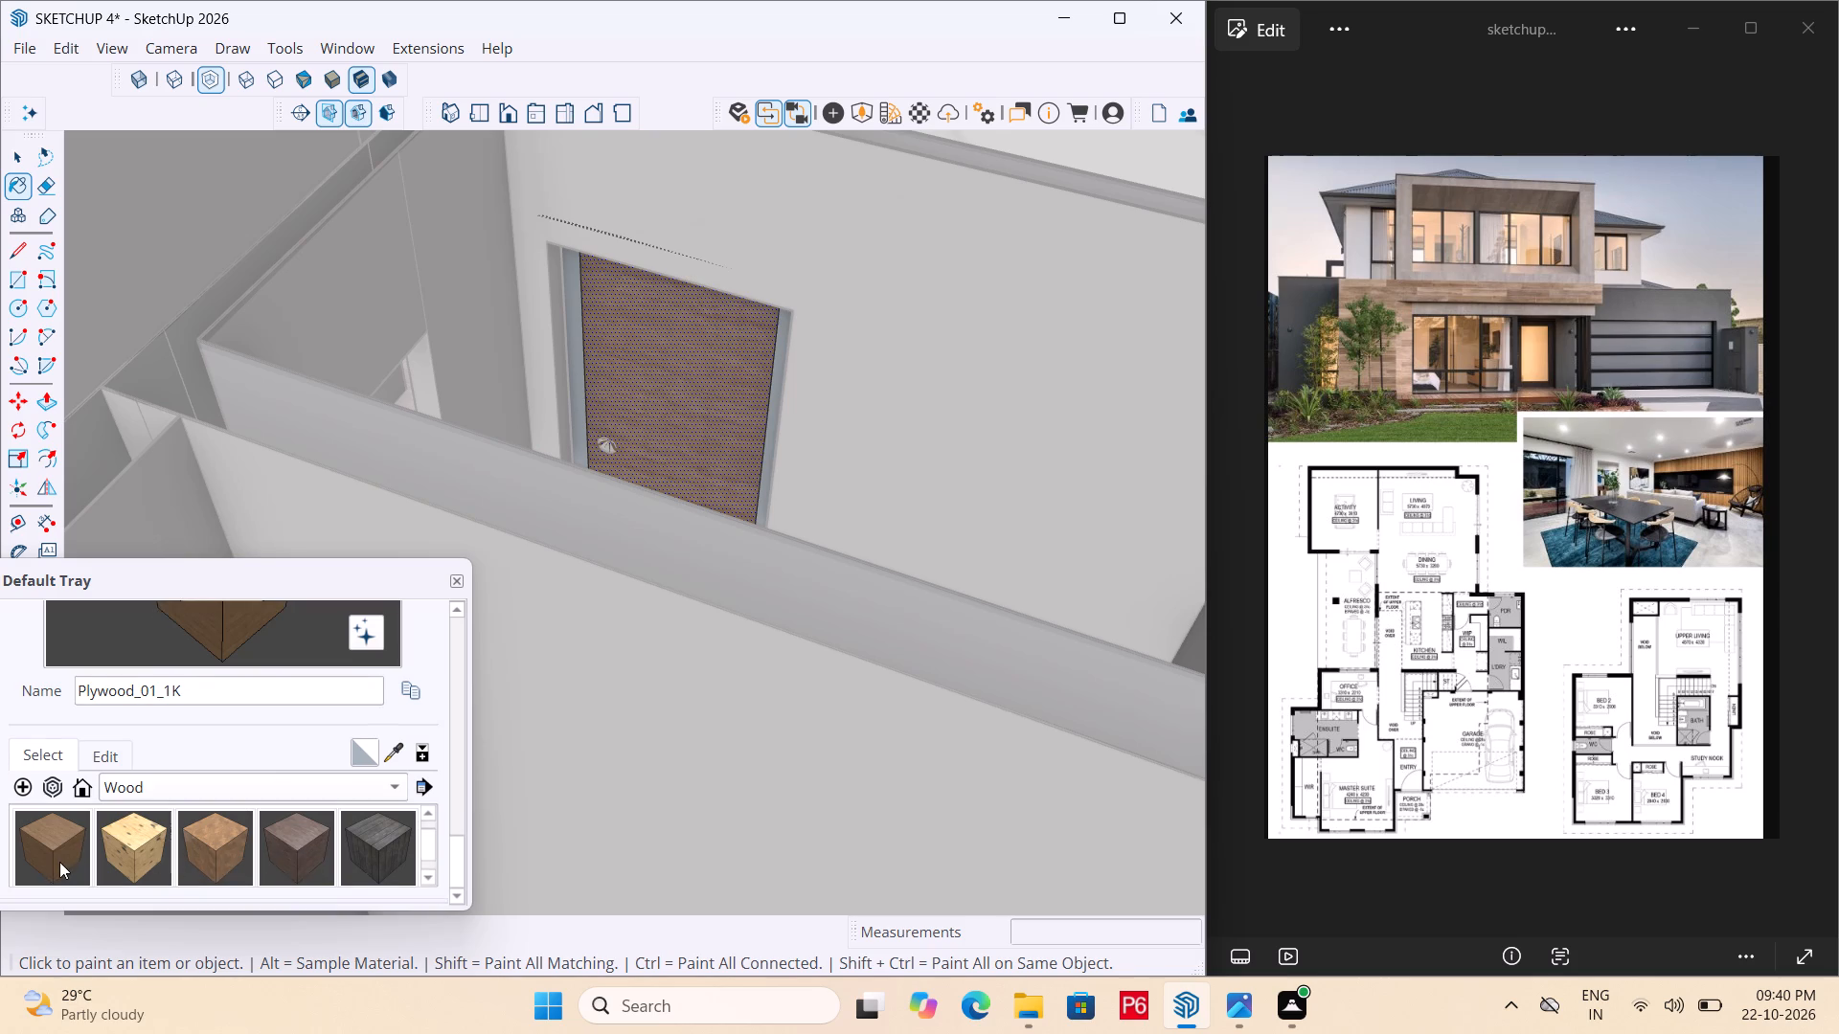
{"action": "left_click", "coordinate": [62, 855]}
{"action": "left_click", "coordinate": [567, 318]}
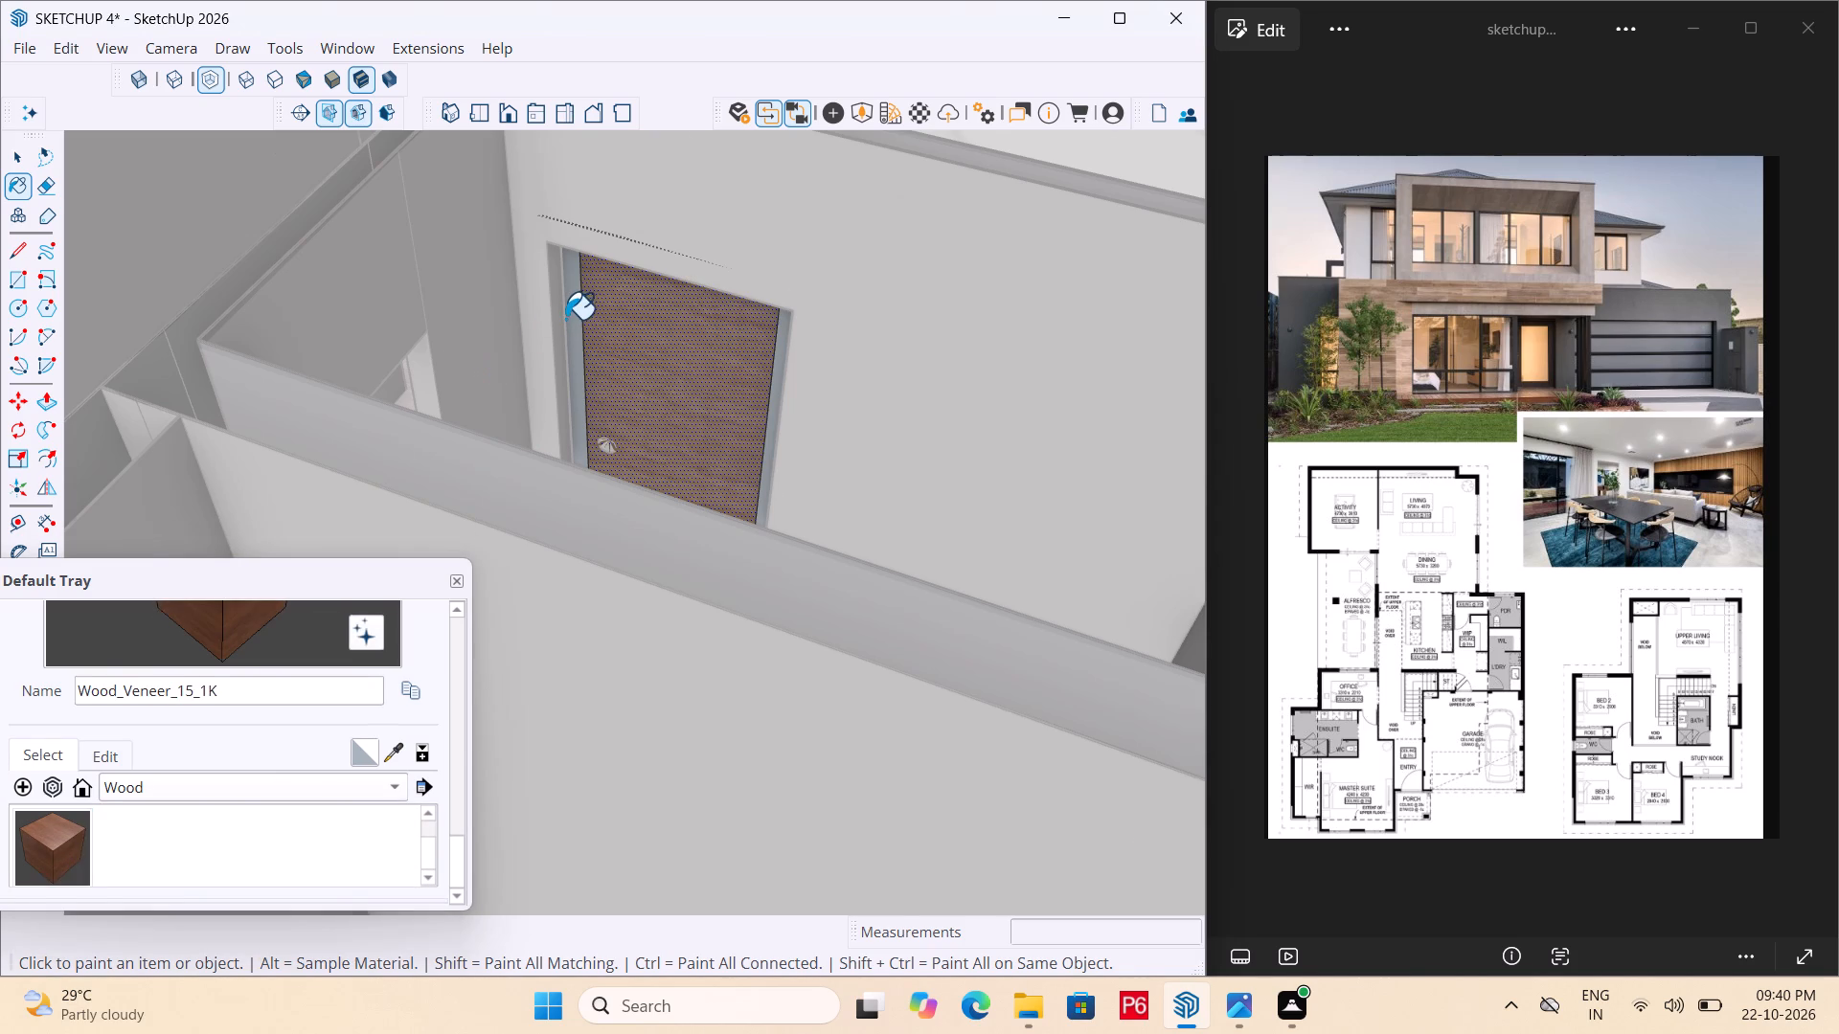
Save the model with the newly painted door side.
{"action": "scroll", "coordinate": [558, 324], "scroll_direction": "down", "scroll_amount": 5}
{"action": "key", "text": "ctrl+s"}
{"action": "key", "text": "ctrl+s"}
{"action": "key", "text": "ctrl+s"}
{"action": "key", "text": "ctrl+s"}
{"action": "scroll", "coordinate": [481, 352], "scroll_direction": "down", "scroll_amount": 1, "text": "ctrl"}
{"action": "key", "text": "ctrl+s"}
{"action": "key", "text": "ctrl+s"}
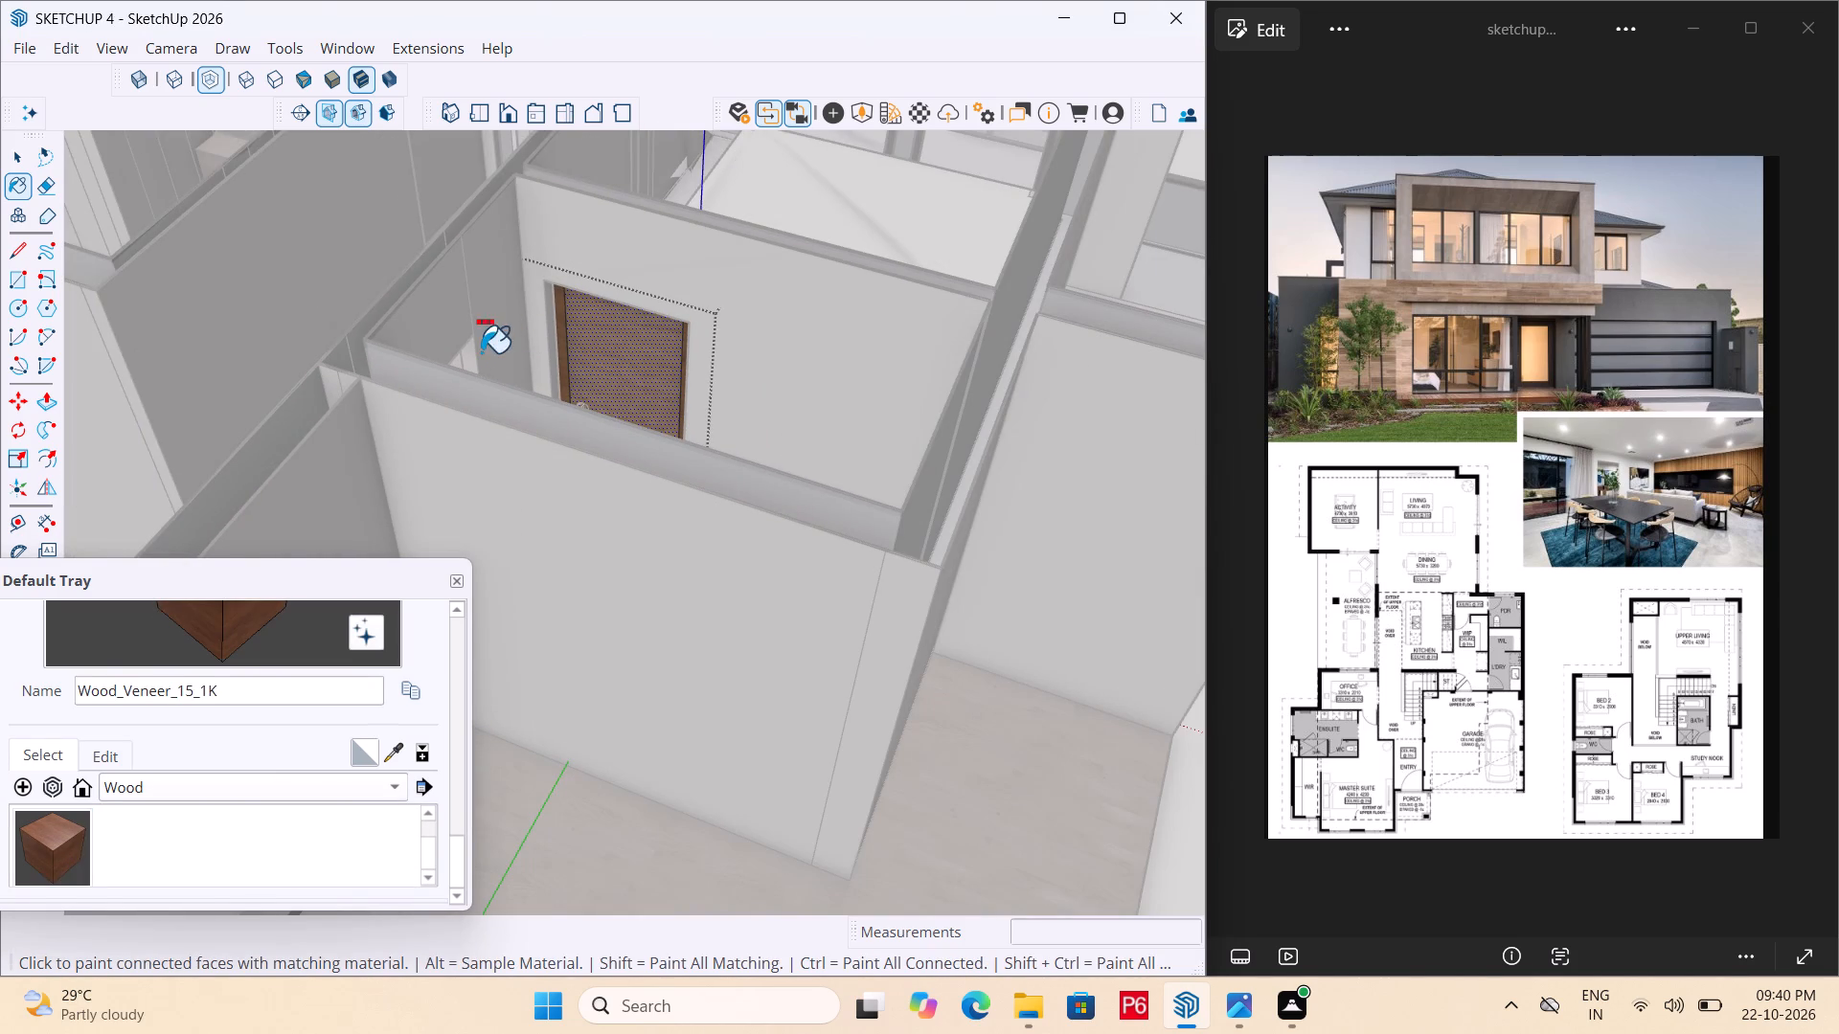
{"action": "scroll", "coordinate": [667, 331], "scroll_direction": "down", "scroll_amount": 8}
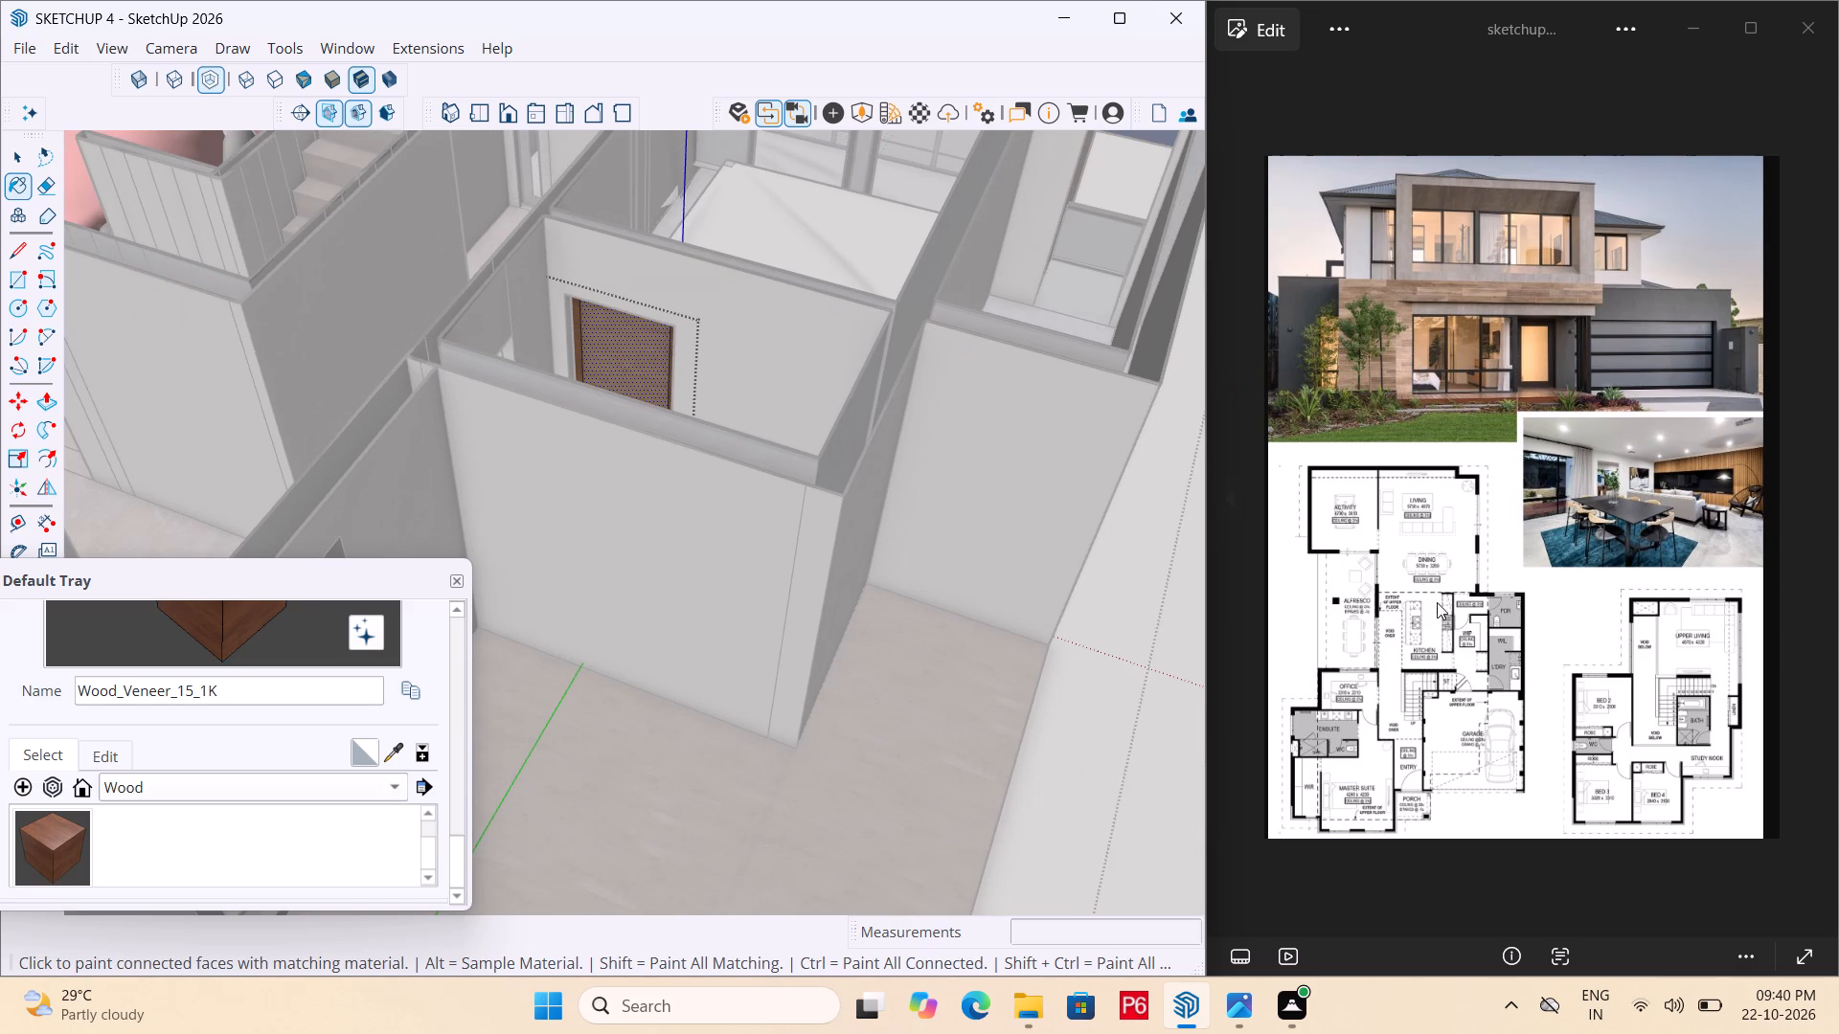
Switch to the Fuji window.
{"action": "left_click", "coordinate": [1309, 1001]}
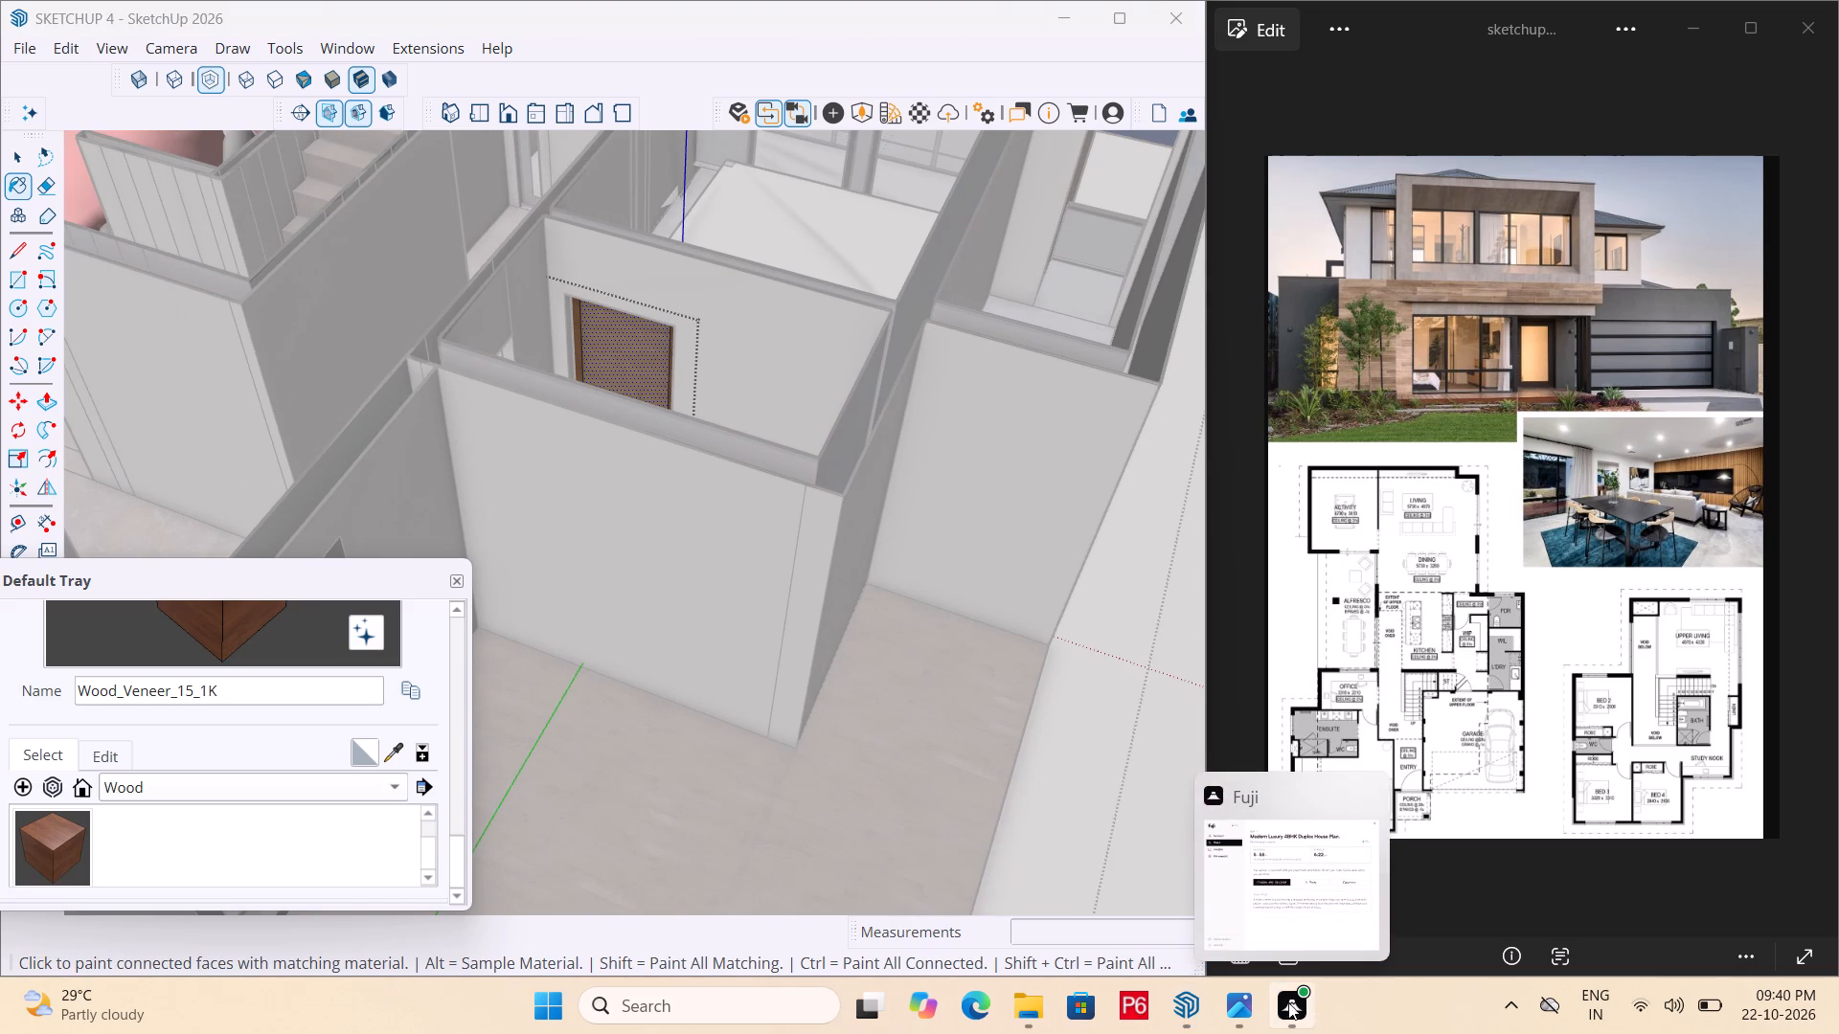
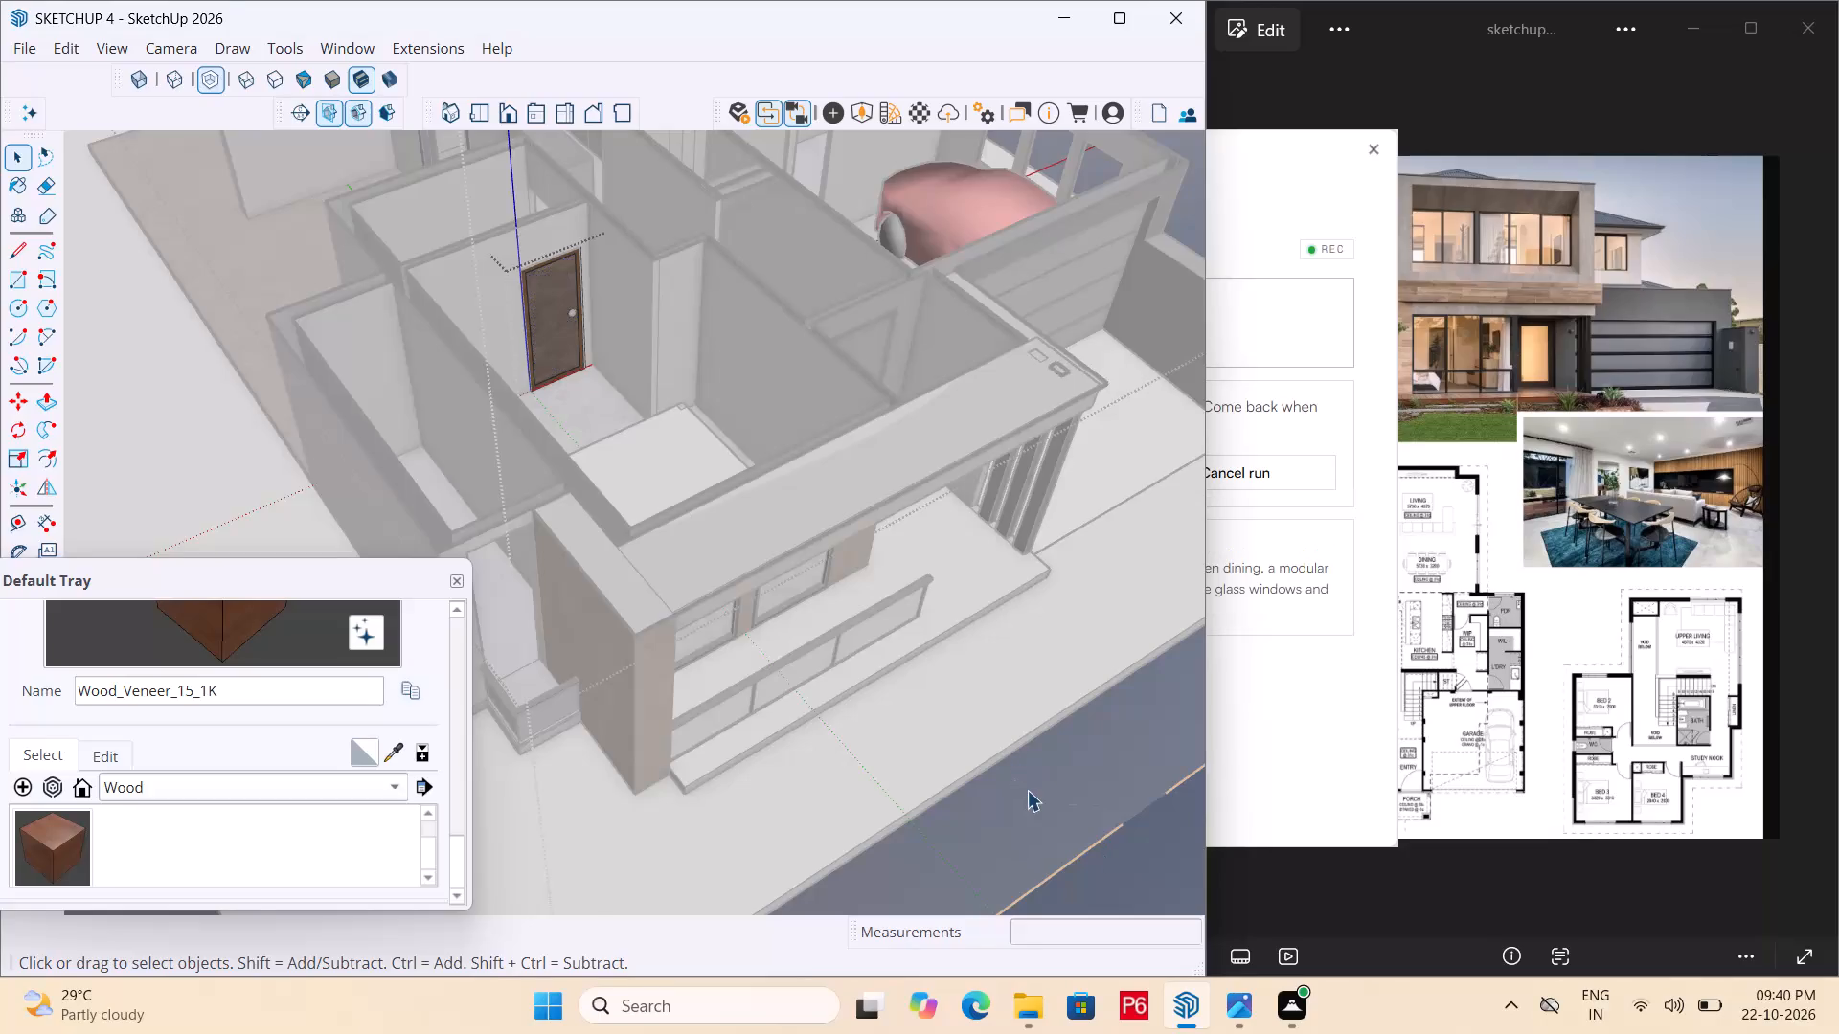
Bring the reference plan image back into view beside the model and save the model.
{"action": "left_click", "coordinate": [1838, 565]}
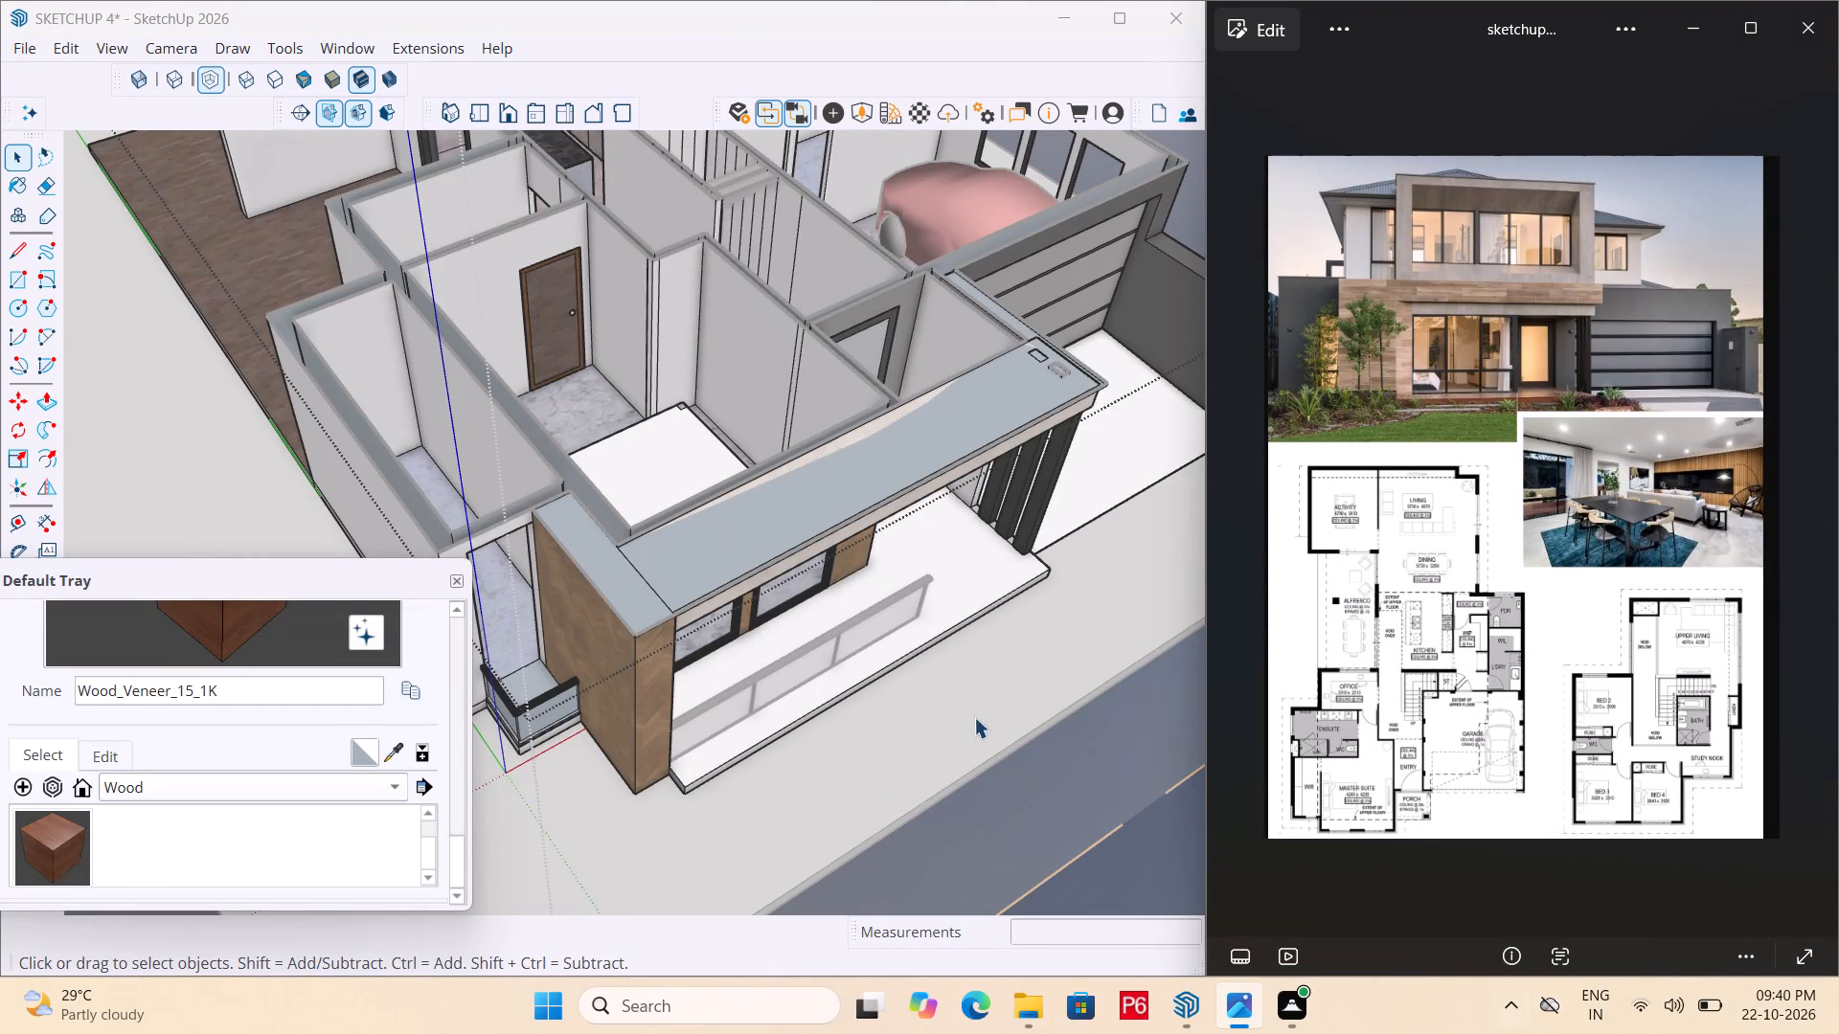
{"action": "left_click", "coordinate": [1000, 784]}
{"action": "key", "text": "ctrl+s"}
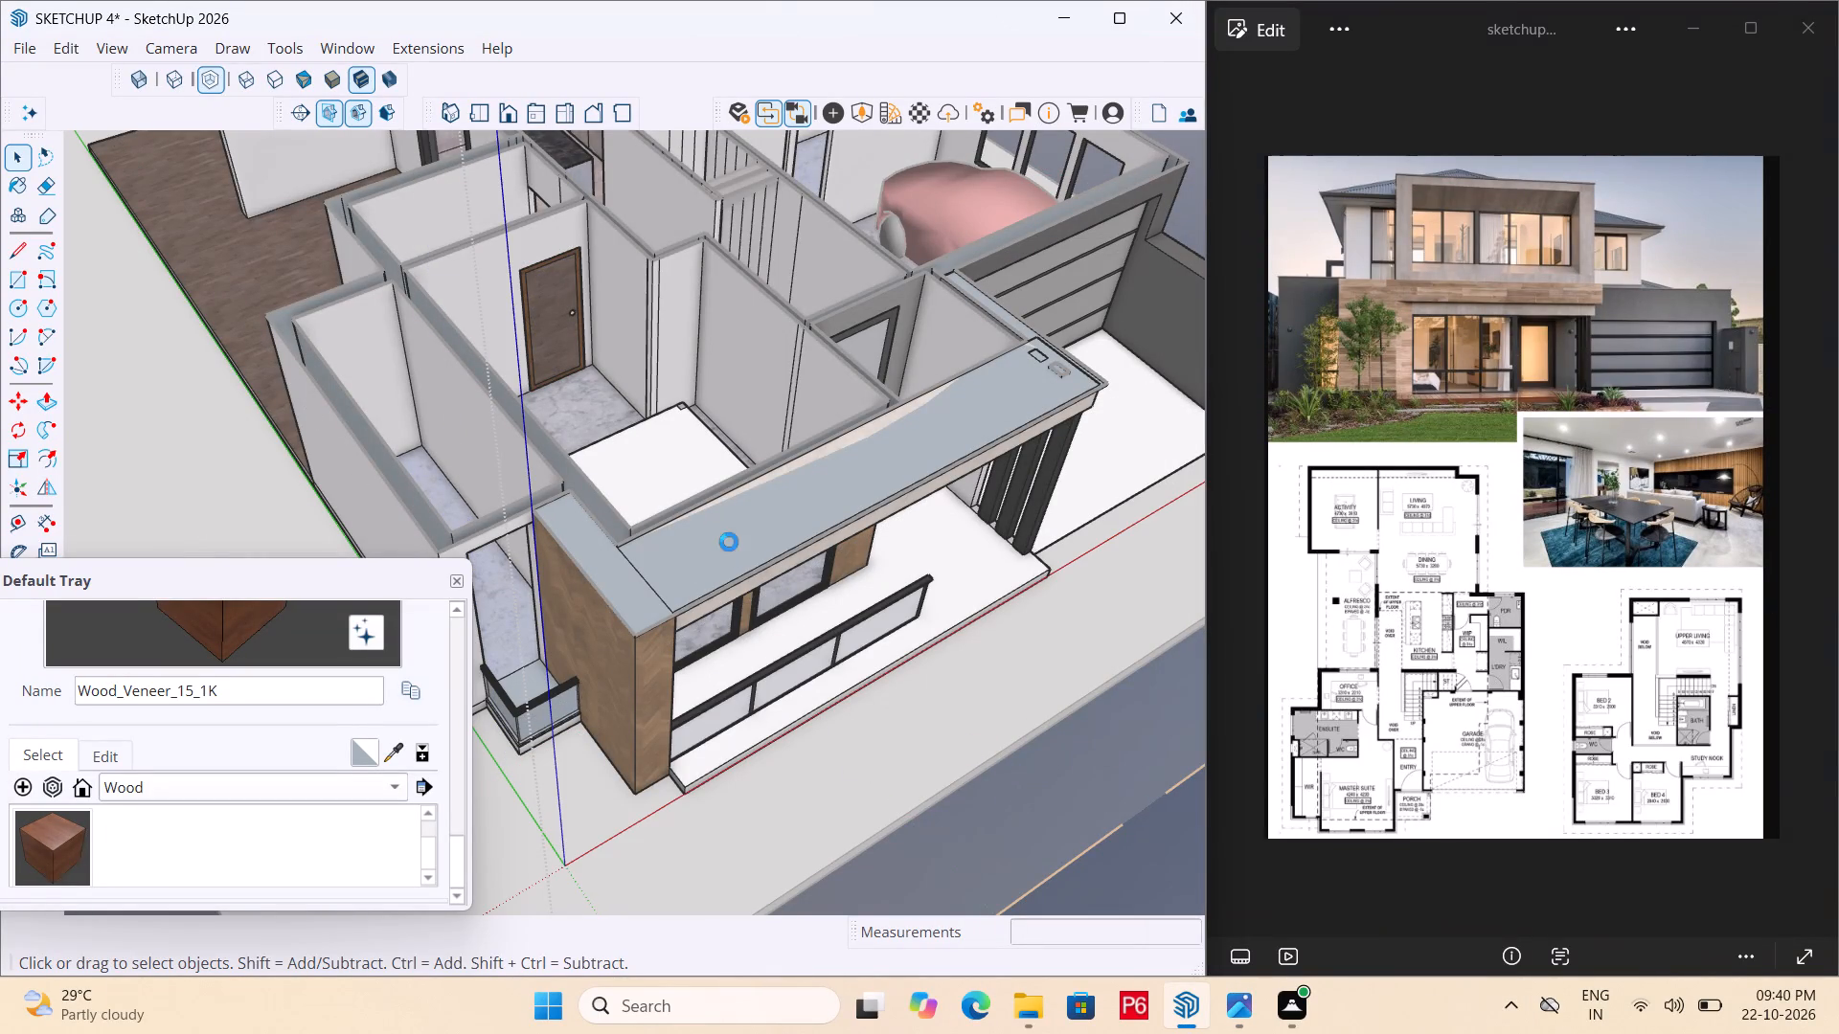
{"action": "key", "text": "ctrl+s"}
{"action": "key", "text": "ctrl+s"}
{"action": "key", "text": "ctrl+s"}
Inside the master suite's bed group, paint the bed's top face with the C01_Vanilla_Cream solid color.
{"action": "scroll", "coordinate": [577, 370], "scroll_direction": "down", "scroll_amount": 3}
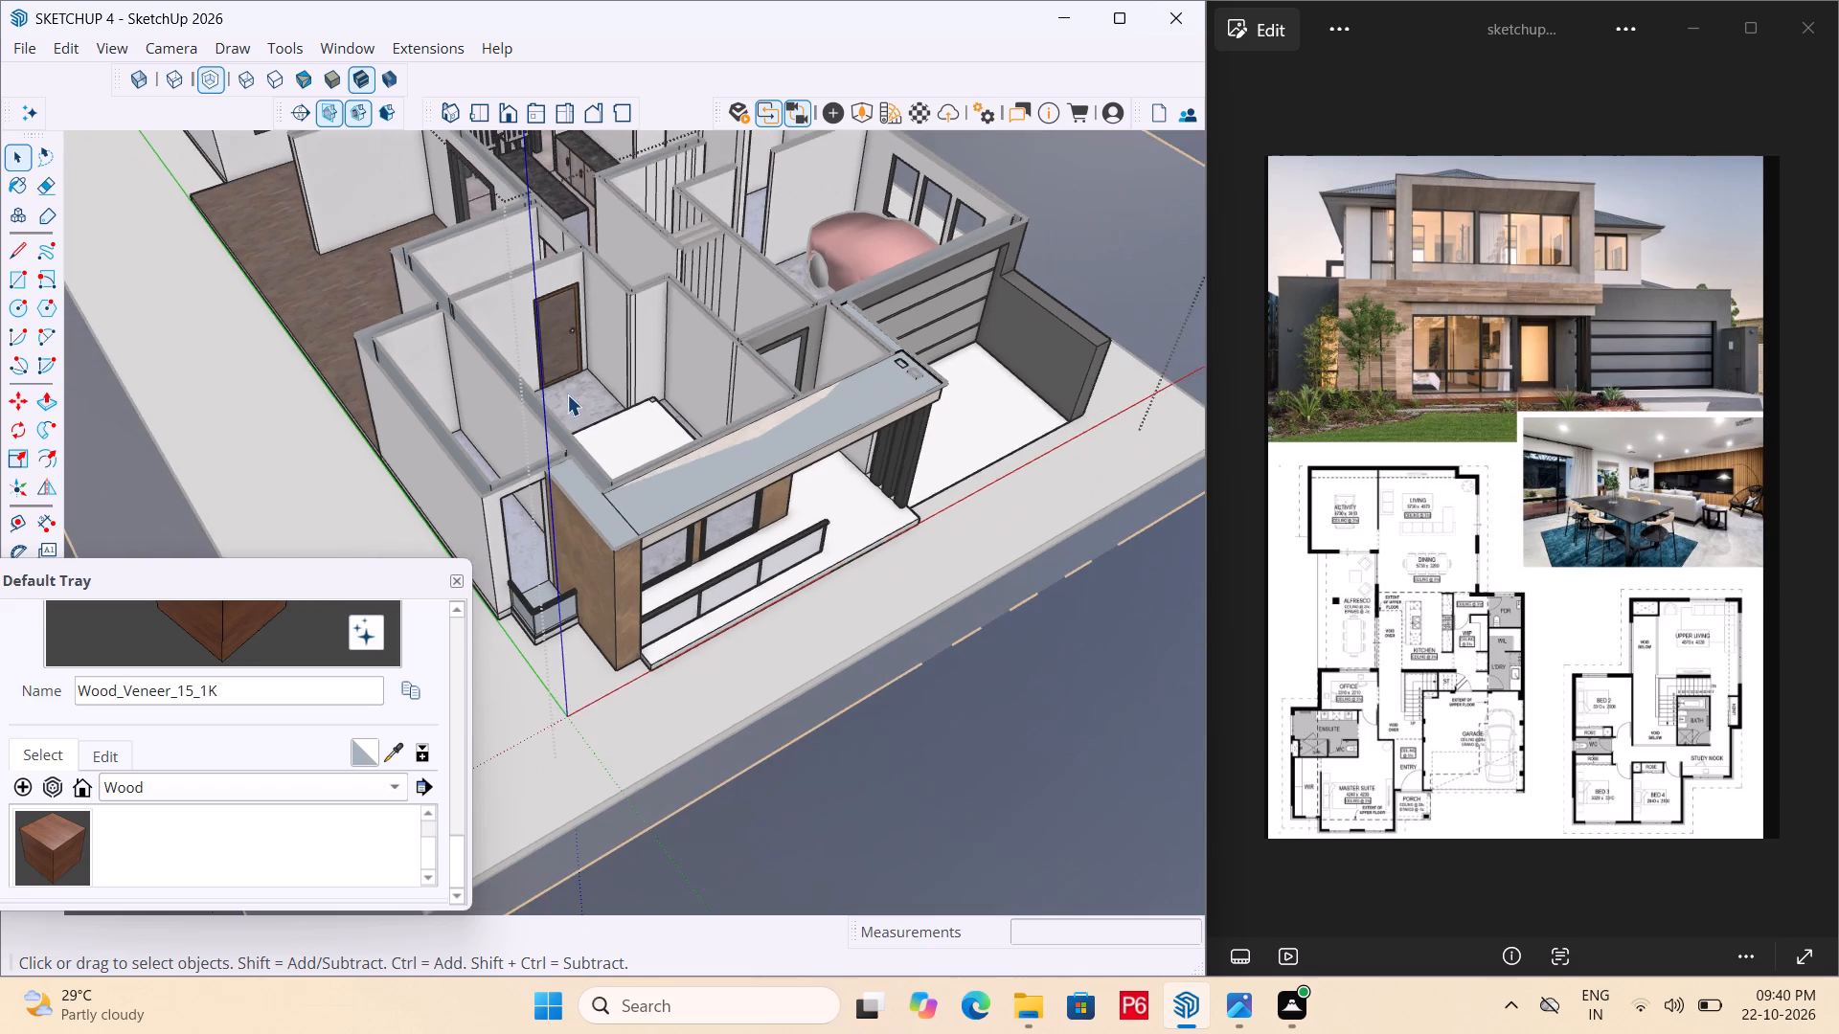
{"action": "middle_click_drag", "start_coordinate": [614, 337], "coordinate": [664, 251]}
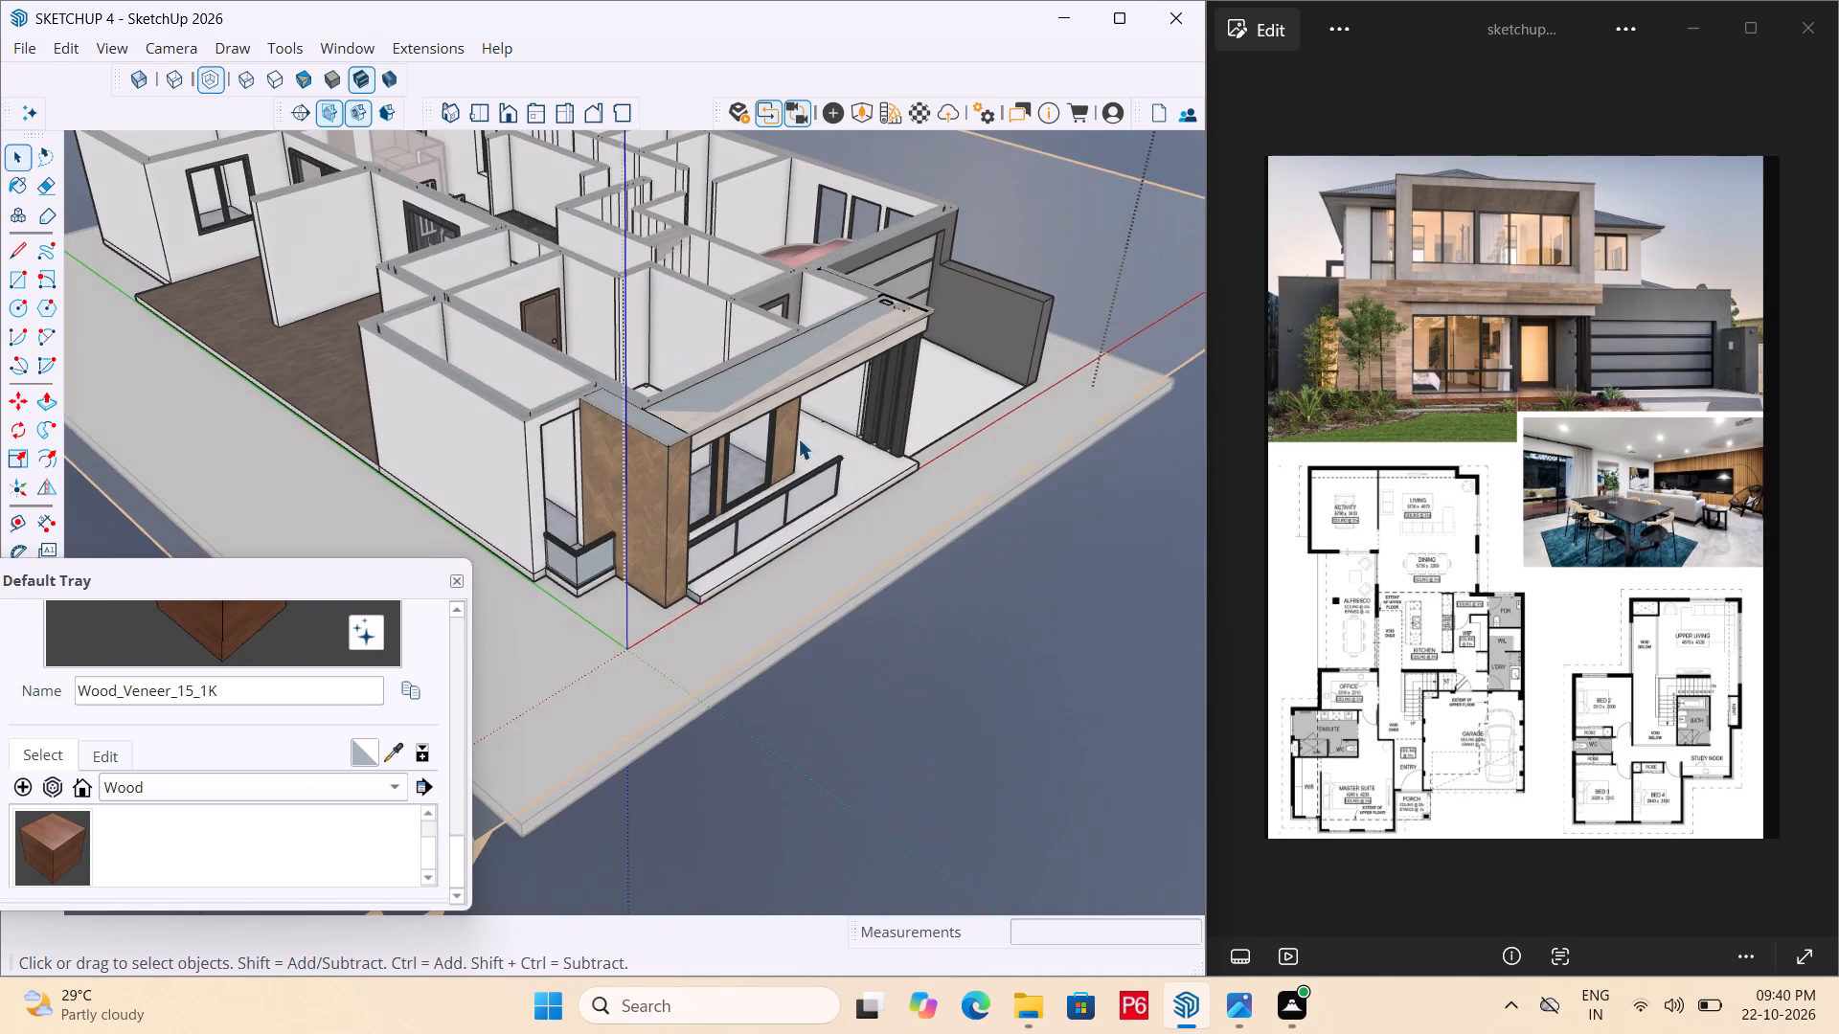
{"action": "middle_click_drag", "start_coordinate": [553, 283], "coordinate": [0, 448]}
{"action": "middle_click_drag", "start_coordinate": [584, 641], "coordinate": [492, 844]}
{"action": "scroll", "coordinate": [584, 641], "scroll_direction": "down", "scroll_amount": 1}
{"action": "scroll", "coordinate": [286, 371], "scroll_direction": "up", "scroll_amount": 4}
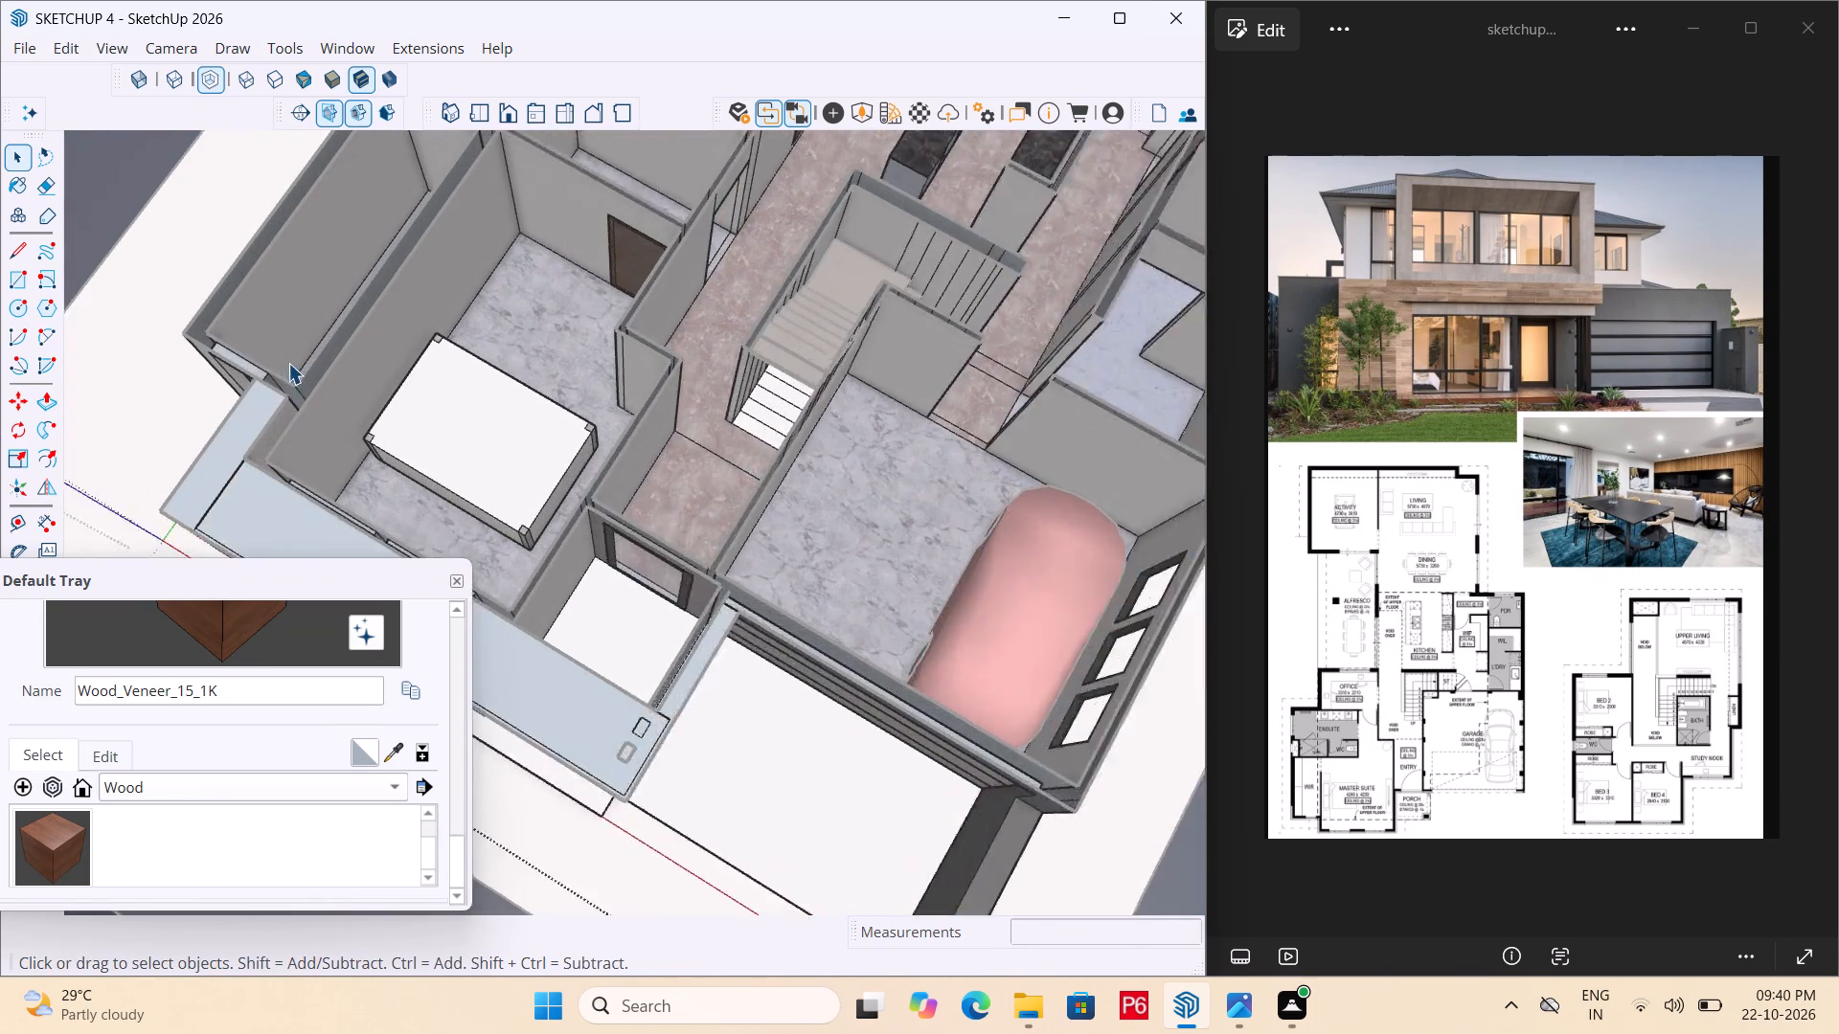
{"action": "scroll", "coordinate": [288, 363], "scroll_direction": "up", "scroll_amount": 2}
{"action": "scroll", "coordinate": [711, 362], "scroll_direction": "down", "scroll_amount": 3}
{"action": "scroll", "coordinate": [547, 392], "scroll_direction": "up", "scroll_amount": 5}
{"action": "middle_click_drag", "start_coordinate": [454, 400], "coordinate": [310, 112]}
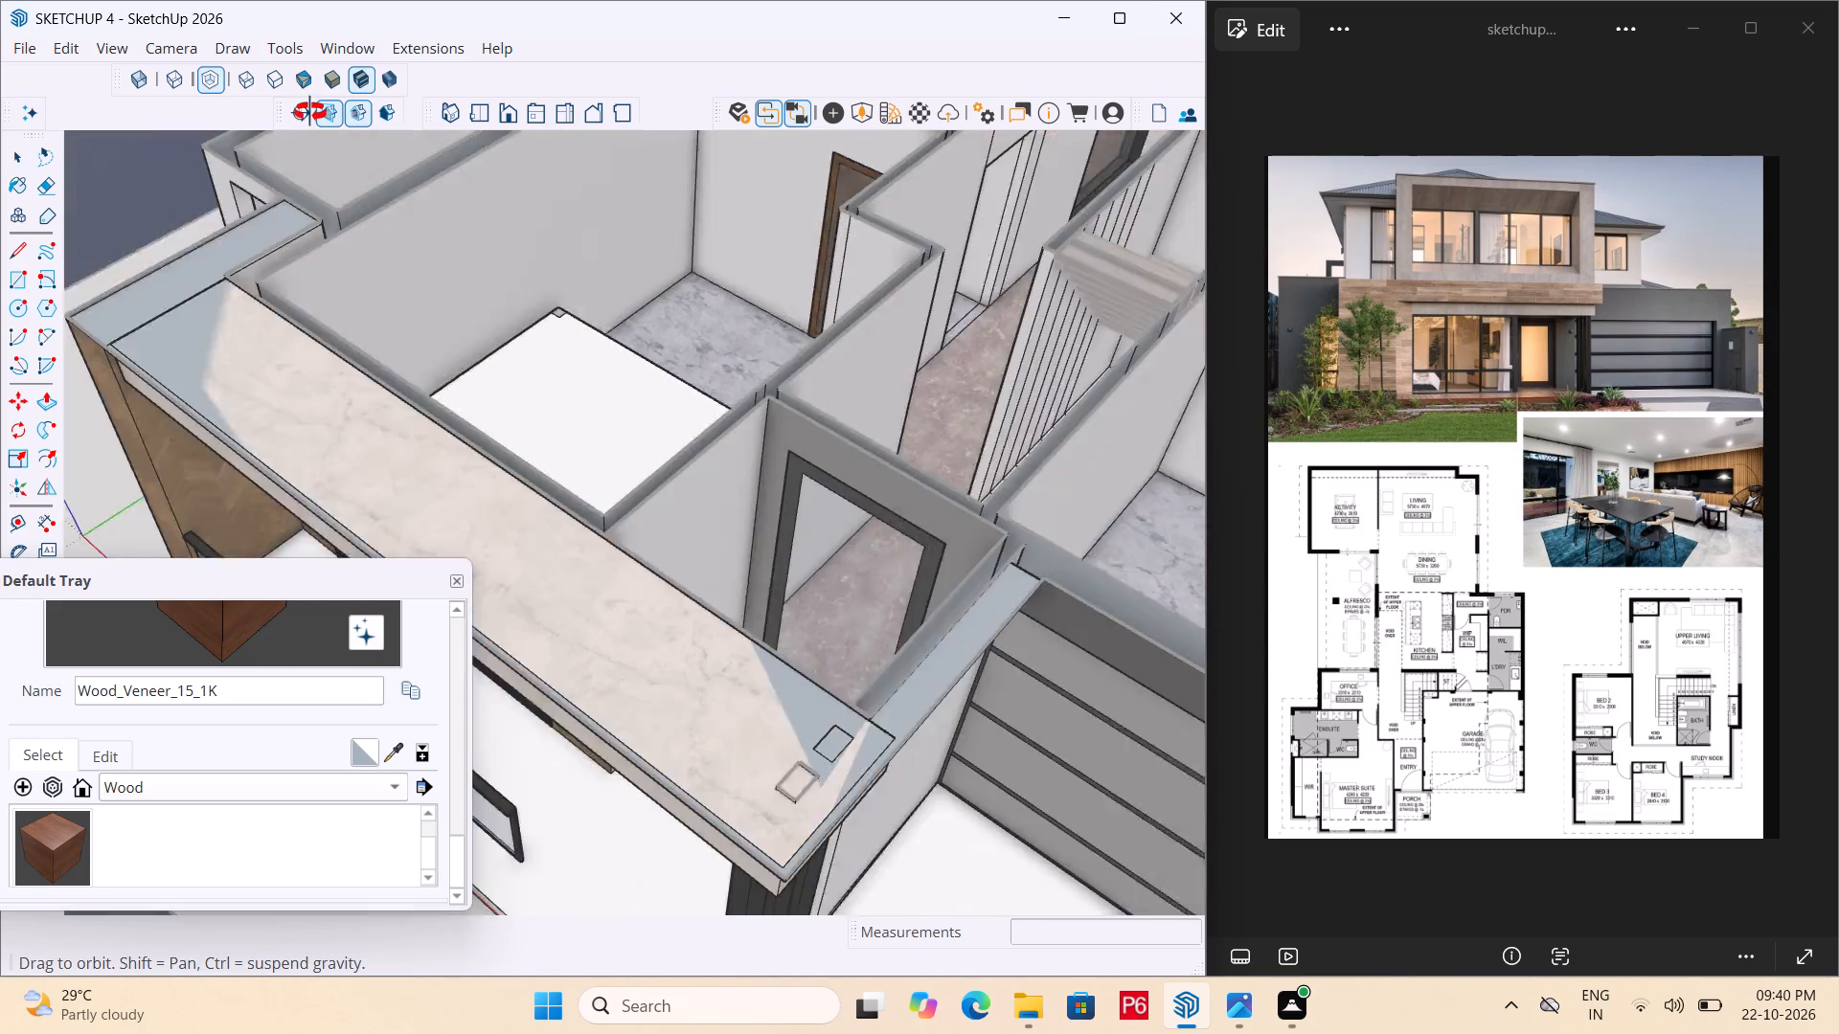
{"action": "middle_click_drag", "start_coordinate": [310, 112], "coordinate": [264, 290]}
{"action": "scroll", "coordinate": [399, 340], "scroll_direction": "up", "scroll_amount": 4}
{"action": "left_click", "coordinate": [516, 454]}
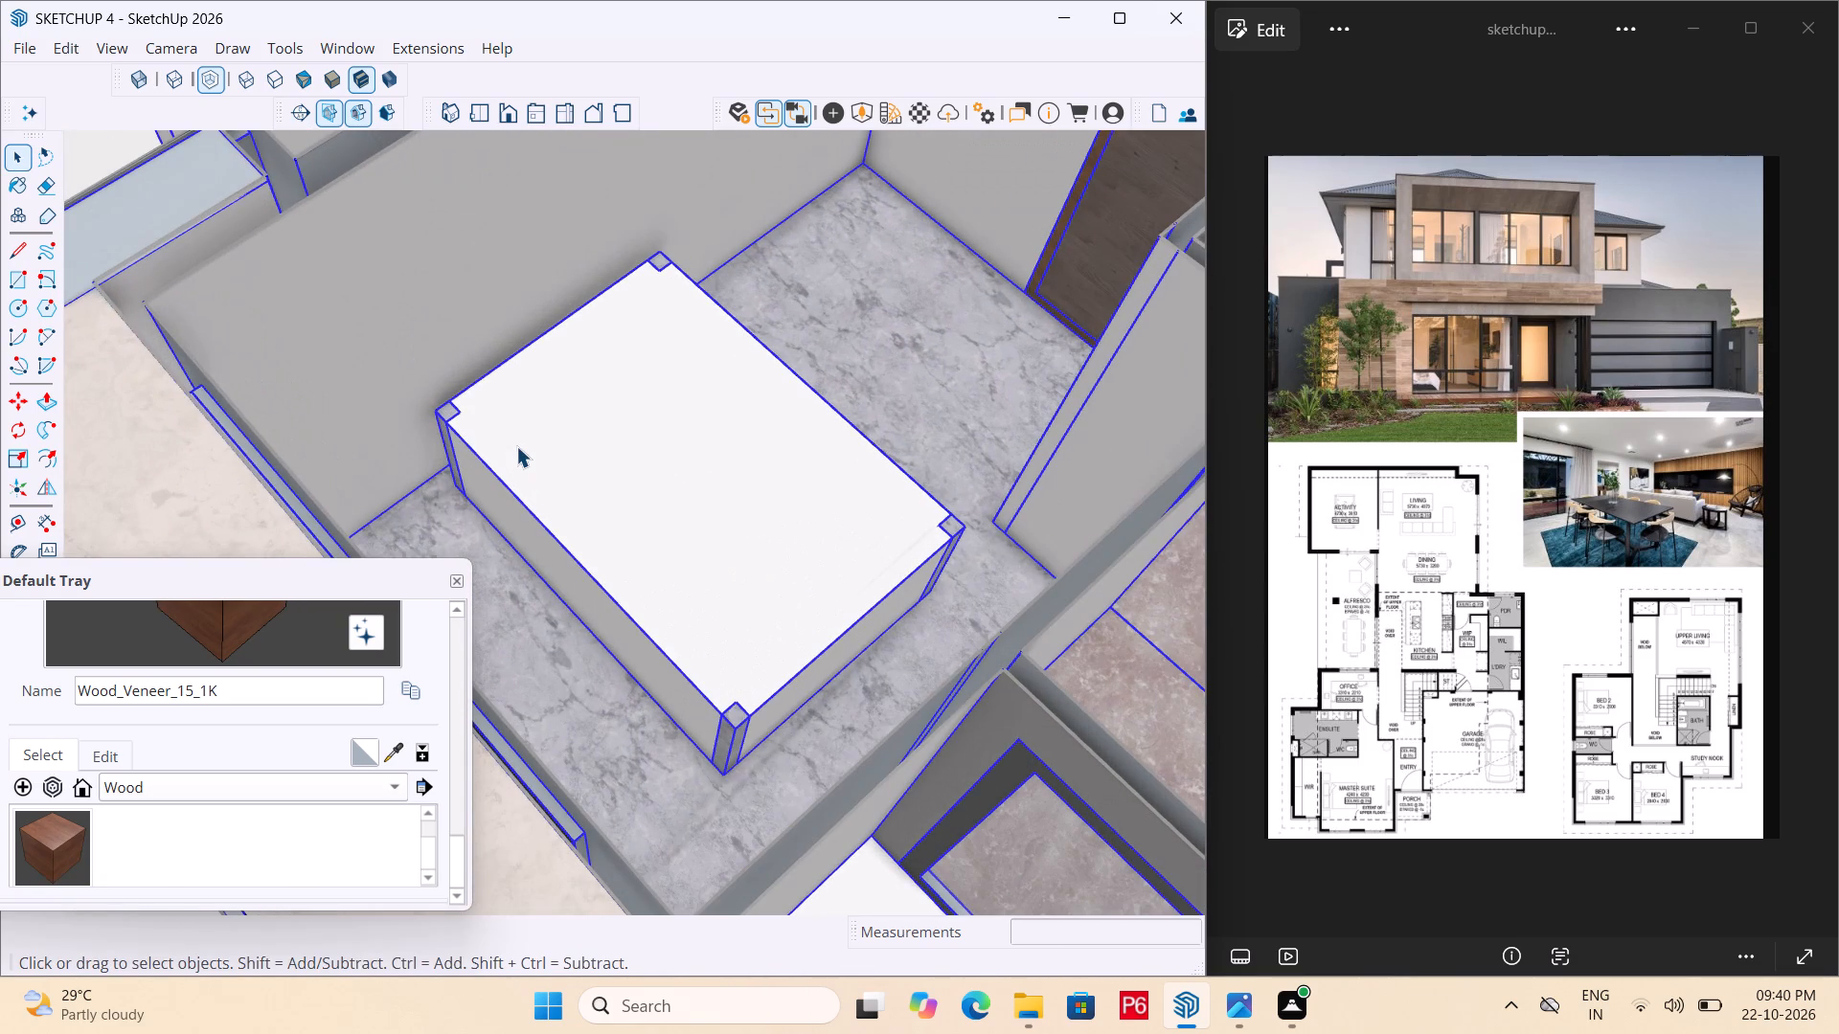
{"action": "triple_click", "coordinate": [535, 452]}
{"action": "left_click", "coordinate": [534, 449]}
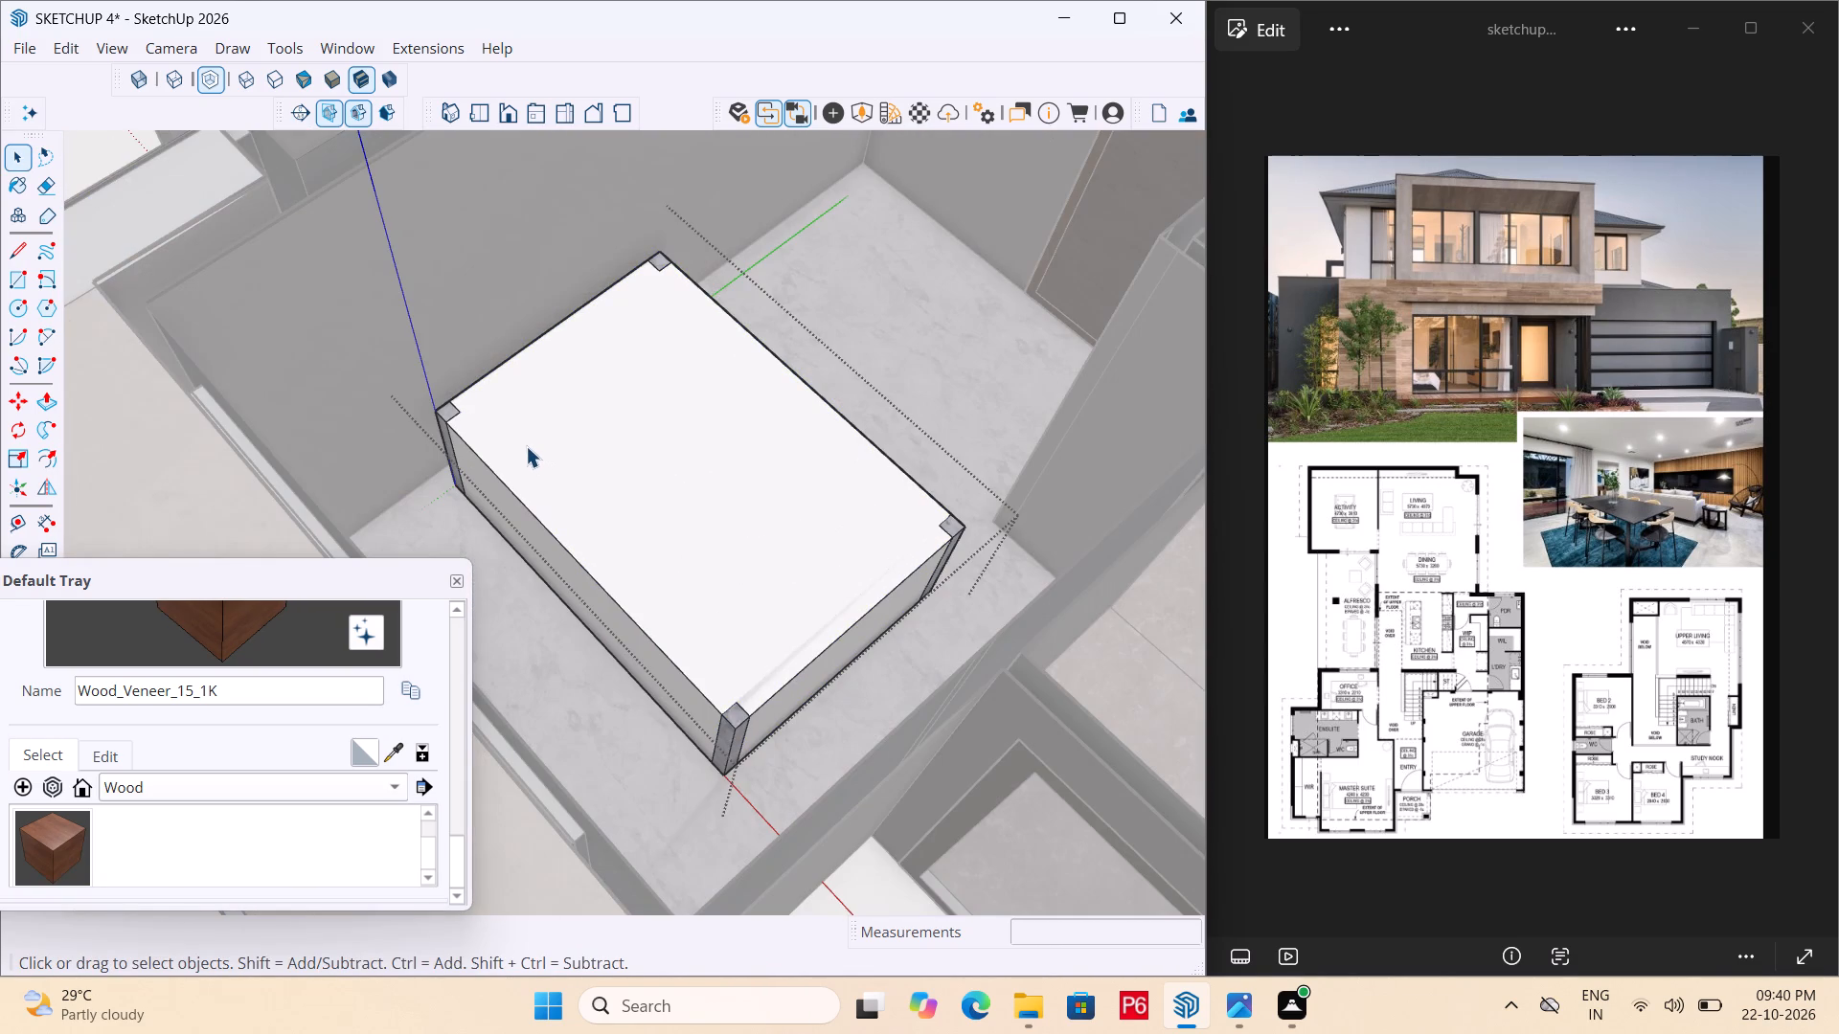
{"action": "left_click", "coordinate": [510, 438]}
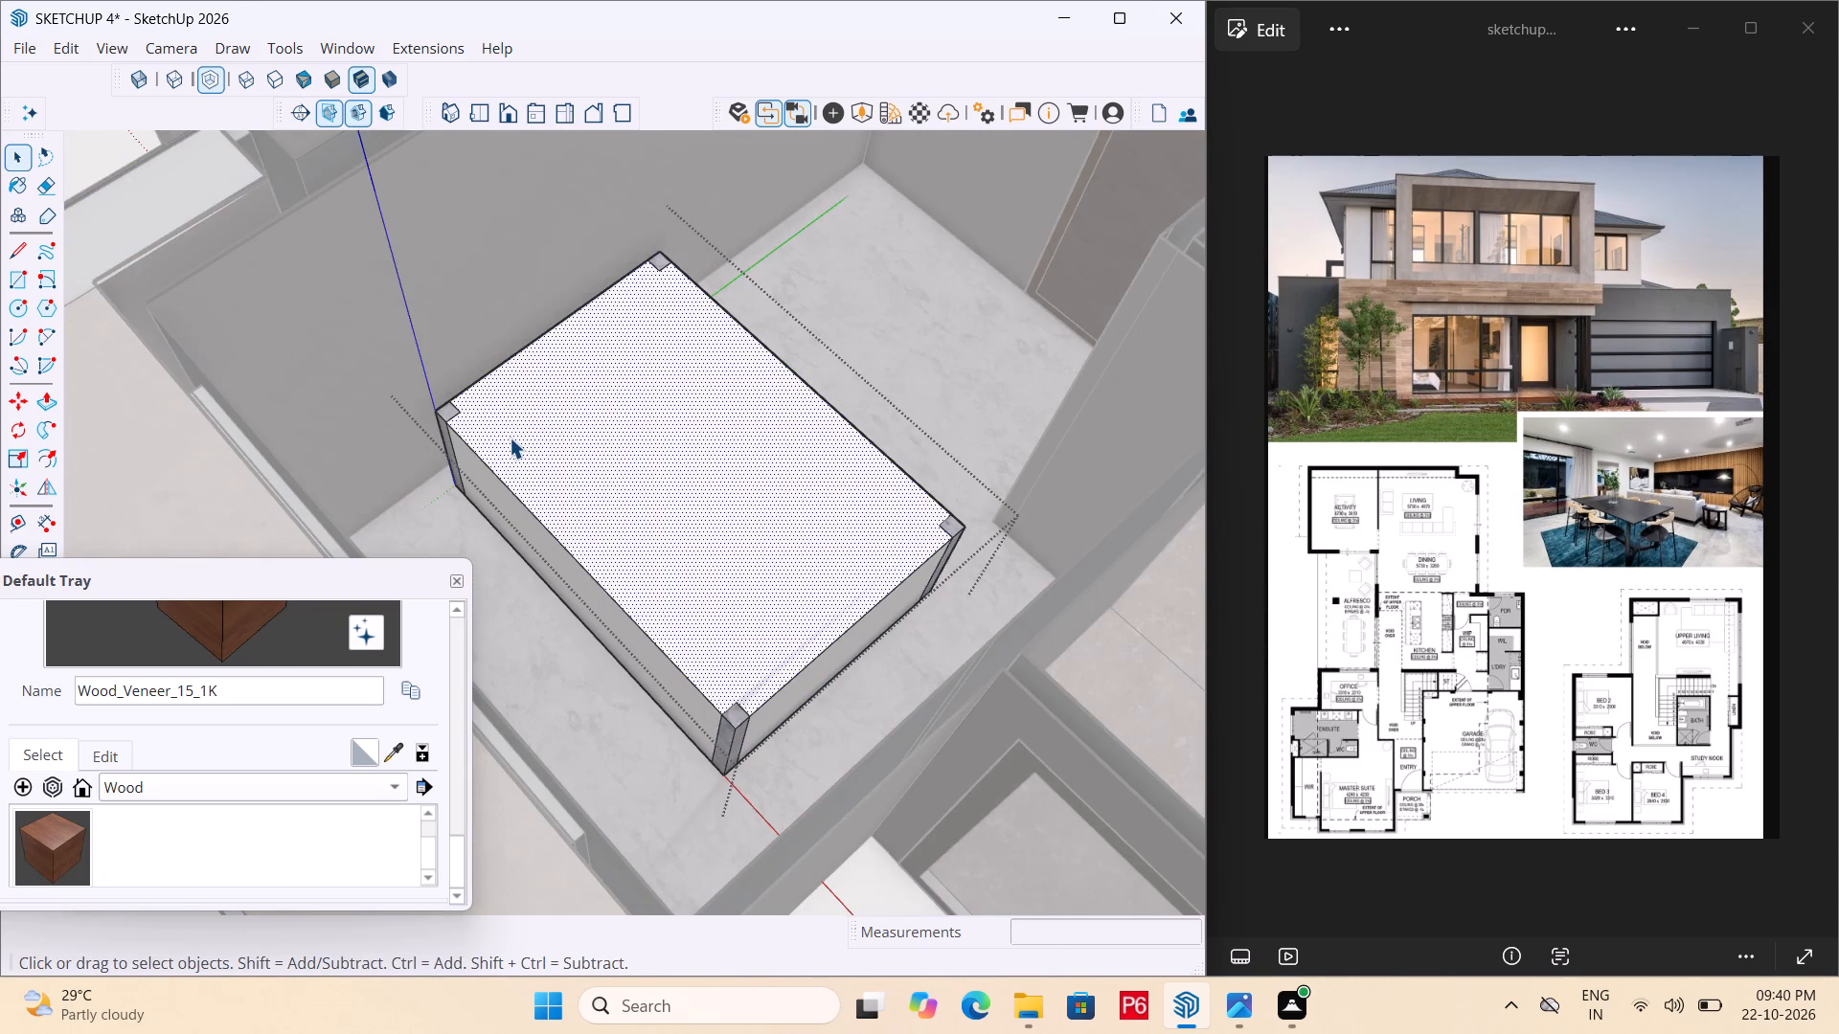
{"action": "key", "text": "b"}
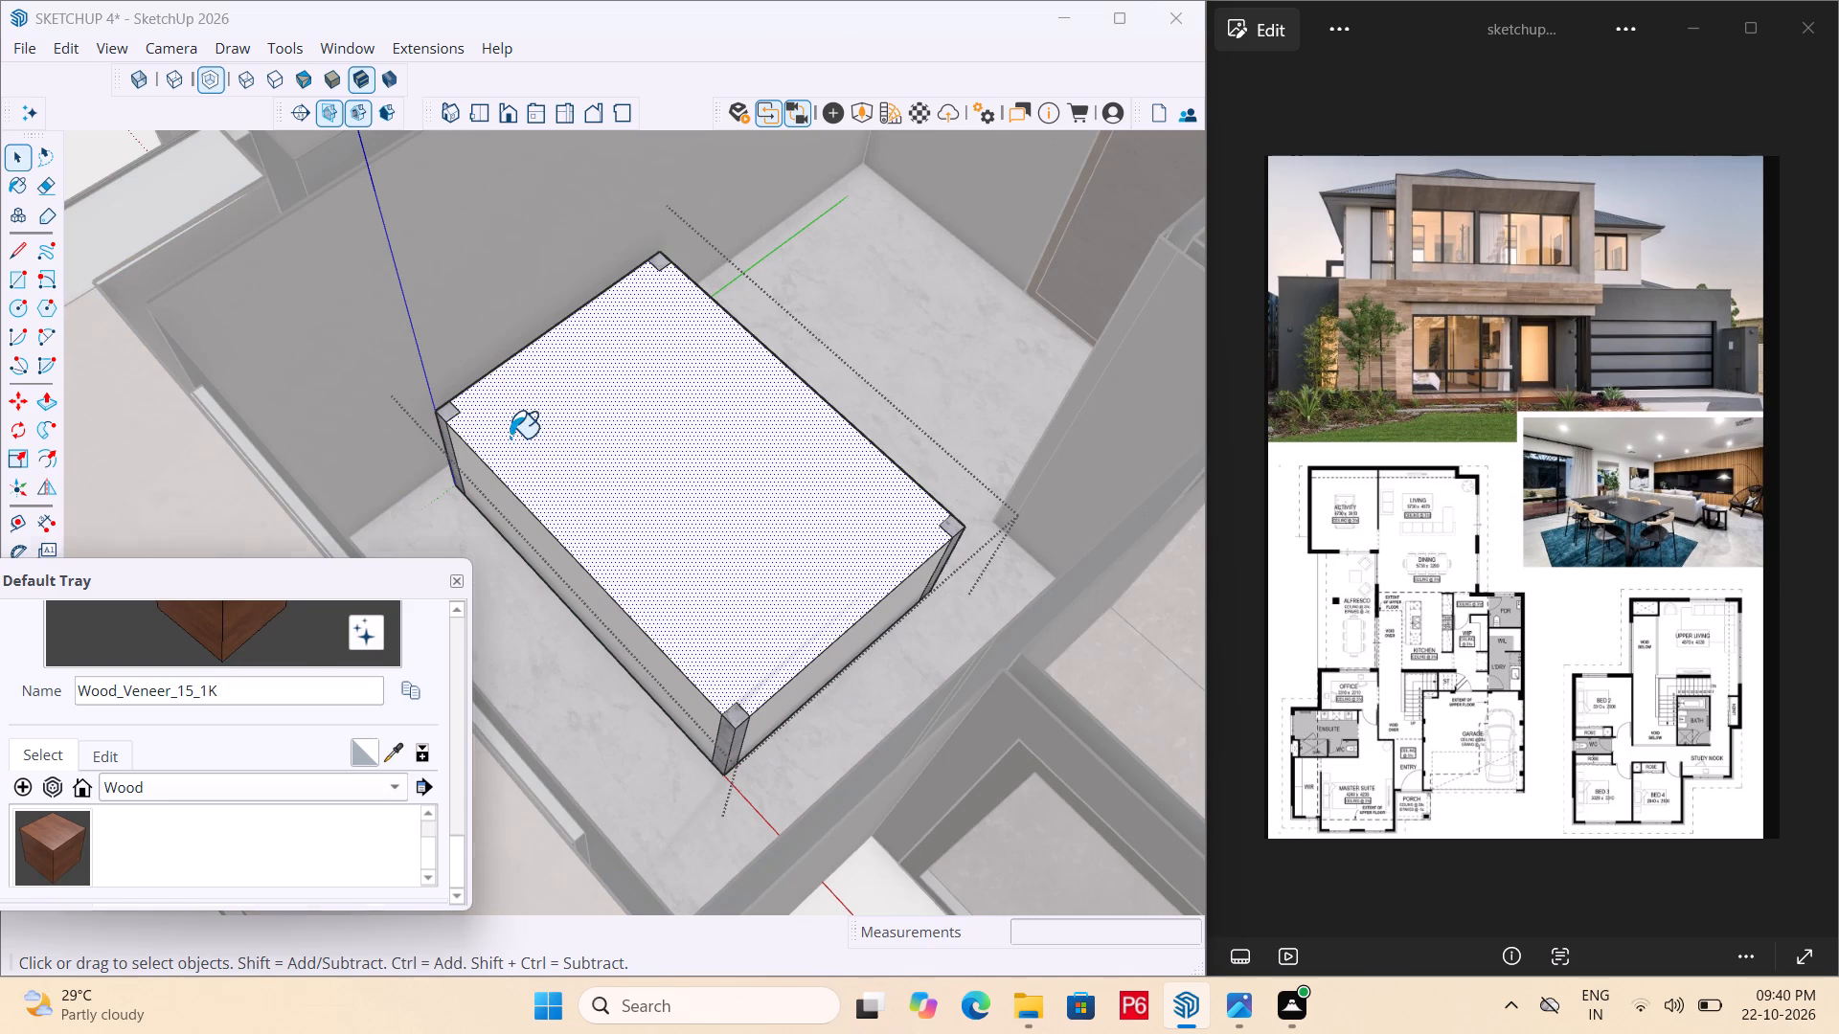
{"action": "scroll", "coordinate": [229, 778], "scroll_direction": "down", "scroll_amount": 5}
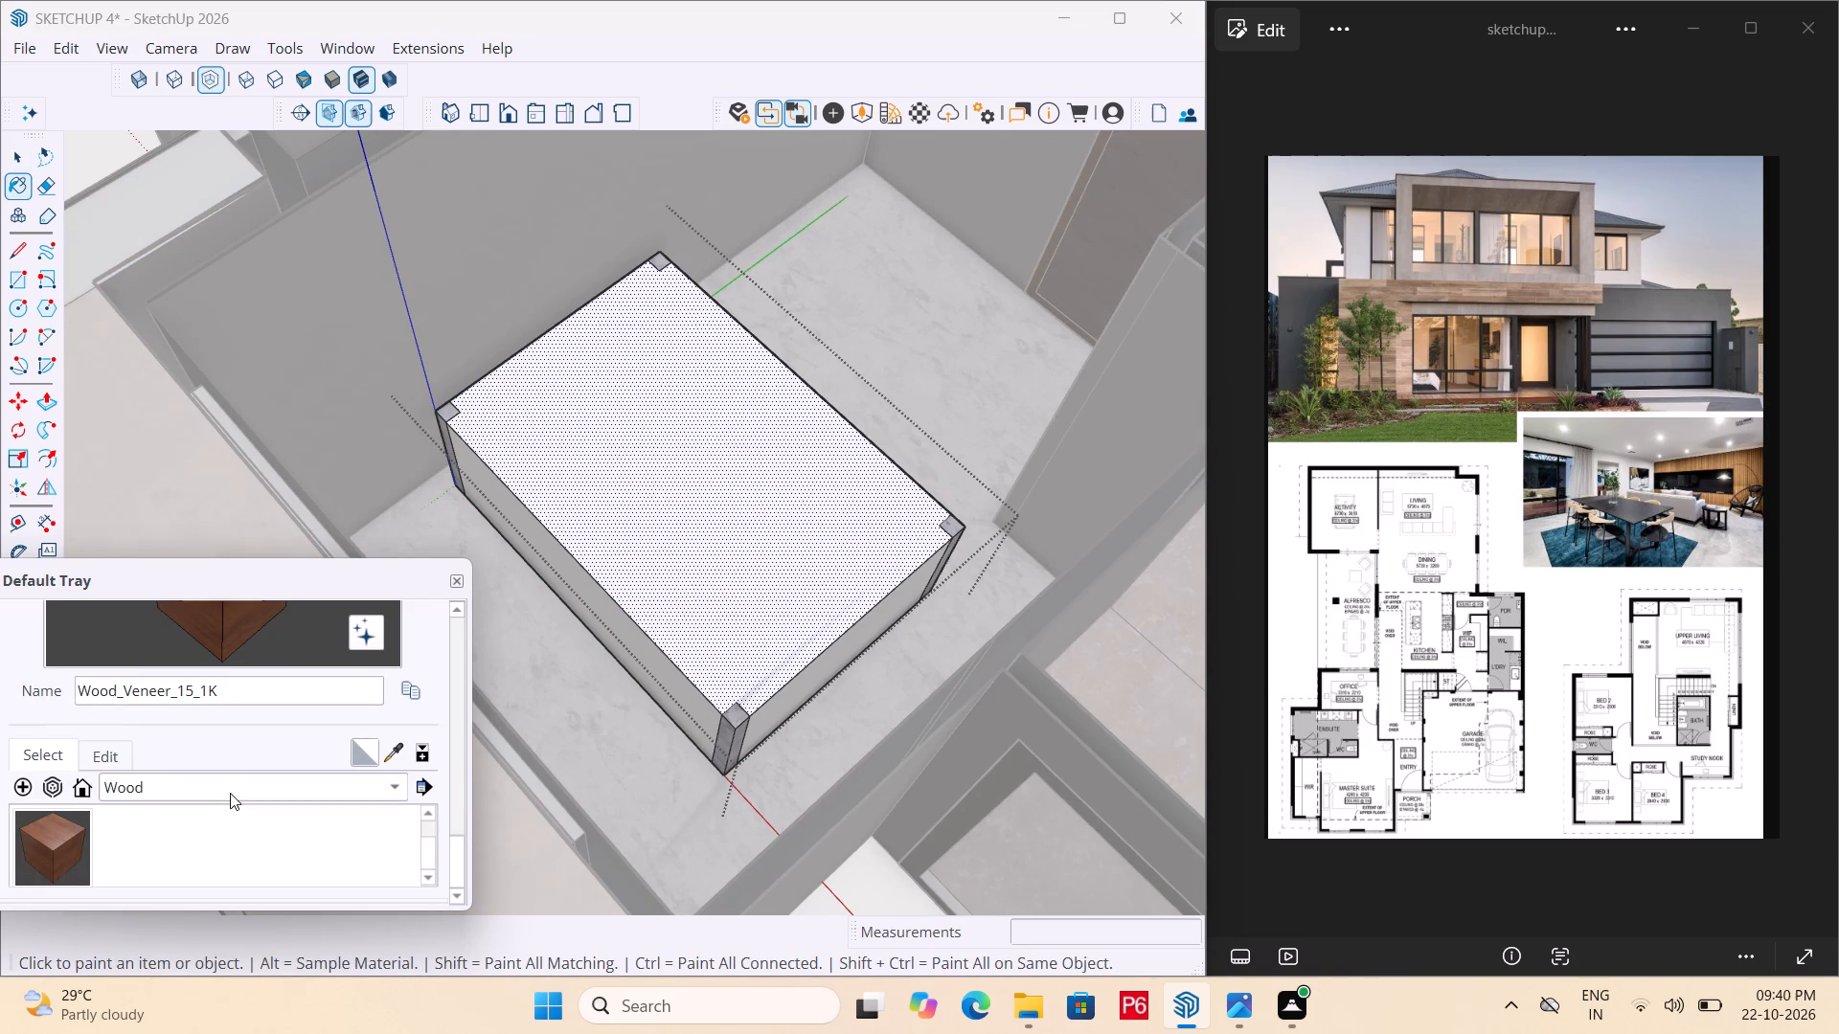
{"action": "left_click", "coordinate": [230, 793]}
{"action": "left_click", "coordinate": [219, 714]}
{"action": "scroll", "coordinate": [273, 692], "scroll_direction": "down", "scroll_amount": 1}
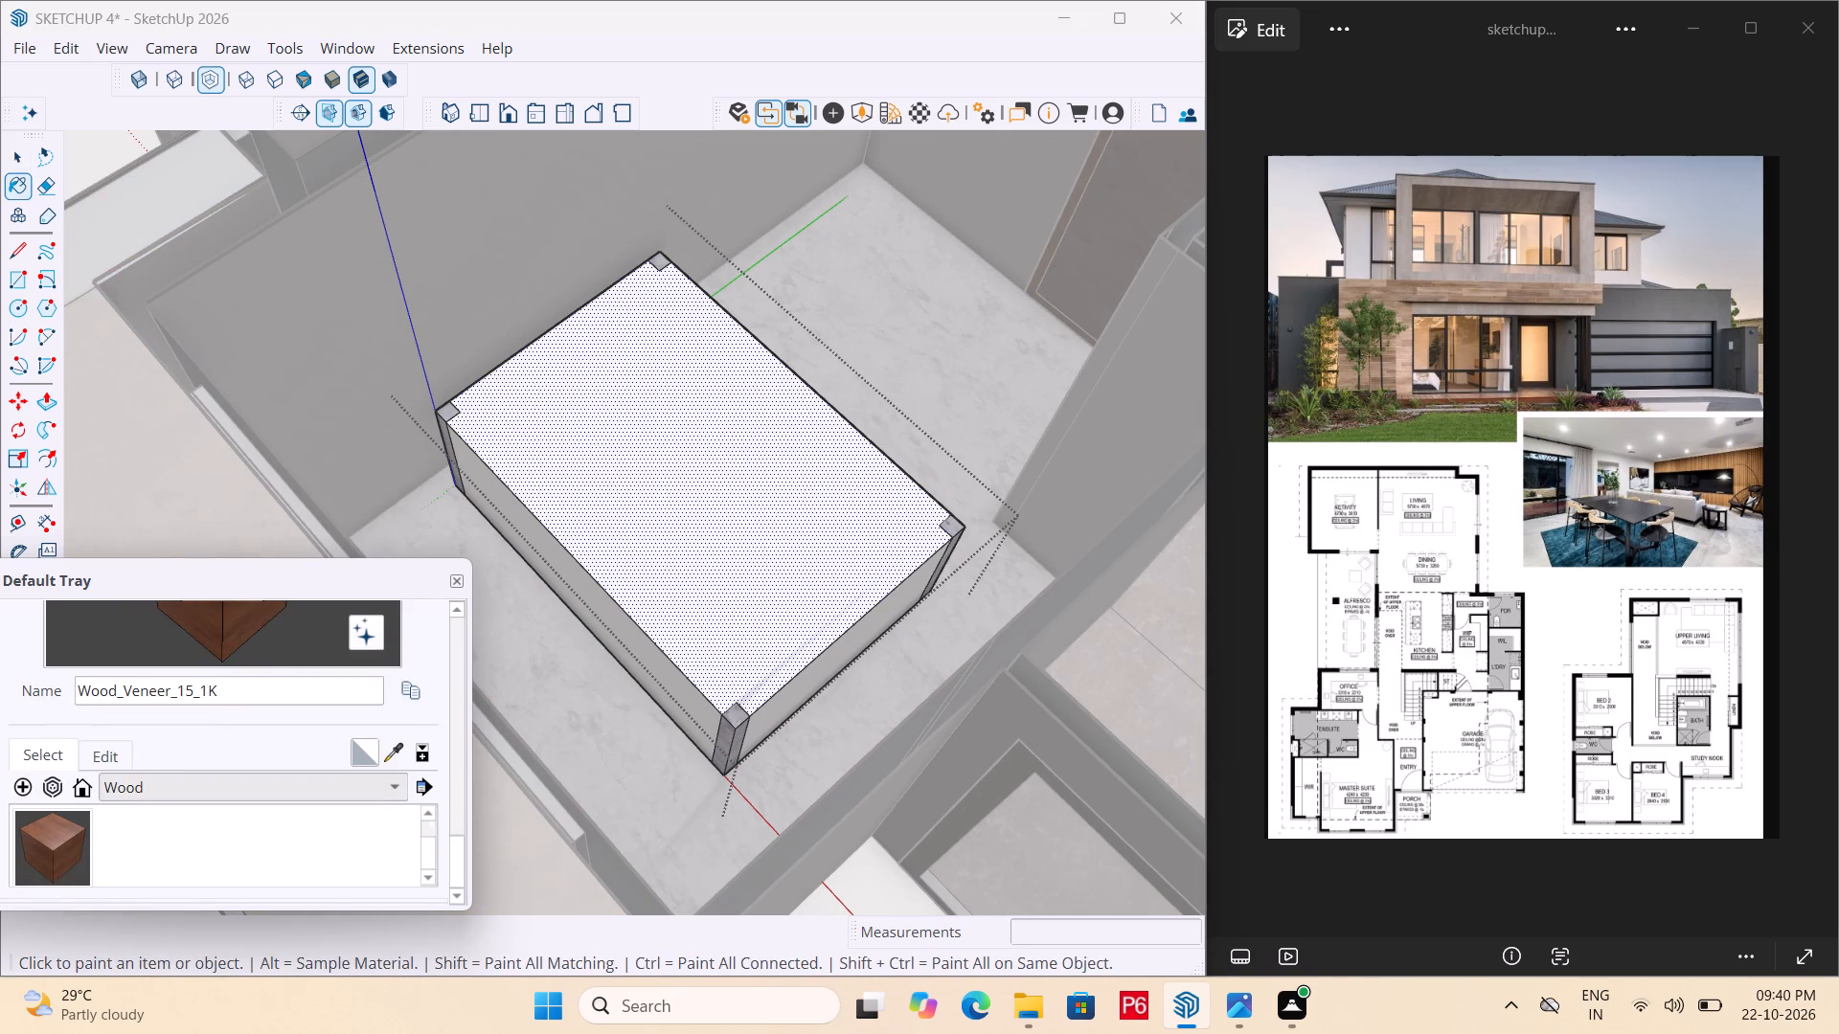
{"action": "scroll", "coordinate": [273, 692], "scroll_direction": "down", "scroll_amount": 2}
{"action": "scroll", "coordinate": [127, 792], "scroll_direction": "down", "scroll_amount": 5}
{"action": "scroll", "coordinate": [226, 840], "scroll_direction": "down", "scroll_amount": 4}
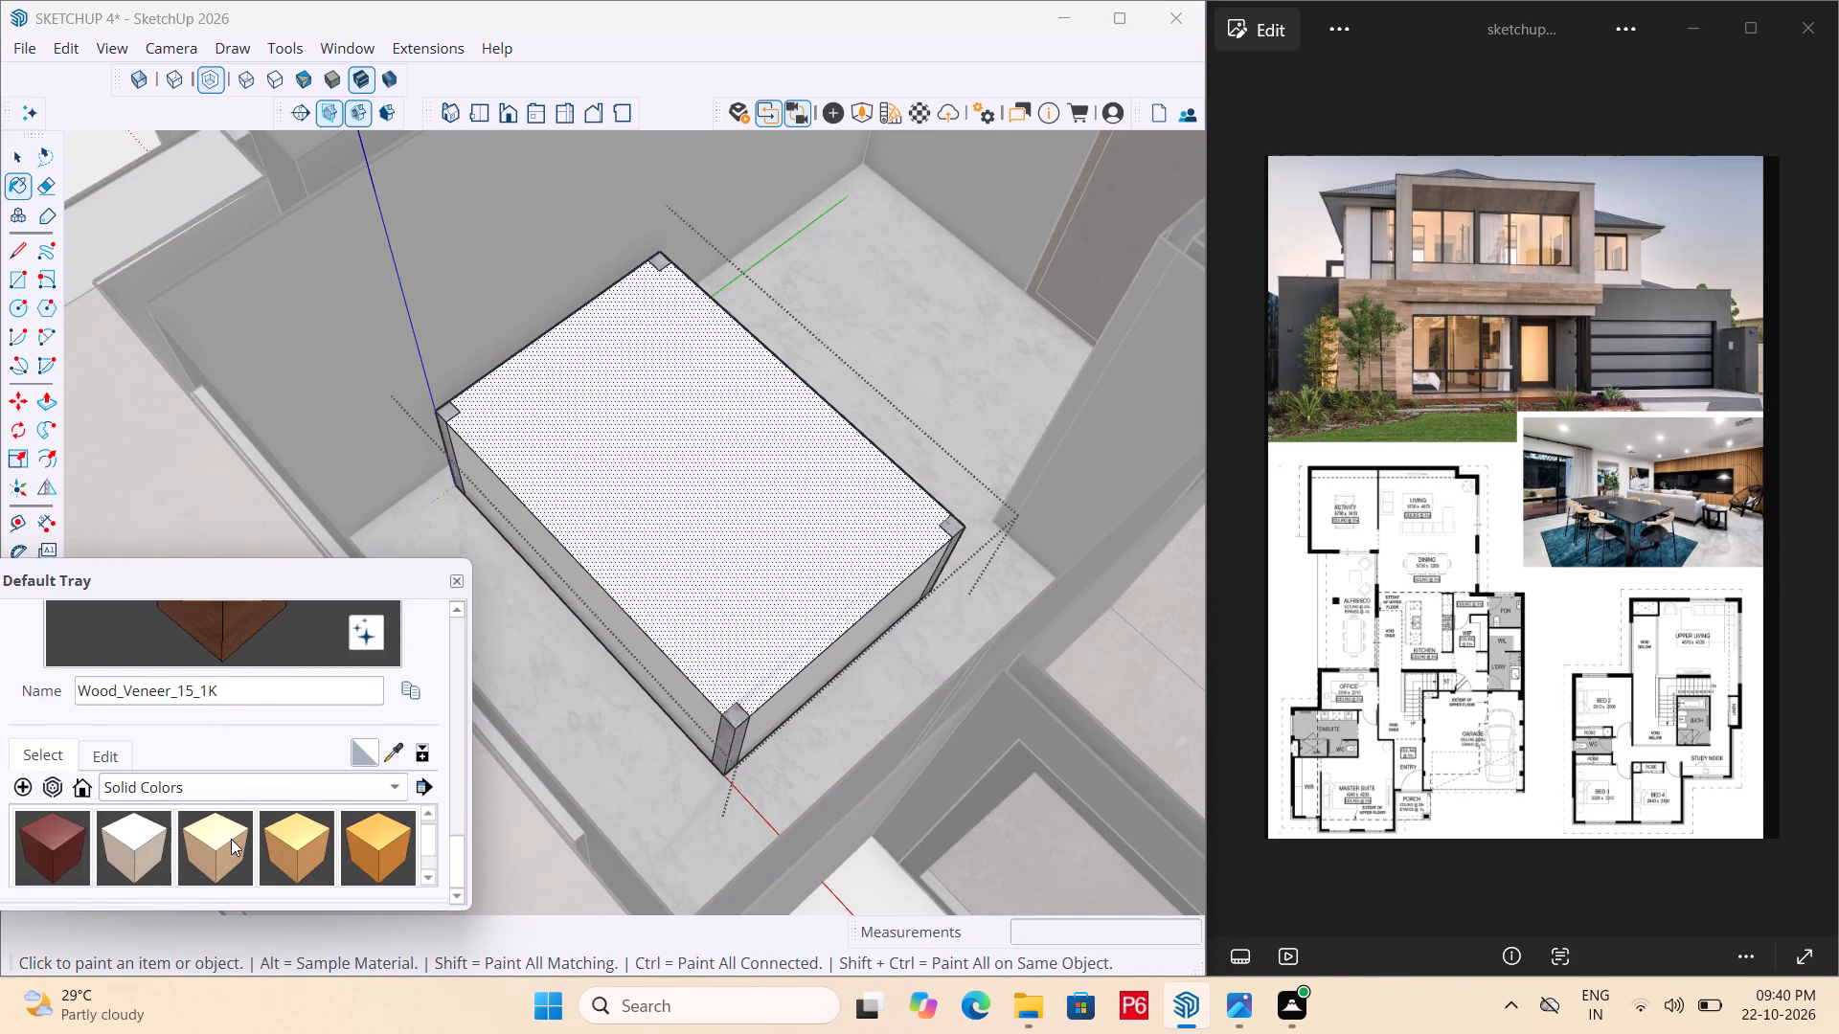
{"action": "left_click", "coordinate": [119, 851]}
{"action": "left_click", "coordinate": [738, 489]}
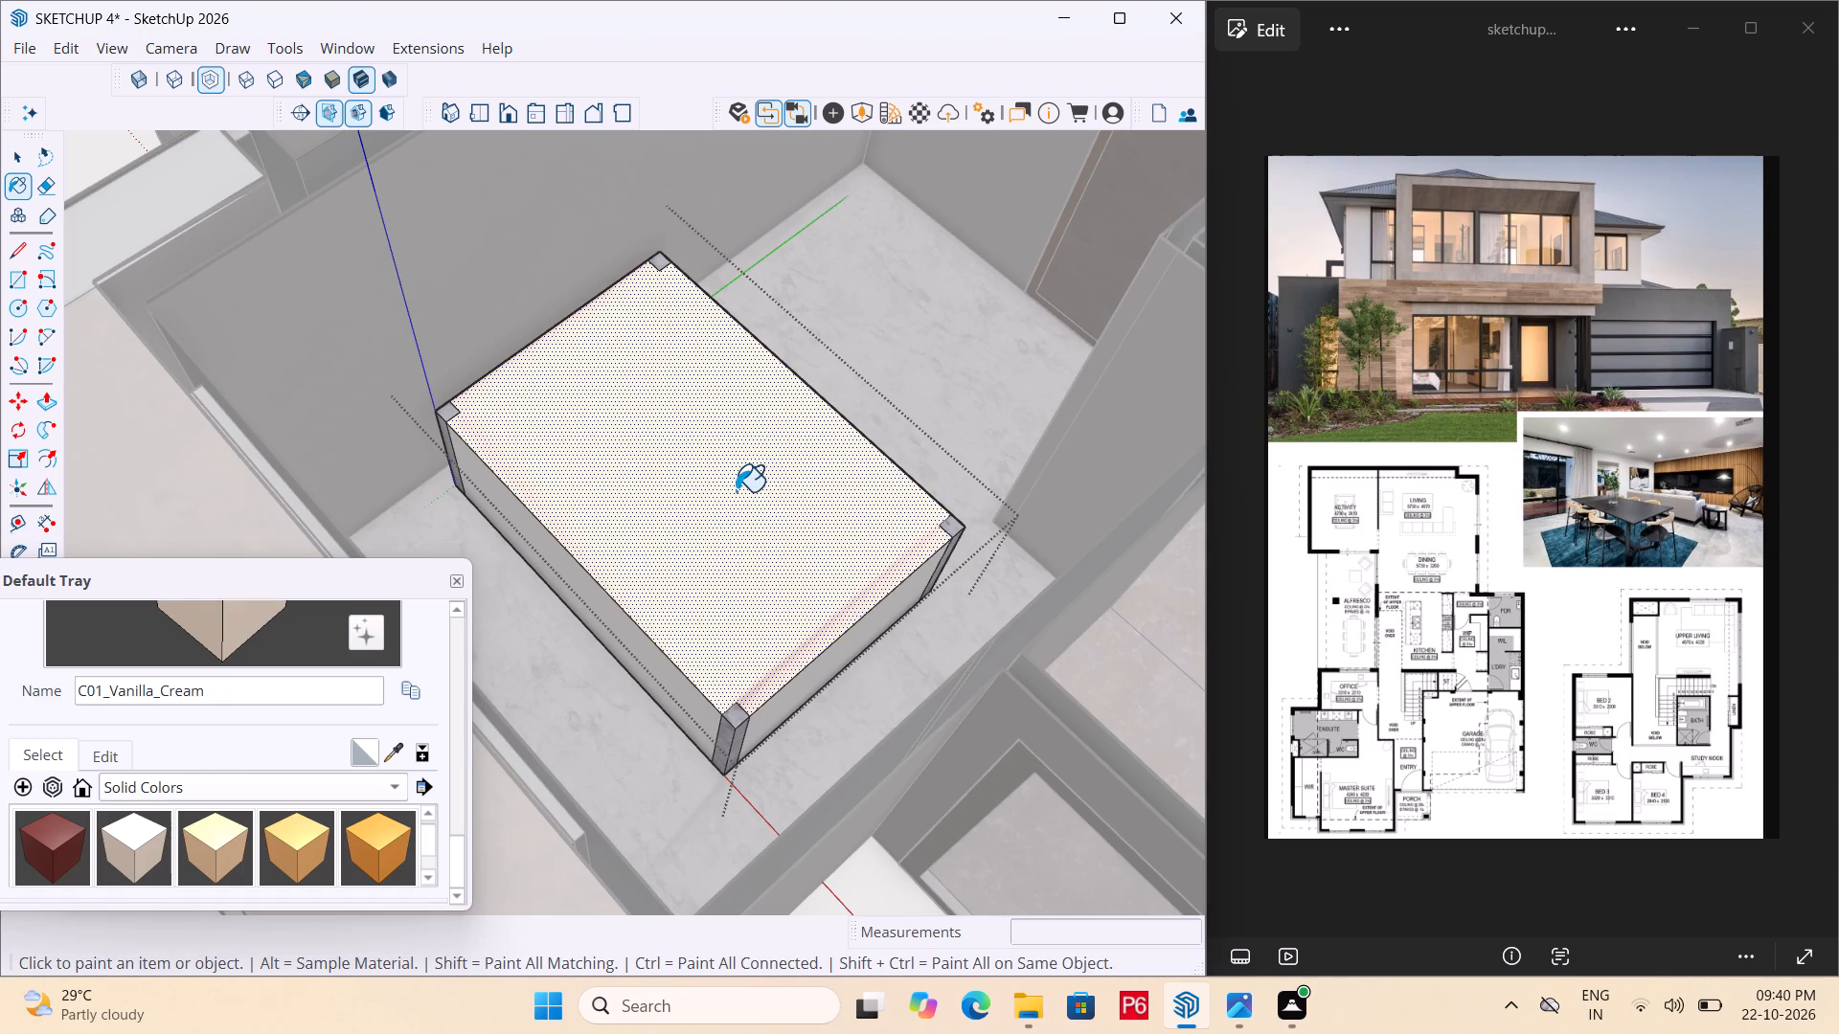
Paint the side faces of the bed between its corner posts with the same C01_Vanilla_Cream color.
{"action": "left_click", "coordinate": [615, 623]}
{"action": "scroll", "coordinate": [767, 708], "scroll_direction": "up", "scroll_amount": 6}
{"action": "left_click", "coordinate": [802, 690]}
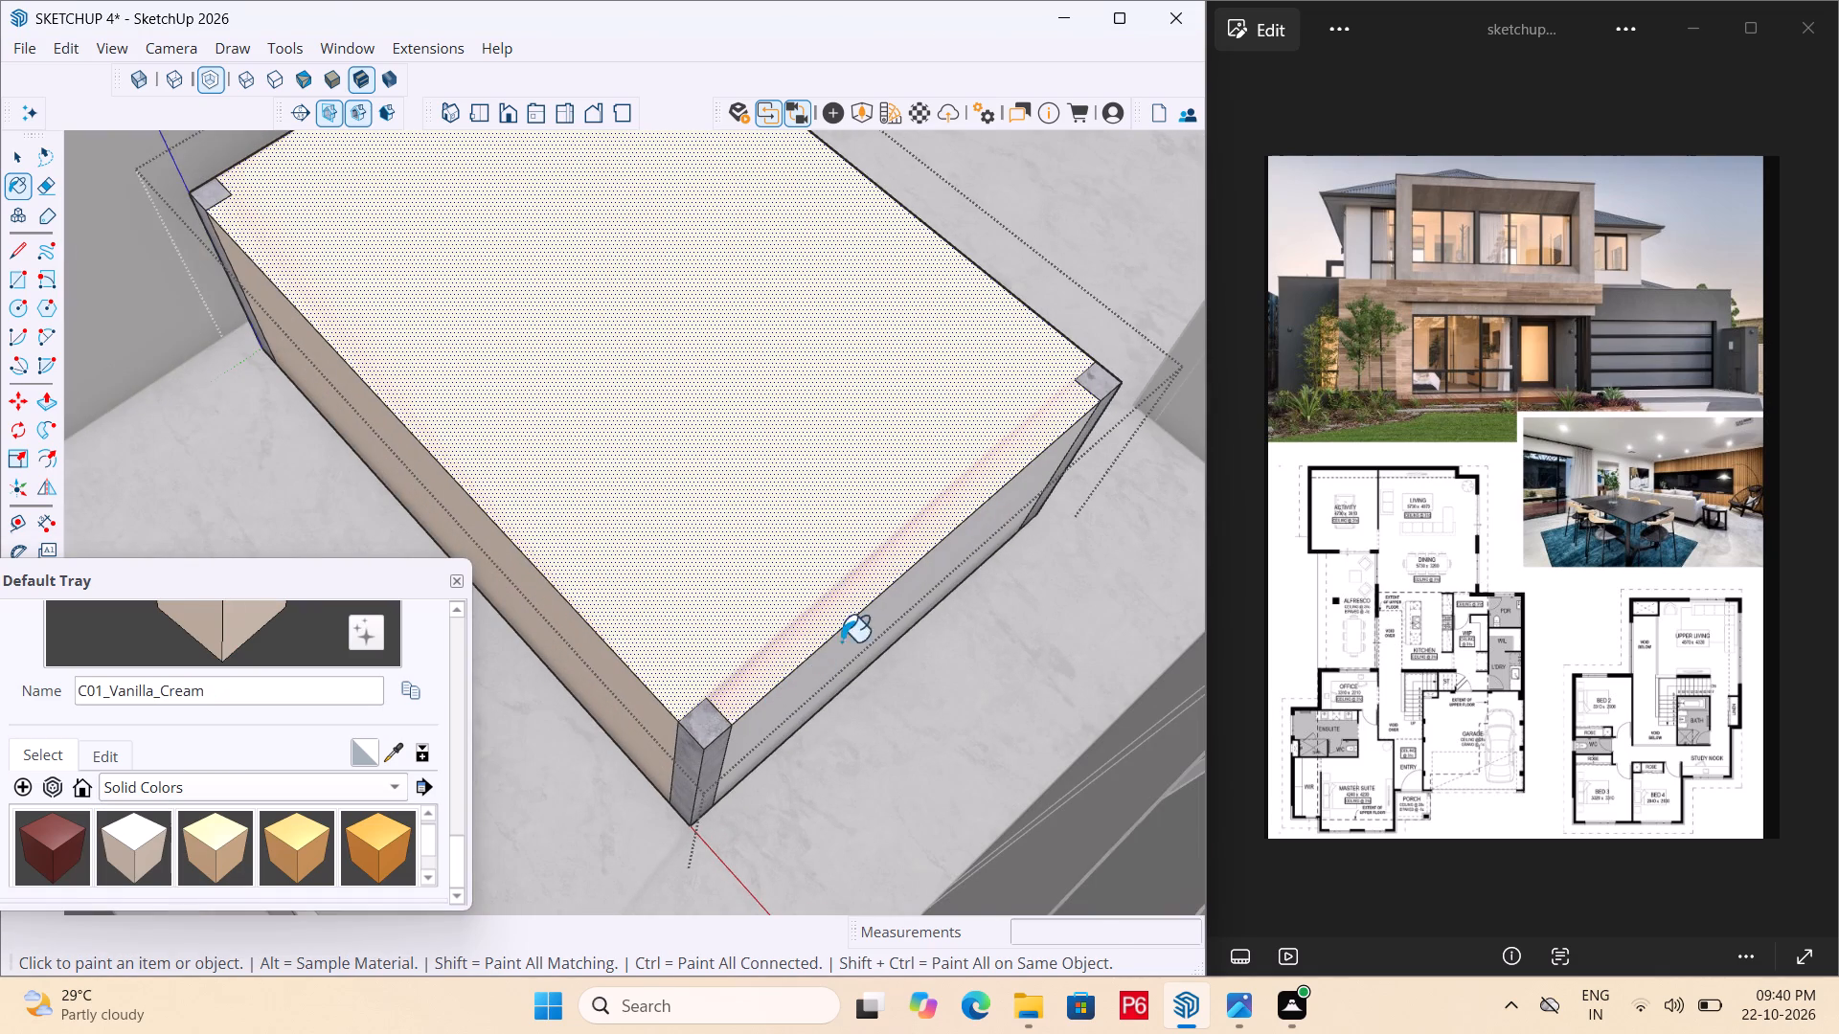
{"action": "middle_click_drag", "start_coordinate": [963, 560], "coordinate": [37, 463]}
{"action": "left_click", "coordinate": [1065, 778]}
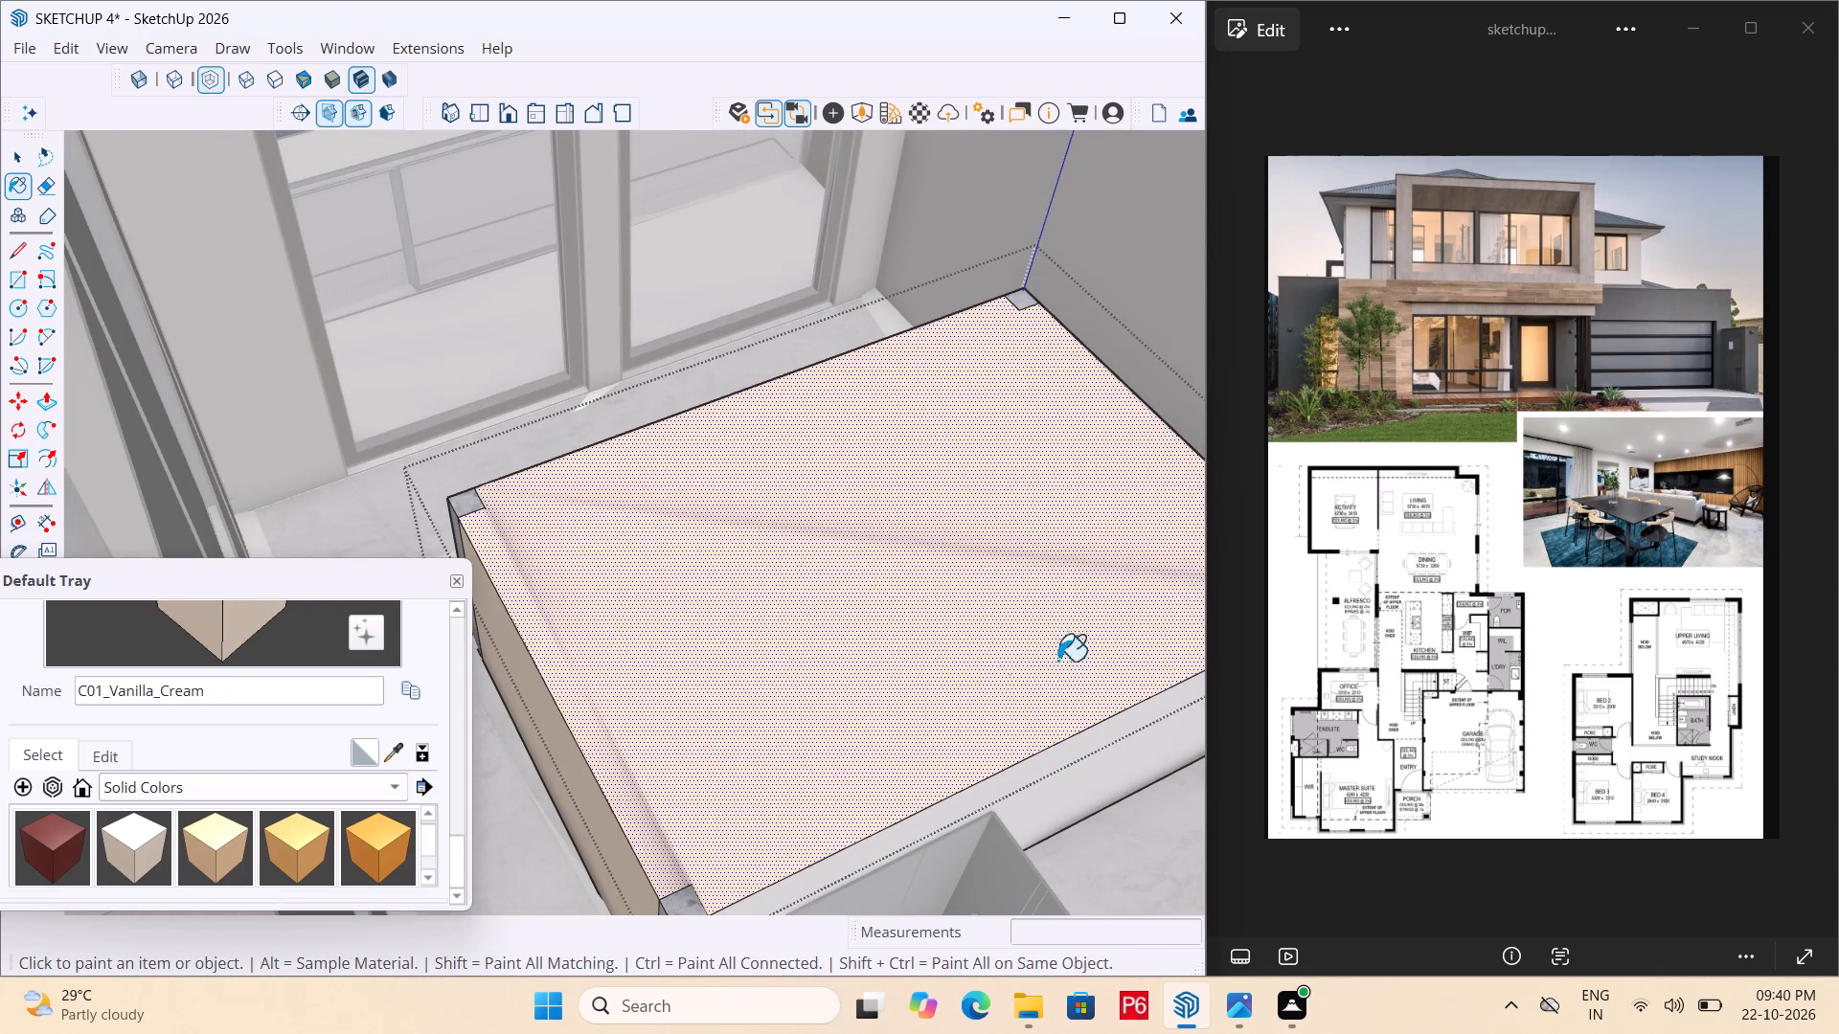
{"action": "middle_click_drag", "start_coordinate": [1067, 661], "coordinate": [500, 529]}
{"action": "scroll", "coordinate": [839, 499], "scroll_direction": "down", "scroll_amount": 6}
{"action": "middle_click_drag", "start_coordinate": [827, 681], "coordinate": [1033, 809]}
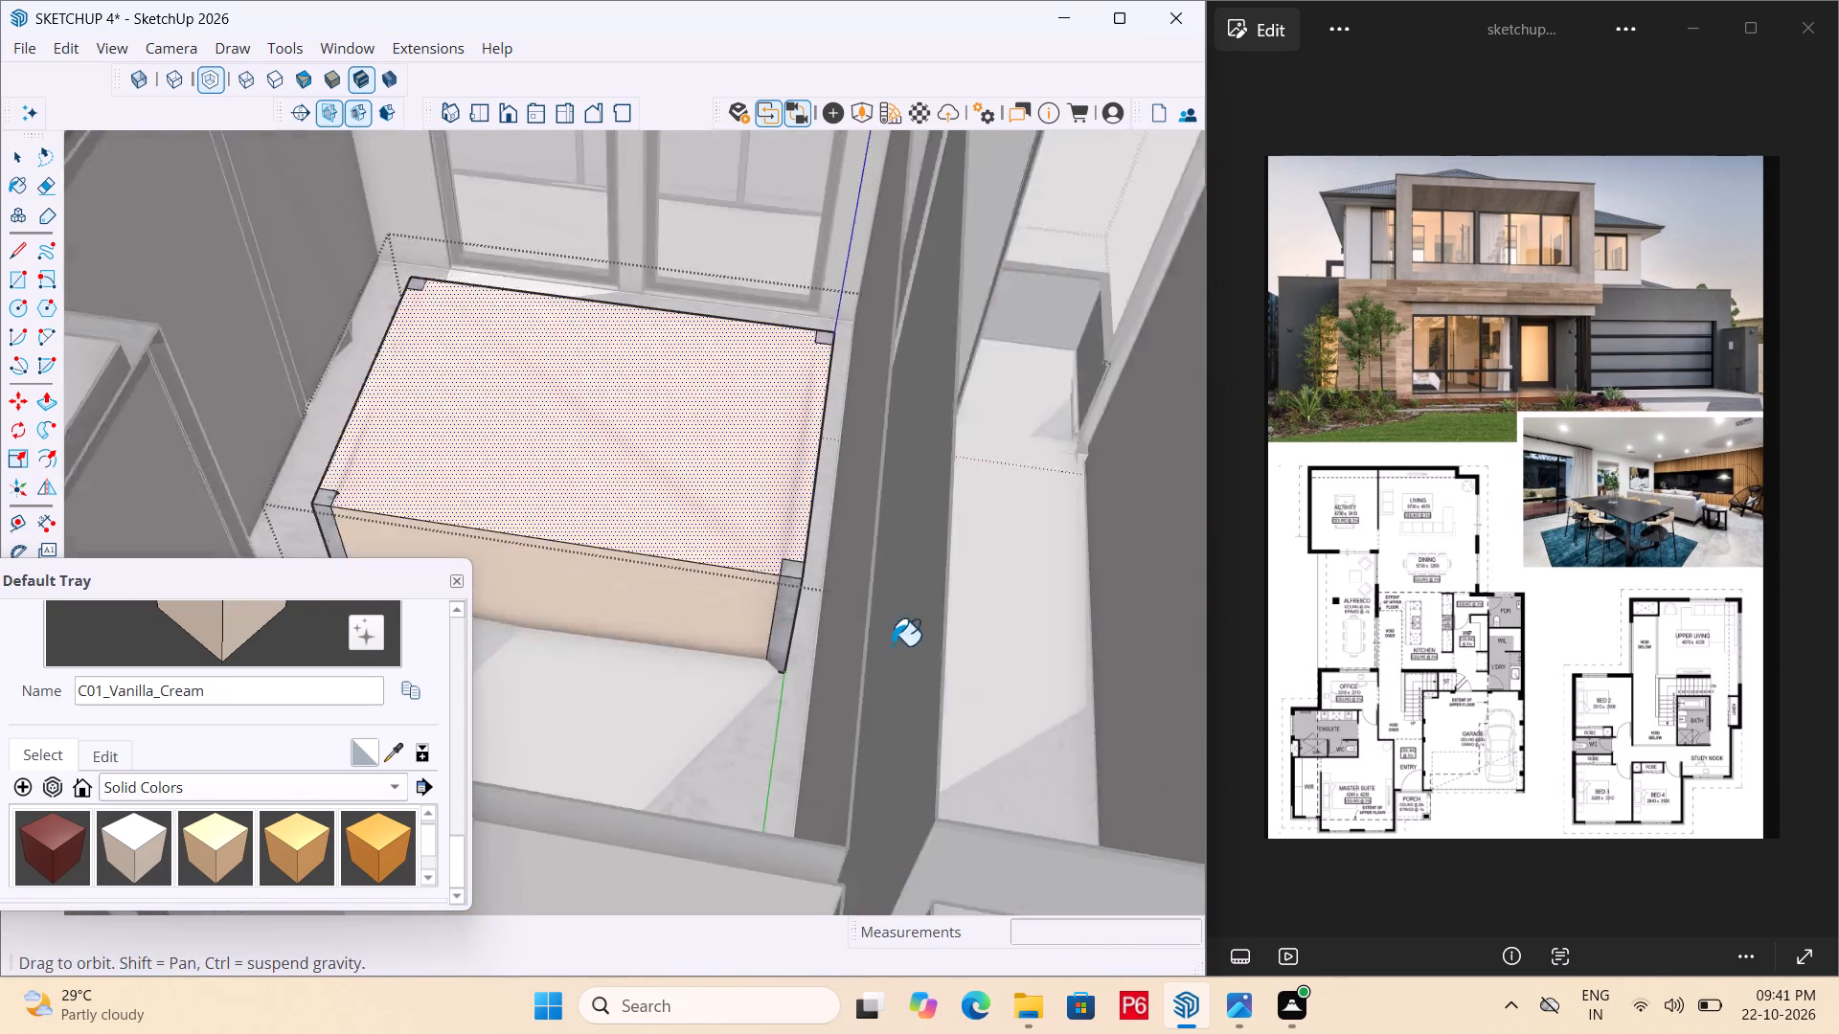
{"action": "scroll", "coordinate": [851, 560], "scroll_direction": "up", "scroll_amount": 11}
{"action": "middle_click_drag", "start_coordinate": [823, 463], "coordinate": [764, 431]}
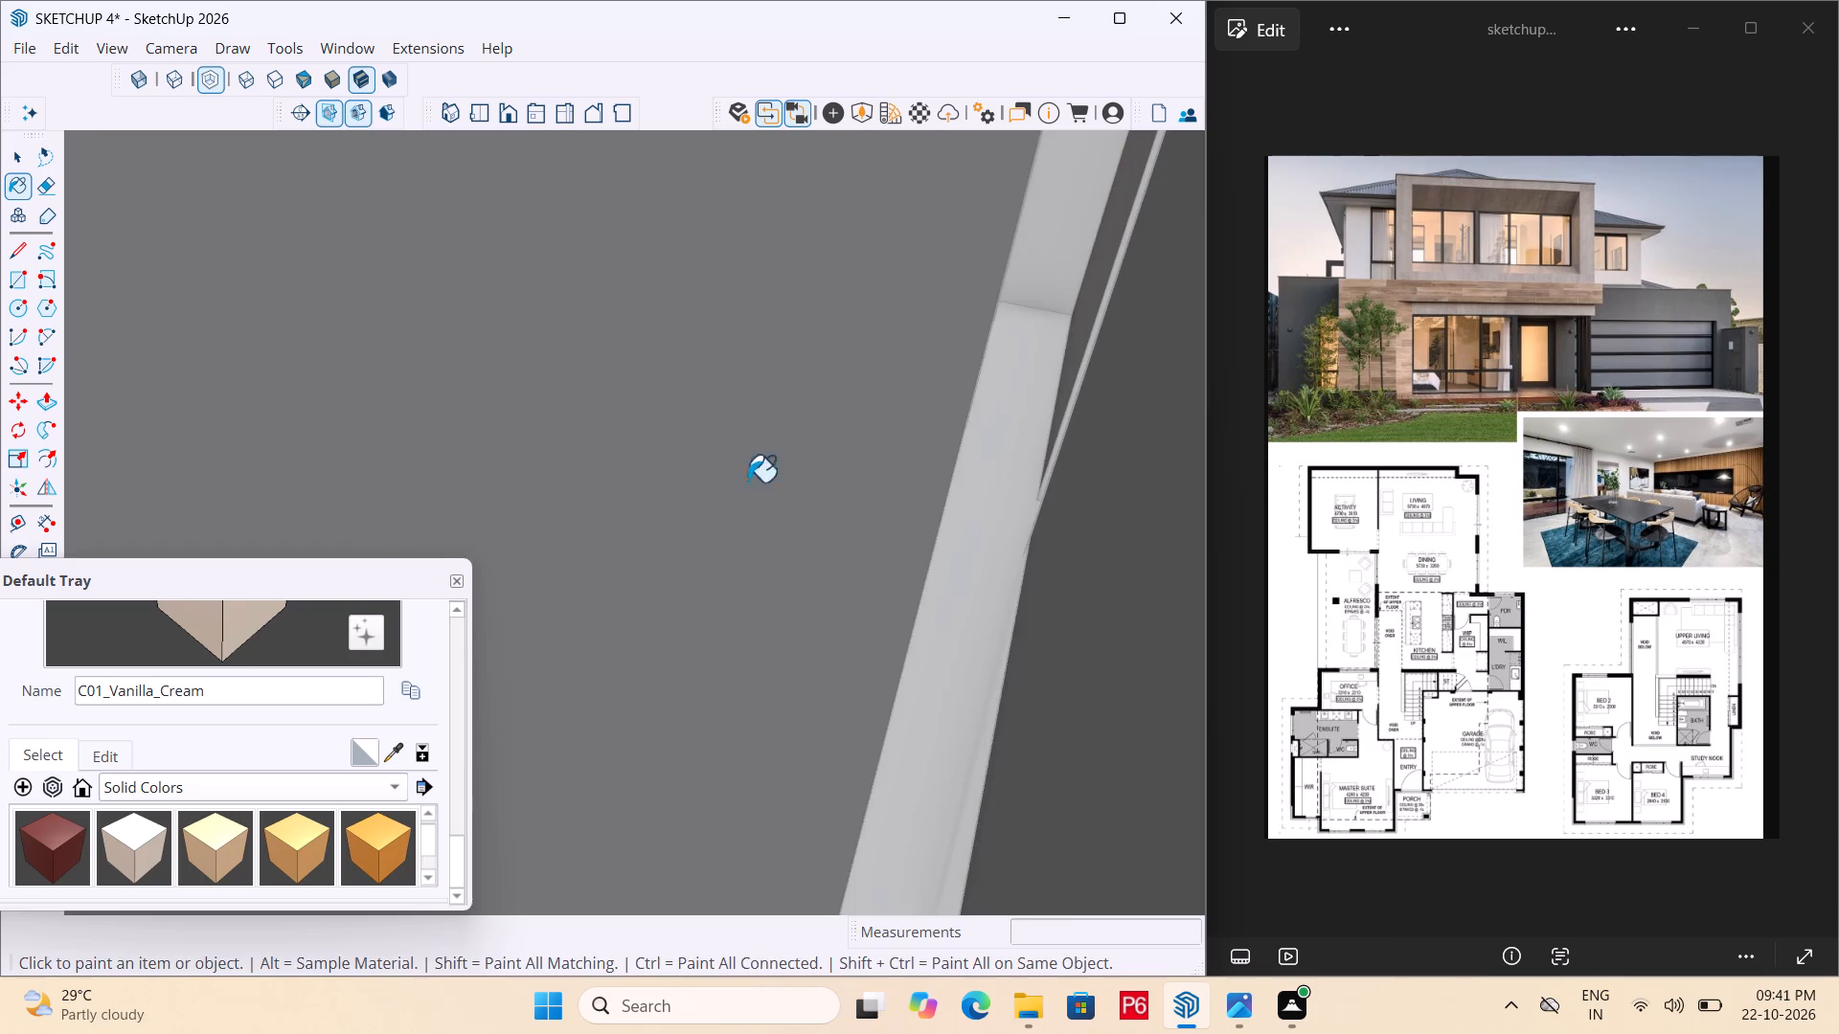
{"action": "middle_click_drag", "start_coordinate": [732, 482], "coordinate": [1041, 514]}
{"action": "left_click", "coordinate": [303, 464]}
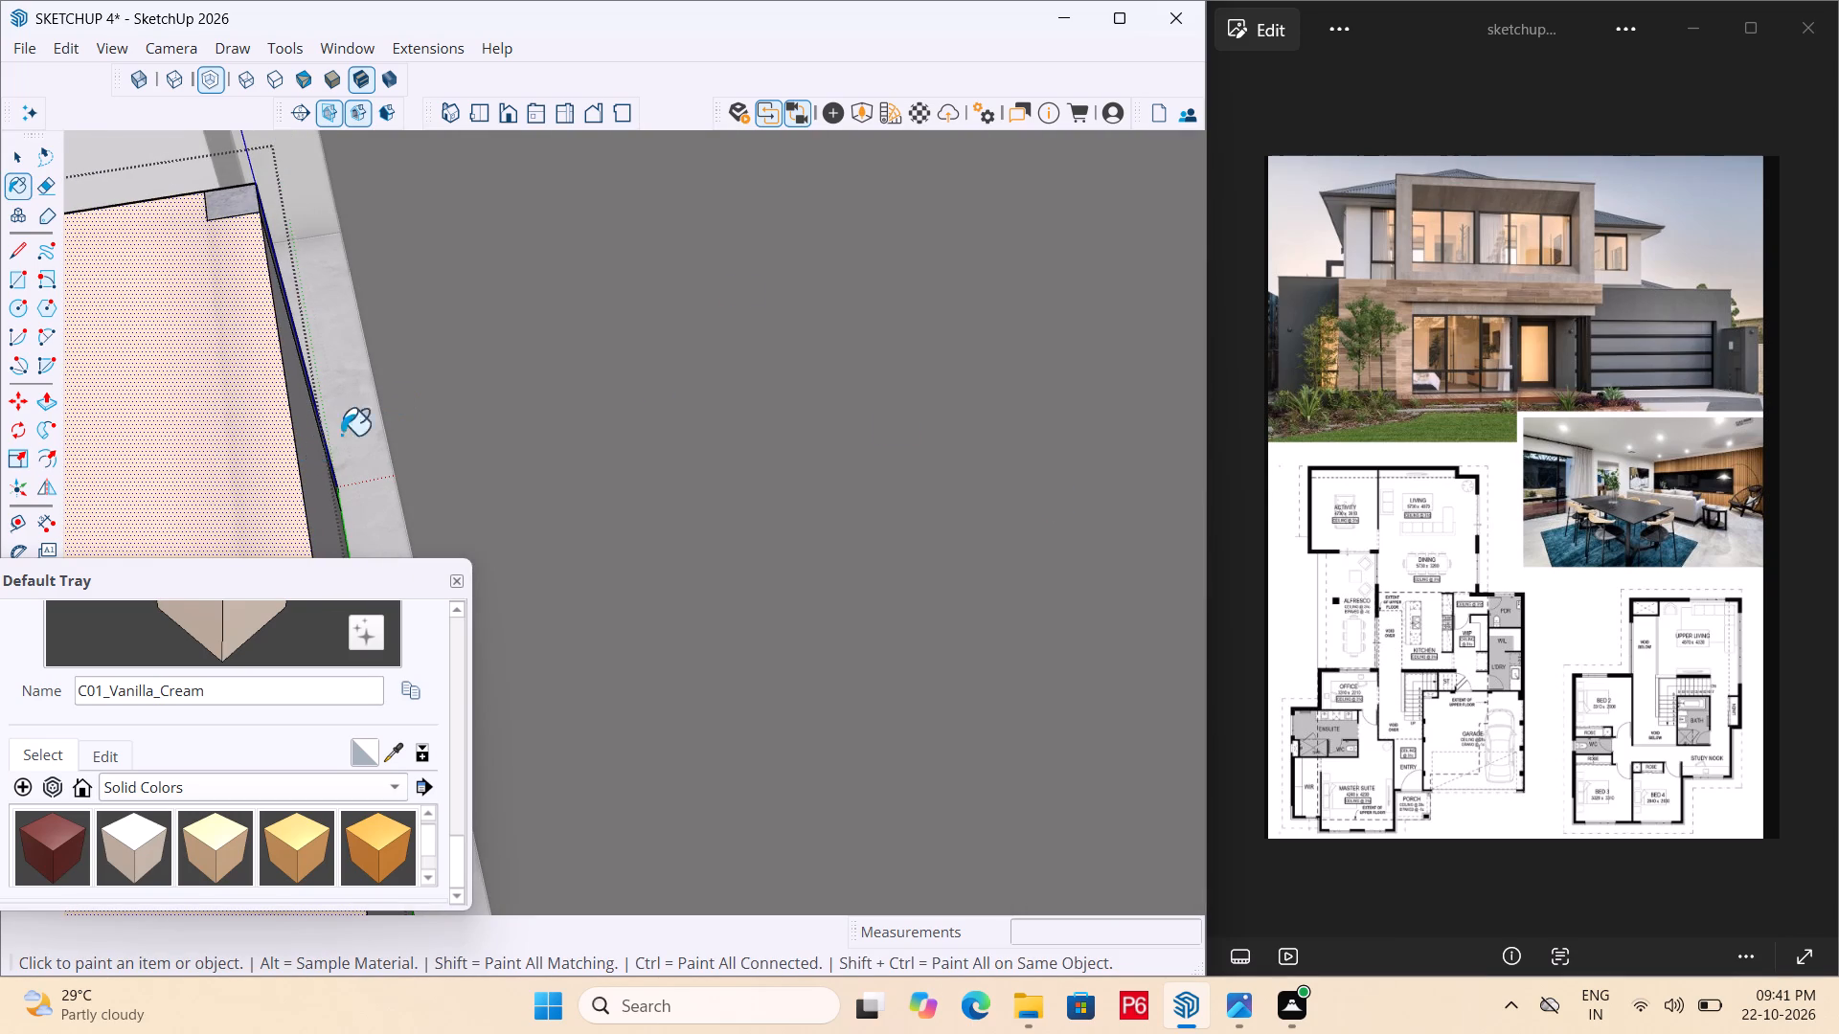
{"action": "scroll", "coordinate": [917, 281], "scroll_direction": "down", "scroll_amount": 20}
{"action": "scroll", "coordinate": [917, 281], "scroll_direction": "down", "scroll_amount": 4}
Save the model with the newly painted bed.
{"action": "key", "text": "ctrl+s"}
{"action": "key", "text": "ctrl+s"}
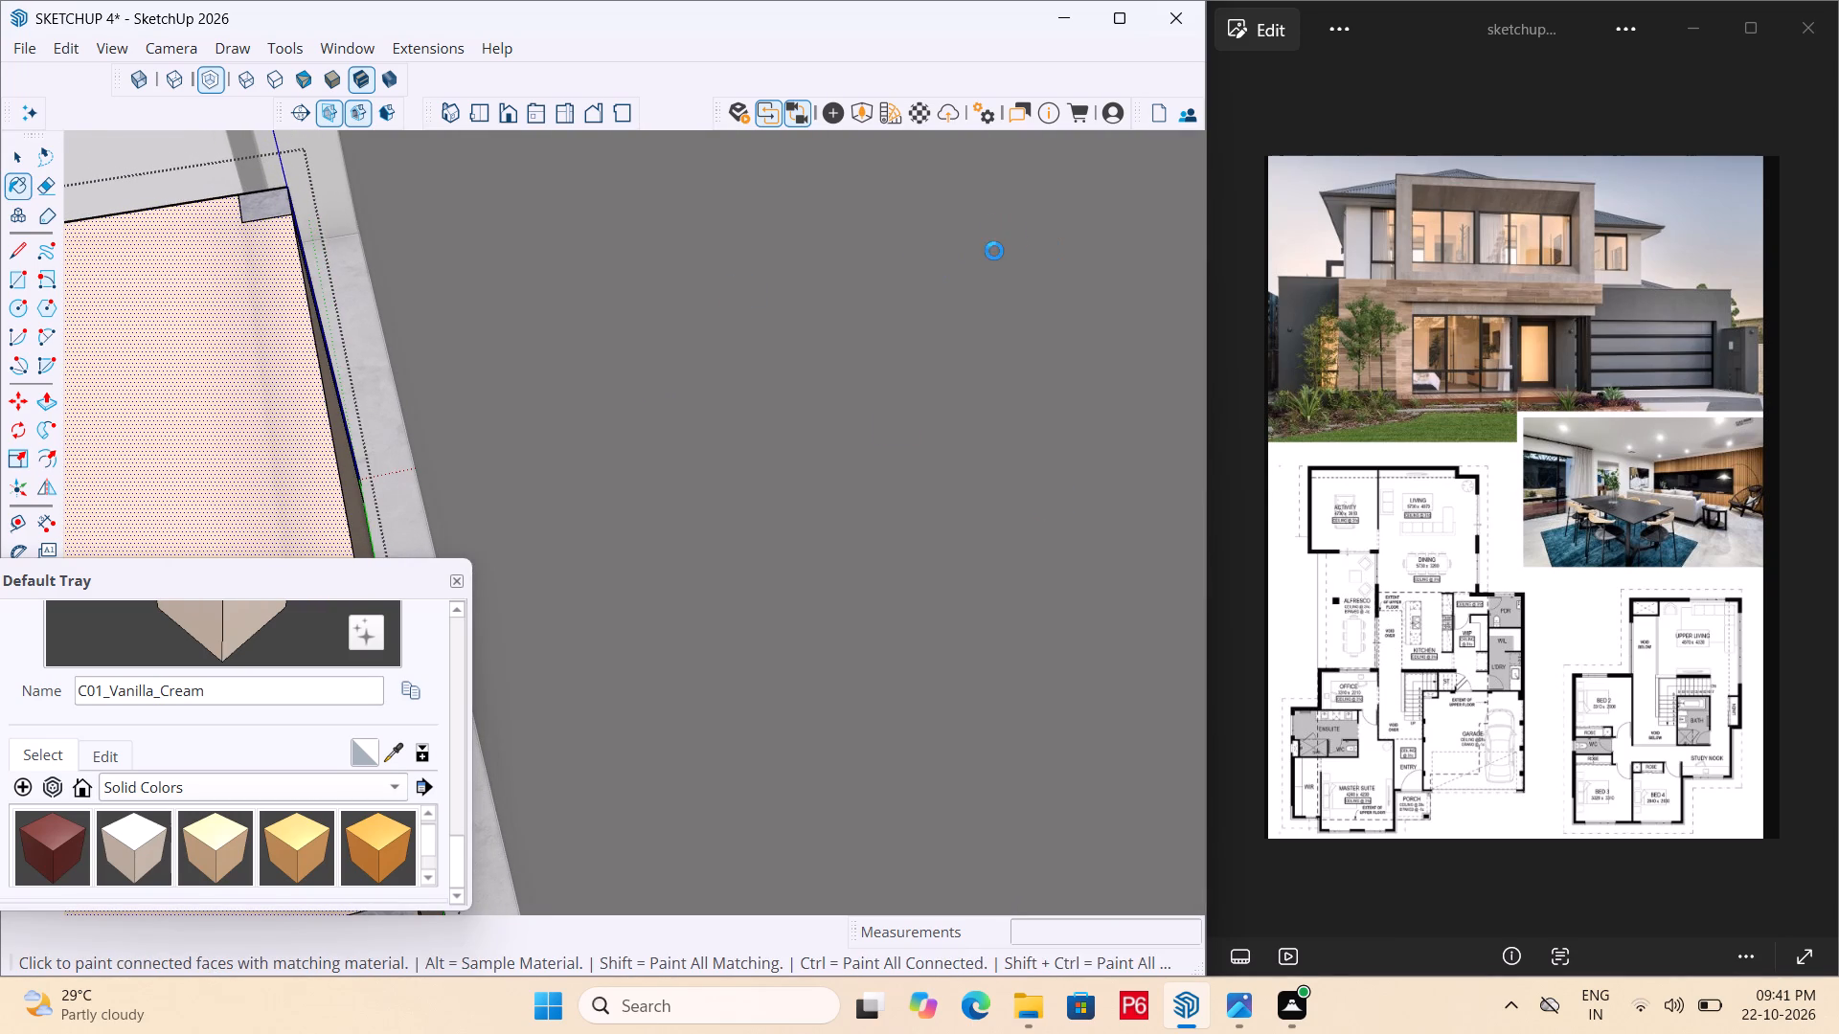
{"action": "key", "text": "ctrl+s"}
{"action": "key", "text": "ctrl+s"}
{"action": "key", "text": "ctrl+s"}
Push the bed's cream top face down by about 6 inches with Push/Pull.
{"action": "scroll", "coordinate": [1060, 220], "scroll_direction": "down", "scroll_amount": 7}
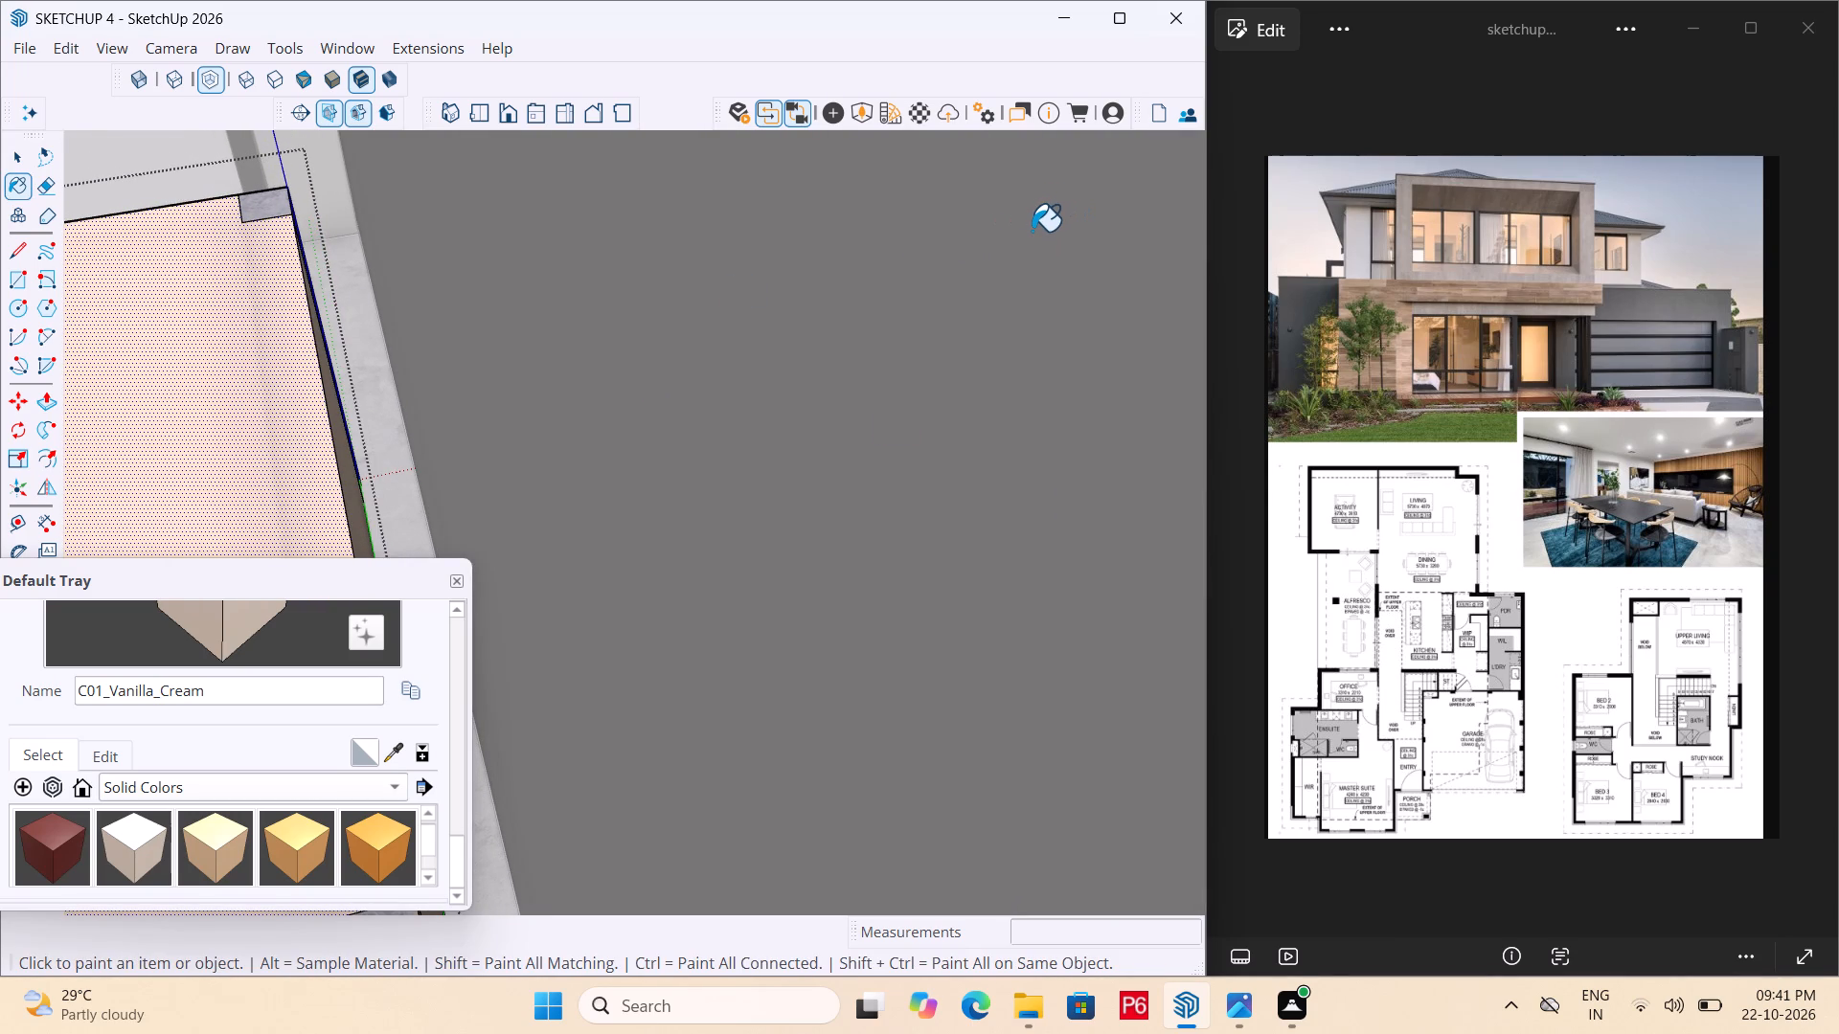
{"action": "scroll", "coordinate": [1032, 231], "scroll_direction": "down", "scroll_amount": 16}
{"action": "scroll", "coordinate": [1065, 277], "scroll_direction": "down", "scroll_amount": 17}
{"action": "scroll", "coordinate": [675, 356], "scroll_direction": "down", "scroll_amount": 6}
{"action": "middle_click_drag", "start_coordinate": [699, 359], "coordinate": [751, 442]}
{"action": "scroll", "coordinate": [515, 443], "scroll_direction": "up", "scroll_amount": 2}
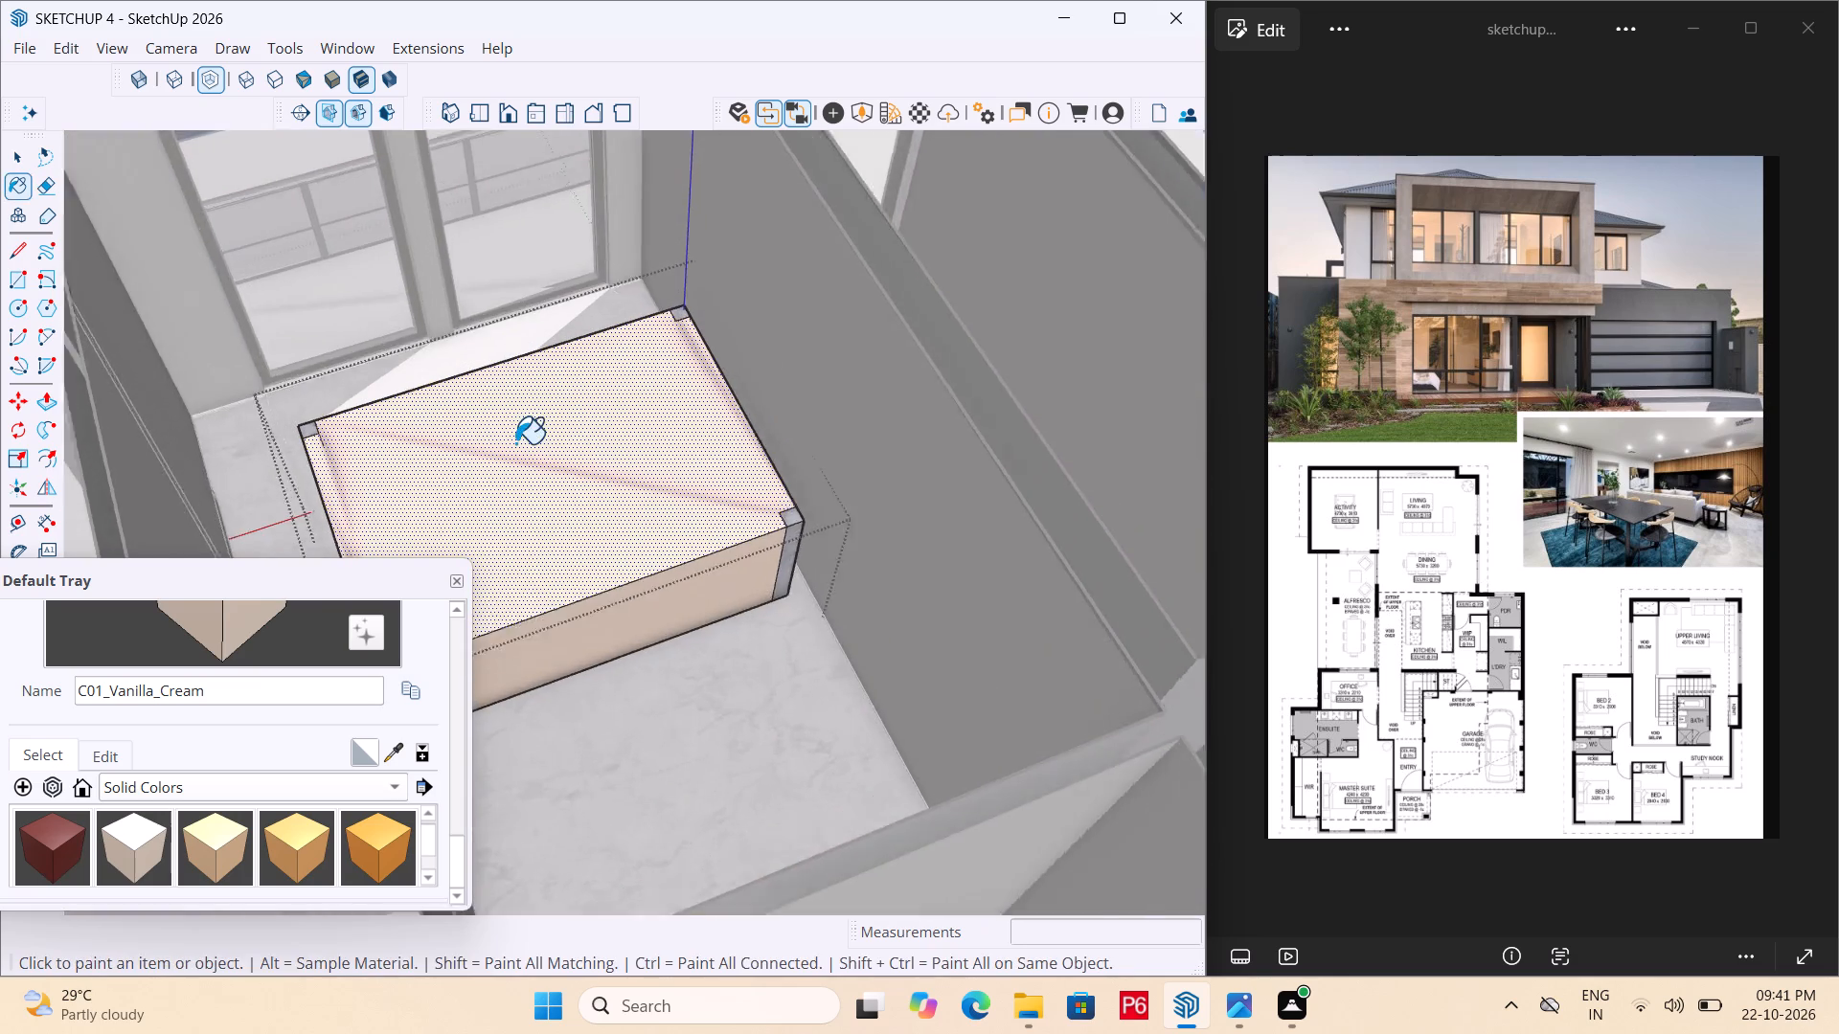
{"action": "scroll", "coordinate": [515, 443], "scroll_direction": "up", "scroll_amount": 3}
{"action": "key", "text": "space"}
{"action": "left_click", "coordinate": [598, 428]}
{"action": "double_click", "coordinate": [599, 428]}
{"action": "triple_click", "coordinate": [601, 416]}
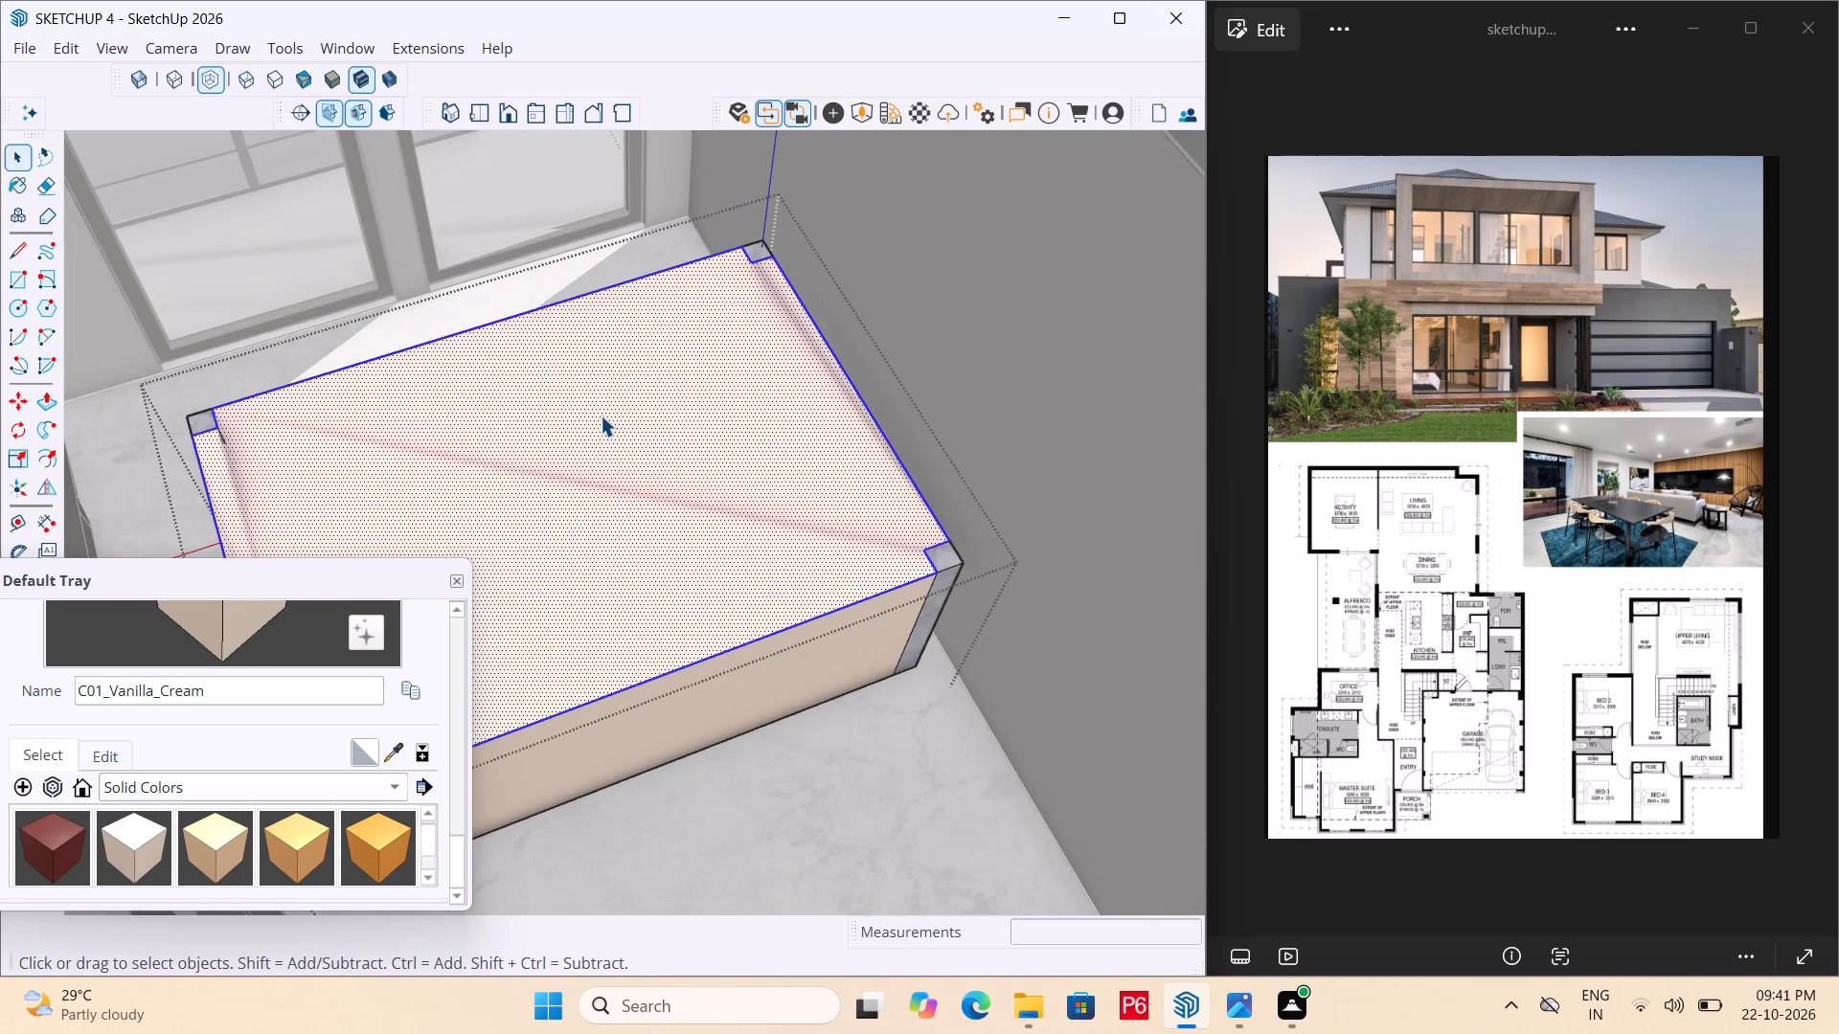
{"action": "double_click", "coordinate": [601, 416]}
{"action": "key", "text": "p"}
{"action": "left_click", "coordinate": [617, 411]}
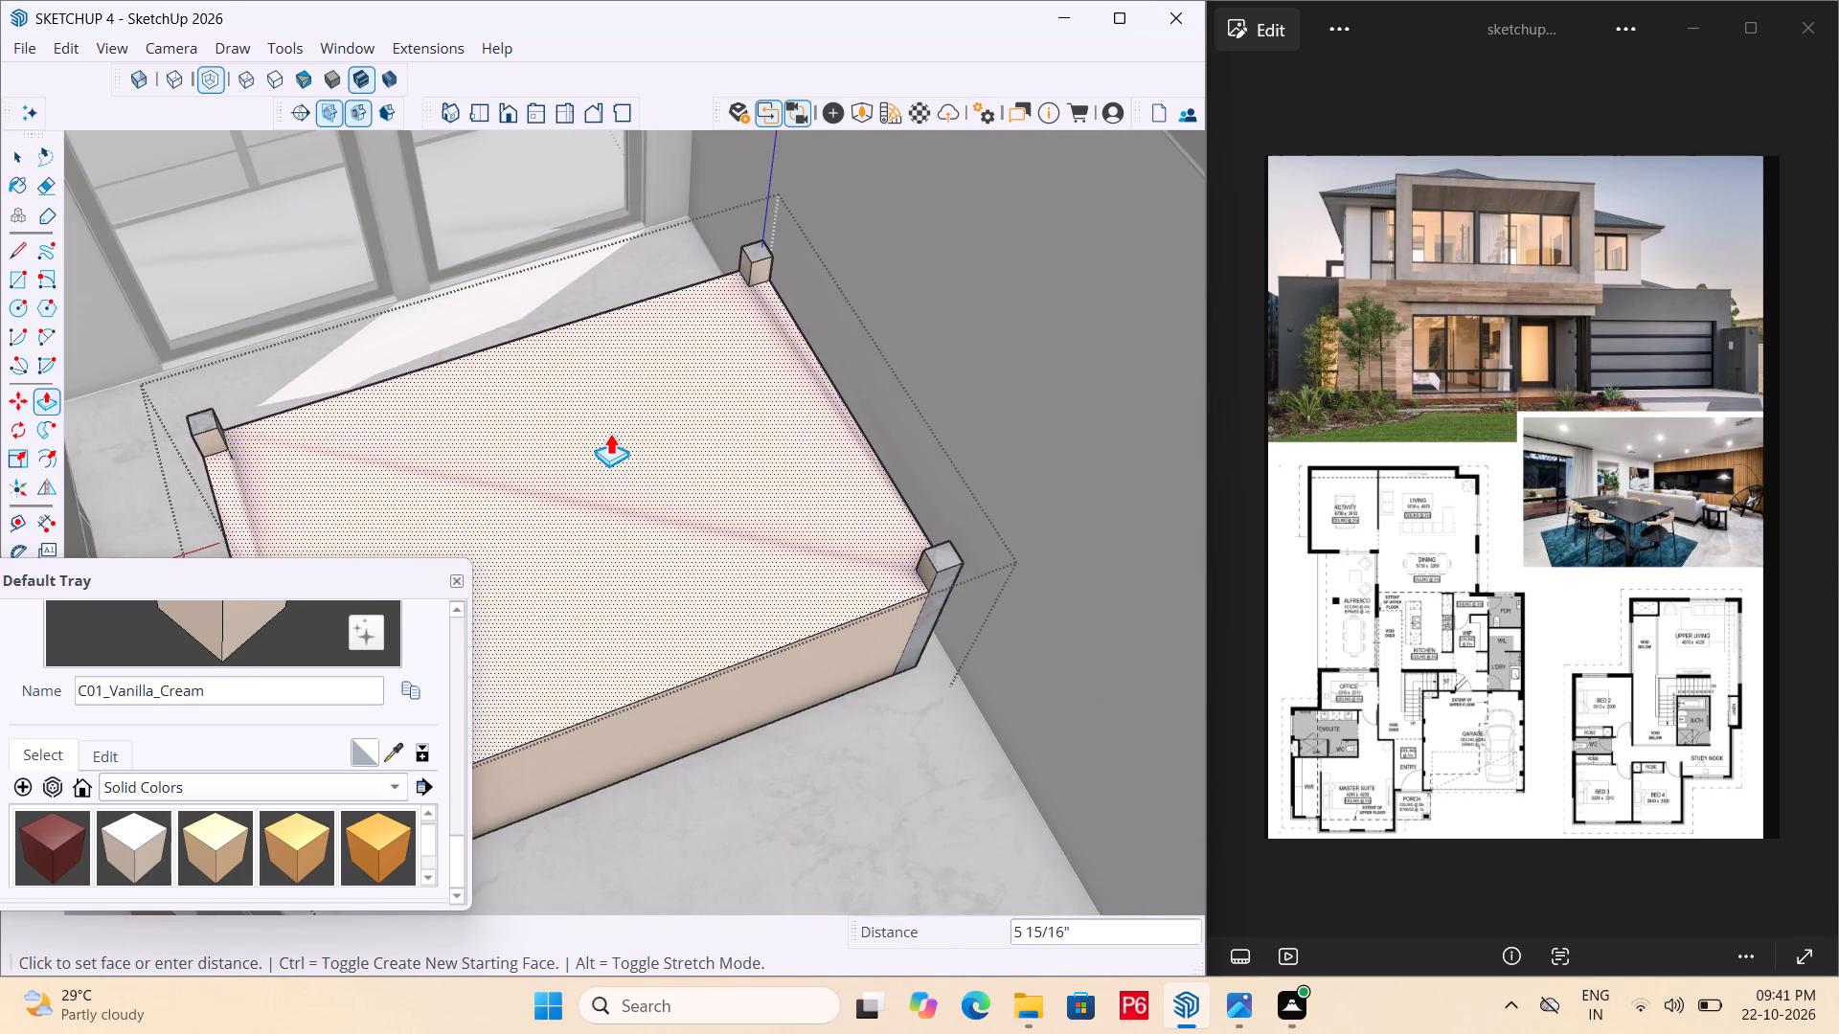
{"action": "left_click", "coordinate": [610, 433]}
Push the tops of the bed's four corner posts down by the same distance, flush with the lowered top.
{"action": "scroll", "coordinate": [772, 223], "scroll_direction": "up", "scroll_amount": 10}
{"action": "double_click", "coordinate": [726, 267]}
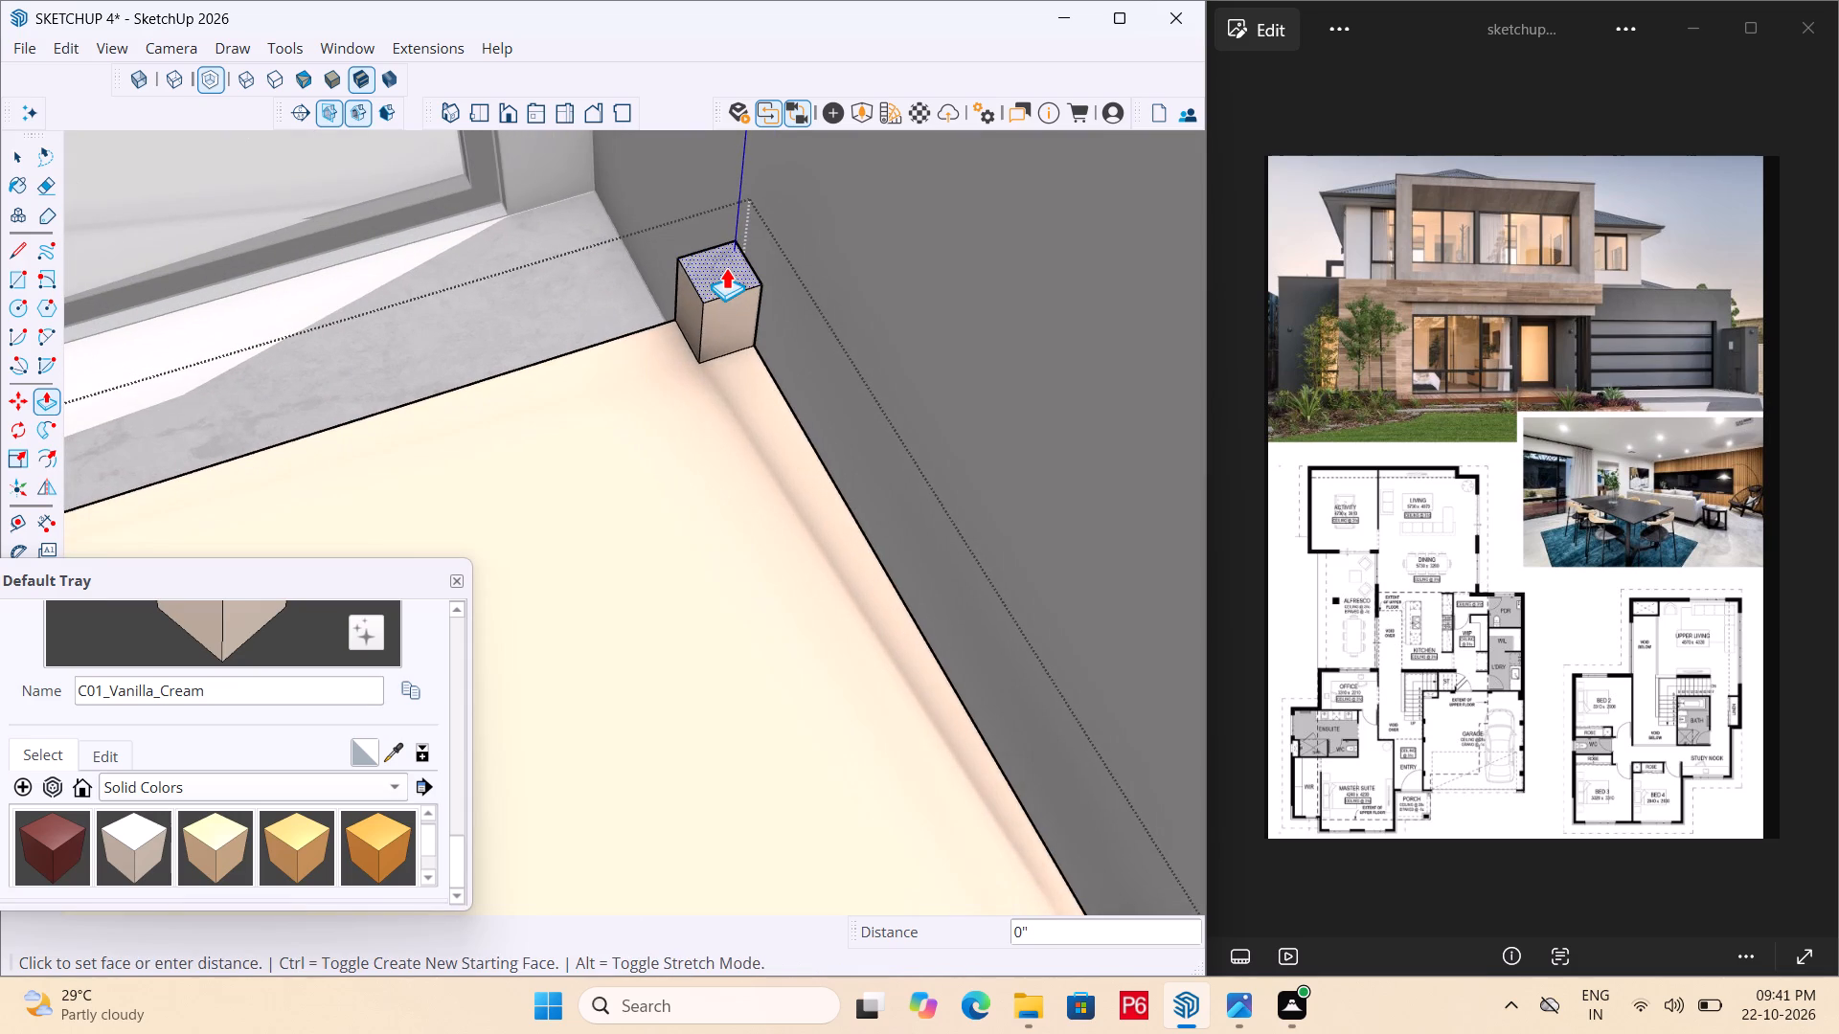
{"action": "scroll", "coordinate": [737, 242], "scroll_direction": "down", "scroll_amount": 10}
{"action": "scroll", "coordinate": [872, 568], "scroll_direction": "up", "scroll_amount": 4}
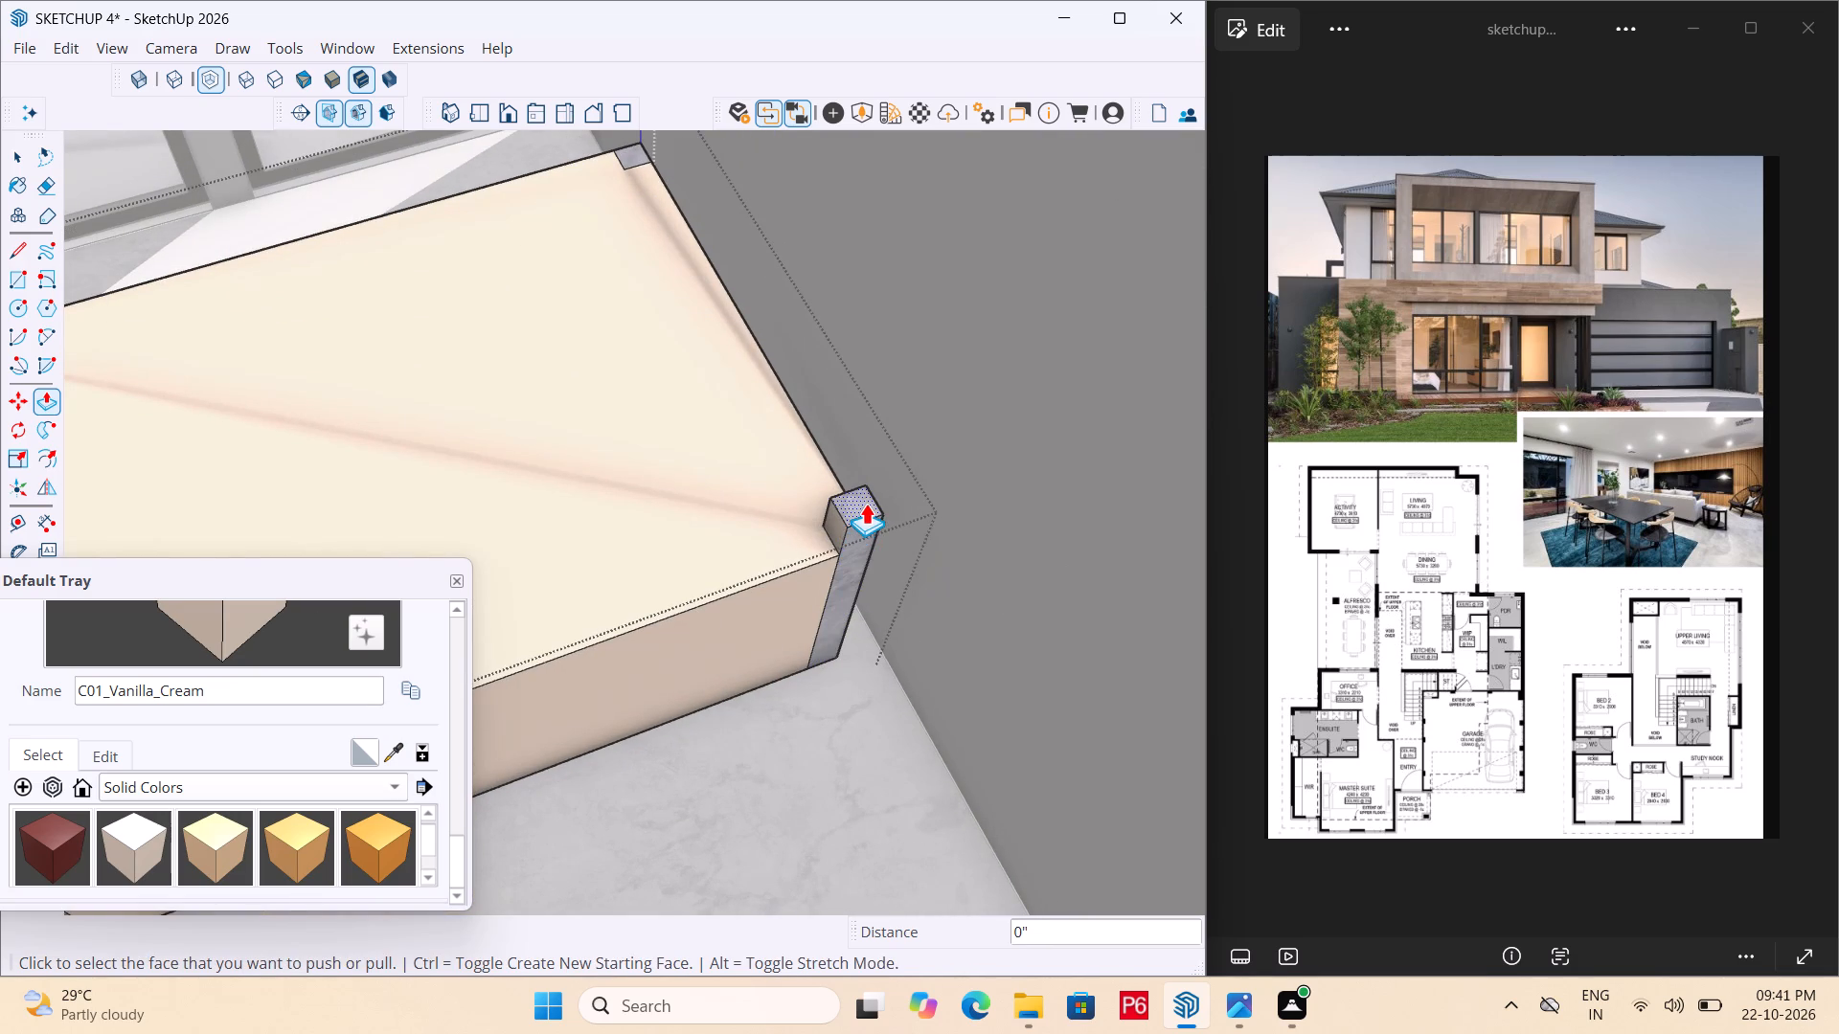
{"action": "double_click", "coordinate": [866, 503]}
{"action": "scroll", "coordinate": [947, 468], "scroll_direction": "down", "scroll_amount": 5}
{"action": "scroll", "coordinate": [224, 405], "scroll_direction": "up", "scroll_amount": 4}
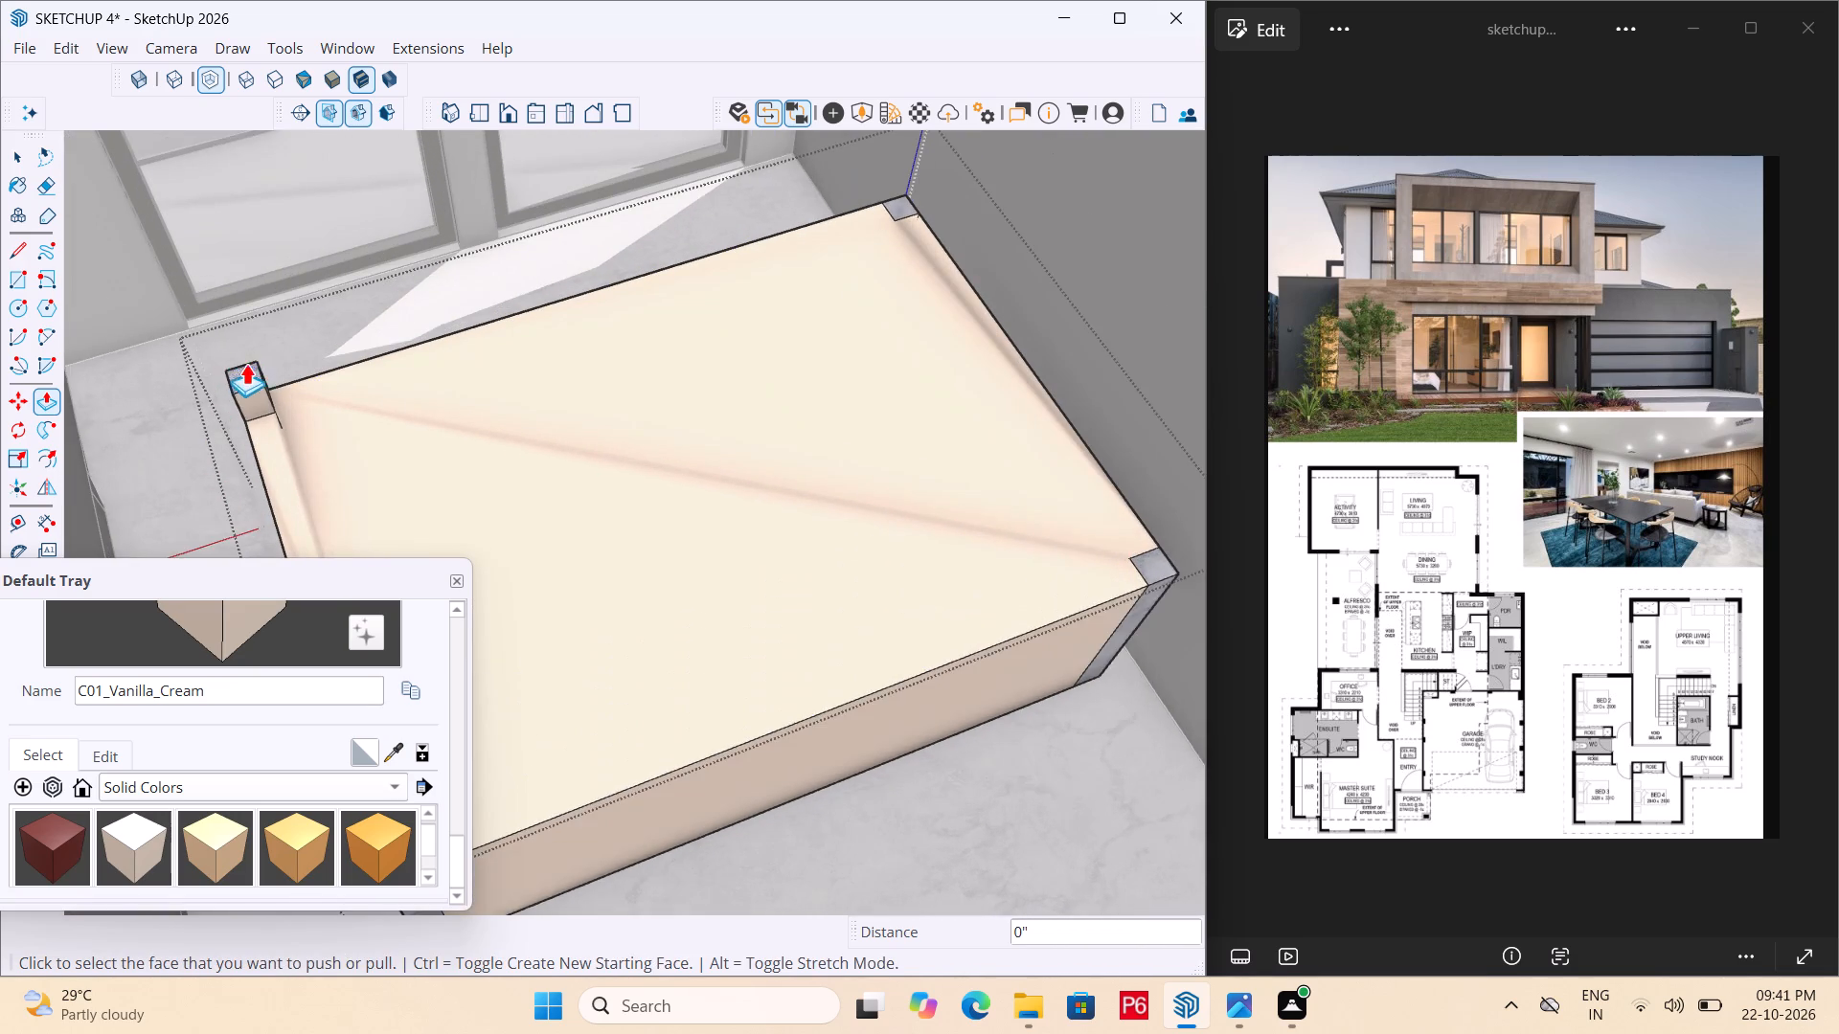
{"action": "double_click", "coordinate": [246, 371]}
{"action": "scroll", "coordinate": [687, 238], "scroll_direction": "down", "scroll_amount": 5}
{"action": "middle_click_drag", "start_coordinate": [713, 352], "coordinate": [240, 415]}
{"action": "scroll", "coordinate": [474, 469], "scroll_direction": "up", "scroll_amount": 3}
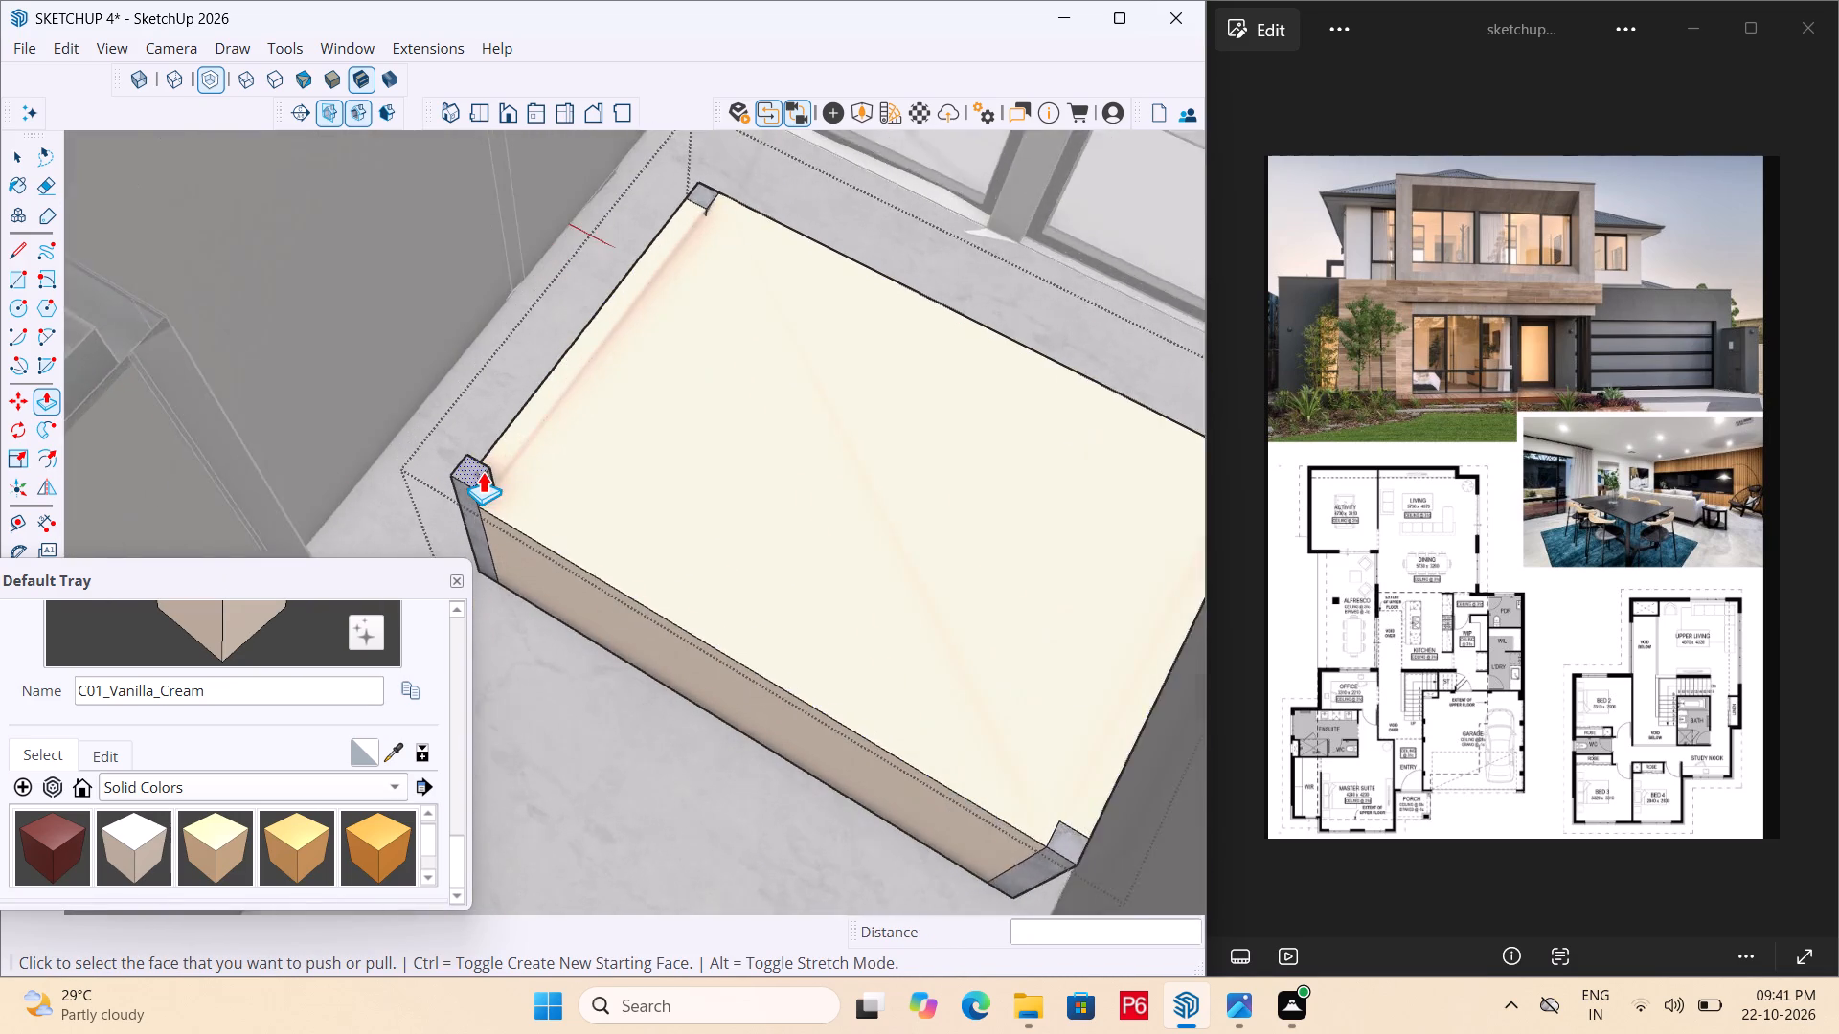
{"action": "scroll", "coordinate": [483, 471], "scroll_direction": "up", "scroll_amount": 4}
{"action": "double_click", "coordinate": [474, 473]}
{"action": "scroll", "coordinate": [670, 426], "scroll_direction": "down", "scroll_amount": 4}
Save the model with the lowered bed.
{"action": "key", "text": "ctrl+s"}
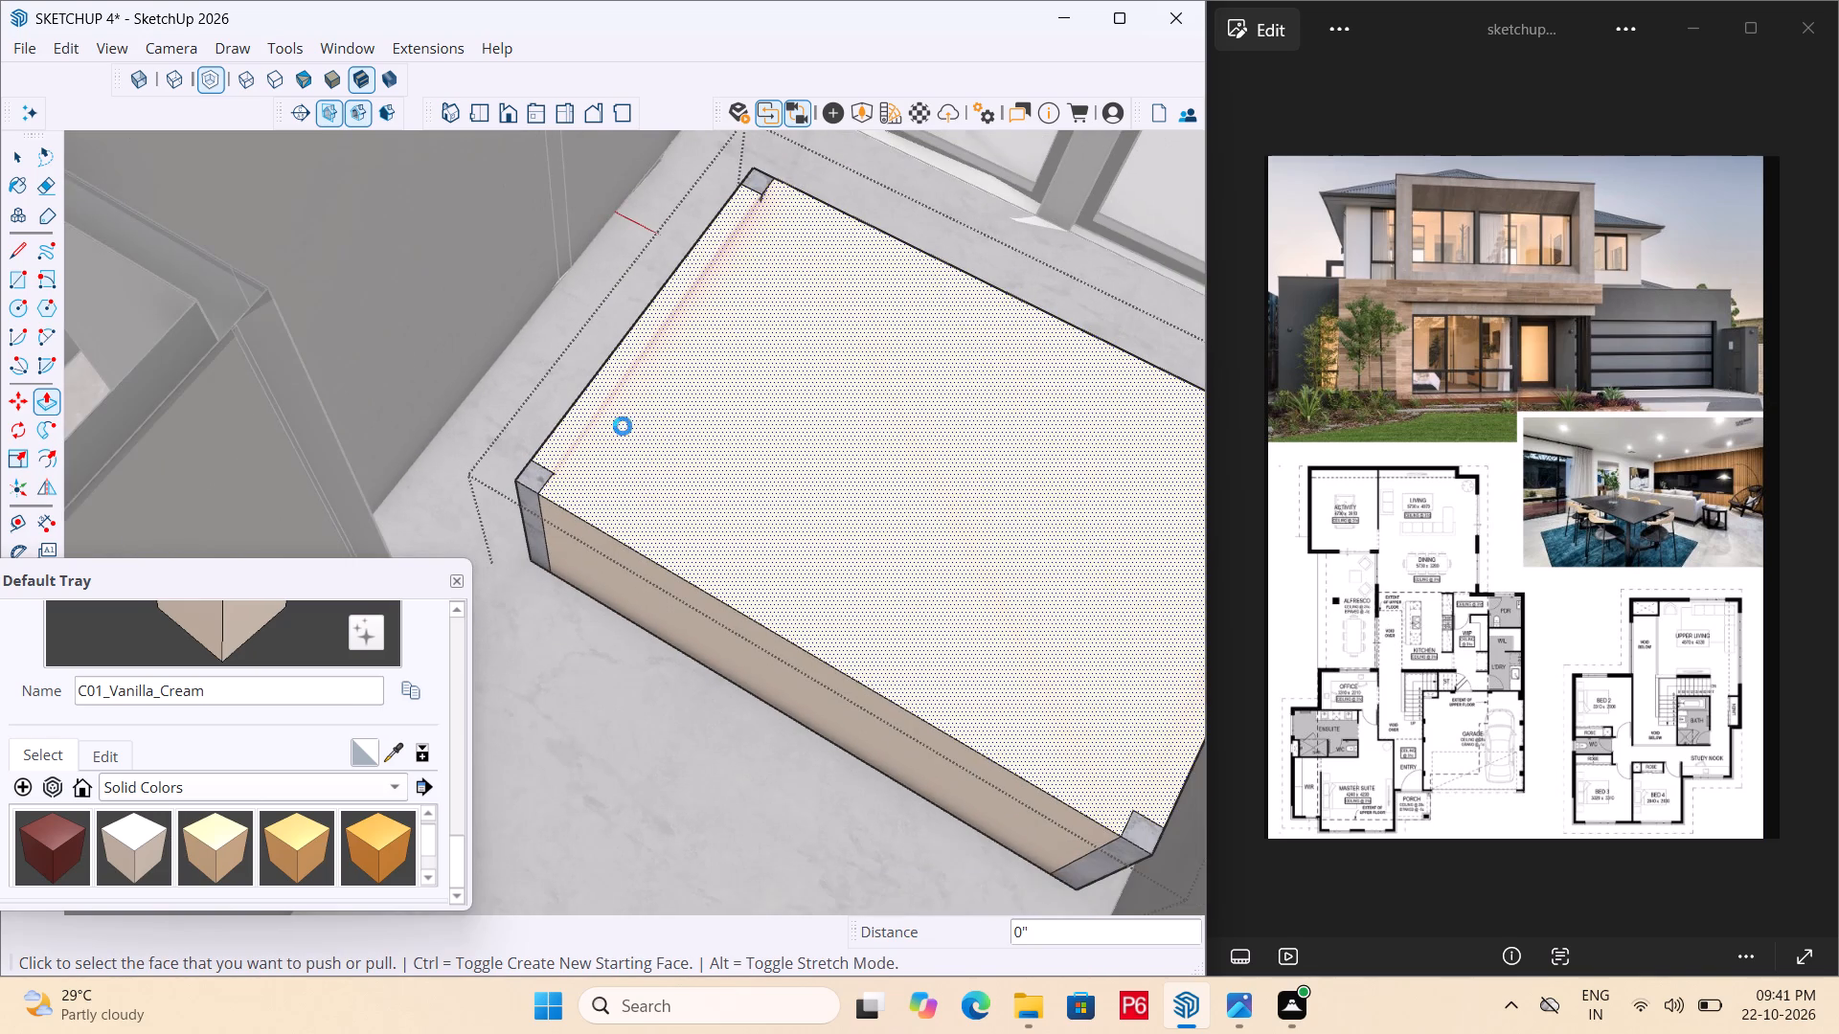
{"action": "key", "text": "ctrl+s"}
{"action": "key", "text": "ctrl+s"}
{"action": "key", "text": "ctrl+s"}
{"action": "key", "text": "ctrl+s"}
{"action": "key", "text": "ctrl+s"}
{"action": "scroll", "coordinate": [515, 419], "scroll_direction": "down", "scroll_amount": 6, "text": "ctrl"}
{"action": "key", "text": "ctrl+s"}
{"action": "key", "text": "ctrl+s"}
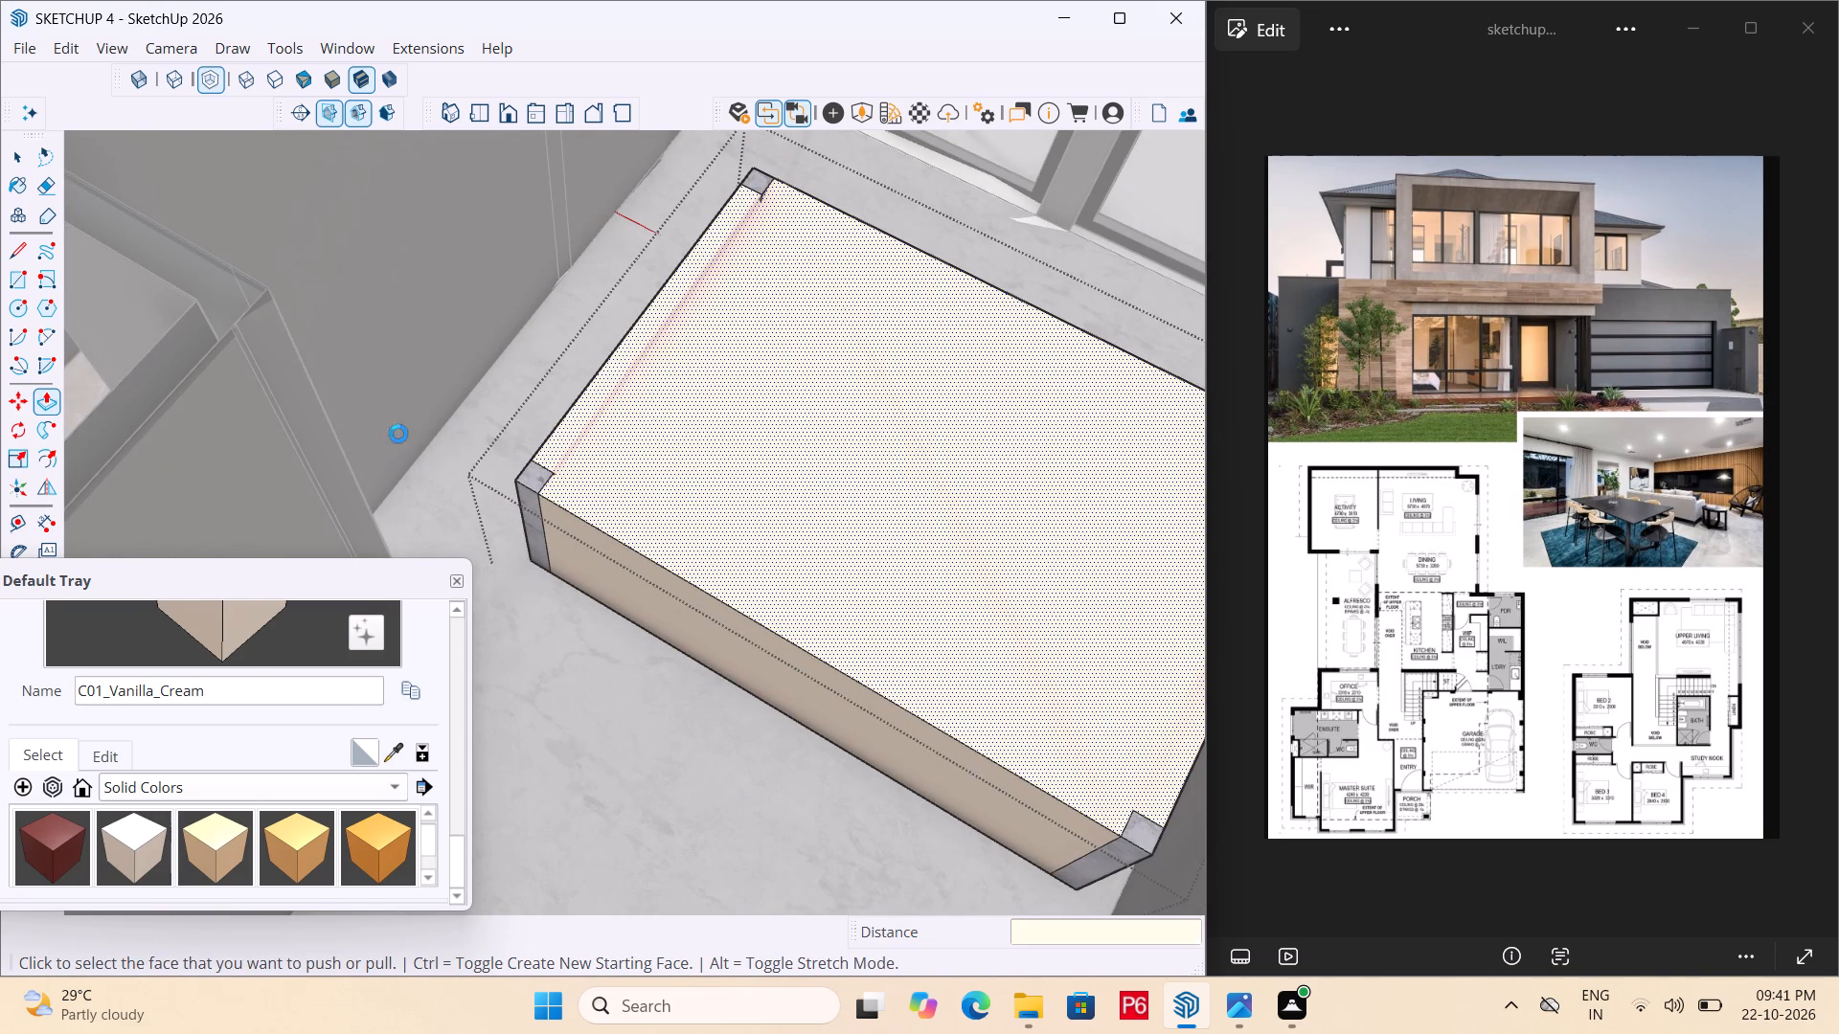
{"action": "key", "text": "ctrl+s"}
{"action": "key", "text": "ctrl+s"}
Close the bed group for editing, leaving nothing inside it open.
{"action": "scroll", "coordinate": [408, 433], "scroll_direction": "down", "scroll_amount": 7}
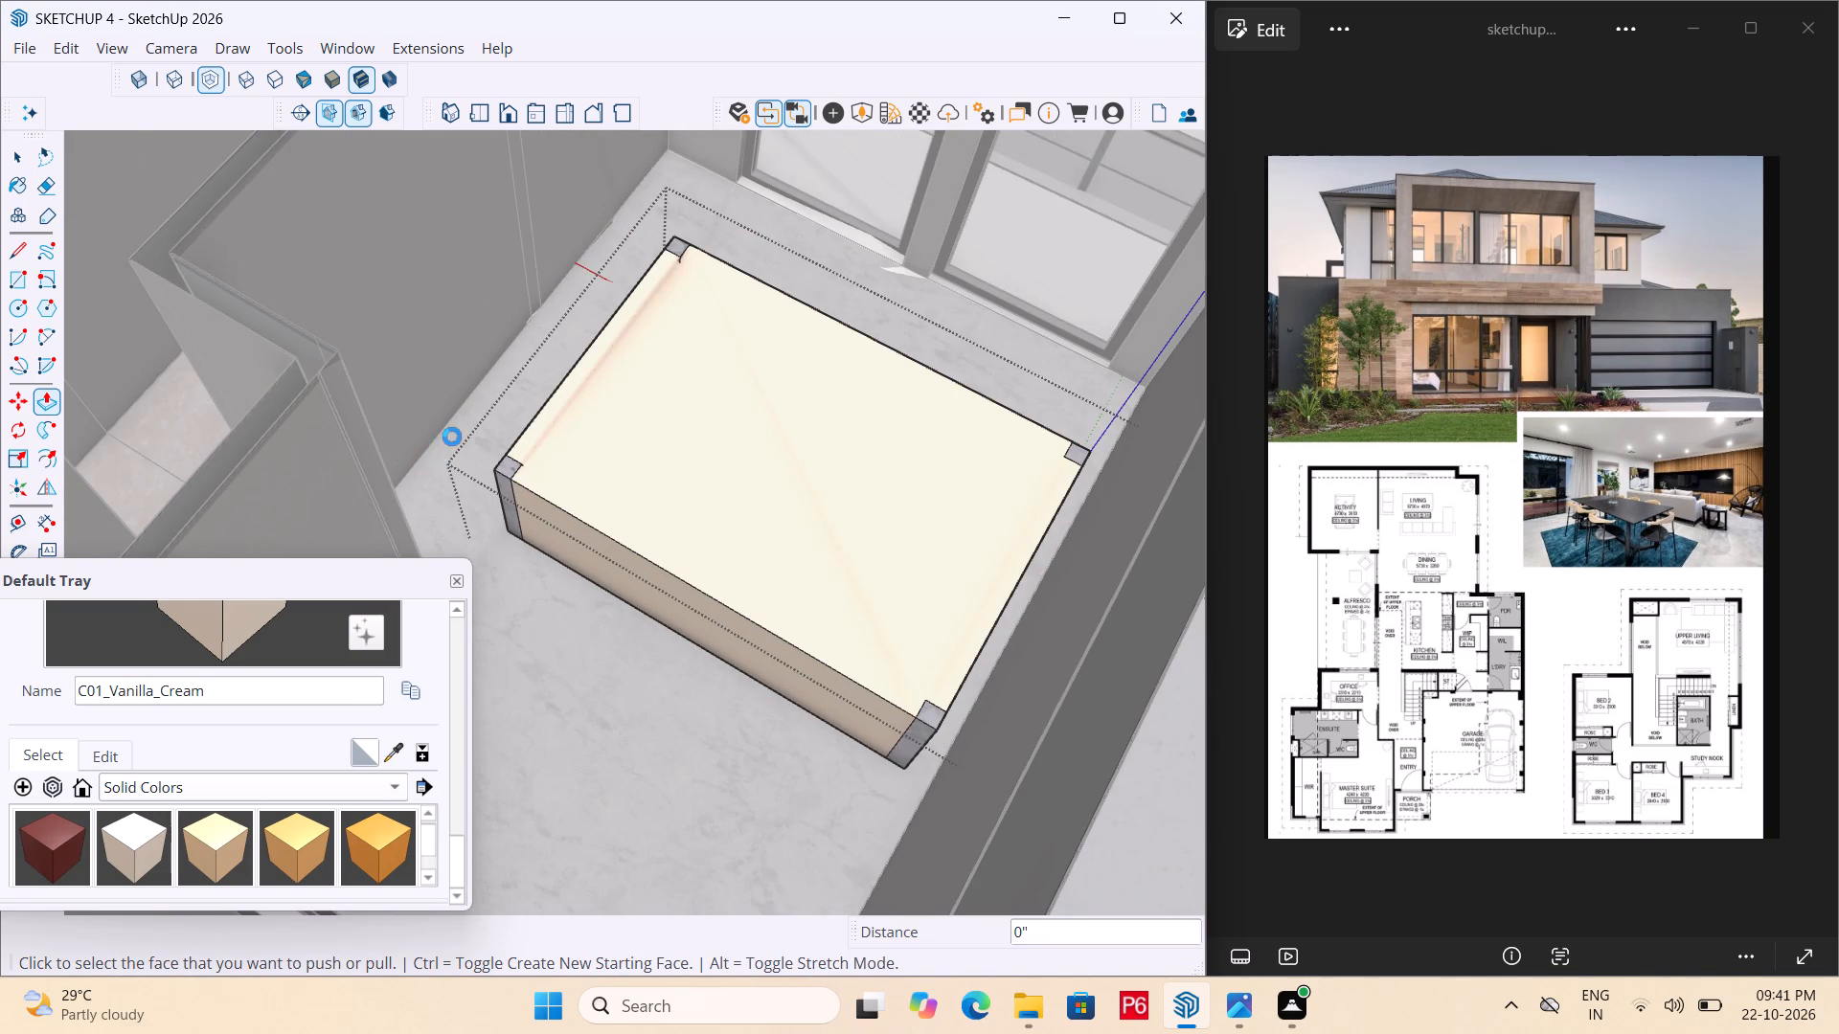
{"action": "scroll", "coordinate": [452, 437], "scroll_direction": "down", "scroll_amount": 3}
{"action": "scroll", "coordinate": [575, 443], "scroll_direction": "down", "scroll_amount": 5}
{"action": "scroll", "coordinate": [873, 428], "scroll_direction": "down", "scroll_amount": 1}
{"action": "middle_click_drag", "start_coordinate": [873, 428], "coordinate": [0, 378]}
{"action": "middle_click_drag", "start_coordinate": [882, 379], "coordinate": [805, 379]}
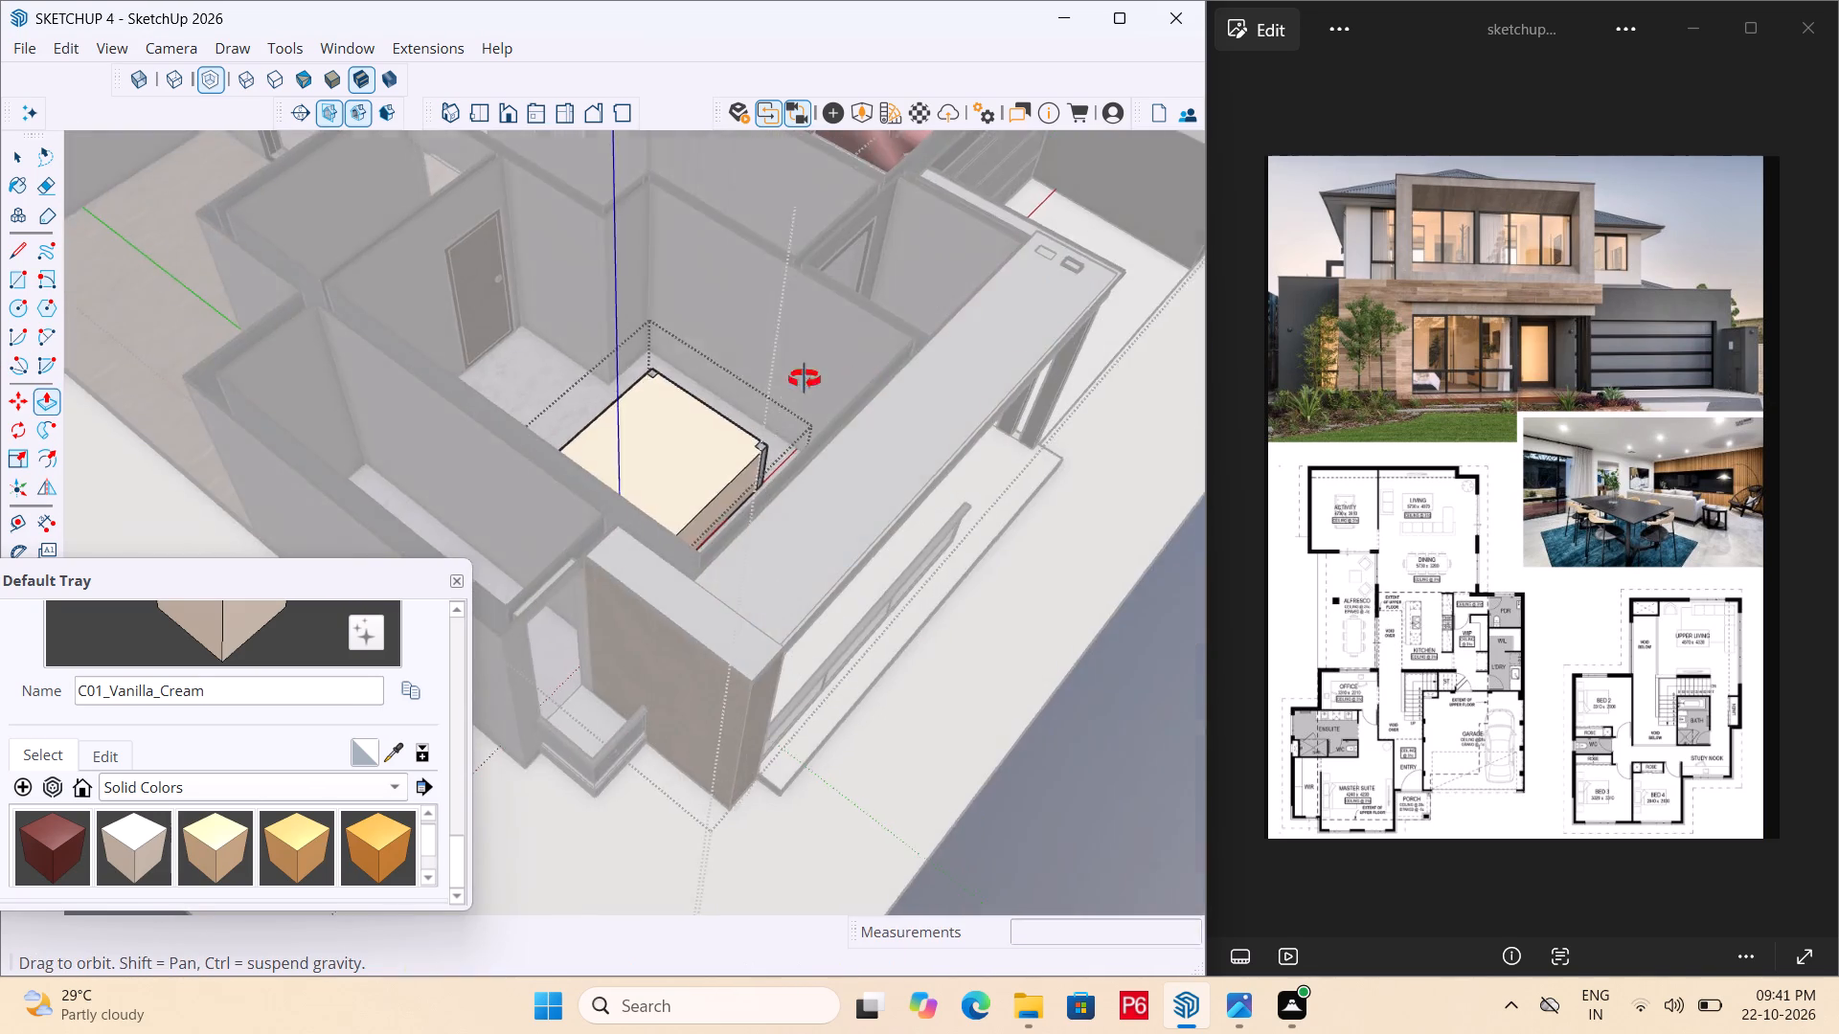
{"action": "middle_click_drag", "start_coordinate": [805, 379], "coordinate": [103, 490]}
{"action": "scroll", "coordinate": [517, 430], "scroll_direction": "up", "scroll_amount": 10}
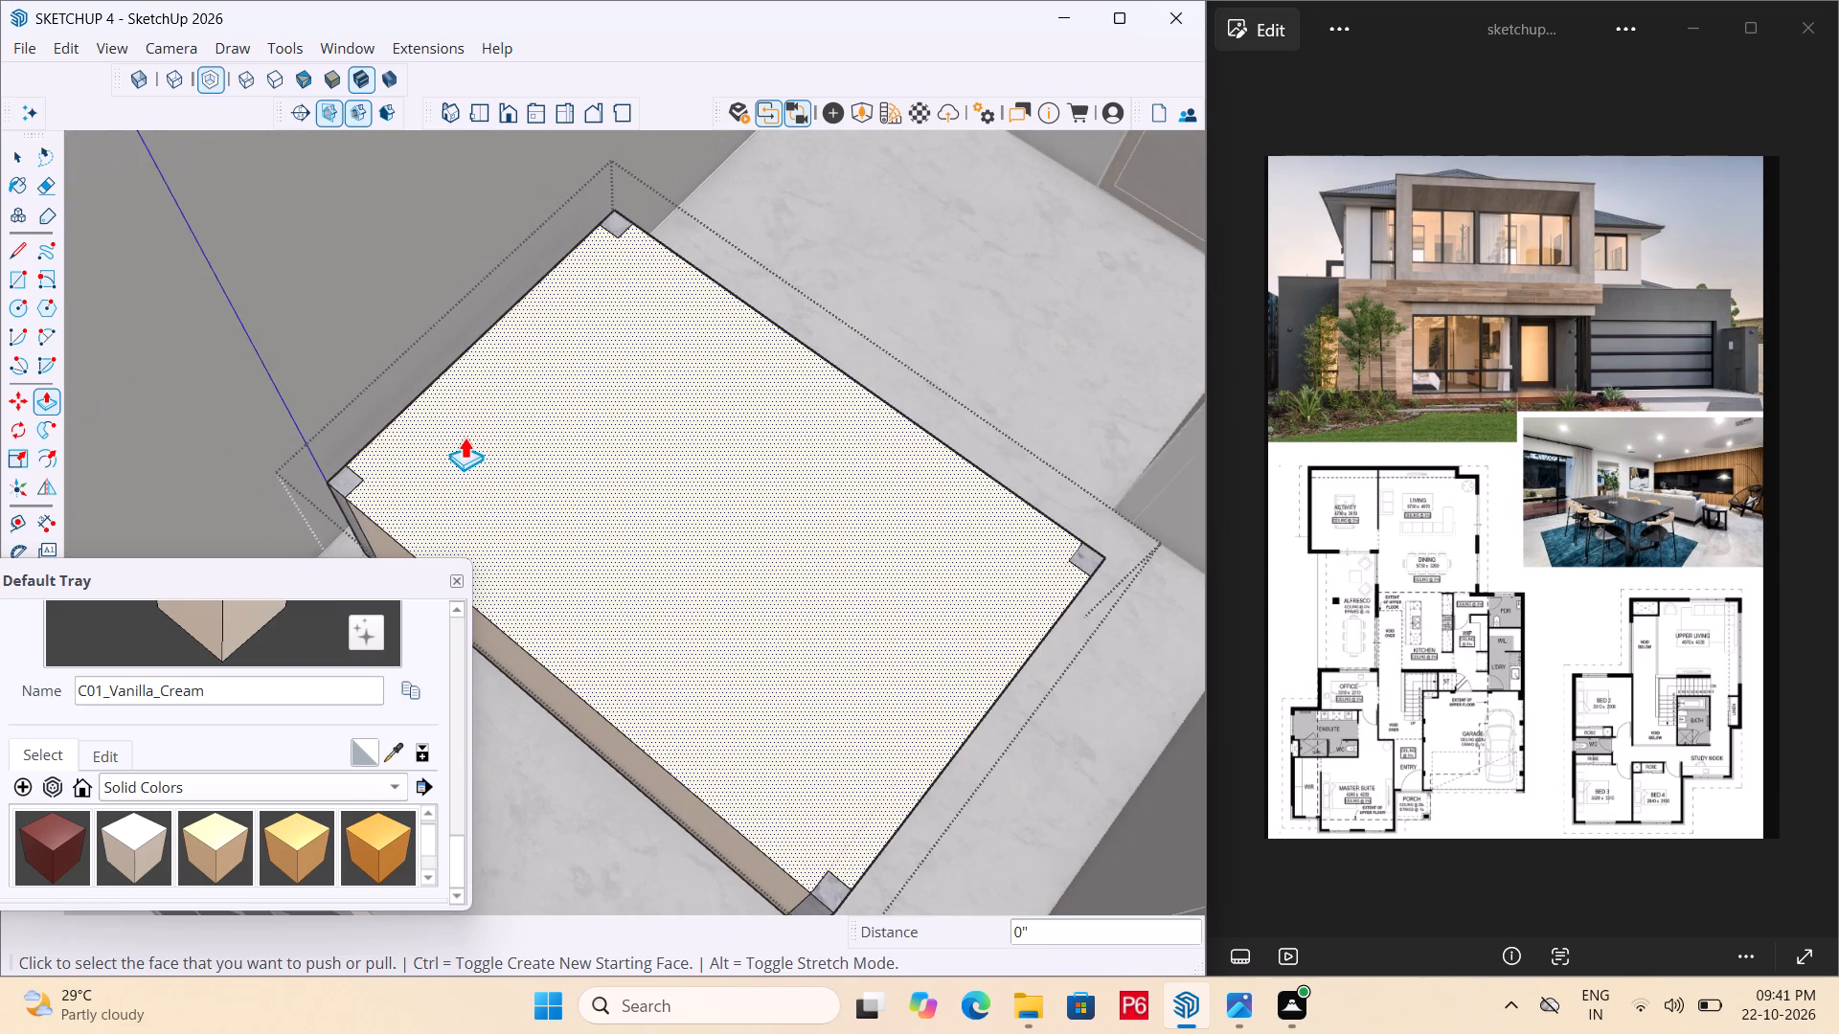
{"action": "scroll", "coordinate": [651, 424], "scroll_direction": "down", "scroll_amount": 5}
{"action": "middle_click_drag", "start_coordinate": [624, 464], "coordinate": [474, 432]}
{"action": "scroll", "coordinate": [528, 419], "scroll_direction": "up", "scroll_amount": 5}
{"action": "key", "text": "r"}
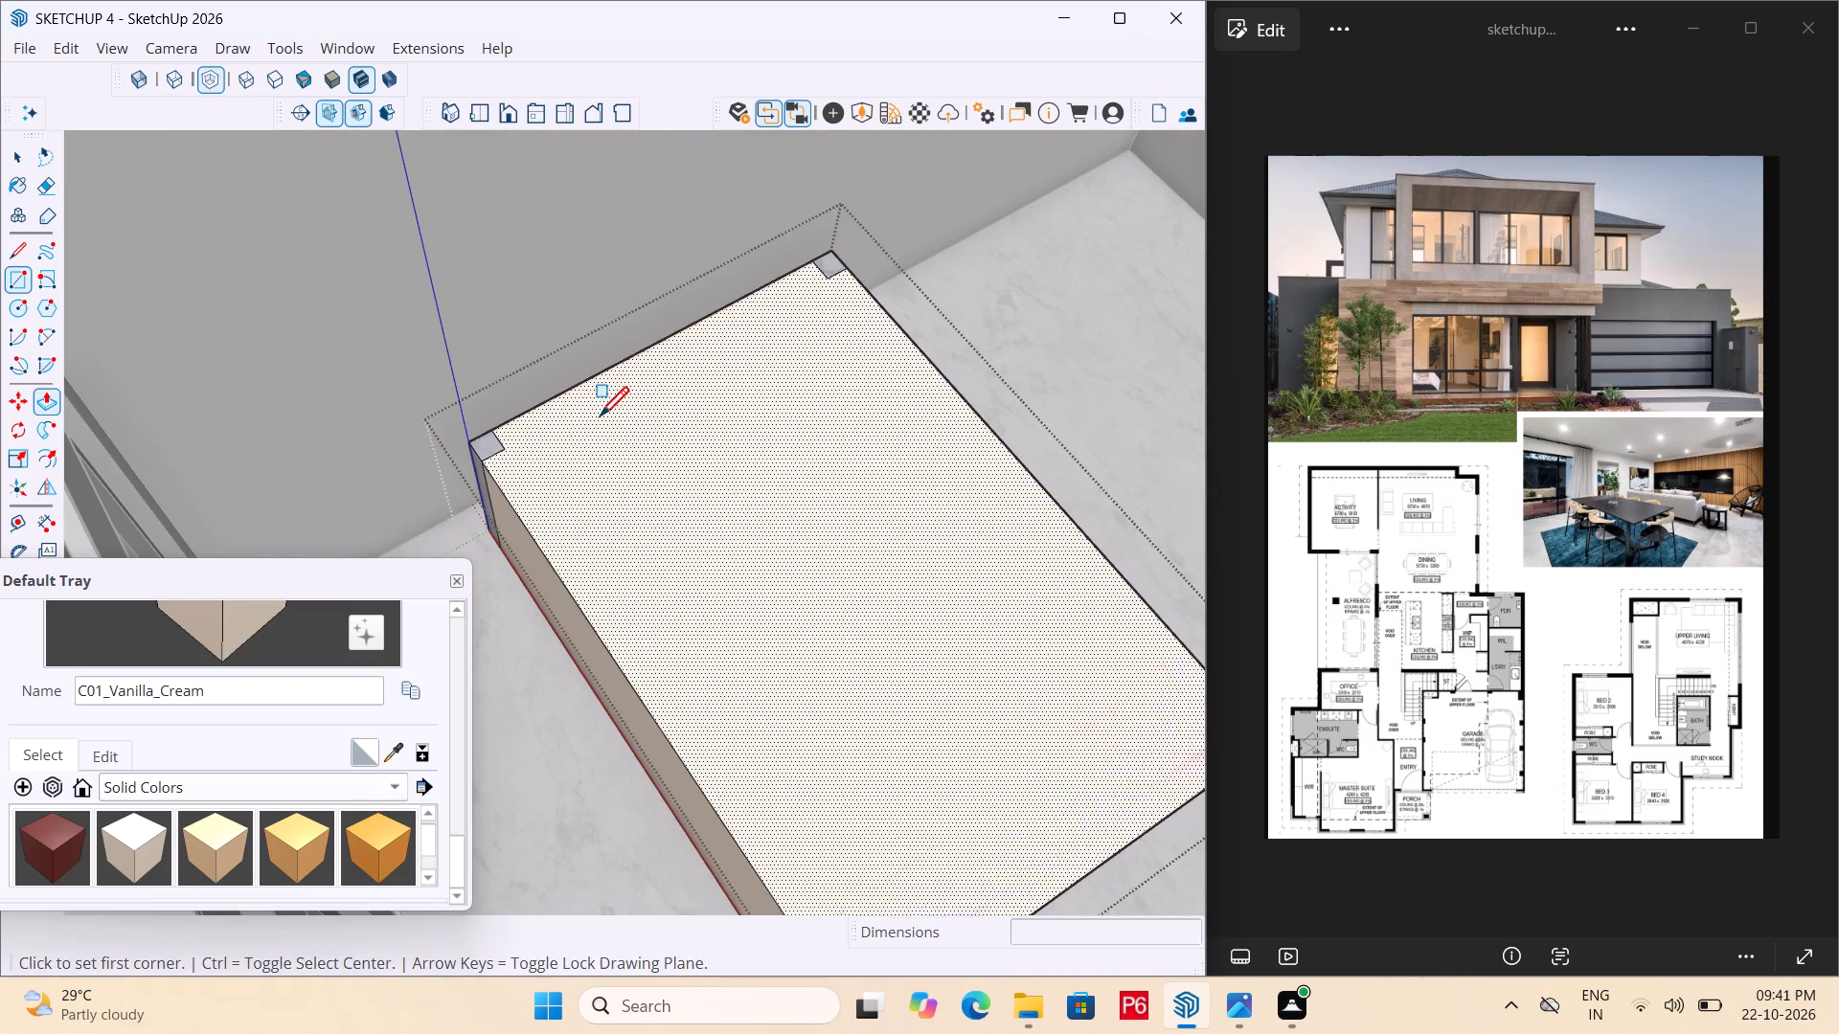
{"action": "key", "text": "space"}
{"action": "left_click", "coordinate": [1037, 327]}
{"action": "left_click", "coordinate": [1029, 330]}
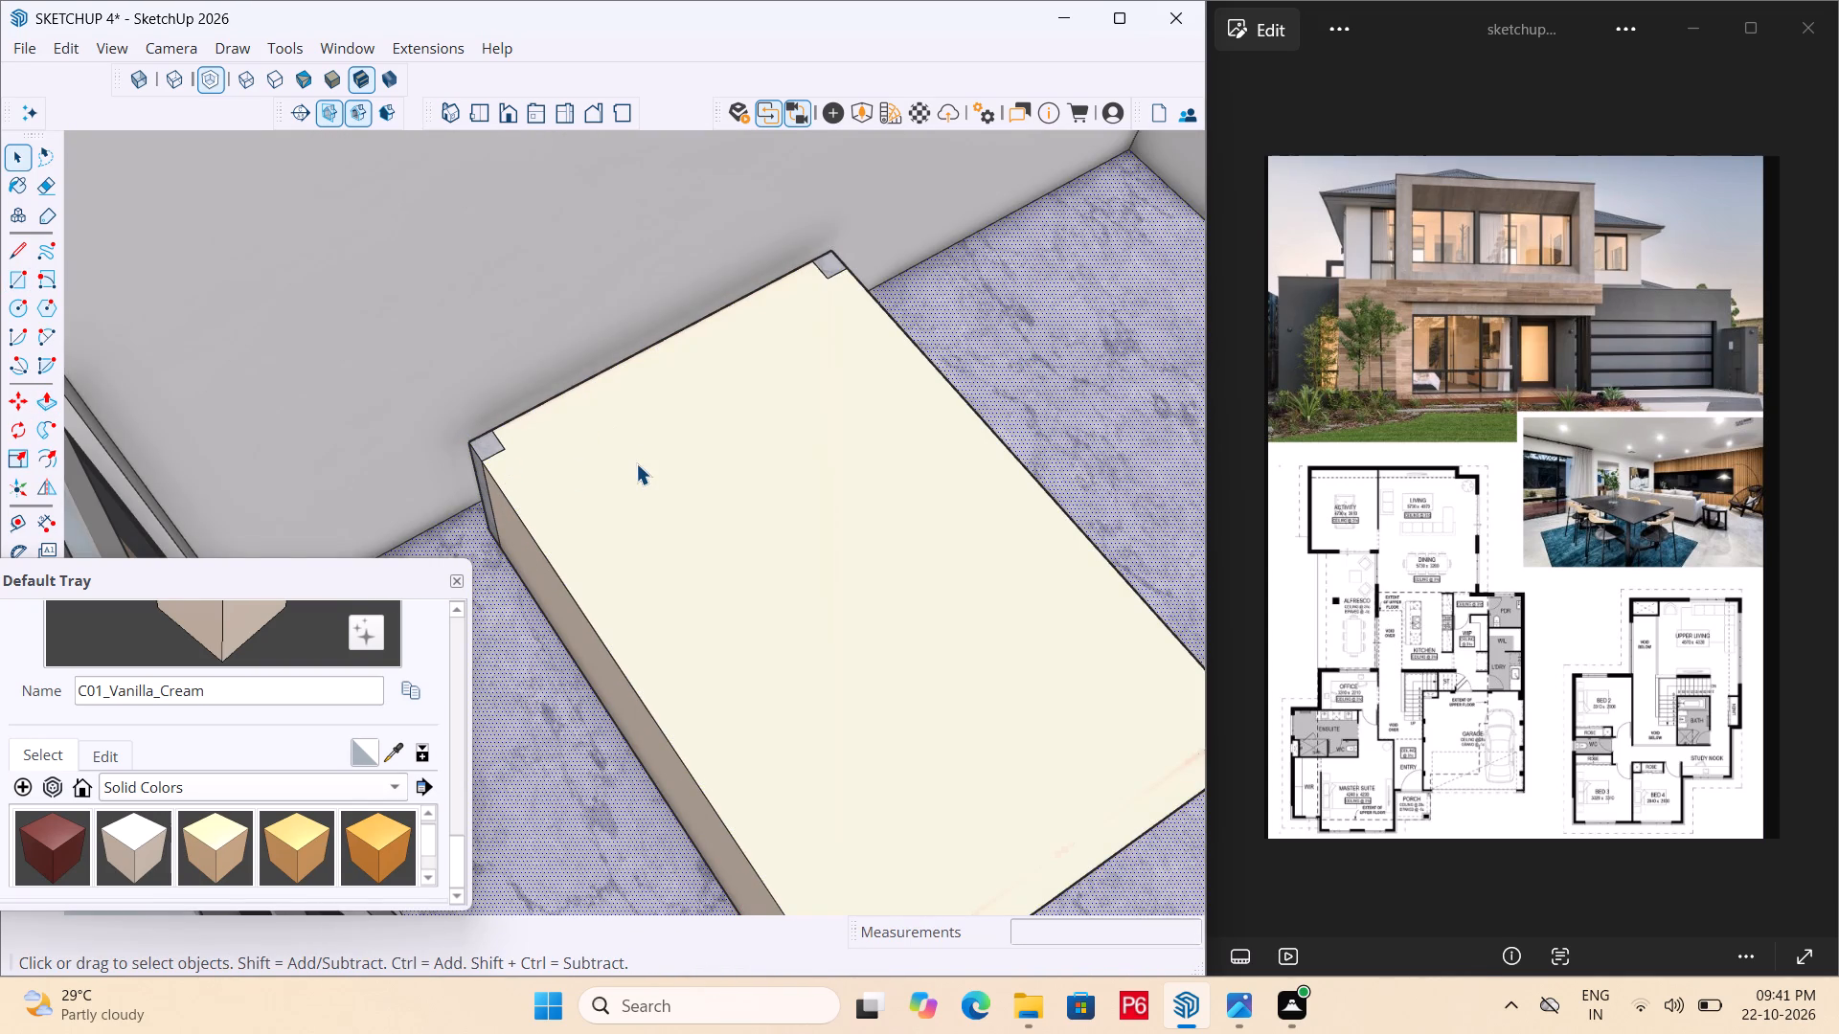
Draw a pillow rectangle about 1' 3 1/8" by 2' 2 5/16" on the bed top, beside a corner post at the wall end.
{"action": "scroll", "coordinate": [636, 463], "scroll_direction": "up", "scroll_amount": 2}
{"action": "key", "text": "r"}
{"action": "scroll", "coordinate": [500, 438], "scroll_direction": "up", "scroll_amount": 4}
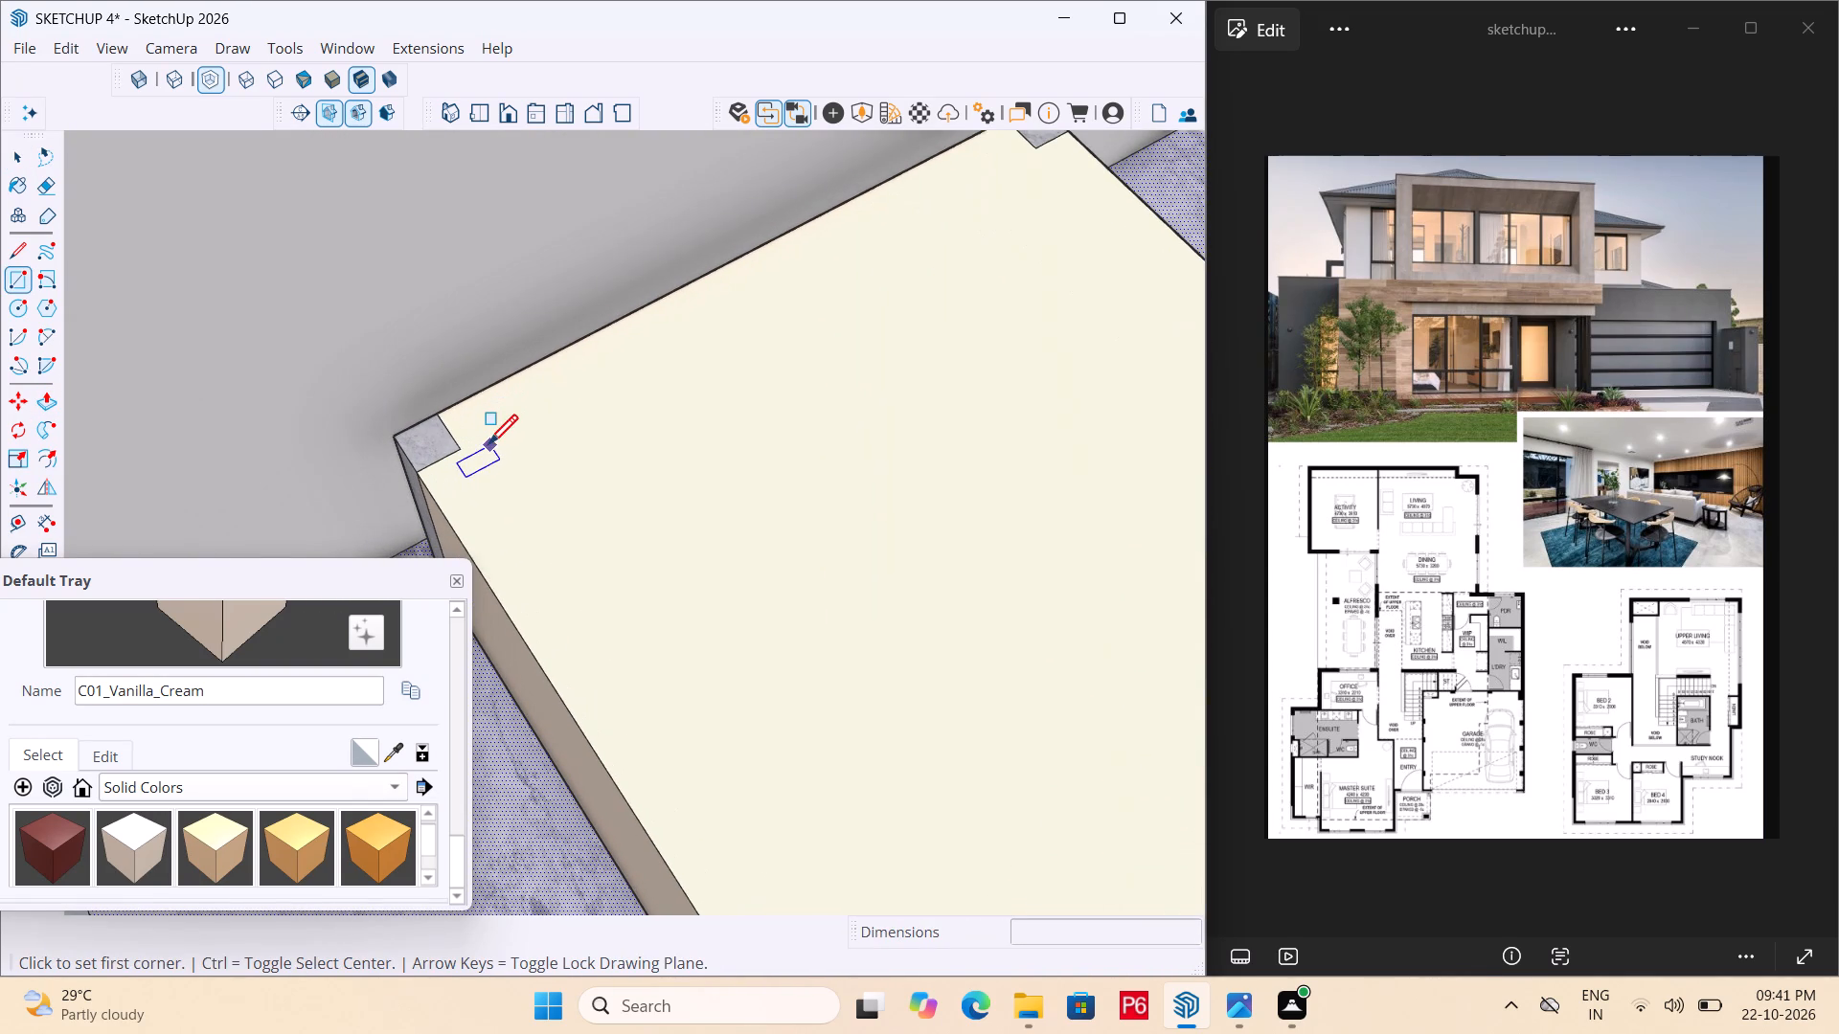
{"action": "left_click", "coordinate": [470, 458]}
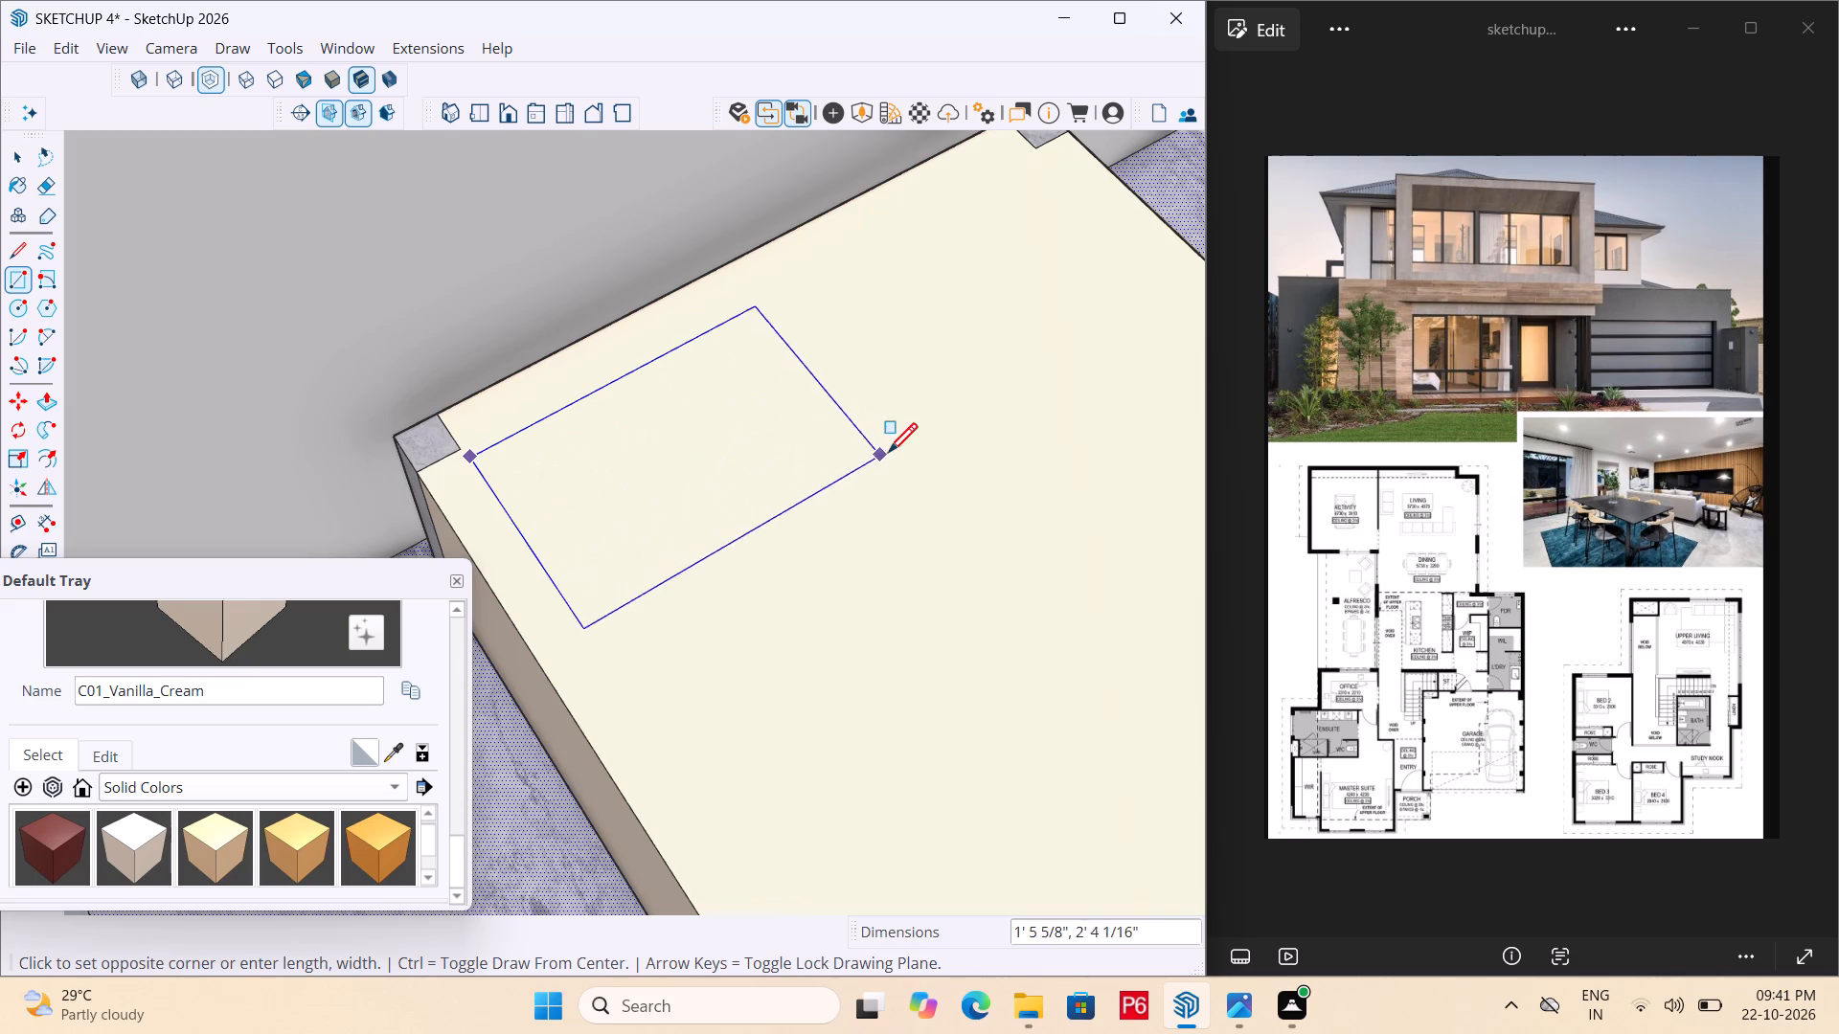
{"action": "left_click", "coordinate": [844, 443]}
Select the pillow rectangle's face with its edges and make them a group.
{"action": "key", "text": "space"}
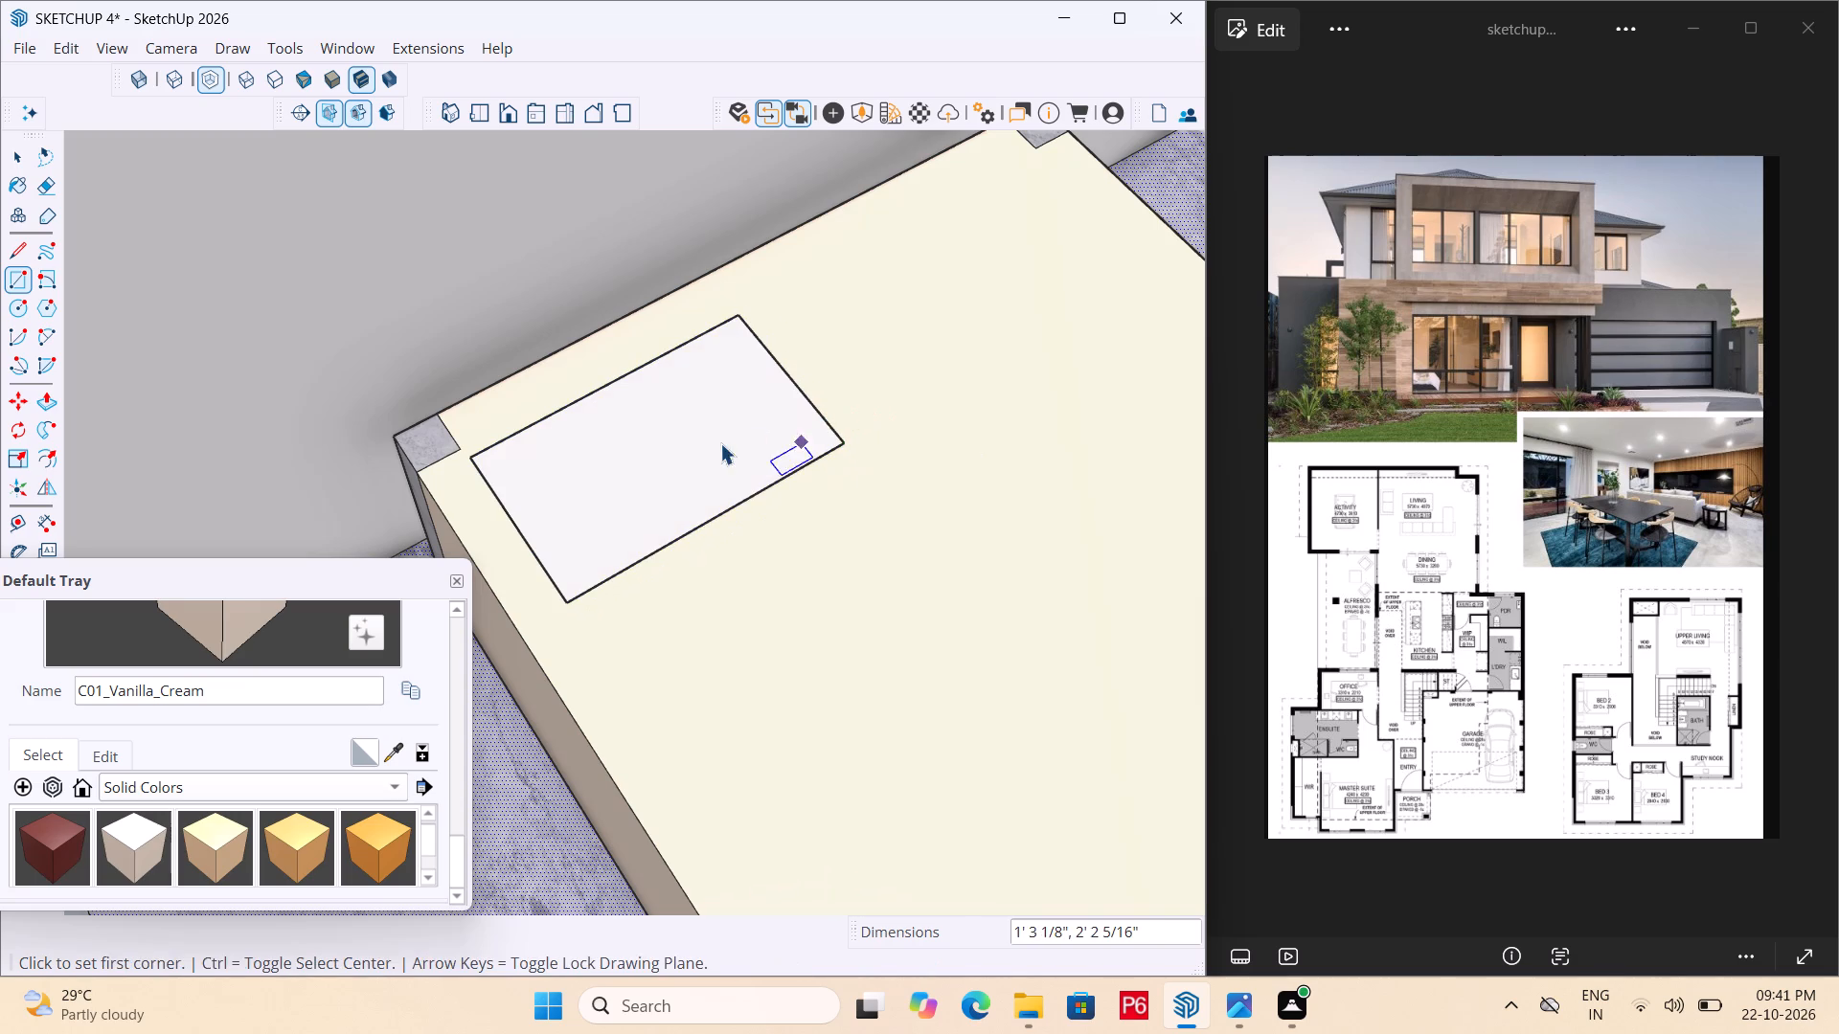
{"action": "left_click", "coordinate": [712, 443]}
{"action": "double_click", "coordinate": [712, 443]}
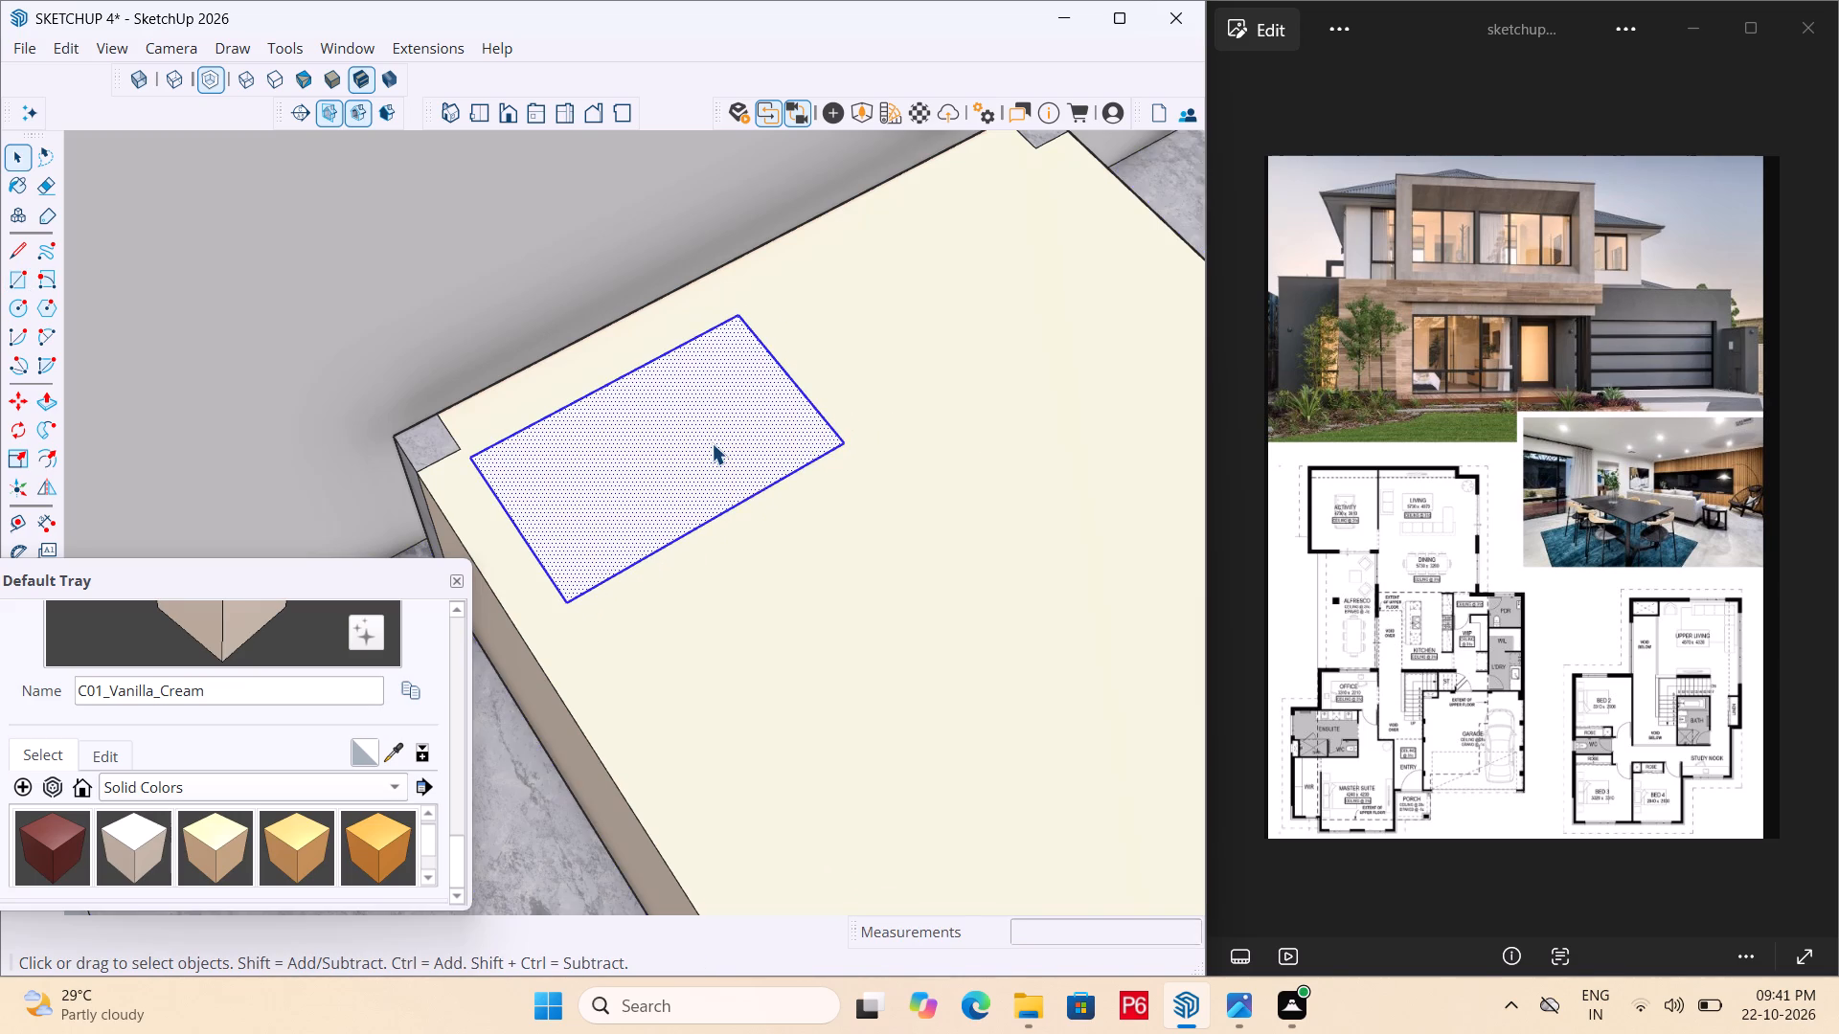
{"action": "right_click", "coordinate": [712, 443]}
{"action": "left_click", "coordinate": [799, 671]}
Paint the grouped pillow rectangle with the D02_Buttercup_Glow solid color.
{"action": "scroll", "coordinate": [352, 819], "scroll_direction": "down", "scroll_amount": 4}
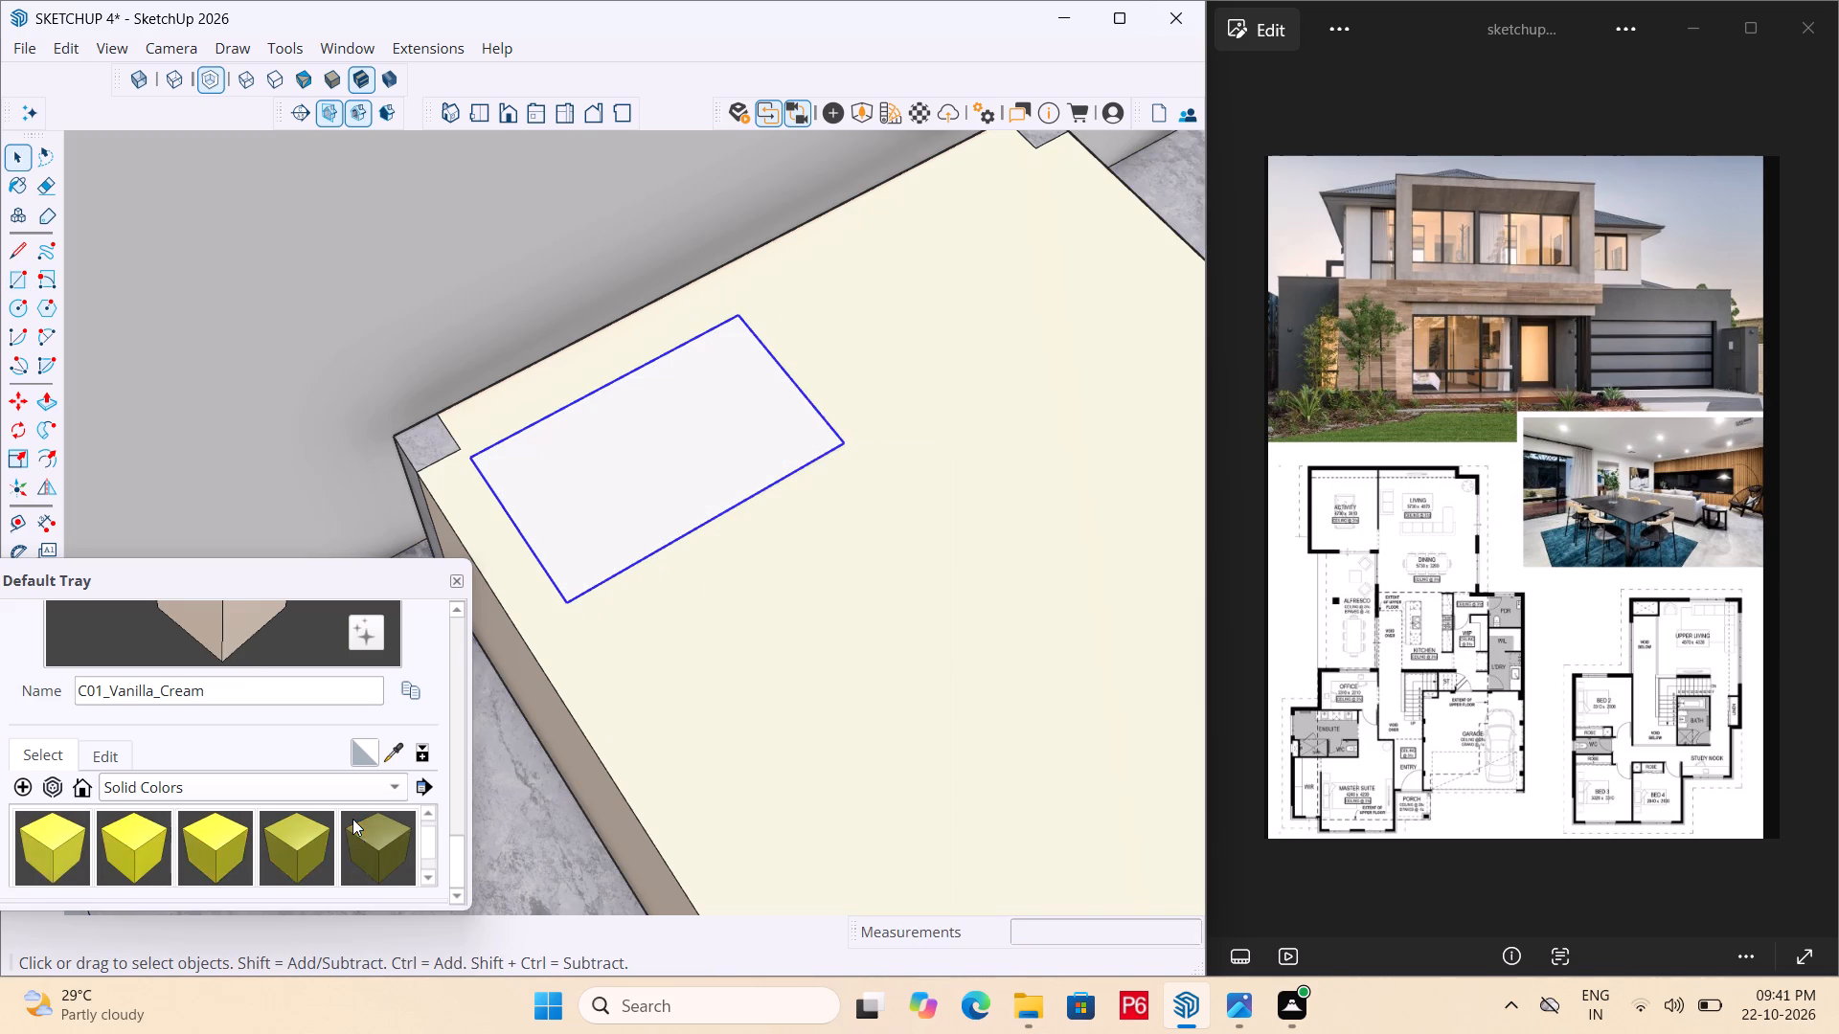
{"action": "scroll", "coordinate": [194, 857], "scroll_direction": "up", "scroll_amount": 1}
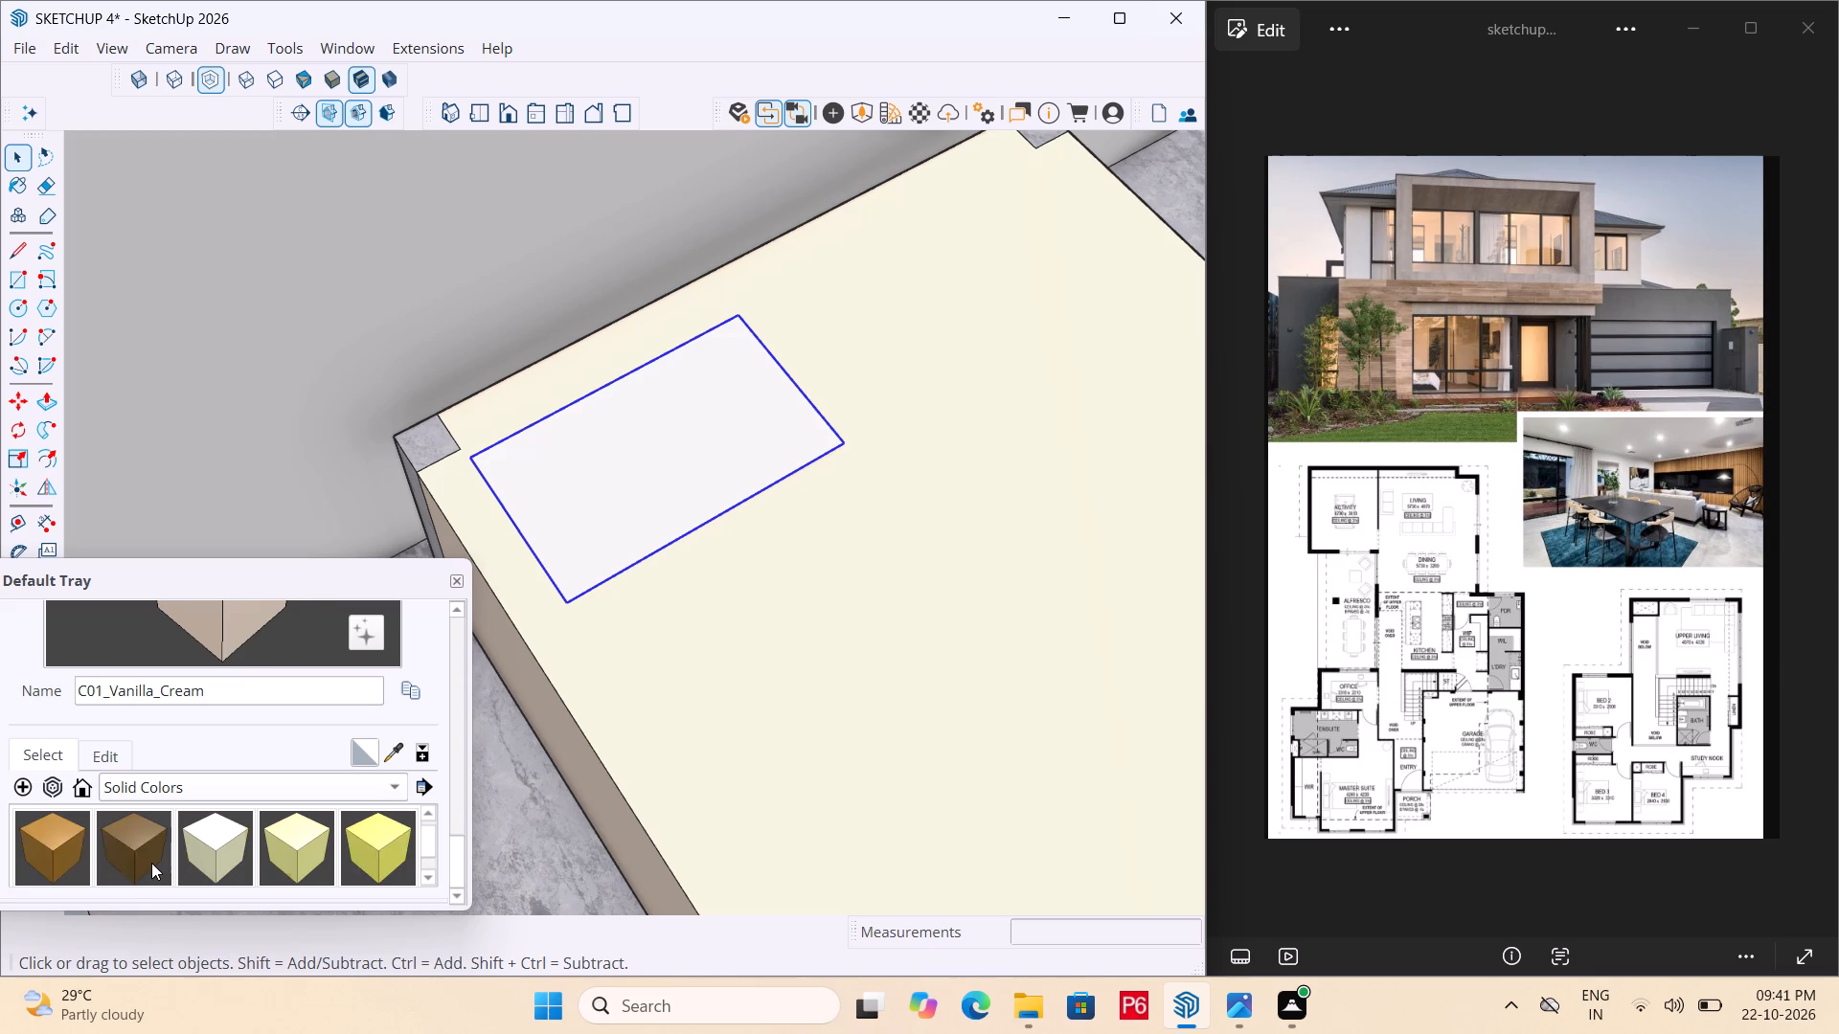
{"action": "scroll", "coordinate": [151, 863], "scroll_direction": "up", "scroll_amount": 1}
{"action": "left_click", "coordinate": [53, 844]}
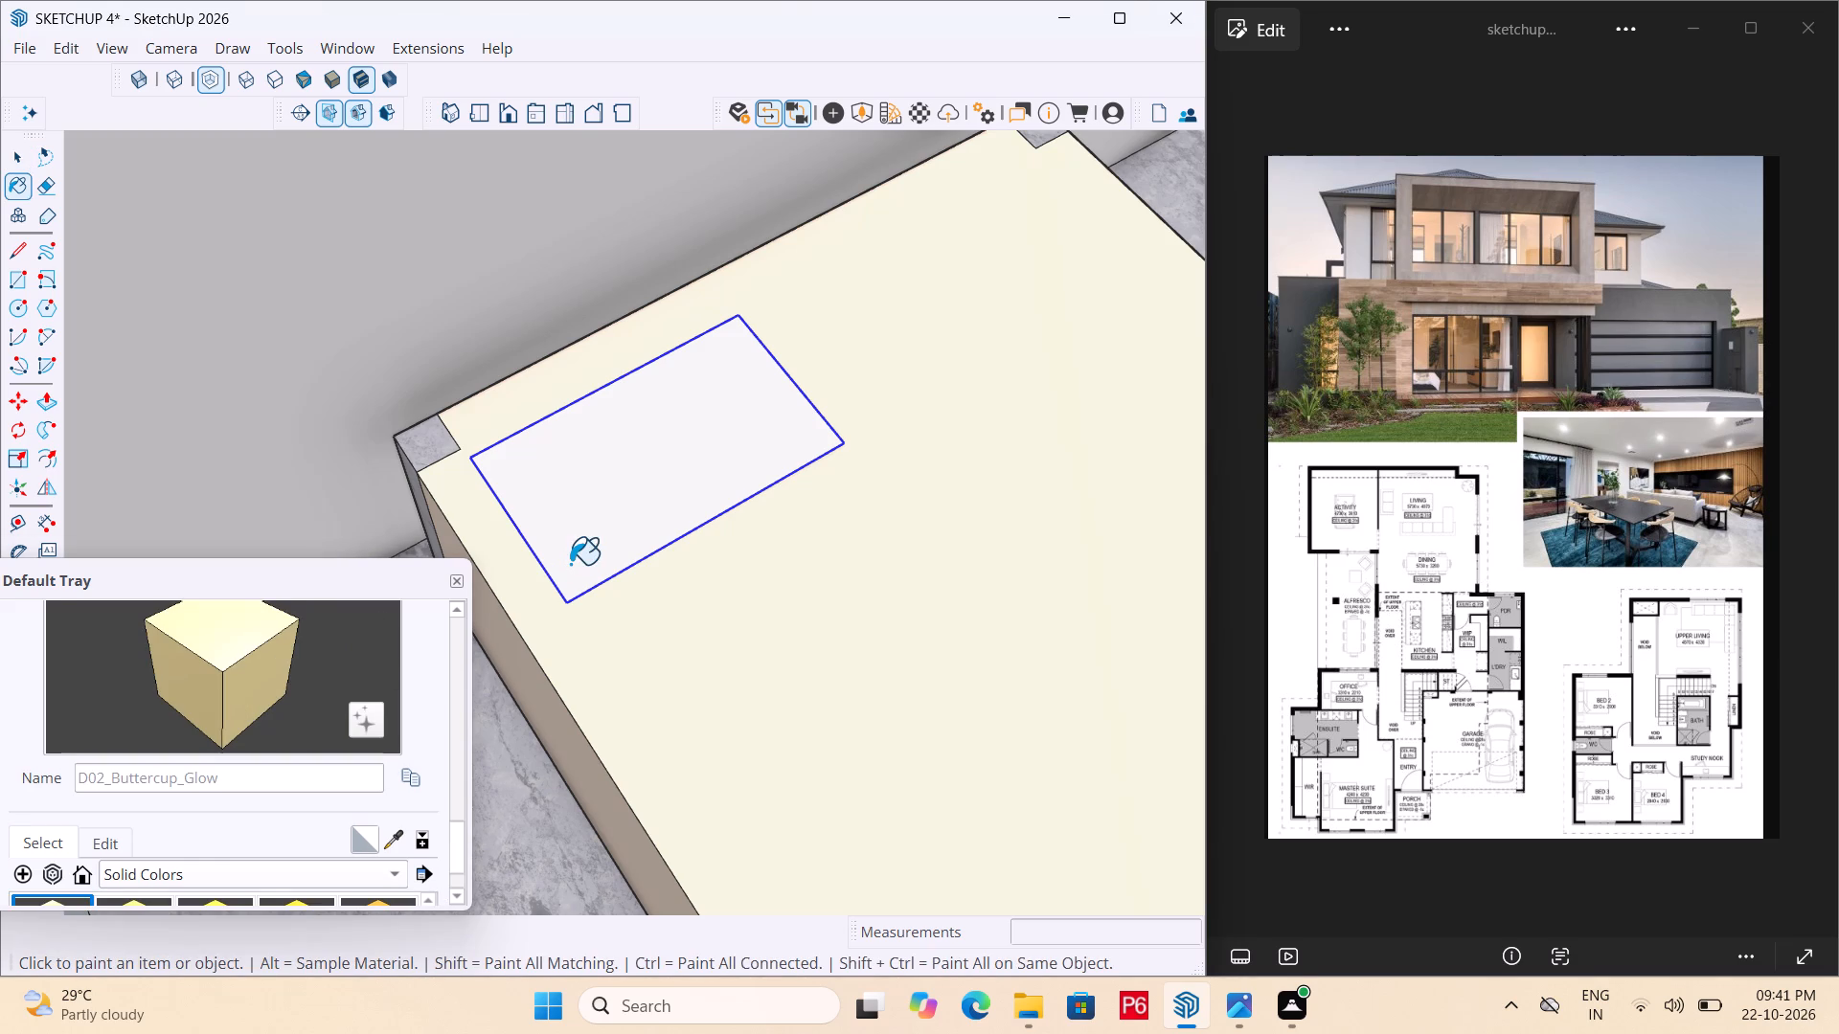
{"action": "left_click", "coordinate": [570, 564]}
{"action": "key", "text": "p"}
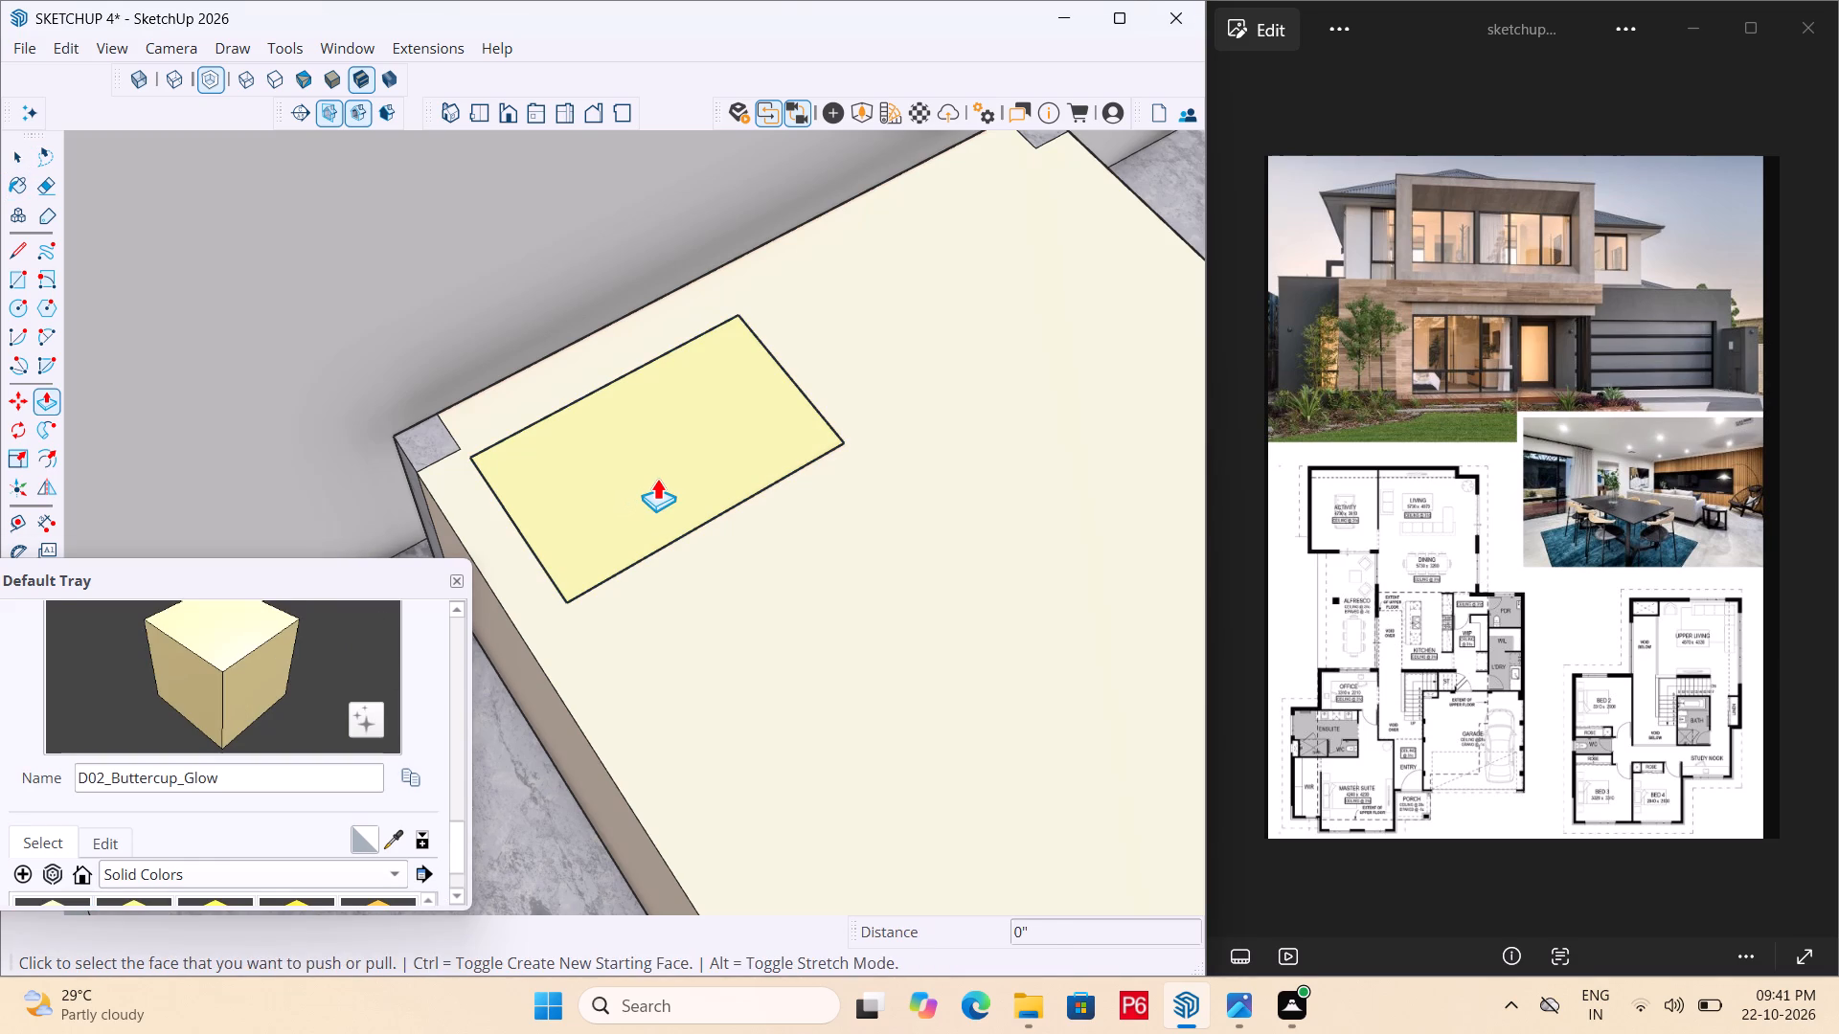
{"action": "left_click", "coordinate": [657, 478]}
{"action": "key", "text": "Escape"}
Open the pillow group and extrude its face upward 4" with Push/Pull.
{"action": "key", "text": "space"}
{"action": "triple_click", "coordinate": [579, 479]}
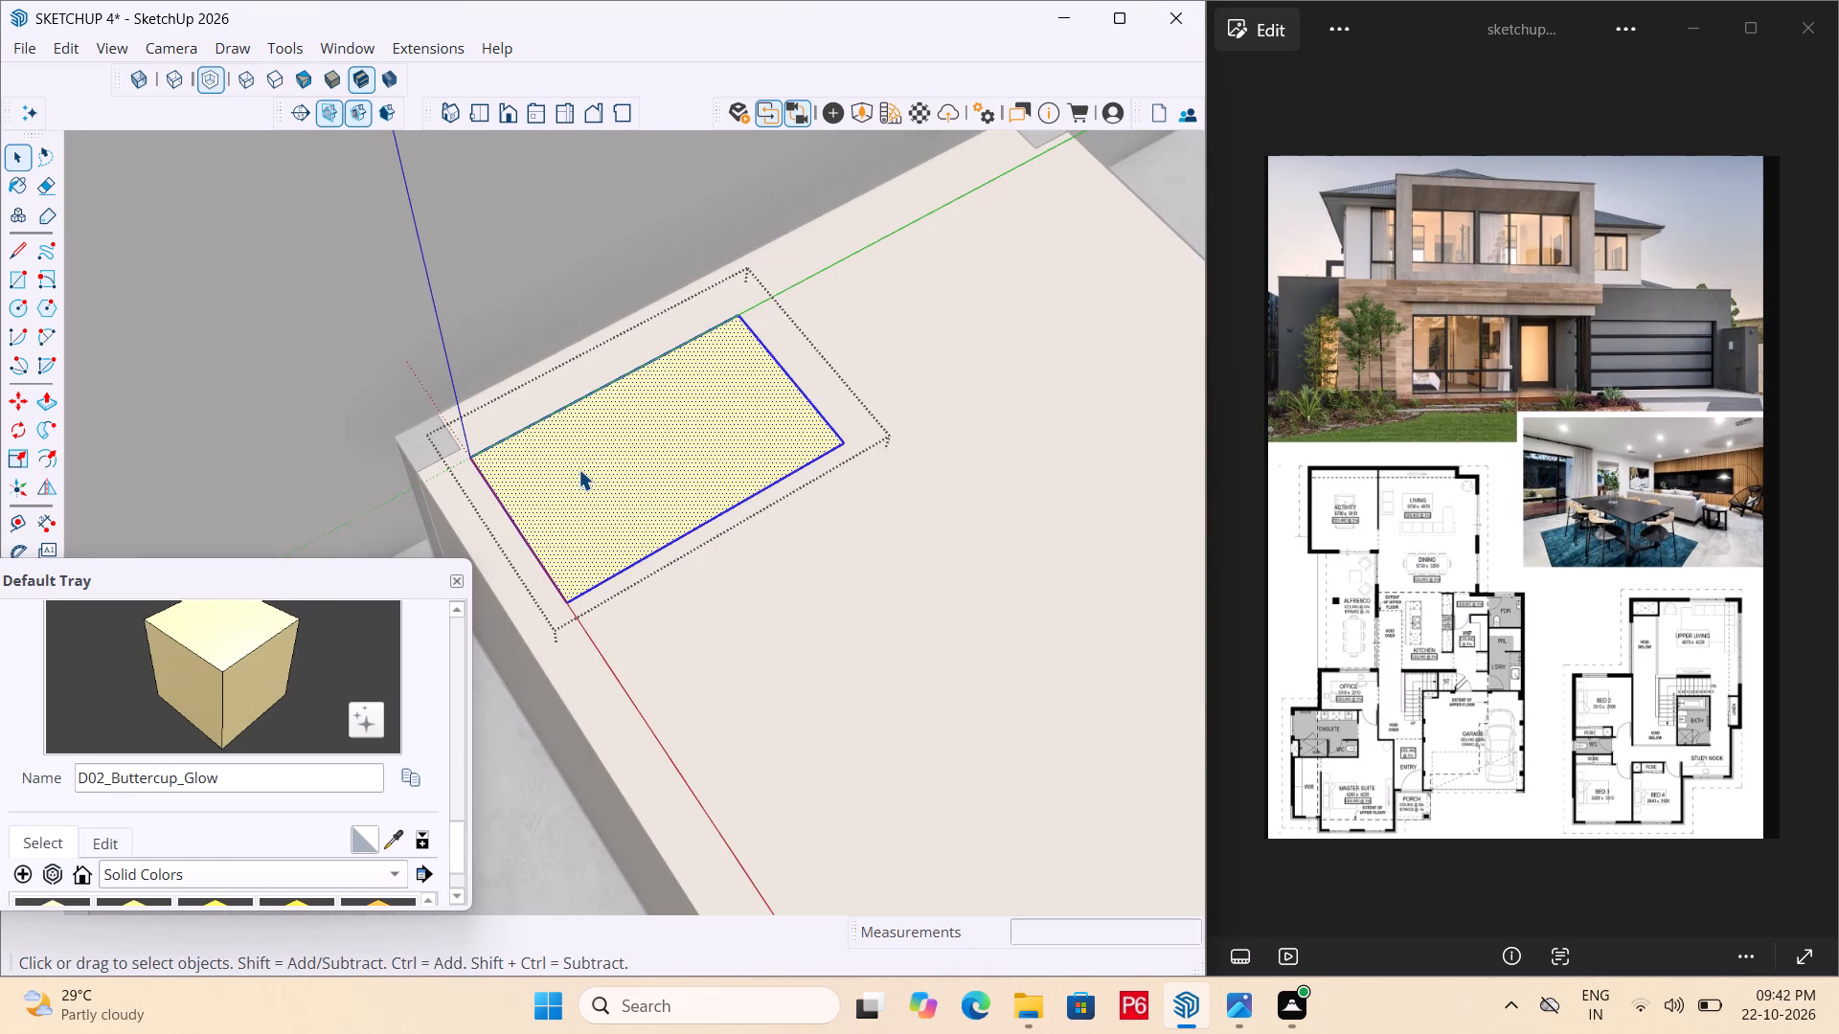
{"action": "key", "text": "p"}
{"action": "left_click", "coordinate": [579, 469]}
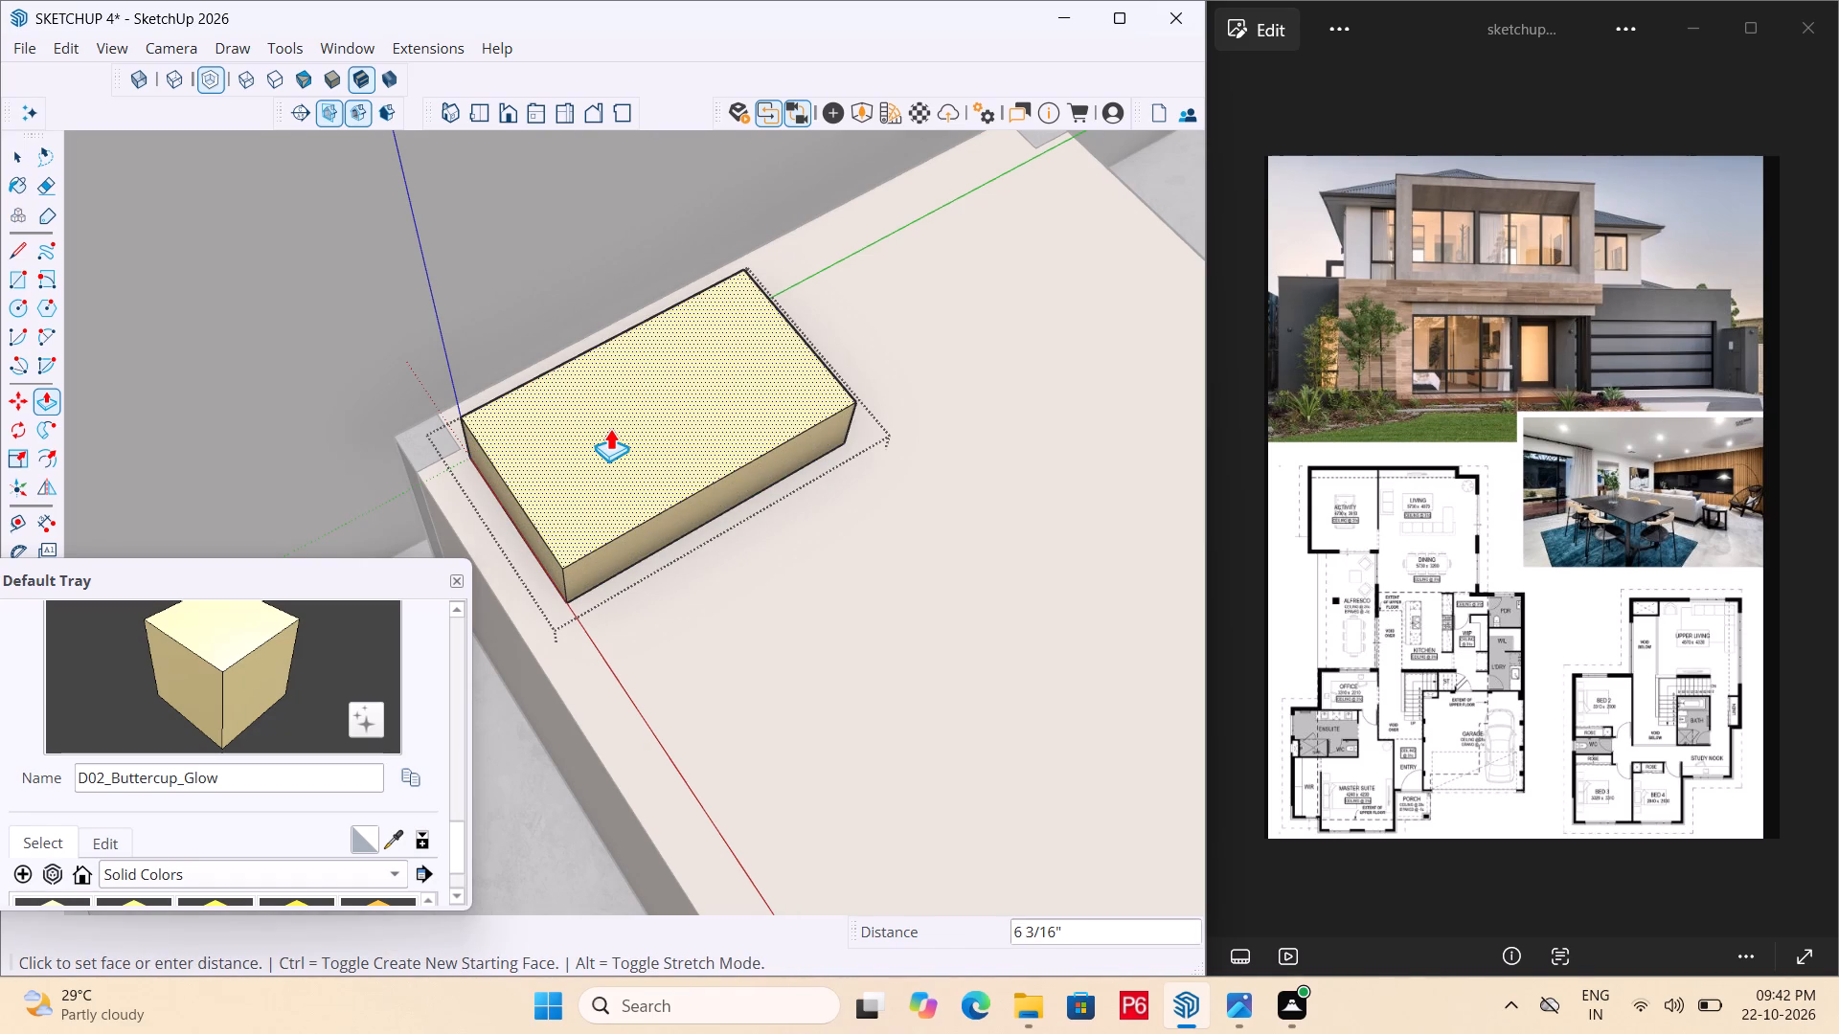
{"action": "middle_click_drag", "start_coordinate": [610, 428], "coordinate": [666, 177]}
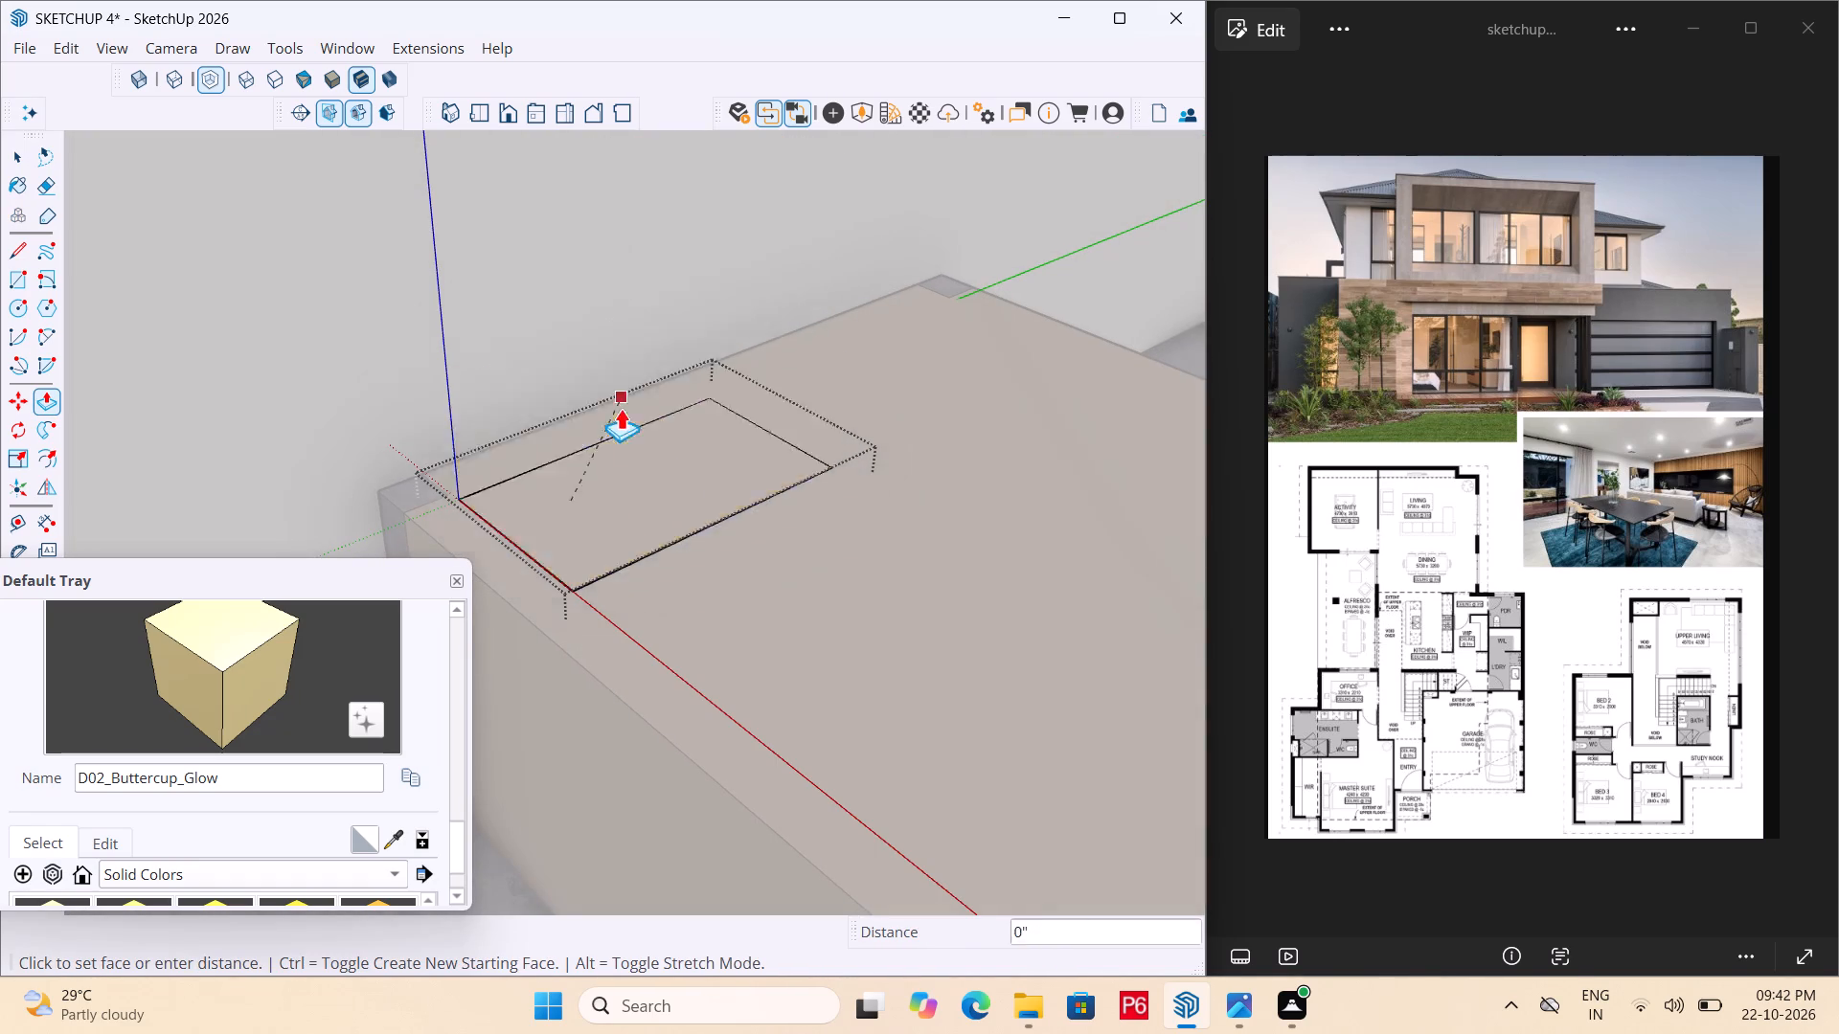
{"action": "middle_click_drag", "start_coordinate": [620, 454], "coordinate": [618, 384]}
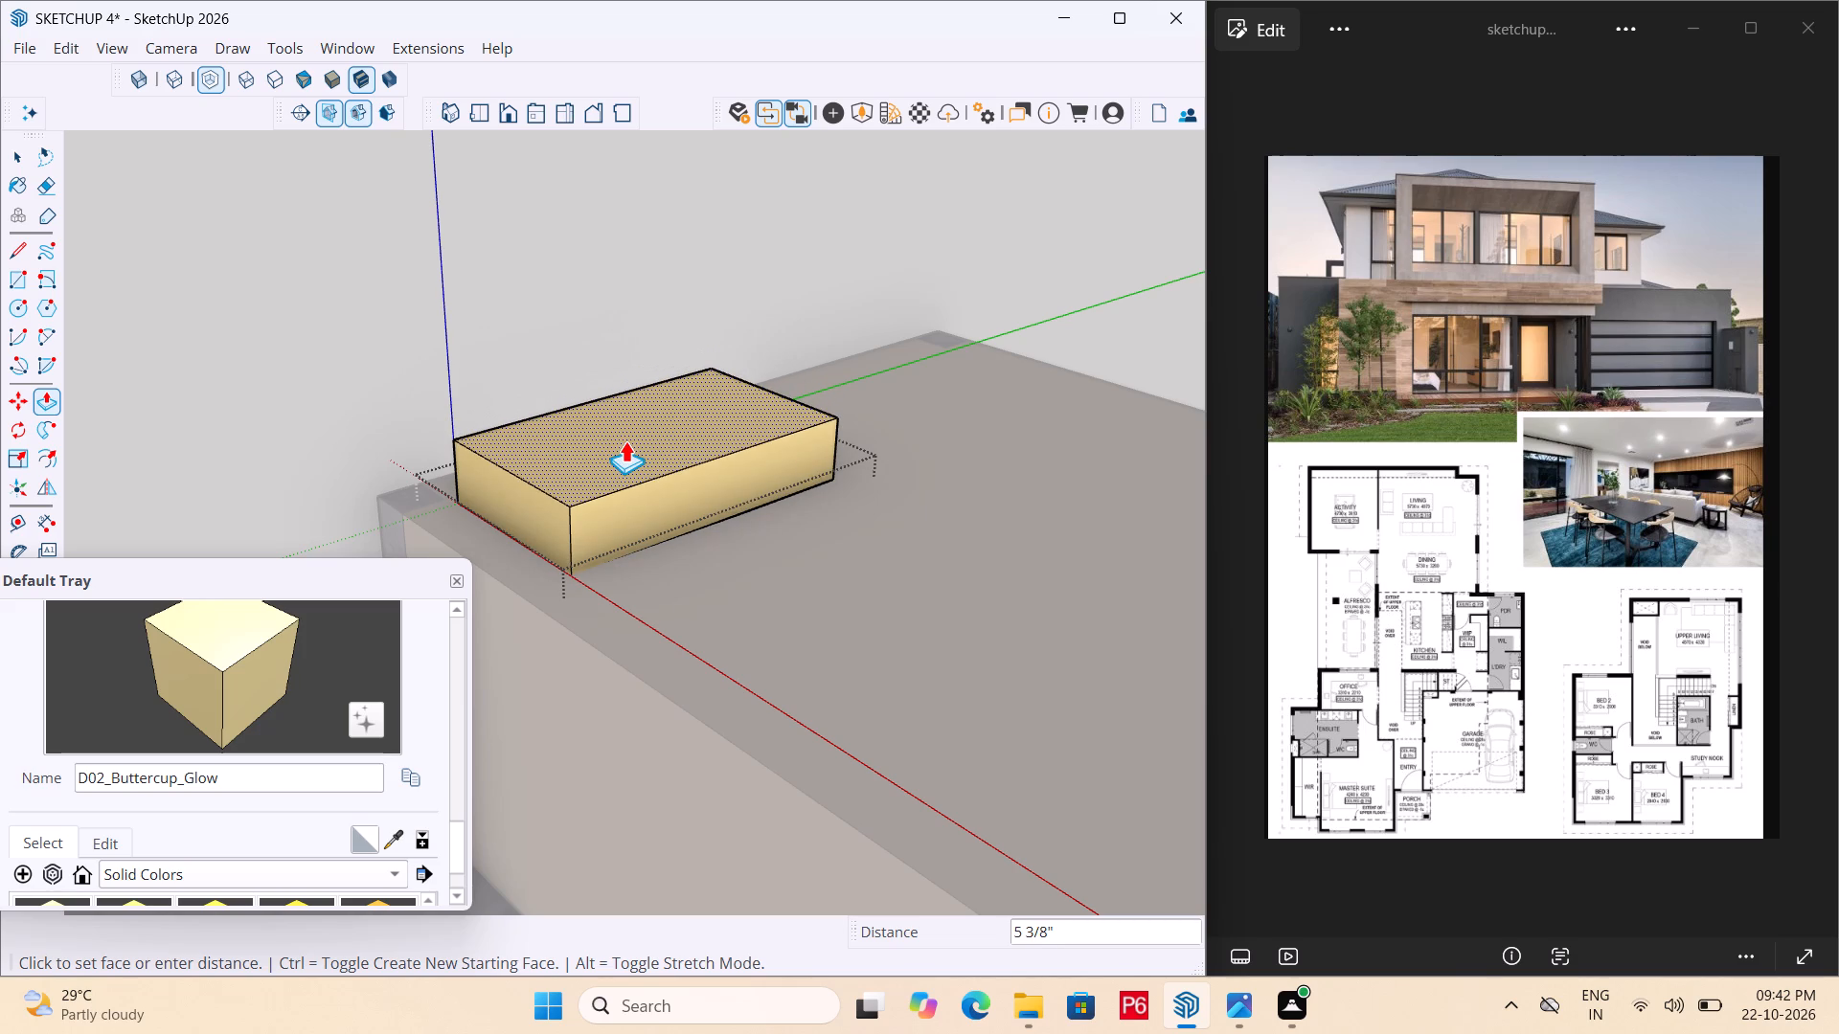
{"action": "type", "text": "4\""}
{"action": "key", "text": "Return"}
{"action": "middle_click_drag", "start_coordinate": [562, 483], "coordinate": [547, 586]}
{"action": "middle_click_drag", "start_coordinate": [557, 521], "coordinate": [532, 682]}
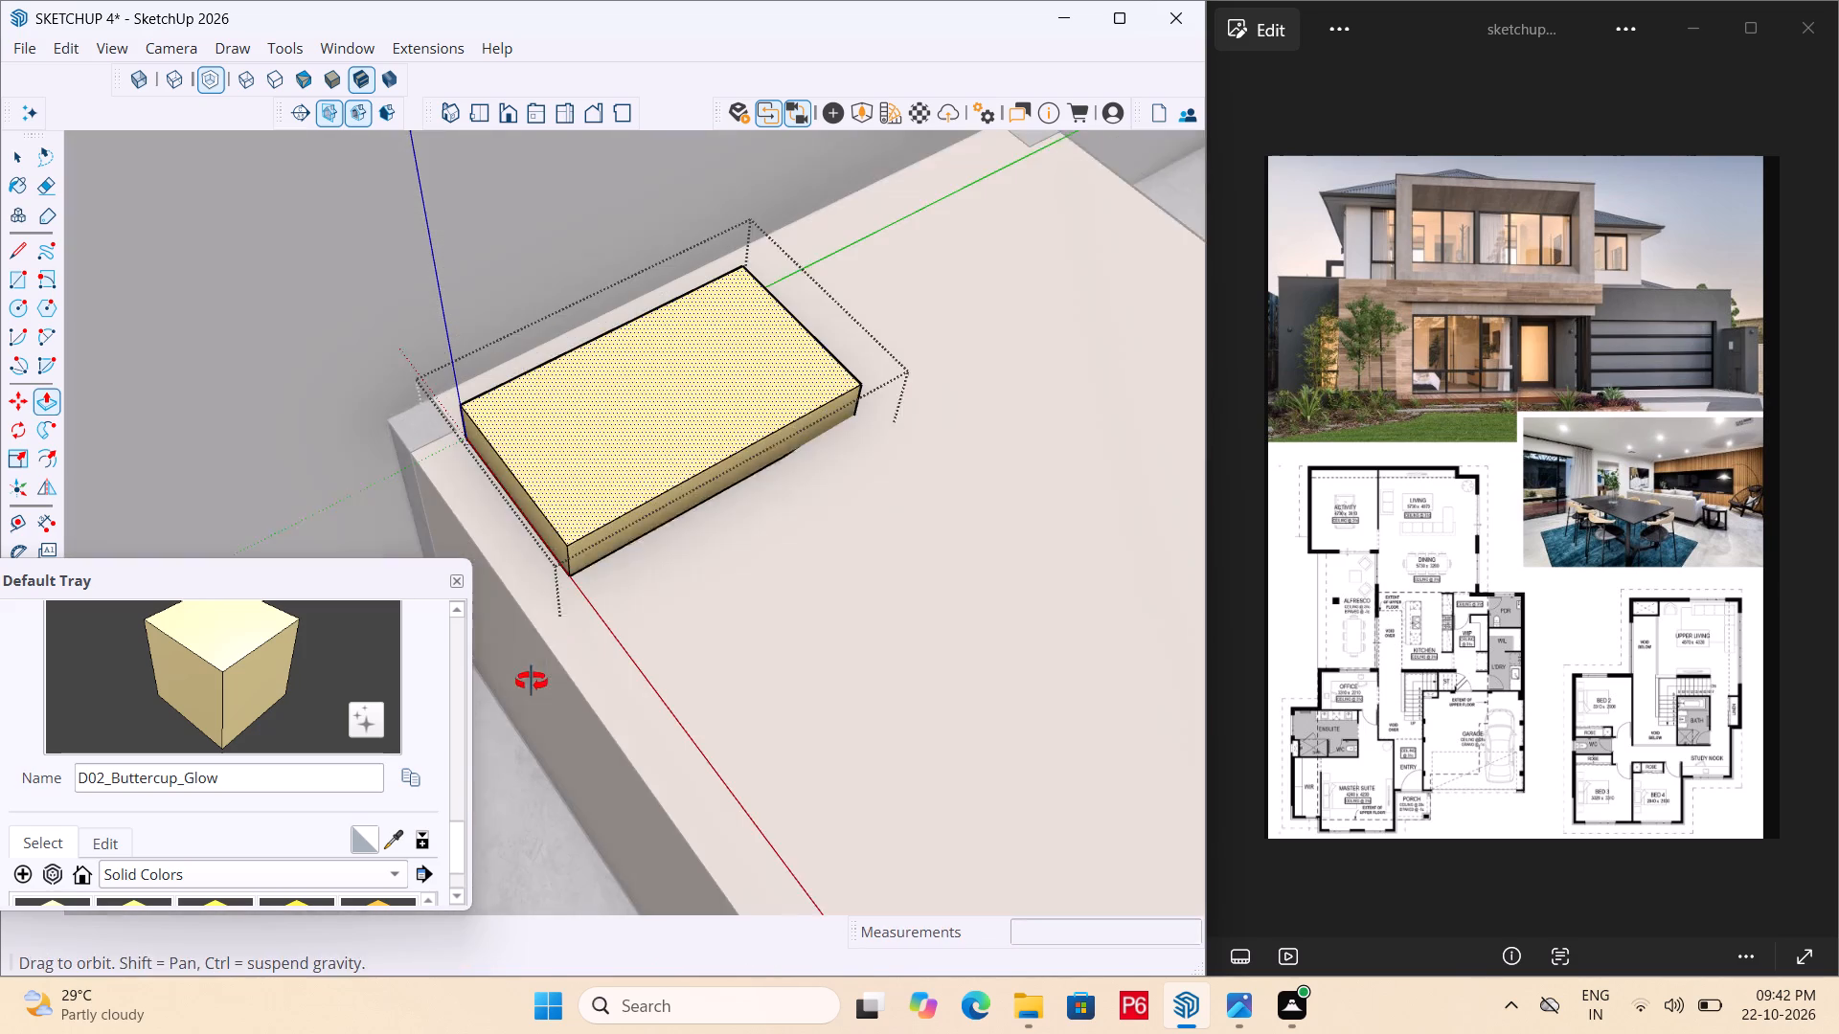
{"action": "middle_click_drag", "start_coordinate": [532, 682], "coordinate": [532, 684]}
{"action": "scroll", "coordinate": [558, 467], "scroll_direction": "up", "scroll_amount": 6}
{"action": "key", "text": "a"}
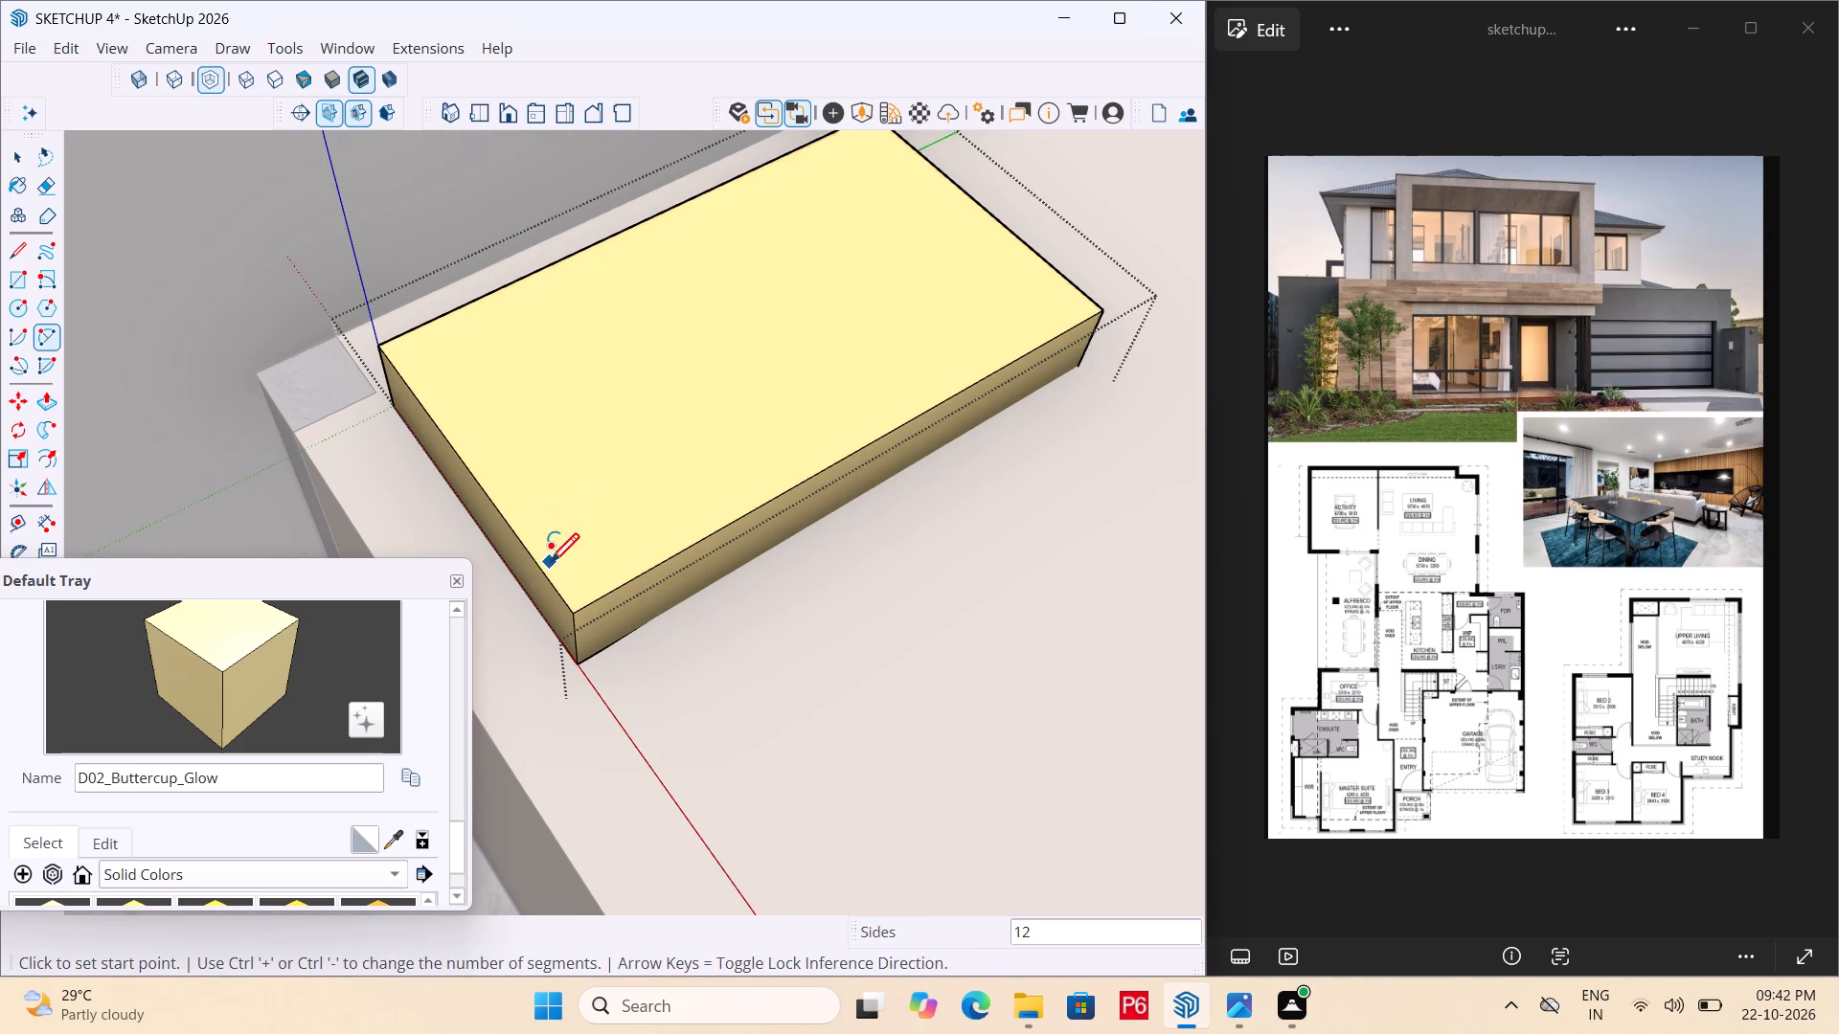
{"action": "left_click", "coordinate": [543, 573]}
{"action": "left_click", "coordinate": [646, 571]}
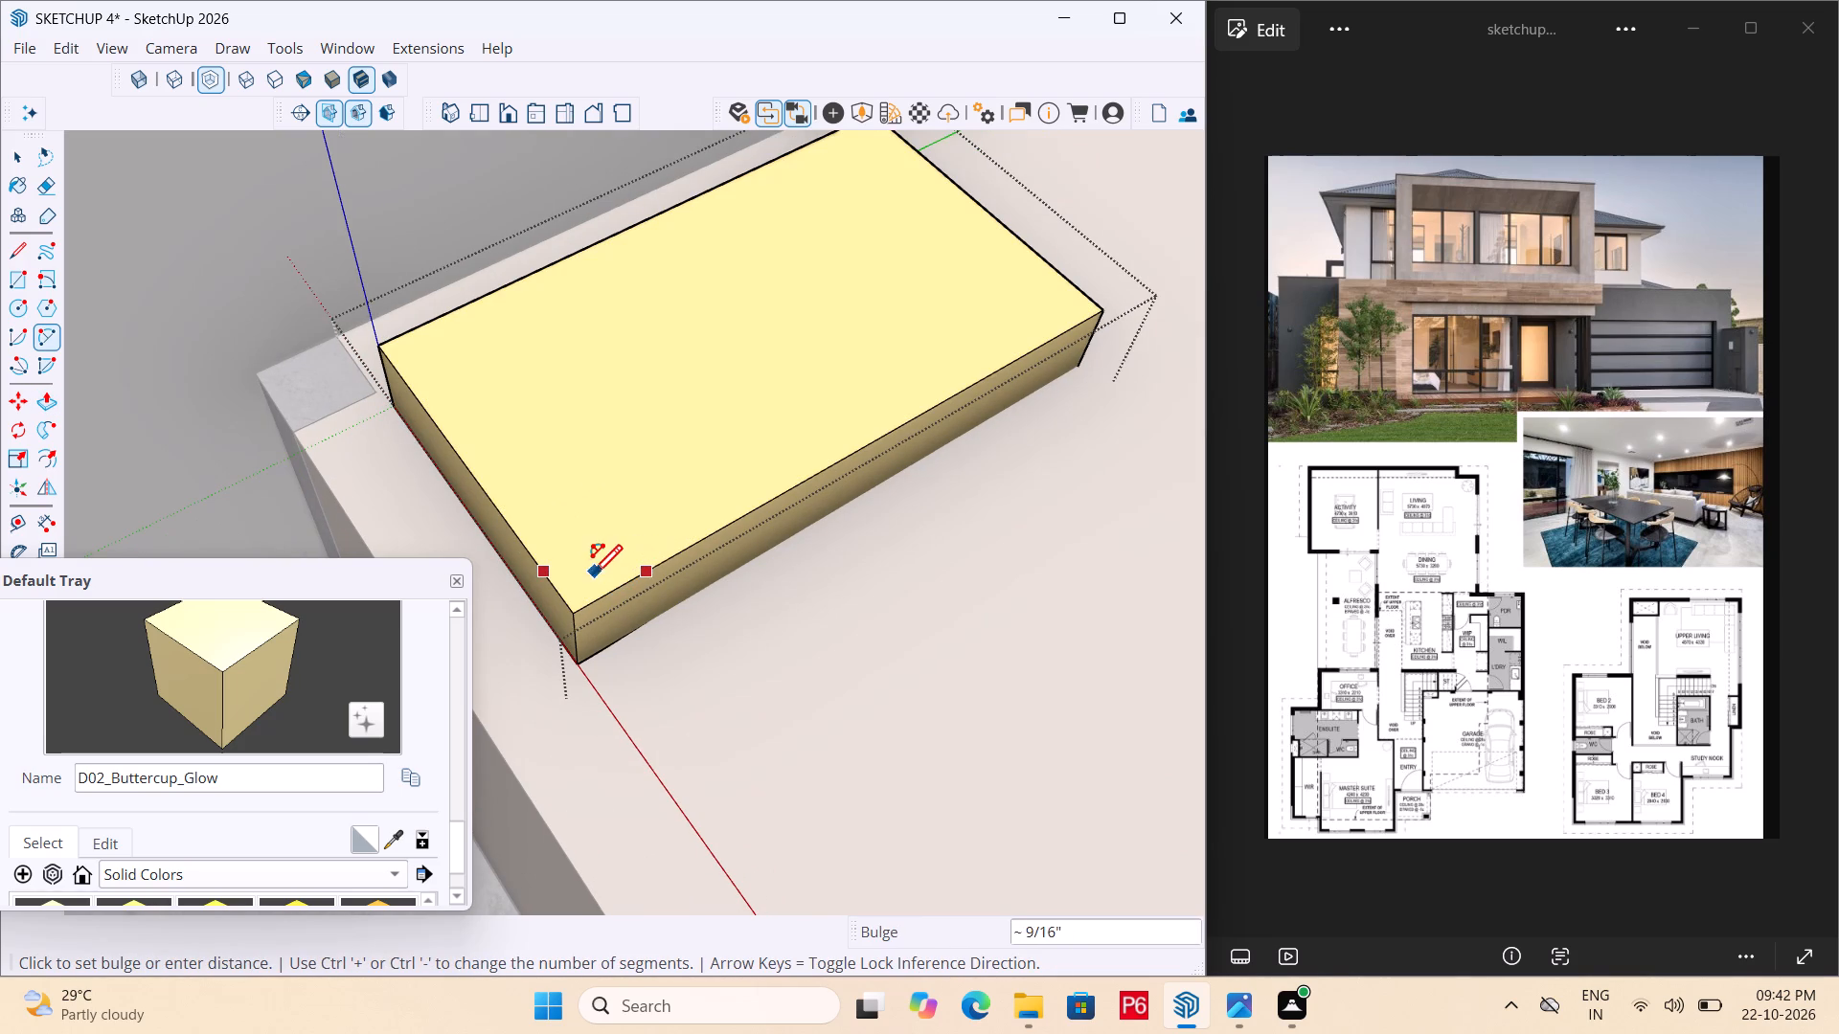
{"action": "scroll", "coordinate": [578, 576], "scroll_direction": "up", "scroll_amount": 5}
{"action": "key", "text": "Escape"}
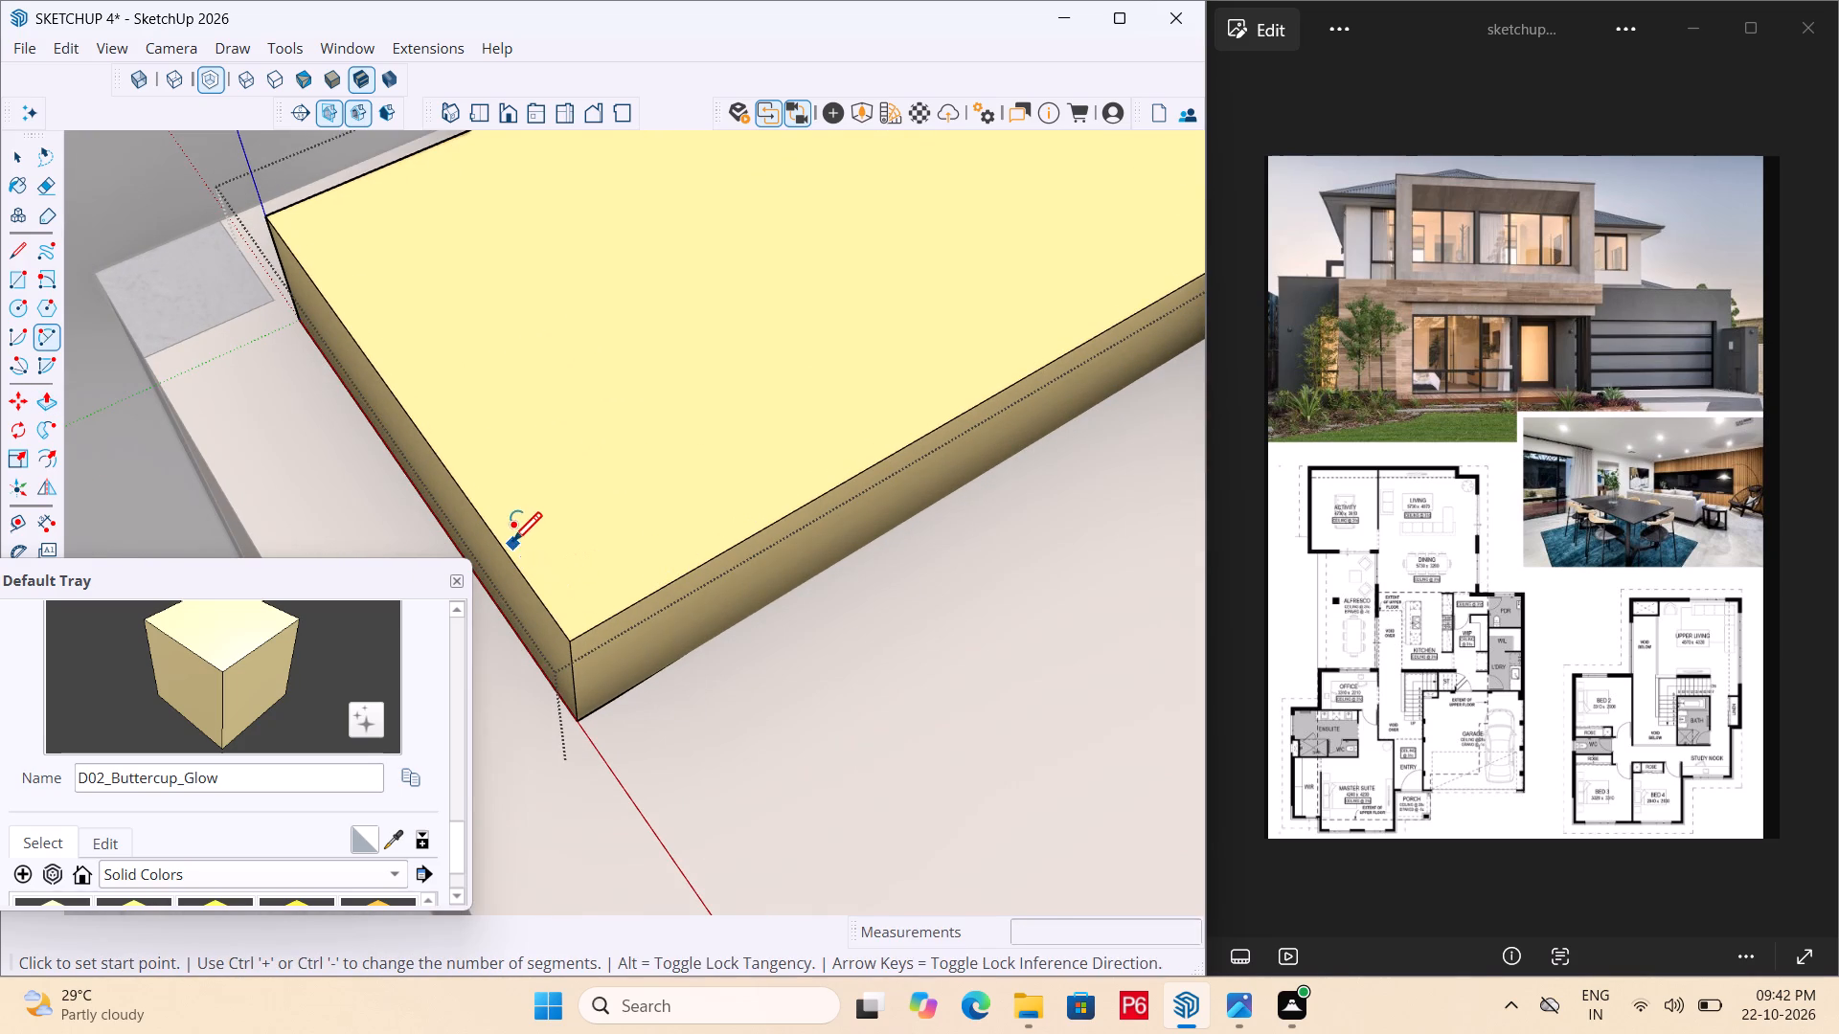
Draw a rounding arc of about 3 3/8" radius across the pillow top's corner beside the bed's long edge, away from the wall.
{"action": "left_click_drag", "start_coordinate": [503, 548], "coordinate": [516, 545]}
{"action": "left_click", "coordinate": [672, 578]}
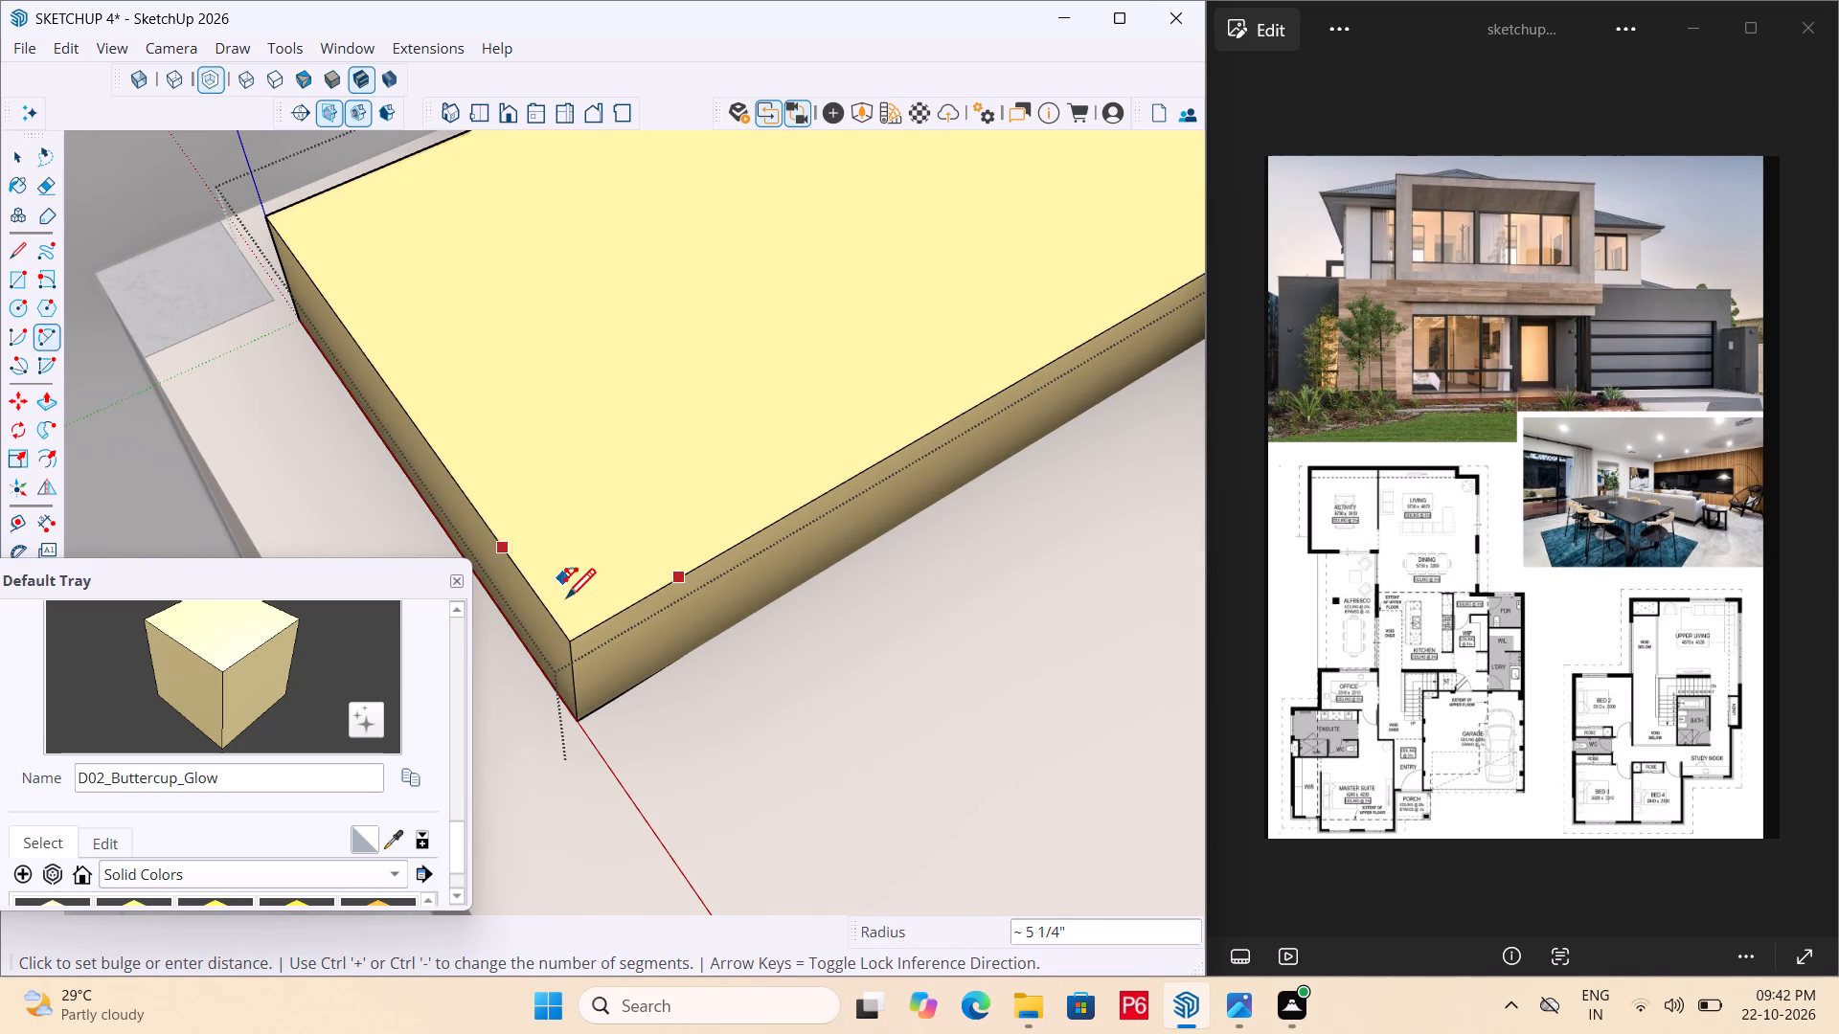
{"action": "middle_click_drag", "start_coordinate": [592, 577], "coordinate": [81, 584]}
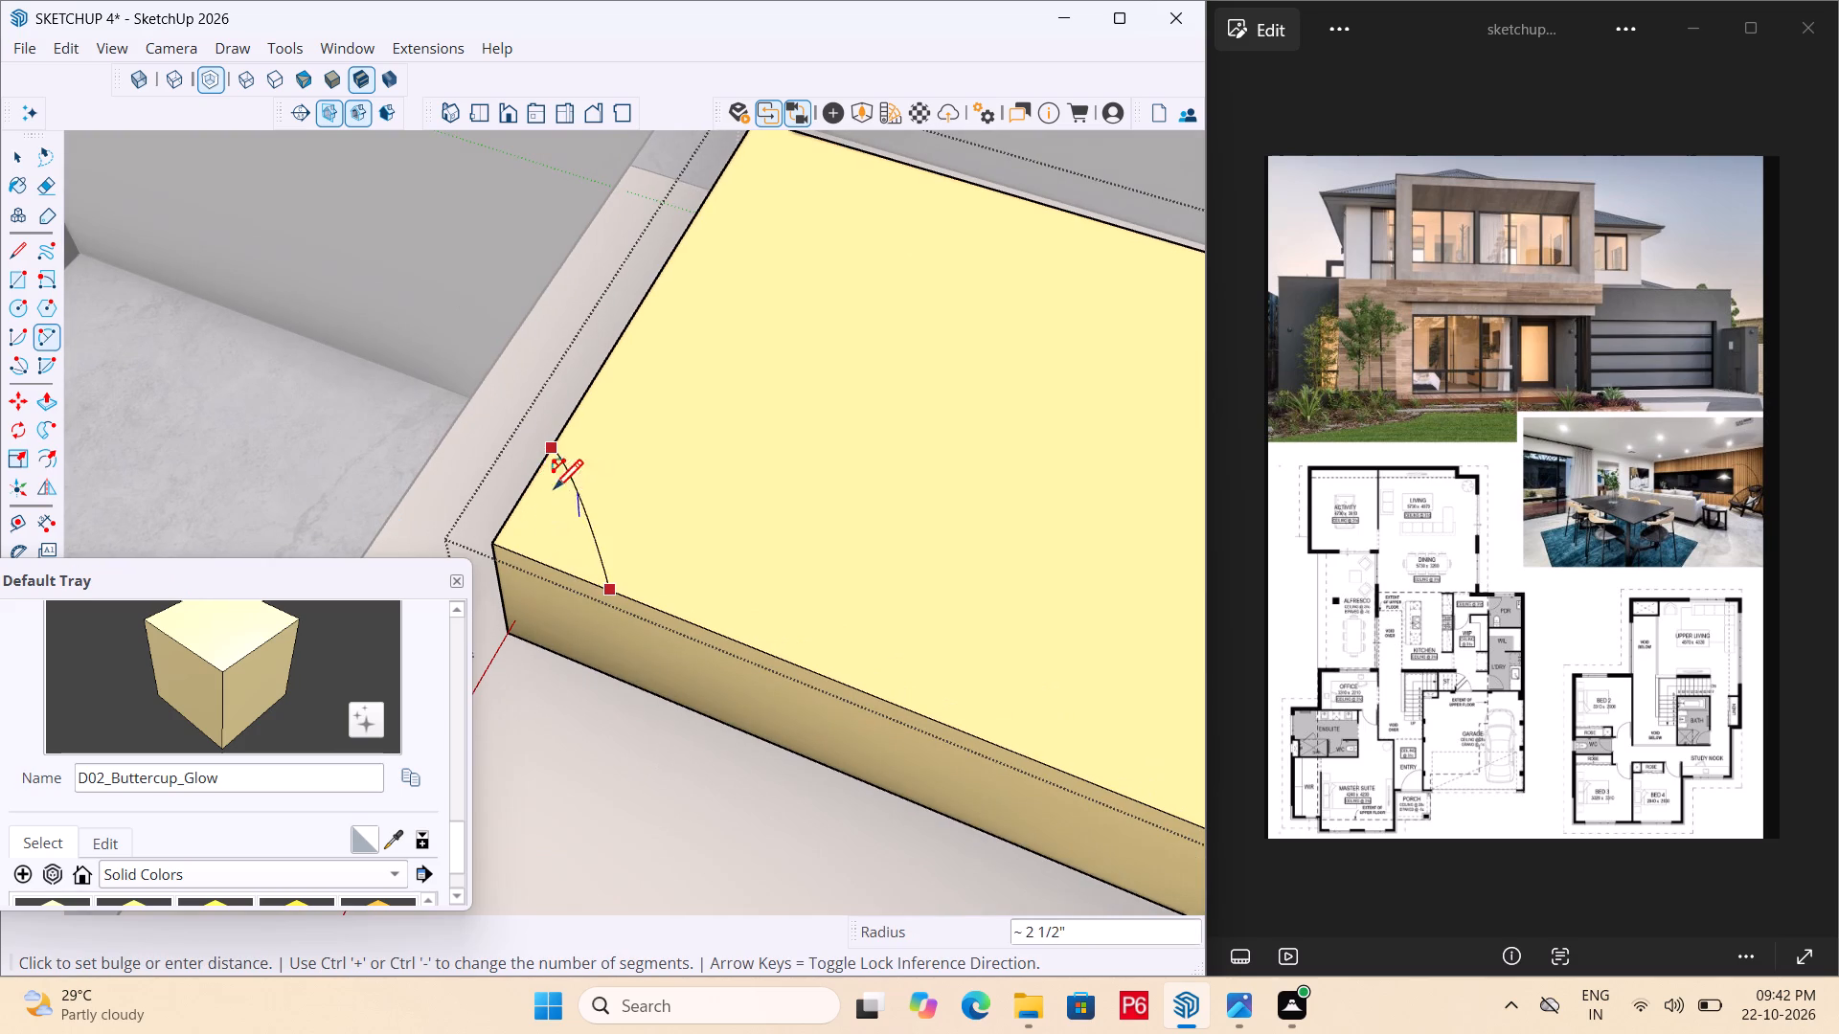
{"action": "left_click", "coordinate": [541, 505]}
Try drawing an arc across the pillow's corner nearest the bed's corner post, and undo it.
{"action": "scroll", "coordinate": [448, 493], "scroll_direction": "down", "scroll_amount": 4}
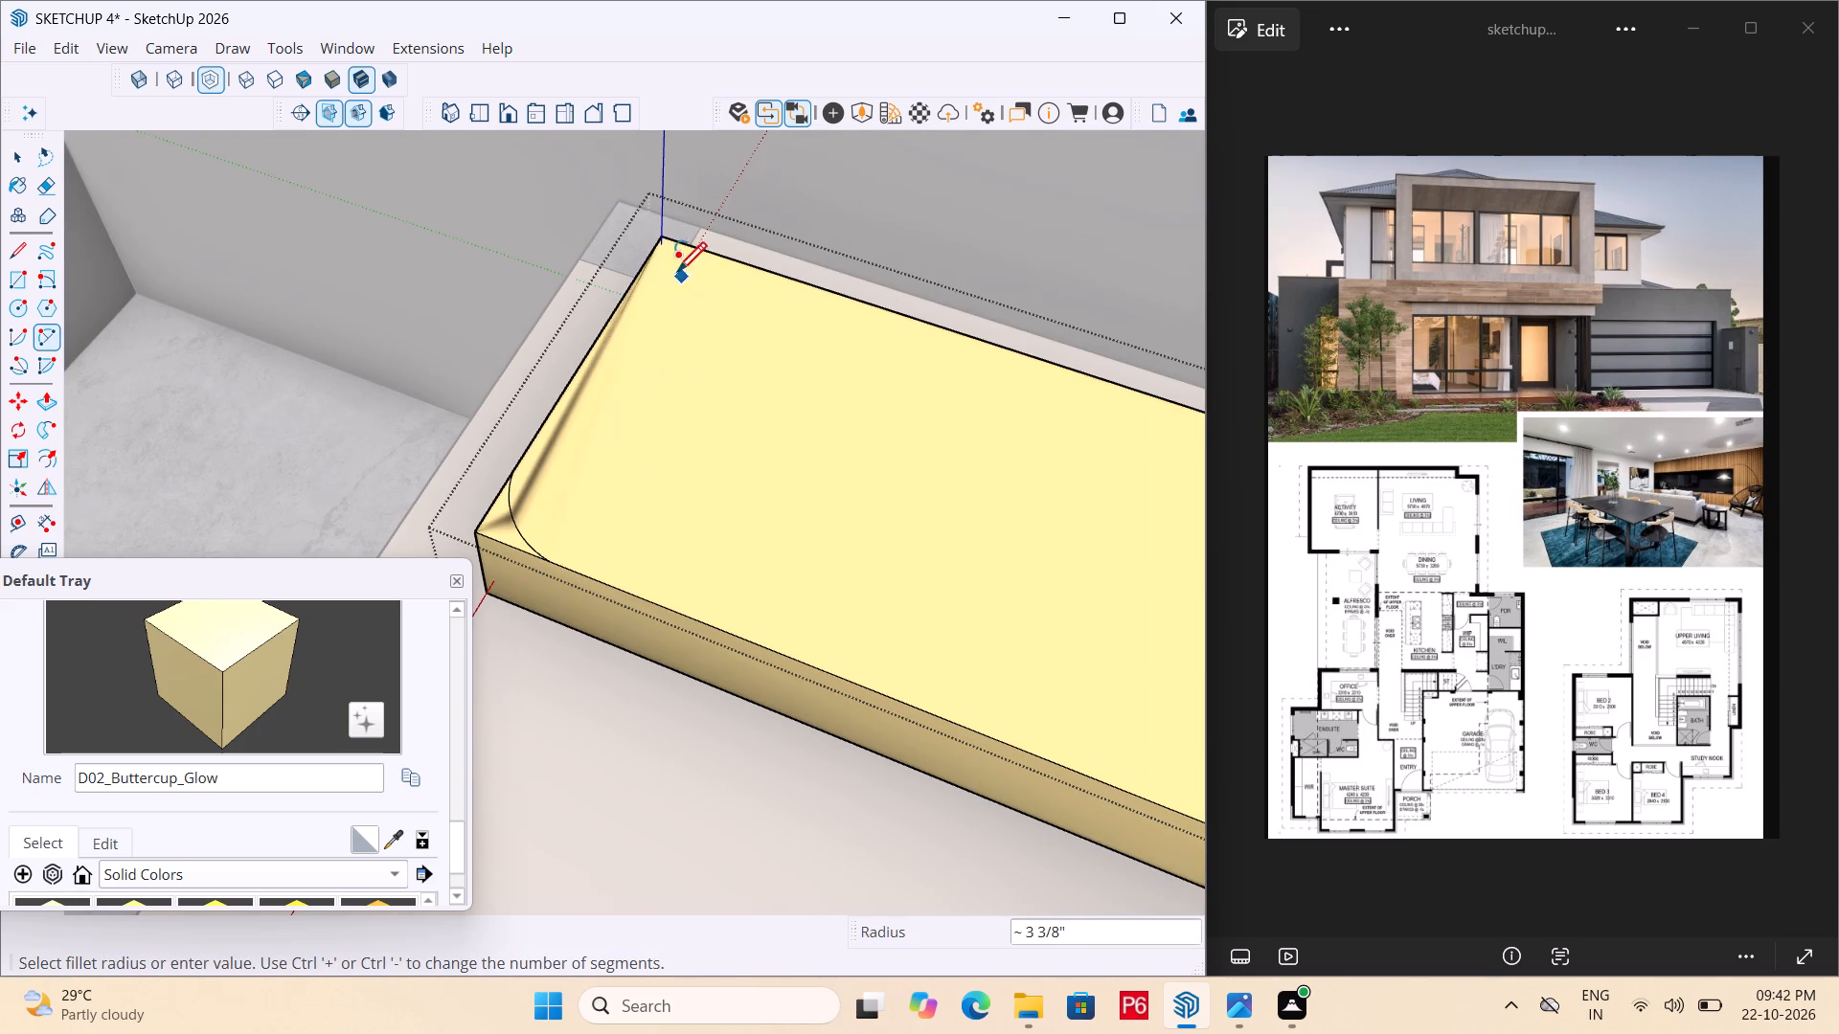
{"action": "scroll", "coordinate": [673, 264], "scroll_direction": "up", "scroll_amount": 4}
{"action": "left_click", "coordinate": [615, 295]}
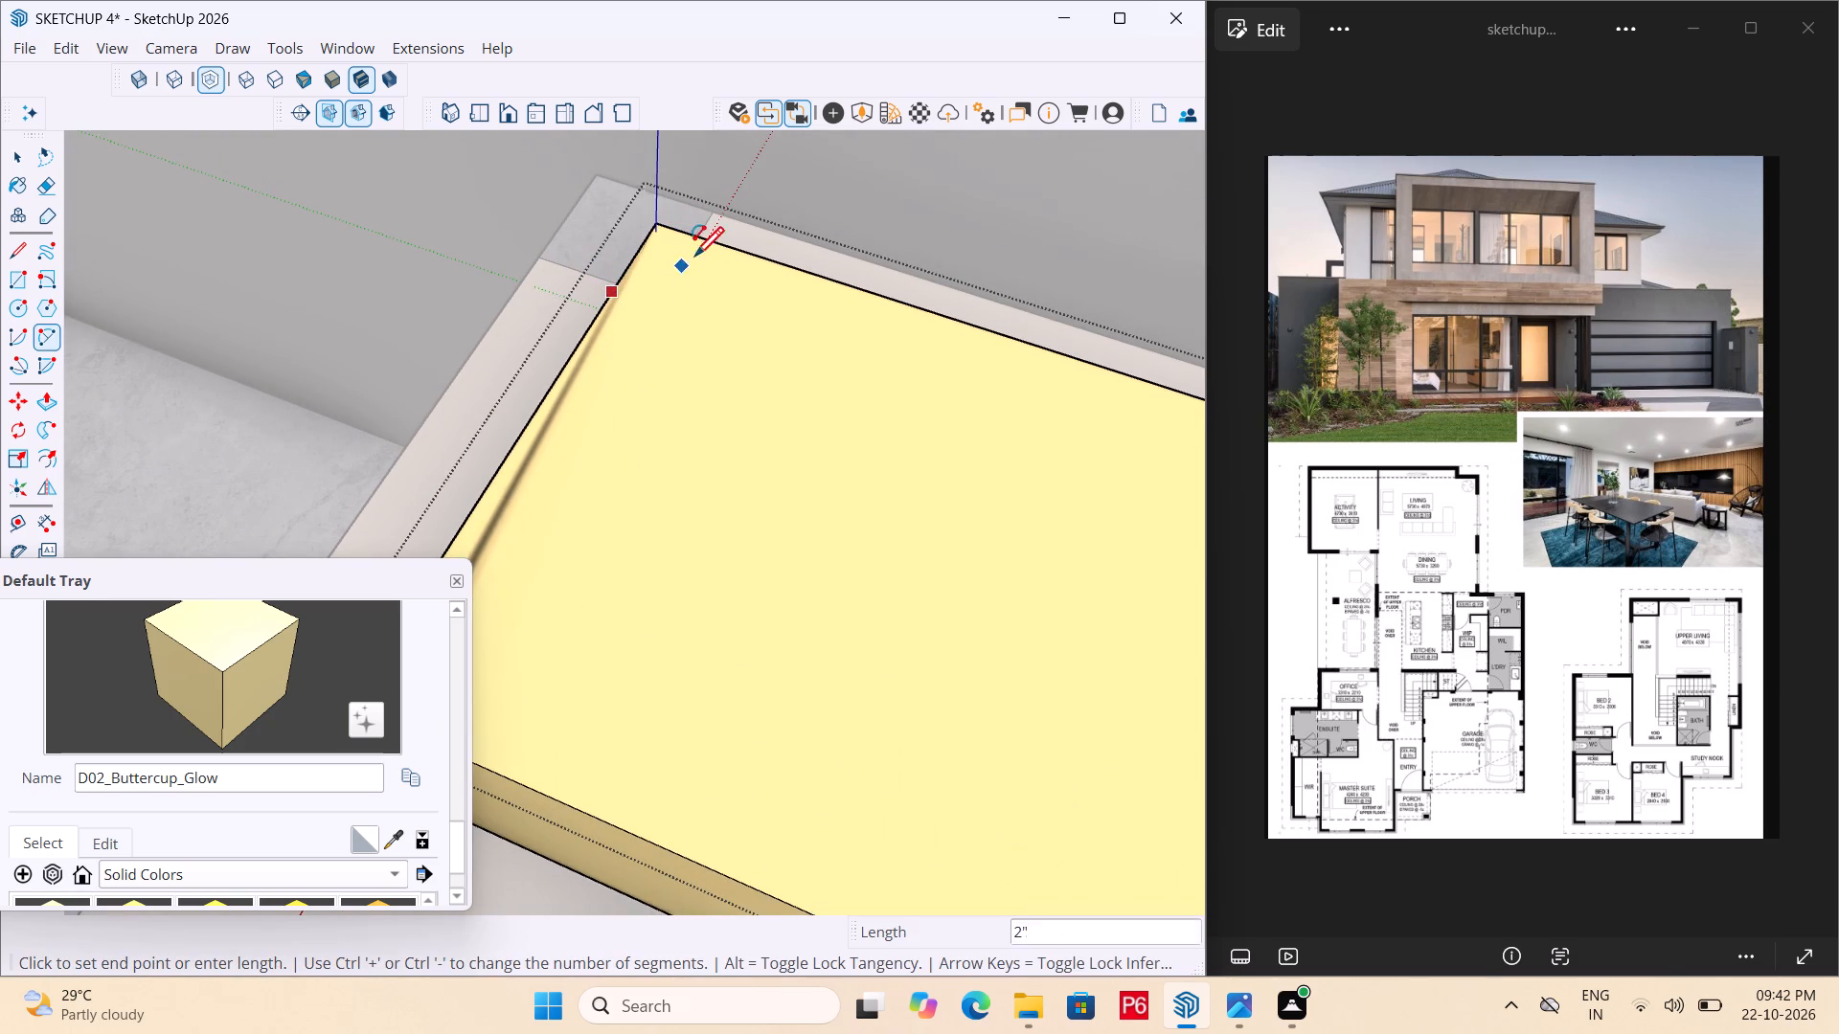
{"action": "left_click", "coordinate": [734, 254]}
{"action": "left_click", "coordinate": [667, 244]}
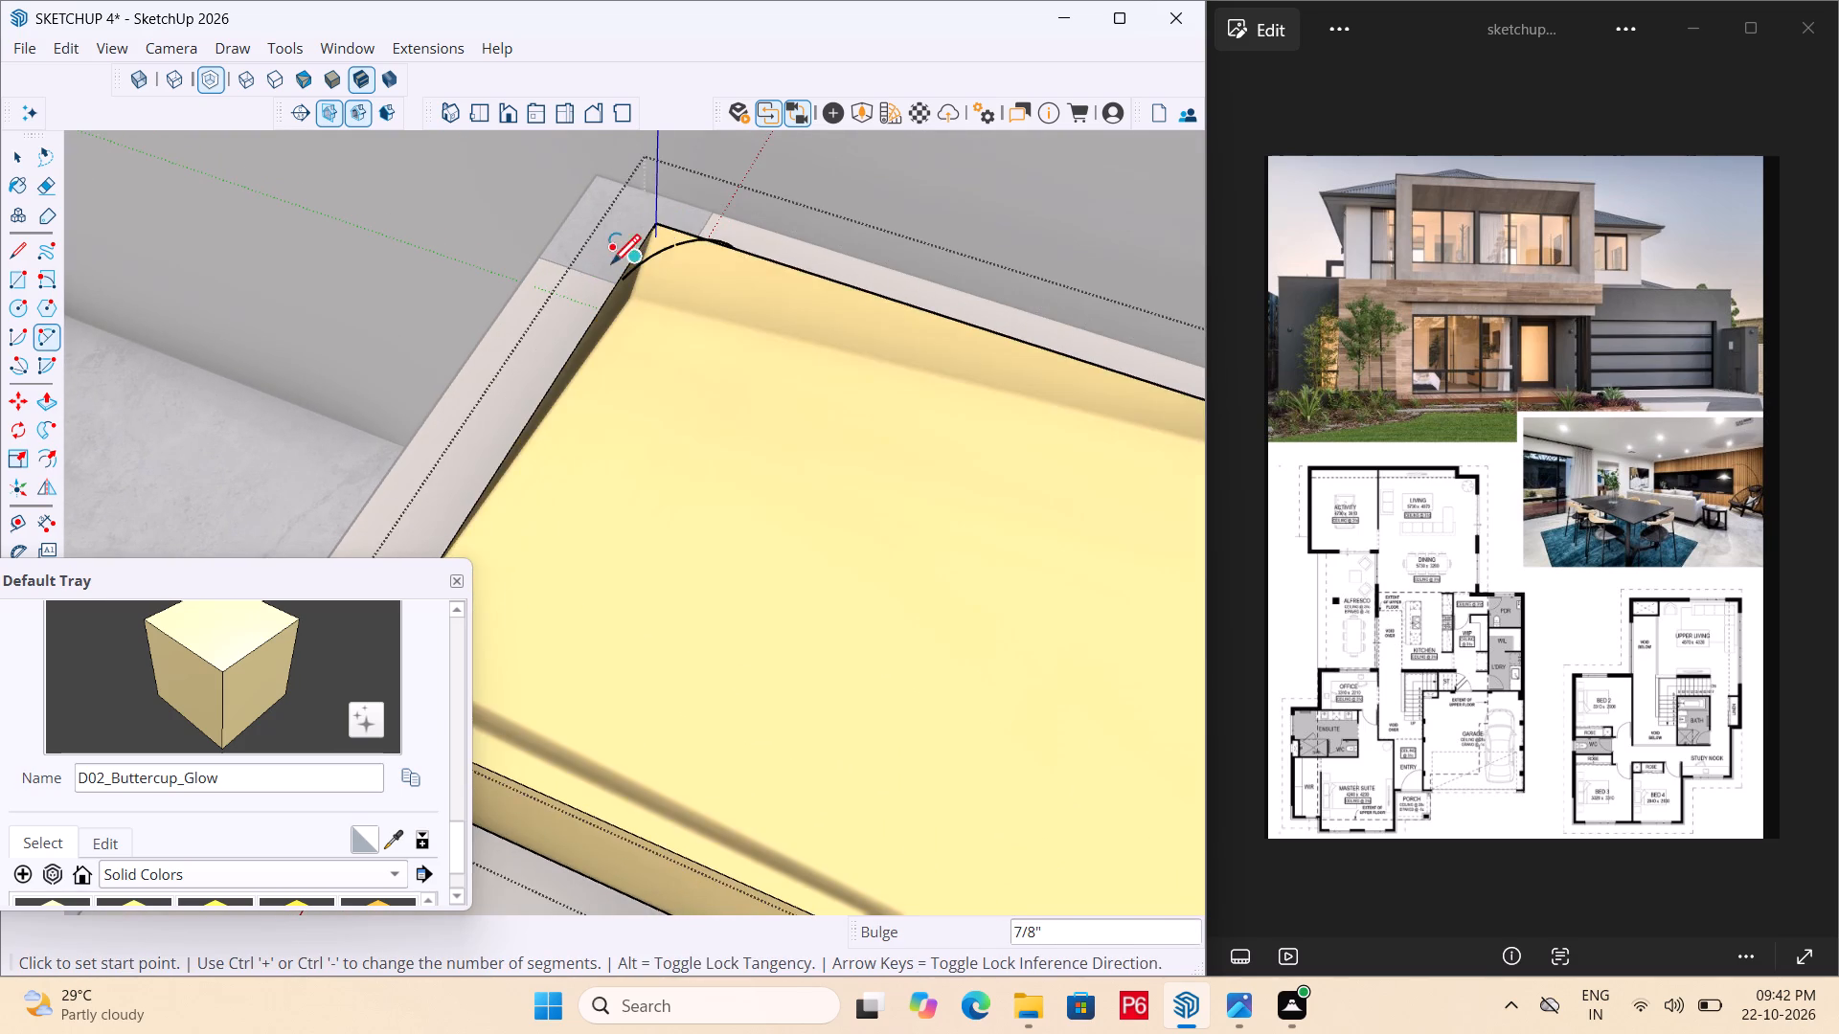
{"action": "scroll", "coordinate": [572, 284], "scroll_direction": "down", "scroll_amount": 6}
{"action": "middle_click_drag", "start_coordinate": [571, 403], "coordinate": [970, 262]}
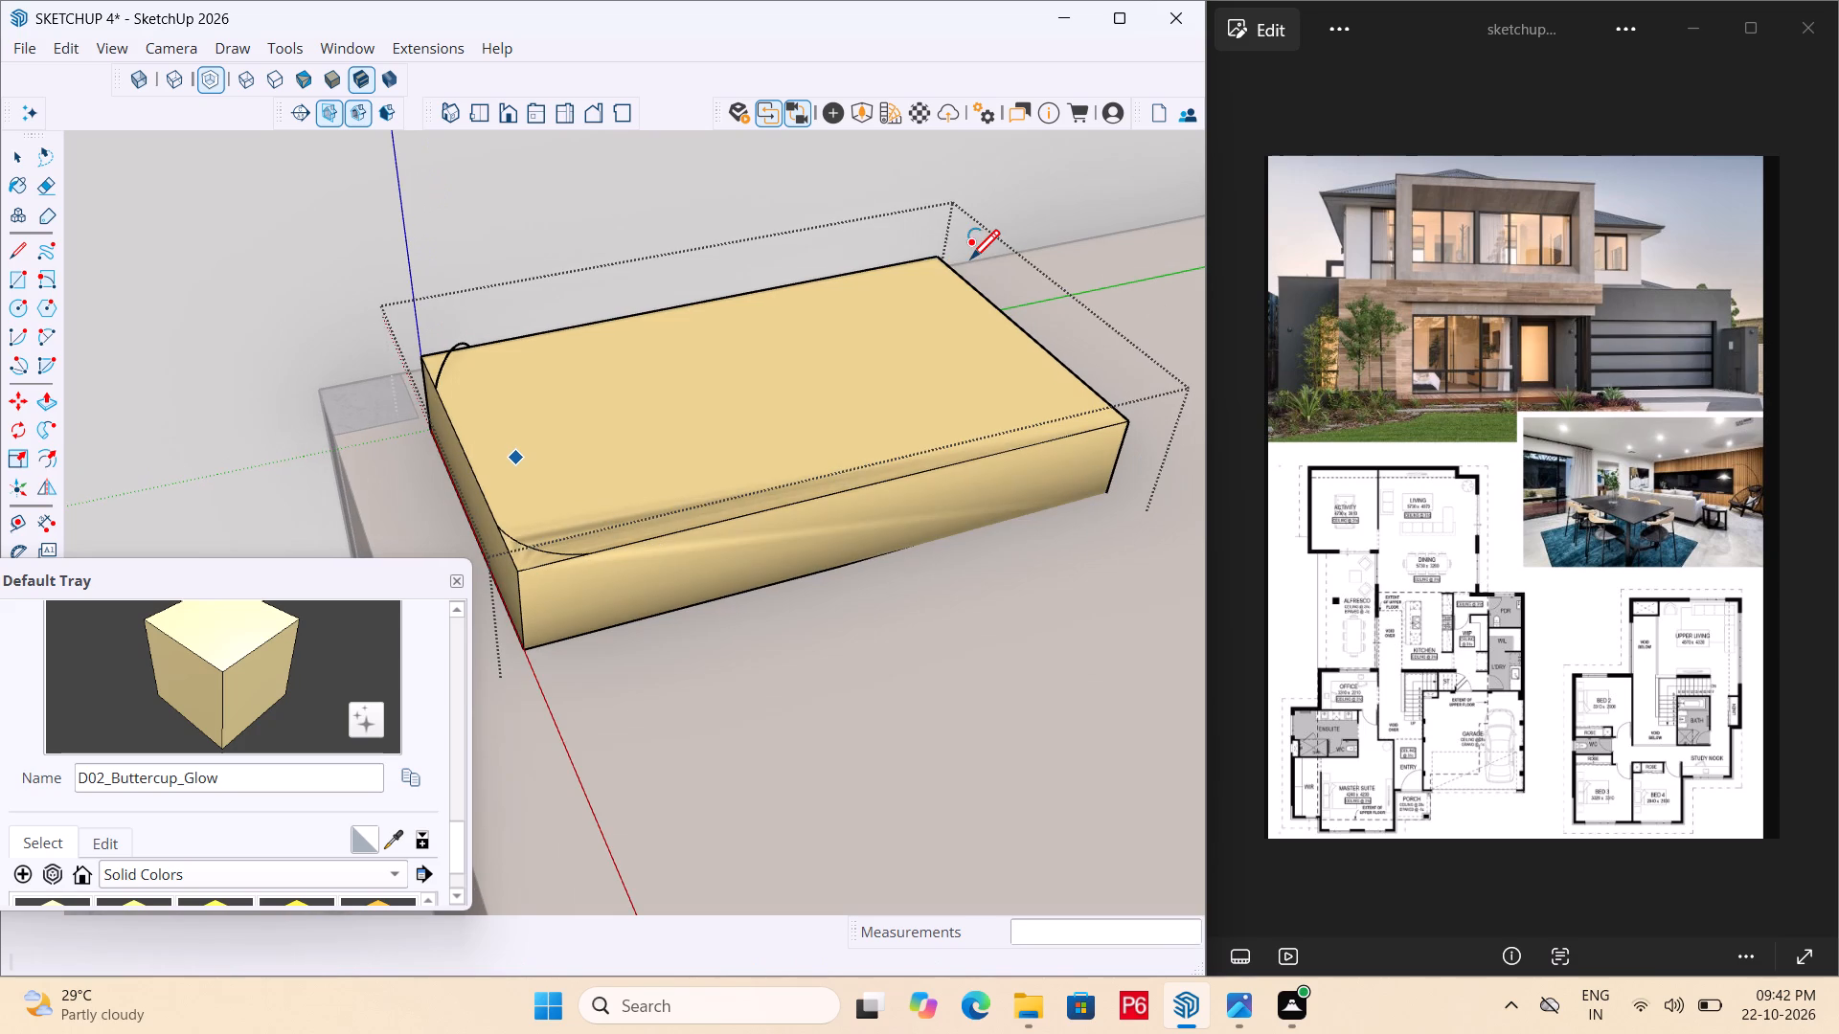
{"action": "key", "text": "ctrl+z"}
Draw a rounding arc on the pillow's top face across the corner nearest the bed's corner post.
{"action": "scroll", "coordinate": [545, 399], "scroll_direction": "up", "scroll_amount": 5}
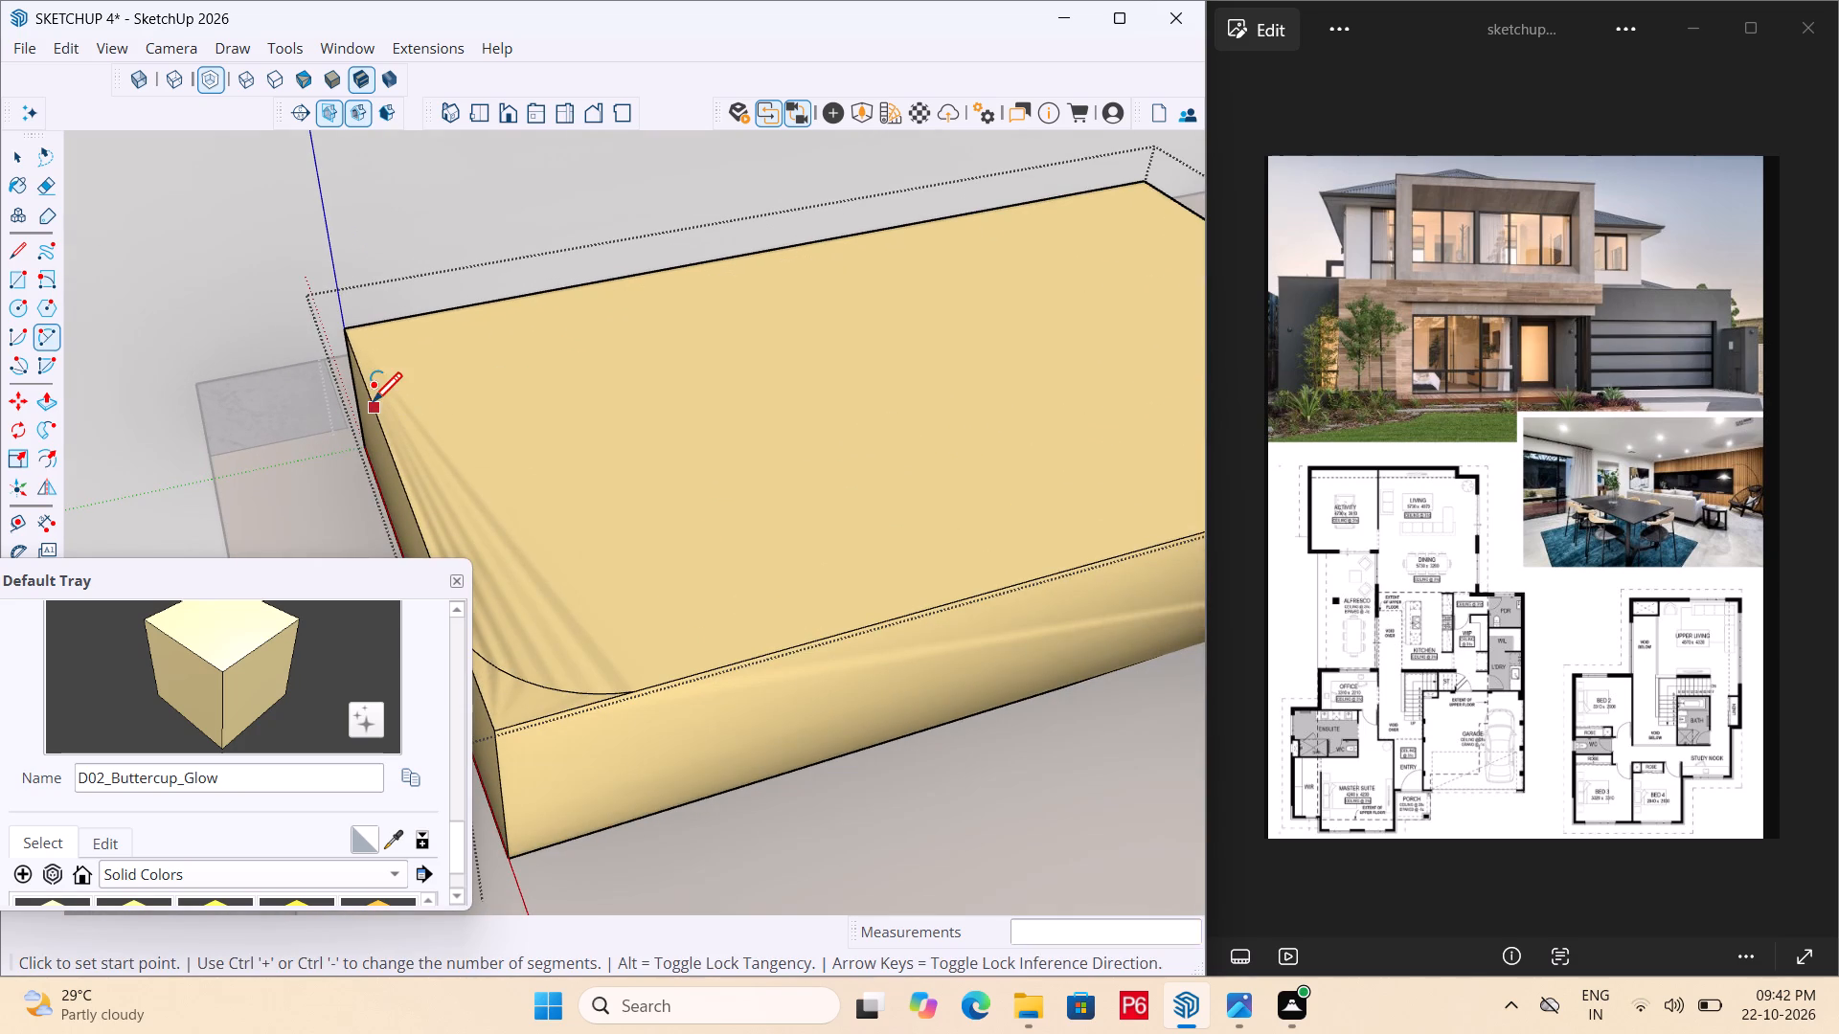
{"action": "left_click", "coordinate": [375, 389]}
{"action": "left_click", "coordinate": [443, 314]}
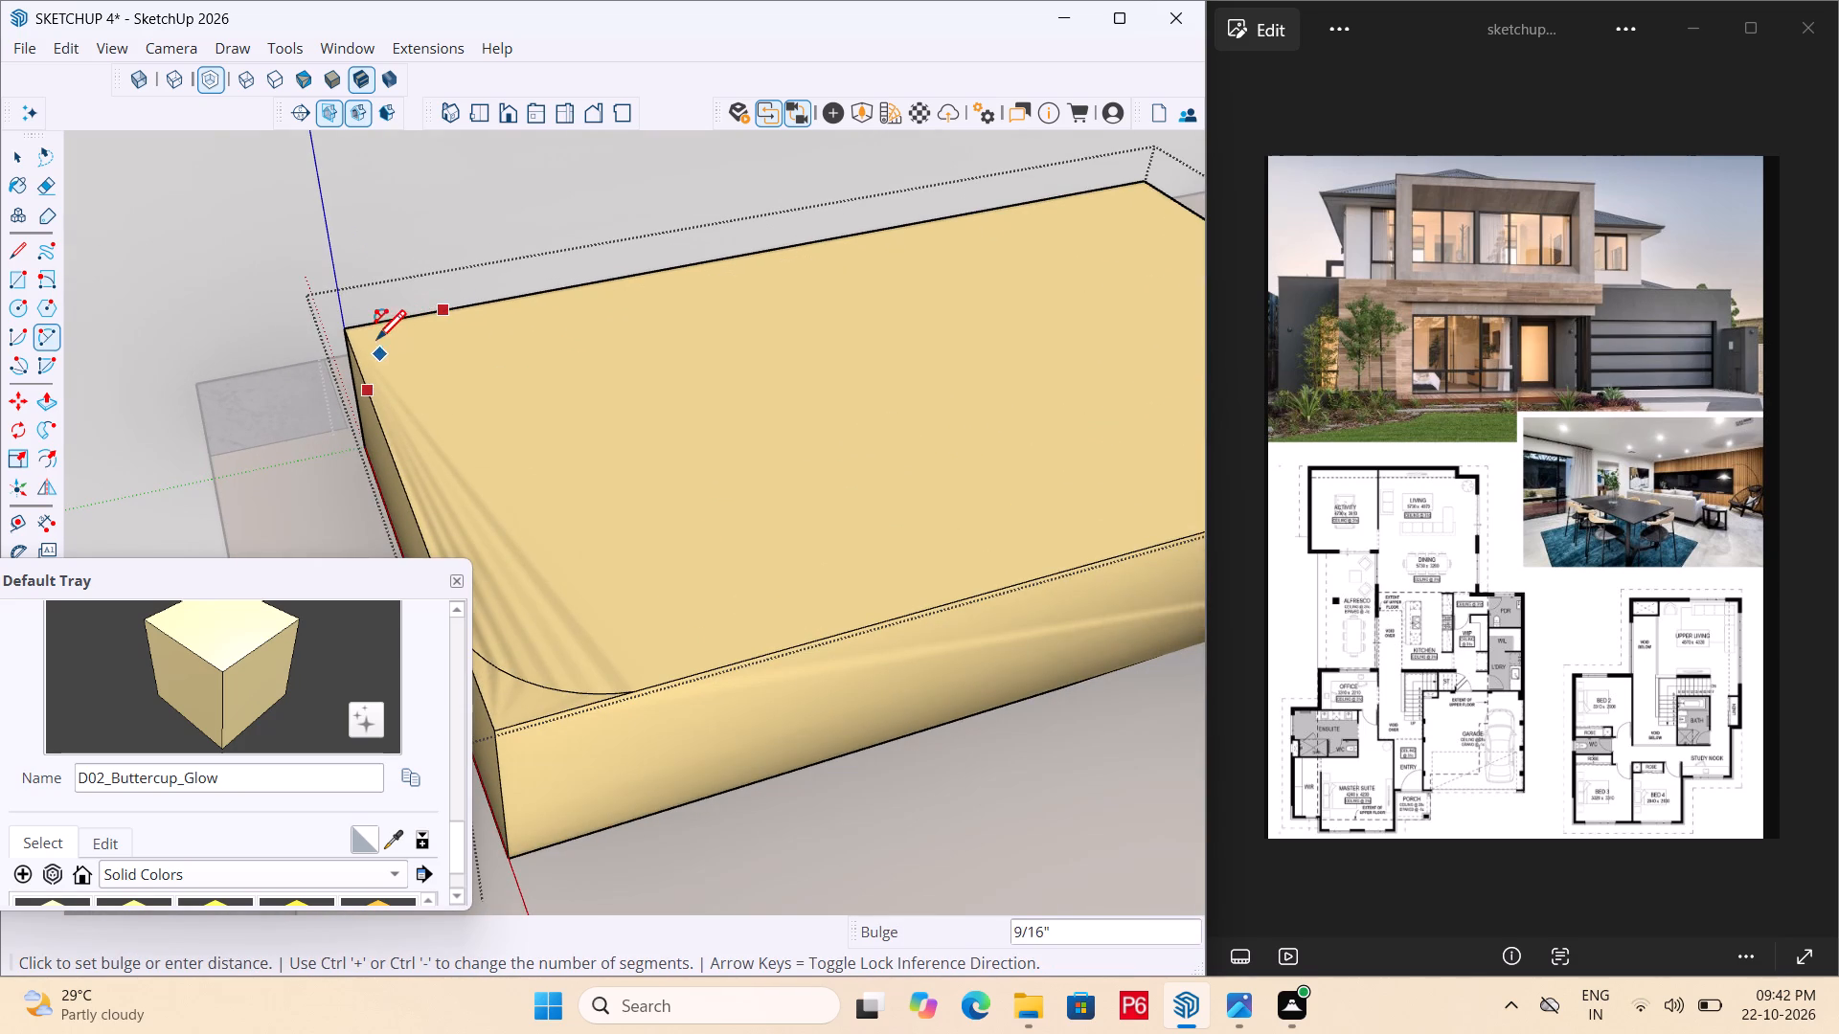
{"action": "left_click", "coordinate": [376, 341]}
Draw a matching rounding arc on the pillow's top face across the corner diagonally opposite the bed's corner post.
{"action": "scroll", "coordinate": [306, 373], "scroll_direction": "down", "scroll_amount": 6}
{"action": "scroll", "coordinate": [846, 398], "scroll_direction": "up", "scroll_amount": 5}
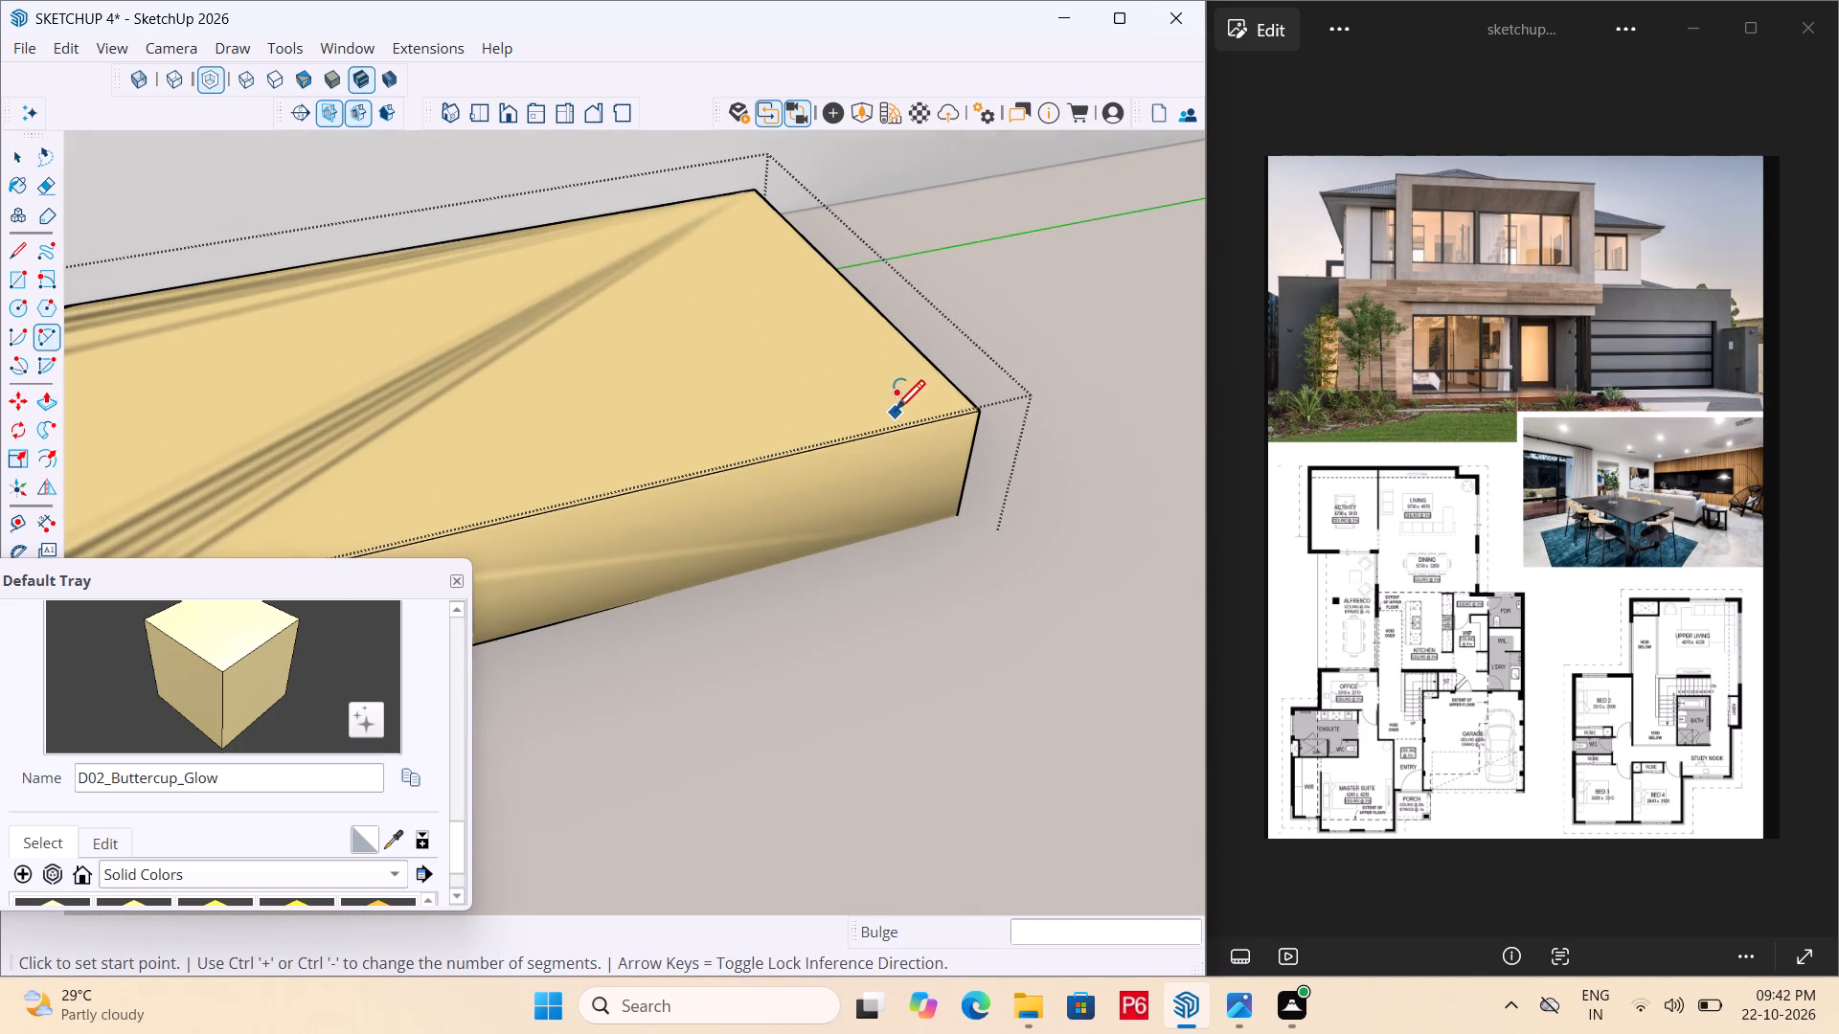
{"action": "left_click_drag", "start_coordinate": [886, 434], "coordinate": [900, 410]}
{"action": "double_click", "coordinate": [928, 365]}
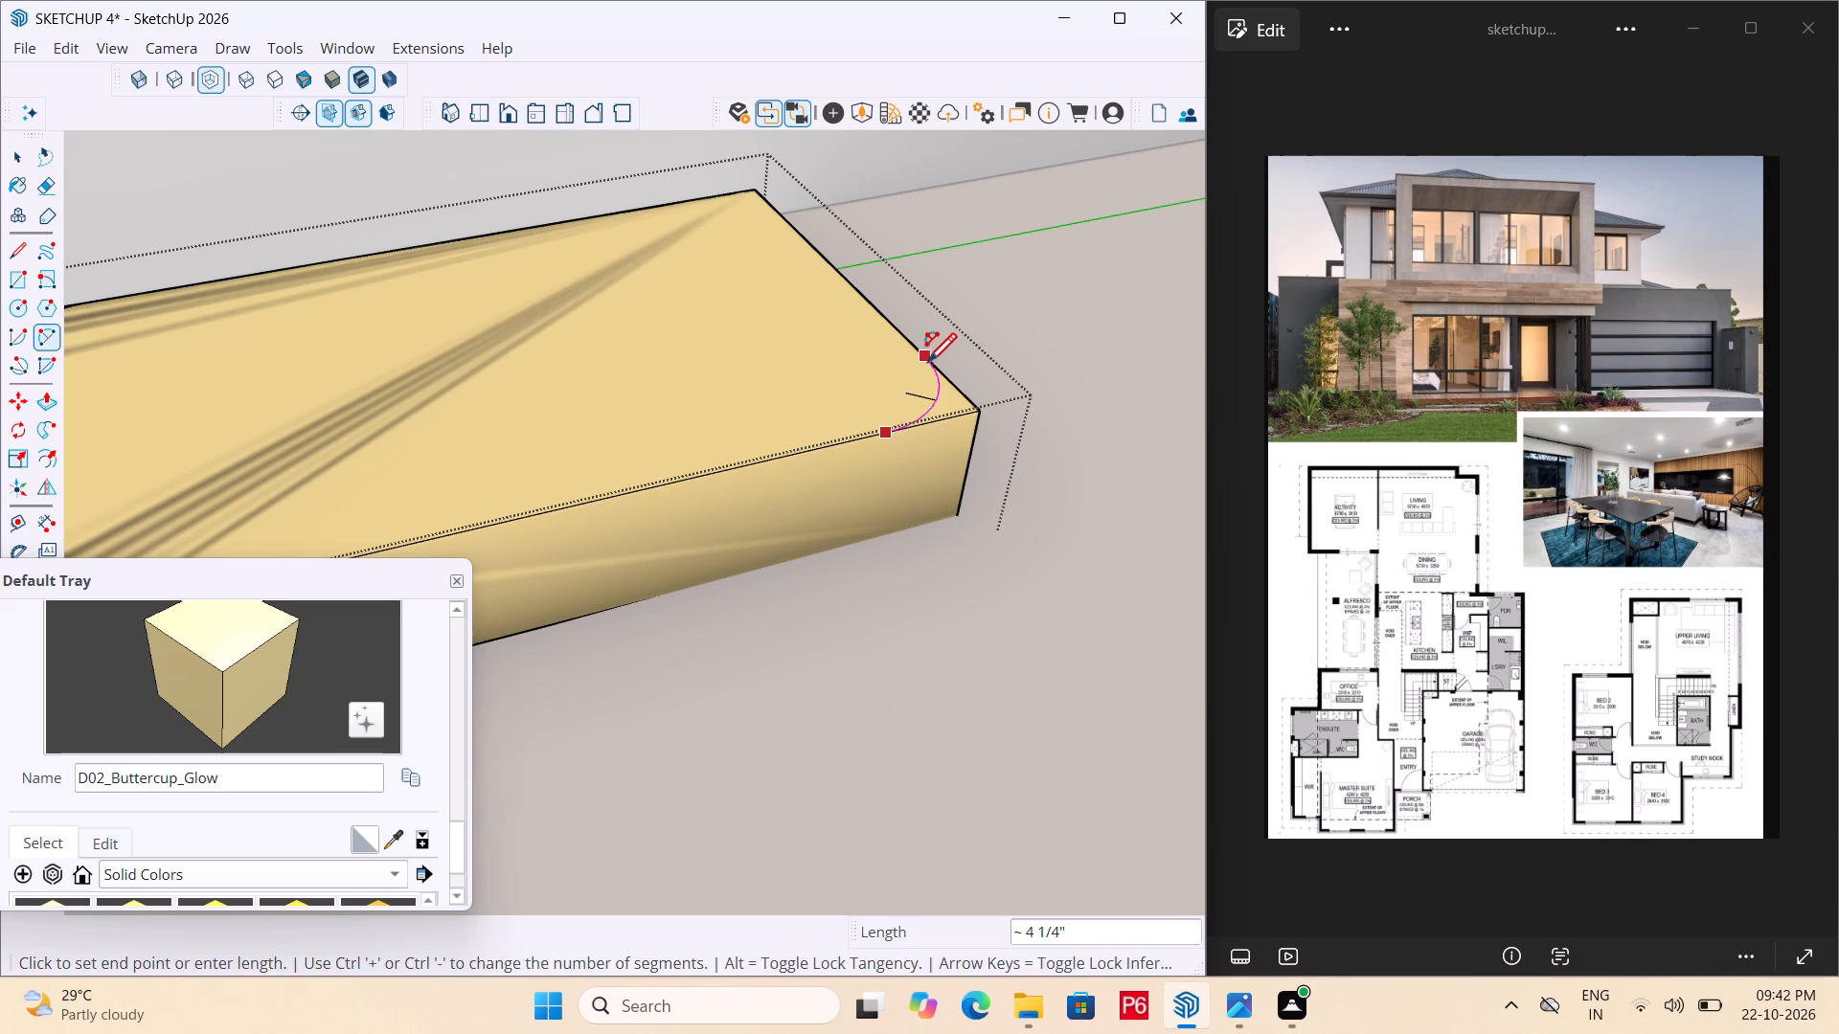
Draw a rounding arc about 2 1/4" across on the pillow top's remaining wall-side corner, toward the middle of the bed.
{"action": "scroll", "coordinate": [705, 228], "scroll_direction": "down", "scroll_amount": 4}
{"action": "scroll", "coordinate": [723, 183], "scroll_direction": "up", "scroll_amount": 3}
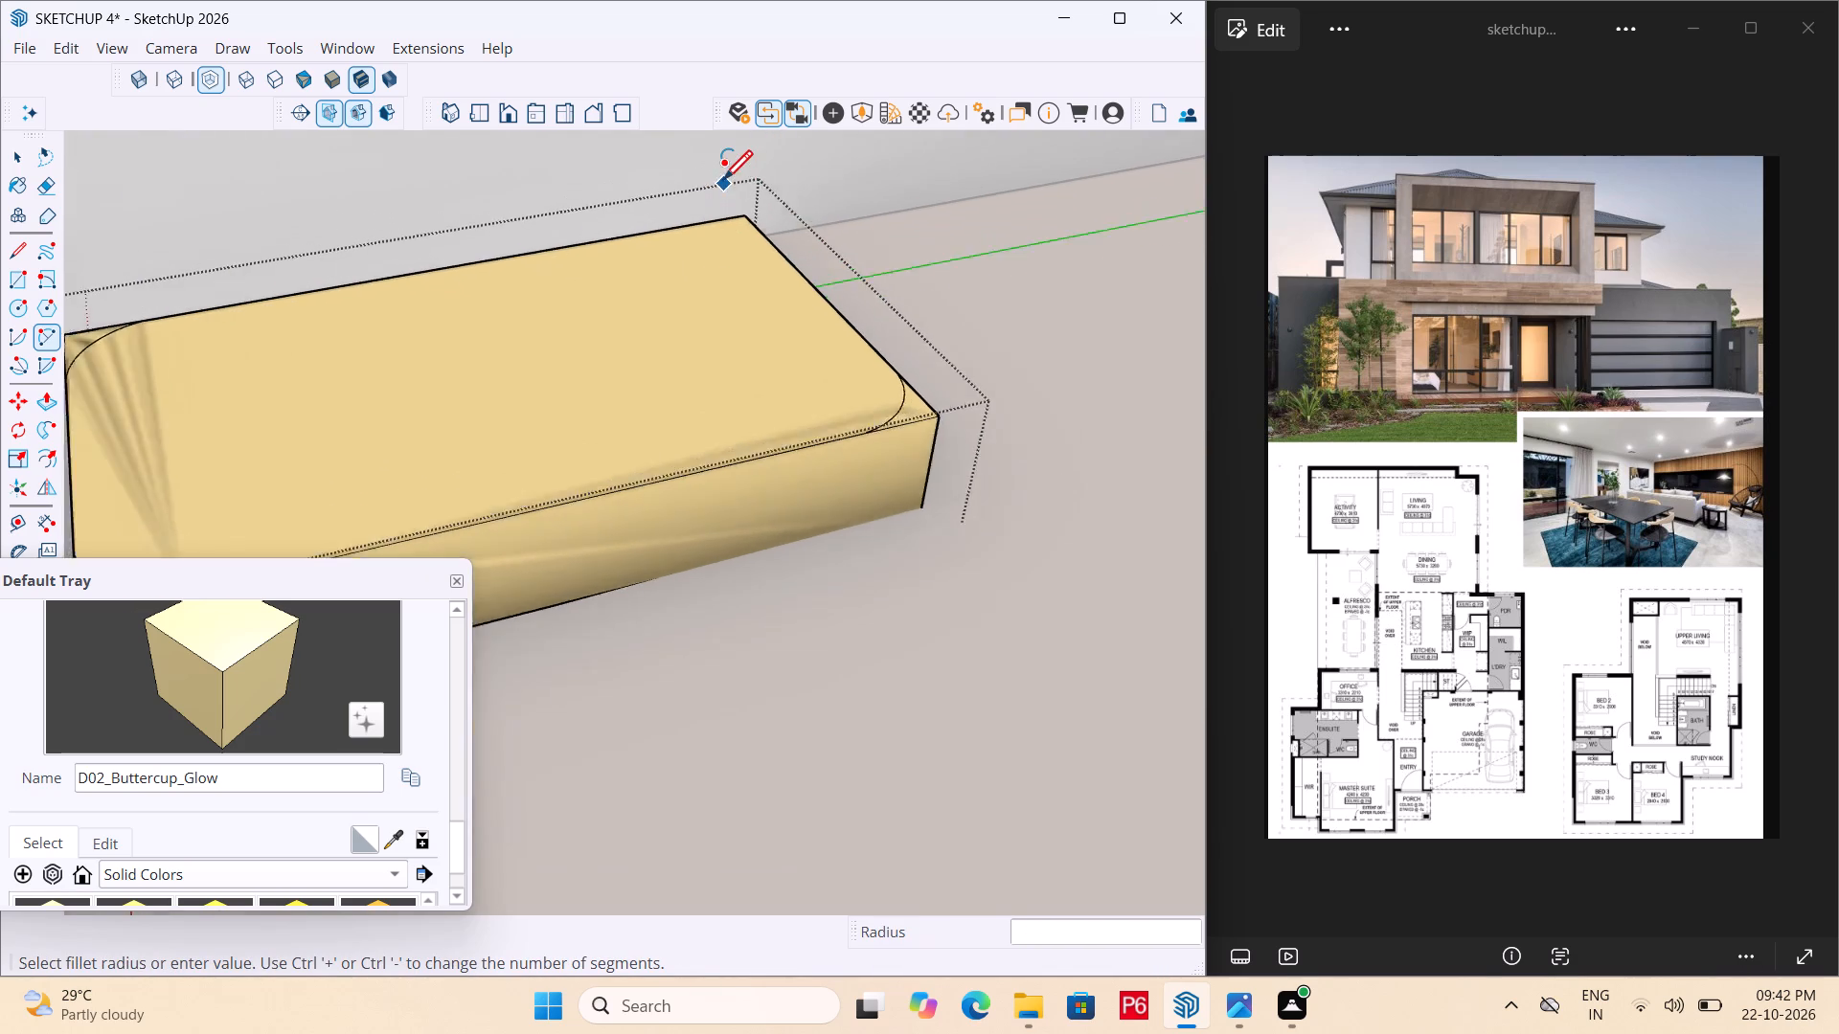
{"action": "scroll", "coordinate": [723, 183], "scroll_direction": "up", "scroll_amount": 7}
{"action": "left_click", "coordinate": [840, 352]}
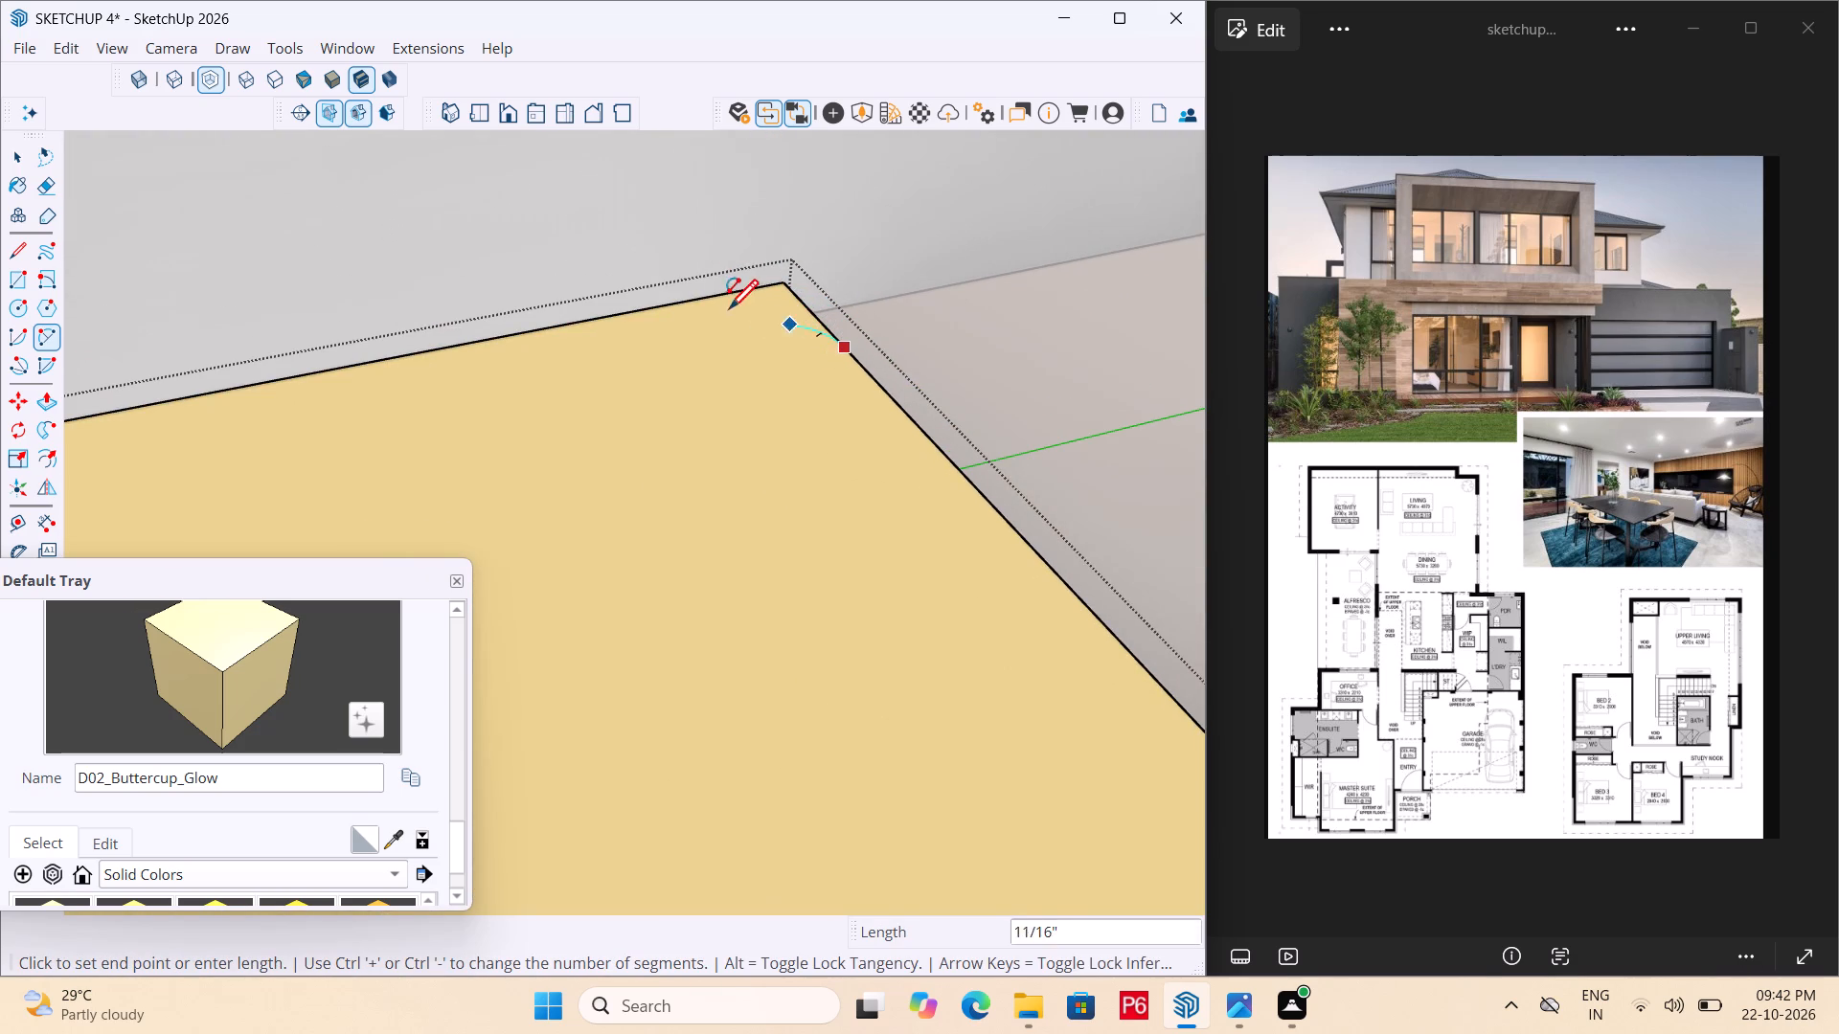
{"action": "double_click", "coordinate": [683, 309]}
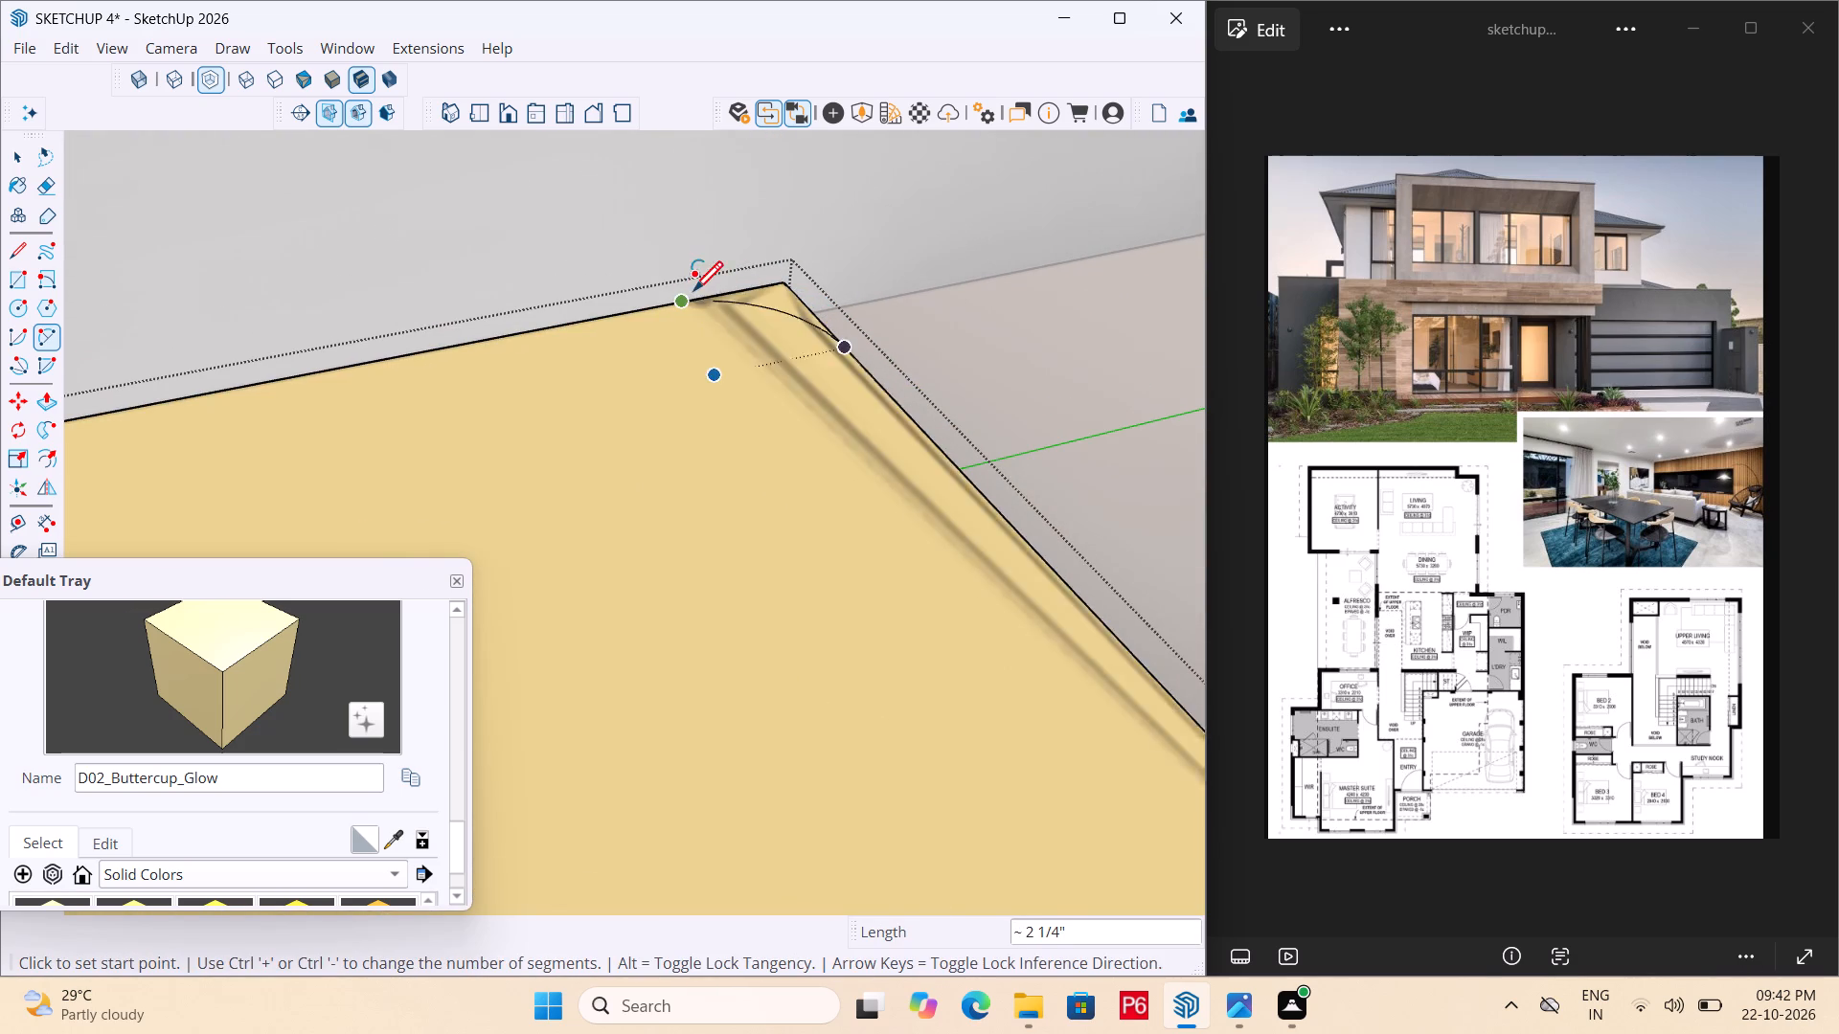
Push the cut-off pieces at the pillow's two corners away from the wall down 4" to remove them.
{"action": "scroll", "coordinate": [693, 294], "scroll_direction": "down", "scroll_amount": 6}
{"action": "scroll", "coordinate": [796, 232], "scroll_direction": "down", "scroll_amount": 6}
{"action": "scroll", "coordinate": [931, 477], "scroll_direction": "up", "scroll_amount": 5}
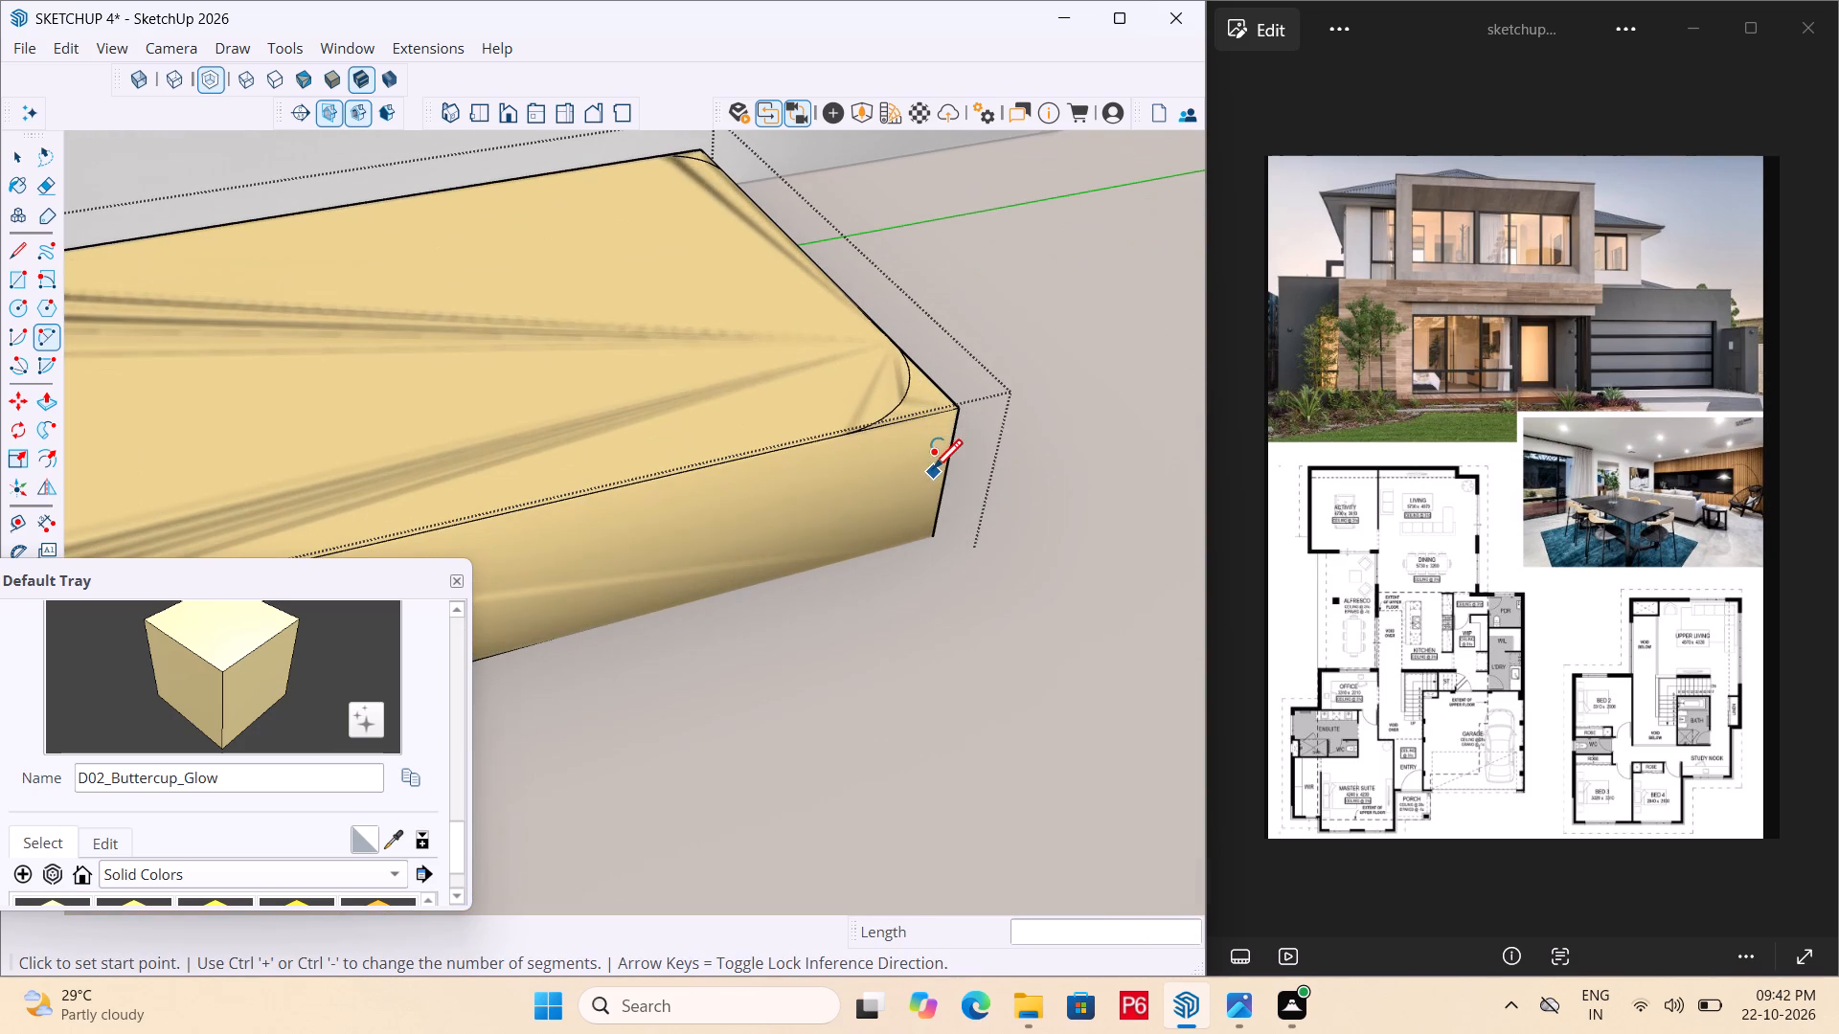
{"action": "key", "text": "p"}
{"action": "left_click", "coordinate": [920, 402]}
{"action": "left_click", "coordinate": [860, 618]}
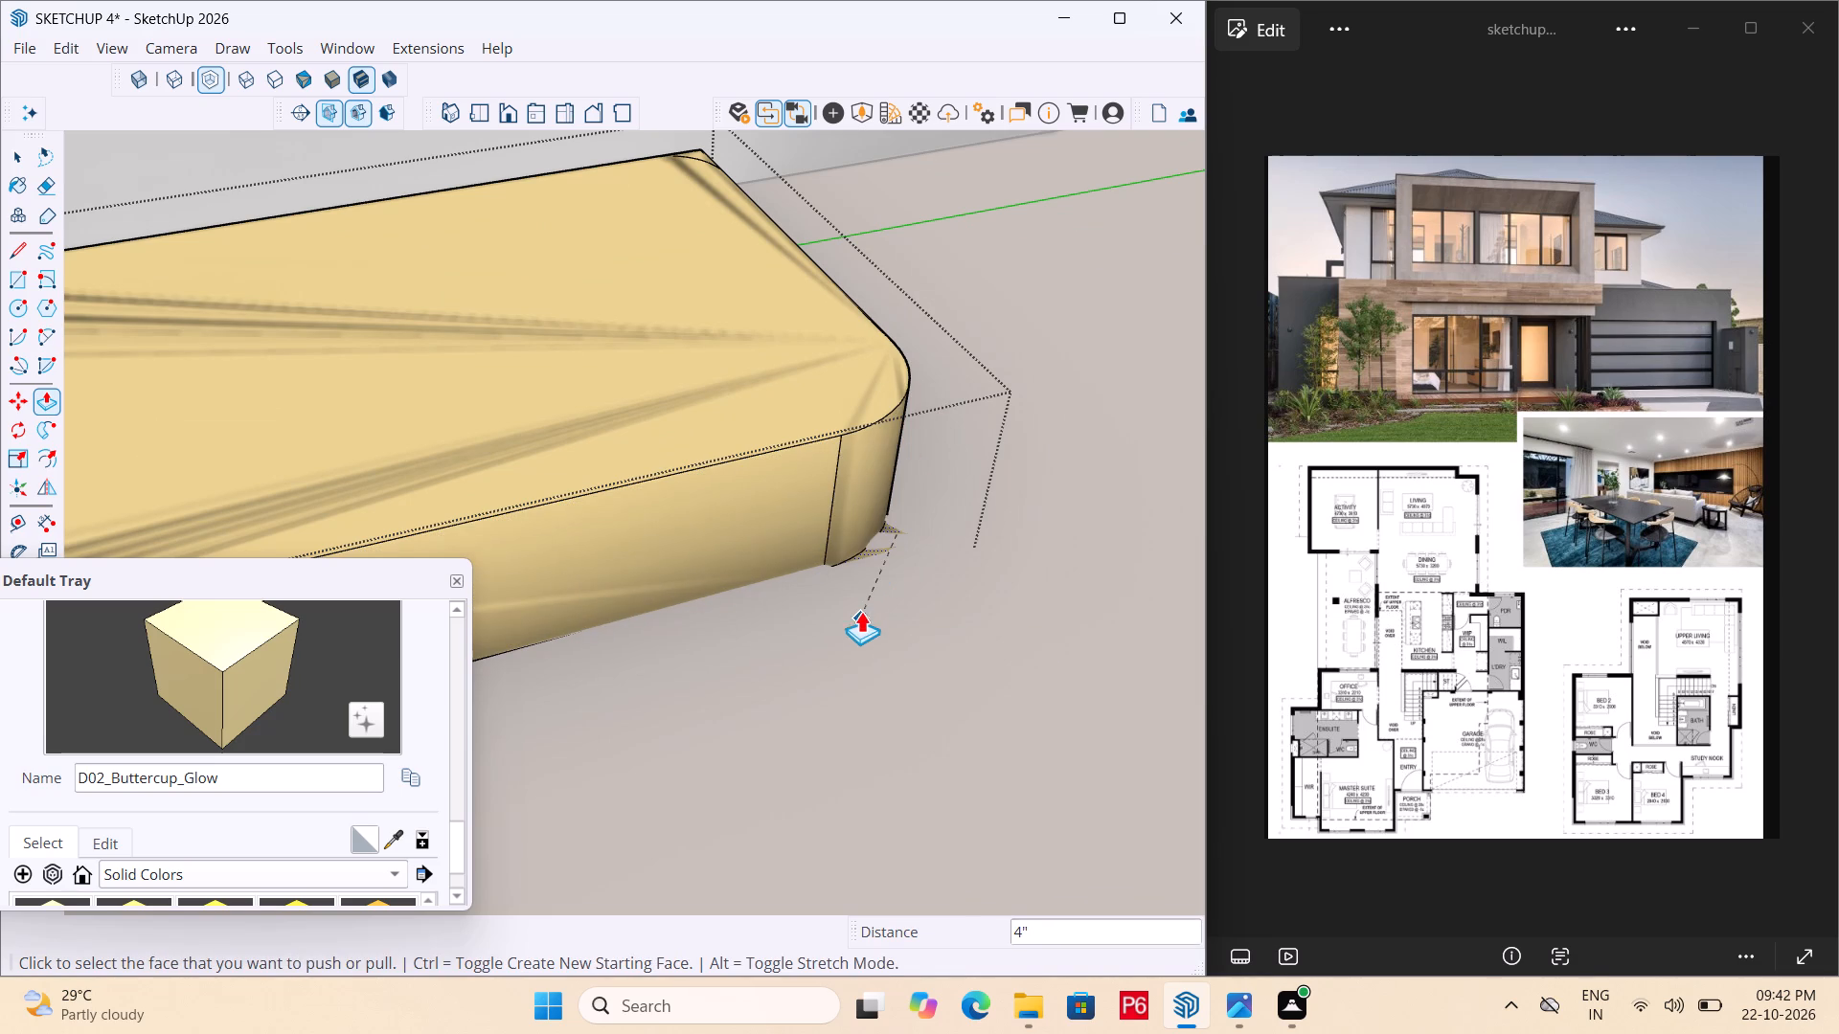
{"action": "scroll", "coordinate": [975, 458], "scroll_direction": "down", "scroll_amount": 12}
{"action": "scroll", "coordinate": [600, 493], "scroll_direction": "up", "scroll_amount": 11}
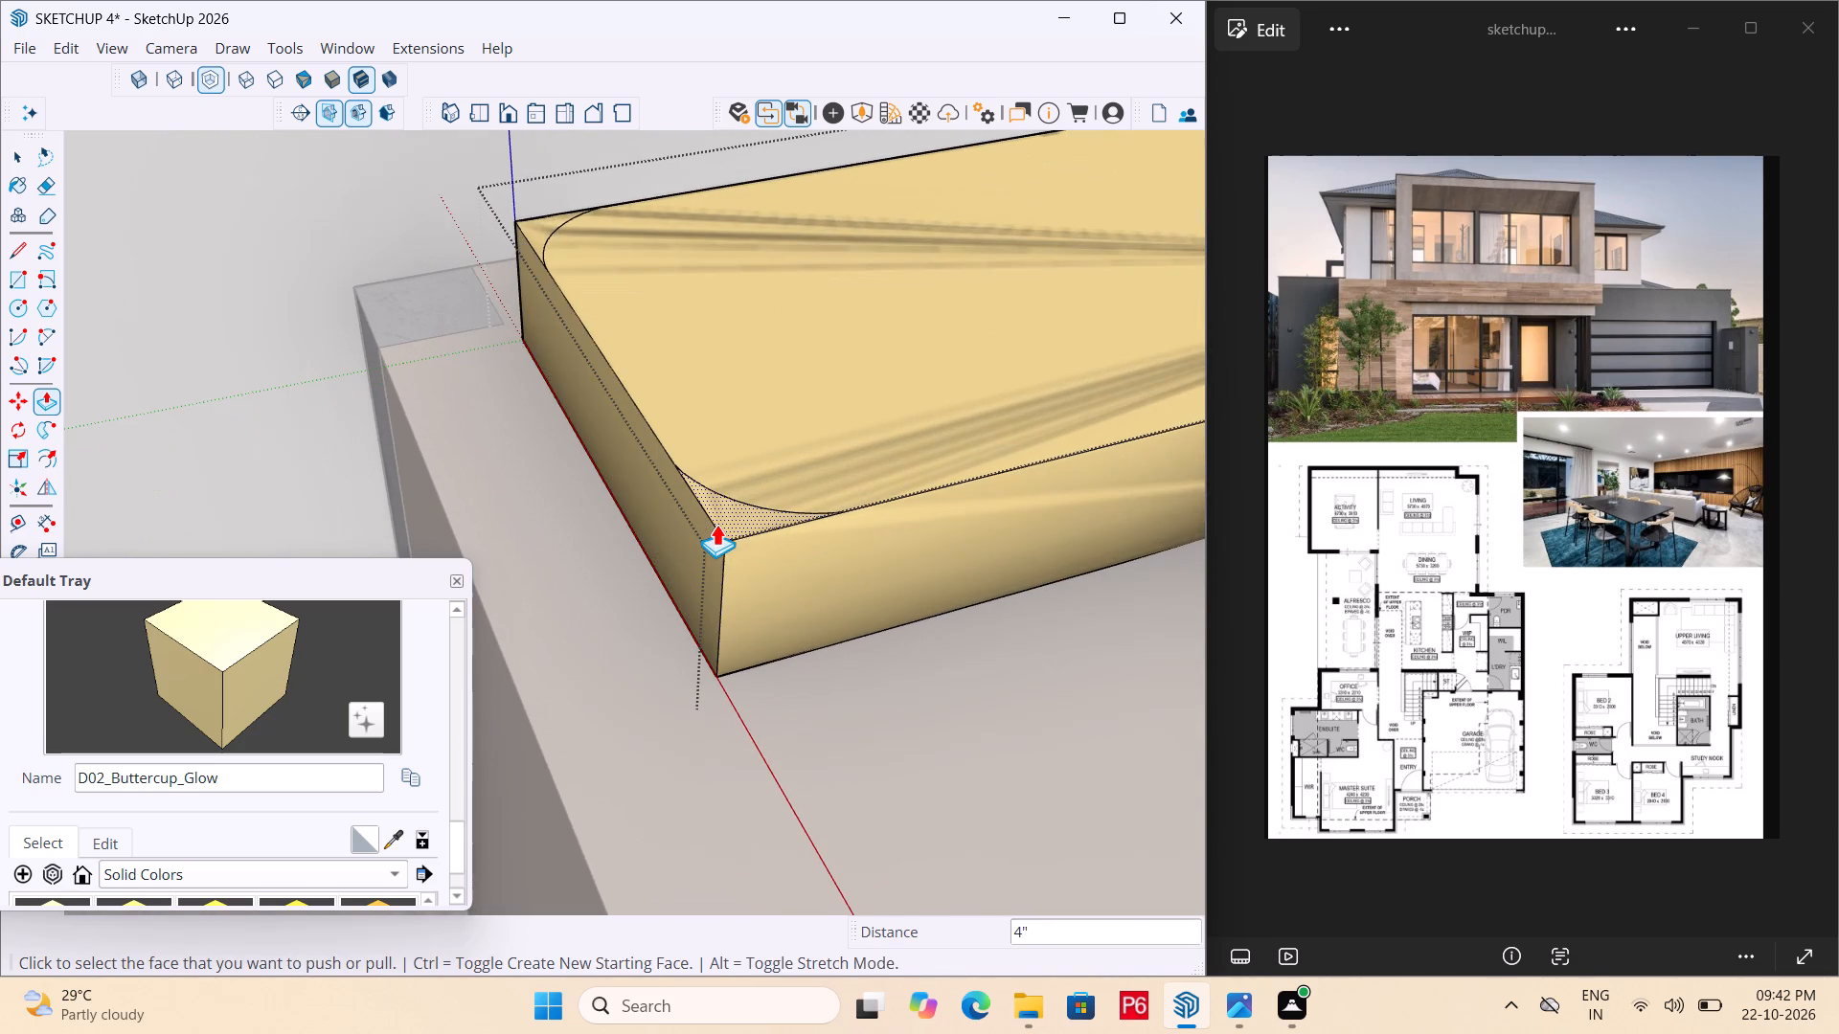
{"action": "double_click", "coordinate": [726, 517]}
Push away the cut-off piece at the pillow corner nearest the bed's corner post, using the same 4" depth.
{"action": "scroll", "coordinate": [918, 470], "scroll_direction": "down", "scroll_amount": 6}
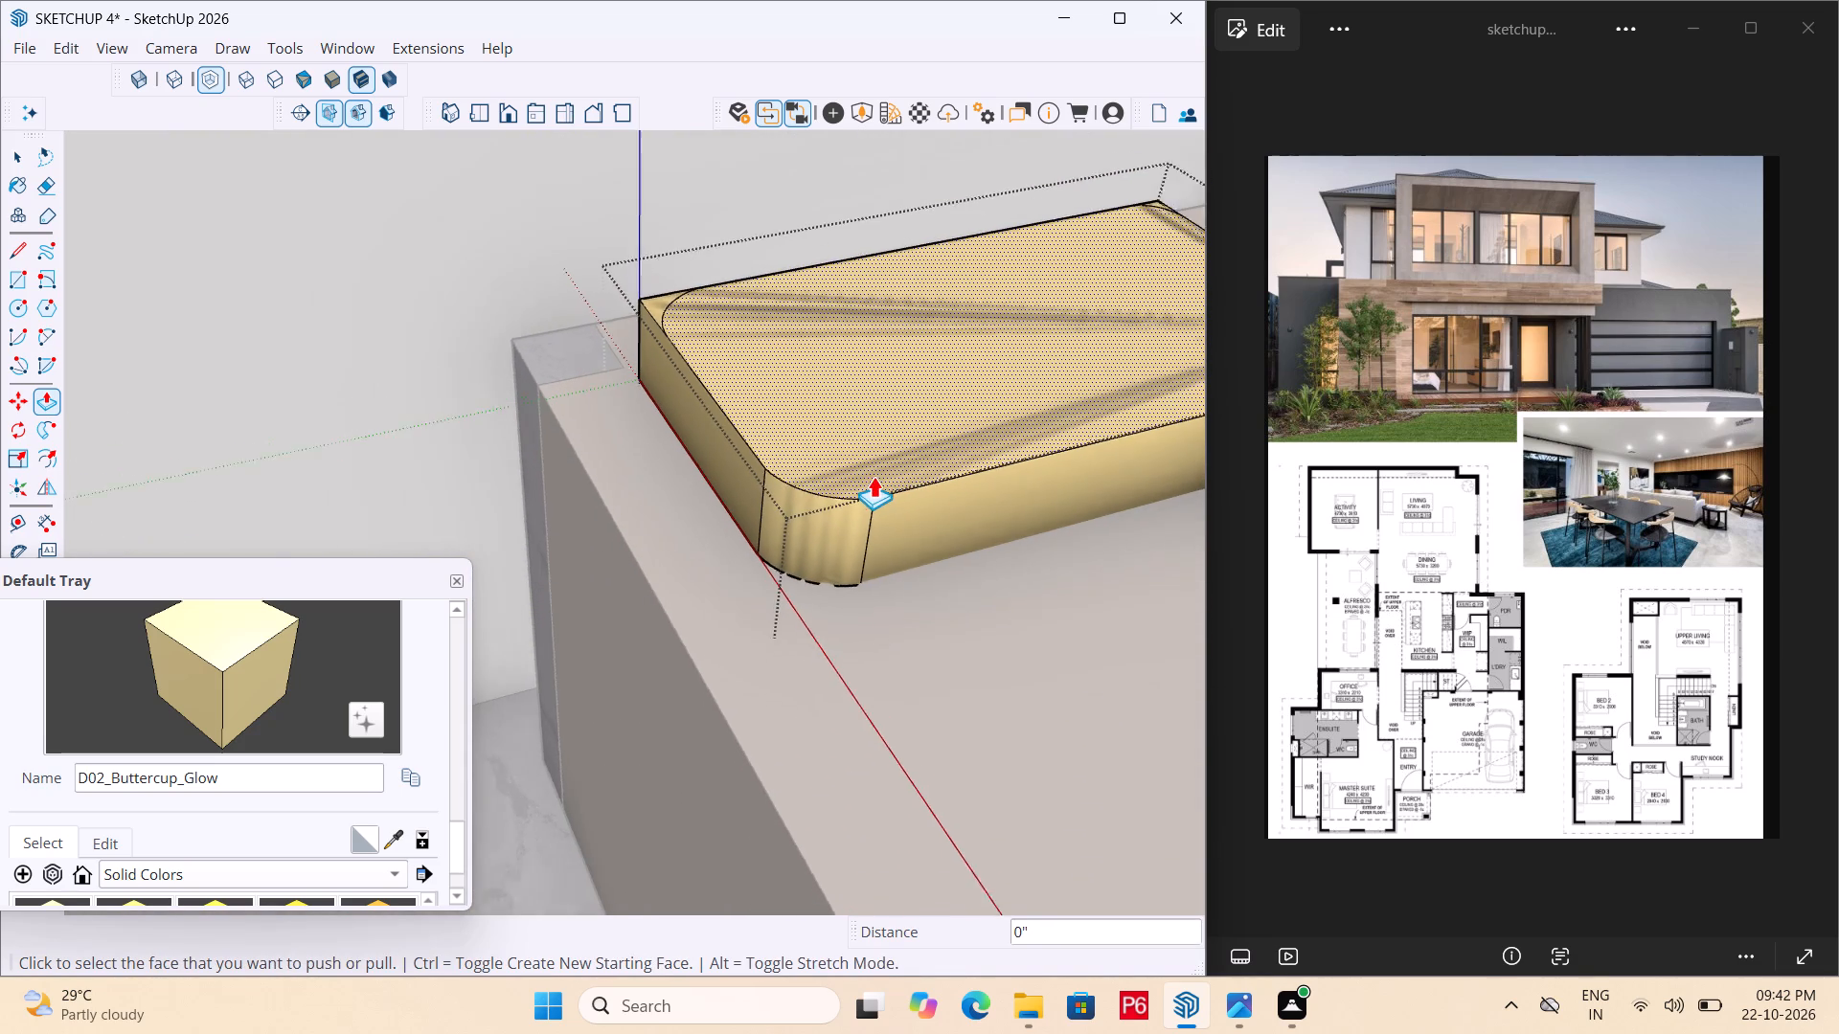
{"action": "scroll", "coordinate": [874, 476], "scroll_direction": "down", "scroll_amount": 2}
{"action": "middle_click_drag", "start_coordinate": [787, 457], "coordinate": [1068, 521]}
{"action": "scroll", "coordinate": [609, 334], "scroll_direction": "up", "scroll_amount": 8}
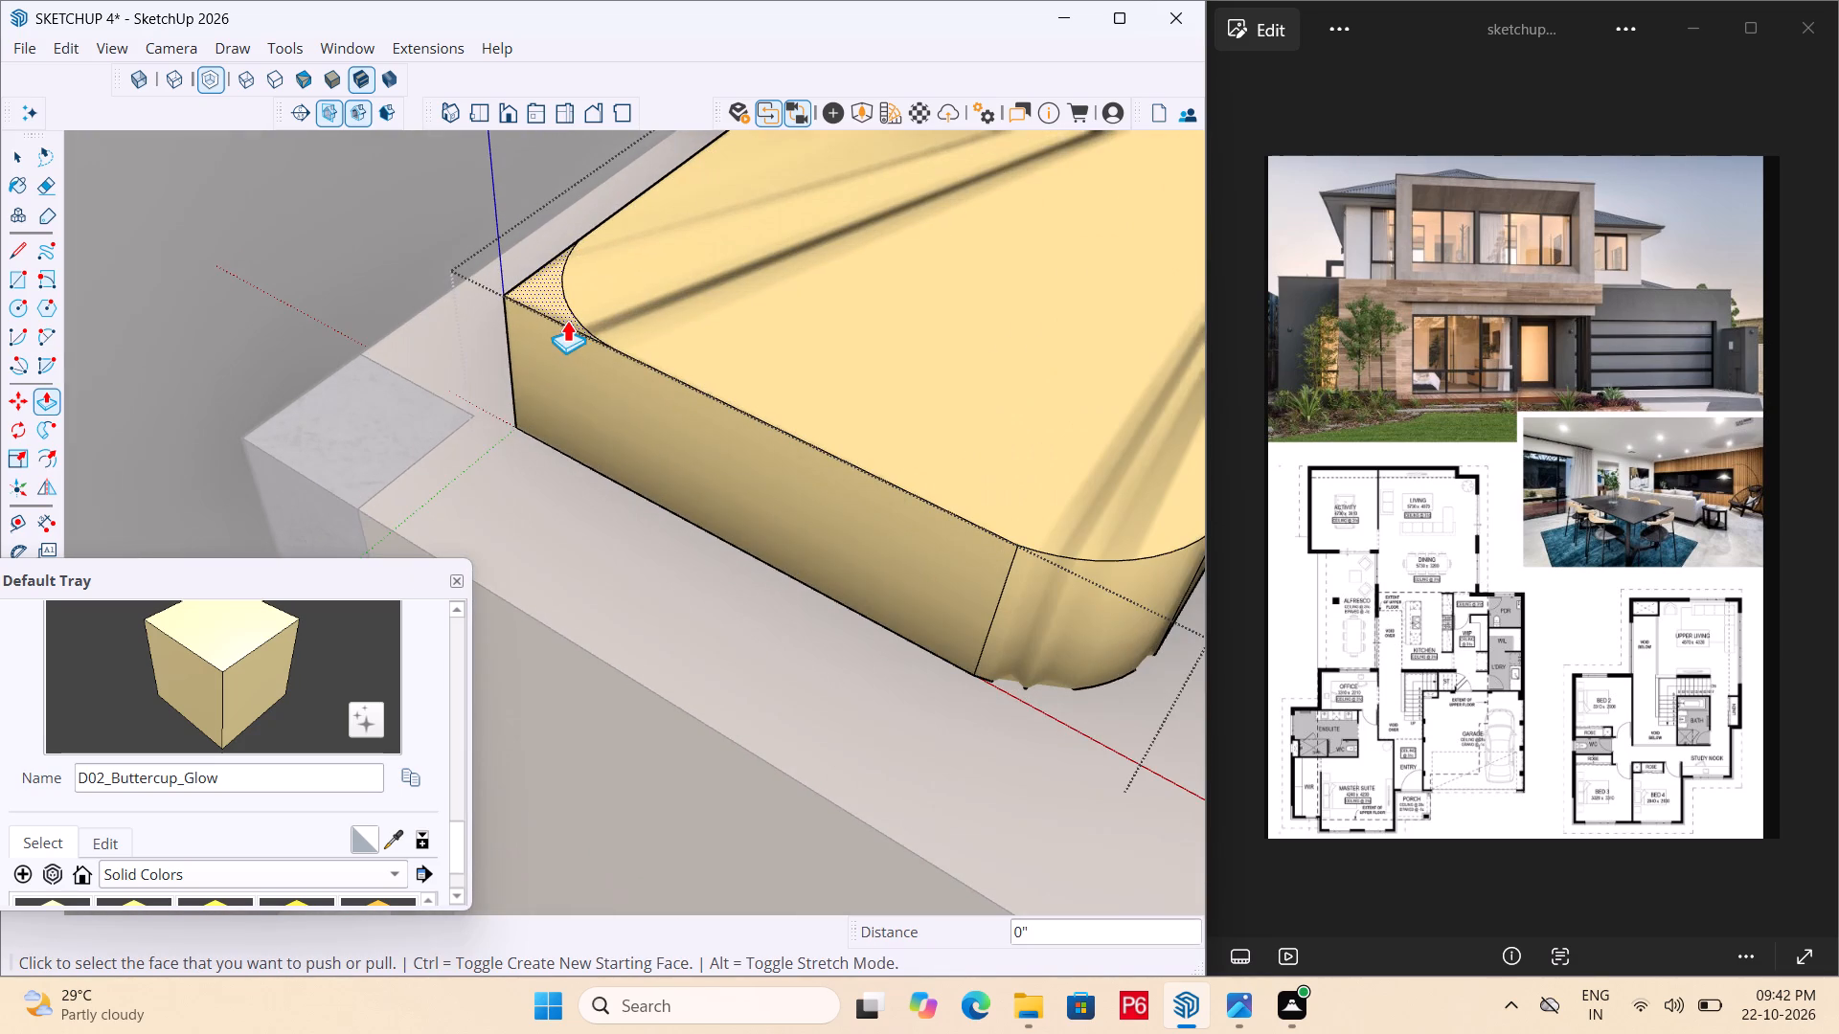
{"action": "double_click", "coordinate": [567, 320]}
Push the cut-off piece at the pillow's last wall-side corner down 4" to round it fully.
{"action": "scroll", "coordinate": [556, 516], "scroll_direction": "down", "scroll_amount": 13}
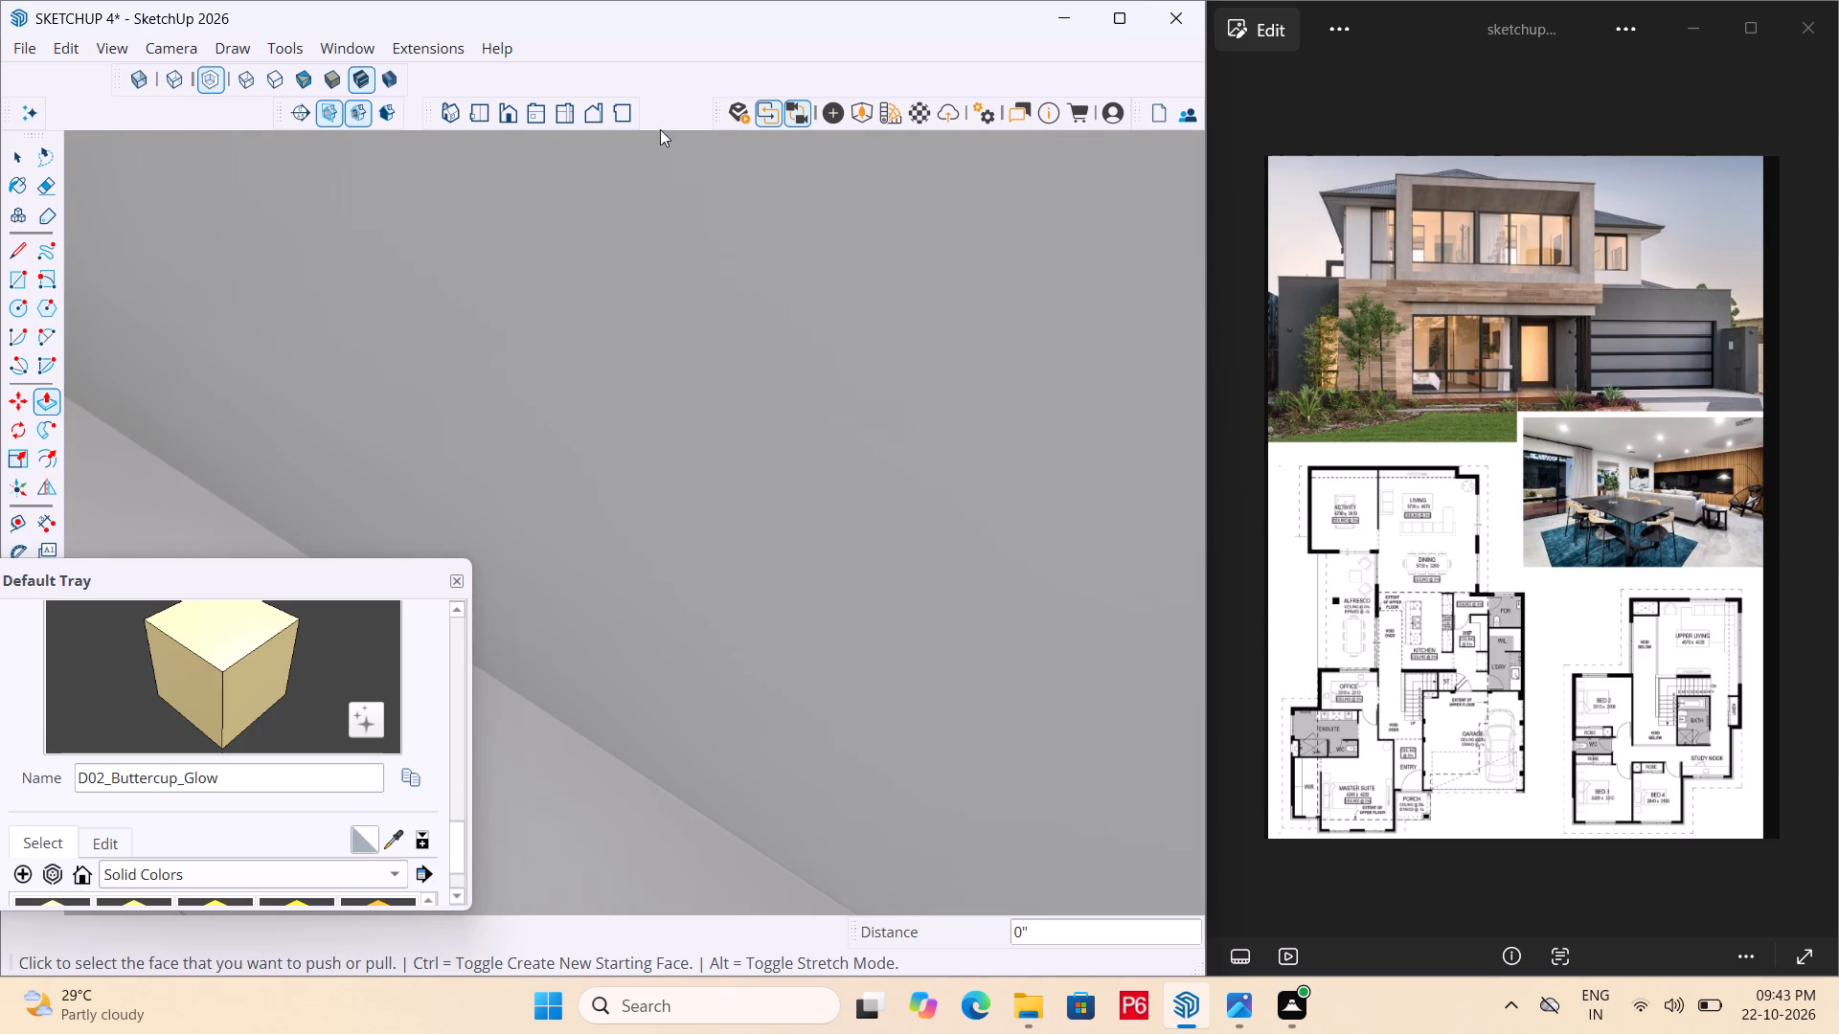
{"action": "left_click", "coordinate": [451, 116]}
{"action": "scroll", "coordinate": [688, 404], "scroll_direction": "down", "scroll_amount": 12}
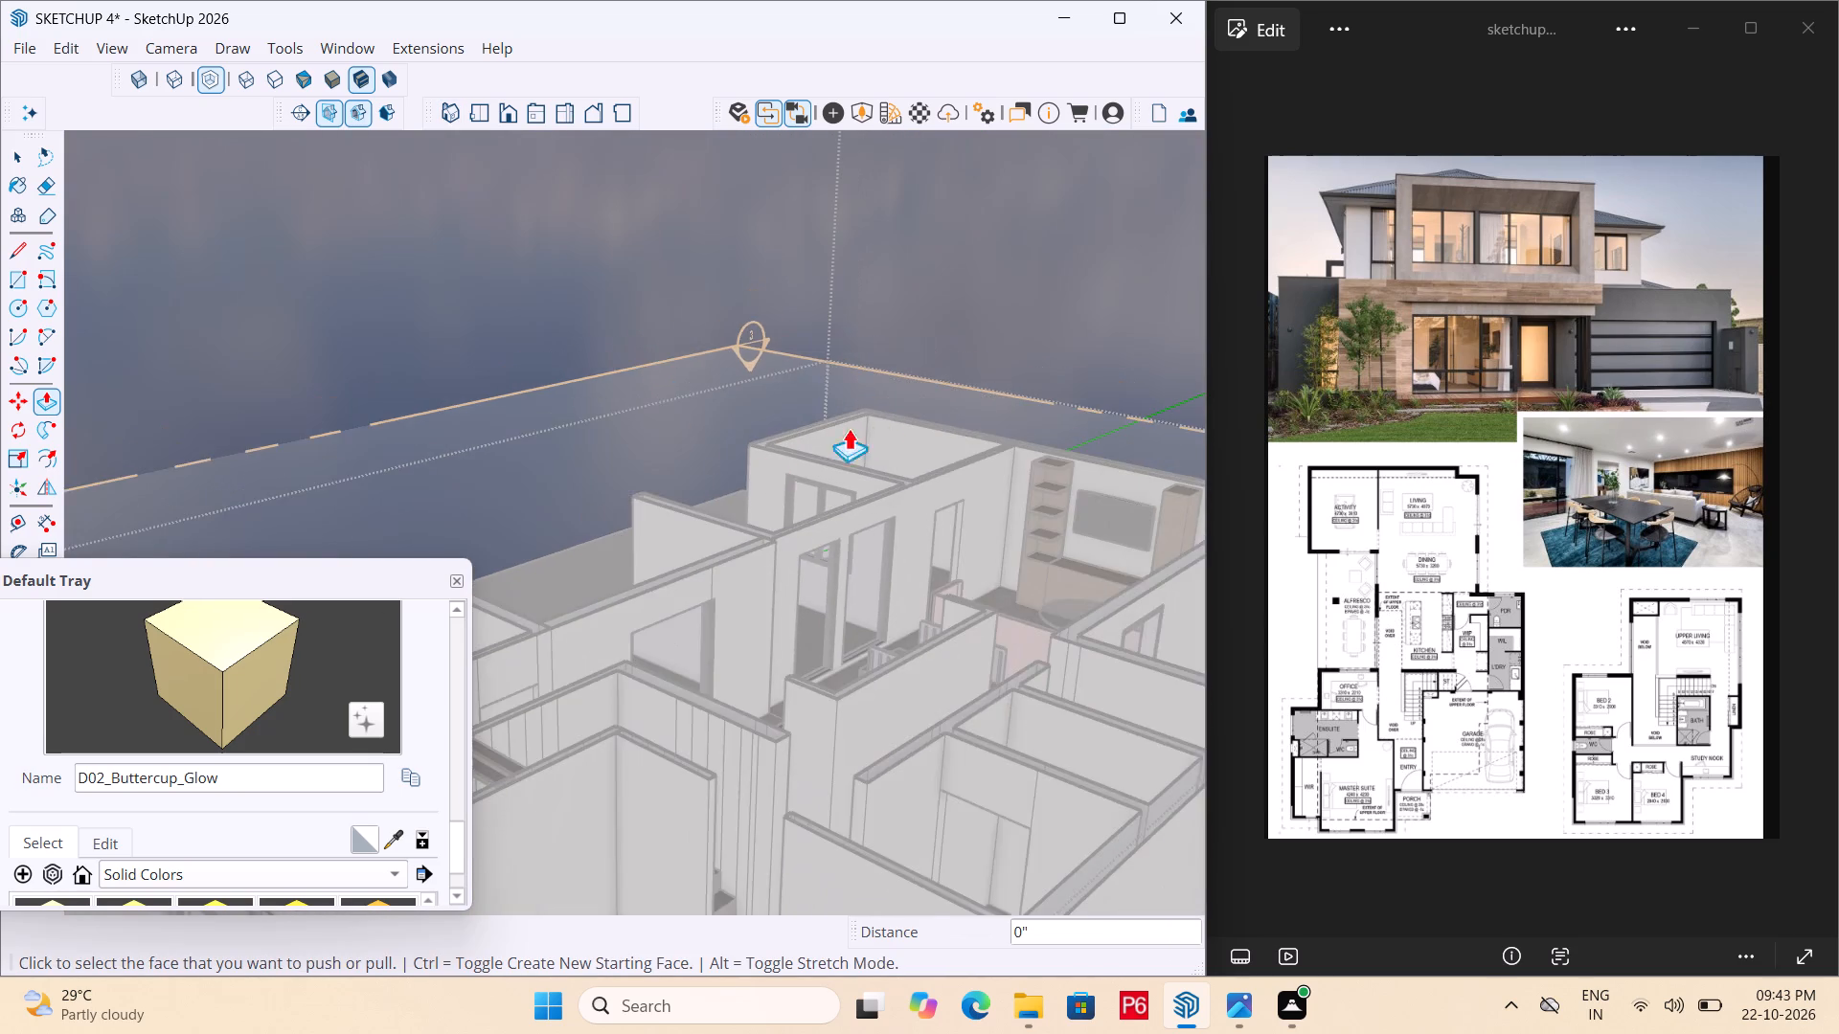
{"action": "scroll", "coordinate": [849, 428], "scroll_direction": "down", "scroll_amount": 7}
{"action": "middle_click_drag", "start_coordinate": [929, 453], "coordinate": [788, 589]}
{"action": "scroll", "coordinate": [929, 453], "scroll_direction": "down", "scroll_amount": 1}
{"action": "scroll", "coordinate": [996, 396], "scroll_direction": "down", "scroll_amount": 12}
{"action": "middle_click_drag", "start_coordinate": [655, 448], "coordinate": [614, 507]}
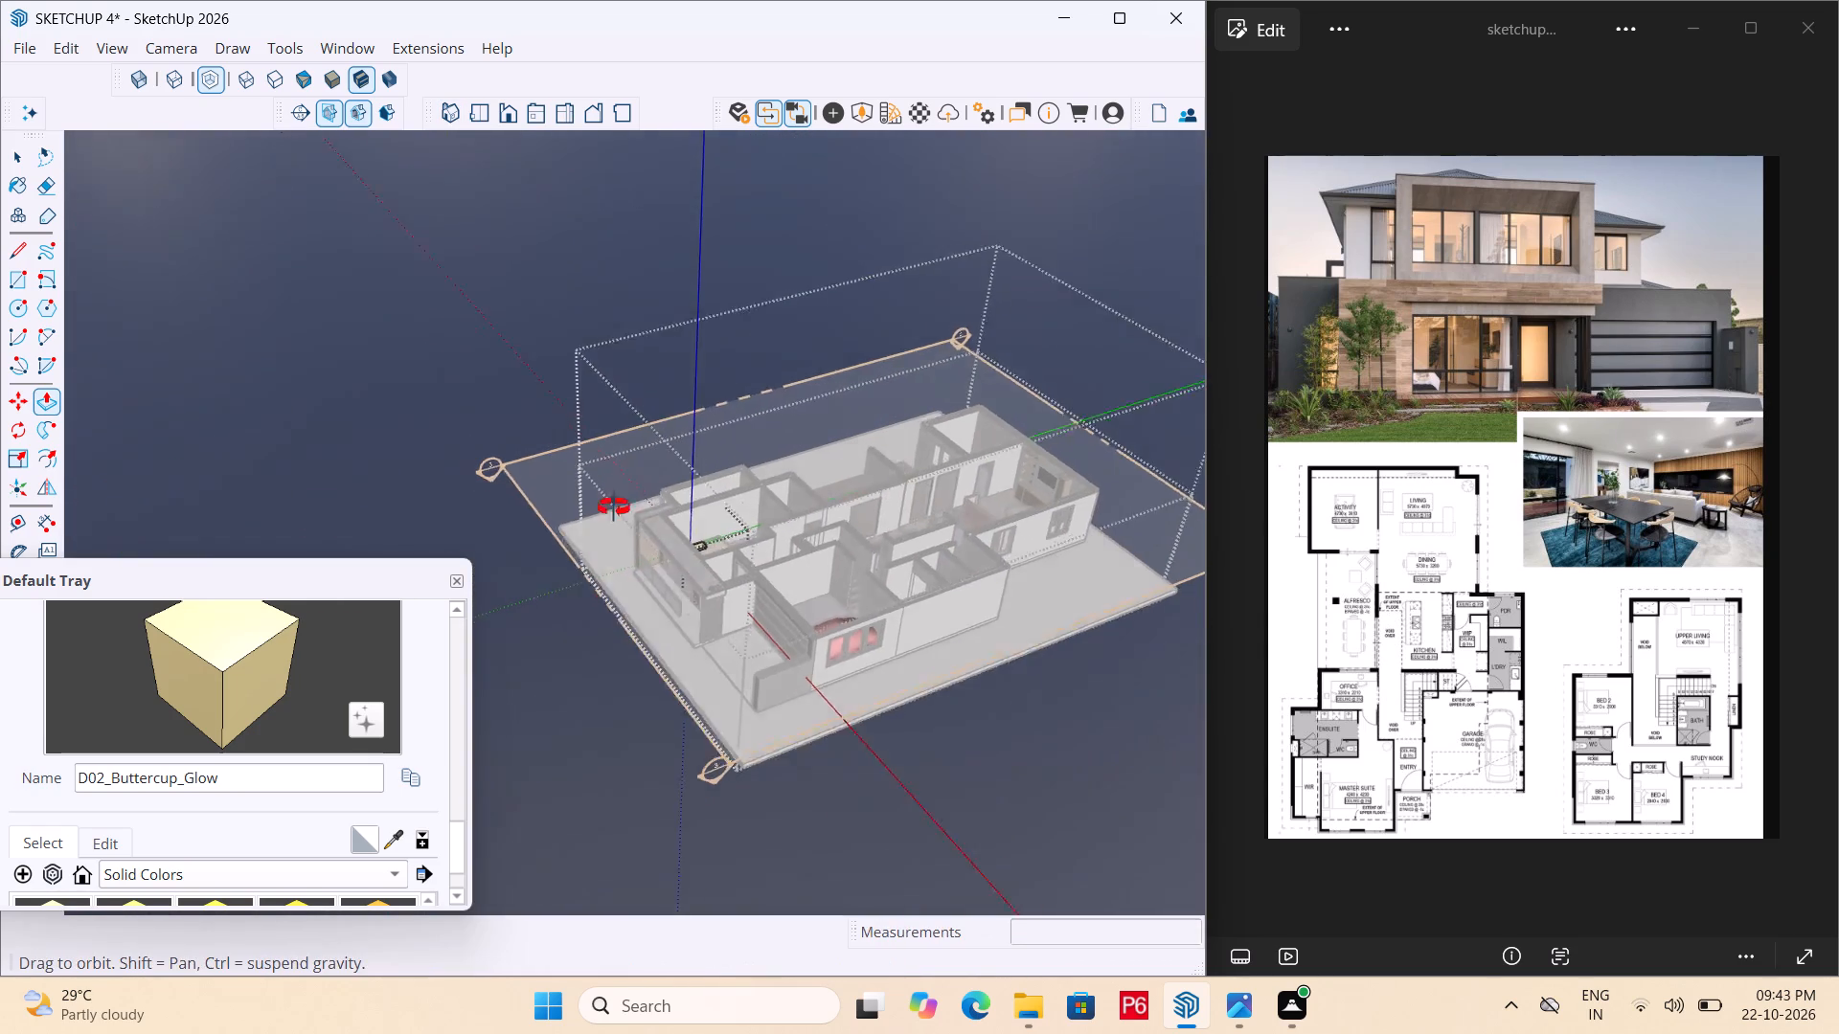
{"action": "middle_click_drag", "start_coordinate": [614, 507], "coordinate": [257, 657]}
{"action": "scroll", "coordinate": [665, 593], "scroll_direction": "up", "scroll_amount": 16}
{"action": "middle_click_drag", "start_coordinate": [717, 584], "coordinate": [662, 565]}
{"action": "scroll", "coordinate": [654, 566], "scroll_direction": "down", "scroll_amount": 1}
{"action": "scroll", "coordinate": [732, 483], "scroll_direction": "down", "scroll_amount": 6}
{"action": "scroll", "coordinate": [551, 523], "scroll_direction": "up", "scroll_amount": 20}
{"action": "scroll", "coordinate": [551, 523], "scroll_direction": "up", "scroll_amount": 2}
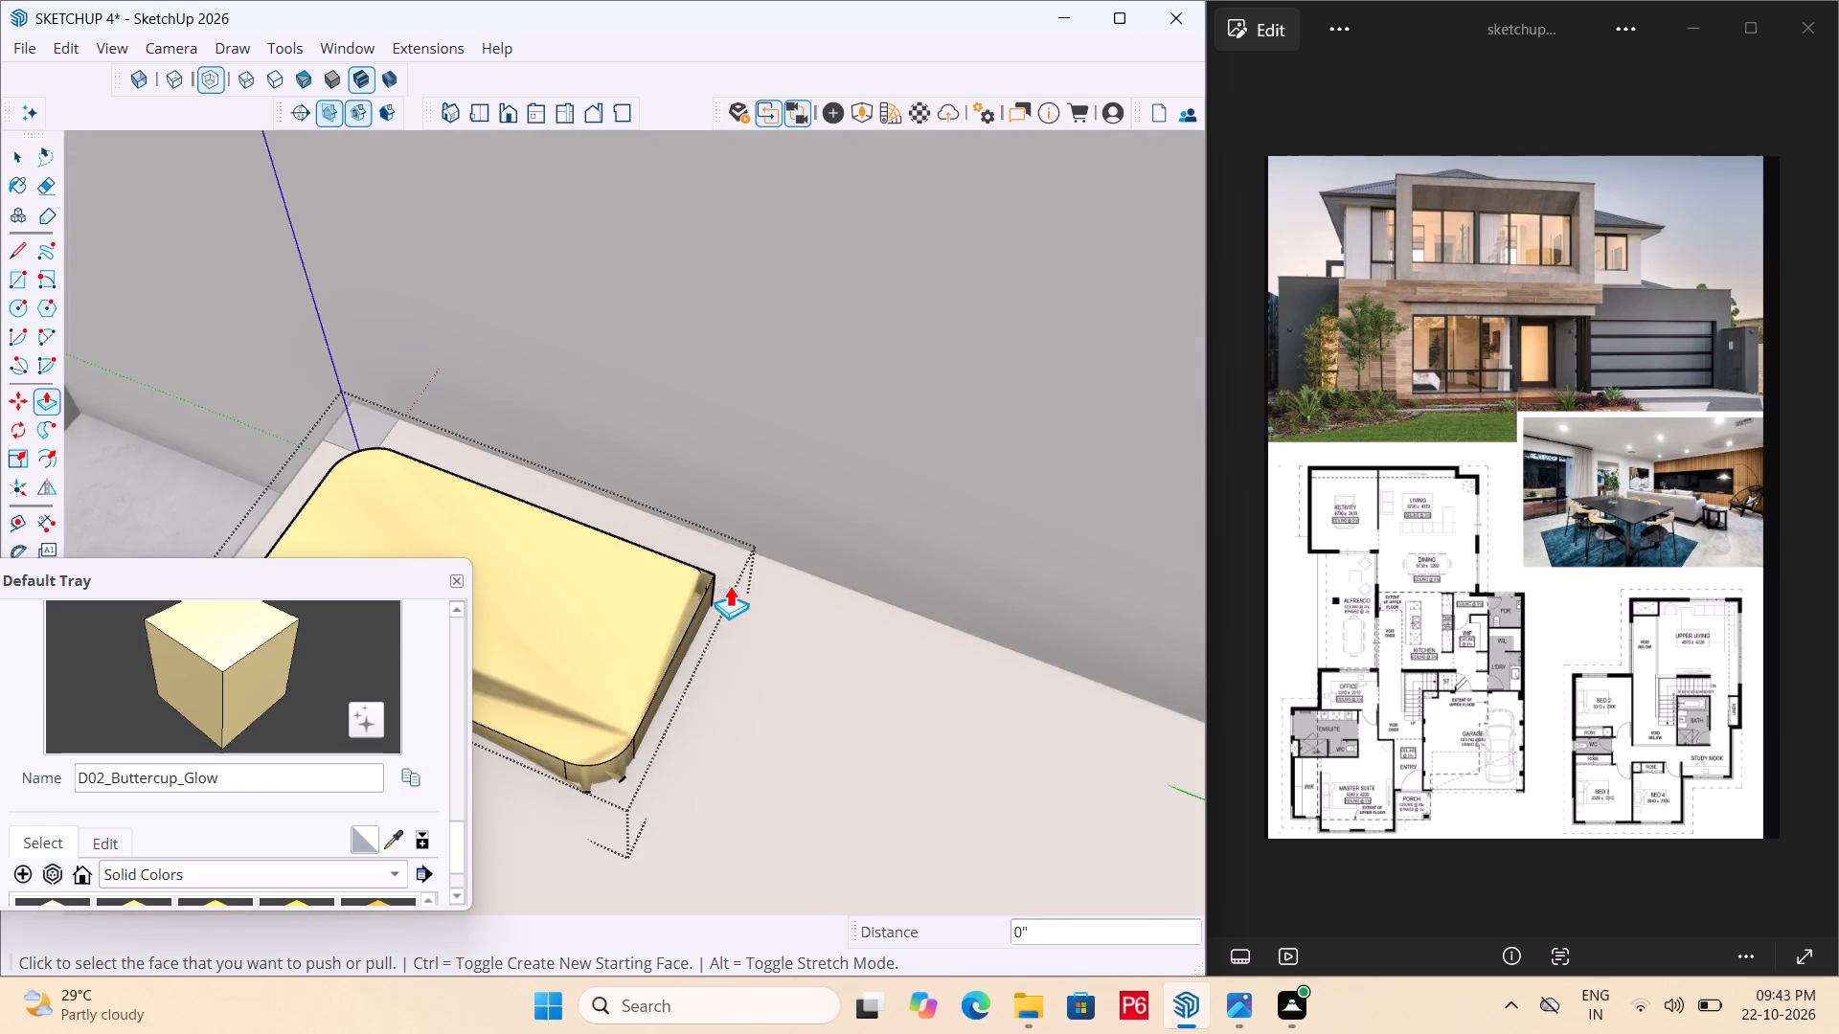
{"action": "scroll", "coordinate": [728, 585], "scroll_direction": "up", "scroll_amount": 10}
{"action": "left_click", "coordinate": [689, 575]}
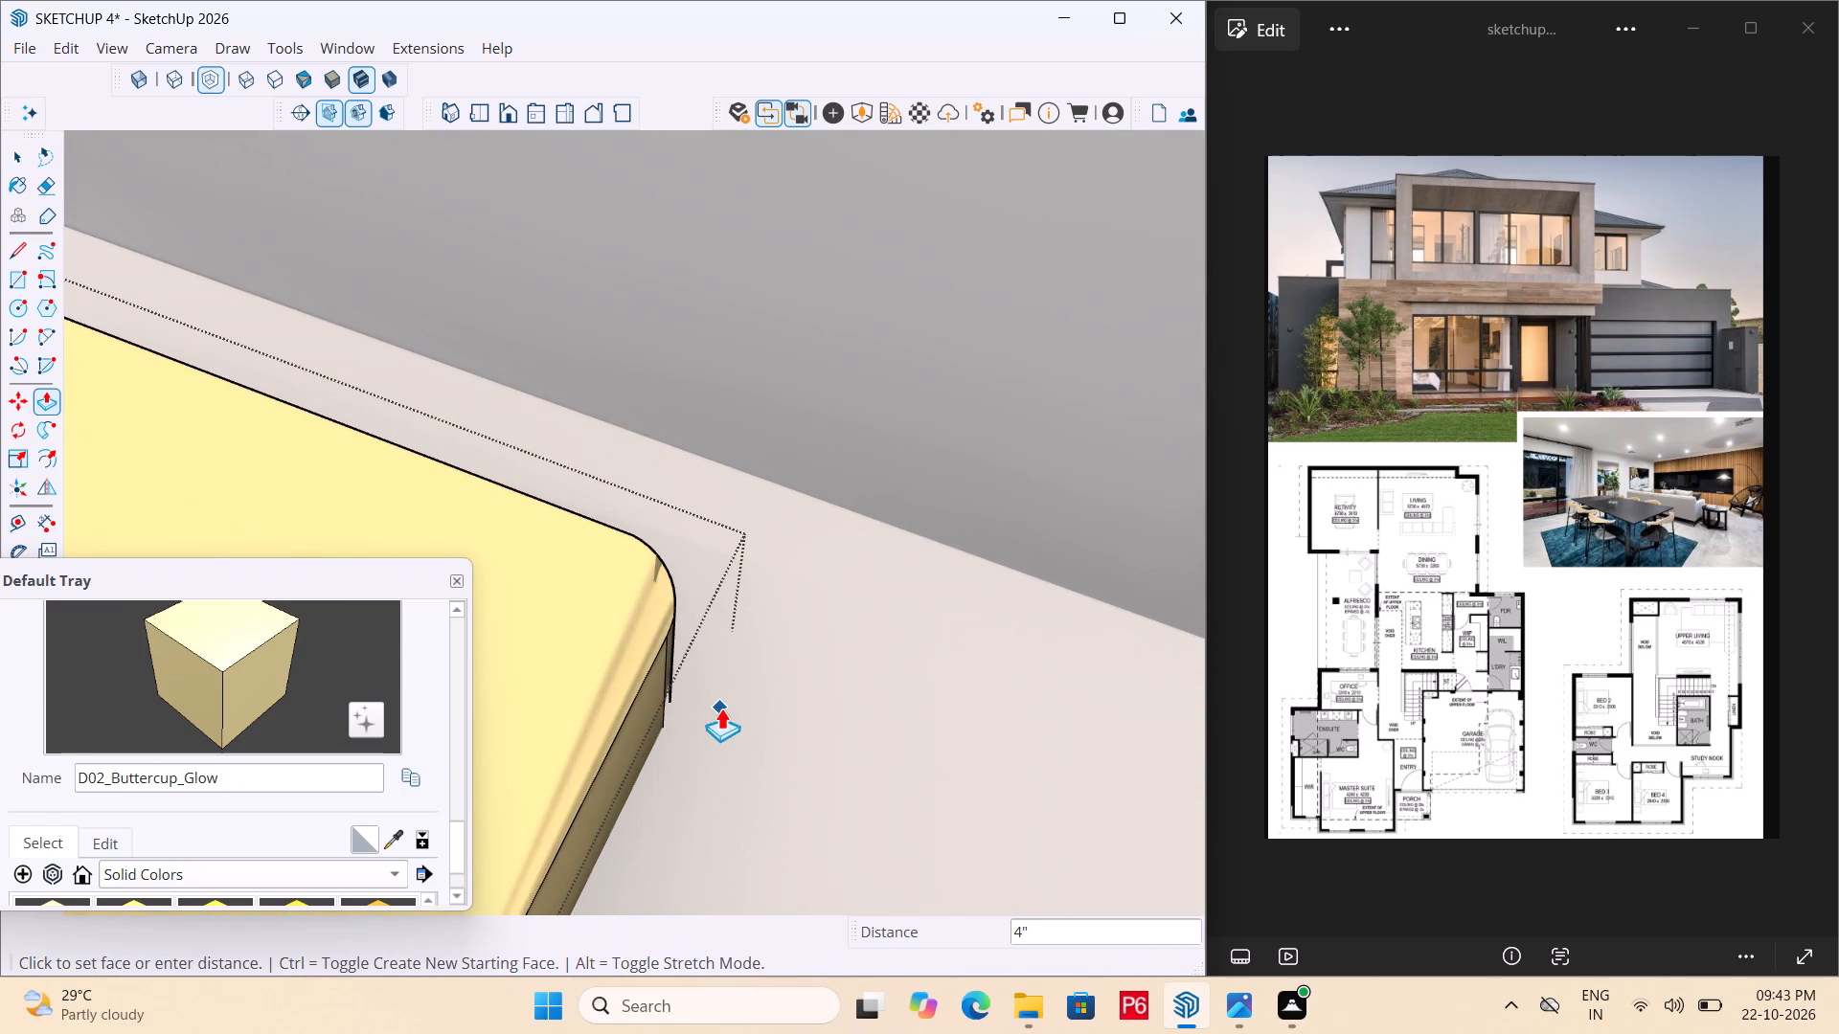
{"action": "left_click_drag", "start_coordinate": [721, 708], "coordinate": [726, 691]}
Save the model.
{"action": "scroll", "coordinate": [782, 603], "scroll_direction": "down", "scroll_amount": 3}
{"action": "middle_click_drag", "start_coordinate": [783, 602], "coordinate": [891, 516]}
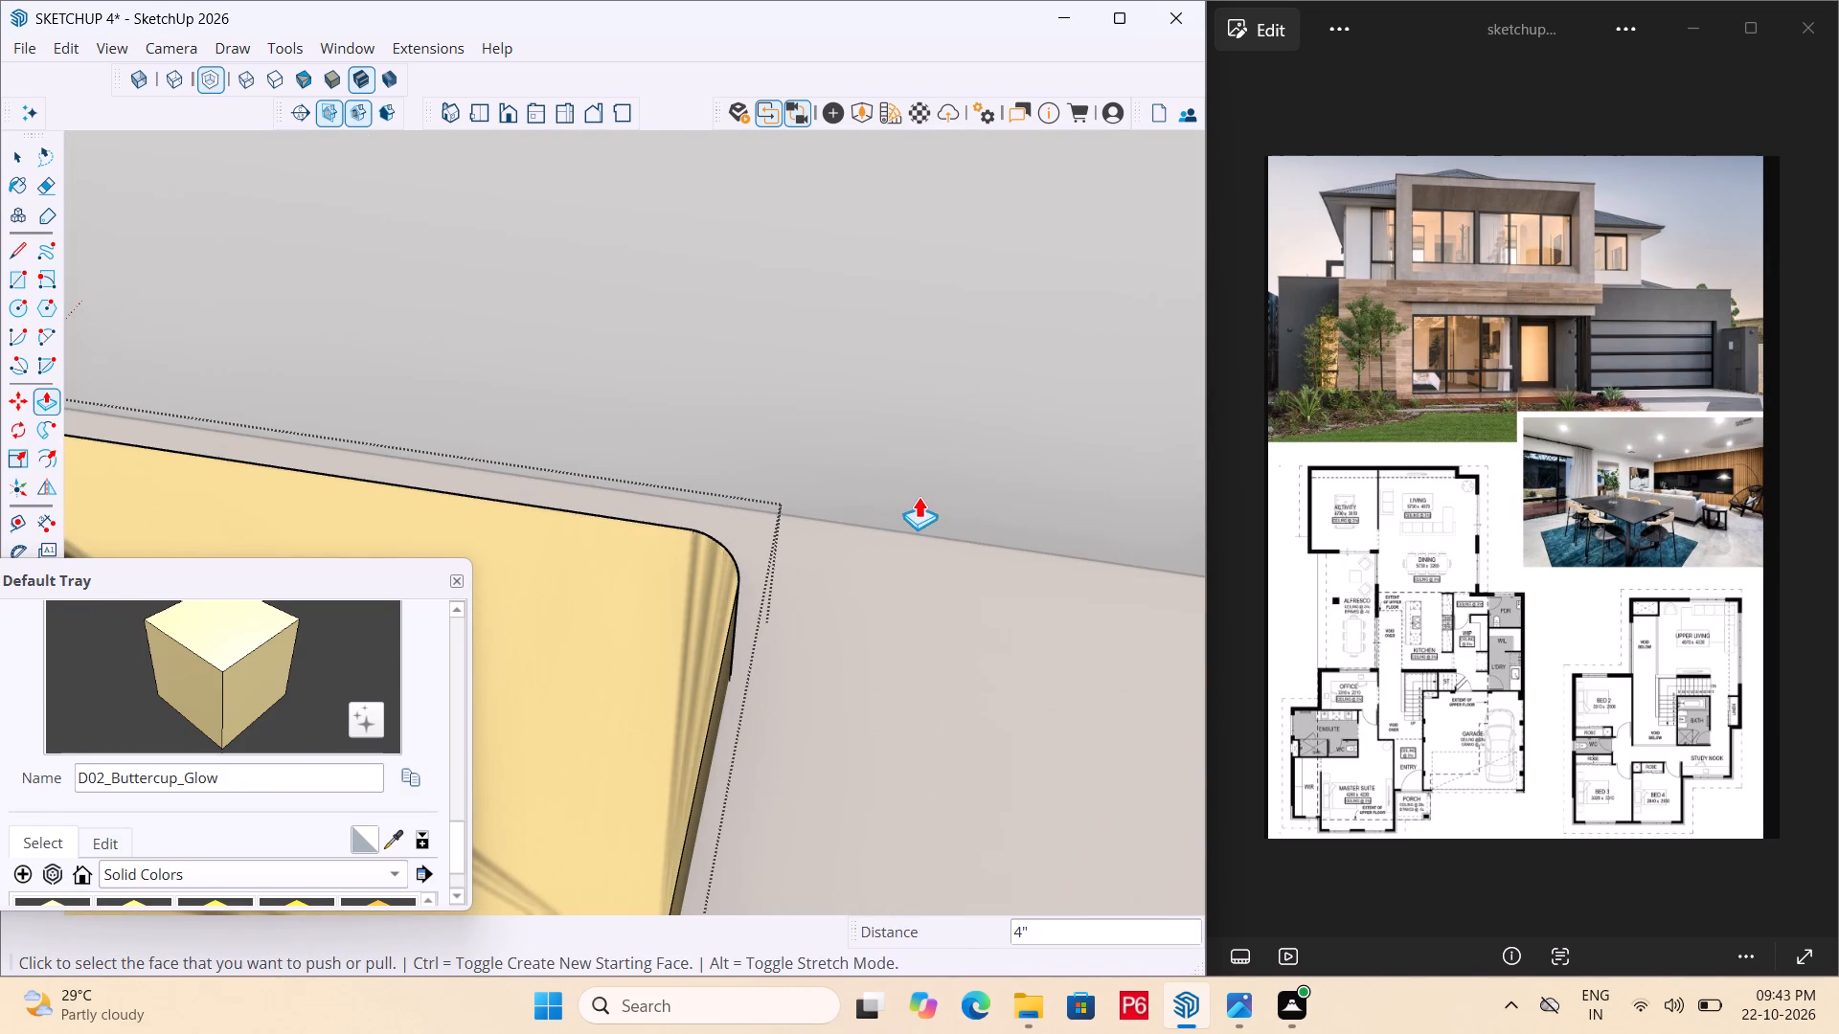
{"action": "key", "text": "ctrl+s"}
{"action": "key", "text": "ctrl+s"}
{"action": "key", "text": "ctrl+s"}
{"action": "key", "text": "ctrl+s"}
{"action": "key", "text": "ctrl+s"}
{"action": "key", "text": "ctrl+s"}
{"action": "key", "text": "ctrl+s"}
{"action": "key", "text": "ctrl+s"}
{"action": "key", "text": "ctrl+s"}
Exit editing of the finished pillow.
{"action": "scroll", "coordinate": [857, 392], "scroll_direction": "down", "scroll_amount": 4}
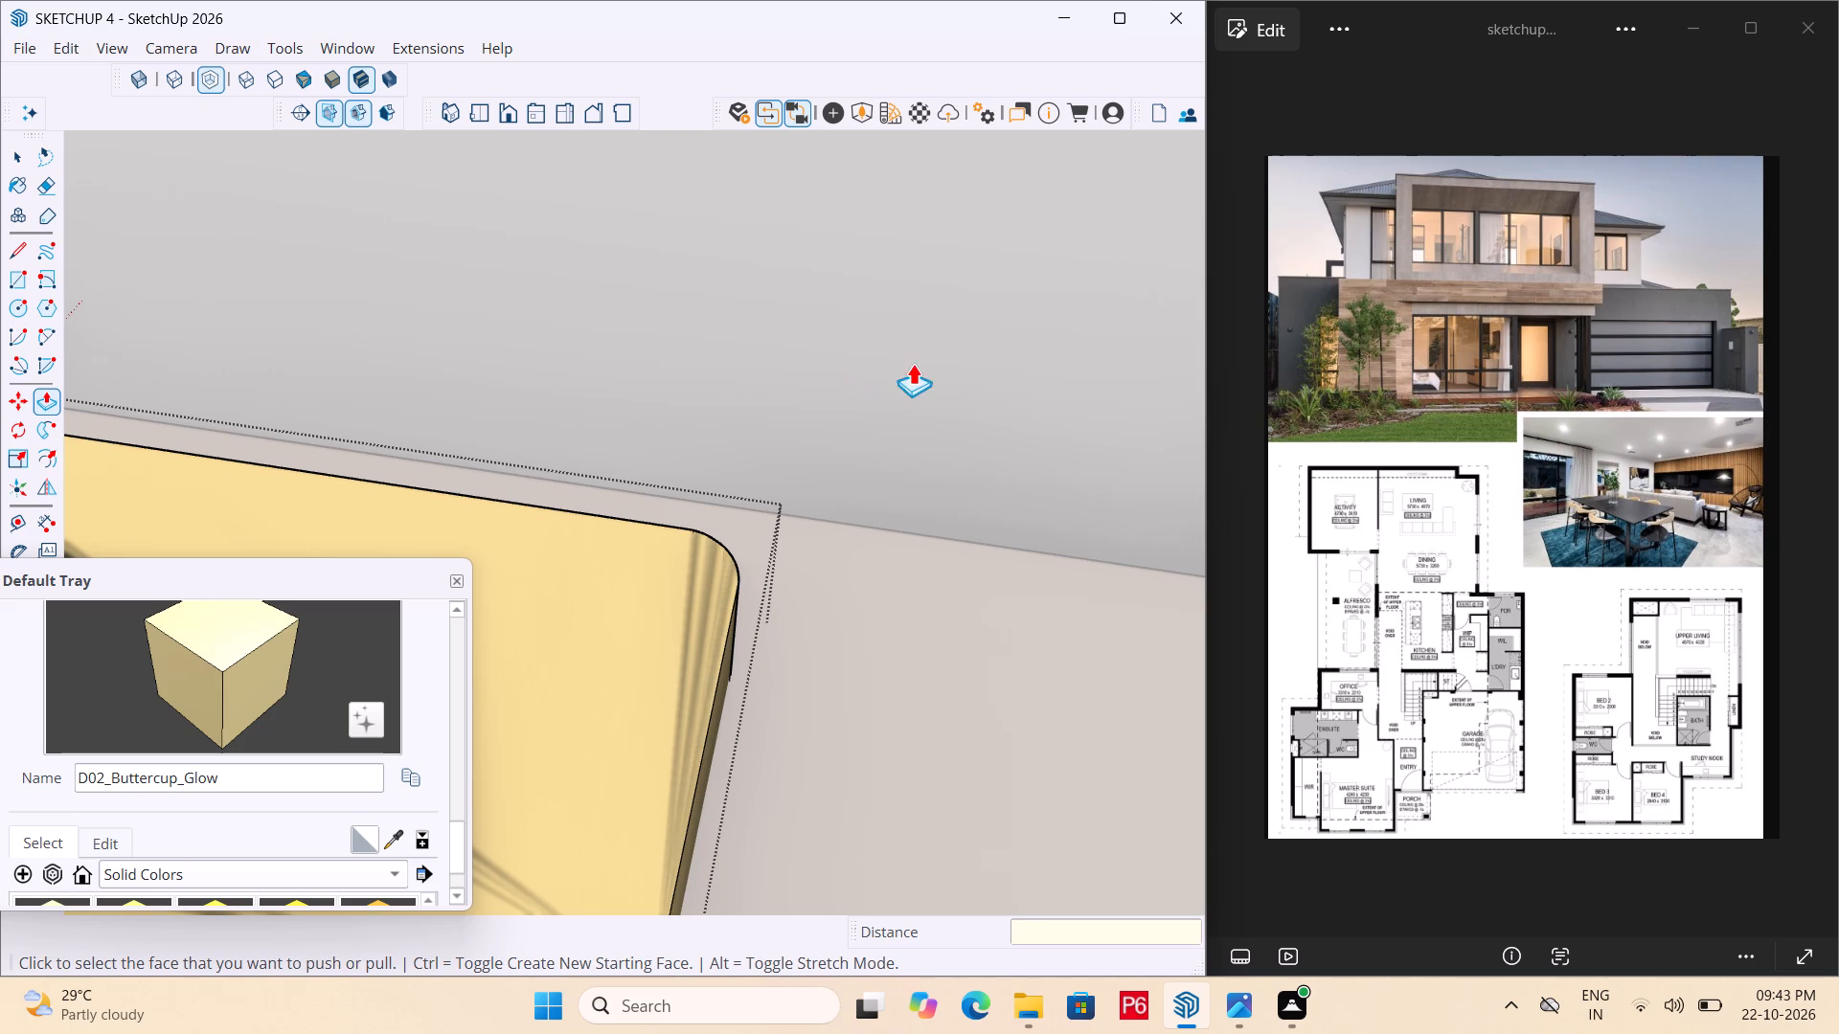
{"action": "scroll", "coordinate": [913, 363], "scroll_direction": "down", "scroll_amount": 7}
{"action": "scroll", "coordinate": [807, 394], "scroll_direction": "down", "scroll_amount": 6}
{"action": "key", "text": "space"}
{"action": "left_click", "coordinate": [876, 326]}
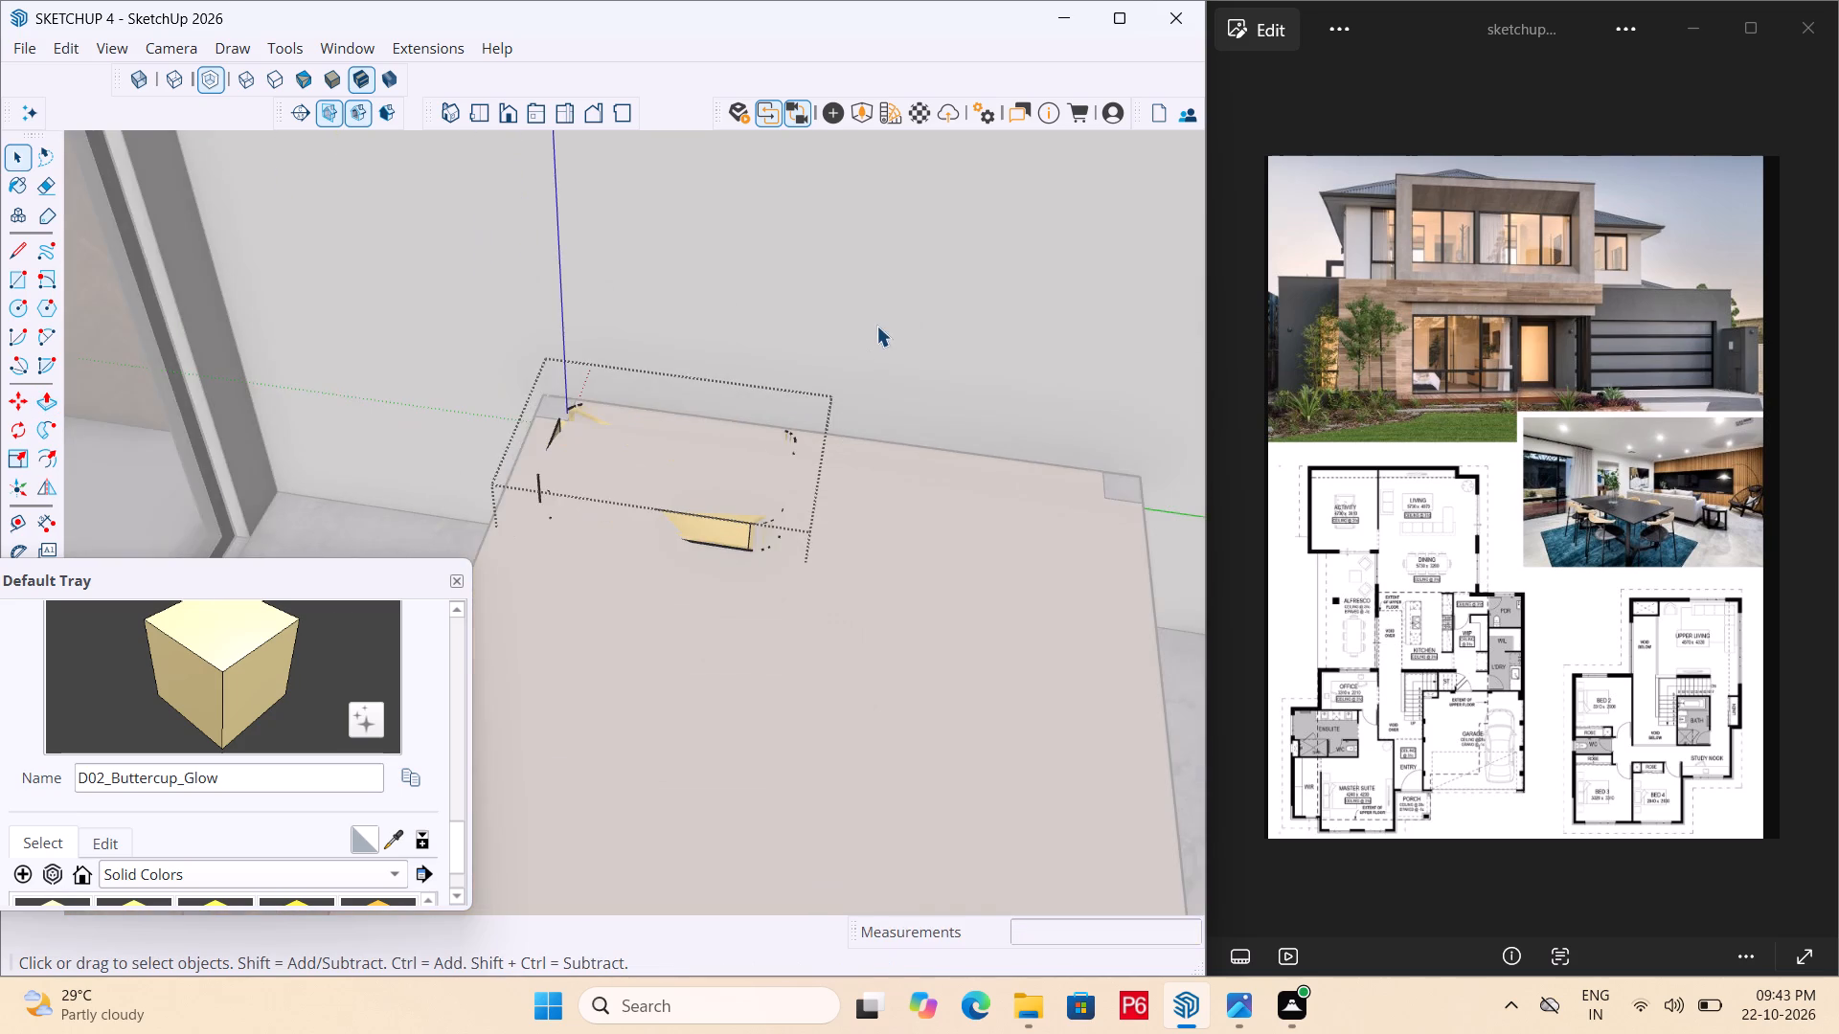
{"action": "scroll", "coordinate": [750, 483], "scroll_direction": "down", "scroll_amount": 13}
{"action": "middle_click_drag", "start_coordinate": [689, 505], "coordinate": [957, 602]}
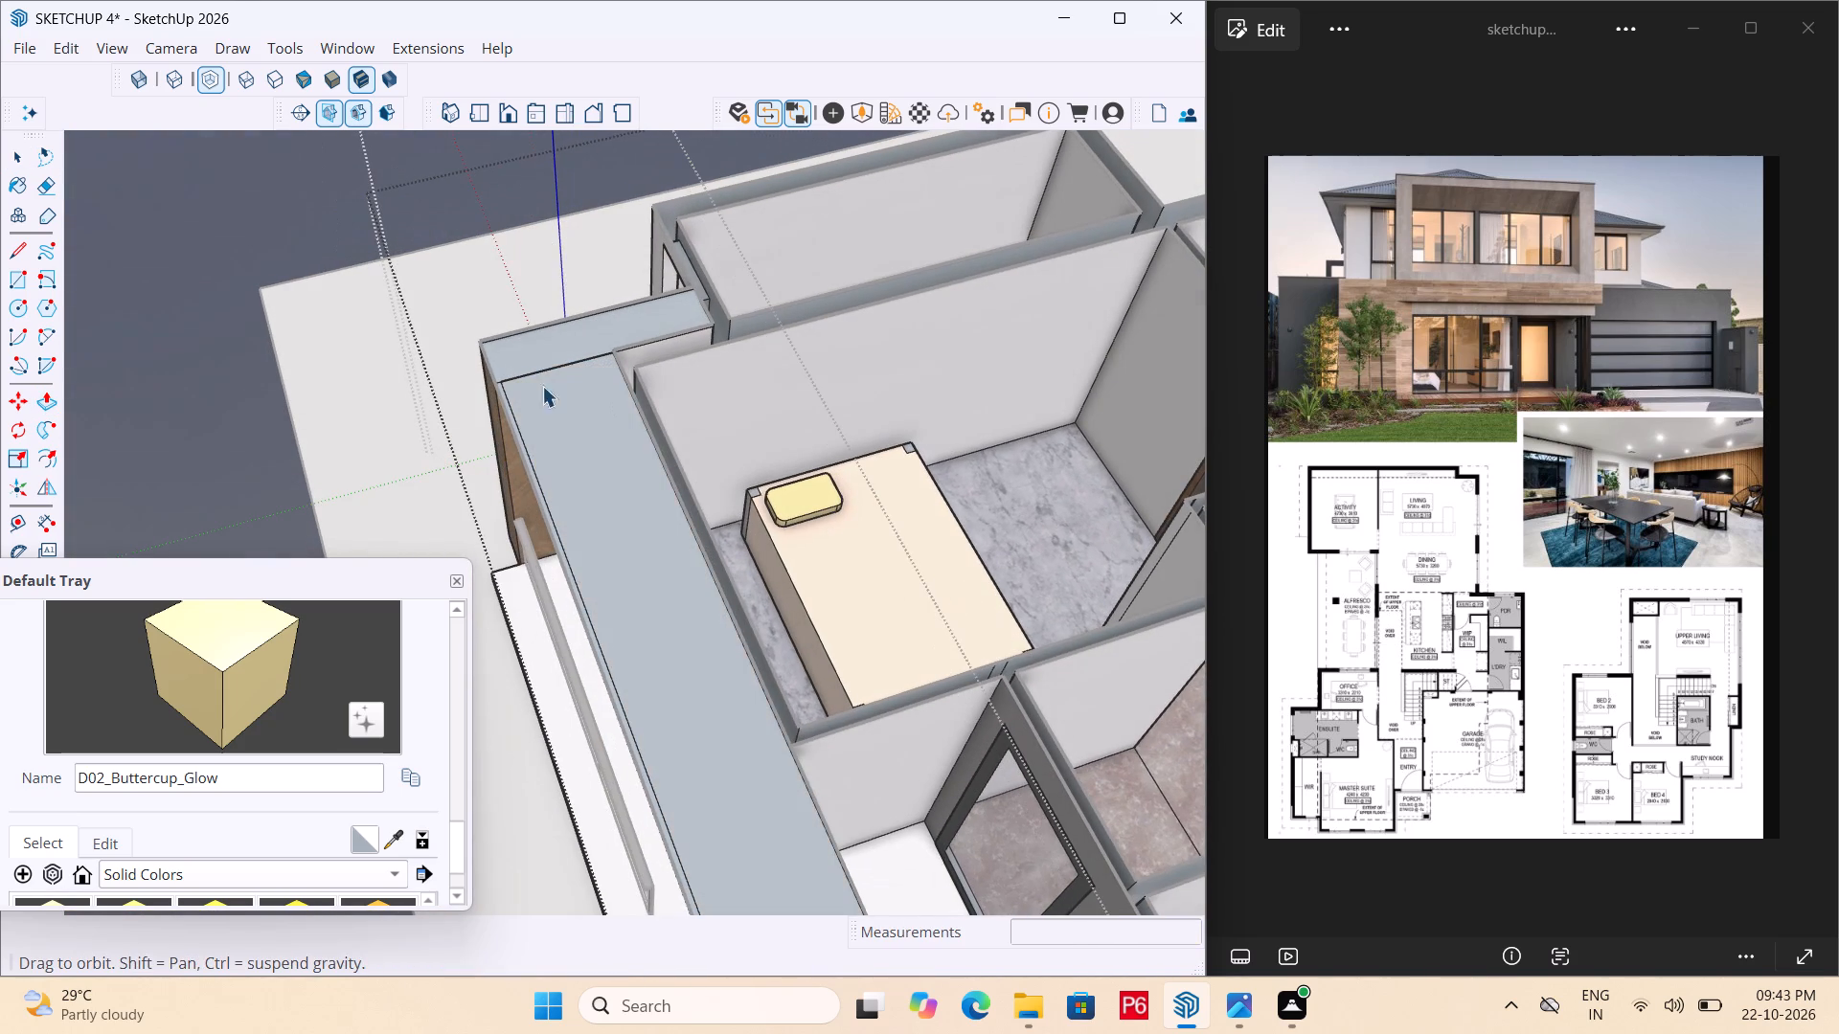
{"action": "left_click", "coordinate": [186, 340]}
Copy the whole pillow about 2' 7 9/16" along the head of the master suite bed to make a second one.
{"action": "scroll", "coordinate": [894, 454], "scroll_direction": "up", "scroll_amount": 6}
{"action": "left_click", "coordinate": [766, 541]}
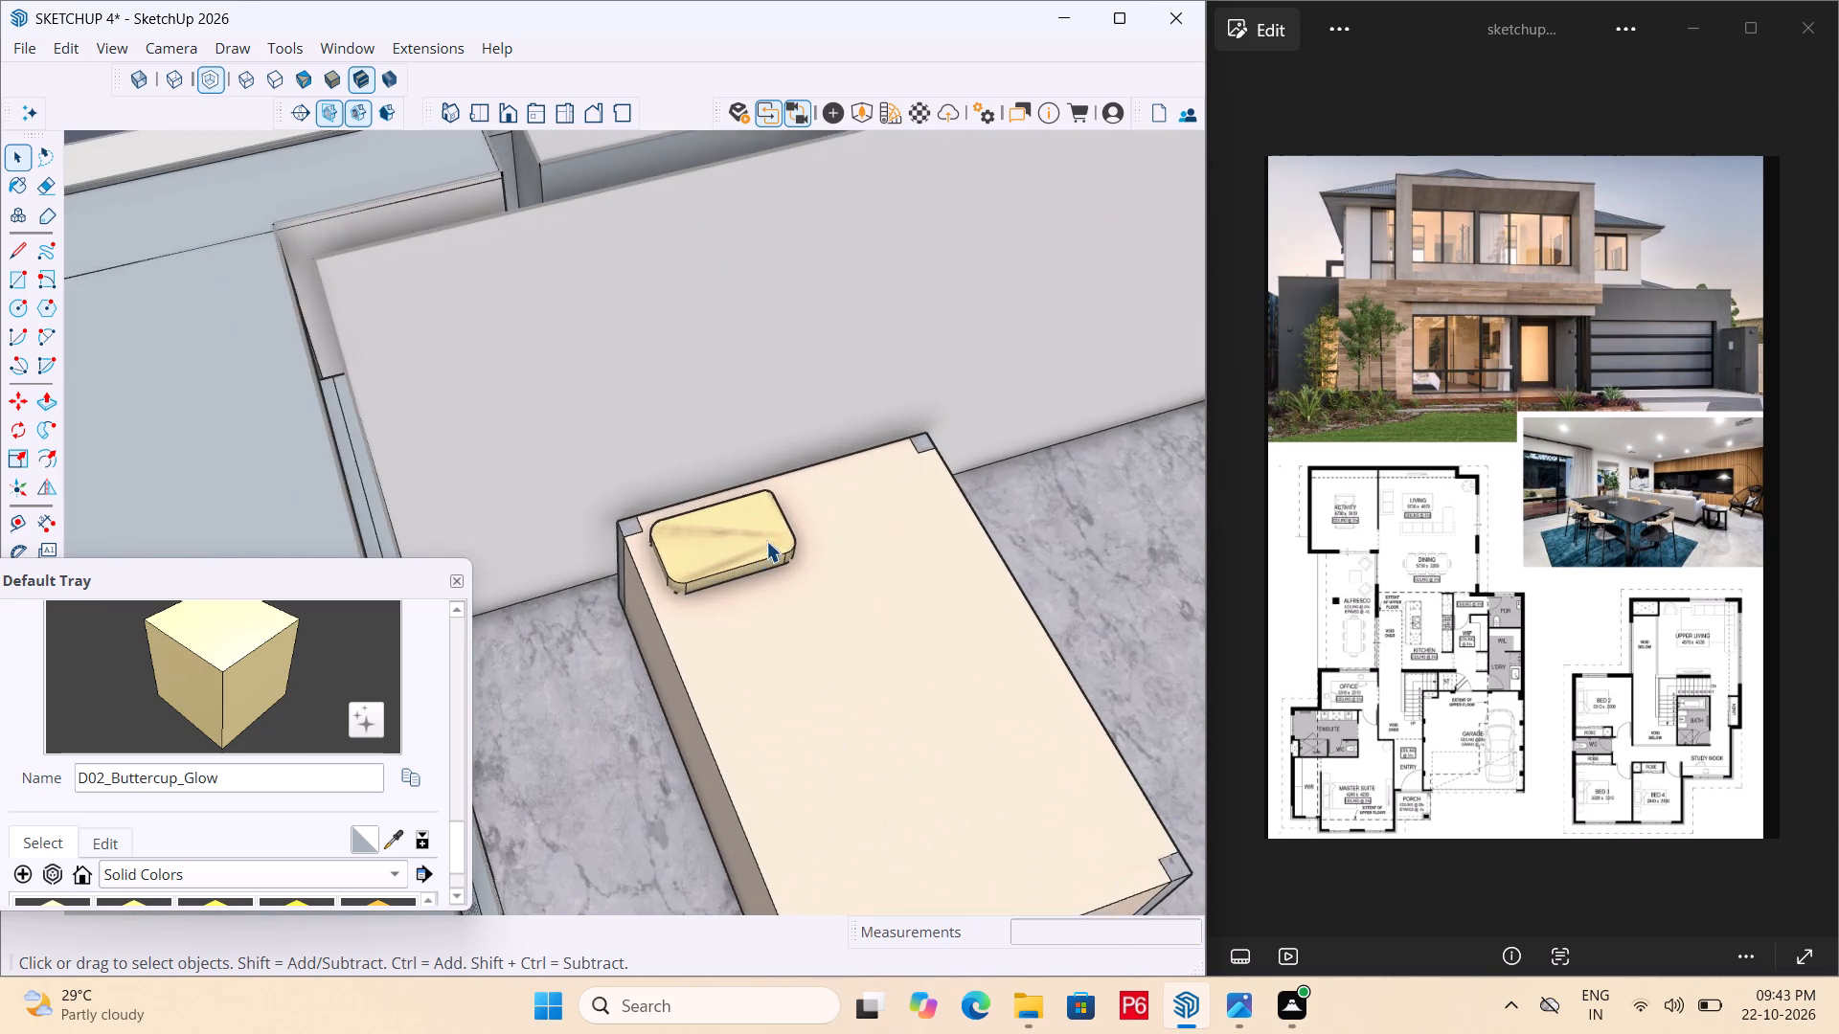
{"action": "scroll", "coordinate": [722, 614], "scroll_direction": "up", "scroll_amount": 6}
{"action": "double_click", "coordinate": [702, 539]}
{"action": "left_click", "coordinate": [667, 530]}
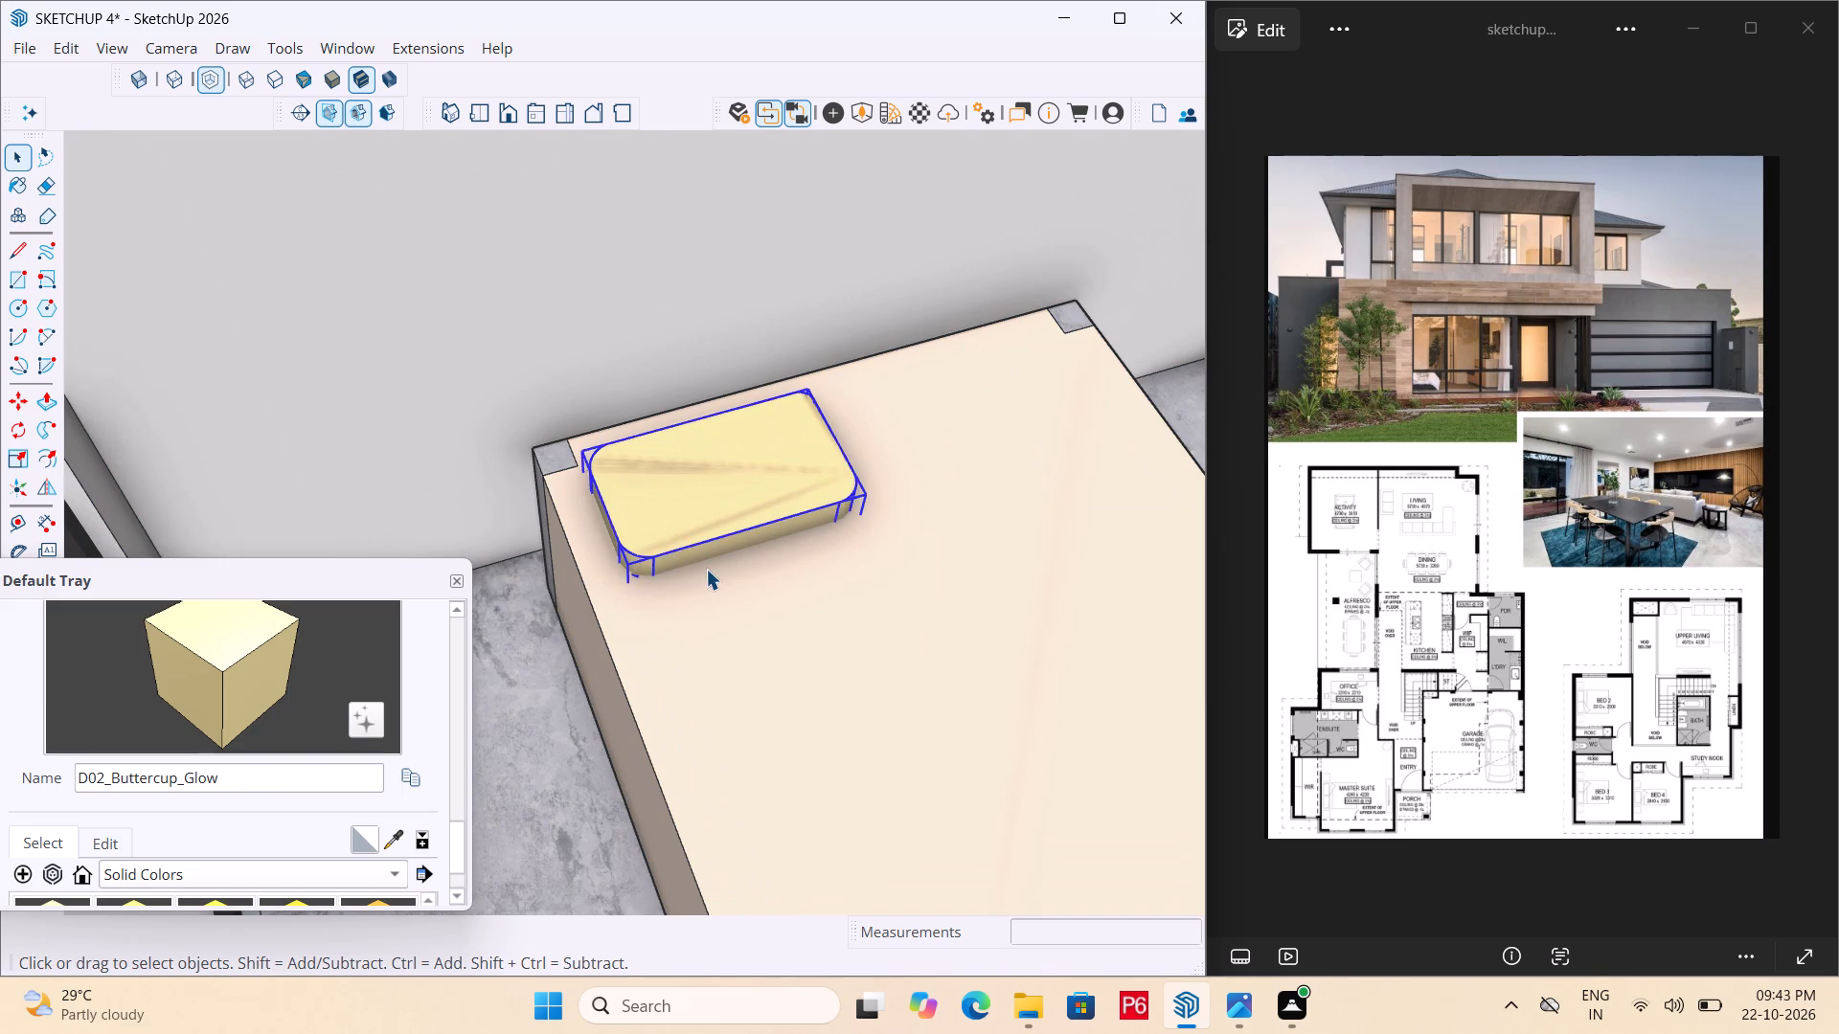
{"action": "scroll", "coordinate": [705, 570], "scroll_direction": "up", "scroll_amount": 6}
{"action": "middle_click_drag", "start_coordinate": [685, 551], "coordinate": [647, 444]}
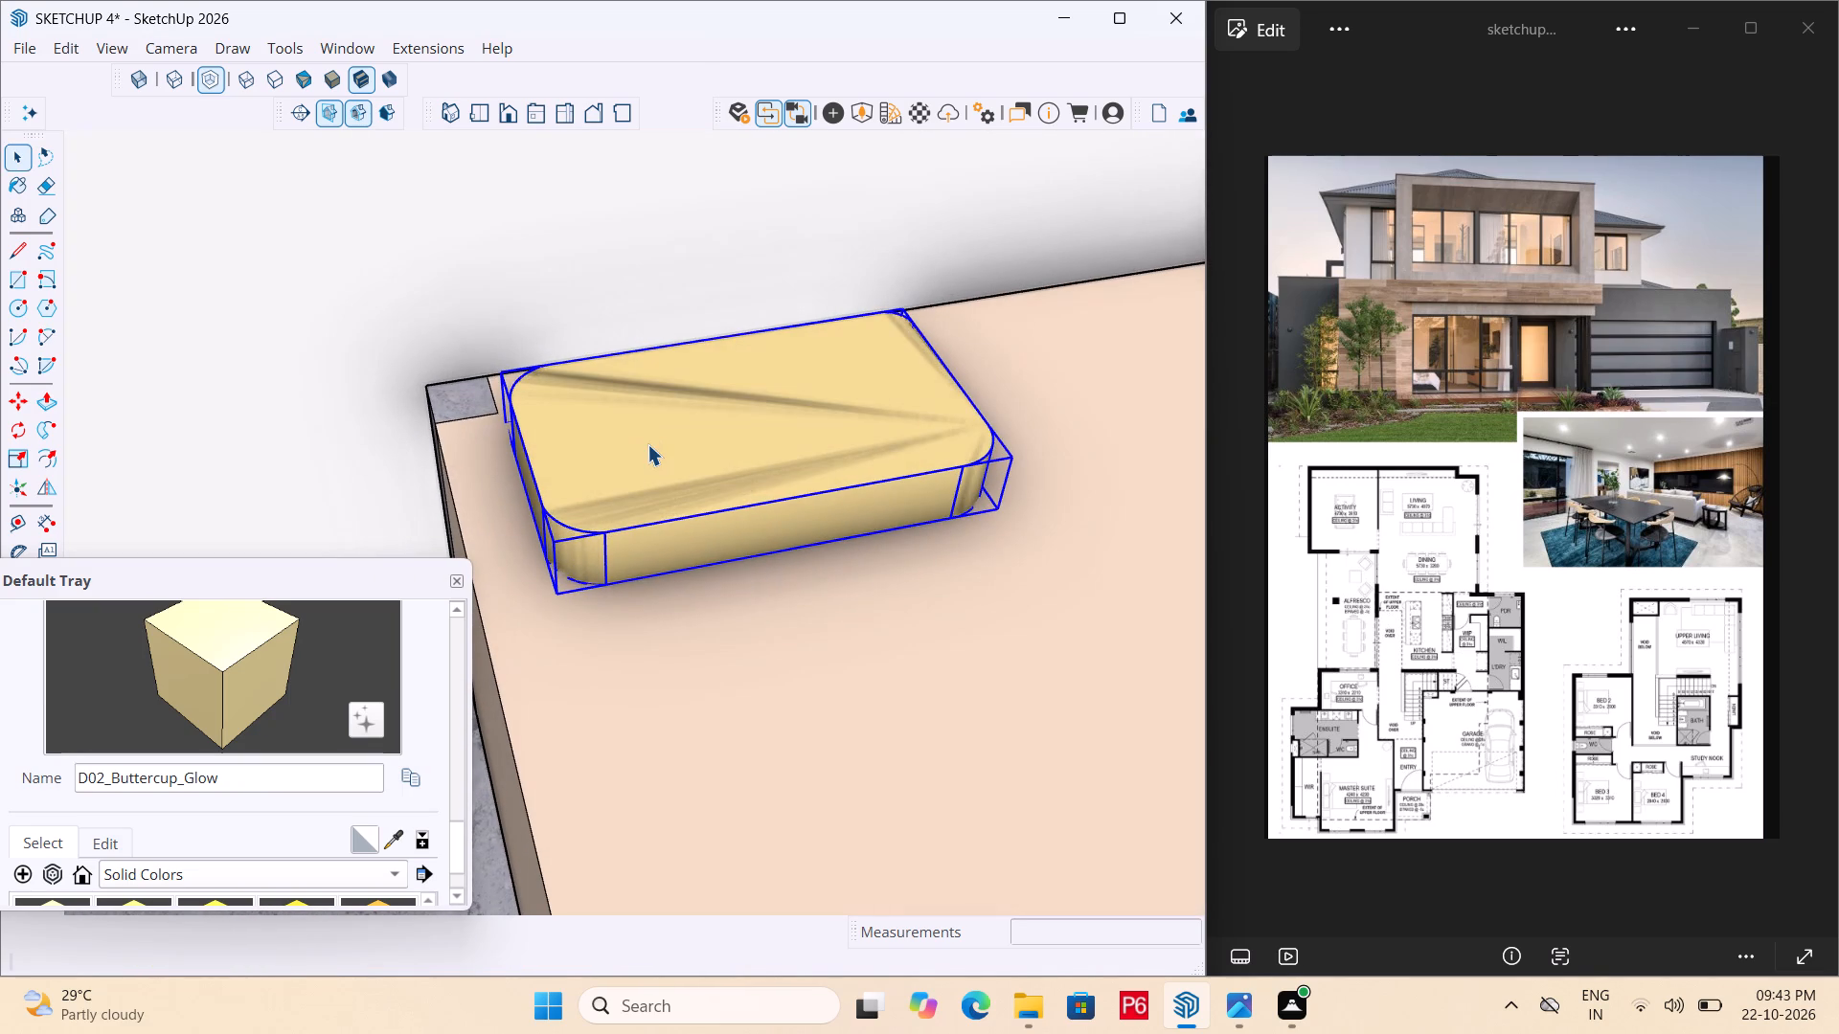
{"action": "key", "text": "m"}
{"action": "left_click", "coordinate": [561, 601]}
{"action": "scroll", "coordinate": [640, 529], "scroll_direction": "down", "scroll_amount": 6}
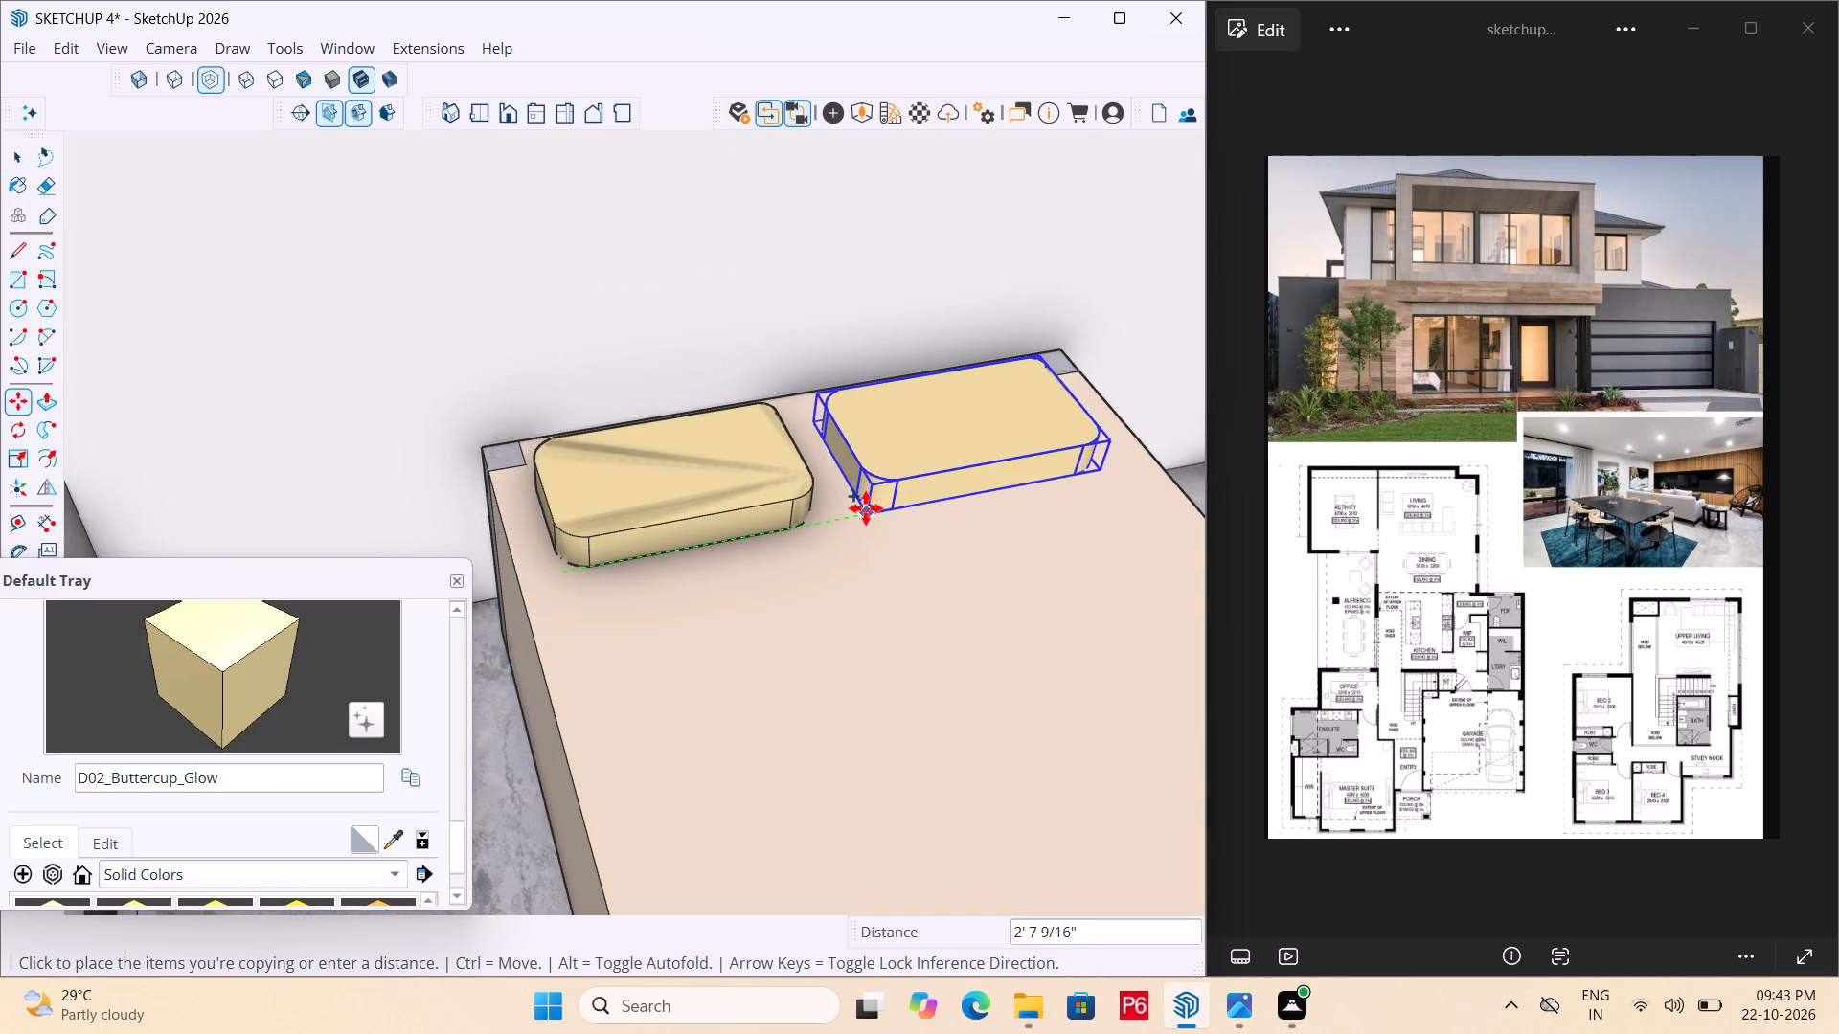
{"action": "left_click", "coordinate": [866, 508]}
{"action": "middle_click_drag", "start_coordinate": [866, 487], "coordinate": [1132, 568]}
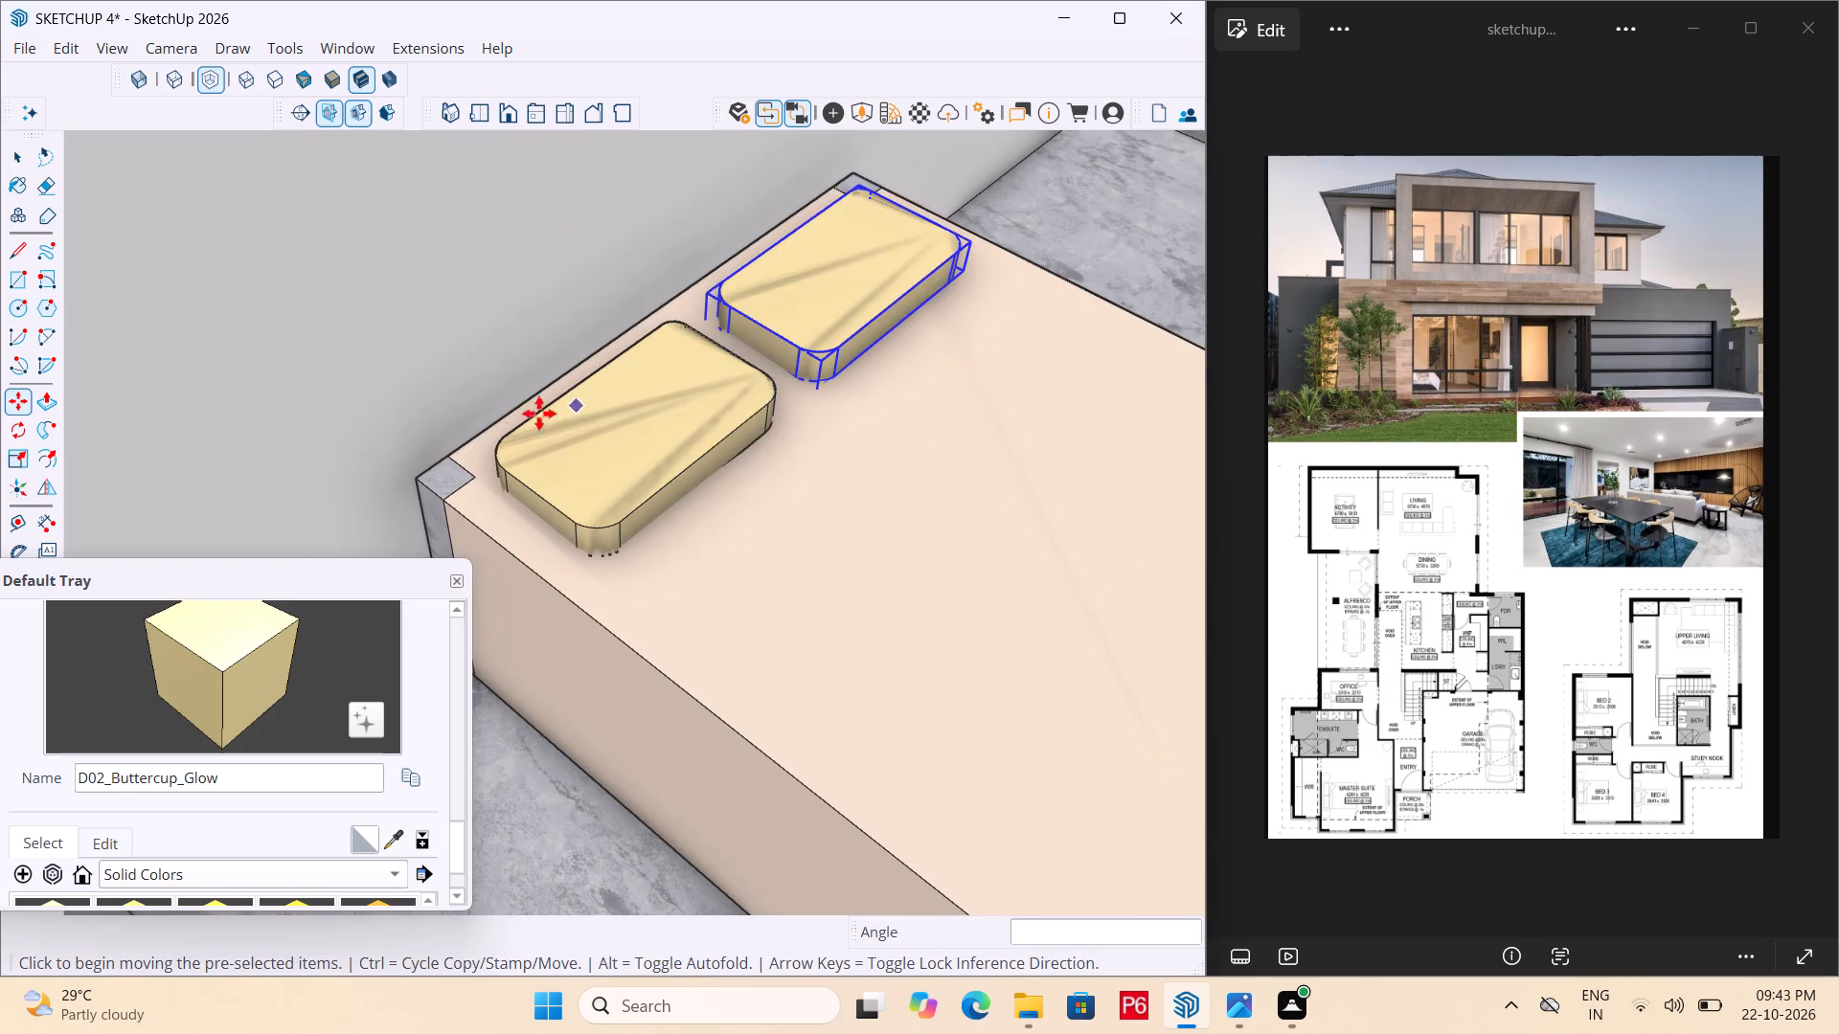
{"action": "scroll", "coordinate": [496, 435], "scroll_direction": "down", "scroll_amount": 5}
{"action": "key", "text": "space"}
Save the model with both pillows.
{"action": "key", "text": "ctrl+s"}
{"action": "key", "text": "ctrl+s"}
{"action": "key", "text": "ctrl+s"}
{"action": "key", "text": "ctrl+s"}
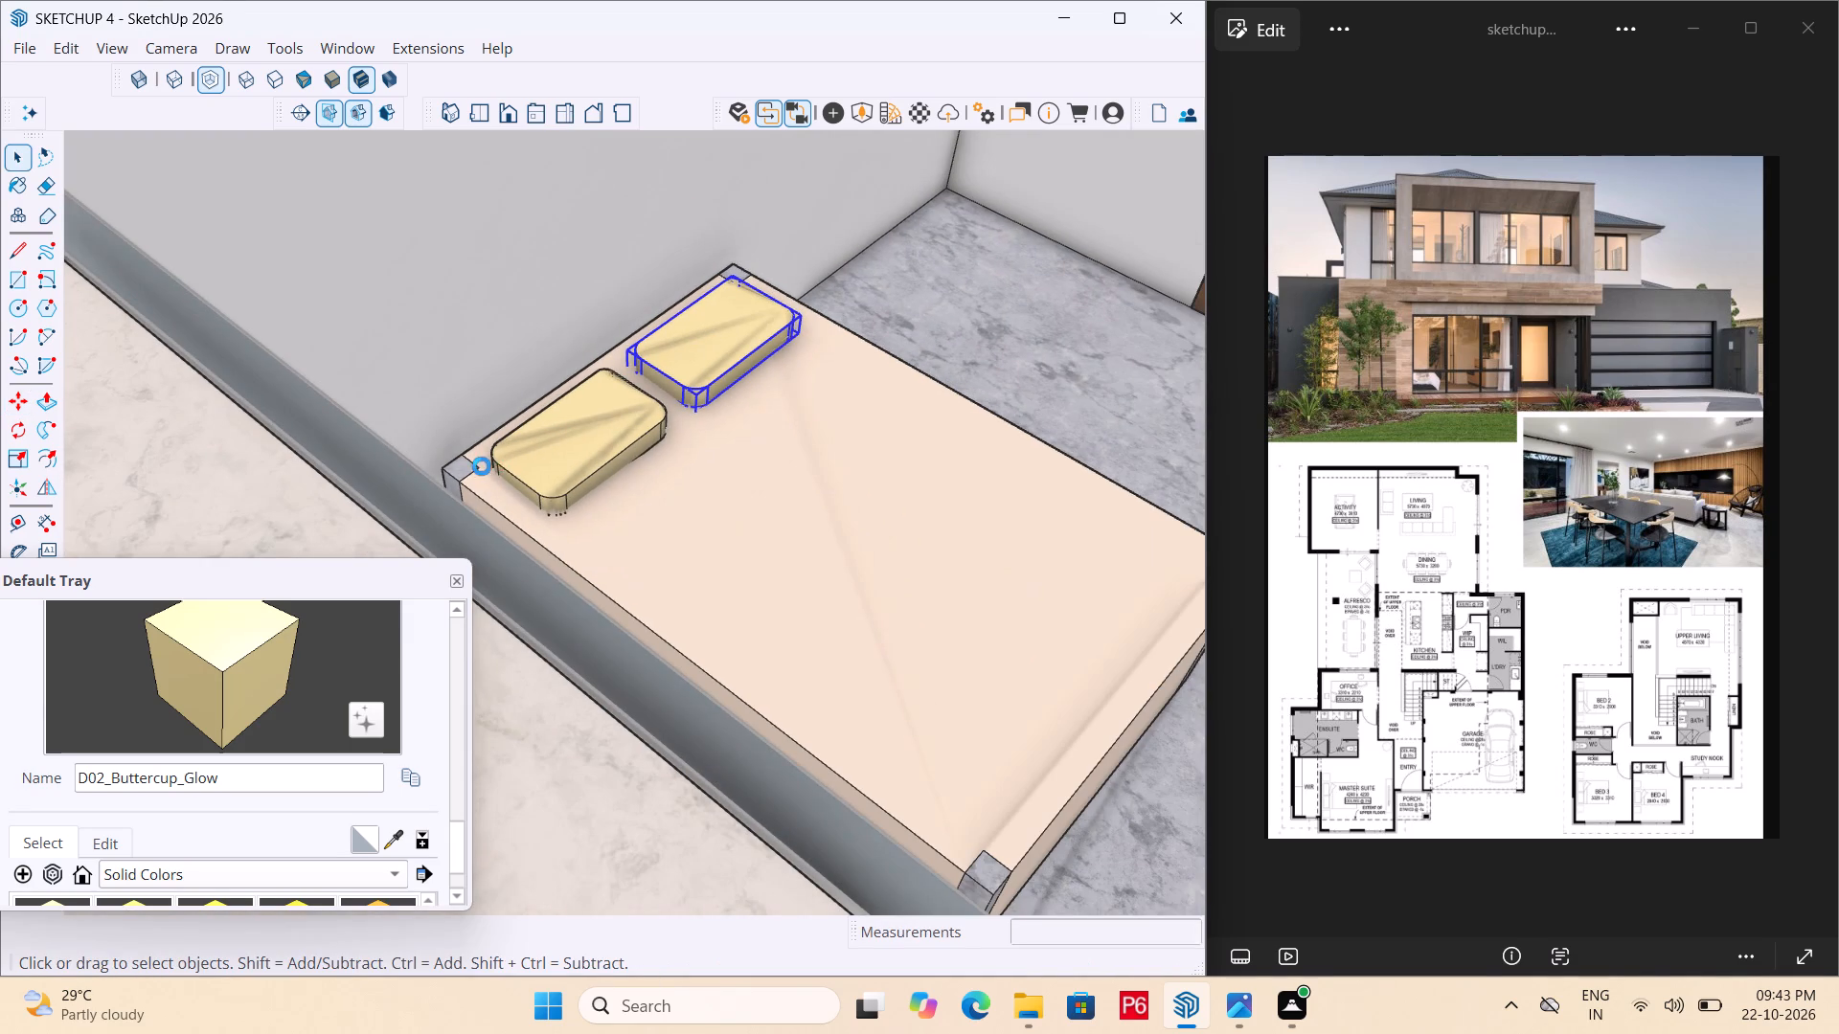
{"action": "key", "text": "ctrl+s"}
{"action": "key", "text": "ctrl+s"}
{"action": "key", "text": "ctrl+s"}
{"action": "key", "text": "ctrl+s"}
{"action": "key", "text": "ctrl+s"}
{"action": "key", "text": "ctrl+s"}
{"action": "key", "text": "ctrl+s"}
Turn off the ground-floor section cut and view the complete house from the front.
{"action": "scroll", "coordinate": [484, 390], "scroll_direction": "down", "scroll_amount": 6}
{"action": "scroll", "coordinate": [577, 364], "scroll_direction": "down", "scroll_amount": 3}
{"action": "key", "text": "space"}
{"action": "scroll", "coordinate": [668, 343], "scroll_direction": "down", "scroll_amount": 3}
{"action": "key", "text": "space"}
{"action": "scroll", "coordinate": [591, 354], "scroll_direction": "down", "scroll_amount": 1}
{"action": "key", "text": "space"}
{"action": "scroll", "coordinate": [590, 356], "scroll_direction": "down", "scroll_amount": 11}
{"action": "left_click", "coordinate": [306, 261]}
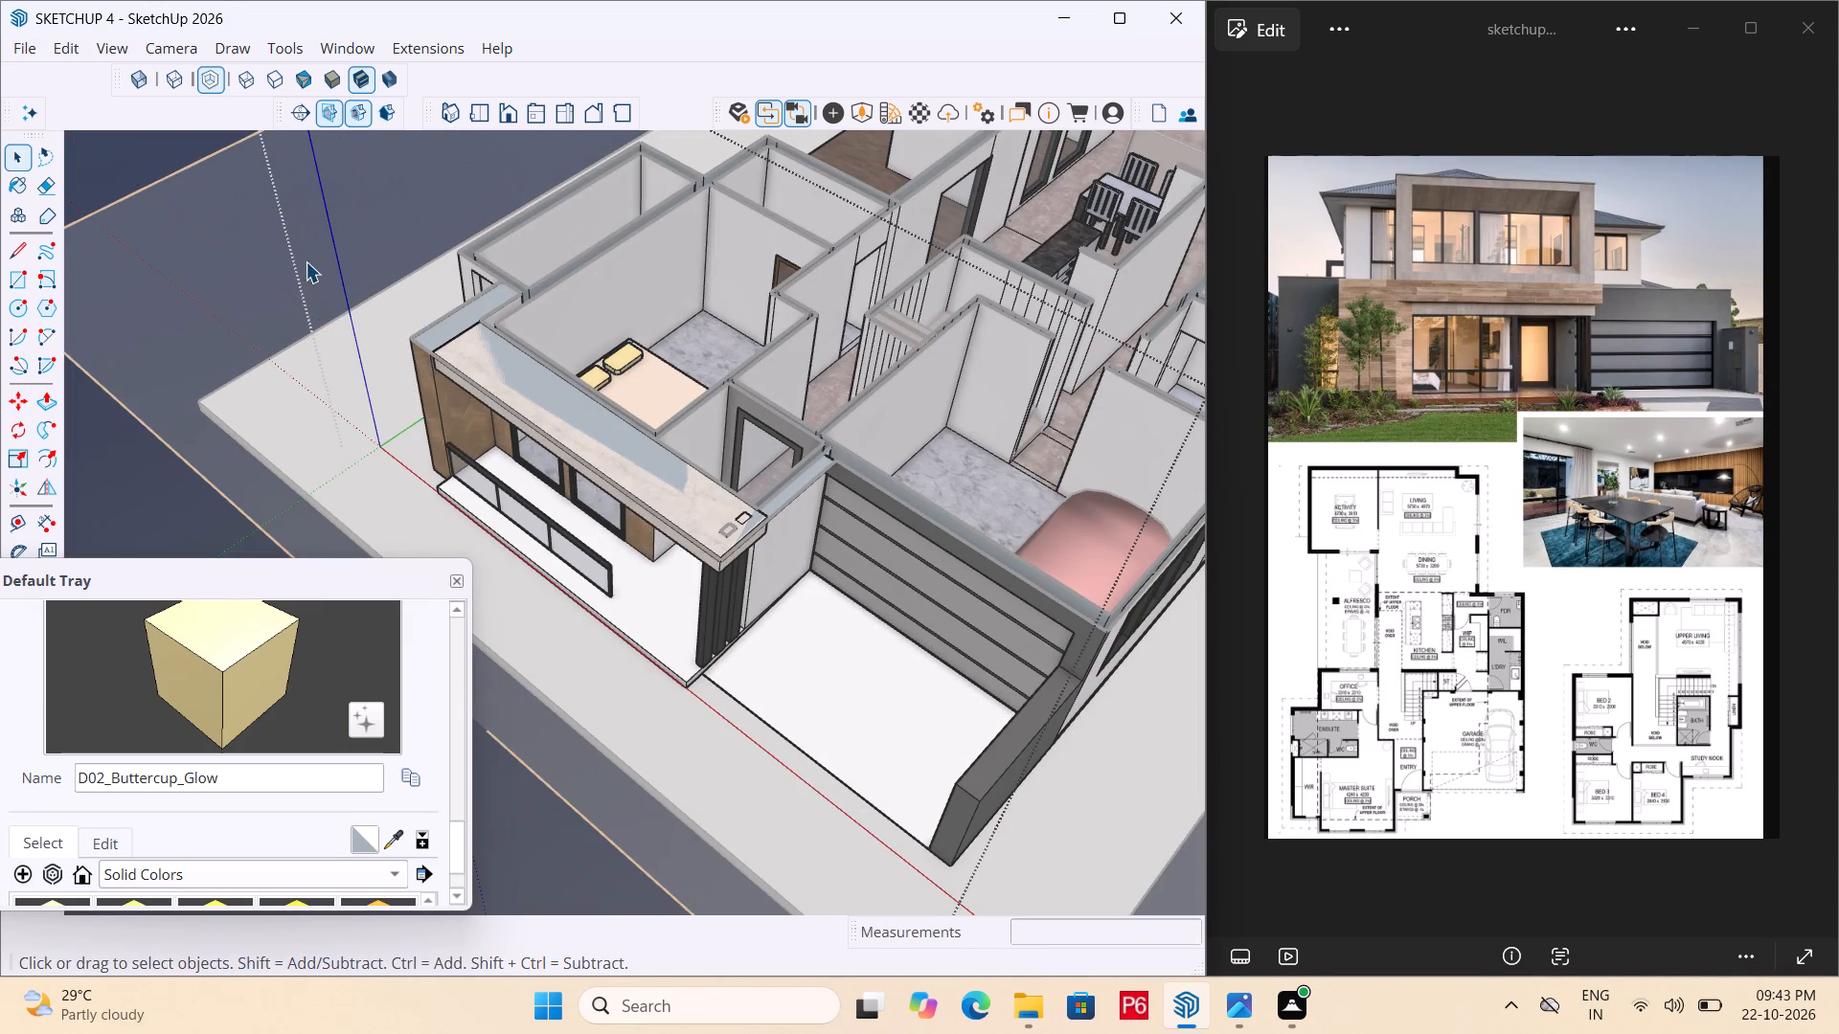
{"action": "triple_click", "coordinate": [266, 266]}
{"action": "left_click", "coordinate": [266, 266]}
{"action": "left_click", "coordinate": [265, 266]}
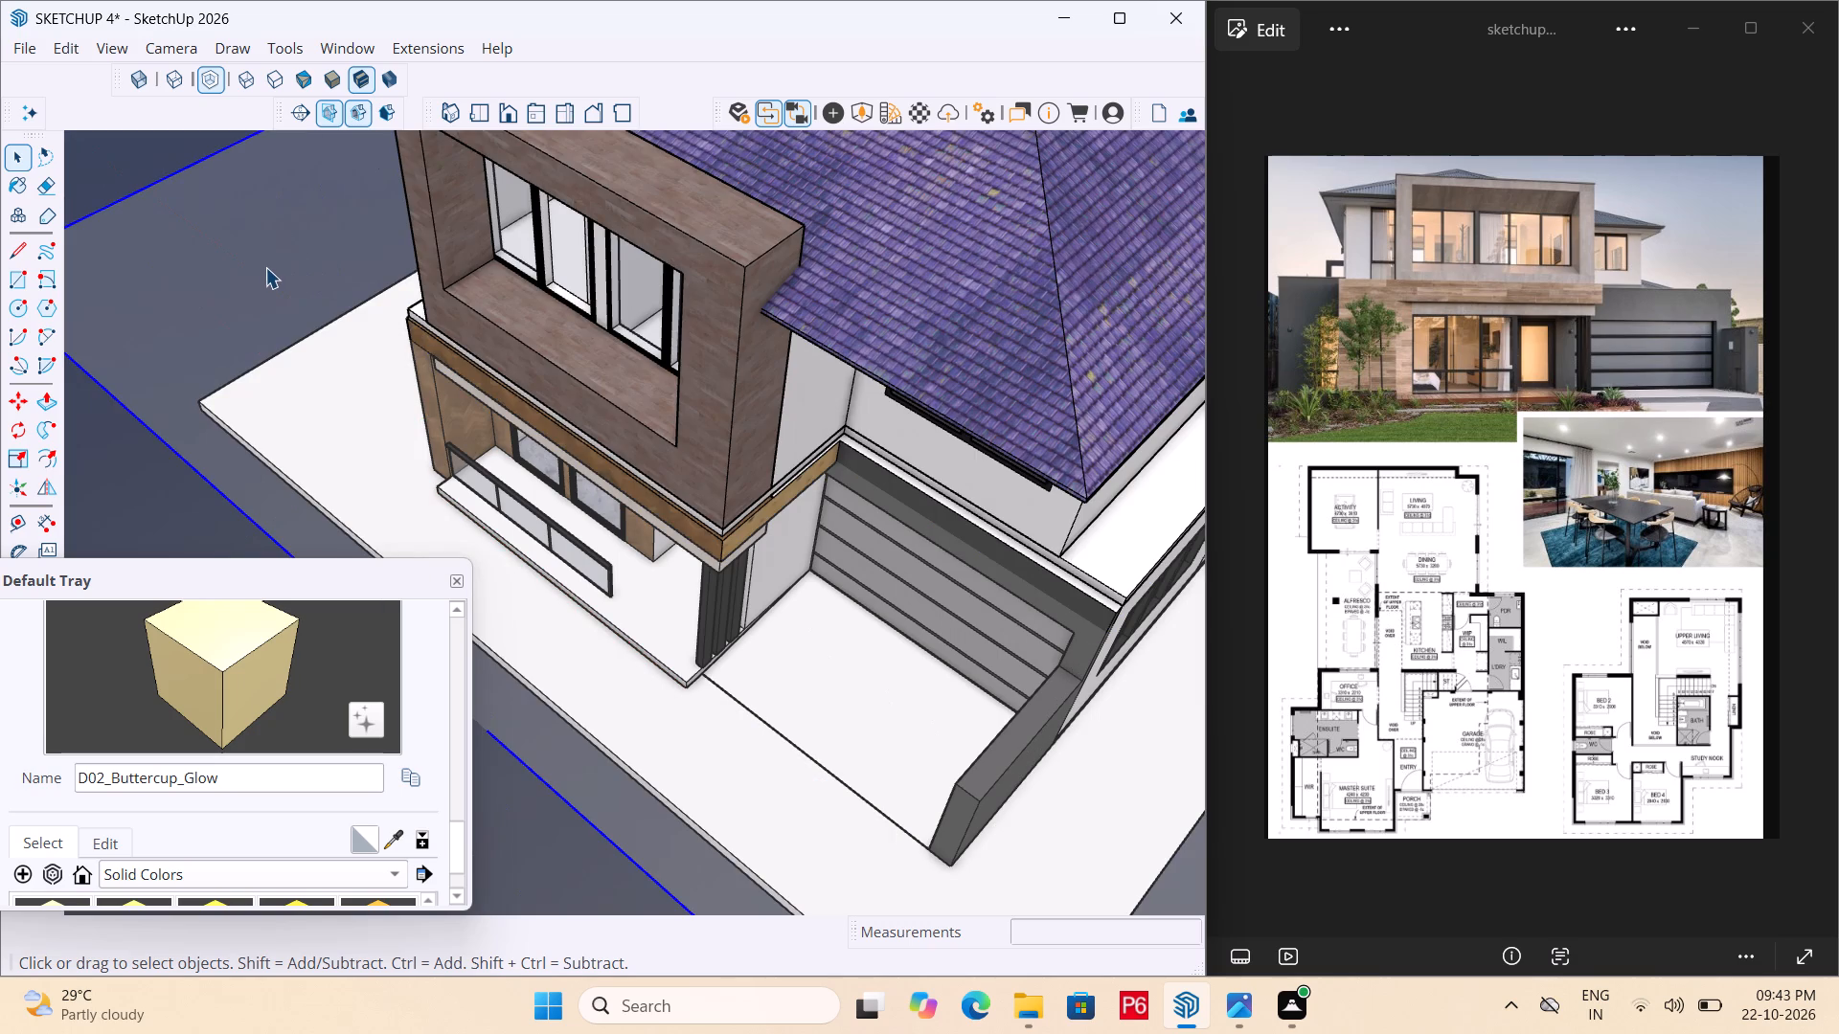
{"action": "scroll", "coordinate": [599, 399], "scroll_direction": "down", "scroll_amount": 2}
{"action": "middle_click_drag", "start_coordinate": [624, 381], "coordinate": [860, 16]}
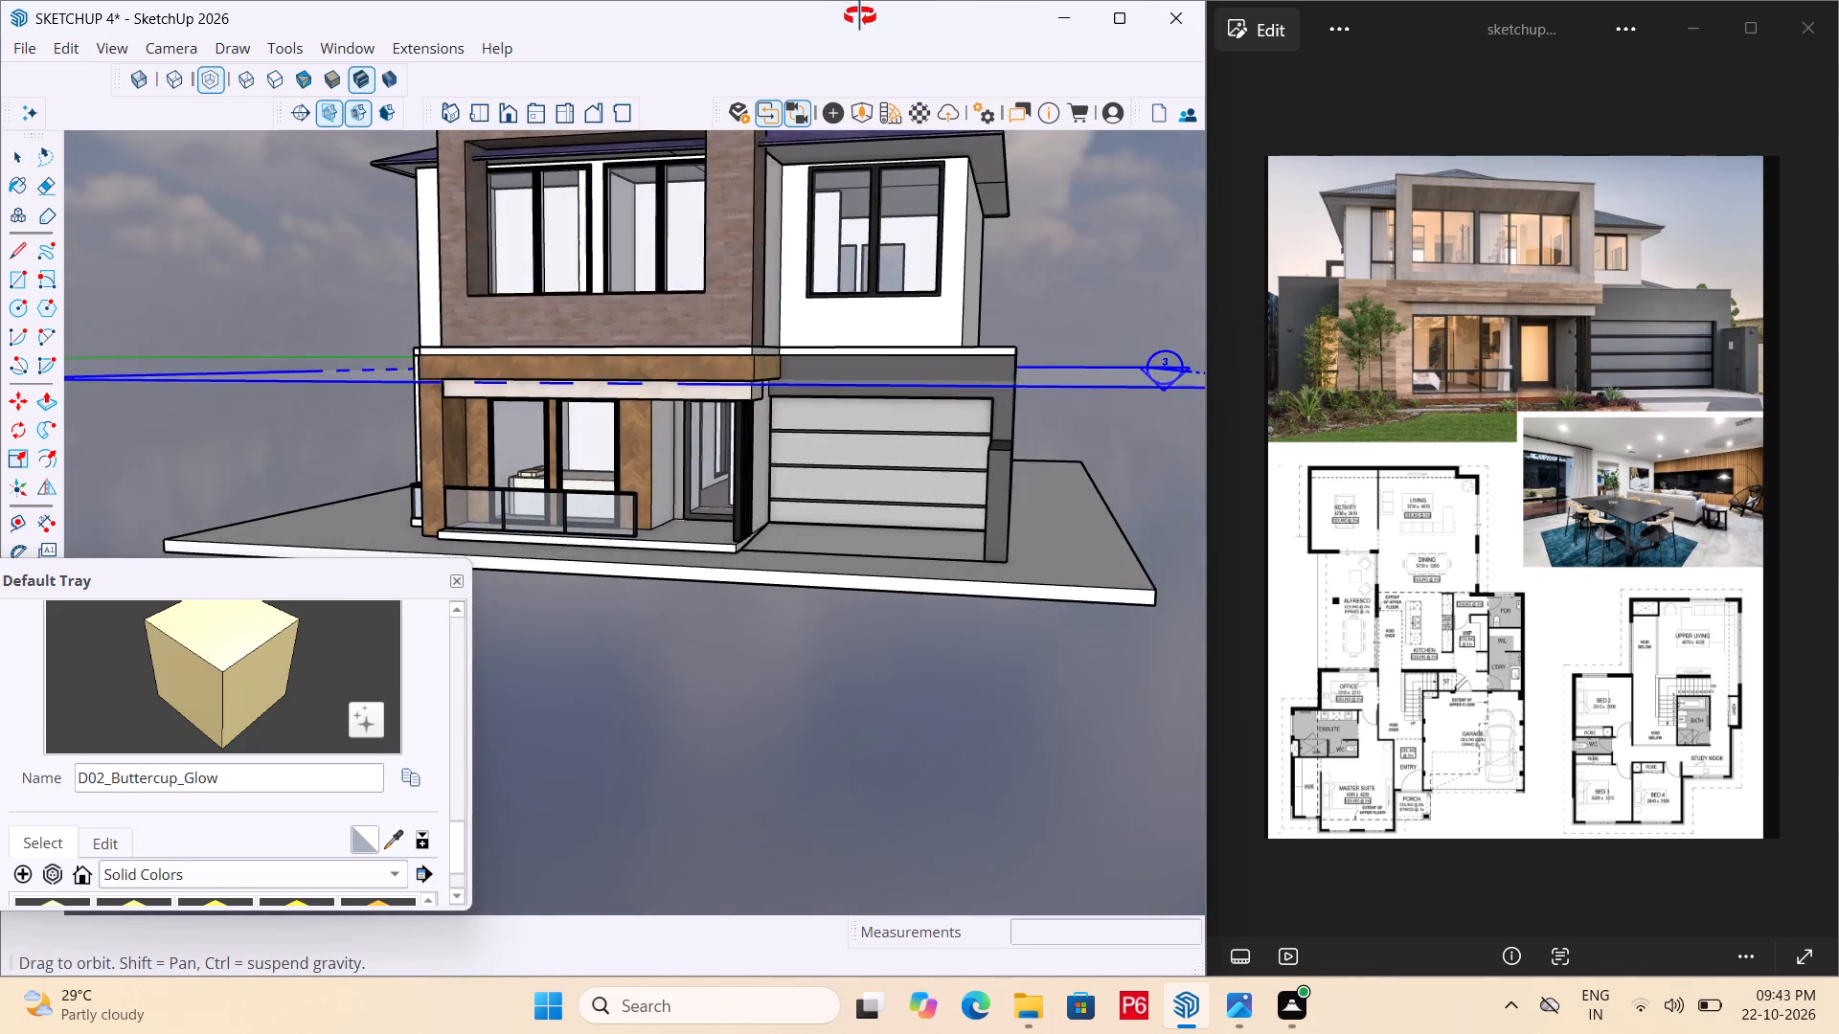
{"action": "middle_click_drag", "start_coordinate": [860, 16], "coordinate": [862, 125]}
{"action": "double_click", "coordinate": [721, 705]}
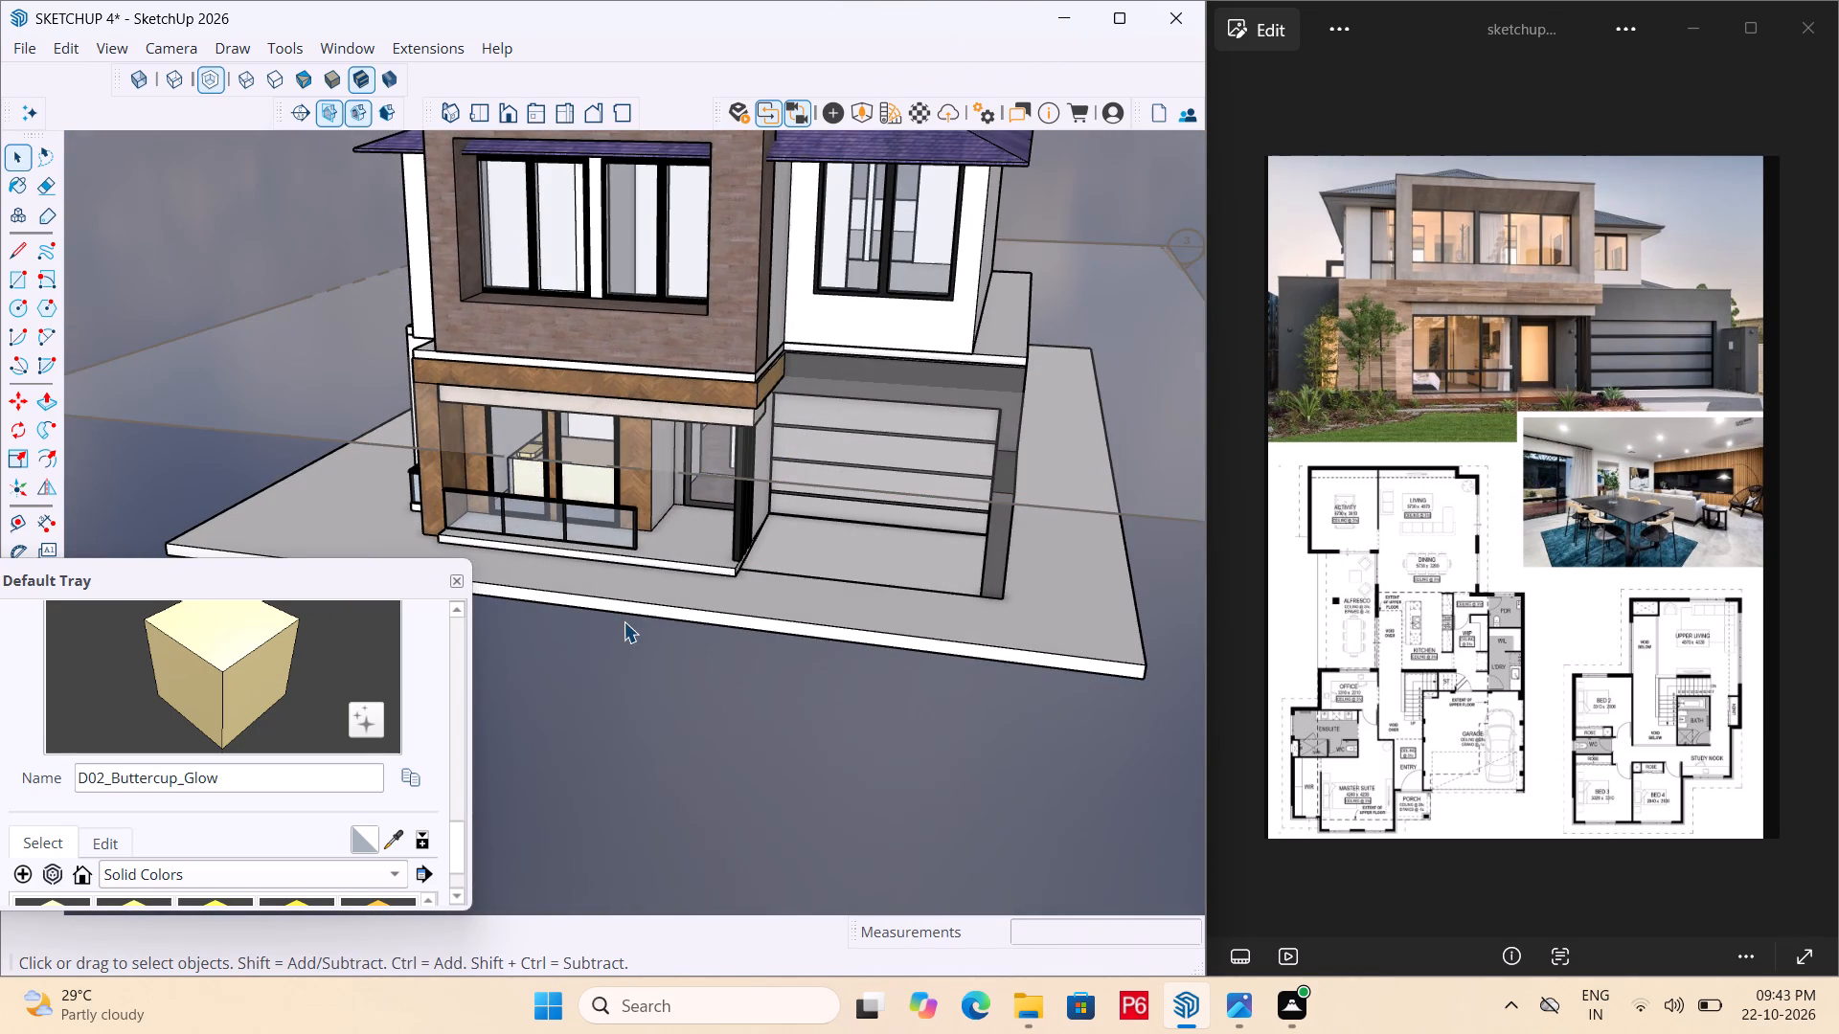
Save the model.
{"action": "key", "text": "ctrl+s"}
{"action": "key", "text": "ctrl+s"}
{"action": "key", "text": "ctrl+s"}
{"action": "key", "text": "ctrl+s"}
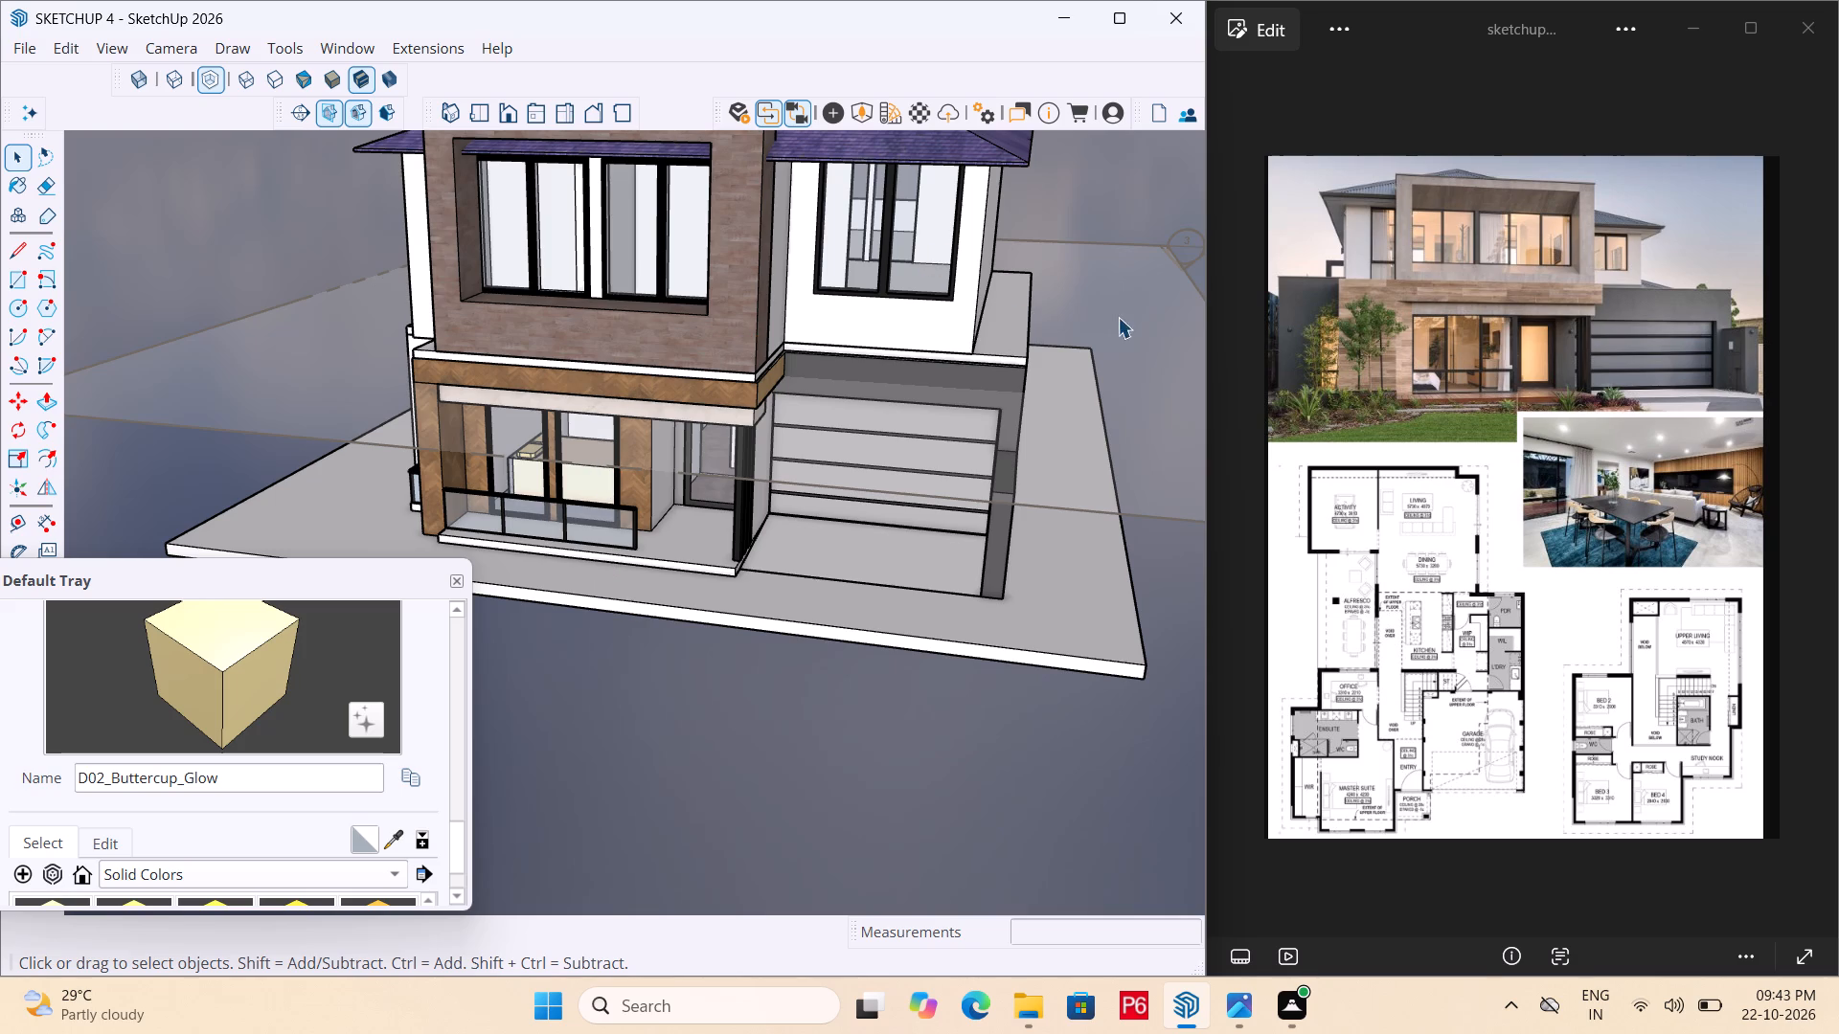
Turn the ground-floor section cut back on to expose the master suite.
{"action": "double_click", "coordinate": [1150, 271]}
{"action": "middle_click_drag", "start_coordinate": [811, 306], "coordinate": [636, 602]}
{"action": "scroll", "coordinate": [858, 449], "scroll_direction": "down", "scroll_amount": 4}
{"action": "scroll", "coordinate": [646, 567], "scroll_direction": "up", "scroll_amount": 8}
{"action": "scroll", "coordinate": [795, 446], "scroll_direction": "down", "scroll_amount": 5}
{"action": "middle_click_drag", "start_coordinate": [645, 523], "coordinate": [625, 600]}
{"action": "scroll", "coordinate": [625, 600], "scroll_direction": "up", "scroll_amount": 7}
{"action": "middle_click_drag", "start_coordinate": [696, 567], "coordinate": [706, 541]}
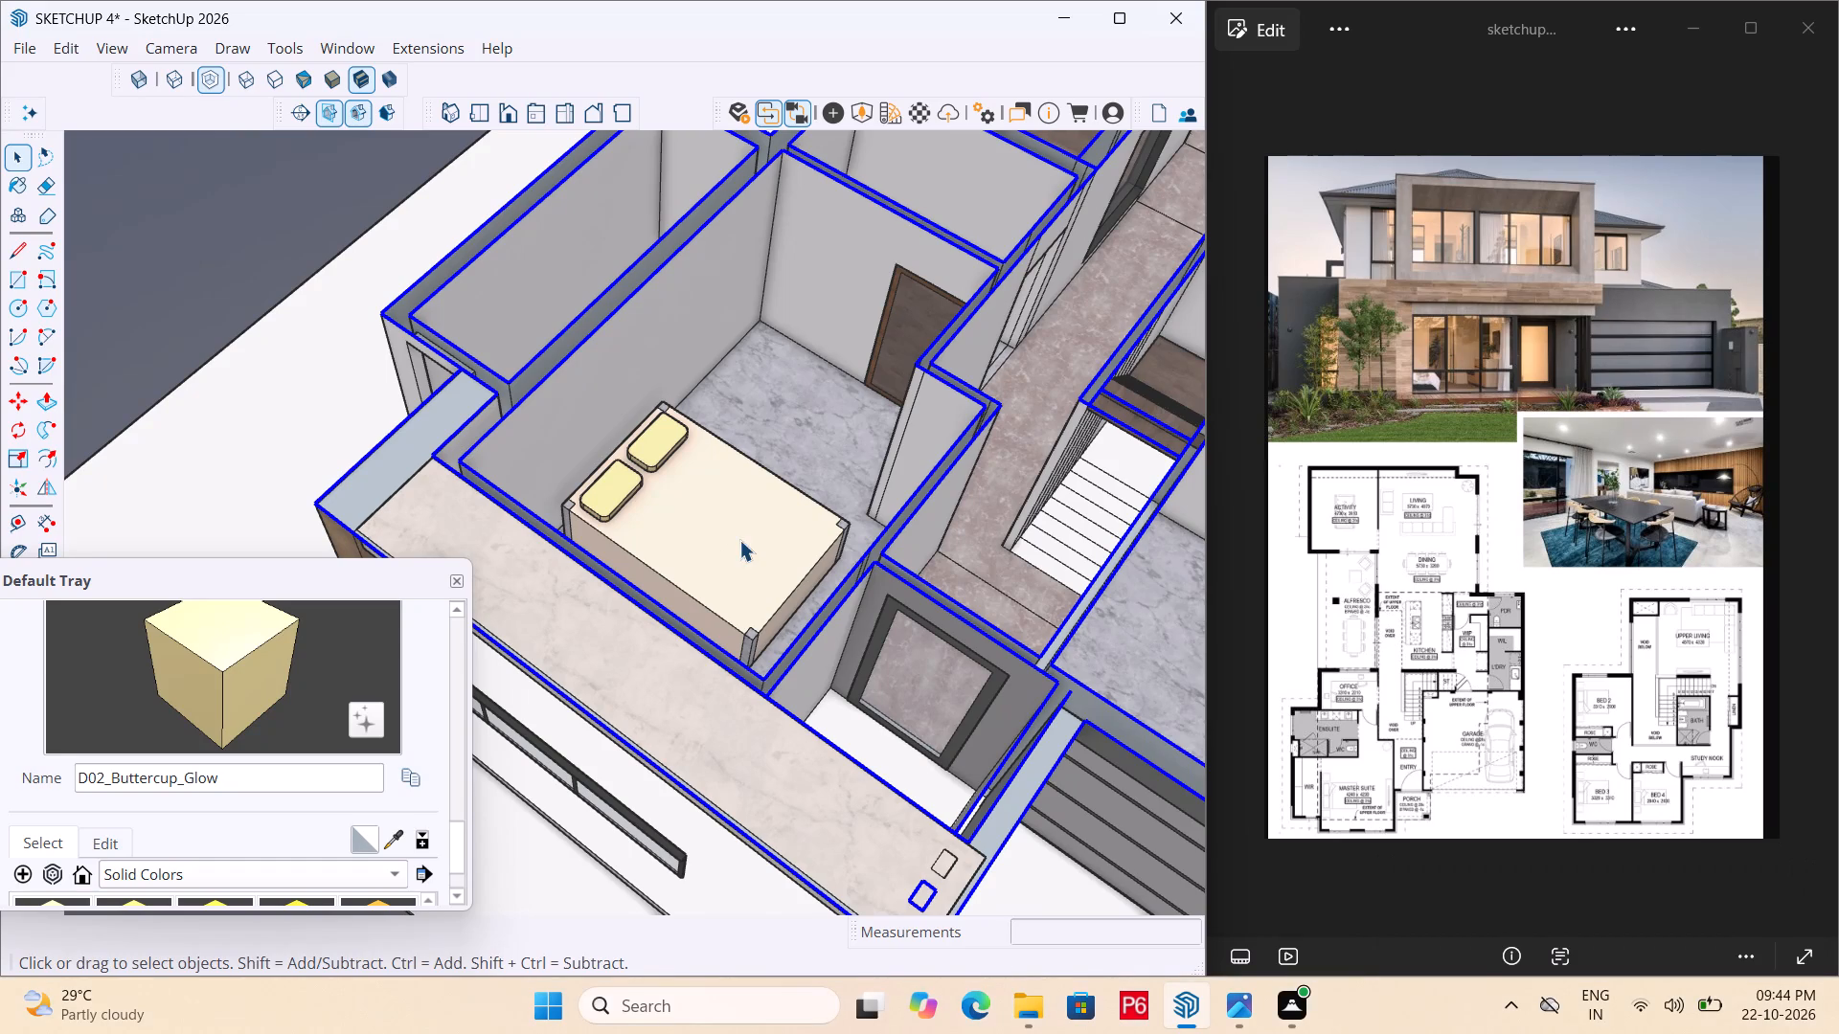
Open the master suite bed for editing.
{"action": "scroll", "coordinate": [609, 481], "scroll_direction": "up", "scroll_amount": 6}
{"action": "scroll", "coordinate": [670, 424], "scroll_direction": "up", "scroll_amount": 6}
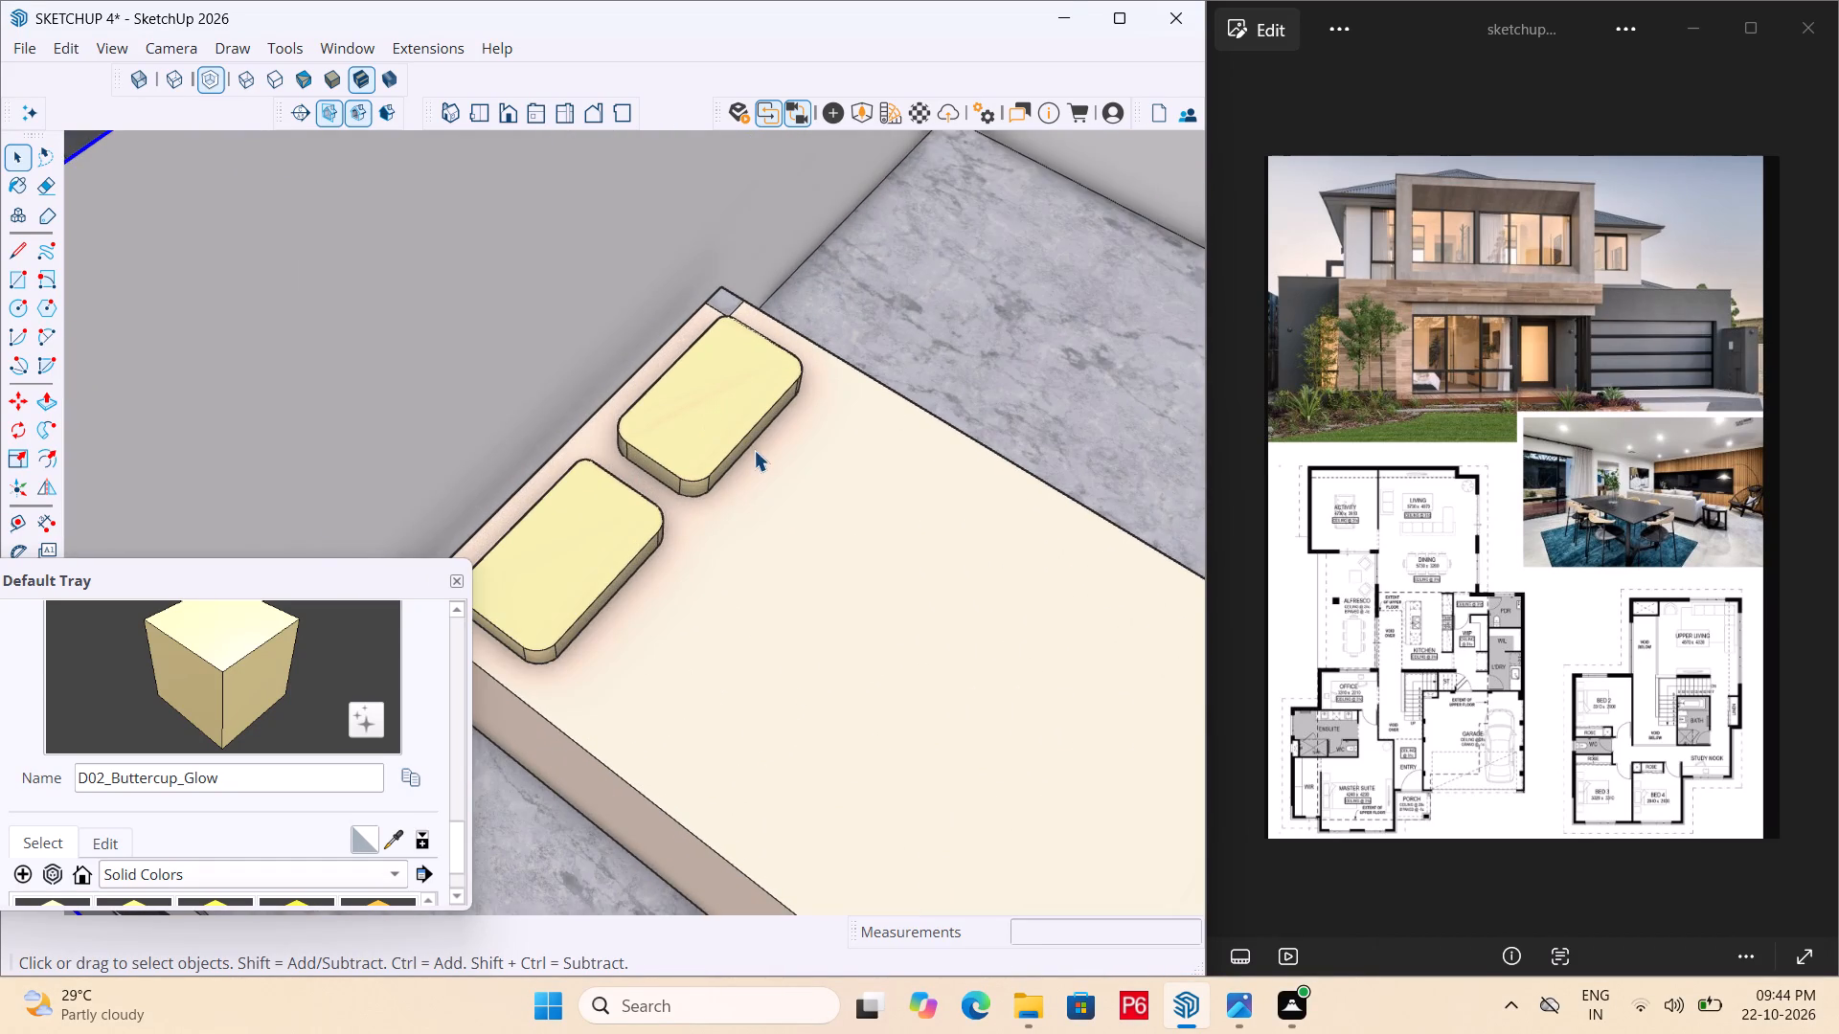
{"action": "scroll", "coordinate": [755, 435], "scroll_direction": "down", "scroll_amount": 6}
{"action": "triple_click", "coordinate": [803, 573]}
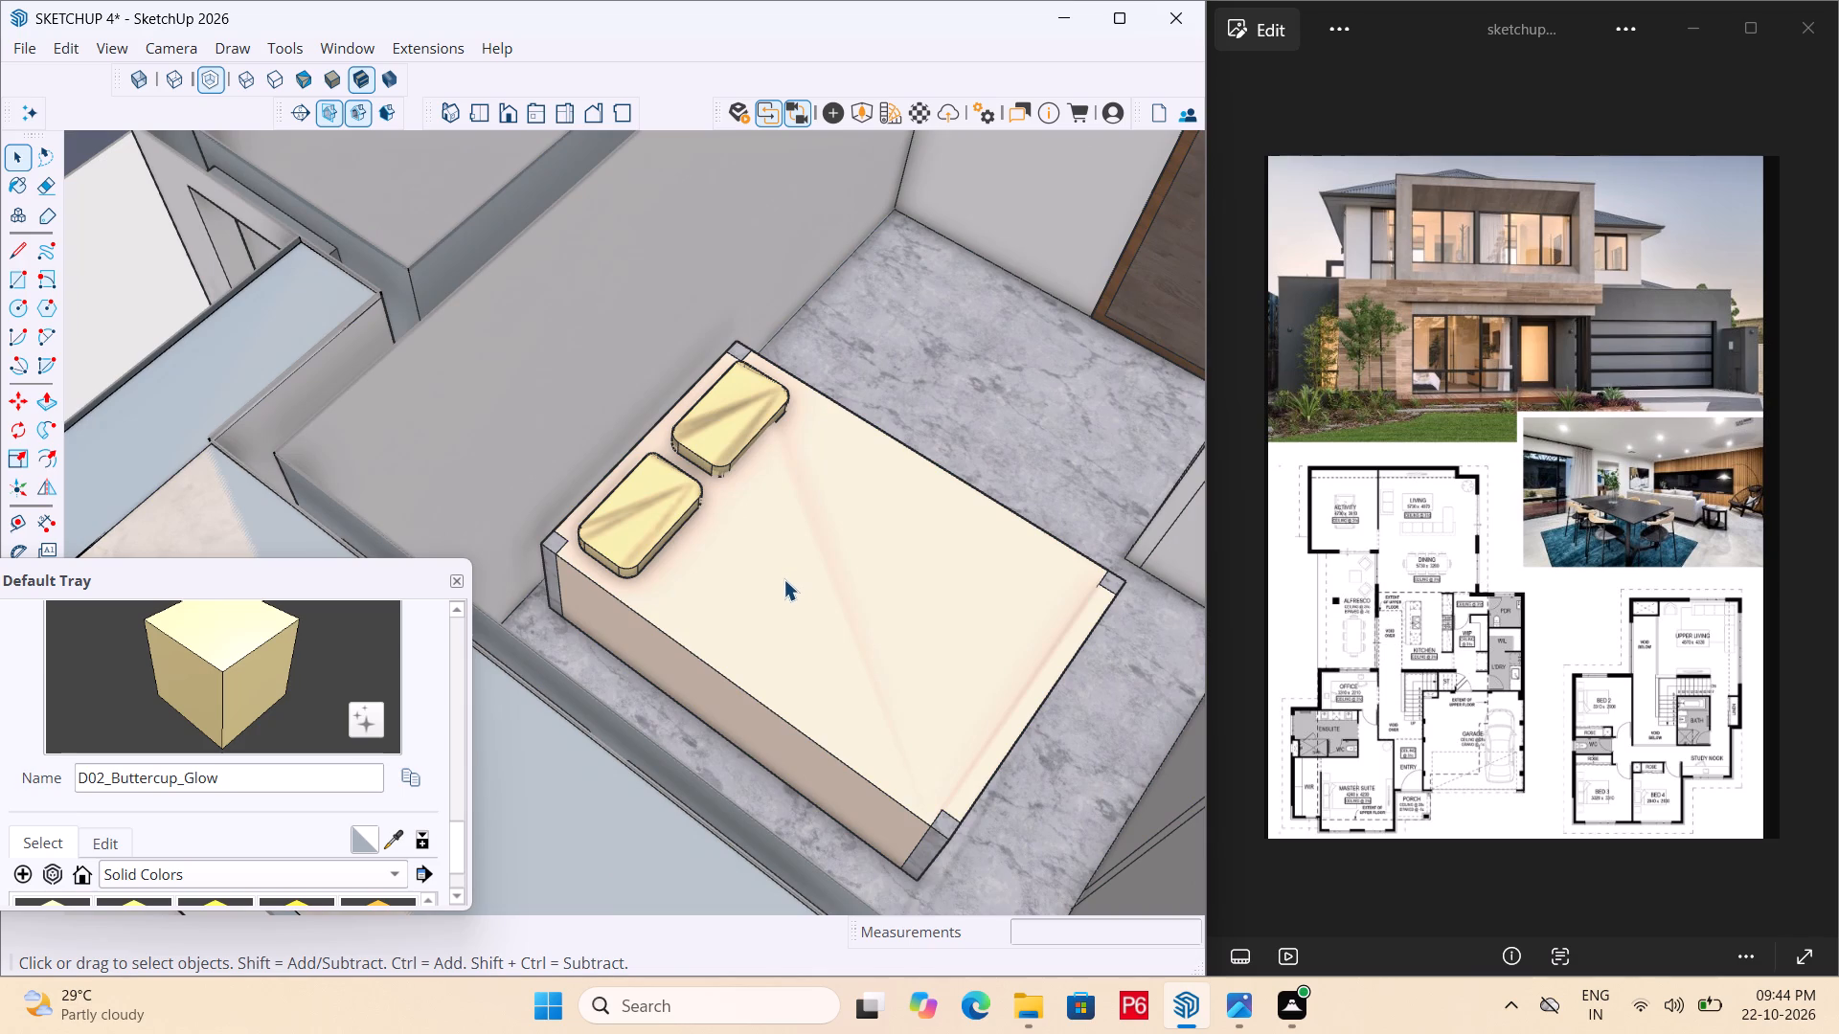
Paint the mattress top of the master suite bed with the solid colour M01_Silver_Fog.
{"action": "triple_click", "coordinate": [783, 579]}
{"action": "left_click", "coordinate": [778, 579]}
{"action": "double_click", "coordinate": [779, 588]}
{"action": "middle_click_drag", "start_coordinate": [902, 670], "coordinate": [898, 590]}
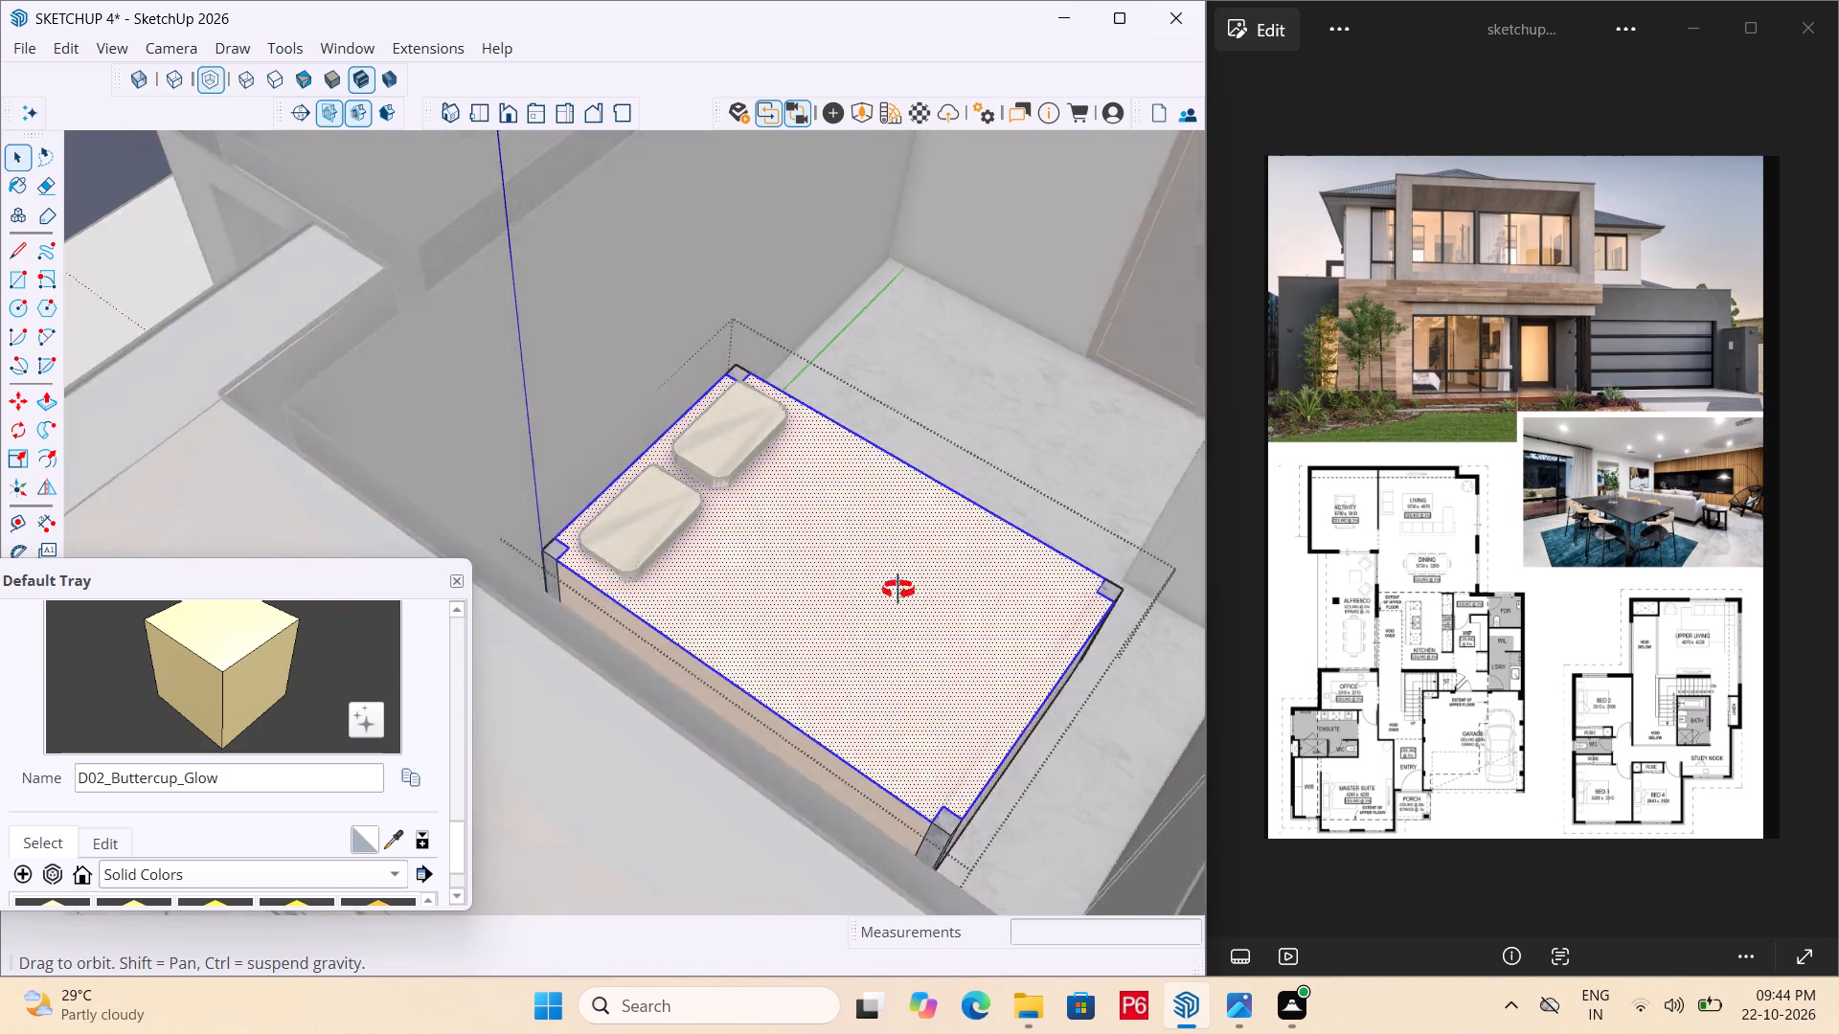
{"action": "middle_click_drag", "start_coordinate": [898, 590], "coordinate": [937, 569]}
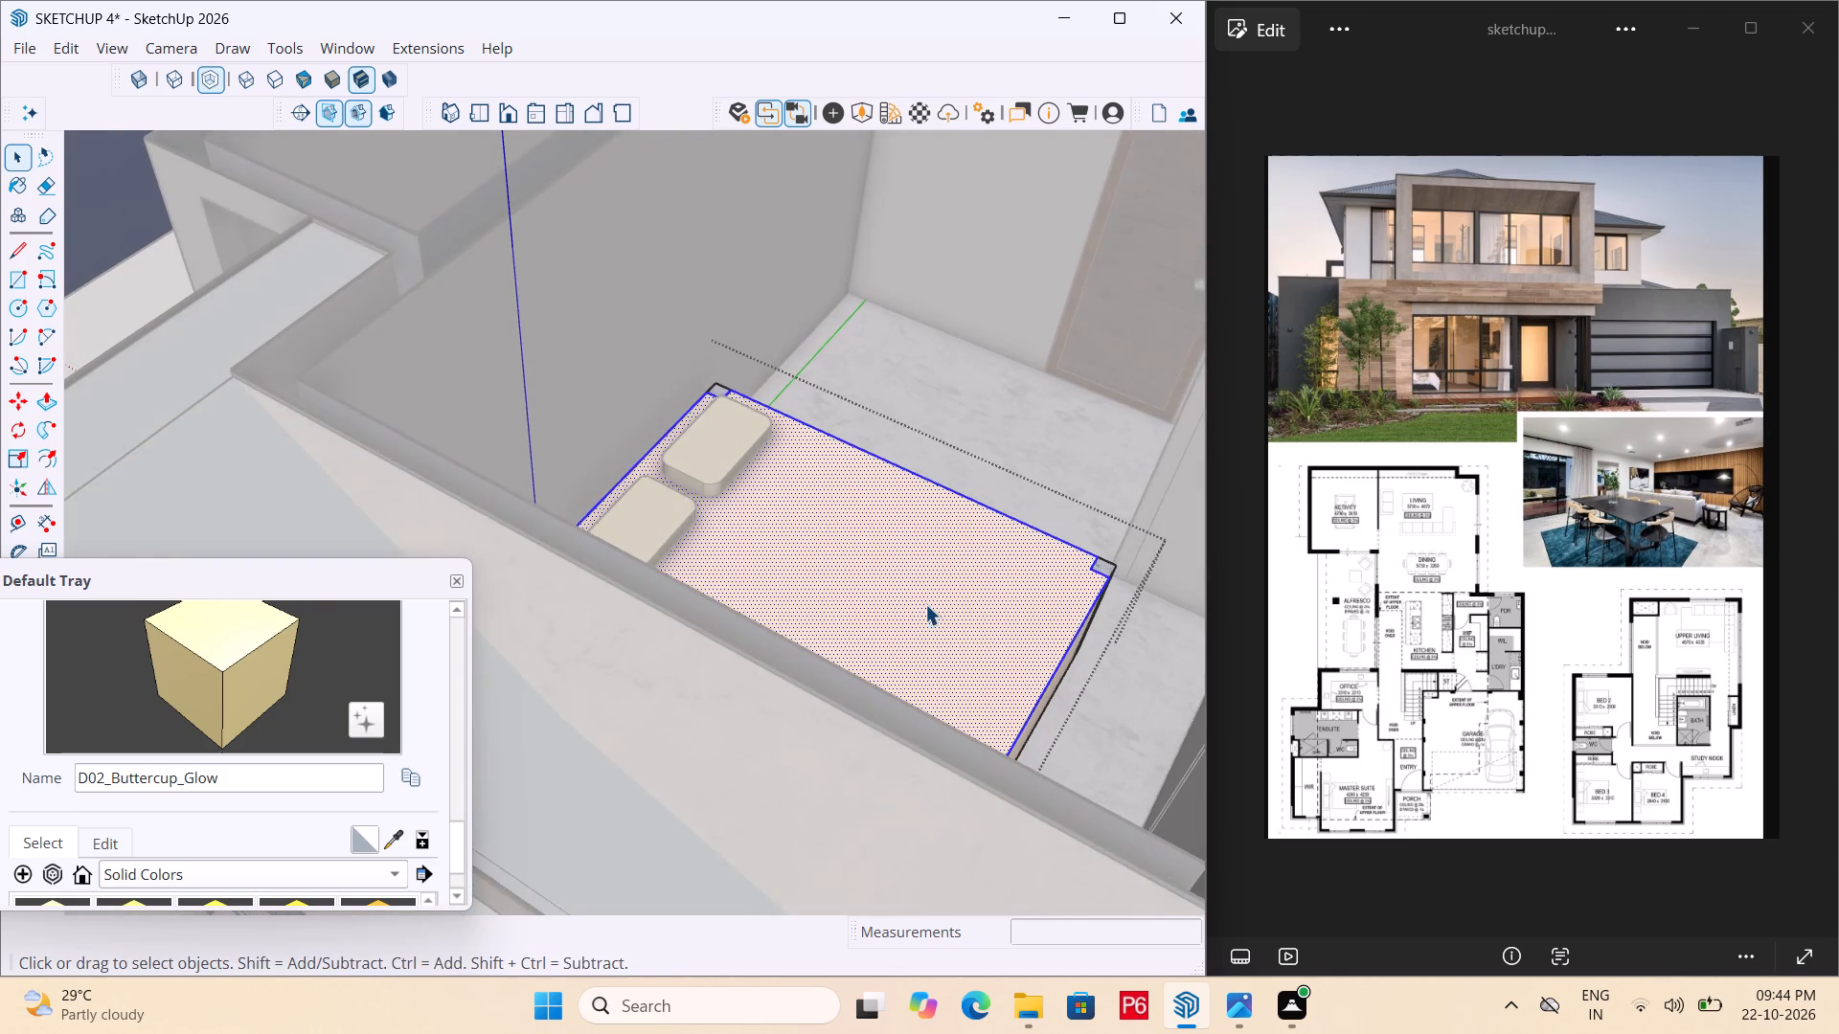
{"action": "middle_click_drag", "start_coordinate": [909, 605], "coordinate": [742, 634]}
{"action": "key", "text": "b"}
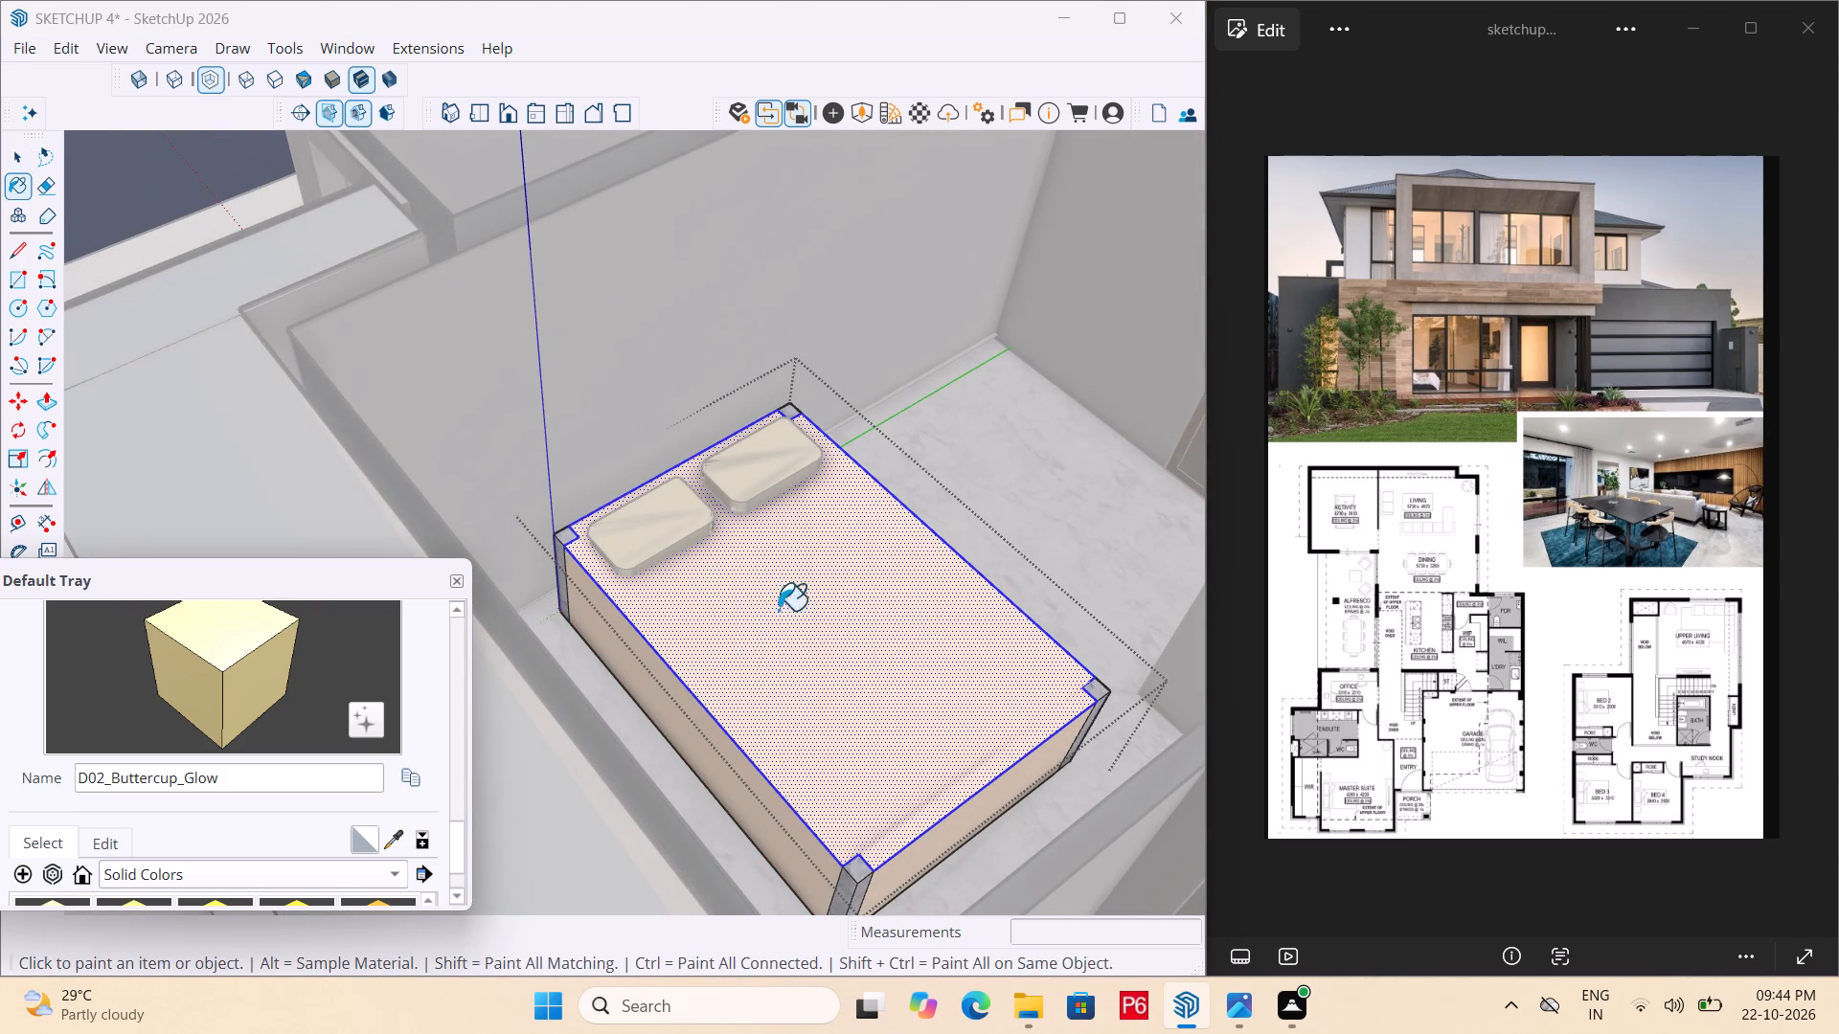
{"action": "scroll", "coordinate": [347, 690], "scroll_direction": "down", "scroll_amount": 4}
{"action": "left_click", "coordinate": [332, 796]}
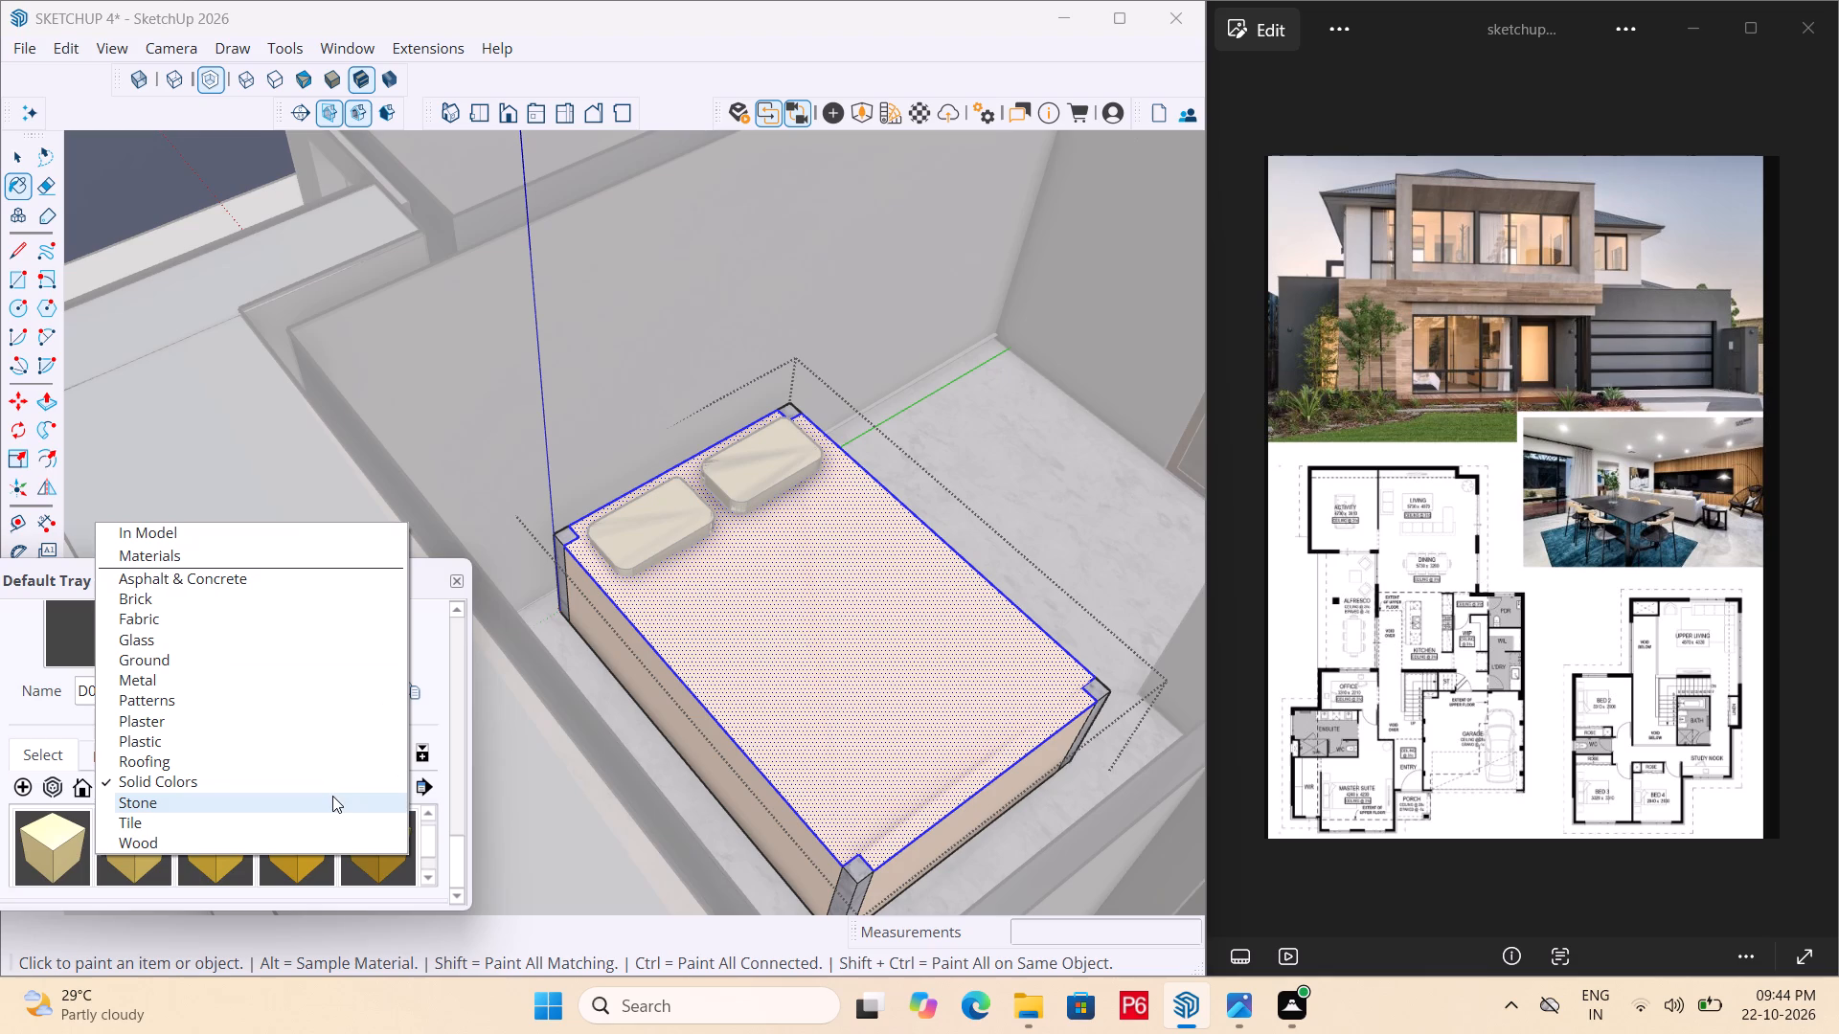
{"action": "left_click", "coordinate": [75, 849]}
{"action": "scroll", "coordinate": [263, 852], "scroll_direction": "down", "scroll_amount": 4}
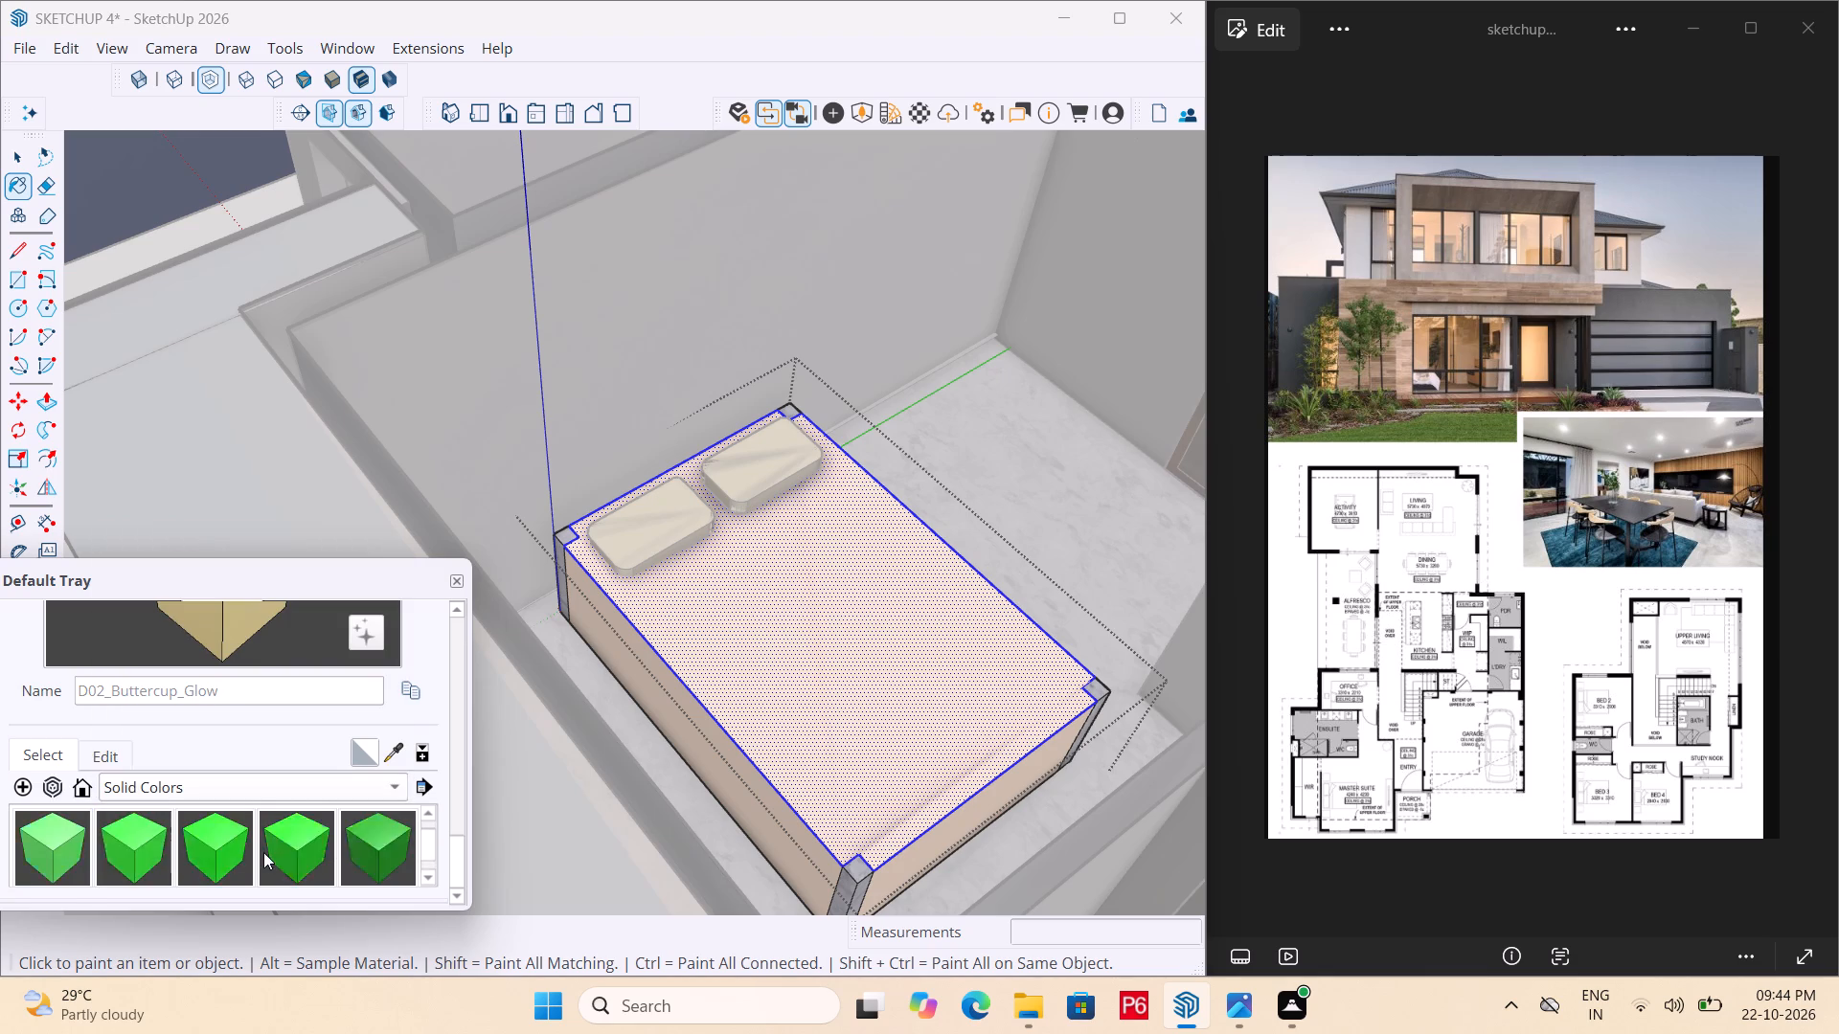
{"action": "scroll", "coordinate": [263, 852], "scroll_direction": "down", "scroll_amount": 15}
{"action": "scroll", "coordinate": [165, 839], "scroll_direction": "up", "scroll_amount": 1}
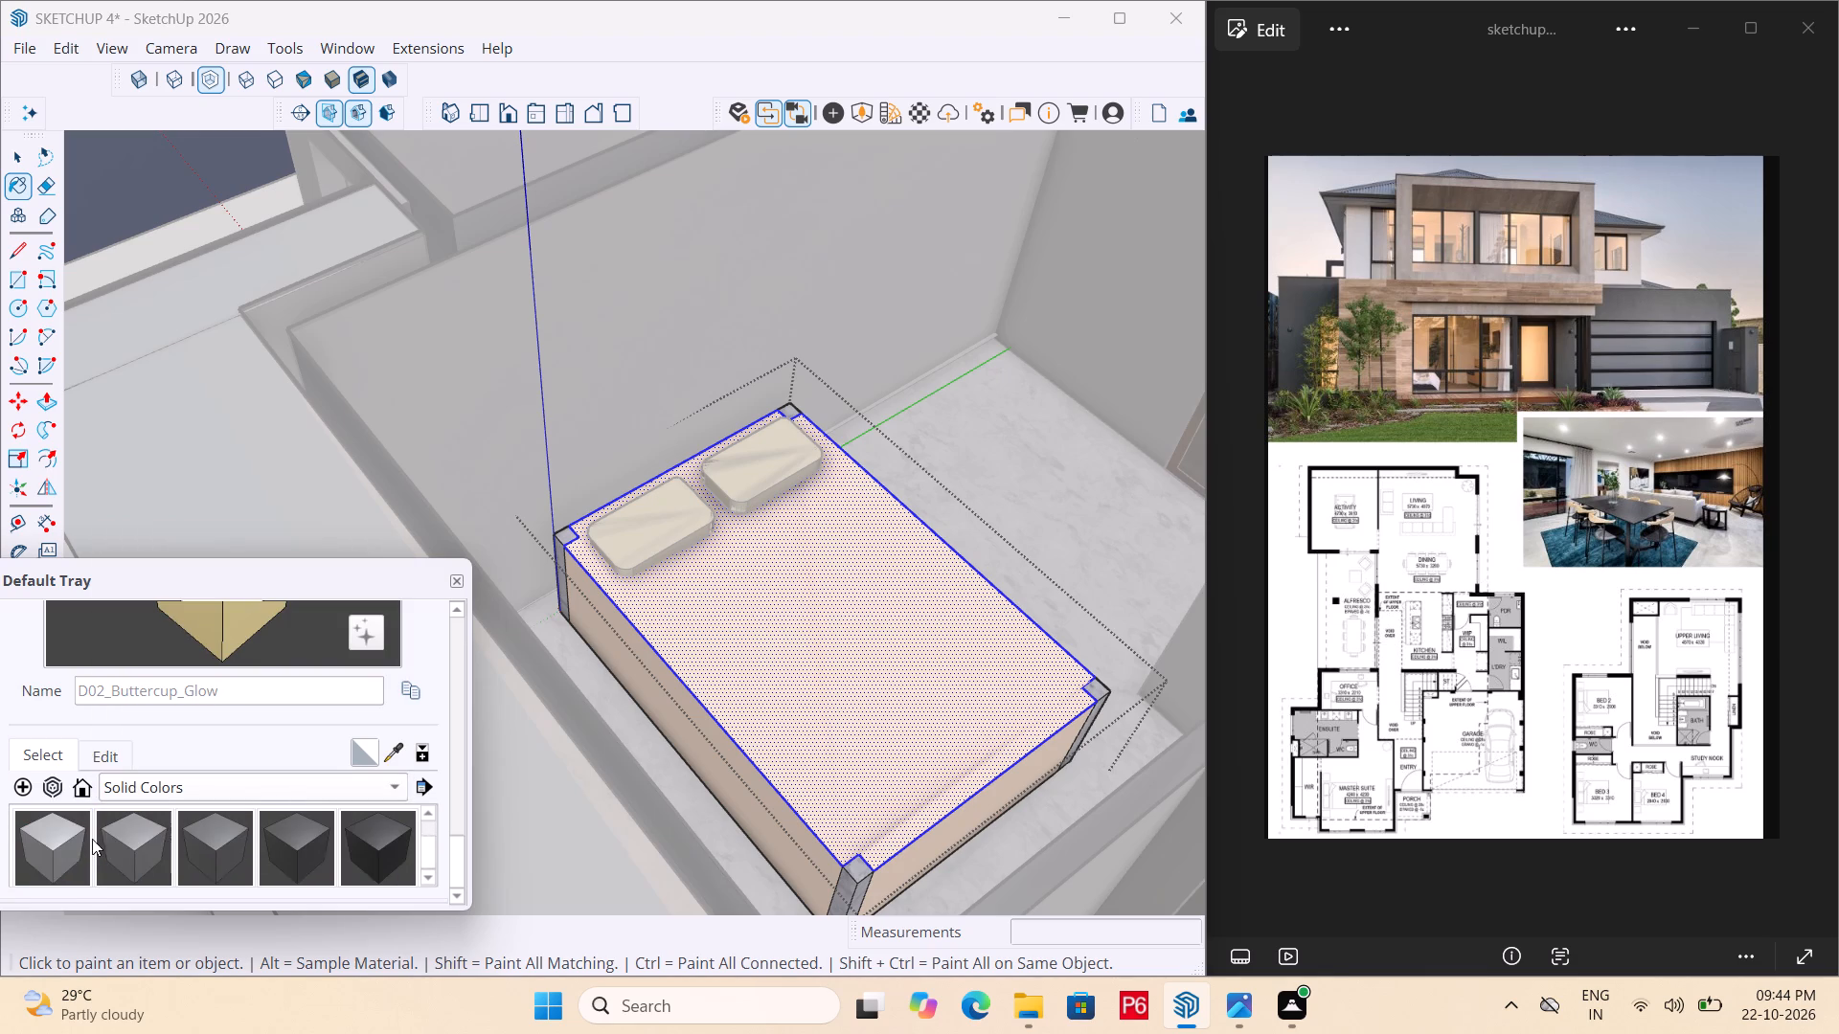
{"action": "scroll", "coordinate": [104, 843], "scroll_direction": "up", "scroll_amount": 1}
{"action": "double_click", "coordinate": [144, 856]}
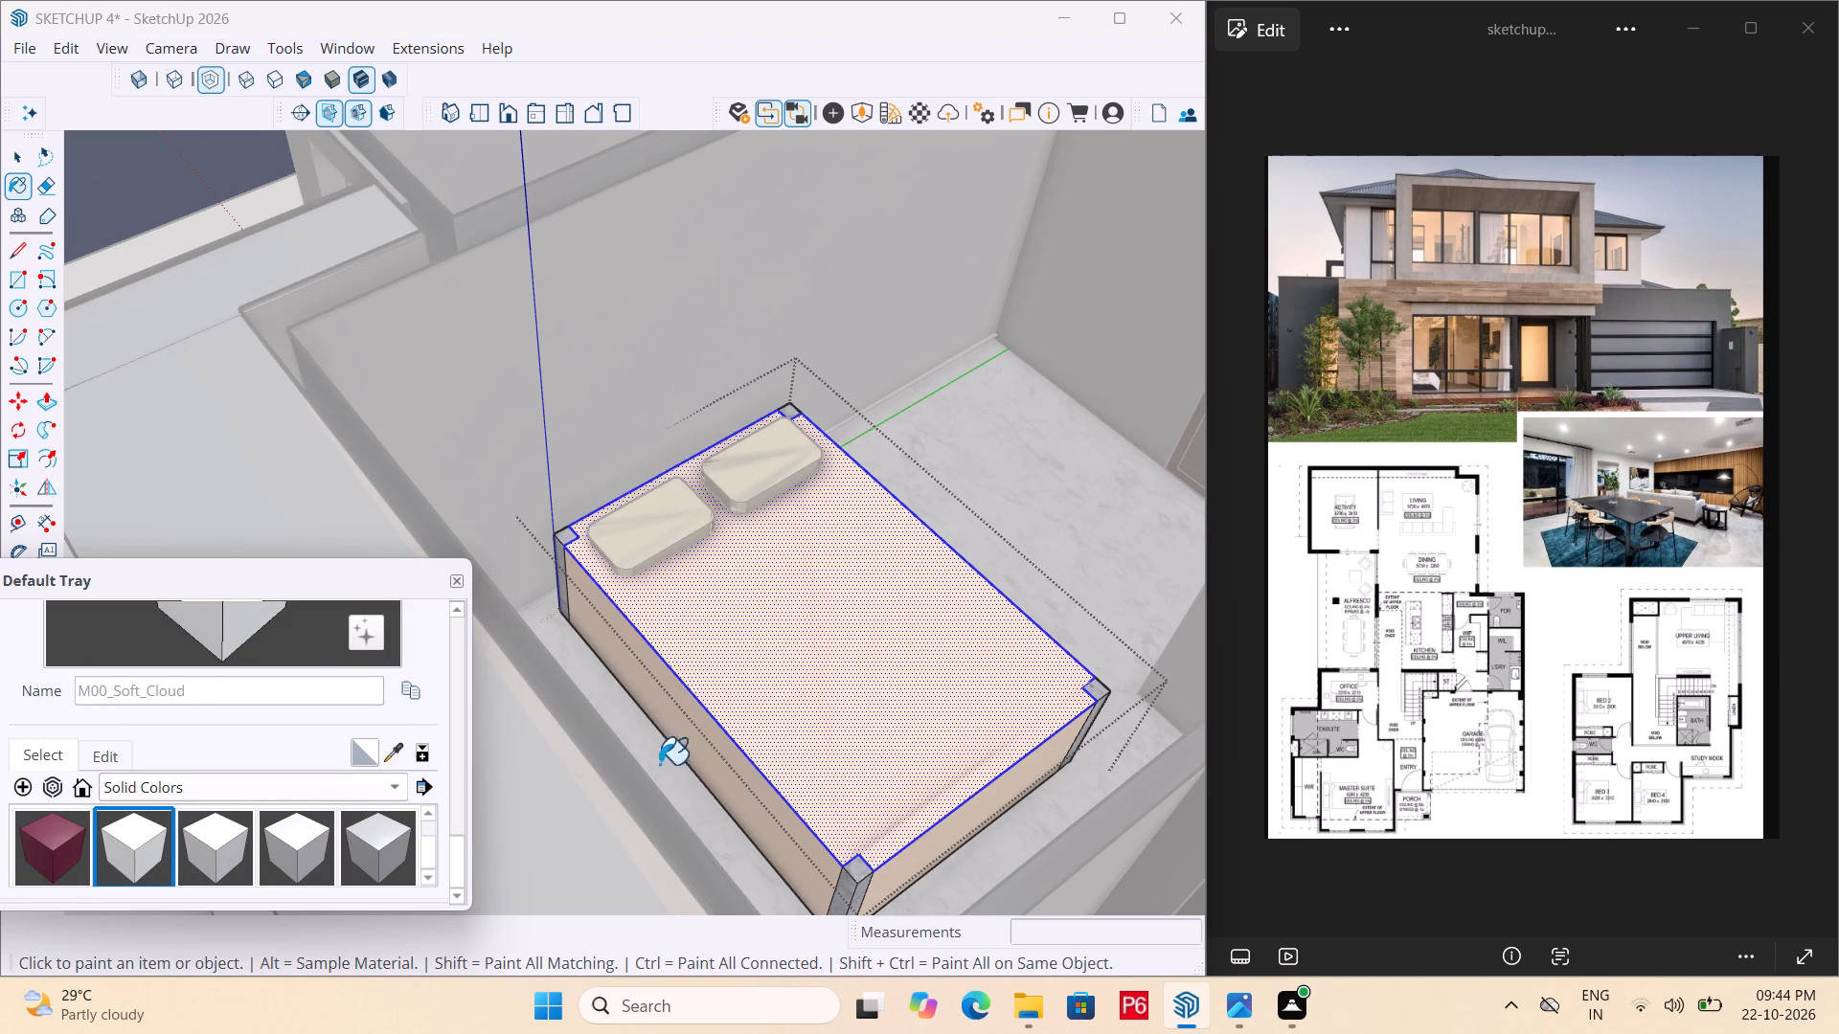
{"action": "left_click", "coordinate": [236, 843]}
{"action": "left_click", "coordinate": [777, 709]}
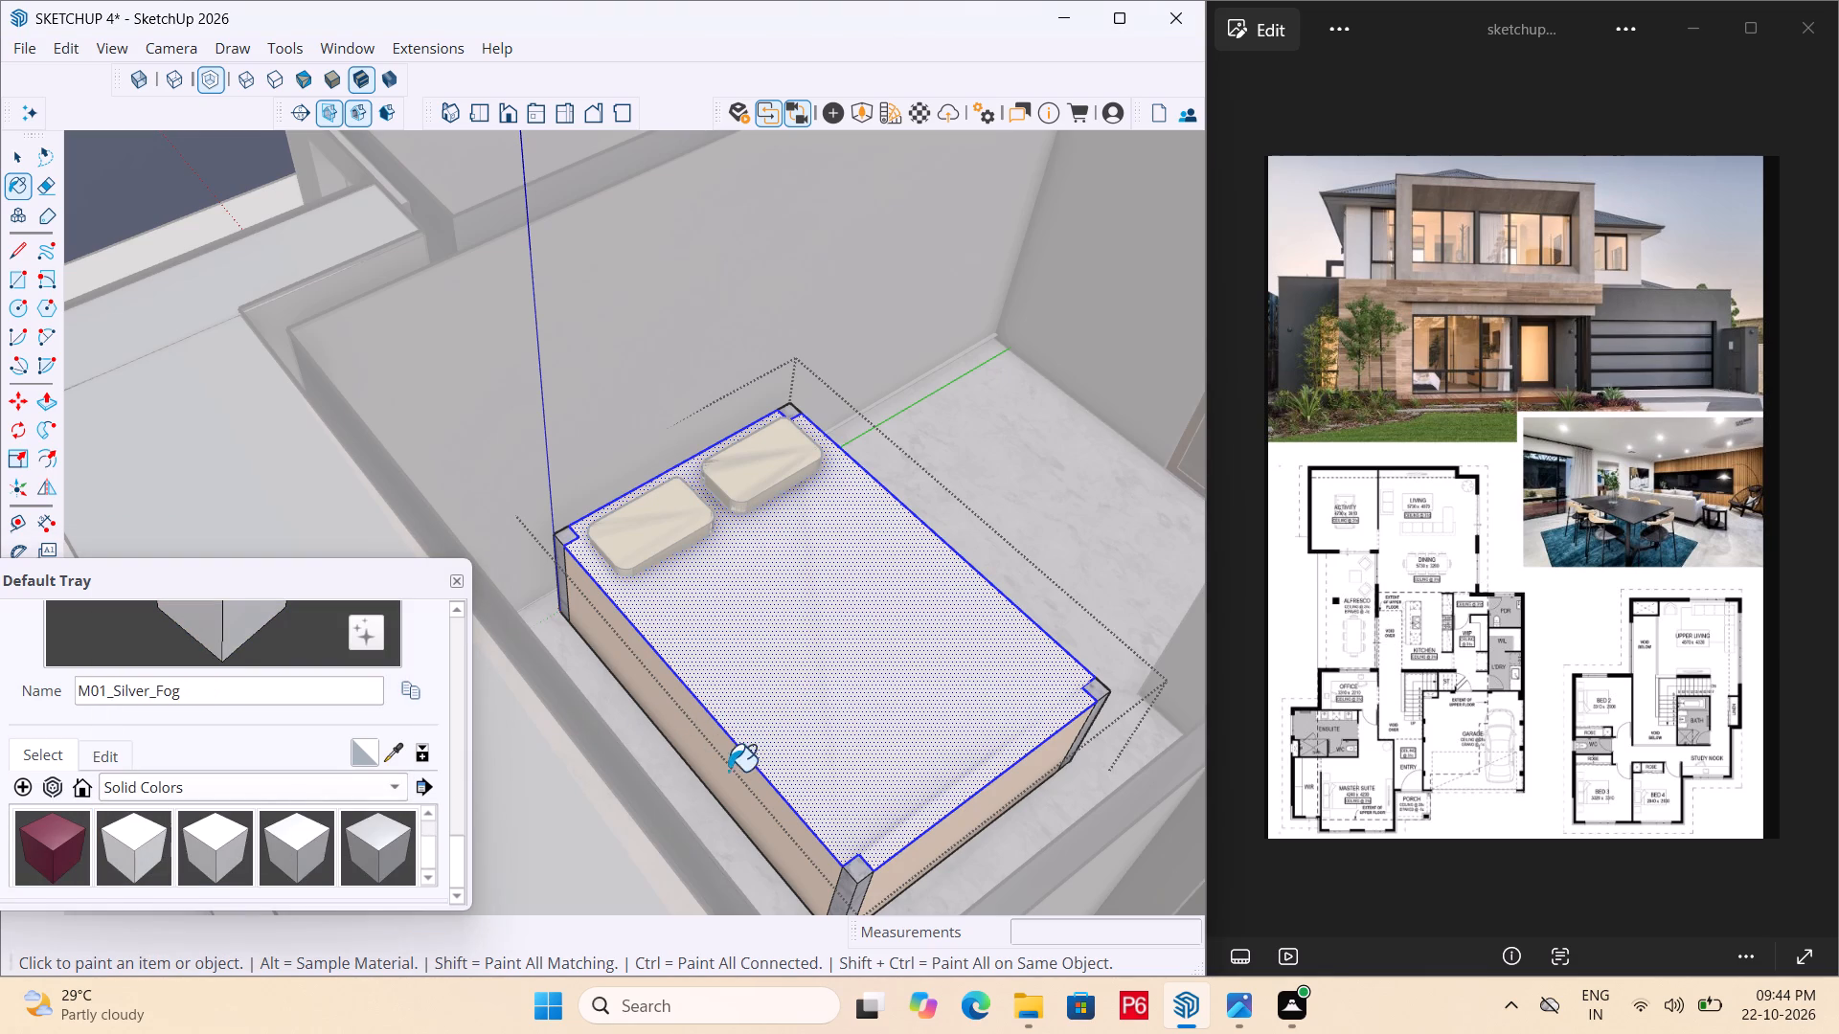
Paint the side and foot faces of the bed with M01_Silver_Fog and finish editing the bed.
{"action": "left_click", "coordinate": [725, 777]}
{"action": "left_click_drag", "start_coordinate": [988, 809], "coordinate": [981, 795]}
{"action": "middle_click_drag", "start_coordinate": [1058, 700], "coordinate": [215, 680]}
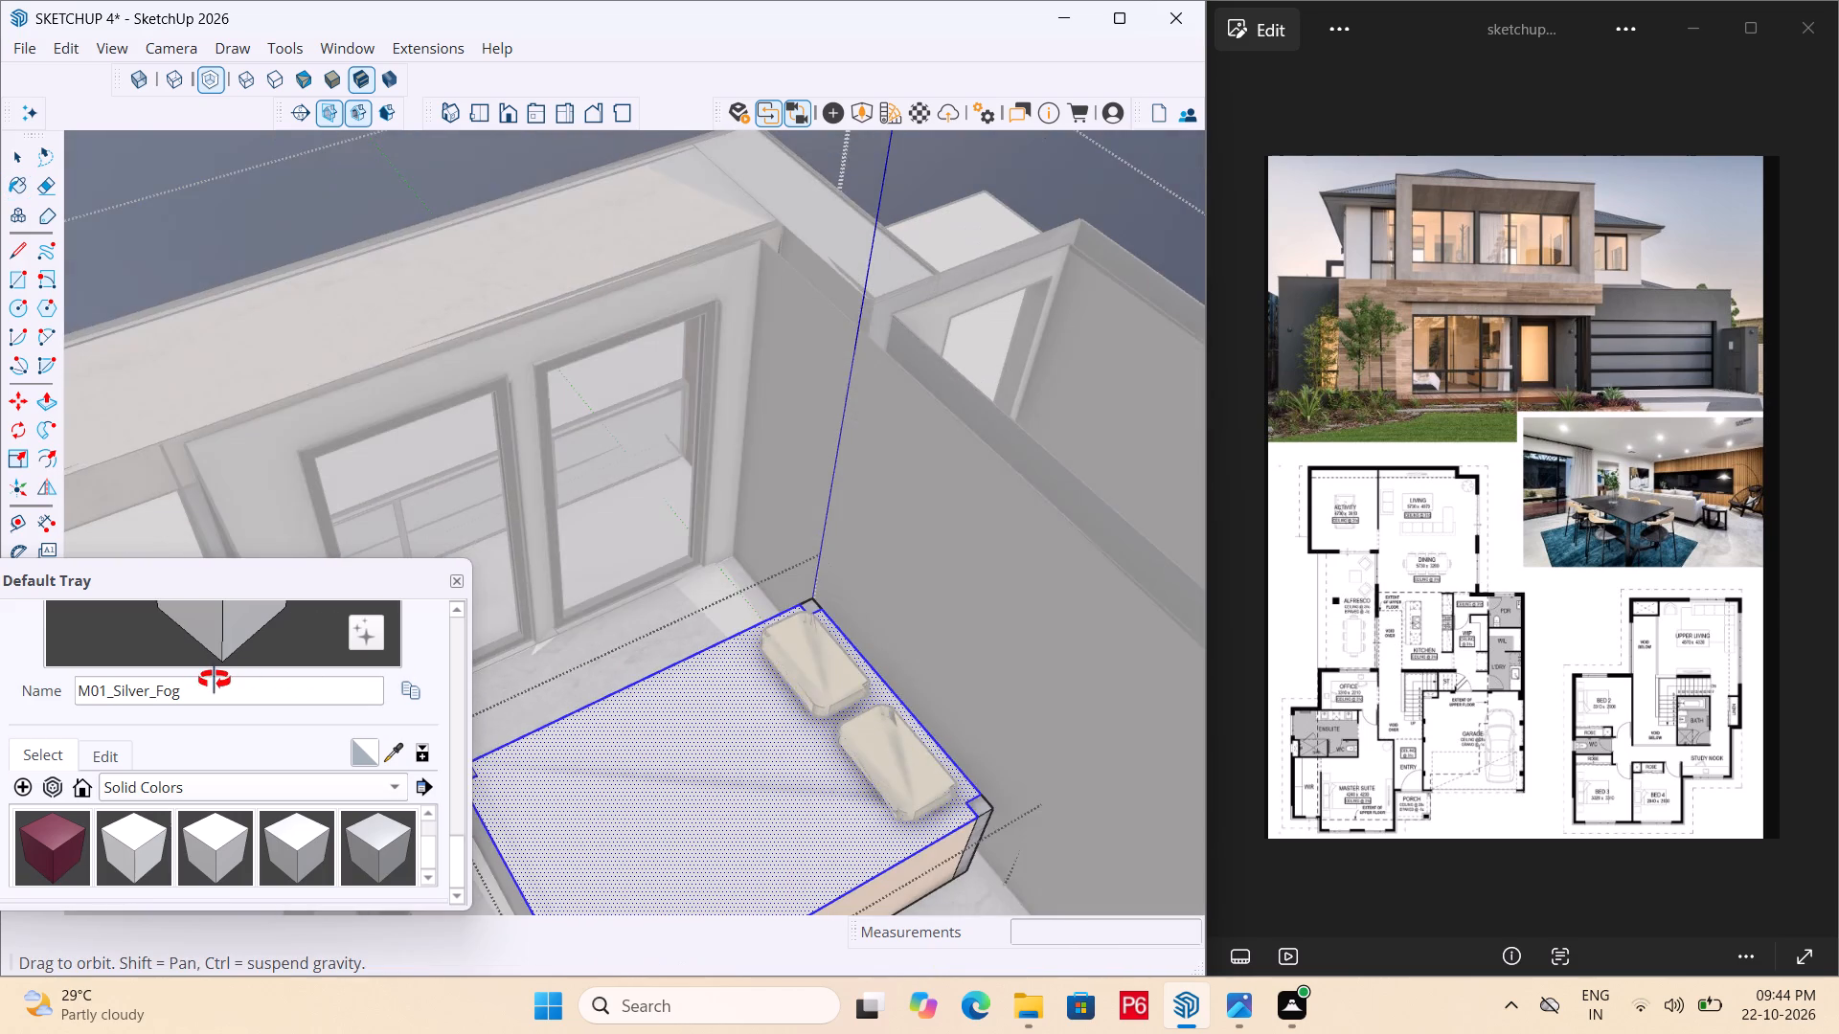
{"action": "middle_click_drag", "start_coordinate": [215, 680], "coordinate": [221, 678]}
{"action": "left_click_drag", "start_coordinate": [897, 877], "coordinate": [900, 864]}
{"action": "left_click", "coordinate": [915, 862]}
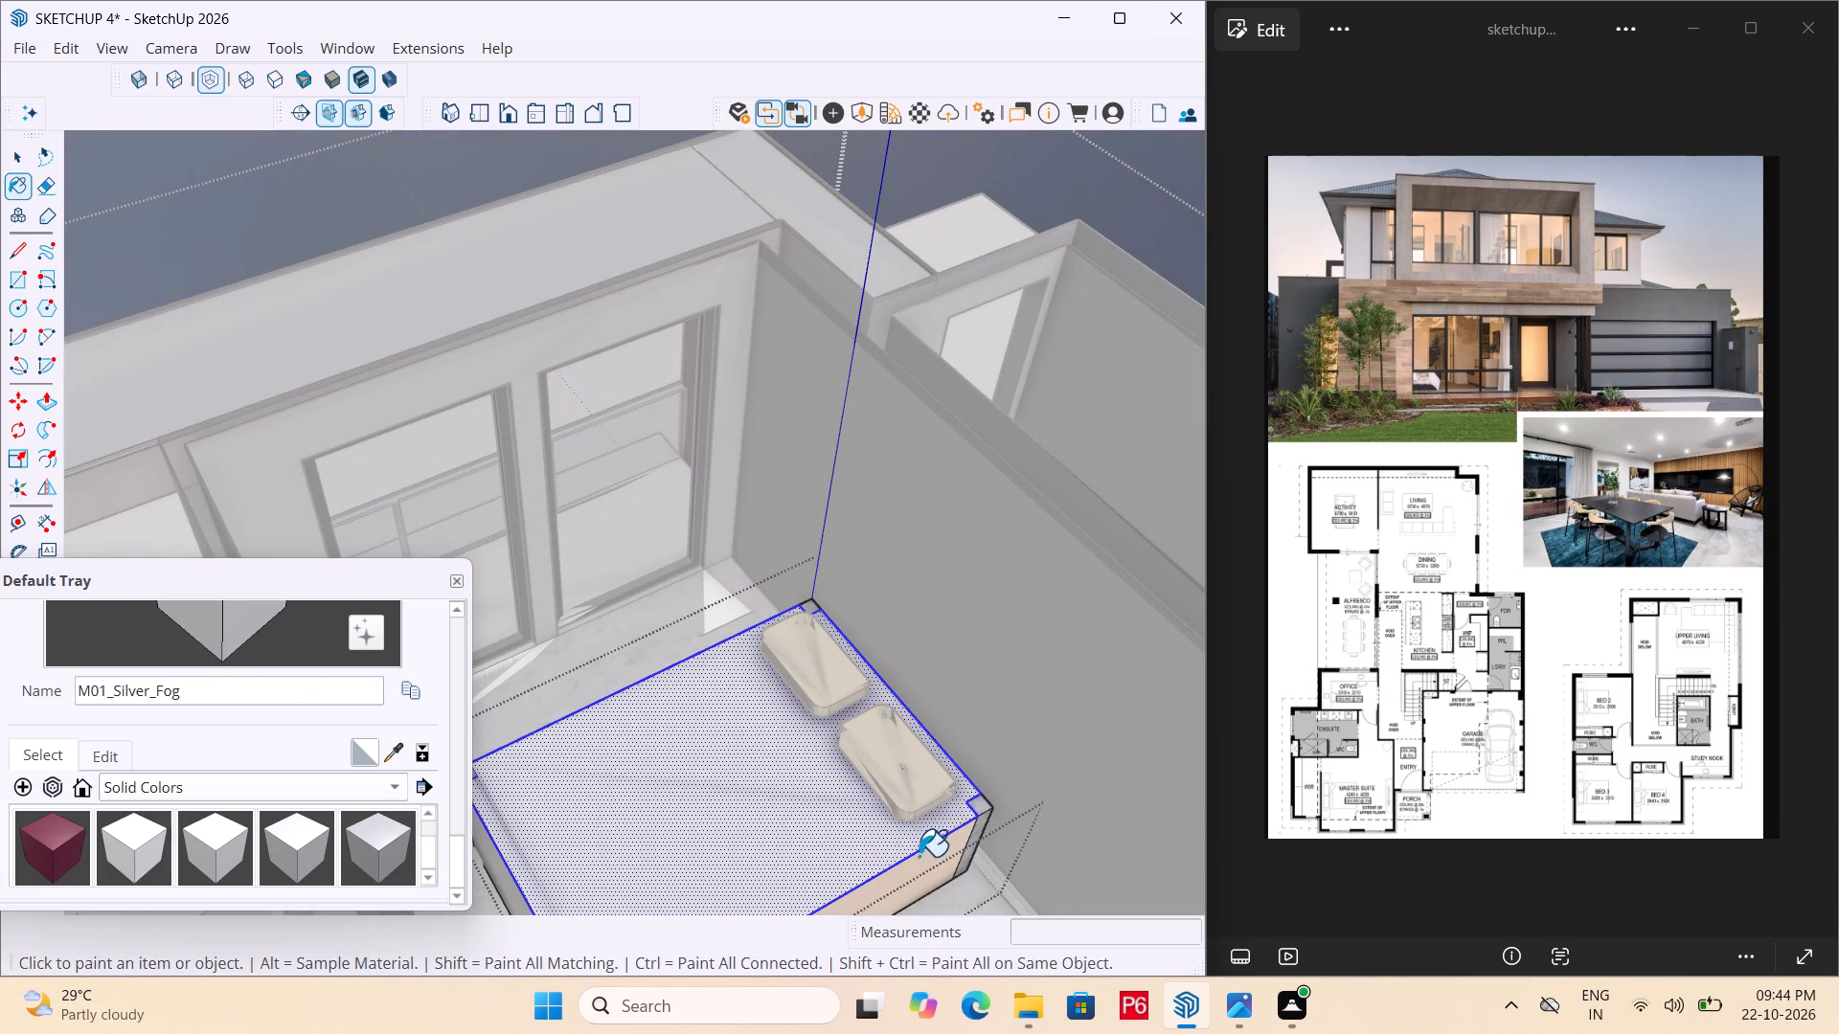
{"action": "scroll", "coordinate": [700, 828], "scroll_direction": "down", "scroll_amount": 1}
{"action": "middle_click_drag", "start_coordinate": [700, 828], "coordinate": [1328, 753]}
{"action": "scroll", "coordinate": [686, 893], "scroll_direction": "down", "scroll_amount": 14}
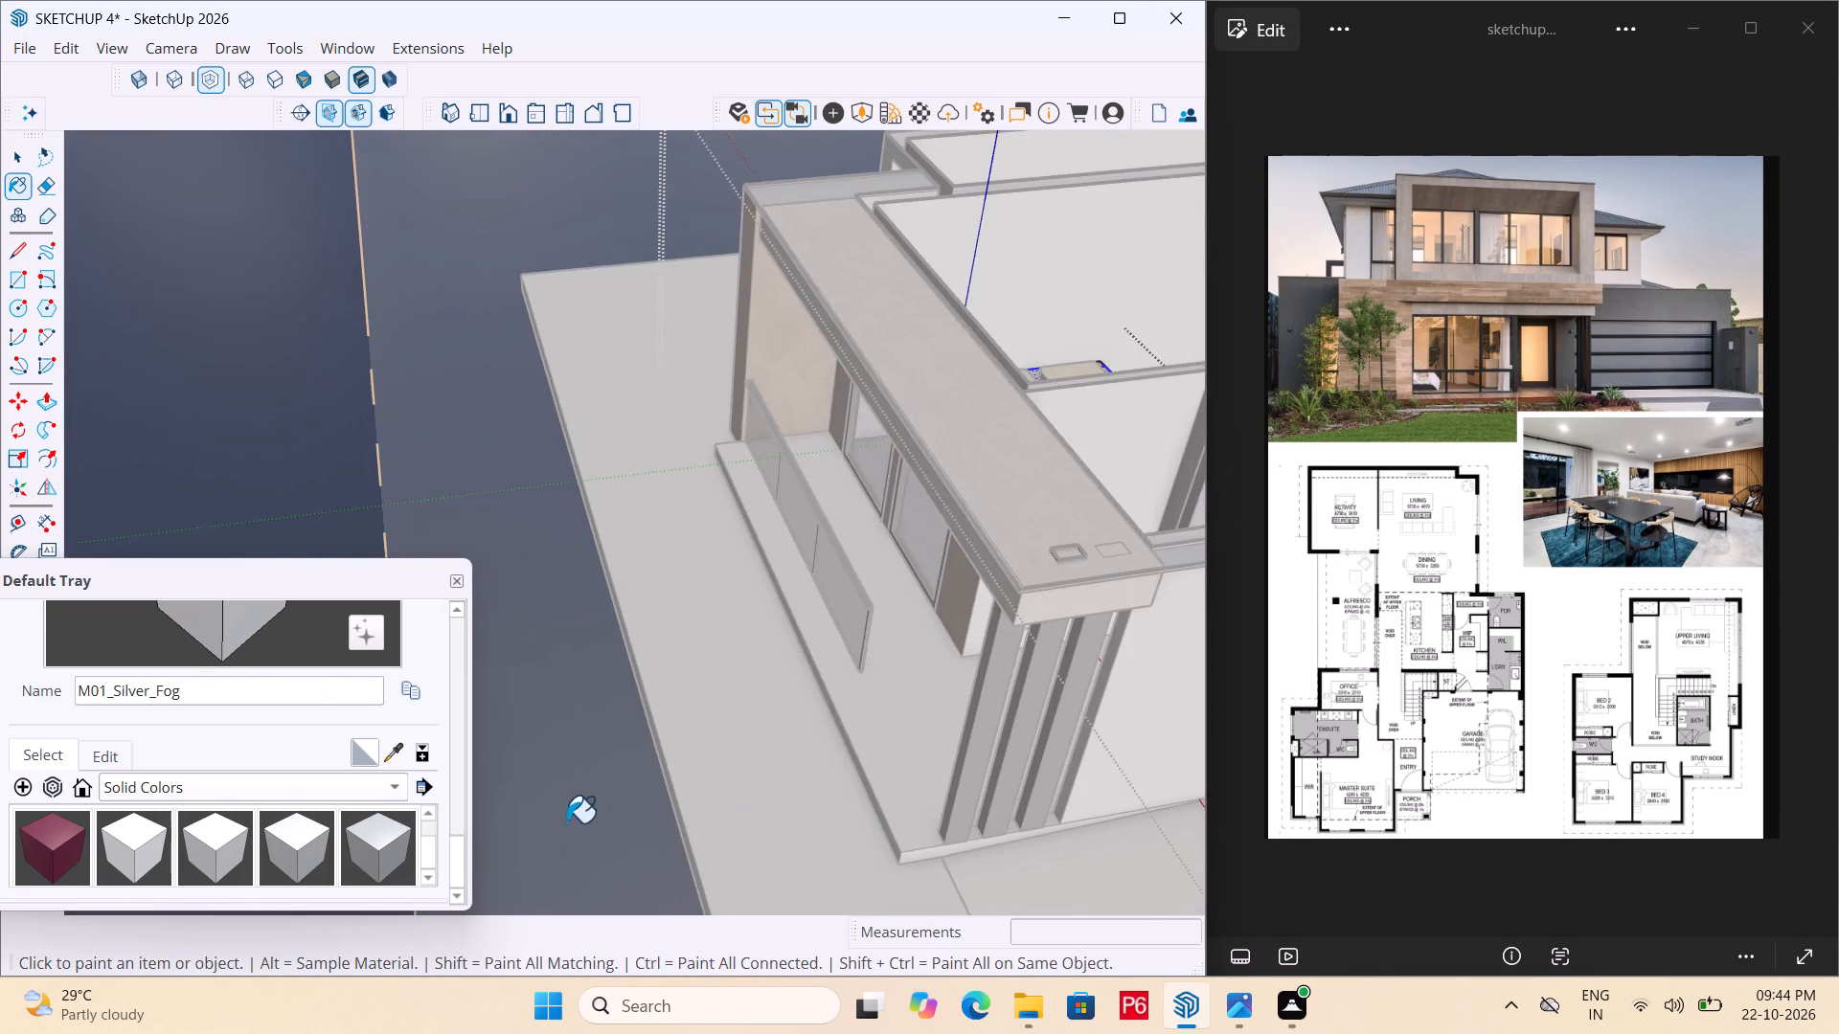
{"action": "scroll", "coordinate": [566, 822], "scroll_direction": "down", "scroll_amount": 12}
{"action": "middle_click_drag", "start_coordinate": [862, 557], "coordinate": [1093, 691]}
{"action": "scroll", "coordinate": [955, 444], "scroll_direction": "up", "scroll_amount": 5}
{"action": "key", "text": "space"}
{"action": "left_click", "coordinate": [965, 414]}
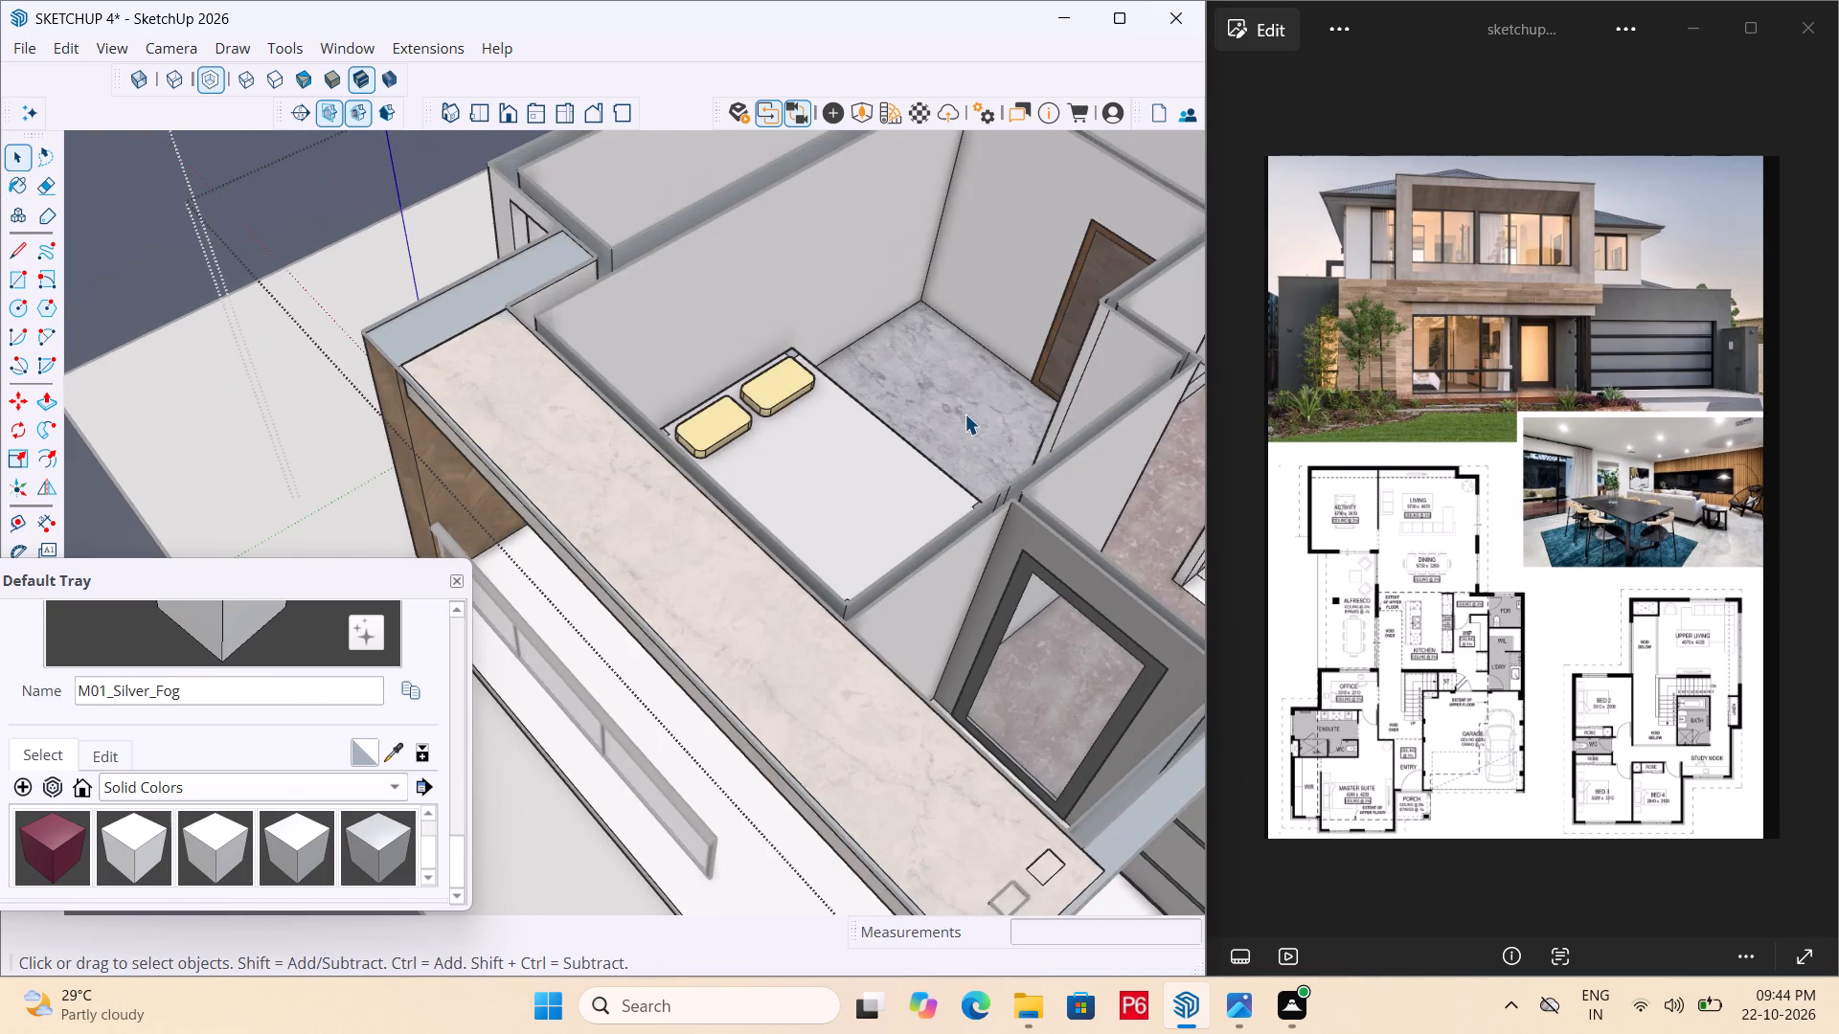
Open the master suite bed for editing.
{"action": "scroll", "coordinate": [799, 439], "scroll_direction": "up", "scroll_amount": 1}
{"action": "middle_click_drag", "start_coordinate": [799, 439], "coordinate": [812, 487]}
{"action": "scroll", "coordinate": [745, 484], "scroll_direction": "up", "scroll_amount": 4}
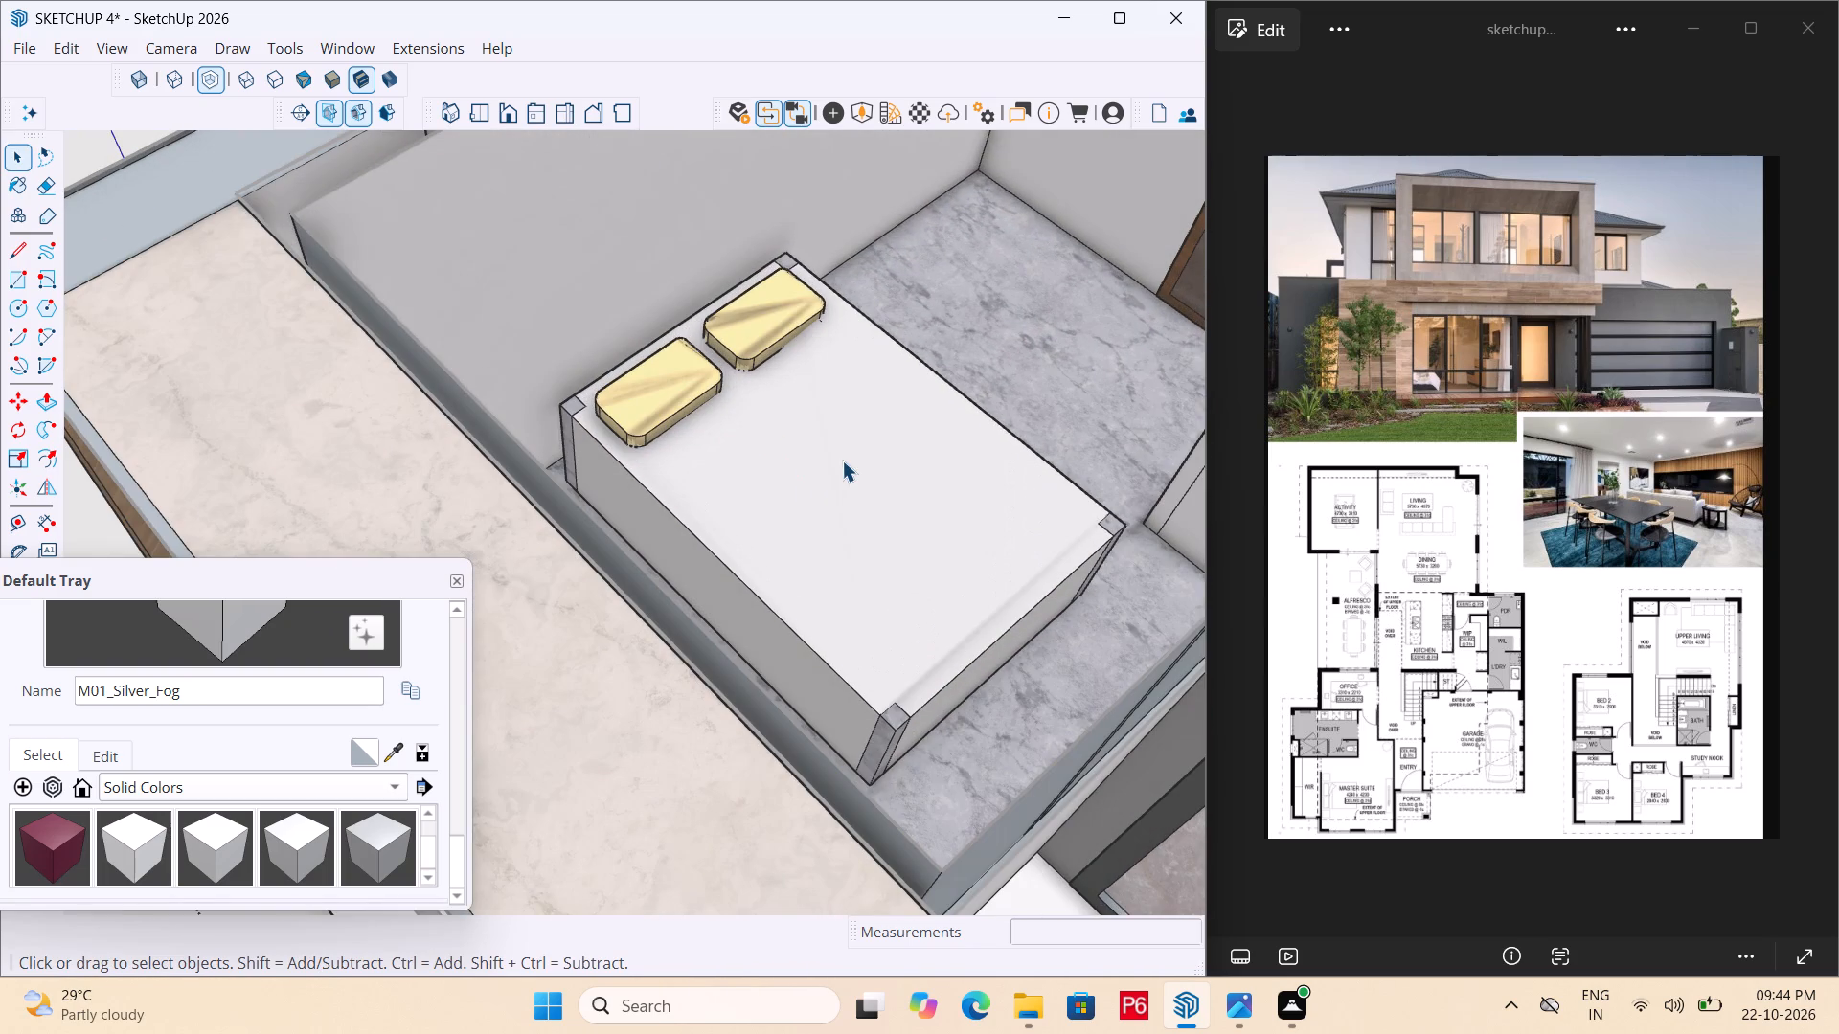
{"action": "scroll", "coordinate": [850, 456], "scroll_direction": "up", "scroll_amount": 3}
{"action": "middle_click_drag", "start_coordinate": [777, 425], "coordinate": [775, 372]}
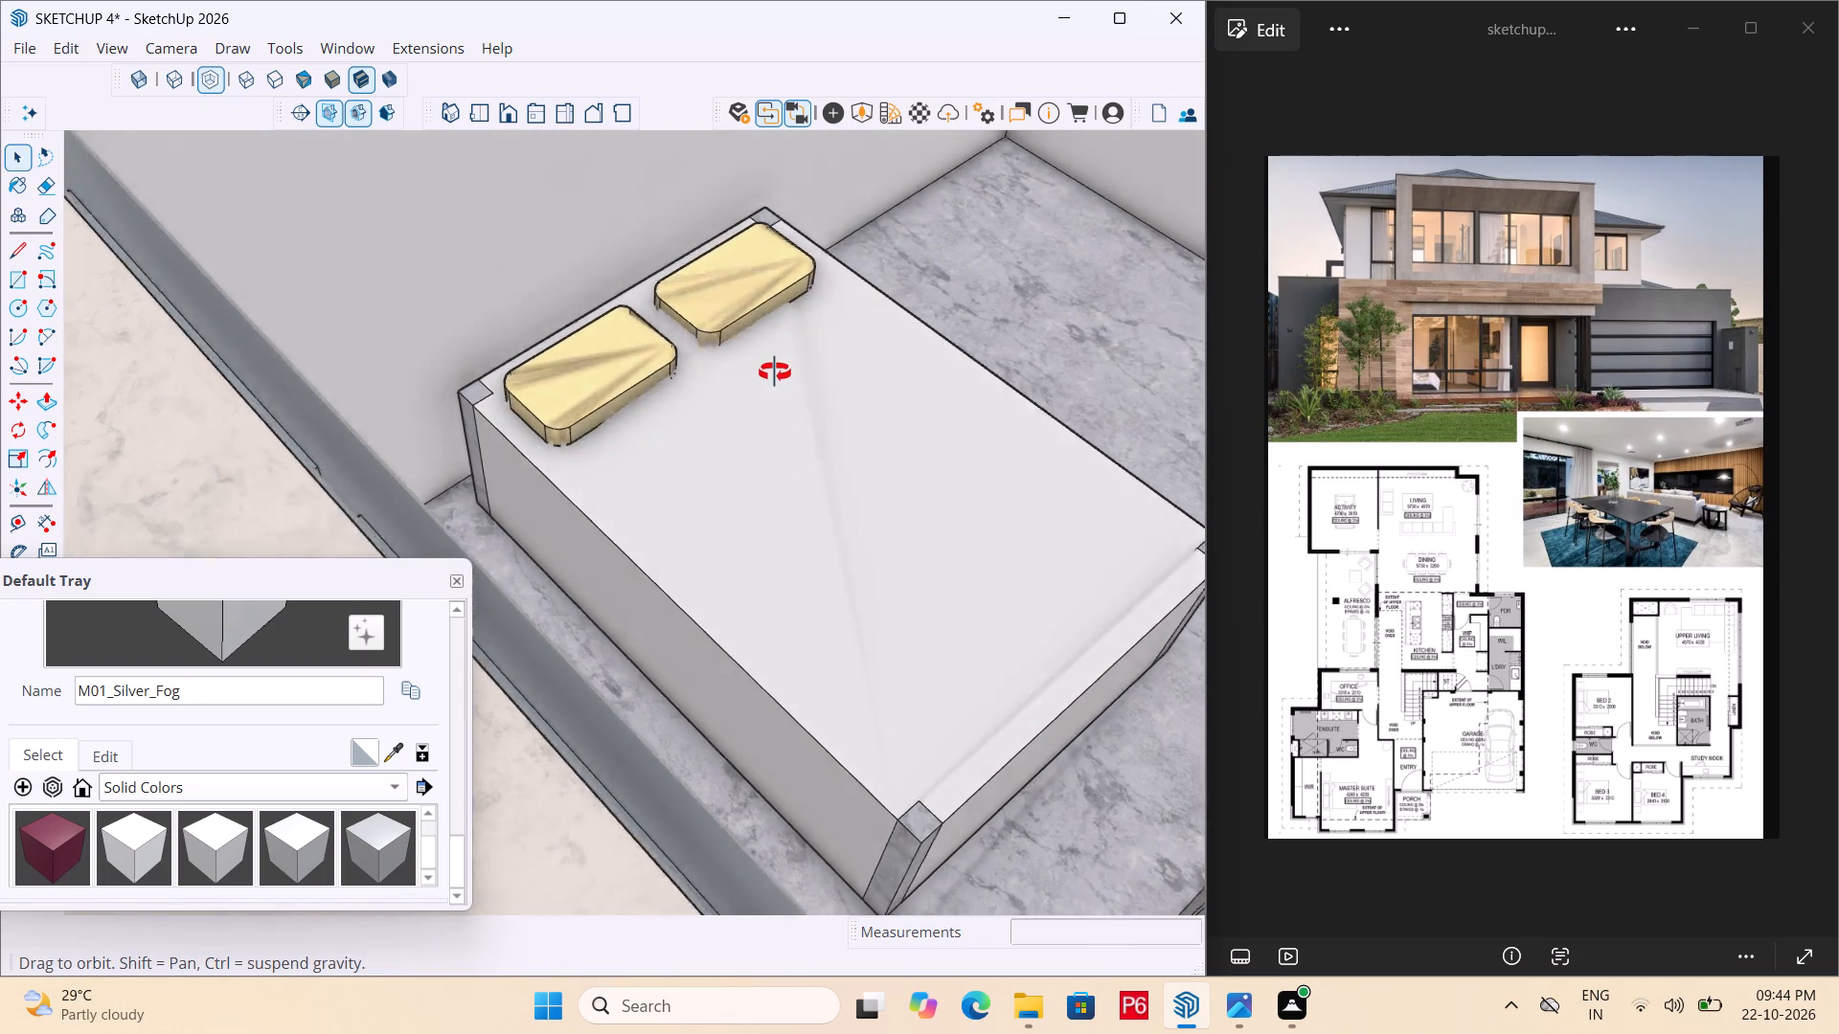
{"action": "middle_click_drag", "start_coordinate": [775, 372], "coordinate": [735, 392]}
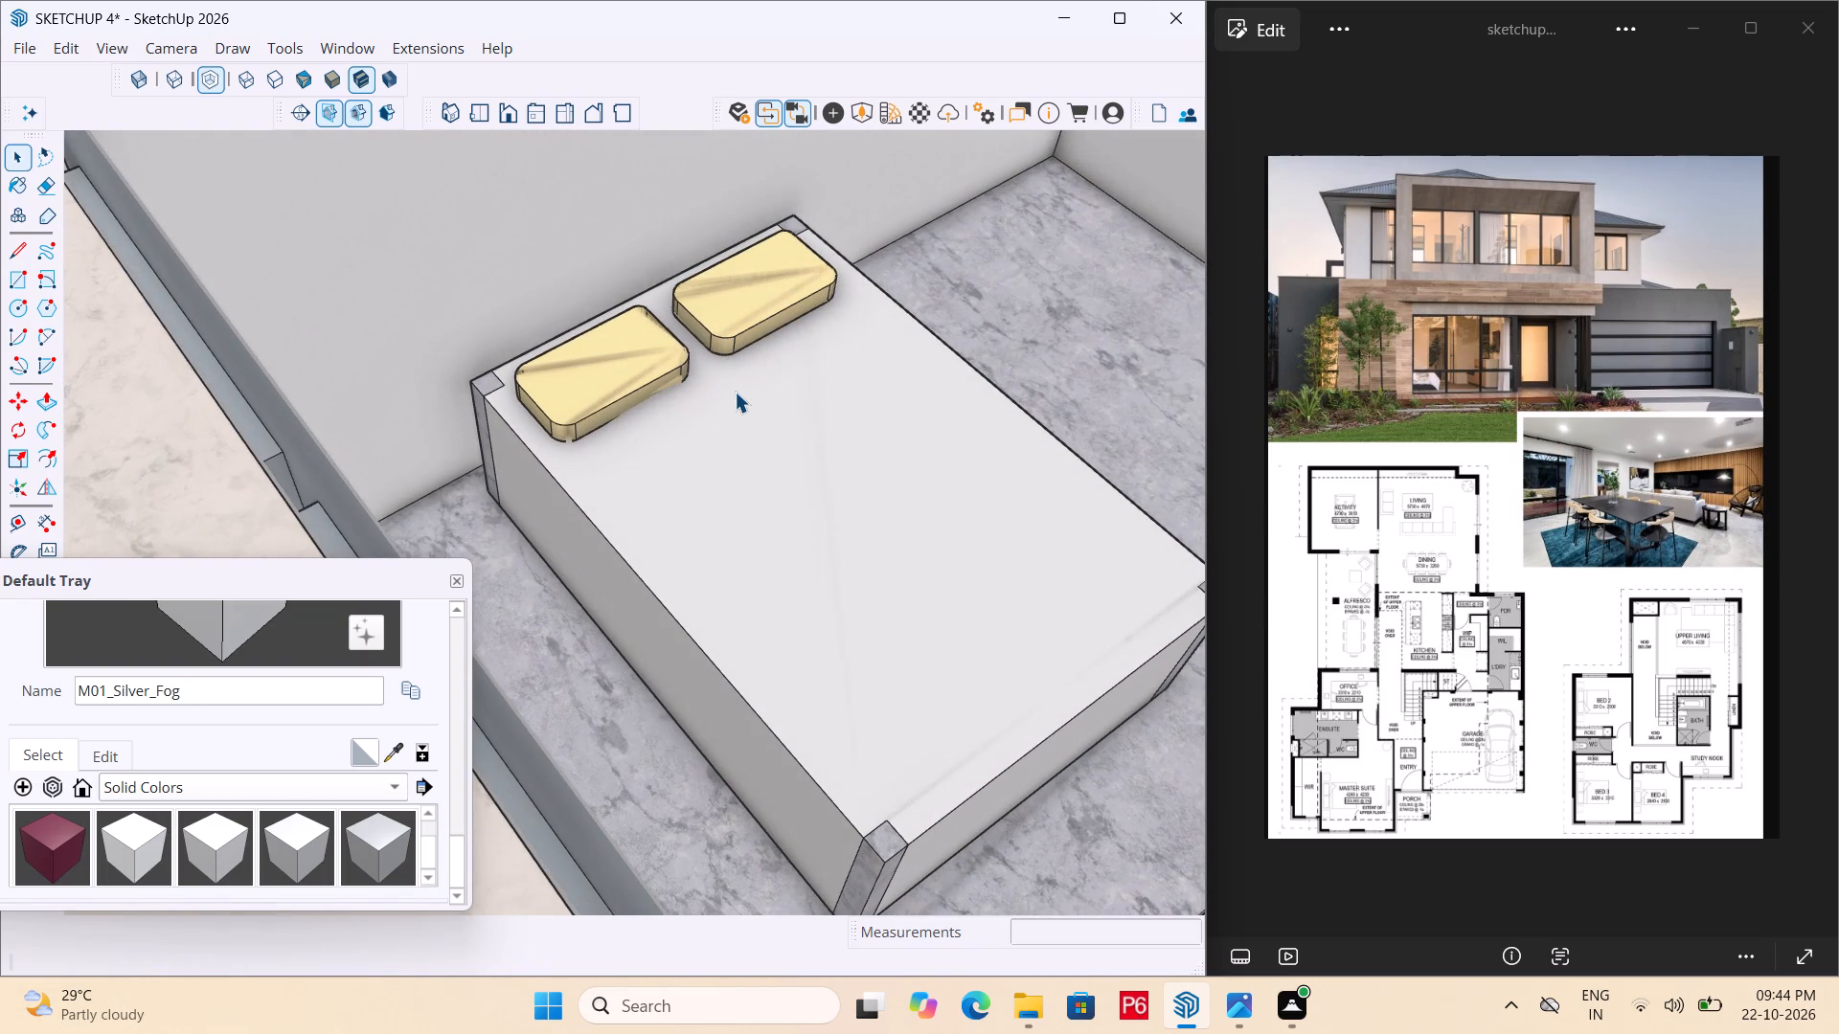
{"action": "key", "text": "space"}
{"action": "left_click", "coordinate": [759, 482]}
{"action": "double_click", "coordinate": [730, 508]}
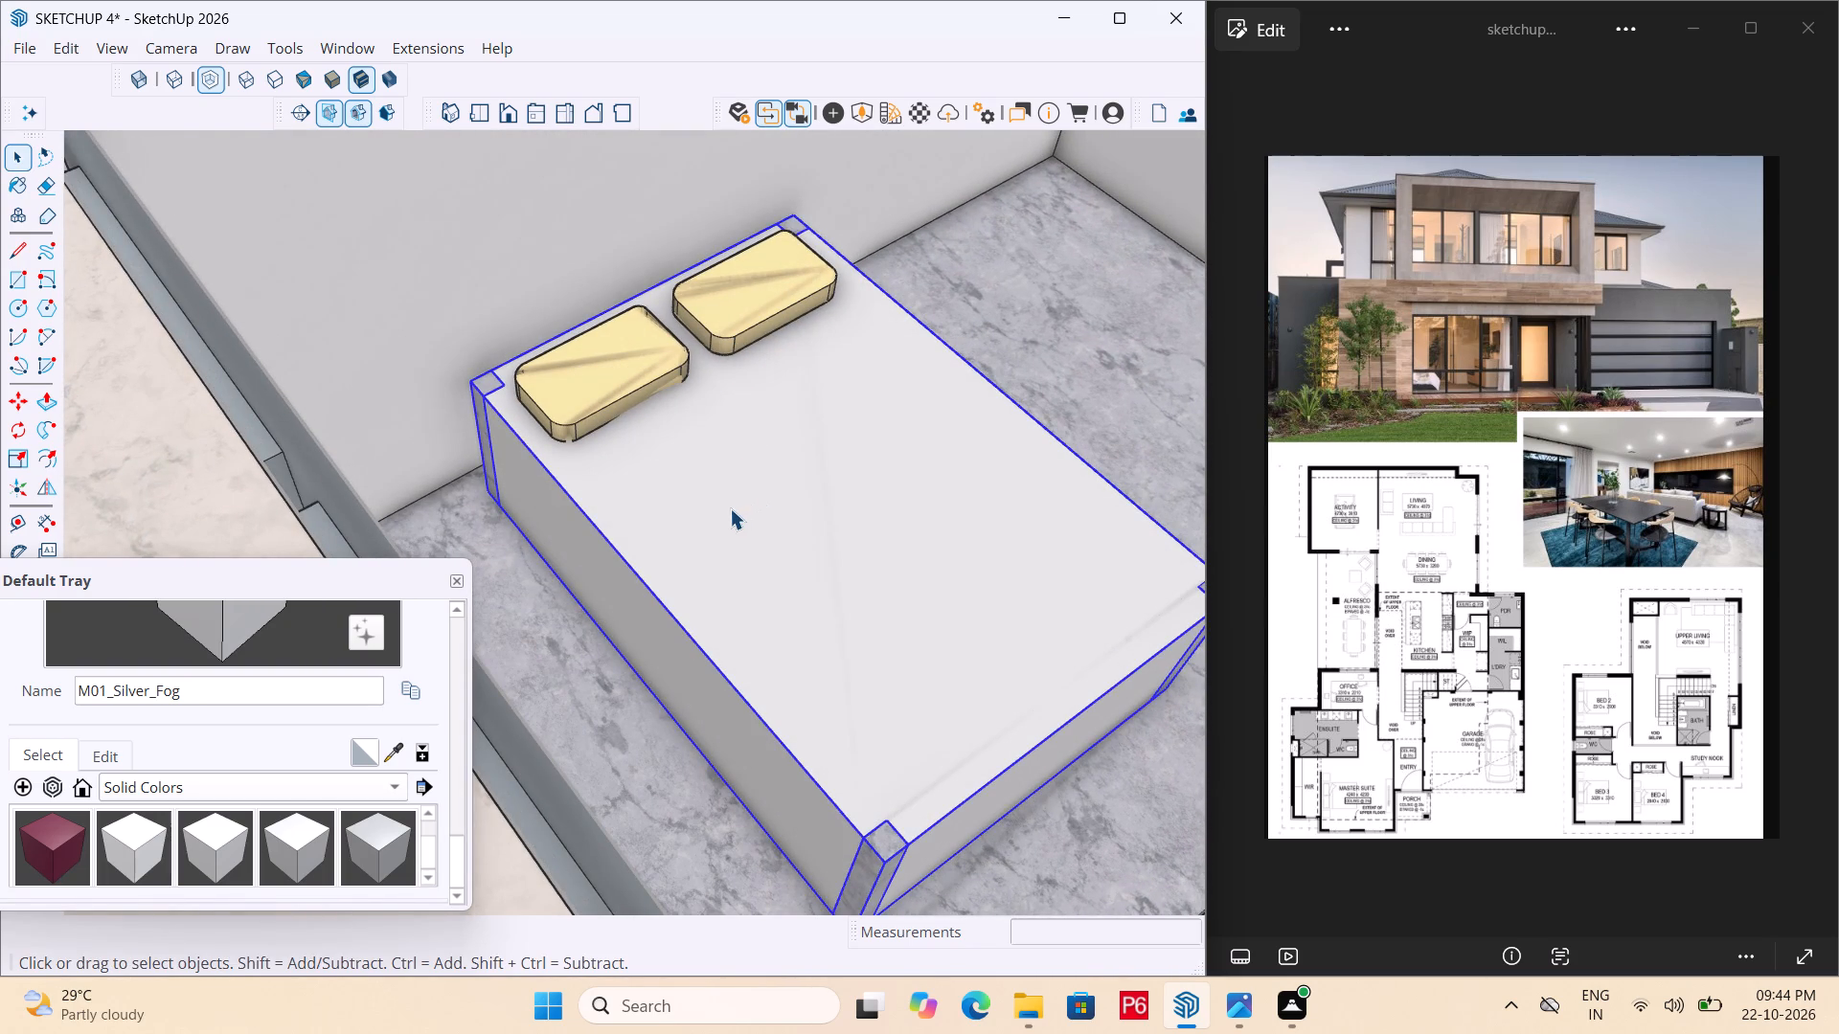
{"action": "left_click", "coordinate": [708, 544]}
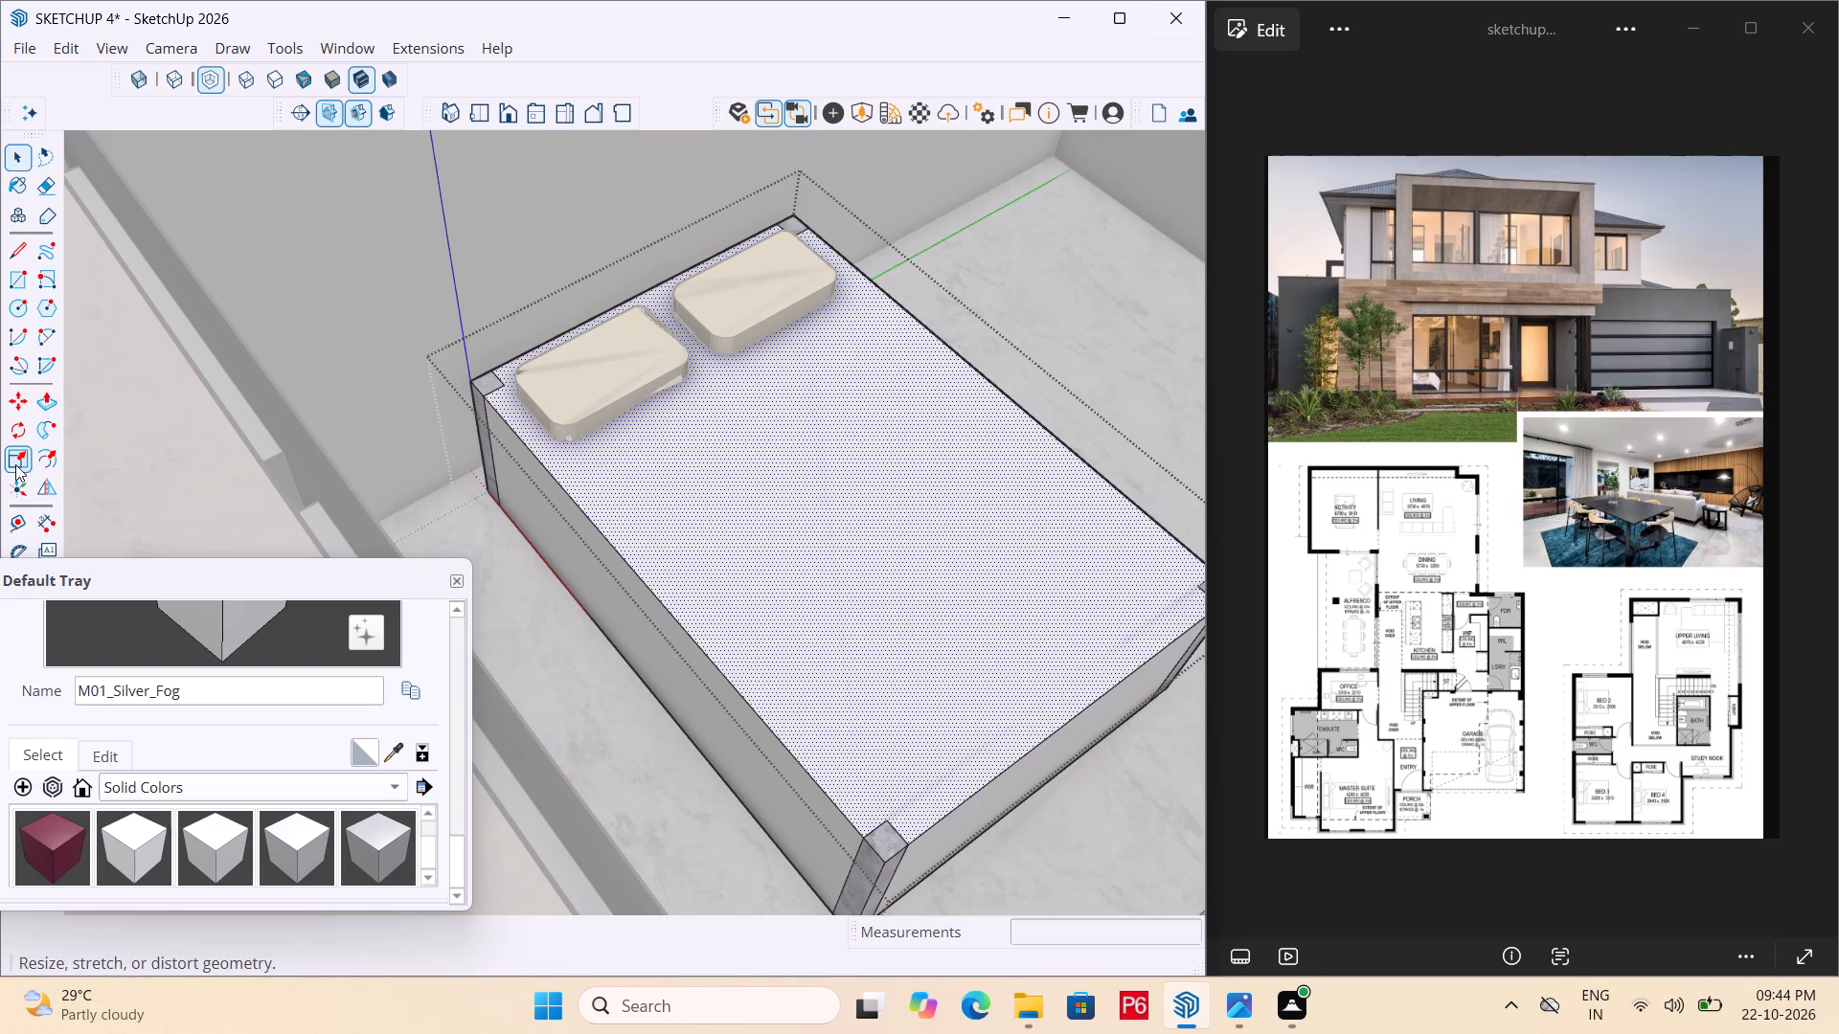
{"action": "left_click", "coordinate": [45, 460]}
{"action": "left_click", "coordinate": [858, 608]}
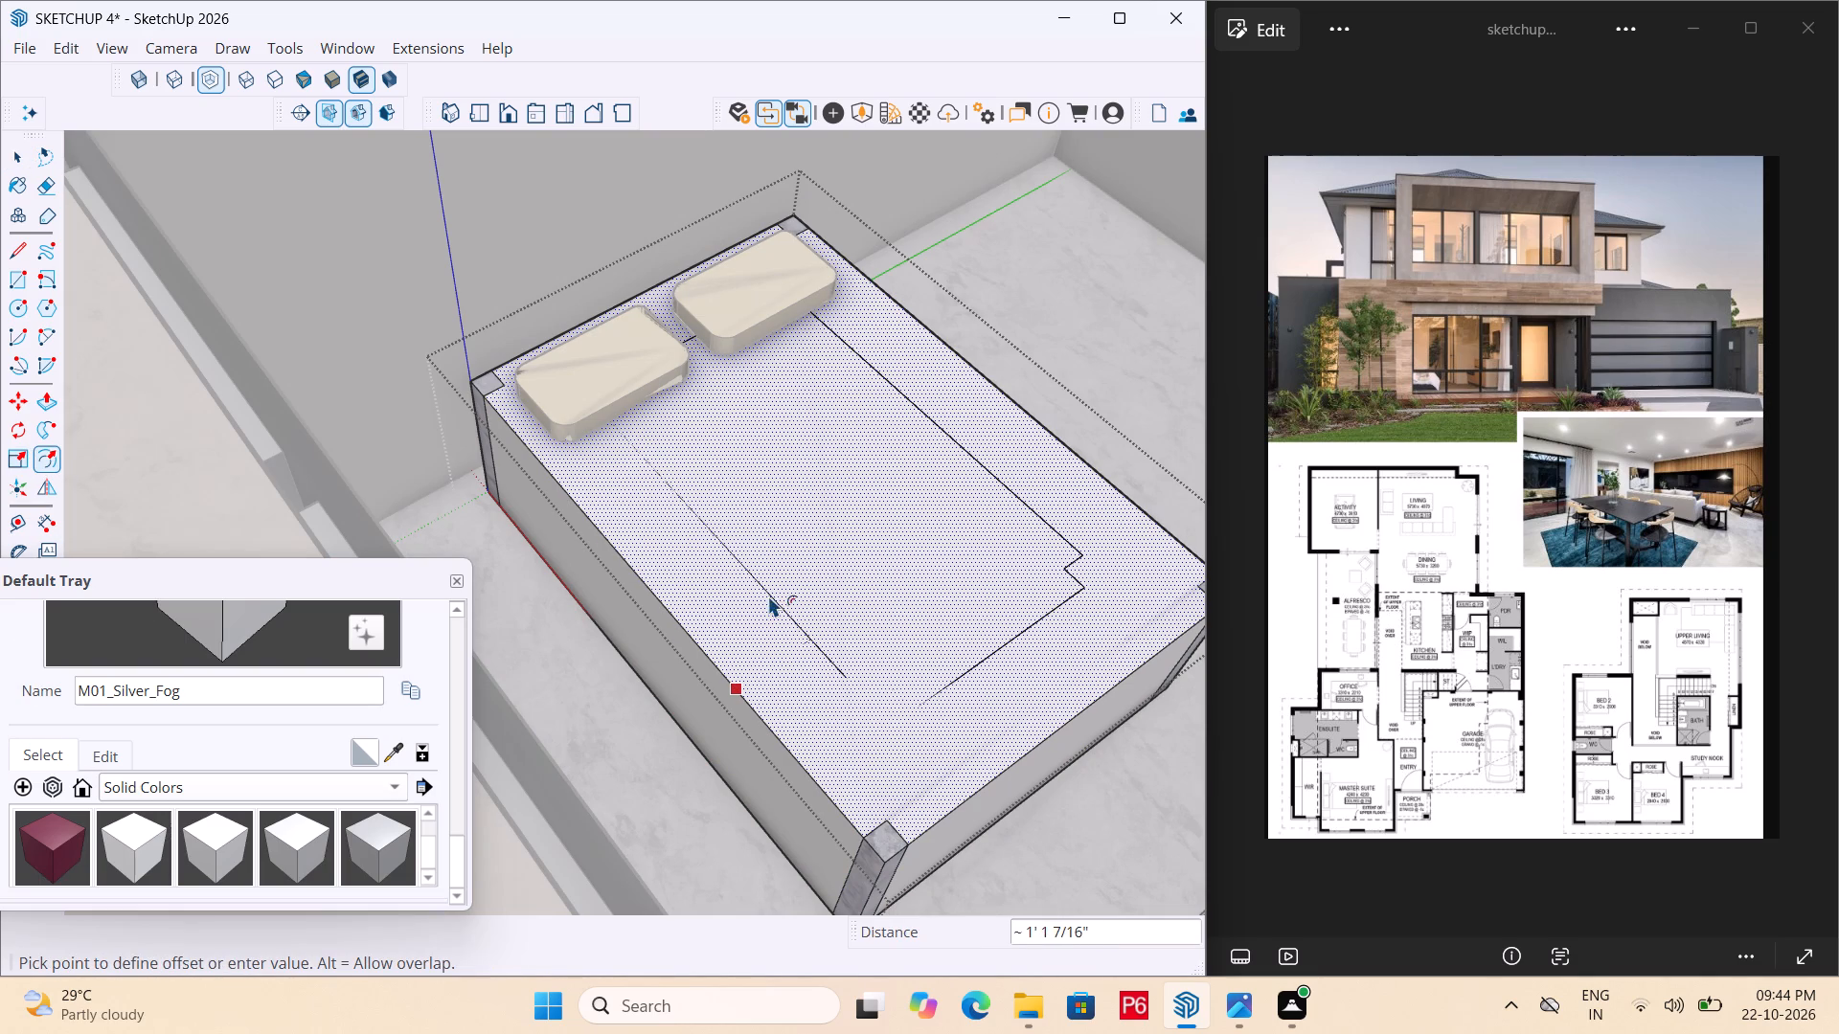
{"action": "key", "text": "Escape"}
Draw a blanket dividing line just below the pillows, about 2' 6" up one side, across the mattress top and down the other side.
{"action": "key", "text": "l"}
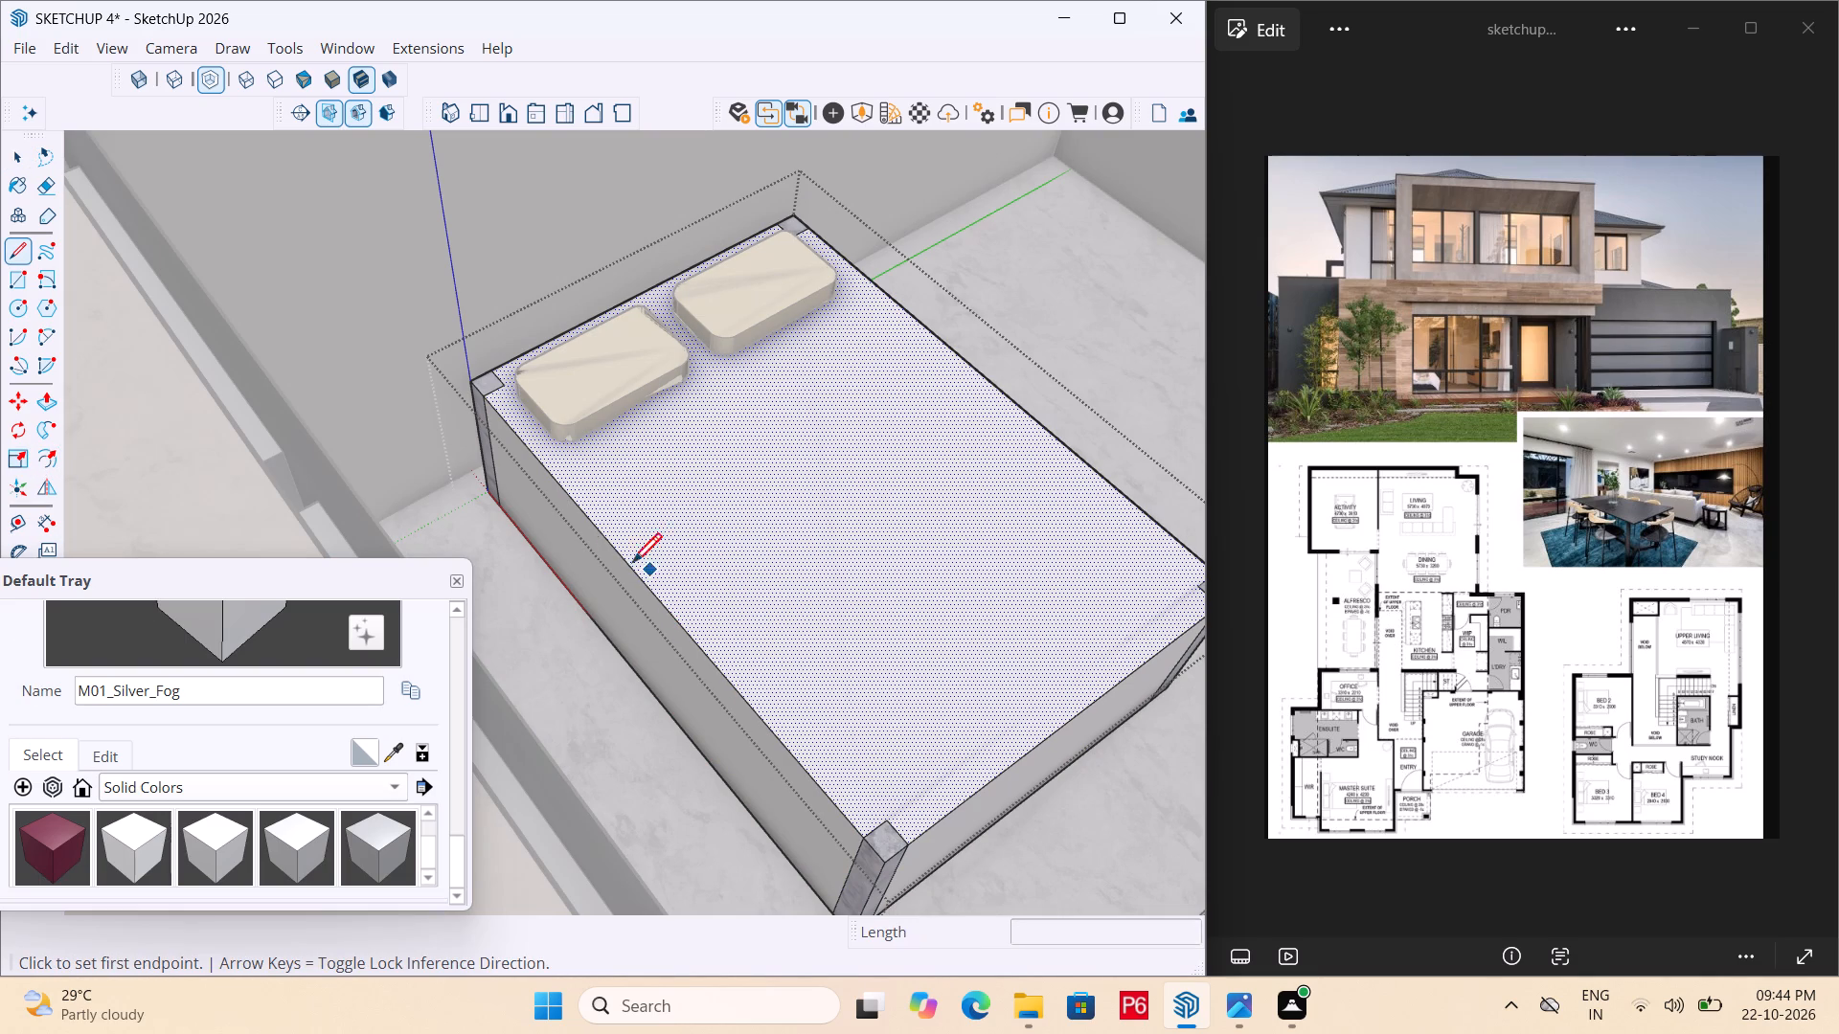
{"action": "left_click_drag", "start_coordinate": [588, 610], "coordinate": [592, 596]}
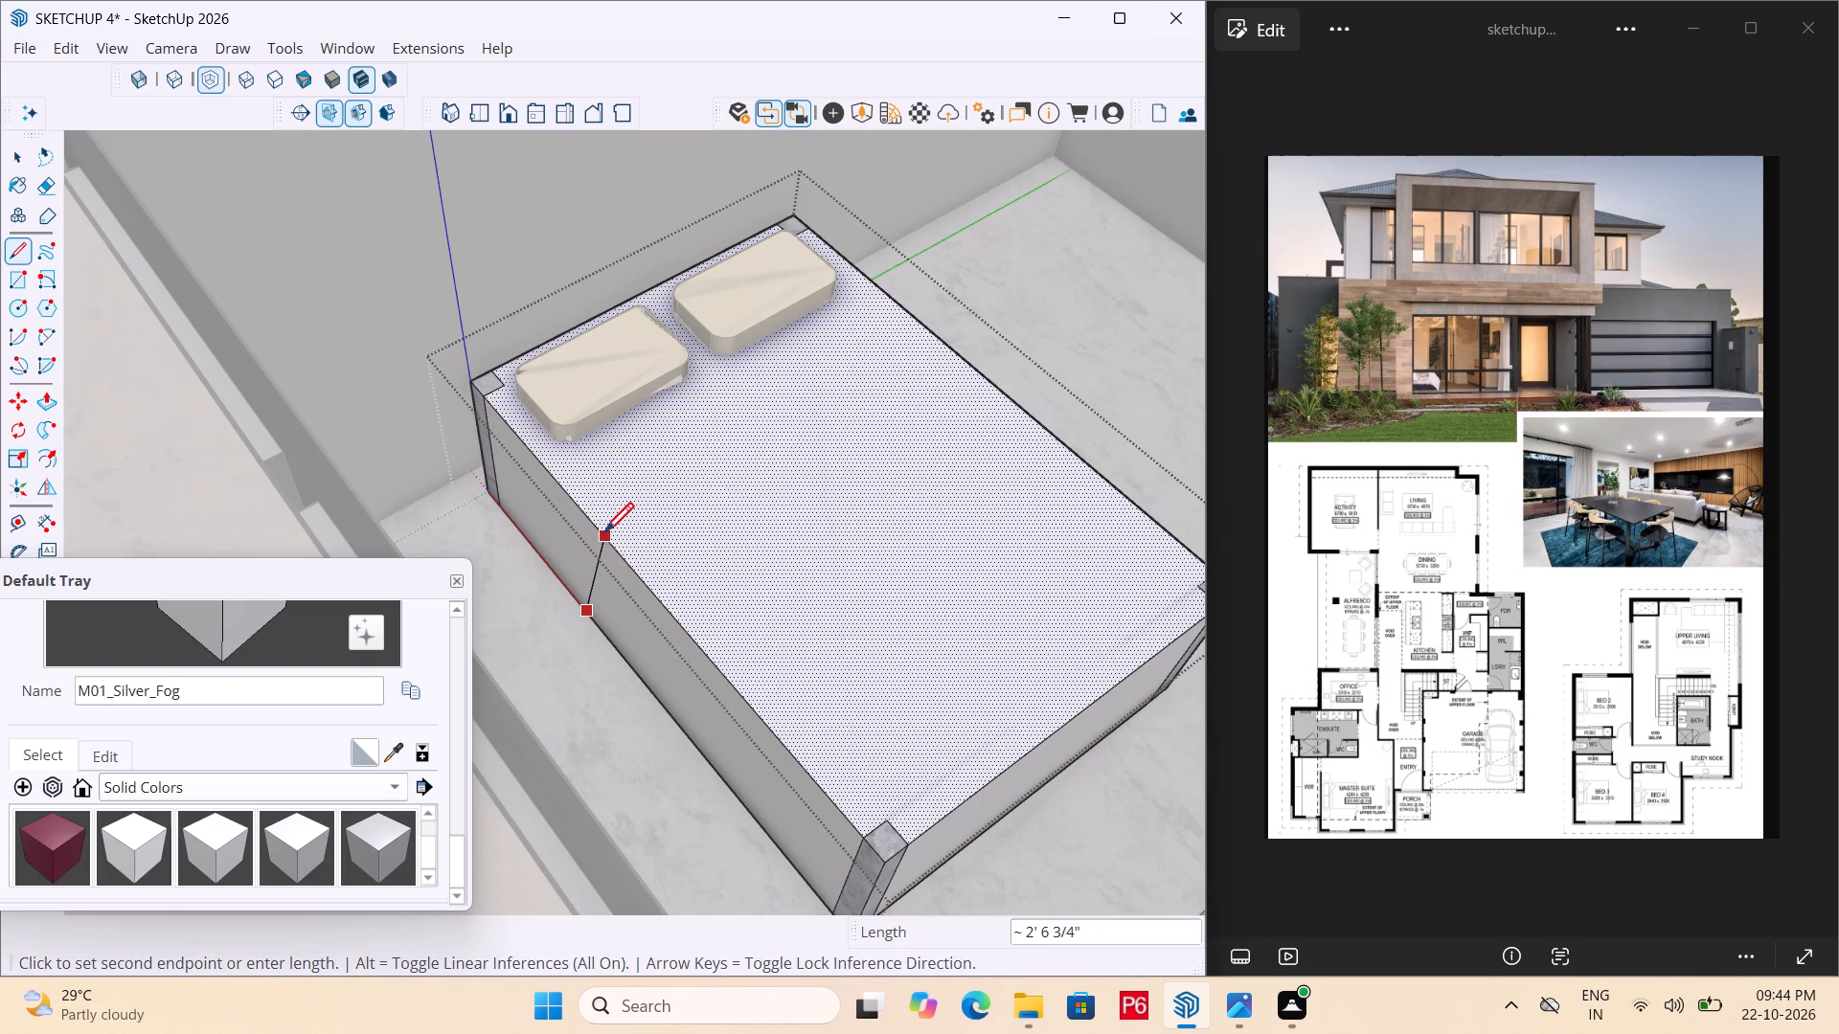
{"action": "left_click", "coordinate": [591, 517]}
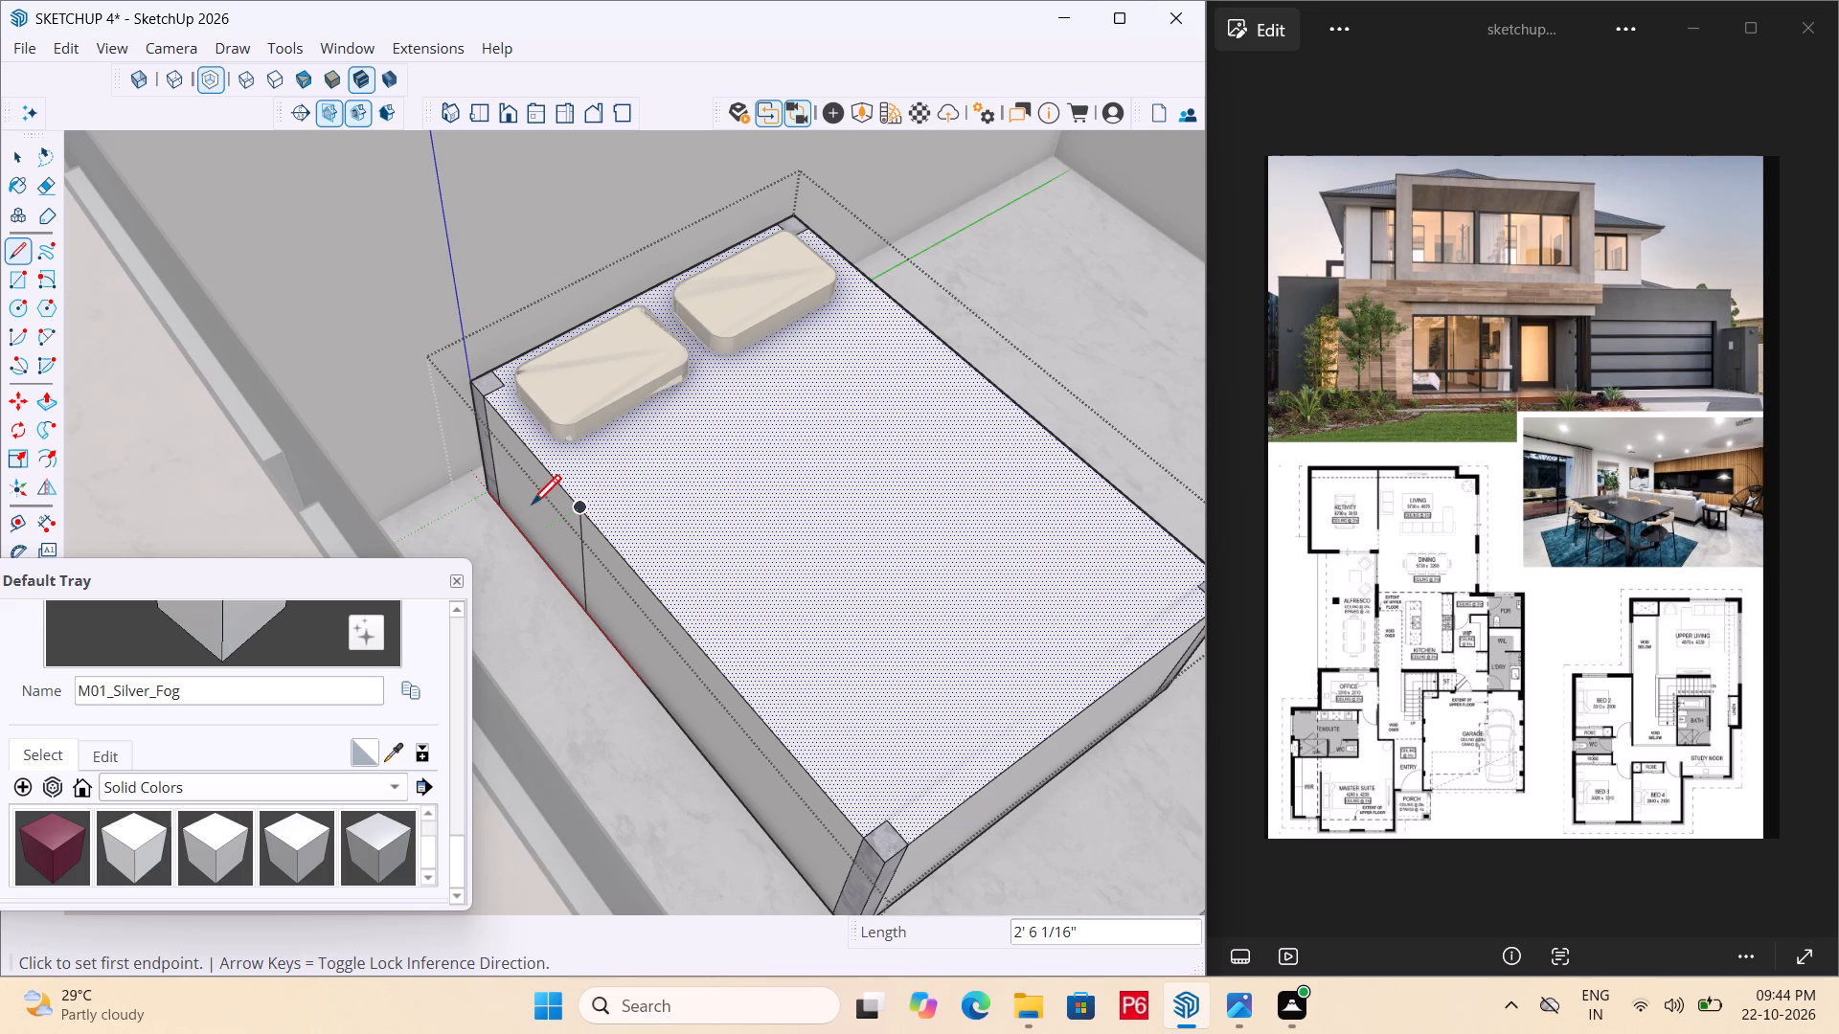
{"action": "left_click_drag", "start_coordinate": [579, 506], "coordinate": [600, 489]}
{"action": "middle_click_drag", "start_coordinate": [879, 382], "coordinate": [291, 428]}
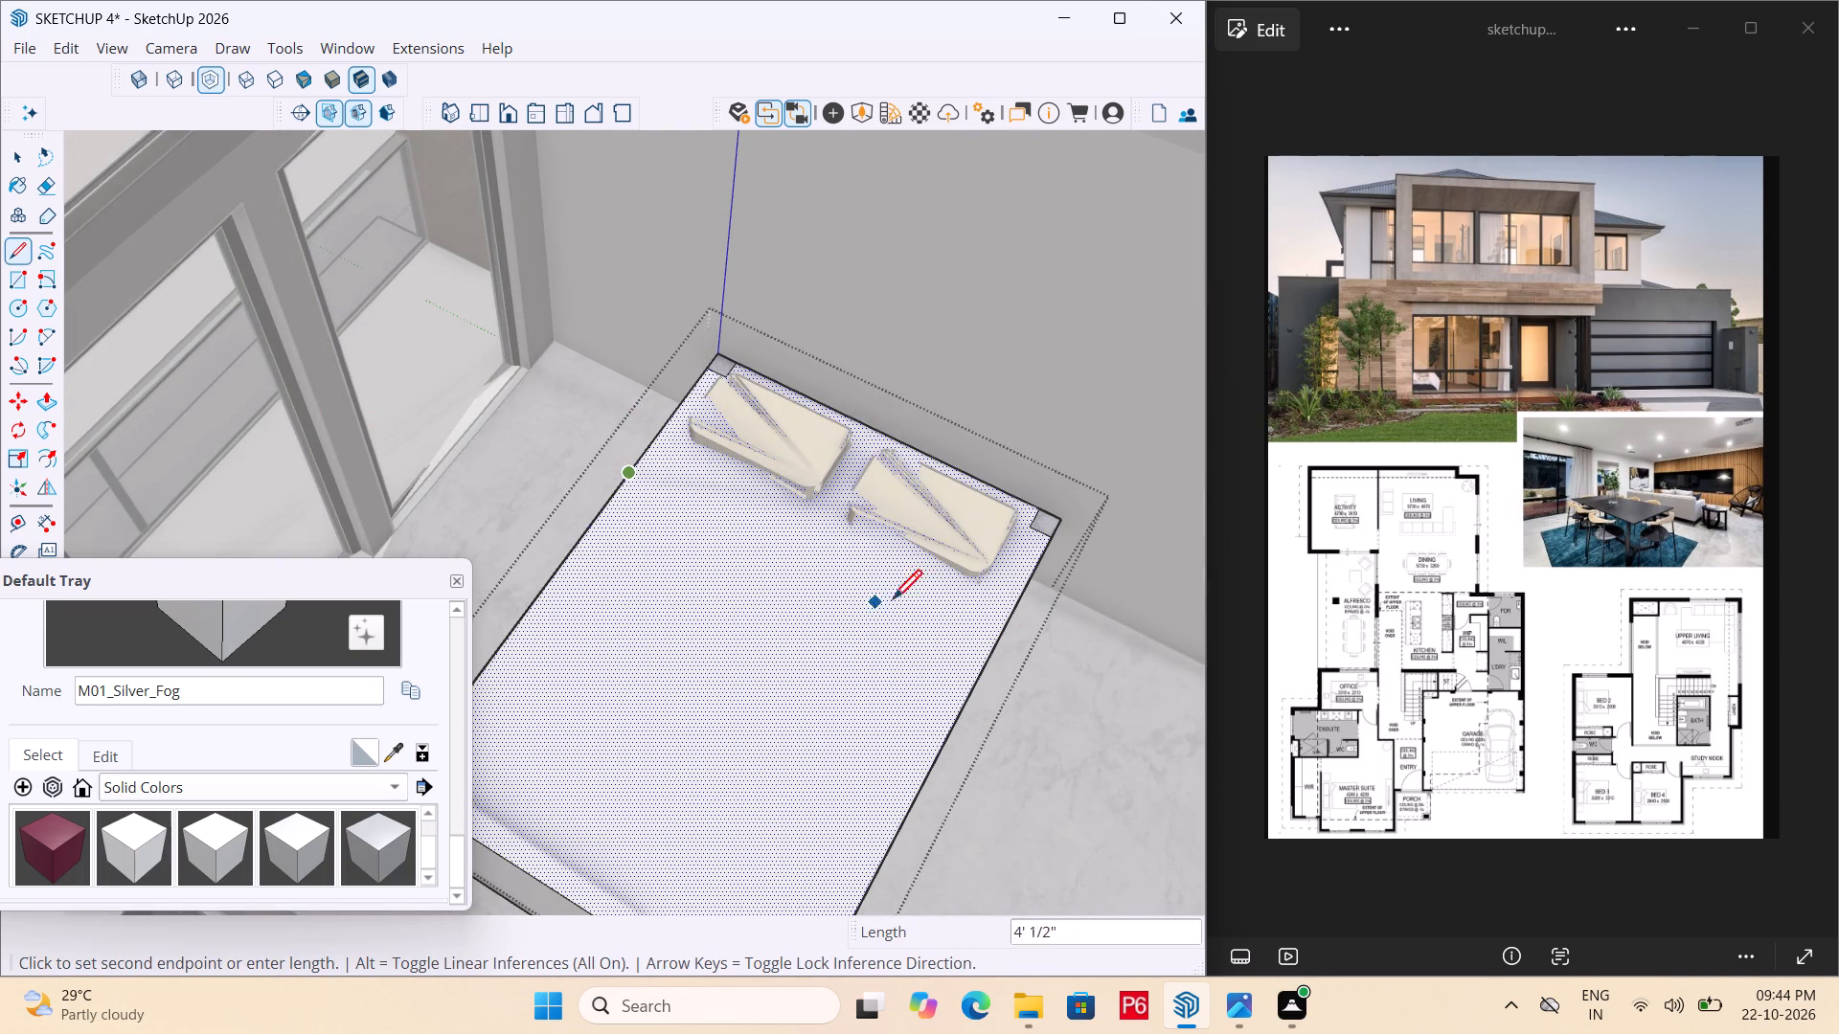
{"action": "left_click", "coordinate": [988, 654]}
{"action": "middle_click_drag", "start_coordinate": [987, 682], "coordinate": [864, 534]}
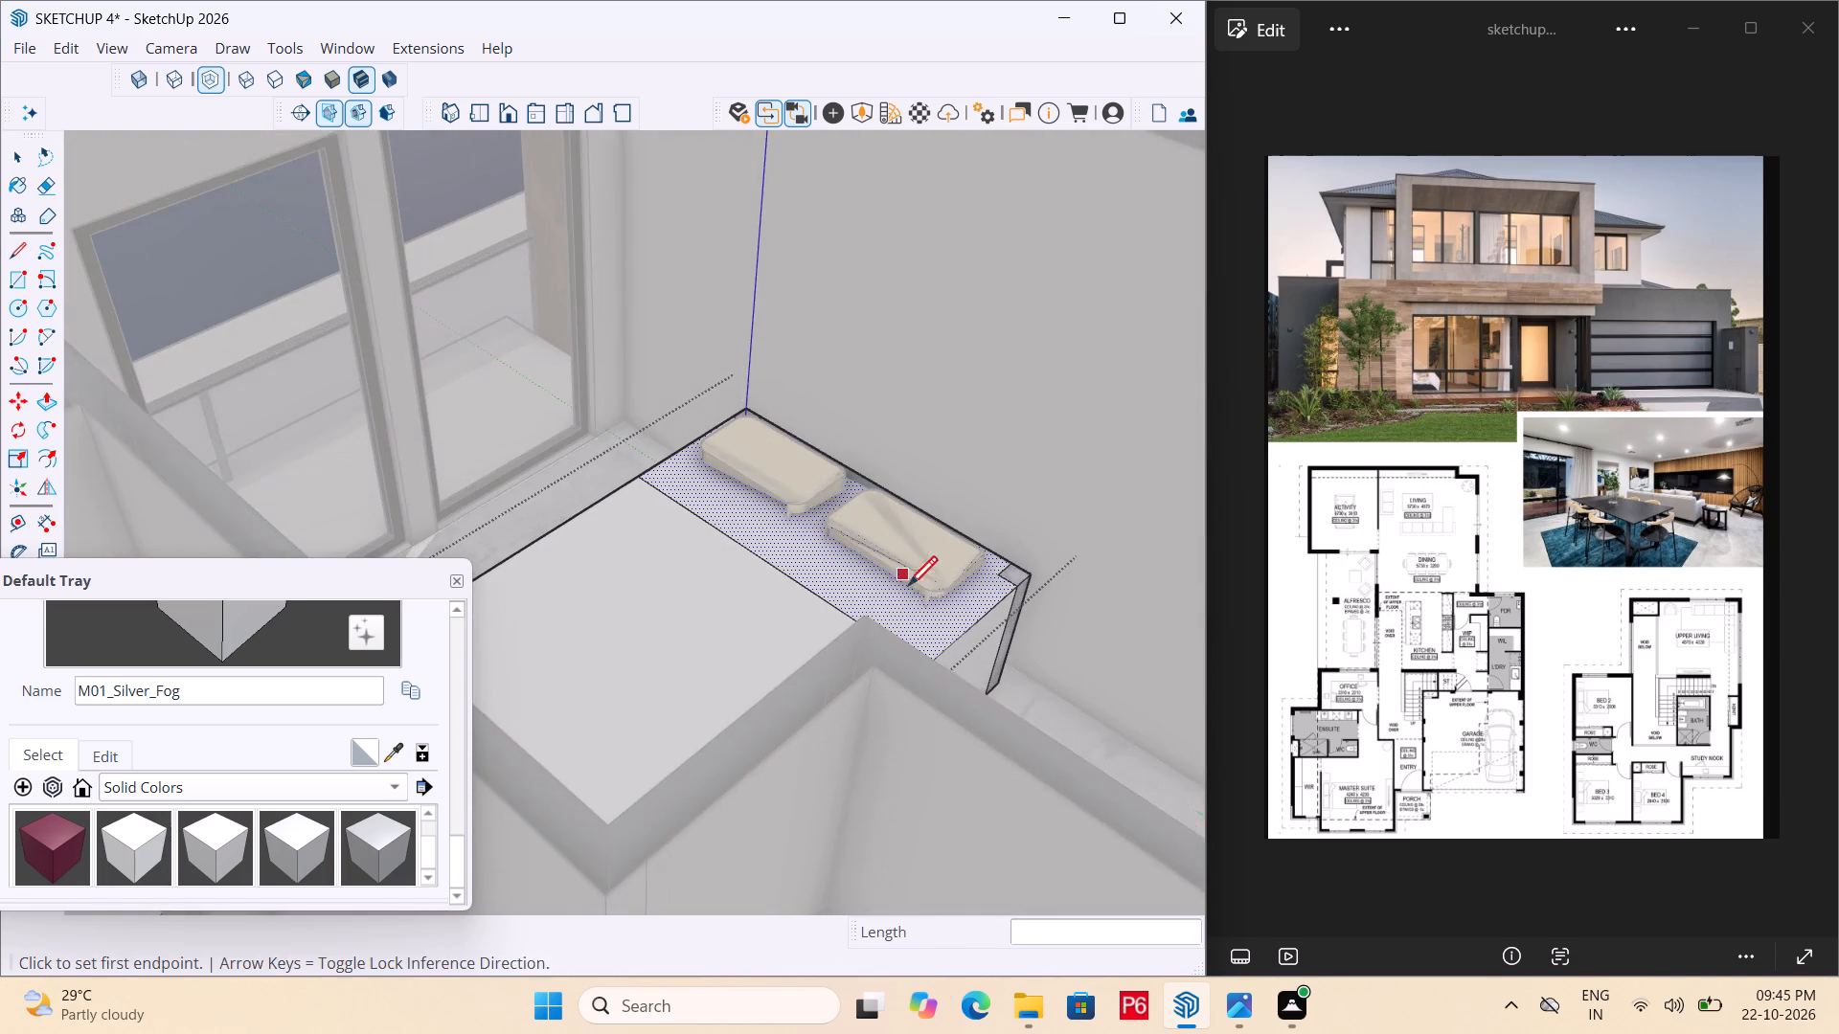
{"action": "middle_click_drag", "start_coordinate": [984, 672], "coordinate": [918, 707]}
{"action": "left_click", "coordinate": [813, 761]}
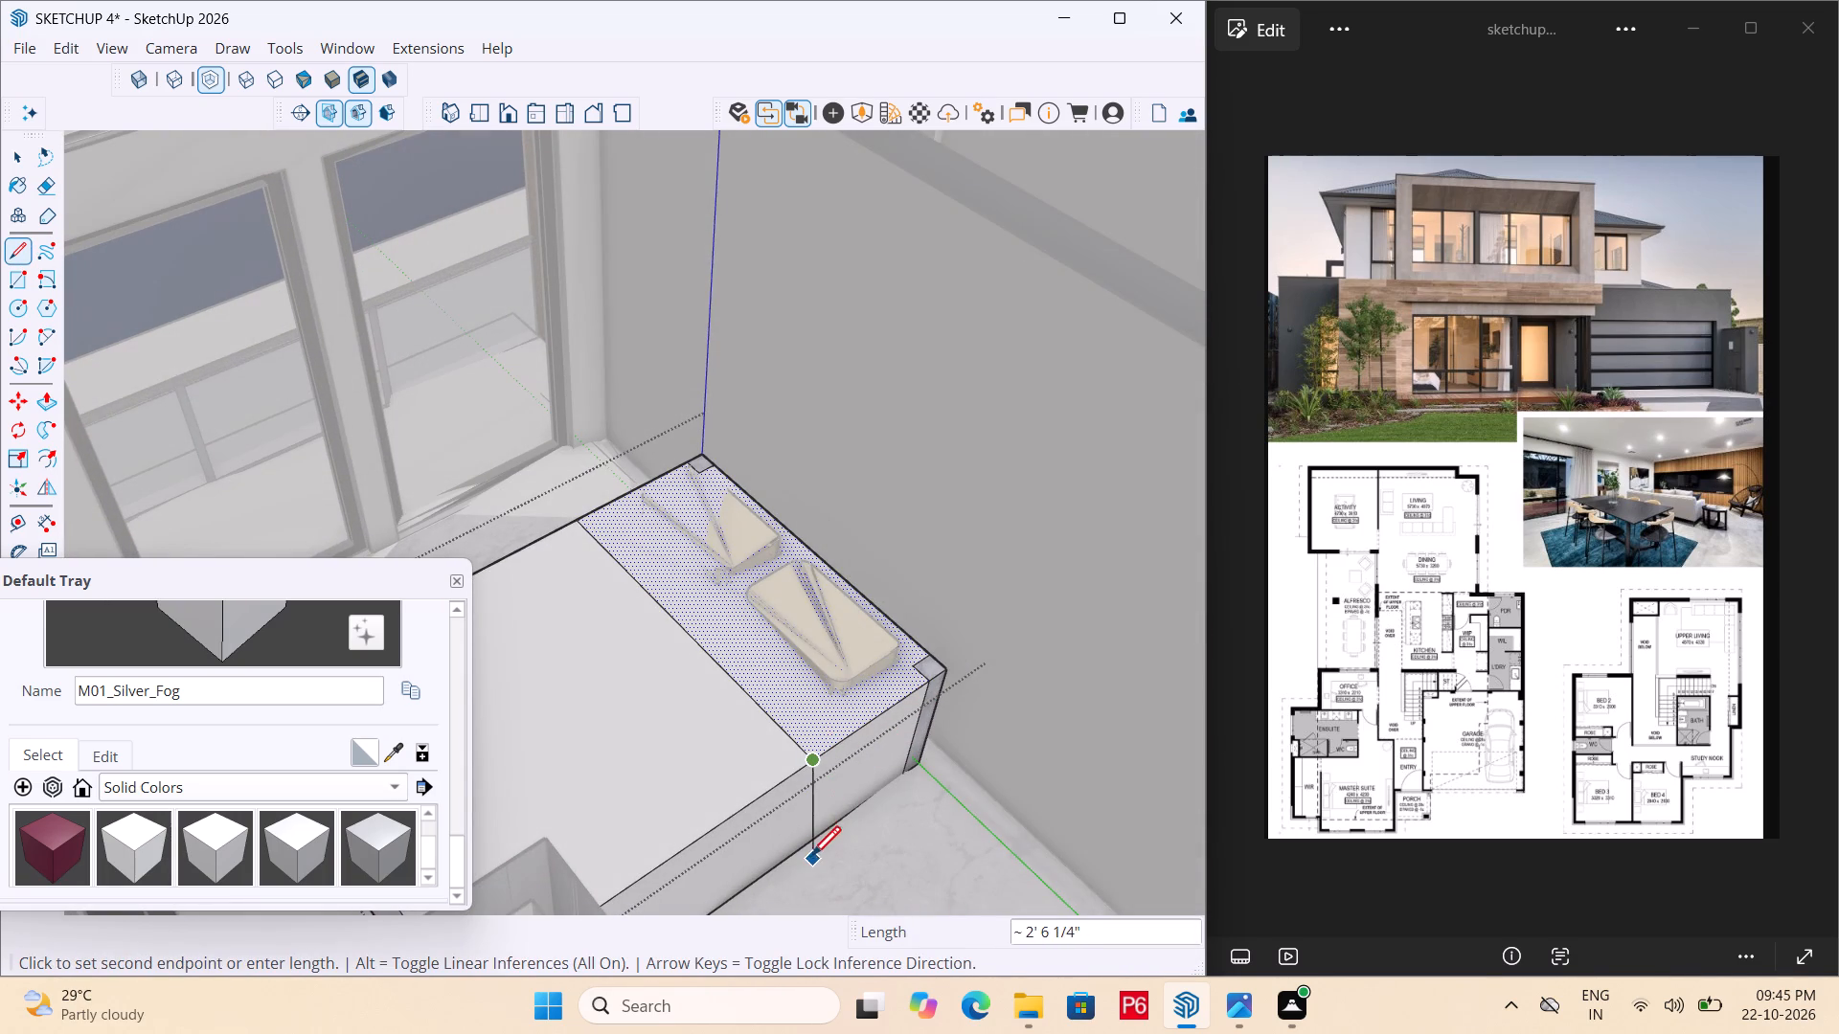
{"action": "double_click", "coordinate": [801, 849]}
Paint the top and side faces of the blanket area below the dividing line with M00_Soft_Cloud.
{"action": "middle_click_drag", "start_coordinate": [714, 847], "coordinate": [1283, 850]}
{"action": "scroll", "coordinate": [657, 800], "scroll_direction": "down", "scroll_amount": 5}
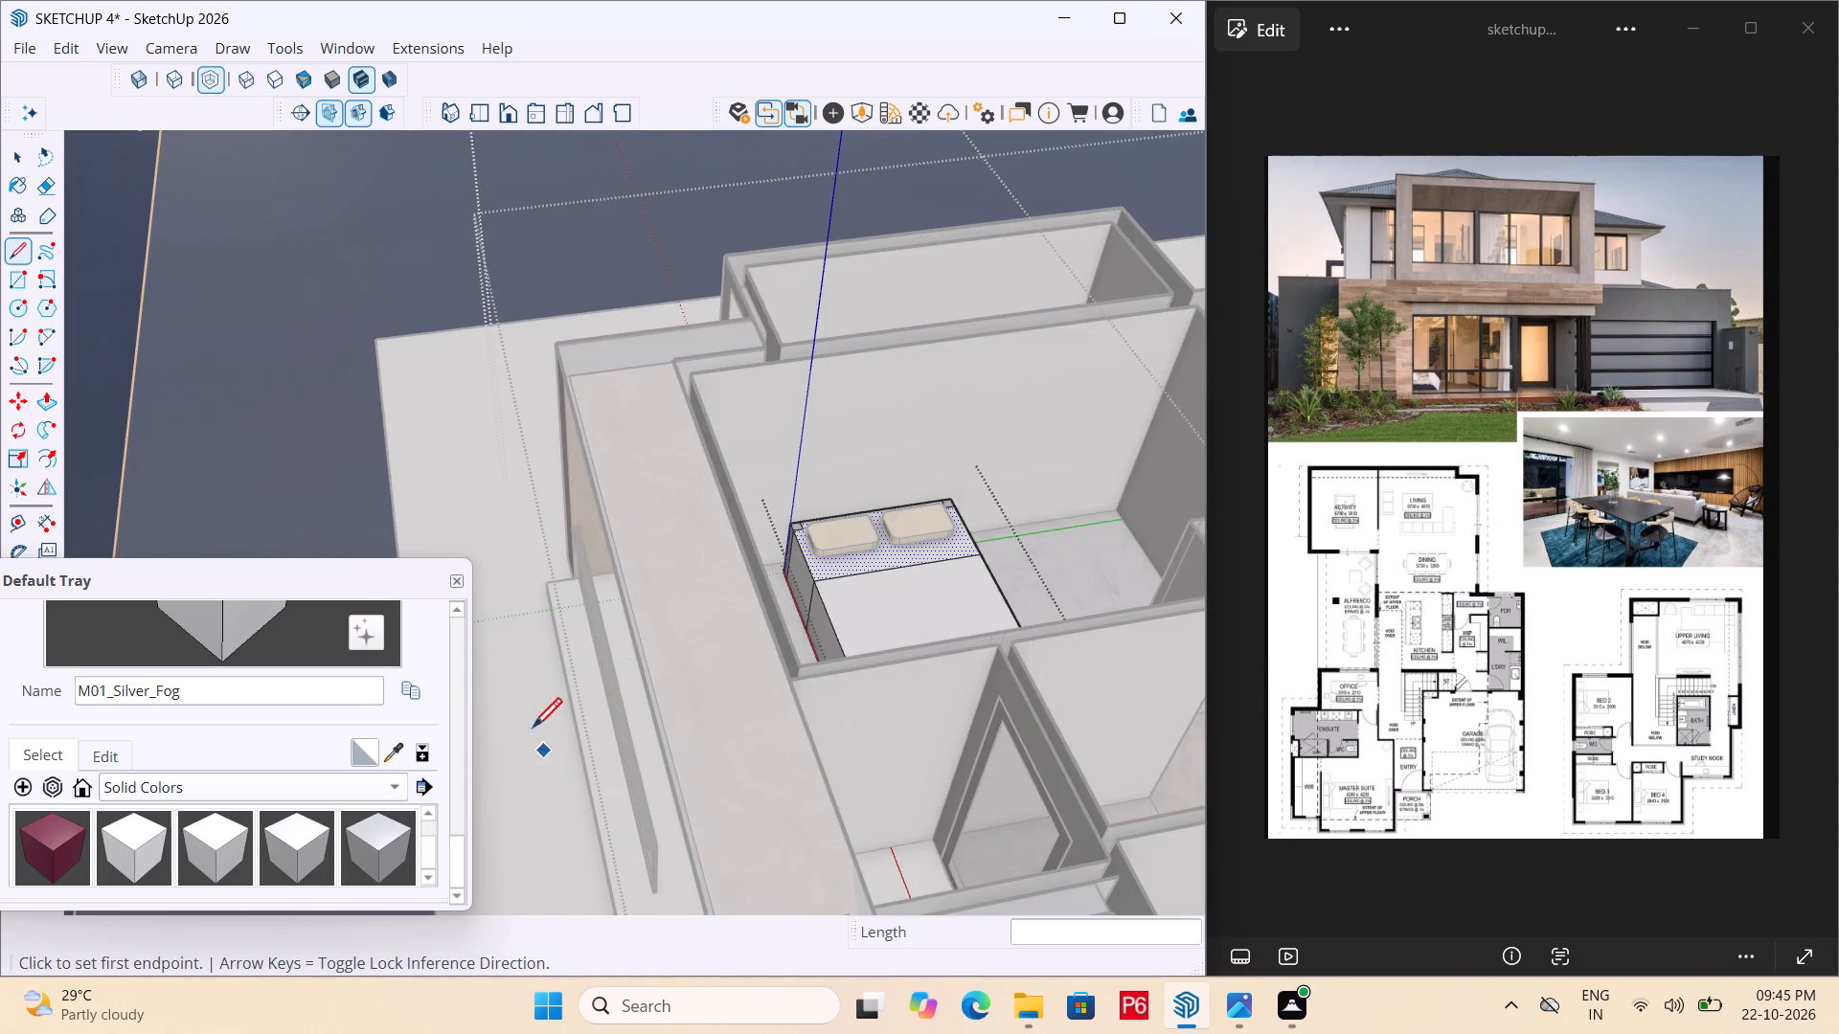
{"action": "scroll", "coordinate": [533, 731], "scroll_direction": "down", "scroll_amount": 8}
{"action": "middle_click_drag", "start_coordinate": [654, 734], "coordinate": [740, 806]}
{"action": "scroll", "coordinate": [967, 648], "scroll_direction": "up", "scroll_amount": 6}
{"action": "key", "text": "space"}
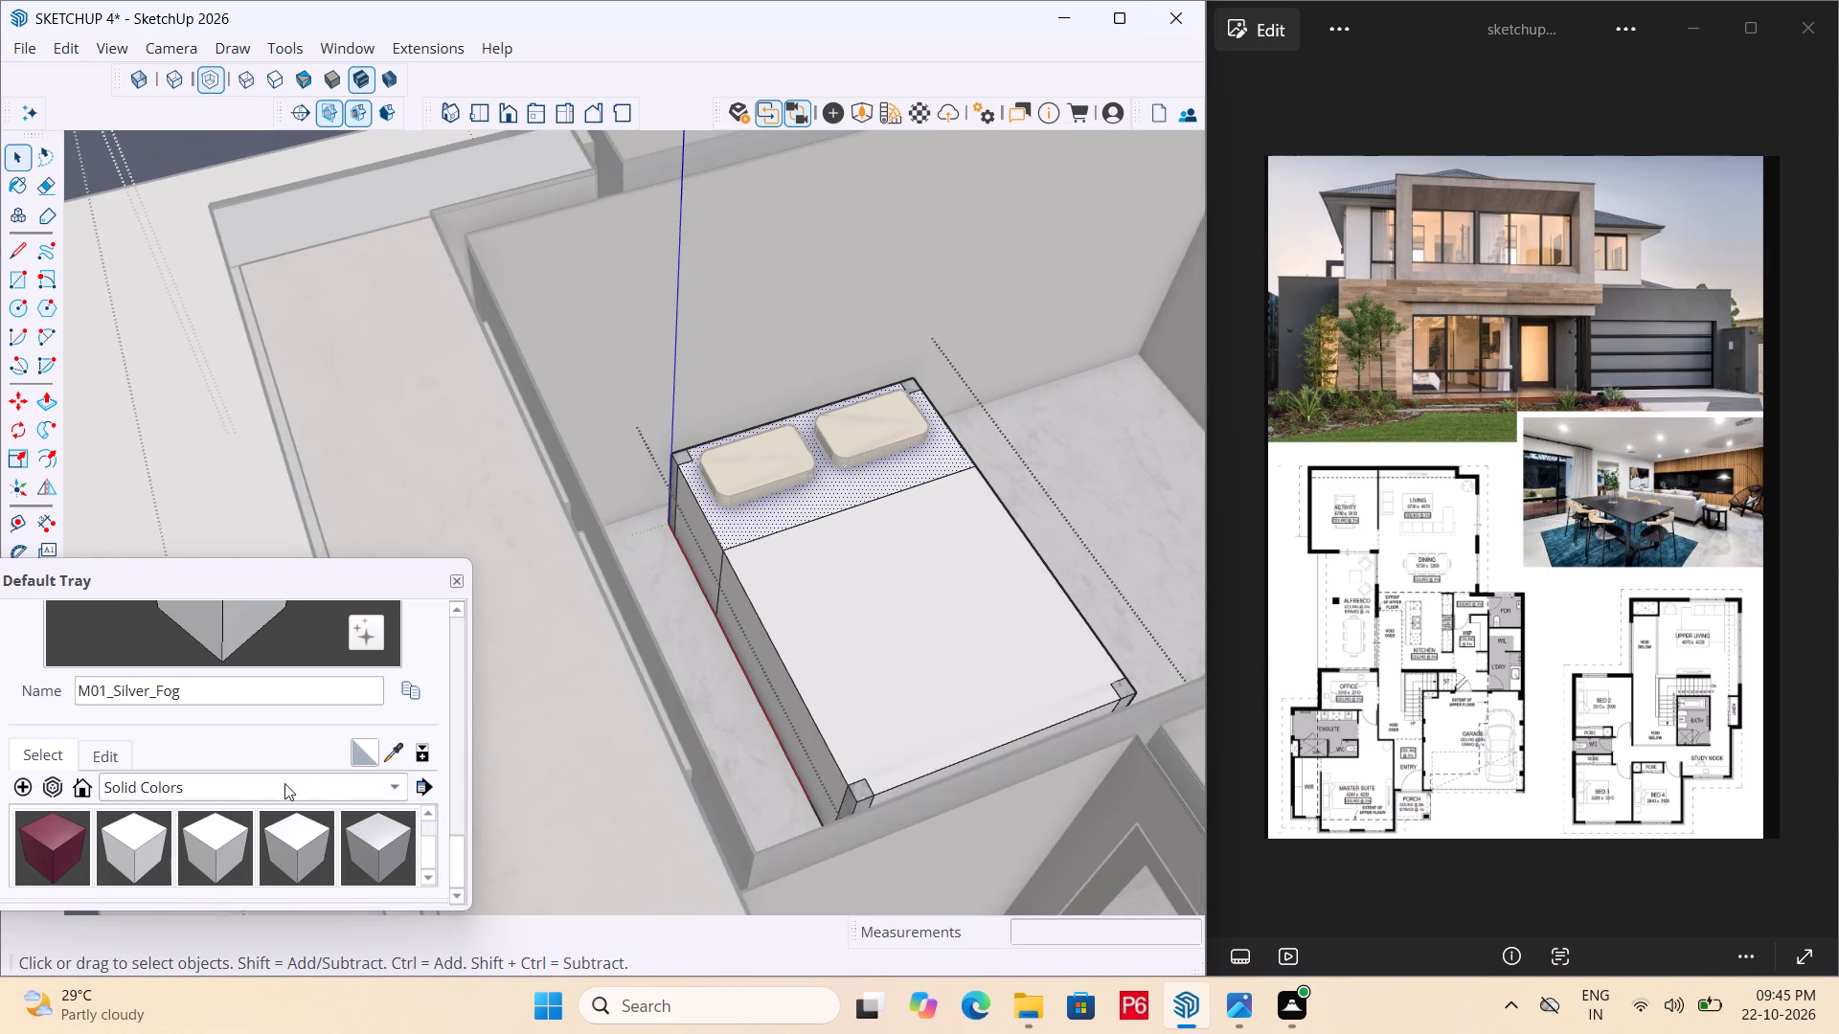
{"action": "left_click", "coordinate": [136, 842]}
{"action": "left_click", "coordinate": [893, 647]}
{"action": "left_click", "coordinate": [771, 681]}
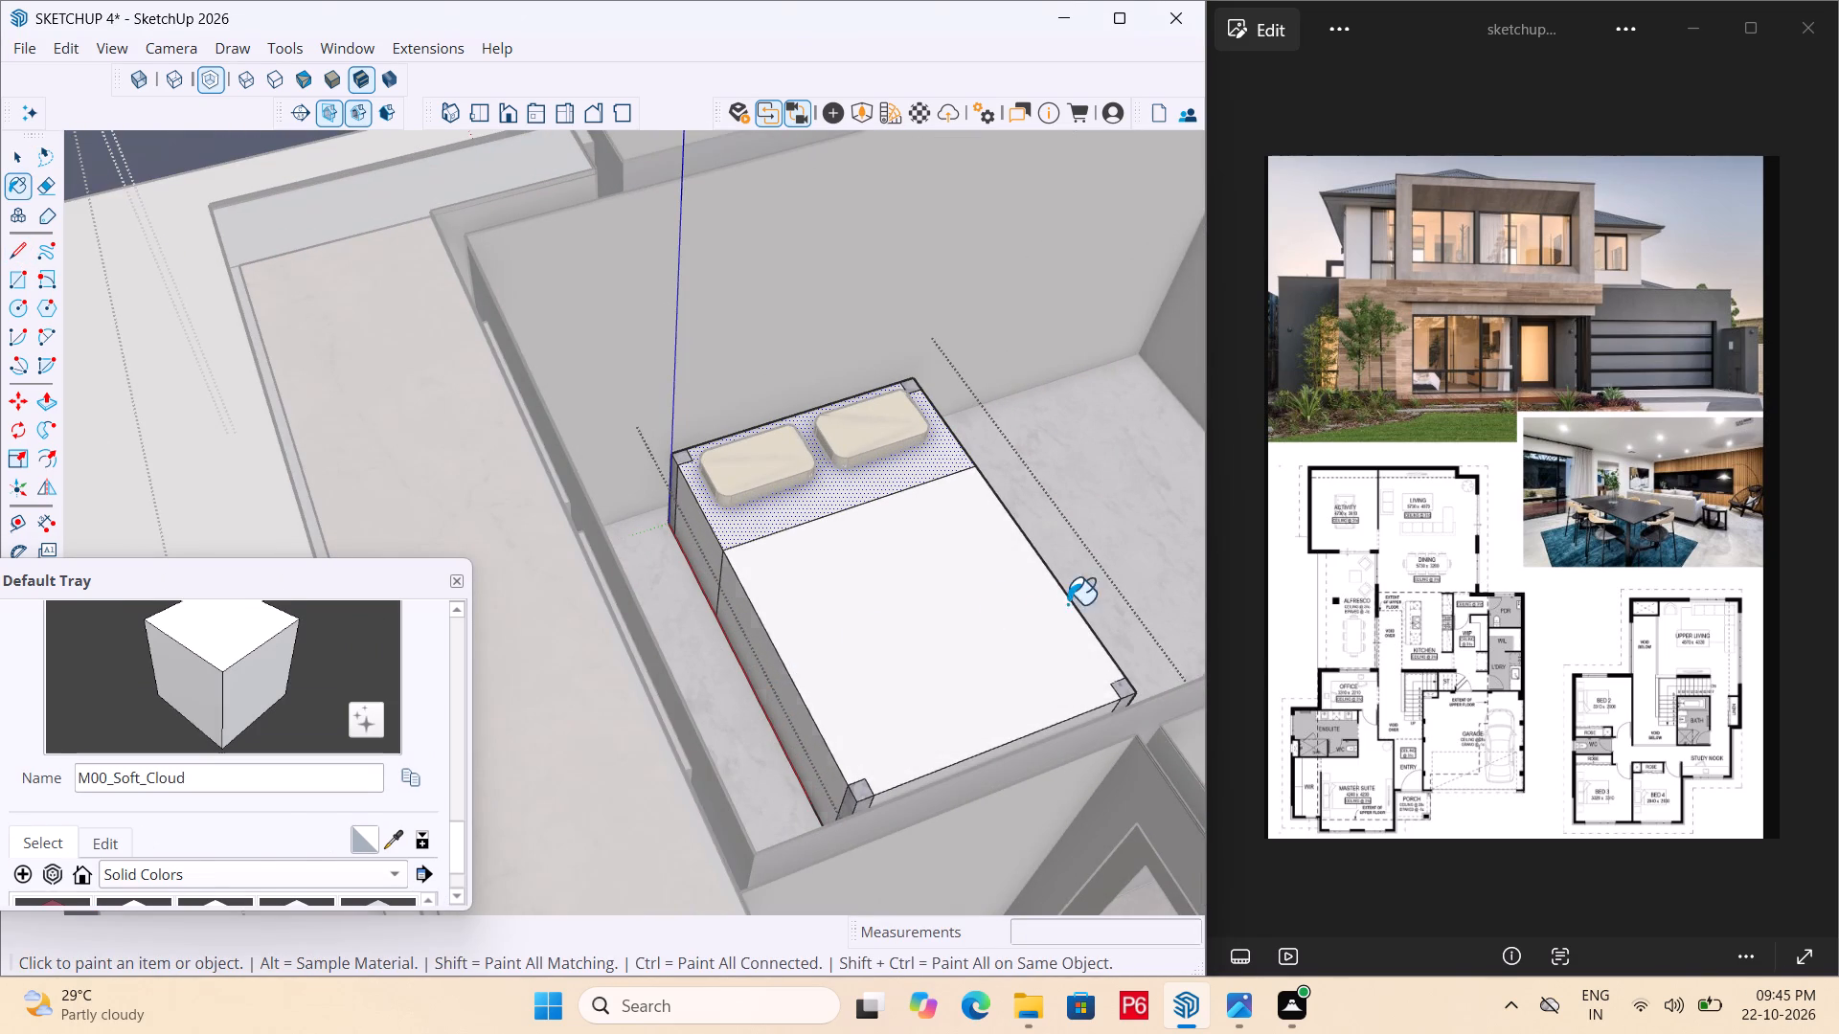
{"action": "middle_click_drag", "start_coordinate": [1067, 604], "coordinate": [397, 545]}
{"action": "left_click_drag", "start_coordinate": [599, 721], "coordinate": [601, 709]}
{"action": "middle_click_drag", "start_coordinate": [601, 655], "coordinate": [796, 671]}
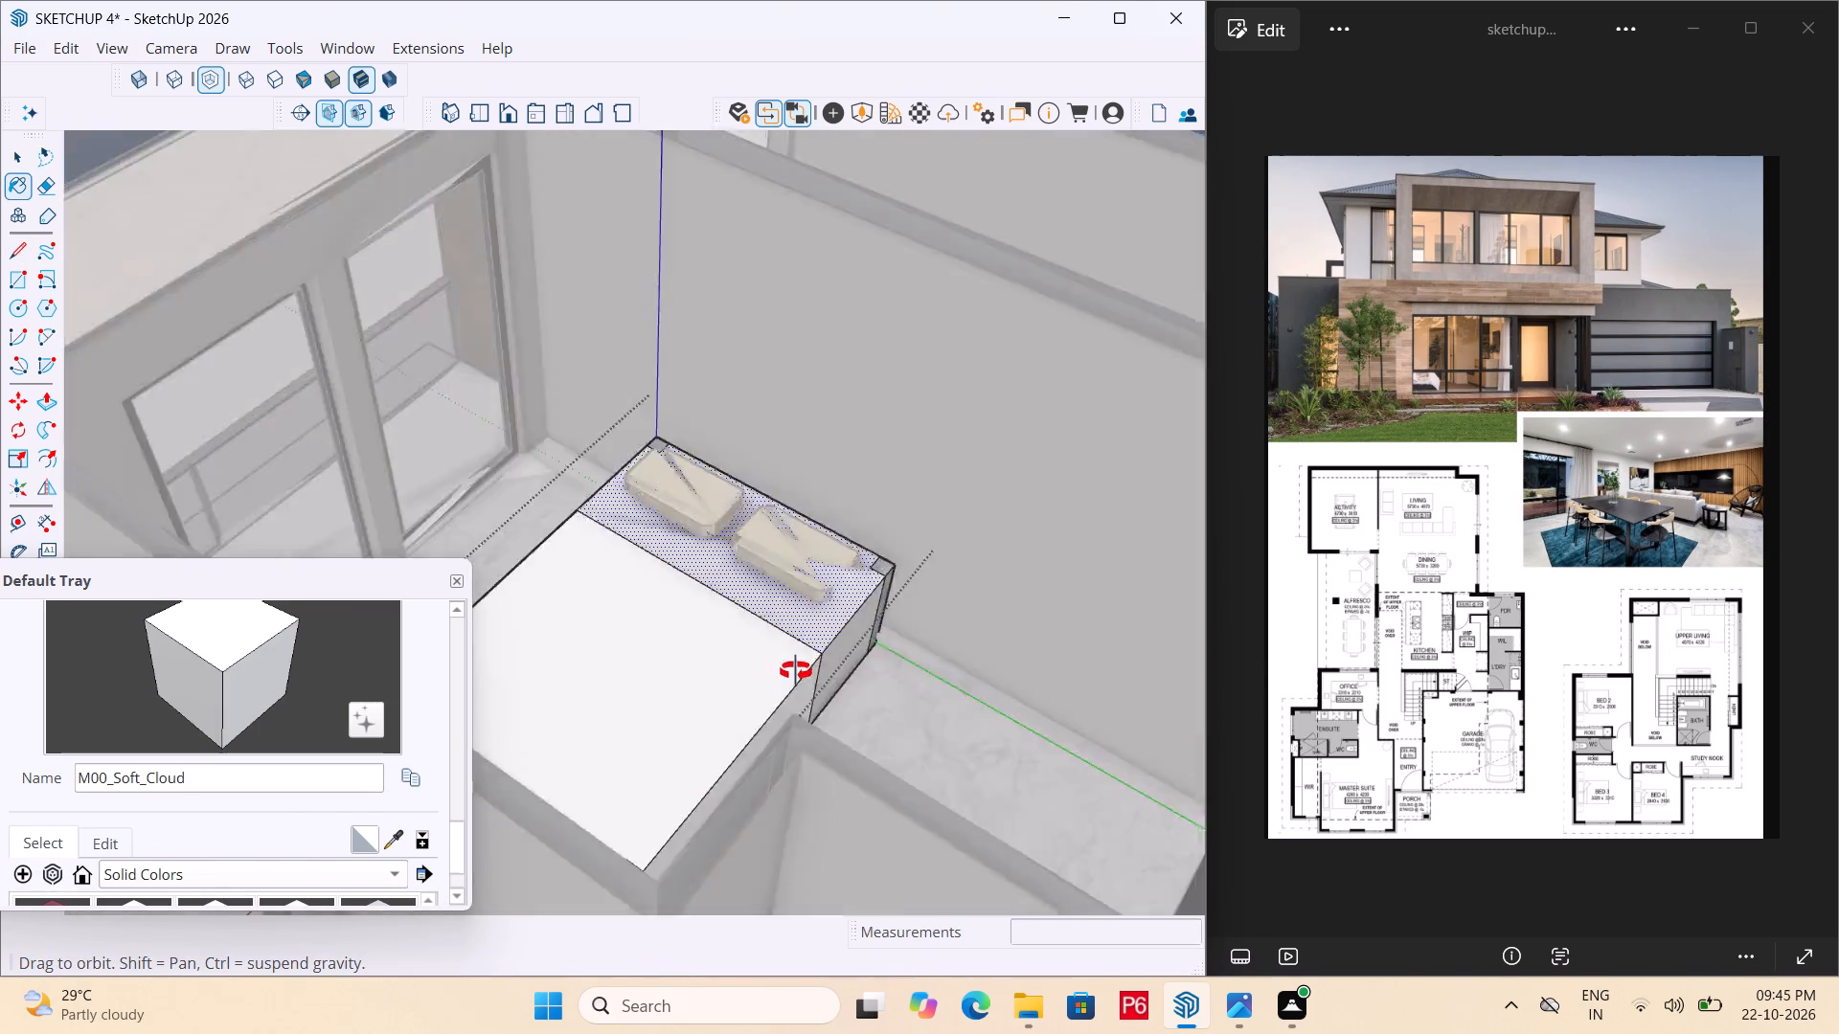
{"action": "middle_click_drag", "start_coordinate": [796, 671], "coordinate": [992, 666]}
Save the model.
{"action": "key", "text": "ctrl+s"}
{"action": "key", "text": "ctrl+s"}
{"action": "key", "text": "ctrl+s"}
{"action": "key", "text": "ctrl+s"}
{"action": "key", "text": "ctrl+s"}
{"action": "key", "text": "ctrl+s"}
{"action": "key", "text": "ctrl+s"}
{"action": "key", "text": "ctrl+s"}
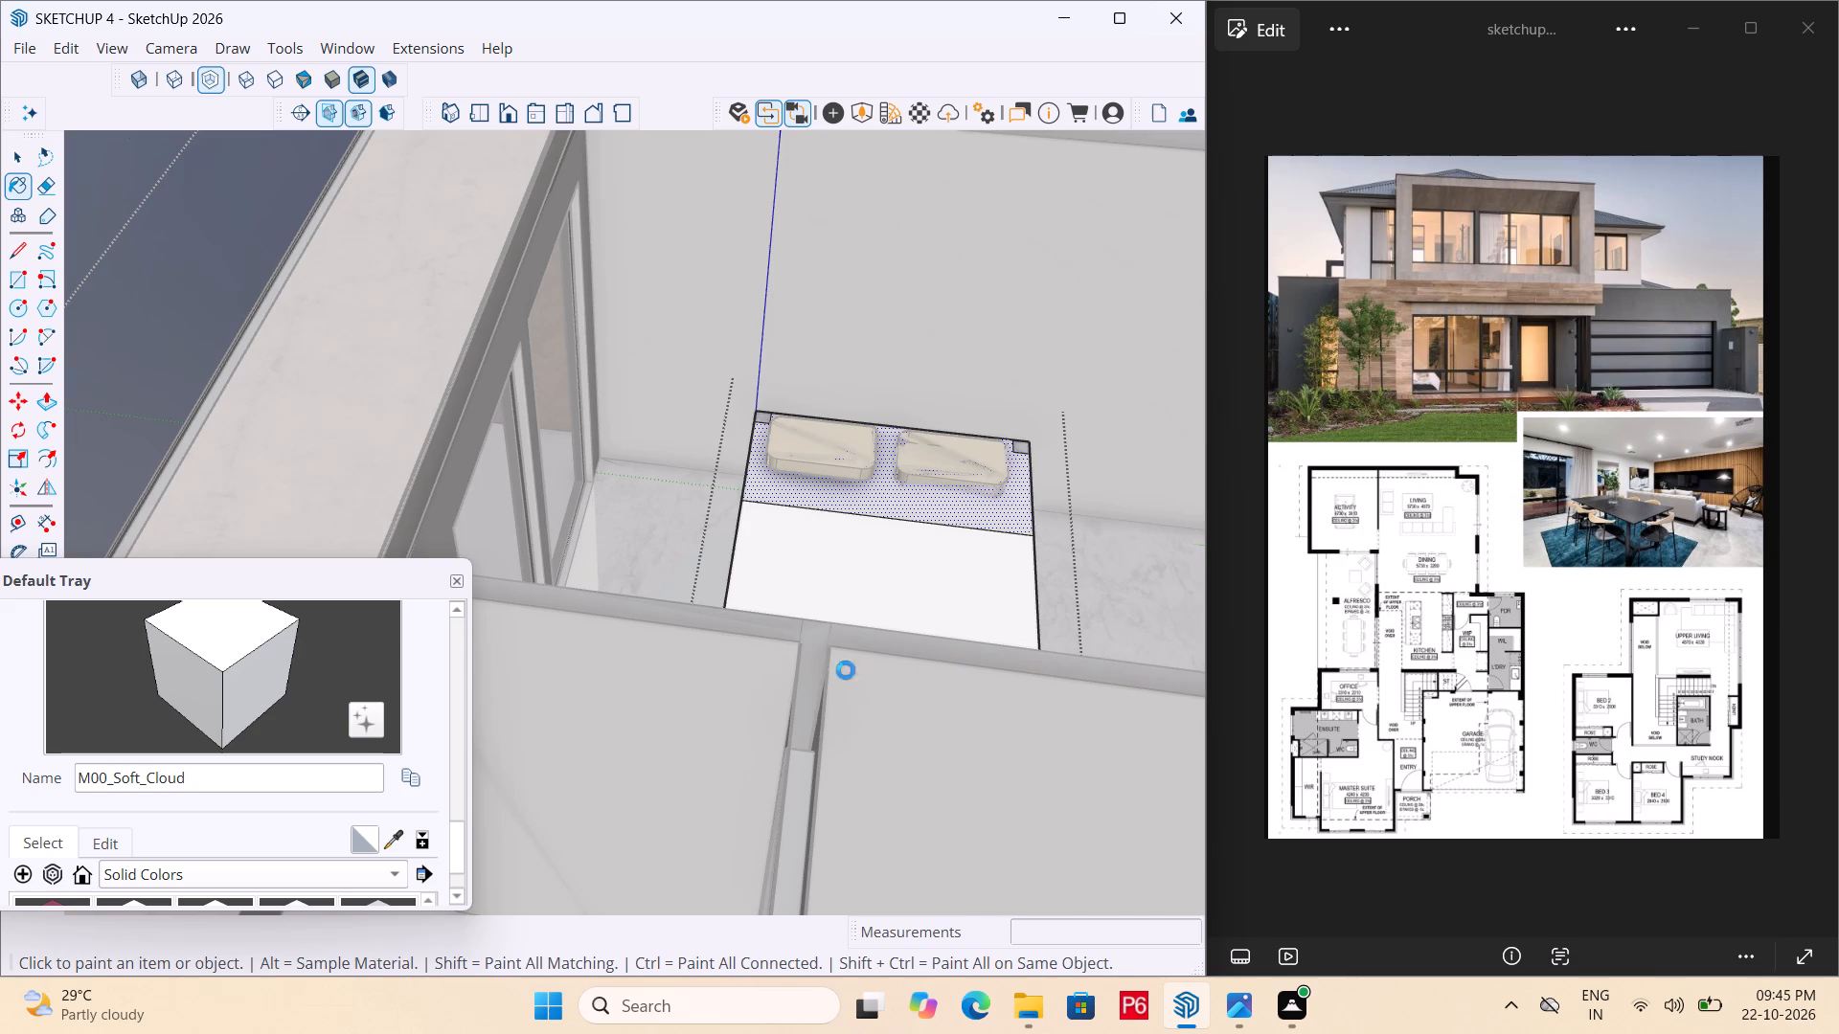
Finish editing the bed and return to the whole model.
{"action": "scroll", "coordinate": [781, 681], "scroll_direction": "down", "scroll_amount": 11}
{"action": "middle_click_drag", "start_coordinate": [742, 631], "coordinate": [1170, 599]}
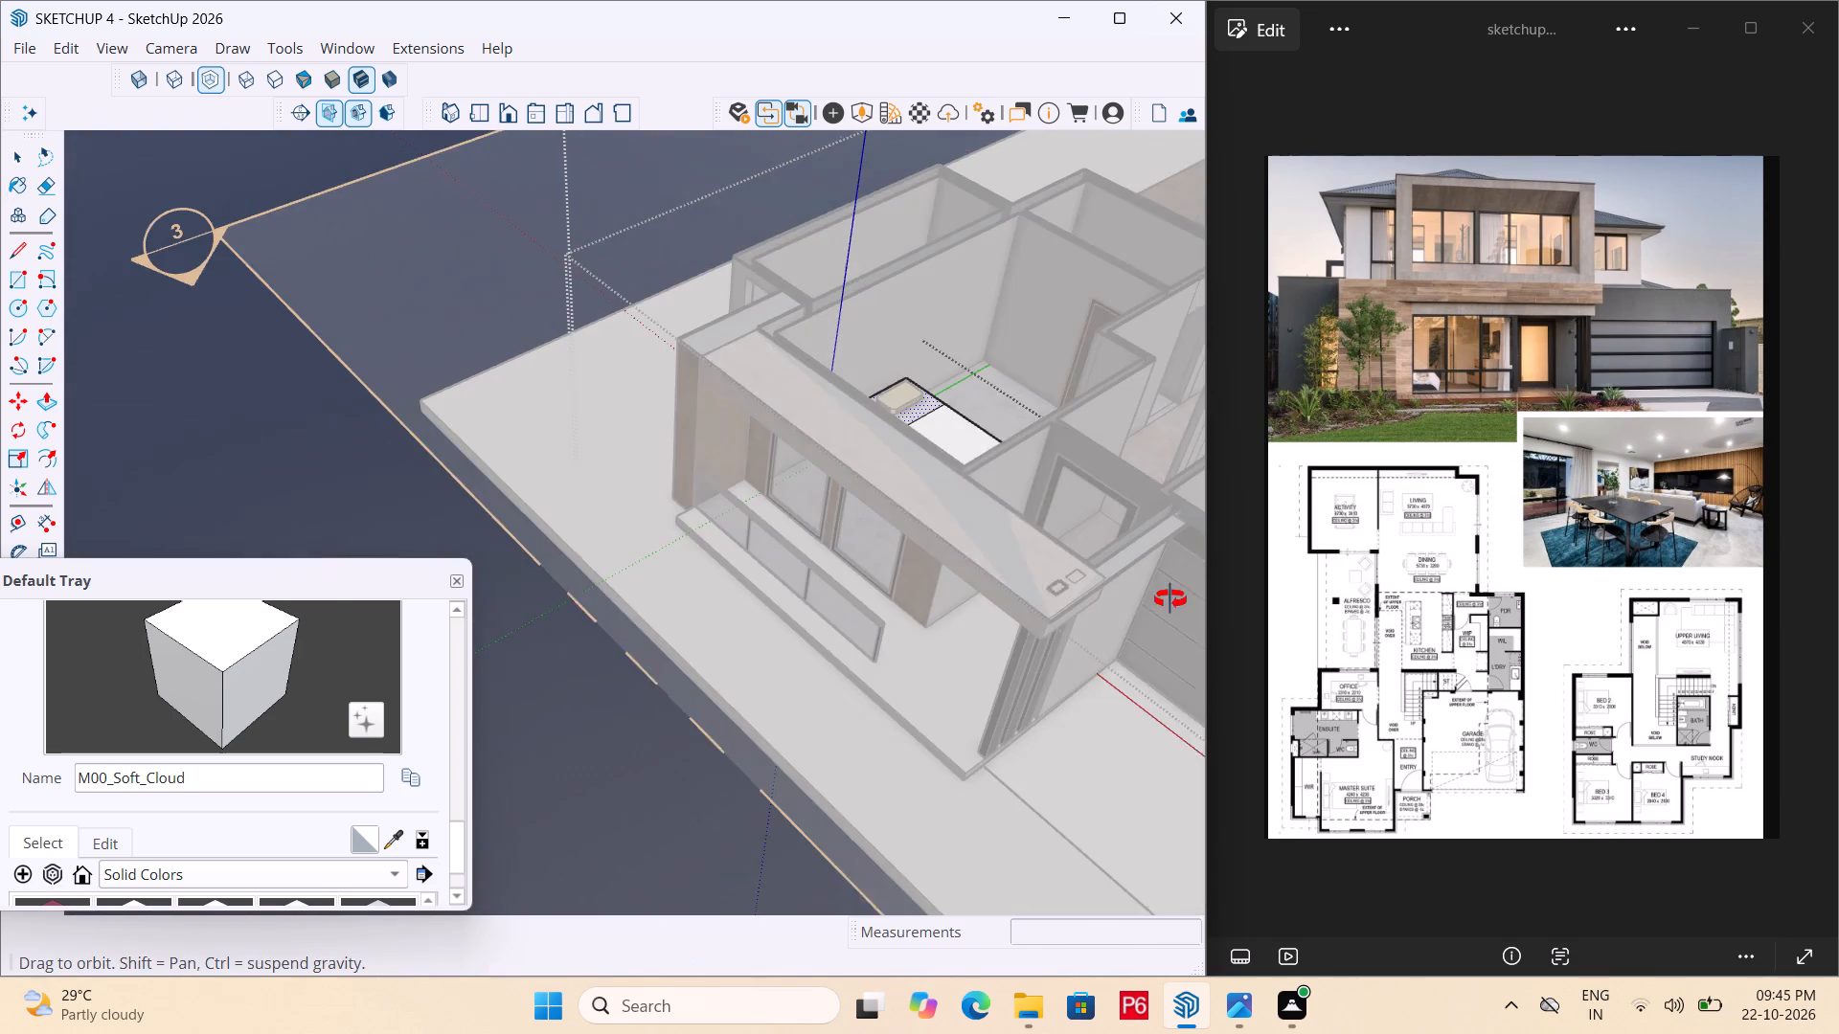
{"action": "middle_click_drag", "start_coordinate": [1170, 599], "coordinate": [1166, 594]}
{"action": "key", "text": "space"}
{"action": "left_click", "coordinate": [480, 322]}
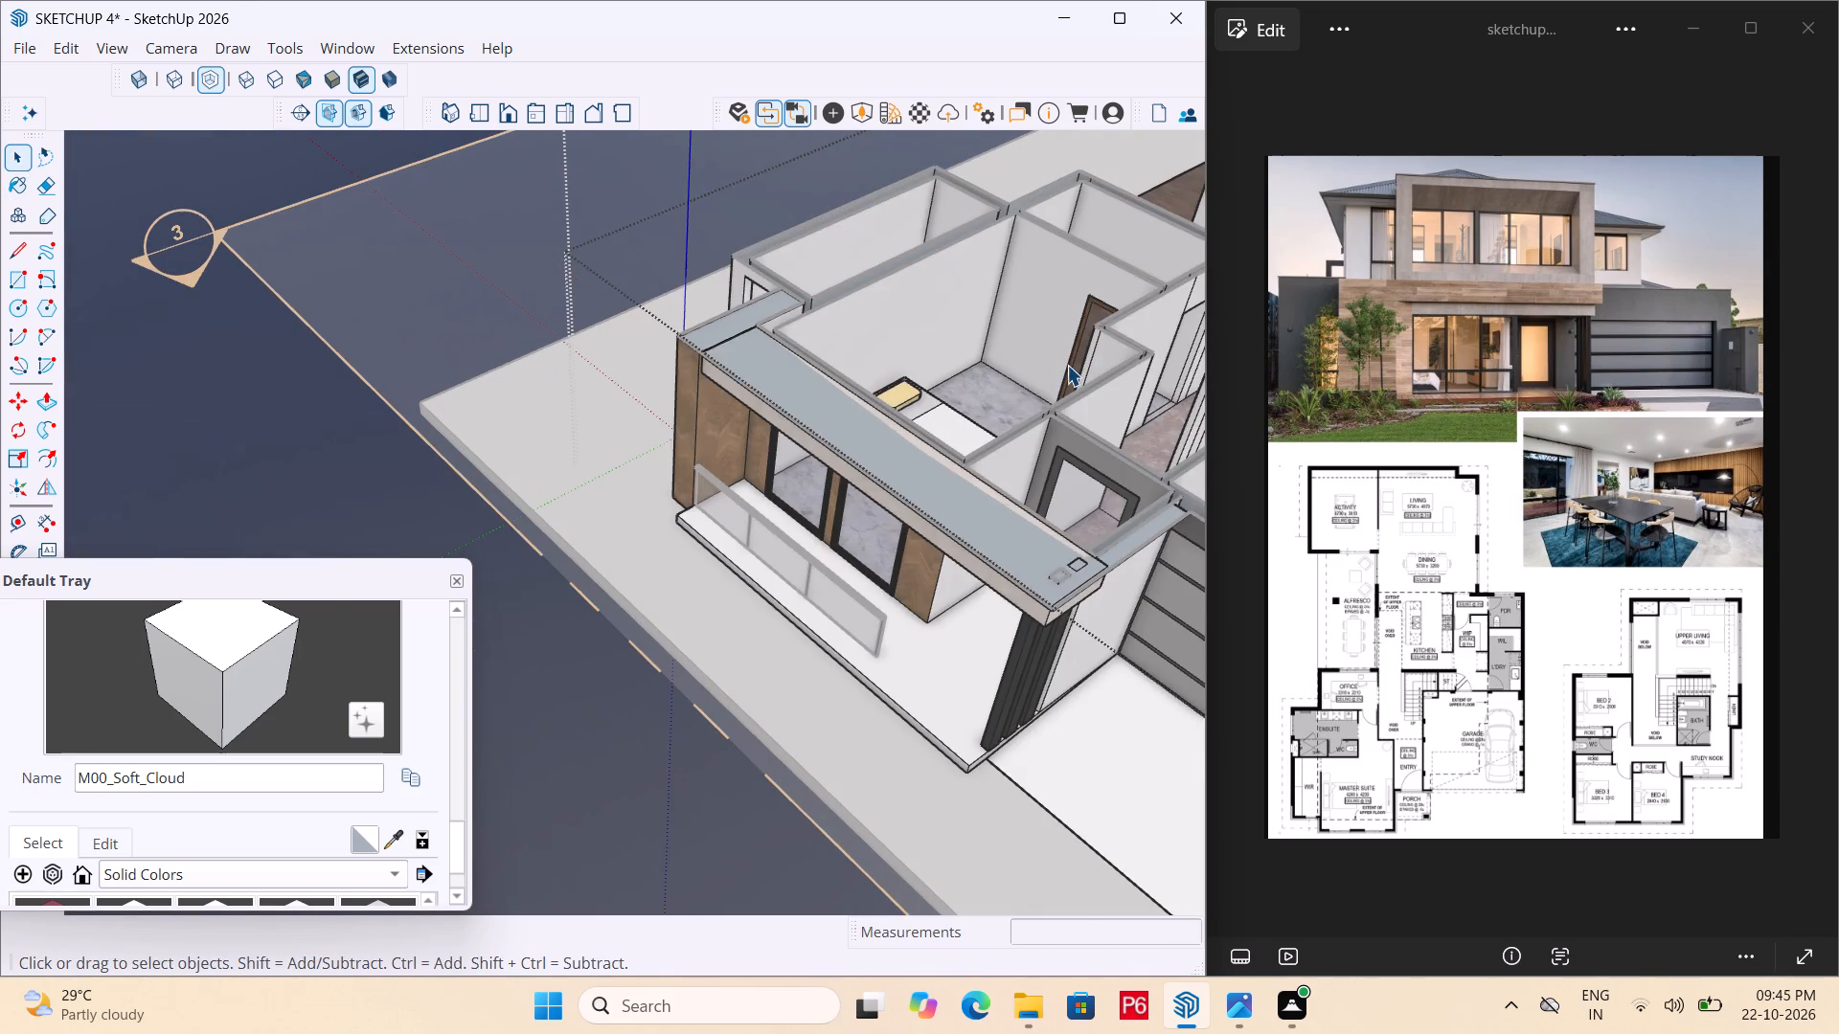
Save the model with the finished bed colours.
{"action": "scroll", "coordinate": [1067, 365], "scroll_direction": "up", "scroll_amount": 5}
{"action": "scroll", "coordinate": [864, 468], "scroll_direction": "up", "scroll_amount": 1}
{"action": "middle_click_drag", "start_coordinate": [863, 468], "coordinate": [840, 585]}
{"action": "scroll", "coordinate": [853, 564], "scroll_direction": "up", "scroll_amount": 4}
{"action": "key", "text": "ctrl+s"}
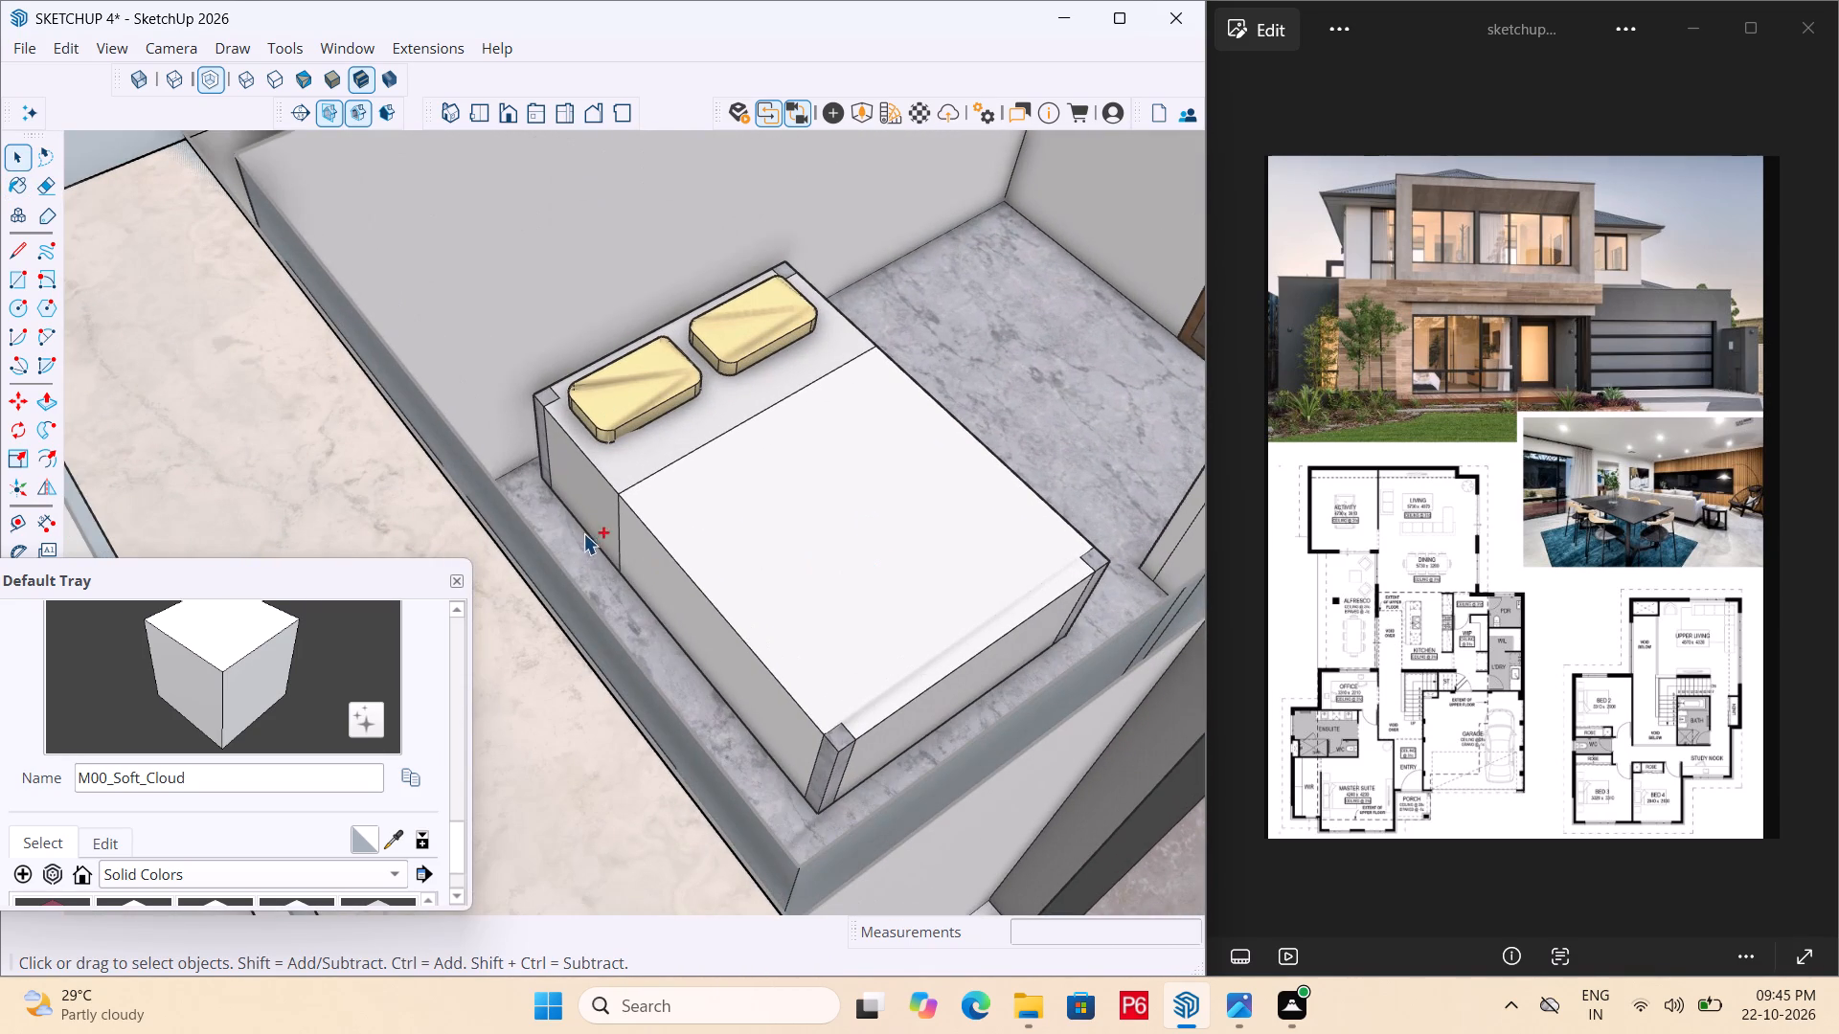
{"action": "key", "text": "ctrl+s"}
{"action": "key", "text": "ctrl+s"}
{"action": "key", "text": "ctrl+s"}
{"action": "key", "text": "ctrl+s"}
{"action": "key", "text": "ctrl+s"}
{"action": "key", "text": "ctrl+s"}
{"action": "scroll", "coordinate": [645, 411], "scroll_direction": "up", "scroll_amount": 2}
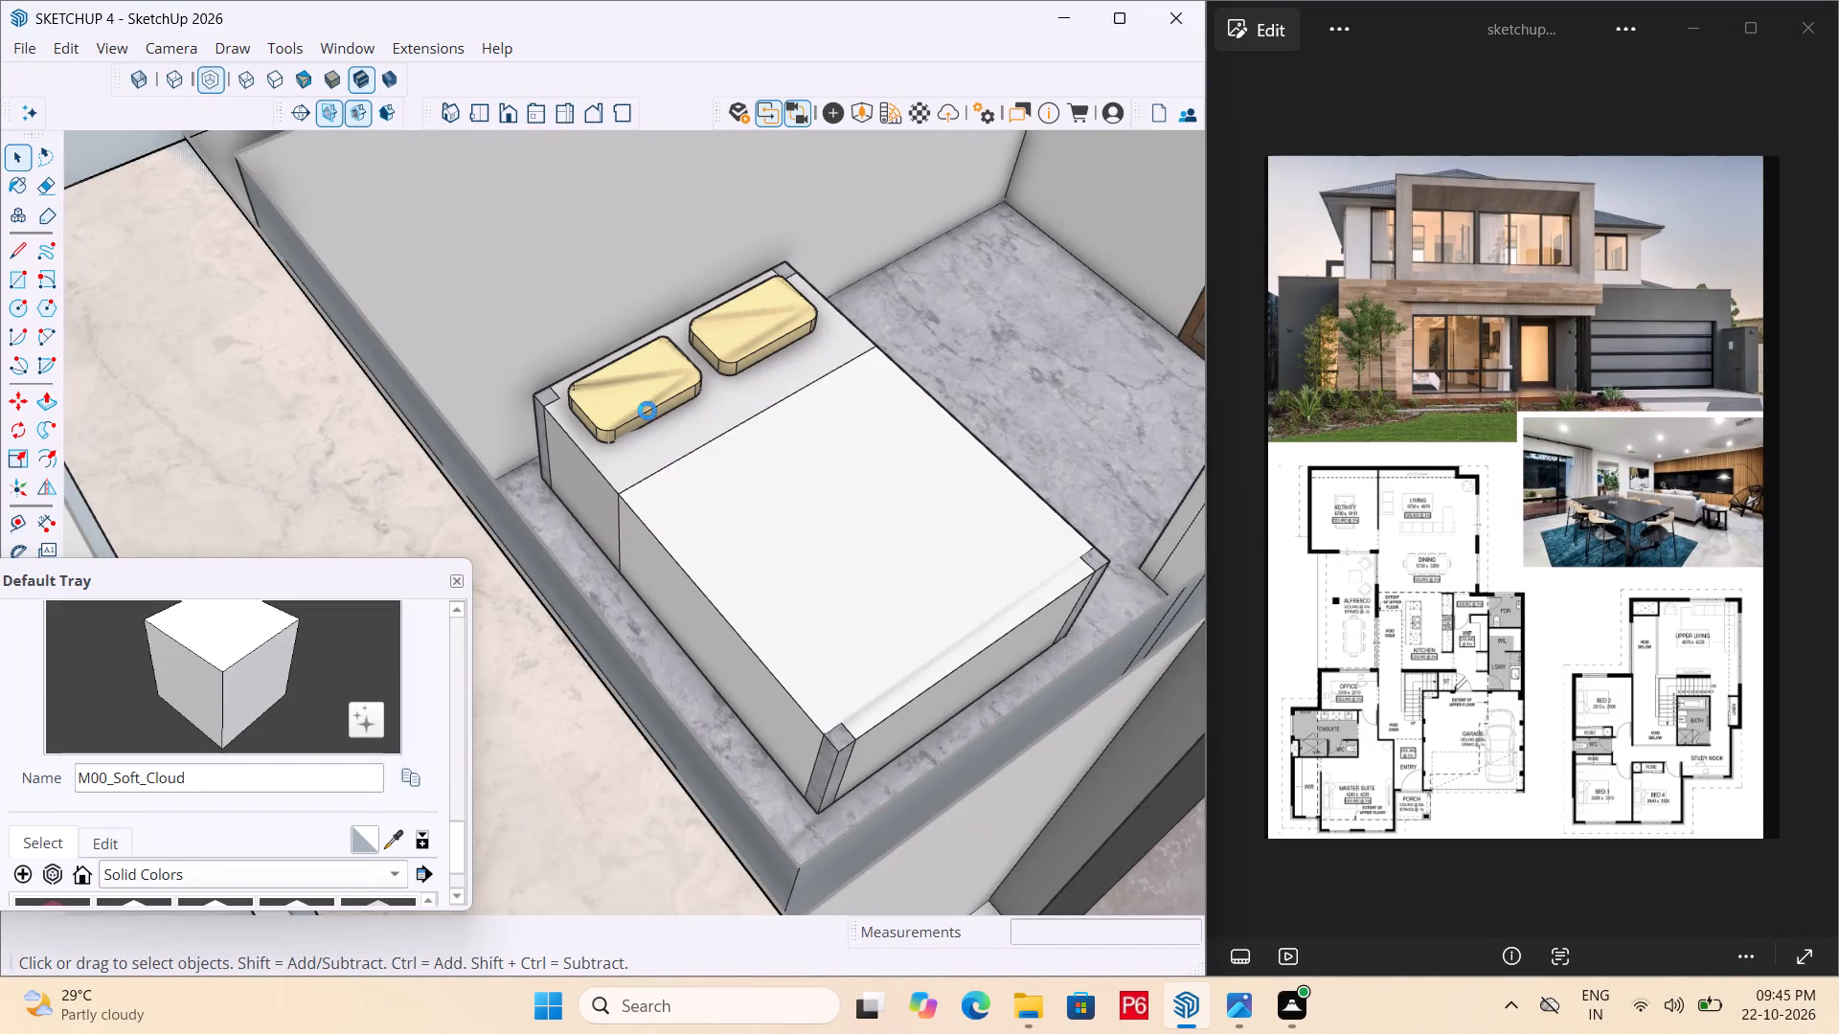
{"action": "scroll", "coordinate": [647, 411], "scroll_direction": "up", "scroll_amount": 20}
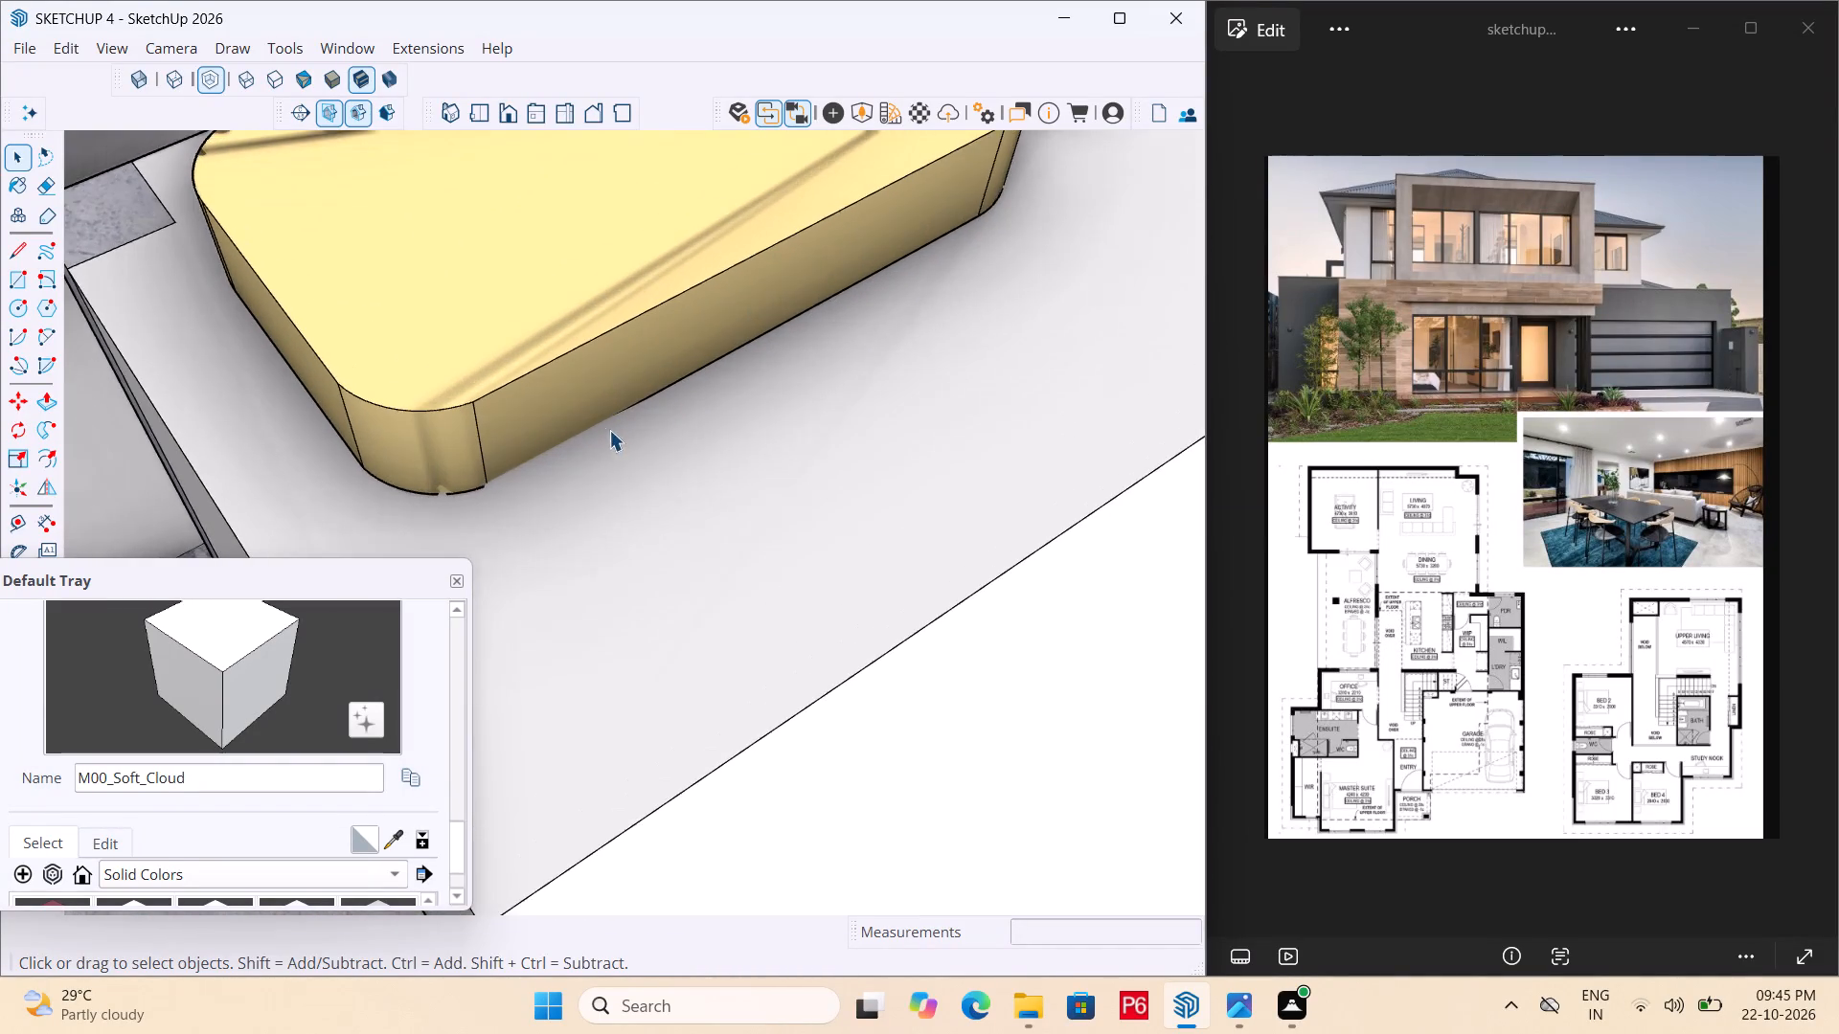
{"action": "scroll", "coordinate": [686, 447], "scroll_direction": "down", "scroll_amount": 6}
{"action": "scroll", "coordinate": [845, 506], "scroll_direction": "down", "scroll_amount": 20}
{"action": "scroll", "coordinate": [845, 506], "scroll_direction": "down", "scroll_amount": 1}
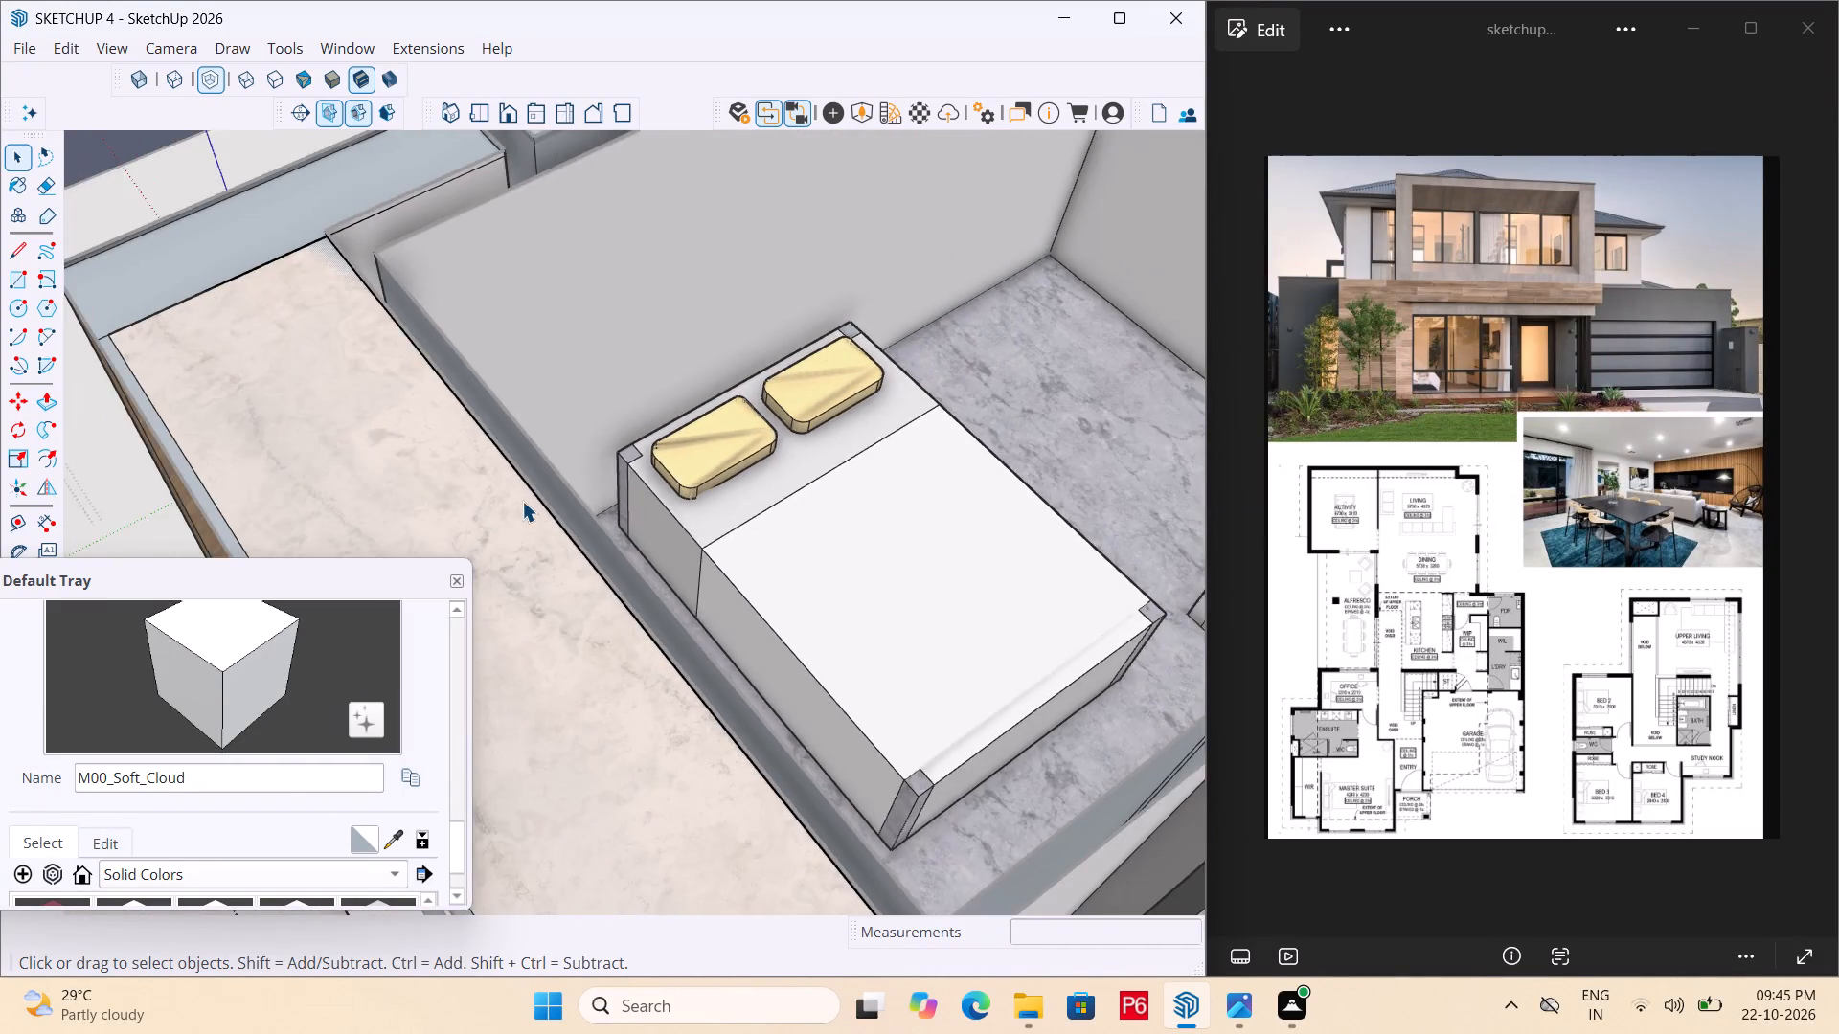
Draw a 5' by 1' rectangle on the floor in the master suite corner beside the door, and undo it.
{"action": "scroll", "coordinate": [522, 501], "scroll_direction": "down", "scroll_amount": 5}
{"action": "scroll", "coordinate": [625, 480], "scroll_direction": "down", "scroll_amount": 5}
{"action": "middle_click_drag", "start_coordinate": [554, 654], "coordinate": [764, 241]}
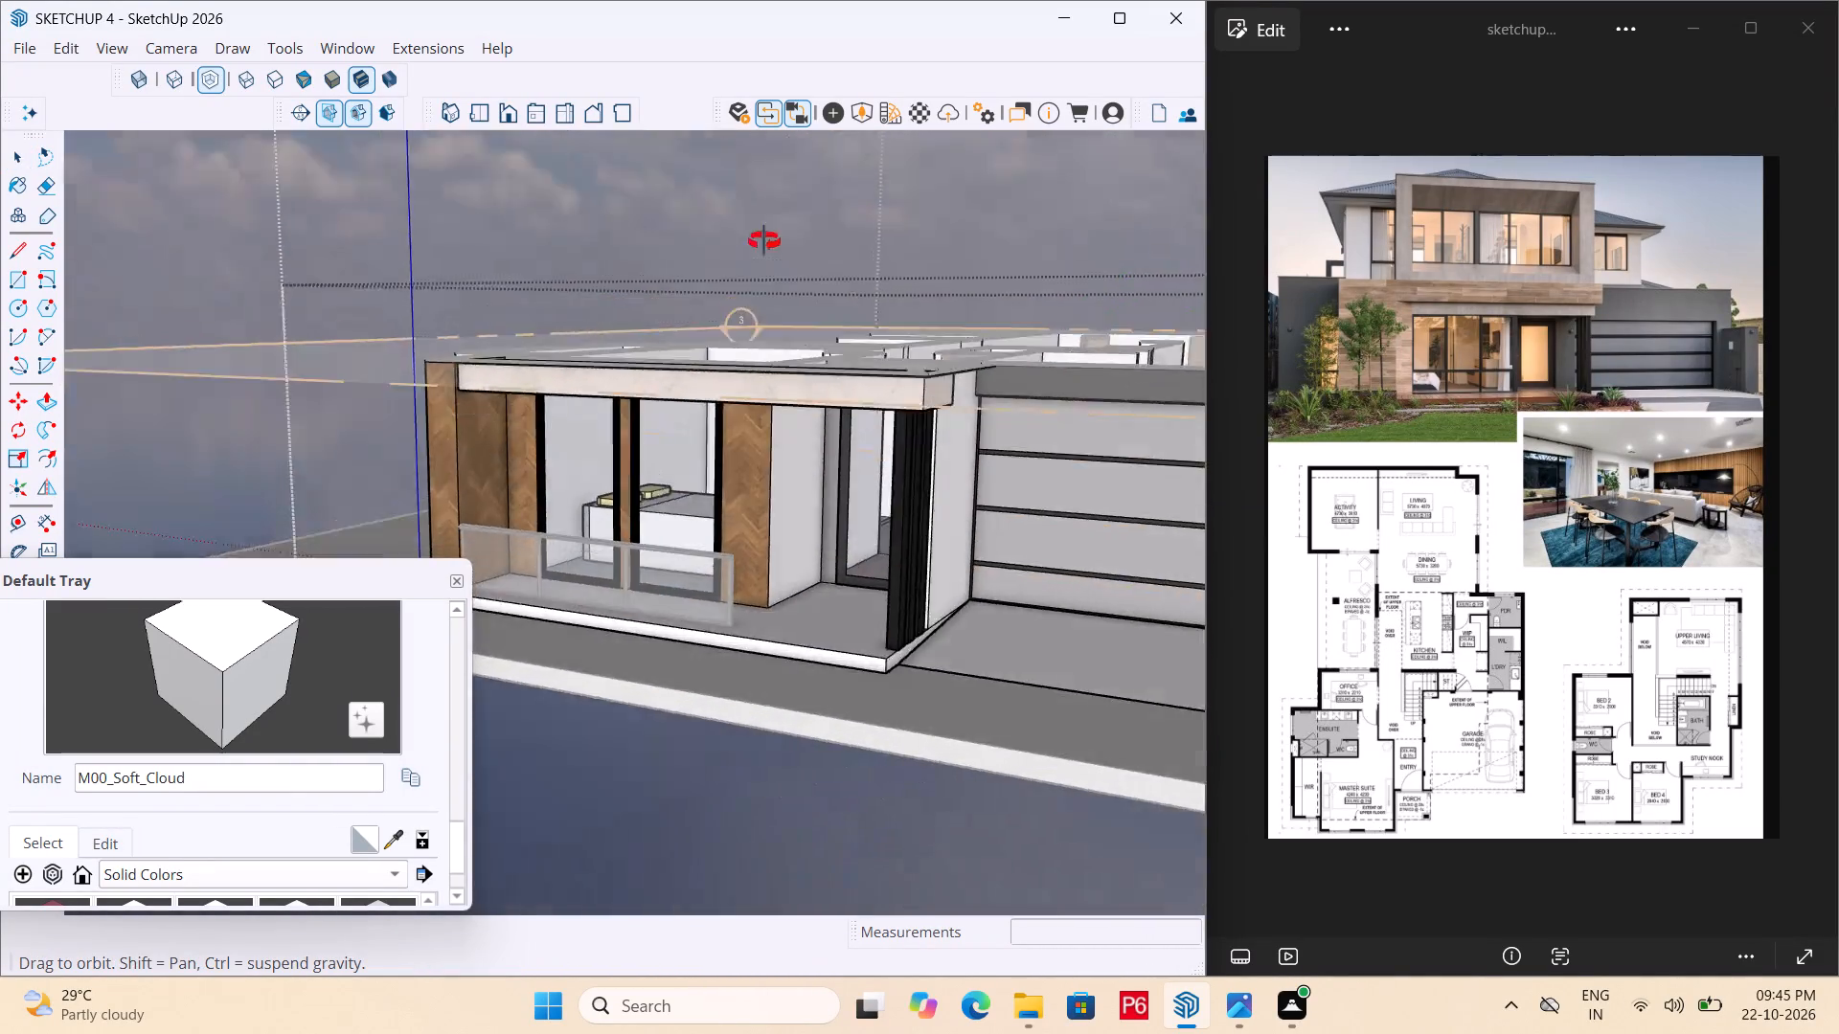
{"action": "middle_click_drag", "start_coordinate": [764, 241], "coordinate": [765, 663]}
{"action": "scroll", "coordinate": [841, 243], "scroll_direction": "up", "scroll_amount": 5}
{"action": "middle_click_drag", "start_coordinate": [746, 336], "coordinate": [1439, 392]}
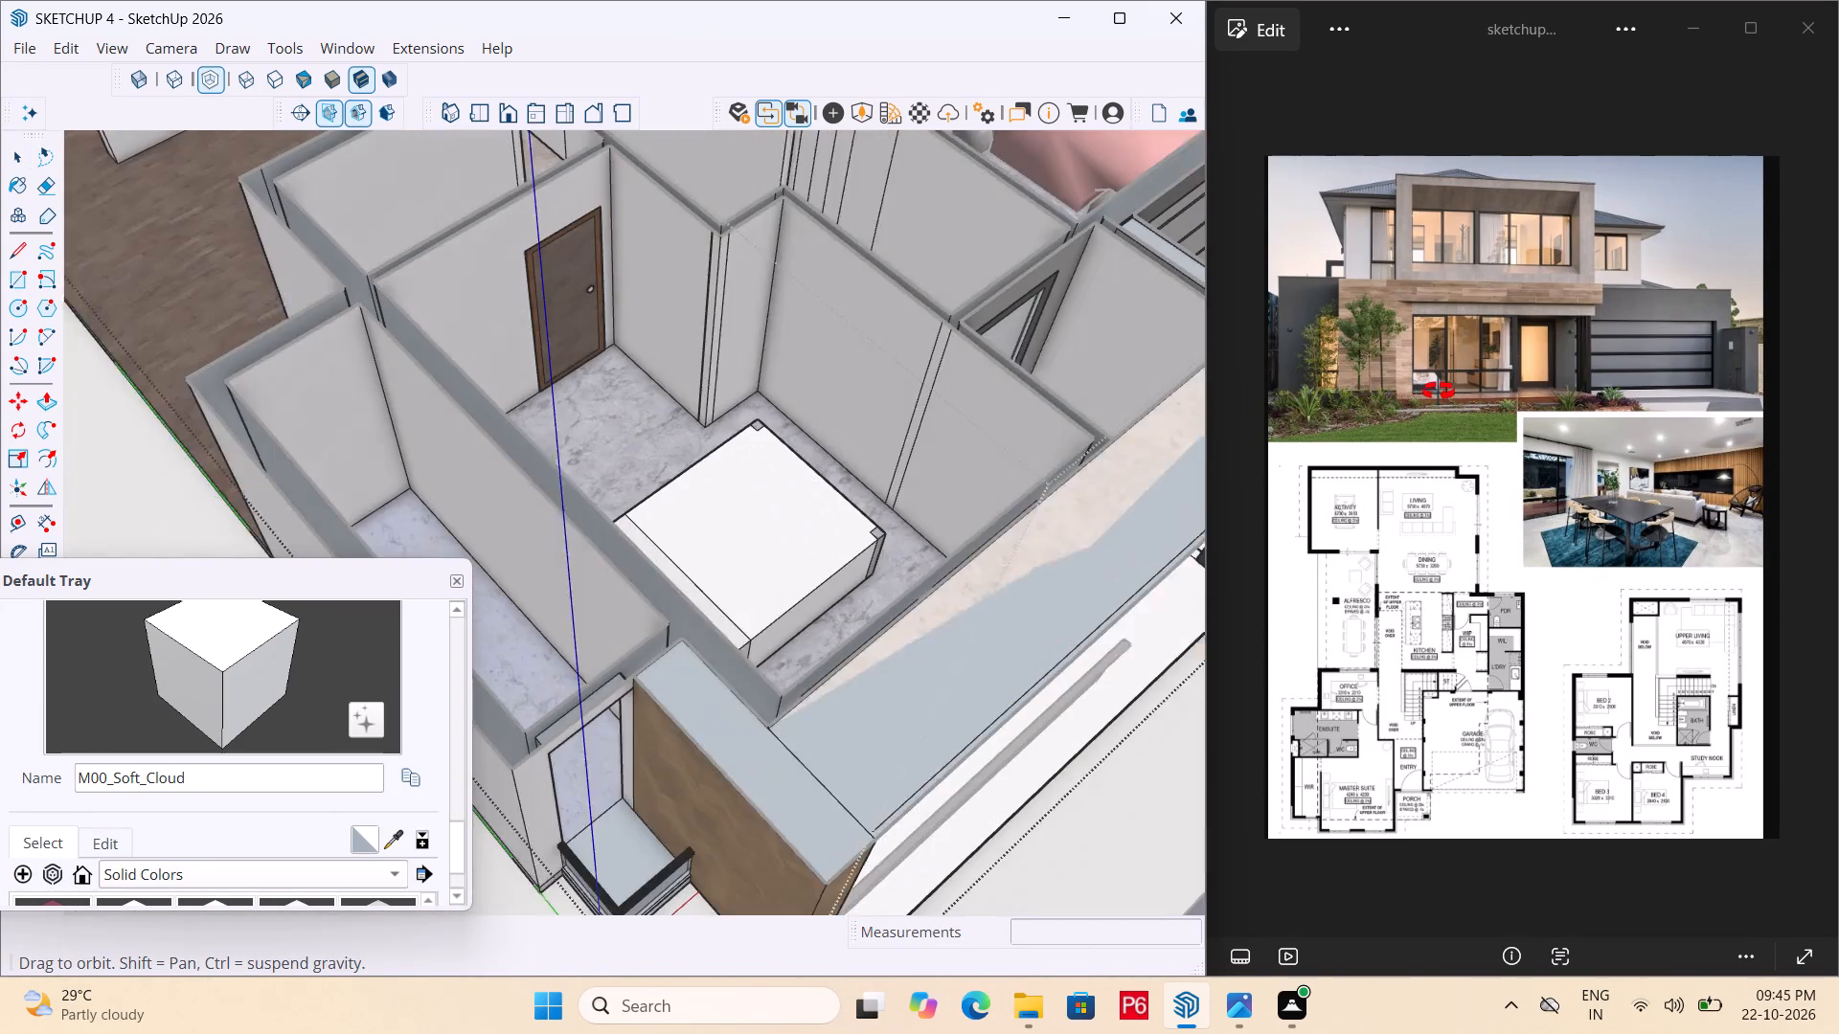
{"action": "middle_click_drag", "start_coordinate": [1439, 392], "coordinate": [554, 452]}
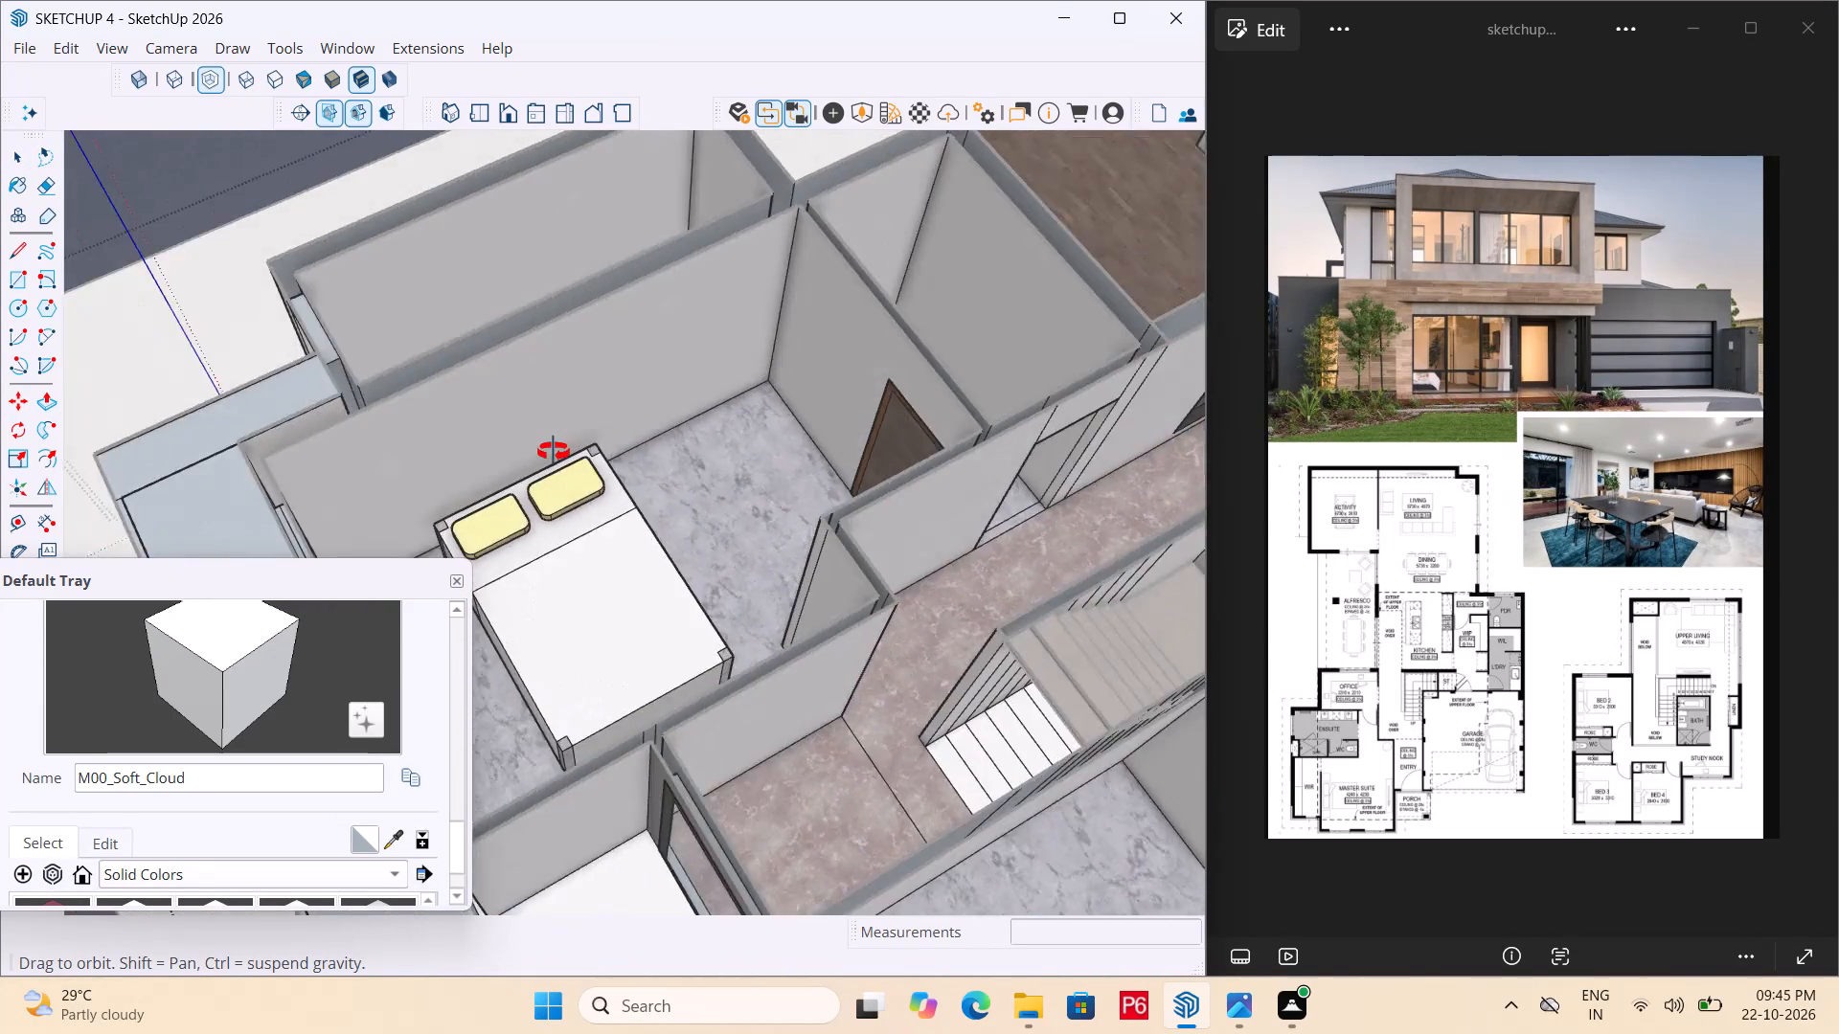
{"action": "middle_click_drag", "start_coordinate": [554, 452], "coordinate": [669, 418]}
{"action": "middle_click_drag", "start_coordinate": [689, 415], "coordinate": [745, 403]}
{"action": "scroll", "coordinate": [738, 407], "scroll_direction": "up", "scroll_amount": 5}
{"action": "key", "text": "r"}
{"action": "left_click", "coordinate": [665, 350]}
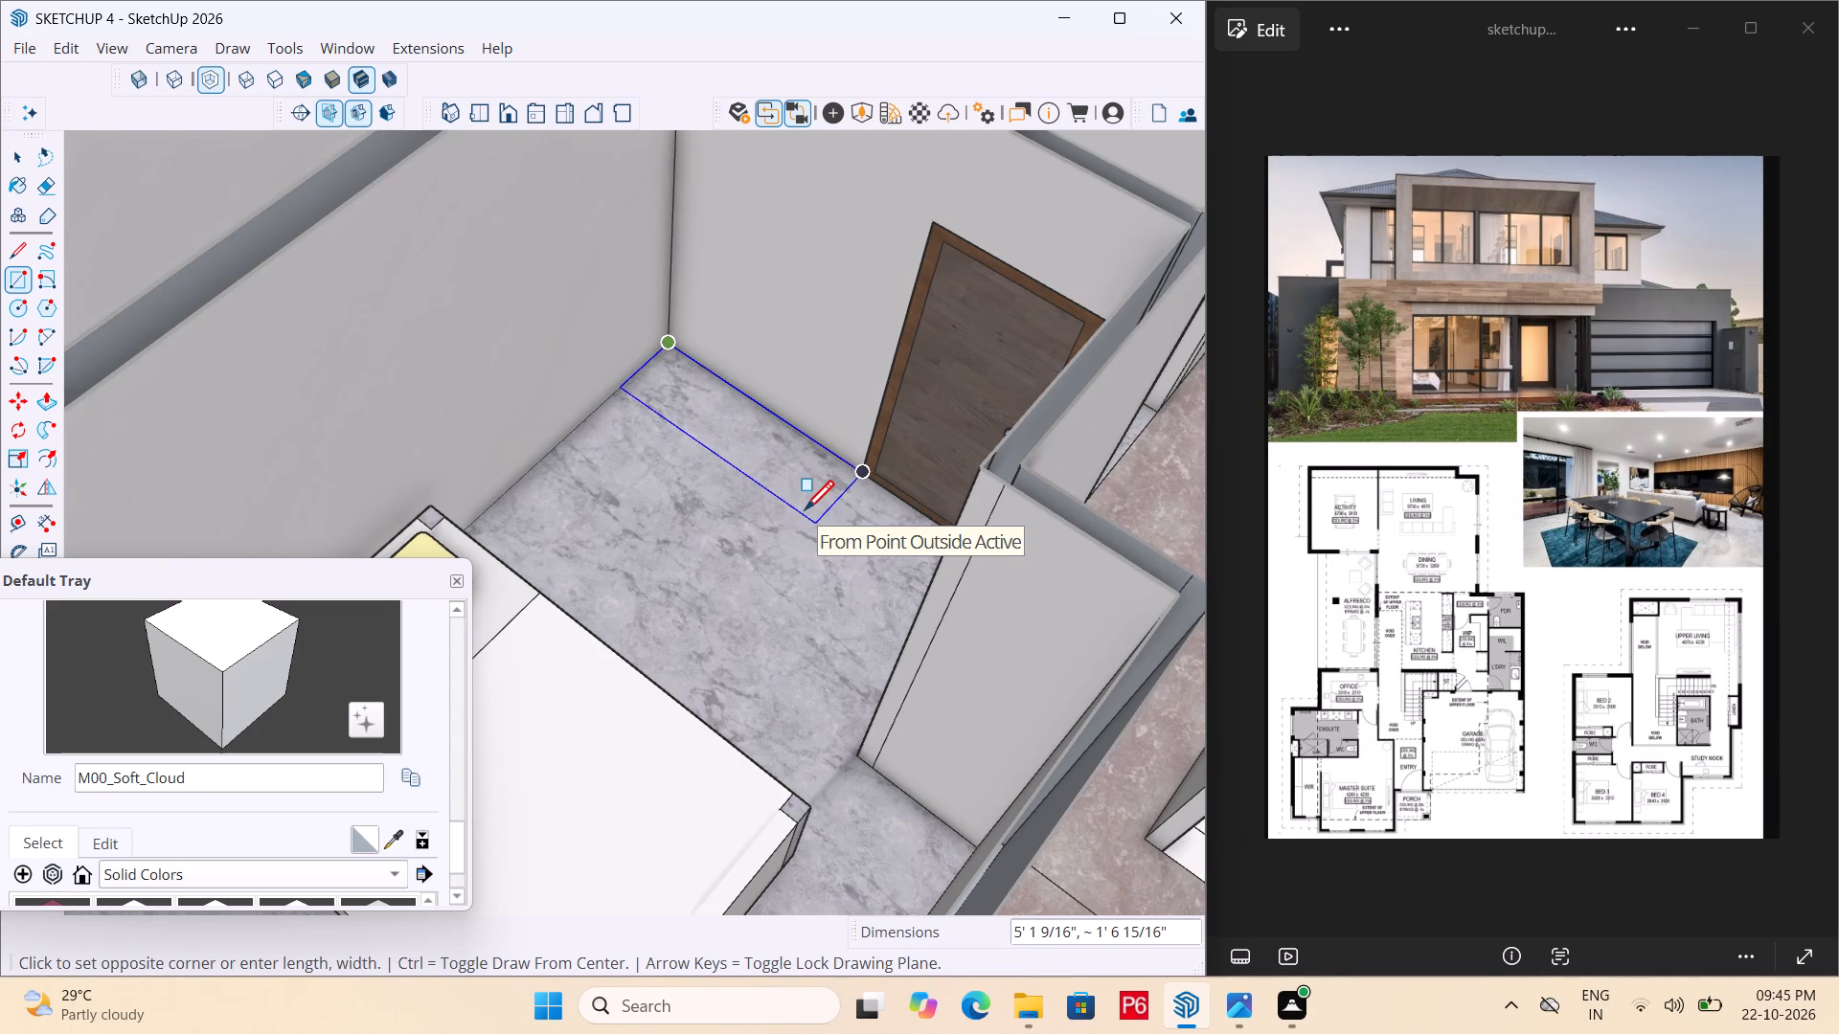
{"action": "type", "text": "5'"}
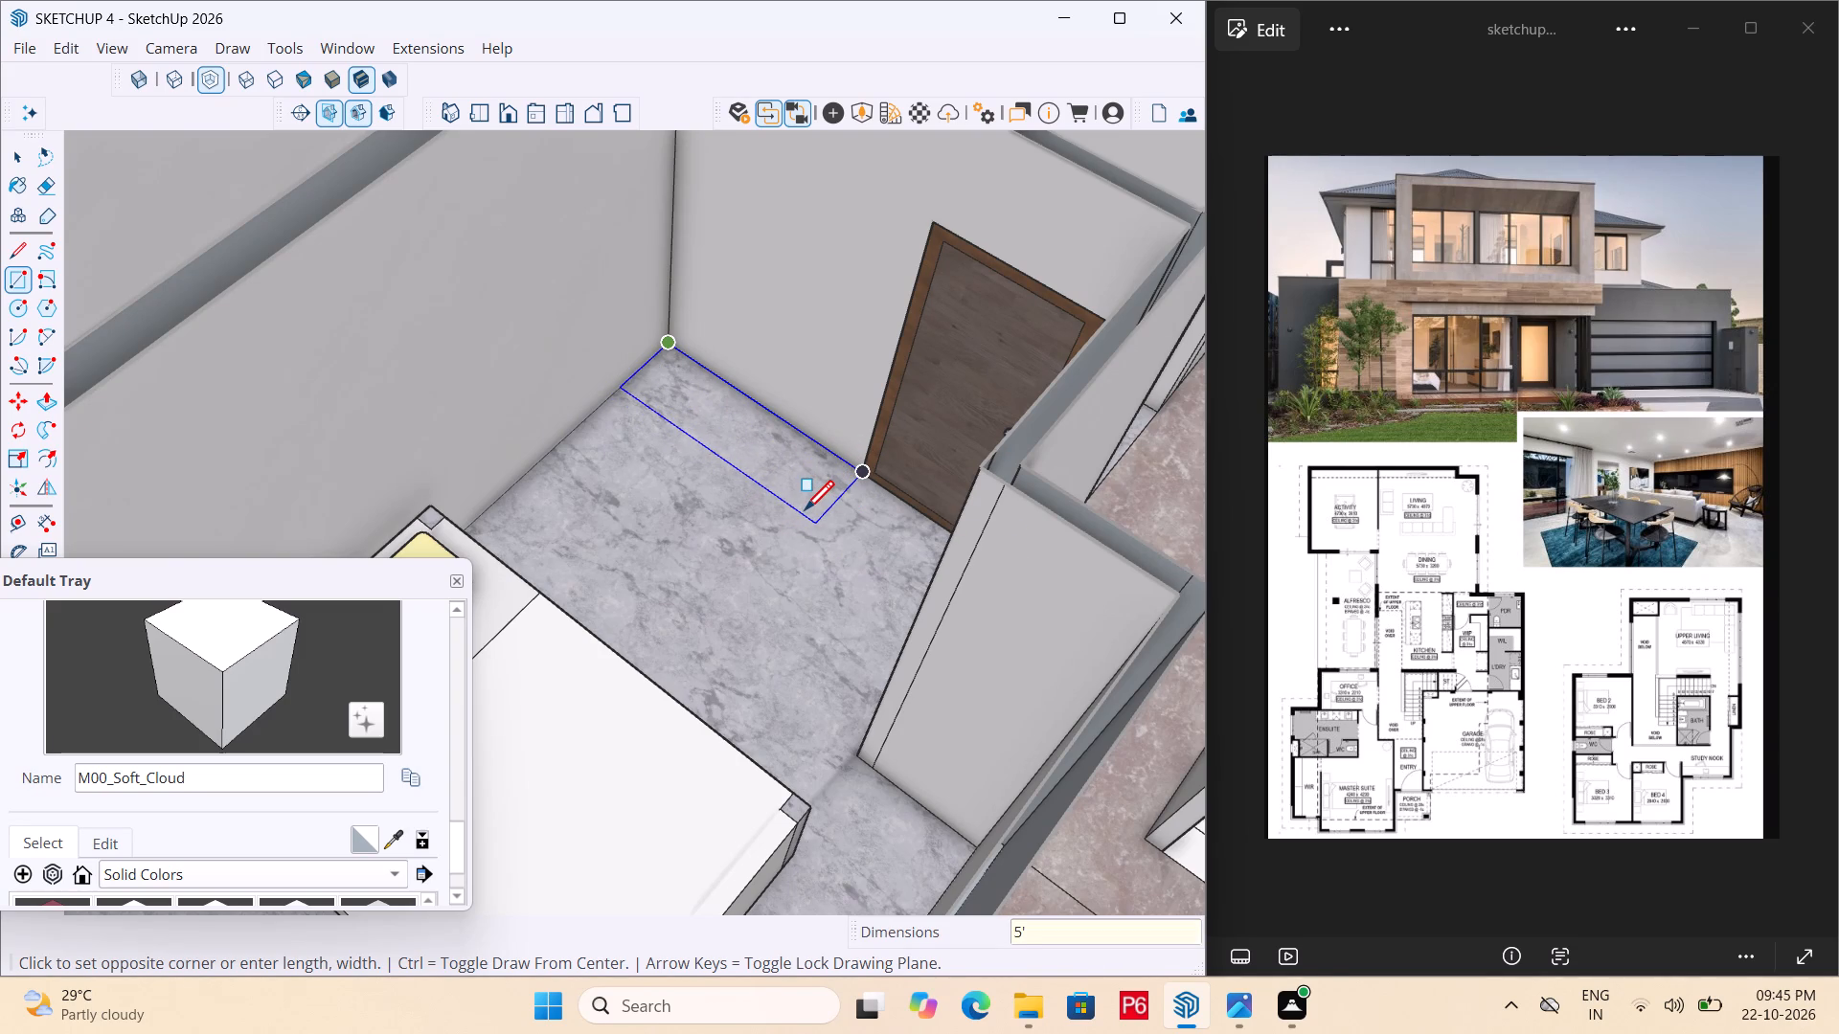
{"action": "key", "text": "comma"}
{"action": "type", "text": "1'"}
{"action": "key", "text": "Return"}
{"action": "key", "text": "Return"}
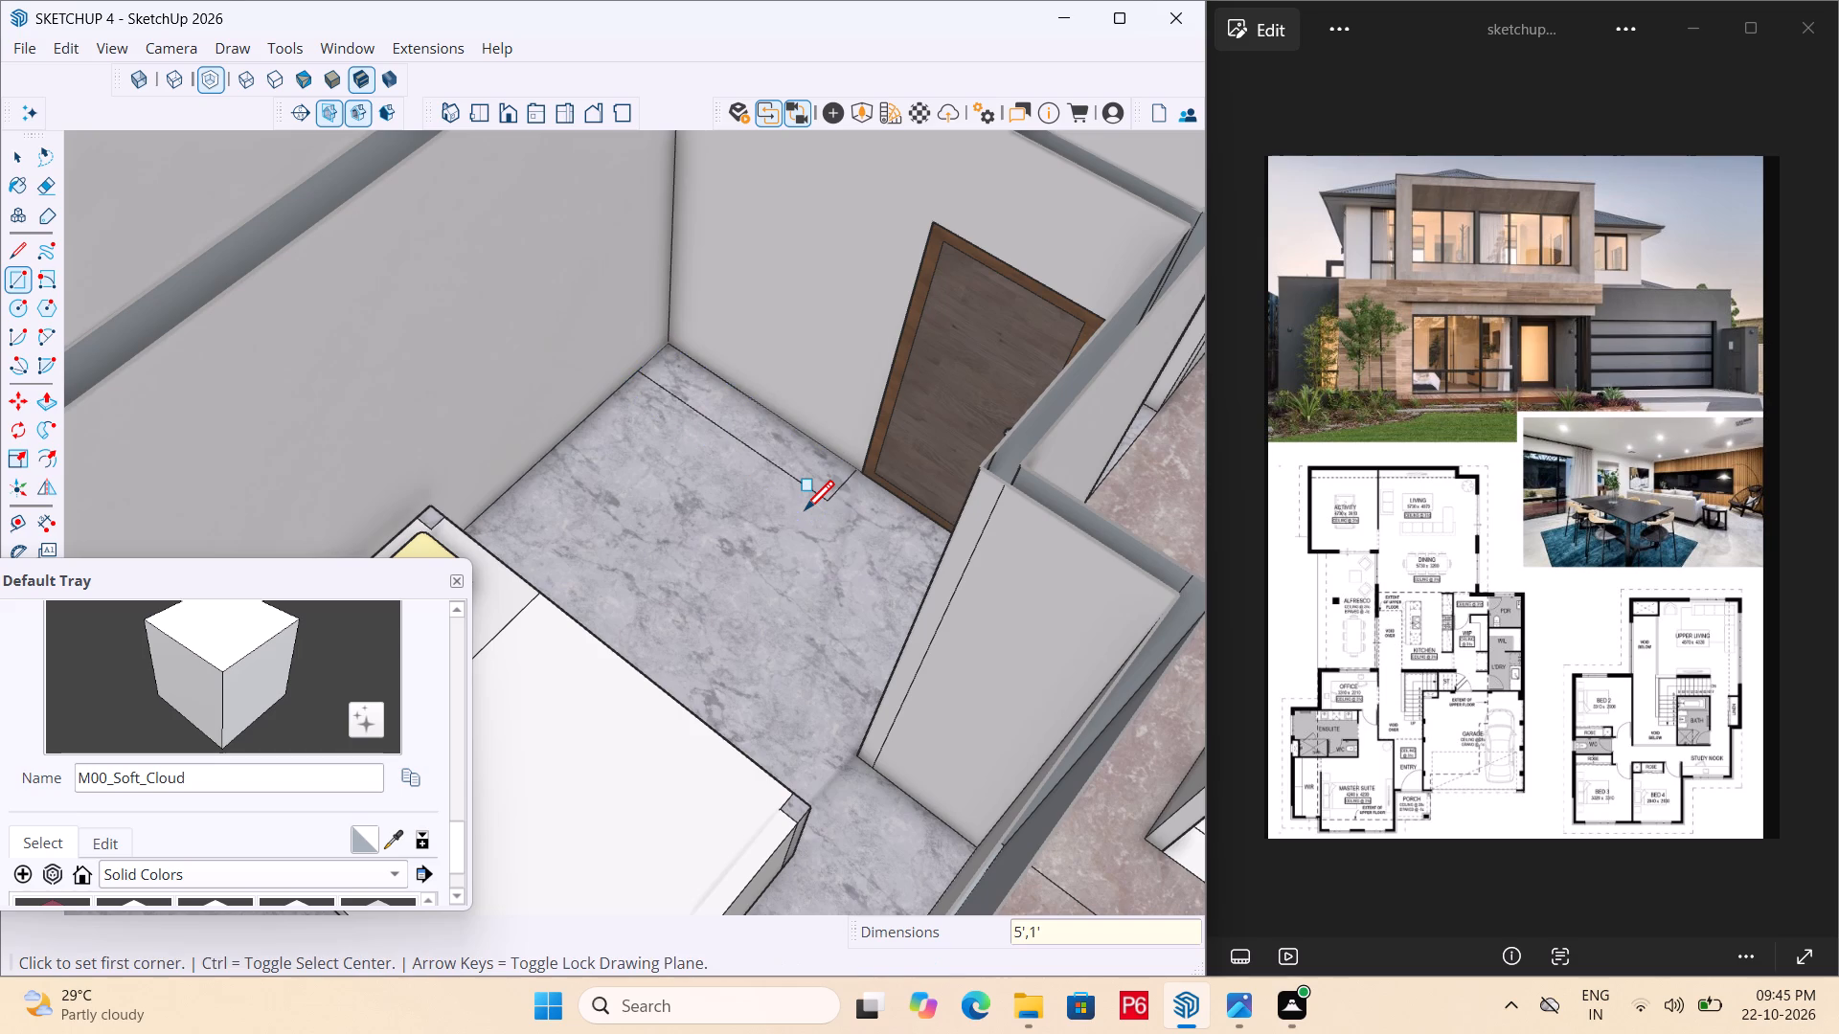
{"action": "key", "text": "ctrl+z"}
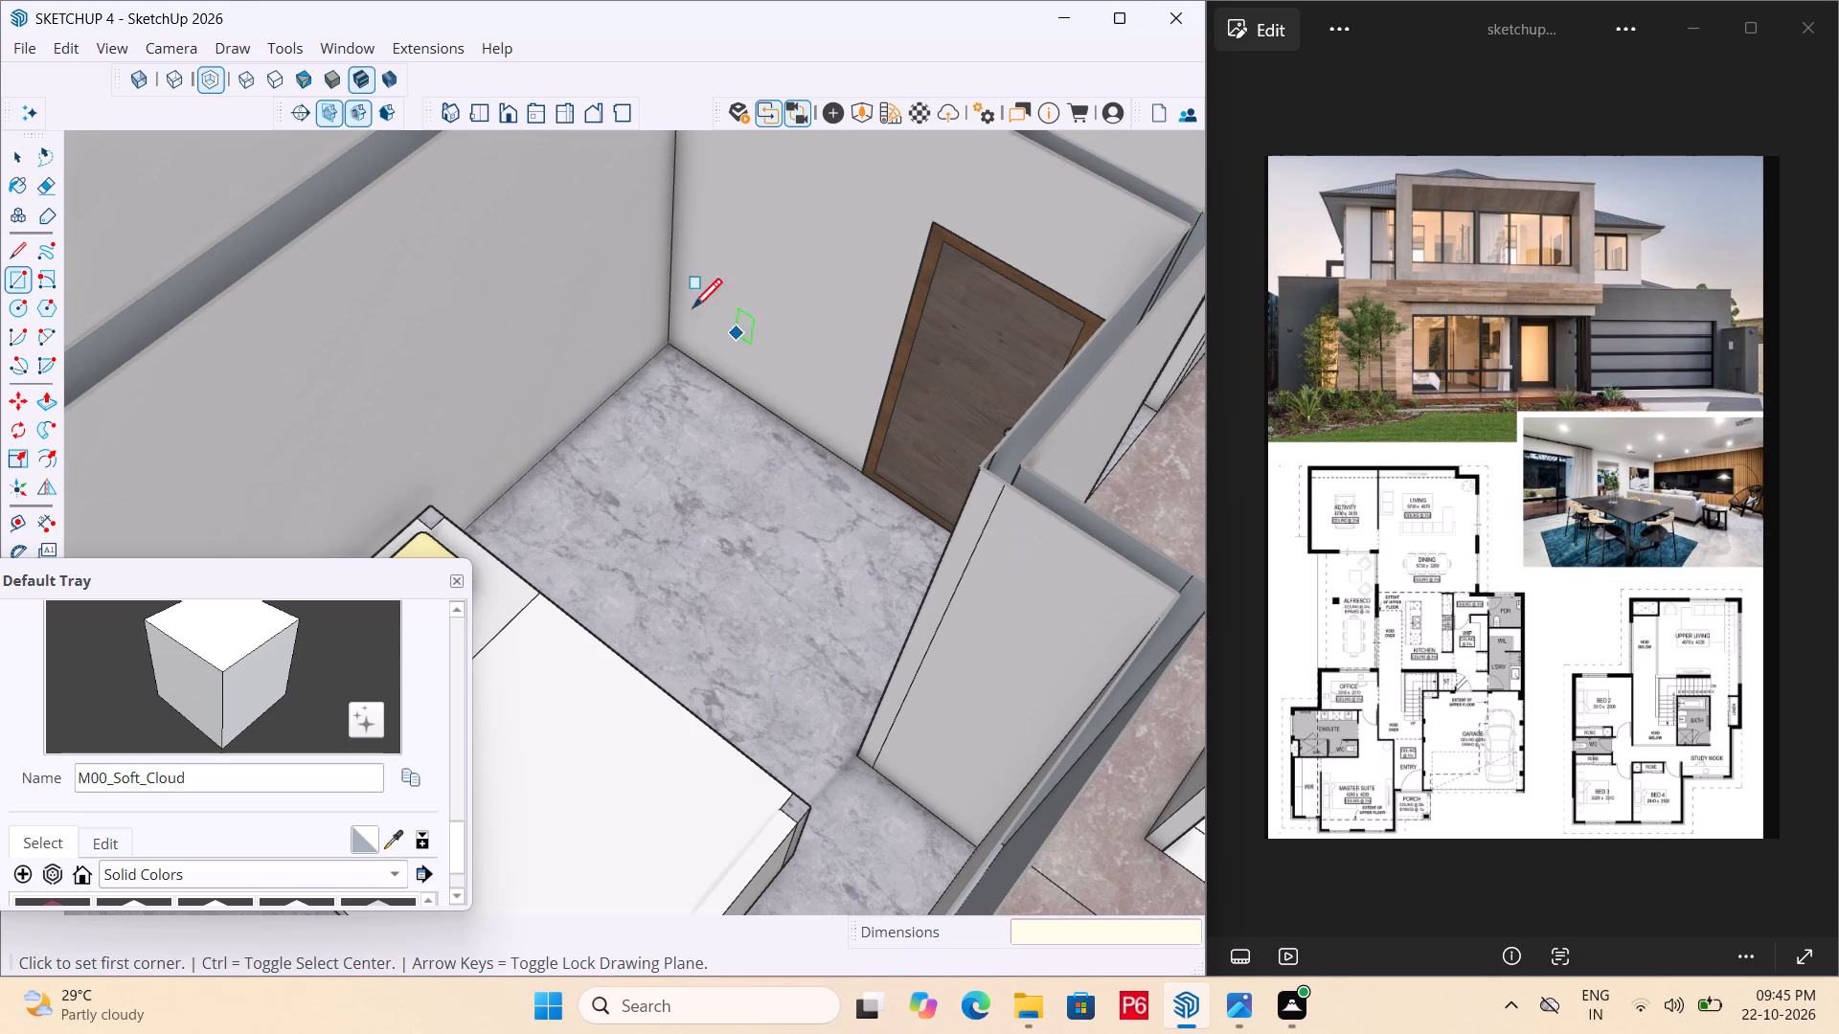
Draw a 2' by 4' rectangle on the floor from the master suite corner along the door wall.
{"action": "left_click", "coordinate": [664, 345]}
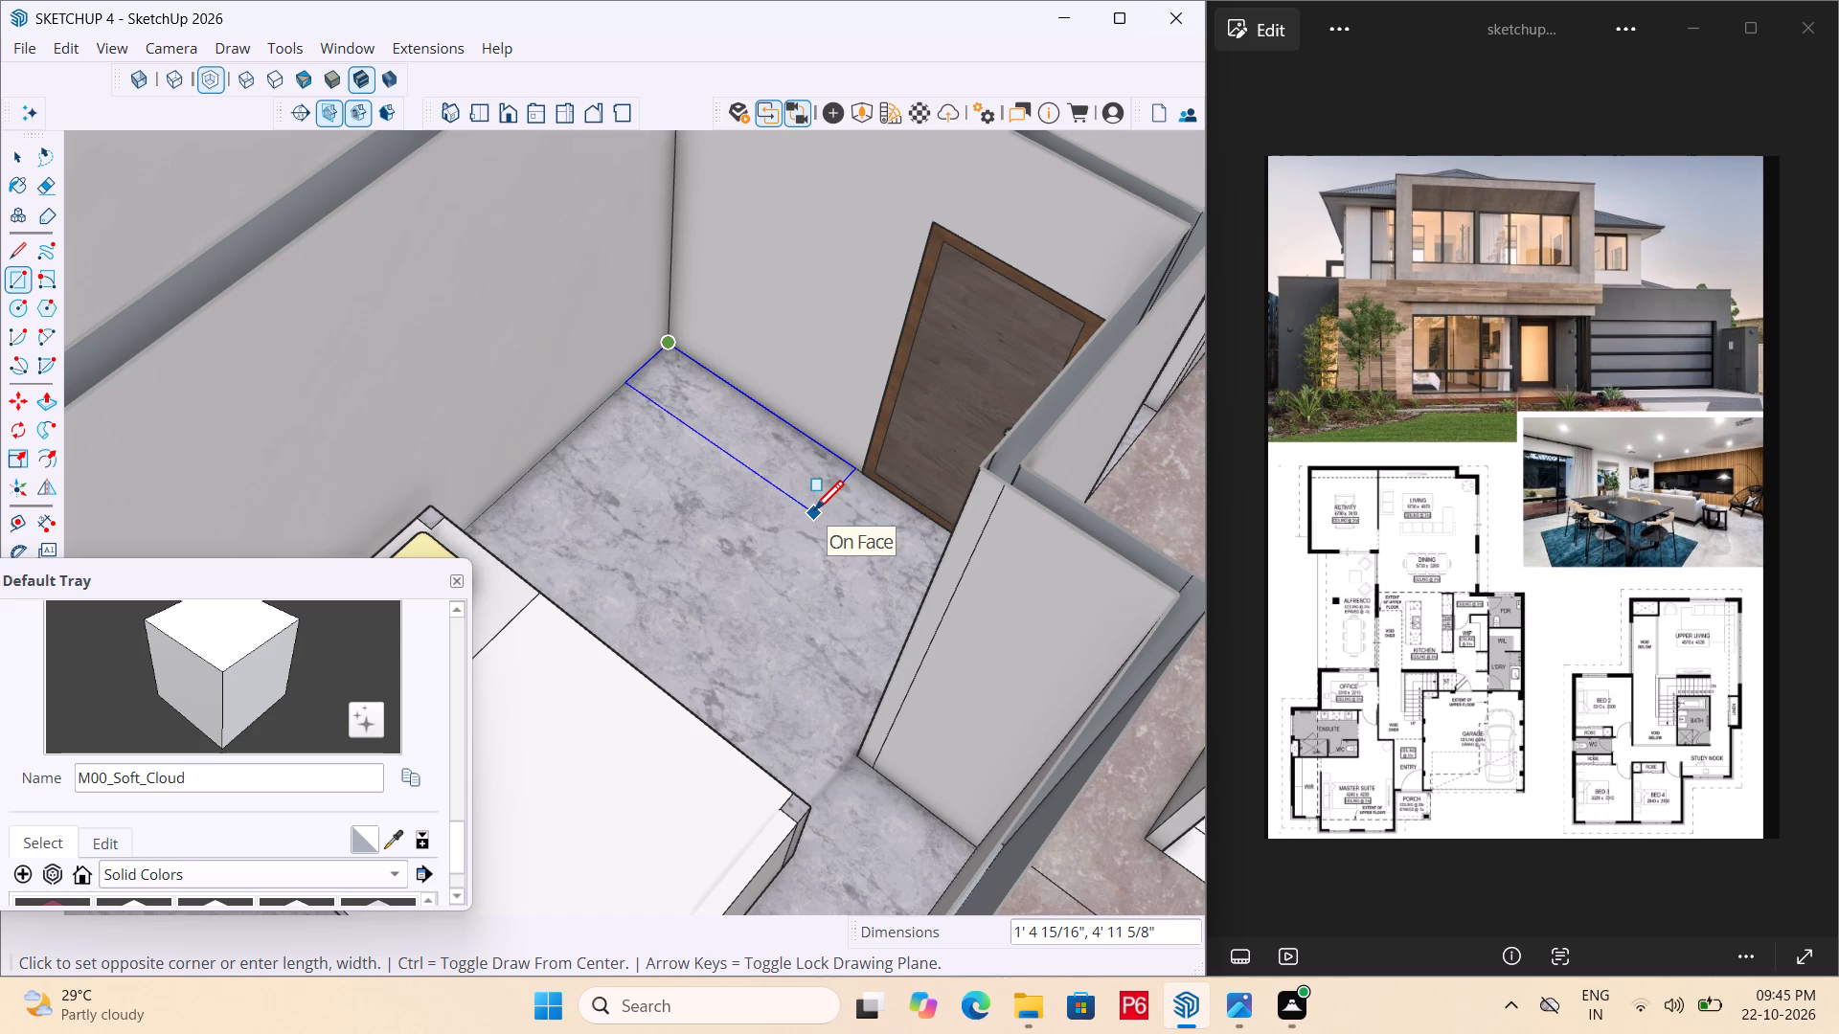
{"action": "type", "text": "2'"}
{"action": "key", "text": "comma"}
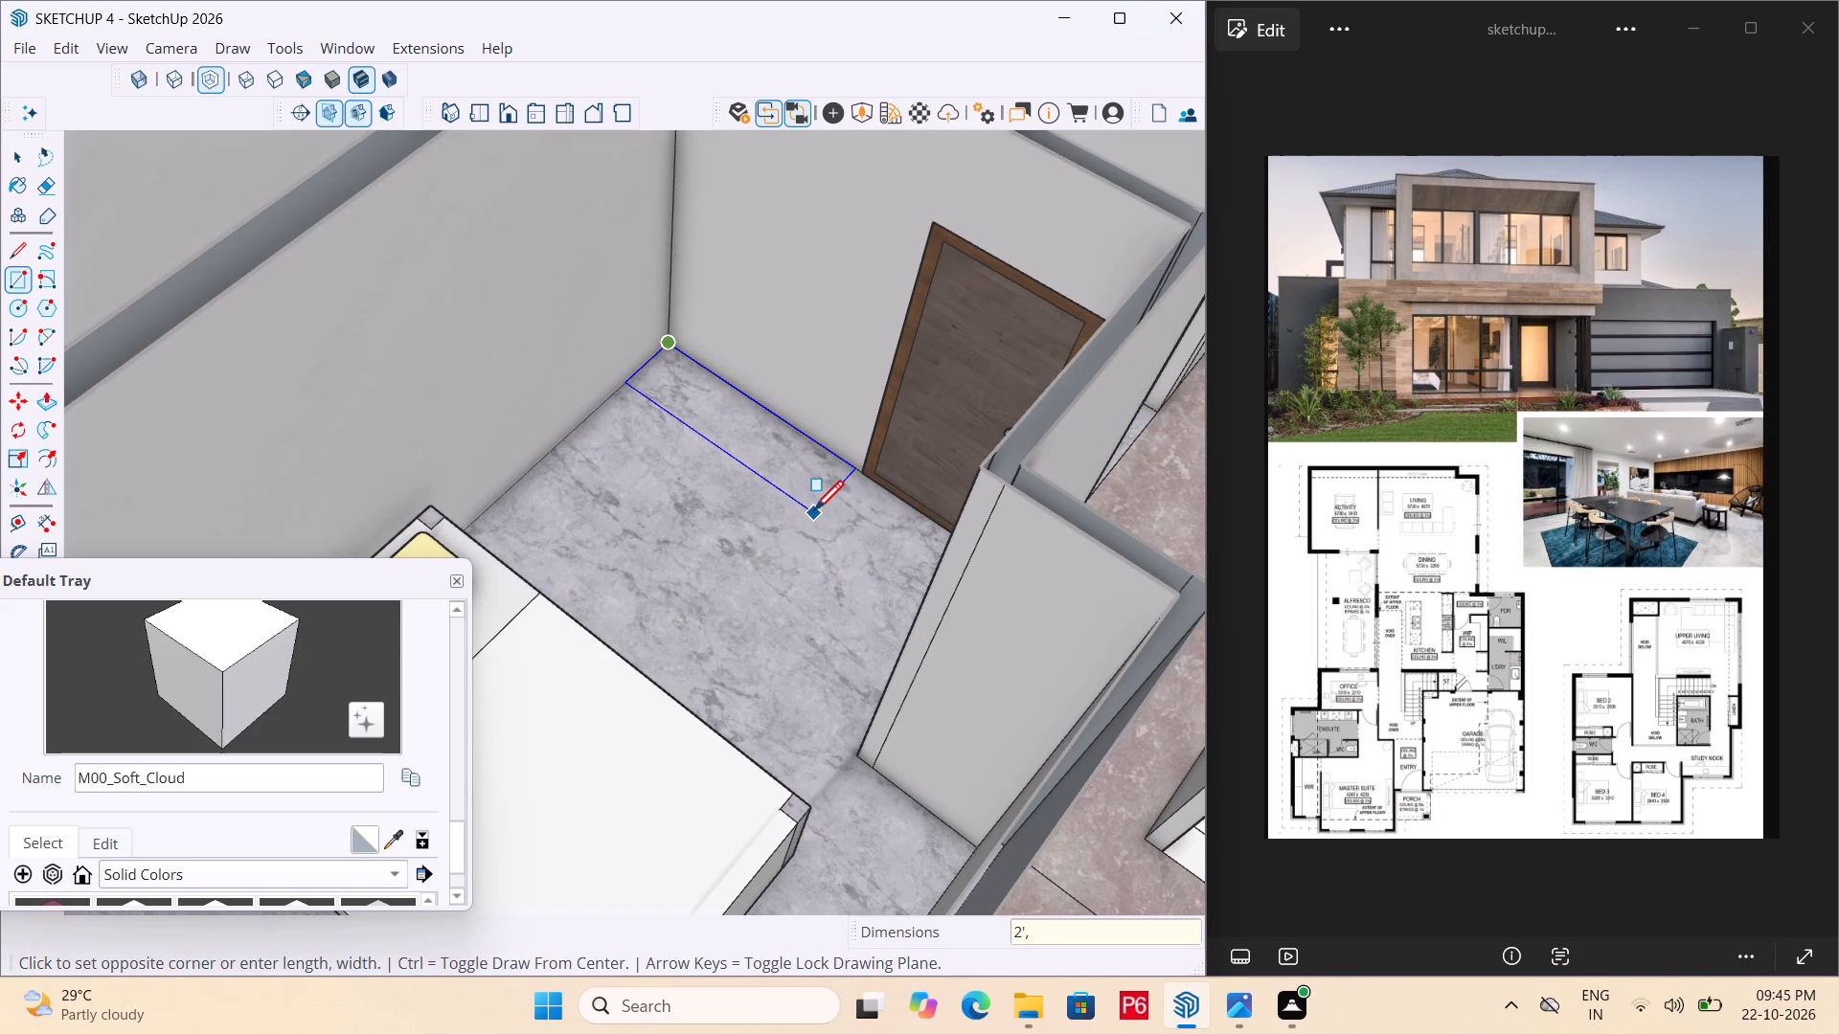
{"action": "type", "text": "4'"}
{"action": "key", "text": "Return"}
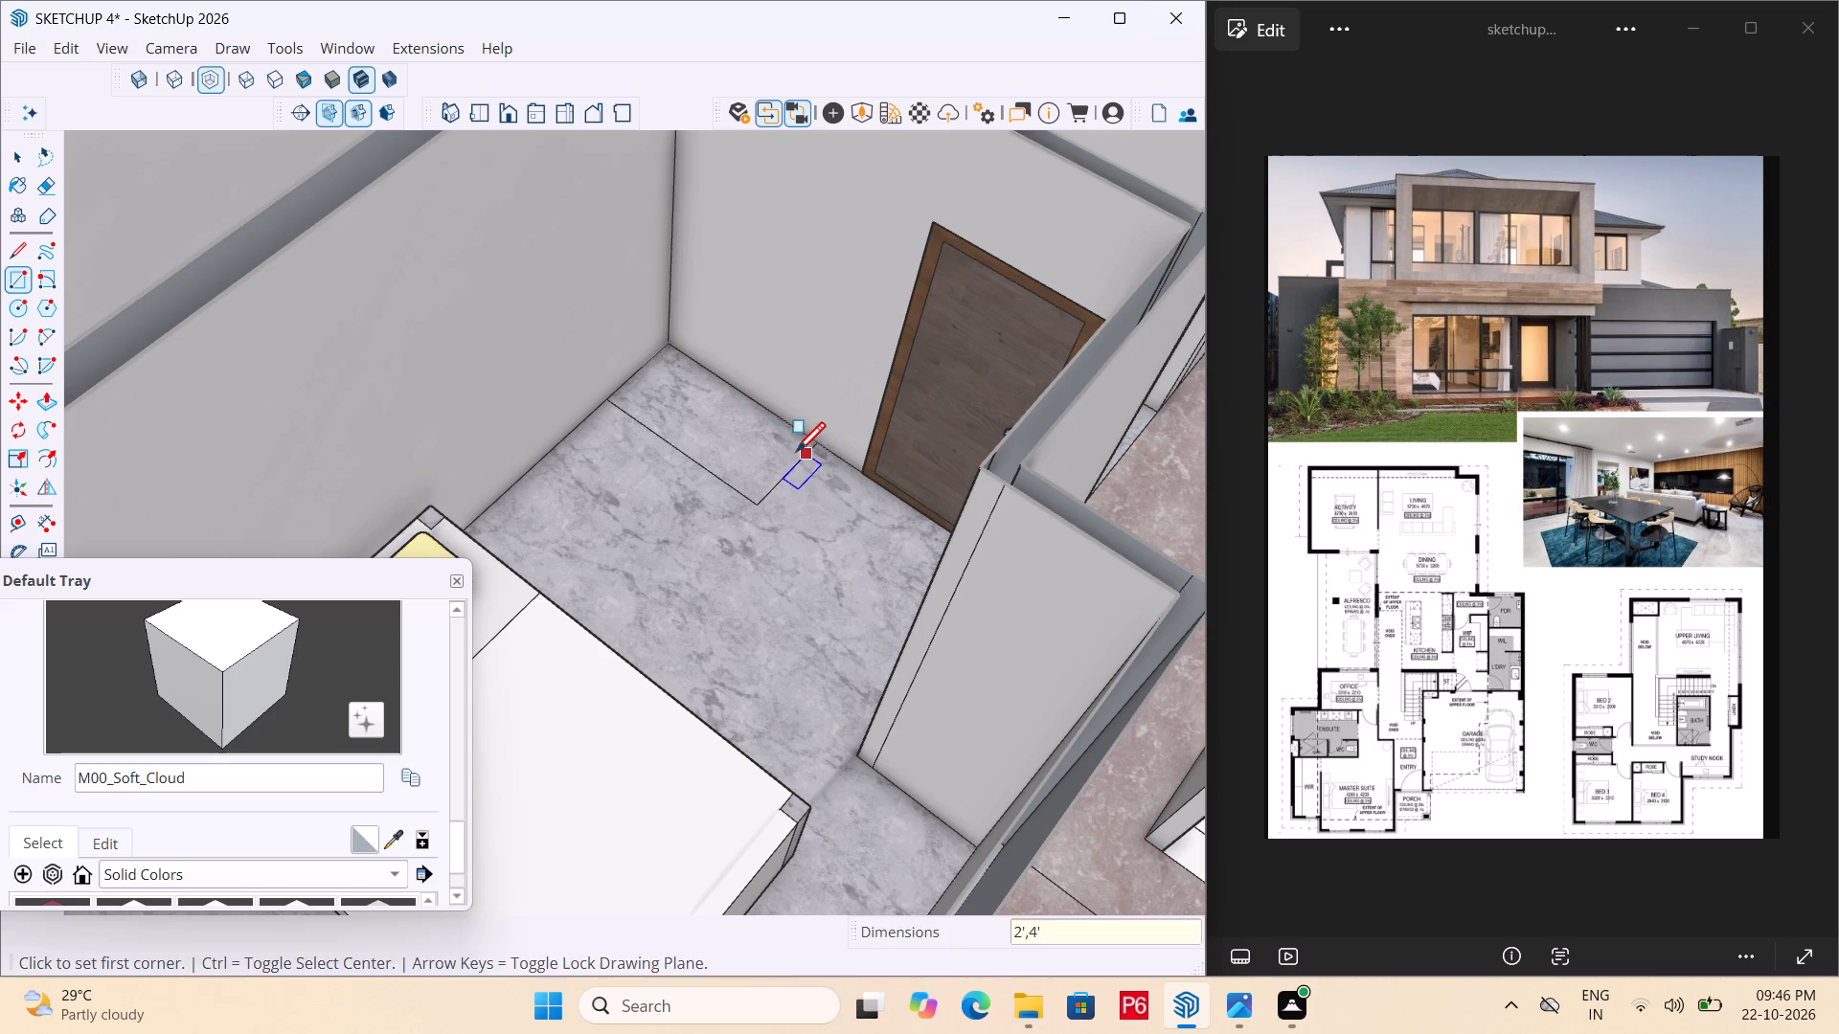
Make the new floor rectangle, with its face and edges, a group.
{"action": "key", "text": "space"}
{"action": "double_click", "coordinate": [788, 460]}
{"action": "right_click", "coordinate": [787, 460]}
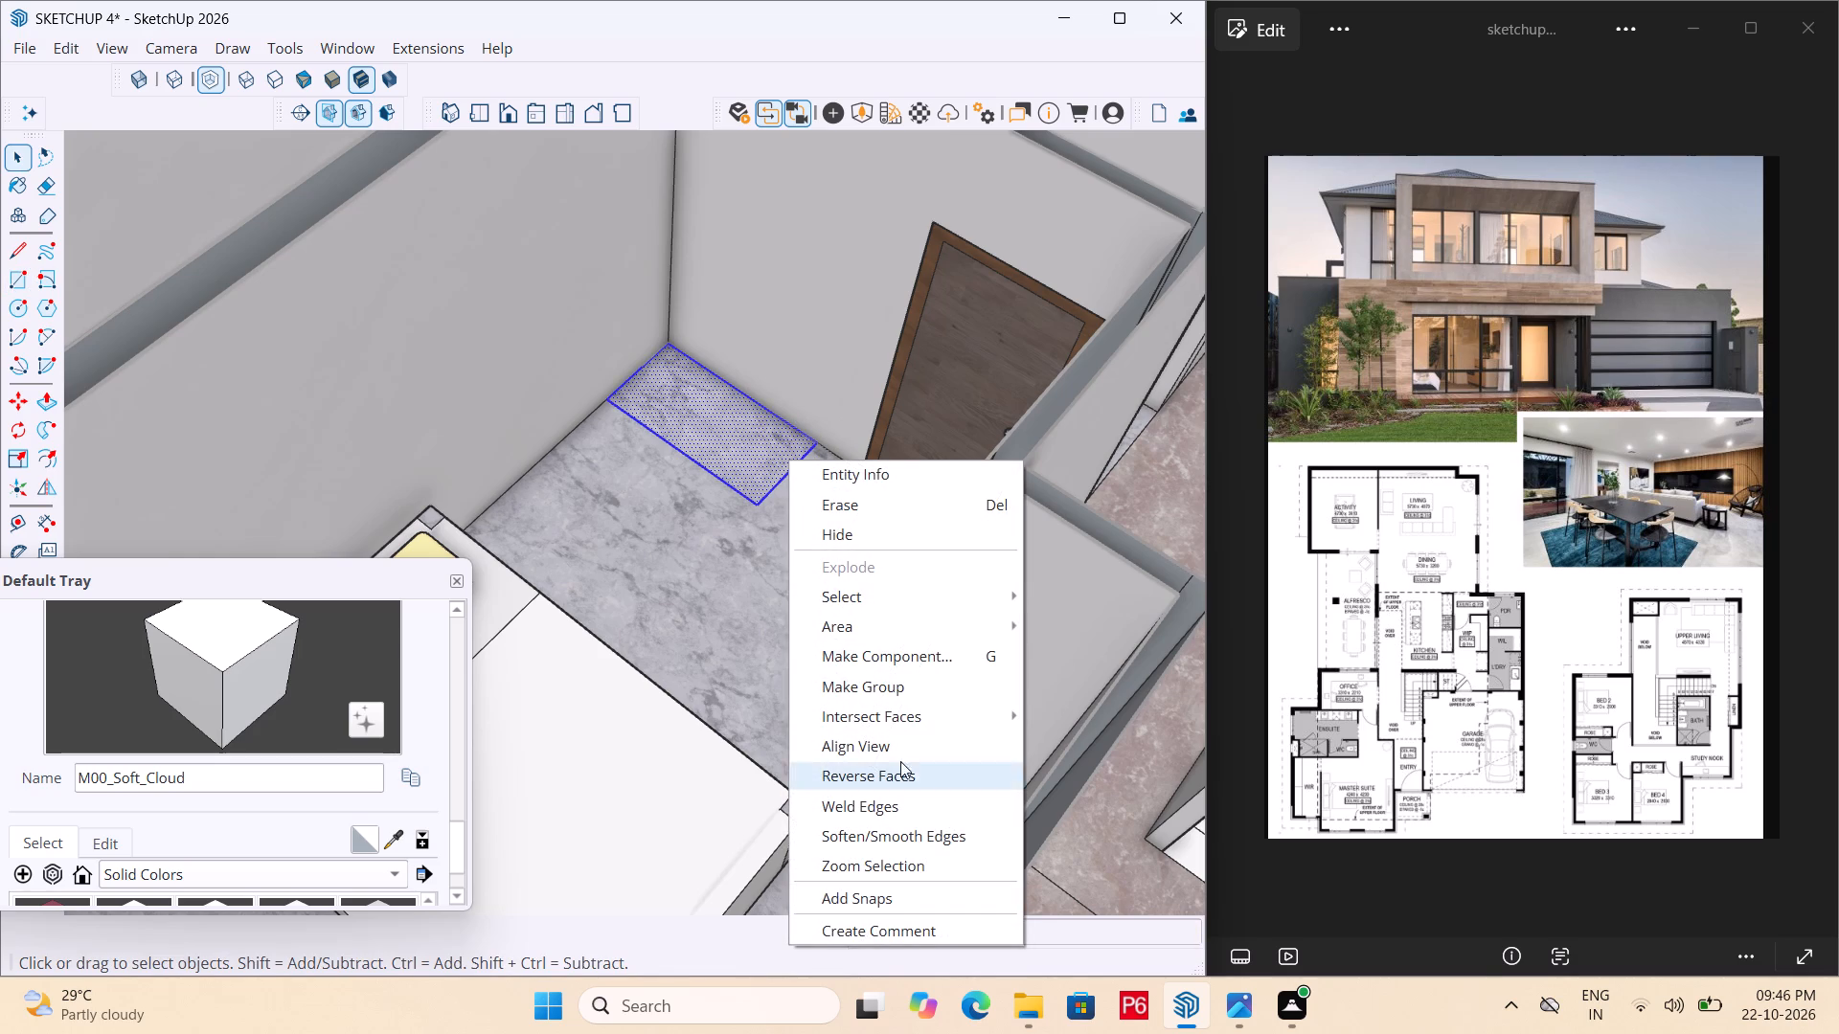
{"action": "left_click", "coordinate": [912, 695]}
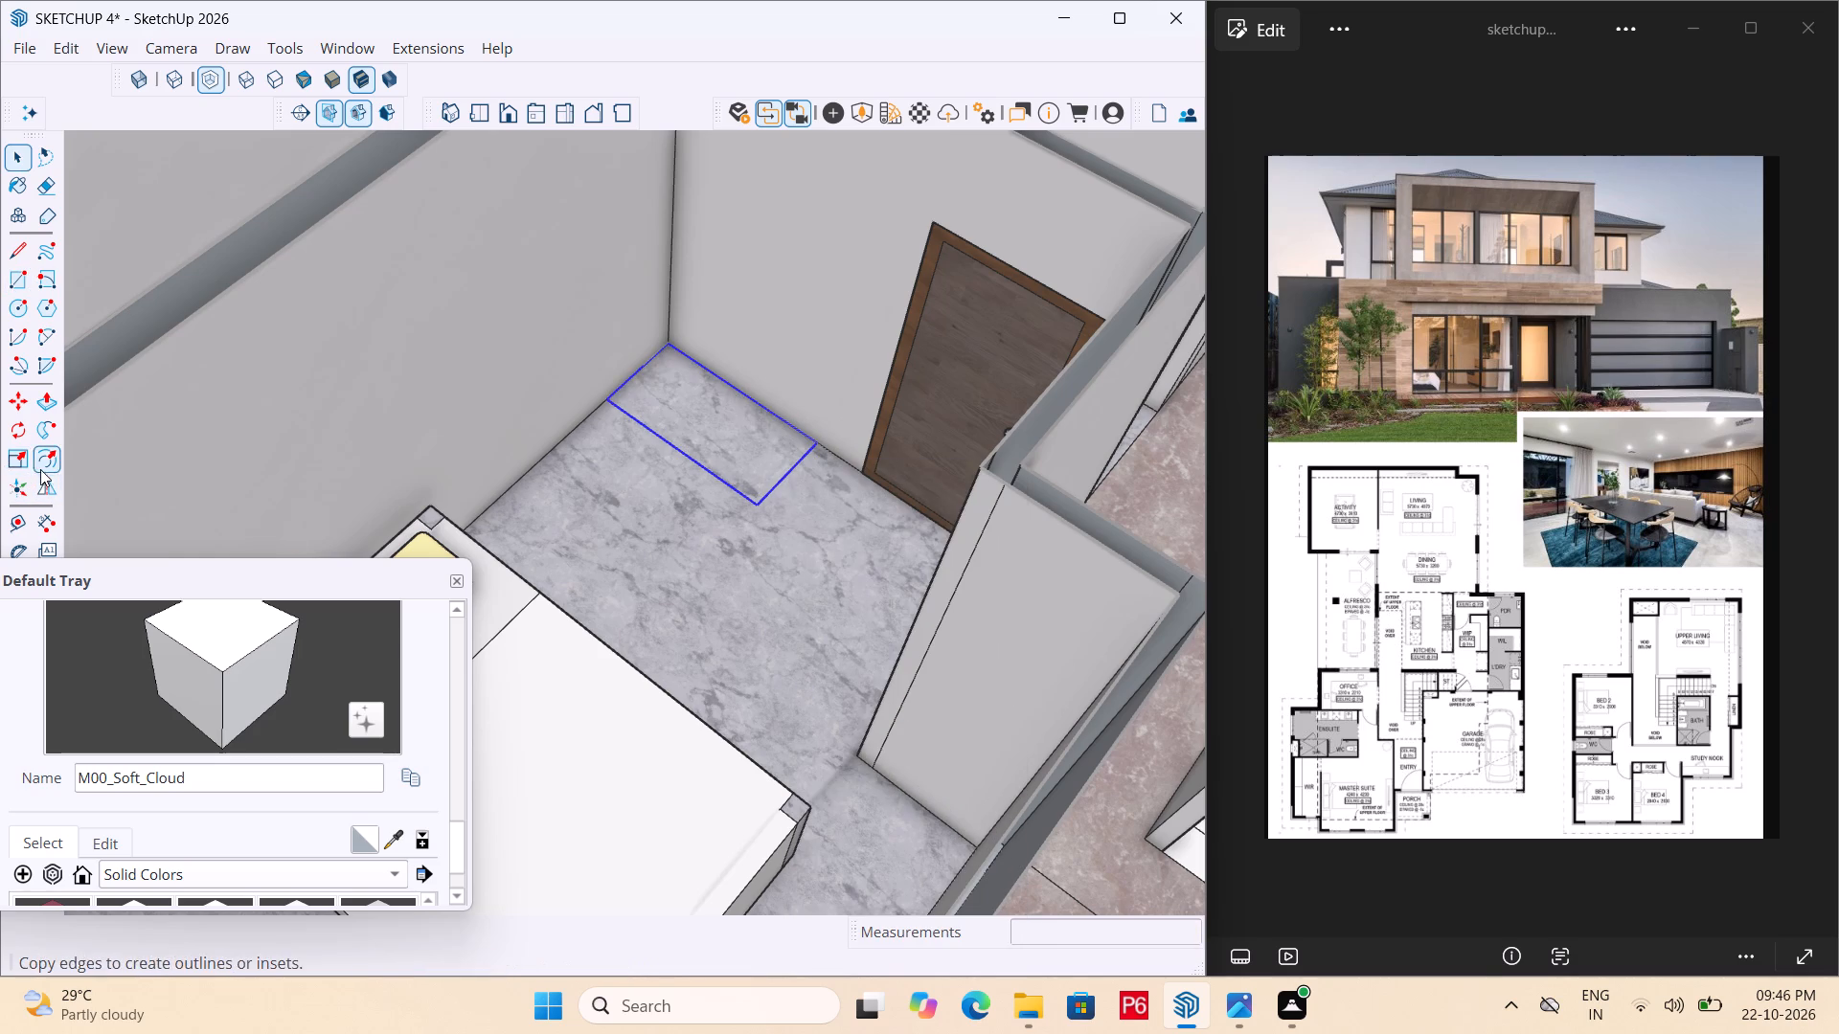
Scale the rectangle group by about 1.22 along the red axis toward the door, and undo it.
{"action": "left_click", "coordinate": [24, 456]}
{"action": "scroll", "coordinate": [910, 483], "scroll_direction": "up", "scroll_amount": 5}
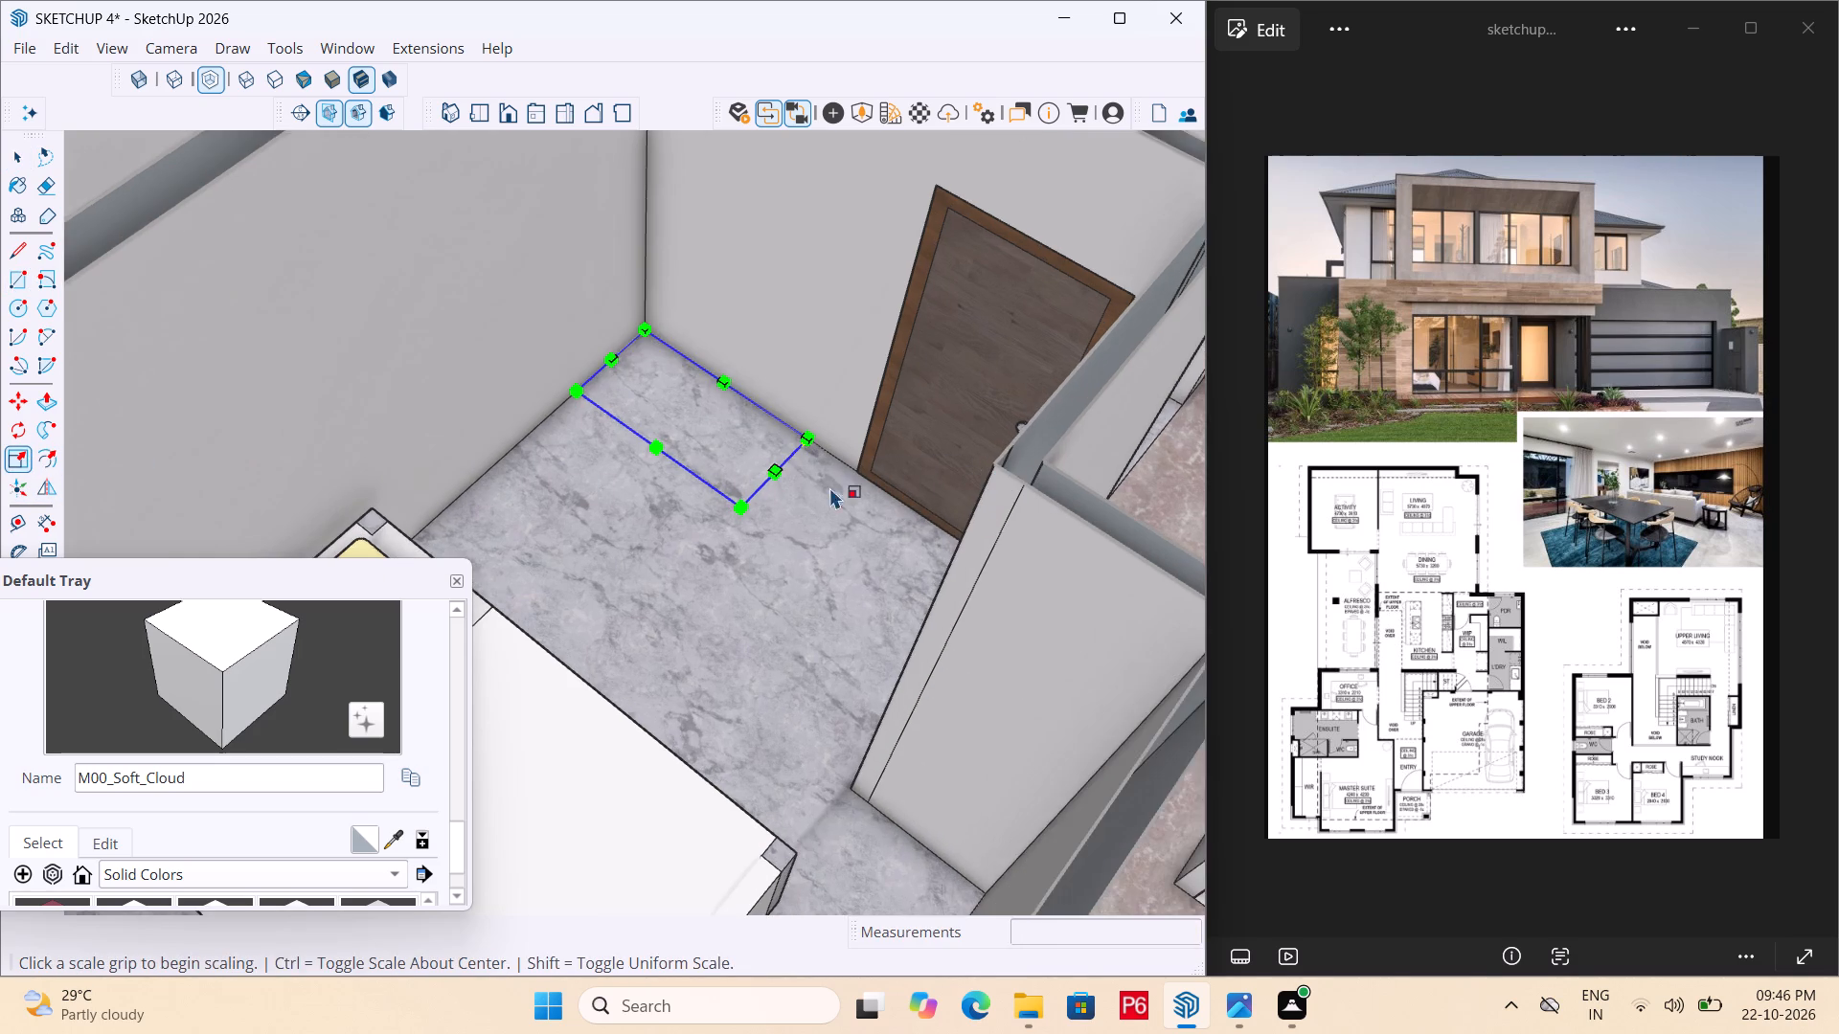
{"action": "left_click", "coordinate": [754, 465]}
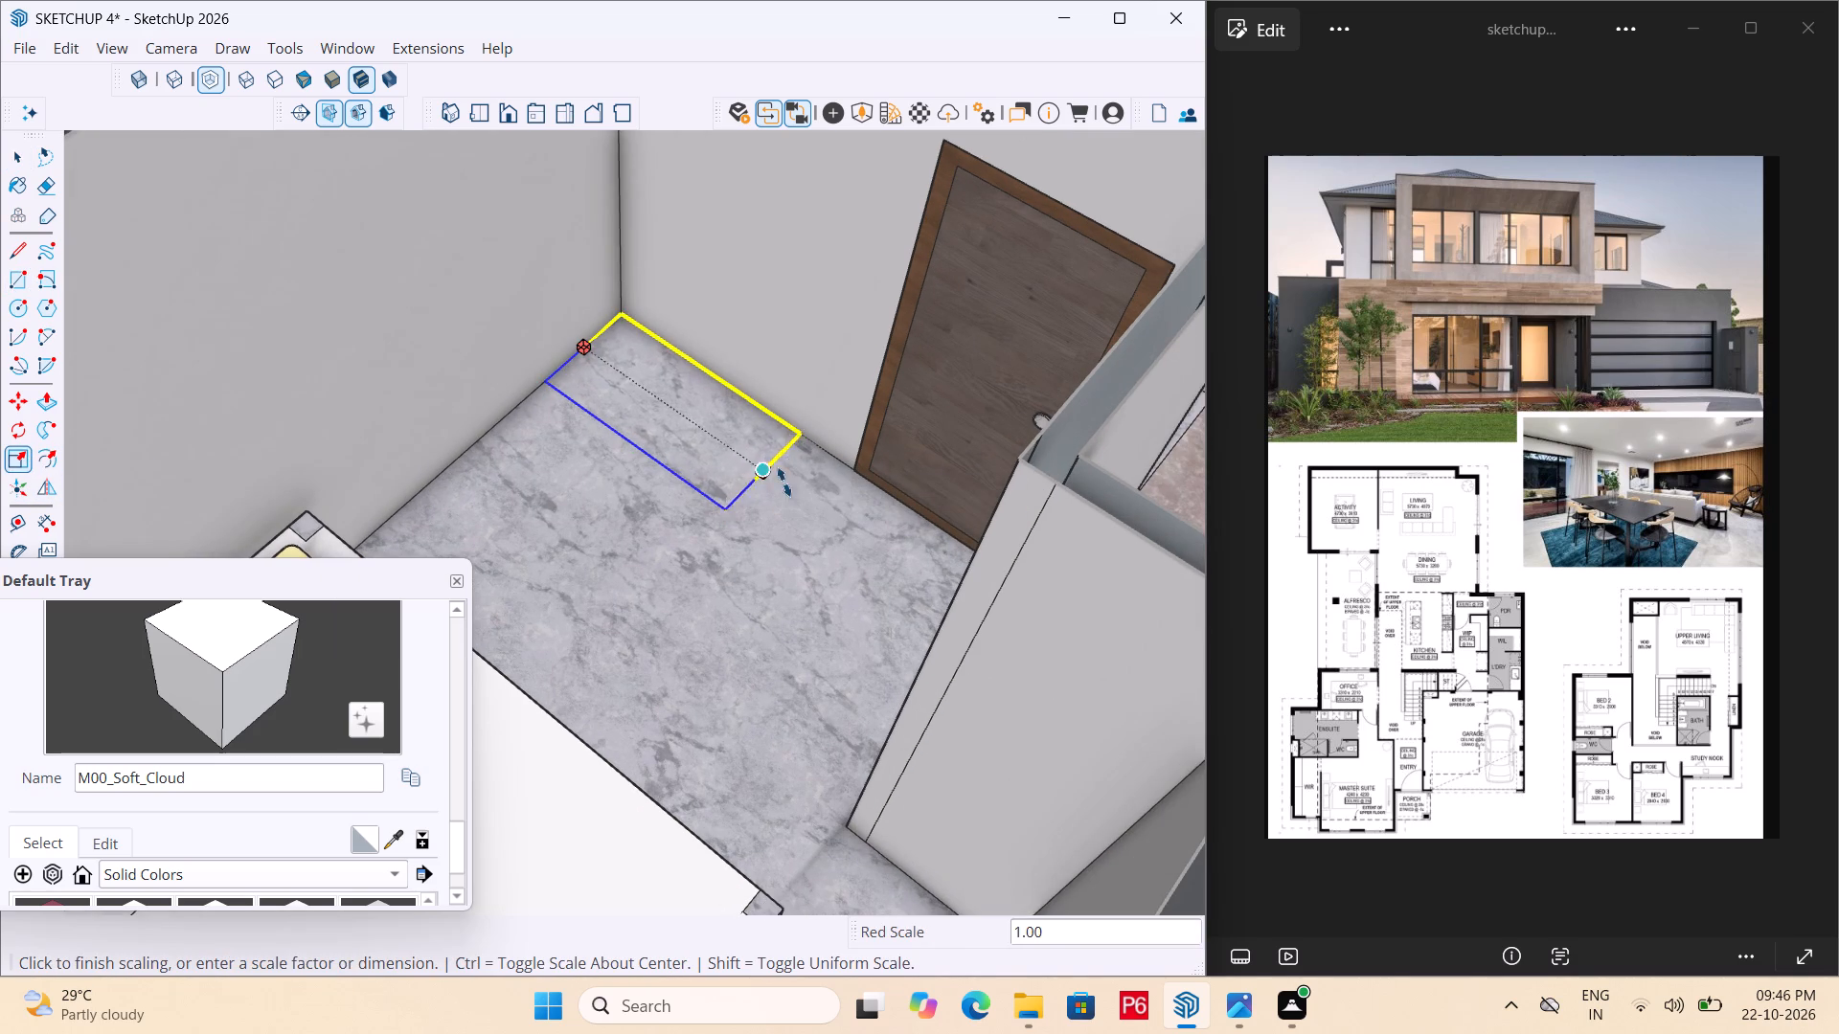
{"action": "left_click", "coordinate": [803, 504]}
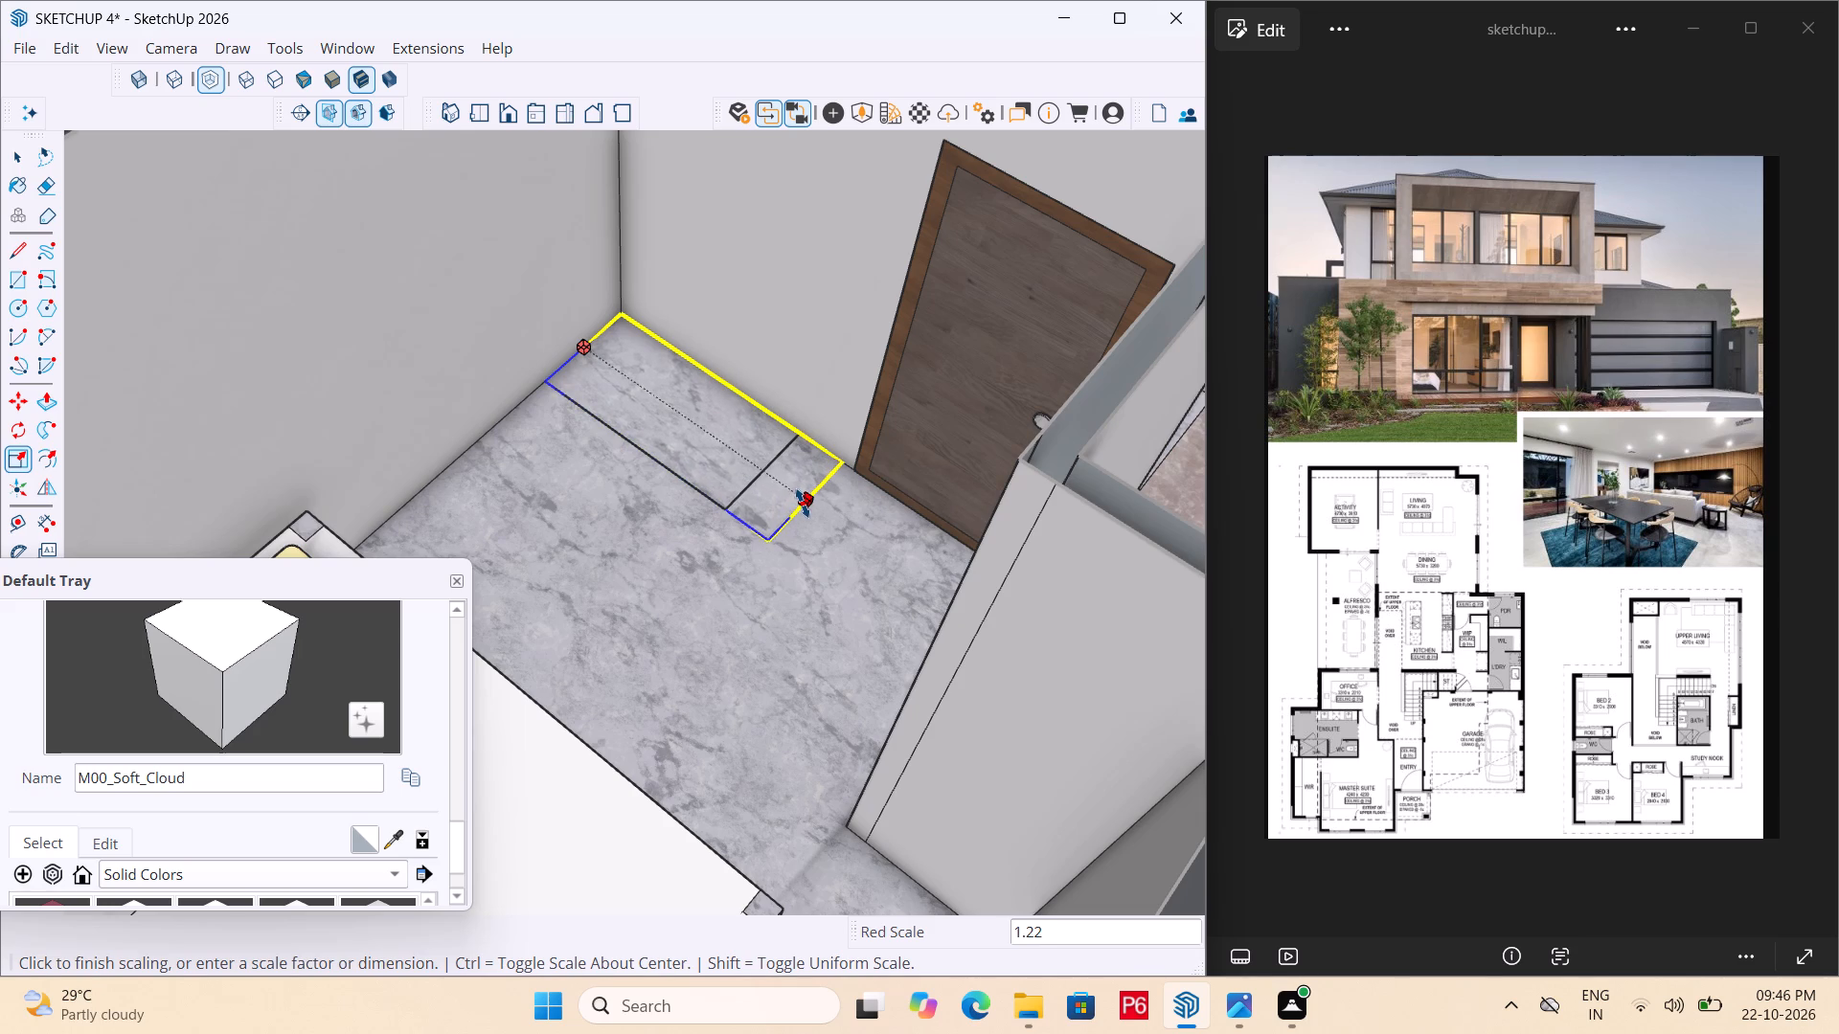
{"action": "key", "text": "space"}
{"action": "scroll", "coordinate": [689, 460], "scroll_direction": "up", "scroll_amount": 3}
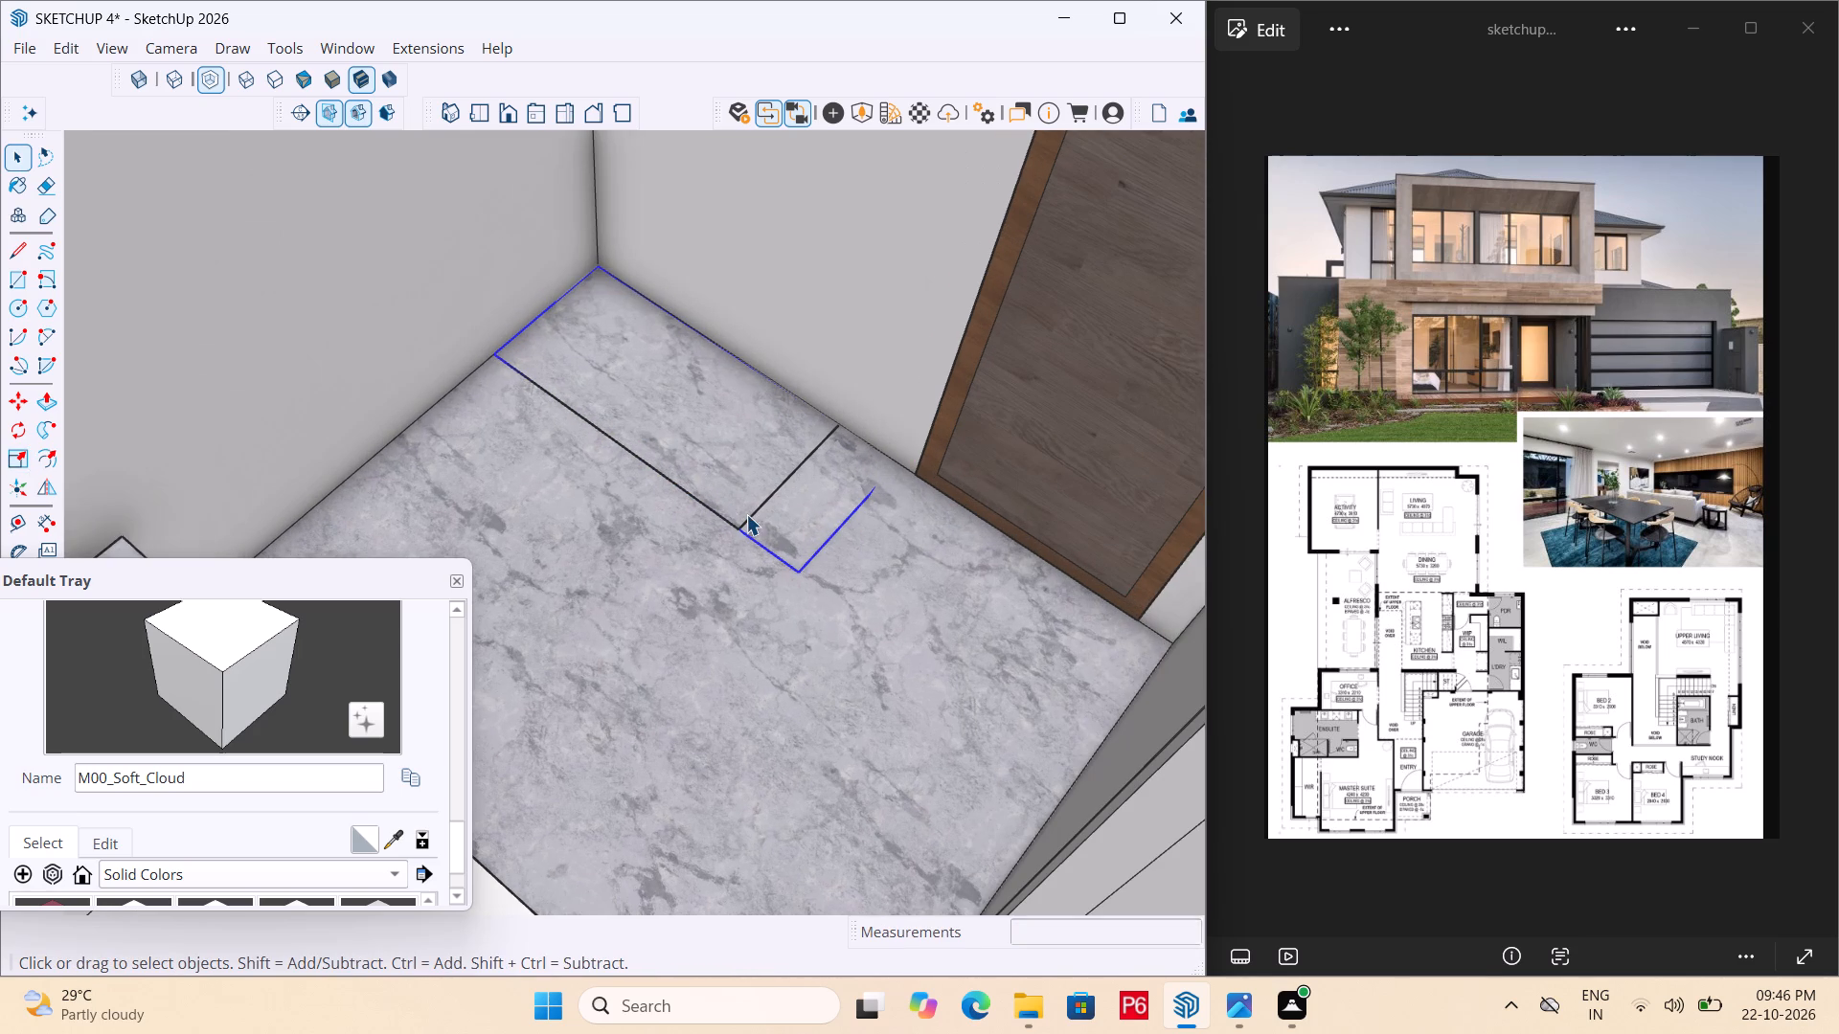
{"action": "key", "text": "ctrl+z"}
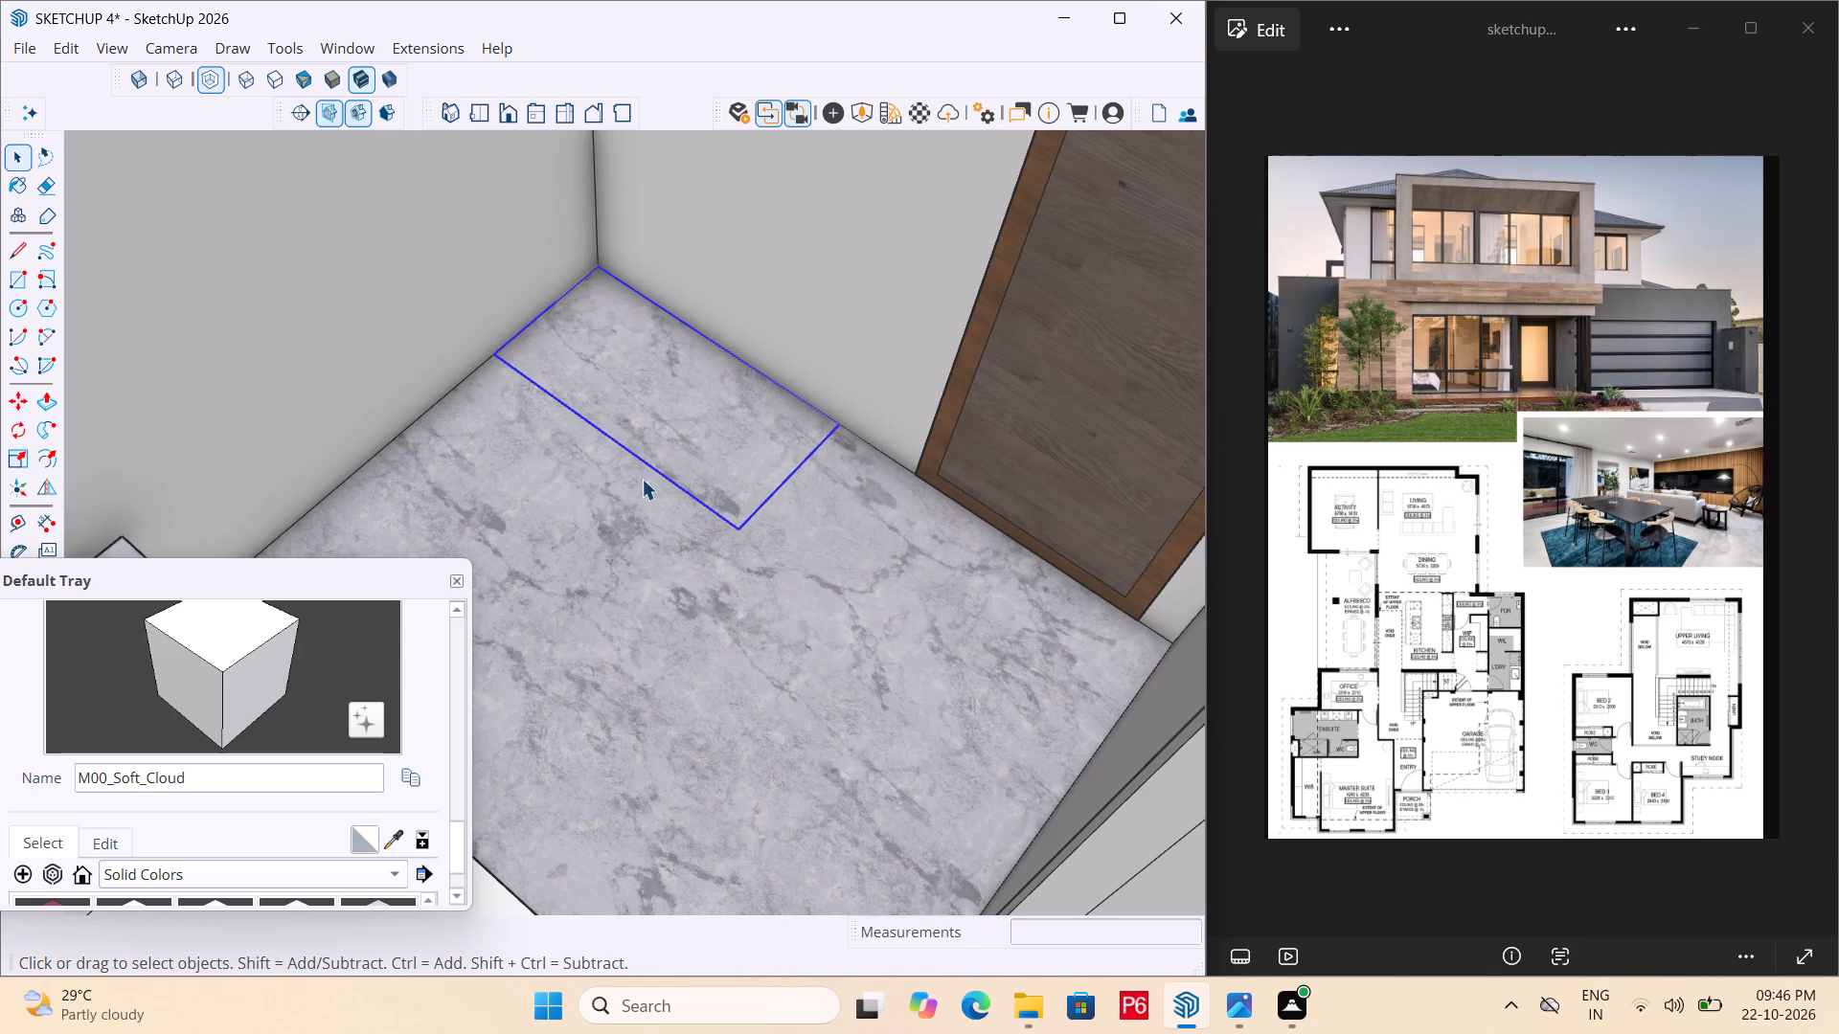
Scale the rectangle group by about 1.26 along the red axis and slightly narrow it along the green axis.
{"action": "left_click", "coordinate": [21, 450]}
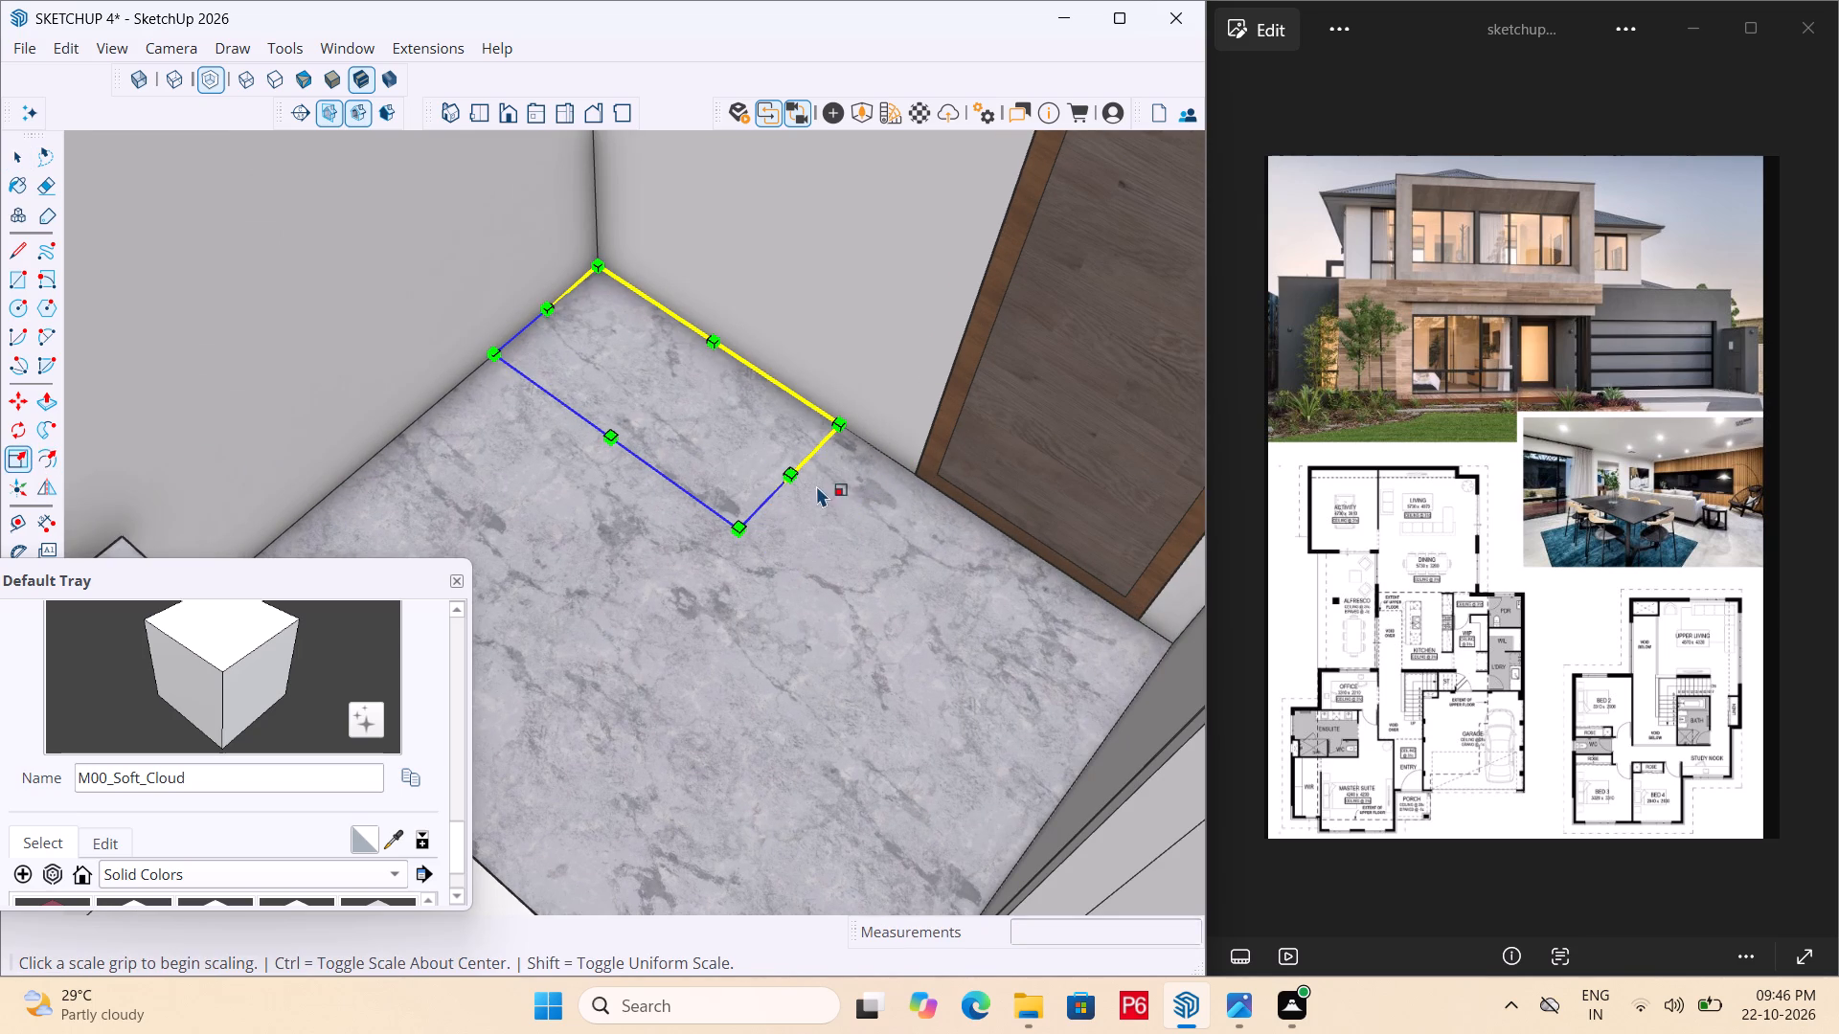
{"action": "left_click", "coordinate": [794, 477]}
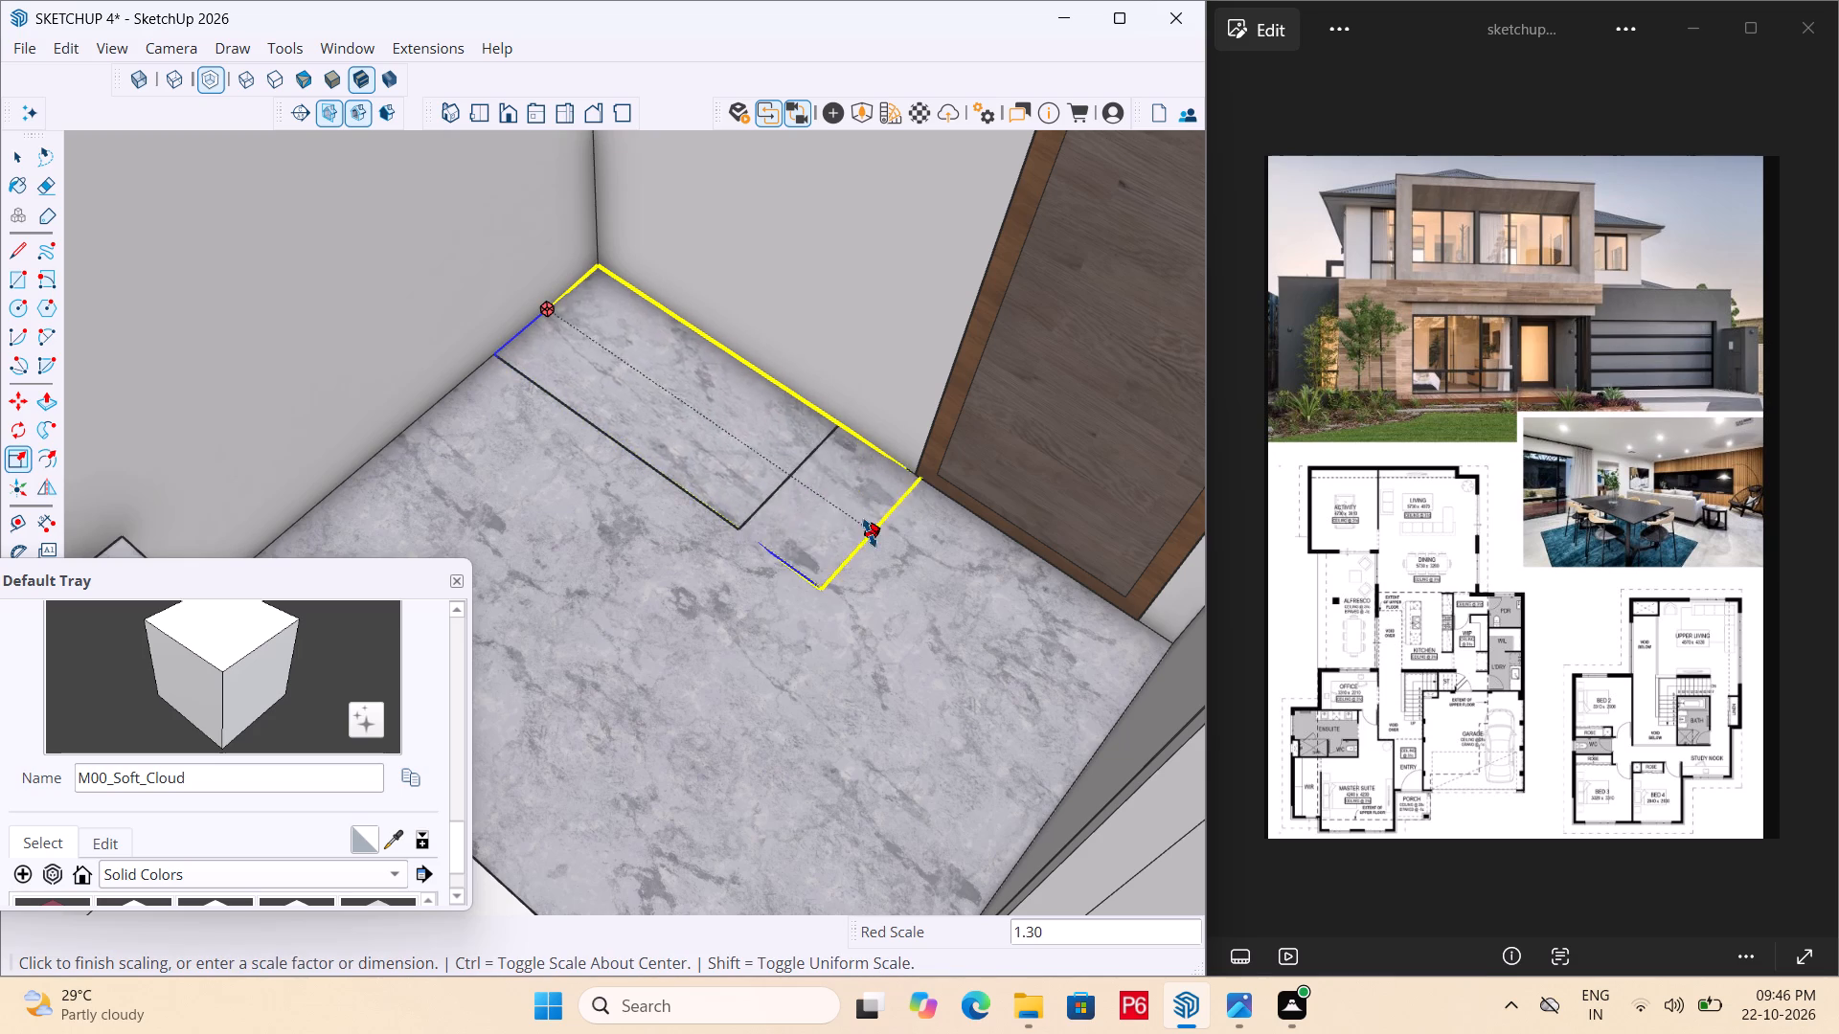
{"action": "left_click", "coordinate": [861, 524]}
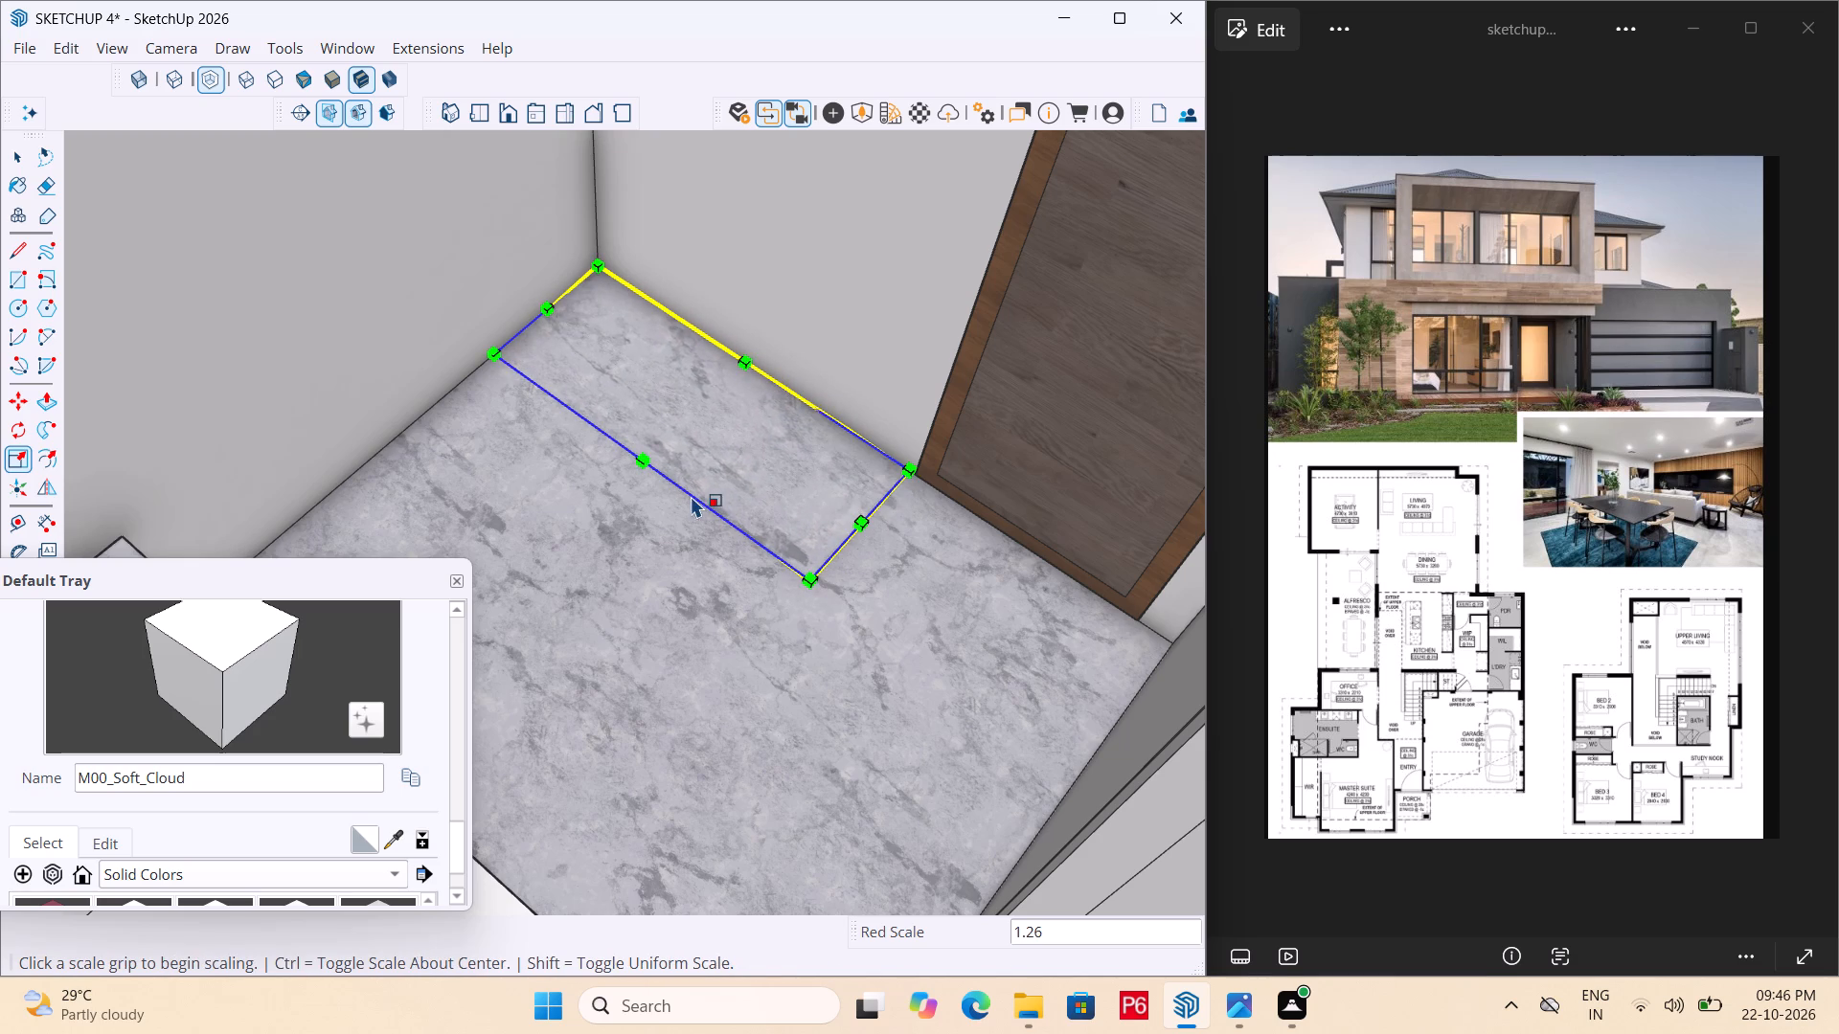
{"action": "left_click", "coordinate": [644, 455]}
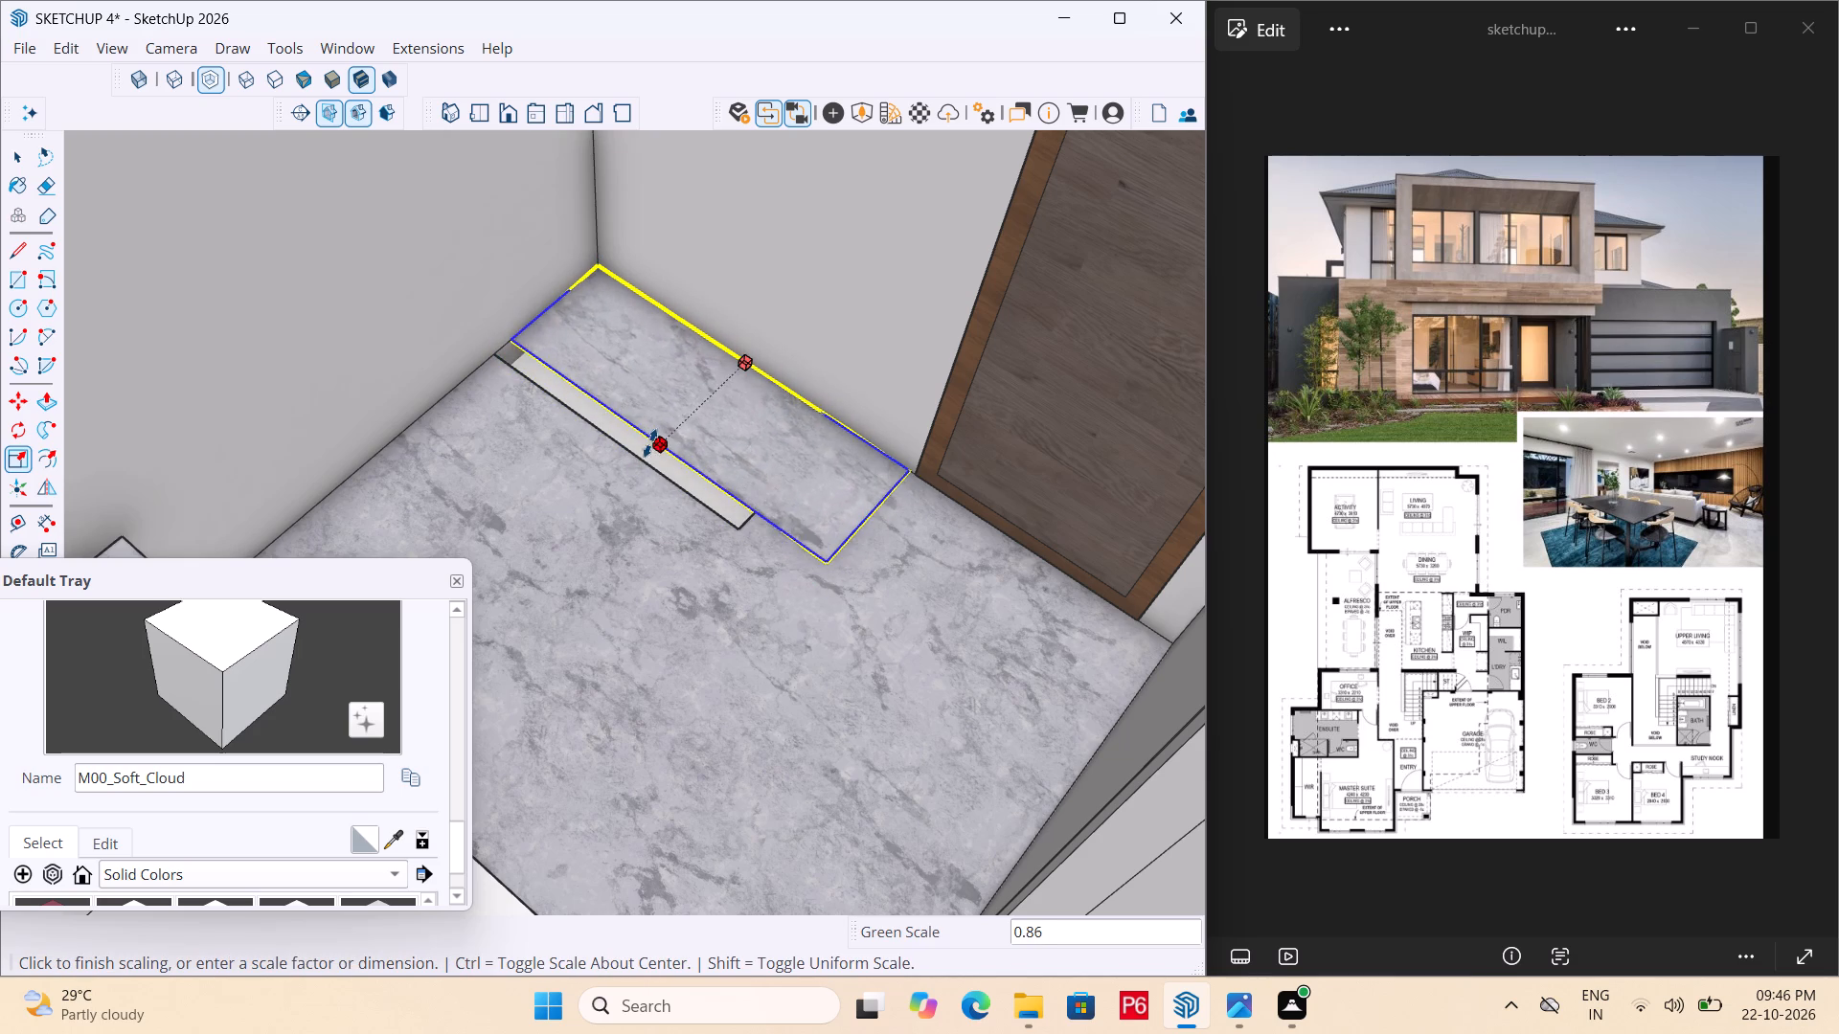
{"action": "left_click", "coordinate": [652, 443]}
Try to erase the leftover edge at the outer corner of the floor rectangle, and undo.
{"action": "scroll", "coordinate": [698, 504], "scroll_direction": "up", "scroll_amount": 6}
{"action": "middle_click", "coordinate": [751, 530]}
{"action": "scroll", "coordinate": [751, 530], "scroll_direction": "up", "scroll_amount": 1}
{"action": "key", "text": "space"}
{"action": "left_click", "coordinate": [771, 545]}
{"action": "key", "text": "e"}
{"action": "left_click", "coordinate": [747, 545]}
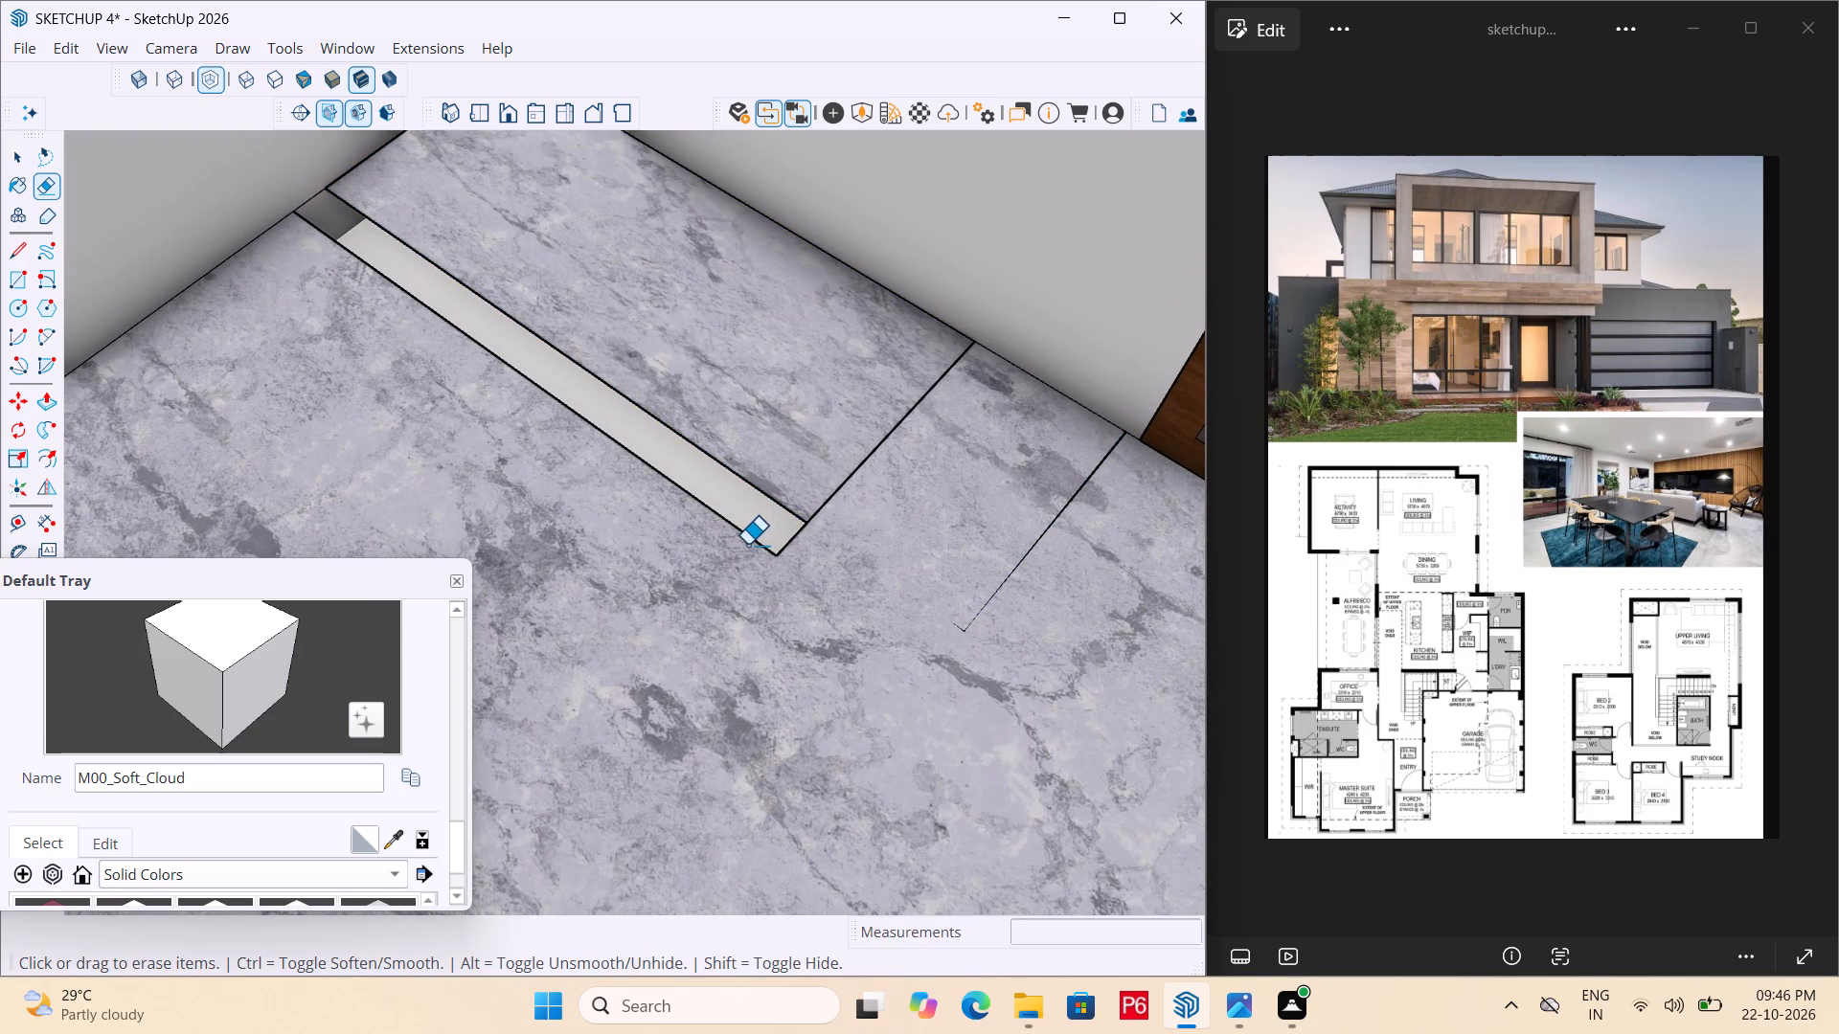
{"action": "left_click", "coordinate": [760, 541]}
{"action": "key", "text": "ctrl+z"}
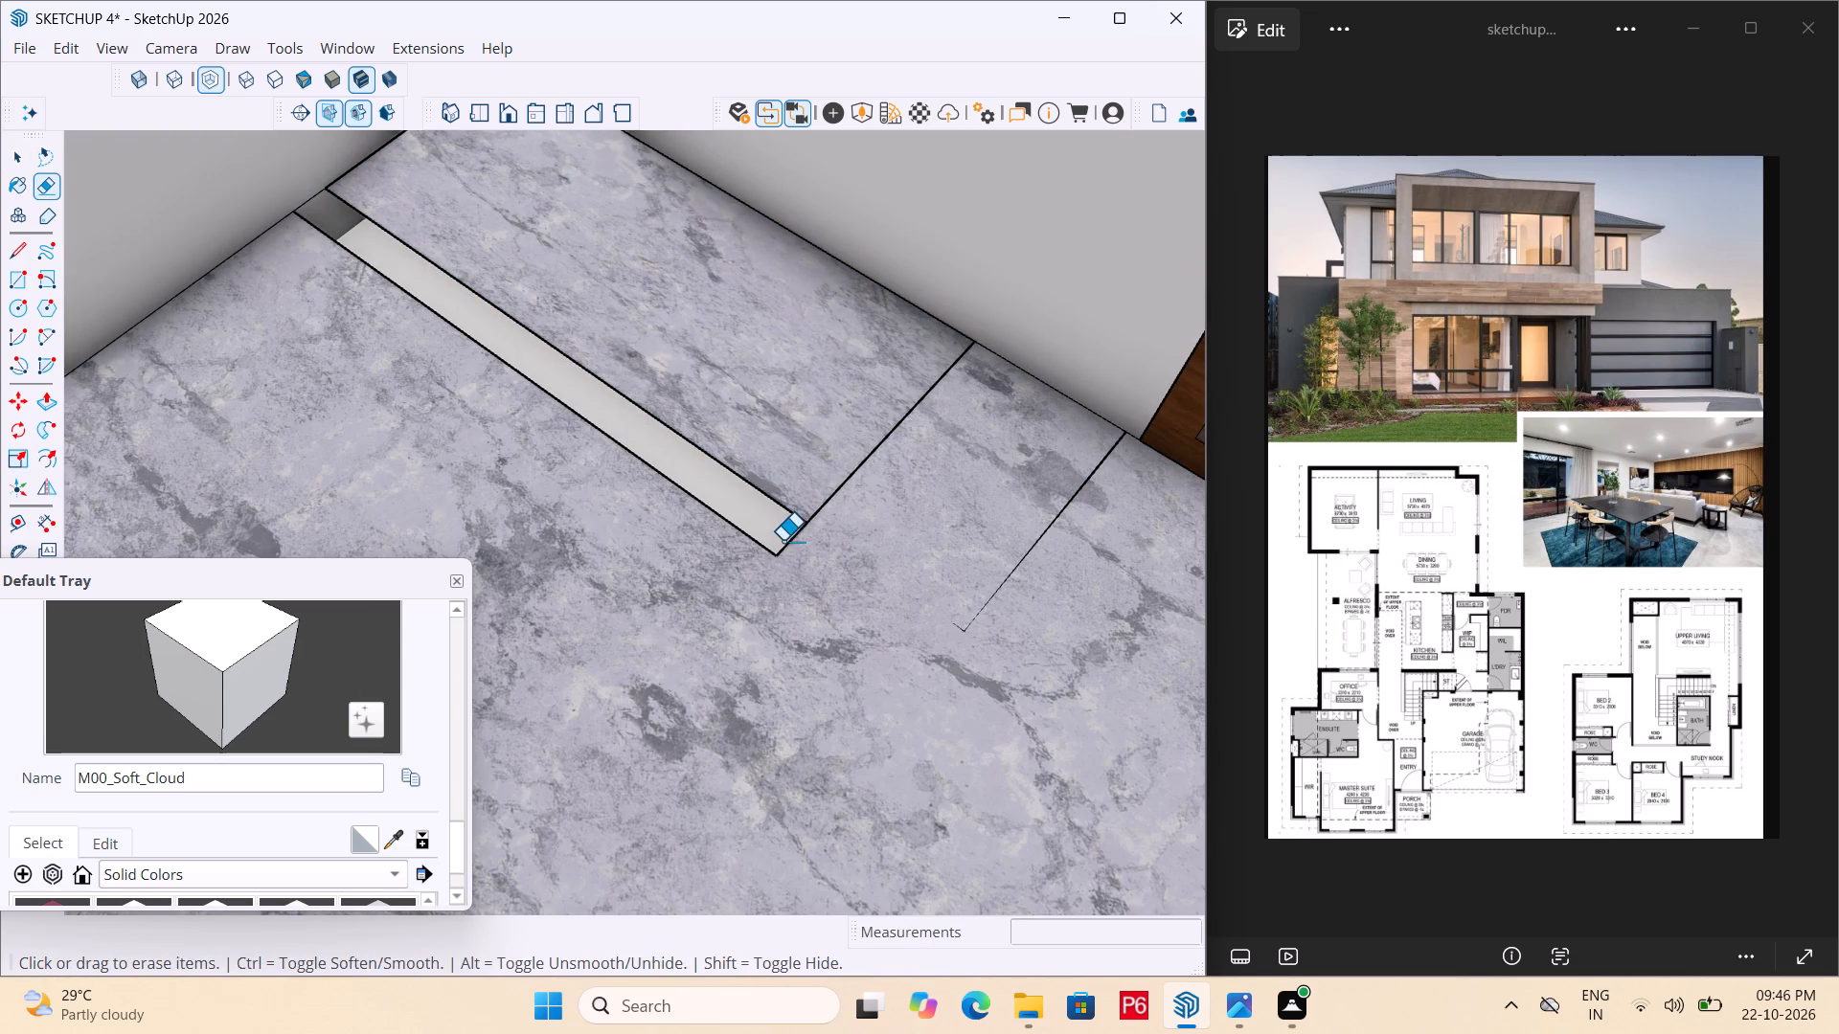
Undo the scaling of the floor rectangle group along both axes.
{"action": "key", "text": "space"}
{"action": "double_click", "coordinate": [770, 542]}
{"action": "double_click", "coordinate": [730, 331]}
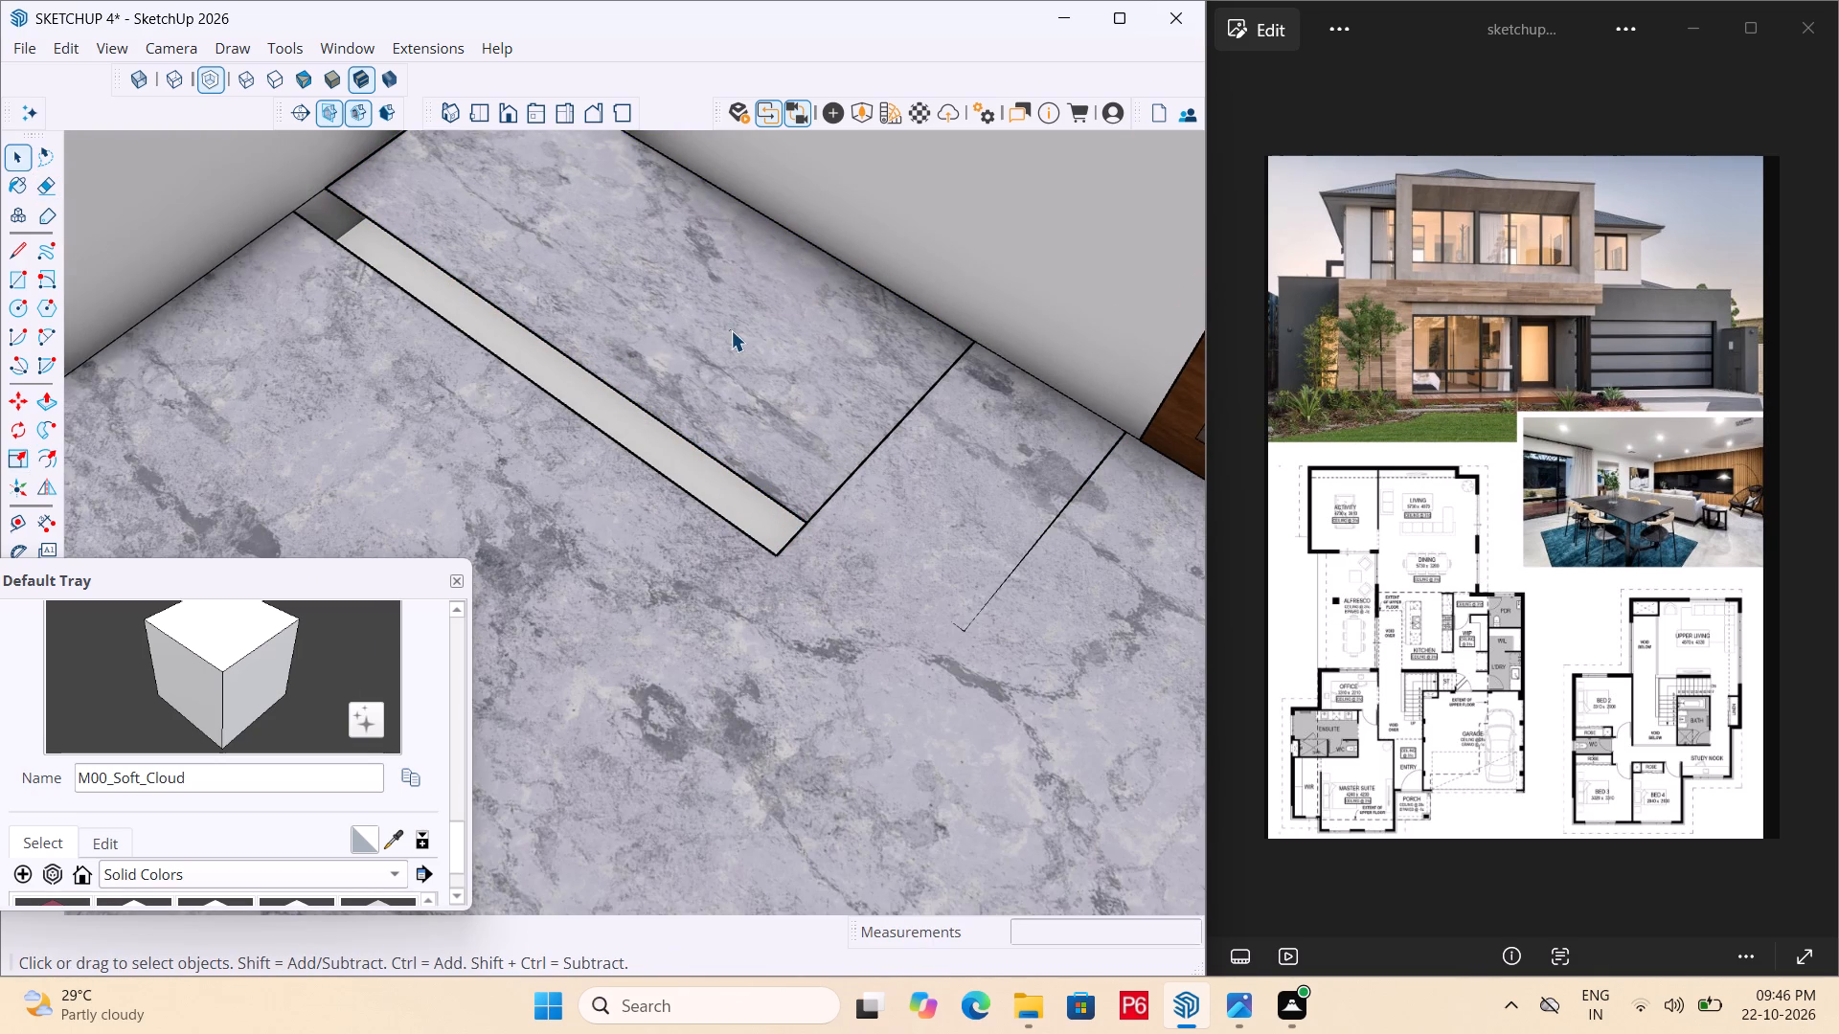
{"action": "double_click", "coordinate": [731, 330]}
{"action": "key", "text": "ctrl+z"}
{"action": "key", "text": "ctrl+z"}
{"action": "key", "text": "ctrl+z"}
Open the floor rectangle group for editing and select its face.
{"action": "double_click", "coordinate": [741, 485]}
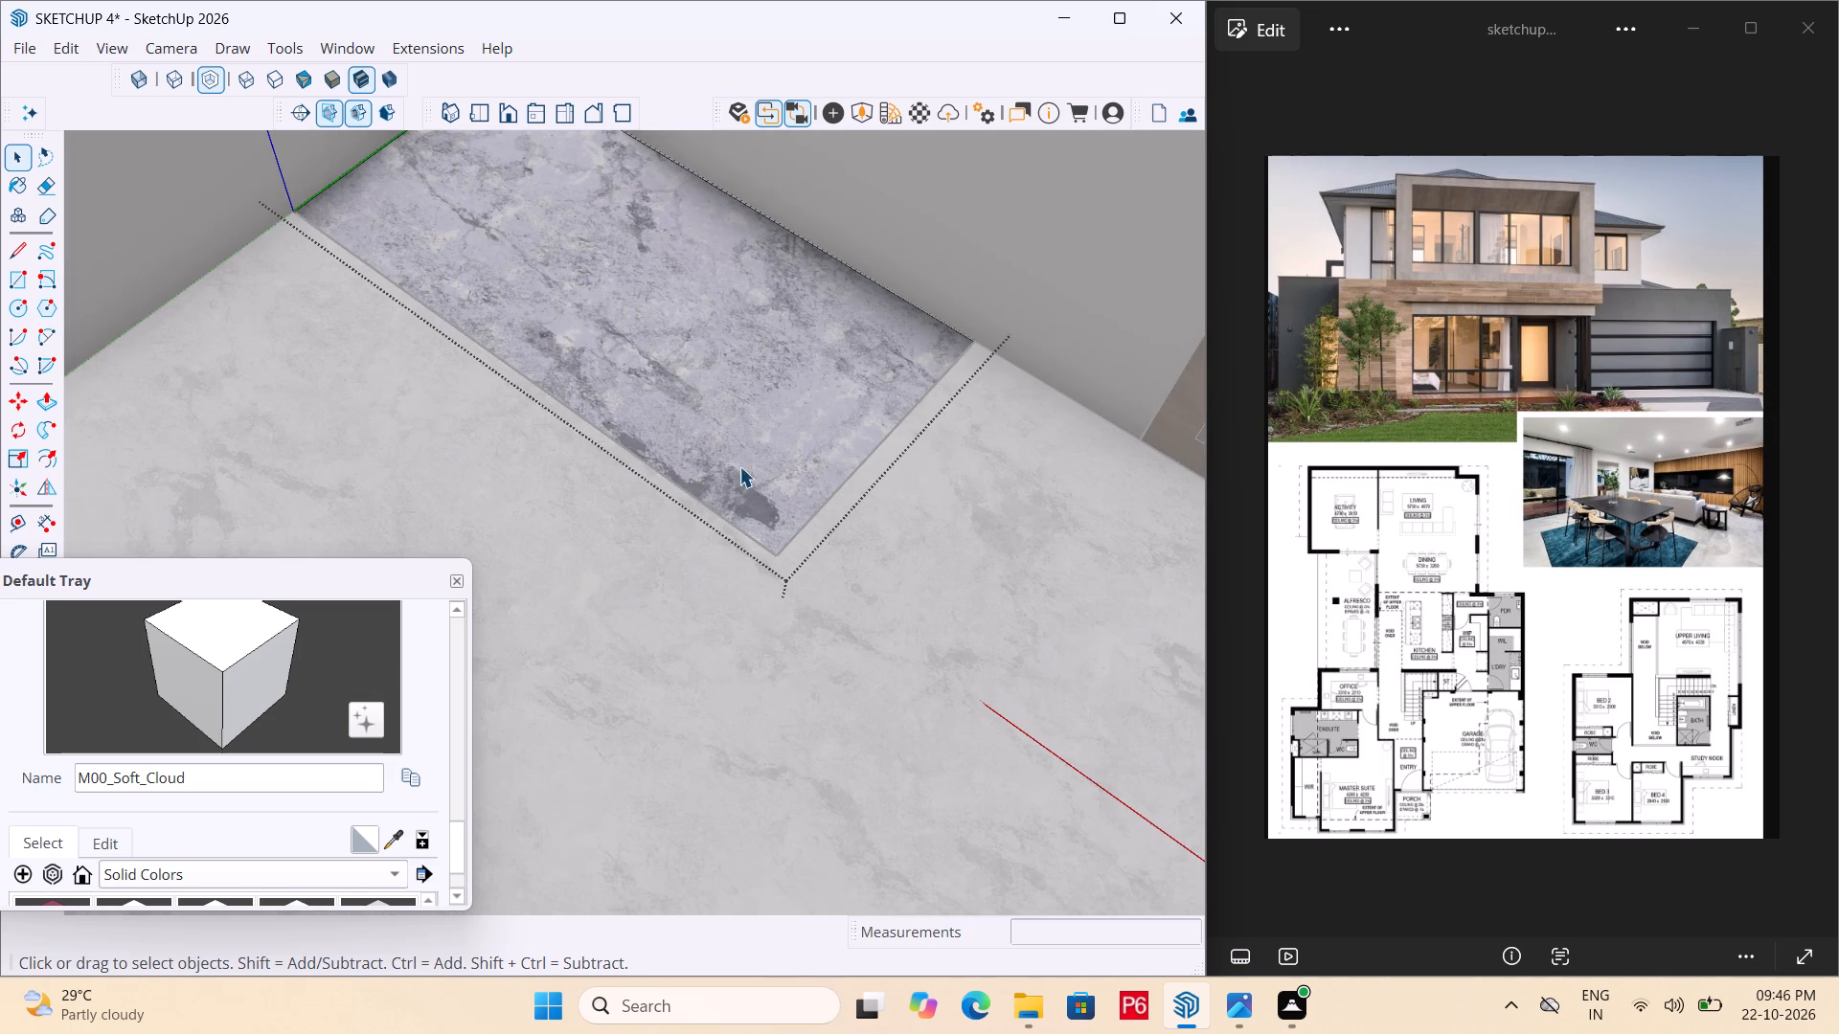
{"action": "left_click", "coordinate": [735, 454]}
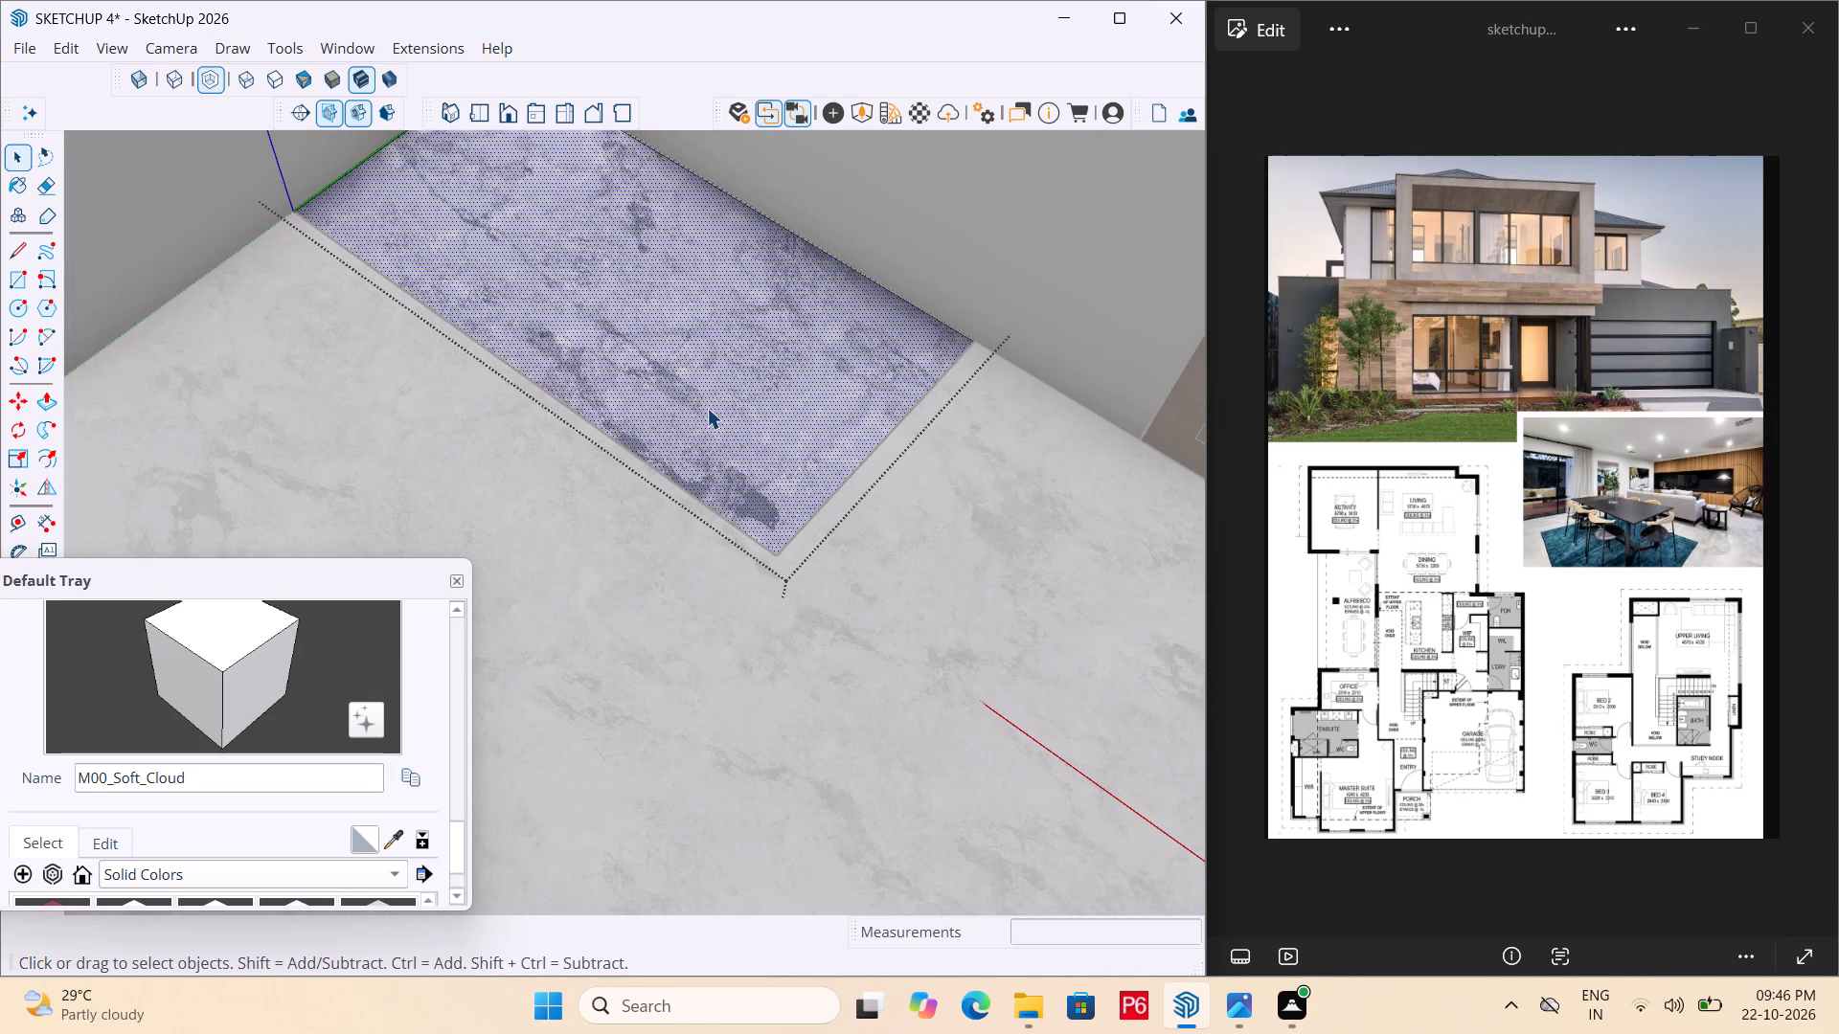
Save the model.
{"action": "scroll", "coordinate": [678, 396], "scroll_direction": "down", "scroll_amount": 13}
{"action": "key", "text": "ctrl+s"}
{"action": "key", "text": "ctrl+s"}
{"action": "key", "text": "ctrl+s"}
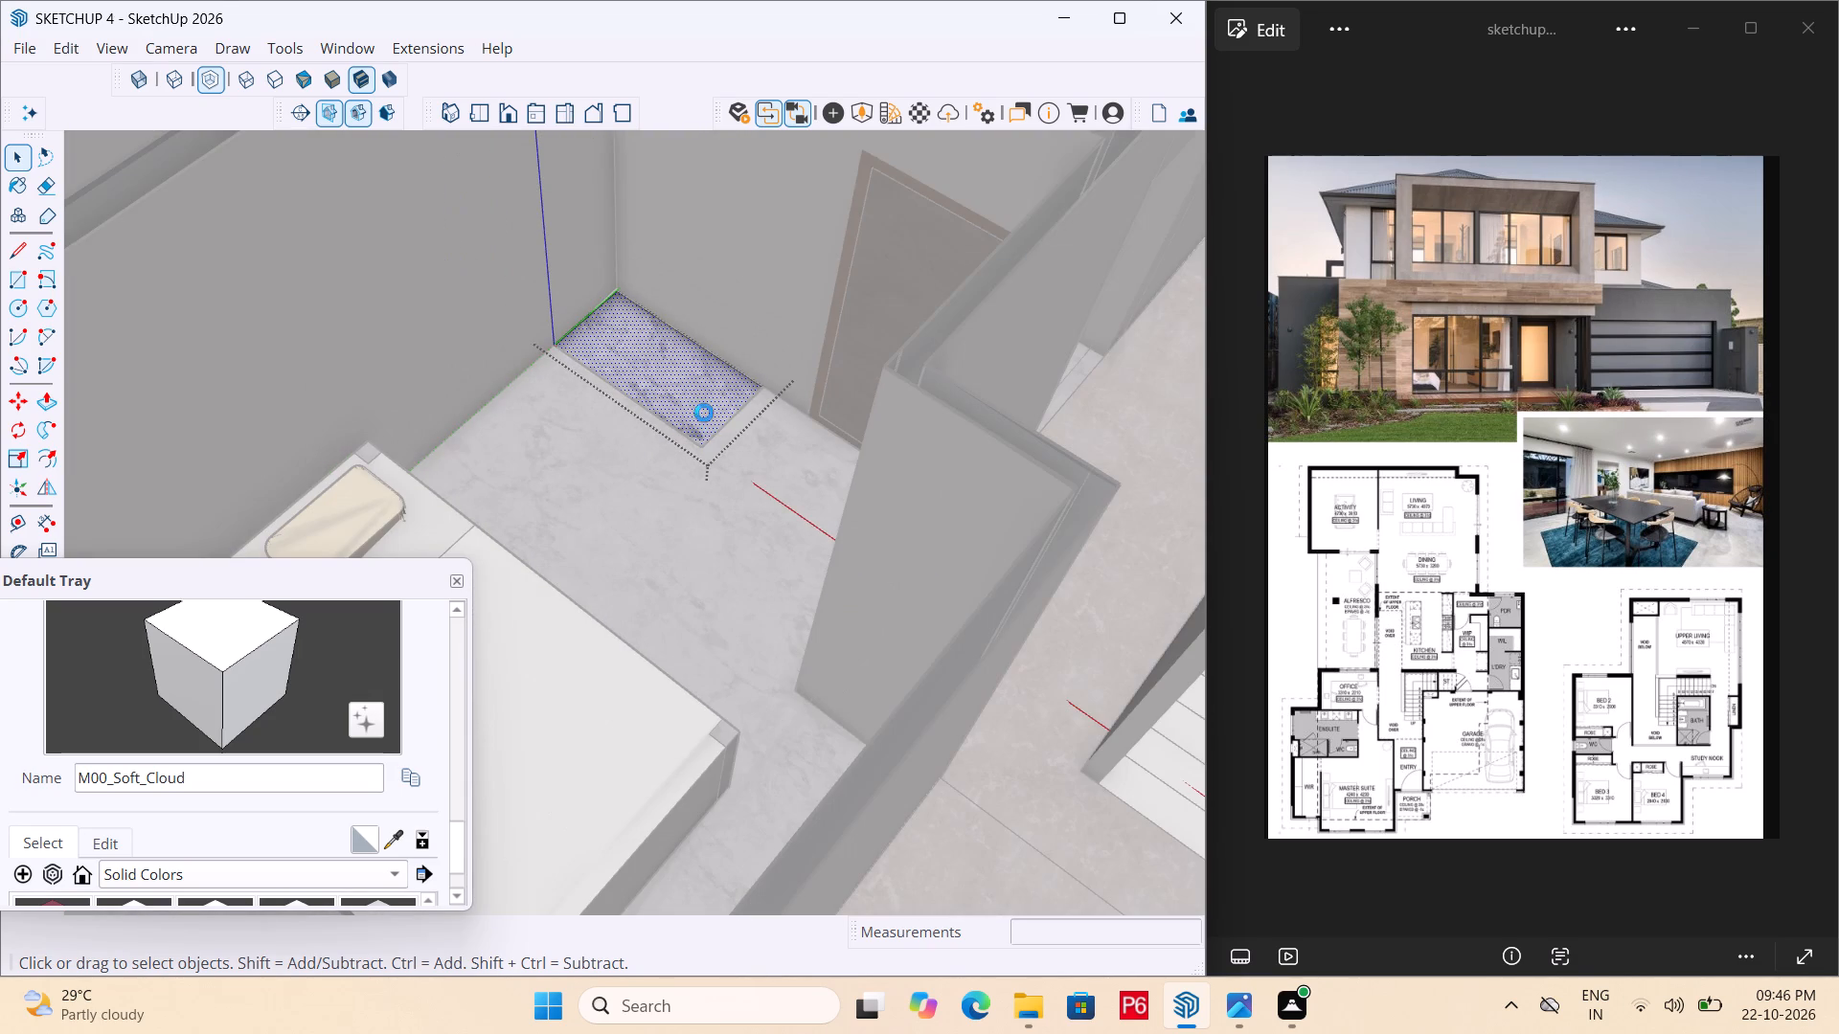
{"action": "key", "text": "ctrl+s"}
{"action": "key", "text": "ctrl+s"}
{"action": "key", "text": "ctrl+s"}
{"action": "key", "text": "ctrl+s"}
{"action": "key", "text": "ctrl+s"}
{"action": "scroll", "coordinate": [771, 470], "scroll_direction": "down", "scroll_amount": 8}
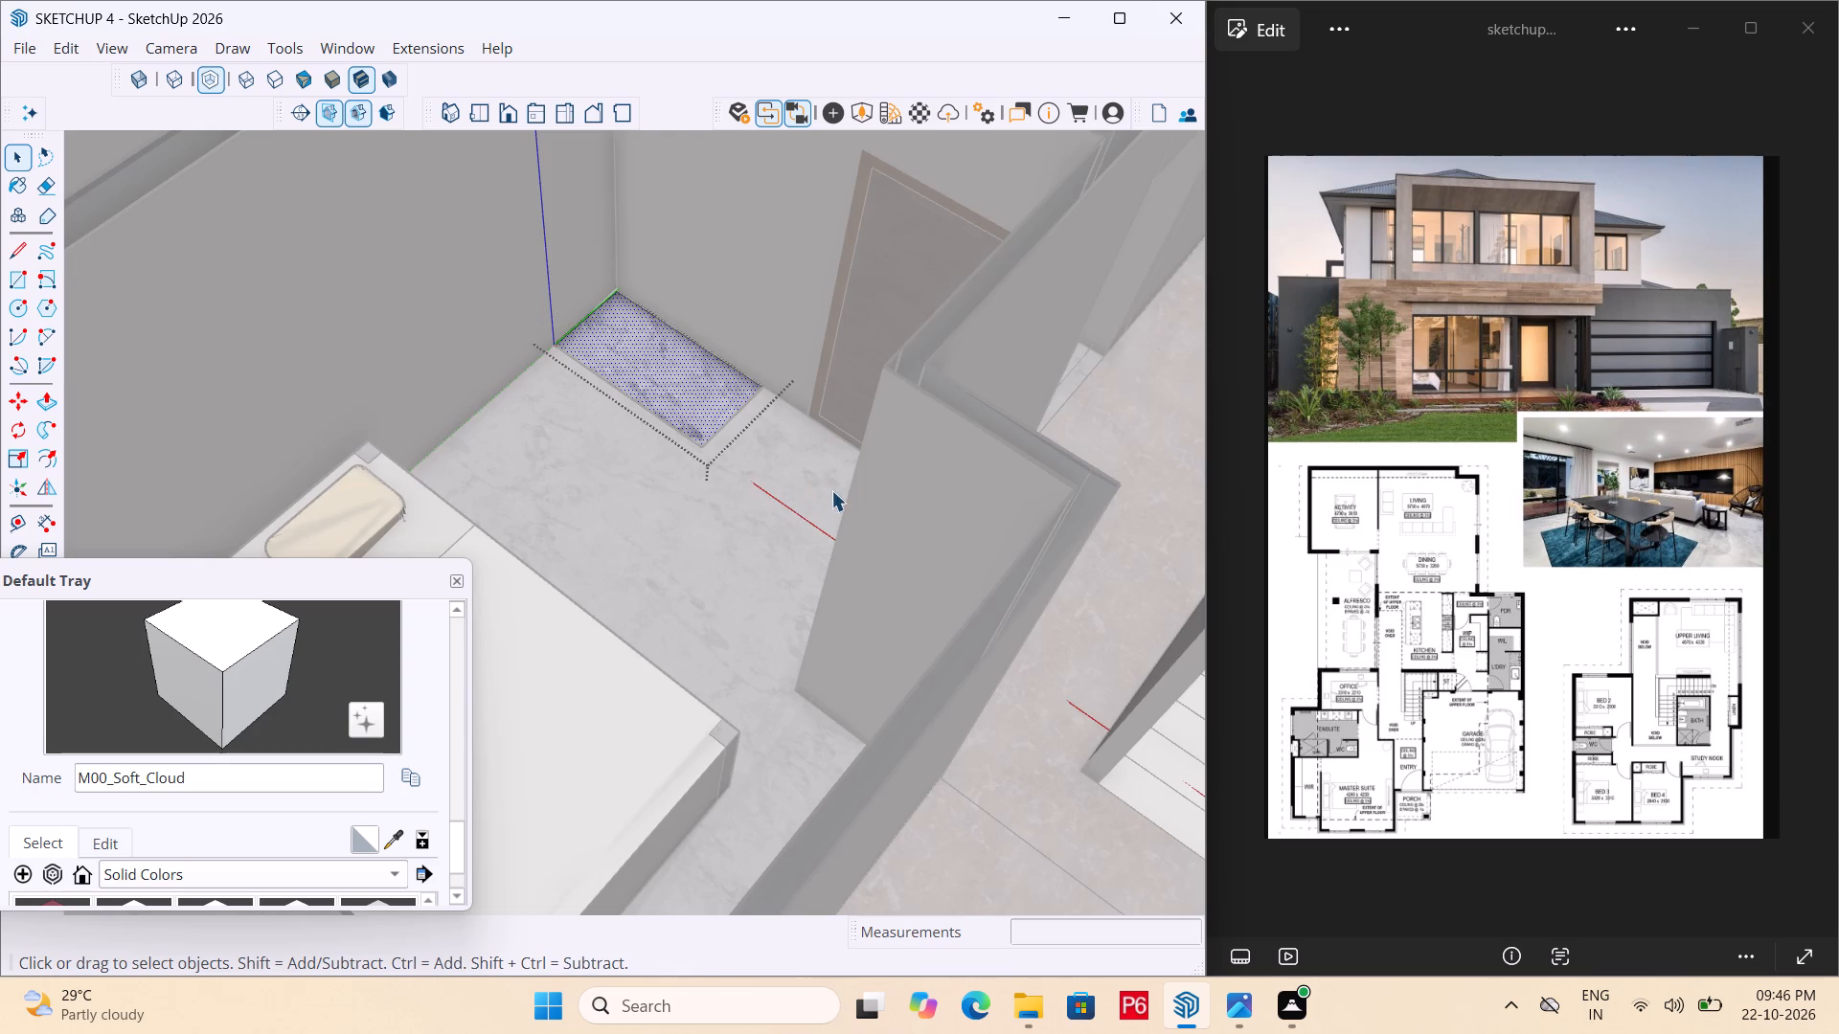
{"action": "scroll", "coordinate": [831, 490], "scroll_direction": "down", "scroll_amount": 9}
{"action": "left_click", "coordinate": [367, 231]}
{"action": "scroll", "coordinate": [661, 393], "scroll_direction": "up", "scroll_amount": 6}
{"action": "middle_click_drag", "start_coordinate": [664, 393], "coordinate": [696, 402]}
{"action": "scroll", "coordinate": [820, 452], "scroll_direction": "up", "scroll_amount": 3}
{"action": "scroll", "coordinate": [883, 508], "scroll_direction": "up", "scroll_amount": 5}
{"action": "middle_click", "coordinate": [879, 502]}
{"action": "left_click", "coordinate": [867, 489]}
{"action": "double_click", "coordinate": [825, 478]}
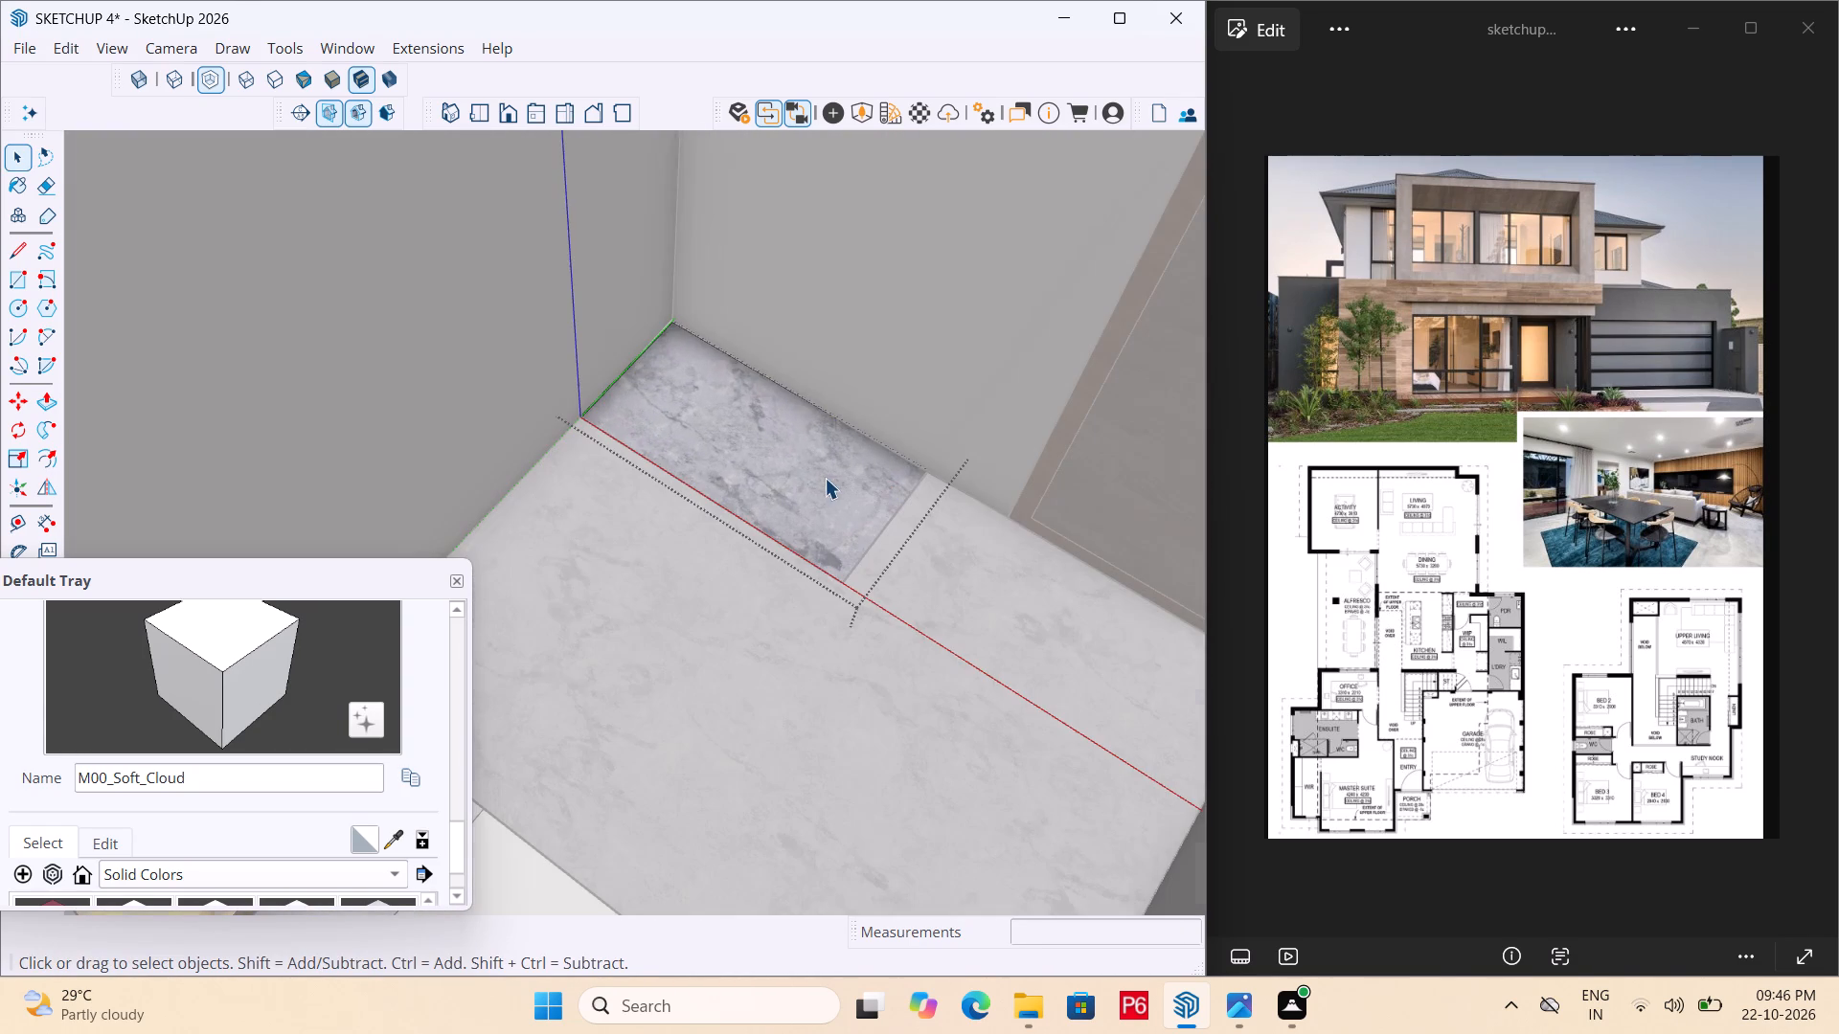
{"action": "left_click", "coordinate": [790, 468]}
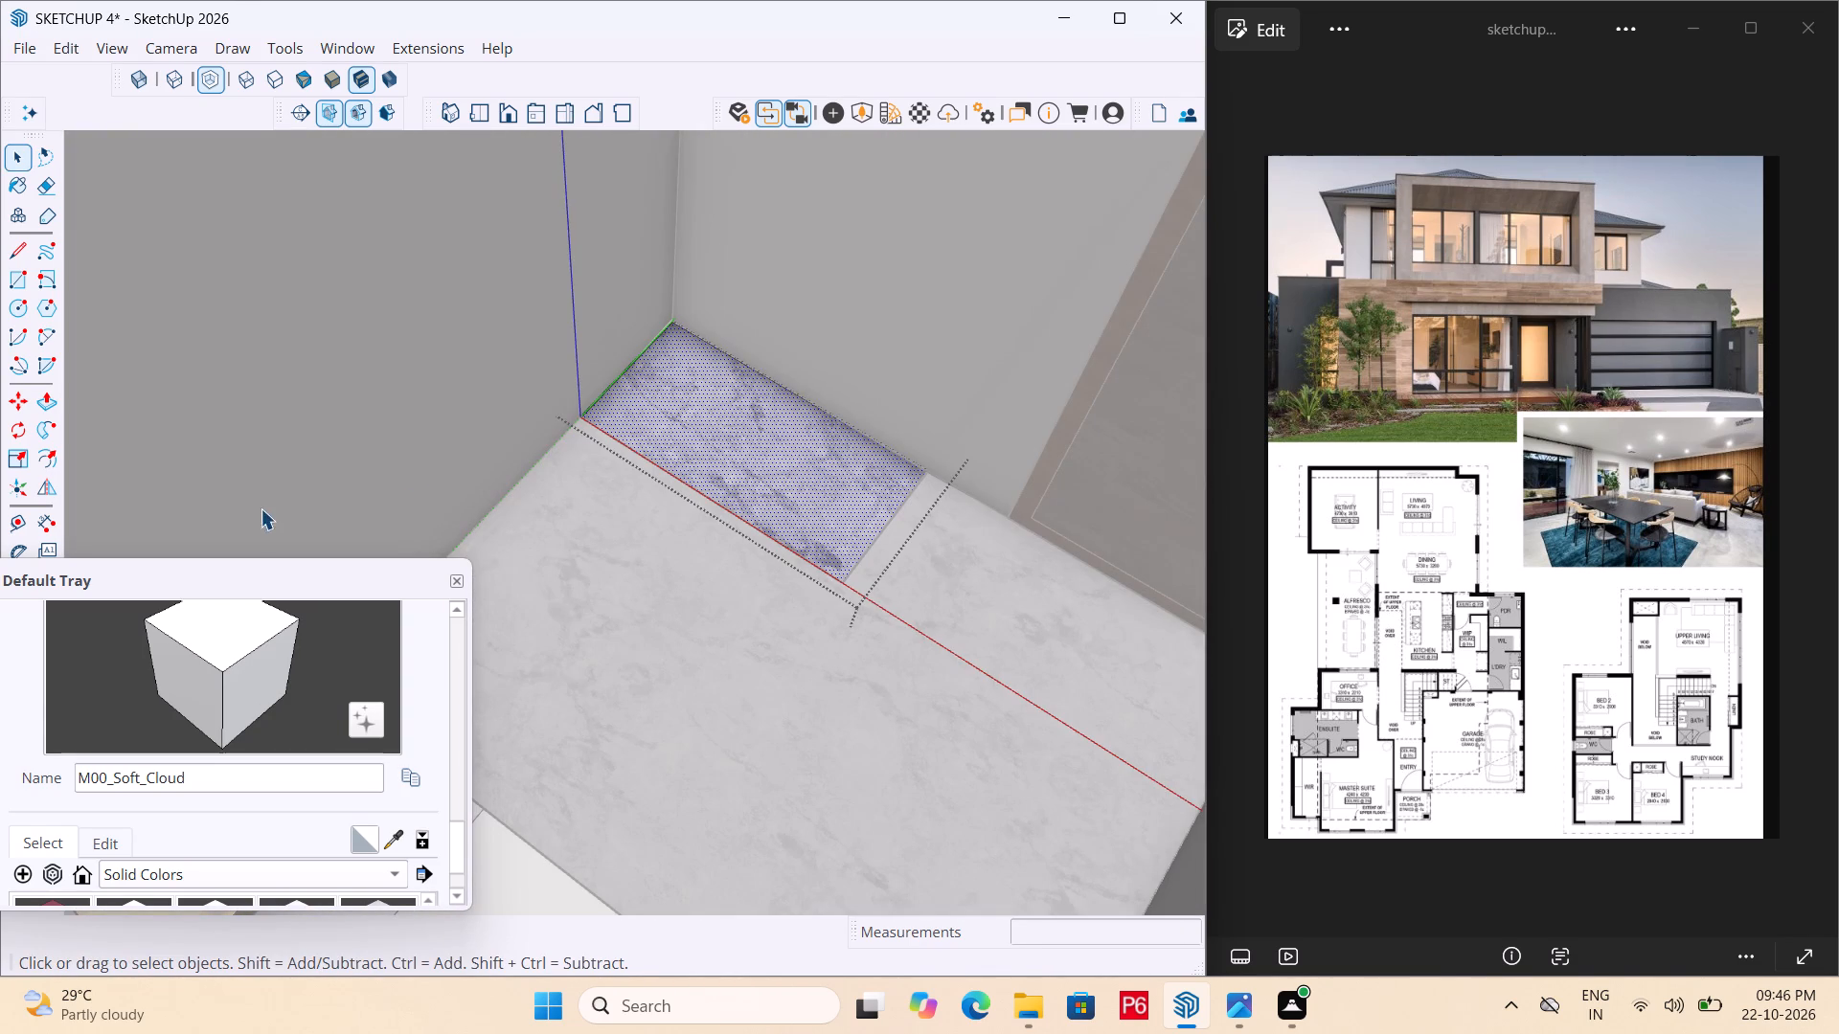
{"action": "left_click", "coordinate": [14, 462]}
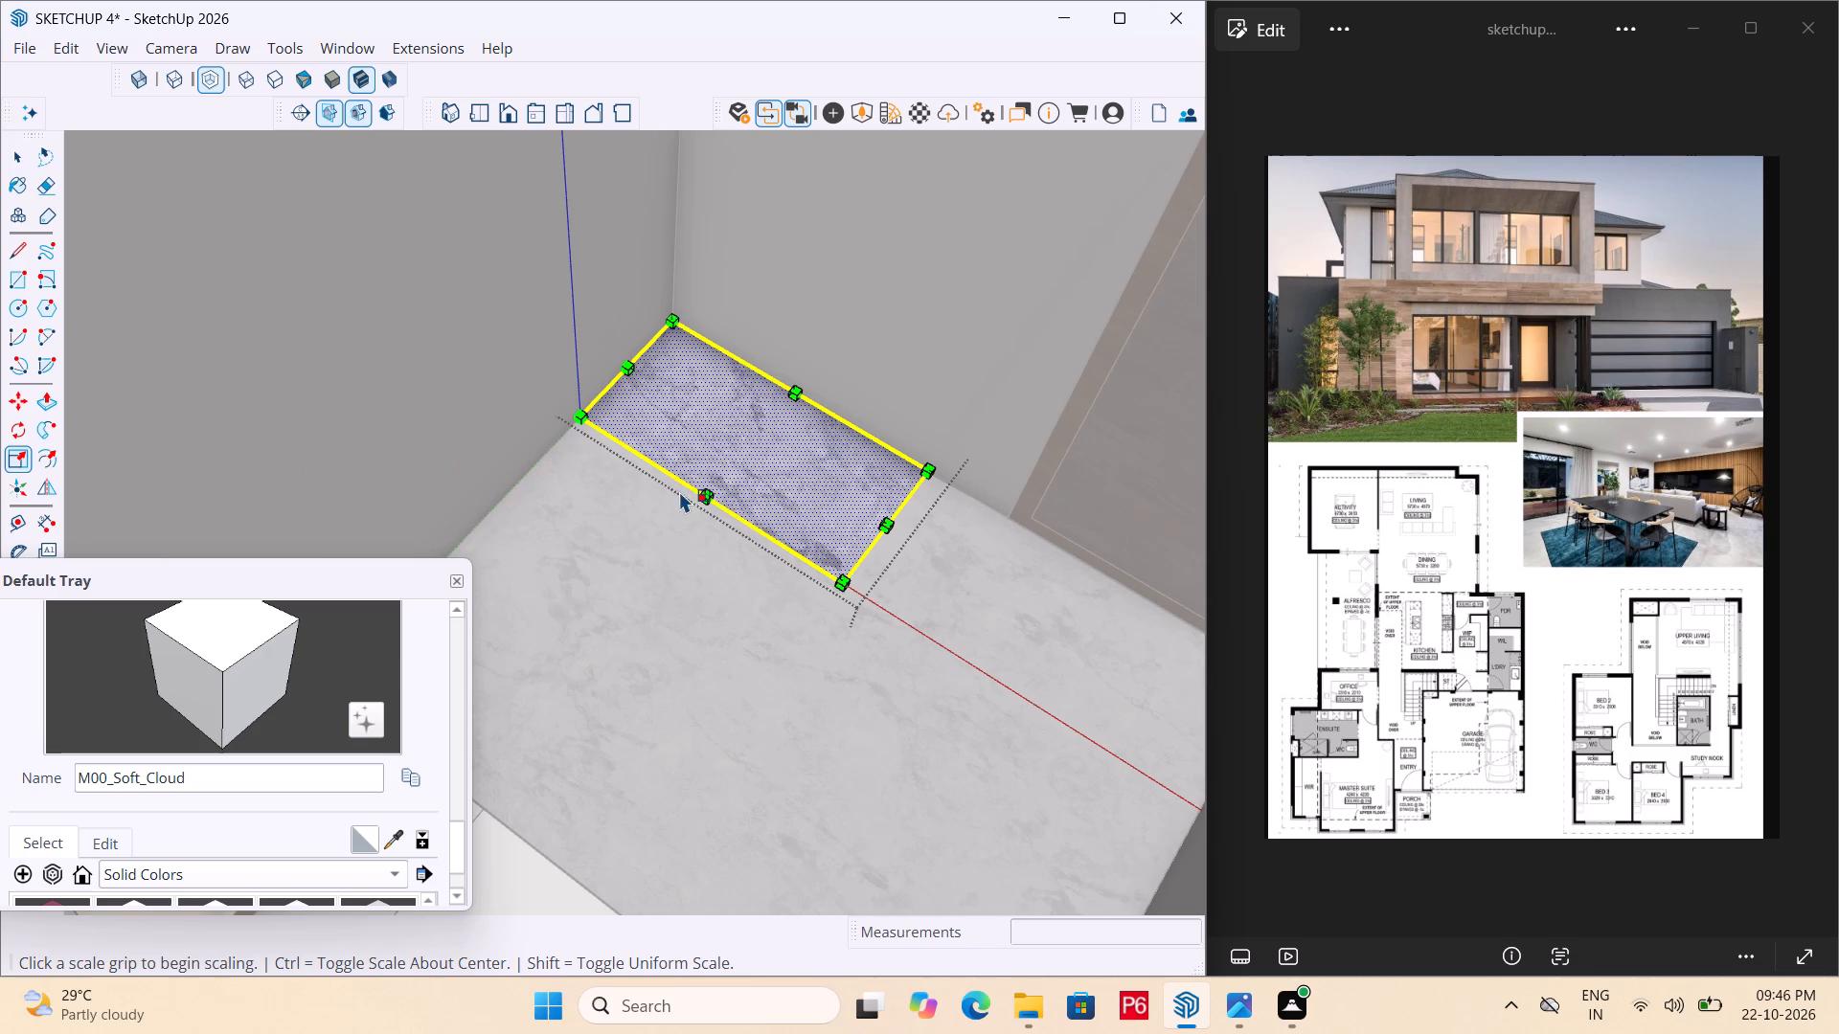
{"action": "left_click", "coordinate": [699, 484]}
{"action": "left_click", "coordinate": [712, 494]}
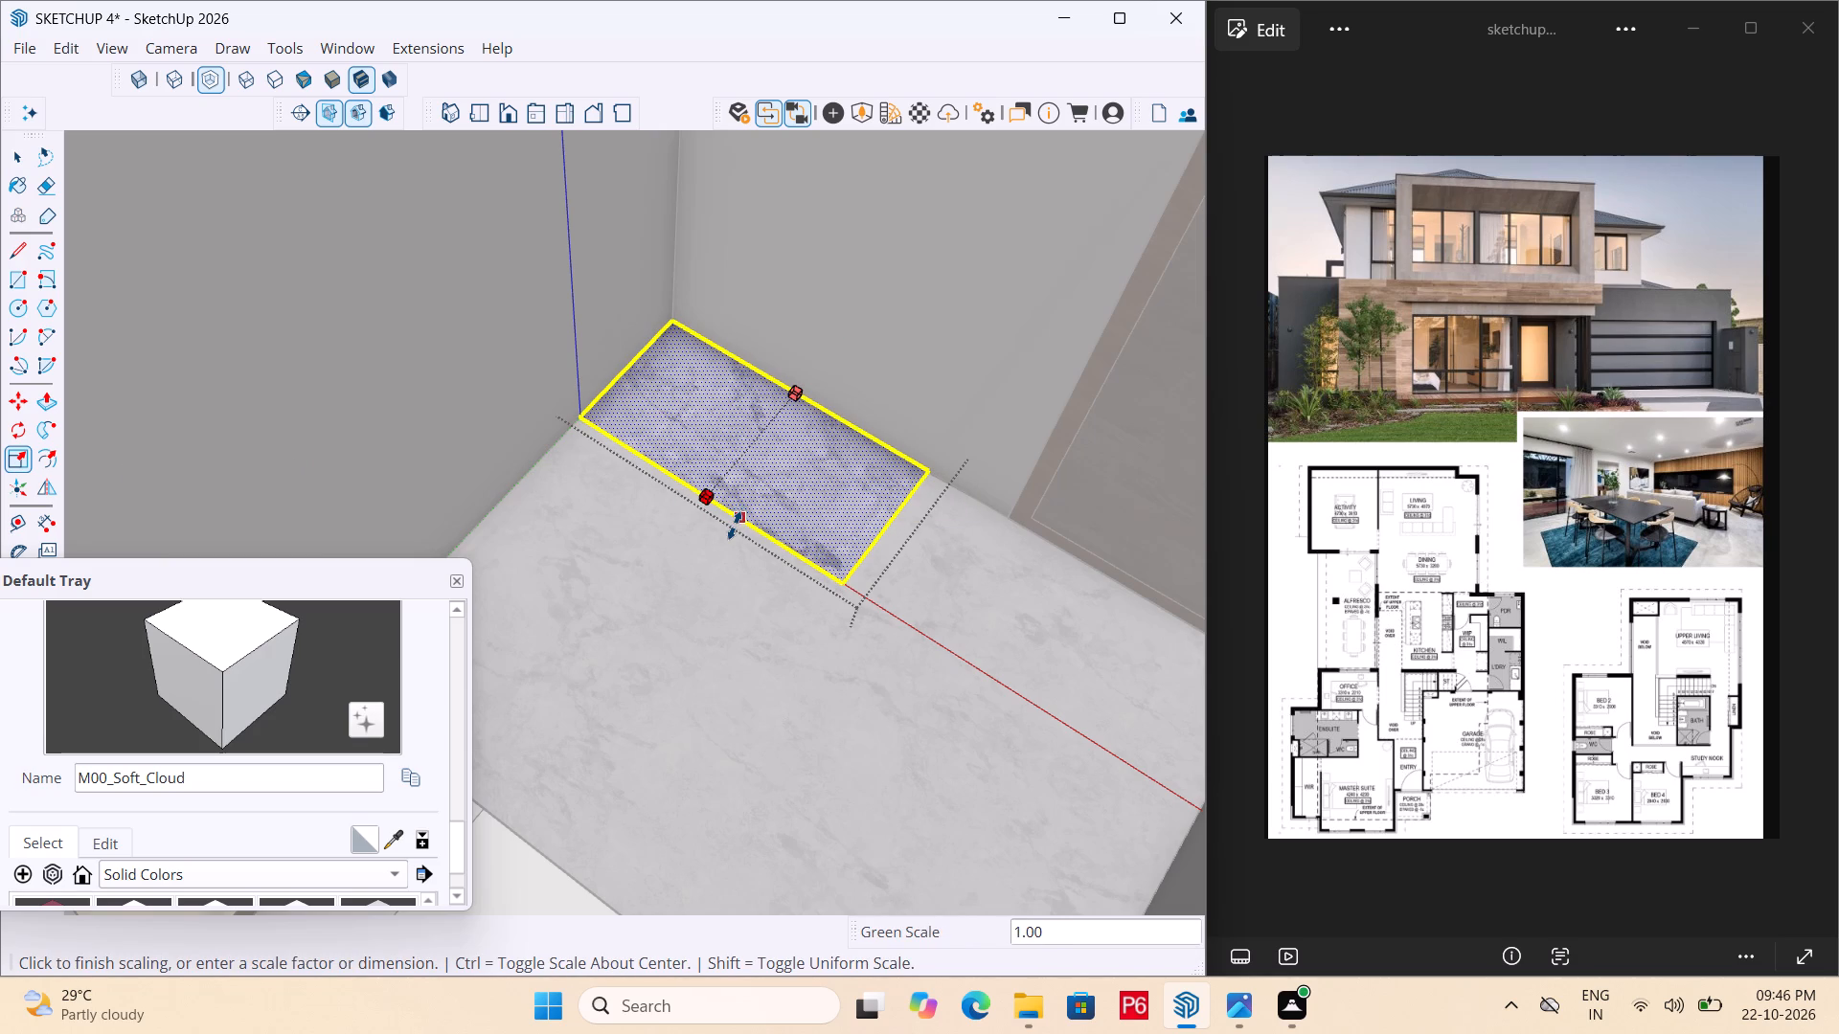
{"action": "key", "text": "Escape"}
Save the model.
{"action": "key", "text": "ctrl+s"}
{"action": "key", "text": "ctrl+s"}
{"action": "key", "text": "ctrl+s"}
{"action": "key", "text": "ctrl+s"}
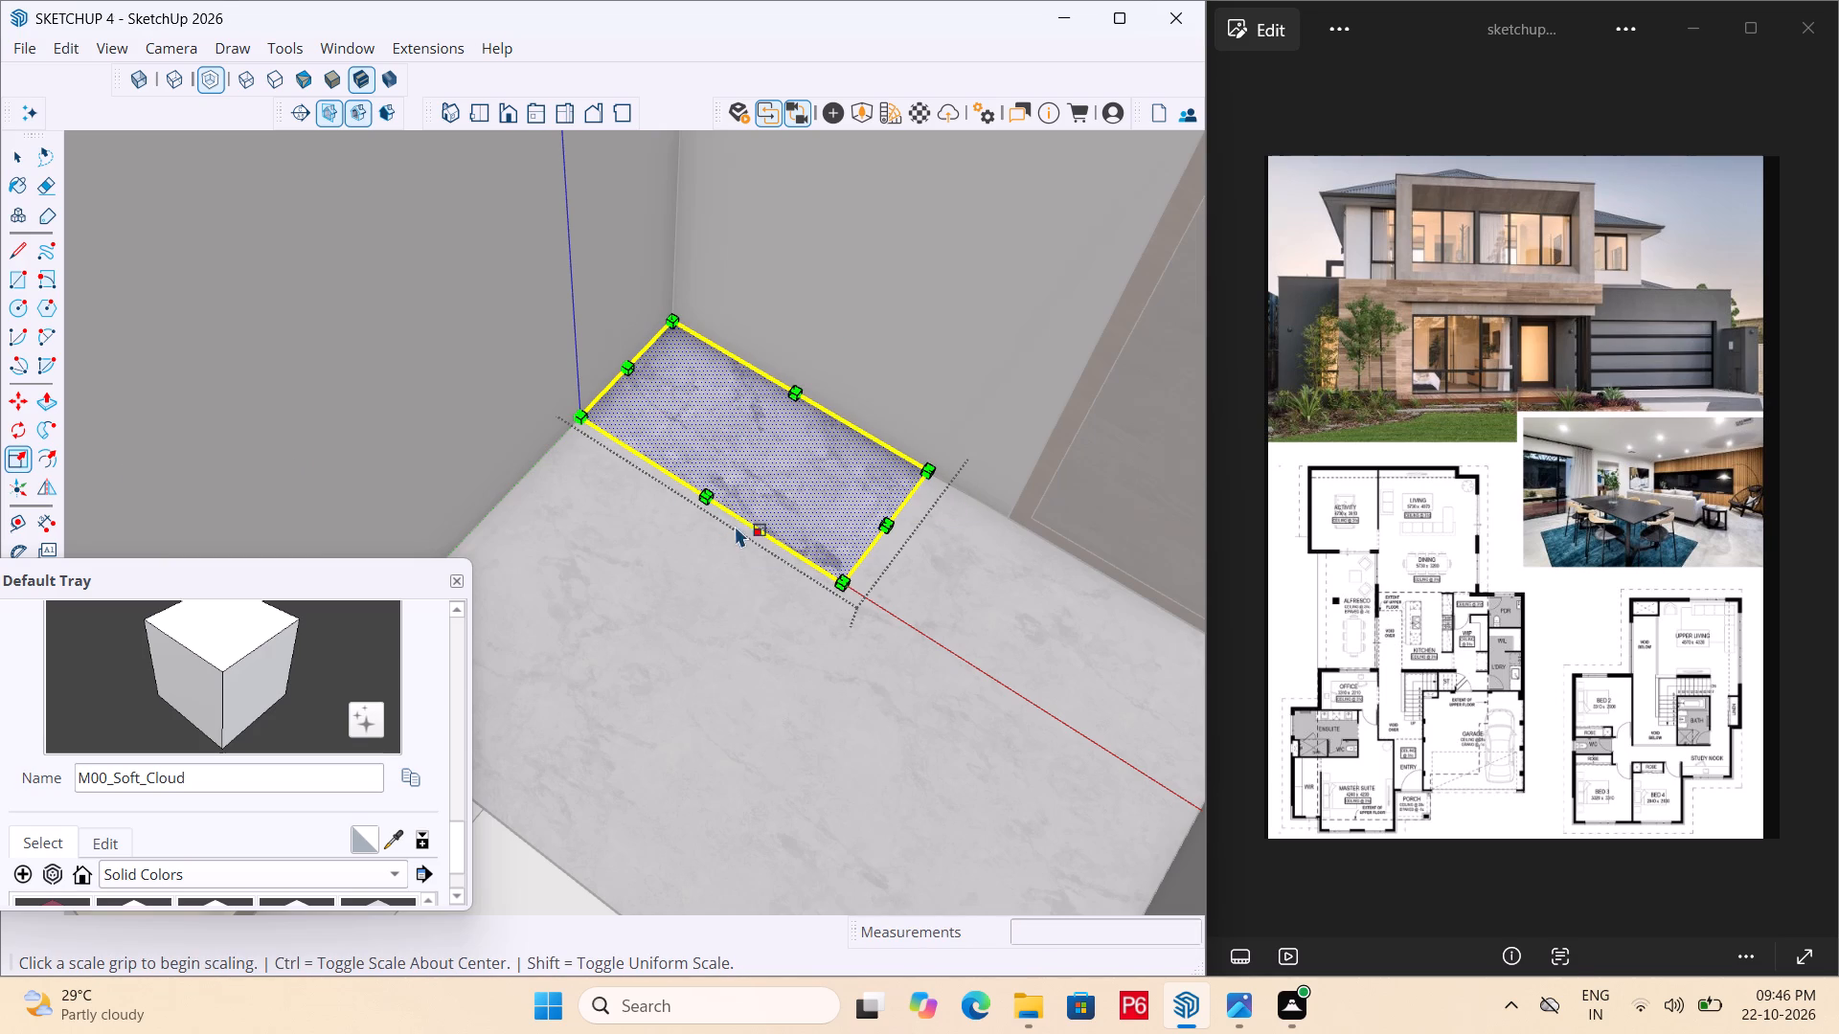
{"action": "key", "text": "ctrl+s"}
{"action": "key", "text": "ctrl+s"}
{"action": "key", "text": "ctrl+s"}
{"action": "key", "text": "space"}
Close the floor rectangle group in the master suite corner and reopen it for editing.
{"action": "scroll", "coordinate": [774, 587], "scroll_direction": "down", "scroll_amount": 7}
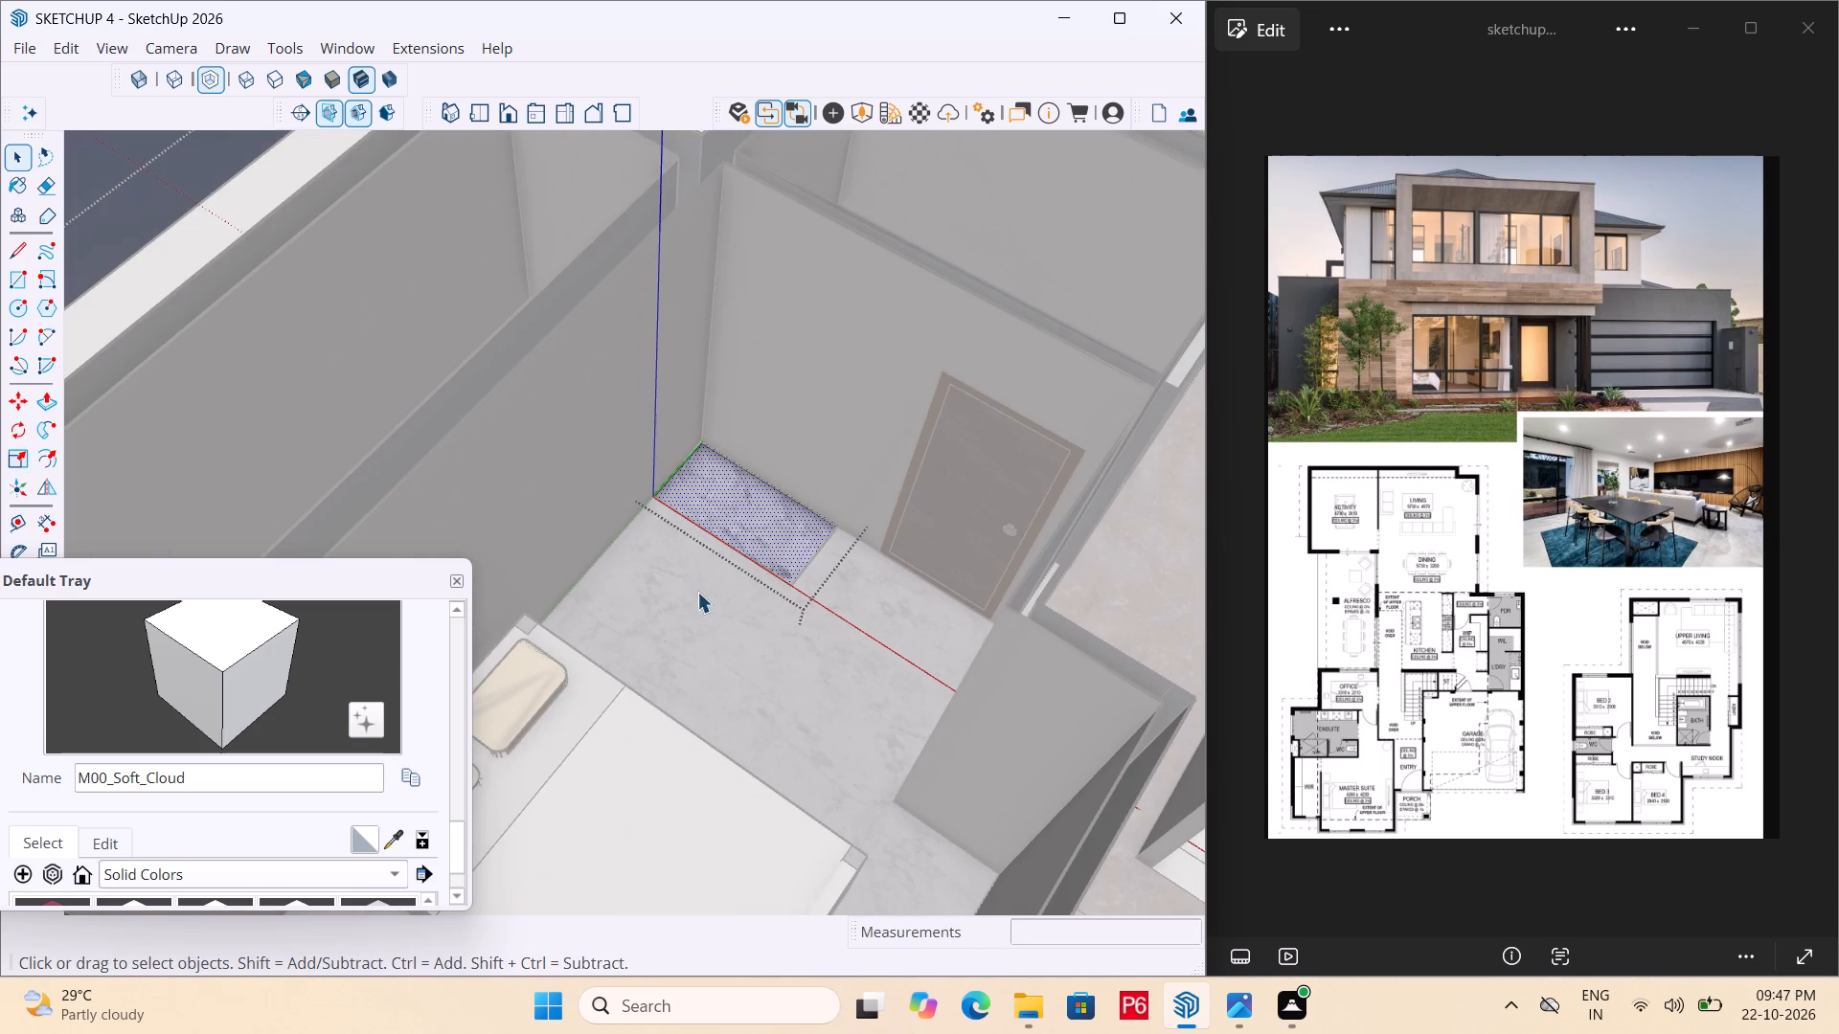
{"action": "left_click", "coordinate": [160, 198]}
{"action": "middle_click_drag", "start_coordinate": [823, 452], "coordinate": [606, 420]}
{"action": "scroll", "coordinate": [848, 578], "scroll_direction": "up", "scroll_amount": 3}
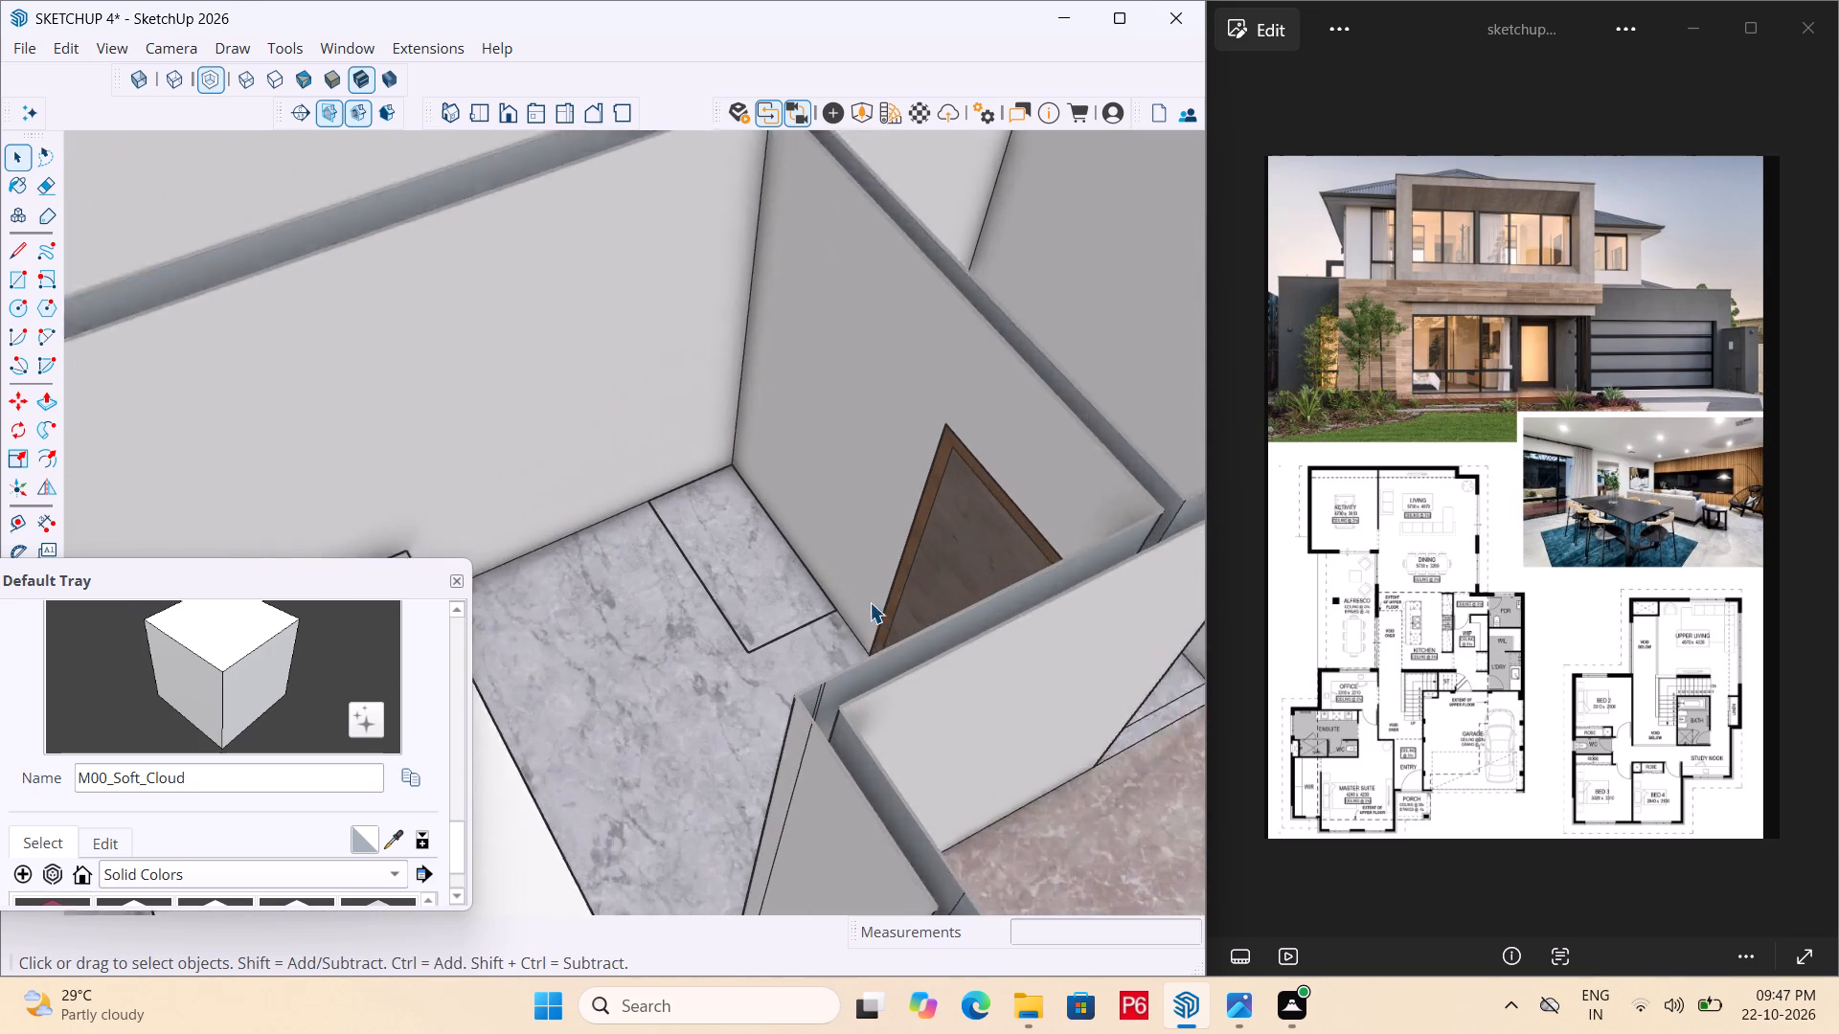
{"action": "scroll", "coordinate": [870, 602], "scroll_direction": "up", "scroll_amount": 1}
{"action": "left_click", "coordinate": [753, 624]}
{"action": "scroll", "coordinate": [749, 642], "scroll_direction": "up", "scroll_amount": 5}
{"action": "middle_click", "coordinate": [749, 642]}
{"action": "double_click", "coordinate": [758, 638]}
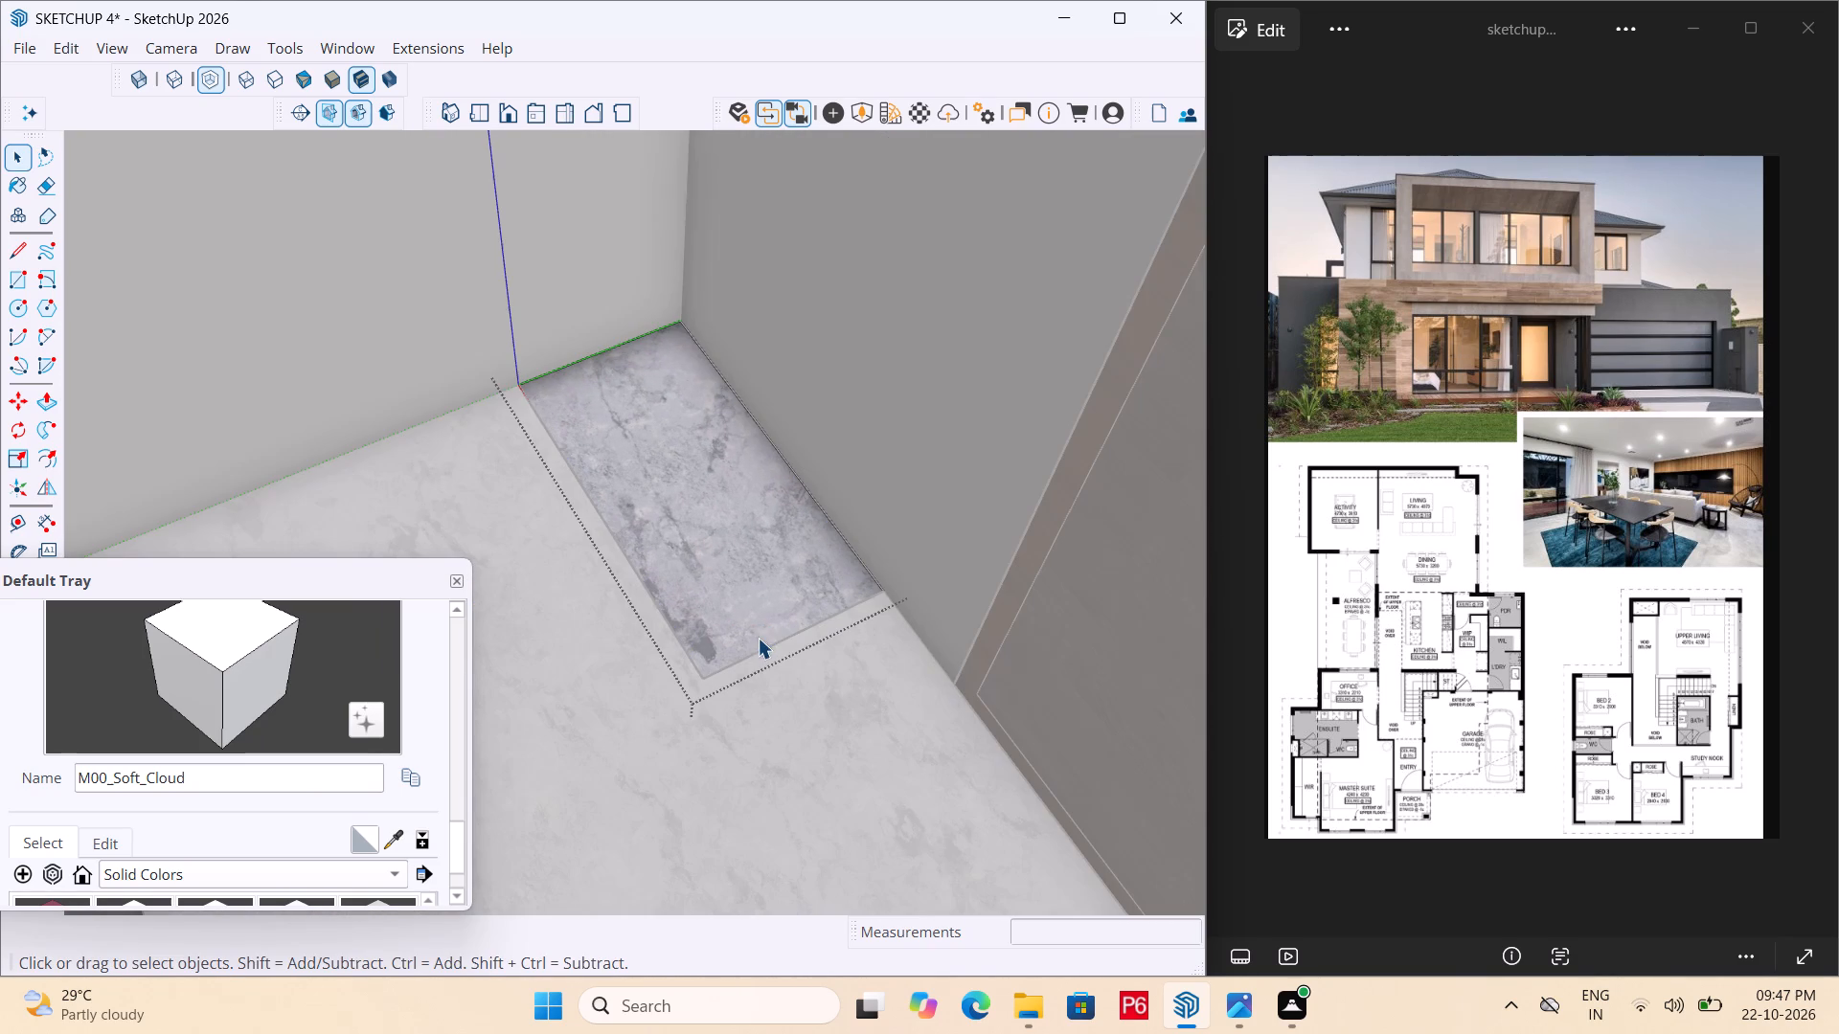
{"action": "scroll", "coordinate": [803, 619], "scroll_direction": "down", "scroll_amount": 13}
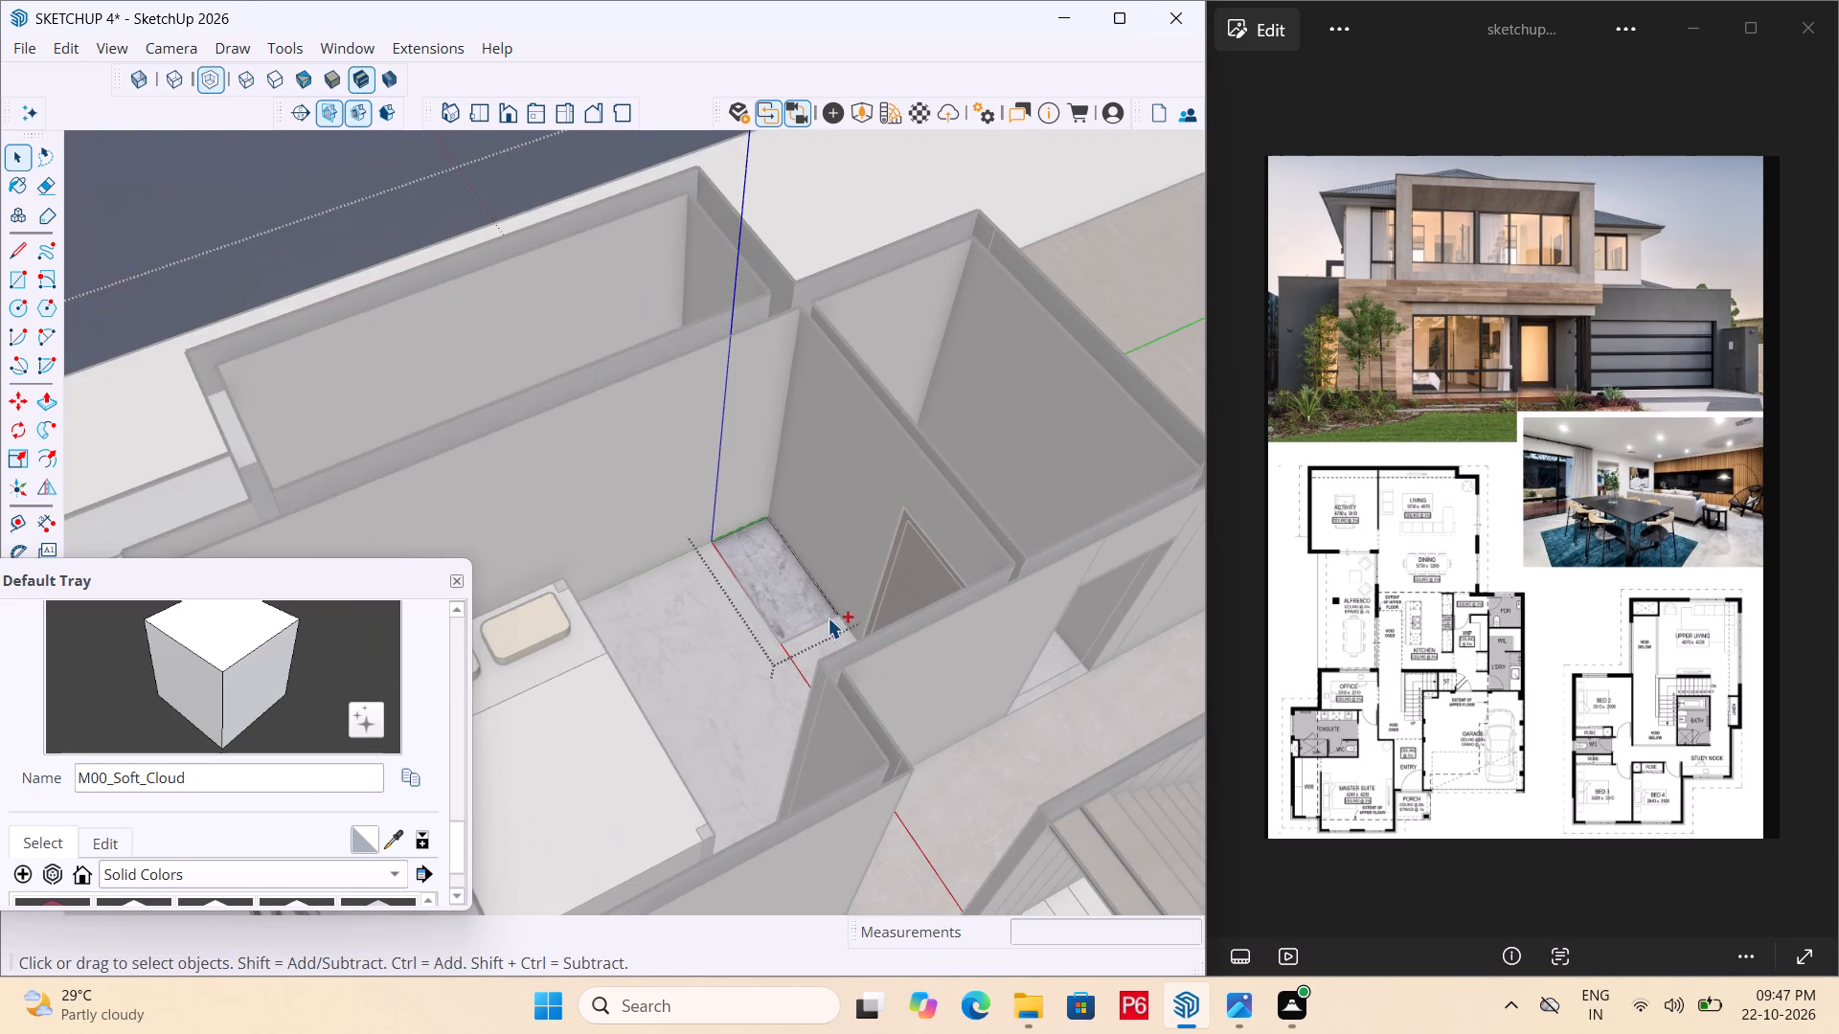
Save the model again.
{"action": "key", "text": "ctrl+s"}
{"action": "key", "text": "ctrl+s"}
{"action": "key", "text": "ctrl+s"}
{"action": "key", "text": "ctrl+s"}
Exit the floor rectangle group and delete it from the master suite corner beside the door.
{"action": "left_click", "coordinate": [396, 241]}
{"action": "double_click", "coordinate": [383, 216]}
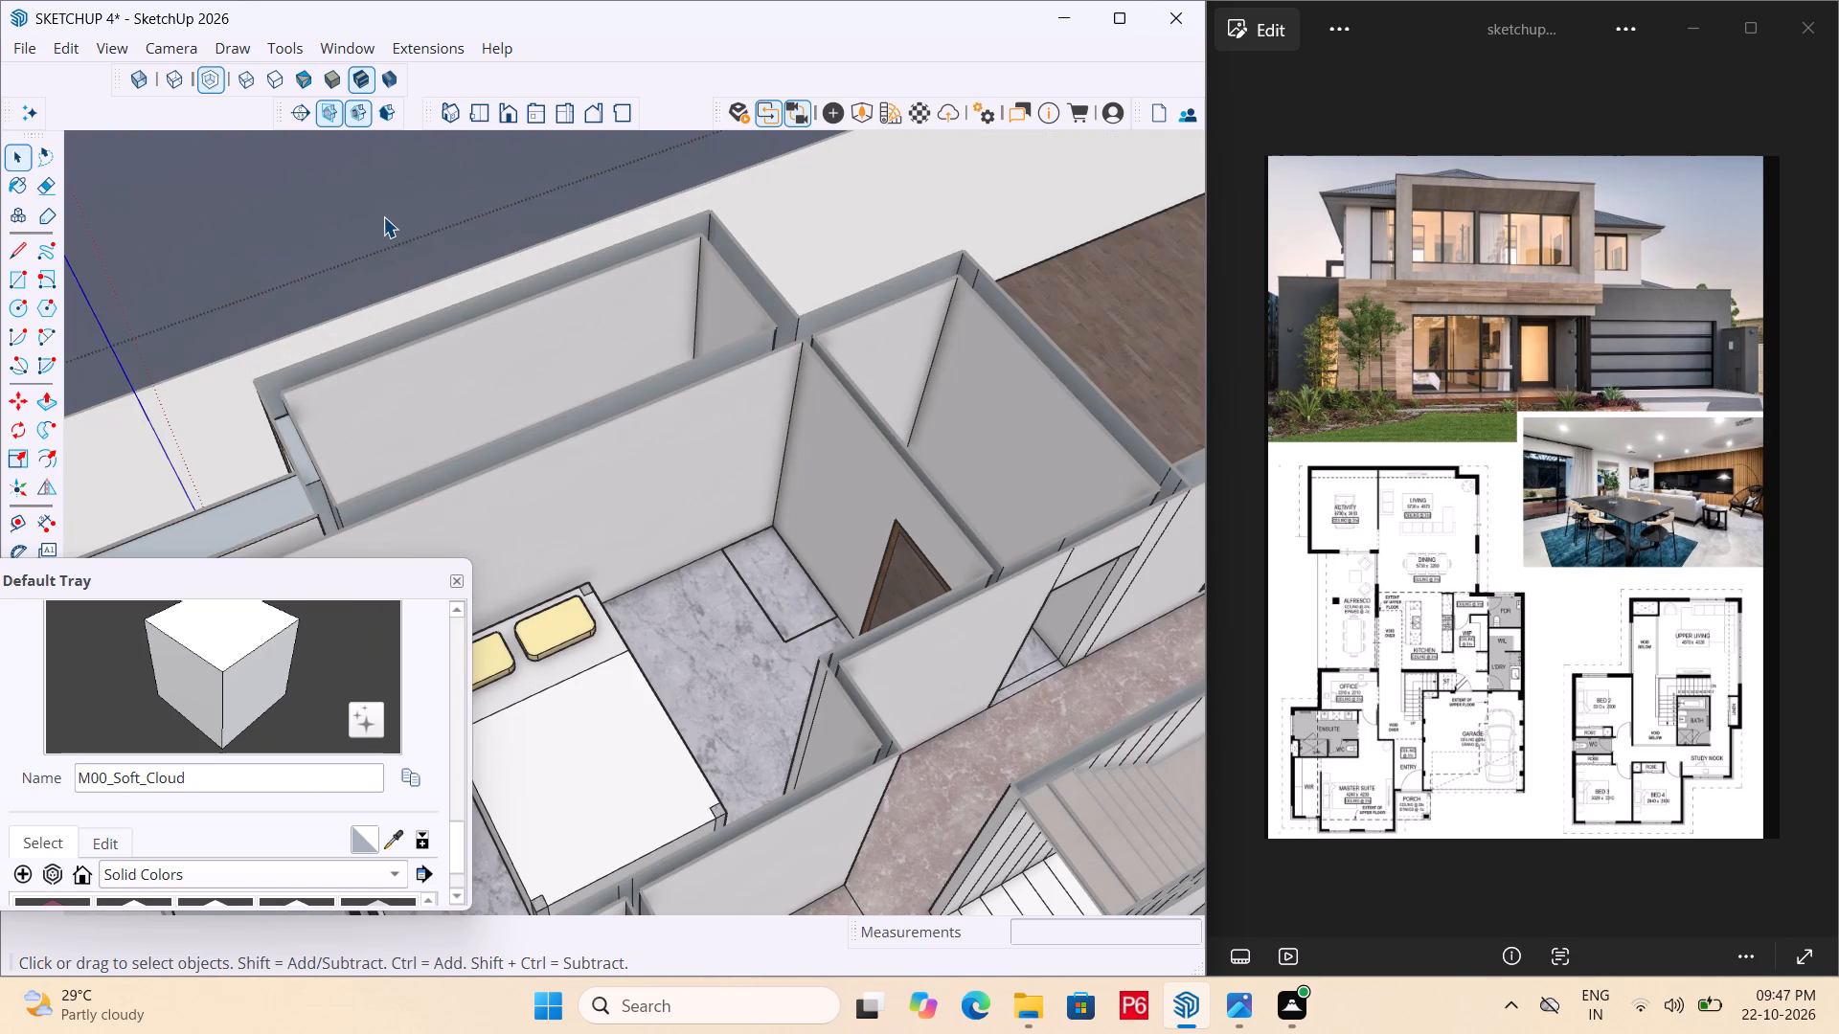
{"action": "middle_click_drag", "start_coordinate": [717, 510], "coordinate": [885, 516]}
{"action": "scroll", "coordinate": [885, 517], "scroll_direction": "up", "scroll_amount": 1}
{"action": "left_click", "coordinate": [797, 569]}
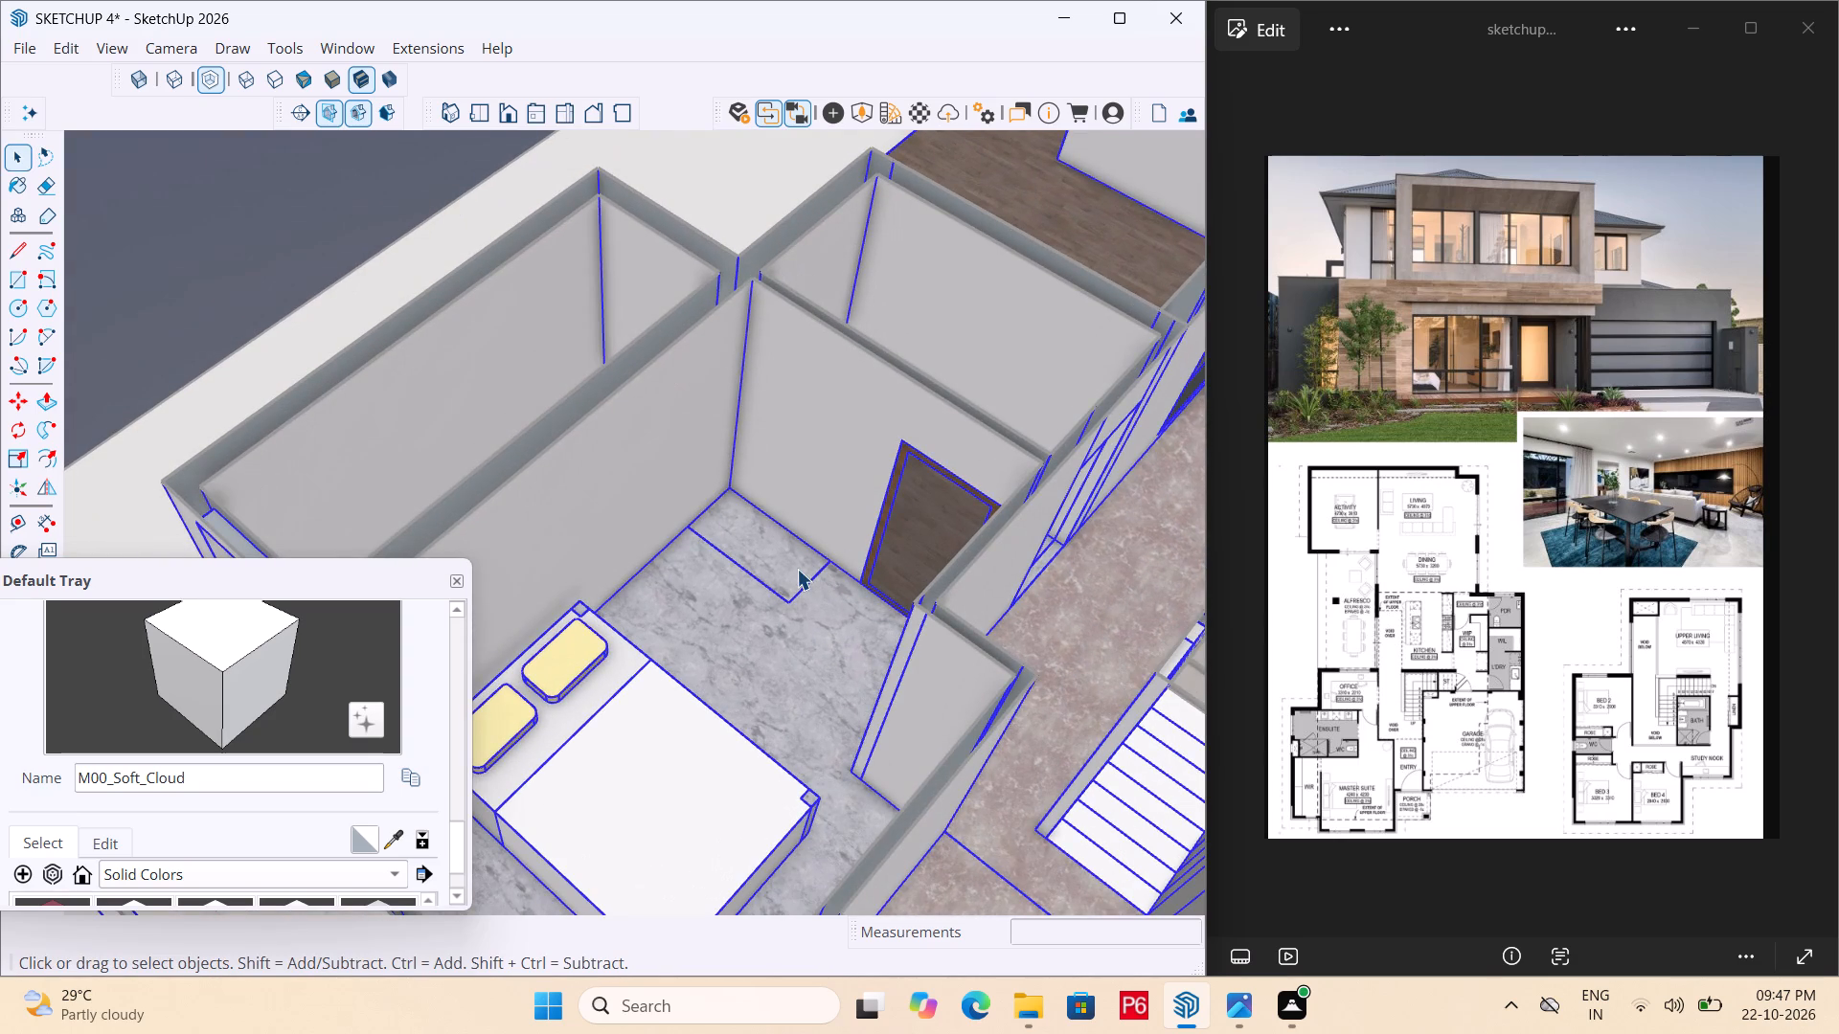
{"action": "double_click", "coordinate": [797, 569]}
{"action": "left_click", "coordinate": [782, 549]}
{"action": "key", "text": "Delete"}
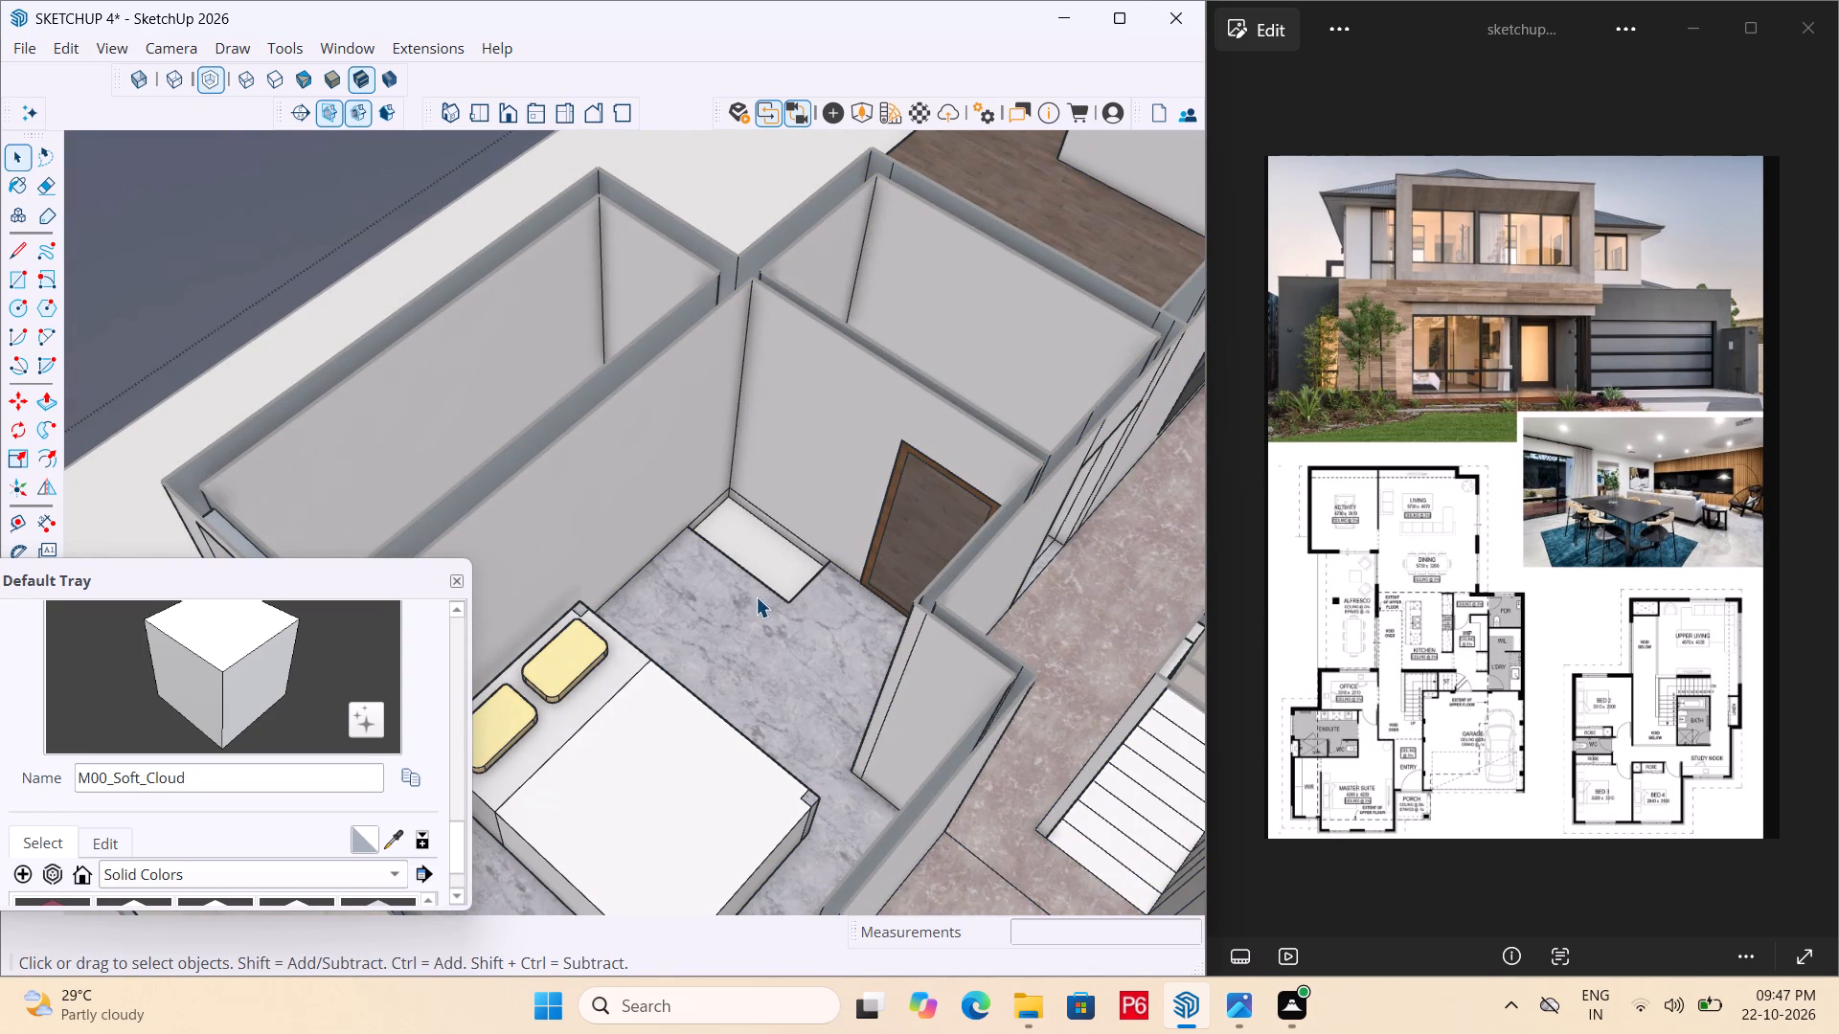
Undo the deletion, the grouping and the drawing of the floor rectangle in the master suite corner.
{"action": "scroll", "coordinate": [761, 590], "scroll_direction": "up", "scroll_amount": 6}
{"action": "middle_click_drag", "start_coordinate": [797, 583], "coordinate": [765, 541]}
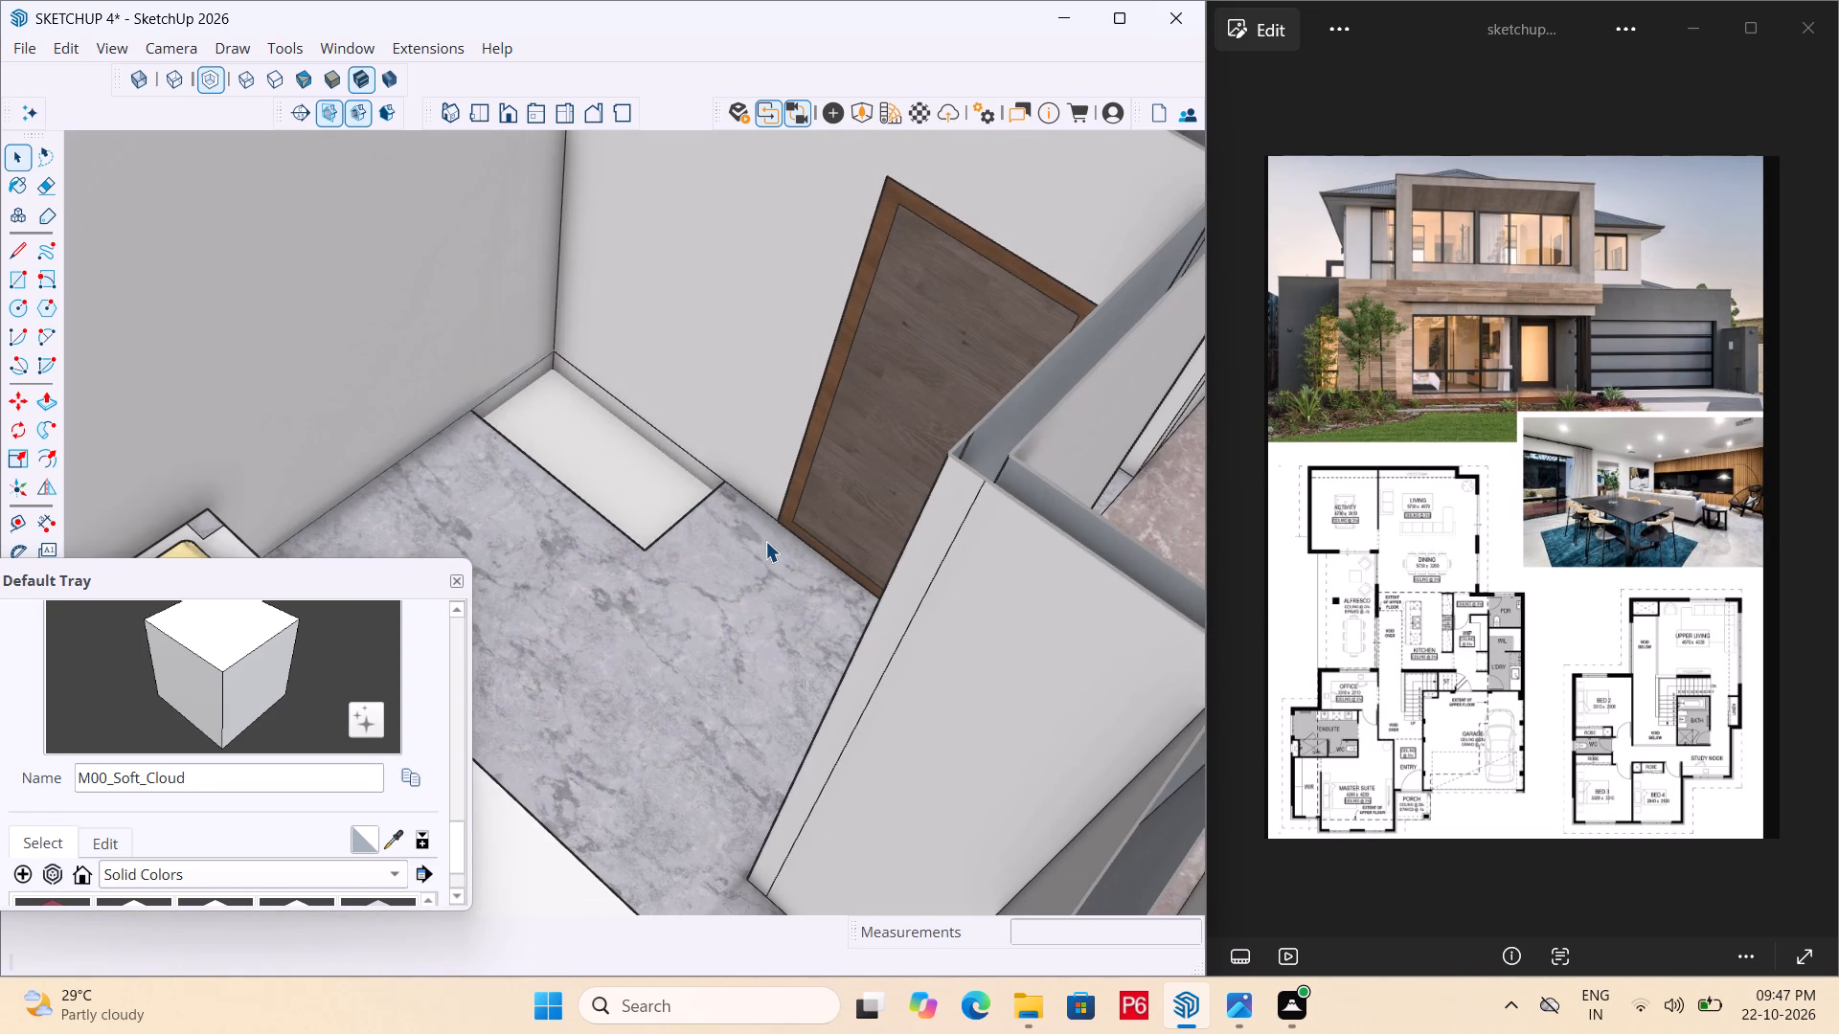
{"action": "key", "text": "ctrl+z"}
{"action": "key", "text": "ctrl+z"}
{"action": "key", "text": "ctrl+z"}
{"action": "key", "text": "ctrl+z"}
{"action": "key", "text": "ctrl+z"}
{"action": "key", "text": "ctrl+z"}
{"action": "key", "text": "ctrl+z"}
{"action": "key", "text": "ctrl+z"}
{"action": "key", "text": "ctrl+z"}
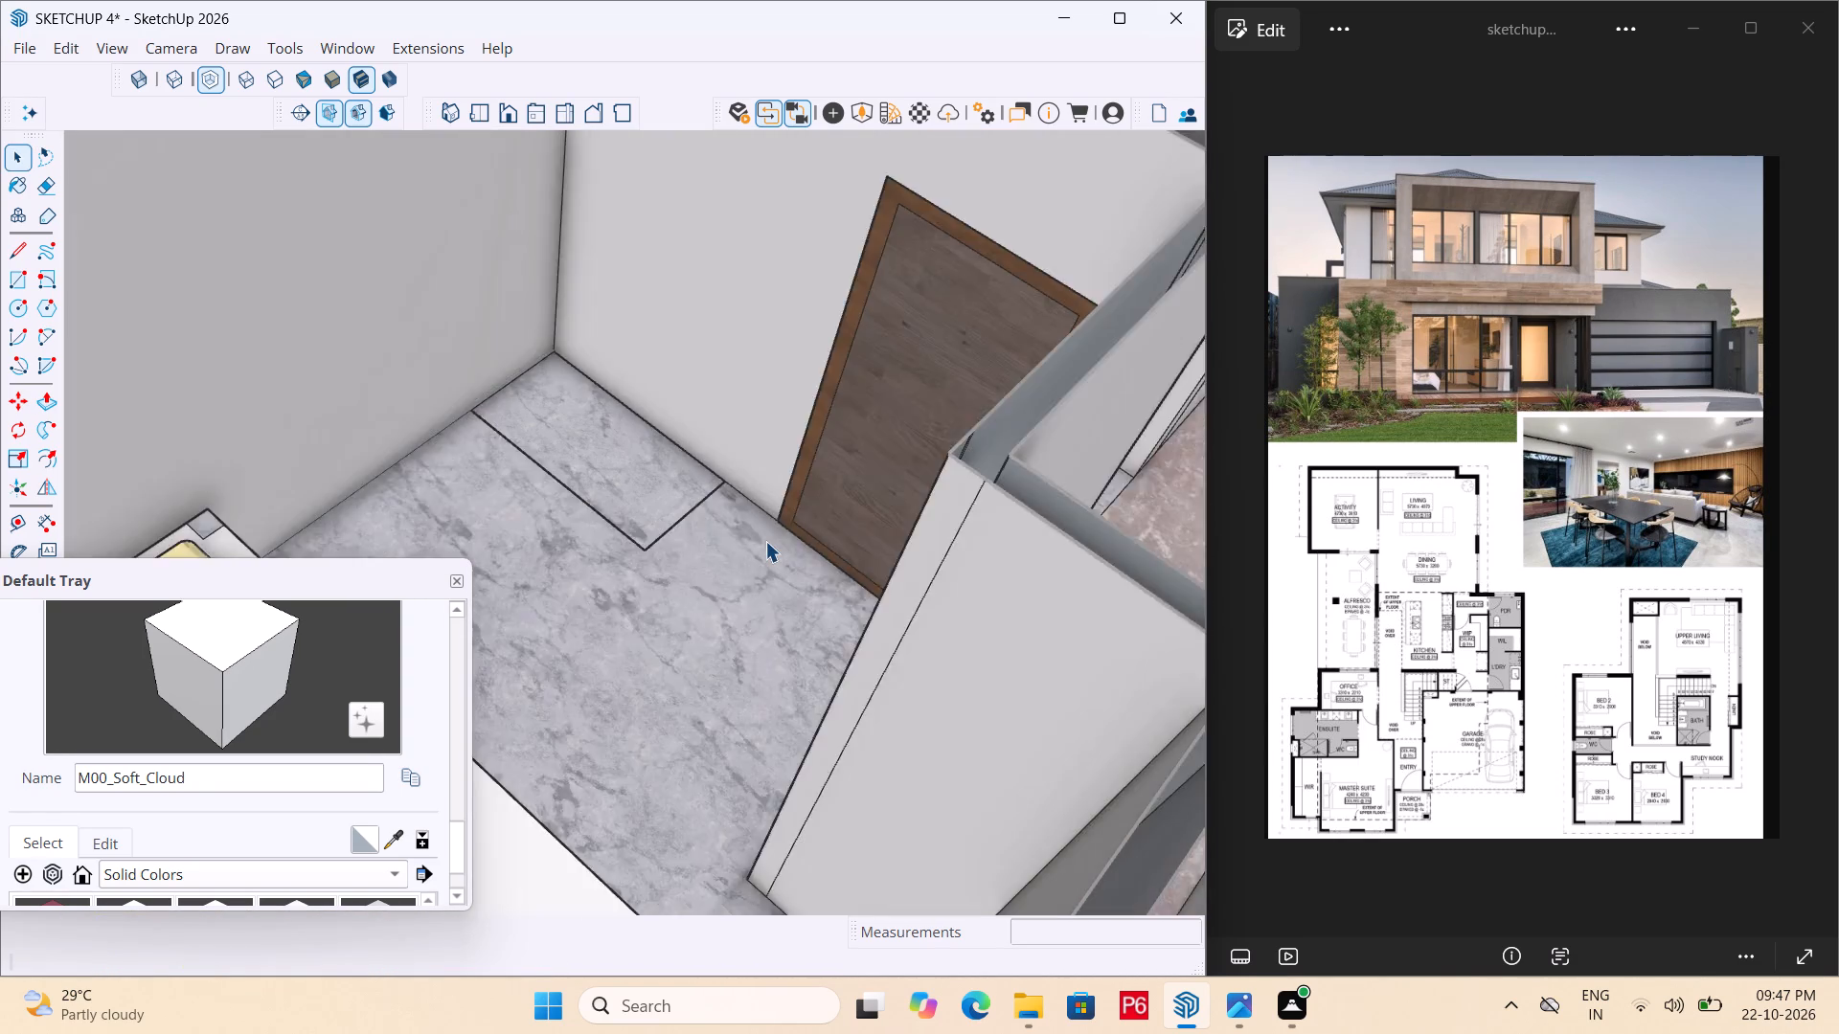
{"action": "key", "text": "ctrl+z"}
{"action": "key", "text": "ctrl+z"}
{"action": "key", "text": "ctrl+z"}
{"action": "key", "text": "ctrl+z"}
{"action": "key", "text": "ctrl+z"}
{"action": "key", "text": "ctrl+z"}
{"action": "key", "text": "ctrl+z"}
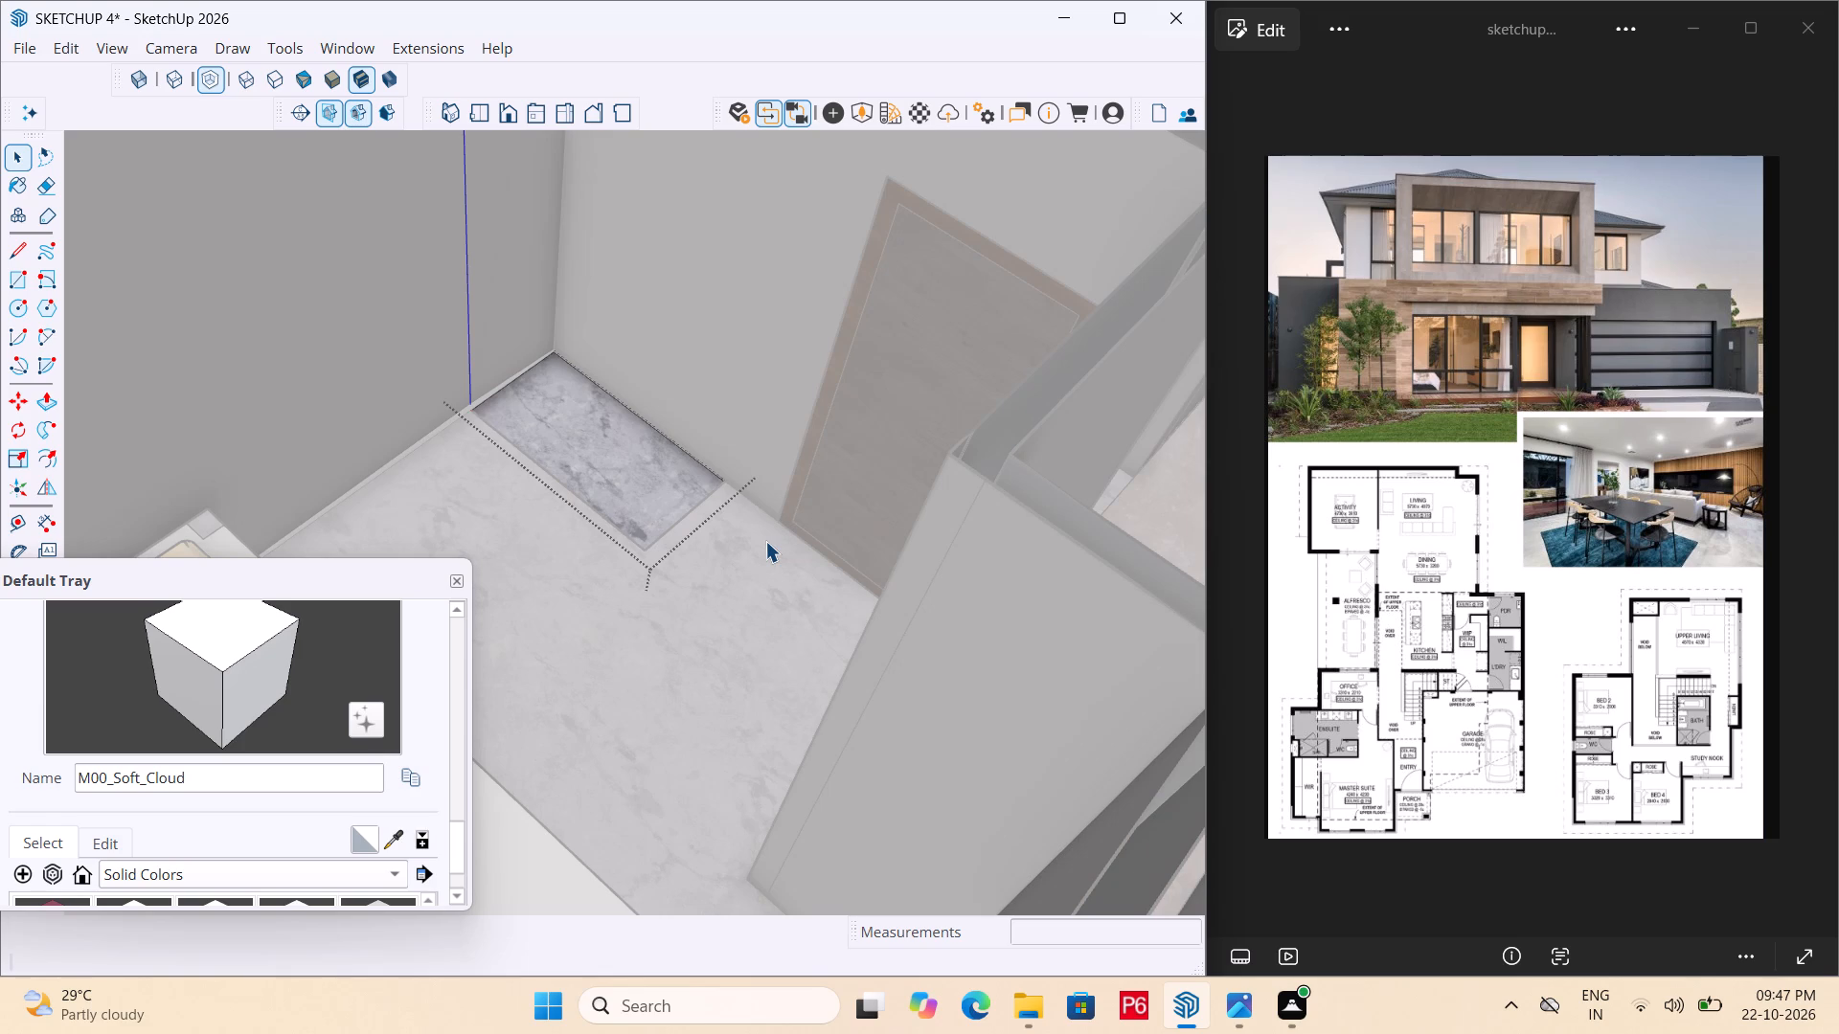
{"action": "key", "text": "ctrl+z"}
{"action": "key", "text": "ctrl+z"}
{"action": "key", "text": "ctrl+z"}
{"action": "key", "text": "ctrl+z"}
{"action": "key", "text": "ctrl+z"}
{"action": "key", "text": "ctrl+z"}
{"action": "key", "text": "ctrl+z"}
{"action": "key", "text": "ctrl+z"}
{"action": "key", "text": "ctrl+z"}
{"action": "key", "text": "ctrl+z"}
{"action": "key", "text": "ctrl+z"}
{"action": "key", "text": "ctrl+z"}
{"action": "key", "text": "ctrl+z"}
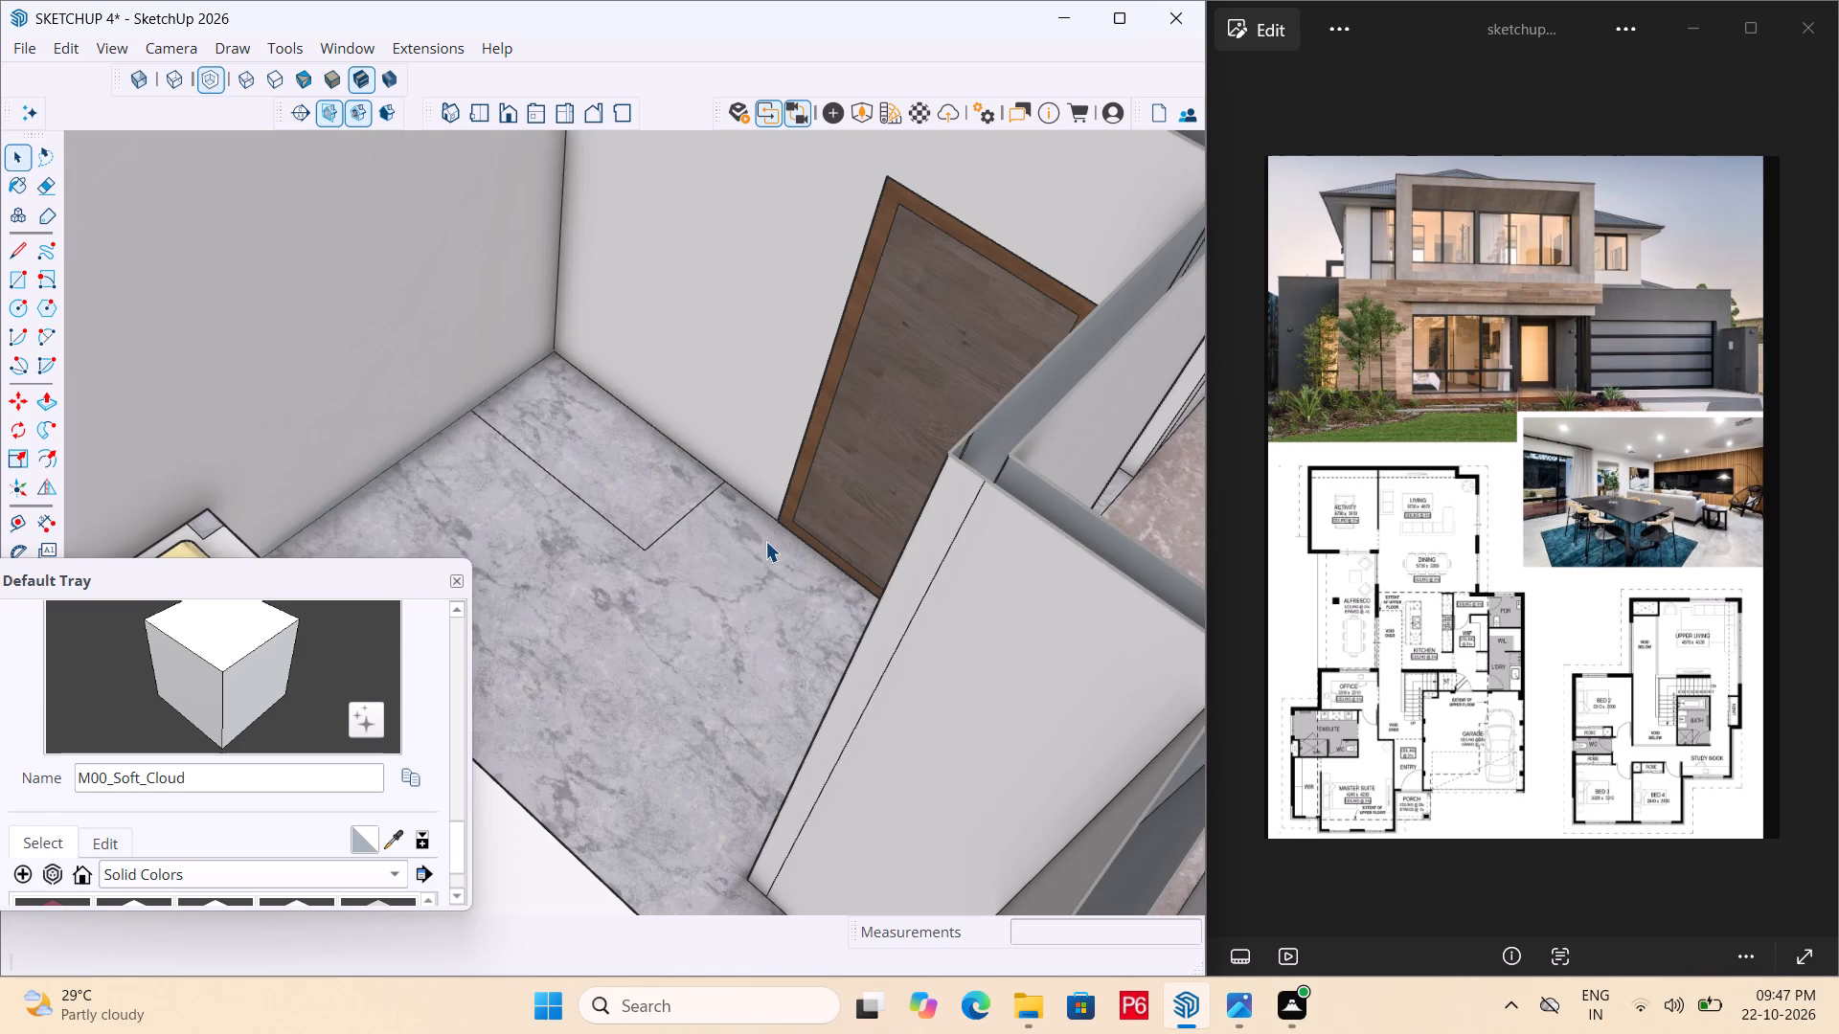
{"action": "key", "text": "ctrl+z"}
Draw a rectangle about 5' 1" by 1' 9" on the floor from the wall corner beside the master suite door.
{"action": "scroll", "coordinate": [726, 527], "scroll_direction": "down", "scroll_amount": 3}
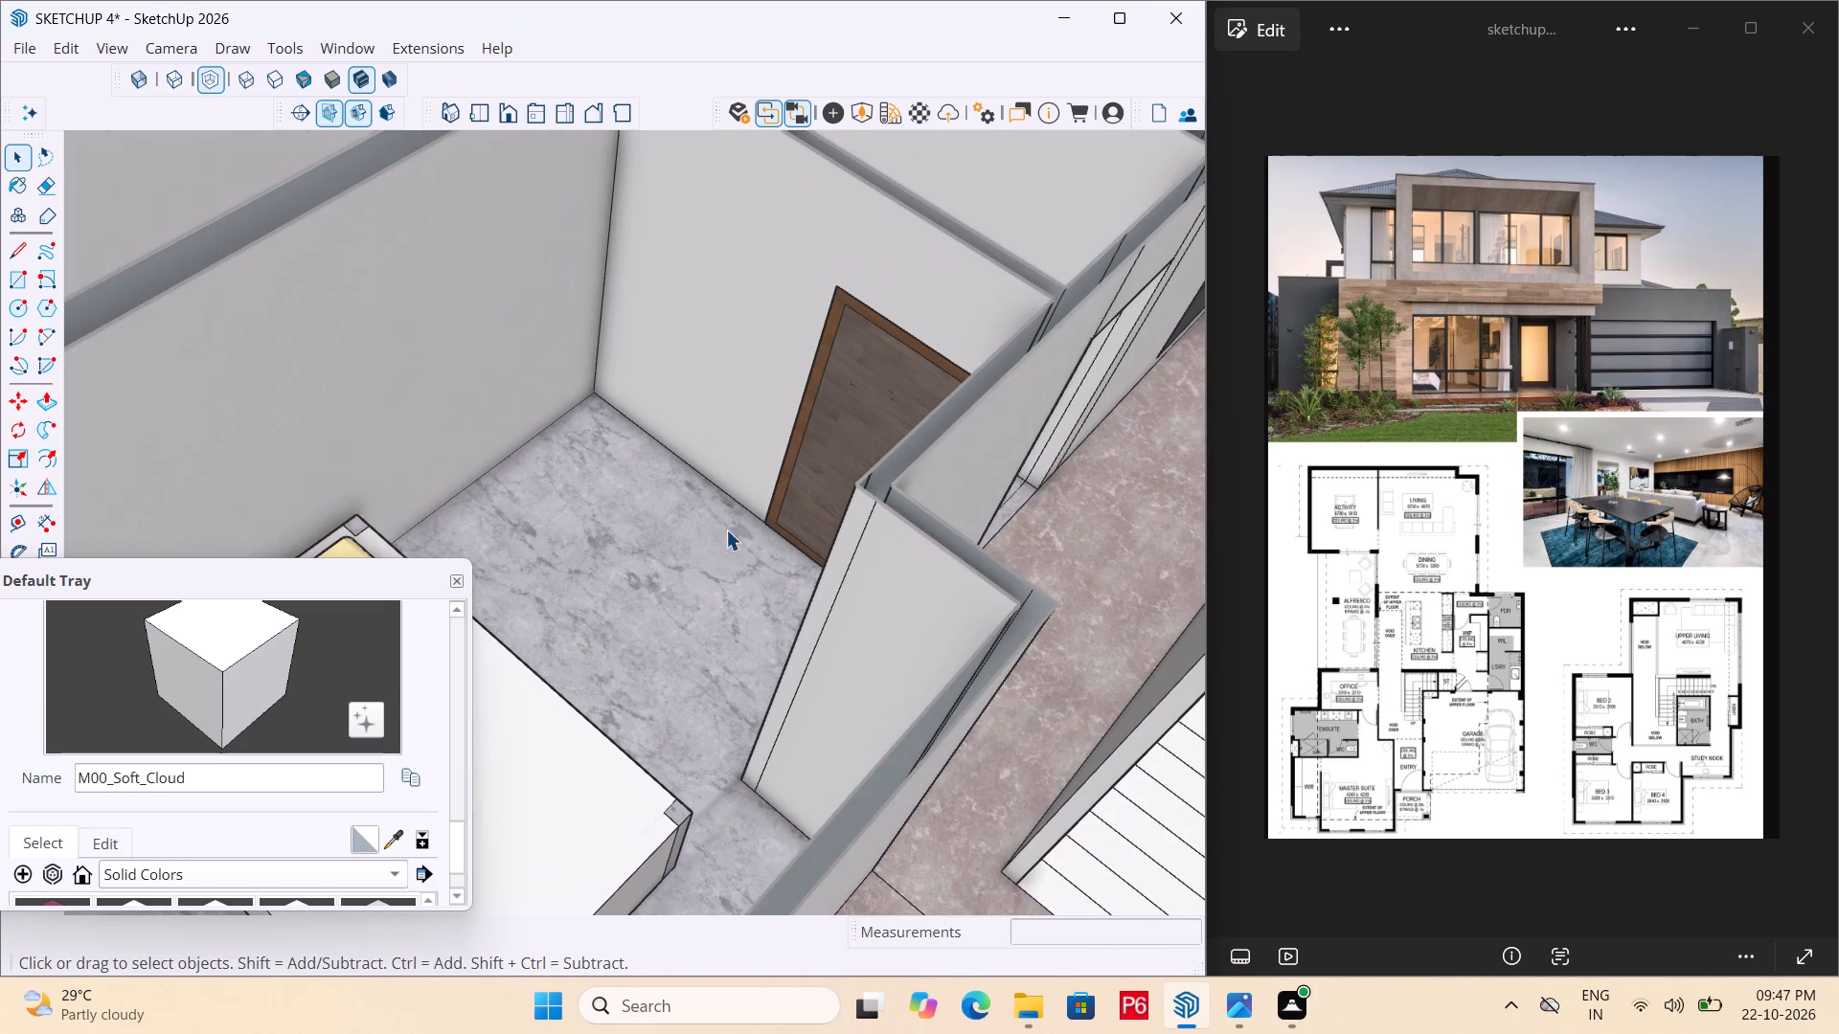
{"action": "key", "text": "t"}
{"action": "key", "text": "r"}
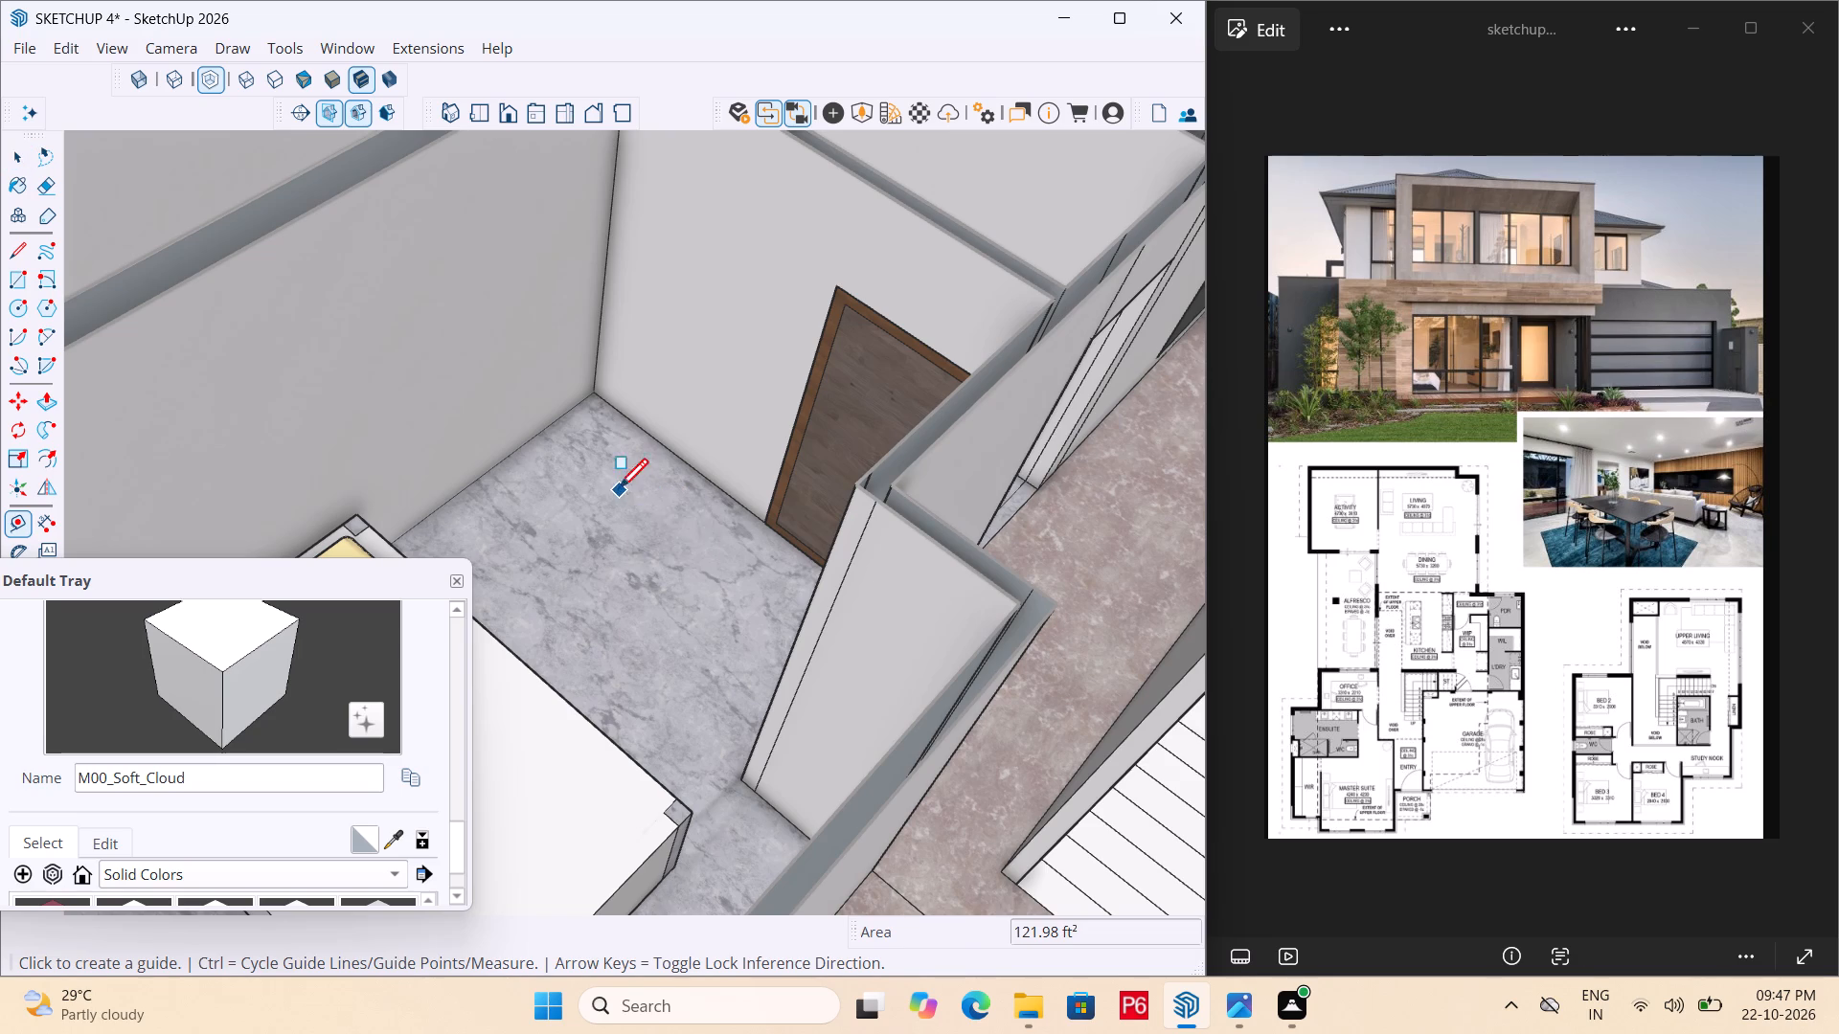
{"action": "scroll", "coordinate": [594, 421], "scroll_direction": "up", "scroll_amount": 4}
{"action": "left_click", "coordinate": [598, 380]}
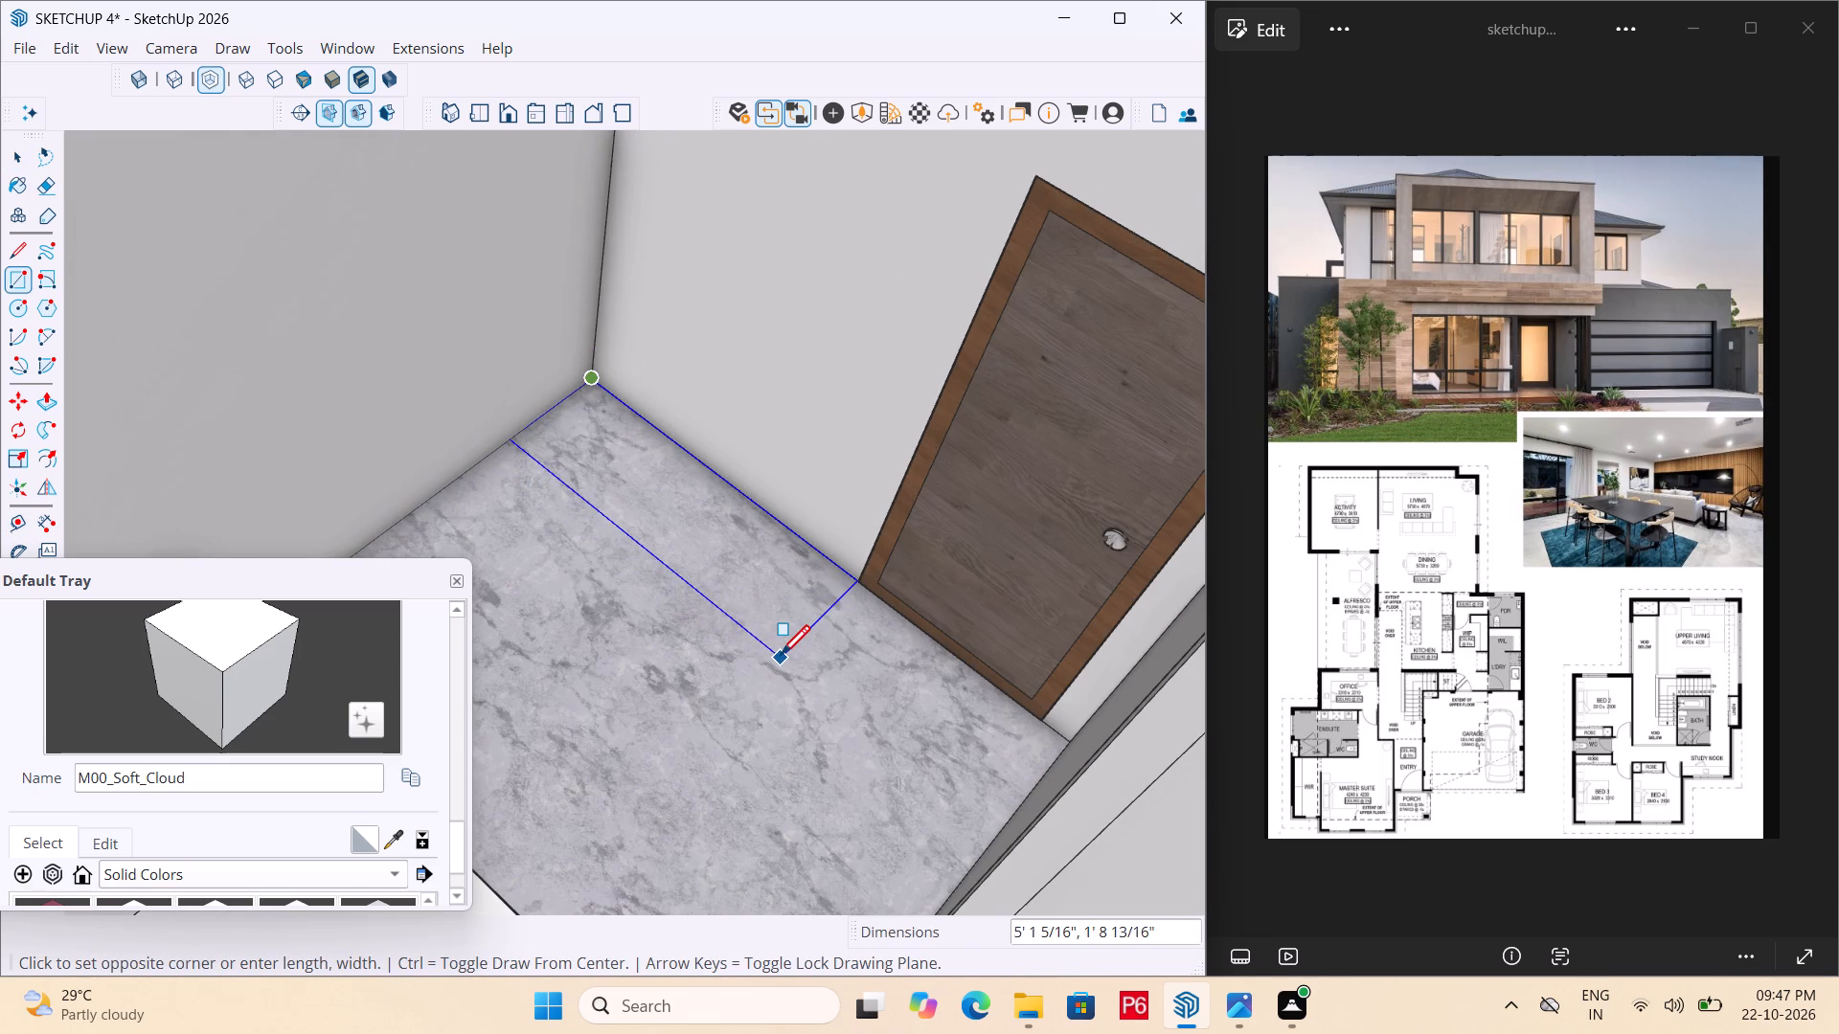
{"action": "left_click", "coordinate": [779, 656]}
{"action": "key", "text": "space"}
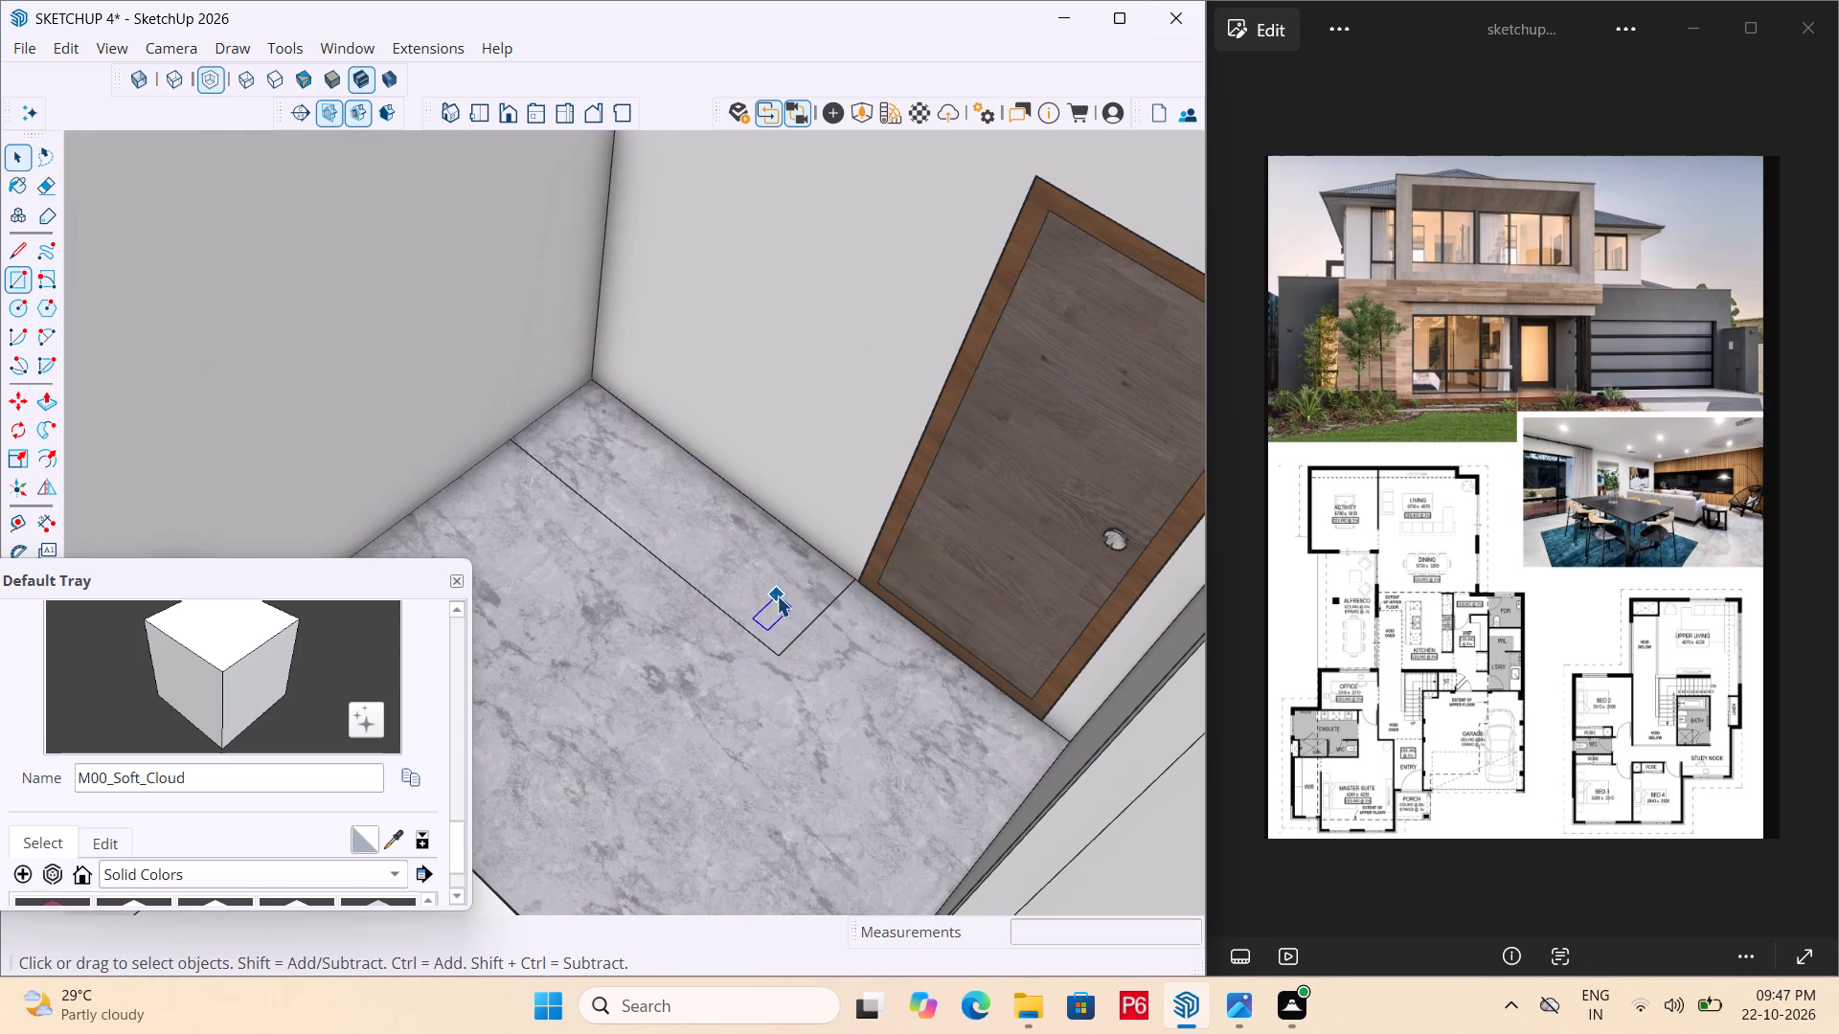
Group the new floor rectangle's face together with its edges.
{"action": "double_click", "coordinate": [777, 596]}
{"action": "left_click", "coordinate": [744, 574]}
{"action": "double_click", "coordinate": [744, 574]}
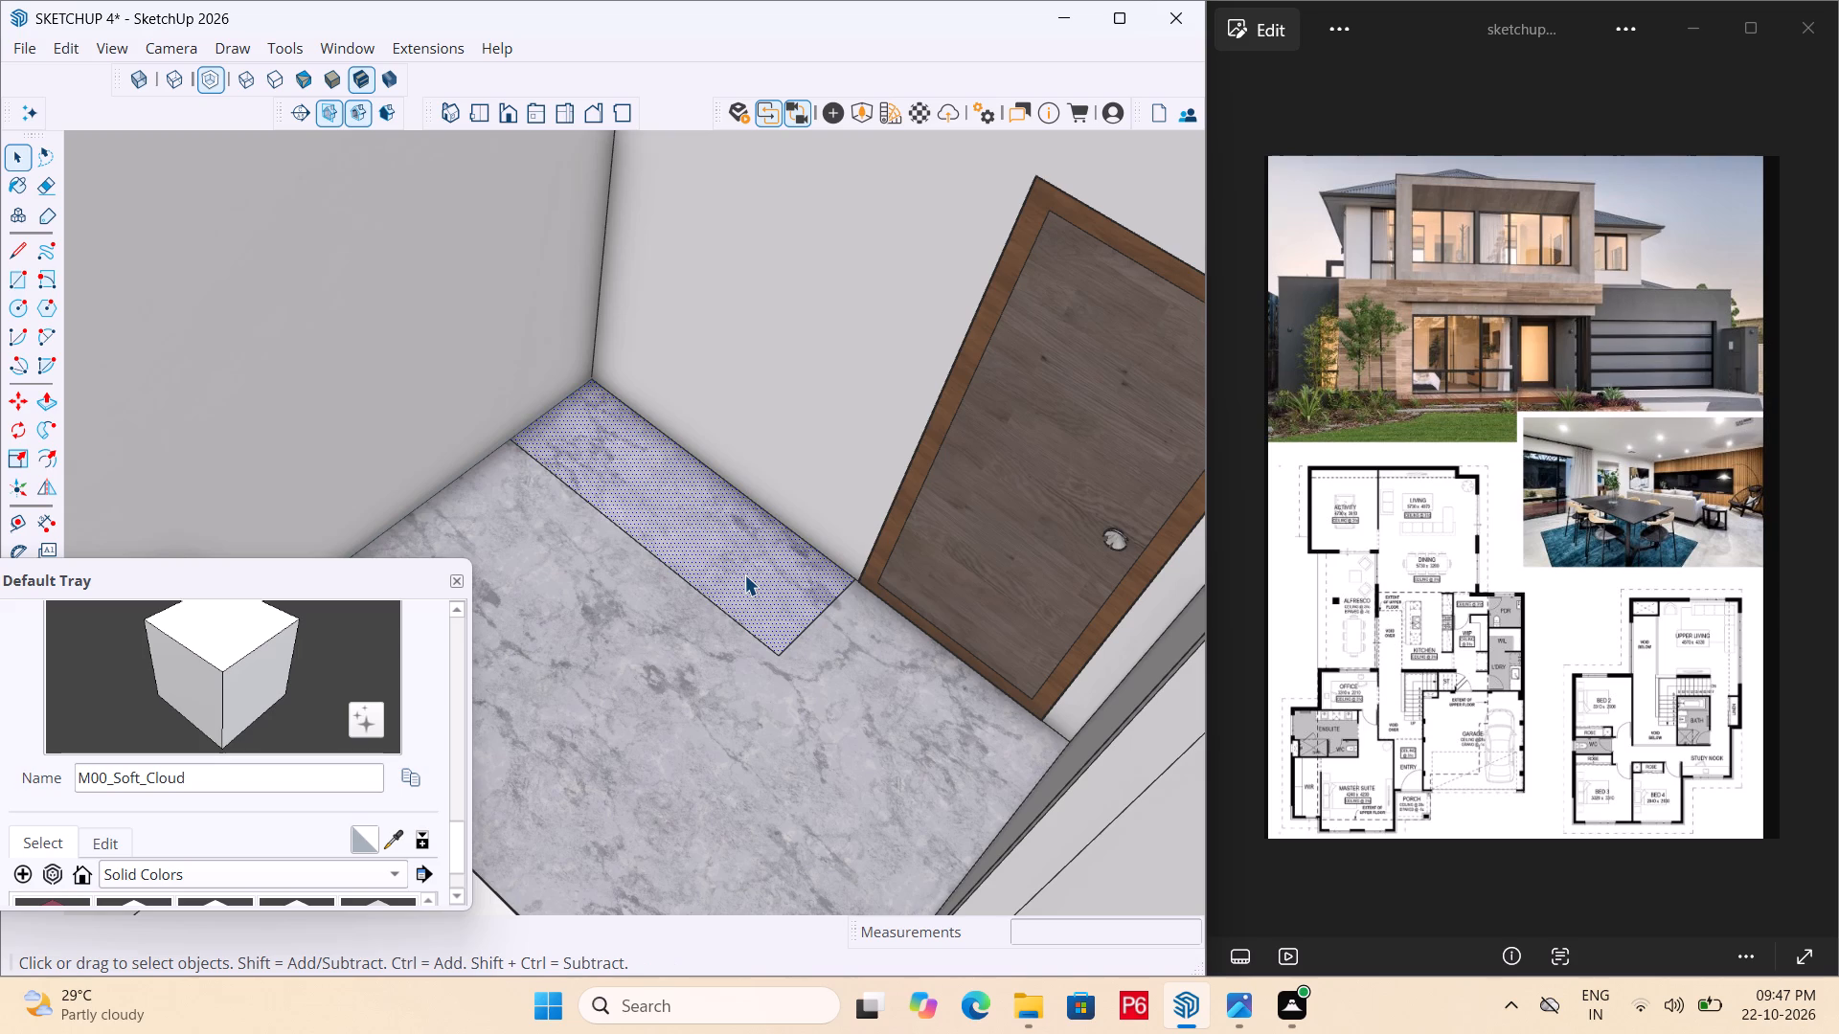
{"action": "right_click", "coordinate": [744, 574]}
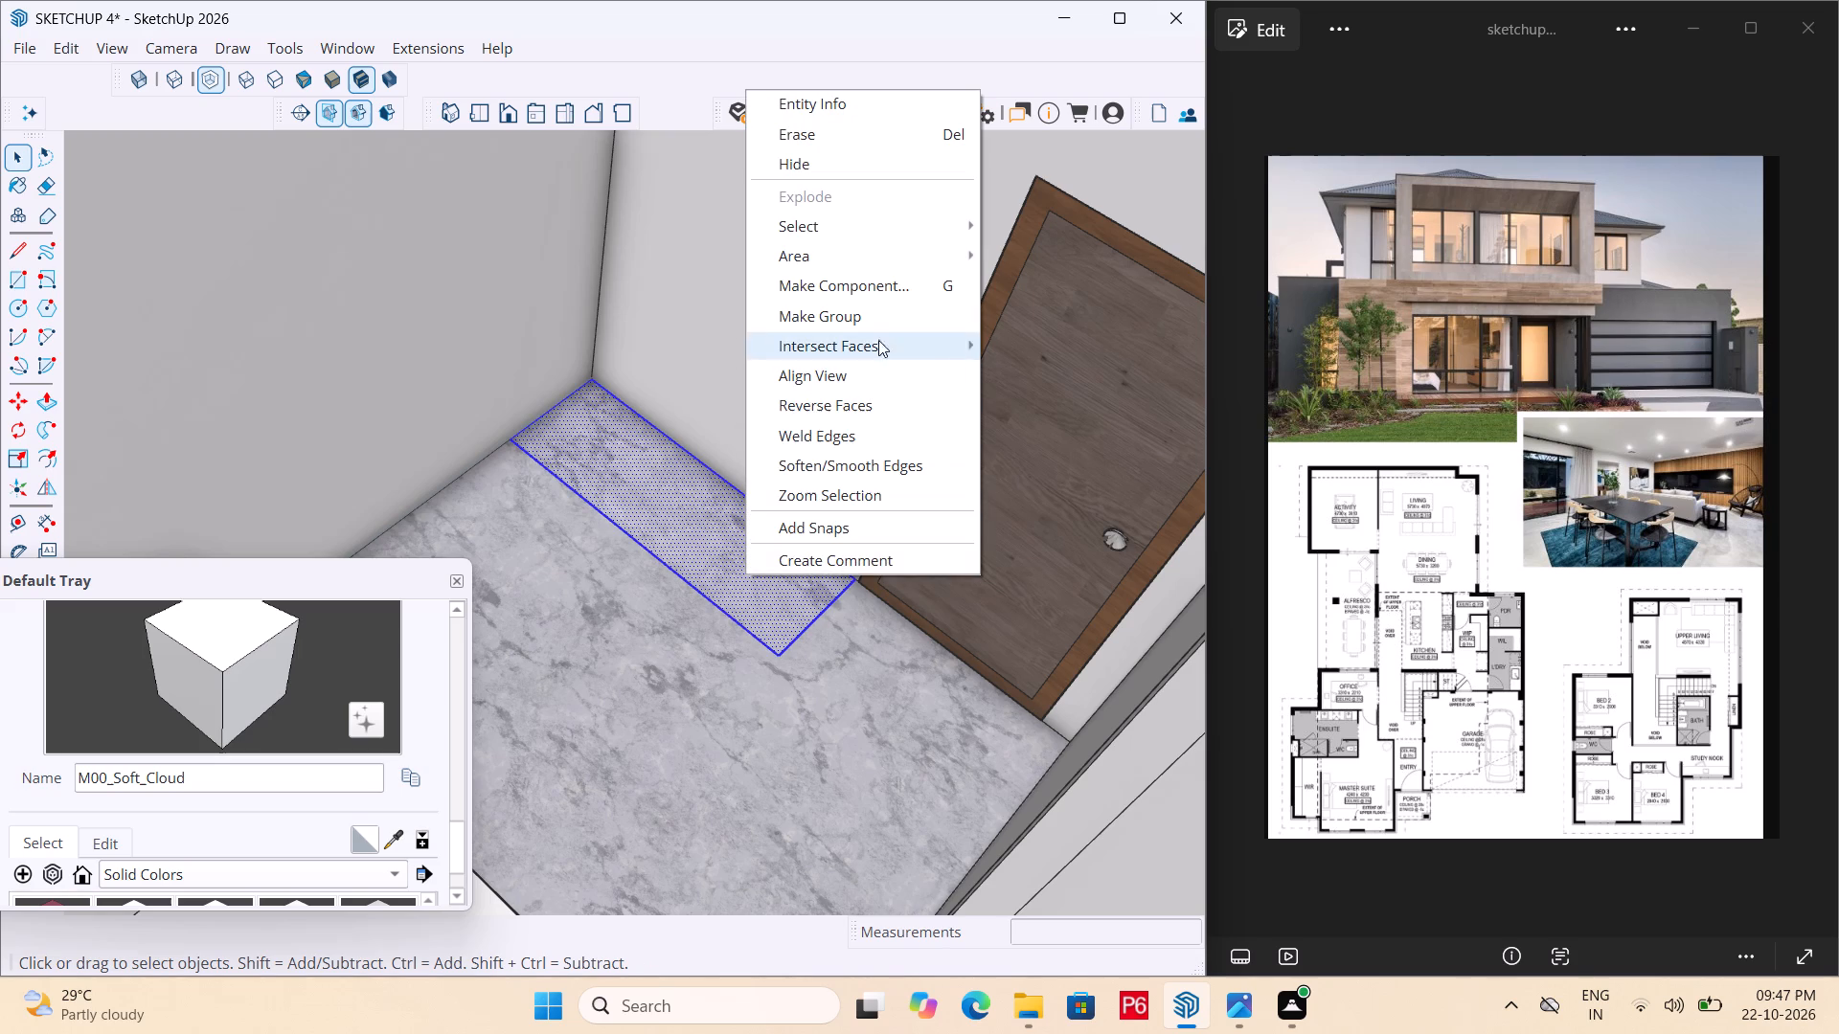
{"action": "left_click", "coordinate": [883, 327]}
Open the new group and Push/Pull its rectangle face upward about 8' 5" into a tall block.
{"action": "double_click", "coordinate": [751, 522]}
{"action": "left_click", "coordinate": [703, 508]}
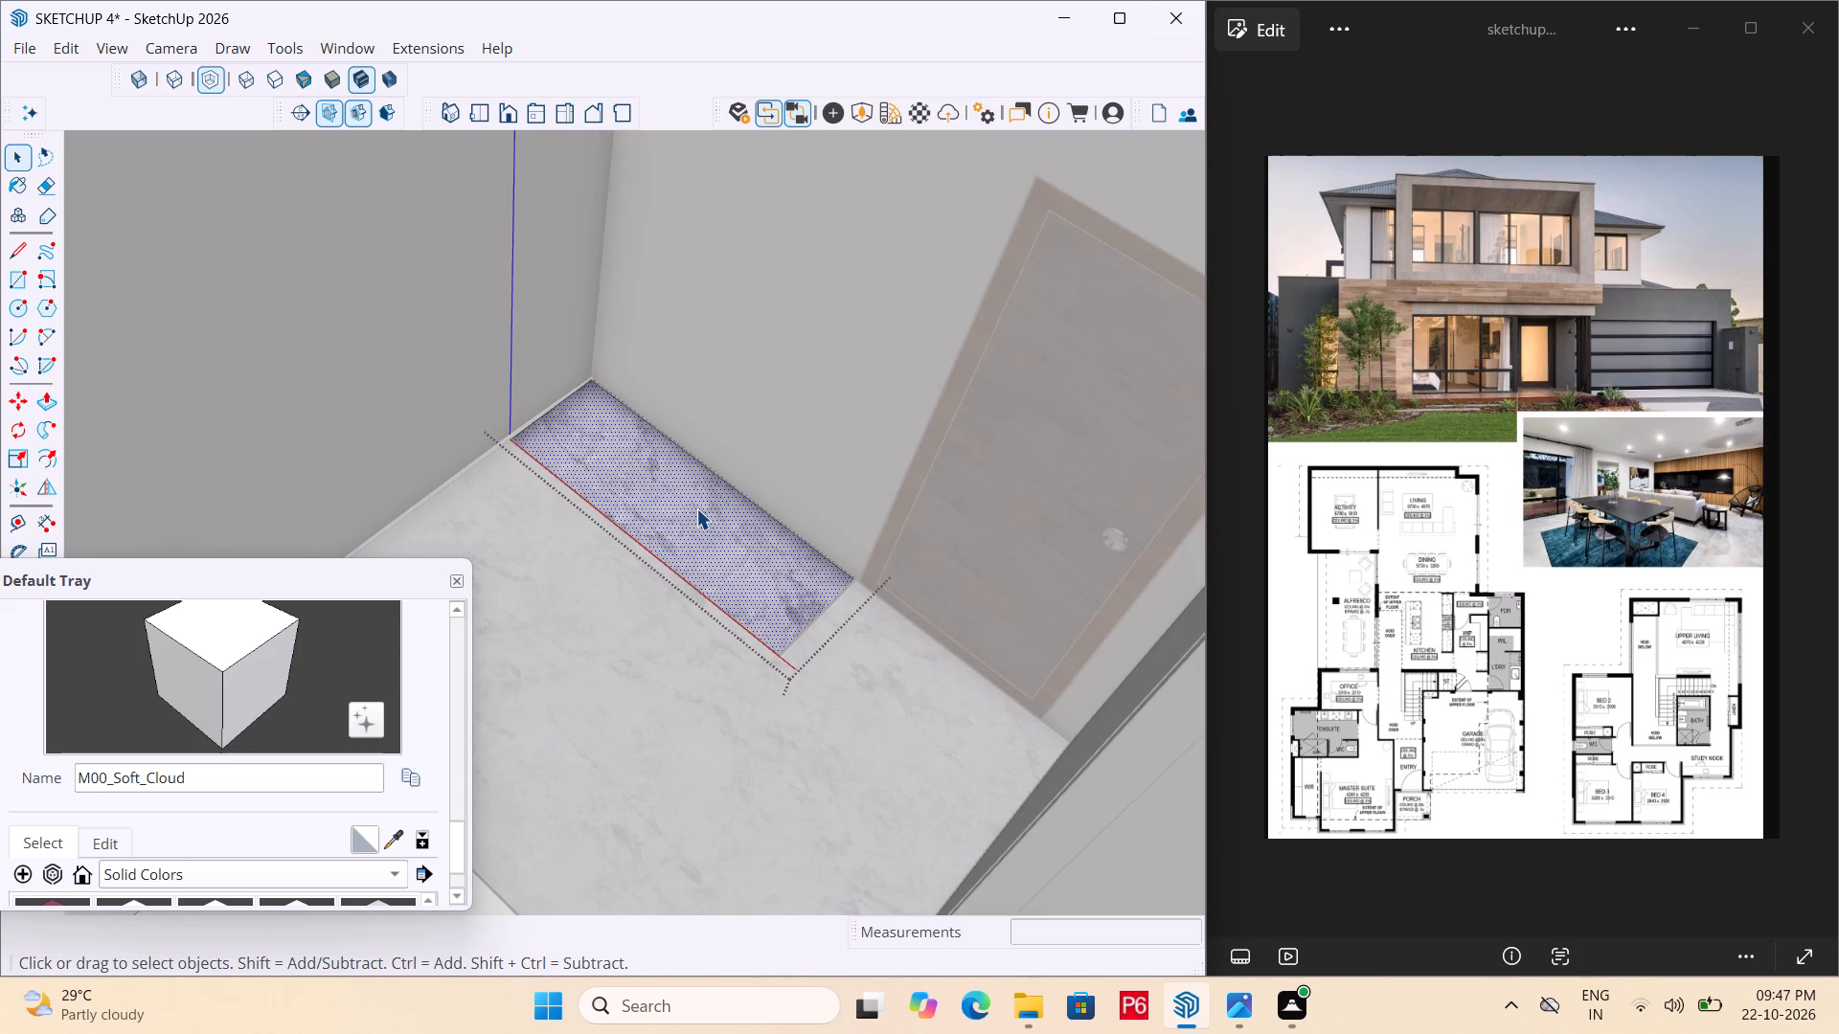
{"action": "key", "text": "p"}
{"action": "left_click", "coordinate": [696, 508]}
{"action": "scroll", "coordinate": [729, 523], "scroll_direction": "down", "scroll_amount": 6}
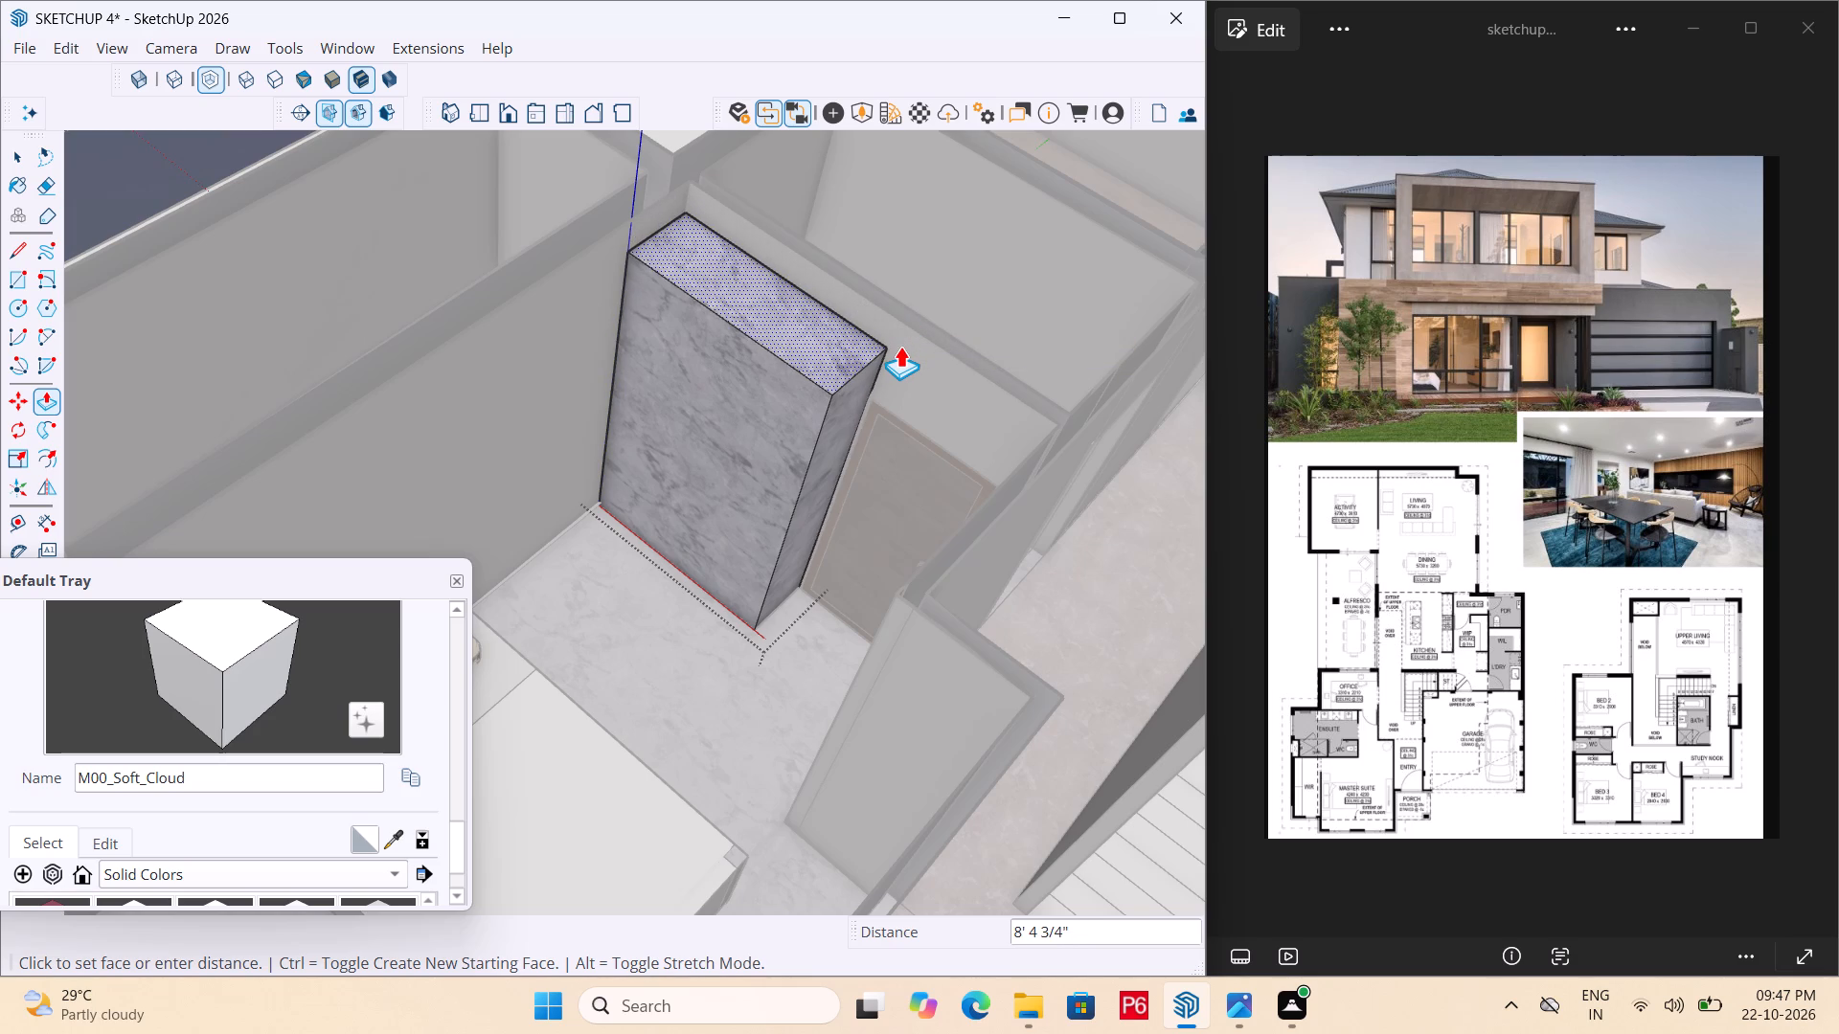
{"action": "left_click", "coordinate": [899, 346]}
{"action": "key", "text": "space"}
Offset the outline of the tall block's front face inward by 3".
{"action": "middle_click_drag", "start_coordinate": [765, 441], "coordinate": [780, 437]}
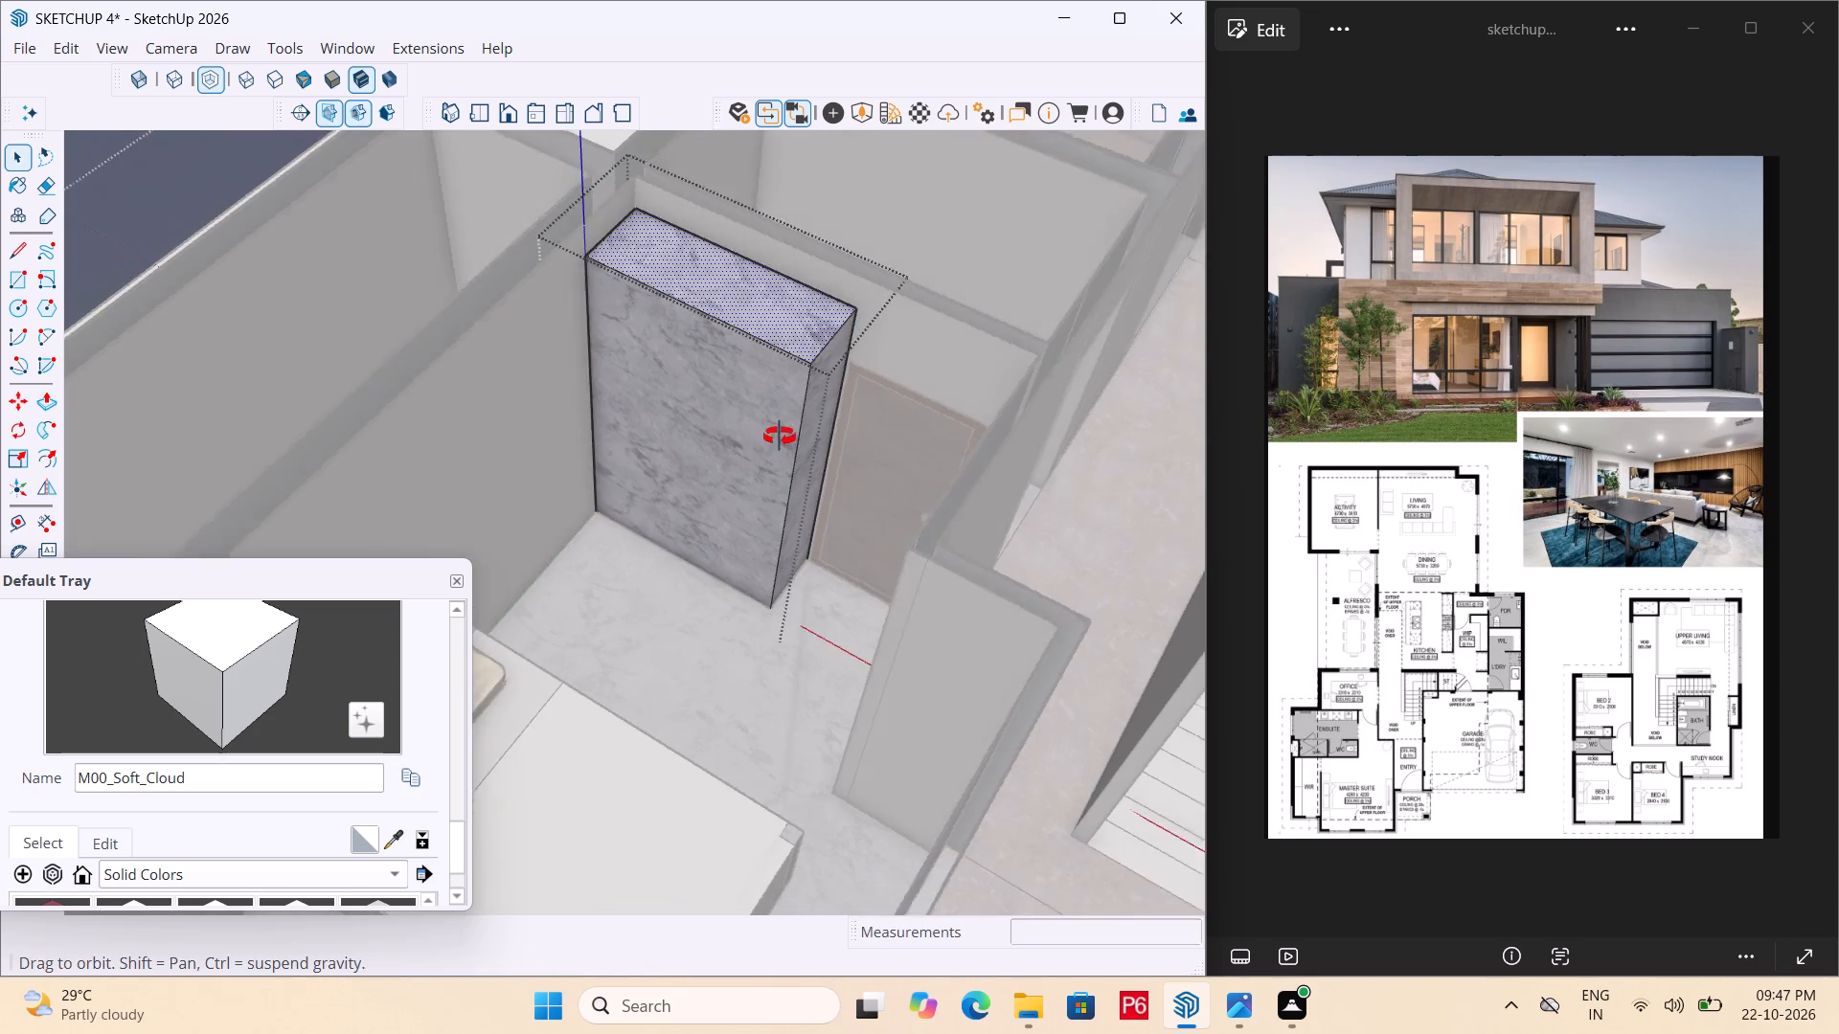
{"action": "middle_click_drag", "start_coordinate": [780, 437], "coordinate": [862, 402]}
{"action": "scroll", "coordinate": [787, 318], "scroll_direction": "up", "scroll_amount": 3}
{"action": "double_click", "coordinate": [601, 360]}
{"action": "left_click", "coordinate": [593, 328]}
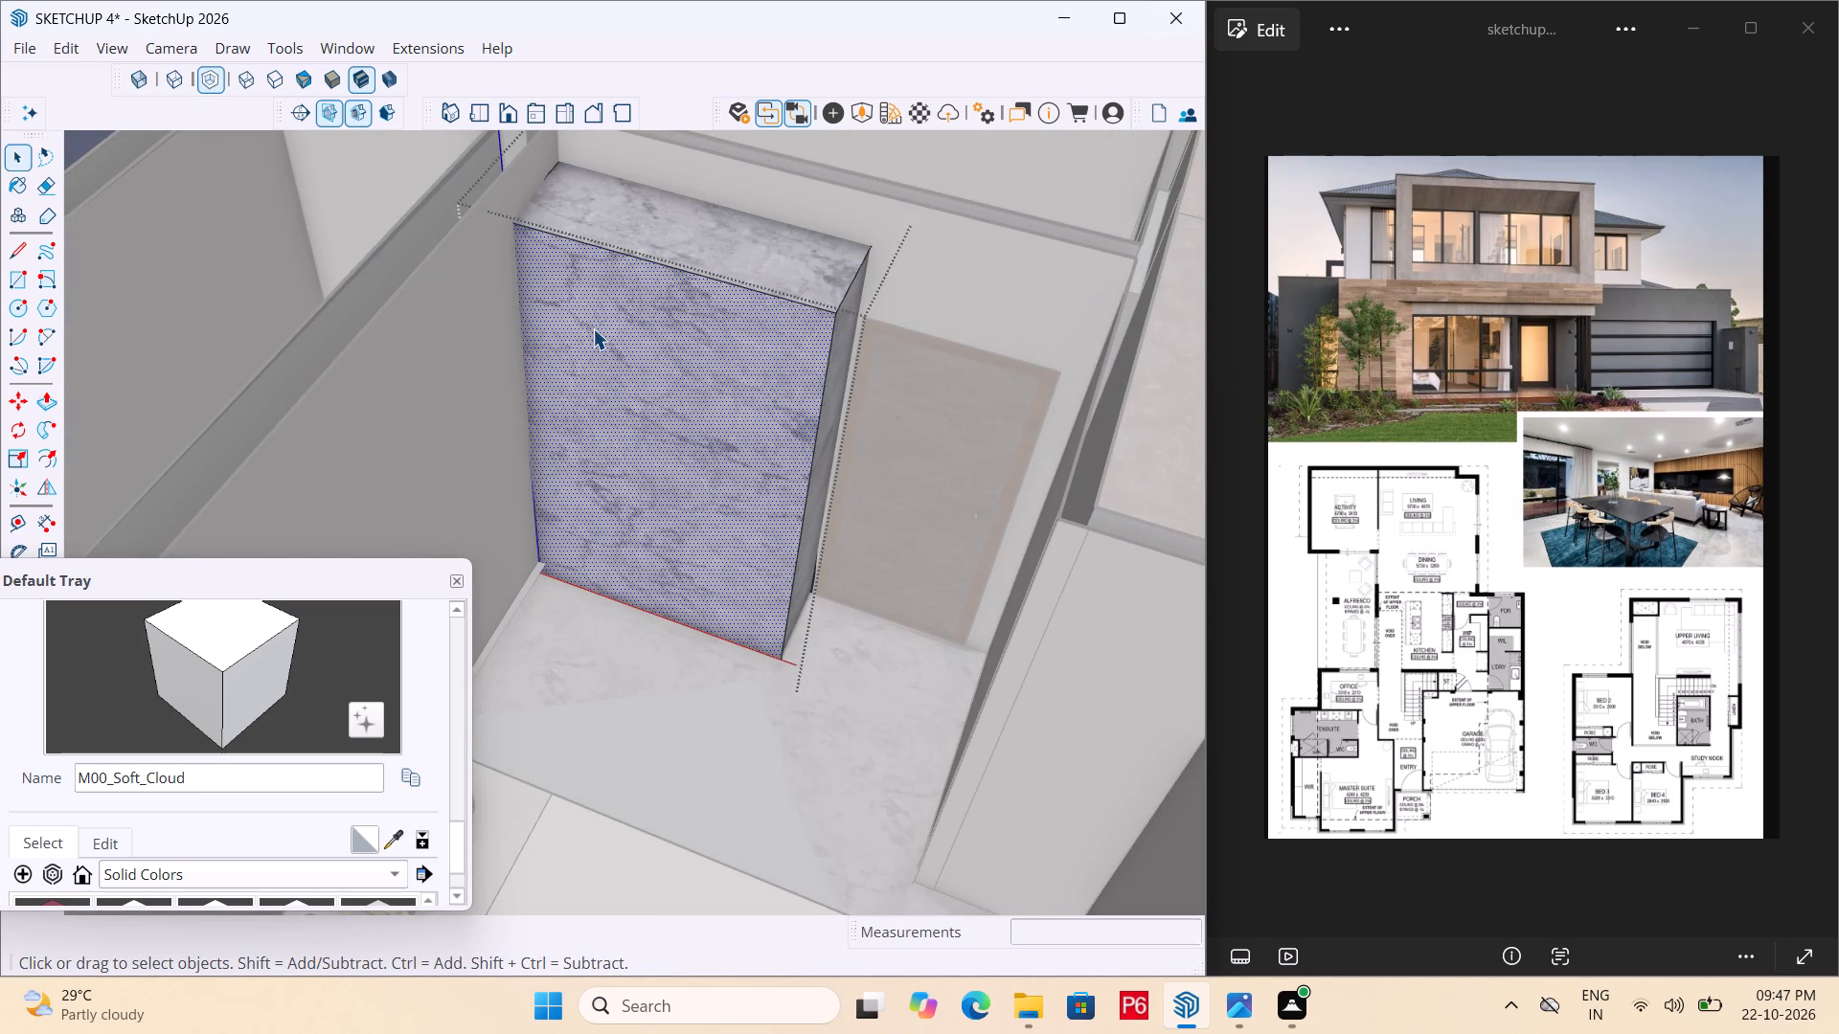
{"action": "double_click", "coordinate": [593, 328]}
{"action": "middle_click_drag", "start_coordinate": [593, 339], "coordinate": [955, 320]}
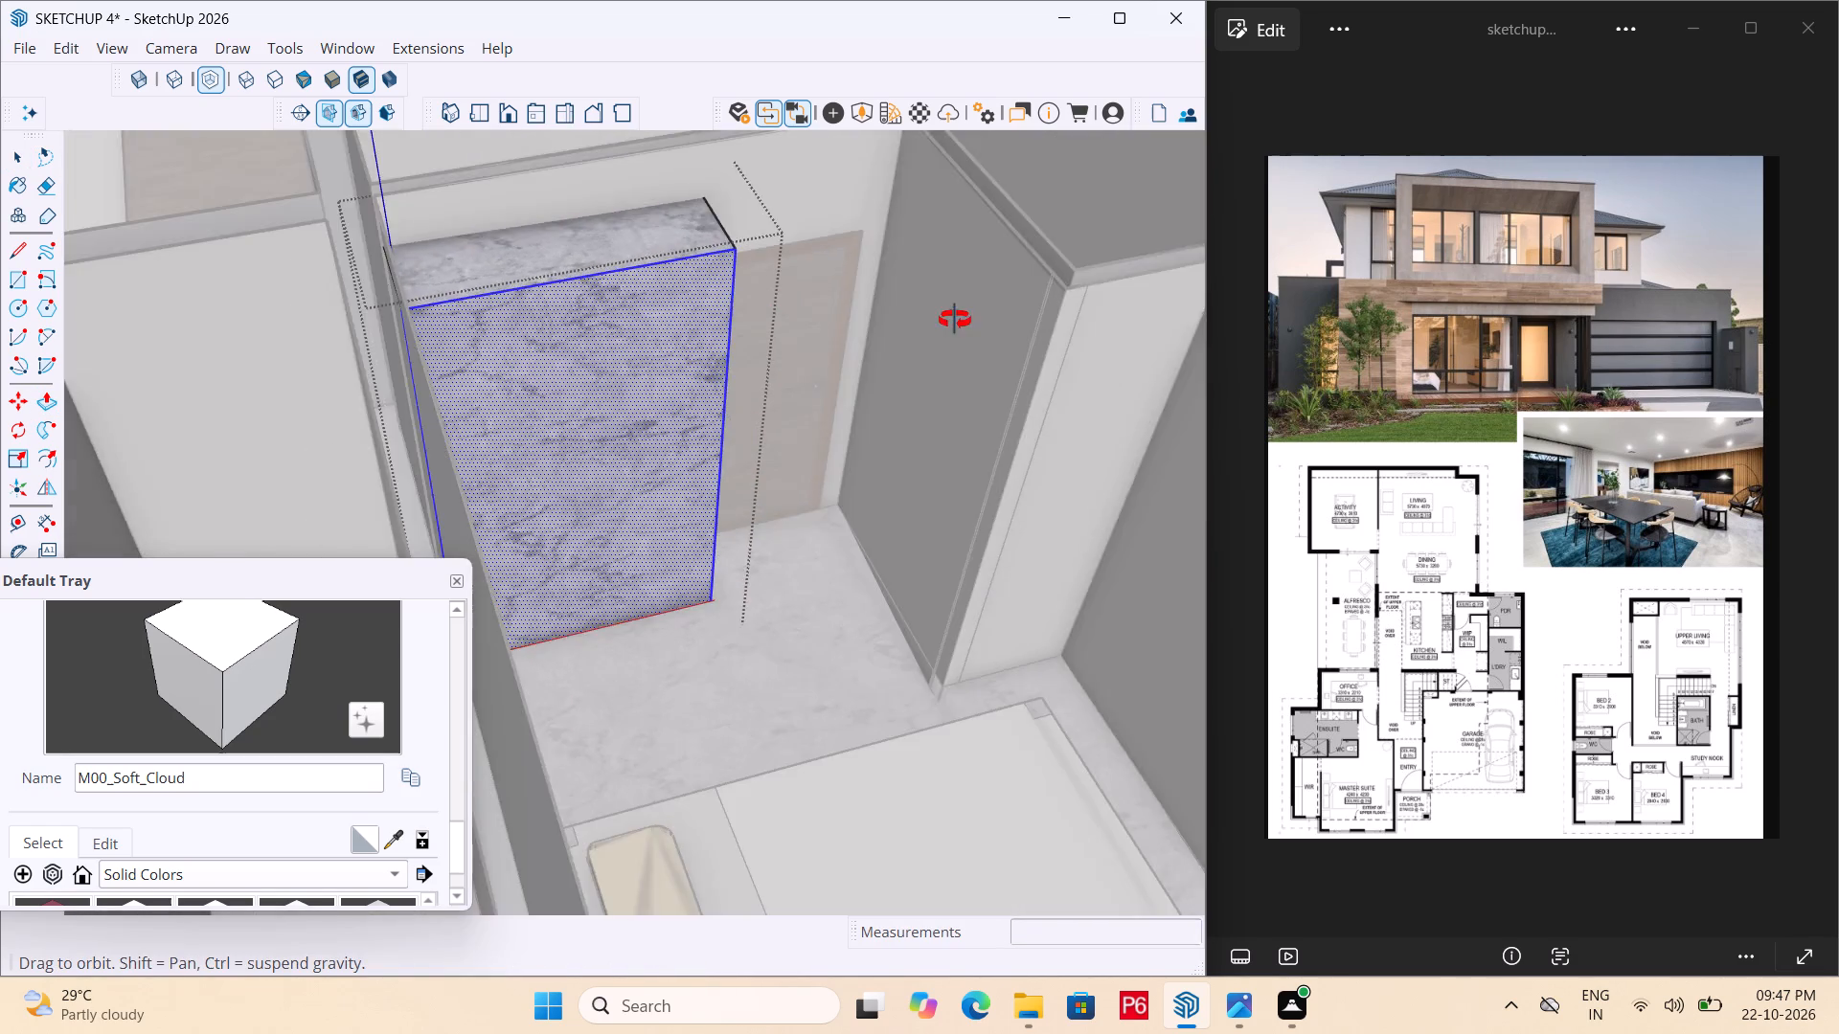
{"action": "middle_click_drag", "start_coordinate": [955, 320], "coordinate": [622, 324]}
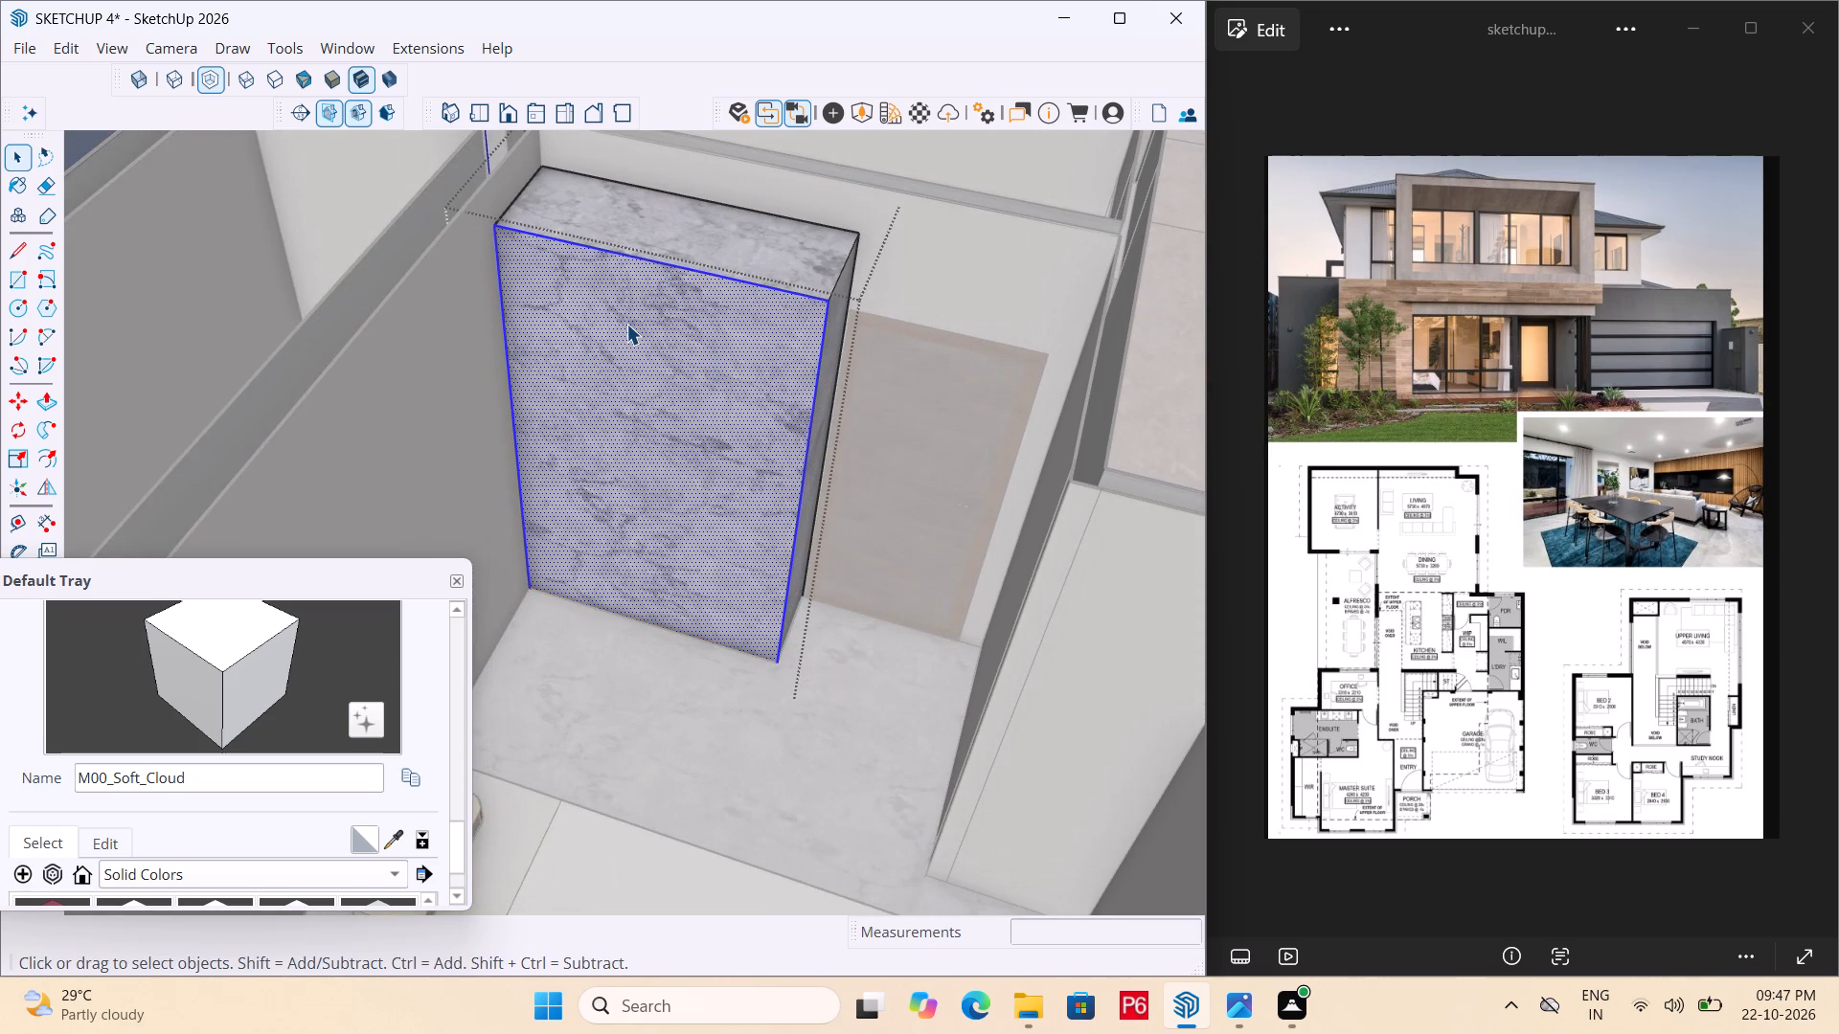
{"action": "key", "text": "r"}
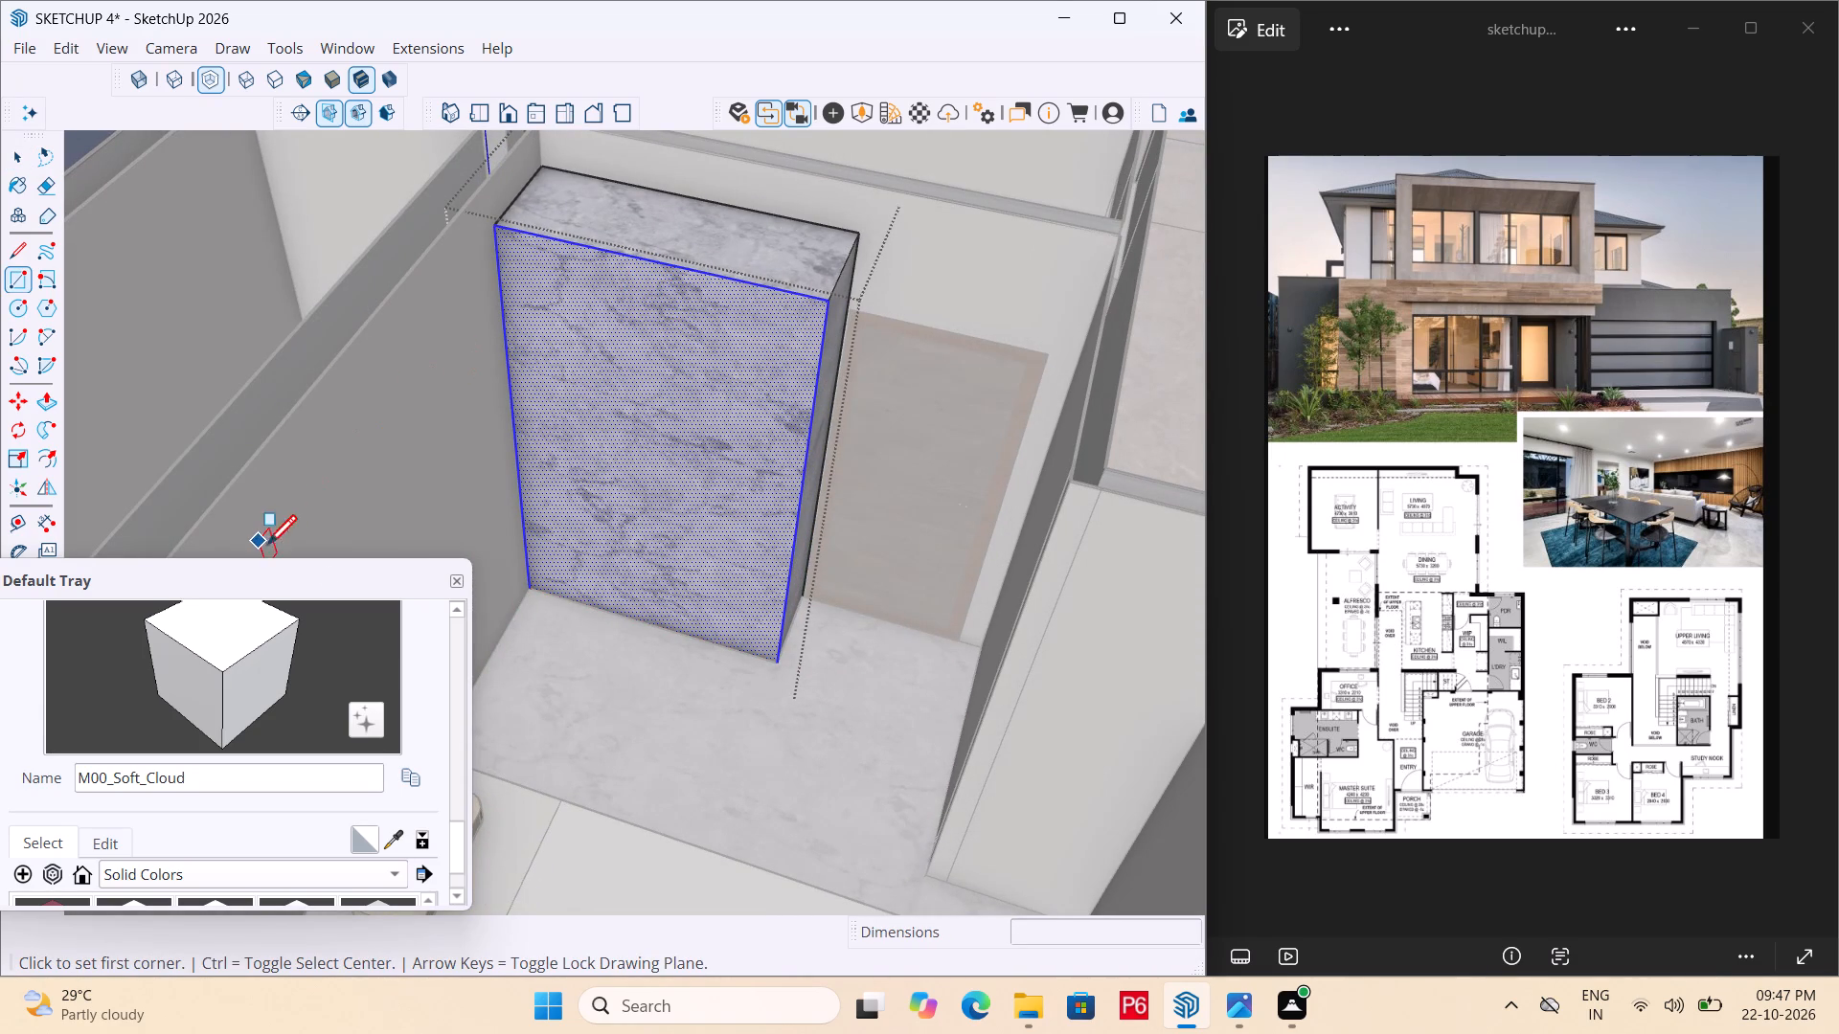
{"action": "left_click", "coordinate": [45, 462]}
{"action": "left_click", "coordinate": [577, 401]}
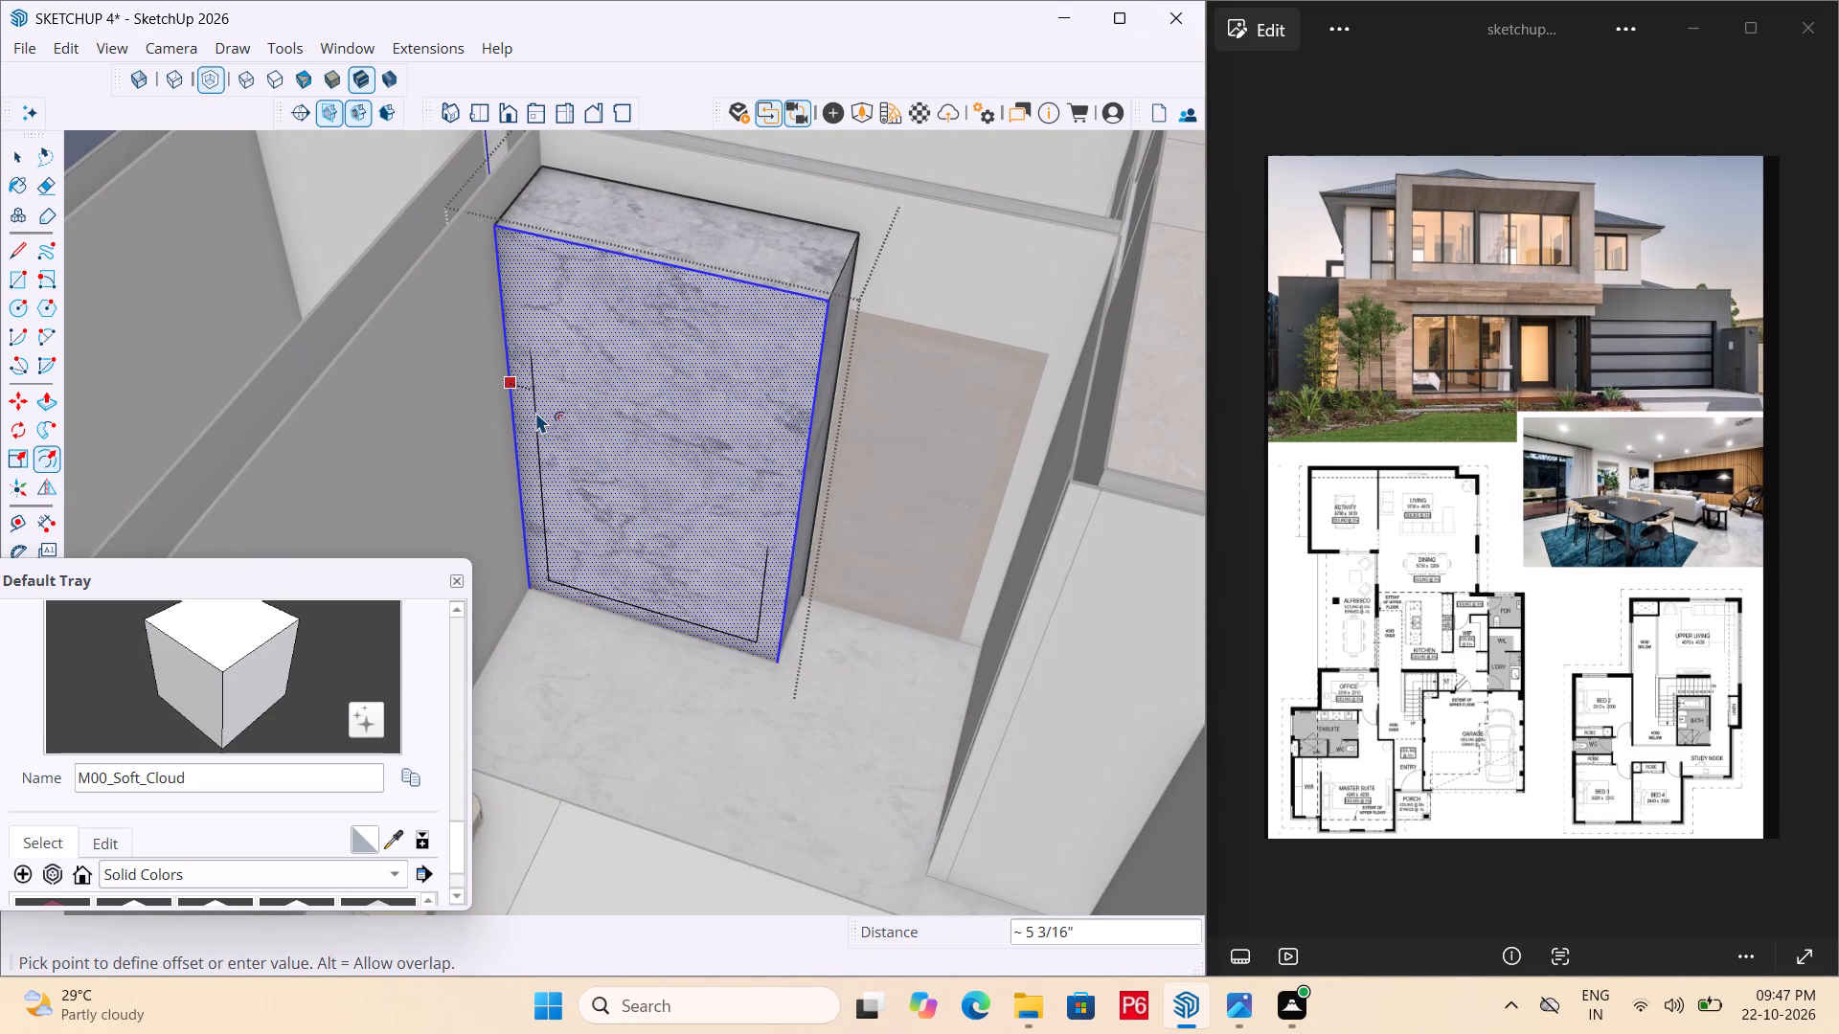
{"action": "type", "text": "3\""}
{"action": "key", "text": "Return"}
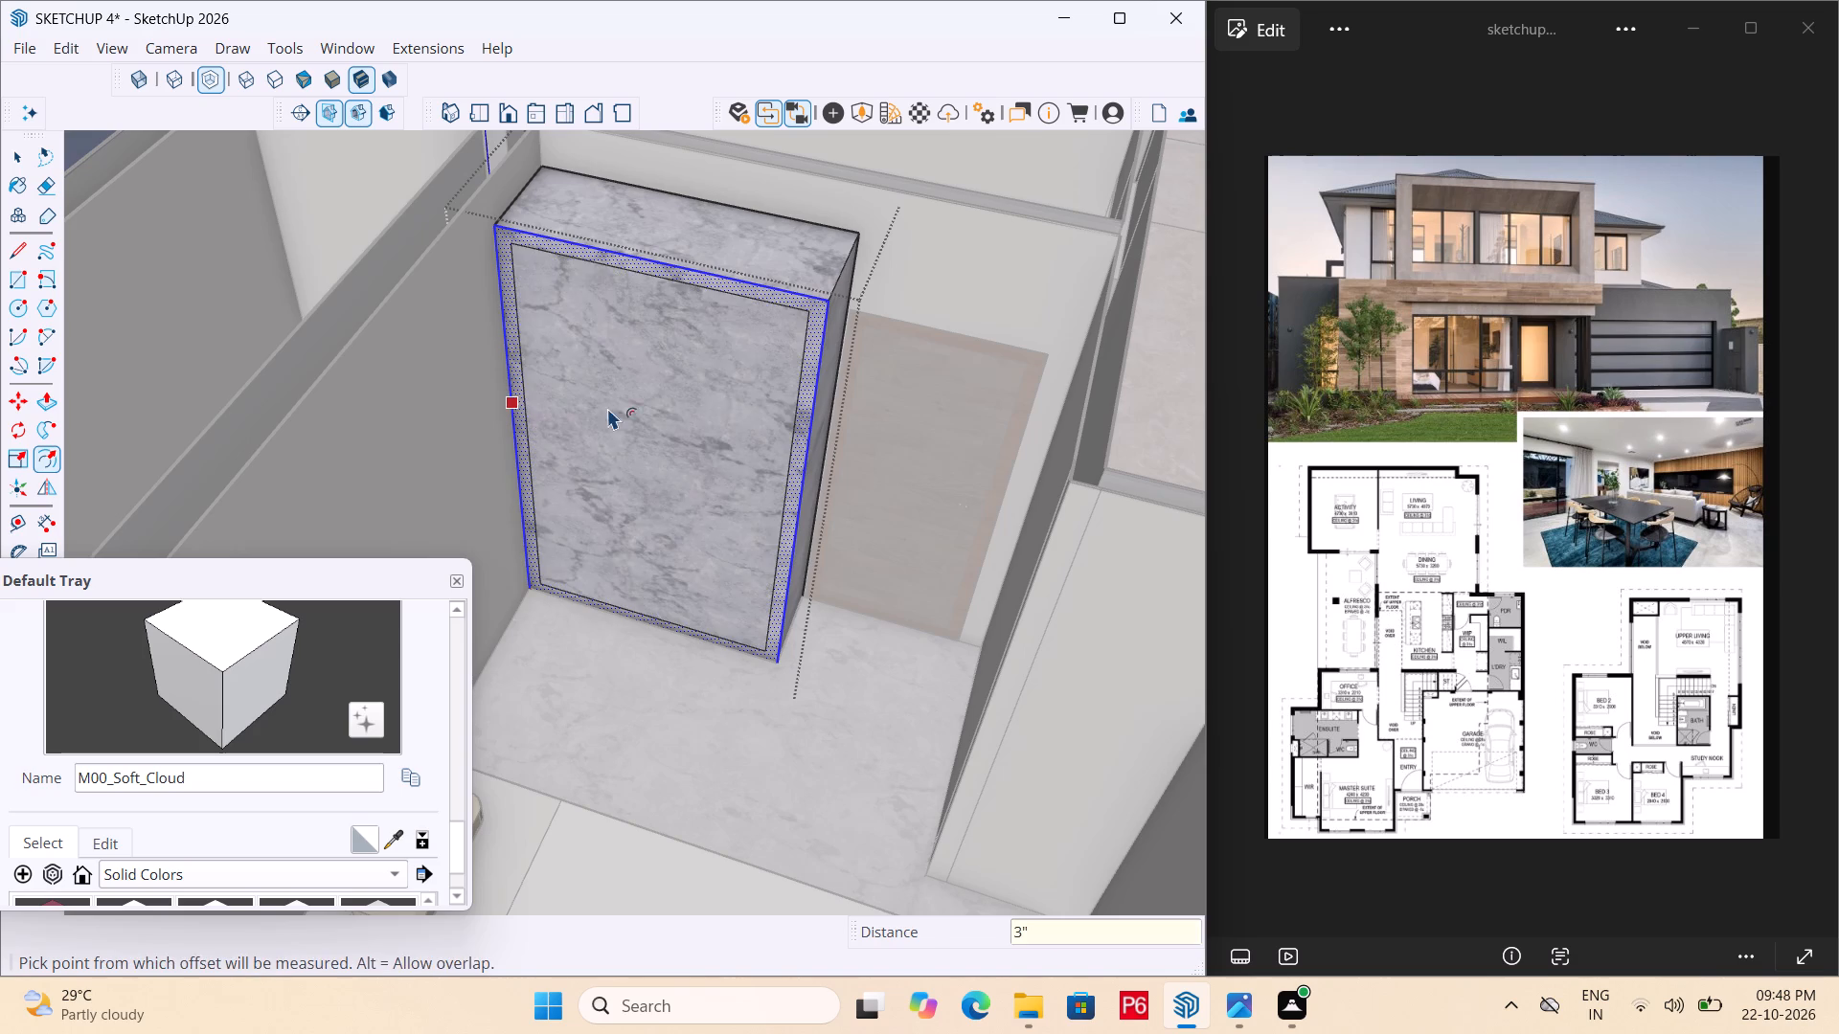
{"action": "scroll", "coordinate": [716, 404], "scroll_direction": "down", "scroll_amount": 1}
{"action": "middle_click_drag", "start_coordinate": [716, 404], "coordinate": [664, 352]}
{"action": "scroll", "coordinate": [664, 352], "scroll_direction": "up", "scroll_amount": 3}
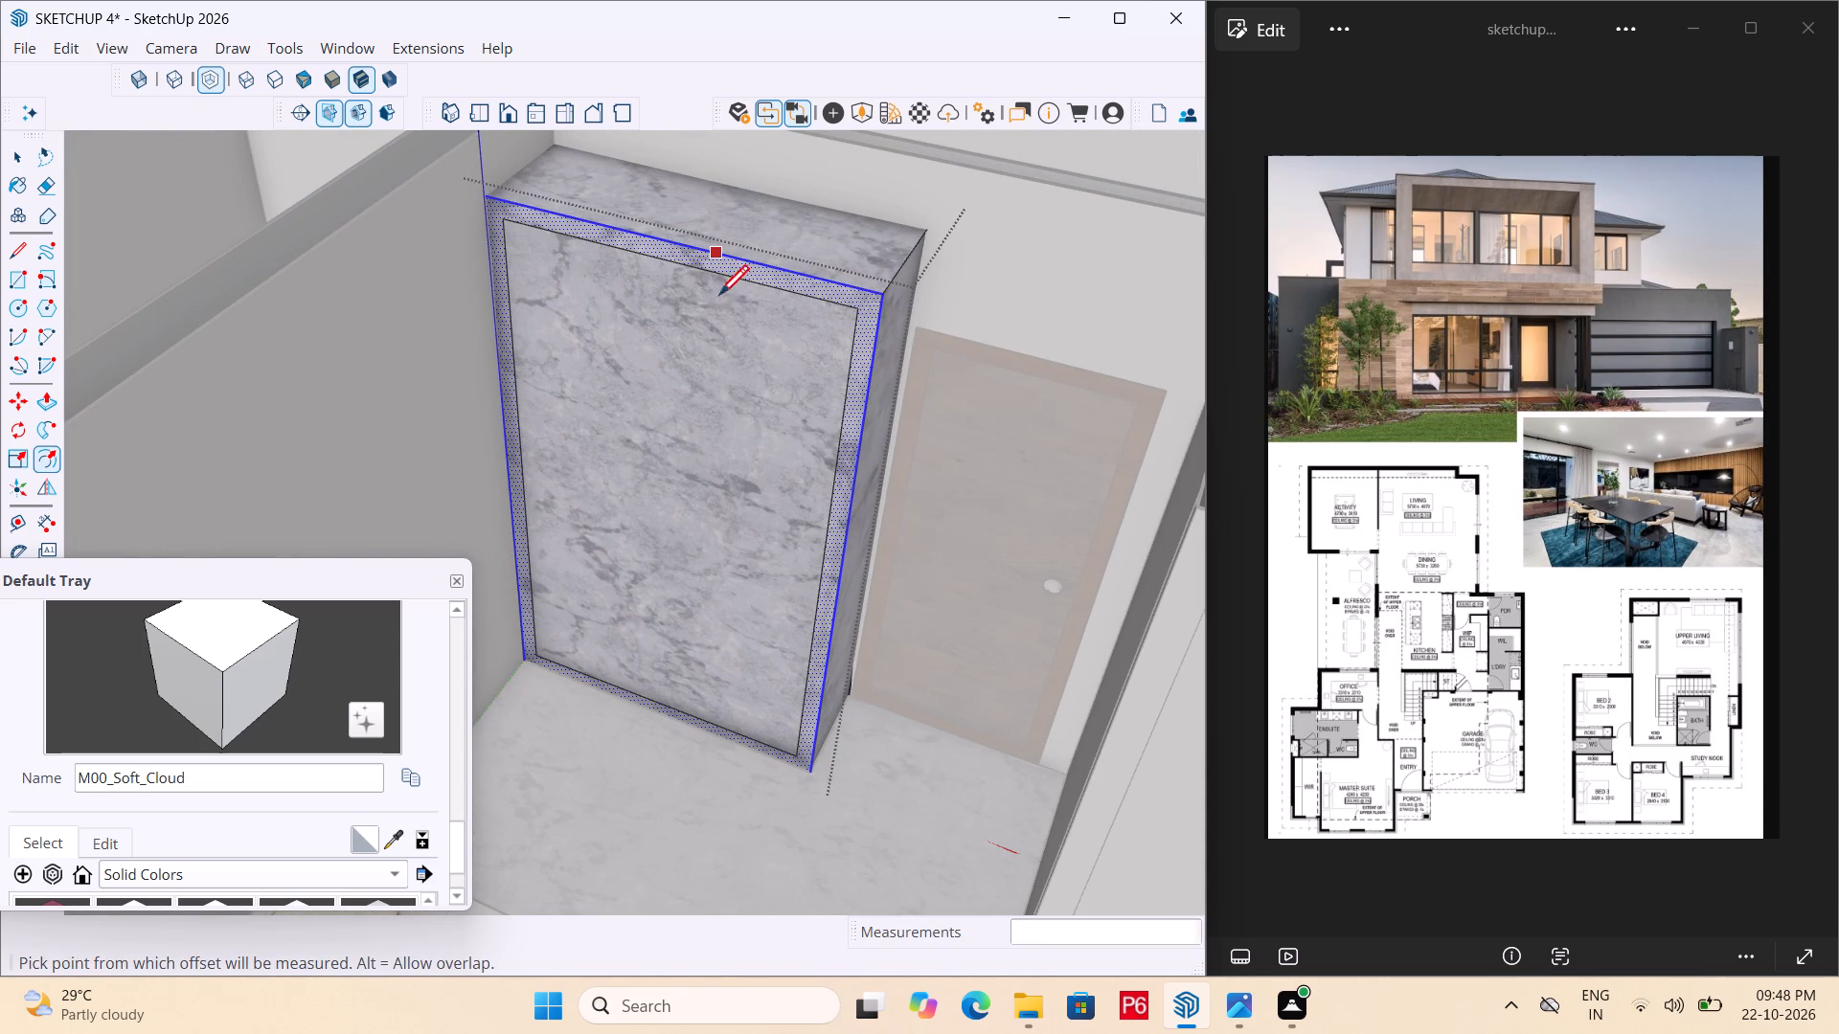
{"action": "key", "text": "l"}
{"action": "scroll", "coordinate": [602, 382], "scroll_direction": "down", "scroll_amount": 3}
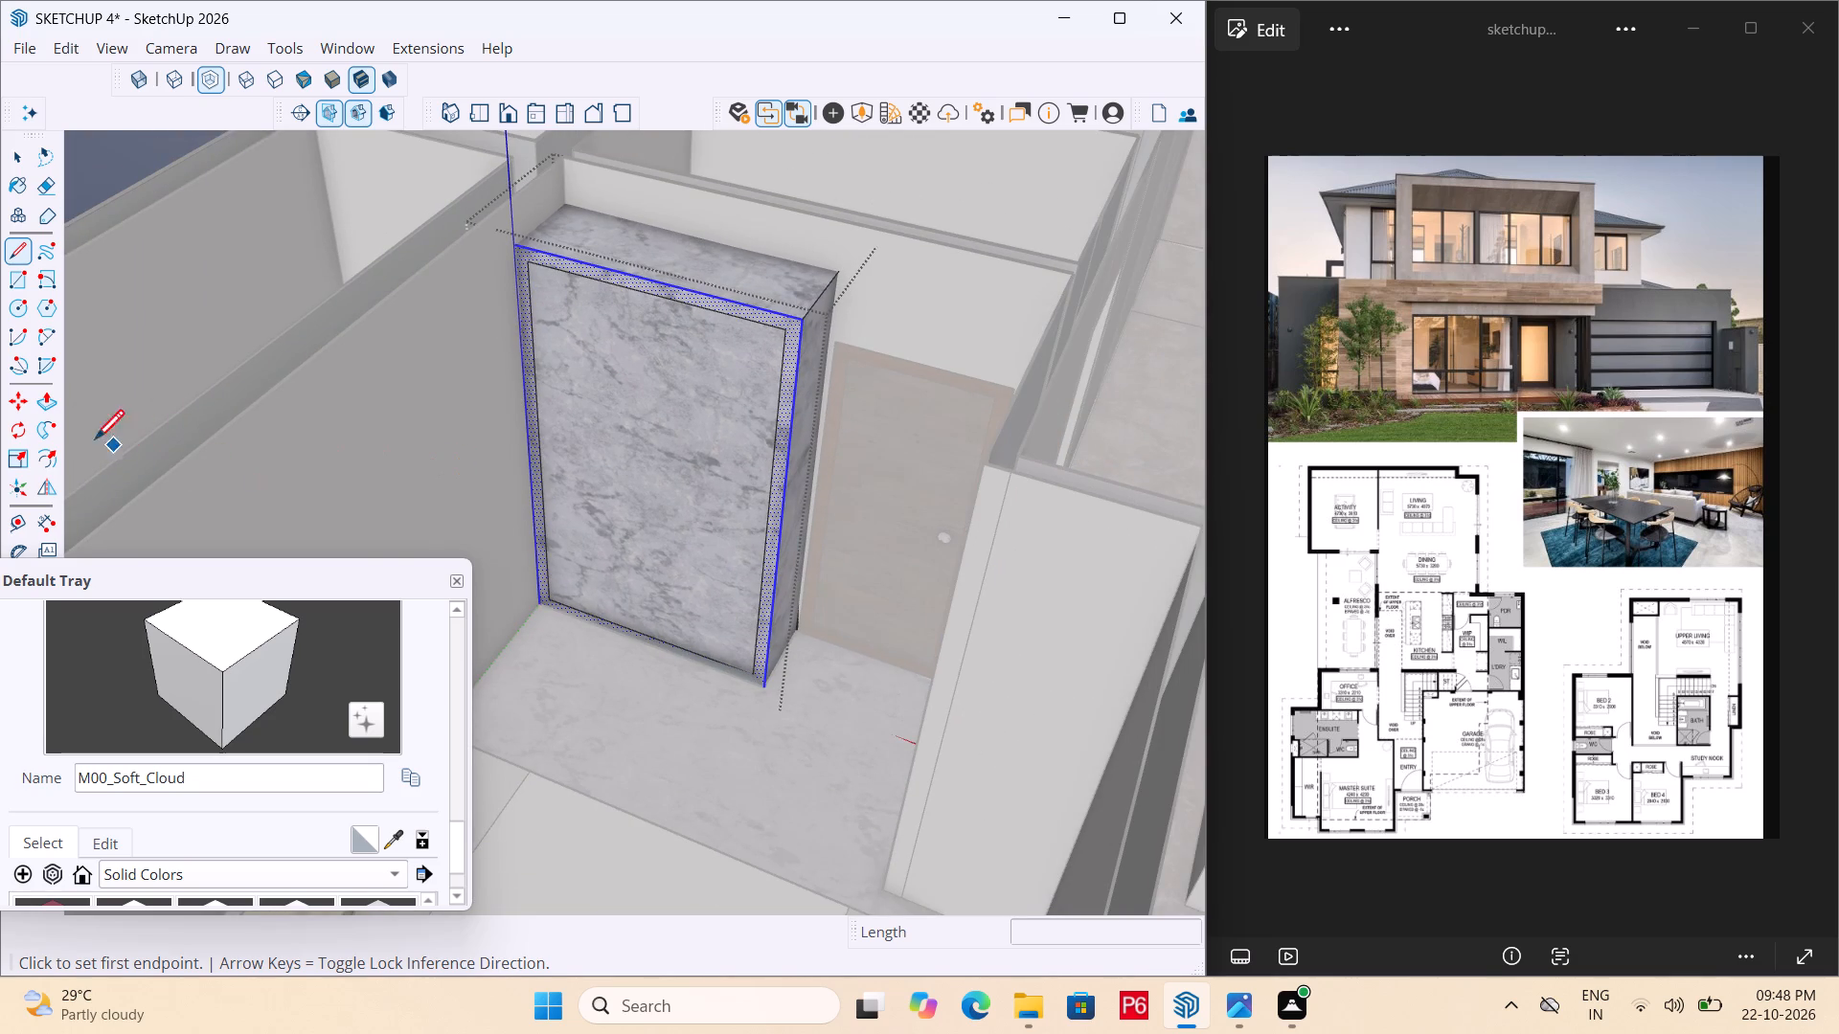
Browse the material collections, including stone, wood, metal, fabric, plaster and solid colours, for a finish for the tall unit.
{"action": "scroll", "coordinate": [248, 815], "scroll_direction": "down", "scroll_amount": 4}
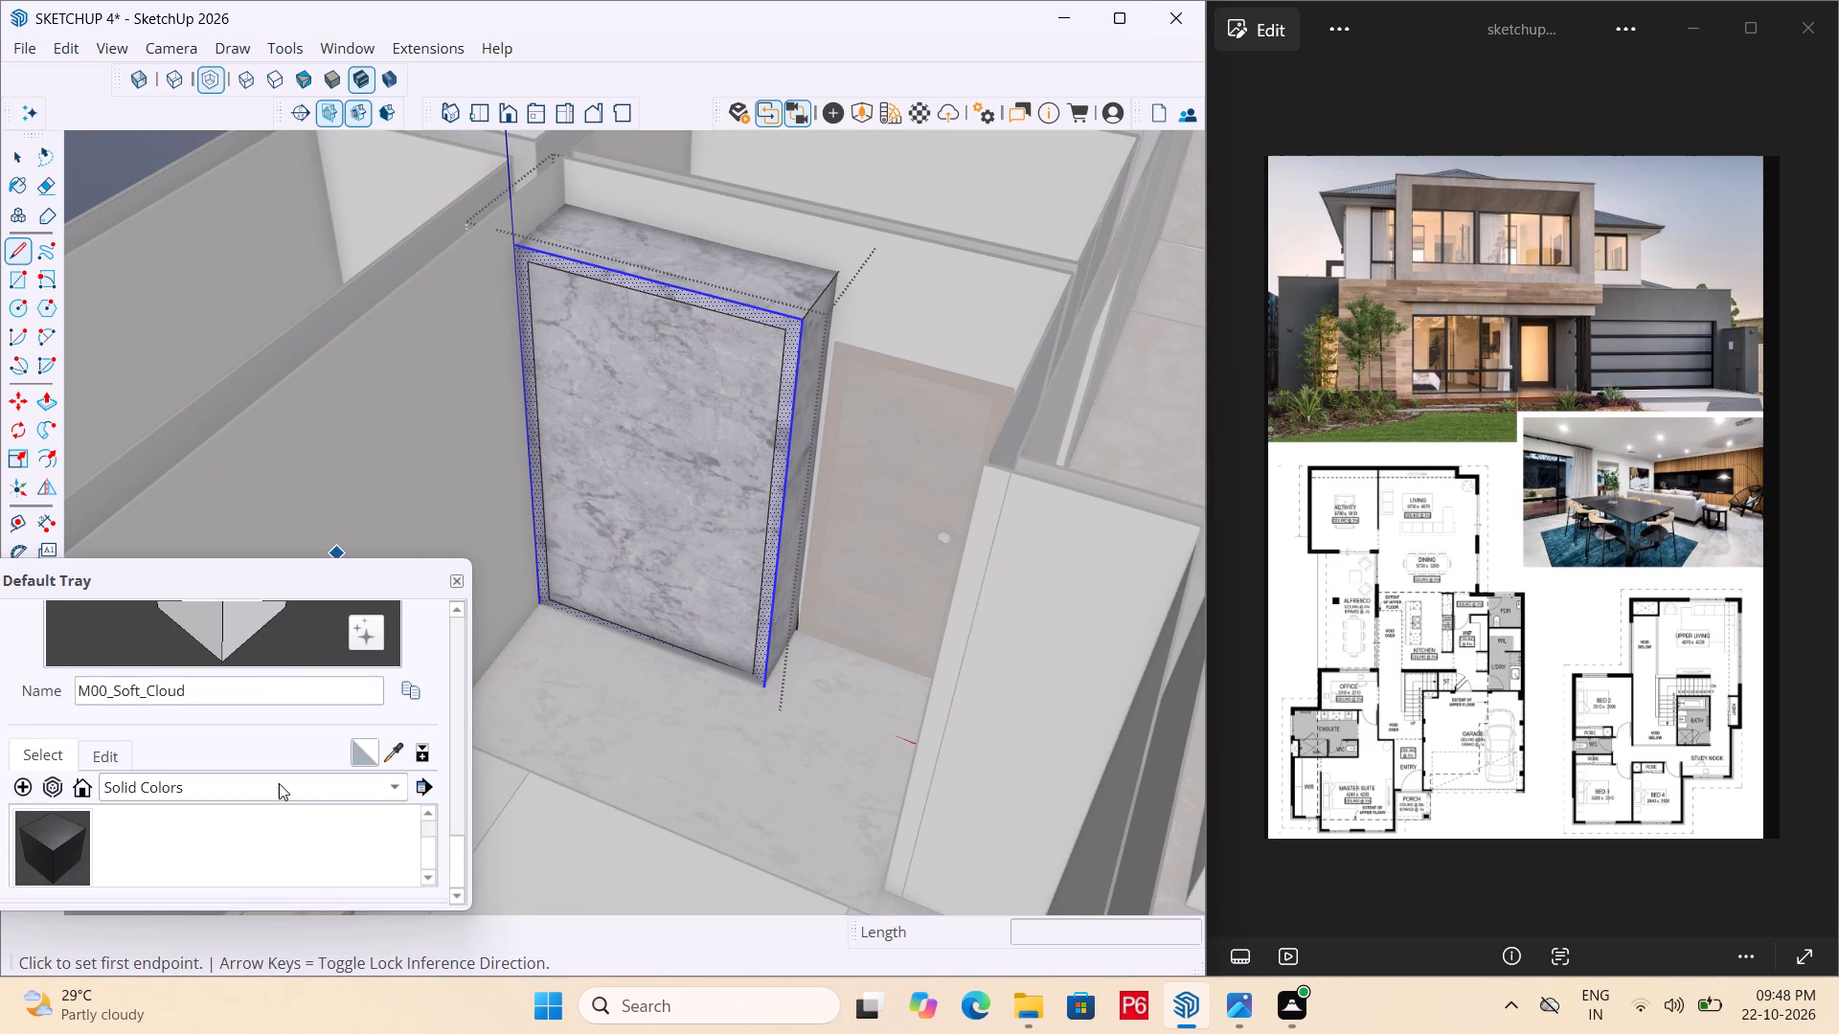
{"action": "left_click", "coordinate": [279, 783]}
{"action": "left_click", "coordinate": [247, 733]}
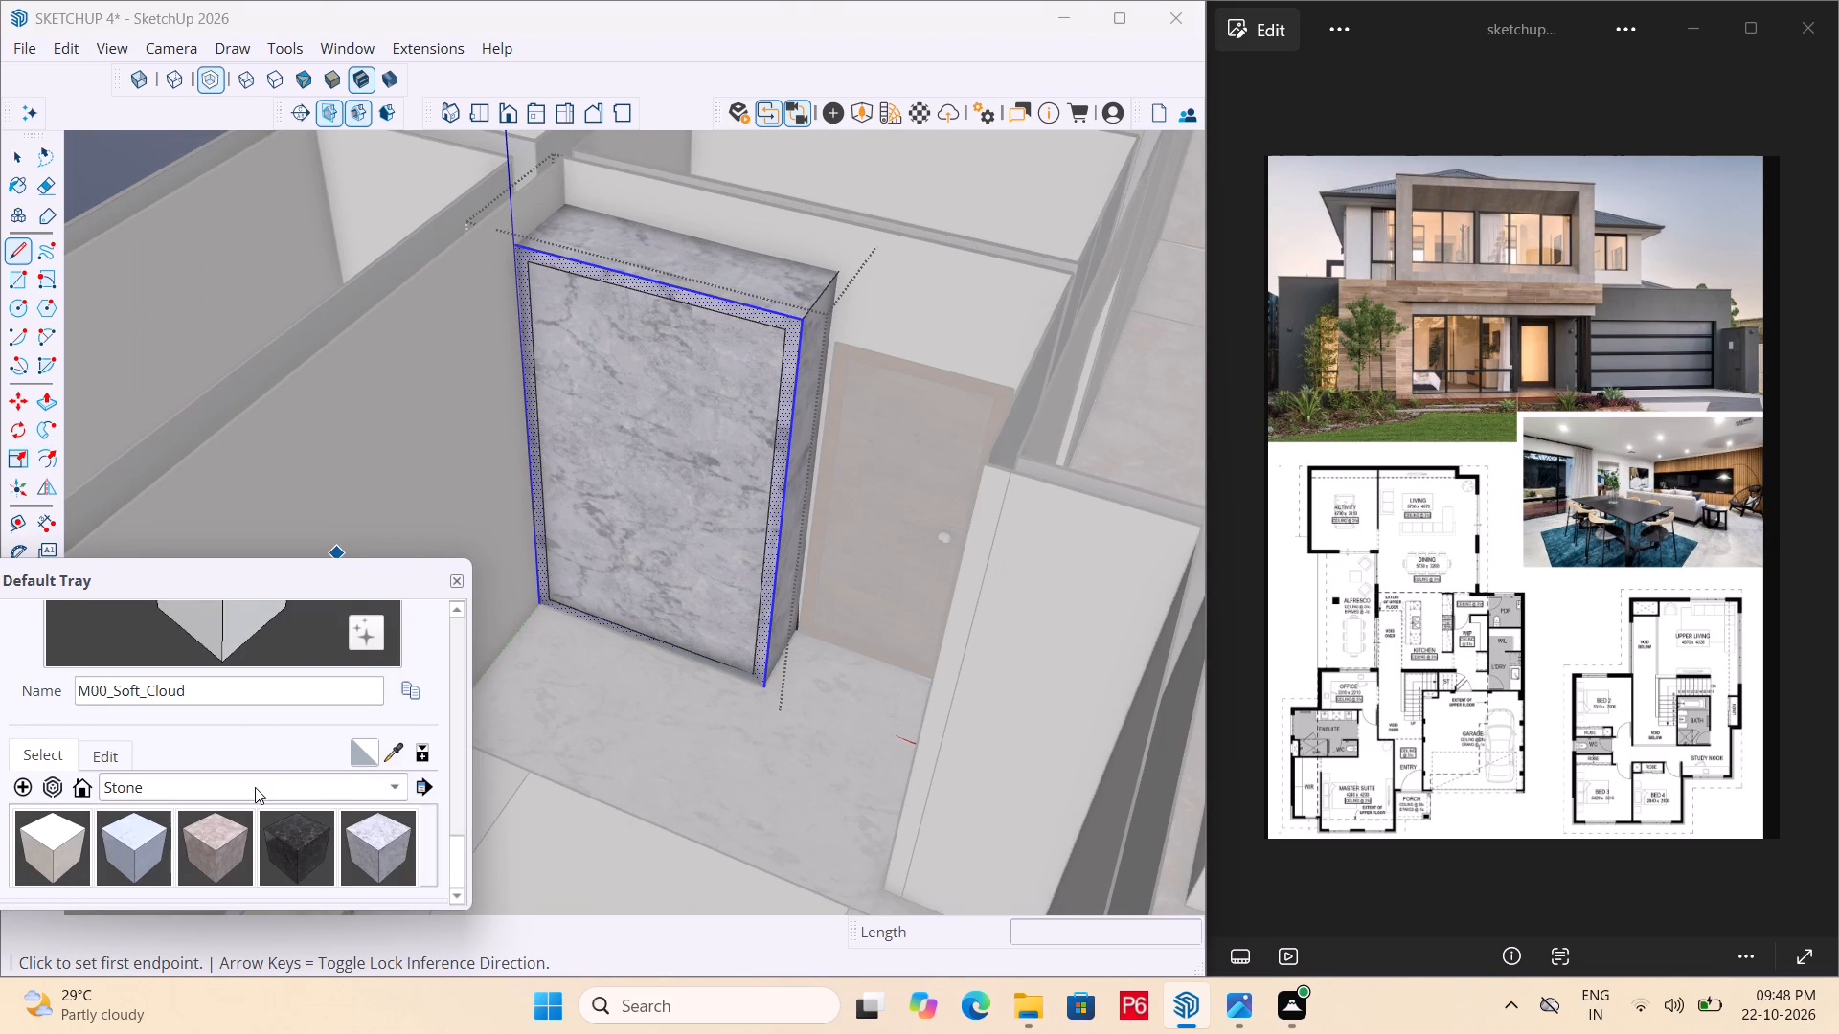
{"action": "left_click", "coordinate": [255, 787]}
{"action": "left_click", "coordinate": [235, 758]}
{"action": "scroll", "coordinate": [245, 738], "scroll_direction": "down", "scroll_amount": 5}
{"action": "scroll", "coordinate": [334, 780], "scroll_direction": "down", "scroll_amount": 12}
{"action": "scroll", "coordinate": [426, 694], "scroll_direction": "down", "scroll_amount": 5}
{"action": "scroll", "coordinate": [319, 841], "scroll_direction": "down", "scroll_amount": 4}
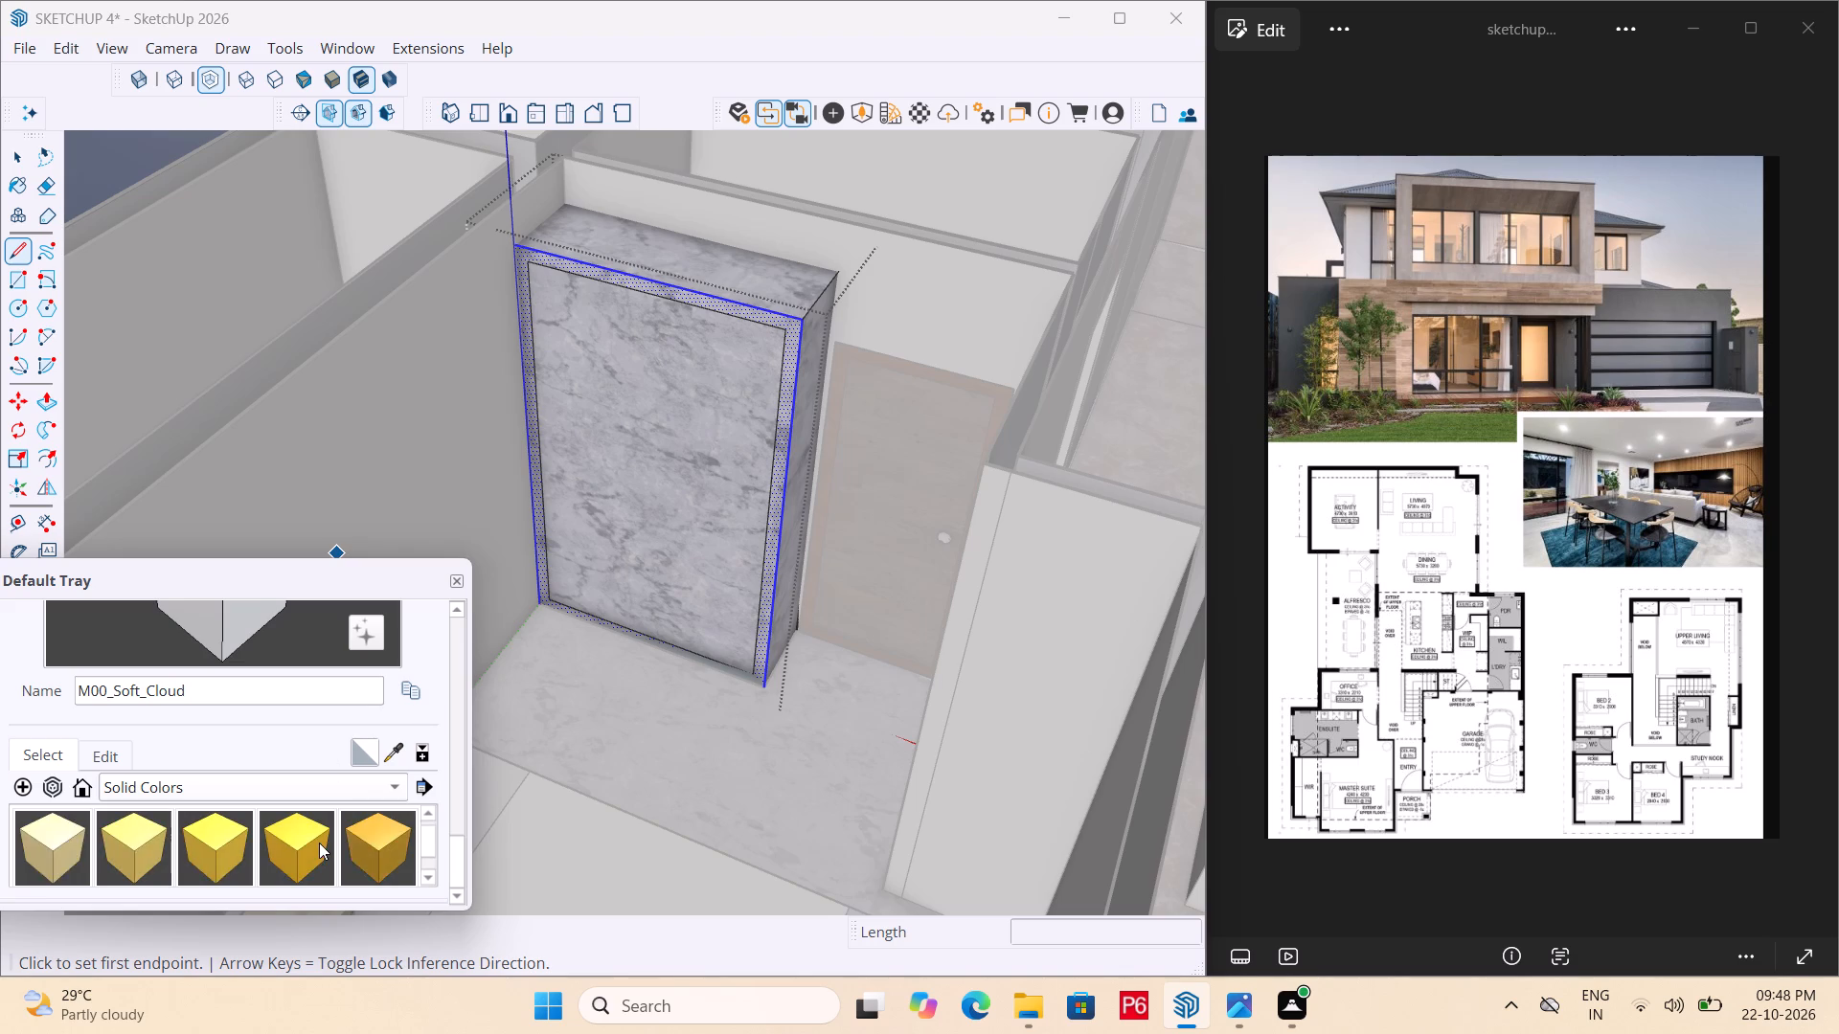
{"action": "scroll", "coordinate": [319, 843], "scroll_direction": "down", "scroll_amount": 13}
{"action": "scroll", "coordinate": [208, 854], "scroll_direction": "down", "scroll_amount": 5}
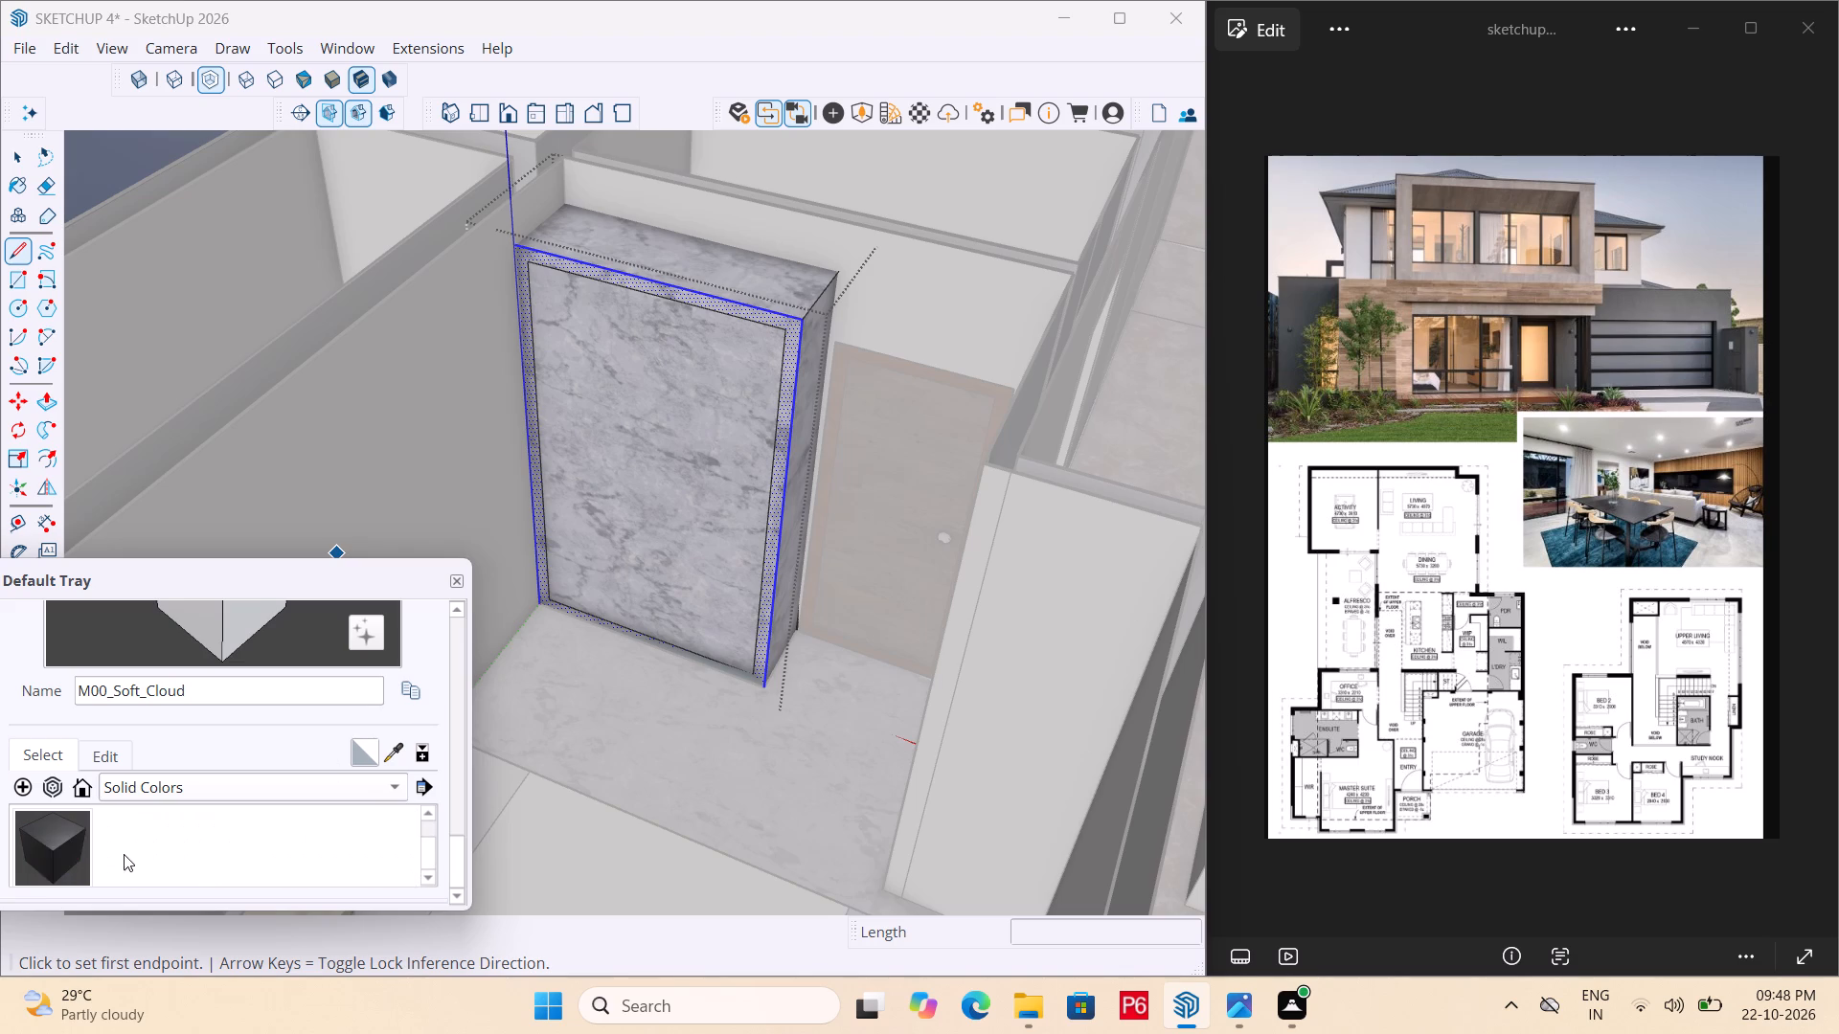
{"action": "scroll", "coordinate": [124, 854], "scroll_direction": "up", "scroll_amount": 2}
{"action": "left_click", "coordinate": [73, 844]}
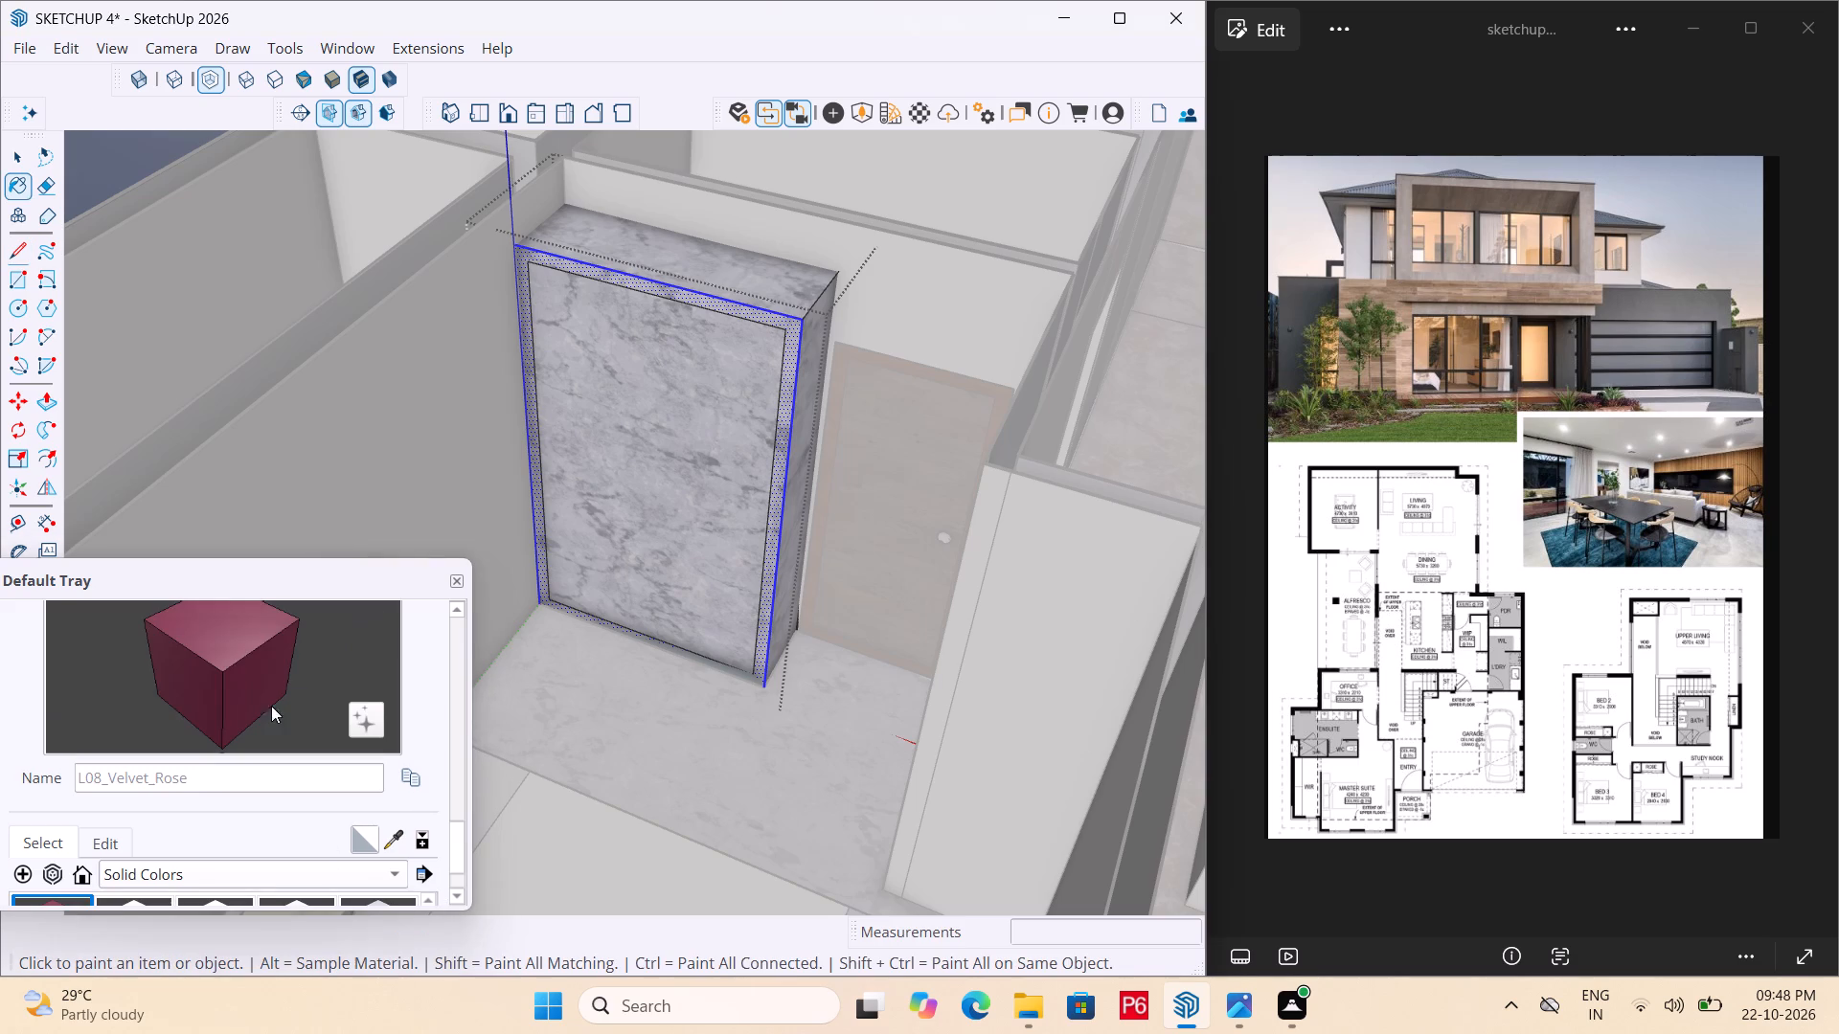
{"action": "scroll", "coordinate": [277, 865], "scroll_direction": "up", "scroll_amount": 4}
{"action": "scroll", "coordinate": [284, 805], "scroll_direction": "down", "scroll_amount": 6}
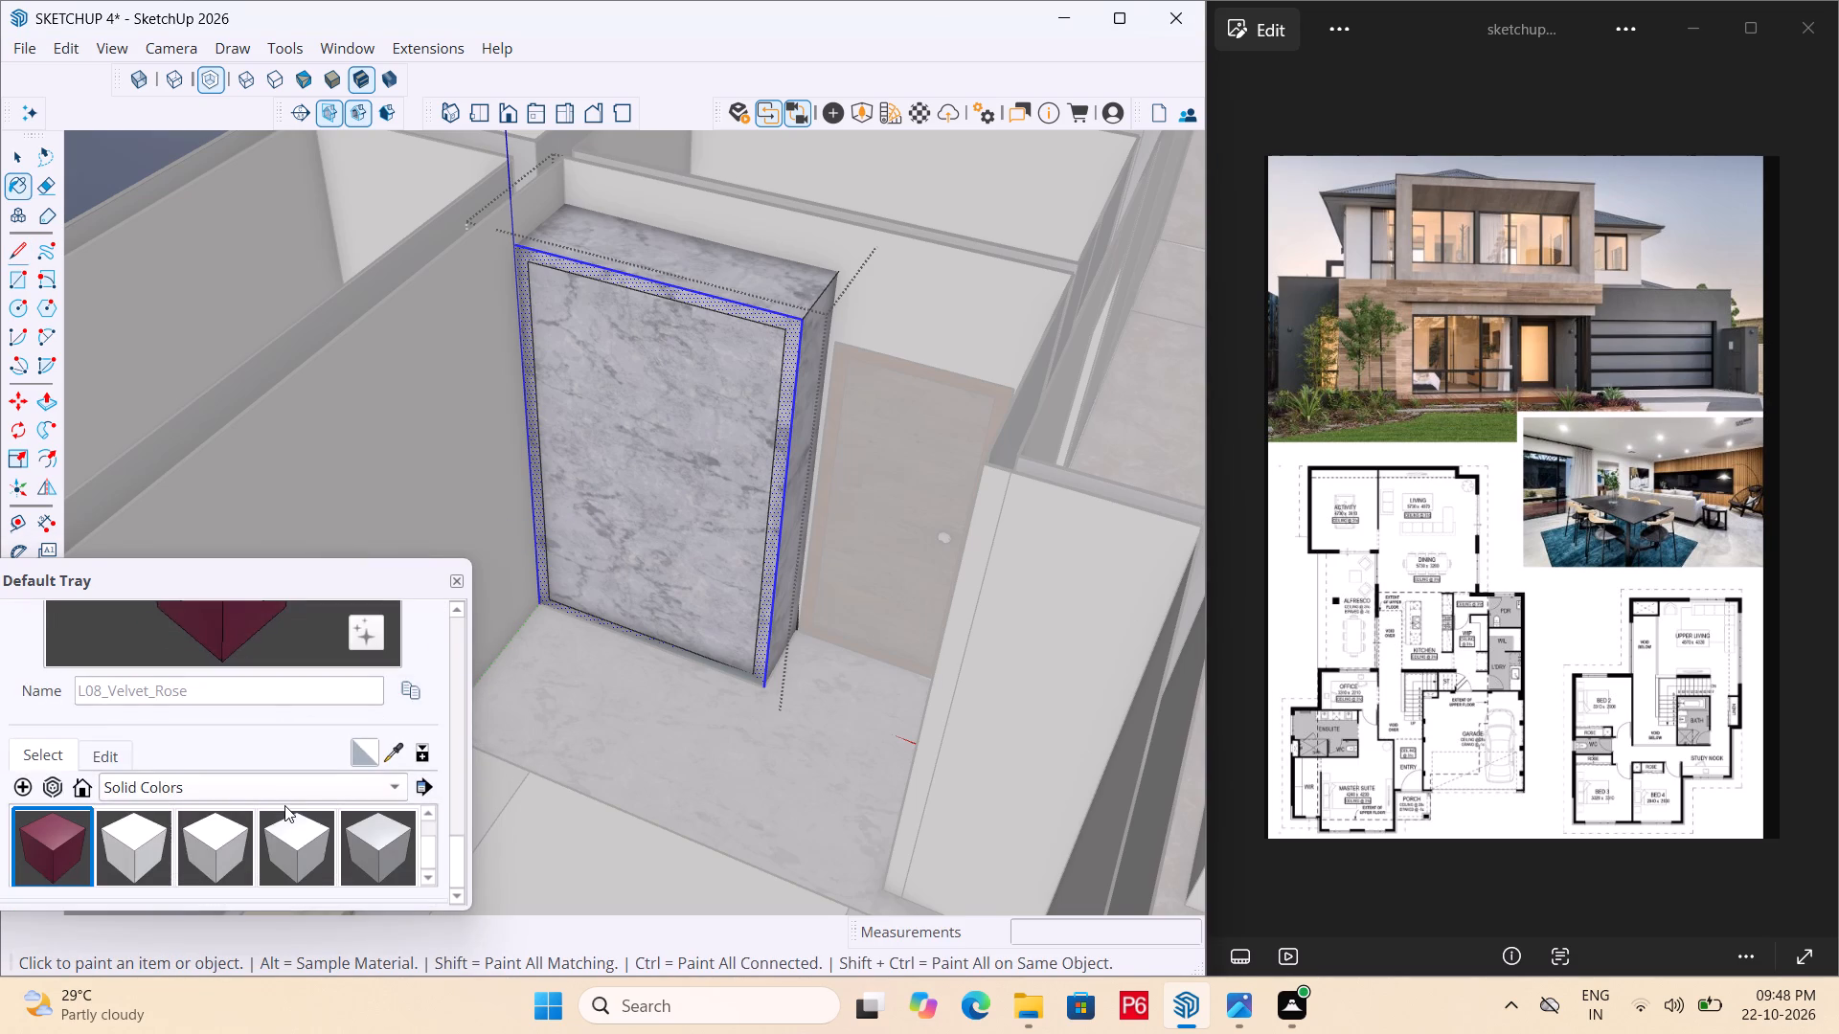
{"action": "left_click", "coordinate": [298, 799]}
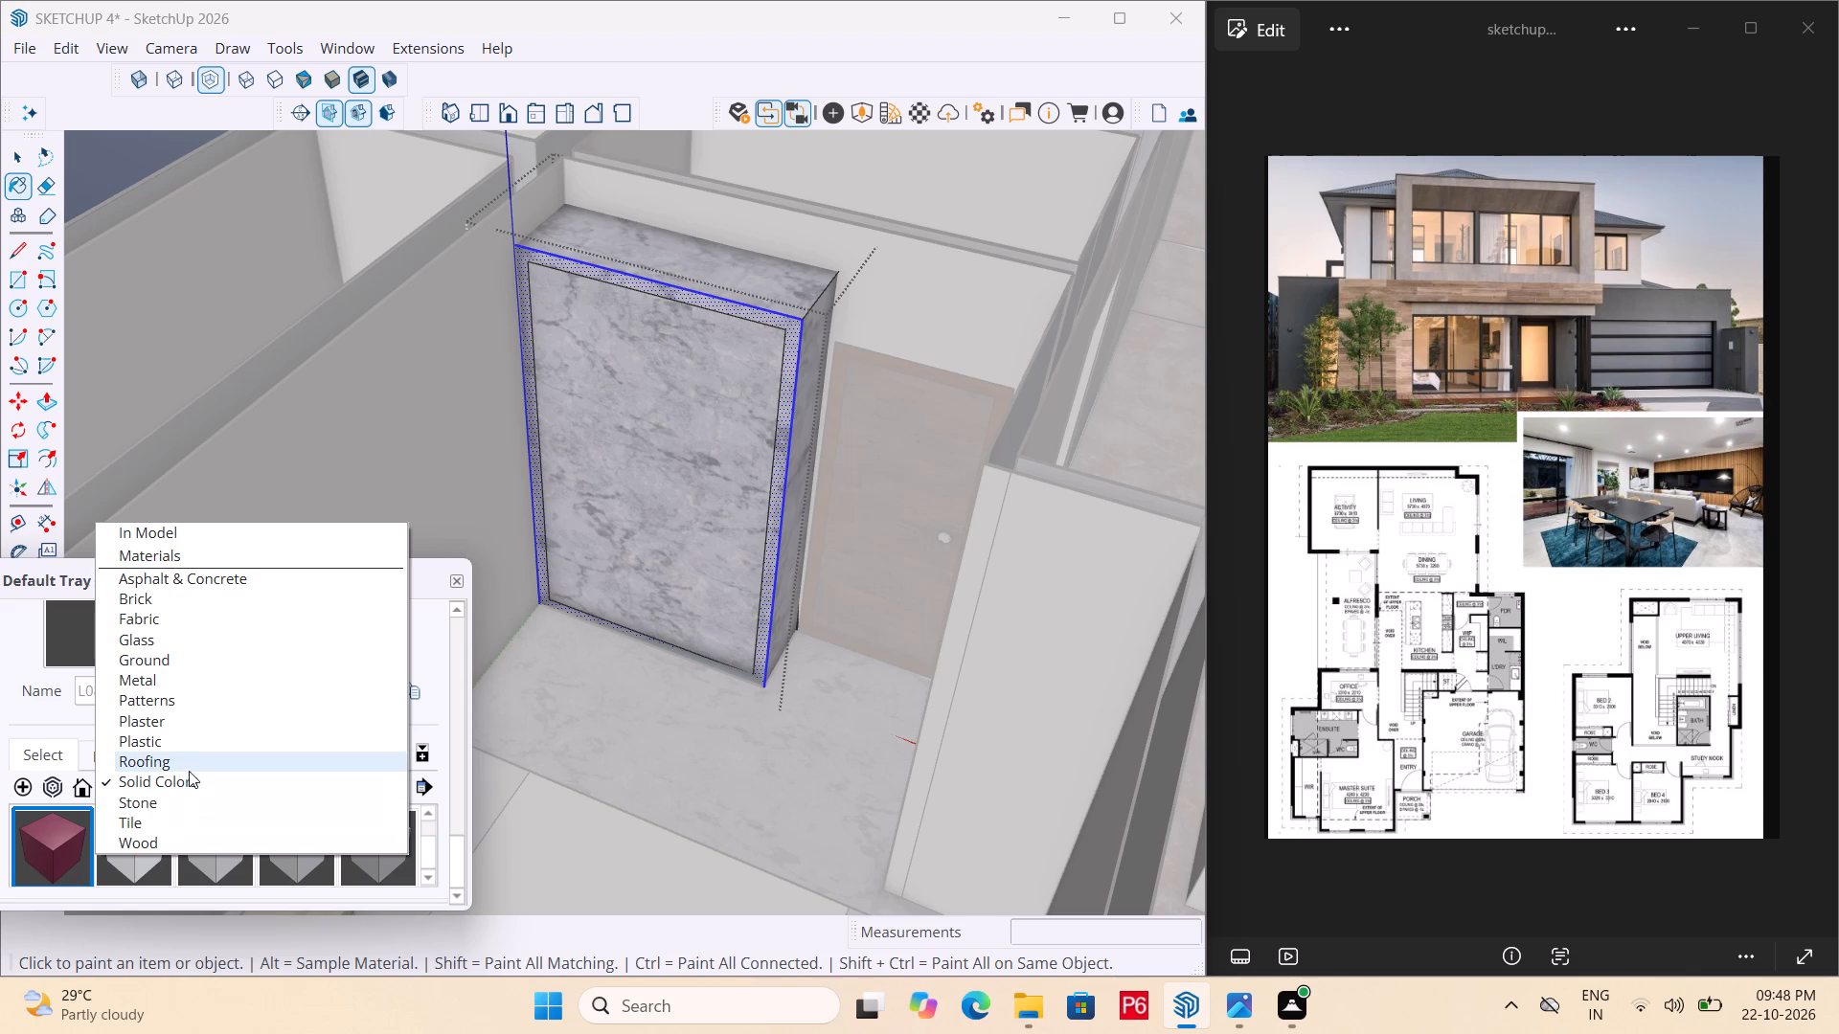
{"action": "left_click", "coordinate": [163, 808]}
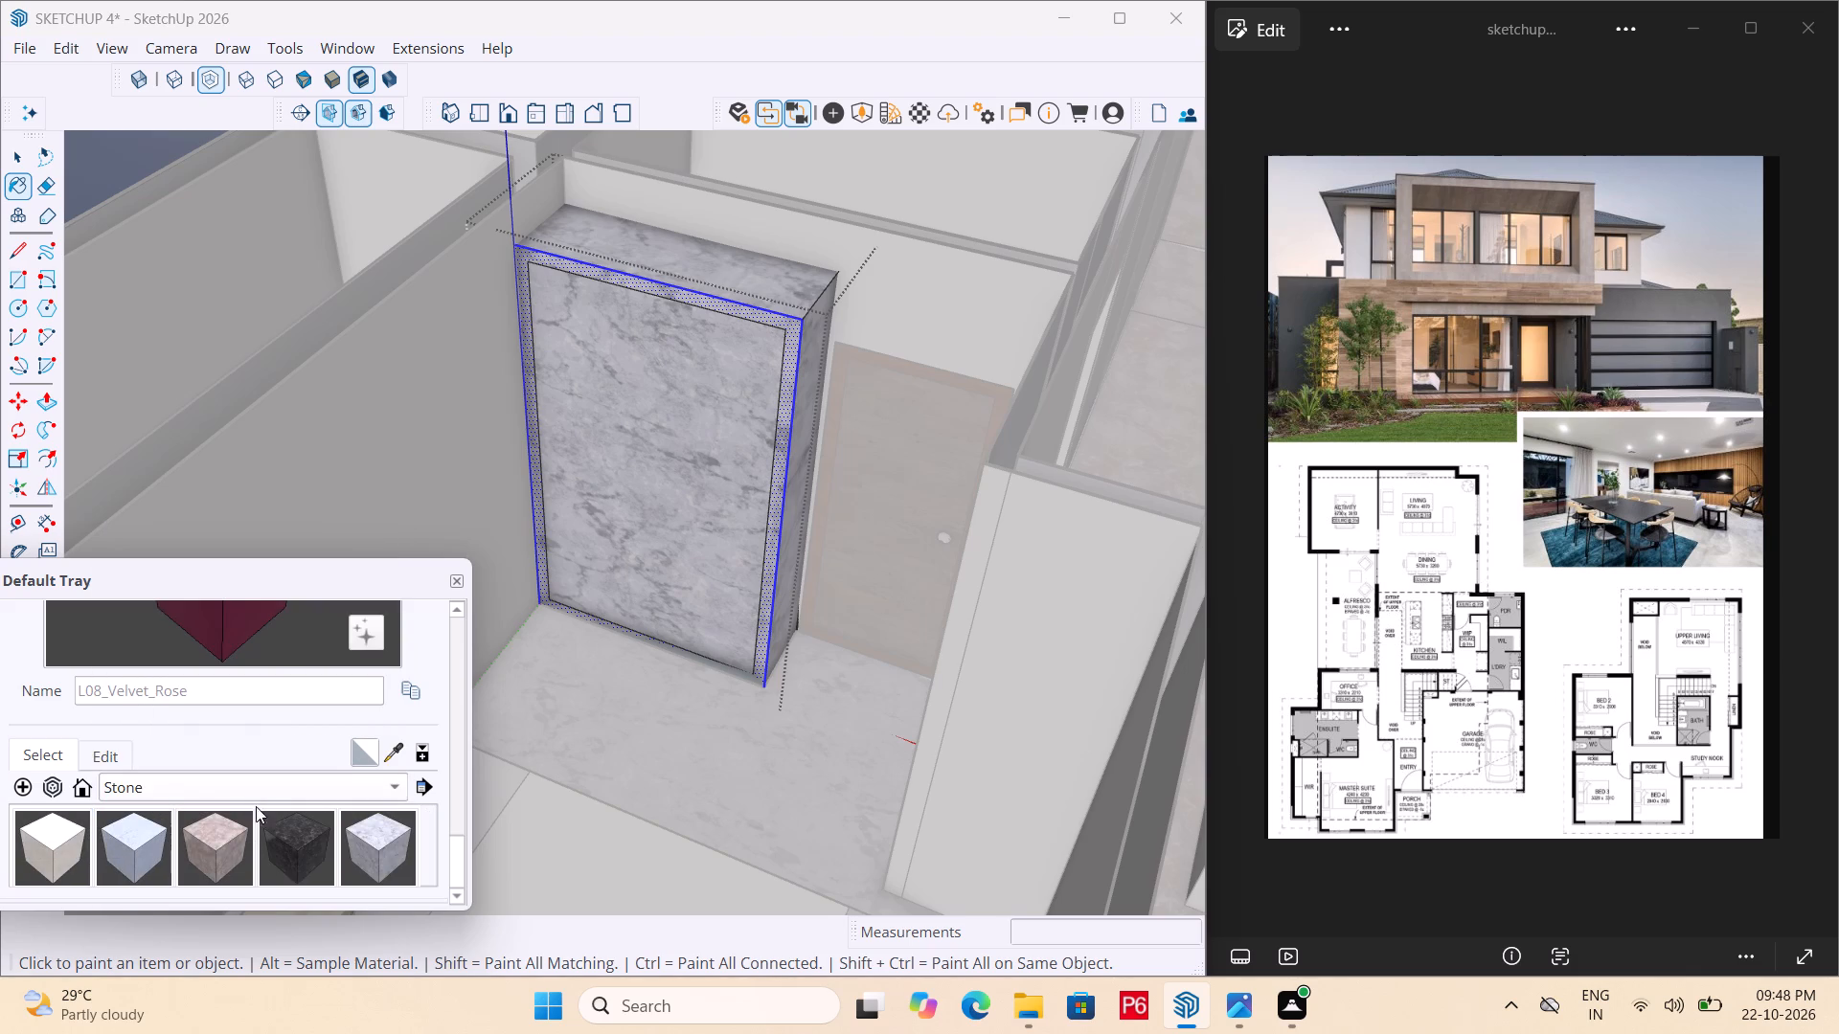
{"action": "left_click", "coordinate": [314, 787]}
{"action": "left_click", "coordinate": [218, 829]}
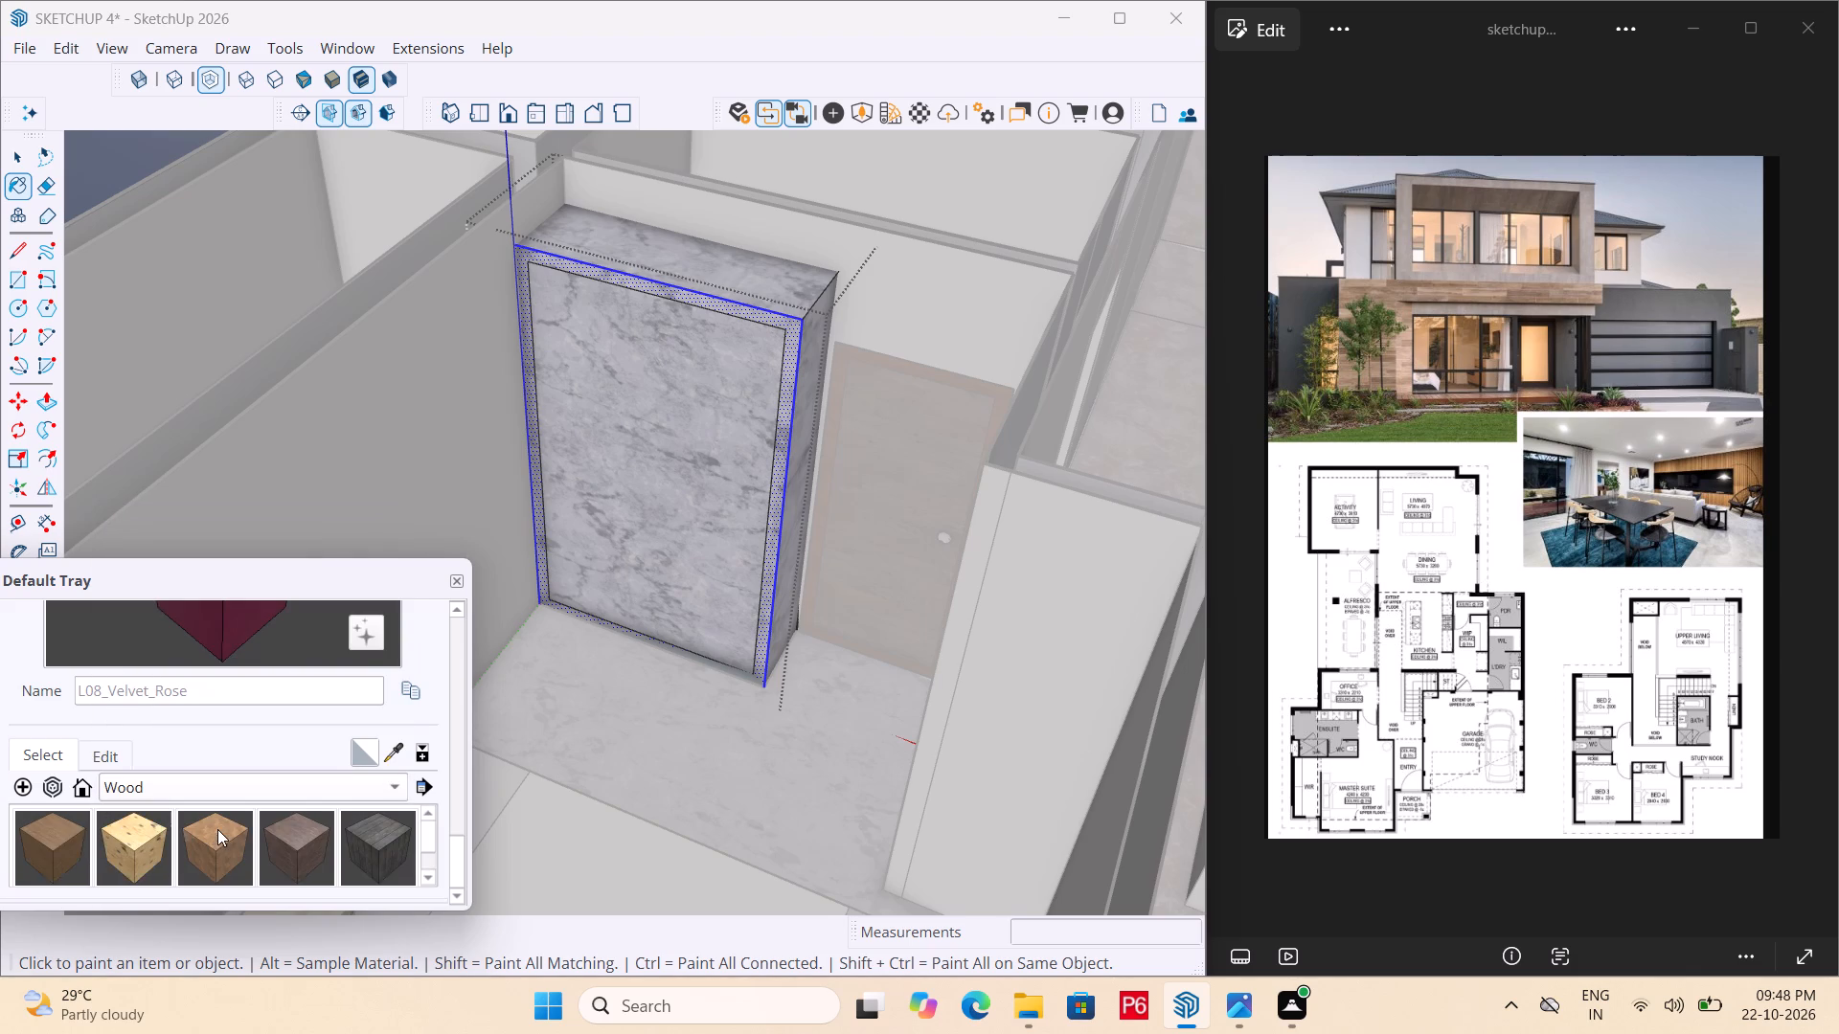
{"action": "left_click", "coordinate": [229, 795]}
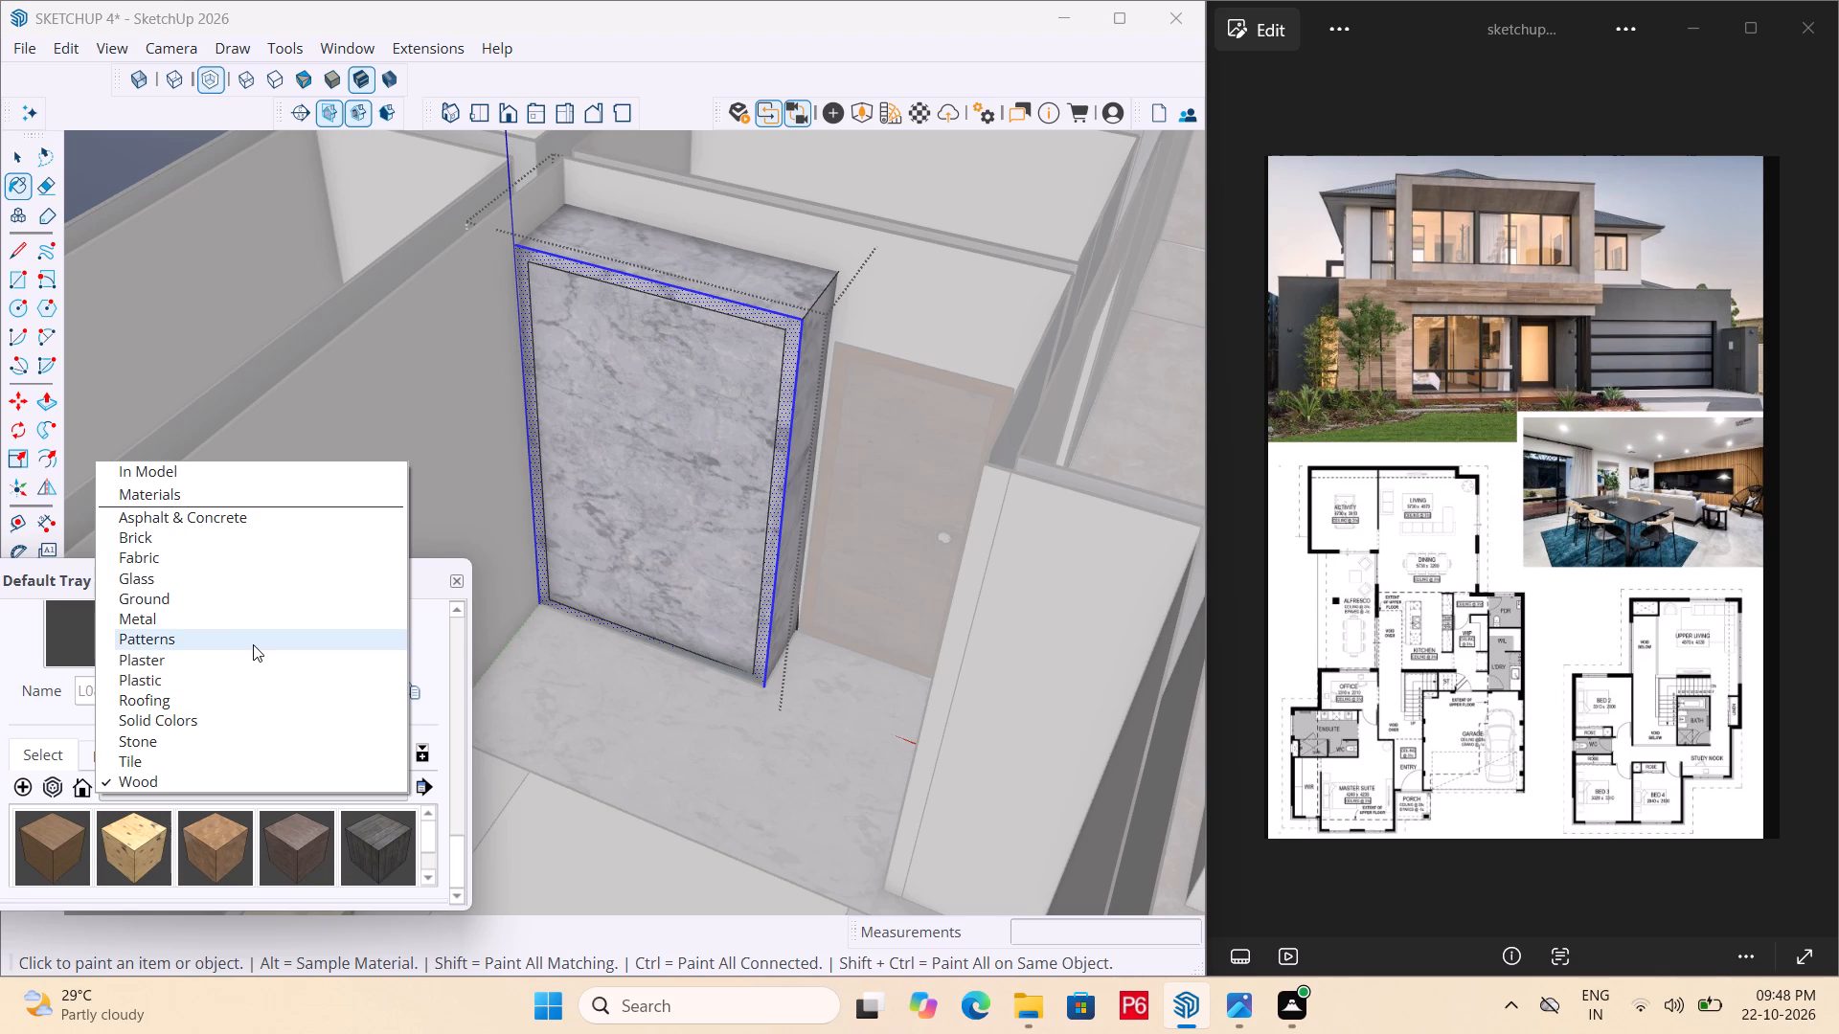
{"action": "left_click", "coordinate": [276, 609]}
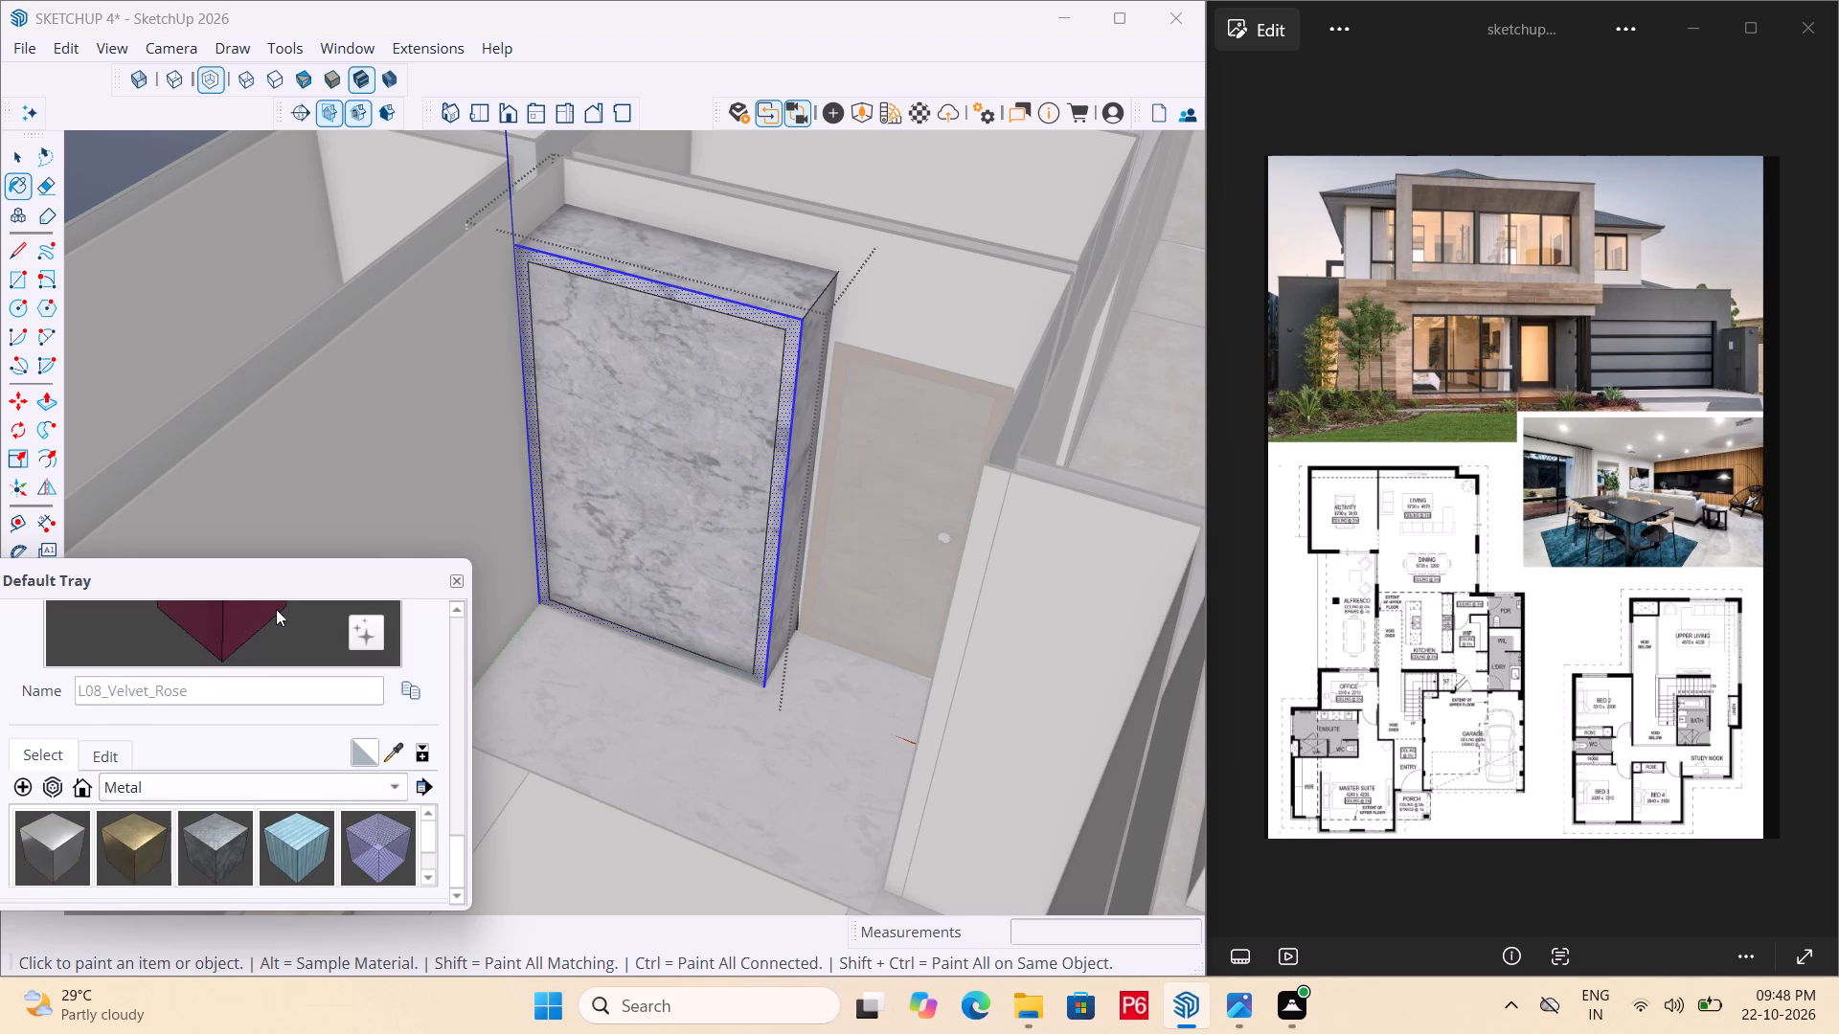
{"action": "left_click", "coordinate": [251, 794]}
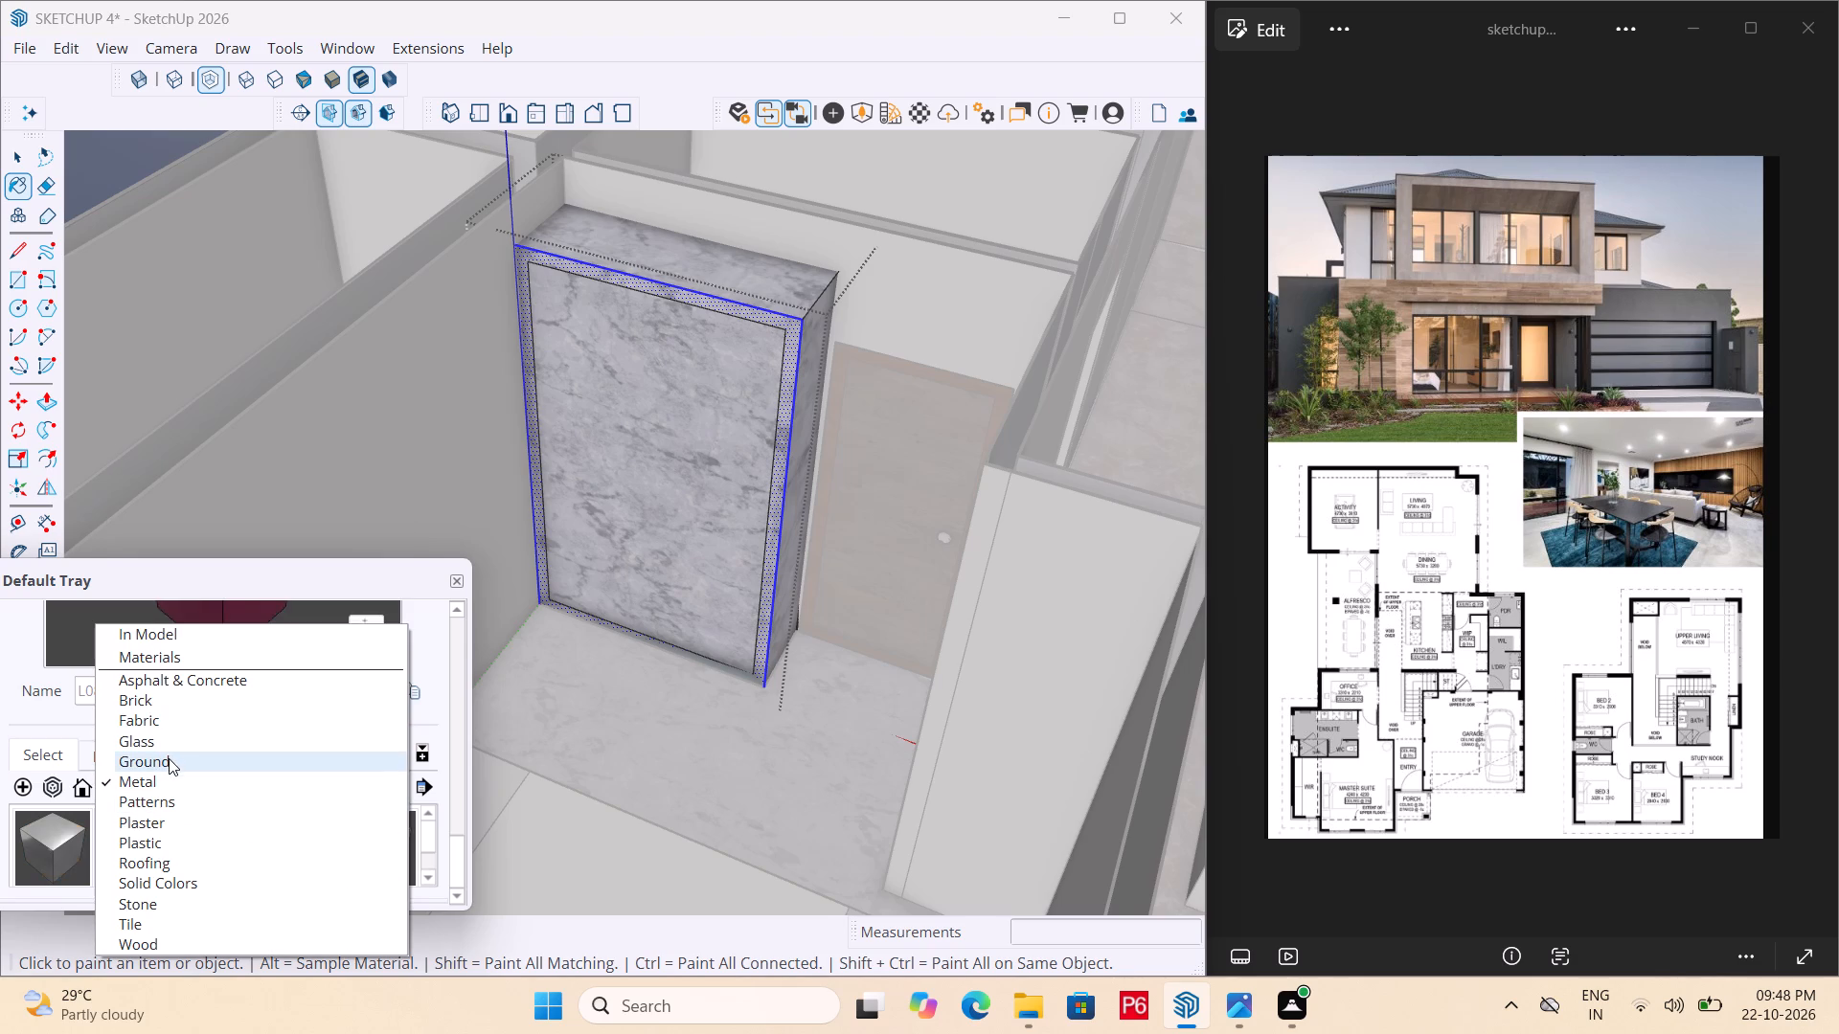
{"action": "left_click", "coordinate": [184, 721]}
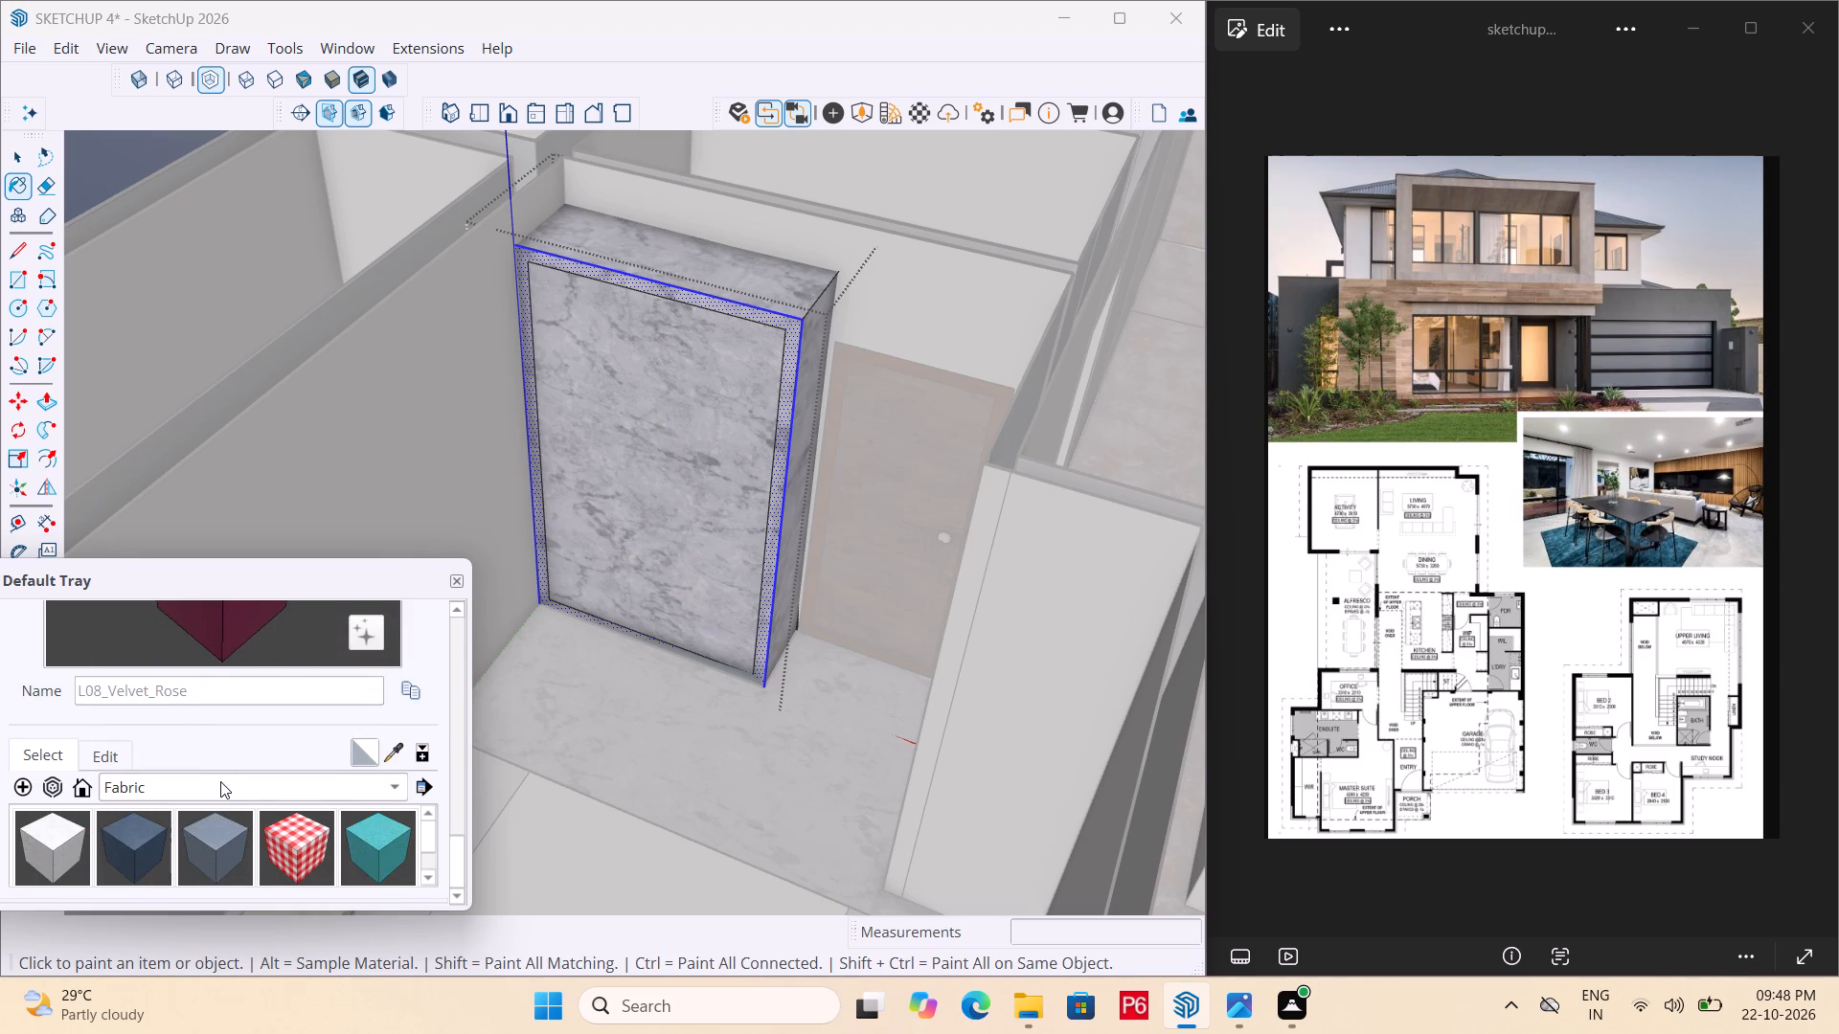
{"action": "left_click", "coordinate": [220, 781]}
{"action": "left_click", "coordinate": [193, 760]}
{"action": "left_click", "coordinate": [188, 792]}
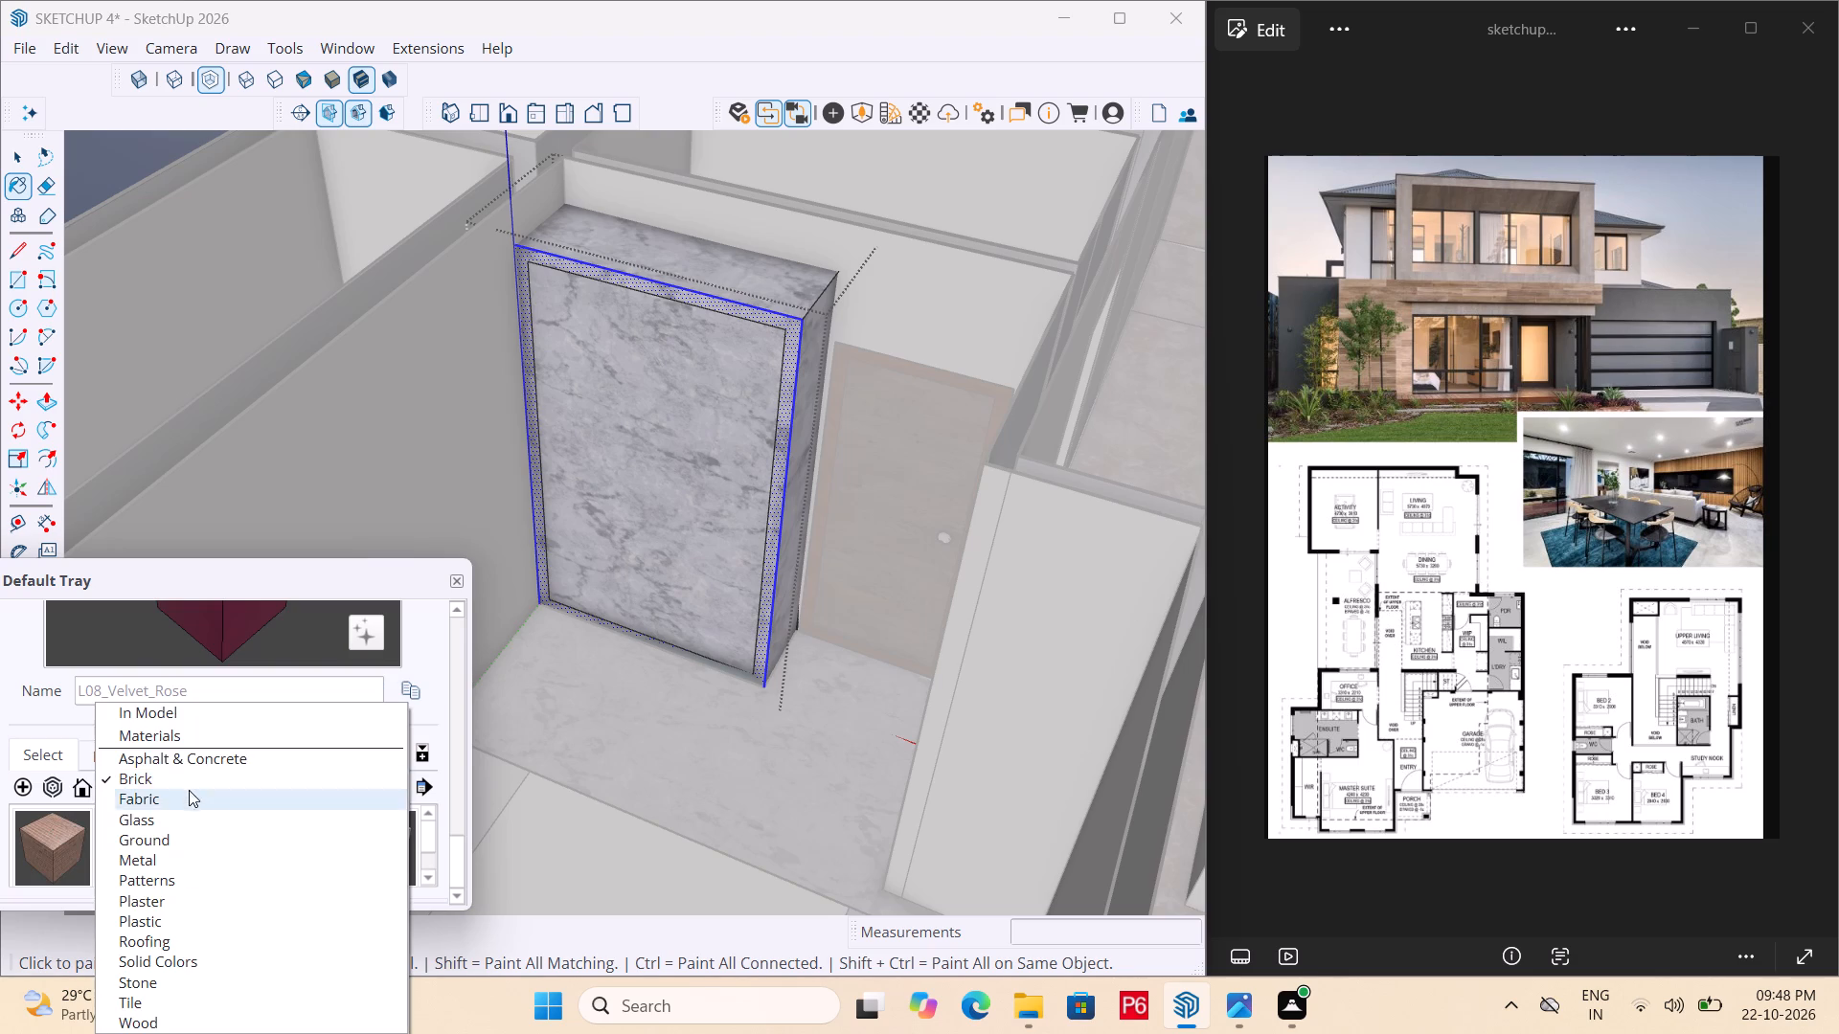
{"action": "left_click", "coordinate": [202, 763]}
{"action": "left_click", "coordinate": [219, 786]}
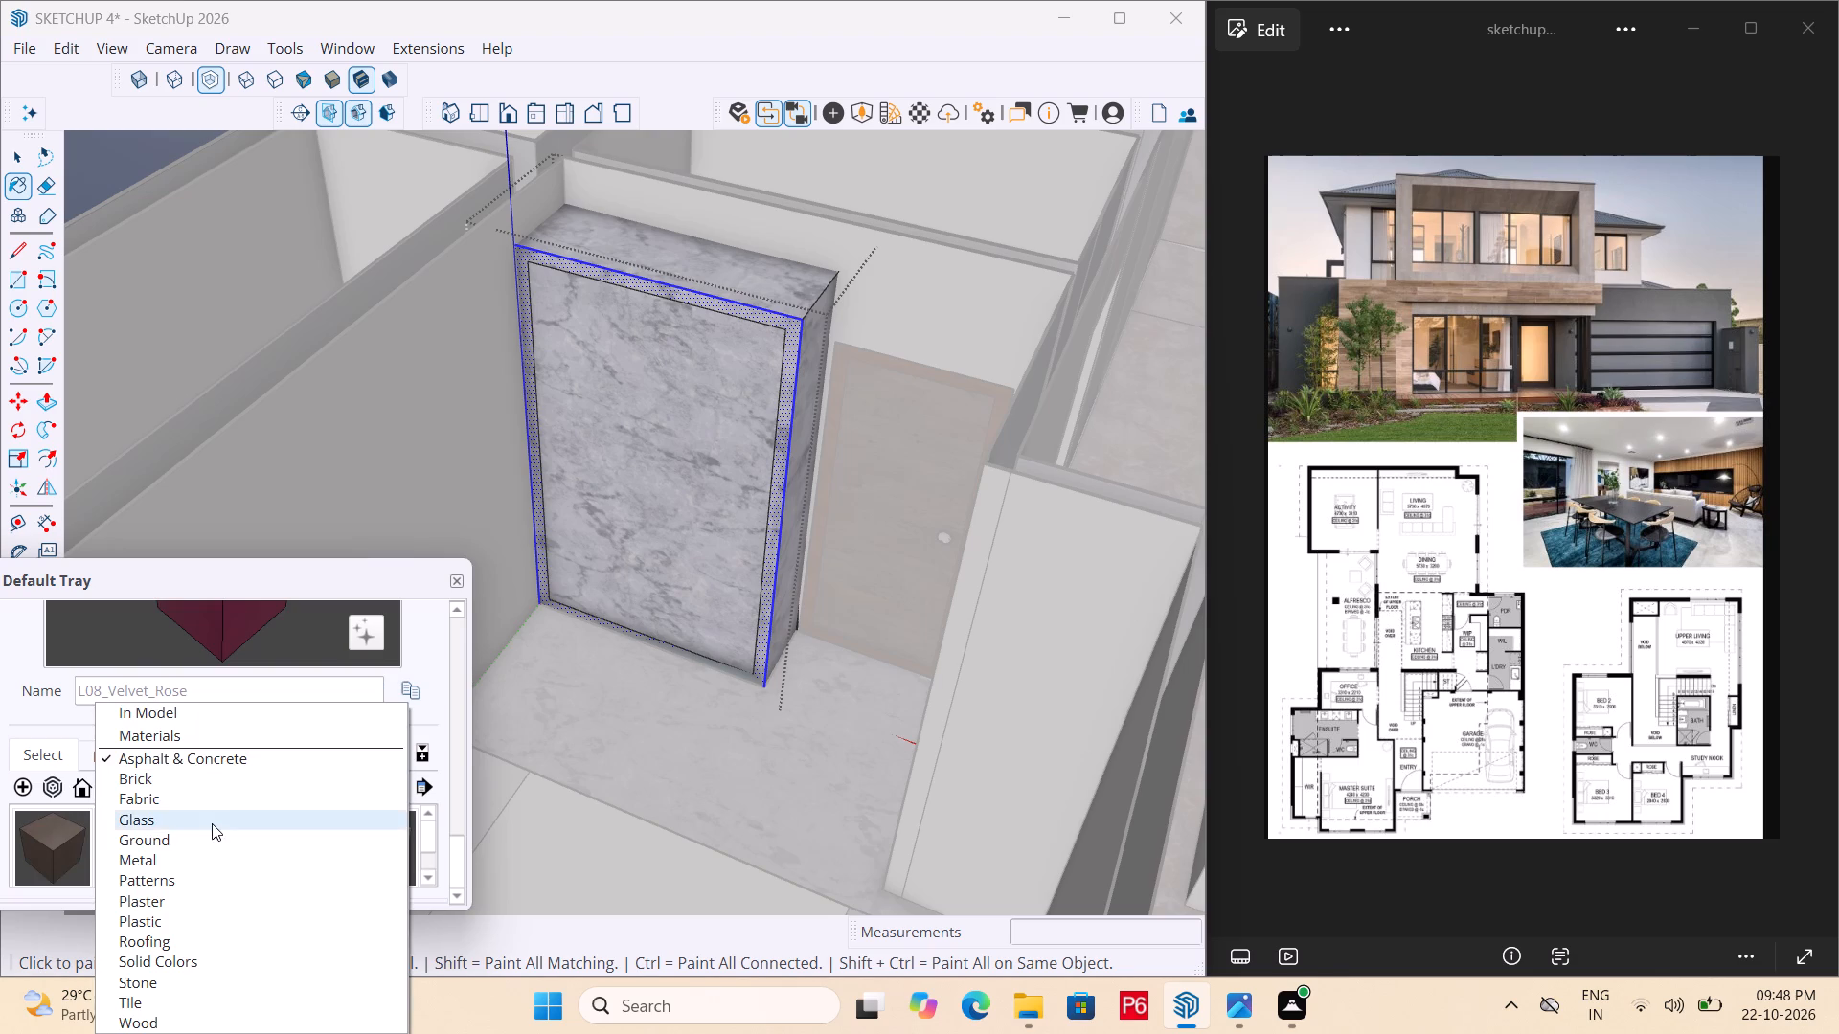
{"action": "left_click", "coordinate": [212, 816]}
{"action": "left_click", "coordinate": [225, 799]}
{"action": "left_click", "coordinate": [216, 821]}
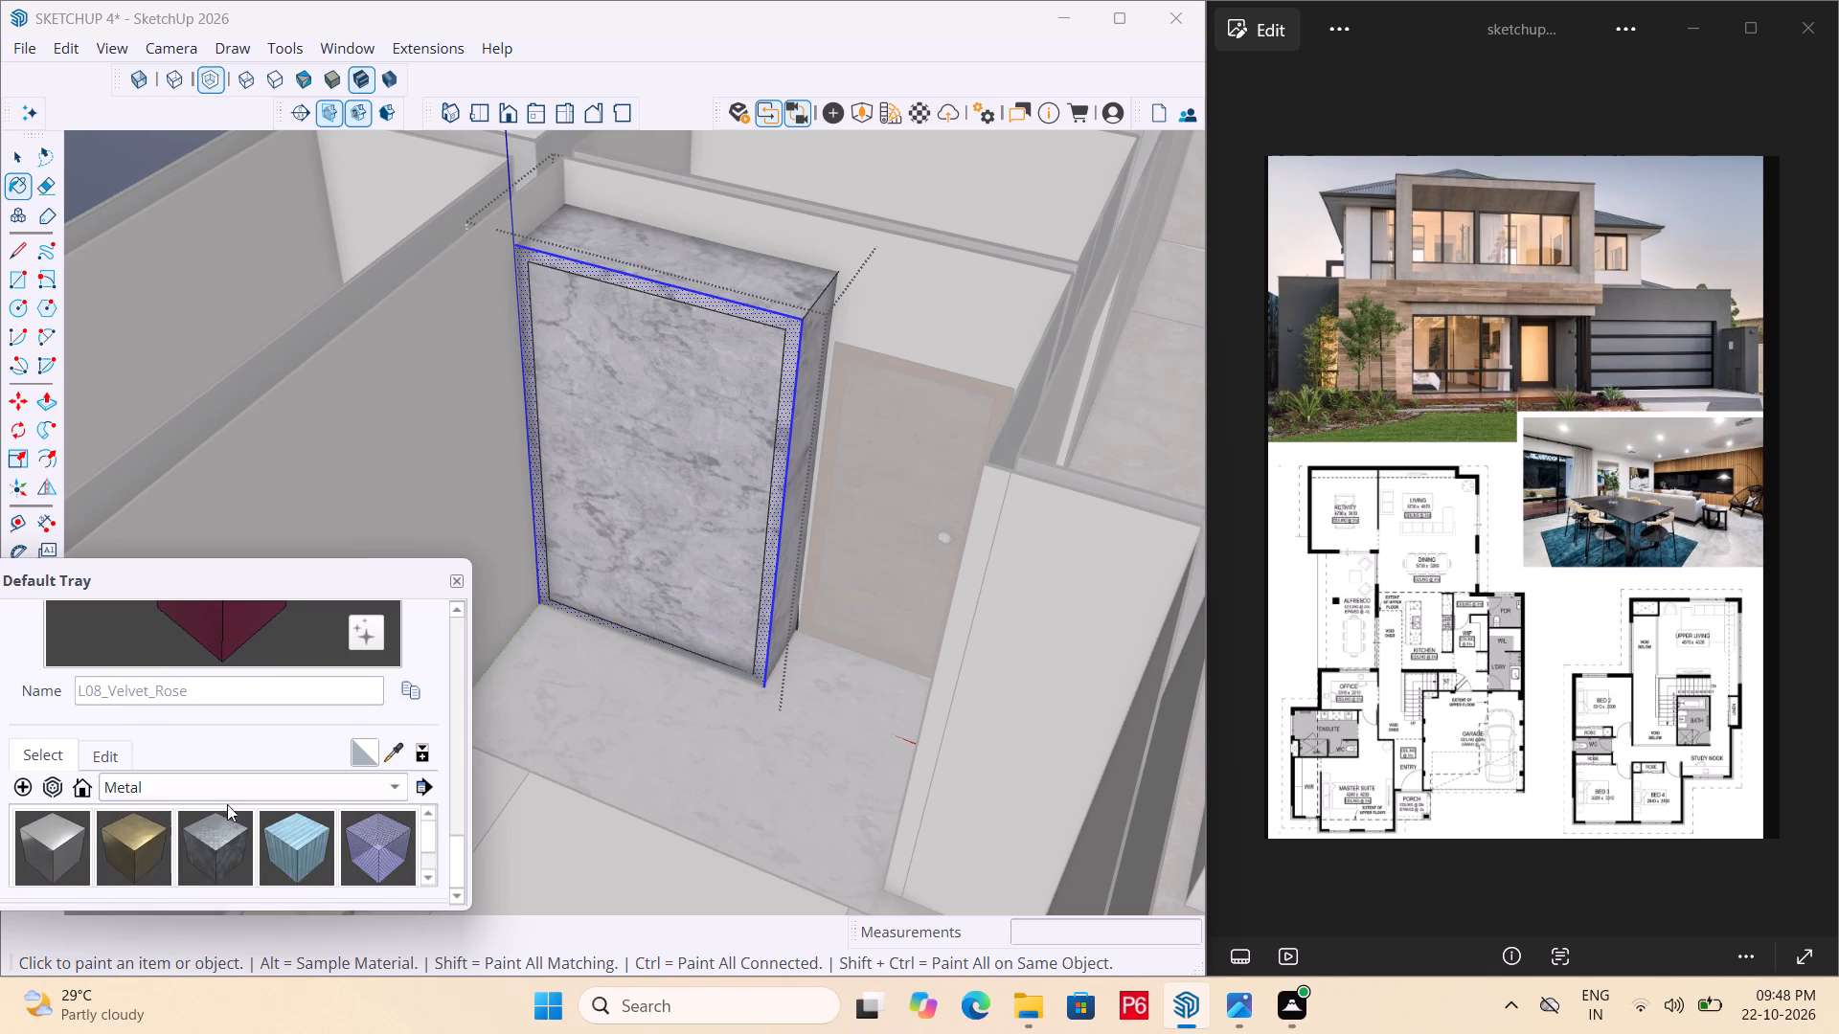
{"action": "left_click", "coordinate": [239, 794]}
{"action": "left_click", "coordinate": [233, 823]}
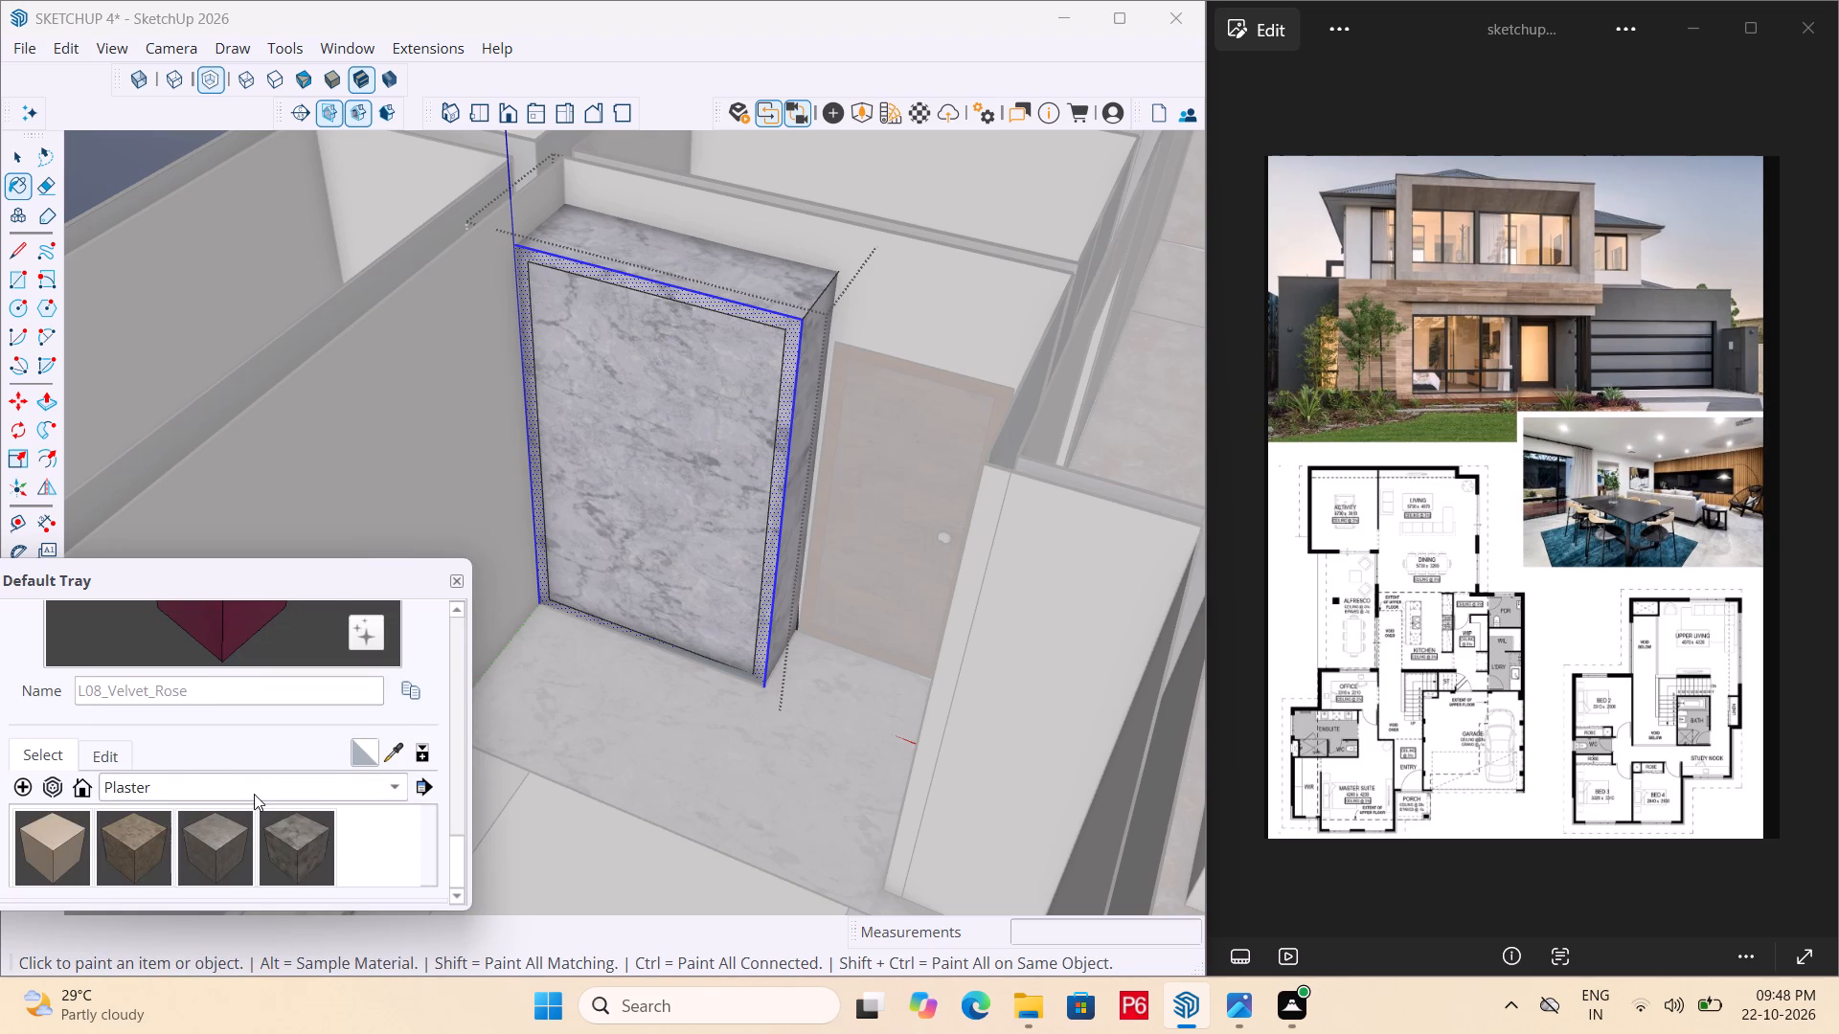
{"action": "left_click", "coordinate": [254, 794]}
{"action": "left_click", "coordinate": [239, 825]}
{"action": "left_click", "coordinate": [258, 799]}
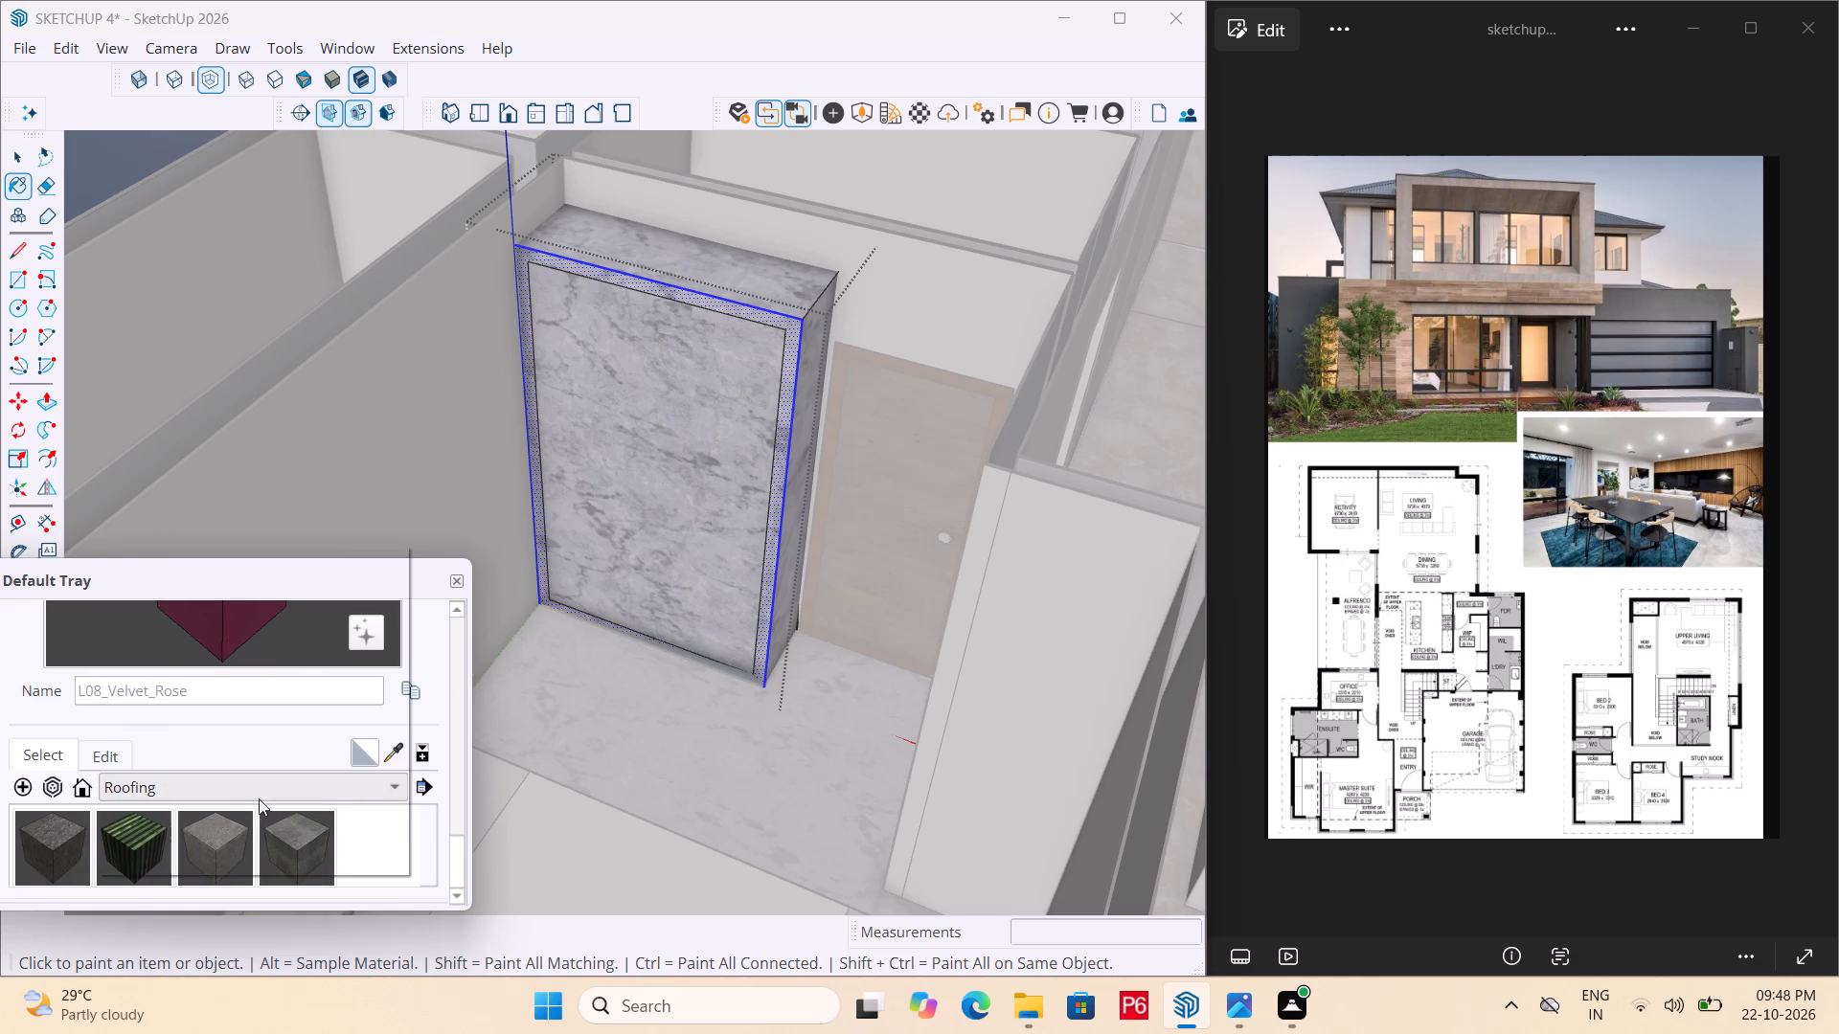
{"action": "left_click", "coordinate": [260, 798]}
{"action": "left_click", "coordinate": [272, 799]}
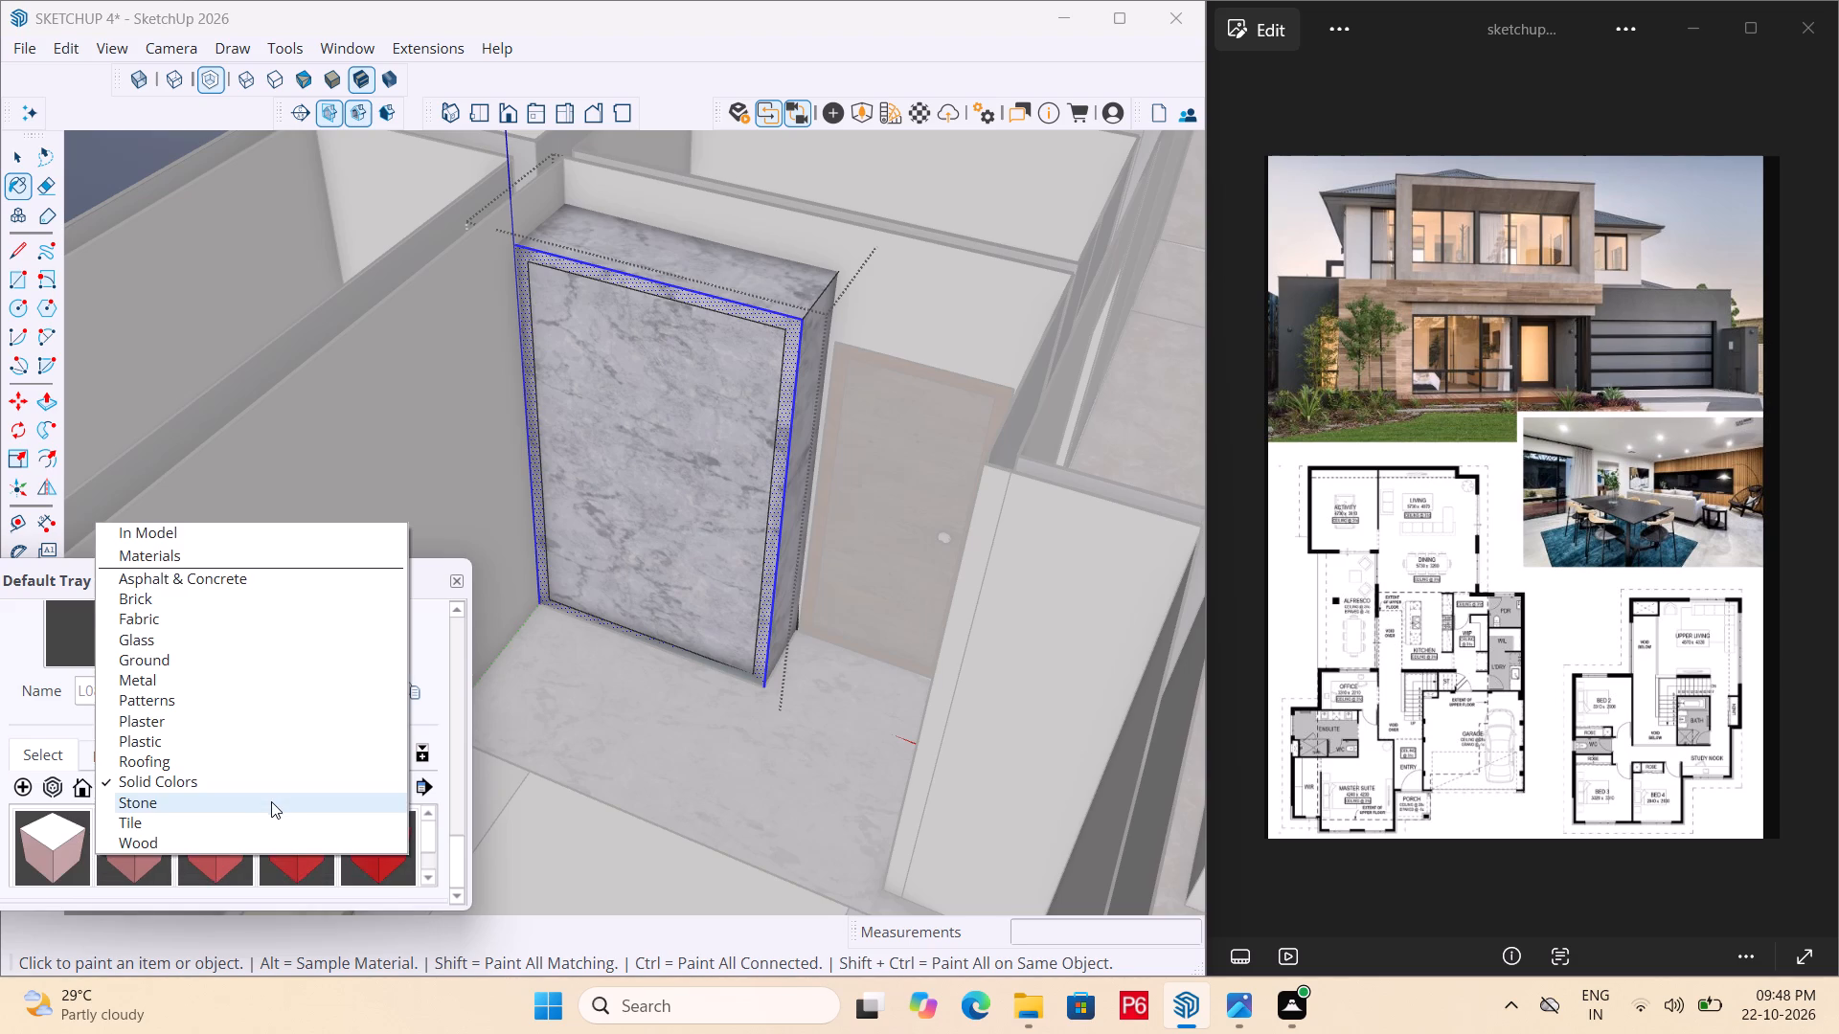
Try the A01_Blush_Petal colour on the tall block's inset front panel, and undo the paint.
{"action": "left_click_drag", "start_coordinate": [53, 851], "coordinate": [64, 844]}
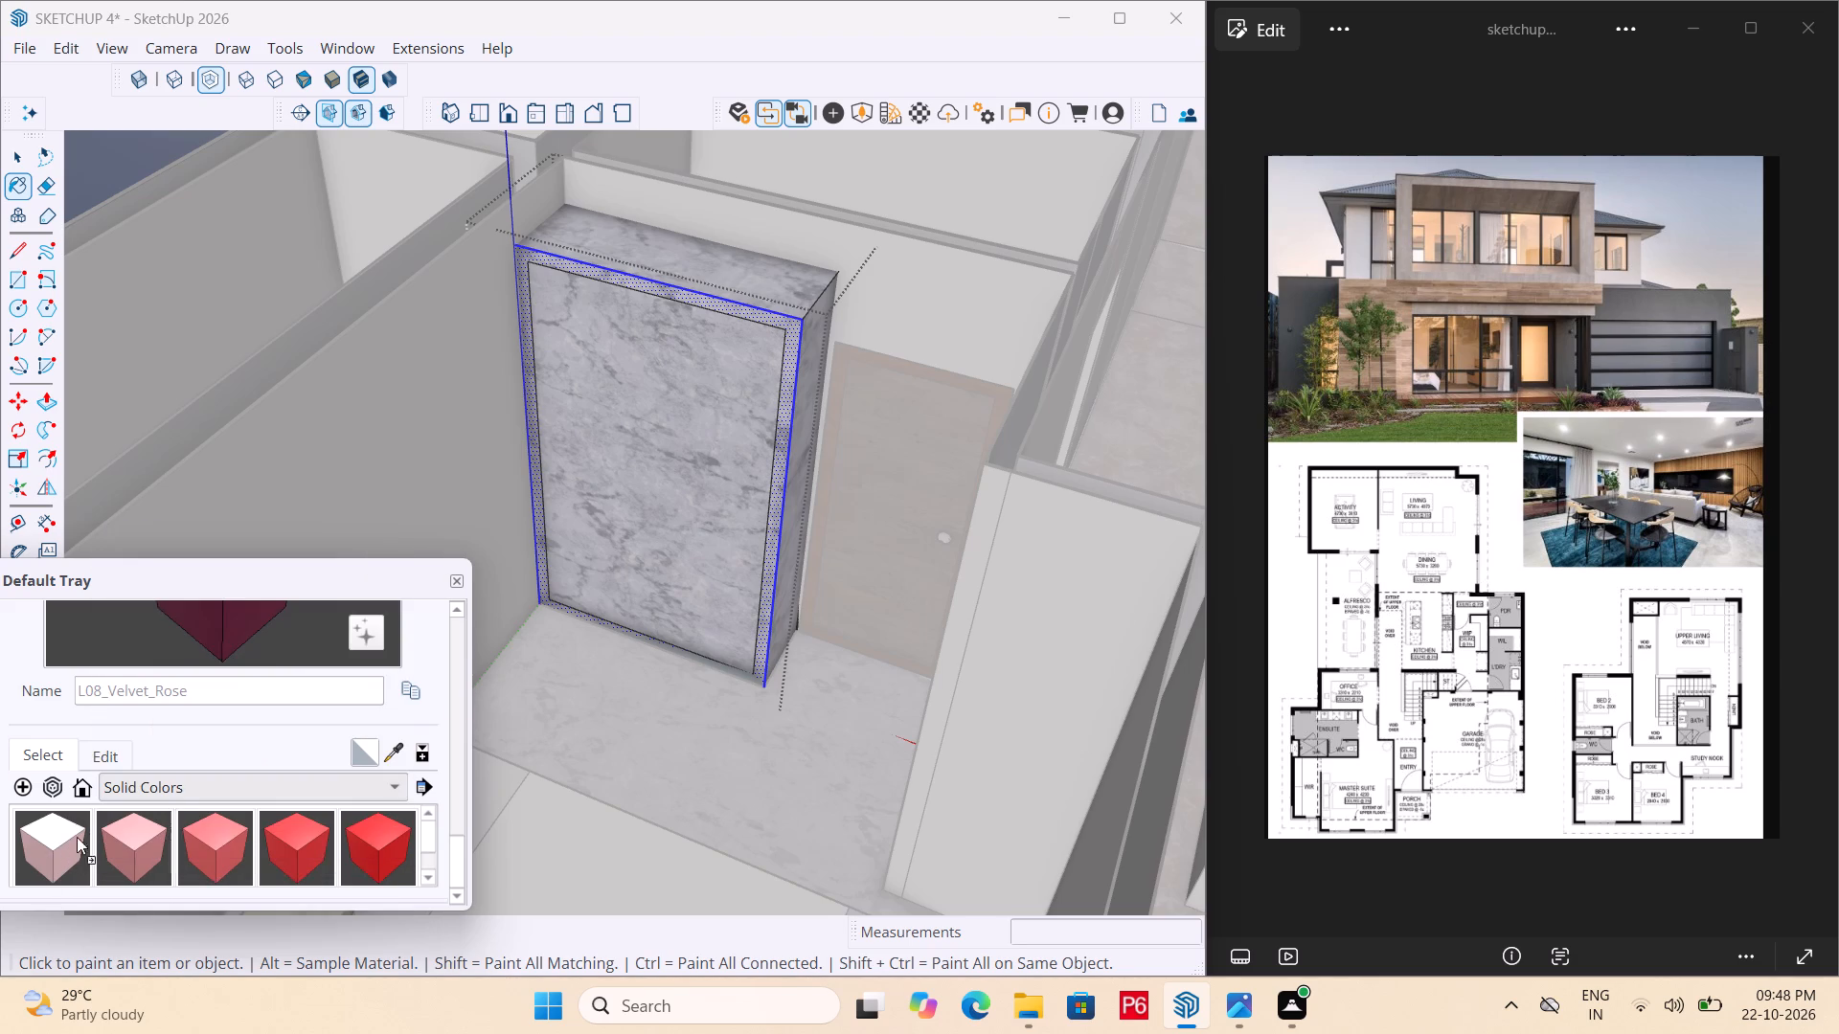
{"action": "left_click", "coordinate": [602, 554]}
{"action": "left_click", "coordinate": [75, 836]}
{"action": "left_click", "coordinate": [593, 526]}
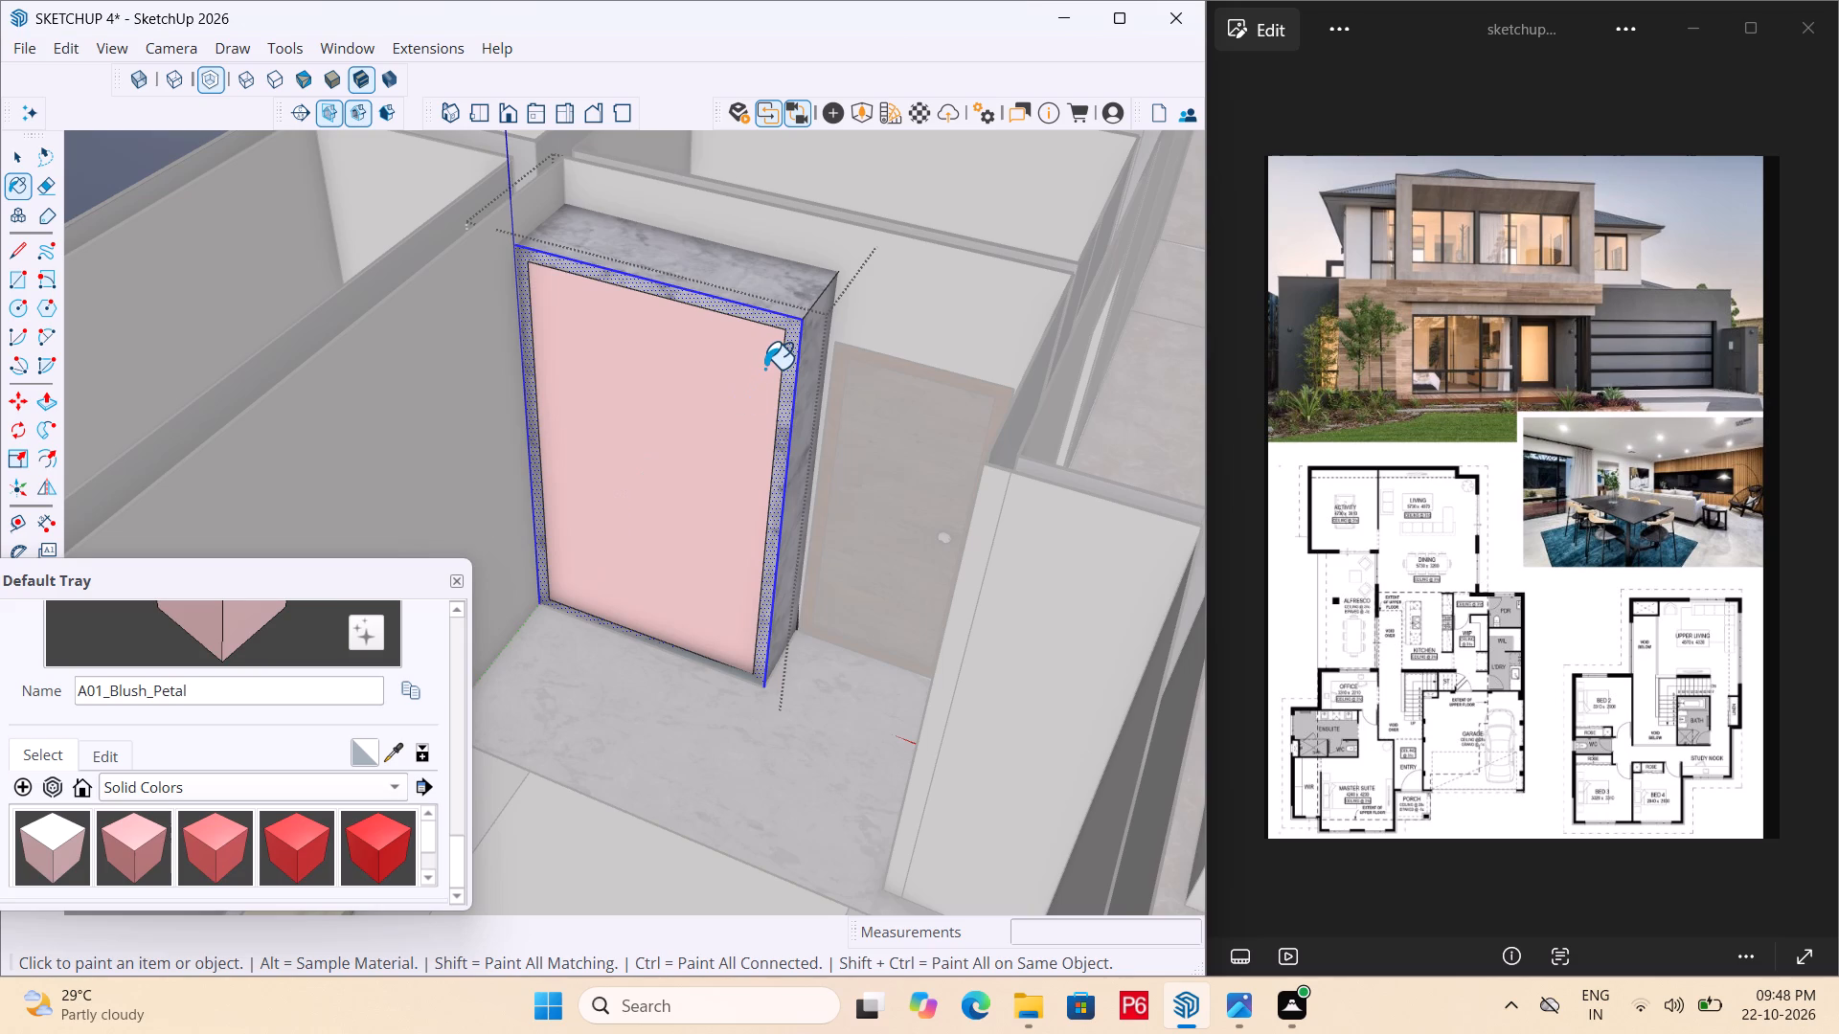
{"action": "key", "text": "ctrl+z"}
Paint the tall block's inset front panel, exposed side and top with the solid colour C01_Vanilla_Cream.
{"action": "scroll", "coordinate": [266, 809], "scroll_direction": "down", "scroll_amount": 4}
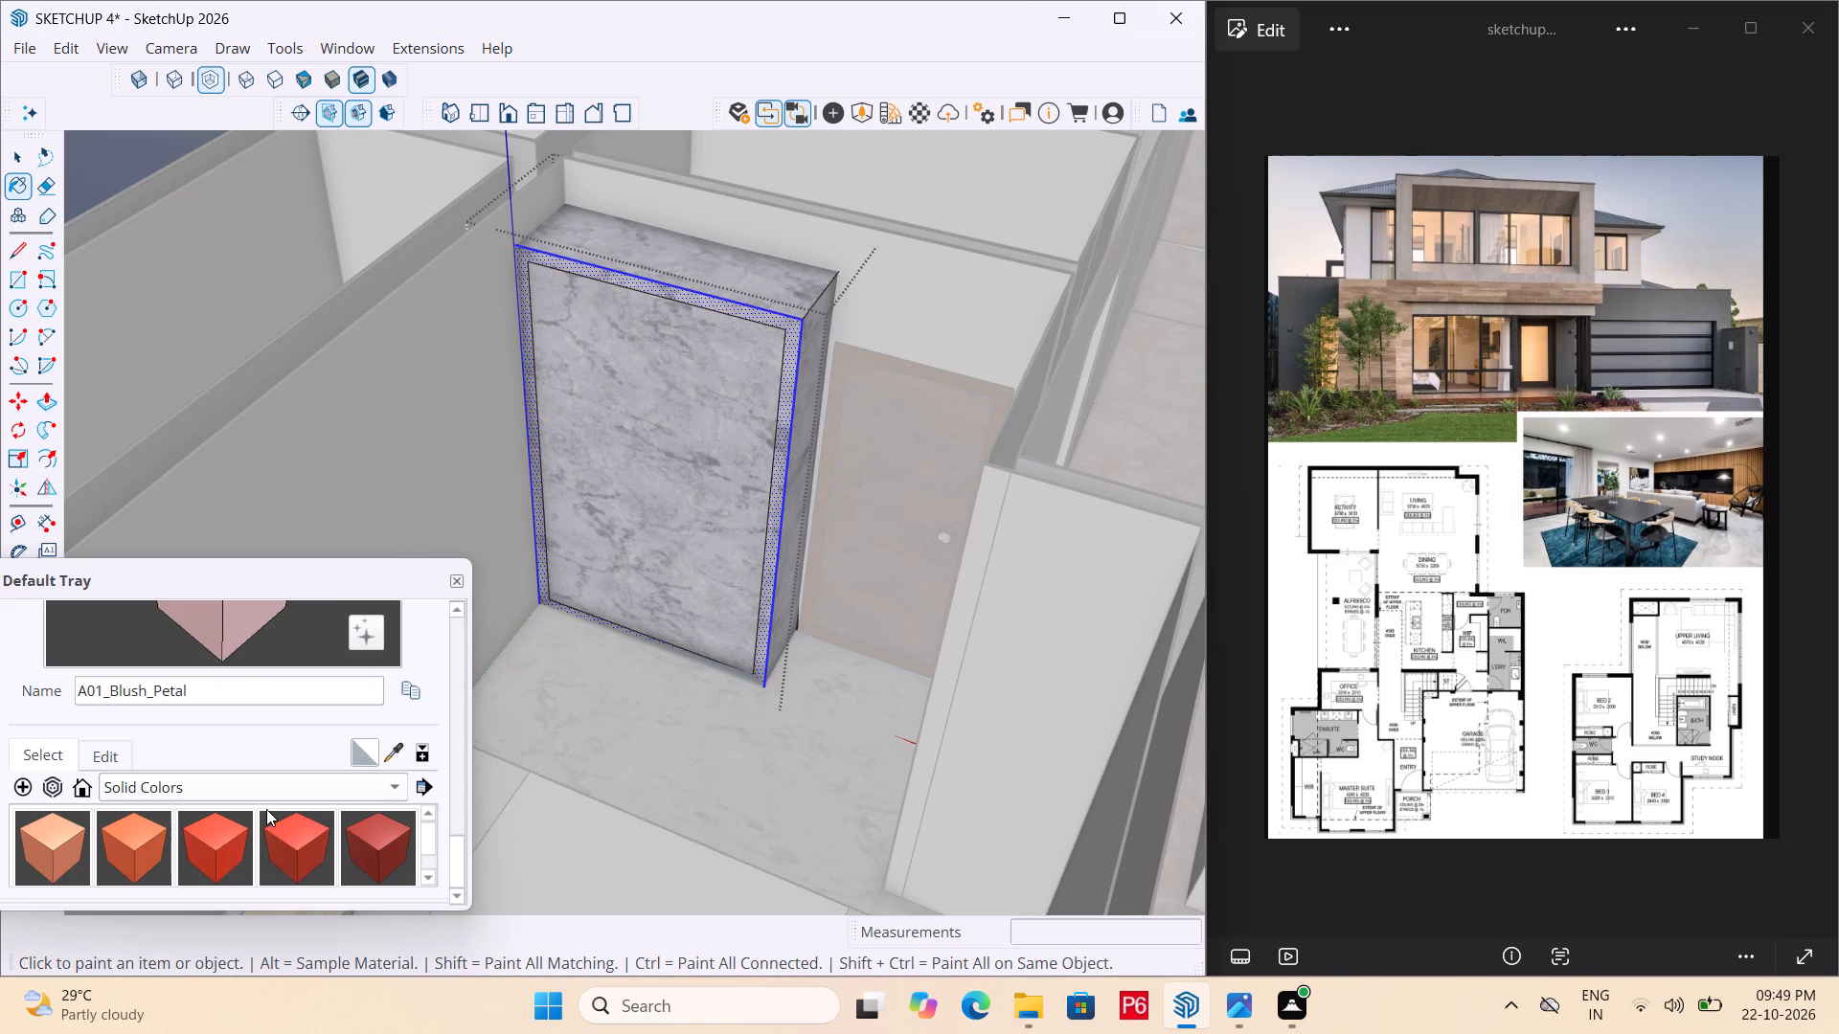
{"action": "left_click", "coordinate": [151, 850]}
{"action": "left_click", "coordinate": [680, 494]}
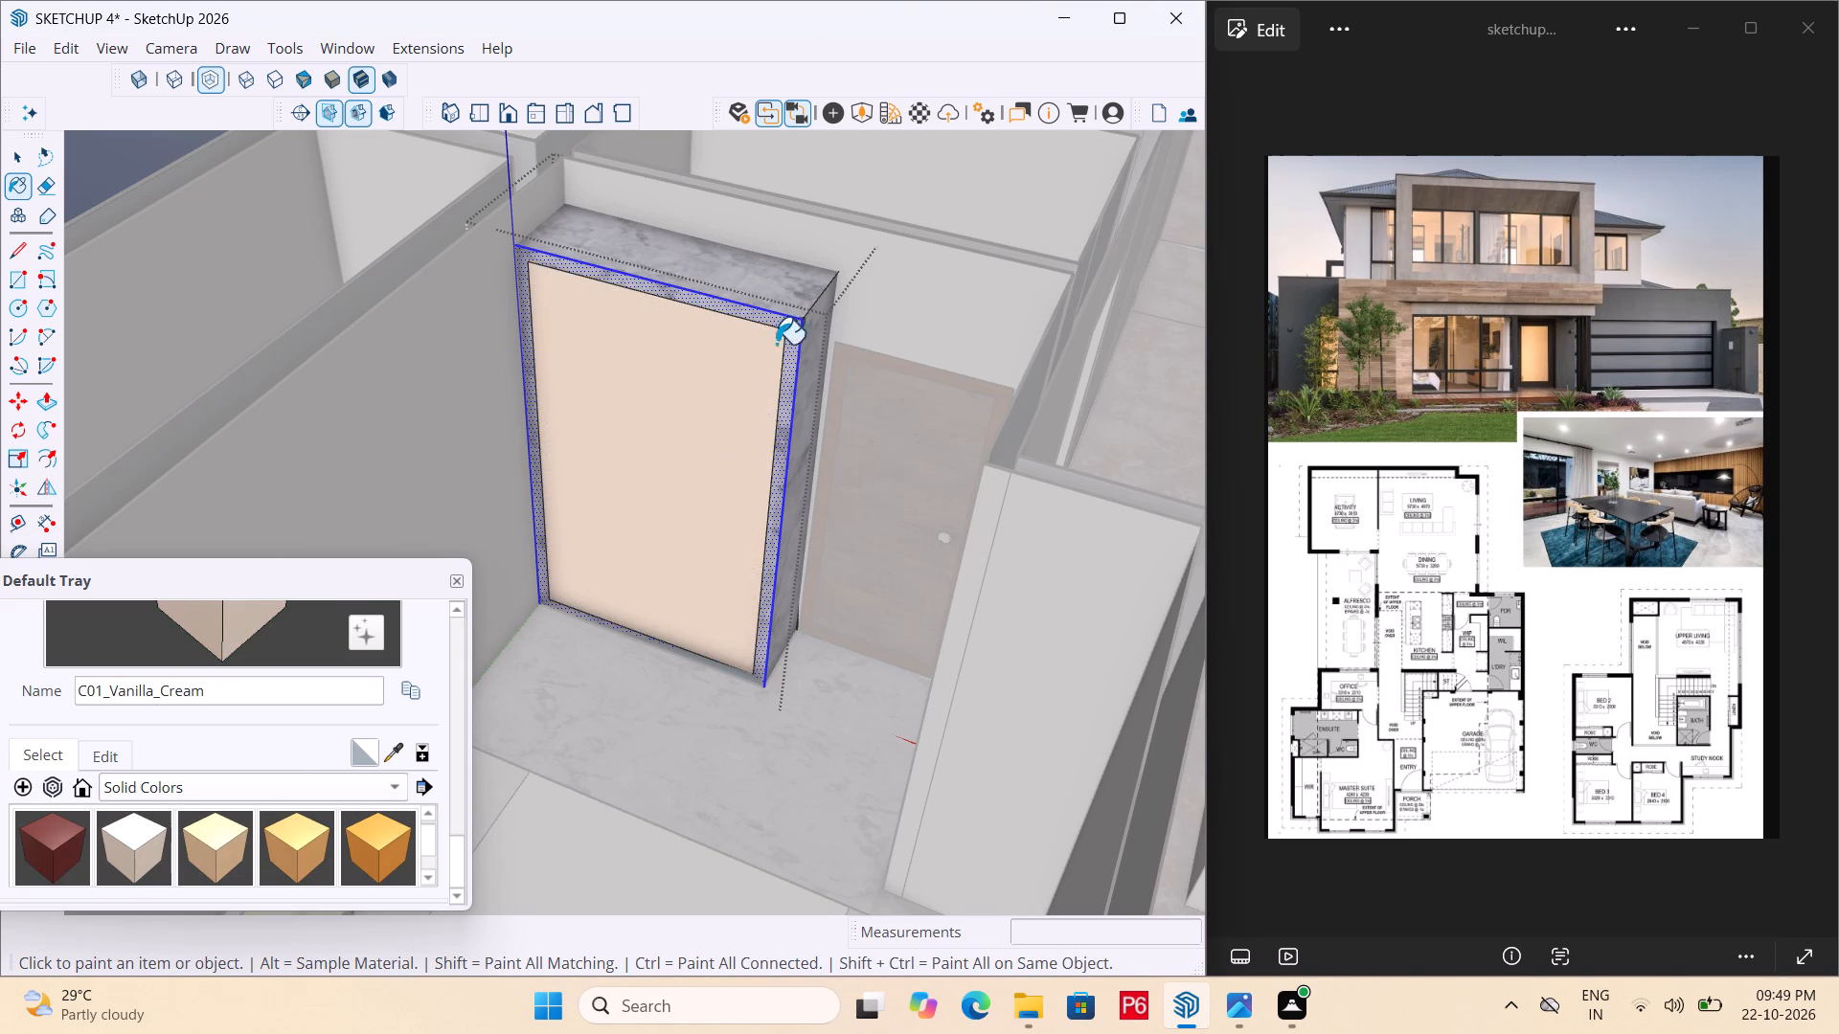
{"action": "middle_click_drag", "start_coordinate": [783, 313], "coordinate": [600, 345]}
{"action": "scroll", "coordinate": [882, 326], "scroll_direction": "up", "scroll_amount": 3}
{"action": "left_click", "coordinate": [850, 336]}
{"action": "left_click", "coordinate": [853, 385]}
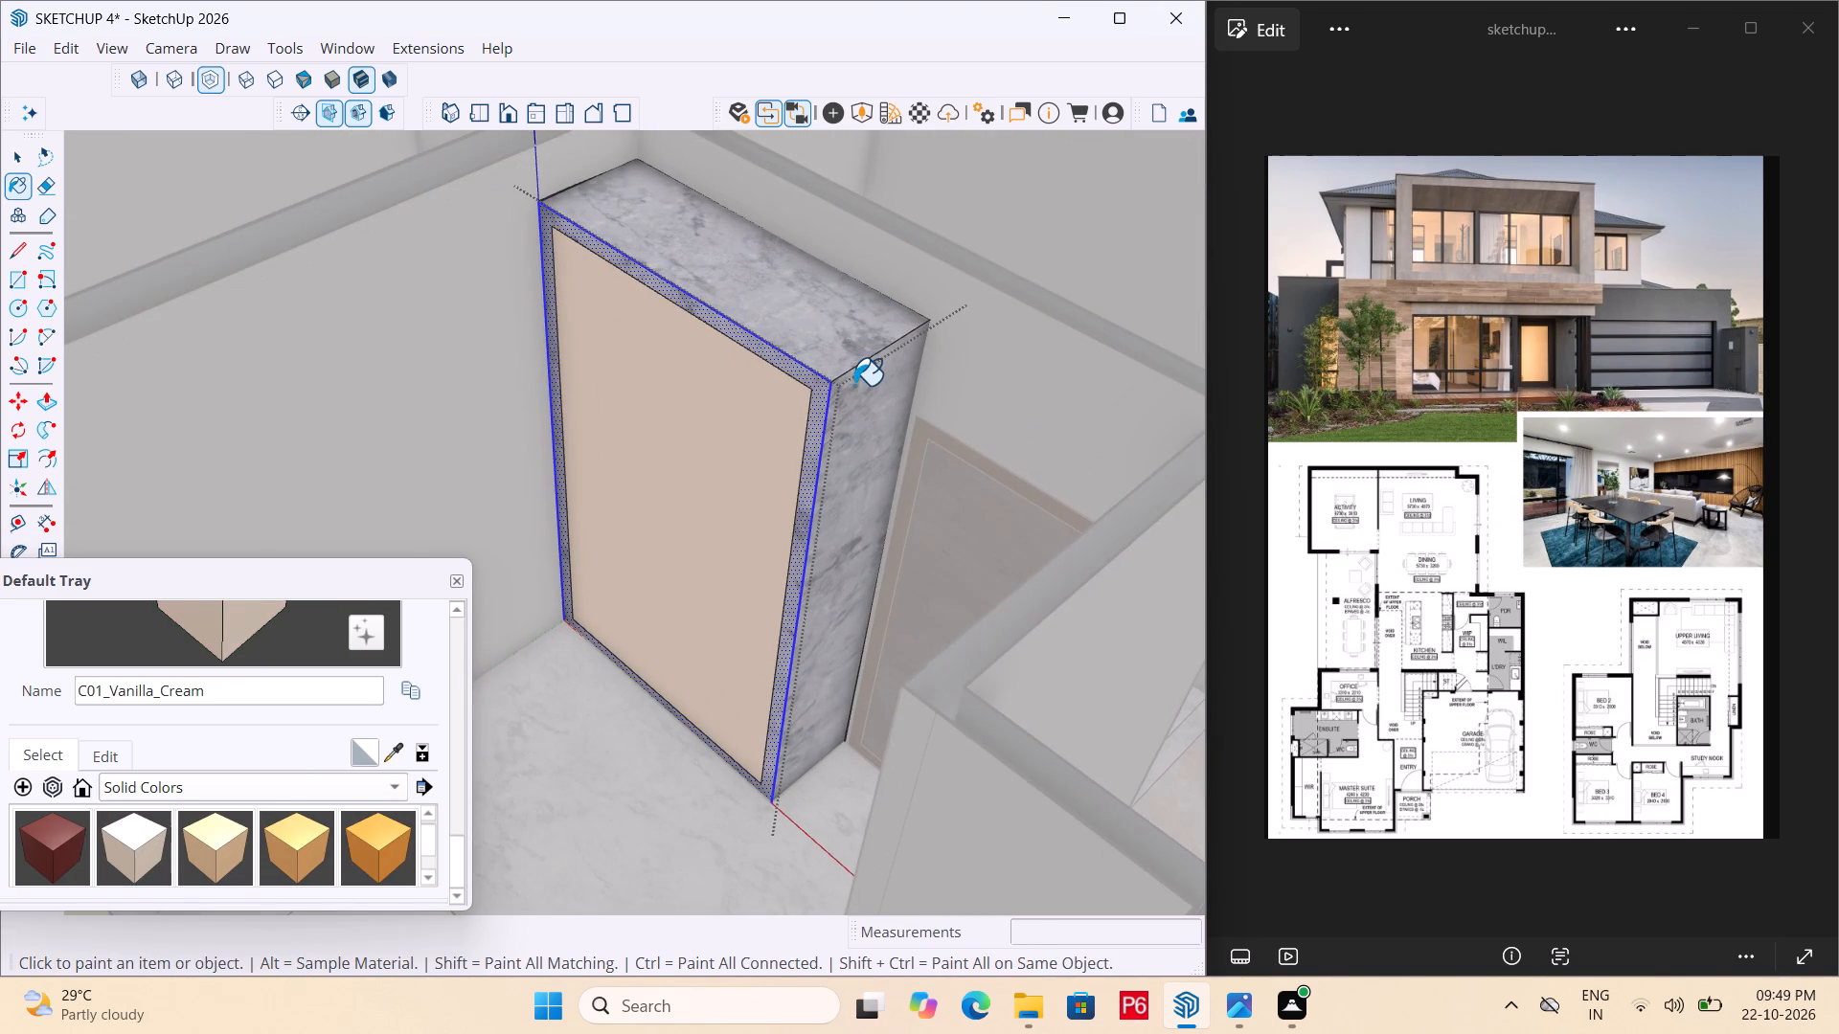
{"action": "left_click", "coordinate": [813, 391]}
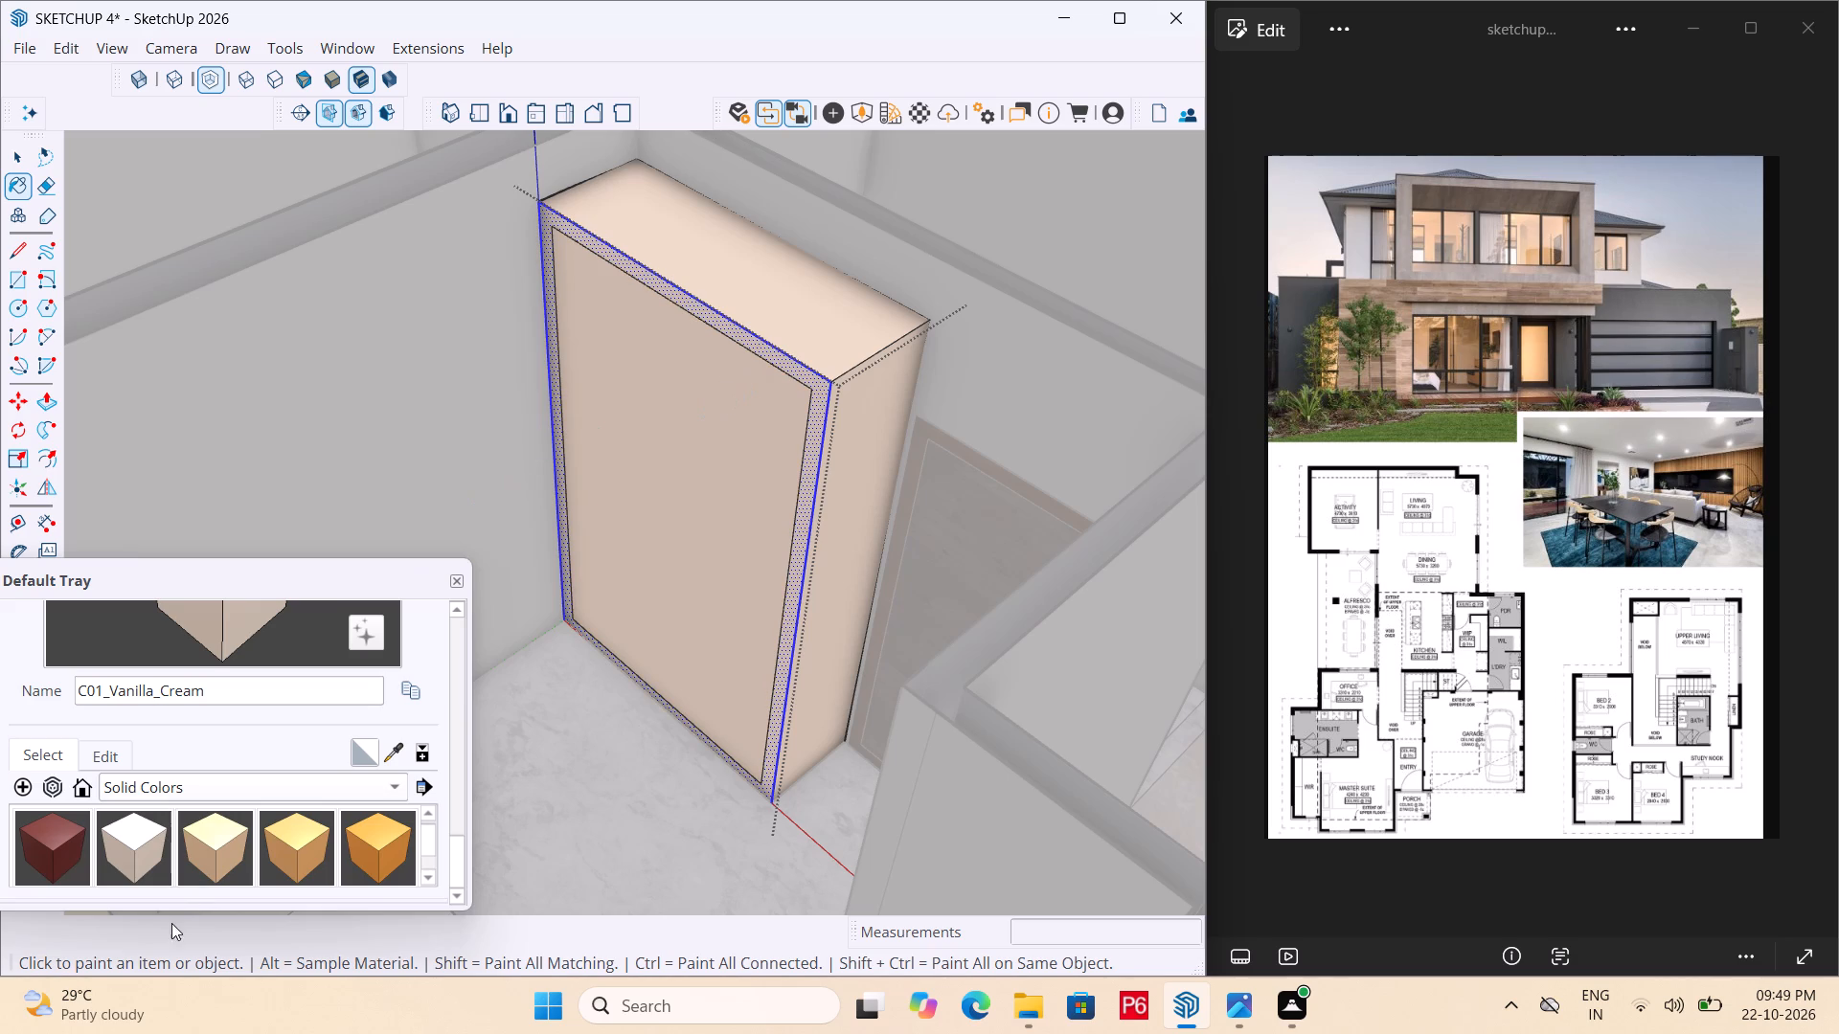
Paint the narrow border frame around the tall block's front panel with the solid colour B08_Burnt_Sienna.
{"action": "left_click", "coordinate": [53, 840]}
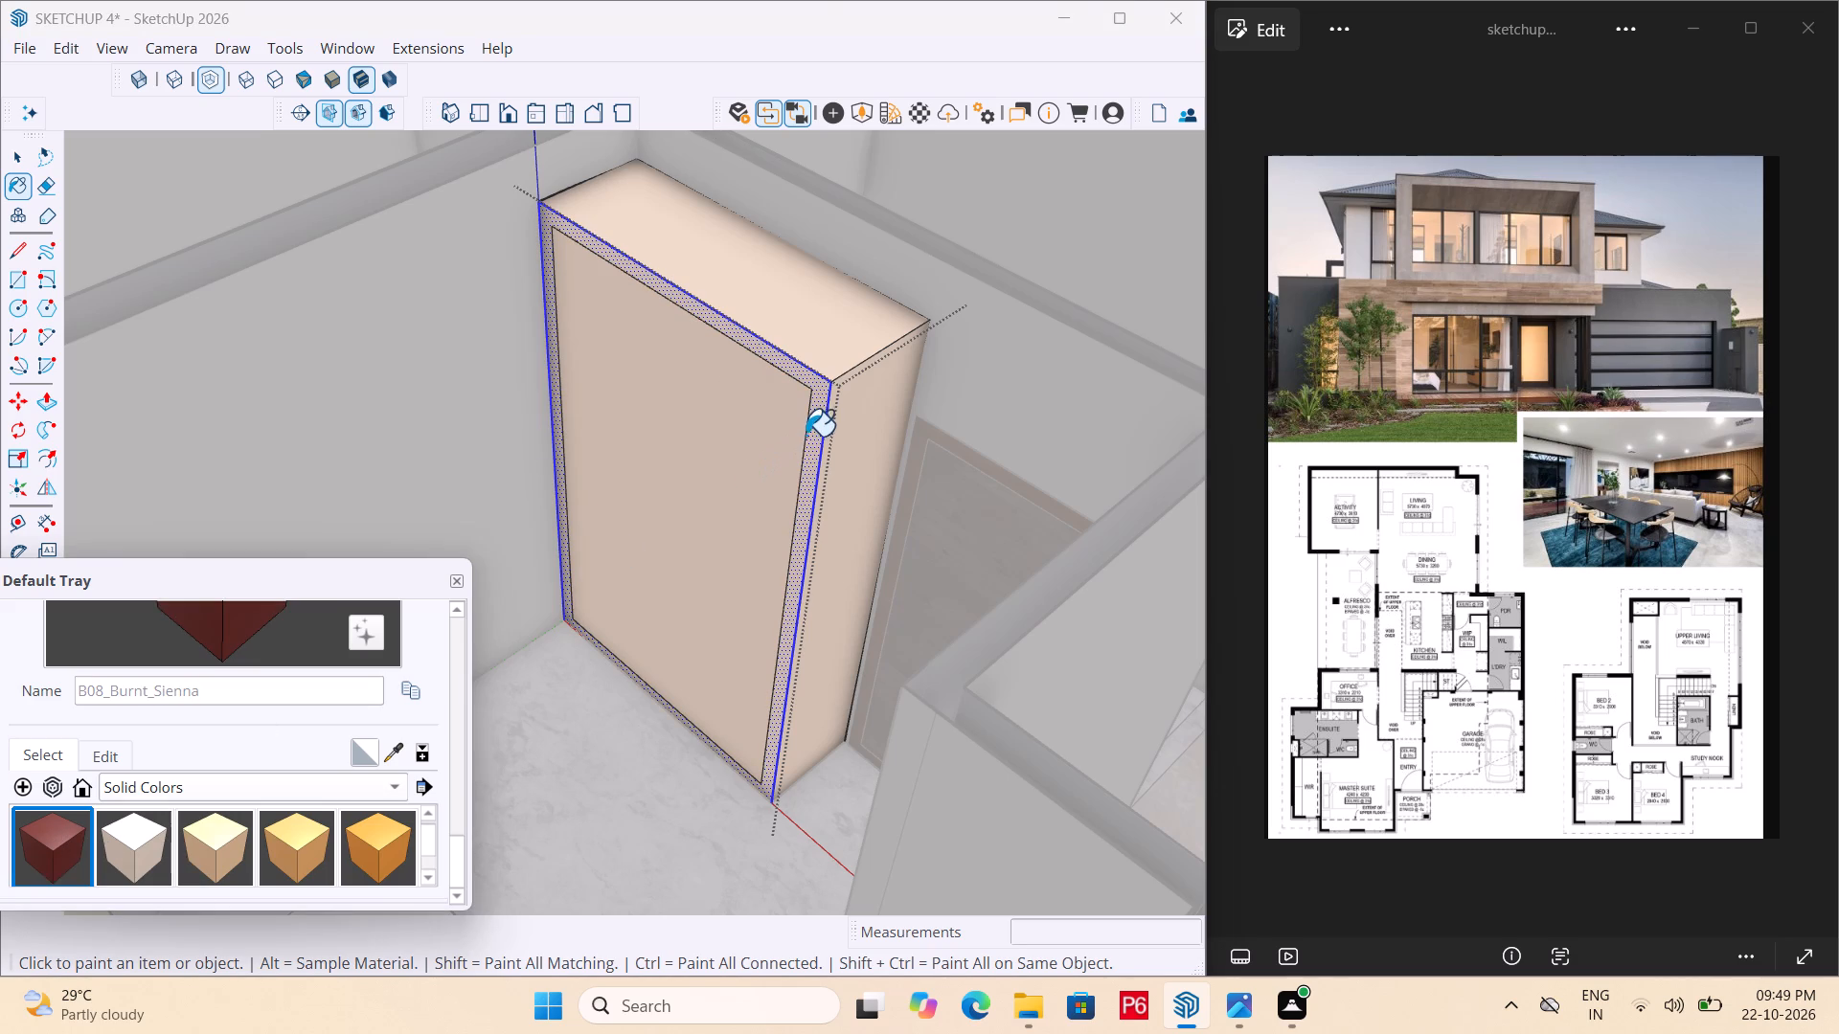
{"action": "left_click", "coordinate": [806, 434]}
{"action": "scroll", "coordinate": [722, 543], "scroll_direction": "down", "scroll_amount": 3}
{"action": "middle_click_drag", "start_coordinate": [715, 555], "coordinate": [822, 505]}
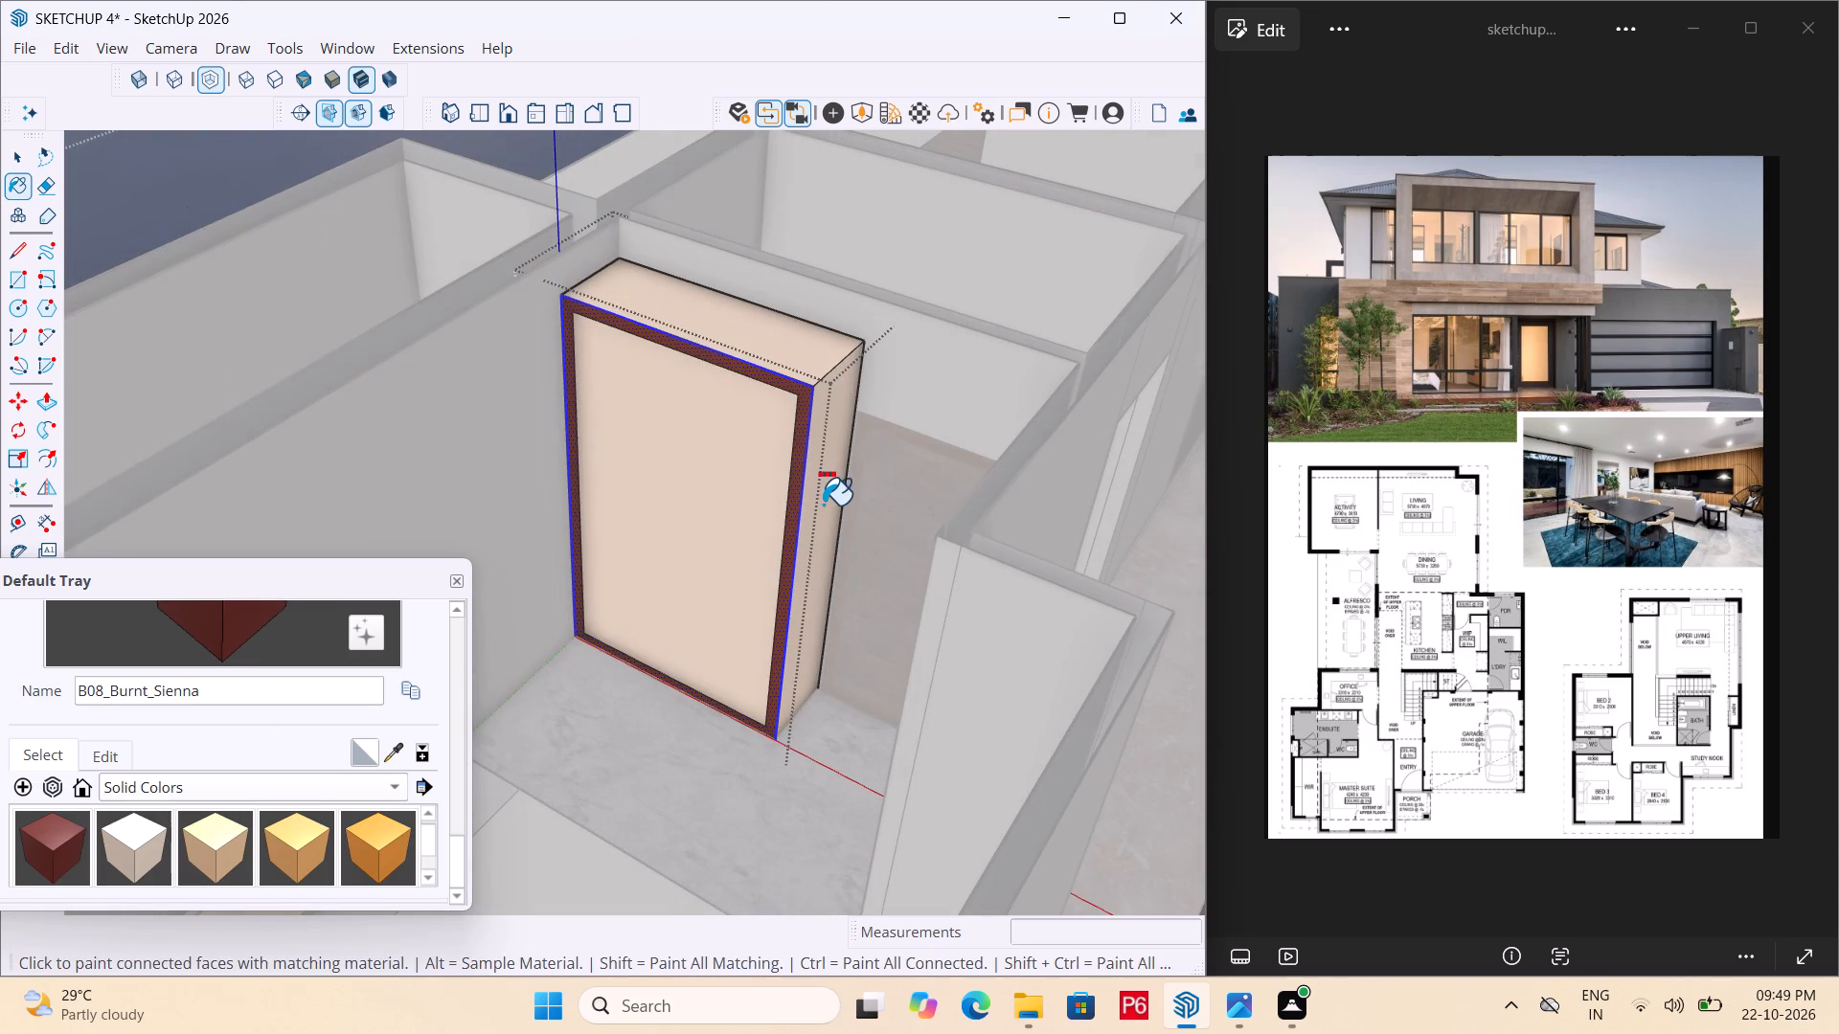
Save the house model.
{"action": "key", "text": "ctrl+s"}
{"action": "key", "text": "ctrl+s"}
{"action": "key", "text": "ctrl+s"}
{"action": "key", "text": "ctrl+s"}
Draw a vertical line down the middle of the inset front panel, from its top edge to its bottom edge, forming two doors.
{"action": "key", "text": "l"}
{"action": "scroll", "coordinate": [697, 442], "scroll_direction": "up", "scroll_amount": 5}
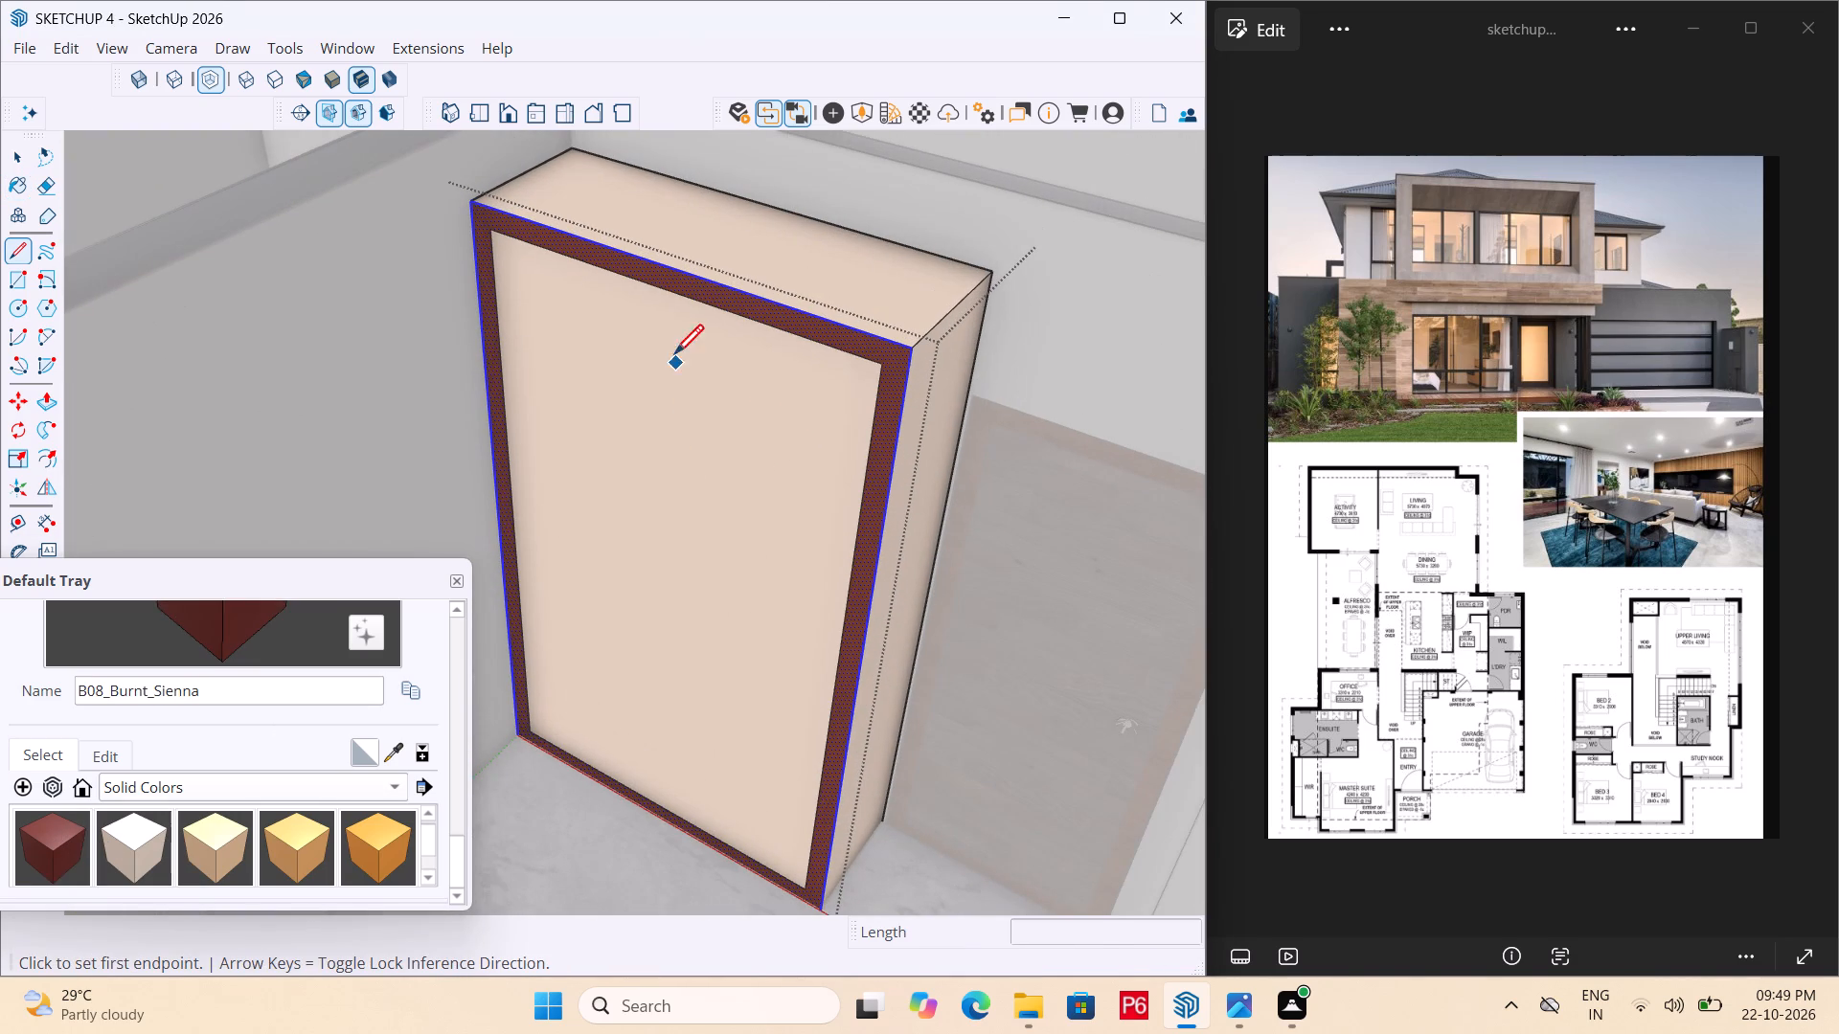
{"action": "left_click_drag", "start_coordinate": [669, 294], "coordinate": [669, 305]}
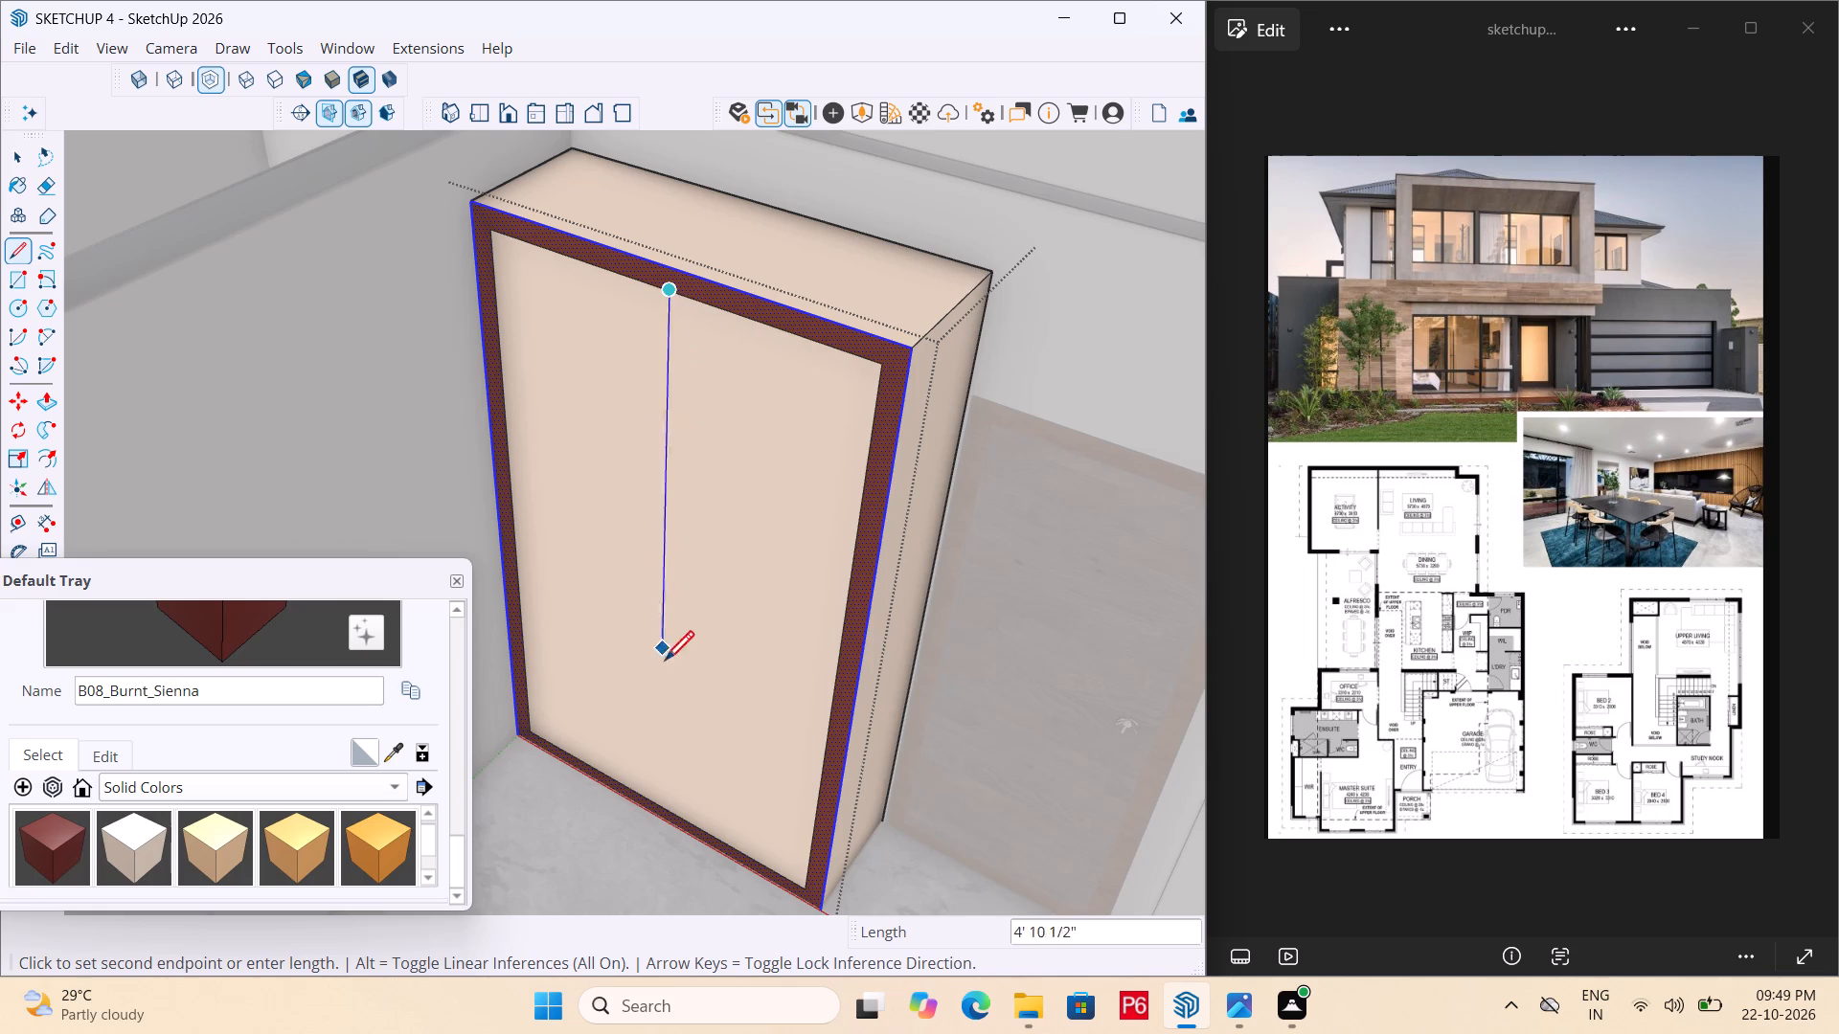
{"action": "left_click_drag", "start_coordinate": [651, 803], "coordinate": [655, 795]}
{"action": "key", "text": "space"}
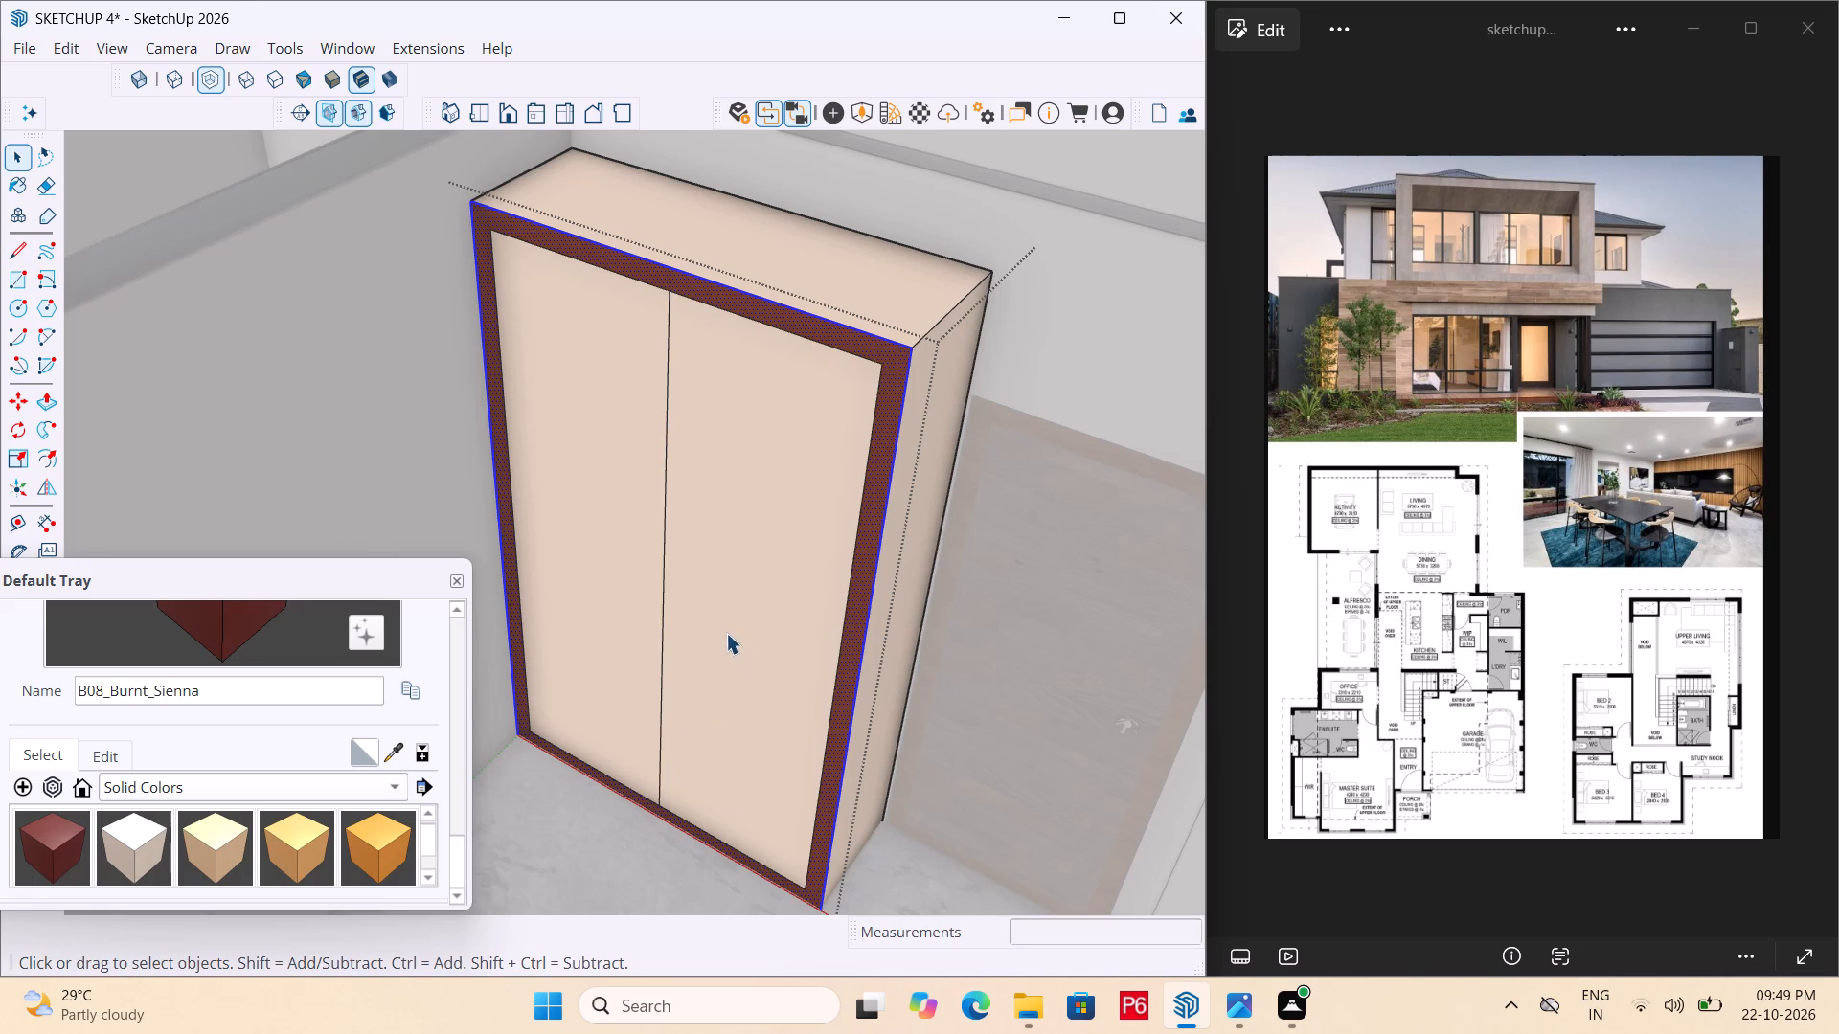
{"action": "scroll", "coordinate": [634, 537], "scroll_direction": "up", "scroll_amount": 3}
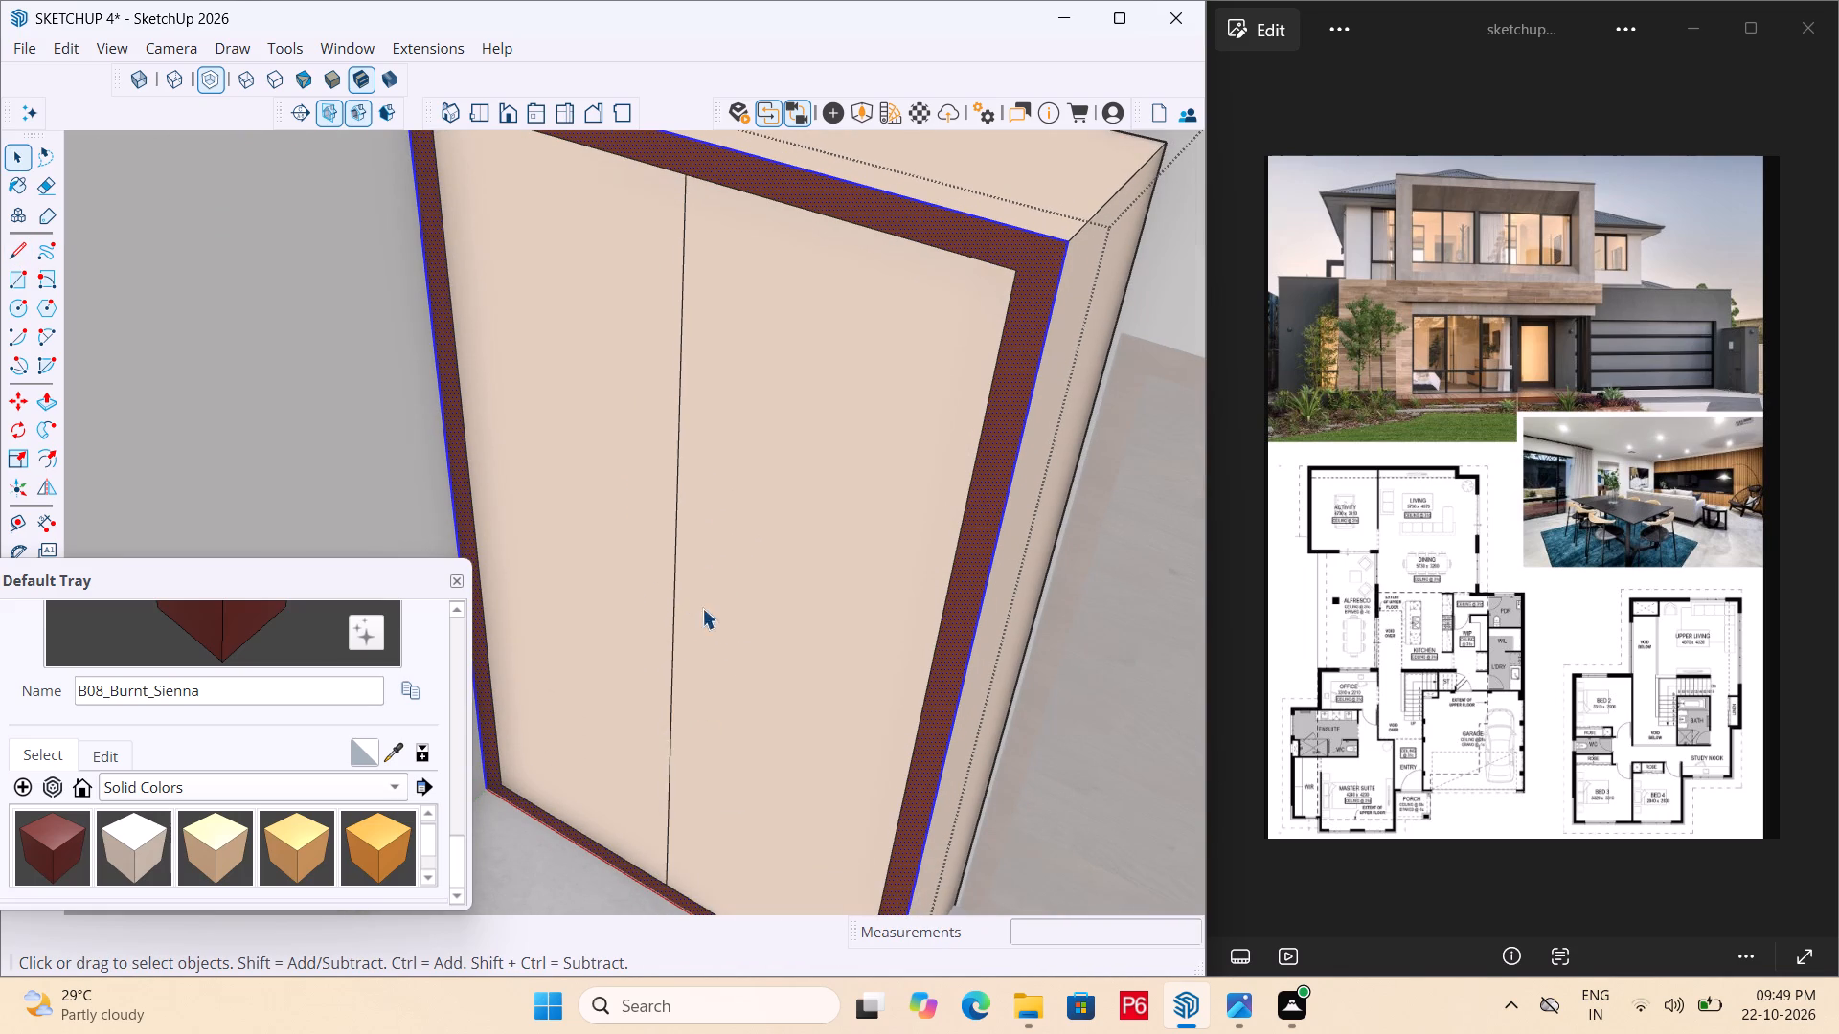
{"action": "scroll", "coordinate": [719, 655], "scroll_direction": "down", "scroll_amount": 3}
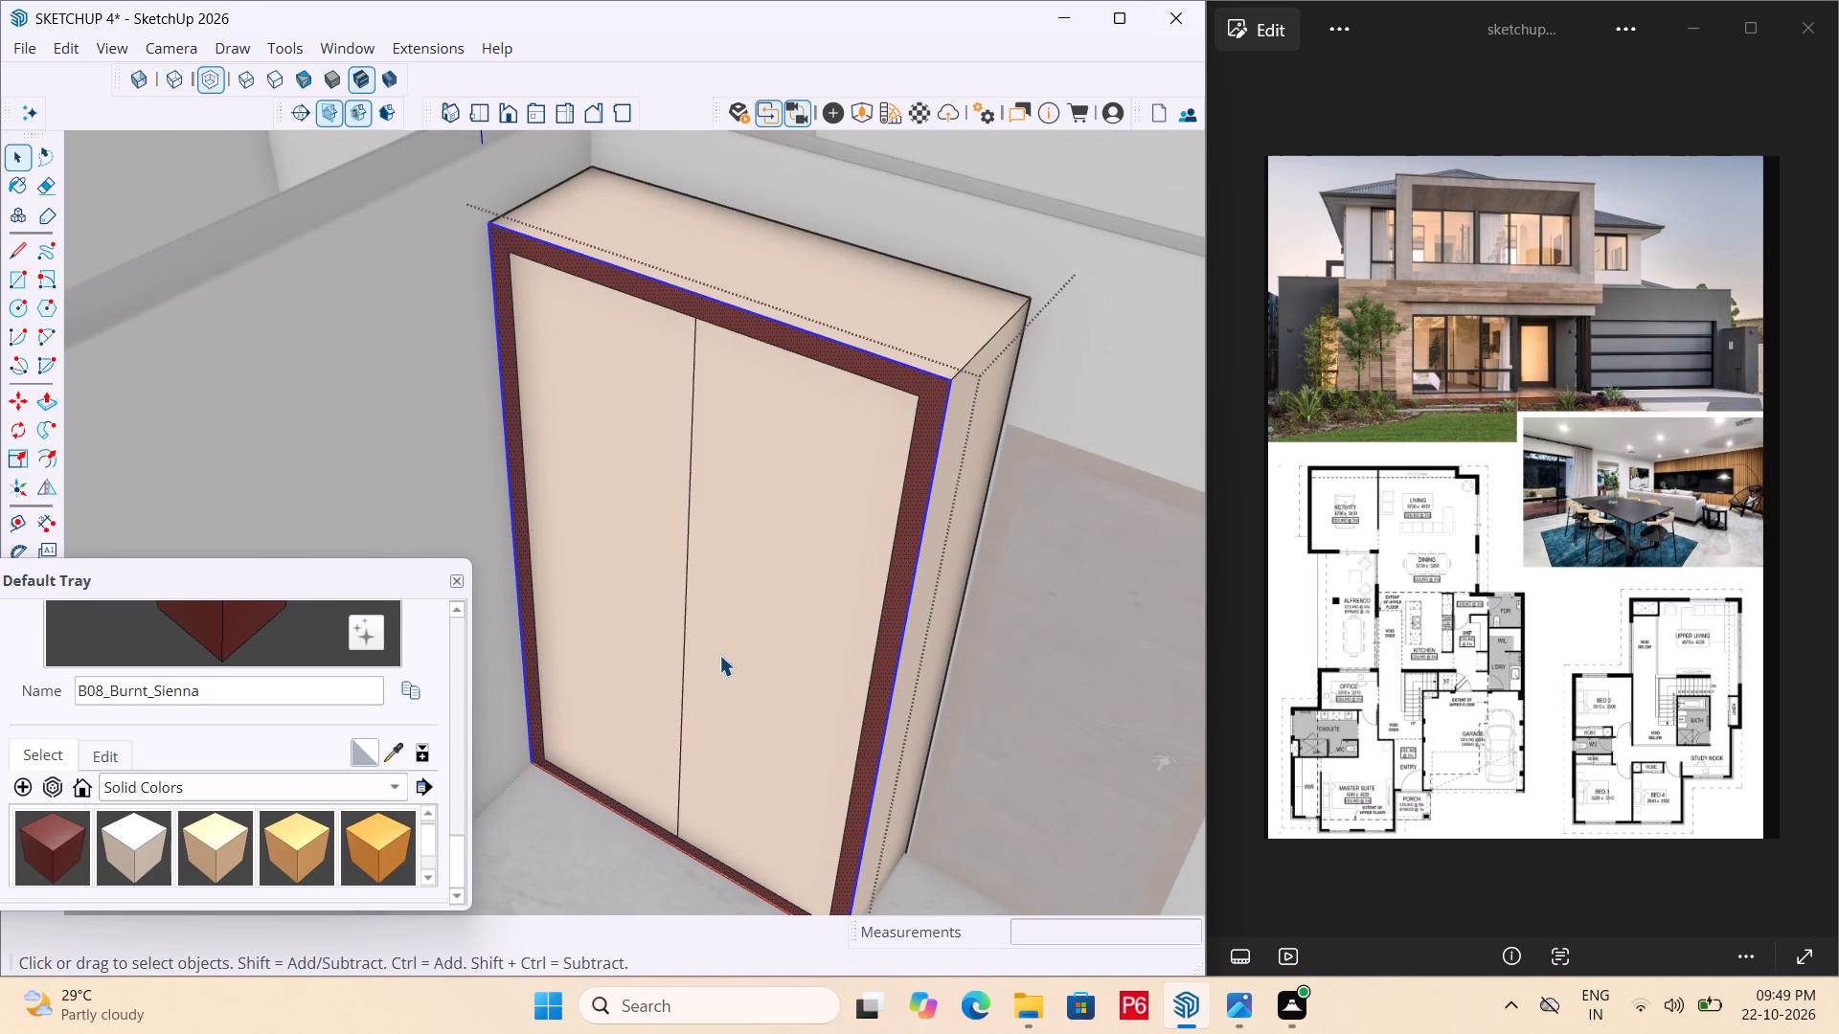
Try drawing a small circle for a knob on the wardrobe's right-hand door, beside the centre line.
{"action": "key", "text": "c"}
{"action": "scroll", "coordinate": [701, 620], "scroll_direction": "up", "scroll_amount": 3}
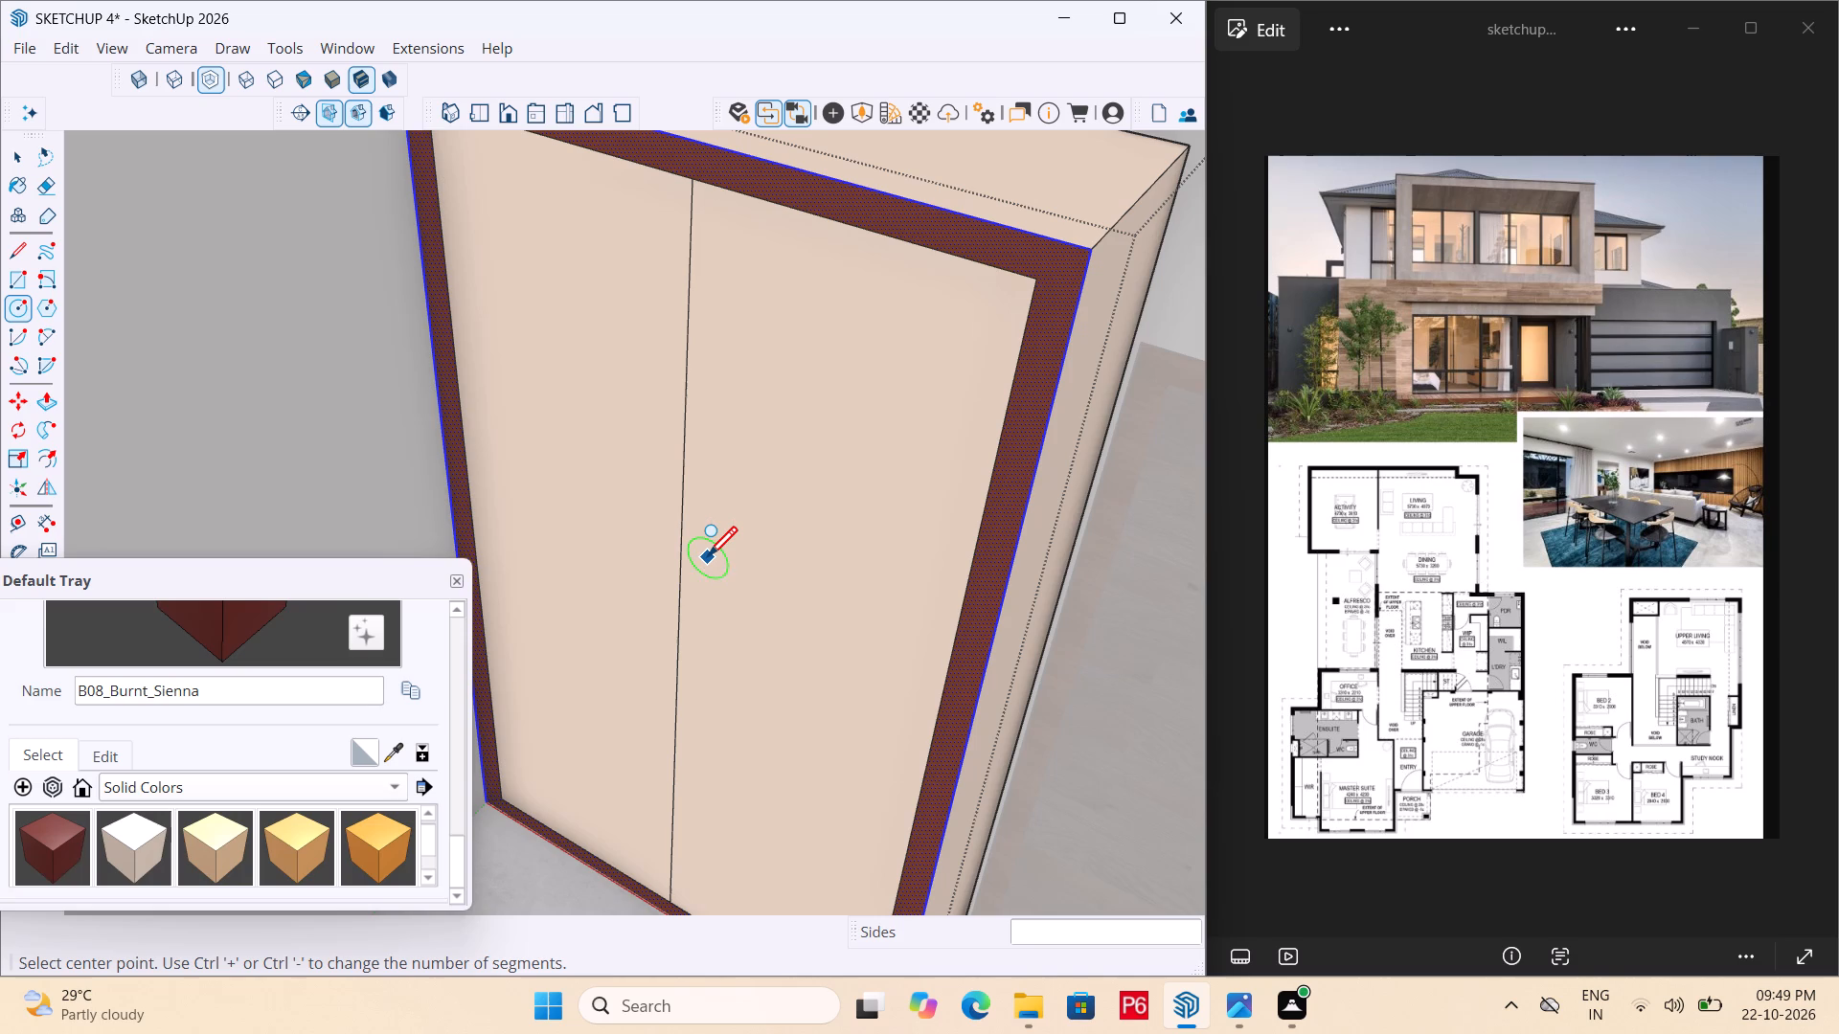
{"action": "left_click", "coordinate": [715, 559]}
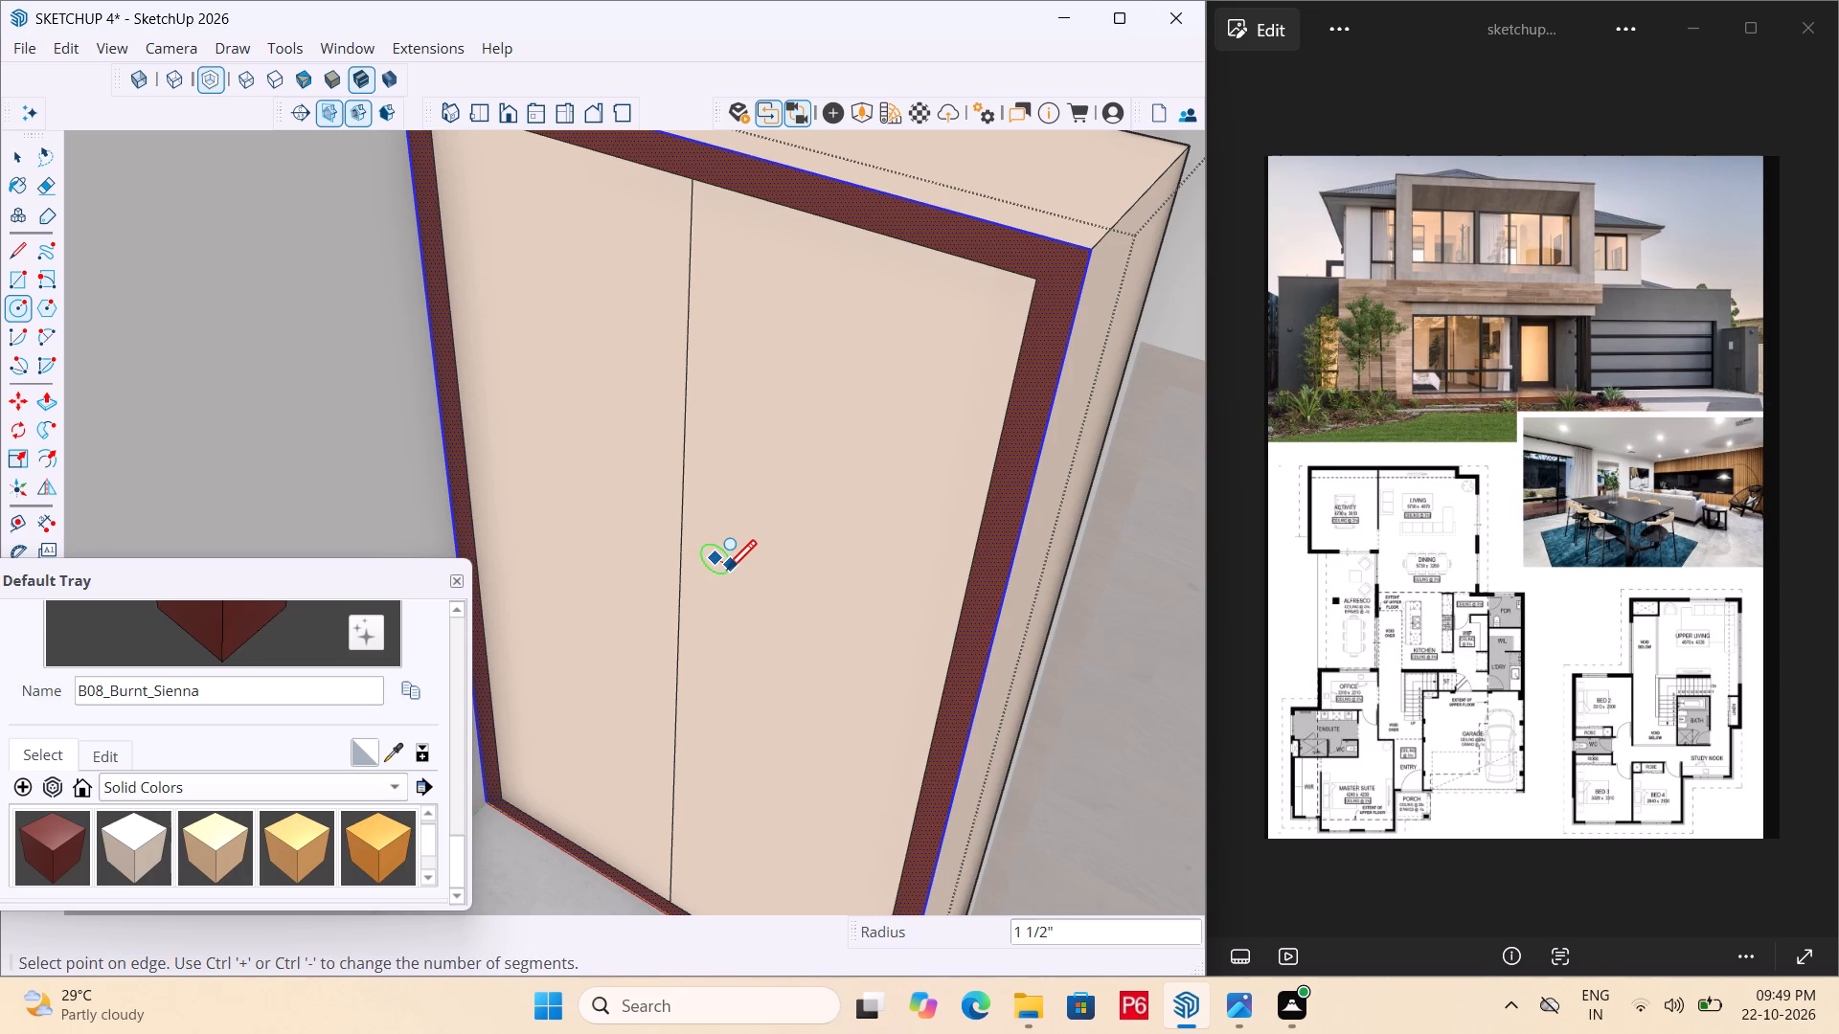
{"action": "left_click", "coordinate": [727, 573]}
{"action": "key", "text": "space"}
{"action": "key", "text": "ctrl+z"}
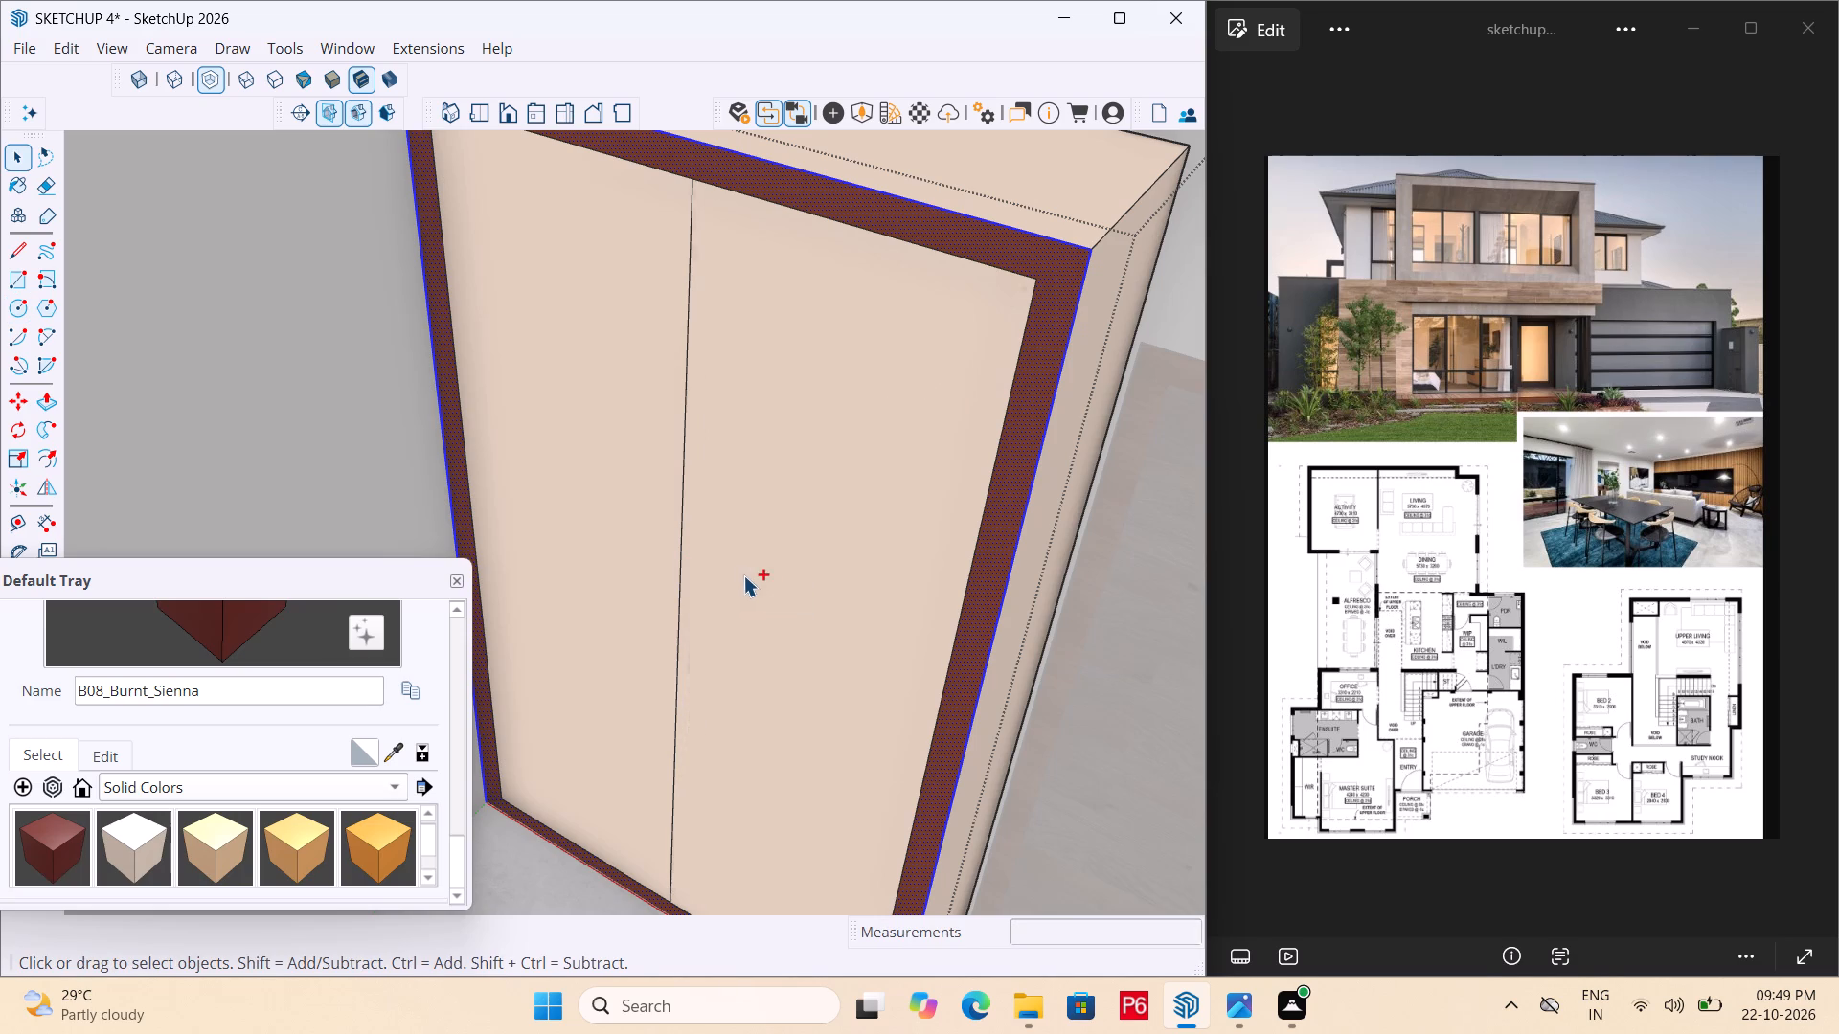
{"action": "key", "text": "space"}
Close the wardrobe group and save the house model.
{"action": "scroll", "coordinate": [741, 542], "scroll_direction": "down", "scroll_amount": 5}
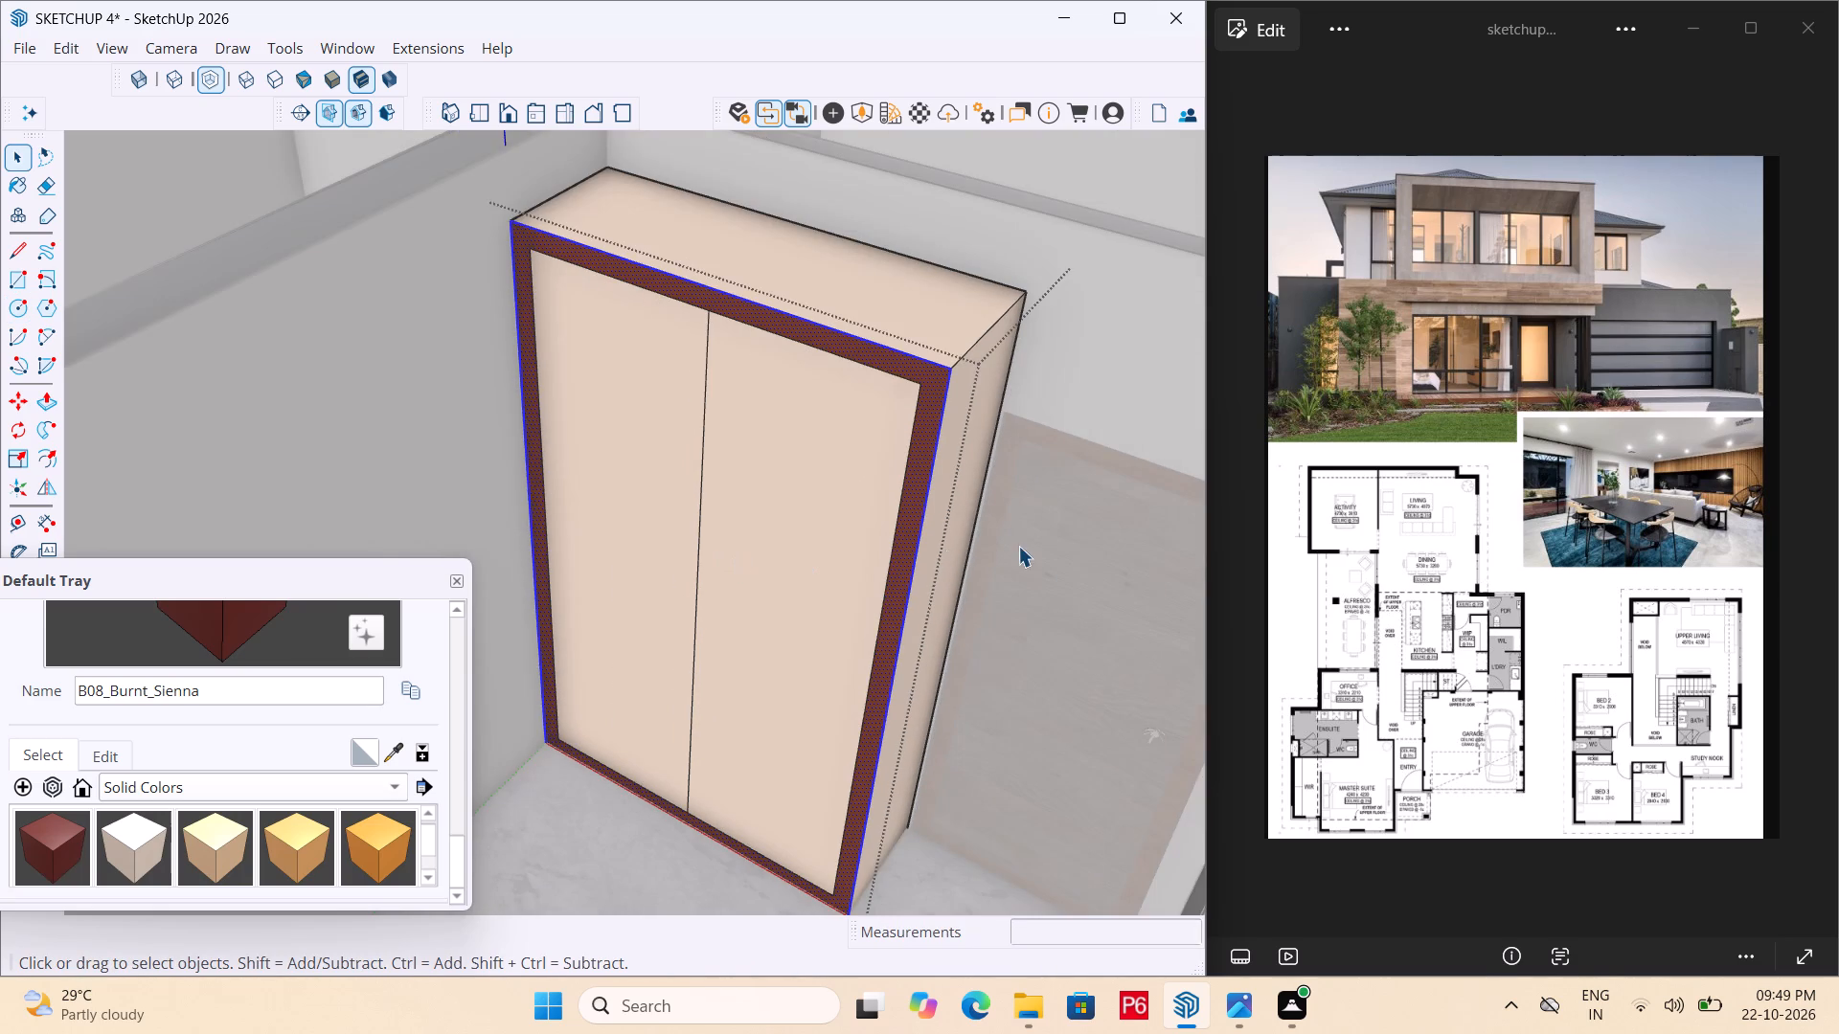
{"action": "double_click", "coordinate": [1018, 546]}
{"action": "scroll", "coordinate": [750, 630], "scroll_direction": "down", "scroll_amount": 10}
{"action": "double_click", "coordinate": [595, 211]}
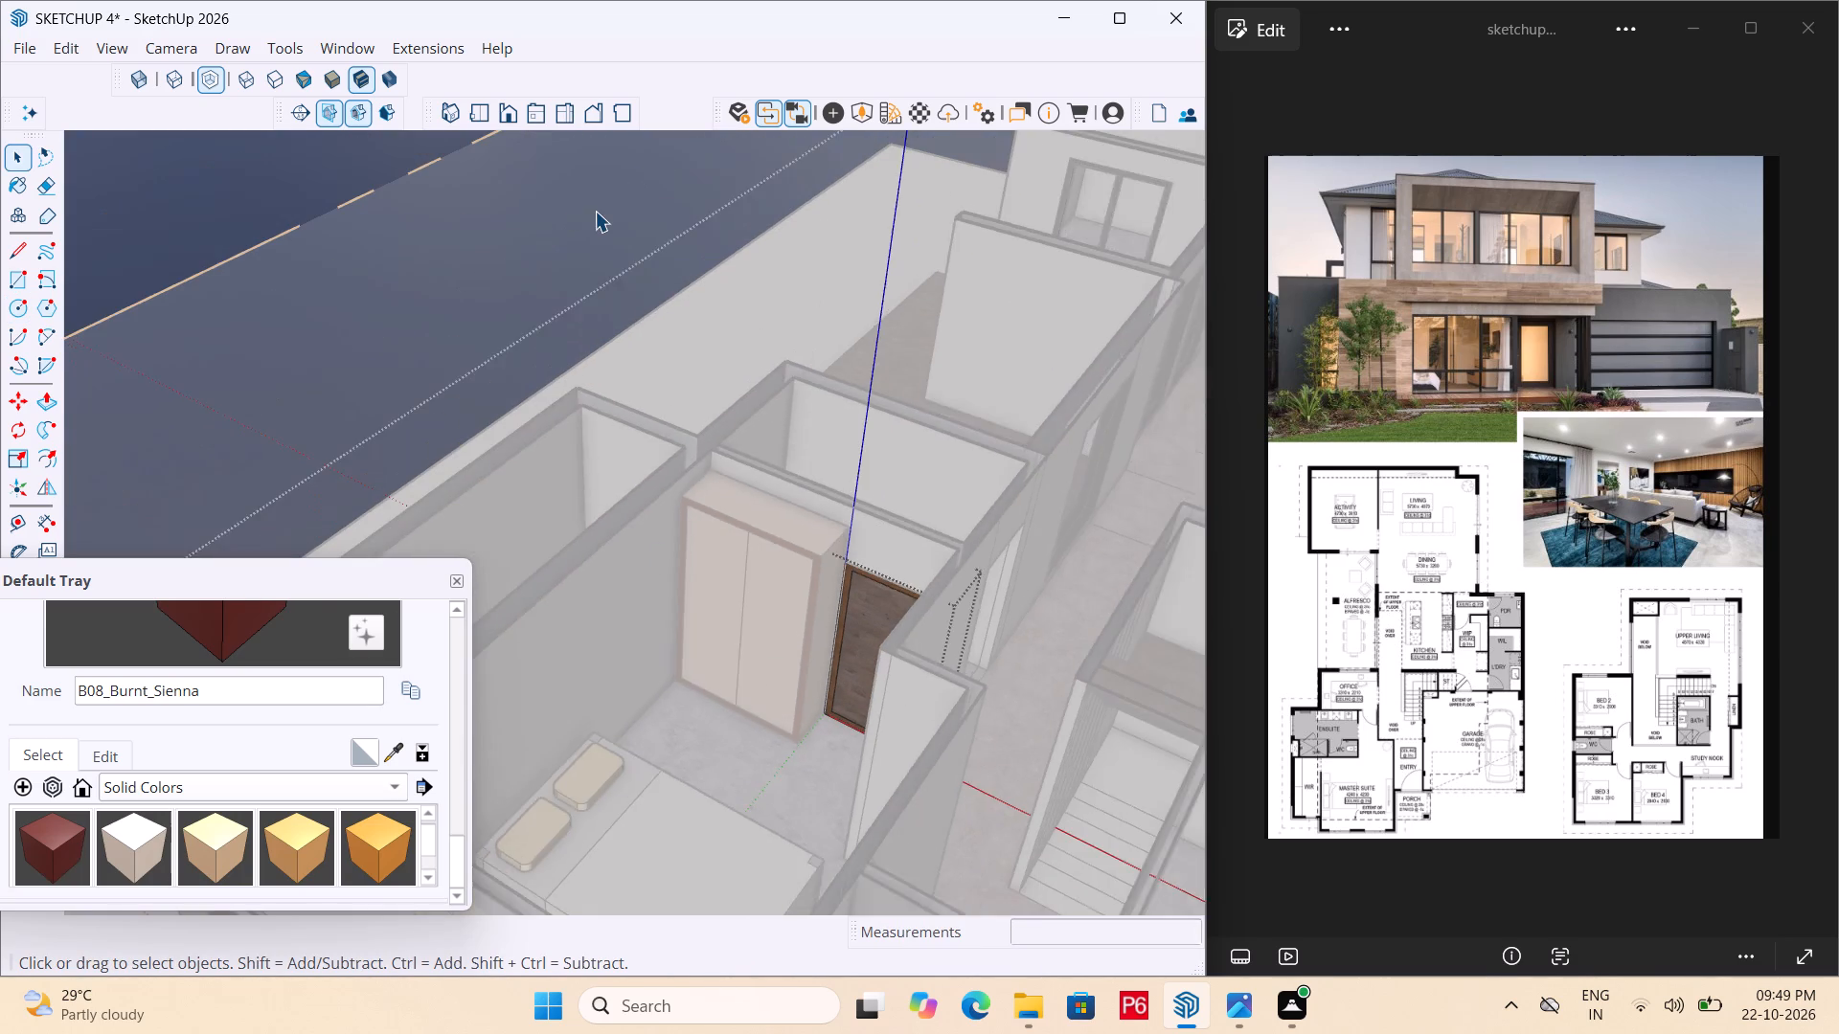
{"action": "key", "text": "ctrl+s"}
{"action": "key", "text": "ctrl+s"}
{"action": "key", "text": "ctrl+s"}
{"action": "key", "text": "ctrl+s"}
Draw a small knob circle on the wardrobe's right-hand door, beside the centre line, with the wardrobe group closed.
{"action": "scroll", "coordinate": [779, 614], "scroll_direction": "up", "scroll_amount": 5, "text": "ctrl"}
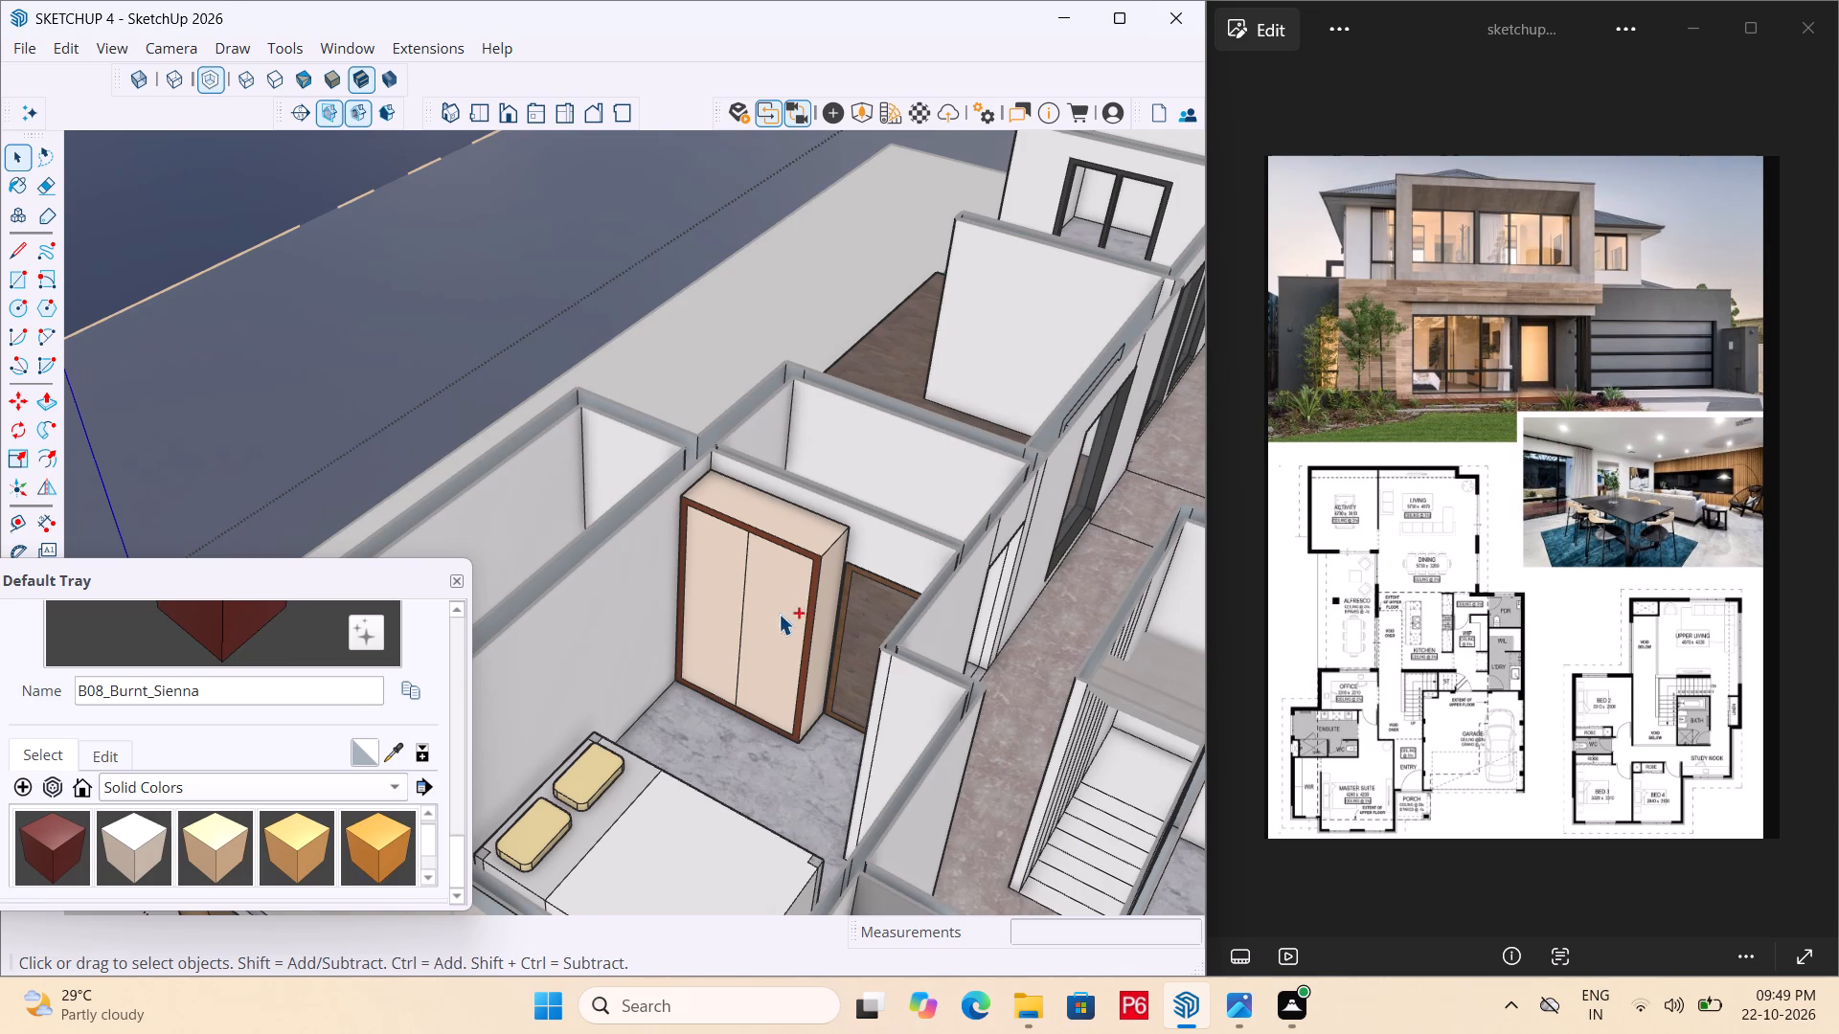
{"action": "scroll", "coordinate": [767, 638], "scroll_direction": "up", "scroll_amount": 9}
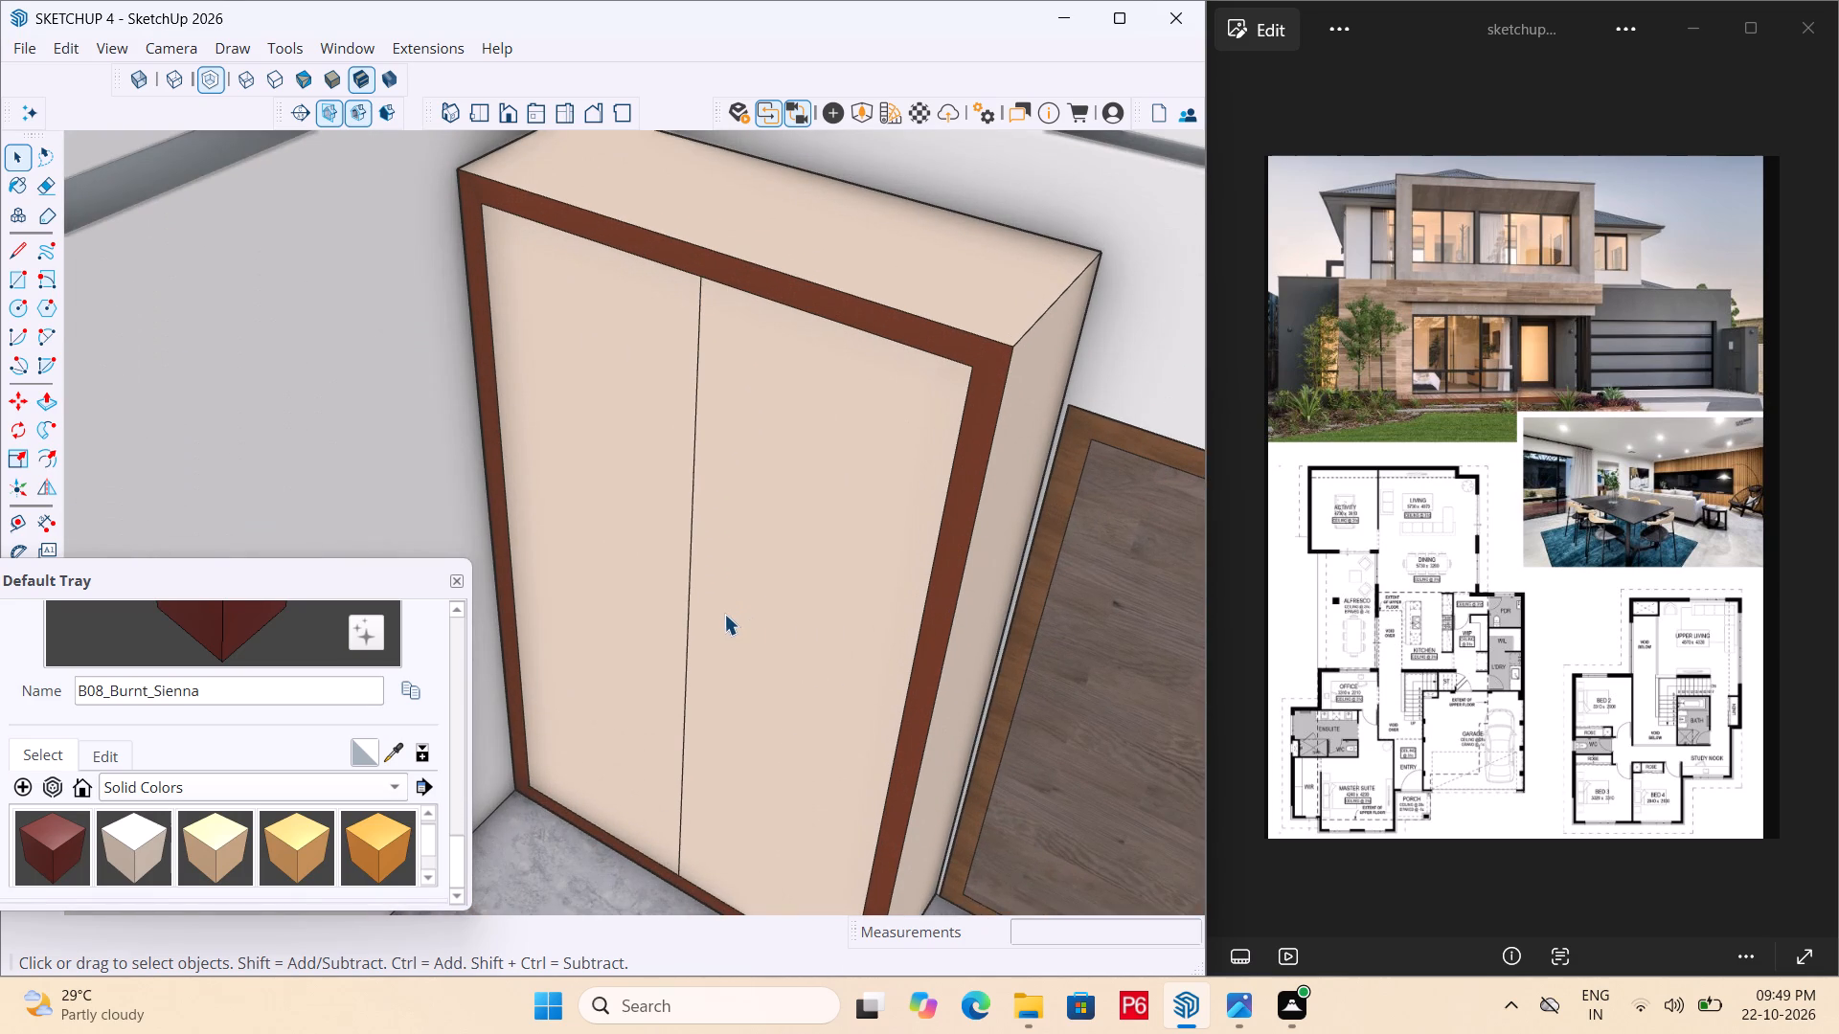
{"action": "scroll", "coordinate": [676, 626], "scroll_direction": "up", "scroll_amount": 2}
{"action": "left_click", "coordinate": [745, 578]}
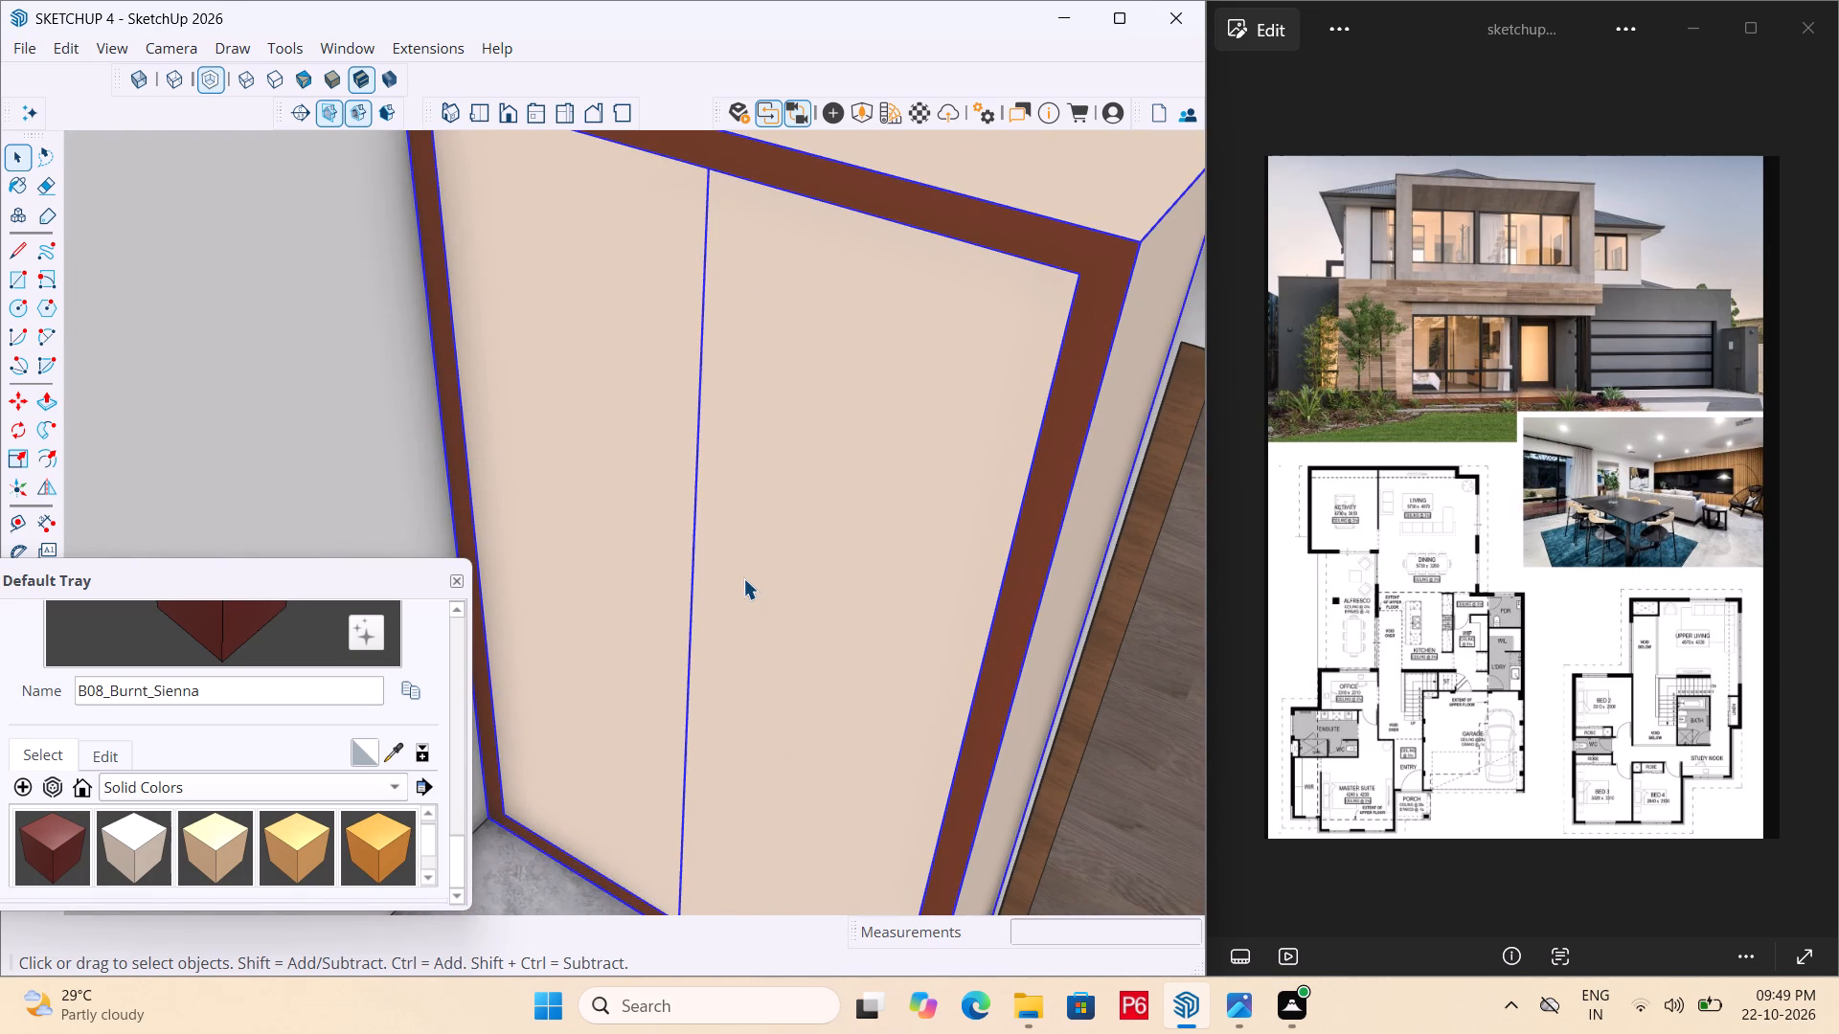
{"action": "key", "text": "c"}
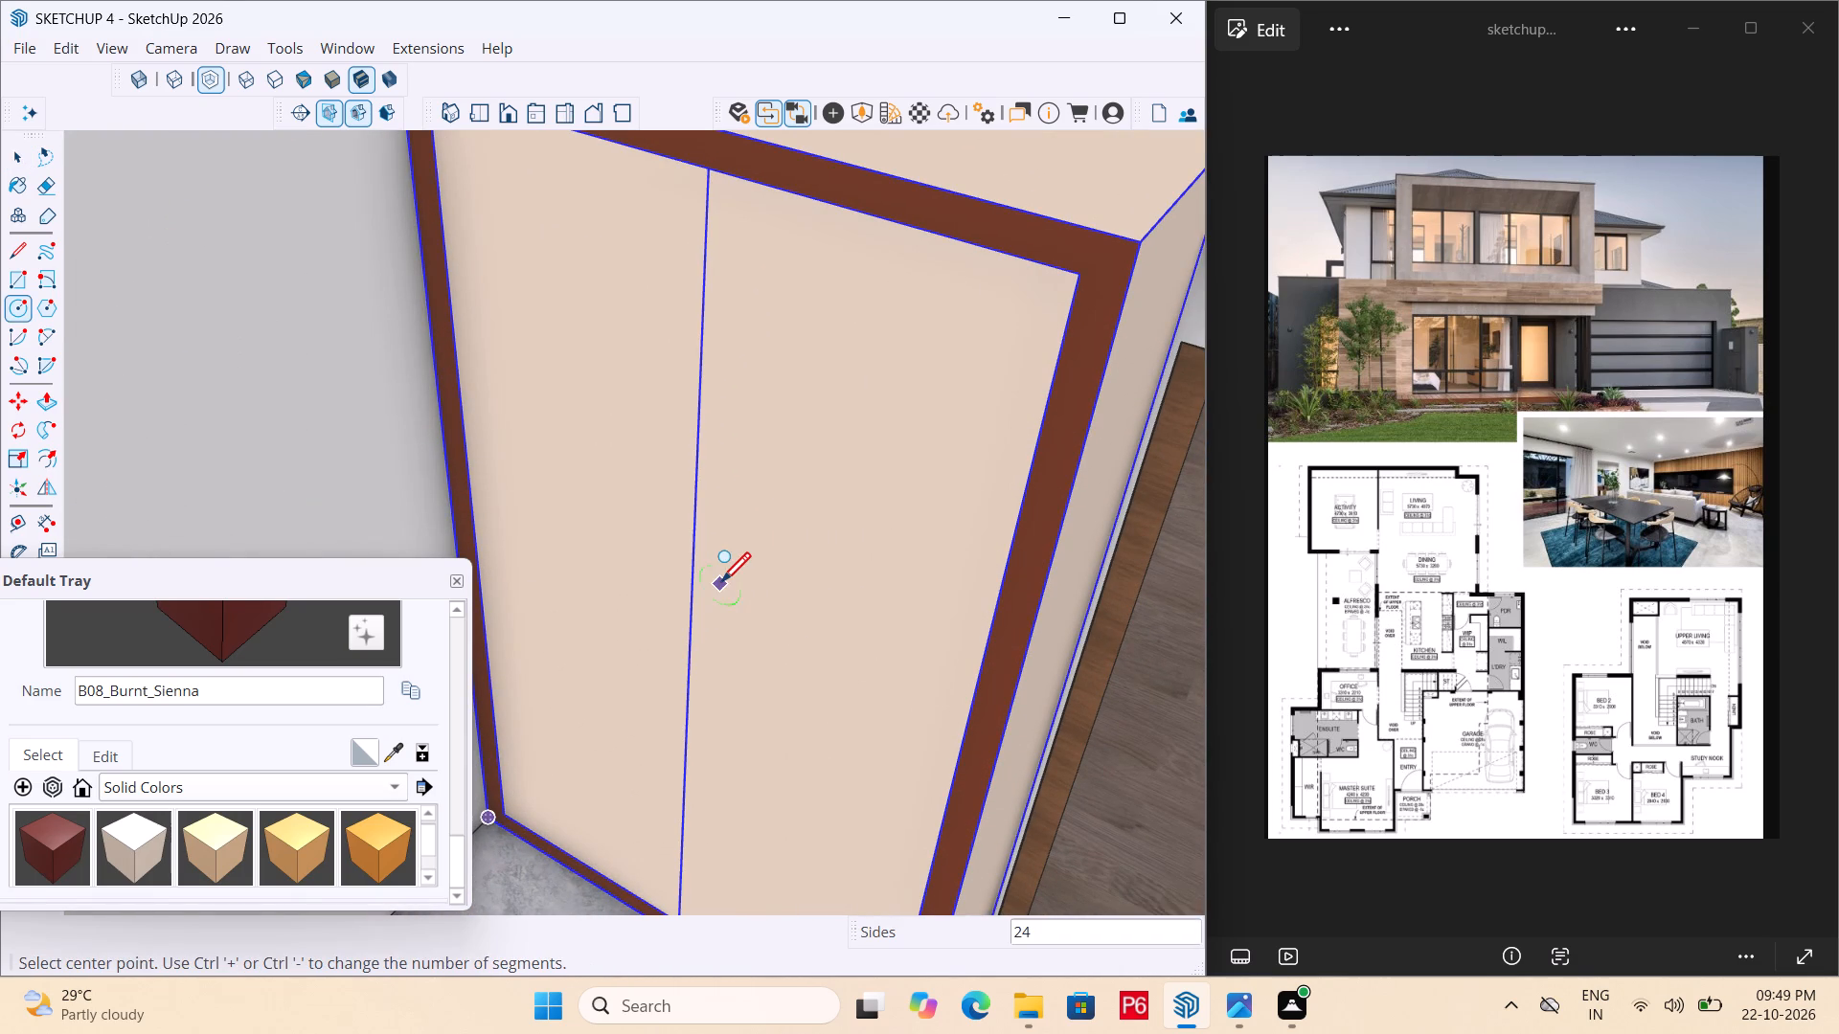
{"action": "left_click", "coordinate": [724, 608]}
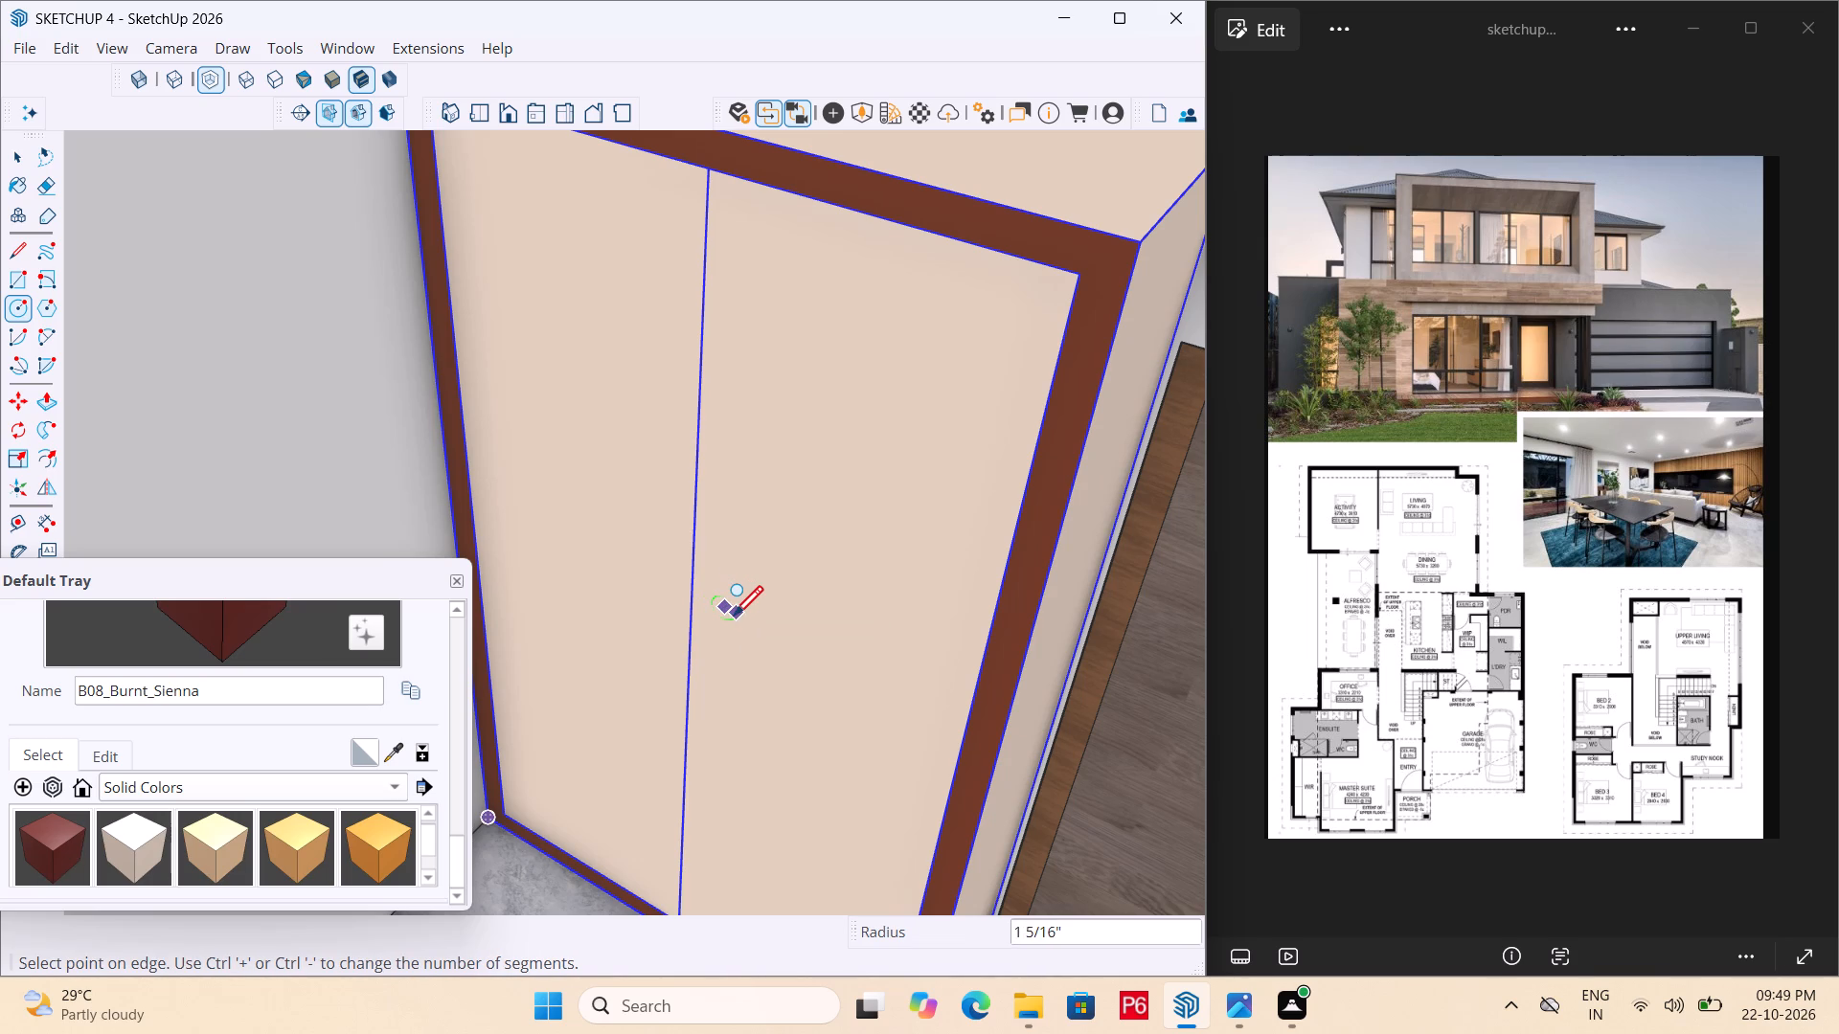
{"action": "left_click", "coordinate": [738, 624]}
{"action": "key", "text": "space"}
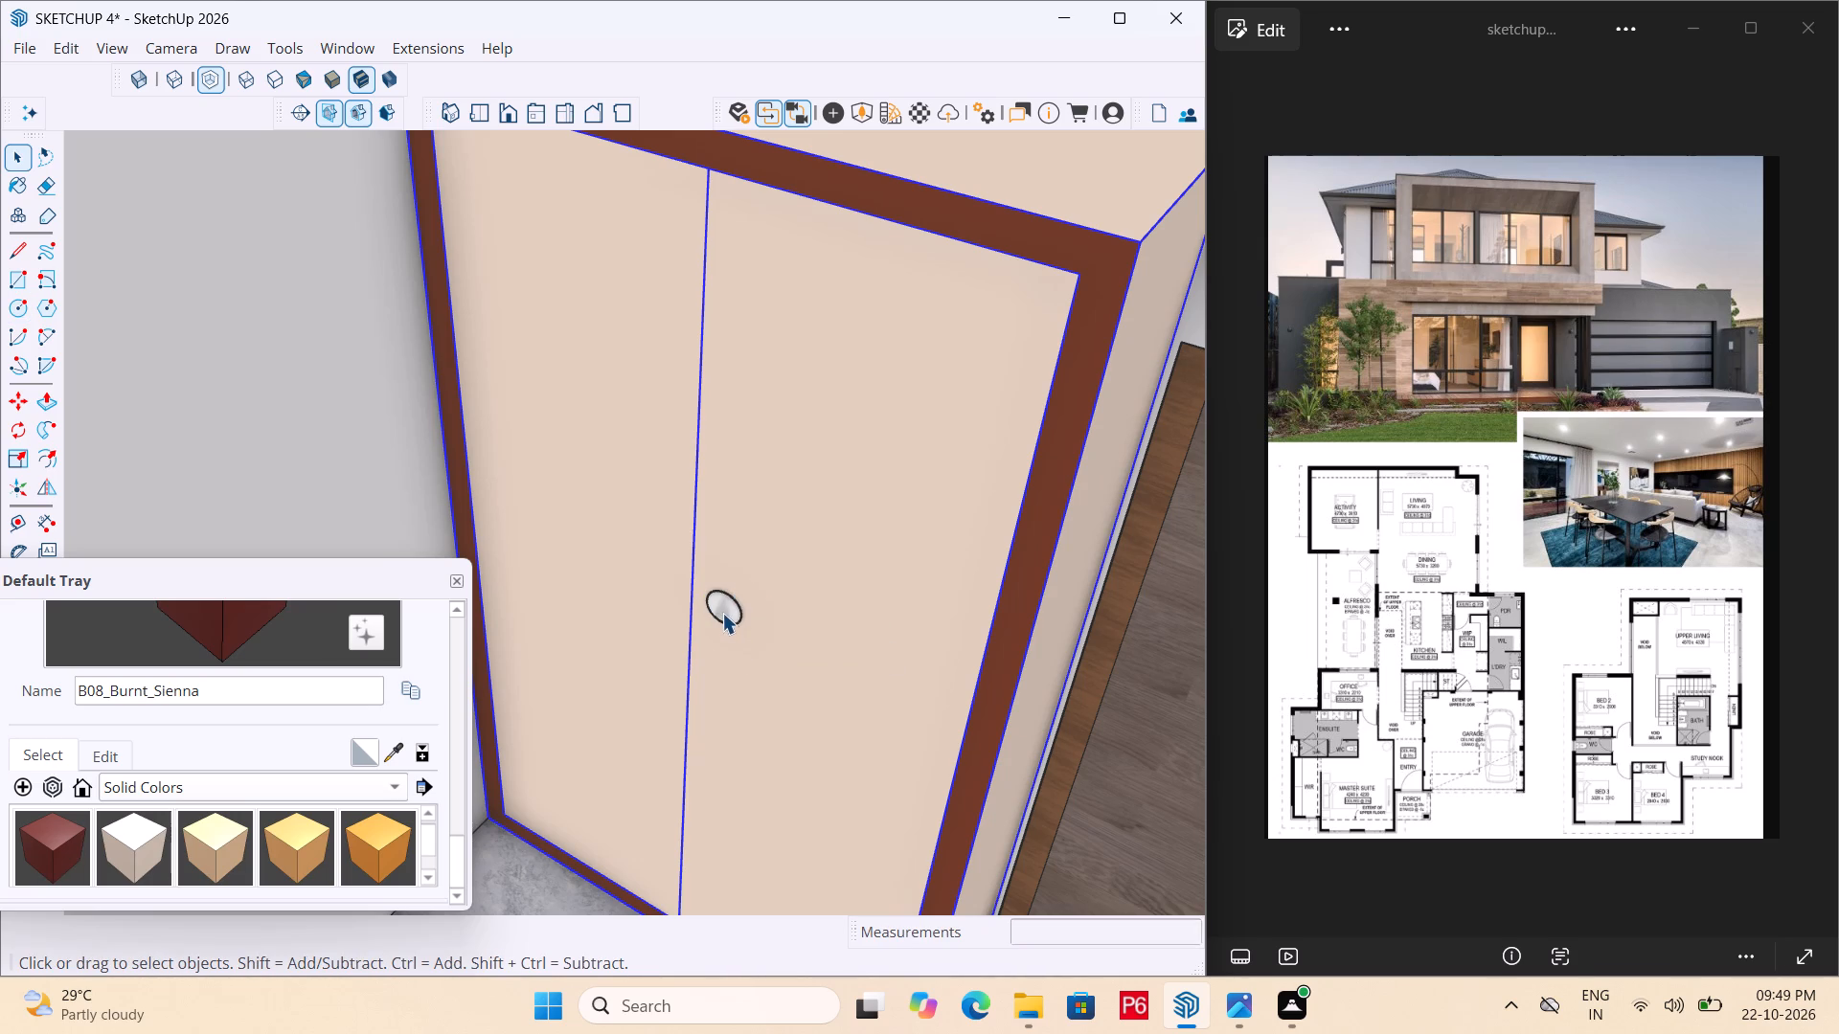
Paint the knob circle with the metal material Metal_06_1K.
{"action": "scroll", "coordinate": [304, 791], "scroll_direction": "down", "scroll_amount": 6}
{"action": "left_click", "coordinate": [345, 792]}
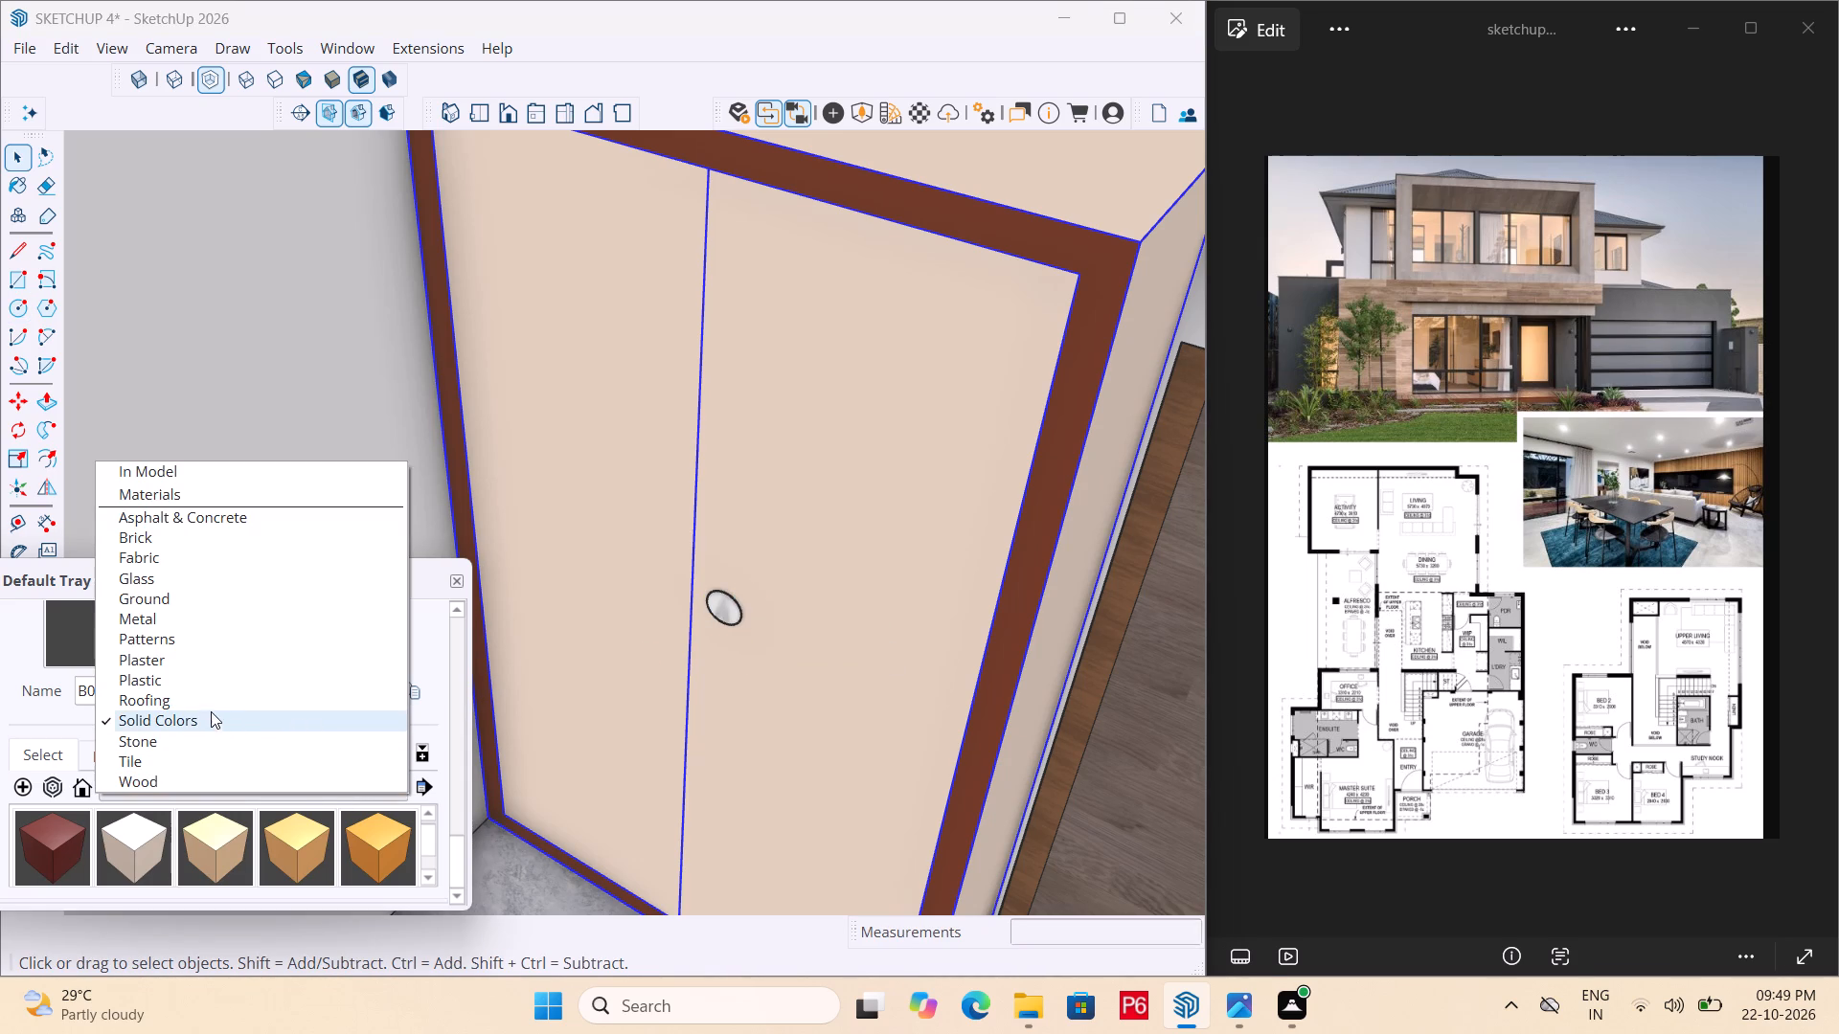
{"action": "scroll", "coordinate": [171, 752], "scroll_direction": "down", "scroll_amount": 2}
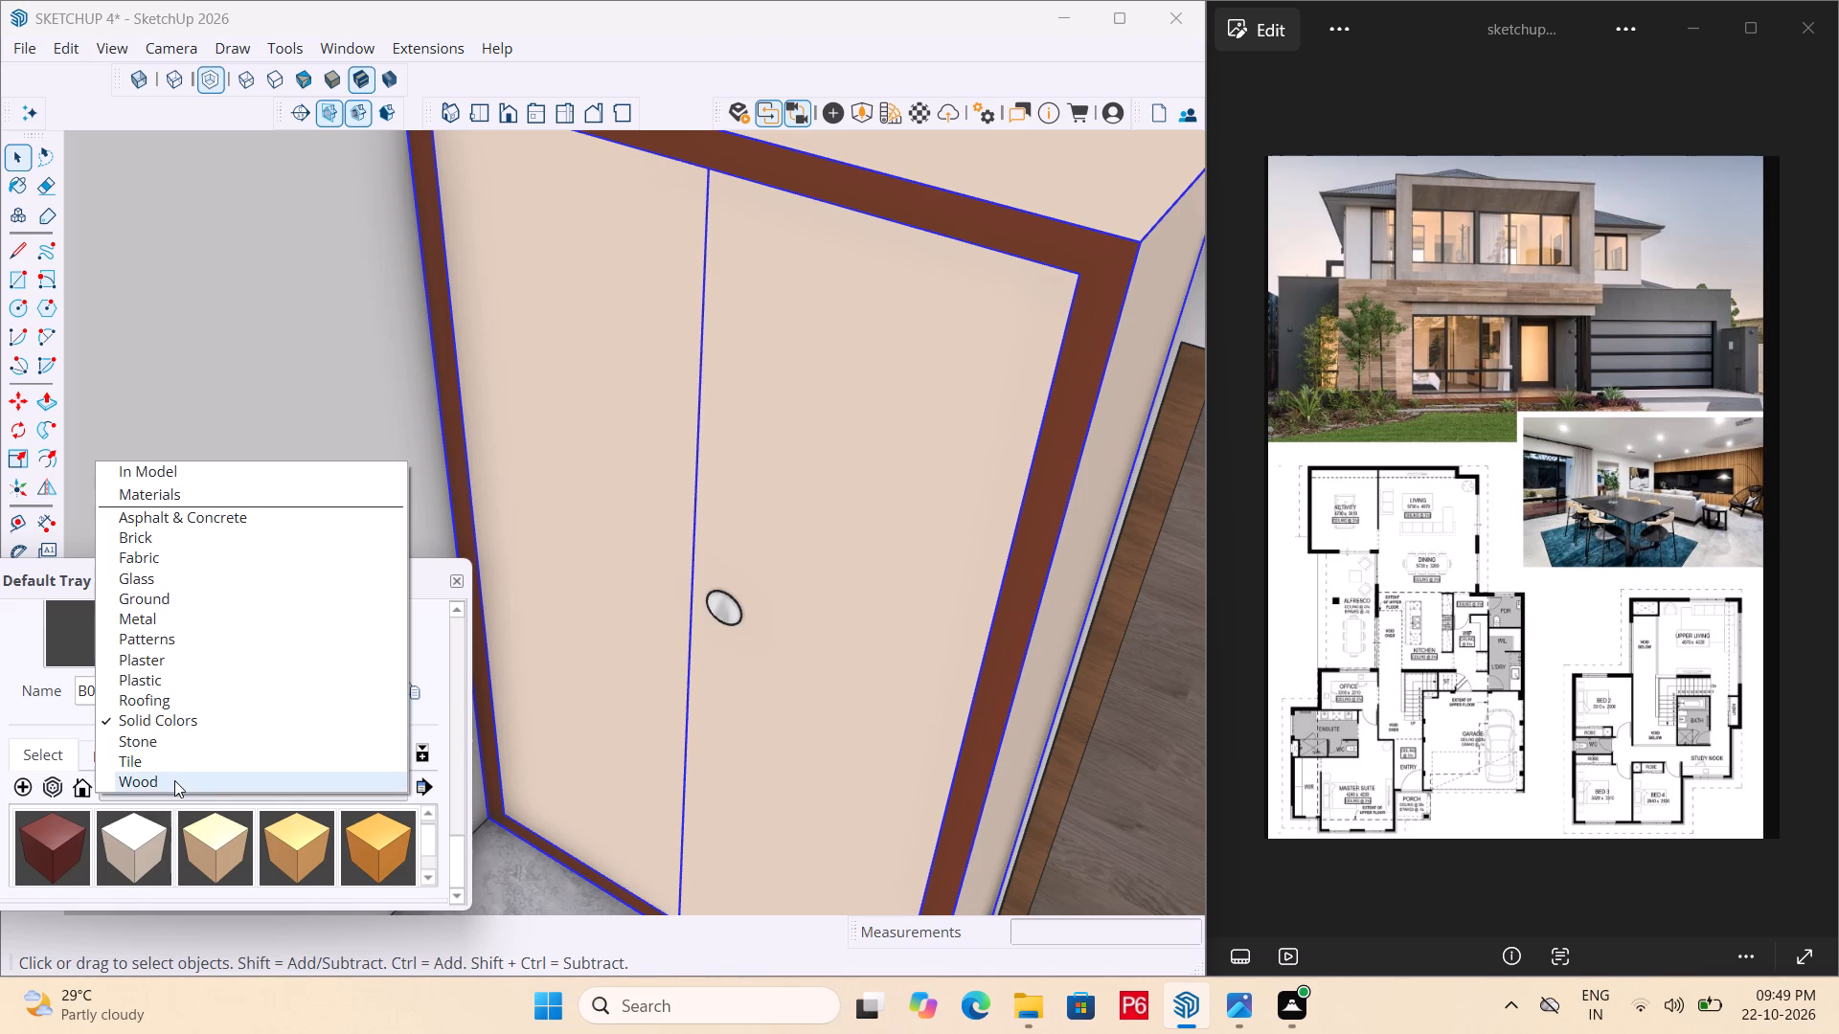
{"action": "left_click", "coordinate": [191, 617]}
{"action": "left_click", "coordinate": [66, 845]}
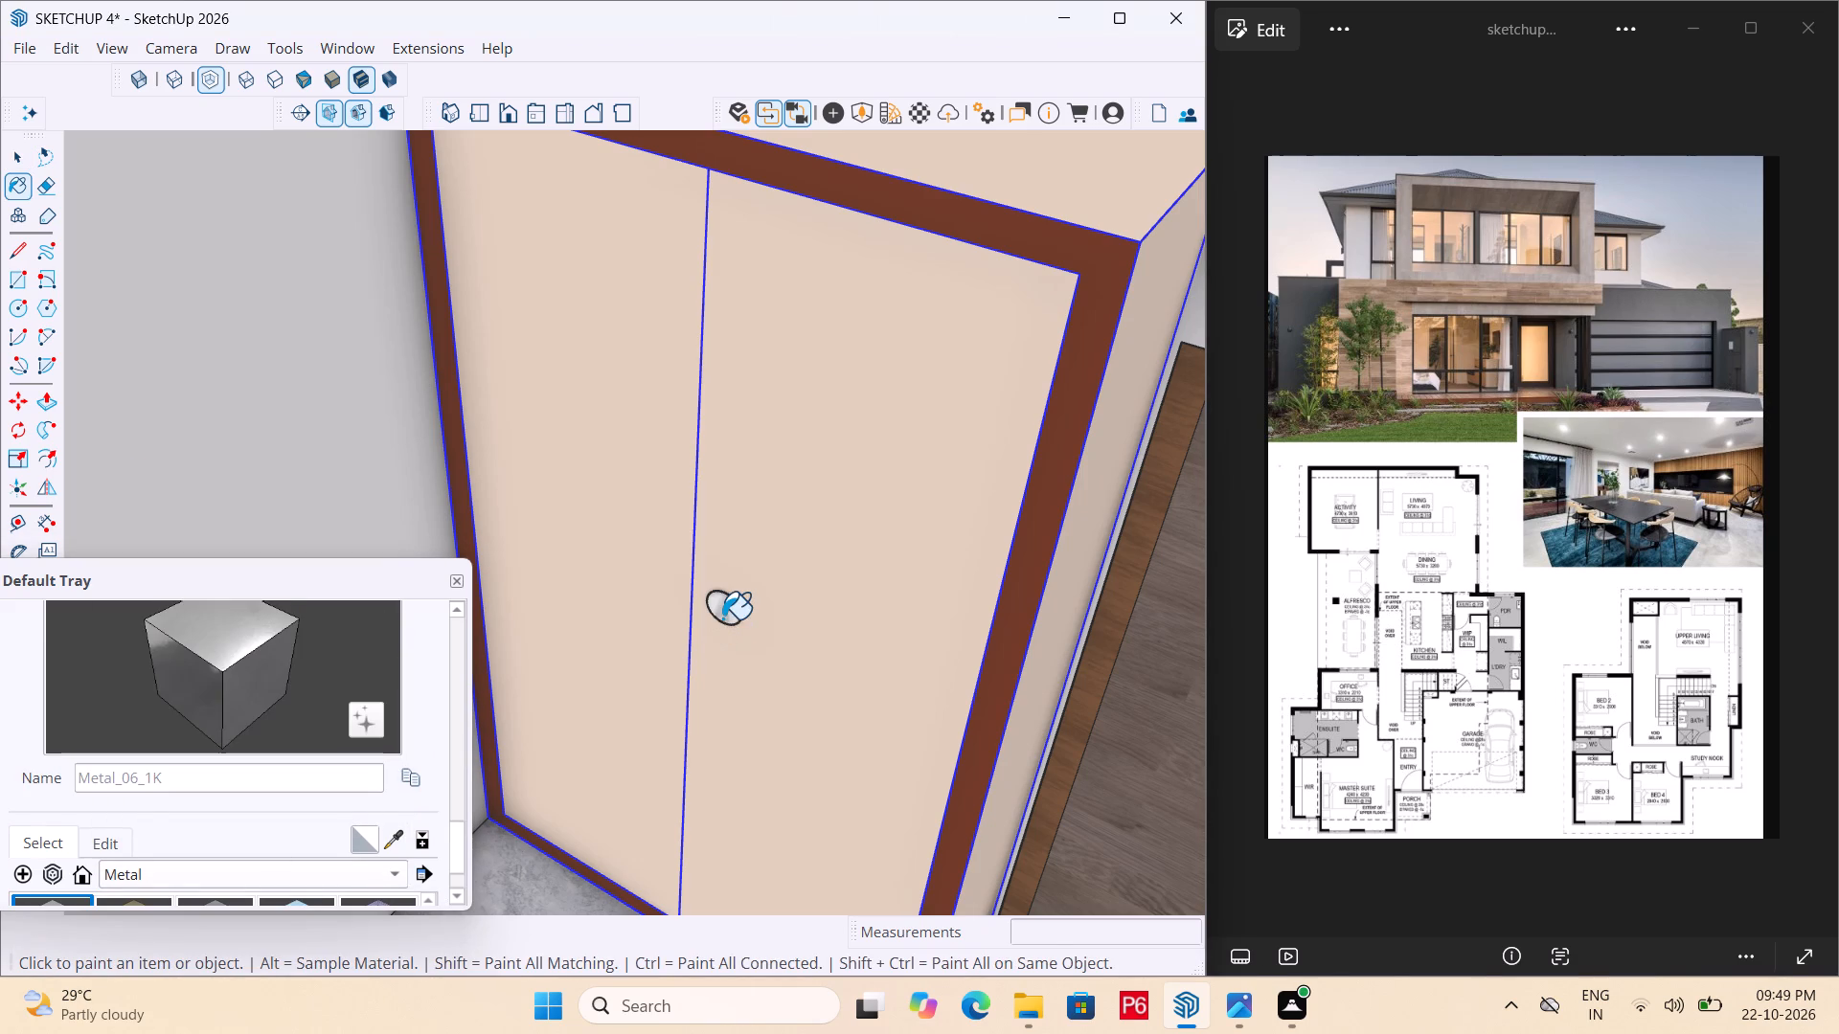
{"action": "left_click", "coordinate": [725, 613]}
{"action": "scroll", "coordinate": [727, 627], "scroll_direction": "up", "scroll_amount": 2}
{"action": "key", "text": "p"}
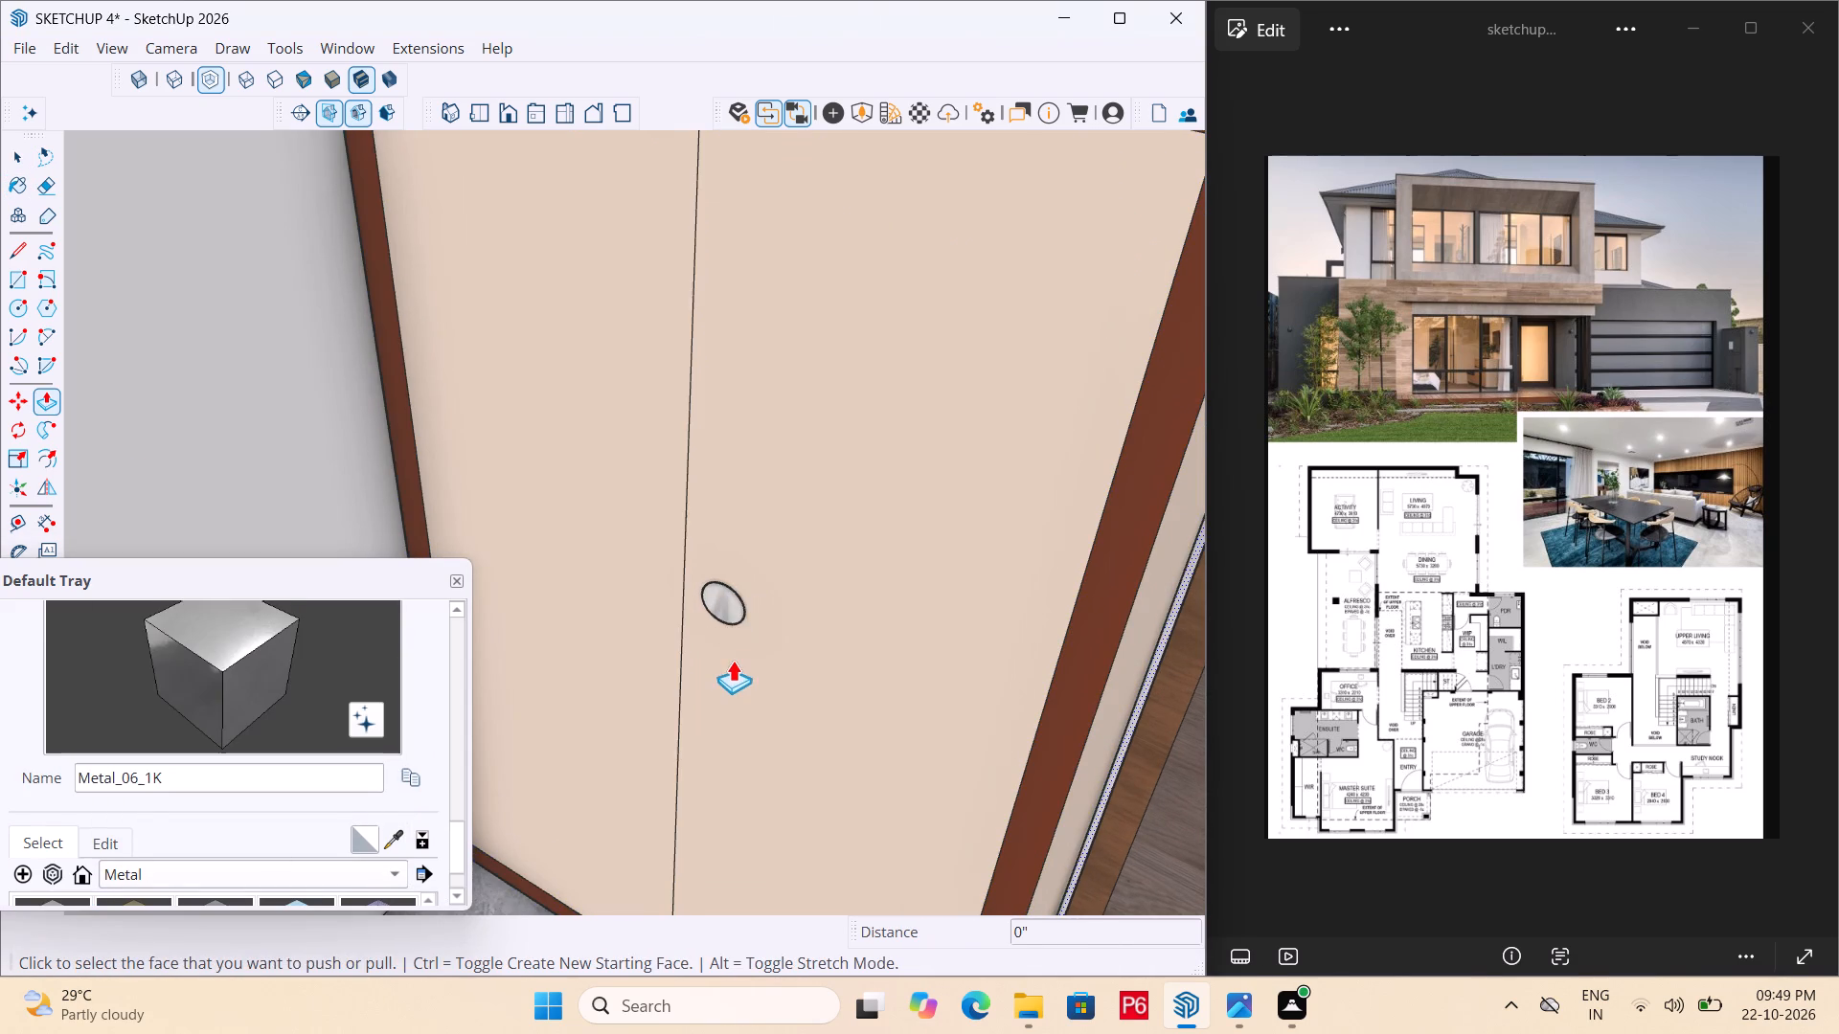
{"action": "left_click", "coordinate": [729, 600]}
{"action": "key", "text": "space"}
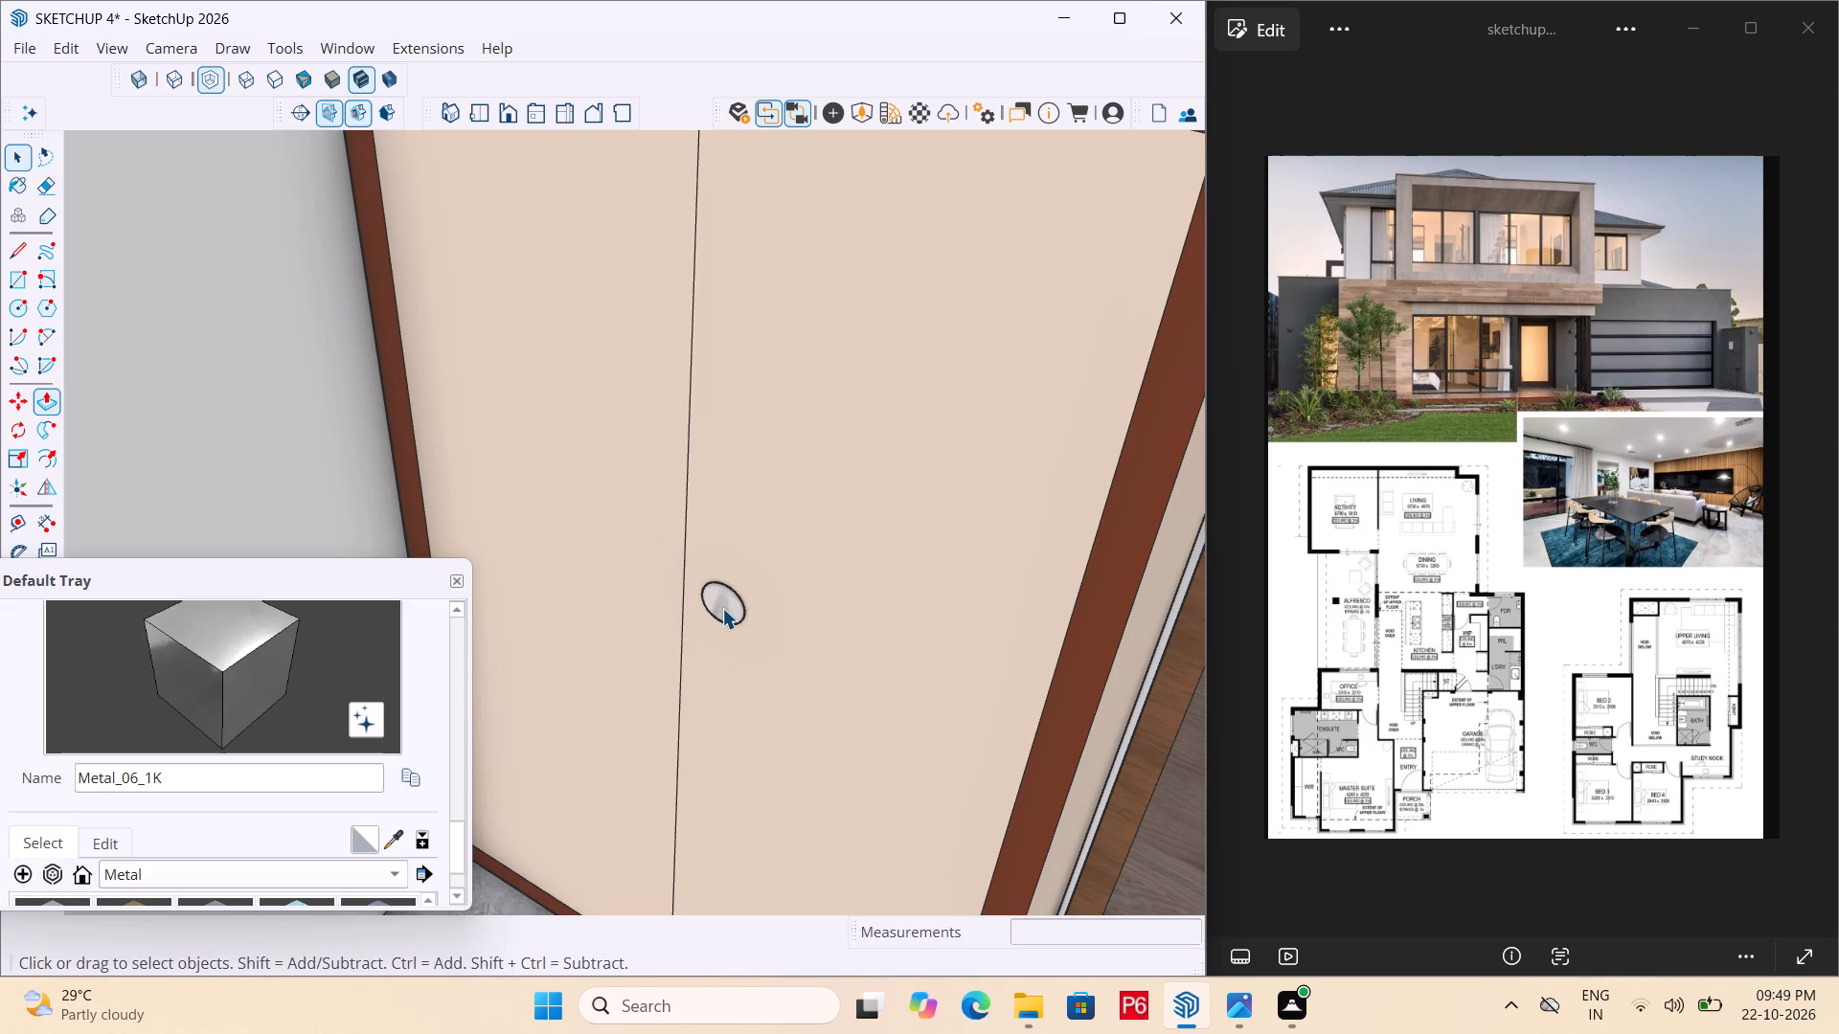
Group the knob circle with its edge, open the group for editing and select its face.
{"action": "double_click", "coordinate": [722, 608]}
{"action": "right_click", "coordinate": [722, 608]}
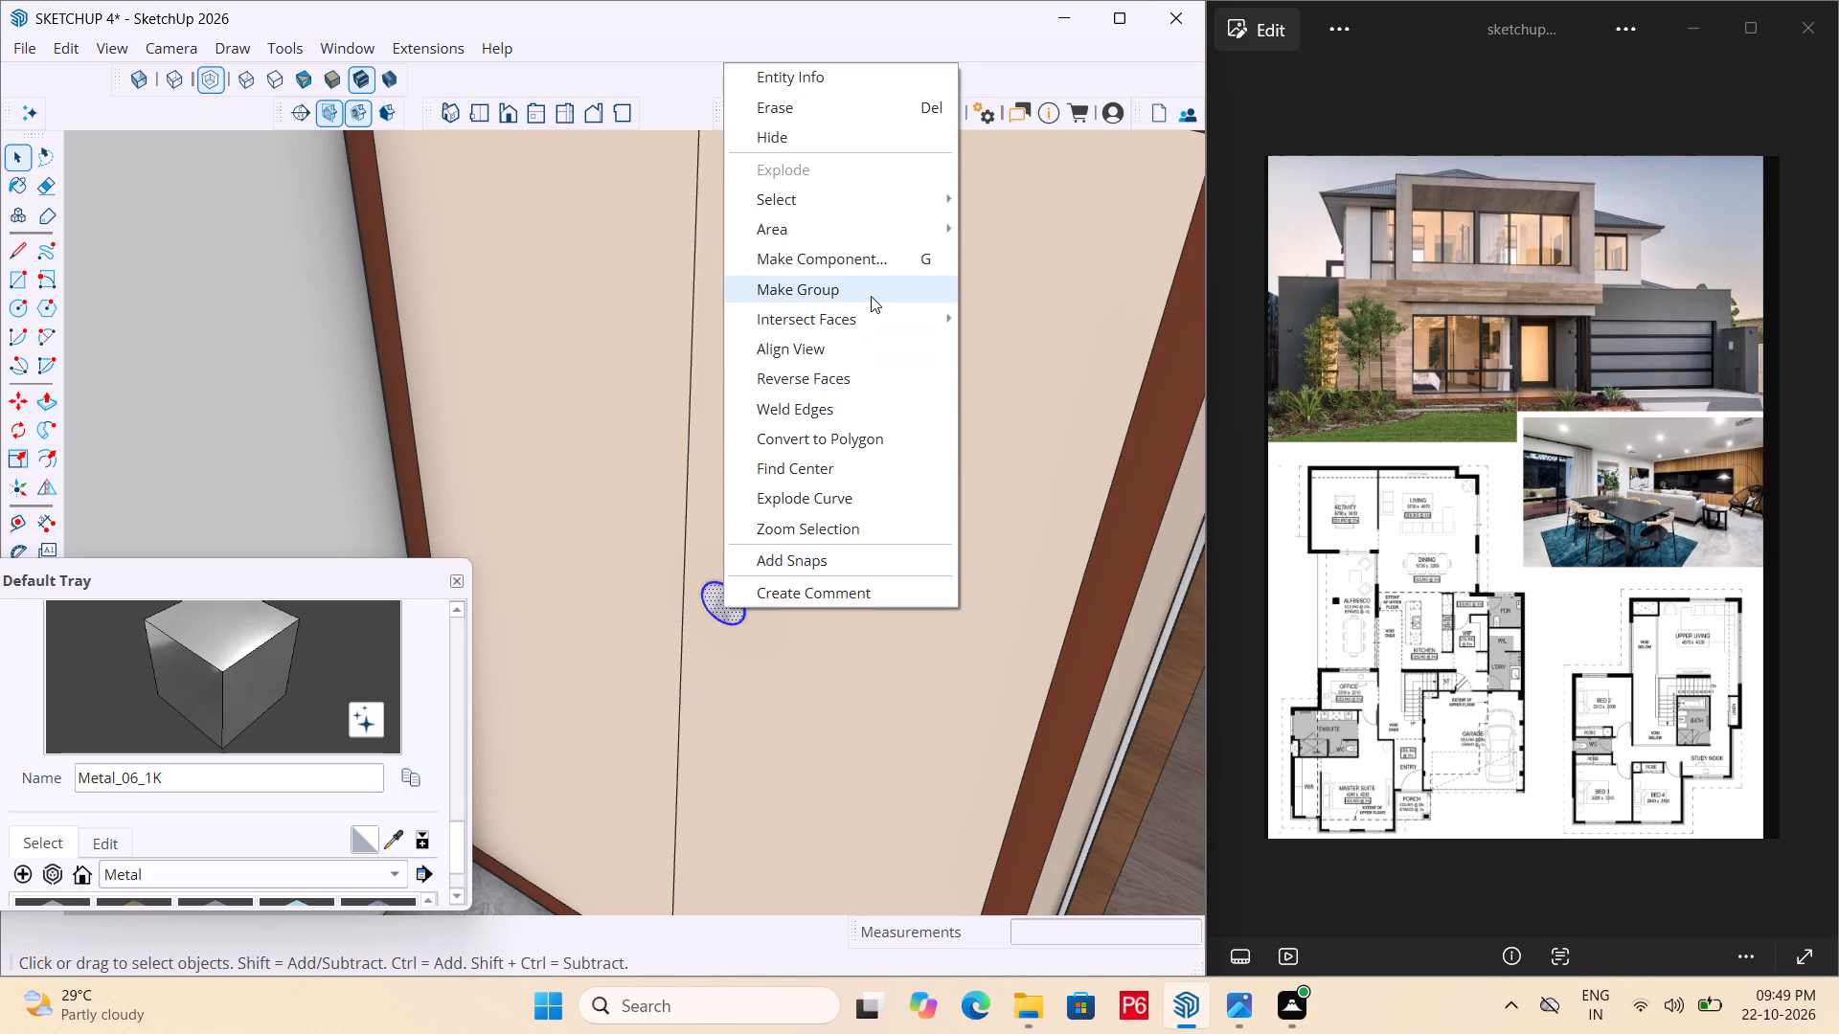
{"action": "left_click", "coordinate": [871, 296]}
{"action": "double_click", "coordinate": [719, 618]}
{"action": "left_click", "coordinate": [721, 606]}
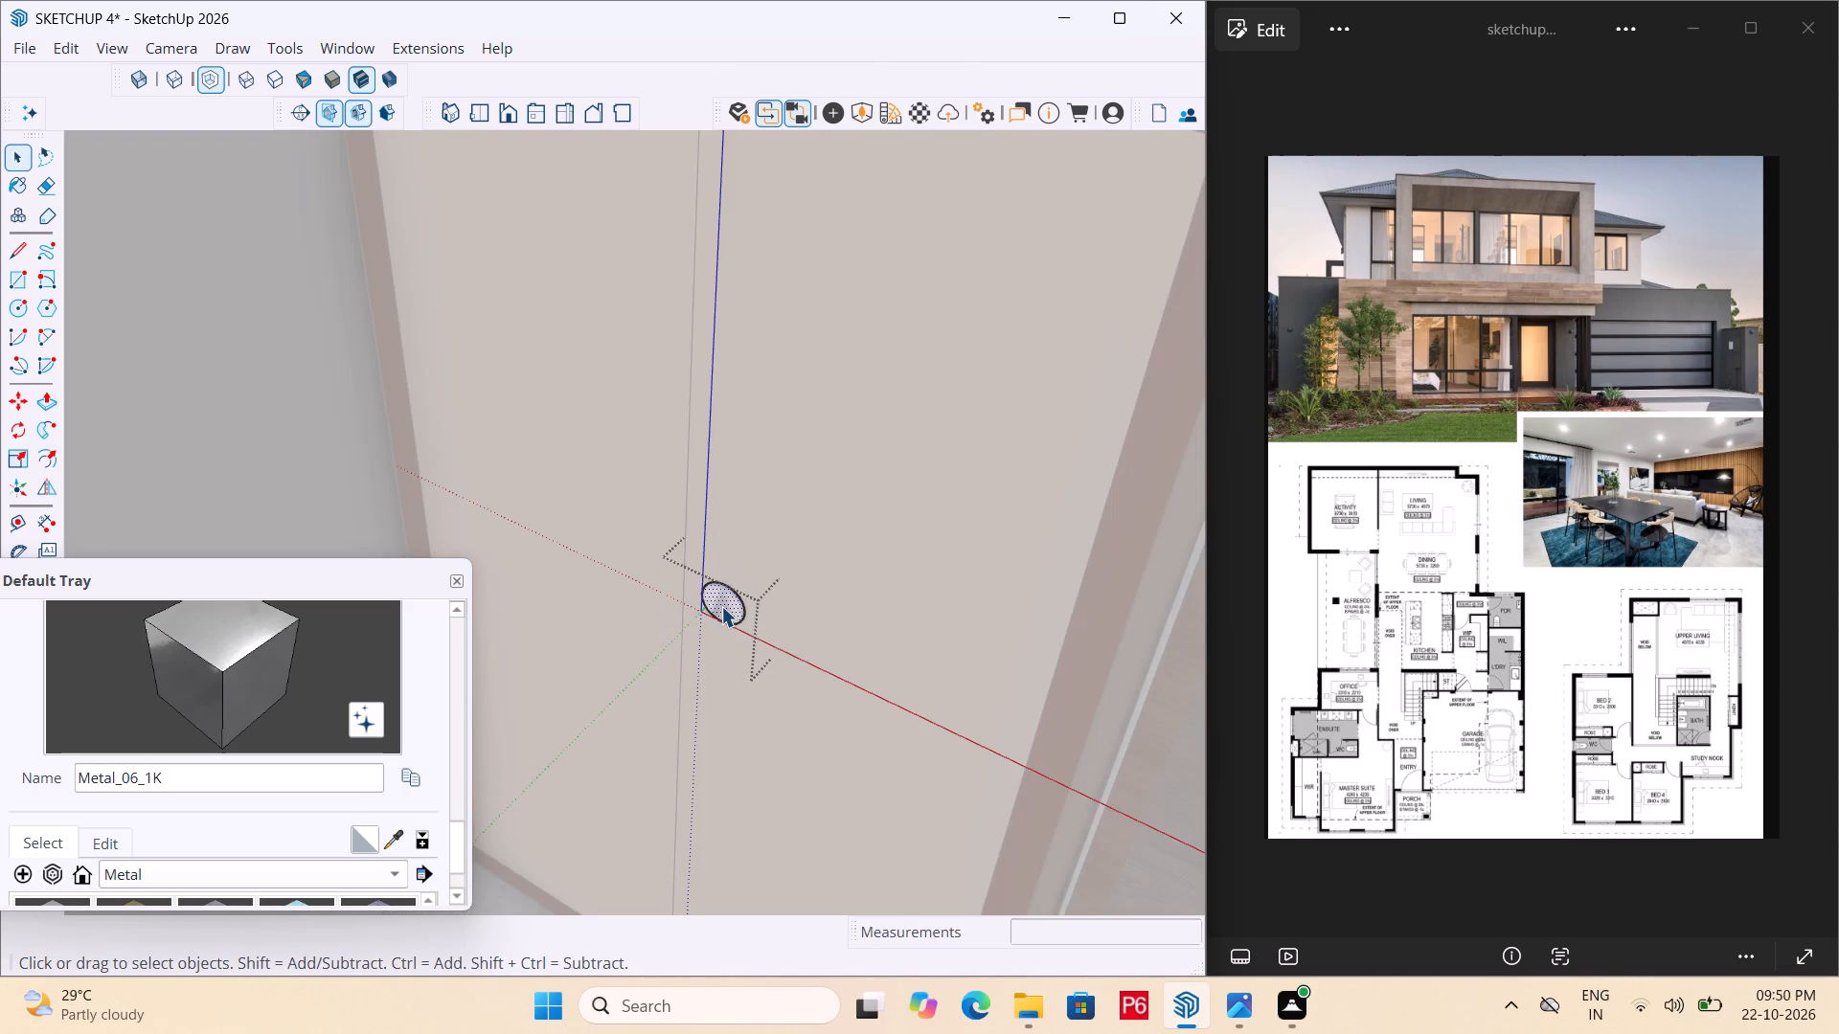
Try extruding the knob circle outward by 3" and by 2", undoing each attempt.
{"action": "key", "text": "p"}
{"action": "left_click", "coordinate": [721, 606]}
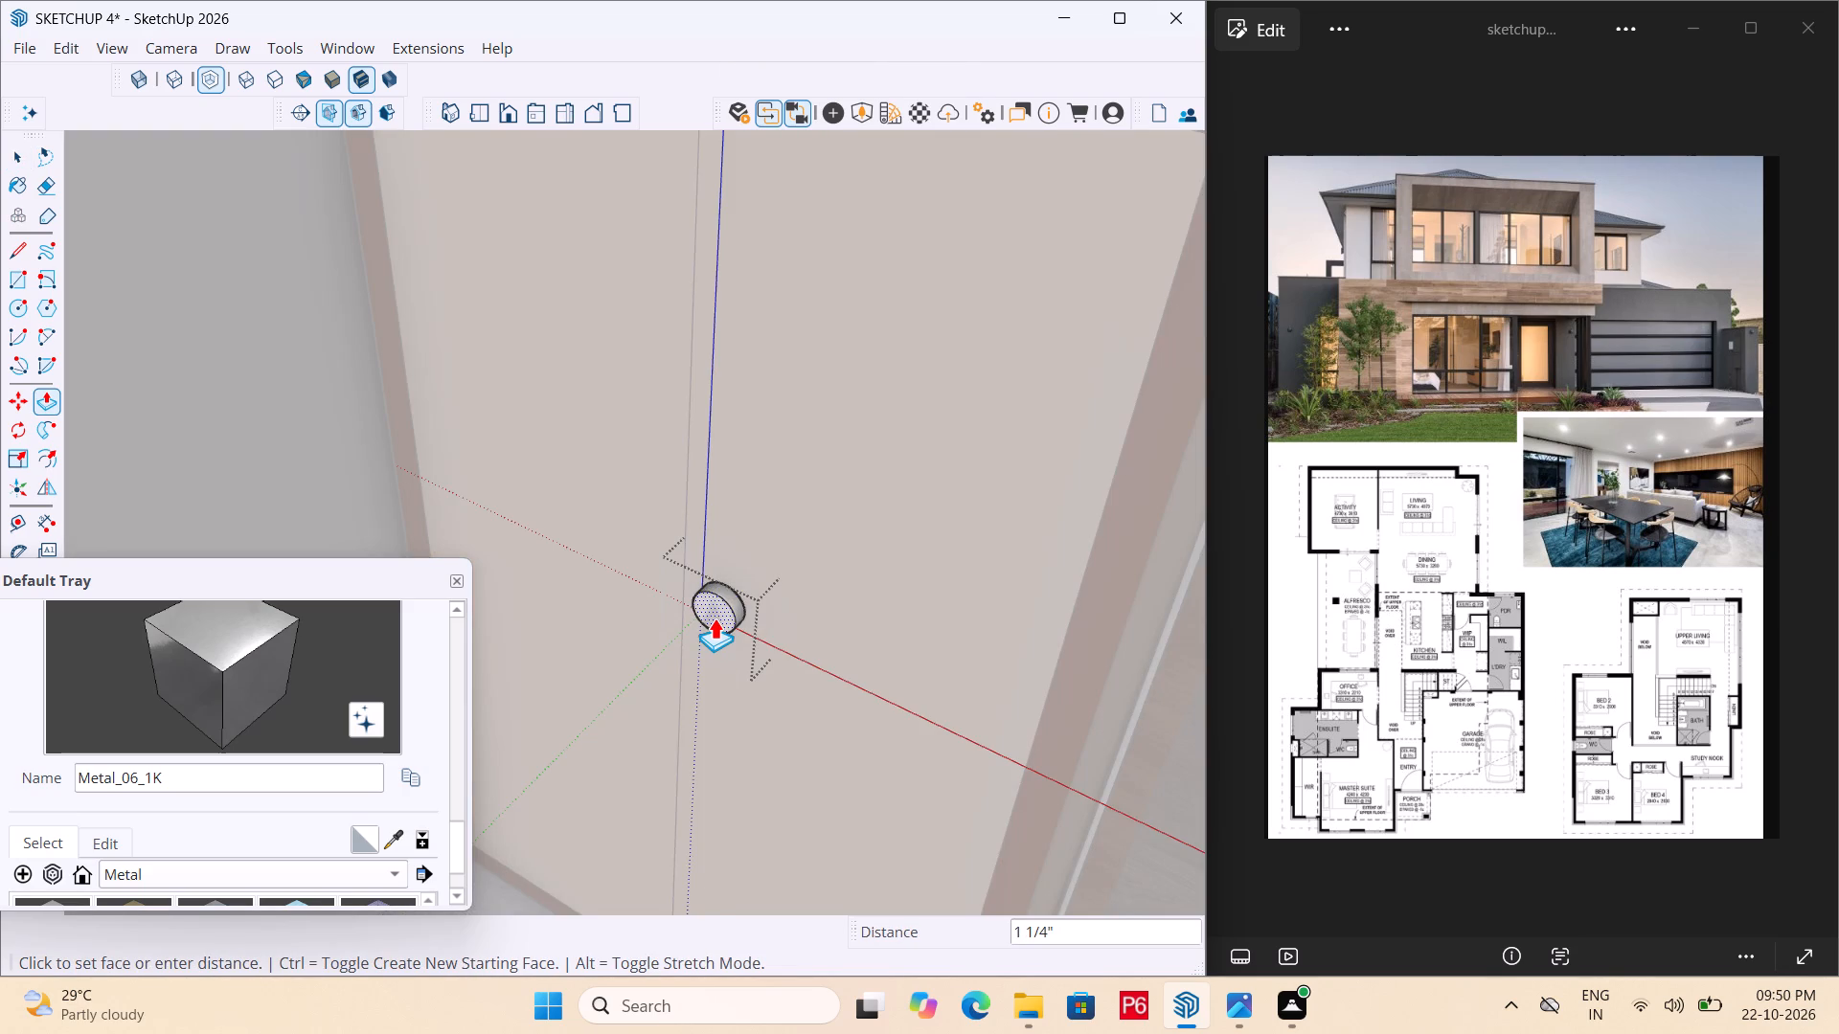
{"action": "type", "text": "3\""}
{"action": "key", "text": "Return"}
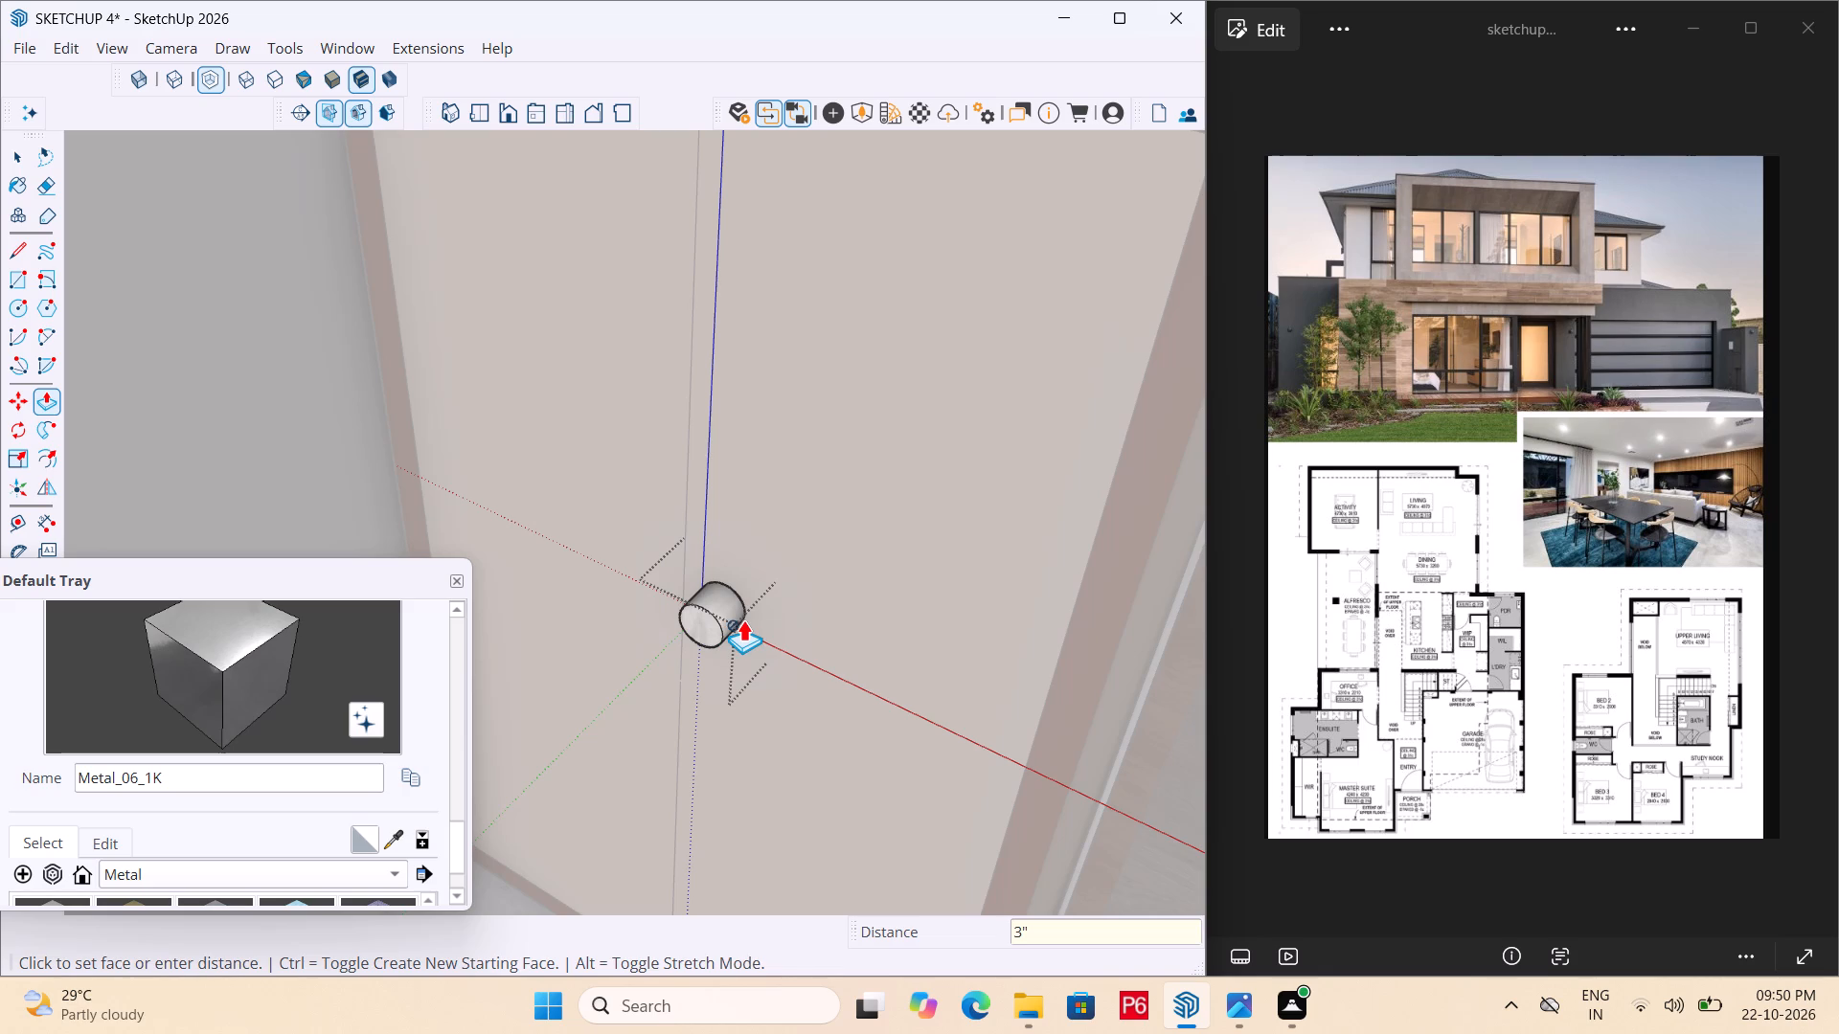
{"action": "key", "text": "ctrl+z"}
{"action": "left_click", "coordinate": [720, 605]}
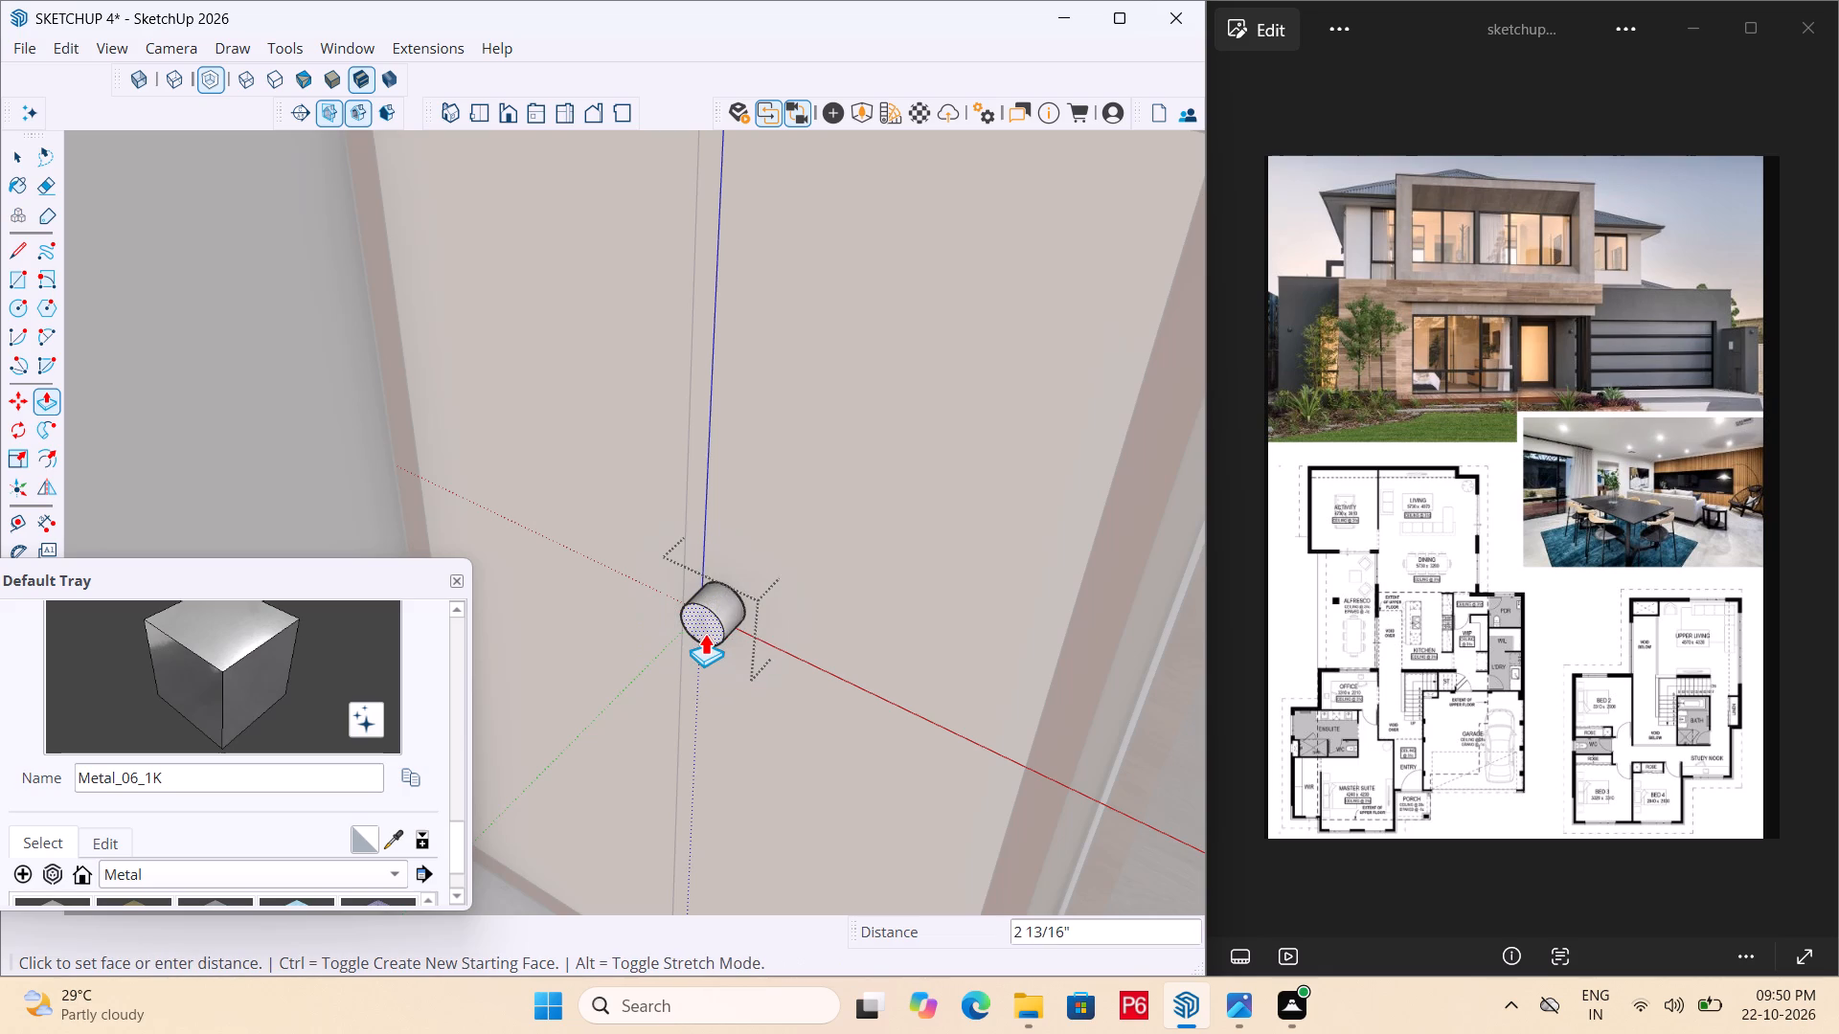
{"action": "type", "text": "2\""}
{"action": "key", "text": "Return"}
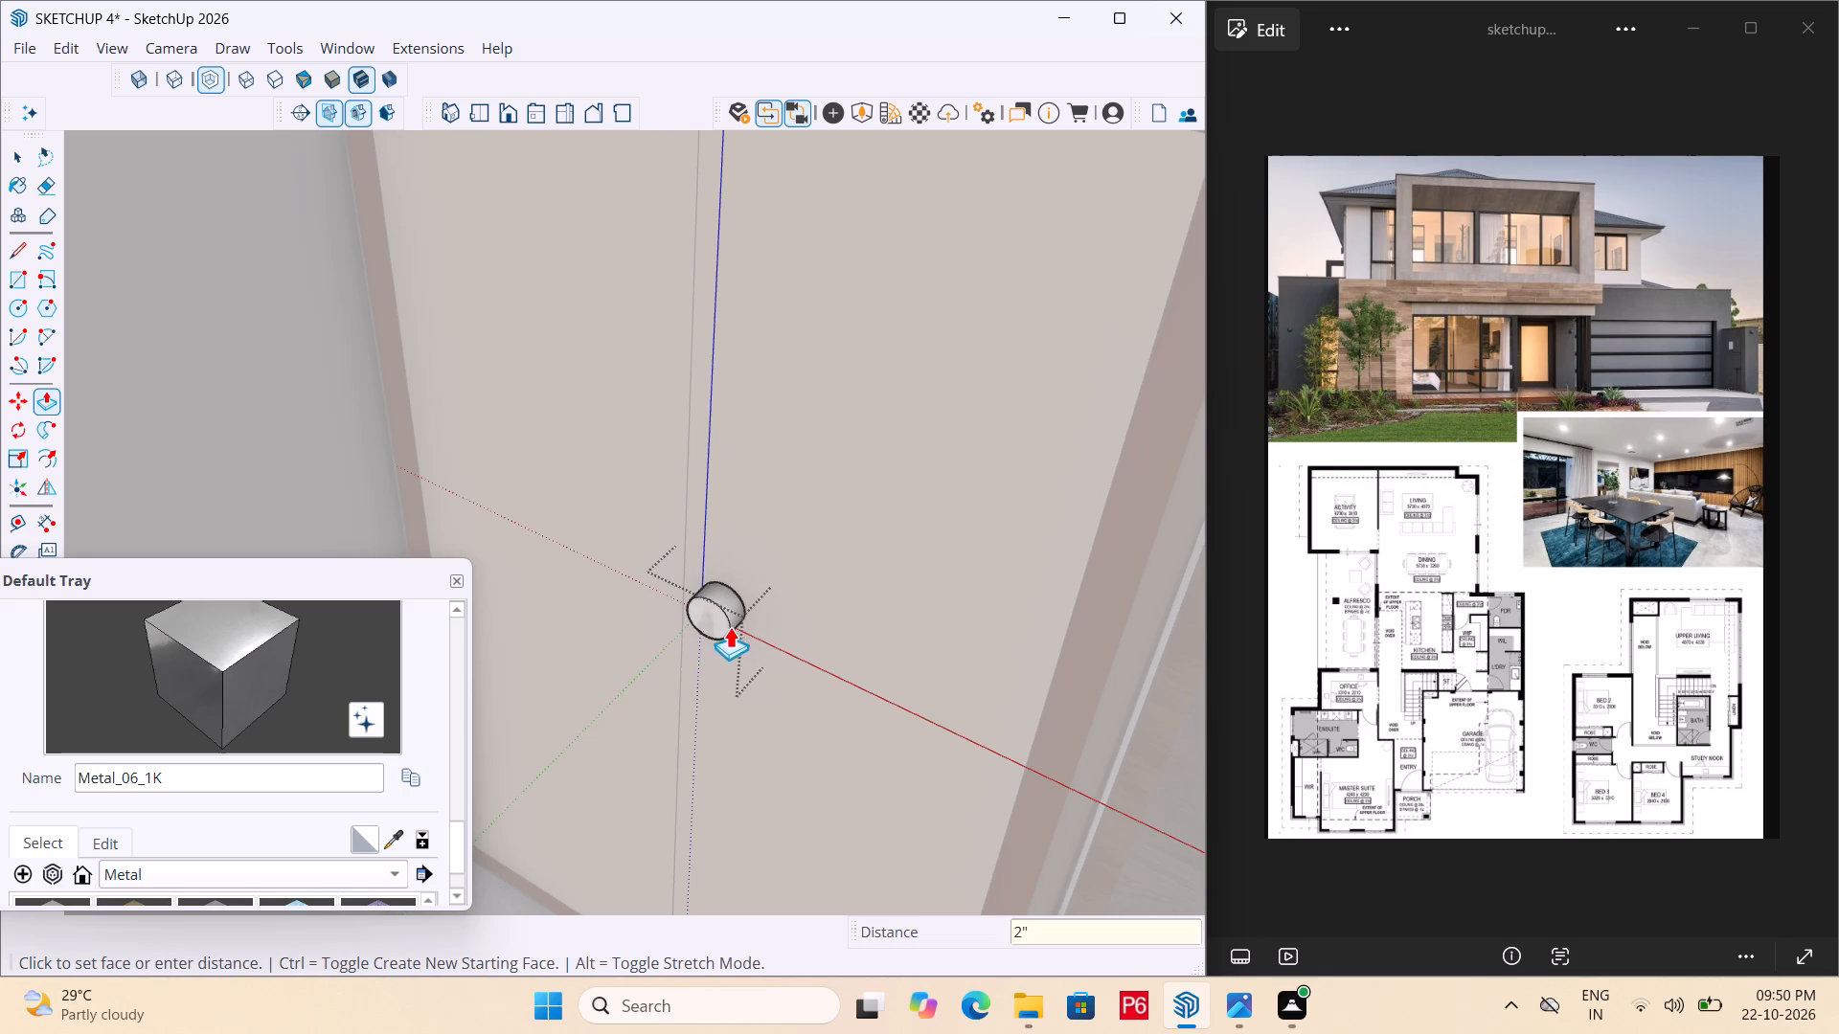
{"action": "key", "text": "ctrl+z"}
Extrude the knob circle 1" outward from the wardrobe door.
{"action": "left_click", "coordinate": [720, 607]}
{"action": "key", "text": "1"}
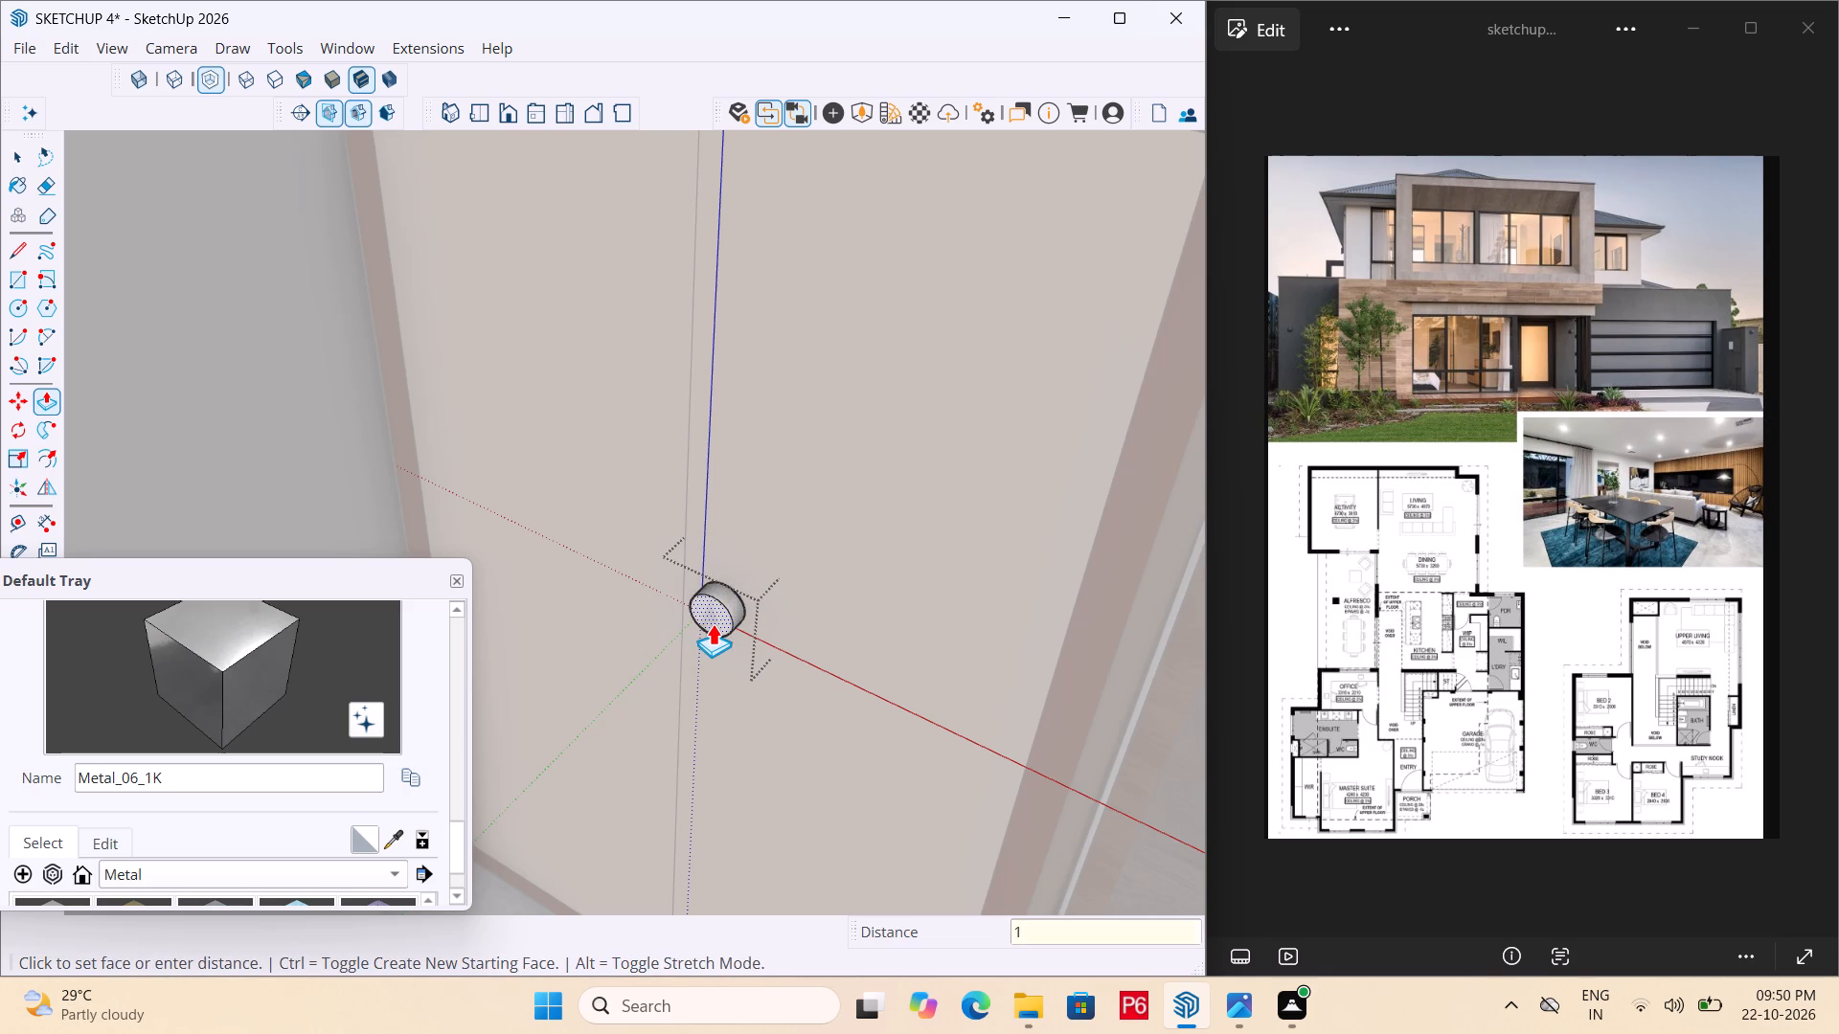
{"action": "key", "text": "shift+Return"}
{"action": "key", "text": "Return"}
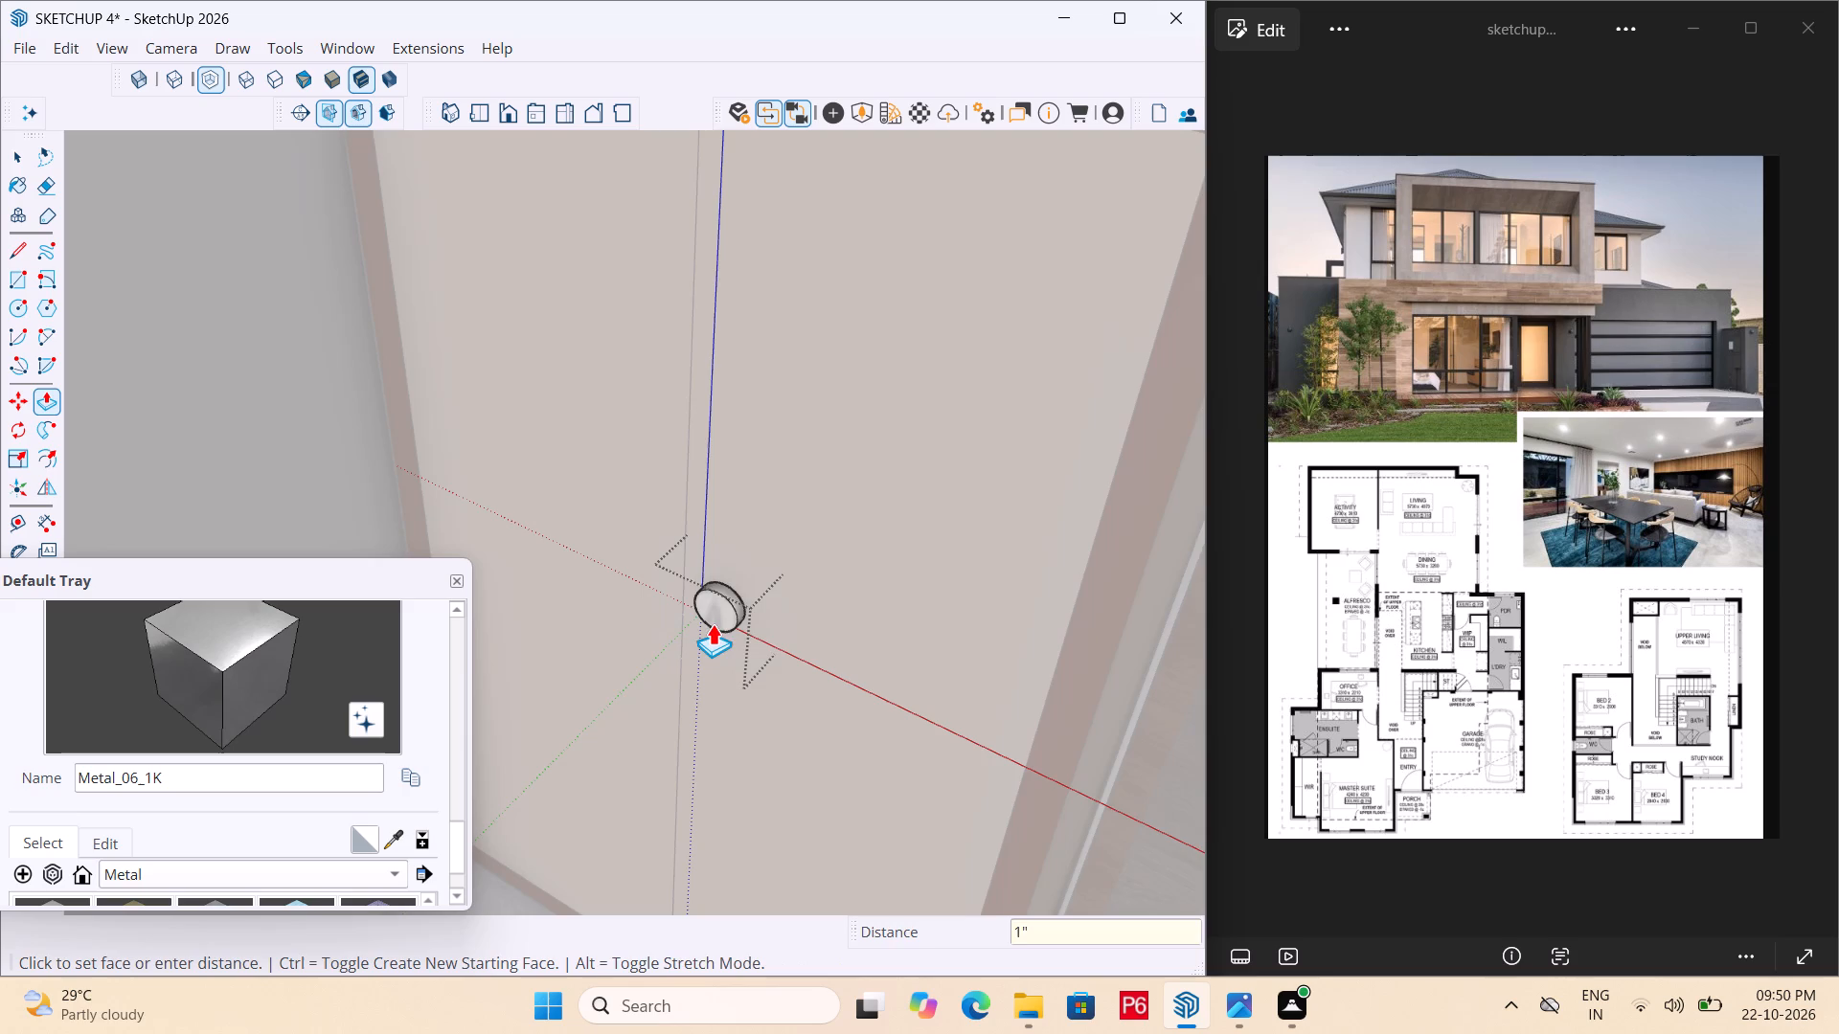
Save the house model and close the knob group.
{"action": "middle_click_drag", "start_coordinate": [746, 601], "coordinate": [599, 599]}
{"action": "scroll", "coordinate": [830, 546], "scroll_direction": "down", "scroll_amount": 4}
{"action": "key", "text": "ctrl+s"}
{"action": "key", "text": "ctrl+s"}
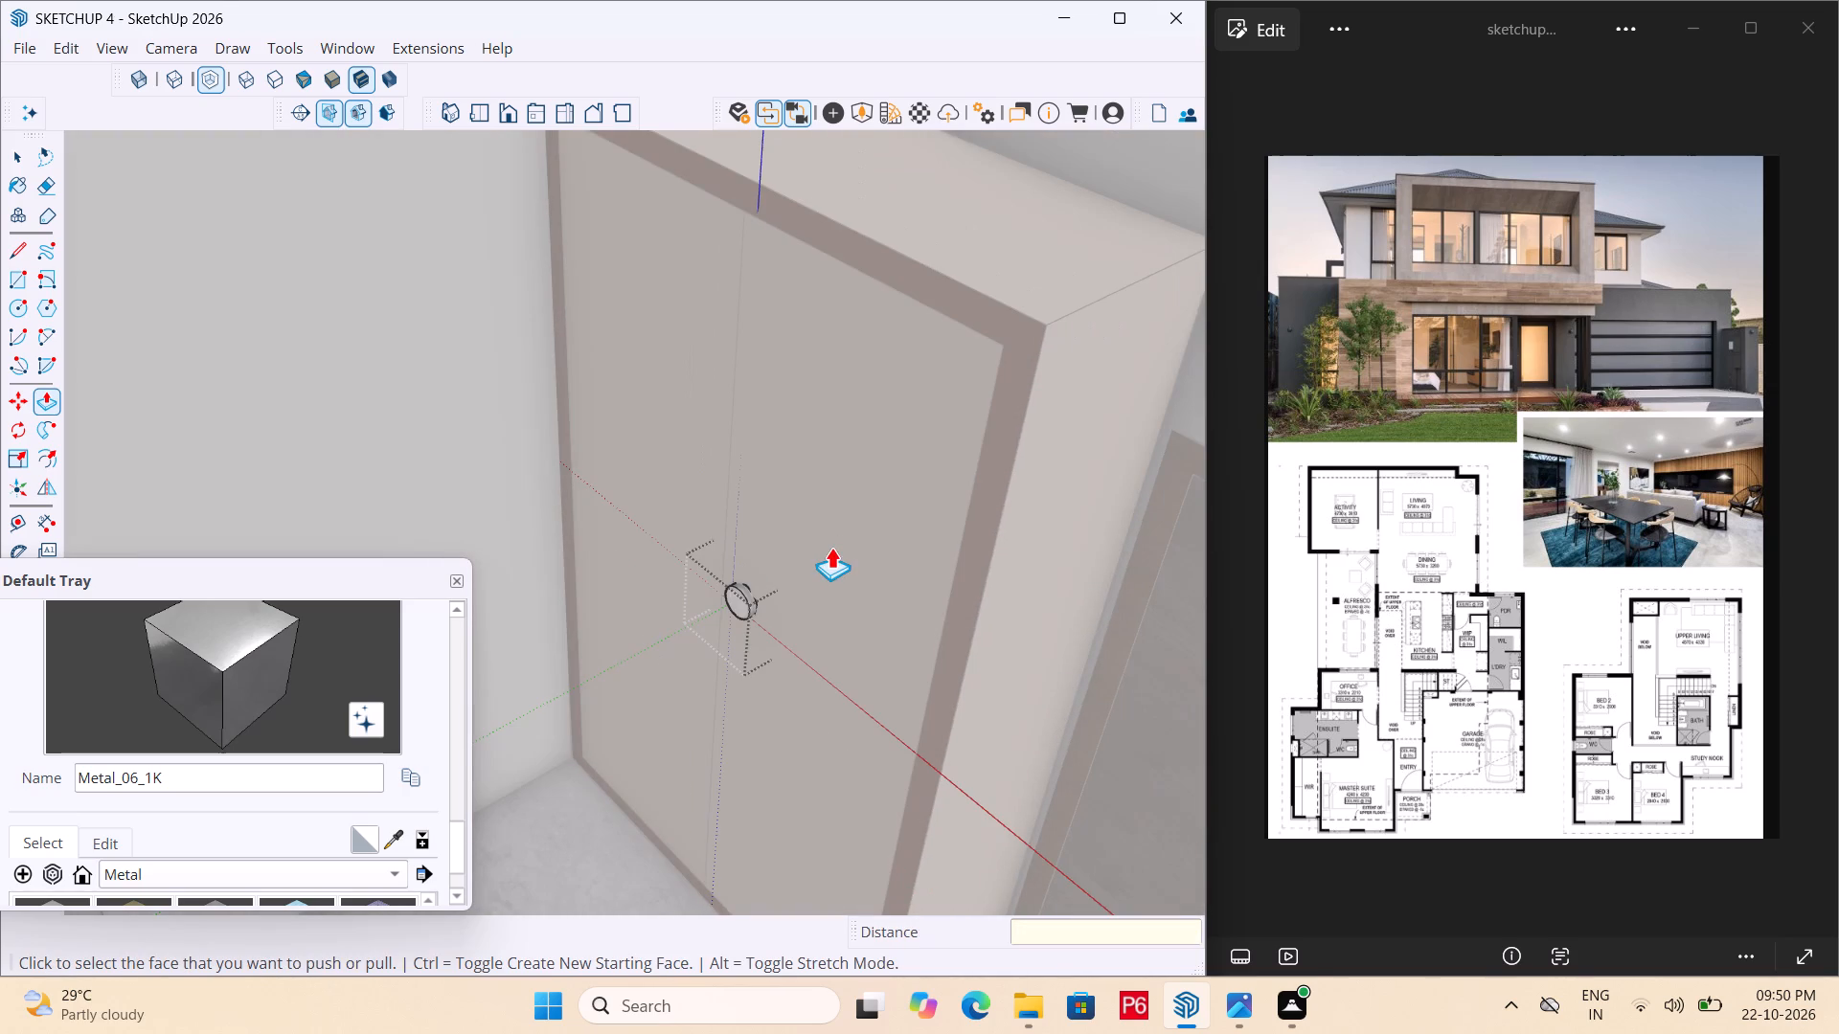
{"action": "key", "text": "ctrl+s"}
{"action": "scroll", "coordinate": [831, 547], "scroll_direction": "down", "scroll_amount": 1, "text": "ctrl"}
{"action": "key", "text": "ctrl+s"}
{"action": "scroll", "coordinate": [829, 552], "scroll_direction": "down", "scroll_amount": 6}
{"action": "key", "text": "space"}
{"action": "scroll", "coordinate": [827, 545], "scroll_direction": "down", "scroll_amount": 9}
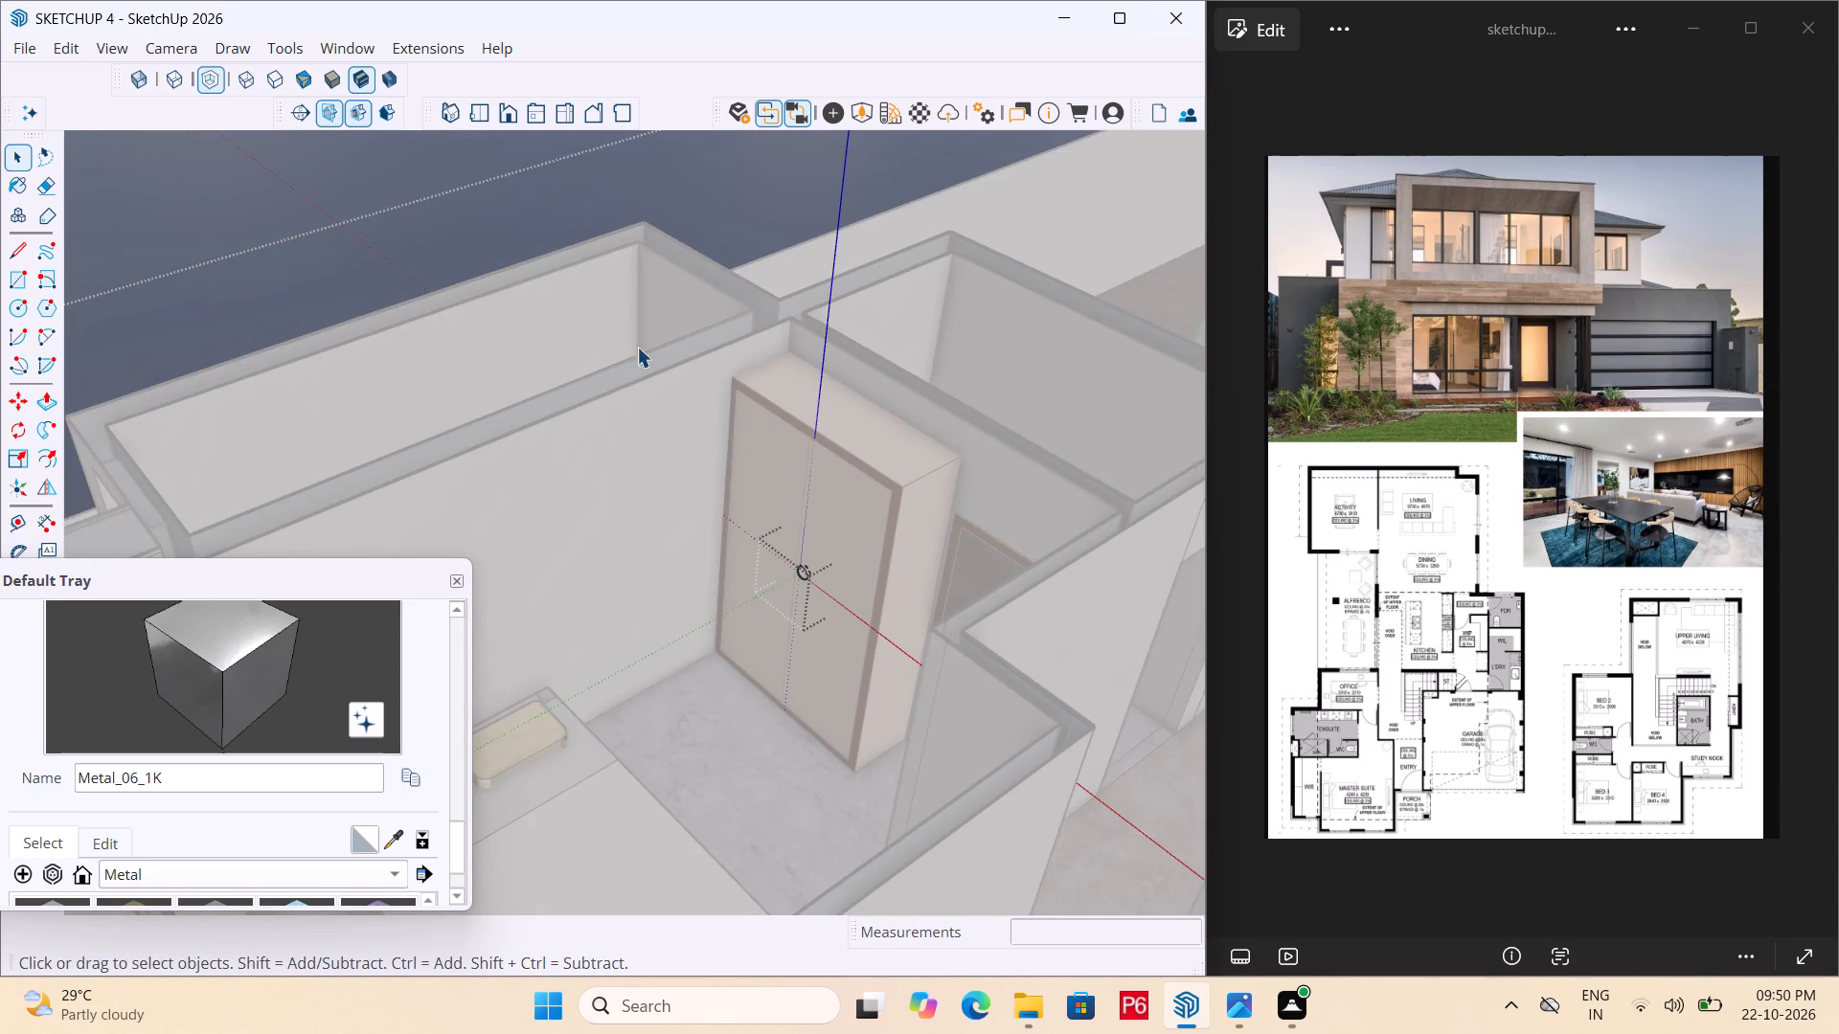
{"action": "triple_click", "coordinate": [752, 196]}
{"action": "left_click", "coordinate": [773, 230]}
Open the master suite bed for editing and push both sections of its top surface down by 1'.
{"action": "middle_click_drag", "start_coordinate": [851, 528], "coordinate": [1093, 336]}
{"action": "scroll", "coordinate": [1011, 389], "scroll_direction": "down", "scroll_amount": 5}
{"action": "middle_click_drag", "start_coordinate": [878, 558], "coordinate": [945, 512]}
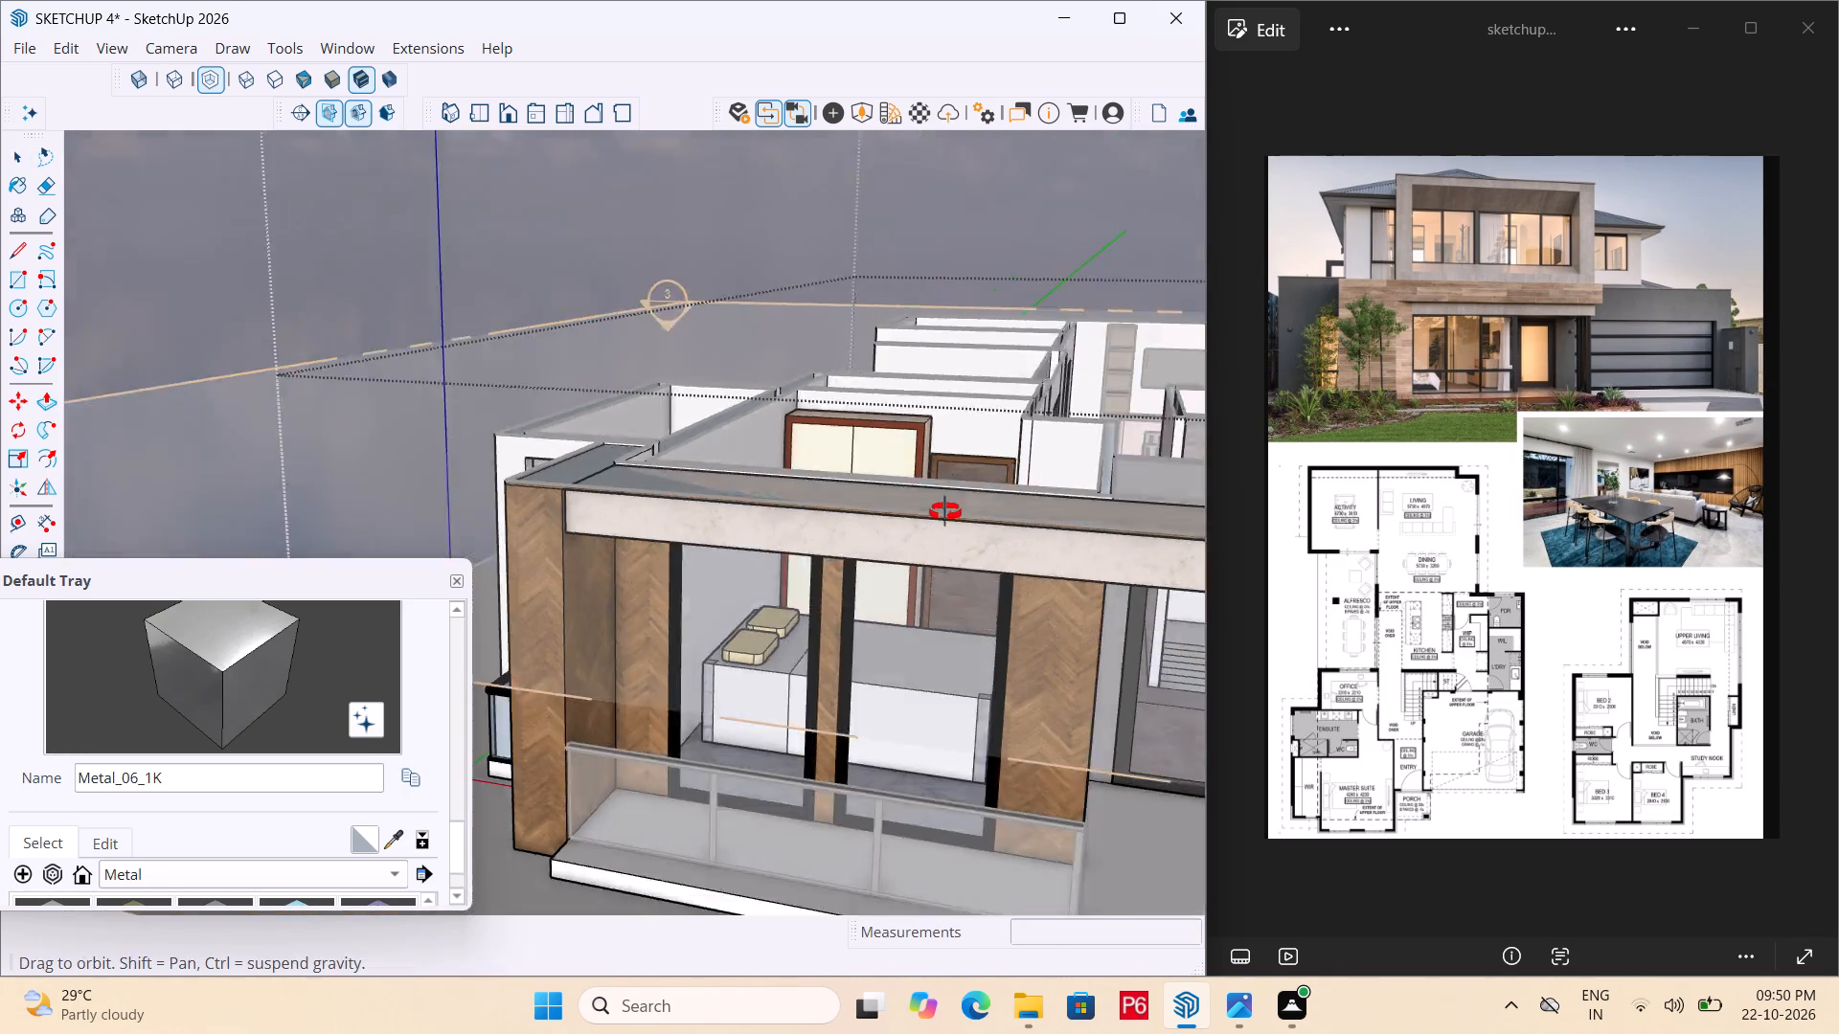
{"action": "middle_click_drag", "start_coordinate": [945, 512], "coordinate": [652, 811]}
{"action": "scroll", "coordinate": [692, 759], "scroll_direction": "up", "scroll_amount": 2}
{"action": "scroll", "coordinate": [807, 706], "scroll_direction": "up", "scroll_amount": 3}
{"action": "left_click", "coordinate": [807, 706]}
{"action": "triple_click", "coordinate": [736, 694]}
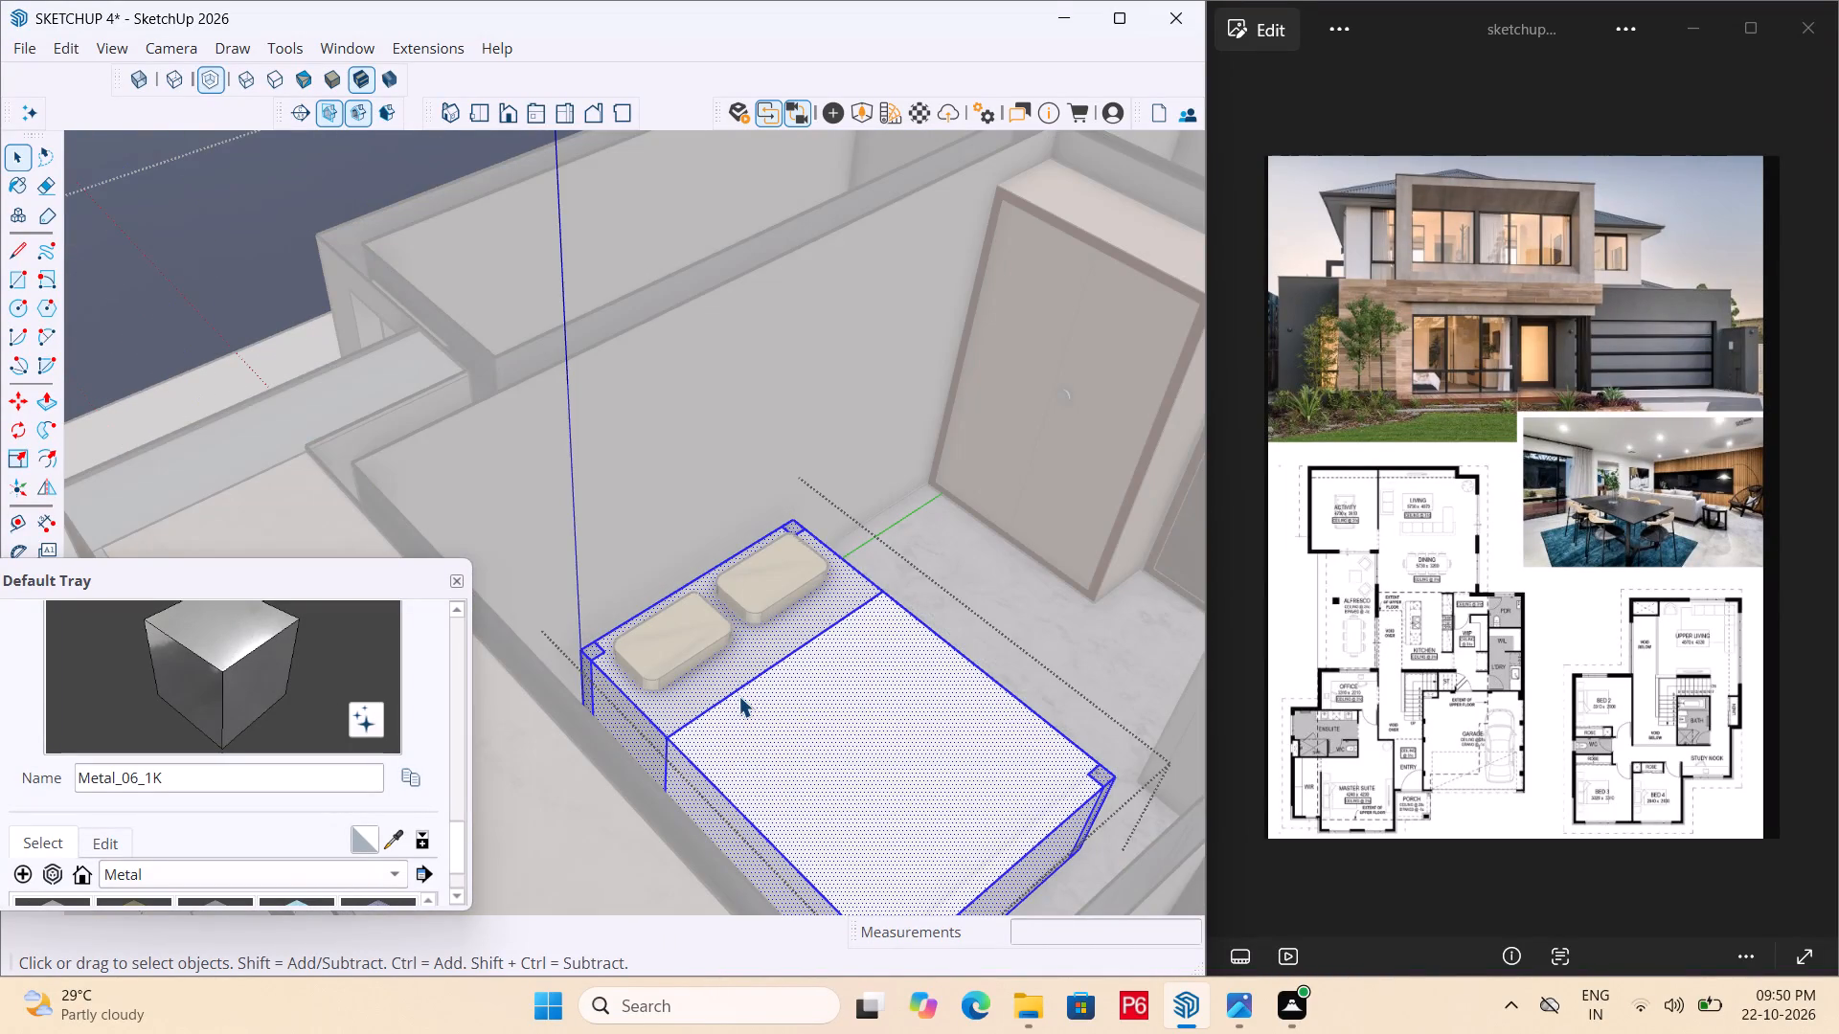
{"action": "double_click", "coordinate": [738, 703]}
{"action": "key", "text": "p"}
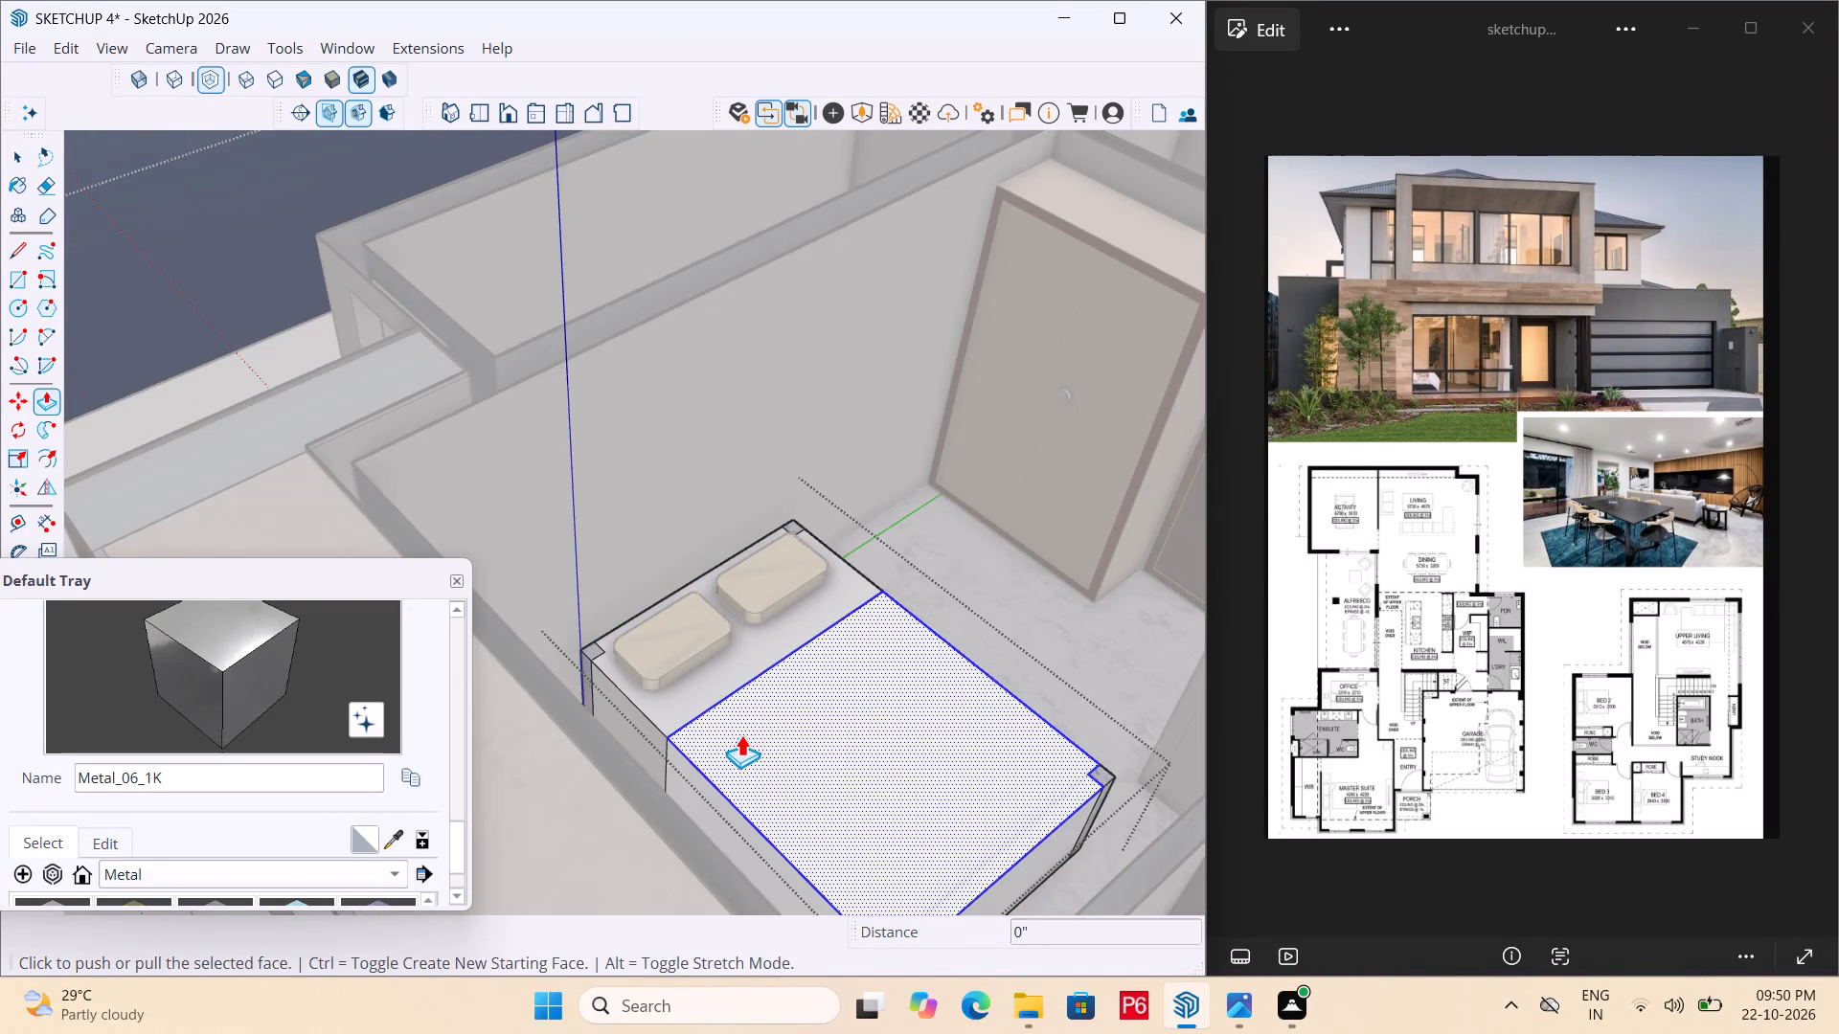
{"action": "left_click", "coordinate": [741, 734]}
{"action": "middle_click_drag", "start_coordinate": [735, 750], "coordinate": [729, 728]}
{"action": "type", "text": "1'"}
{"action": "key", "text": "Return"}
{"action": "middle_click_drag", "start_coordinate": [783, 663], "coordinate": [904, 463]}
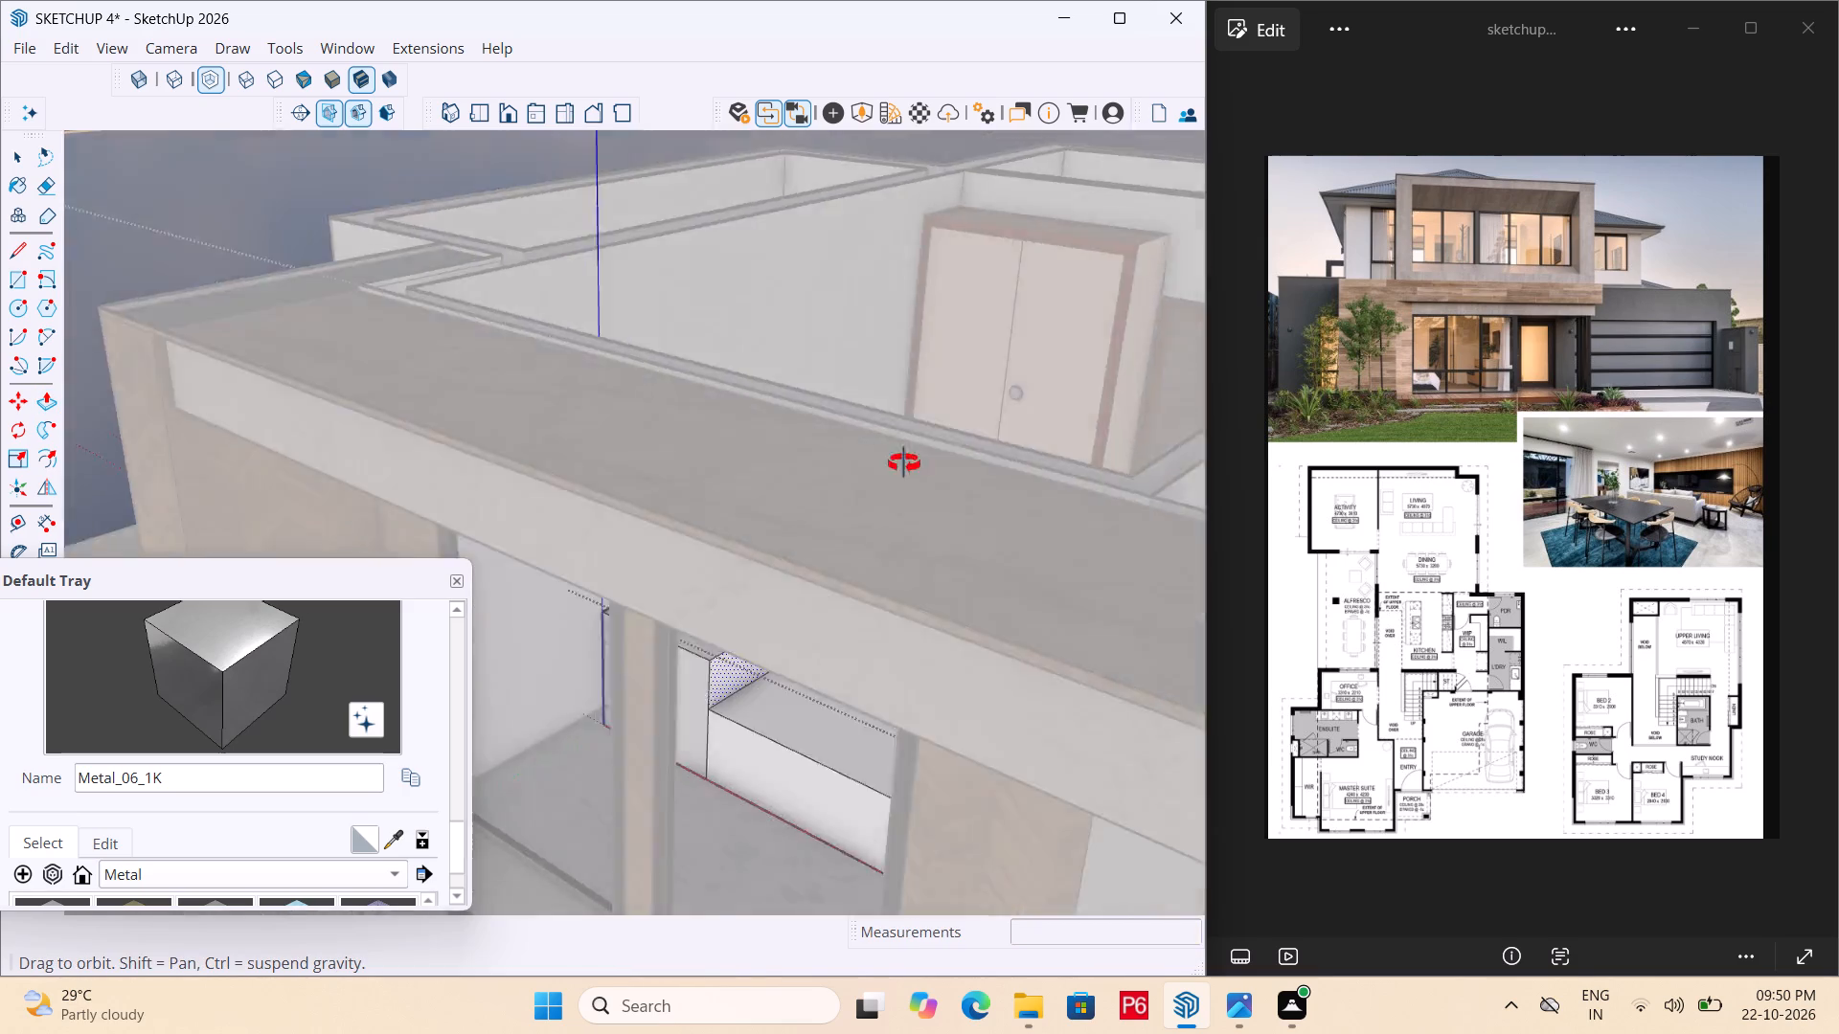
{"action": "middle_click_drag", "start_coordinate": [904, 463], "coordinate": [693, 709]}
{"action": "double_click", "coordinate": [726, 670]}
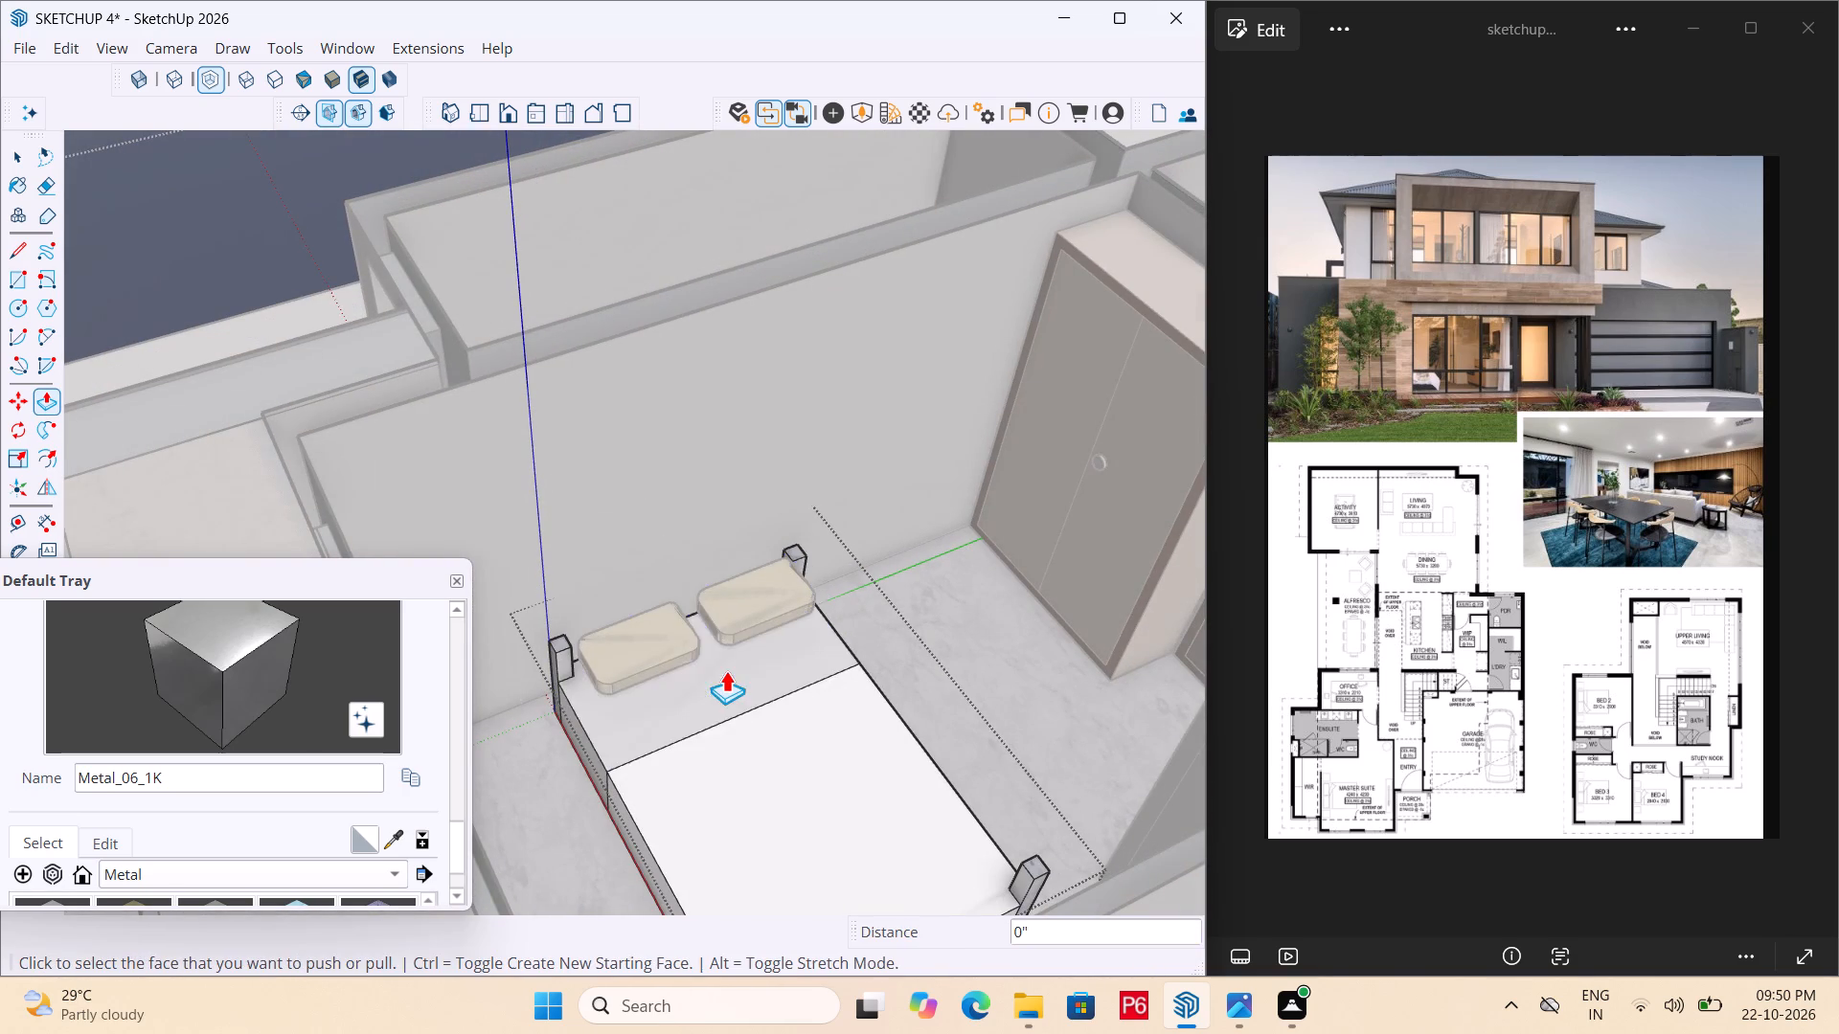
Push the tops of the two head-end corner posts of the master suite bed down by 1'.
{"action": "scroll", "coordinate": [570, 672], "scroll_direction": "up", "scroll_amount": 9}
{"action": "double_click", "coordinate": [558, 640]}
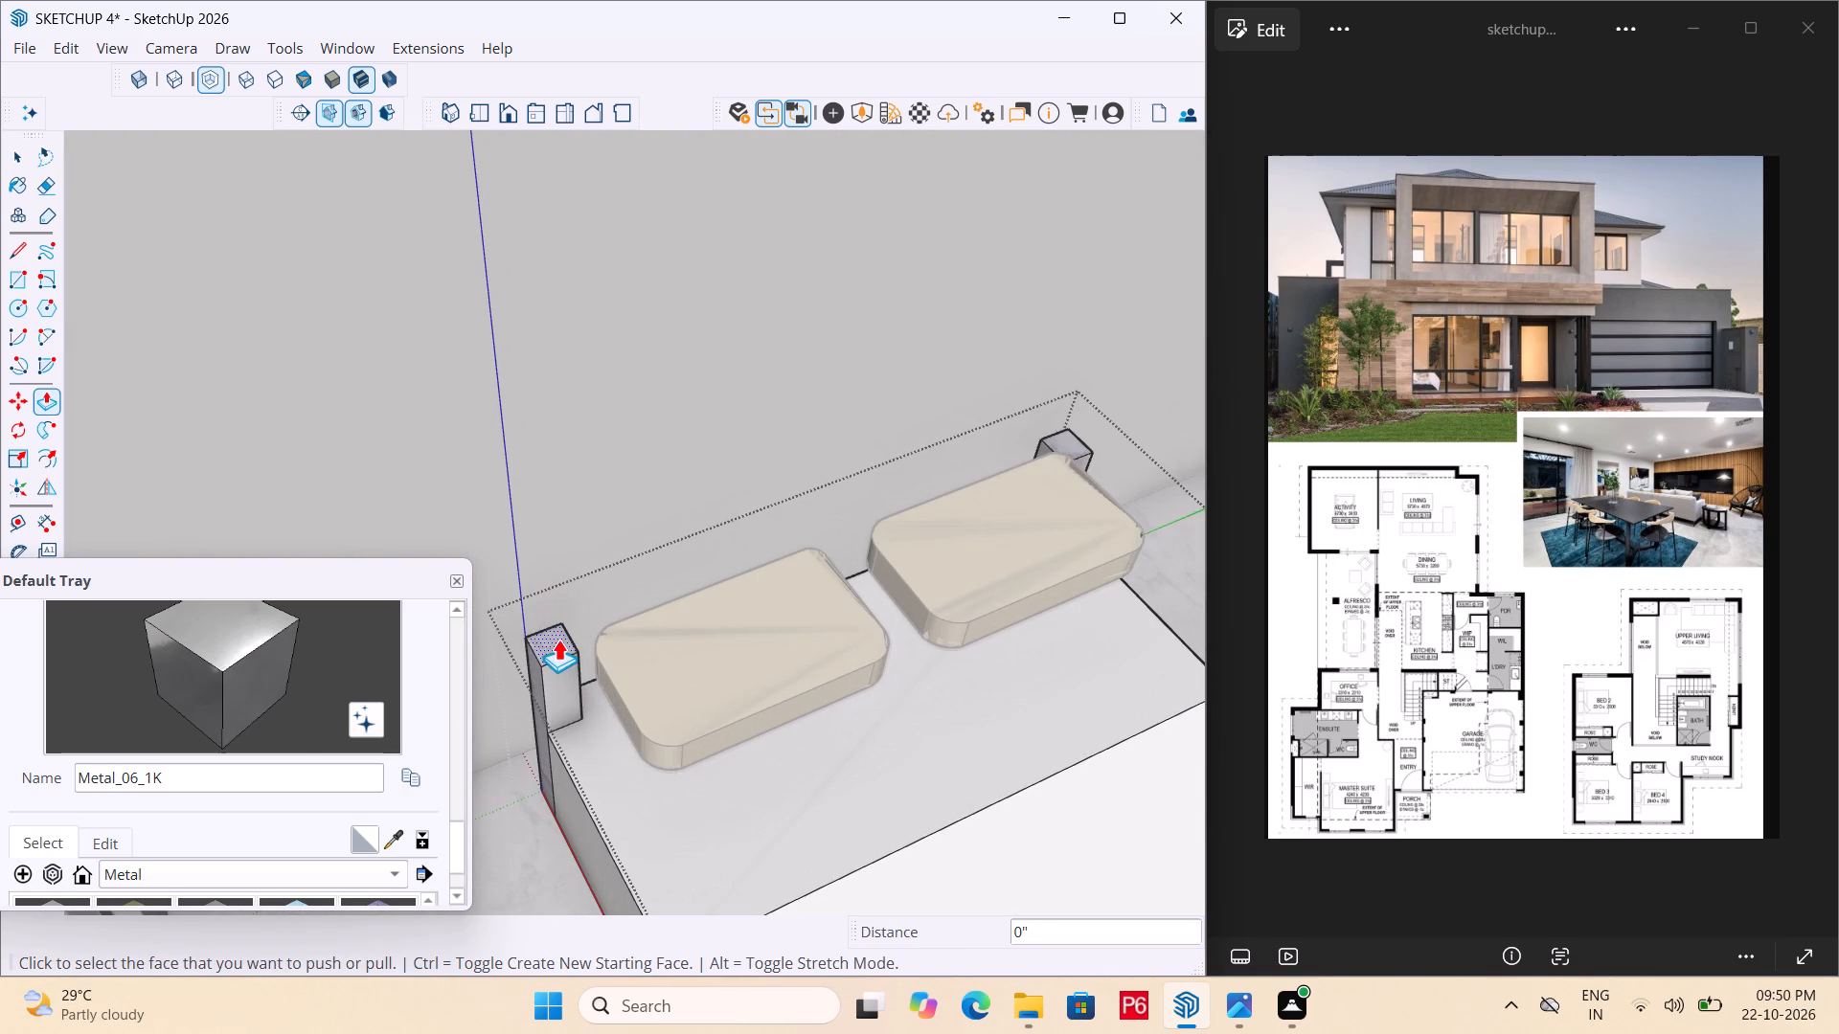
{"action": "double_click", "coordinate": [1079, 436]}
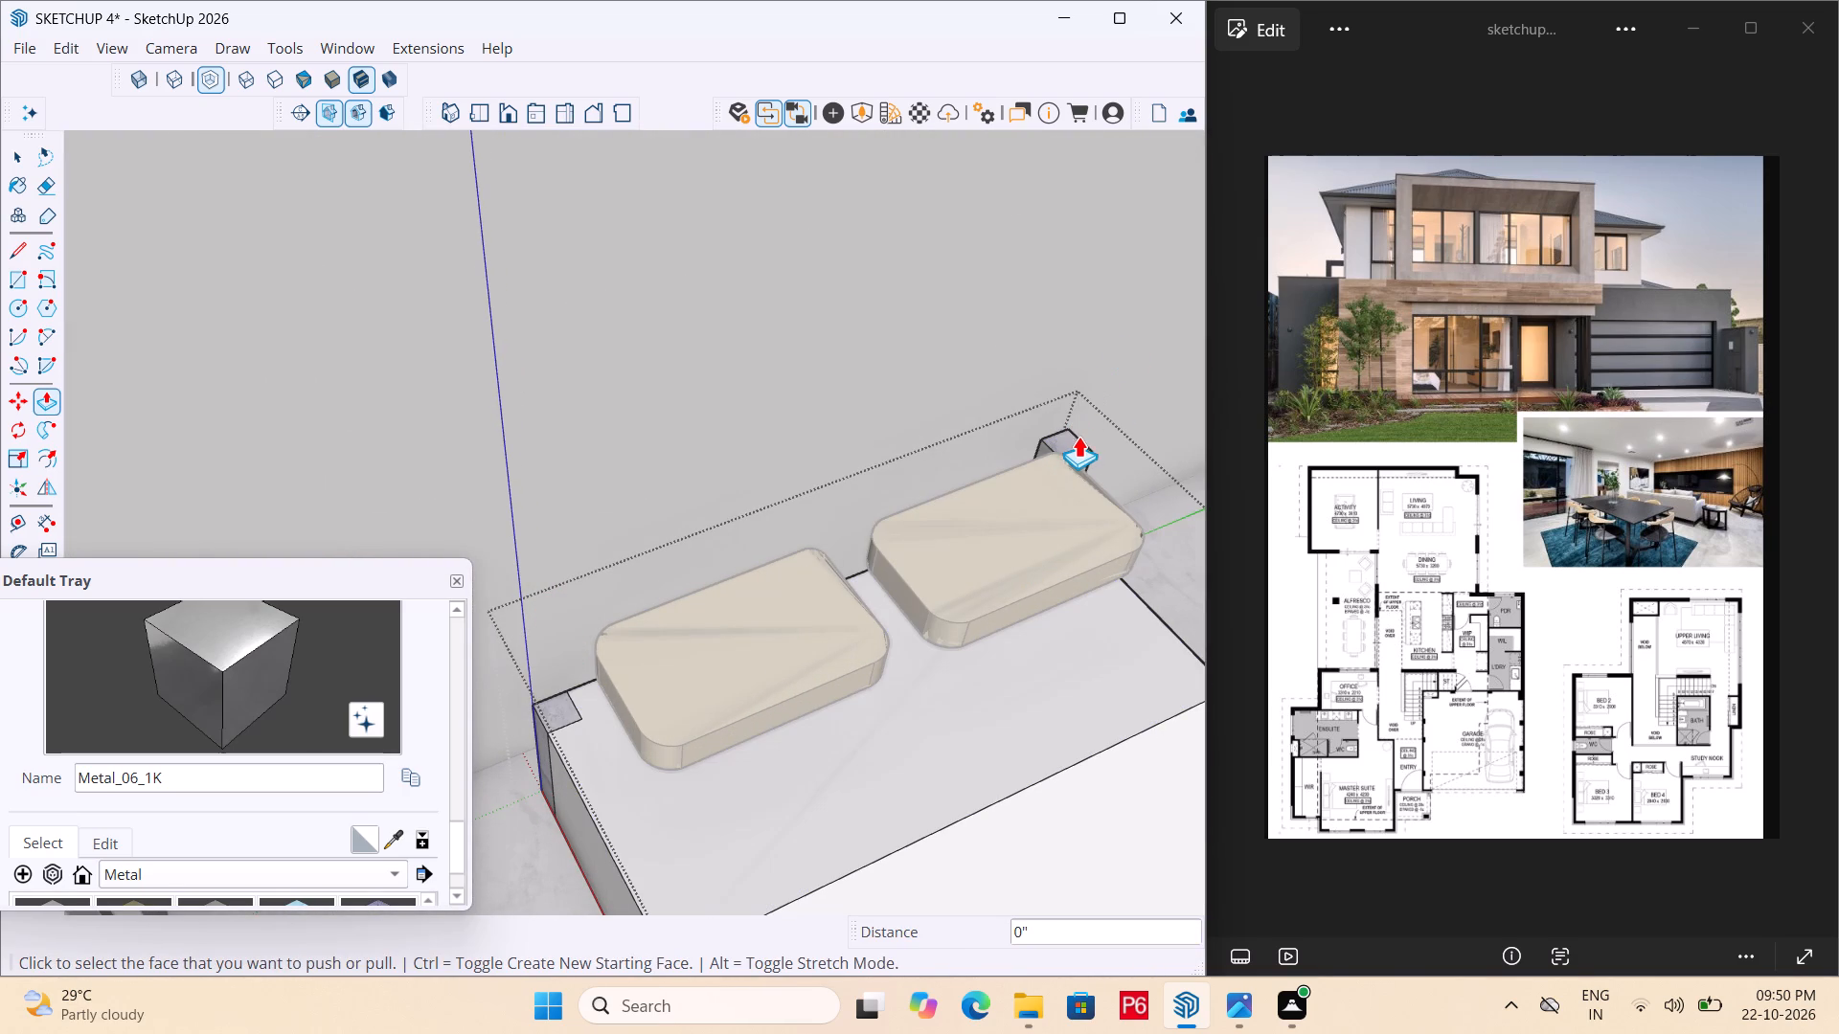
{"action": "left_click", "coordinate": [1082, 440]}
{"action": "scroll", "coordinate": [732, 536], "scroll_direction": "down", "scroll_amount": 4}
{"action": "scroll", "coordinate": [948, 480], "scroll_direction": "up", "scroll_amount": 9}
{"action": "double_click", "coordinate": [962, 491]}
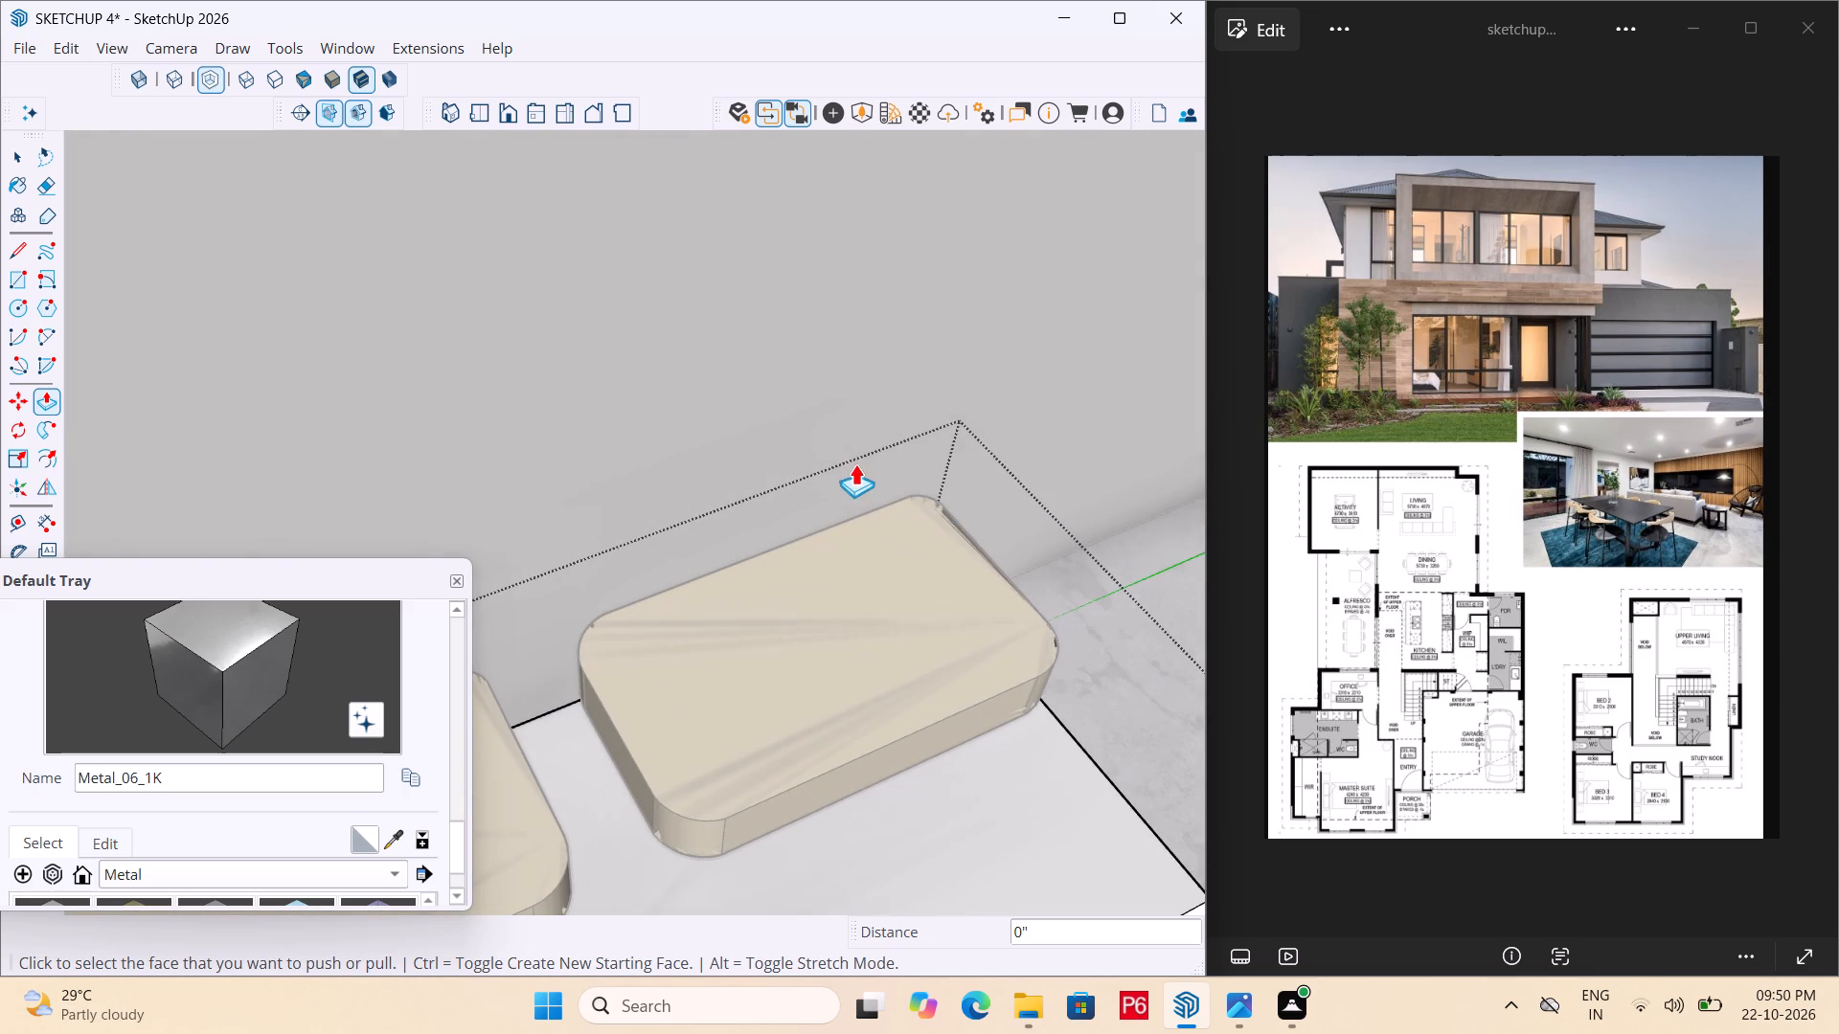
{"action": "scroll", "coordinate": [813, 458], "scroll_direction": "down", "scroll_amount": 6}
{"action": "scroll", "coordinate": [678, 531], "scroll_direction": "down", "scroll_amount": 12}
{"action": "middle_click_drag", "start_coordinate": [783, 727], "coordinate": [1003, 767]}
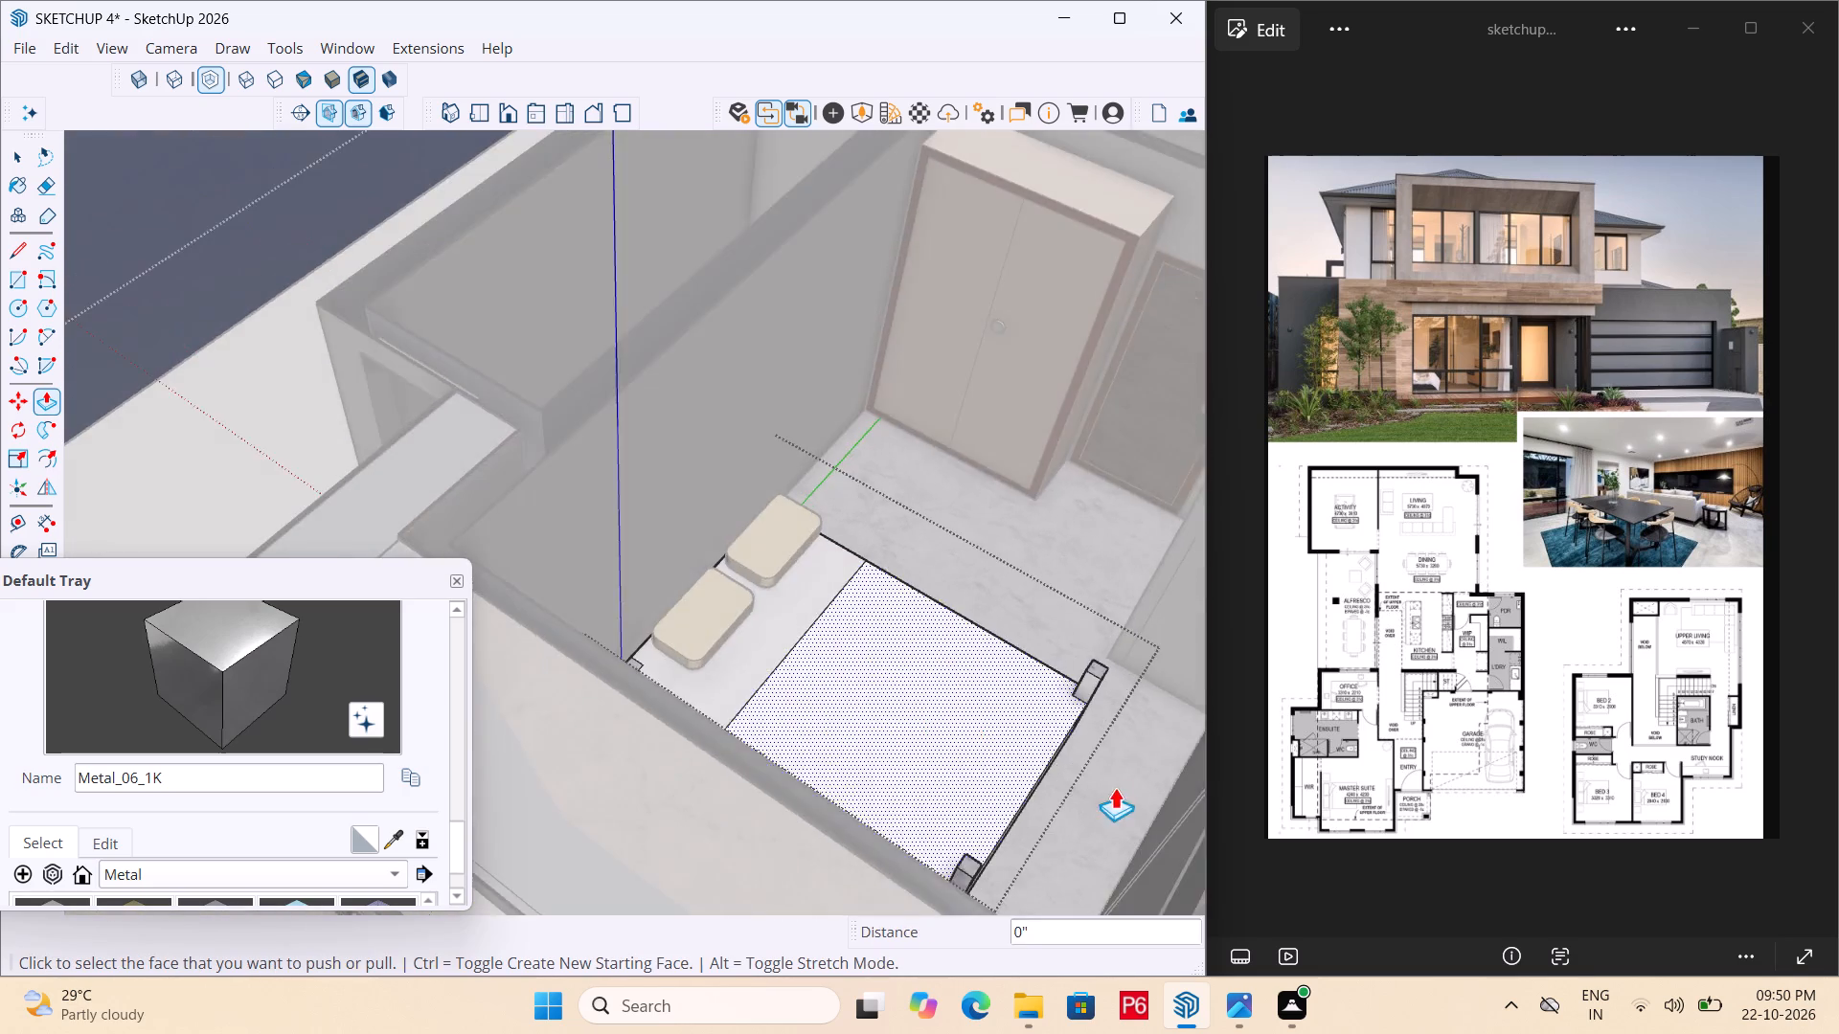
Push the tops of the two foot-end corner posts of the bed down by the same 1'.
{"action": "scroll", "coordinate": [1119, 782], "scroll_direction": "up", "scroll_amount": 5}
{"action": "scroll", "coordinate": [1096, 574], "scroll_direction": "up", "scroll_amount": 4}
{"action": "double_click", "coordinate": [1083, 641]}
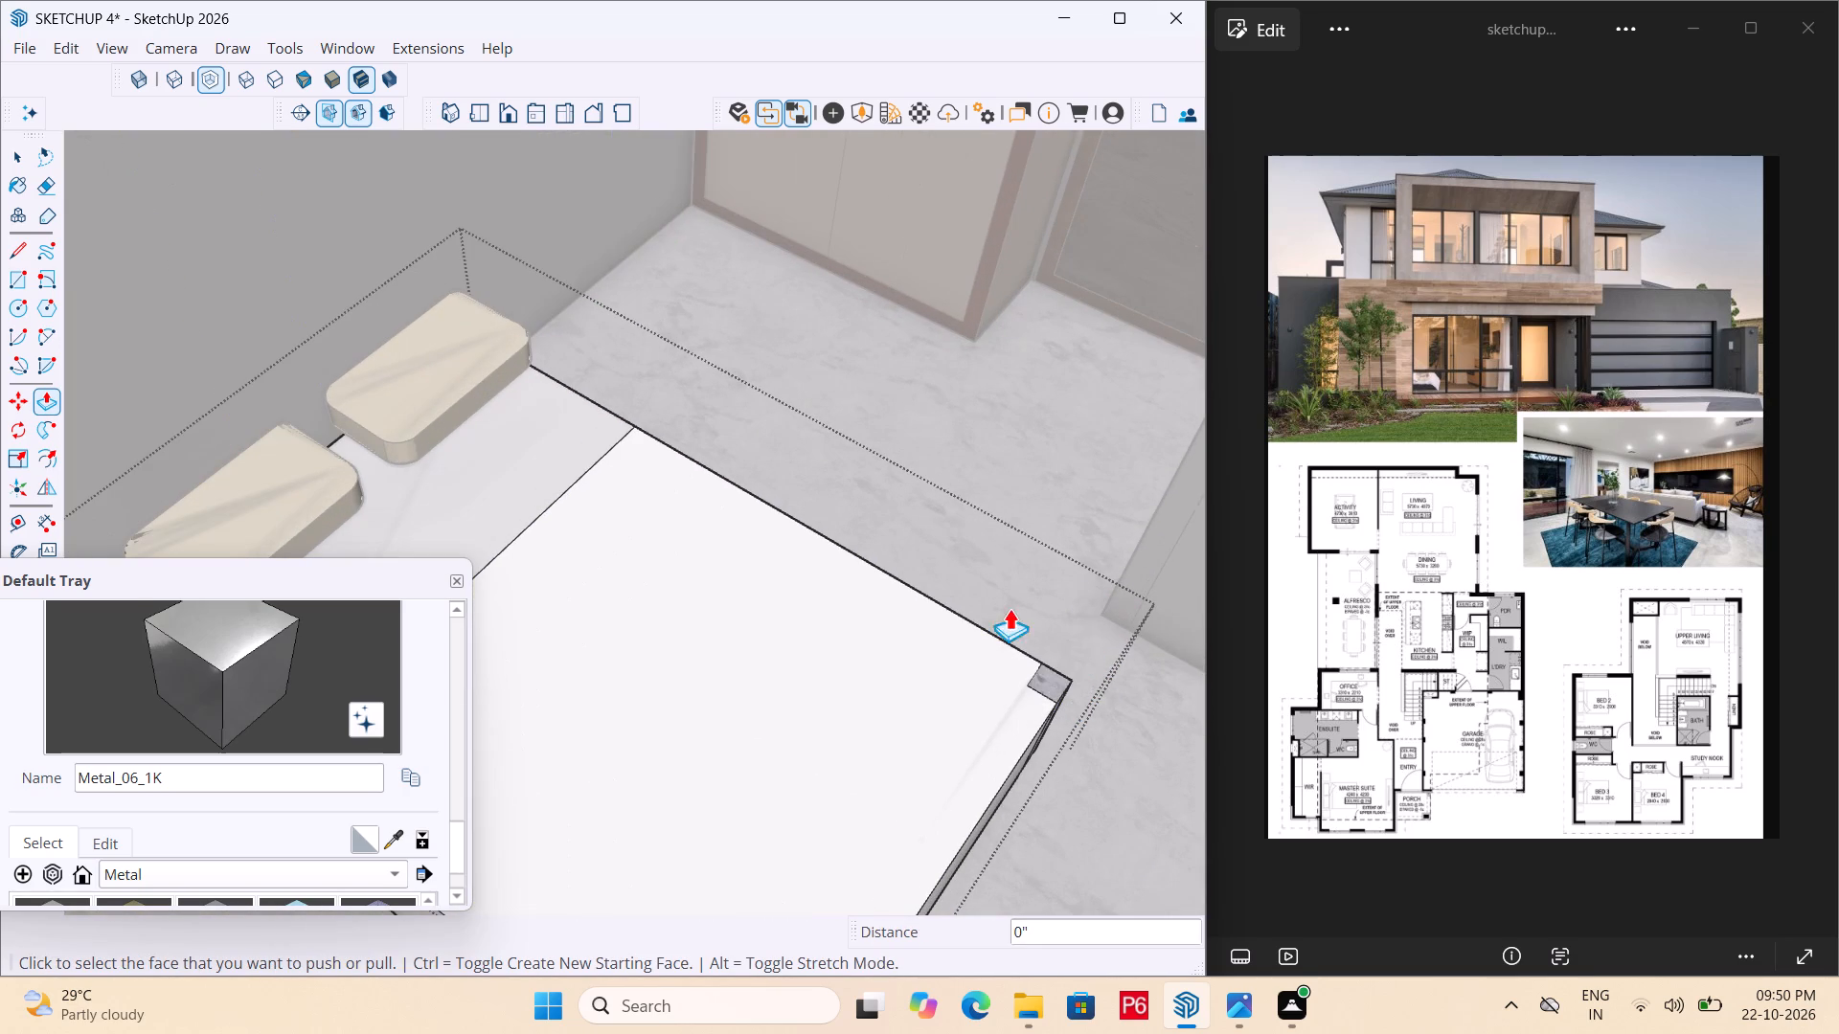
{"action": "scroll", "coordinate": [983, 562], "scroll_direction": "down", "scroll_amount": 4}
{"action": "scroll", "coordinate": [879, 639], "scroll_direction": "down", "scroll_amount": 4}
{"action": "scroll", "coordinate": [848, 859], "scroll_direction": "up", "scroll_amount": 5}
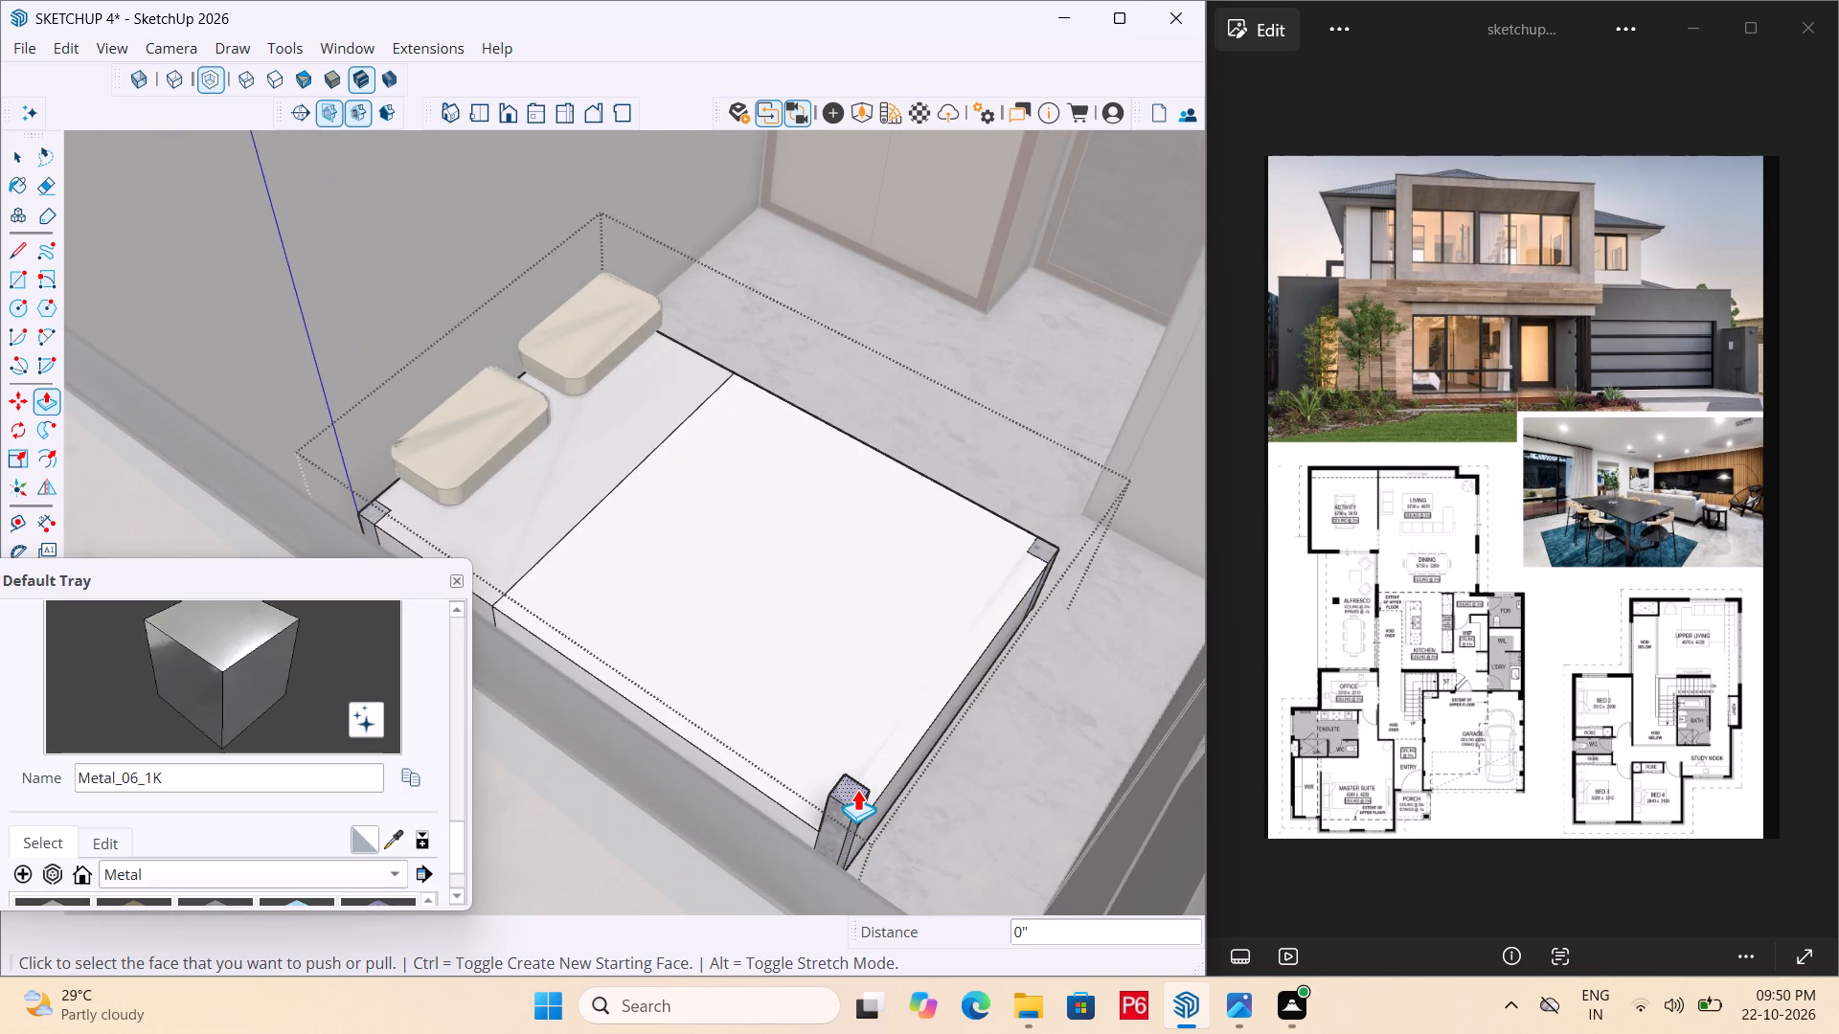
{"action": "scroll", "coordinate": [857, 789], "scroll_direction": "up", "scroll_amount": 1}
{"action": "double_click", "coordinate": [856, 789]}
{"action": "scroll", "coordinate": [831, 702], "scroll_direction": "down", "scroll_amount": 5}
{"action": "scroll", "coordinate": [544, 432], "scroll_direction": "up", "scroll_amount": 2}
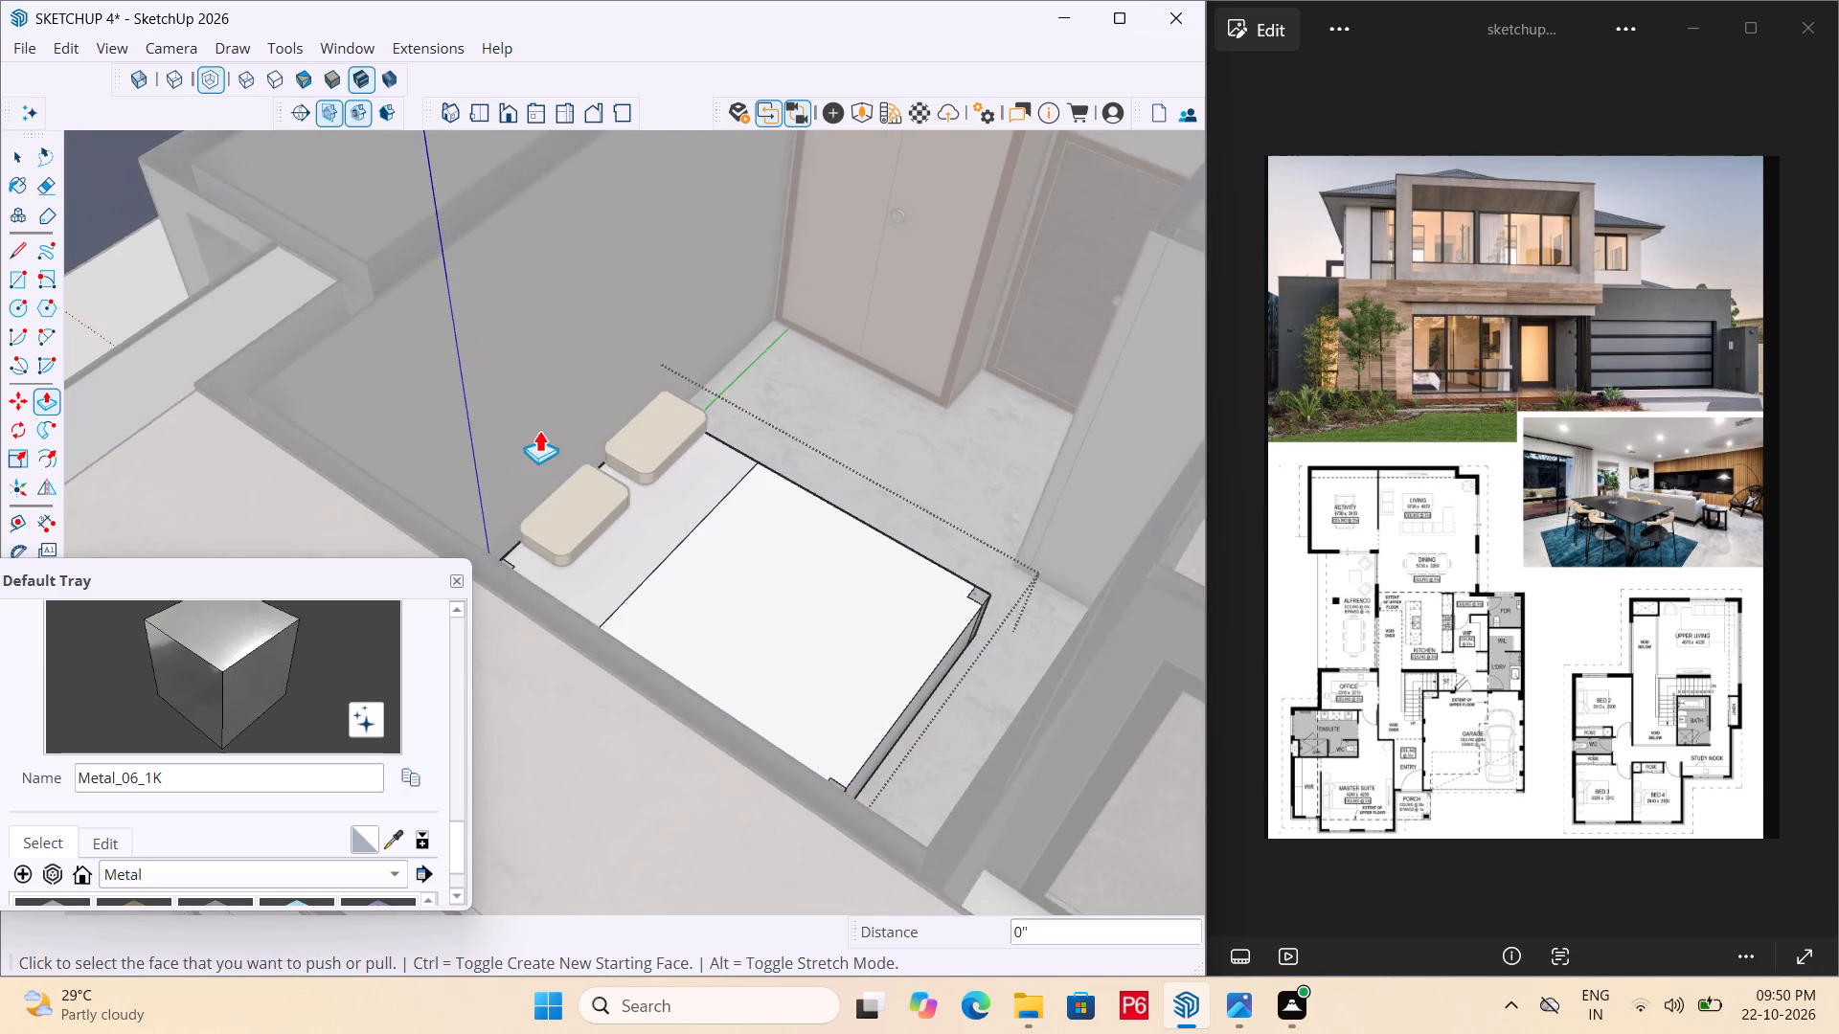
{"action": "scroll", "coordinate": [539, 430], "scroll_direction": "up", "scroll_amount": 3}
Close the bed group and return the Photos viewer to the reference image with the house facade and floor plans.
{"action": "key", "text": "space"}
{"action": "double_click", "coordinate": [1234, 283]}
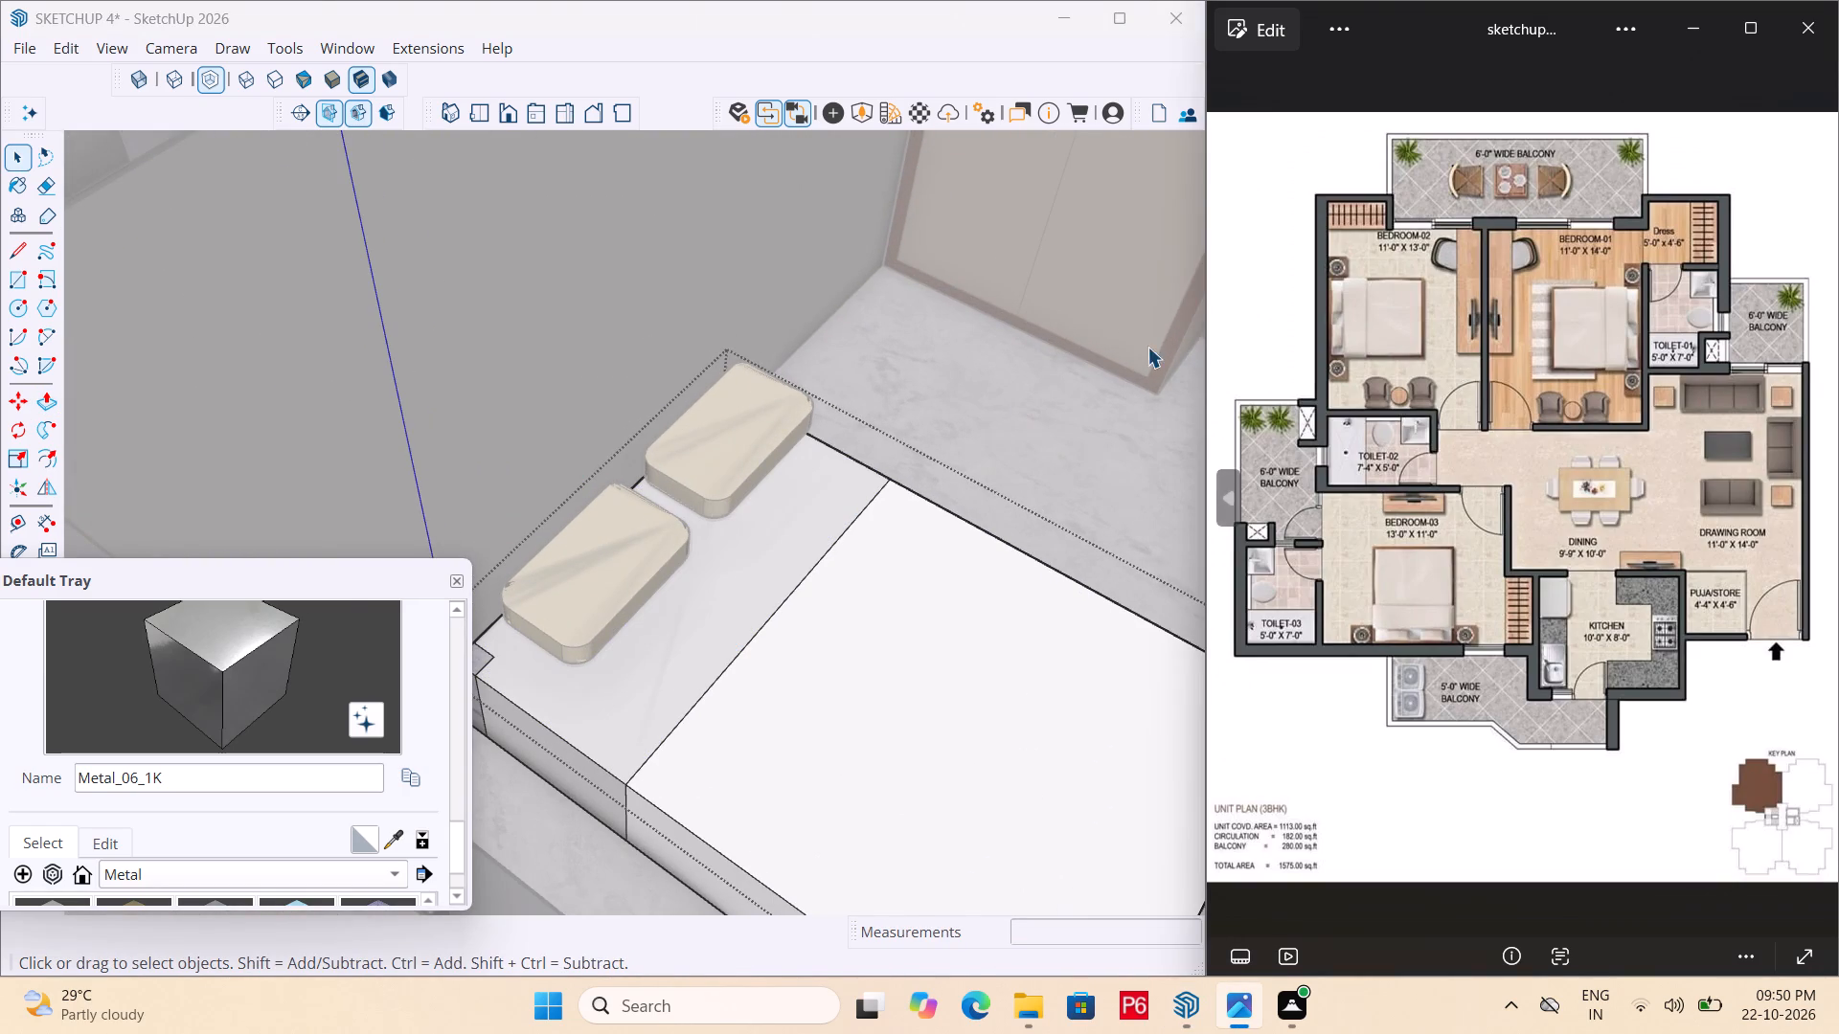
{"action": "left_click_drag", "start_coordinate": [1811, 482], "coordinate": [1810, 473]}
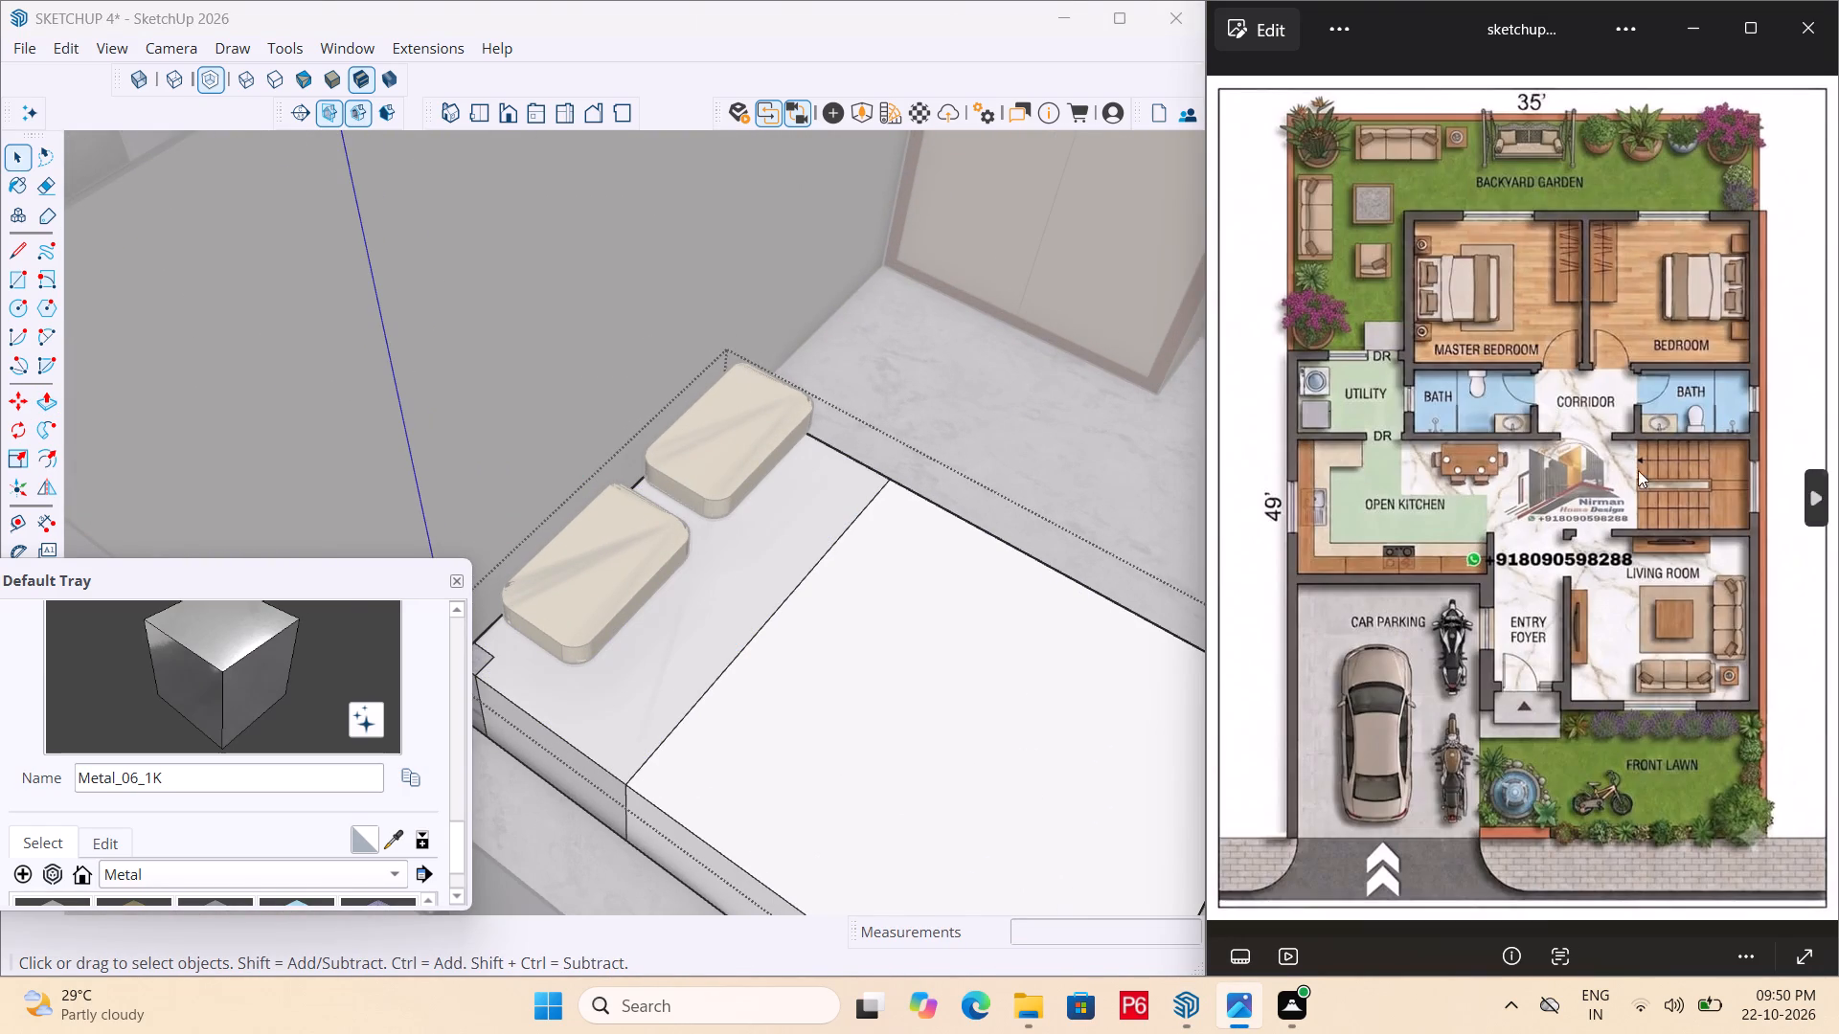
{"action": "scroll", "coordinate": [1073, 506], "scroll_direction": "down", "scroll_amount": 5}
{"action": "left_click", "coordinate": [1812, 487]}
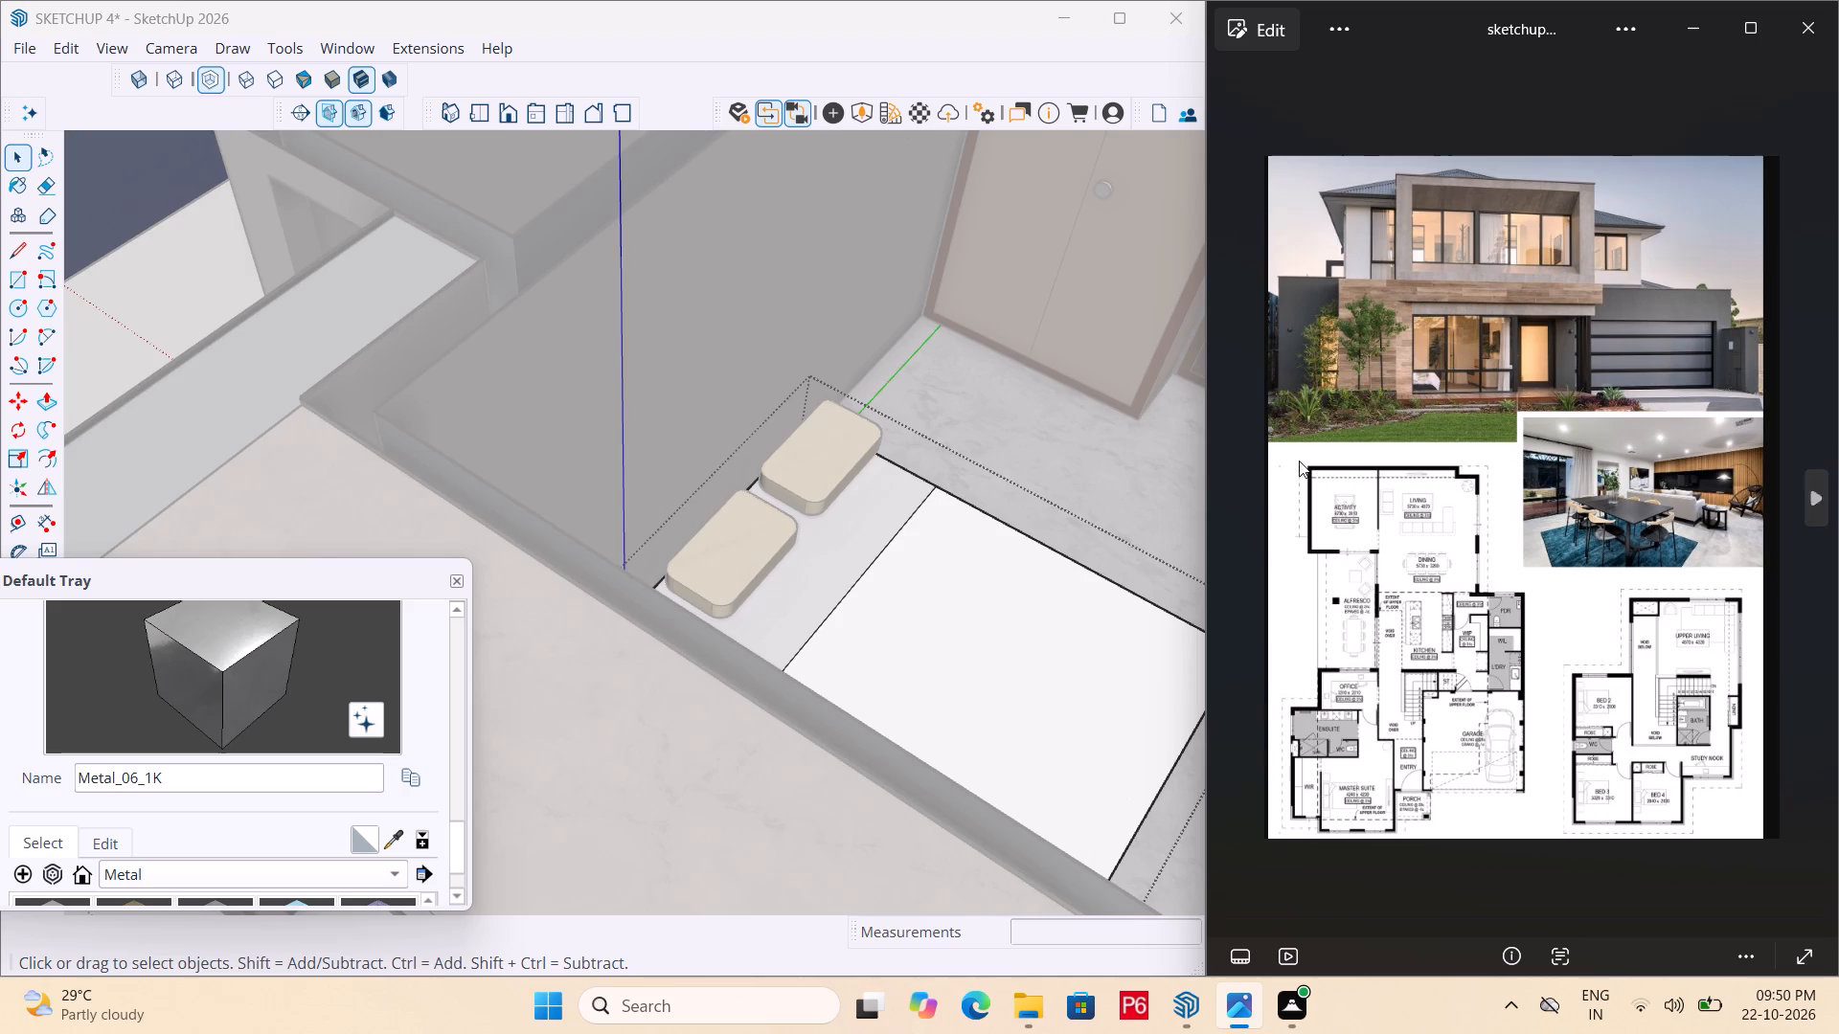
{"action": "scroll", "coordinate": [776, 526], "scroll_direction": "down", "scroll_amount": 10}
{"action": "key", "text": "space"}
{"action": "left_click", "coordinate": [212, 203]}
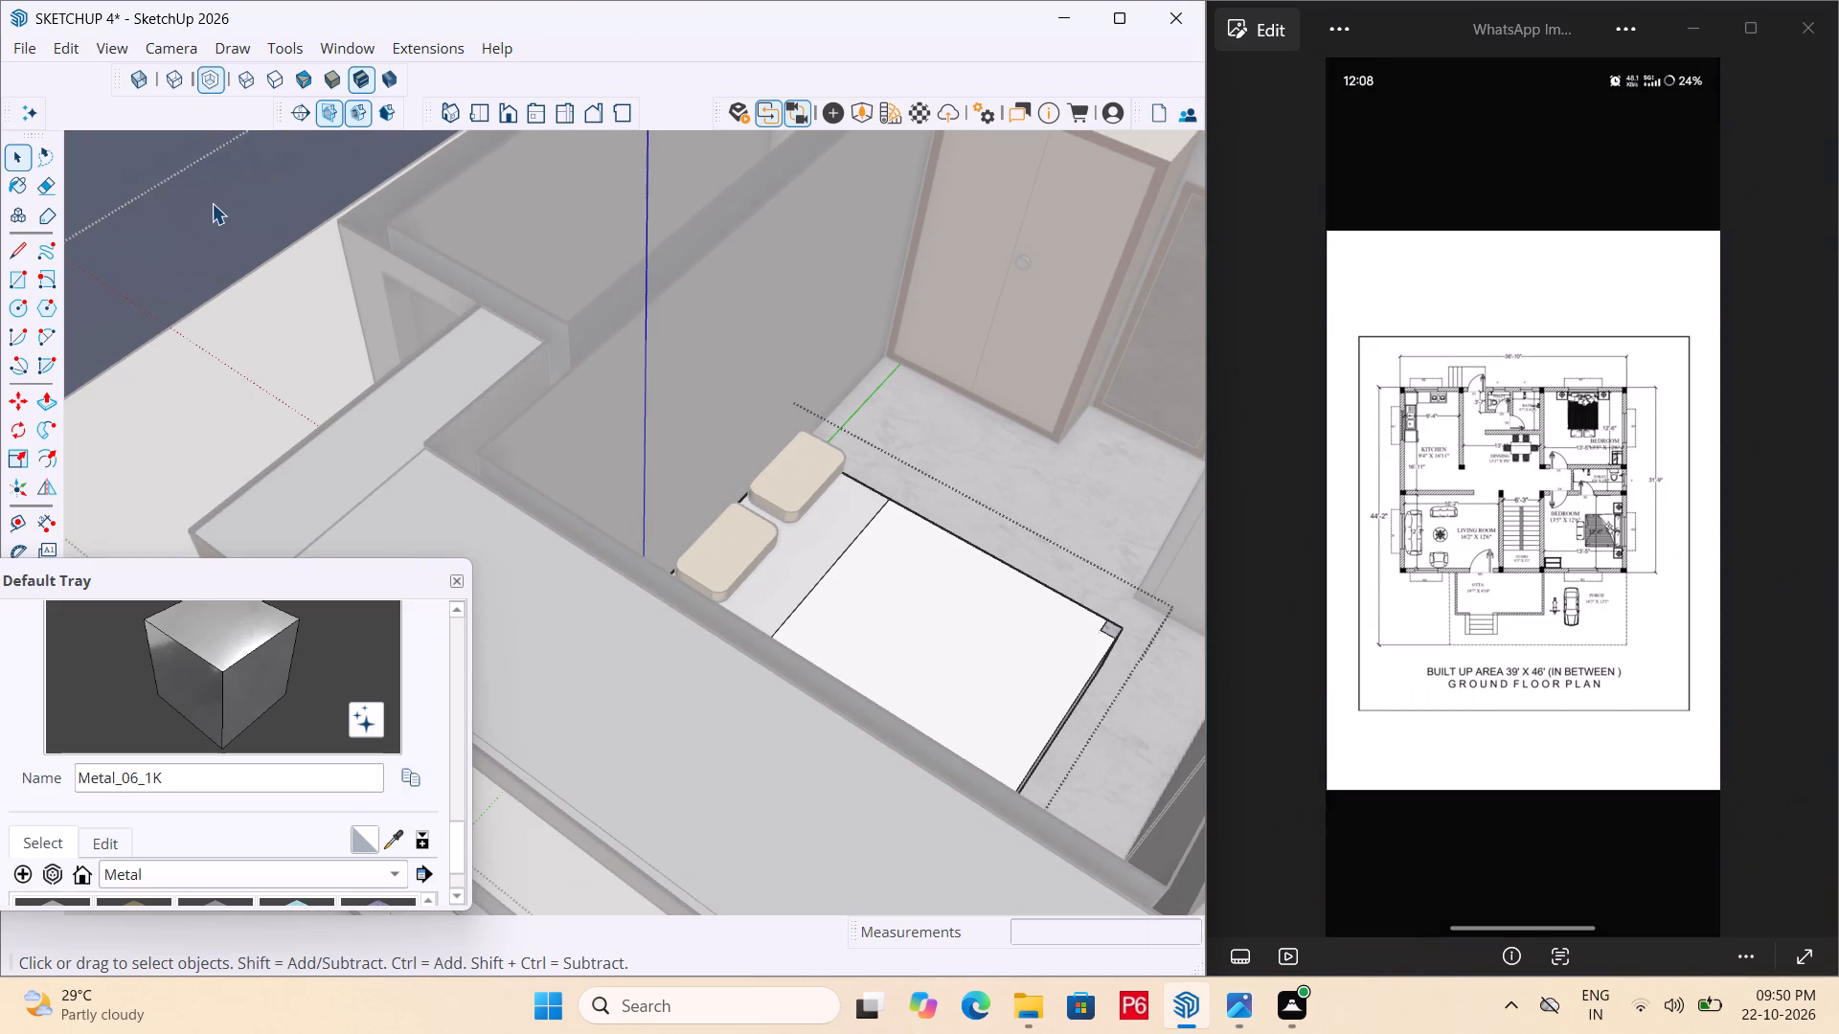
{"action": "double_click", "coordinate": [216, 202]}
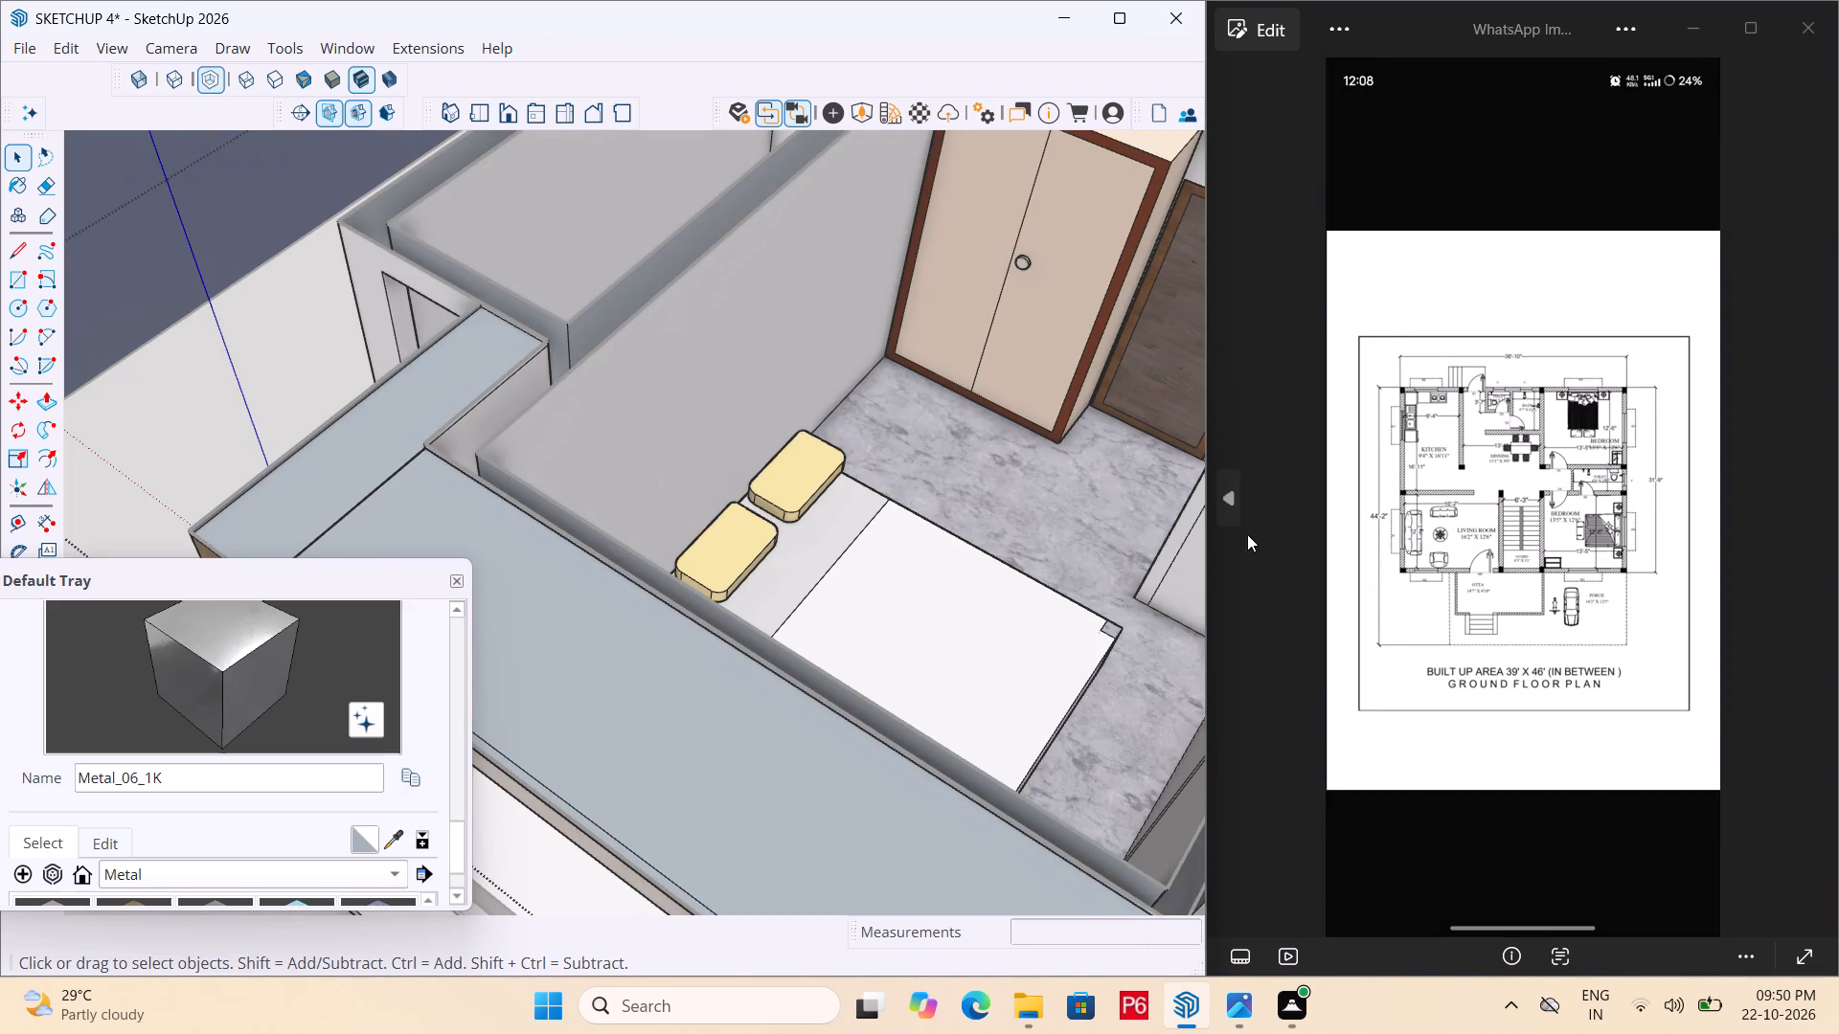
{"action": "left_click", "coordinate": [1225, 490]}
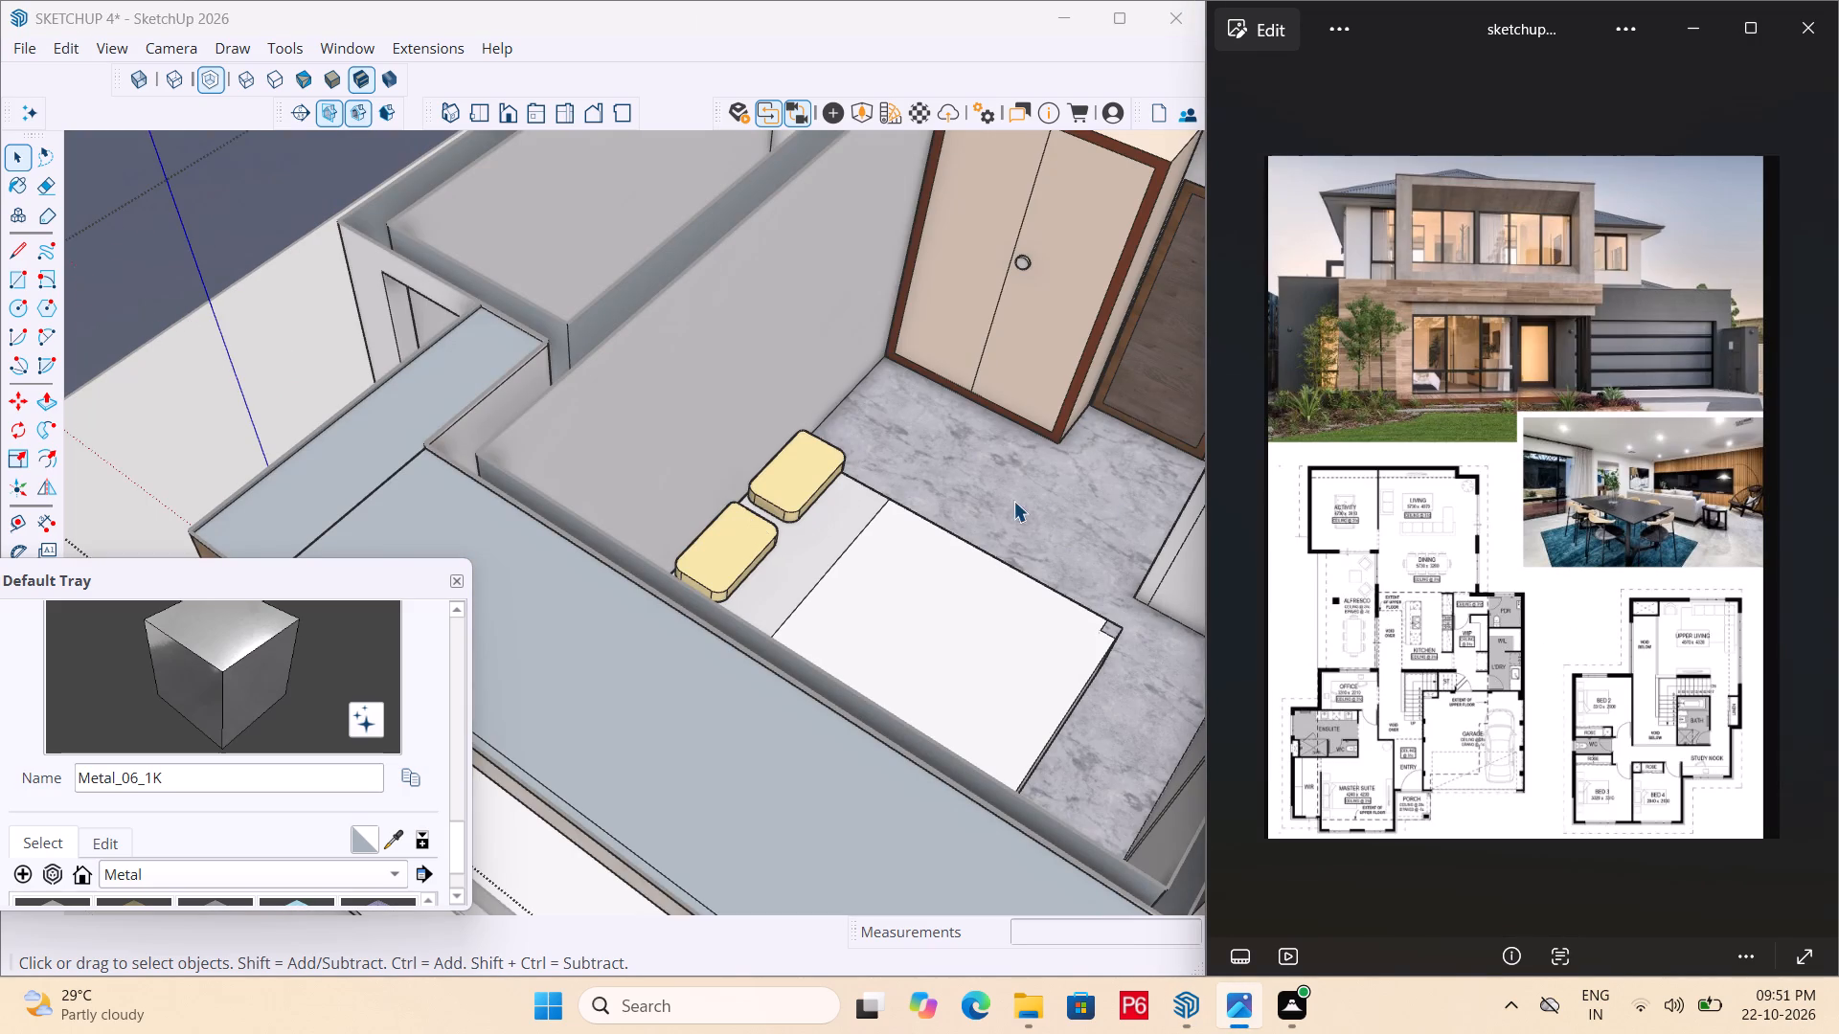
Save the house model with the lowered bed.
{"action": "left_click", "coordinate": [1013, 501]}
{"action": "scroll", "coordinate": [689, 533], "scroll_direction": "down", "scroll_amount": 5}
{"action": "key", "text": "ctrl+s"}
{"action": "key", "text": "ctrl+s"}
{"action": "key", "text": "ctrl+s"}
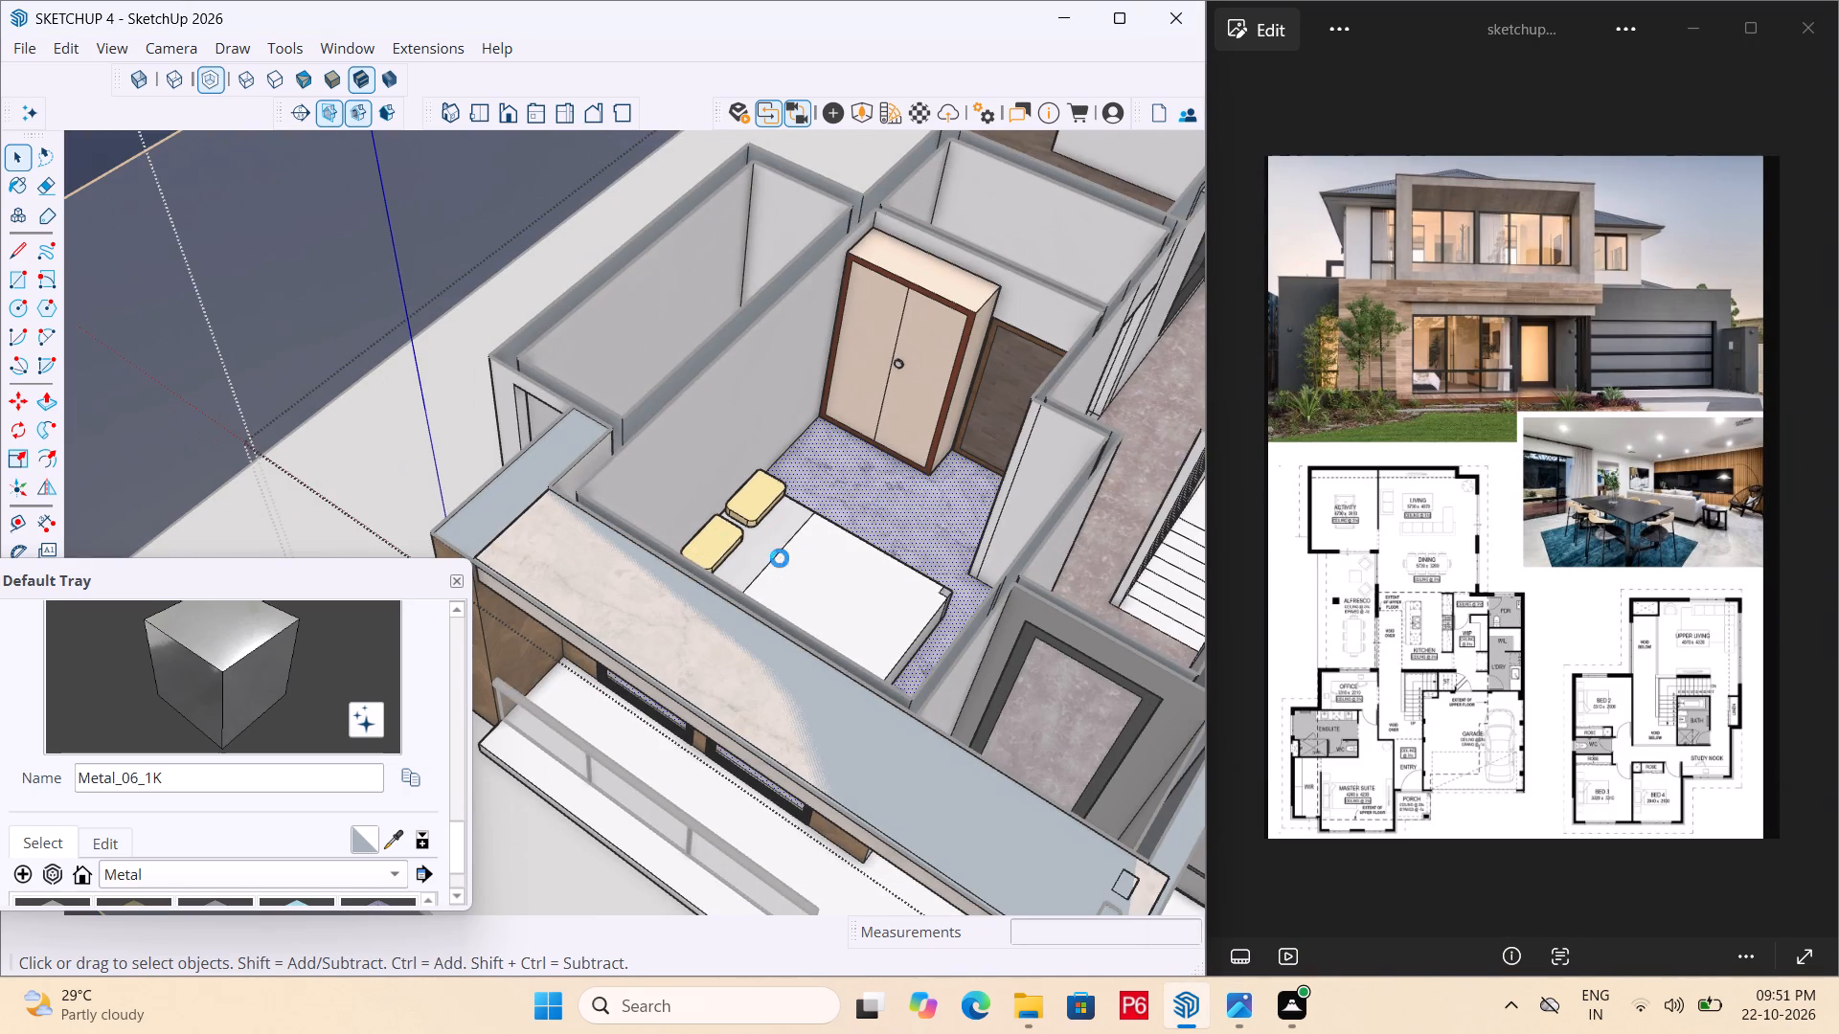
{"action": "key", "text": "ctrl+s"}
{"action": "key", "text": "ctrl+s"}
{"action": "key", "text": "ctrl+s"}
Select both pillows and move them down onto the lowered bed top, finishing with a move of about 4".
{"action": "middle_click_drag", "start_coordinate": [819, 529], "coordinate": [692, 529]}
{"action": "middle_click_drag", "start_coordinate": [699, 519], "coordinate": [684, 518]}
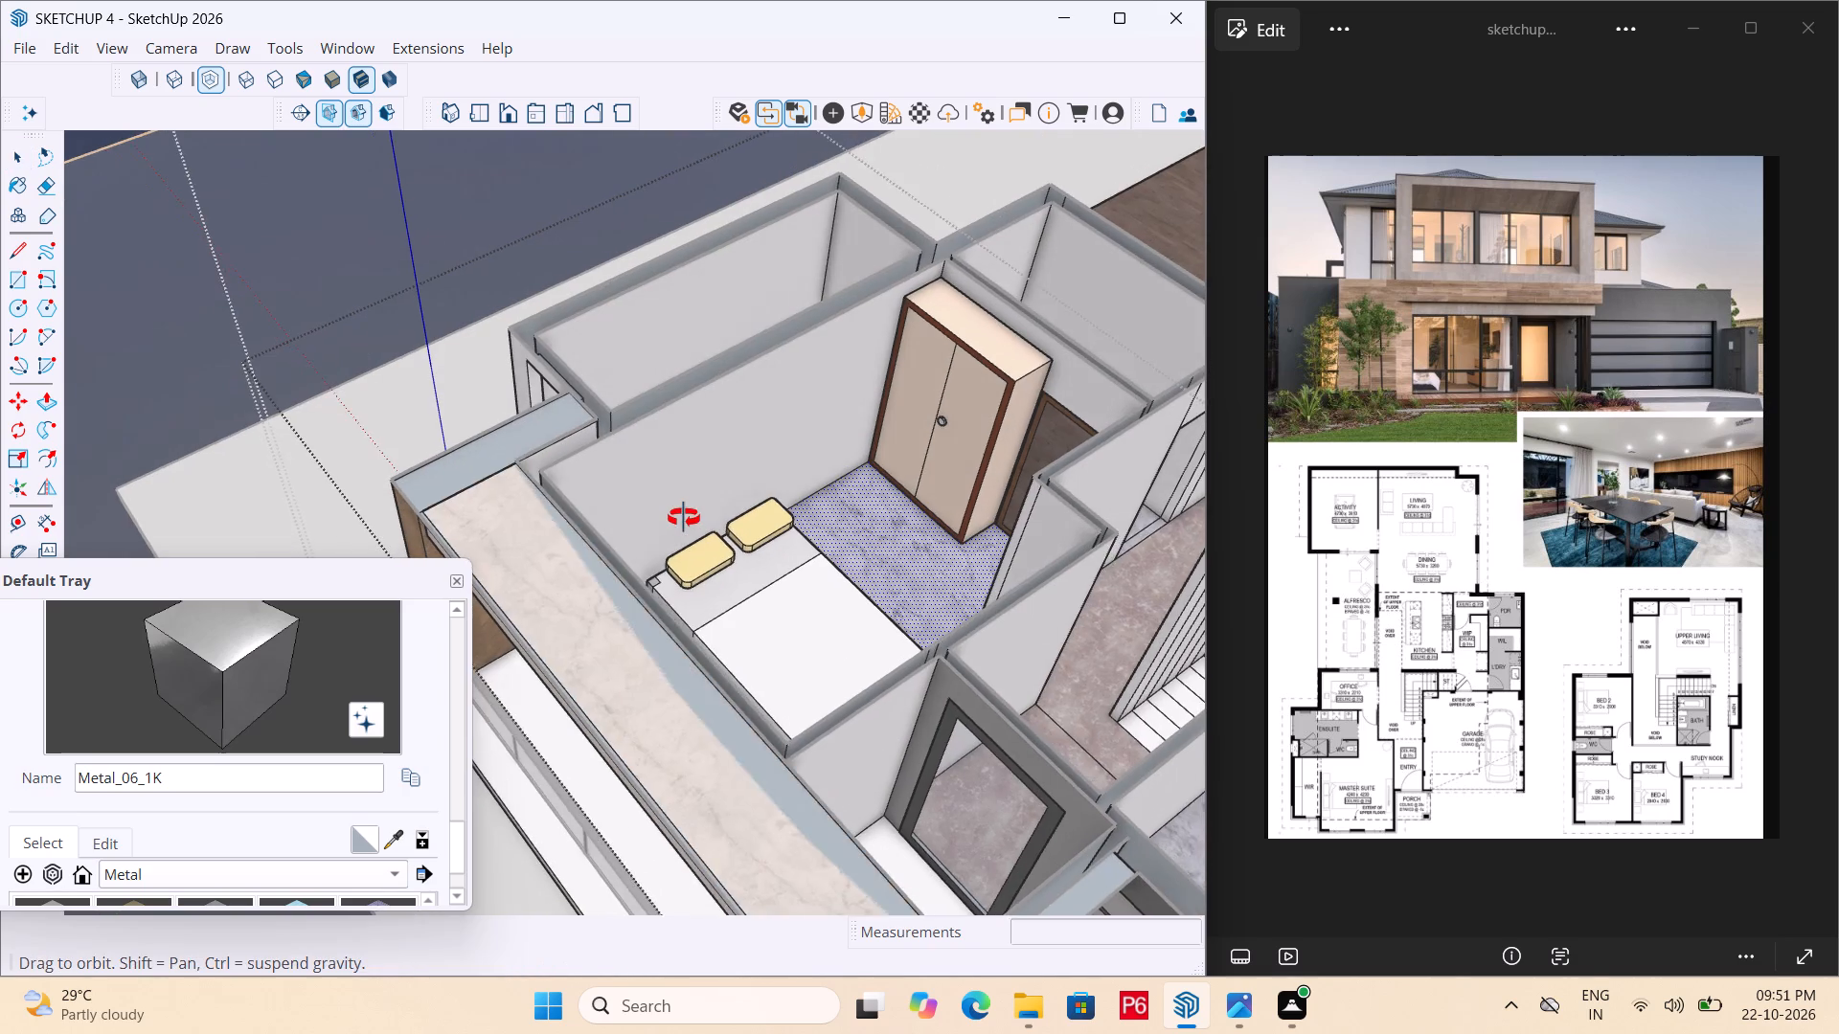
{"action": "middle_click_drag", "start_coordinate": [684, 518], "coordinate": [686, 521]}
{"action": "scroll", "coordinate": [686, 521], "scroll_direction": "up", "scroll_amount": 4}
{"action": "left_click", "coordinate": [693, 604]}
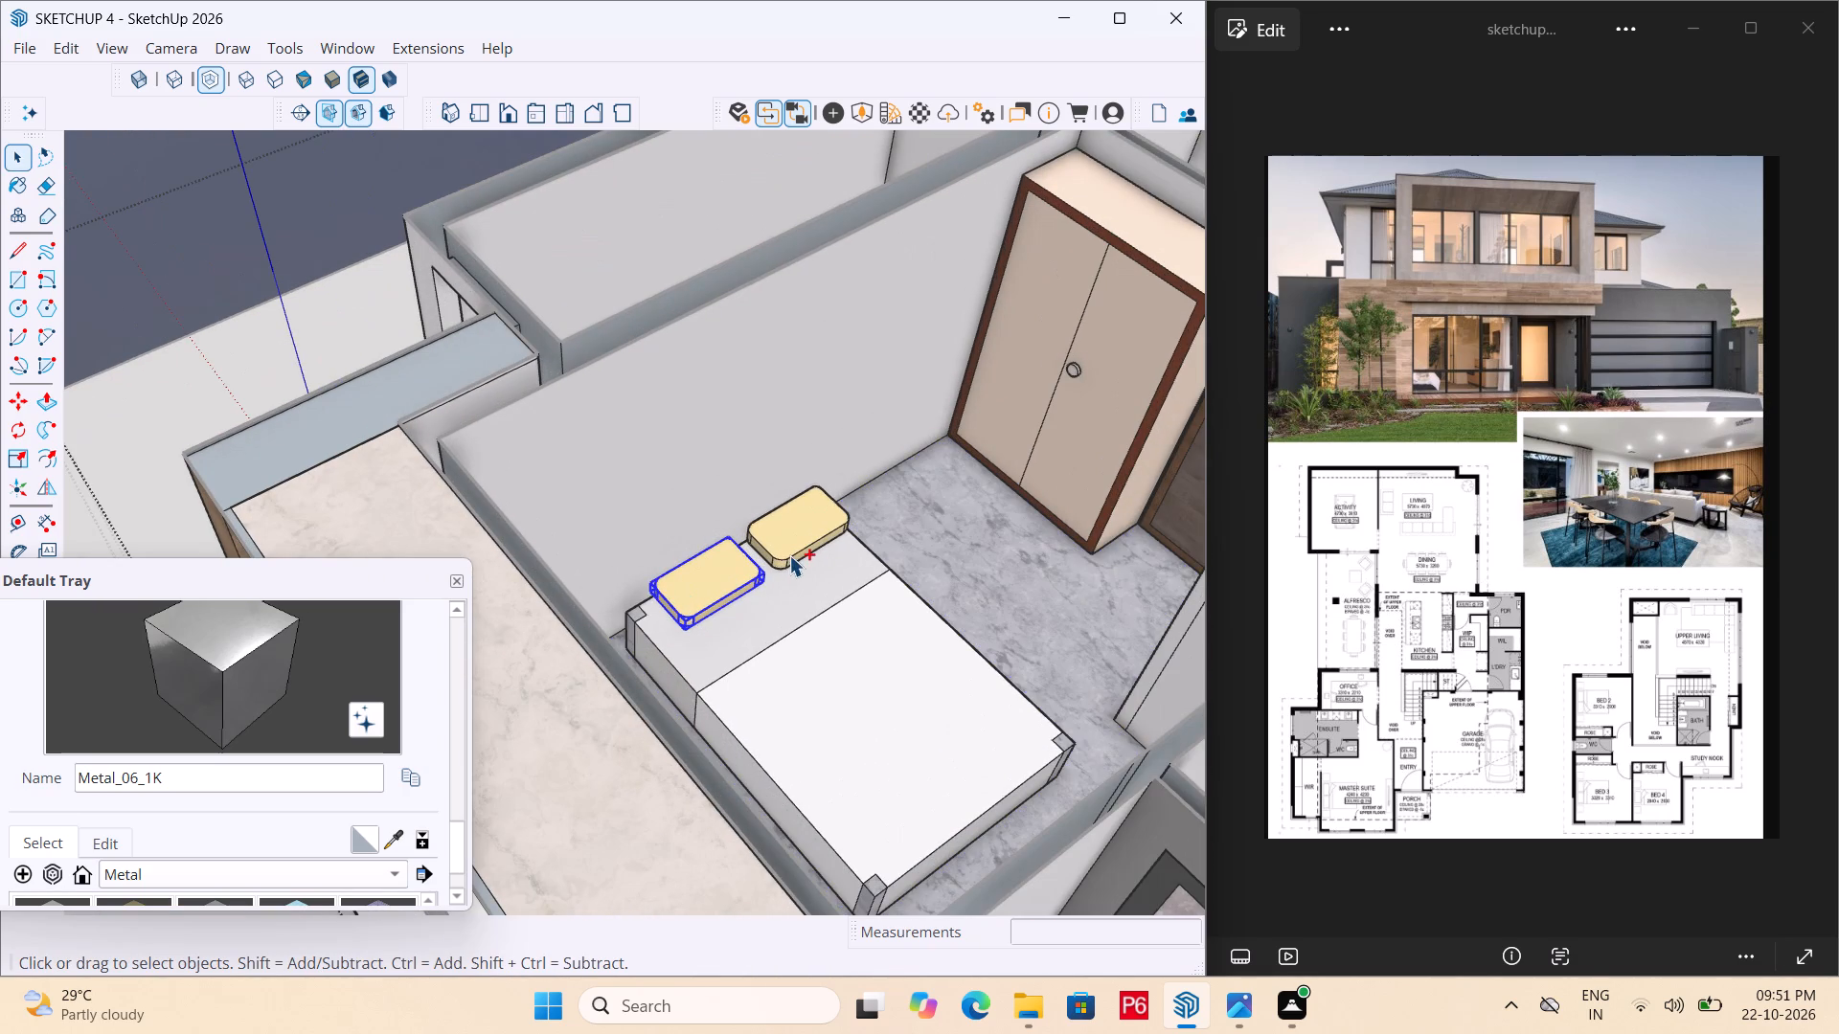
{"action": "left_click", "coordinate": [789, 555], "text": "ctrl"}
{"action": "key", "text": "m"}
{"action": "scroll", "coordinate": [667, 658], "scroll_direction": "up", "scroll_amount": 9}
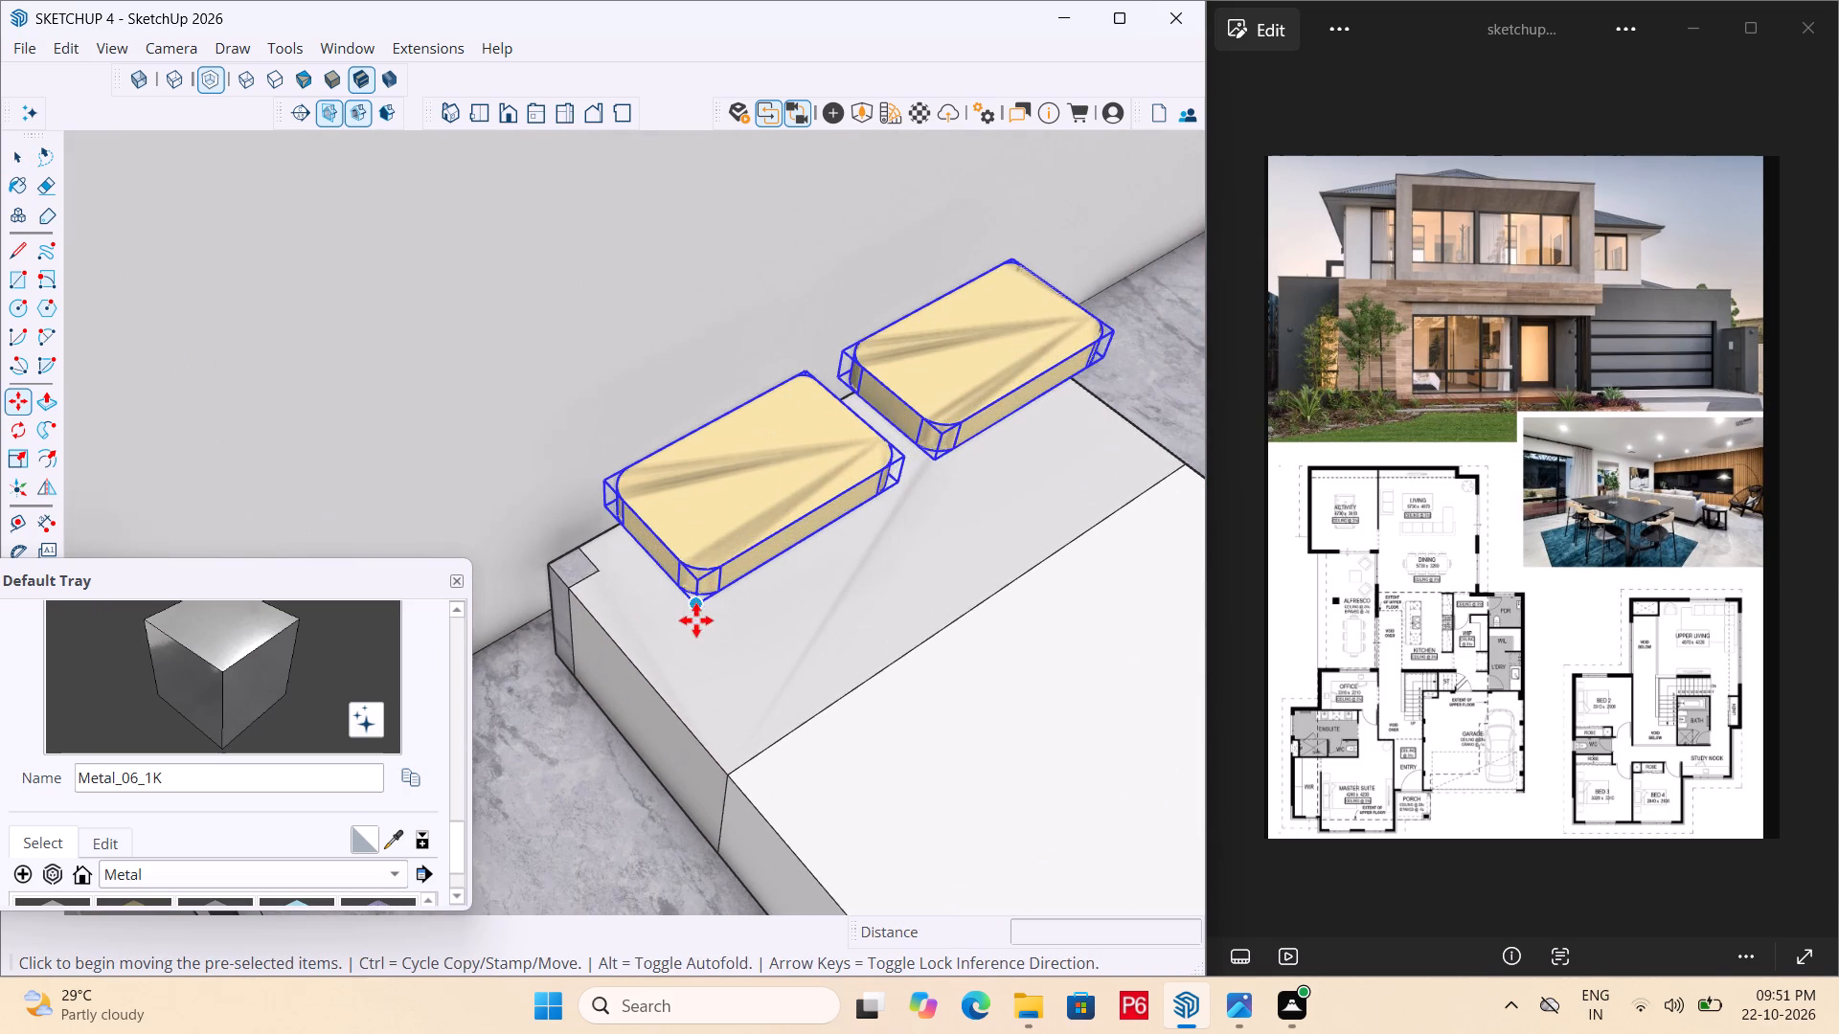
{"action": "left_click", "coordinate": [703, 612]}
{"action": "left_click", "coordinate": [684, 650]}
{"action": "middle_click_drag", "start_coordinate": [773, 646], "coordinate": [772, 640]}
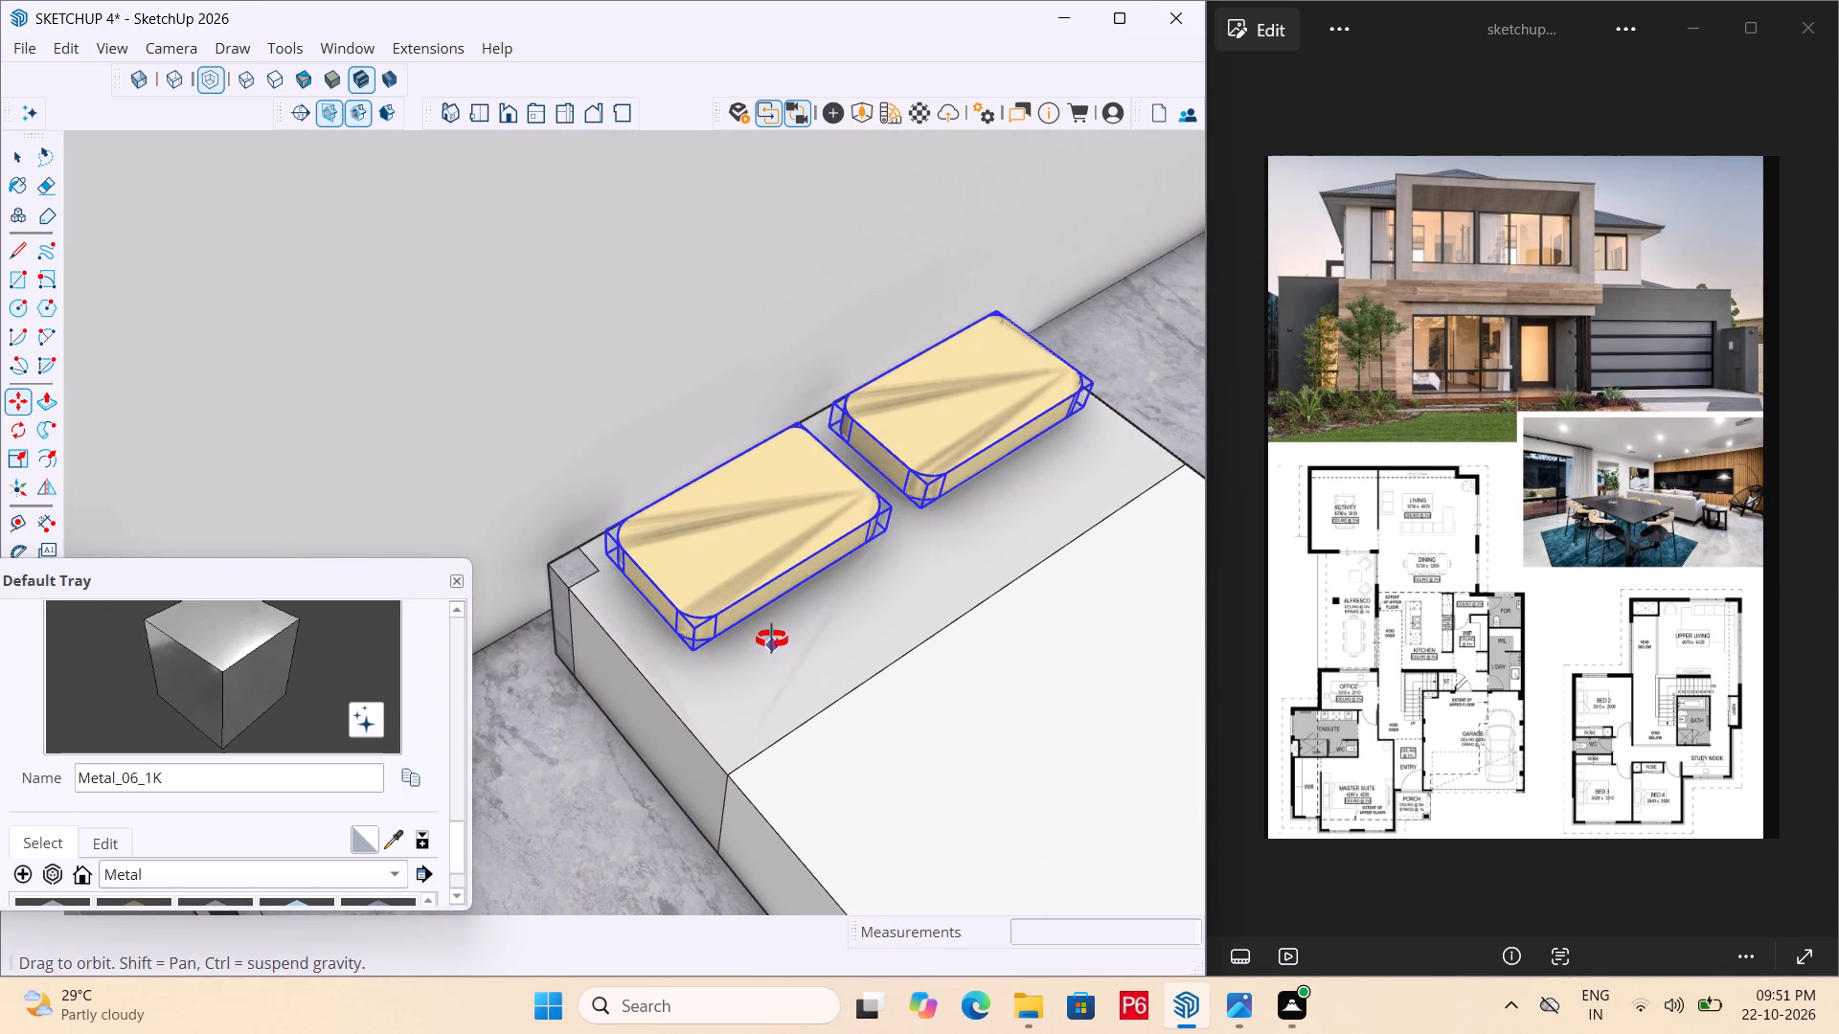
{"action": "middle_click_drag", "start_coordinate": [772, 640], "coordinate": [664, 567]}
{"action": "scroll", "coordinate": [690, 634], "scroll_direction": "up", "scroll_amount": 2}
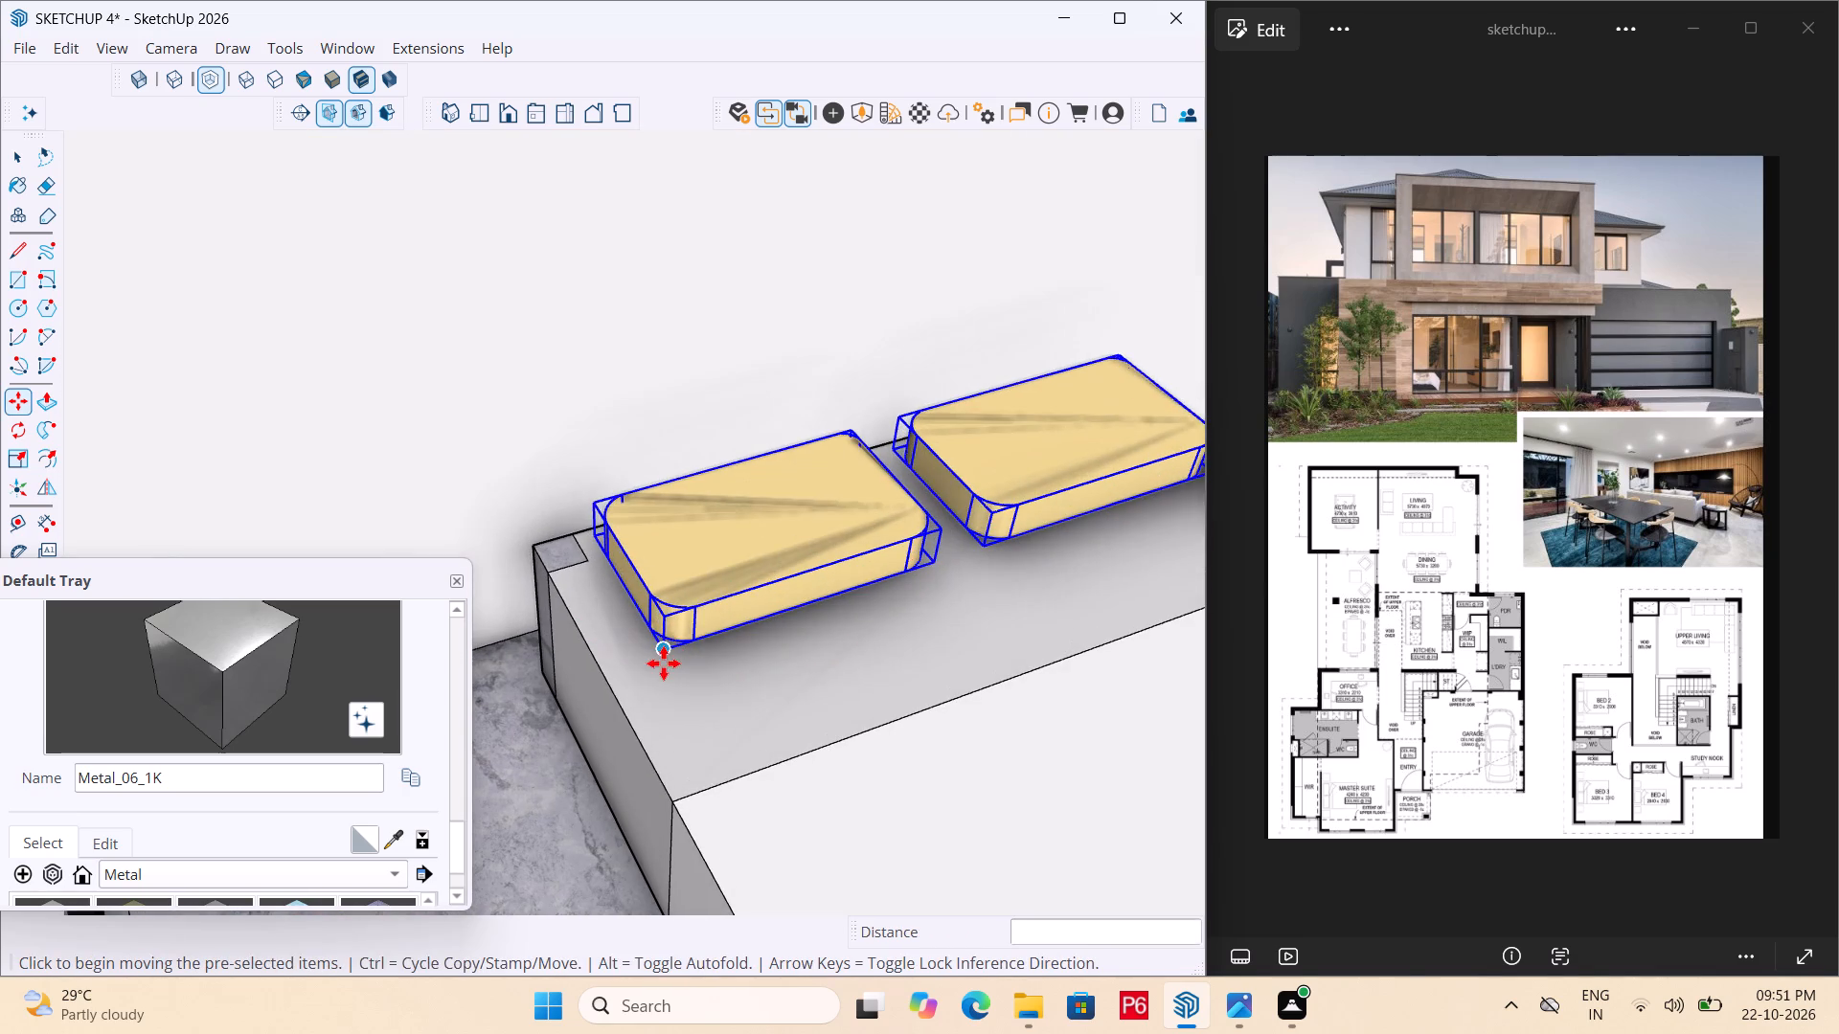
{"action": "left_click", "coordinate": [664, 662]}
{"action": "left_click_drag", "start_coordinate": [675, 678], "coordinate": [685, 671]}
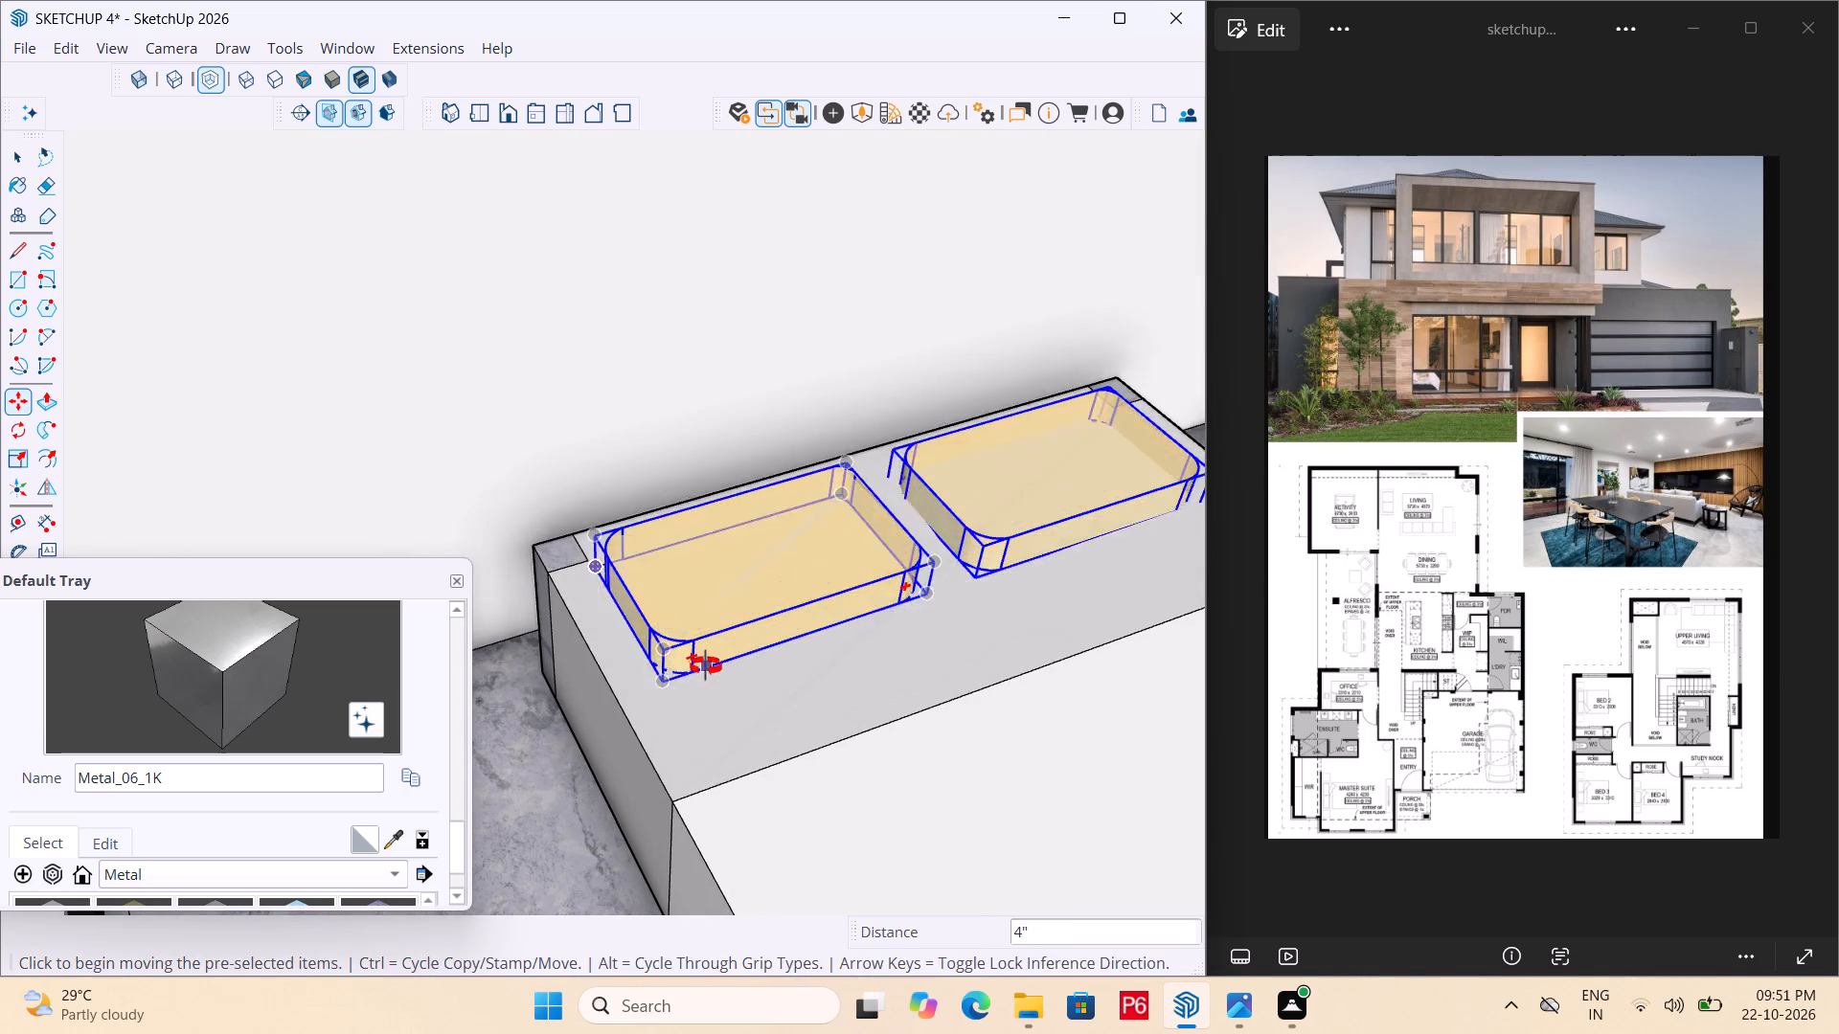
Save the model with the repositioned pillows.
{"action": "middle_click_drag", "start_coordinate": [706, 666], "coordinate": [792, 699]}
{"action": "key", "text": "ctrl+s"}
{"action": "key", "text": "ctrl+s"}
{"action": "key", "text": "ctrl+s"}
{"action": "key", "text": "ctrl+s"}
{"action": "key", "text": "ctrl+s"}
{"action": "key", "text": "ctrl+s"}
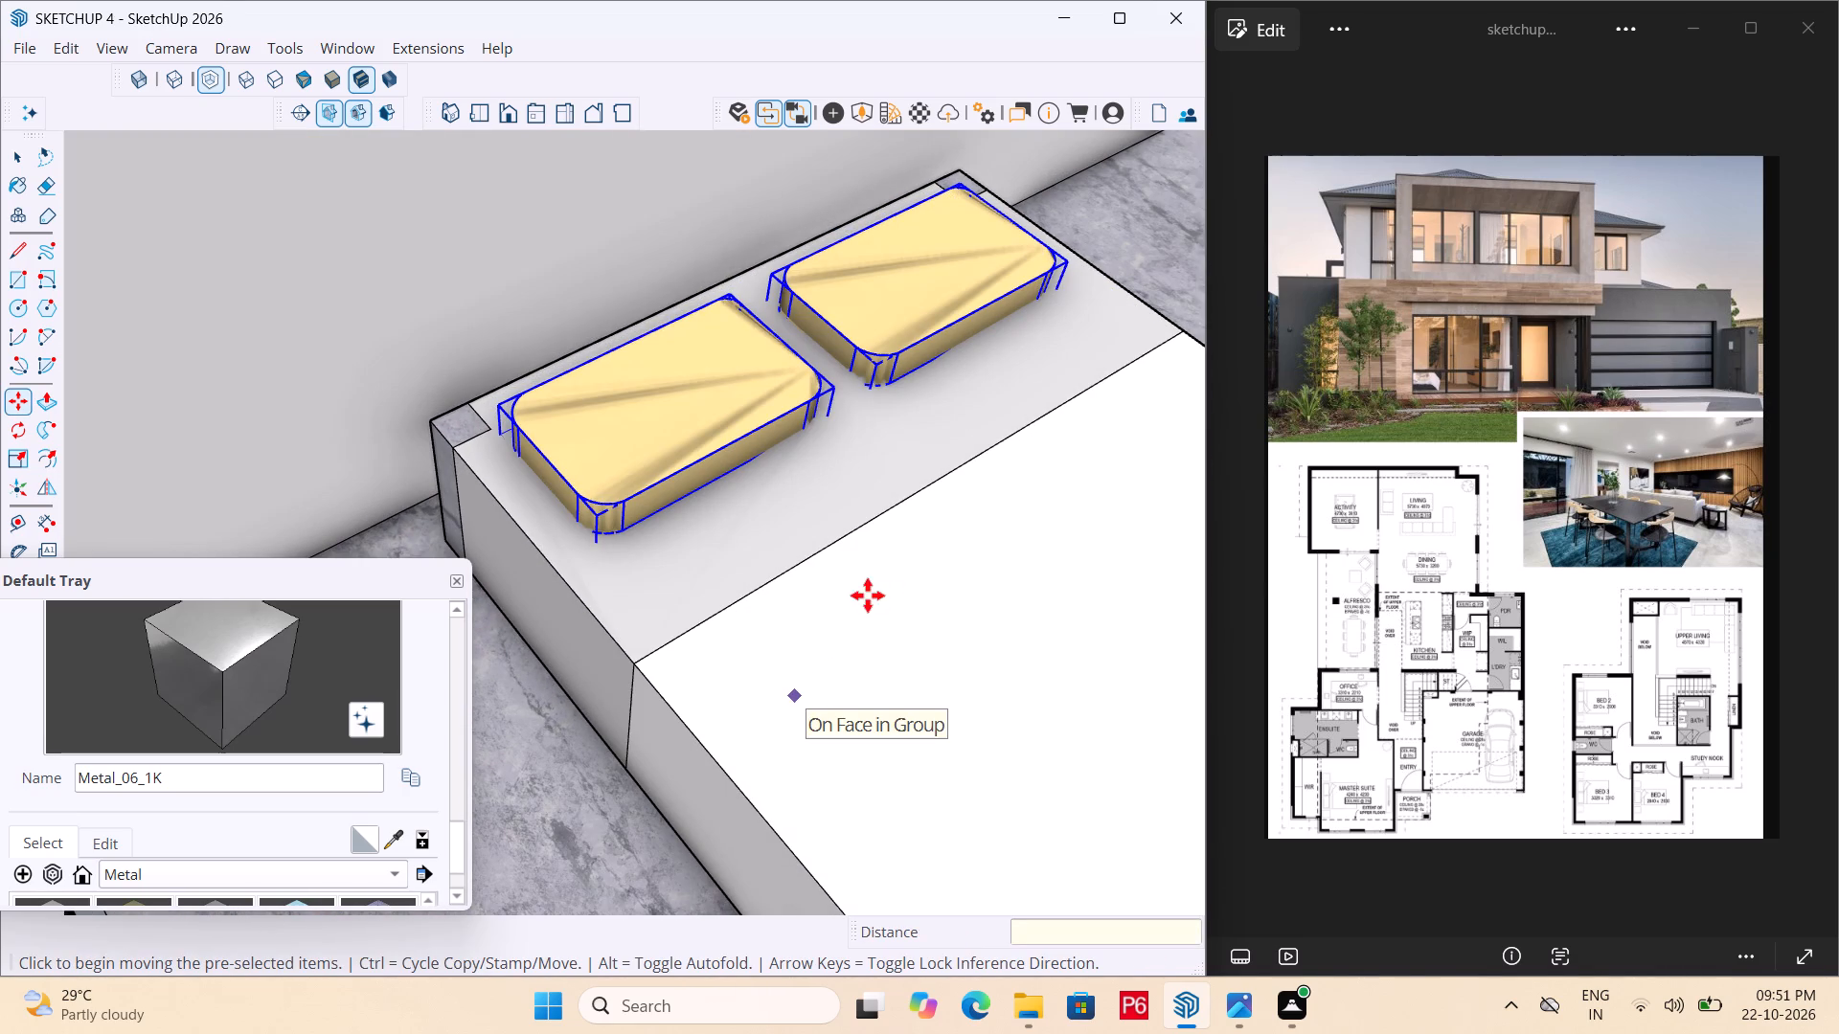
{"action": "key", "text": "ctrl+s"}
Examine the bed and pillows in the master suite from above and through the front facade.
{"action": "scroll", "coordinate": [865, 536], "scroll_direction": "down", "scroll_amount": 6}
{"action": "key", "text": "space"}
{"action": "scroll", "coordinate": [864, 530], "scroll_direction": "down", "scroll_amount": 6}
{"action": "scroll", "coordinate": [712, 506], "scroll_direction": "down", "scroll_amount": 5}
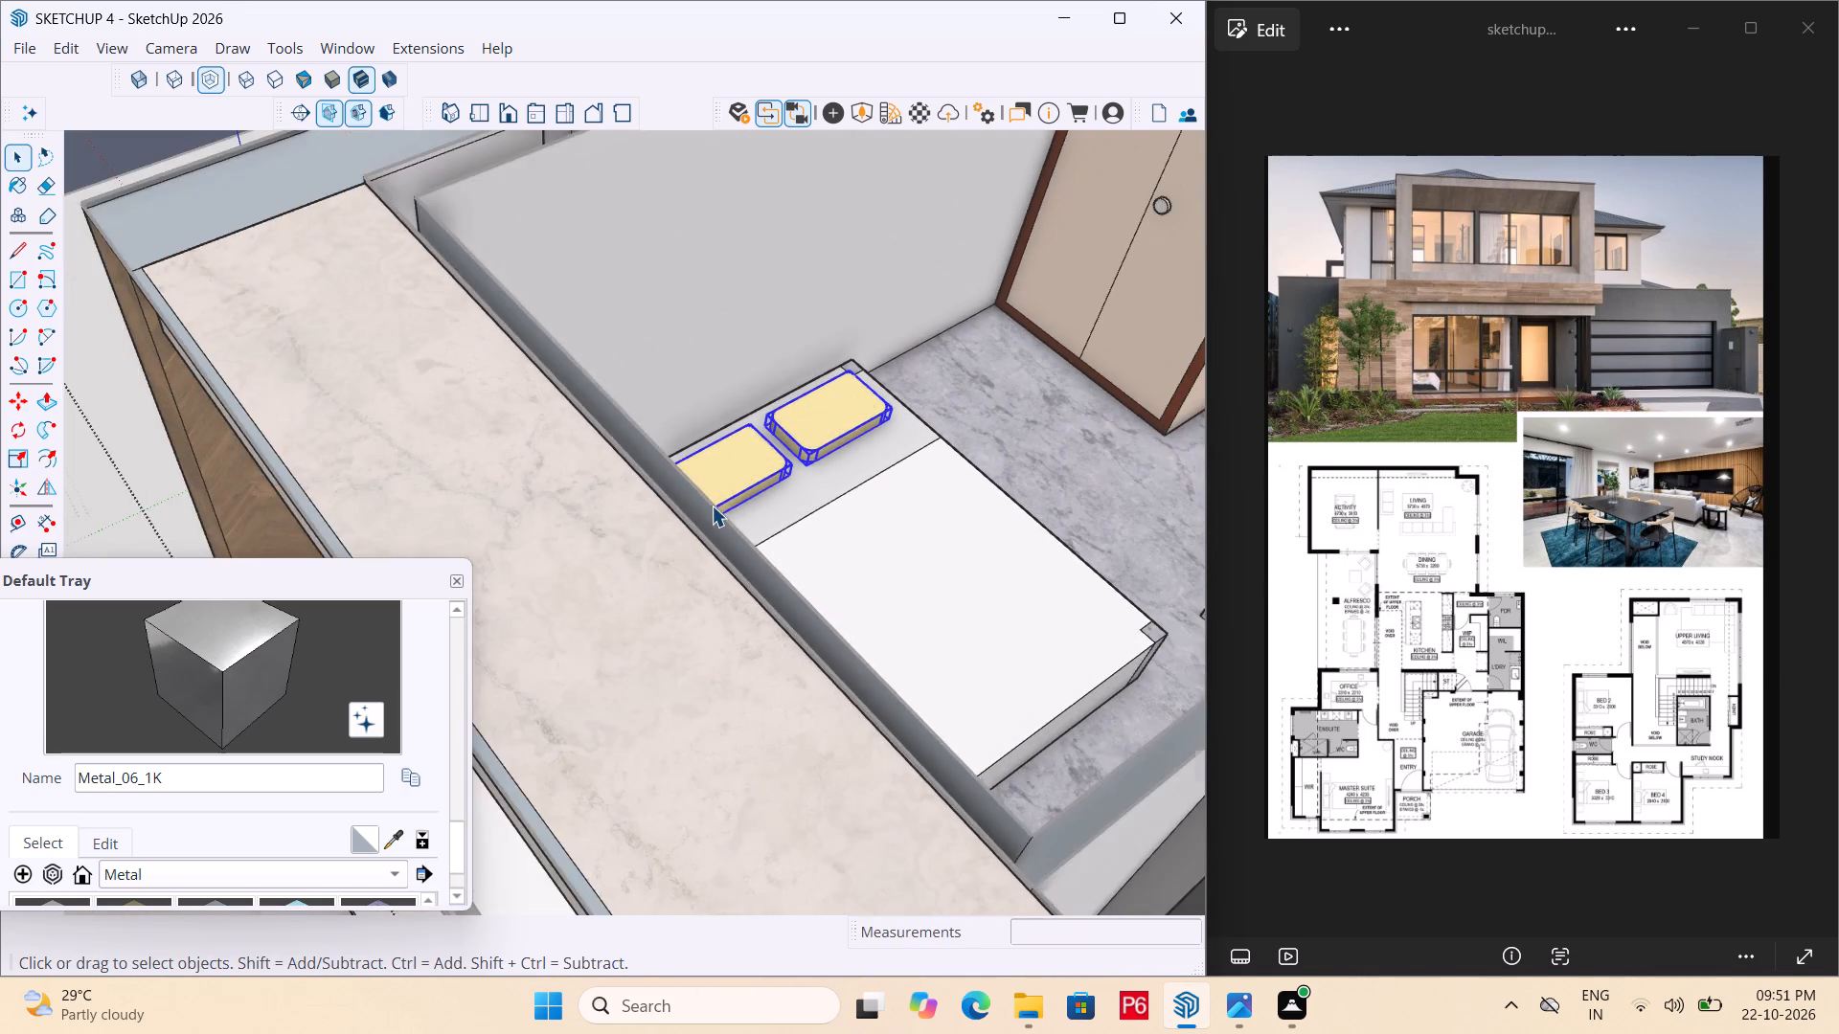
{"action": "middle_click_drag", "start_coordinate": [801, 532], "coordinate": [856, 611]}
{"action": "scroll", "coordinate": [780, 501], "scroll_direction": "down", "scroll_amount": 6}
{"action": "middle_click_drag", "start_coordinate": [811, 571], "coordinate": [742, 545]}
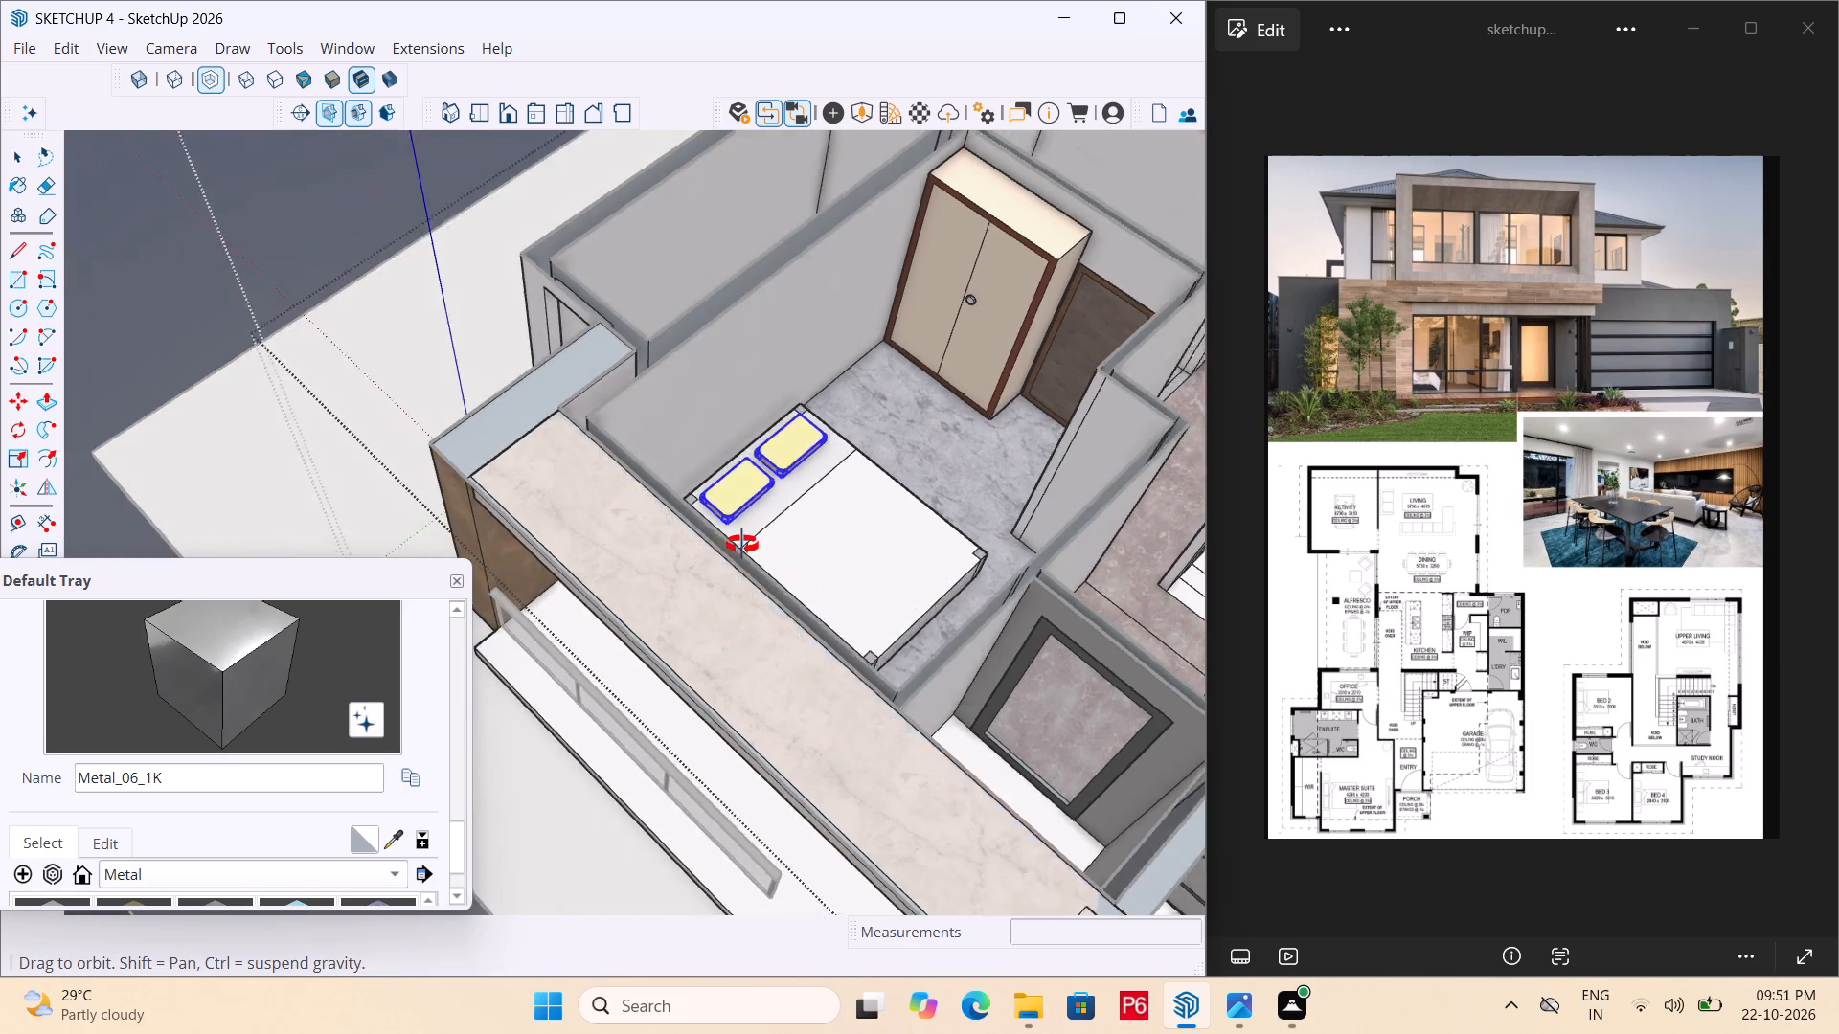
{"action": "middle_click_drag", "start_coordinate": [742, 545], "coordinate": [723, 587]}
{"action": "scroll", "coordinate": [726, 587], "scroll_direction": "up", "scroll_amount": 1}
{"action": "scroll", "coordinate": [723, 450], "scroll_direction": "down", "scroll_amount": 3}
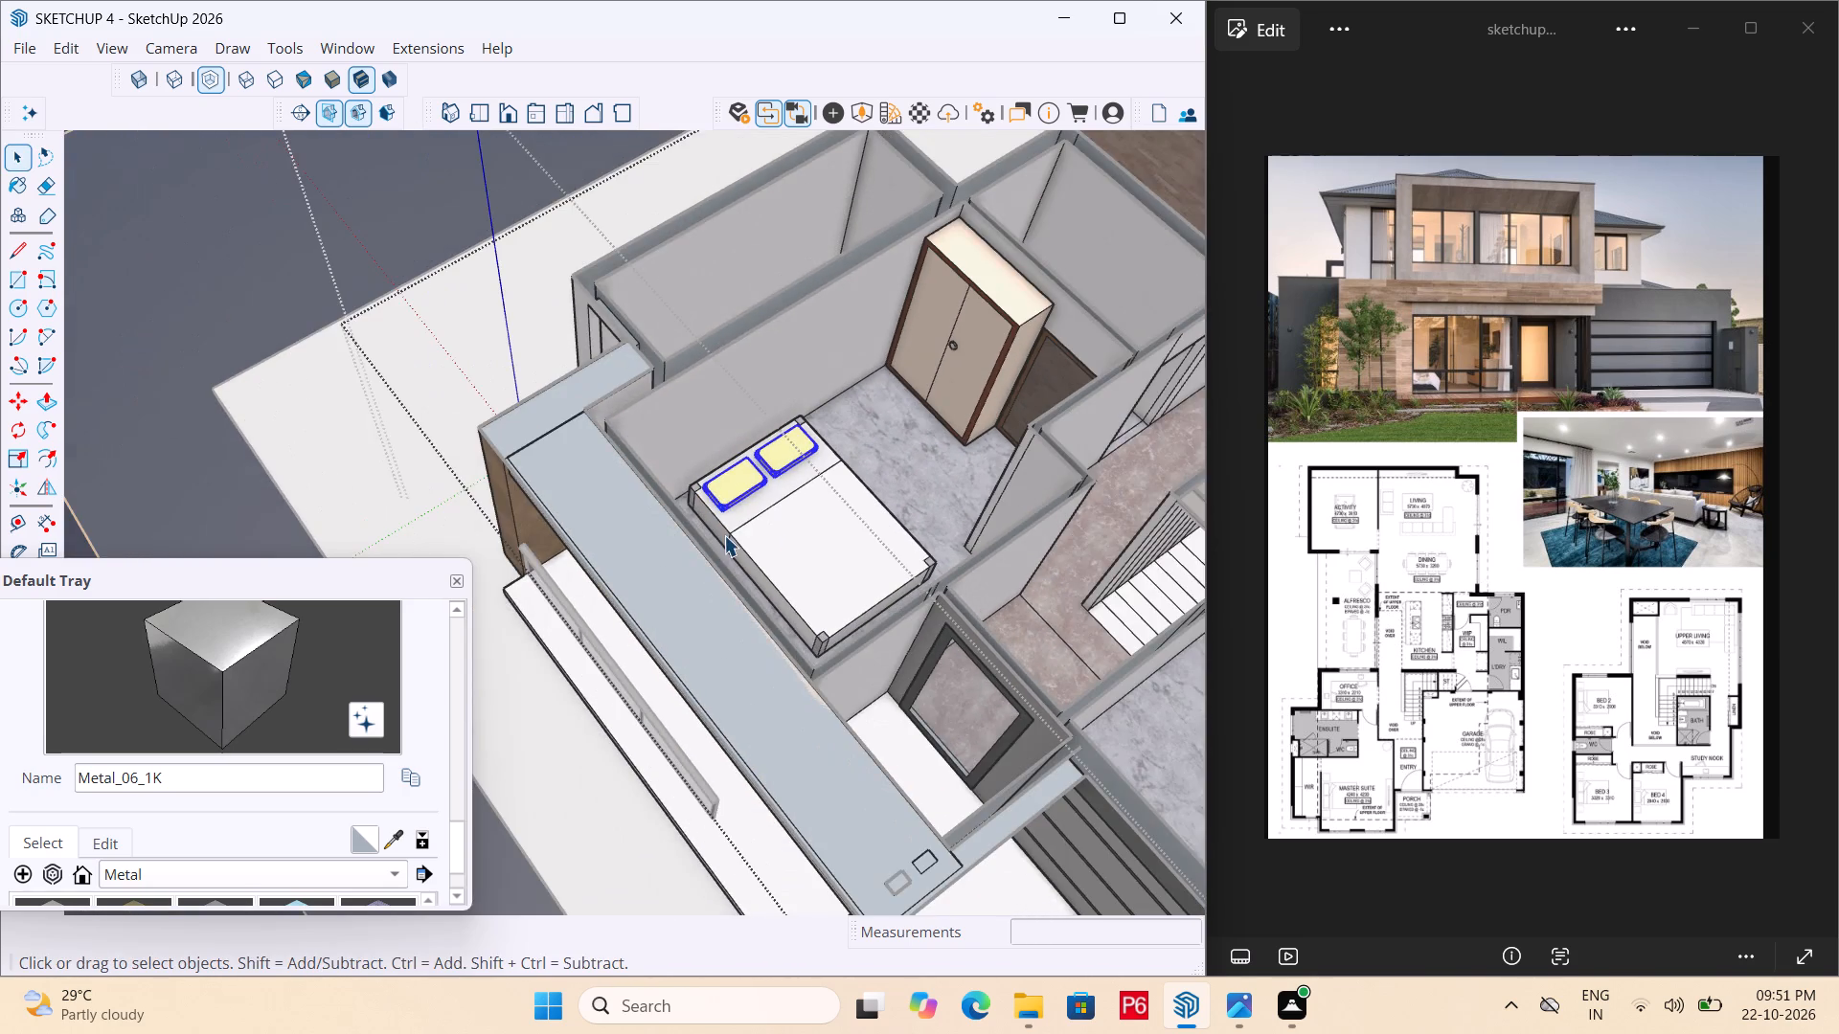
{"action": "middle_click_drag", "start_coordinate": [708, 525], "coordinate": [1033, 107]}
{"action": "scroll", "coordinate": [708, 524], "scroll_direction": "down", "scroll_amount": 1}
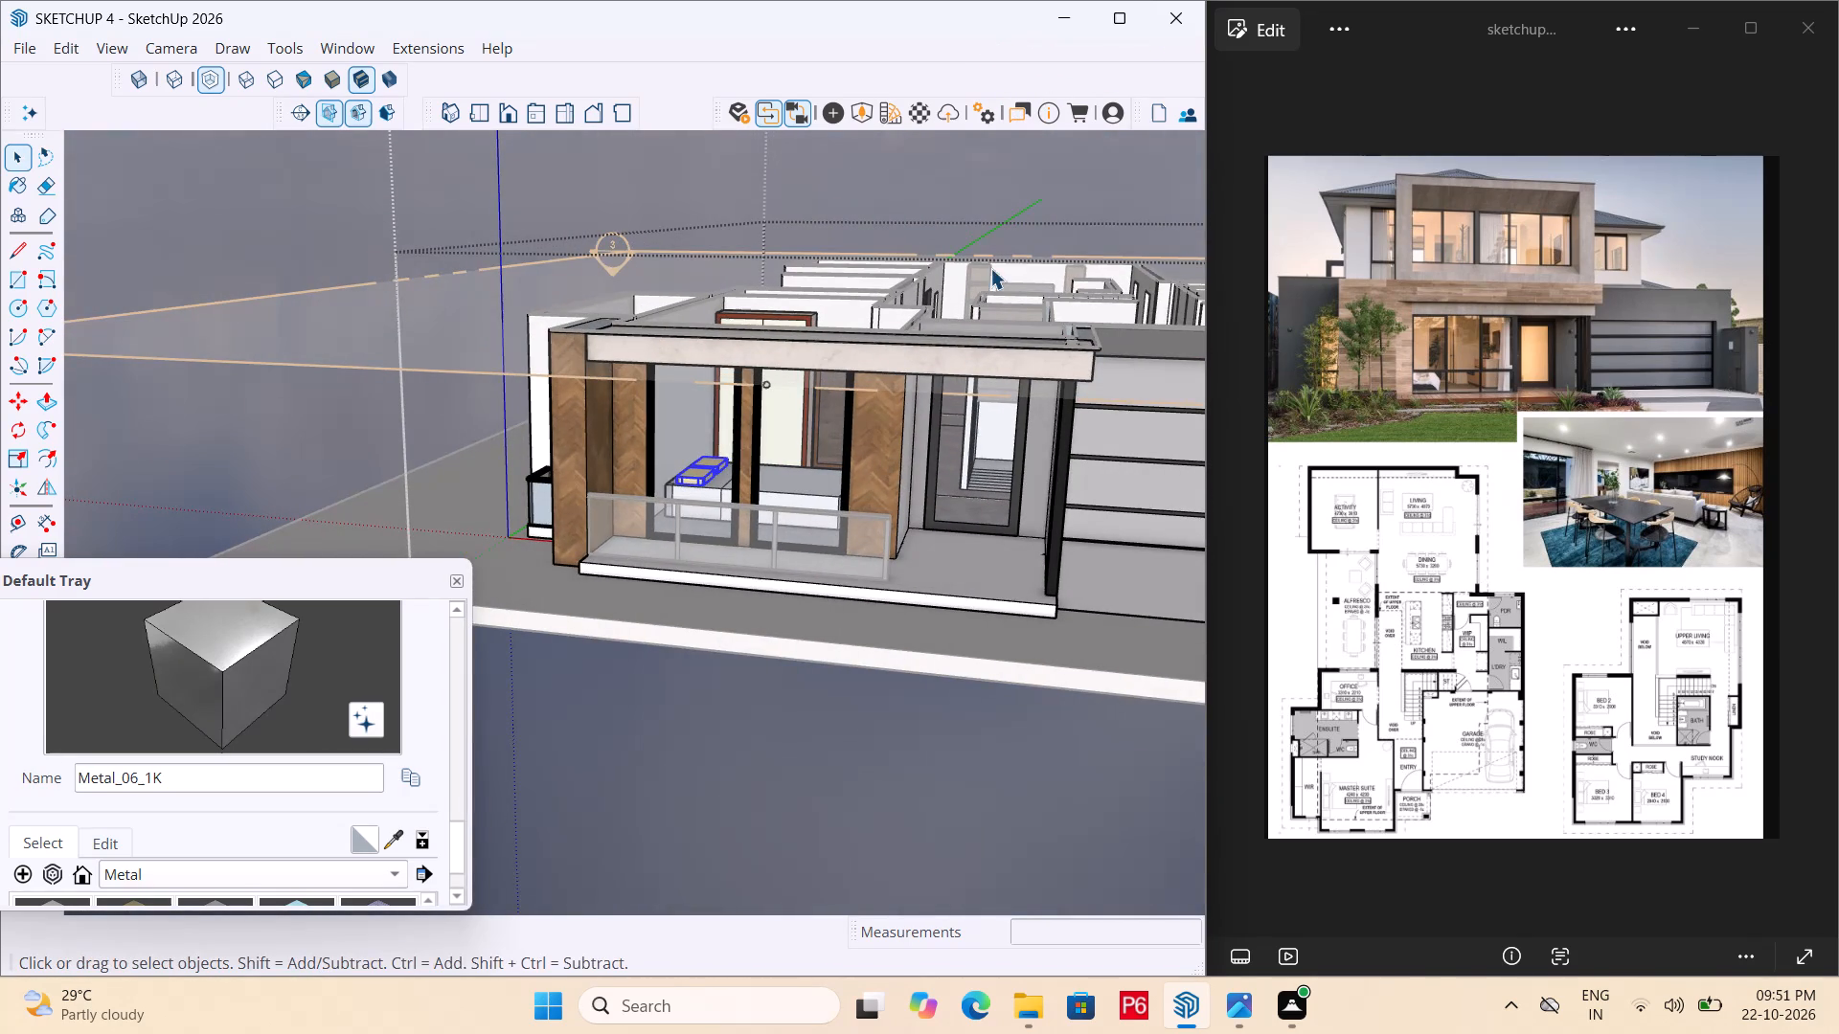
Save the house model again.
{"action": "key", "text": "ctrl+s"}
{"action": "key", "text": "ctrl+s"}
{"action": "key", "text": "ctrl+s"}
{"action": "key", "text": "ctrl+s"}
{"action": "key", "text": "ctrl+s"}
{"action": "key", "text": "ctrl+s"}
{"action": "key", "text": "ctrl+s"}
{"action": "key", "text": "ctrl+s"}
Examine the front facade, the master suite behind its glazing and the overall ground floor from several angles.
{"action": "middle_click_drag", "start_coordinate": [845, 464], "coordinate": [897, 415], "text": "ctrl"}
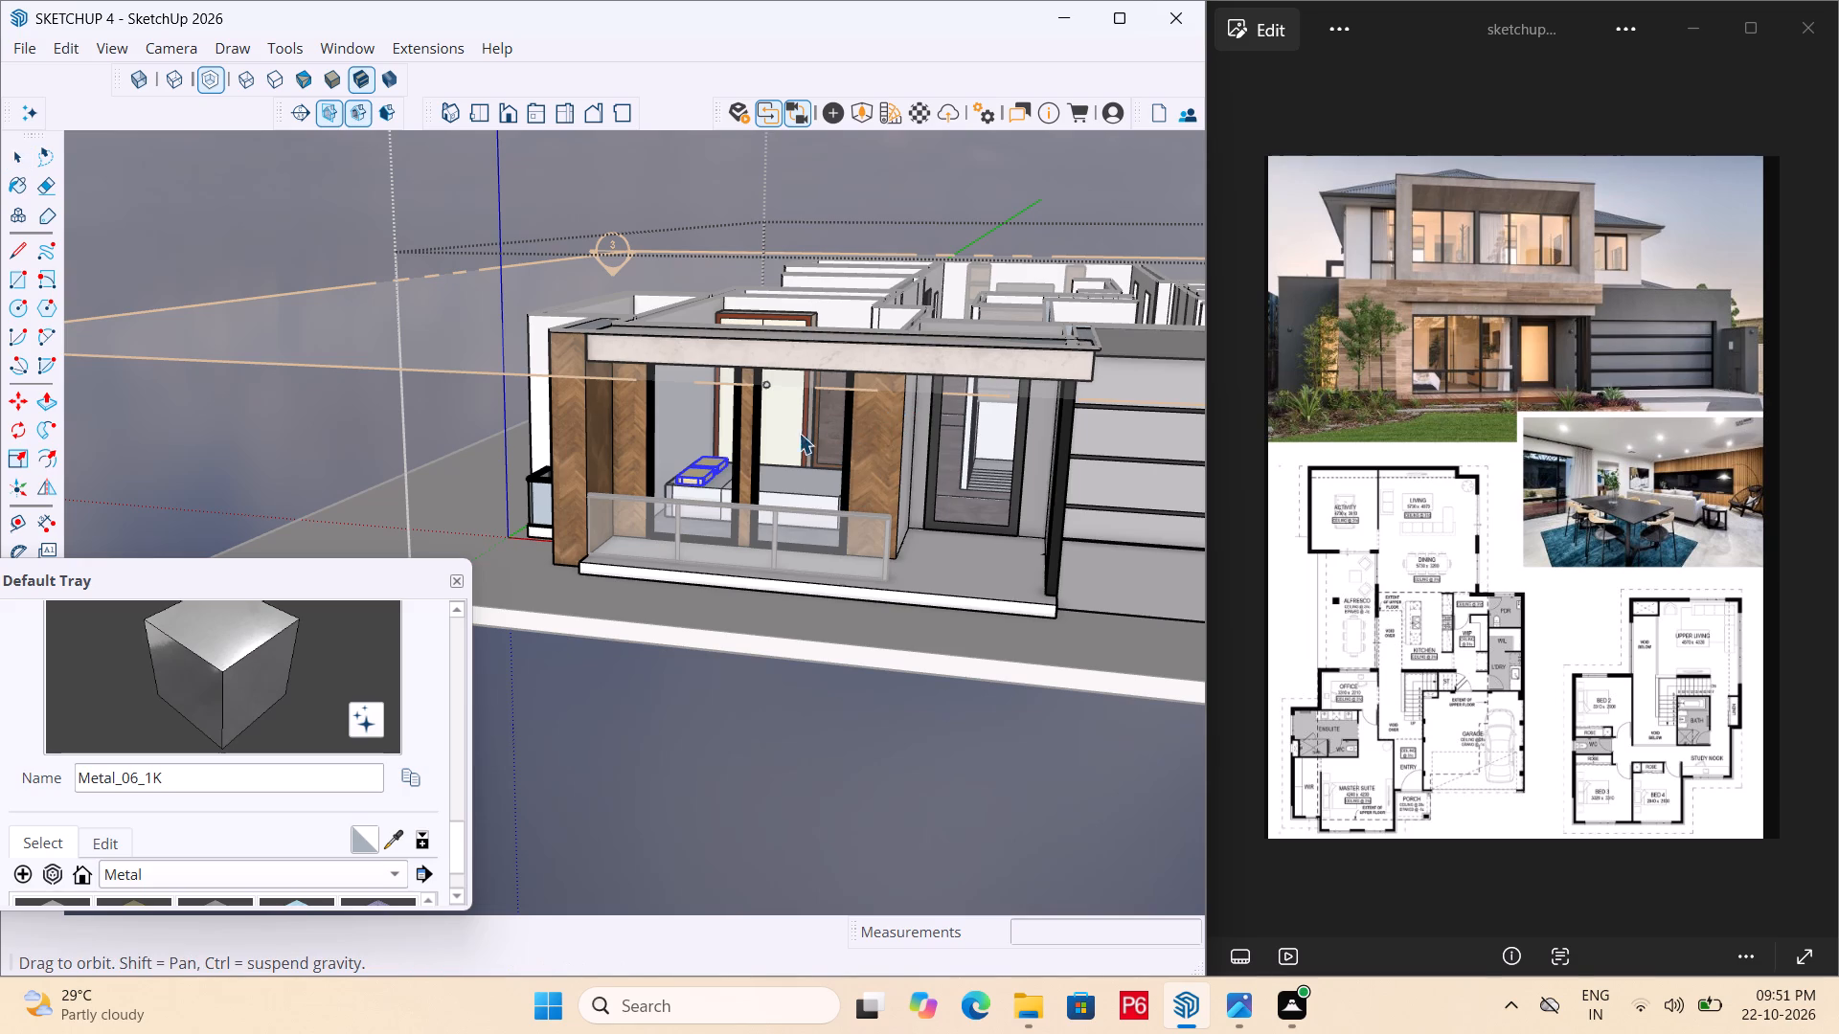
{"action": "middle_click_drag", "start_coordinate": [794, 430], "coordinate": [794, 428]}
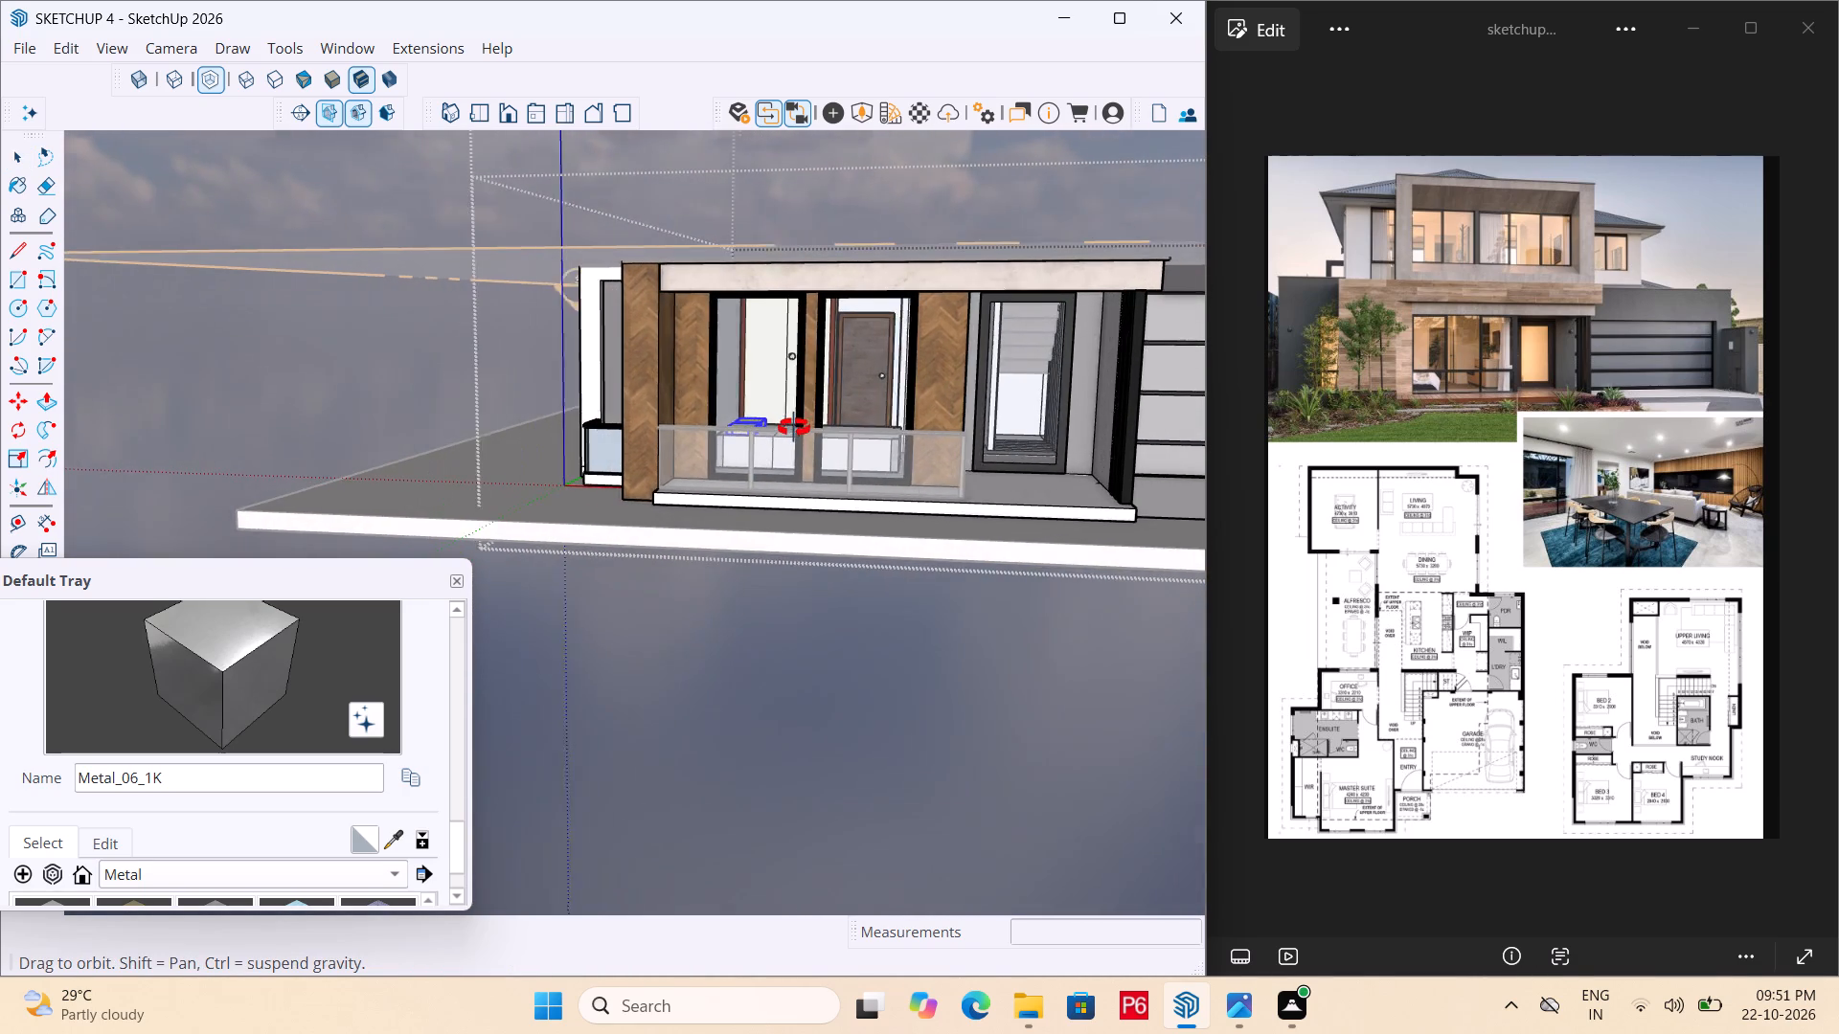
{"action": "middle_click_drag", "start_coordinate": [794, 428], "coordinate": [816, 421]}
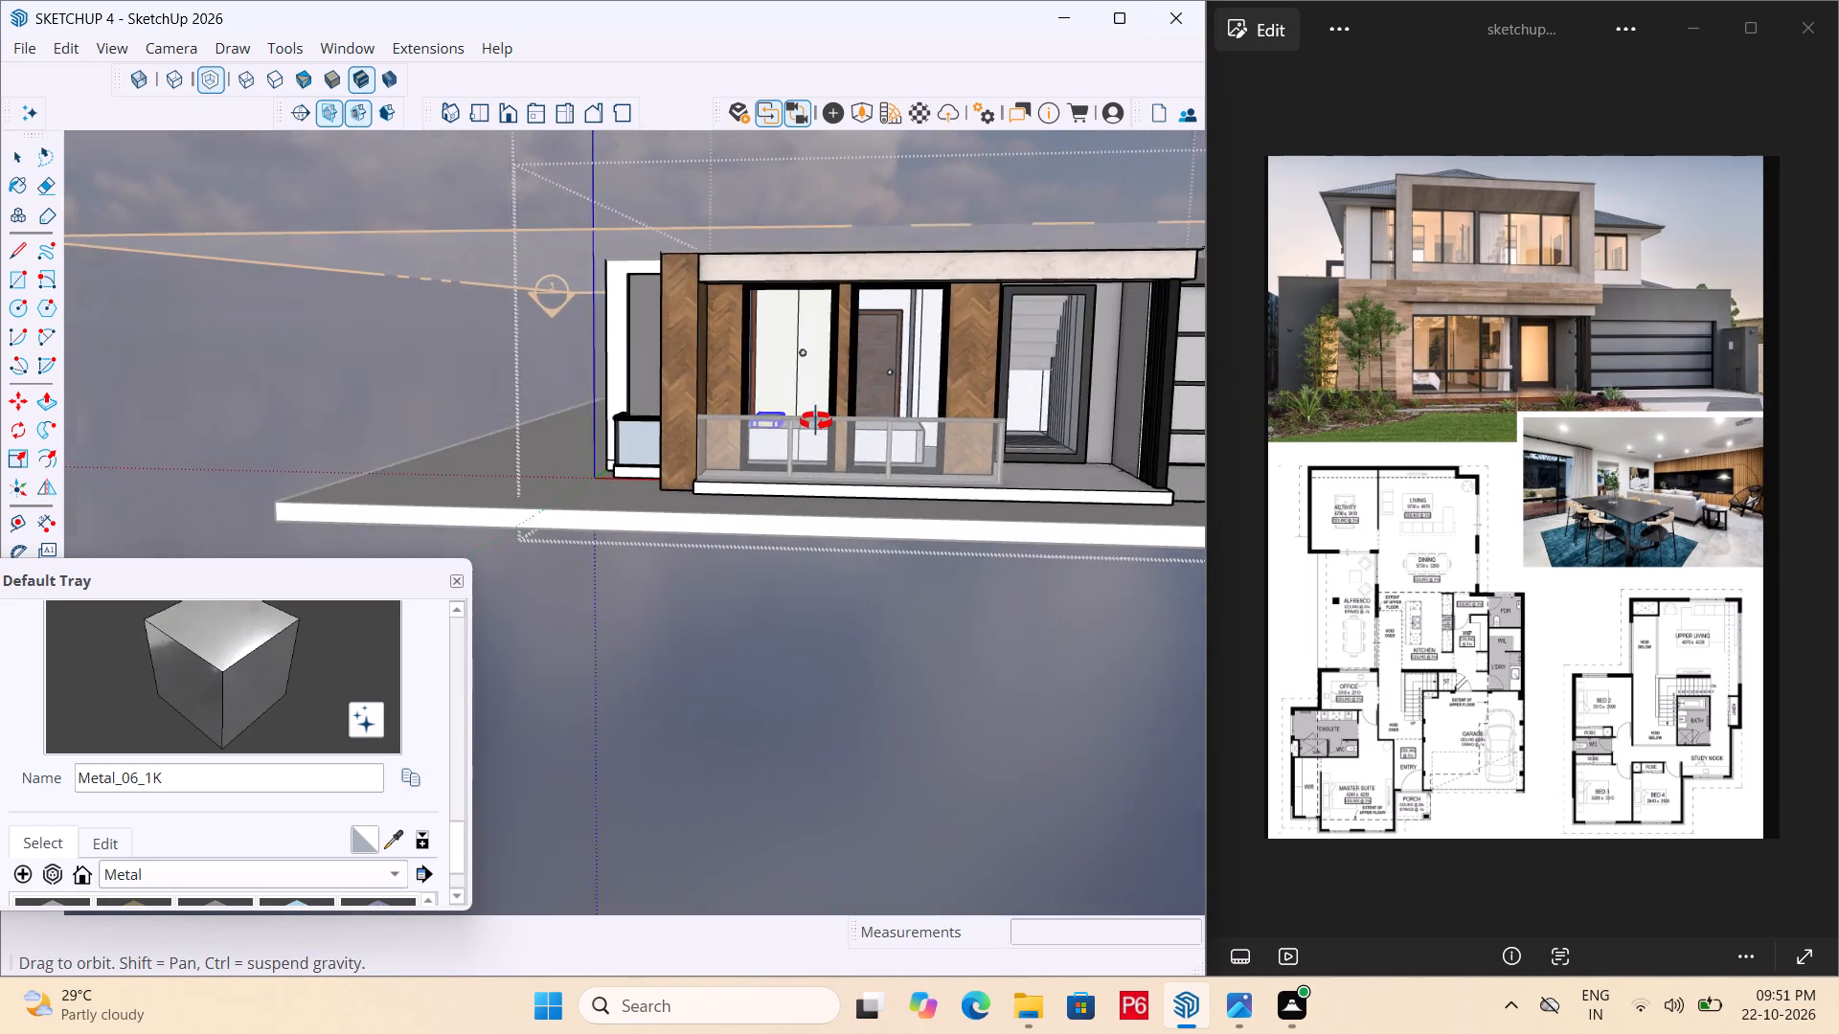
{"action": "middle_click_drag", "start_coordinate": [816, 421], "coordinate": [723, 438]}
{"action": "middle_click_drag", "start_coordinate": [686, 456], "coordinate": [635, 464]}
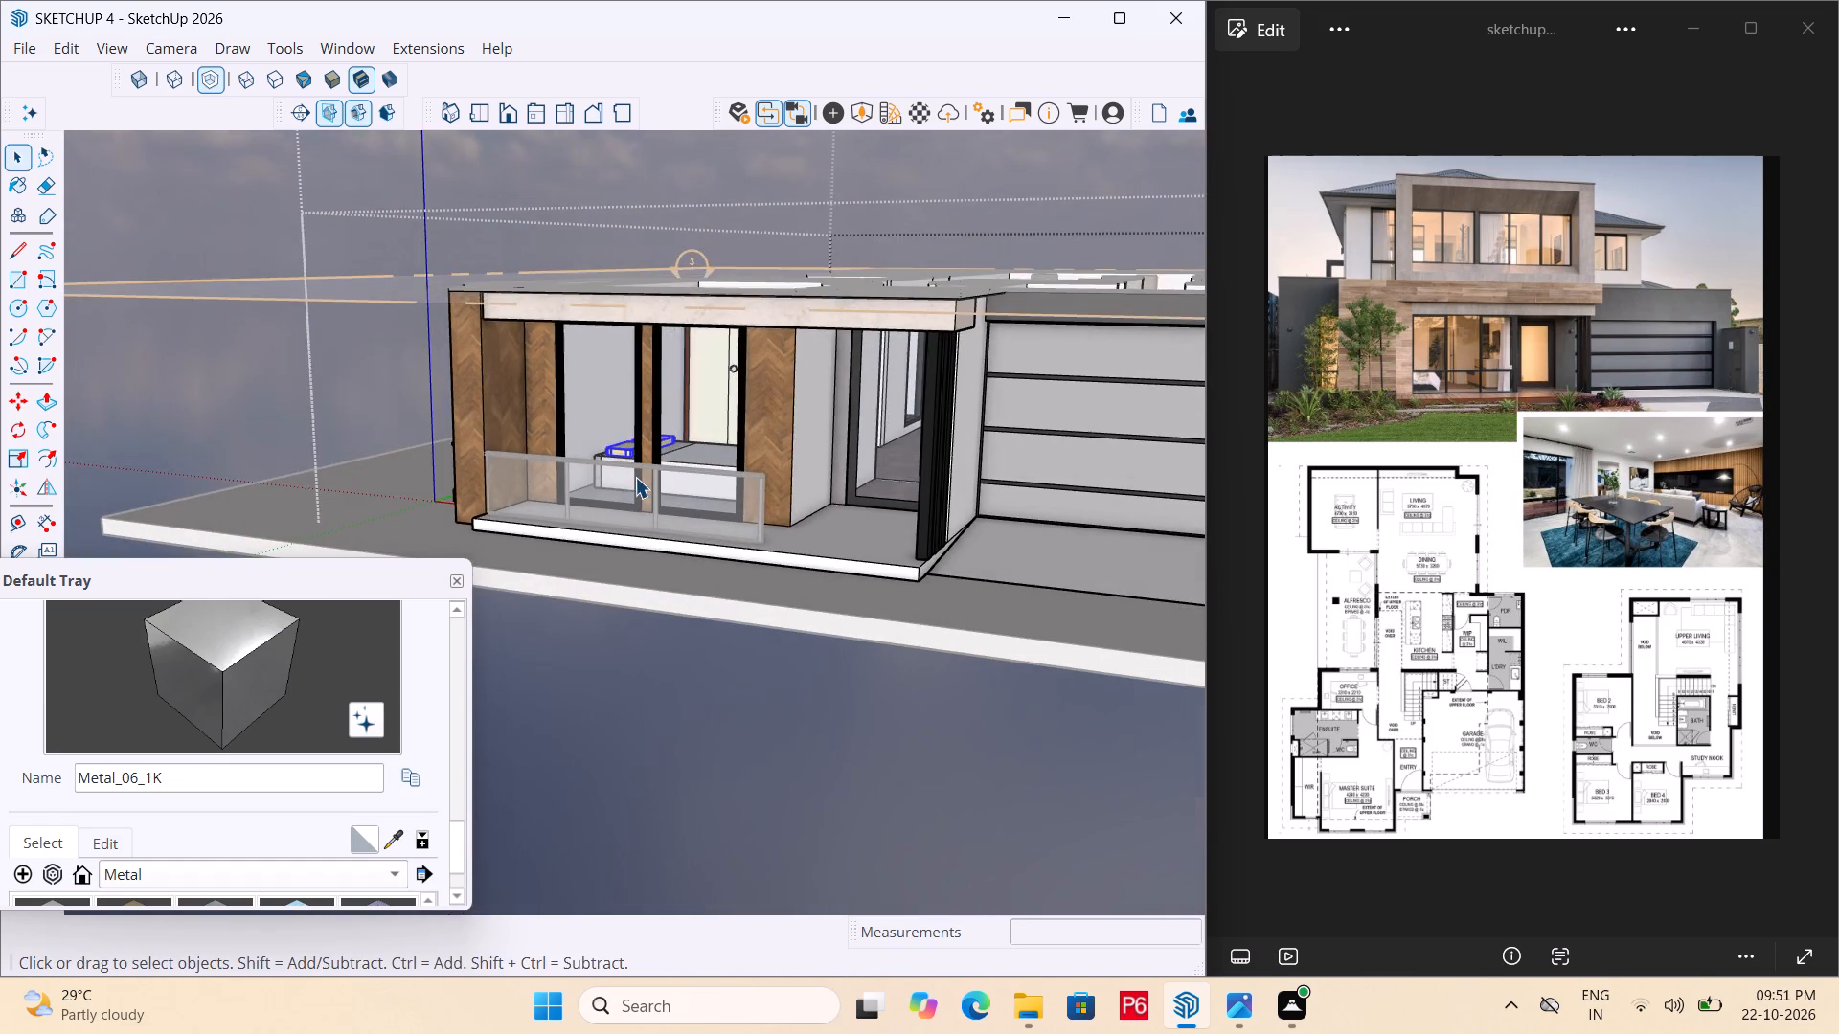
{"action": "scroll", "coordinate": [632, 482], "scroll_direction": "down", "scroll_amount": 4}
{"action": "middle_click_drag", "start_coordinate": [621, 502], "coordinate": [543, 599]}
{"action": "scroll", "coordinate": [622, 507], "scroll_direction": "down", "scroll_amount": 1}
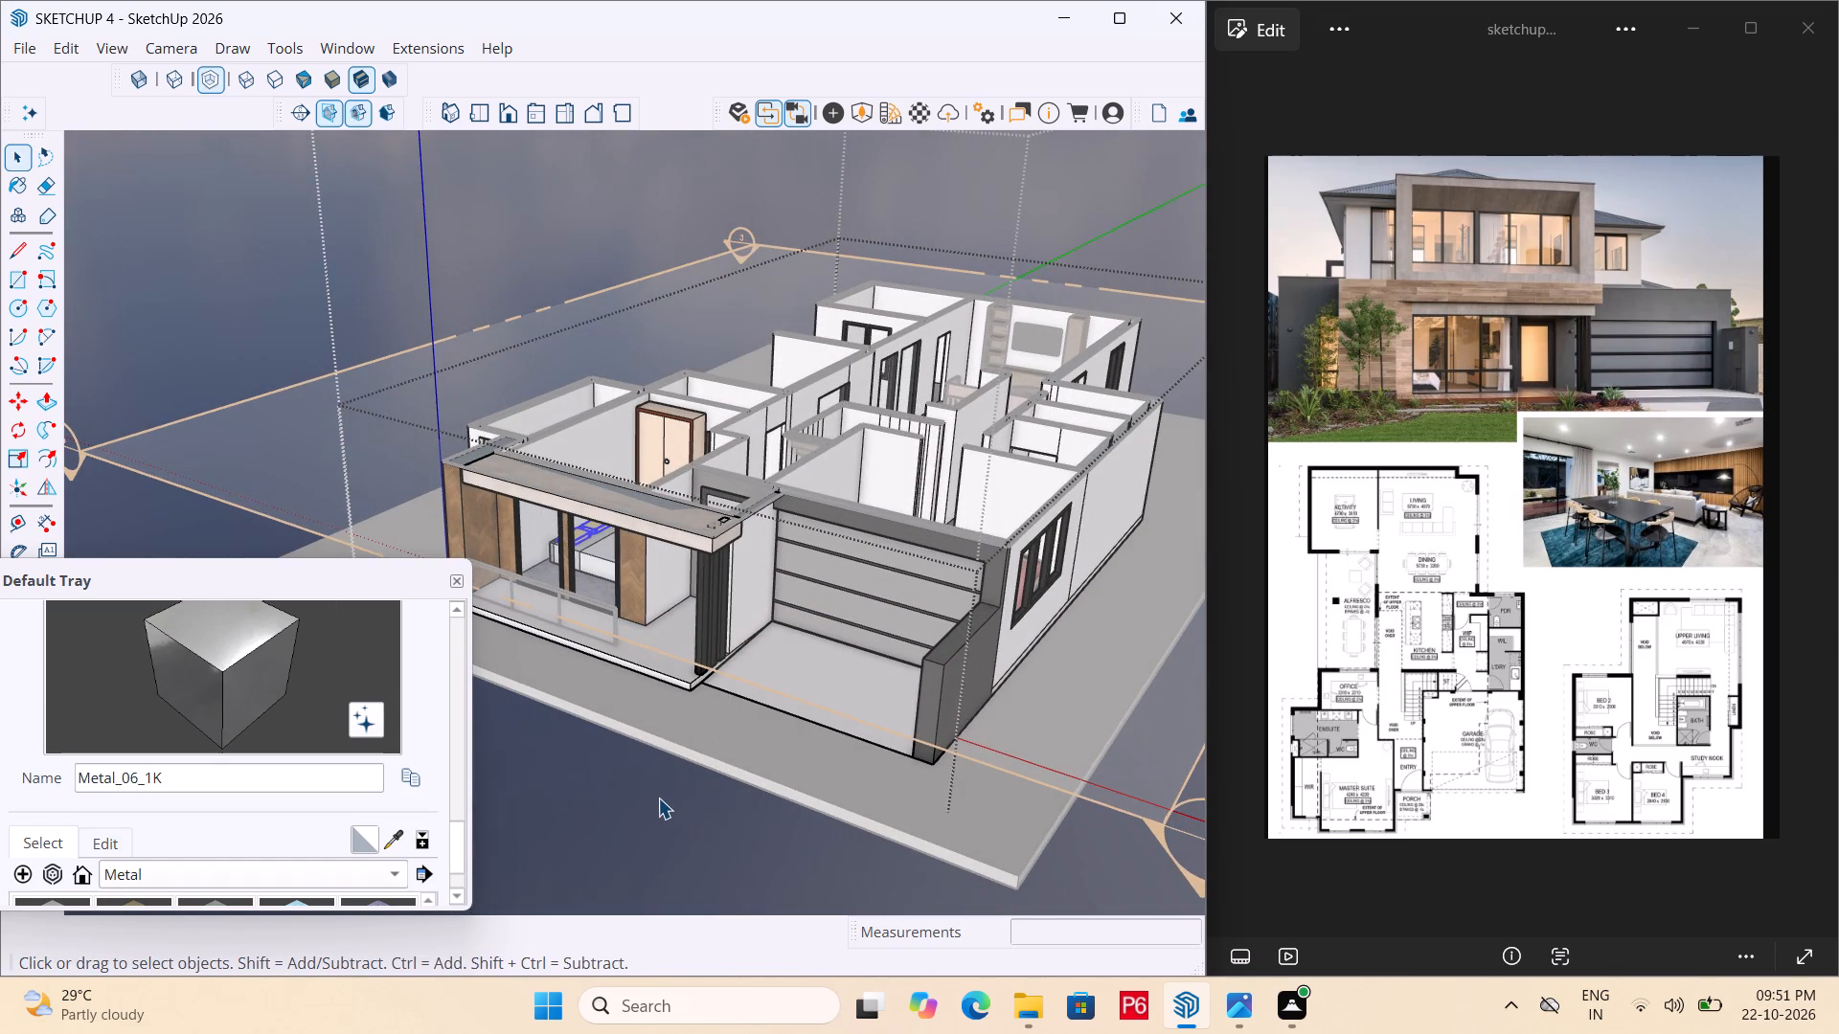
Deselect the pillows and close the open house groups to return to the top level of the model.
{"action": "triple_click", "coordinate": [658, 798]}
{"action": "left_click", "coordinate": [657, 798]}
{"action": "left_click", "coordinate": [647, 796]}
{"action": "left_click", "coordinate": [633, 791]}
{"action": "double_click", "coordinate": [624, 785]}
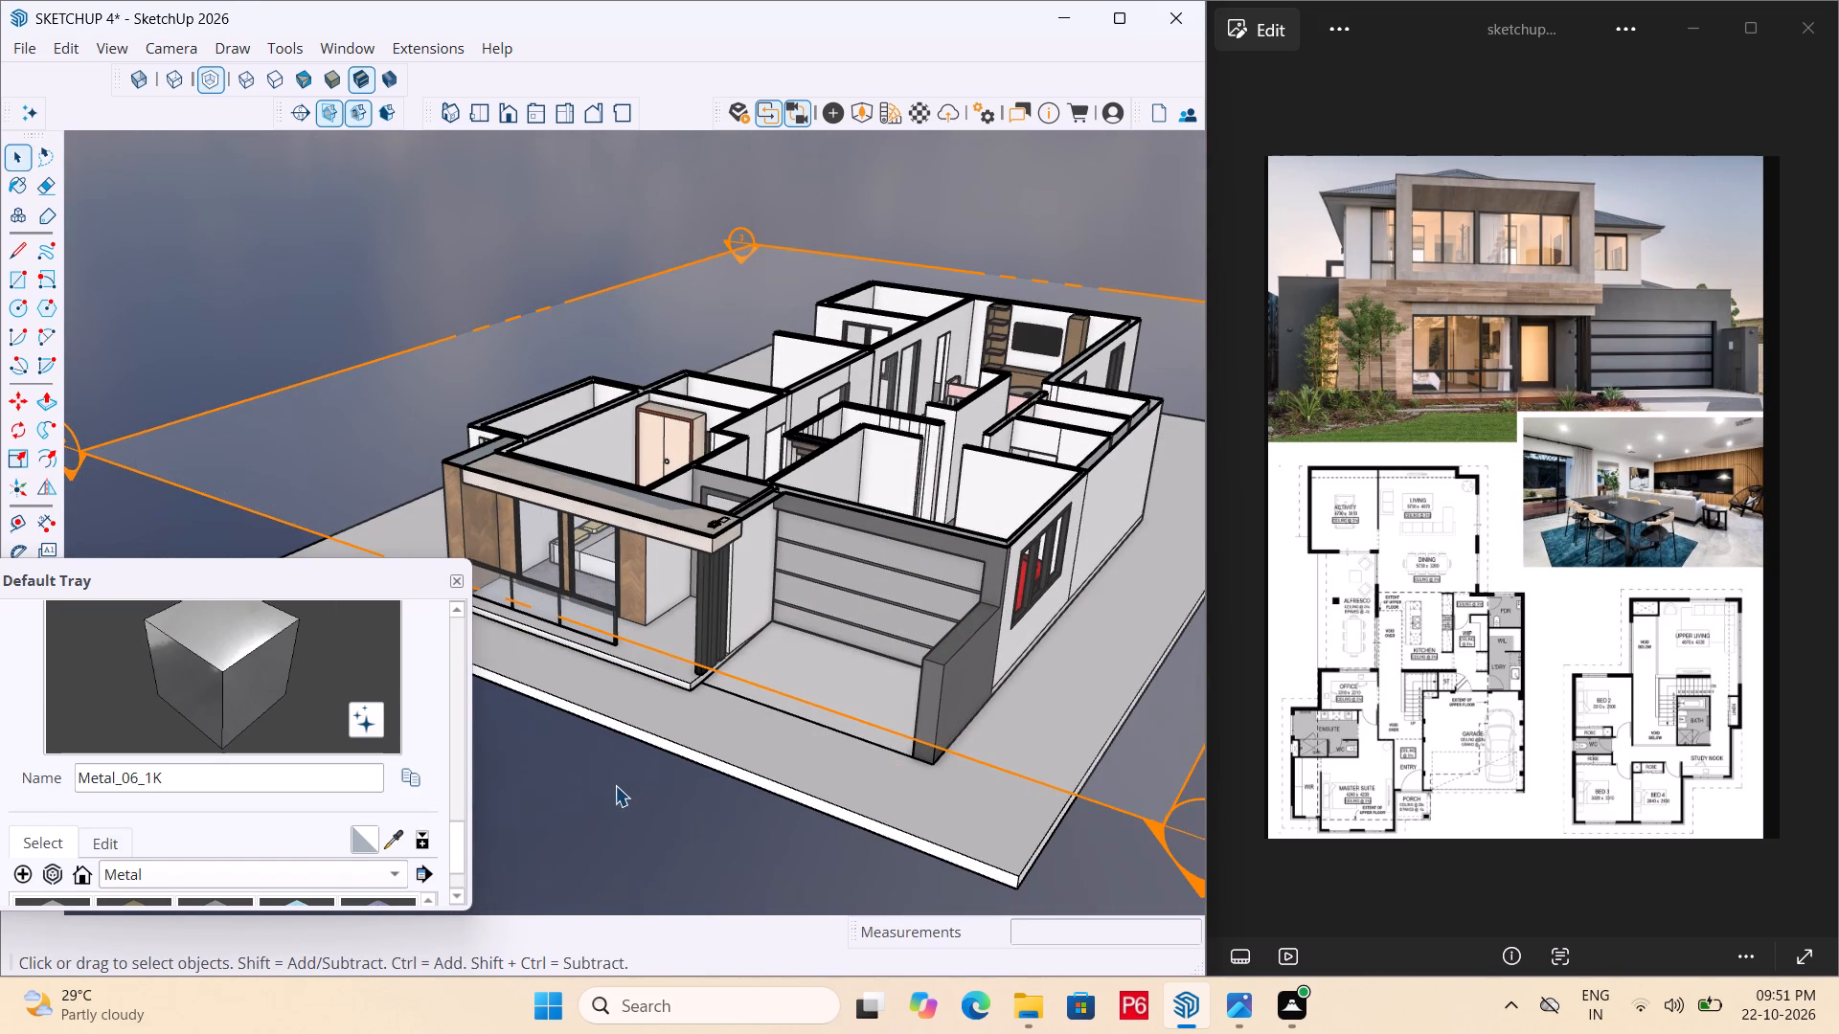
{"action": "left_click", "coordinate": [615, 785]}
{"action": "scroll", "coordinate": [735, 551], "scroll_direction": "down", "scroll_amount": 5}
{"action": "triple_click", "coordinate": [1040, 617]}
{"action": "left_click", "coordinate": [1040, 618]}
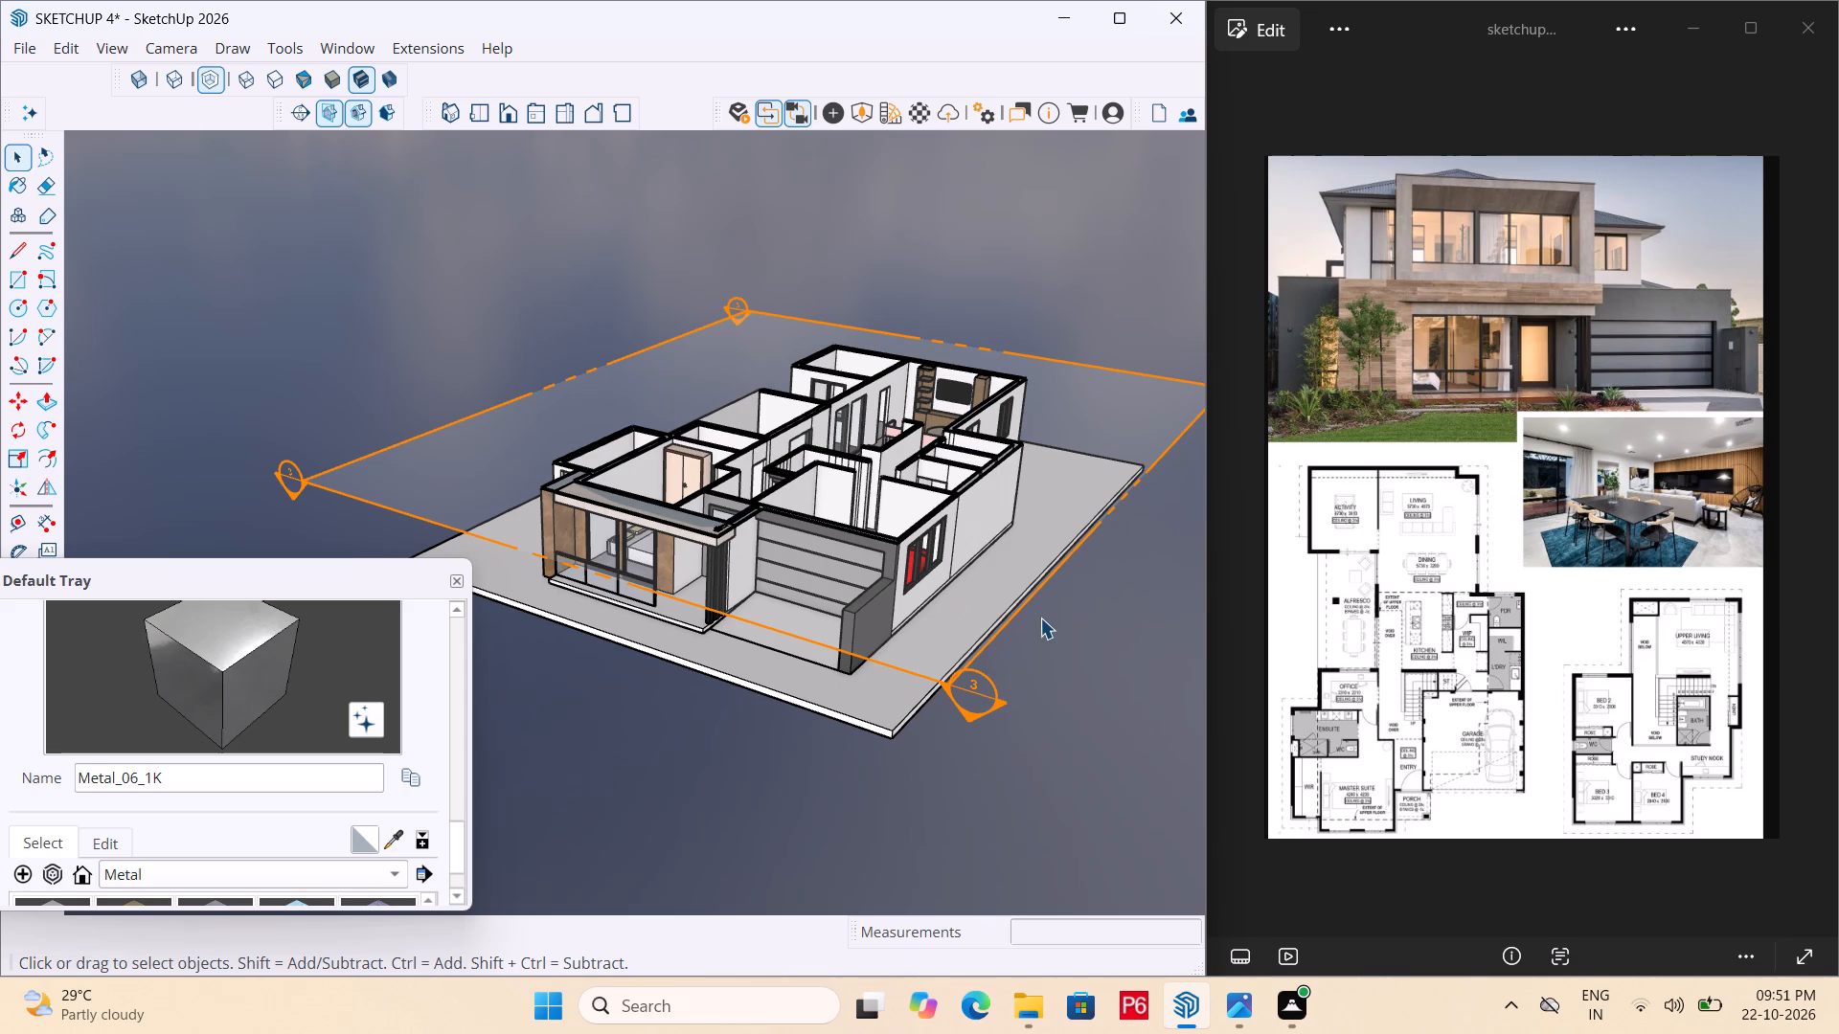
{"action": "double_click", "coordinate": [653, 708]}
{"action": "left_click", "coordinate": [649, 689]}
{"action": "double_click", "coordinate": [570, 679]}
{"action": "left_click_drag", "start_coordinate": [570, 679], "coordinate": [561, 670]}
Clear the selection and save the house model.
{"action": "left_click_drag", "start_coordinate": [465, 392], "coordinate": [464, 383]}
{"action": "triple_click", "coordinate": [462, 378]}
{"action": "key", "text": "Escape"}
{"action": "key", "text": "ctrl+s"}
{"action": "key", "text": "ctrl+s"}
{"action": "key", "text": "ctrl+s"}
{"action": "key", "text": "ctrl+s"}
{"action": "key", "text": "ctrl+s"}
{"action": "key", "text": "ctrl+s"}
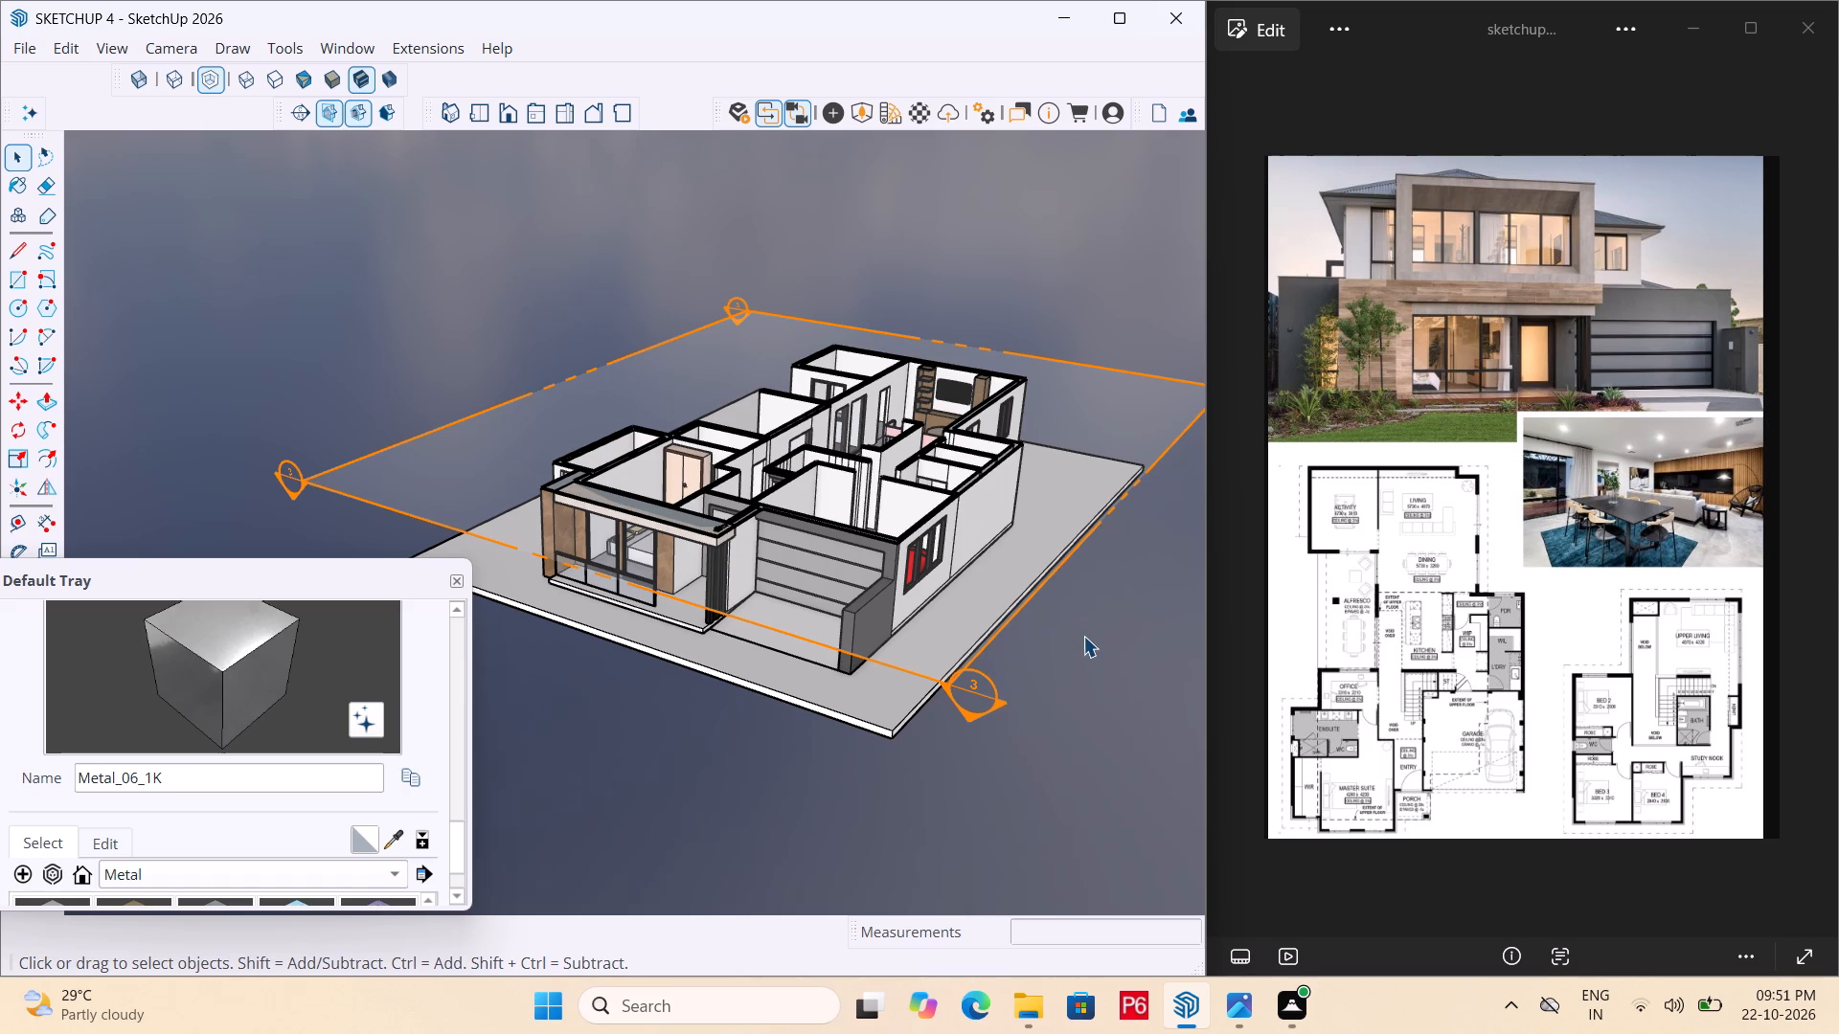
Turn off the horizontal section cut so the upper floor and roof of the house are displayed.
{"action": "left_click", "coordinate": [1103, 620]}
{"action": "triple_click", "coordinate": [1097, 618]}
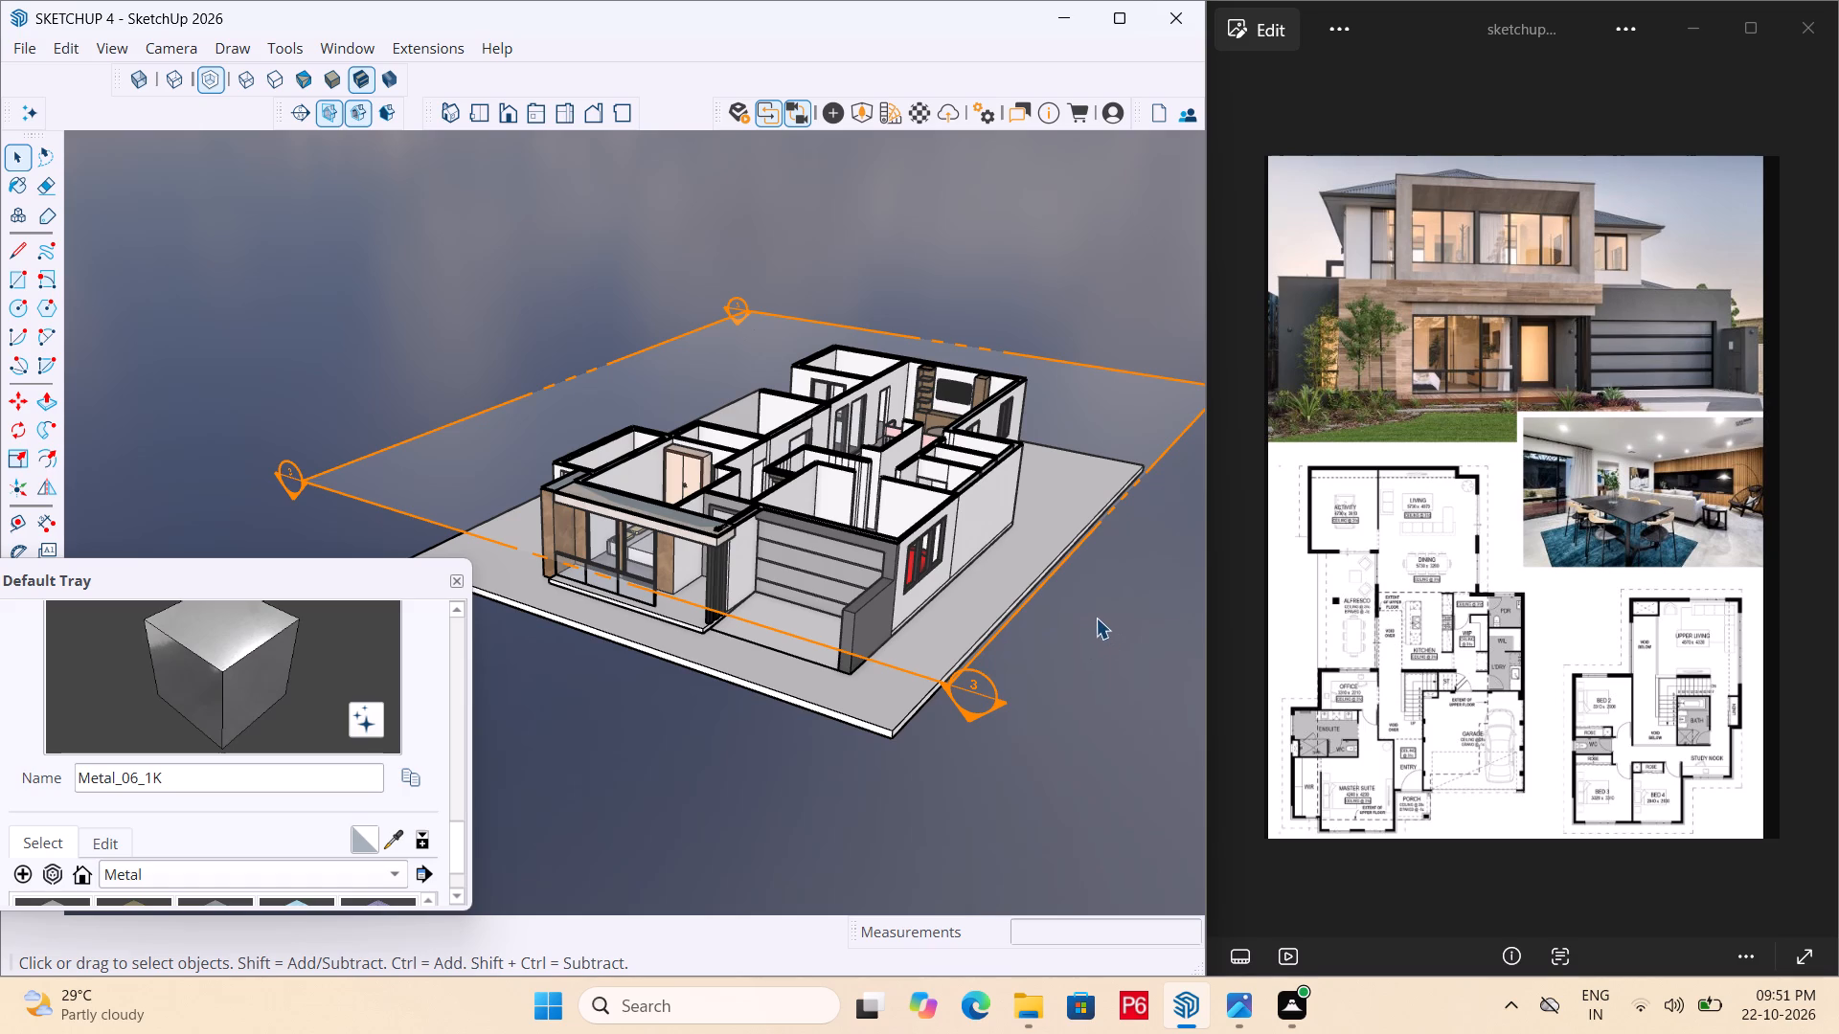
{"action": "triple_click", "coordinate": [1096, 620]}
{"action": "left_click", "coordinate": [1091, 623]}
{"action": "left_click", "coordinate": [1050, 675]}
{"action": "double_click", "coordinate": [907, 334]}
{"action": "left_click_drag", "start_coordinate": [703, 746], "coordinate": [714, 731]}
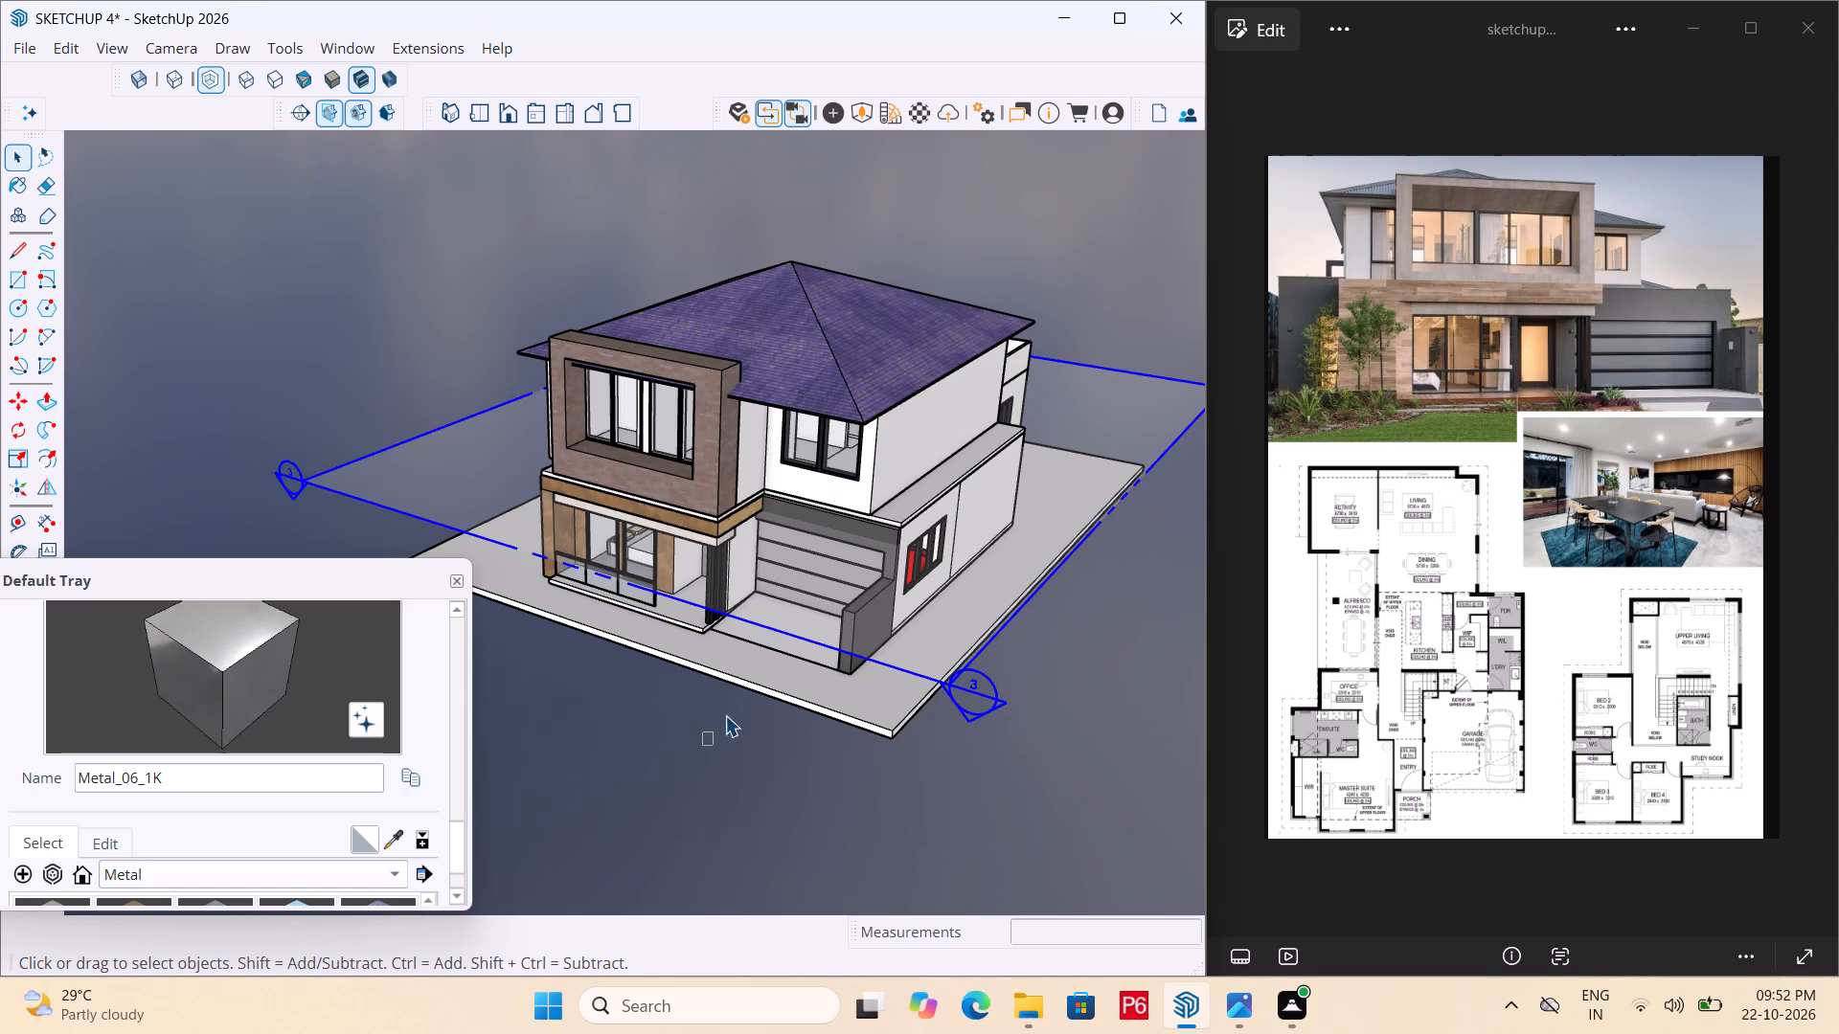
{"action": "key", "text": "space"}
Launch the Enscape live render of the house and return to the SketchUp model.
{"action": "left_click", "coordinate": [738, 120]}
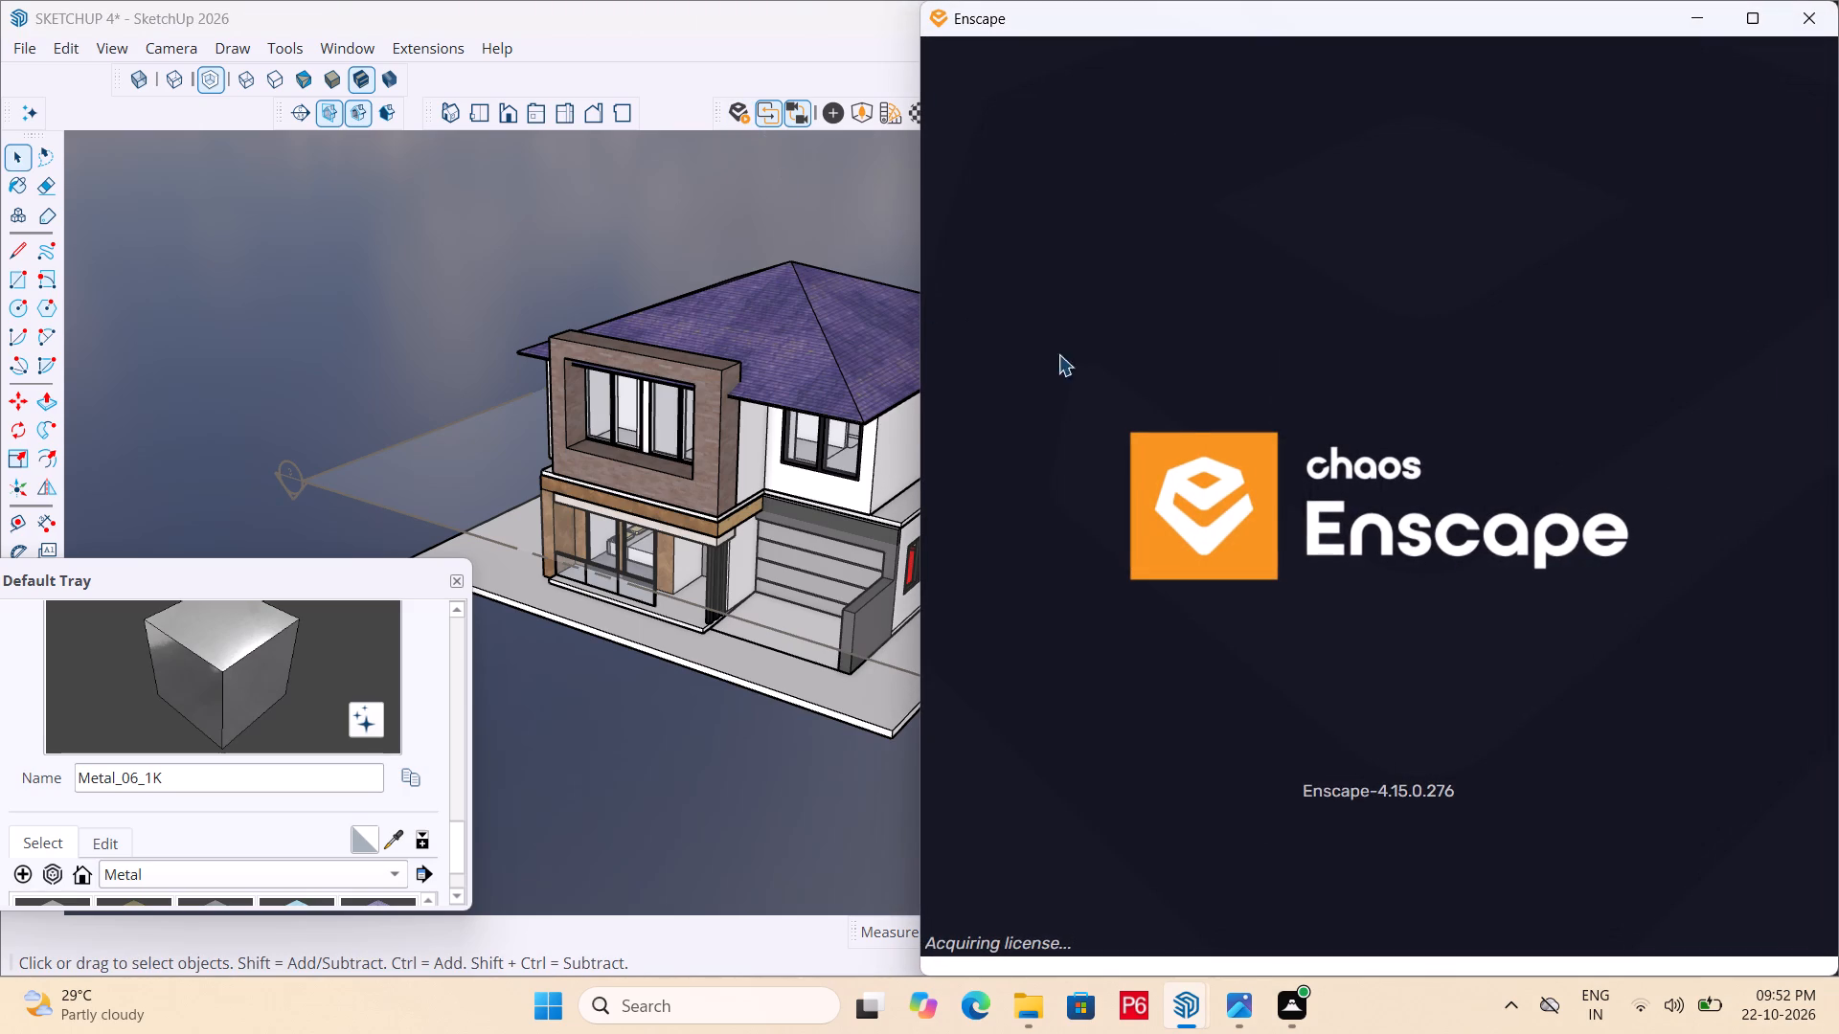
{"action": "left_click", "coordinate": [829, 15]}
{"action": "left_click", "coordinate": [861, 20]}
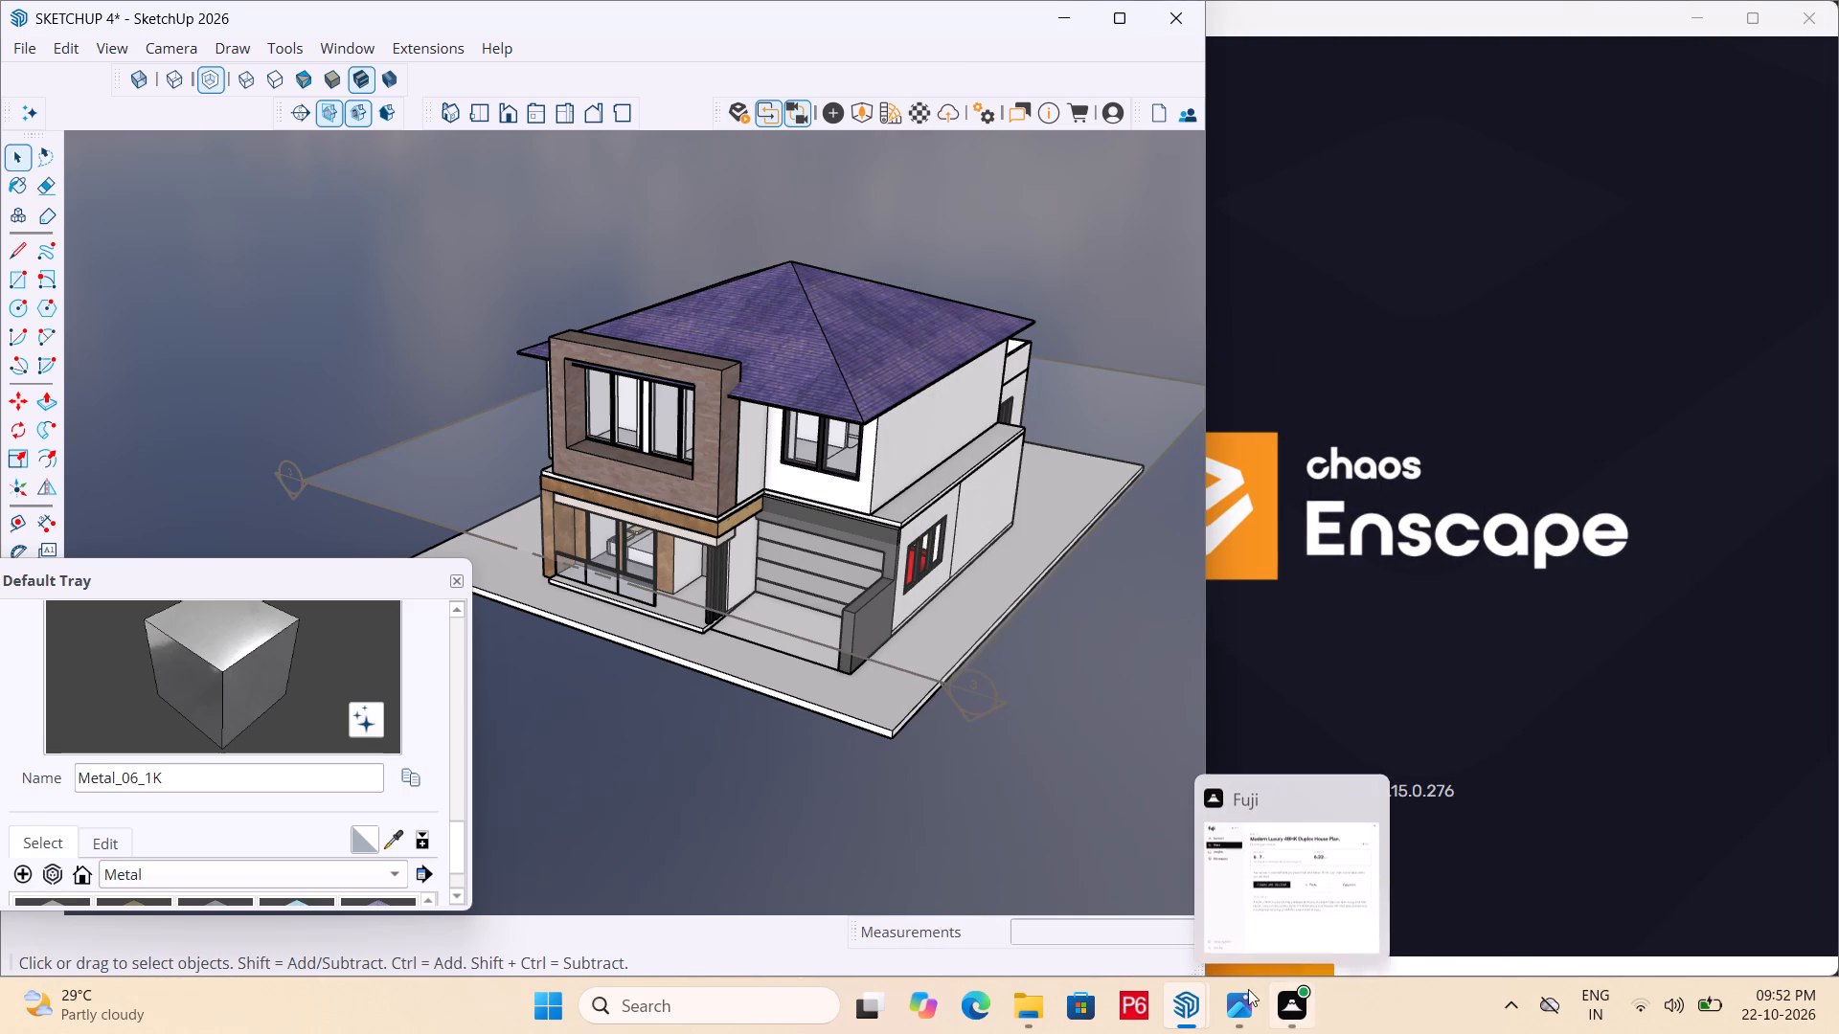
Delete the horizontal section plane surrounding the house.
{"action": "double_click", "coordinate": [720, 789]}
{"action": "scroll", "coordinate": [615, 676], "scroll_direction": "down", "scroll_amount": 5}
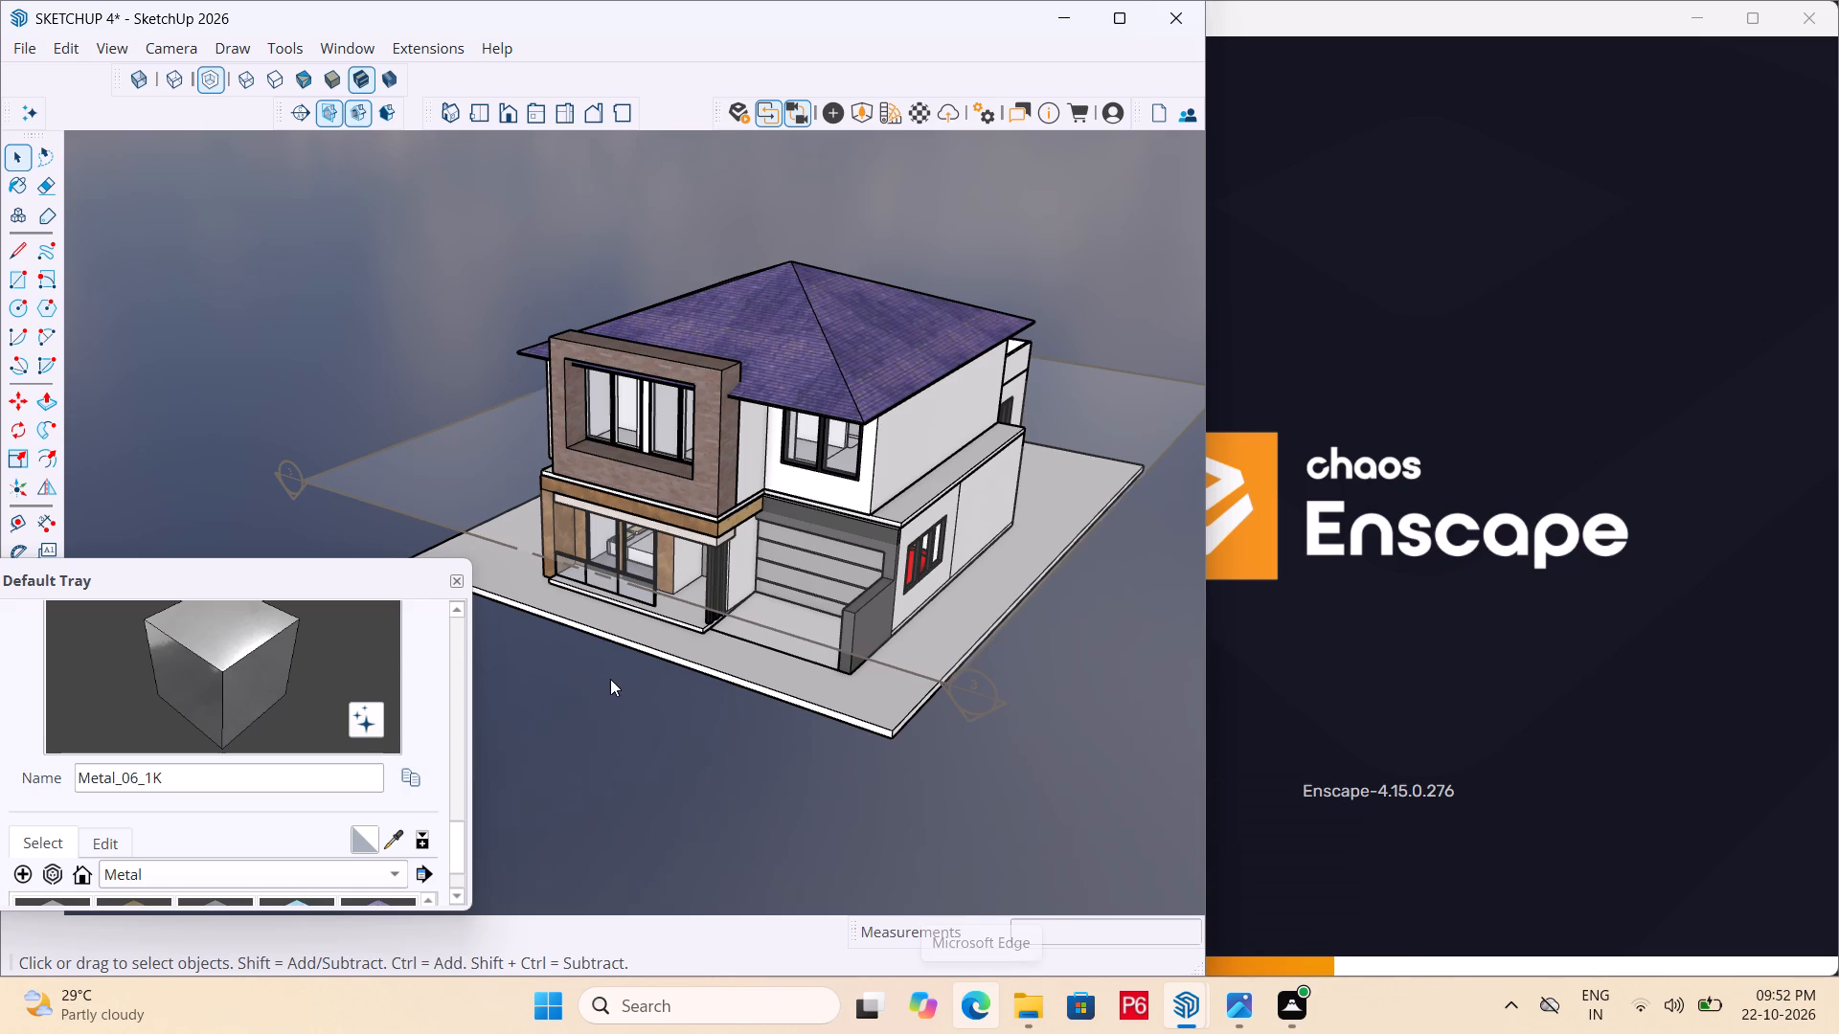
{"action": "scroll", "coordinate": [859, 433], "scroll_direction": "down", "scroll_amount": 2}
{"action": "scroll", "coordinate": [929, 376], "scroll_direction": "down", "scroll_amount": 5}
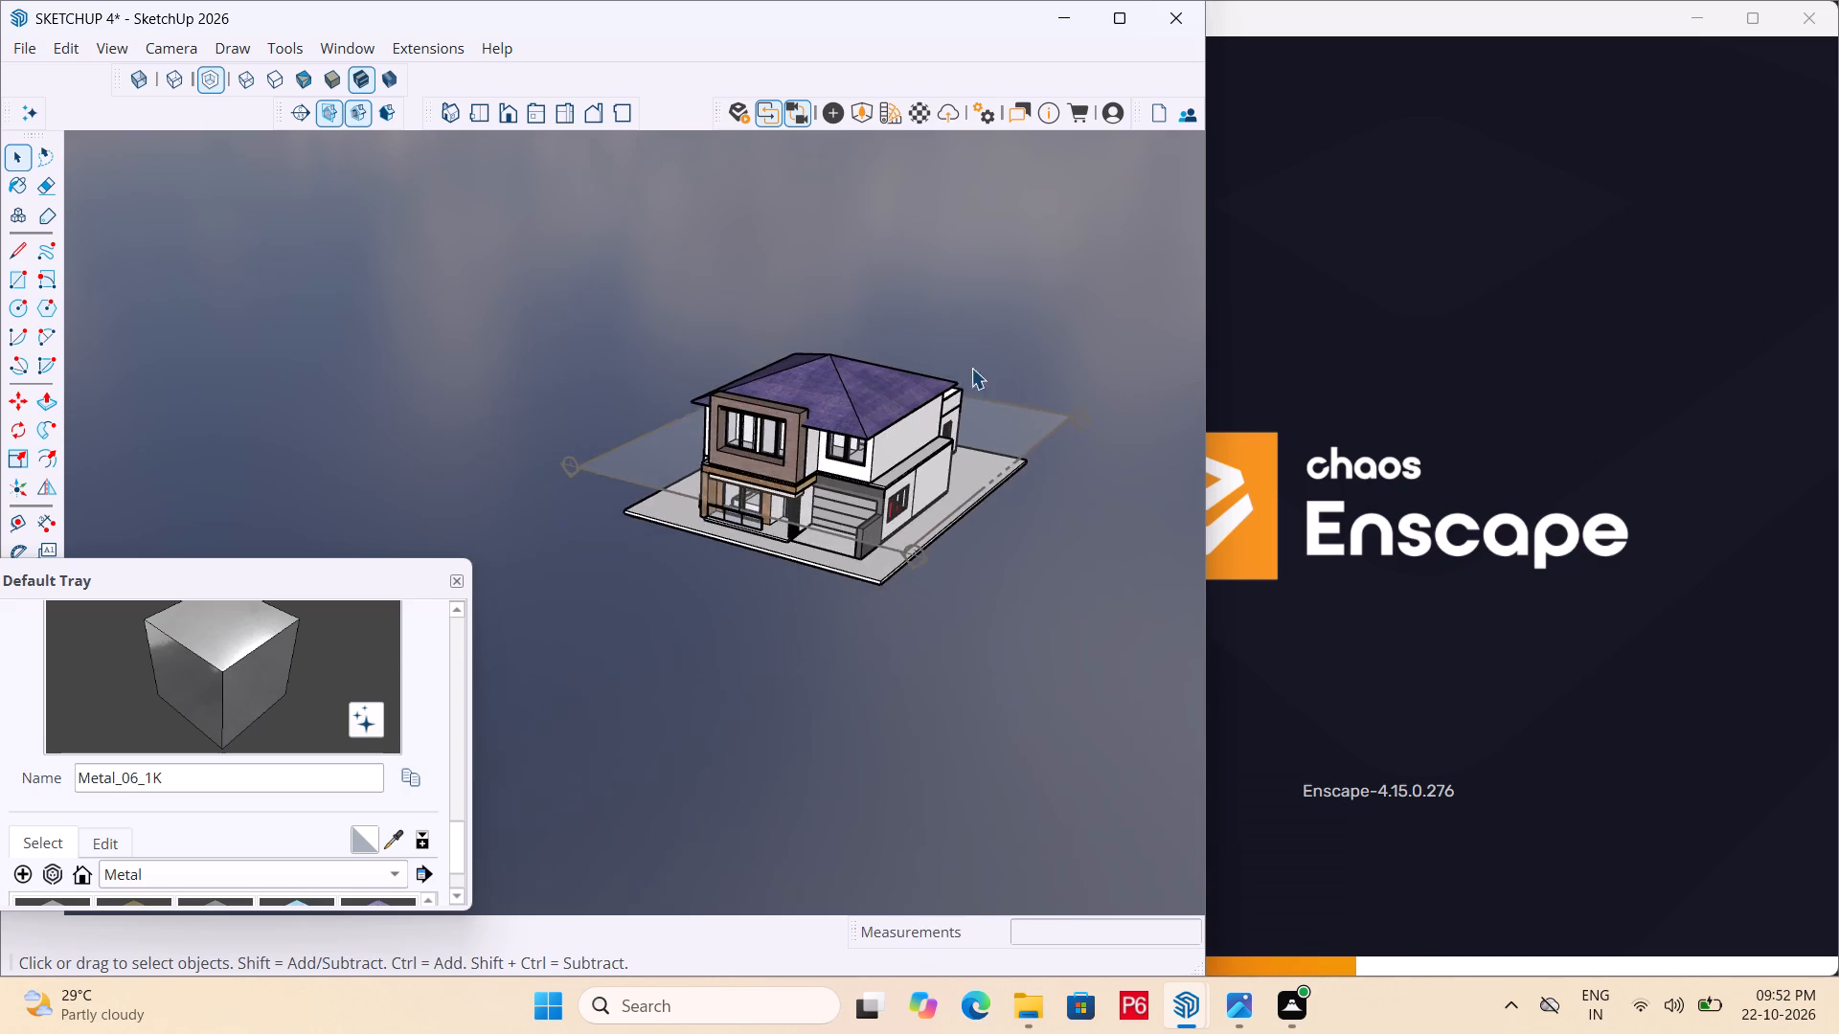
{"action": "scroll", "coordinate": [940, 393], "scroll_direction": "up", "scroll_amount": 4}
{"action": "middle_click_drag", "start_coordinate": [856, 485], "coordinate": [801, 524]}
{"action": "scroll", "coordinate": [816, 519], "scroll_direction": "up", "scroll_amount": 1}
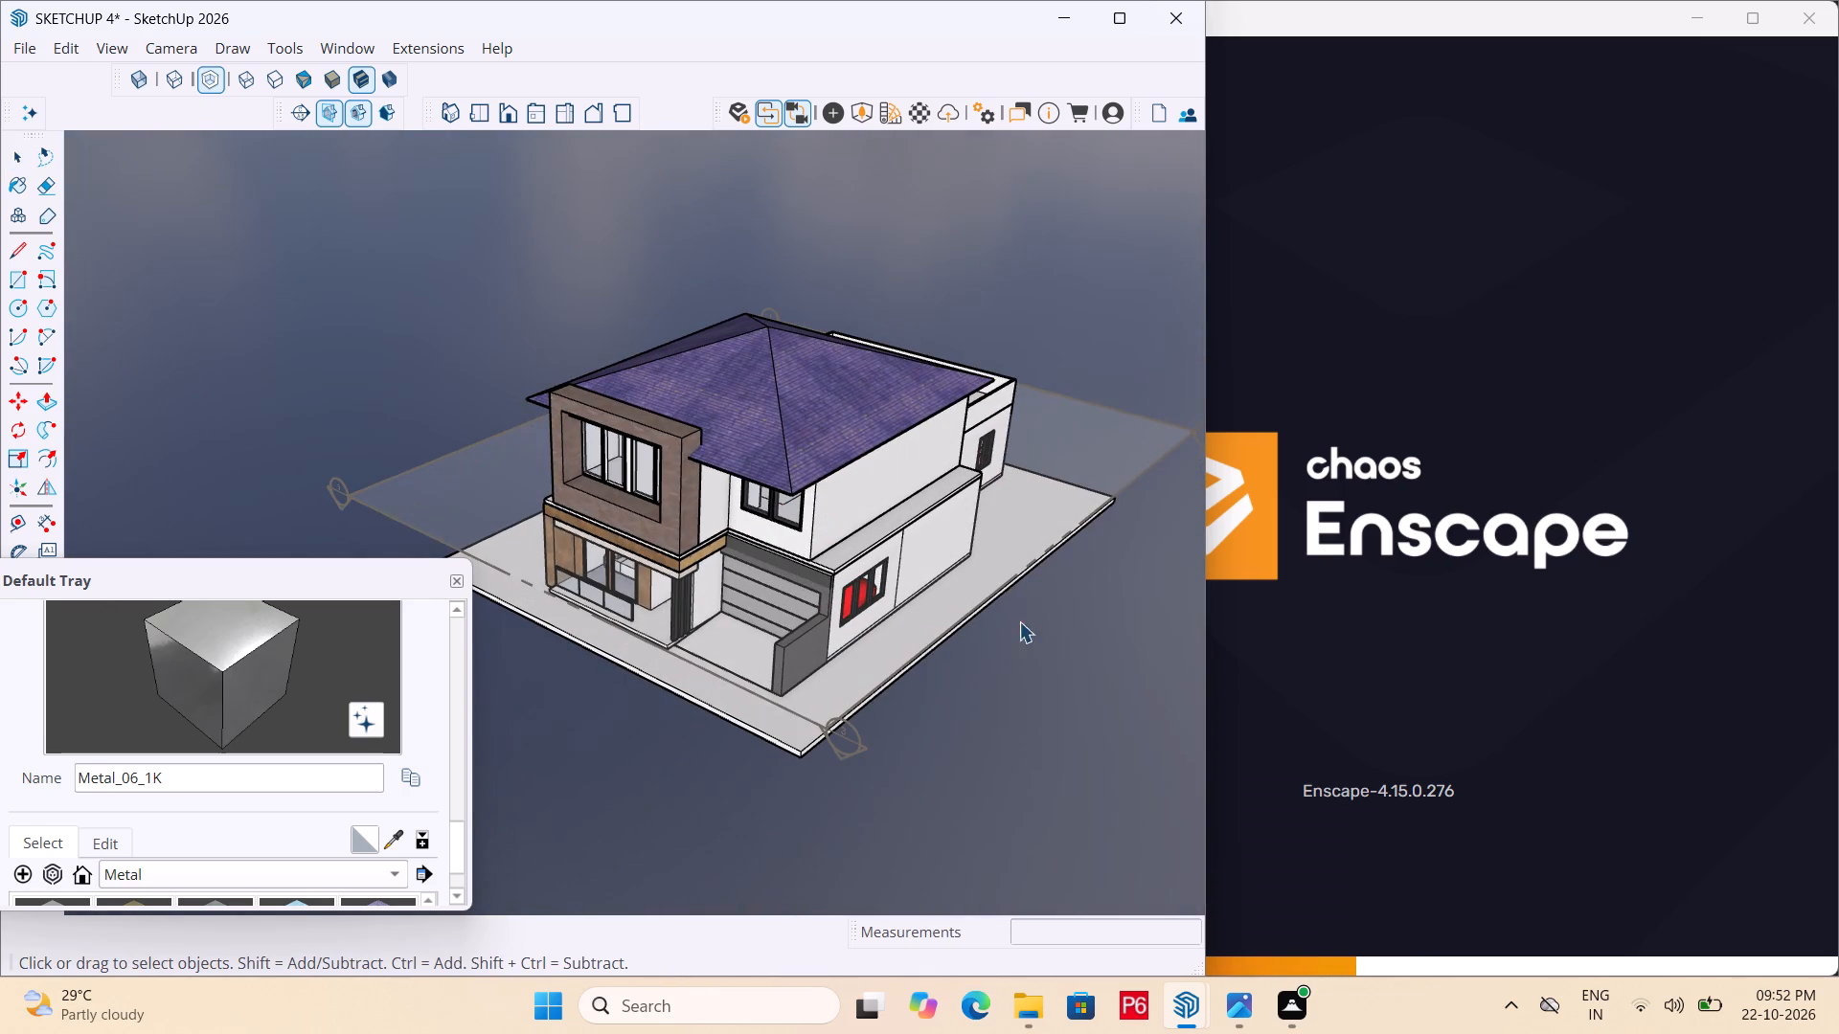
{"action": "left_click", "coordinate": [1111, 477]}
{"action": "key", "text": "Delete"}
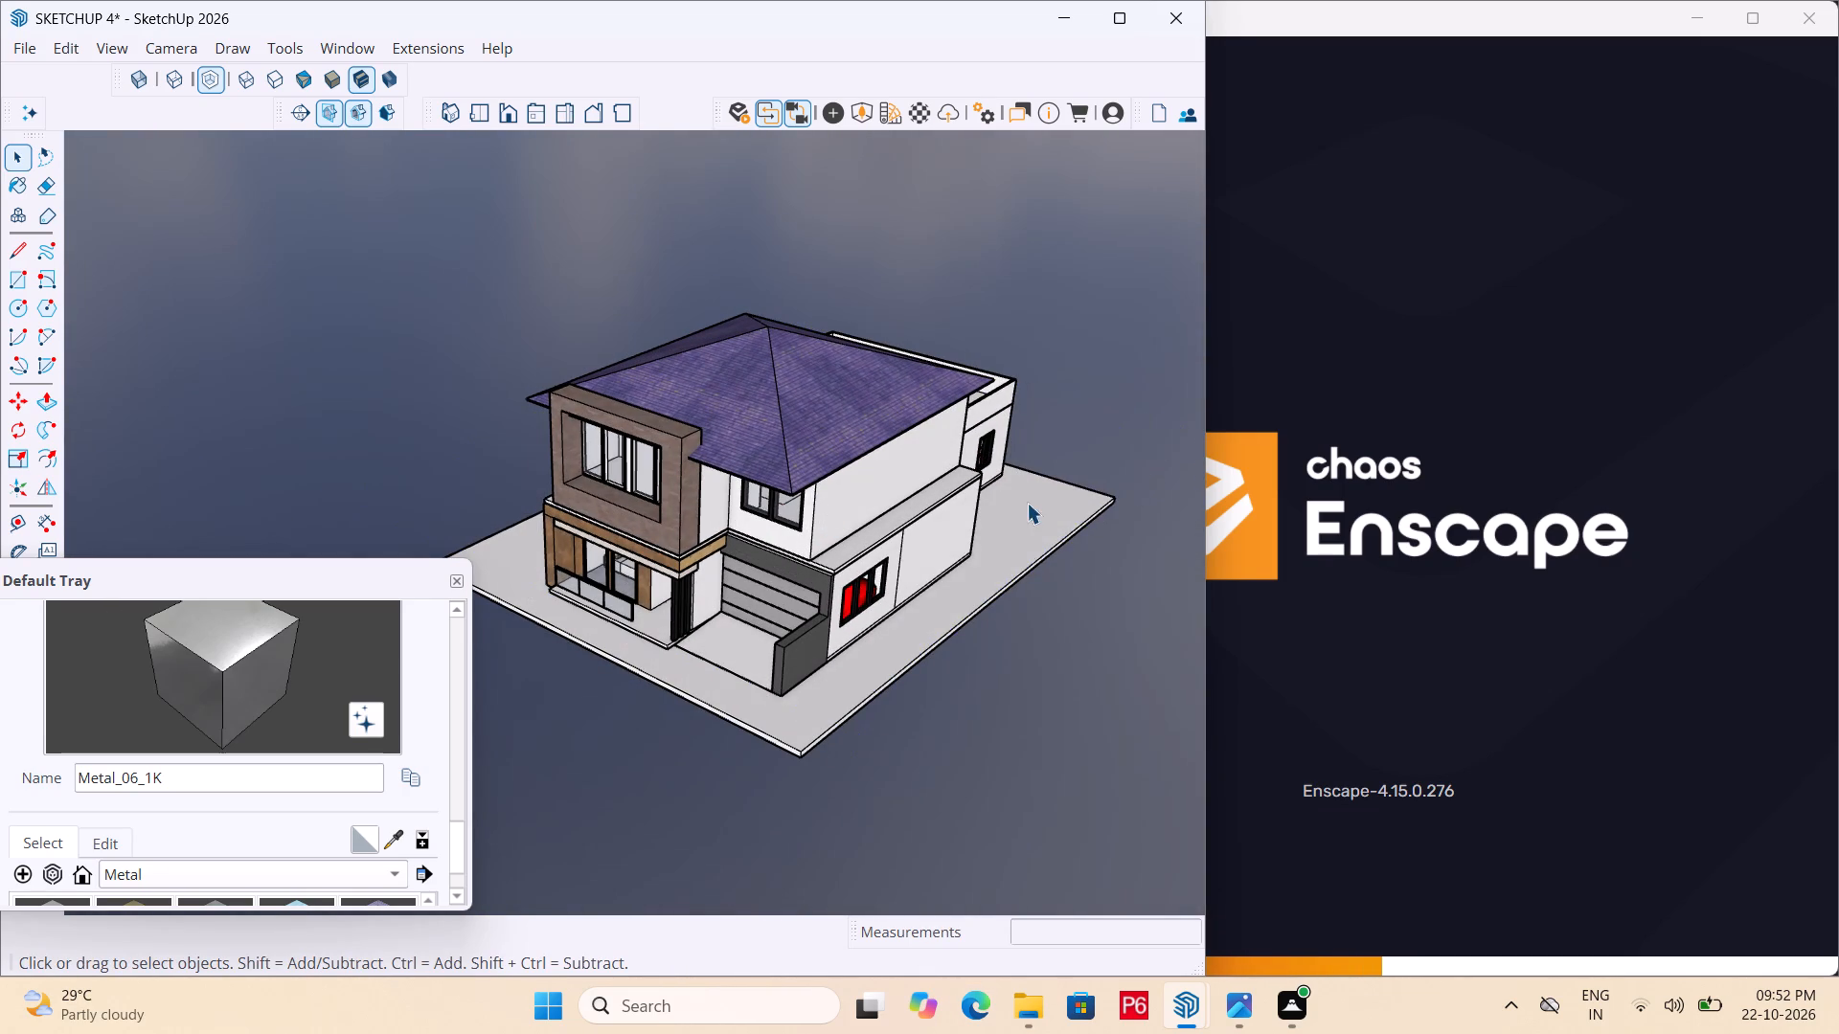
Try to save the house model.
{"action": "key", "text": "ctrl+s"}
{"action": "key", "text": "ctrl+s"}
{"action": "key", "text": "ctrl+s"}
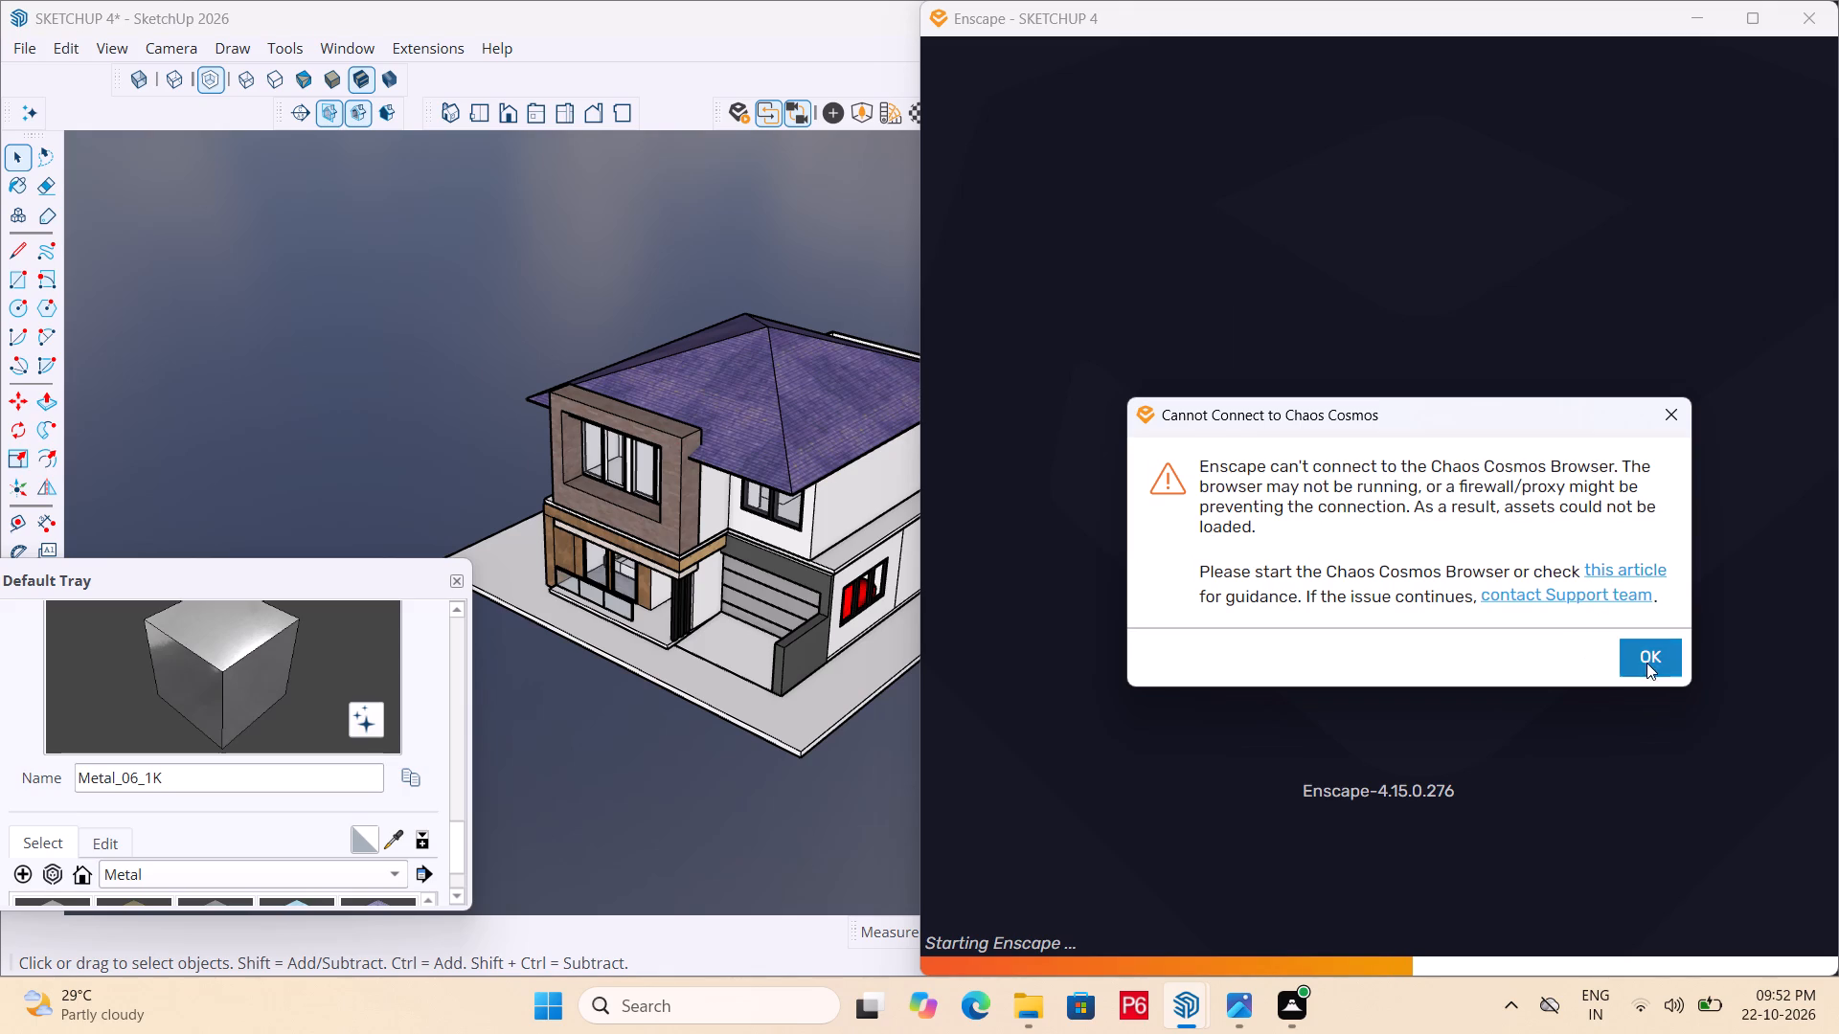
Dismiss the Chaos Cosmos connection warning in Enscape.
{"action": "left_click", "coordinate": [1646, 663]}
{"action": "scroll", "coordinate": [624, 344], "scroll_direction": "down", "scroll_amount": 6}
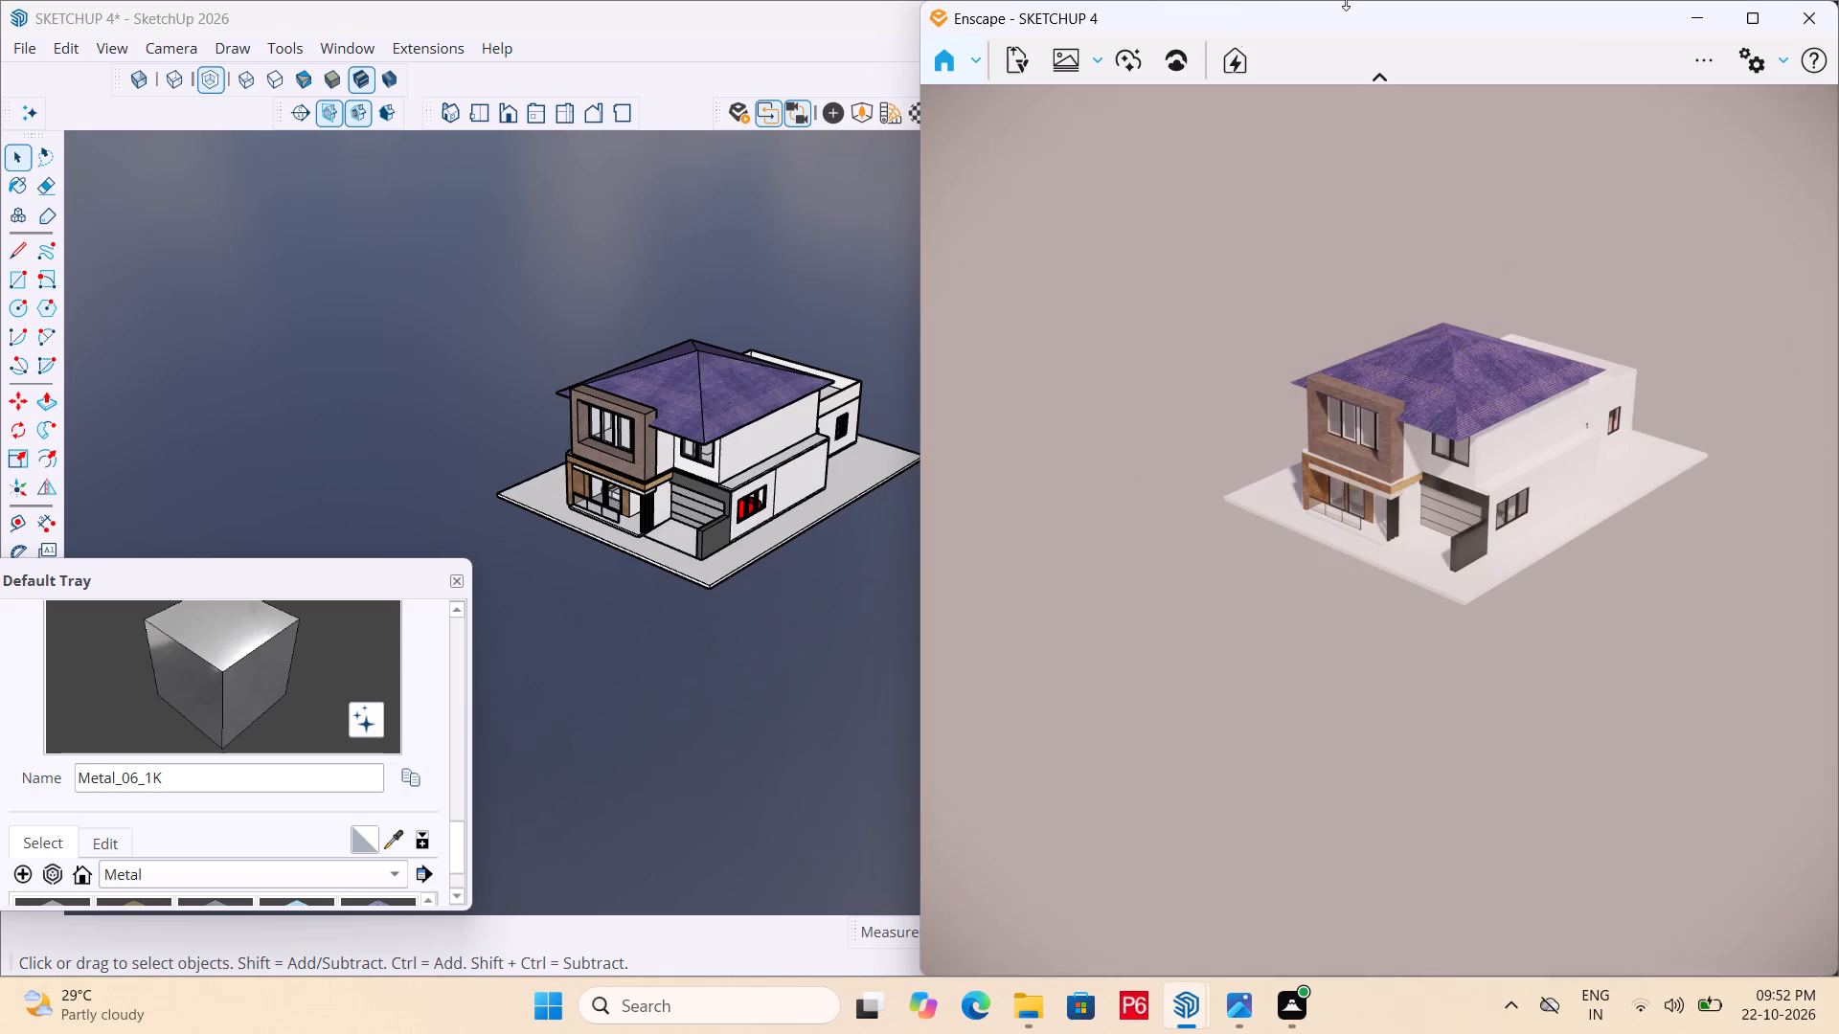
Arrange the SketchUp and Enscape windows side by side, with the render following the model view.
{"action": "left_click", "coordinate": [762, 38]}
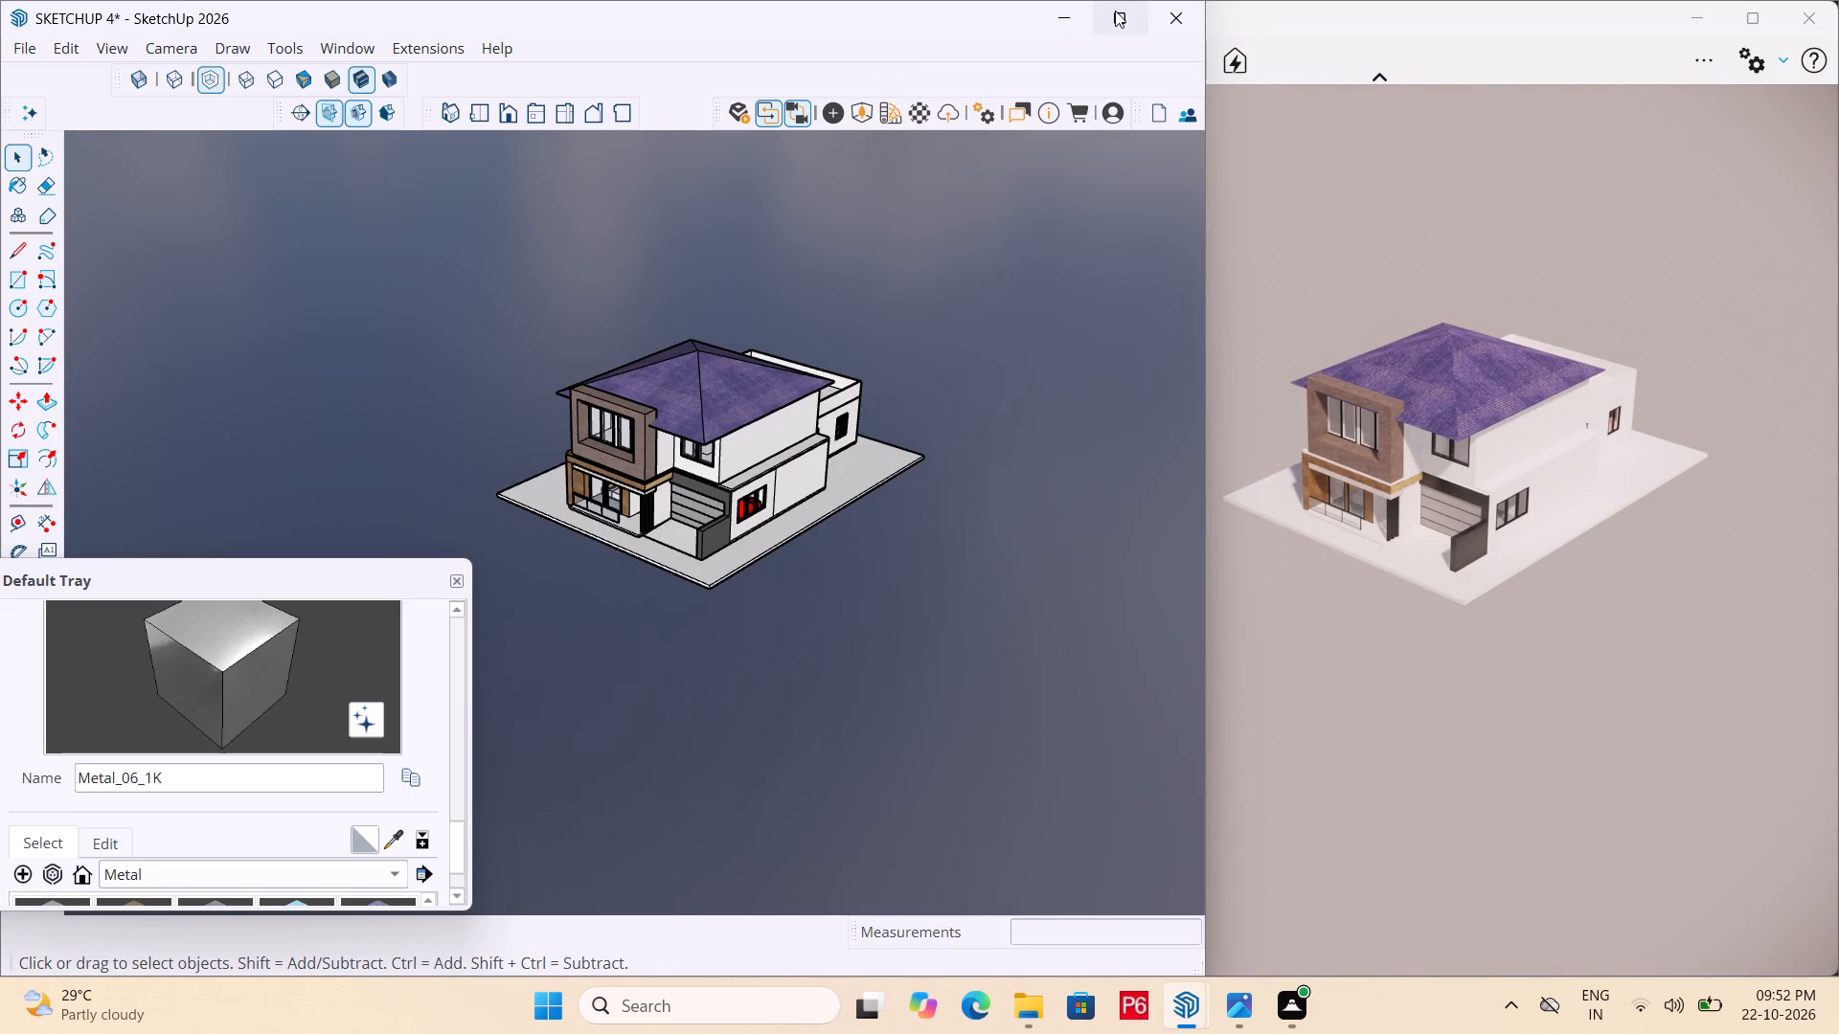
{"action": "left_click", "coordinate": [1076, 95]}
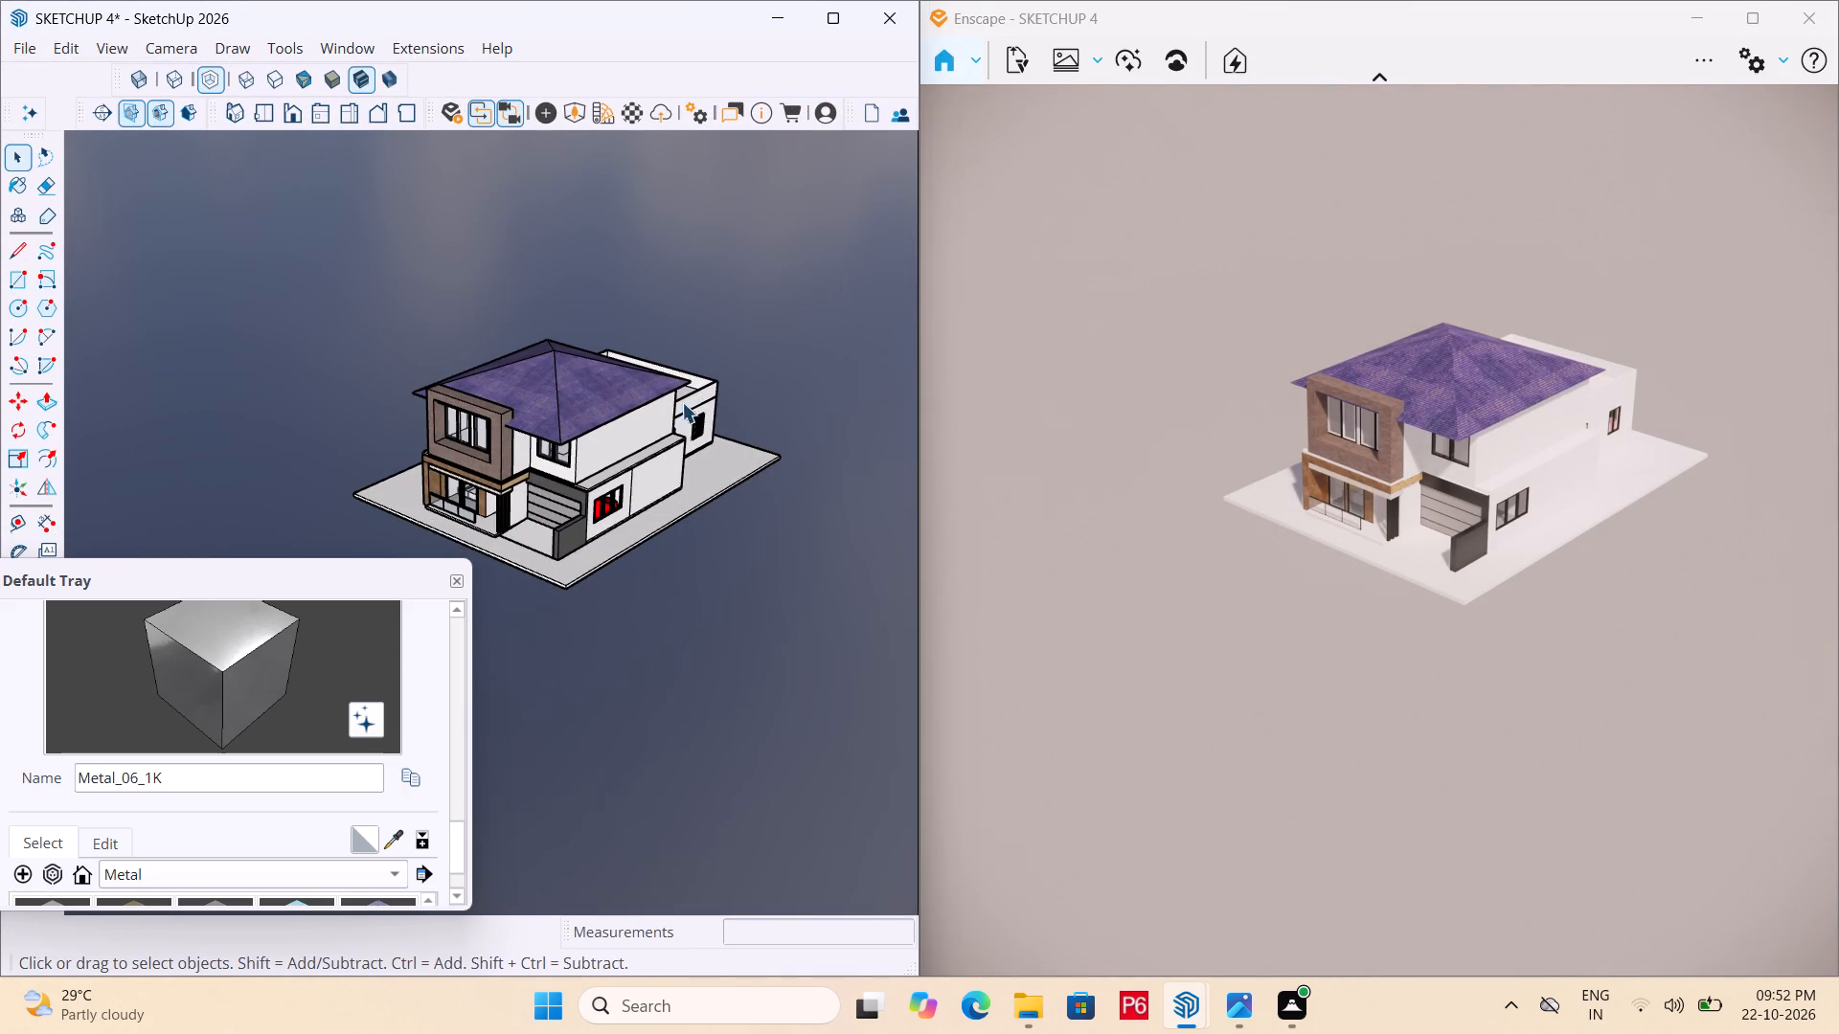
{"action": "left_click_drag", "start_coordinate": [919, 271], "coordinate": [1093, 271]}
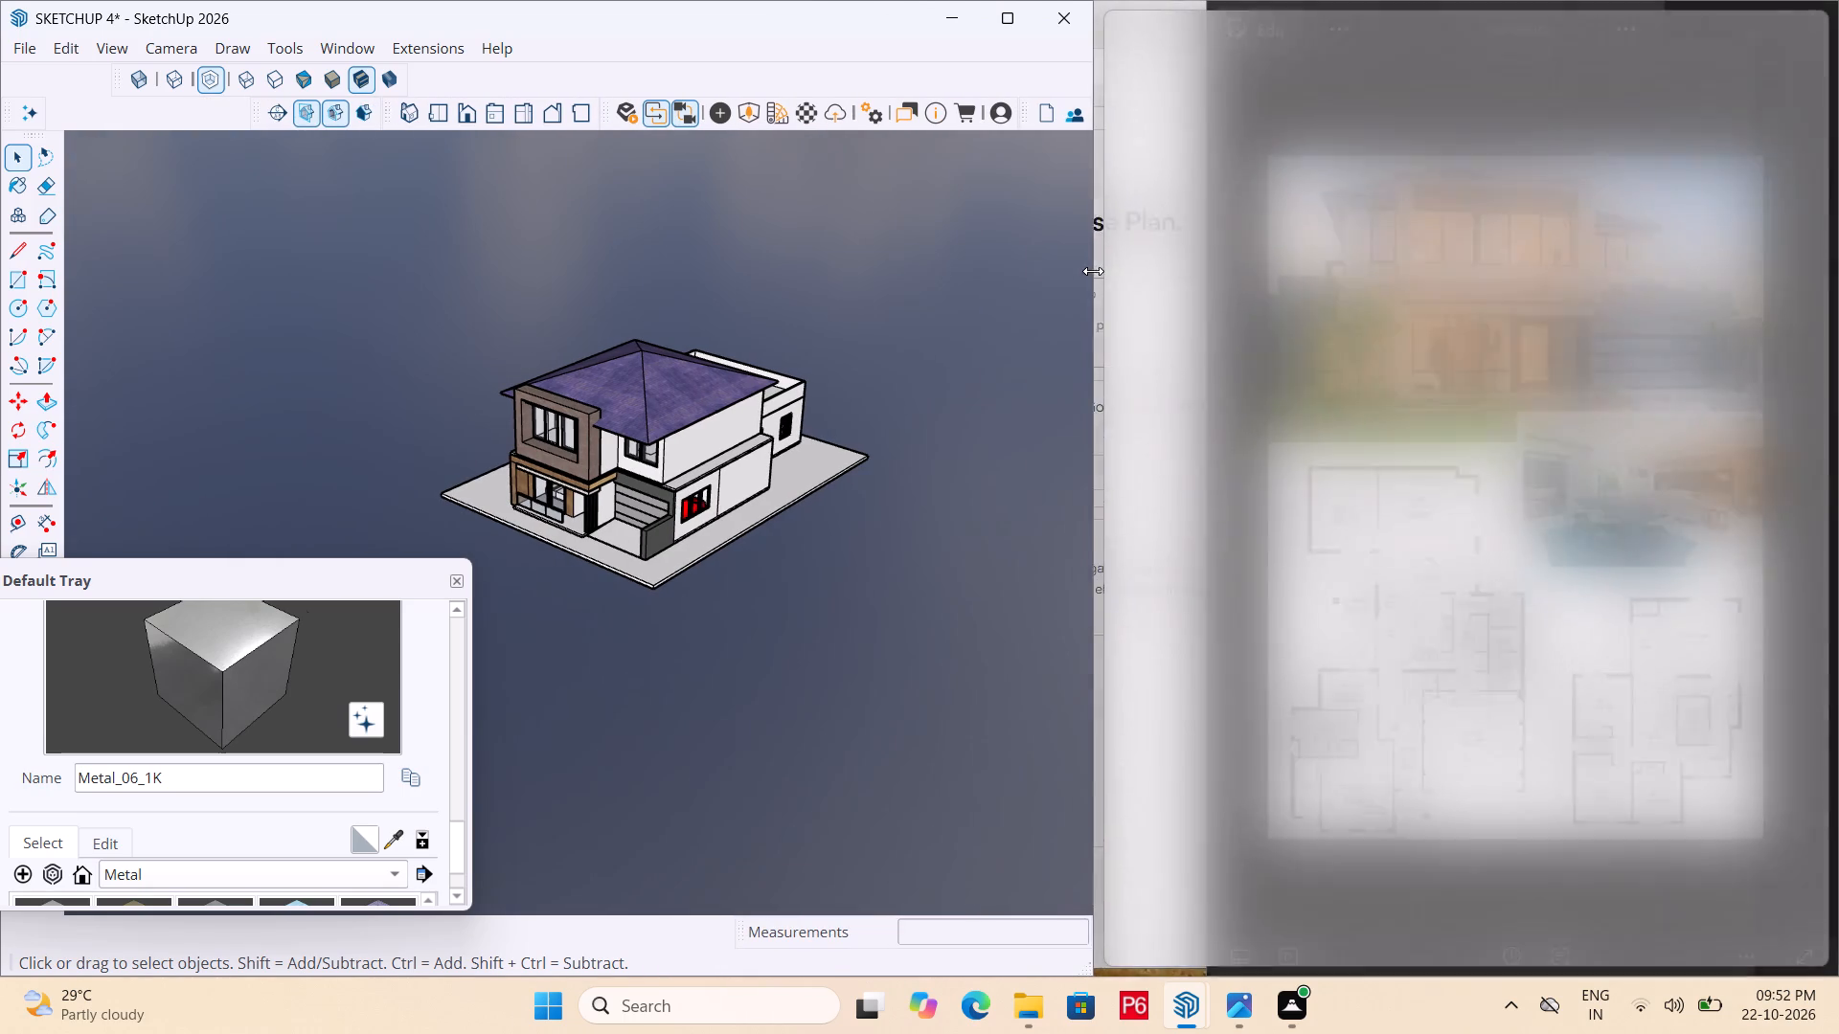
{"action": "left_click", "coordinate": [689, 119]}
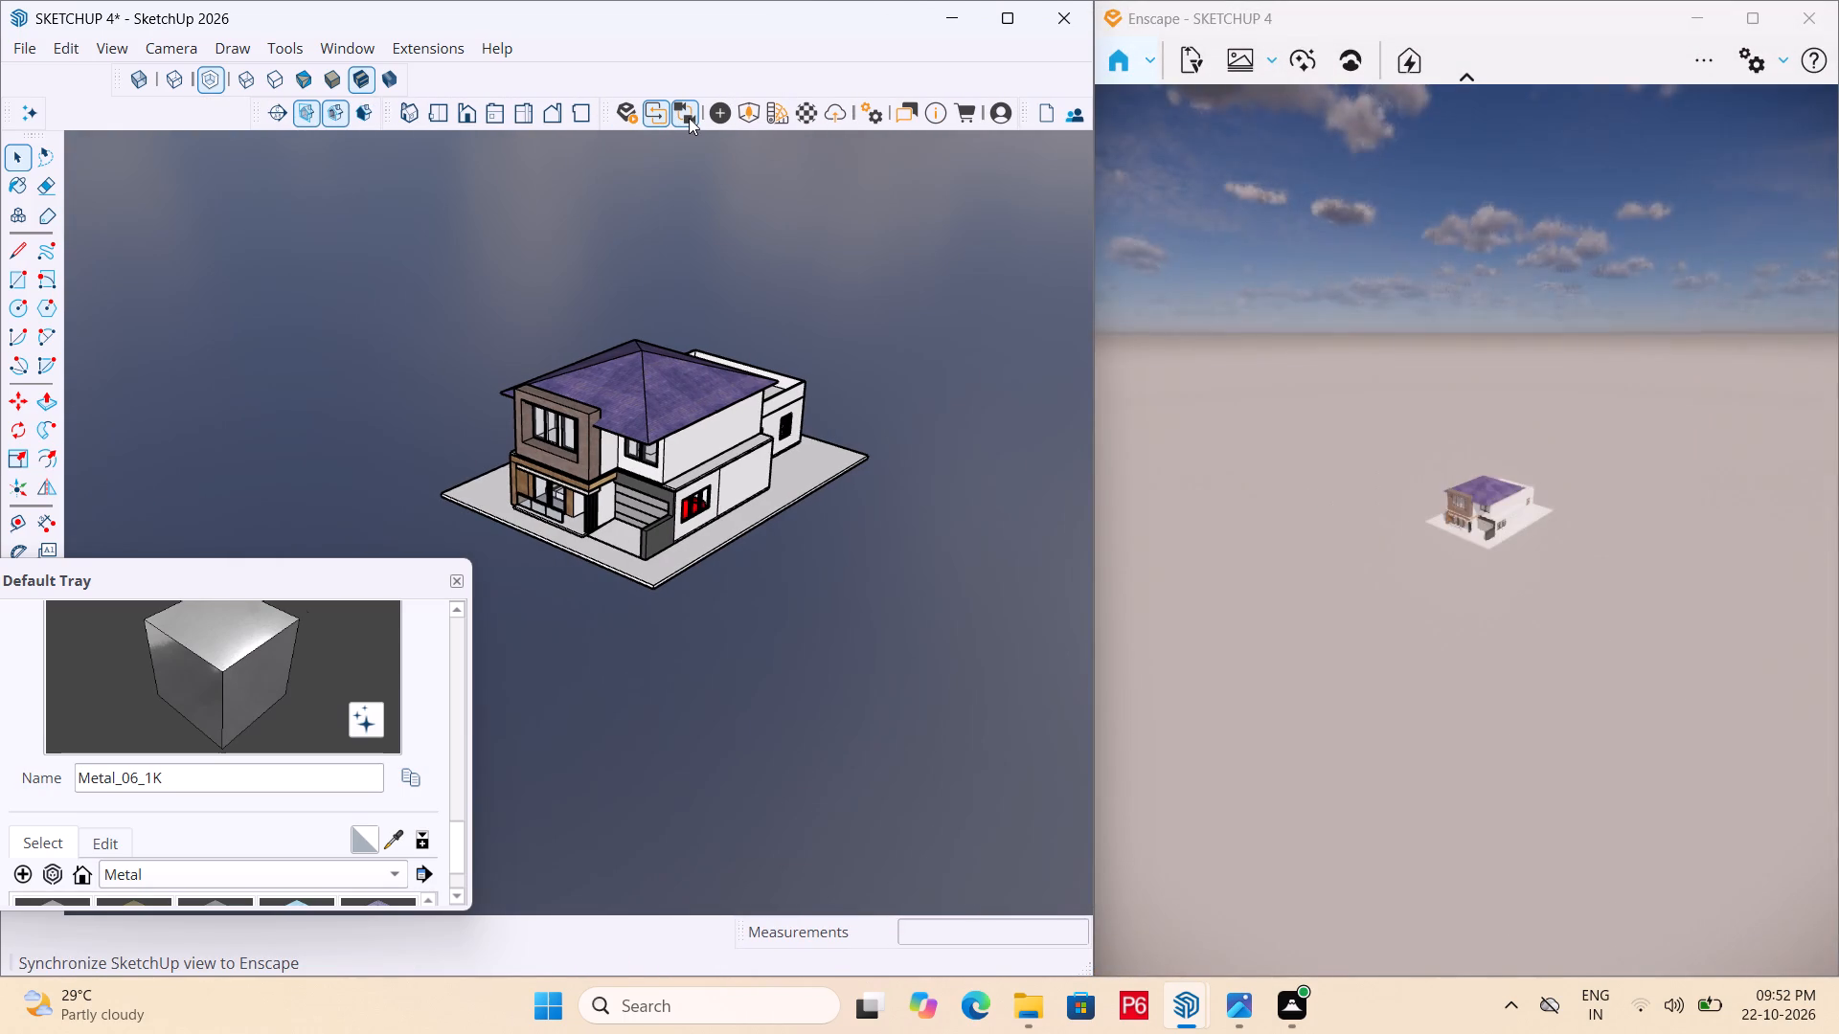
{"action": "left_click", "coordinate": [688, 116]}
Examine all sides of the house exterior, comparing the model with the Enscape render.
{"action": "scroll", "coordinate": [671, 420], "scroll_direction": "up", "scroll_amount": 6}
{"action": "scroll", "coordinate": [765, 349], "scroll_direction": "down", "scroll_amount": 5}
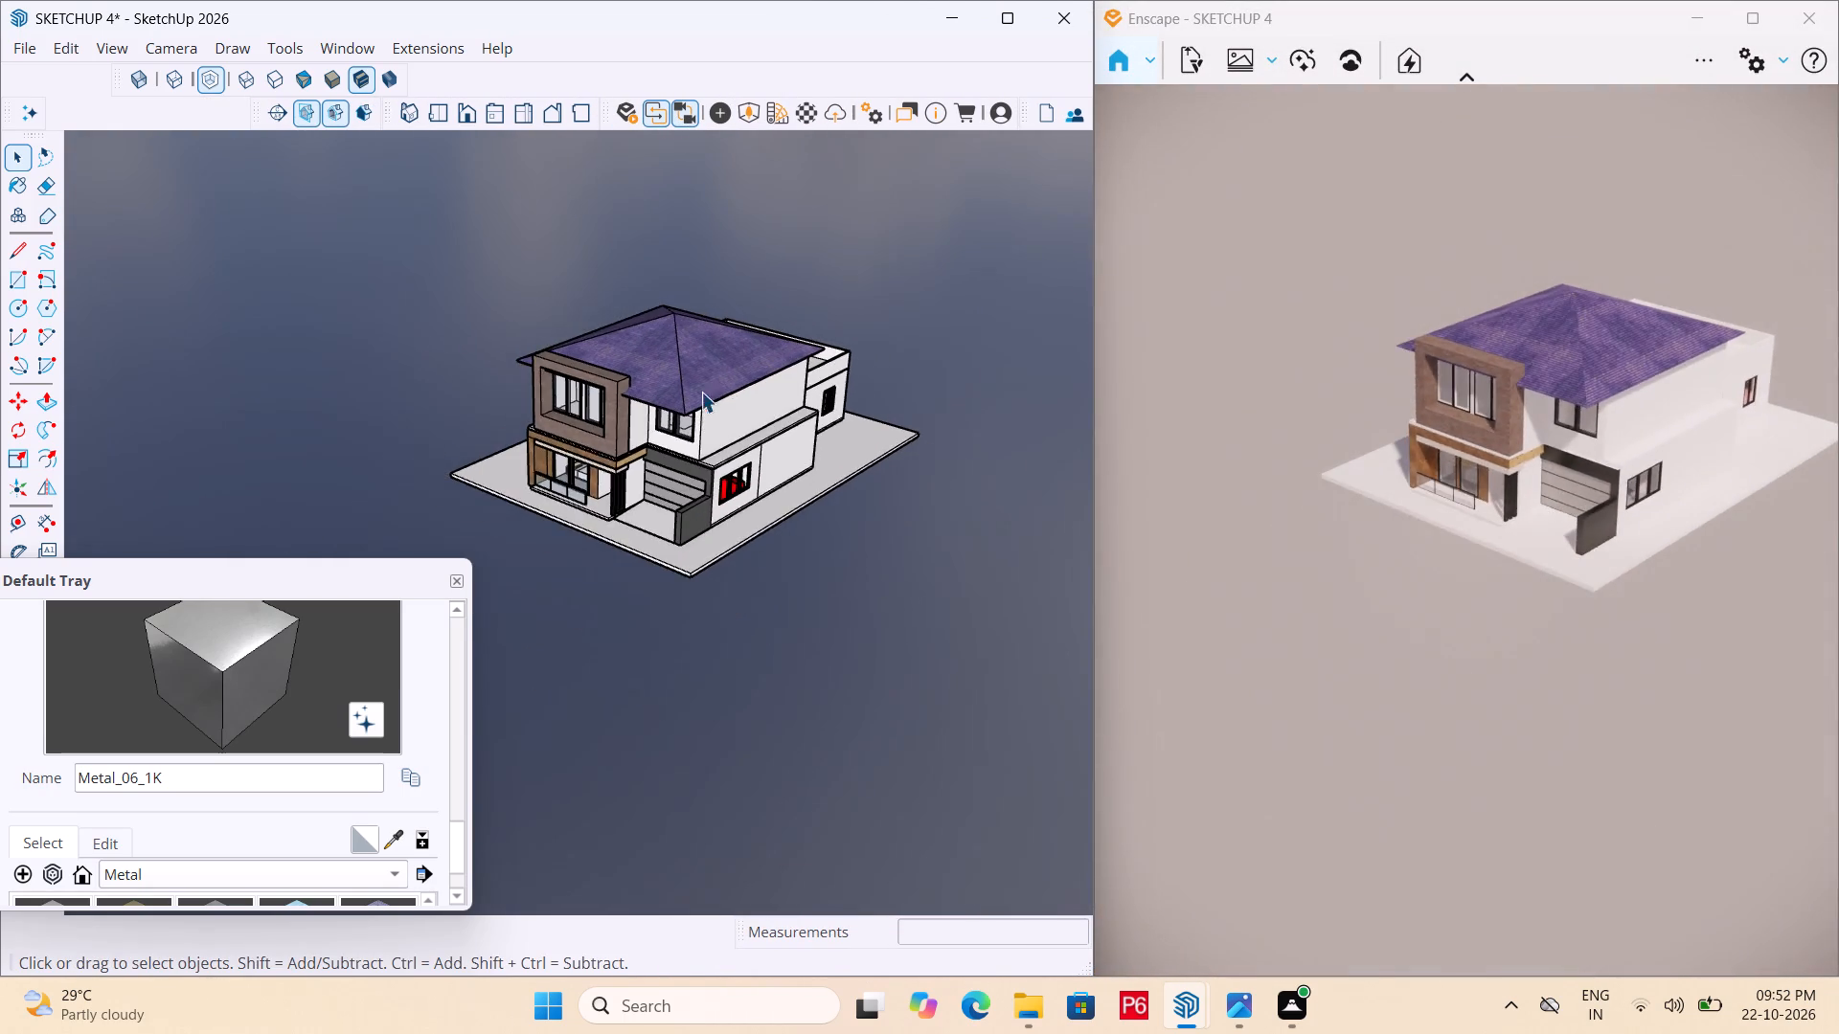
{"action": "middle_click_drag", "start_coordinate": [700, 392], "coordinate": [698, 517]}
{"action": "scroll", "coordinate": [680, 578], "scroll_direction": "up", "scroll_amount": 3}
{"action": "middle_click_drag", "start_coordinate": [638, 479], "coordinate": [976, 222]}
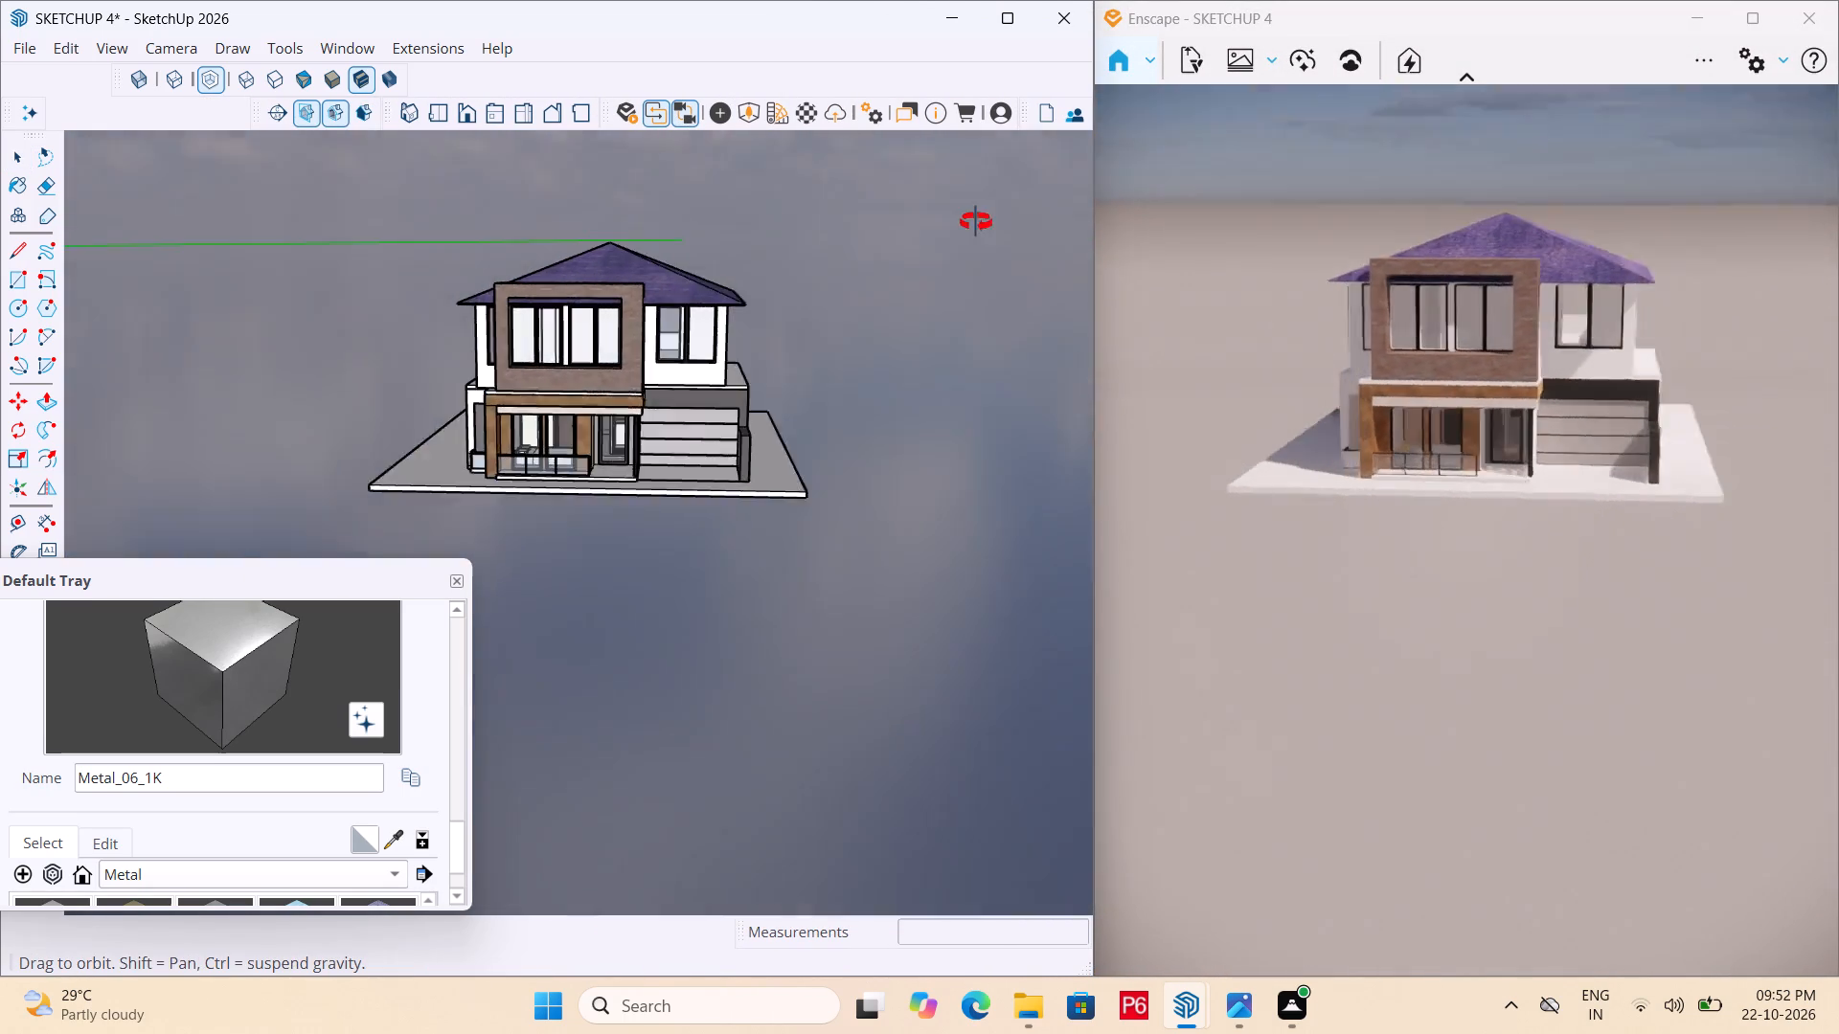
{"action": "middle_click_drag", "start_coordinate": [976, 222], "coordinate": [869, 248]}
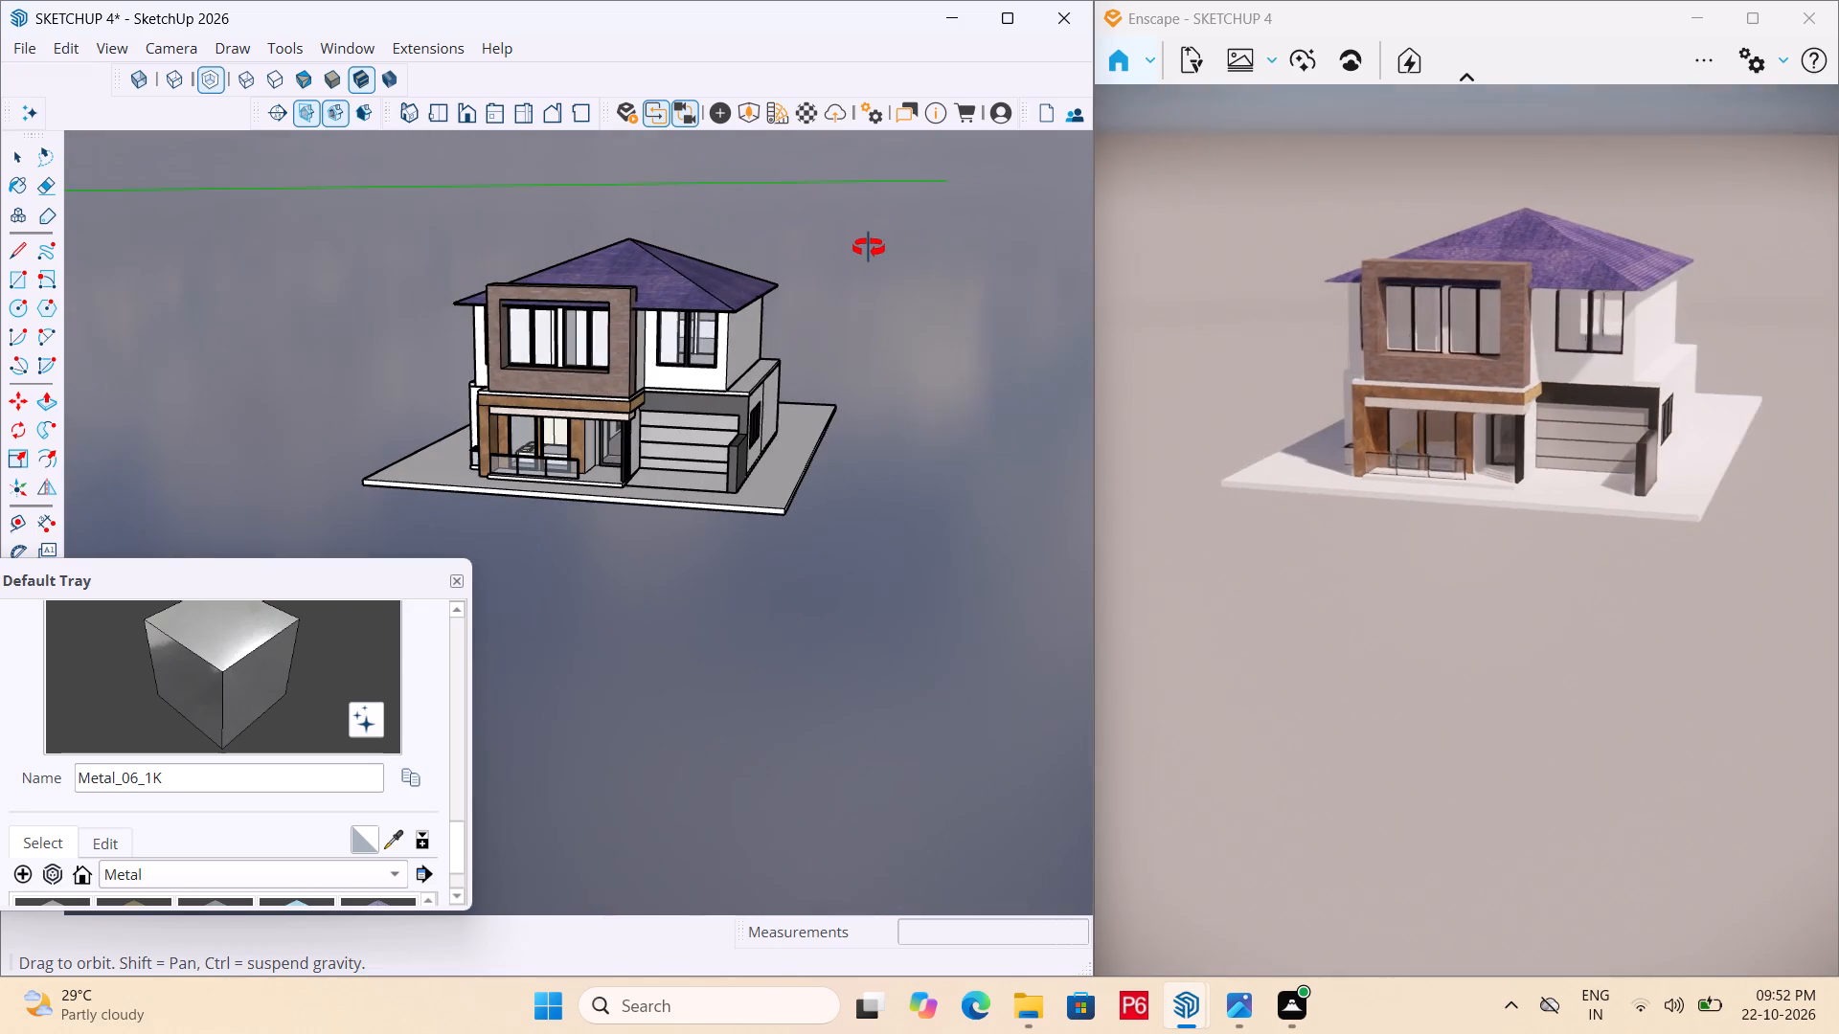
{"action": "middle_click_drag", "start_coordinate": [869, 248], "coordinate": [717, 301]}
{"action": "middle_click_drag", "start_coordinate": [839, 306], "coordinate": [472, 336]}
{"action": "middle_click_drag", "start_coordinate": [794, 334], "coordinate": [409, 343]}
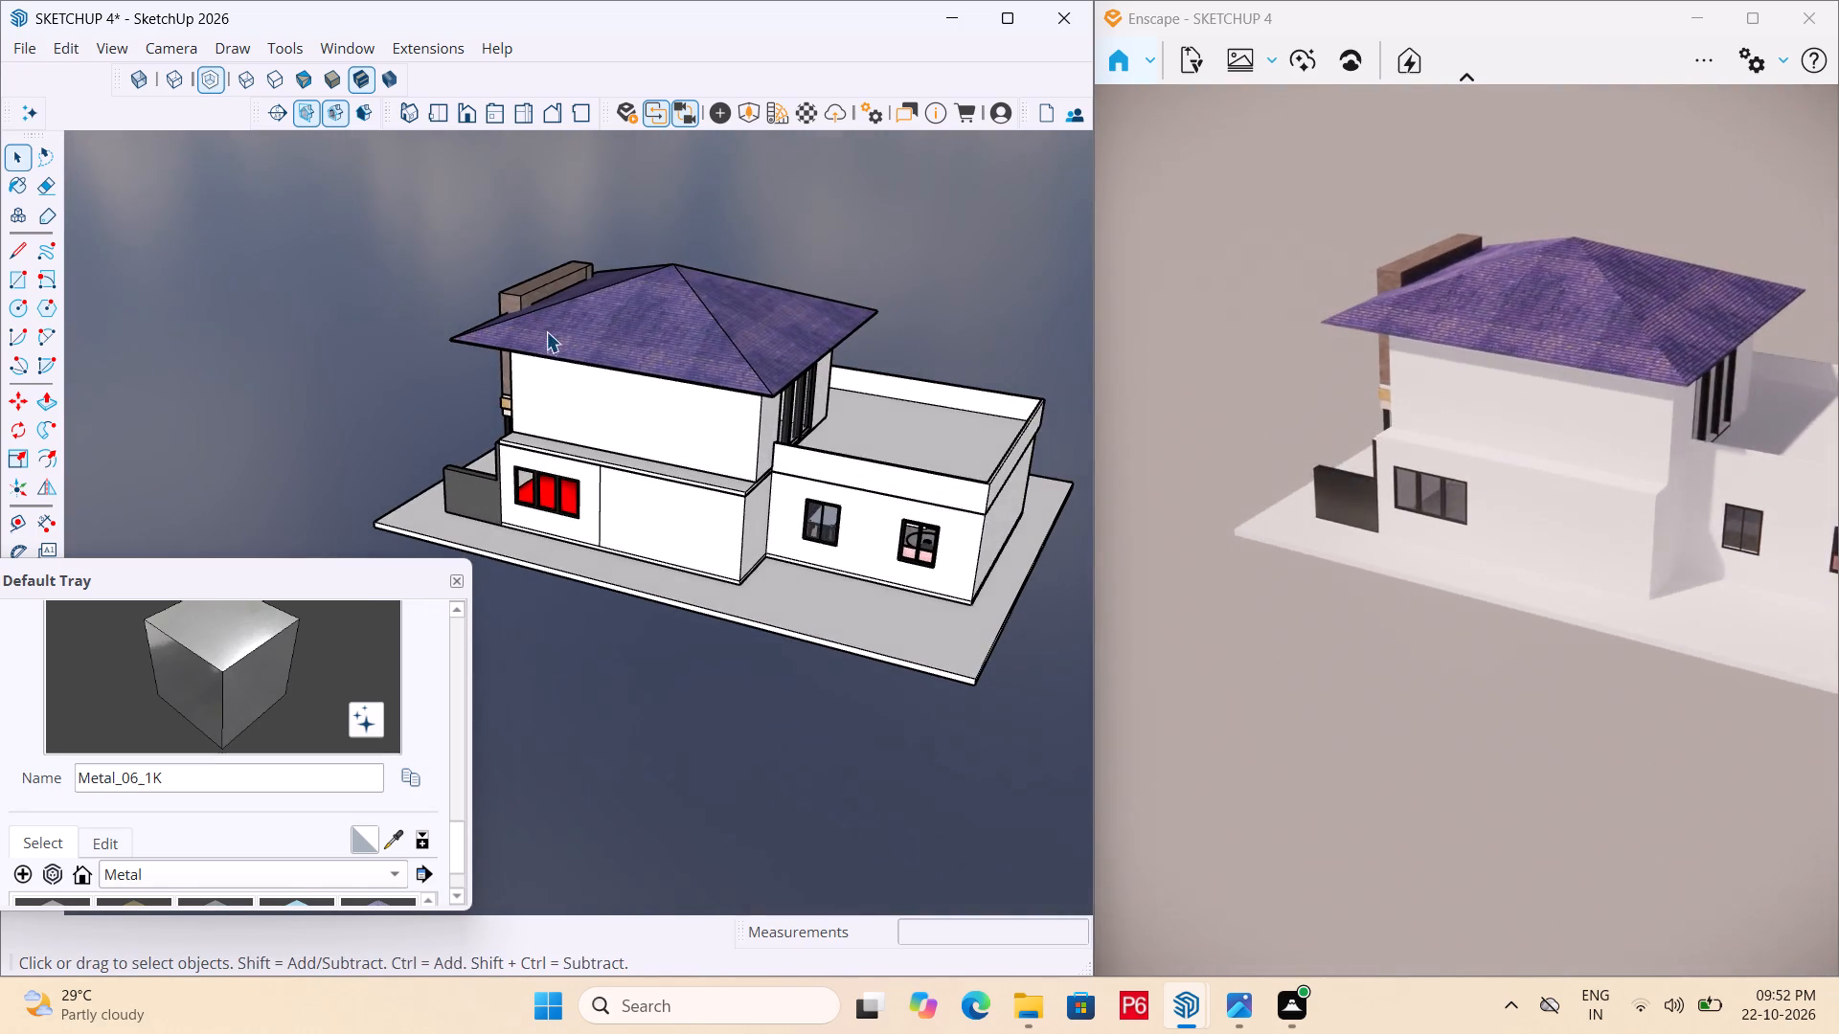
{"action": "scroll", "coordinate": [546, 330], "scroll_direction": "down", "scroll_amount": 3}
{"action": "middle_click_drag", "start_coordinate": [681, 334], "coordinate": [325, 342]}
{"action": "middle_click_drag", "start_coordinate": [871, 372], "coordinate": [441, 342]}
{"action": "middle_click_drag", "start_coordinate": [863, 434], "coordinate": [645, 380]}
{"action": "scroll", "coordinate": [896, 344], "scroll_direction": "down", "scroll_amount": 1}
{"action": "middle_click_drag", "start_coordinate": [896, 344], "coordinate": [464, 371]}
{"action": "scroll", "coordinate": [464, 371], "scroll_direction": "down", "scroll_amount": 1}
{"action": "scroll", "coordinate": [930, 344], "scroll_direction": "down", "scroll_amount": 2}
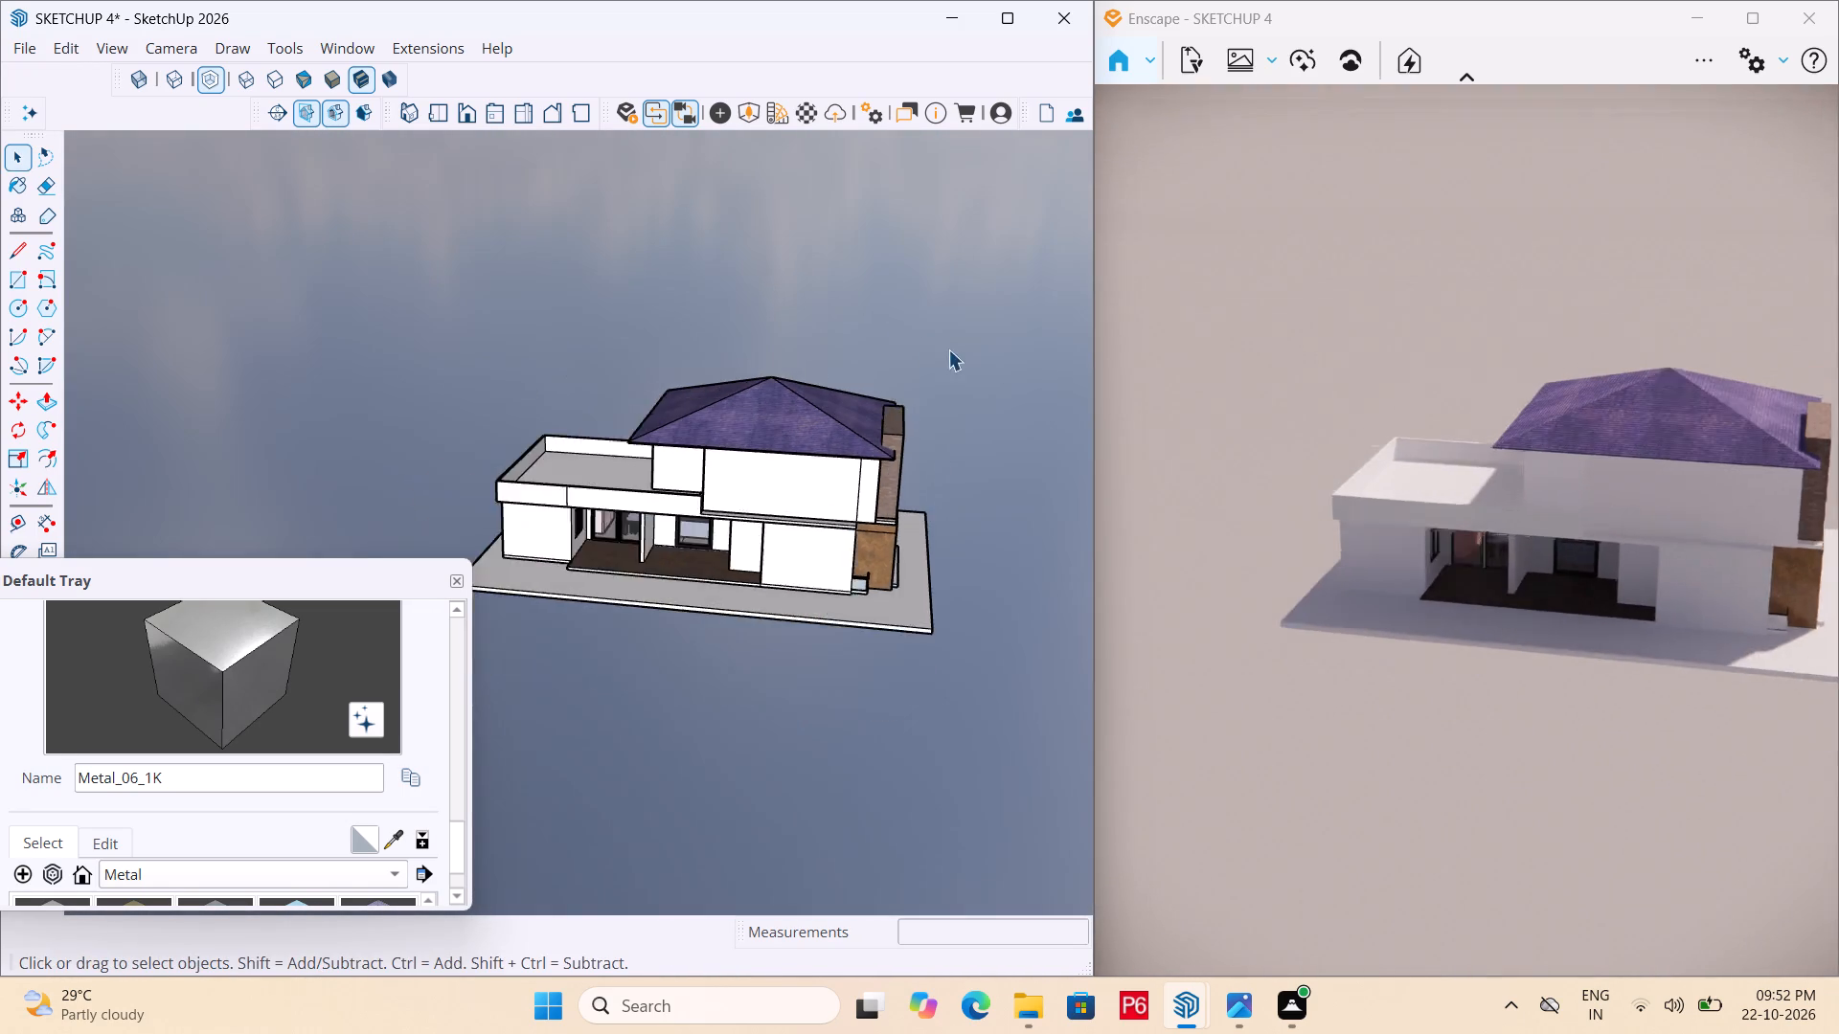
{"action": "scroll", "coordinate": [948, 349], "scroll_direction": "down", "scroll_amount": 3}
{"action": "middle_click_drag", "start_coordinate": [905, 369], "coordinate": [375, 361]}
{"action": "middle_click_drag", "start_coordinate": [464, 442], "coordinate": [795, 471]}
{"action": "scroll", "coordinate": [794, 471], "scroll_direction": "up", "scroll_amount": 4}
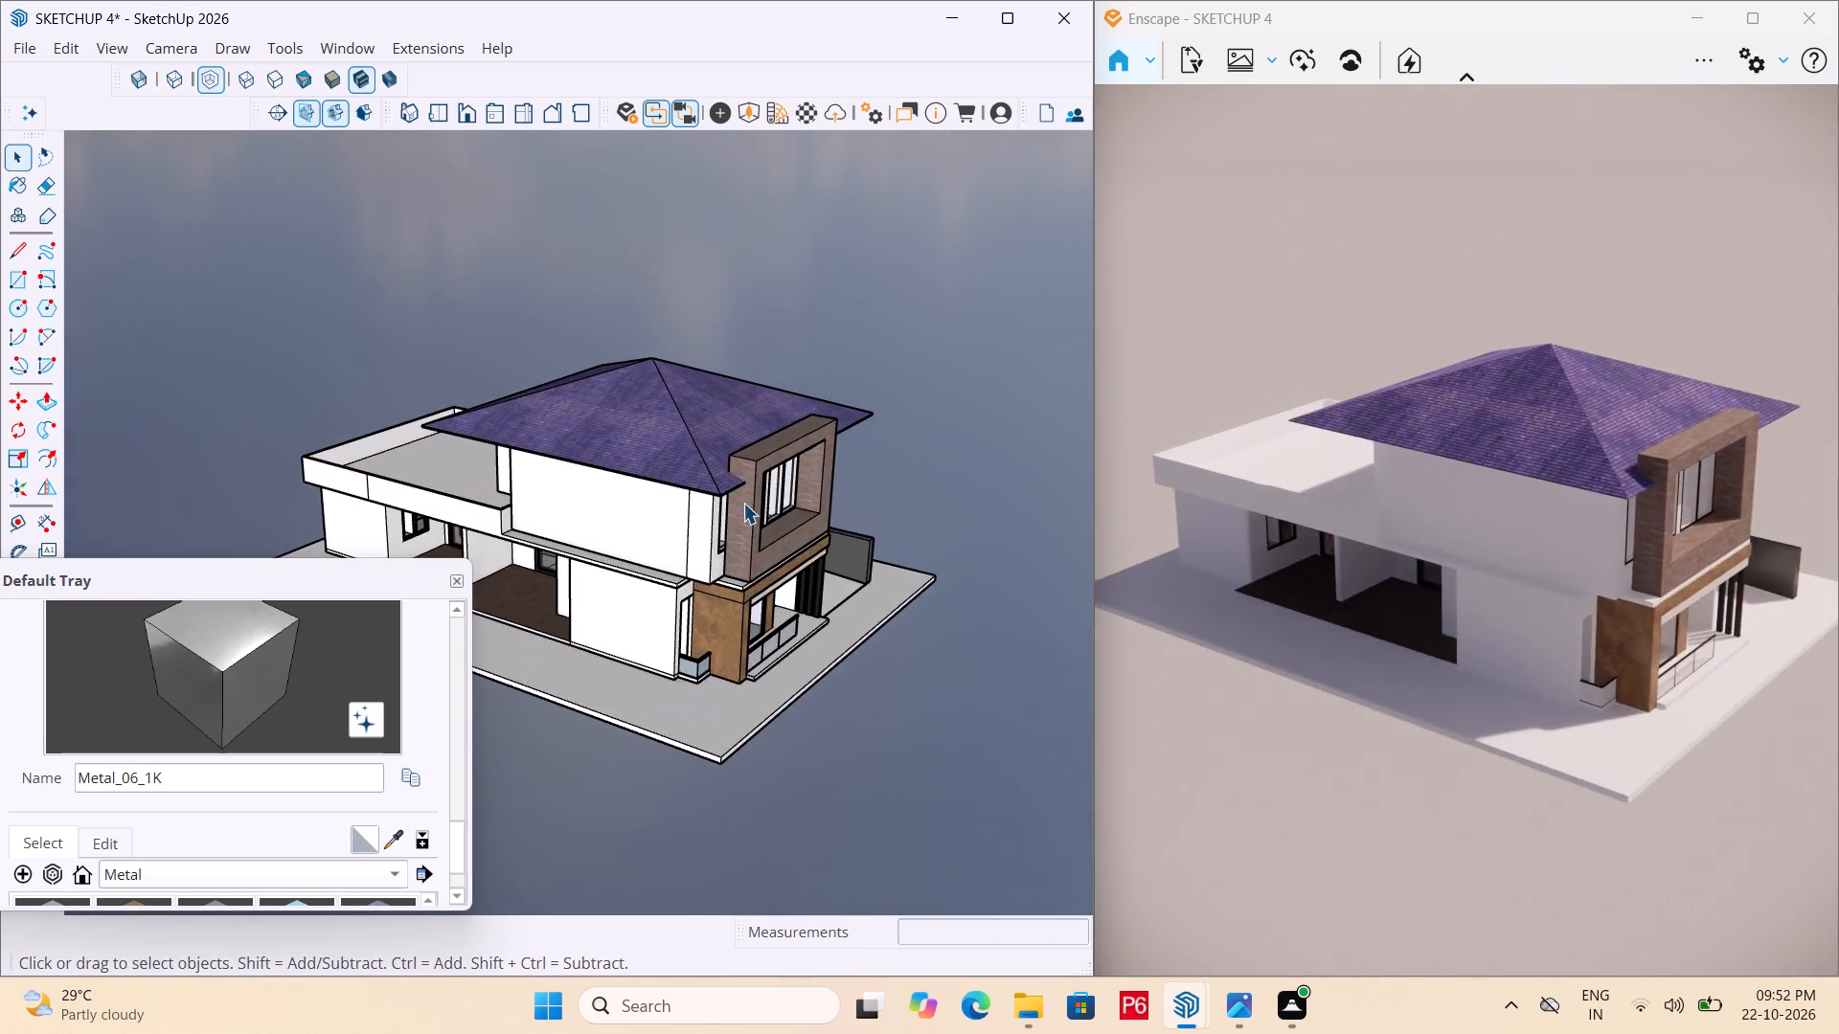
Examine the covered alfresco area with its glazed doors, the front facade and the porch in model and render.
{"action": "scroll", "coordinate": [814, 468], "scroll_direction": "up", "scroll_amount": 4}
{"action": "middle_click_drag", "start_coordinate": [921, 416], "coordinate": [1113, 360]}
{"action": "scroll", "coordinate": [925, 393], "scroll_direction": "down", "scroll_amount": 7}
{"action": "scroll", "coordinate": [489, 551], "scroll_direction": "up", "scroll_amount": 12}
{"action": "middle_click_drag", "start_coordinate": [487, 551], "coordinate": [501, 532]}
{"action": "middle_click_drag", "start_coordinate": [585, 502], "coordinate": [618, 489]}
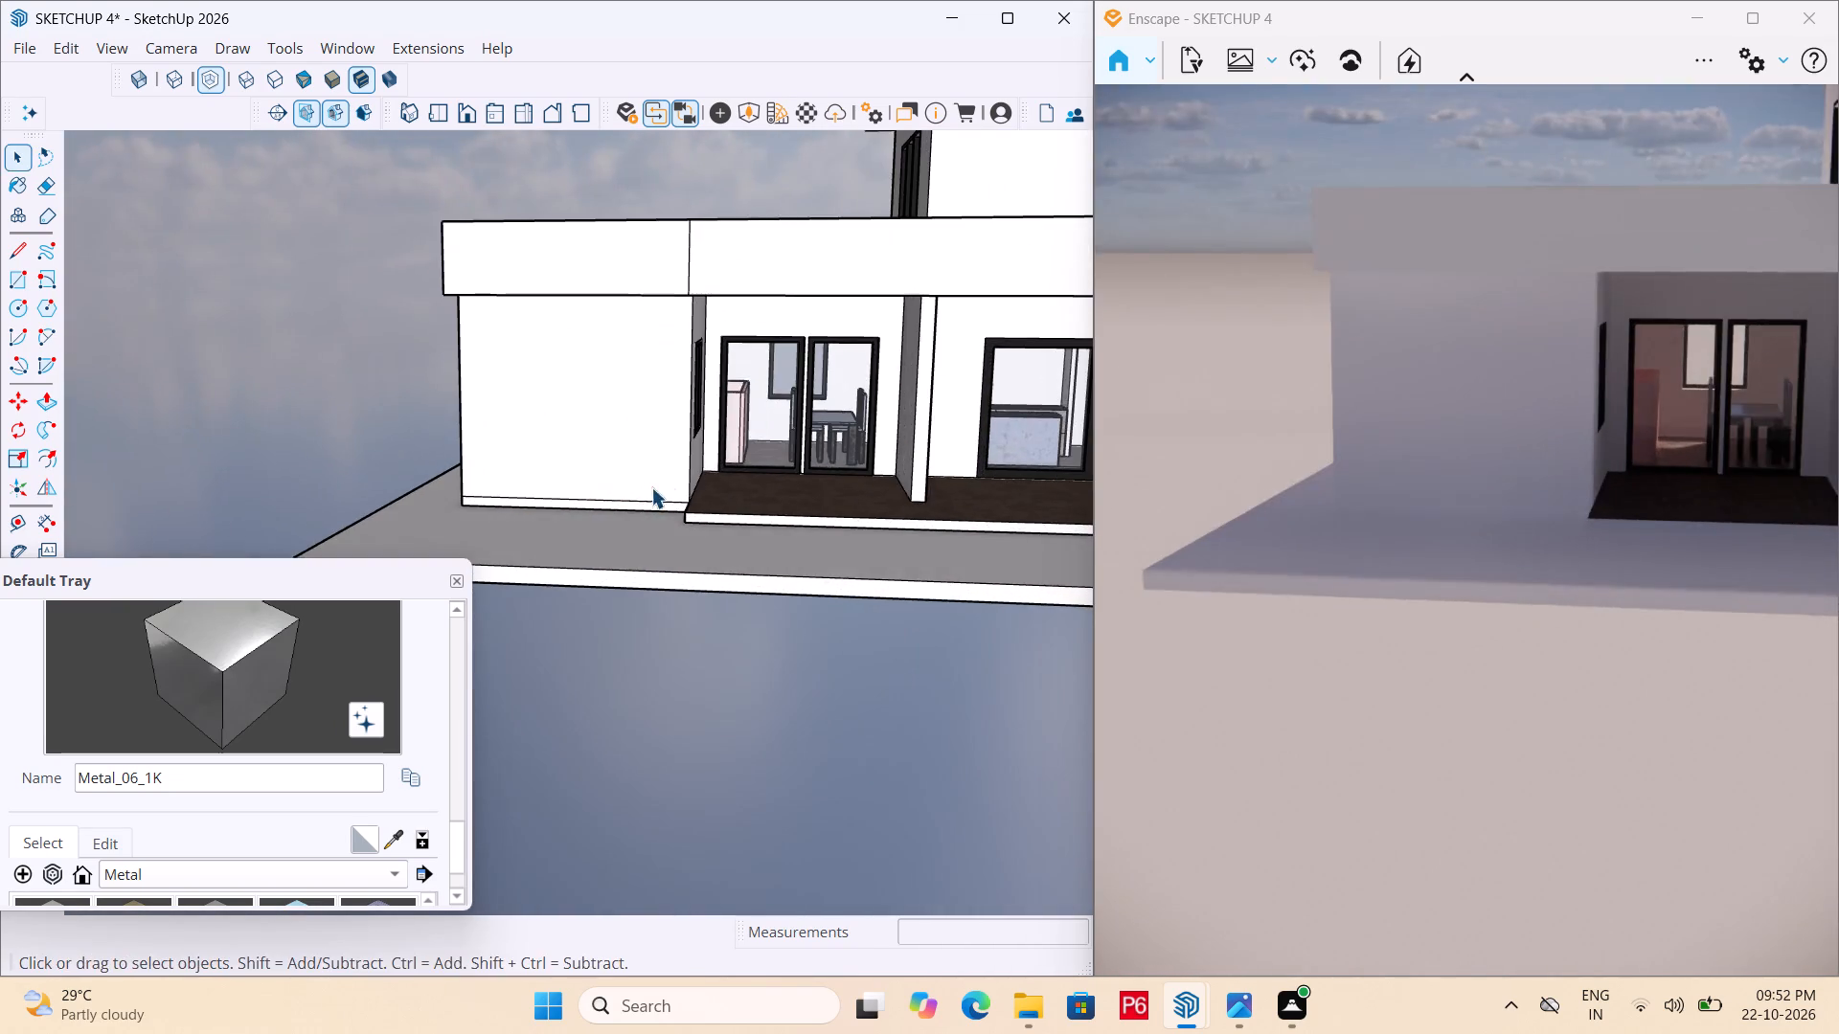
{"action": "middle_click_drag", "start_coordinate": [751, 483], "coordinate": [370, 575]}
{"action": "scroll", "coordinate": [730, 497], "scroll_direction": "down", "scroll_amount": 1}
{"action": "scroll", "coordinate": [665, 410], "scroll_direction": "down", "scroll_amount": 10}
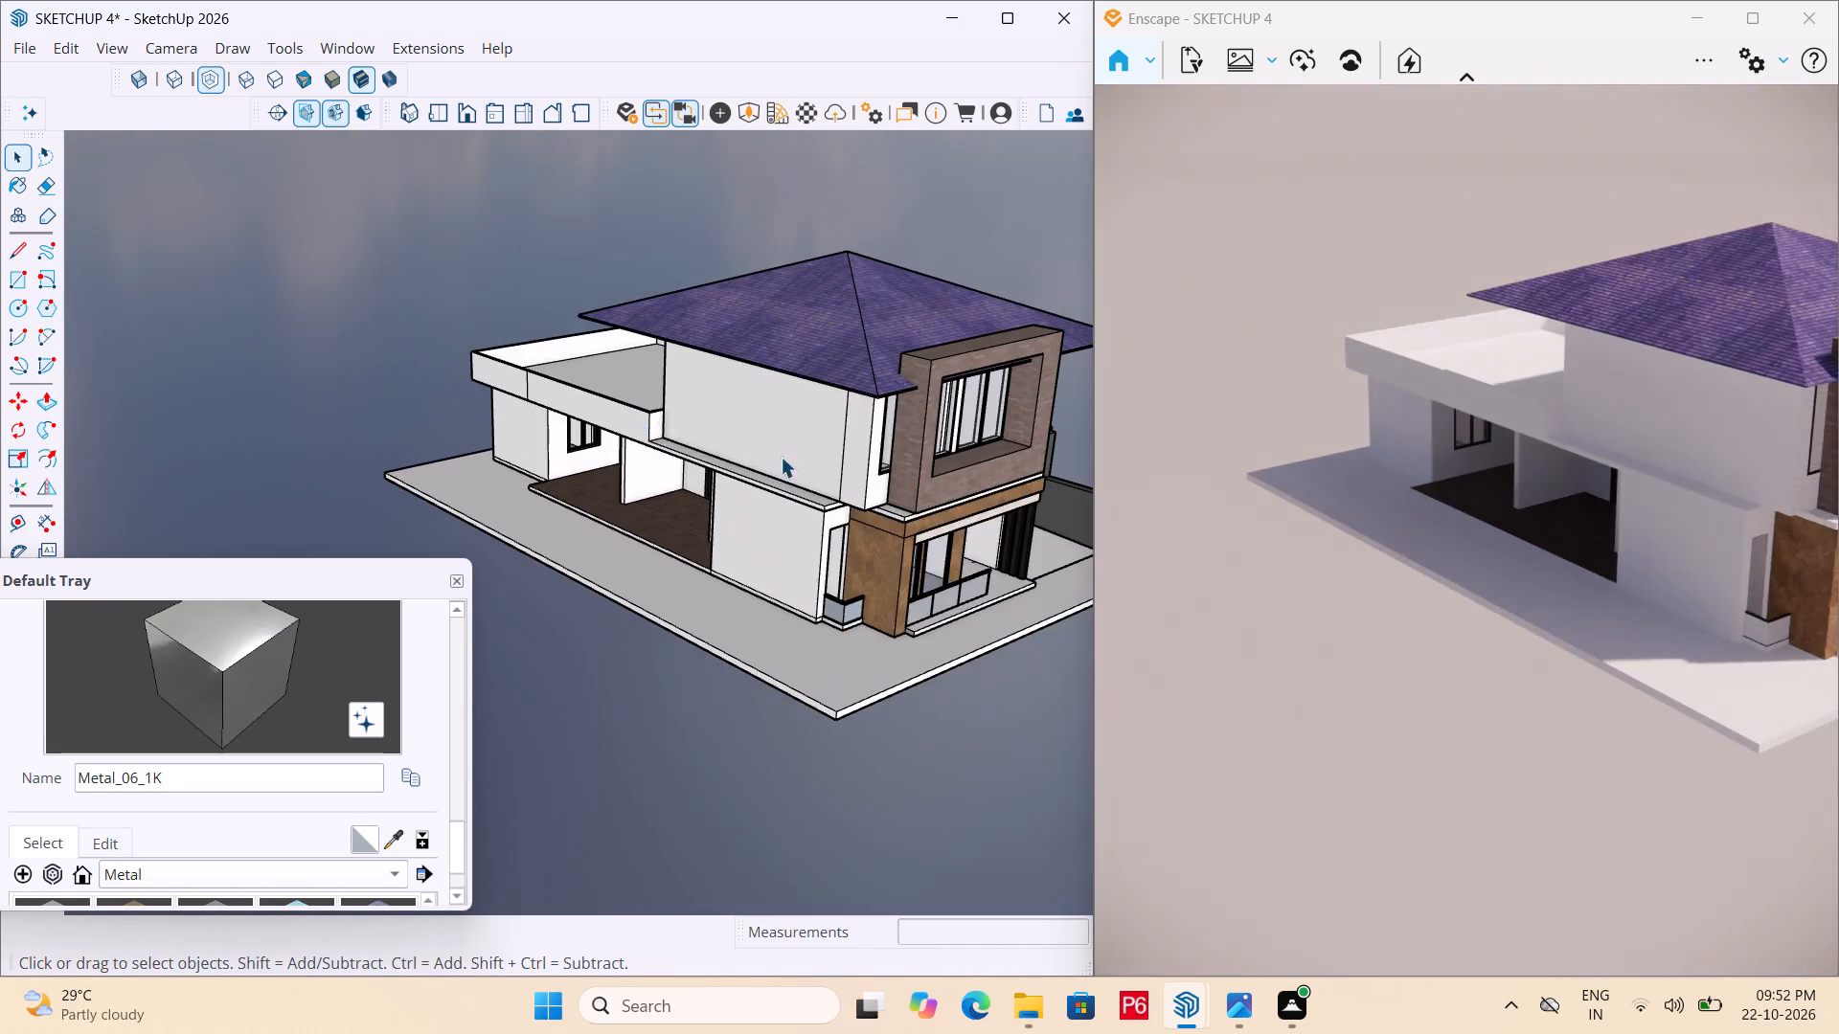
{"action": "middle_click_drag", "start_coordinate": [782, 460], "coordinate": [559, 475]}
{"action": "middle_click_drag", "start_coordinate": [803, 515], "coordinate": [536, 440]}
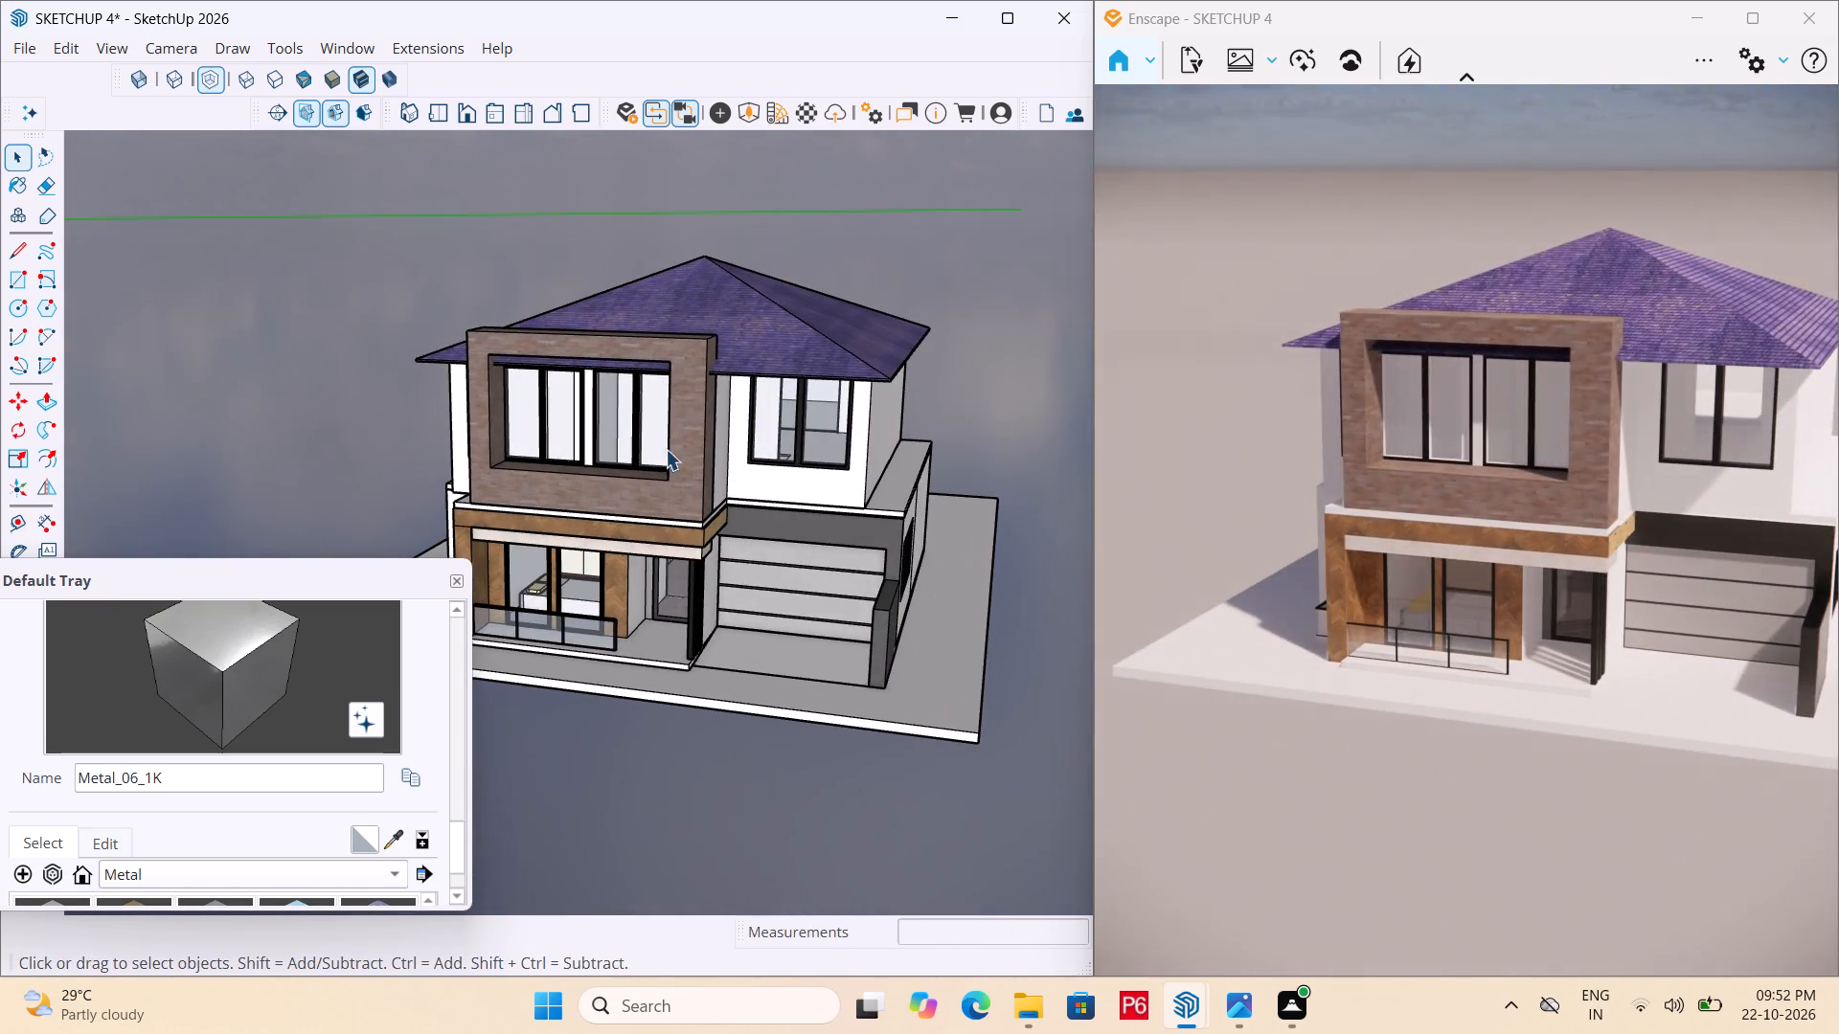
{"action": "middle_click_drag", "start_coordinate": [630, 483], "coordinate": [586, 520]}
{"action": "scroll", "coordinate": [588, 807], "scroll_direction": "up", "scroll_amount": 6}
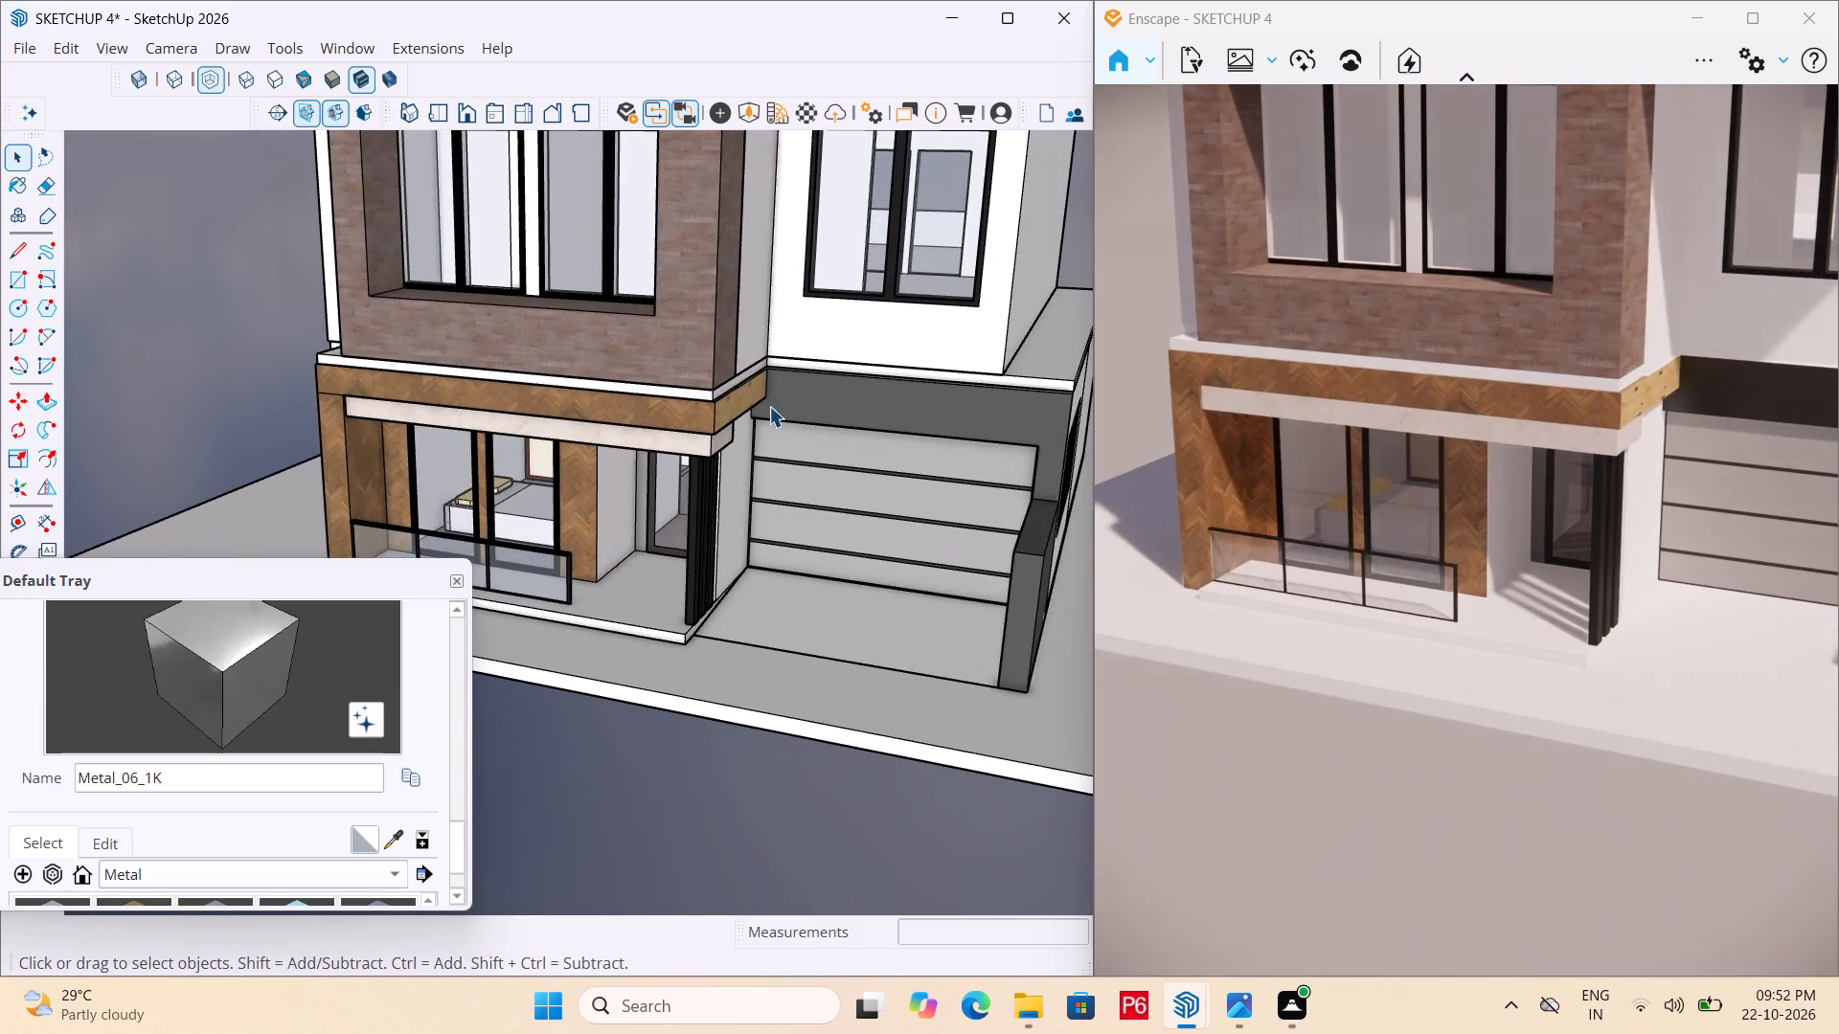
{"action": "scroll", "coordinate": [830, 328], "scroll_direction": "down", "scroll_amount": 5}
{"action": "middle_click_drag", "start_coordinate": [696, 432], "coordinate": [597, 551]}
{"action": "scroll", "coordinate": [603, 532], "scroll_direction": "up", "scroll_amount": 5}
Select the porch floor inside its group and paint it with the wood material Plywood_01_1K.
{"action": "key", "text": "space"}
{"action": "left_click", "coordinate": [656, 610]}
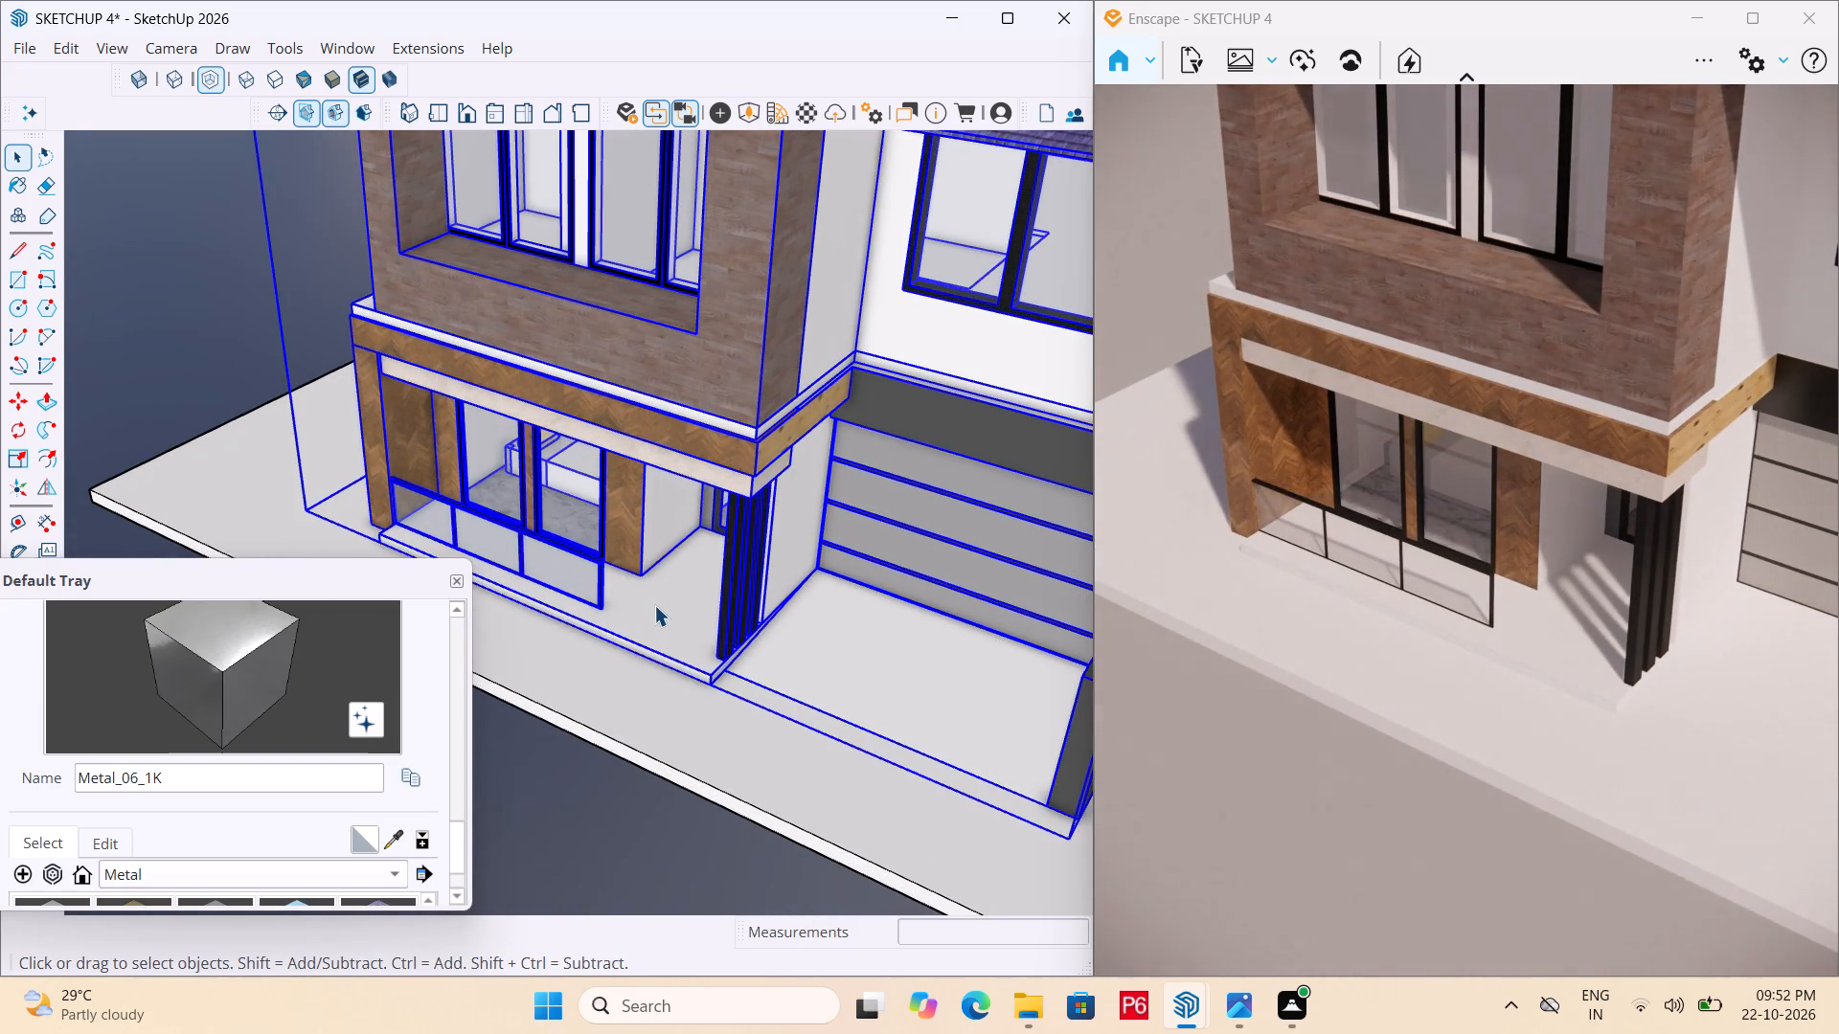
{"action": "double_click", "coordinate": [654, 602]}
{"action": "left_click", "coordinate": [659, 593]}
{"action": "triple_click", "coordinate": [662, 588]}
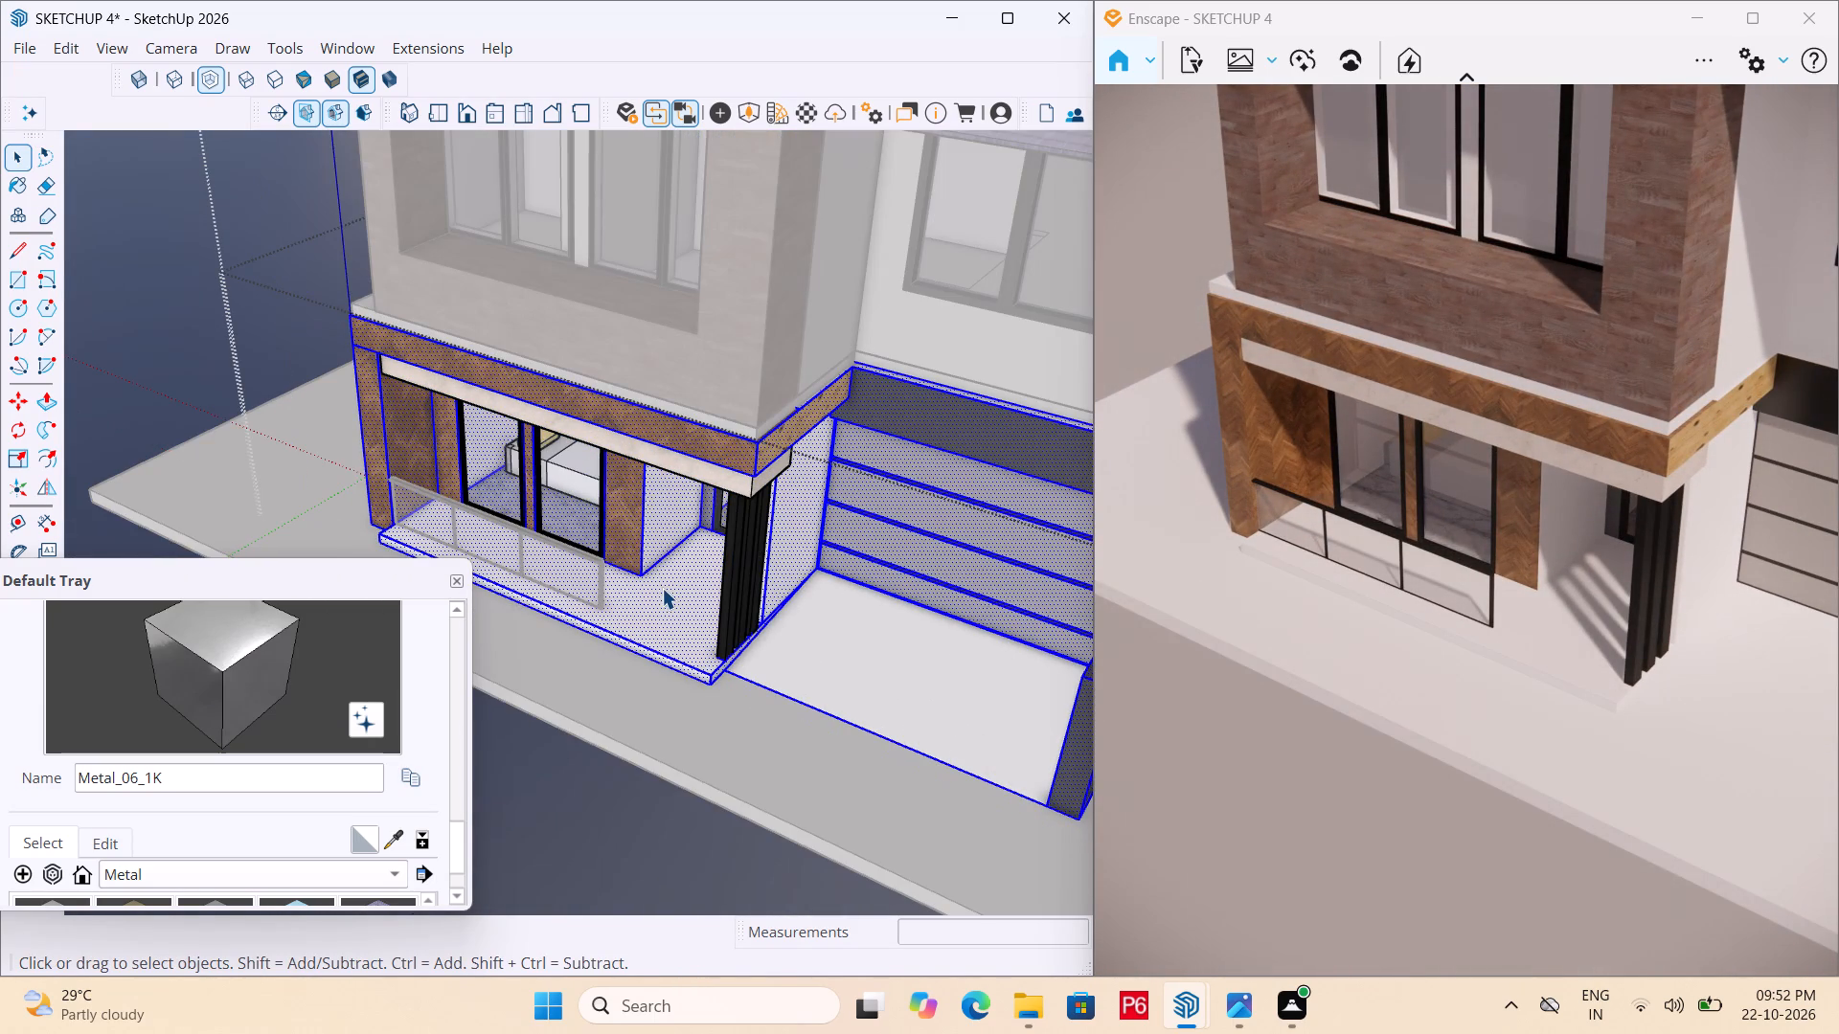
{"action": "left_click", "coordinate": [660, 577]}
{"action": "left_click", "coordinate": [667, 573]}
{"action": "scroll", "coordinate": [686, 606], "scroll_direction": "up", "scroll_amount": 4}
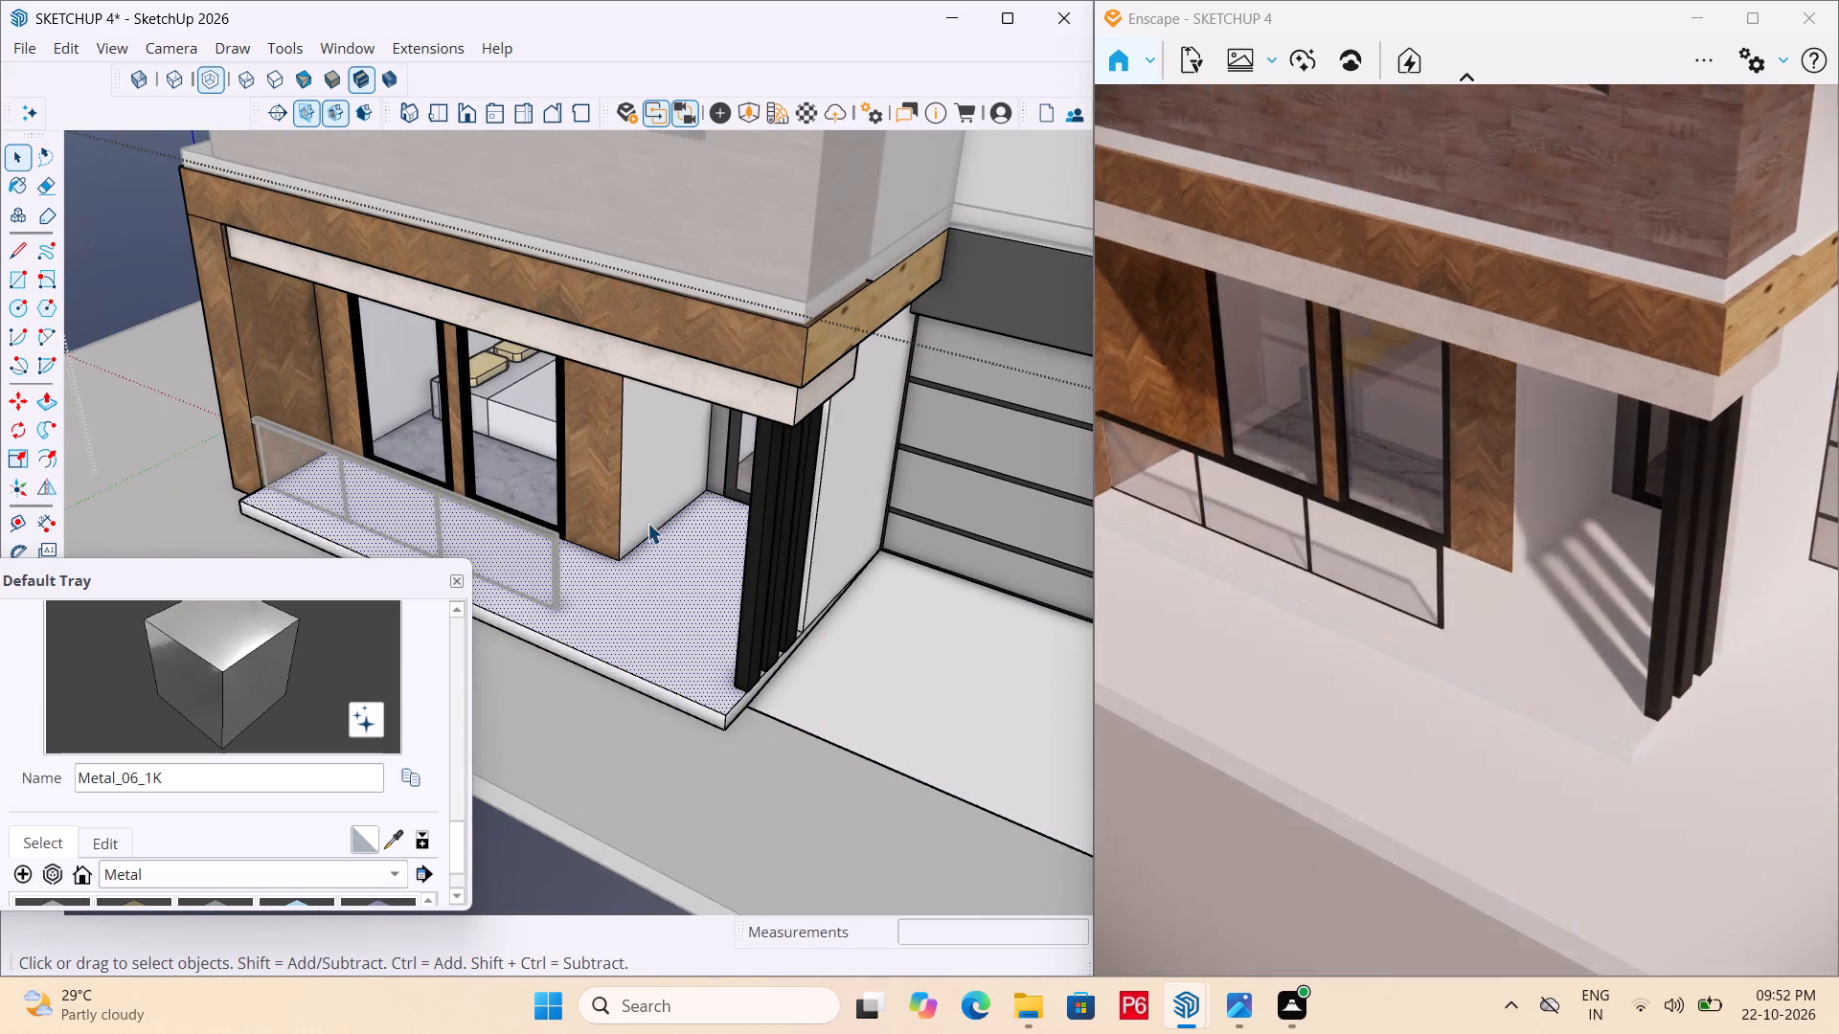
{"action": "scroll", "coordinate": [579, 520], "scroll_direction": "down", "scroll_amount": 4}
{"action": "middle_click_drag", "start_coordinate": [725, 616], "coordinate": [684, 565]}
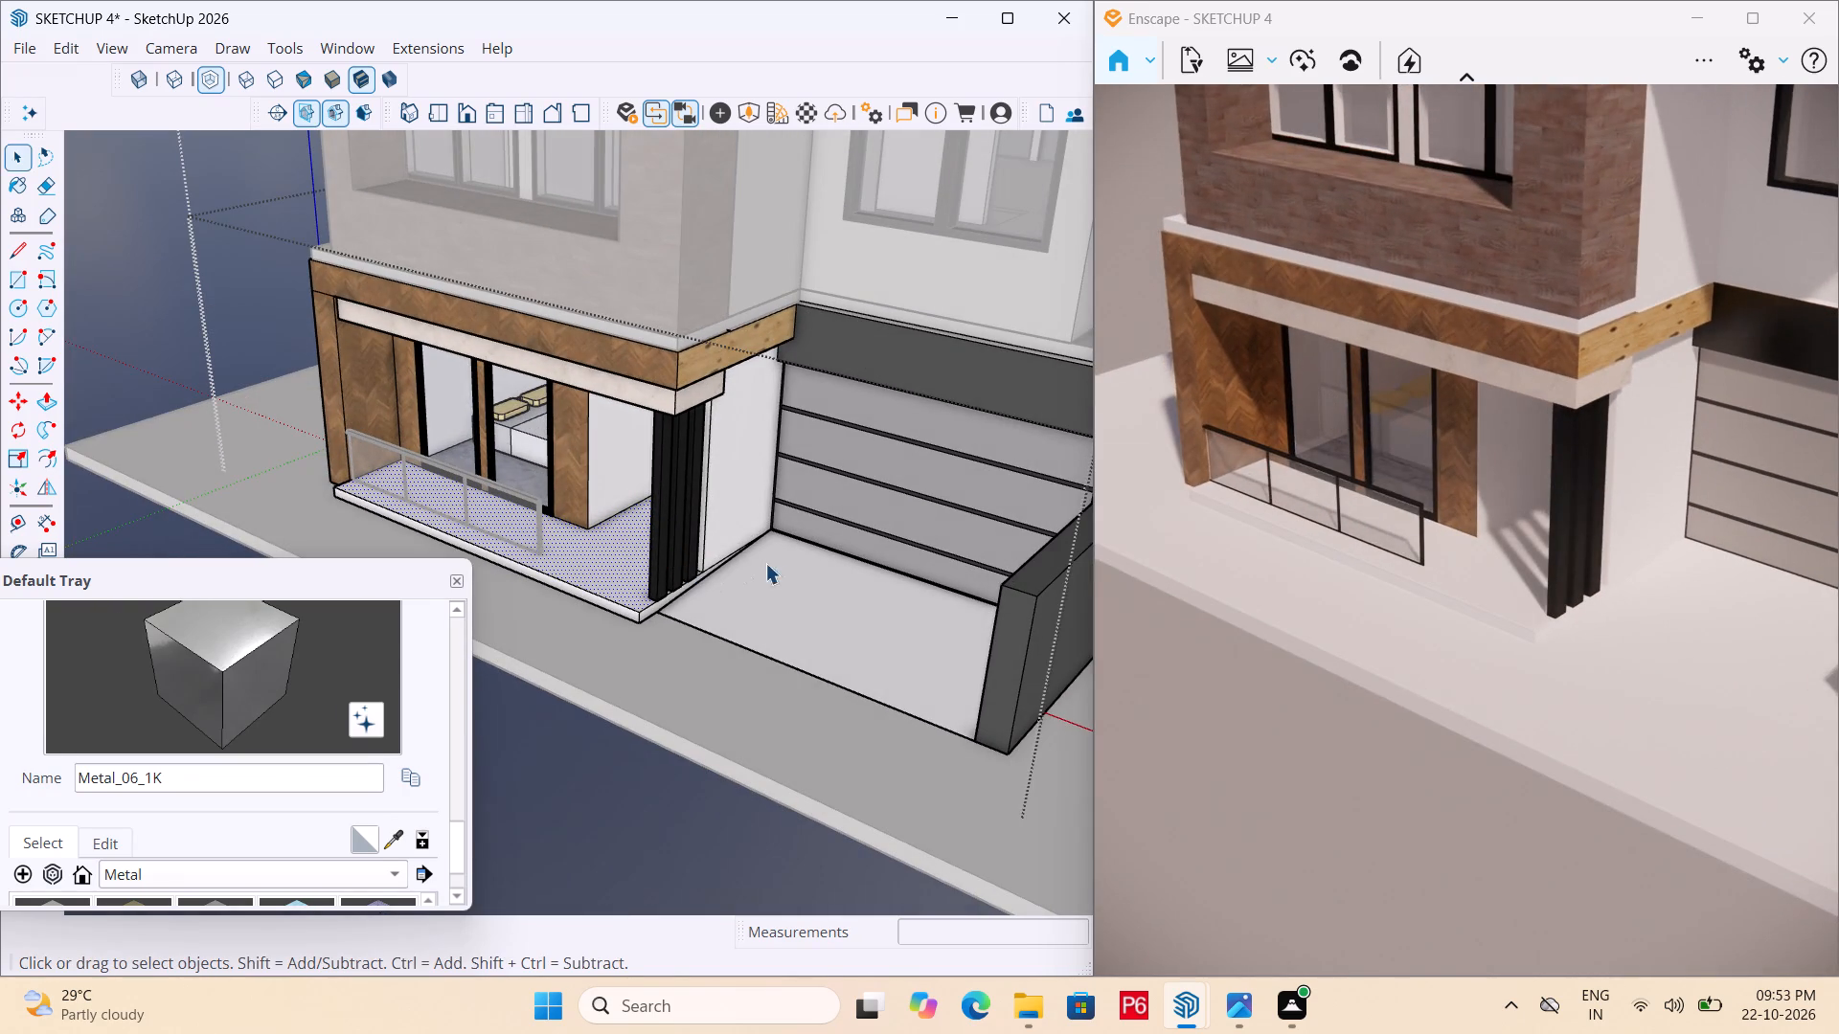
{"action": "scroll", "coordinate": [286, 816], "scroll_direction": "down", "scroll_amount": 4}
{"action": "left_click", "coordinate": [264, 798]}
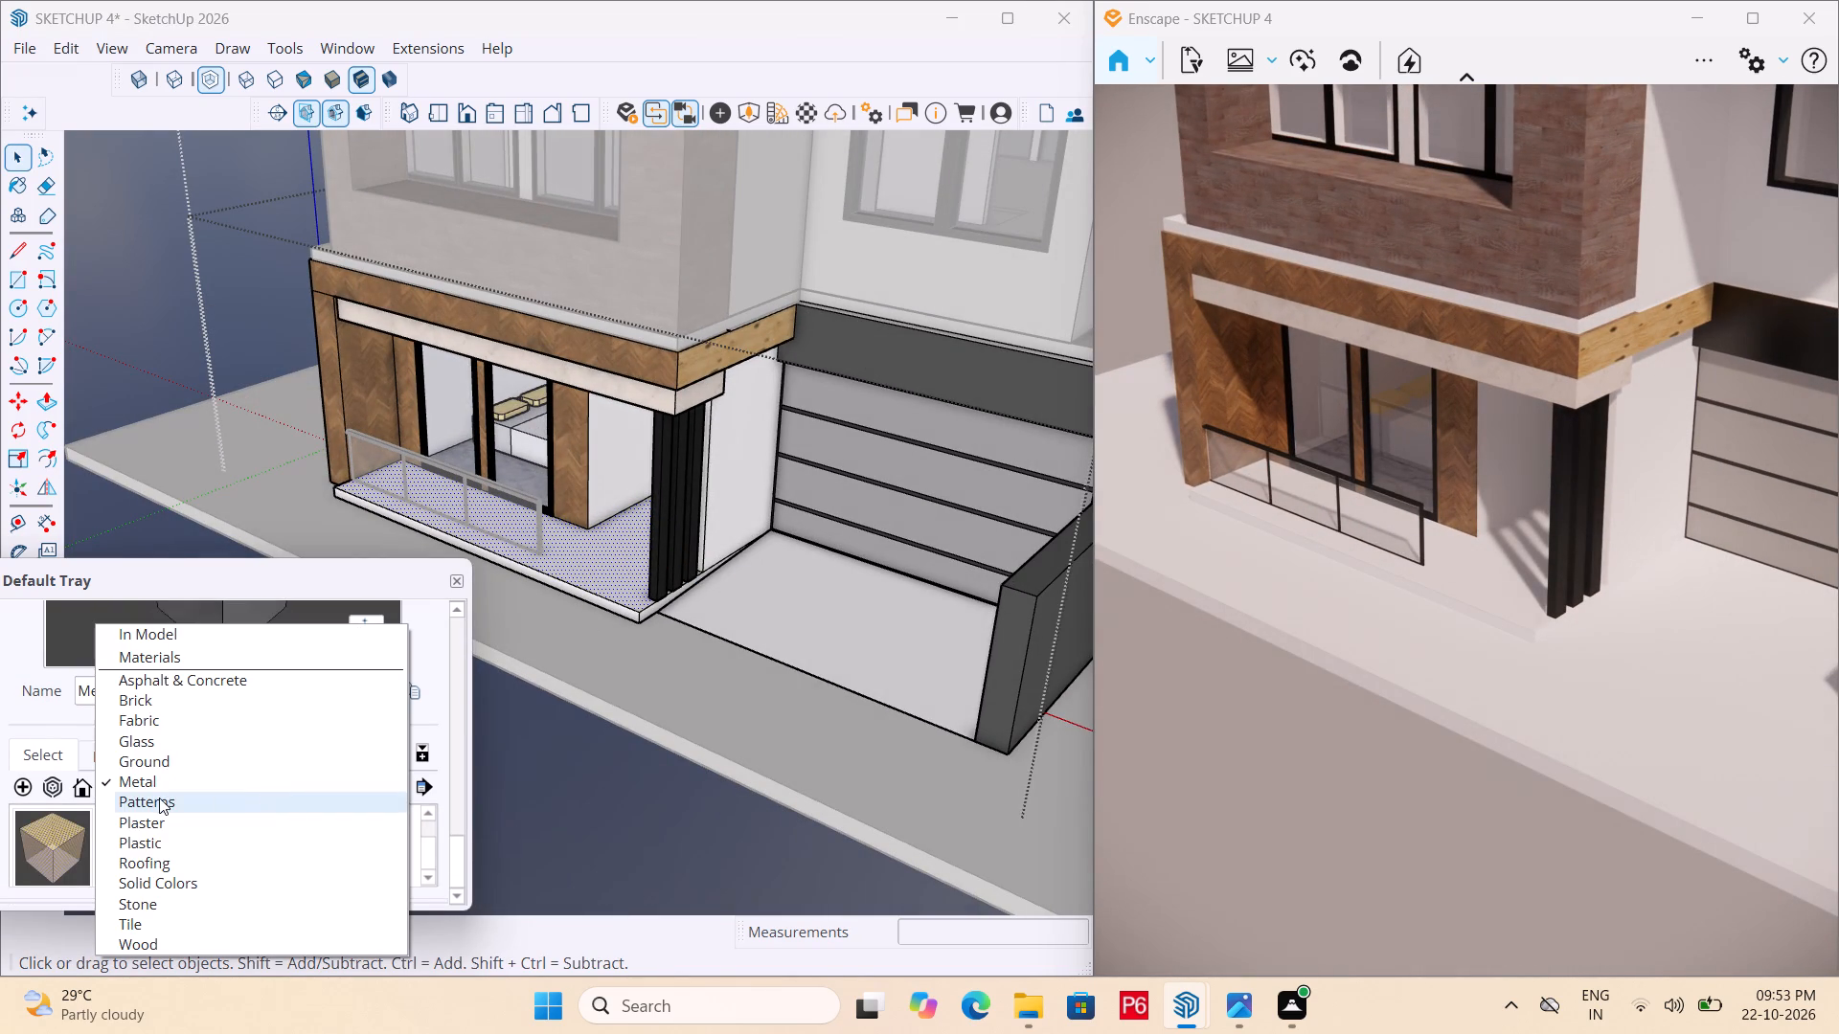
{"action": "left_click", "coordinate": [182, 888]}
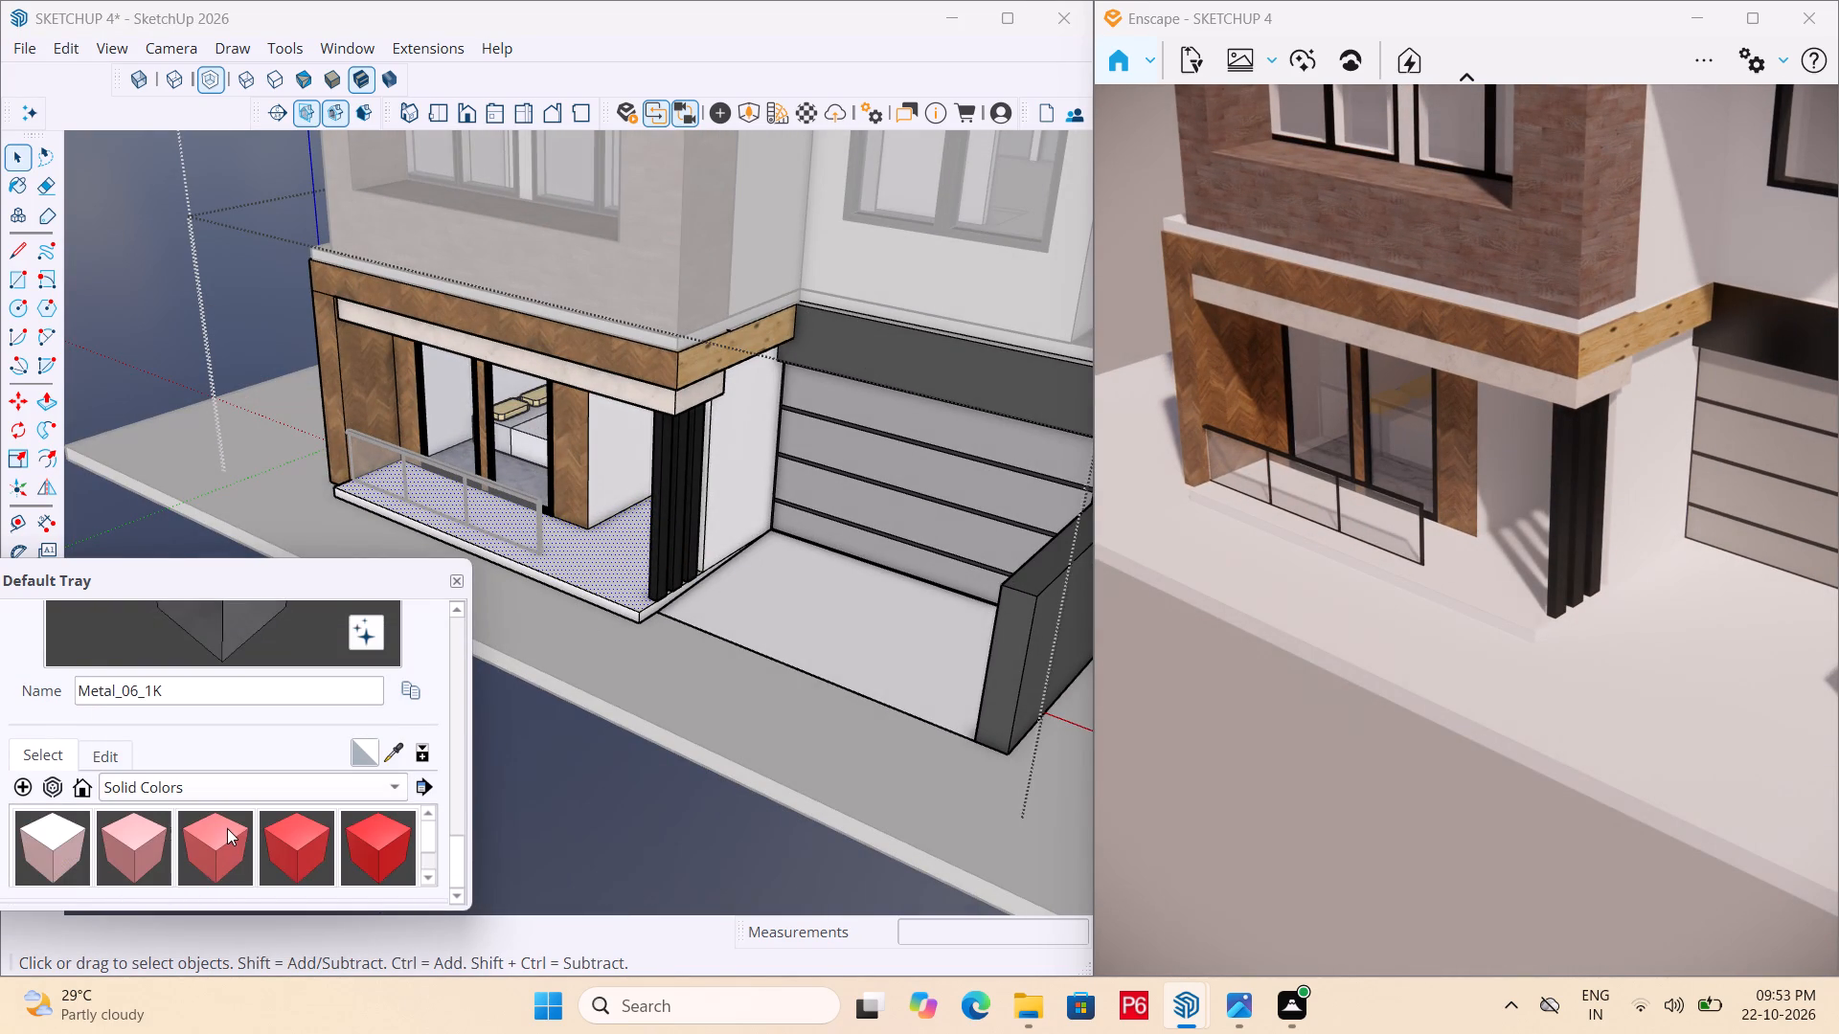
{"action": "left_click", "coordinate": [260, 798]}
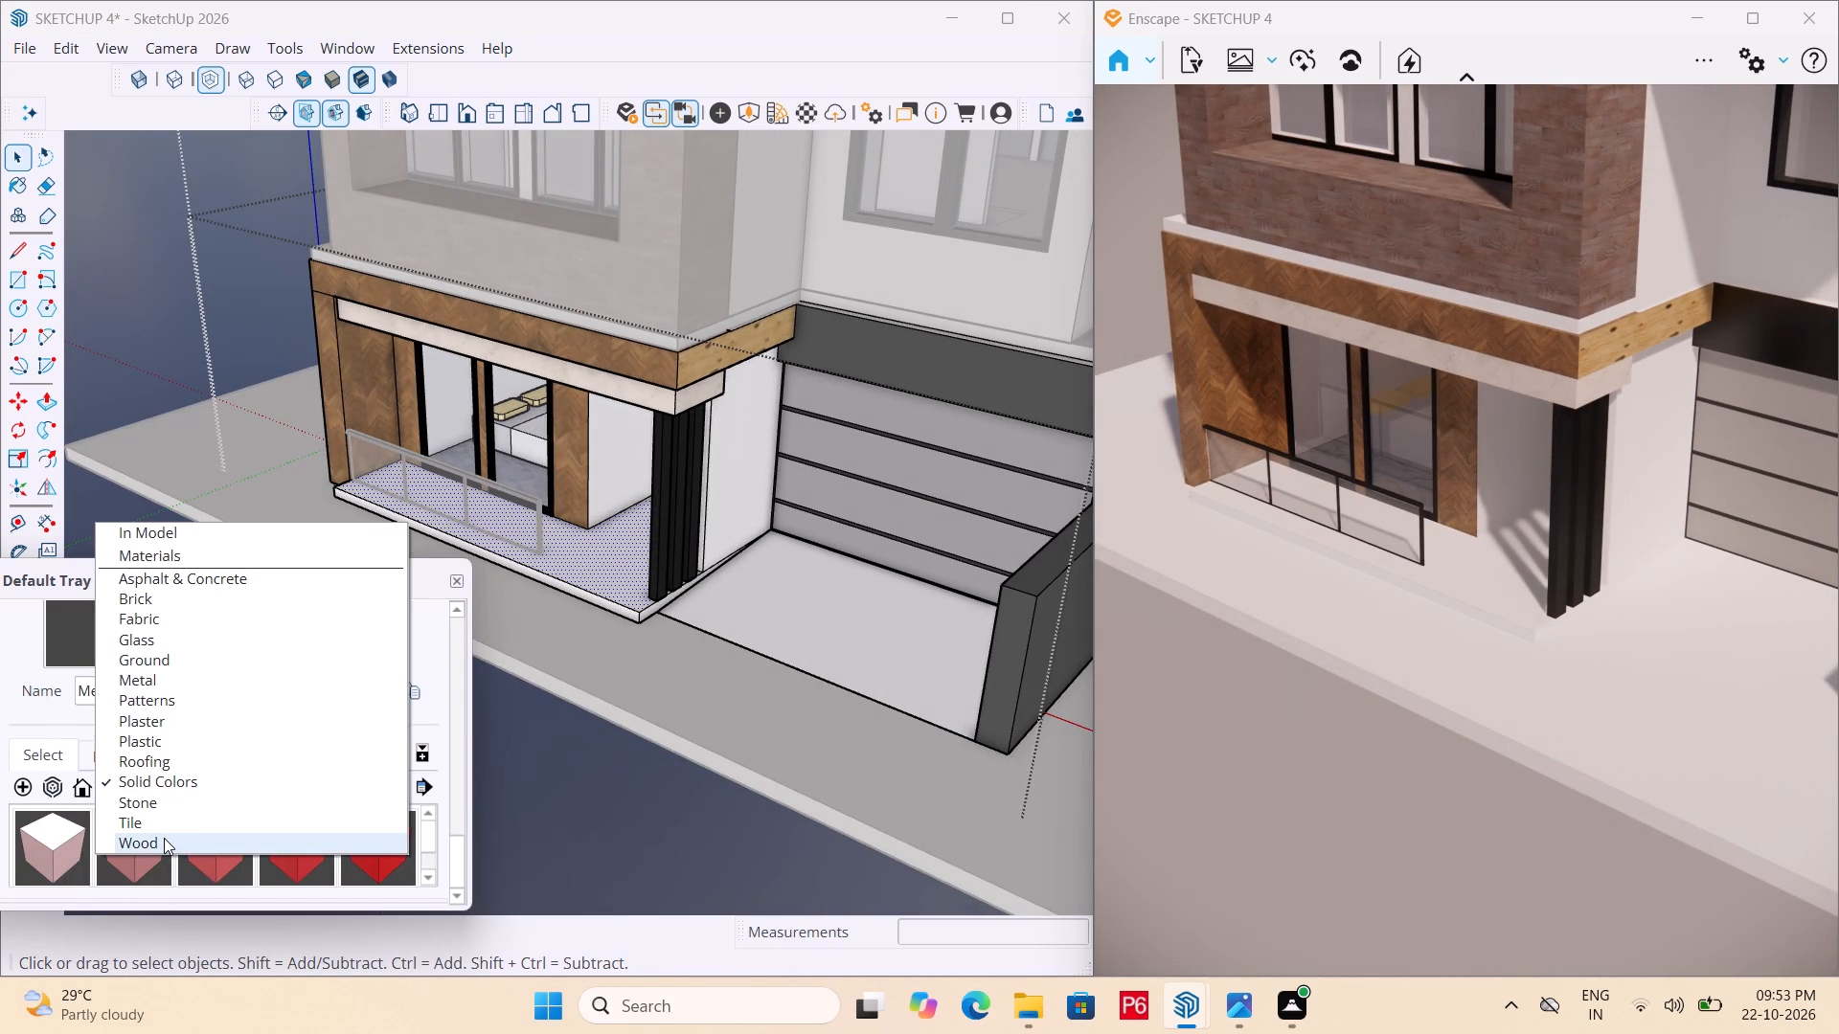
{"action": "left_click", "coordinate": [164, 838]}
{"action": "left_click", "coordinate": [53, 837]}
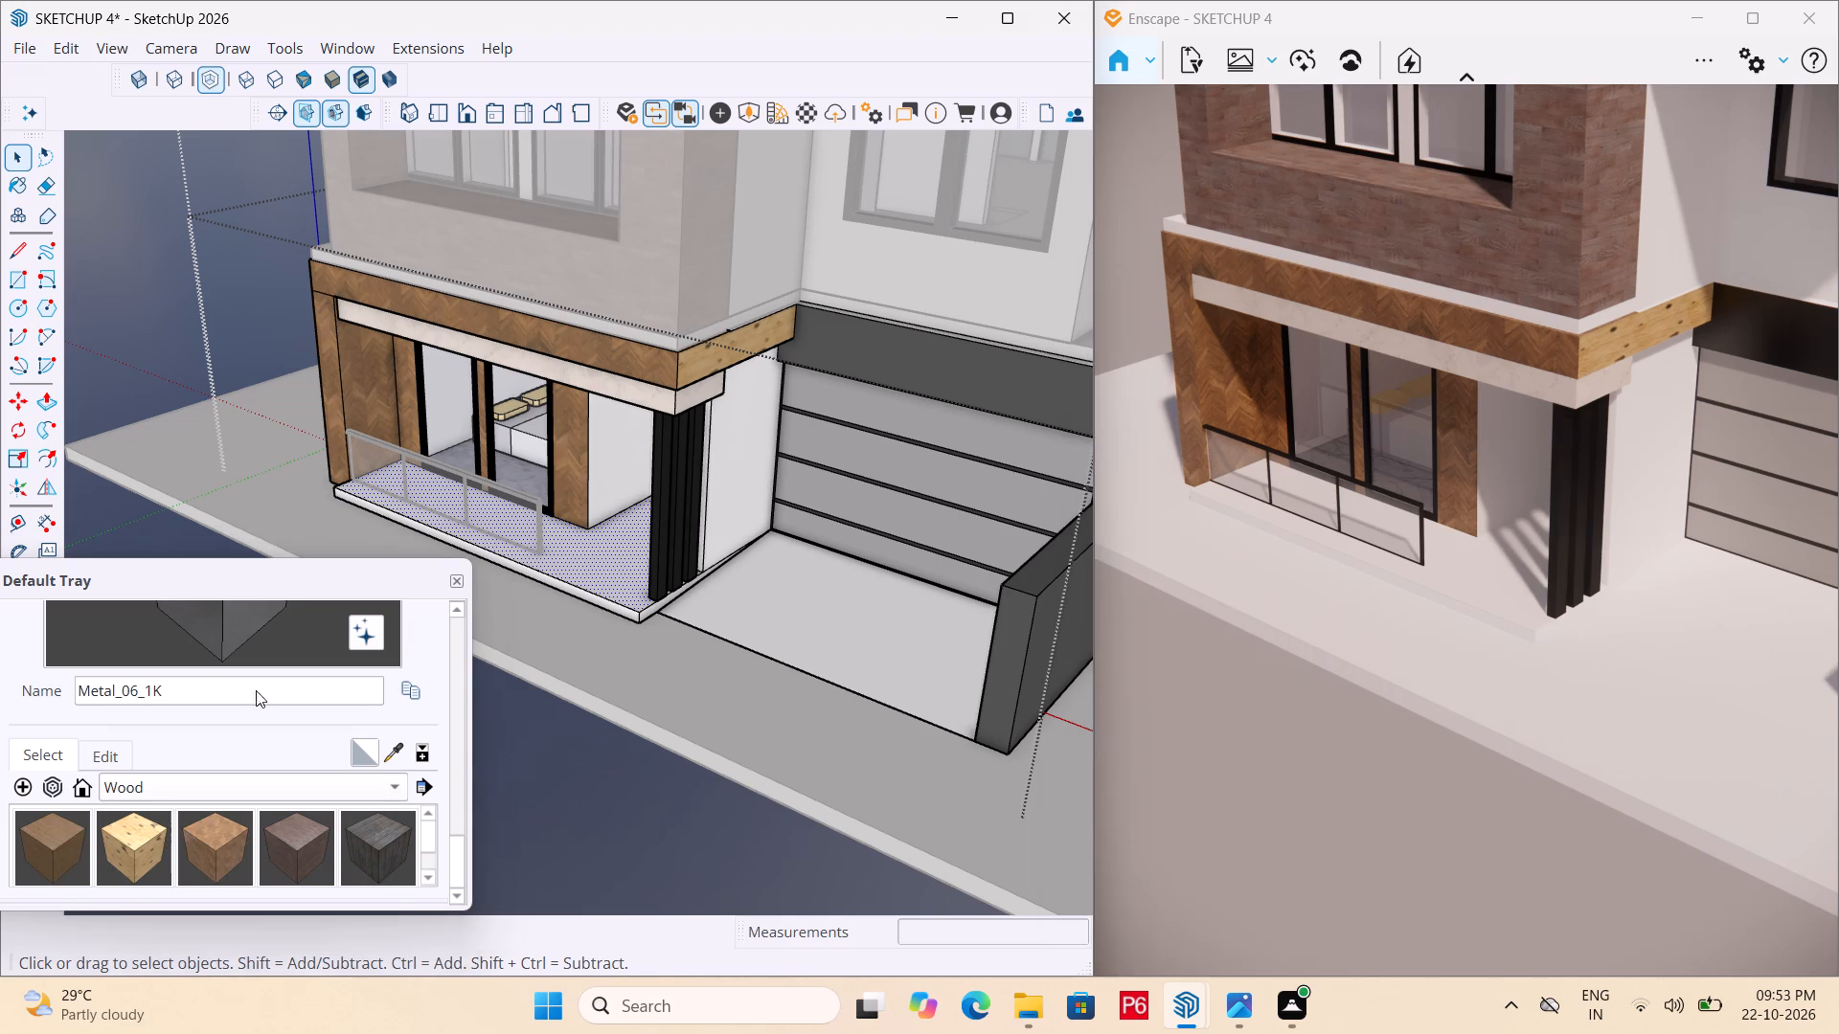
{"action": "left_click", "coordinate": [557, 575]}
Paint the front and both end edges of the porch slab with Plywood_01_1K.
{"action": "scroll", "coordinate": [579, 581], "scroll_direction": "up", "scroll_amount": 5}
{"action": "left_click", "coordinate": [597, 611]}
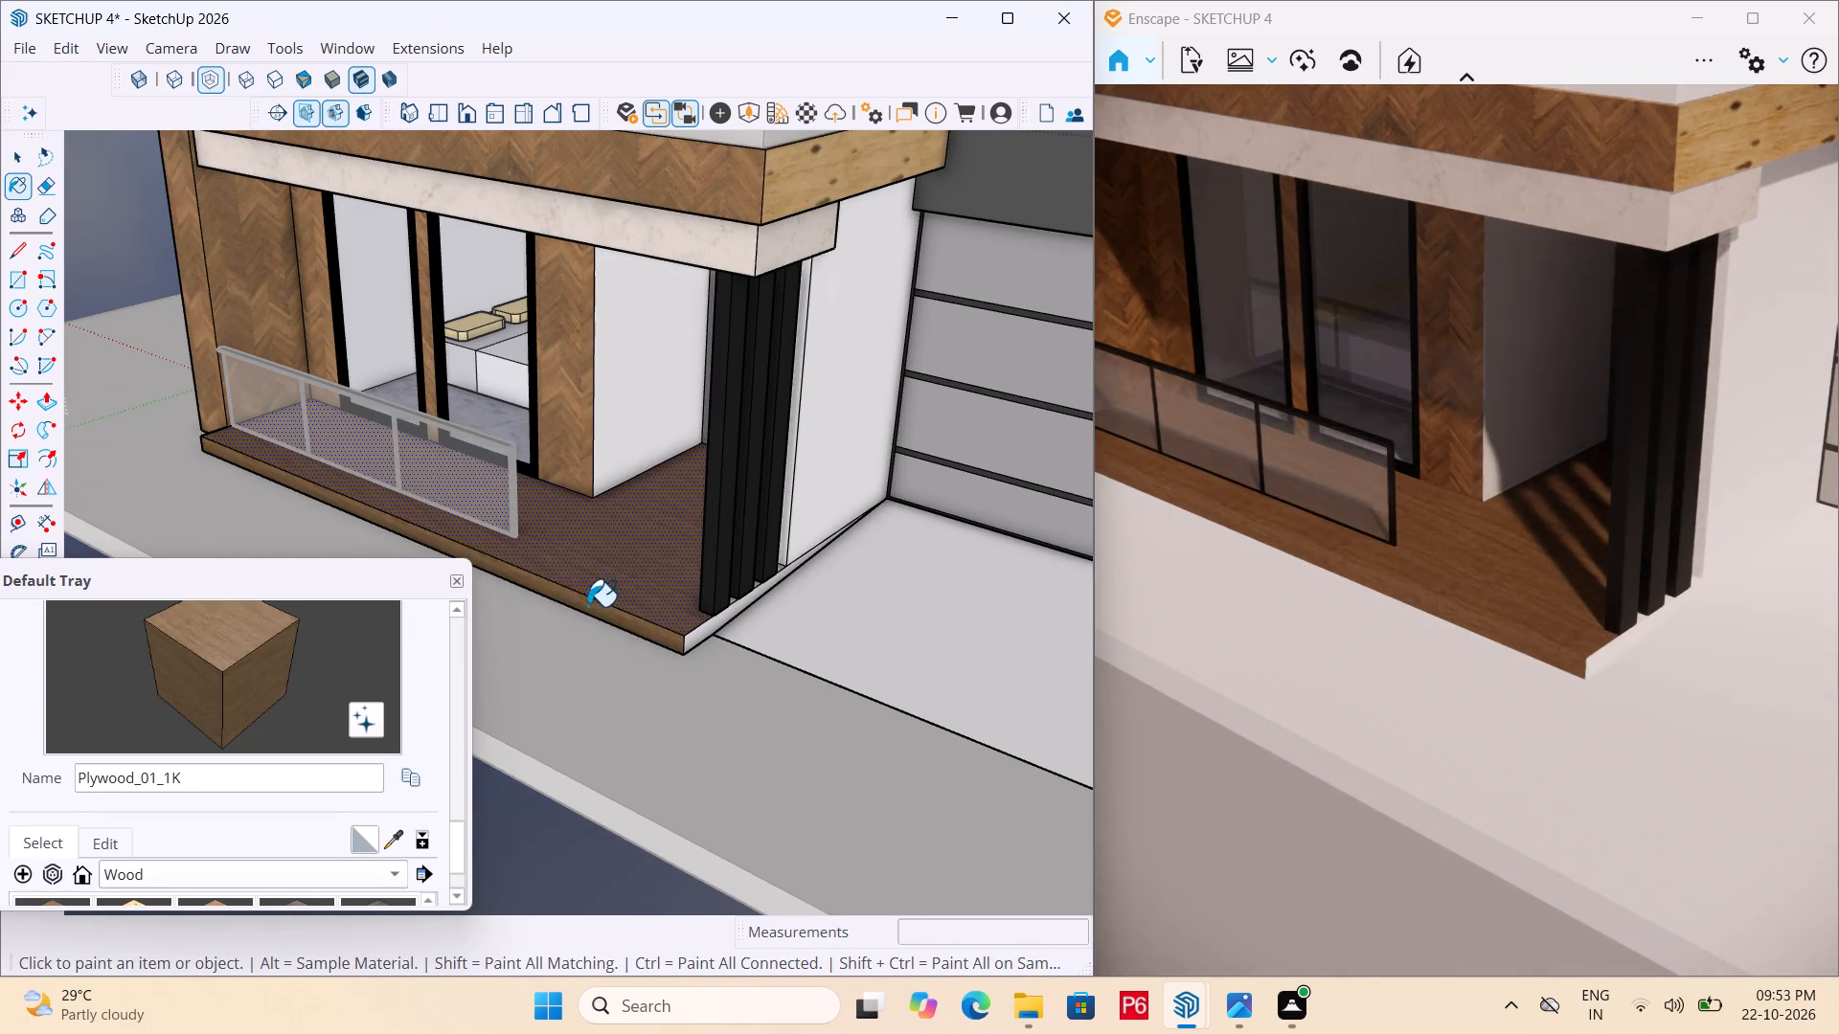
{"action": "scroll", "coordinate": [733, 622], "scroll_direction": "up", "scroll_amount": 4}
{"action": "left_click", "coordinate": [671, 646]}
{"action": "scroll", "coordinate": [764, 595], "scroll_direction": "down", "scroll_amount": 5}
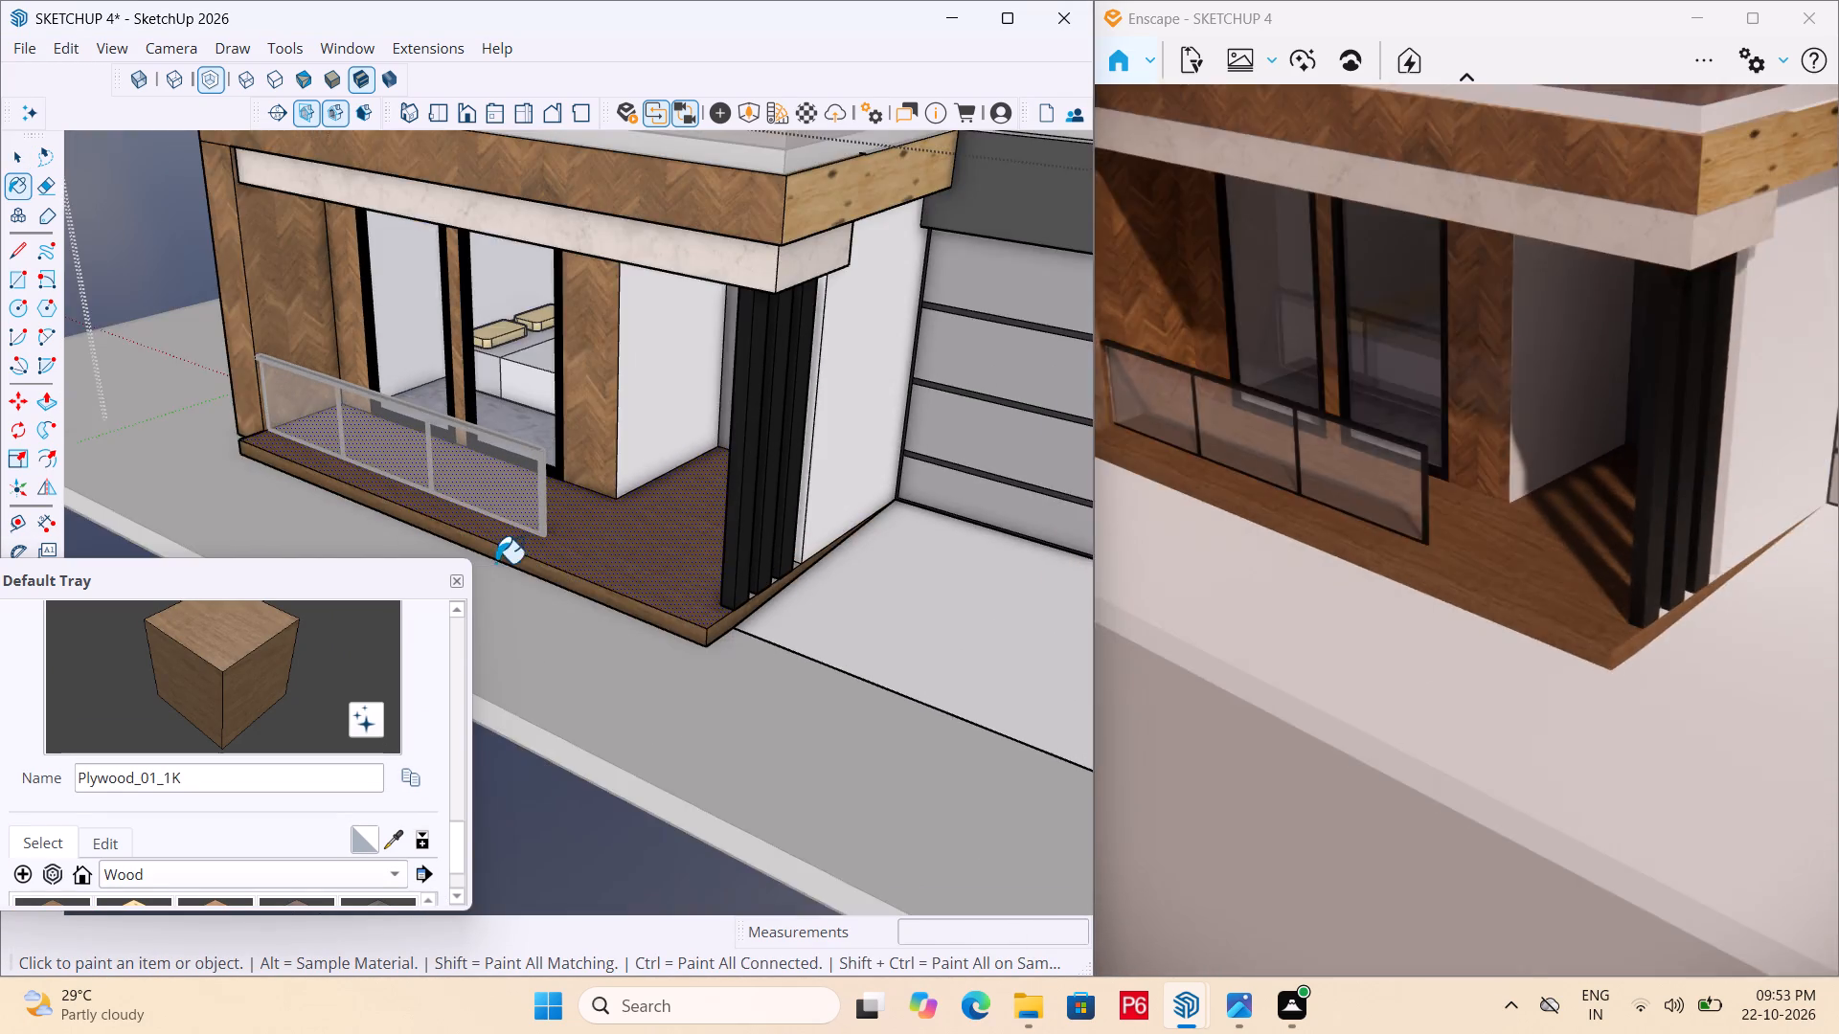
{"action": "scroll", "coordinate": [488, 563], "scroll_direction": "down", "scroll_amount": 6}
{"action": "middle_click_drag", "start_coordinate": [368, 556], "coordinate": [1067, 585]}
{"action": "scroll", "coordinate": [708, 581], "scroll_direction": "up", "scroll_amount": 5}
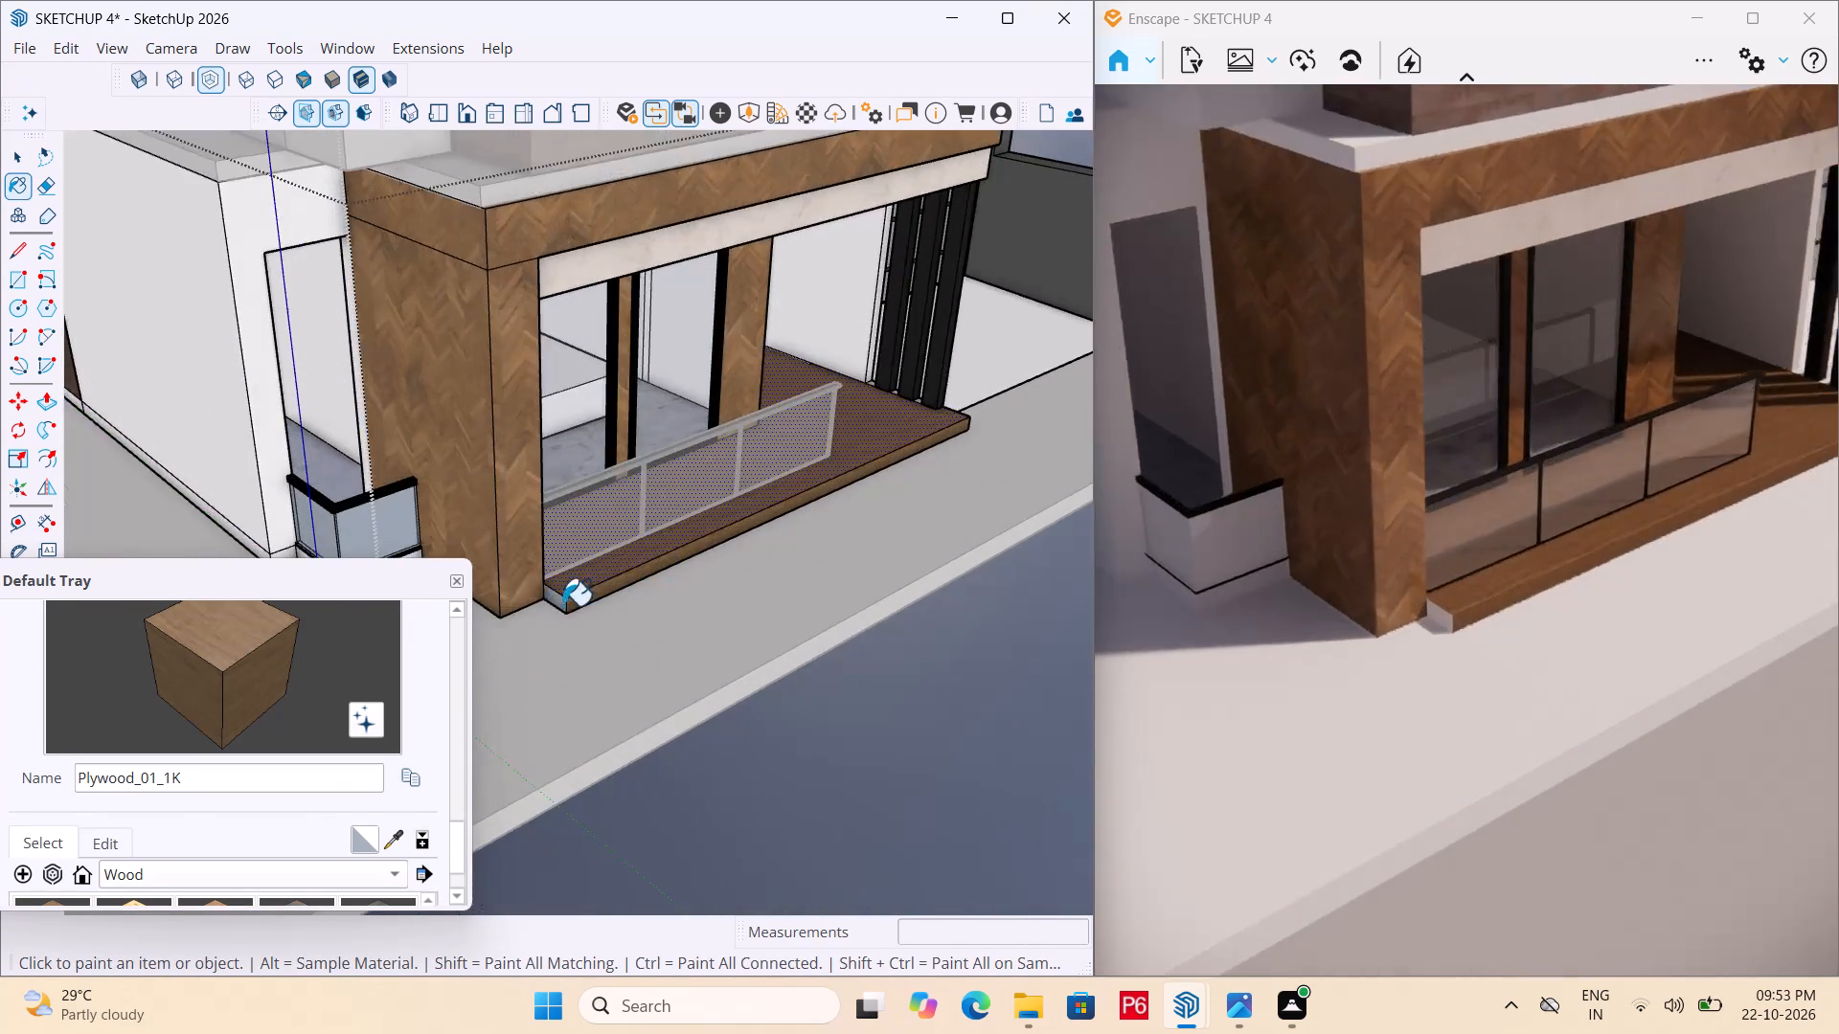
{"action": "scroll", "coordinate": [562, 605], "scroll_direction": "up", "scroll_amount": 6}
{"action": "left_click", "coordinate": [556, 594]}
{"action": "scroll", "coordinate": [482, 580], "scroll_direction": "down", "scroll_amount": 5}
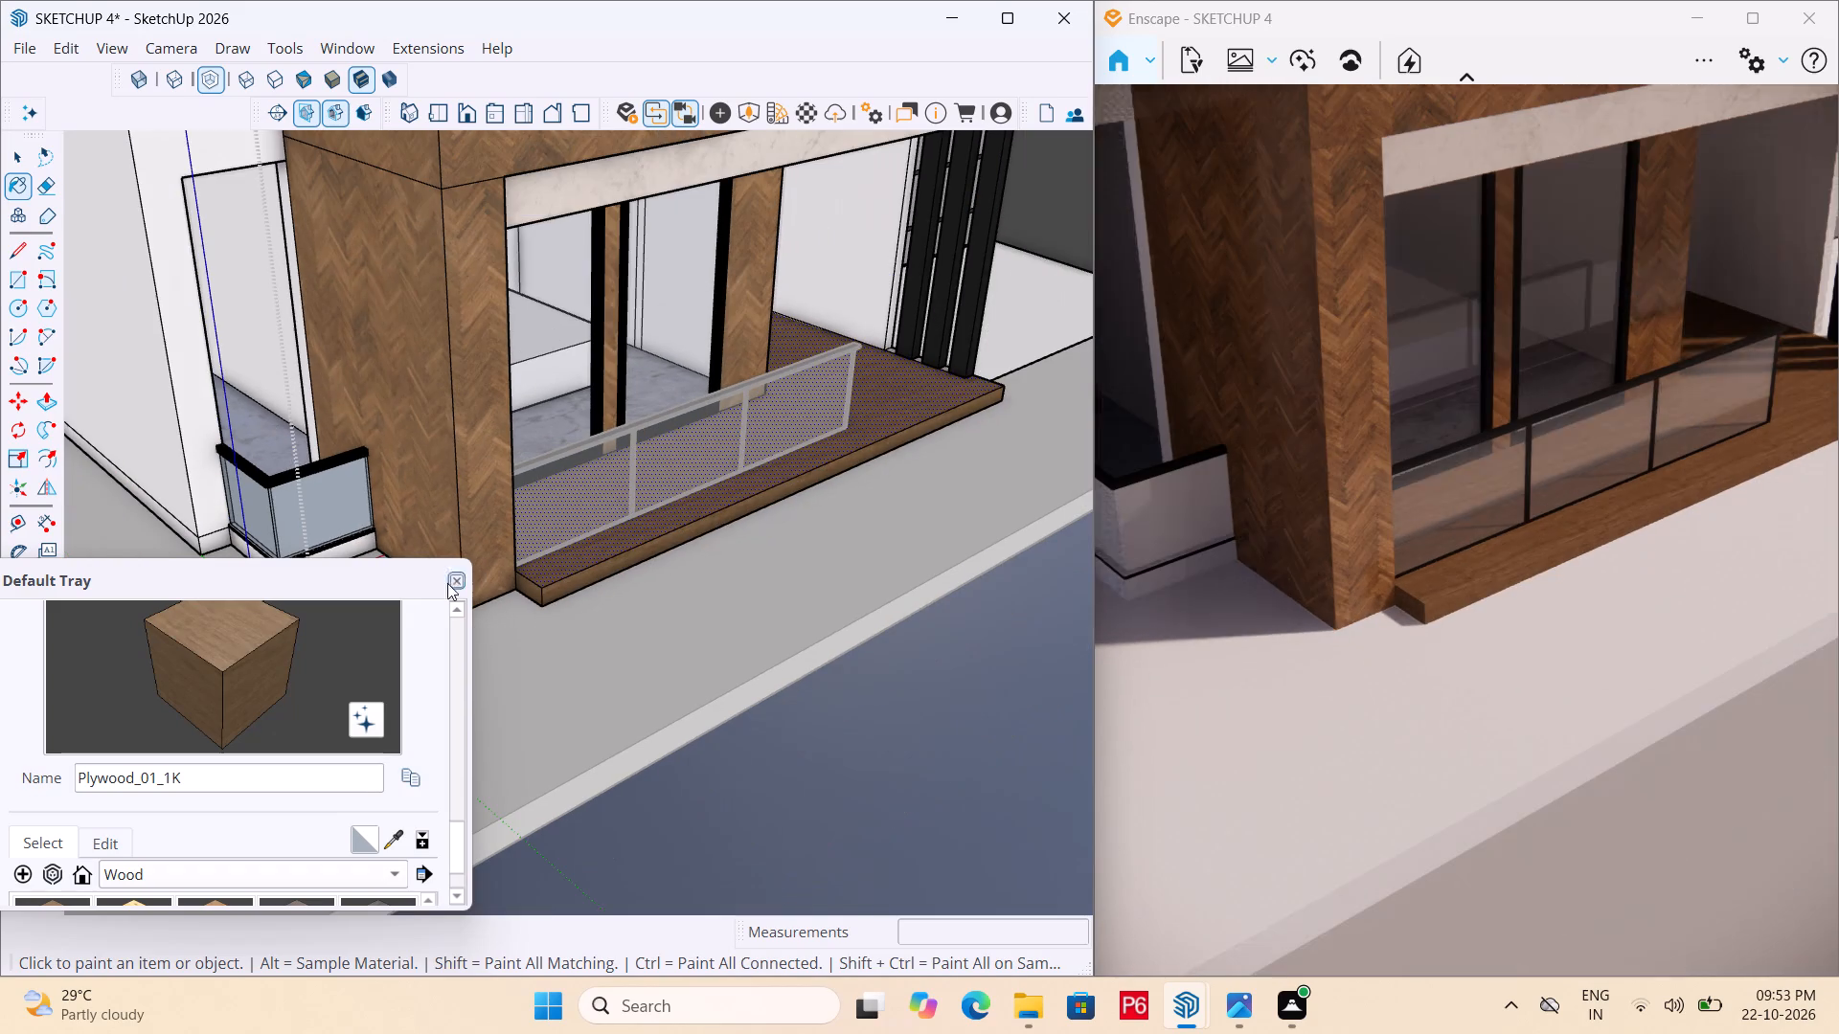
Paint the base faces beneath the small glass railing beside the herringbone wood column with Plywood_01_1K.
{"action": "scroll", "coordinate": [447, 583], "scroll_direction": "down", "scroll_amount": 7}
{"action": "scroll", "coordinate": [617, 550], "scroll_direction": "down", "scroll_amount": 6}
{"action": "scroll", "coordinate": [514, 556], "scroll_direction": "up", "scroll_amount": 5}
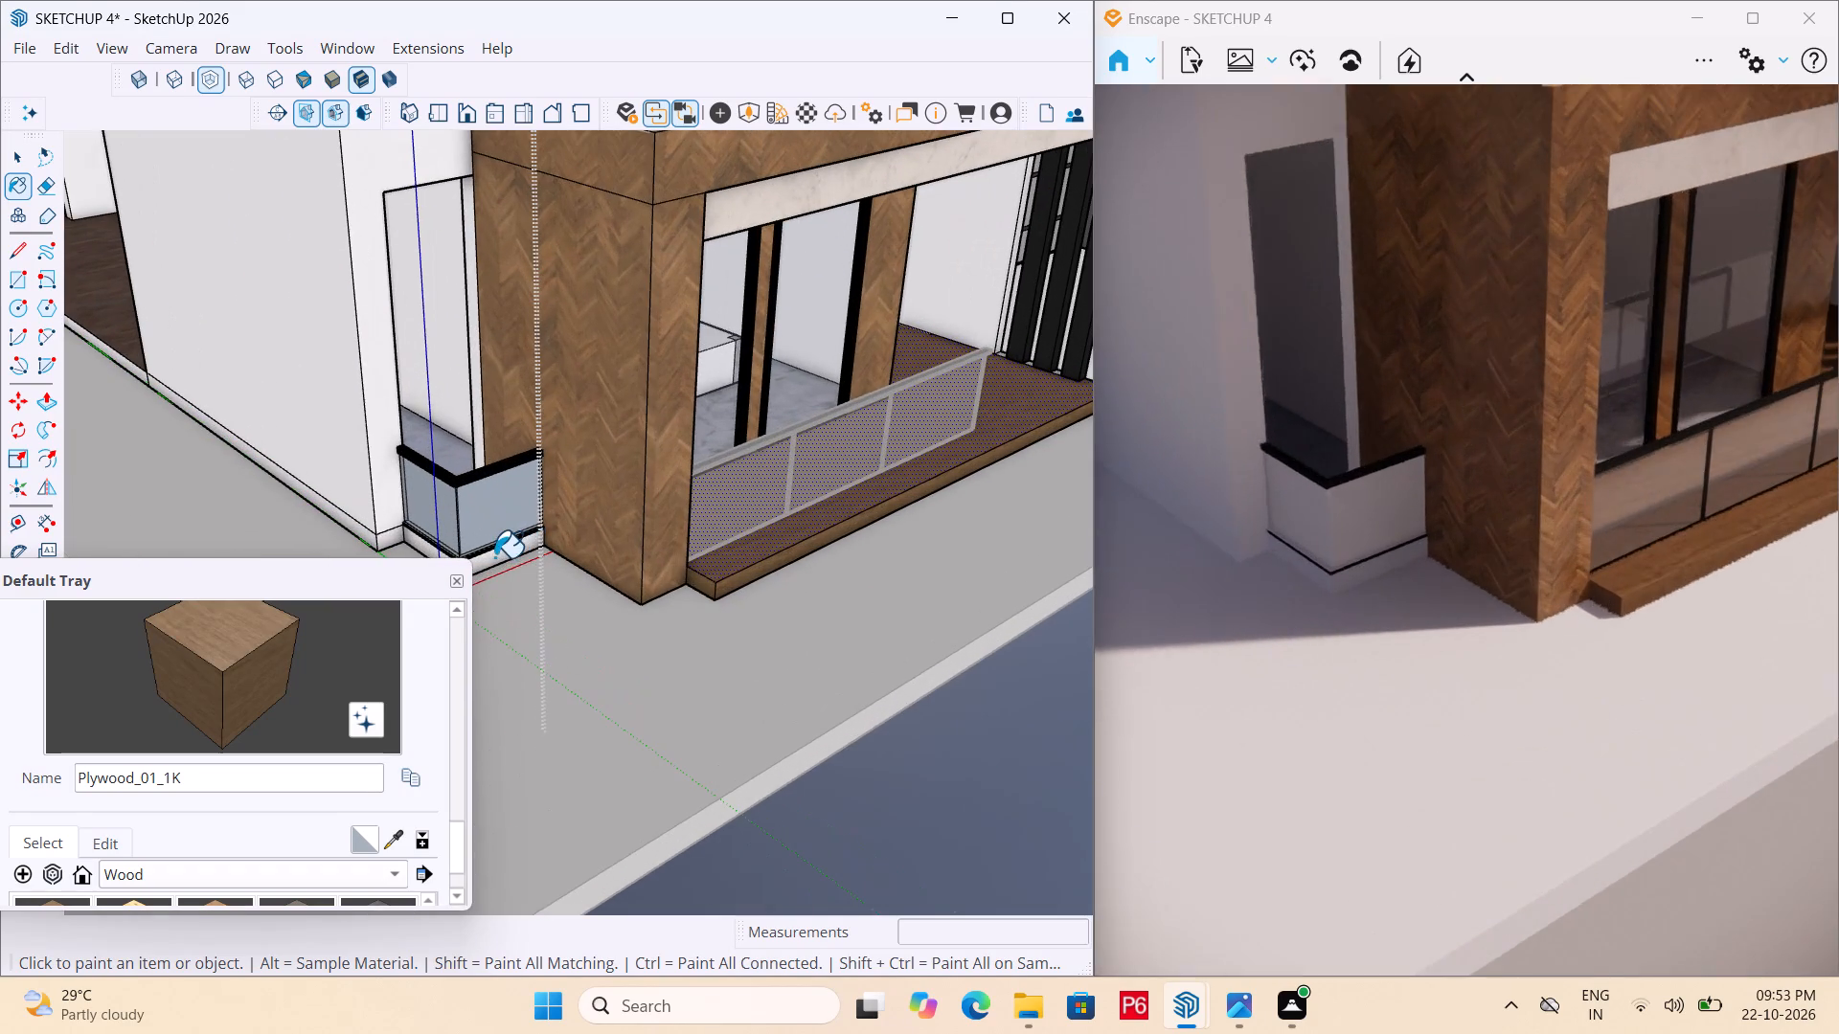
{"action": "left_click", "coordinate": [491, 557]}
{"action": "middle_click_drag", "start_coordinate": [513, 551], "coordinate": [755, 526]}
{"action": "scroll", "coordinate": [756, 526], "scroll_direction": "up", "scroll_amount": 1}
{"action": "left_click", "coordinate": [777, 507]}
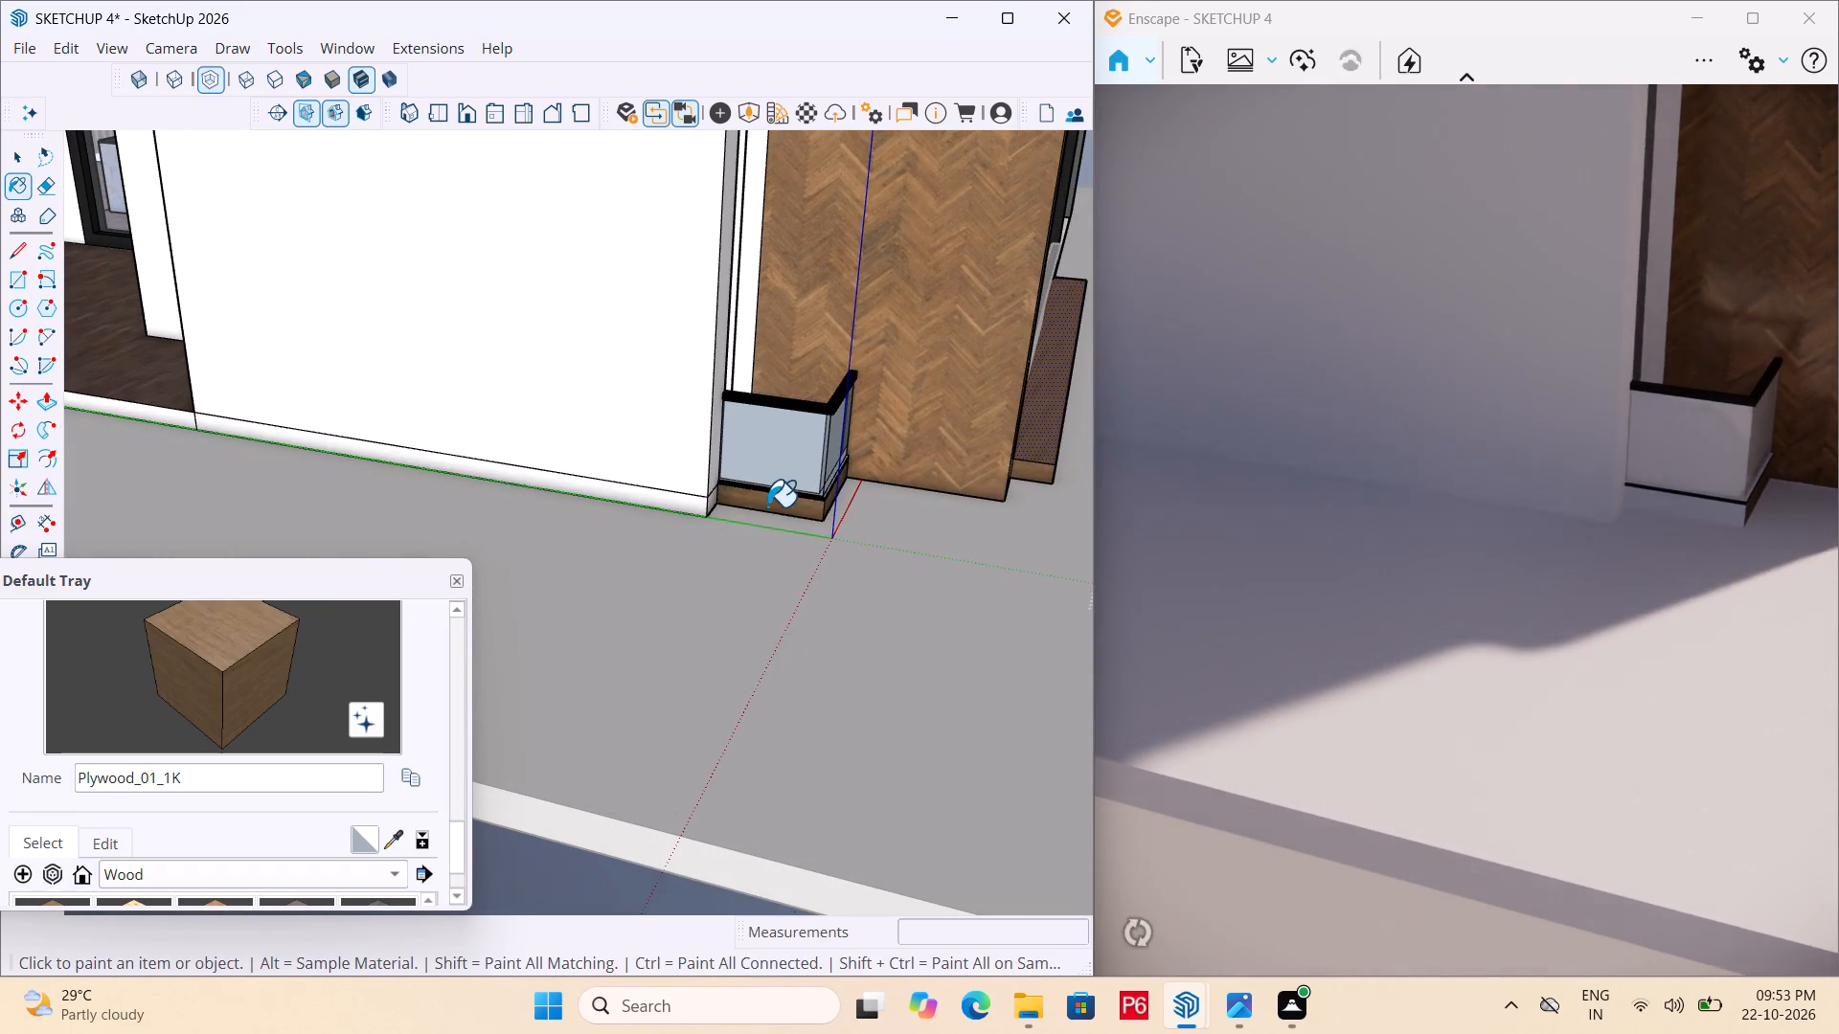
{"action": "middle_click_drag", "start_coordinate": [767, 506], "coordinate": [593, 505]}
{"action": "scroll", "coordinate": [508, 495], "scroll_direction": "up", "scroll_amount": 3}
{"action": "left_click", "coordinate": [445, 502]}
{"action": "scroll", "coordinate": [414, 477], "scroll_direction": "down", "scroll_amount": 8}
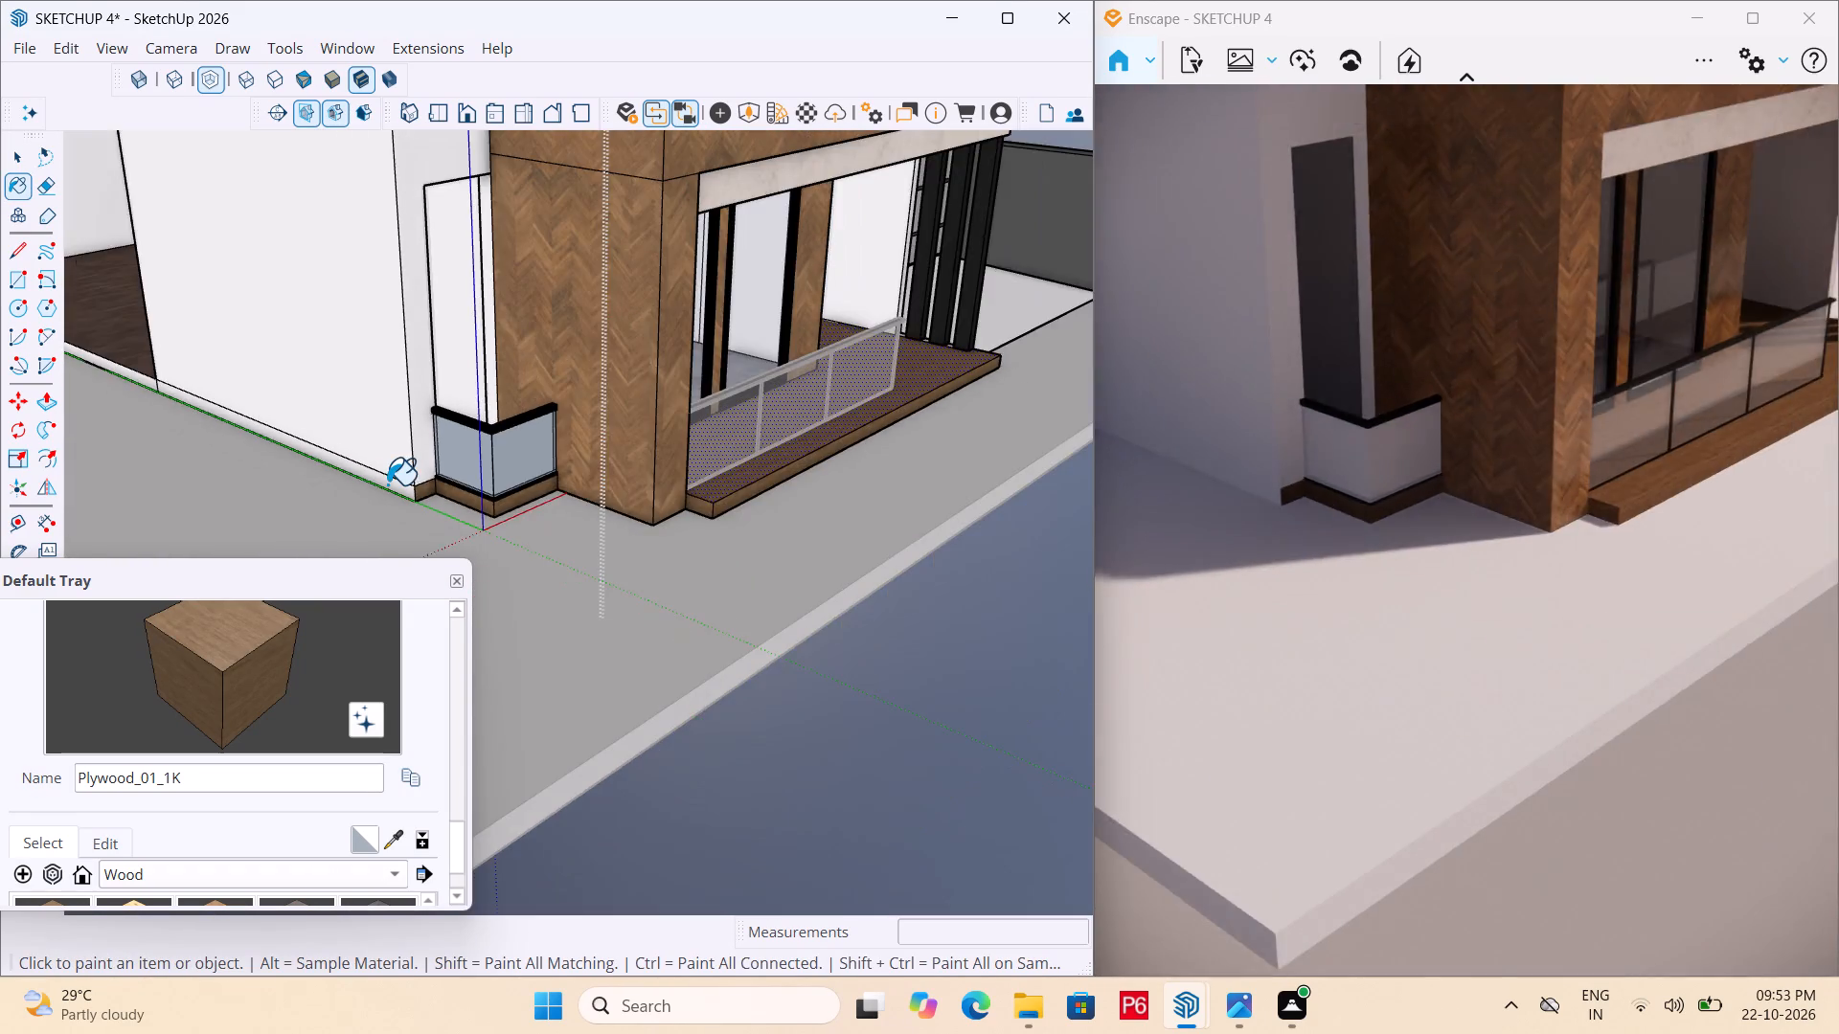
{"action": "scroll", "coordinate": [387, 484], "scroll_direction": "down", "scroll_amount": 3}
{"action": "scroll", "coordinate": [678, 489], "scroll_direction": "down", "scroll_amount": 1}
Save the model with the new wood finishes.
{"action": "middle_click_drag", "start_coordinate": [632, 493], "coordinate": [205, 533]}
{"action": "middle_click_drag", "start_coordinate": [651, 476], "coordinate": [403, 513]}
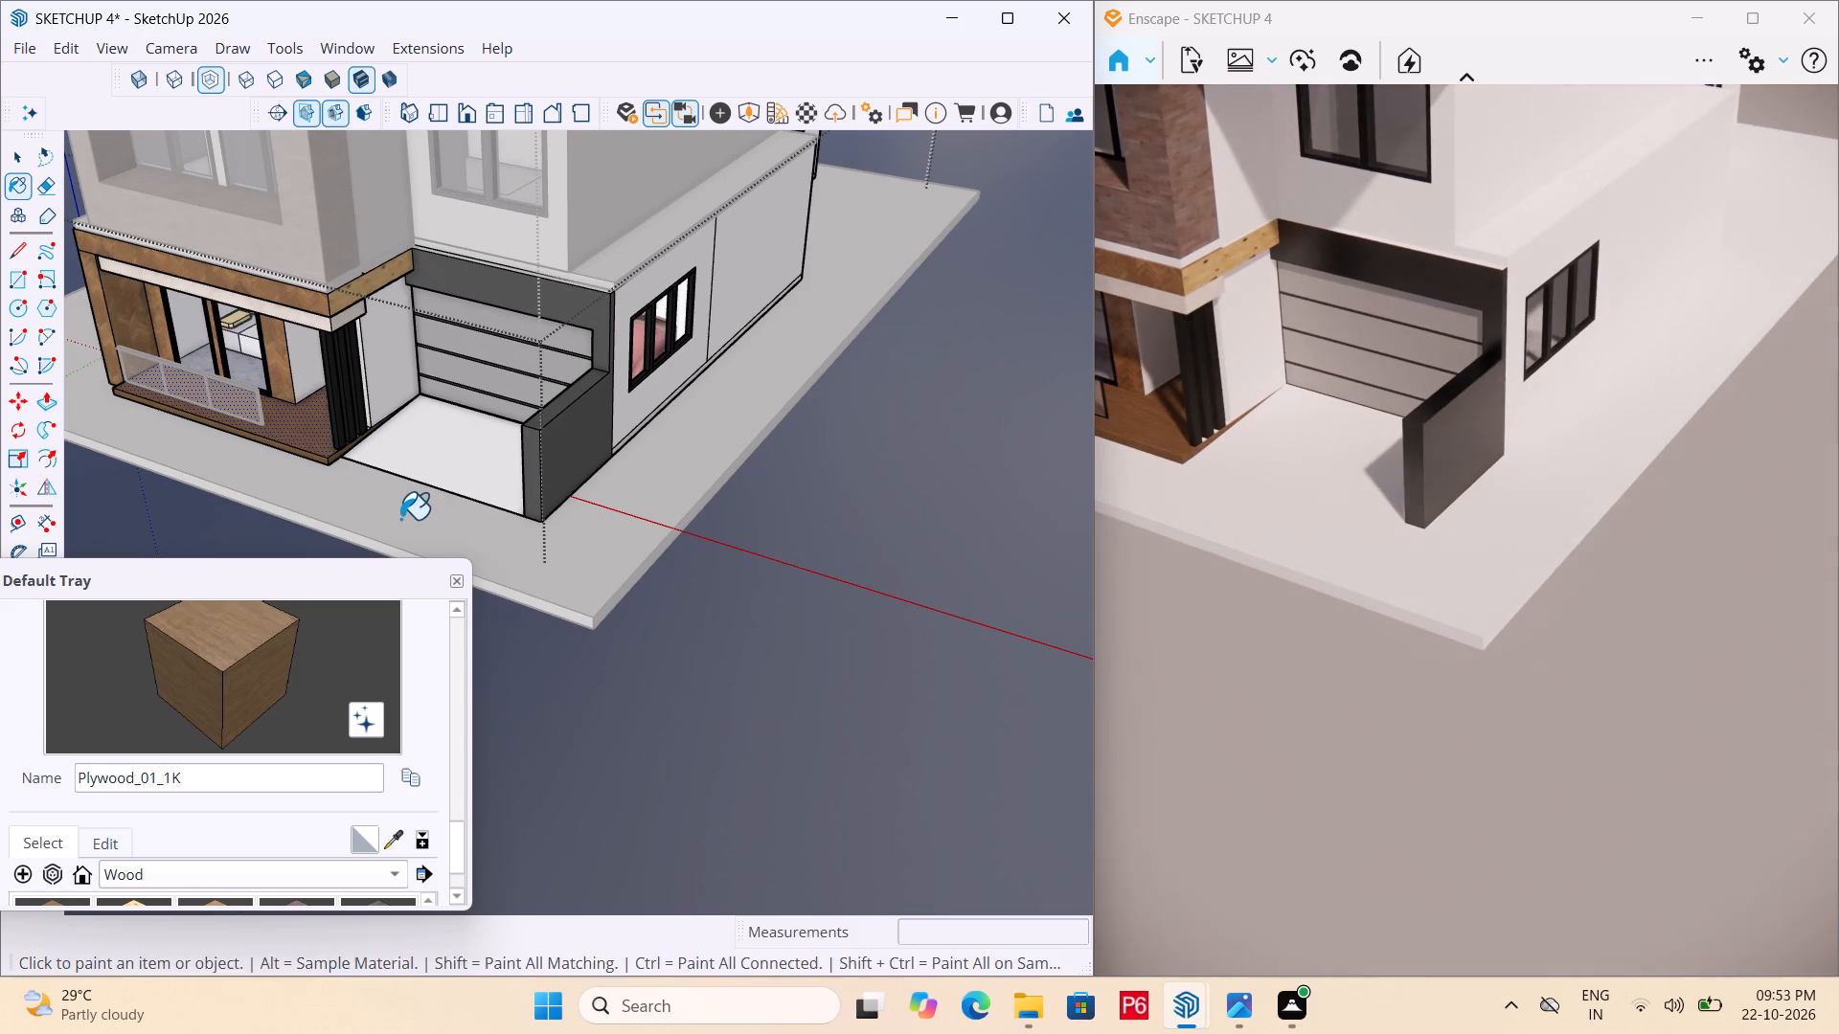
{"action": "key", "text": "ctrl+s"}
{"action": "key", "text": "ctrl+s"}
{"action": "key", "text": "ctrl+s"}
{"action": "key", "text": "ctrl+s"}
{"action": "key", "text": "ctrl+s"}
{"action": "key", "text": "ctrl+s"}
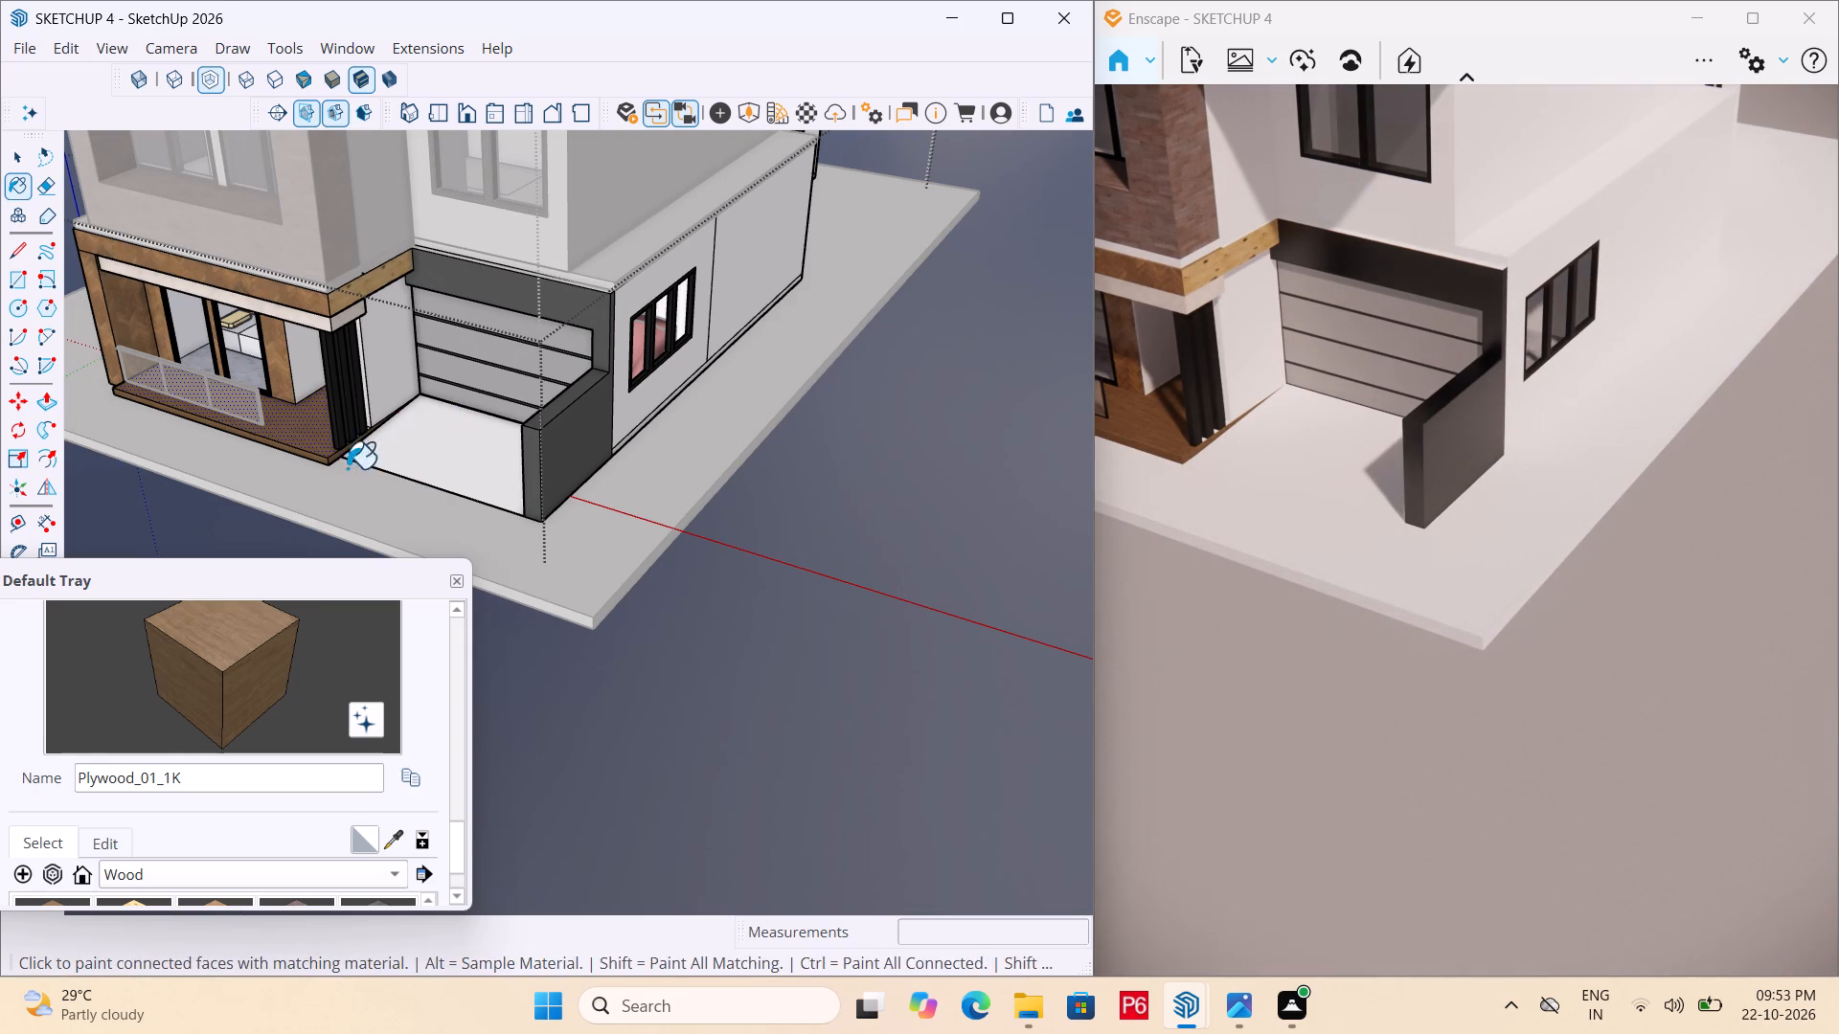
Switch the material library from Wood to the Asphalt & Concrete collection.
{"action": "scroll", "coordinate": [285, 693], "scroll_direction": "down", "scroll_amount": 5}
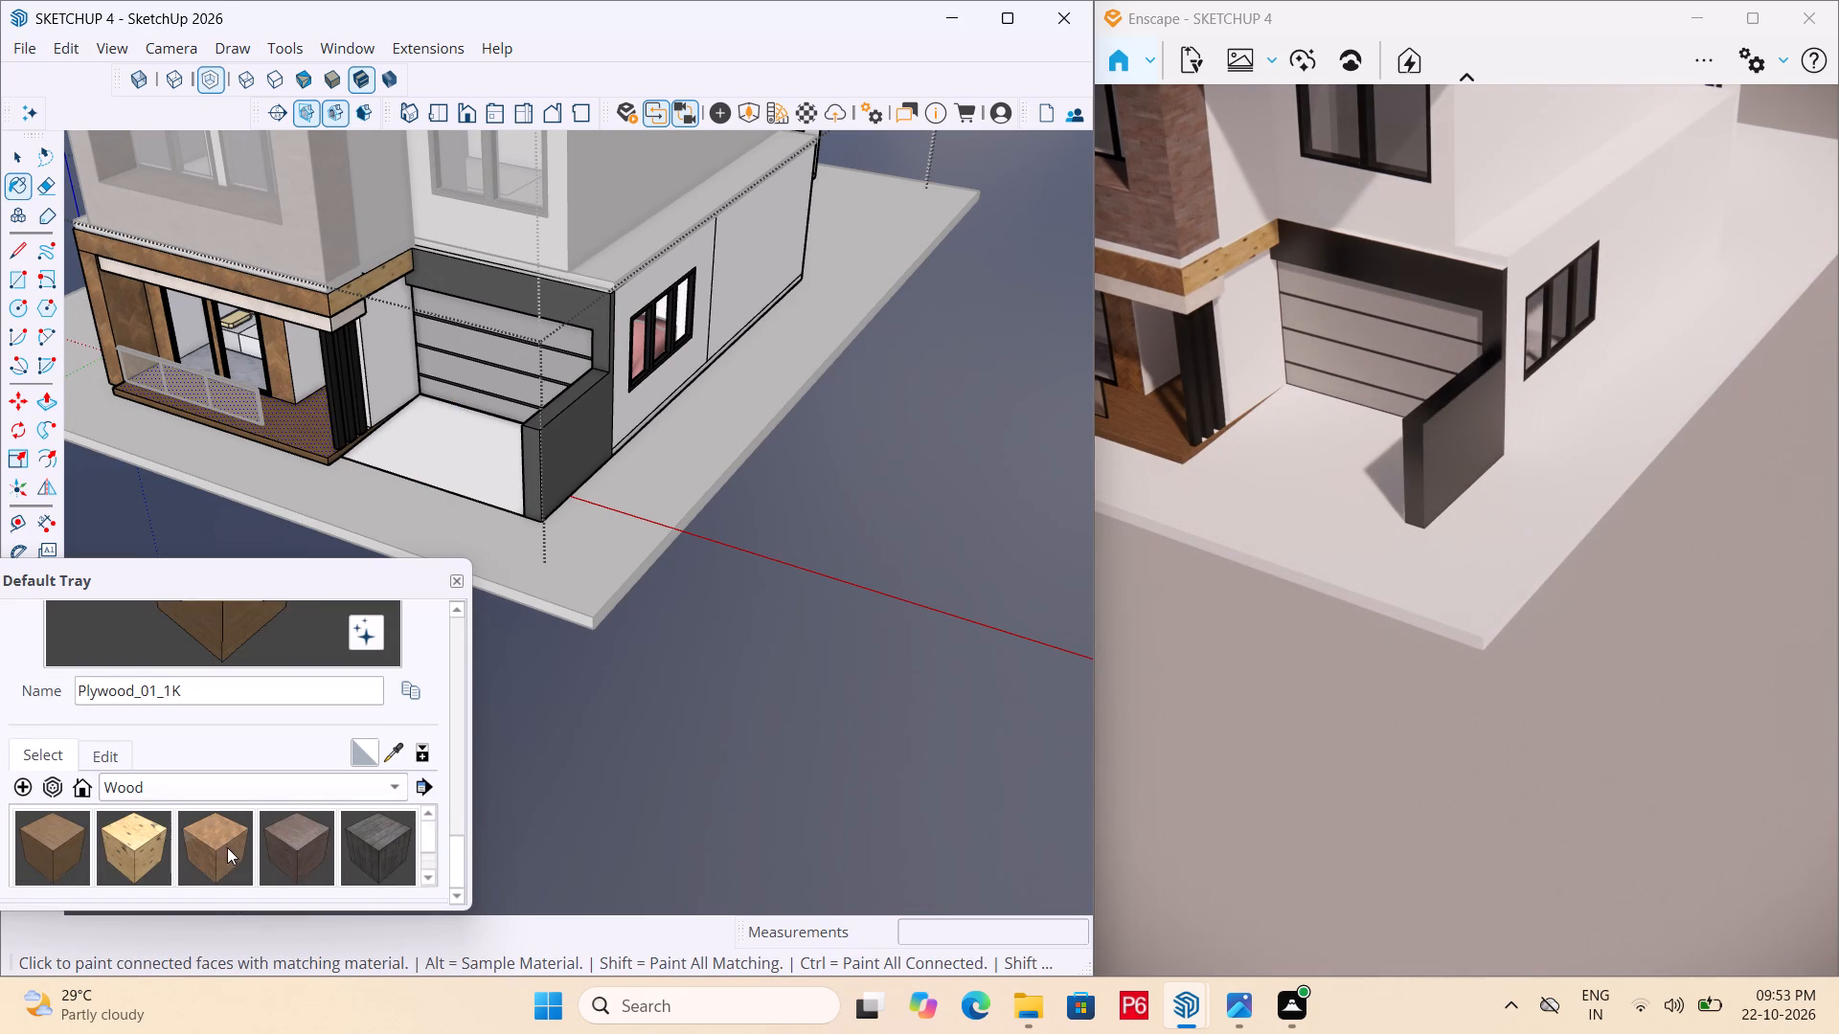
{"action": "scroll", "coordinate": [227, 847], "scroll_direction": "down", "scroll_amount": 4}
{"action": "scroll", "coordinate": [165, 848], "scroll_direction": "up", "scroll_amount": 1}
{"action": "left_click", "coordinate": [255, 788]}
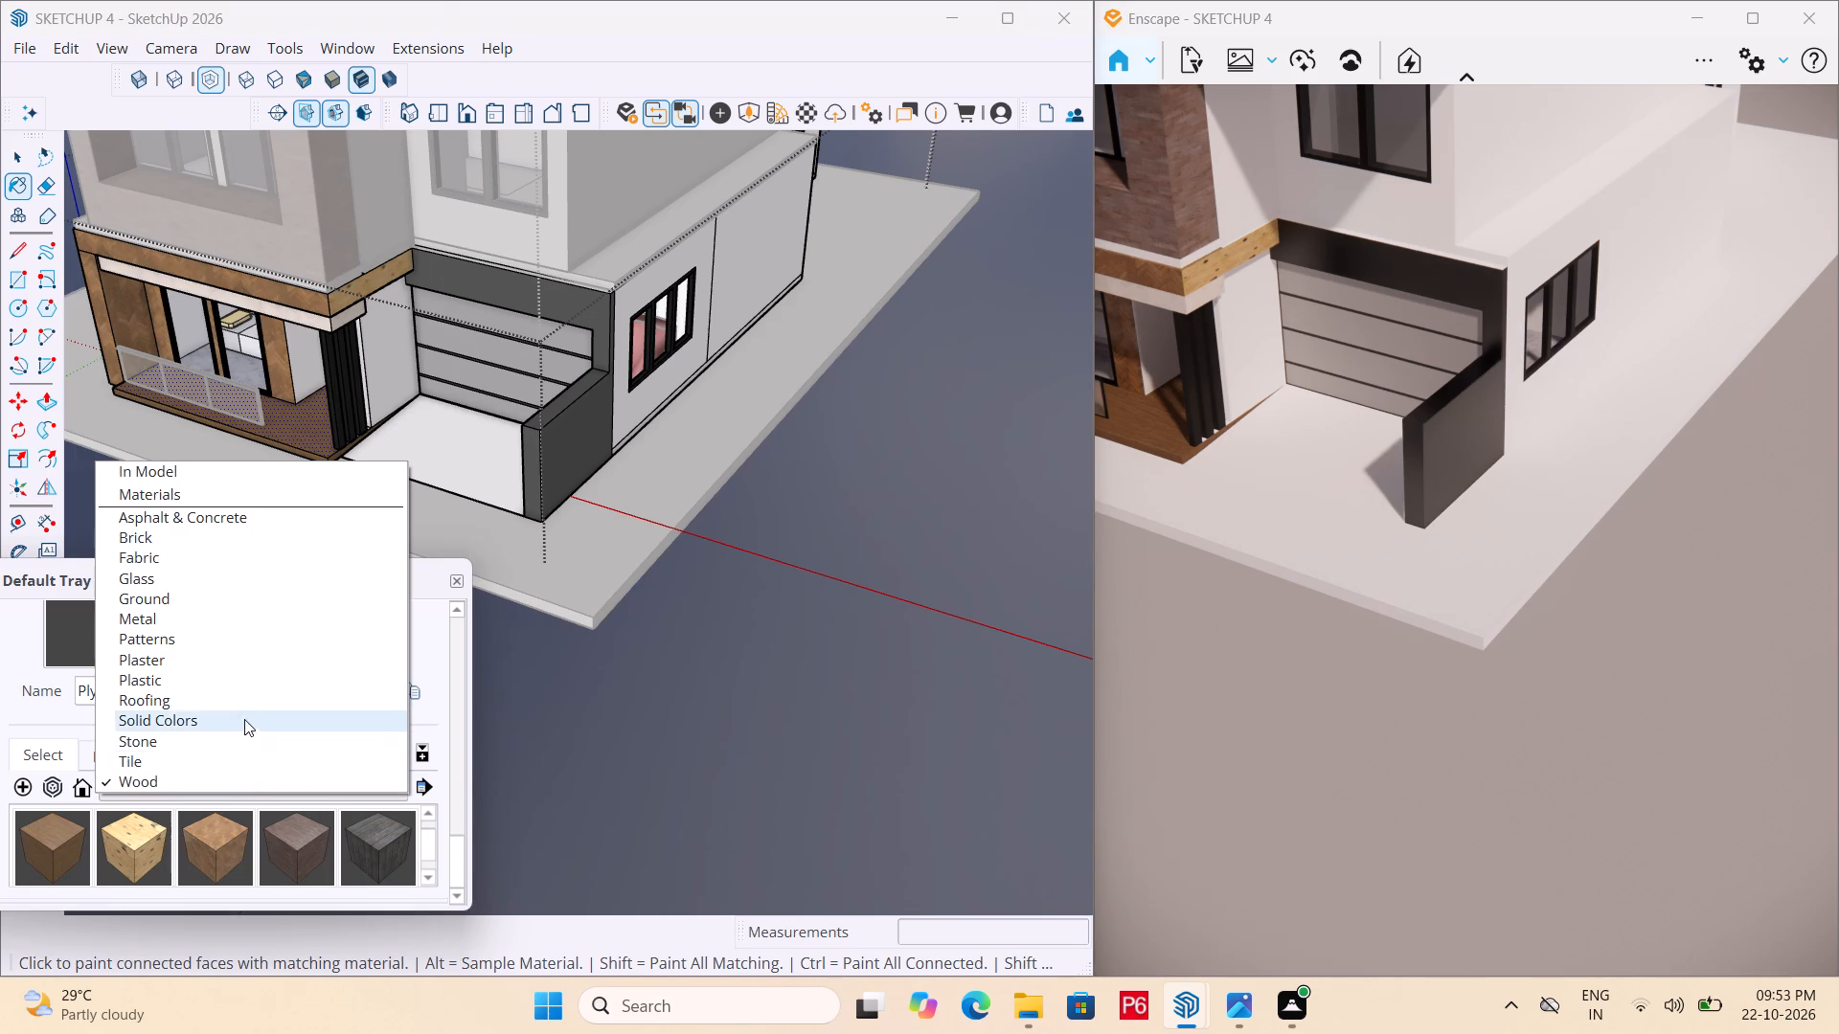
{"action": "left_click", "coordinate": [338, 522]}
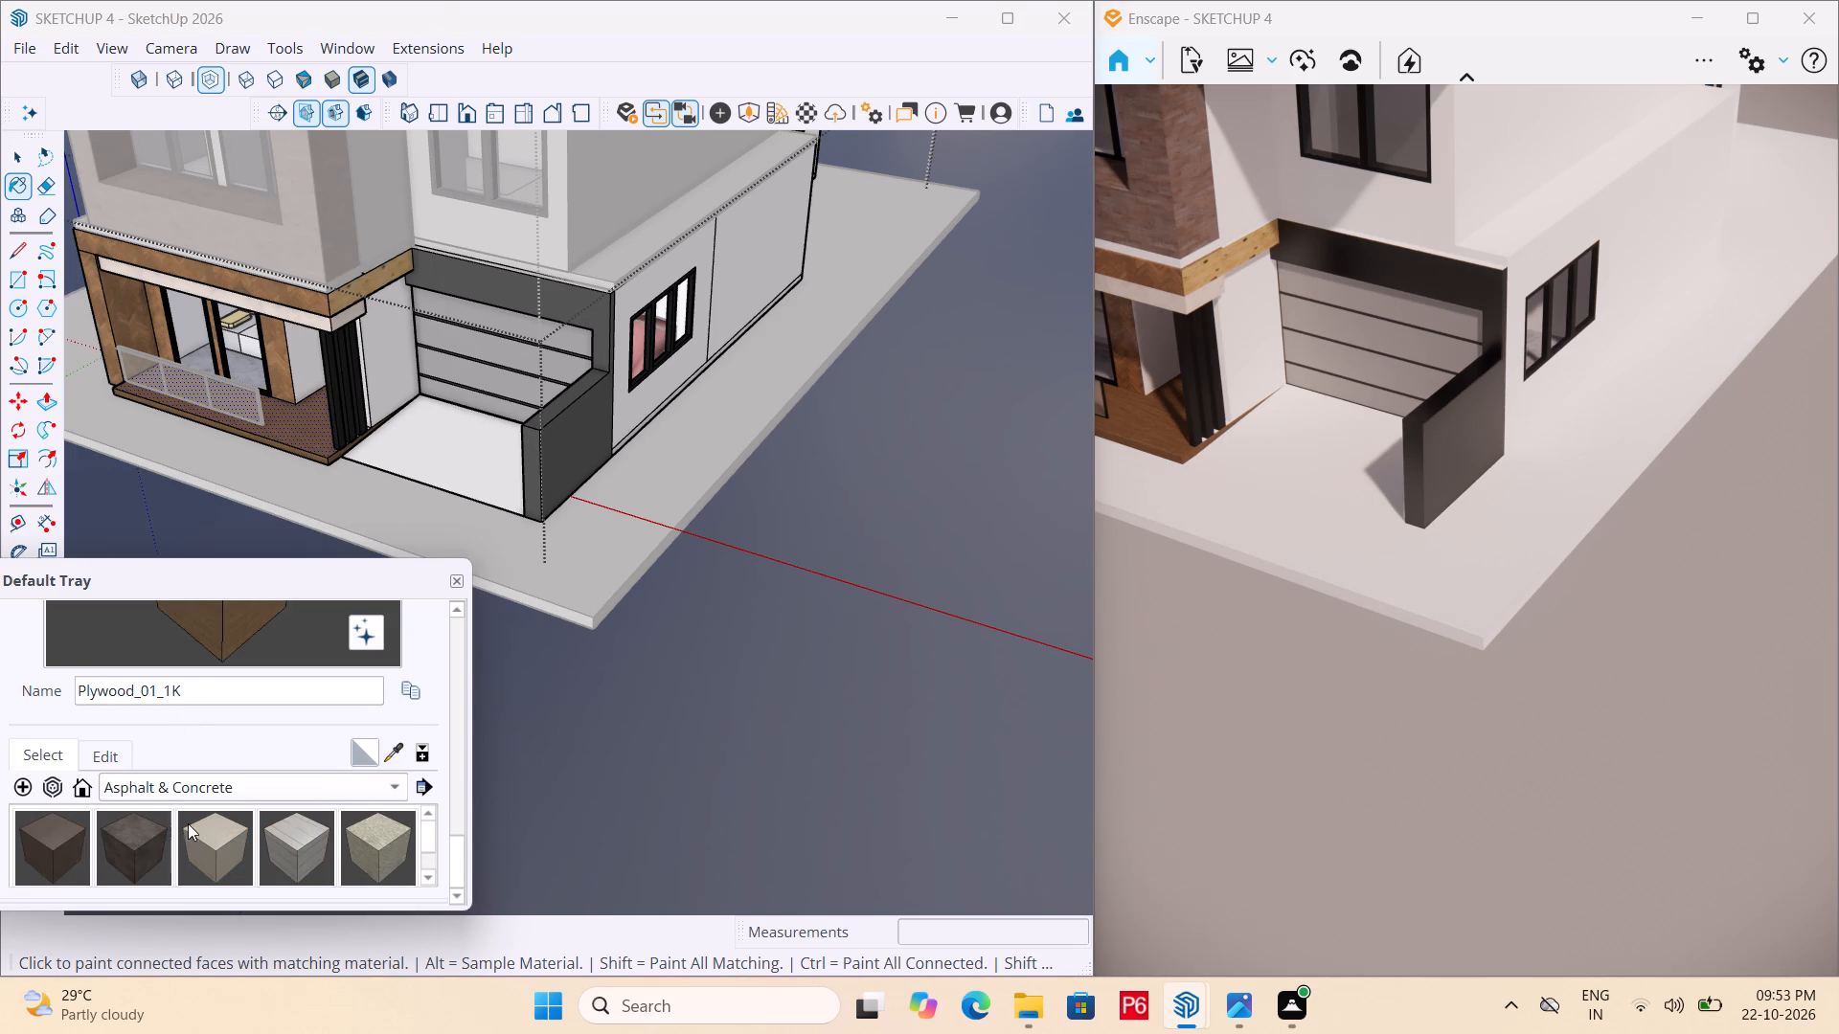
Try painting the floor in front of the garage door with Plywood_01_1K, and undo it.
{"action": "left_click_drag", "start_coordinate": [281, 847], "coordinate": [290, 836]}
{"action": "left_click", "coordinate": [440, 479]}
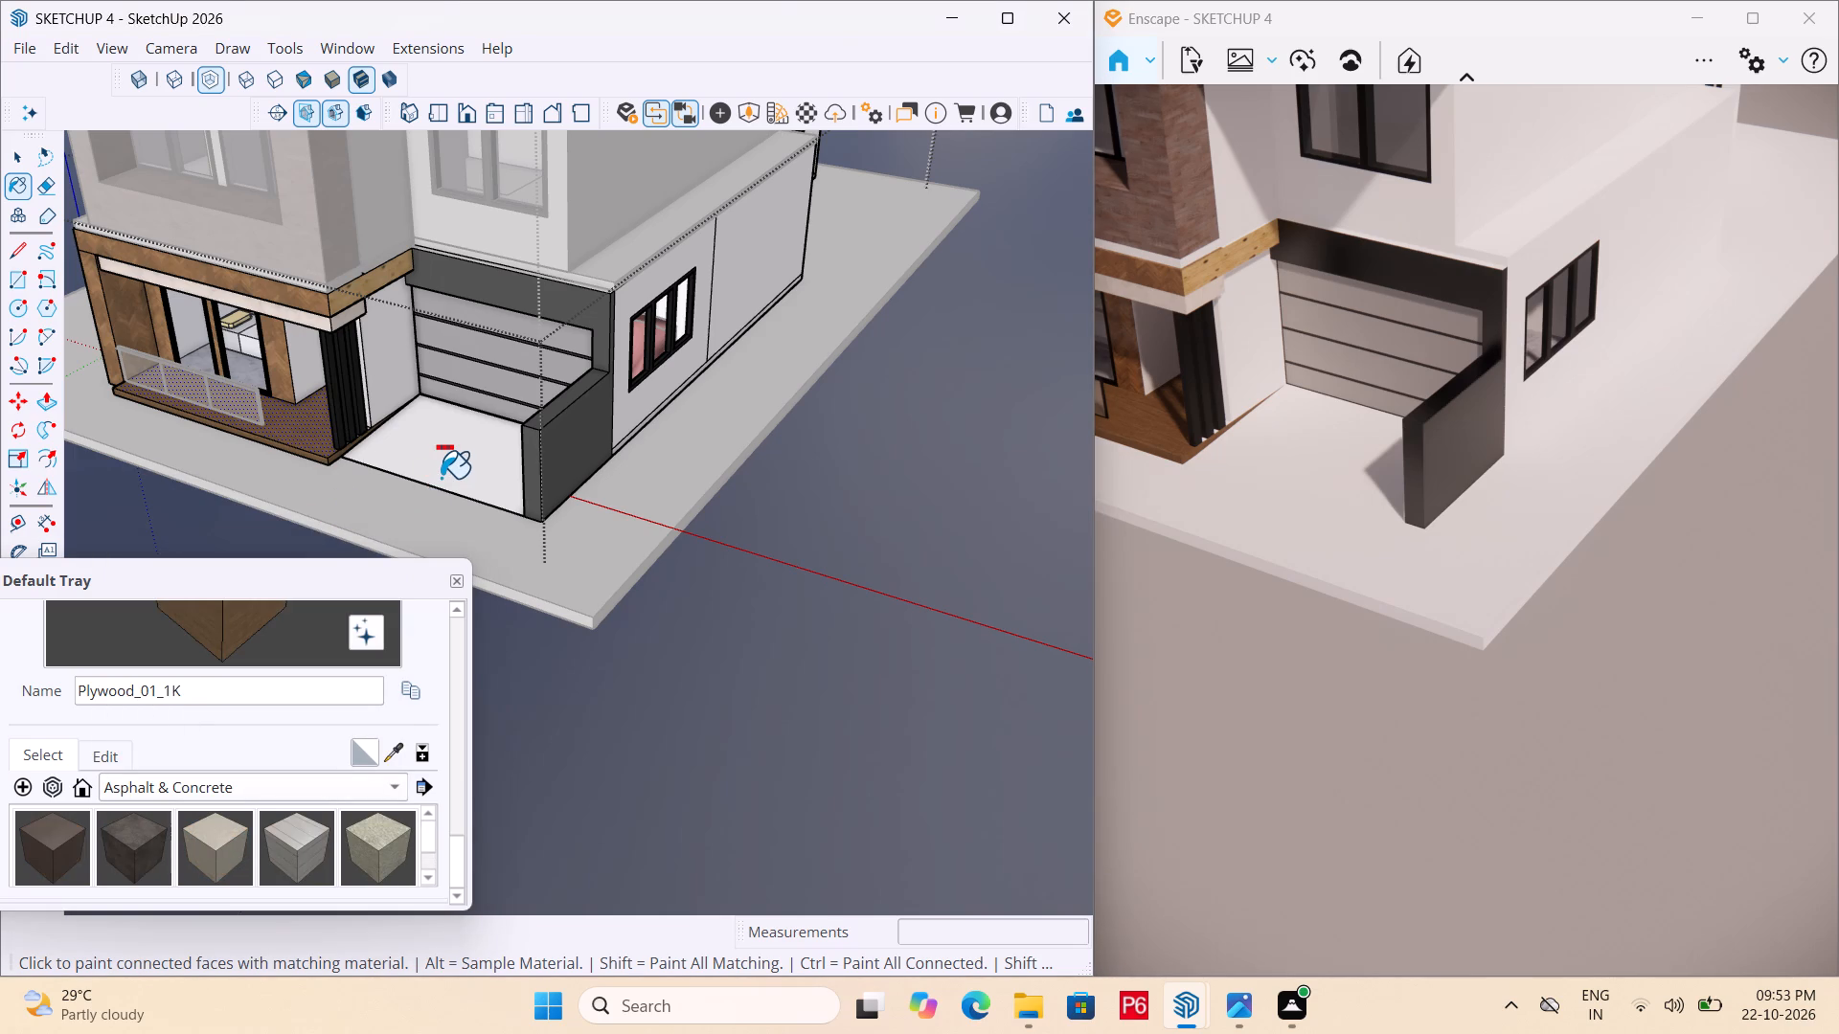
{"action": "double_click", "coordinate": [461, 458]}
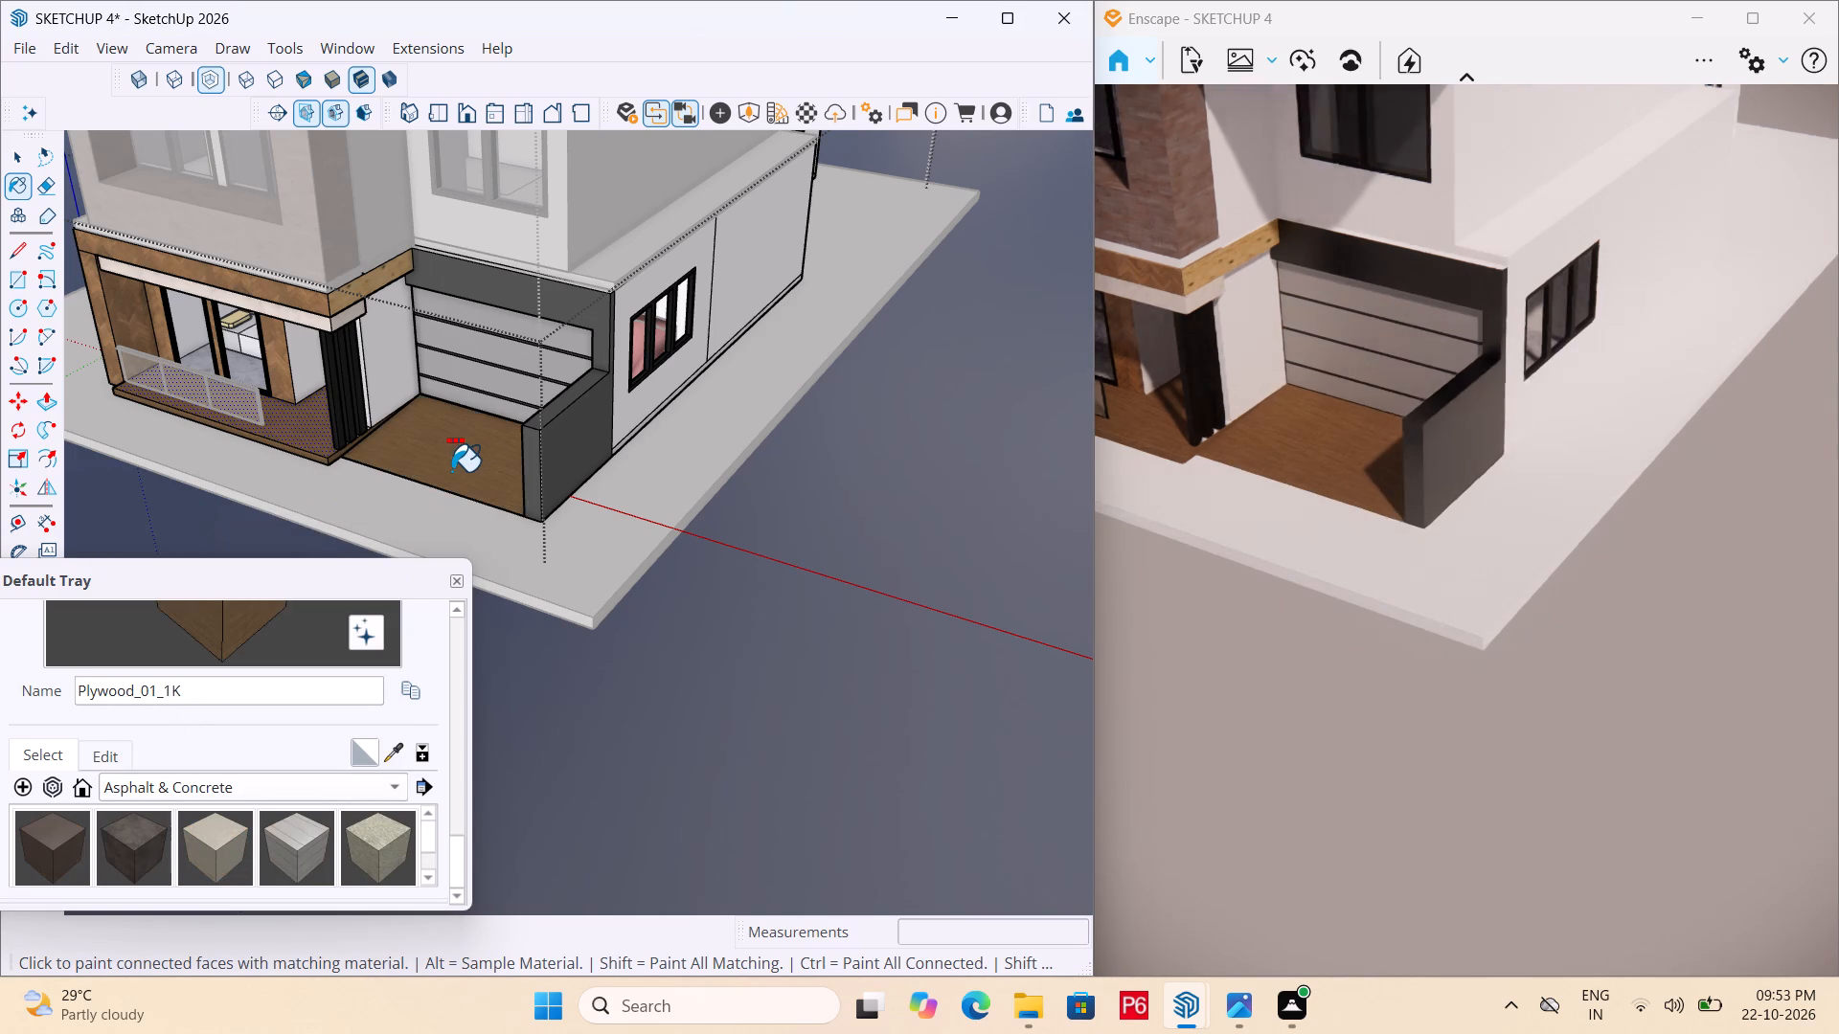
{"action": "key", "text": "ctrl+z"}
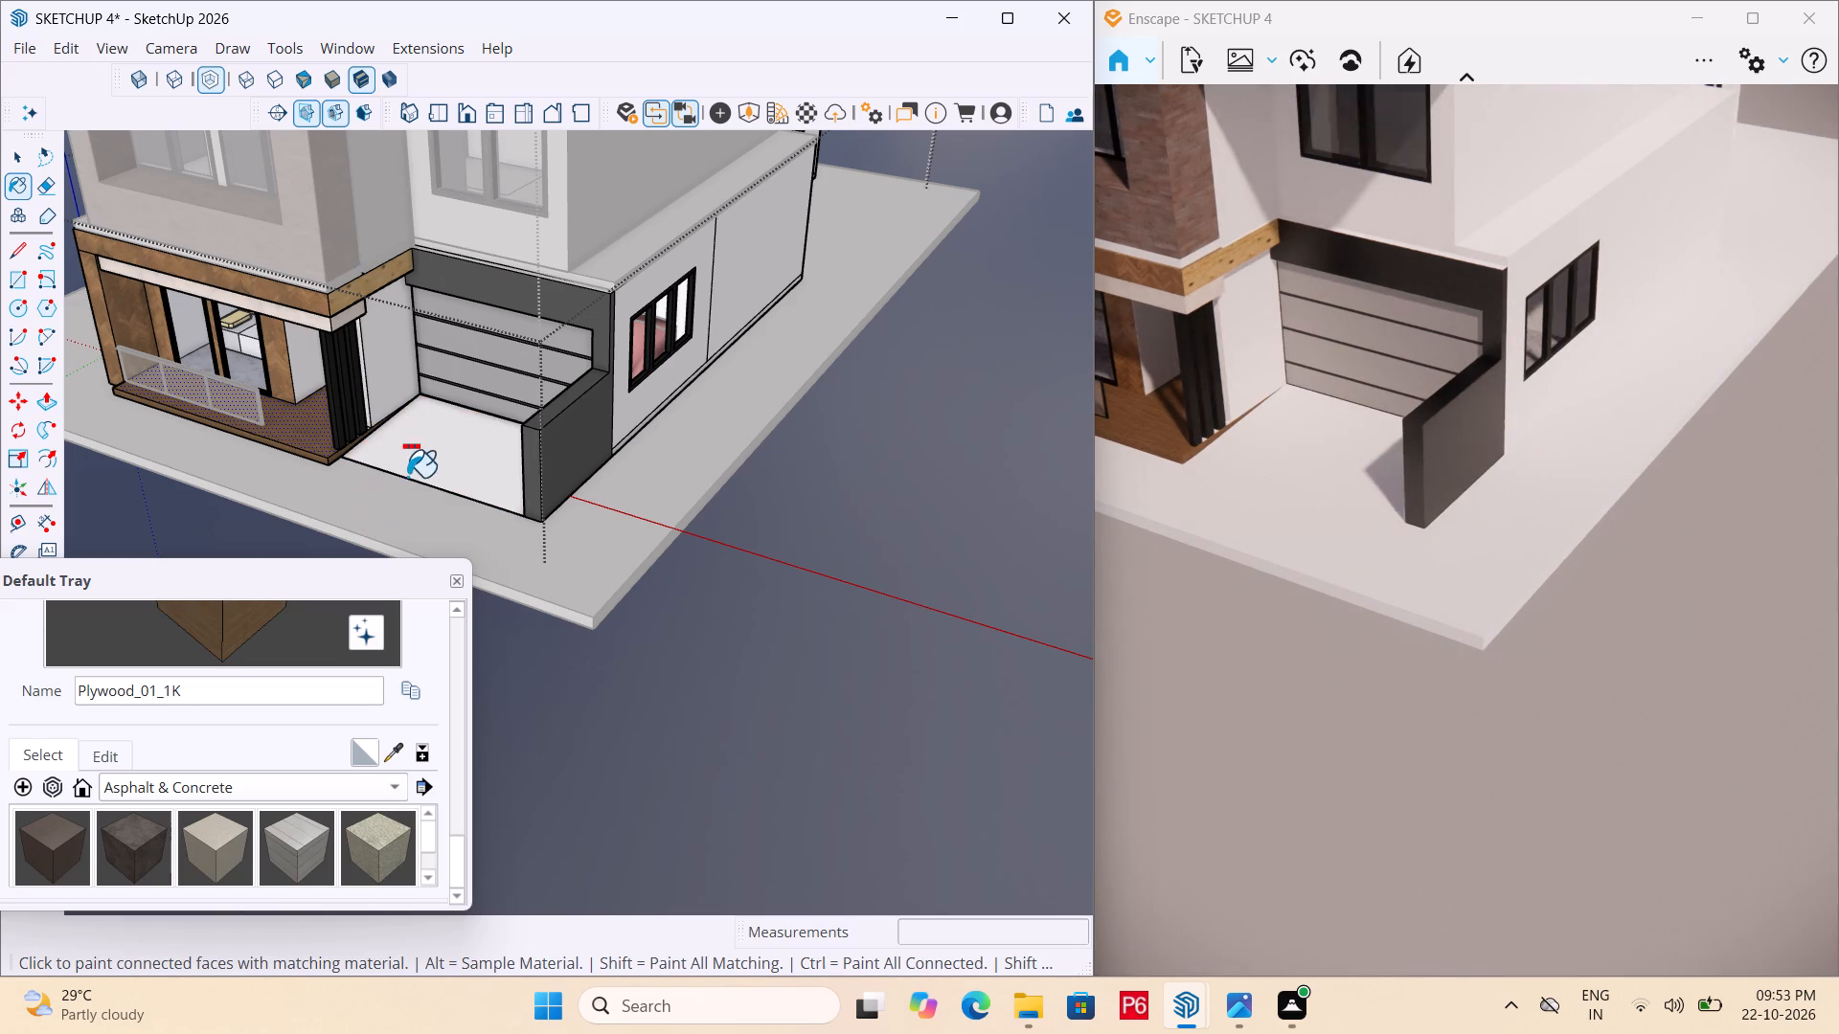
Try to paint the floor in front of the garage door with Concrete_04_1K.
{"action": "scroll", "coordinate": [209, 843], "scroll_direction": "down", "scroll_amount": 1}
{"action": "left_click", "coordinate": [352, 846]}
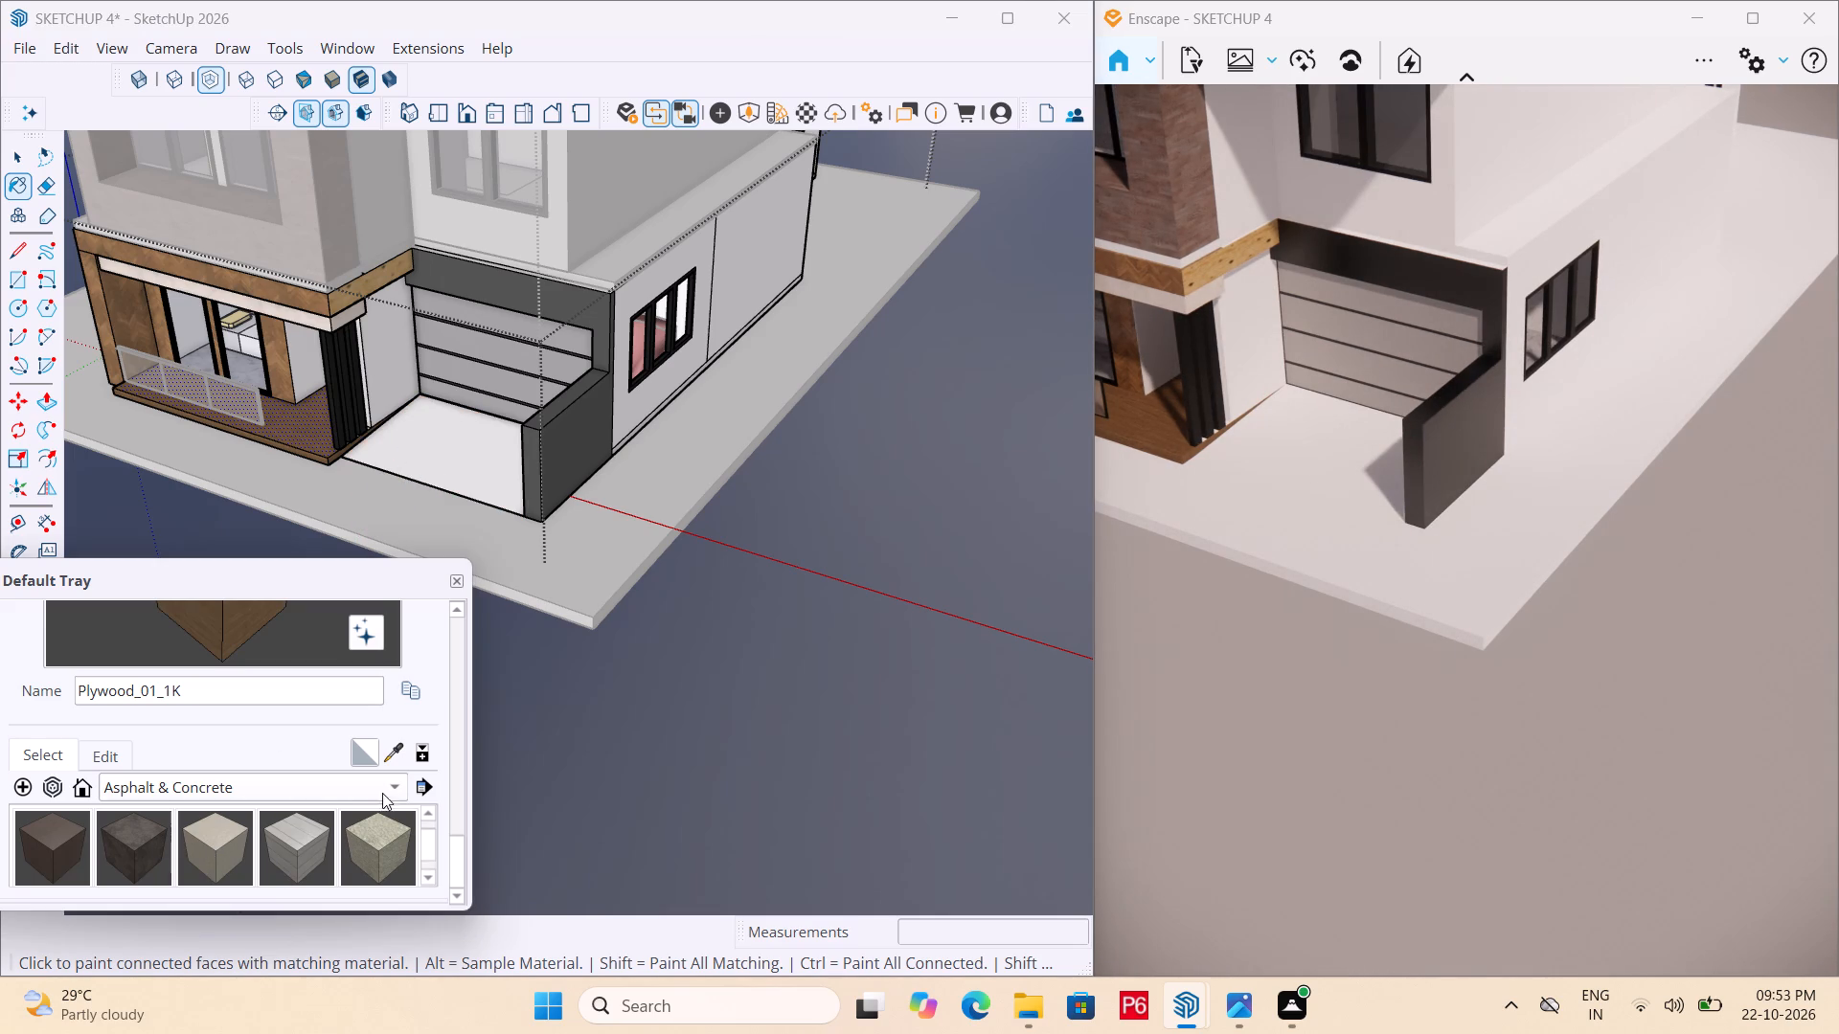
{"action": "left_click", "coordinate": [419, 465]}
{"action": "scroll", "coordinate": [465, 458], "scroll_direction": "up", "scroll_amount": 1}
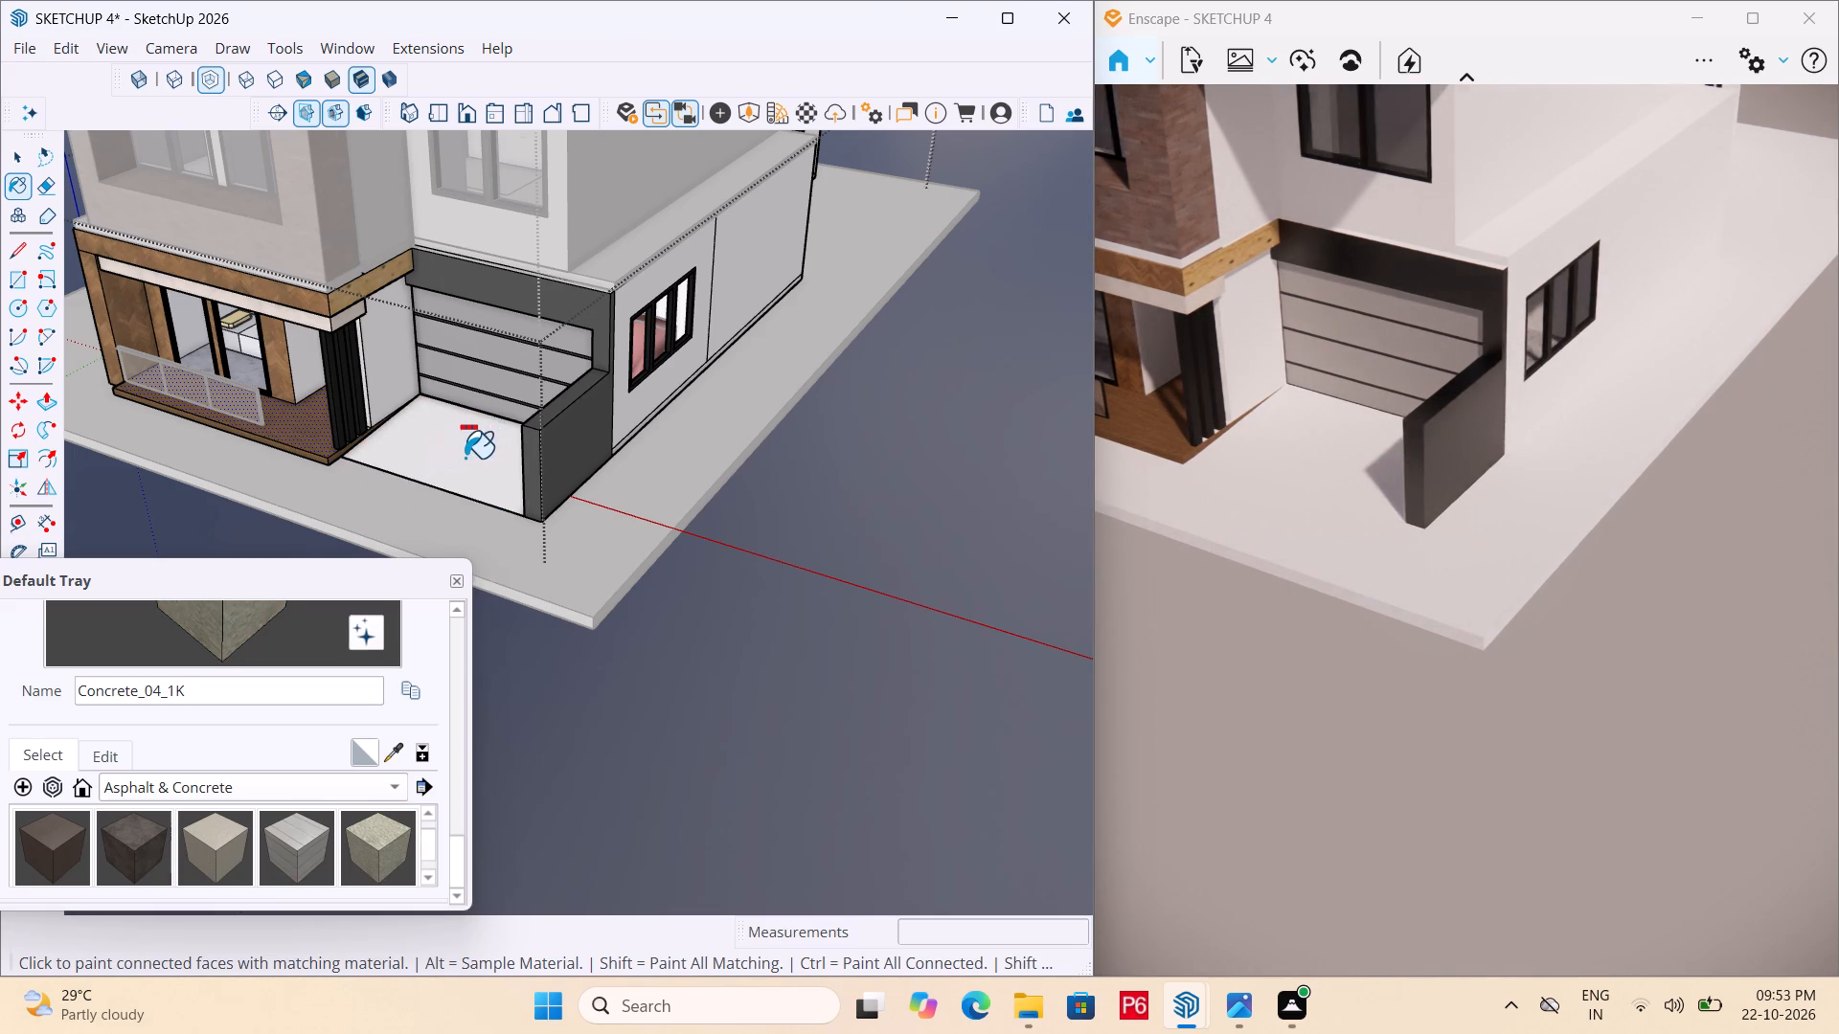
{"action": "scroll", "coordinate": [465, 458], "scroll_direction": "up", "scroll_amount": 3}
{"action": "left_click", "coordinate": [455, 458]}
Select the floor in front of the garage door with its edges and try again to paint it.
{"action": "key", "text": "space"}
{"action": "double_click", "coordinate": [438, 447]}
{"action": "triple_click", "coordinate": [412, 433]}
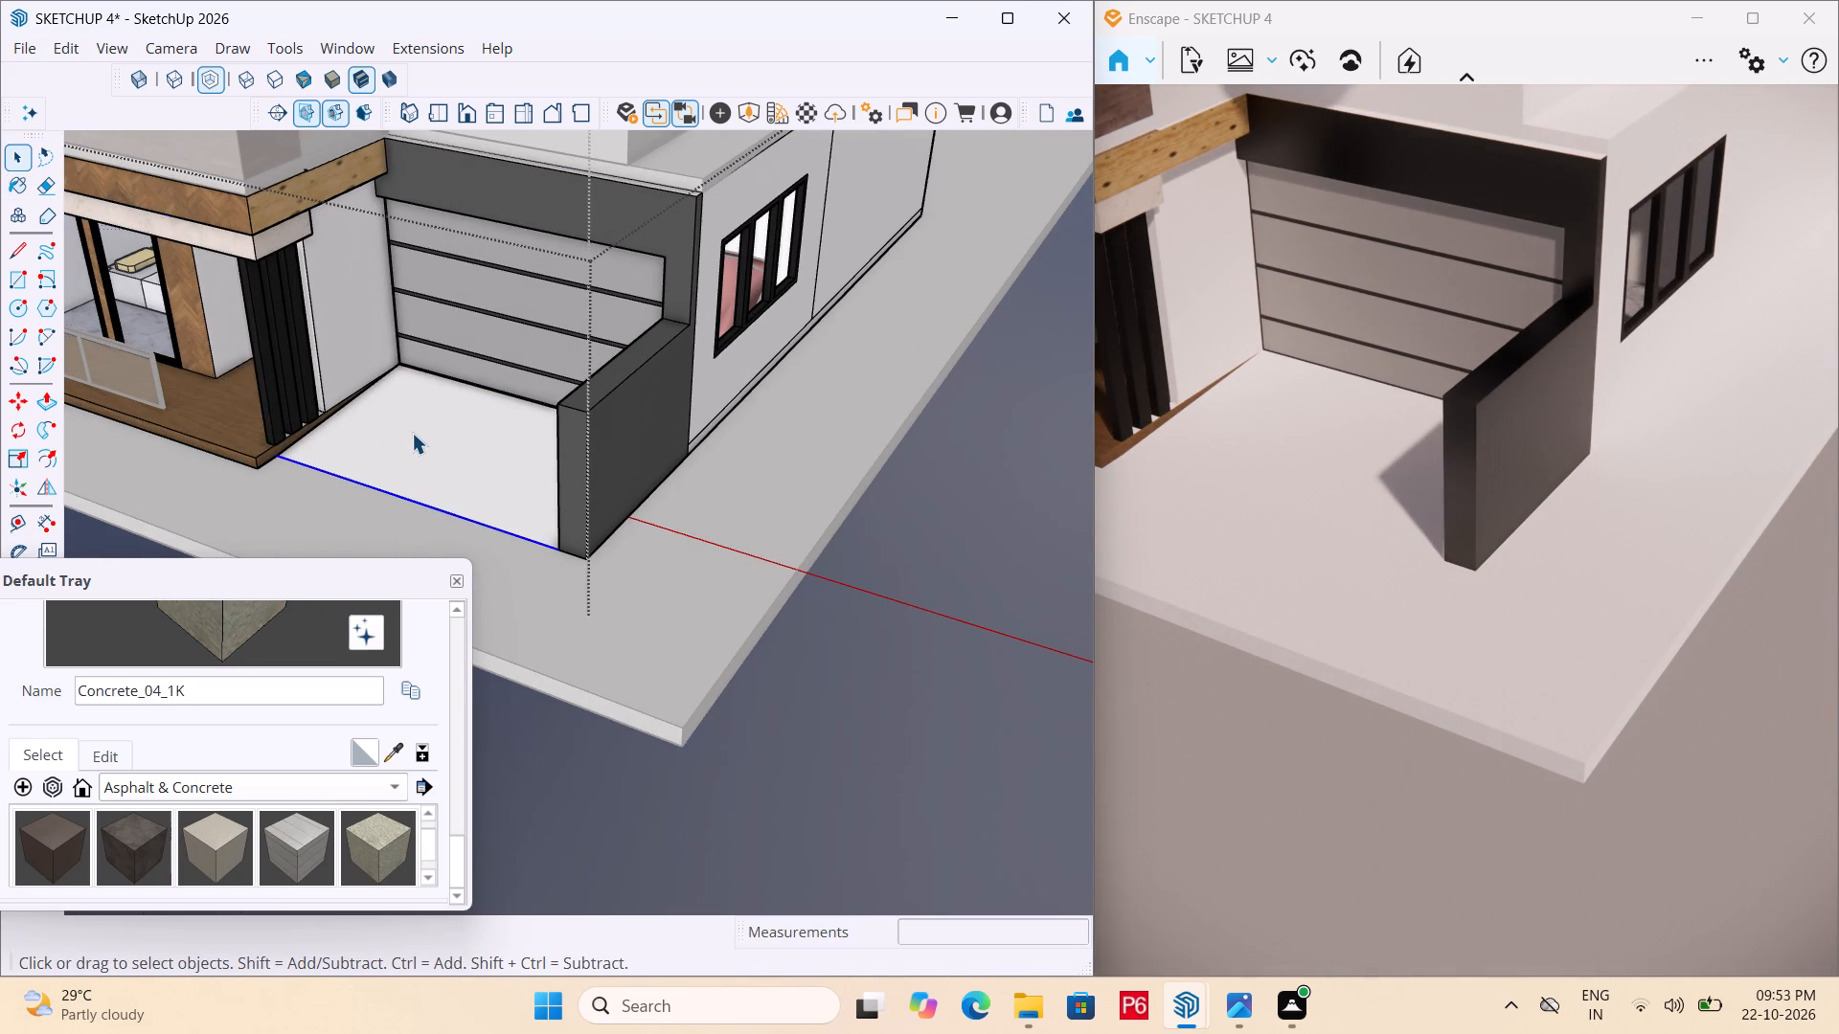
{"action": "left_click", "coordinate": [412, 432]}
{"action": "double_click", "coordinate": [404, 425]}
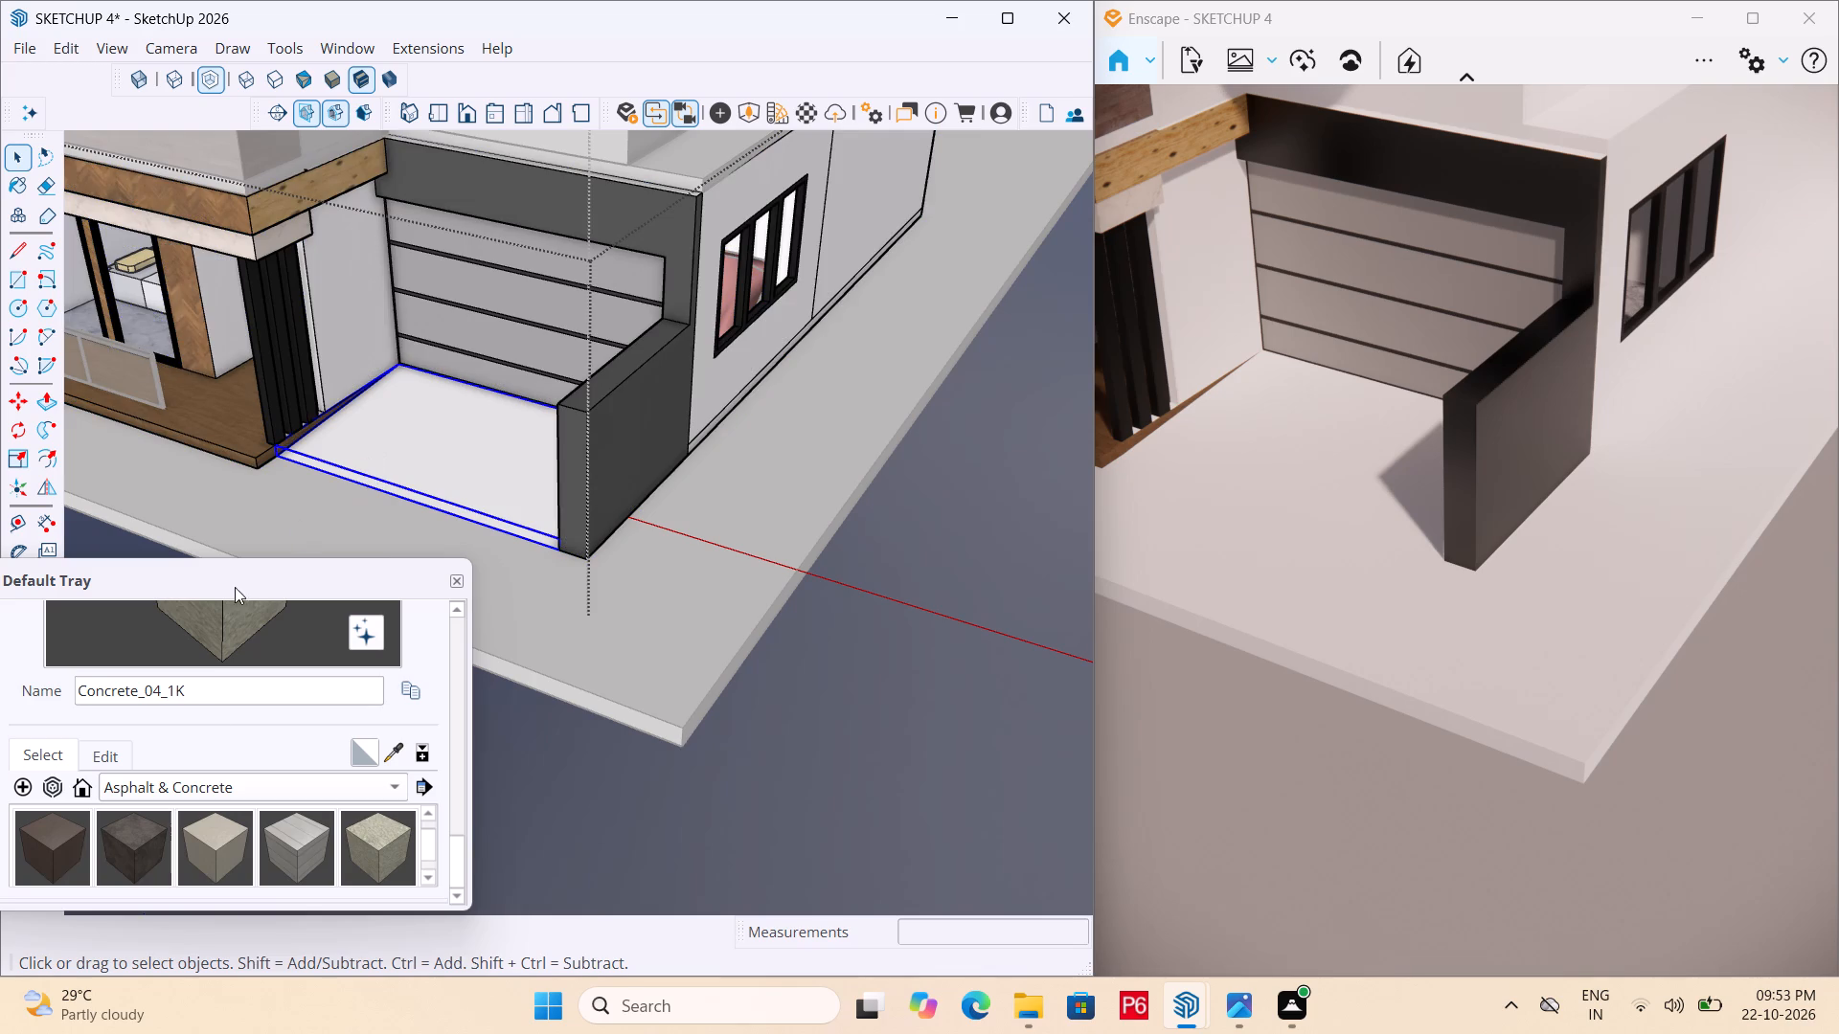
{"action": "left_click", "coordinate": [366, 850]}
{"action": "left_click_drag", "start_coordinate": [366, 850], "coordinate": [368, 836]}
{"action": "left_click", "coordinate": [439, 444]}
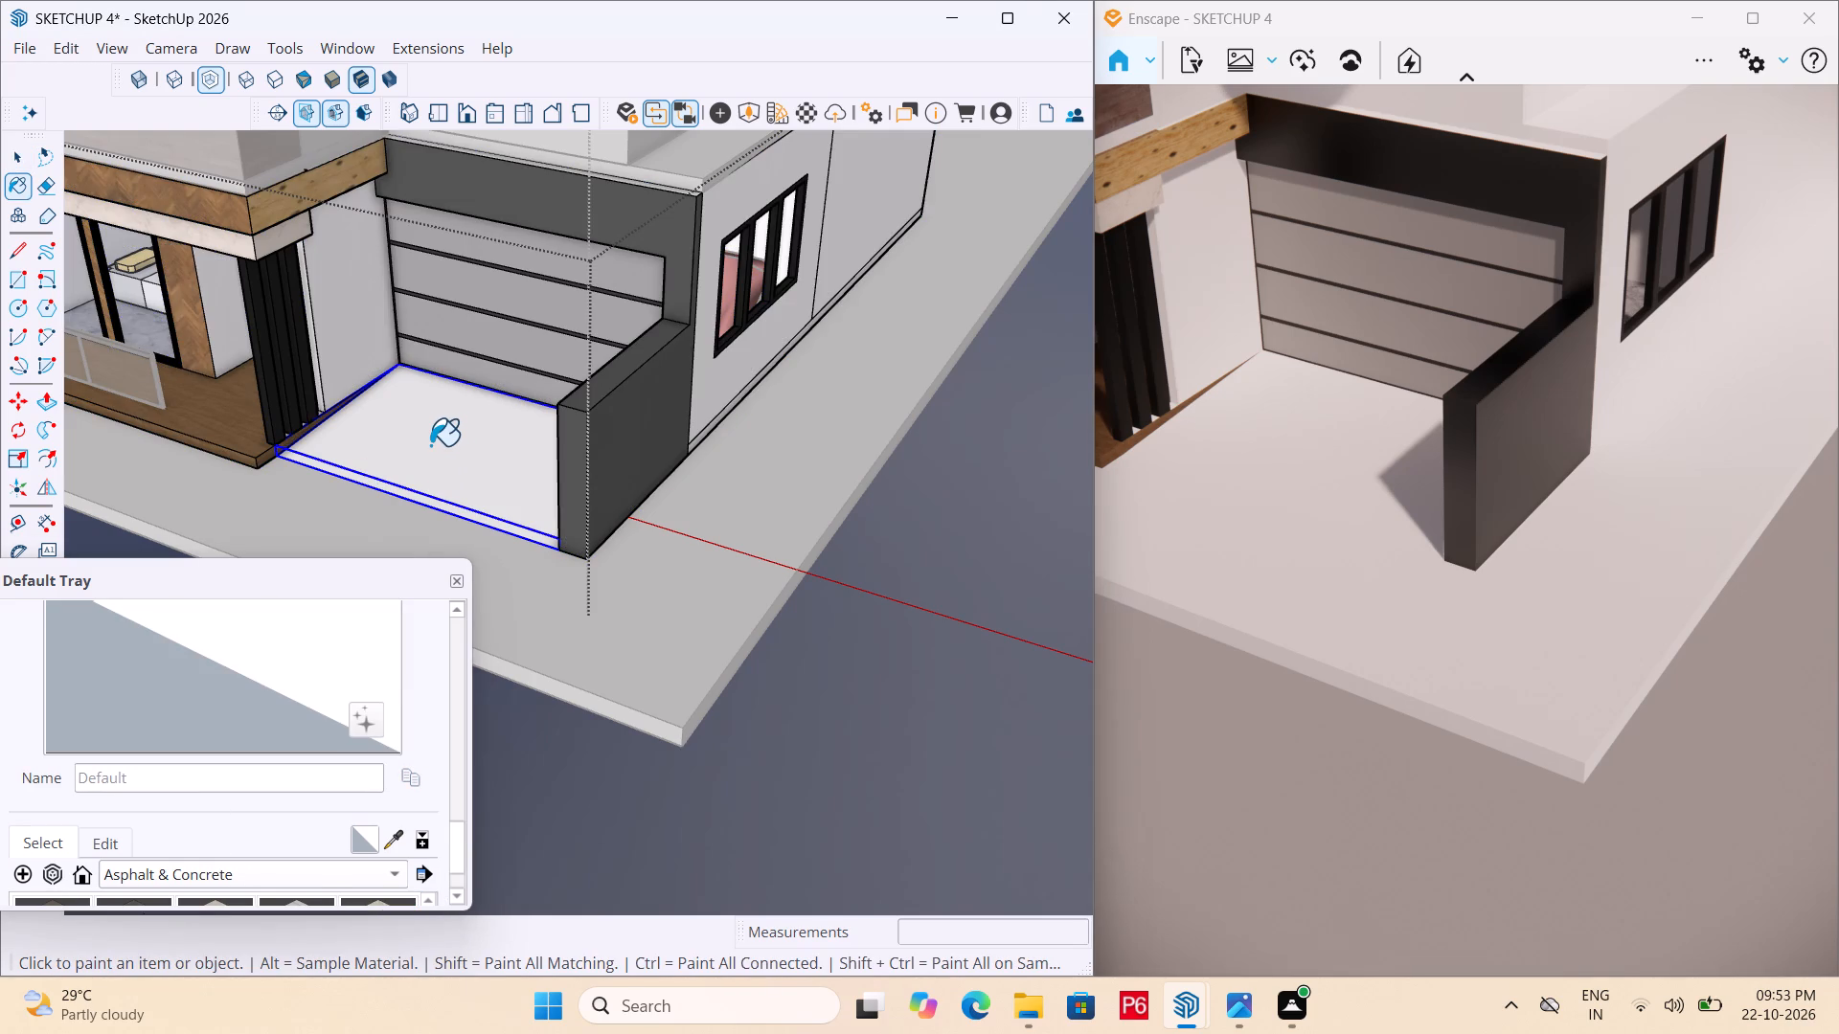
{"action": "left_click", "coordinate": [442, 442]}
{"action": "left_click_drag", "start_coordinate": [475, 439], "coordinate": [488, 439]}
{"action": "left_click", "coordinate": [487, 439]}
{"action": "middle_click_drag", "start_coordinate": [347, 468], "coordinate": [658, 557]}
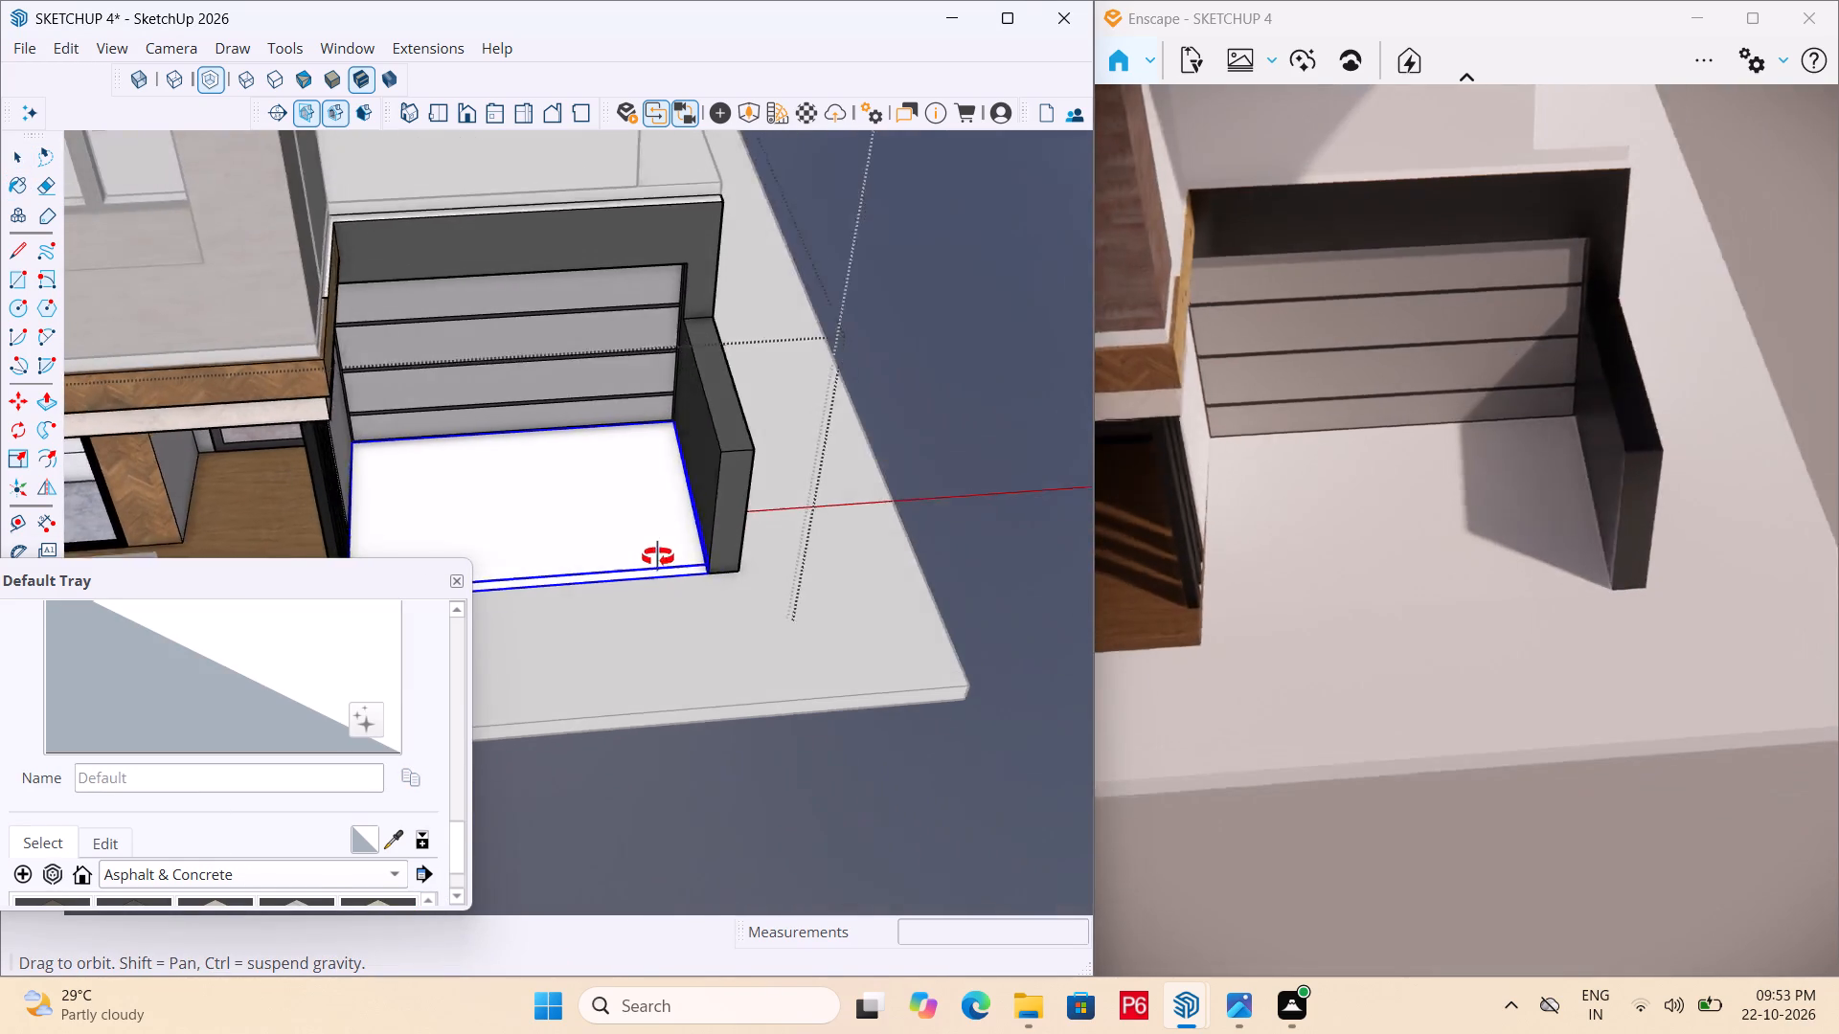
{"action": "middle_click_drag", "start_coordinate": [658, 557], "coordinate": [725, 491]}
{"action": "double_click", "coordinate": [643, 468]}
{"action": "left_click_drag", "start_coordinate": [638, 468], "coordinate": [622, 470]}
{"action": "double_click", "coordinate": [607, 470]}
Paint the floor in front of the garage door with Concrete_04_1K from the Asphalt & Concrete collection.
{"action": "key", "text": "space"}
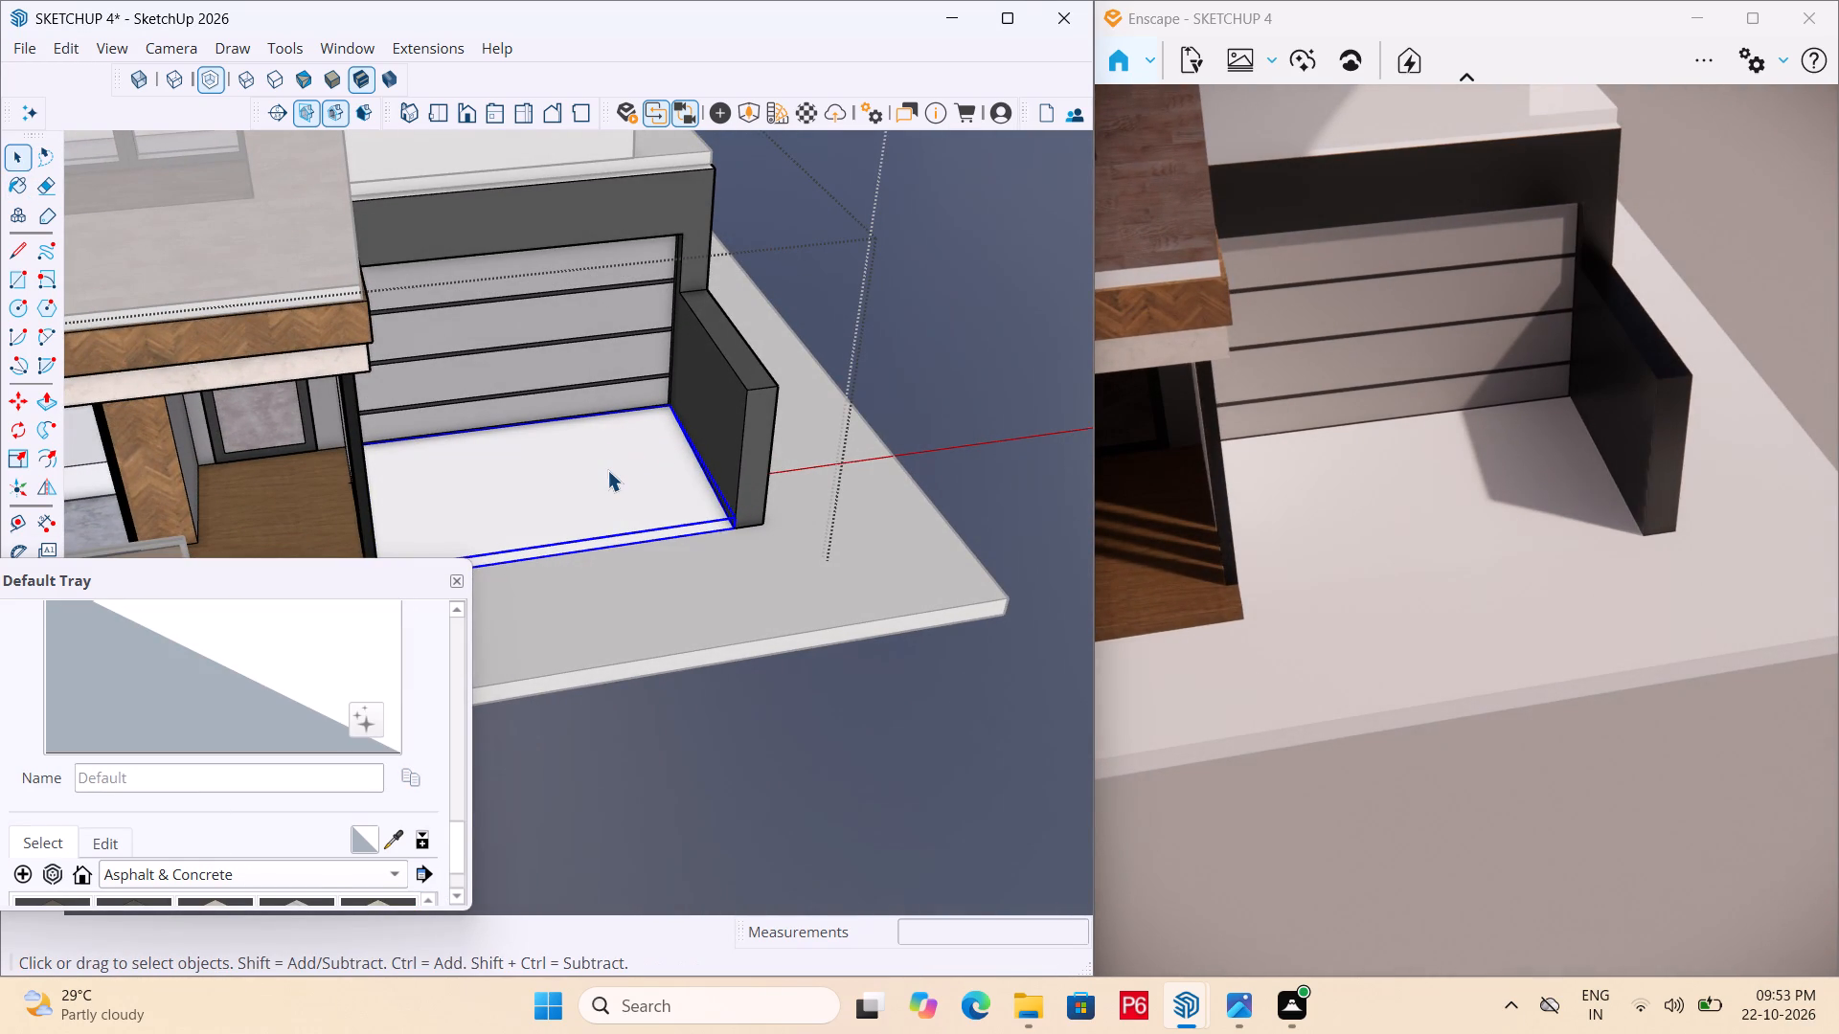
{"action": "left_click", "coordinate": [603, 470]}
{"action": "middle_click_drag", "start_coordinate": [616, 468], "coordinate": [300, 513]}
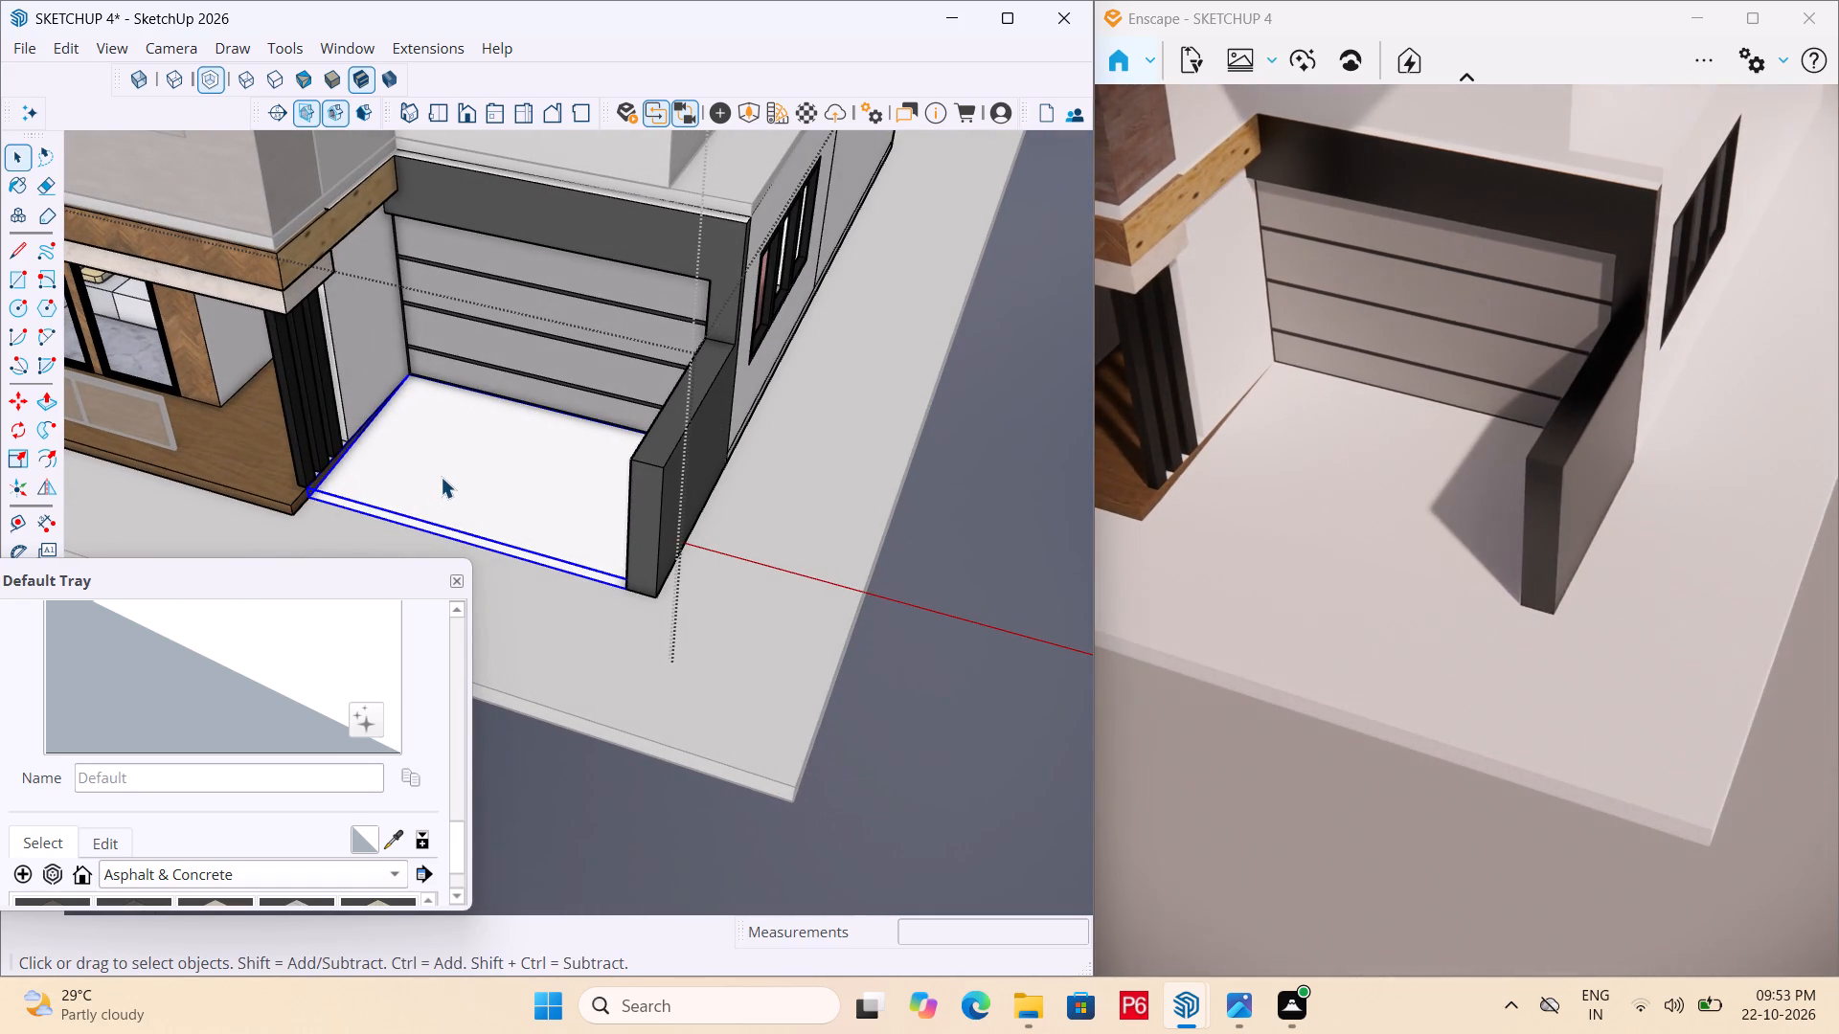
{"action": "double_click", "coordinate": [450, 467]}
{"action": "scroll", "coordinate": [221, 755], "scroll_direction": "down", "scroll_amount": 4}
{"action": "left_click", "coordinate": [379, 831]}
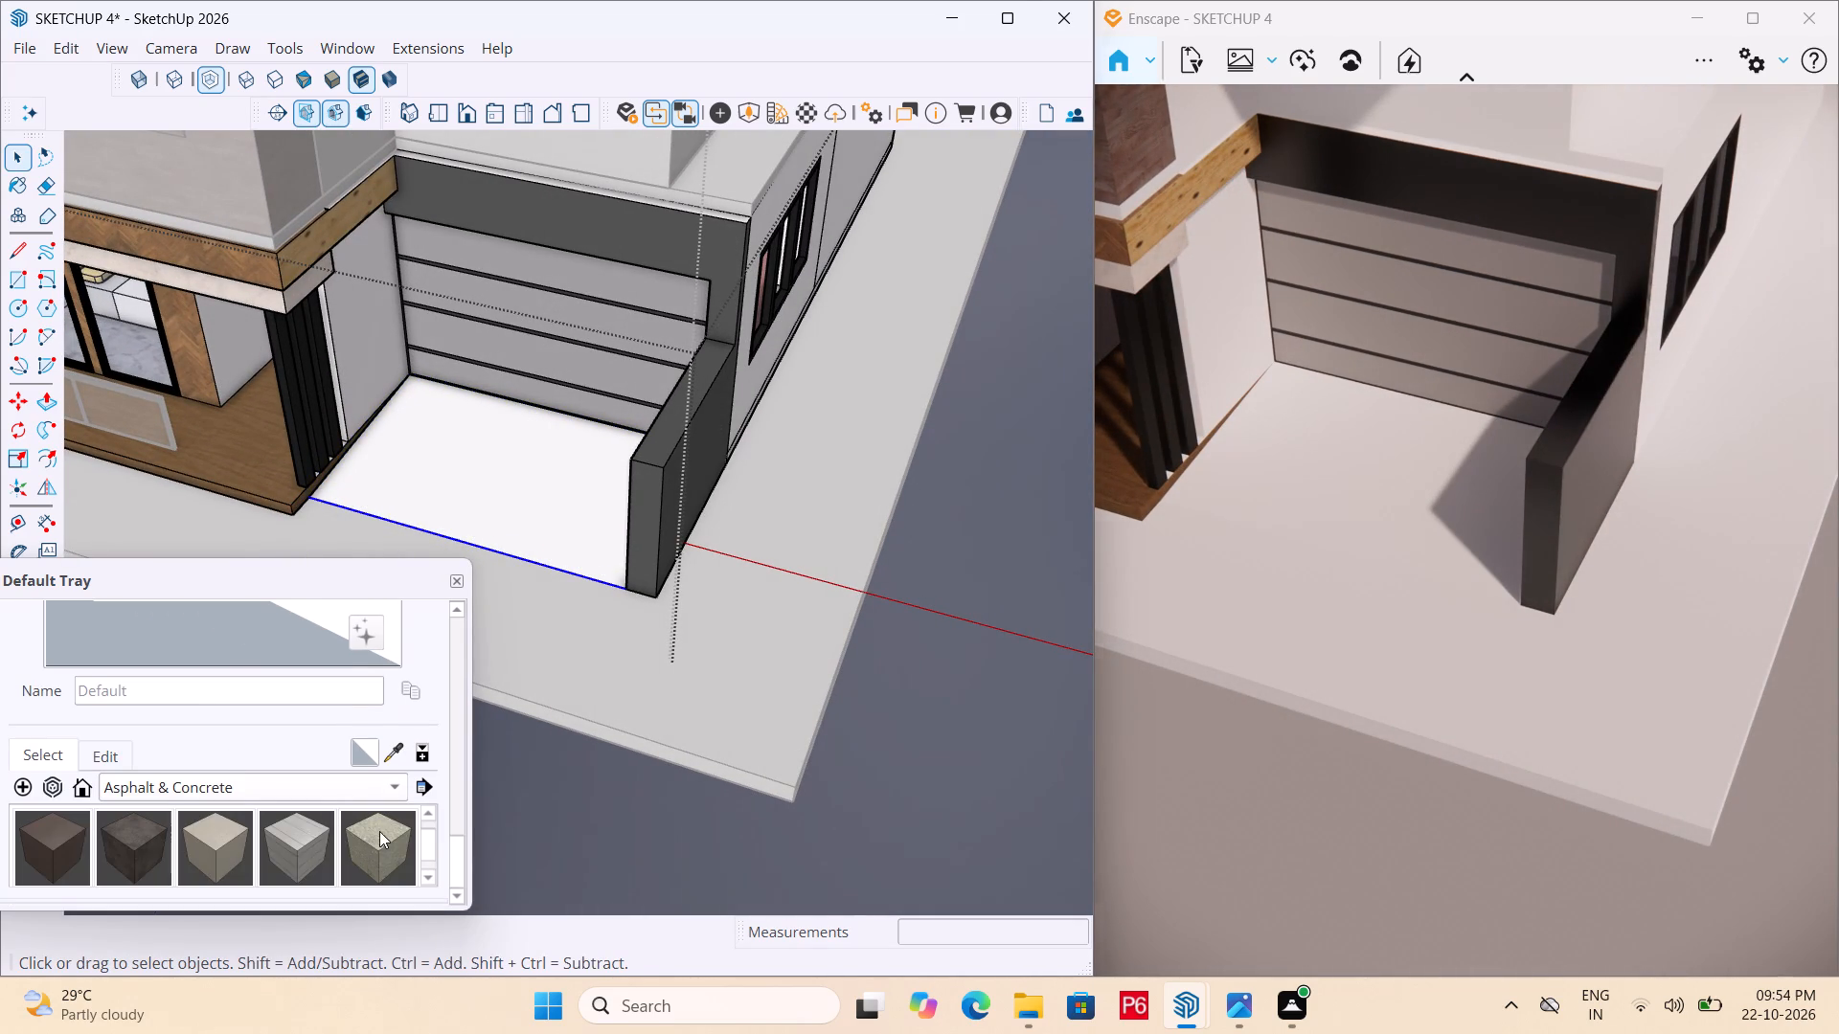
{"action": "left_click", "coordinate": [522, 512]}
{"action": "scroll", "coordinate": [534, 483], "scroll_direction": "down", "scroll_amount": 5}
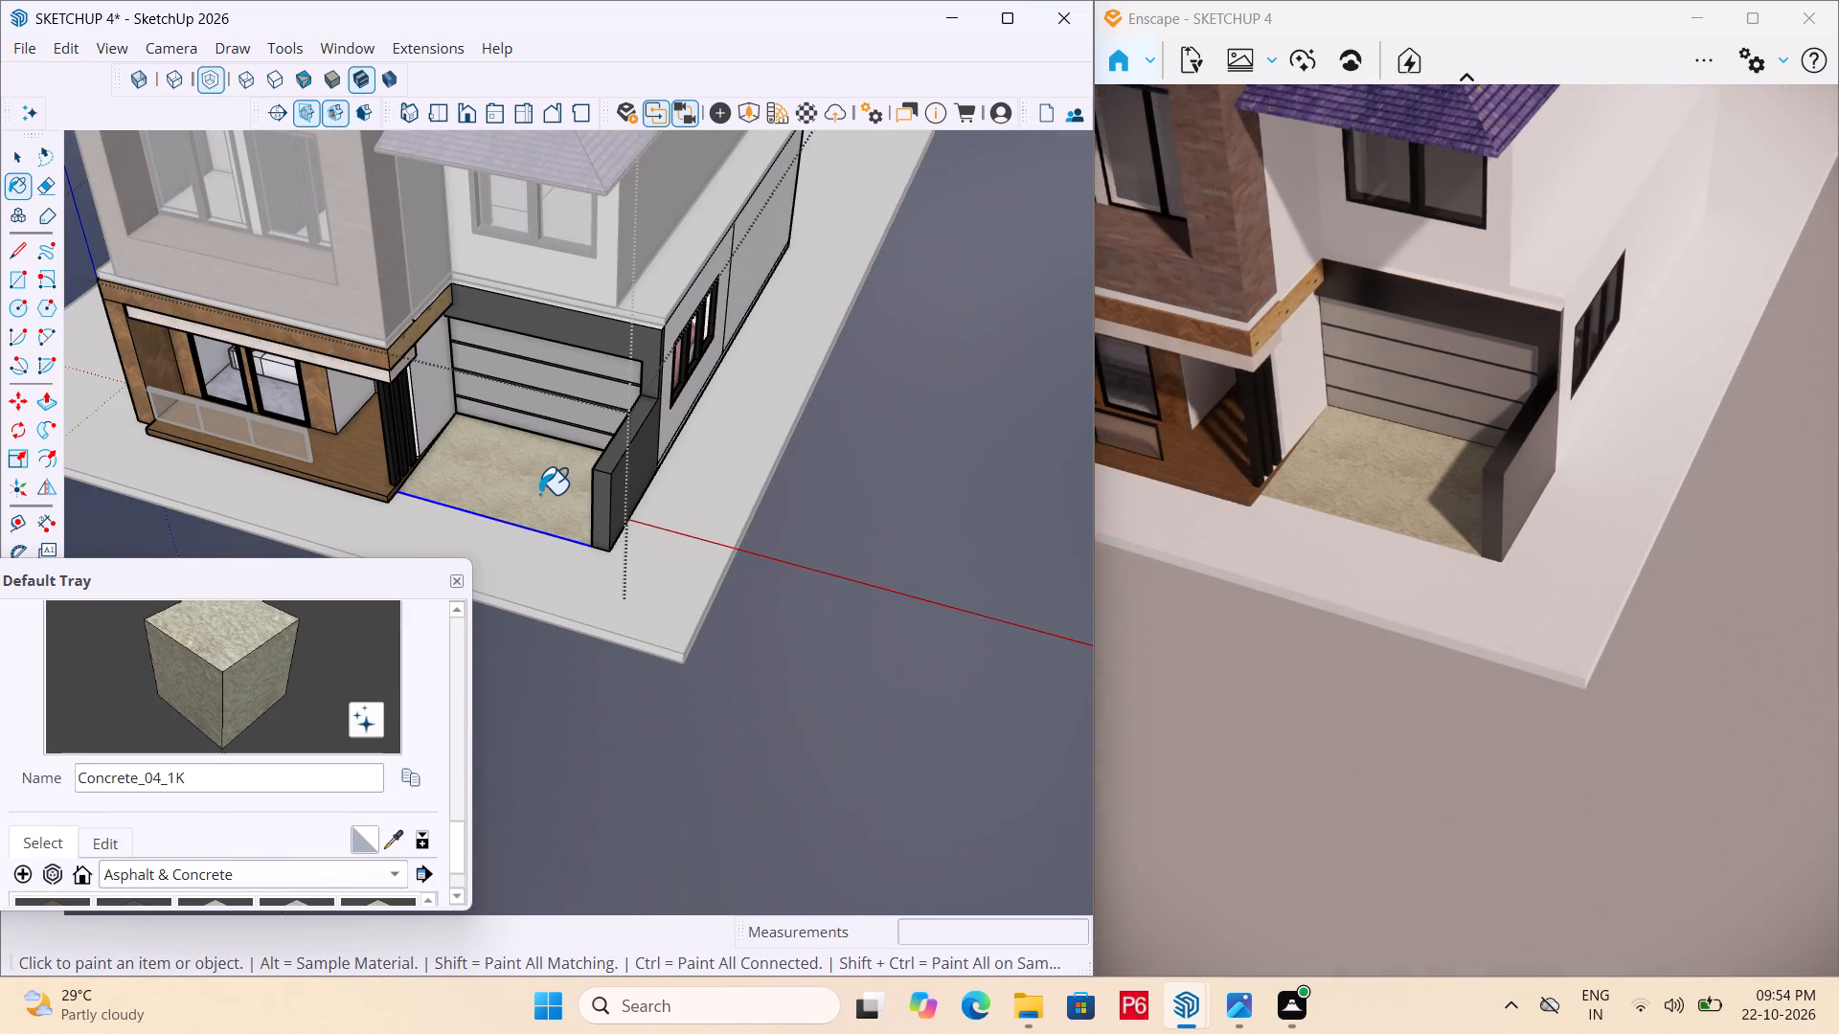
Save the model with the concrete floor finish.
{"action": "key", "text": "ctrl+s"}
{"action": "key", "text": "ctrl+s"}
{"action": "key", "text": "ctrl+s"}
{"action": "key", "text": "ctrl+s"}
{"action": "key", "text": "ctrl+s"}
{"action": "key", "text": "ctrl+s"}
{"action": "key", "text": "ctrl+s"}
{"action": "key", "text": "ctrl+s"}
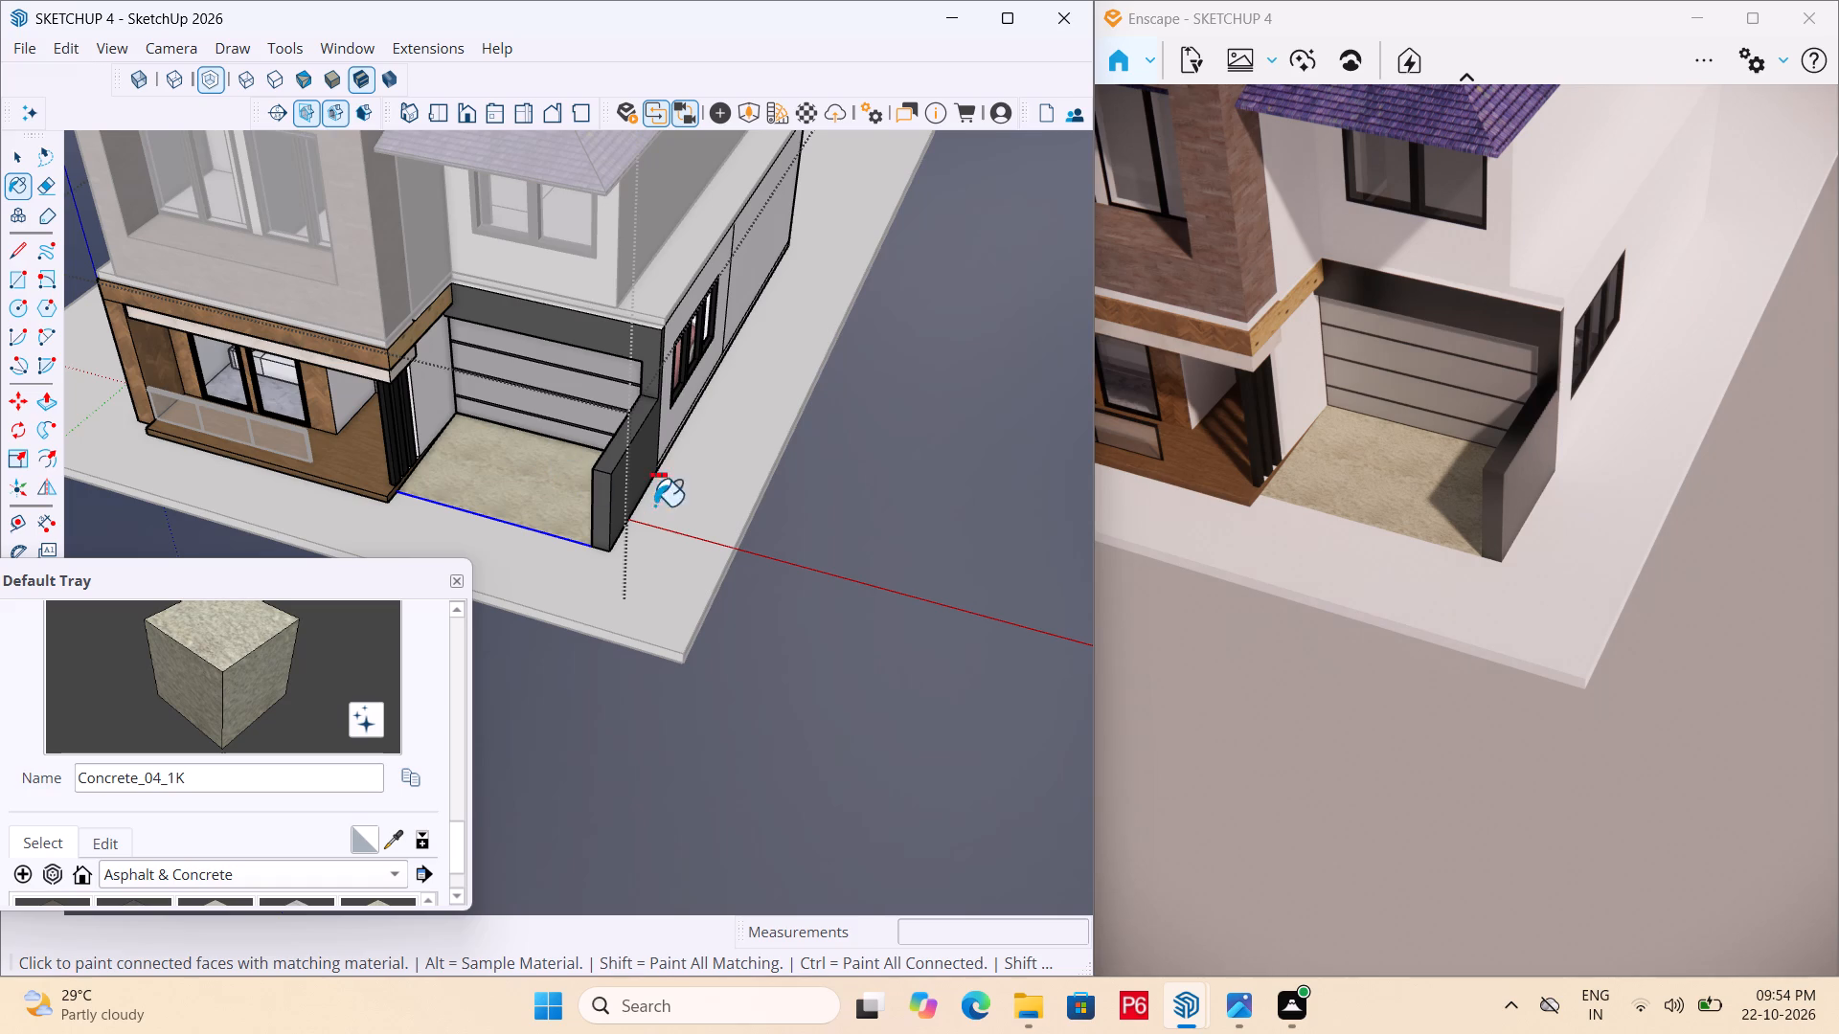
Leave the open group and examine the house's front and garage side for surfaces still missing a material.
{"action": "scroll", "coordinate": [655, 506], "scroll_direction": "down", "scroll_amount": 5}
{"action": "key", "text": "space"}
{"action": "scroll", "coordinate": [731, 526], "scroll_direction": "down", "scroll_amount": 1}
{"action": "double_click", "coordinate": [864, 477]}
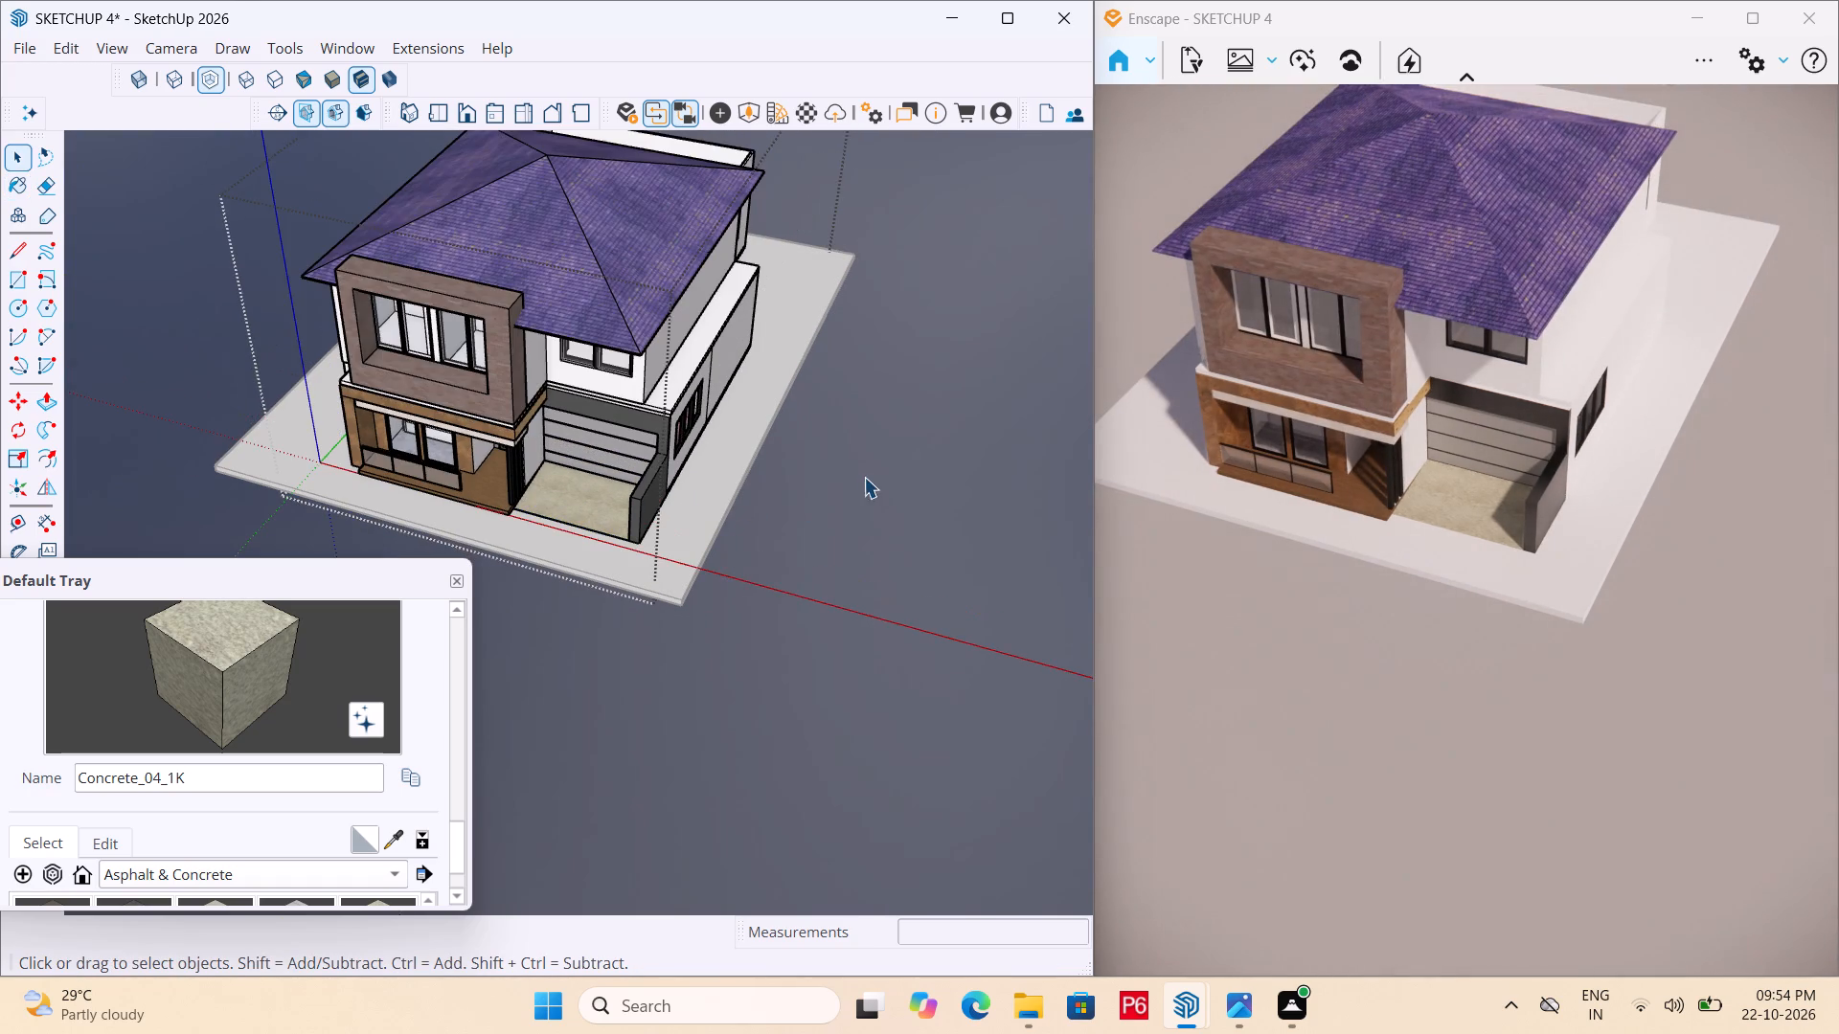
{"action": "middle_click_drag", "start_coordinate": [639, 454], "coordinate": [622, 259]}
{"action": "scroll", "coordinate": [622, 259], "scroll_direction": "up", "scroll_amount": 2}
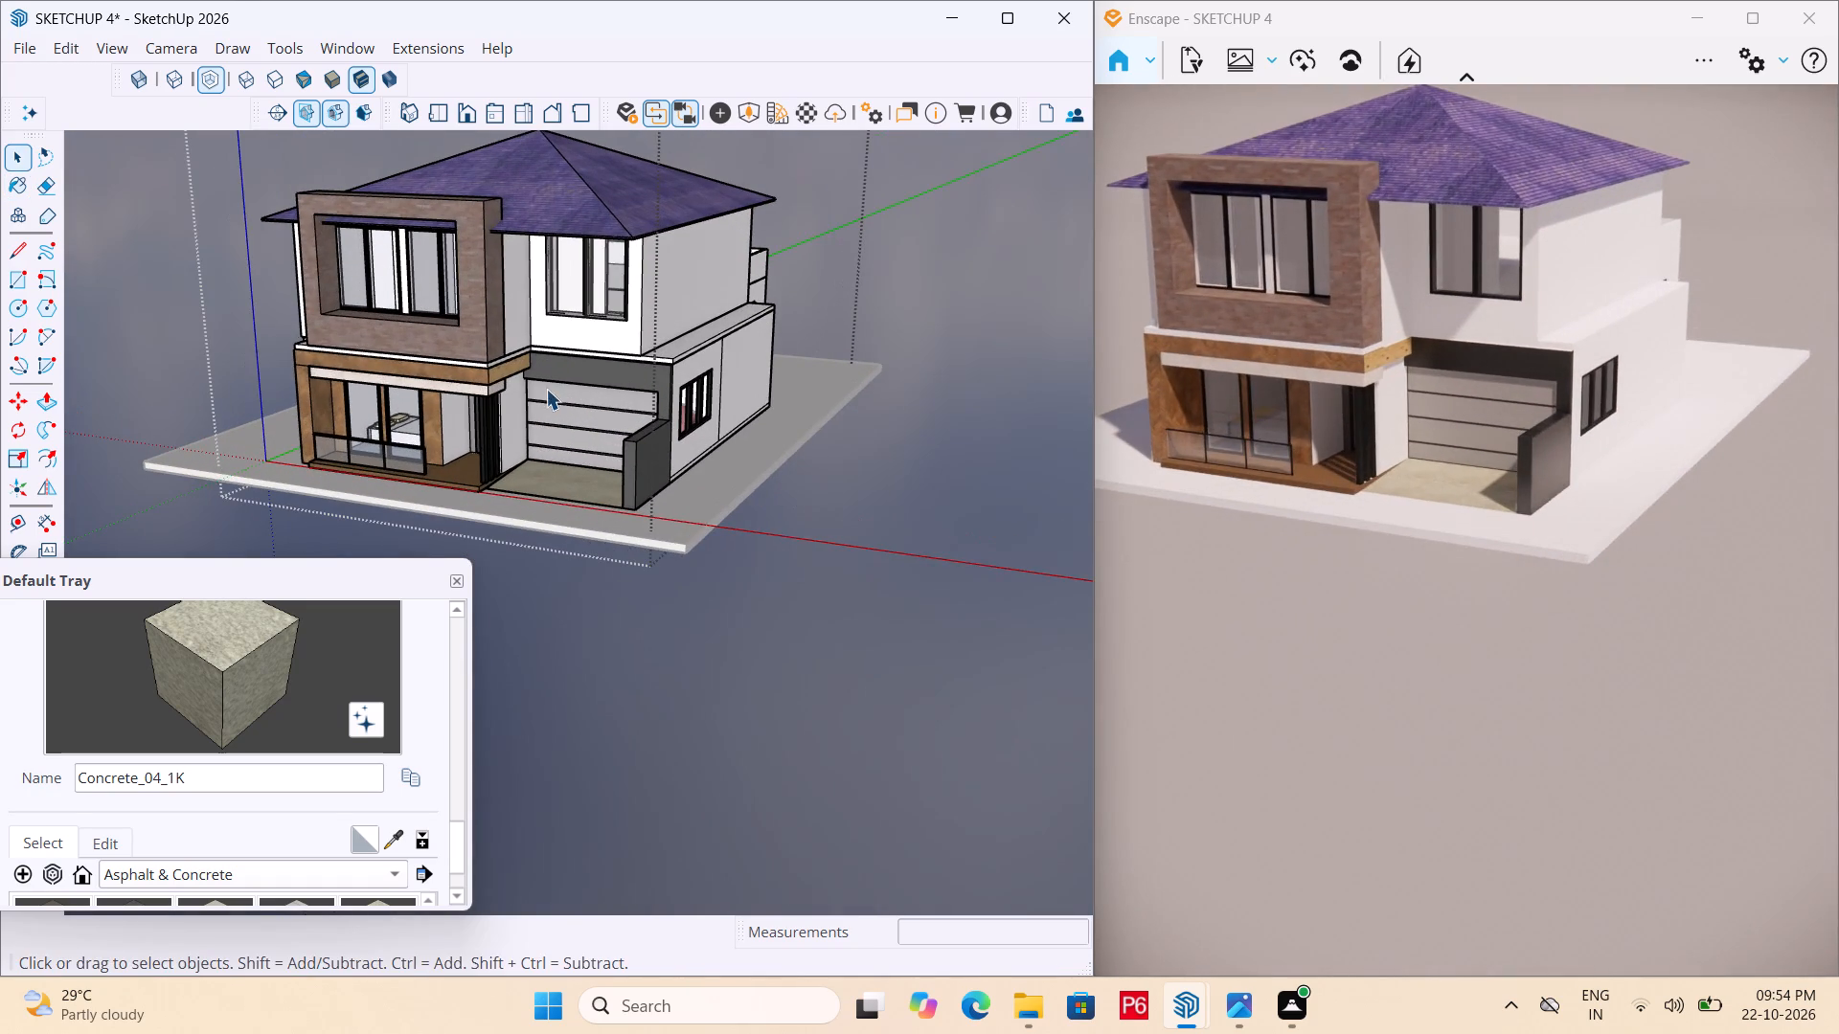
{"action": "middle_click_drag", "start_coordinate": [546, 389], "coordinate": [320, 386]}
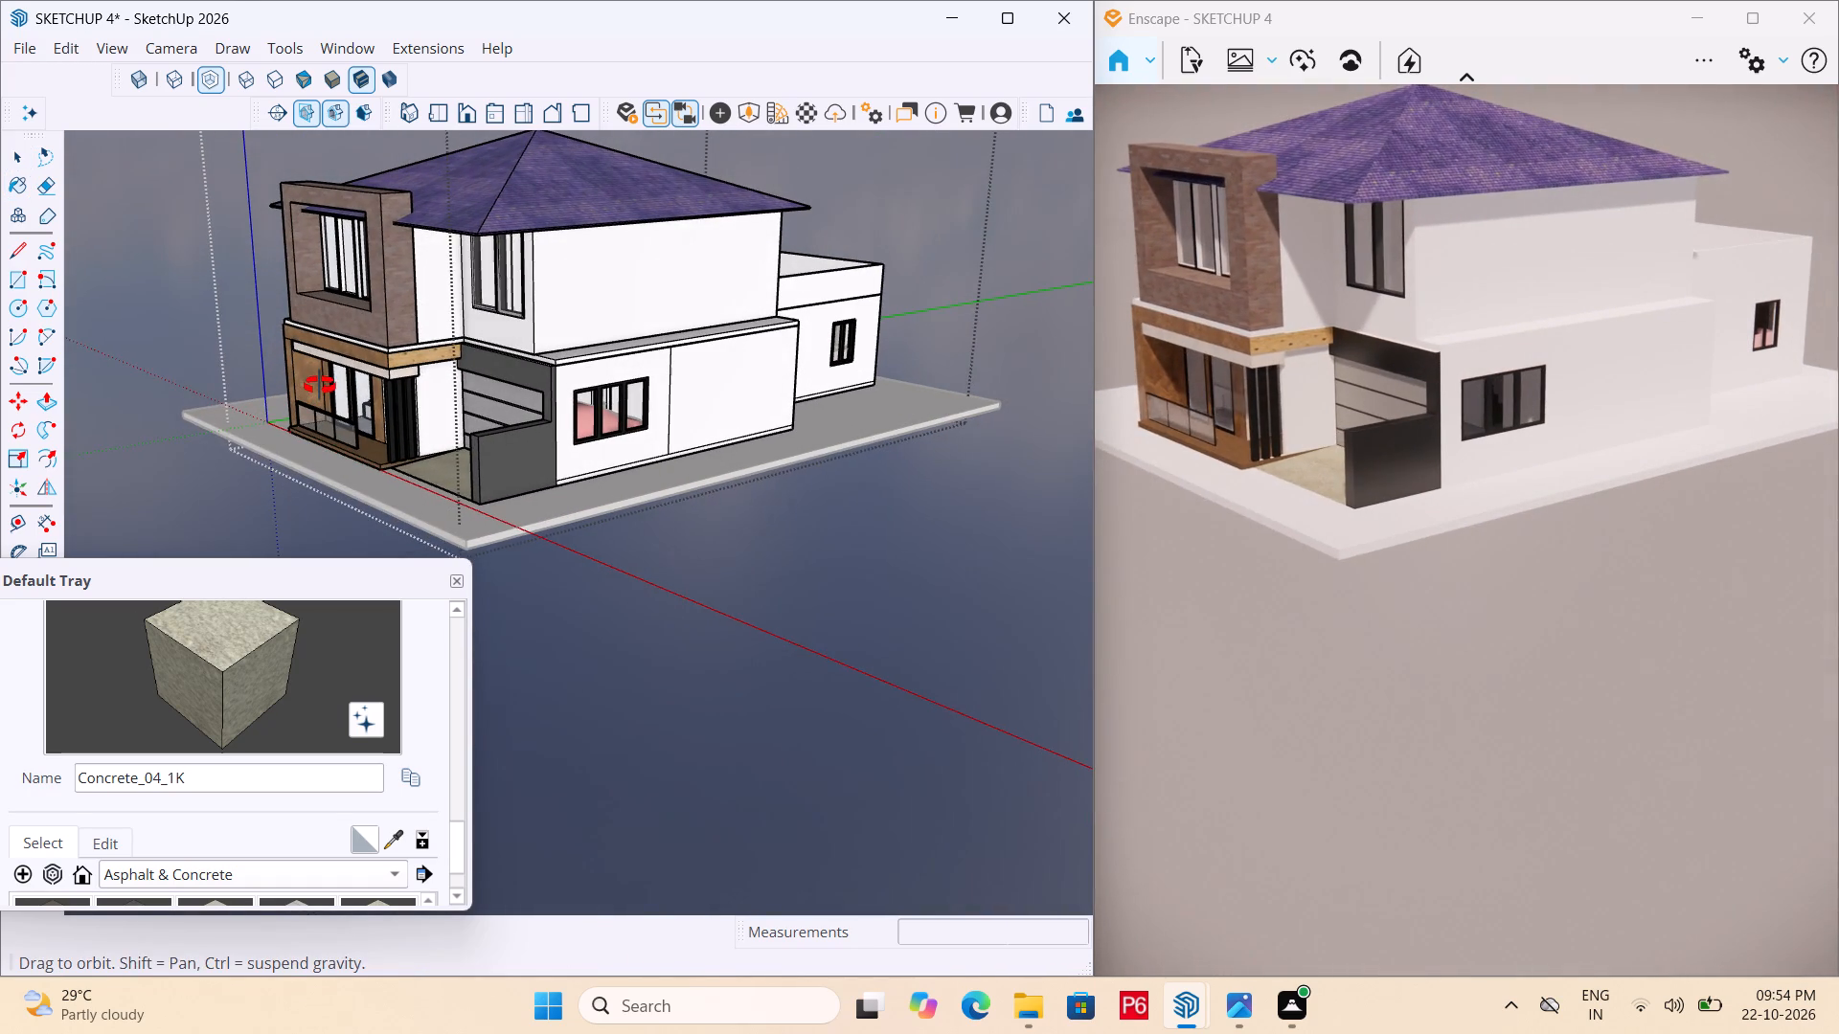
{"action": "middle_click_drag", "start_coordinate": [320, 386], "coordinate": [556, 390]}
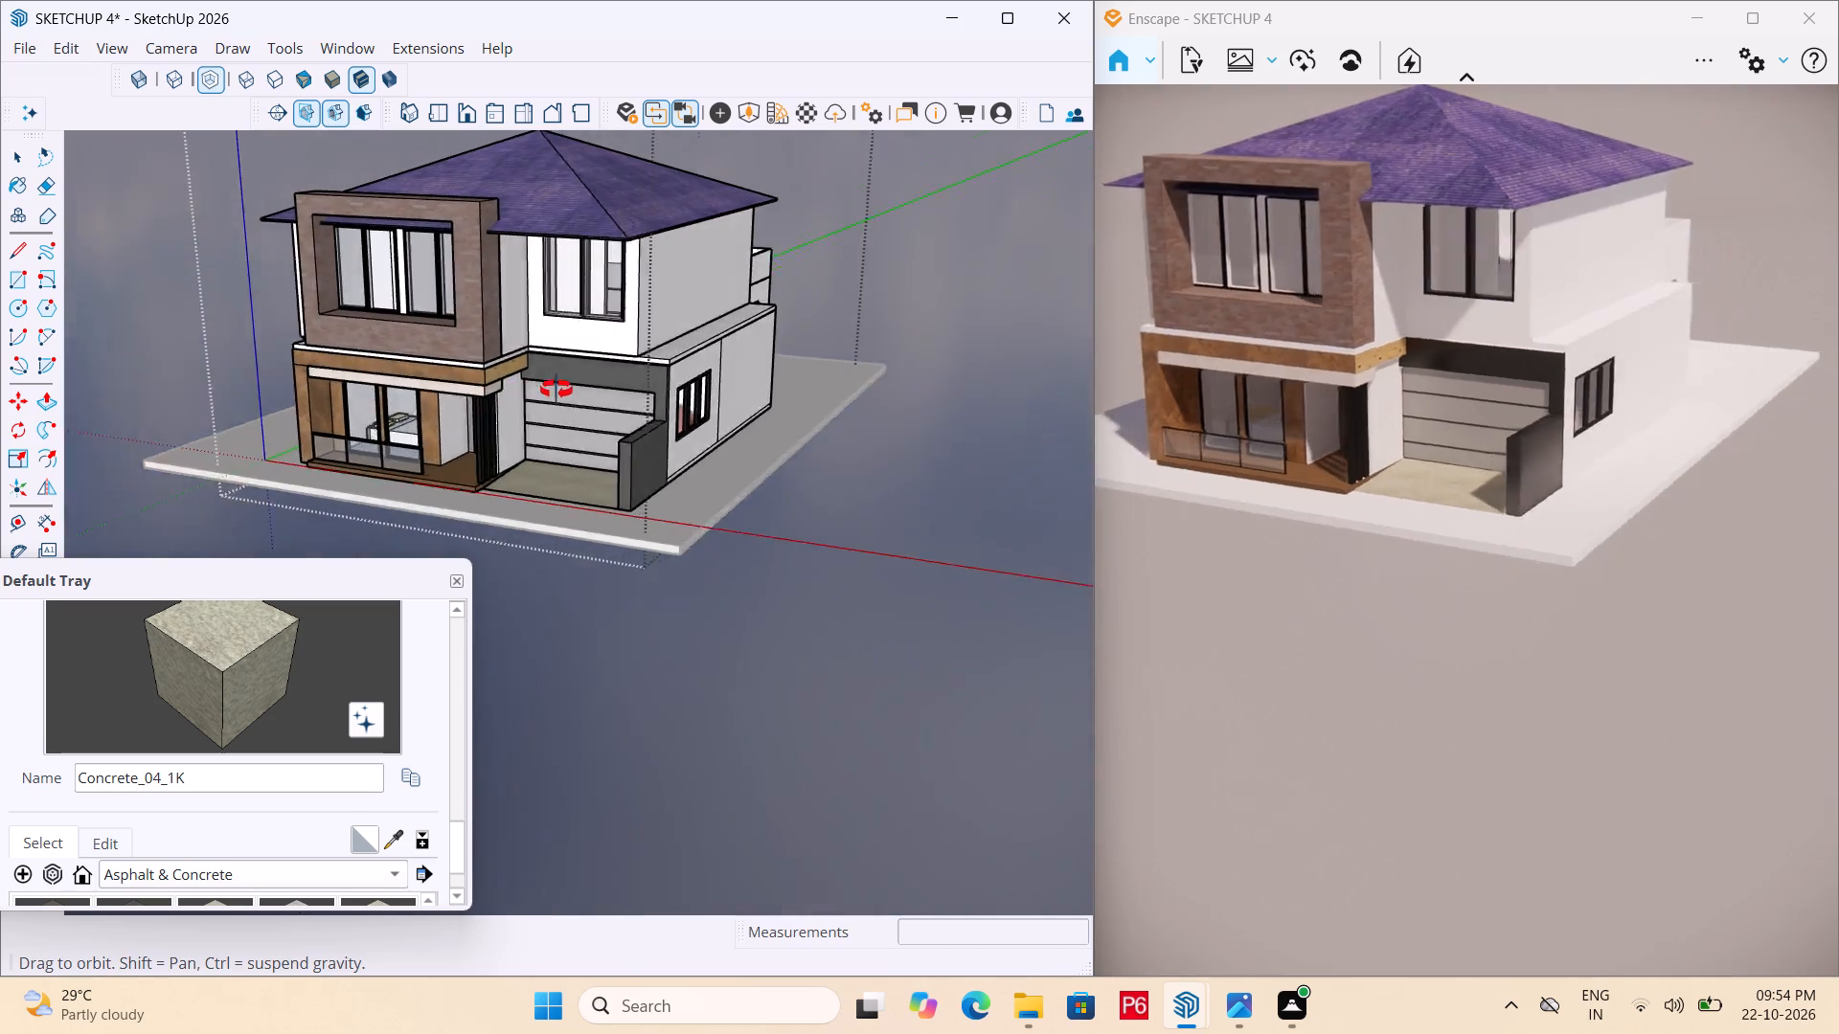
{"action": "middle_click_drag", "start_coordinate": [556, 390], "coordinate": [691, 376]}
{"action": "scroll", "coordinate": [401, 305], "scroll_direction": "up", "scroll_amount": 8}
Sample Wood_Floor_01_1K from the porch beam and paint the front edge of the white slab above it.
{"action": "middle_click_drag", "start_coordinate": [354, 382], "coordinate": [556, 396]}
{"action": "scroll", "coordinate": [556, 396], "scroll_direction": "up", "scroll_amount": 4}
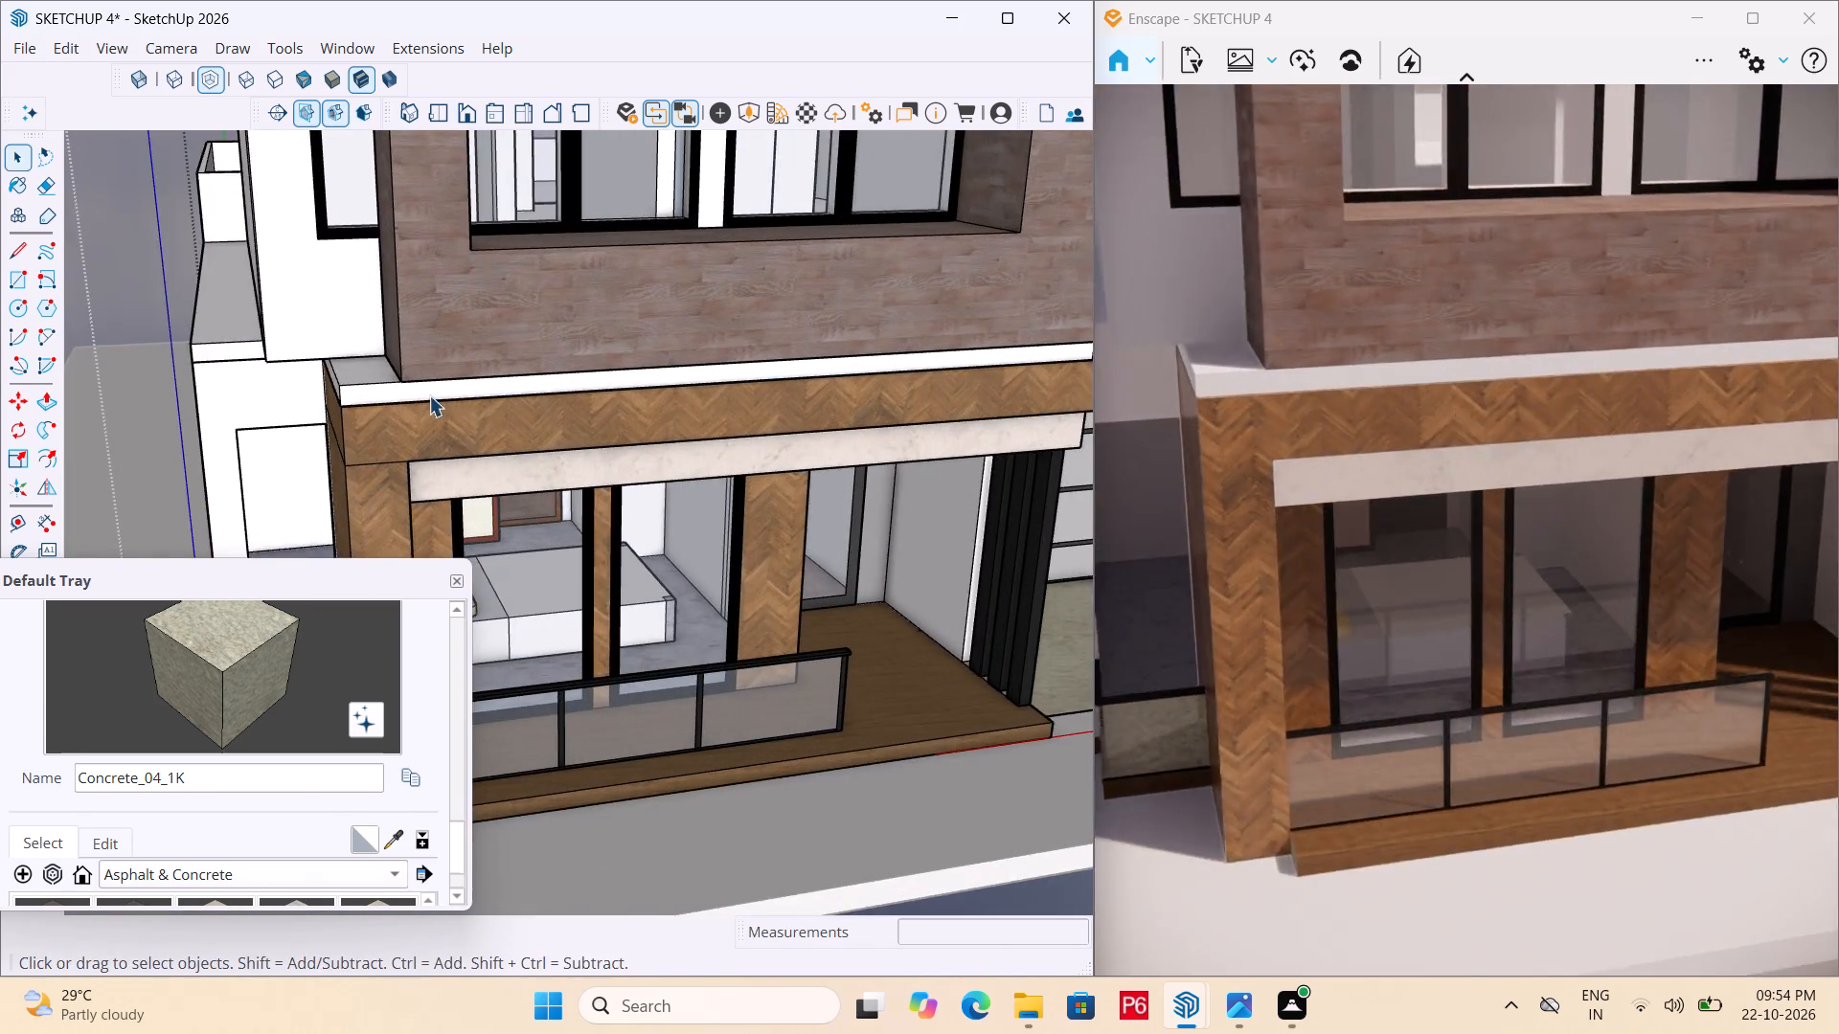
{"action": "scroll", "coordinate": [429, 395], "scroll_direction": "up", "scroll_amount": 2}
{"action": "middle_click_drag", "start_coordinate": [428, 395], "coordinate": [511, 406]}
{"action": "left_click", "coordinate": [458, 414]}
{"action": "double_click", "coordinate": [445, 416]}
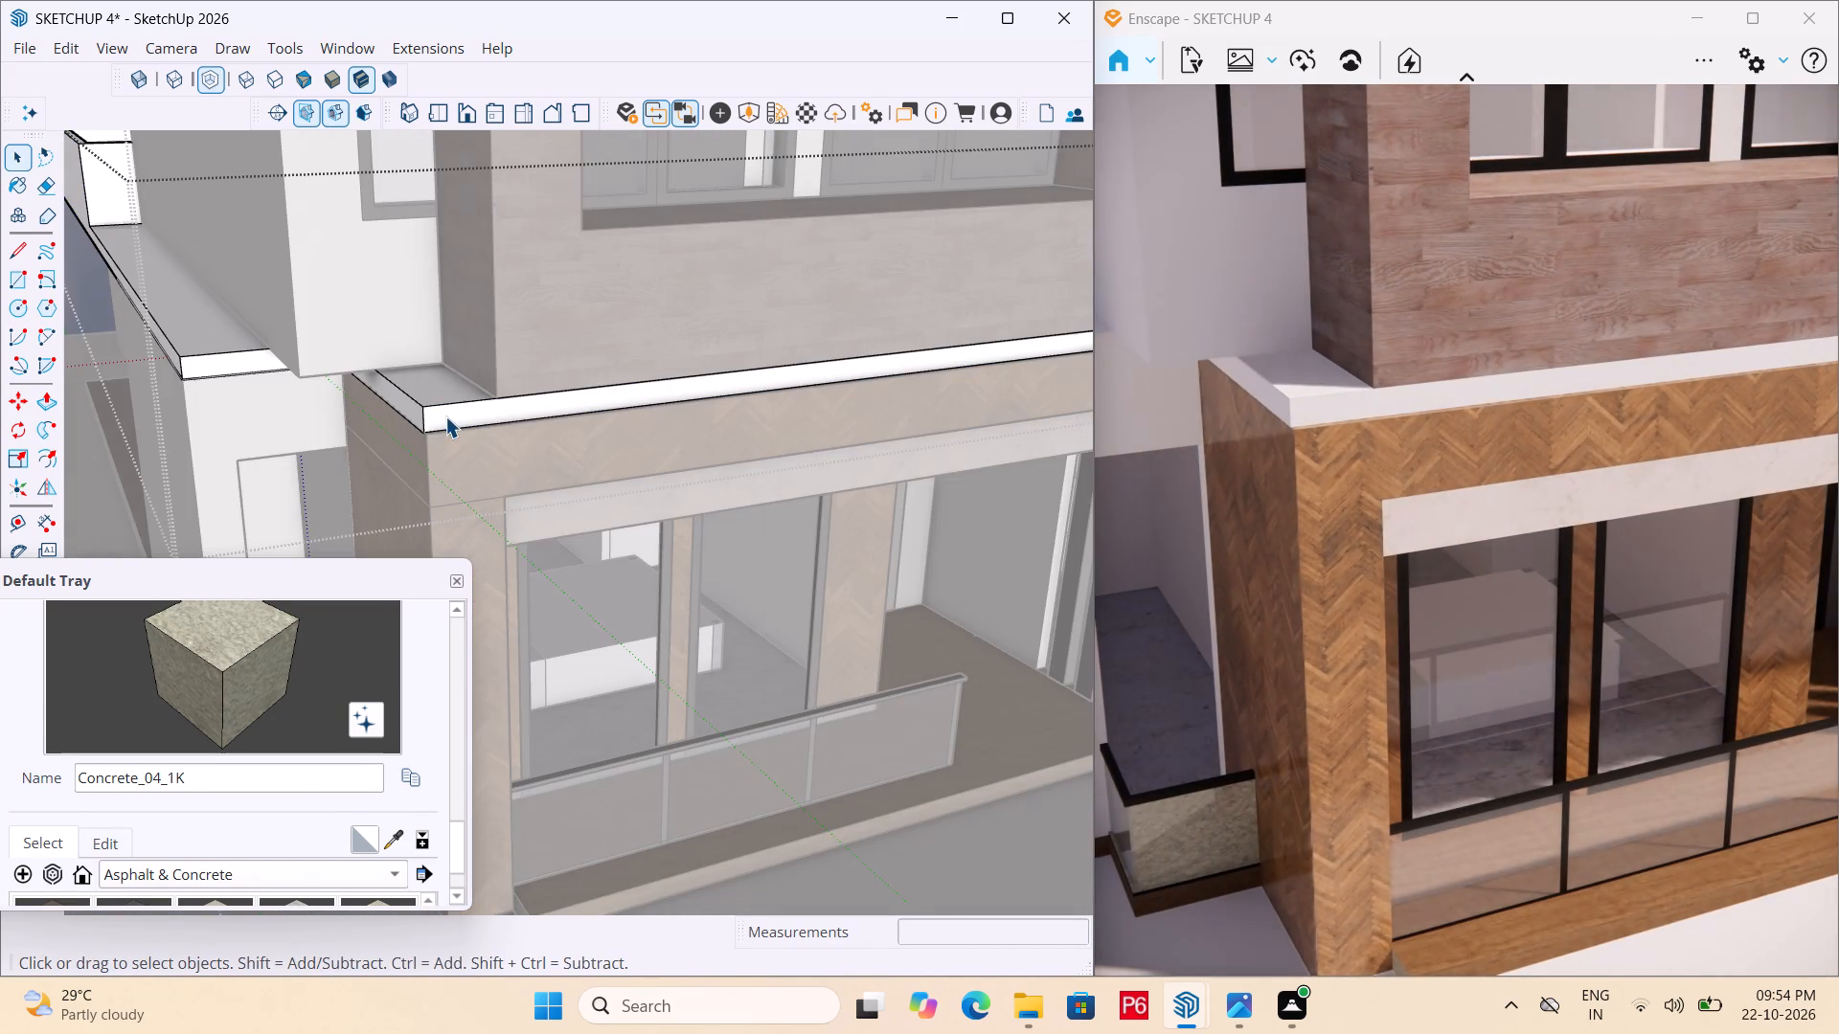
{"action": "left_click", "coordinate": [433, 413]}
{"action": "left_click", "coordinate": [434, 413]}
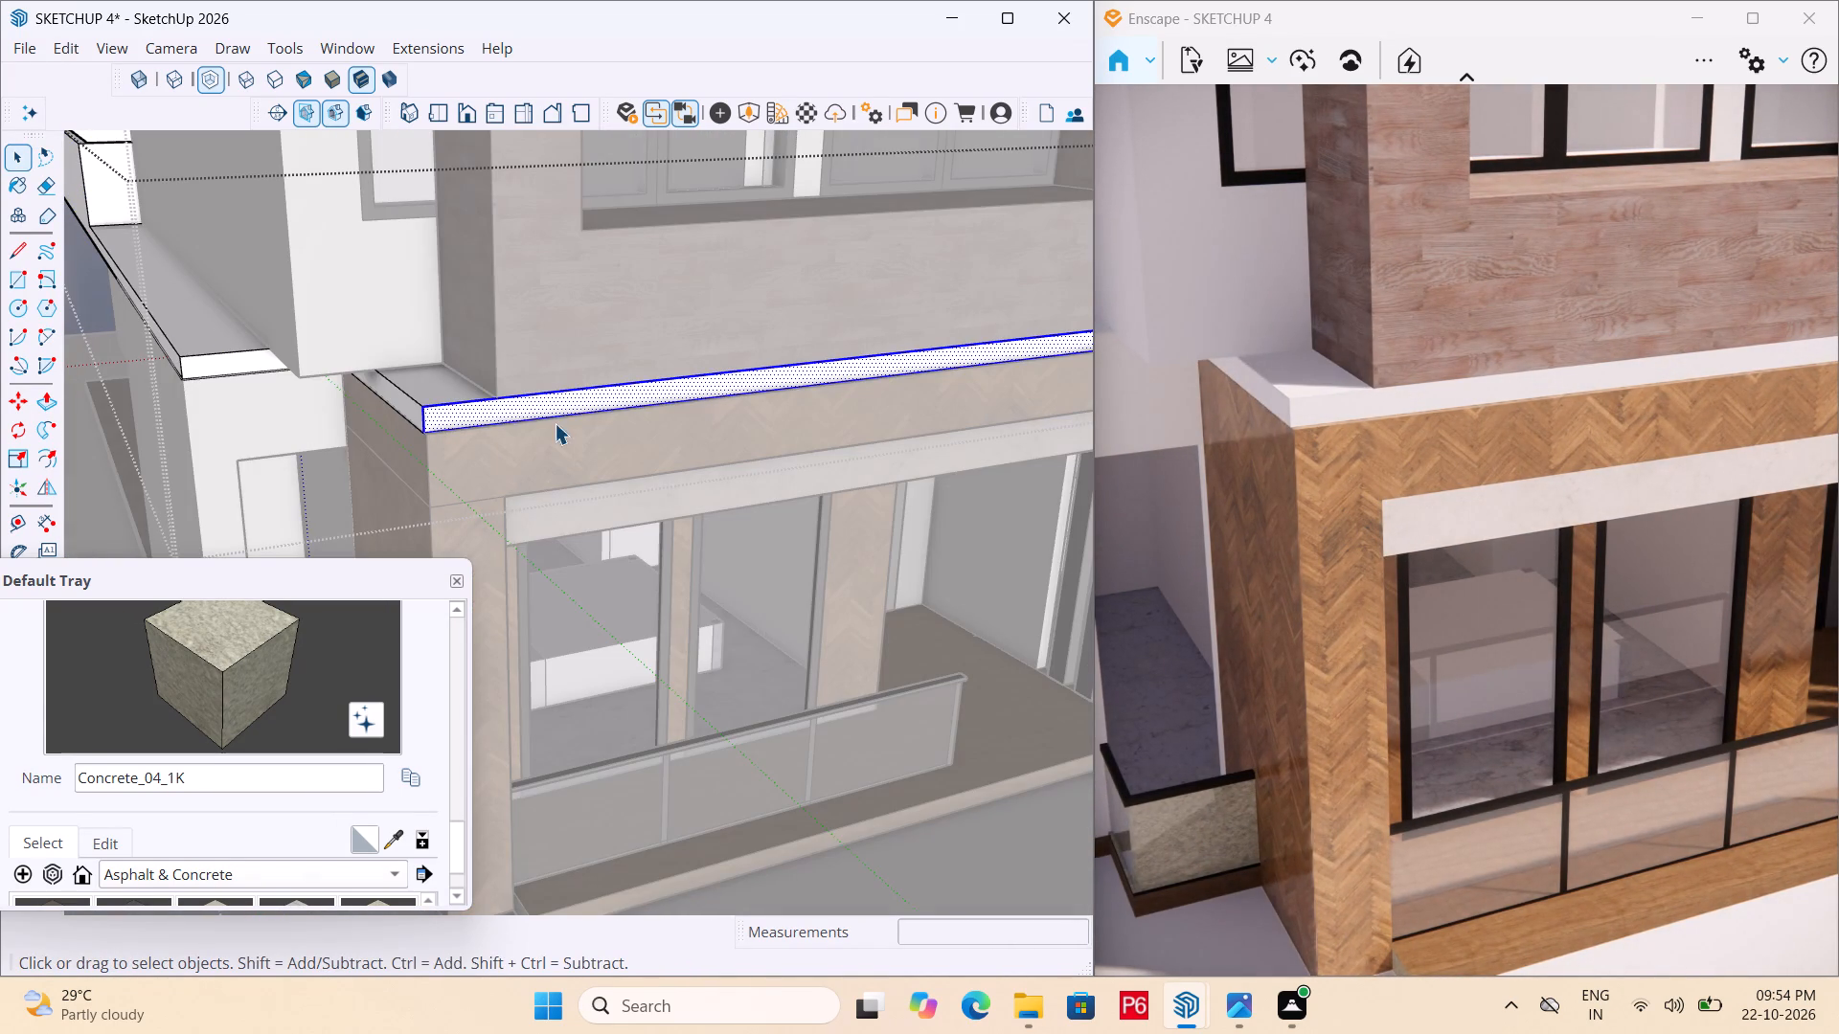
{"action": "key", "text": "b"}
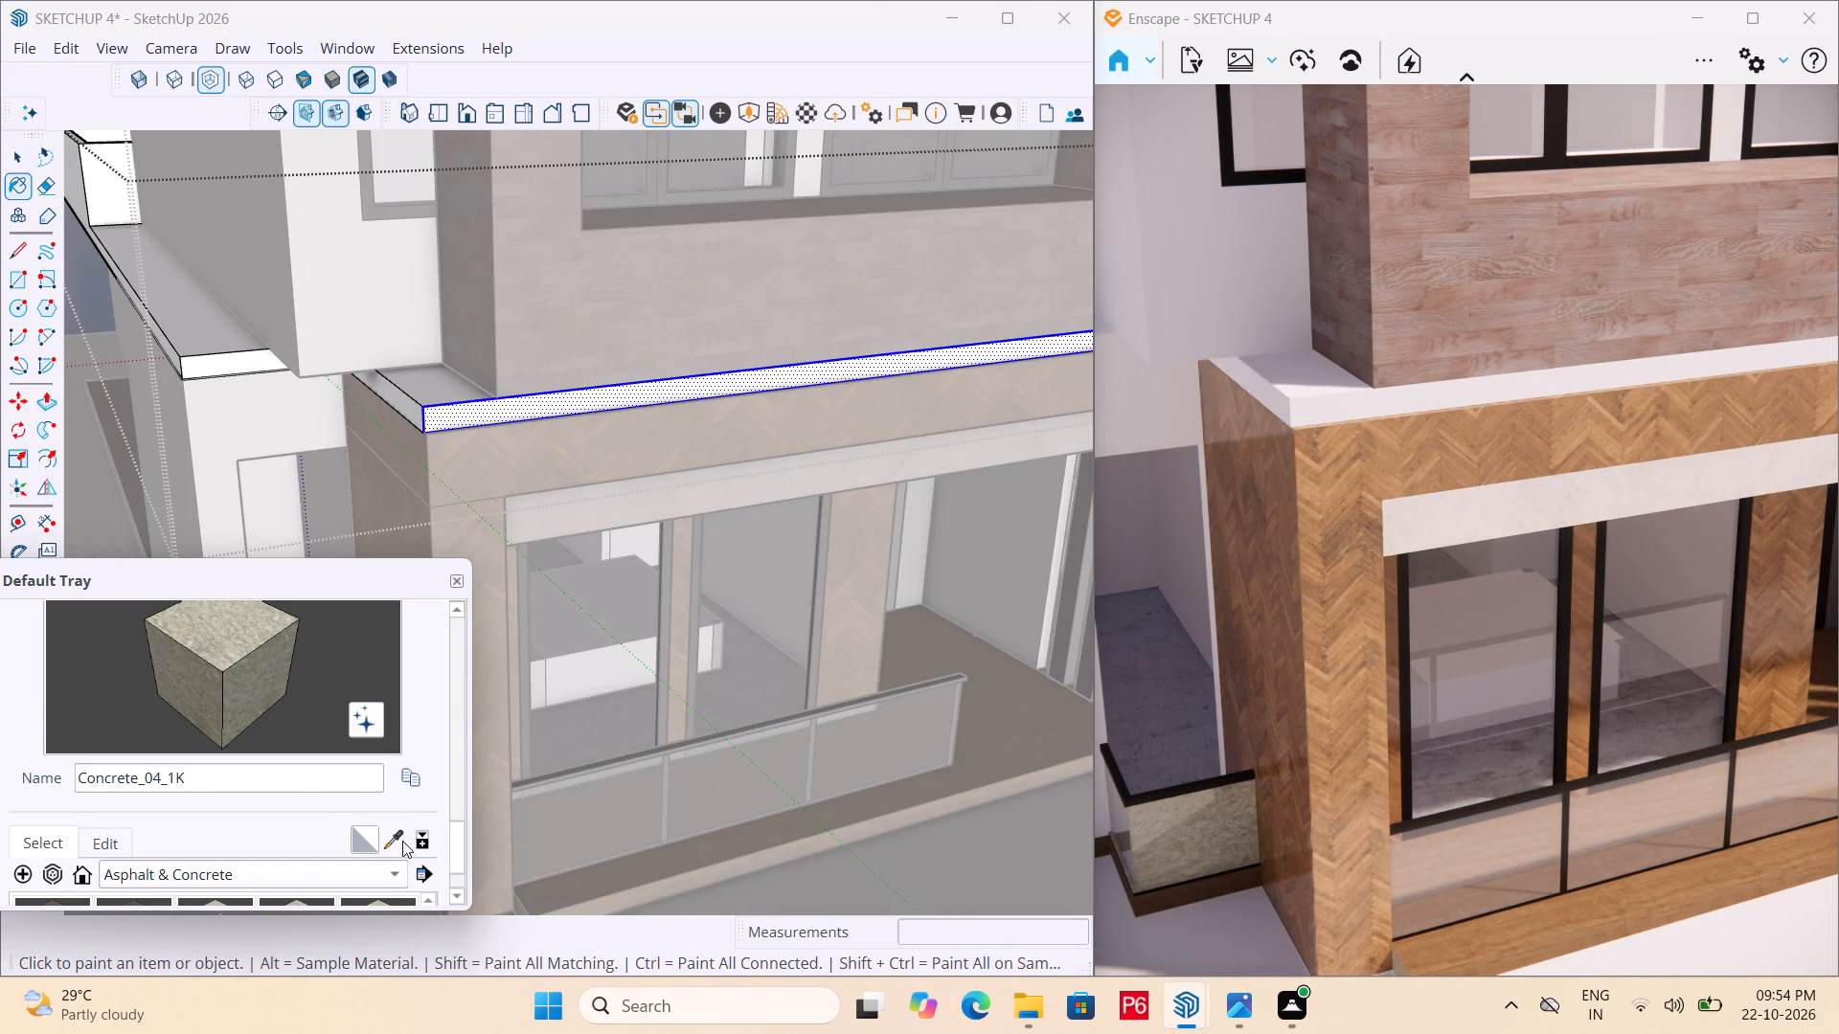
{"action": "left_click", "coordinate": [398, 841]}
{"action": "left_click", "coordinate": [562, 457]}
{"action": "left_click", "coordinate": [520, 408]}
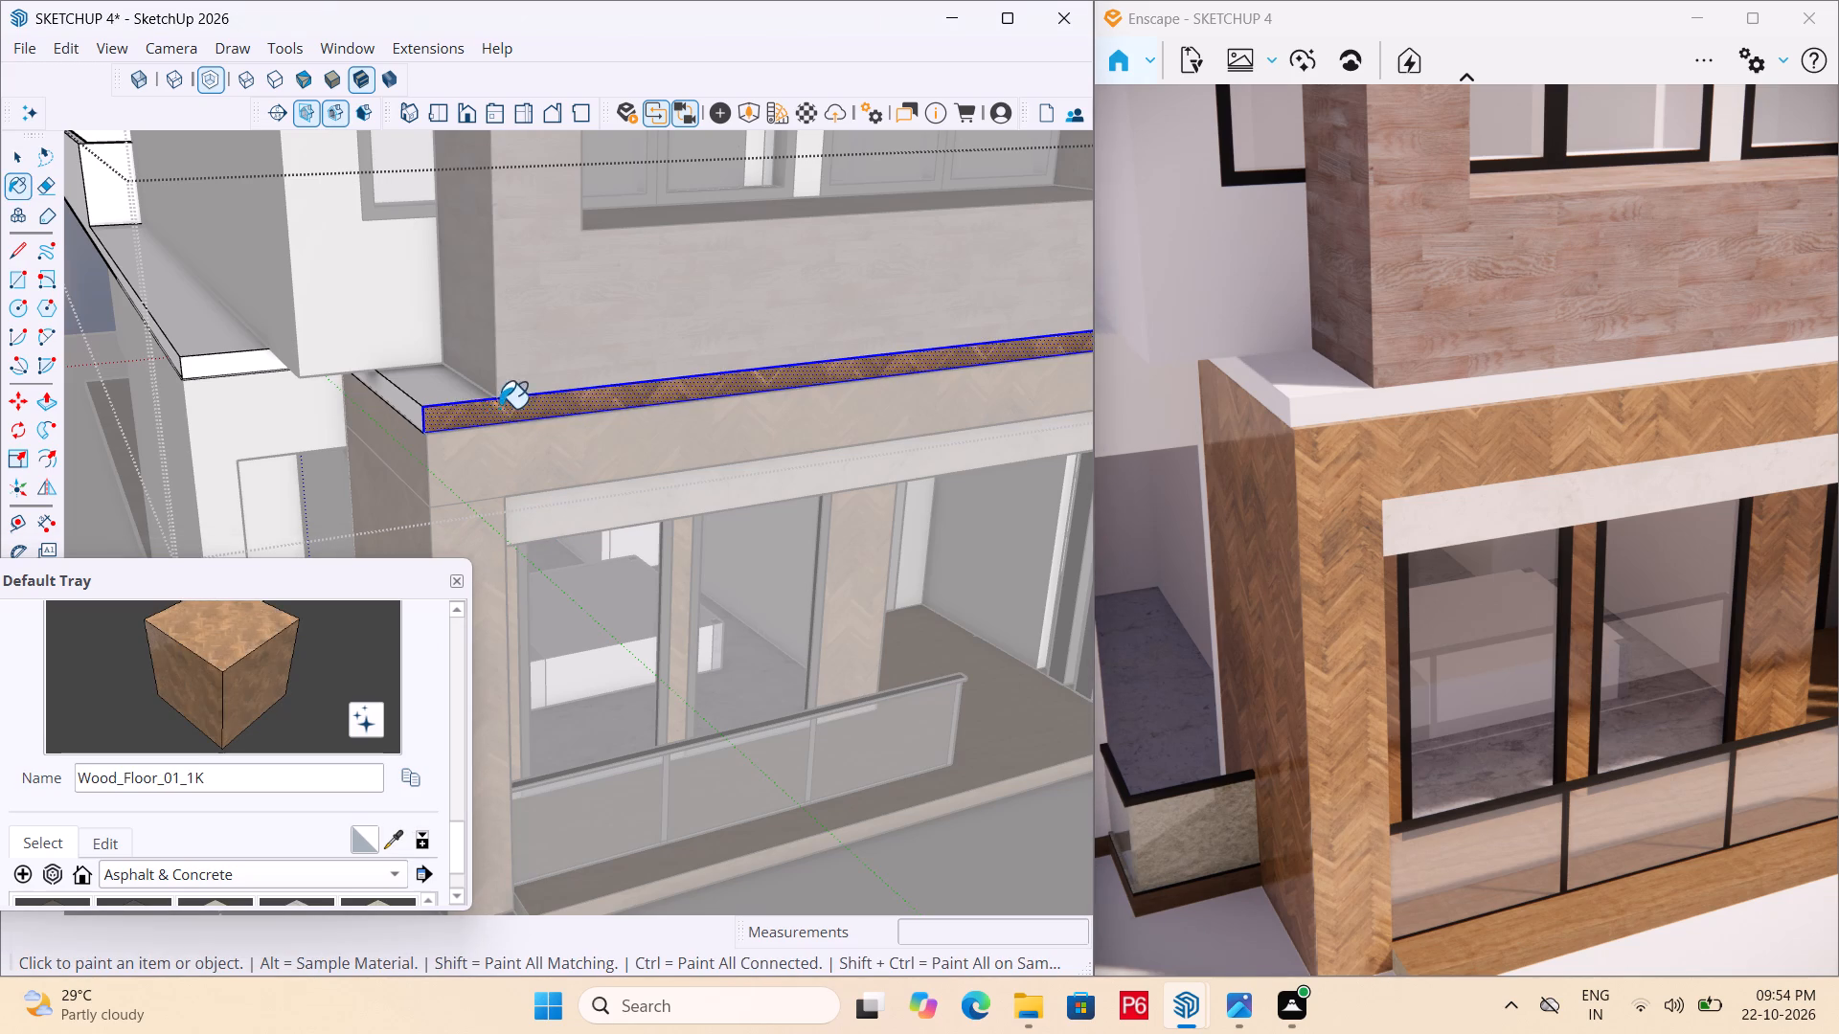
Paint the slab's edge on the far side of the porch corner, away from the garage, with Wood_Floor_01_1K.
{"action": "scroll", "coordinate": [375, 409], "scroll_direction": "up", "scroll_amount": 3}
{"action": "middle_click_drag", "start_coordinate": [382, 418], "coordinate": [497, 428]}
{"action": "scroll", "coordinate": [499, 428], "scroll_direction": "up", "scroll_amount": 1}
{"action": "left_click", "coordinate": [661, 428]}
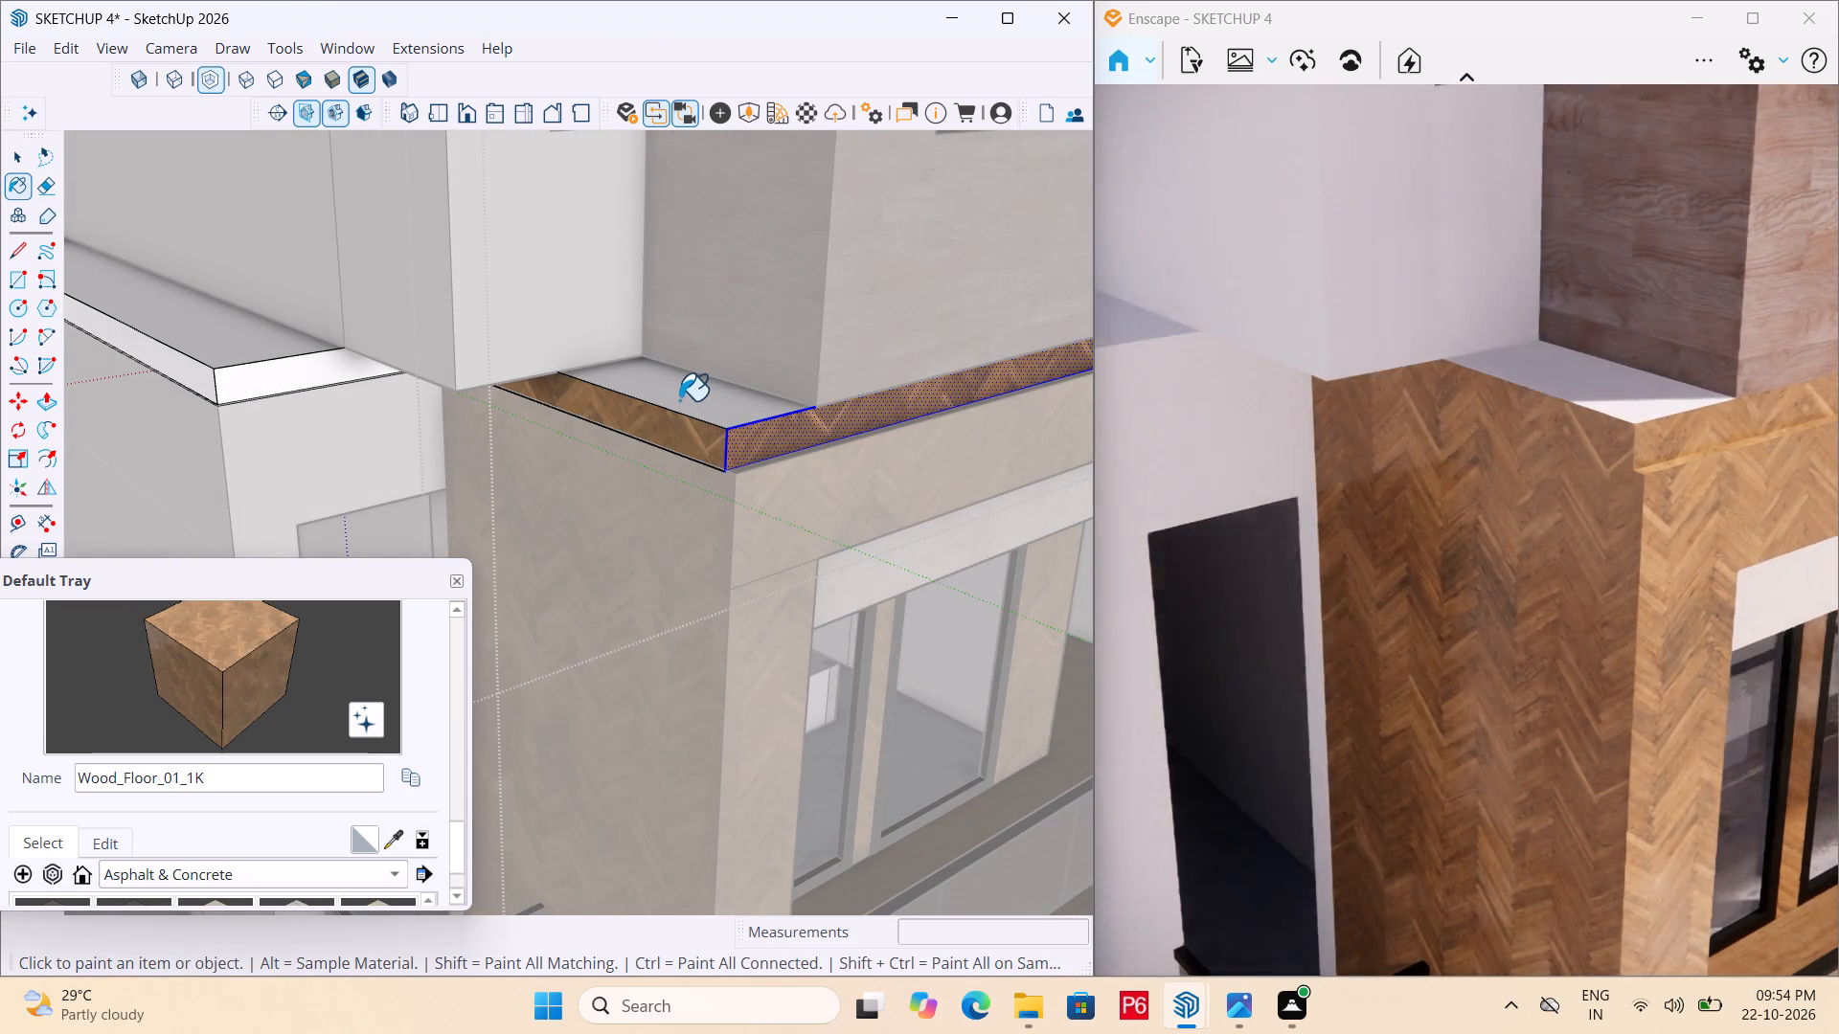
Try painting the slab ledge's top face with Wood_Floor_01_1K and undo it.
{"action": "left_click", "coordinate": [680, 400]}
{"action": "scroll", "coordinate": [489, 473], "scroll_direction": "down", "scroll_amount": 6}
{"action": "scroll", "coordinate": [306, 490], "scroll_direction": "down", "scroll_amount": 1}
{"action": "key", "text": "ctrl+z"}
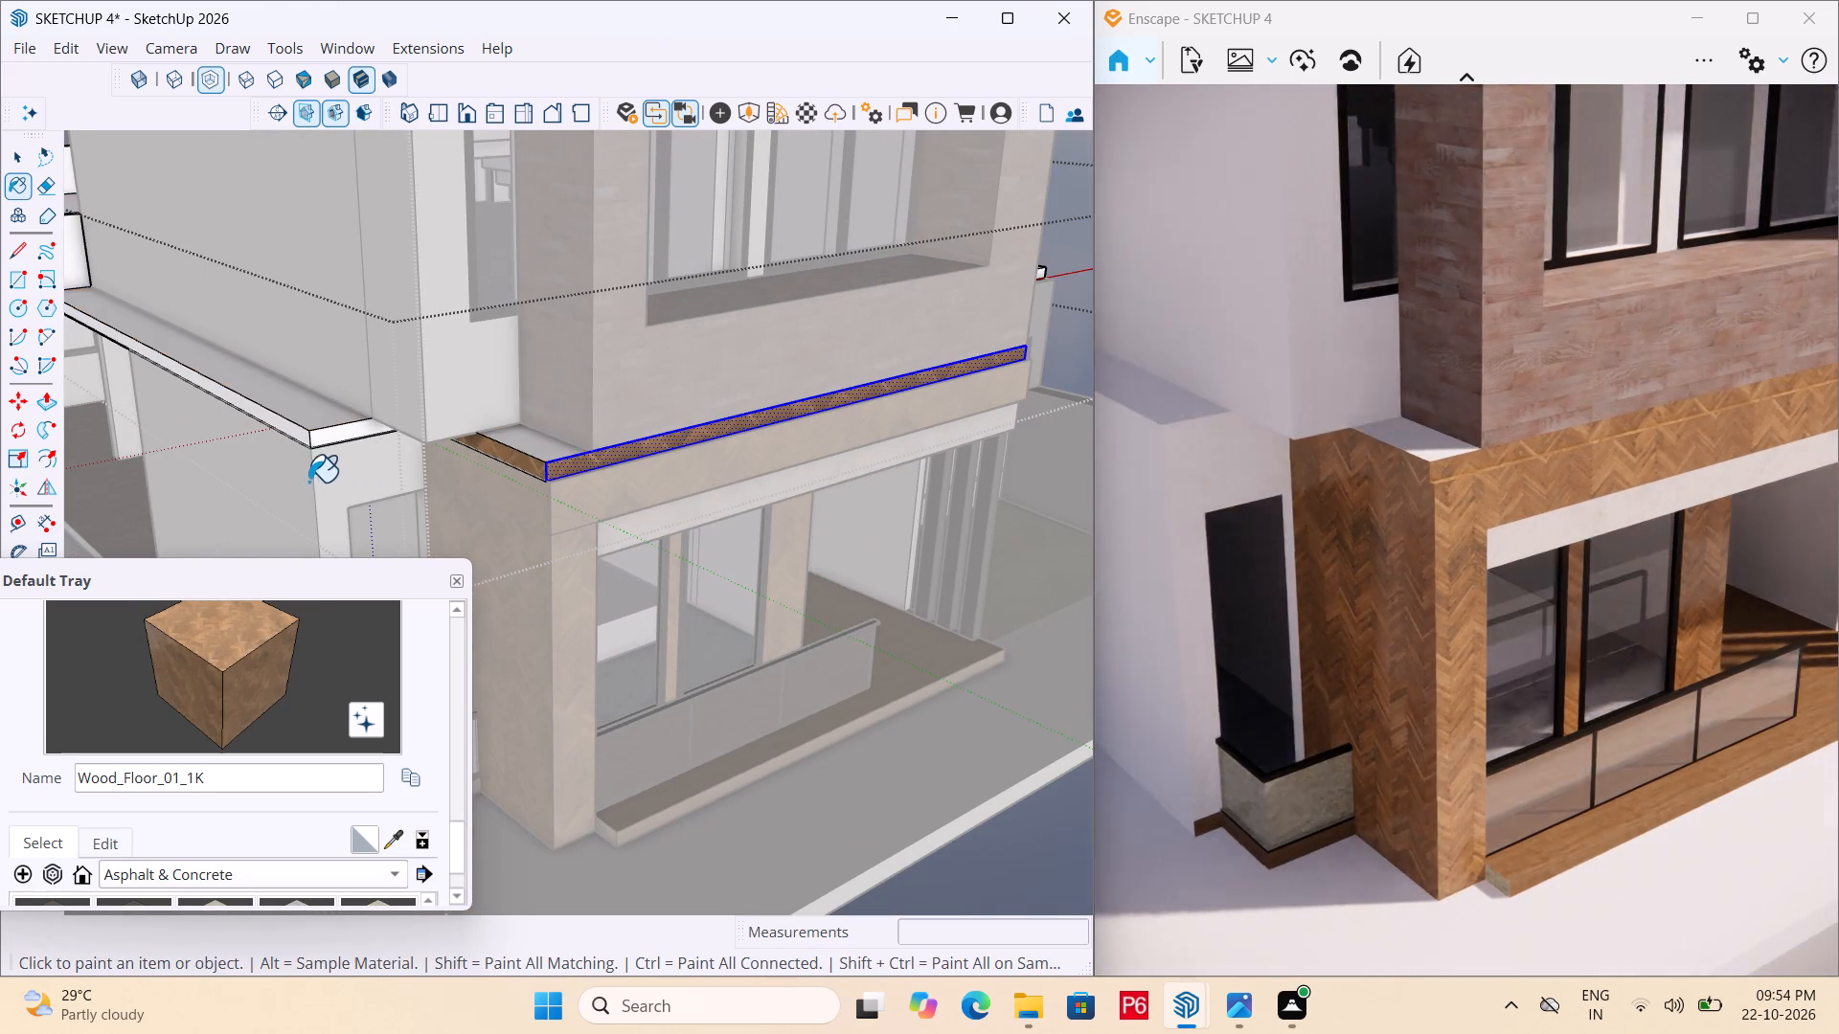
Paint the slab's short edge facing the garage with Wood_Floor_01_1K and close the slab group.
{"action": "scroll", "coordinate": [534, 472], "scroll_direction": "up", "scroll_amount": 3}
{"action": "middle_click_drag", "start_coordinate": [612, 444], "coordinate": [0, 477]}
{"action": "scroll", "coordinate": [650, 423], "scroll_direction": "up", "scroll_amount": 2}
{"action": "middle_click_drag", "start_coordinate": [650, 423], "coordinate": [643, 420]}
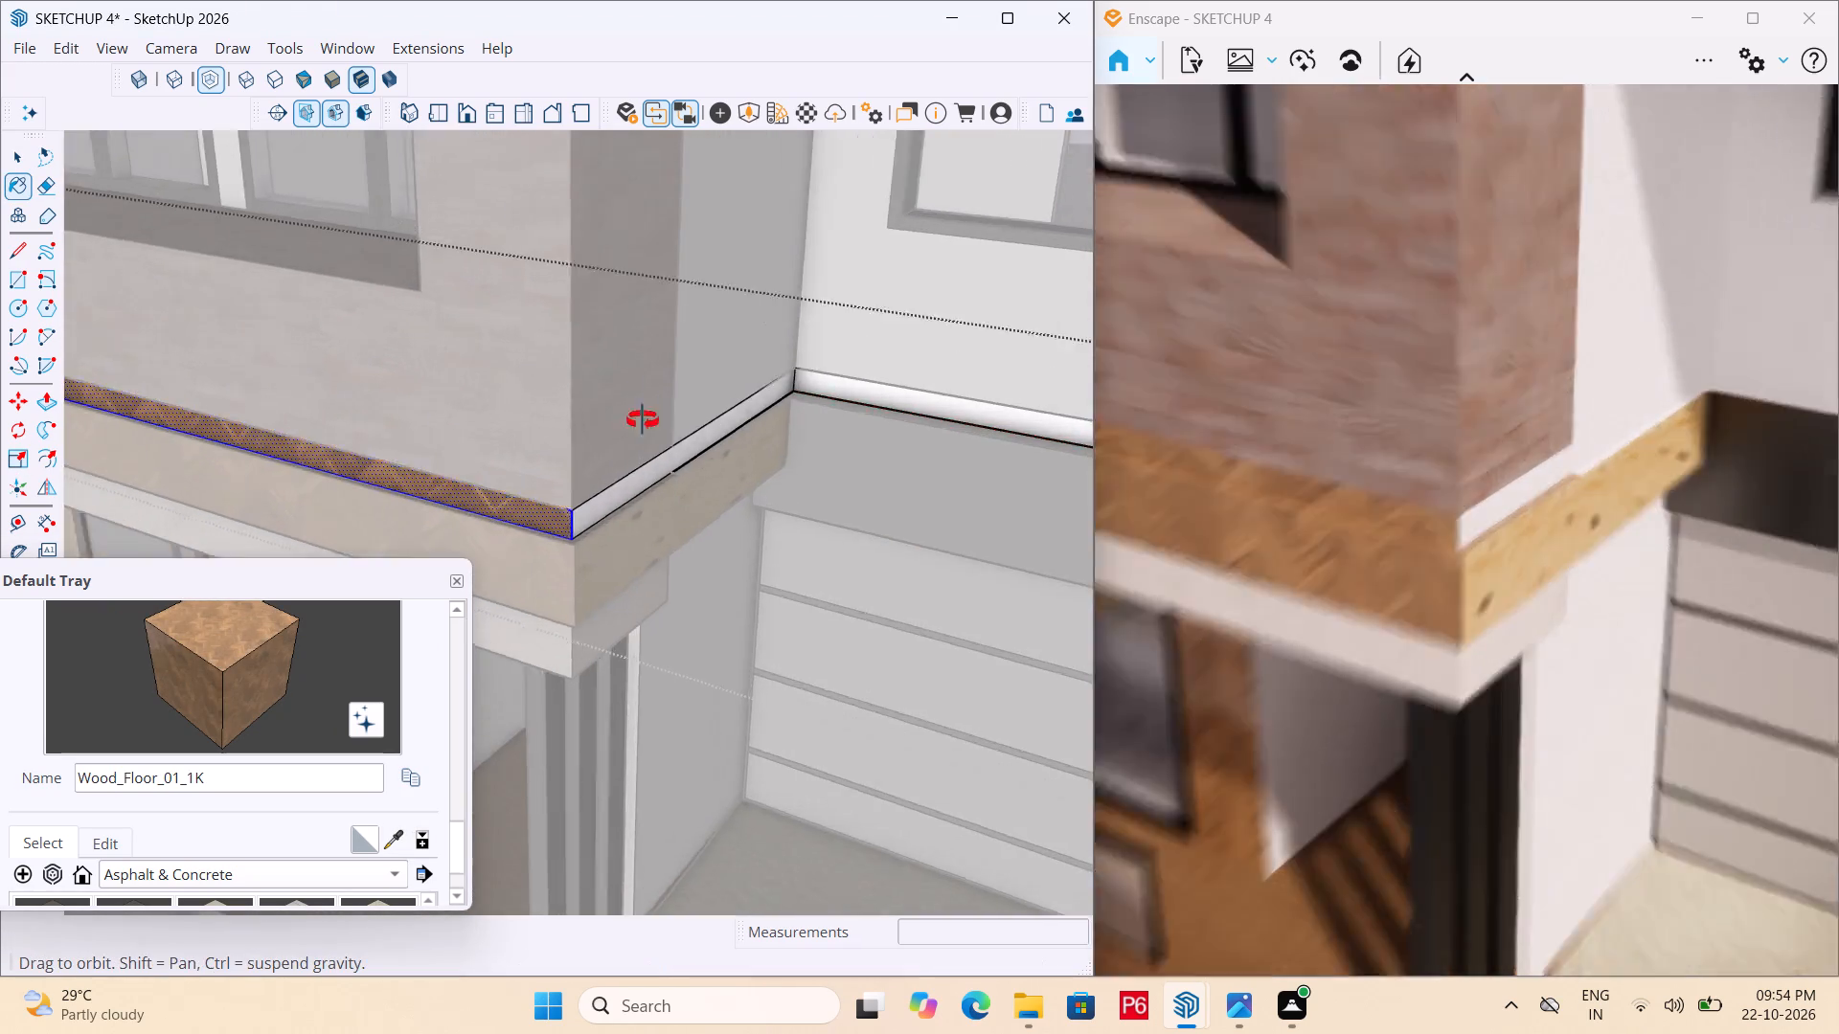
{"action": "middle_click_drag", "start_coordinate": [643, 420], "coordinate": [512, 351]}
{"action": "left_click", "coordinate": [533, 419]}
{"action": "left_click", "coordinate": [539, 450]}
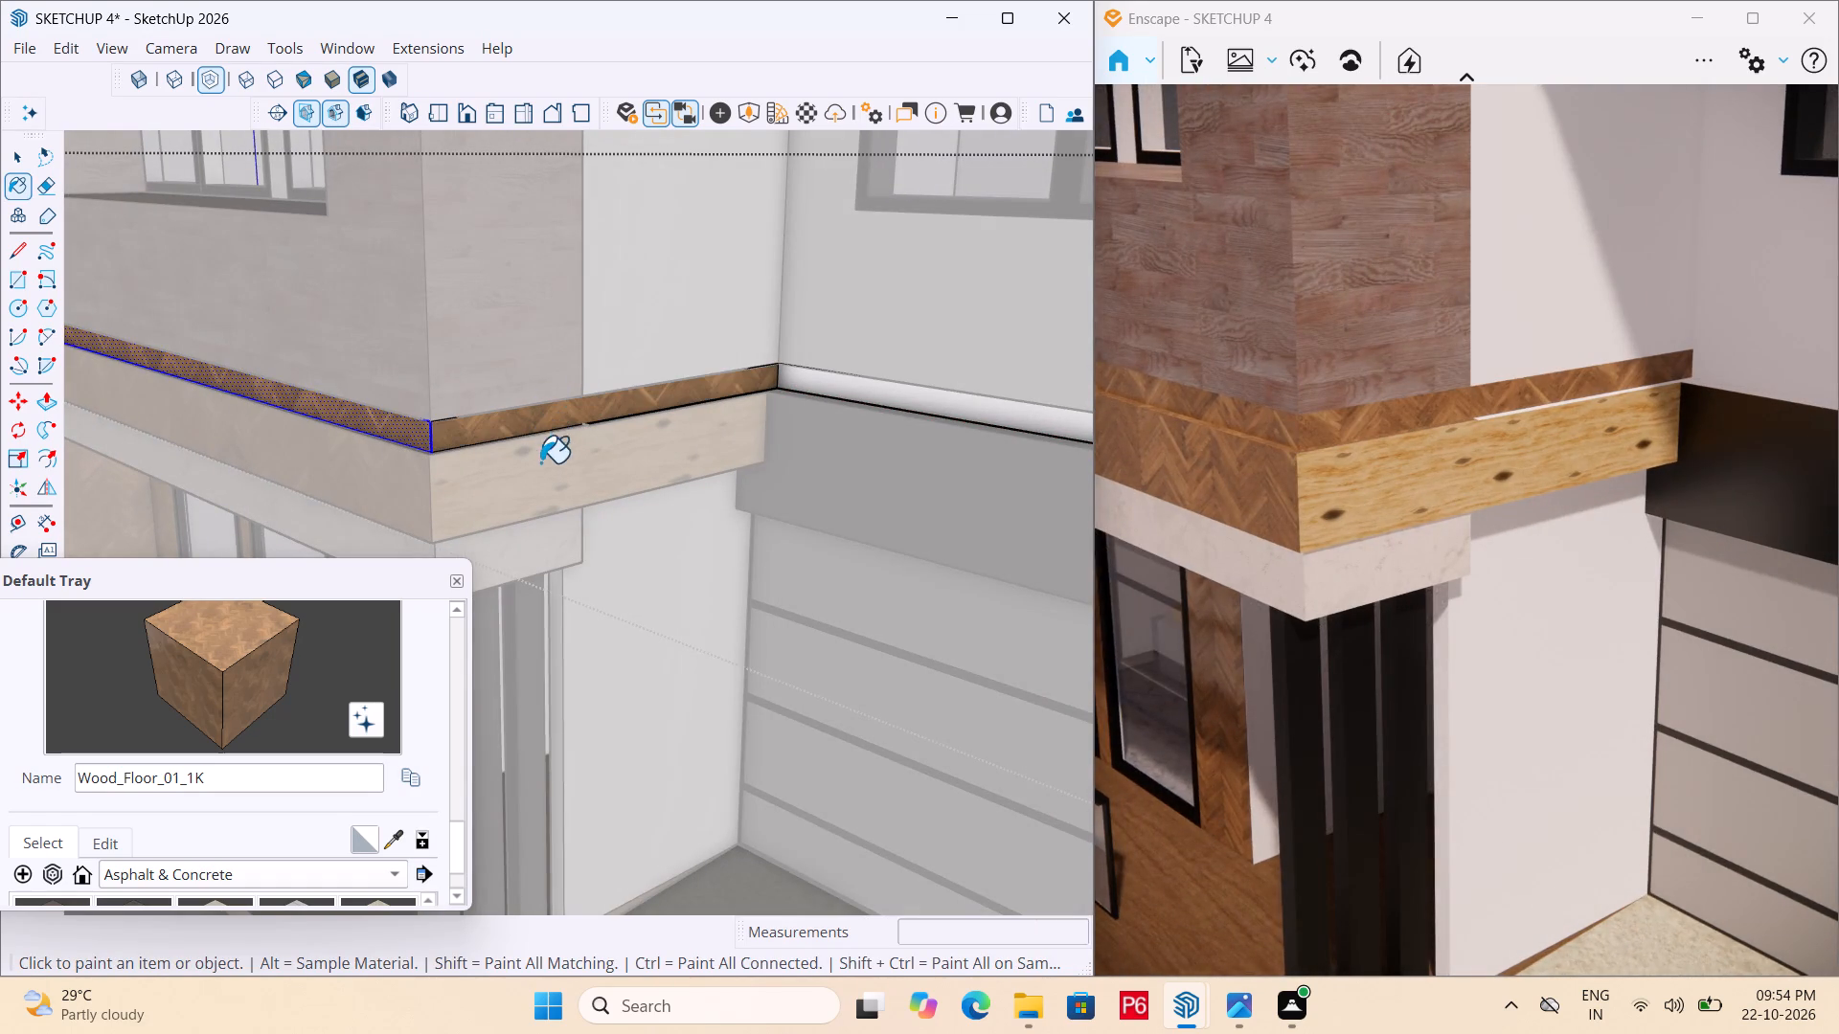
{"action": "key", "text": "space"}
{"action": "scroll", "coordinate": [690, 365], "scroll_direction": "down", "scroll_amount": 11}
{"action": "key", "text": "space"}
{"action": "double_click", "coordinate": [170, 379]}
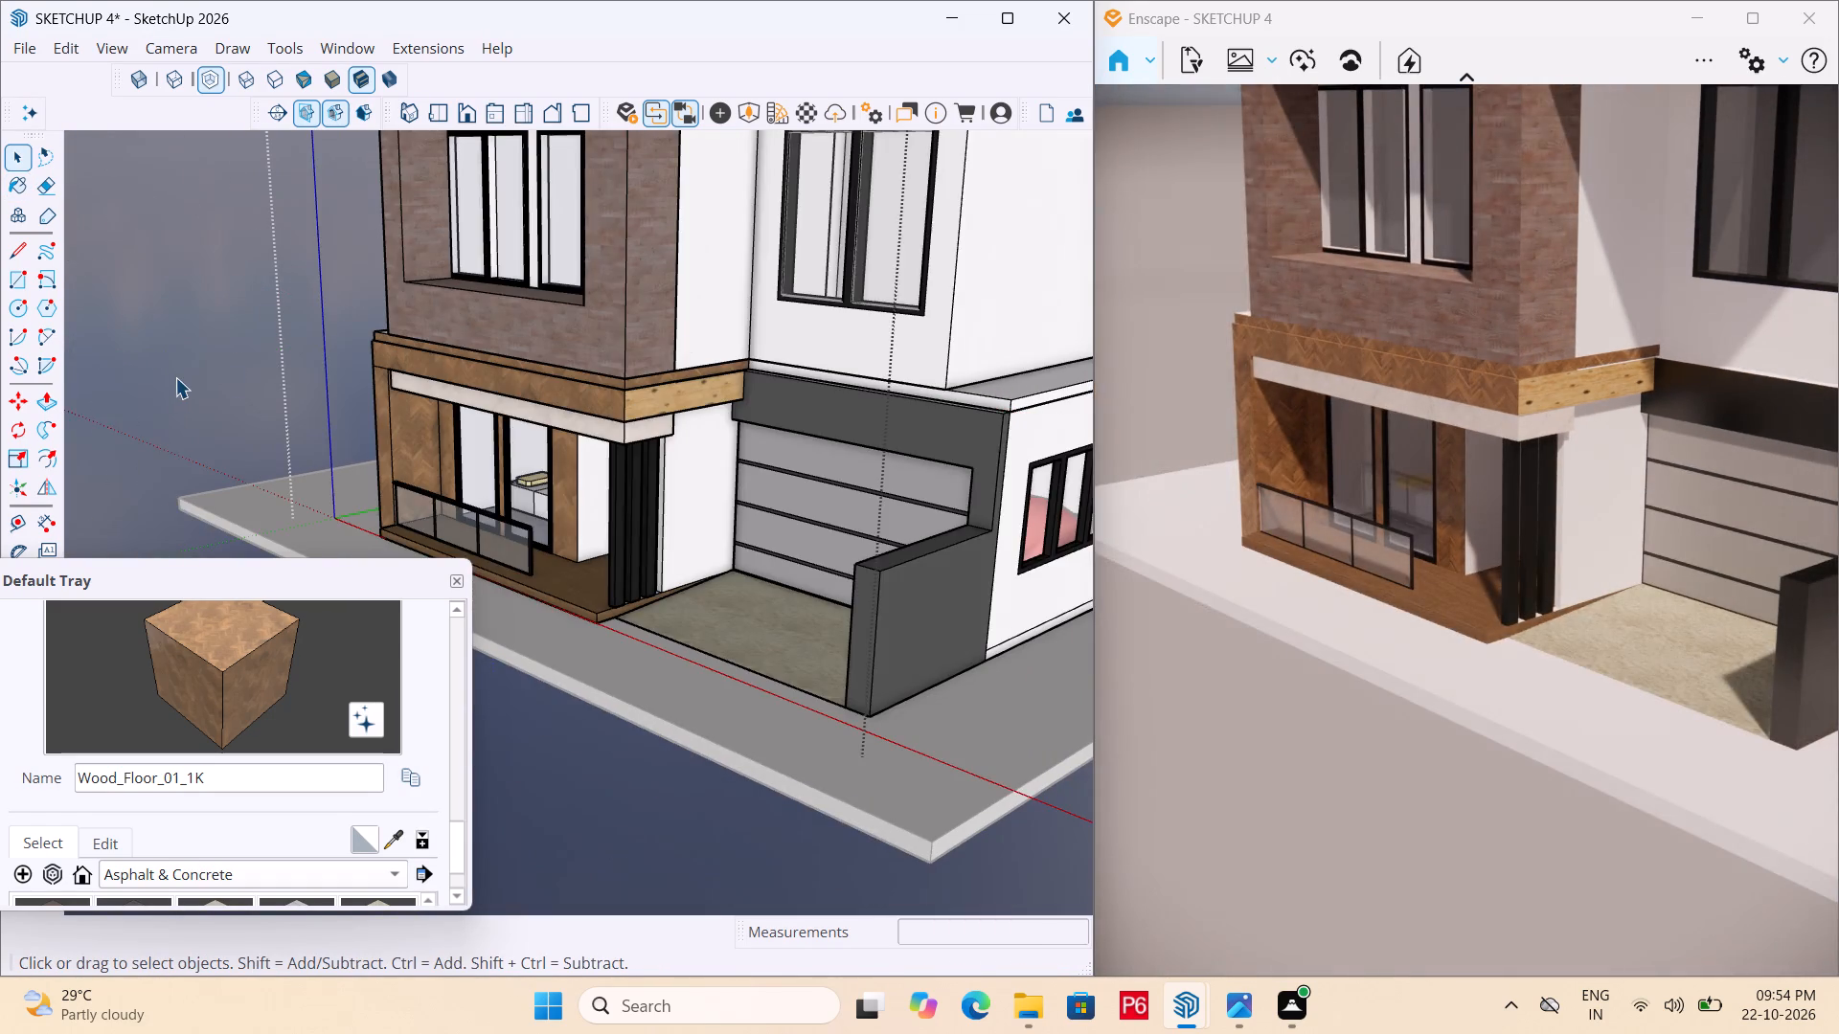
Repaint the porch beam's knotty-wood face beside the garage with Wood_Floor_01_1K sampled from the beam's front.
{"action": "scroll", "coordinate": [725, 349], "scroll_direction": "up", "scroll_amount": 7}
{"action": "middle_click_drag", "start_coordinate": [478, 442], "coordinate": [602, 396]}
{"action": "scroll", "coordinate": [604, 397], "scroll_direction": "up", "scroll_amount": 4}
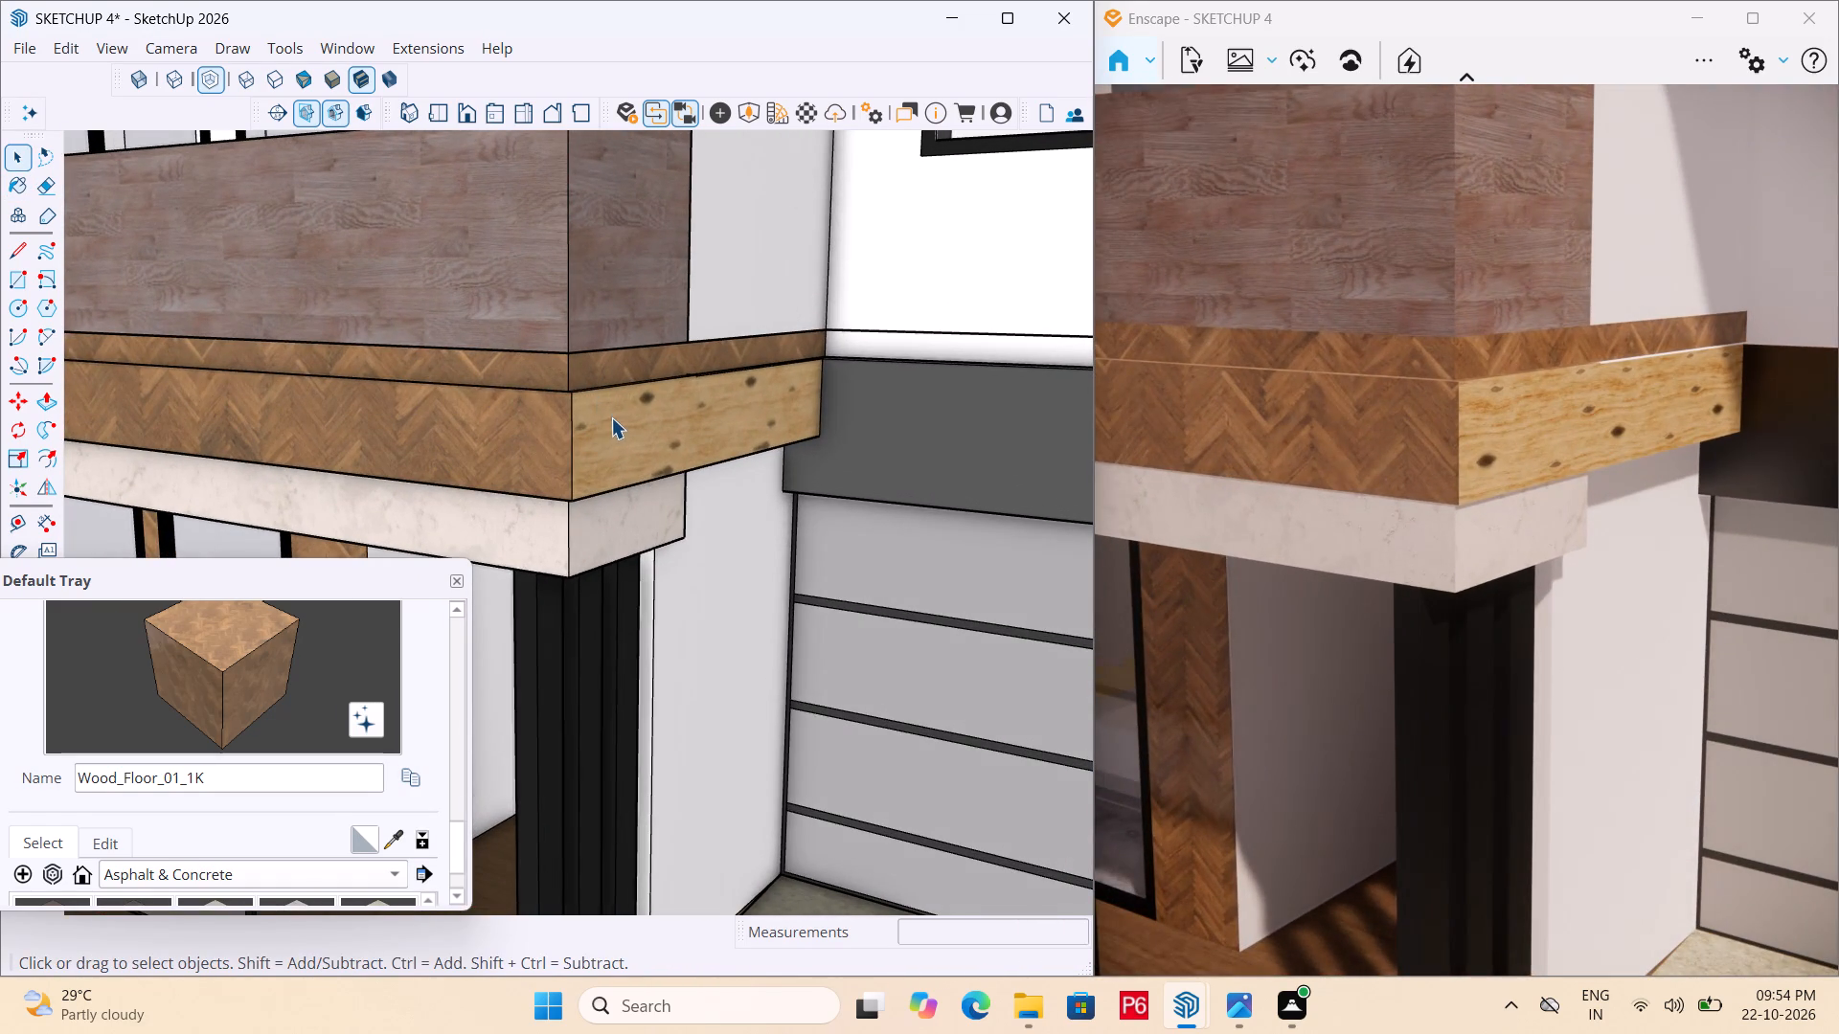
{"action": "left_click", "coordinate": [612, 416]}
{"action": "double_click", "coordinate": [604, 414]}
{"action": "left_click", "coordinate": [599, 414]}
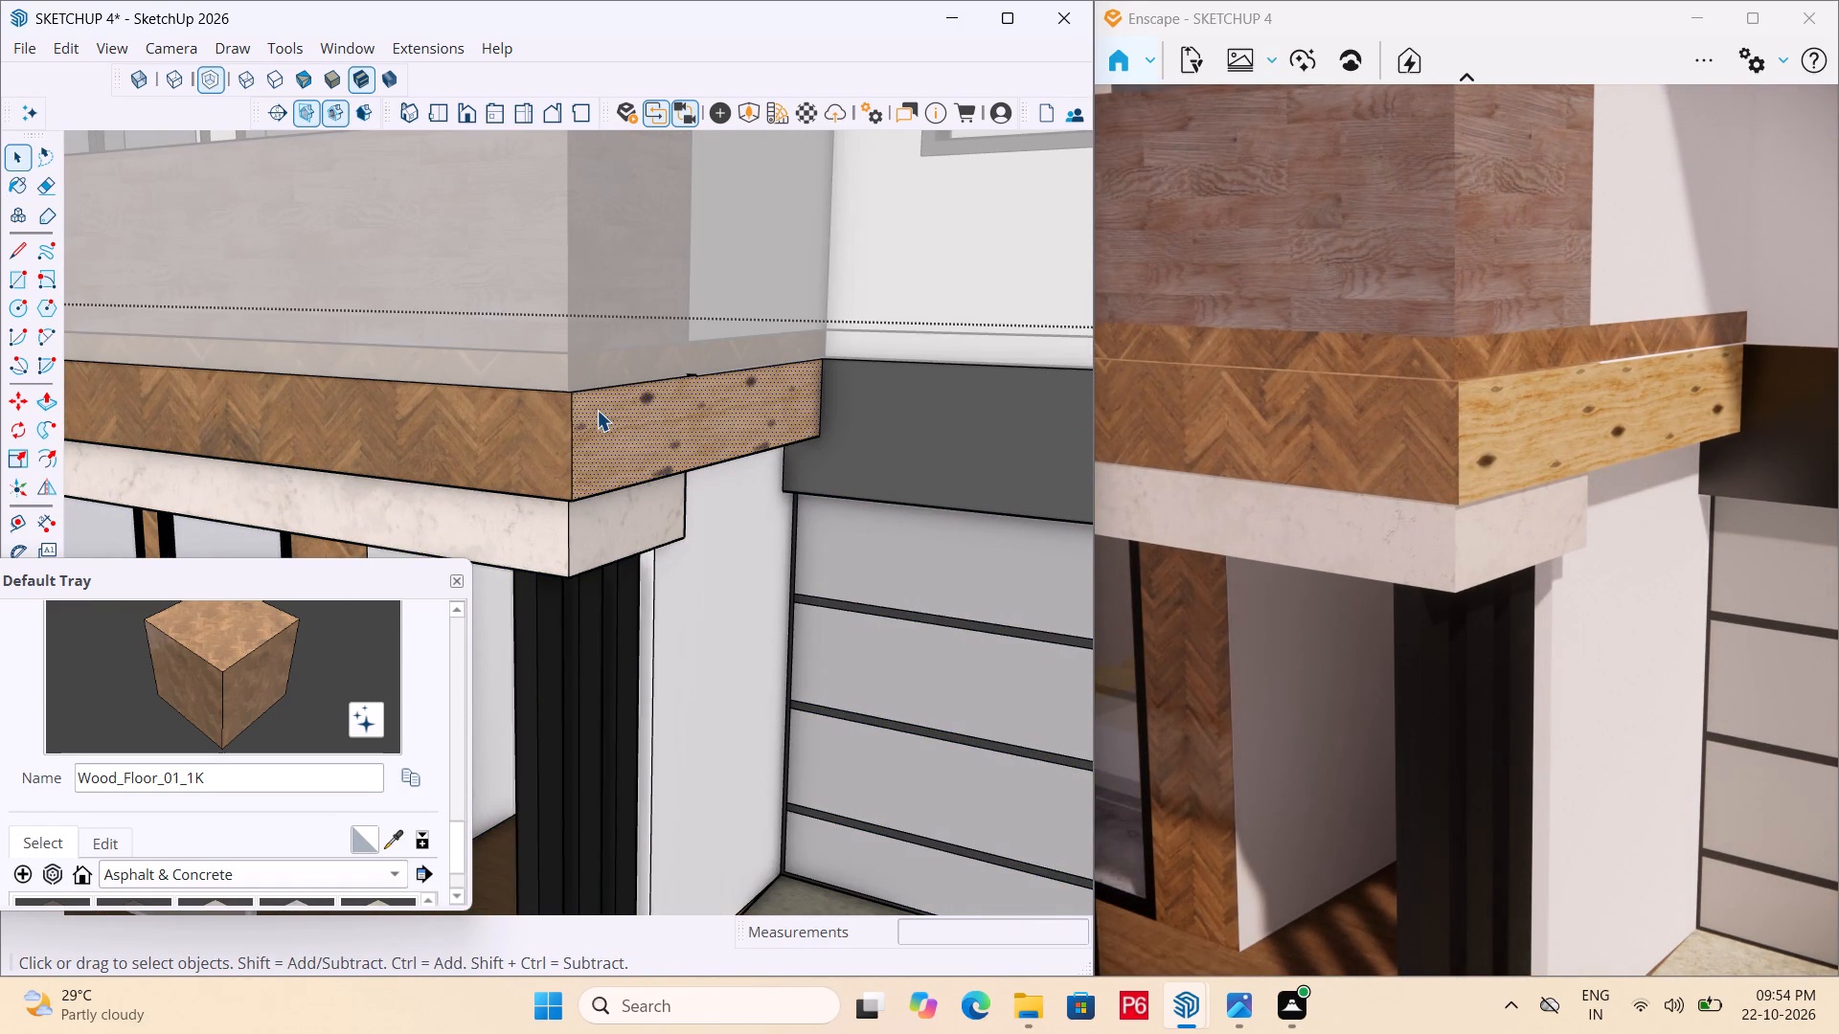
{"action": "key", "text": "b"}
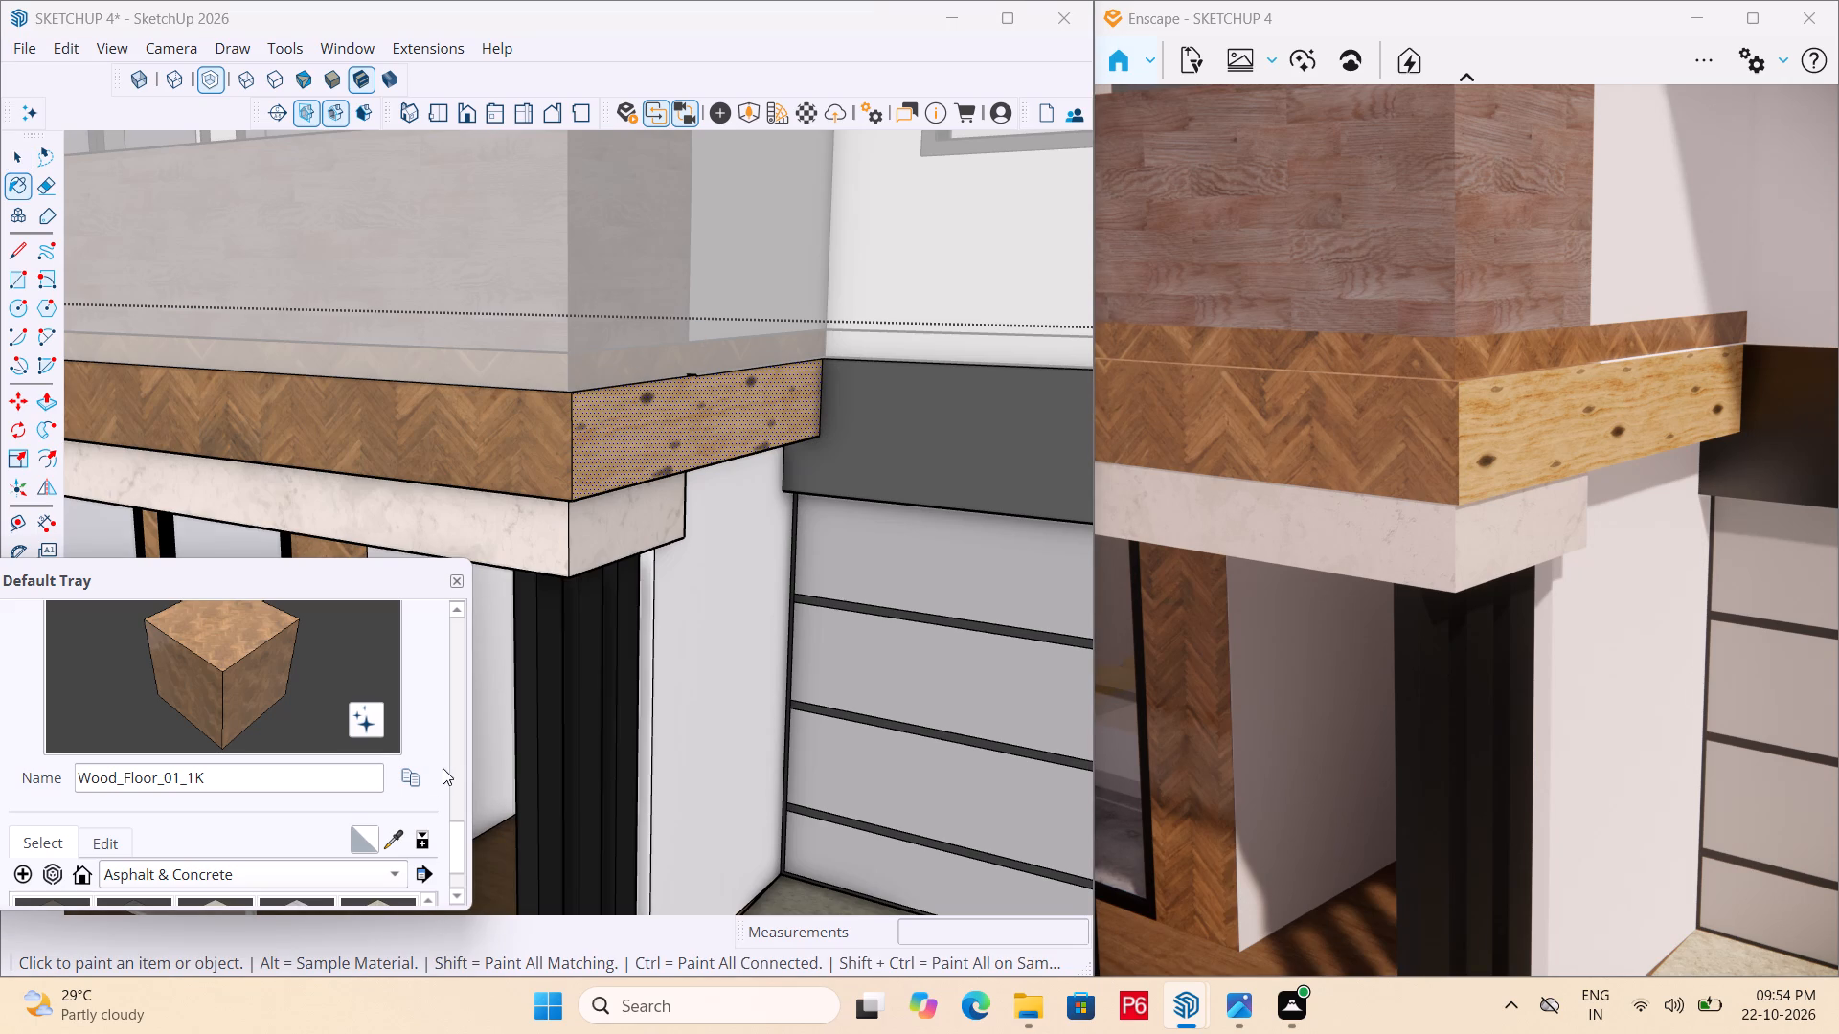
{"action": "left_click_drag", "start_coordinate": [396, 840], "coordinate": [397, 831]}
{"action": "left_click", "coordinate": [529, 464]}
{"action": "left_click", "coordinate": [627, 428]}
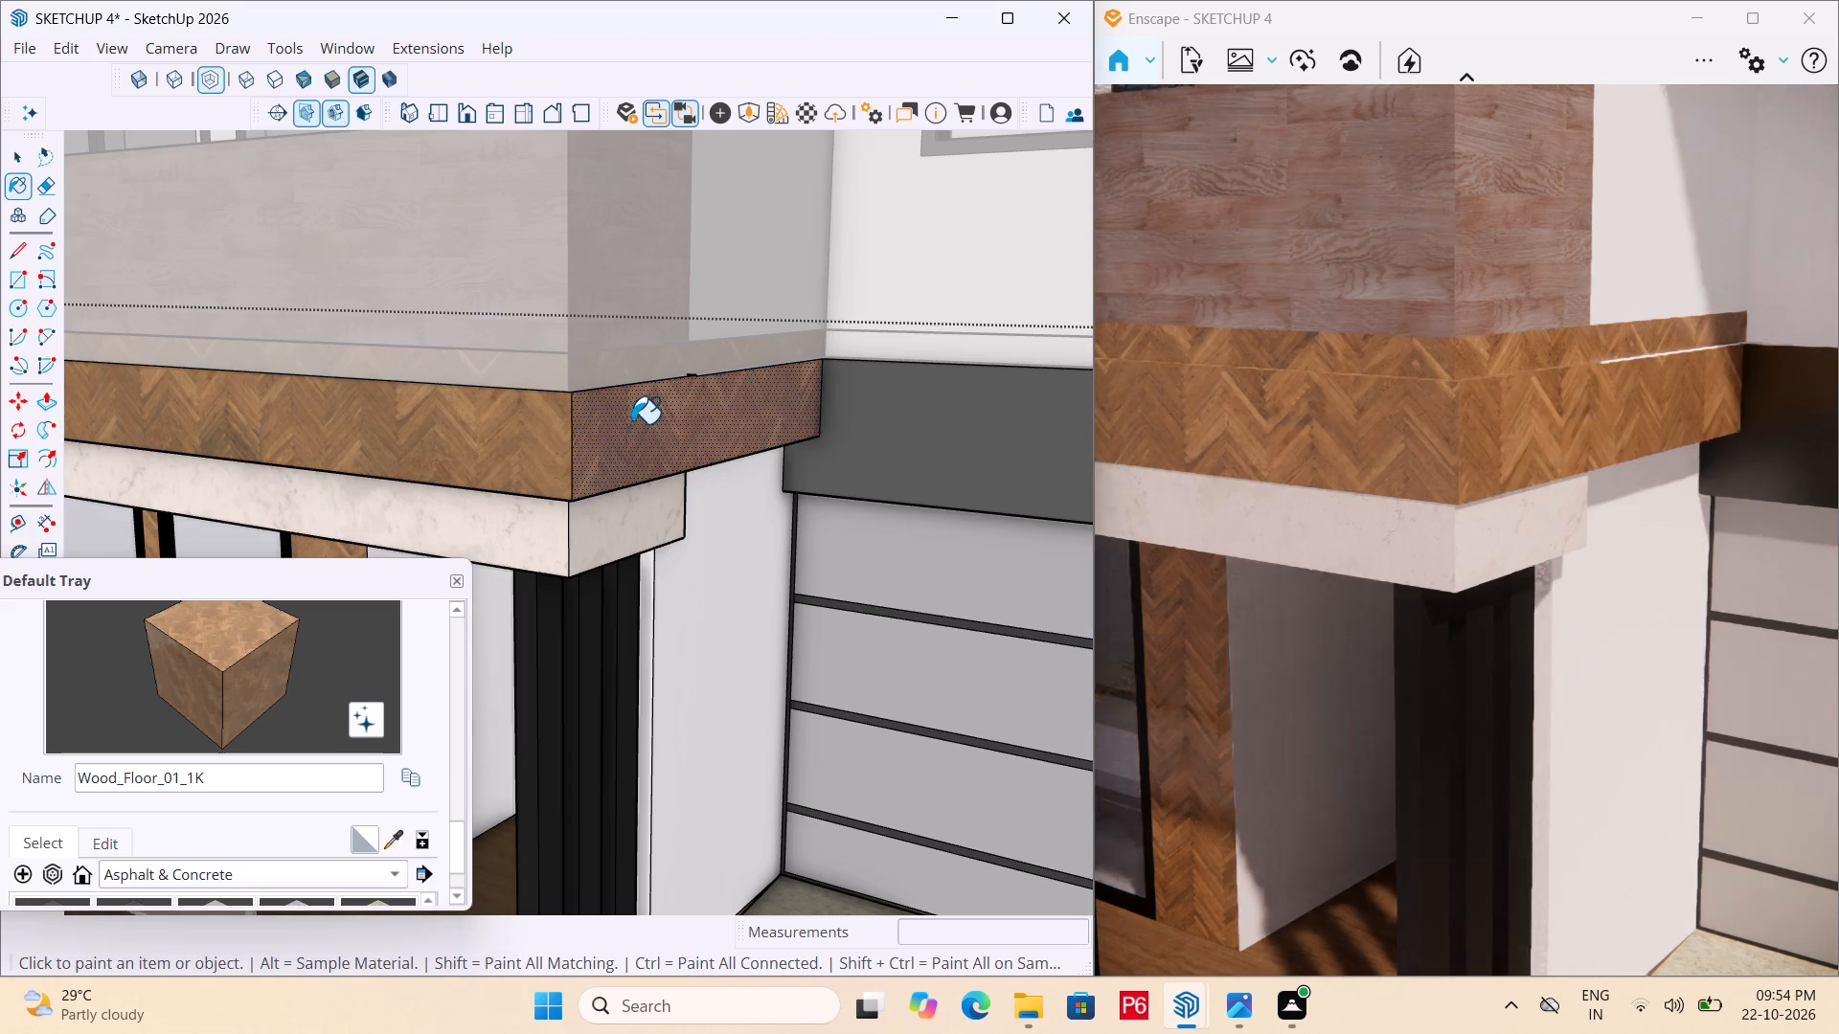
{"action": "scroll", "coordinate": [663, 399], "scroll_direction": "down", "scroll_amount": 12}
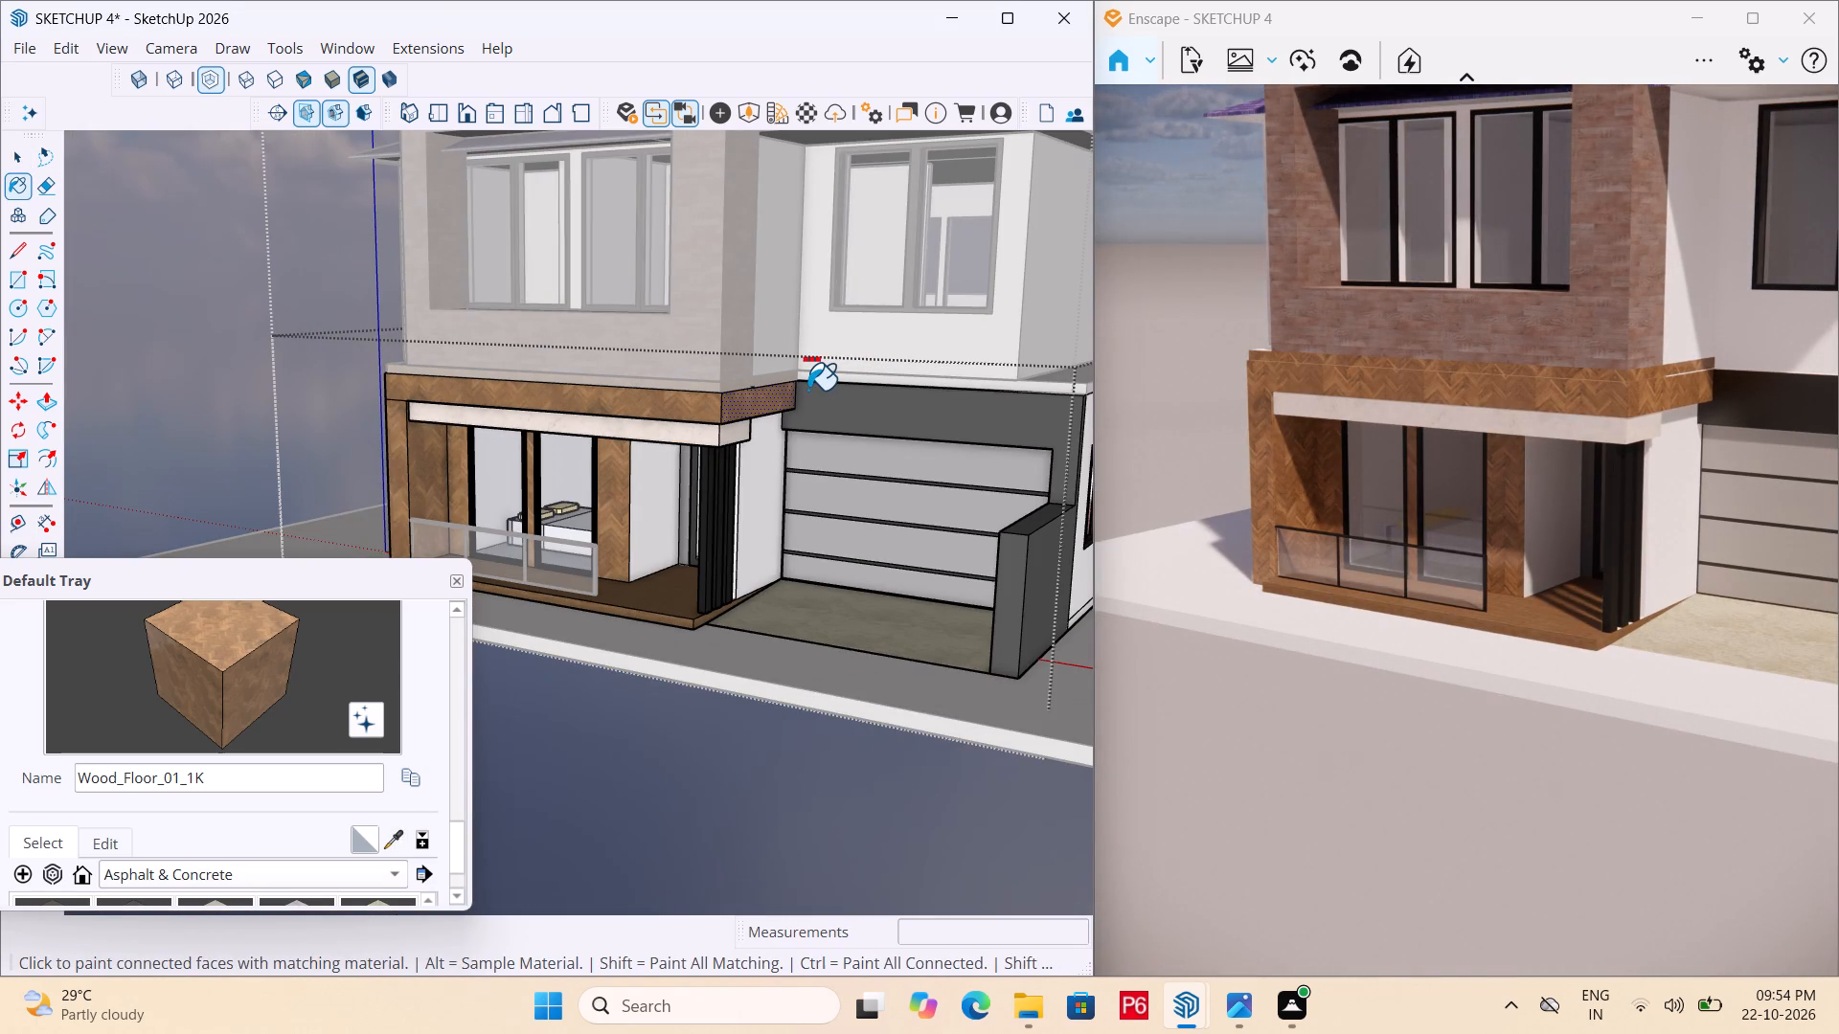
Save the model with the wood finish on the beam and slab edges.
{"action": "key", "text": "ctrl+s"}
{"action": "key", "text": "ctrl+s"}
{"action": "key", "text": "ctrl+s"}
{"action": "key", "text": "ctrl+s"}
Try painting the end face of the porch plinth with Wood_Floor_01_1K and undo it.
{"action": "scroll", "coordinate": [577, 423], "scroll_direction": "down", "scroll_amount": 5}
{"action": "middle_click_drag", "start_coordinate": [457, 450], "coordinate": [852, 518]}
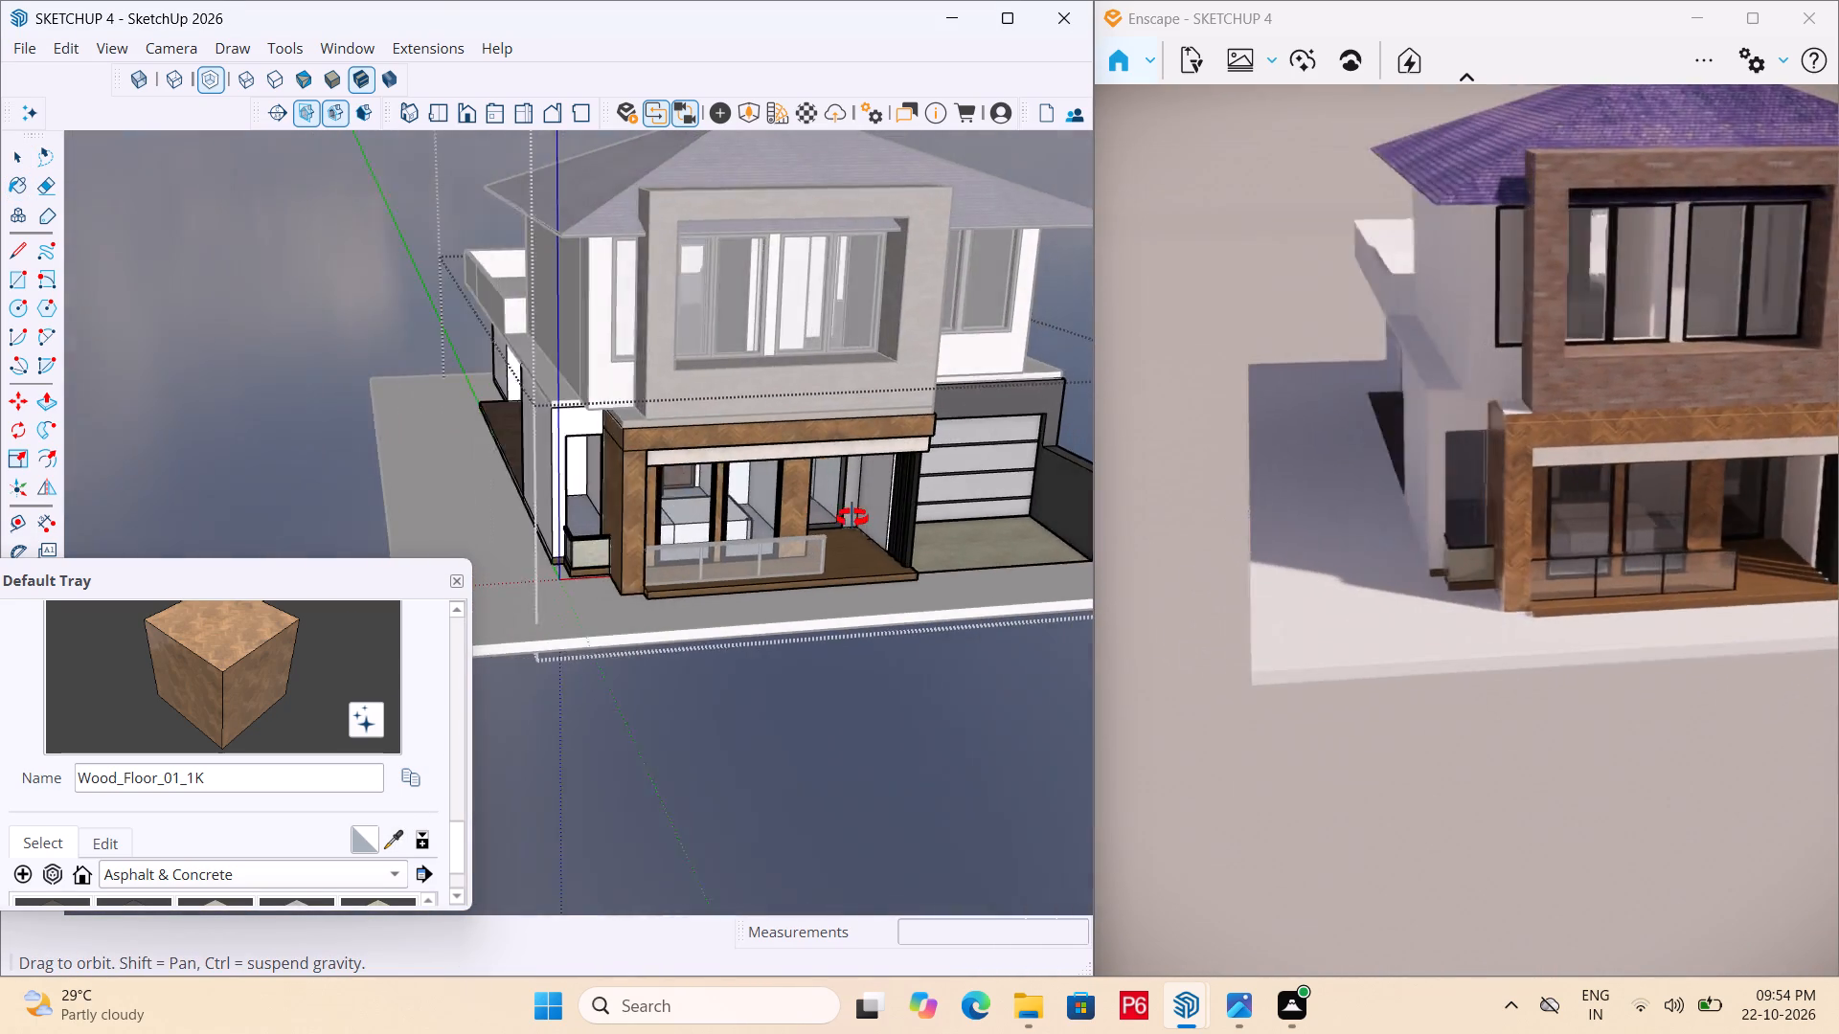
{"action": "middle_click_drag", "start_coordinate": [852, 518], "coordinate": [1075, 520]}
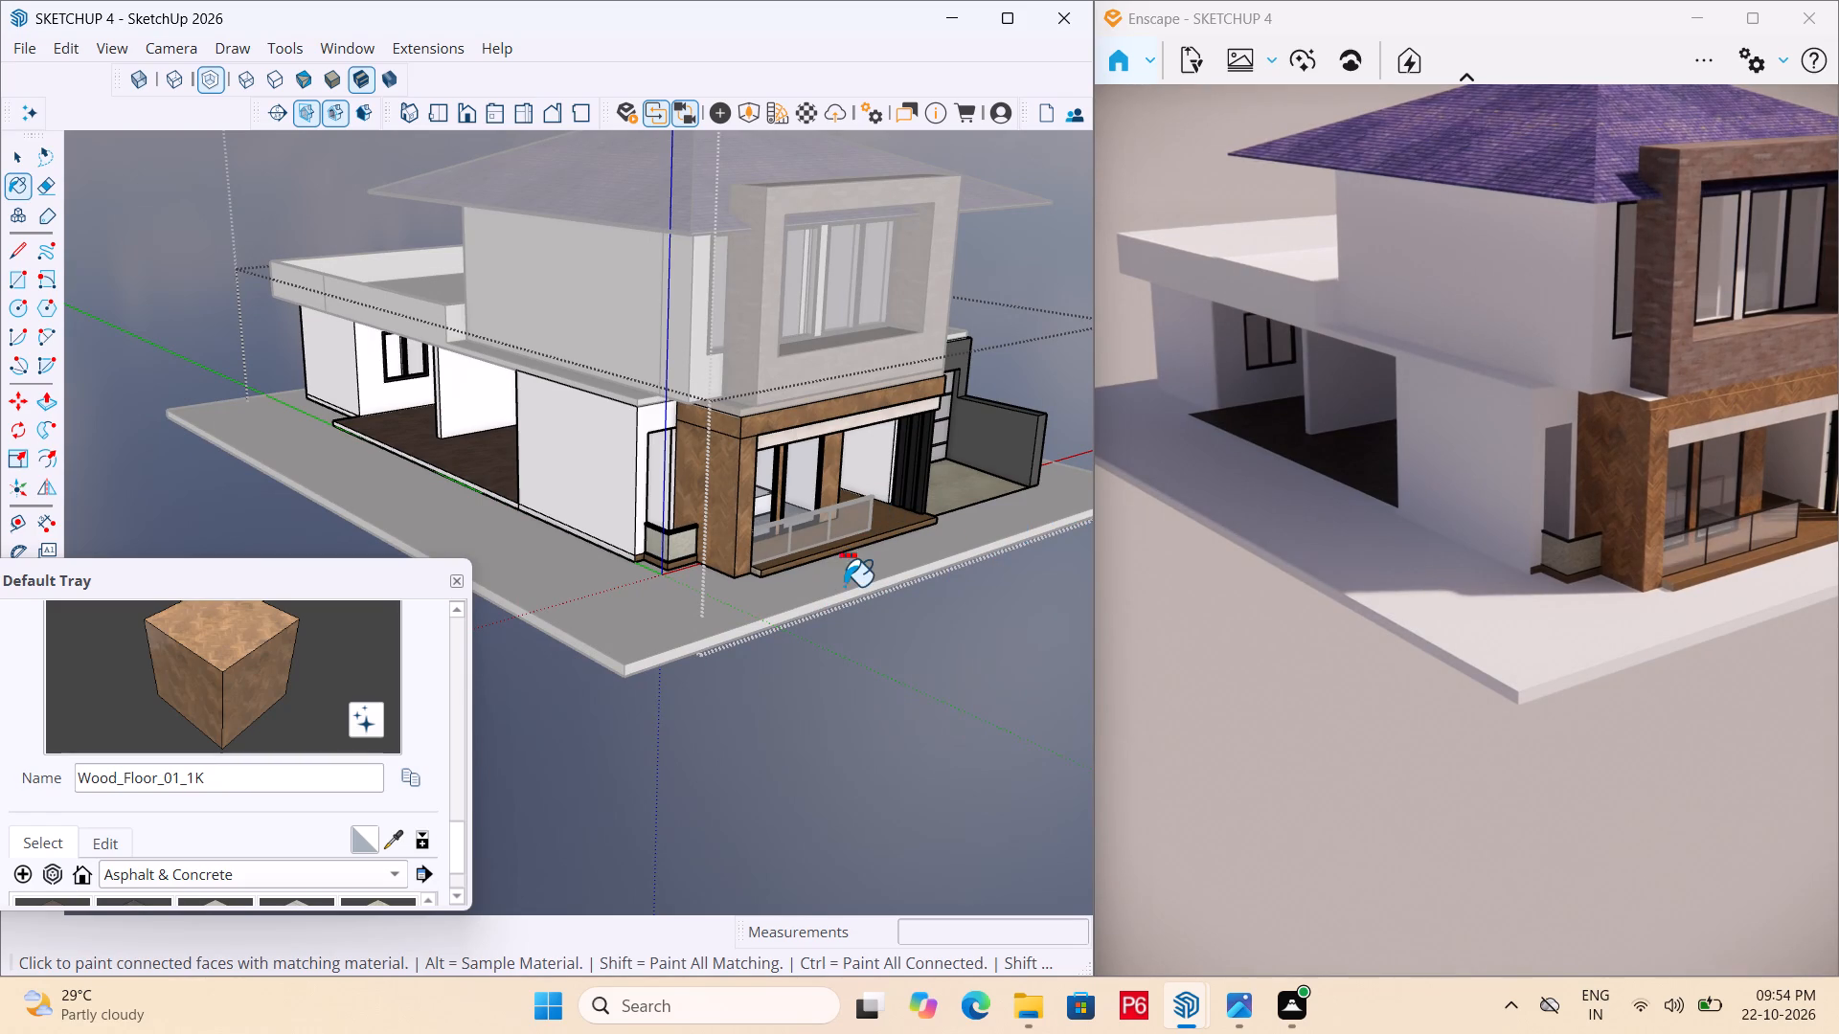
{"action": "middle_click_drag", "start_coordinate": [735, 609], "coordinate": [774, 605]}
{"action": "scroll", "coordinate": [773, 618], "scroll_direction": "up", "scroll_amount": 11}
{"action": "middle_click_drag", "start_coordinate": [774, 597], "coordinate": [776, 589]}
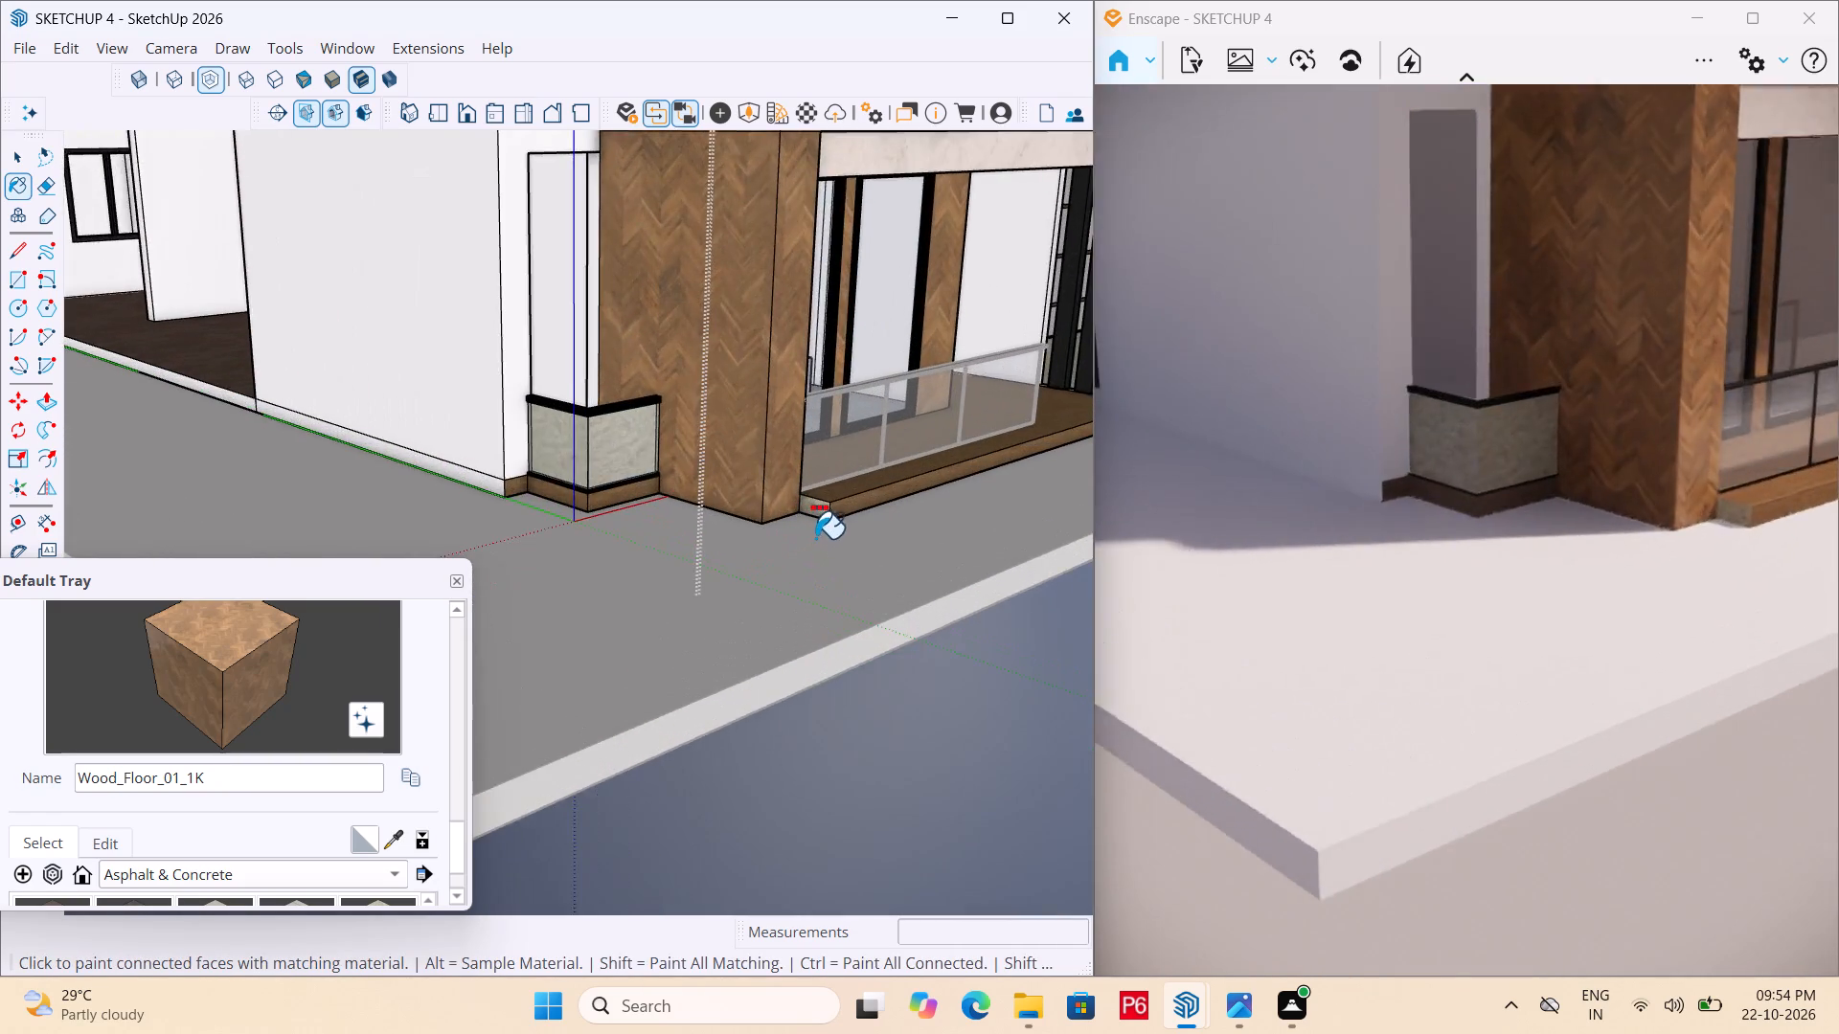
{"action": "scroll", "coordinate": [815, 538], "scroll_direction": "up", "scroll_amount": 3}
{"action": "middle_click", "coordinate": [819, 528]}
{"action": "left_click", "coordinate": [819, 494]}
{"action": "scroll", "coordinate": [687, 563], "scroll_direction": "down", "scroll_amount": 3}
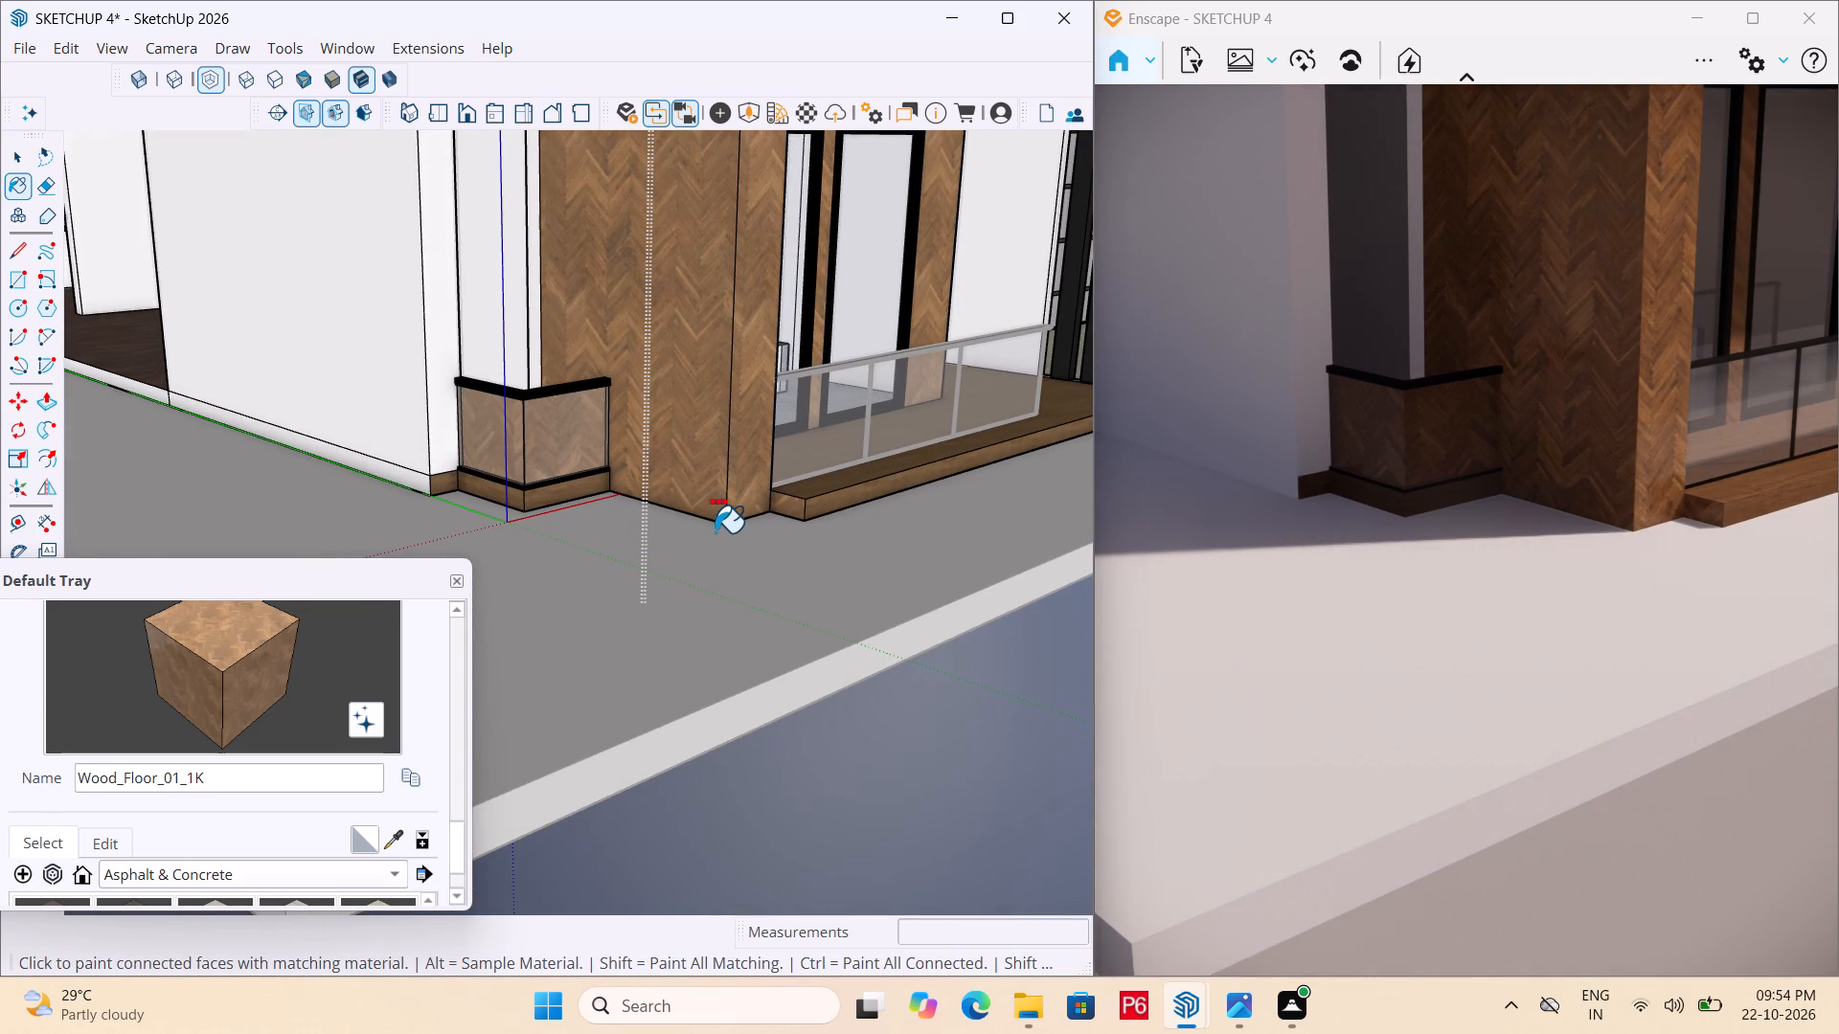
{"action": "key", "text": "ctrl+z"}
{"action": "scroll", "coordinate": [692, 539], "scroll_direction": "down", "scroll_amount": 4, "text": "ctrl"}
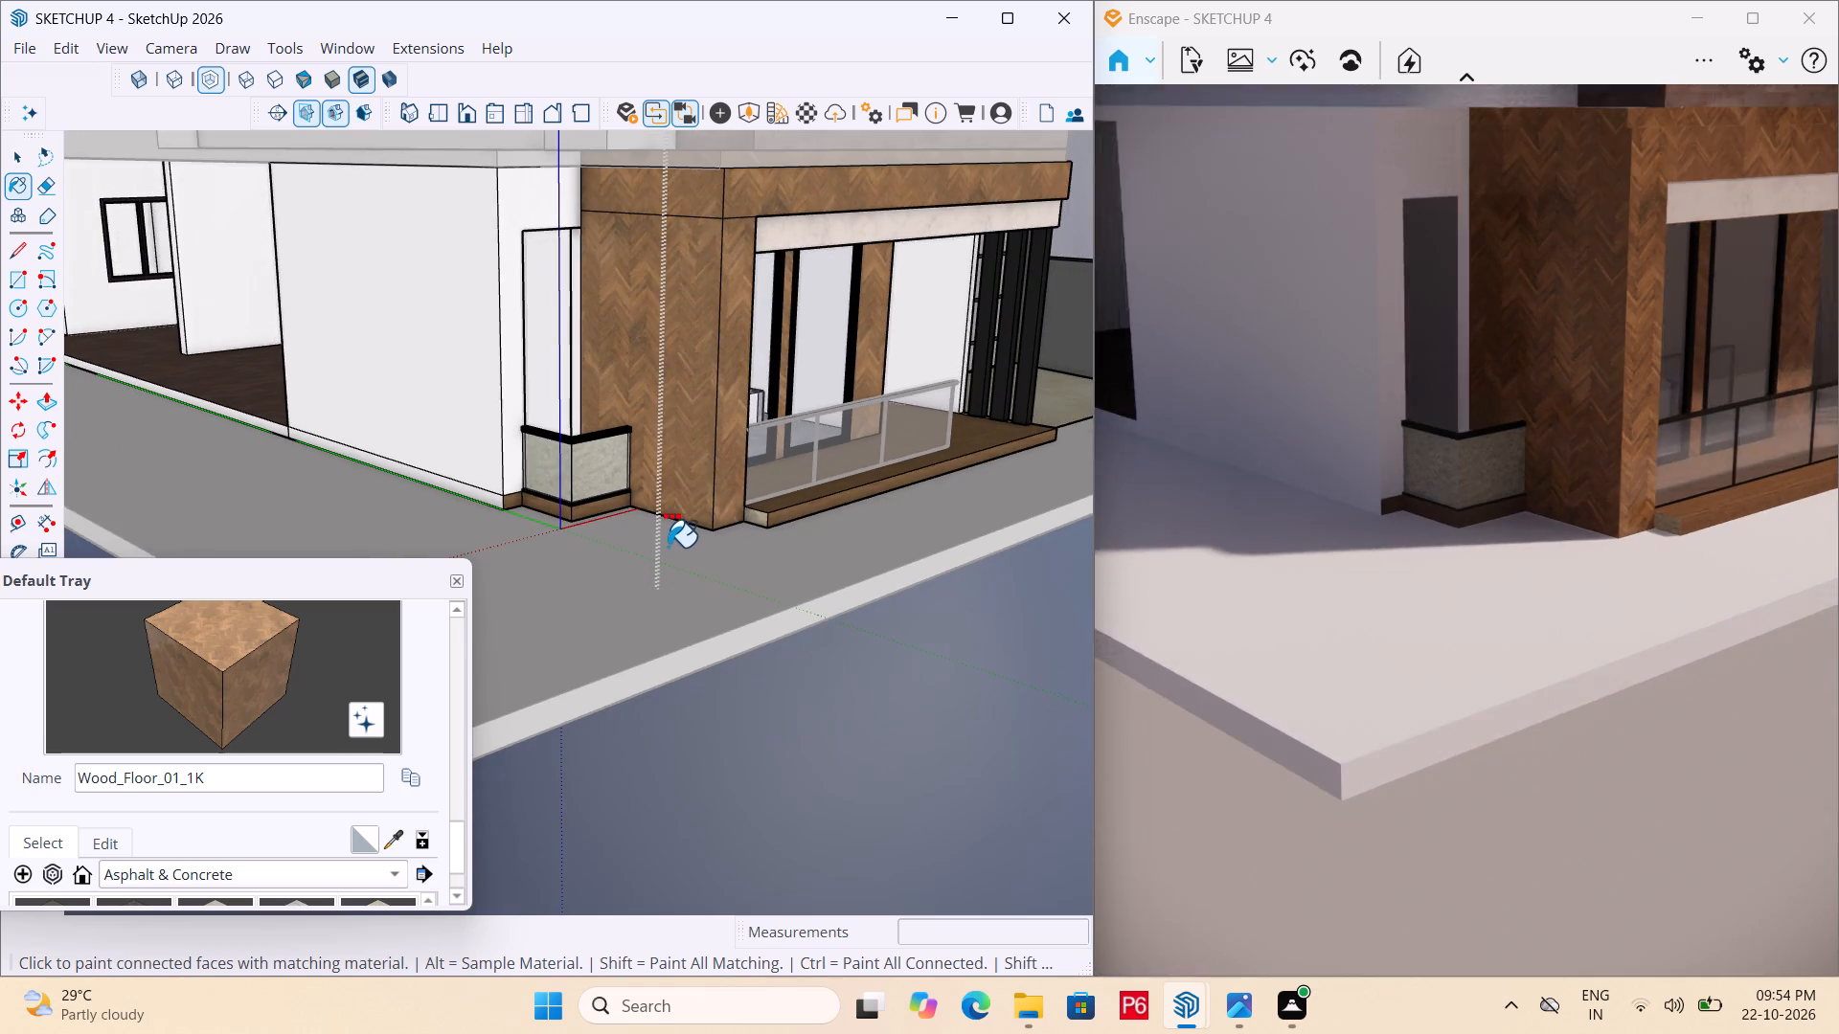
Close the ground-floor group being edited and save the model.
{"action": "middle_click_drag", "start_coordinate": [790, 526], "coordinate": [390, 528]}
{"action": "middle_click_drag", "start_coordinate": [851, 465], "coordinate": [593, 508]}
{"action": "scroll", "coordinate": [665, 491], "scroll_direction": "up", "scroll_amount": 1}
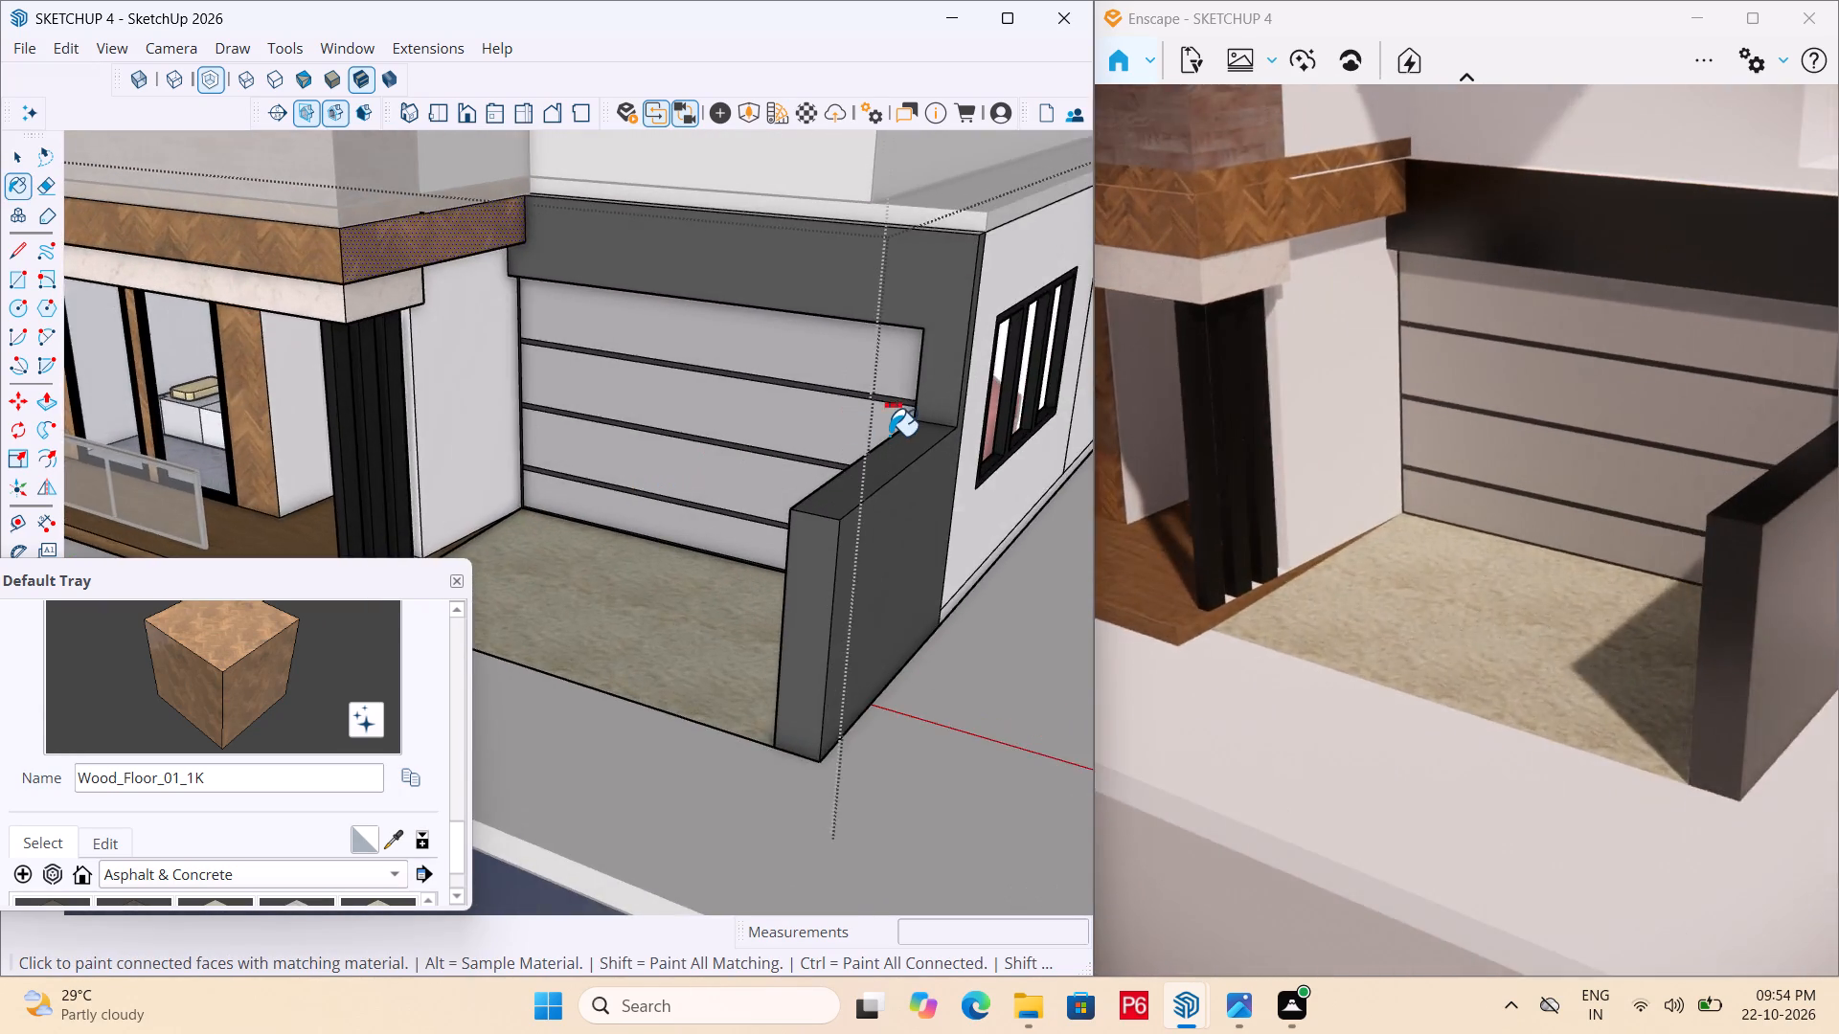
{"action": "scroll", "coordinate": [889, 436], "scroll_direction": "down", "scroll_amount": 5}
{"action": "scroll", "coordinate": [774, 426], "scroll_direction": "down", "scroll_amount": 5}
{"action": "key", "text": "space"}
{"action": "double_click", "coordinate": [661, 623]}
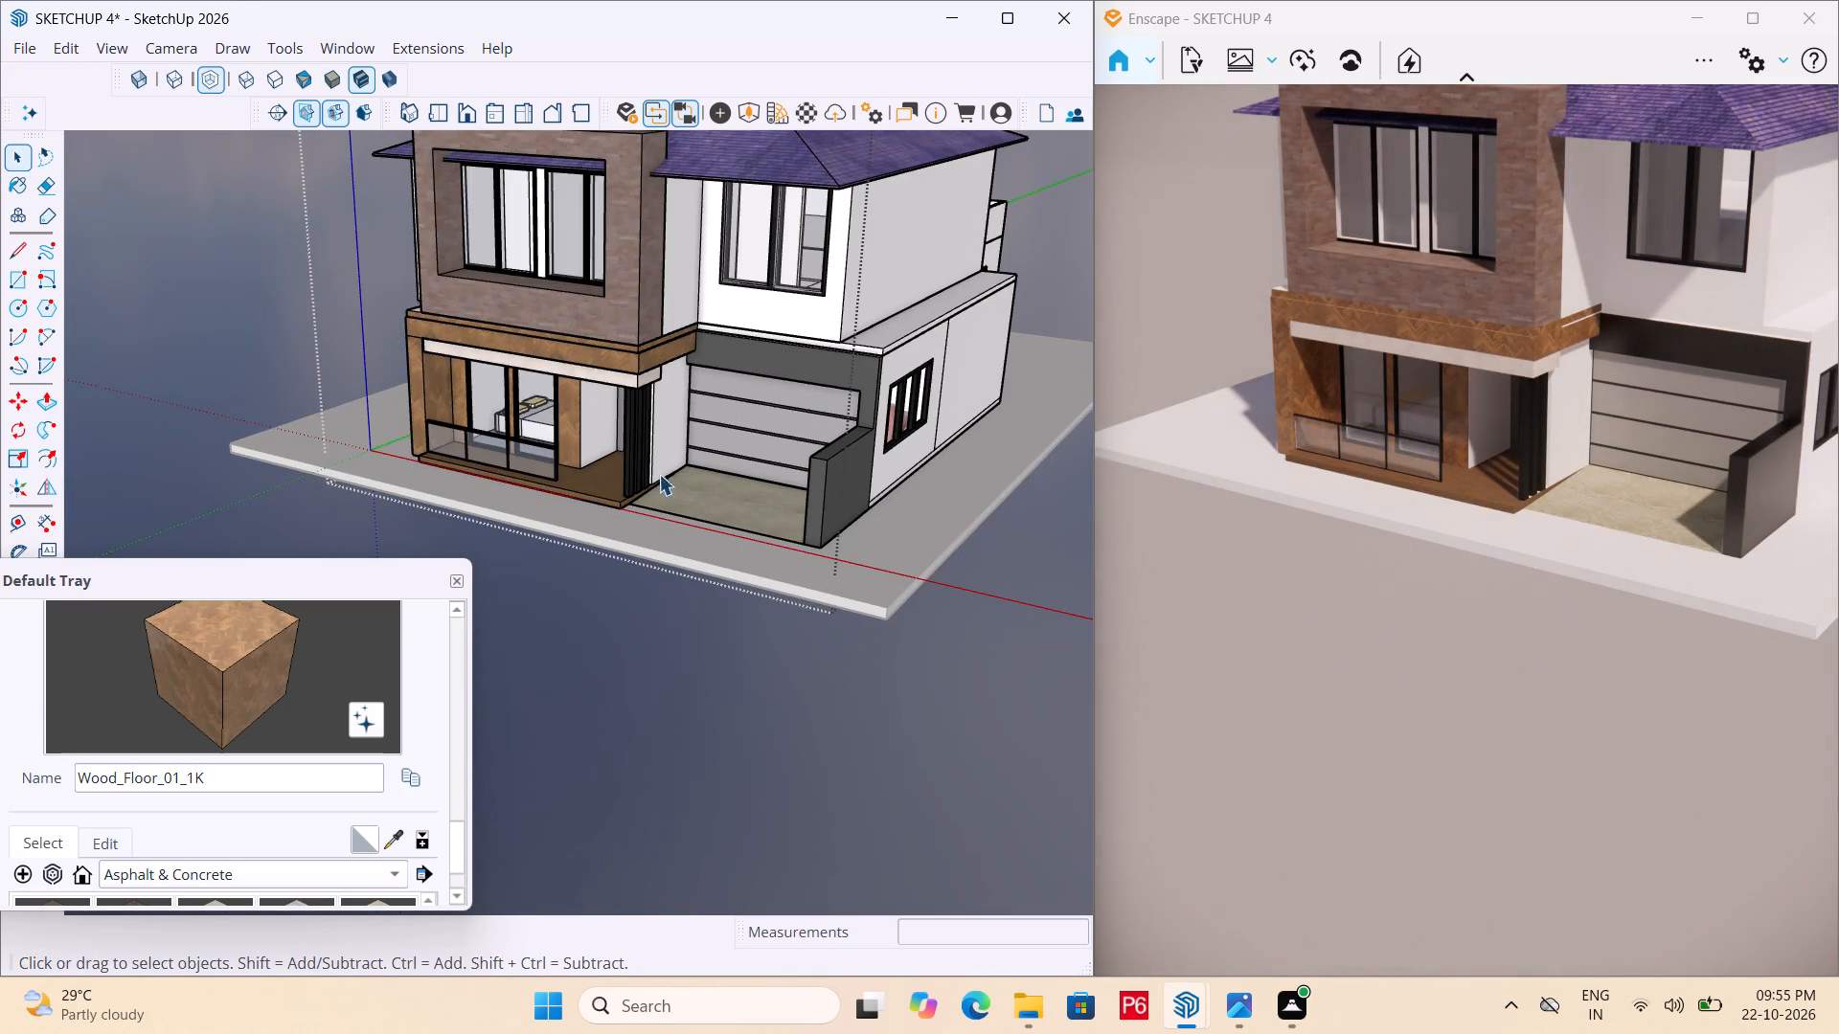
{"action": "scroll", "coordinate": [649, 577], "scroll_direction": "down", "scroll_amount": 2}
{"action": "key", "text": "ctrl+s"}
{"action": "key", "text": "ctrl+s"}
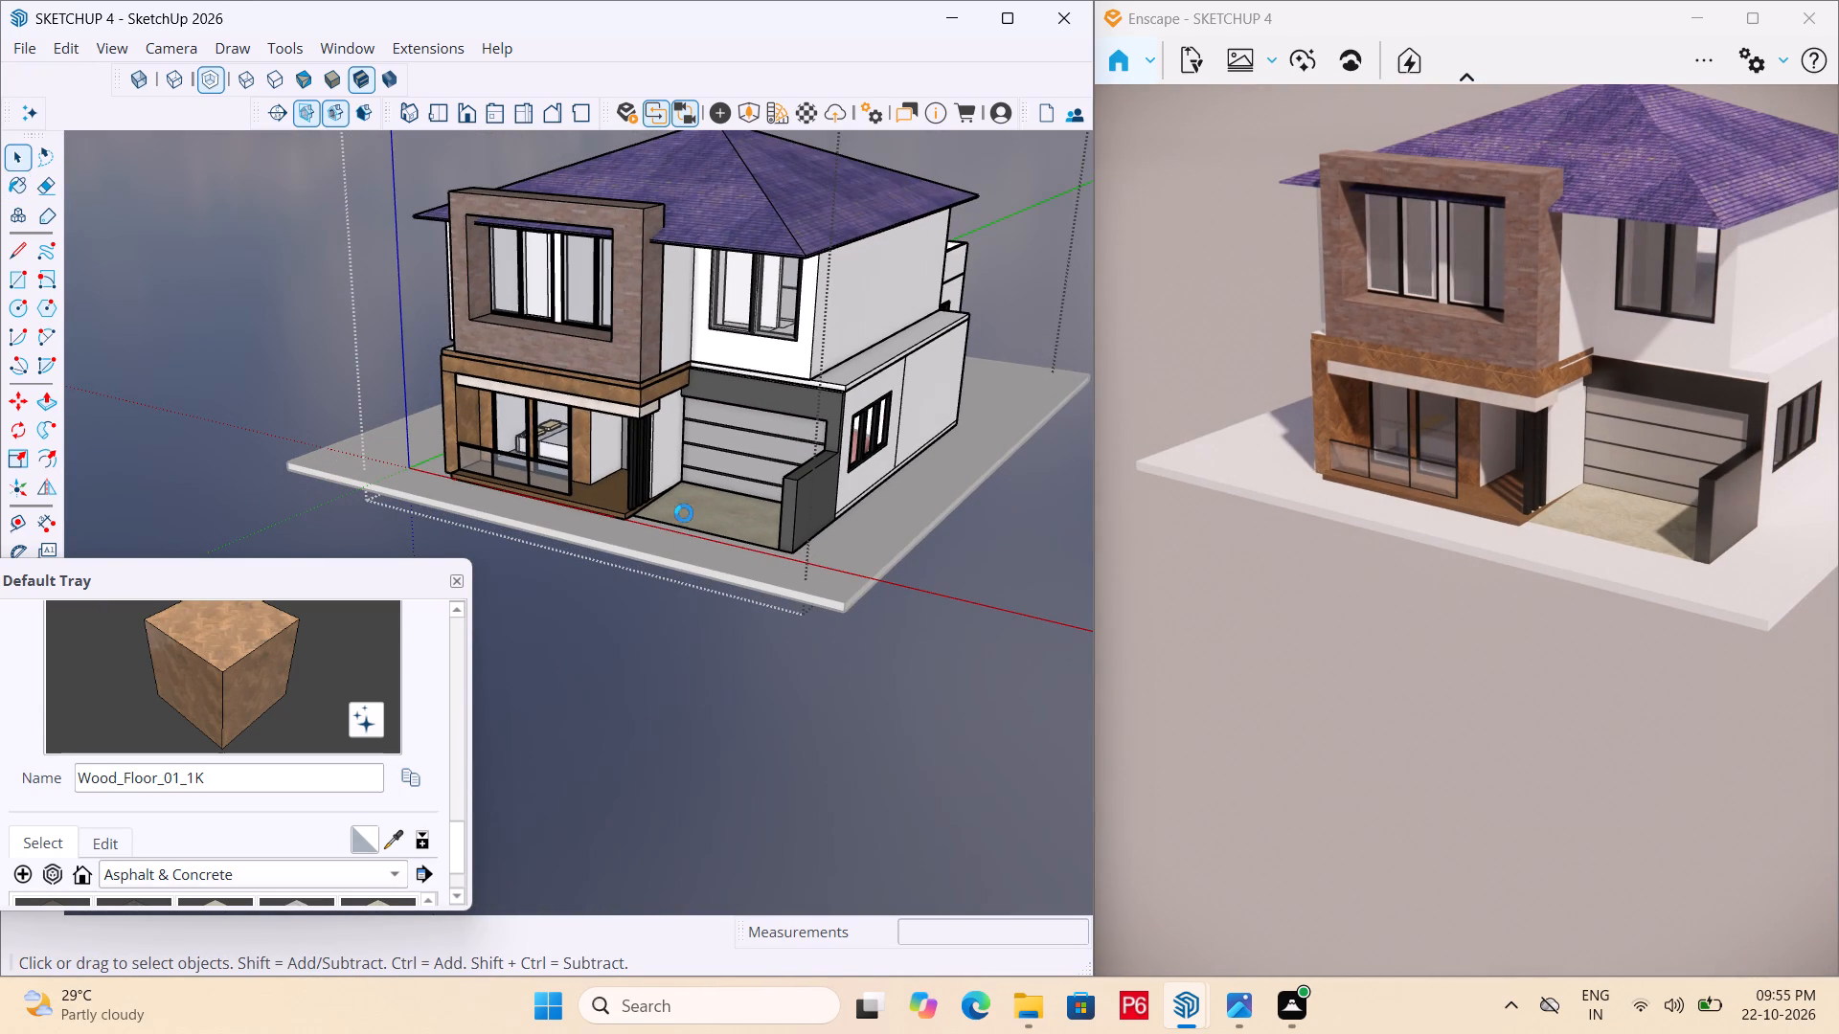
{"action": "key", "text": "ctrl+s"}
{"action": "key", "text": "ctrl+s"}
{"action": "key", "text": "ctrl+s"}
{"action": "key", "text": "ctrl+s"}
{"action": "key", "text": "ctrl+s"}
{"action": "key", "text": "ctrl+s"}
Examine the whole house from the front and garage side, comparing its finishes with the live Enscape render.
{"action": "middle_click_drag", "start_coordinate": [667, 308], "coordinate": [955, 218]}
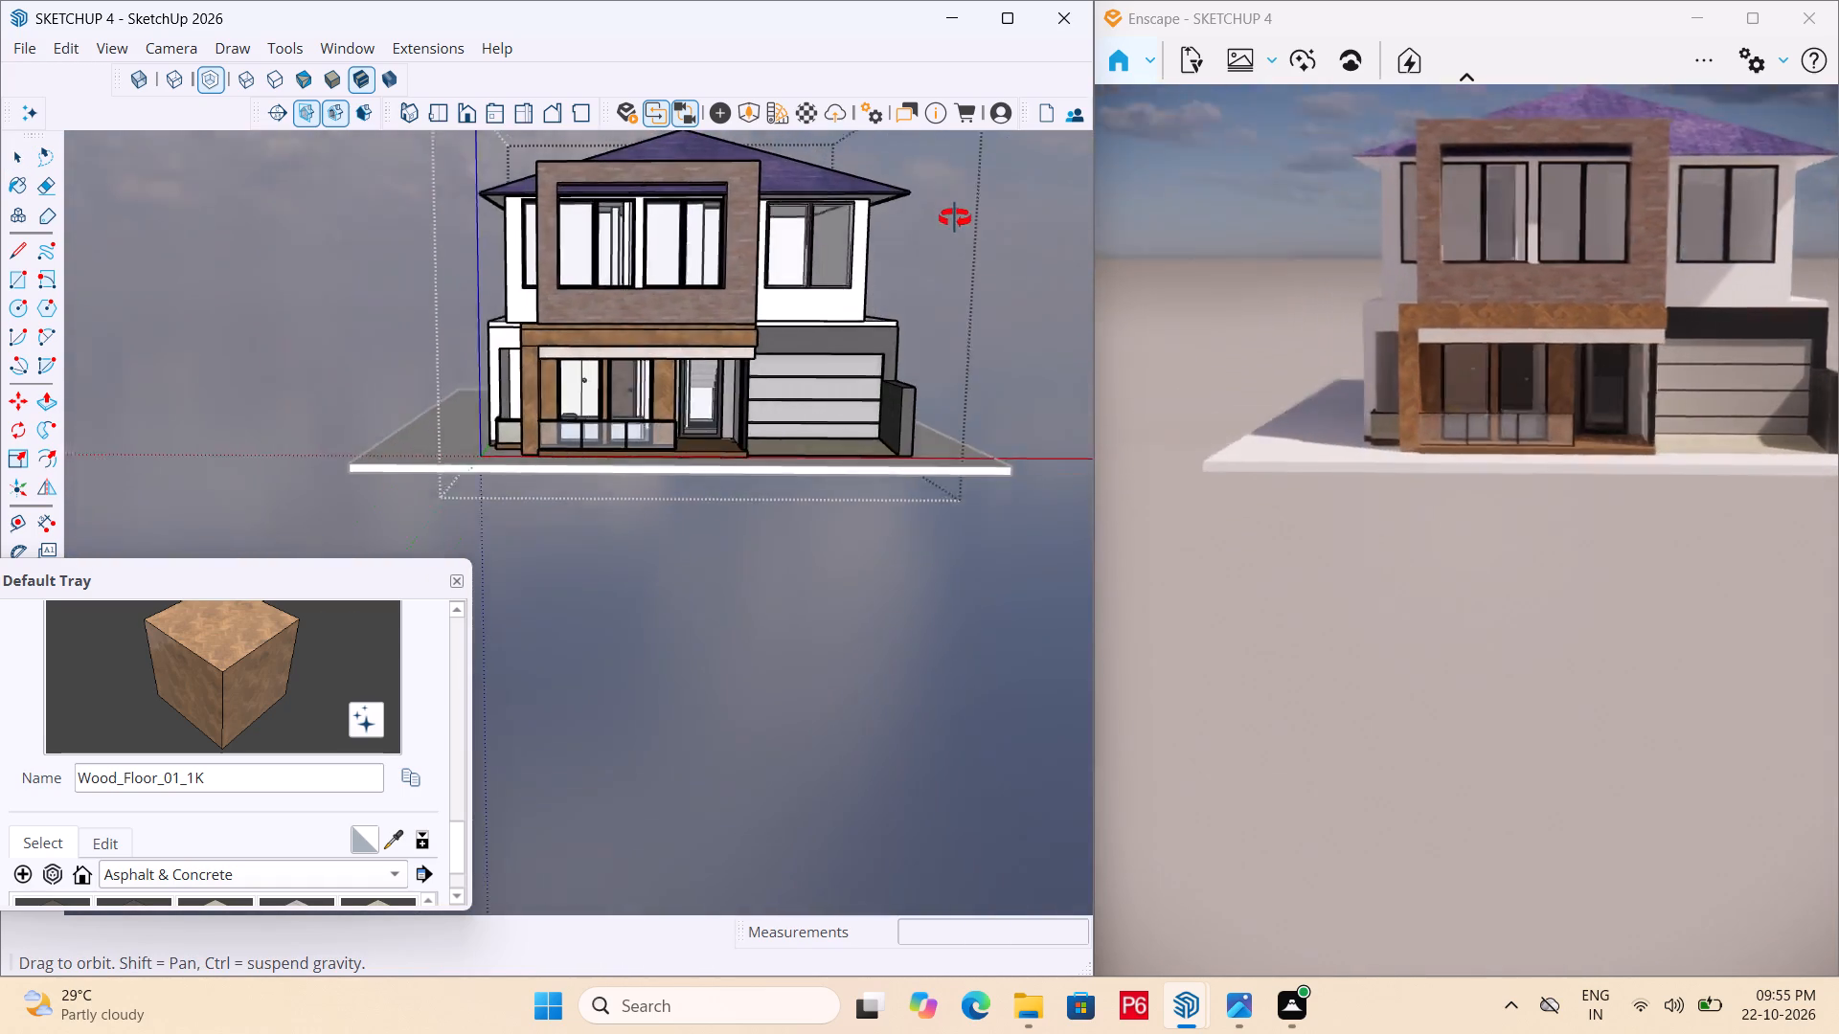
{"action": "middle_click_drag", "start_coordinate": [955, 218], "coordinate": [630, 357]}
{"action": "scroll", "coordinate": [724, 514], "scroll_direction": "down", "scroll_amount": 5}
{"action": "middle_click_drag", "start_coordinate": [793, 348], "coordinate": [840, 264]}
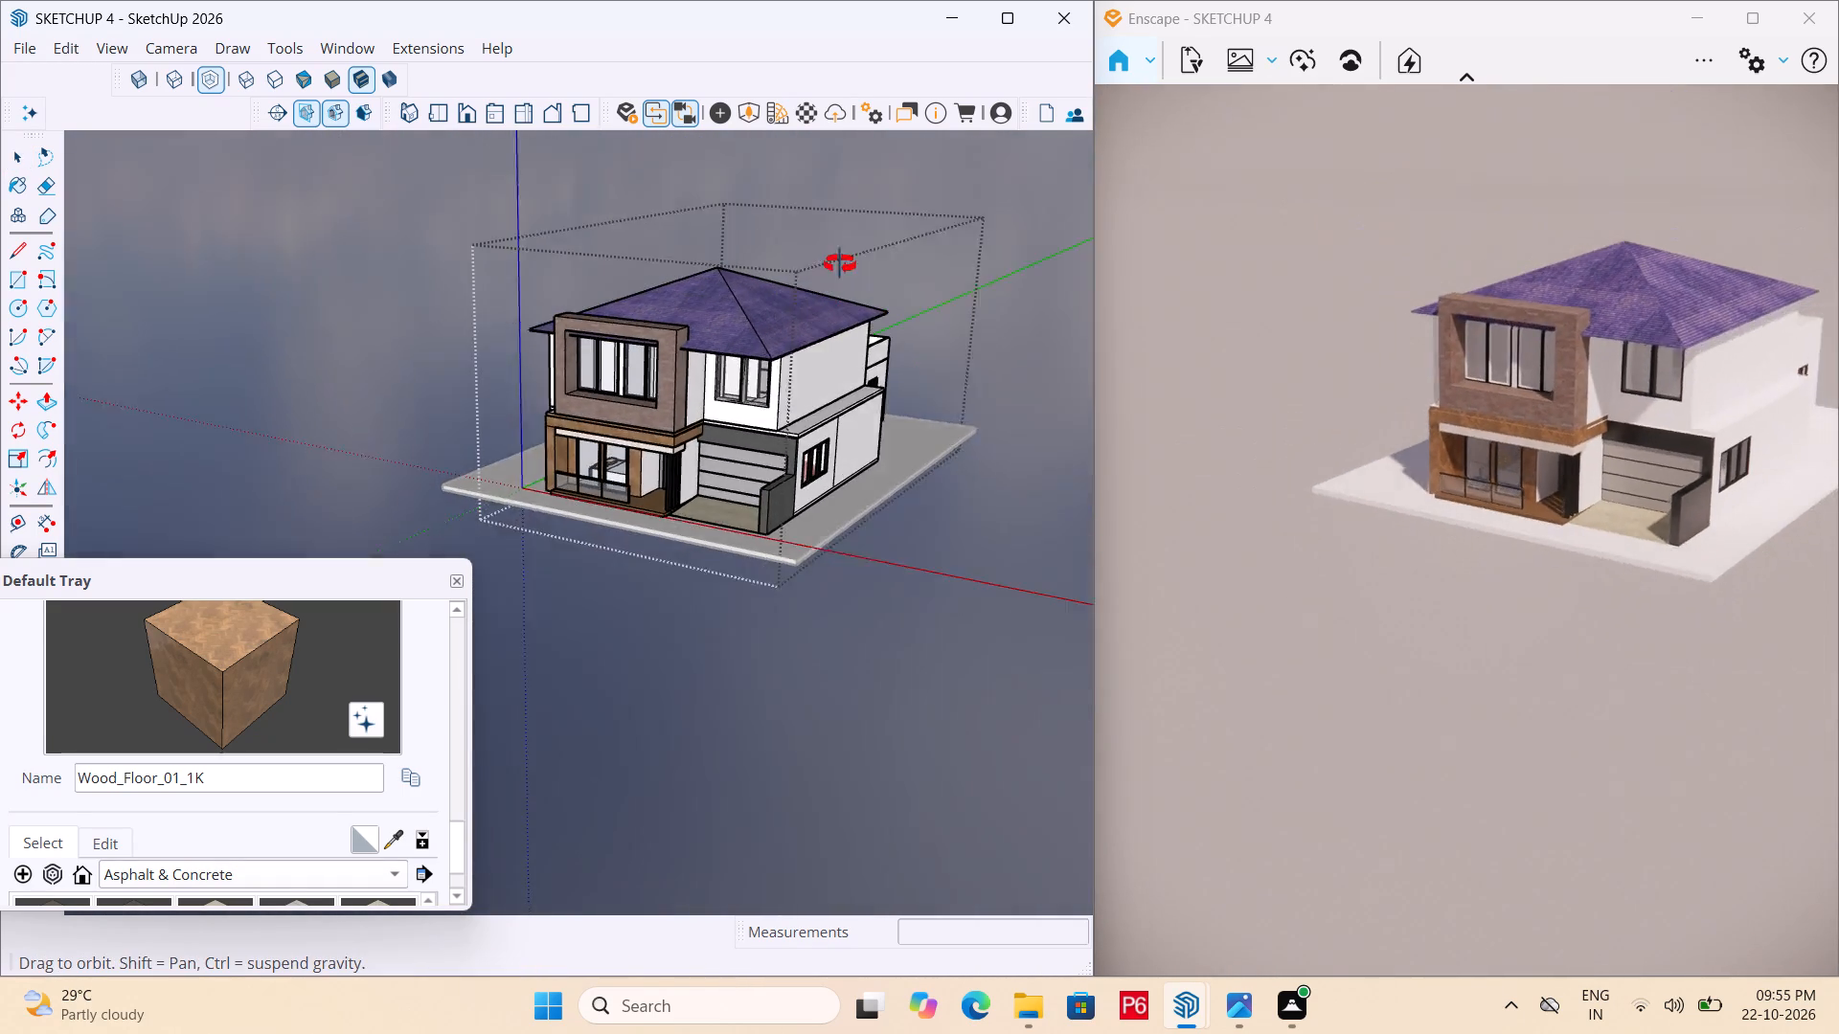
{"action": "middle_click_drag", "start_coordinate": [840, 264], "coordinate": [849, 248]}
{"action": "scroll", "coordinate": [846, 239], "scroll_direction": "up", "scroll_amount": 4}
{"action": "scroll", "coordinate": [706, 390], "scroll_direction": "up", "scroll_amount": 1}
{"action": "middle_click_drag", "start_coordinate": [706, 390], "coordinate": [775, 359]}
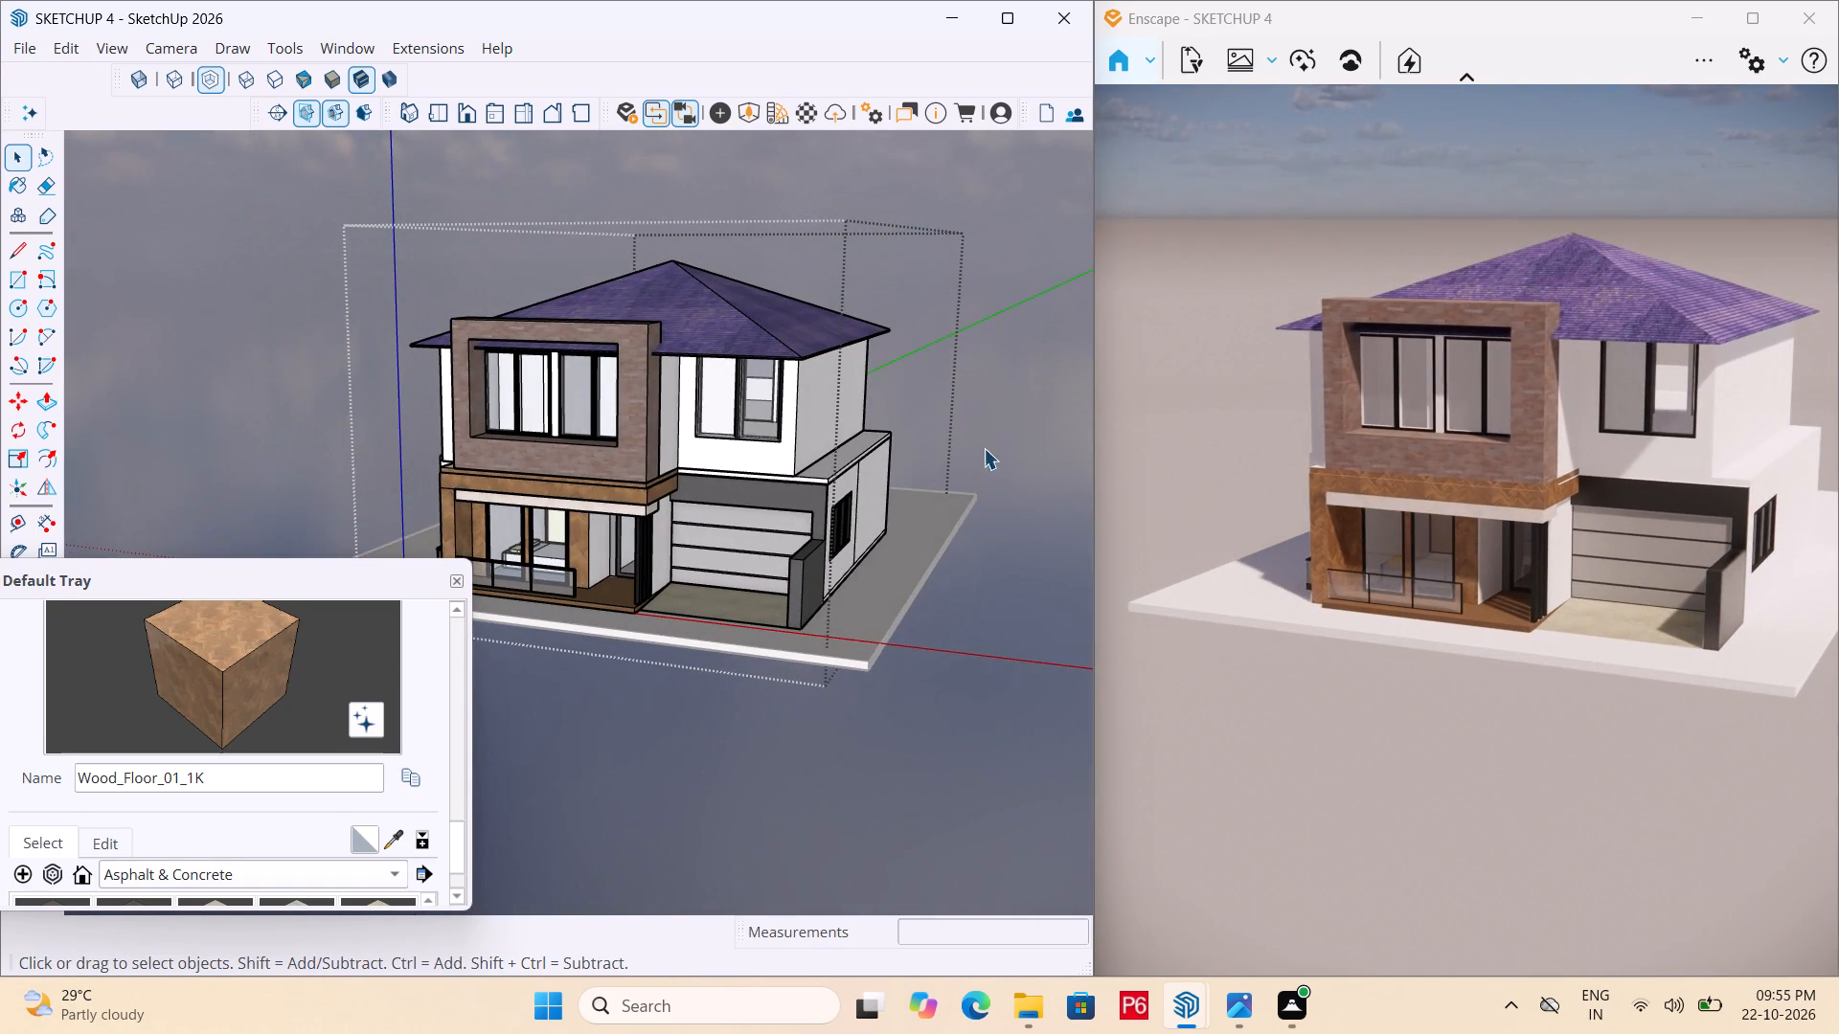
{"action": "left_click", "coordinate": [1056, 509]}
{"action": "middle_click_drag", "start_coordinate": [772, 528], "coordinate": [719, 593]}
{"action": "middle_click_drag", "start_coordinate": [868, 549], "coordinate": [467, 530]}
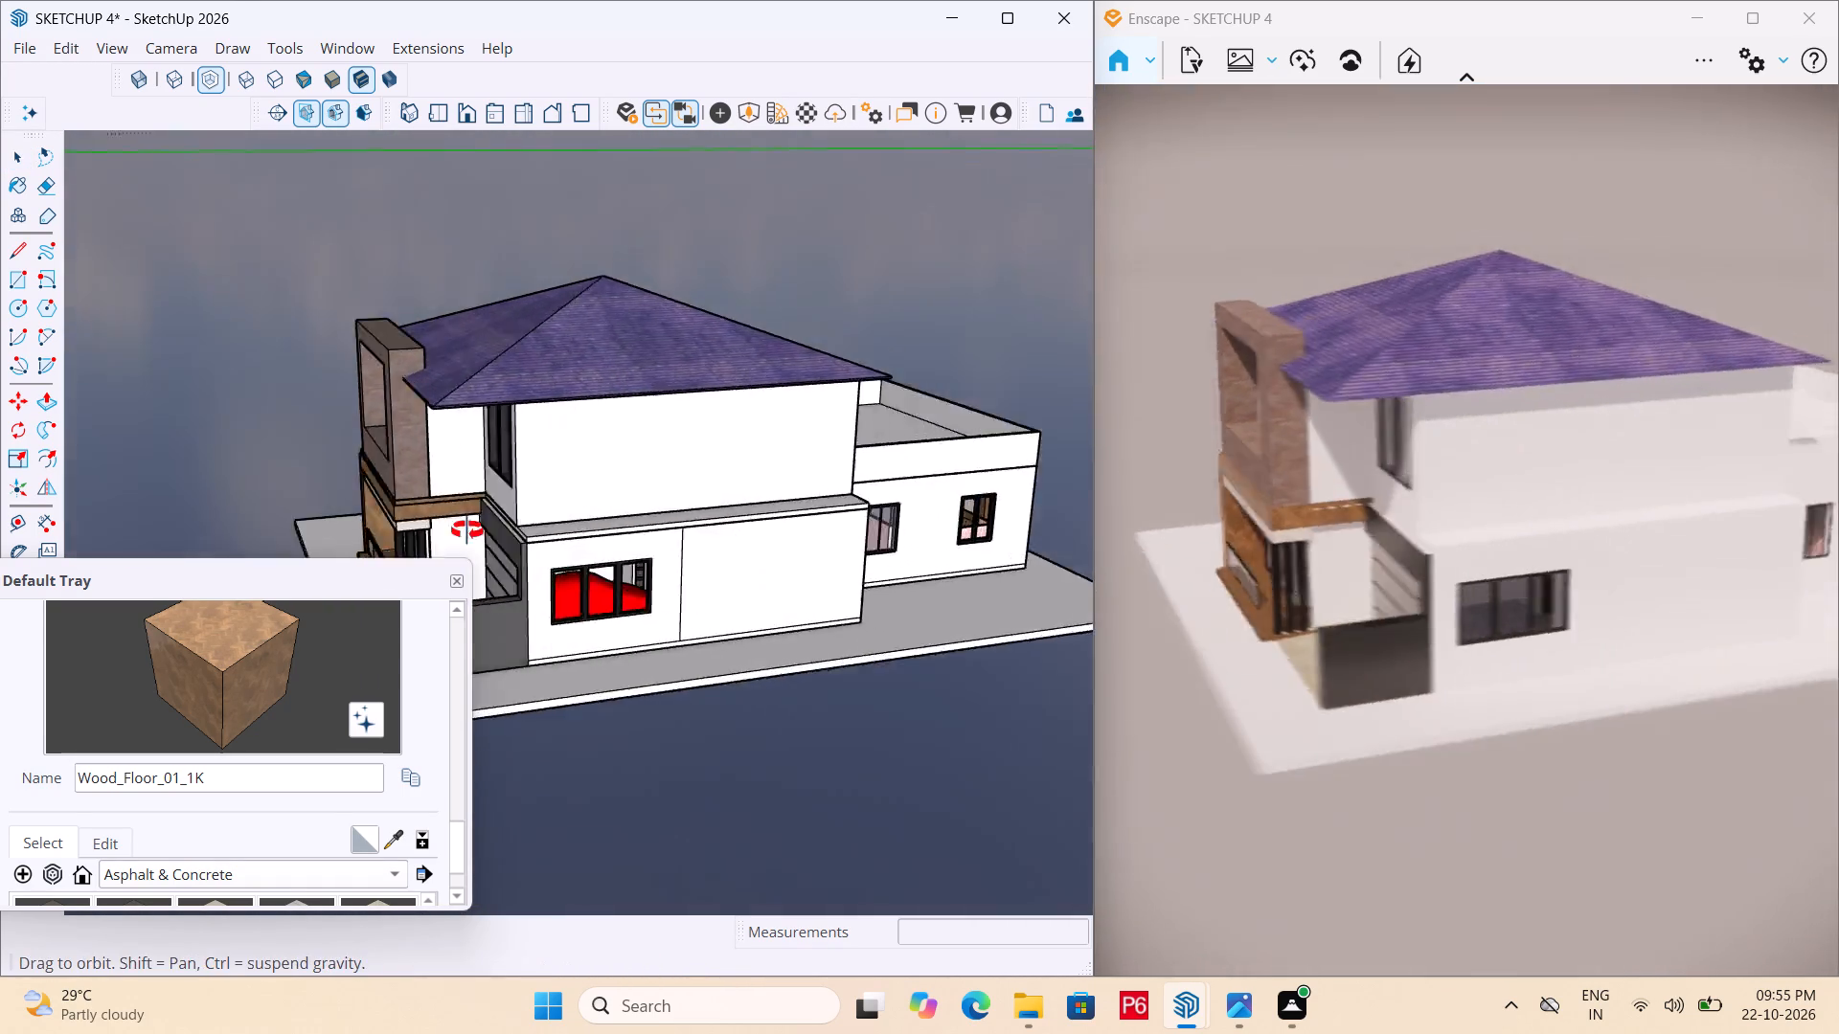
{"action": "middle_click_drag", "start_coordinate": [467, 530], "coordinate": [416, 537]}
{"action": "scroll", "coordinate": [570, 507], "scroll_direction": "up", "scroll_amount": 4}
{"action": "middle_click_drag", "start_coordinate": [600, 503], "coordinate": [613, 506]}
{"action": "middle_click_drag", "start_coordinate": [667, 534], "coordinate": [1100, 489]}
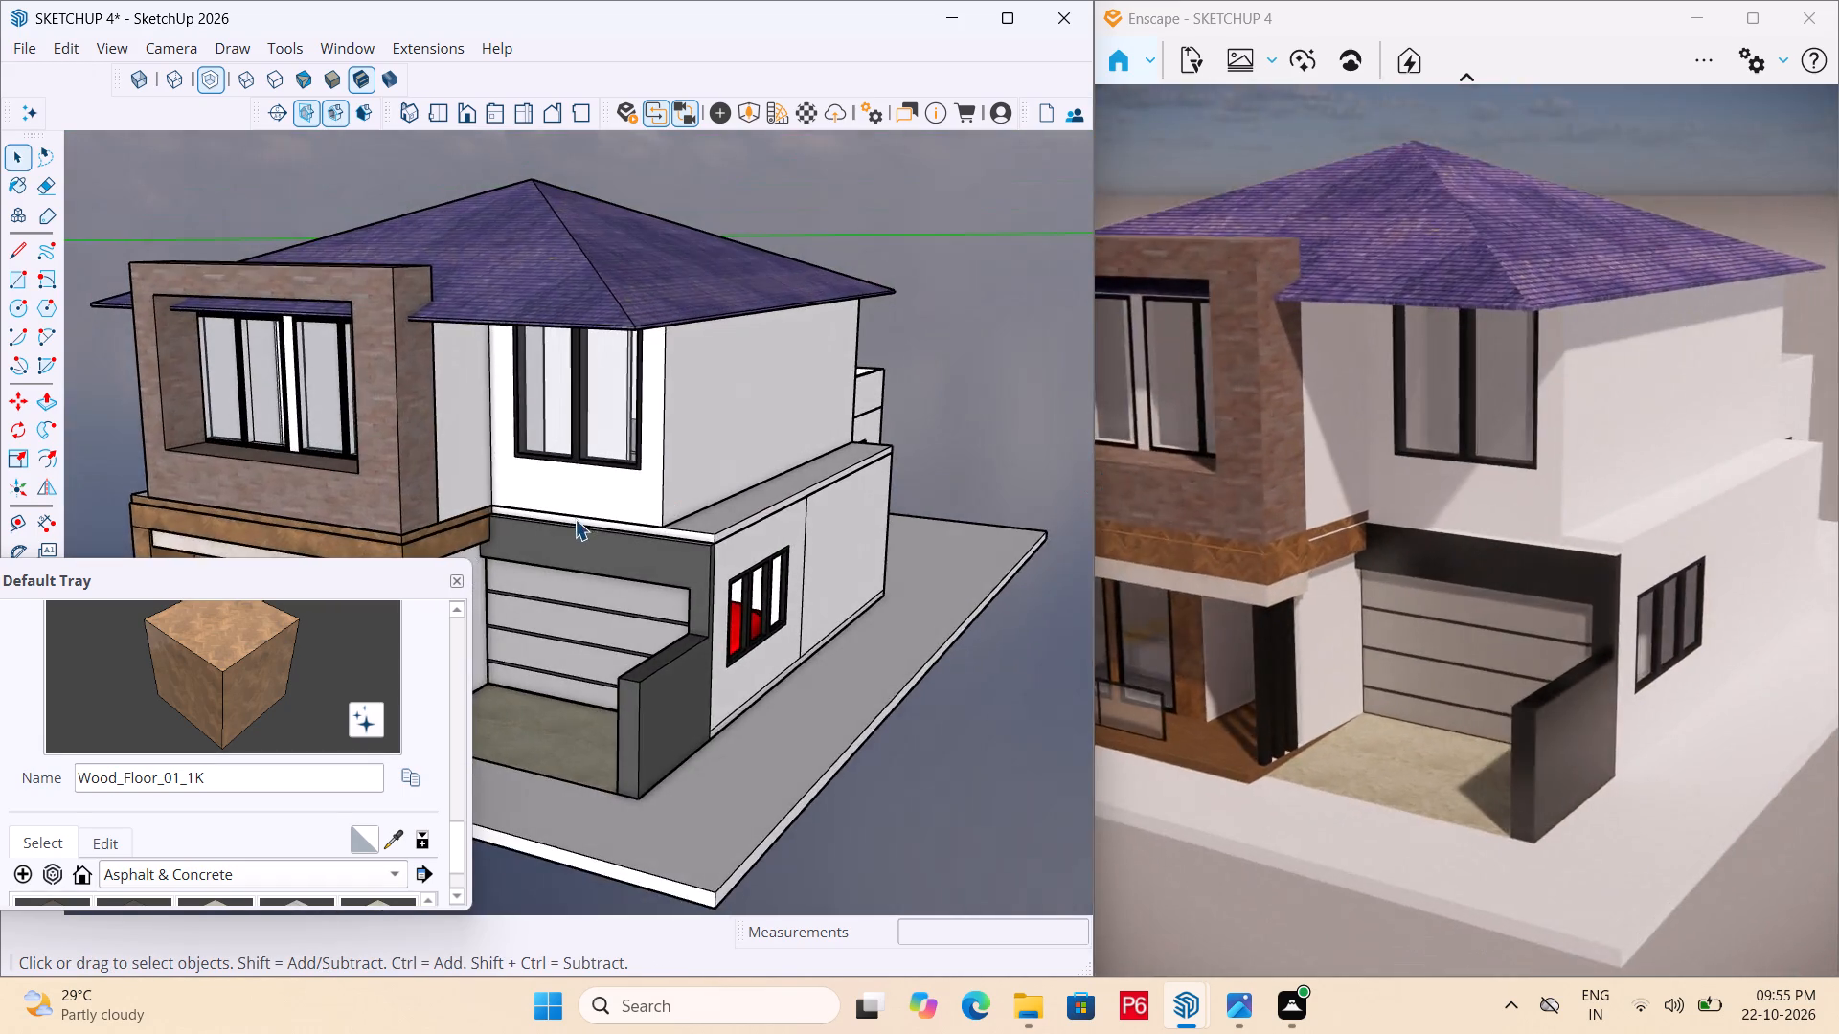
Open the slab group above the garage and paint its front edge with M06_Steel_Smoke sampled from the garage beam.
{"action": "scroll", "coordinate": [575, 519], "scroll_direction": "up", "scroll_amount": 8}
{"action": "left_click", "coordinate": [572, 524]}
{"action": "double_click", "coordinate": [572, 516]}
{"action": "left_click", "coordinate": [562, 516]}
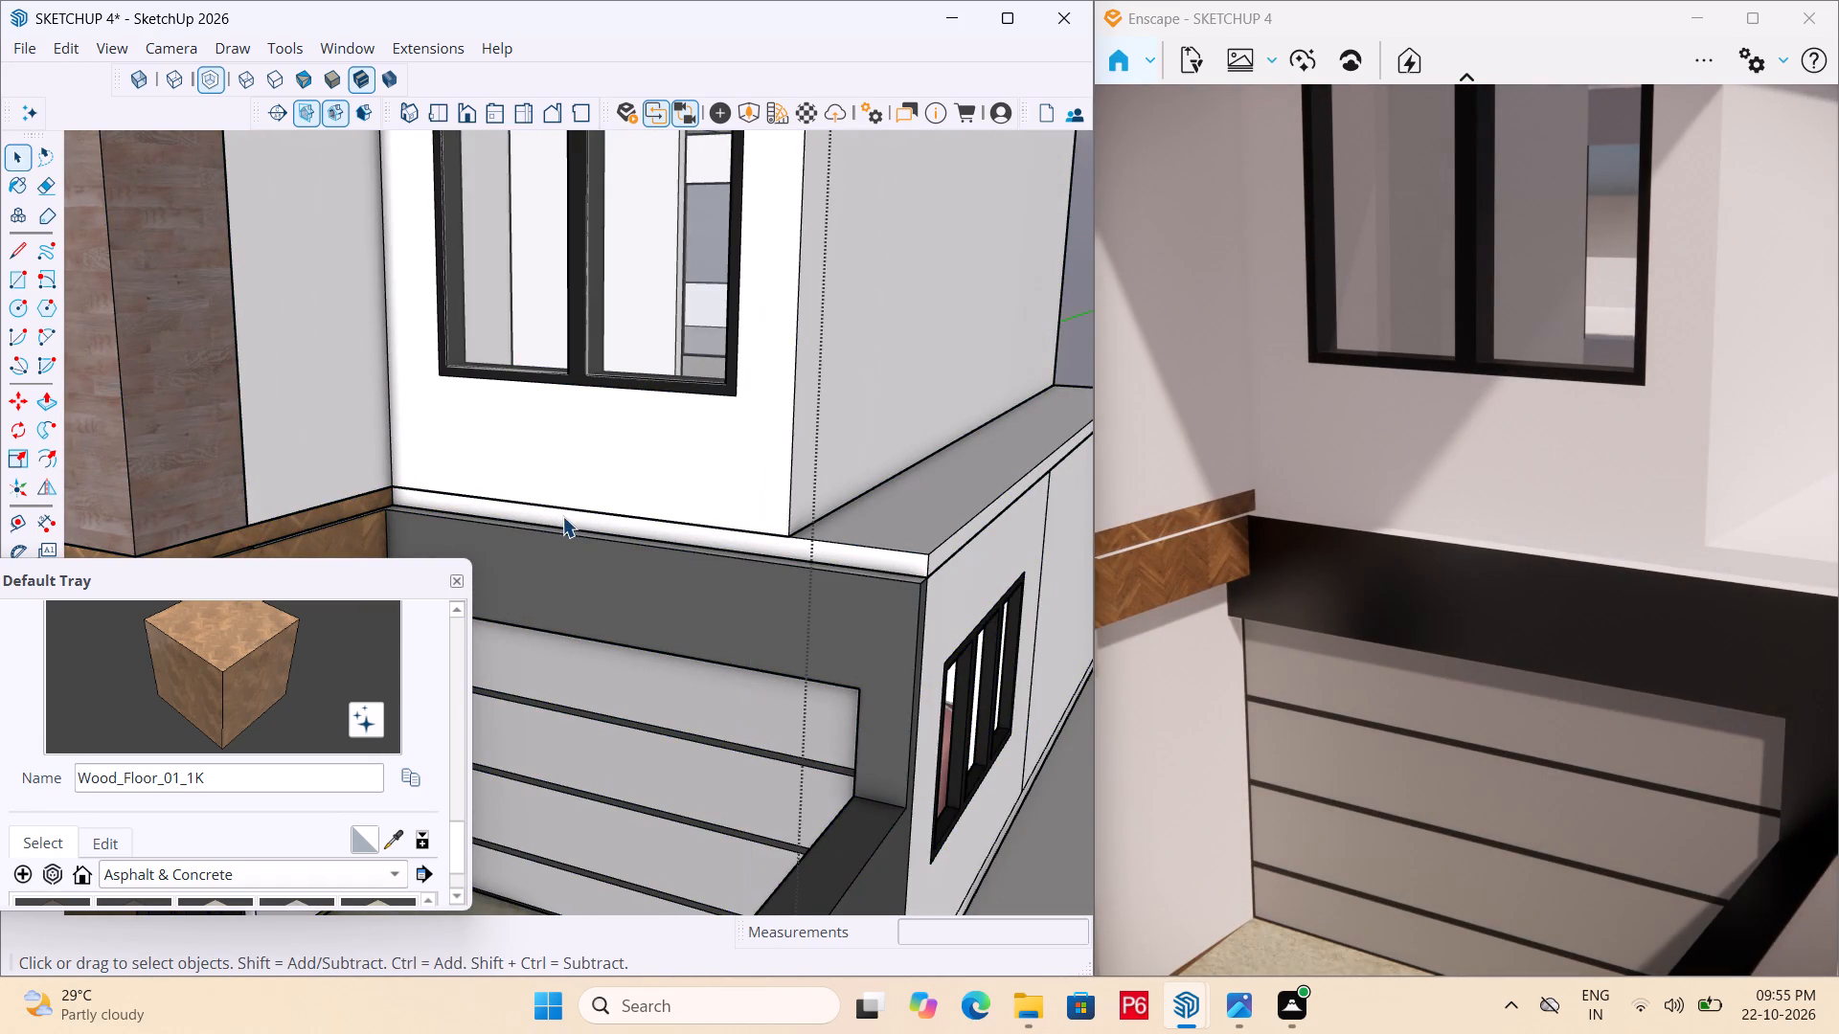
{"action": "left_click", "coordinate": [562, 516]}
{"action": "left_click", "coordinate": [520, 516]}
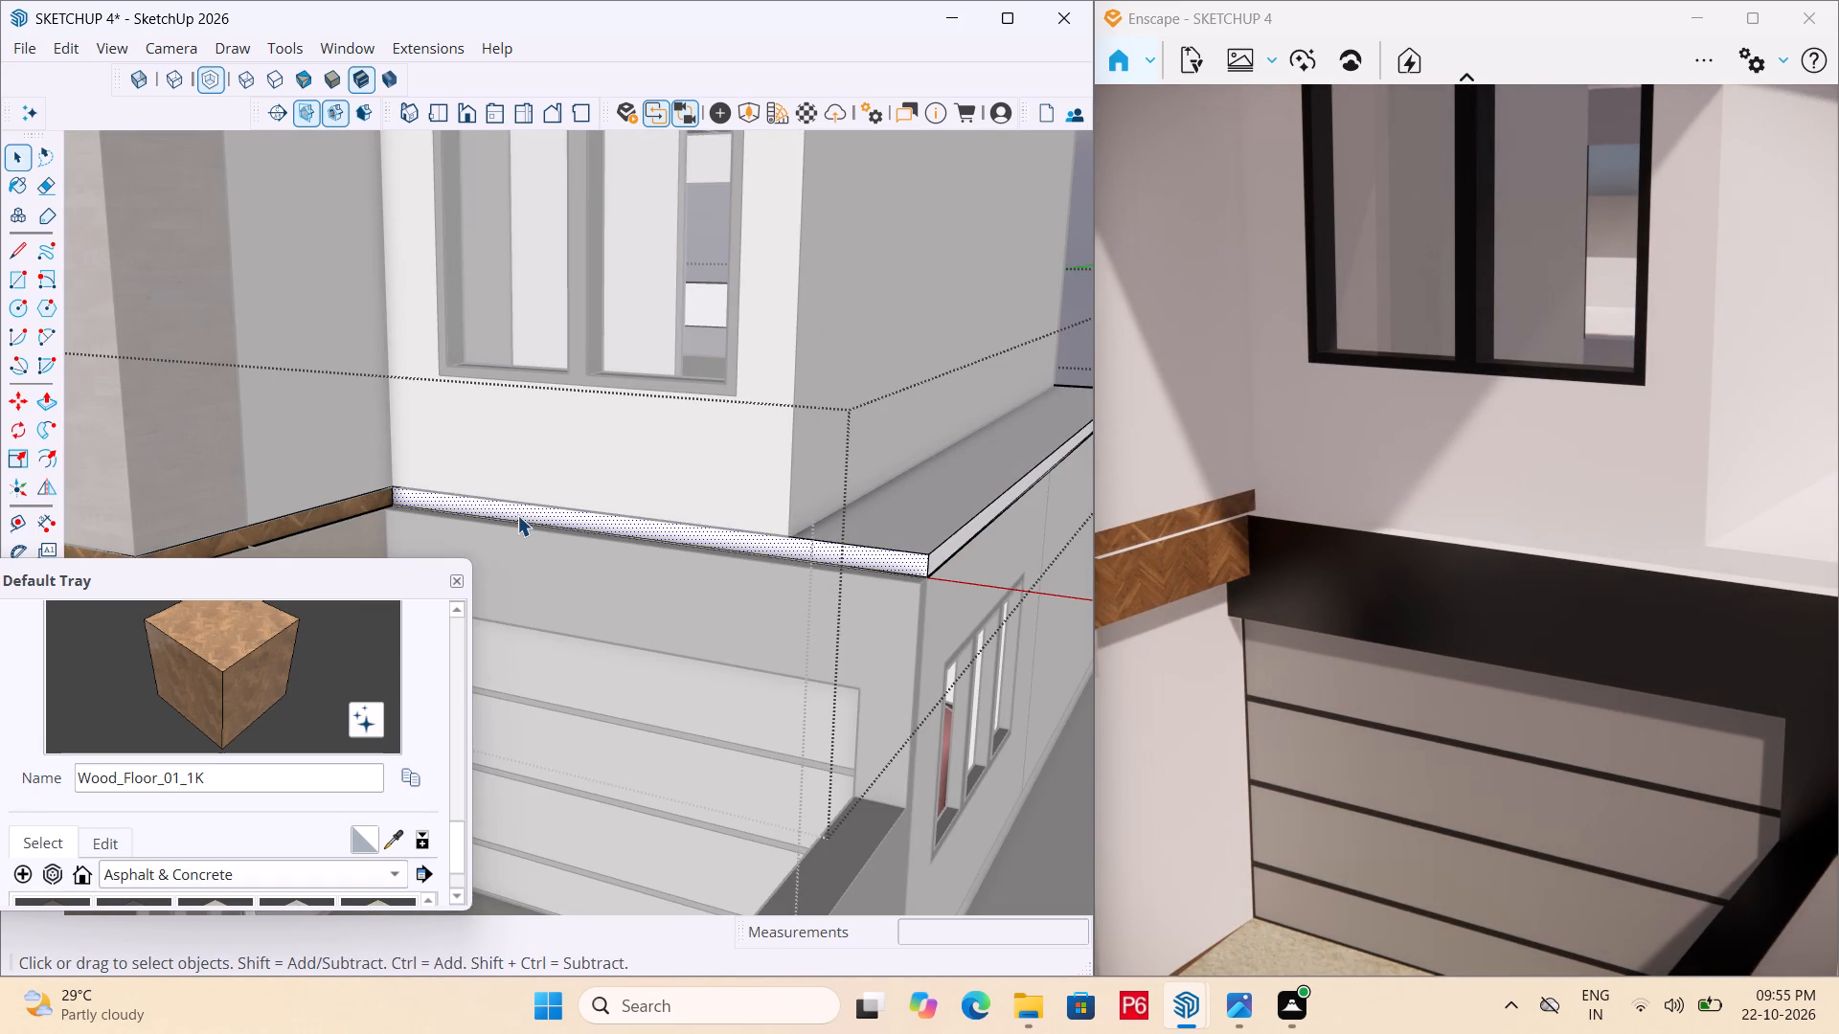
{"action": "left_click", "coordinate": [397, 836]}
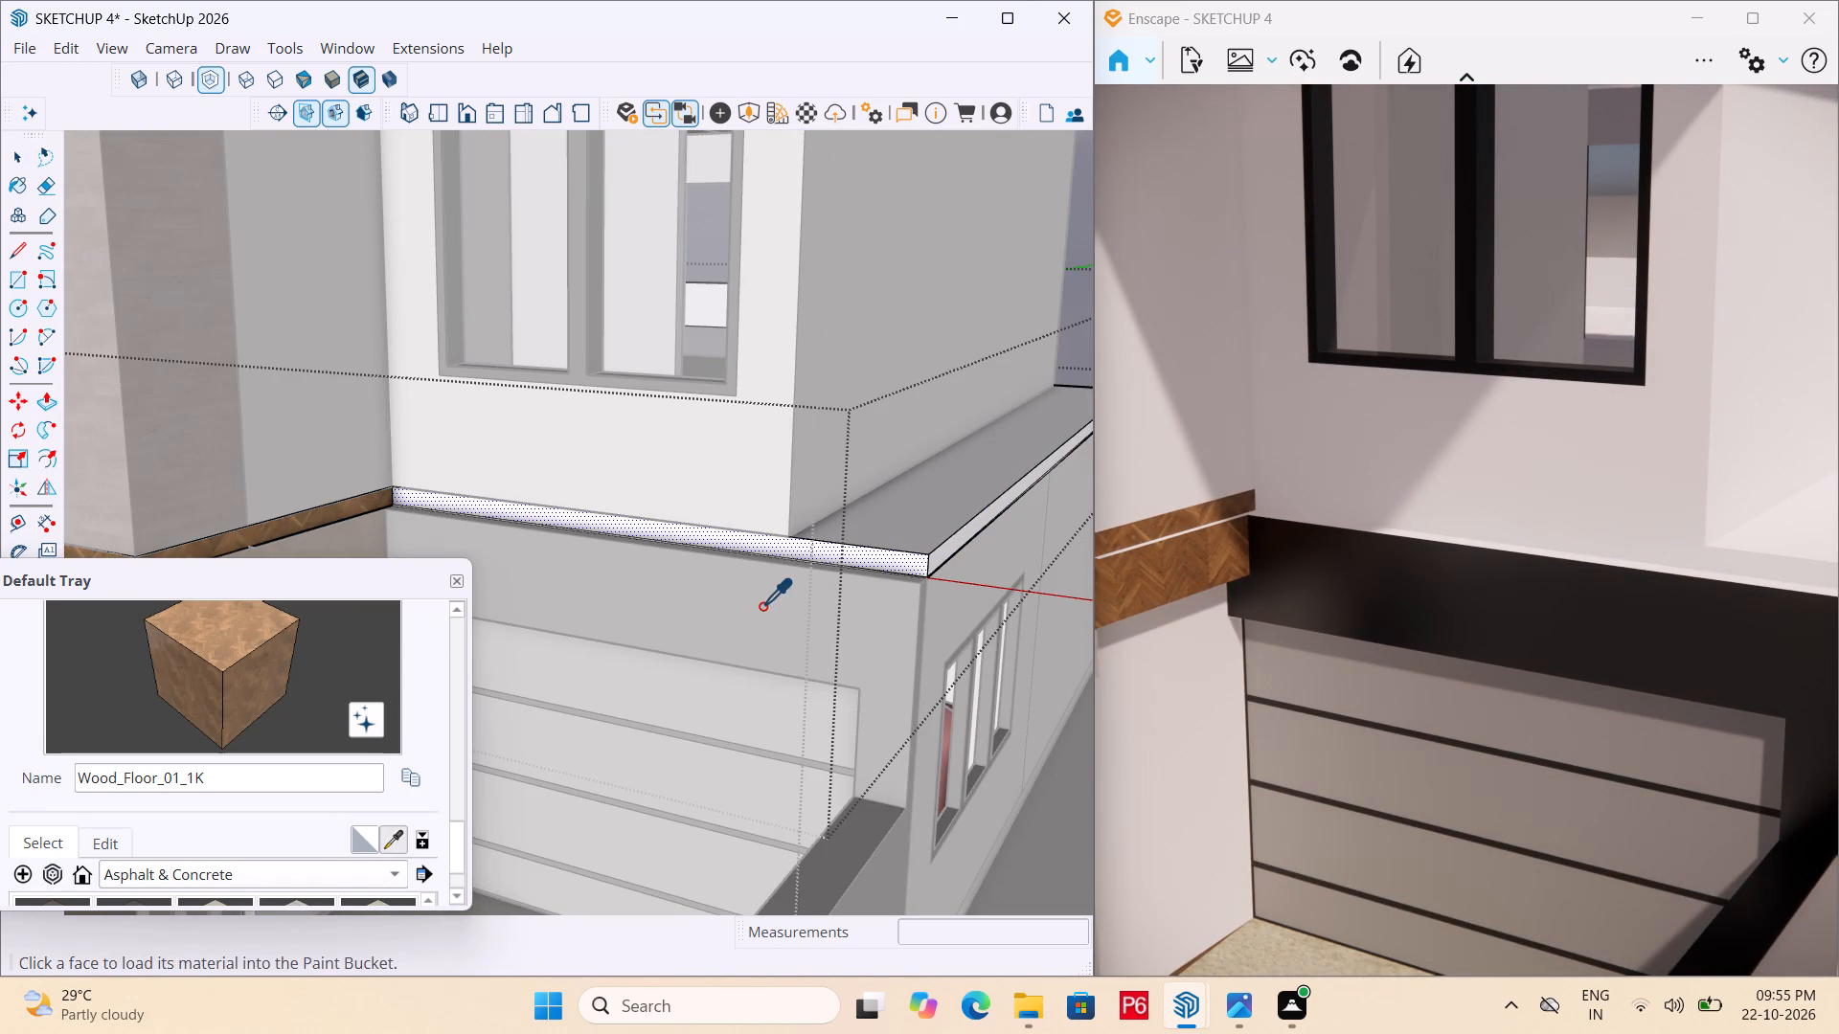
{"action": "left_click", "coordinate": [761, 606]}
{"action": "left_click", "coordinate": [786, 557]}
{"action": "left_click", "coordinate": [793, 547]}
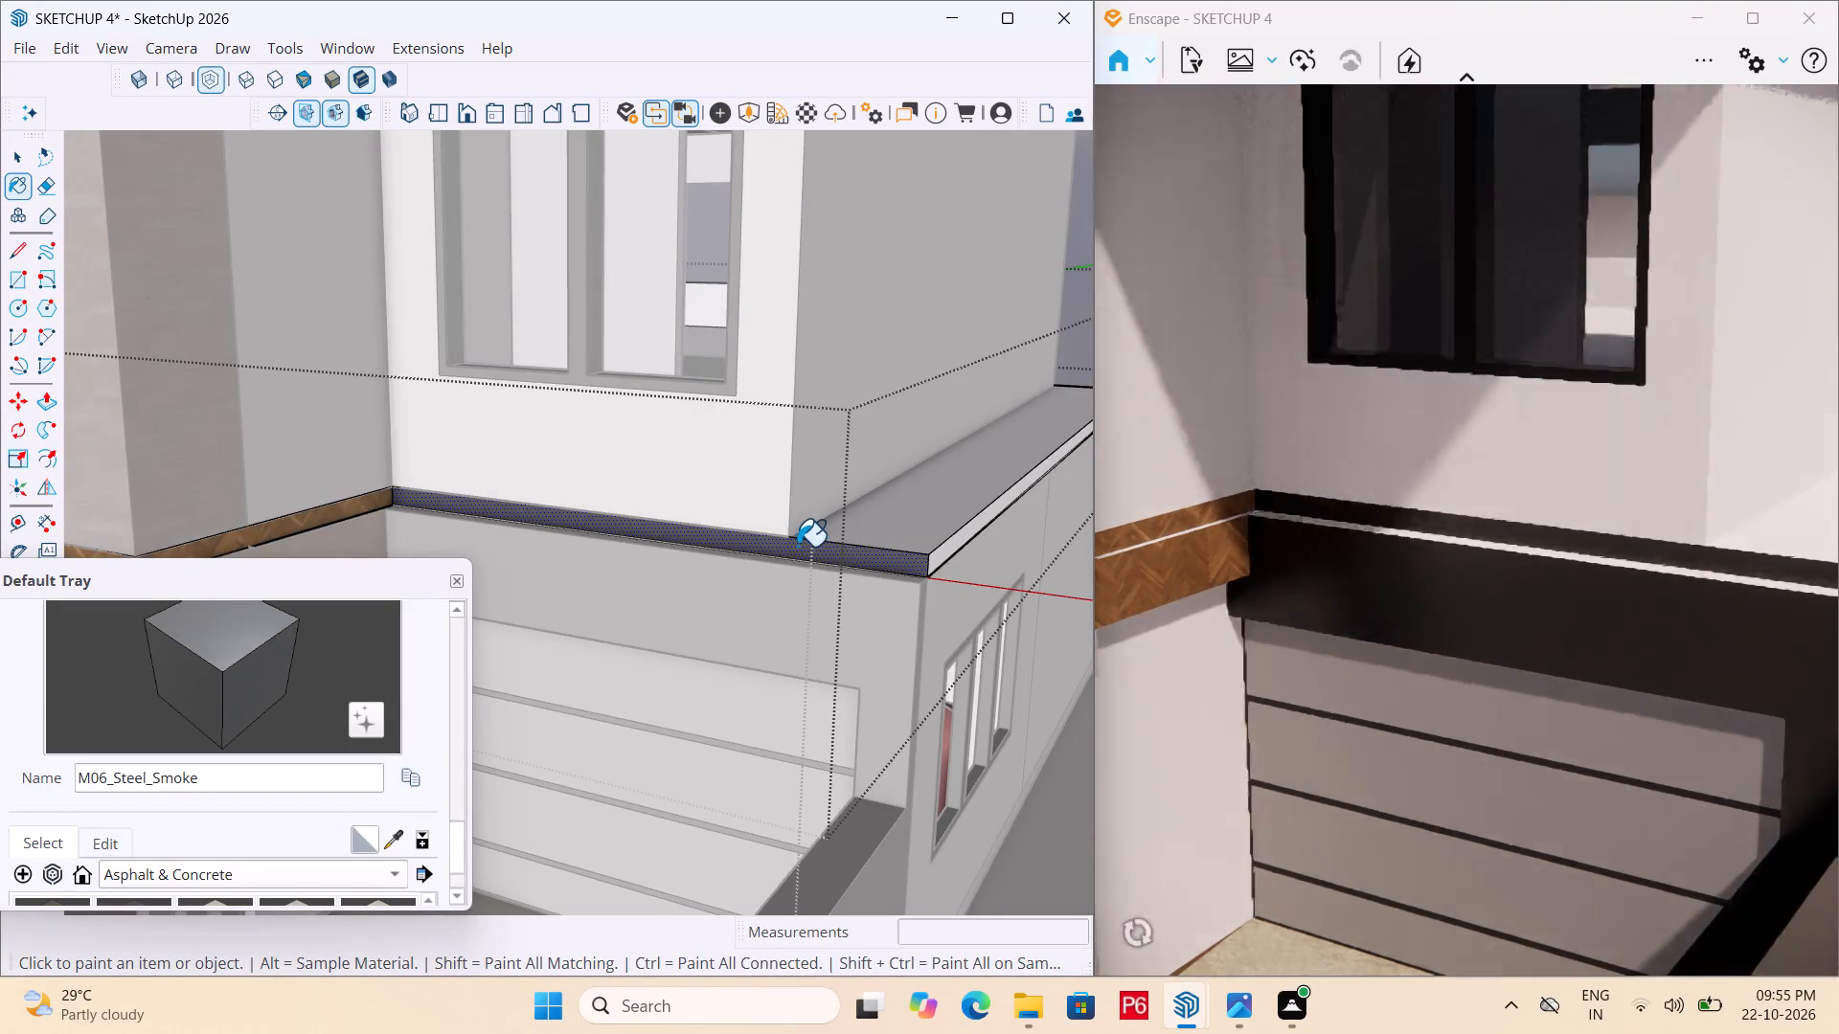
Paint the adjoining slab edge above the wood-clad porch beam with M06_Steel_Smoke, replacing its wood finish.
{"action": "scroll", "coordinate": [756, 549], "scroll_direction": "down", "scroll_amount": 6}
{"action": "scroll", "coordinate": [748, 557], "scroll_direction": "up", "scroll_amount": 14}
{"action": "middle_click_drag", "start_coordinate": [855, 572], "coordinate": [888, 565]}
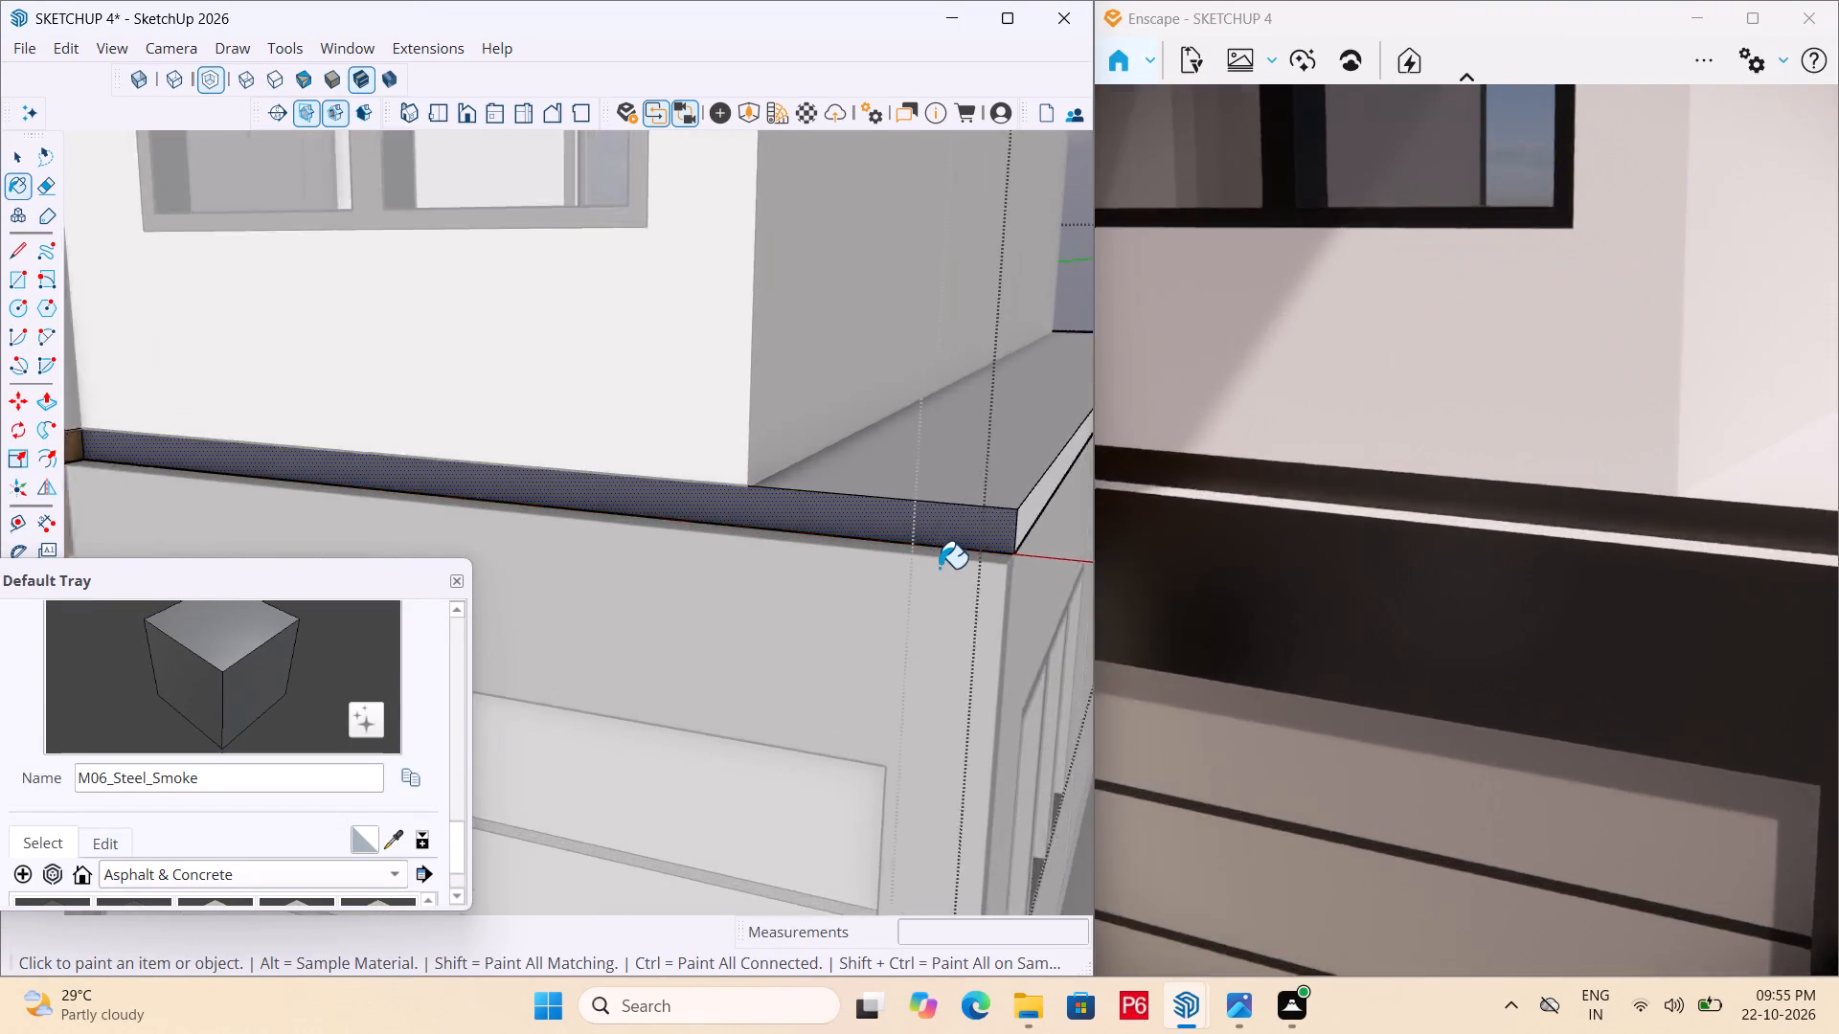
{"action": "scroll", "coordinate": [939, 568], "scroll_direction": "up", "scroll_amount": 3}
{"action": "middle_click_drag", "start_coordinate": [925, 573], "coordinate": [591, 712]}
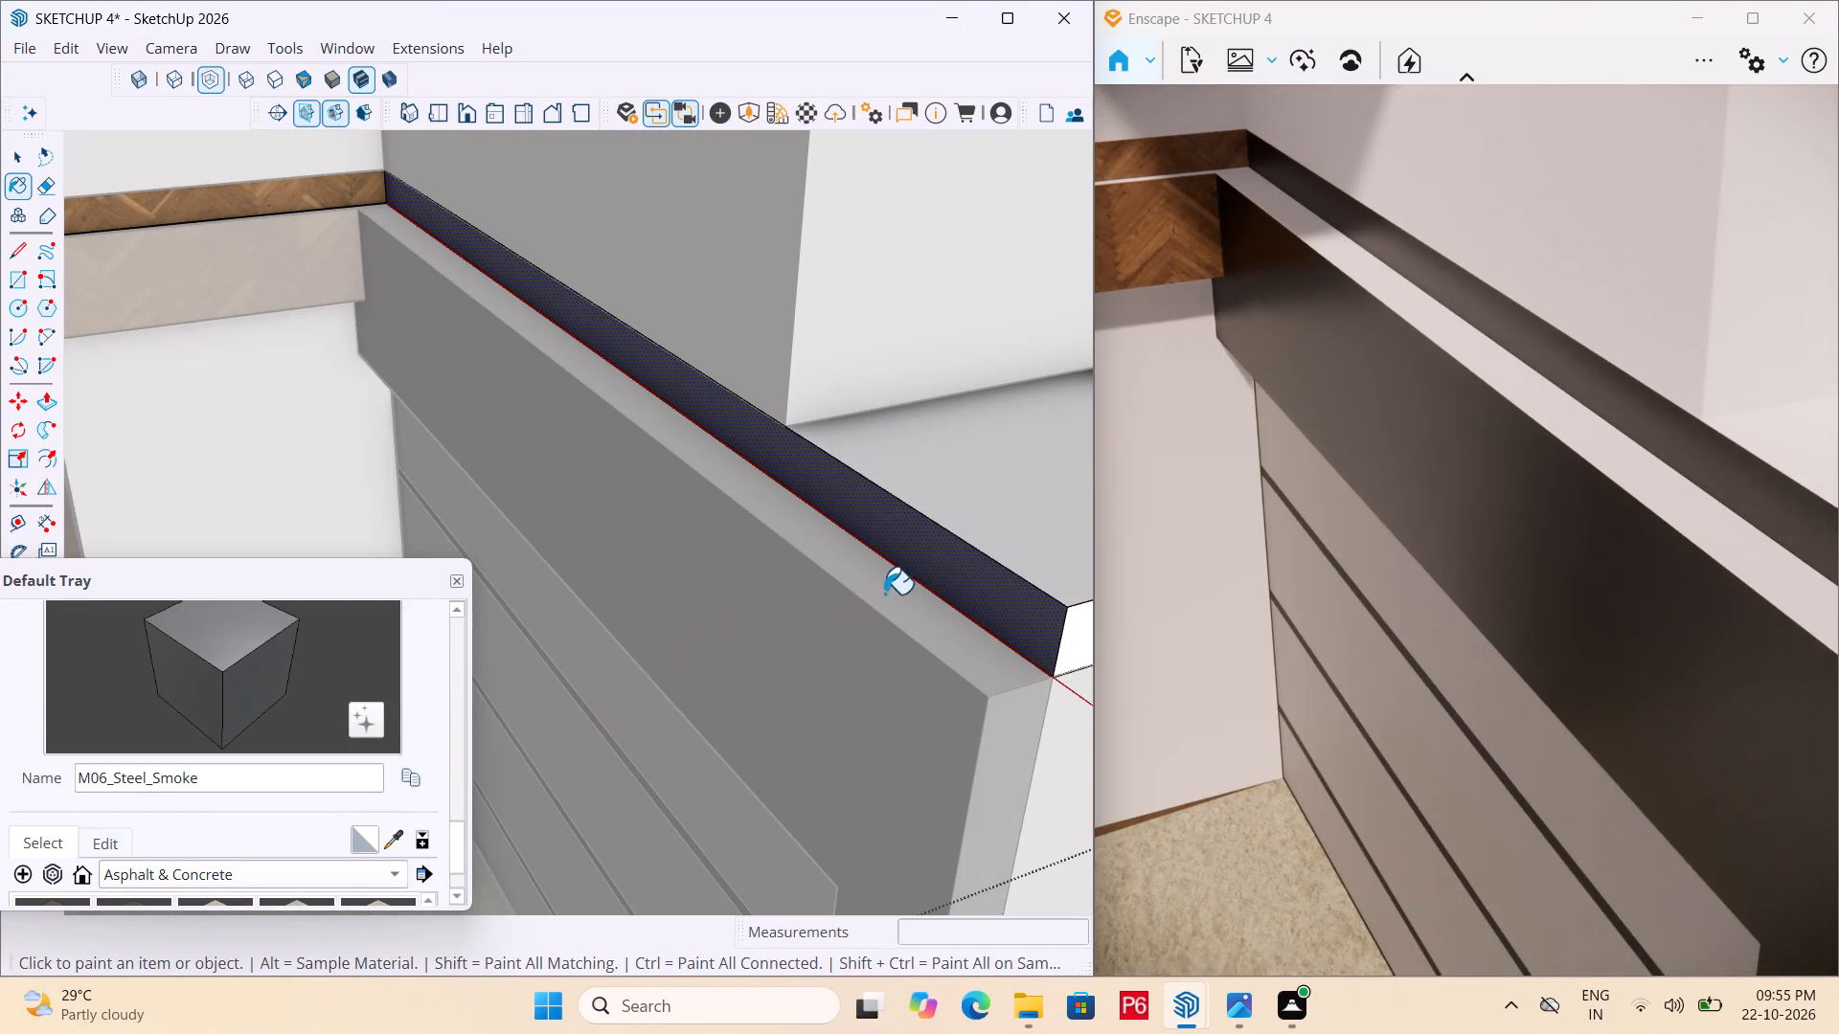
{"action": "left_click", "coordinate": [901, 579]}
{"action": "left_click", "coordinate": [890, 590]}
{"action": "scroll", "coordinate": [828, 581], "scroll_direction": "down", "scroll_amount": 8}
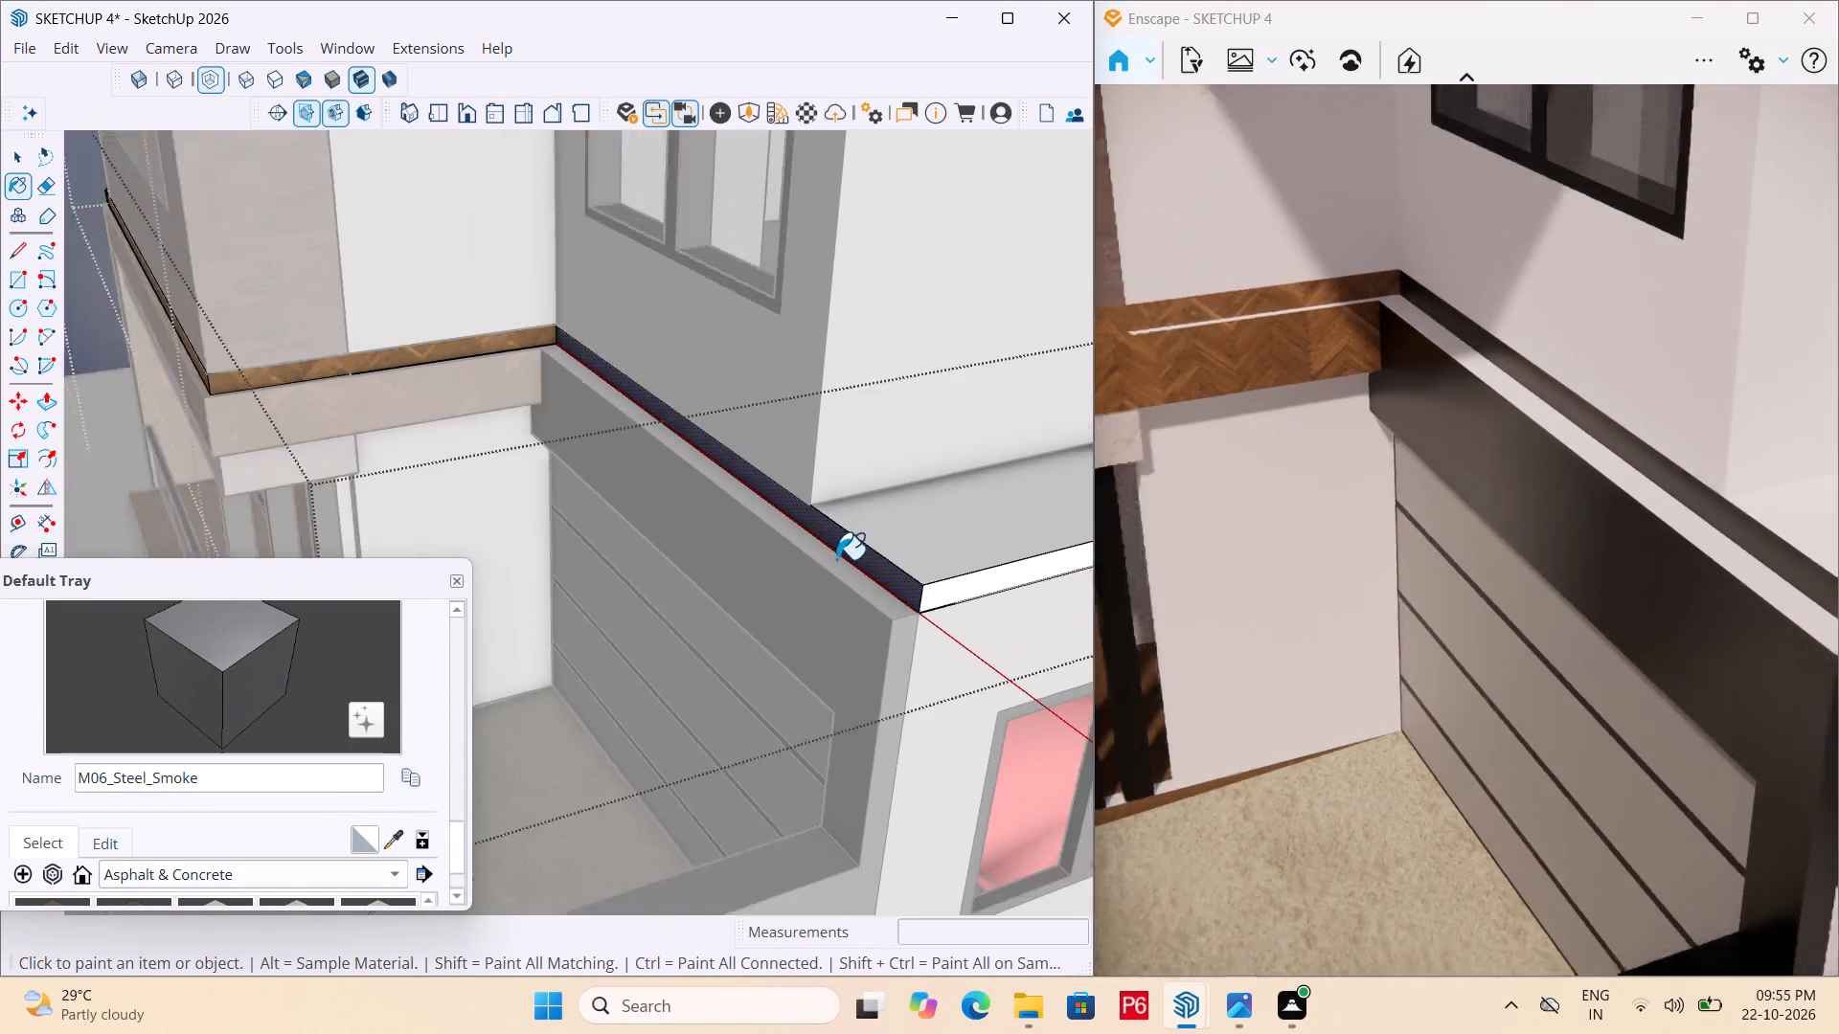
{"action": "scroll", "coordinate": [836, 559], "scroll_direction": "down", "scroll_amount": 8}
{"action": "scroll", "coordinate": [579, 437], "scroll_direction": "up", "scroll_amount": 20}
{"action": "scroll", "coordinate": [579, 437], "scroll_direction": "up", "scroll_amount": 1}
{"action": "middle_click", "coordinate": [608, 416]}
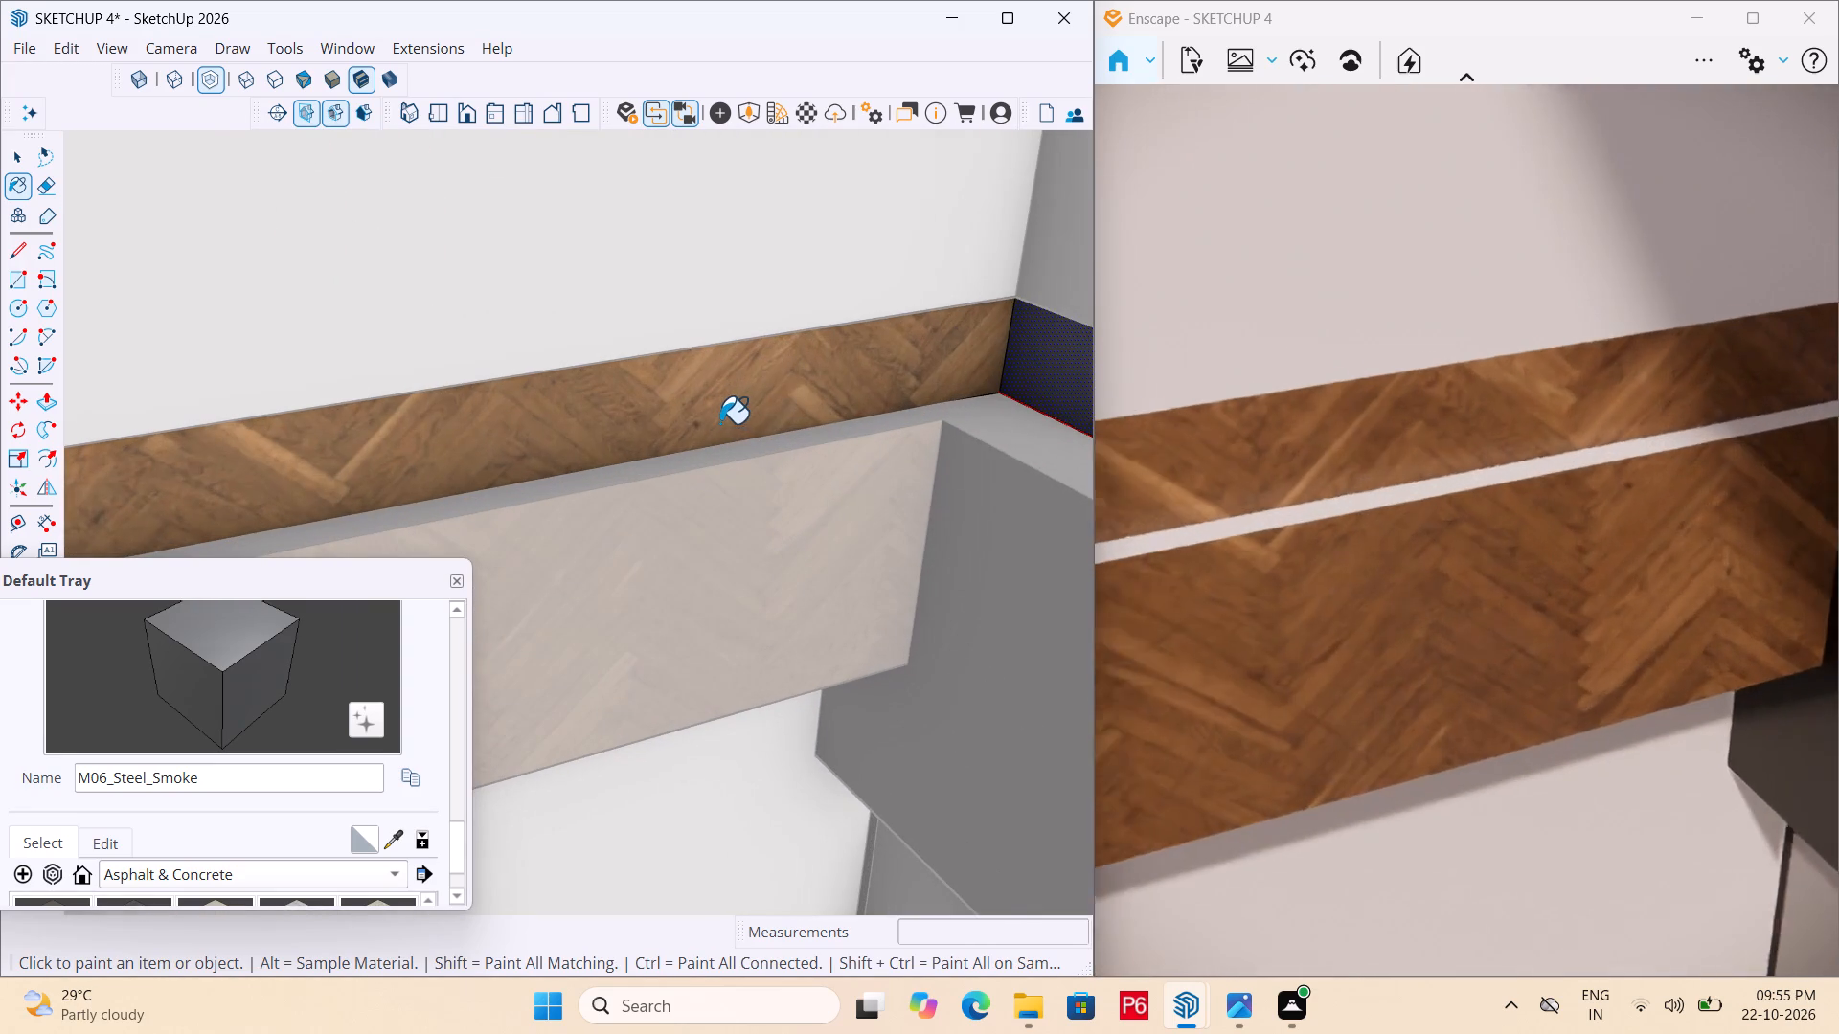
{"action": "left_click", "coordinate": [728, 438]}
{"action": "scroll", "coordinate": [761, 459], "scroll_direction": "down", "scroll_amount": 6}
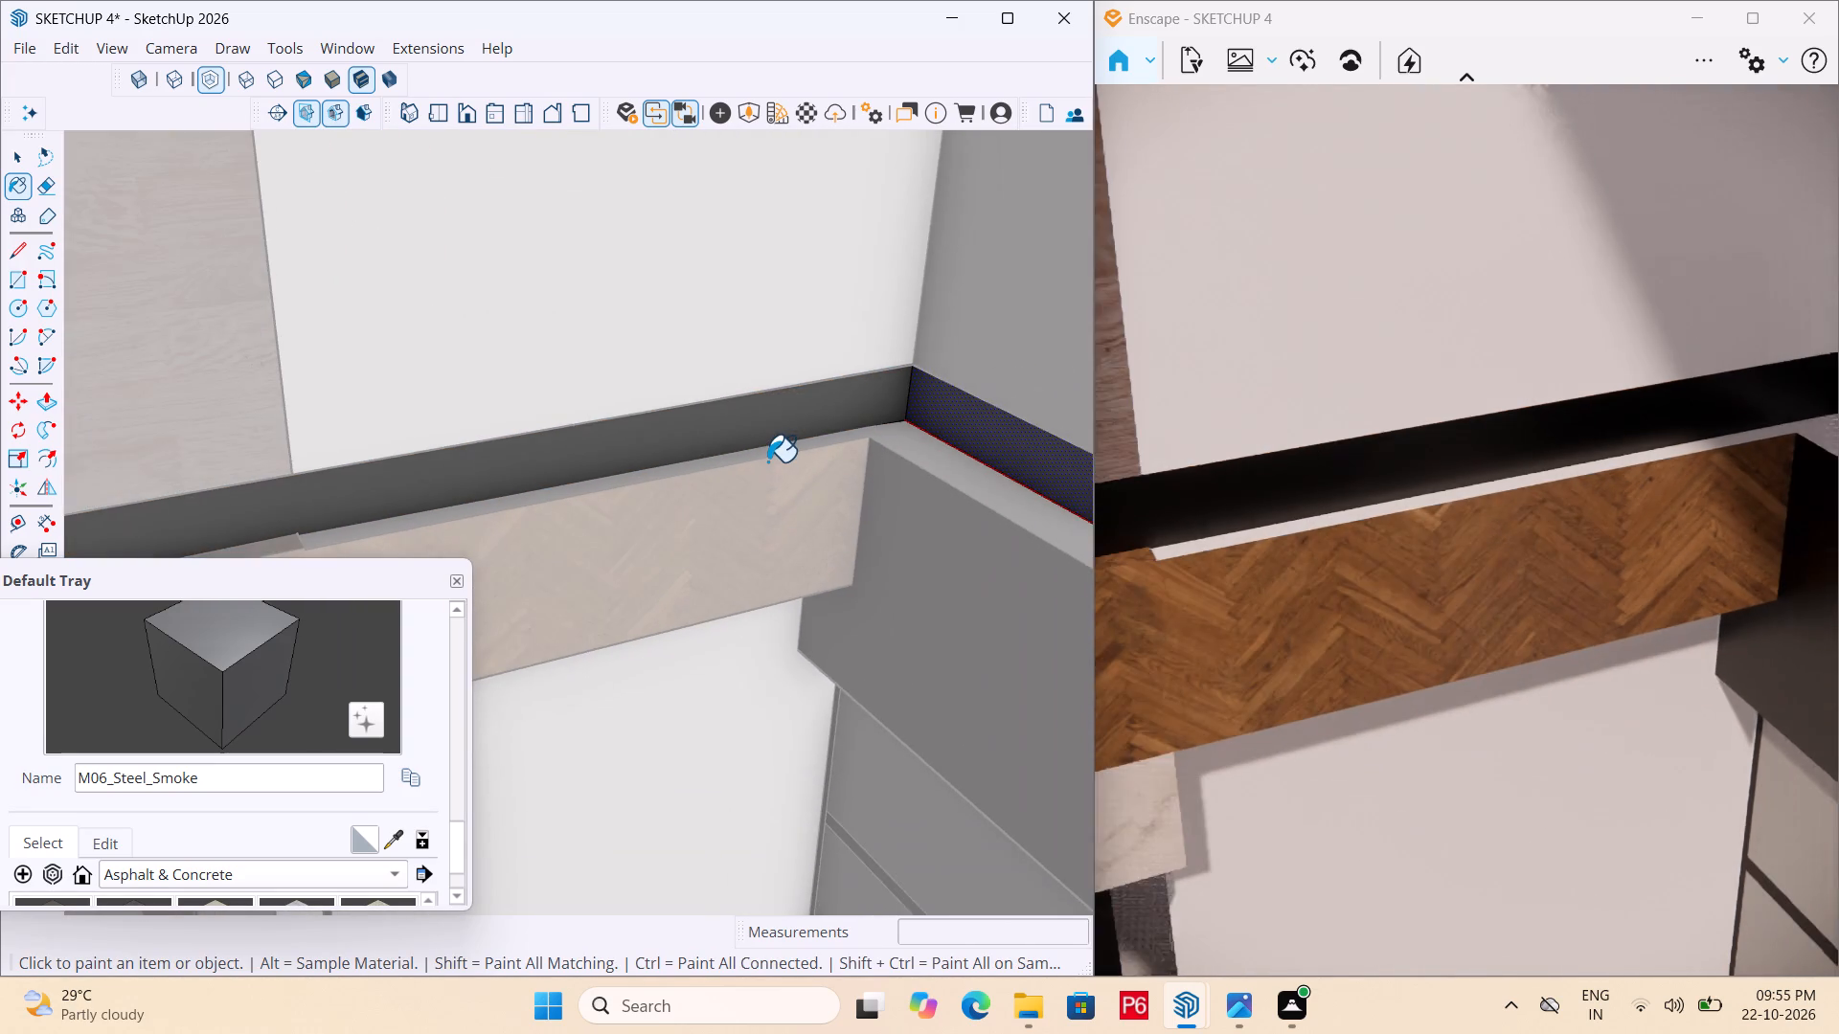
Save the model and close the slab group being edited.
{"action": "scroll", "coordinate": [772, 461], "scroll_direction": "down", "scroll_amount": 9}
{"action": "key", "text": "ctrl+s"}
{"action": "key", "text": "ctrl+s"}
{"action": "scroll", "coordinate": [775, 455], "scroll_direction": "down", "scroll_amount": 6, "text": "ctrl"}
{"action": "key", "text": "ctrl+s"}
{"action": "key", "text": "space"}
{"action": "scroll", "coordinate": [744, 396], "scroll_direction": "down", "scroll_amount": 6}
{"action": "key", "text": "space"}
{"action": "triple_click", "coordinate": [252, 411]}
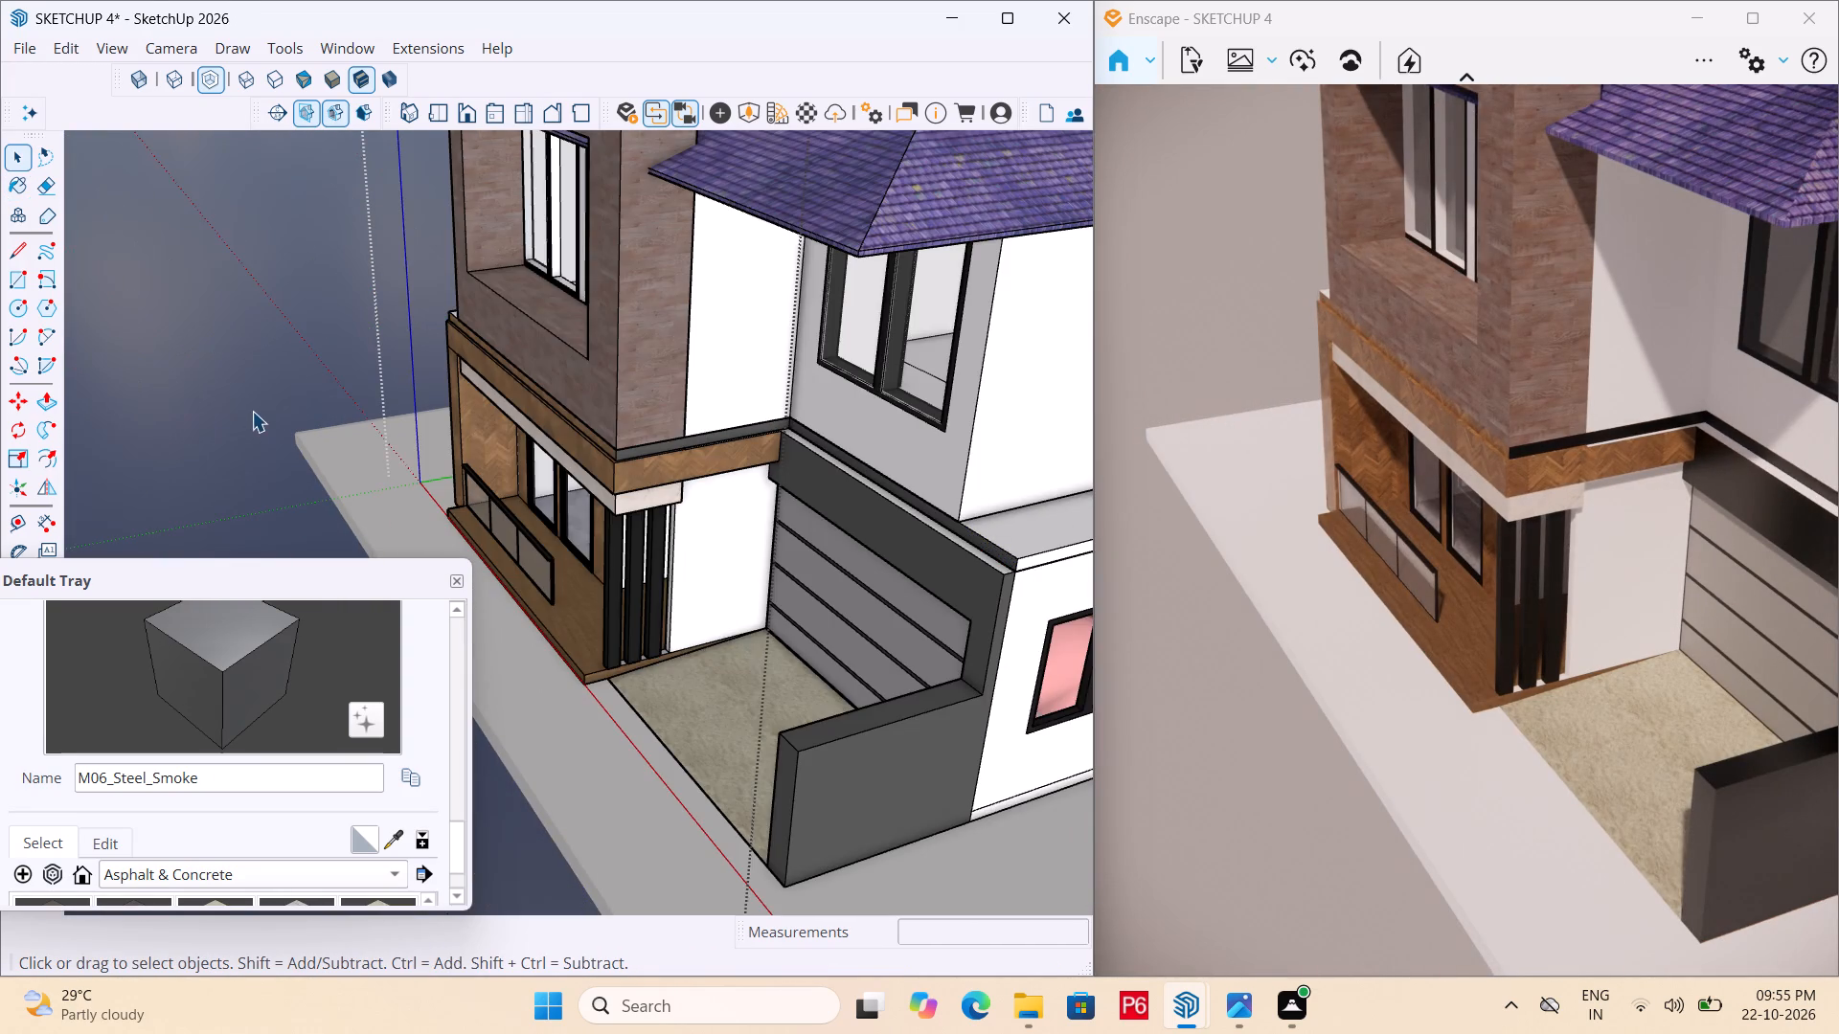
Open the ground-floor group and paint the narrow top ledge of the garage beam with M06_Steel_Smoke sampled from its front face.
{"action": "scroll", "coordinate": [861, 457], "scroll_direction": "up", "scroll_amount": 16}
{"action": "middle_click", "coordinate": [926, 655]}
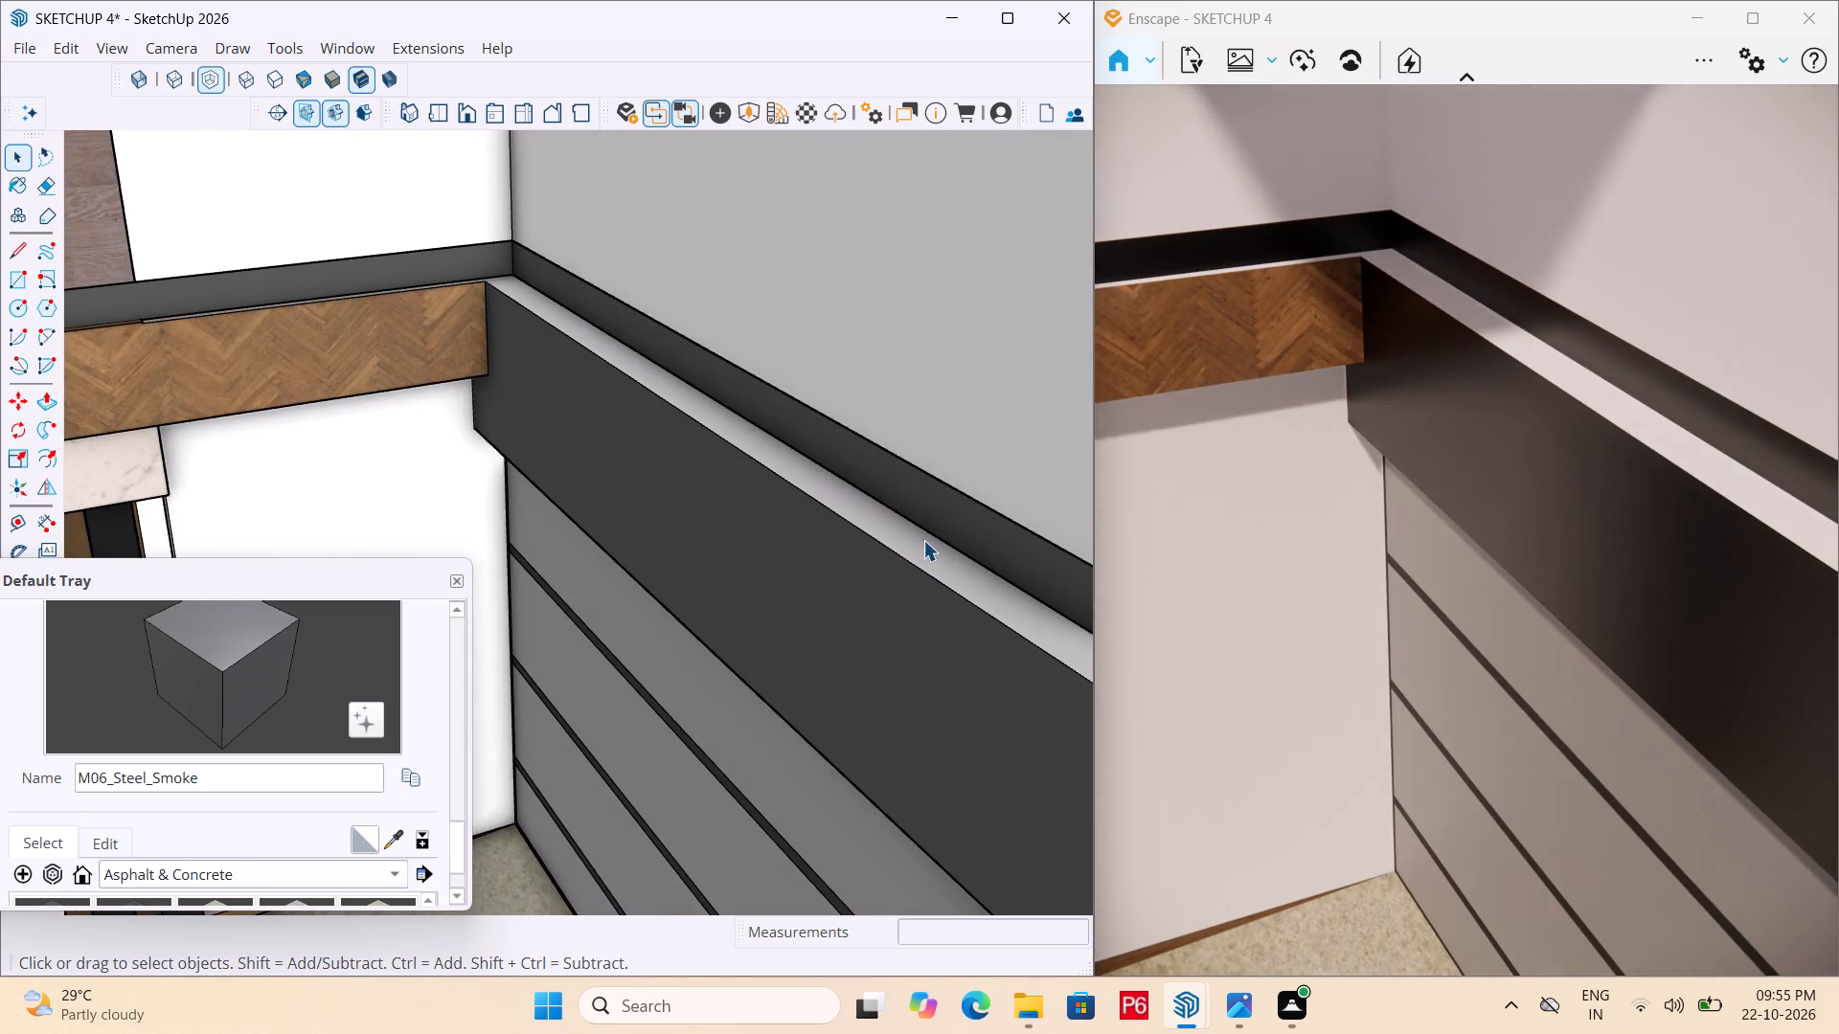
{"action": "left_click", "coordinate": [923, 540]}
{"action": "triple_click", "coordinate": [918, 553]}
{"action": "left_click", "coordinate": [914, 549]}
{"action": "left_click", "coordinate": [886, 522]}
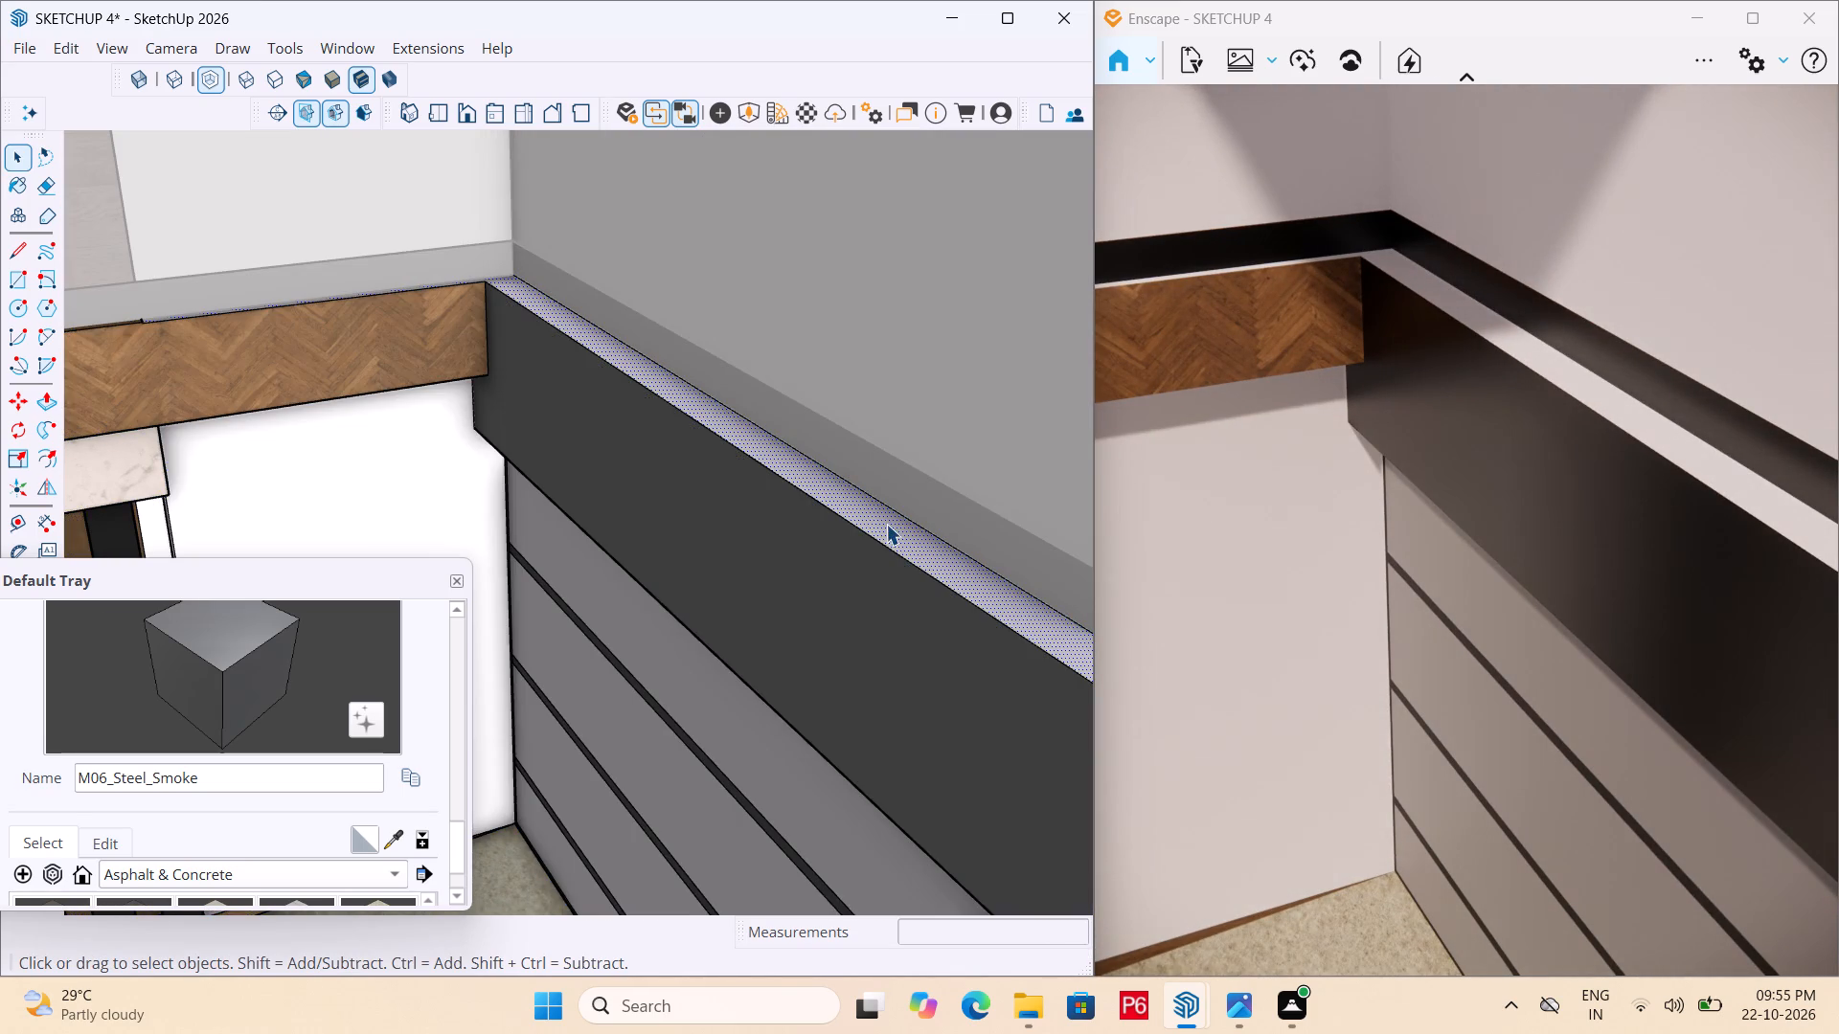
{"action": "left_click", "coordinate": [886, 529]}
{"action": "scroll", "coordinate": [1049, 499], "scroll_direction": "up", "scroll_amount": 5}
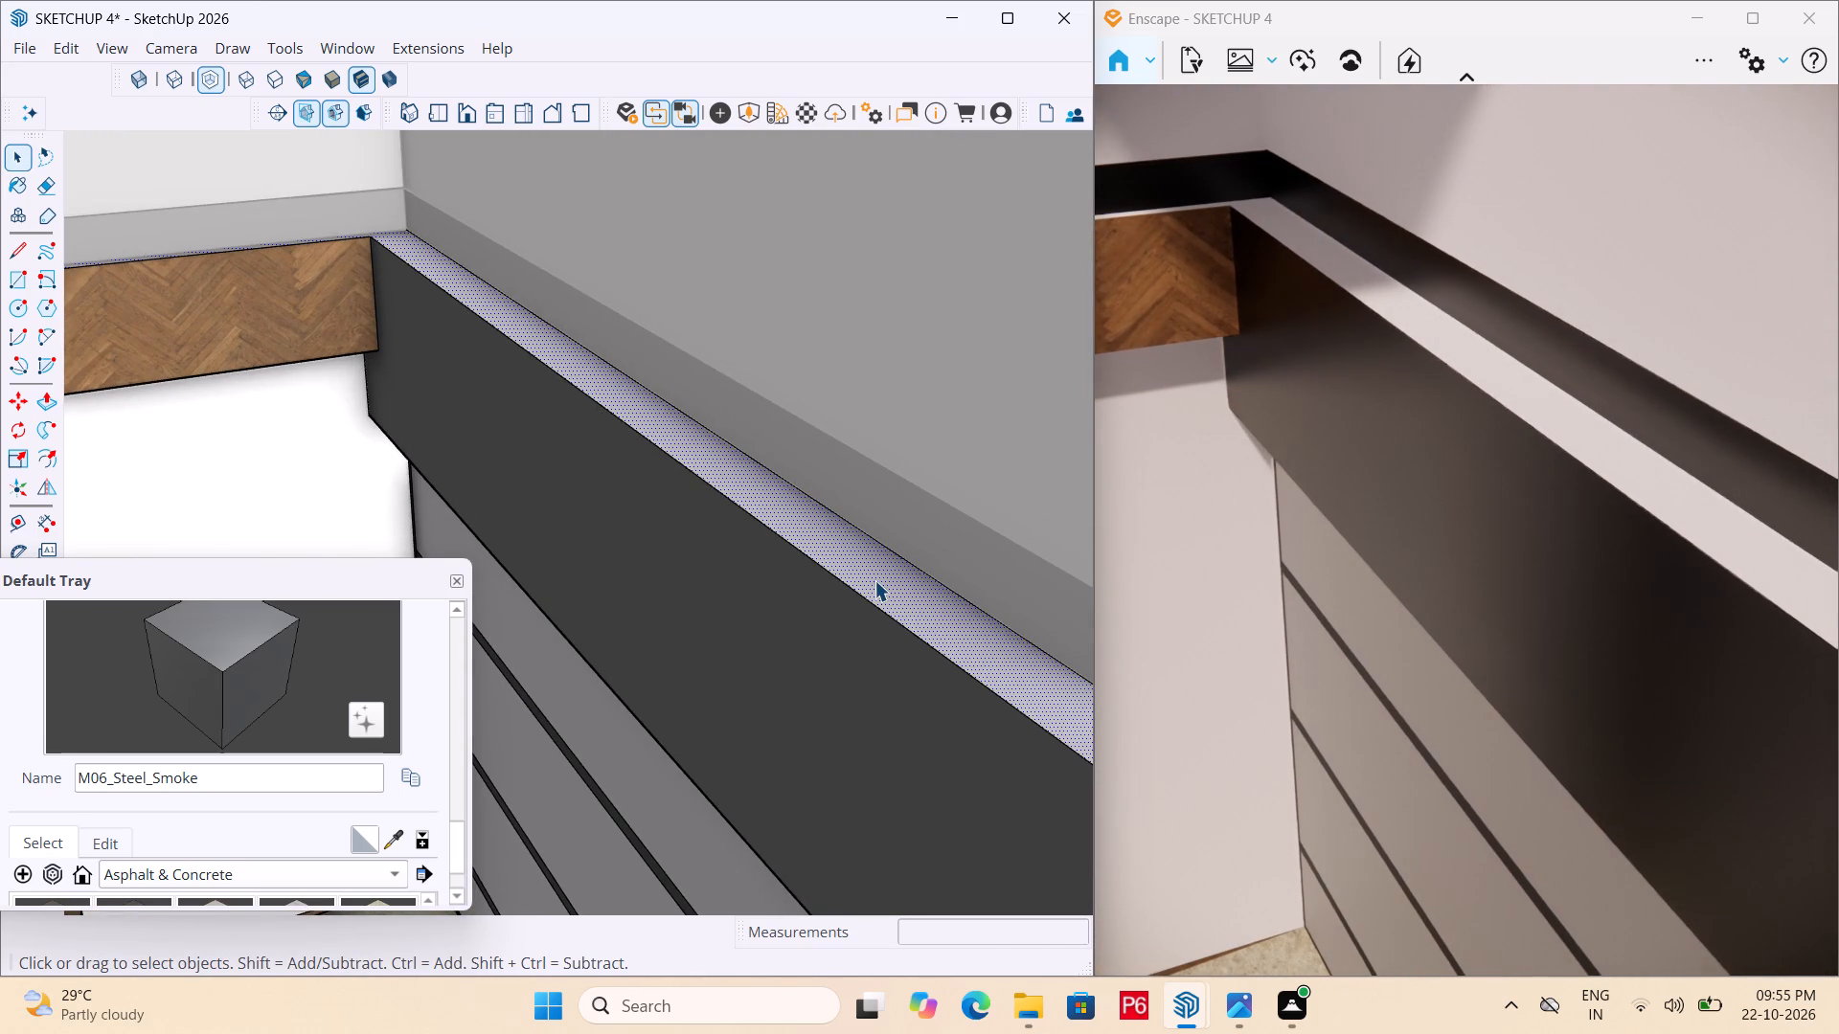
{"action": "left_click", "coordinate": [869, 591]}
{"action": "key", "text": "l"}
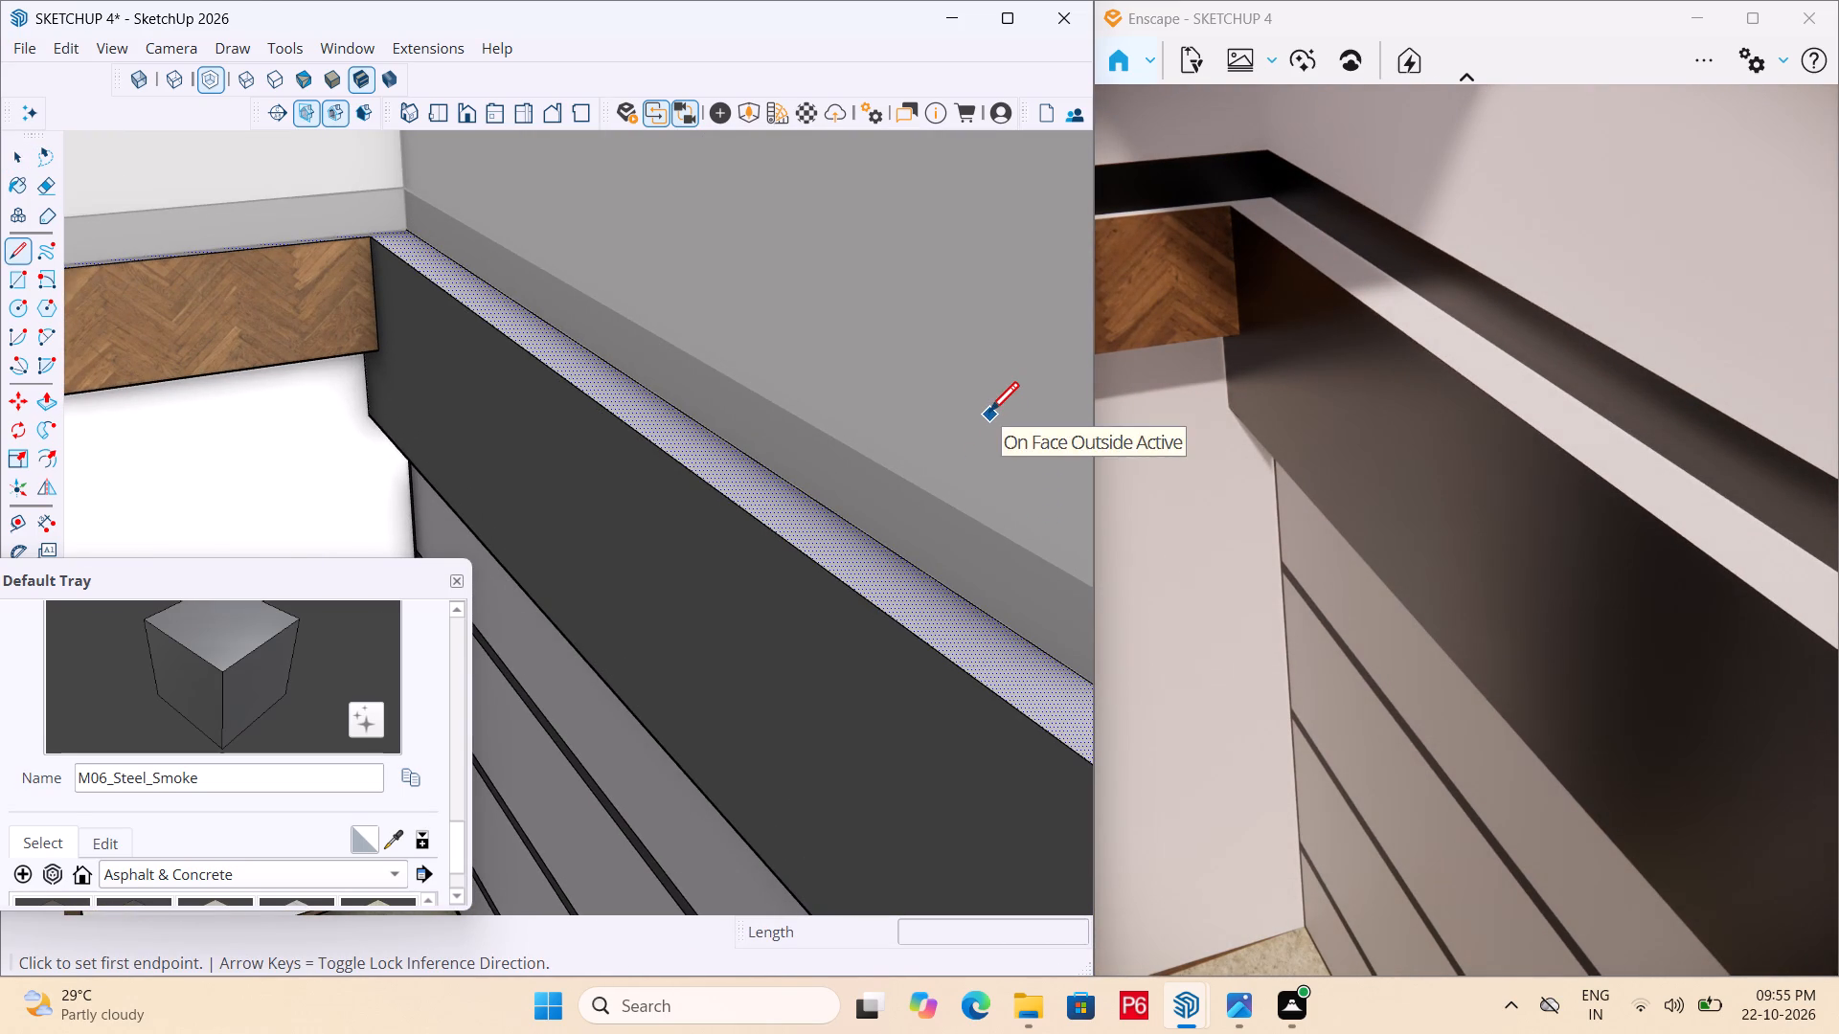
{"action": "key", "text": "b"}
{"action": "key", "text": "space"}
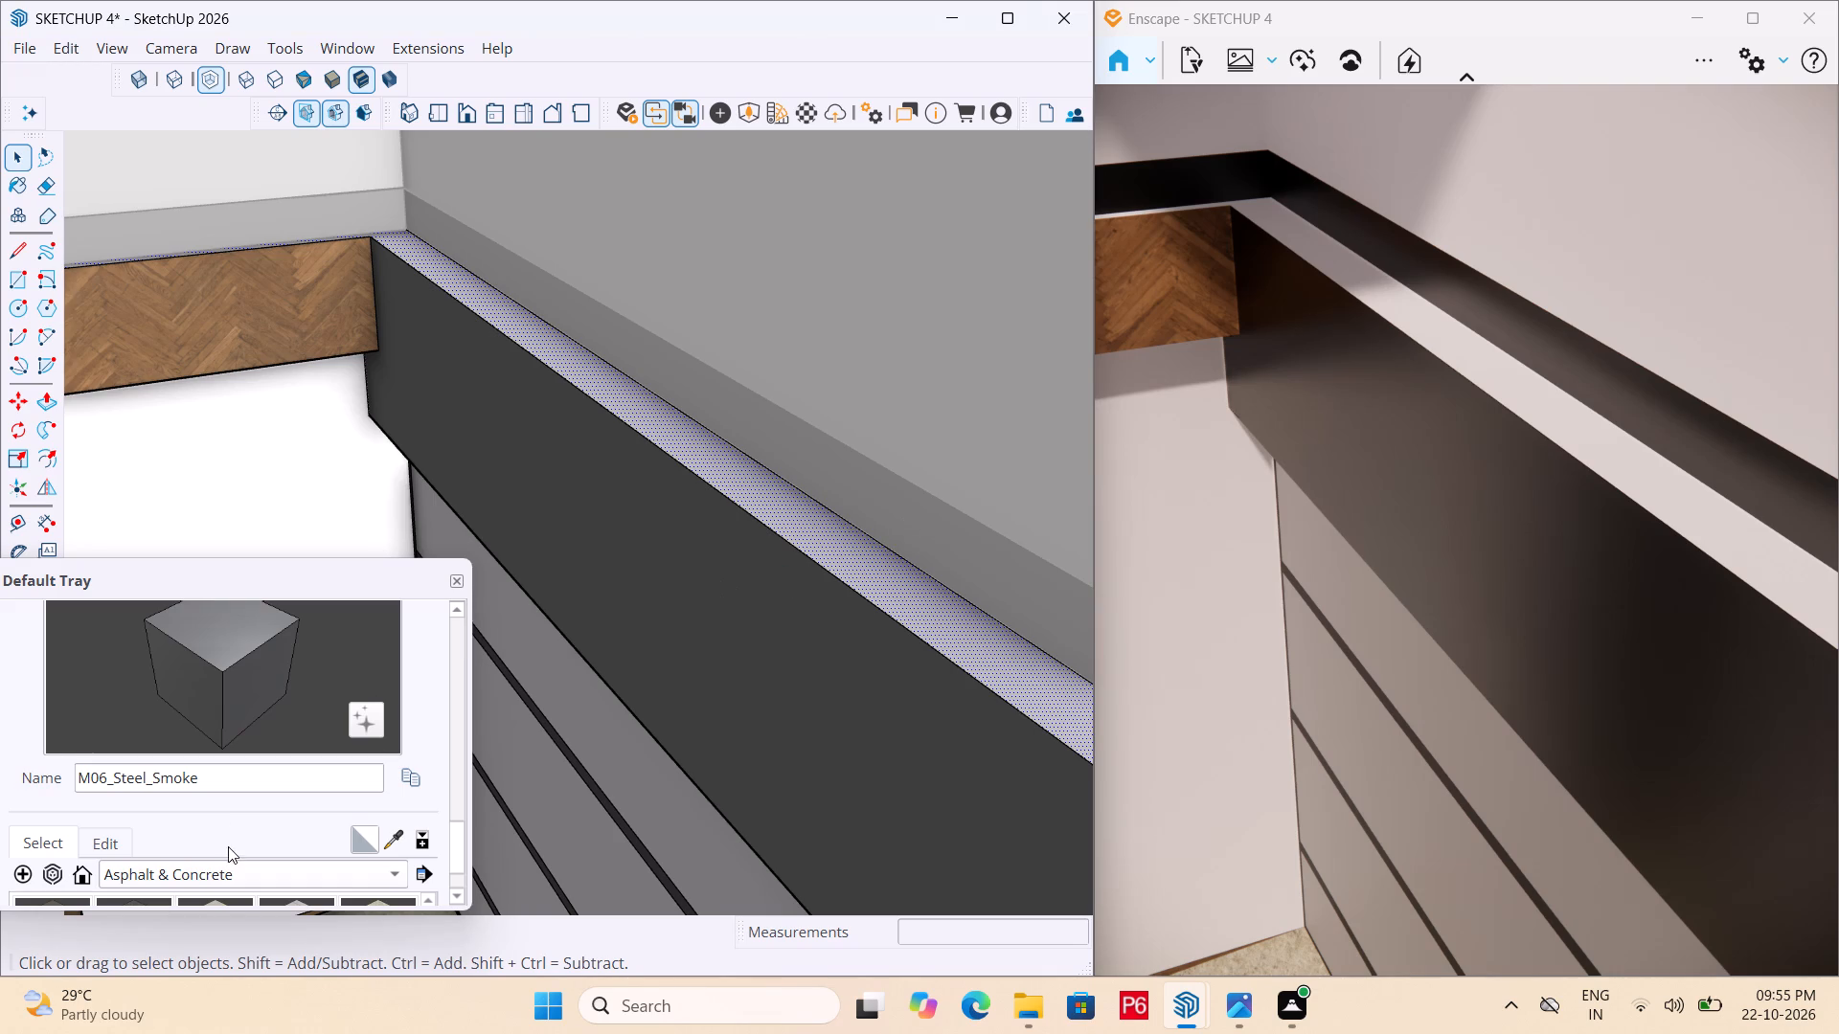
{"action": "left_click_drag", "start_coordinate": [397, 843], "coordinate": [416, 818]}
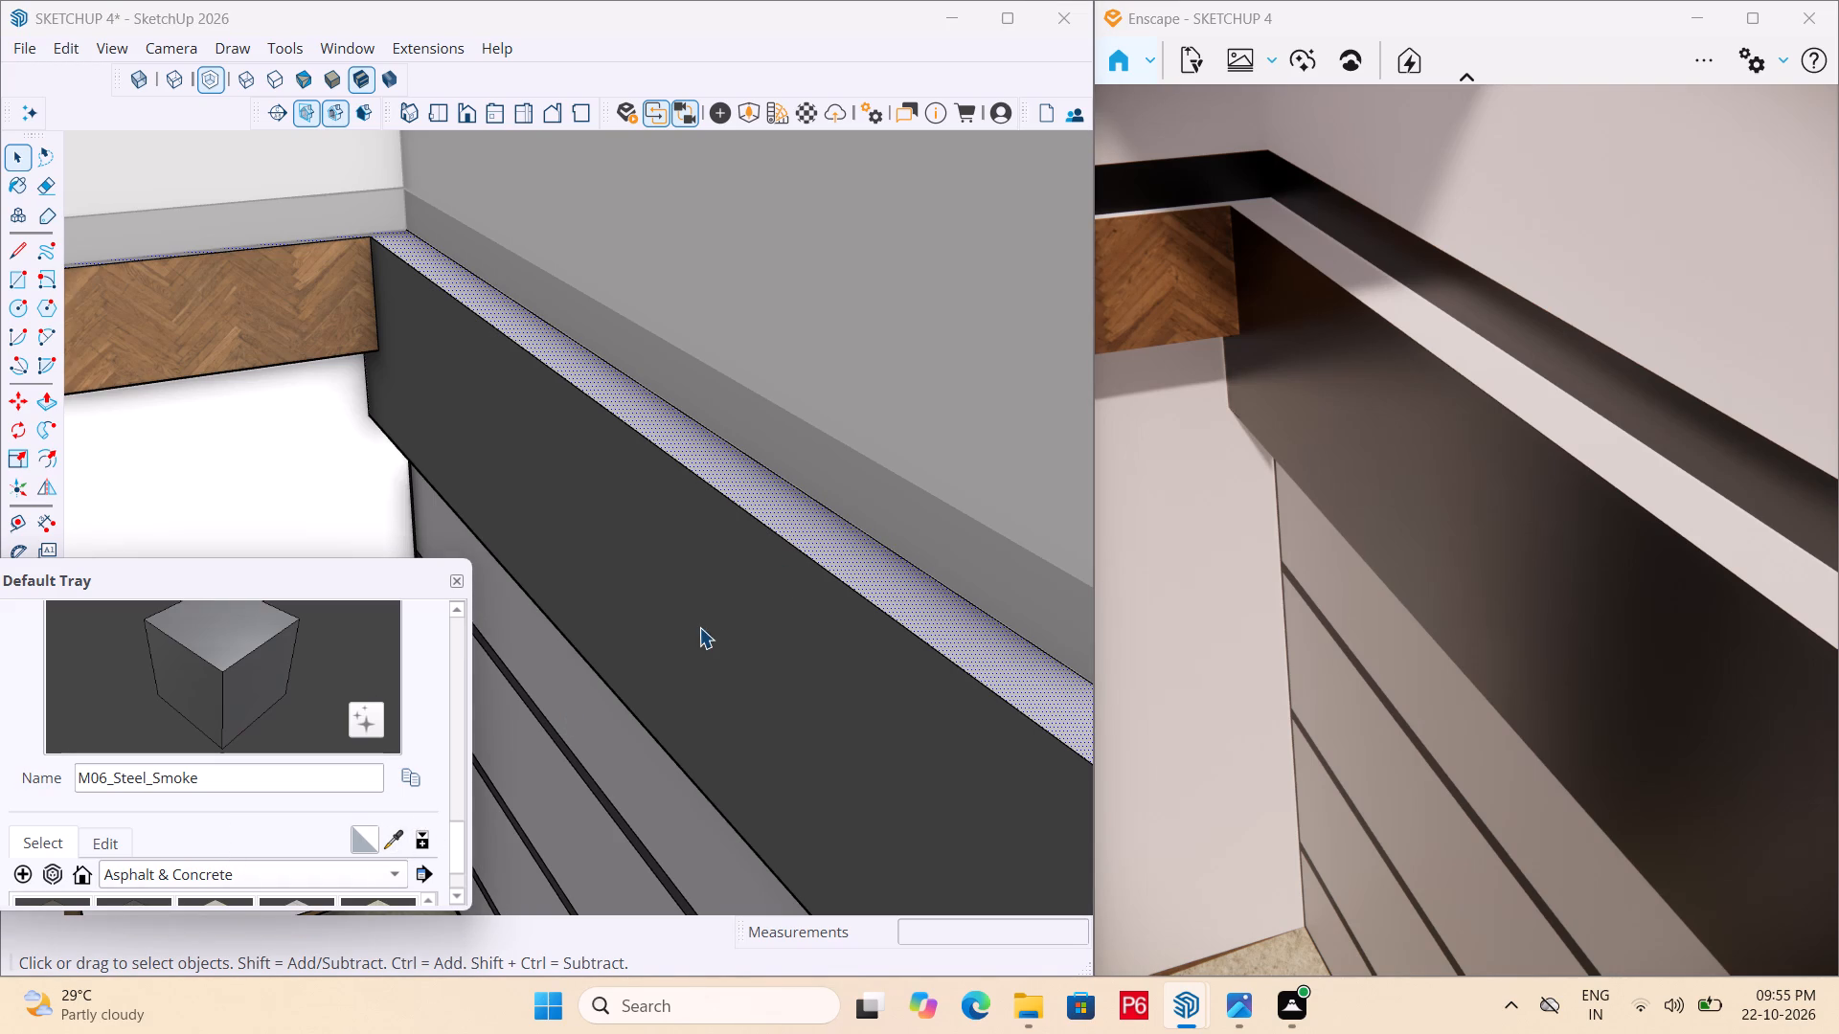
{"action": "left_click", "coordinate": [988, 541]}
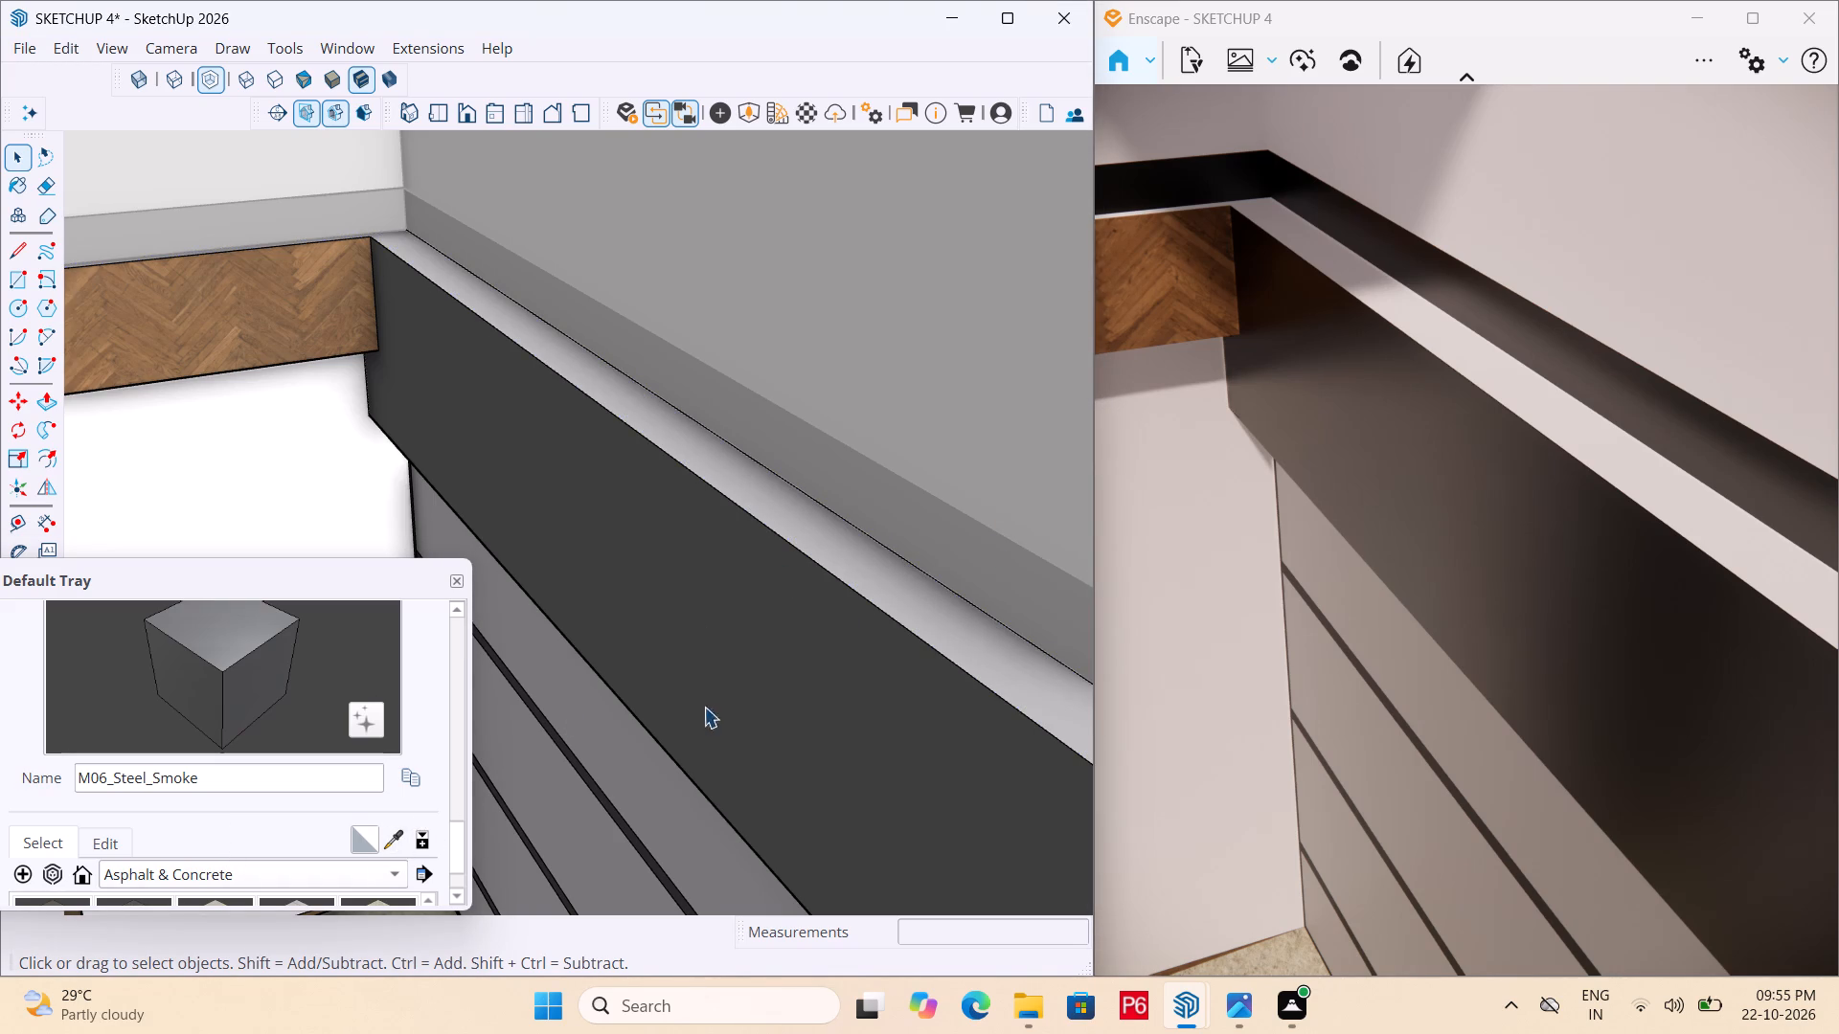
{"action": "left_click", "coordinate": [397, 836]}
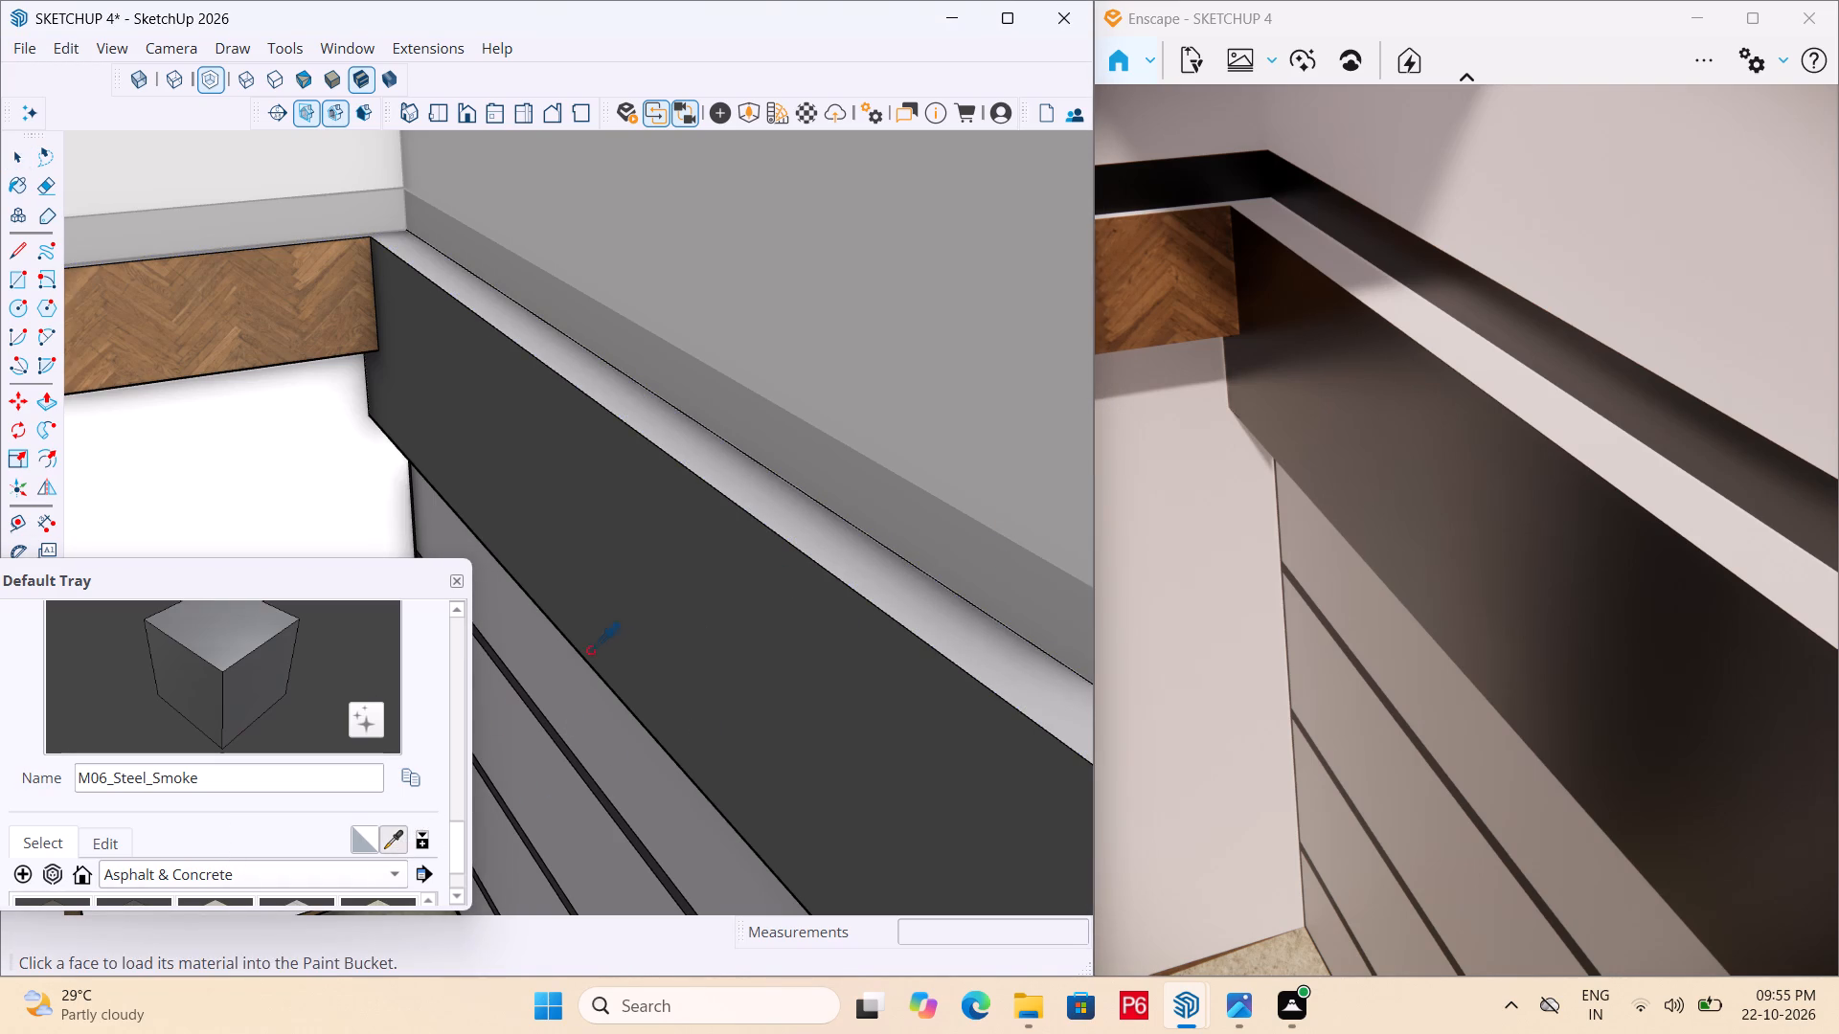
{"action": "left_click", "coordinate": [610, 631]}
{"action": "left_click", "coordinate": [808, 540]}
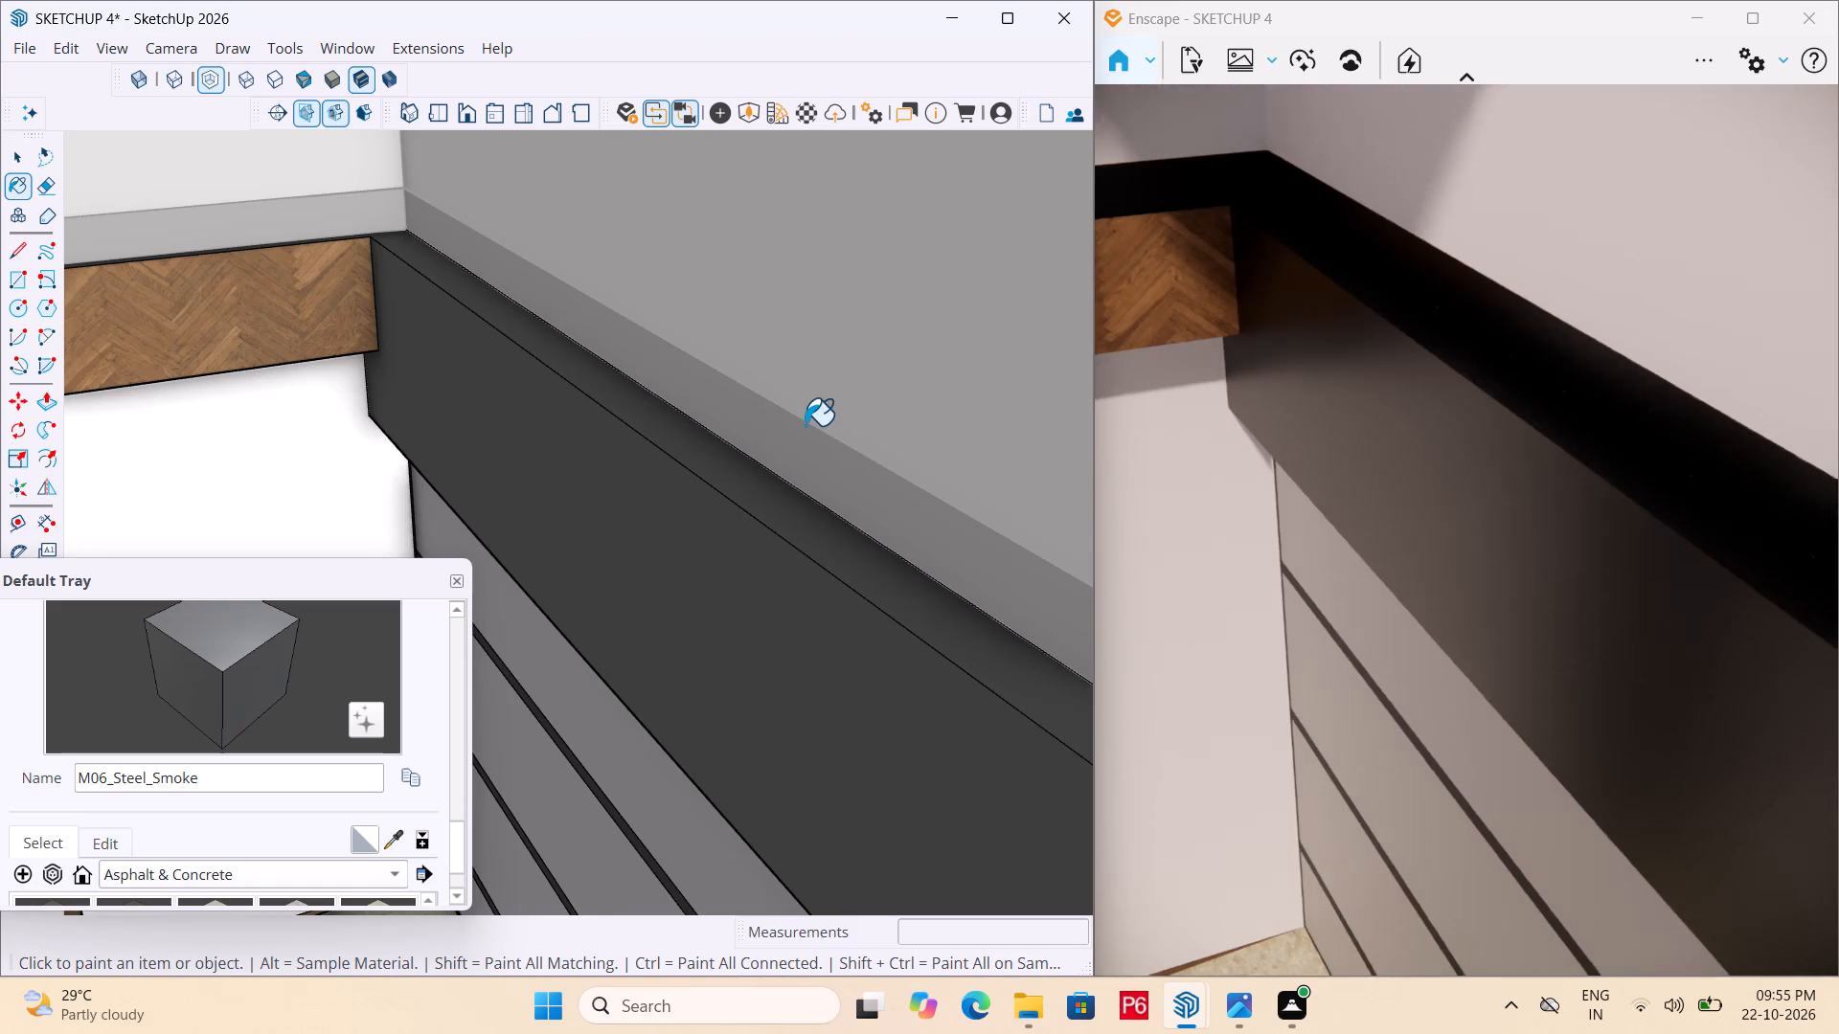
Save the model with the dark steel finish on the garage beam ledge.
{"action": "scroll", "coordinate": [805, 425], "scroll_direction": "down", "scroll_amount": 19}
{"action": "scroll", "coordinate": [802, 423], "scroll_direction": "down", "scroll_amount": 5}
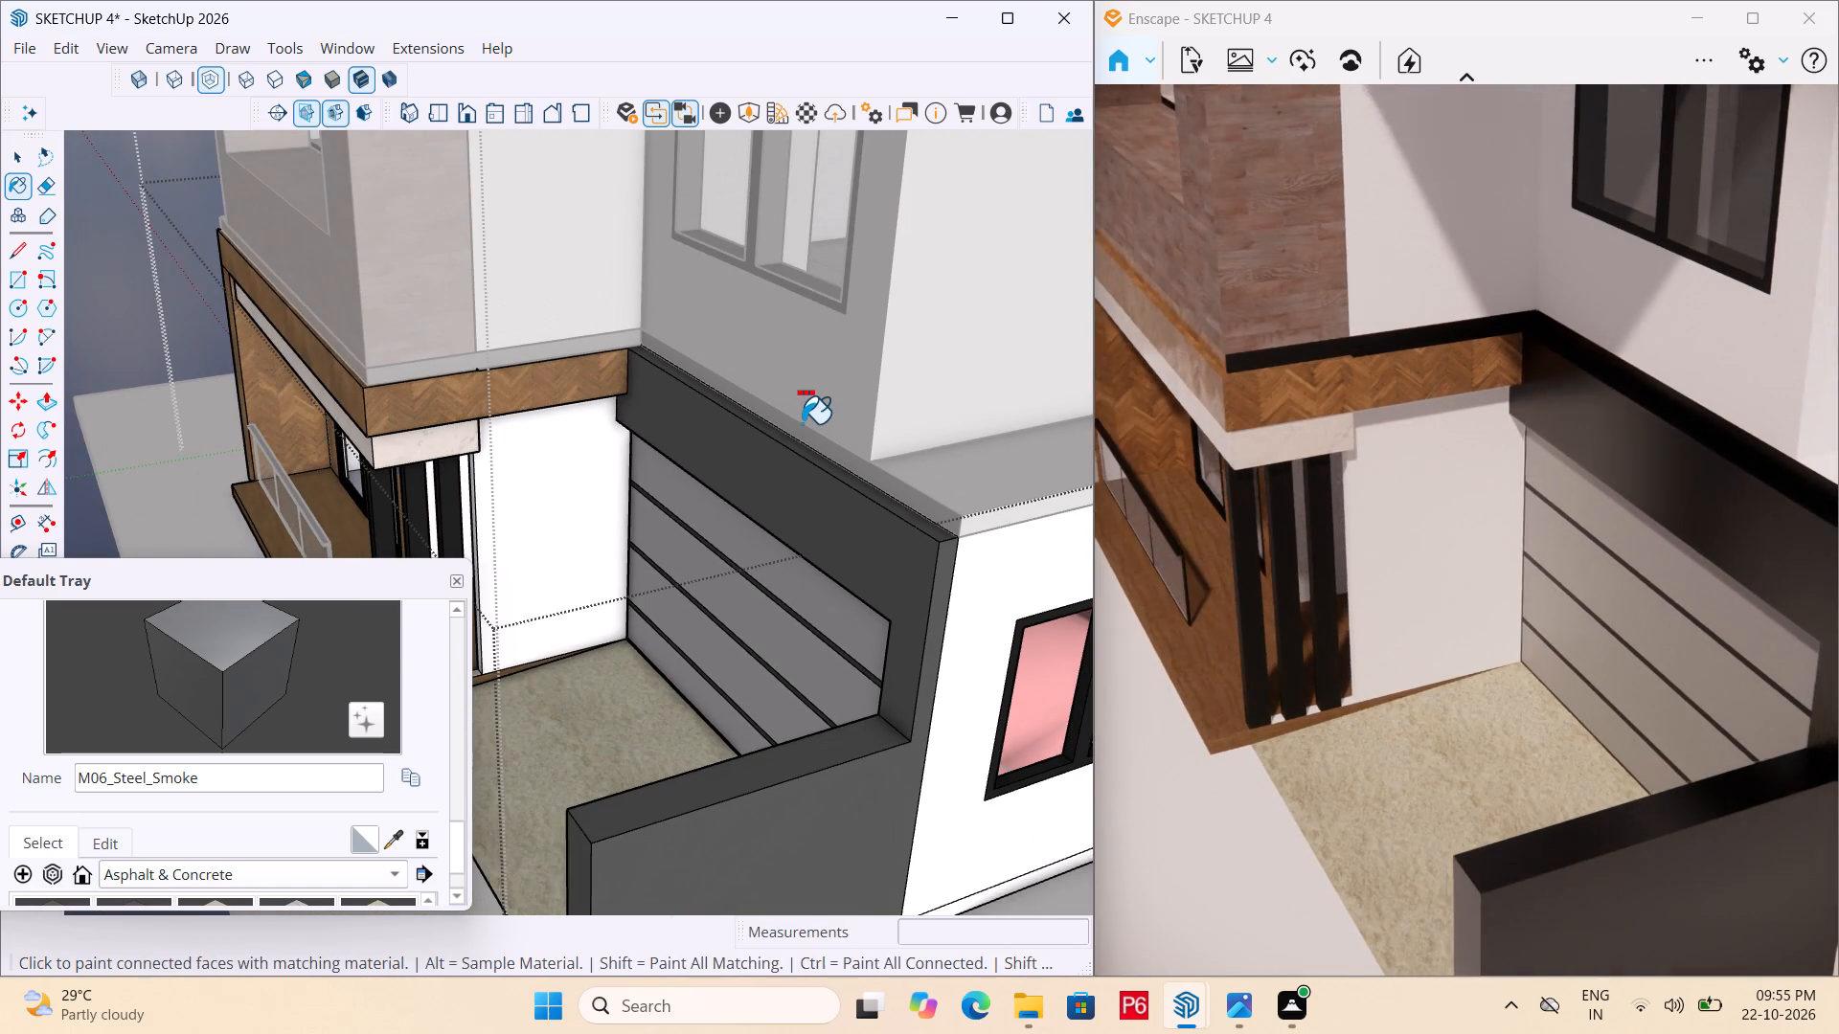
{"action": "key", "text": "ctrl+s"}
{"action": "key", "text": "ctrl+s"}
{"action": "key", "text": "ctrl+s"}
{"action": "key", "text": "ctrl+s"}
{"action": "key", "text": "ctrl+s"}
{"action": "key", "text": "ctrl+s"}
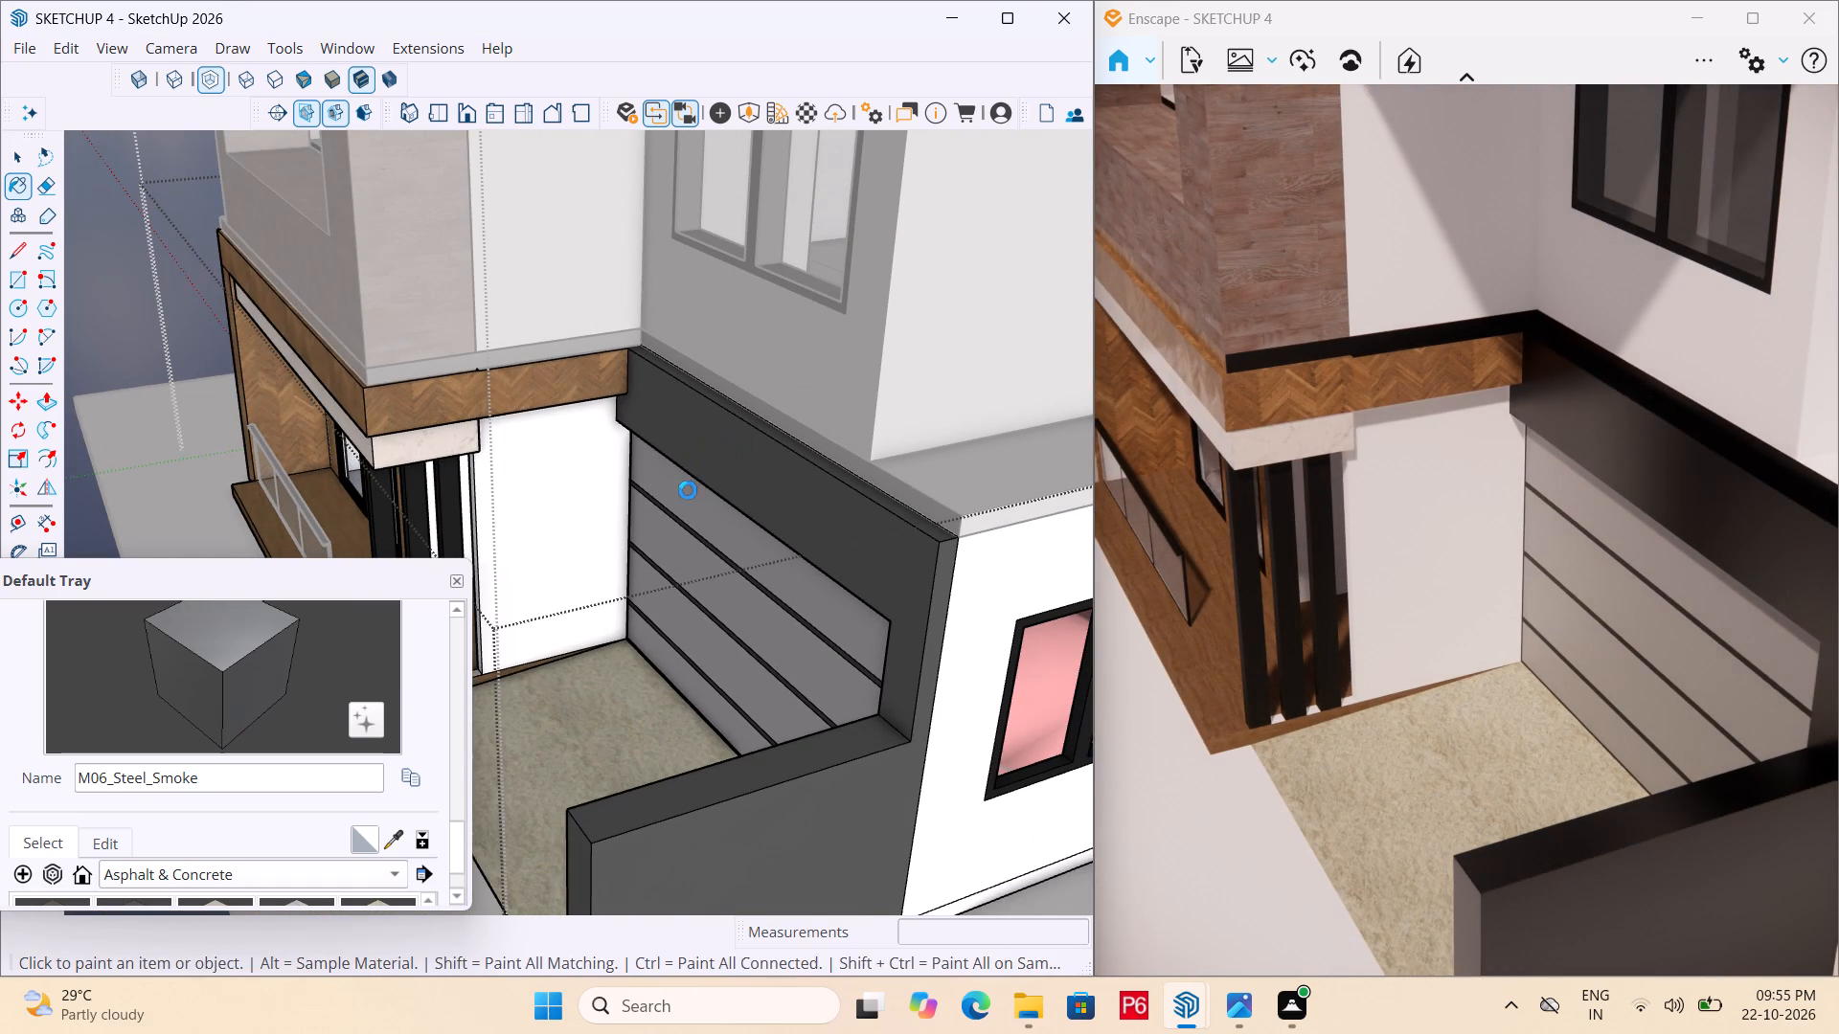
Close the ground-floor group being edited and save the model.
{"action": "scroll", "coordinate": [668, 544], "scroll_direction": "down", "scroll_amount": 6}
{"action": "key", "text": "space"}
{"action": "middle_click_drag", "start_coordinate": [664, 591], "coordinate": [989, 438]}
{"action": "key", "text": "space"}
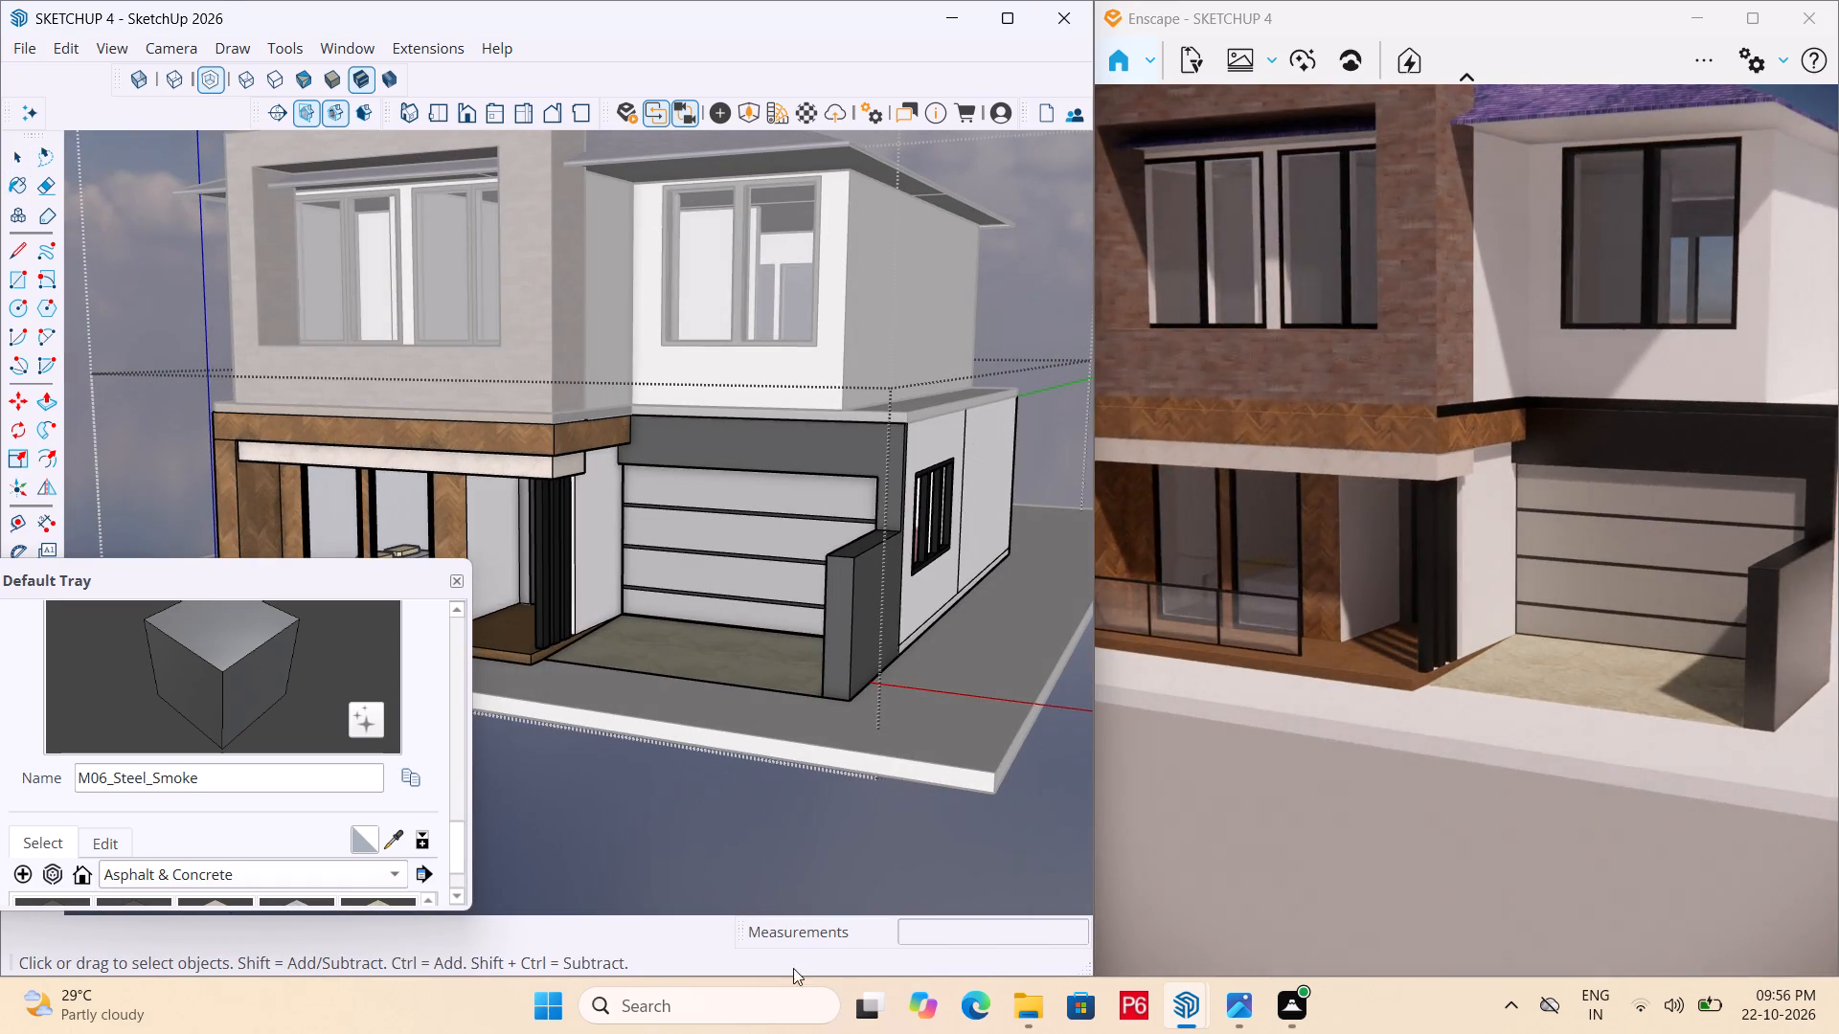
{"action": "left_click", "coordinate": [696, 842]}
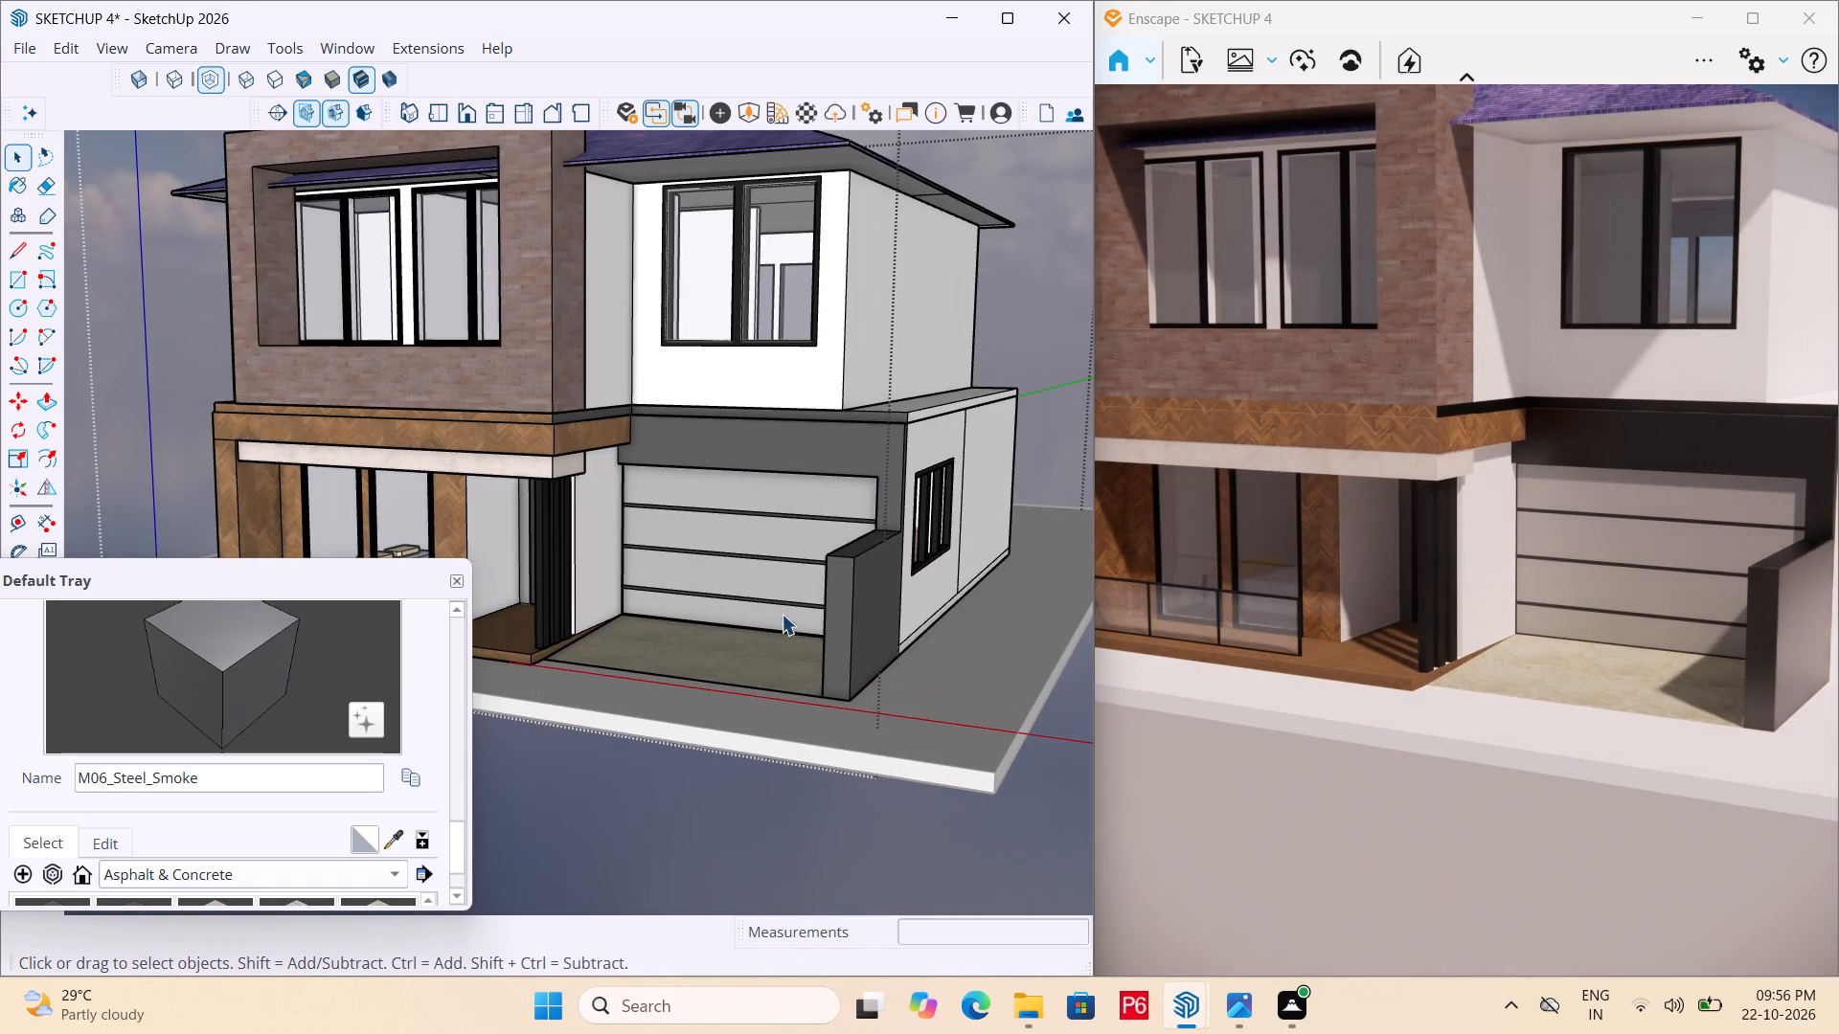
{"action": "scroll", "coordinate": [764, 663], "scroll_direction": "down", "scroll_amount": 3}
{"action": "key", "text": "ctrl+s"}
{"action": "key", "text": "ctrl+s"}
{"action": "key", "text": "ctrl+s"}
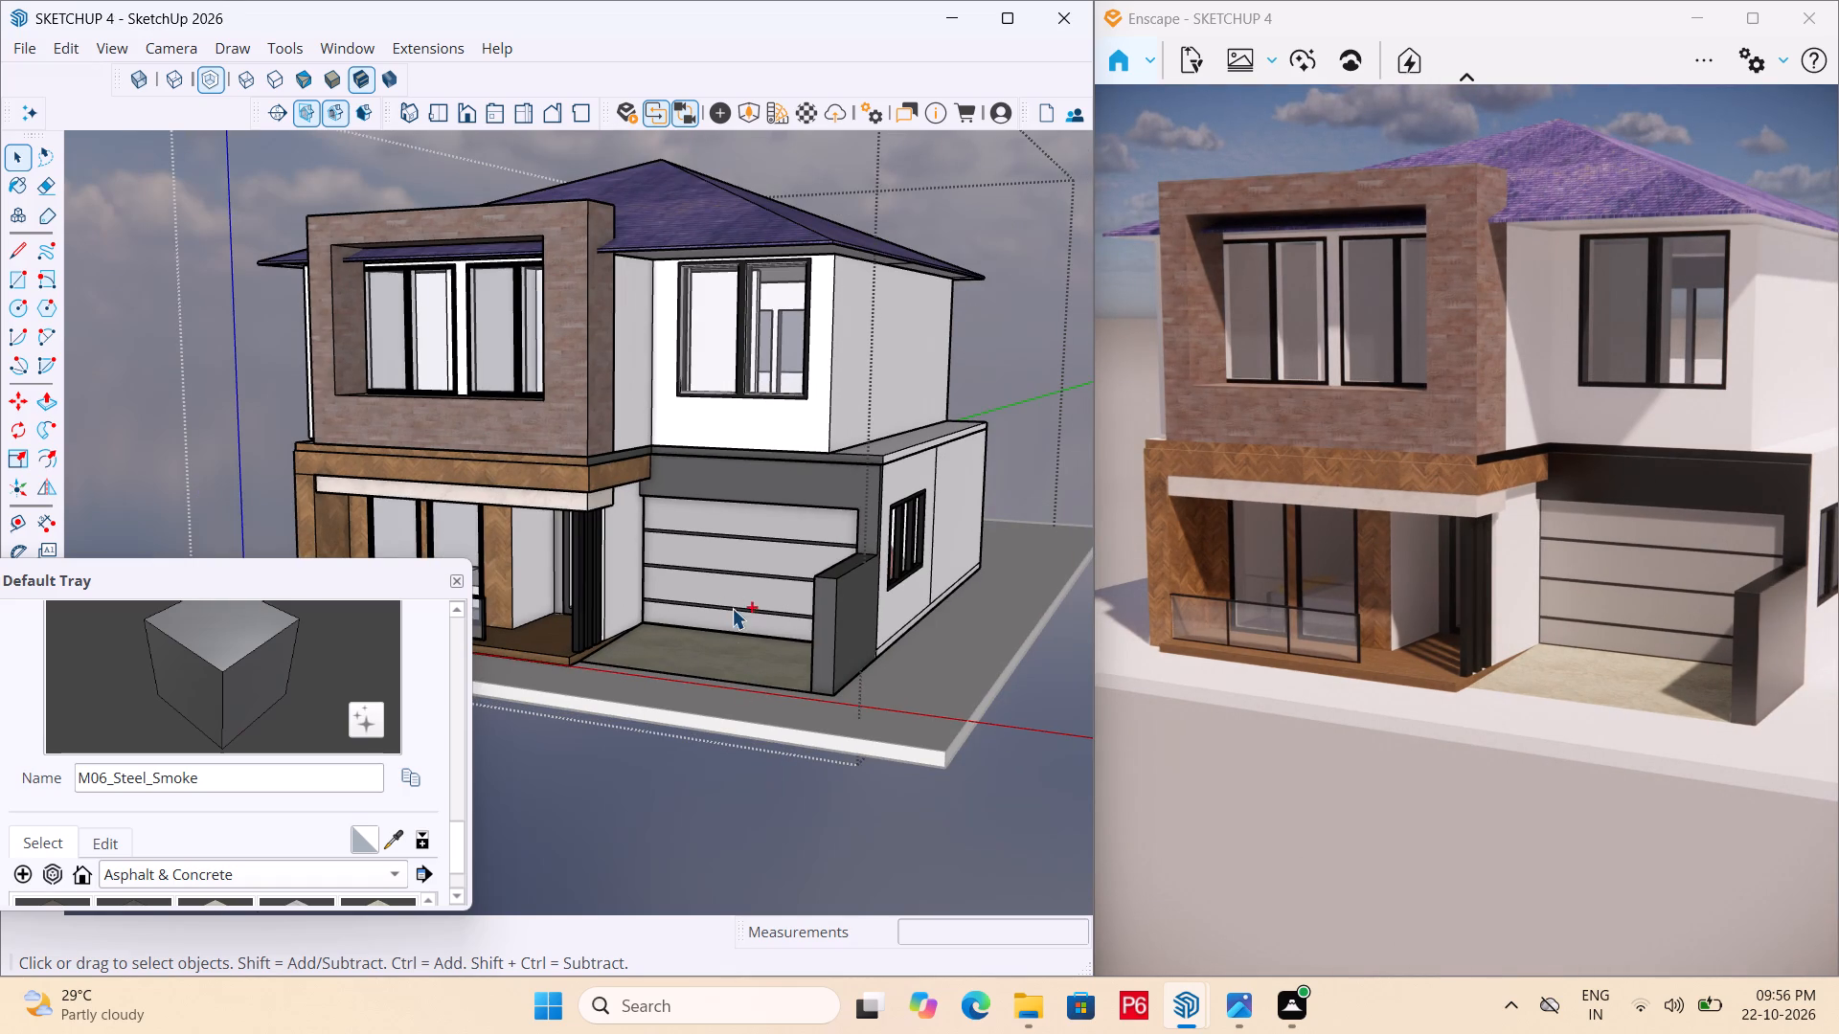
{"action": "key", "text": "ctrl+s"}
{"action": "key", "text": "ctrl+s"}
{"action": "key", "text": "ctrl+s"}
{"action": "key", "text": "ctrl+s"}
Examine the whole house from the front, garage side and above, comparing its finishes with the live Enscape render.
{"action": "scroll", "coordinate": [774, 580], "scroll_direction": "down", "scroll_amount": 3}
{"action": "middle_click_drag", "start_coordinate": [678, 583], "coordinate": [579, 628]}
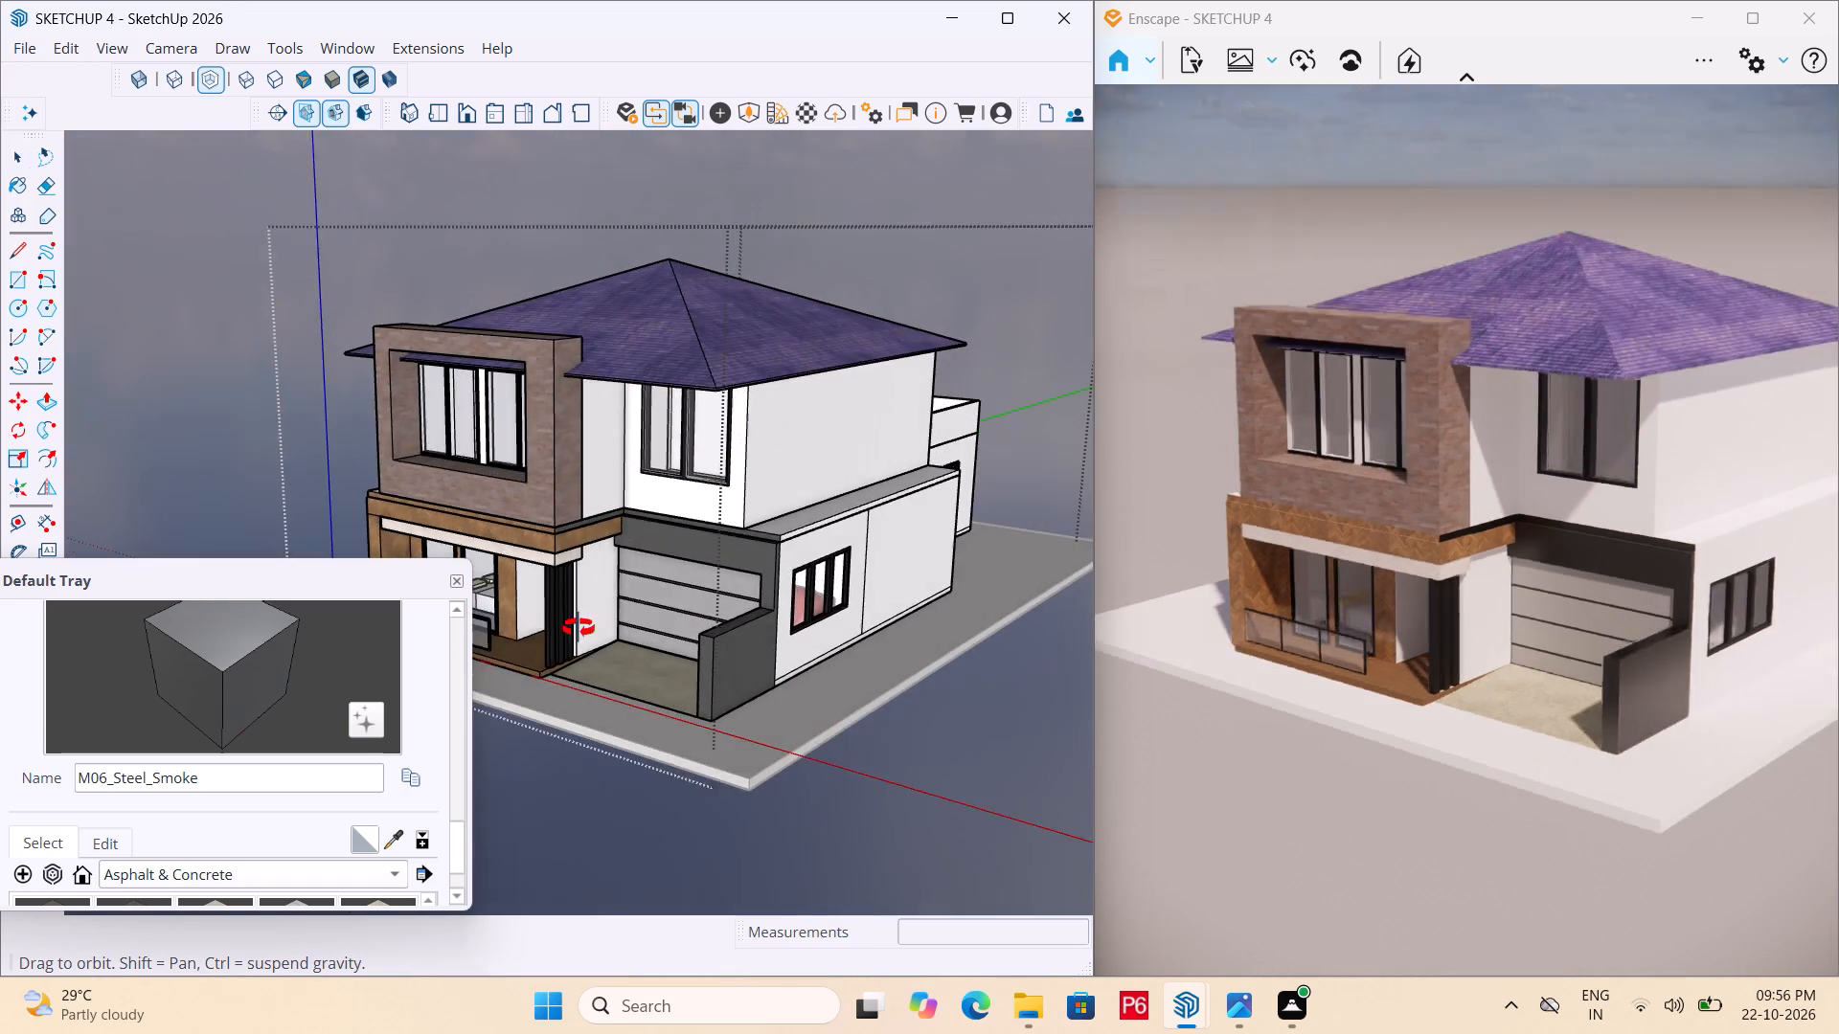
{"action": "middle_click_drag", "start_coordinate": [579, 628], "coordinate": [748, 587]}
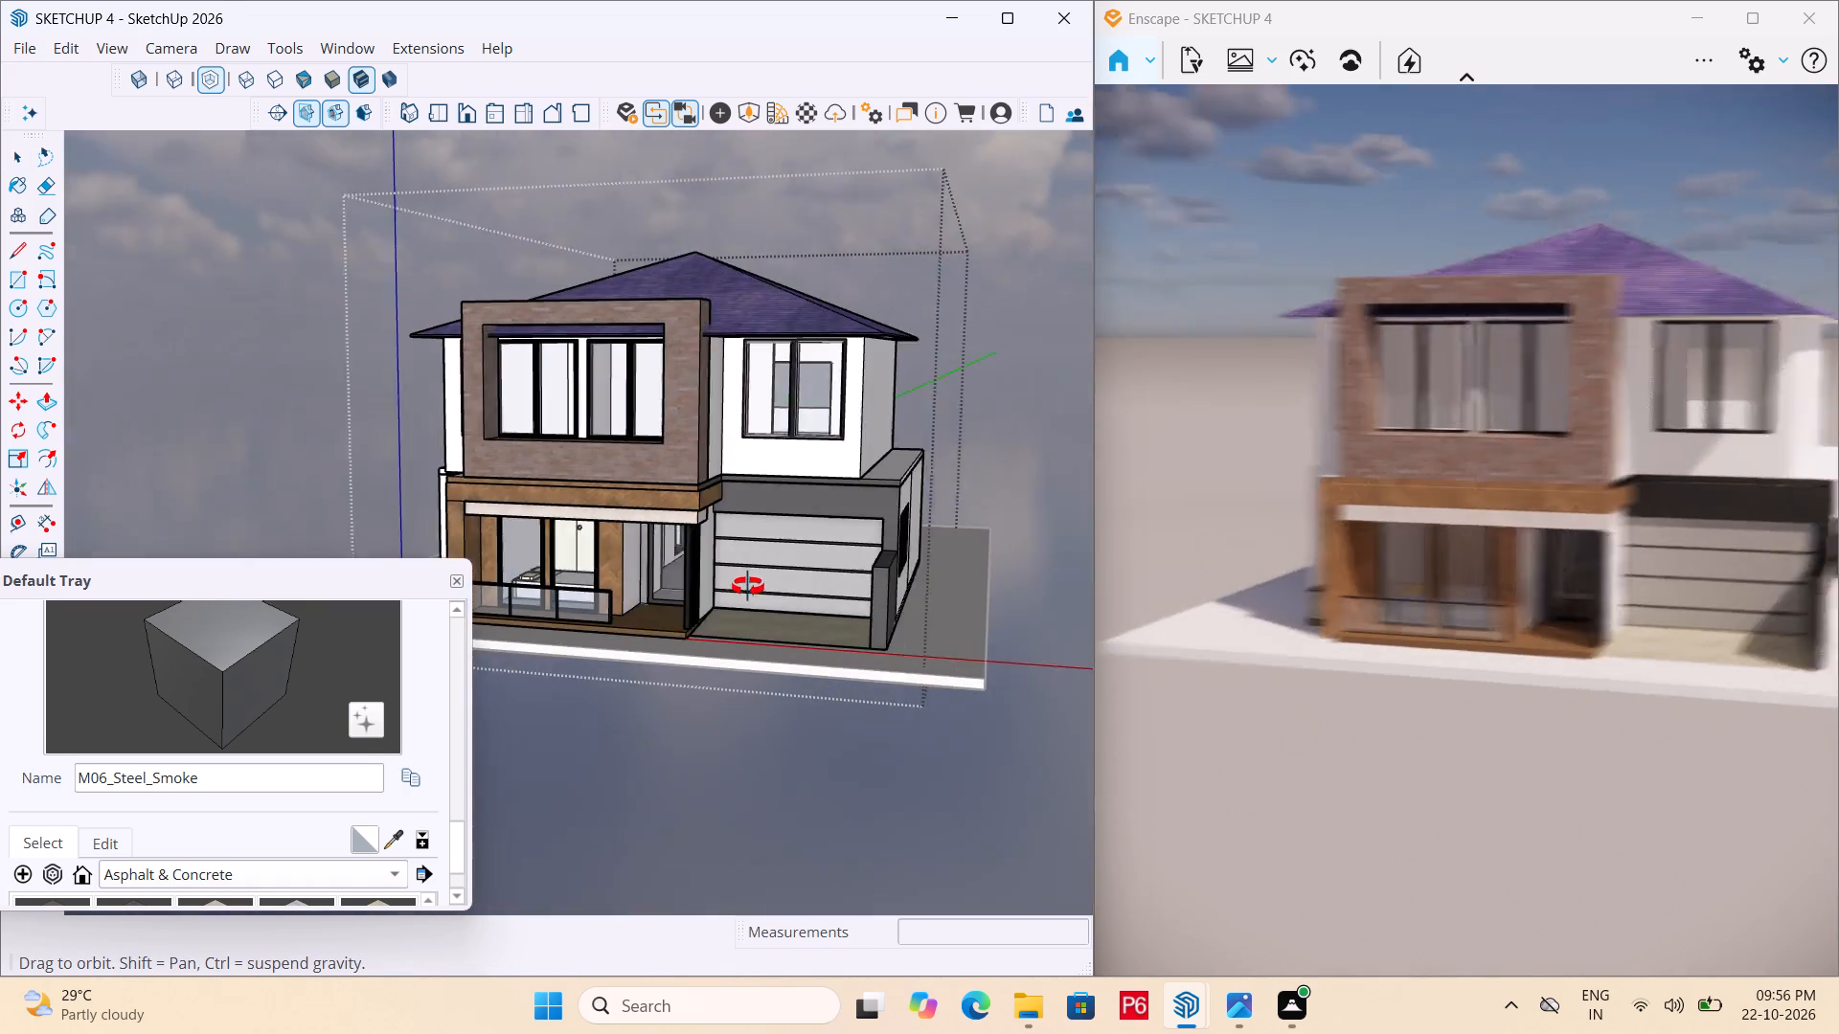
{"action": "middle_click_drag", "start_coordinate": [748, 587], "coordinate": [886, 643]}
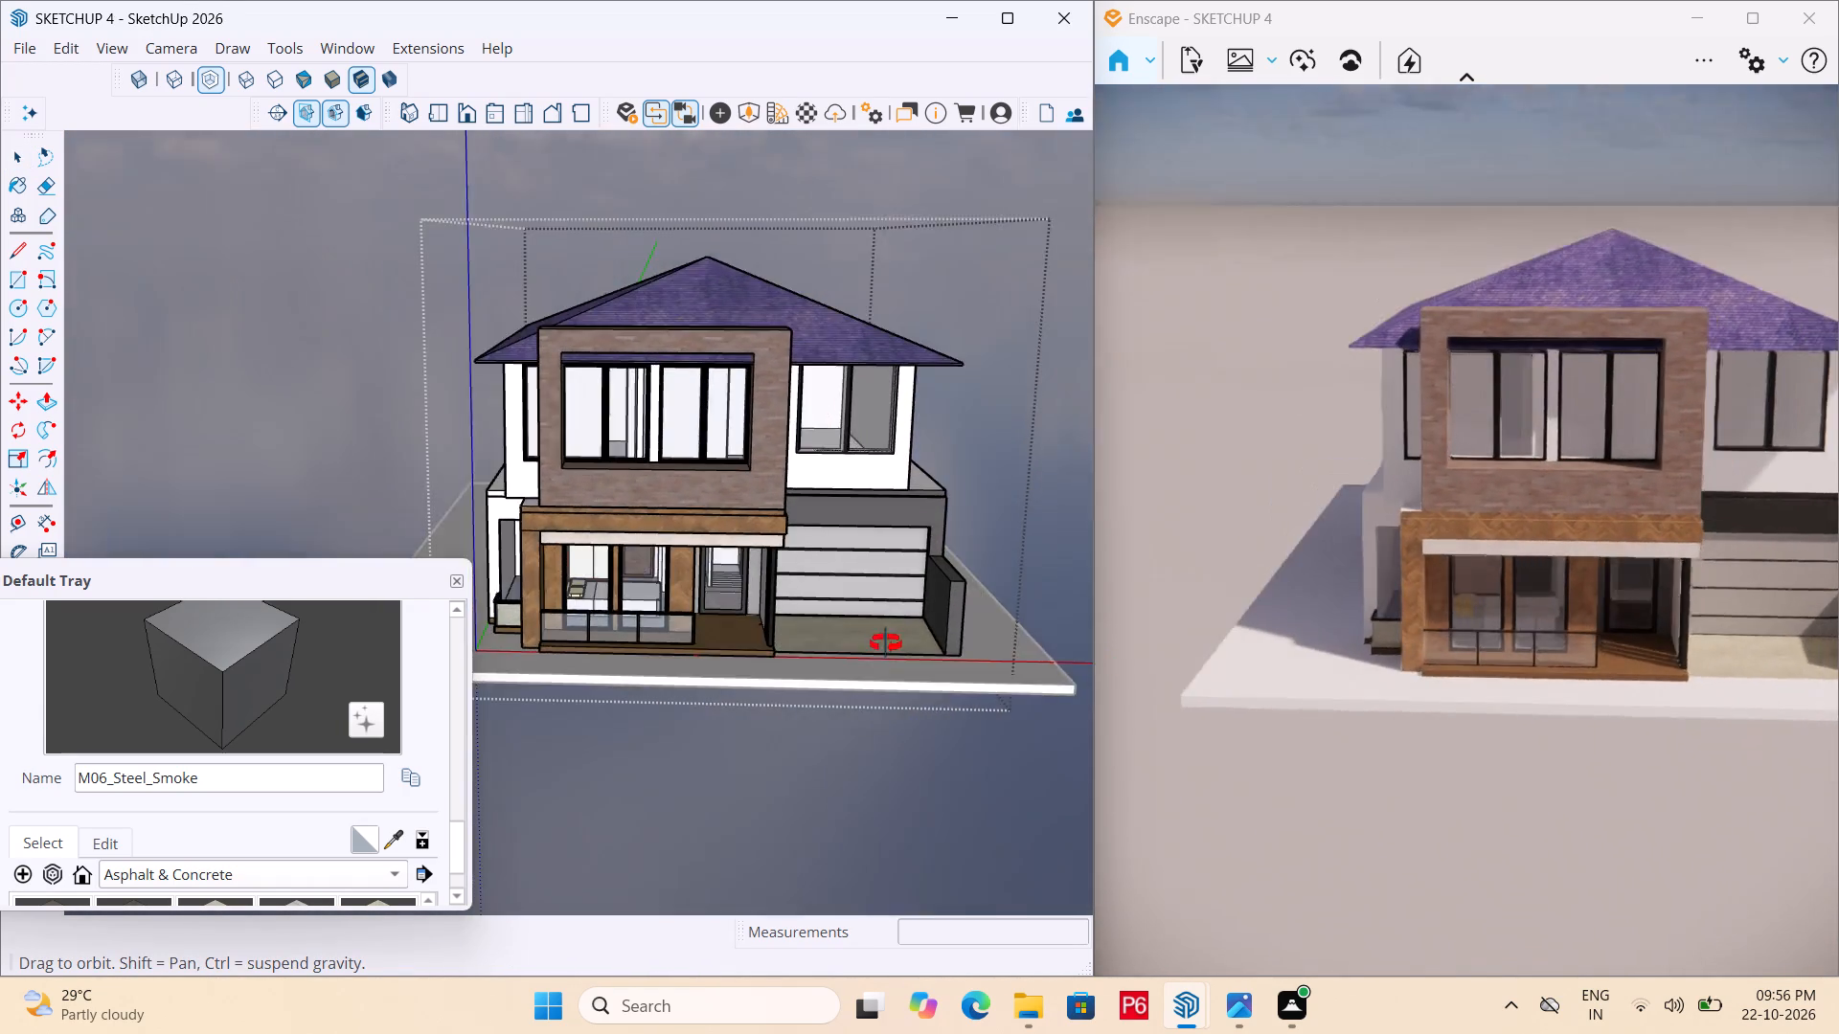
{"action": "middle_click_drag", "start_coordinate": [886, 643], "coordinate": [851, 748]}
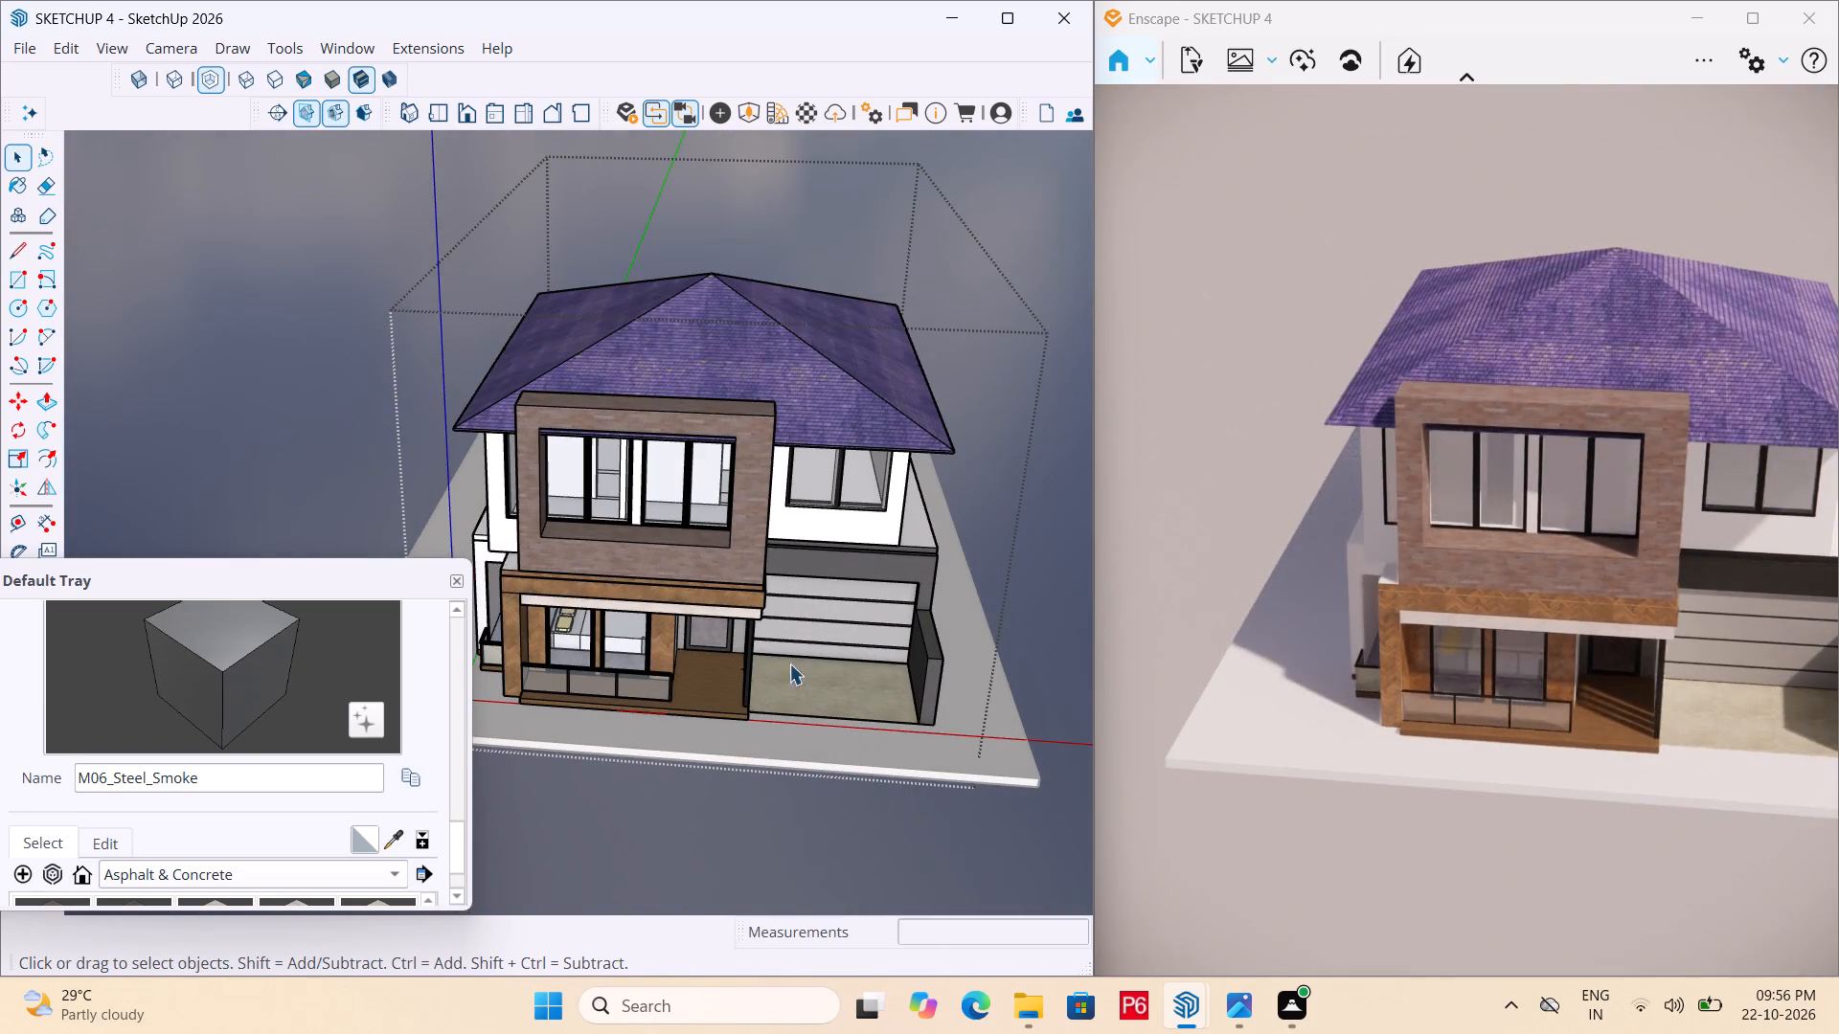
{"action": "scroll", "coordinate": [492, 241], "scroll_direction": "up", "scroll_amount": 3}
{"action": "middle_click_drag", "start_coordinate": [669, 500], "coordinate": [601, 555]}
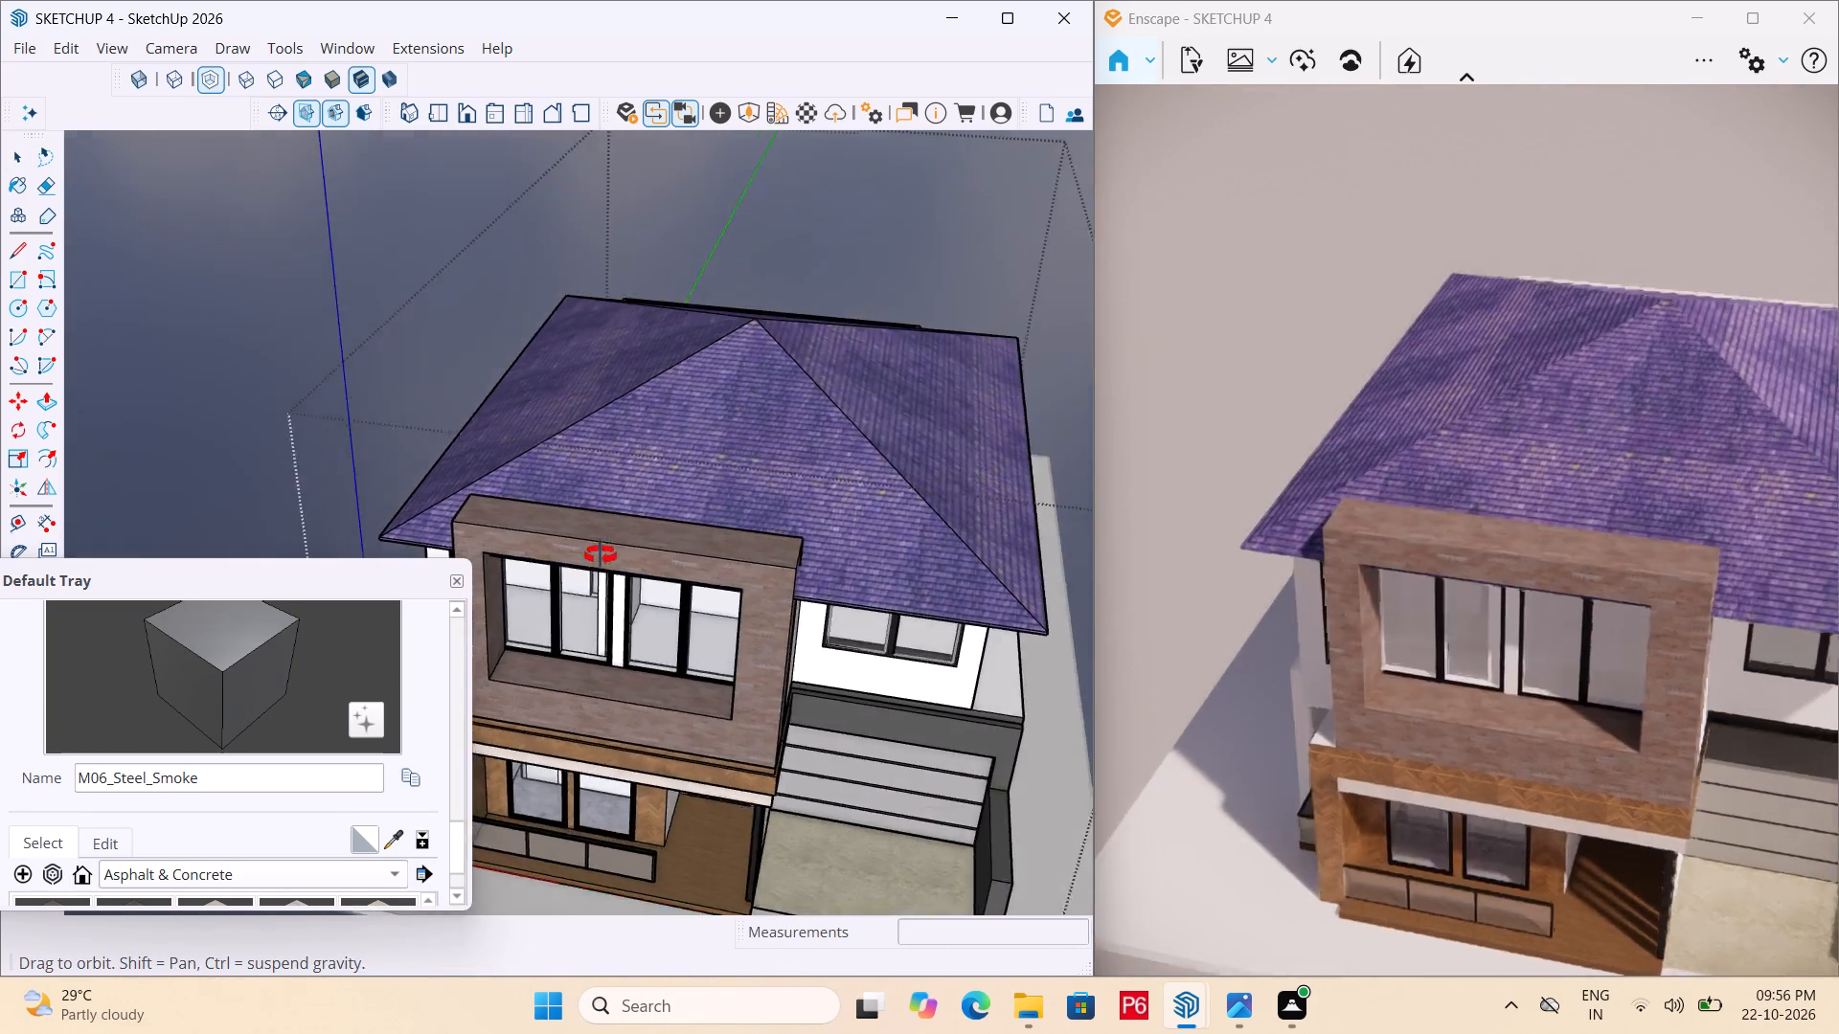
{"action": "middle_click_drag", "start_coordinate": [601, 555], "coordinate": [539, 476]}
{"action": "scroll", "coordinate": [534, 245], "scroll_direction": "down", "scroll_amount": 6}
{"action": "middle_click_drag", "start_coordinate": [596, 276], "coordinate": [597, 350]}
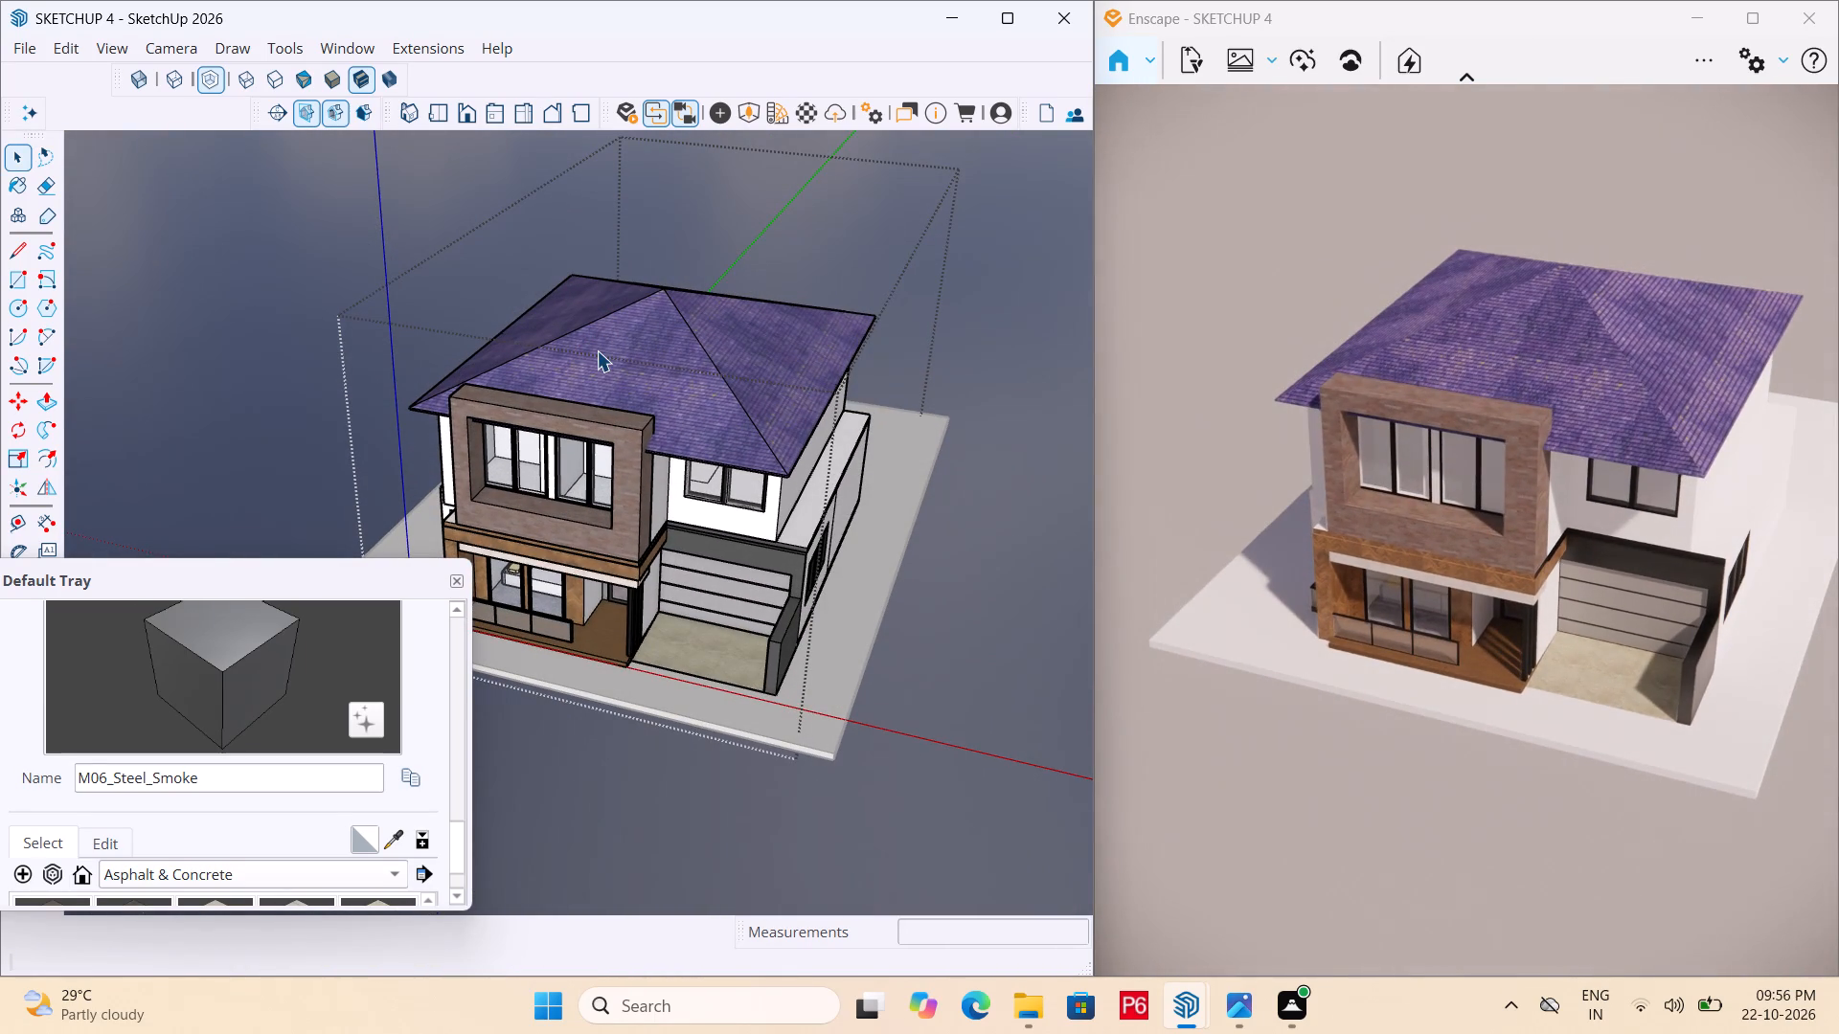
Place a horizontal section plane over the house, keeping the default name and symbol.
{"action": "left_click", "coordinate": [272, 117]}
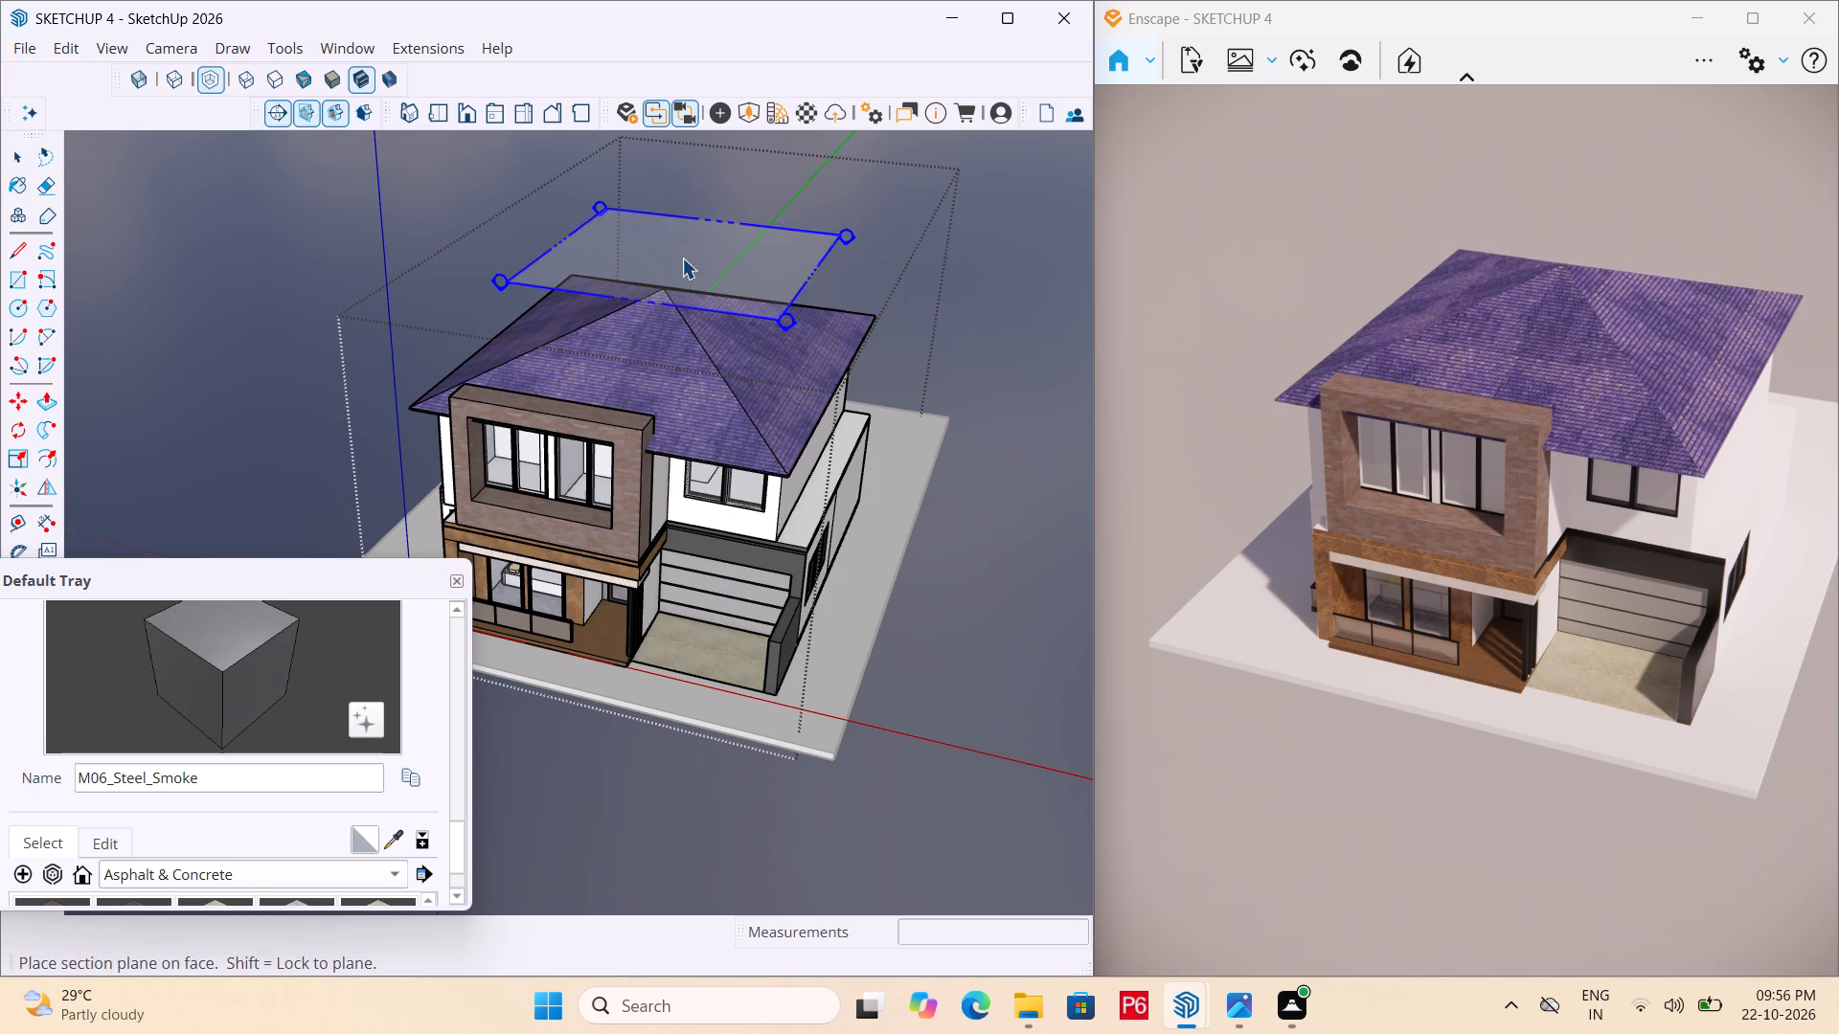
{"action": "left_click", "coordinate": [675, 258]}
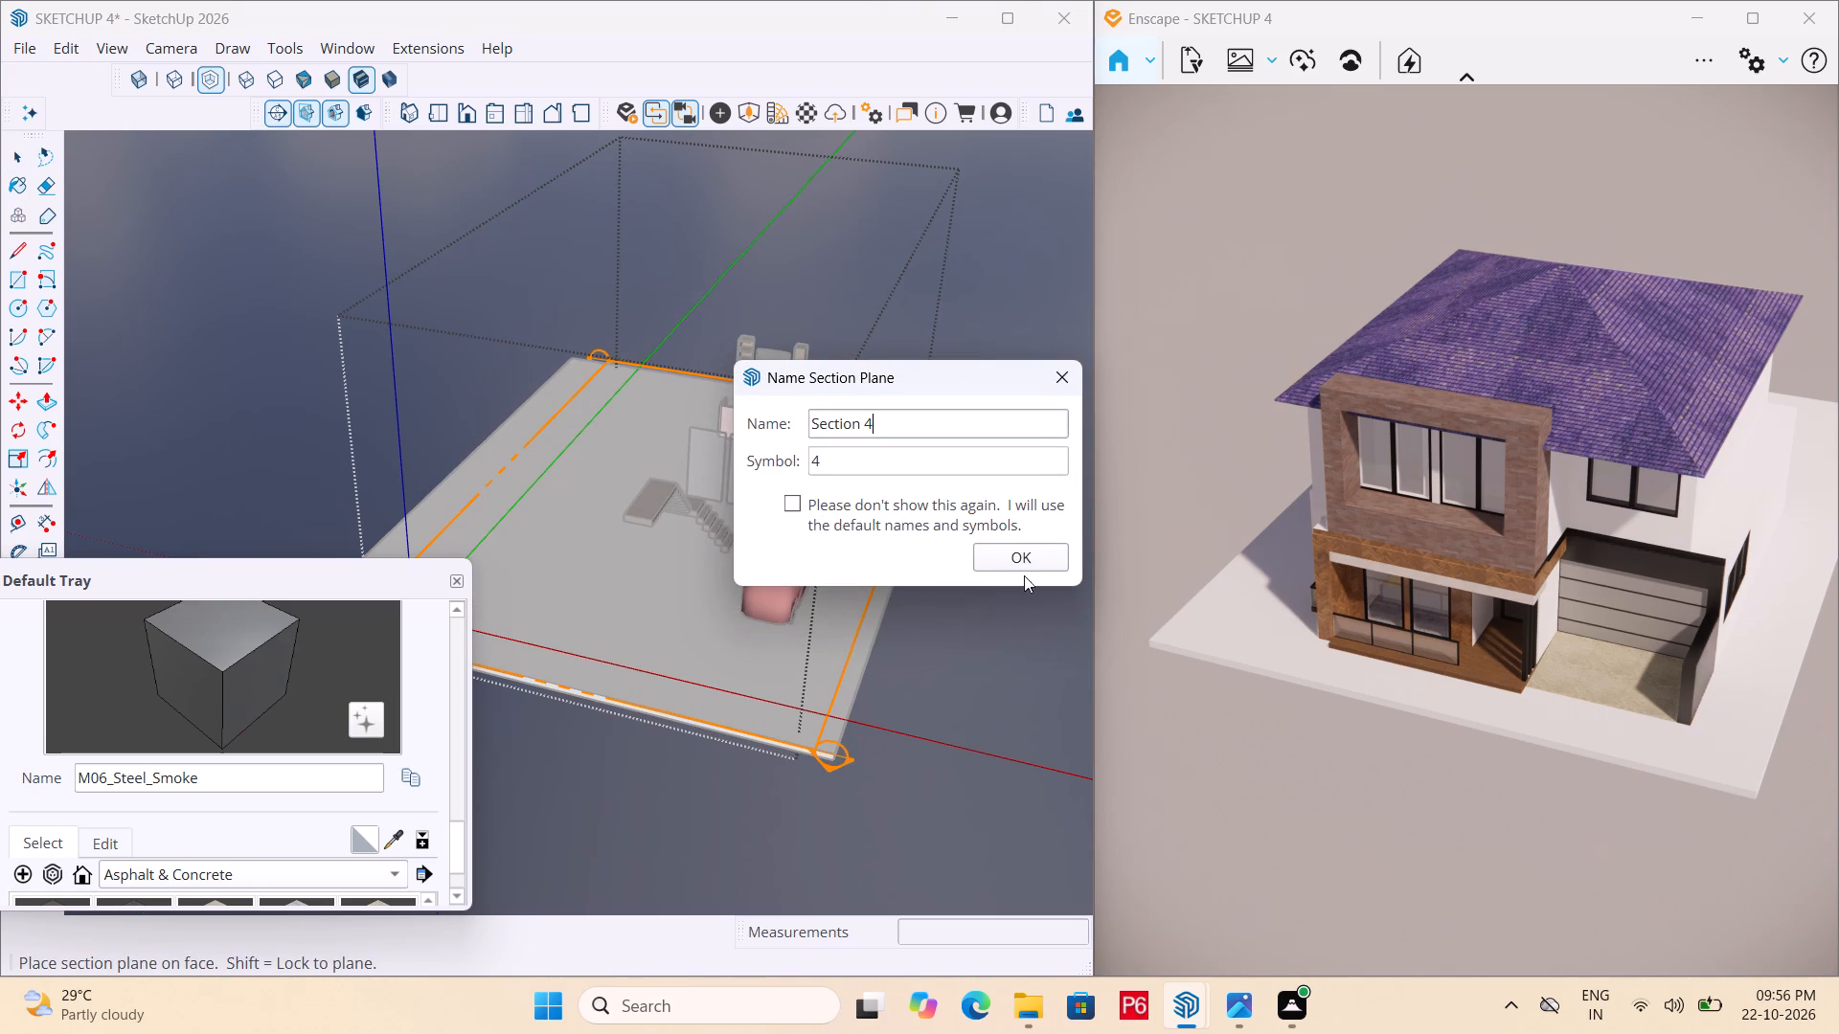
{"action": "left_click", "coordinate": [1024, 559]}
Raise the new section plane about 8 ft 3 in so it cuts through the ground-floor walls.
{"action": "scroll", "coordinate": [600, 342], "scroll_direction": "down", "scroll_amount": 1}
{"action": "middle_click_drag", "start_coordinate": [579, 310], "coordinate": [535, 253]}
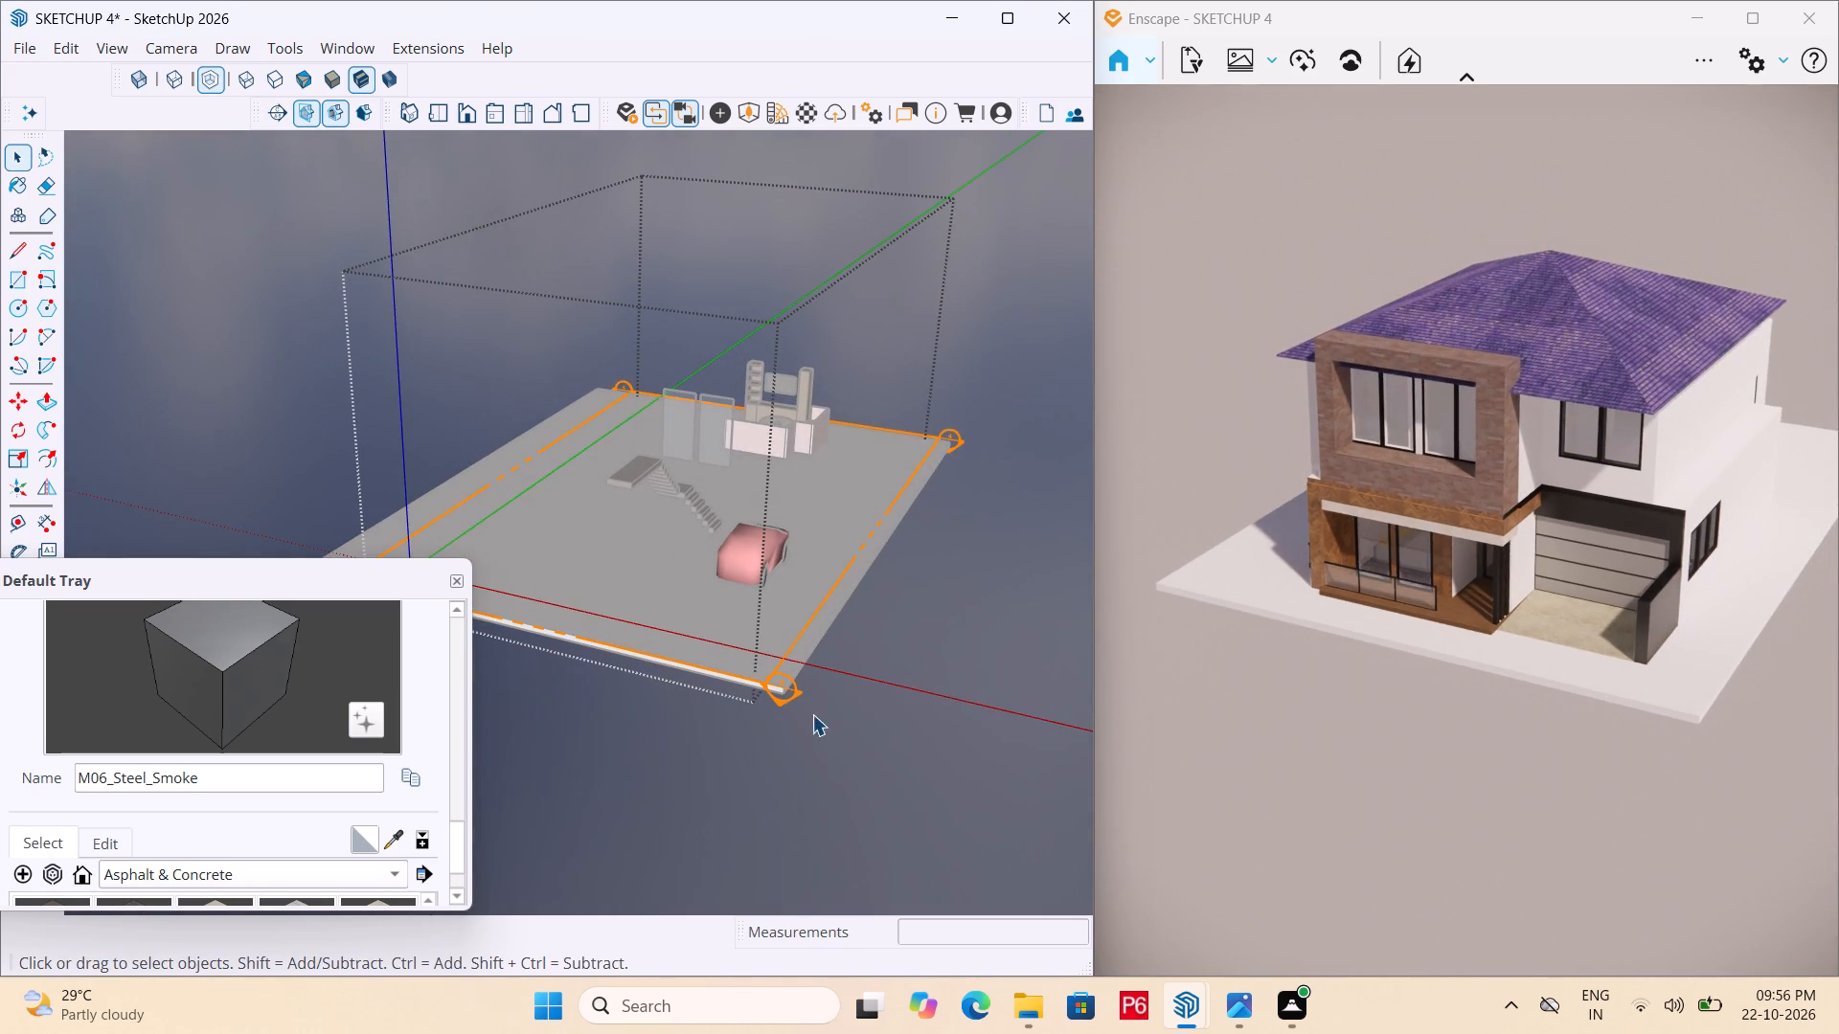
{"action": "left_click", "coordinate": [784, 686]}
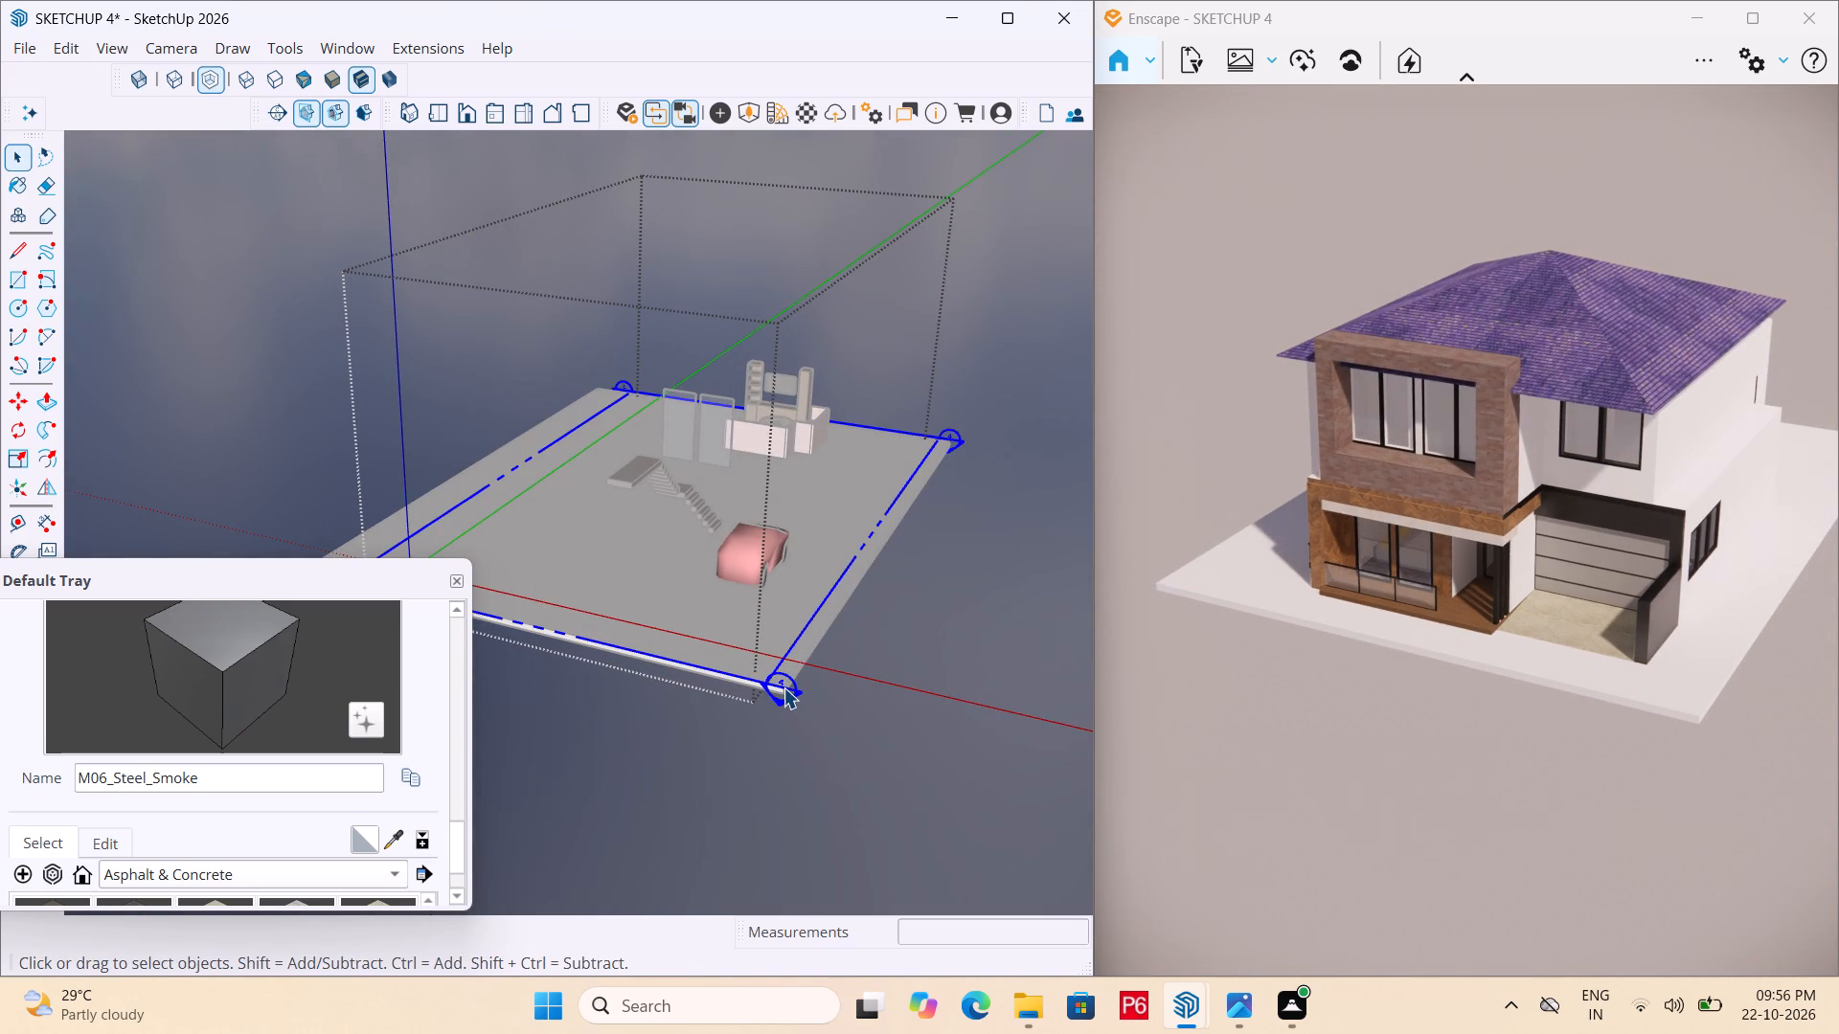
{"action": "key", "text": "m"}
{"action": "left_click", "coordinate": [783, 687]}
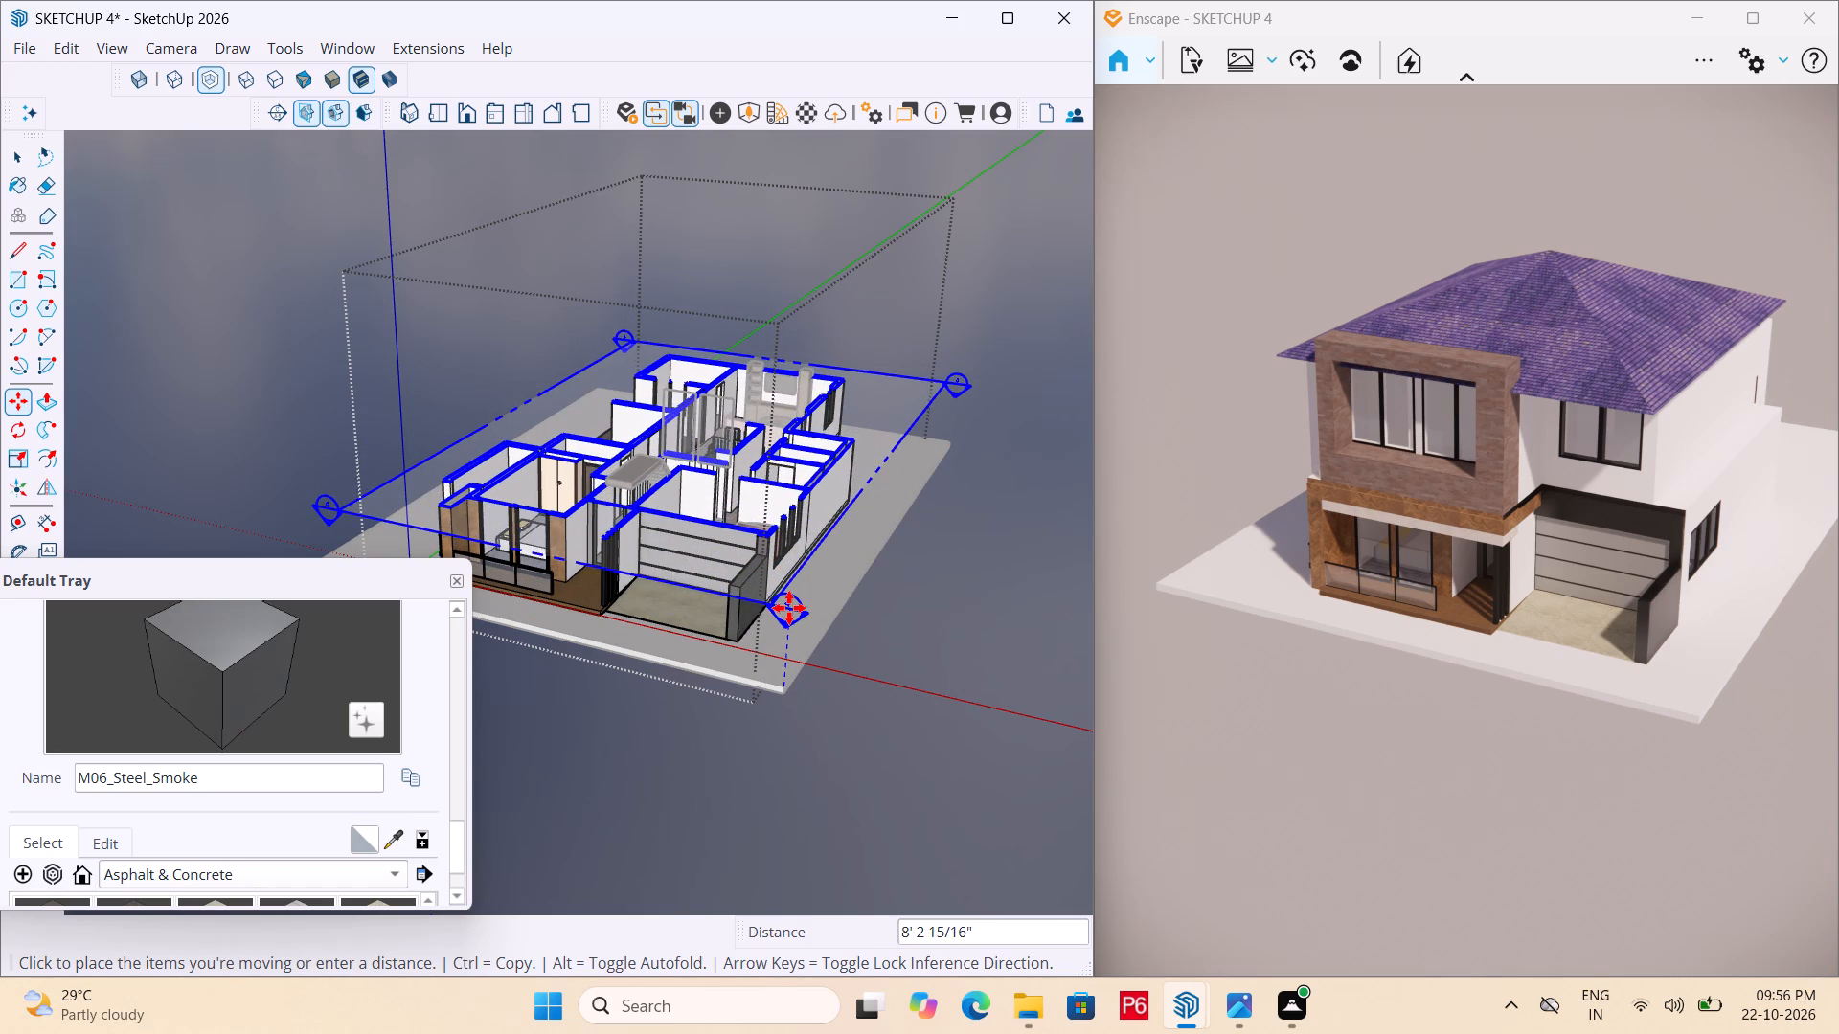
{"action": "left_click", "coordinate": [789, 608]}
Raise the section plane slightly further in two moves, the second about 1 ft 5 in.
{"action": "middle_click_drag", "start_coordinate": [787, 573], "coordinate": [237, 708]}
{"action": "scroll", "coordinate": [782, 546], "scroll_direction": "down", "scroll_amount": 4}
{"action": "middle_click_drag", "start_coordinate": [819, 568], "coordinate": [305, 568]}
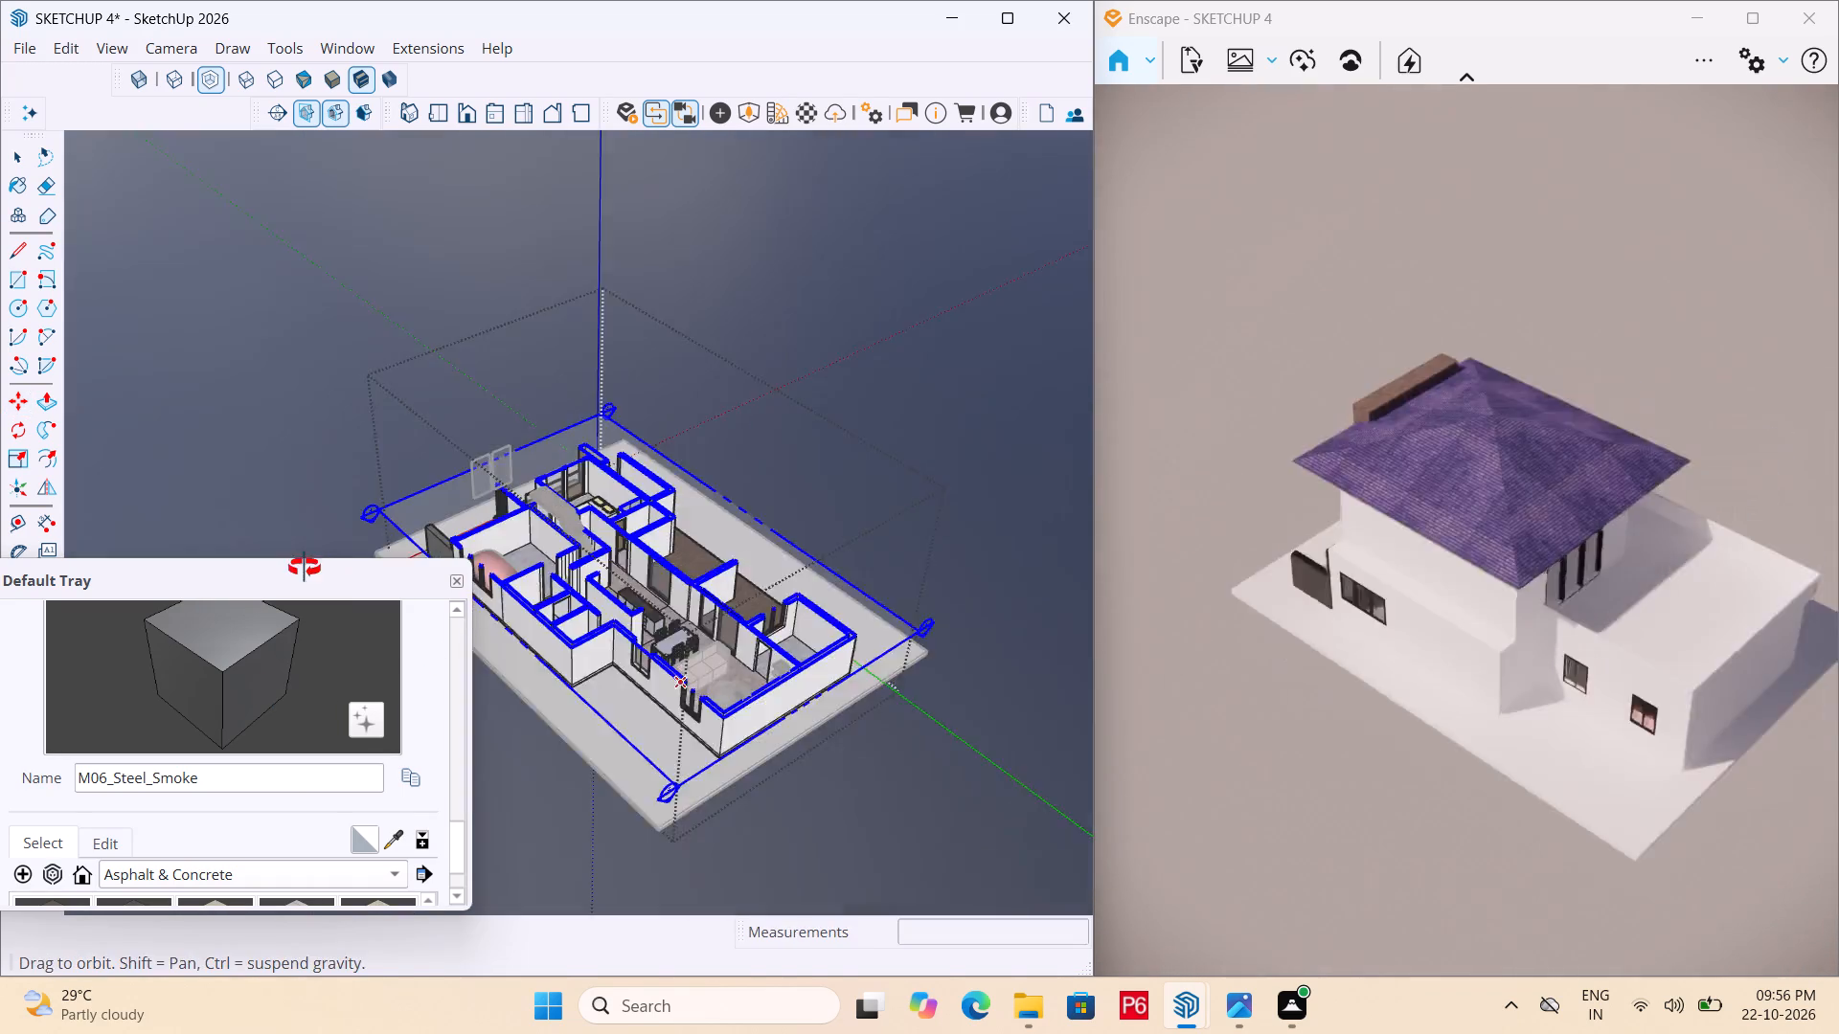
{"action": "middle_click_drag", "start_coordinate": [305, 568], "coordinate": [286, 529]}
{"action": "scroll", "coordinate": [322, 495], "scroll_direction": "up", "scroll_amount": 9}
{"action": "middle_click_drag", "start_coordinate": [614, 503], "coordinate": [754, 509]}
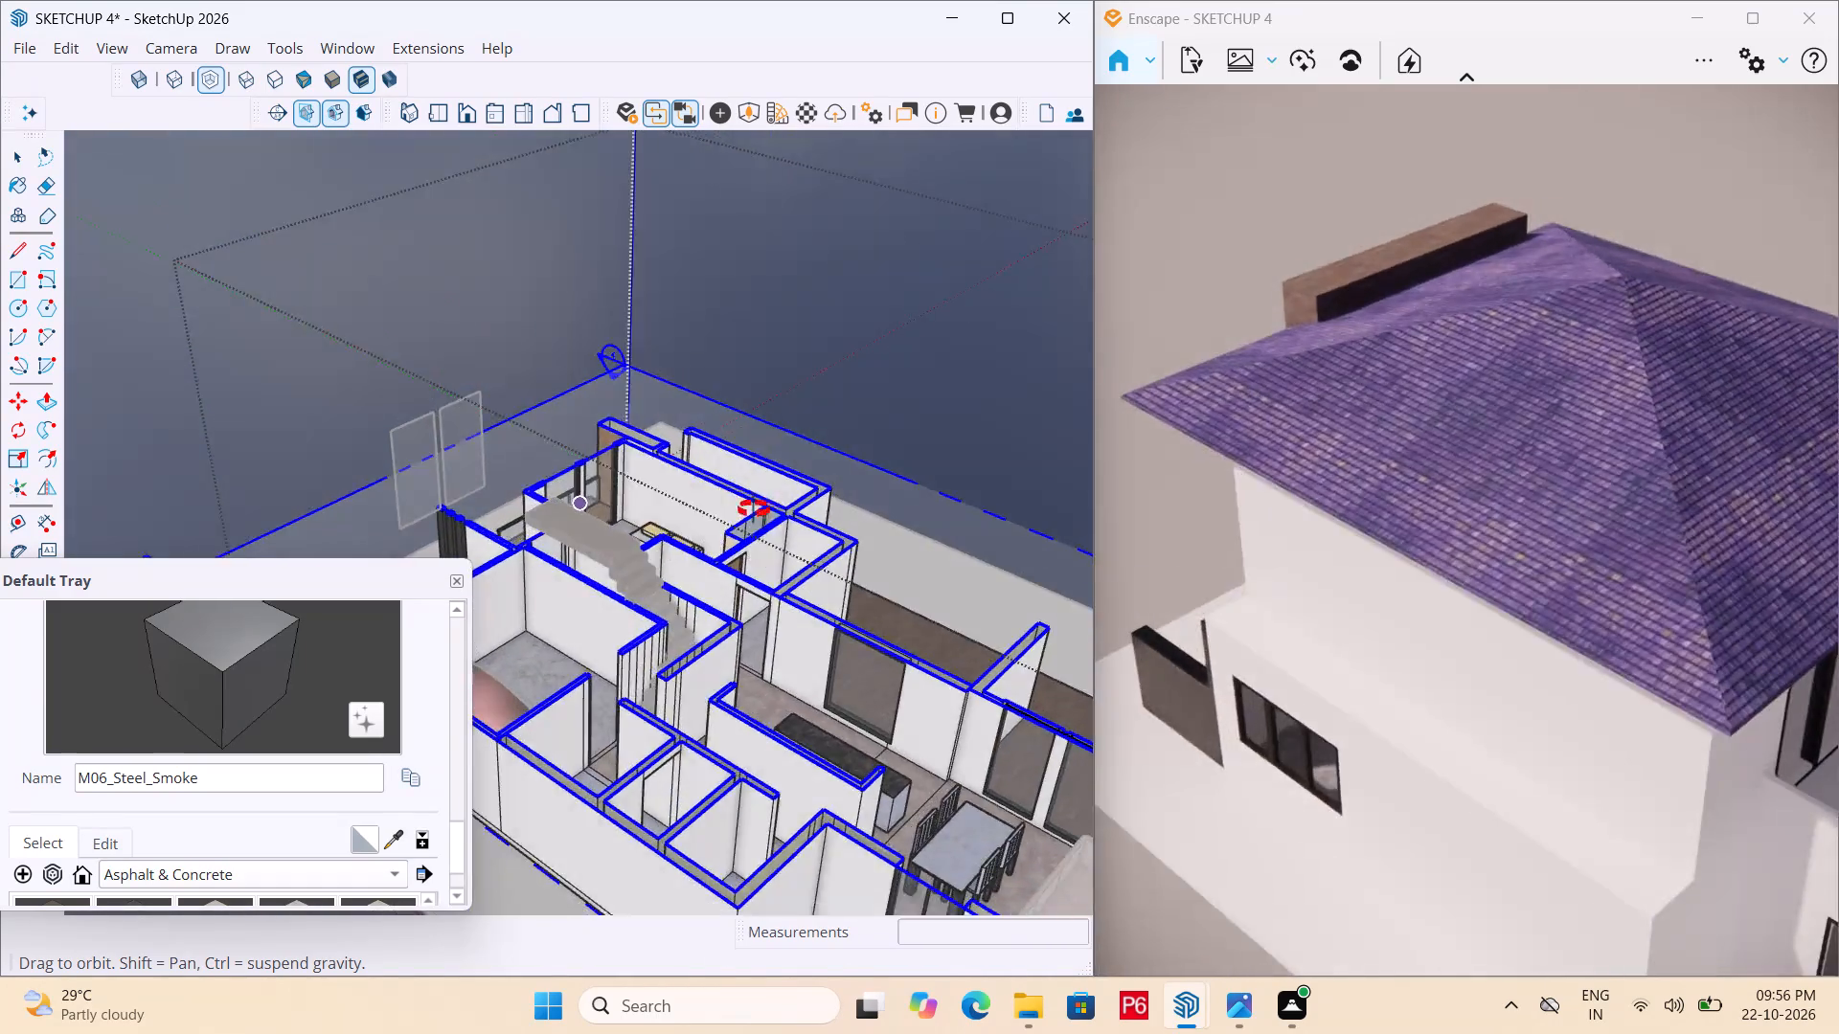
{"action": "middle_click_drag", "start_coordinate": [754, 509], "coordinate": [456, 551]}
{"action": "left_click", "coordinate": [825, 391]}
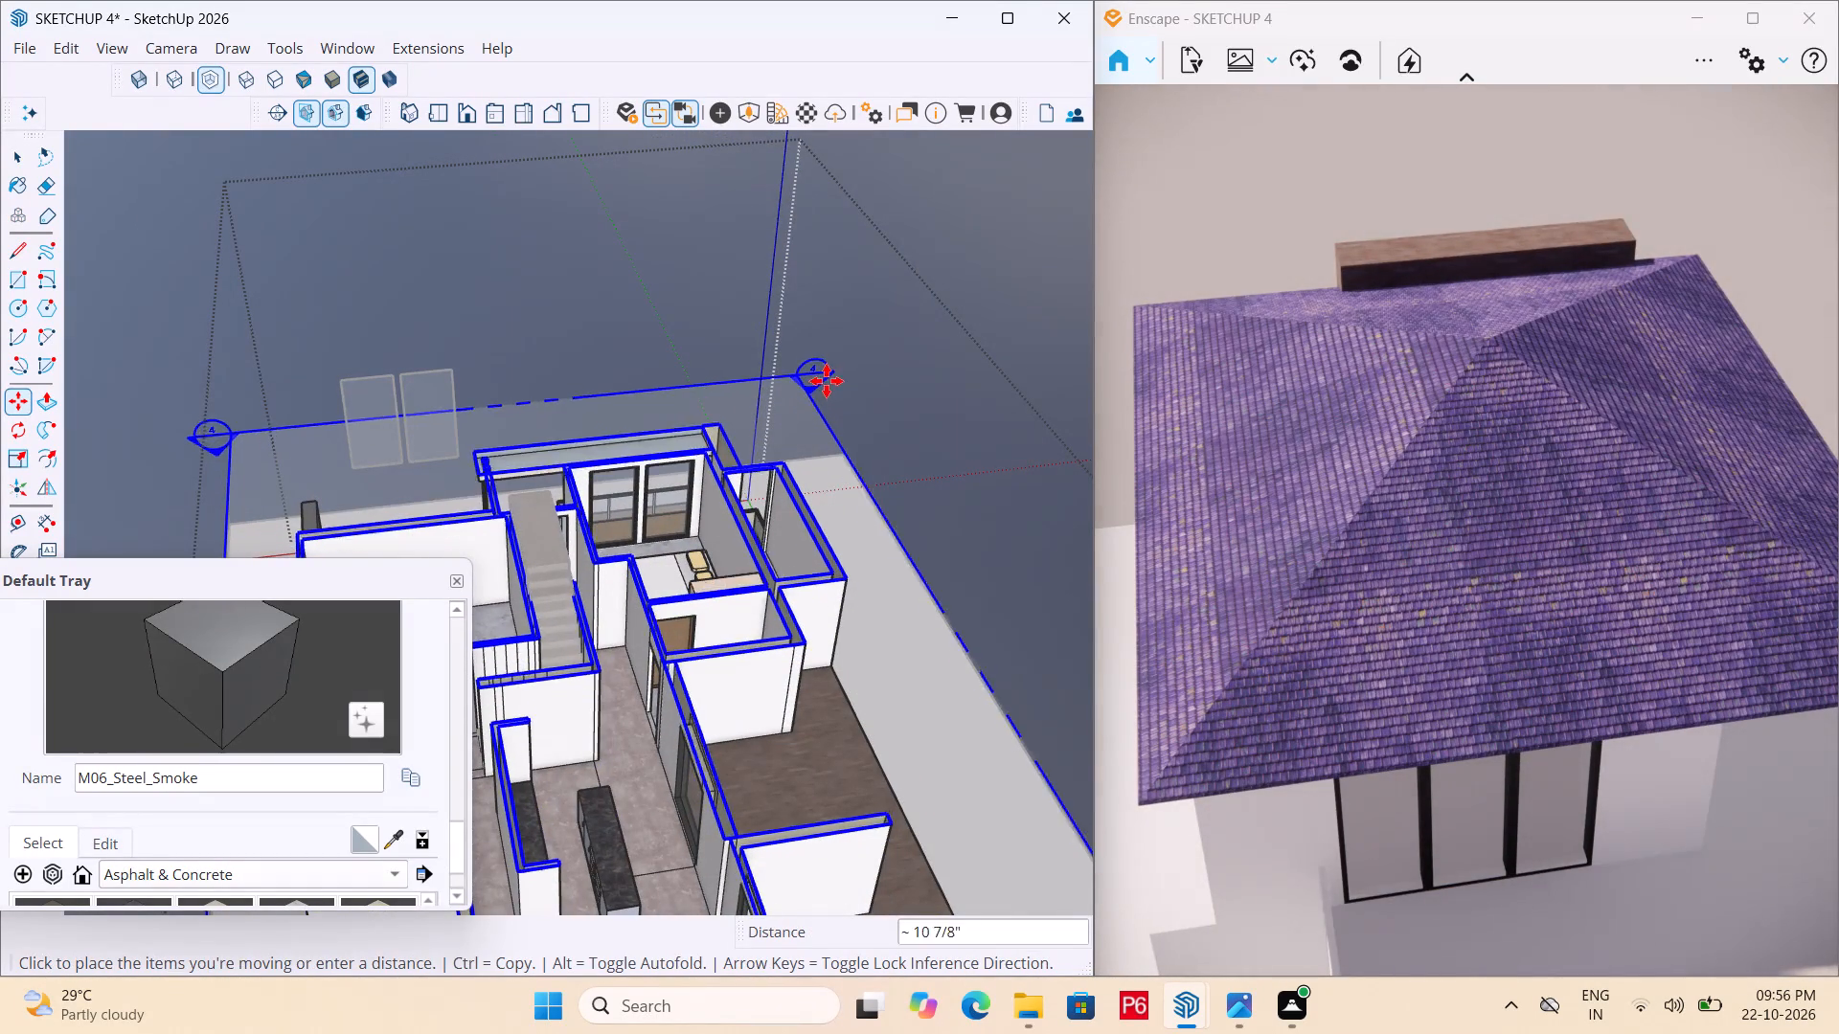
{"action": "left_click", "coordinate": [829, 381]}
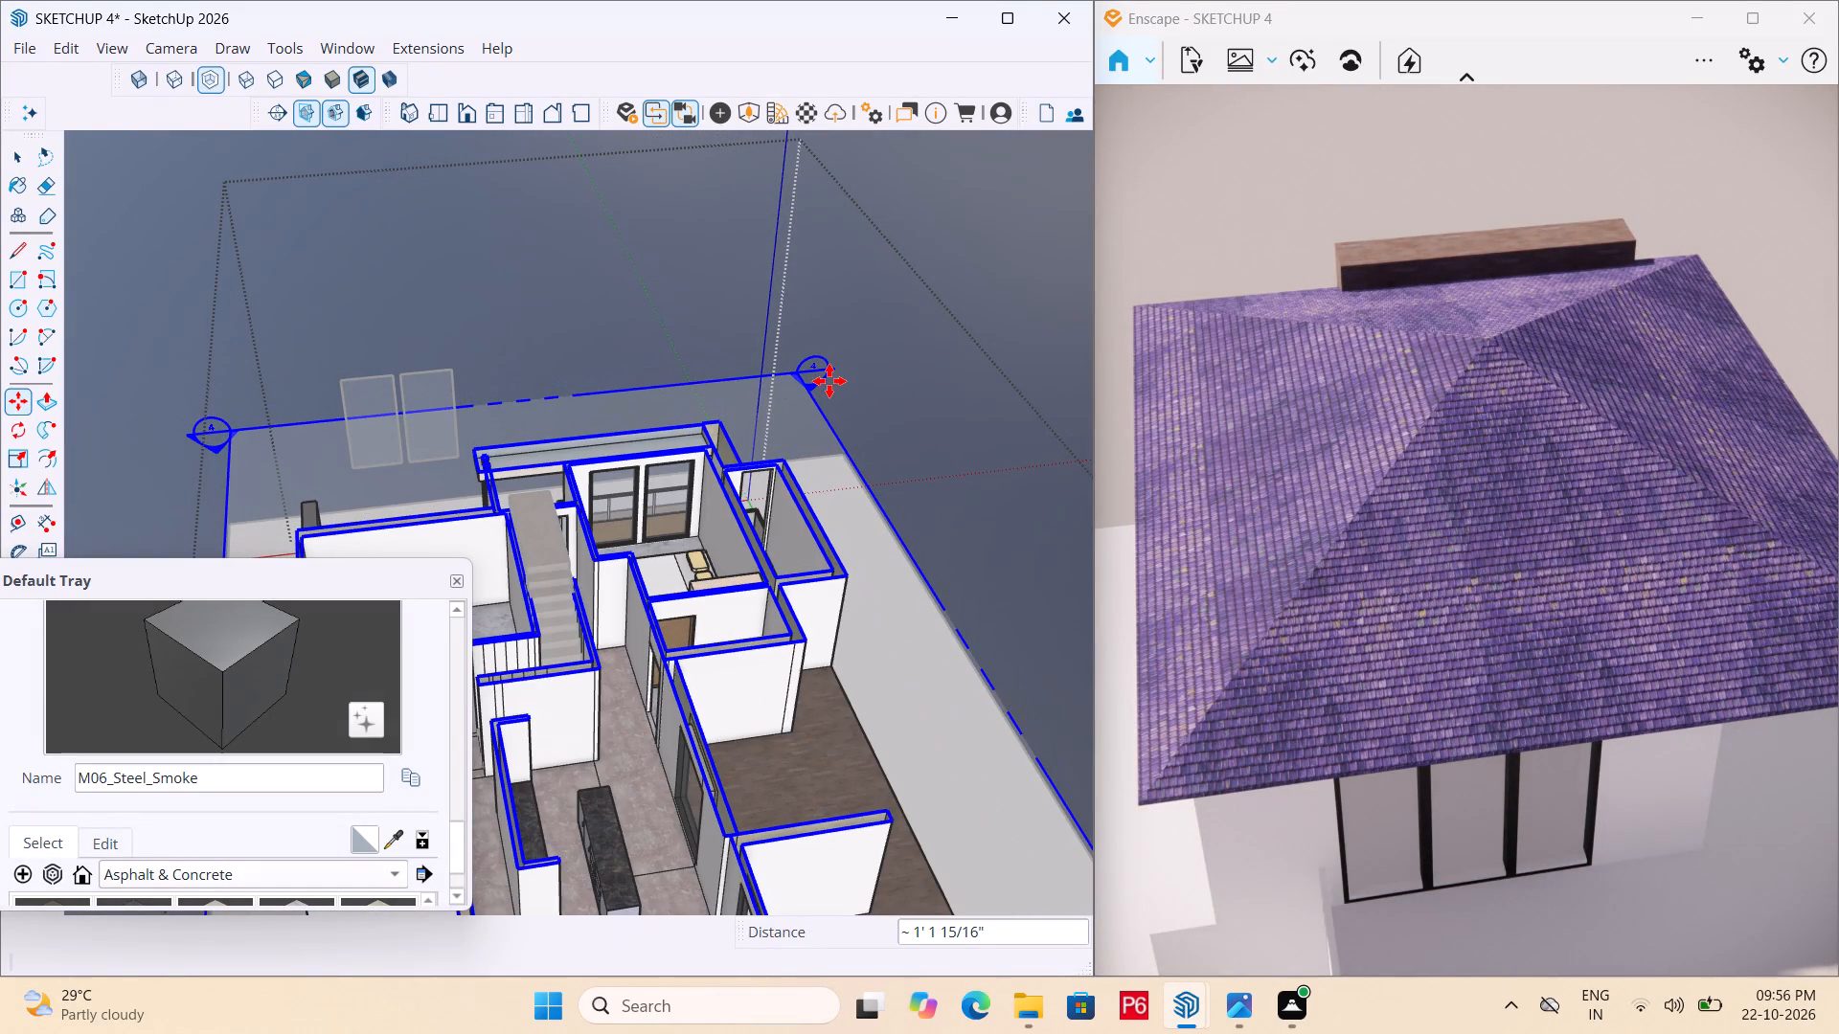
{"action": "scroll", "coordinate": [698, 489], "scroll_direction": "up", "scroll_amount": 5}
{"action": "scroll", "coordinate": [802, 318], "scroll_direction": "up", "scroll_amount": 2}
{"action": "left_click", "coordinate": [845, 300]}
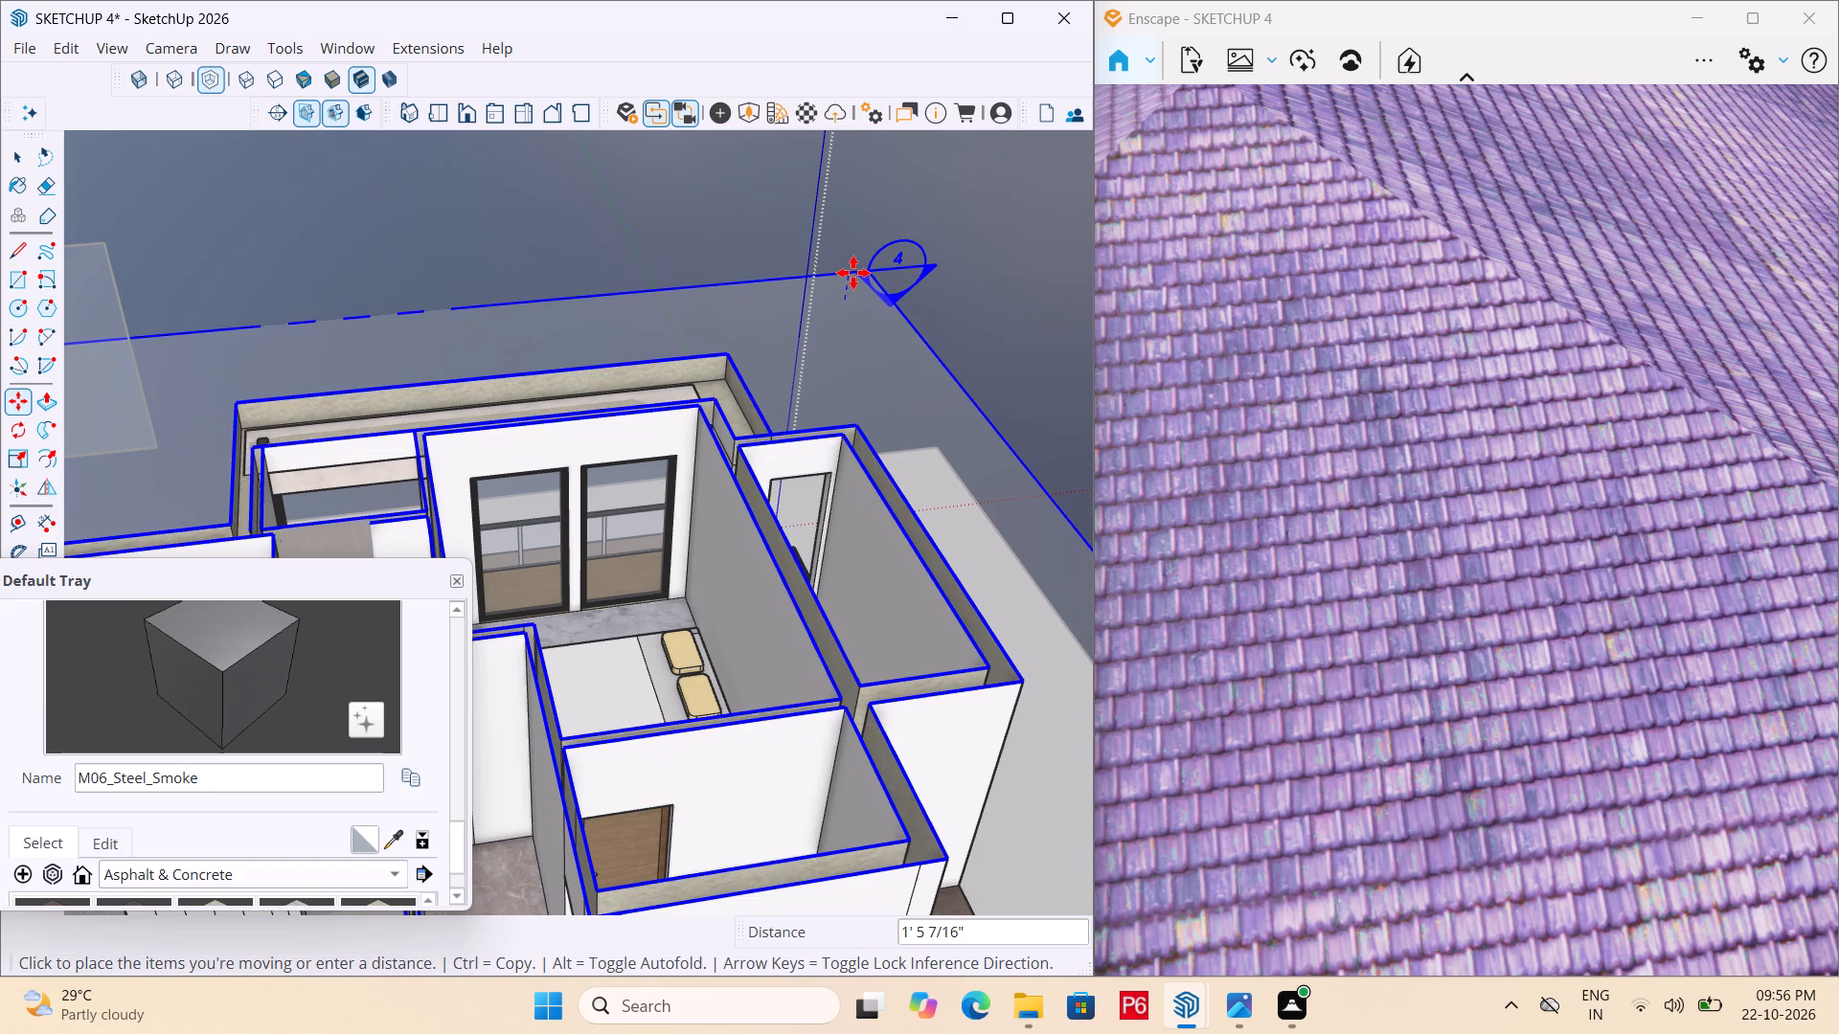
{"action": "left_click", "coordinate": [853, 273]}
Examine the sectioned bedroom's wall with the two tall windows and compare it with the Enscape view.
{"action": "middle_click_drag", "start_coordinate": [633, 460], "coordinate": [557, 452]}
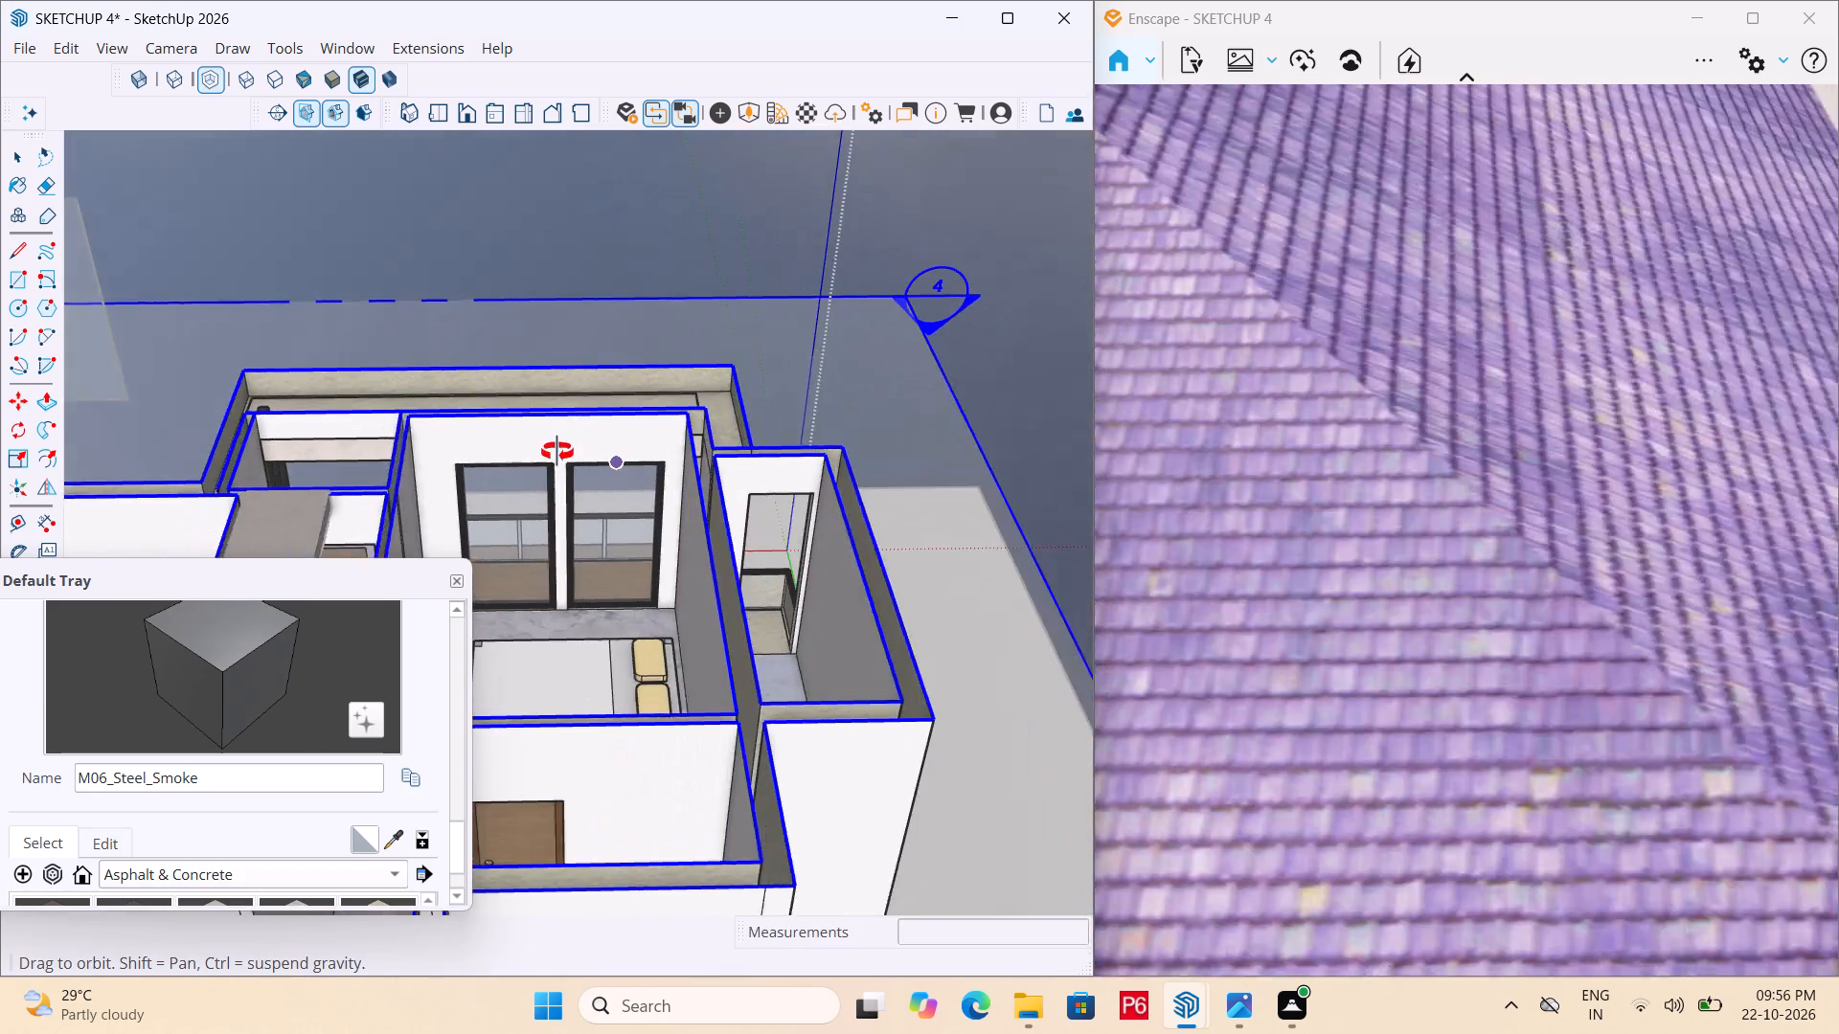
{"action": "middle_click_drag", "start_coordinate": [557, 452], "coordinate": [589, 457]}
{"action": "scroll", "coordinate": [849, 573], "scroll_direction": "down", "scroll_amount": 5}
{"action": "scroll", "coordinate": [625, 518], "scroll_direction": "up", "scroll_amount": 5}
{"action": "middle_click_drag", "start_coordinate": [713, 481], "coordinate": [600, 455]}
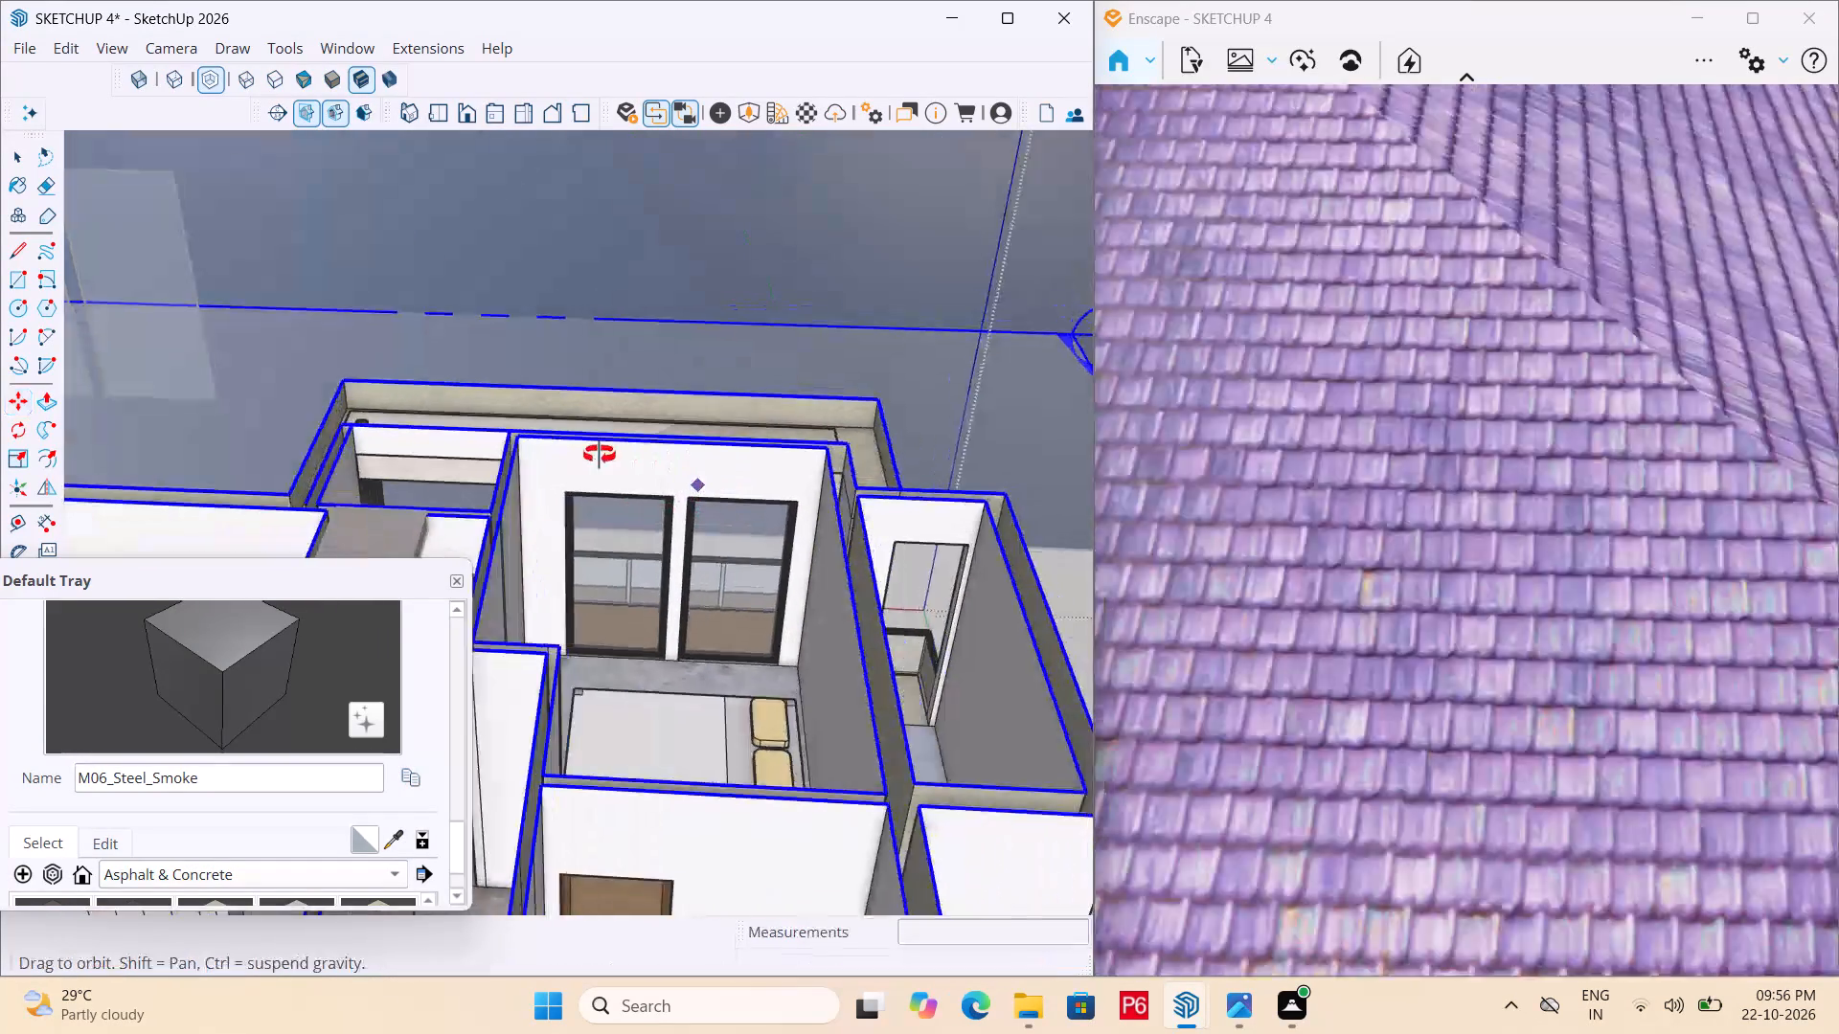
{"action": "middle_click_drag", "start_coordinate": [600, 455], "coordinate": [692, 454]}
{"action": "scroll", "coordinate": [692, 454], "scroll_direction": "up", "scroll_amount": 4}
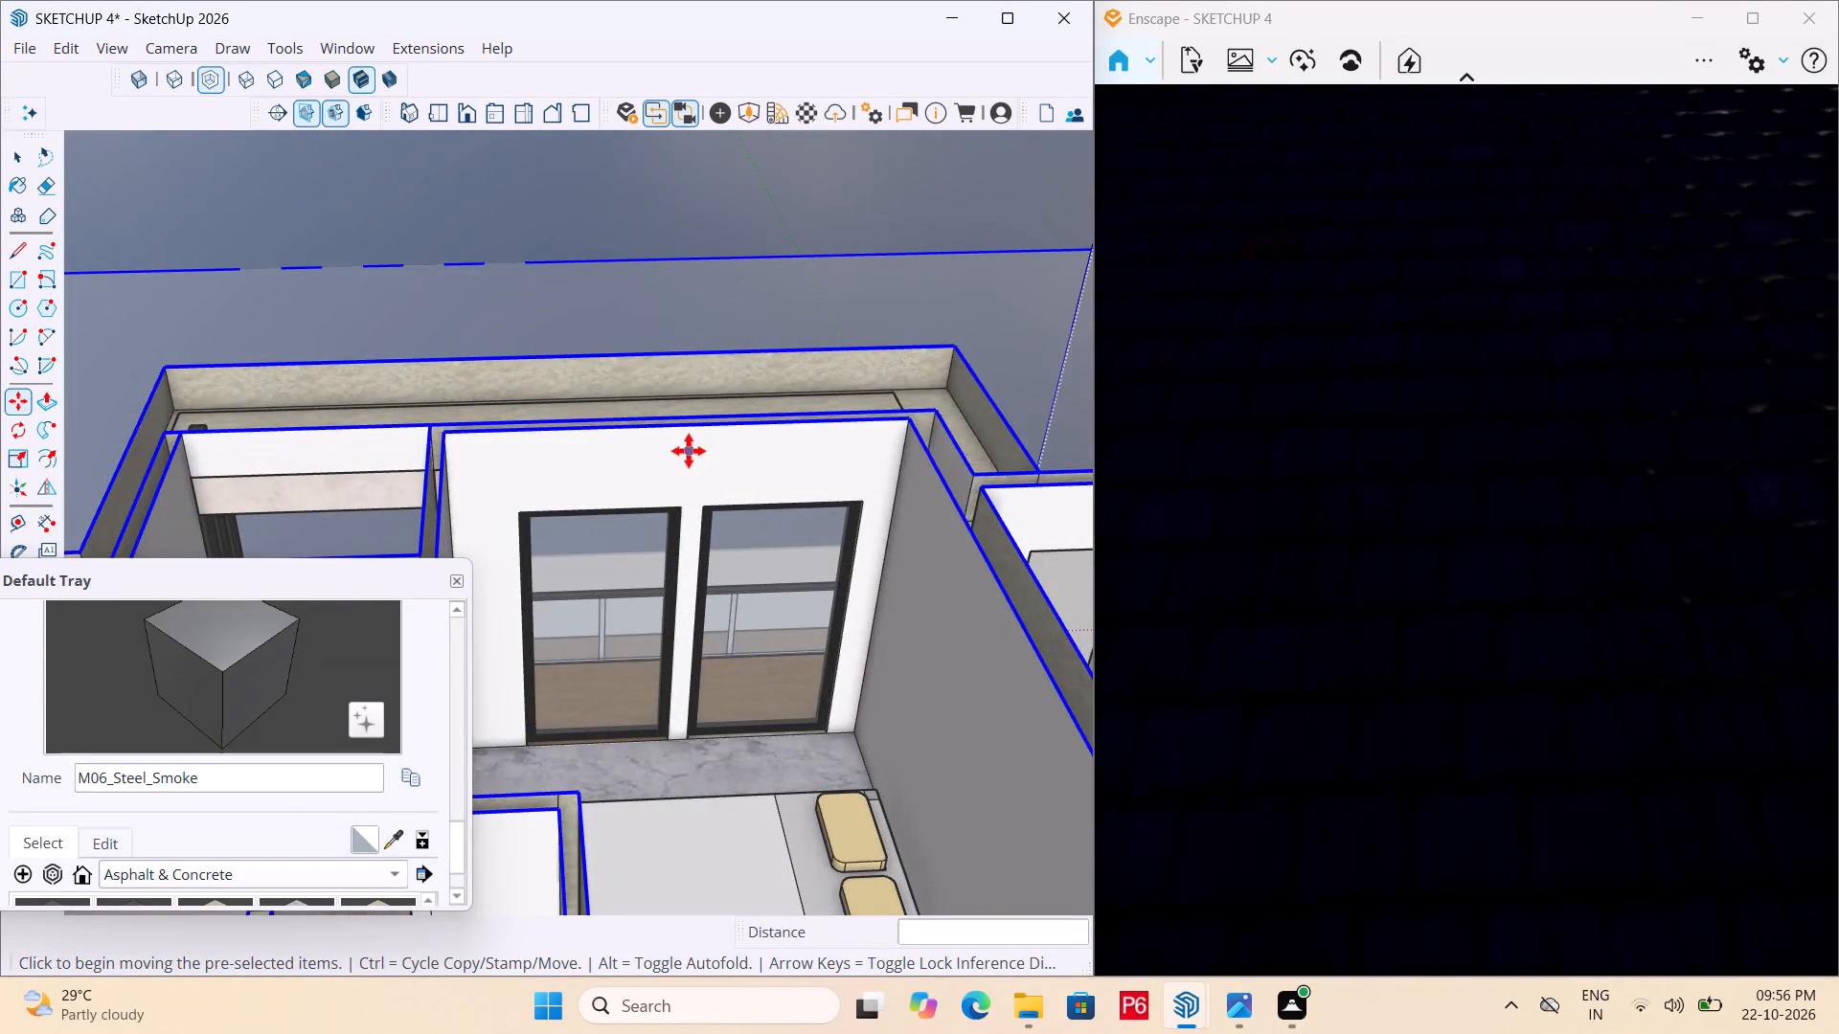
{"action": "scroll", "coordinate": [565, 526], "scroll_direction": "down", "scroll_amount": 4}
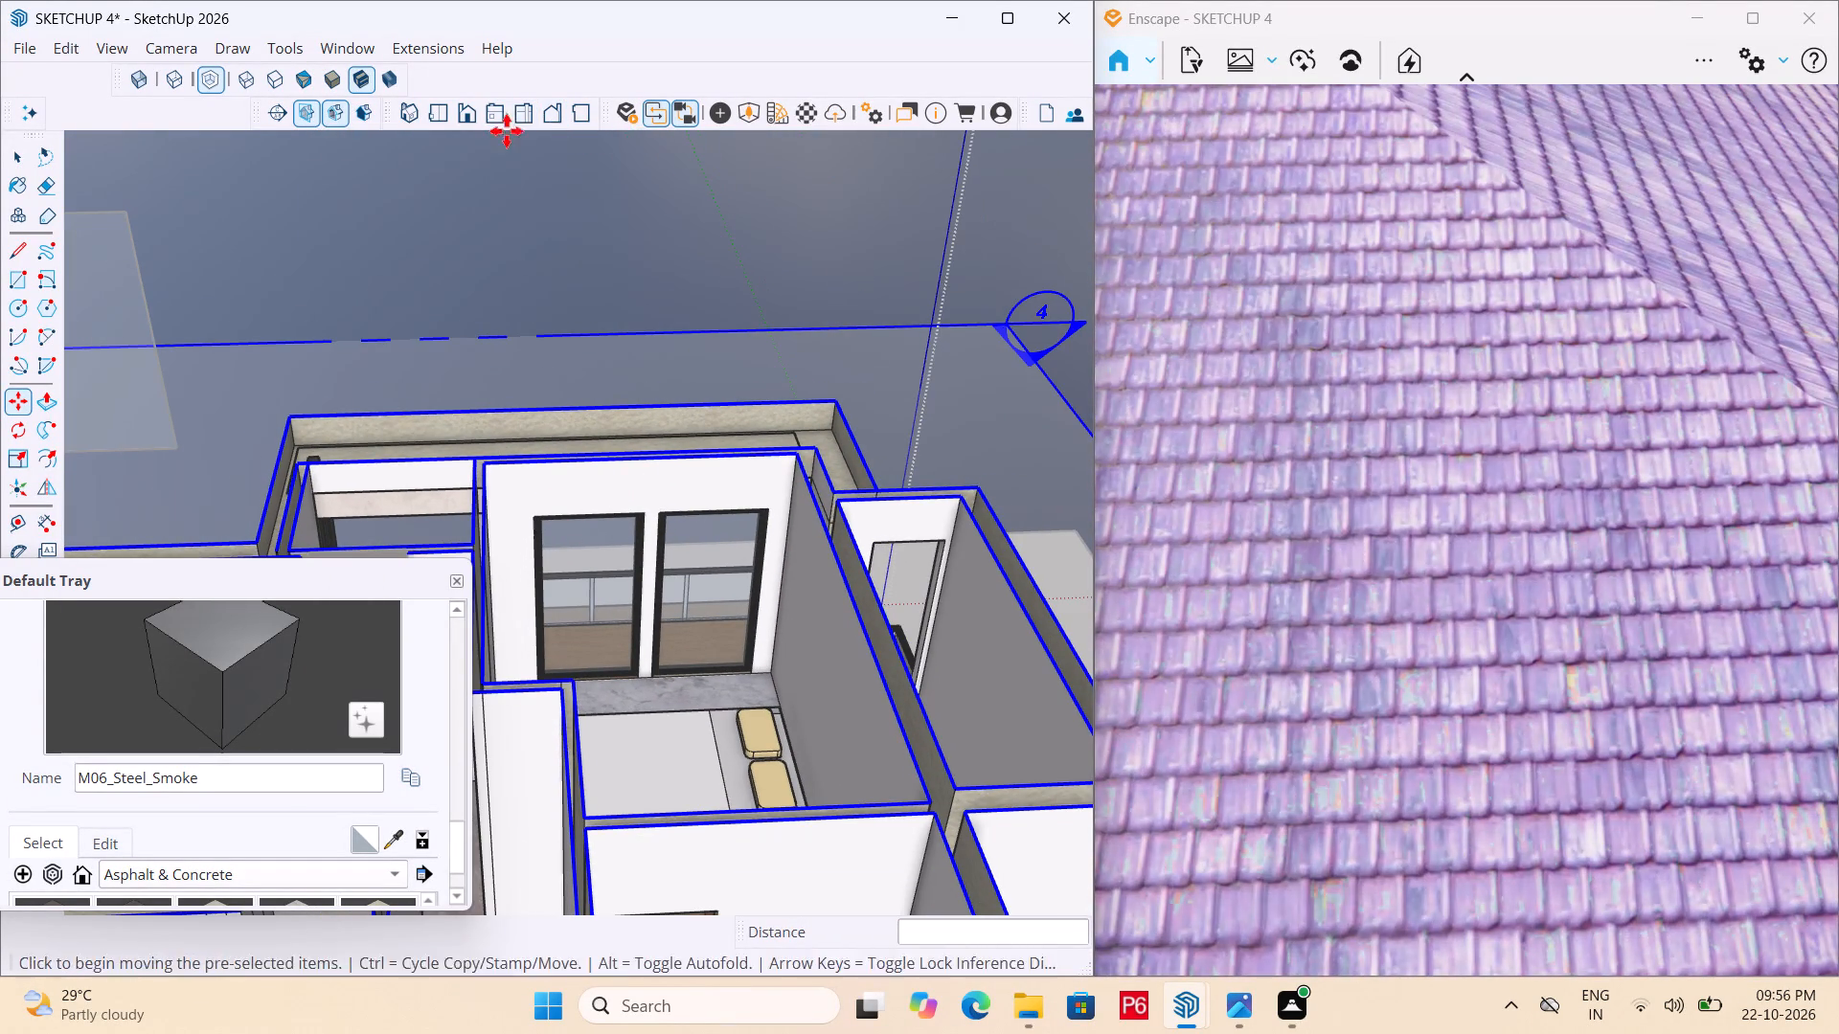
{"action": "scroll", "coordinate": [822, 352], "scroll_direction": "down", "scroll_amount": 4}
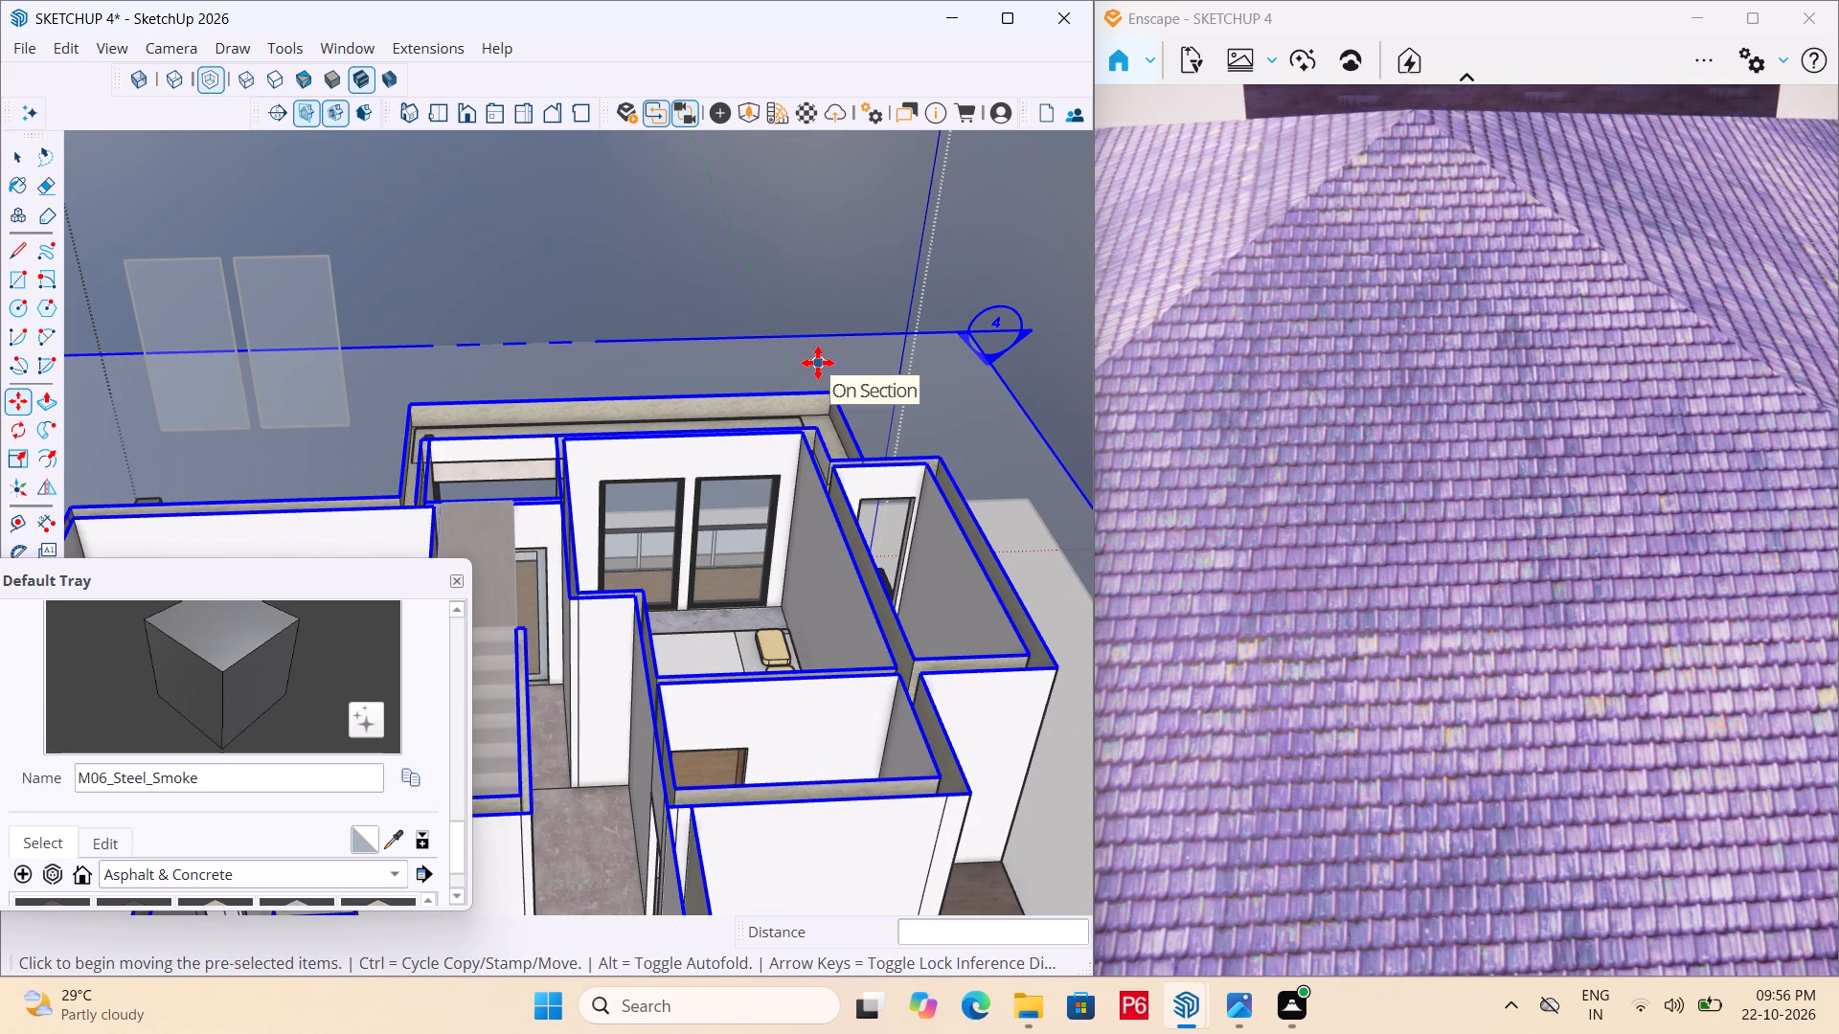
{"action": "scroll", "coordinate": [676, 490], "scroll_direction": "up", "scroll_amount": 5}
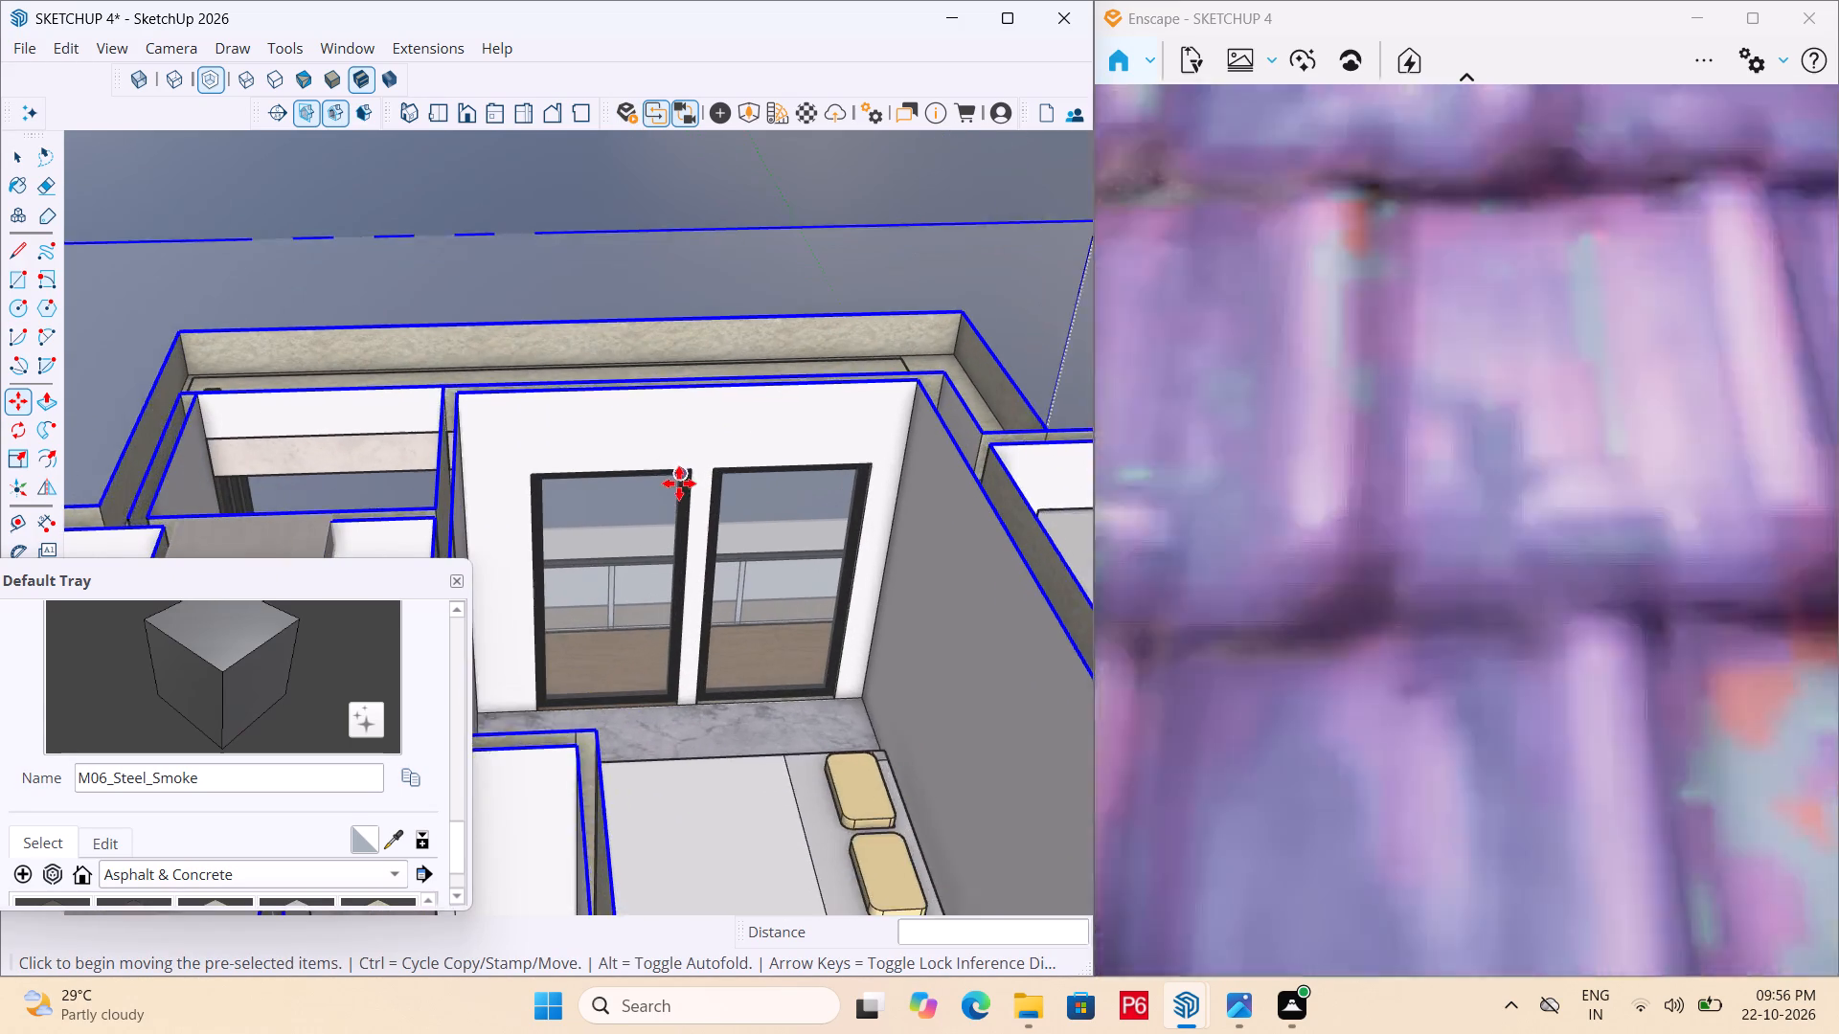
{"action": "scroll", "coordinate": [679, 483], "scroll_direction": "up", "scroll_amount": 2}
{"action": "scroll", "coordinate": [439, 499], "scroll_direction": "down", "scroll_amount": 6}
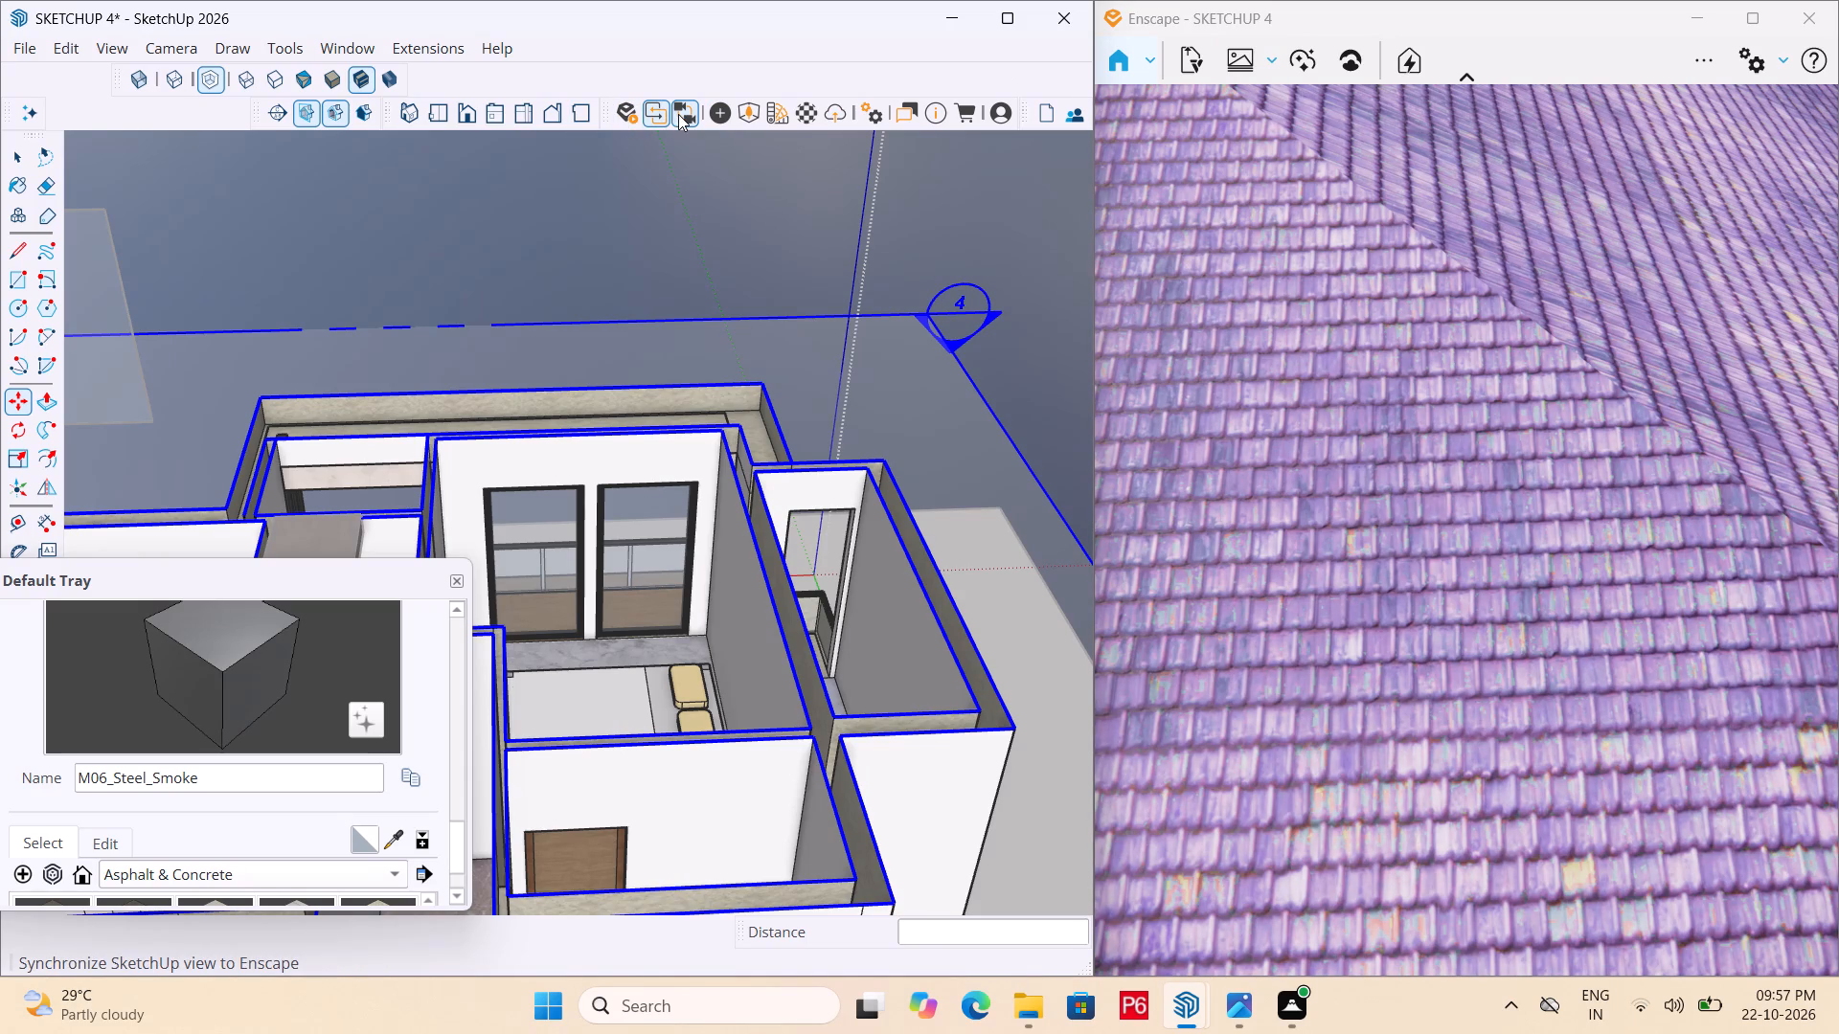
Turn off view synchronization with Enscape and pull its camera back to show the whole house from behind.
{"action": "left_click", "coordinate": [679, 114]}
{"action": "scroll", "coordinate": [832, 395], "scroll_direction": "down", "scroll_amount": 5}
{"action": "scroll", "coordinate": [656, 452], "scroll_direction": "up", "scroll_amount": 2}
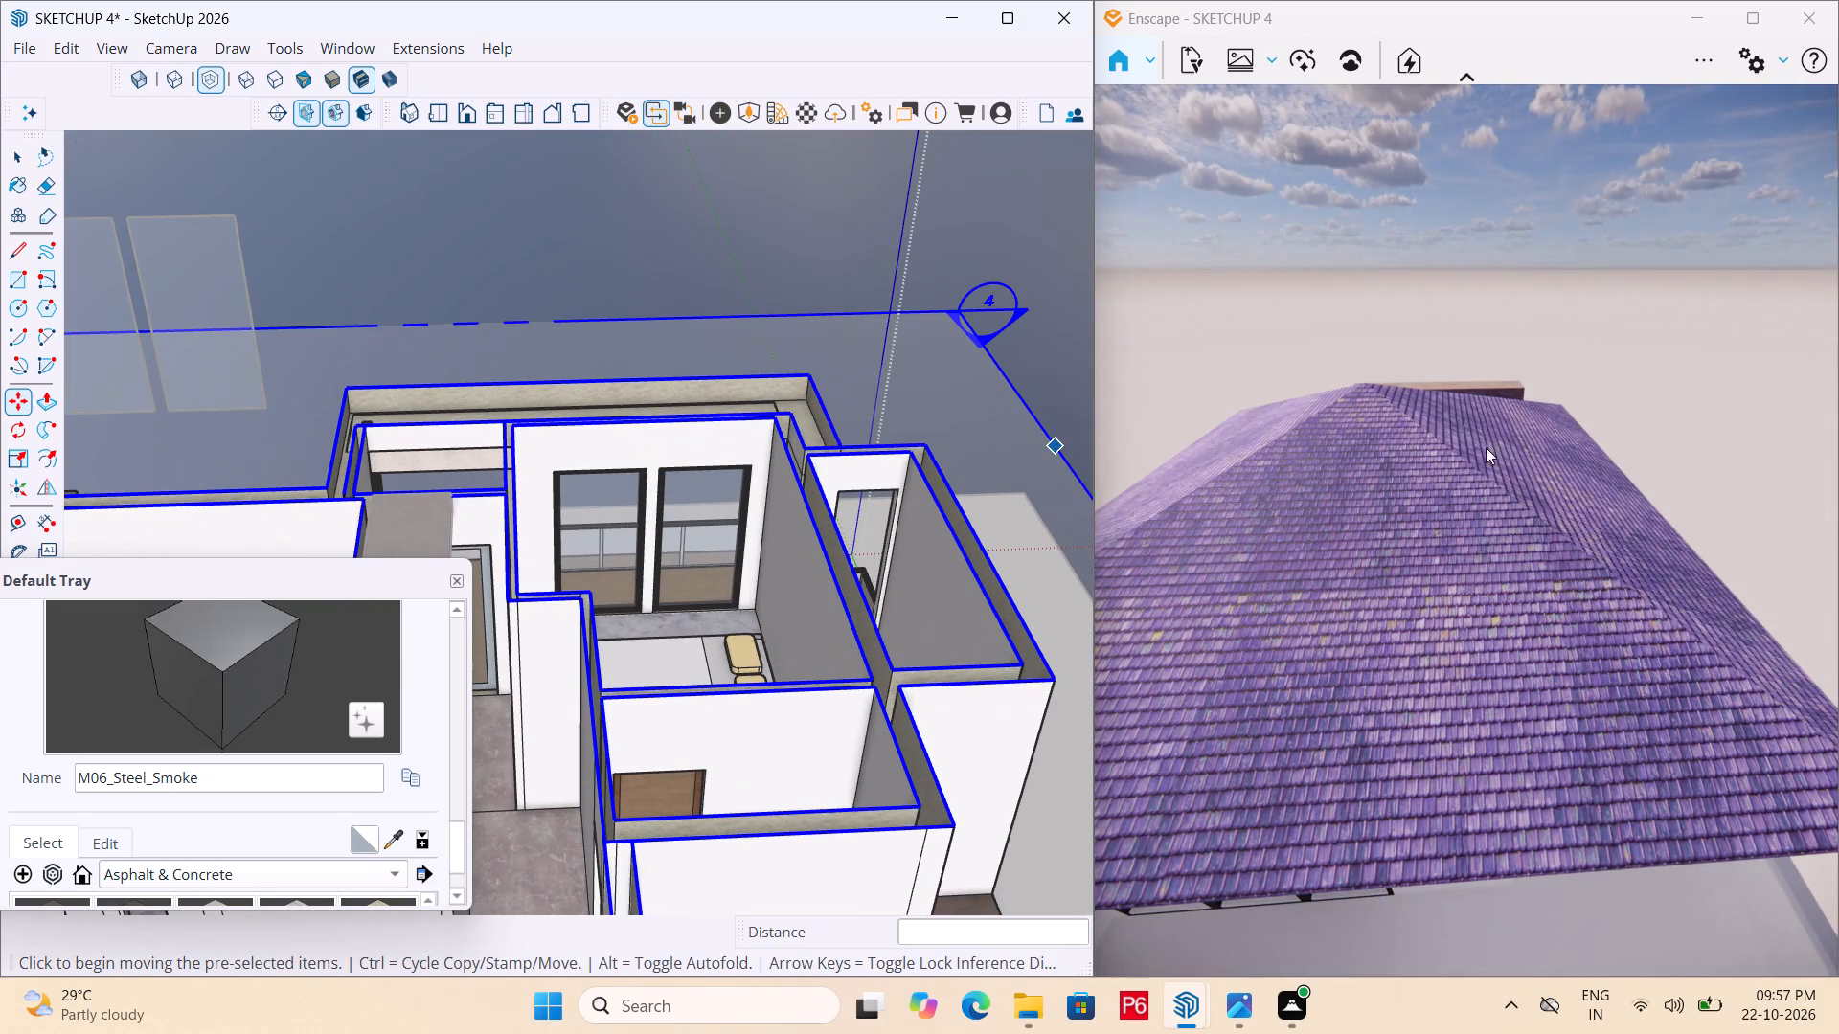
{"action": "scroll", "coordinate": [1487, 449], "scroll_direction": "down", "scroll_amount": 14}
{"action": "scroll", "coordinate": [1498, 436], "scroll_direction": "down", "scroll_amount": 7}
{"action": "middle_click_drag", "start_coordinate": [1303, 489], "coordinate": [1466, 529]}
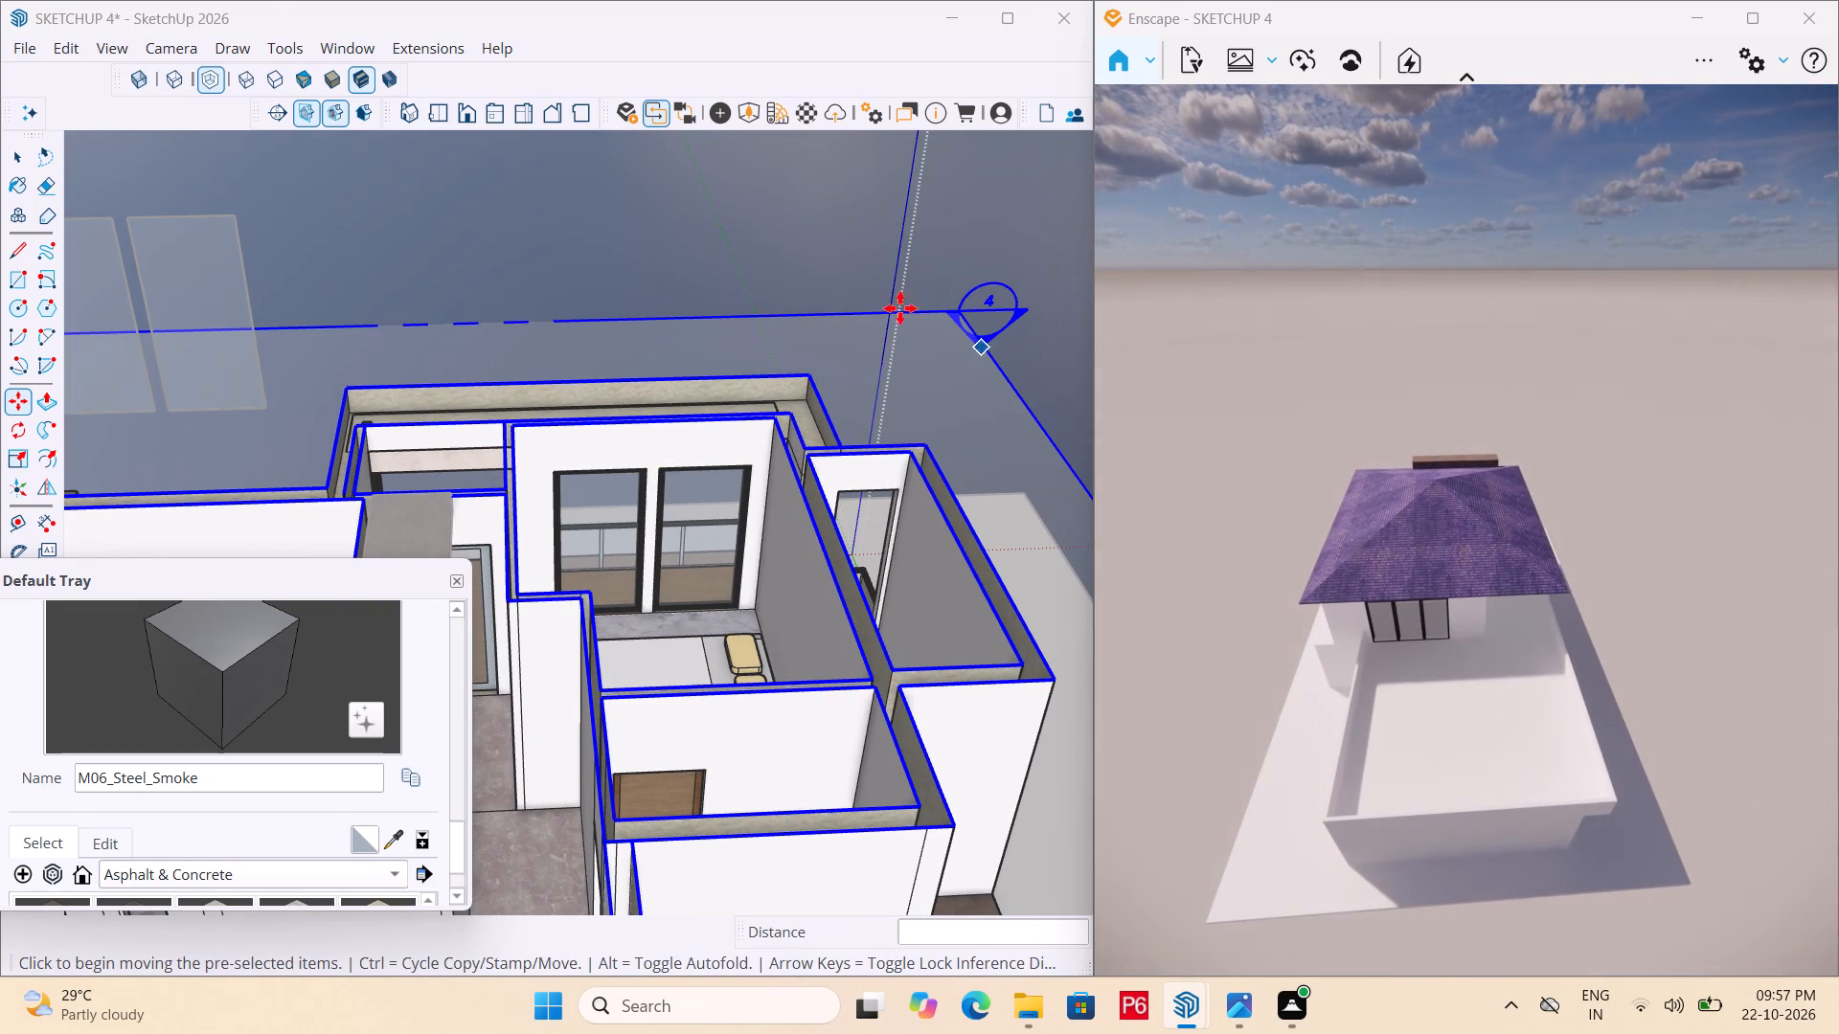
Save the model with the raised section plane in place.
{"action": "scroll", "coordinate": [389, 498], "scroll_direction": "up", "scroll_amount": 6}
{"action": "scroll", "coordinate": [867, 386], "scroll_direction": "up", "scroll_amount": 5}
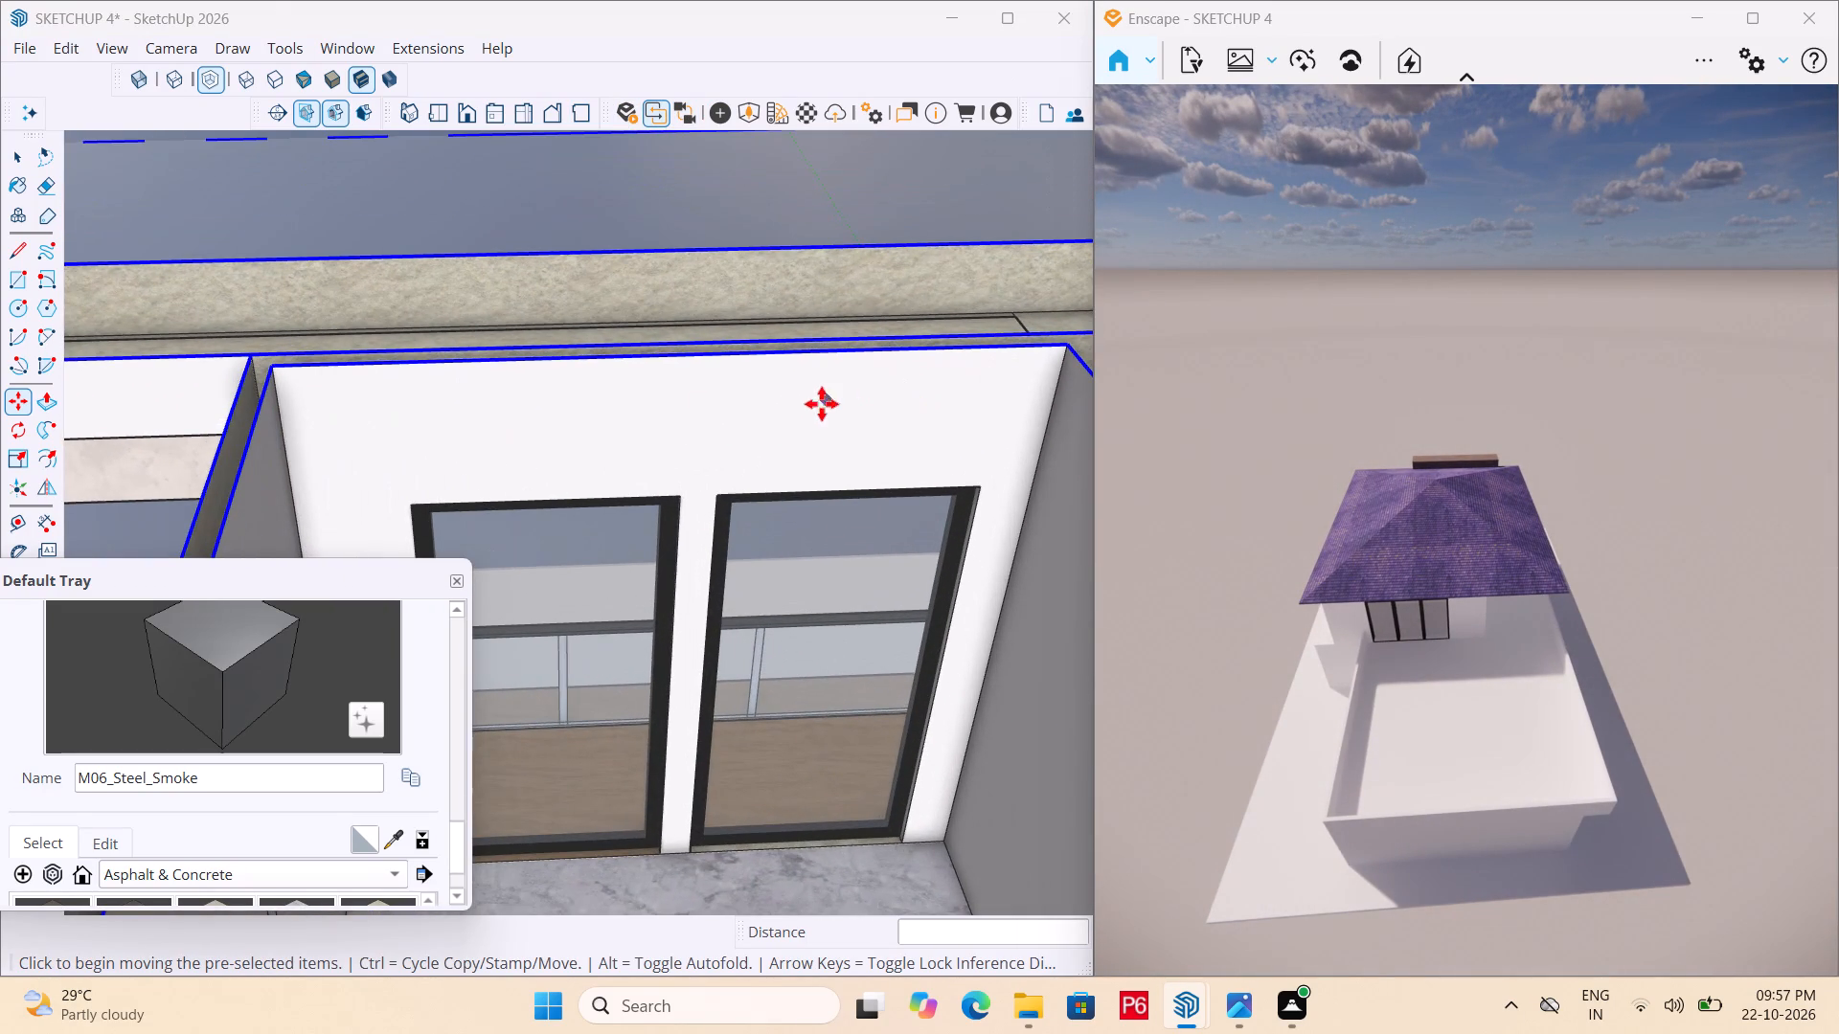
{"action": "key", "text": "ctrl+s"}
{"action": "left_click", "coordinate": [857, 402]}
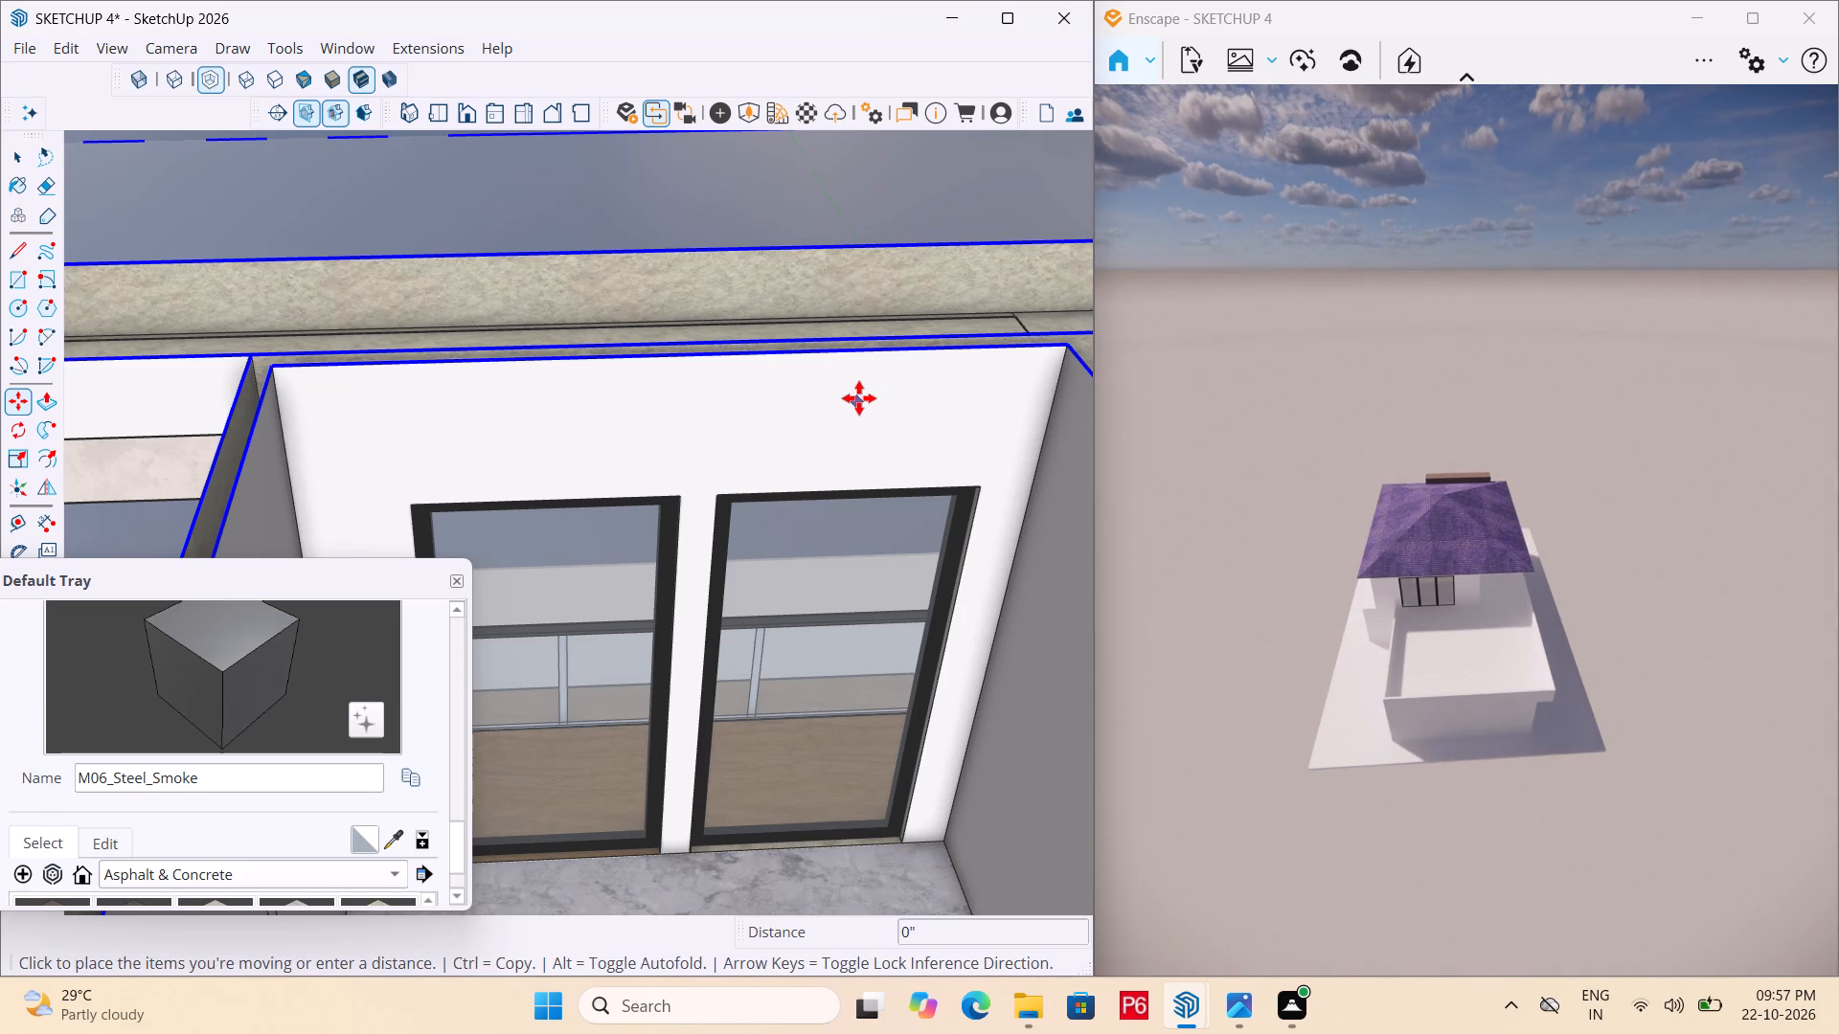
{"action": "key", "text": "ctrl+s"}
{"action": "key", "text": "ctrl+s"}
{"action": "key", "text": "ctrl+s"}
{"action": "key", "text": "ctrl+s"}
{"action": "key", "text": "ctrl+s"}
{"action": "key", "text": "ctrl+s"}
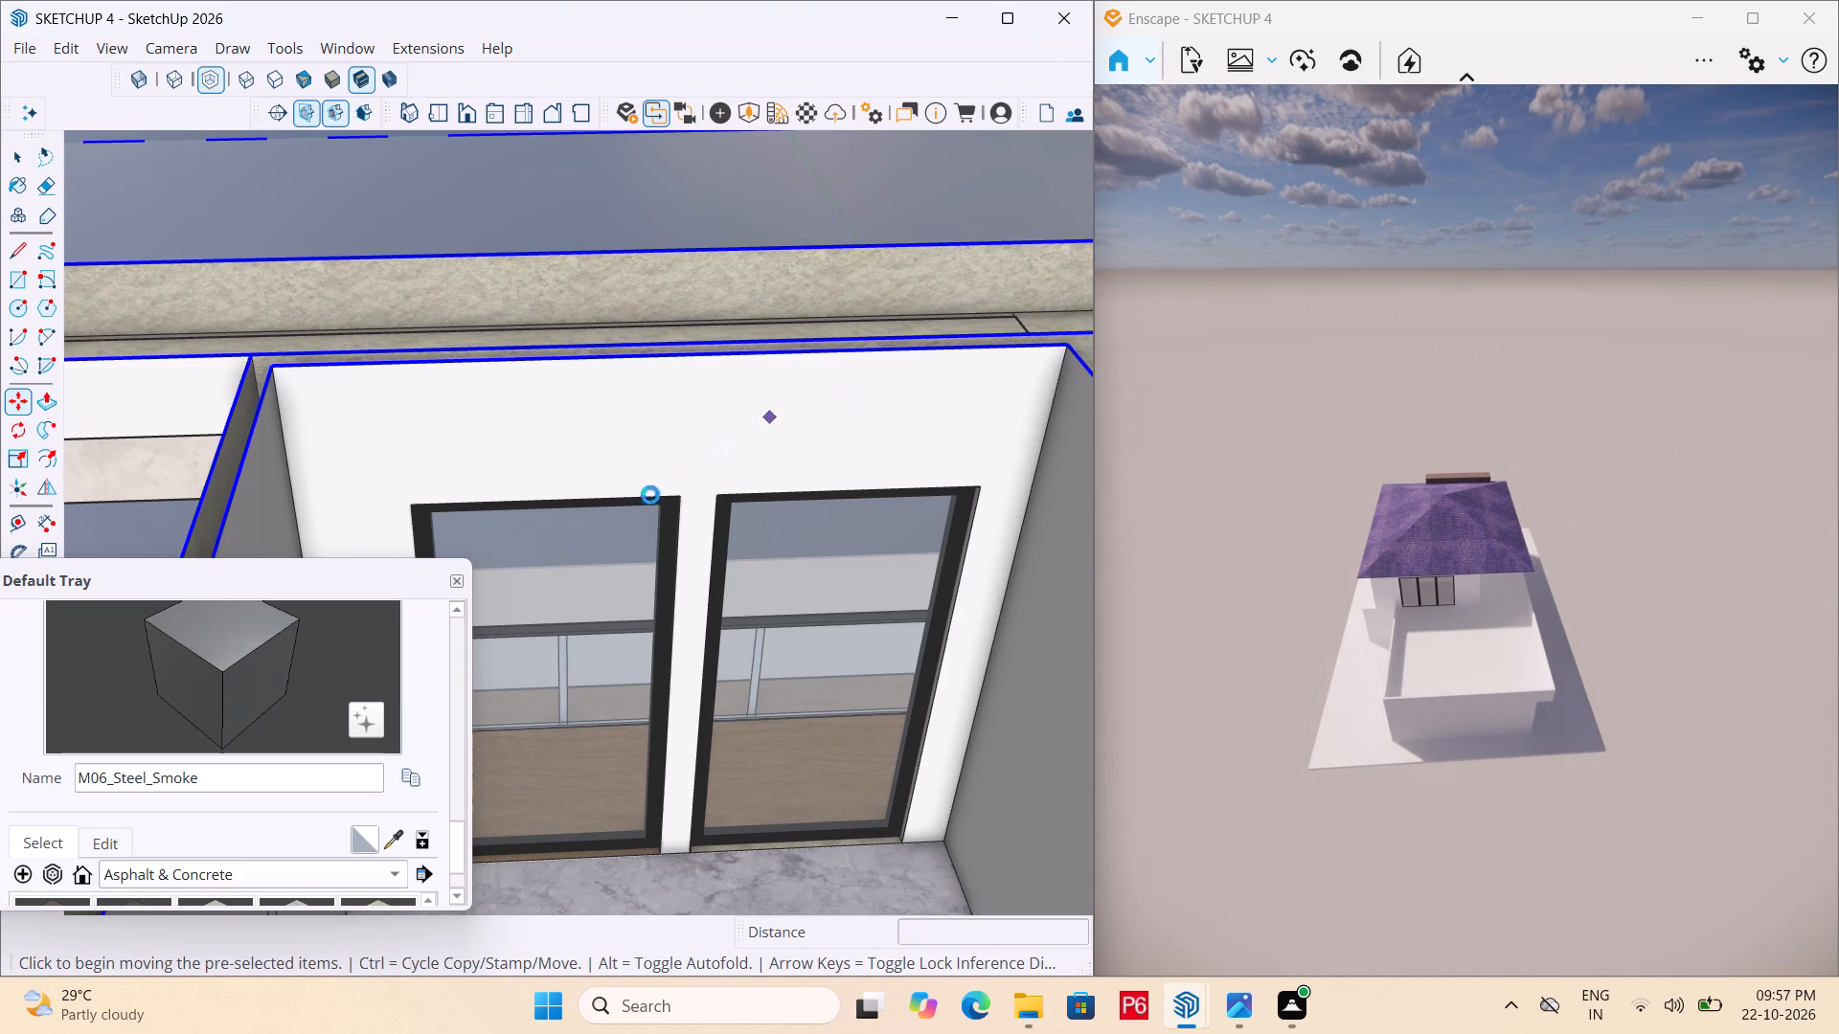
{"action": "key", "text": "space"}
Draw a rectangle about 9 ft 7 in wide and 9 ft high over both windows on the bedroom's window wall.
{"action": "scroll", "coordinate": [715, 417], "scroll_direction": "down", "scroll_amount": 5}
{"action": "middle_click_drag", "start_coordinate": [651, 407], "coordinate": [558, 377]}
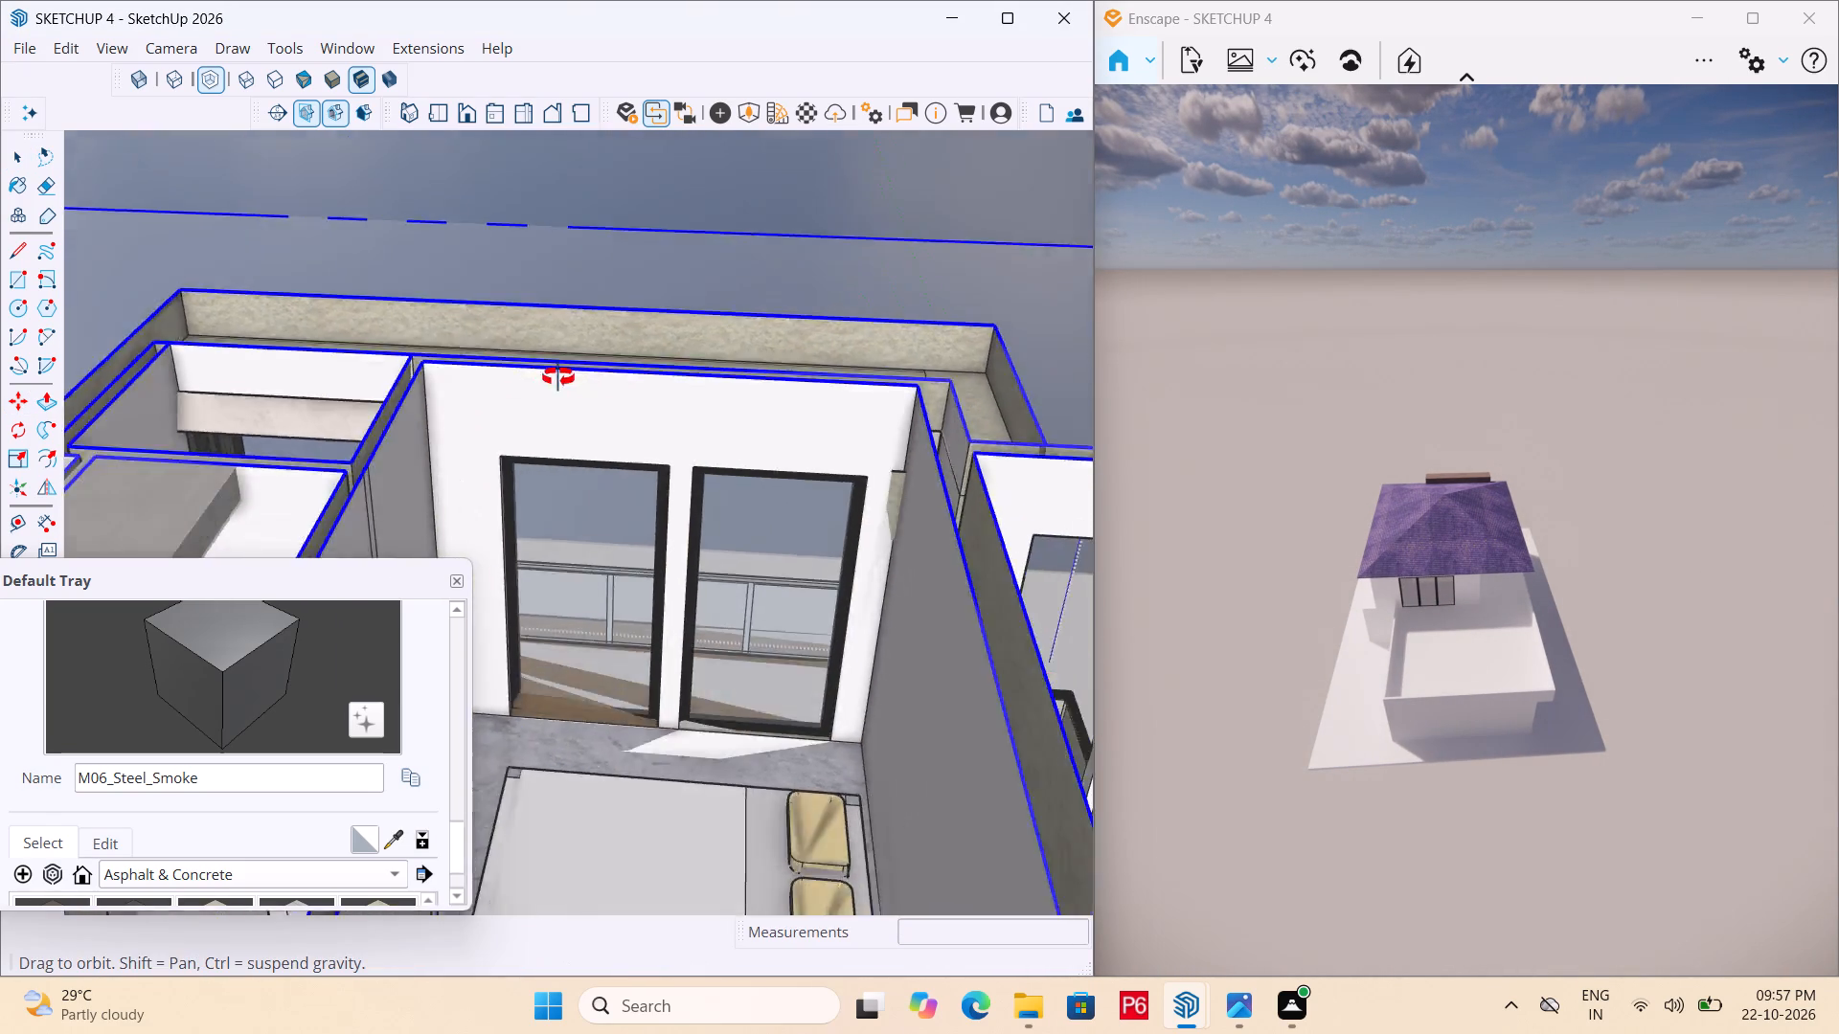
{"action": "middle_click_drag", "start_coordinate": [558, 377], "coordinate": [801, 410]}
{"action": "scroll", "coordinate": [778, 410], "scroll_direction": "up", "scroll_amount": 3}
{"action": "scroll", "coordinate": [591, 407], "scroll_direction": "down", "scroll_amount": 1}
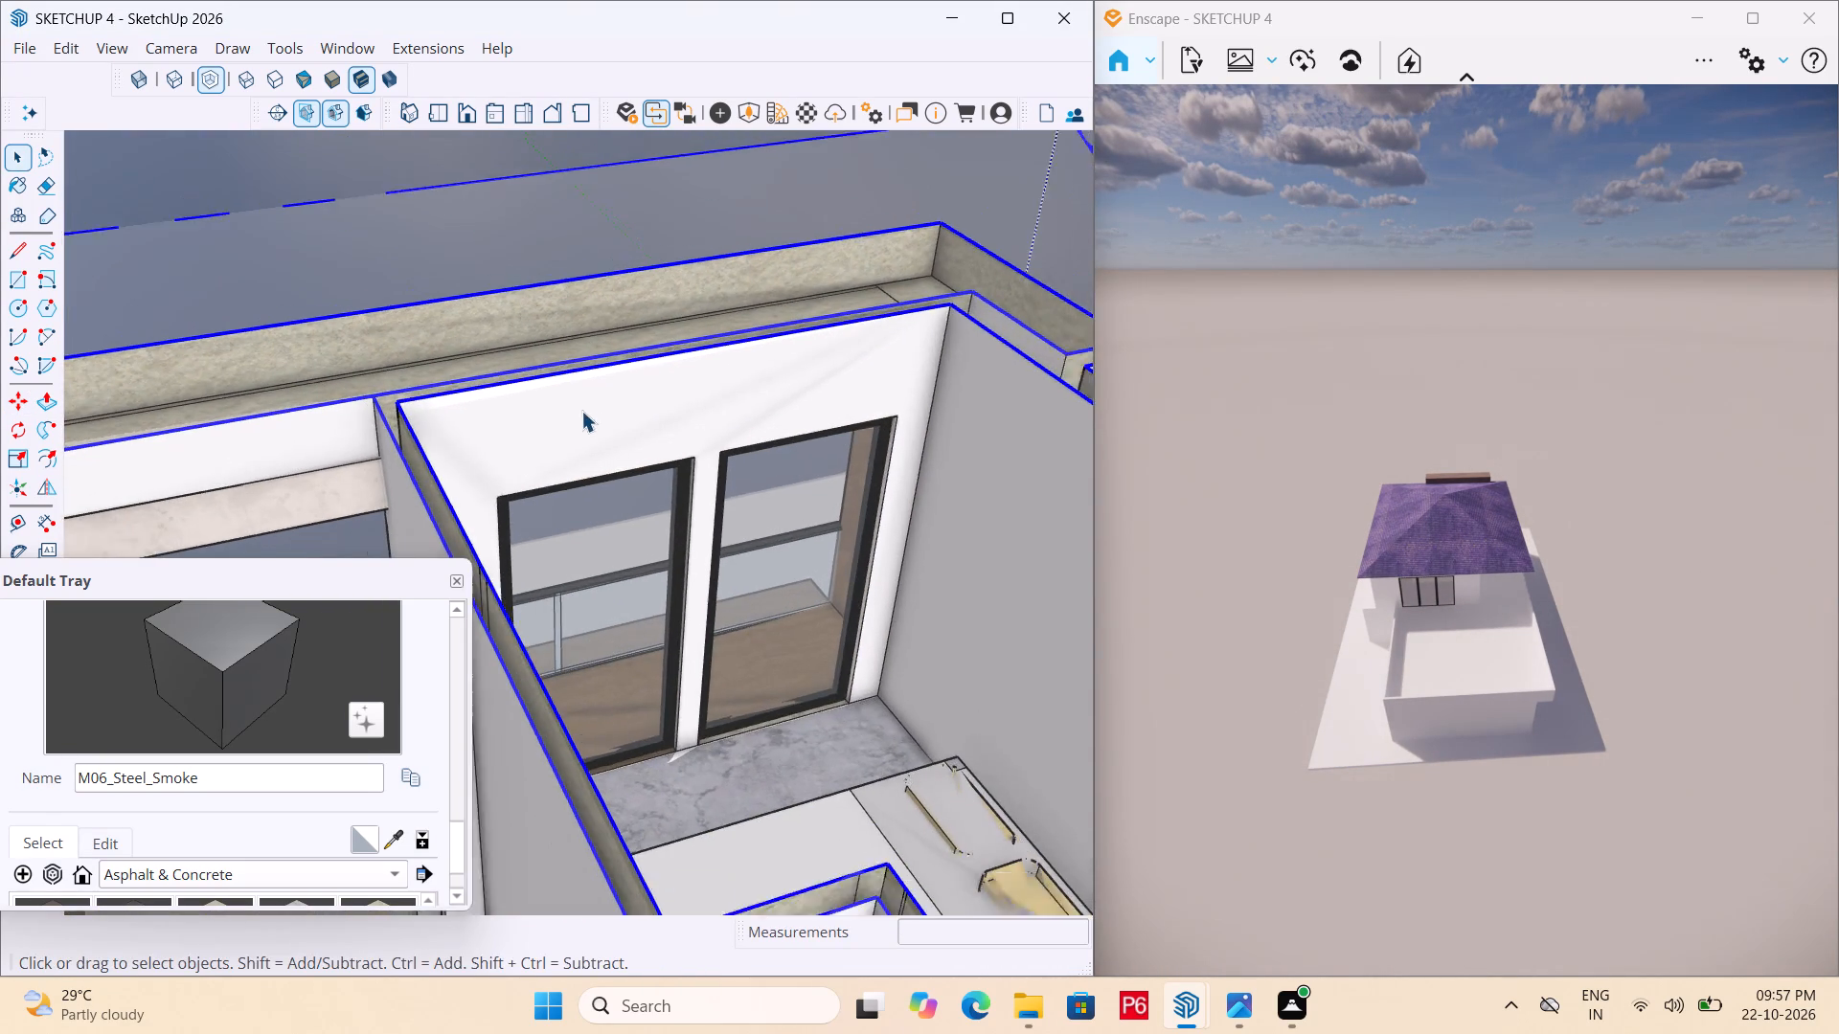
{"action": "scroll", "coordinate": [581, 411], "scroll_direction": "down", "scroll_amount": 3}
{"action": "middle_click_drag", "start_coordinate": [544, 414], "coordinate": [313, 372]}
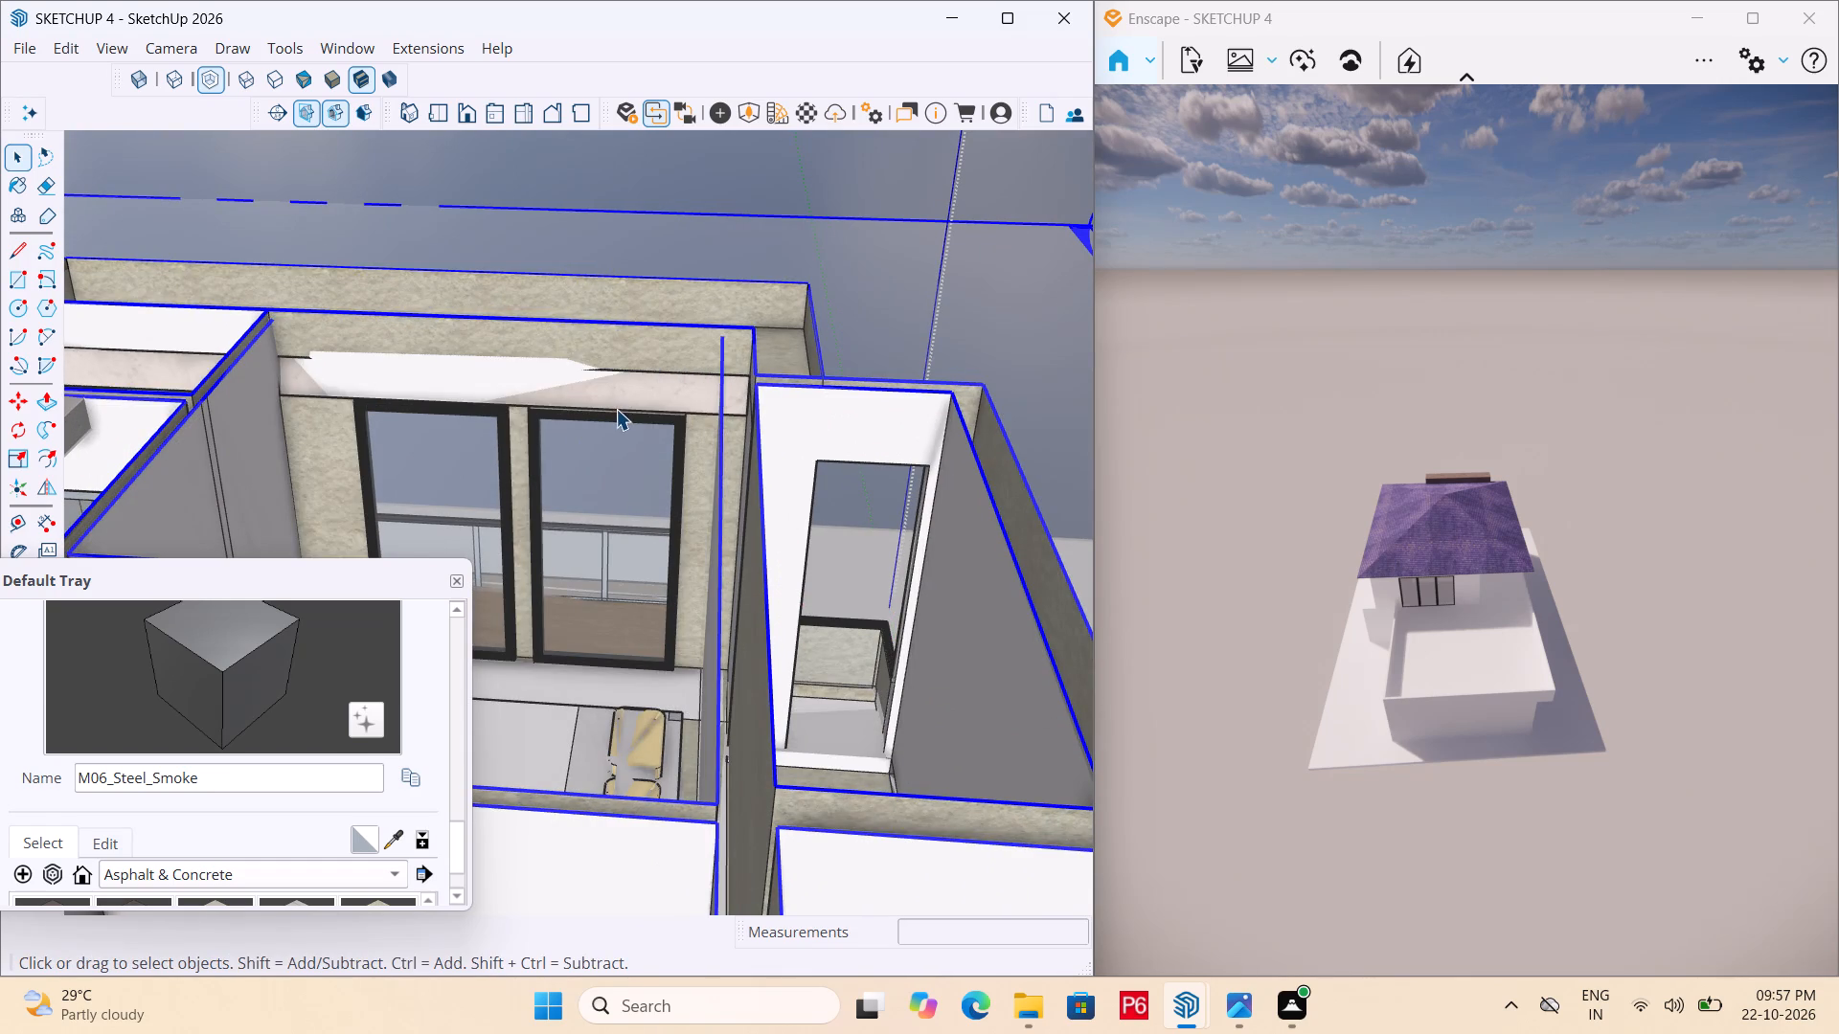
{"action": "middle_click_drag", "start_coordinate": [719, 393], "coordinate": [783, 377]}
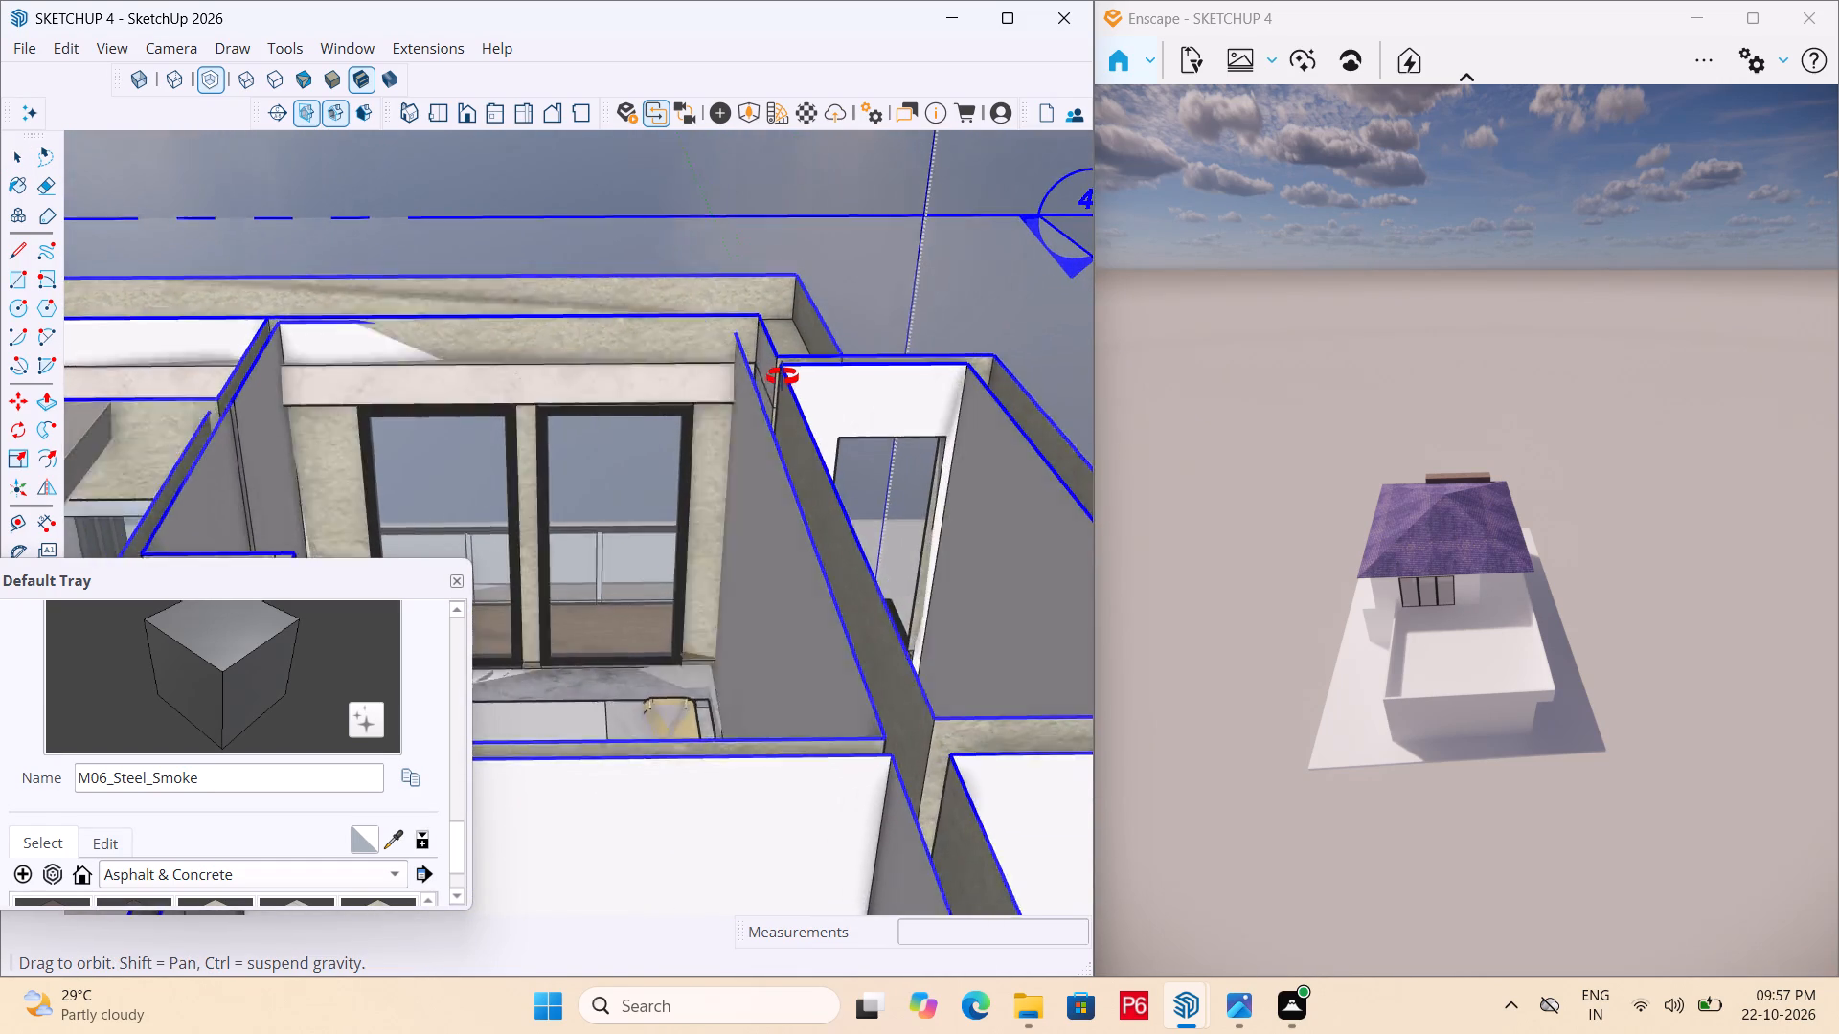
{"action": "middle_click_drag", "start_coordinate": [783, 377], "coordinate": [785, 377]}
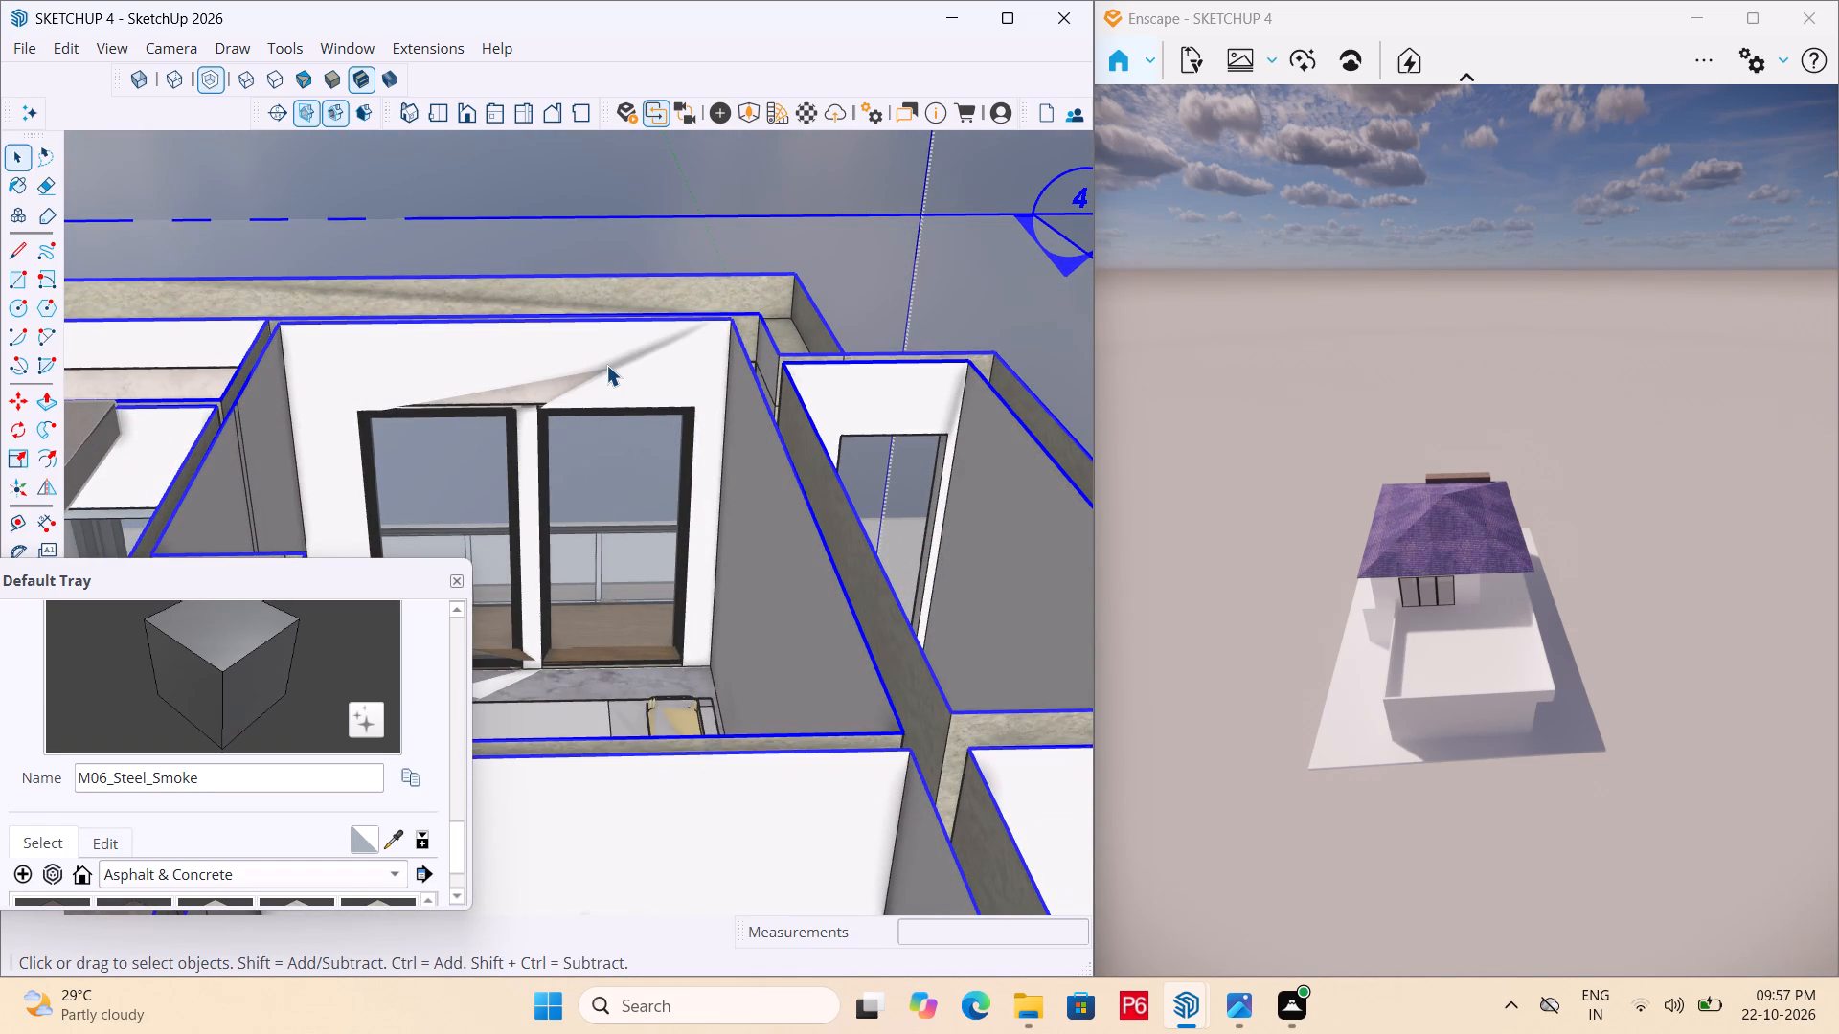
{"action": "key", "text": "r"}
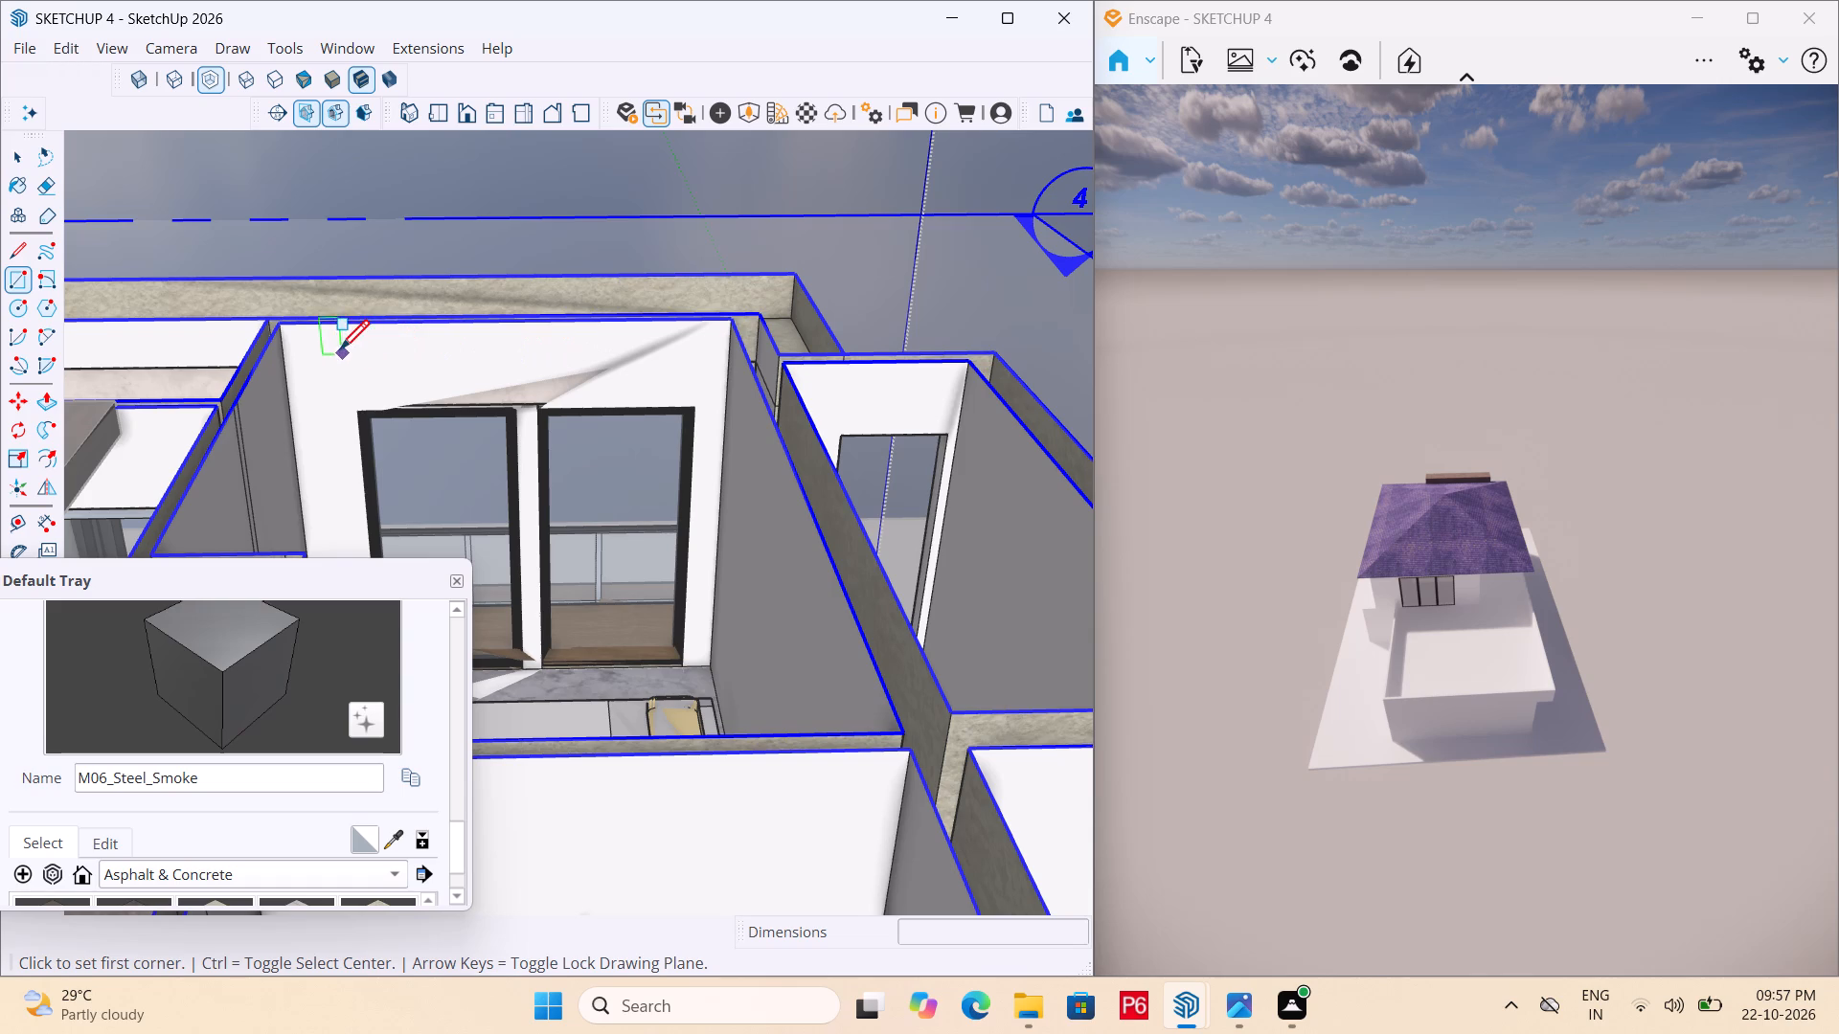
{"action": "left_click", "coordinate": [332, 351]}
{"action": "scroll", "coordinate": [684, 503], "scroll_direction": "down", "scroll_amount": 4}
{"action": "middle_click_drag", "start_coordinate": [643, 524], "coordinate": [643, 557]}
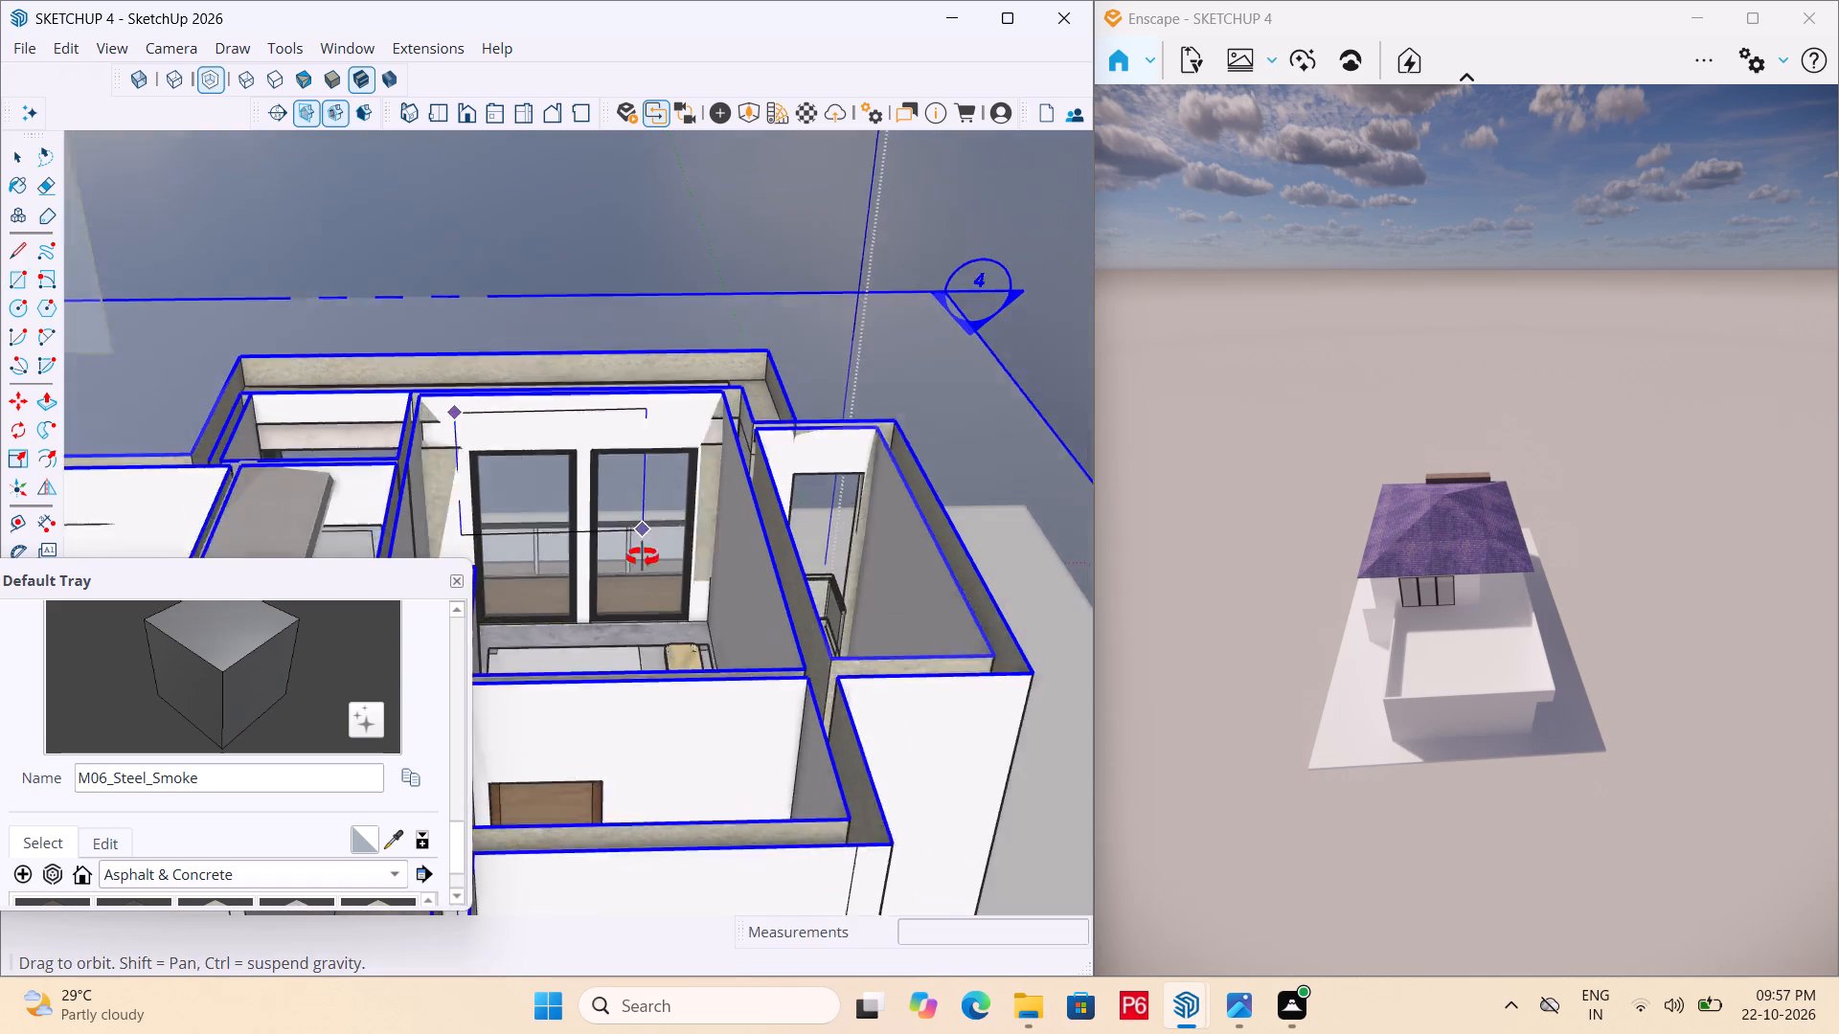
{"action": "middle_click_drag", "start_coordinate": [643, 557], "coordinate": [643, 640]}
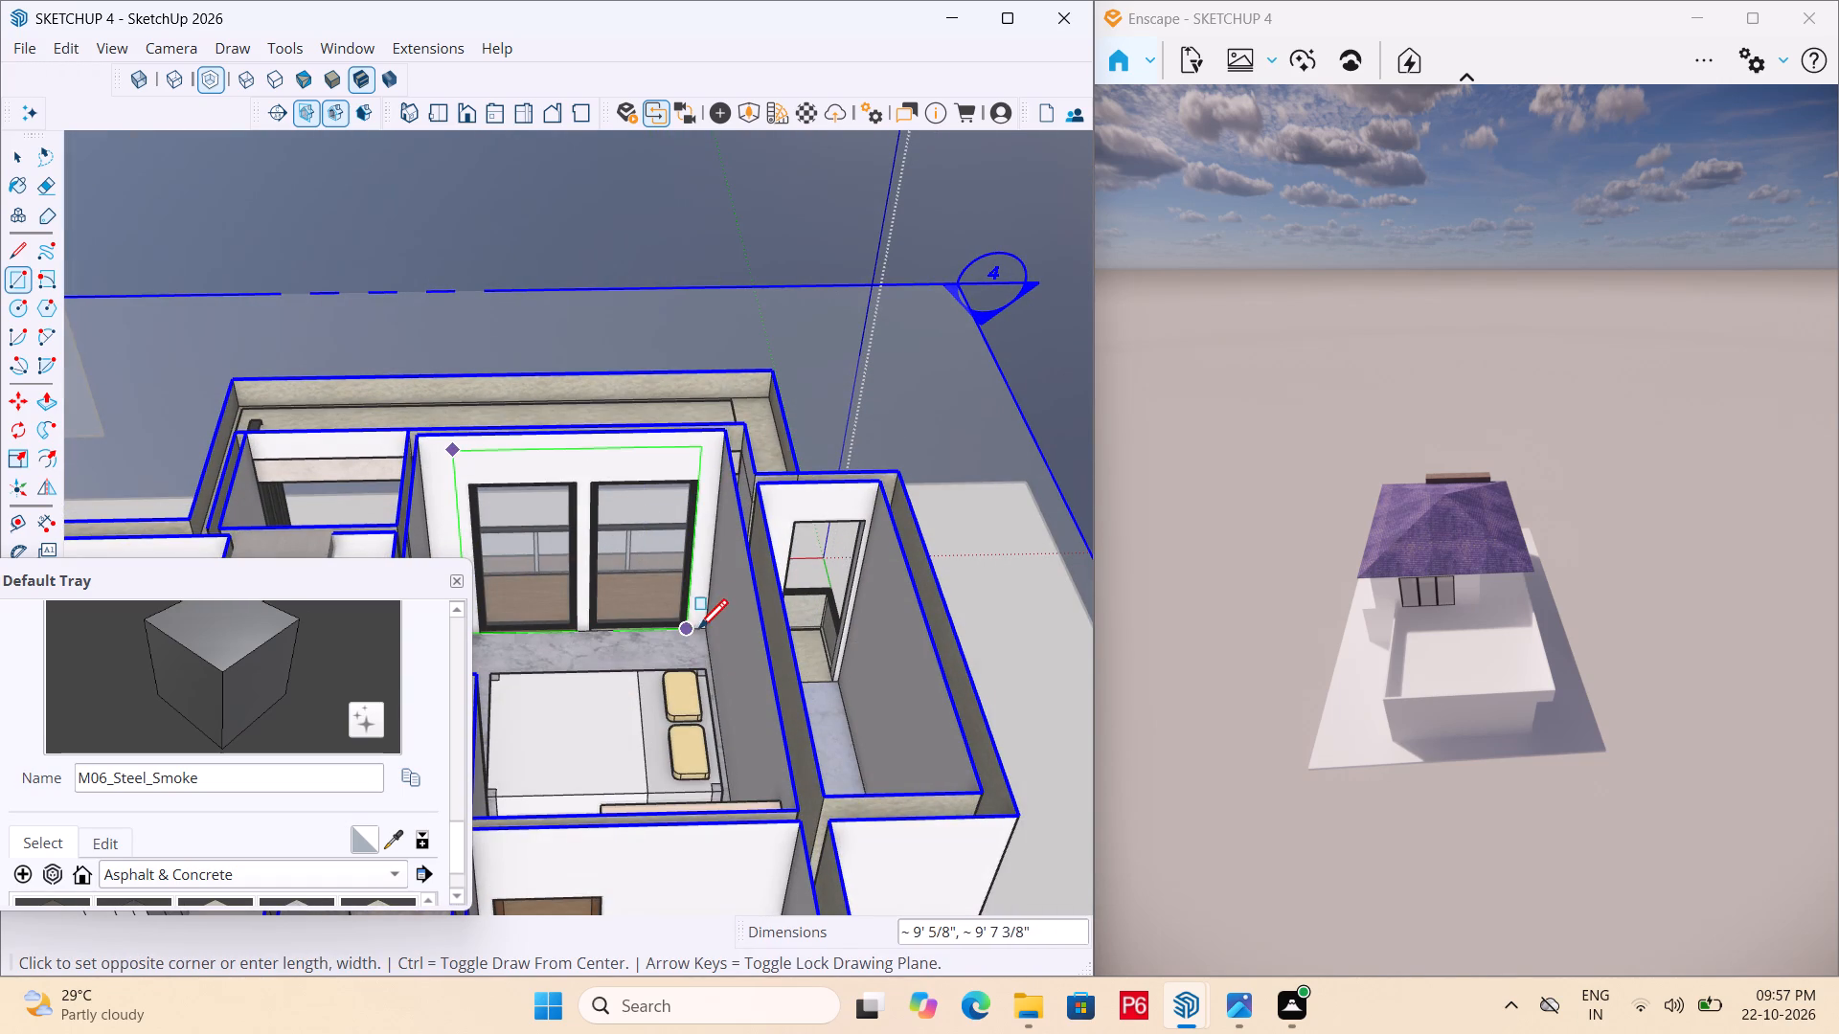
{"action": "scroll", "coordinate": [698, 631], "scroll_direction": "up", "scroll_amount": 4}
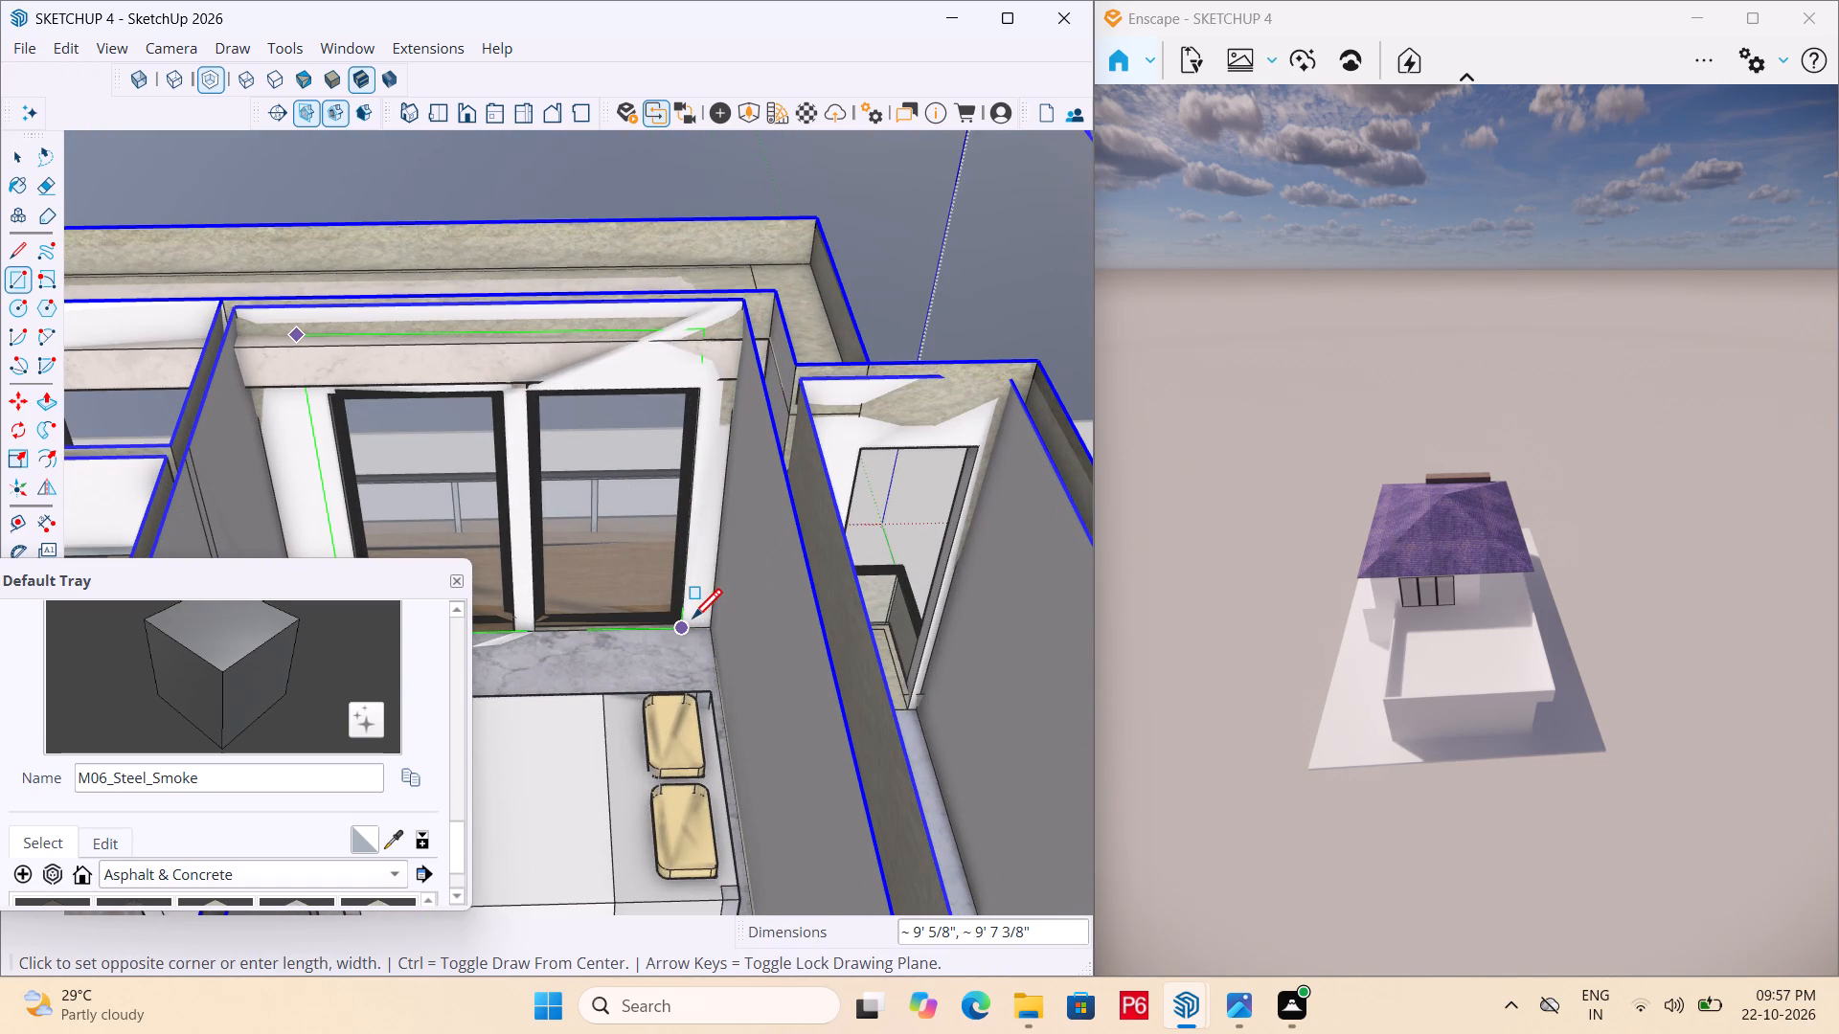
{"action": "scroll", "coordinate": [697, 614], "scroll_direction": "up", "scroll_amount": 4}
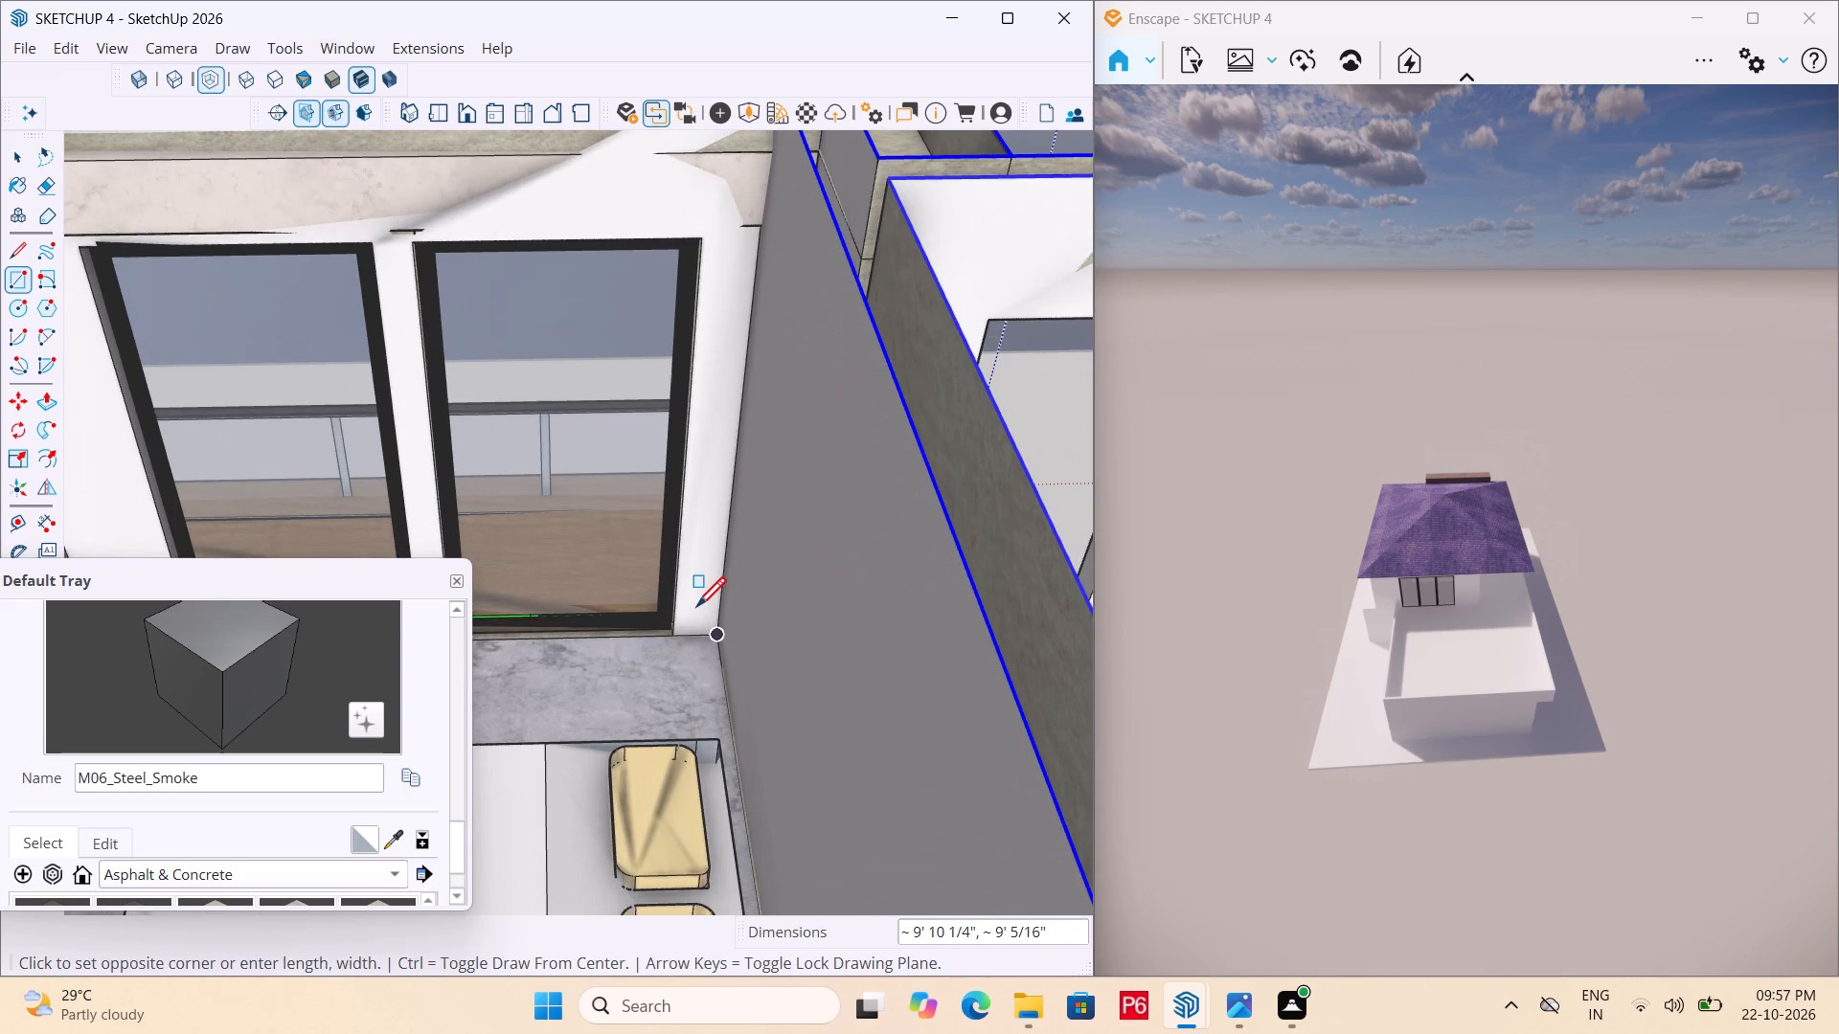
{"action": "left_click", "coordinate": [691, 632]}
{"action": "key", "text": "space"}
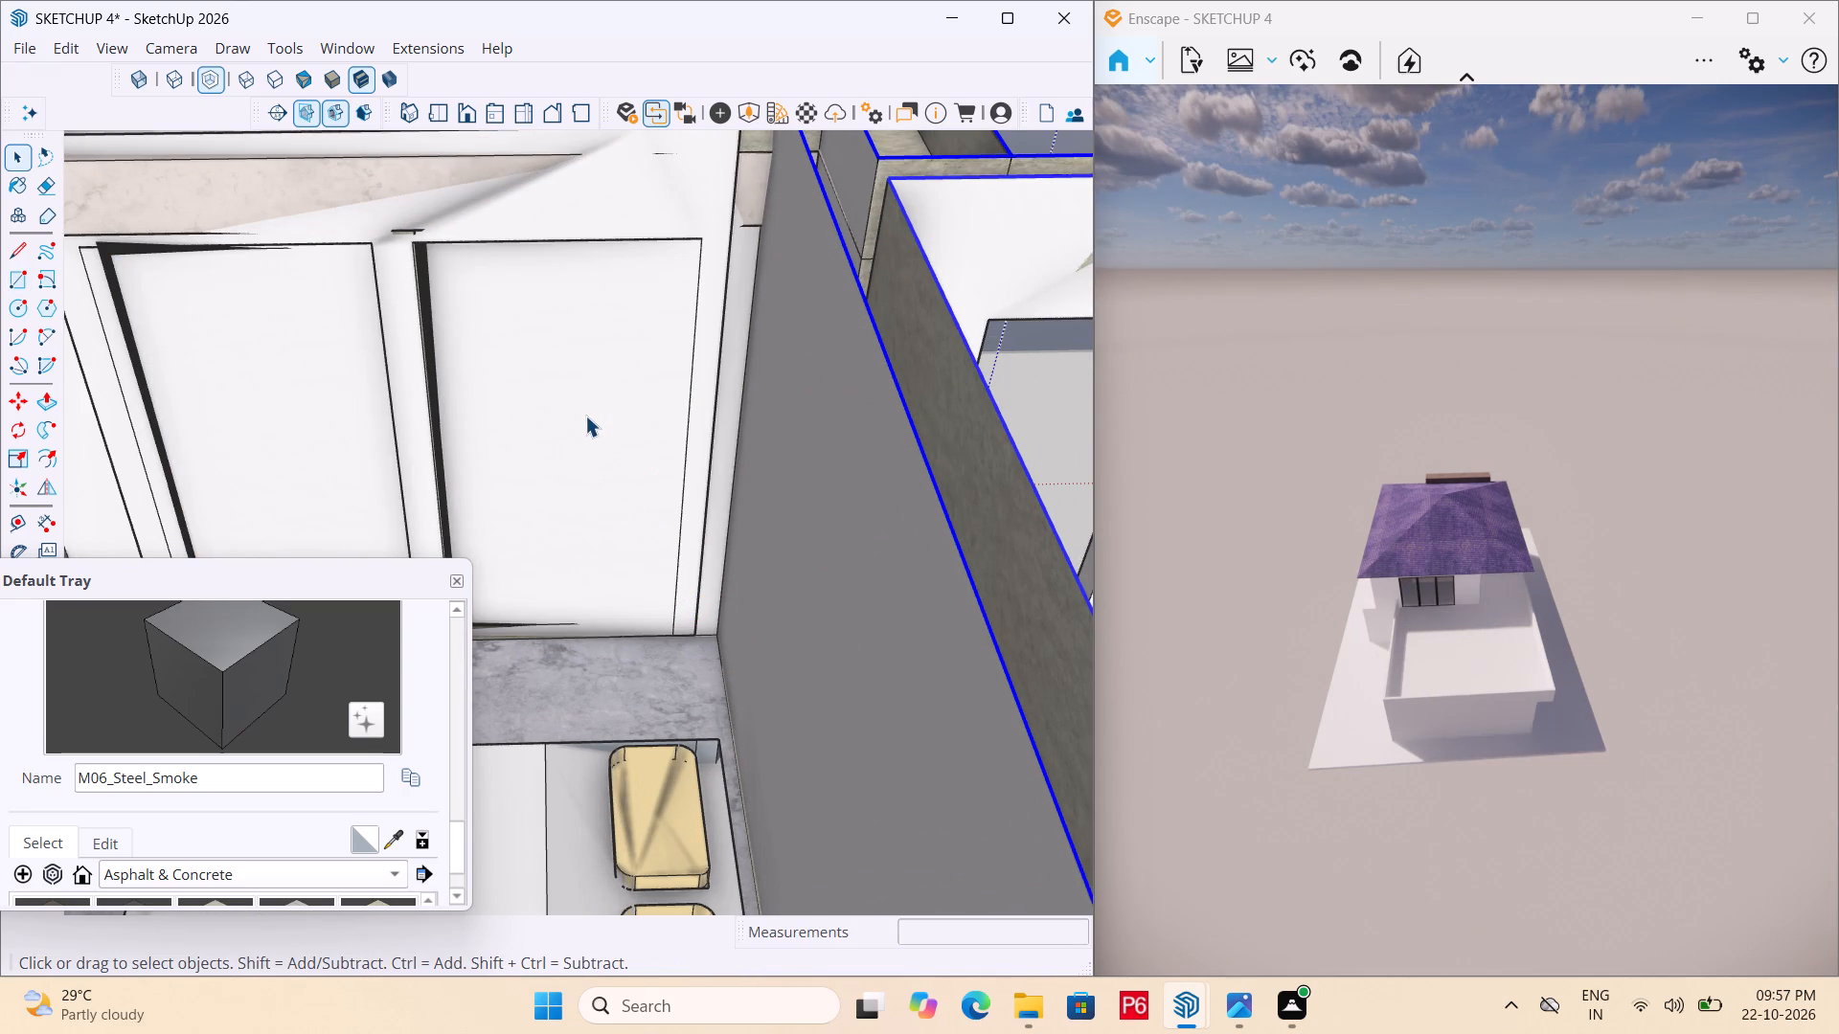
Group the new rectangle's face together with its edges.
{"action": "double_click", "coordinate": [574, 396]}
{"action": "right_click", "coordinate": [574, 396]}
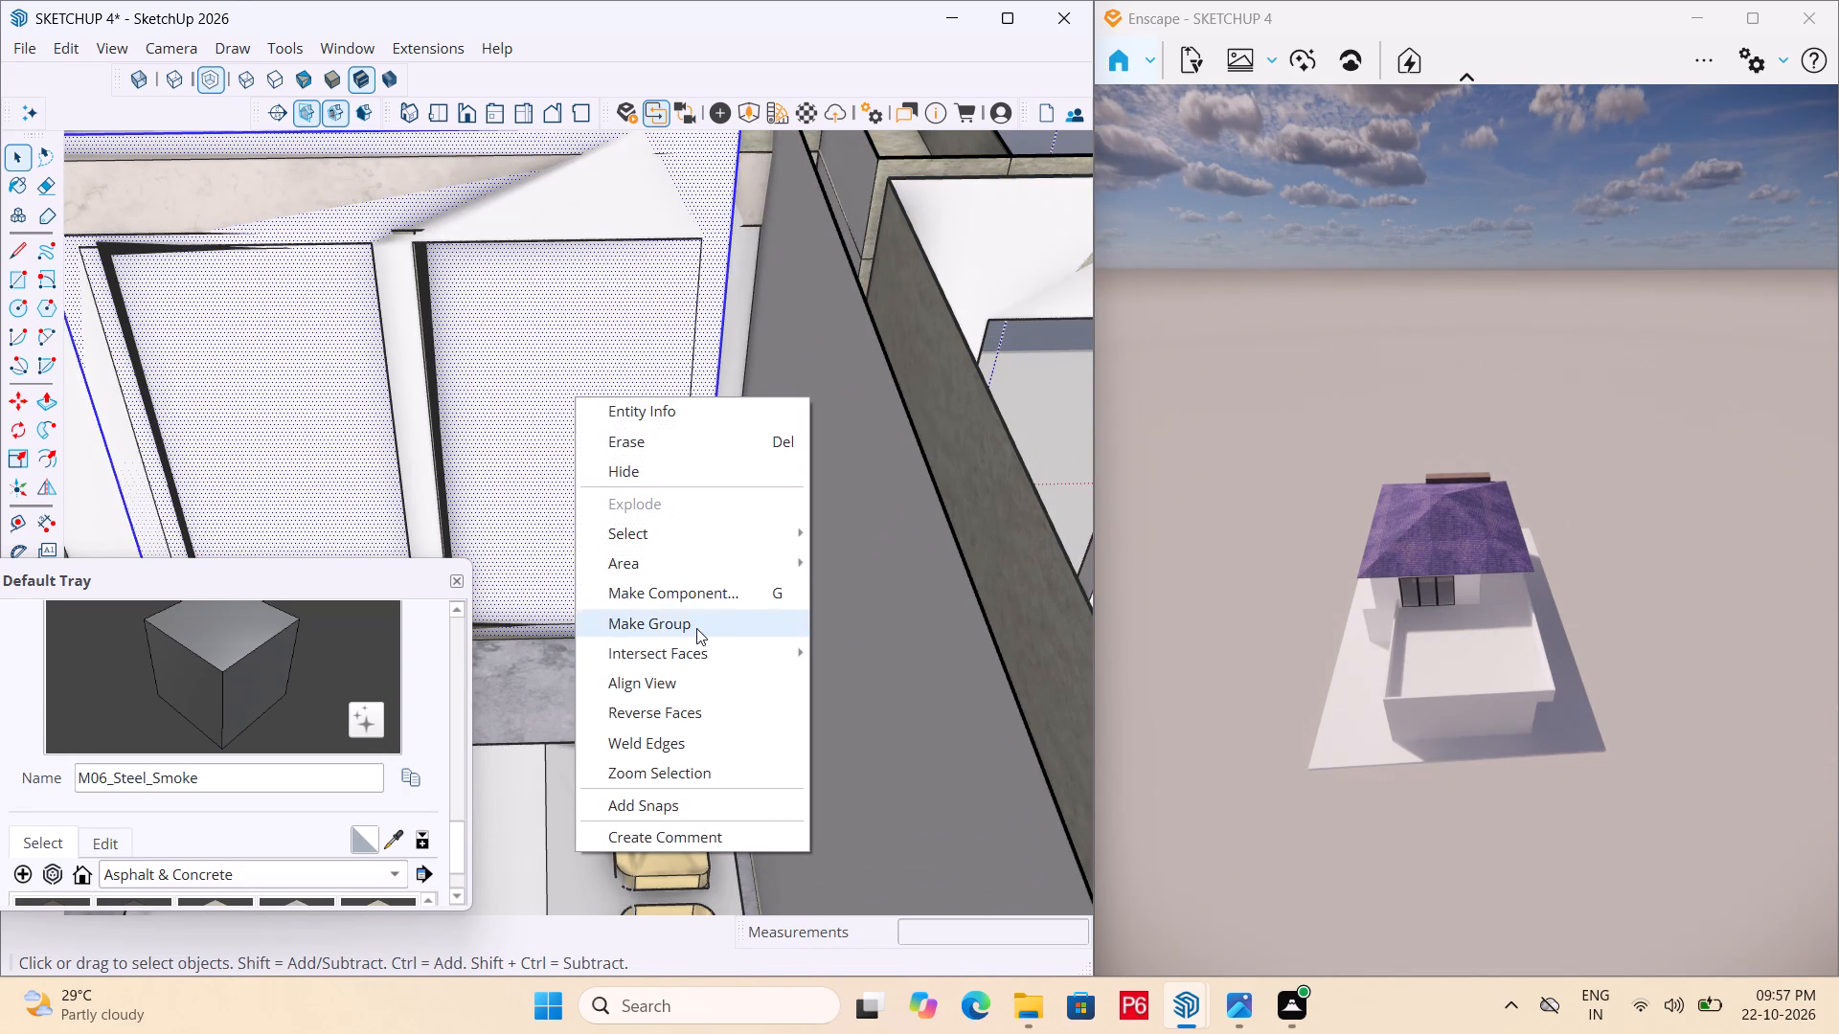
{"action": "left_click", "coordinate": [696, 628]}
Open the new rectangle group on the bedroom's window wall for editing and select its face.
{"action": "scroll", "coordinate": [646, 469], "scroll_direction": "down", "scroll_amount": 4}
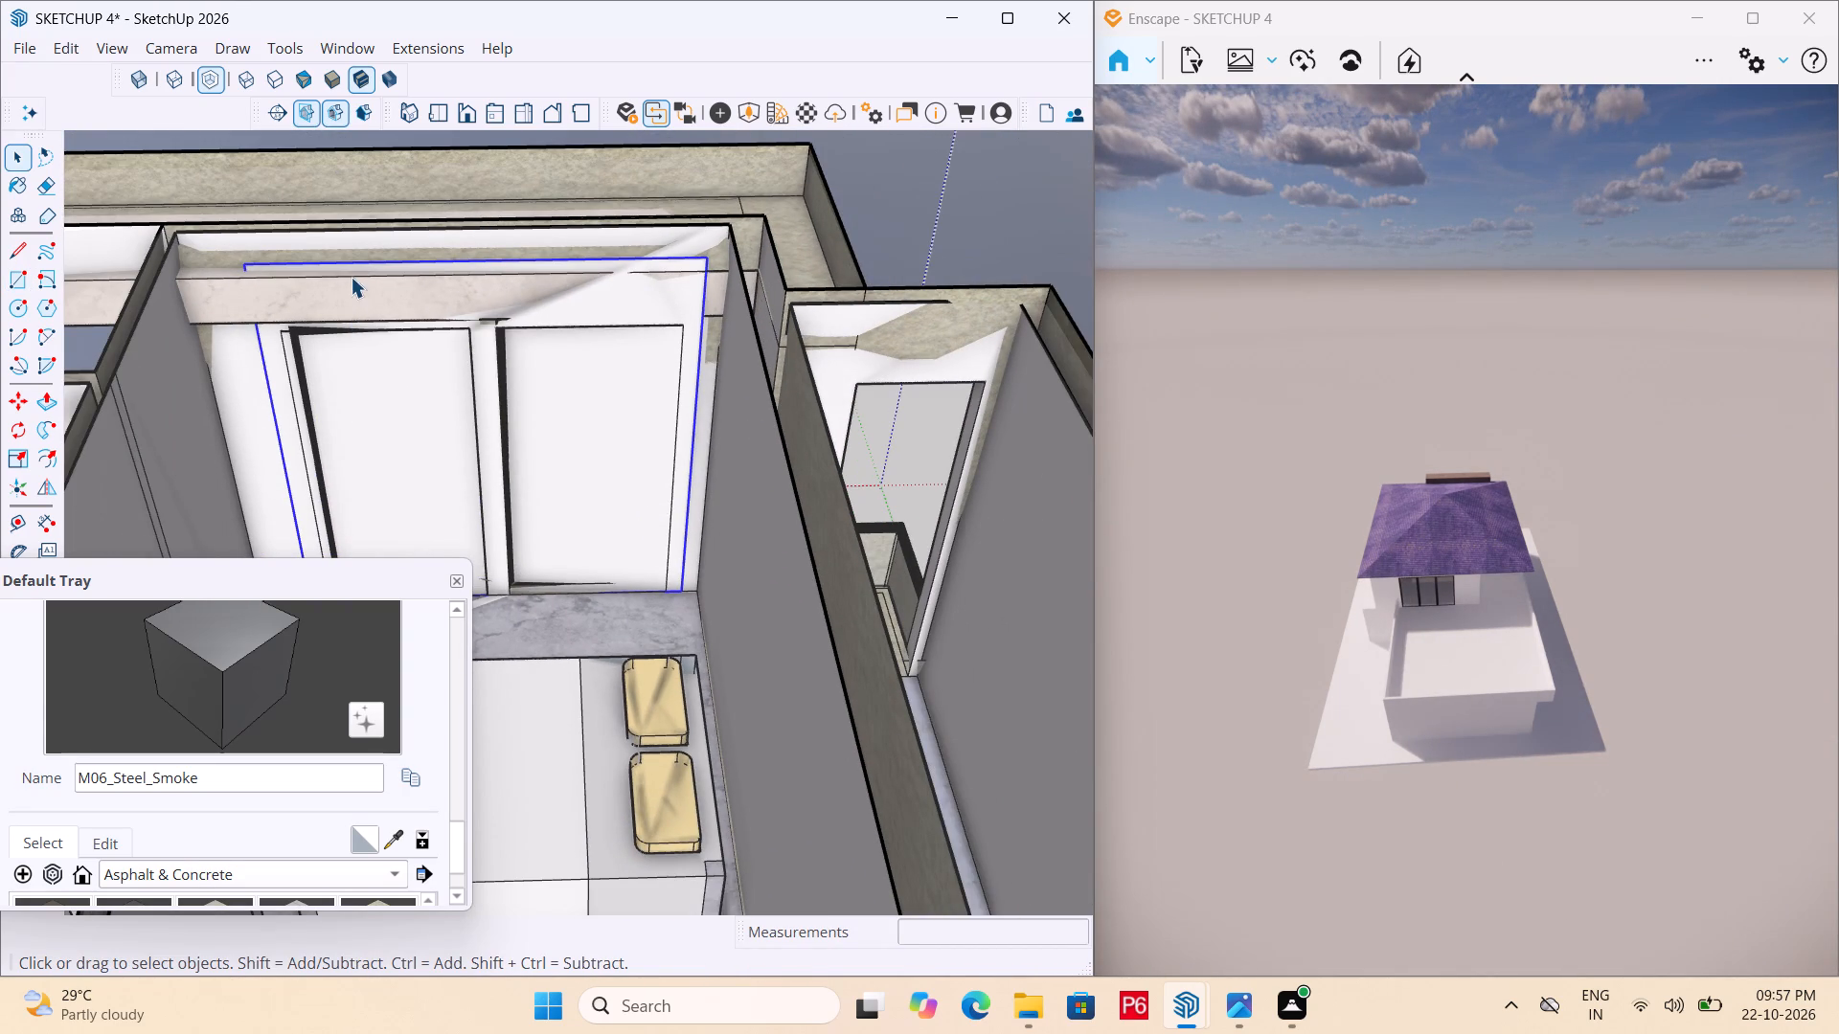
{"action": "double_click", "coordinate": [282, 393]}
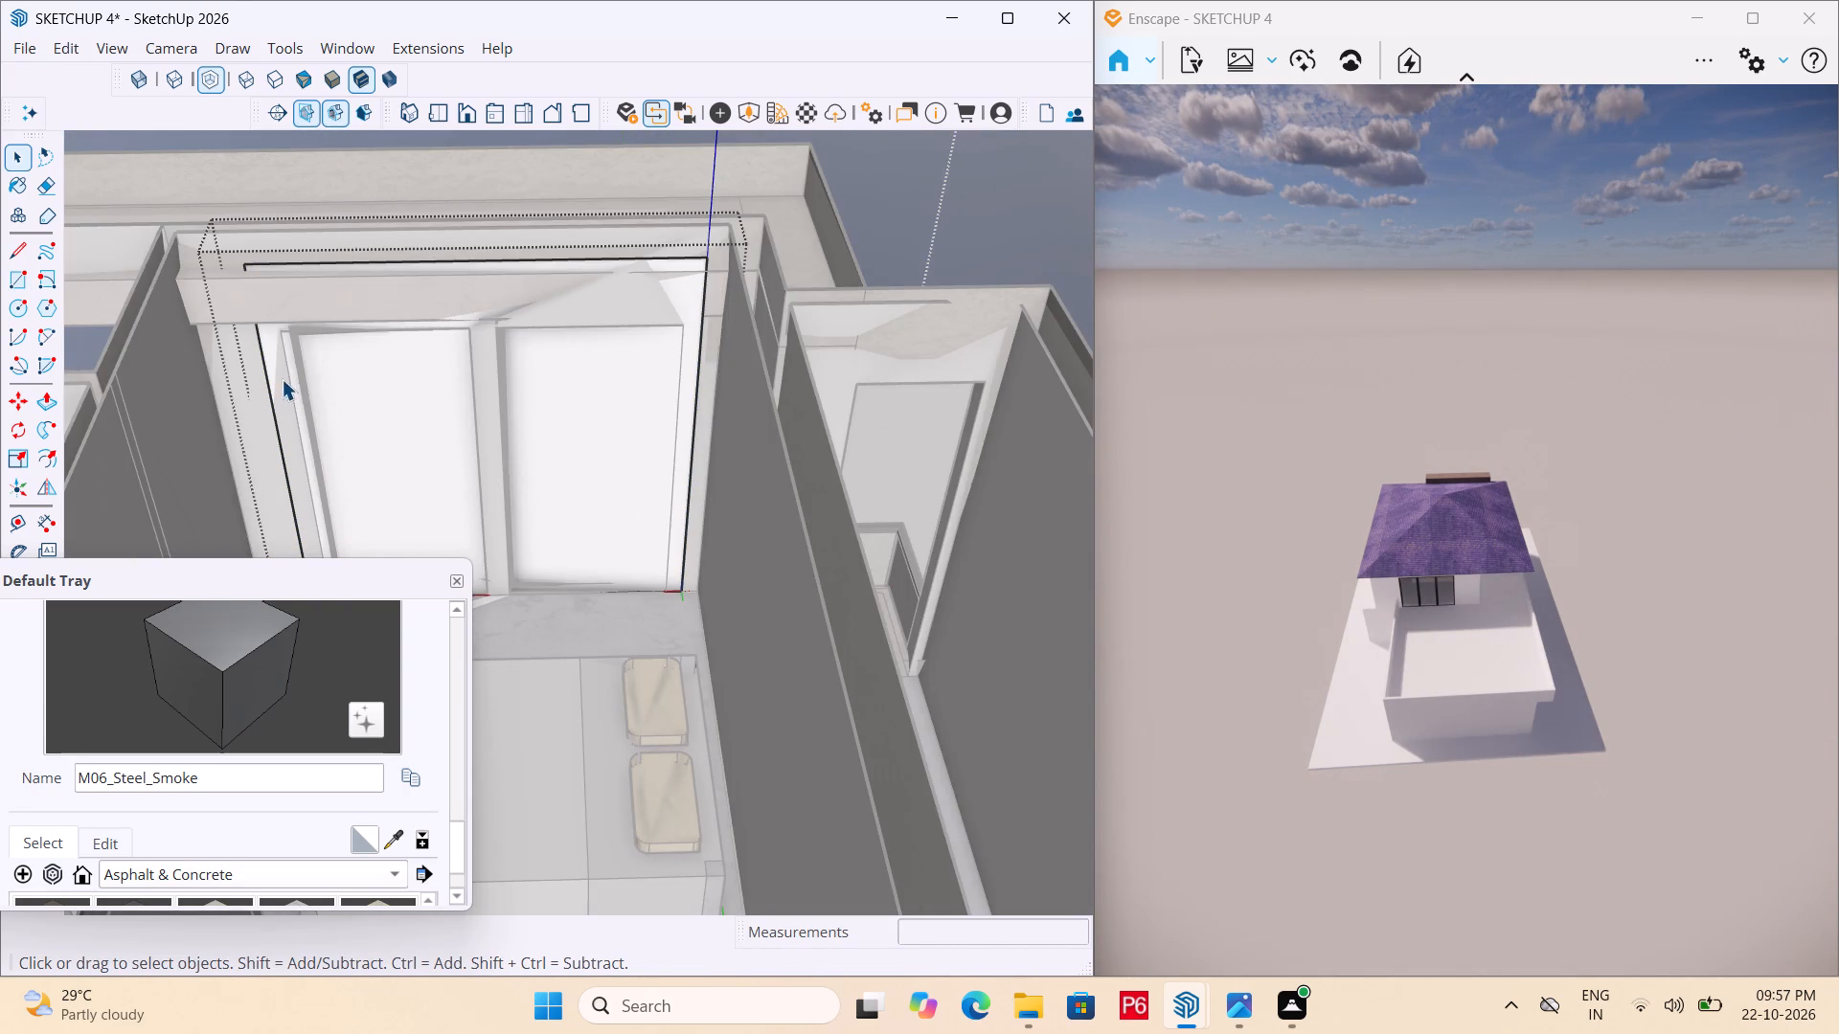
{"action": "left_click", "coordinate": [283, 377]}
{"action": "scroll", "coordinate": [325, 297], "scroll_direction": "up", "scroll_amount": 5}
{"action": "scroll", "coordinate": [206, 211], "scroll_direction": "up", "scroll_amount": 1}
{"action": "middle_click_drag", "start_coordinate": [206, 217], "coordinate": [208, 290]}
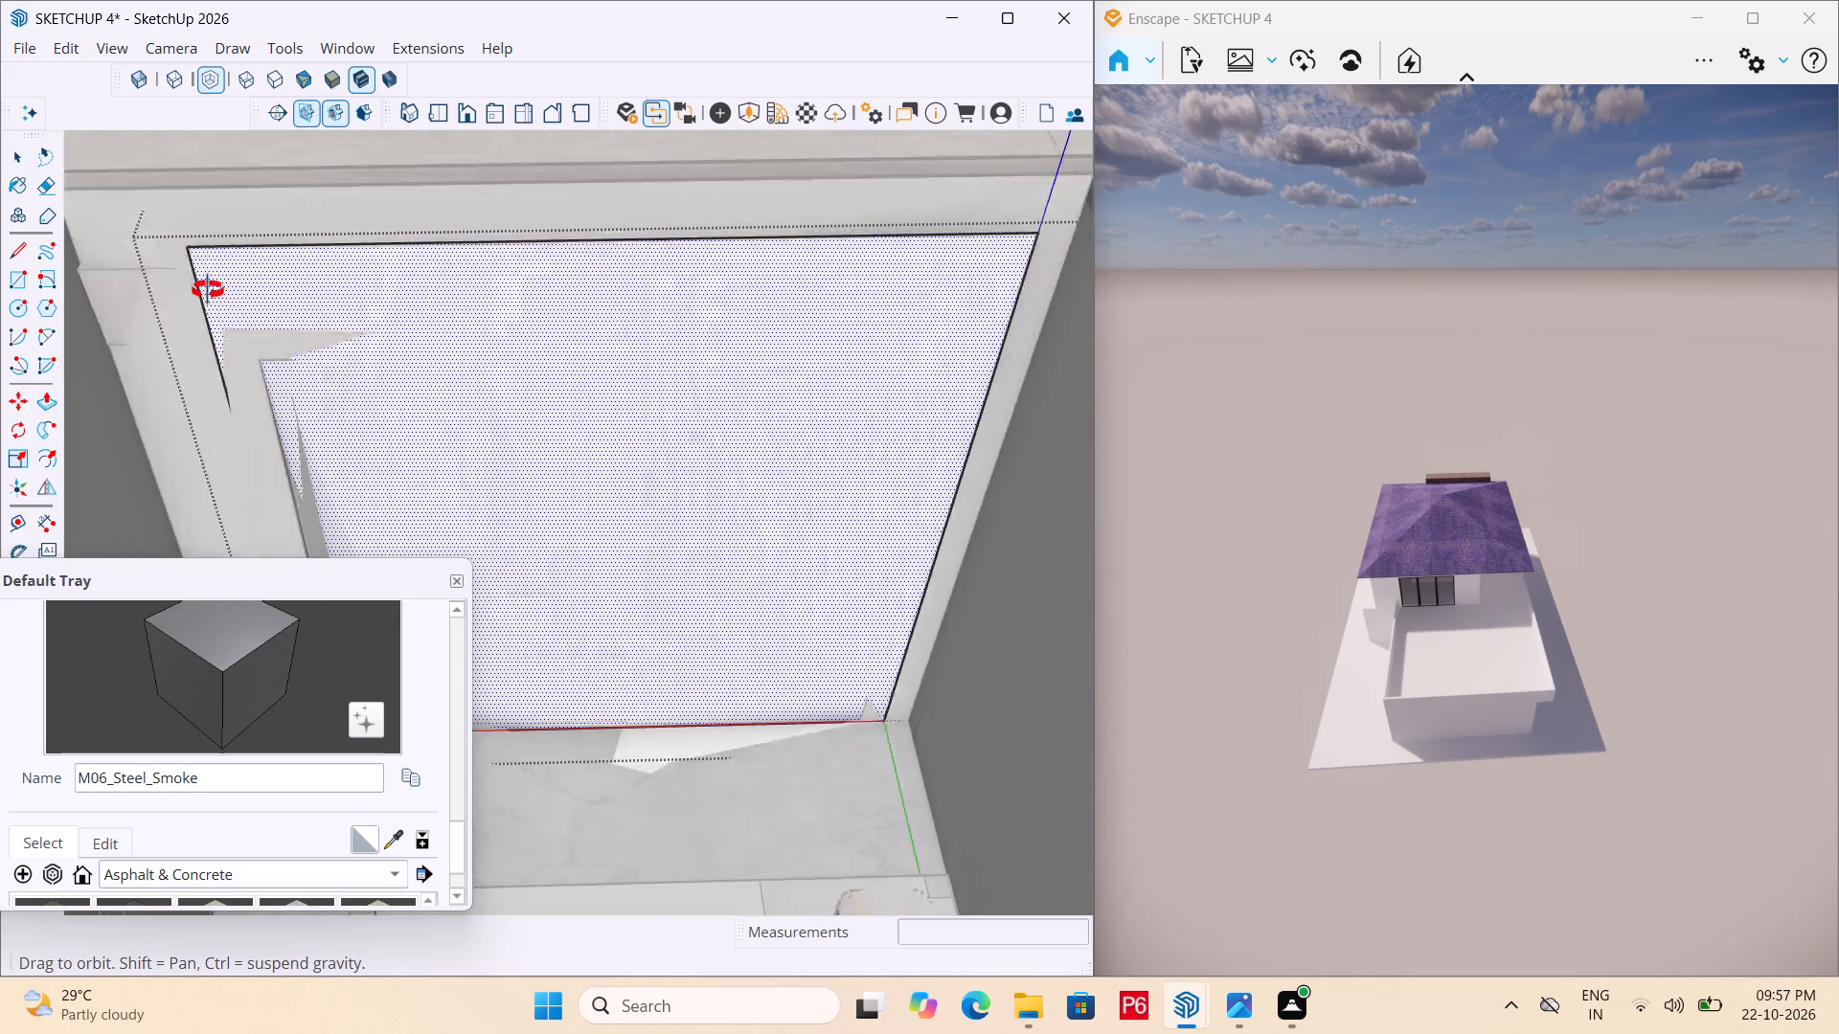
{"action": "middle_click_drag", "start_coordinate": [208, 290], "coordinate": [331, 291]}
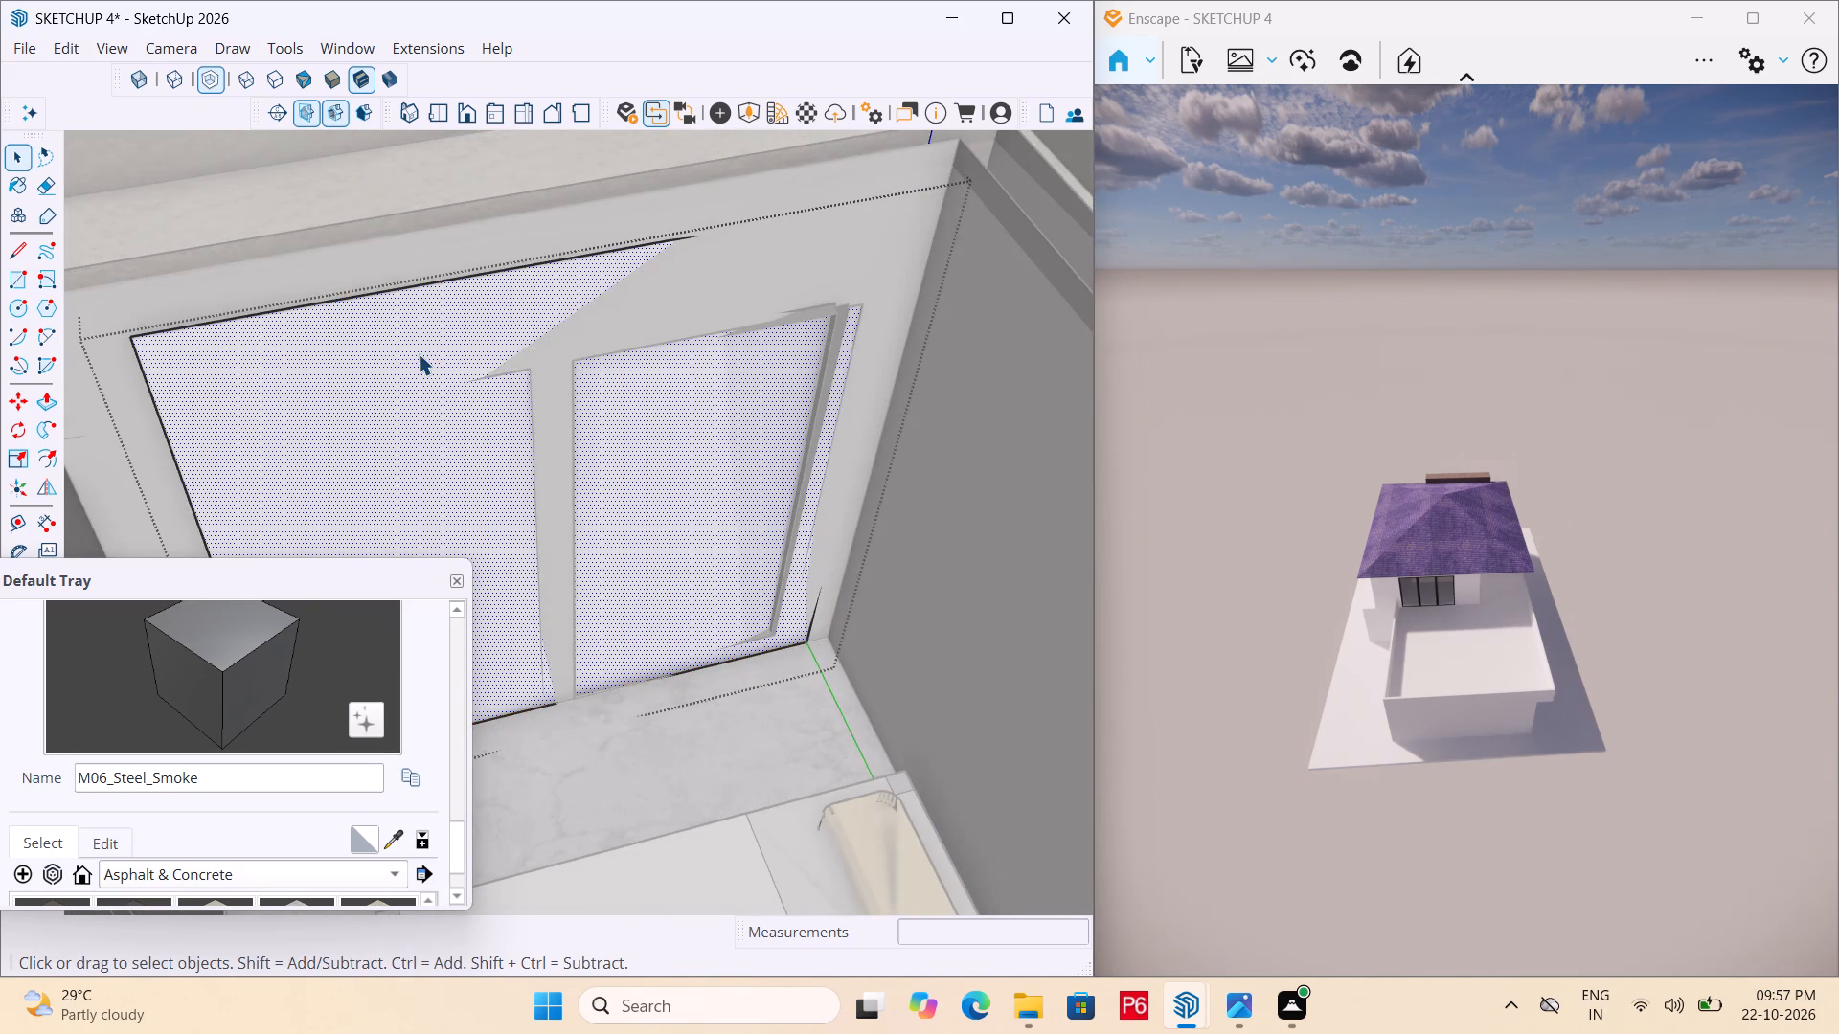
{"action": "scroll", "coordinate": [423, 377], "scroll_direction": "down", "scroll_amount": 3}
{"action": "middle_click", "coordinate": [416, 387]}
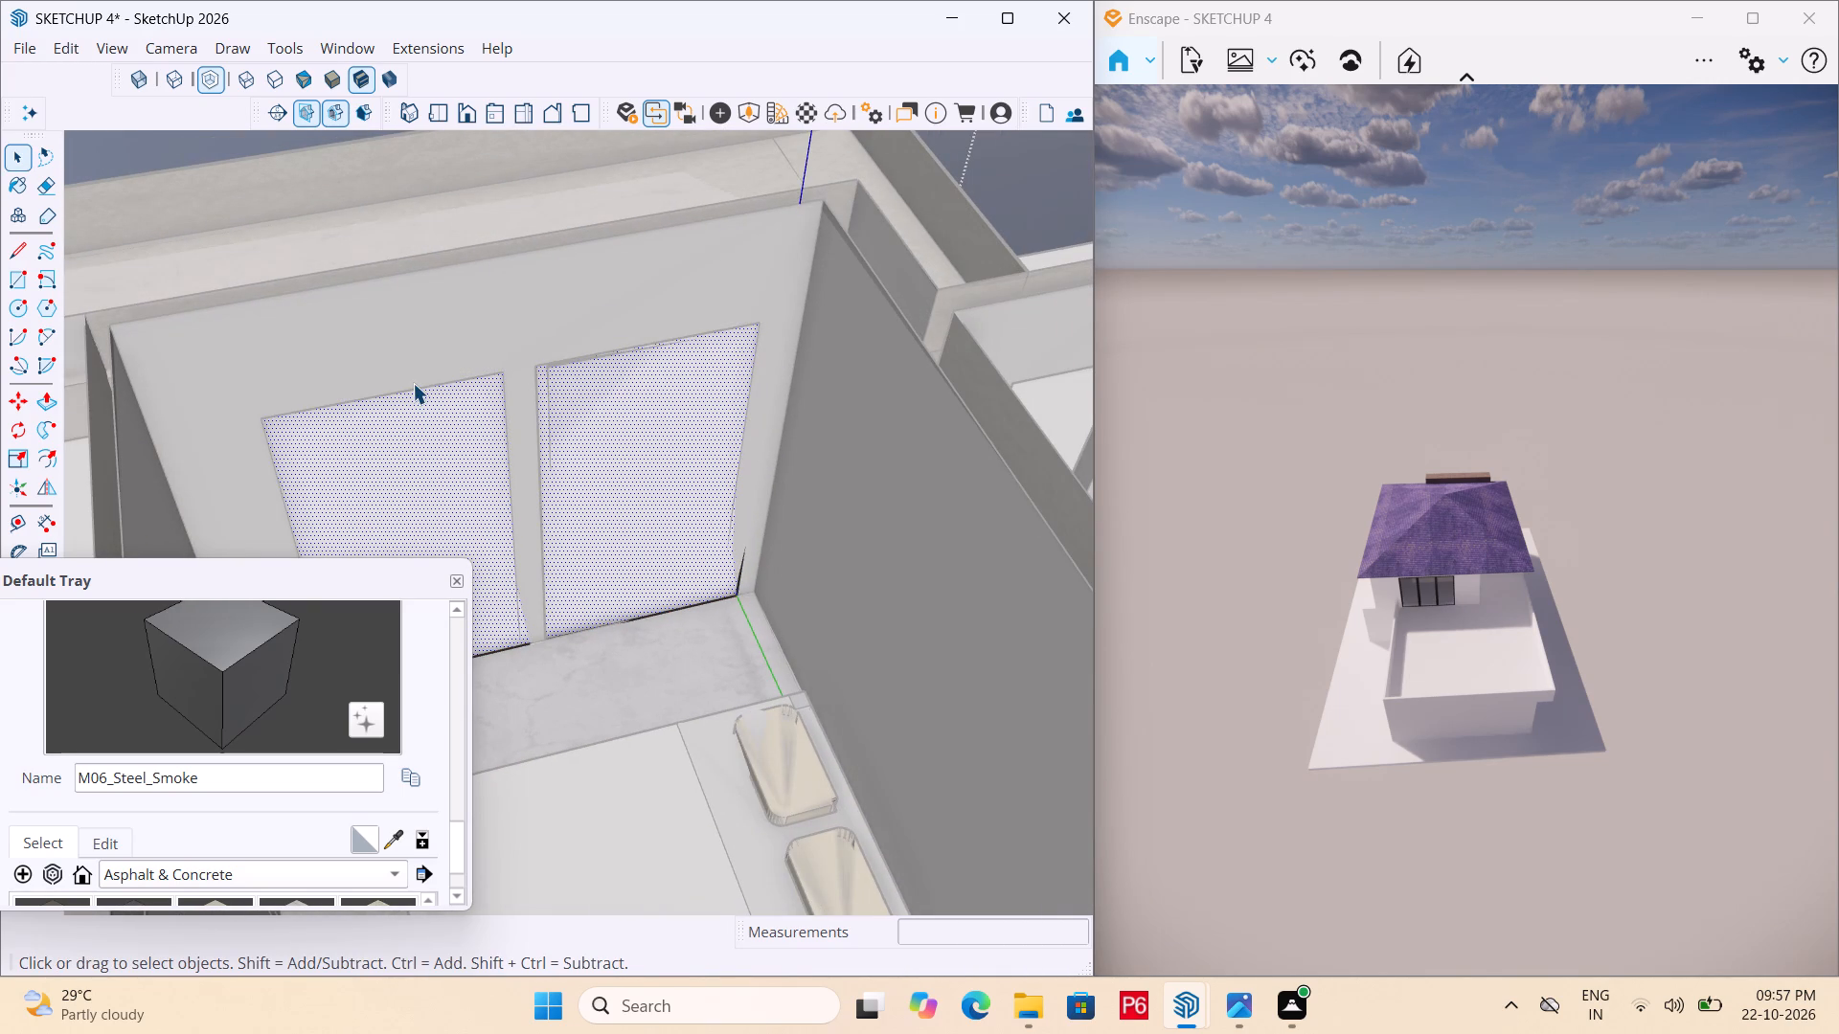
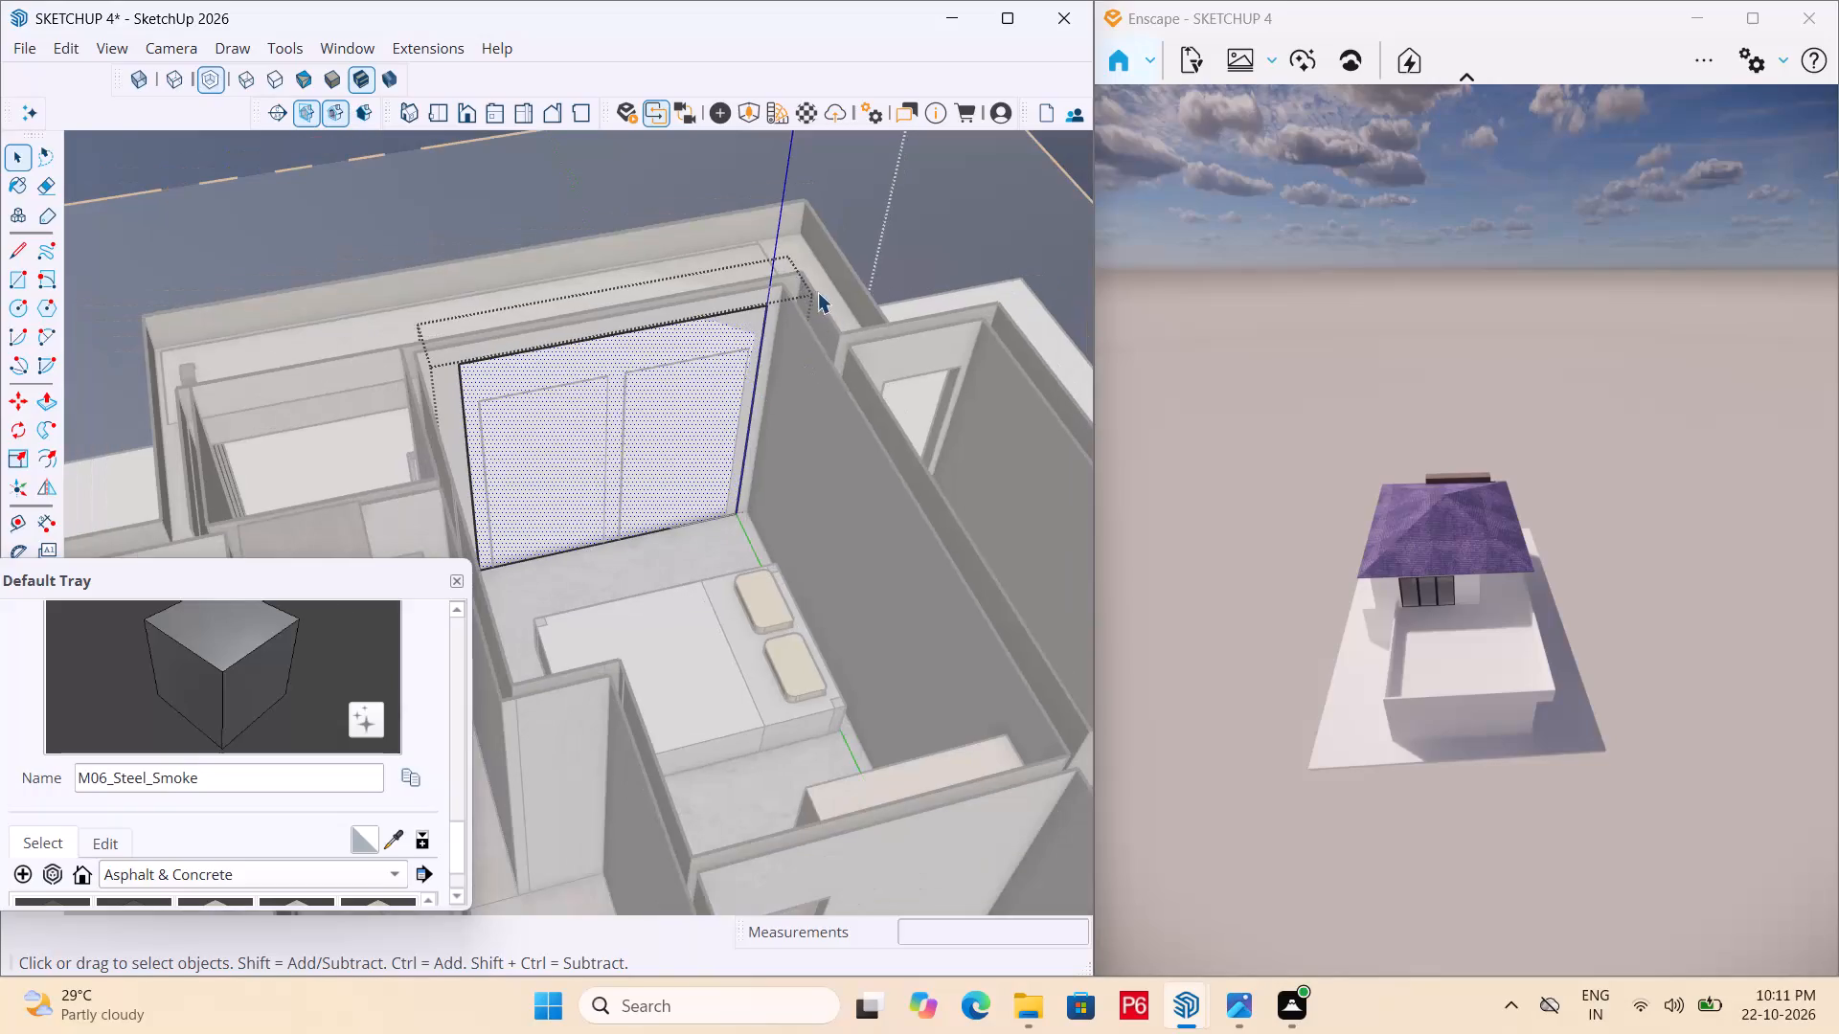
Leave the nested bedroom group being edited and return to the whole house model.
{"action": "scroll", "coordinate": [804, 282], "scroll_direction": "down", "scroll_amount": 11}
{"action": "scroll", "coordinate": [881, 269], "scroll_direction": "down", "scroll_amount": 6}
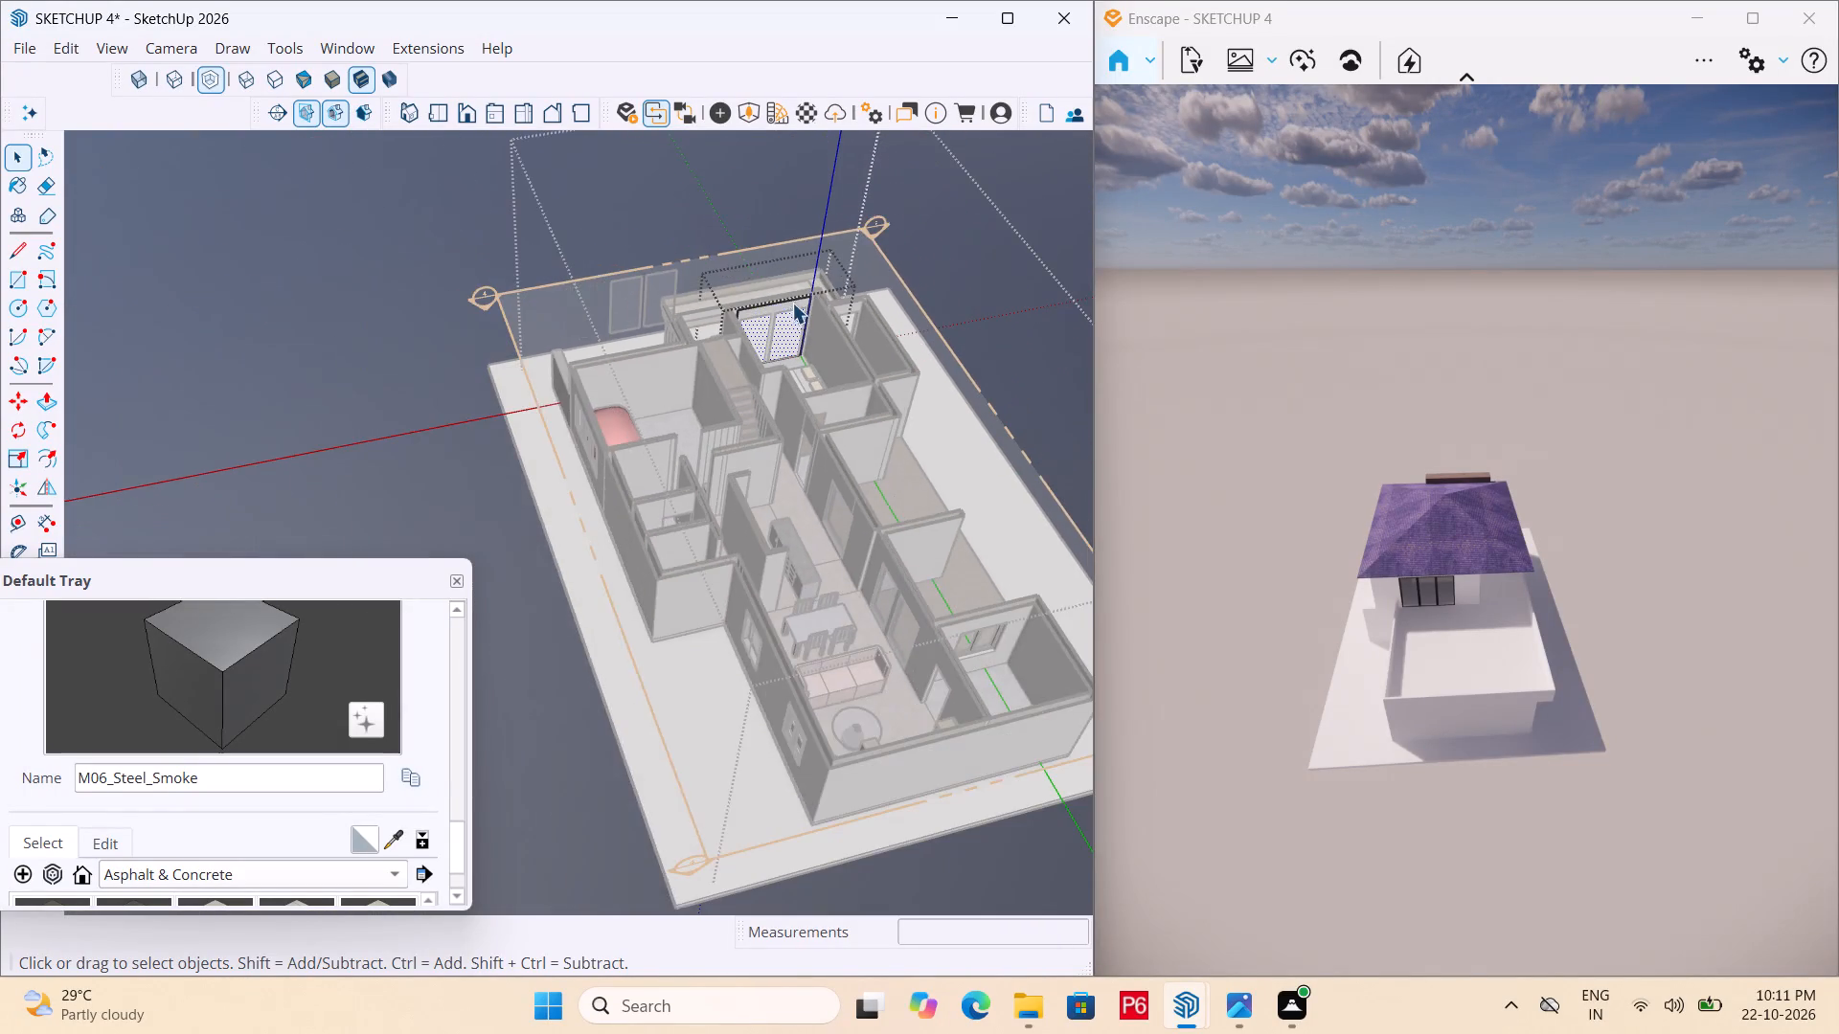
{"action": "scroll", "coordinate": [789, 303], "scroll_direction": "down", "scroll_amount": 5}
{"action": "left_click", "coordinate": [425, 449]}
{"action": "scroll", "coordinate": [783, 319], "scroll_direction": "up", "scroll_amount": 3}
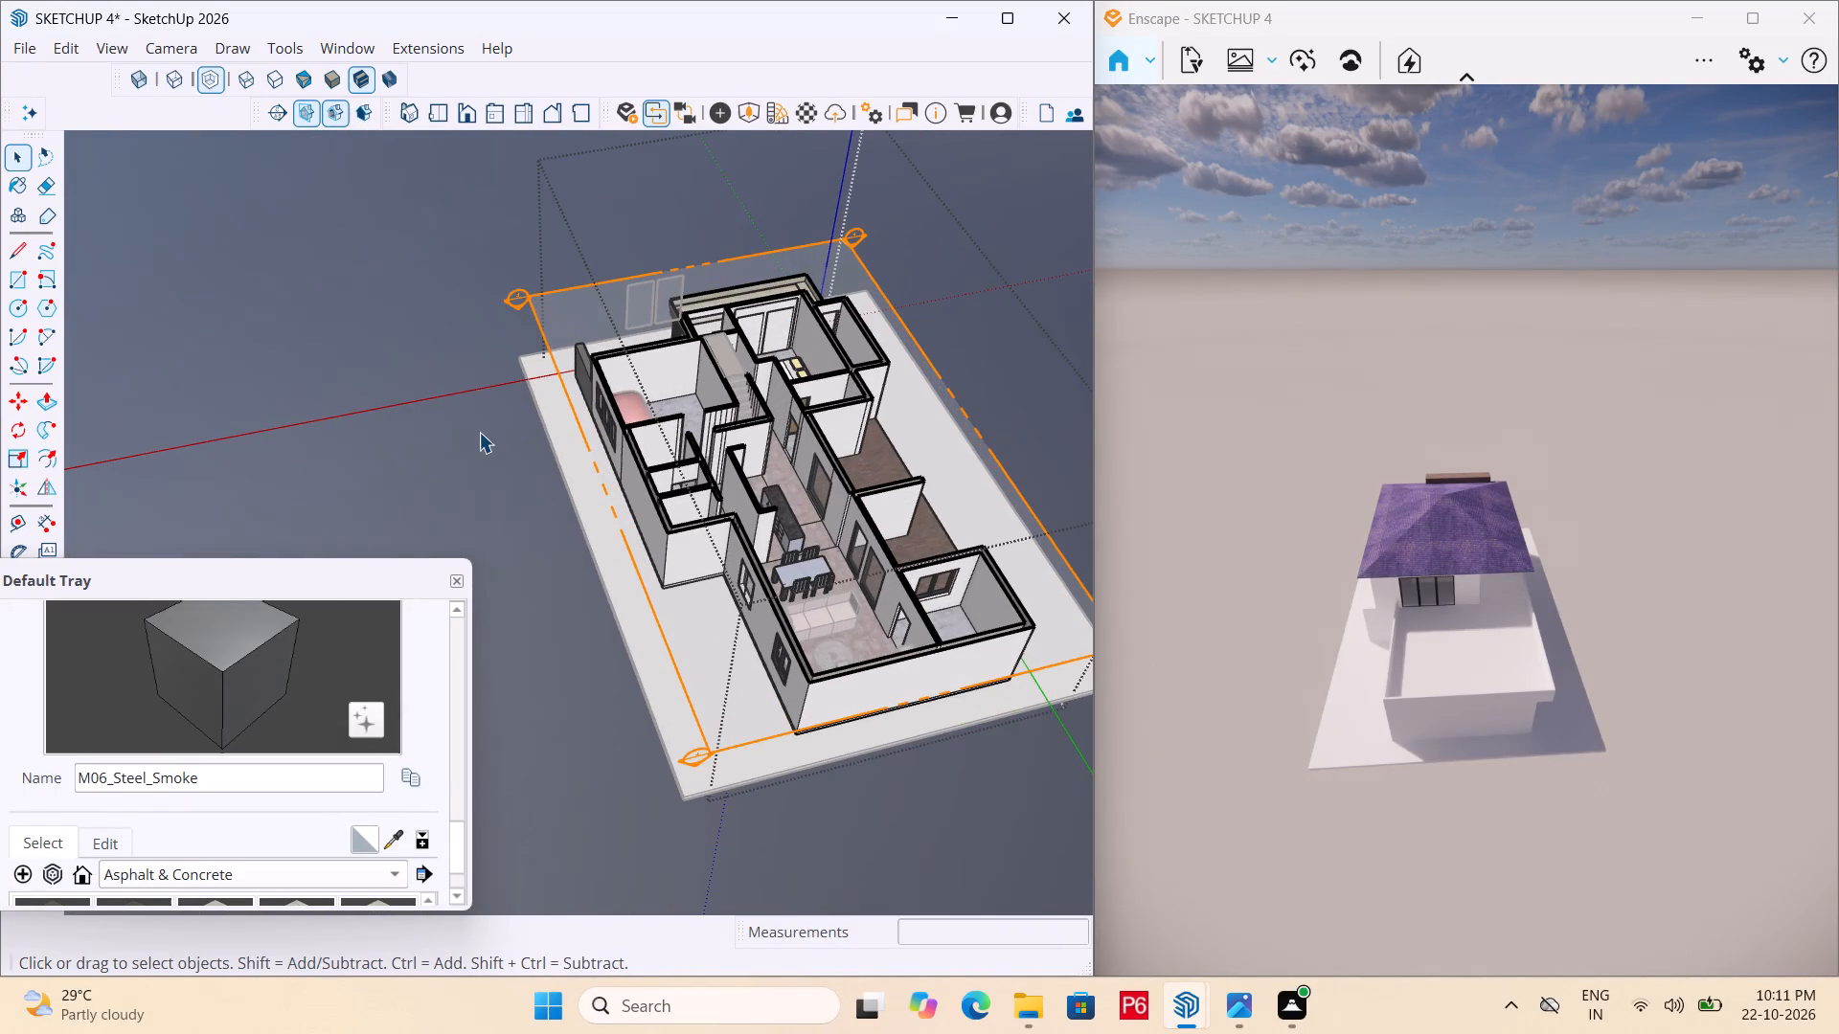
{"action": "left_click", "coordinate": [479, 432]}
Examine the sectioned ground floor from several sides, including the garage, small service rooms, kitchen and living areas.
{"action": "scroll", "coordinate": [788, 365], "scroll_direction": "up", "scroll_amount": 4}
{"action": "middle_click_drag", "start_coordinate": [613, 364], "coordinate": [938, 314]}
{"action": "scroll", "coordinate": [569, 368], "scroll_direction": "down", "scroll_amount": 1}
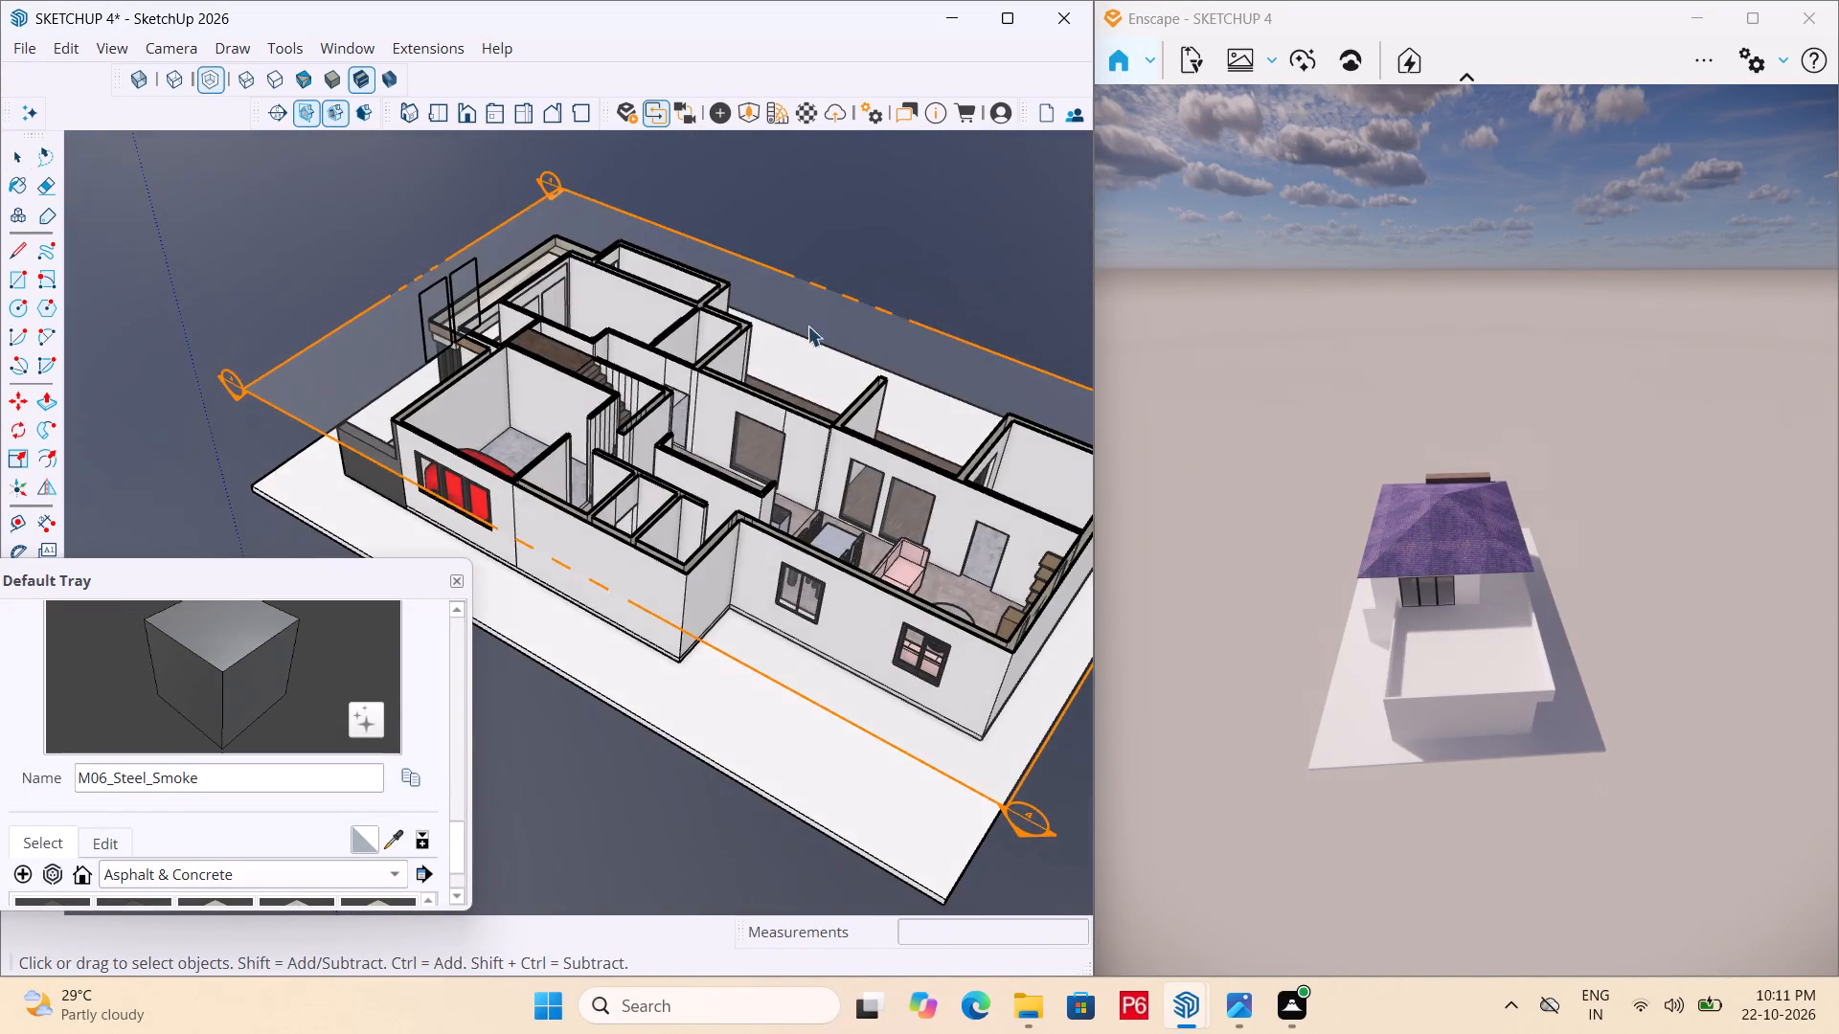
{"action": "middle_click_drag", "start_coordinate": [514, 366], "coordinate": [493, 682]}
{"action": "scroll", "coordinate": [514, 661], "scroll_direction": "up", "scroll_amount": 5}
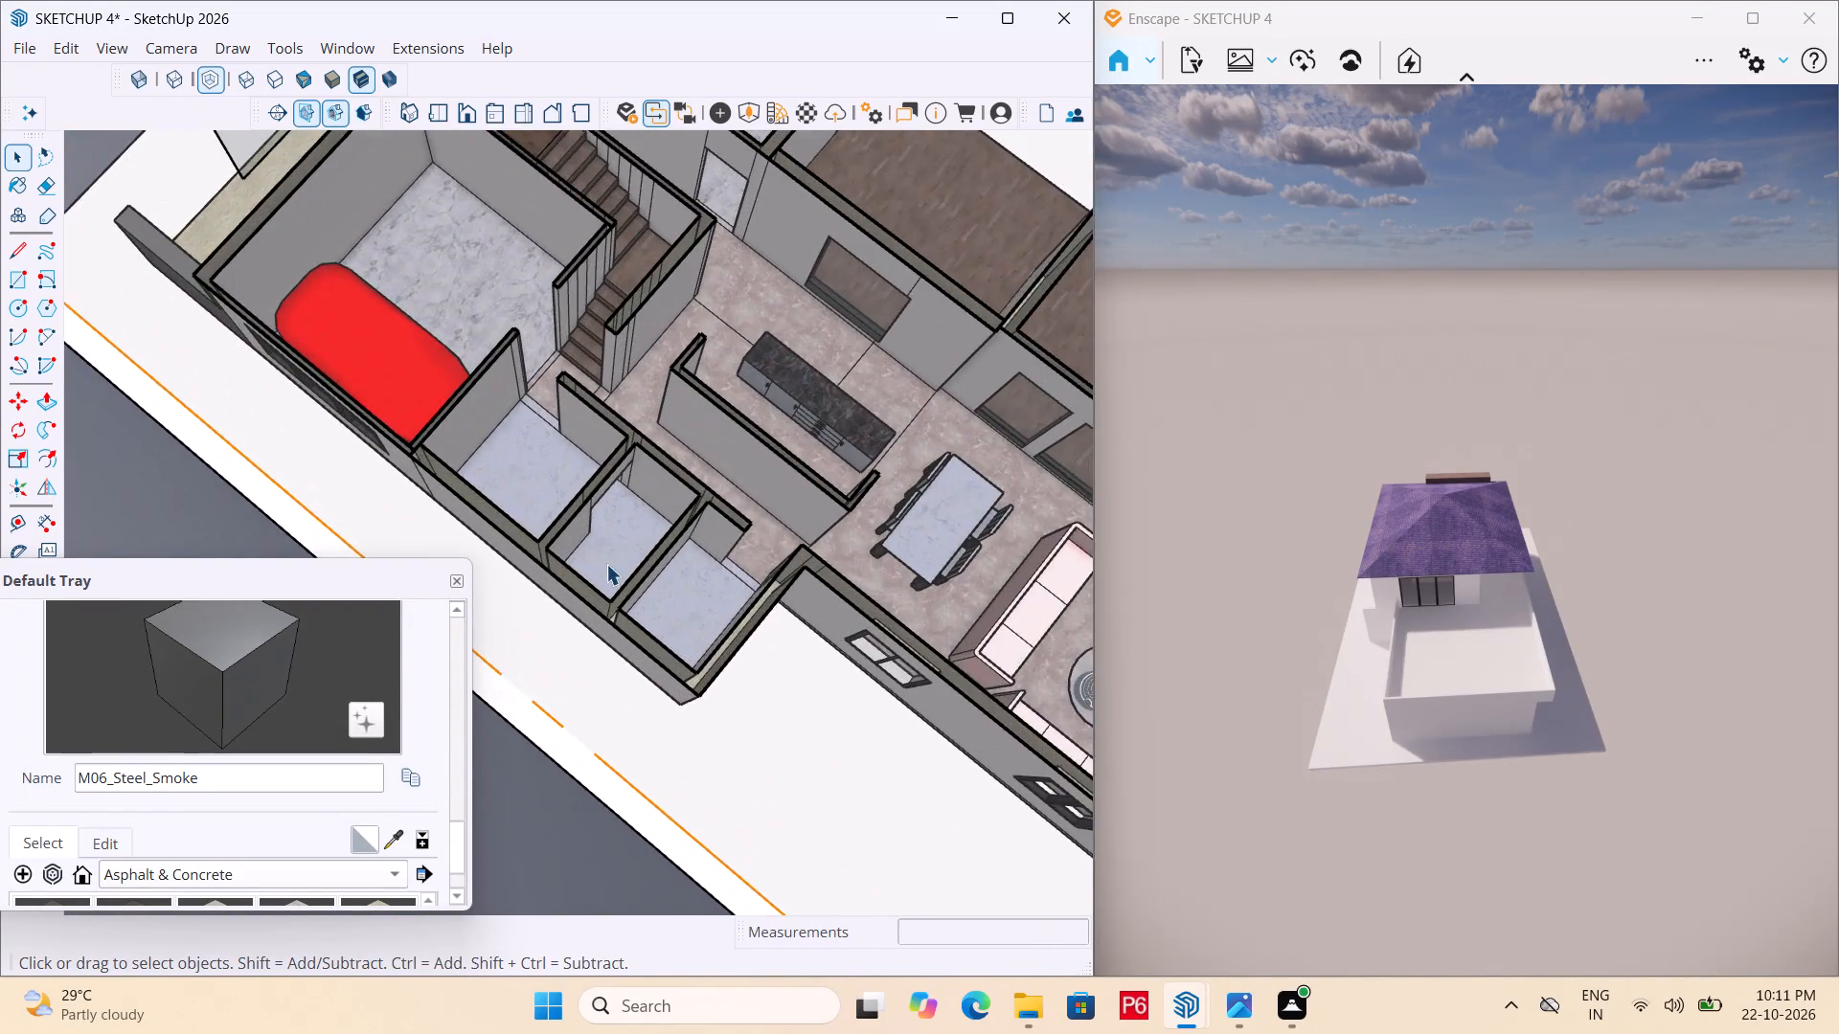
{"action": "scroll", "coordinate": [606, 564], "scroll_direction": "up", "scroll_amount": 1}
{"action": "middle_click_drag", "start_coordinate": [568, 552], "coordinate": [1185, 579]}
{"action": "middle_click_drag", "start_coordinate": [605, 529], "coordinate": [668, 530]}
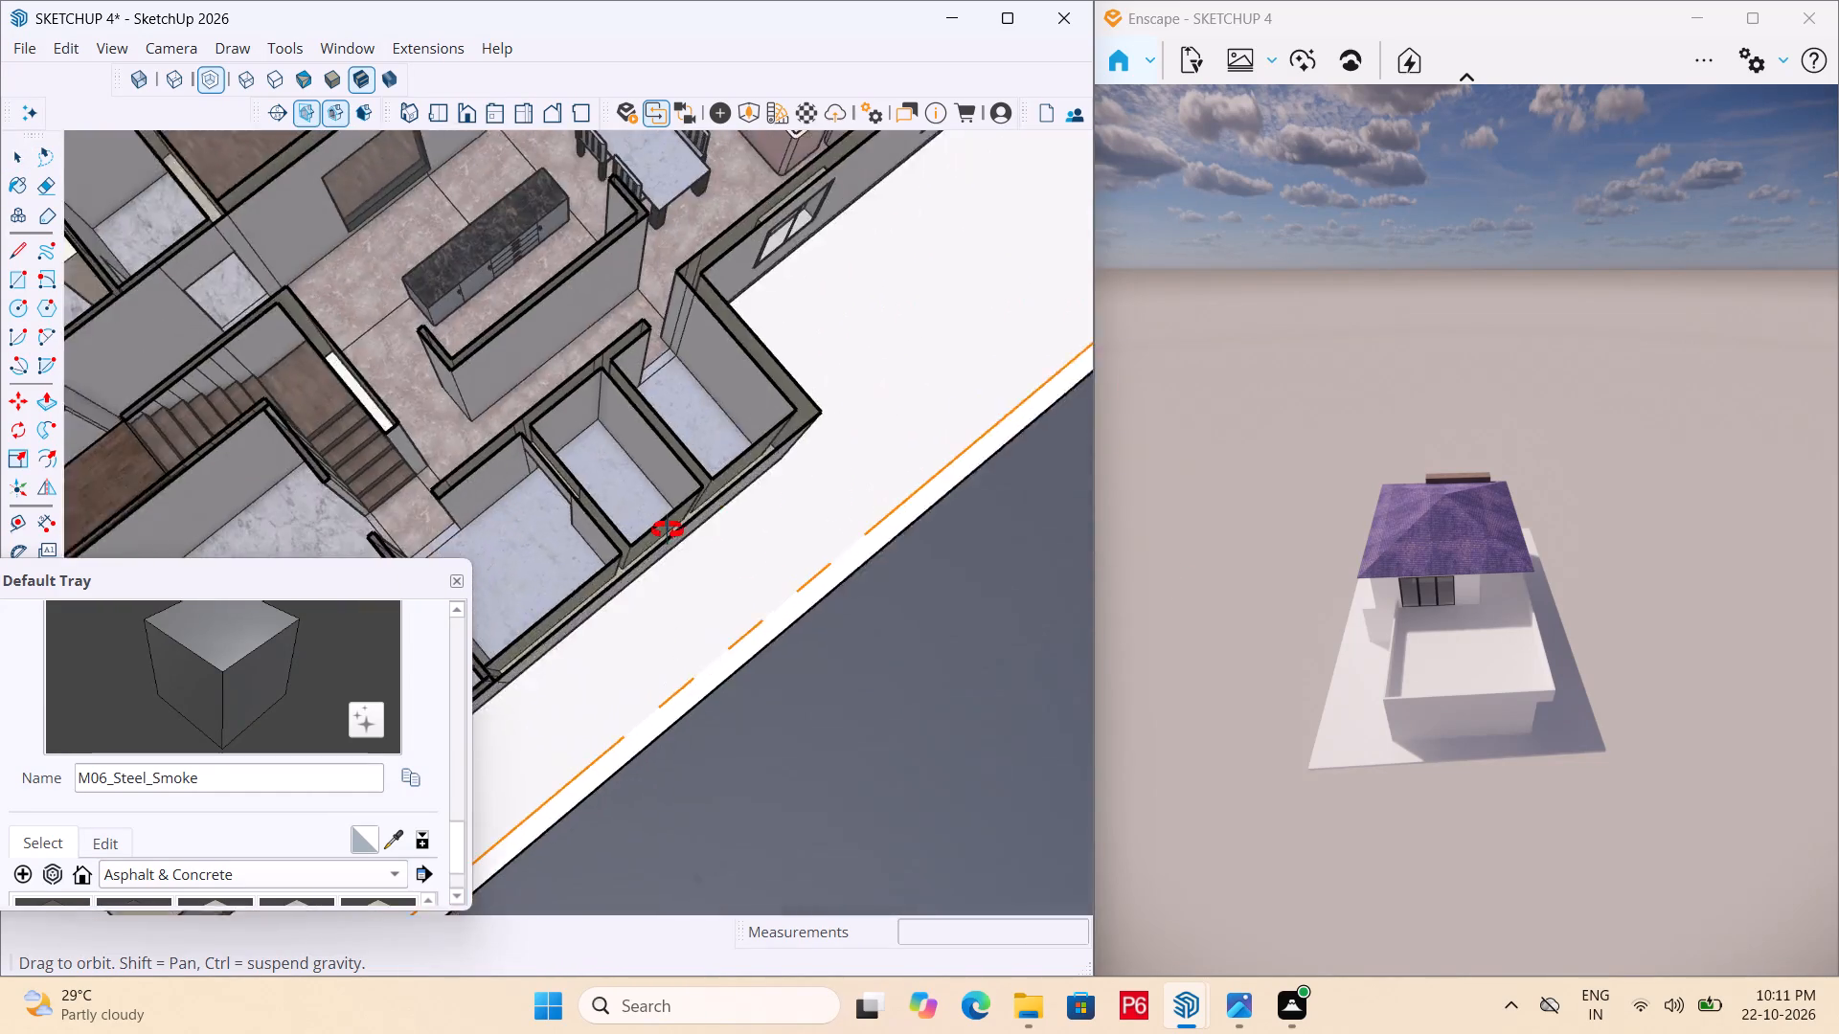
{"action": "middle_click_drag", "start_coordinate": [668, 530], "coordinate": [616, 493]}
{"action": "scroll", "coordinate": [799, 581], "scroll_direction": "down", "scroll_amount": 9}
{"action": "middle_click_drag", "start_coordinate": [629, 569], "coordinate": [648, 392]}
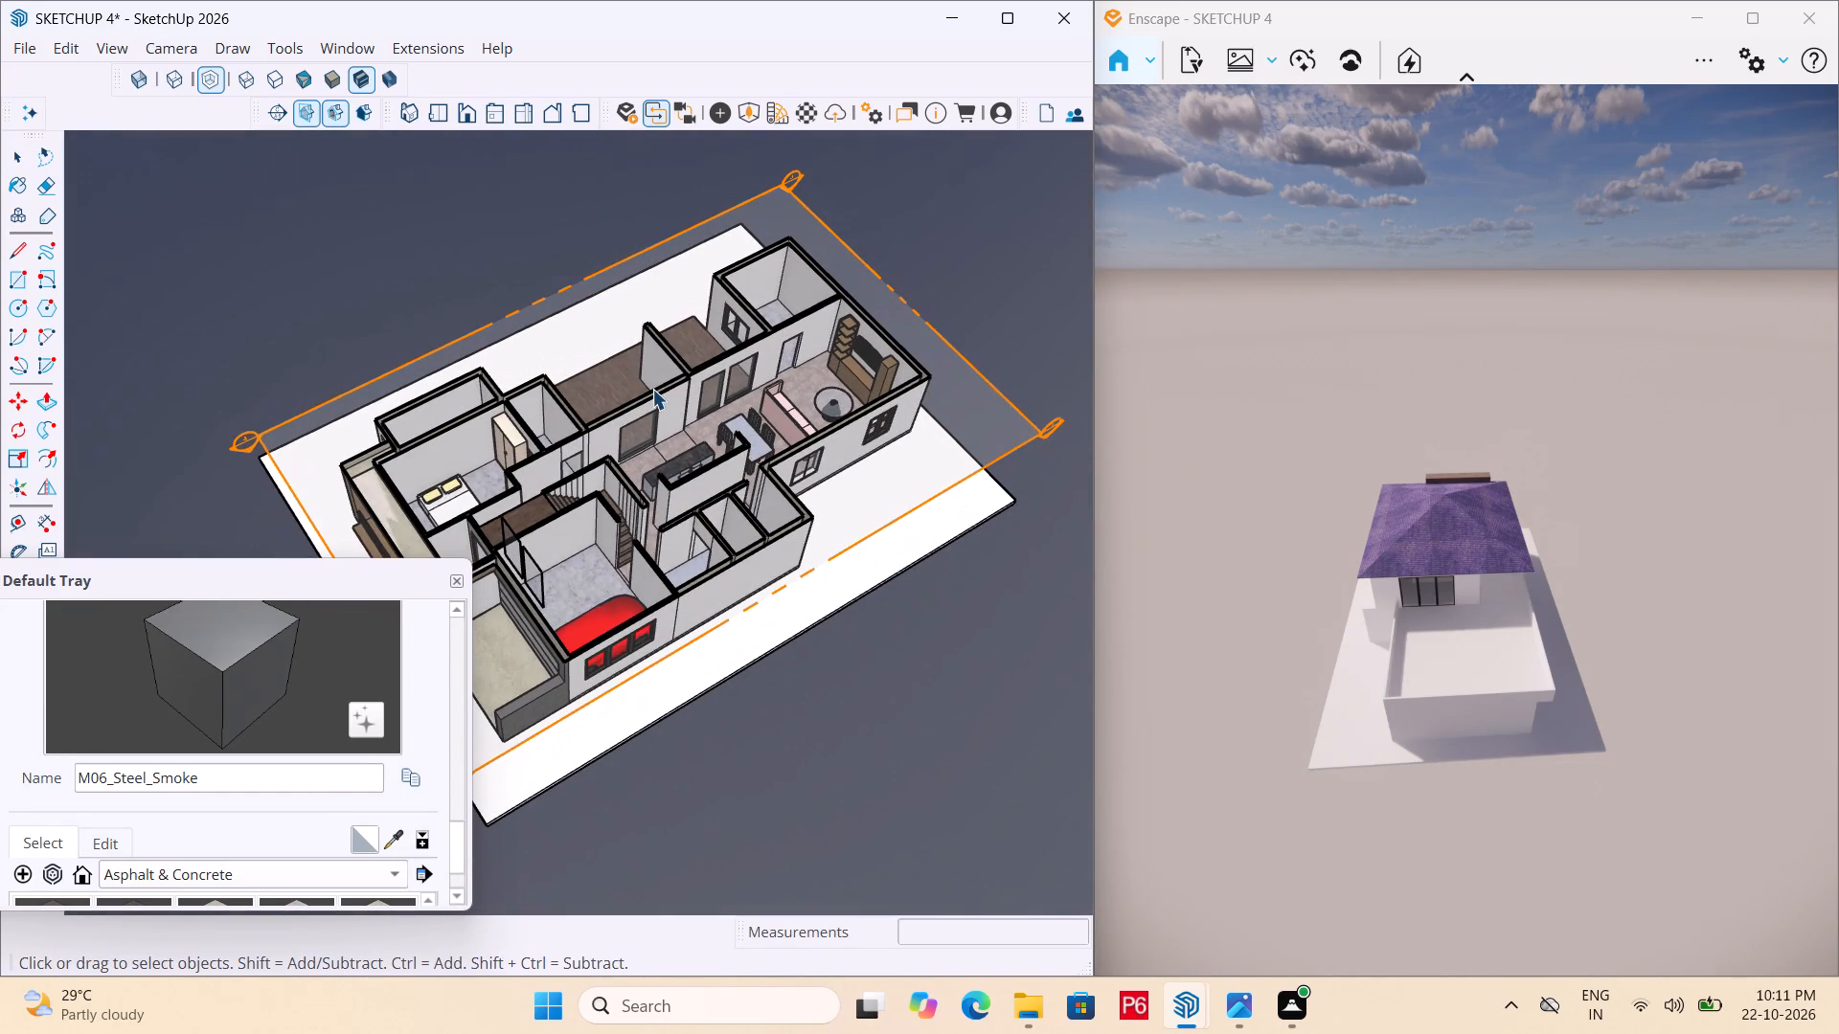
{"action": "key", "text": "space"}
{"action": "left_click", "coordinate": [883, 644]}
{"action": "scroll", "coordinate": [771, 281], "scroll_direction": "up", "scroll_amount": 2}
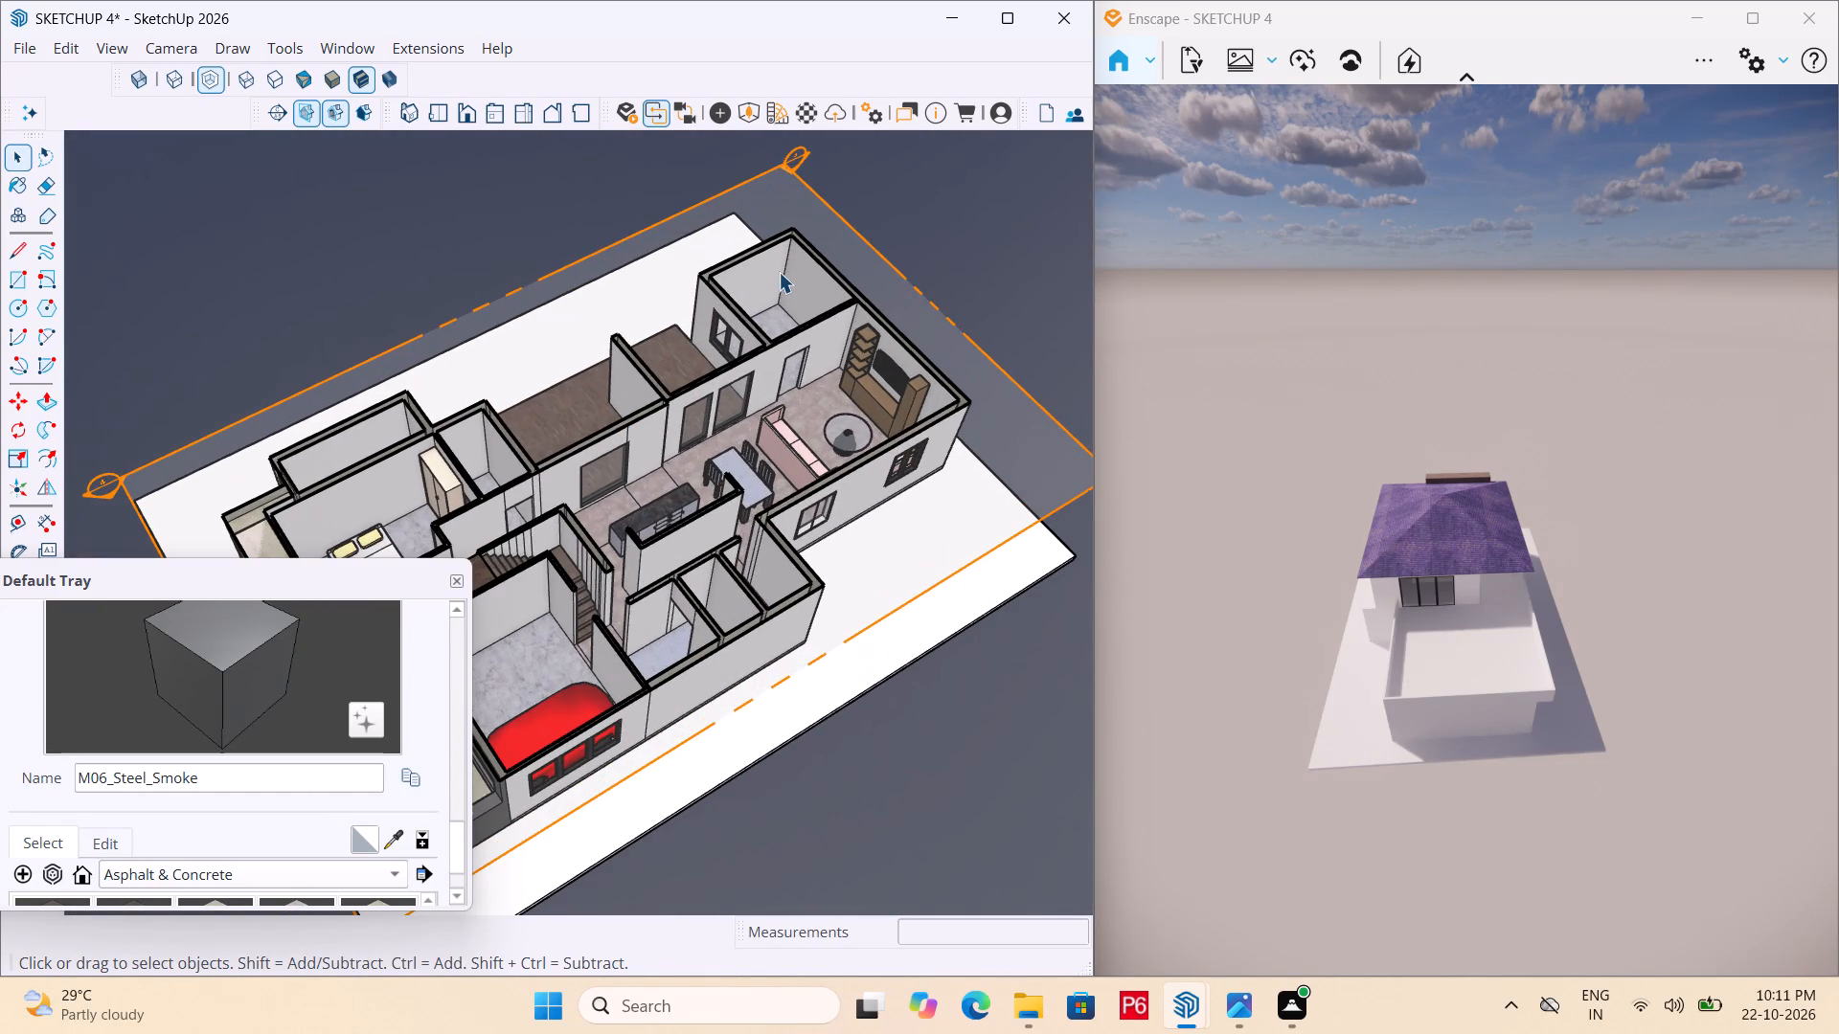
Save the house model.
{"action": "key", "text": "ctrl+s"}
{"action": "key", "text": "ctrl+s"}
{"action": "key", "text": "ctrl+s"}
{"action": "key", "text": "ctrl+s"}
{"action": "key", "text": "ctrl+s"}
{"action": "key", "text": "ctrl+s"}
{"action": "key", "text": "ctrl+s"}
{"action": "key", "text": "ctrl+s"}
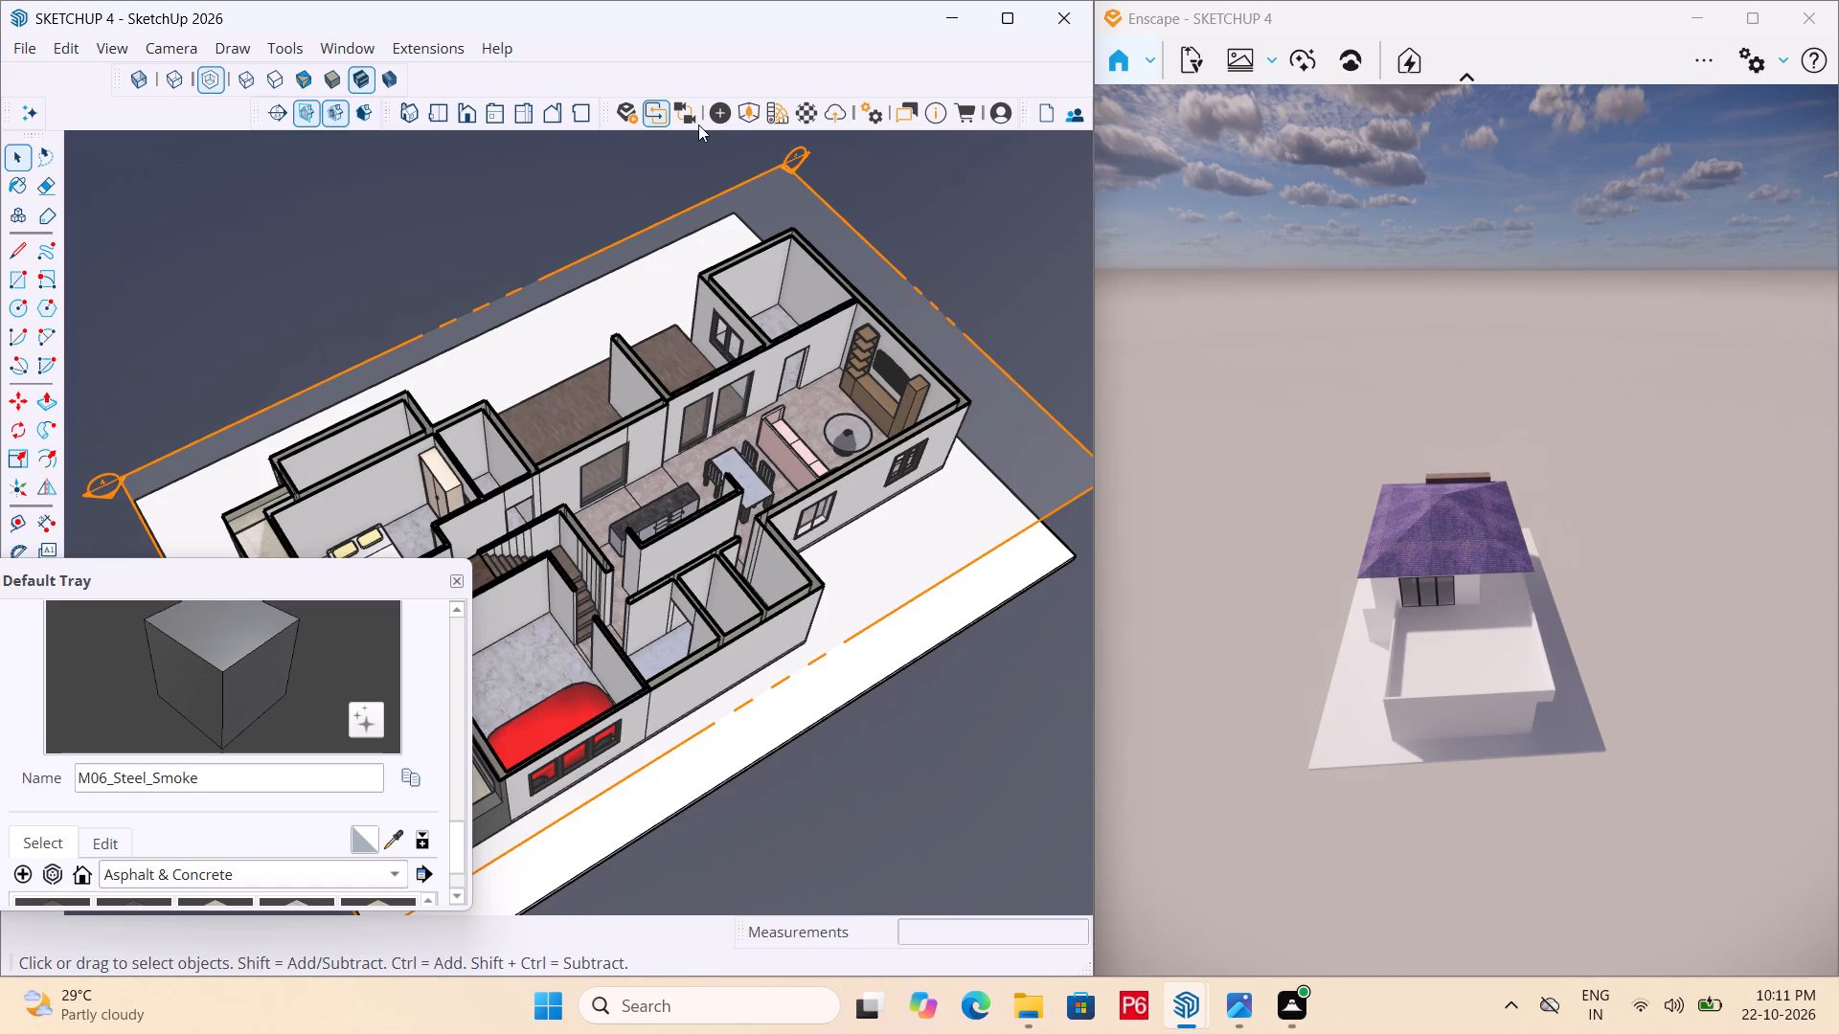
Synchronize the Enscape view with the model camera and inspect the rendered house from its front garage corner.
{"action": "left_click", "coordinate": [692, 121]}
{"action": "scroll", "coordinate": [732, 461], "scroll_direction": "down", "scroll_amount": 2}
{"action": "middle_click_drag", "start_coordinate": [729, 461], "coordinate": [968, 92]}
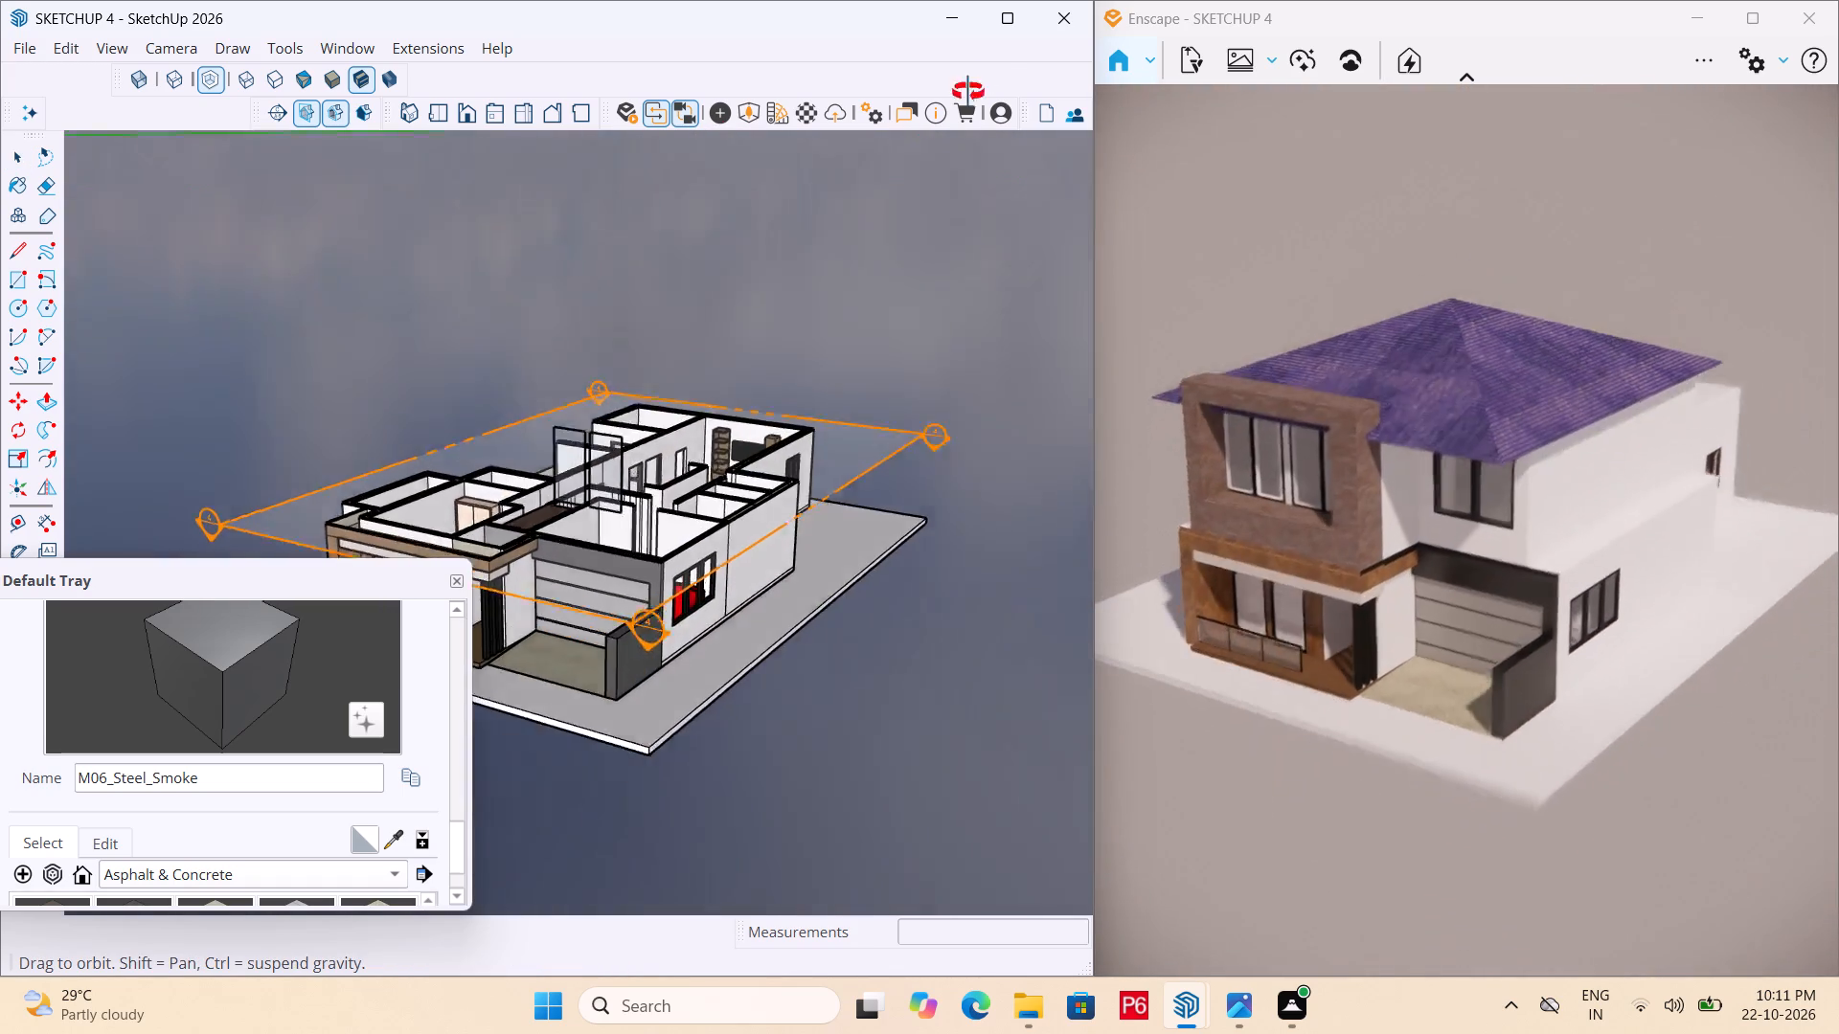
{"action": "middle_click_drag", "start_coordinate": [968, 92], "coordinate": [1000, 94]}
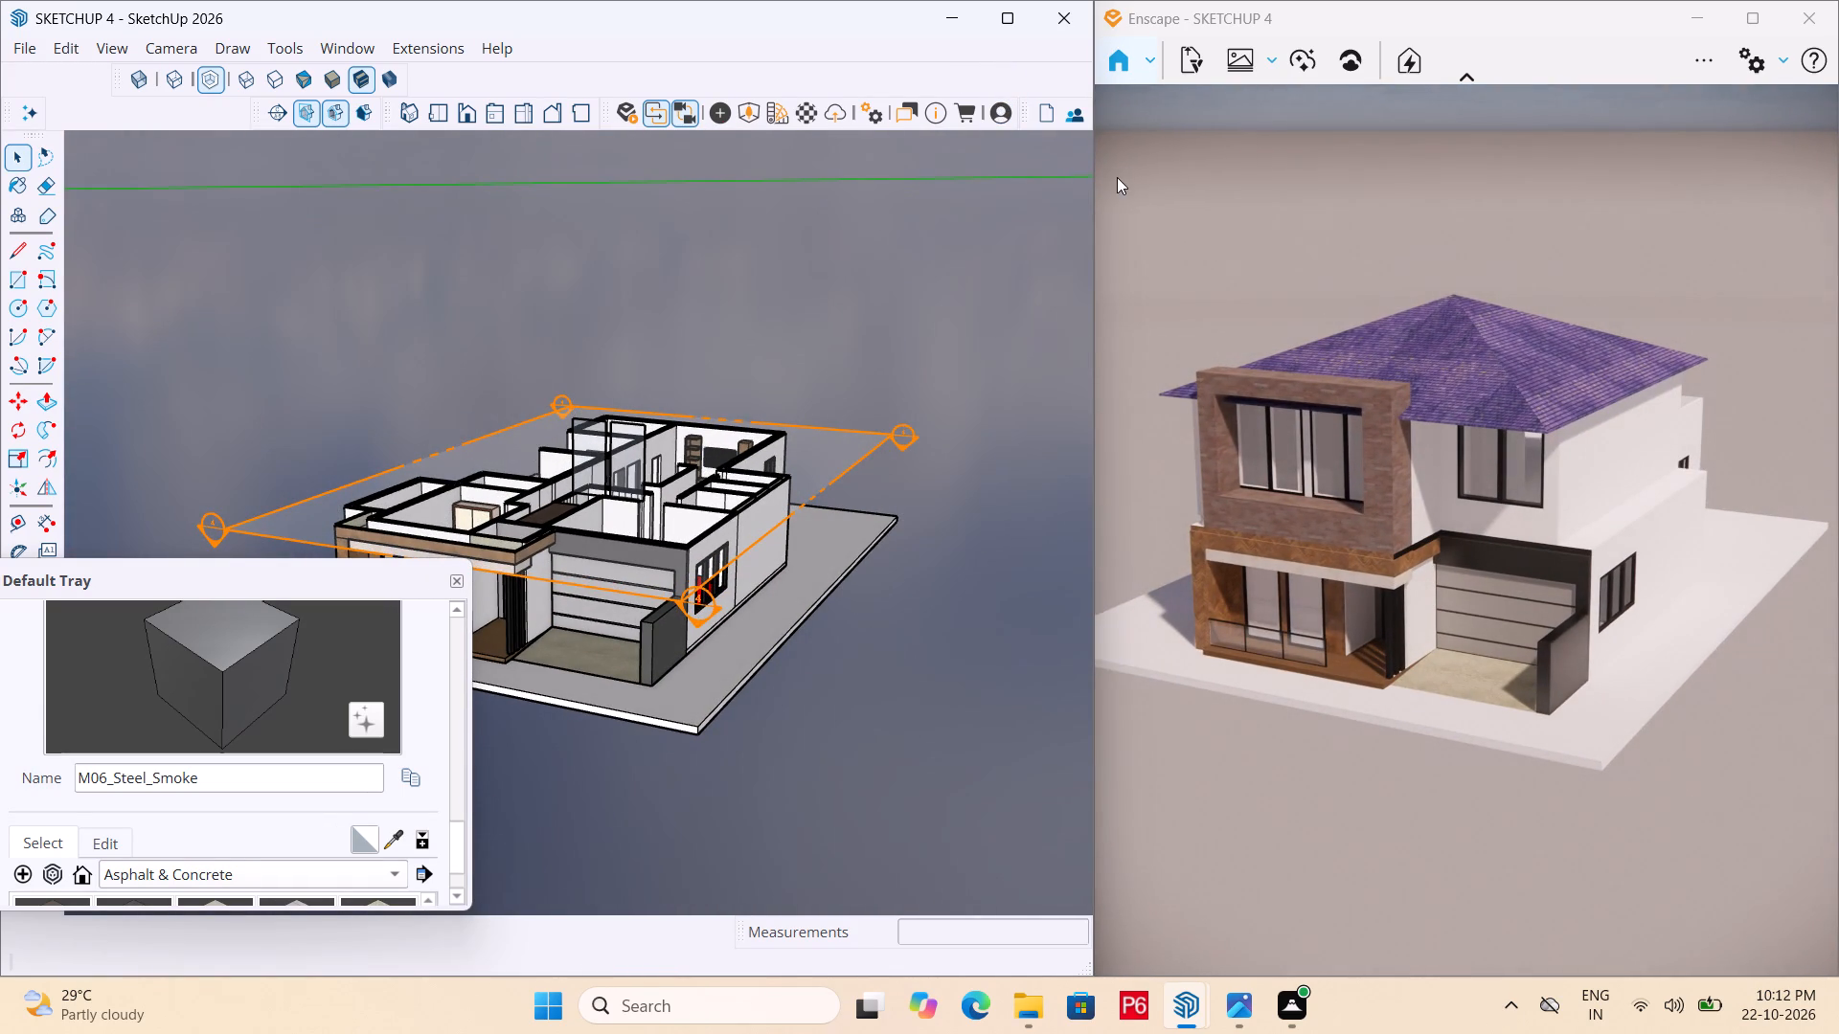
Close the Enscape render window.
{"action": "left_click", "coordinate": [1827, 24]}
{"action": "left_click", "coordinate": [910, 306]}
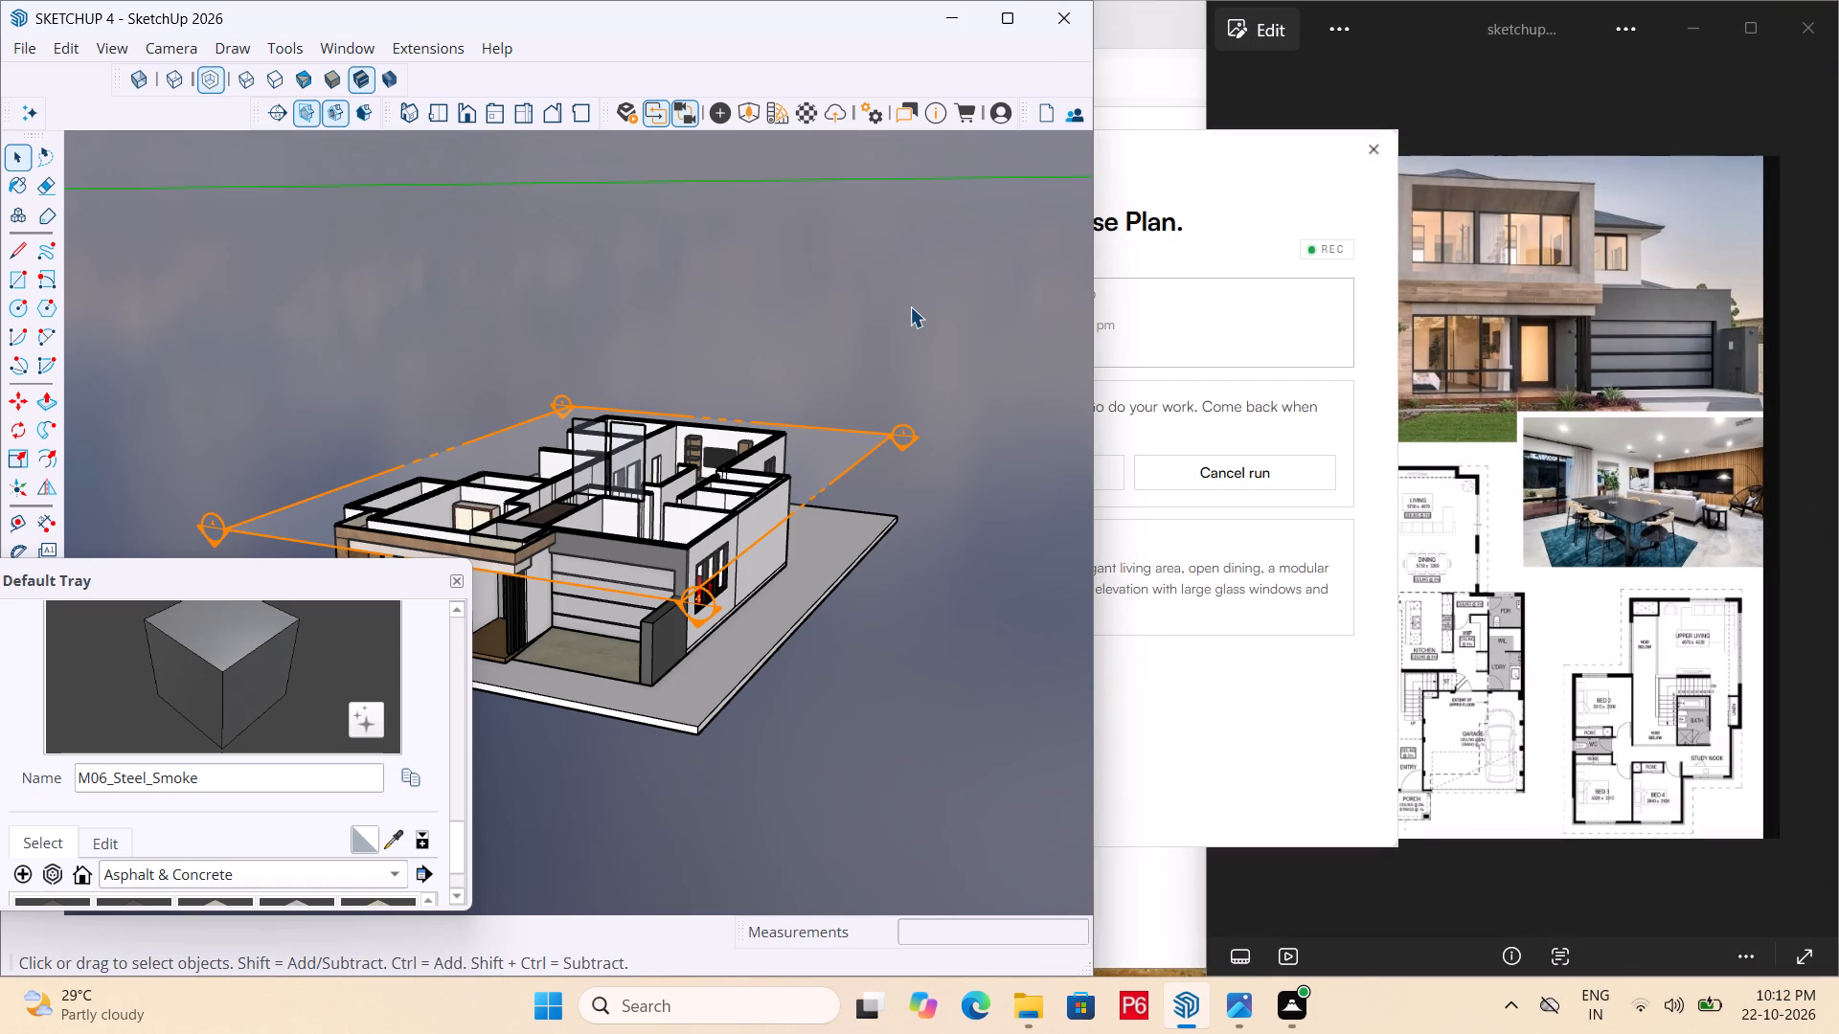
Arrange SketchUp side by side with the reference image sketchup 4.jpg, giving SketchUp the wider share of the screen.
{"action": "left_click", "coordinate": [1587, 236]}
{"action": "left_click", "coordinate": [1023, 281]}
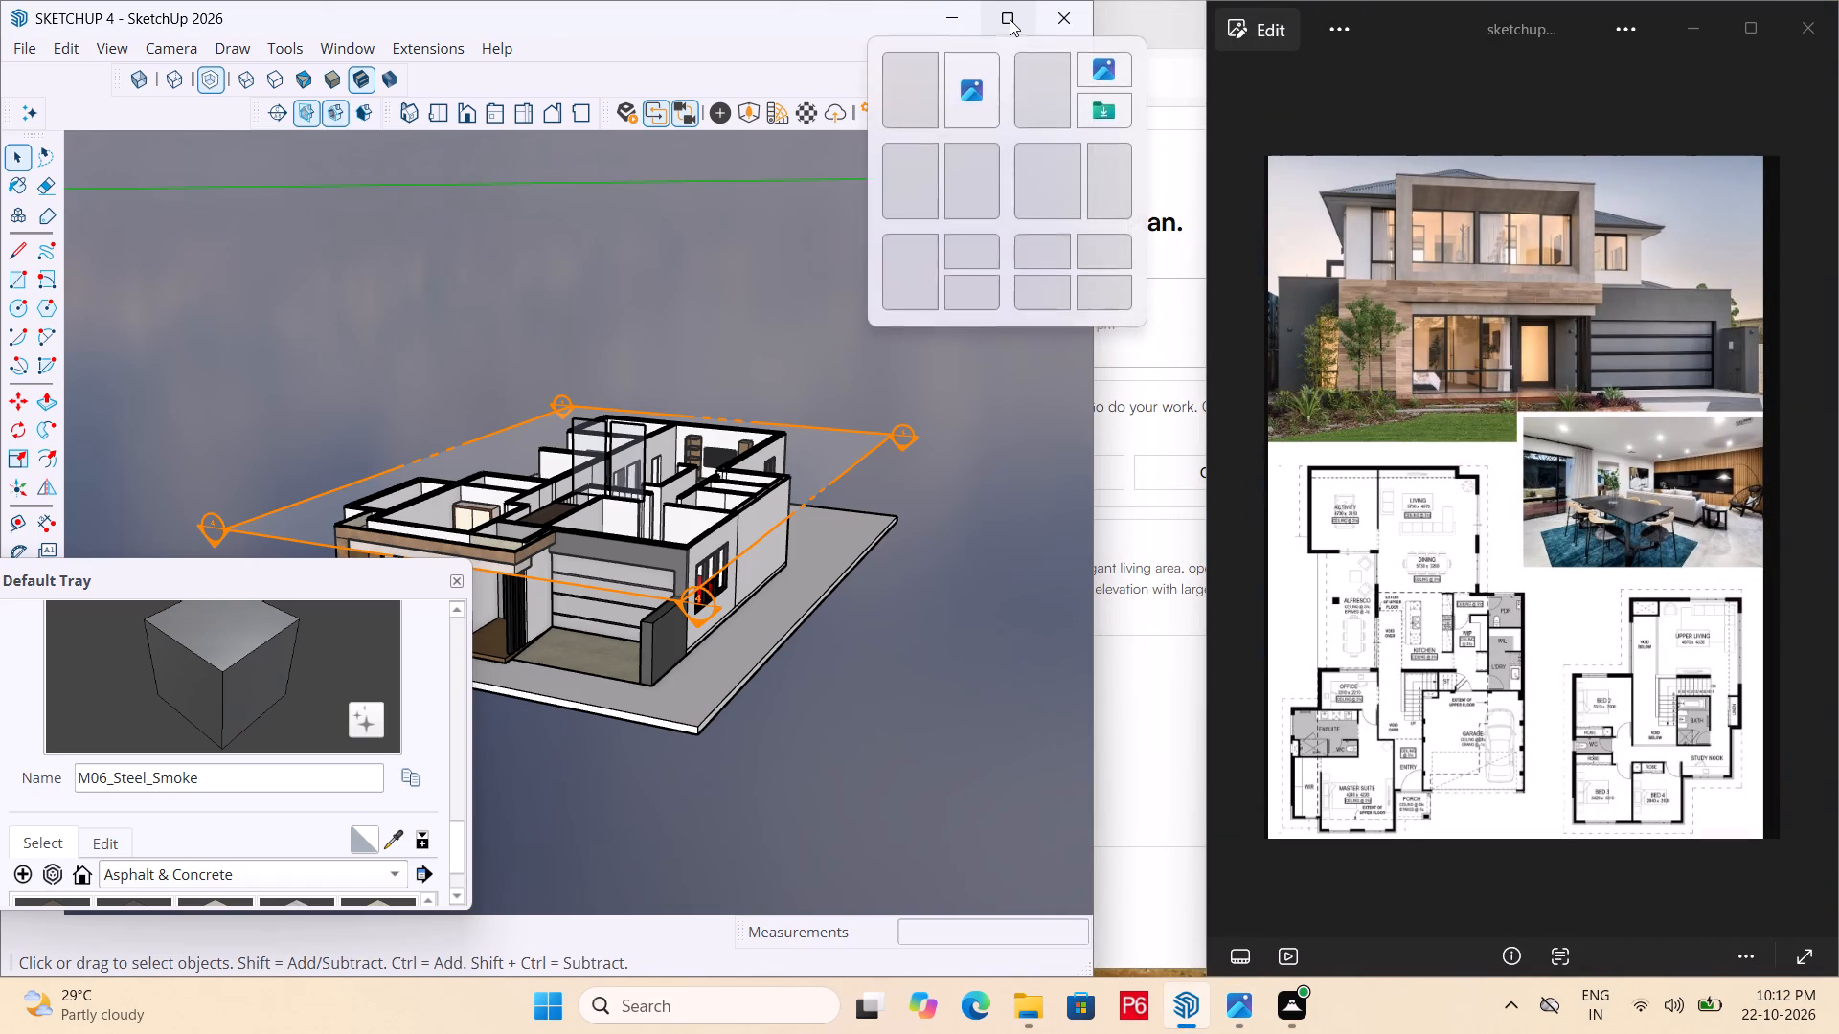
{"action": "left_click", "coordinate": [960, 101]}
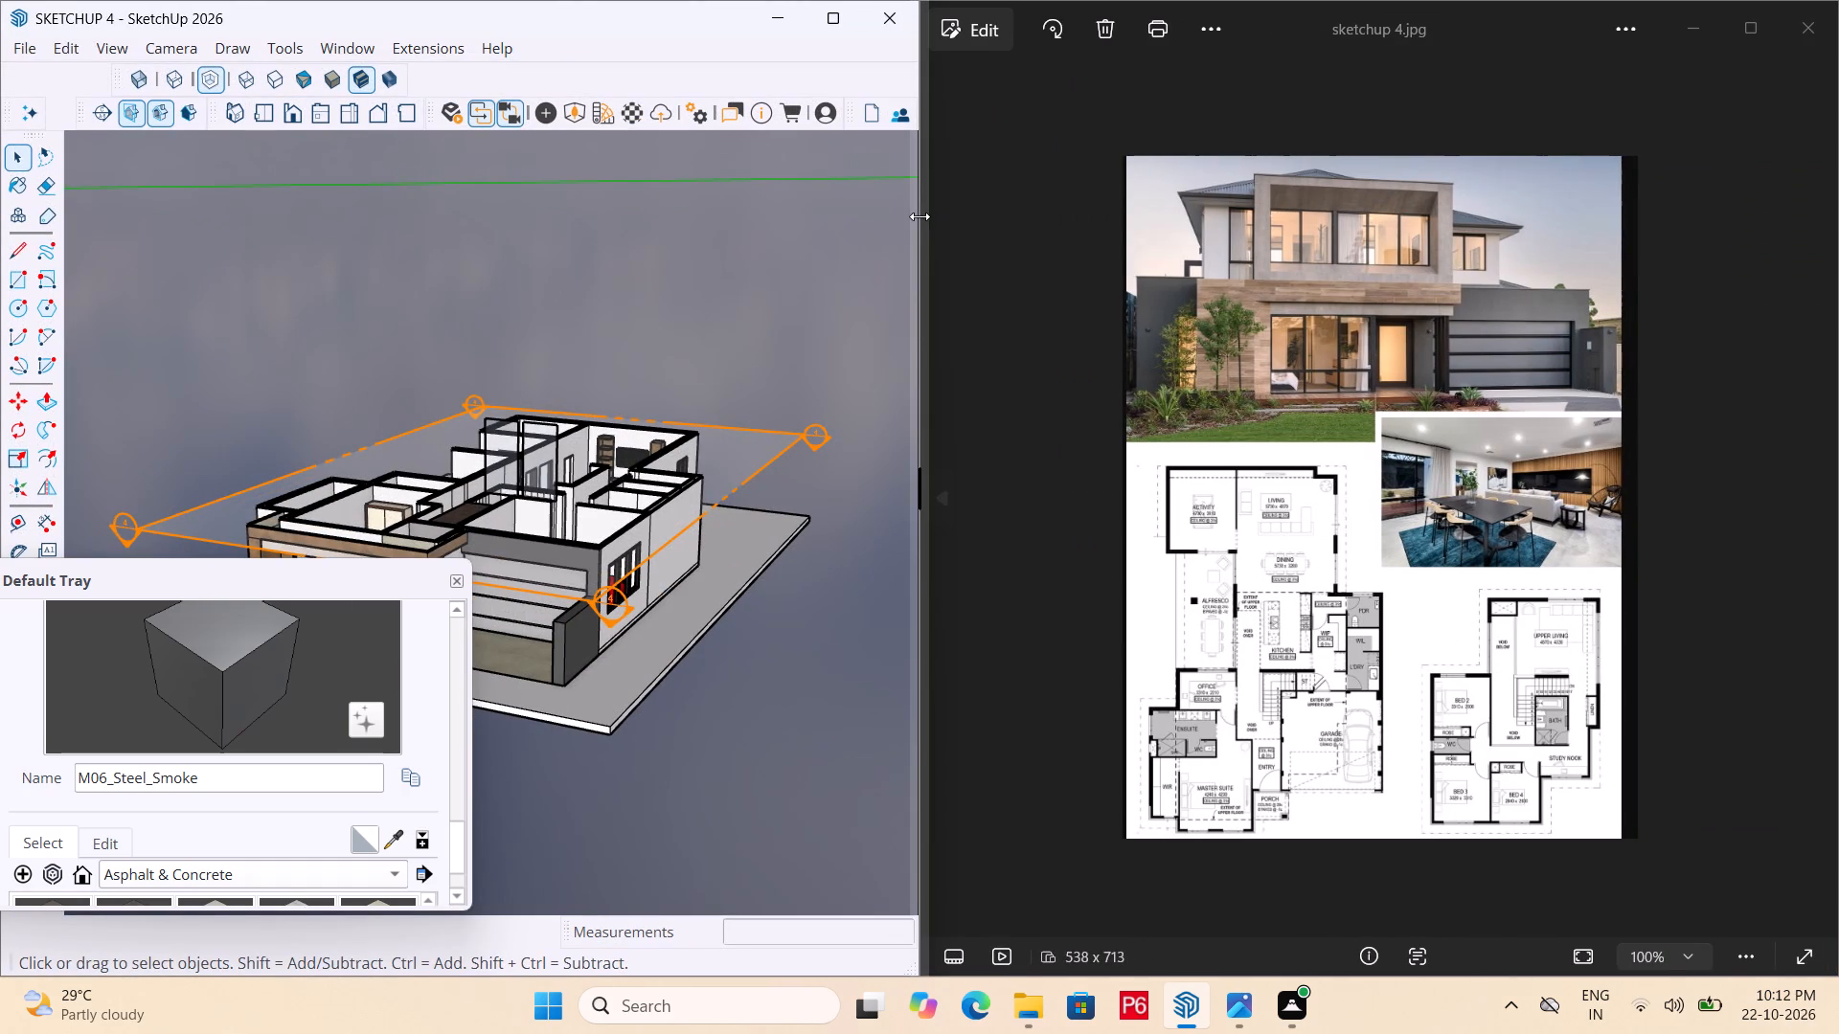
{"action": "left_click_drag", "start_coordinate": [920, 234], "coordinate": [1626, 395]}
{"action": "left_click", "coordinate": [1079, 287]}
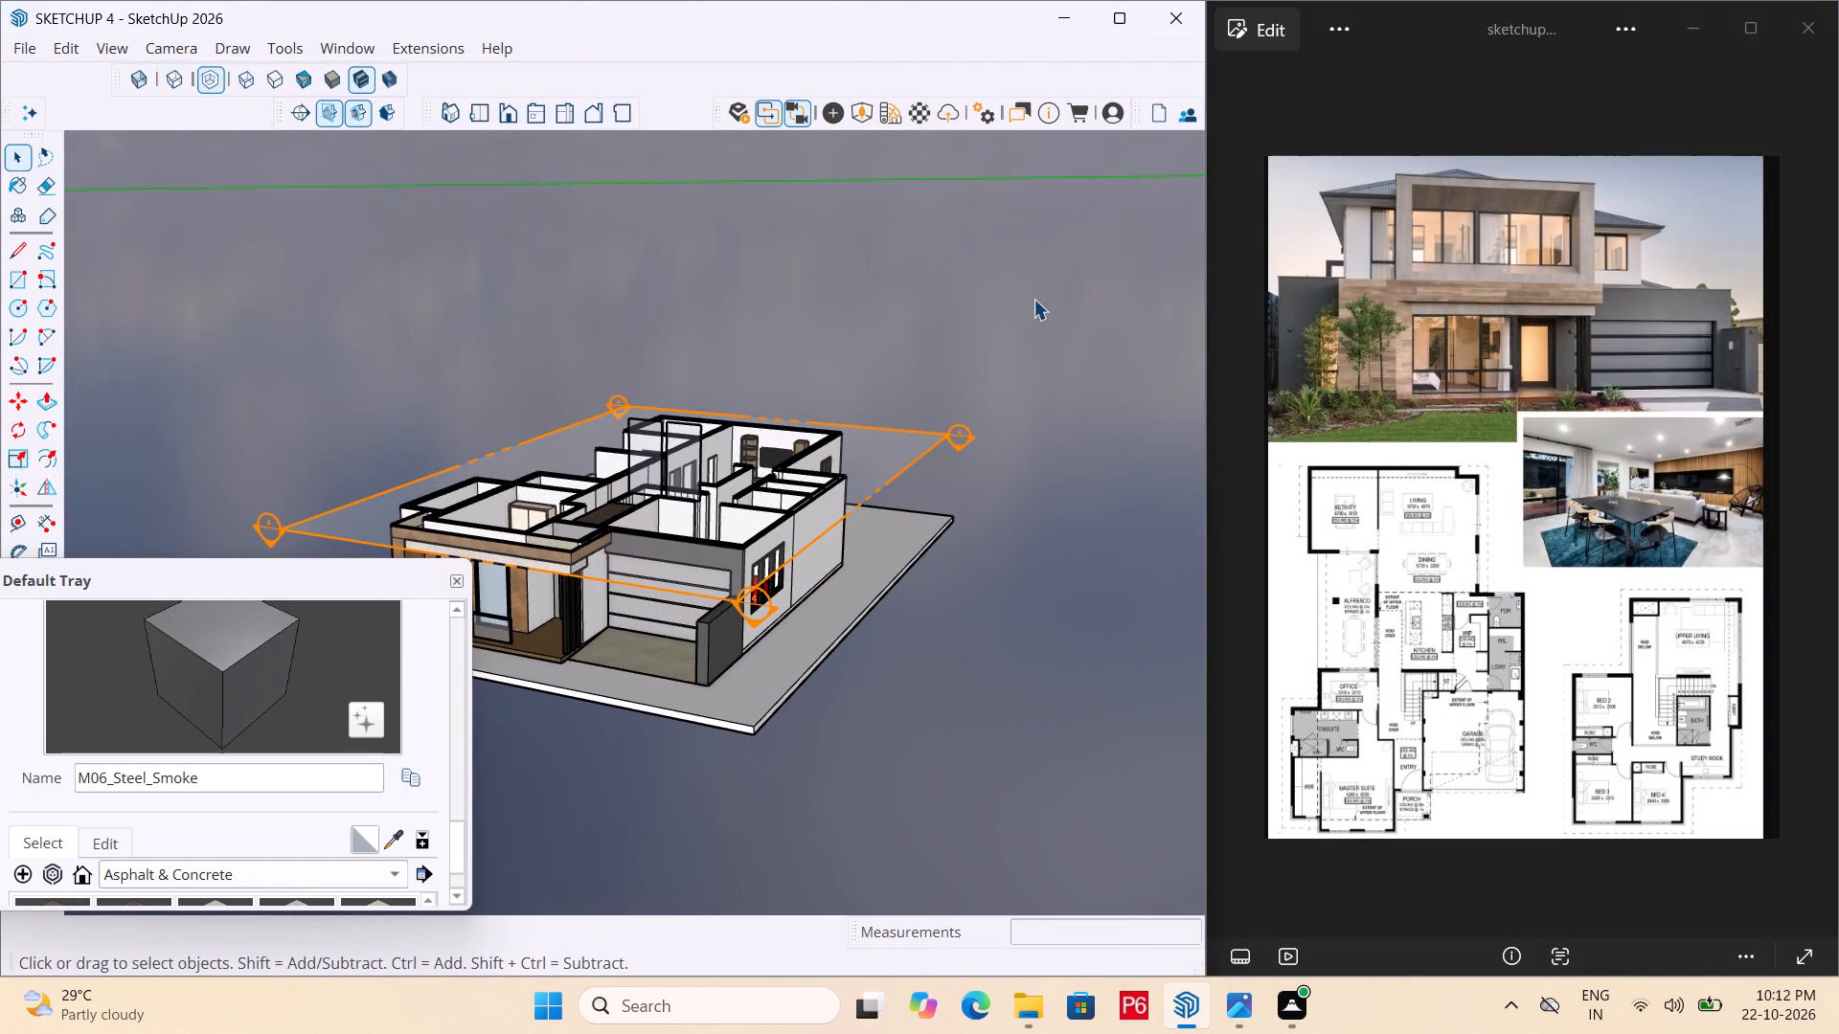
Save the model with the sectioned house seen from above its front garage corner.
{"action": "scroll", "coordinate": [1033, 297], "scroll_direction": "down", "scroll_amount": 2}
{"action": "middle_click_drag", "start_coordinate": [1033, 297], "coordinate": [995, 348]}
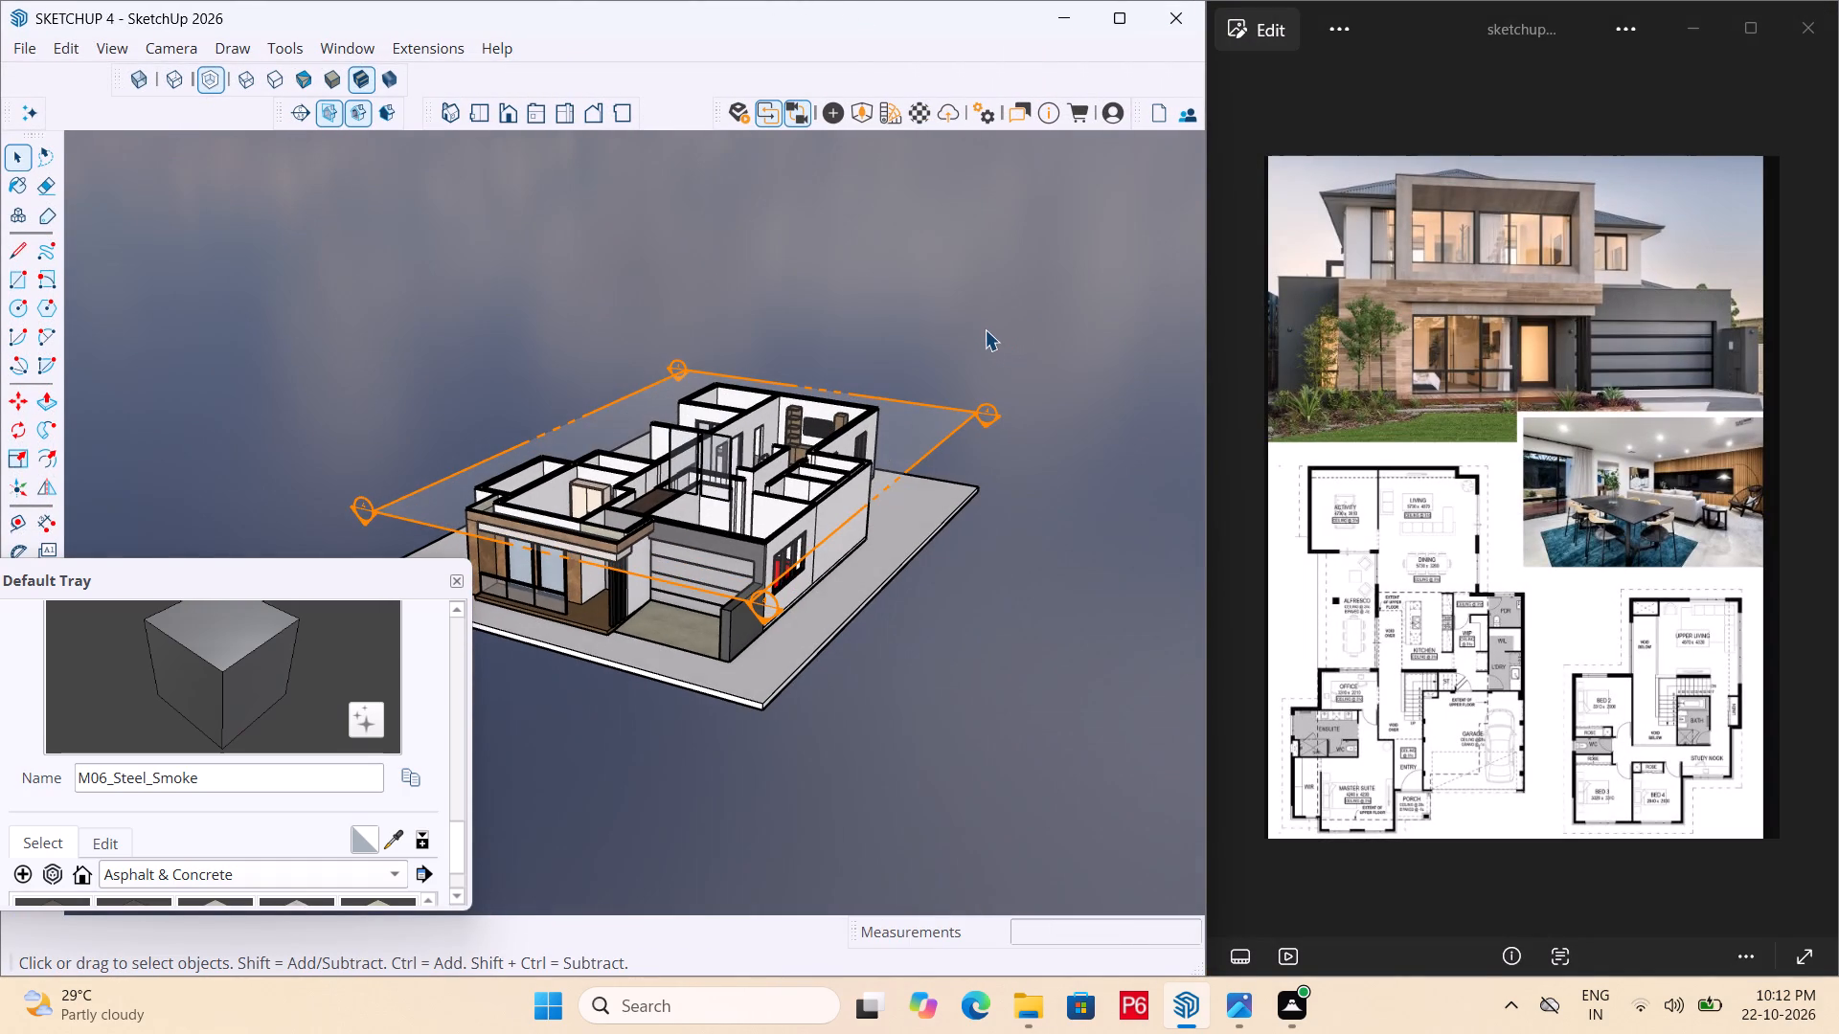
{"action": "left_click", "coordinate": [984, 327]}
{"action": "middle_click_drag", "start_coordinate": [1034, 302], "coordinate": [999, 392]}
{"action": "left_click", "coordinate": [1063, 363]}
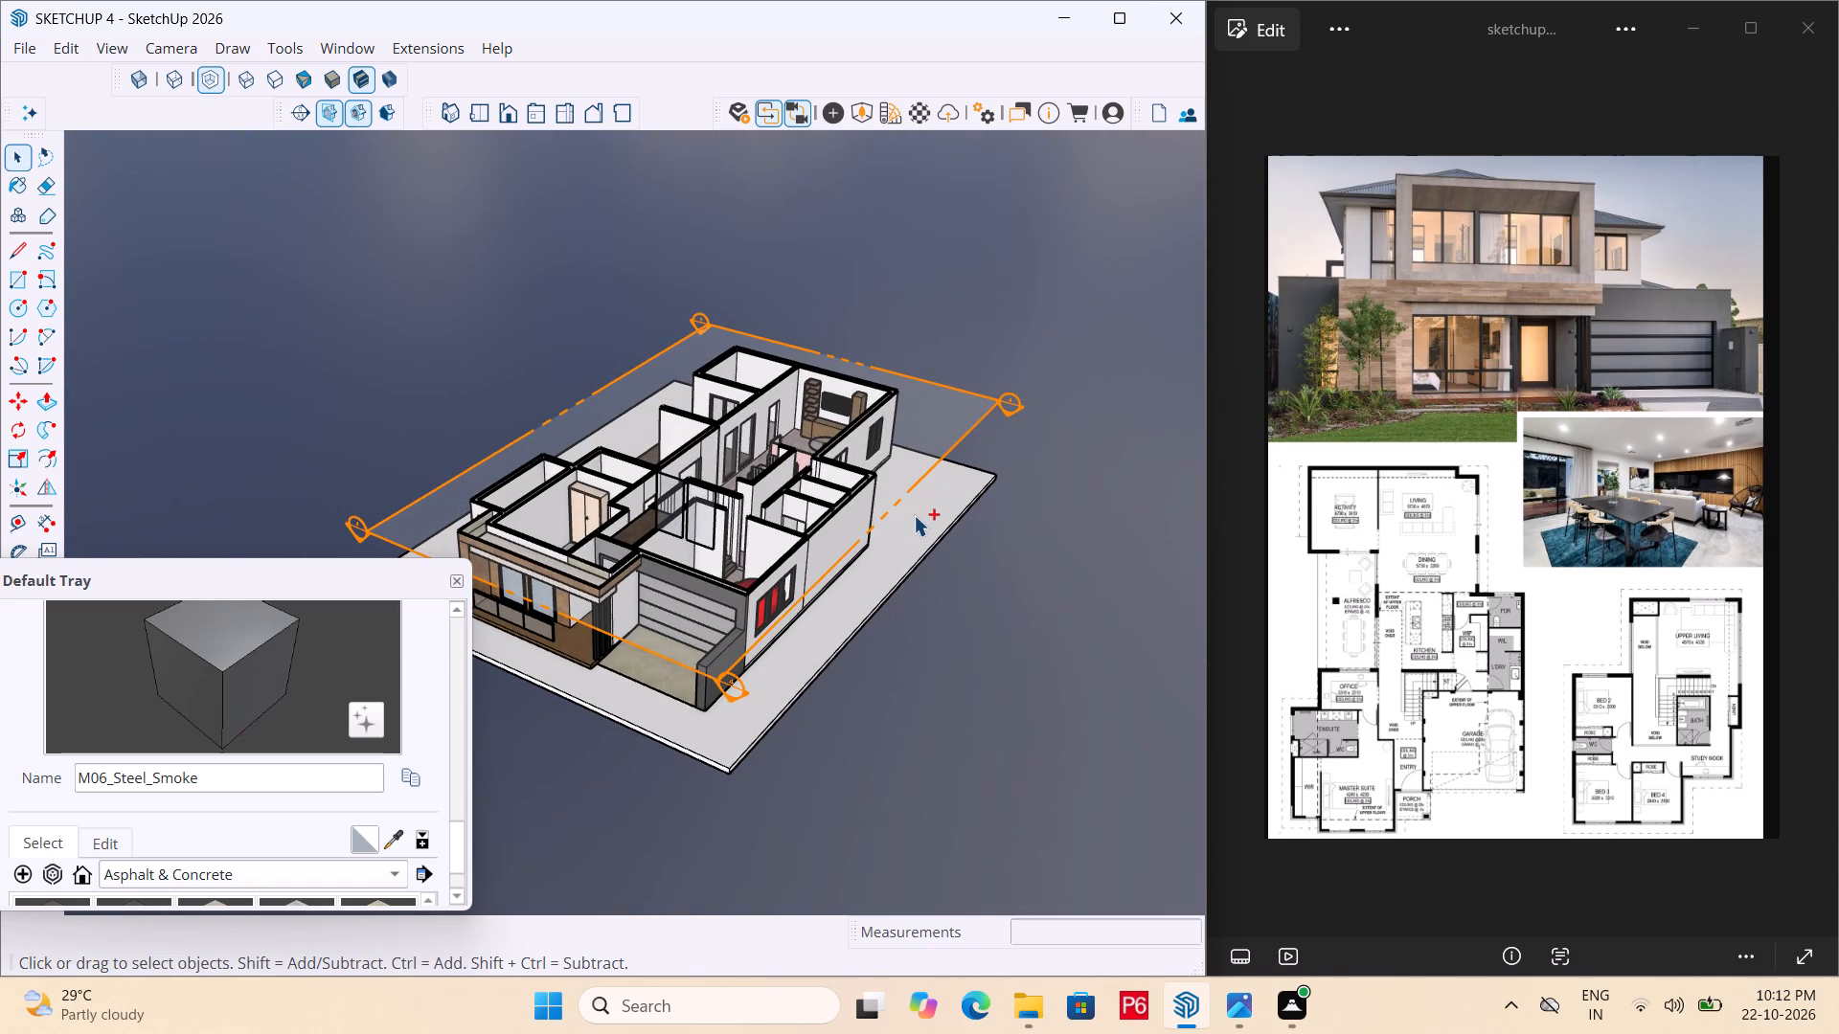
{"action": "key", "text": "ctrl+s"}
{"action": "key", "text": "ctrl+s"}
{"action": "key", "text": "ctrl+s"}
{"action": "key", "text": "ctrl+s"}
{"action": "key", "text": "ctrl+s"}
{"action": "key", "text": "ctrl+s"}
{"action": "key", "text": "ctrl+s"}
Examine the ground-floor layout from above and at an angle, comparing its rooms with the reference floor plan.
{"action": "middle_click_drag", "start_coordinate": [739, 440], "coordinate": [797, 694]}
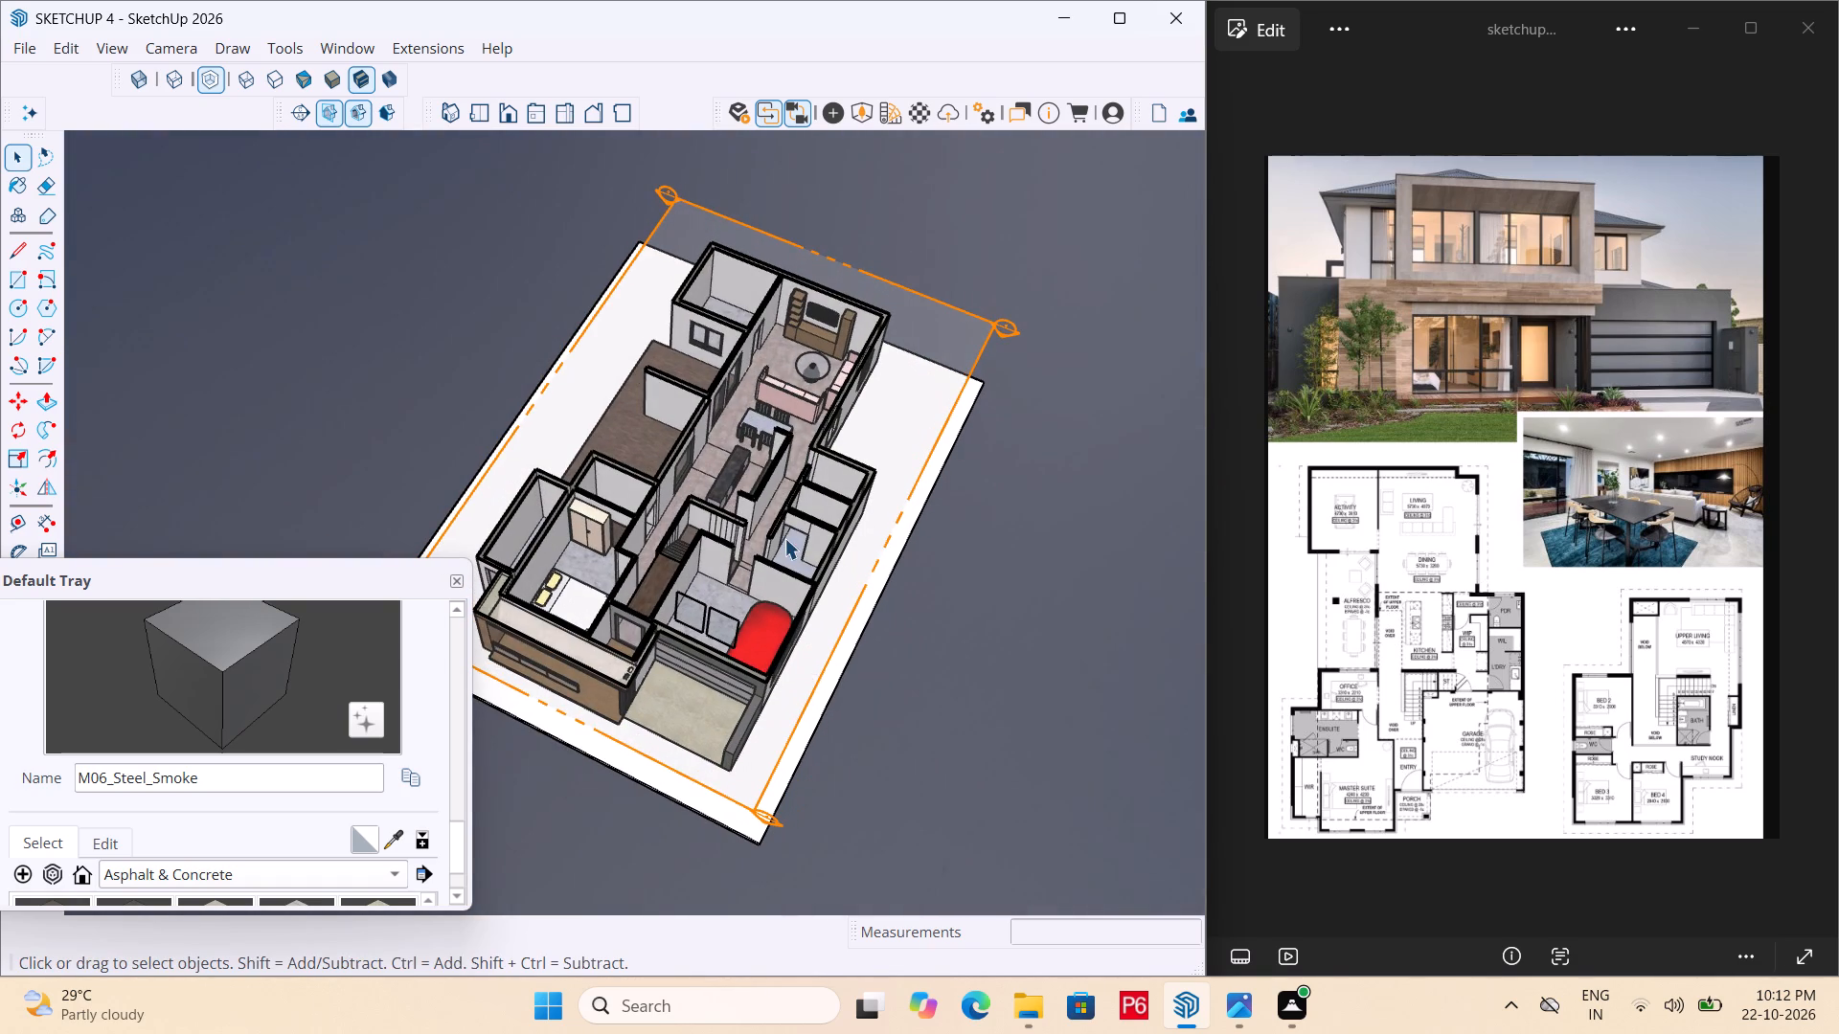
{"action": "scroll", "coordinate": [721, 452], "scroll_direction": "up", "scroll_amount": 5}
{"action": "middle_click_drag", "start_coordinate": [756, 466], "coordinate": [733, 542]}
{"action": "scroll", "coordinate": [732, 512], "scroll_direction": "up", "scroll_amount": 4}
{"action": "middle_click_drag", "start_coordinate": [674, 412], "coordinate": [319, 356]}
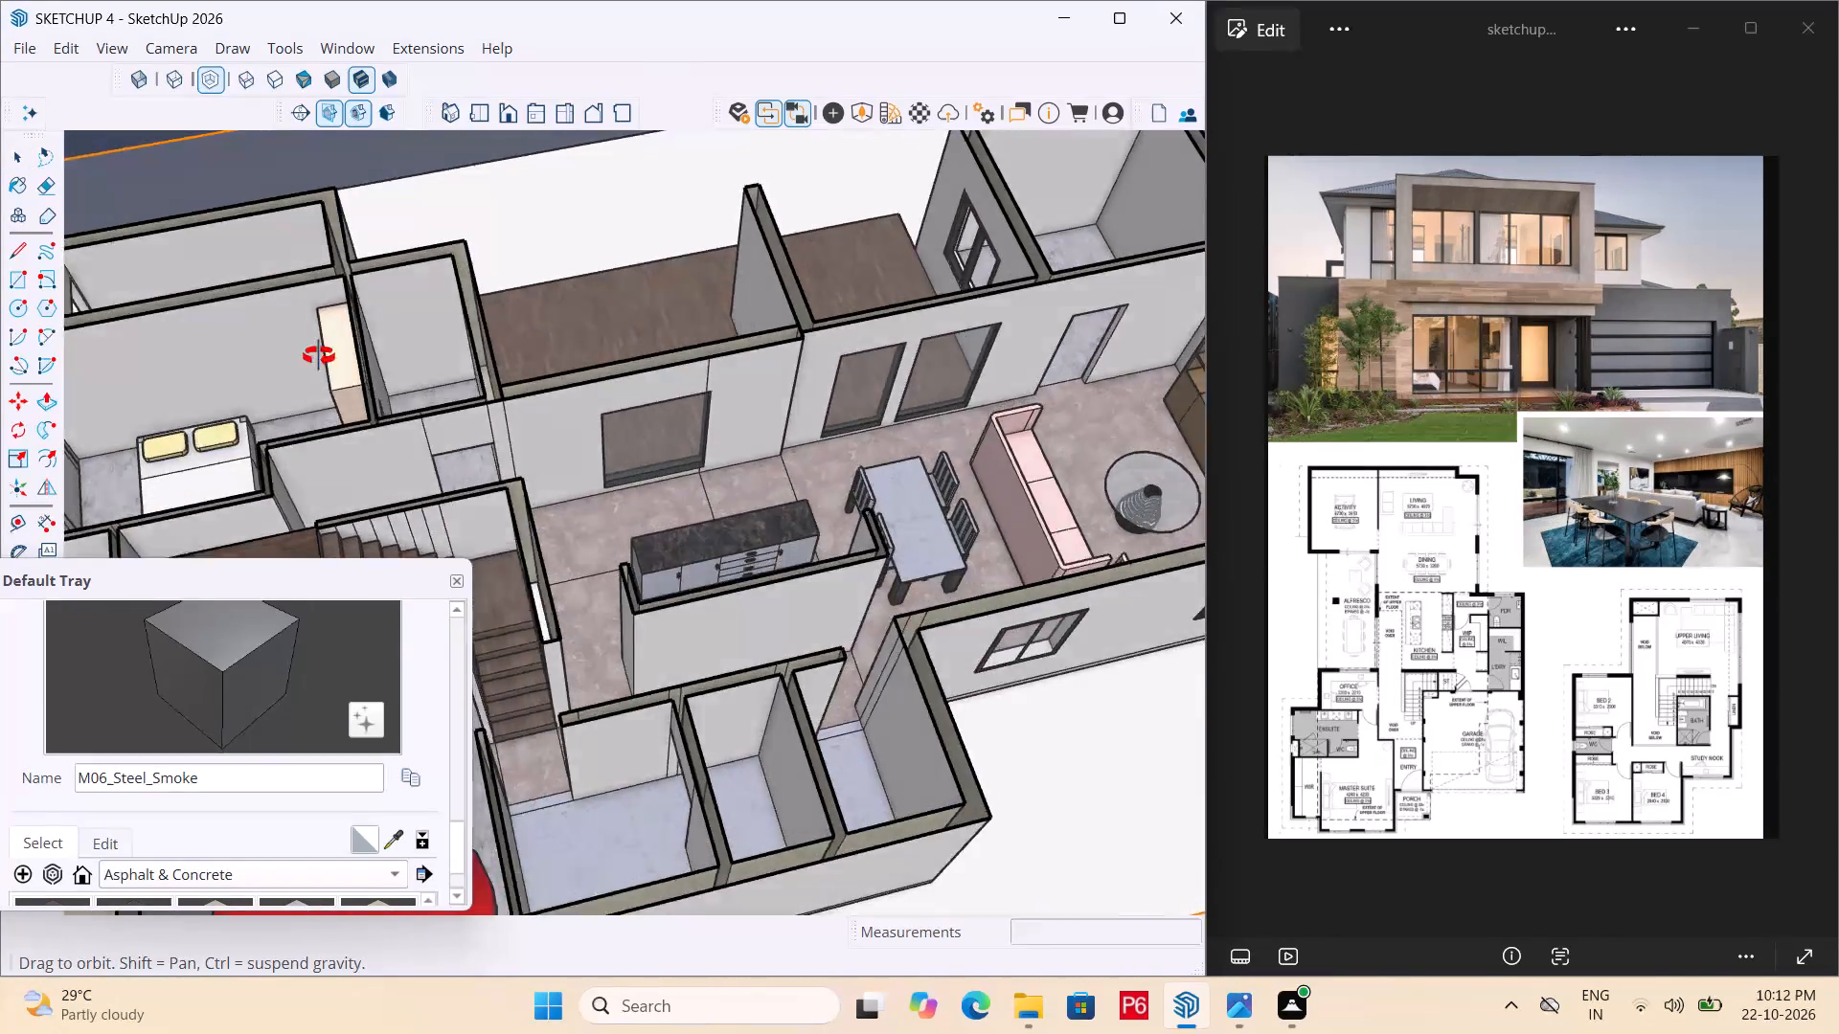
{"action": "middle_click_drag", "start_coordinate": [319, 356], "coordinate": [752, 356]}
{"action": "scroll", "coordinate": [668, 391], "scroll_direction": "down", "scroll_amount": 8}
{"action": "middle_click_drag", "start_coordinate": [665, 465], "coordinate": [793, 601]}
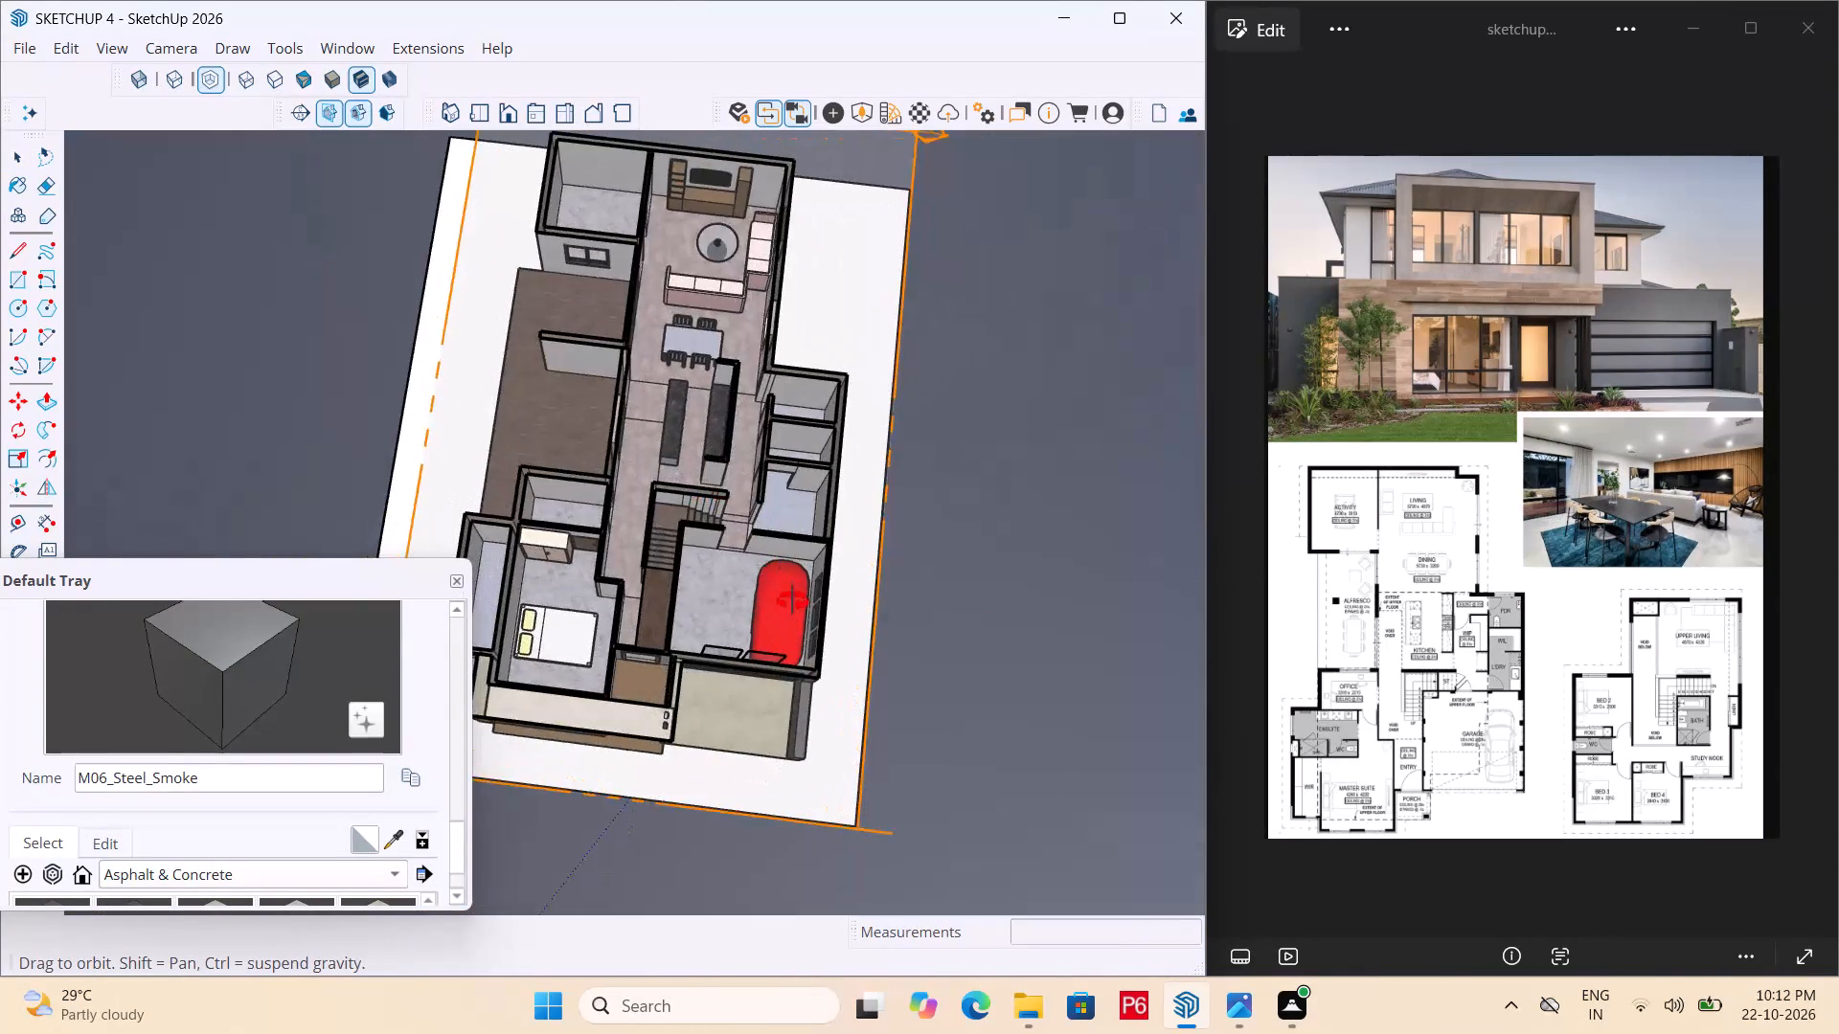
{"action": "middle_click_drag", "start_coordinate": [793, 601], "coordinate": [770, 689]}
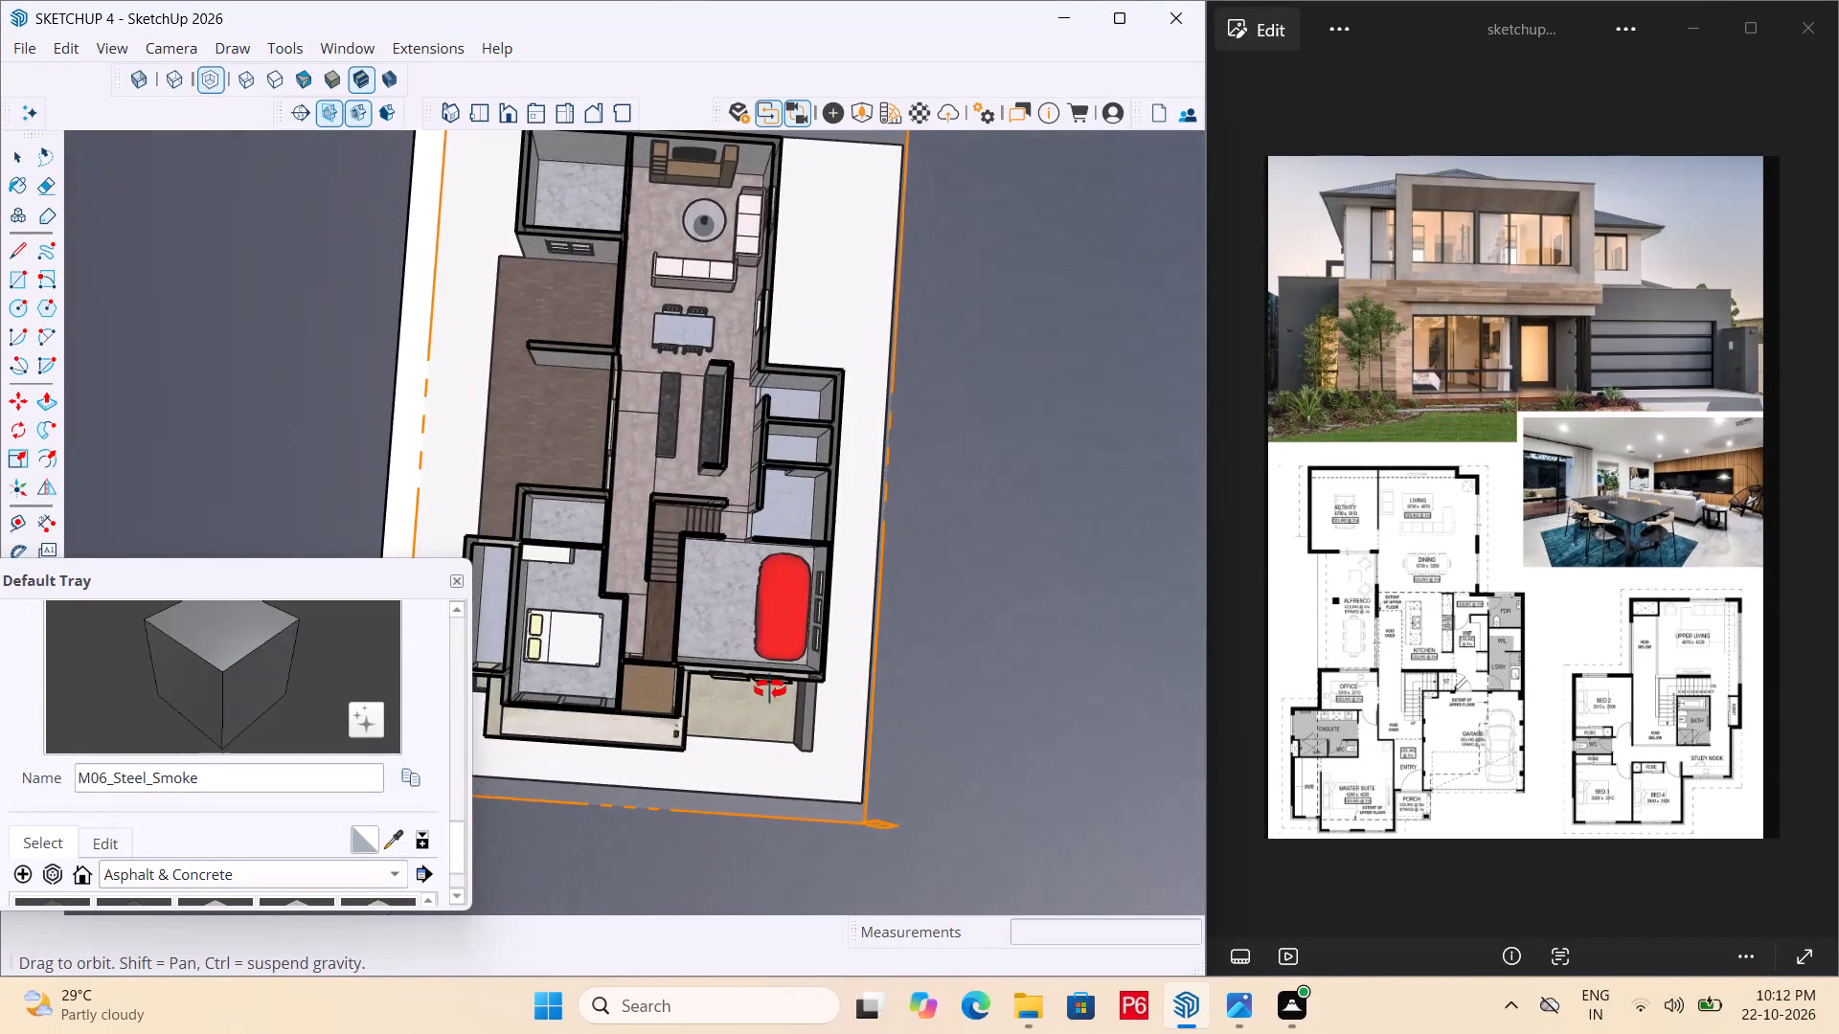
{"action": "middle_click_drag", "start_coordinate": [770, 689], "coordinate": [782, 626]}
{"action": "middle_click_drag", "start_coordinate": [793, 615], "coordinate": [724, 481]}
{"action": "middle_click_drag", "start_coordinate": [854, 387], "coordinate": [773, 235]}
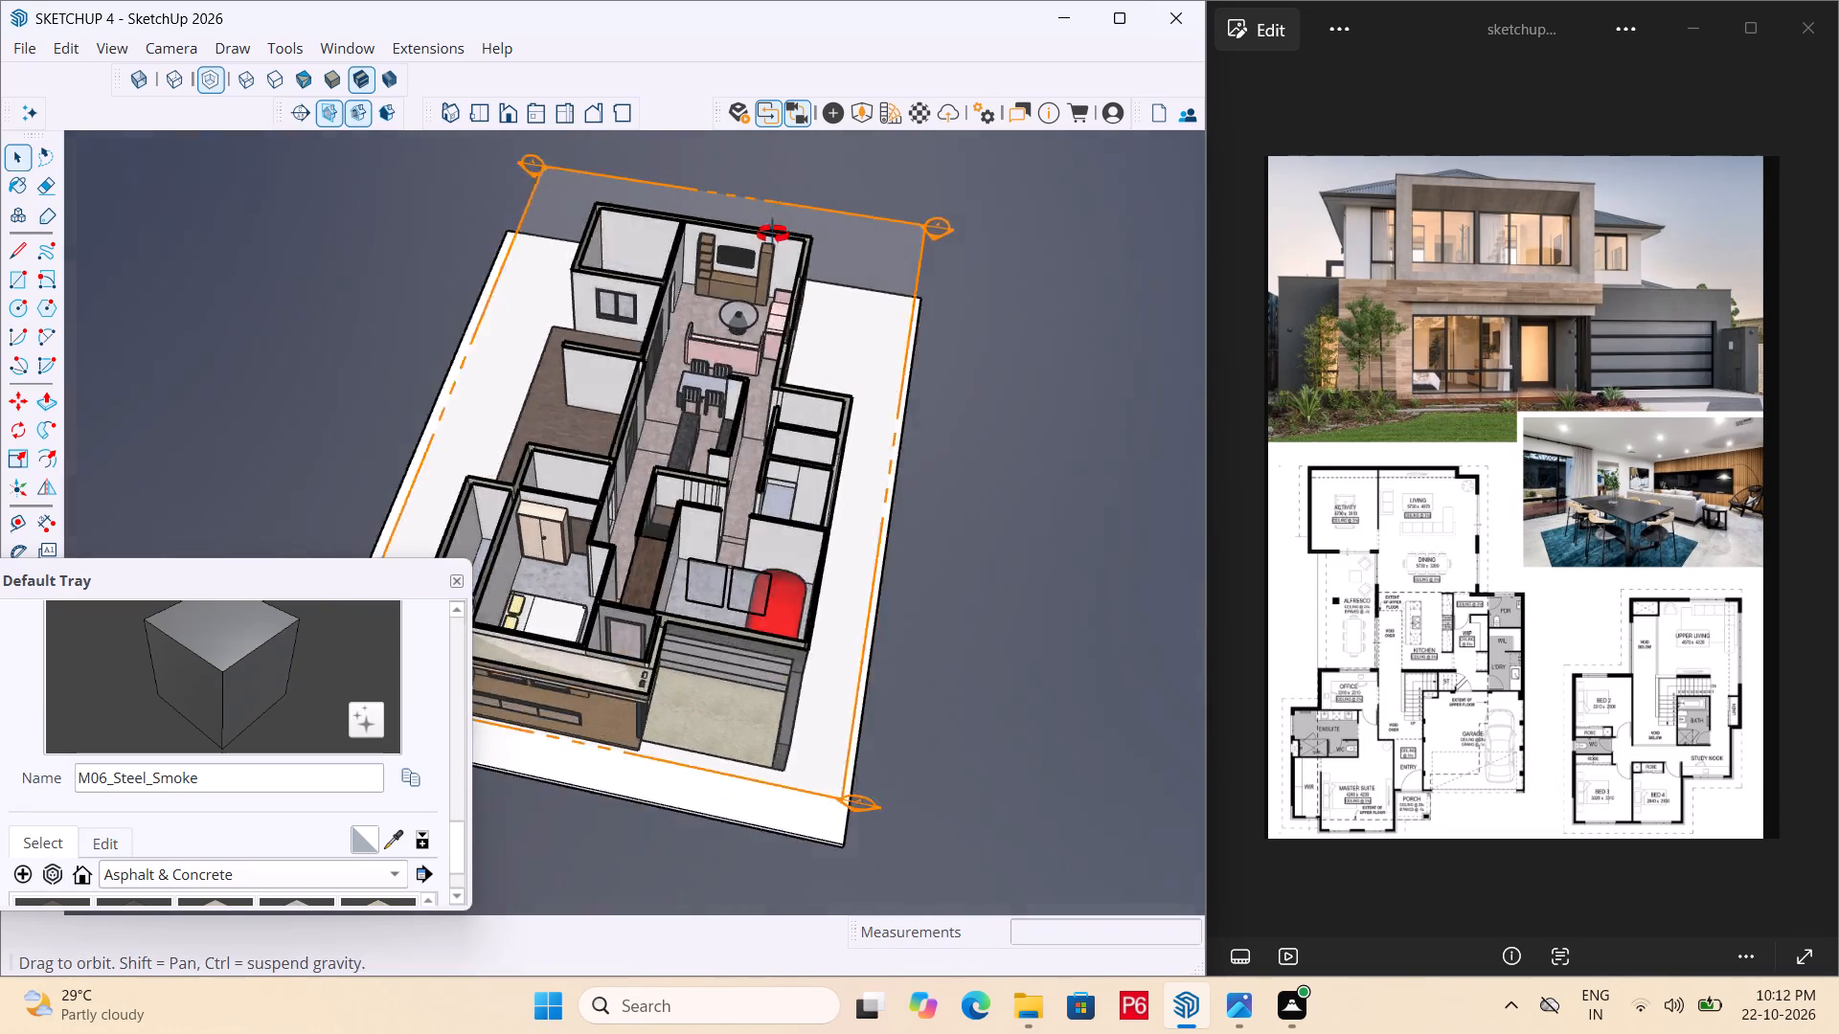
{"action": "middle_click_drag", "start_coordinate": [773, 235], "coordinate": [669, 108]}
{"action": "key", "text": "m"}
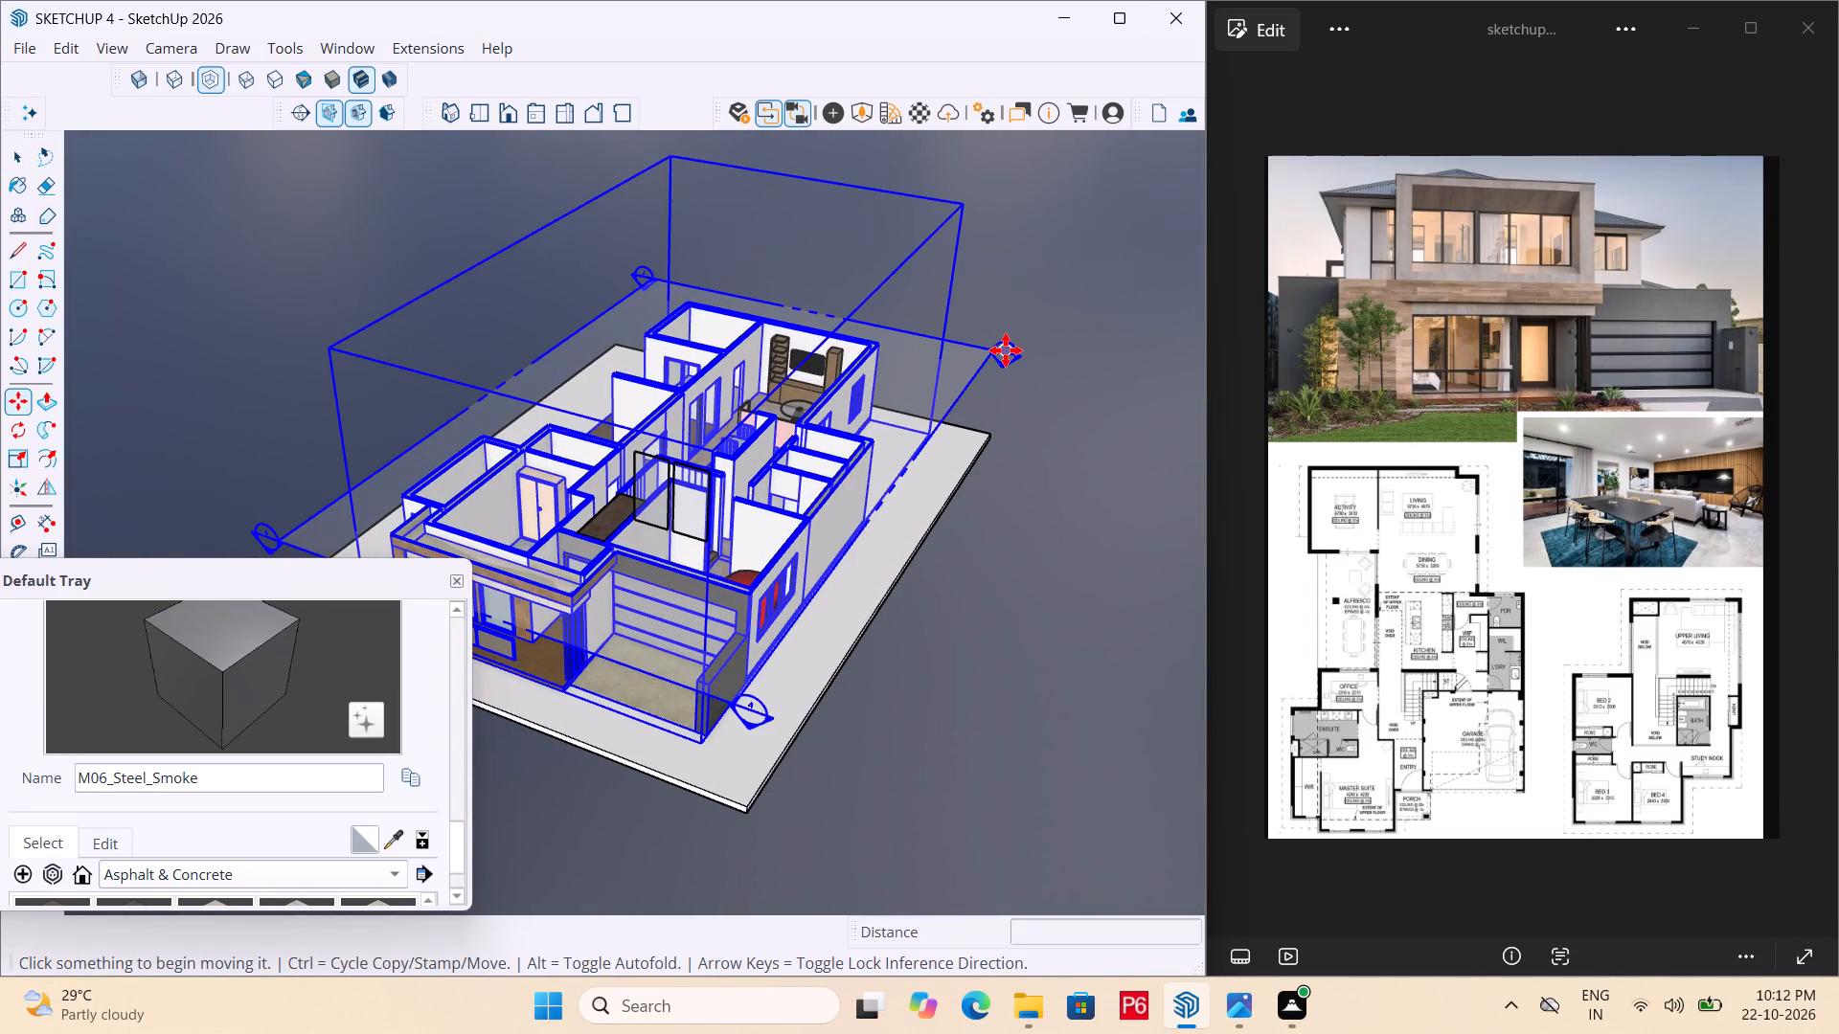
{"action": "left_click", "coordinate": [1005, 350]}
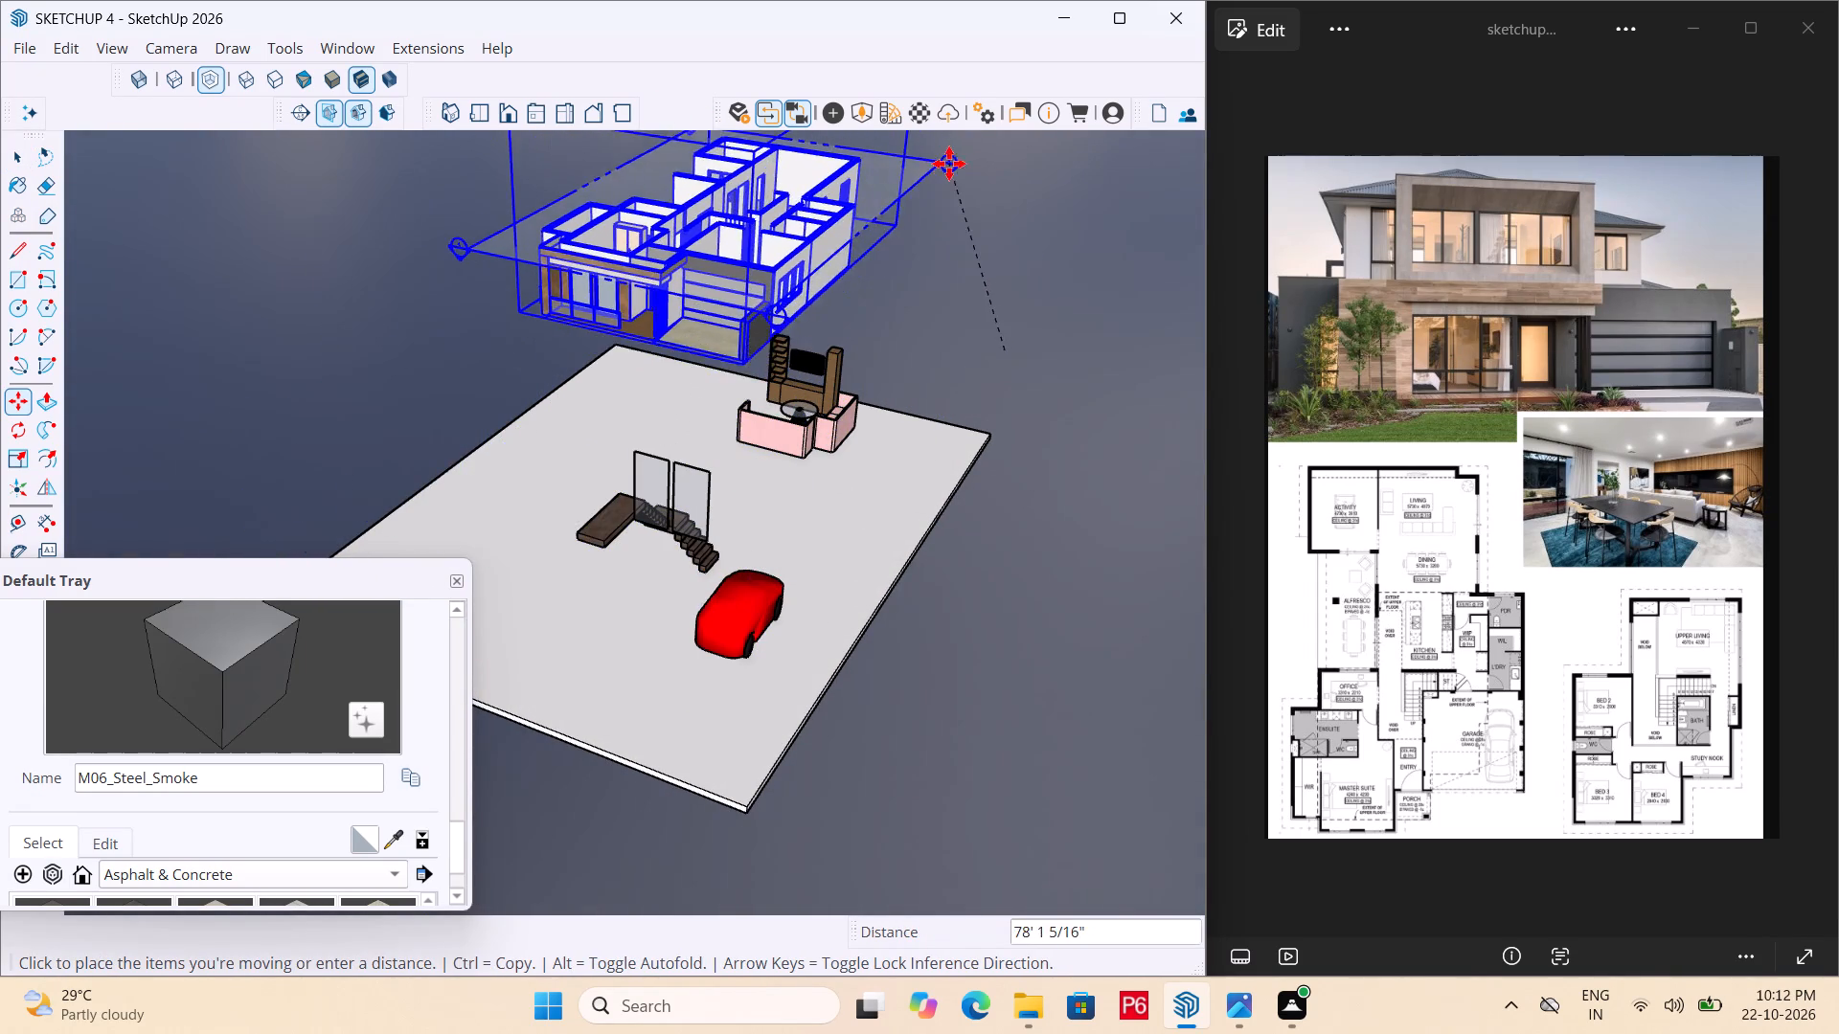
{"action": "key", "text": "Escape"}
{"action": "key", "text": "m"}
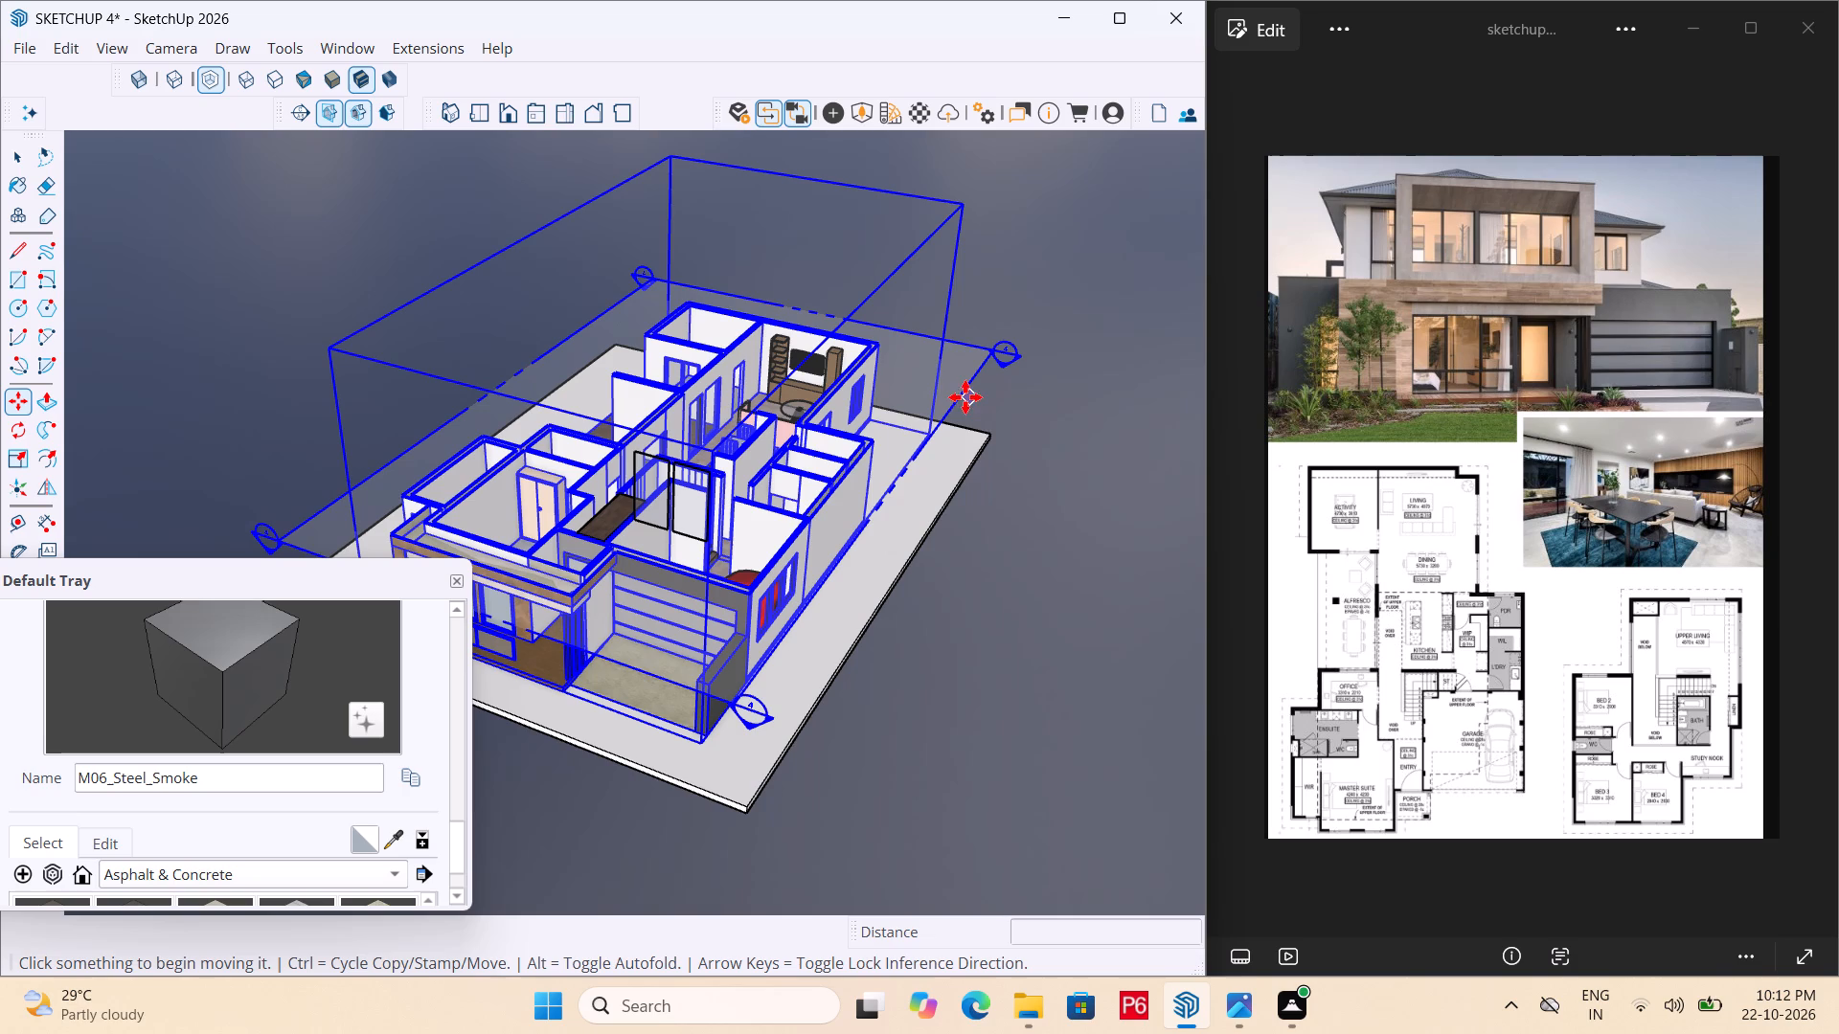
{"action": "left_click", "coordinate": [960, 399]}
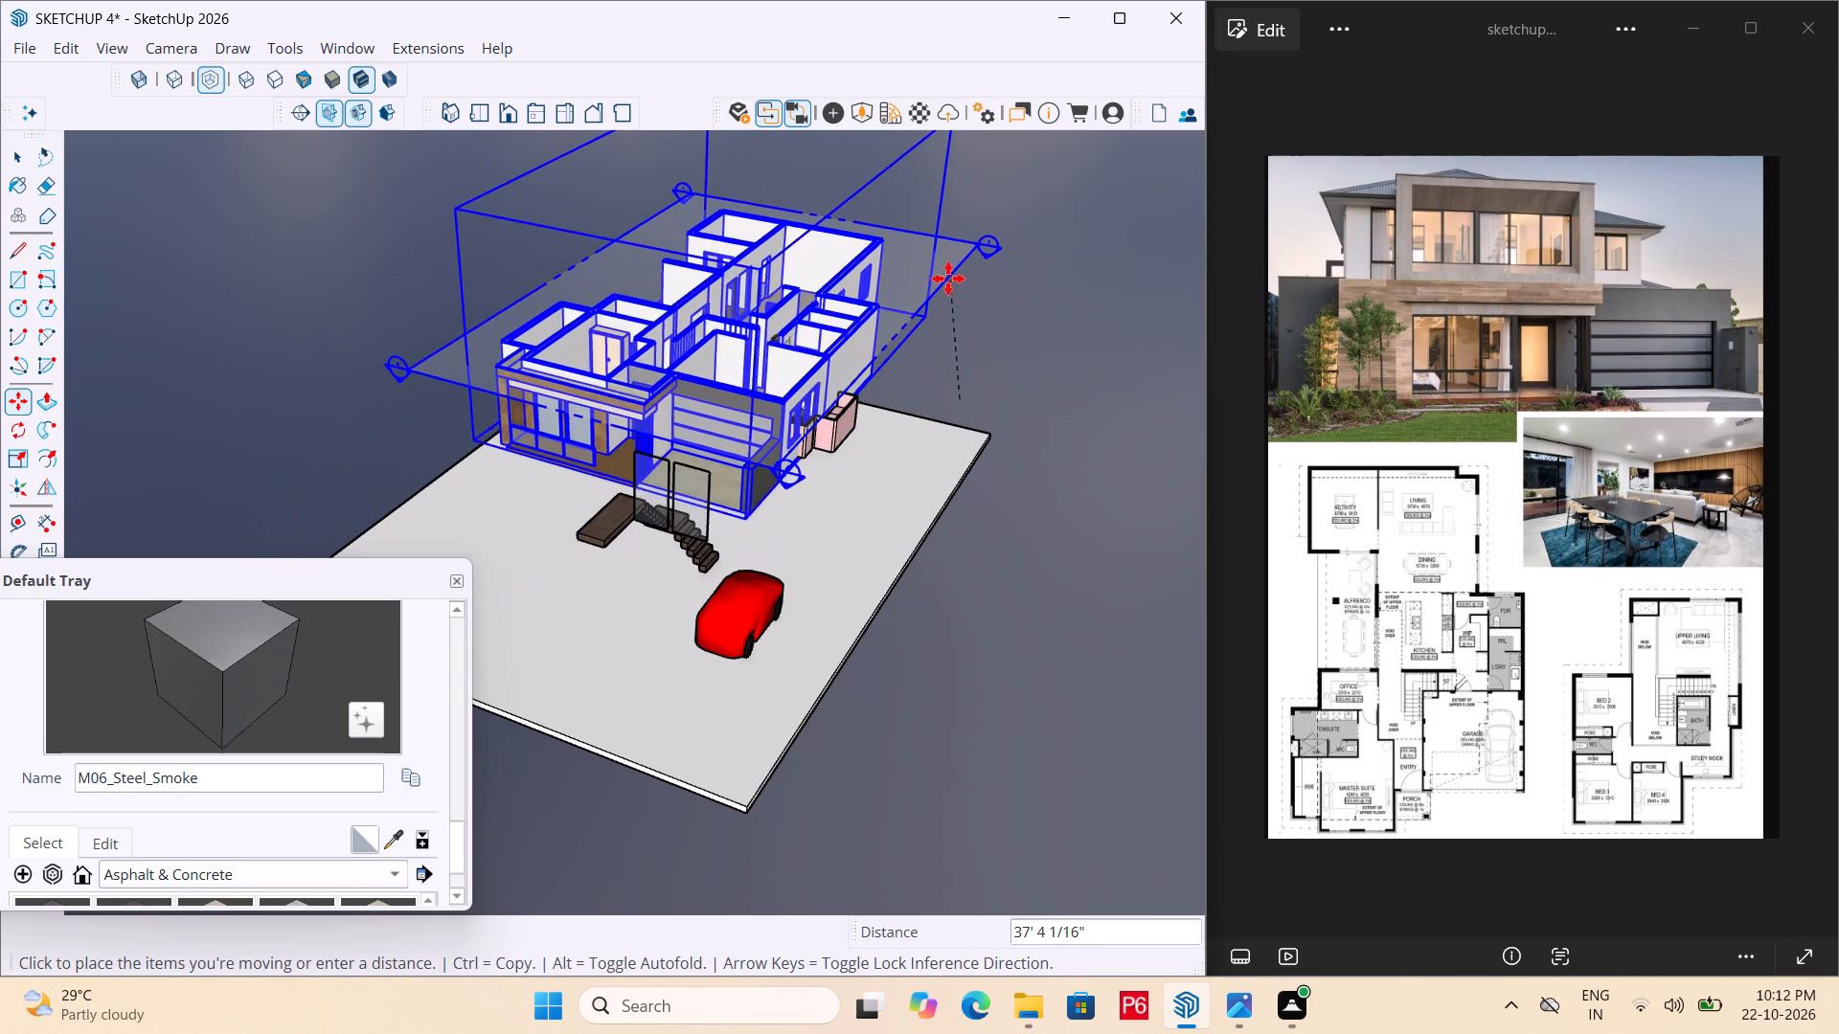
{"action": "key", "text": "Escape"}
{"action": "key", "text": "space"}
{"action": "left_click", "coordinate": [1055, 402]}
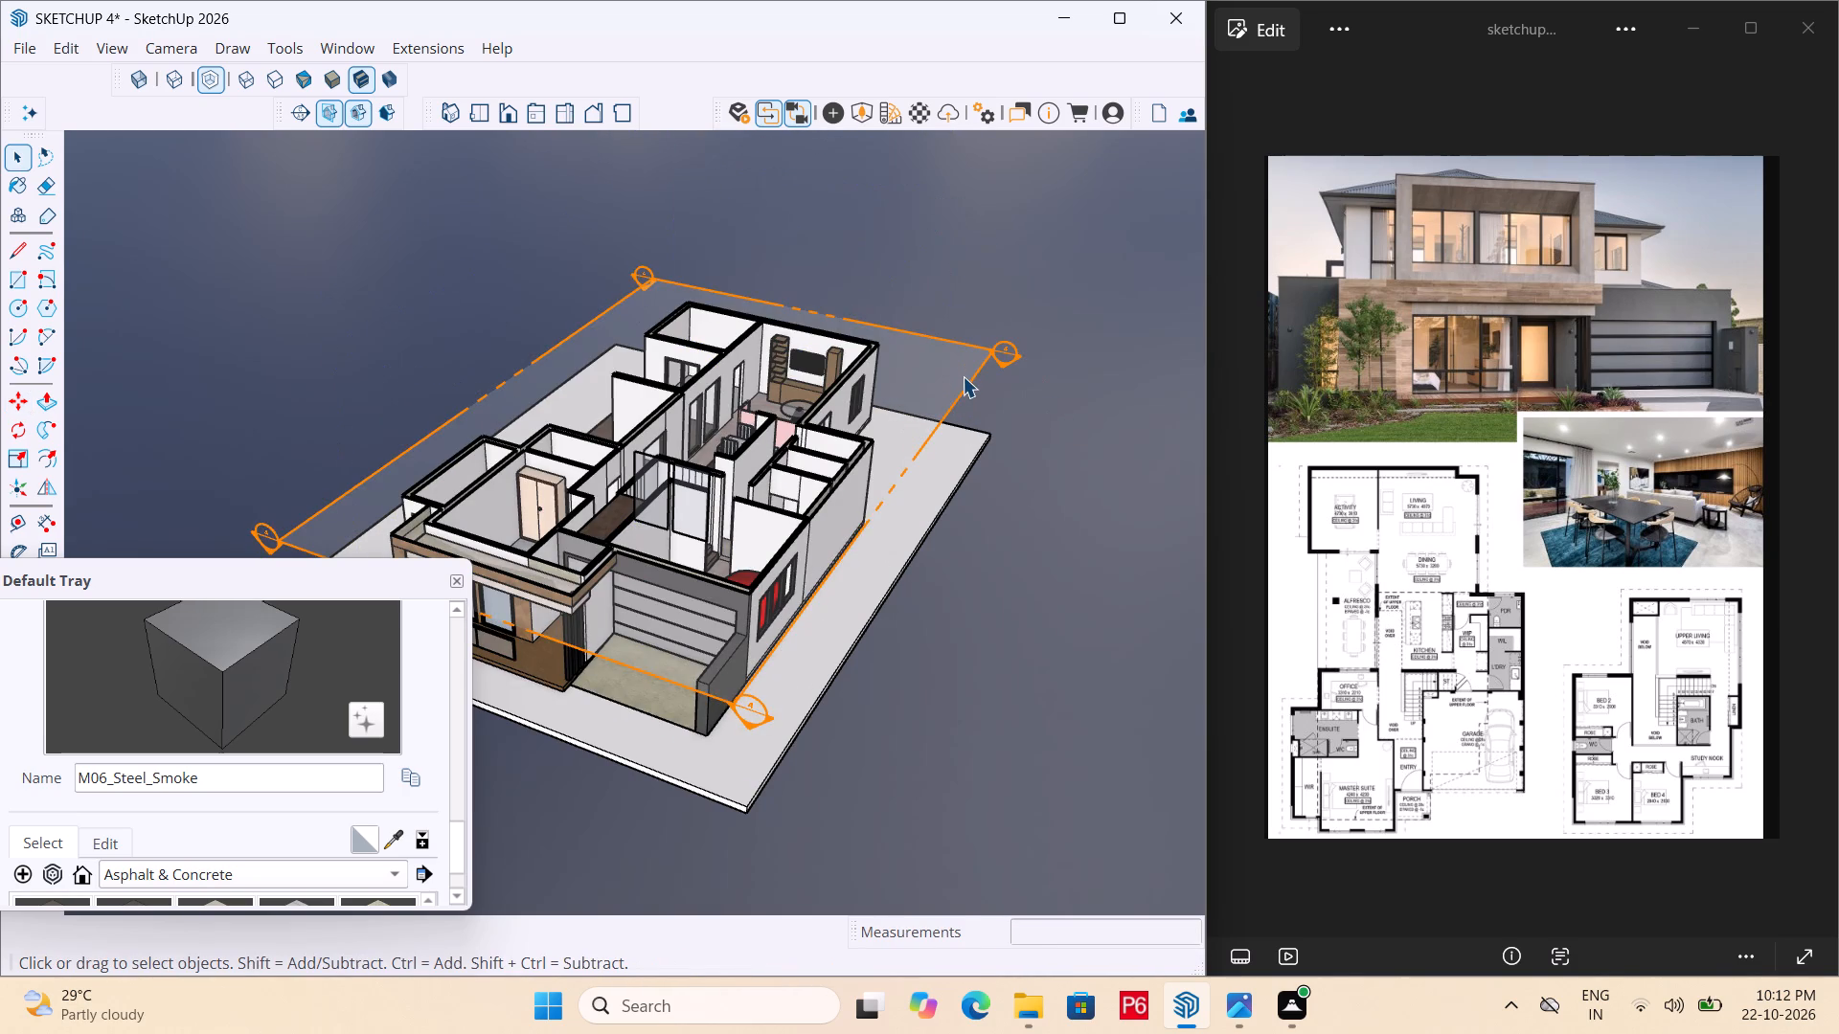
Open the house group and move its horizontal section plane up about 11' 9" to cut through the upper floor.
{"action": "double_click", "coordinate": [963, 376]}
{"action": "left_click", "coordinate": [972, 377]}
{"action": "key", "text": "m"}
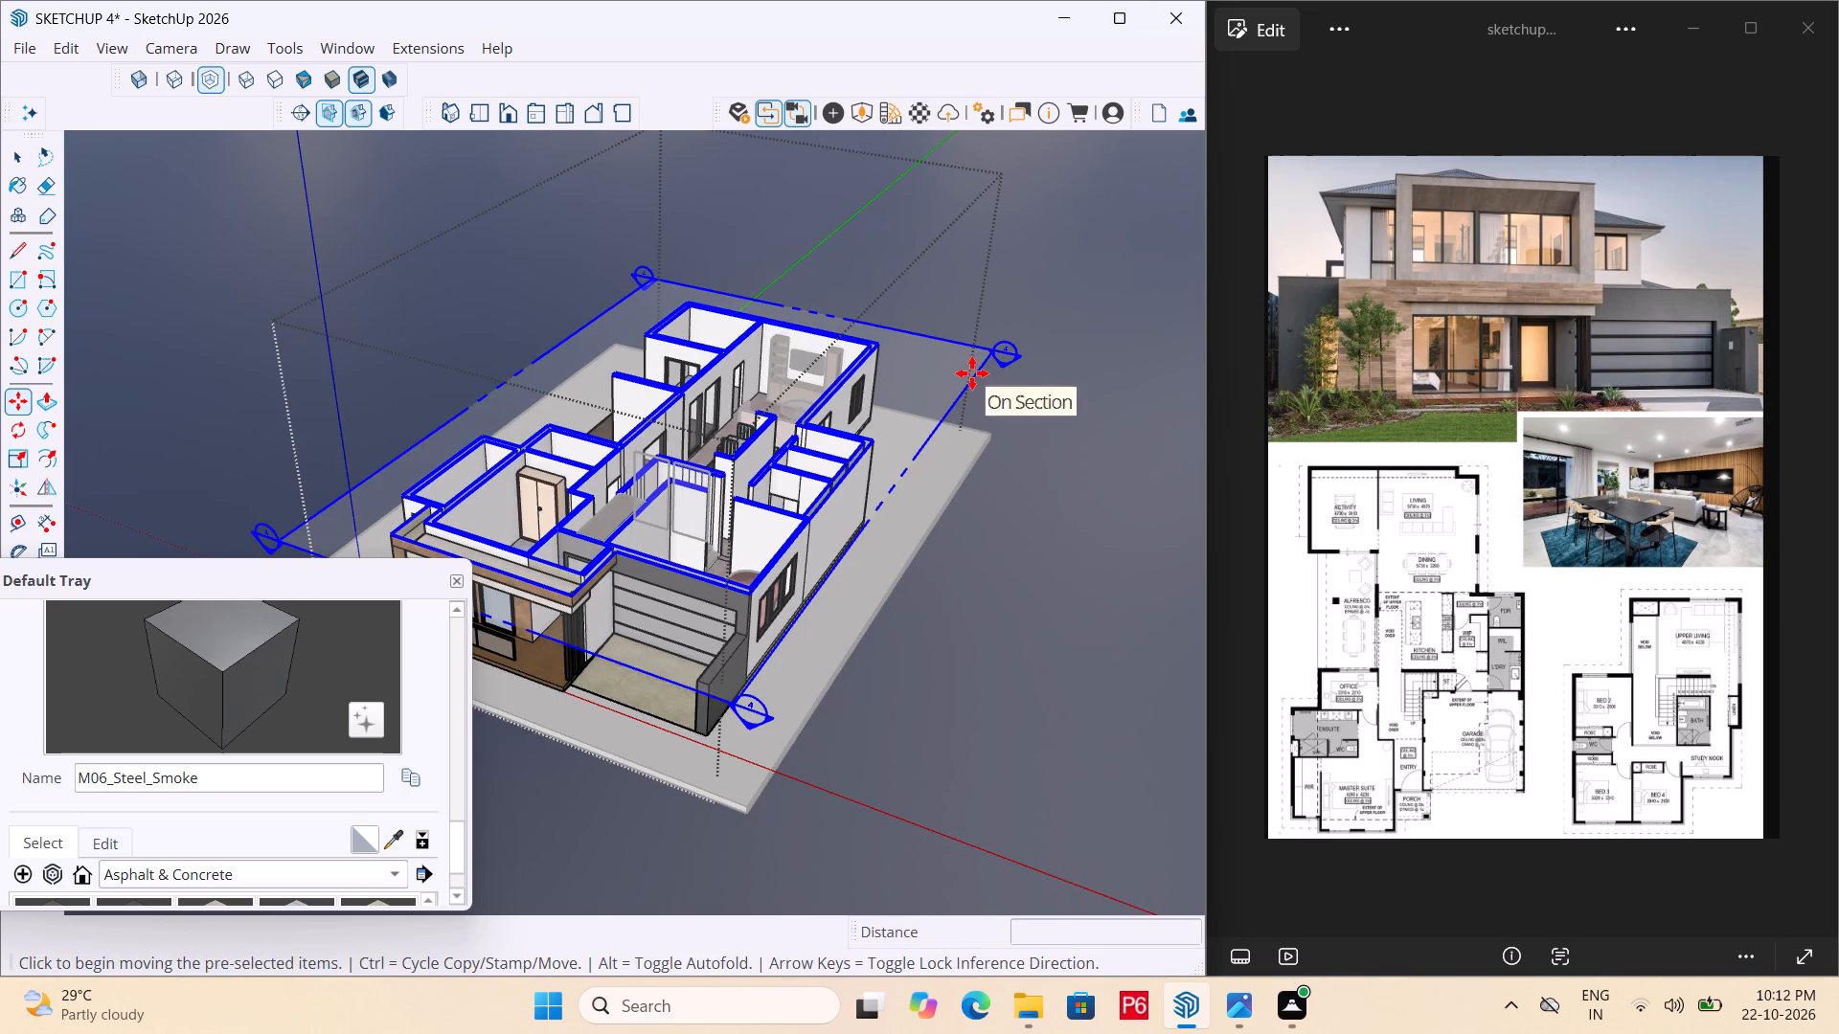
{"action": "left_click", "coordinate": [972, 373]}
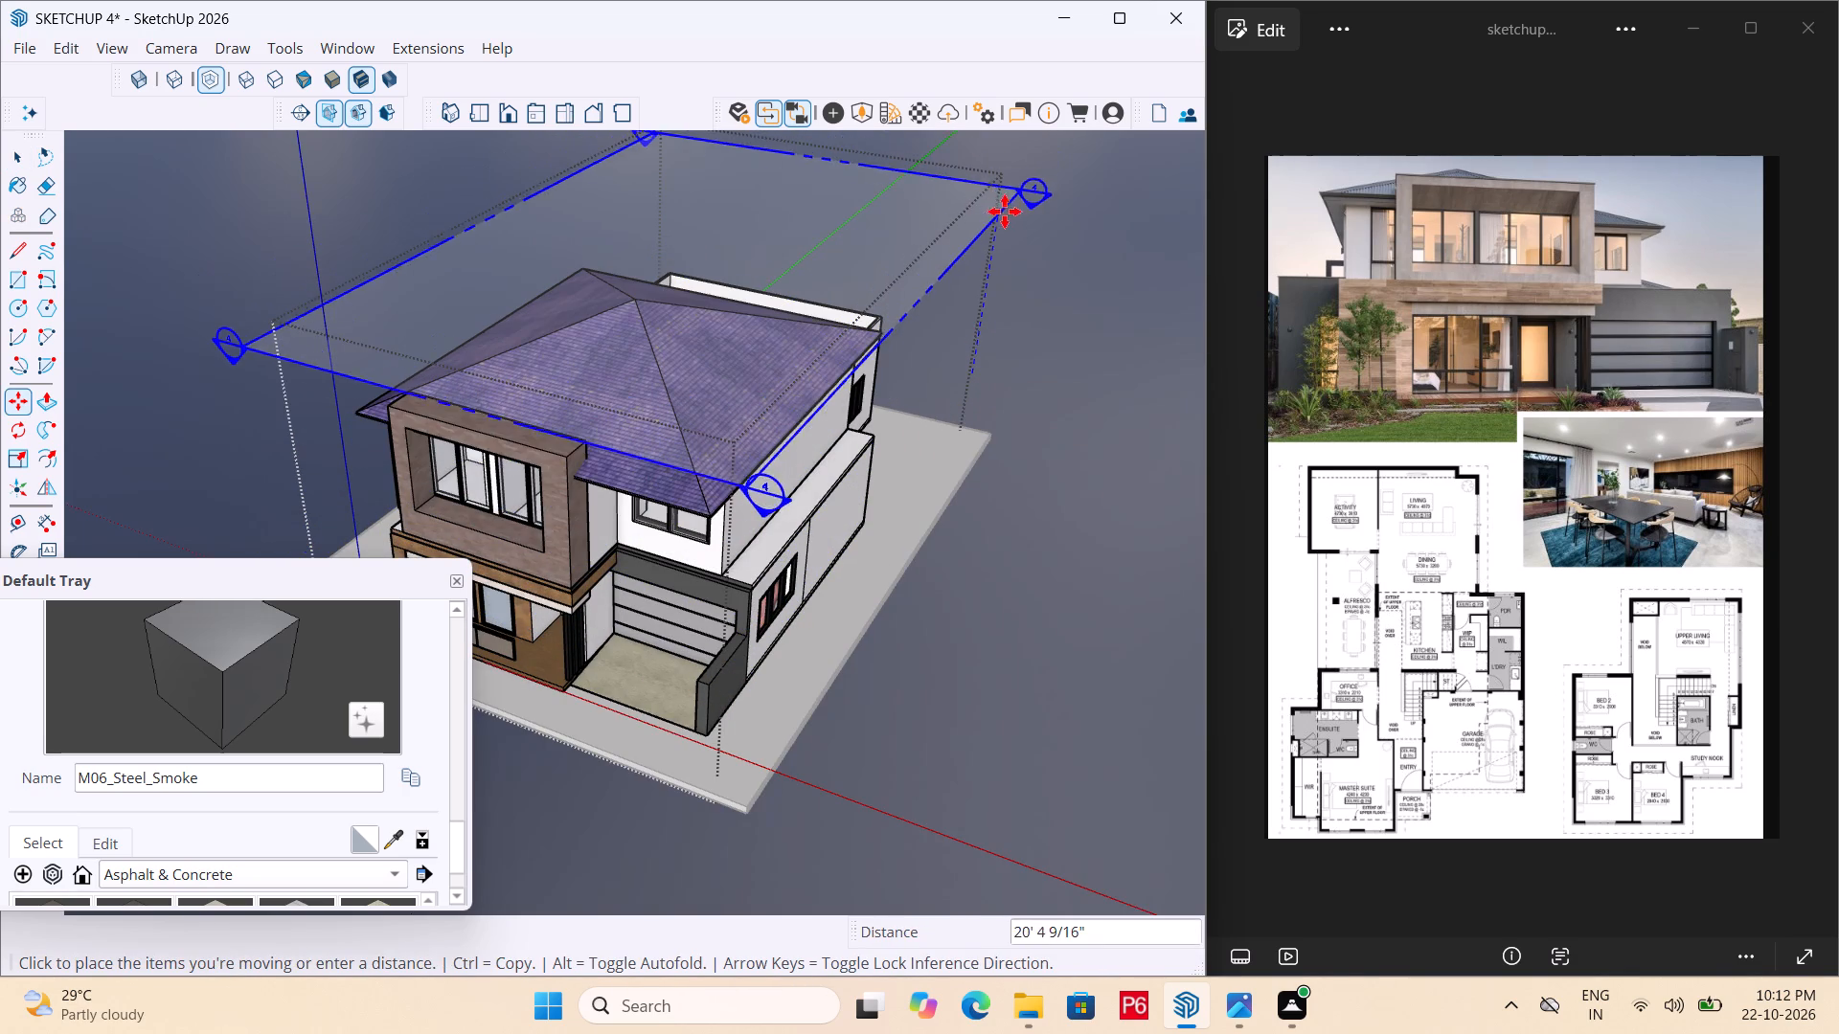
{"action": "left_click", "coordinate": [1033, 287]}
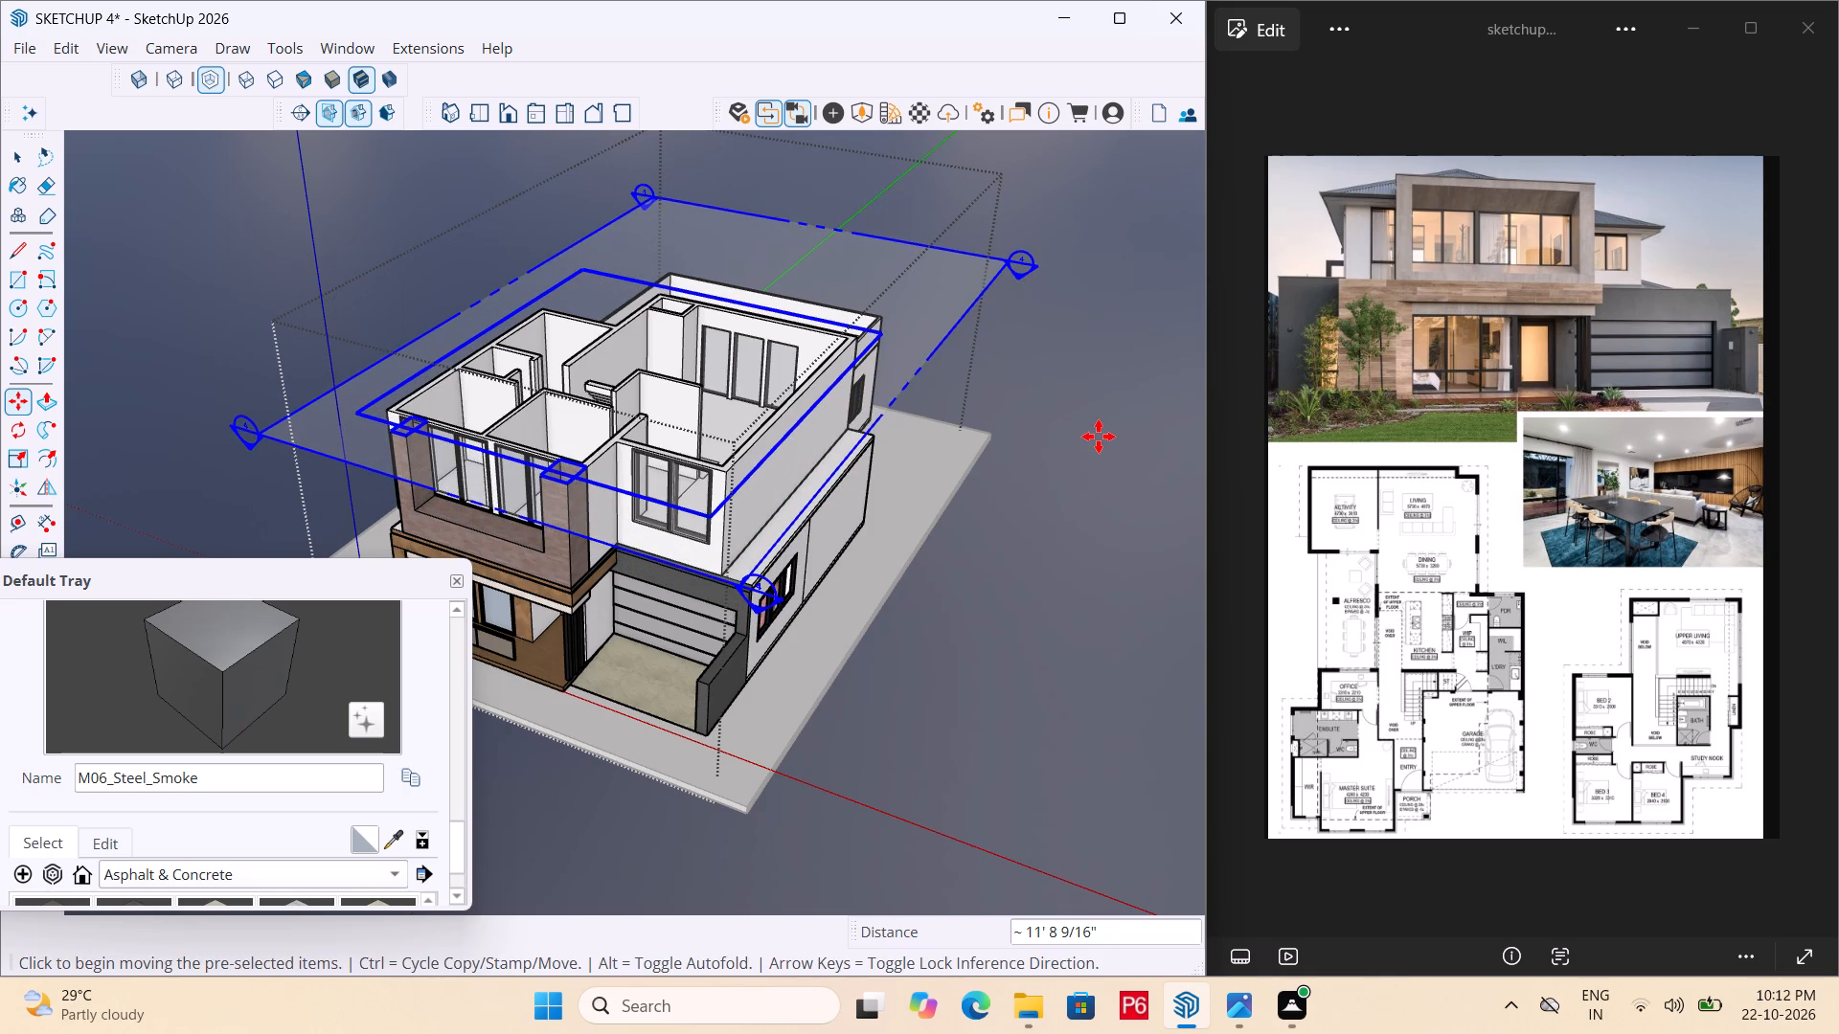
Save the model with the raised section plane.
{"action": "key", "text": "ctrl+s"}
{"action": "key", "text": "ctrl+s"}
{"action": "key", "text": "ctrl+s"}
{"action": "key", "text": "ctrl+s"}
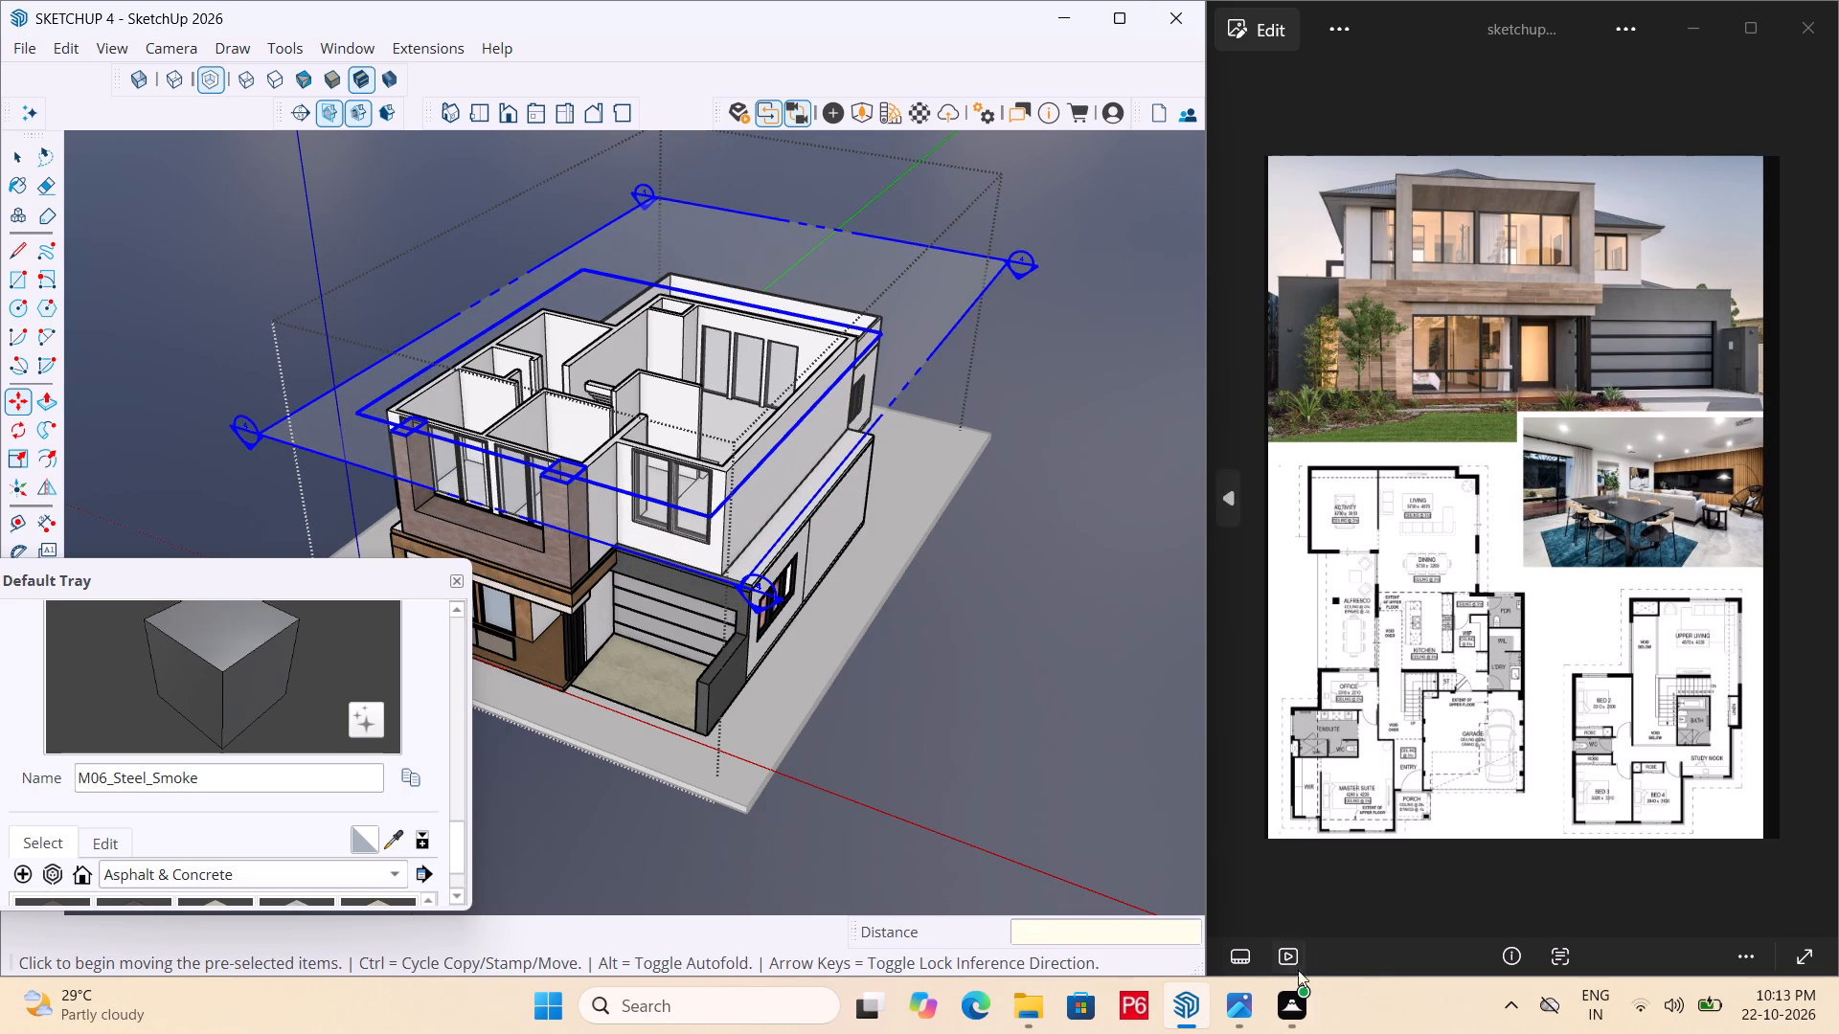
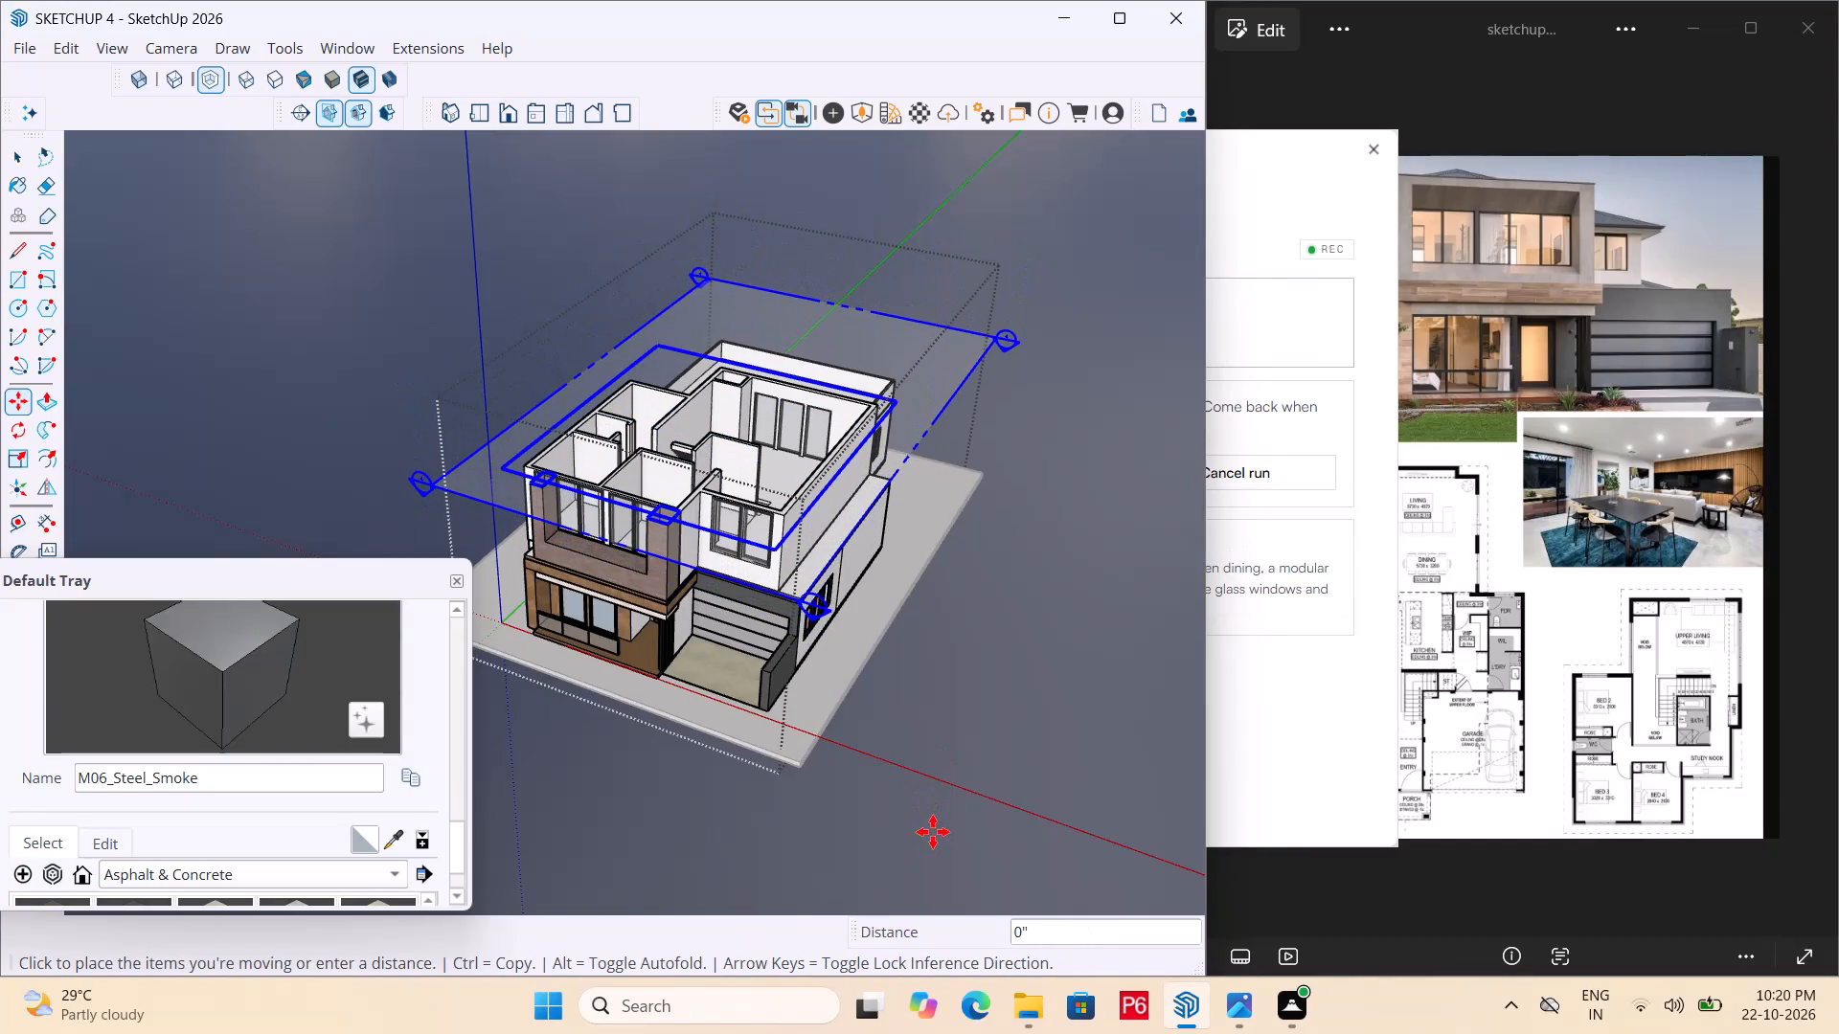
Examine the sectioned upper floor from above, comparing its rooms, stairs and upper living area with the upper-floor reference plan.
{"action": "left_click", "coordinate": [933, 824]}
{"action": "middle_click_drag", "start_coordinate": [835, 502], "coordinate": [793, 773]}
{"action": "scroll", "coordinate": [676, 557], "scroll_direction": "up", "scroll_amount": 2}
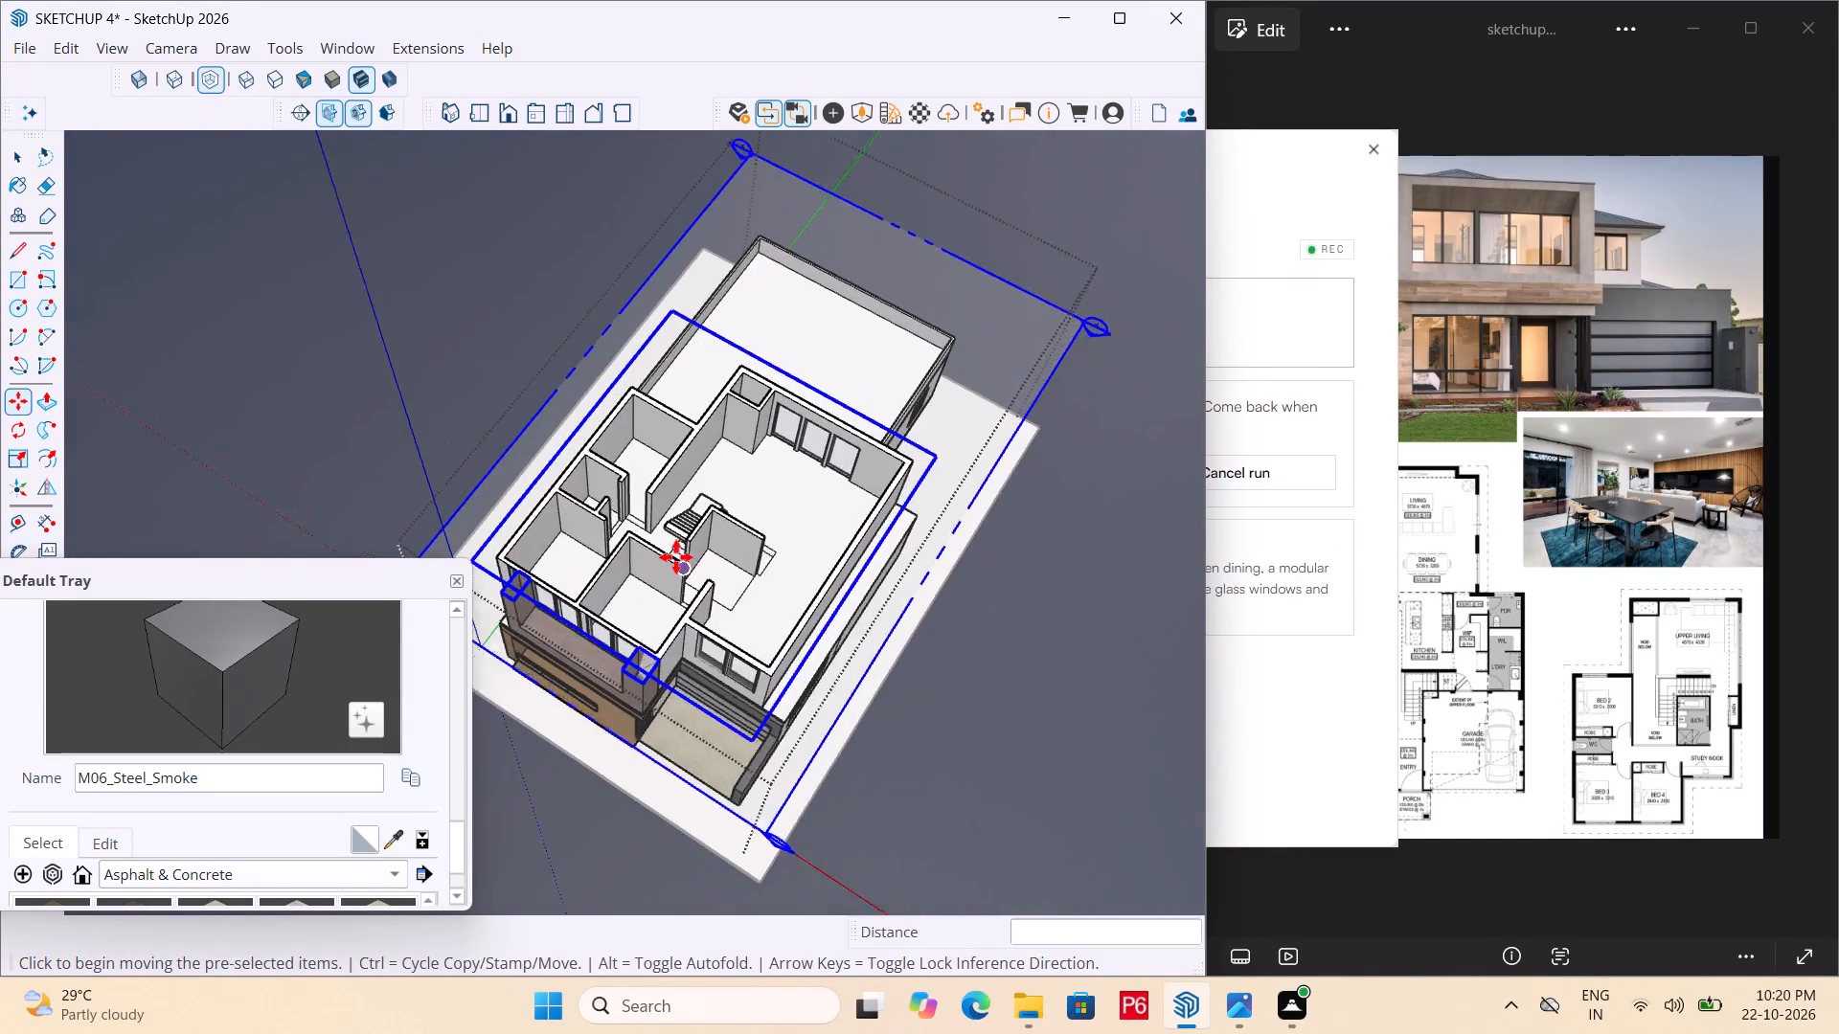
{"action": "scroll", "coordinate": [676, 557], "scroll_direction": "up", "scroll_amount": 3}
{"action": "middle_click_drag", "start_coordinate": [693, 553], "coordinate": [775, 560]}
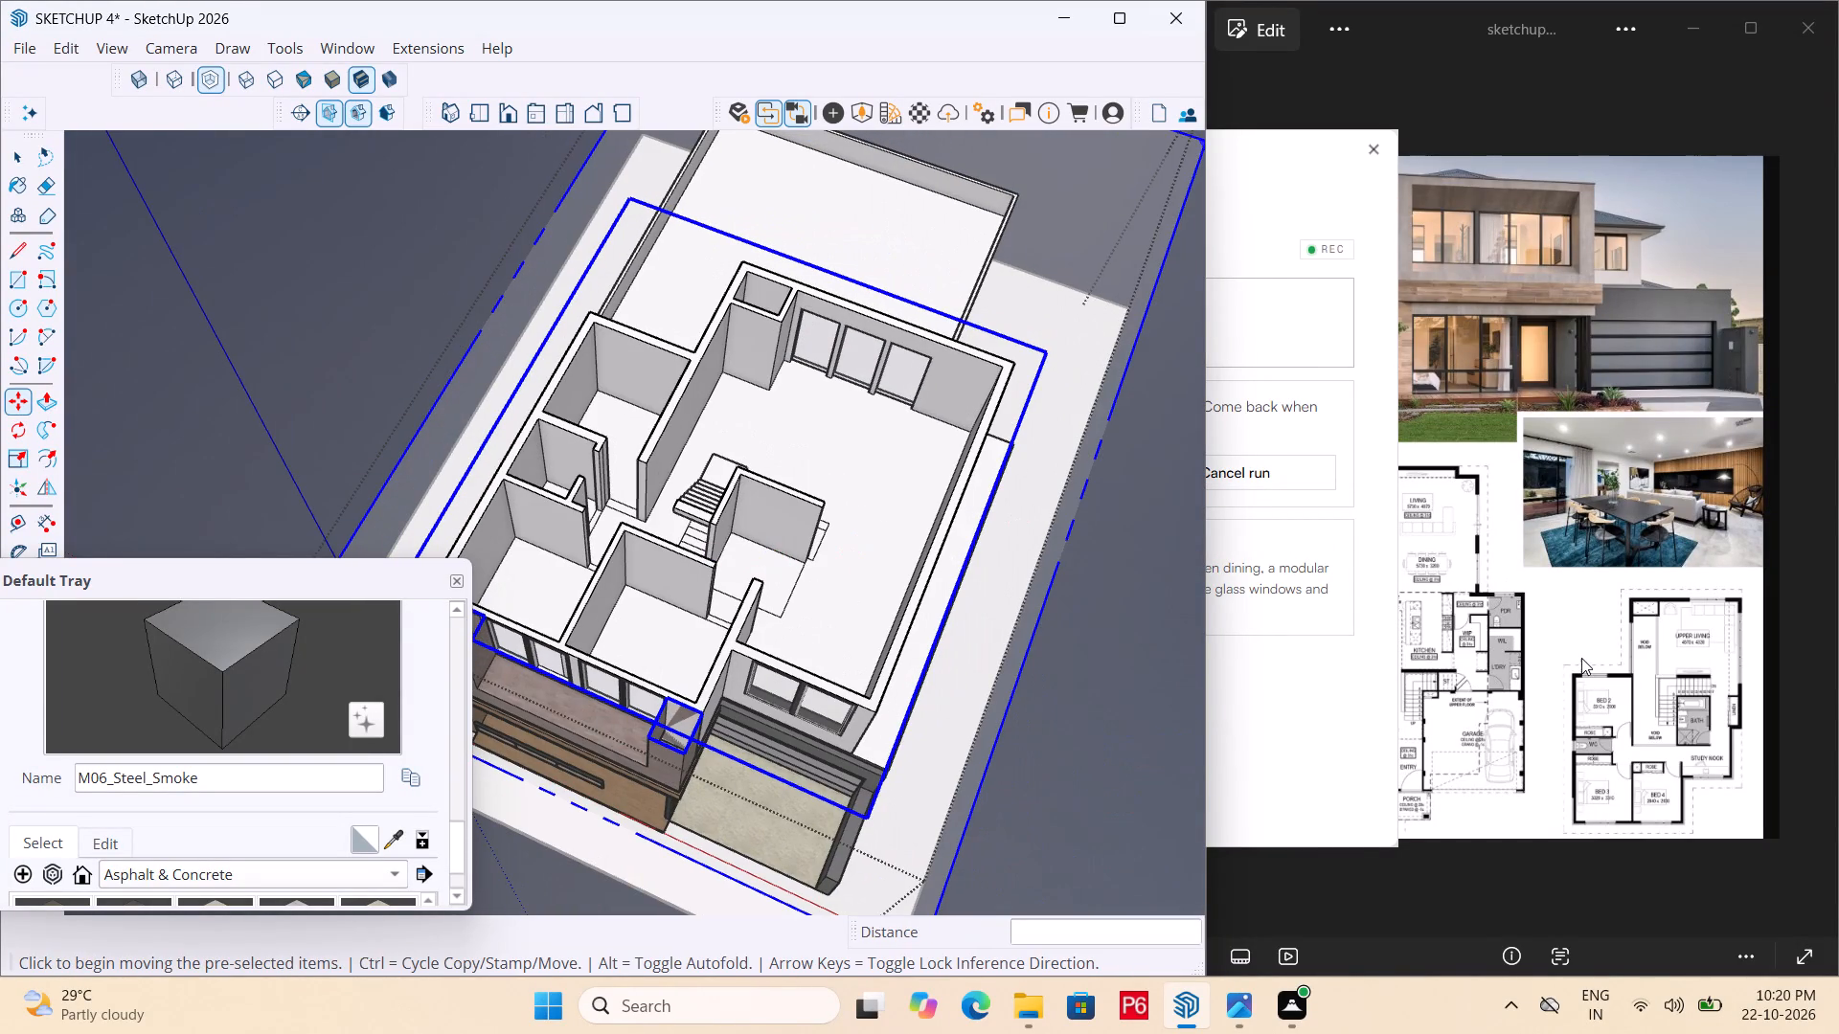
{"action": "left_click", "coordinate": [1581, 658]}
{"action": "scroll", "coordinate": [1549, 461], "scroll_direction": "down", "scroll_amount": 6}
{"action": "scroll", "coordinate": [1654, 714], "scroll_direction": "up", "scroll_amount": 6}
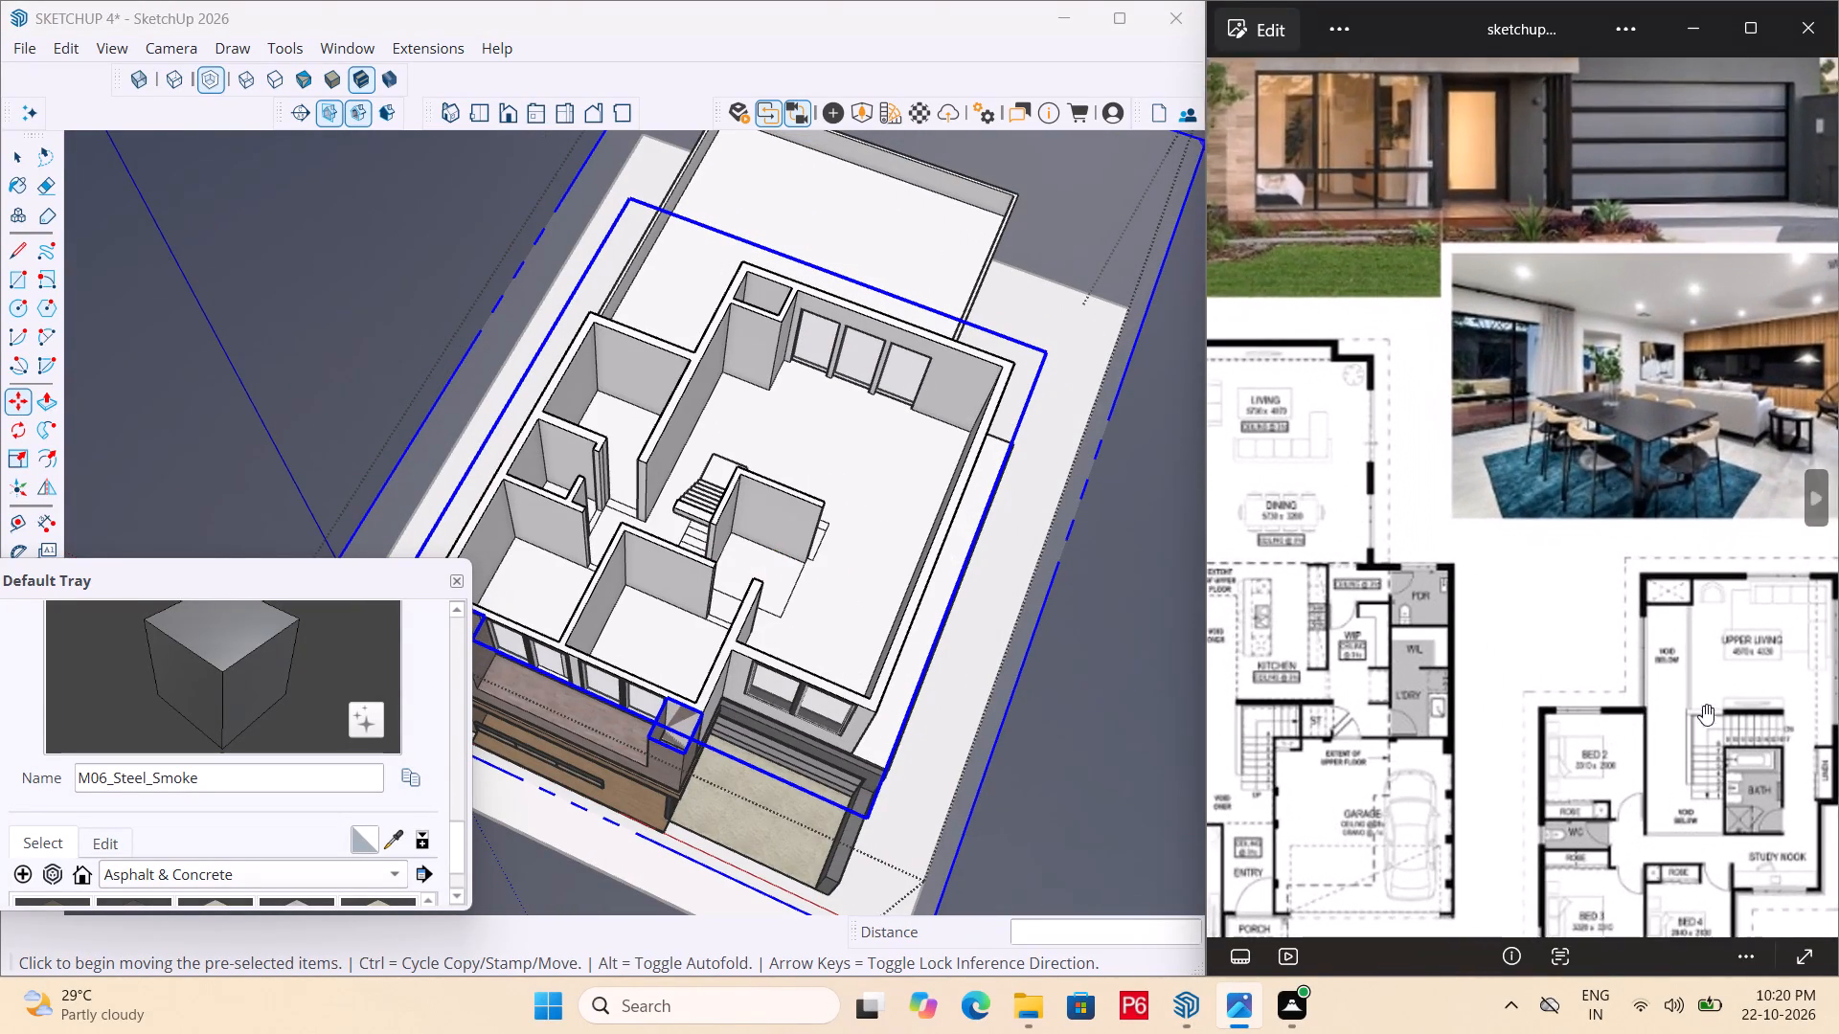
{"action": "middle_click_drag", "start_coordinate": [1703, 704], "coordinate": [1527, 413]}
{"action": "scroll", "coordinate": [1742, 732], "scroll_direction": "up", "scroll_amount": 1}
{"action": "middle_click_drag", "start_coordinate": [1741, 731], "coordinate": [1662, 568]}
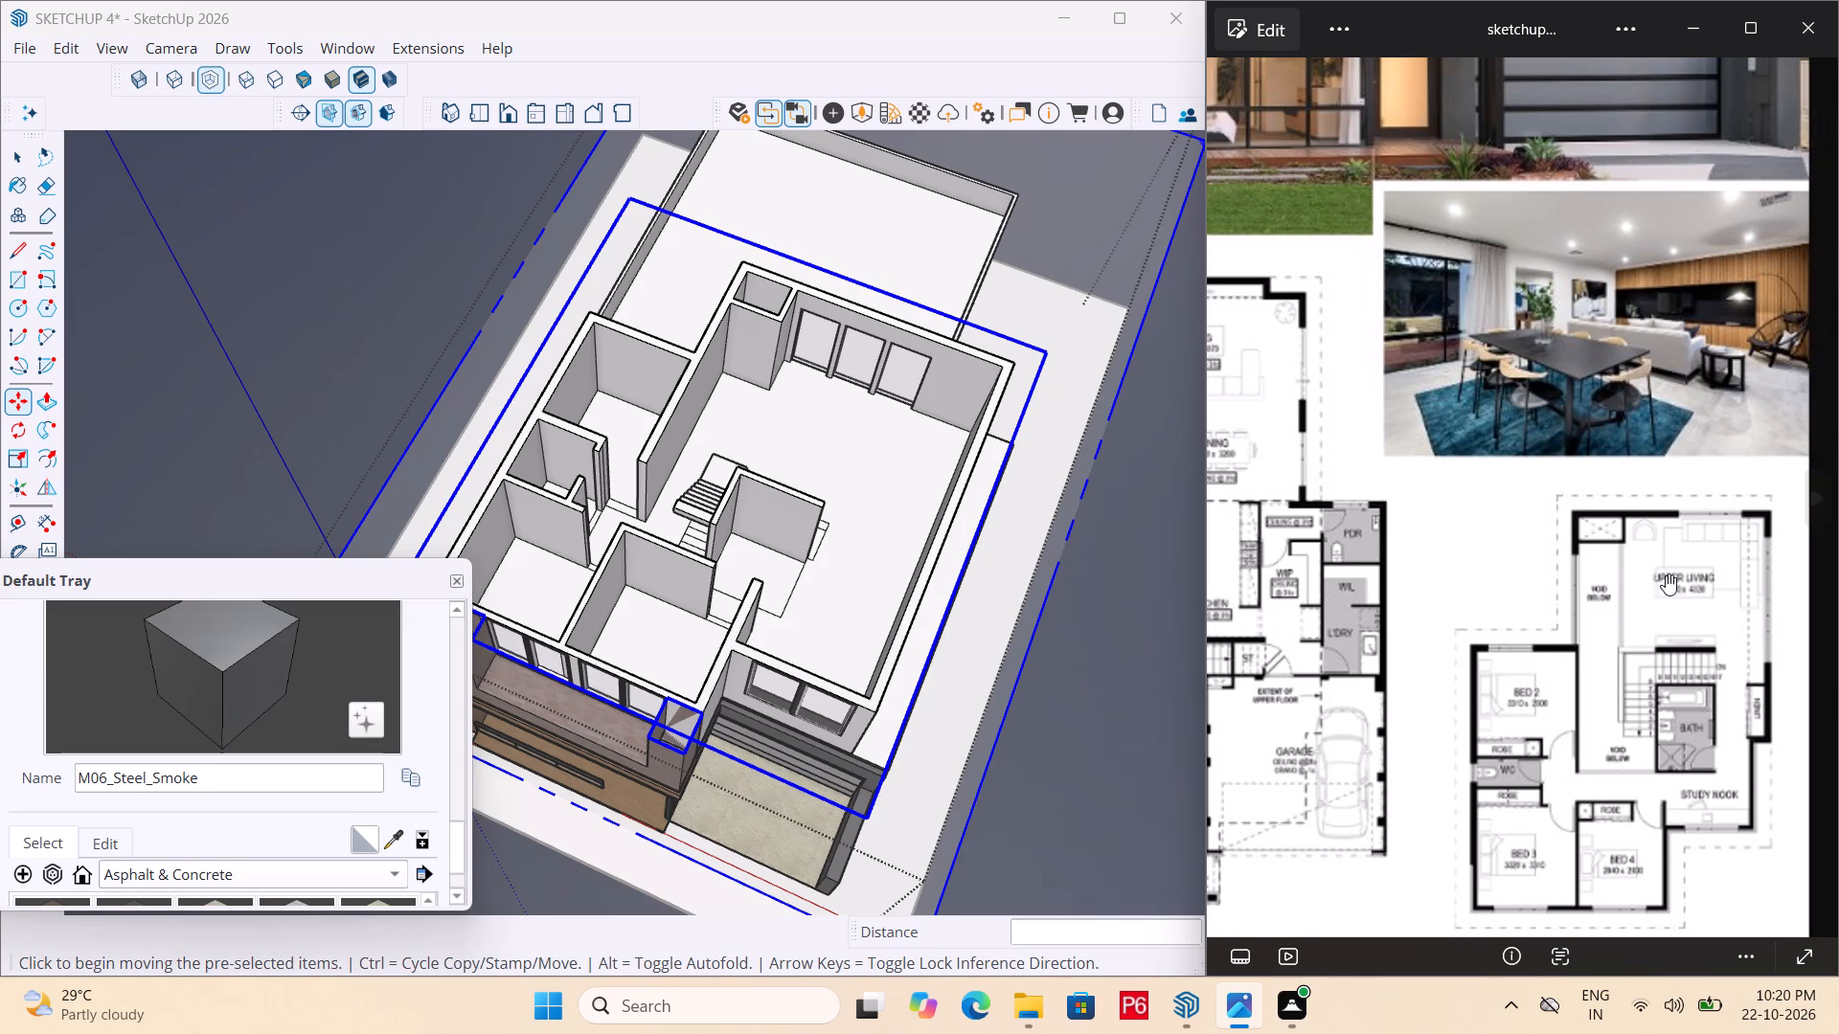
{"action": "scroll", "coordinate": [1686, 626], "scroll_direction": "up", "scroll_amount": 2}
{"action": "middle_click_drag", "start_coordinate": [1677, 629], "coordinate": [1615, 477]}
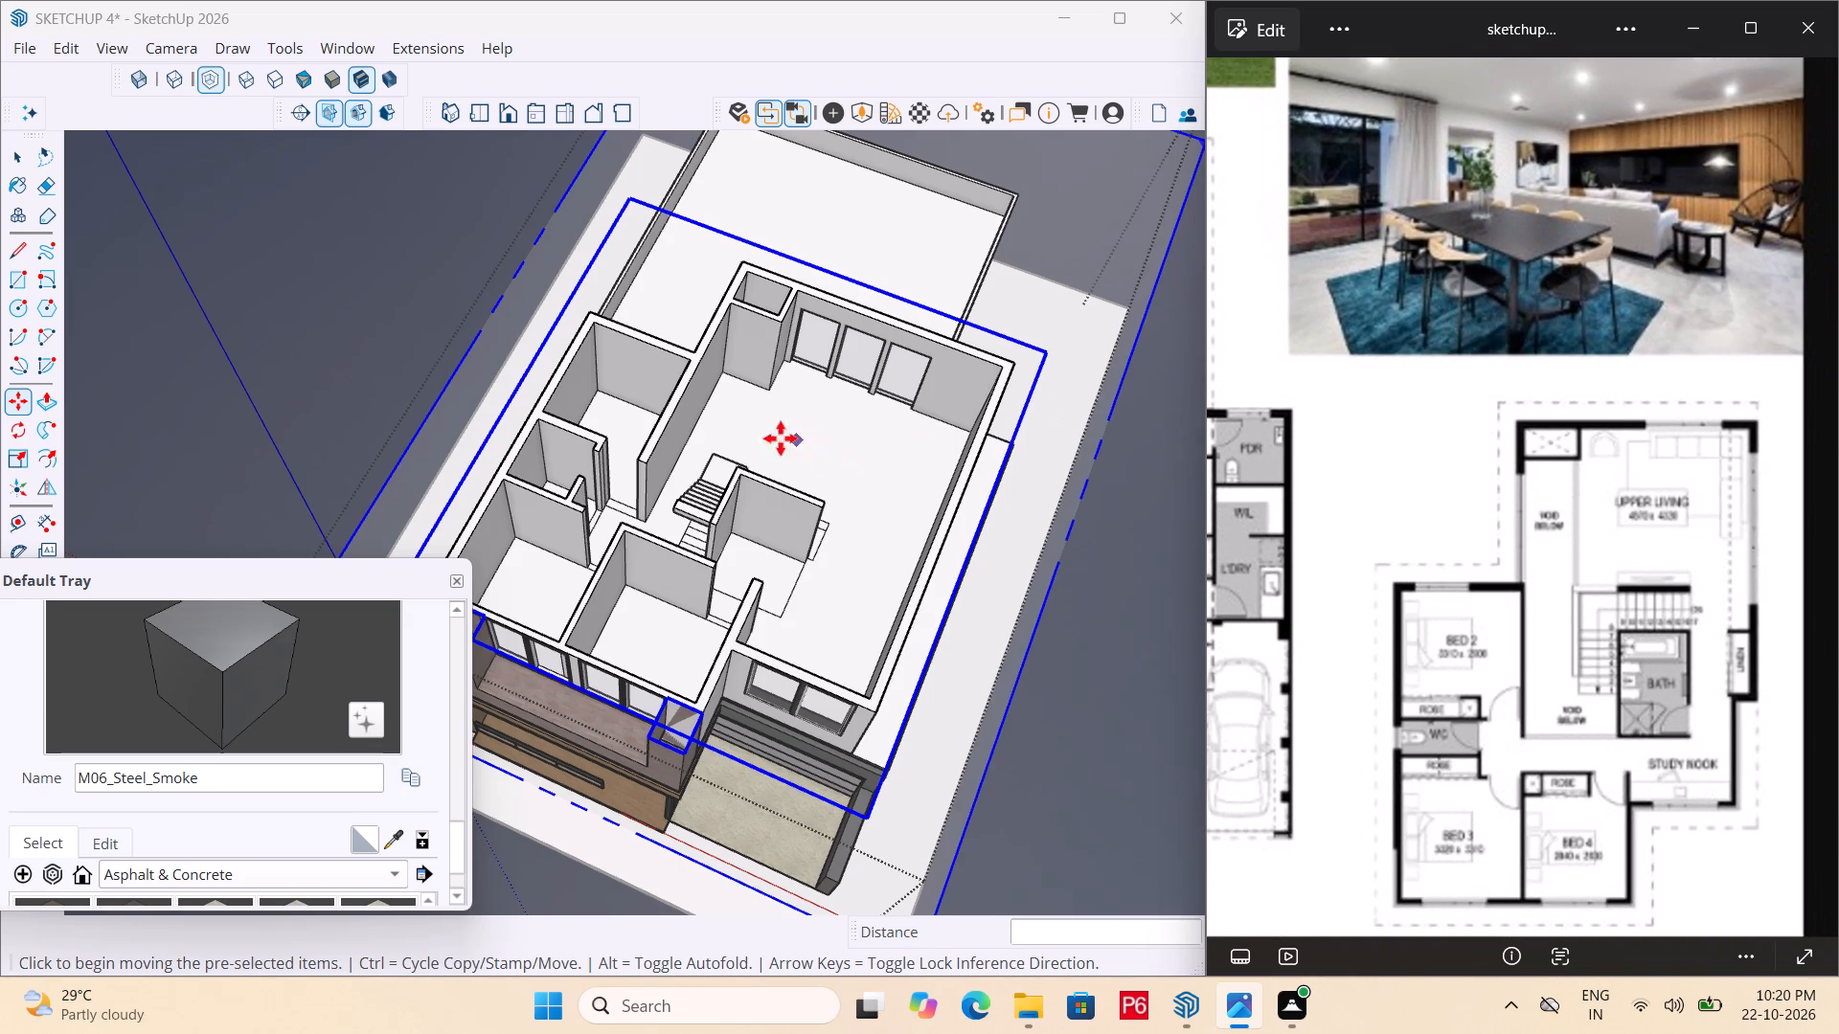
{"action": "middle_click_drag", "start_coordinate": [703, 415], "coordinate": [783, 473]}
{"action": "middle_click_drag", "start_coordinate": [589, 477], "coordinate": [624, 477]}
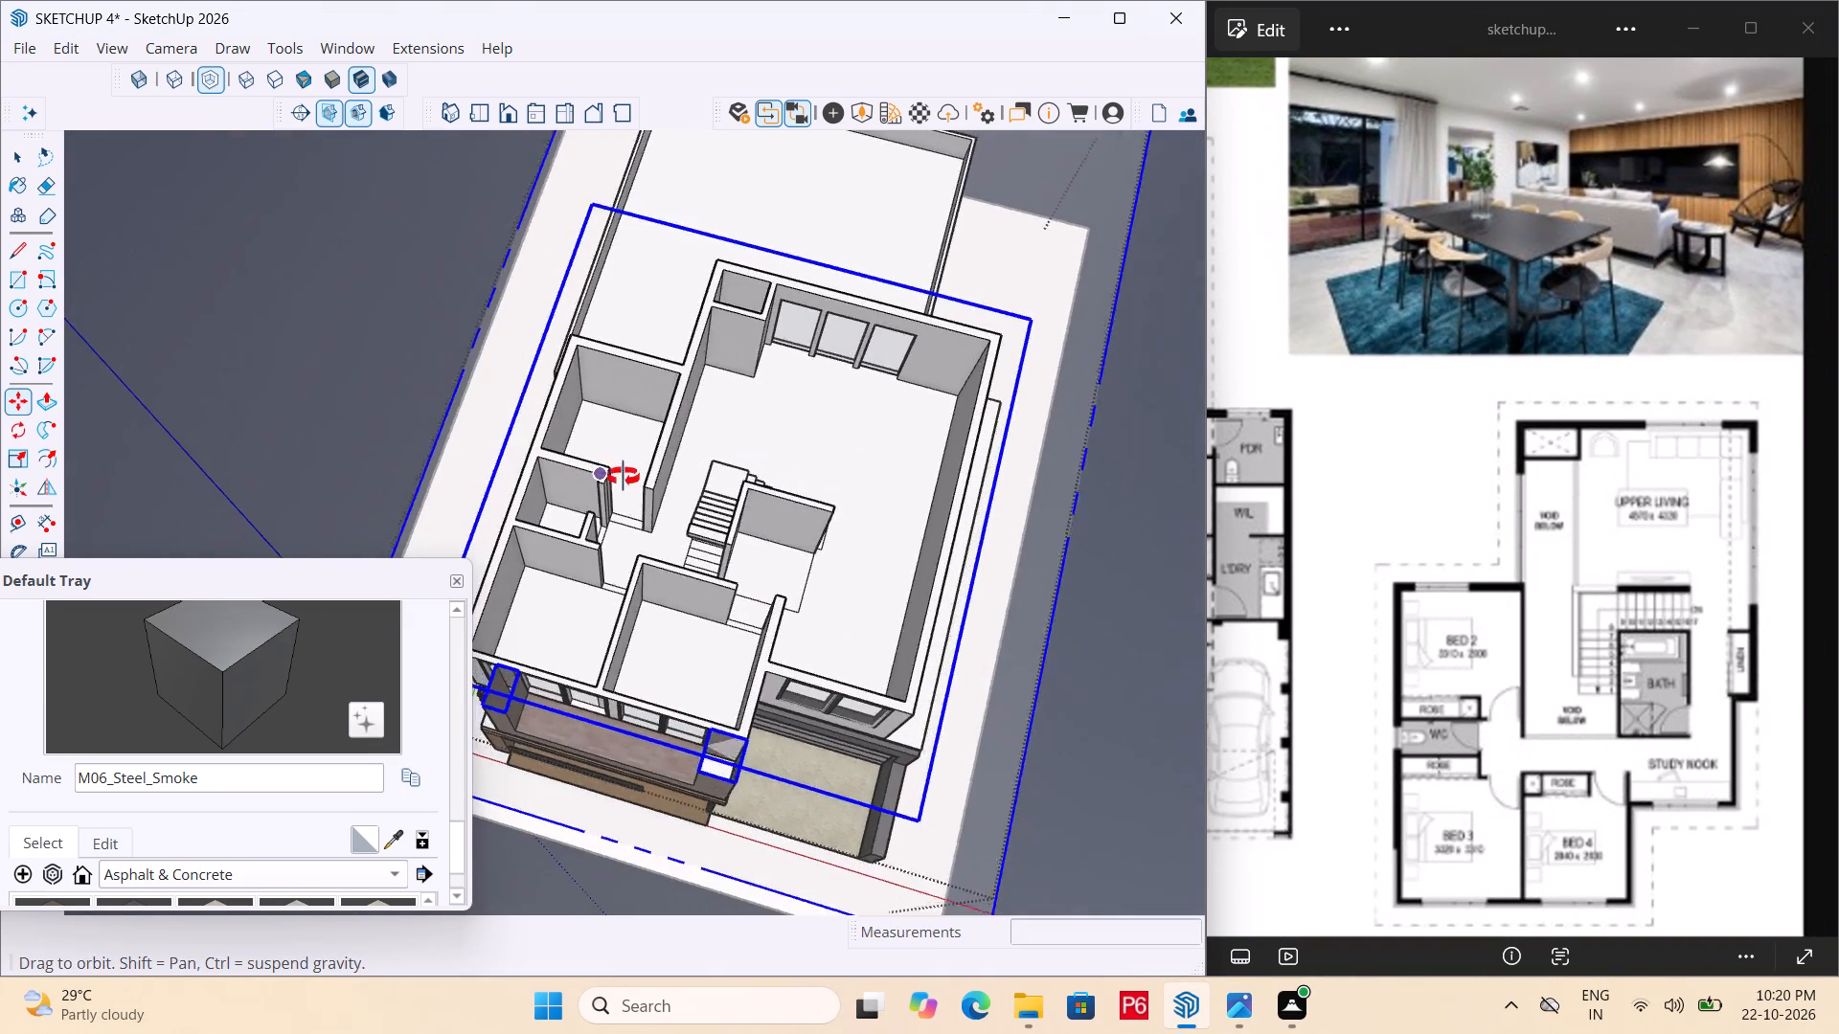
{"action": "middle_click_drag", "start_coordinate": [624, 477], "coordinate": [786, 459]}
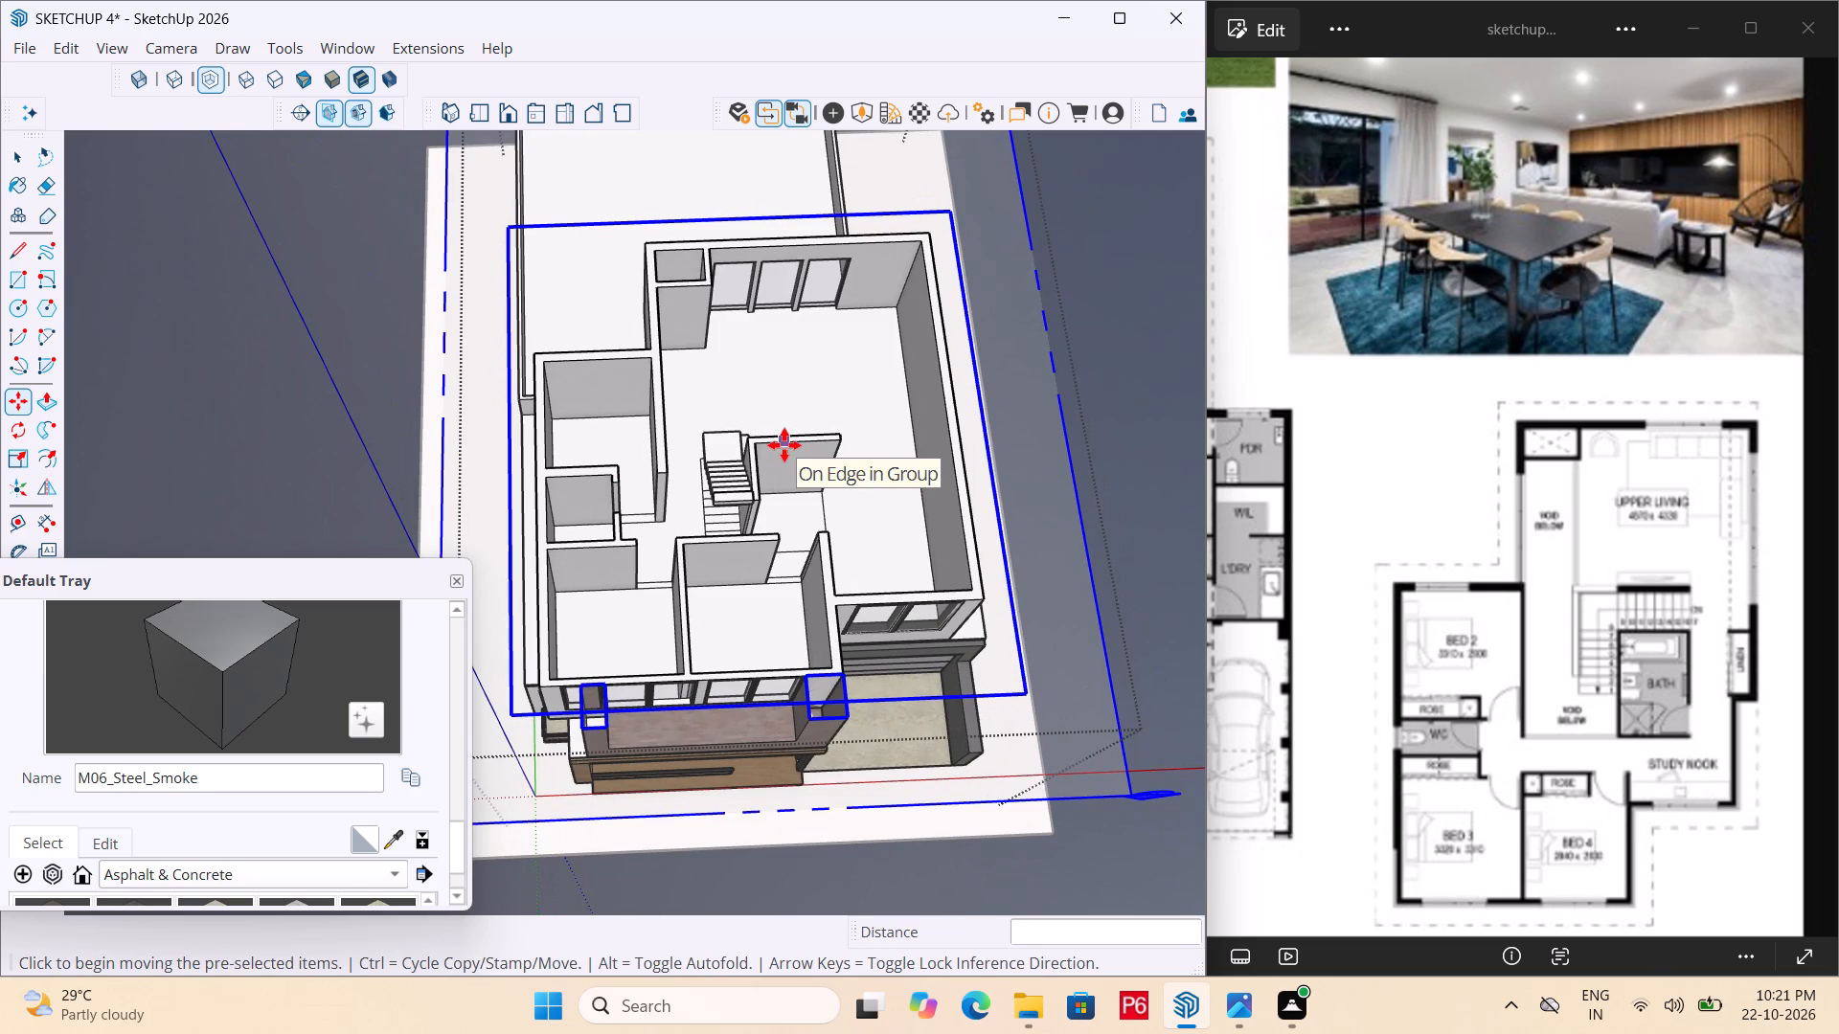
Save the model with the upper-floor layout seen from above.
{"action": "key", "text": "ctrl+s"}
{"action": "key", "text": "ctrl+s"}
{"action": "key", "text": "ctrl+s"}
{"action": "key", "text": "ctrl+s"}
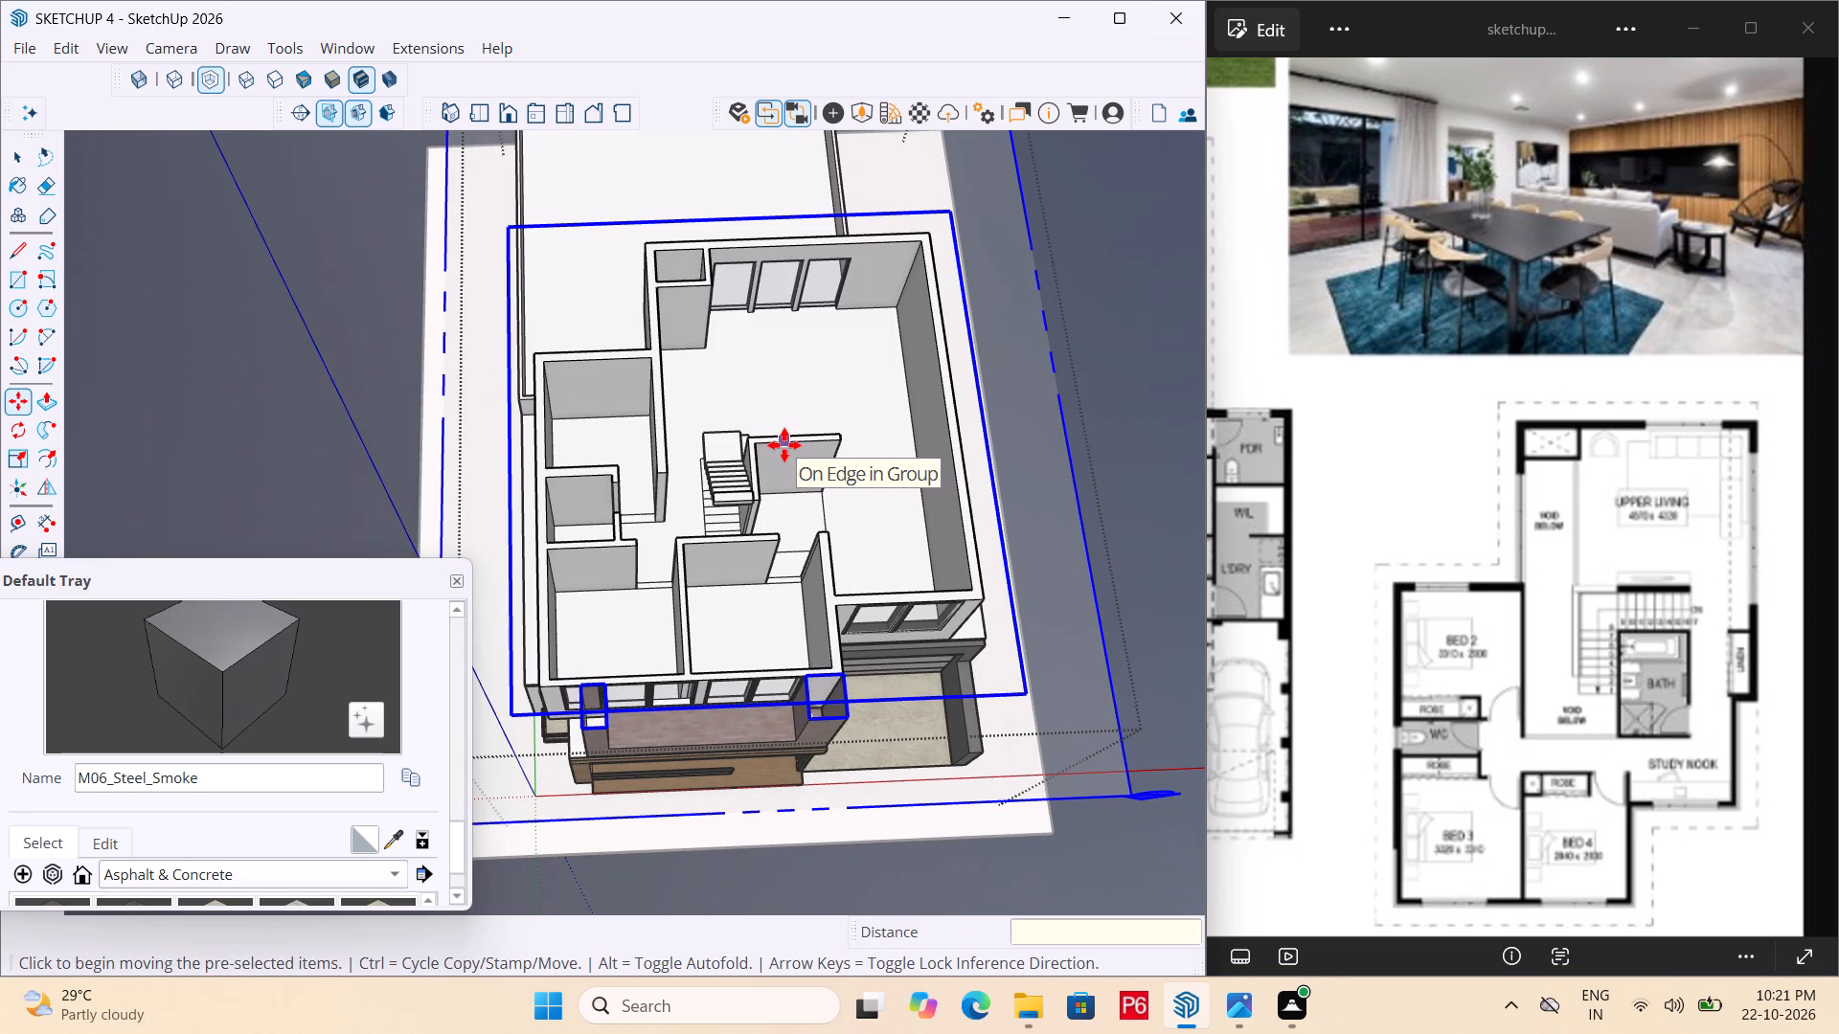
Draw a rectangle about 2' 8" by 11' 11" on the upper living room floor, in front of the three-panel window wall.
{"action": "middle_click_drag", "start_coordinate": [832, 413], "coordinate": [829, 495]}
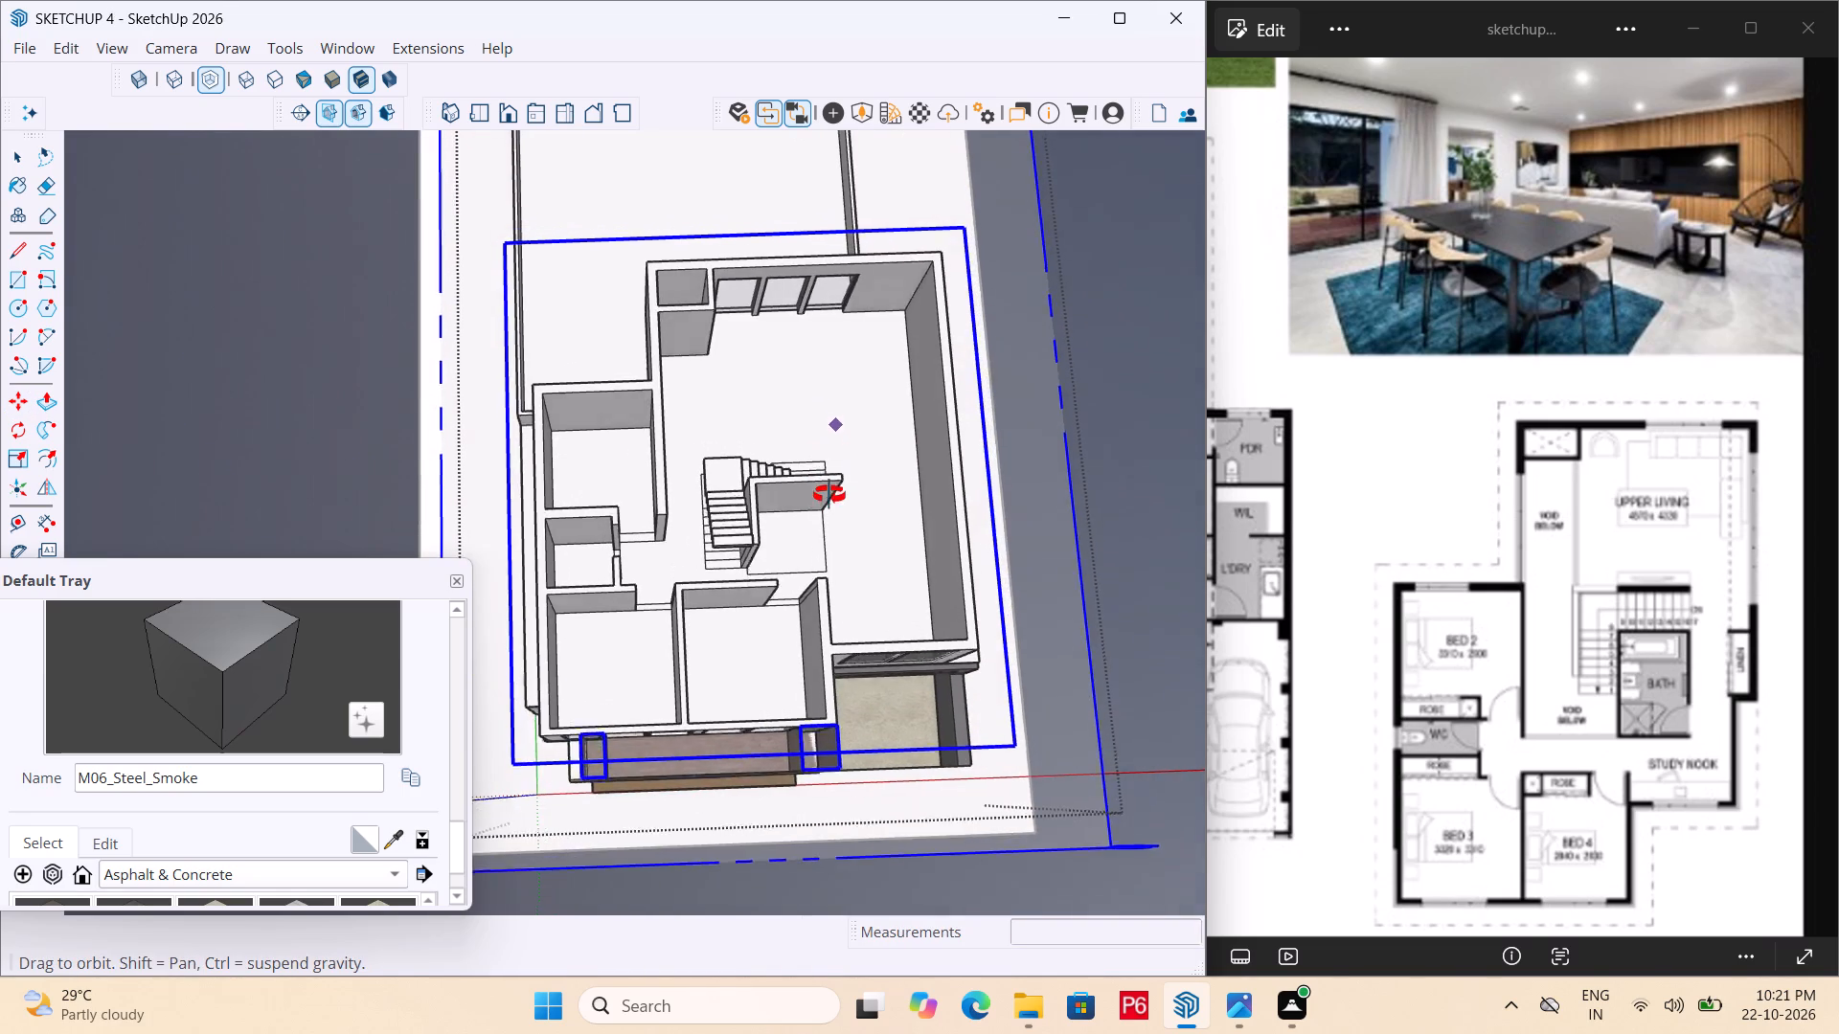
{"action": "middle_click_drag", "start_coordinate": [829, 495], "coordinate": [829, 502]}
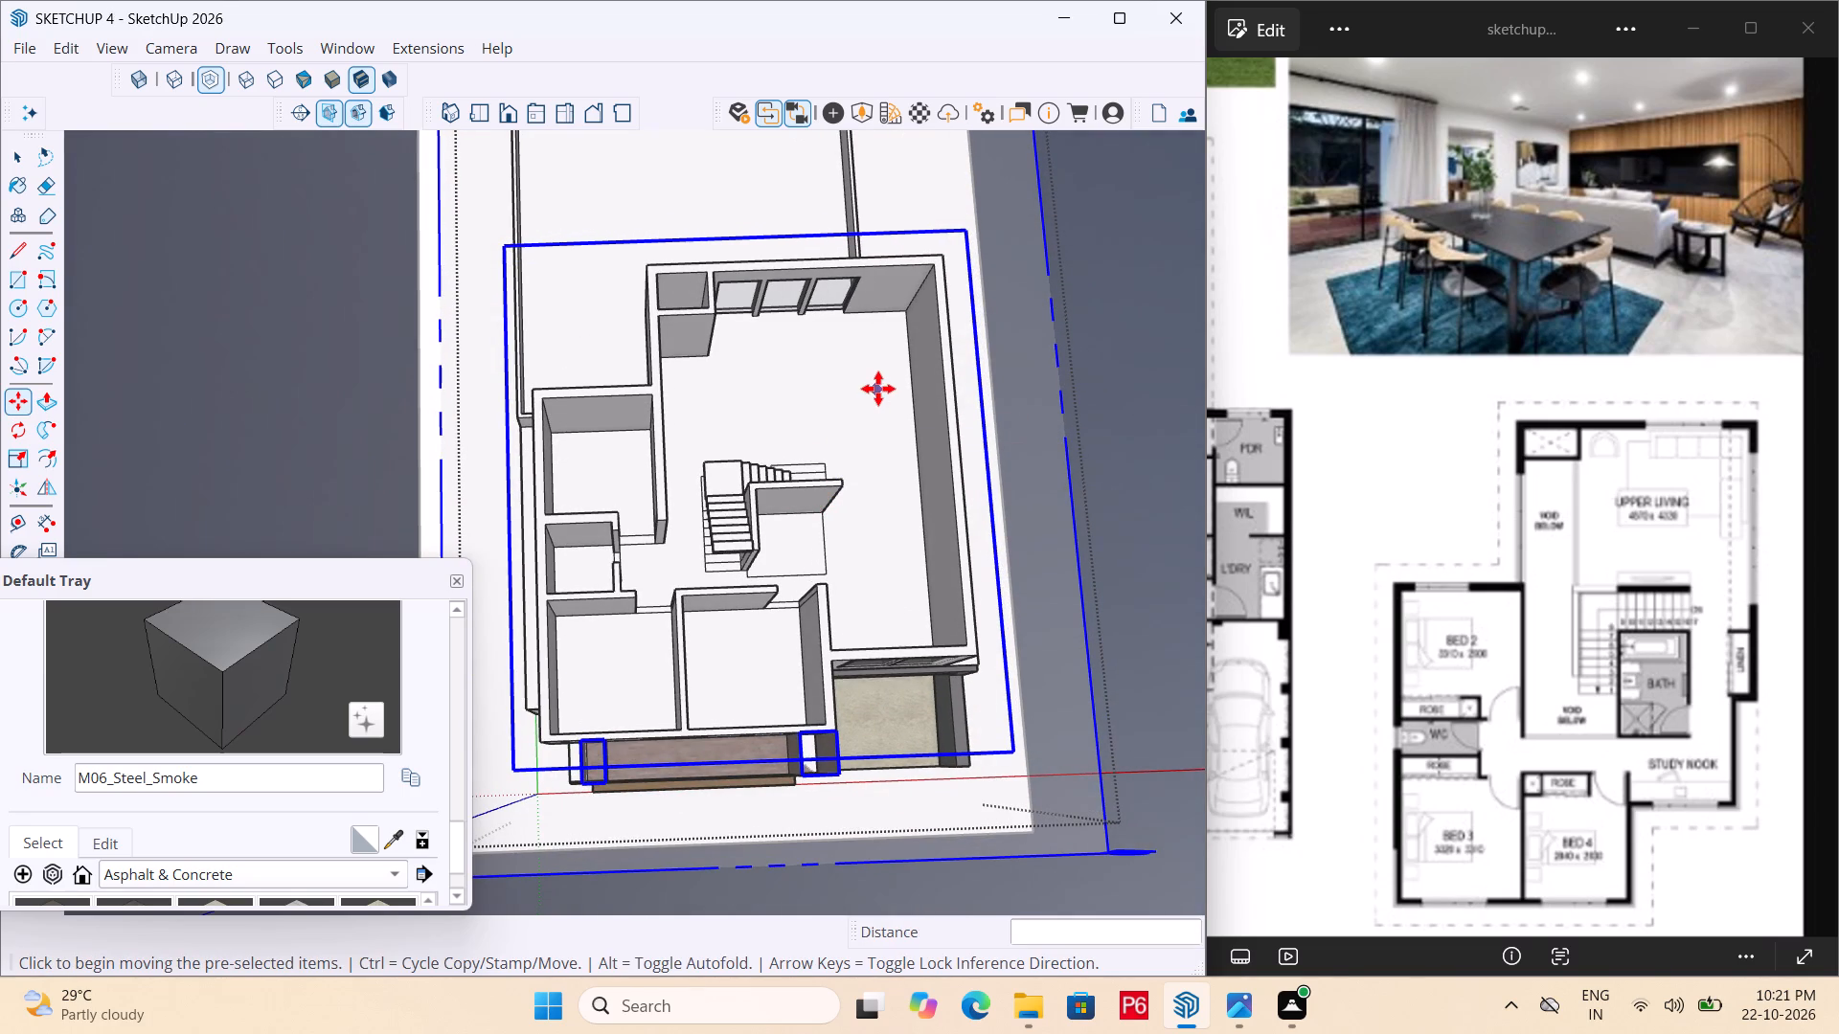
{"action": "scroll", "coordinate": [824, 355], "scroll_direction": "up", "scroll_amount": 2}
{"action": "middle_click_drag", "start_coordinate": [799, 348], "coordinate": [614, 264]}
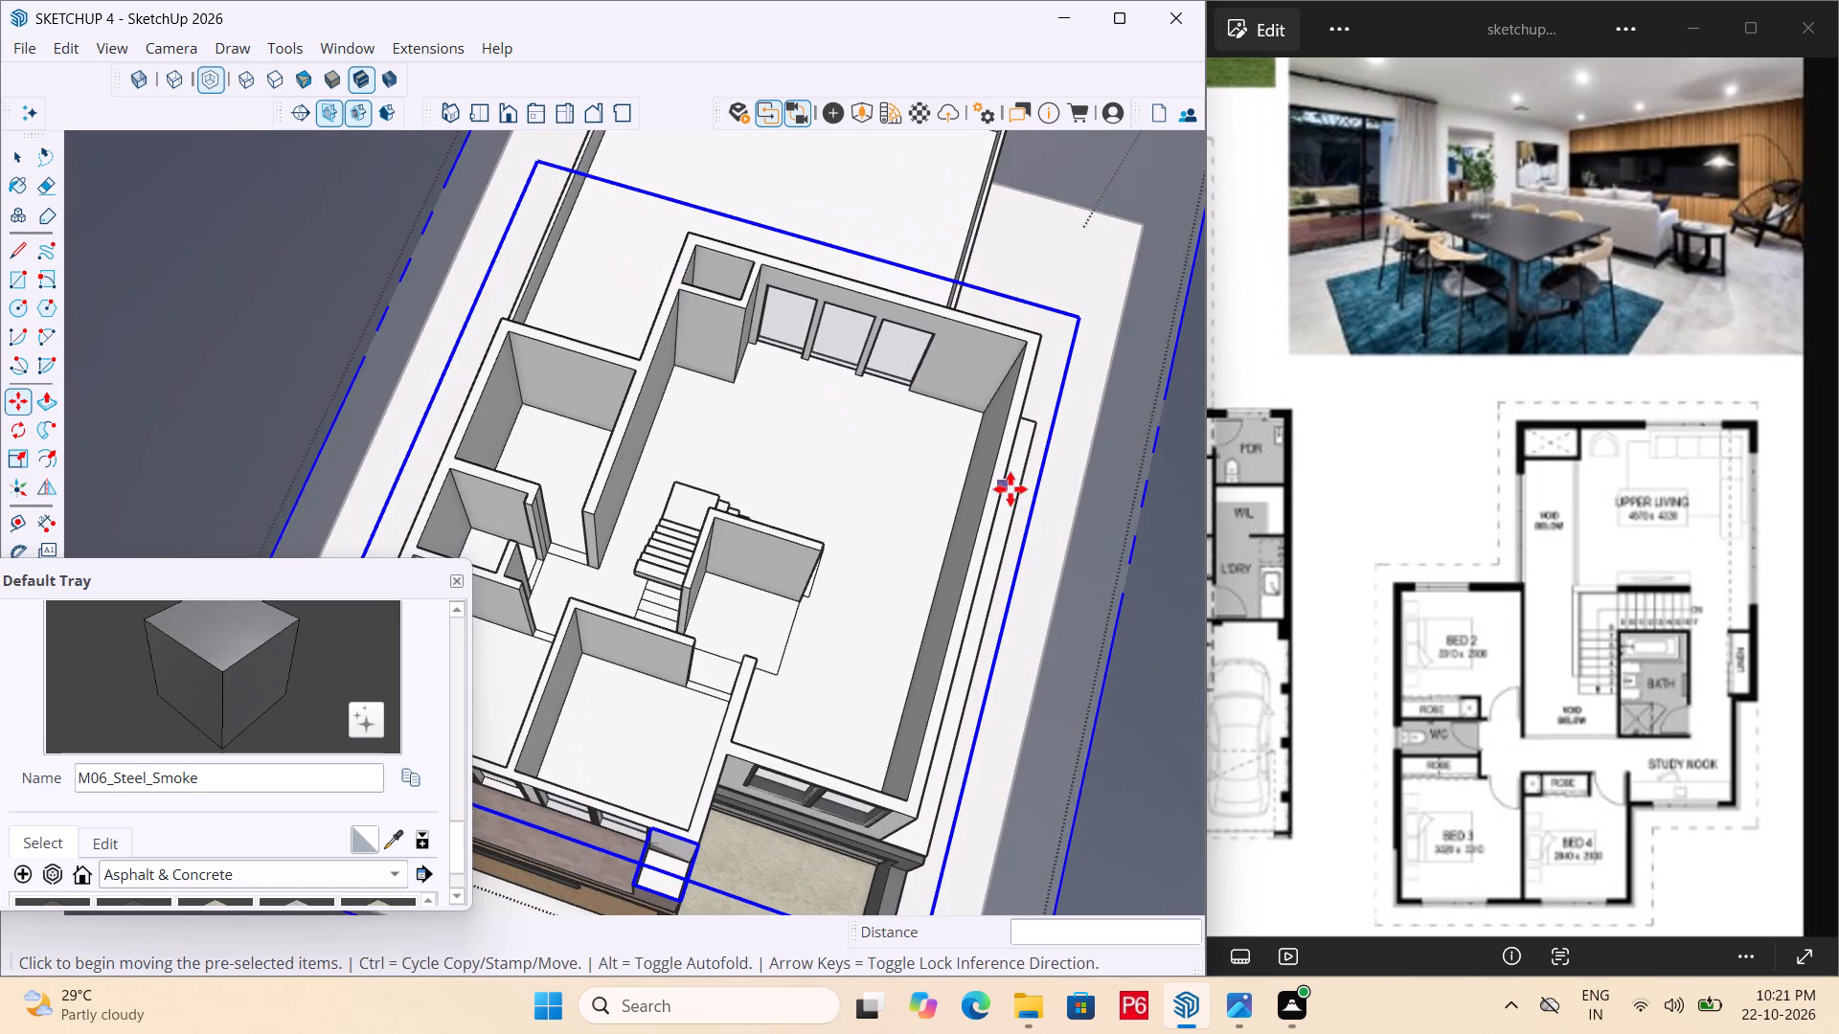
{"action": "middle_click_drag", "start_coordinate": [957, 463], "coordinate": [1156, 410]}
{"action": "scroll", "coordinate": [994, 294], "scroll_direction": "up", "scroll_amount": 4}
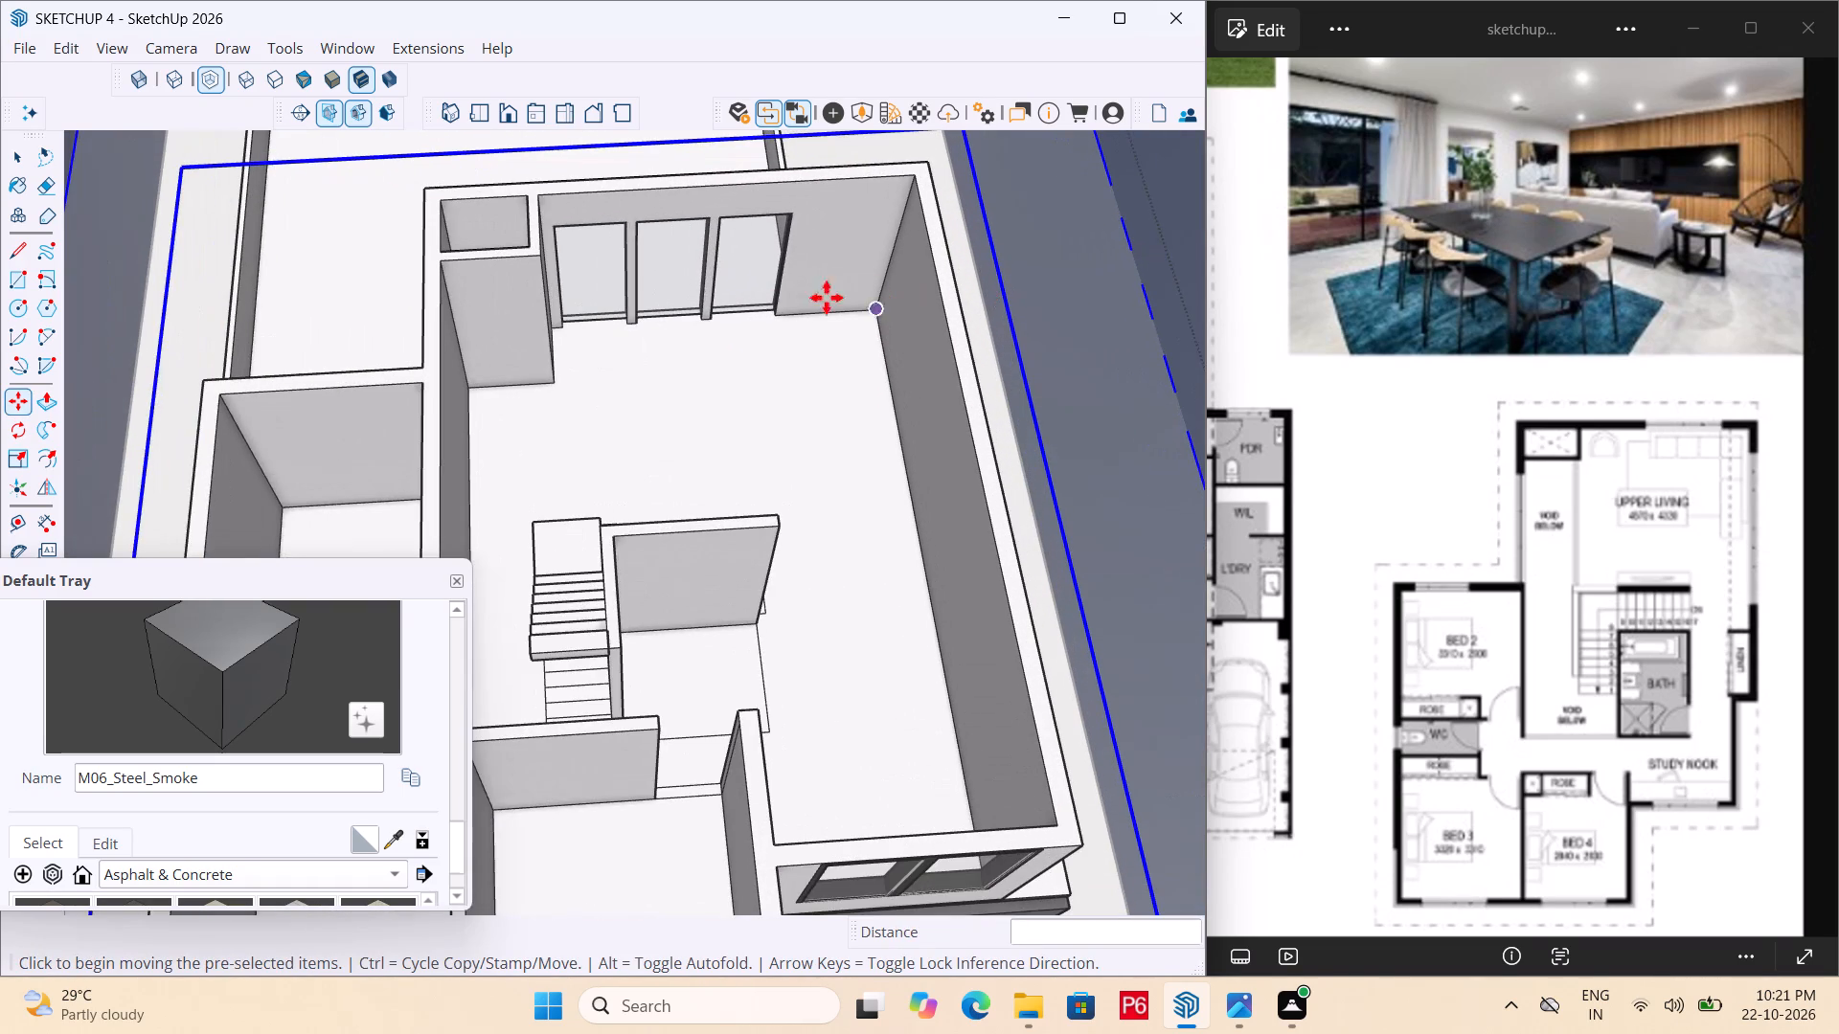
{"action": "scroll", "coordinate": [772, 326], "scroll_direction": "up", "scroll_amount": 2}
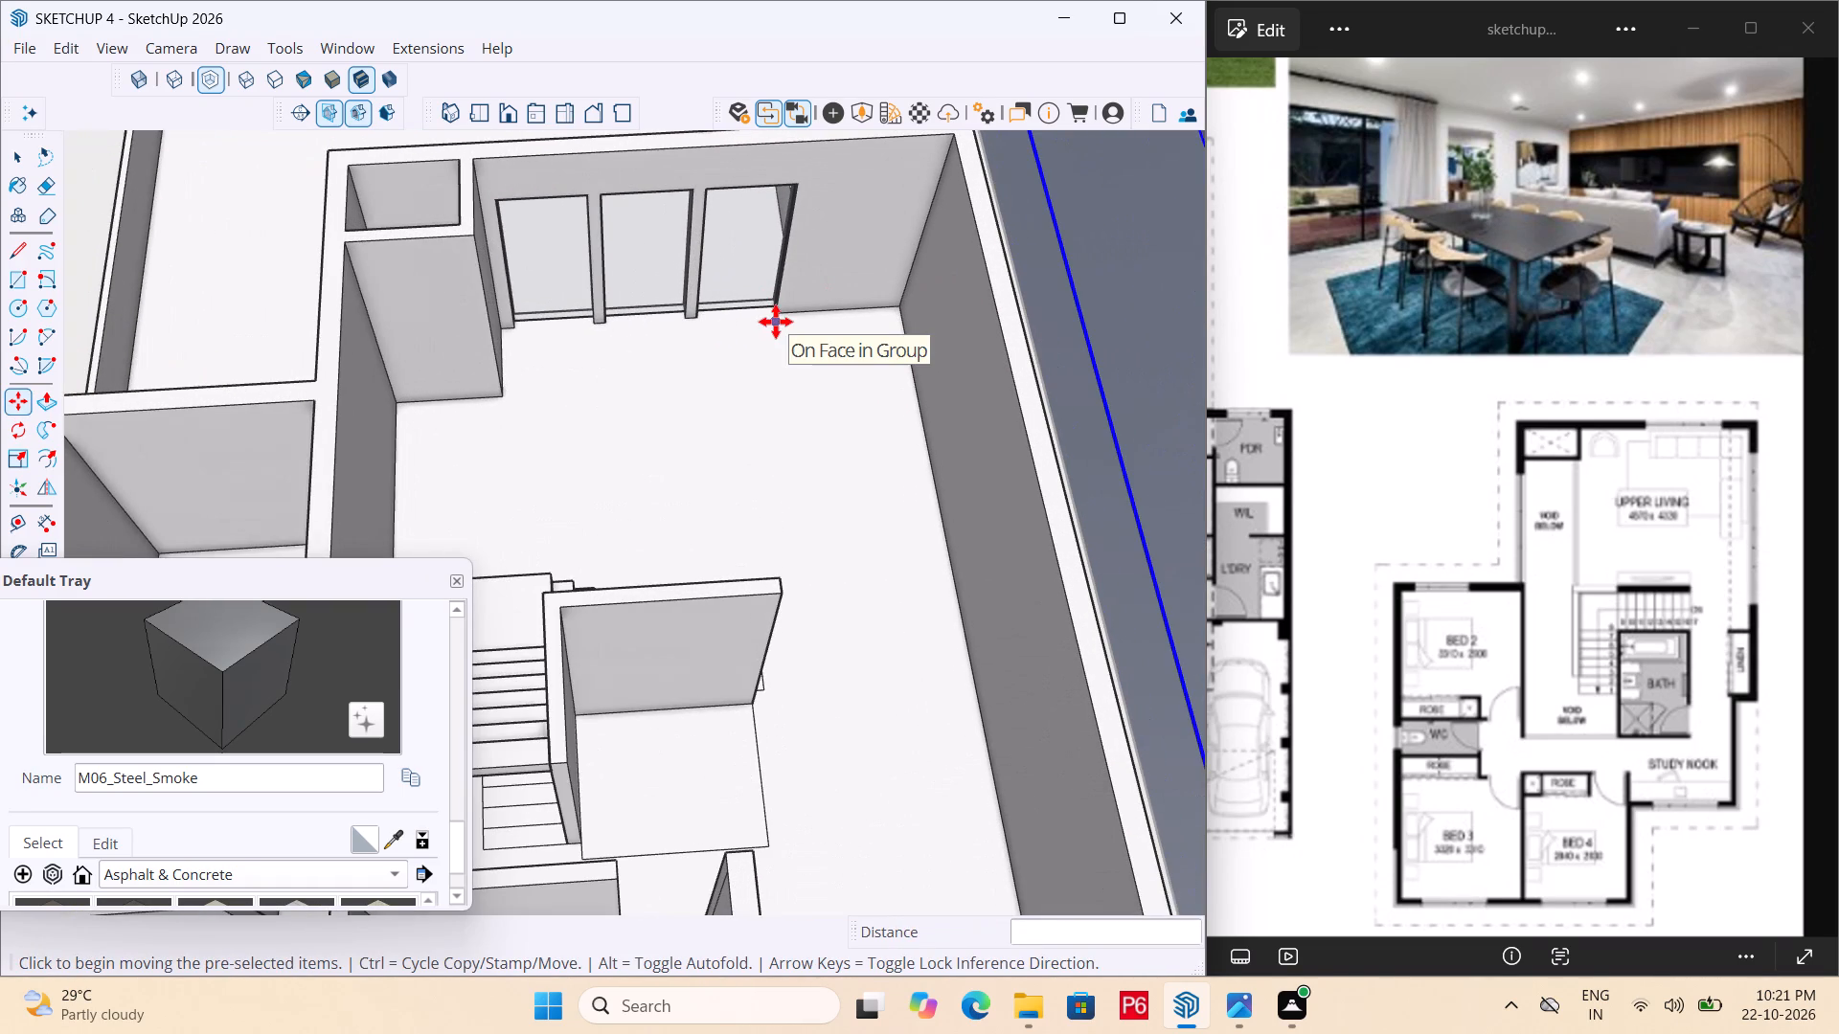
{"action": "key", "text": "r"}
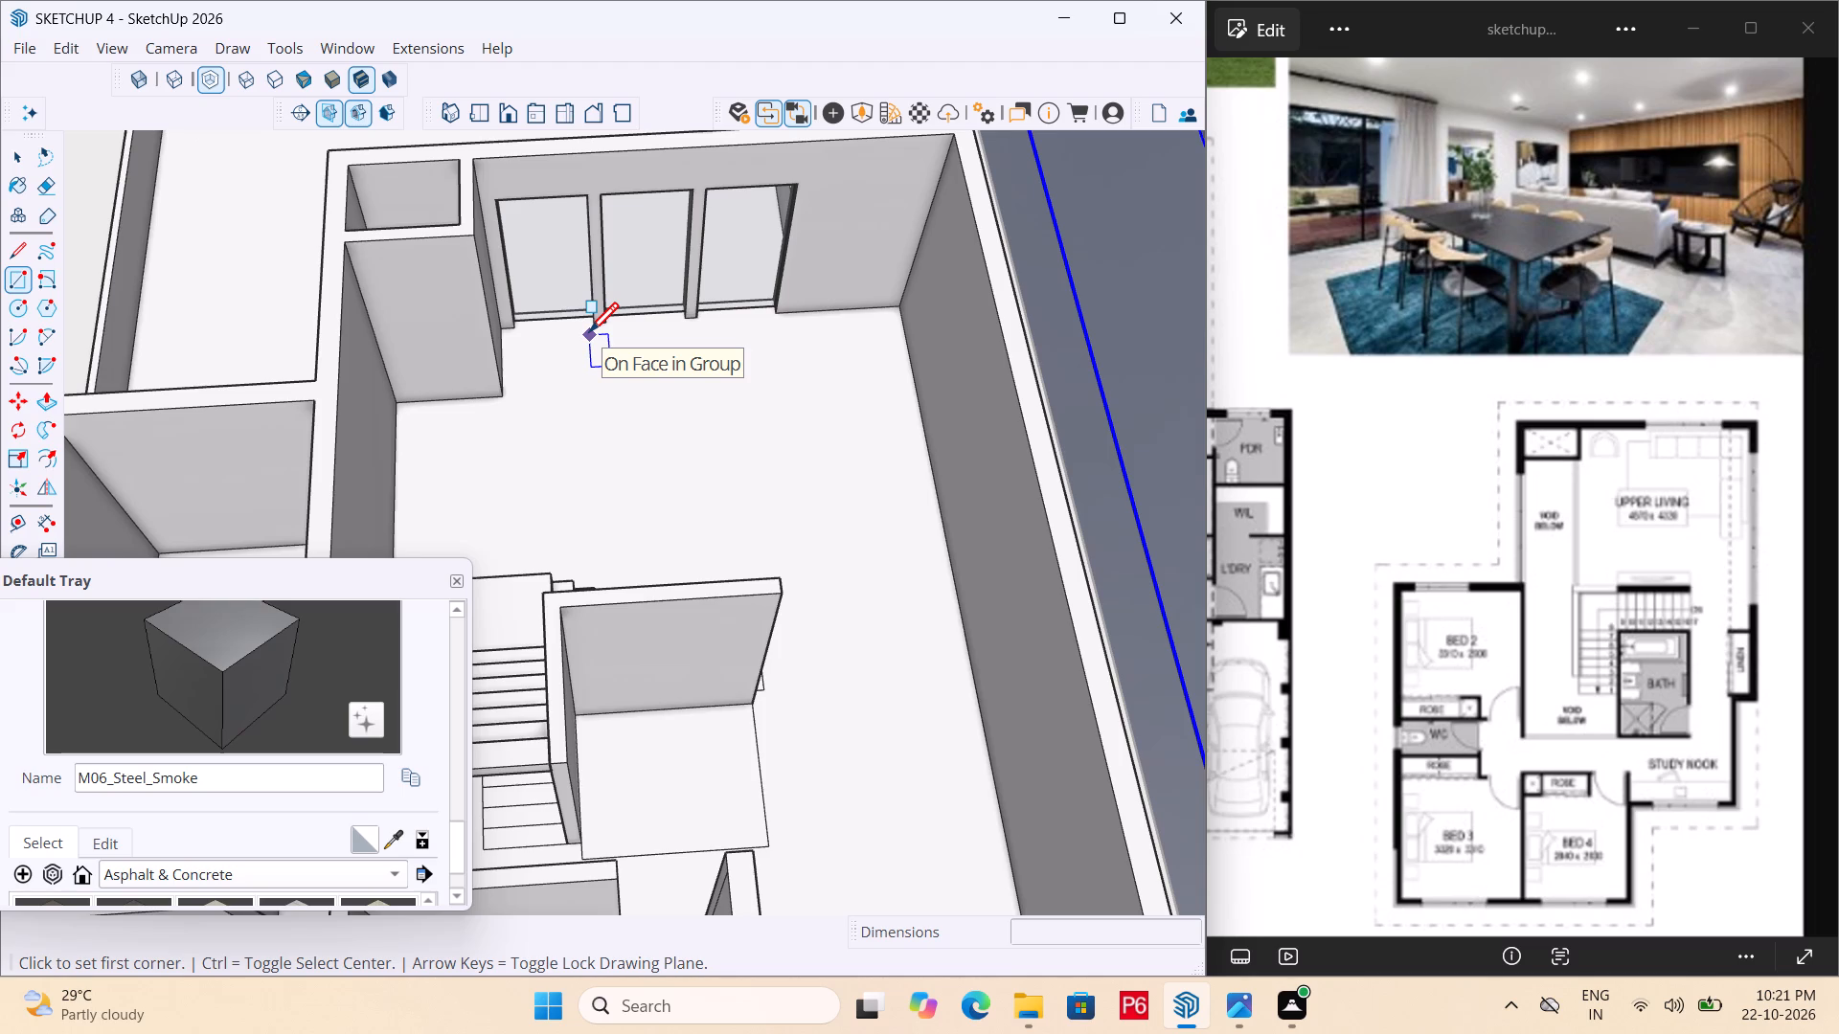
{"action": "left_click", "coordinate": [587, 339]}
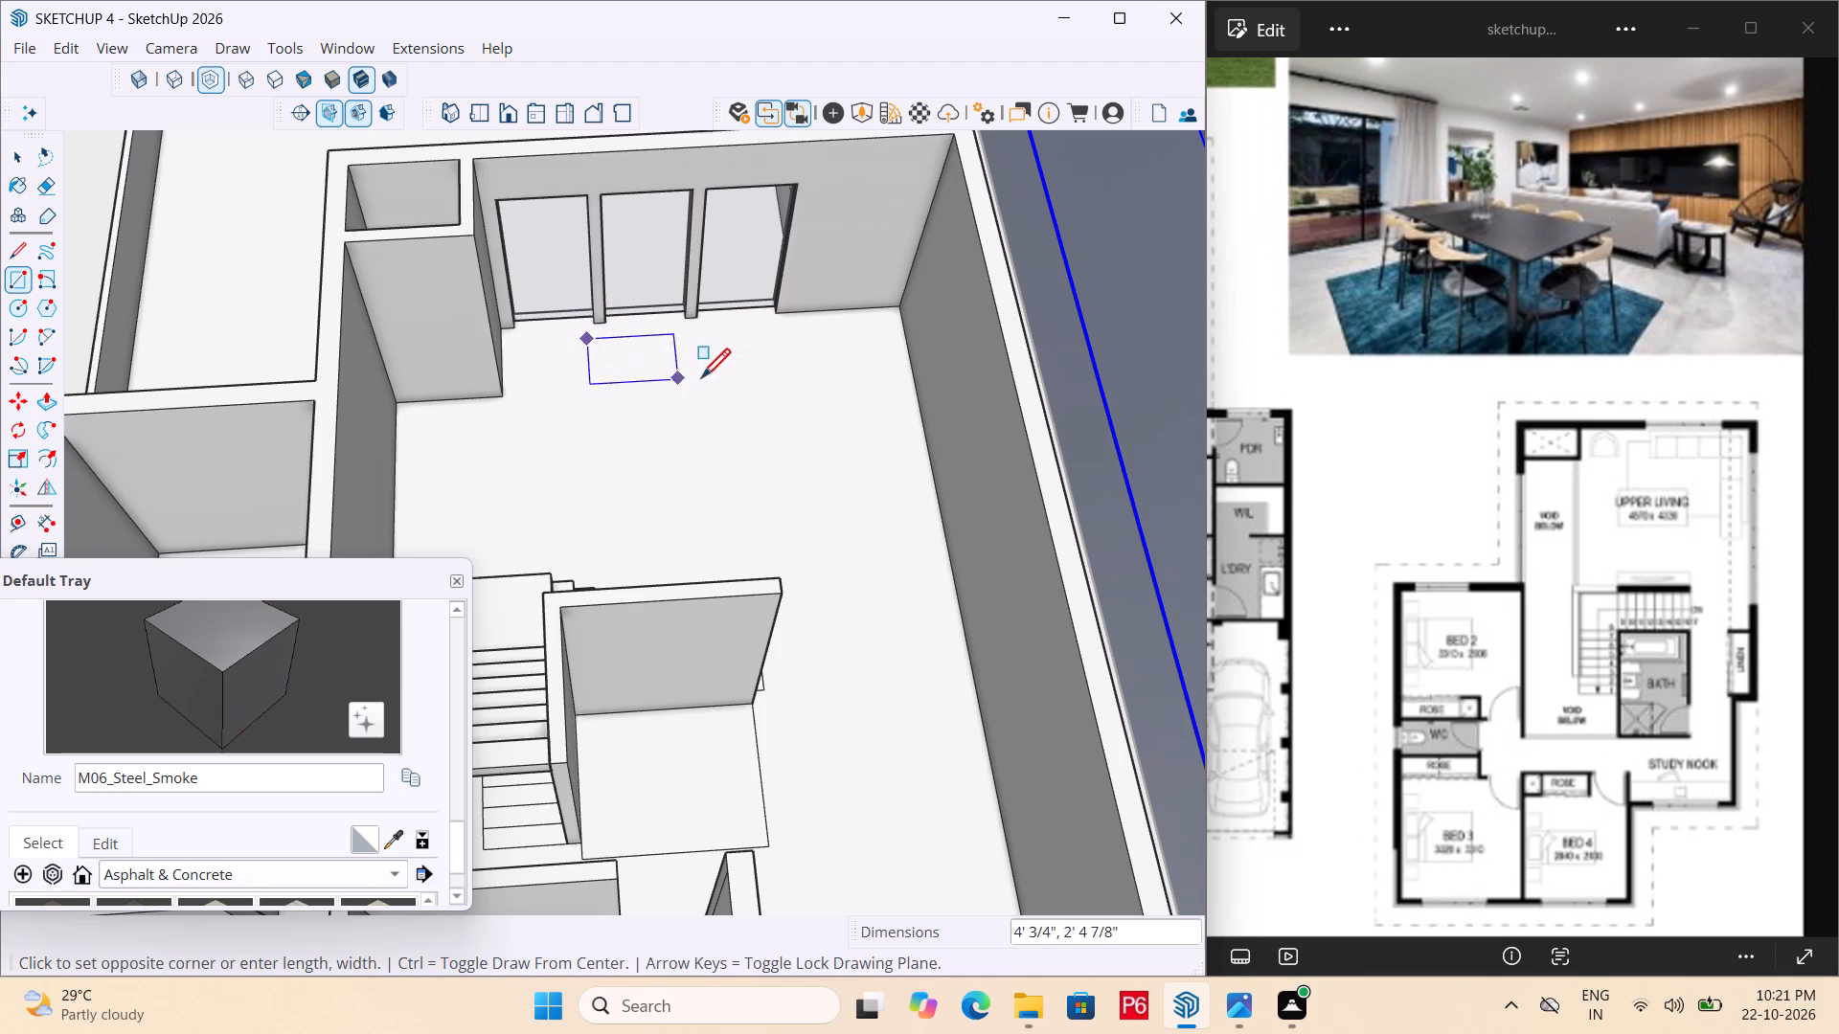
{"action": "left_click", "coordinate": [869, 375]}
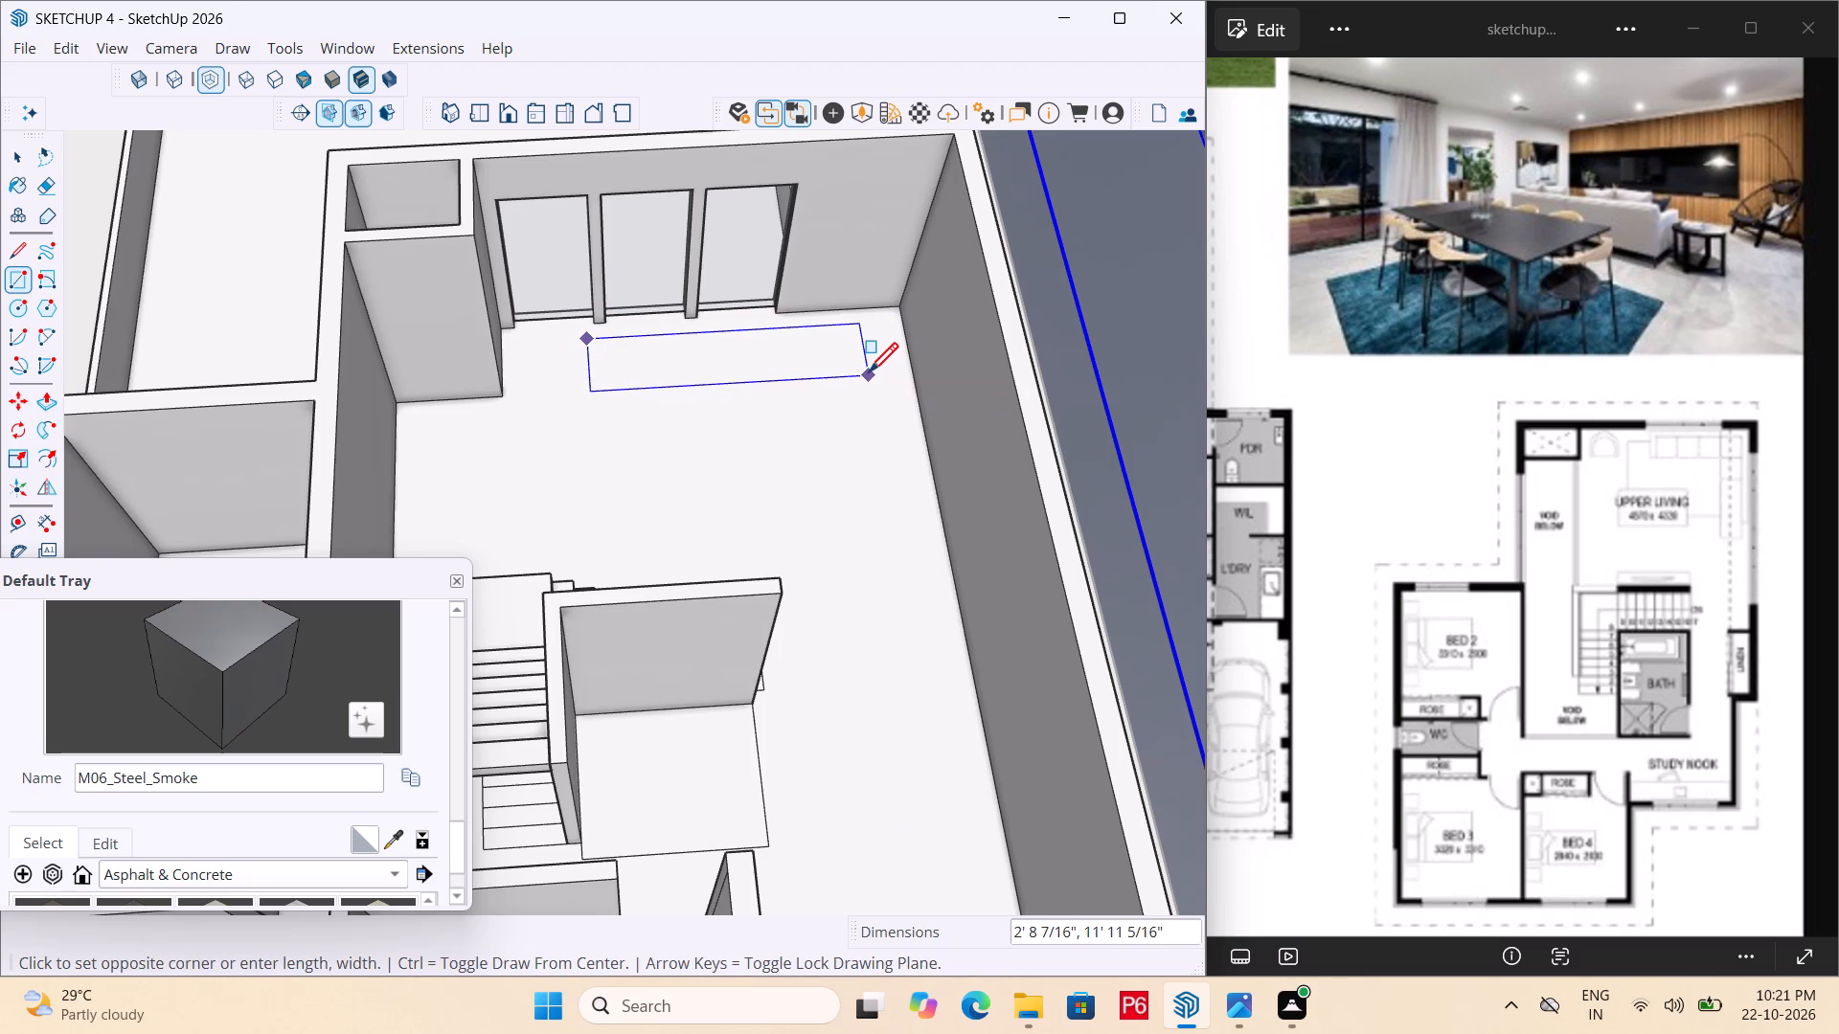
Make the new rectangle on the upper living room floor, with its face and edges, into a group.
{"action": "key", "text": "space"}
{"action": "triple_click", "coordinate": [781, 359]}
{"action": "right_click", "coordinate": [781, 358]}
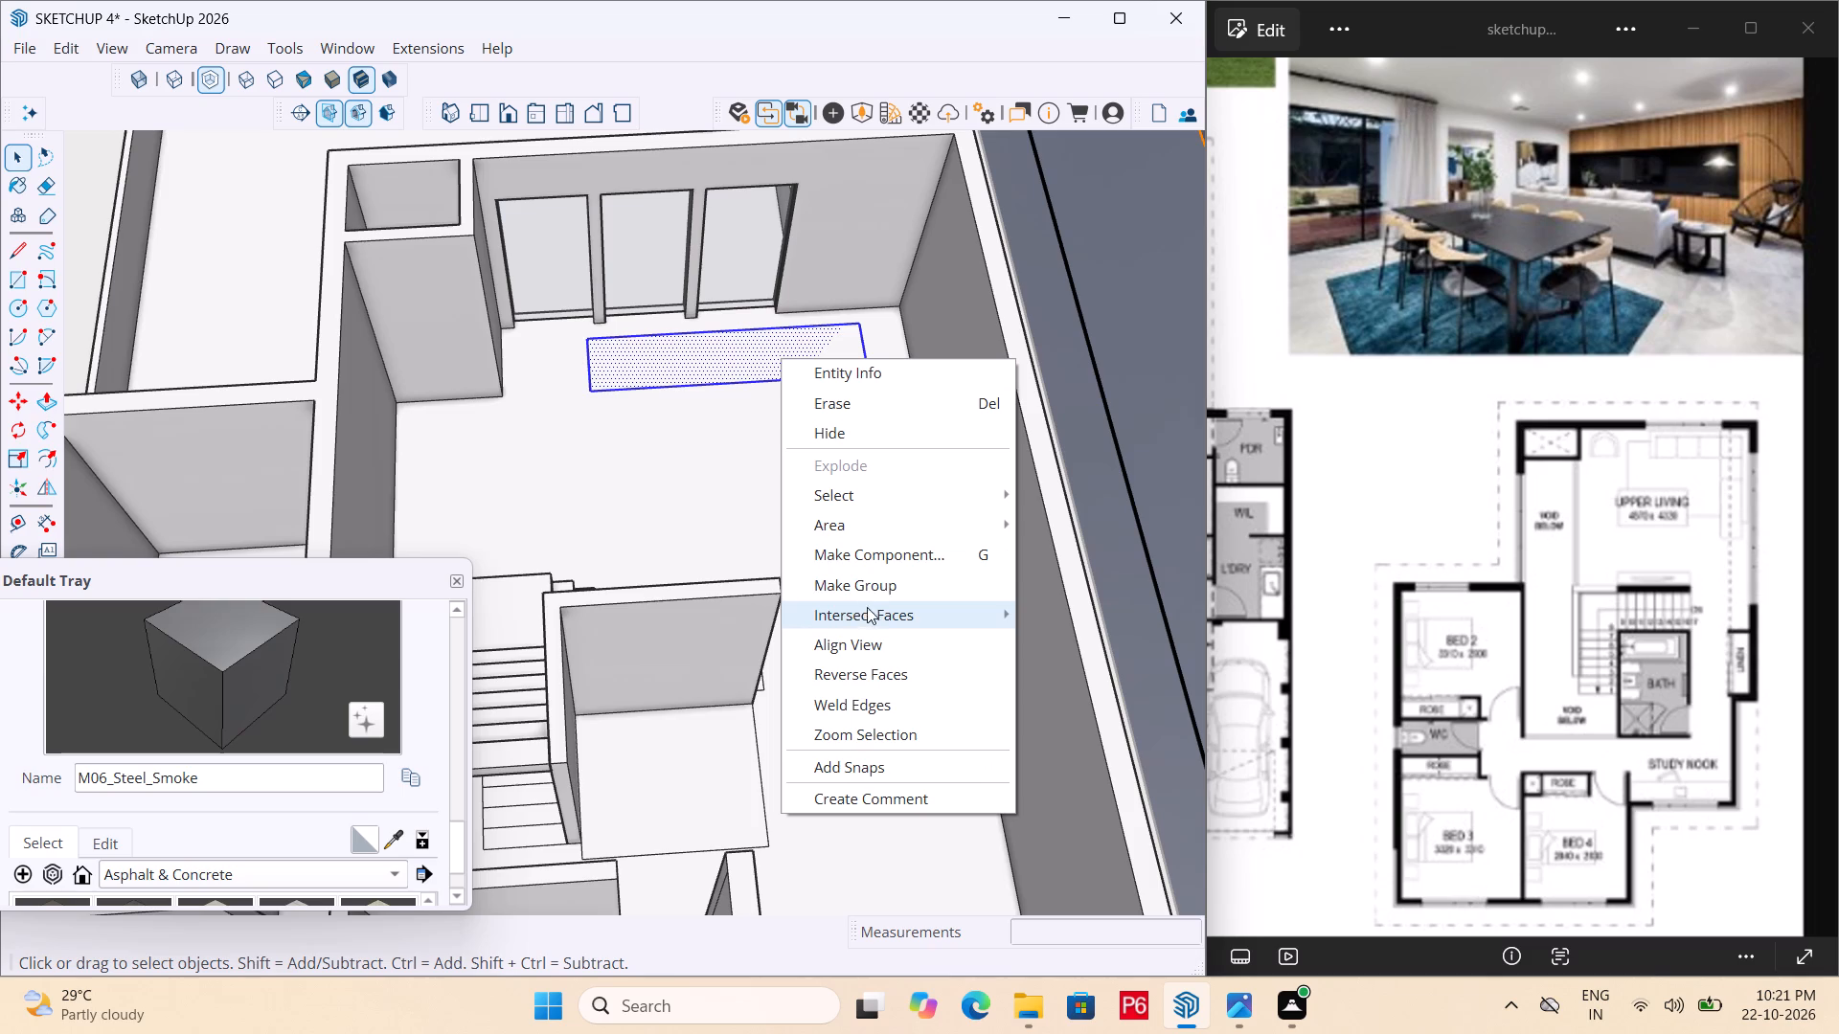
{"action": "left_click", "coordinate": [883, 579]}
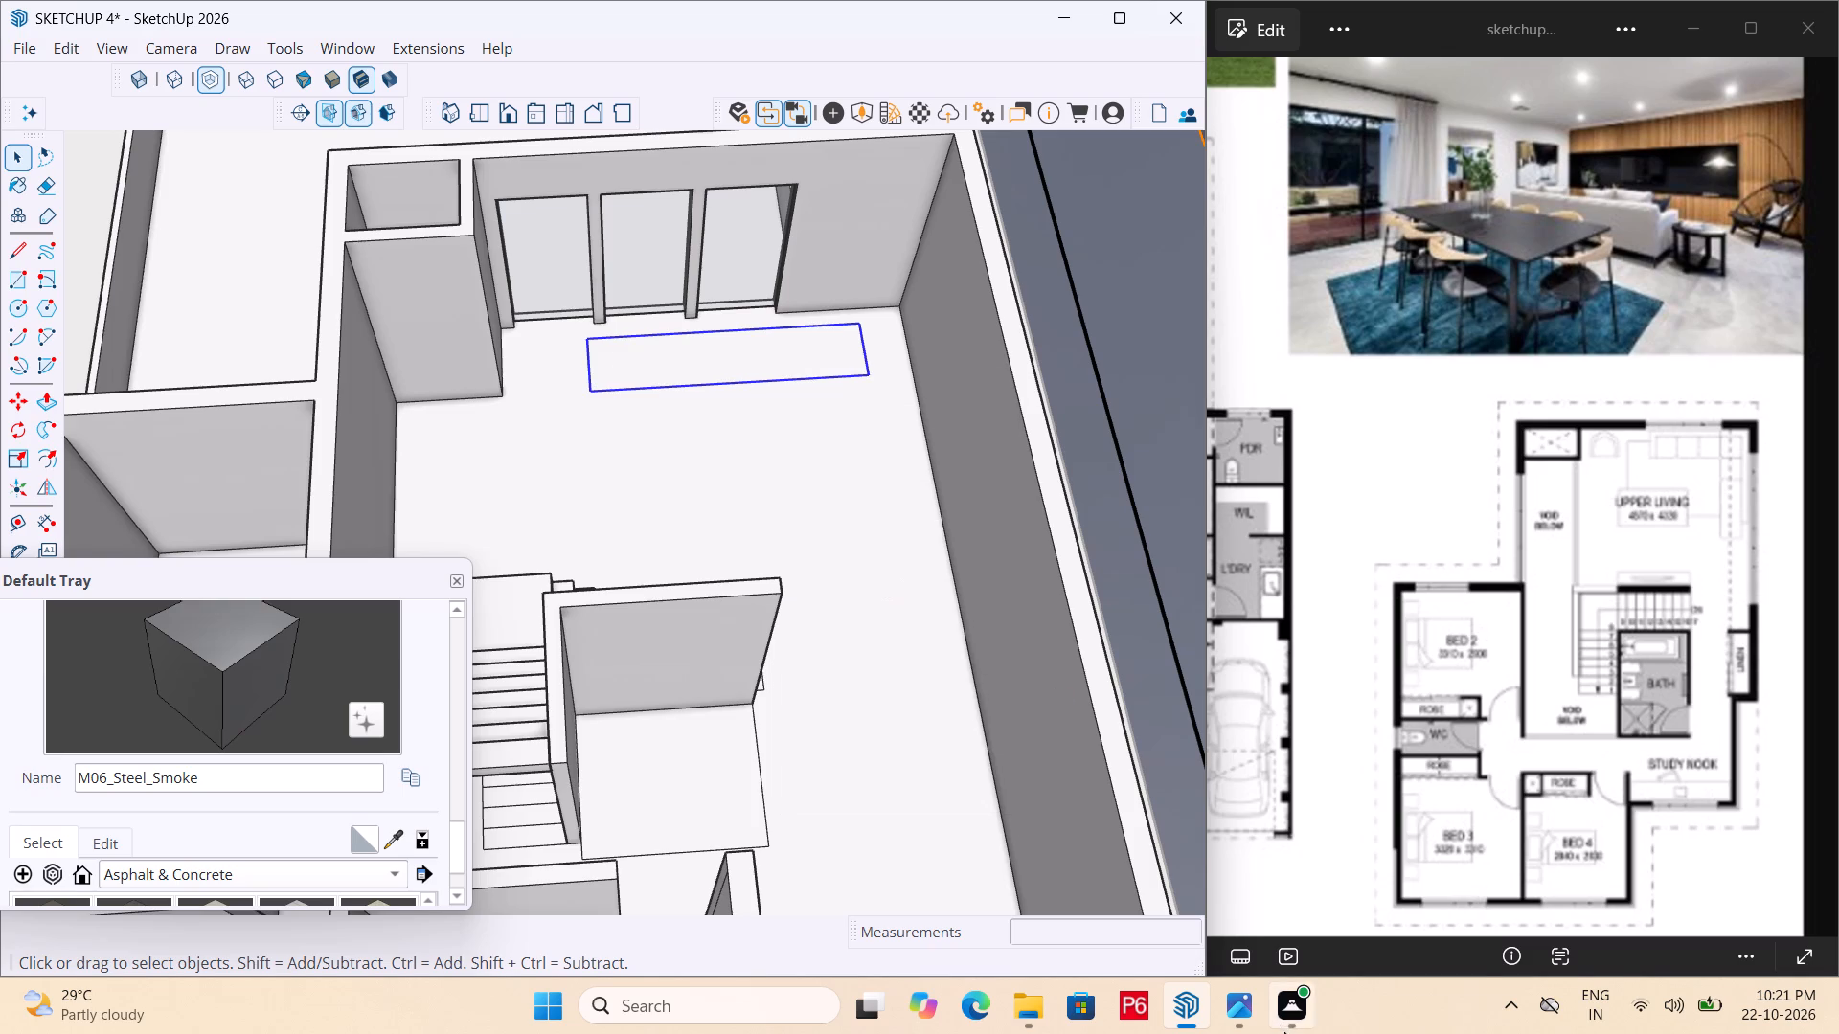
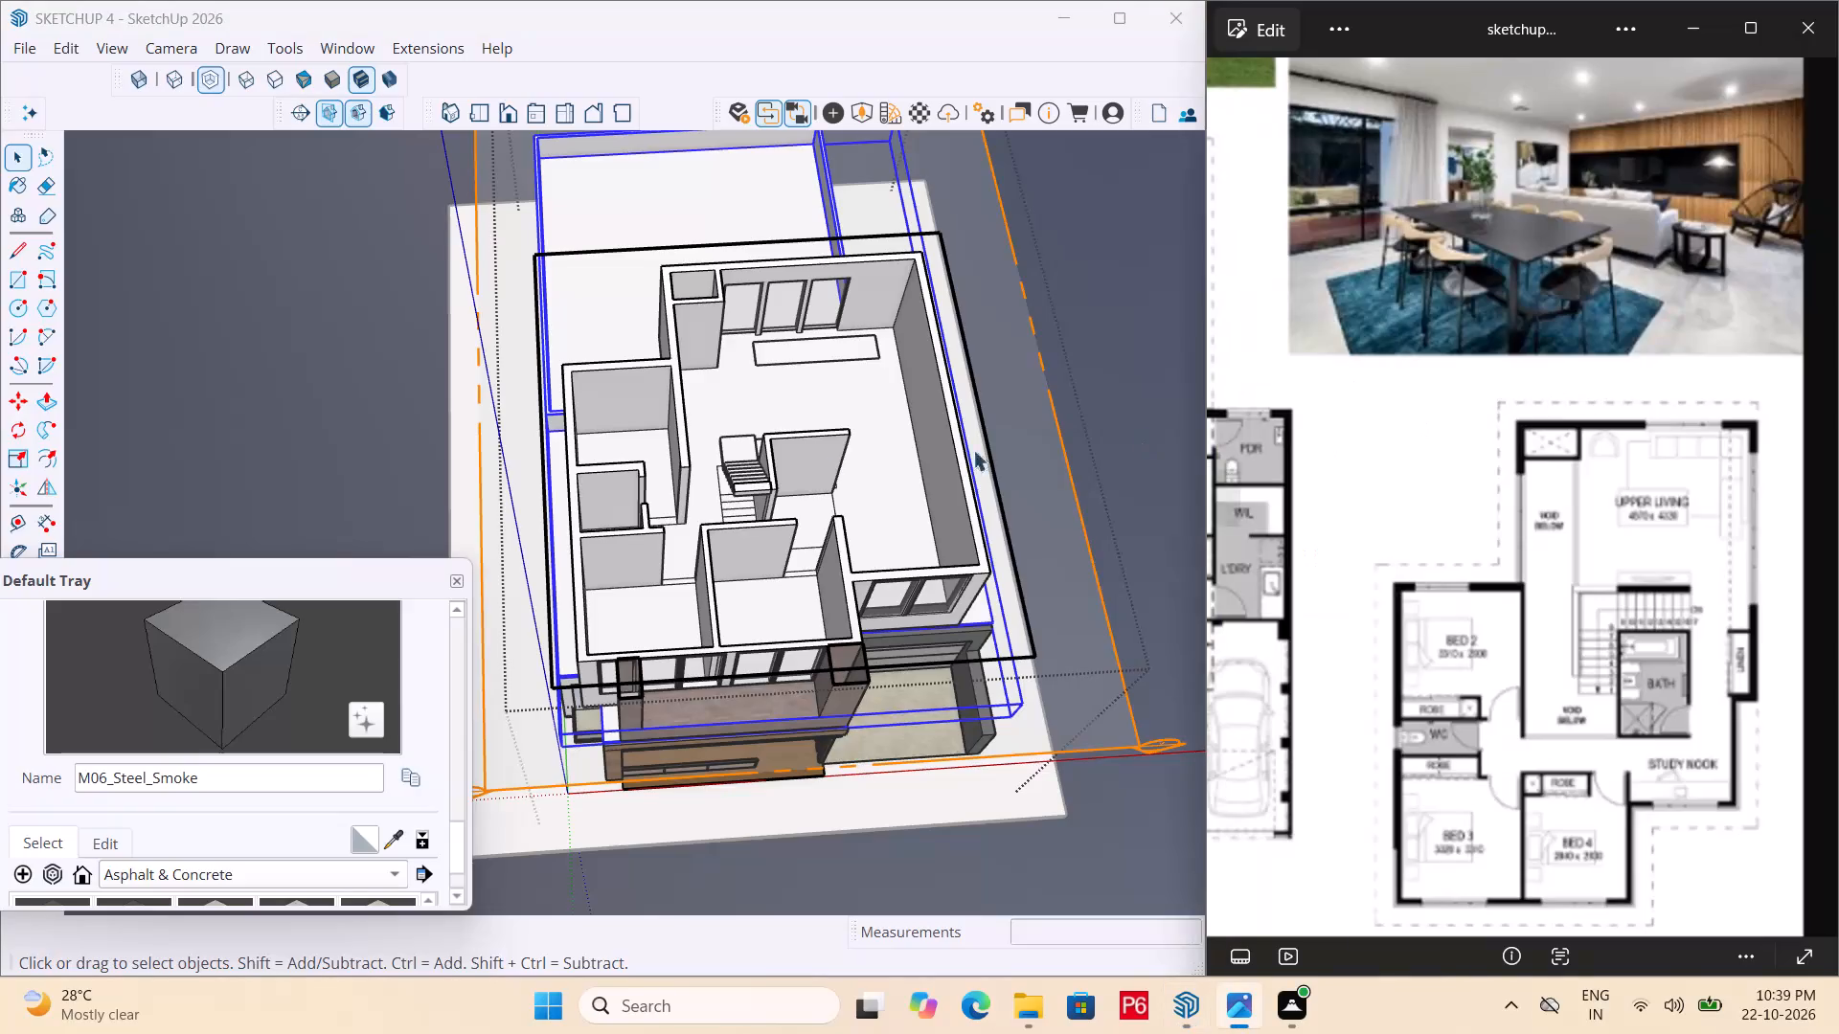
Undo the grouping and drawing of the rectangle in front of the three-panel window wall on the upper living room floor.
{"action": "scroll", "coordinate": [688, 462], "scroll_direction": "down", "scroll_amount": 2}
{"action": "middle_click_drag", "start_coordinate": [739, 429], "coordinate": [536, 400]}
{"action": "scroll", "coordinate": [566, 404], "scroll_direction": "up", "scroll_amount": 3}
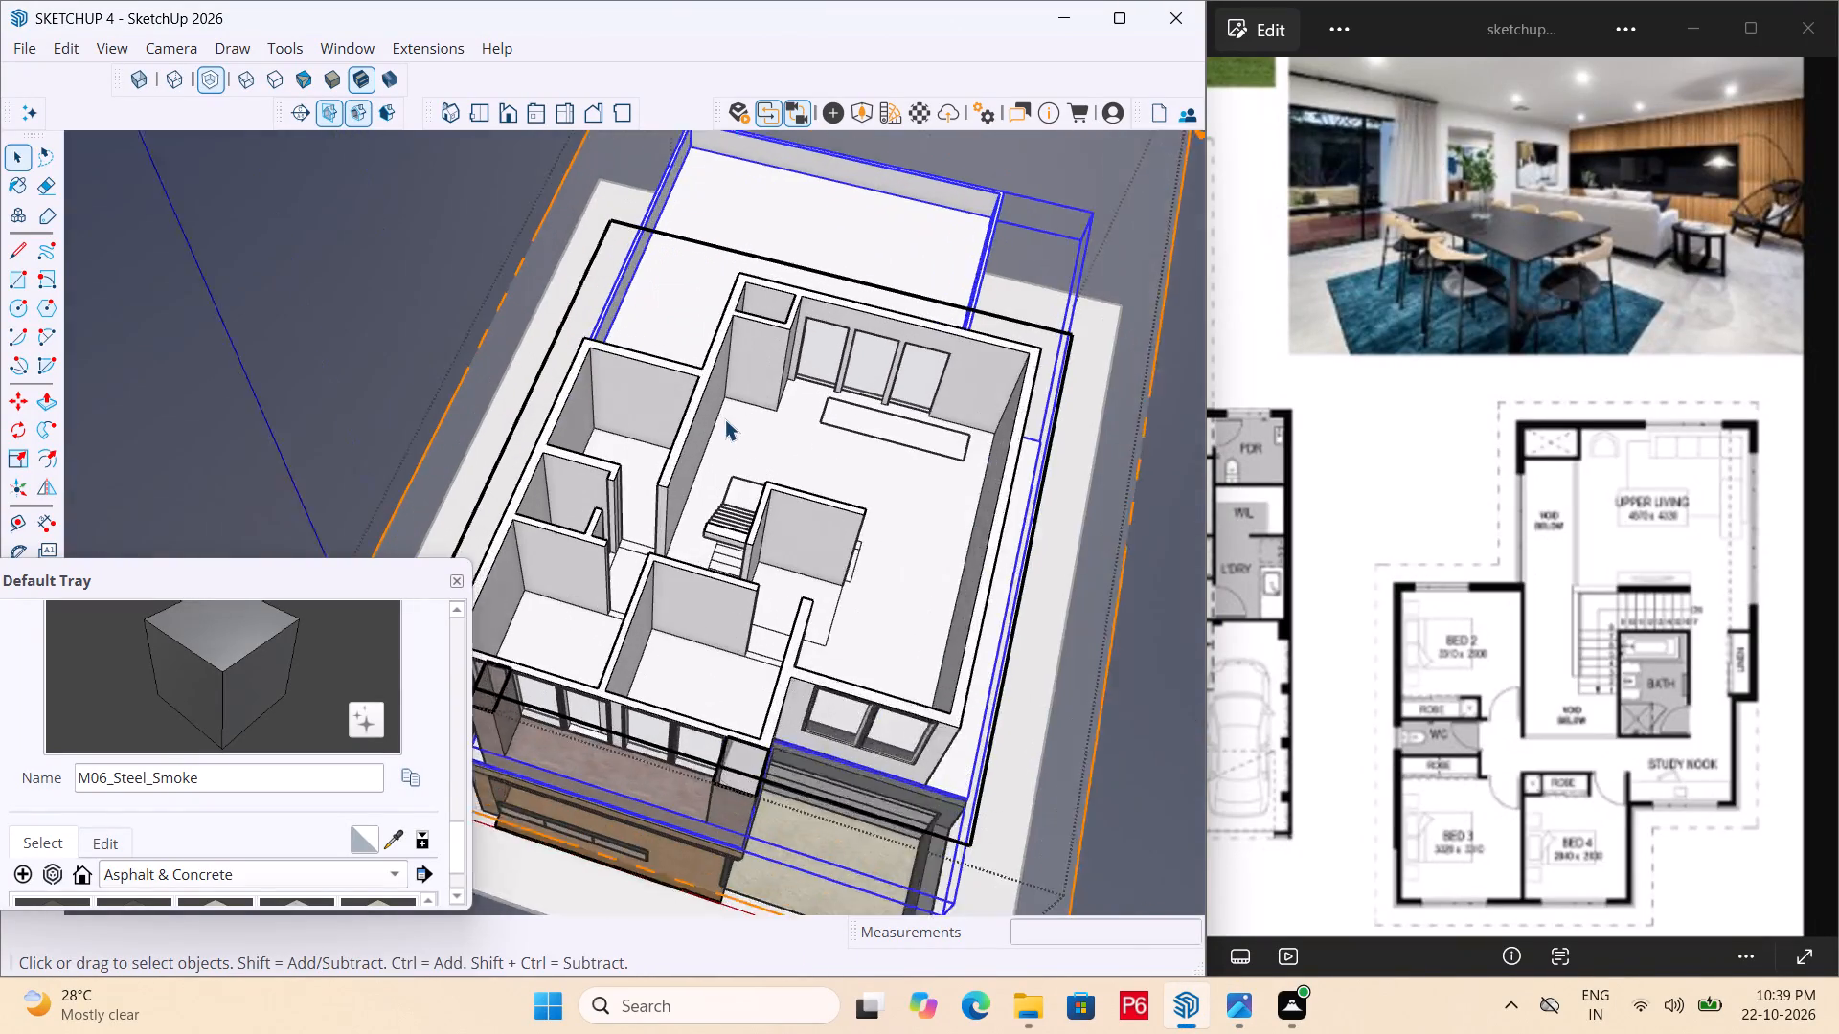
{"action": "scroll", "coordinate": [724, 419], "scroll_direction": "up", "scroll_amount": 1}
{"action": "middle_click_drag", "start_coordinate": [997, 430], "coordinate": [731, 414]}
{"action": "scroll", "coordinate": [923, 490], "scroll_direction": "up", "scroll_amount": 4}
{"action": "scroll", "coordinate": [557, 387], "scroll_direction": "down", "scroll_amount": 3}
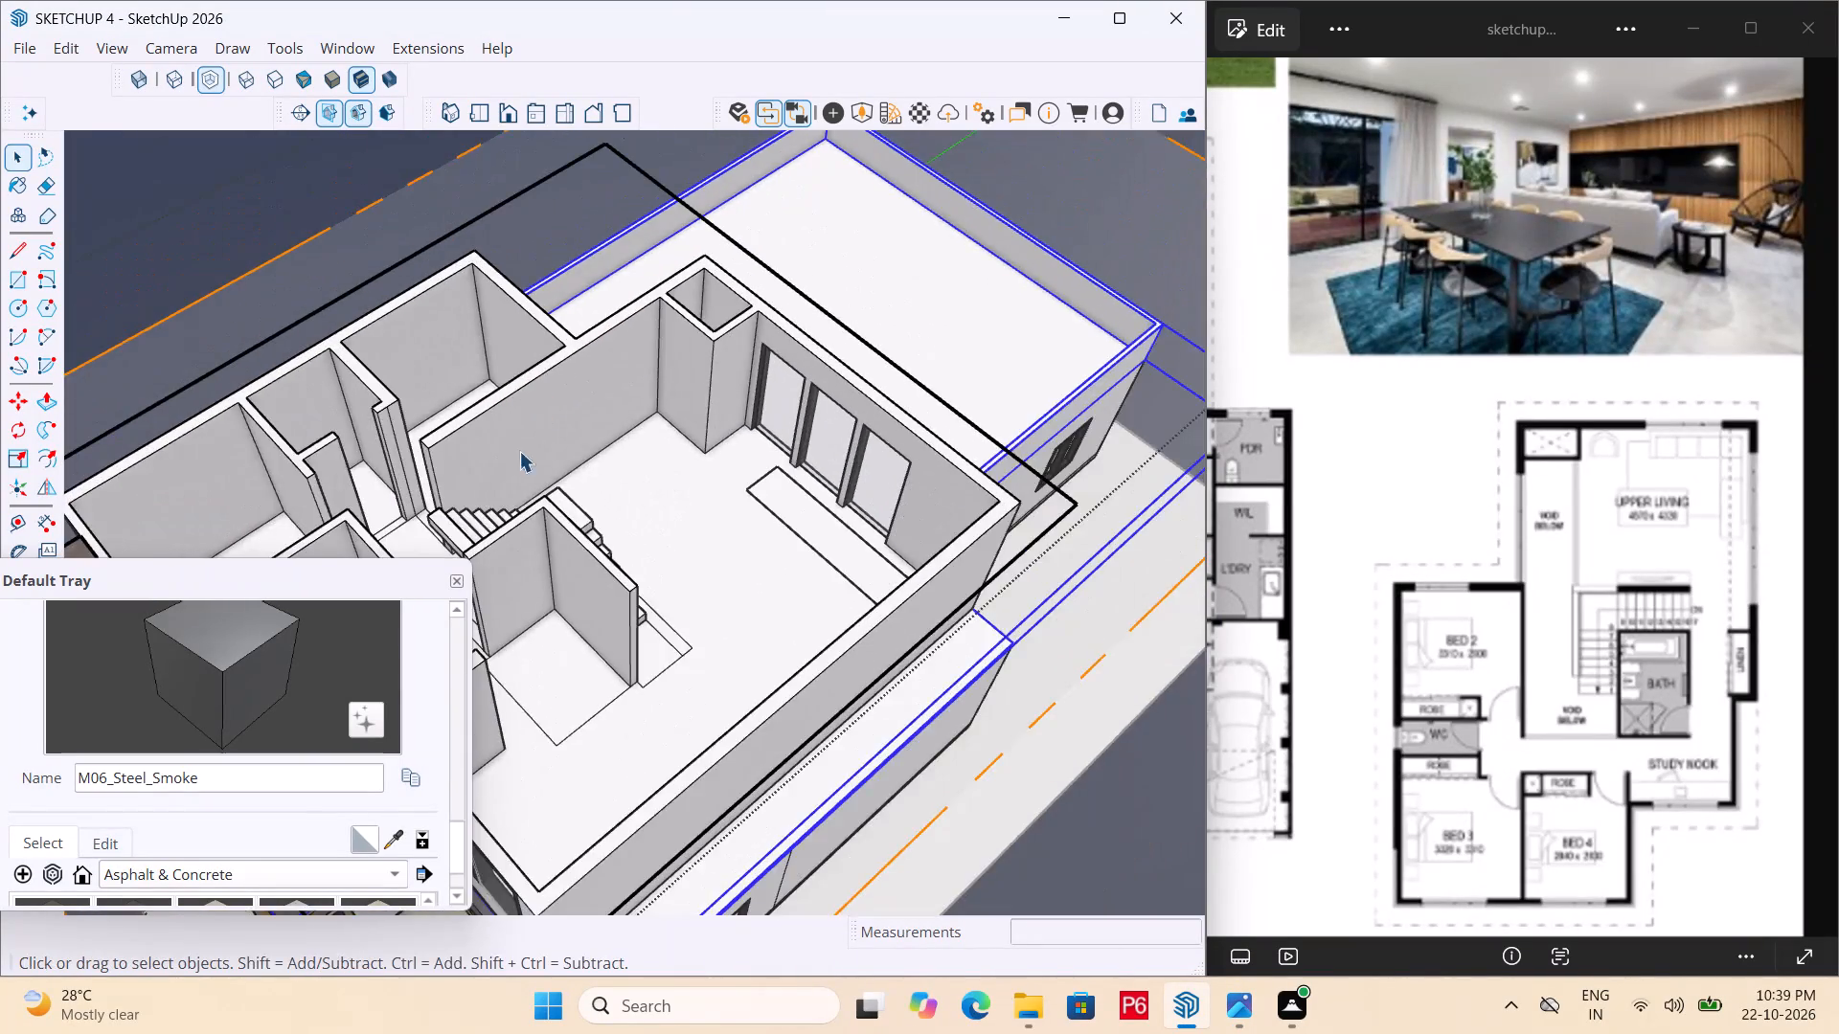
{"action": "middle_click_drag", "start_coordinate": [560, 501], "coordinate": [924, 578]}
{"action": "scroll", "coordinate": [906, 425], "scroll_direction": "up", "scroll_amount": 4}
{"action": "scroll", "coordinate": [710, 417], "scroll_direction": "up", "scroll_amount": 1}
{"action": "middle_click_drag", "start_coordinate": [710, 417], "coordinate": [120, 343]}
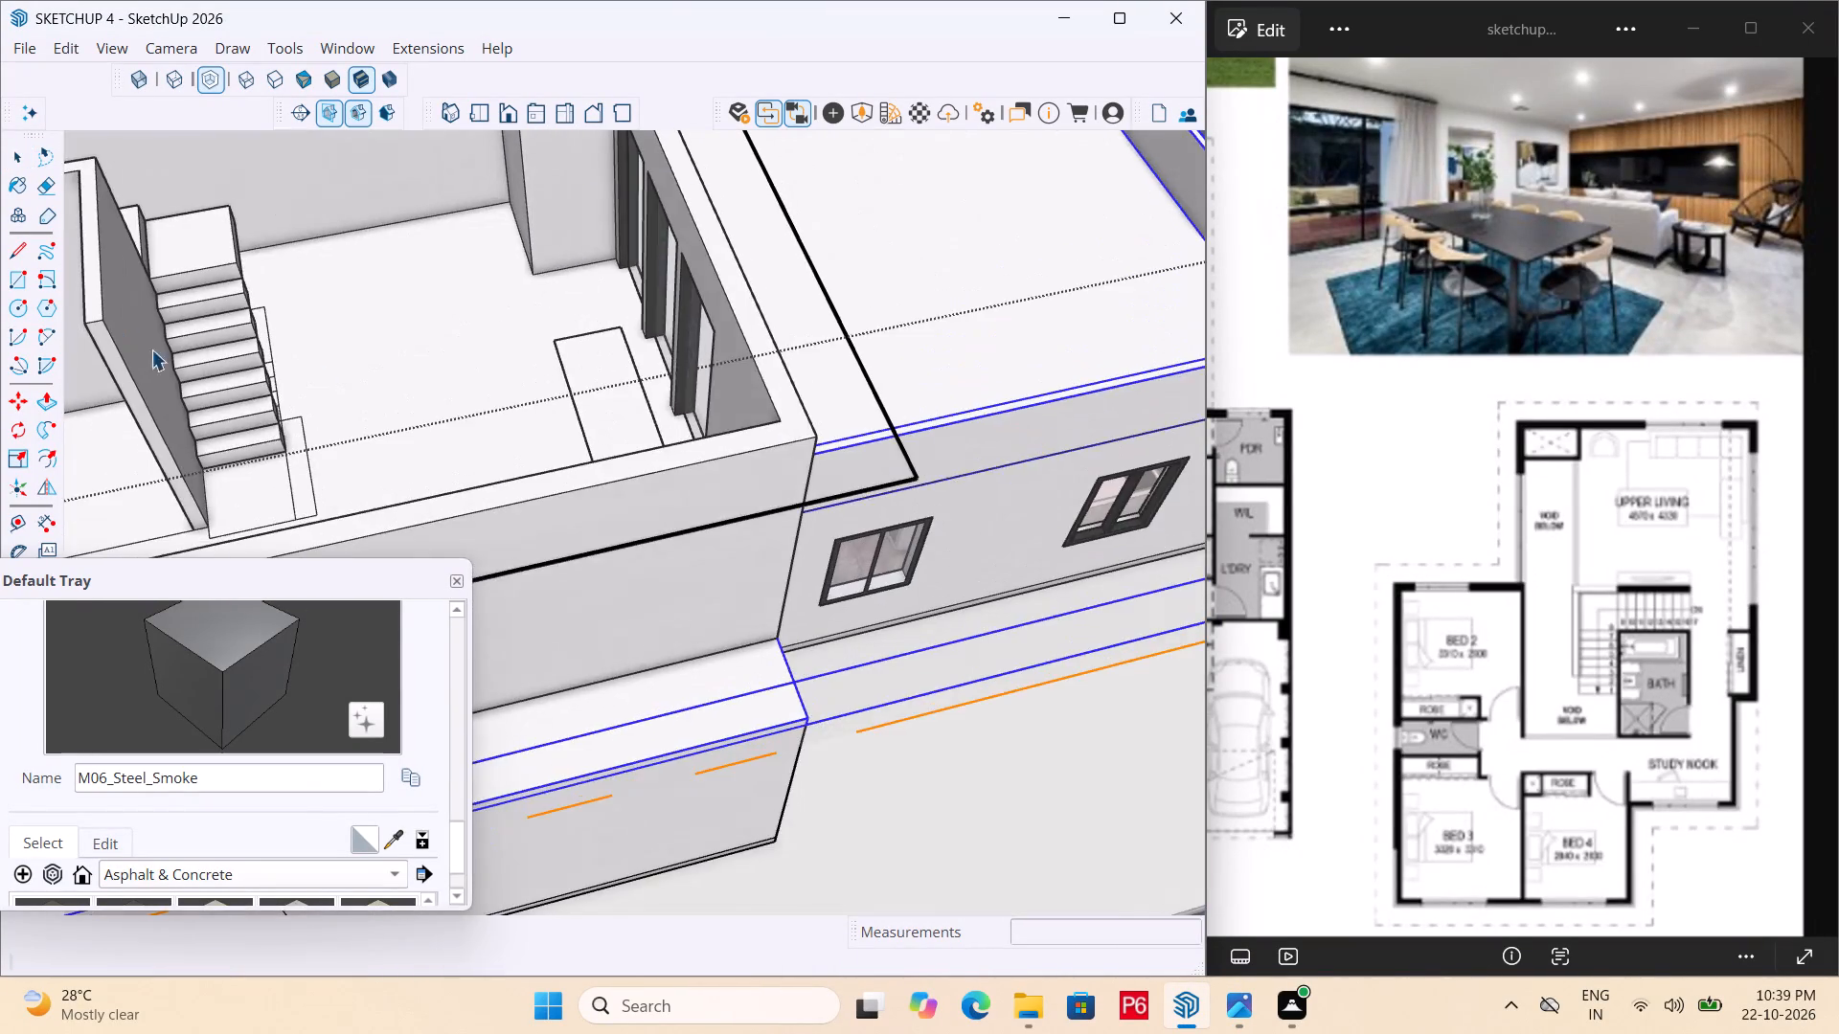
{"action": "middle_click_drag", "start_coordinate": [1022, 410], "coordinate": [1283, 360]}
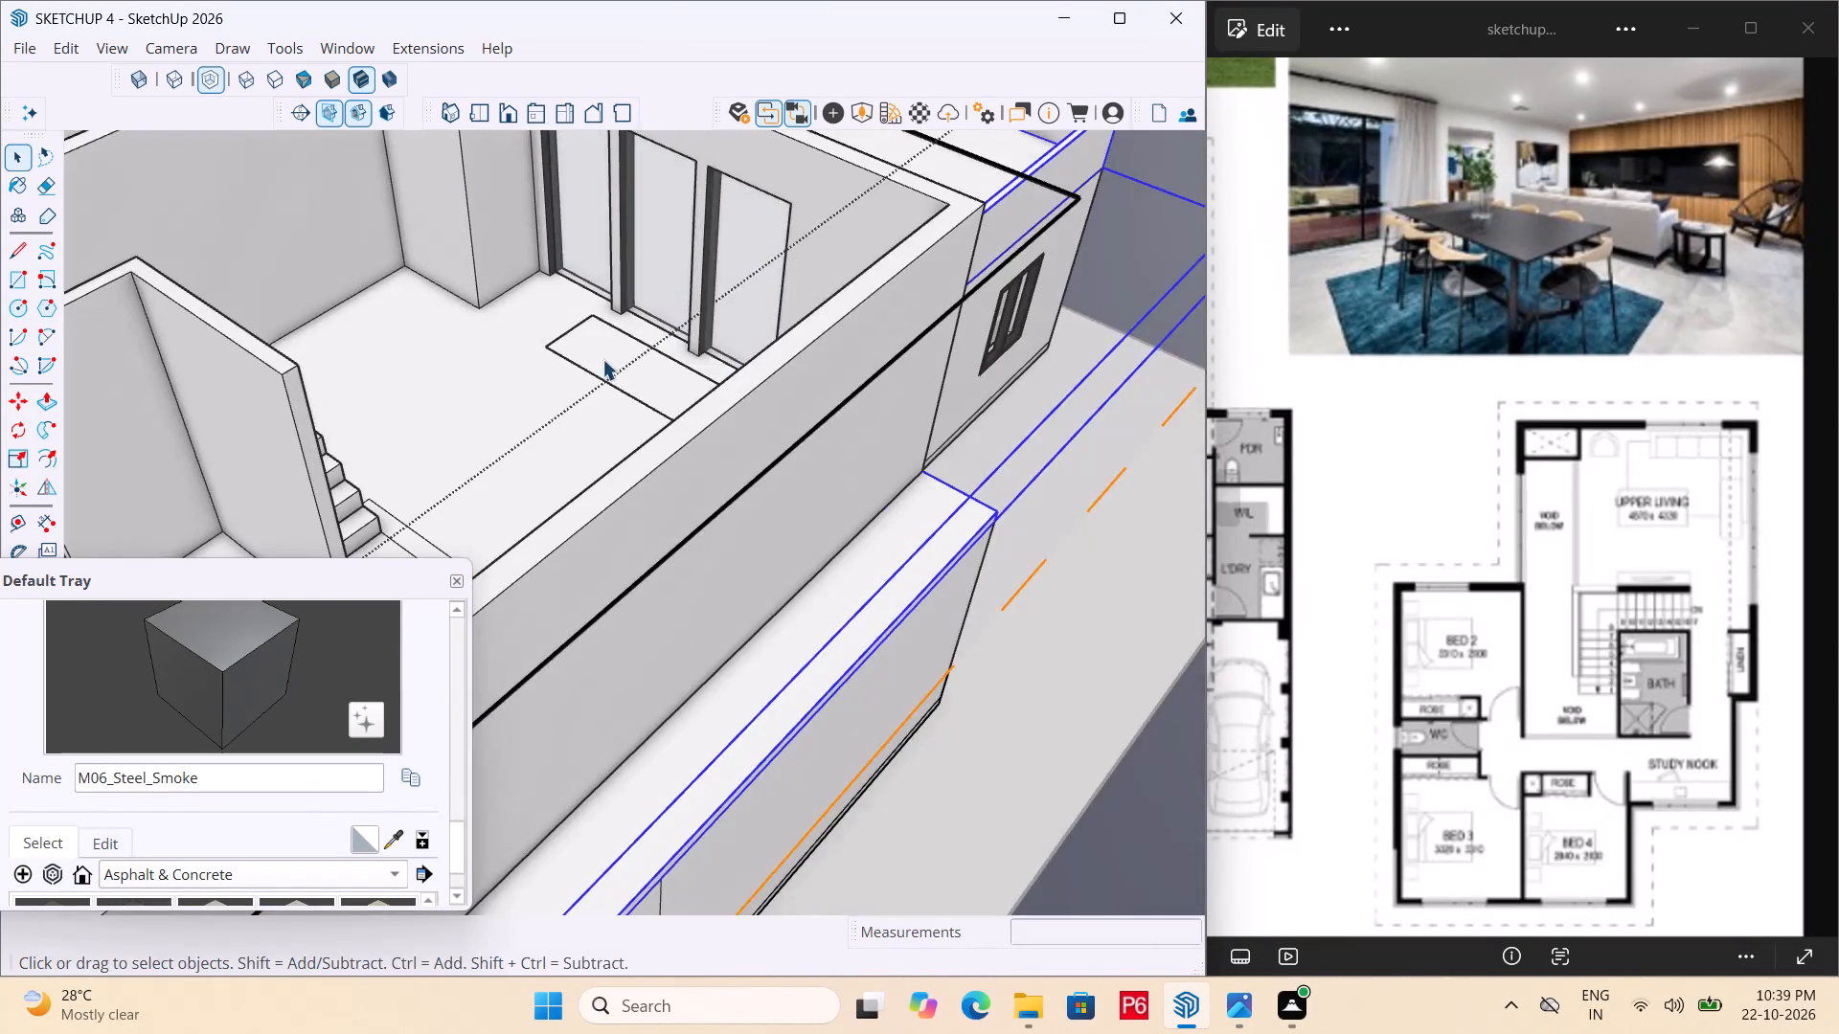
{"action": "middle_click_drag", "start_coordinate": [615, 366], "coordinate": [821, 445]}
{"action": "scroll", "coordinate": [821, 445], "scroll_direction": "up", "scroll_amount": 6}
{"action": "middle_click_drag", "start_coordinate": [668, 458], "coordinate": [654, 475]}
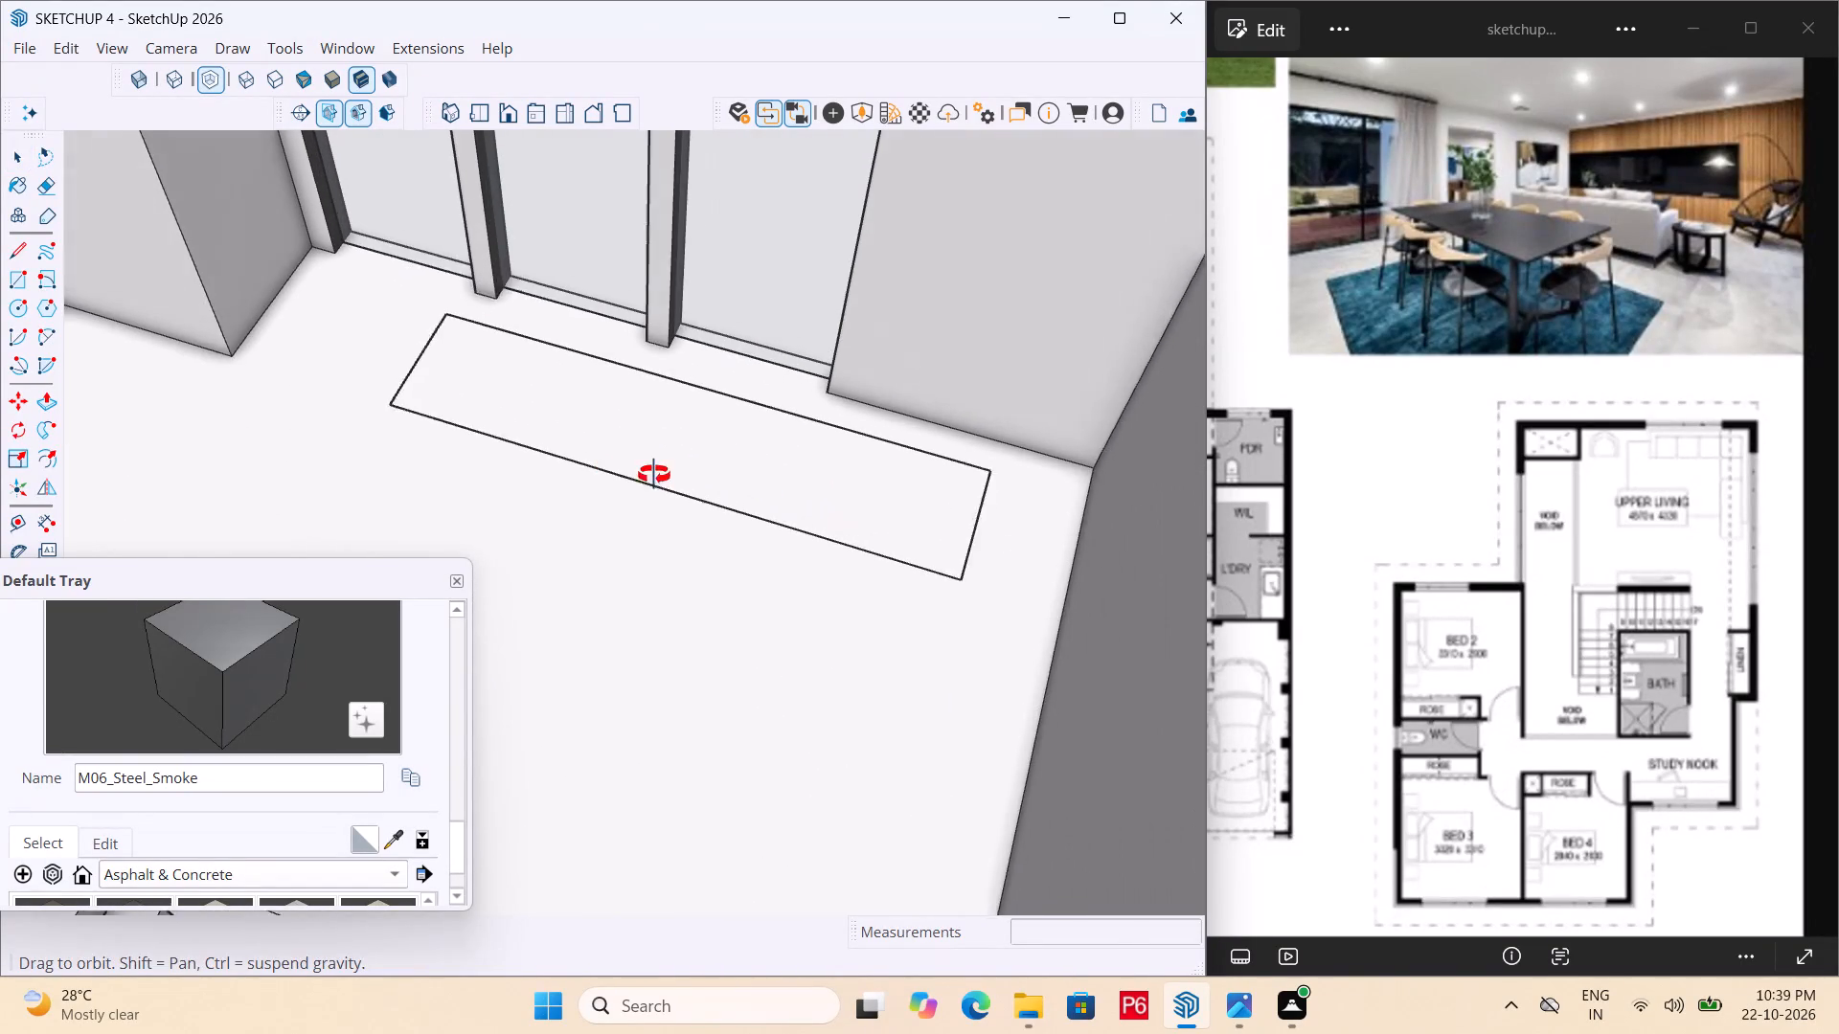
{"action": "middle_click_drag", "start_coordinate": [654, 475], "coordinate": [660, 477]}
{"action": "key", "text": "ctrl+z"}
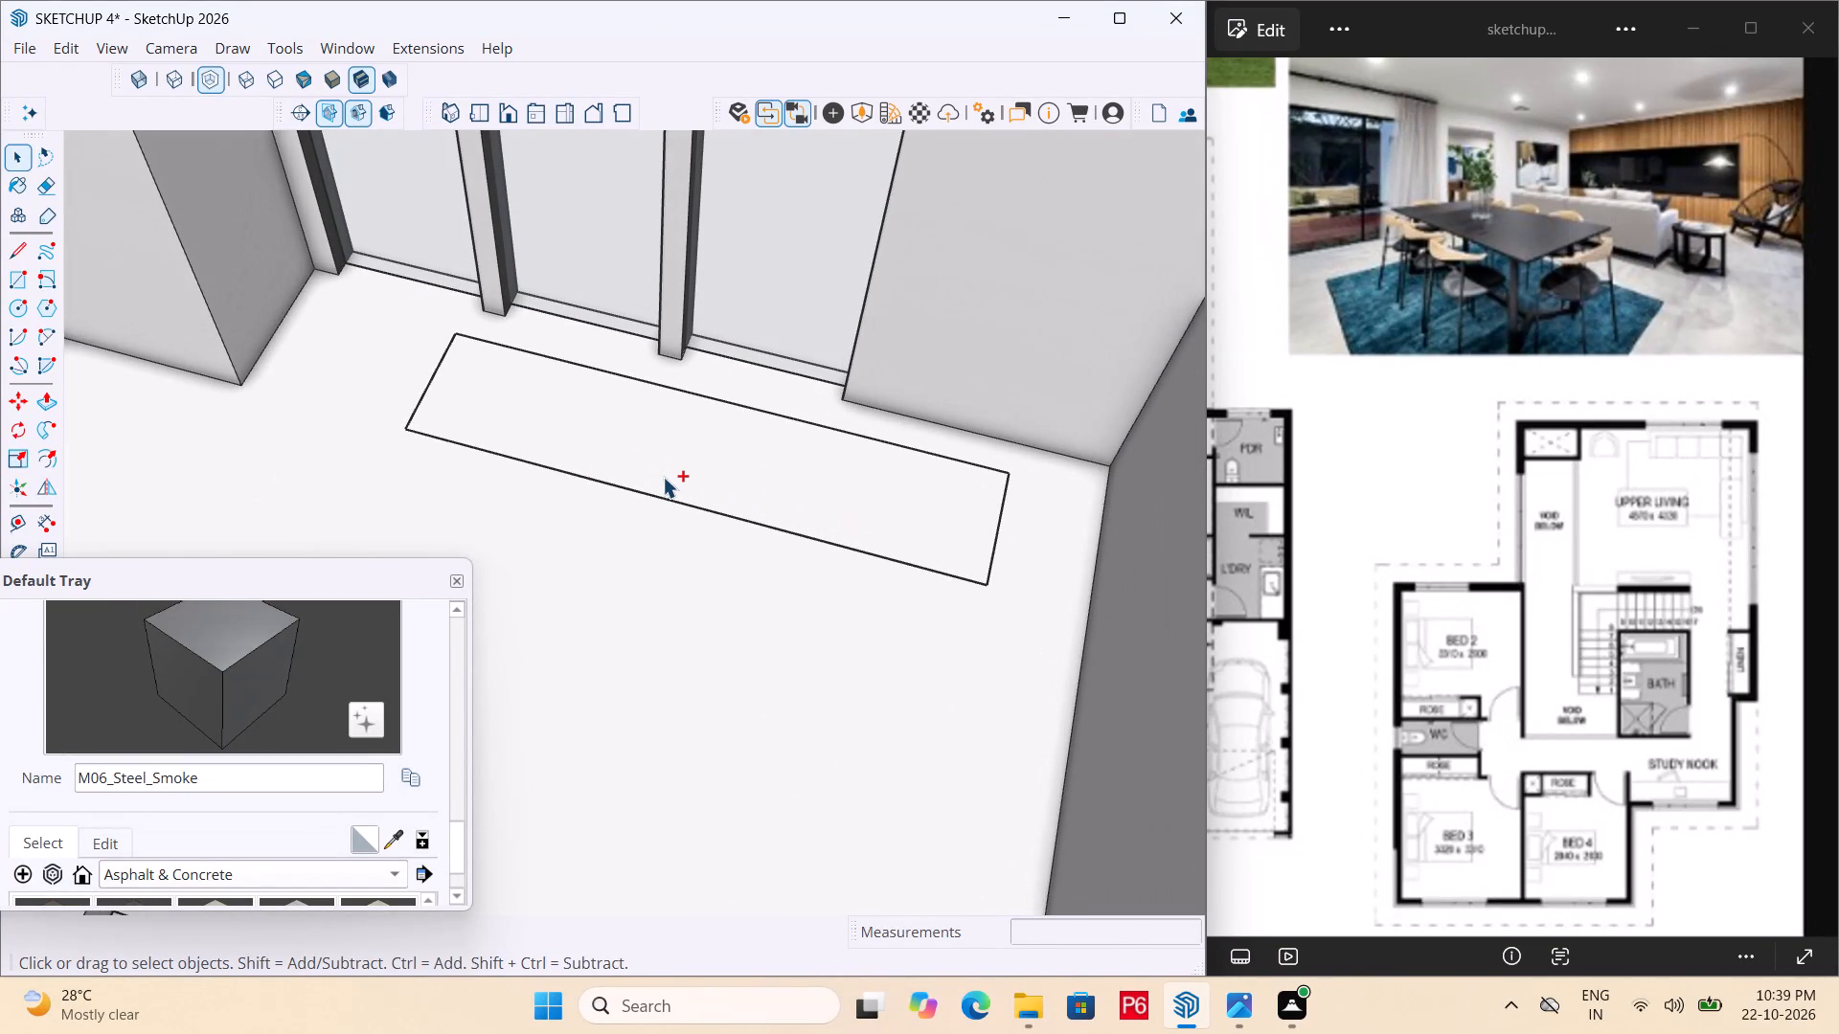
{"action": "key", "text": "ctrl+z"}
{"action": "key", "text": "ctrl+z"}
{"action": "left_click", "coordinate": [707, 448], "text": "ctrl"}
{"action": "key", "text": "ctrl+z"}
{"action": "key", "text": "ctrl+z"}
{"action": "key", "text": "ctrl+z"}
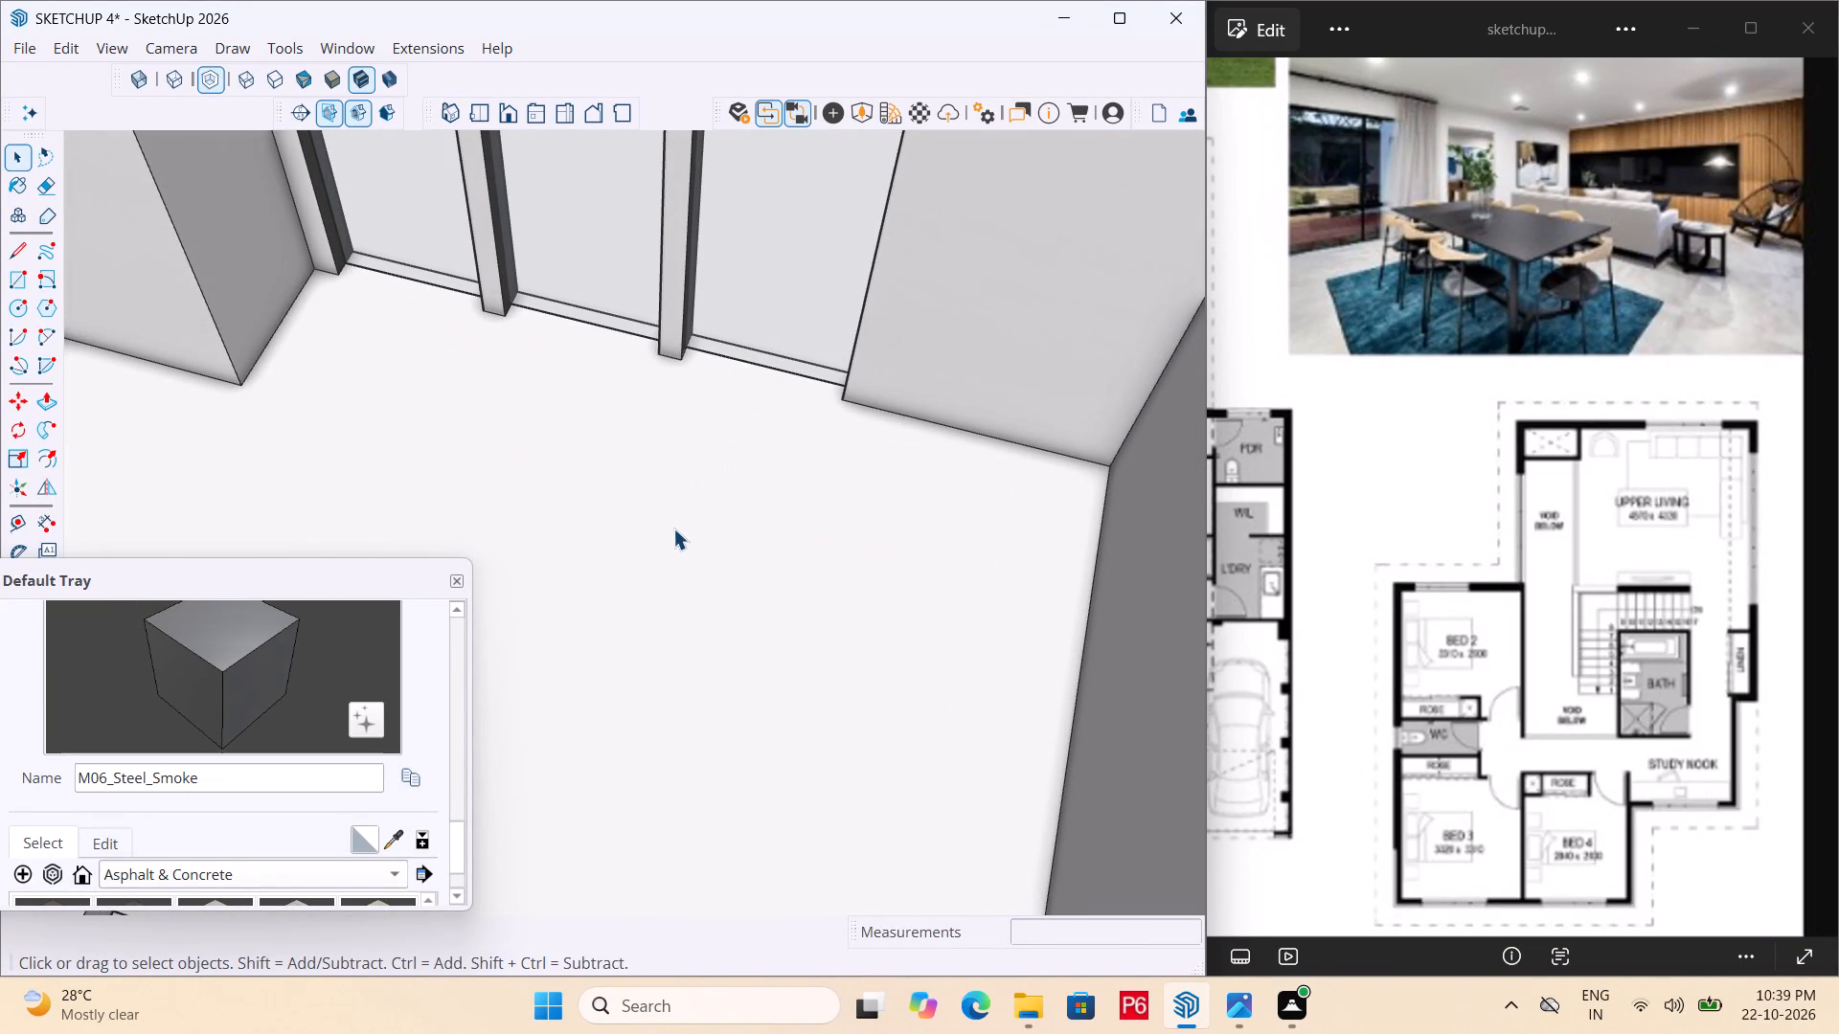
Draw a long, narrow rectangle on the upper living room floor, parallel to the window wall and set farther into the room.
{"action": "key", "text": "c"}
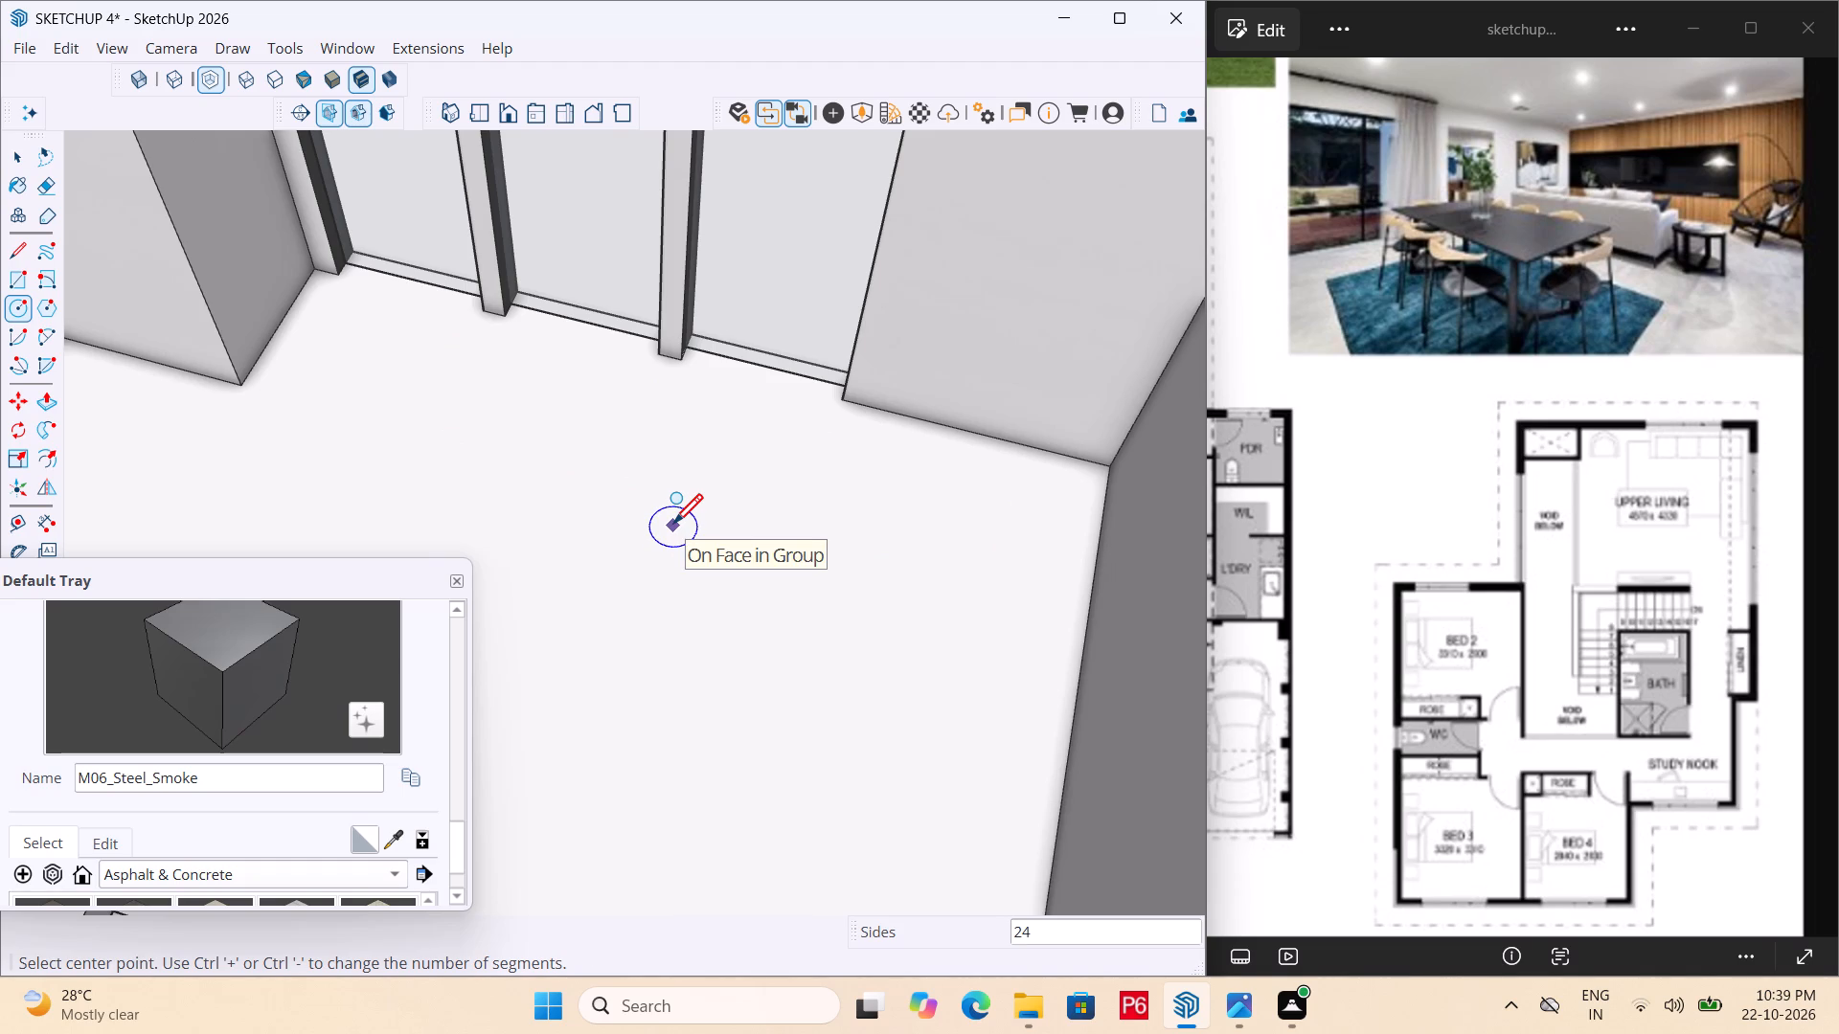
{"action": "key", "text": "l"}
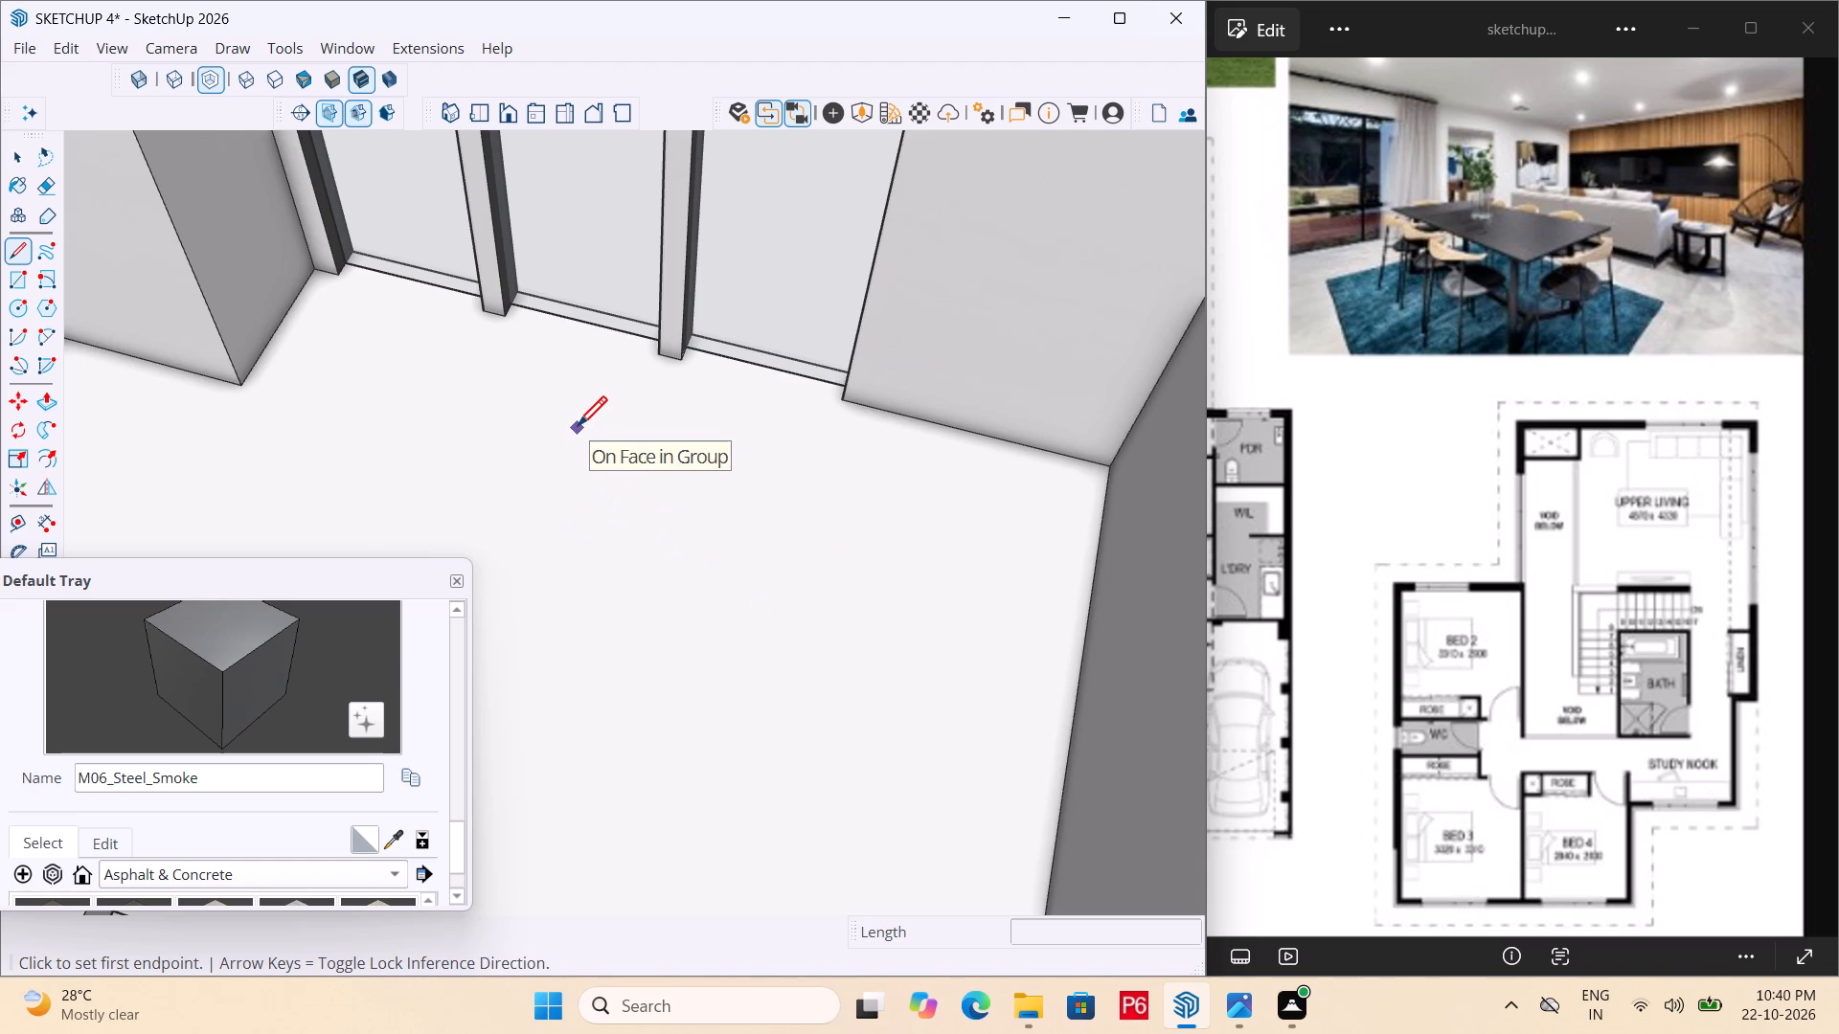
{"action": "key", "text": "r"}
{"action": "left_click_drag", "start_coordinate": [580, 417], "coordinate": [595, 418]}
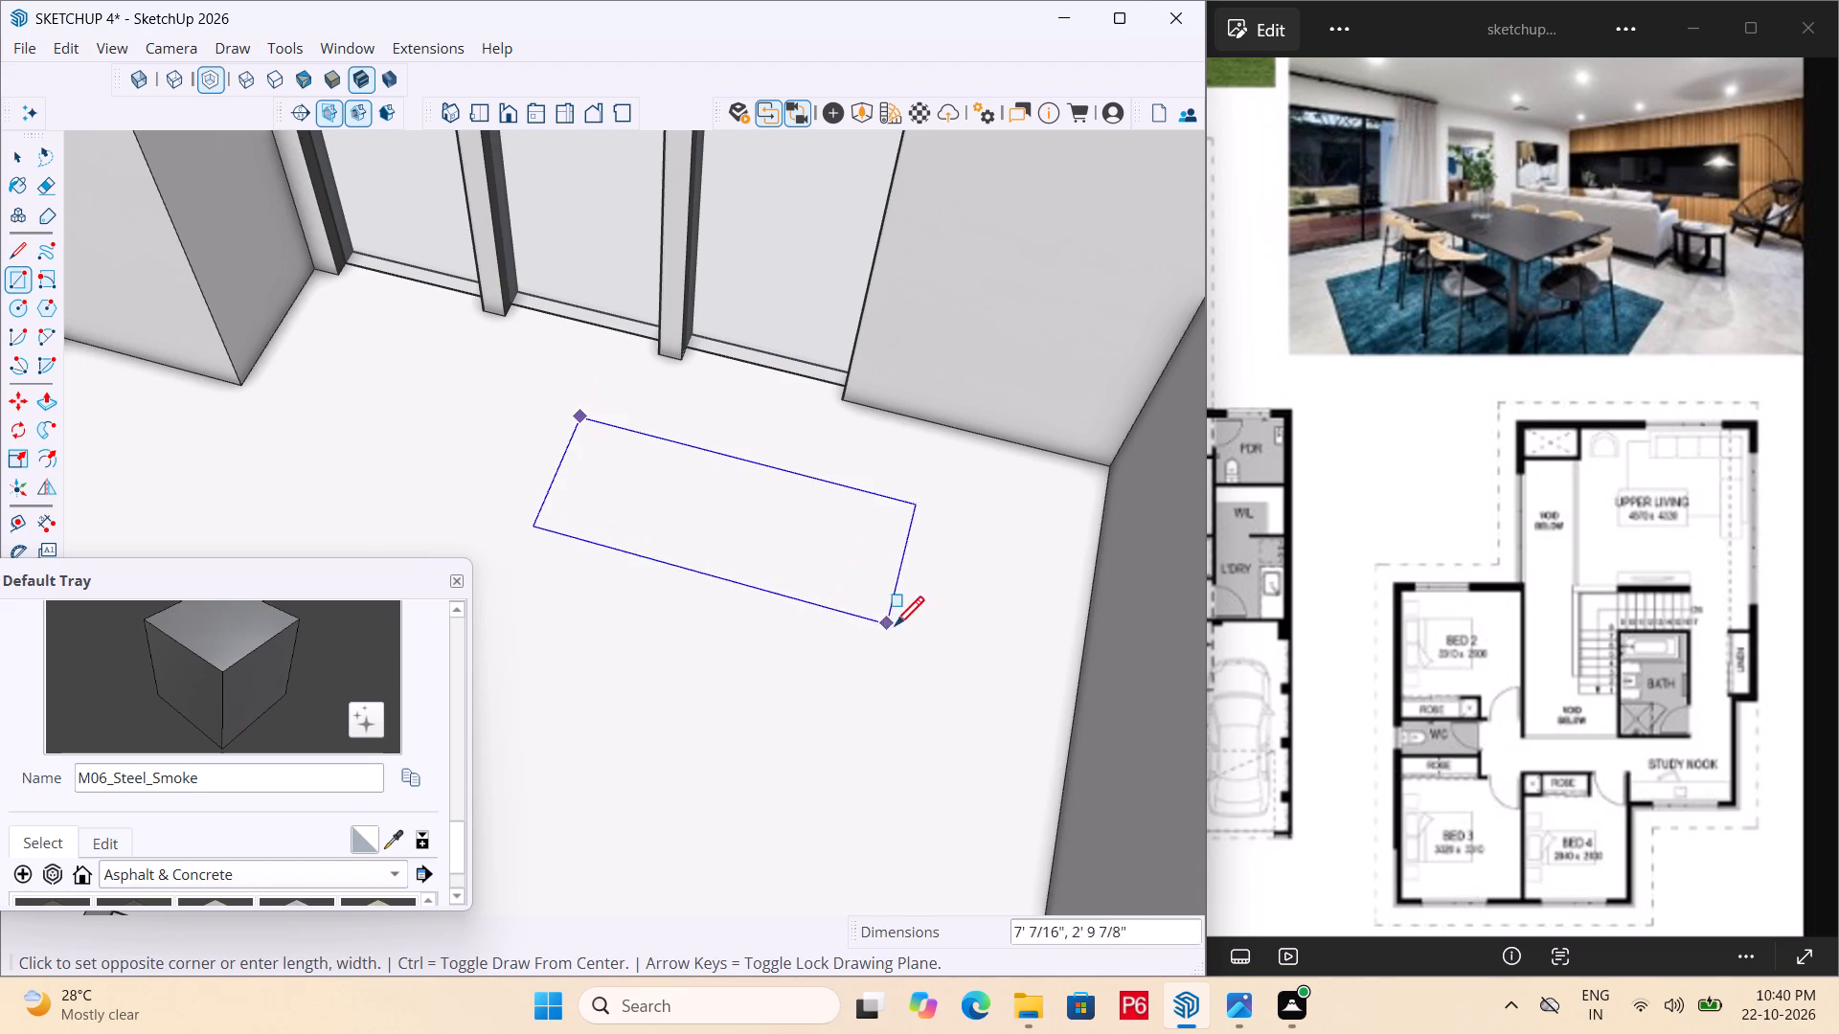
{"action": "left_click", "coordinate": [1011, 629]}
{"action": "key", "text": "space"}
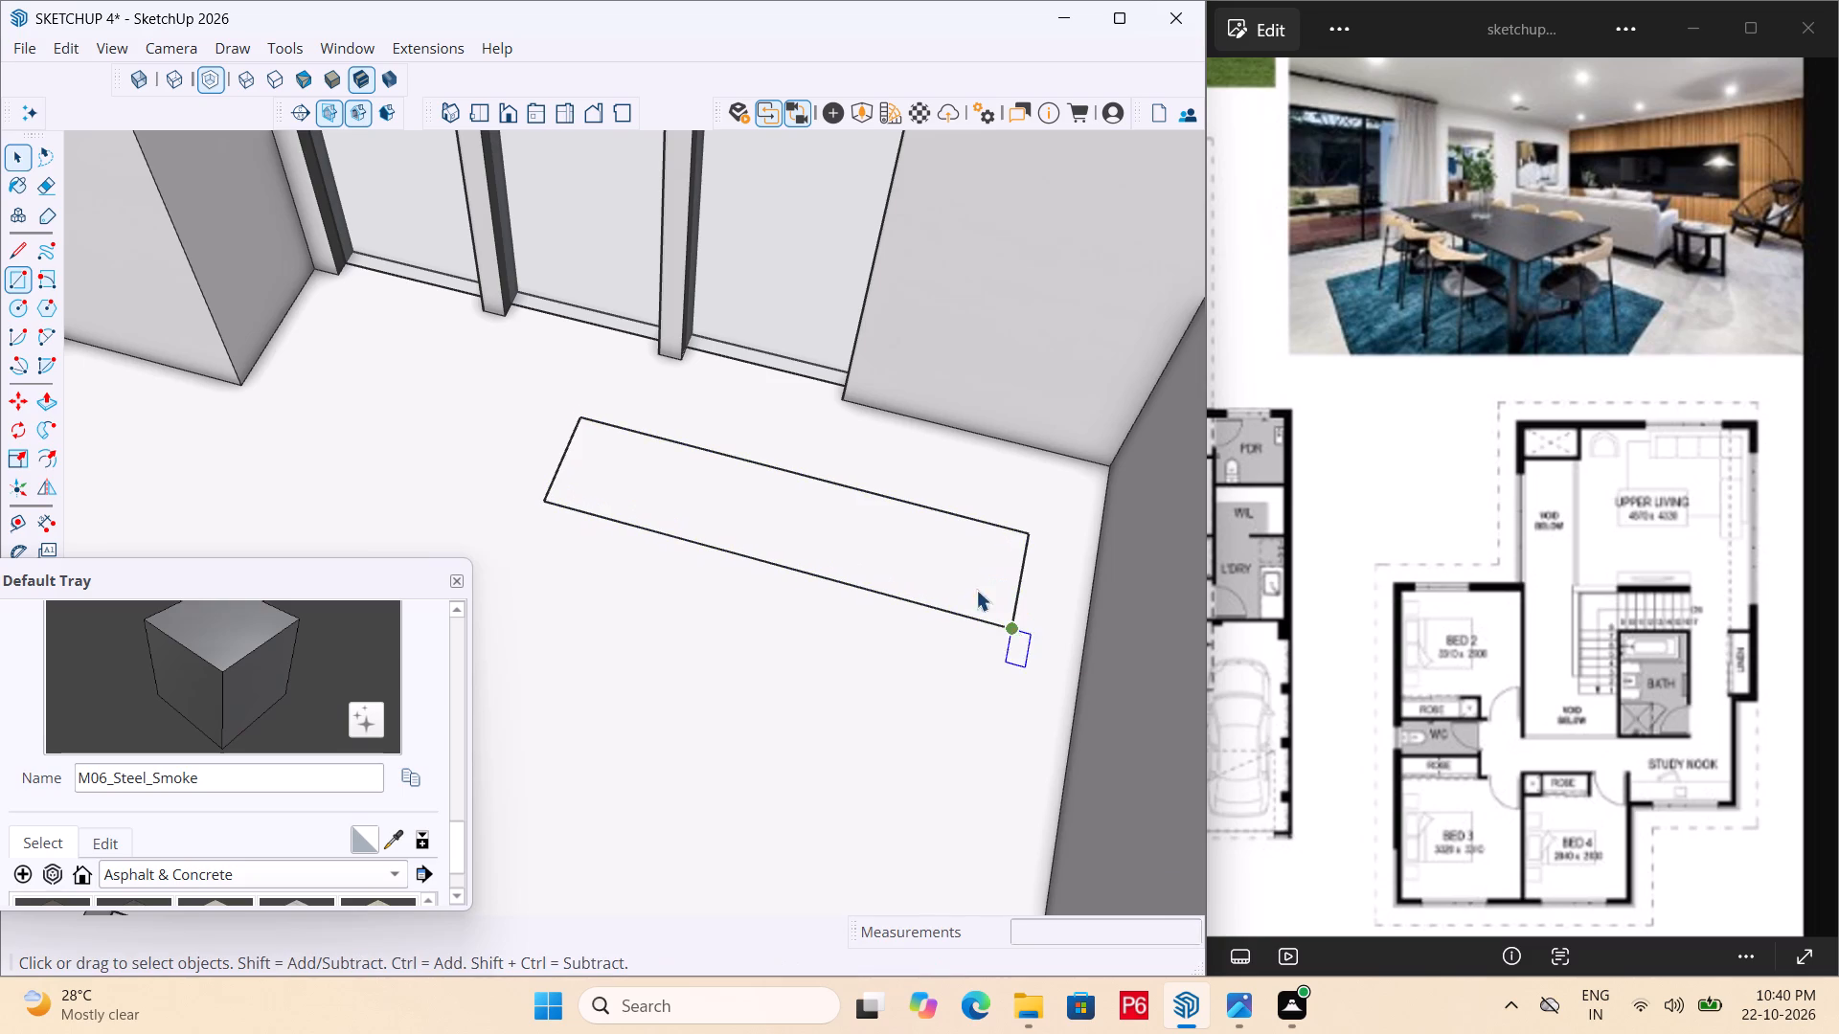
Make the redrawn floor rectangle, with its face and edges, into a group.
{"action": "left_click", "coordinate": [866, 538]}
{"action": "double_click", "coordinate": [866, 538]}
{"action": "right_click", "coordinate": [866, 538]}
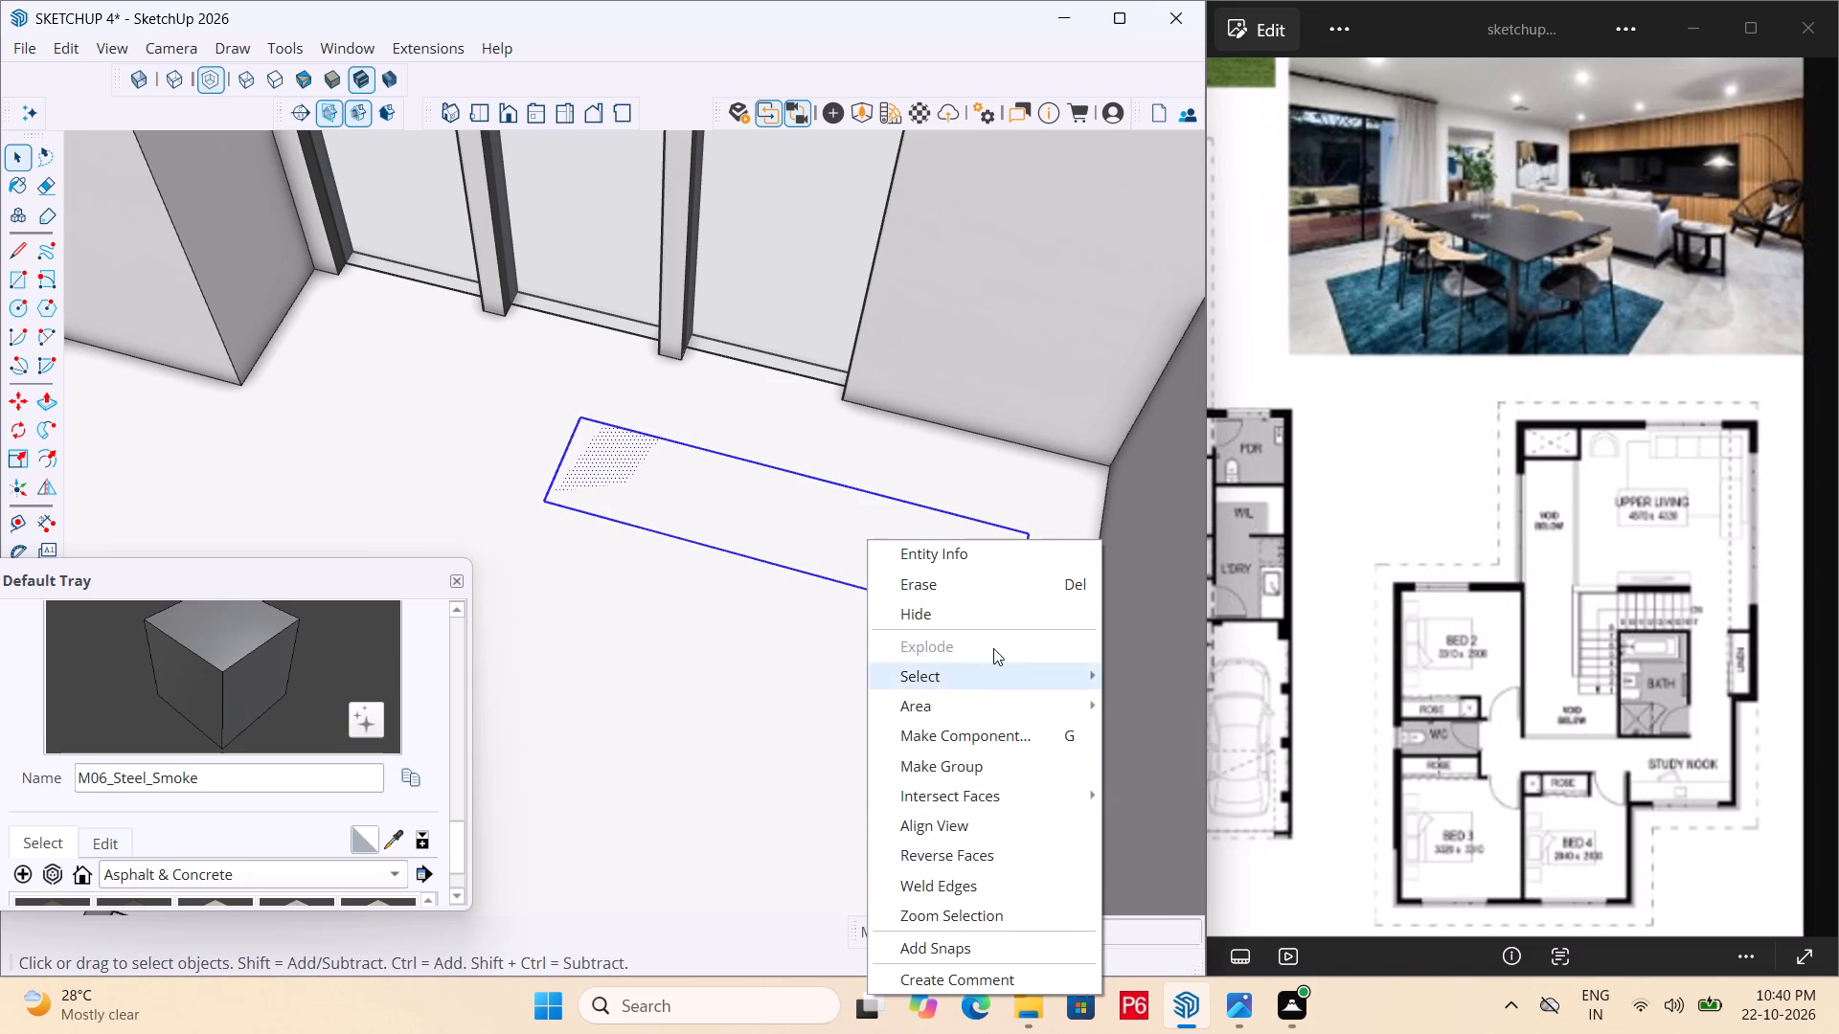
{"action": "left_click", "coordinate": [1001, 769]}
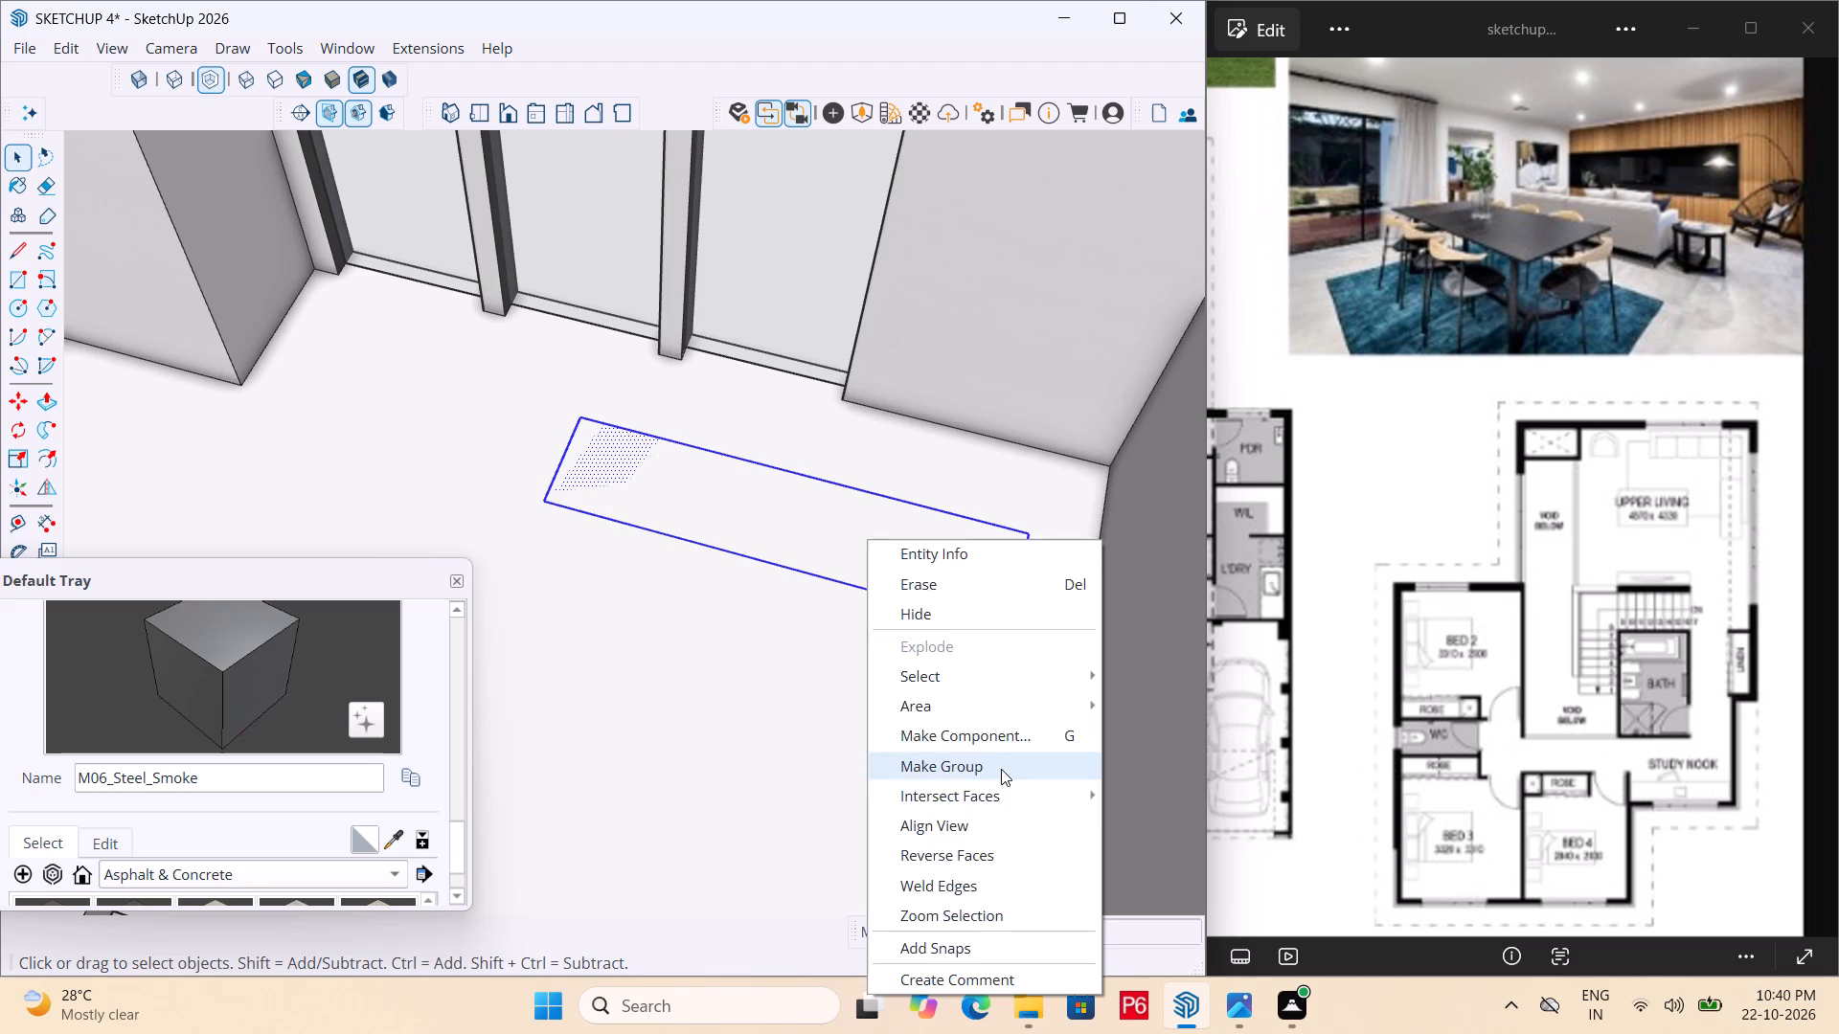
{"action": "left_click", "coordinate": [824, 683]}
{"action": "key", "text": "Escape"}
Open the new rectangle group on the upper living room floor for editing.
{"action": "triple_click", "coordinate": [856, 545]}
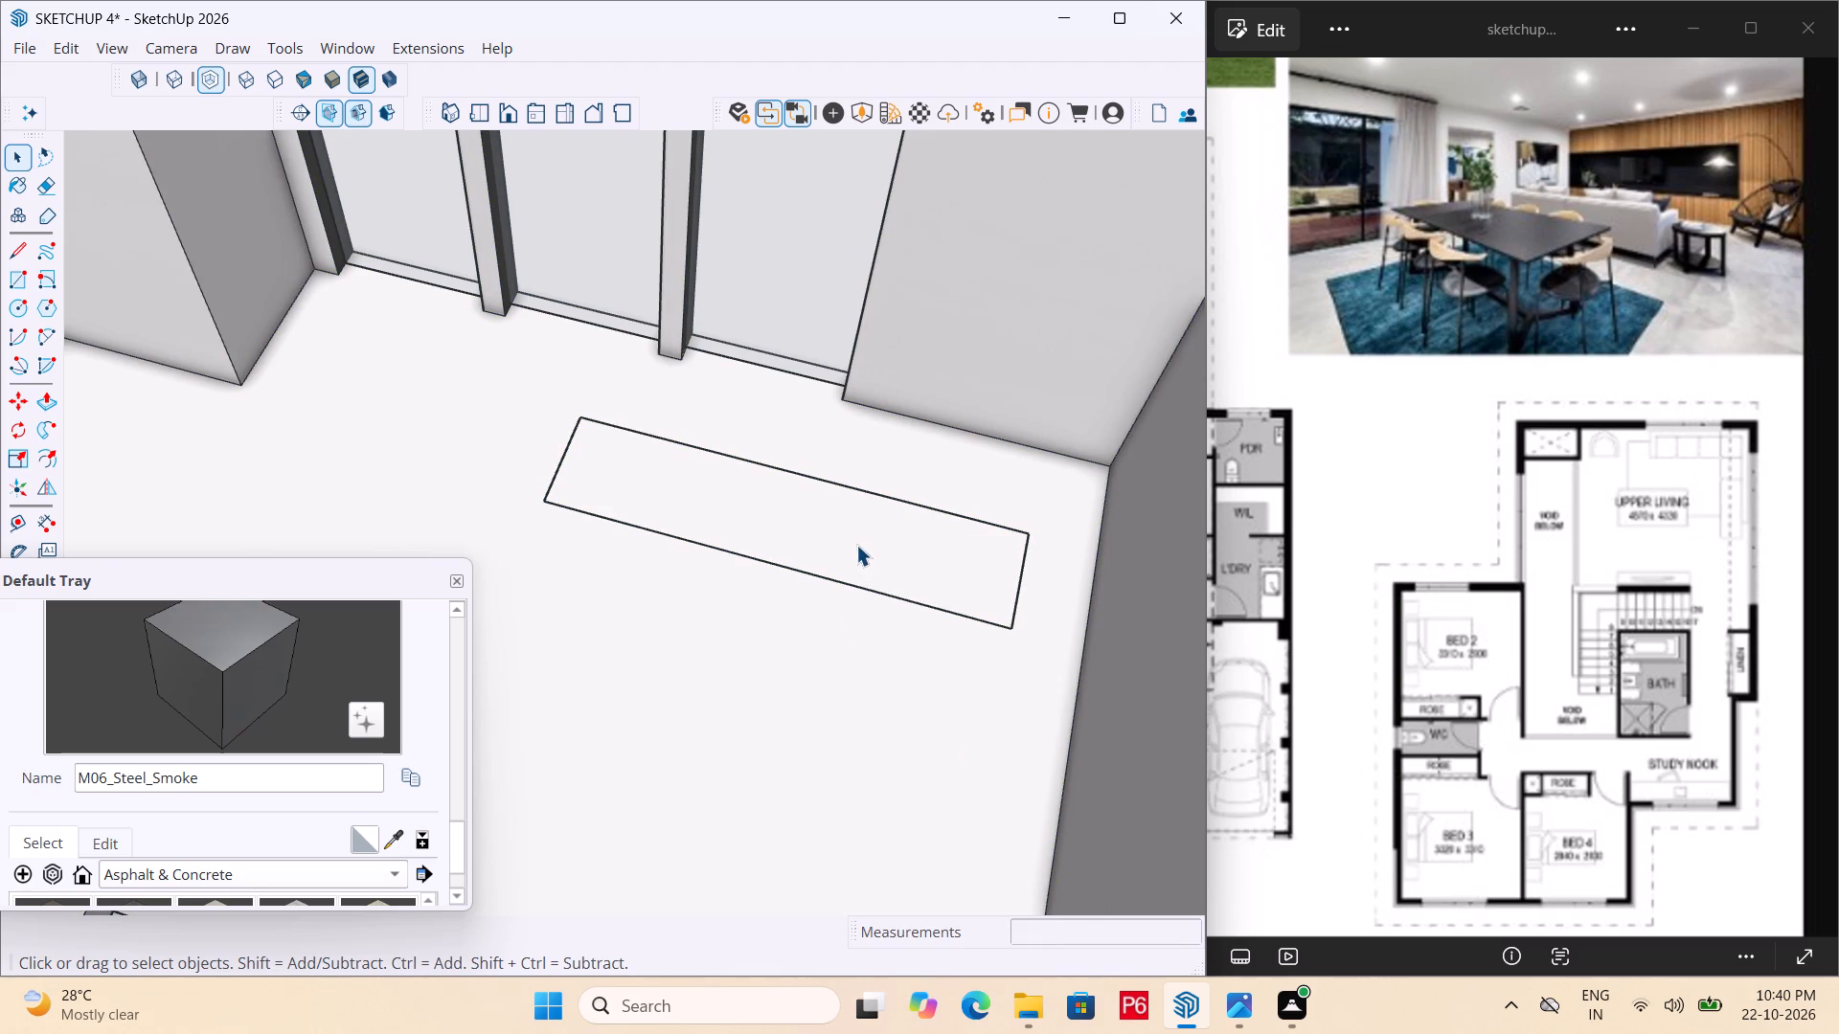
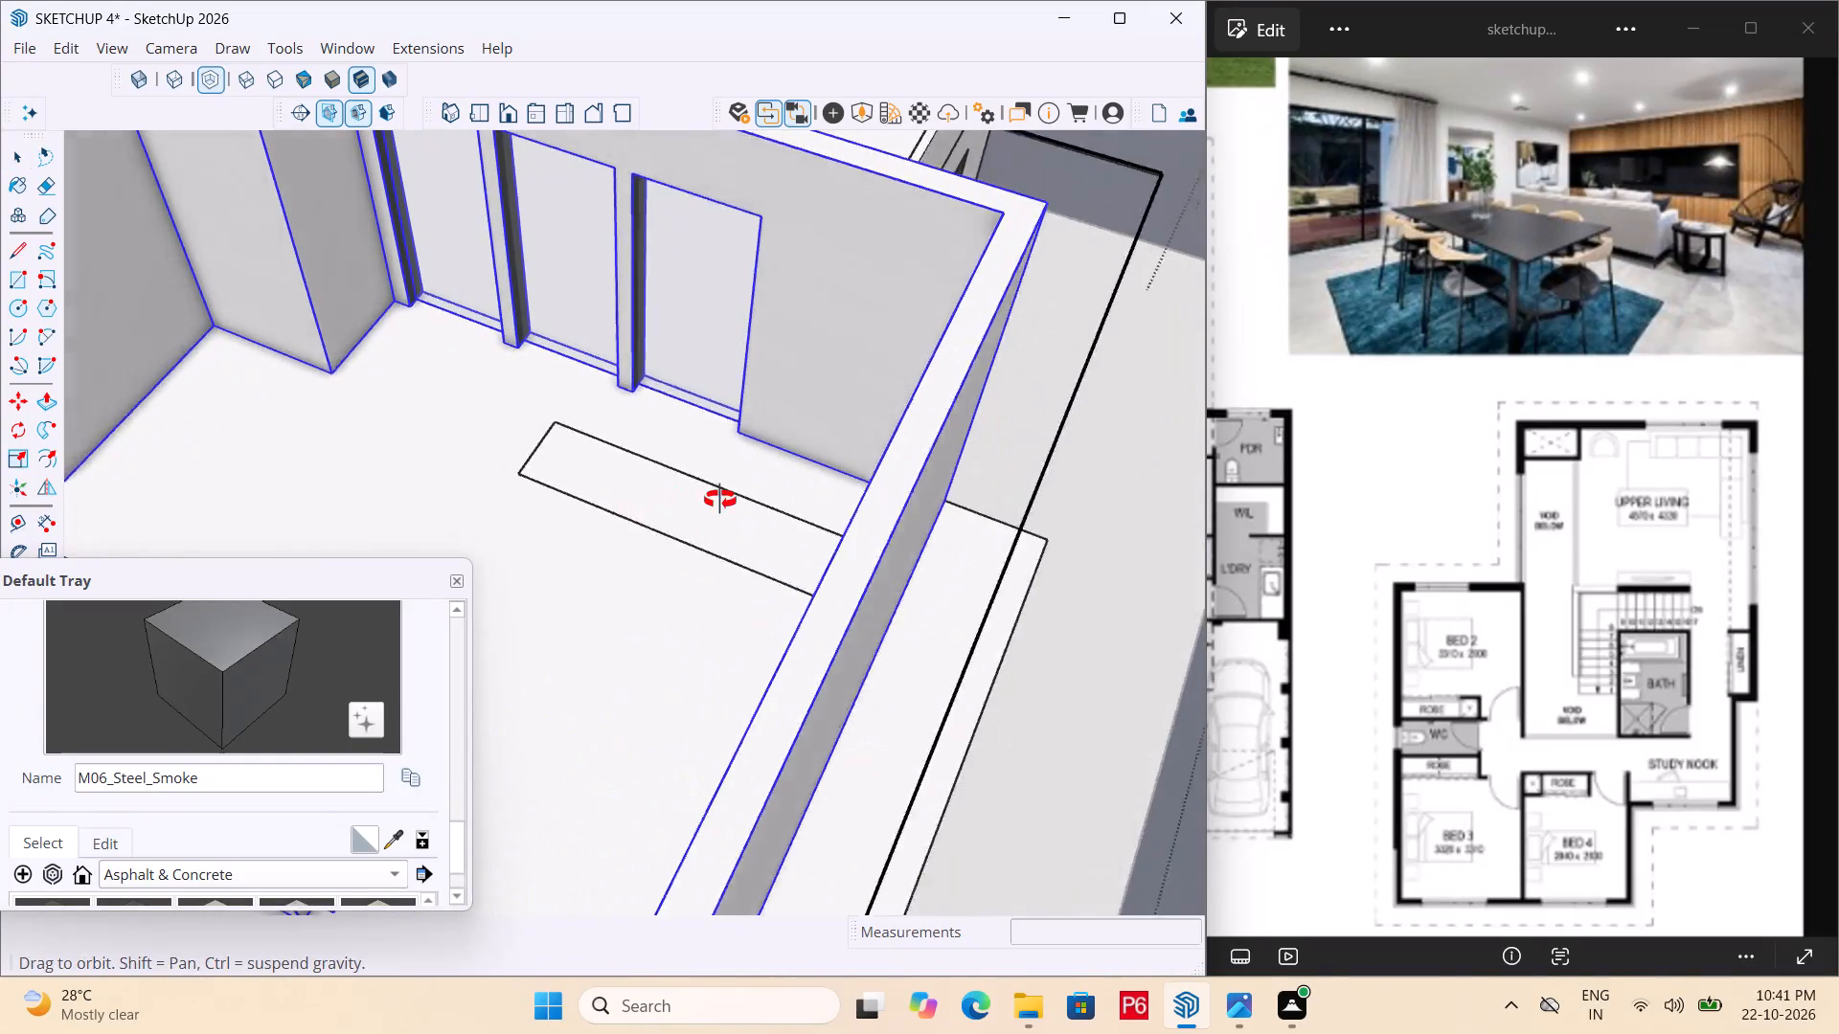
Open the long floor rectangle's group in the upper living room for editing and select its face.
{"action": "scroll", "coordinate": [764, 496], "scroll_direction": "up", "scroll_amount": 2}
{"action": "left_click", "coordinate": [765, 496]}
{"action": "double_click", "coordinate": [736, 483]}
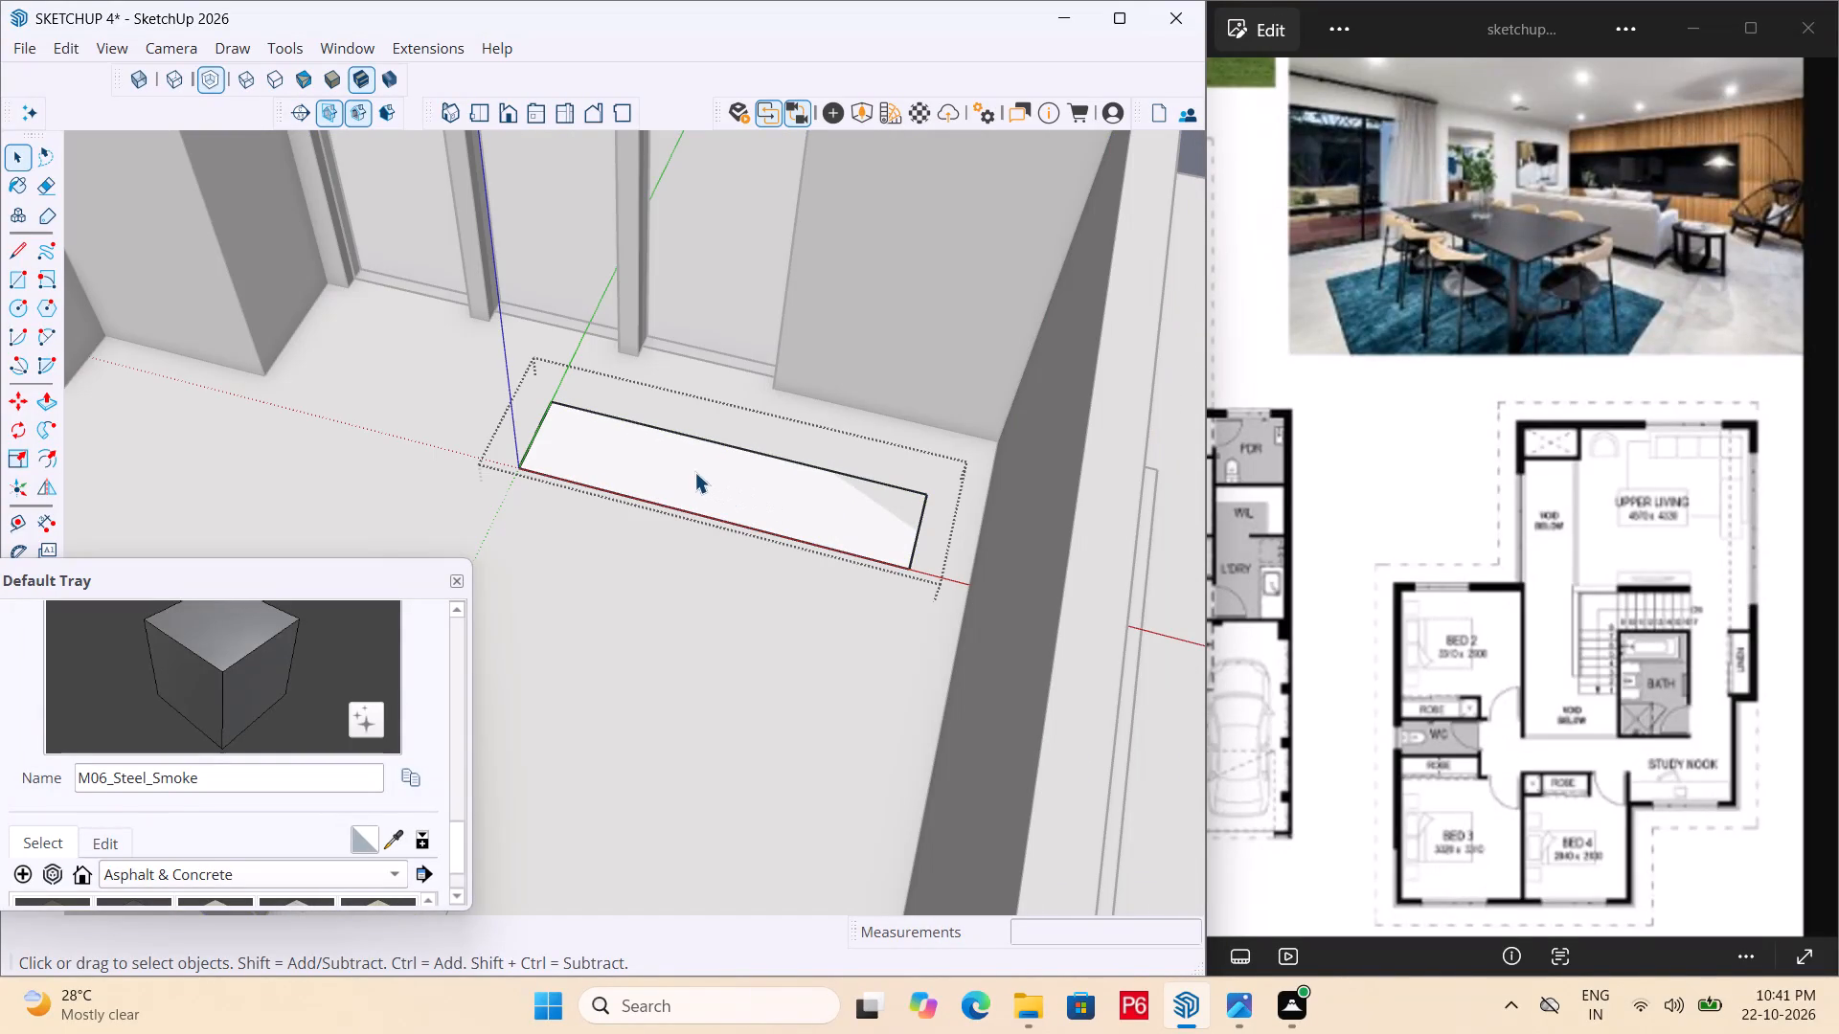
{"action": "left_click", "coordinate": [664, 471]}
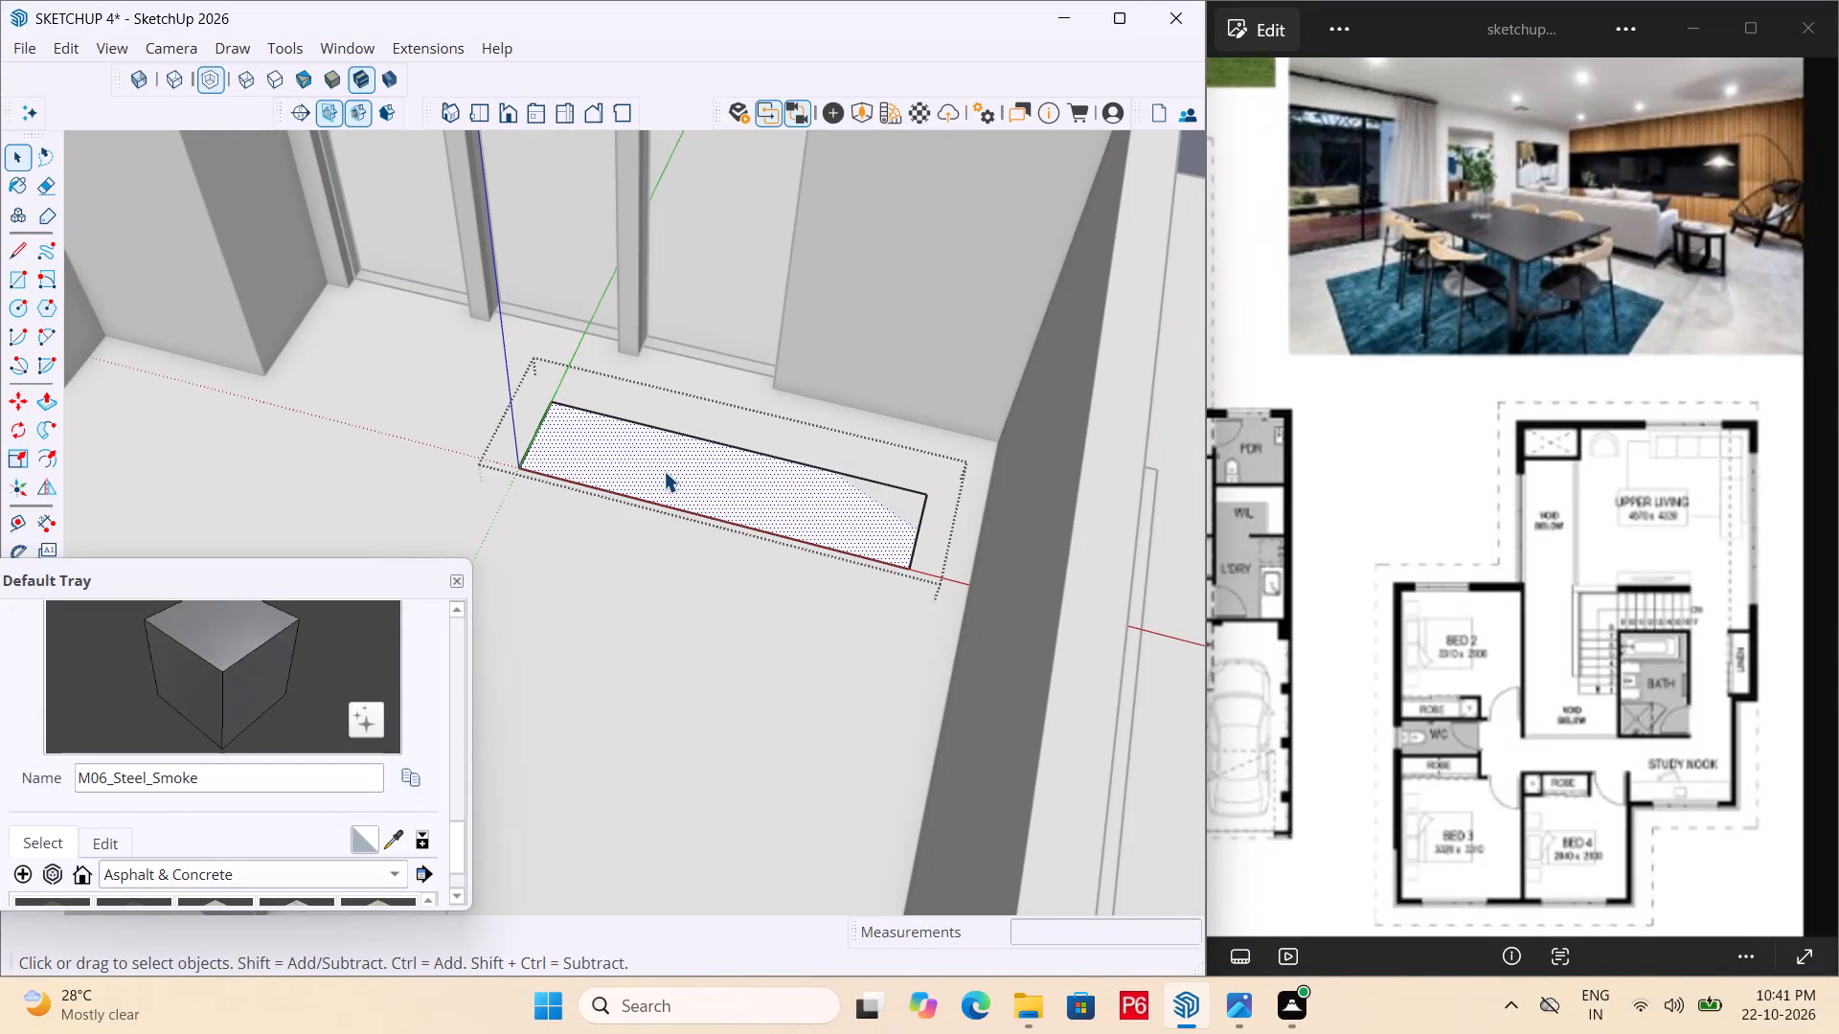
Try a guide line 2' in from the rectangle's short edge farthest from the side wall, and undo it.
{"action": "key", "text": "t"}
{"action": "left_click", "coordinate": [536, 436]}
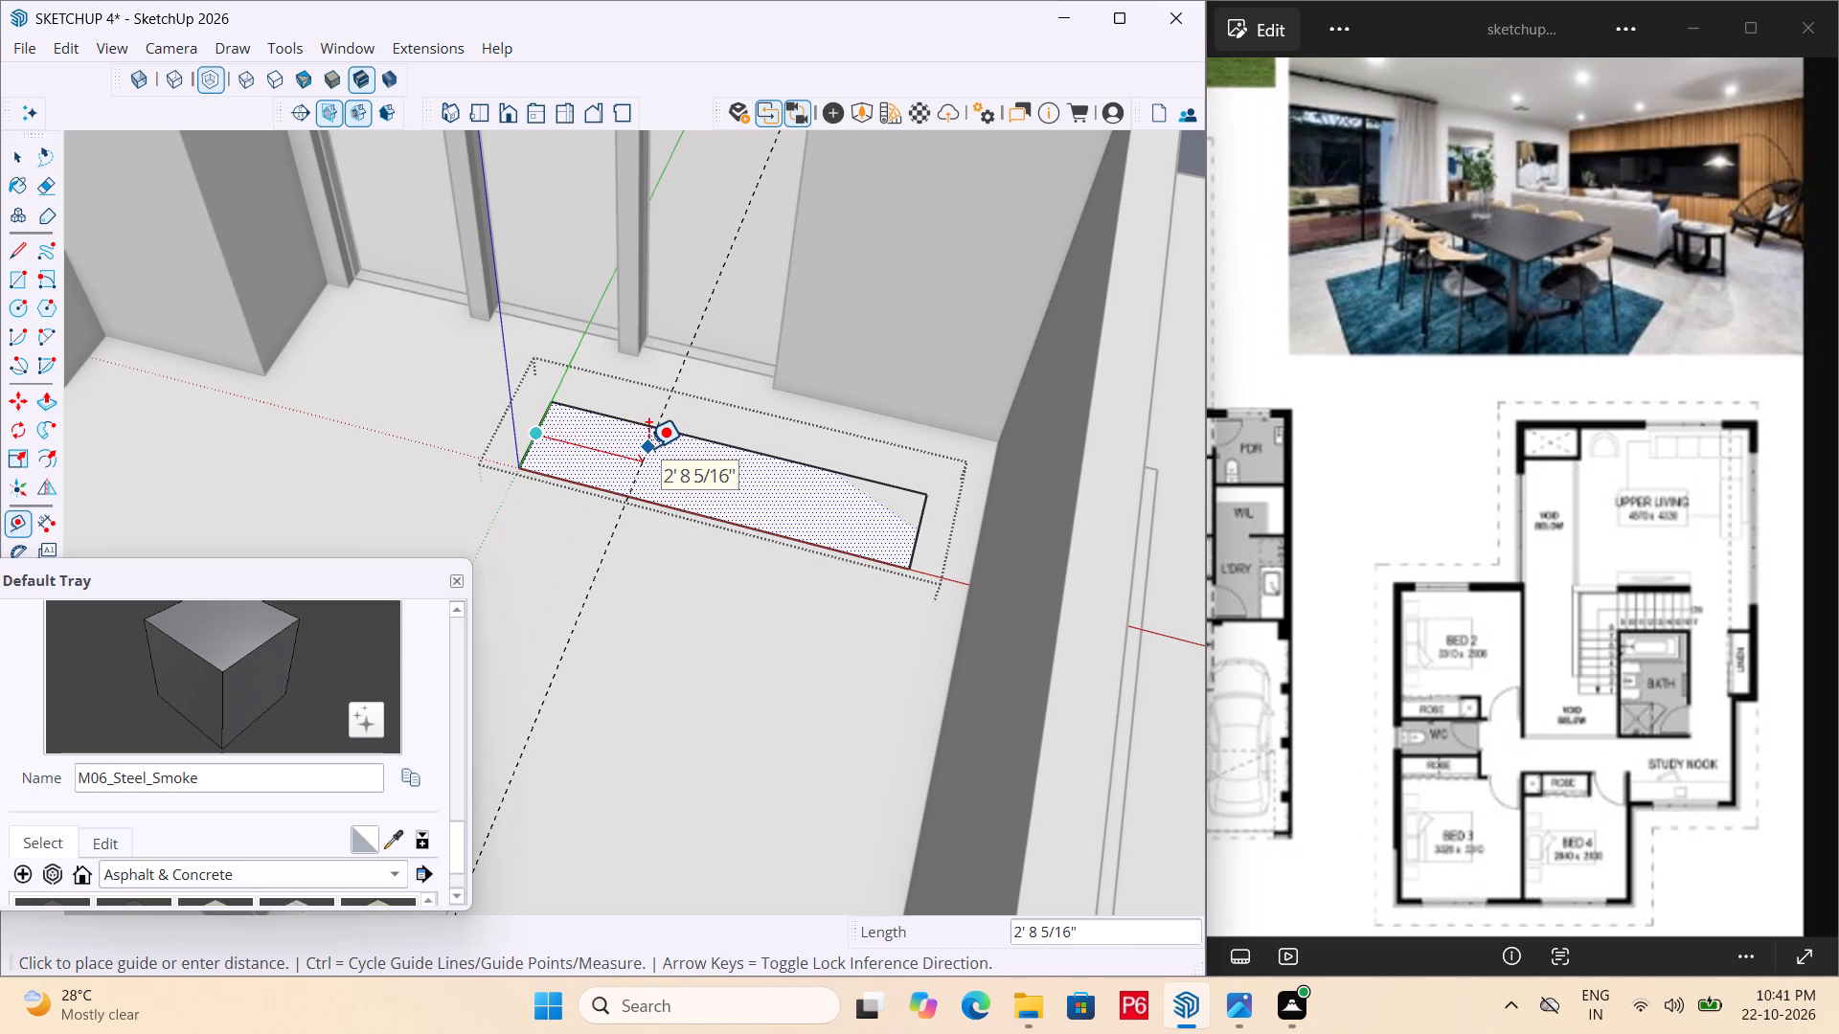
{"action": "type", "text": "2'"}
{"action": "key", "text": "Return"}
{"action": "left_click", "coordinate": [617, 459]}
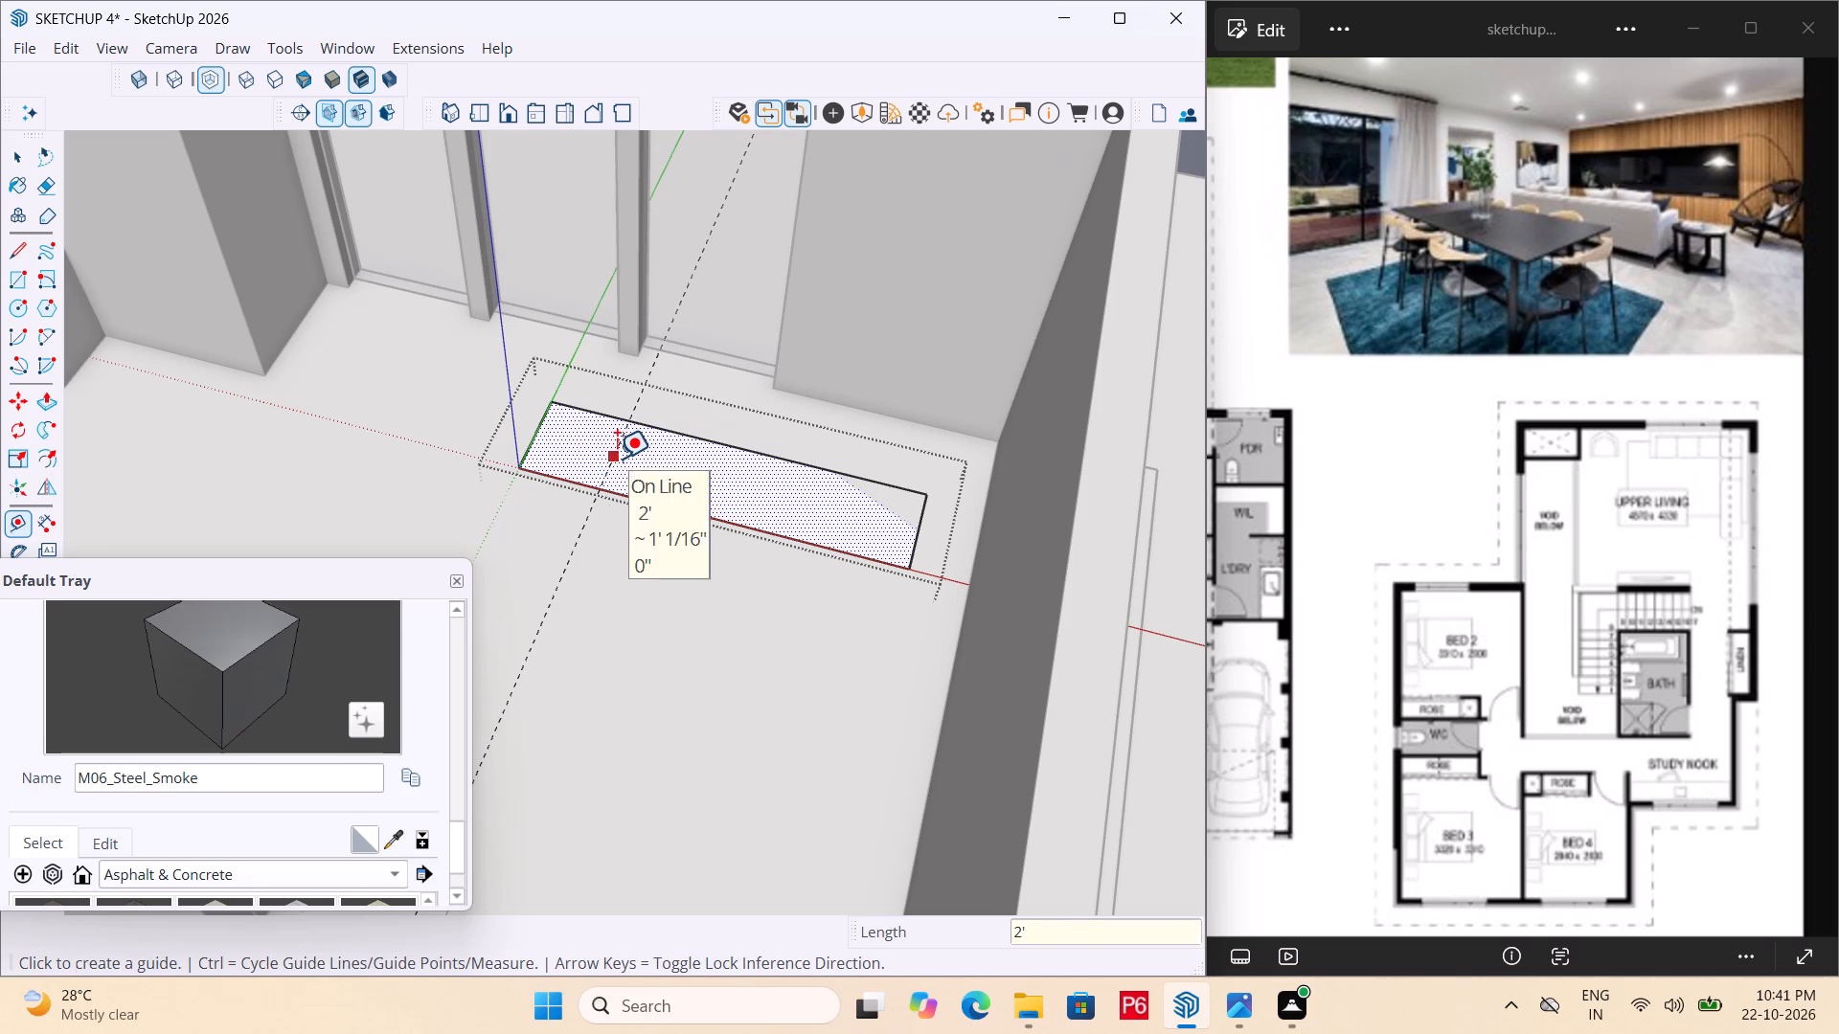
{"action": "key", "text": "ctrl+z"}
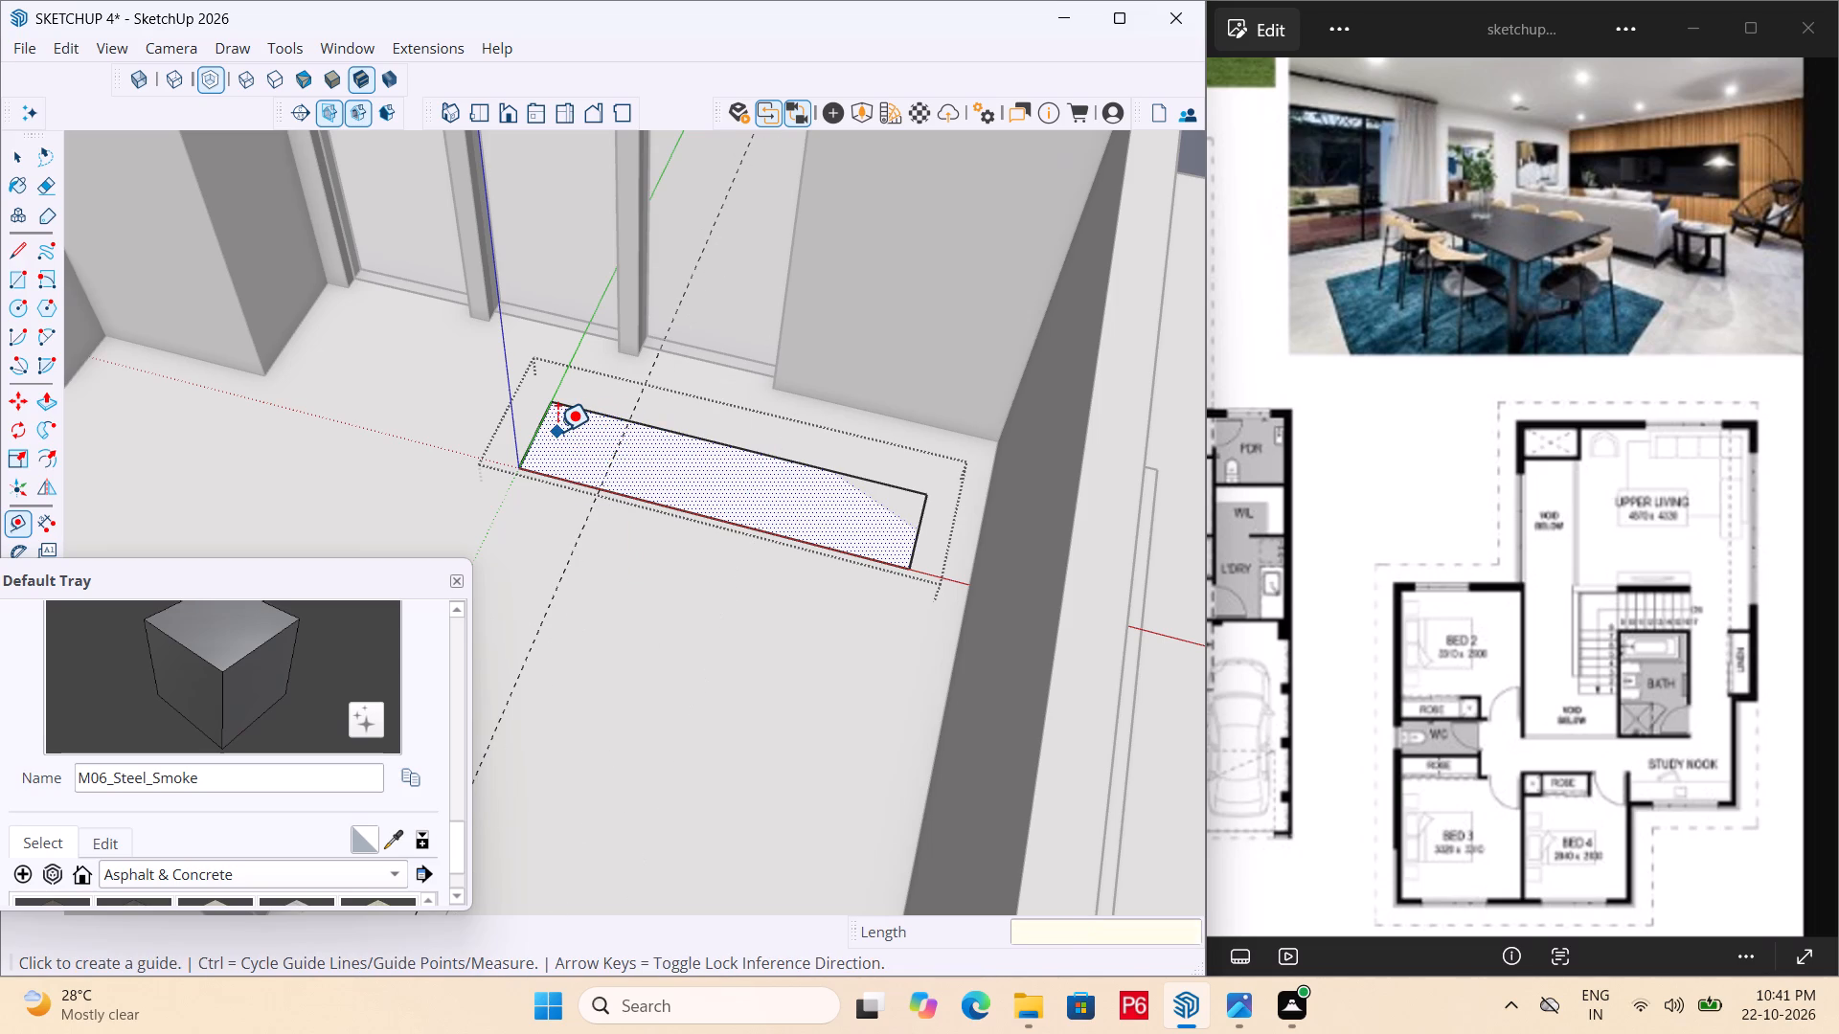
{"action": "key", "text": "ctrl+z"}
Place two guide lines across the floor rectangle, 3' from the short edge farthest from the side wall and another 3' beyond.
{"action": "scroll", "coordinate": [562, 437], "scroll_direction": "up", "scroll_amount": 5}
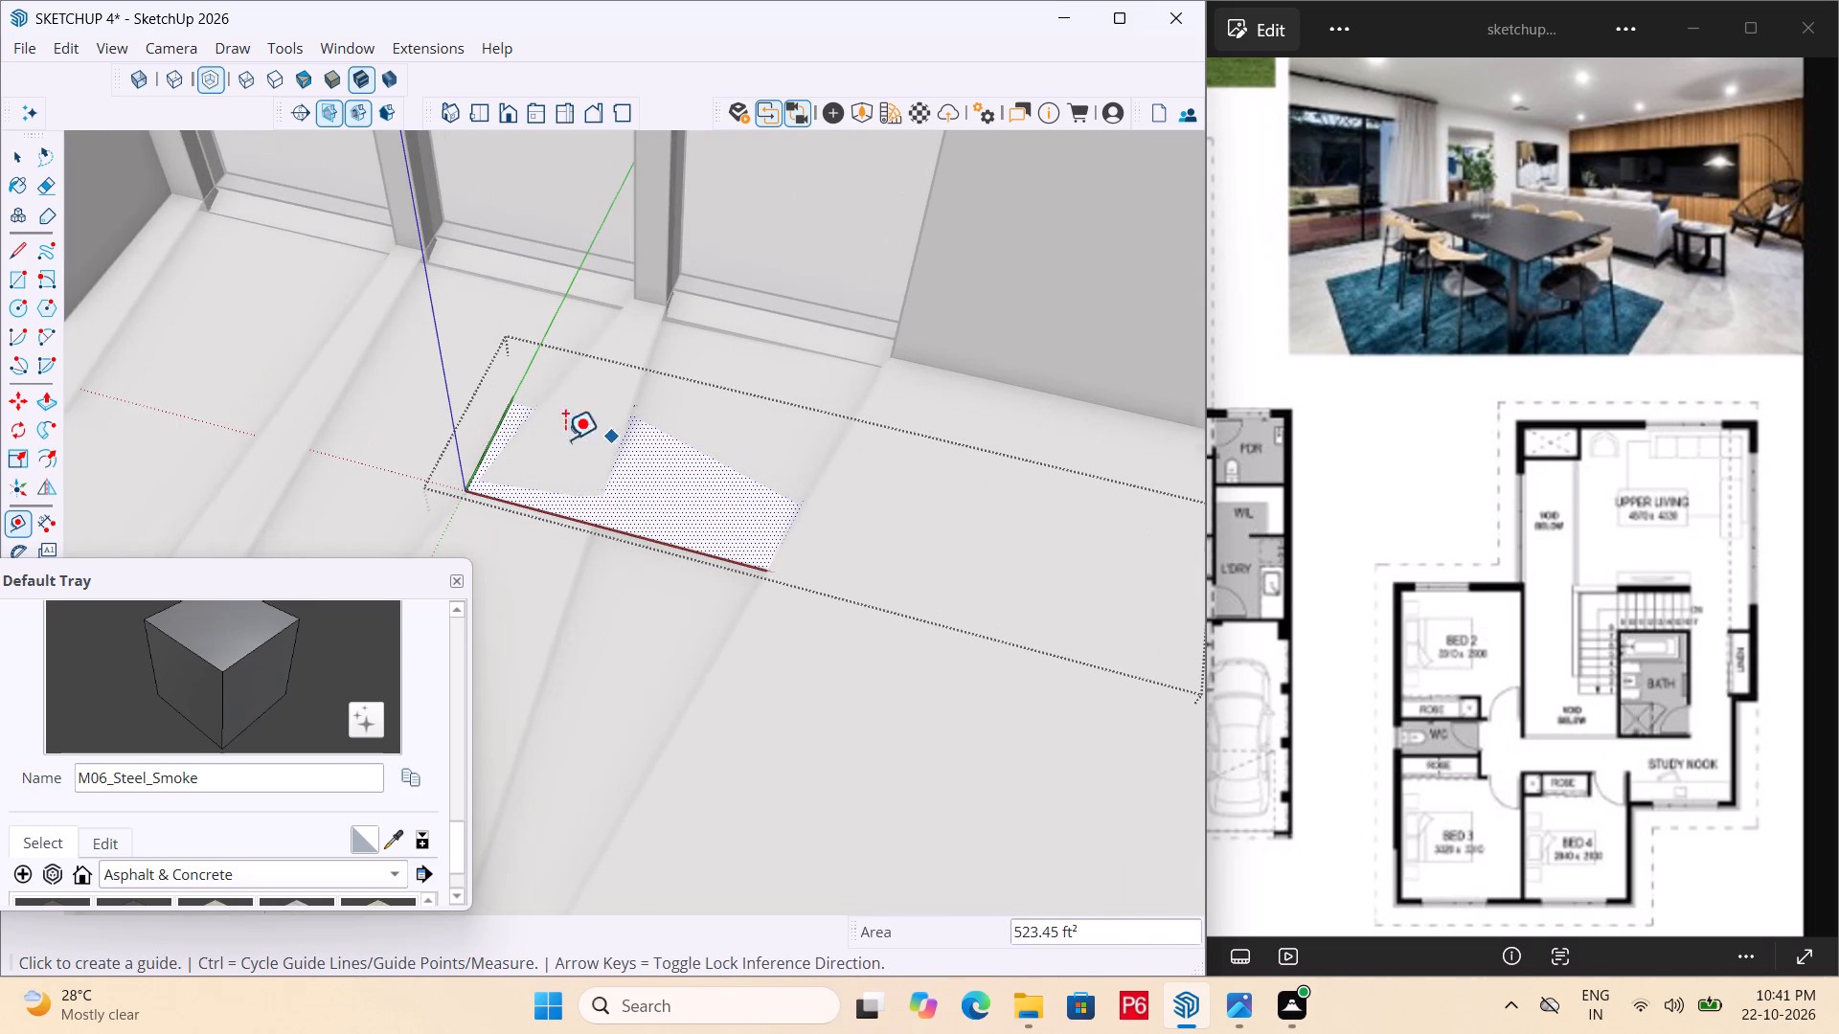
{"action": "left_click", "coordinate": [497, 431]}
{"action": "scroll", "coordinate": [607, 502], "scroll_direction": "down", "scroll_amount": 6}
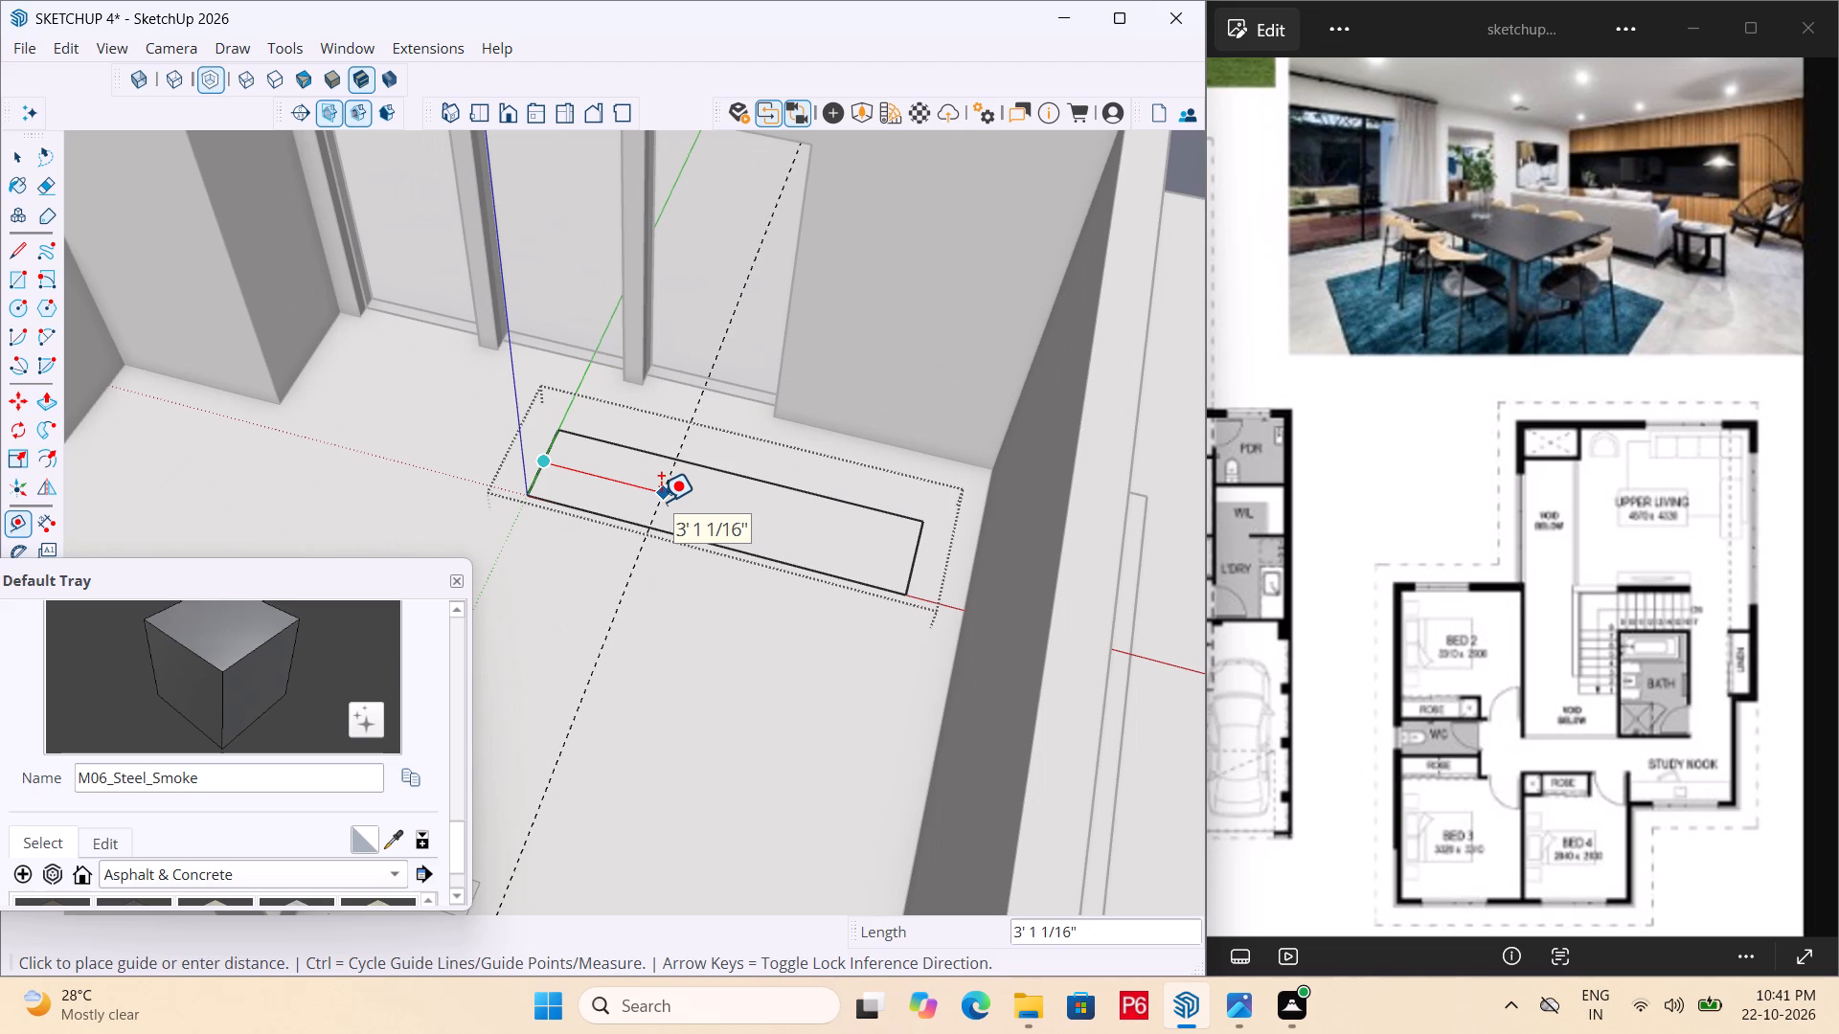
{"action": "type", "text": "3'"}
{"action": "key", "text": "Return"}
{"action": "left_click", "coordinate": [656, 503]}
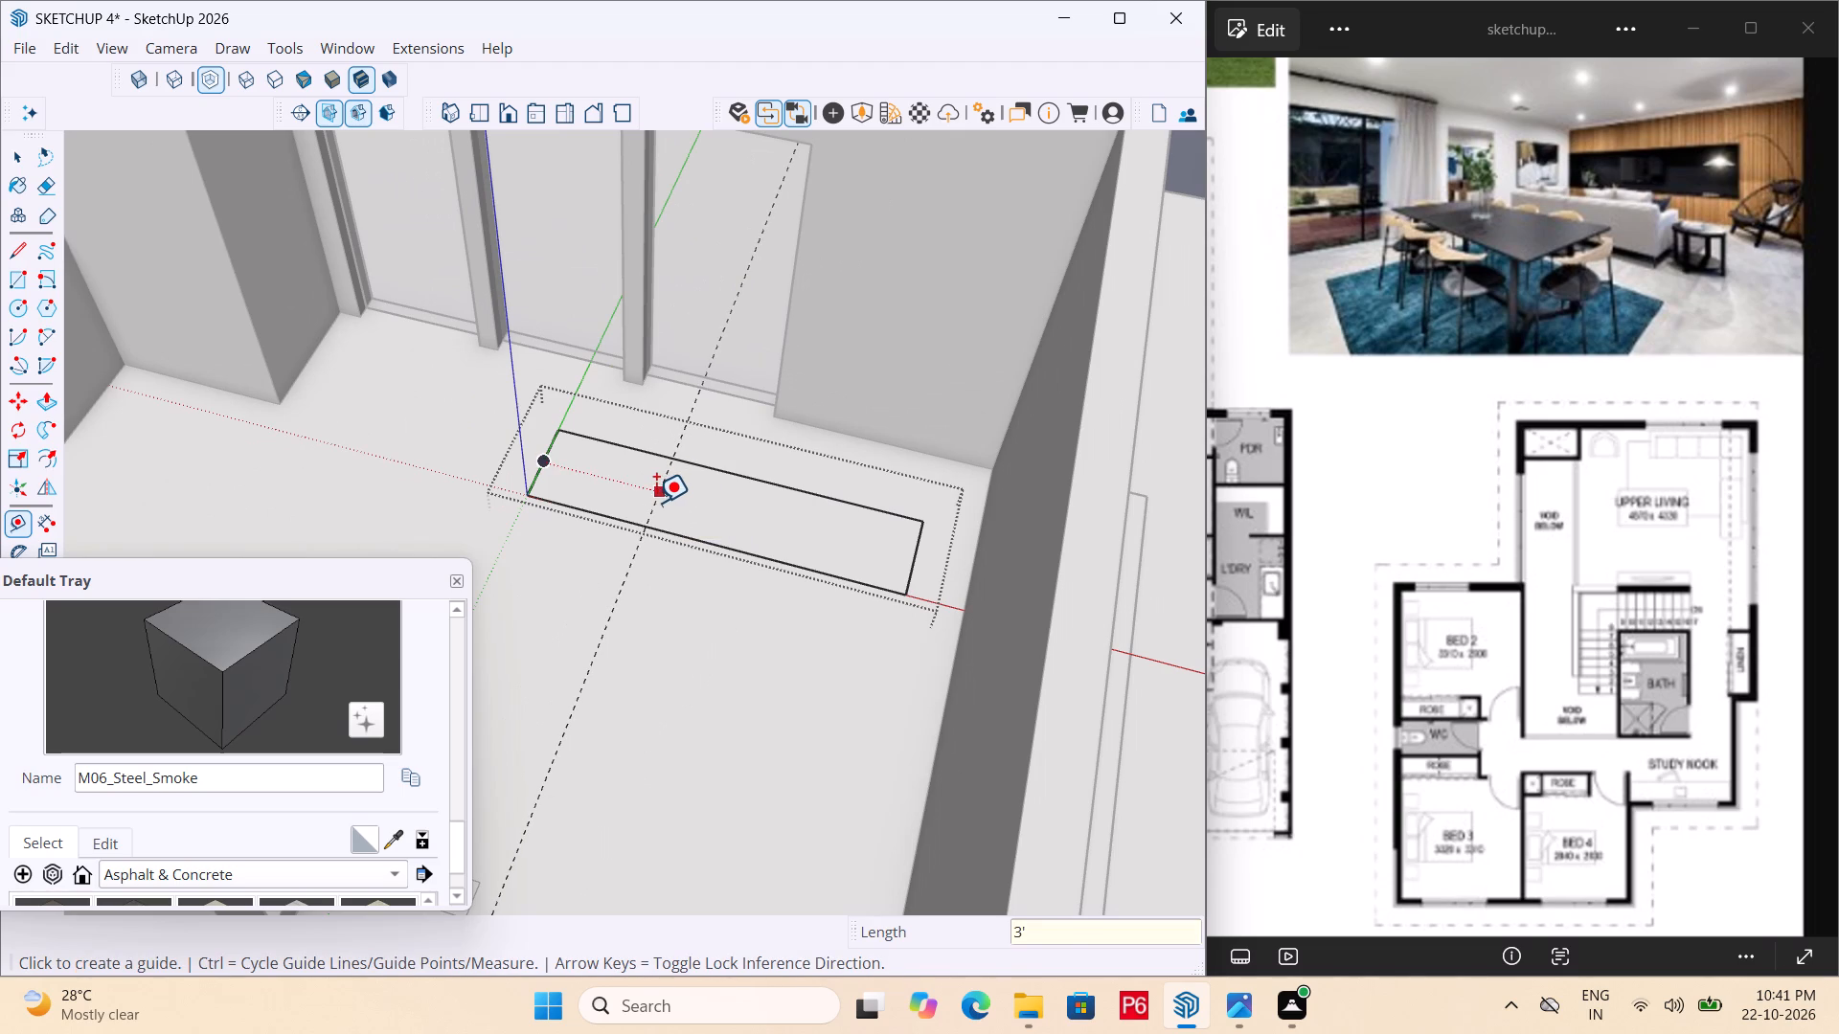
{"action": "key", "text": "space"}
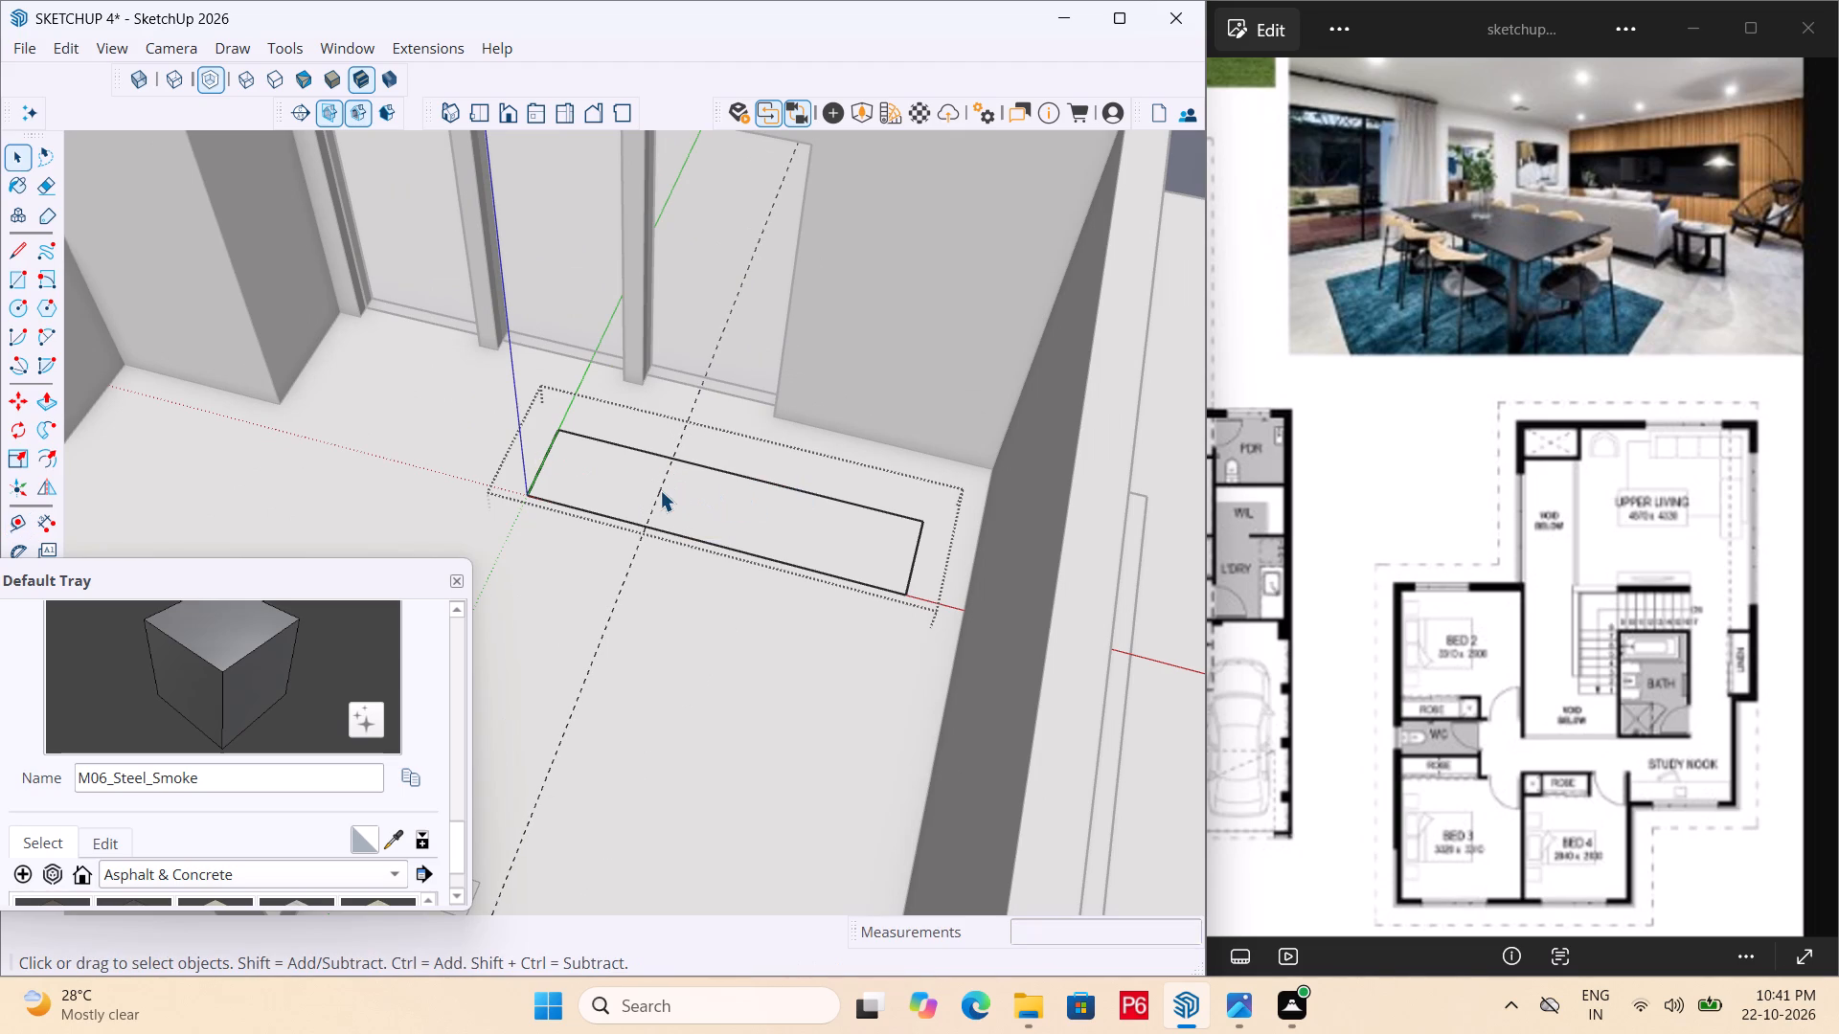
{"action": "key", "text": "t"}
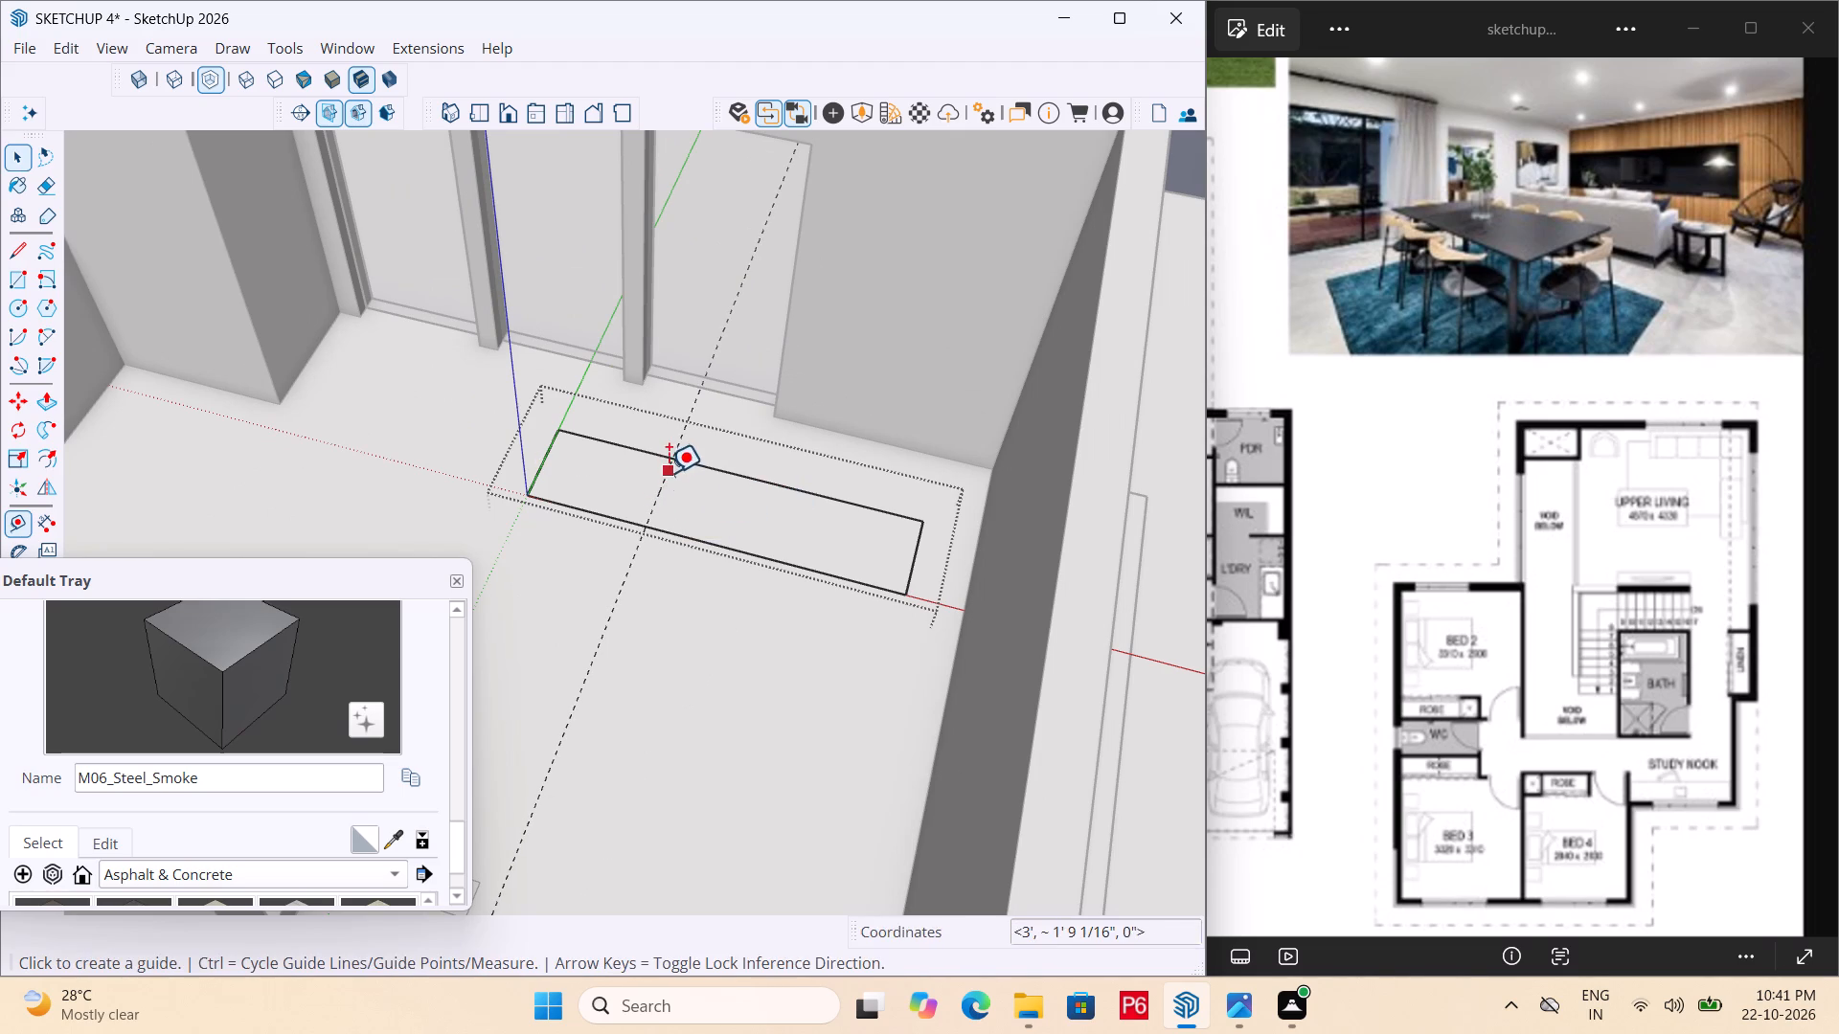
{"action": "left_click", "coordinate": [665, 477]}
{"action": "key", "text": "3"}
{"action": "key", "text": "apostrophe"}
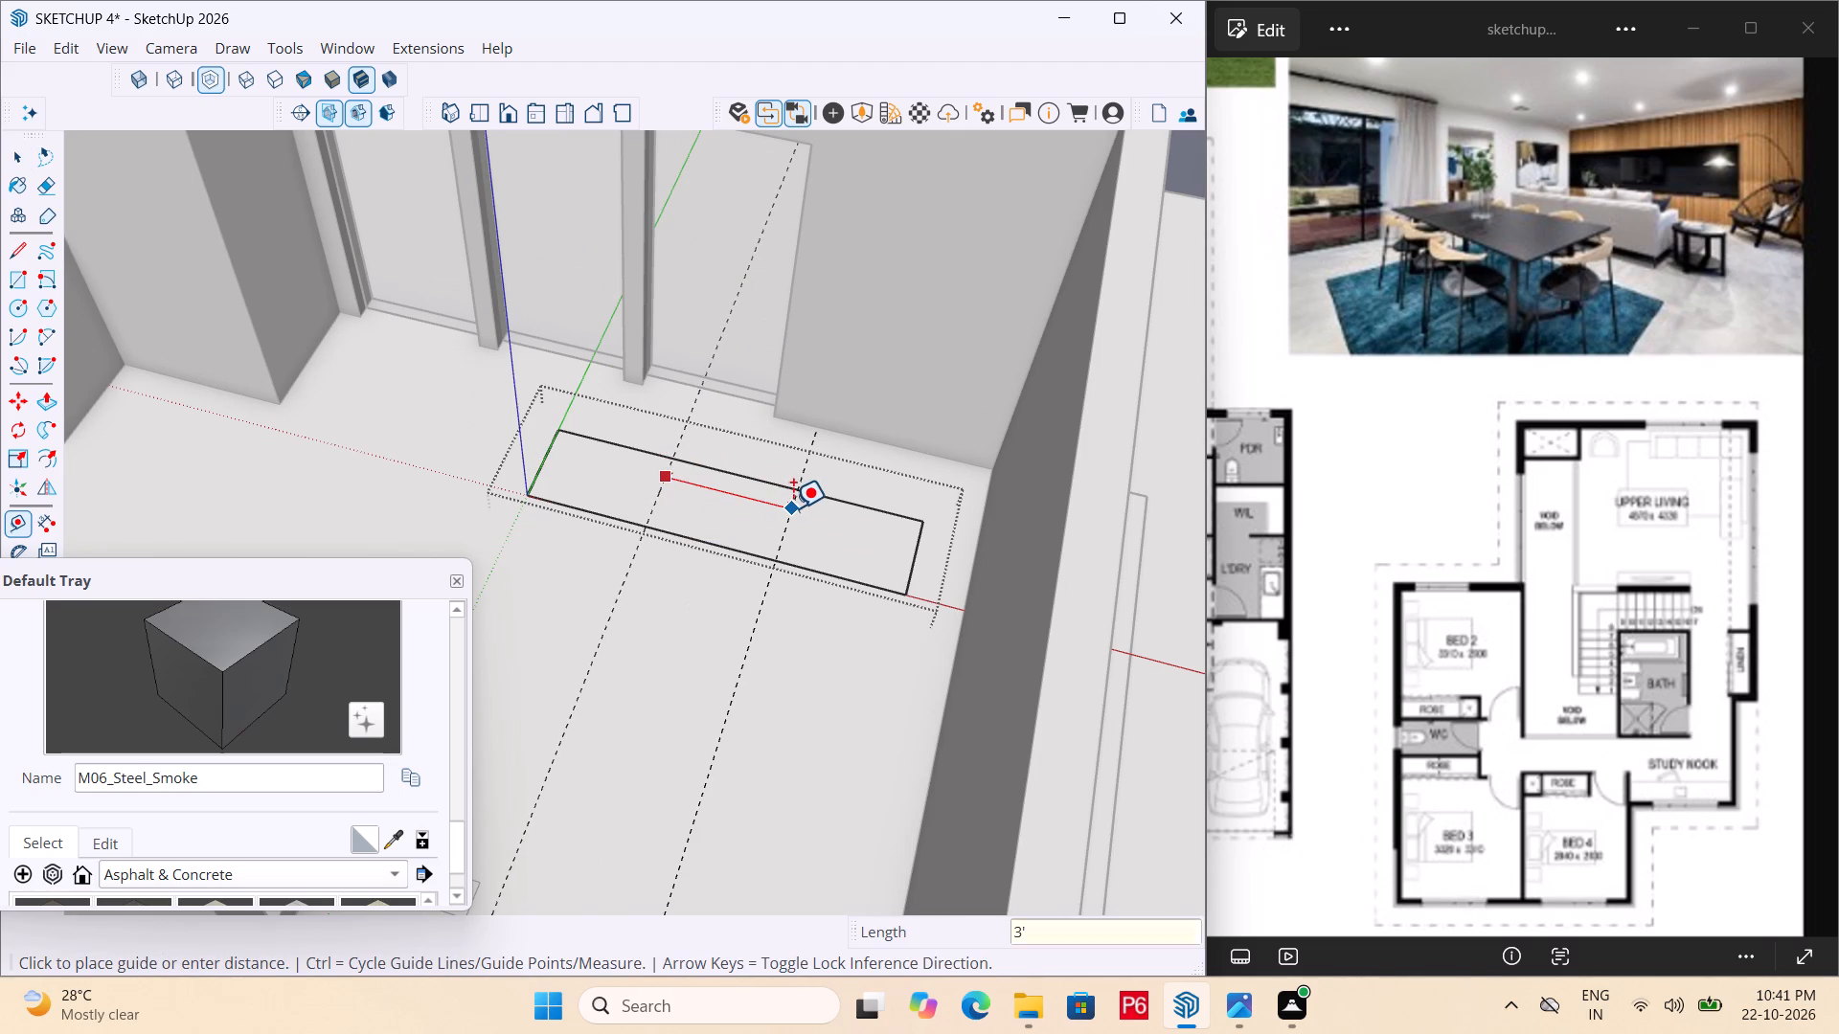
{"action": "key", "text": "Return"}
Draw a 3' wide rectangle between the two guides across the strip's full depth, dividing it into three sections.
{"action": "scroll", "coordinate": [812, 552], "scroll_direction": "up", "scroll_amount": 4}
{"action": "key", "text": "l"}
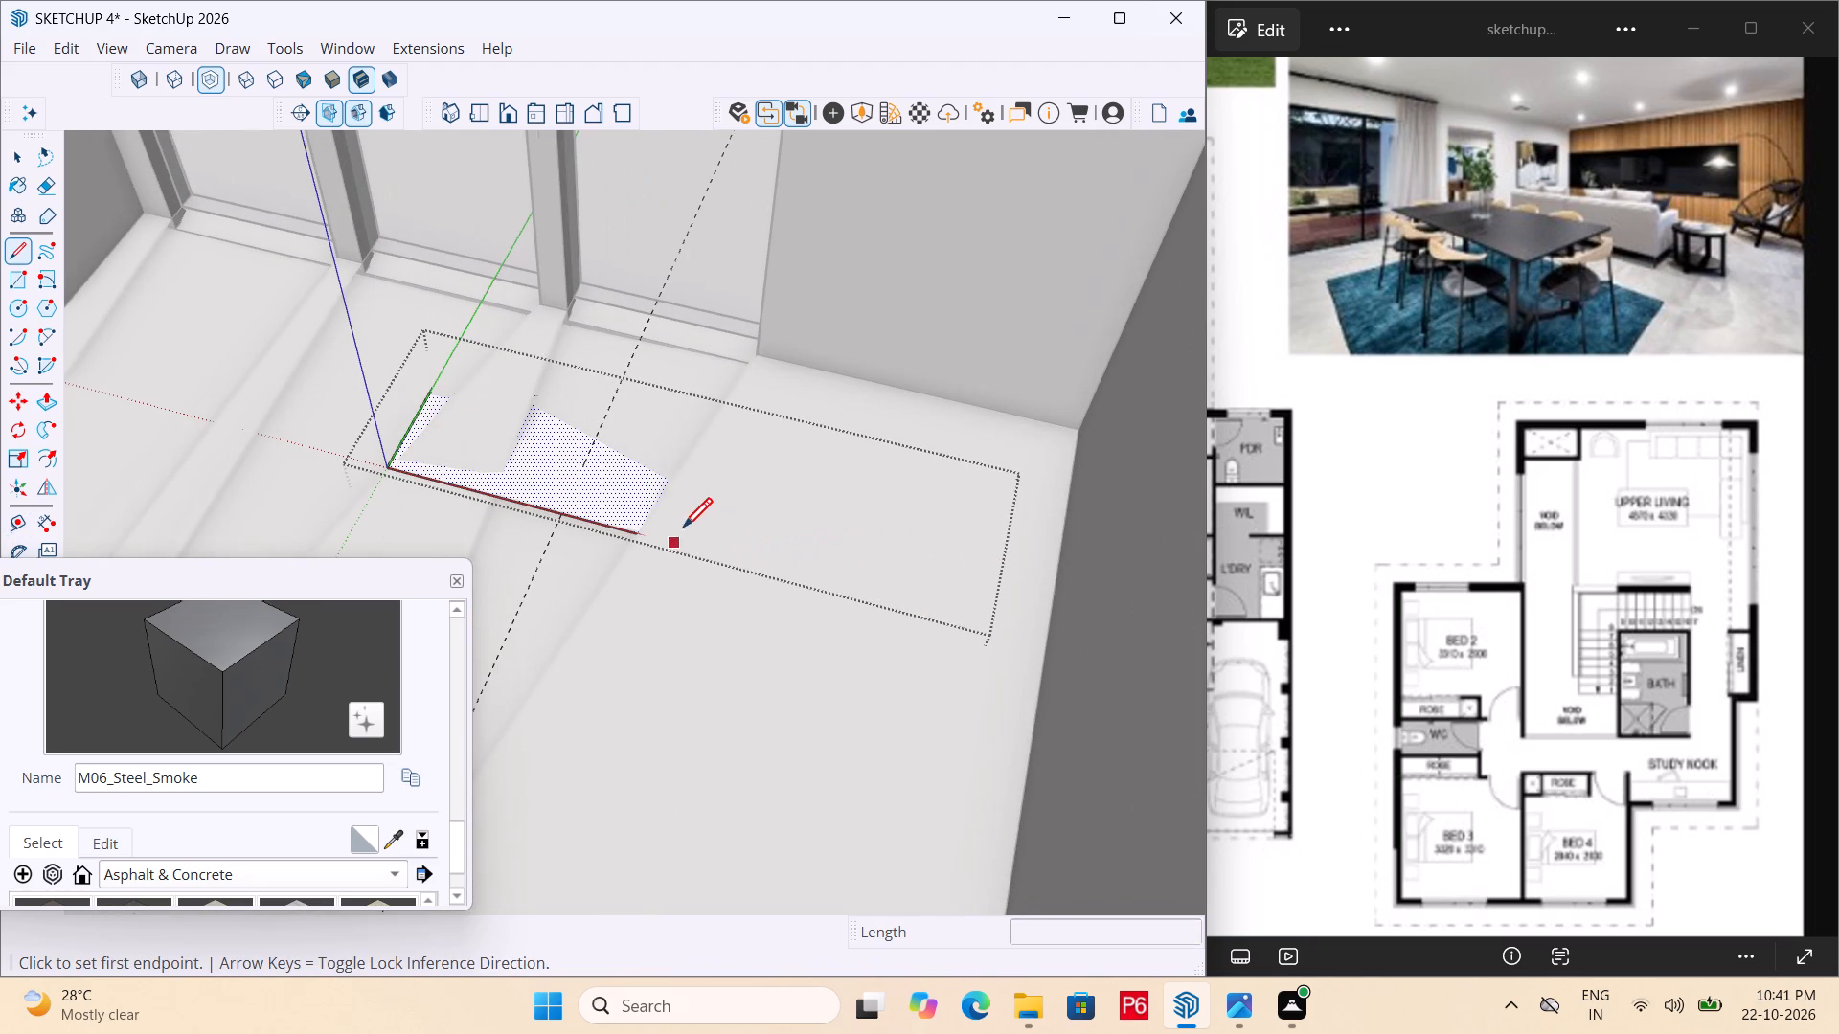
{"action": "scroll", "coordinate": [685, 529], "scroll_direction": "down", "scroll_amount": 5}
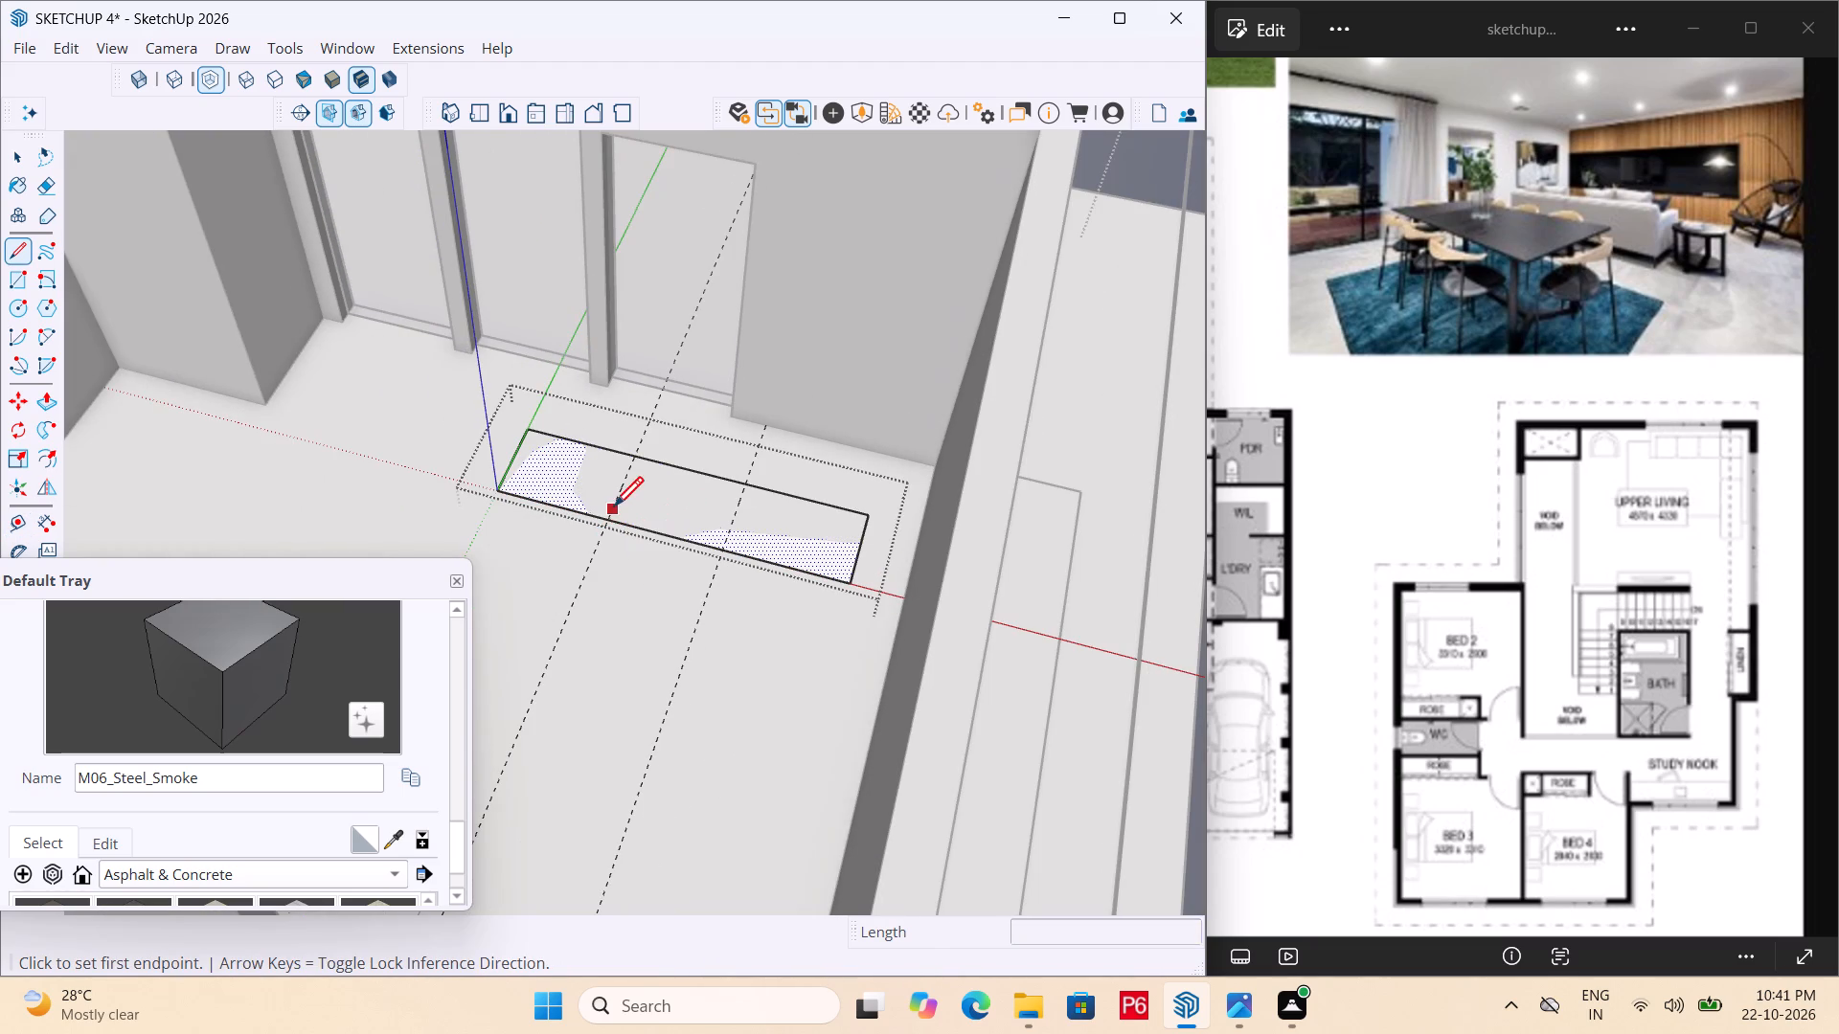
{"action": "key", "text": "r"}
{"action": "left_click", "coordinate": [636, 457]}
{"action": "left_click", "coordinate": [724, 547]}
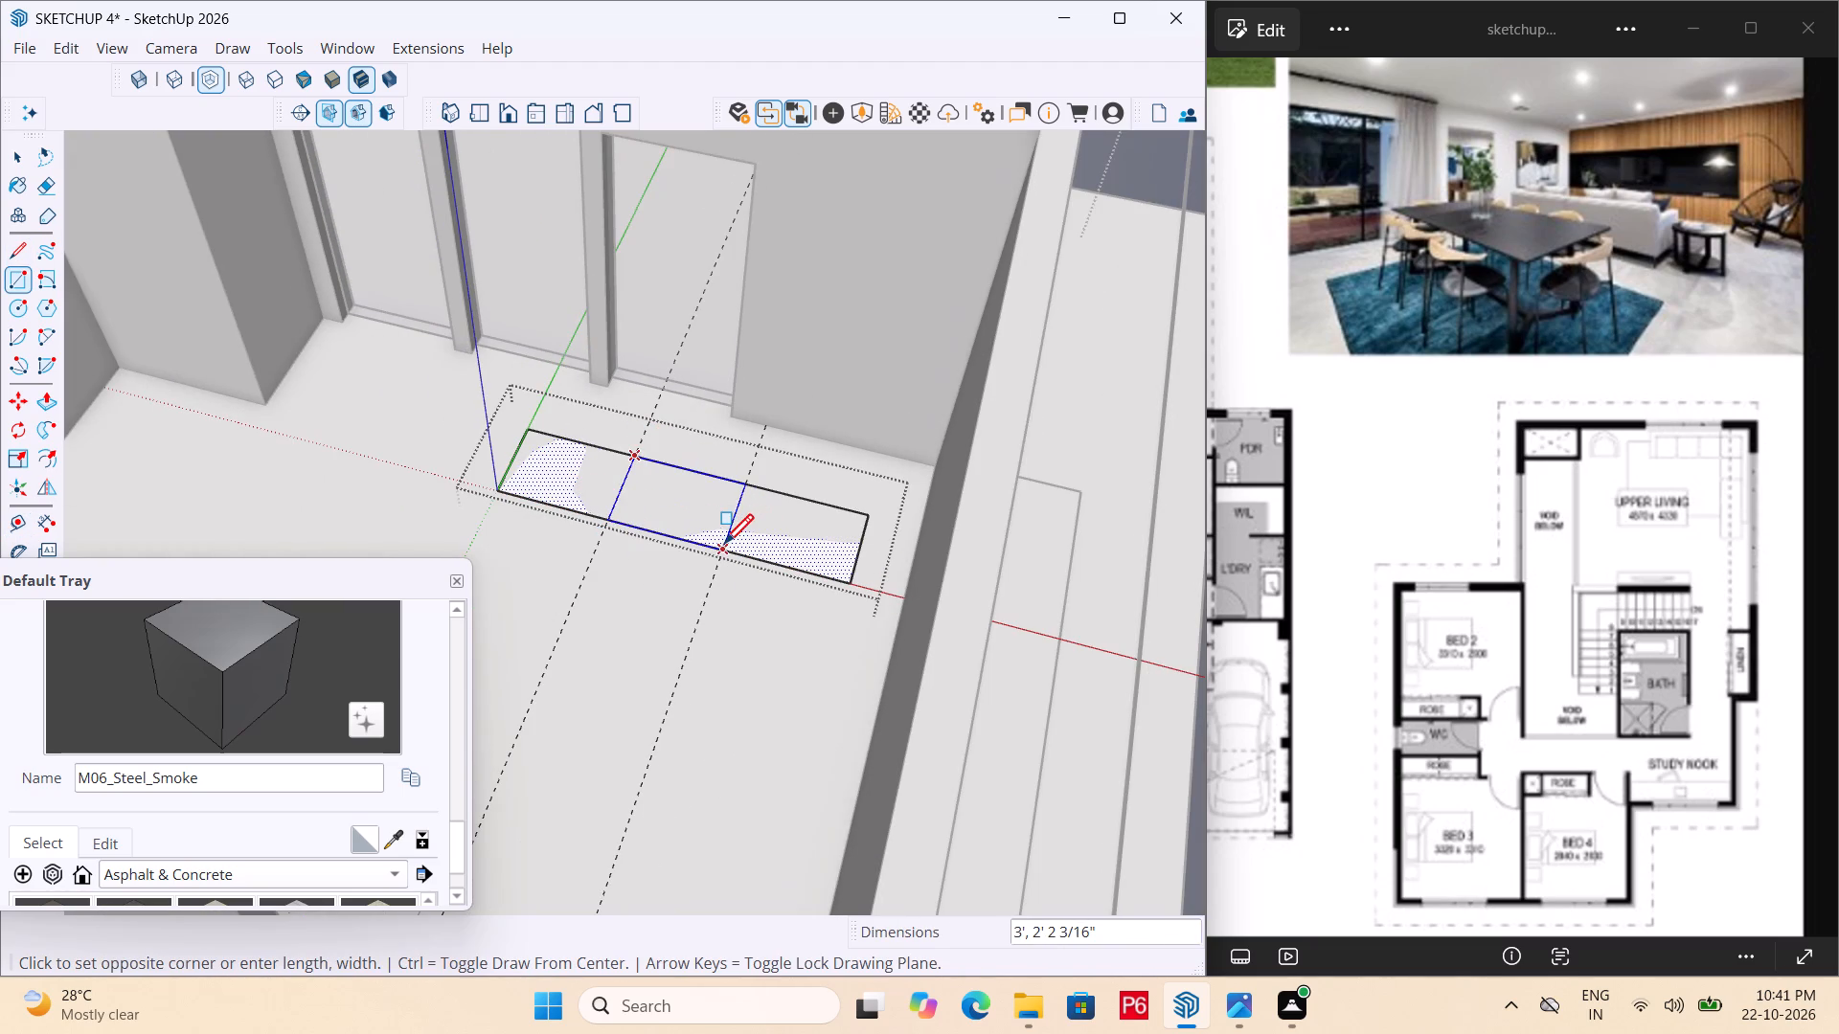
Erase both guide lines crossing the divided floor rectangle.
{"action": "scroll", "coordinate": [611, 541], "scroll_direction": "down", "scroll_amount": 1}
{"action": "middle_click_drag", "start_coordinate": [595, 531], "coordinate": [568, 527]}
{"action": "key", "text": "space"}
{"action": "left_click", "coordinate": [645, 506]}
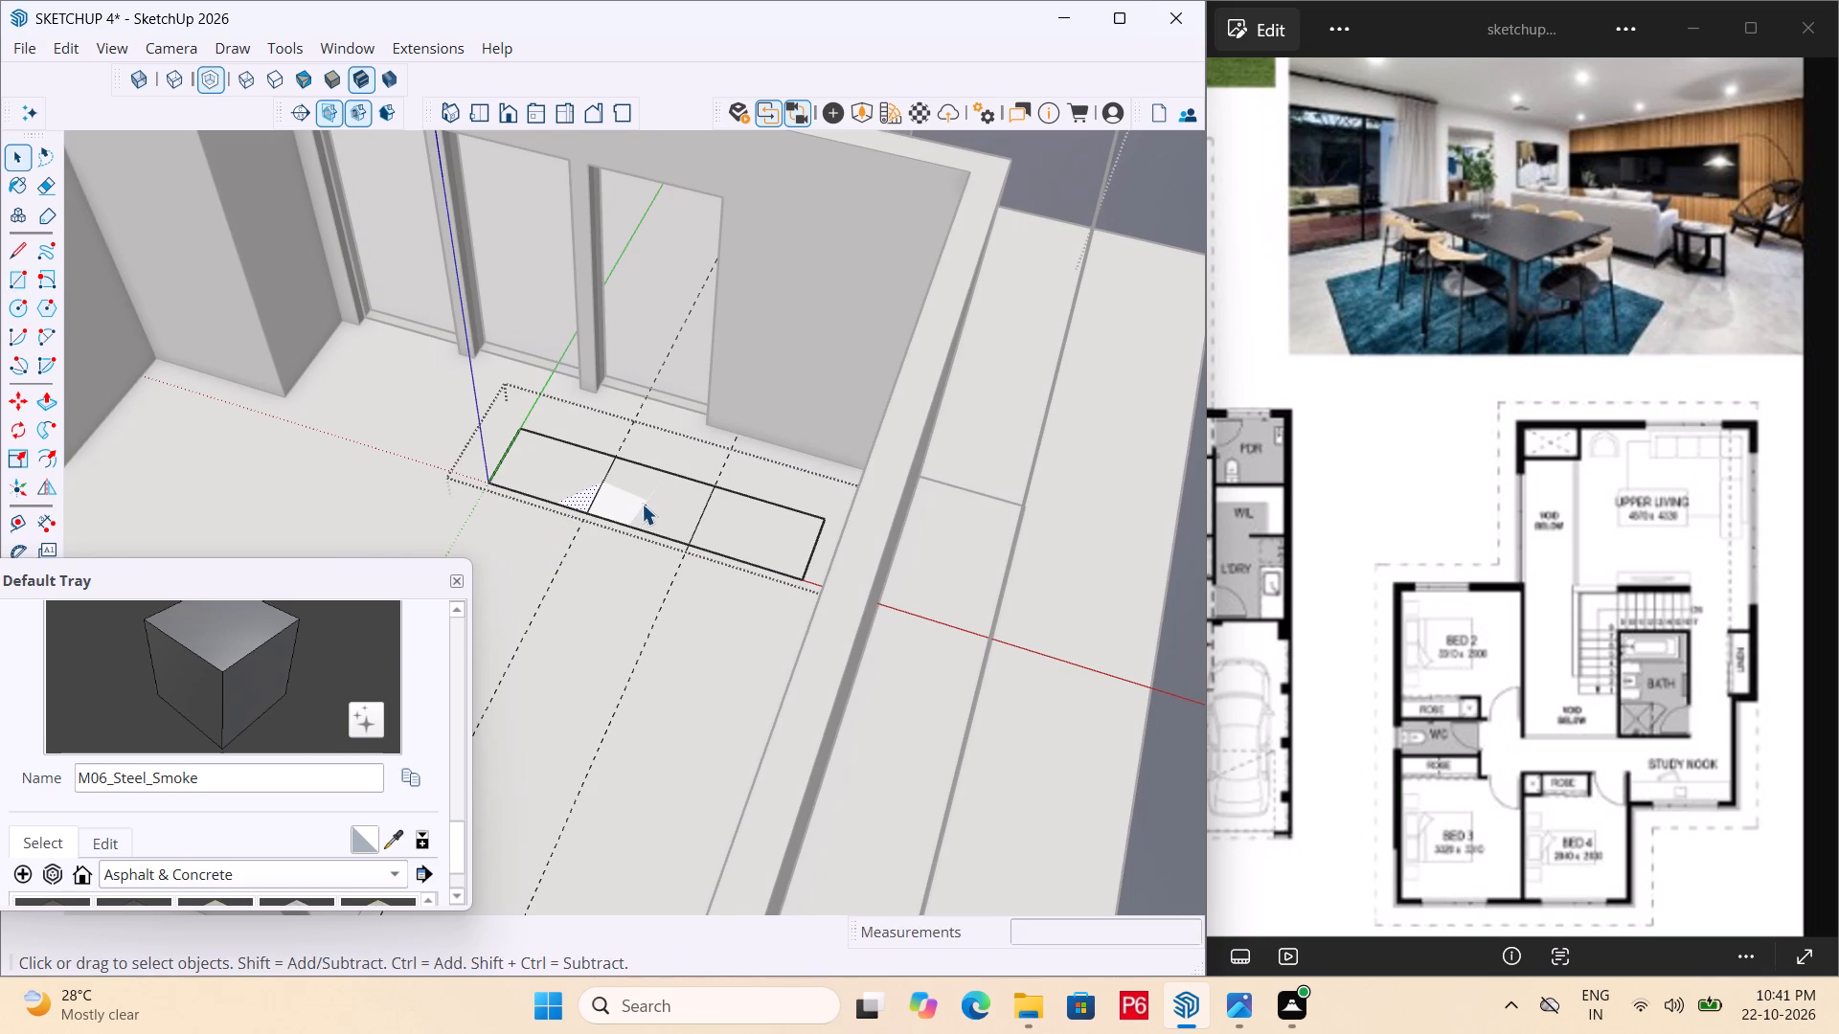
{"action": "middle_click_drag", "start_coordinate": [647, 503], "coordinate": [720, 544]}
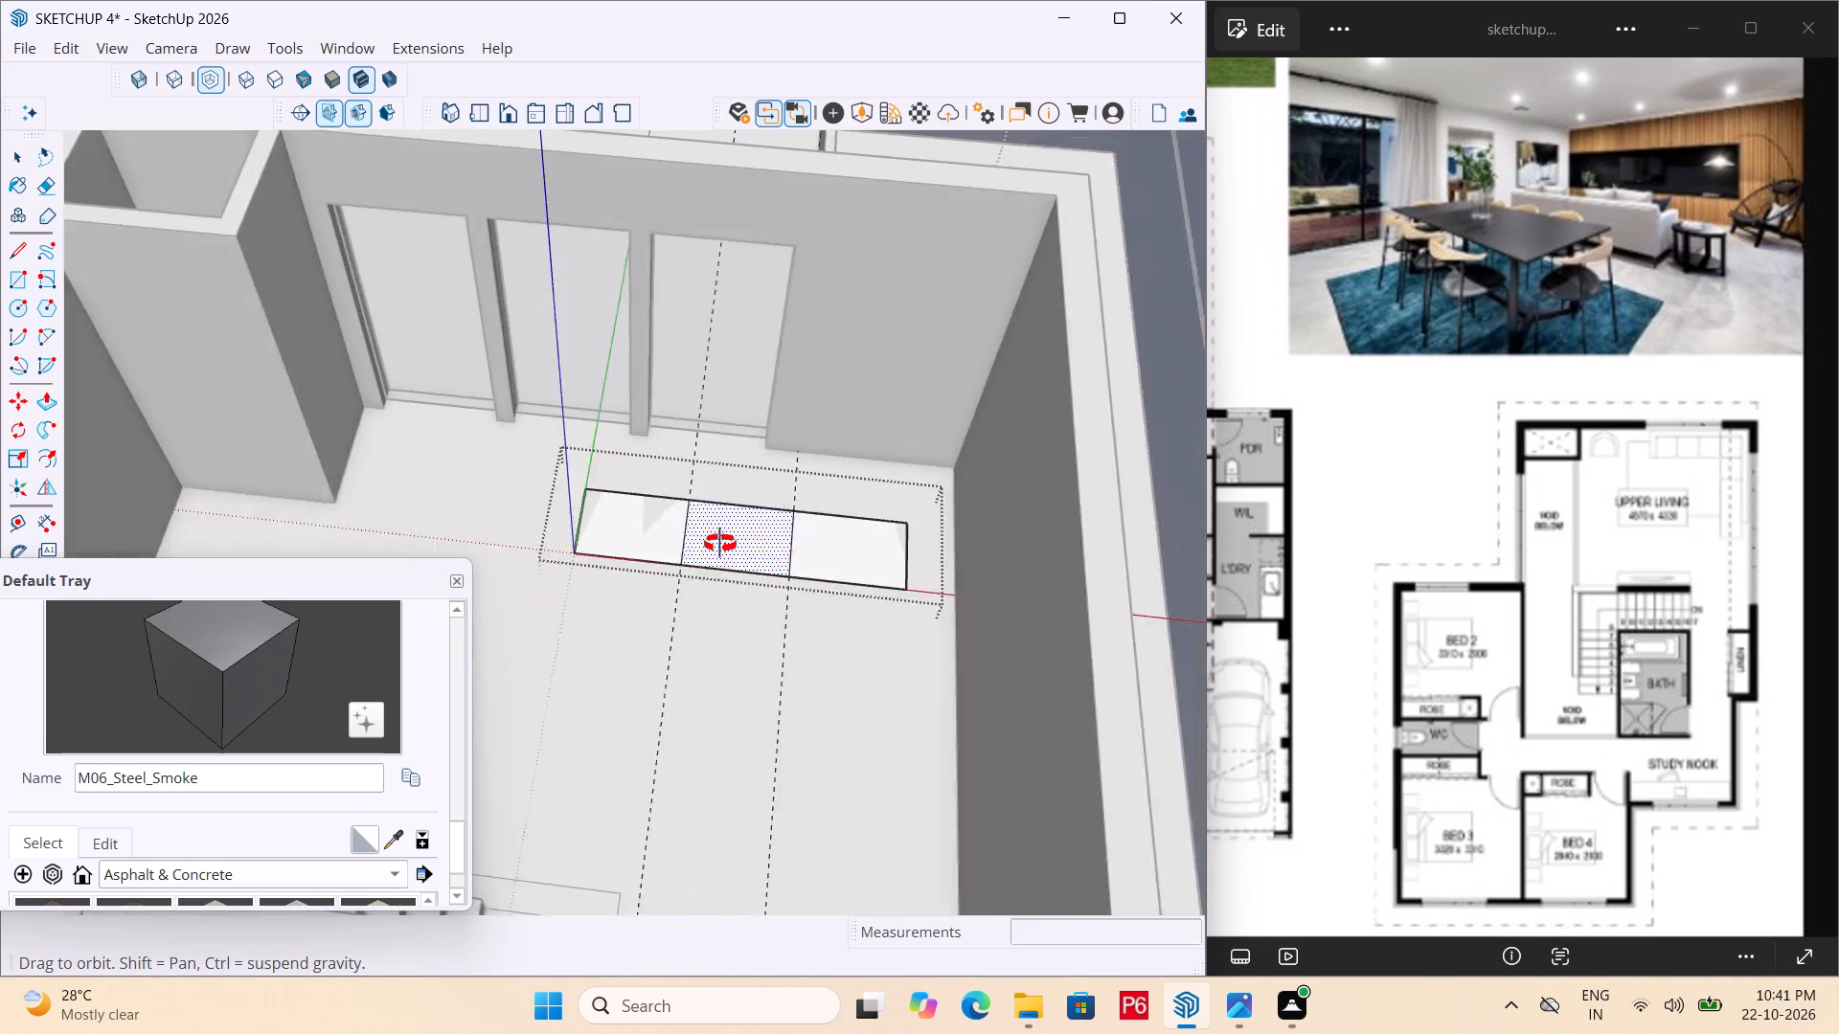
{"action": "middle_click_drag", "start_coordinate": [720, 544], "coordinate": [652, 544]}
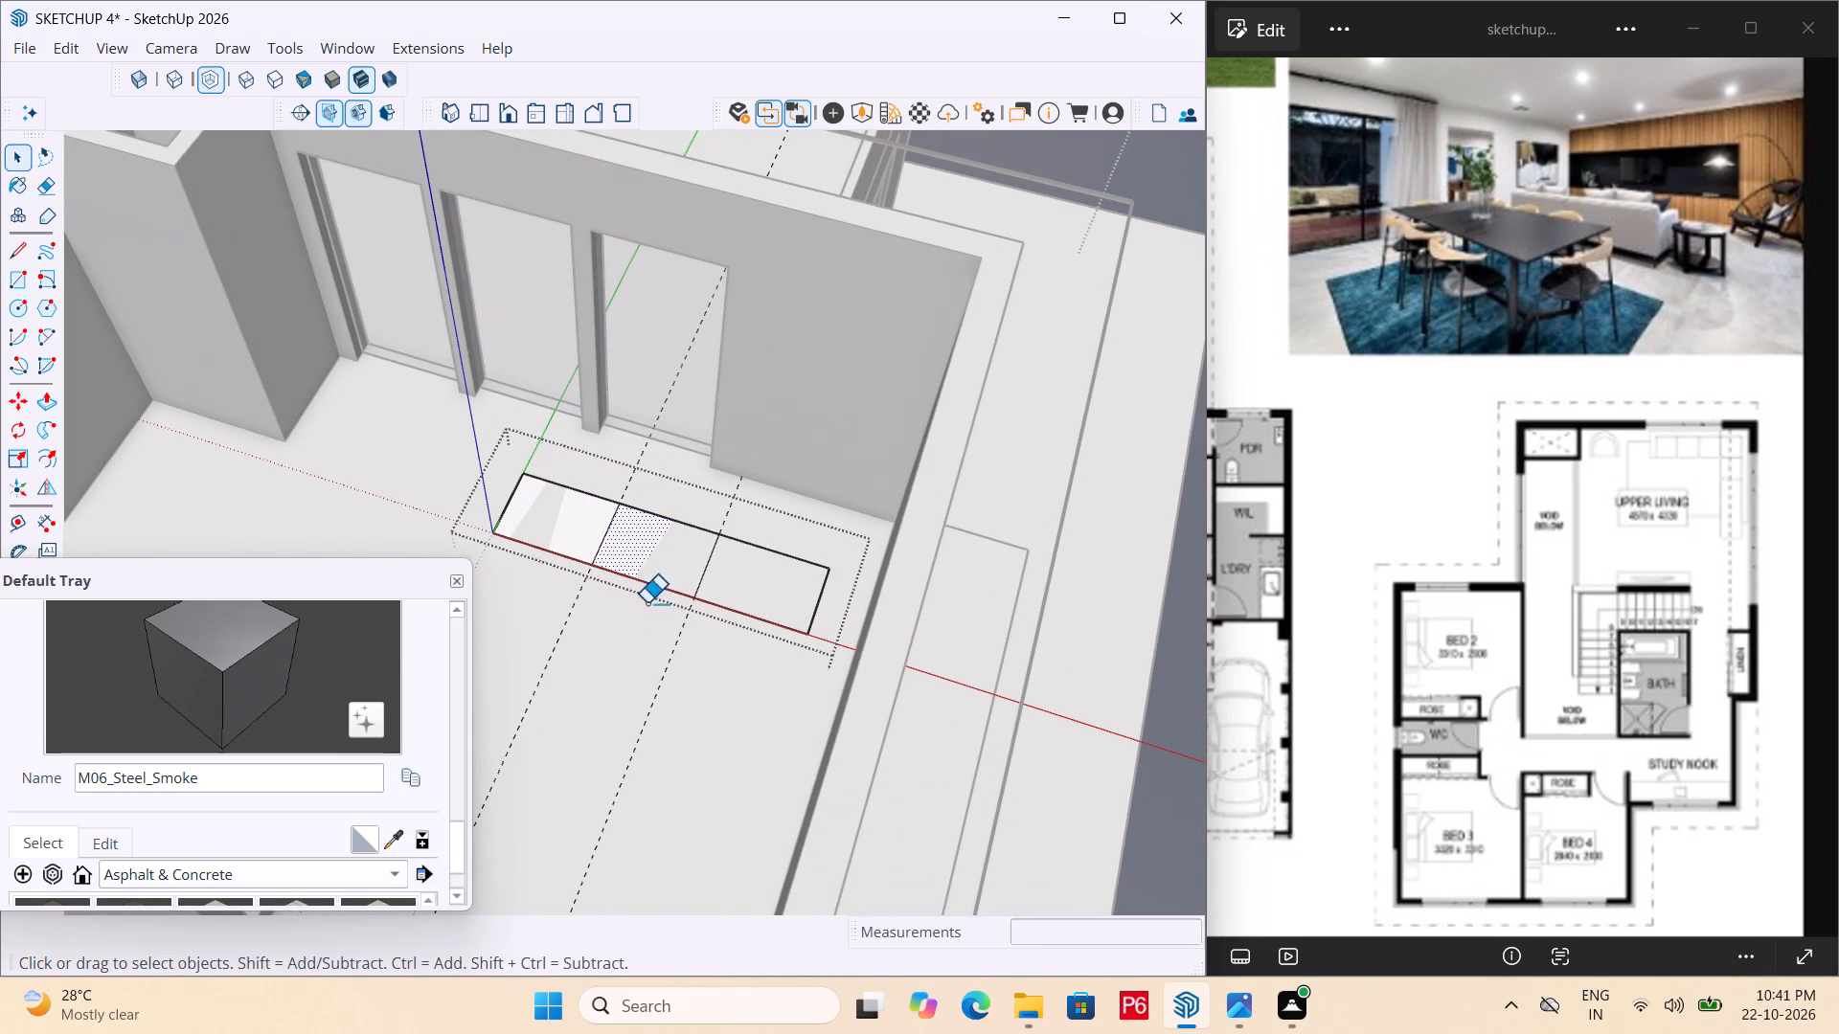
{"action": "key", "text": "e"}
{"action": "left_click_drag", "start_coordinate": [571, 660], "coordinate": [672, 688]}
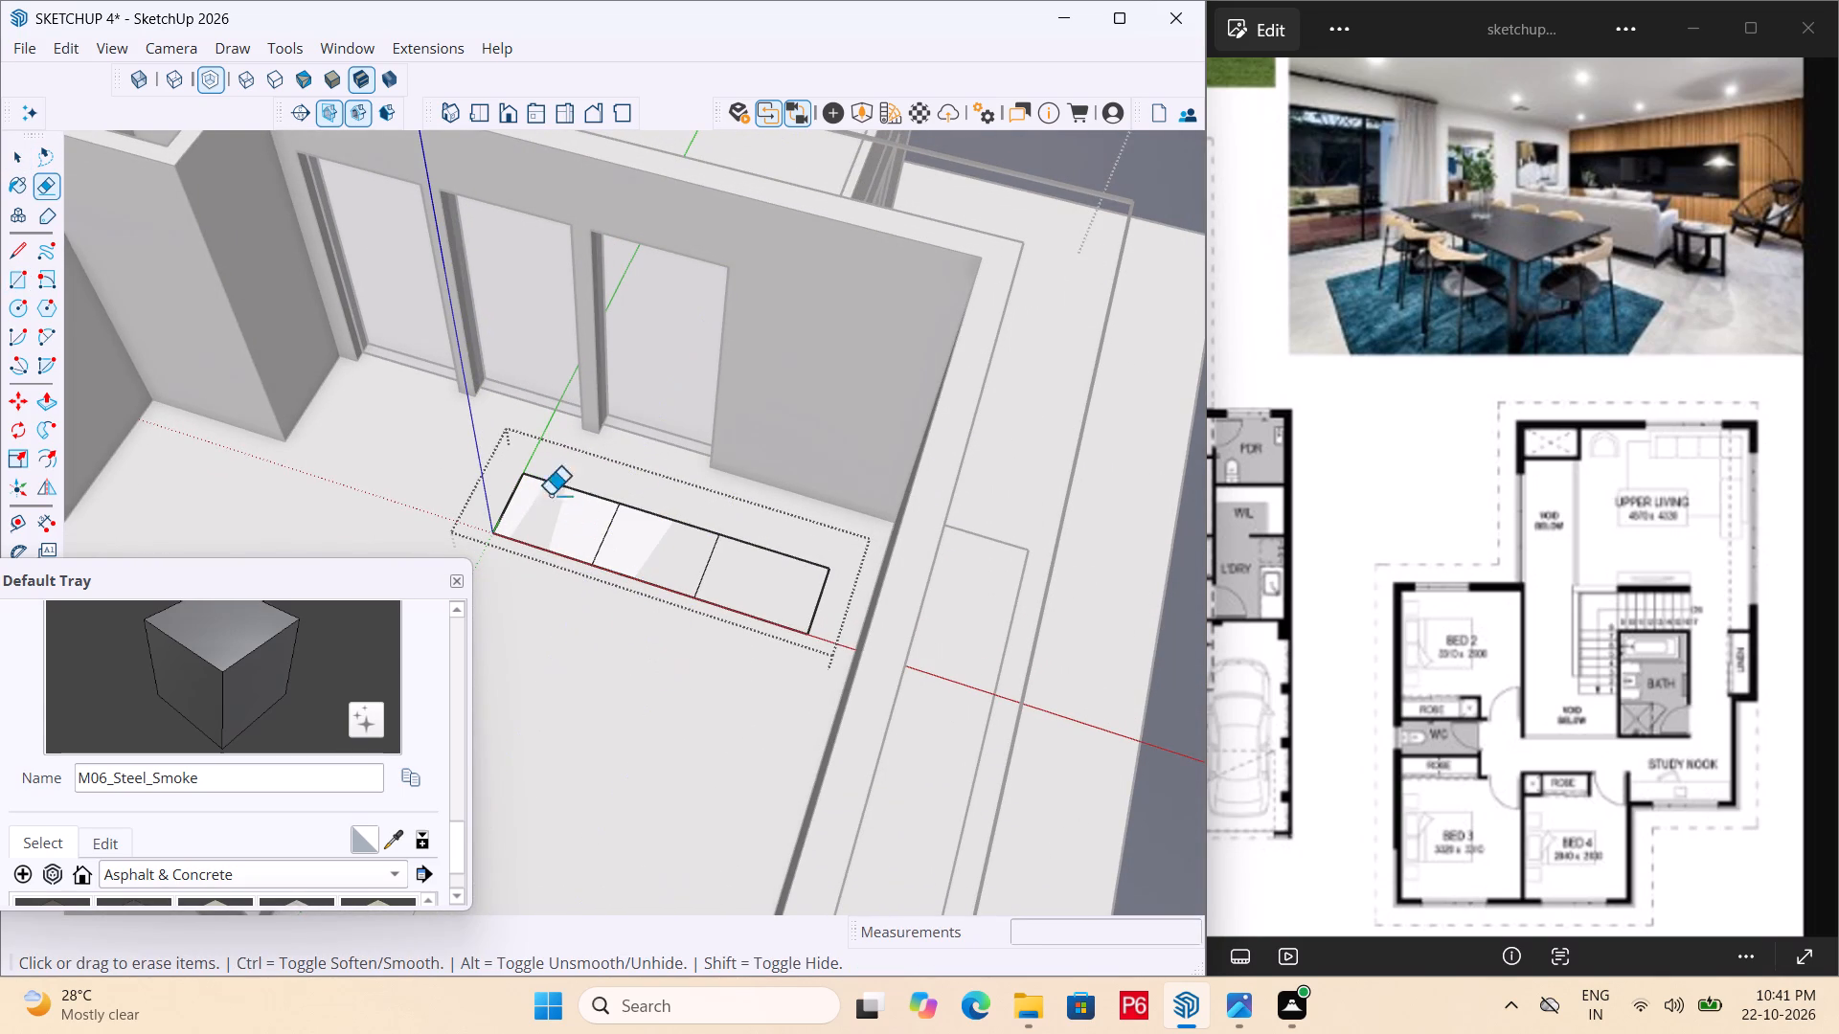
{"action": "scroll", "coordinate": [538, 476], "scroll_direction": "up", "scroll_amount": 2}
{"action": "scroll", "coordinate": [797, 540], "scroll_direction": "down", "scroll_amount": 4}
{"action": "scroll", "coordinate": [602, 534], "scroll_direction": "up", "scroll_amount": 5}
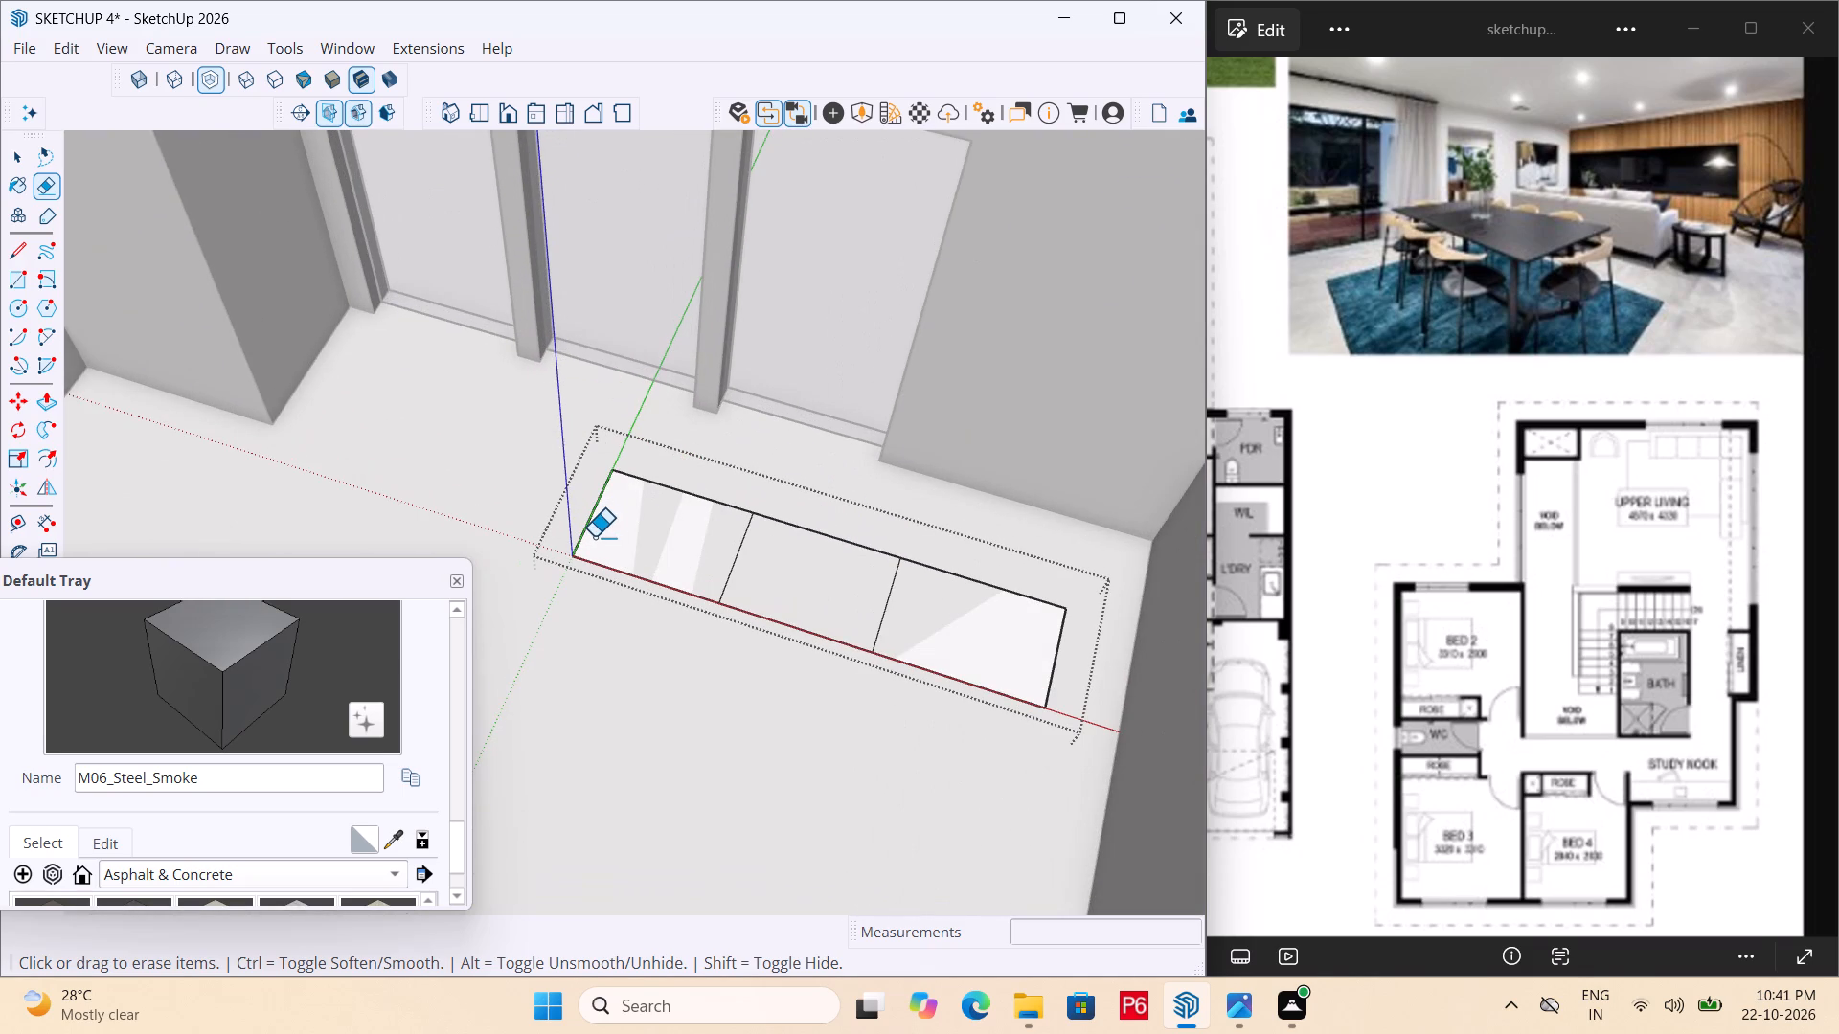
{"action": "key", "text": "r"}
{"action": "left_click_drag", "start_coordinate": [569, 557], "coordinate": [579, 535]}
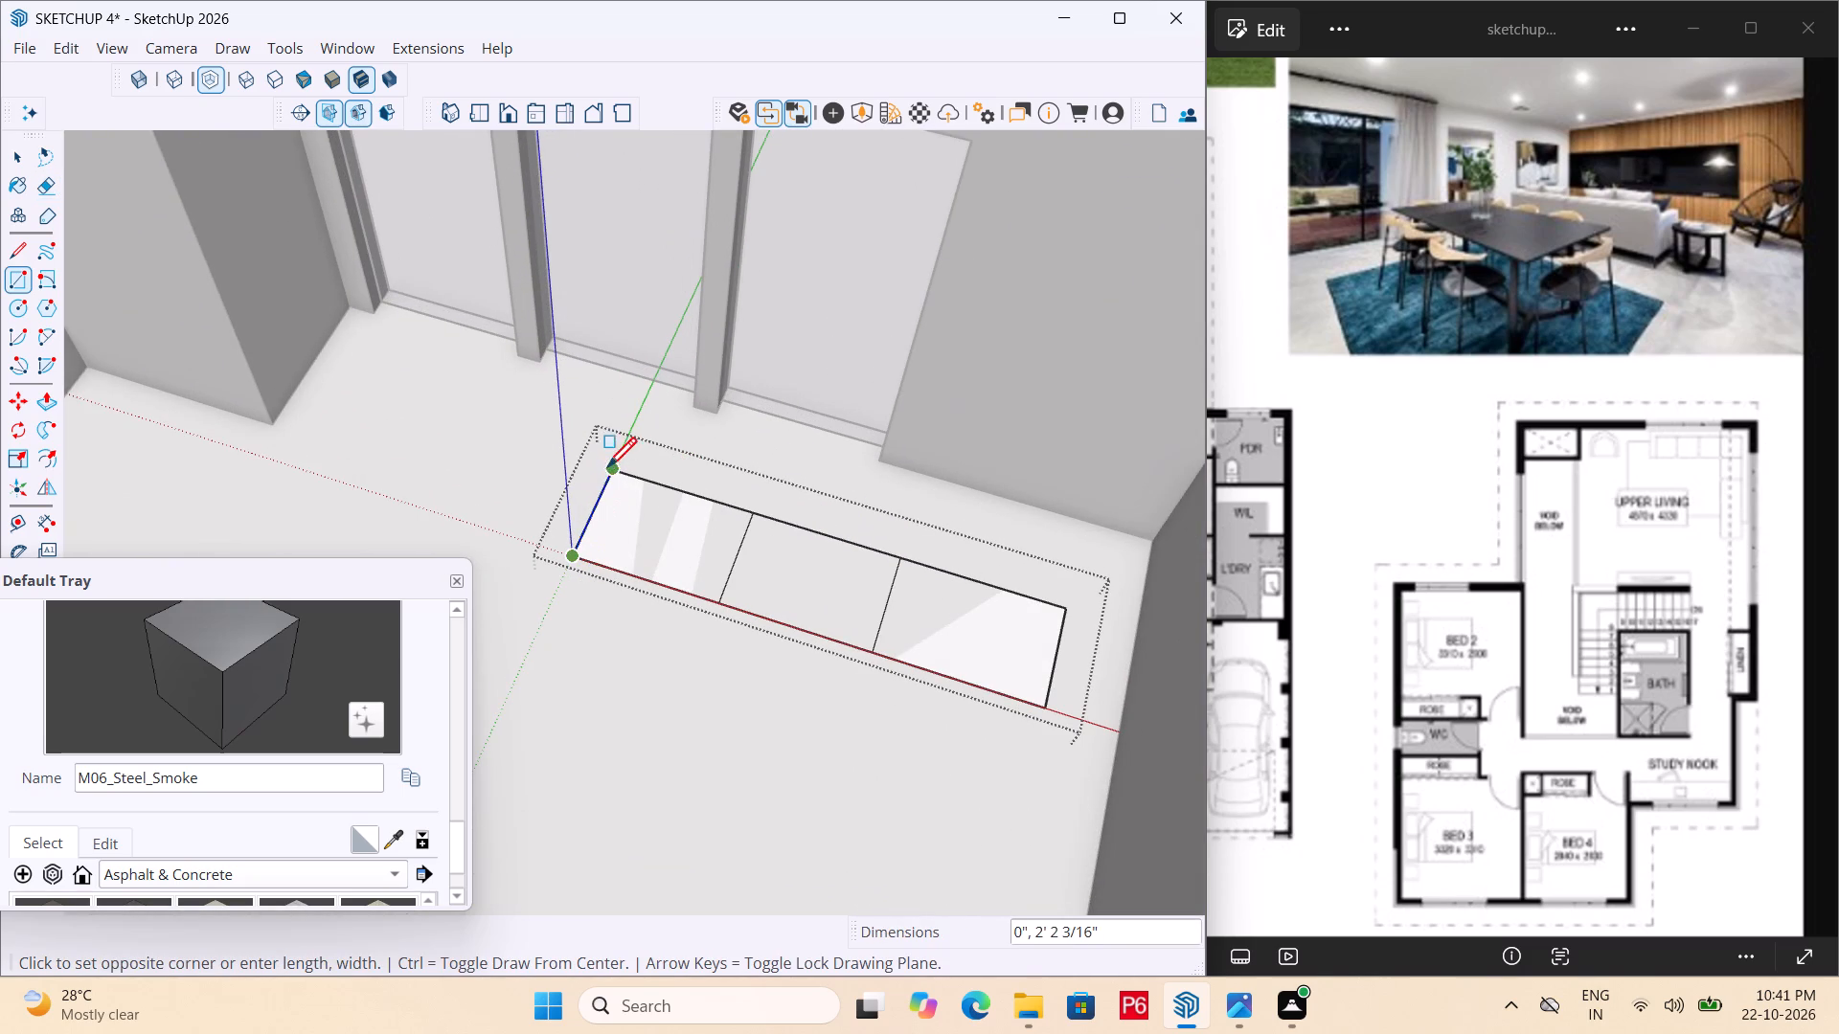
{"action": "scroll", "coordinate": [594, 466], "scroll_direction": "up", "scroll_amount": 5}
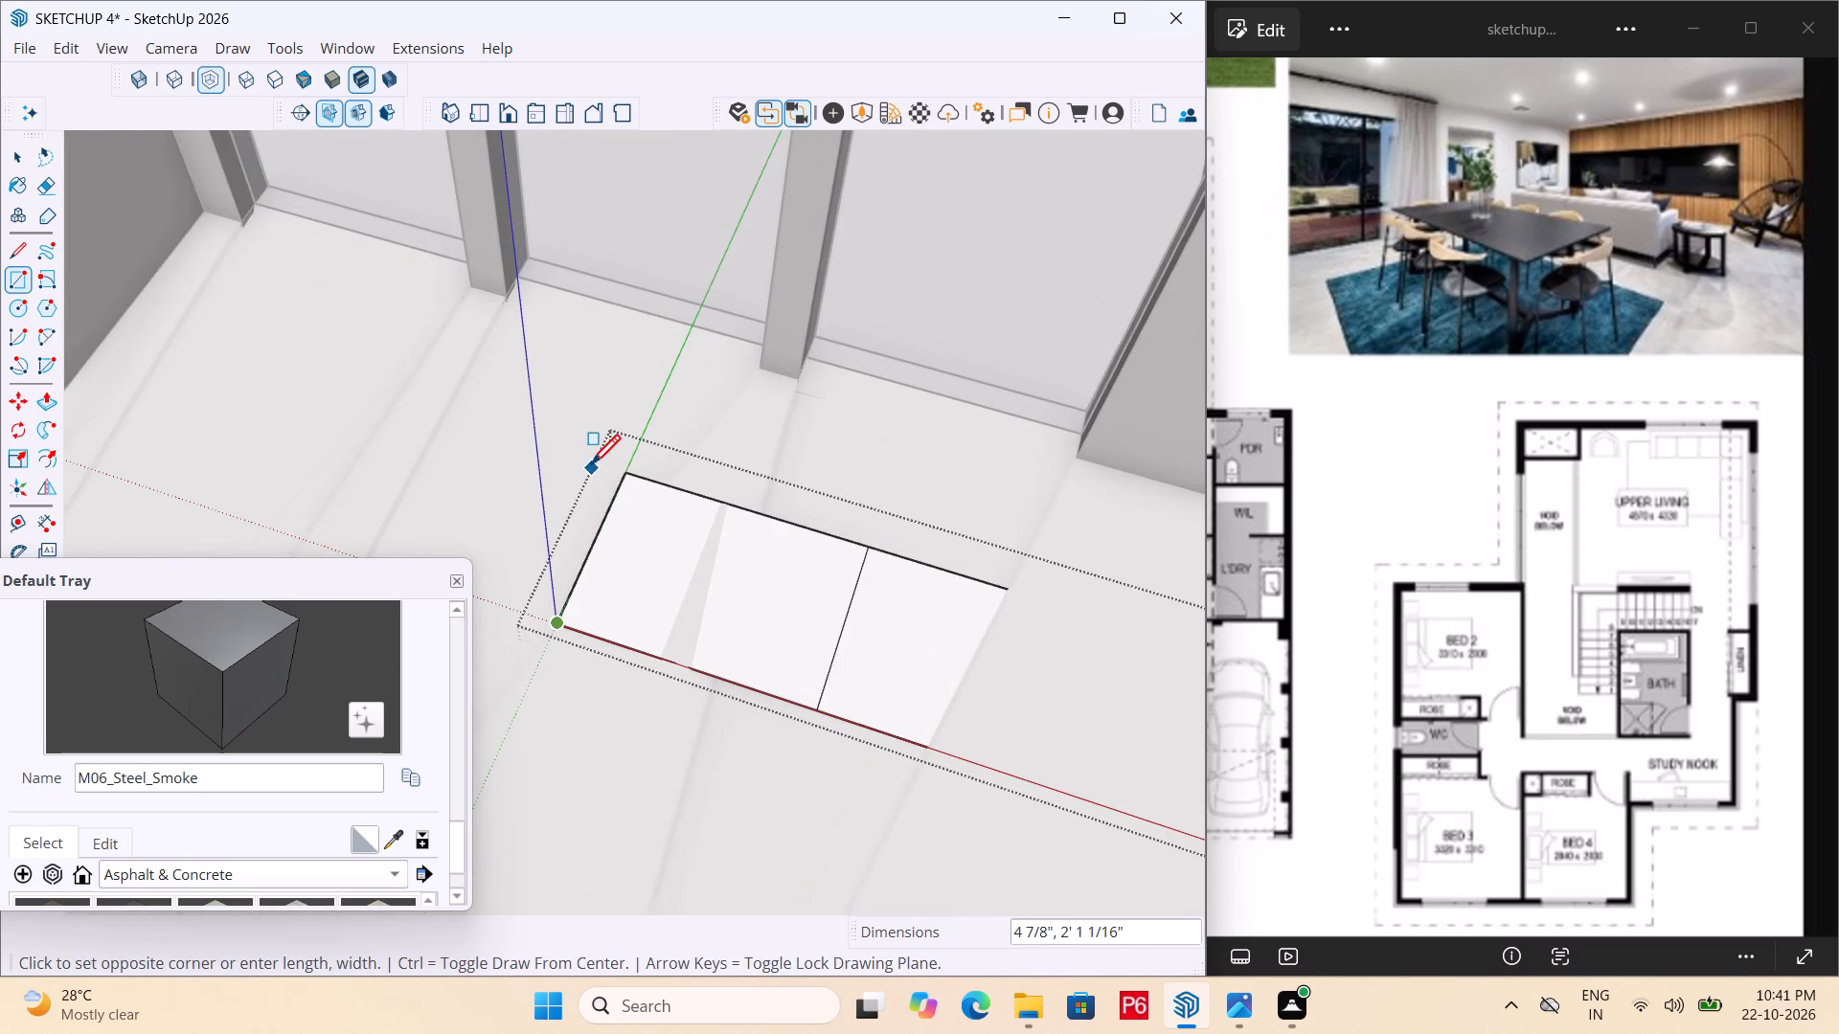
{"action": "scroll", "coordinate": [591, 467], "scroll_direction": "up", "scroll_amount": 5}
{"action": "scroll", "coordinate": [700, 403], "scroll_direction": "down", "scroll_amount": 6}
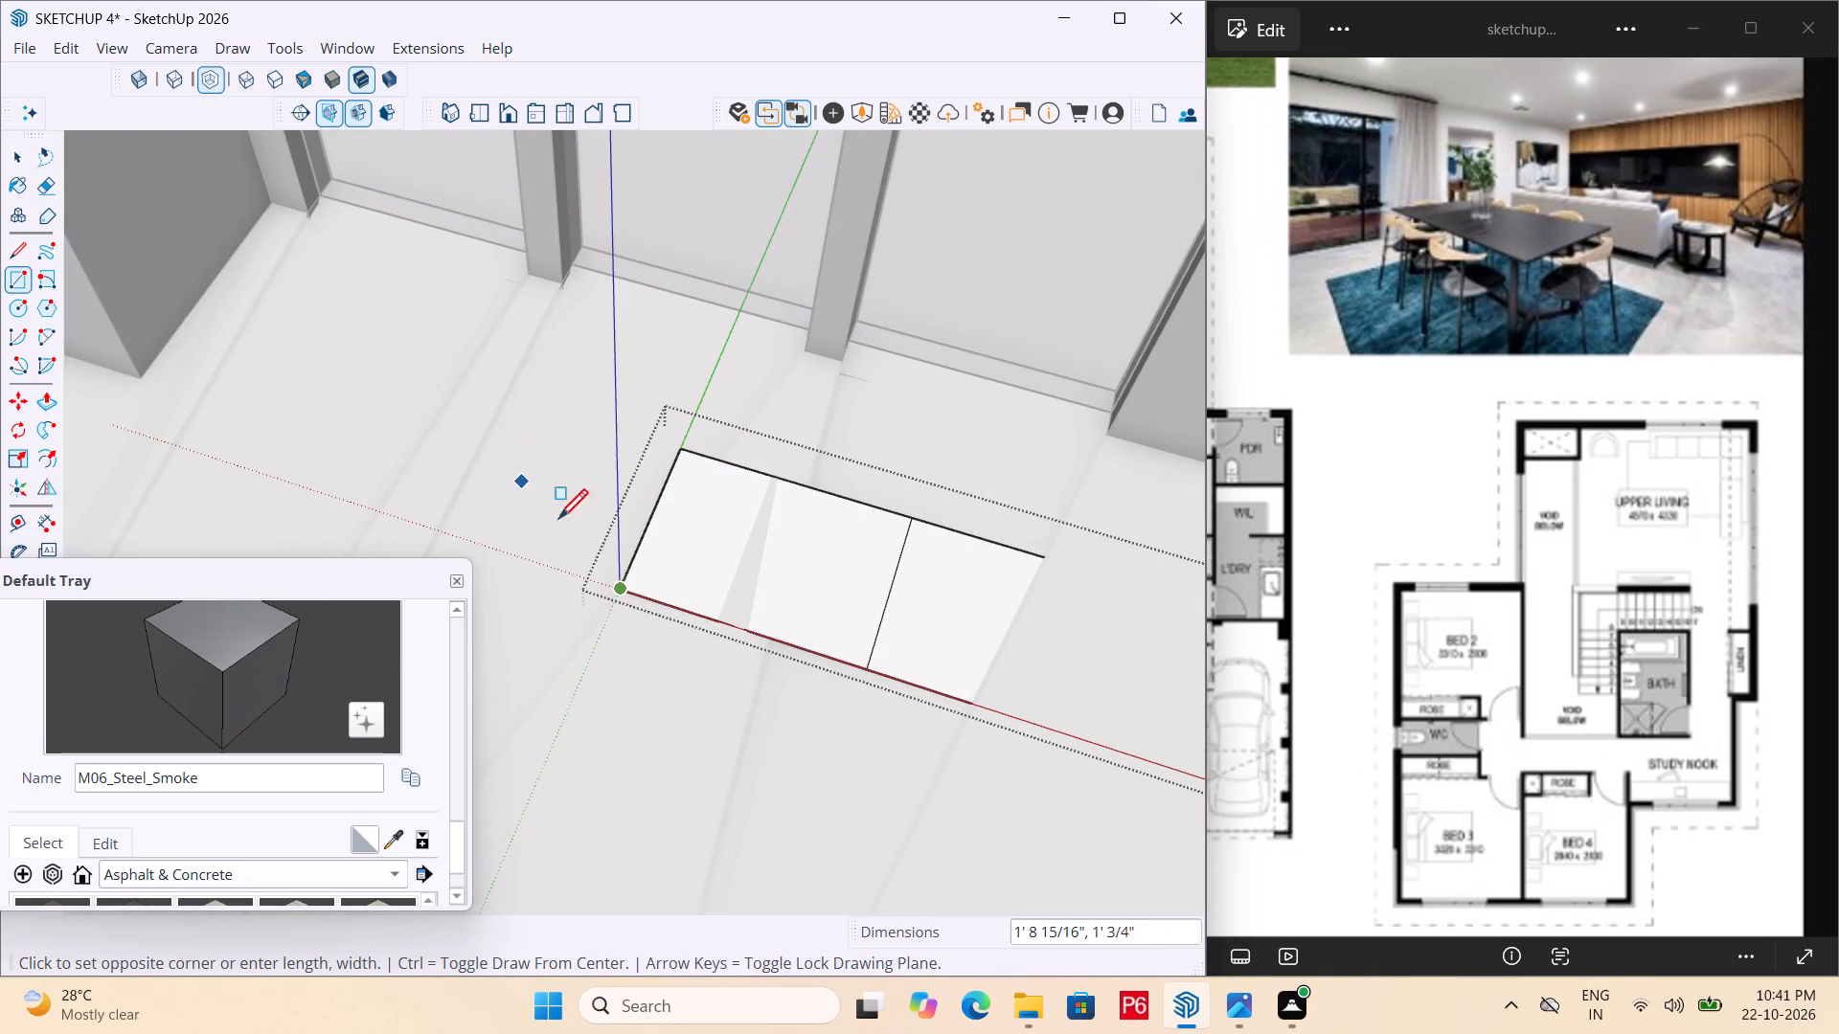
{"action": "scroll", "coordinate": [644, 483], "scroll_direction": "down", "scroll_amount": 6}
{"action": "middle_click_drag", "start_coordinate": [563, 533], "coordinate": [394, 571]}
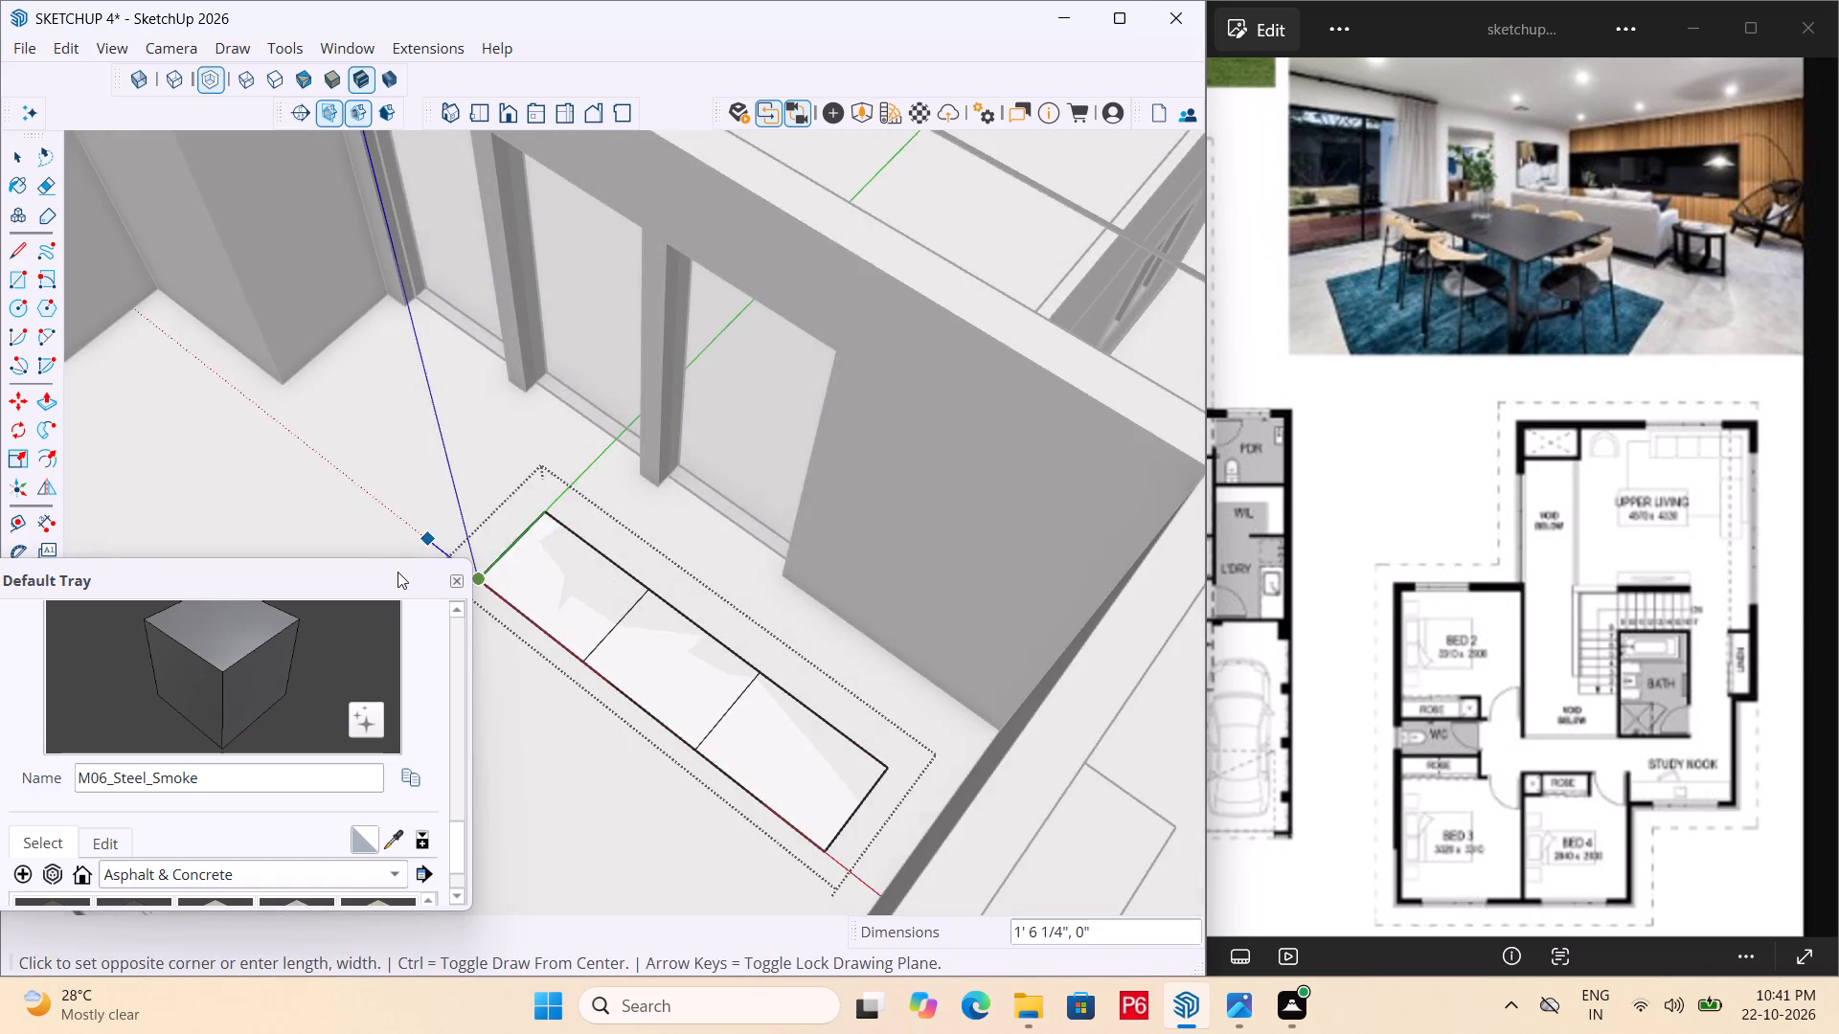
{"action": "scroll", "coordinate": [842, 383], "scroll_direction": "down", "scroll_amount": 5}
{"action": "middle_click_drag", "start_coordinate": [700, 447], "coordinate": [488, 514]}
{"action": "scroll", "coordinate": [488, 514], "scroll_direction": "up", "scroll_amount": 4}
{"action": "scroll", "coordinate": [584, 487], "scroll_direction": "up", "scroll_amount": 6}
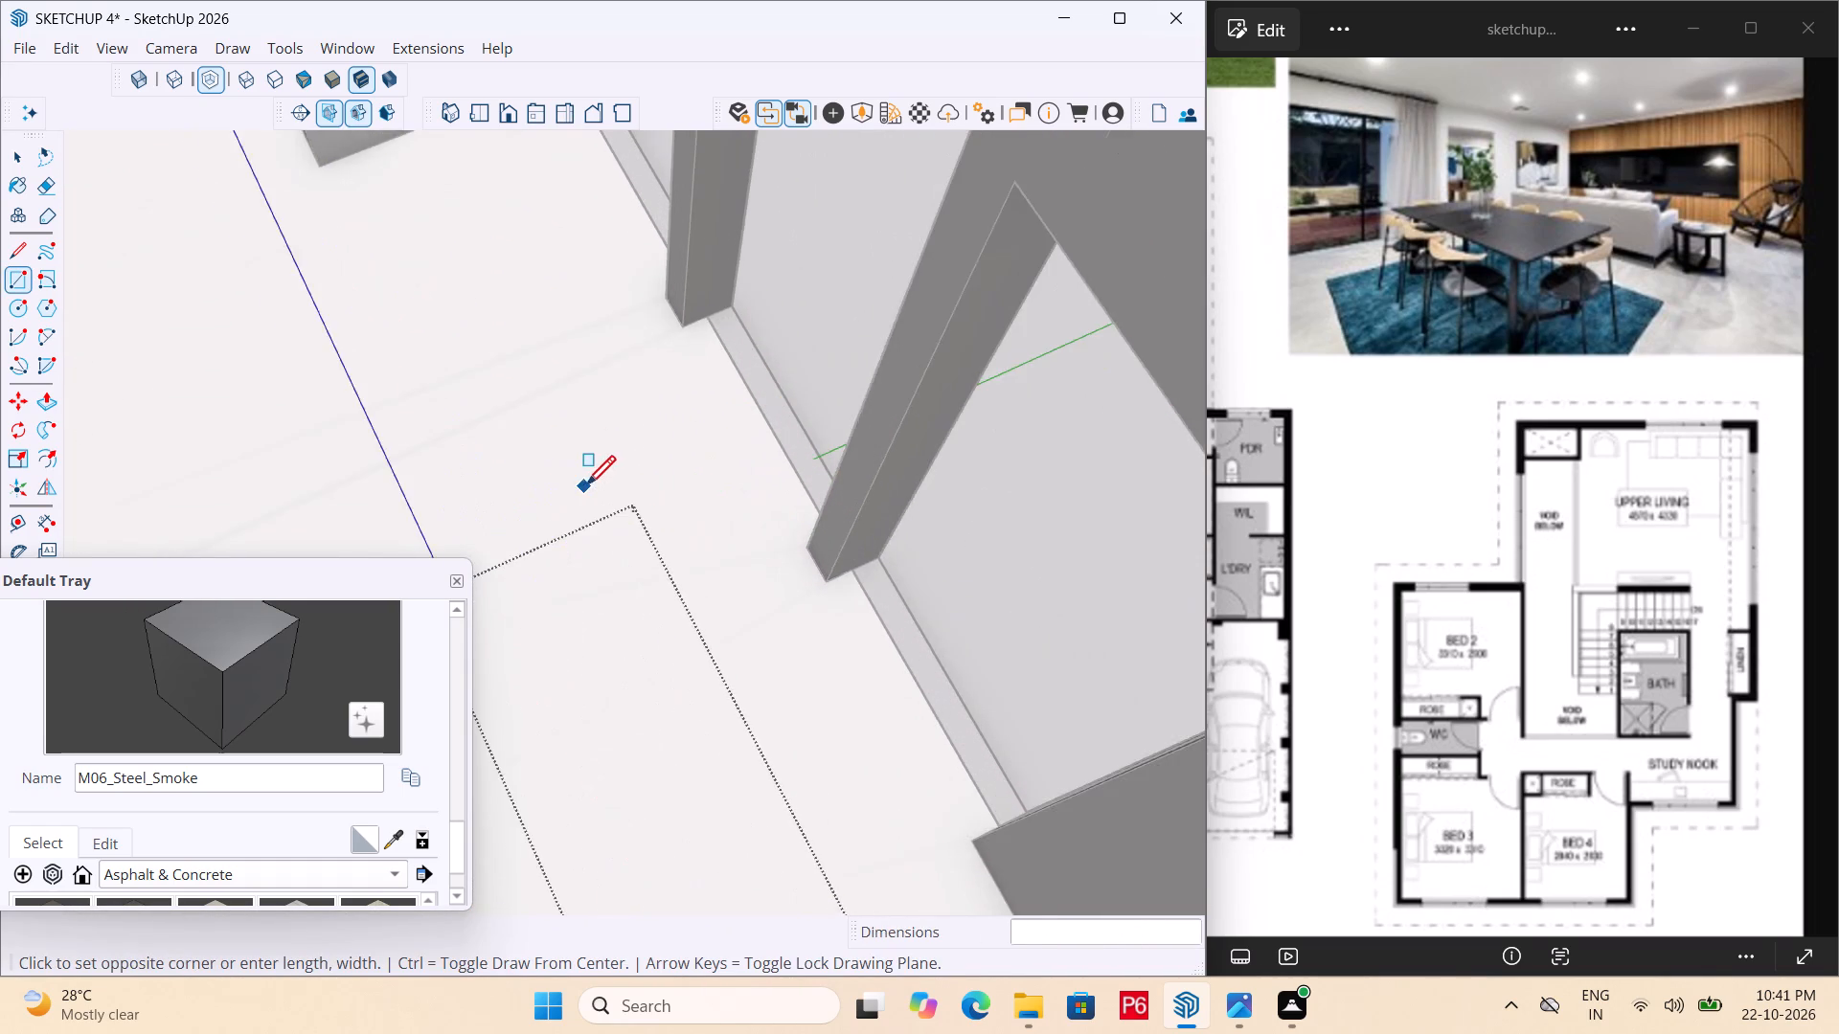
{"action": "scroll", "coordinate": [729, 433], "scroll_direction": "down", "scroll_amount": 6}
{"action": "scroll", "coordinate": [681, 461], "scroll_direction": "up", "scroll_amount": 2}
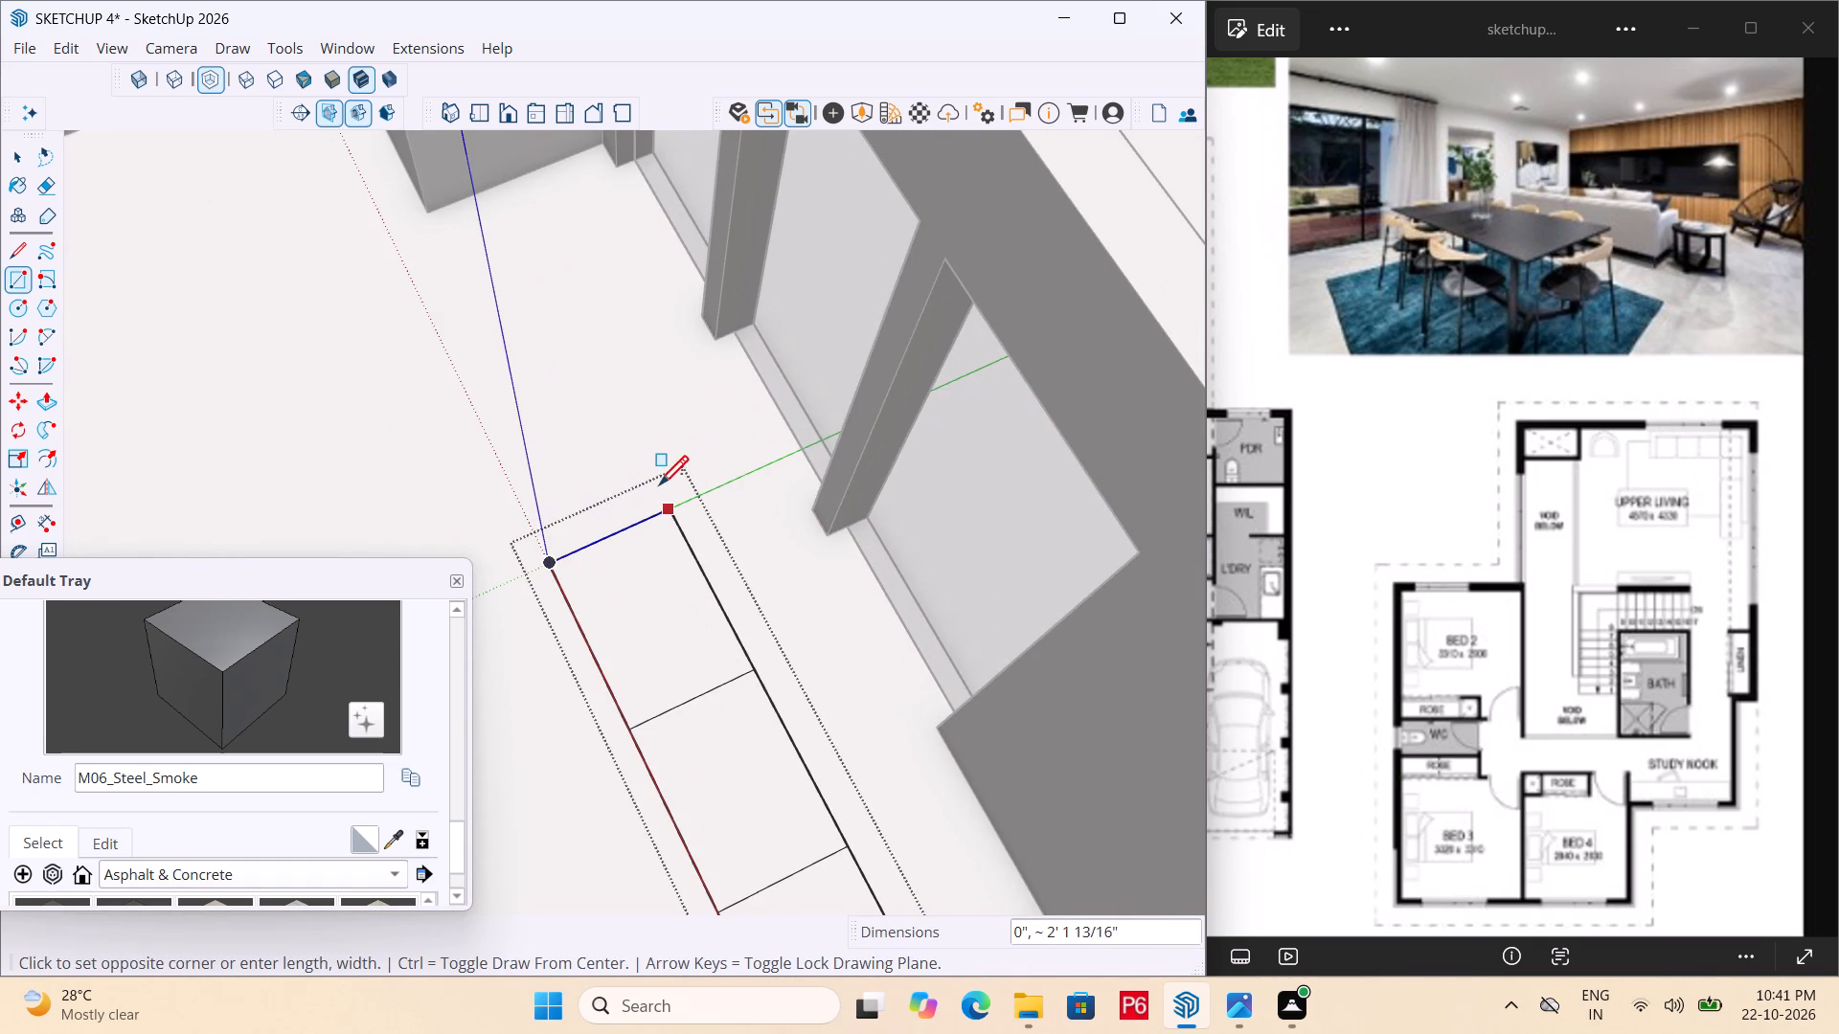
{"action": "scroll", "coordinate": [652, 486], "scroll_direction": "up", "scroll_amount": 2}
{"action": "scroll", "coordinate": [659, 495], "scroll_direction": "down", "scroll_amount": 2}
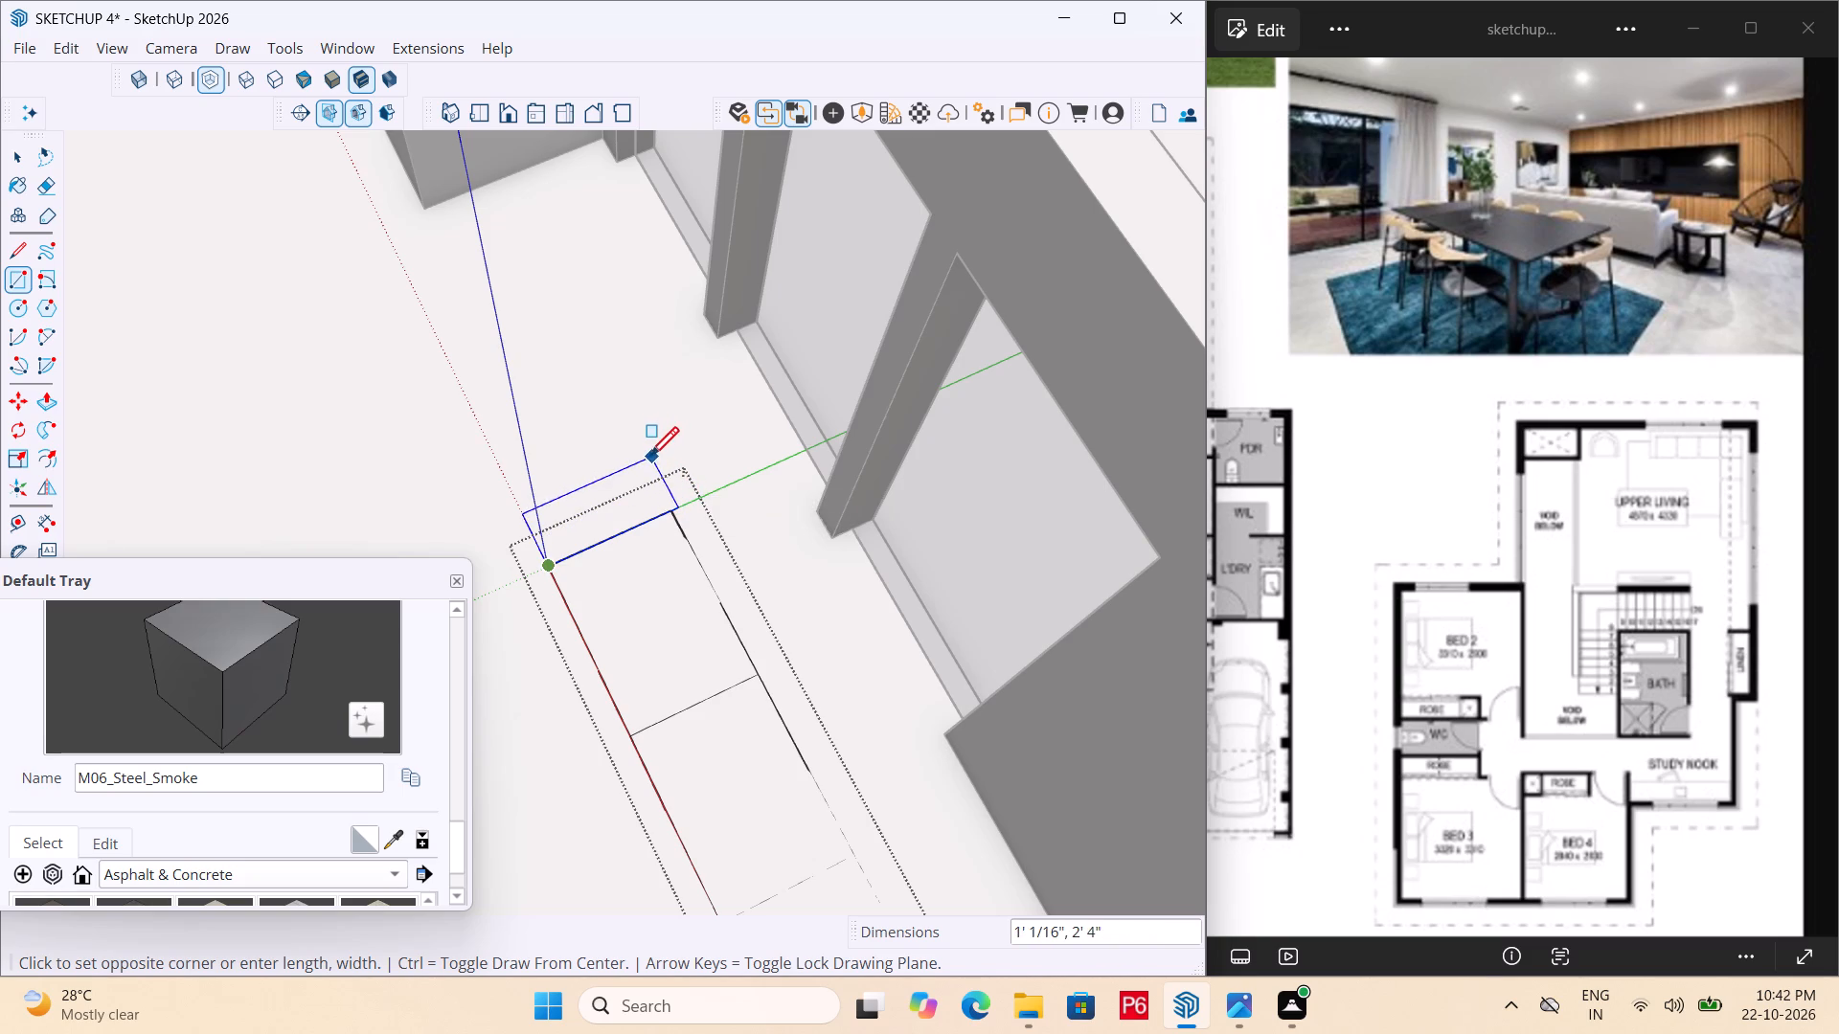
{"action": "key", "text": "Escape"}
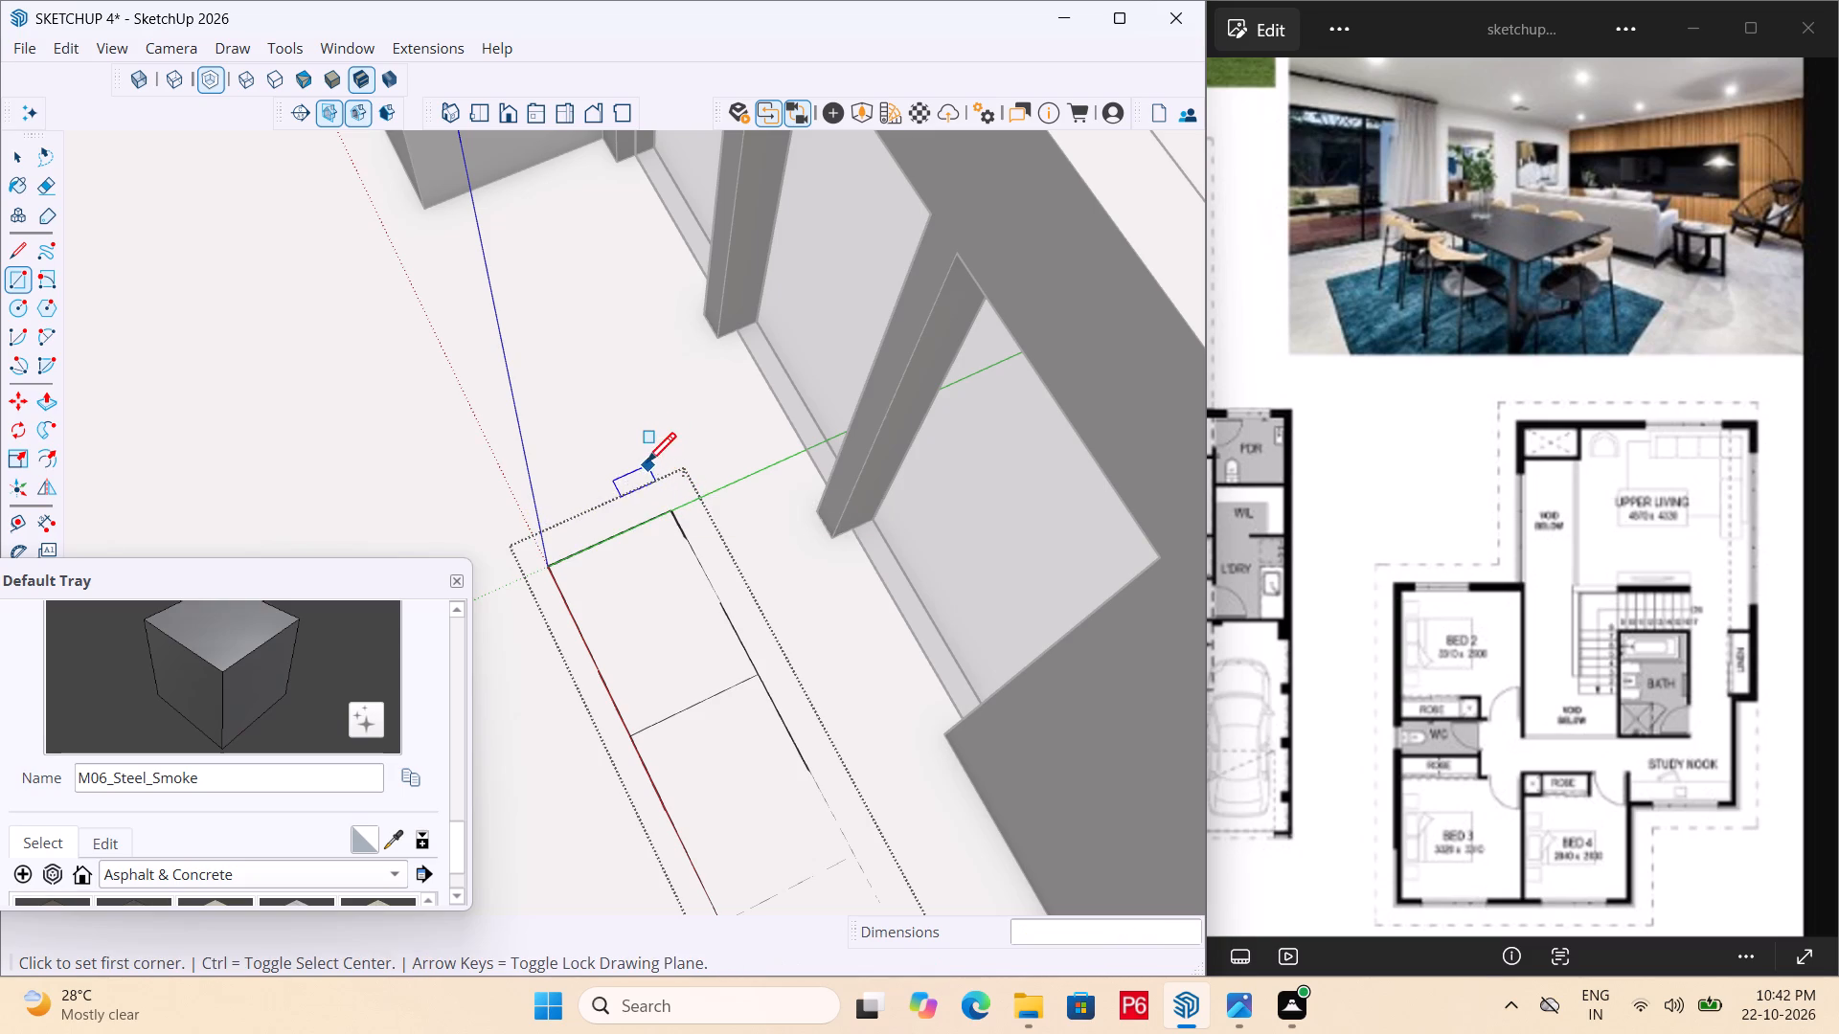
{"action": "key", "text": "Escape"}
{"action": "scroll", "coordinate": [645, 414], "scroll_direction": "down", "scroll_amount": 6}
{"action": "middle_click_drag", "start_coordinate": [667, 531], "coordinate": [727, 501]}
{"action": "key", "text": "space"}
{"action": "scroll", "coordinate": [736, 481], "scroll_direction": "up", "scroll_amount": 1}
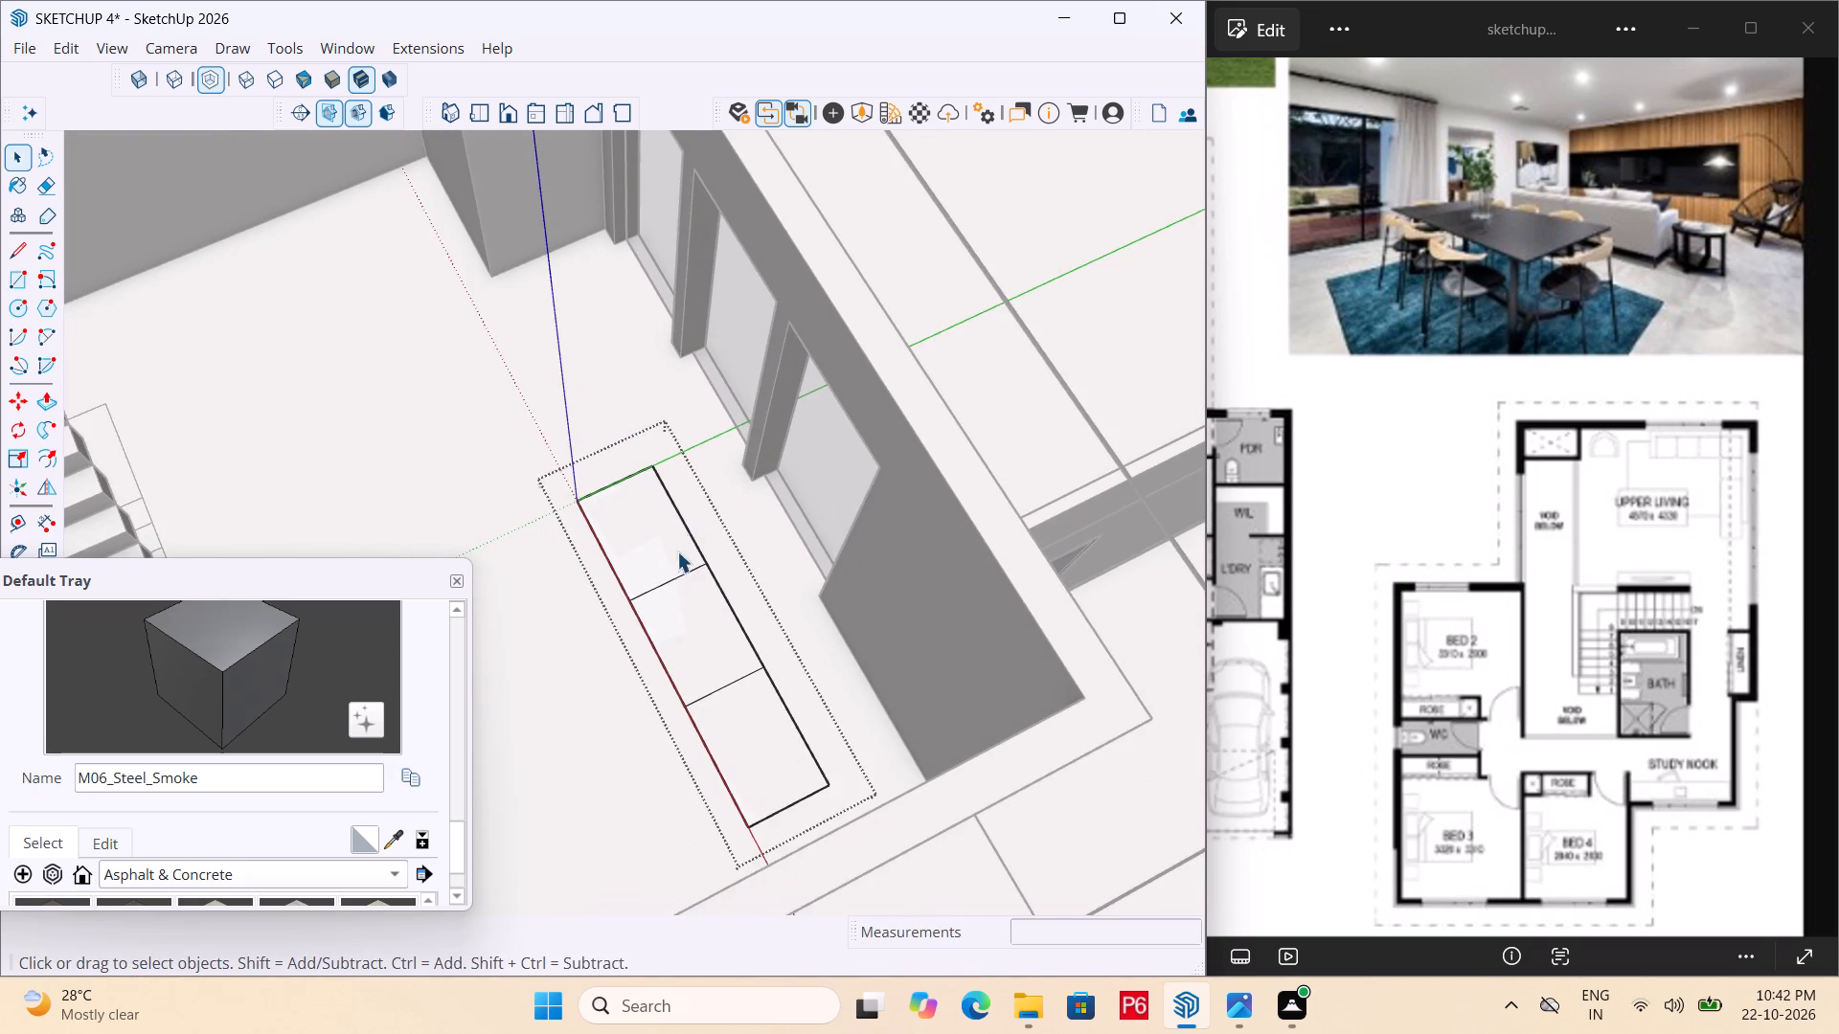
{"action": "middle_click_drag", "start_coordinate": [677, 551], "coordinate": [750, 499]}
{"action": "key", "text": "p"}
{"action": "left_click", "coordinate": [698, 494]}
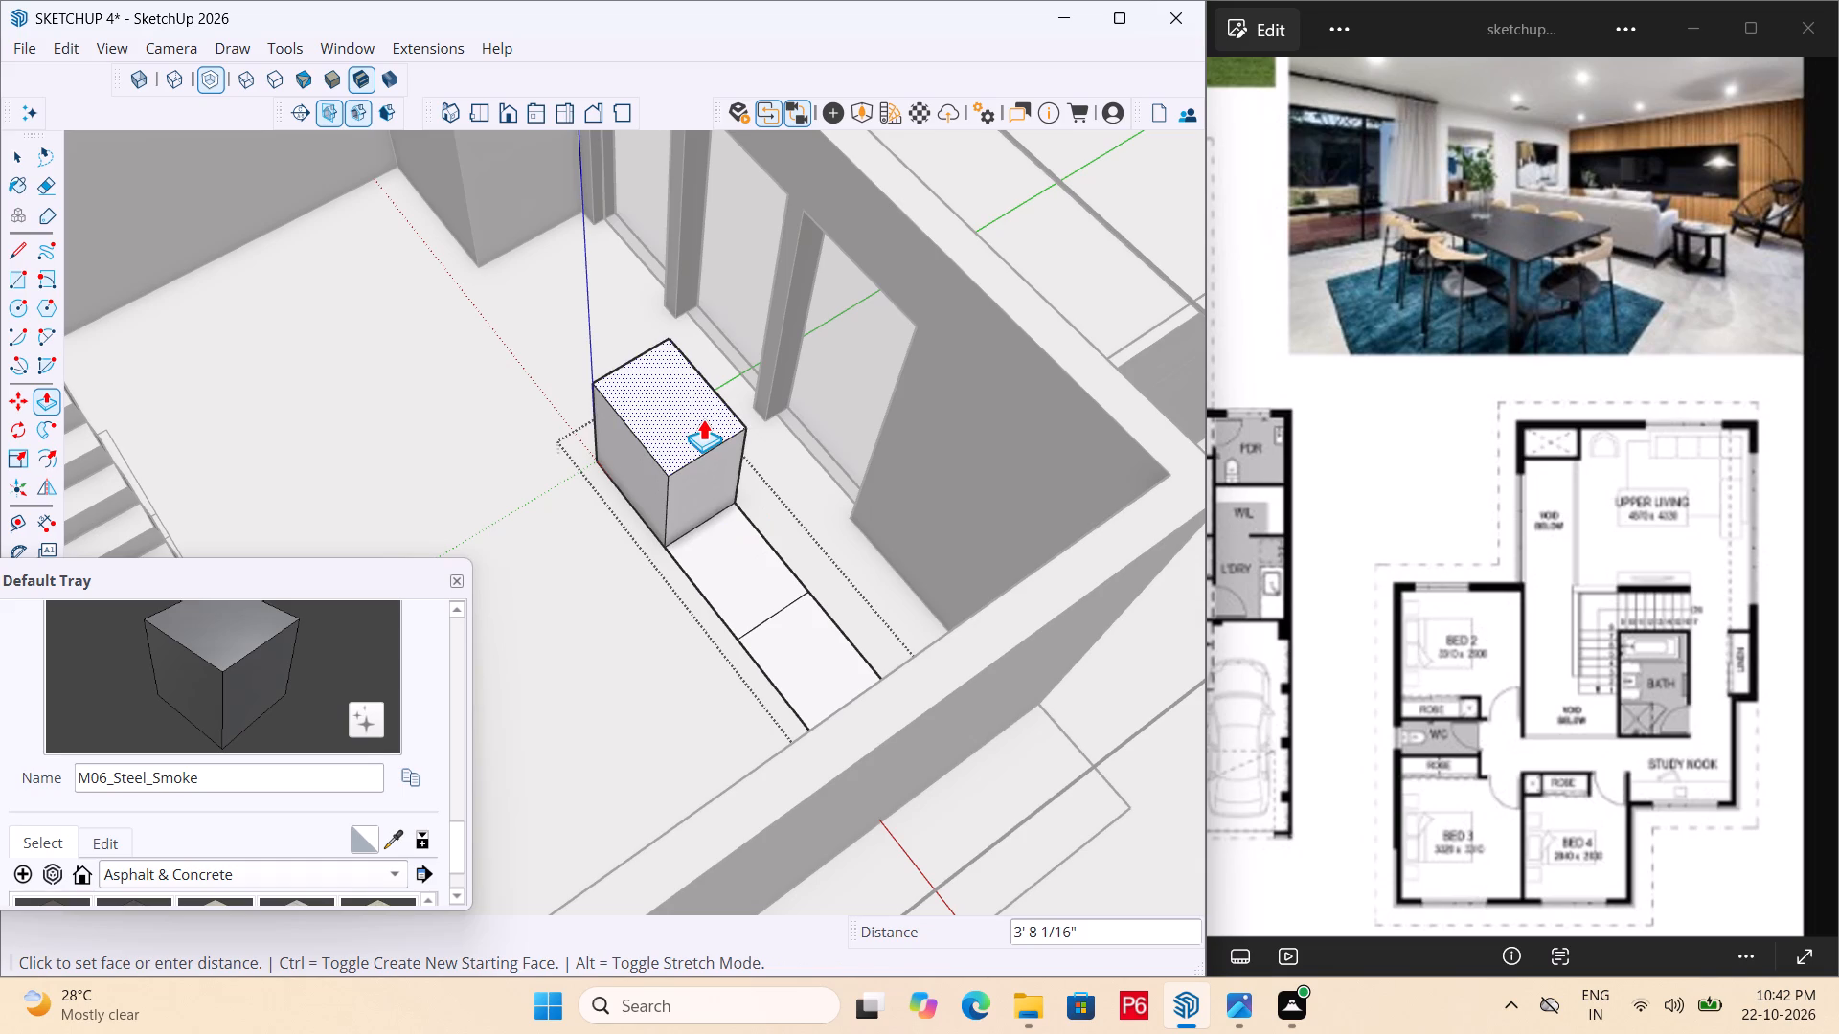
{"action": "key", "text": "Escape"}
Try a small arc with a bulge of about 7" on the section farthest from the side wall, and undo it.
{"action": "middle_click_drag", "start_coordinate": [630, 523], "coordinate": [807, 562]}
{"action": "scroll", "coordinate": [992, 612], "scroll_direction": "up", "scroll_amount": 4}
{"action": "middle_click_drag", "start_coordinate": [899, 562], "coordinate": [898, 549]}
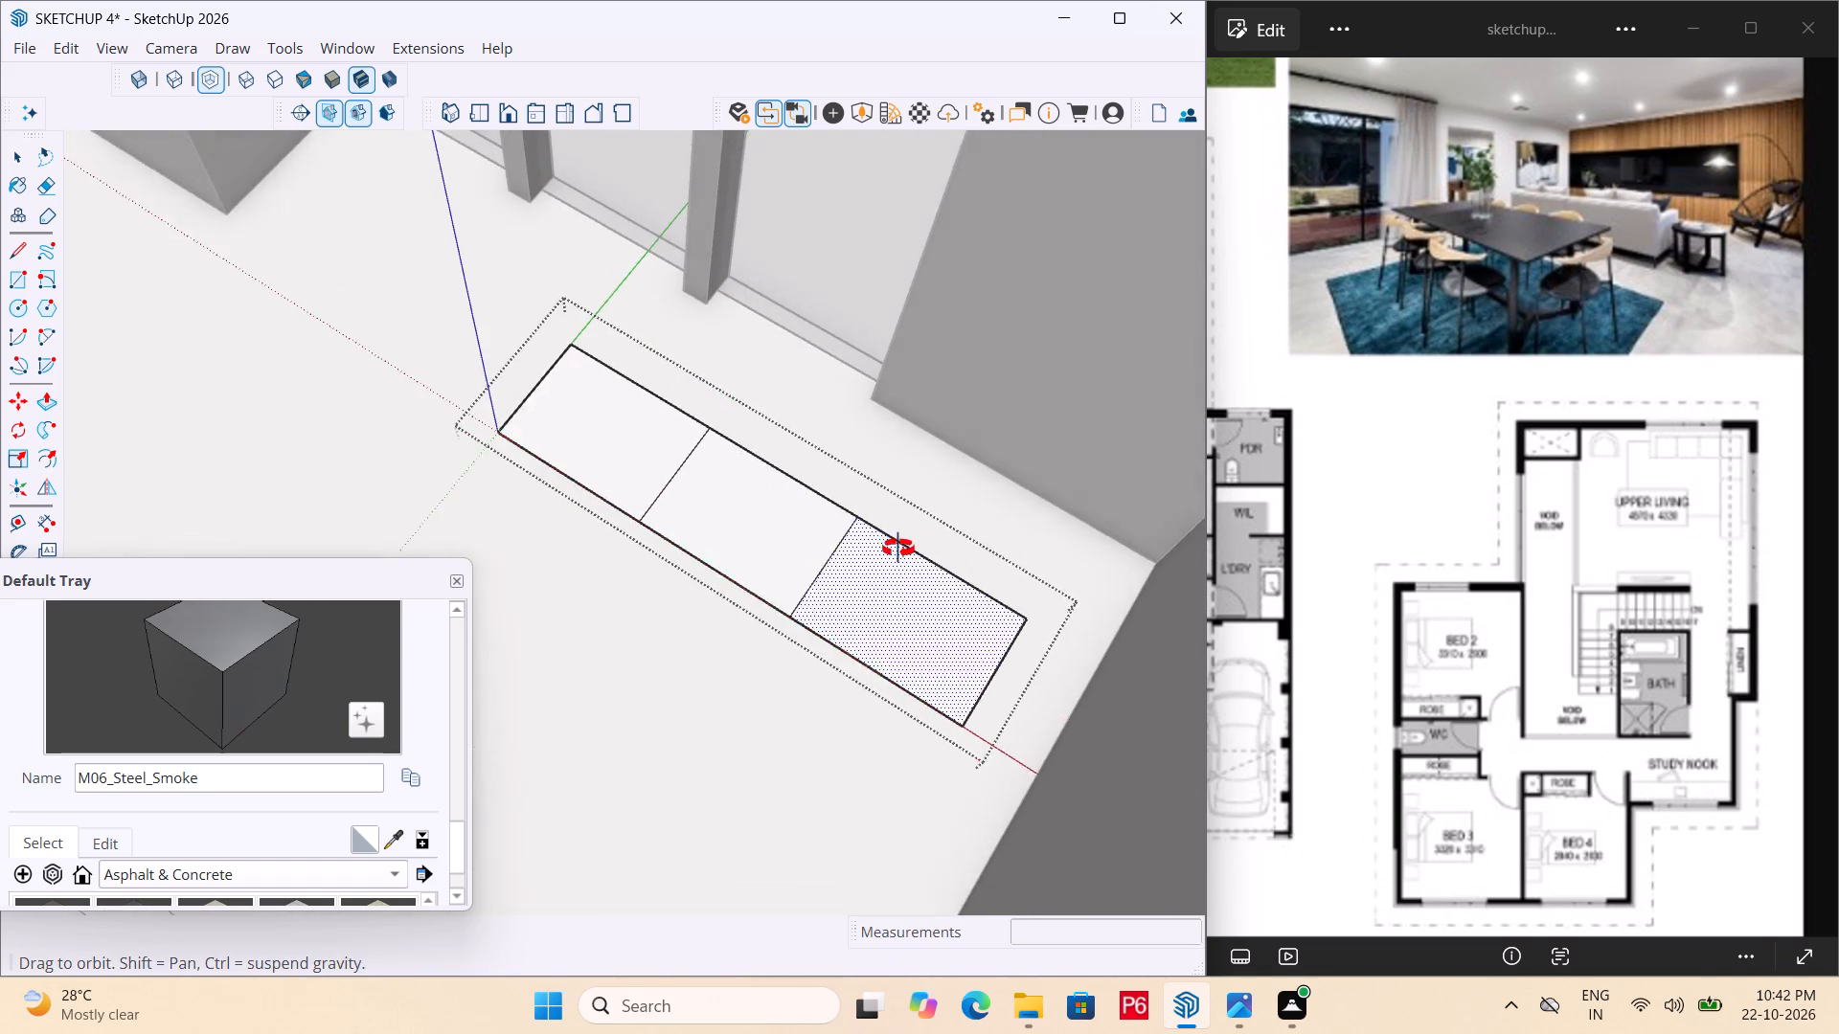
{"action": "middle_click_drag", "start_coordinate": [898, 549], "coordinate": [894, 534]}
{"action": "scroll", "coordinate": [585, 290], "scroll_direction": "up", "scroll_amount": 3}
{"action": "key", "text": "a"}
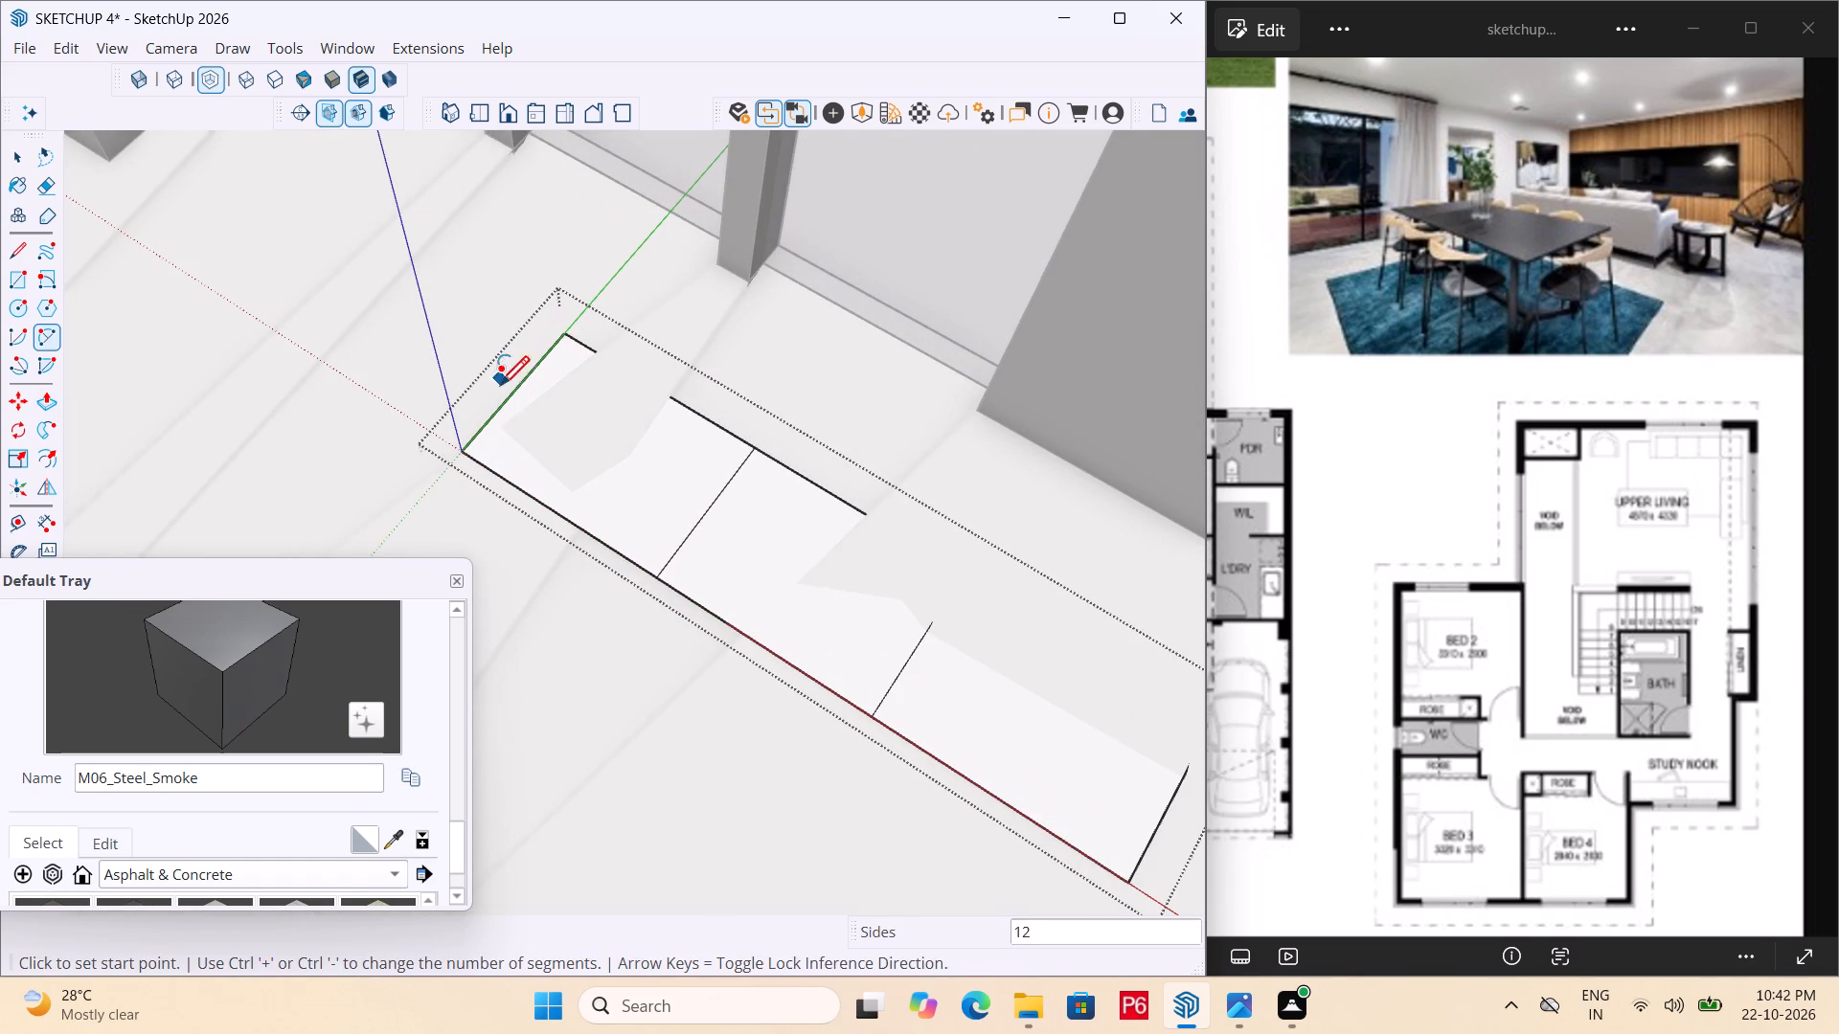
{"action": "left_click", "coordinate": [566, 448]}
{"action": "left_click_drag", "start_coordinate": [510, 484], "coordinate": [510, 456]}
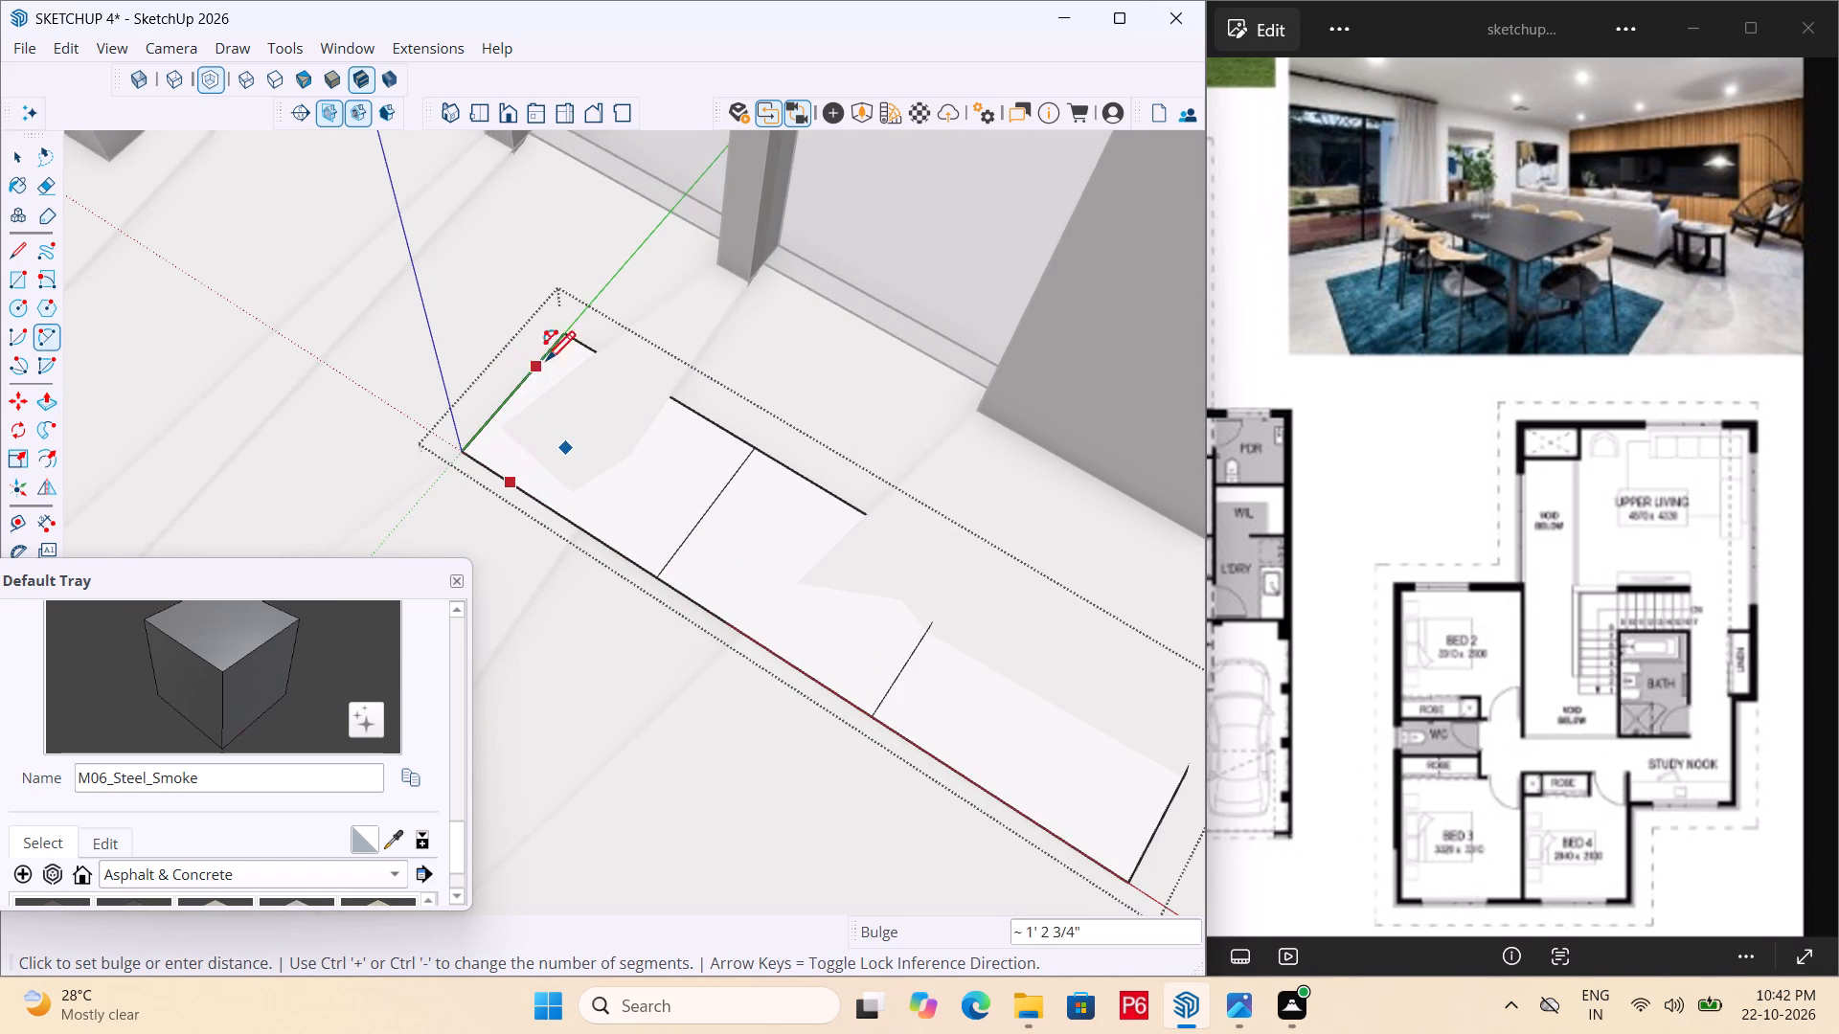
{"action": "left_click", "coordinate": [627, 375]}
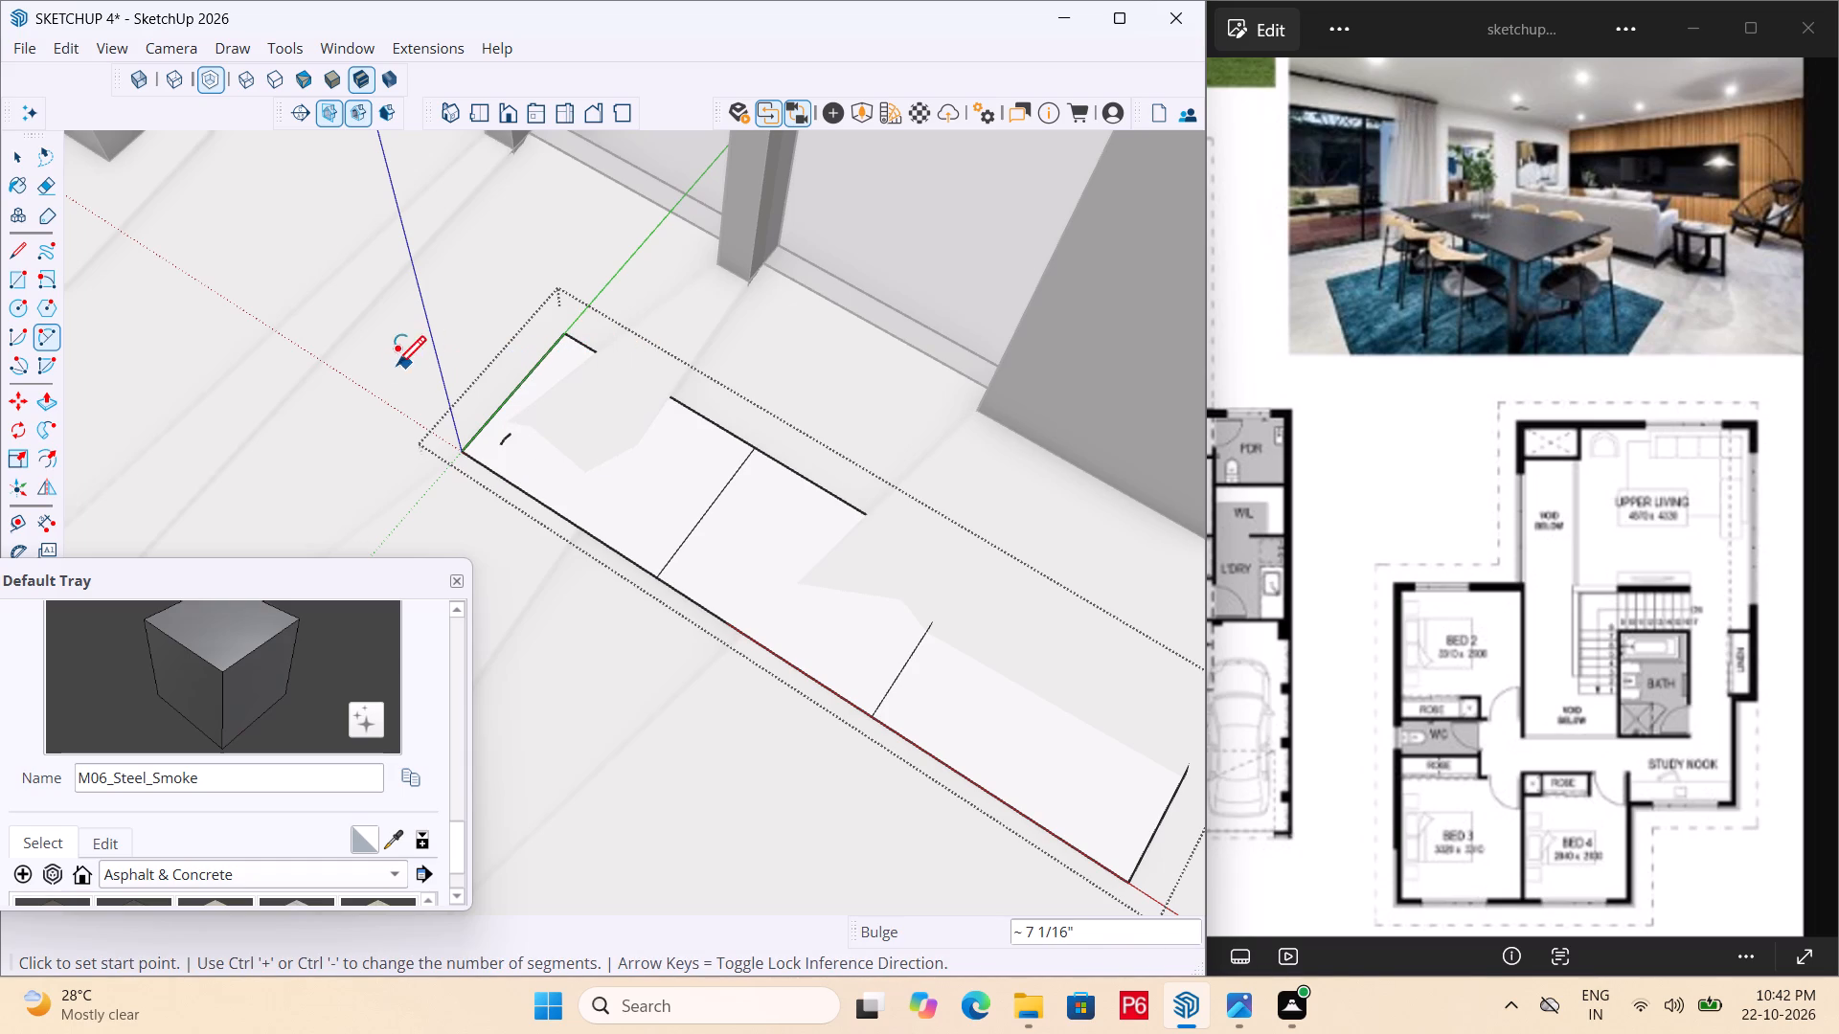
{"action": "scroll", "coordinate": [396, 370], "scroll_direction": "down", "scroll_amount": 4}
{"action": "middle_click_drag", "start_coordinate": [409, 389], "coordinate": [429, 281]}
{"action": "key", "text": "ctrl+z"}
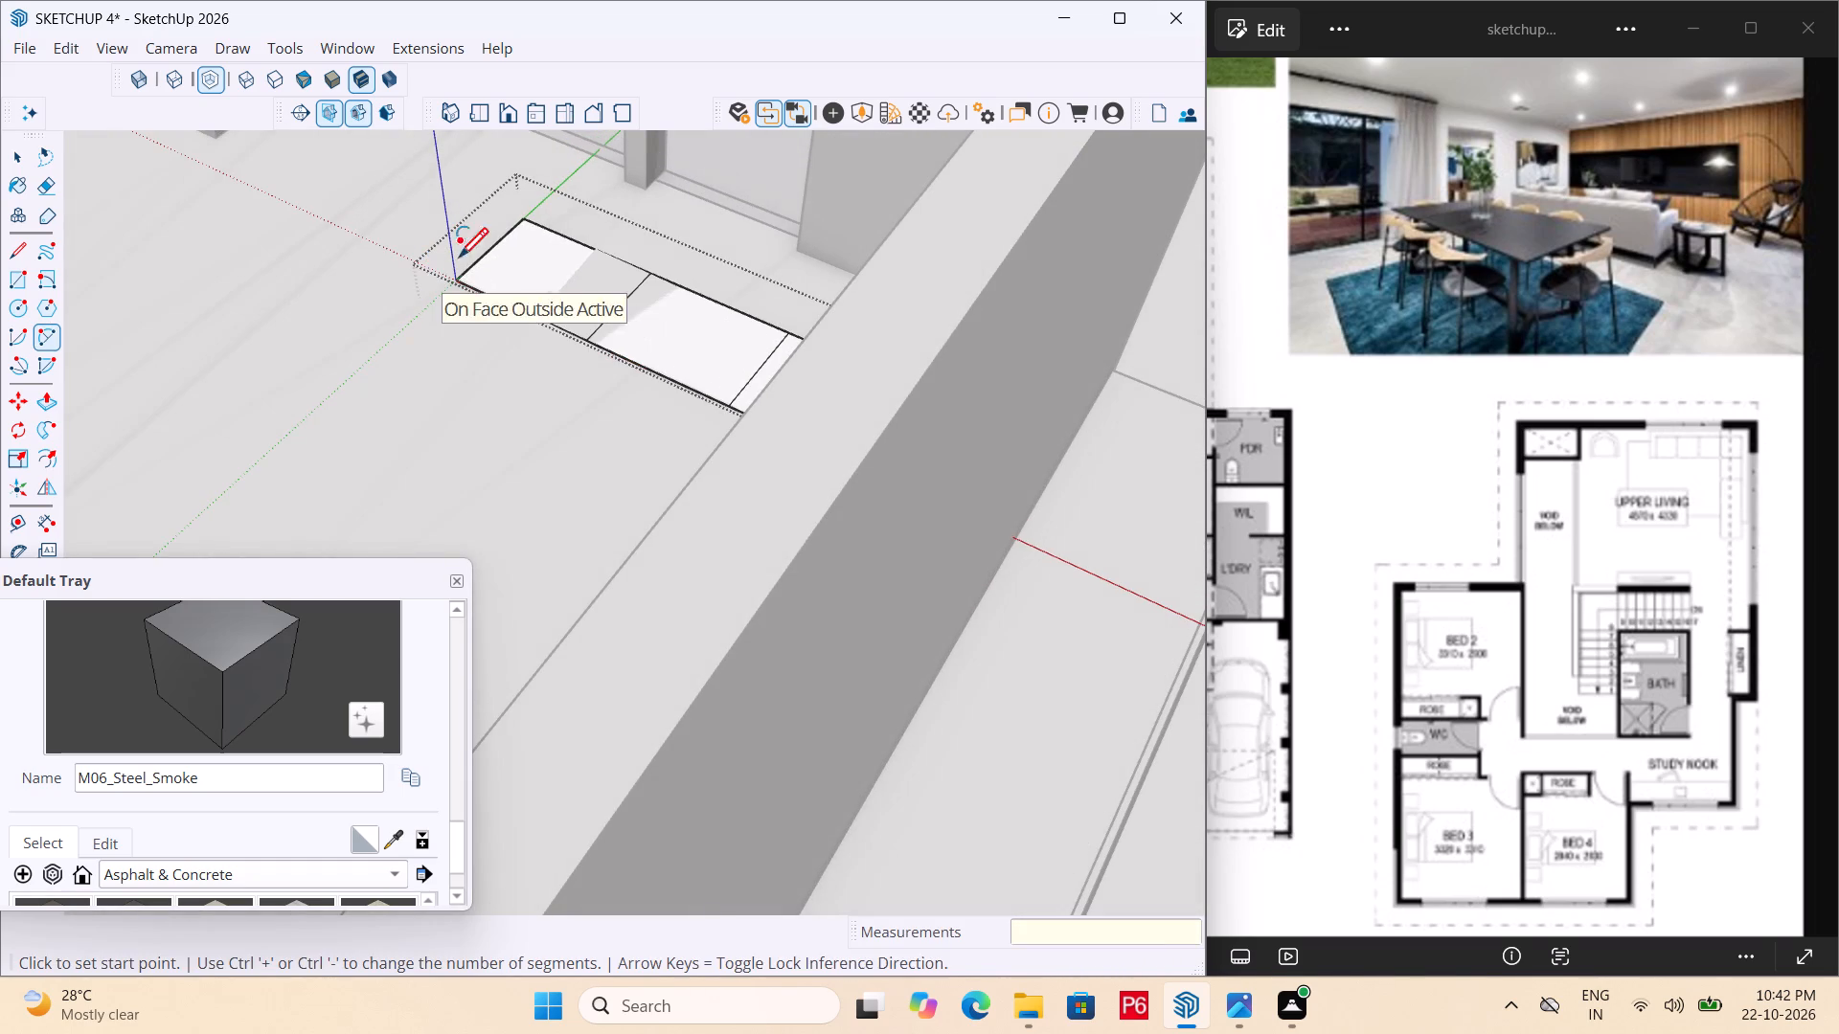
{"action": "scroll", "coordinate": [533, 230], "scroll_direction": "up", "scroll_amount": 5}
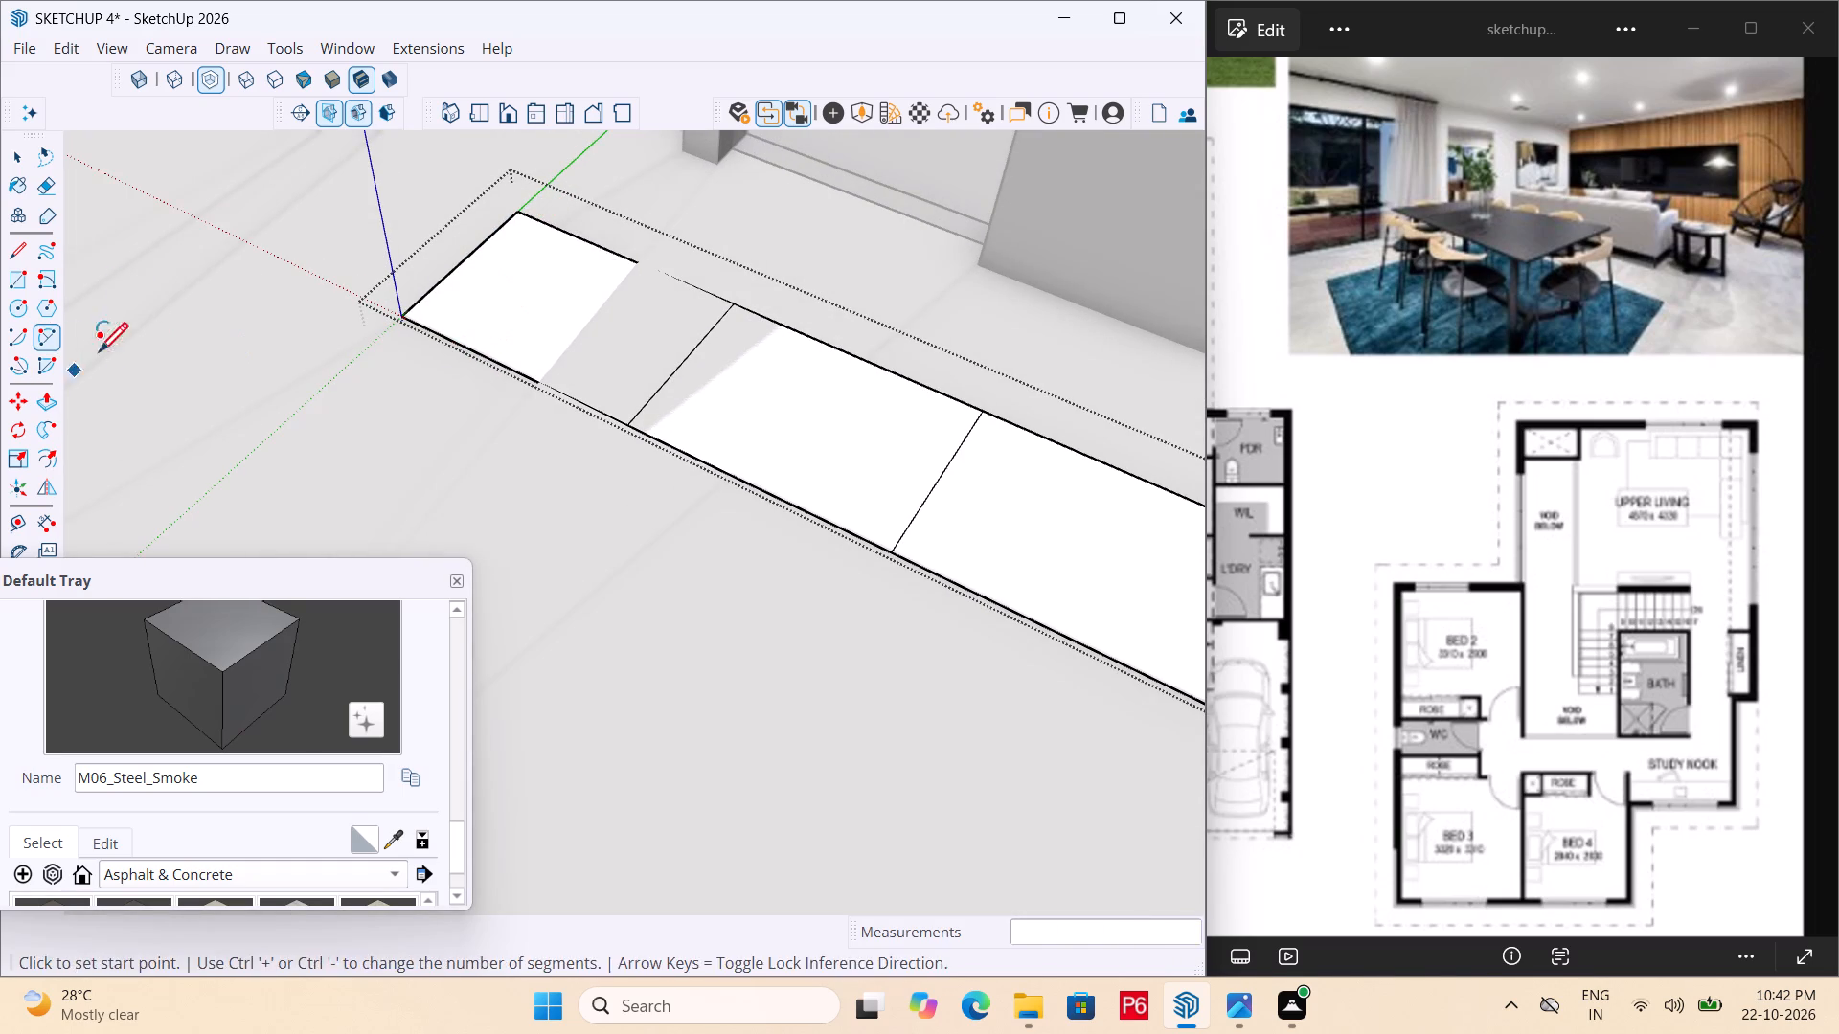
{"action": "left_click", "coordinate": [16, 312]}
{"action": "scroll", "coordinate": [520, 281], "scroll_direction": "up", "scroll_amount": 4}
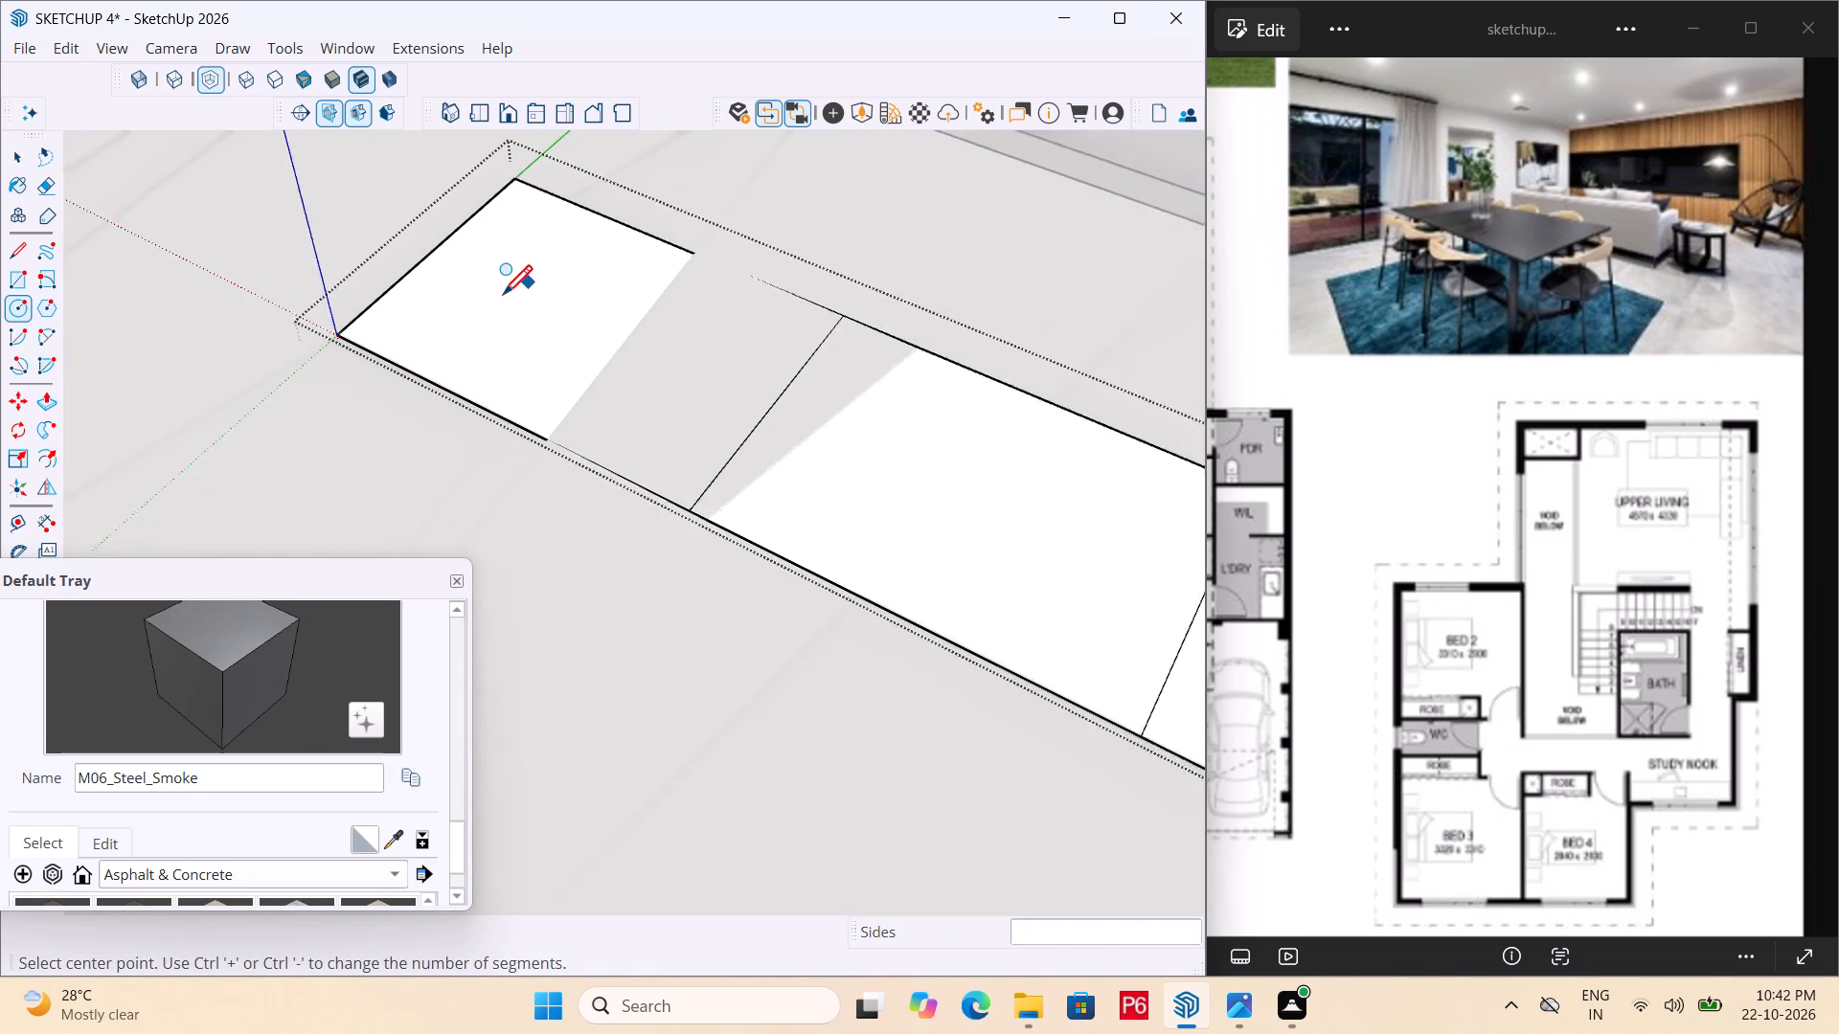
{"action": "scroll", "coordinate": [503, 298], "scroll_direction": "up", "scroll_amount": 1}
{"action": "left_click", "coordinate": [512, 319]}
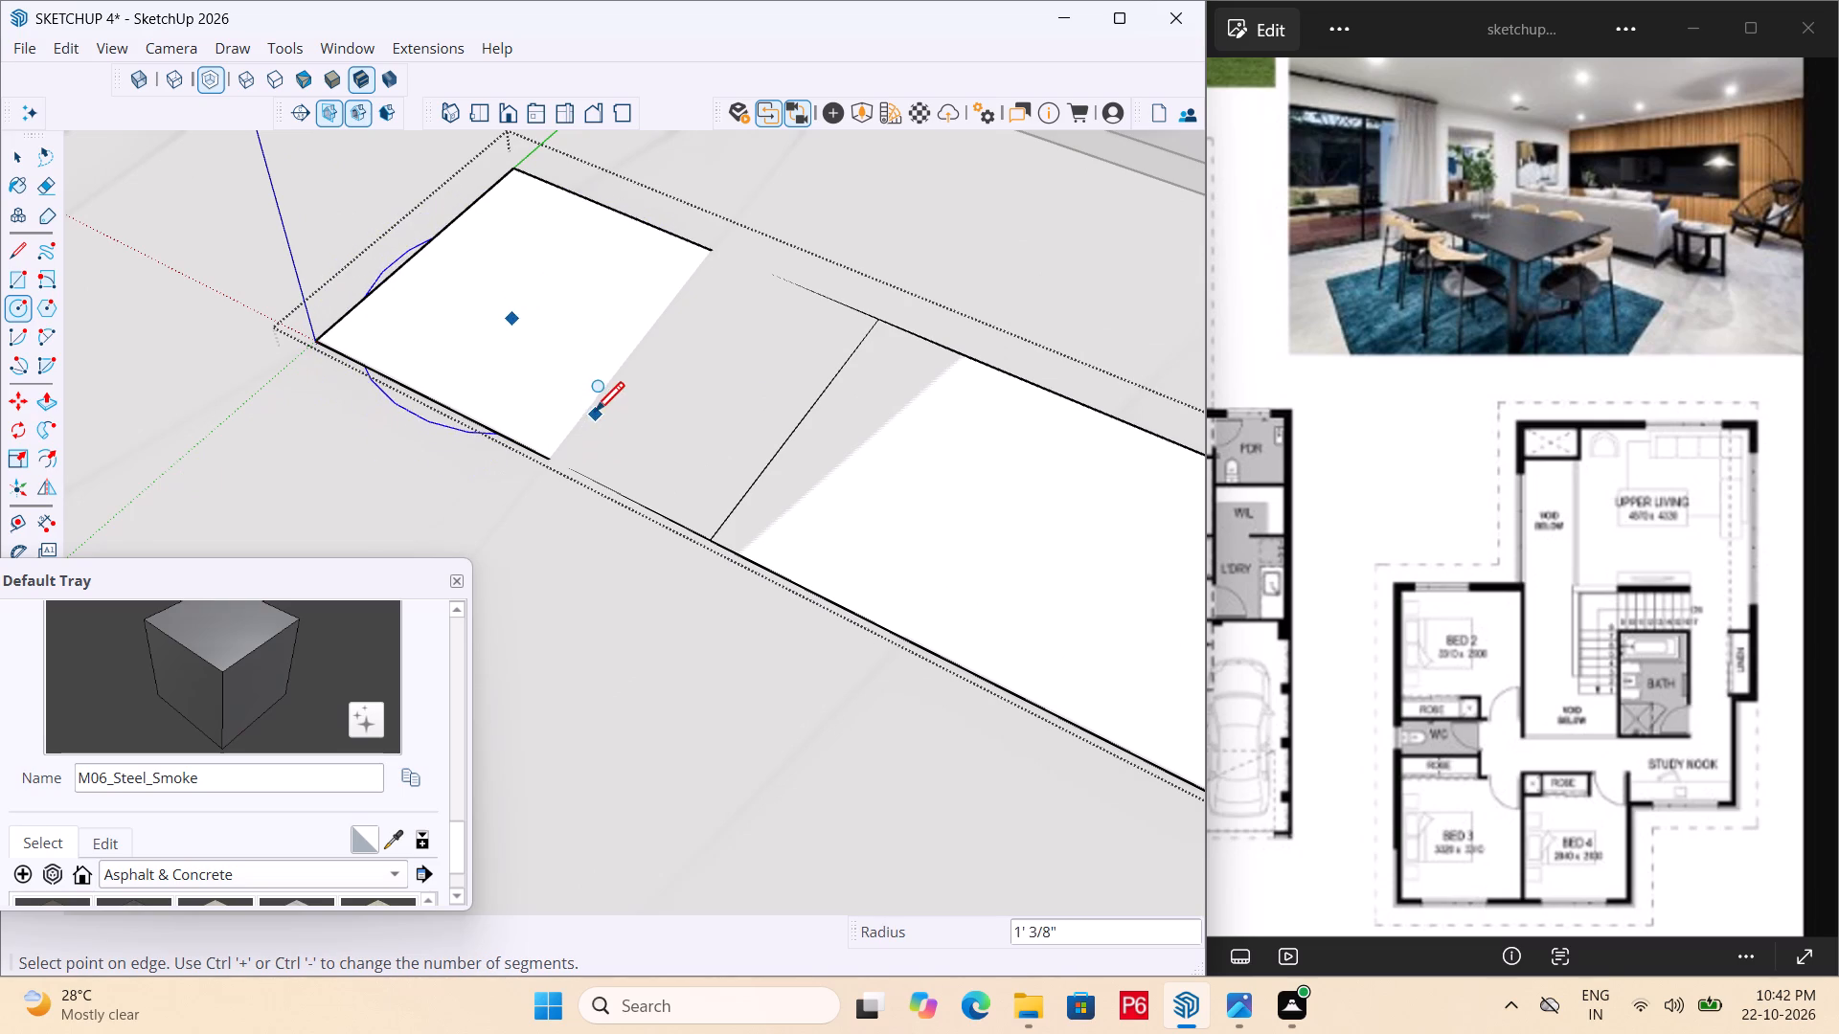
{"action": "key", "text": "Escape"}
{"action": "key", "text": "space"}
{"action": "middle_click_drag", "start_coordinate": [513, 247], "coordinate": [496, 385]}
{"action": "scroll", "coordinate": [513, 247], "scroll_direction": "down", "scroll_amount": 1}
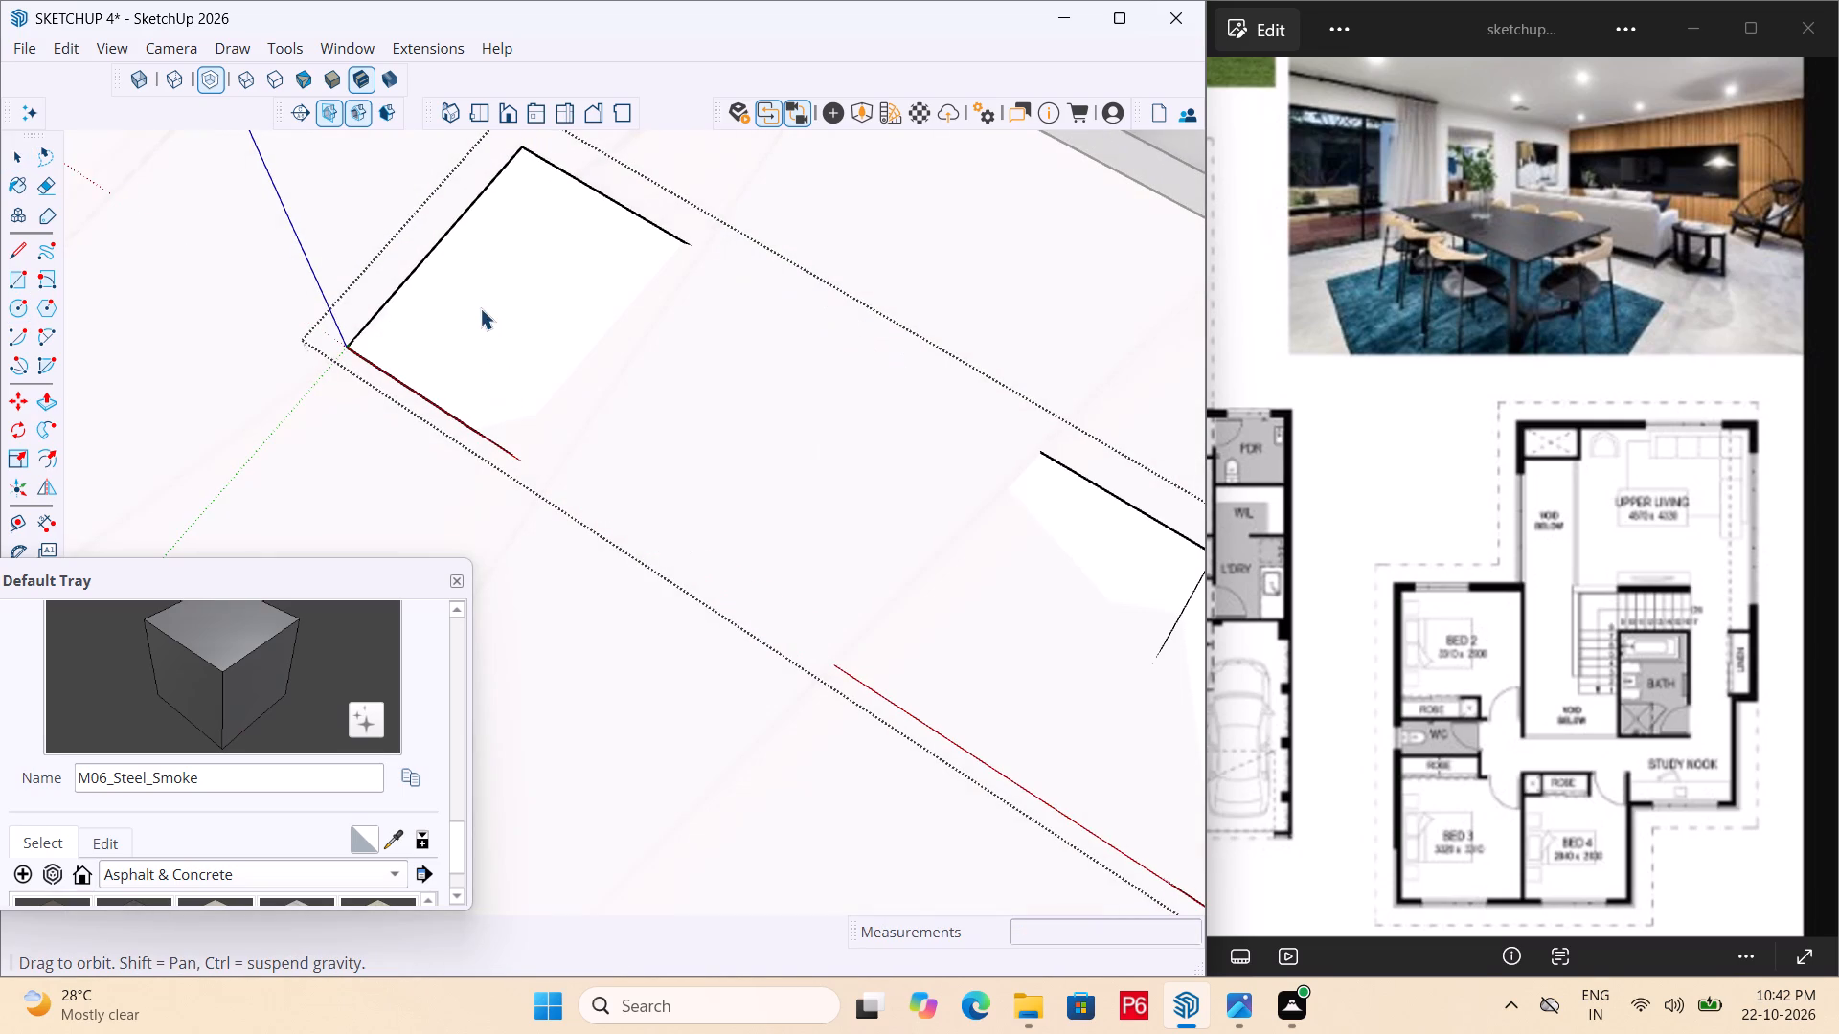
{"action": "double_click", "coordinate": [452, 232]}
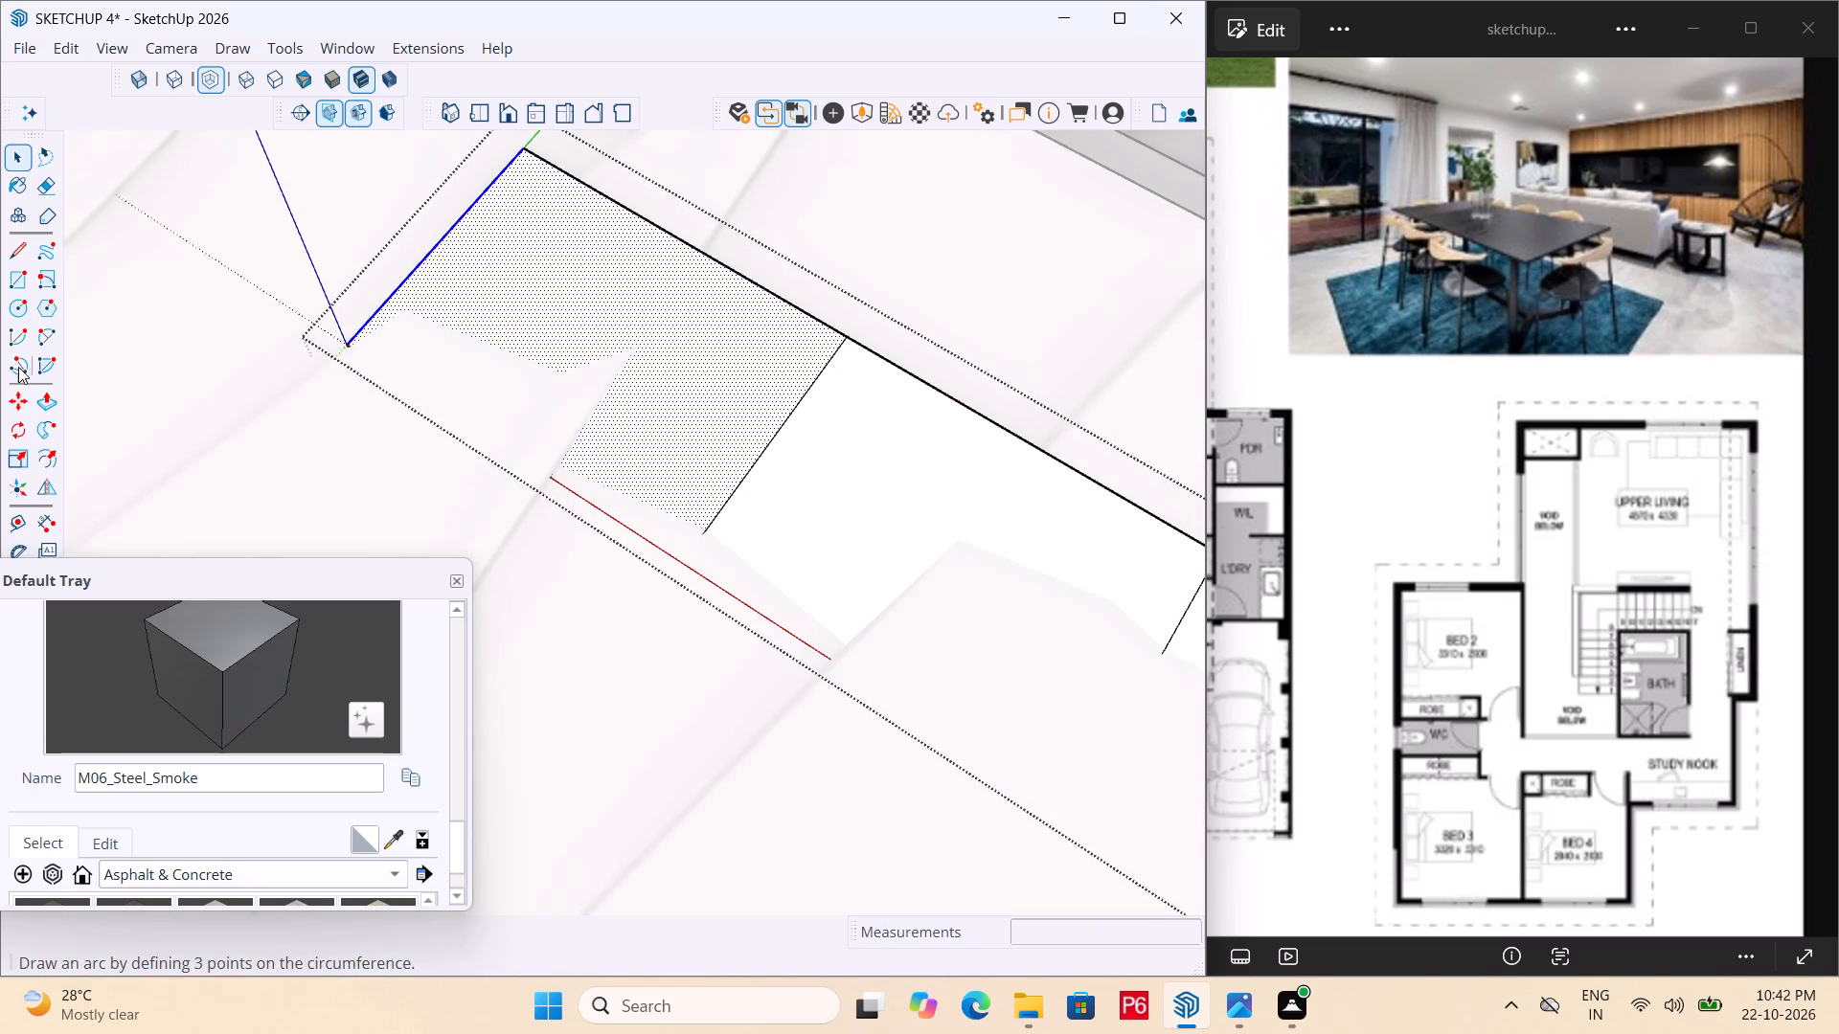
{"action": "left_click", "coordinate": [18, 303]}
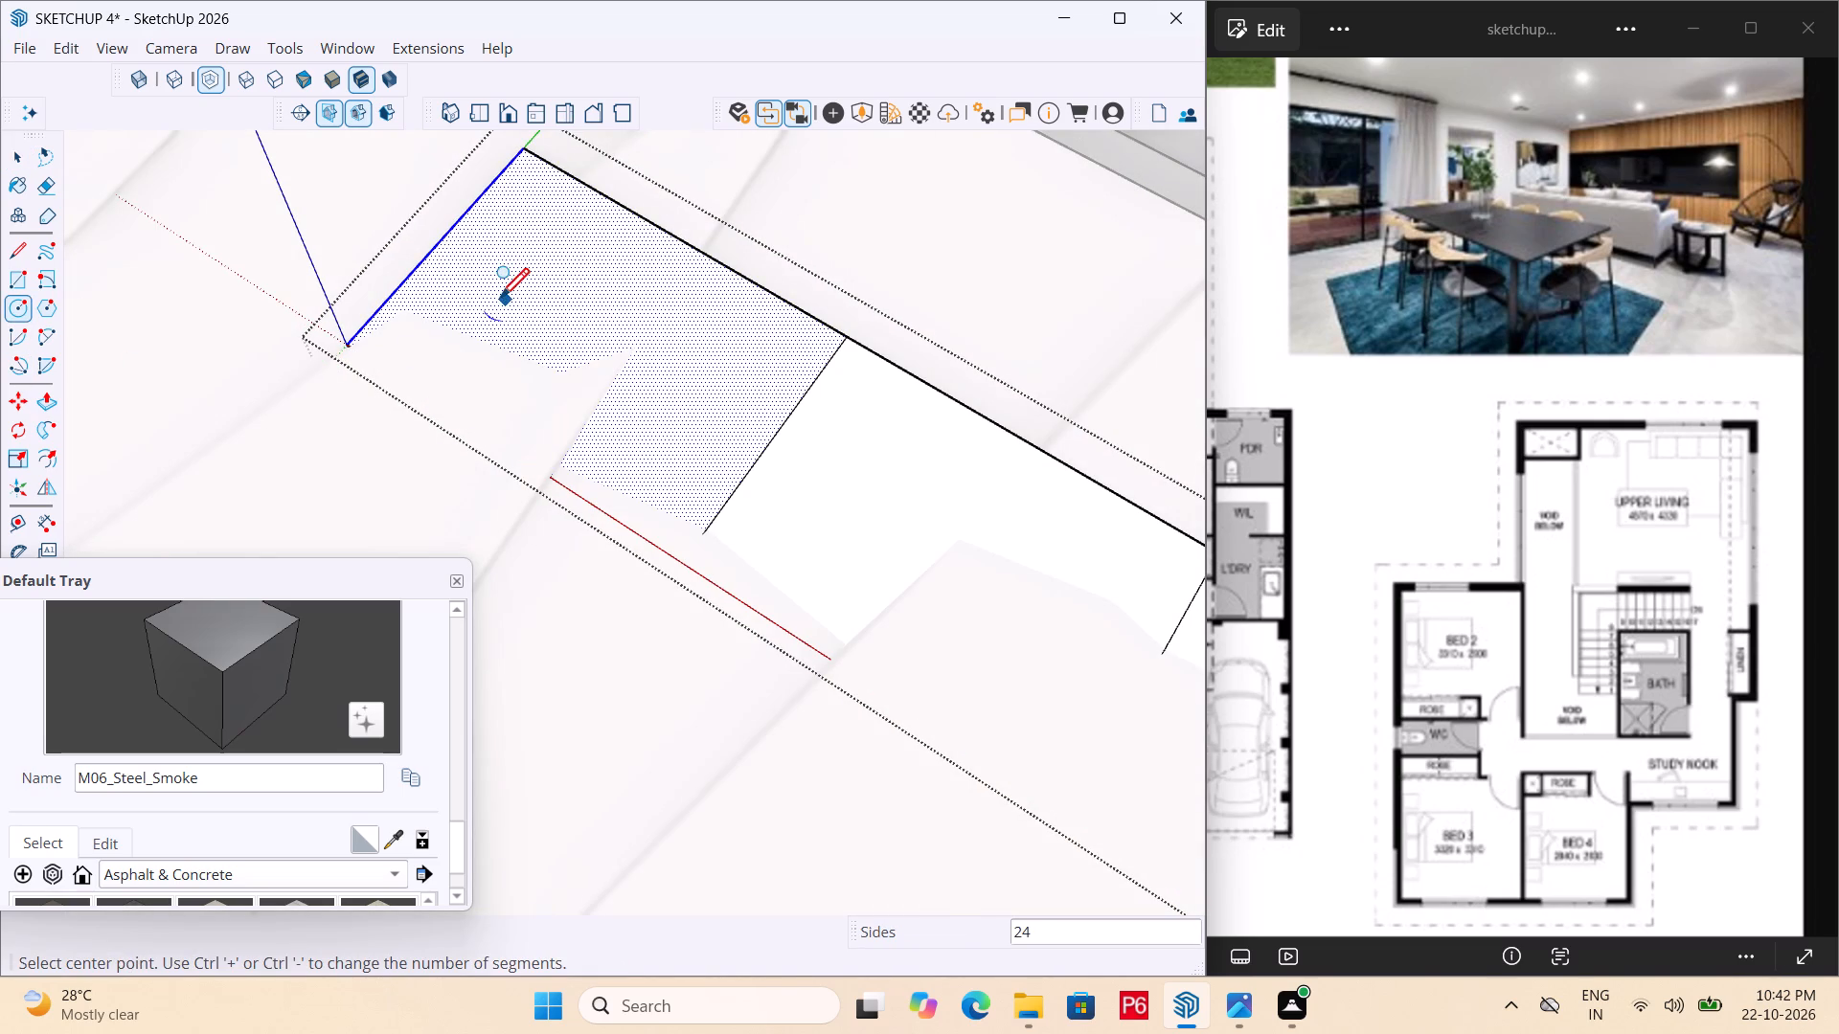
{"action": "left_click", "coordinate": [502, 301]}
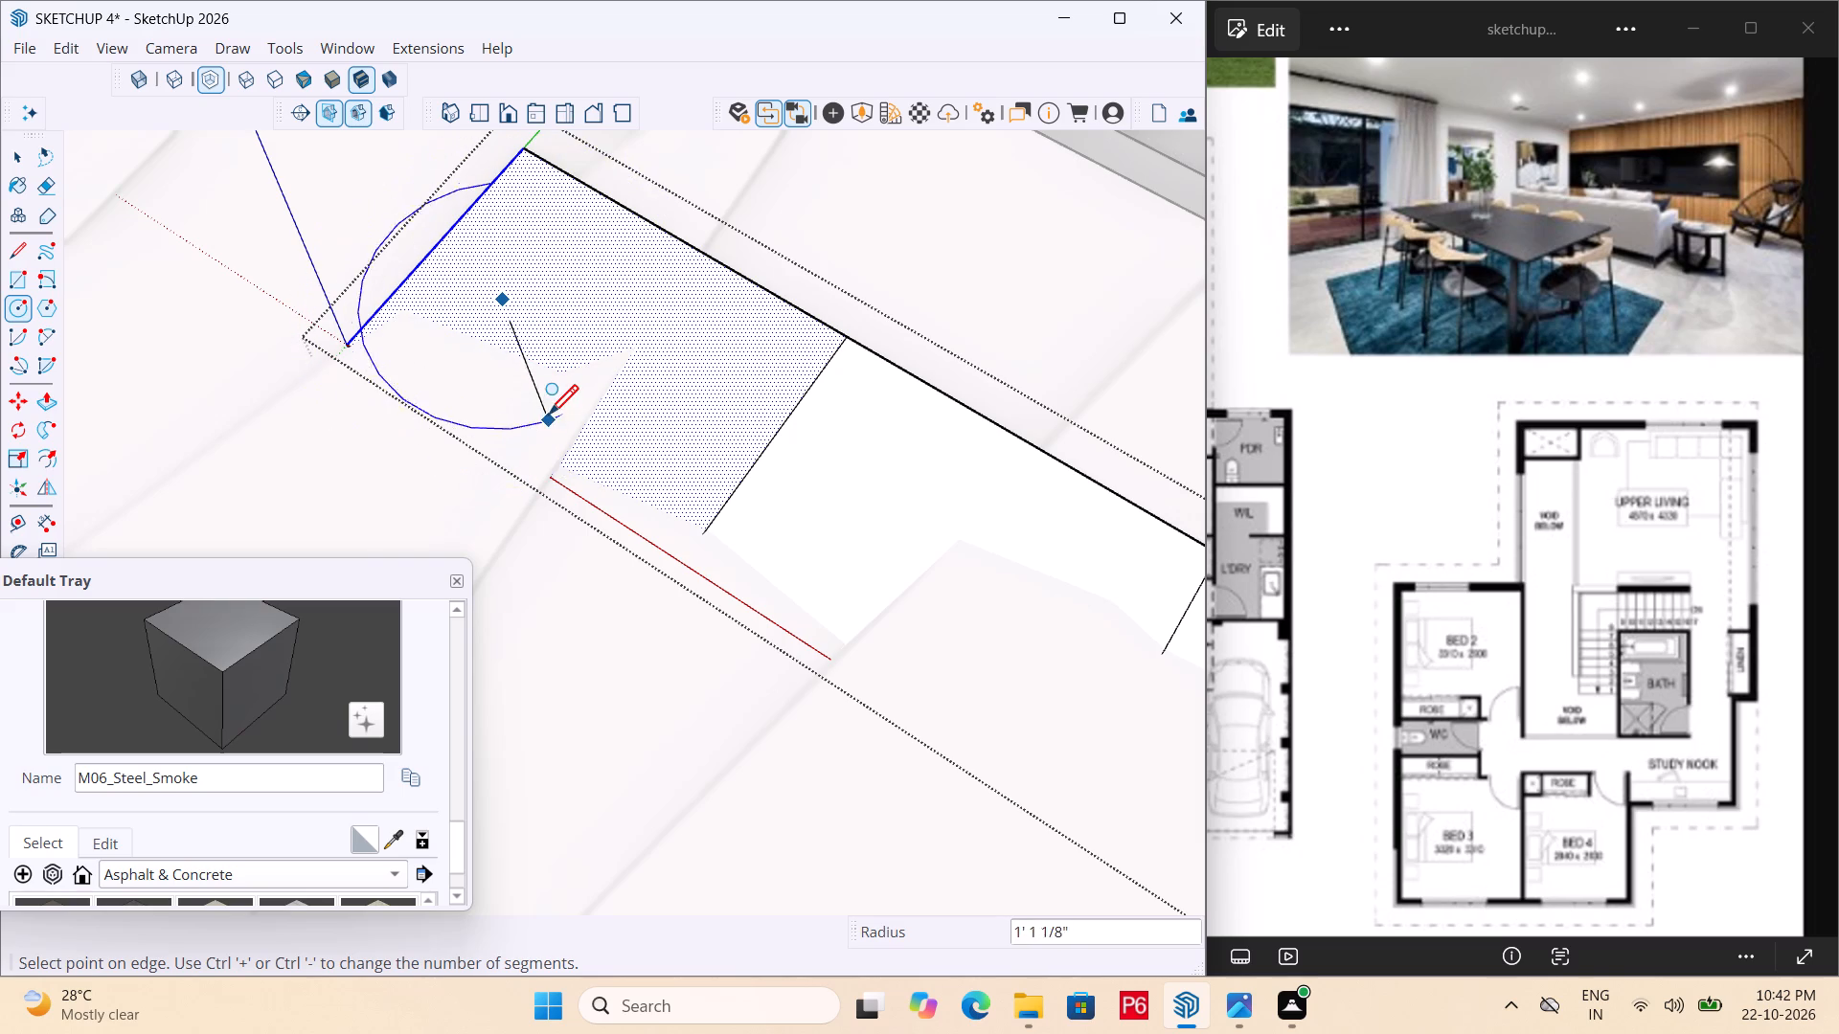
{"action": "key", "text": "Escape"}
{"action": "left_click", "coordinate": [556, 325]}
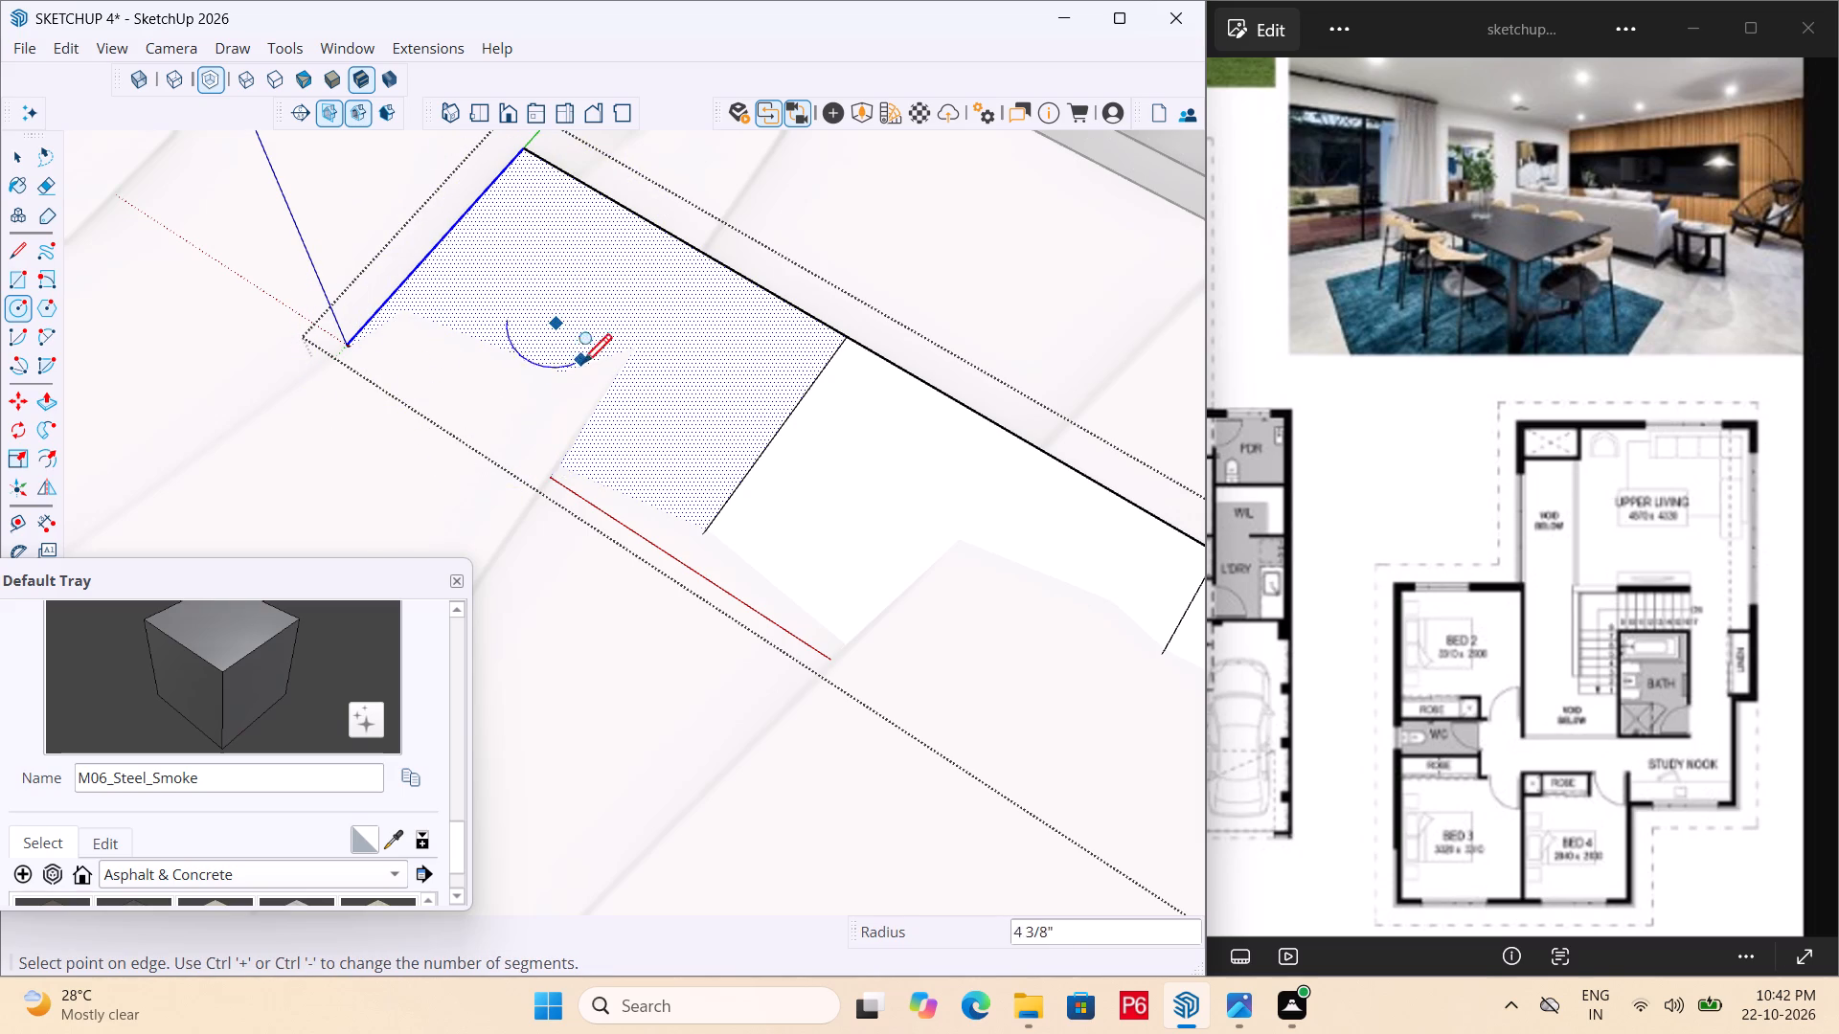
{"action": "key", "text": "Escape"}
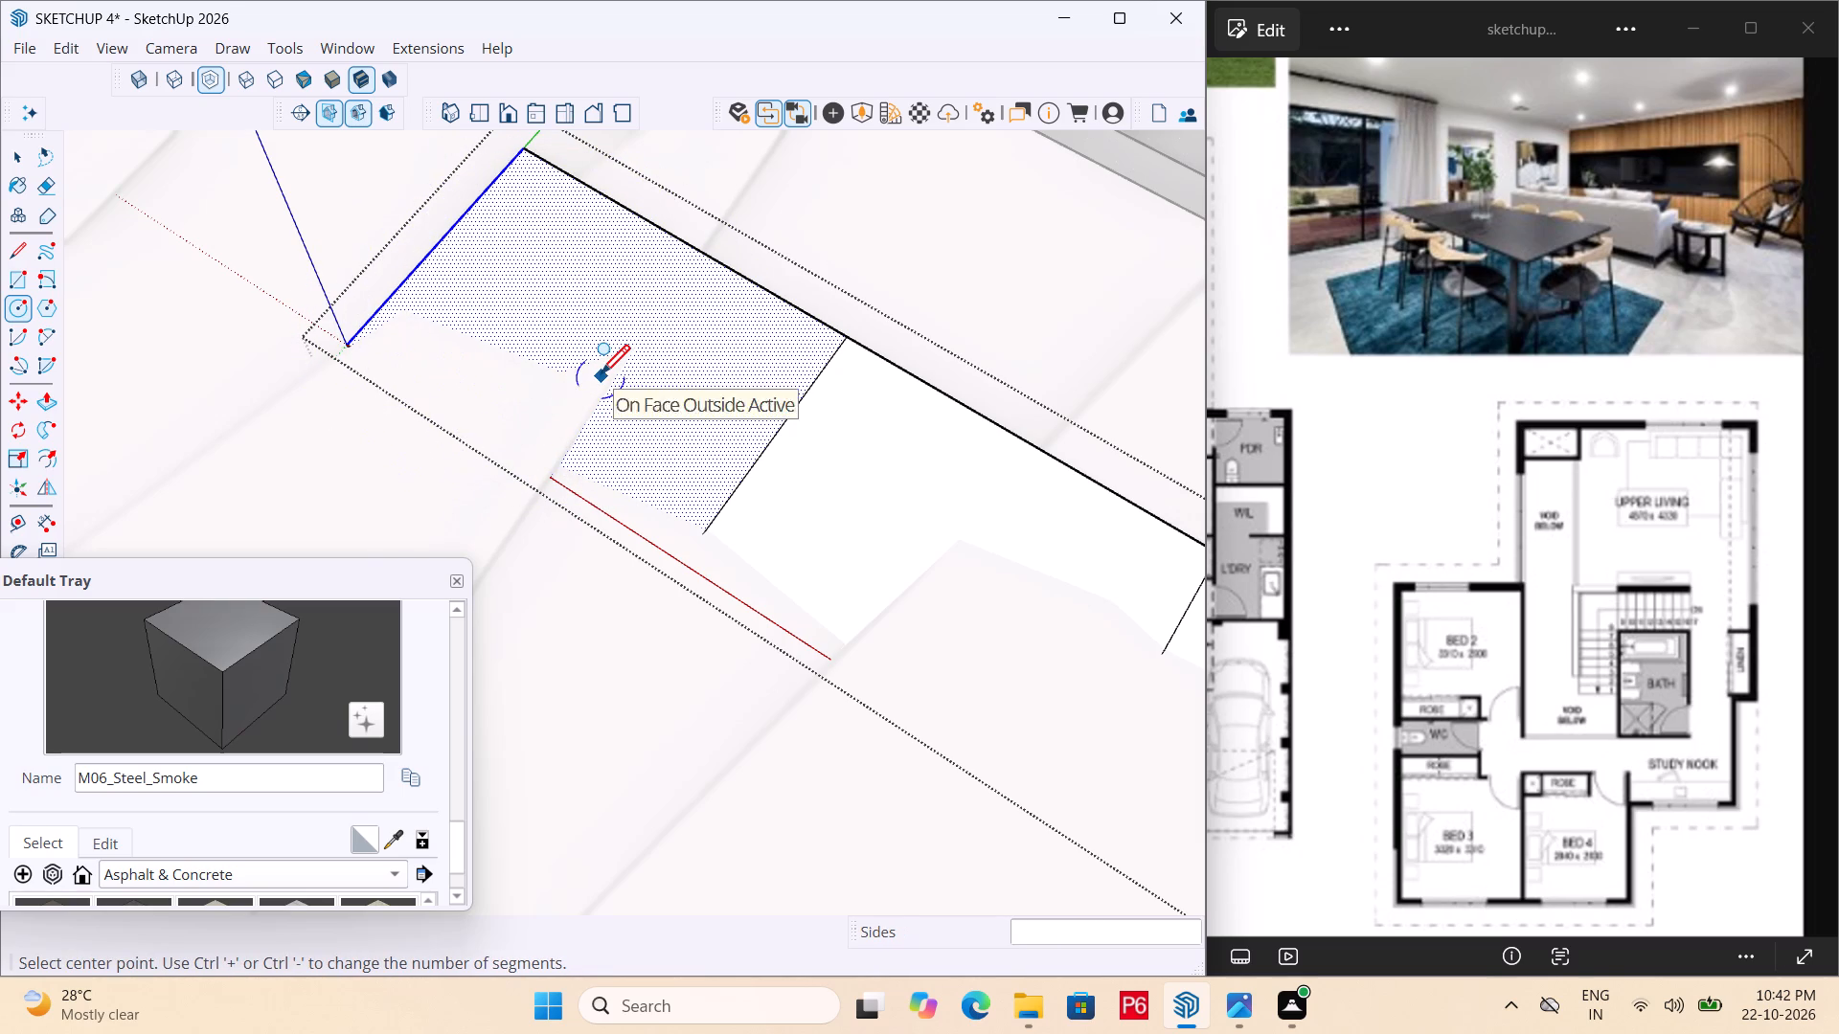
Save the model.
{"action": "key", "text": "ctrl+s"}
{"action": "key", "text": "ctrl+s"}
{"action": "key", "text": "ctrl+s"}
{"action": "key", "text": "ctrl+s"}
{"action": "key", "text": "ctrl+s"}
{"action": "key", "text": "ctrl+s"}
{"action": "key", "text": "ctrl+s"}
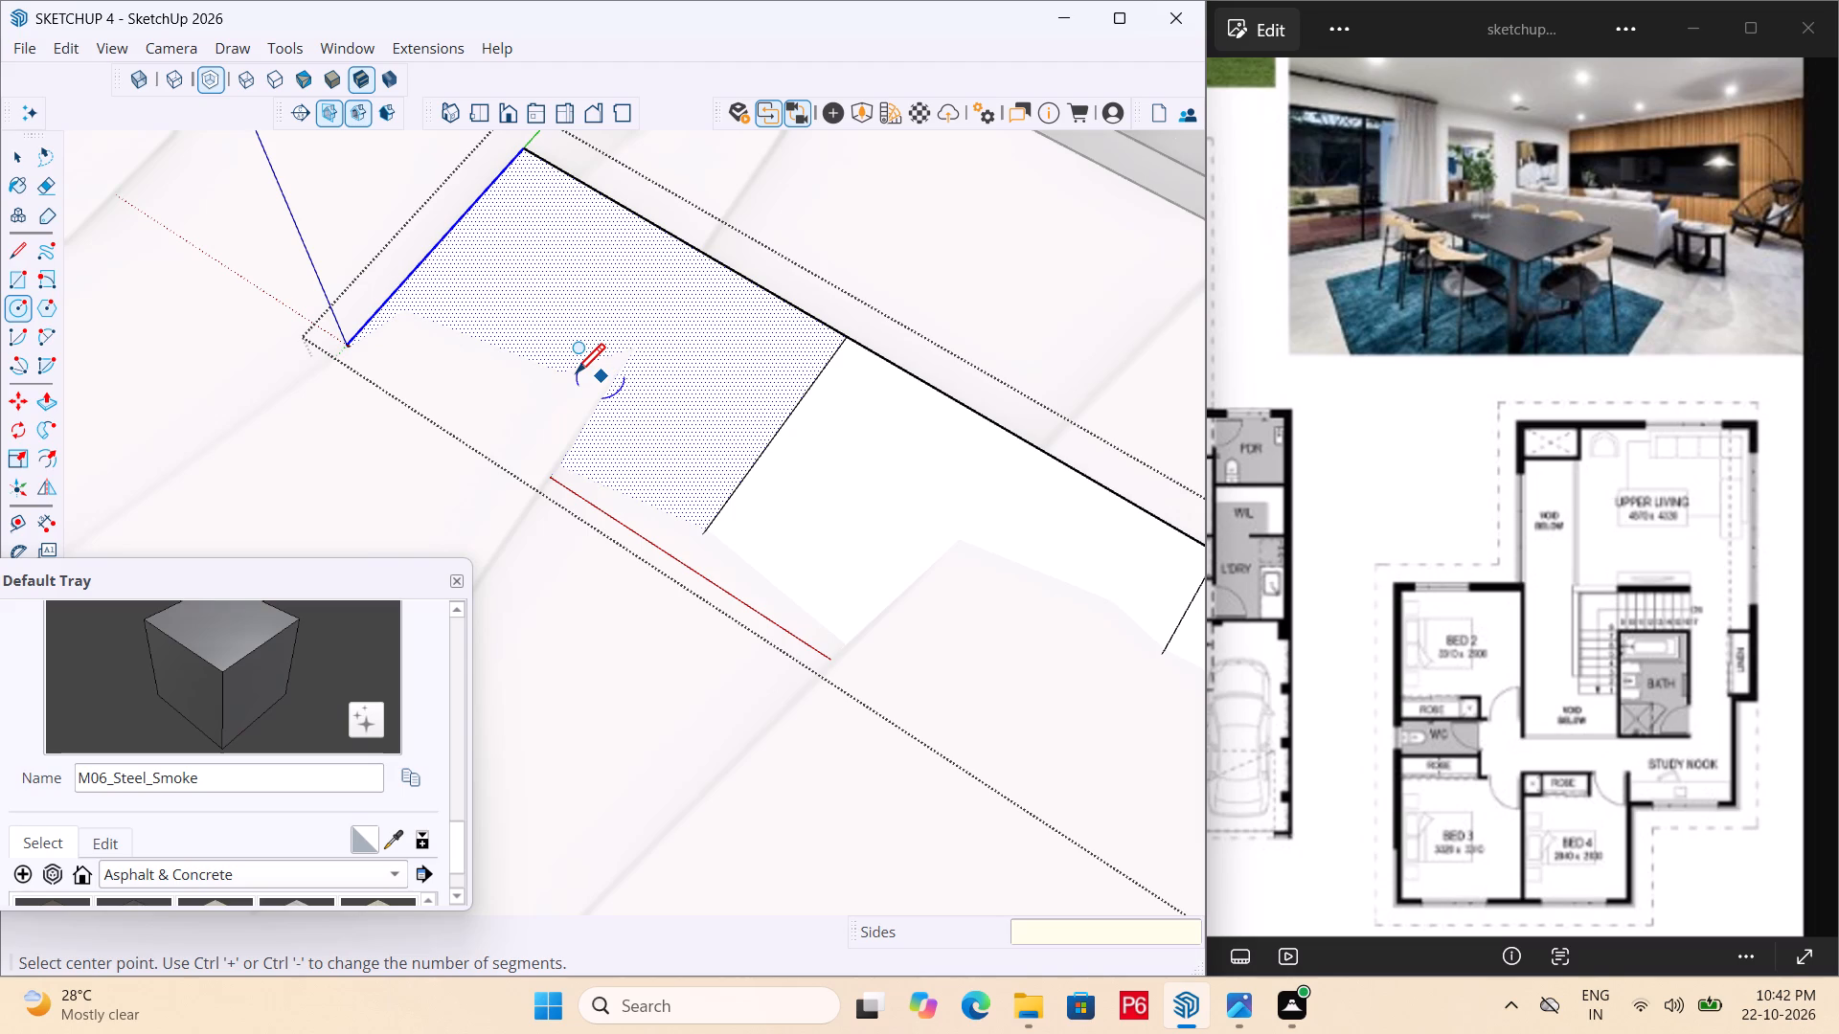
Extrude each of the three floor rectangle sections upward by 1" with Push/Pull.
{"action": "scroll", "coordinate": [491, 317], "scroll_direction": "down", "scroll_amount": 7}
{"action": "middle_click_drag", "start_coordinate": [462, 376], "coordinate": [472, 365]}
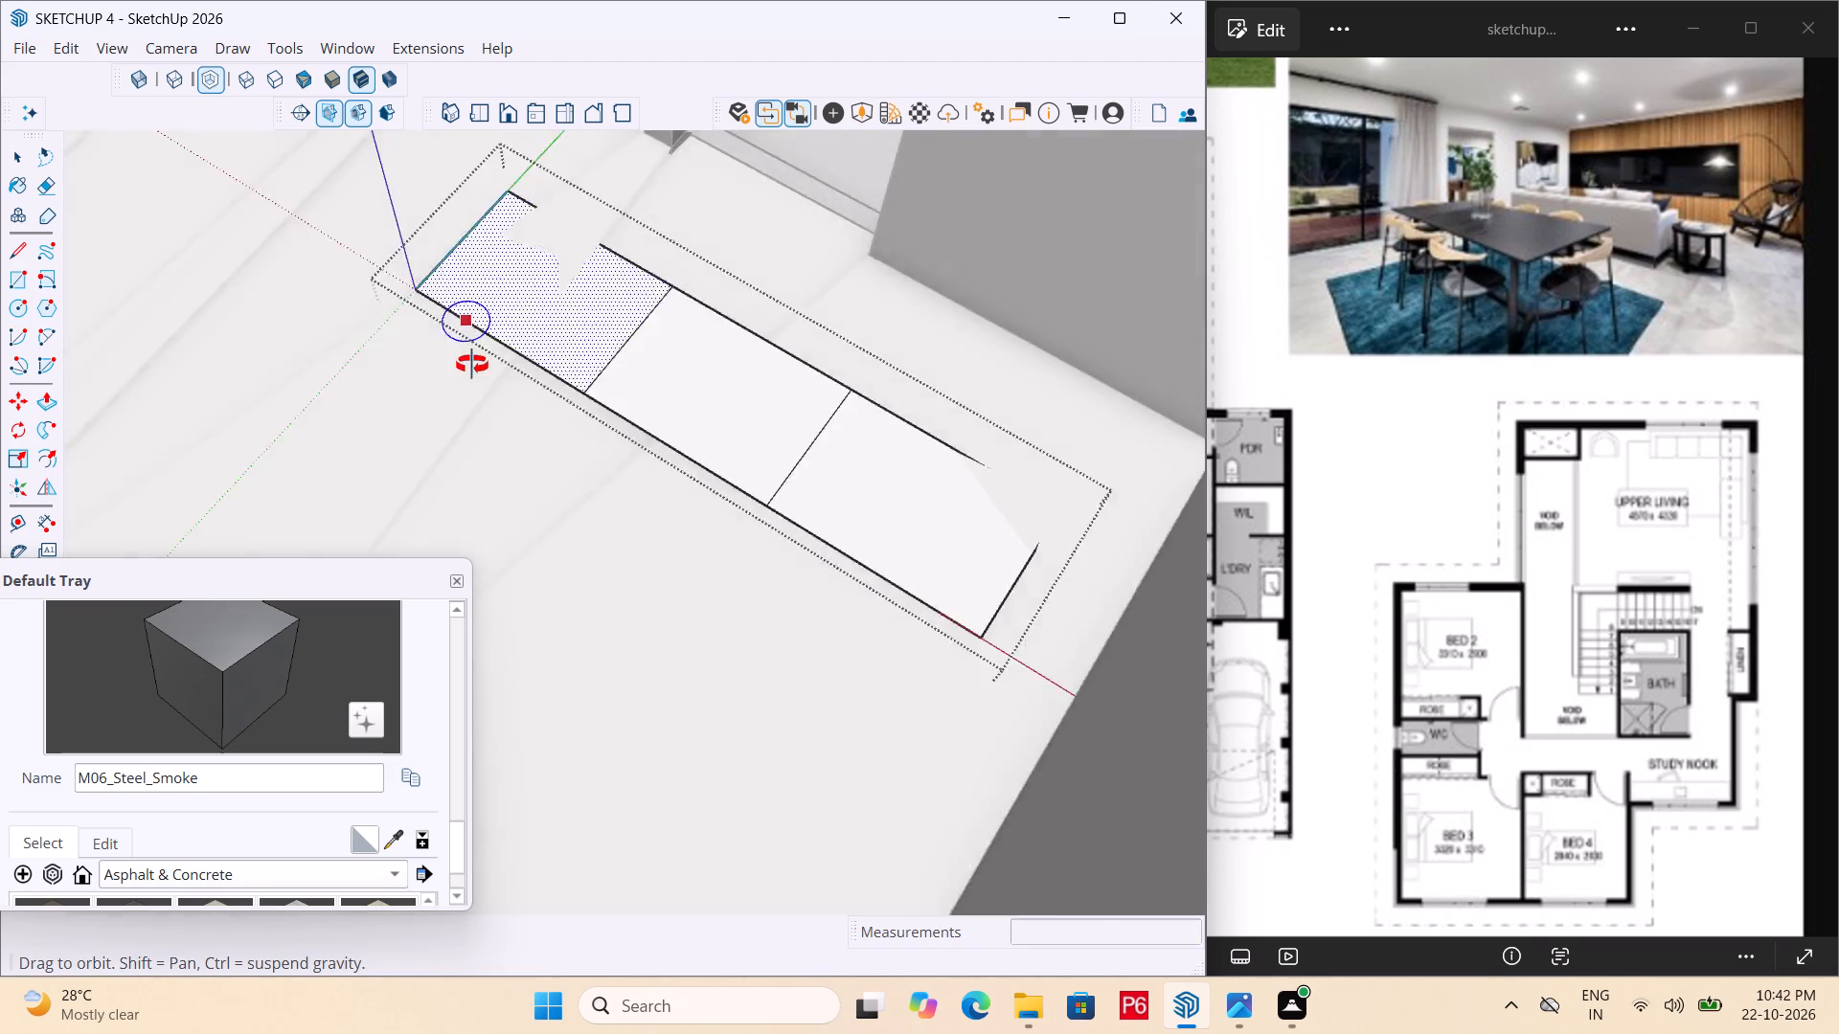
{"action": "middle_click_drag", "start_coordinate": [472, 365], "coordinate": [535, 384]}
{"action": "key", "text": "p"}
{"action": "key", "text": "space"}
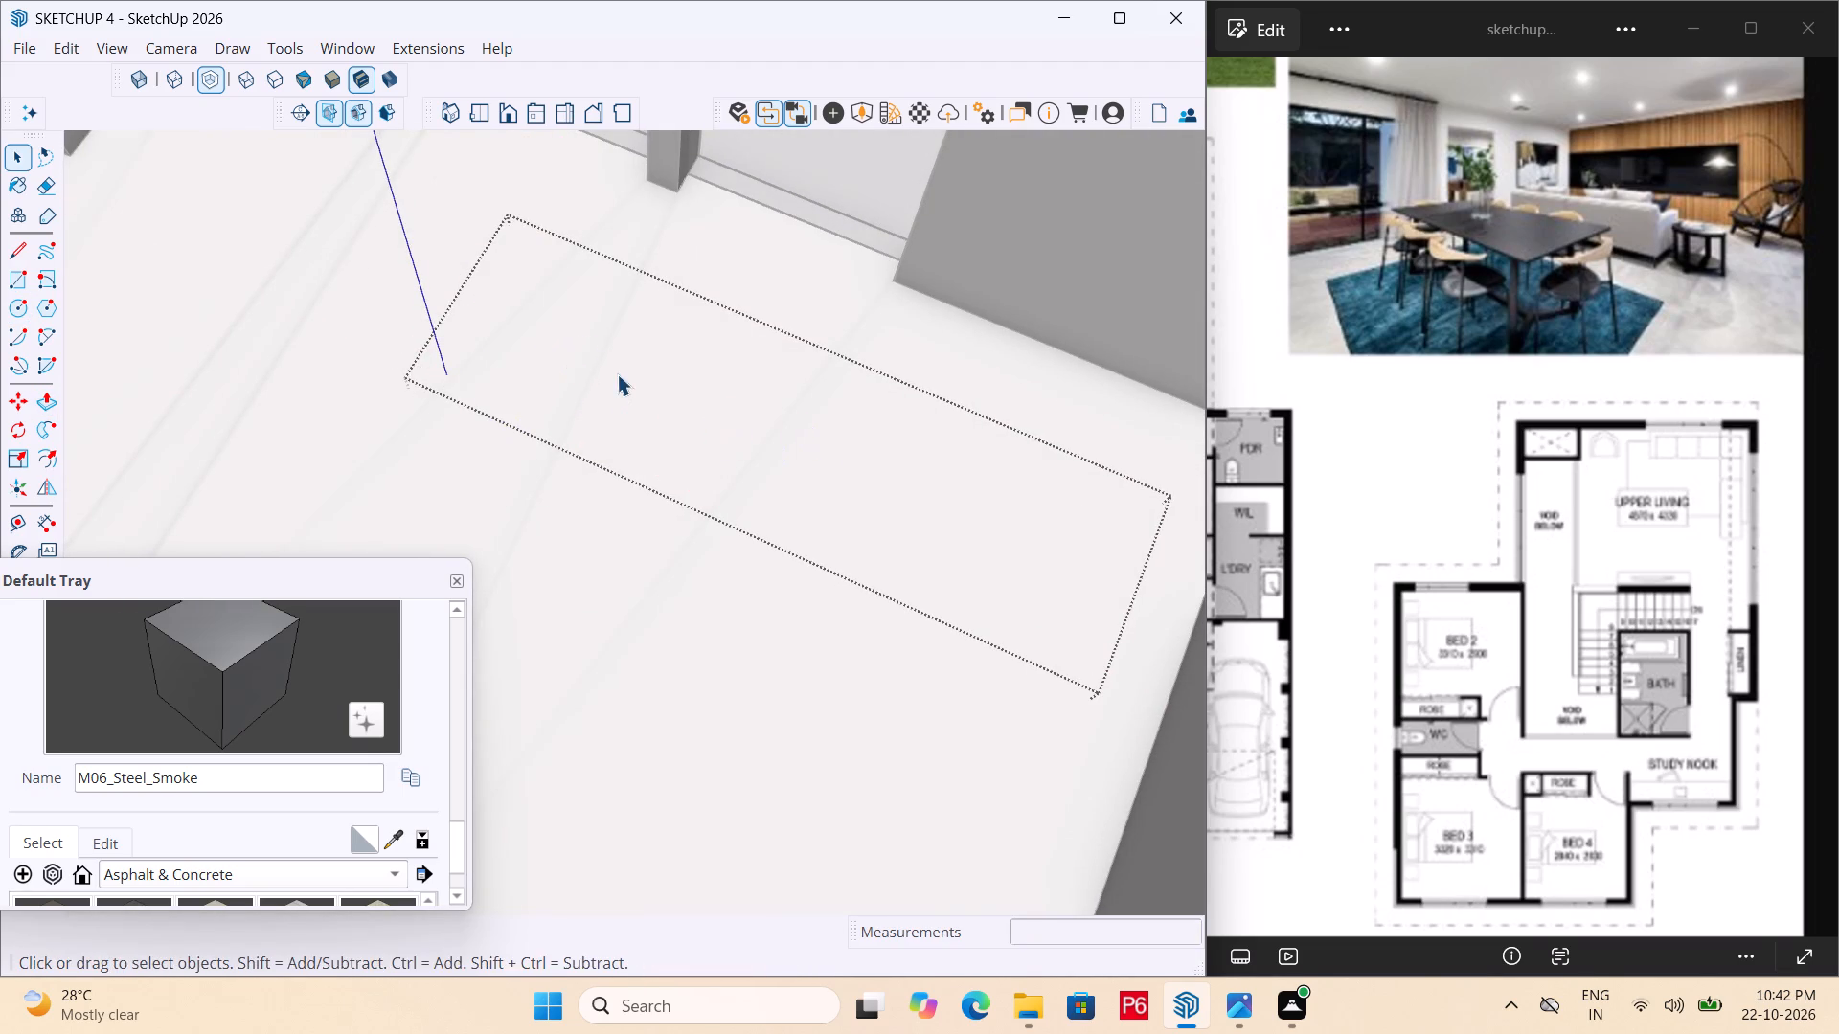
{"action": "scroll", "coordinate": [635, 385], "scroll_direction": "down", "scroll_amount": 1}
{"action": "middle_click_drag", "start_coordinate": [635, 385], "coordinate": [615, 319]}
{"action": "key", "text": "p"}
{"action": "left_click", "coordinate": [611, 275]}
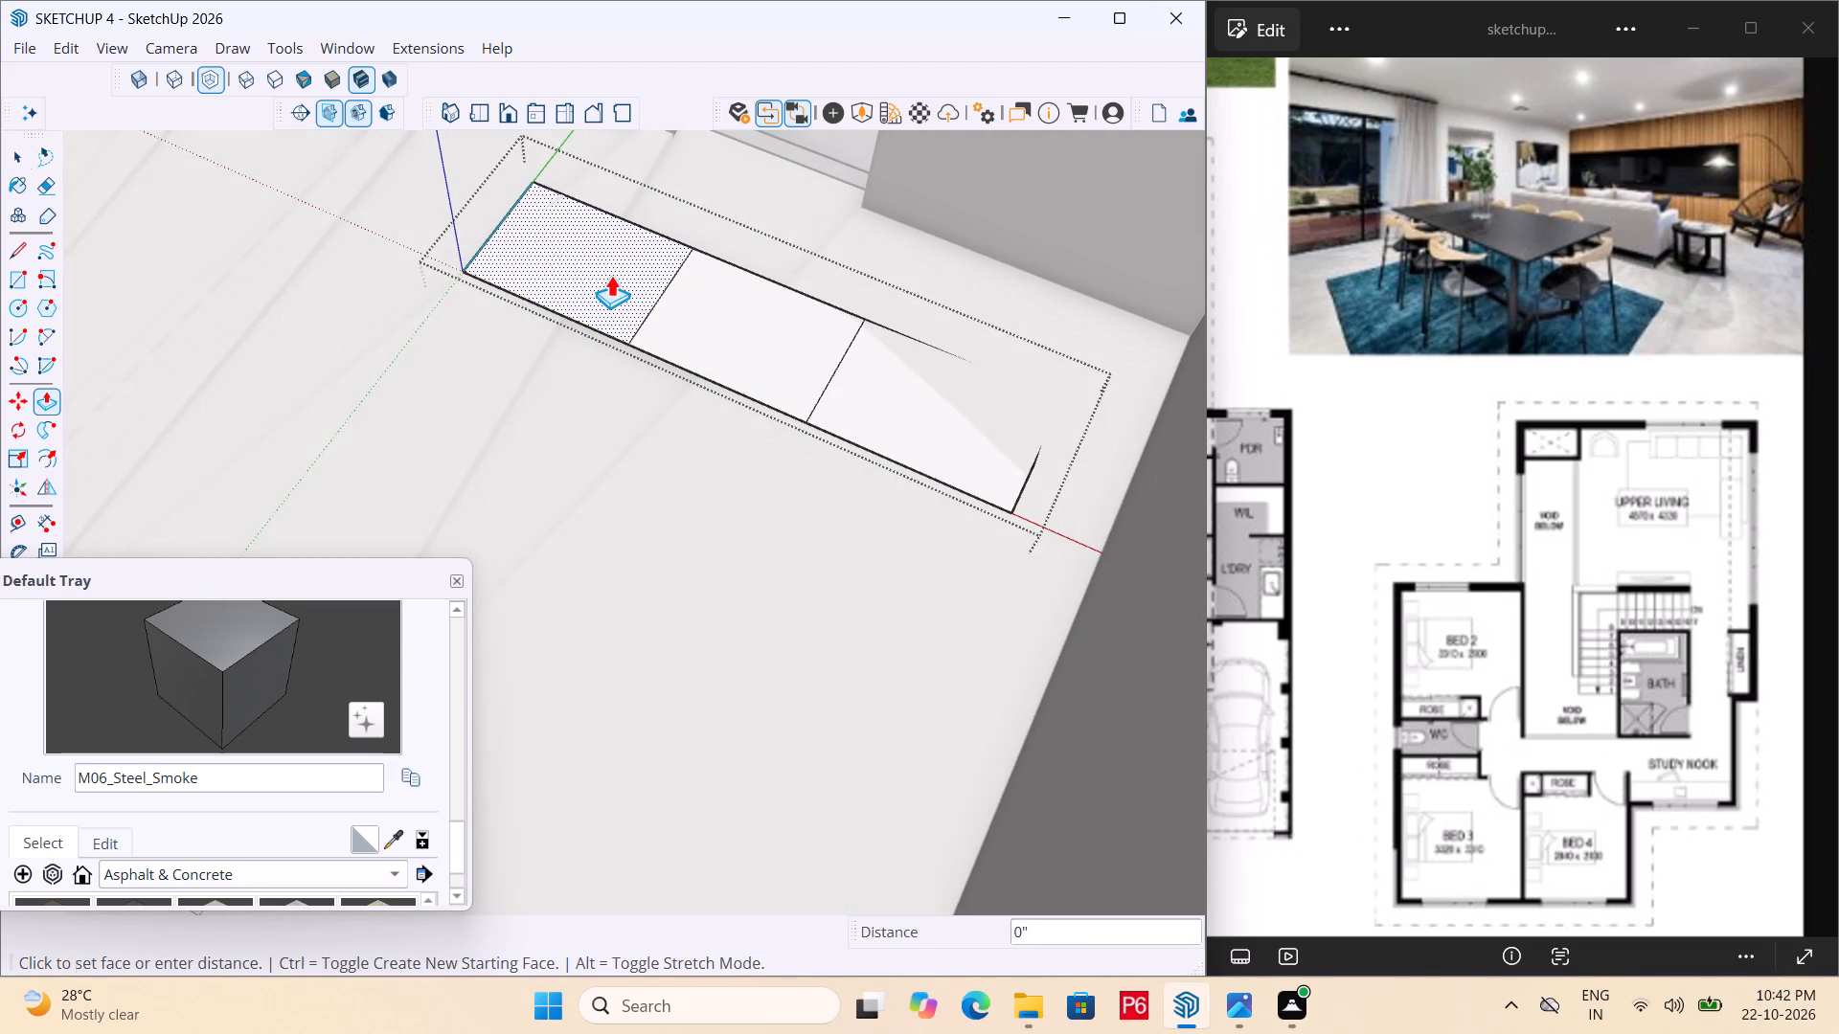
{"action": "type", "text": "1\""}
{"action": "key", "text": "Return"}
{"action": "double_click", "coordinate": [738, 331]}
{"action": "double_click", "coordinate": [874, 394]}
Raise the top faces of all three sections by another 1" with Push/Pull.
{"action": "middle_click_drag", "start_coordinate": [695, 394], "coordinate": [543, 430]}
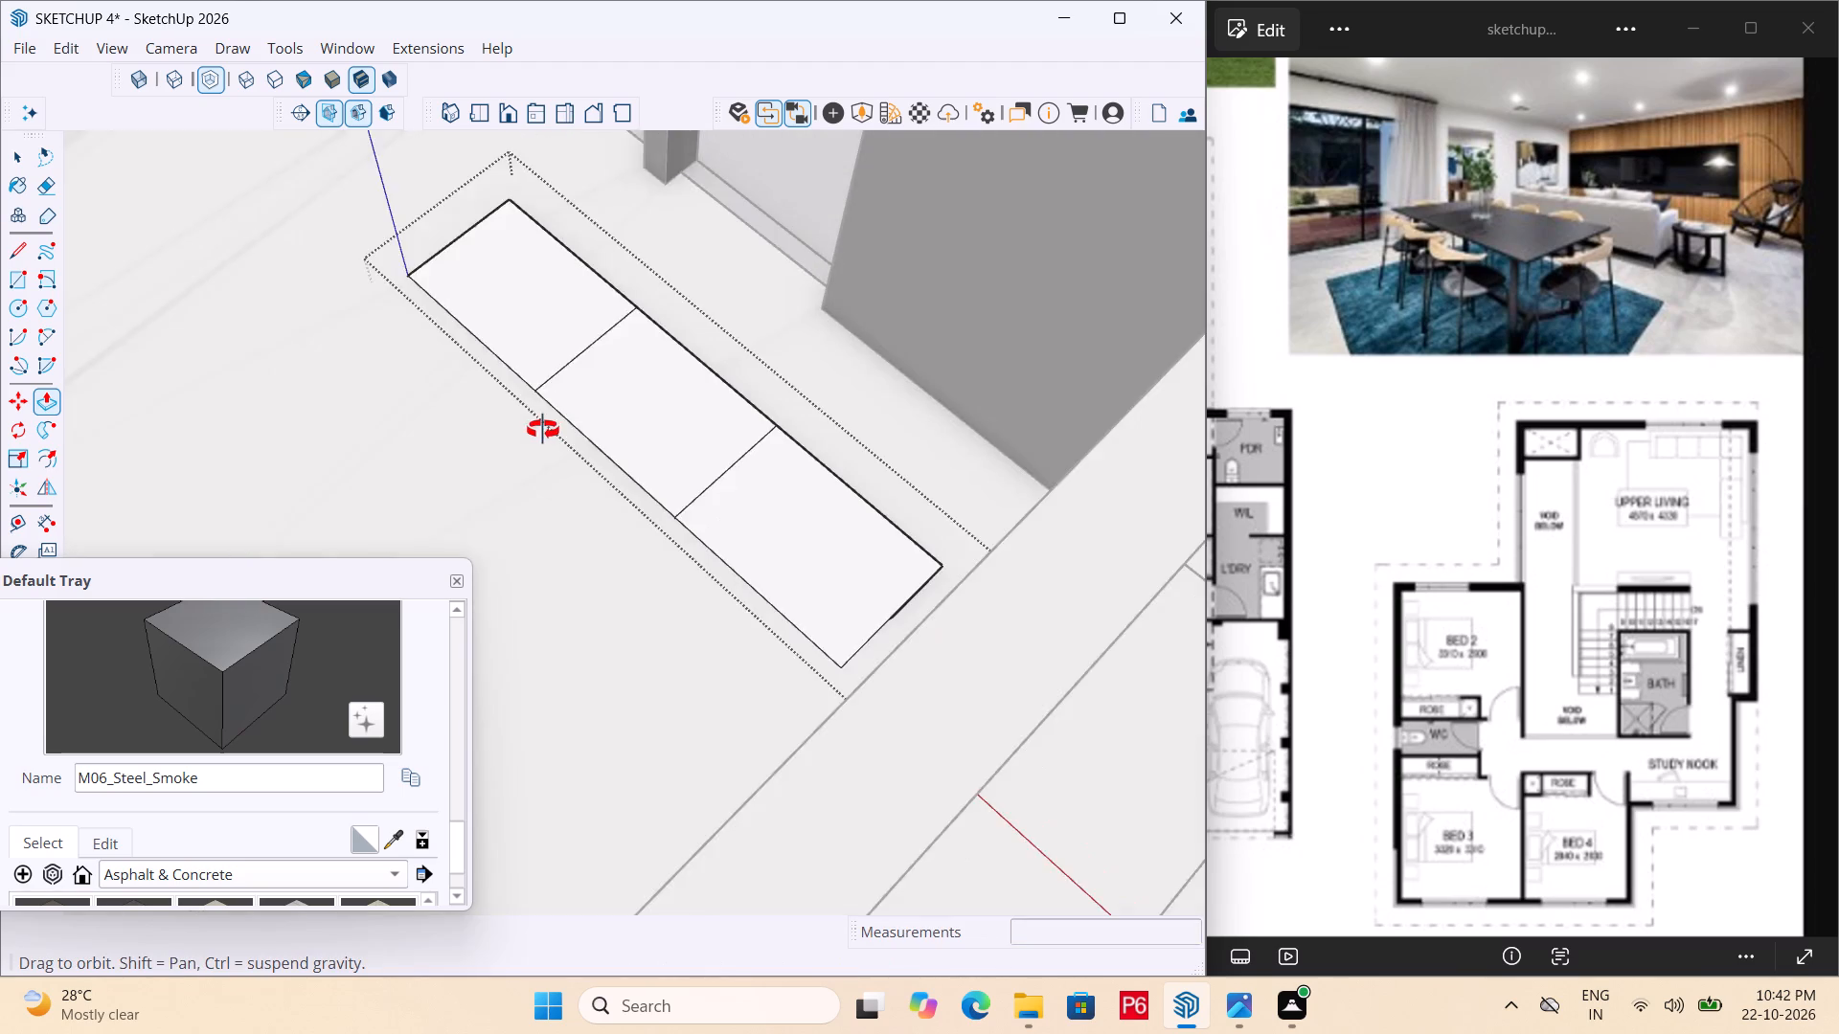
{"action": "middle_click_drag", "start_coordinate": [543, 430], "coordinate": [630, 441]}
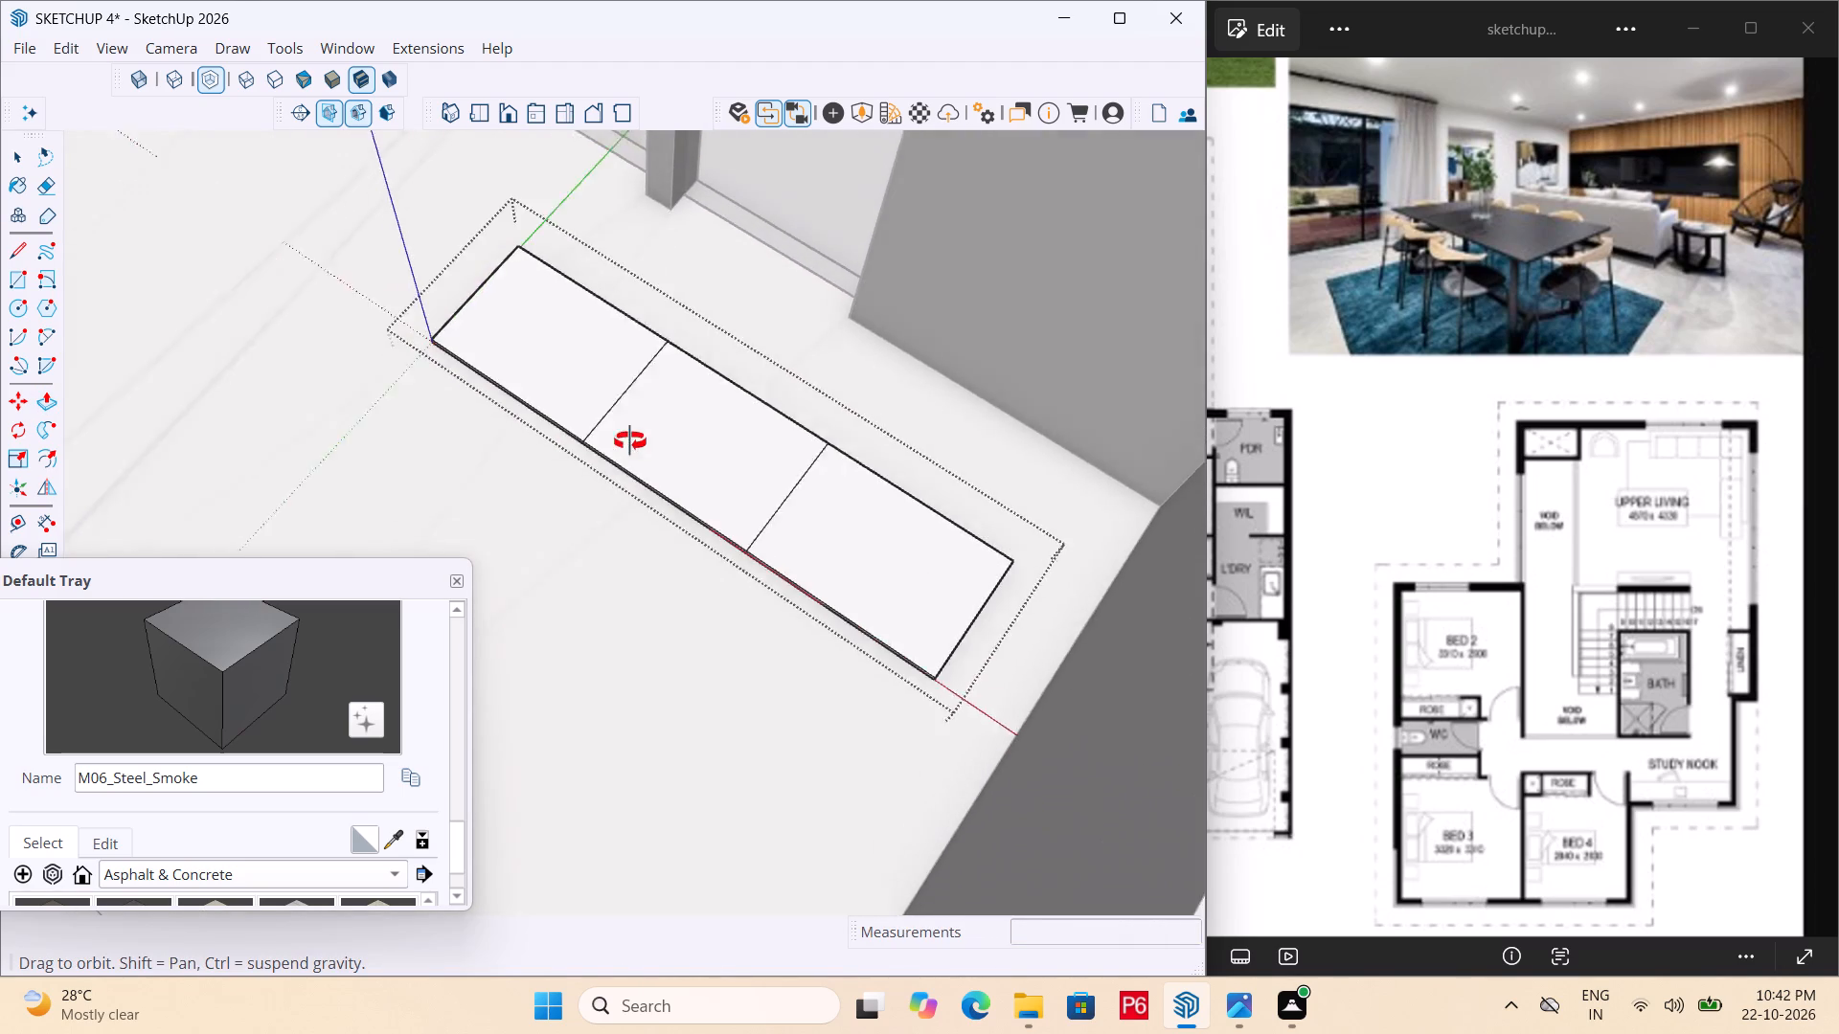
{"action": "middle_click_drag", "start_coordinate": [630, 441], "coordinate": [636, 430]}
{"action": "middle_click_drag", "start_coordinate": [728, 304], "coordinate": [816, 240]}
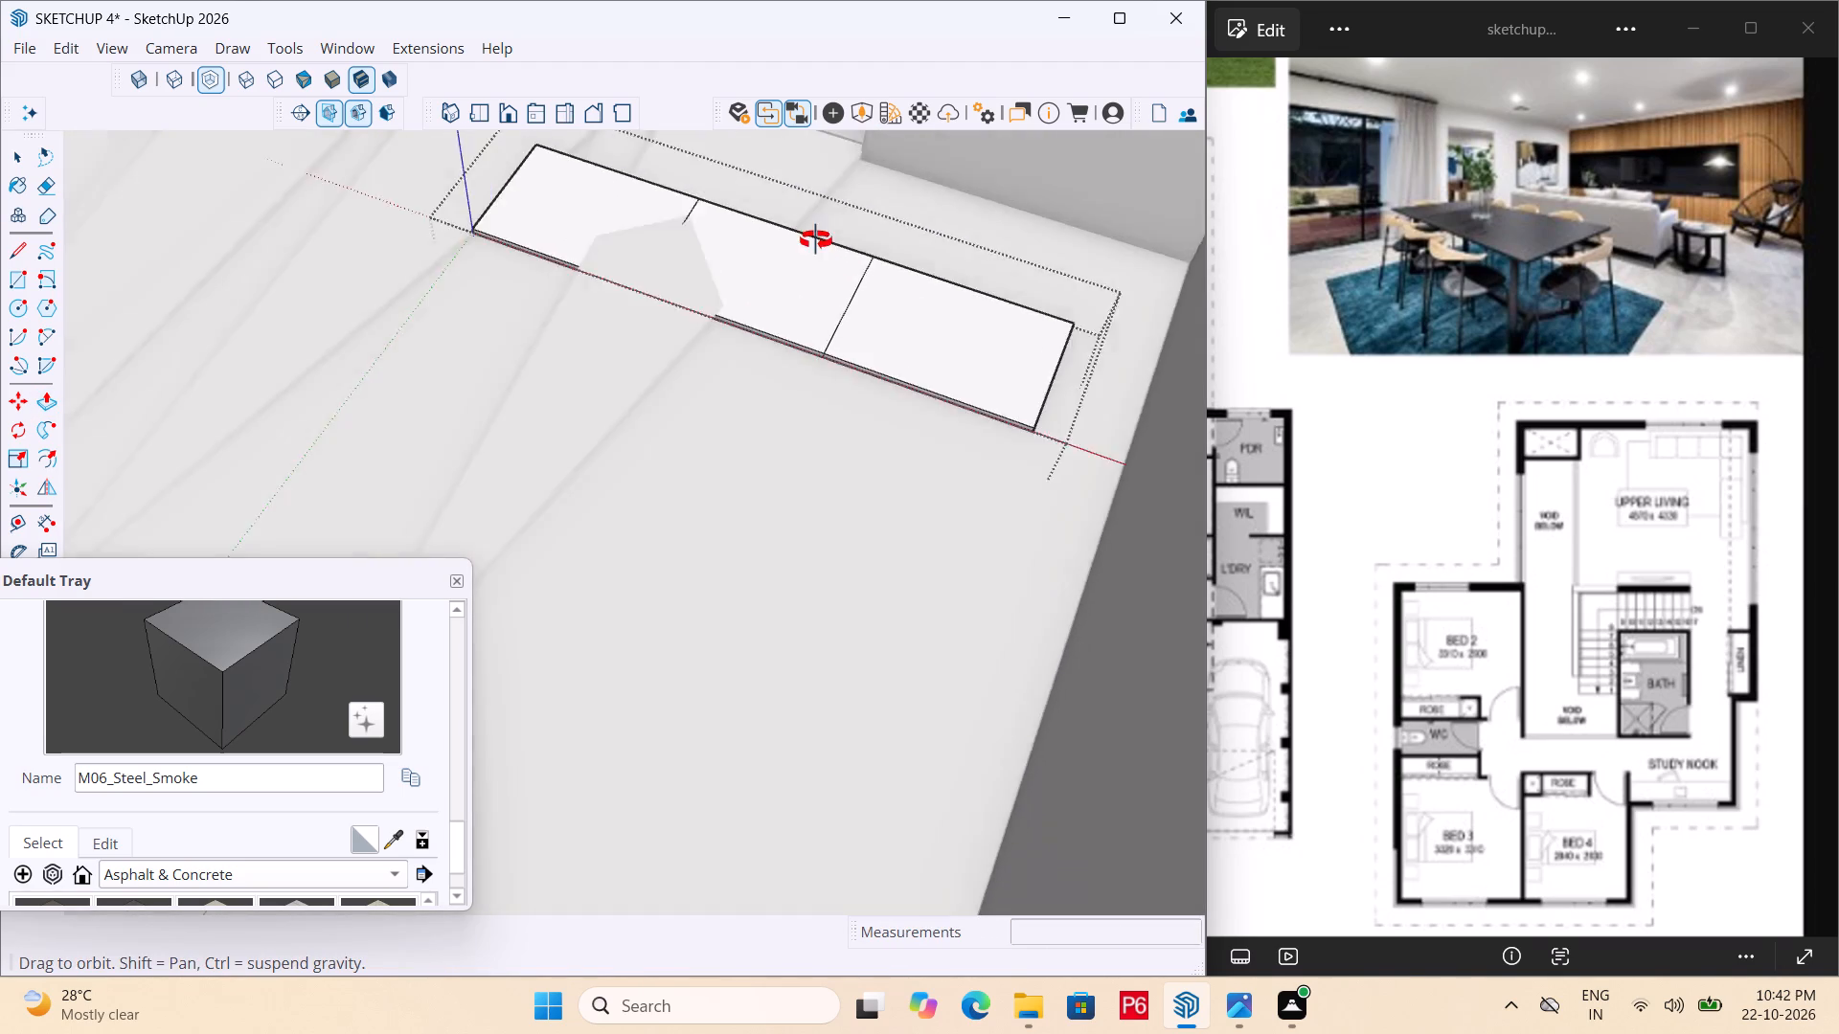
{"action": "middle_click_drag", "start_coordinate": [816, 240], "coordinate": [773, 314]}
{"action": "left_click", "coordinate": [588, 349]}
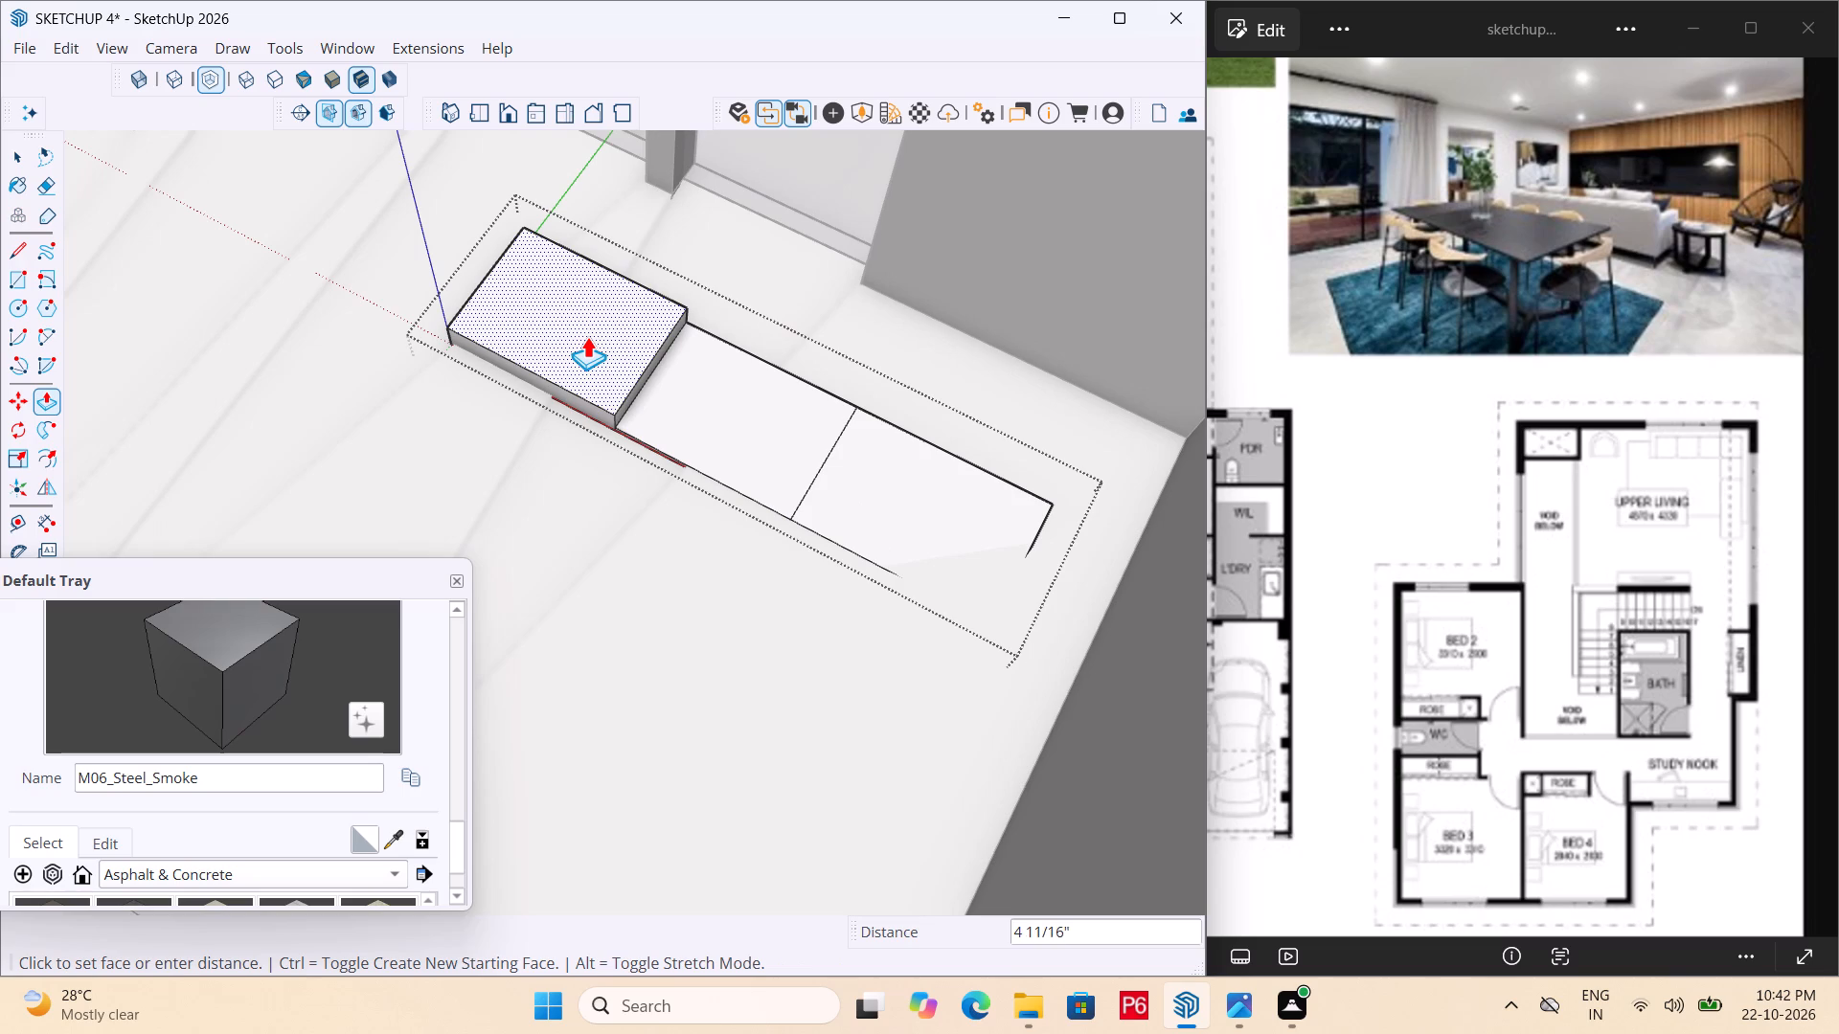
{"action": "type", "text": "1\""}
{"action": "key", "text": "Return"}
{"action": "double_click", "coordinate": [681, 382]}
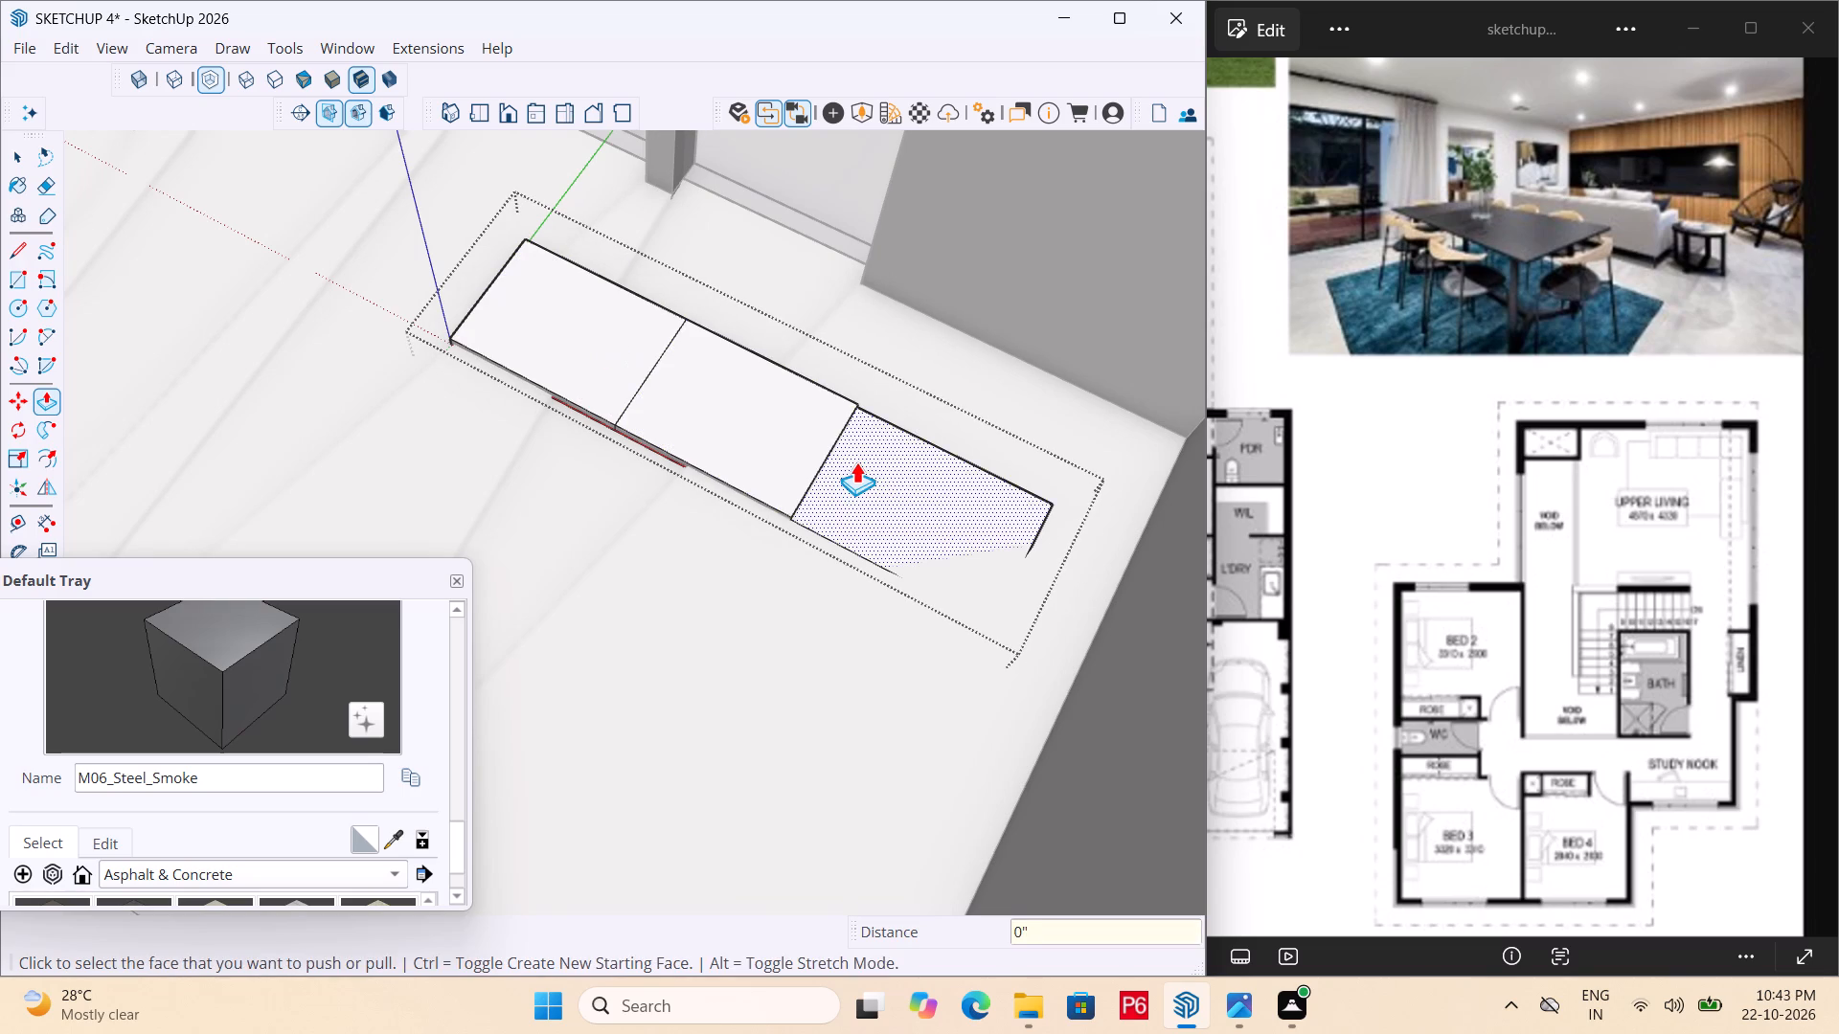
{"action": "double_click", "coordinate": [856, 461]}
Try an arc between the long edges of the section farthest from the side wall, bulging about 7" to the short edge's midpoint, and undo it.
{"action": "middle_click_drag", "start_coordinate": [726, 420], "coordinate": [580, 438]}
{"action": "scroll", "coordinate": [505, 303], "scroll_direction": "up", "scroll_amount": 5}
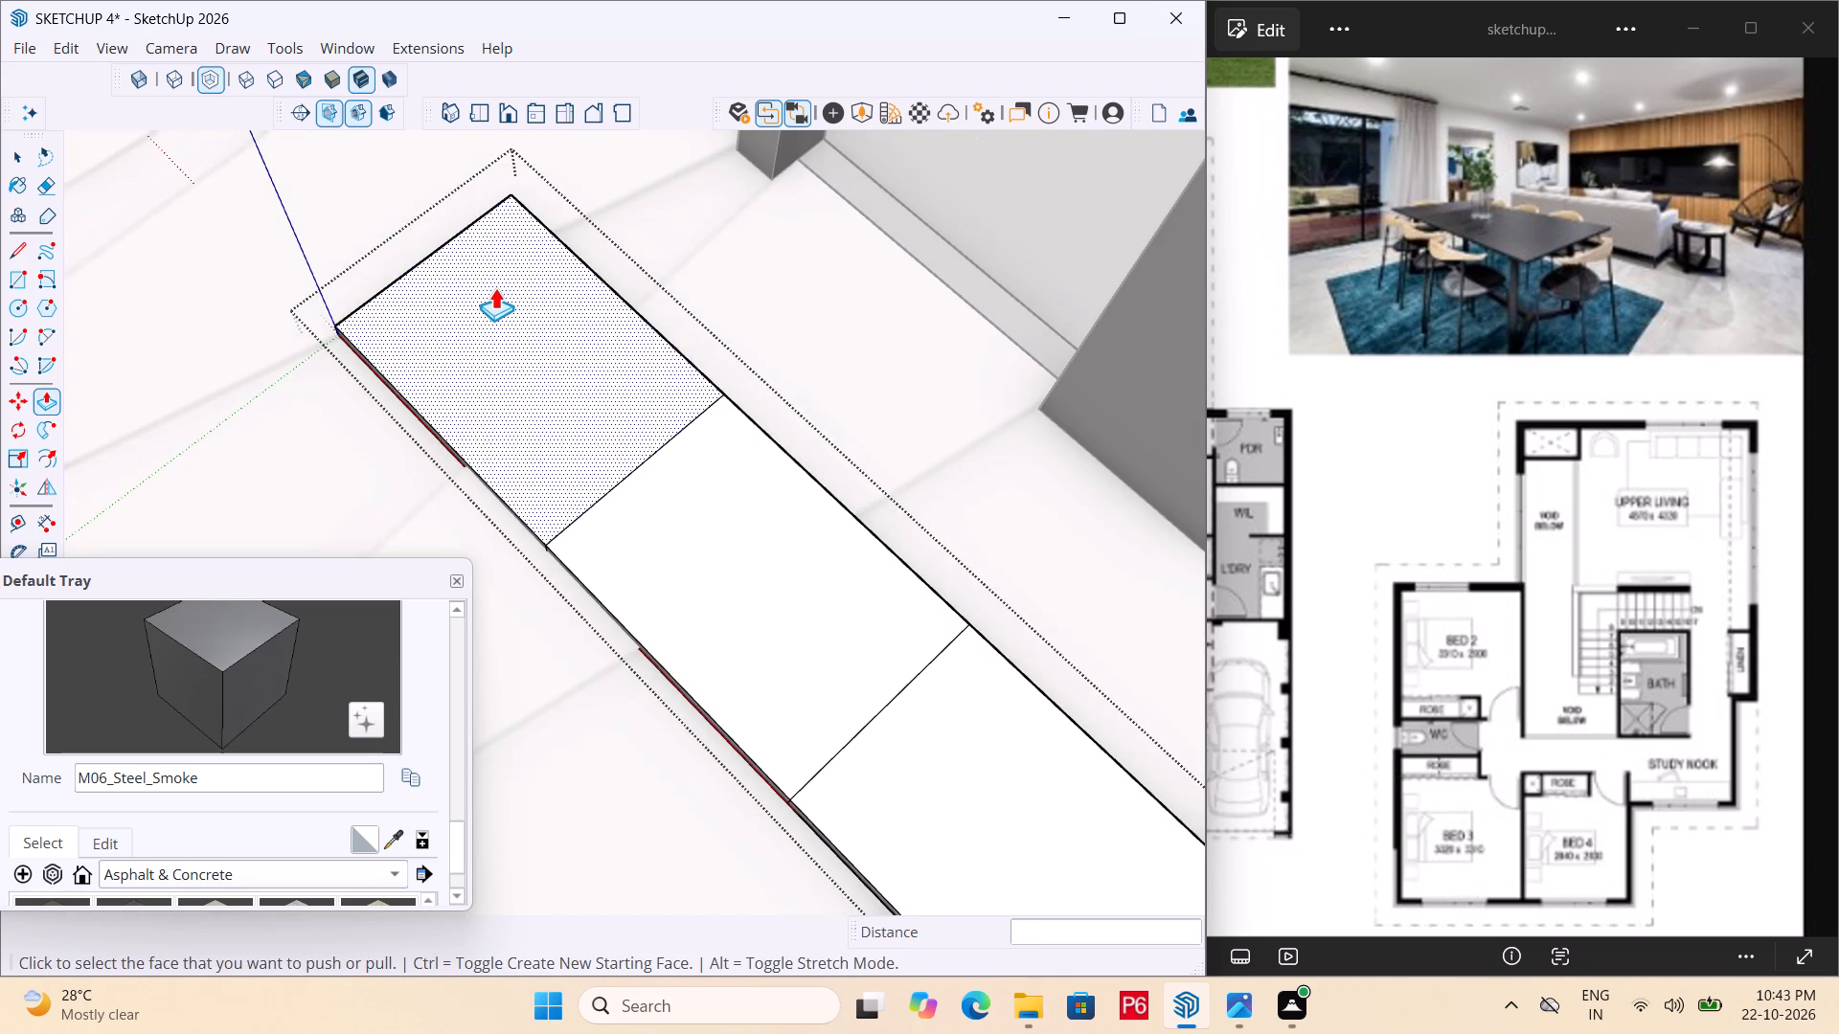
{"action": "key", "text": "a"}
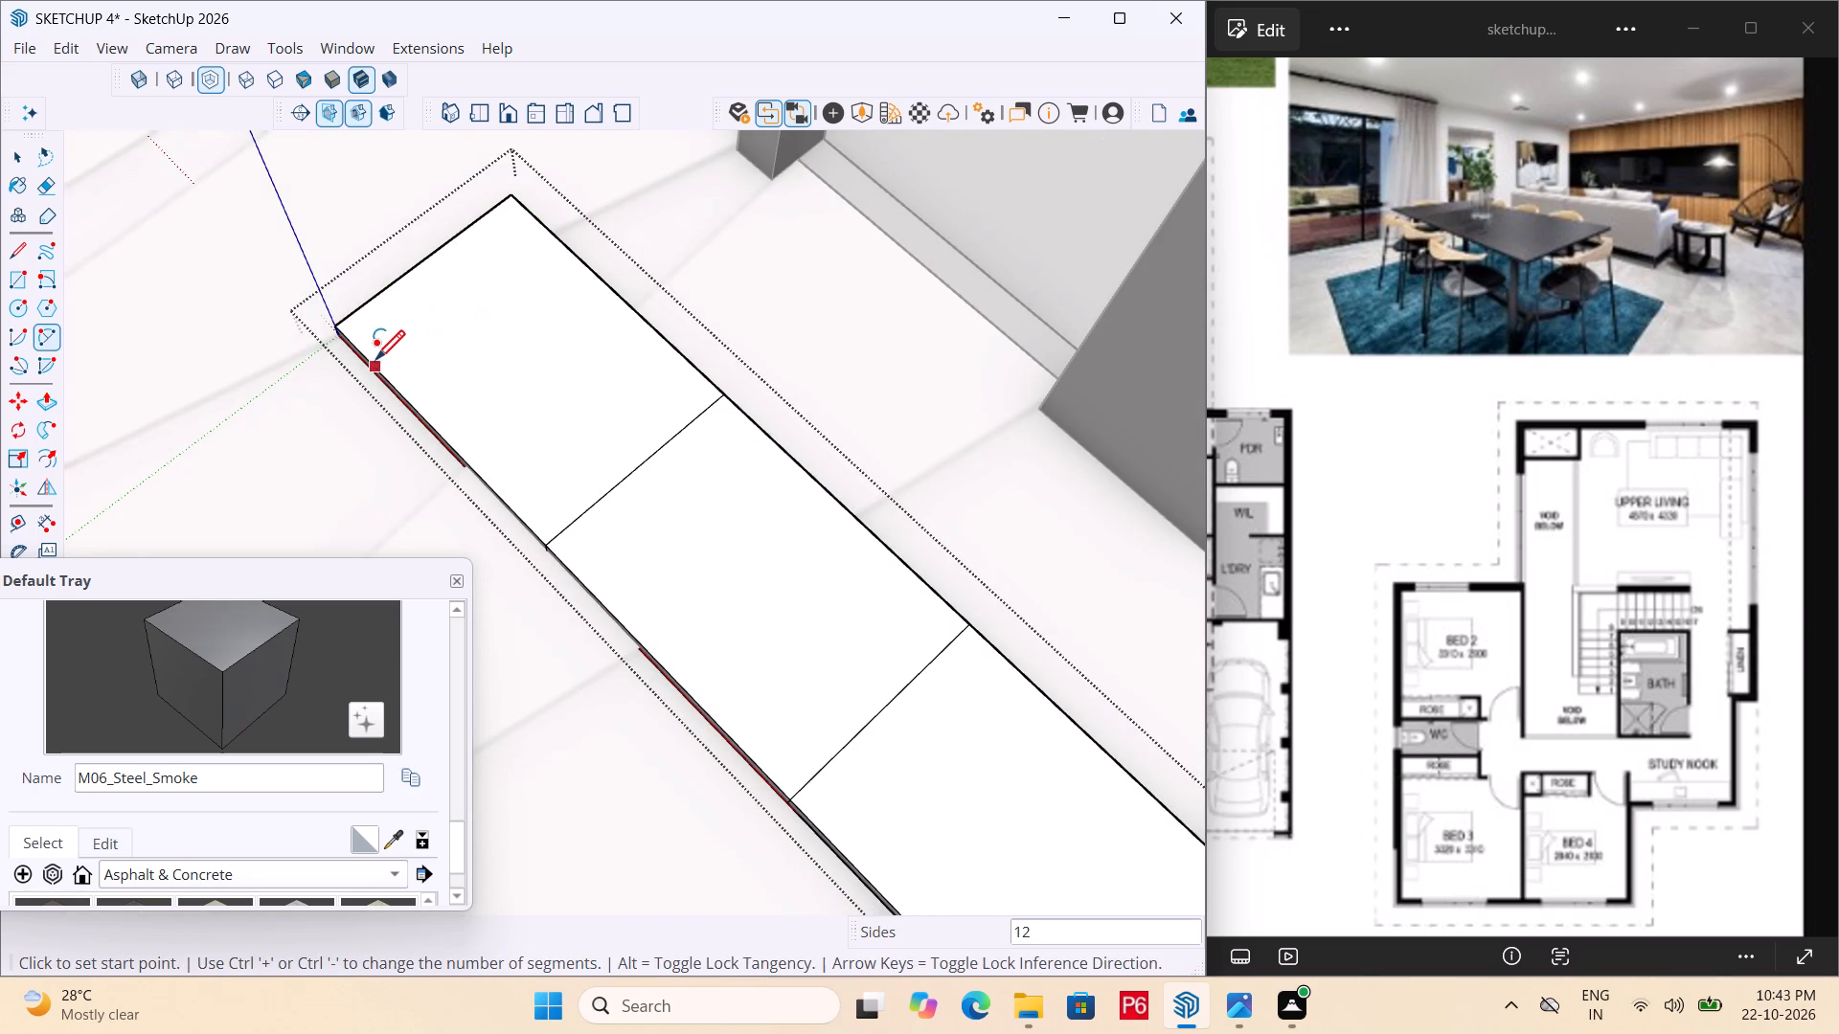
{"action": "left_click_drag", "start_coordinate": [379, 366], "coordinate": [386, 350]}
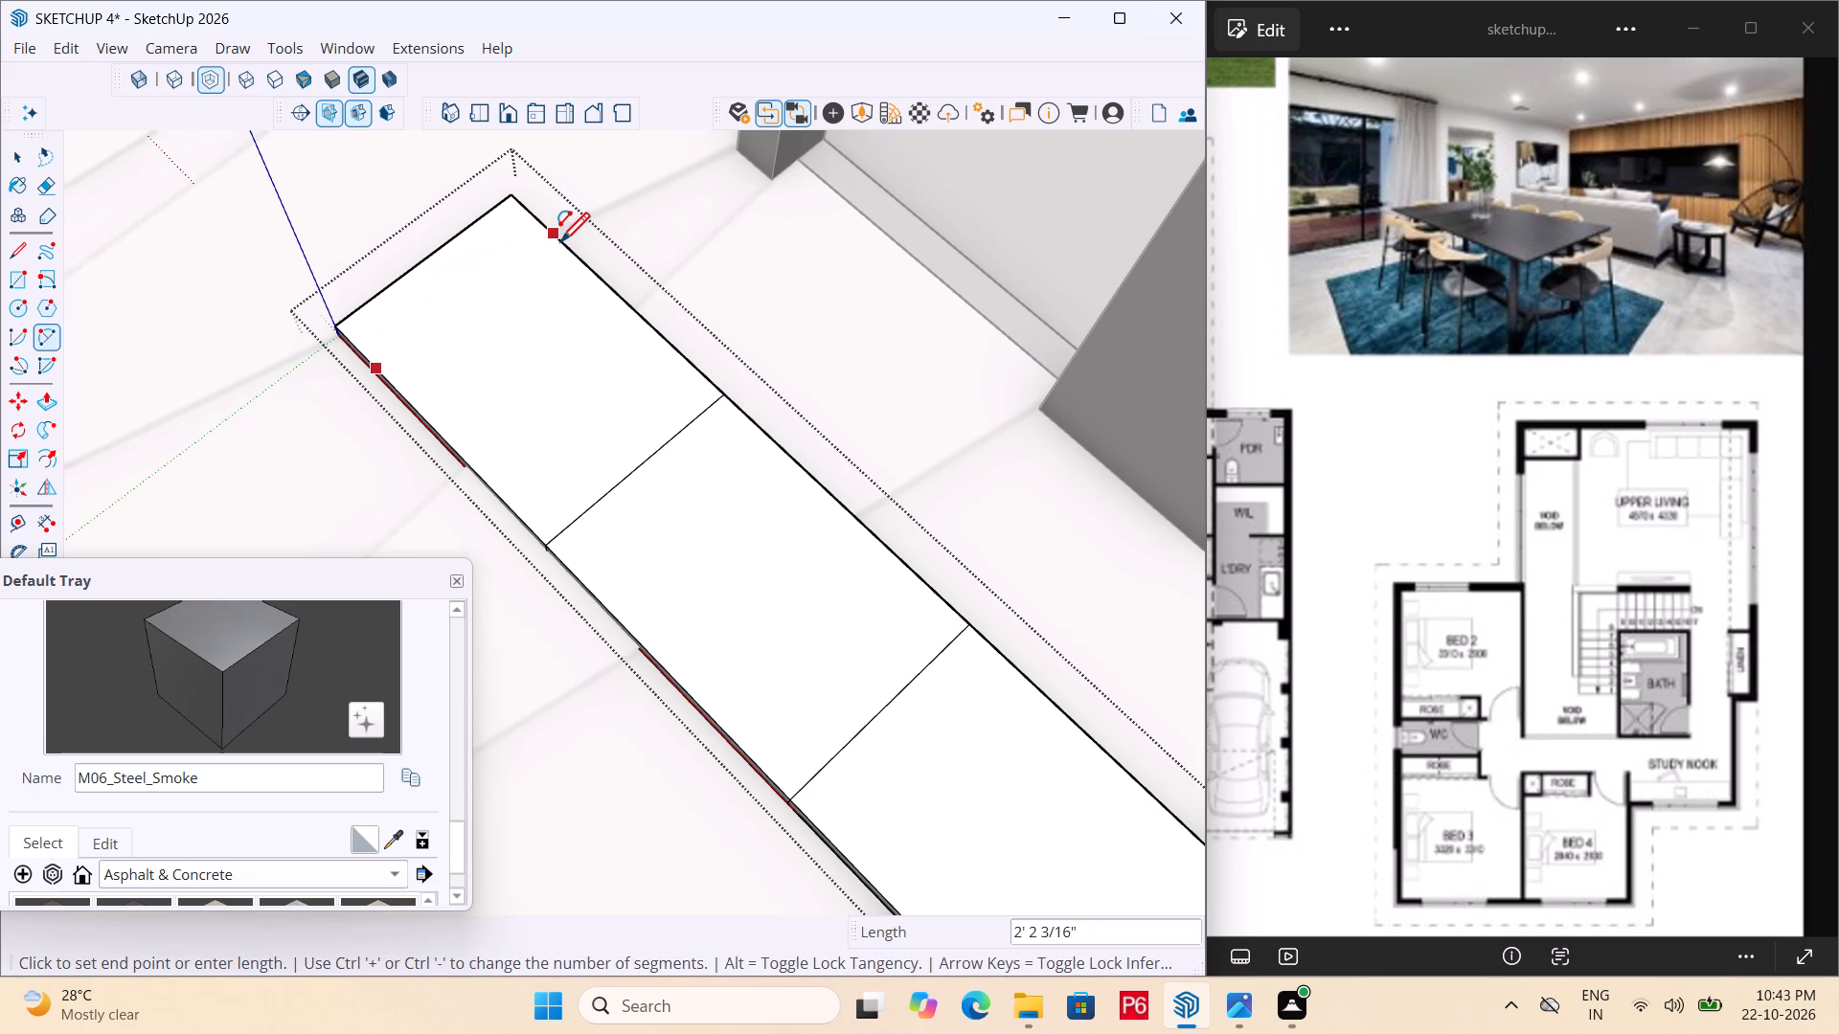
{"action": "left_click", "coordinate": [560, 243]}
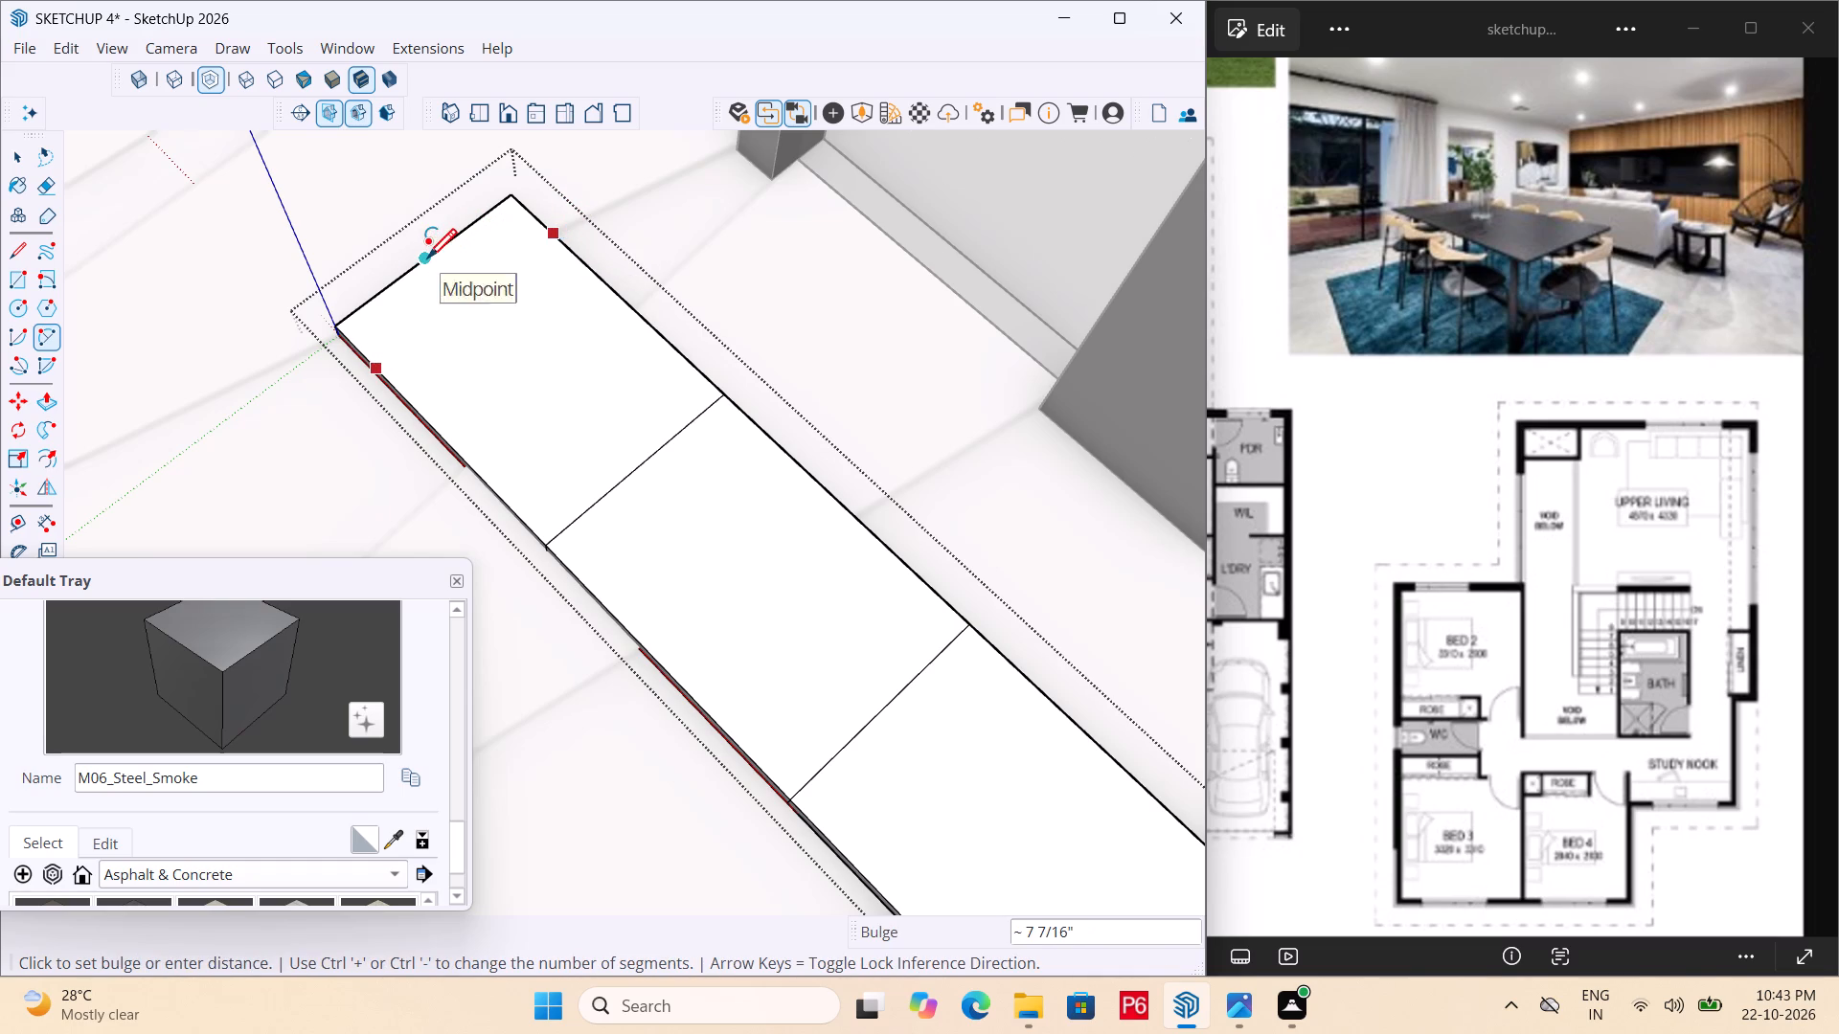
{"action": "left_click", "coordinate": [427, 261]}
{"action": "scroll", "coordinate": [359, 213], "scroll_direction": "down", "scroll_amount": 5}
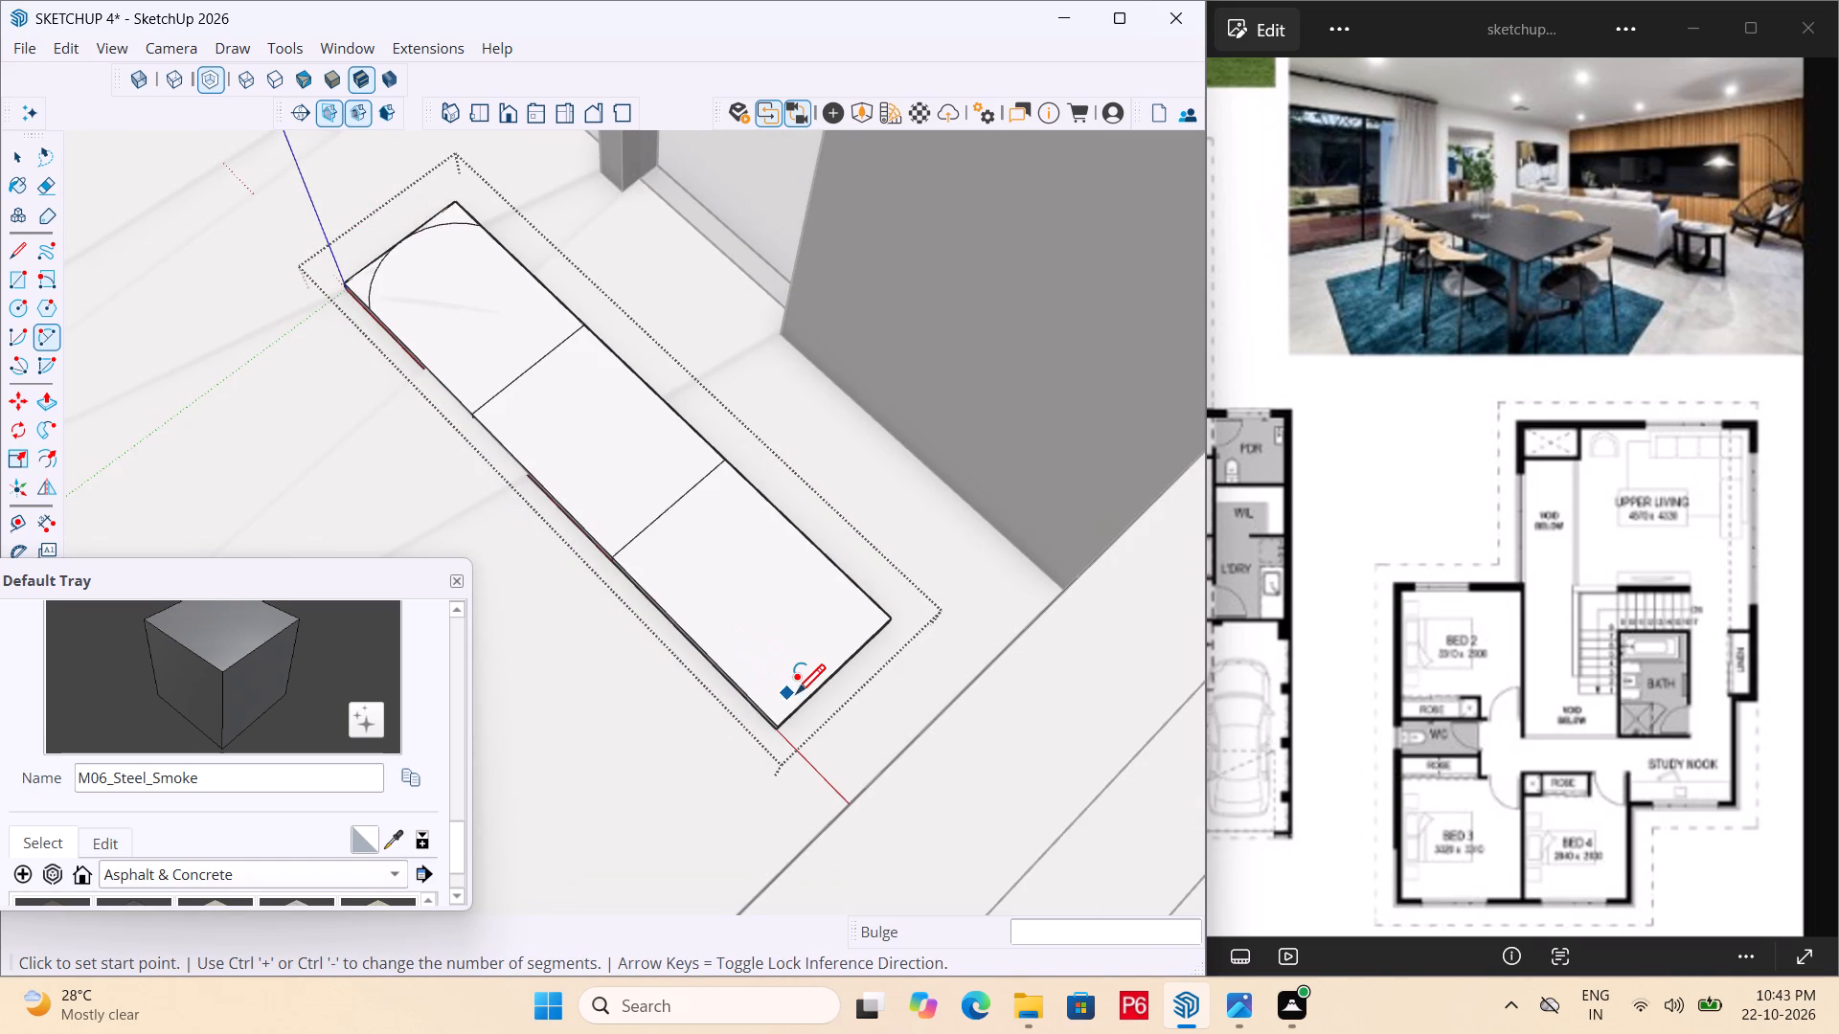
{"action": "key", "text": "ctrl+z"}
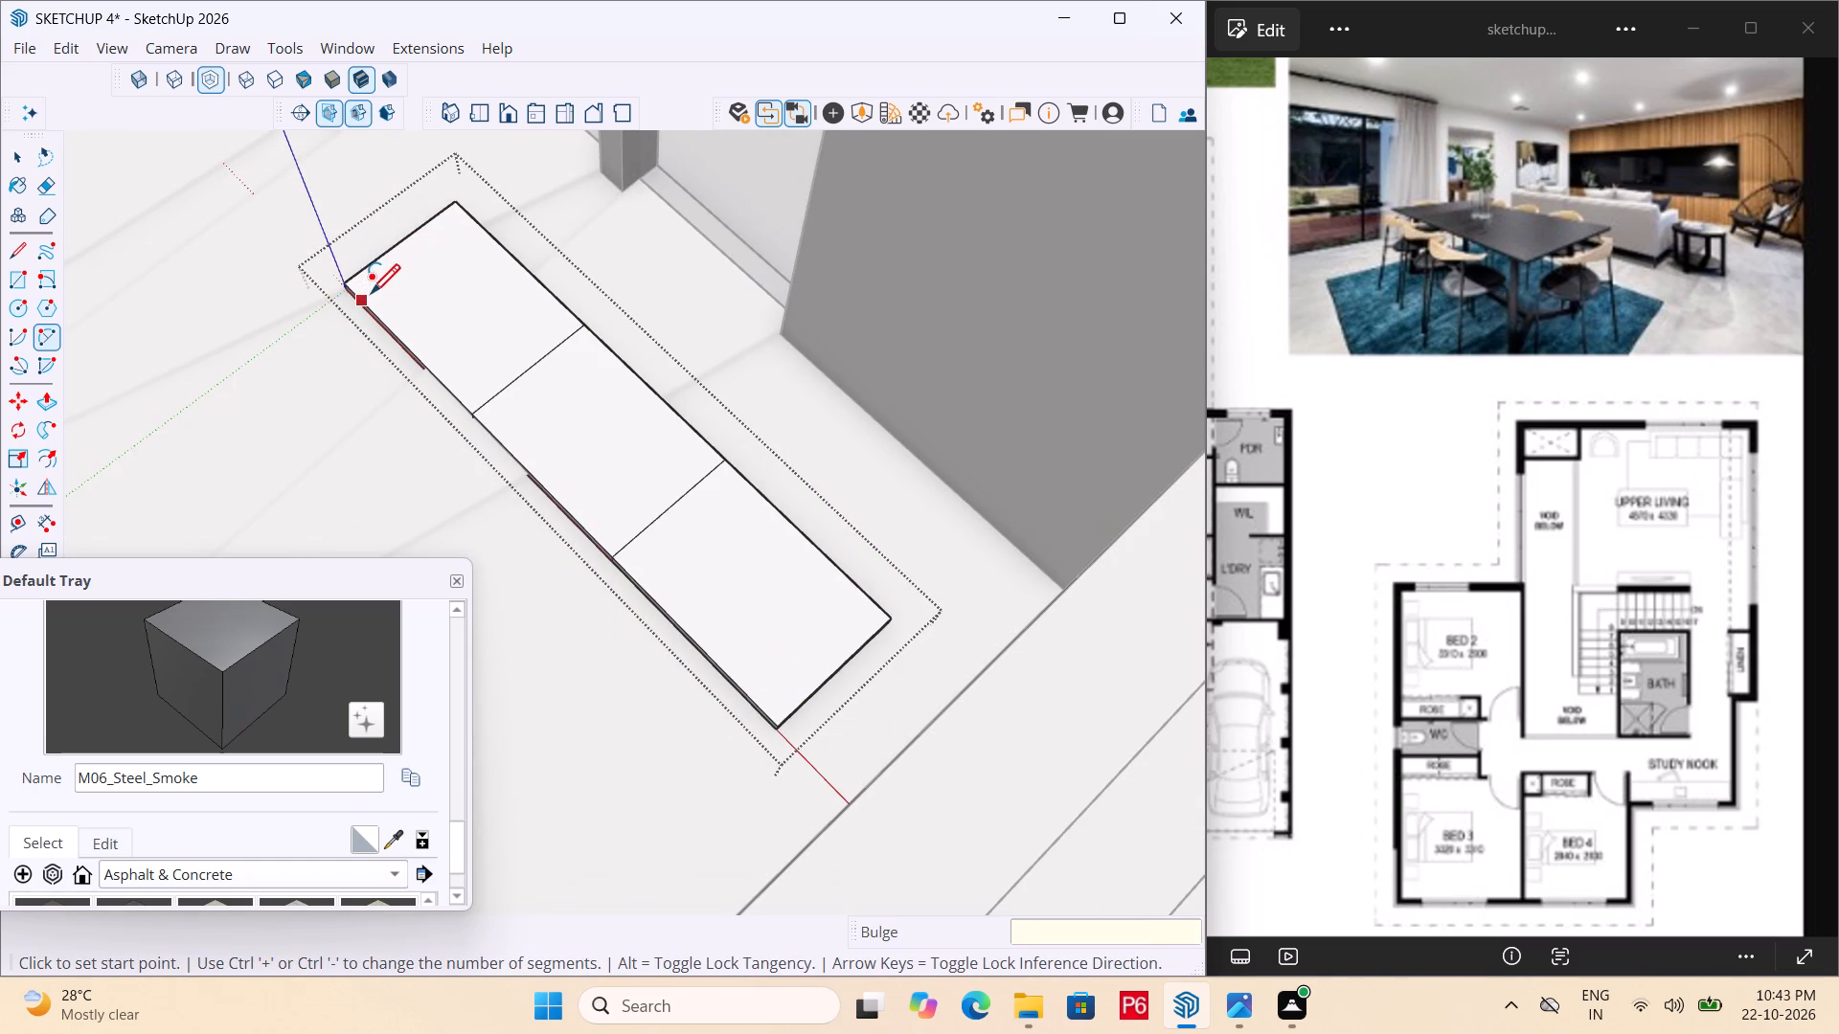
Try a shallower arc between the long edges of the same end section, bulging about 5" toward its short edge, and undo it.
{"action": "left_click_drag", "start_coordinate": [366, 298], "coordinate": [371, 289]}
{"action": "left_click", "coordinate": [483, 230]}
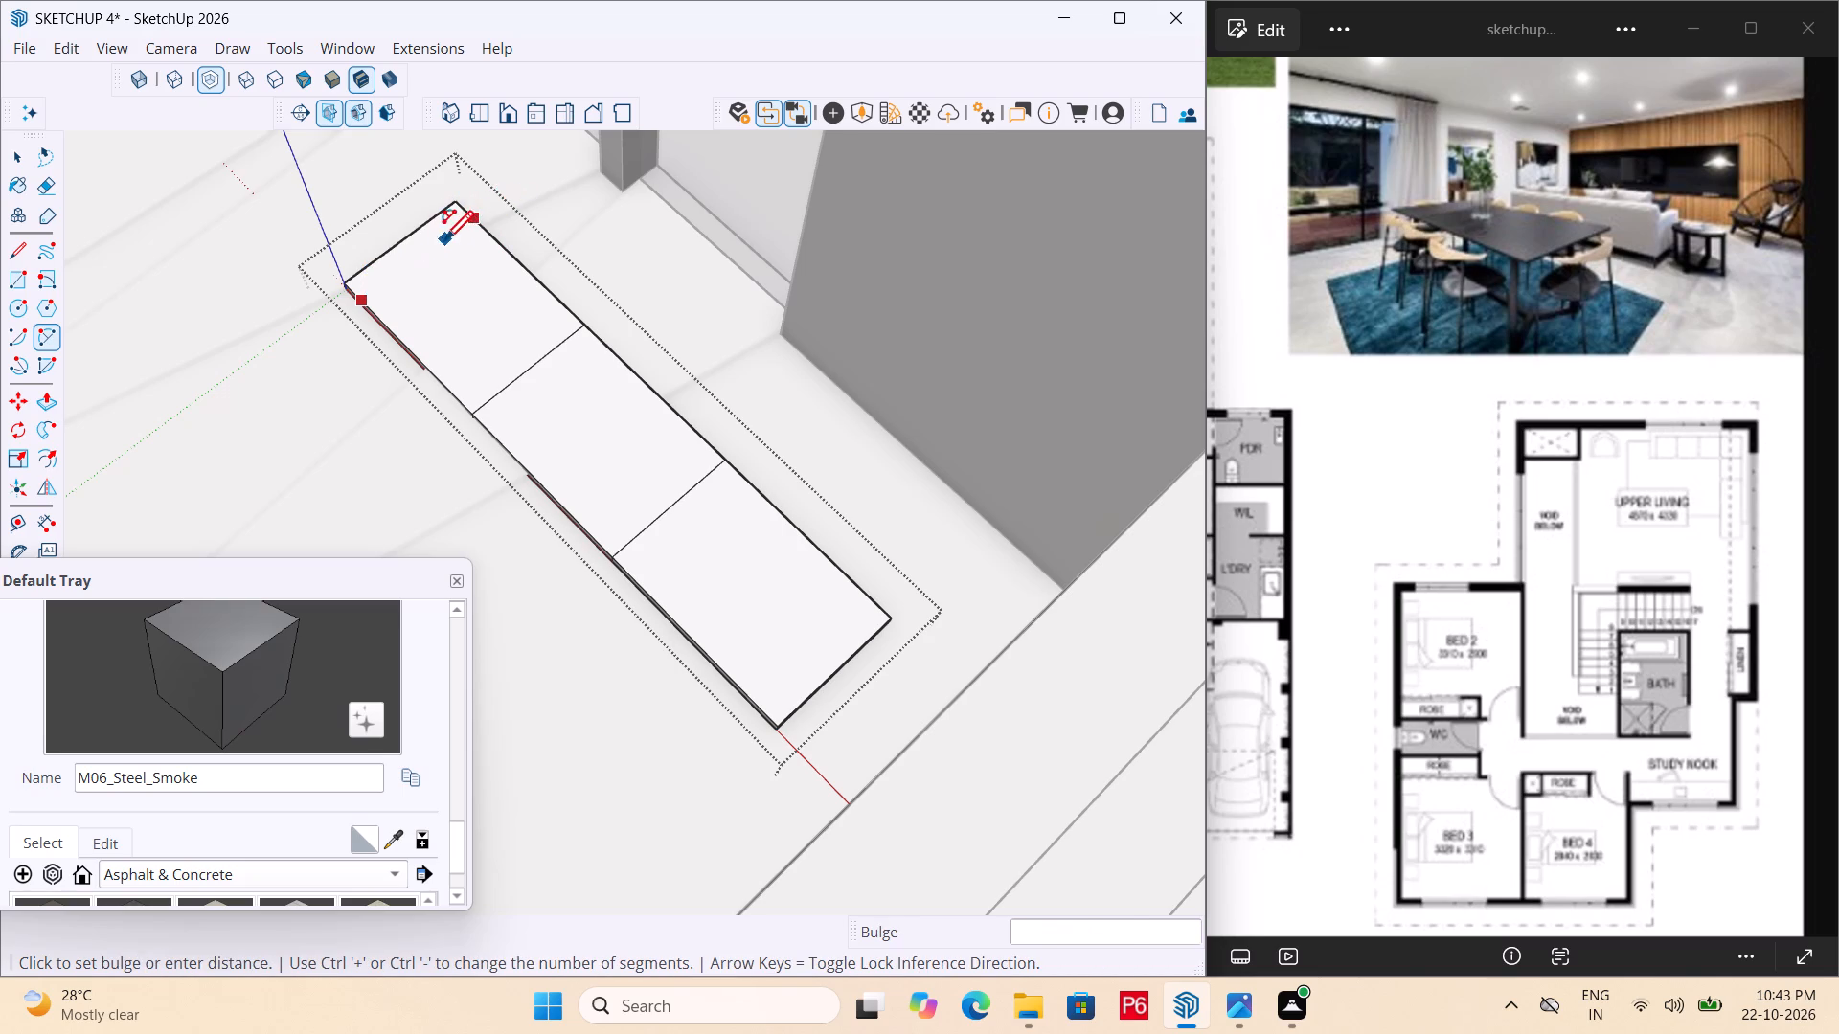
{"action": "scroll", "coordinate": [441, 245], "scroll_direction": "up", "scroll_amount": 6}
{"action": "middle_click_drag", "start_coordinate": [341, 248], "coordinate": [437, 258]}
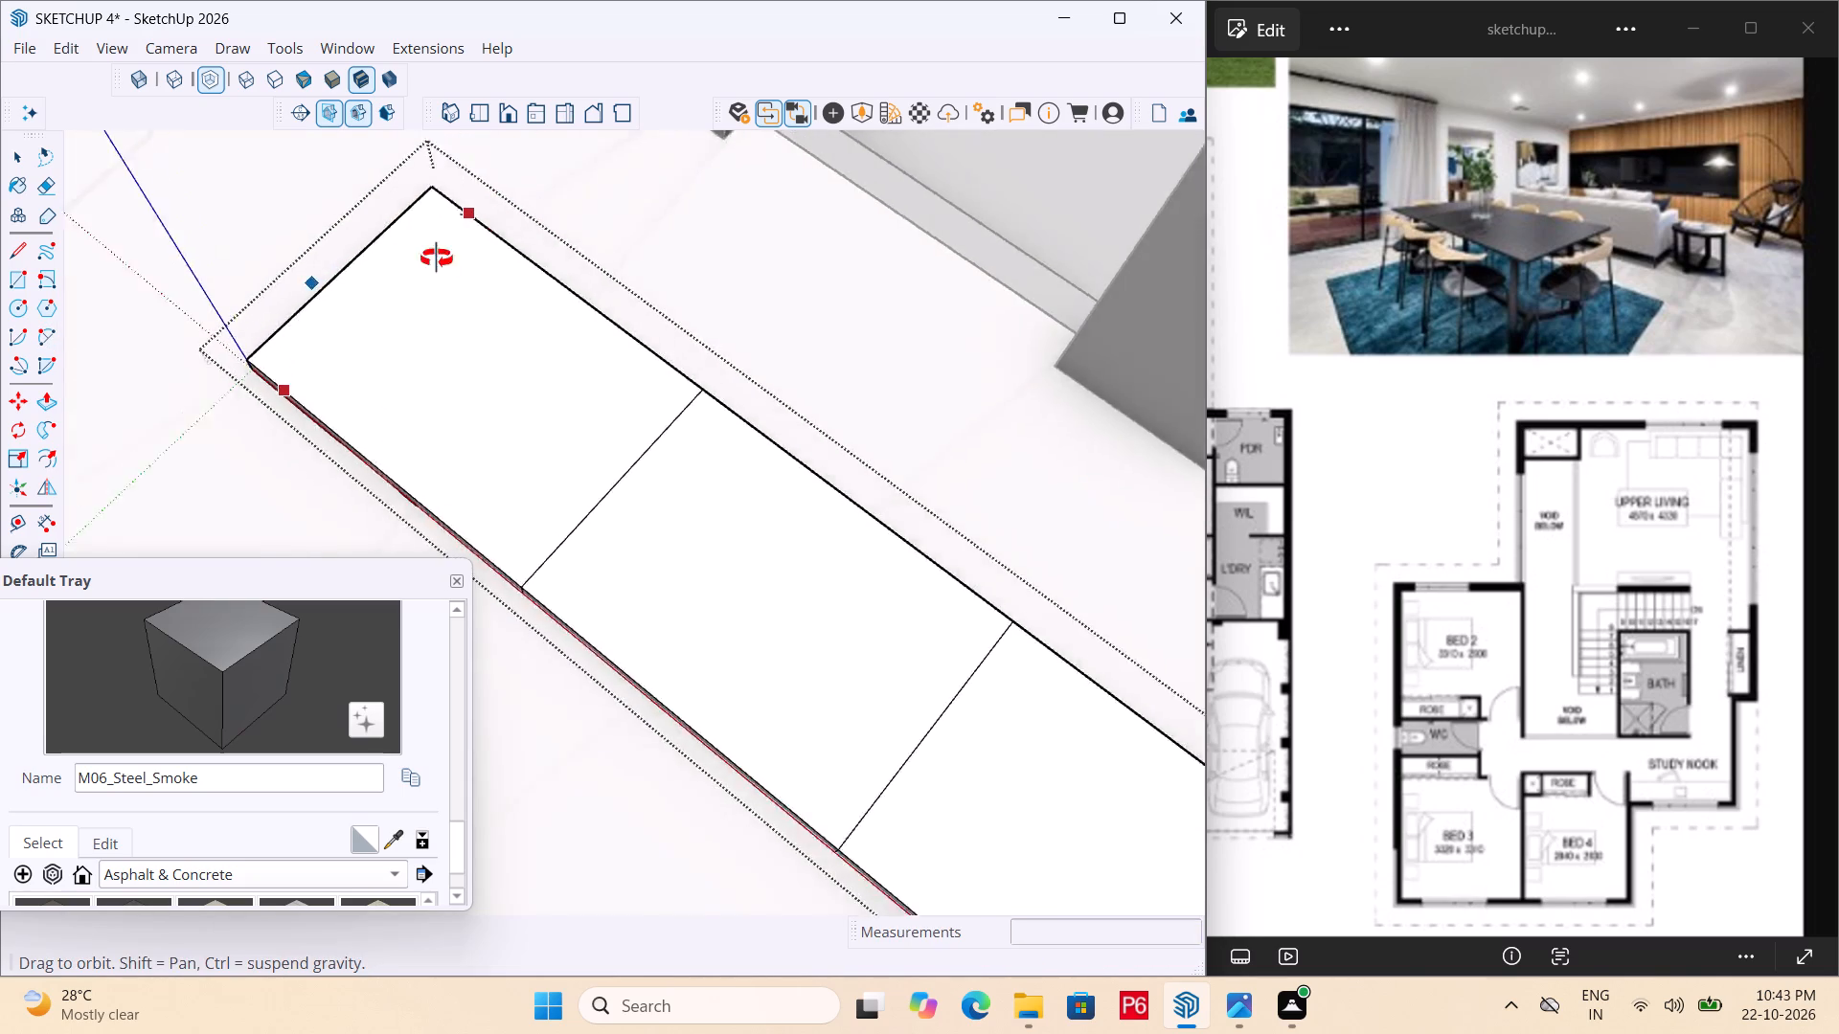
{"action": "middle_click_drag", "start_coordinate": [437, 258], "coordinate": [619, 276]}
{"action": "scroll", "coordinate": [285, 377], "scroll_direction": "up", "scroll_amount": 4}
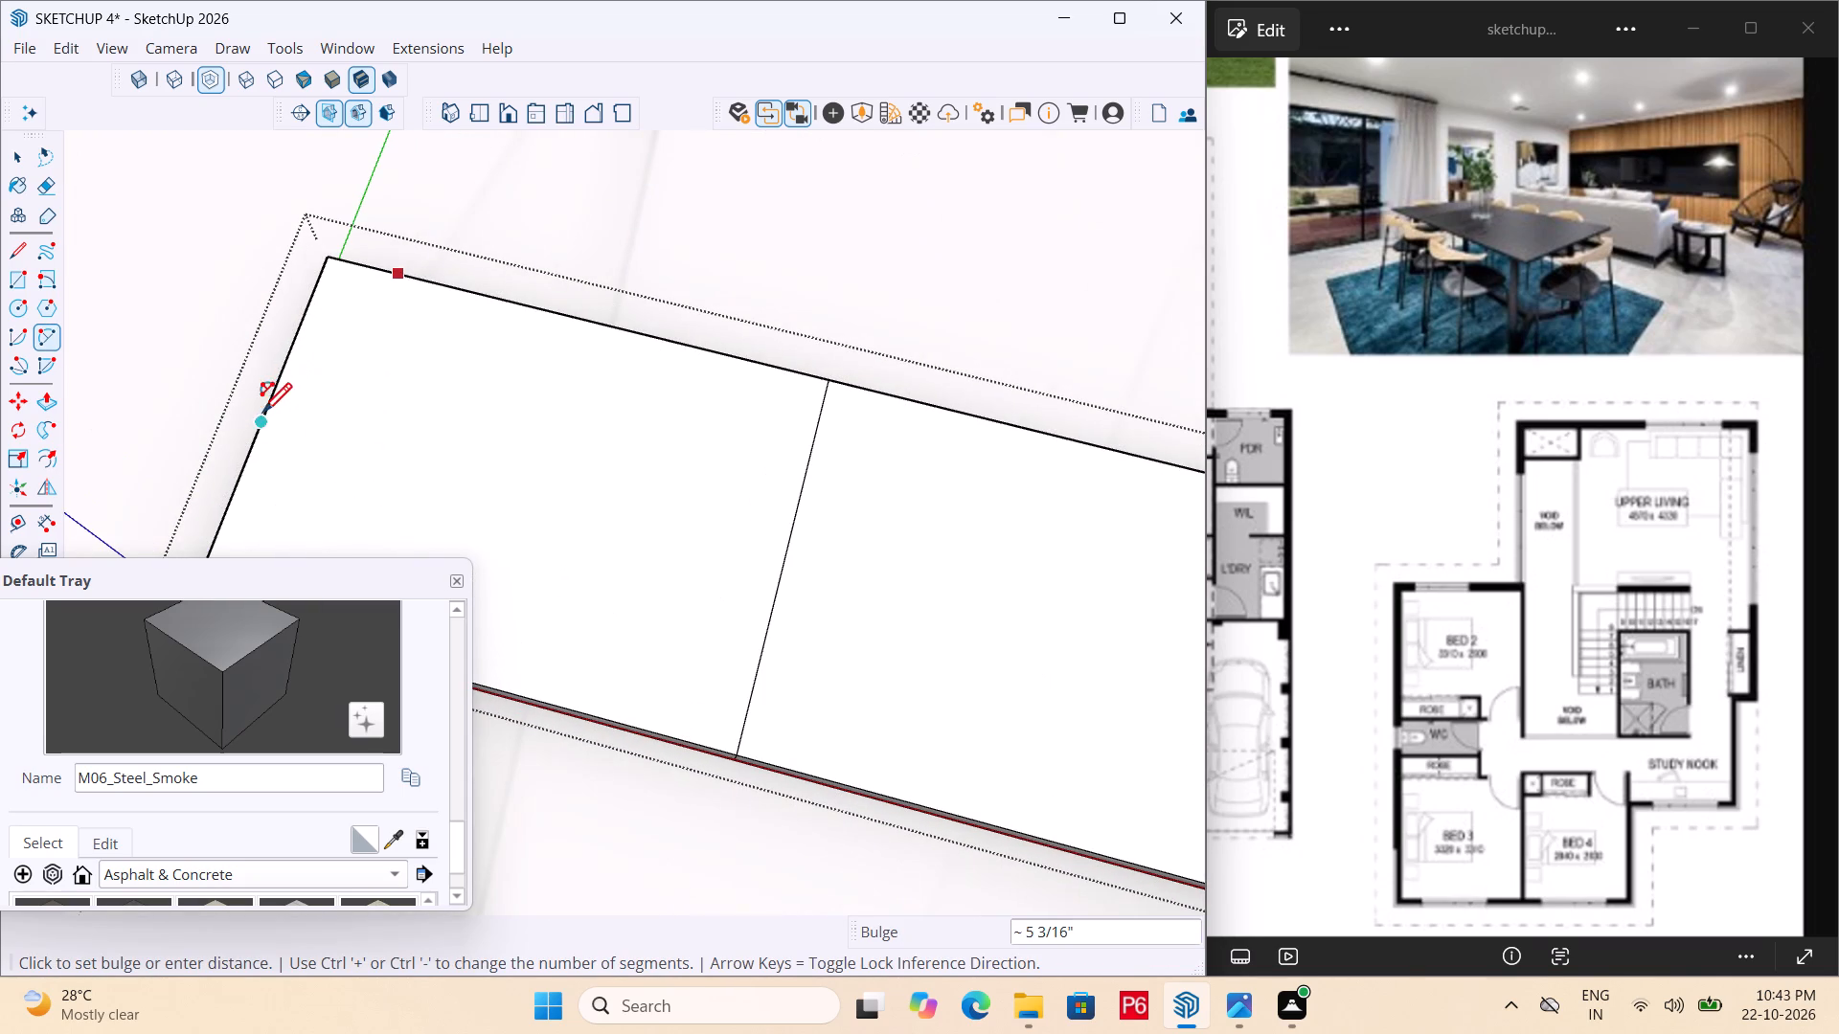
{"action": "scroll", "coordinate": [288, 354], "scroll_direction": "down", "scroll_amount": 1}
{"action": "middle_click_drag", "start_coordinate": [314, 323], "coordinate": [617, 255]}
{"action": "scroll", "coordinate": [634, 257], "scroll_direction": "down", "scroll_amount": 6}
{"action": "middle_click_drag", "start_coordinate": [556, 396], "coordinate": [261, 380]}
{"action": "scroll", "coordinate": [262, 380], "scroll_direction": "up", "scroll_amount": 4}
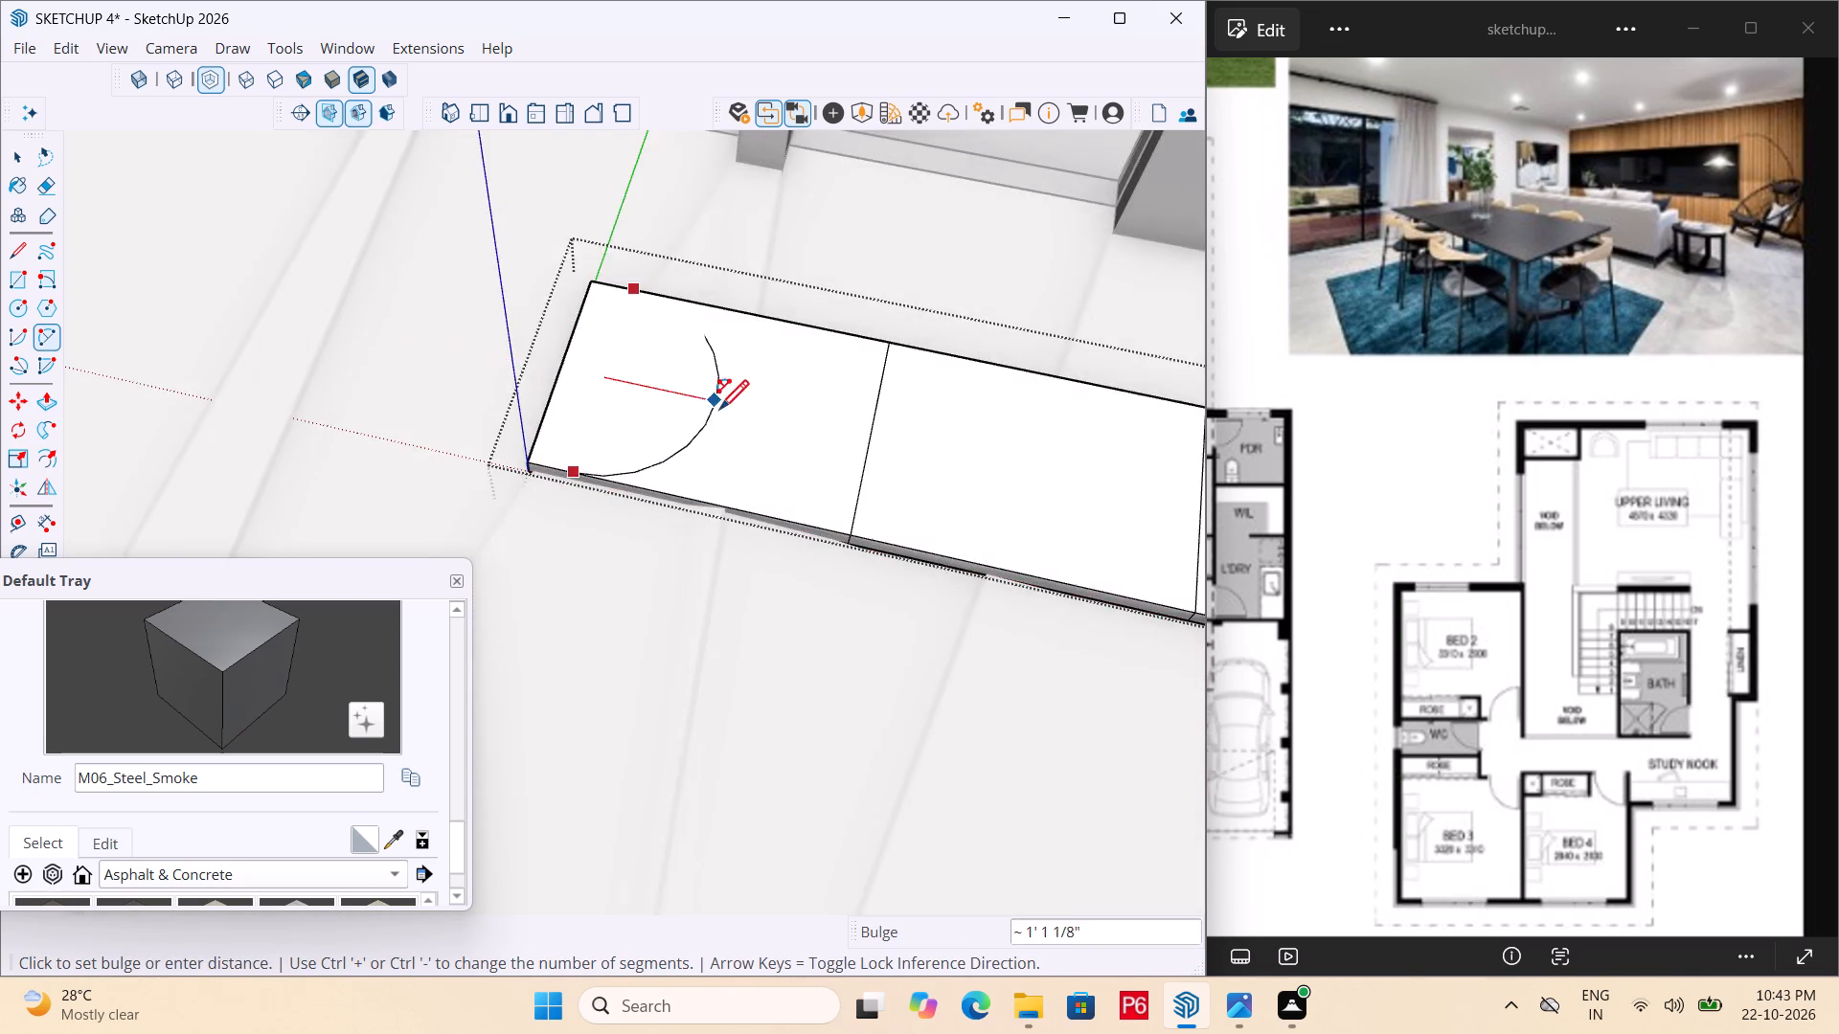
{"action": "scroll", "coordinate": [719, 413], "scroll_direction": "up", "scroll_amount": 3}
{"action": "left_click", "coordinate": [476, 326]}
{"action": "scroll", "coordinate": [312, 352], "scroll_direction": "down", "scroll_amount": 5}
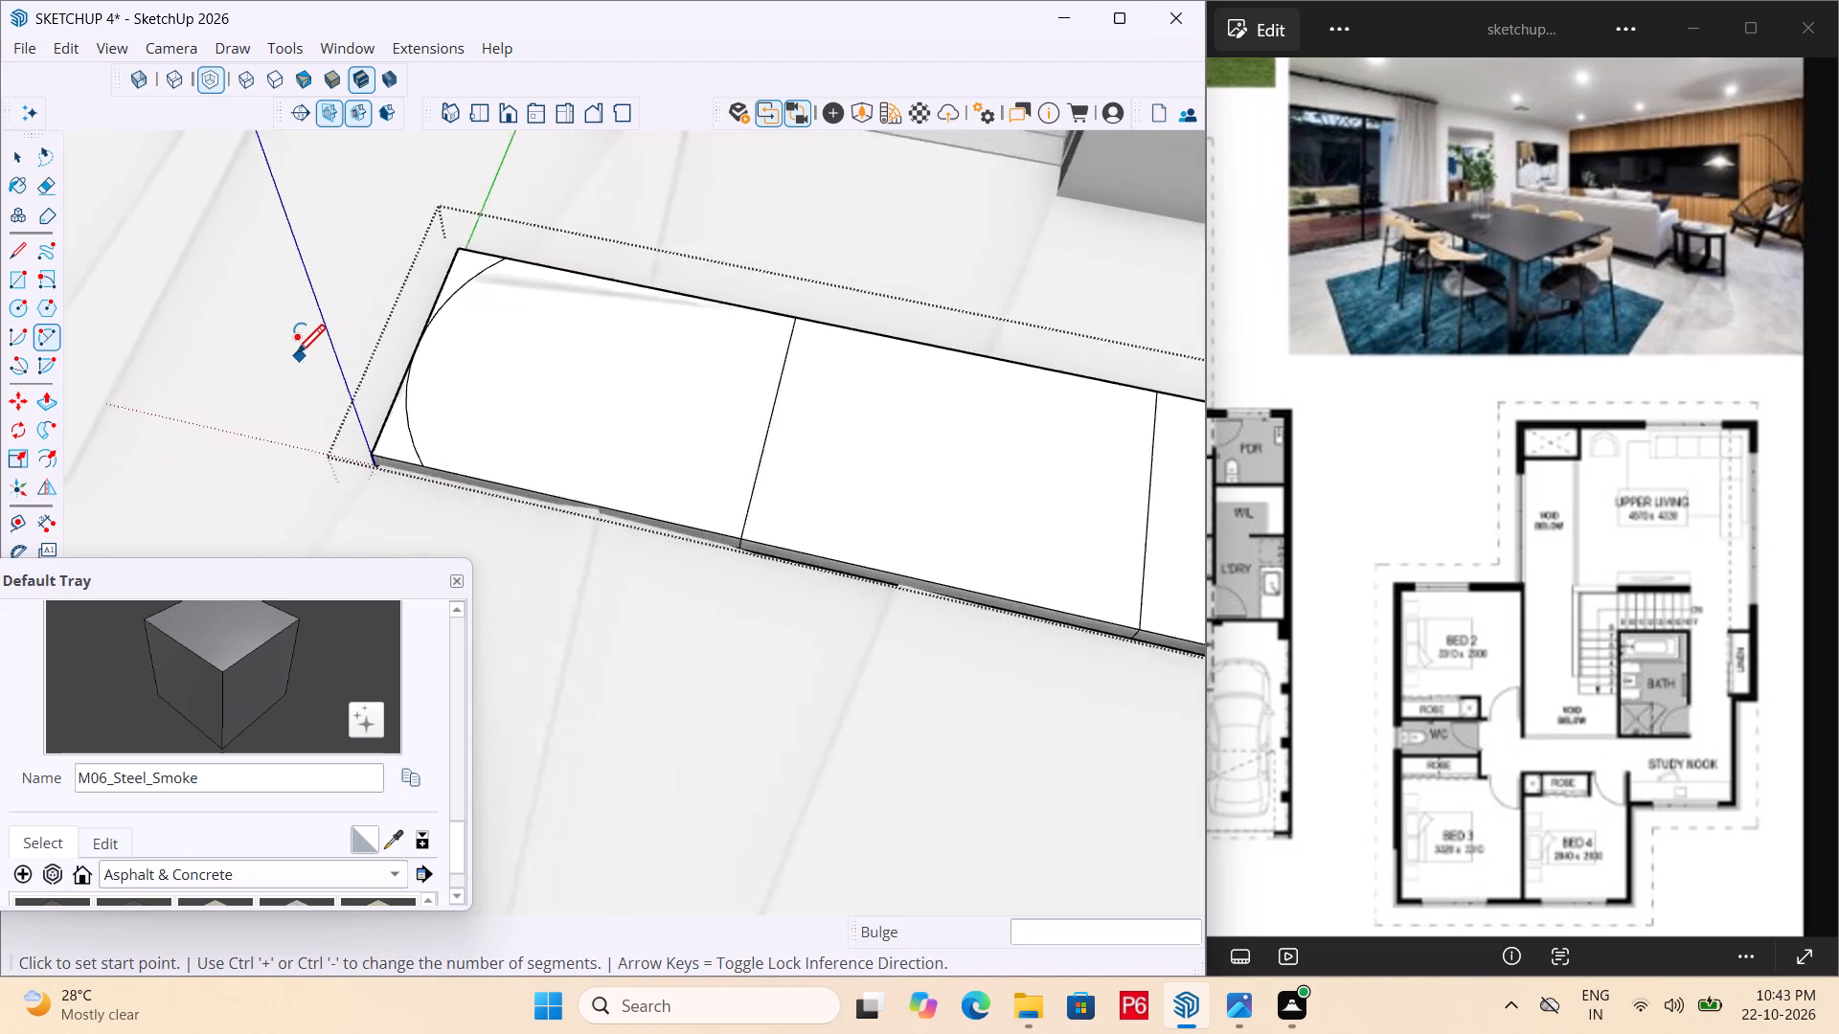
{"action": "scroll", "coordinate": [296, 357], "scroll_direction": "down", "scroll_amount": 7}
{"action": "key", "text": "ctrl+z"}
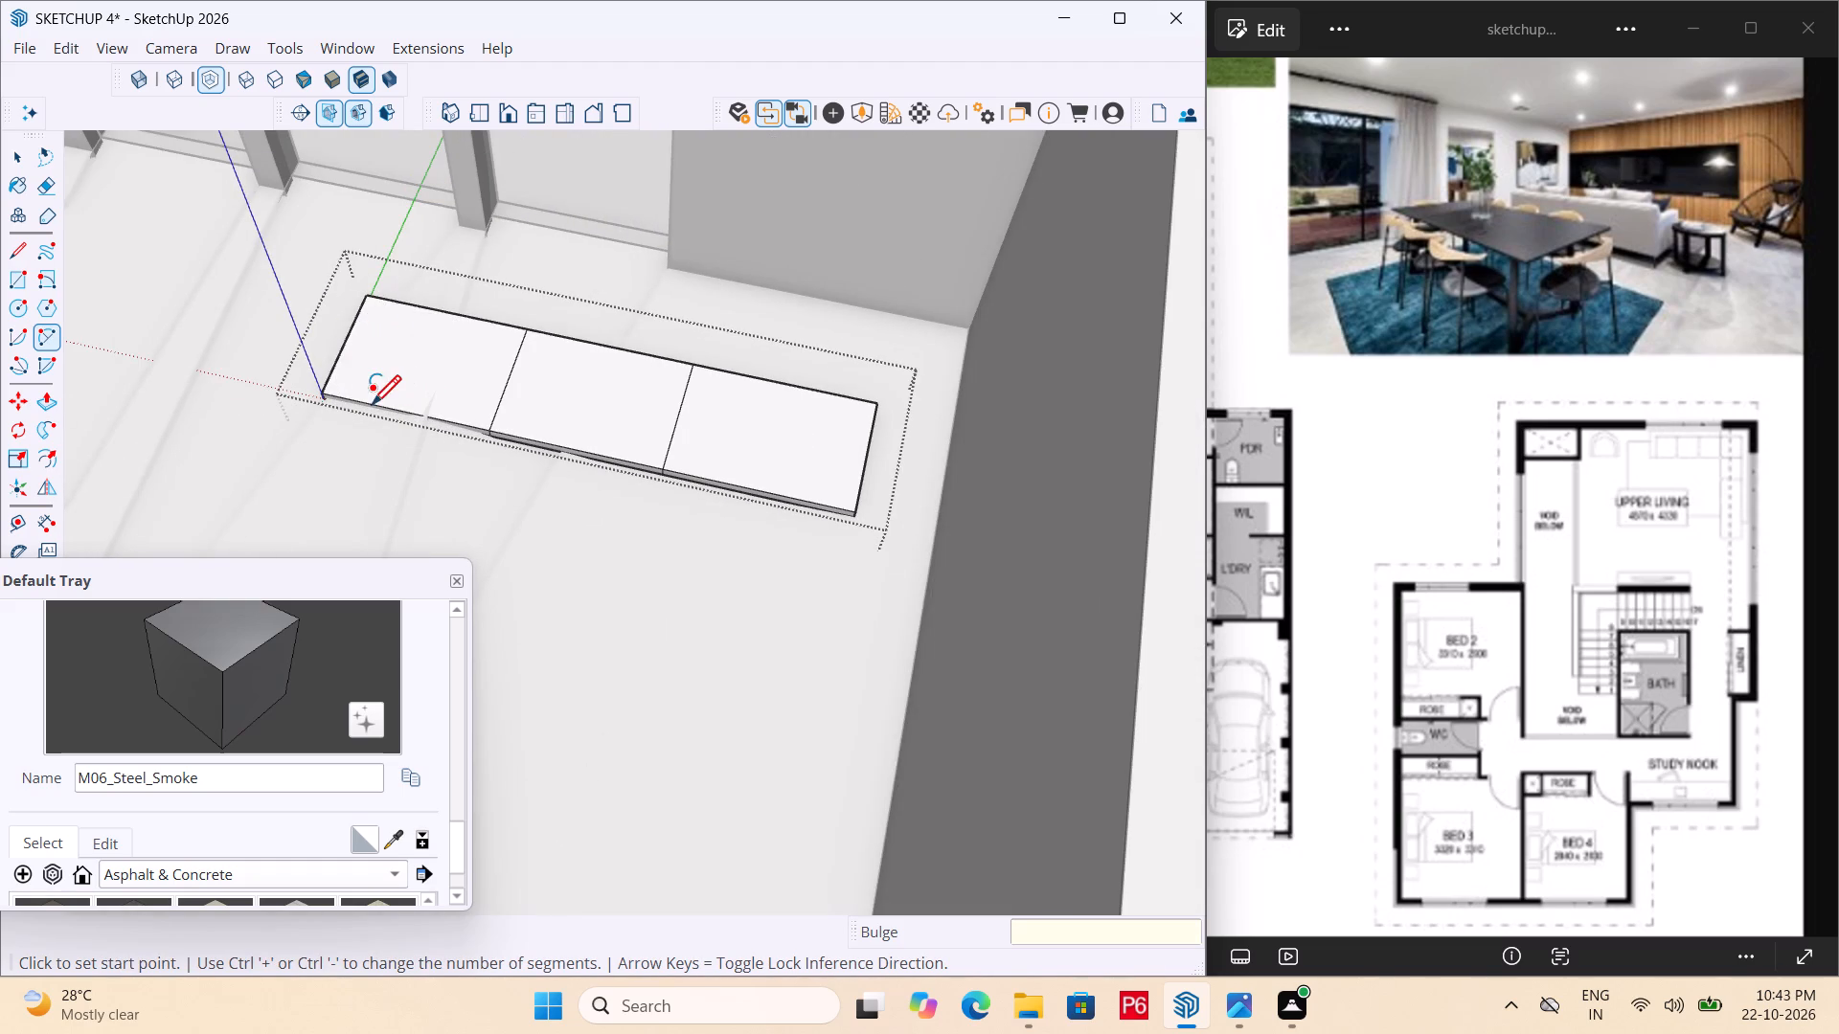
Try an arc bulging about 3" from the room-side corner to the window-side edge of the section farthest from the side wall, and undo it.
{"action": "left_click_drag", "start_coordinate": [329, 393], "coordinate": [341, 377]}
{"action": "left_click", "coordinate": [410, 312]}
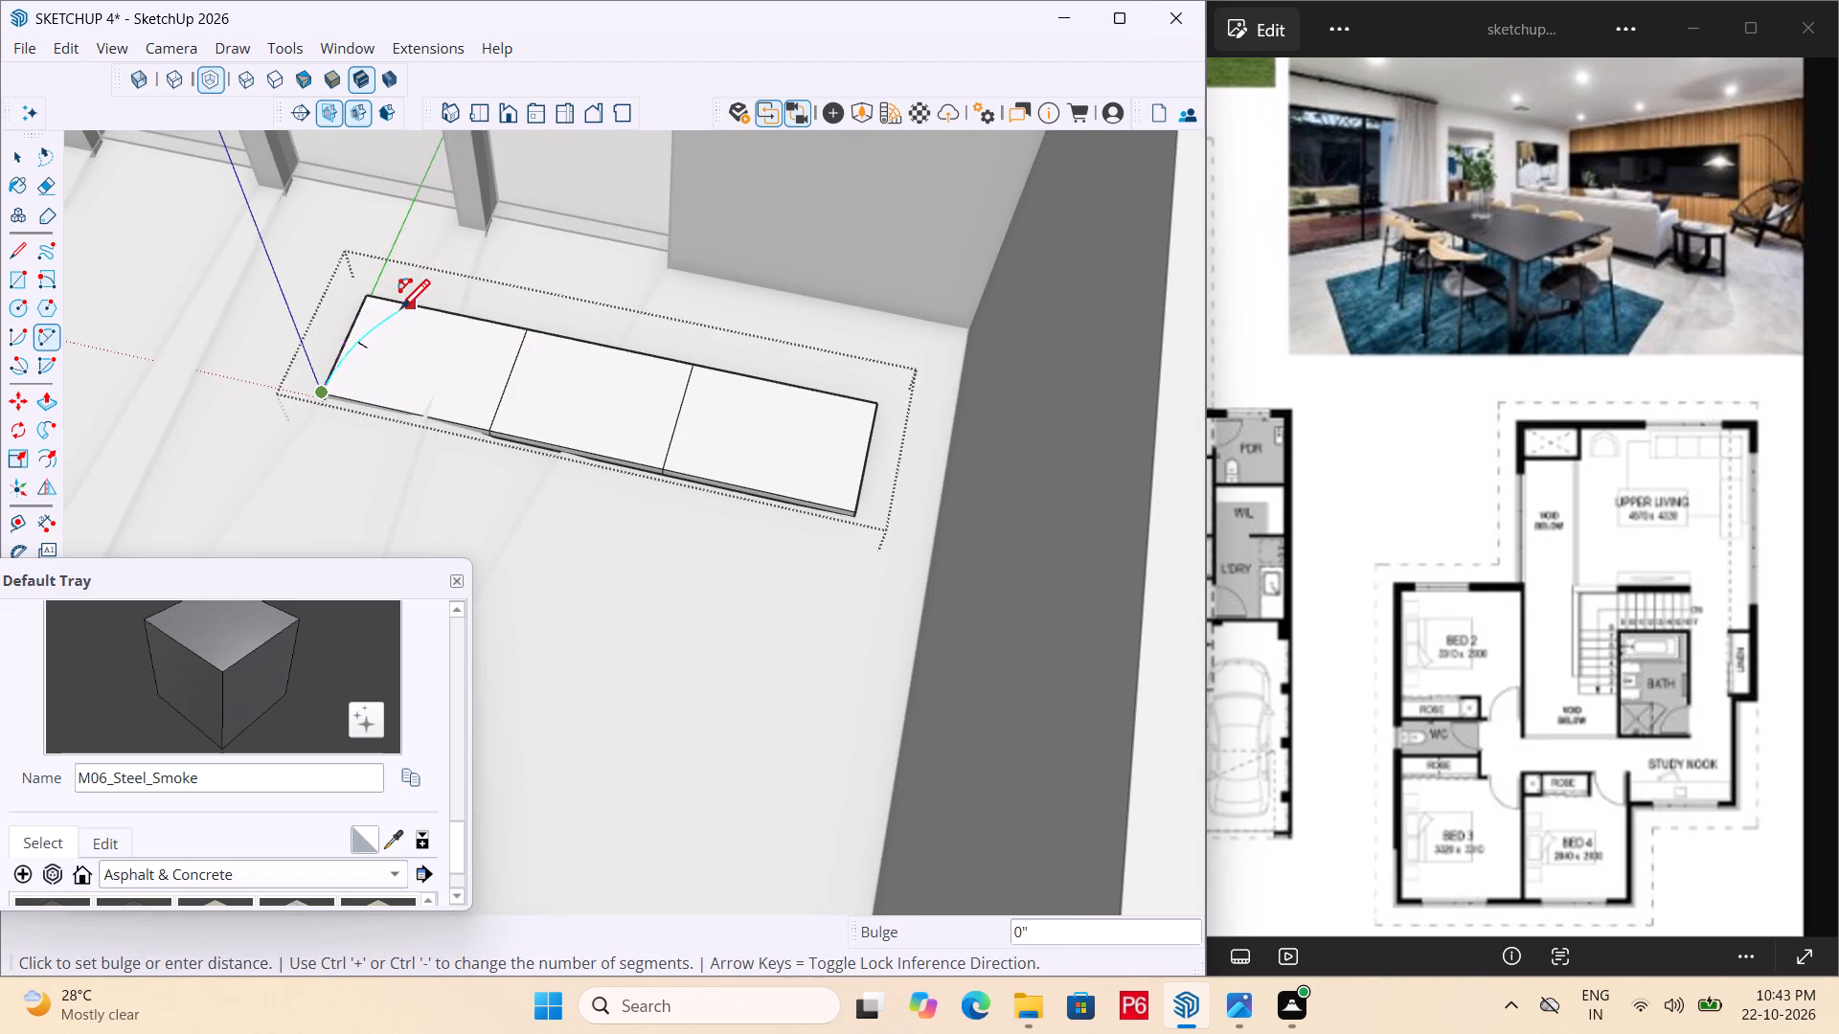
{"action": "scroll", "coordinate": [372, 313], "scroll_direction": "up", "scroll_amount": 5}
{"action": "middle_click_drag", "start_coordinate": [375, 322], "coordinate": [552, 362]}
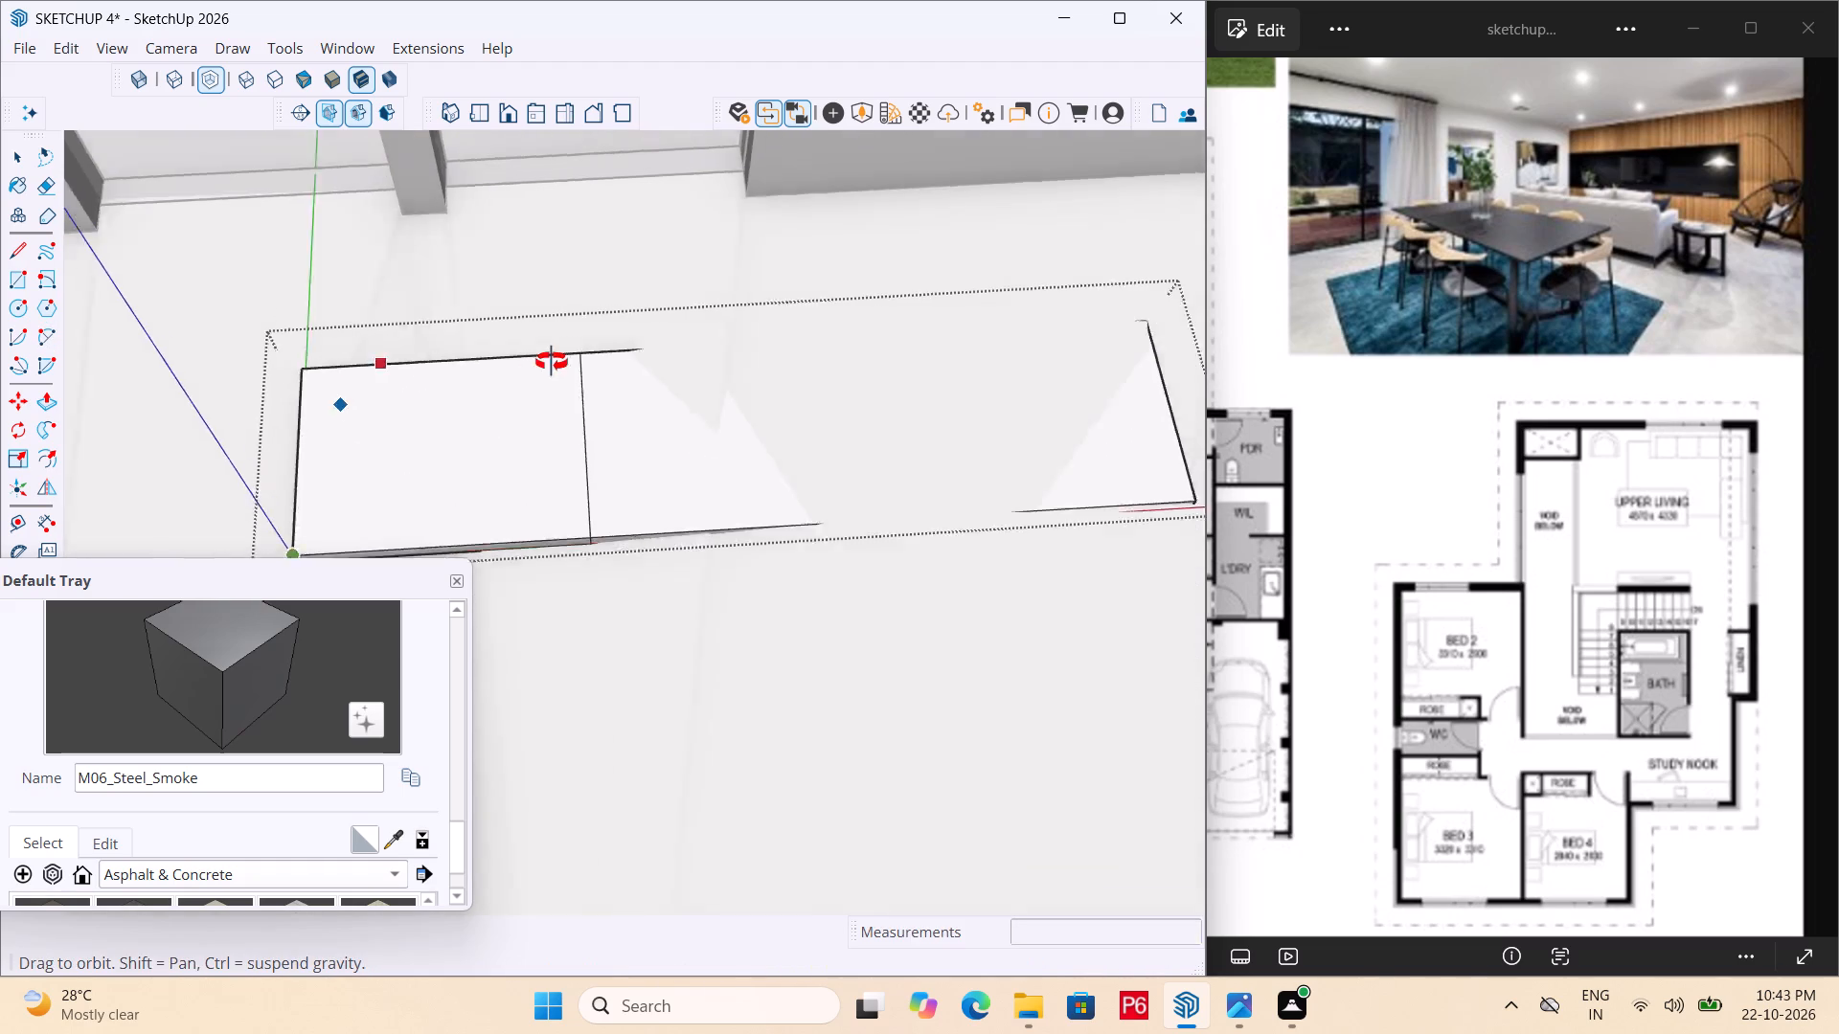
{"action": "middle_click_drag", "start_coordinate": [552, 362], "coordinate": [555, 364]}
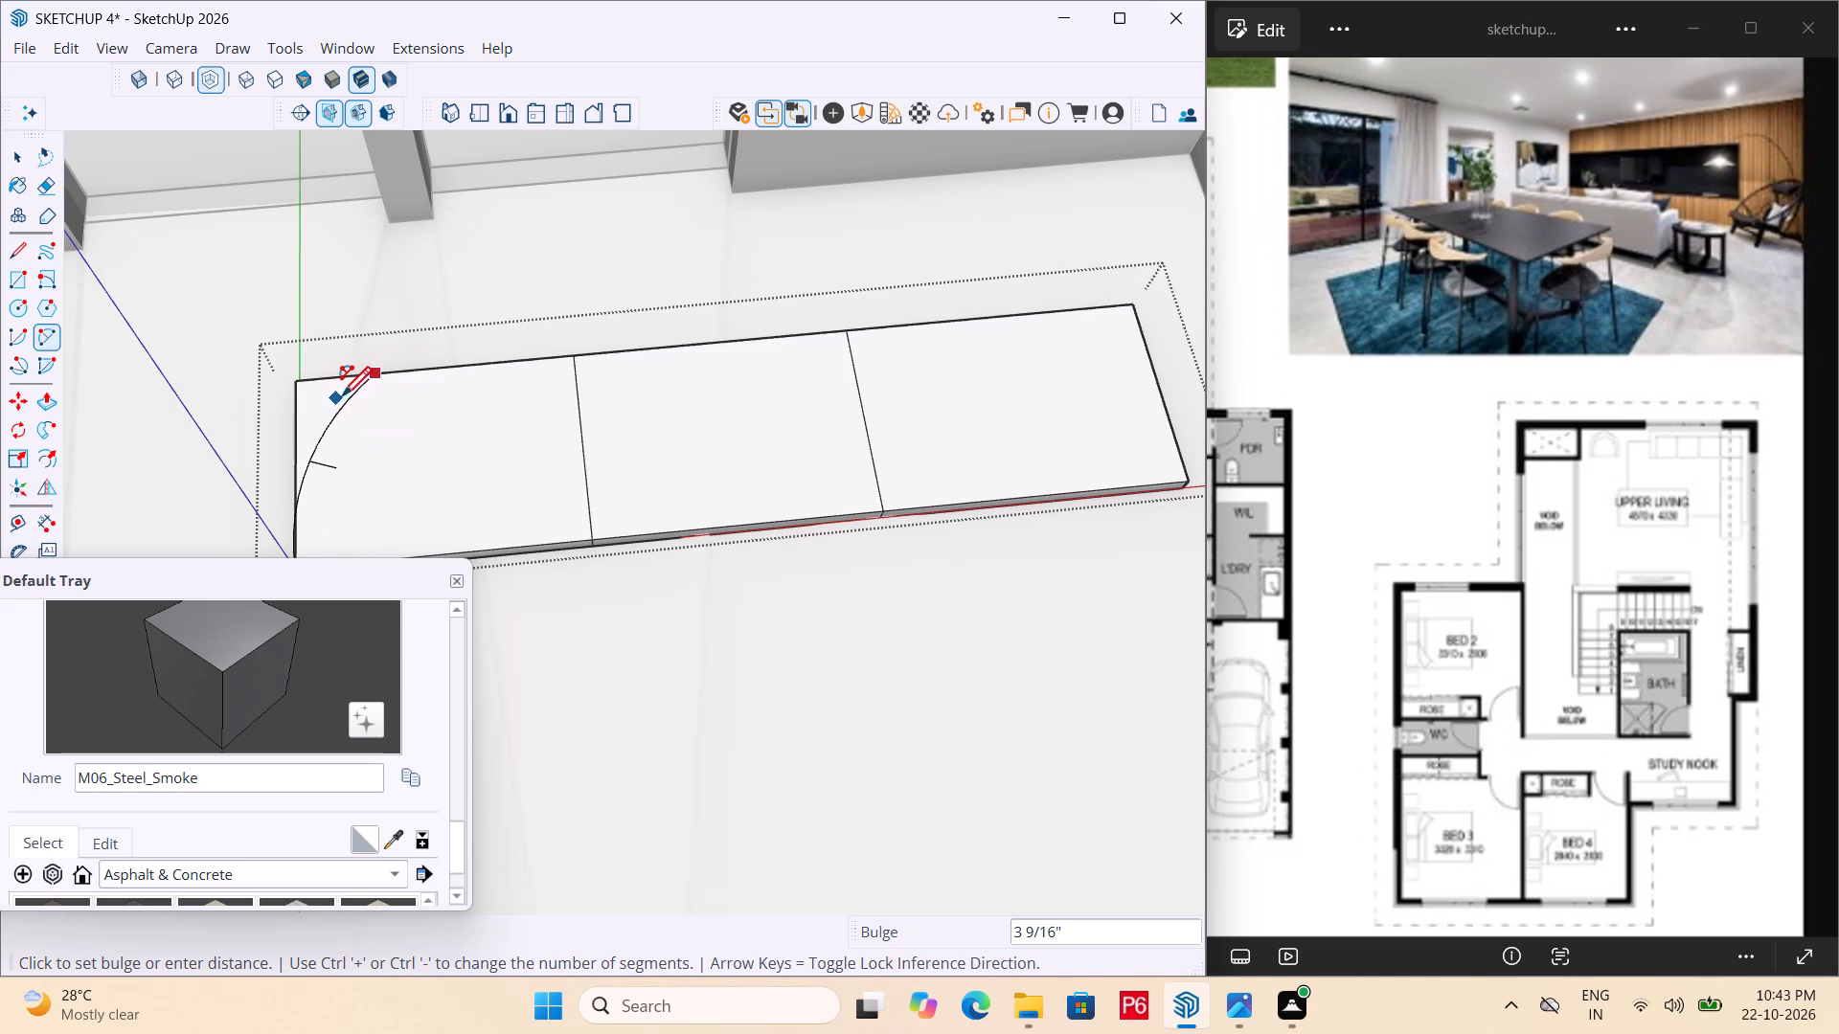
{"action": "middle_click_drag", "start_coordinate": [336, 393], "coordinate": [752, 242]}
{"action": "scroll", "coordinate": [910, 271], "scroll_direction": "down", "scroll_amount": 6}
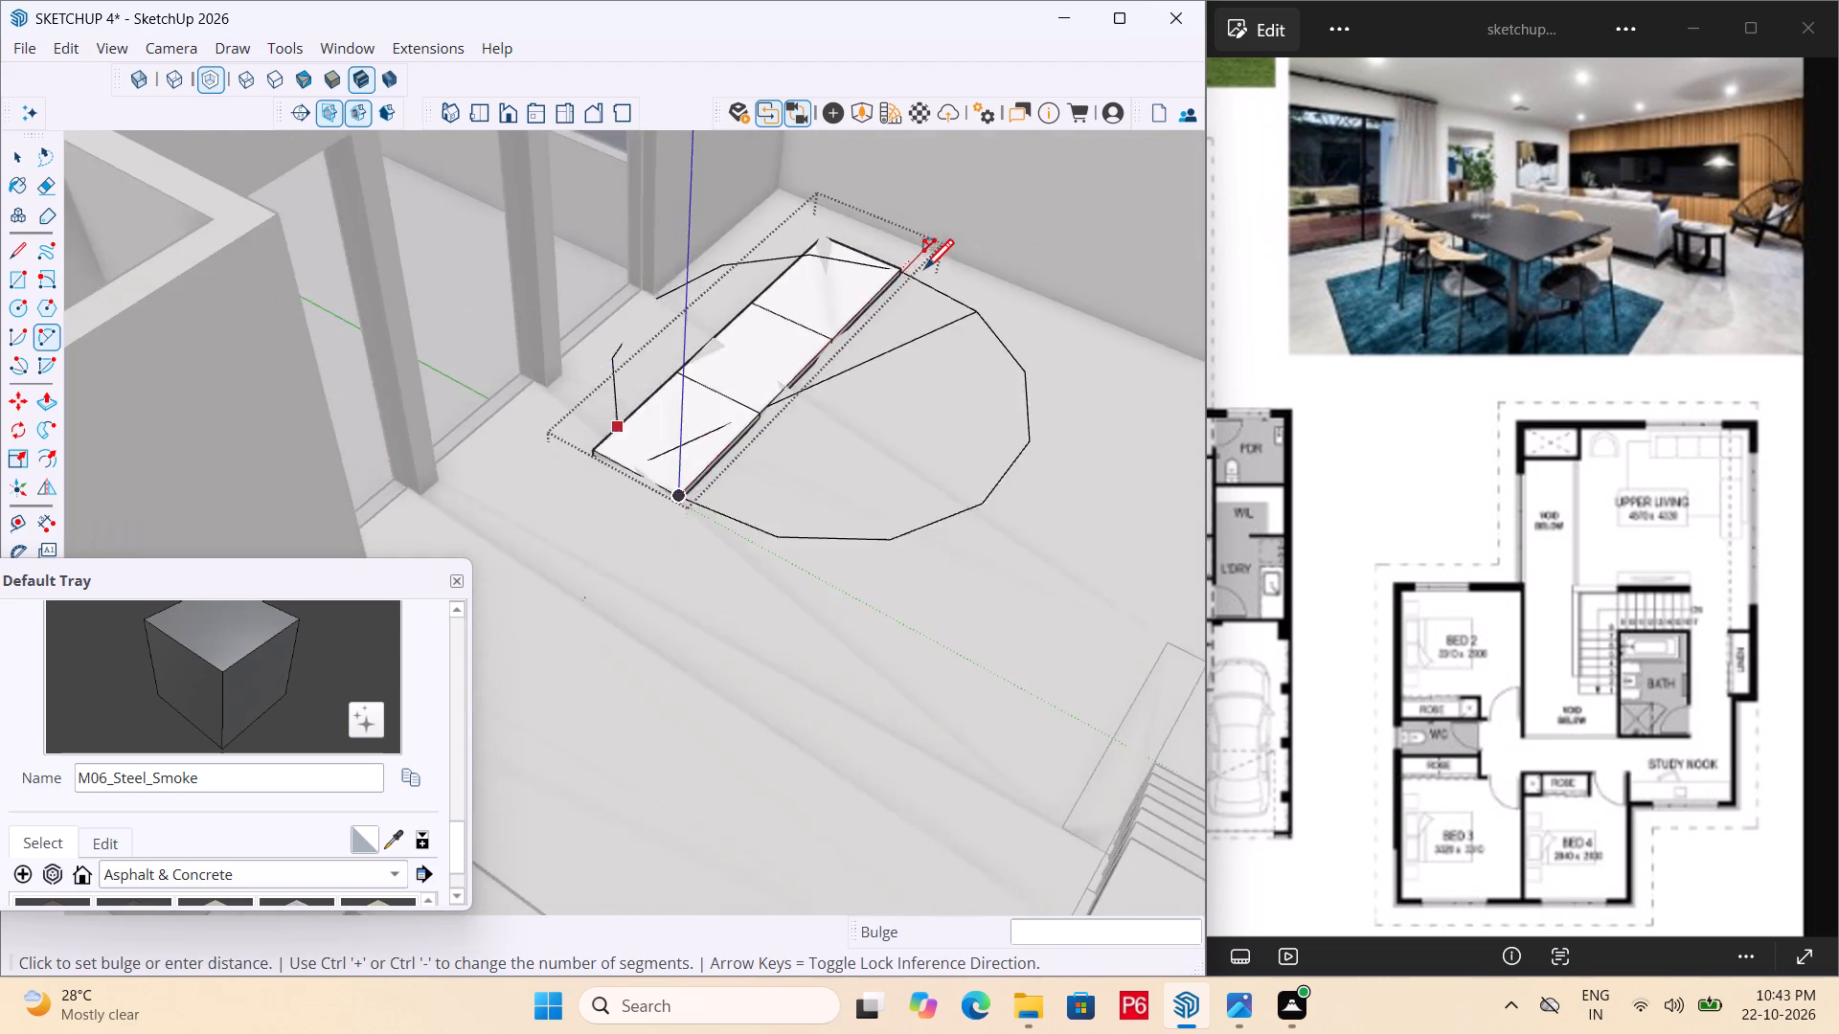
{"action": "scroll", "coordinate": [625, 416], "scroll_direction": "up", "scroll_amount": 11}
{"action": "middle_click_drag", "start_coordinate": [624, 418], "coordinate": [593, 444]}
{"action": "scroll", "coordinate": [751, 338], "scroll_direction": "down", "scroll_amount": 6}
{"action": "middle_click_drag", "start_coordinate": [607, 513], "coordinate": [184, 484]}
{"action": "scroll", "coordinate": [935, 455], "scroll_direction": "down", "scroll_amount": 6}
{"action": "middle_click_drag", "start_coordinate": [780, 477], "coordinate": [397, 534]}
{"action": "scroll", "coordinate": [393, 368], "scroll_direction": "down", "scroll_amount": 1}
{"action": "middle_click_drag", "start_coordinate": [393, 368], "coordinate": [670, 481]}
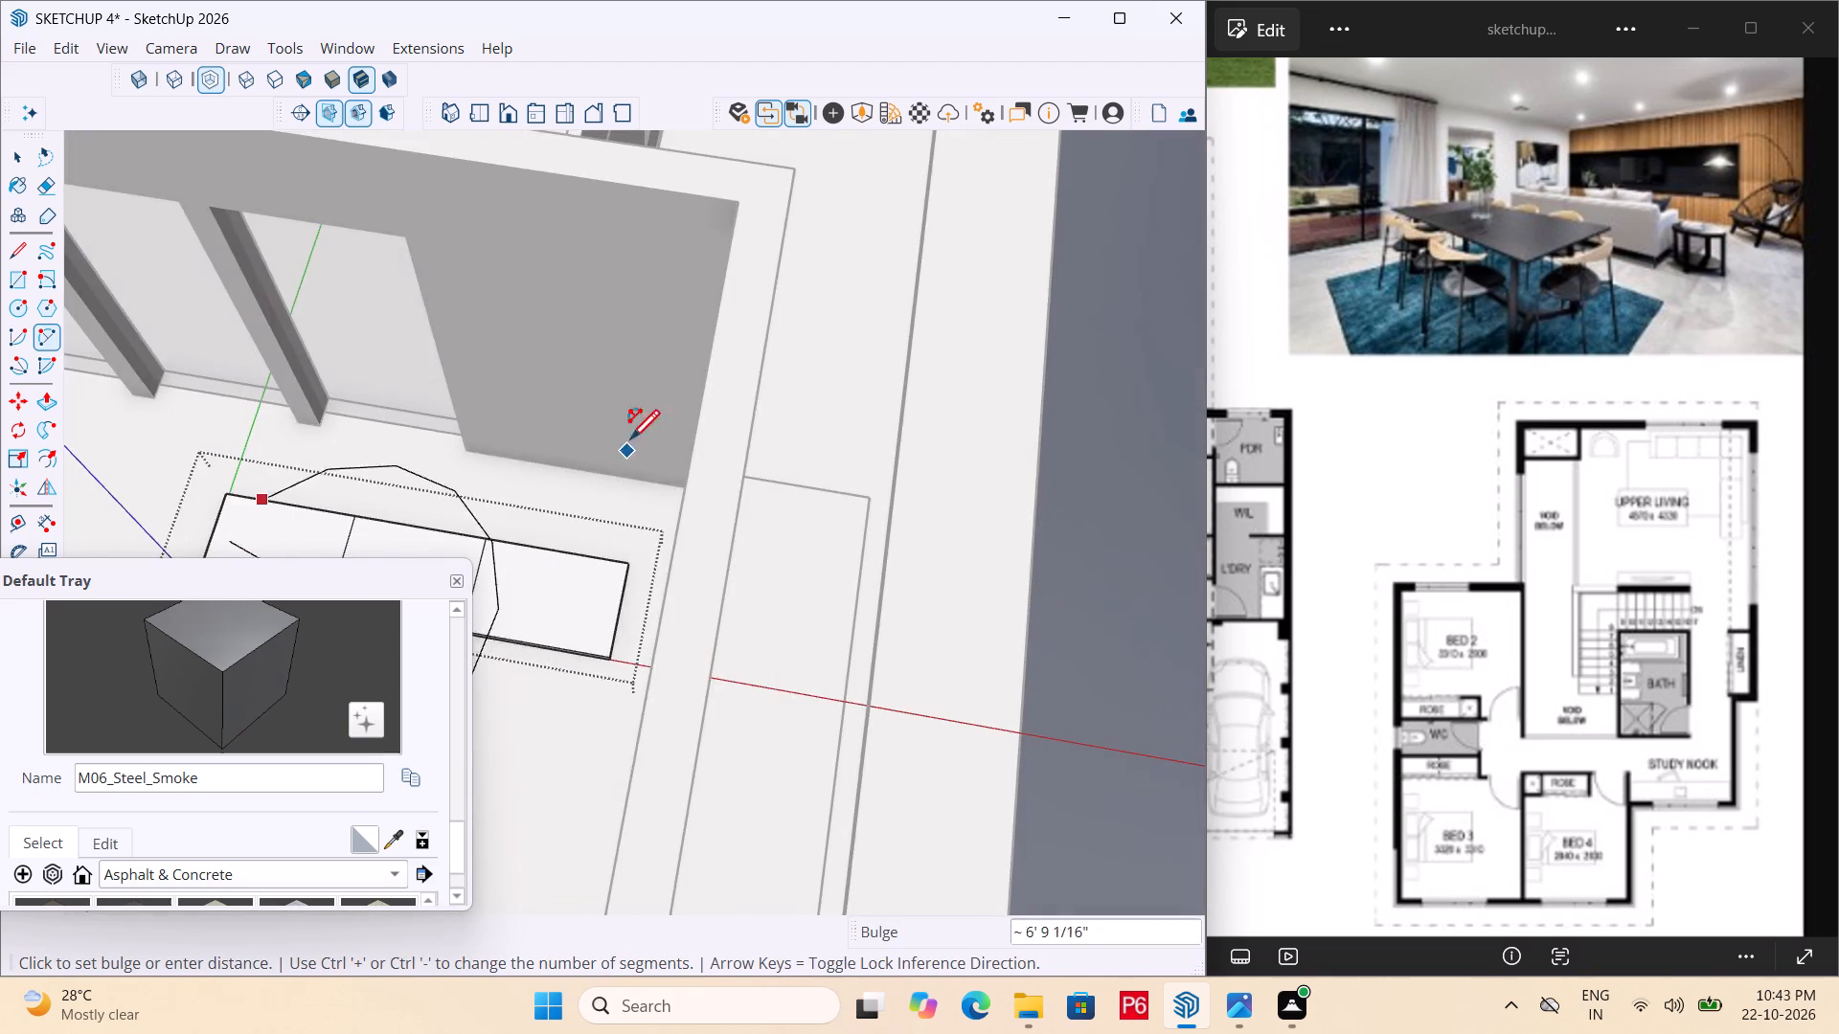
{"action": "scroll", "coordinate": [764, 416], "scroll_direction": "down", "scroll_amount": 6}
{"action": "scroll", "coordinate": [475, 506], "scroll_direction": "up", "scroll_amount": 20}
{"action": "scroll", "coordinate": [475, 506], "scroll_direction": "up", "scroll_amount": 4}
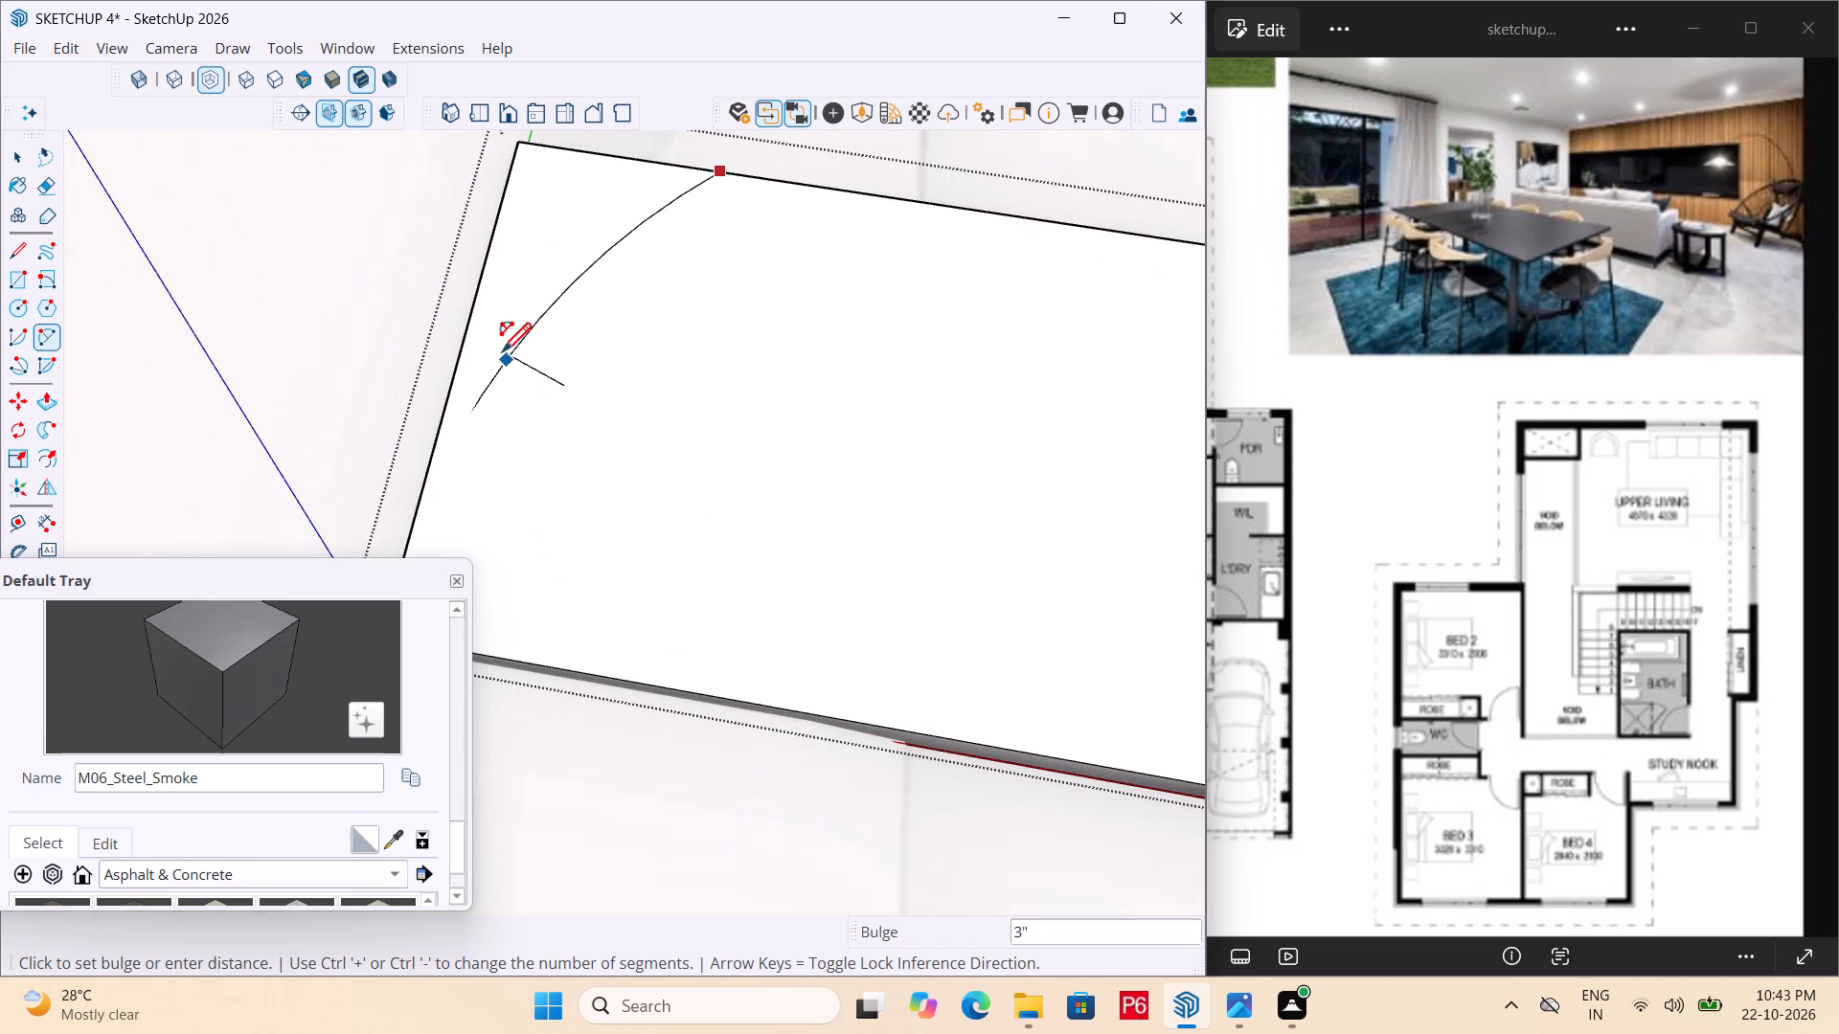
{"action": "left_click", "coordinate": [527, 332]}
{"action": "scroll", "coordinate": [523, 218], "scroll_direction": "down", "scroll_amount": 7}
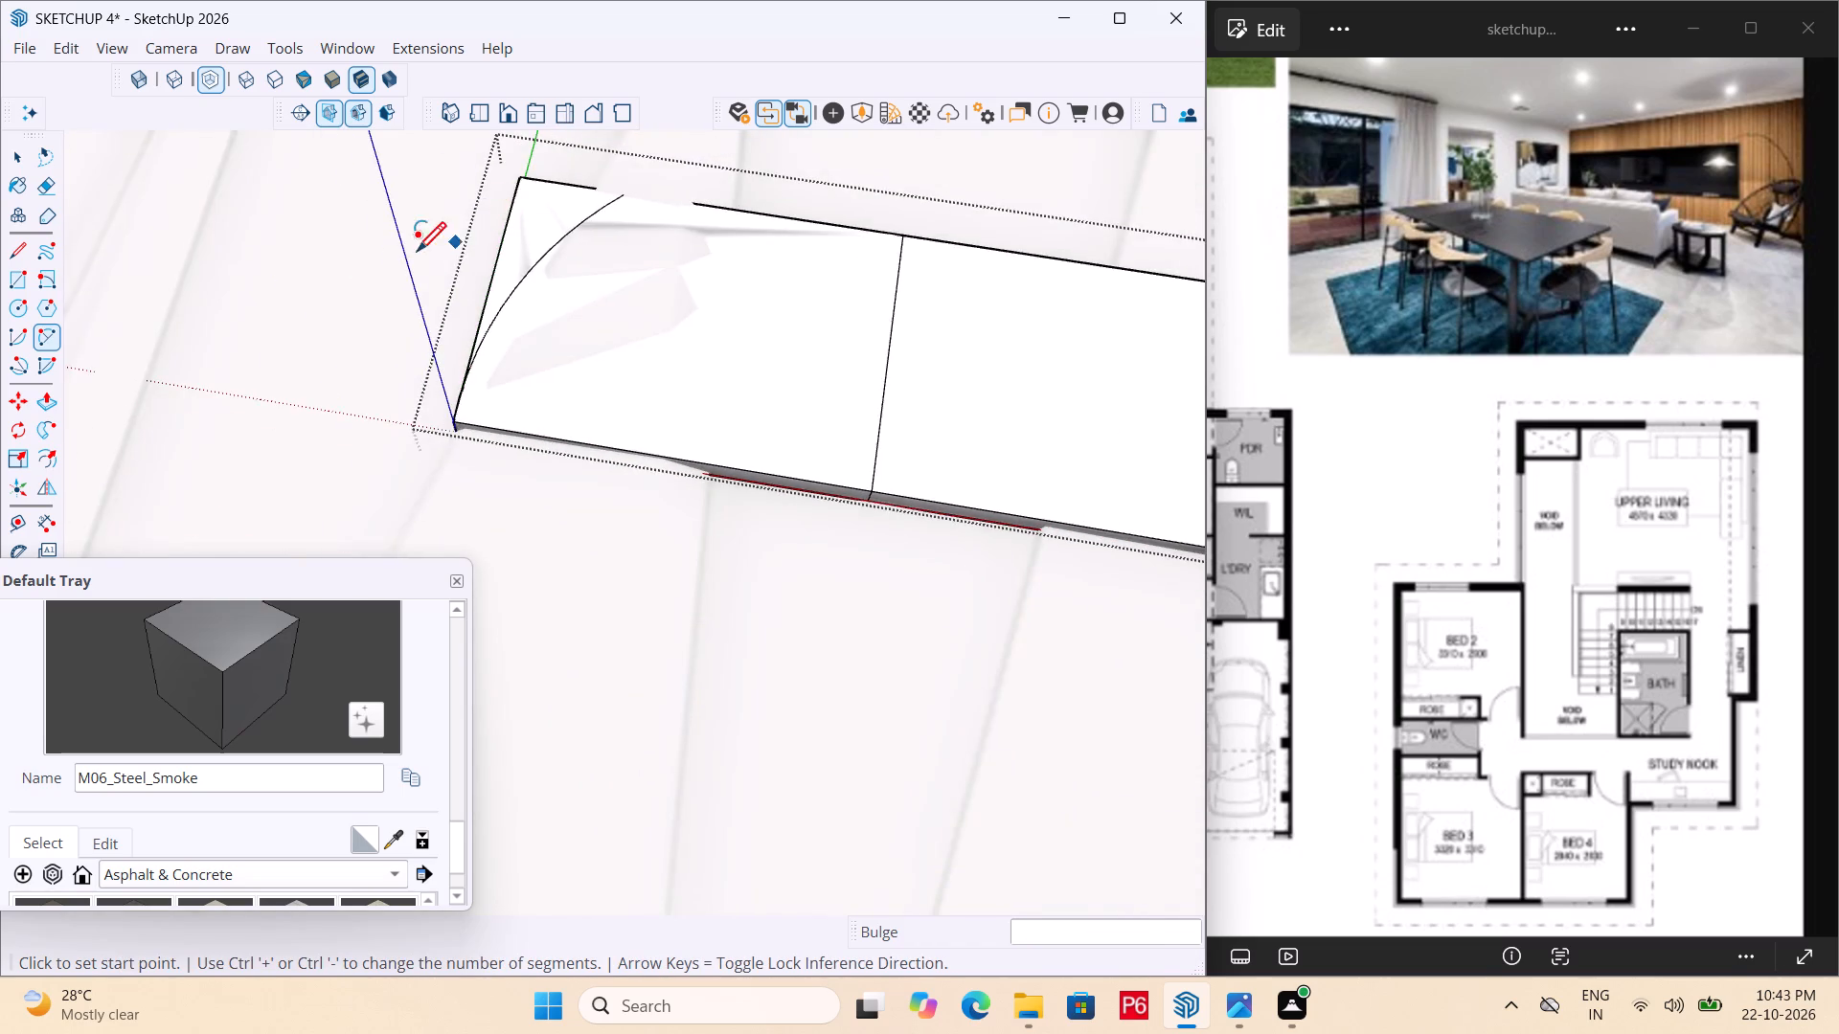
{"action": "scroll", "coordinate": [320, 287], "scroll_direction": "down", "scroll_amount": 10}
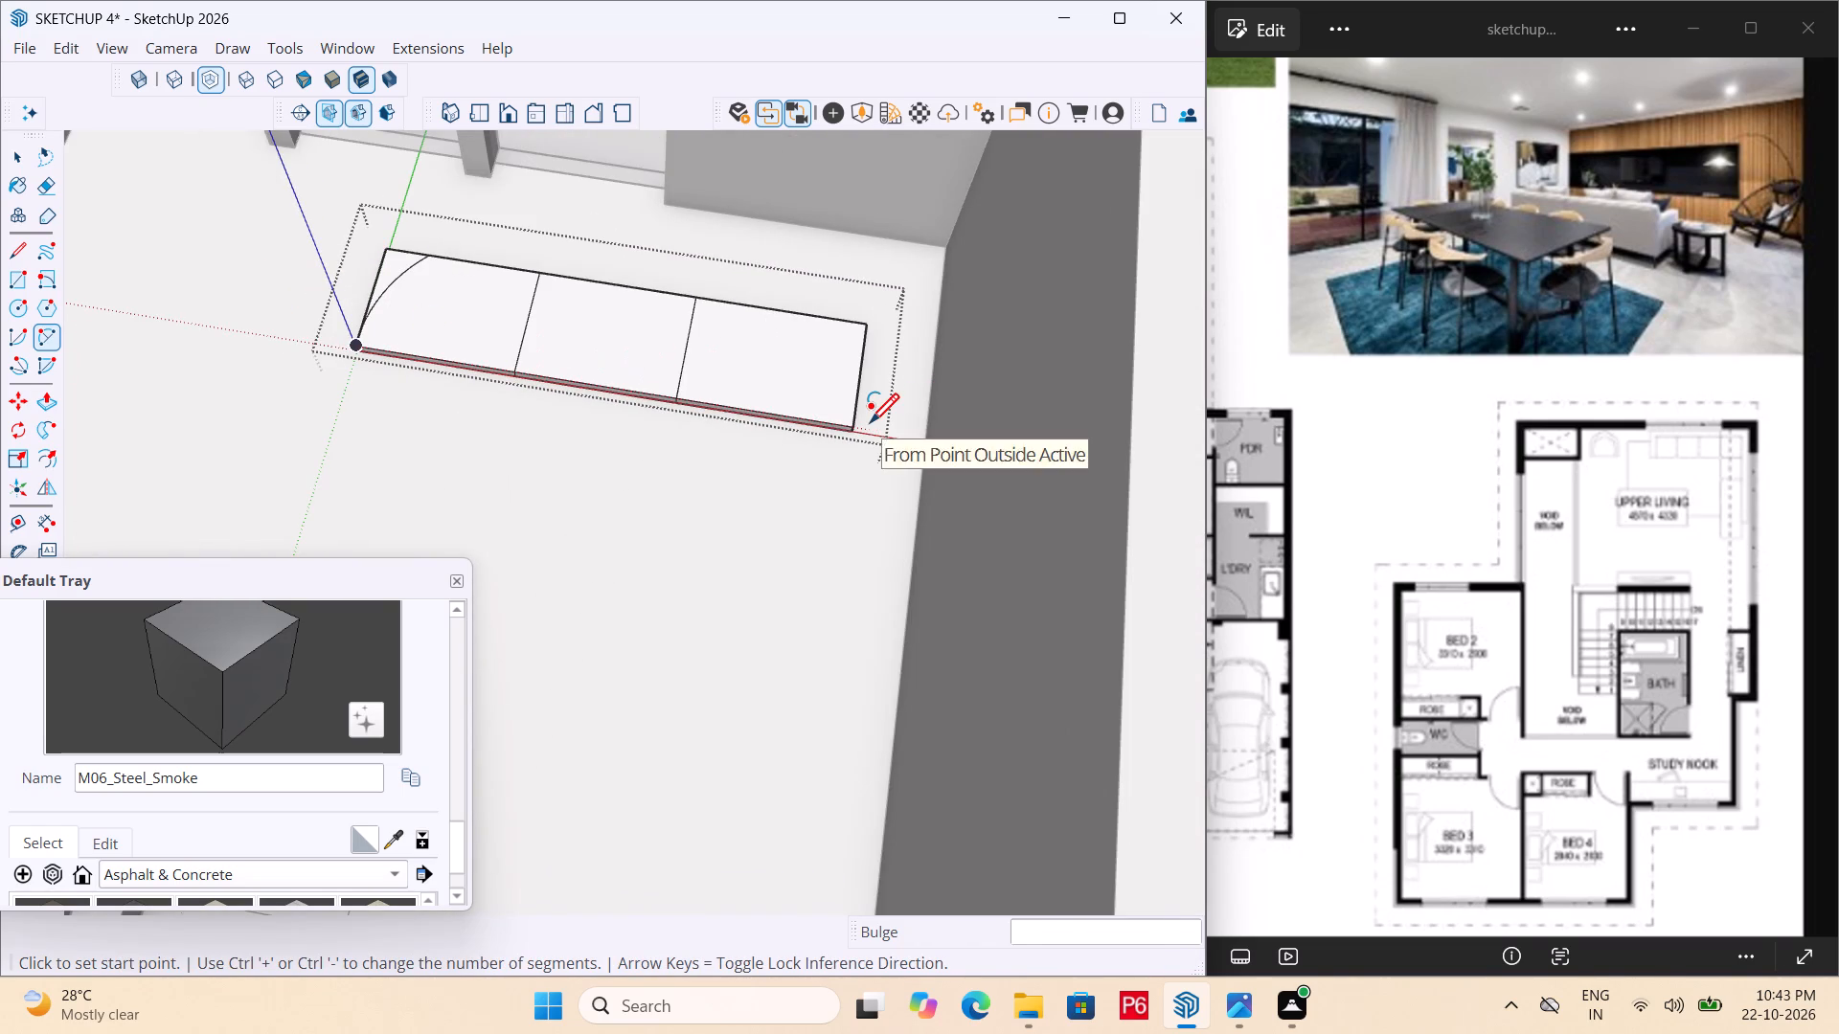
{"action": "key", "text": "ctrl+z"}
Draw a larger arc, bulging about 8", from the same room-side corner to the window-side long edge of that end section.
{"action": "scroll", "coordinate": [378, 336], "scroll_direction": "up", "scroll_amount": 4}
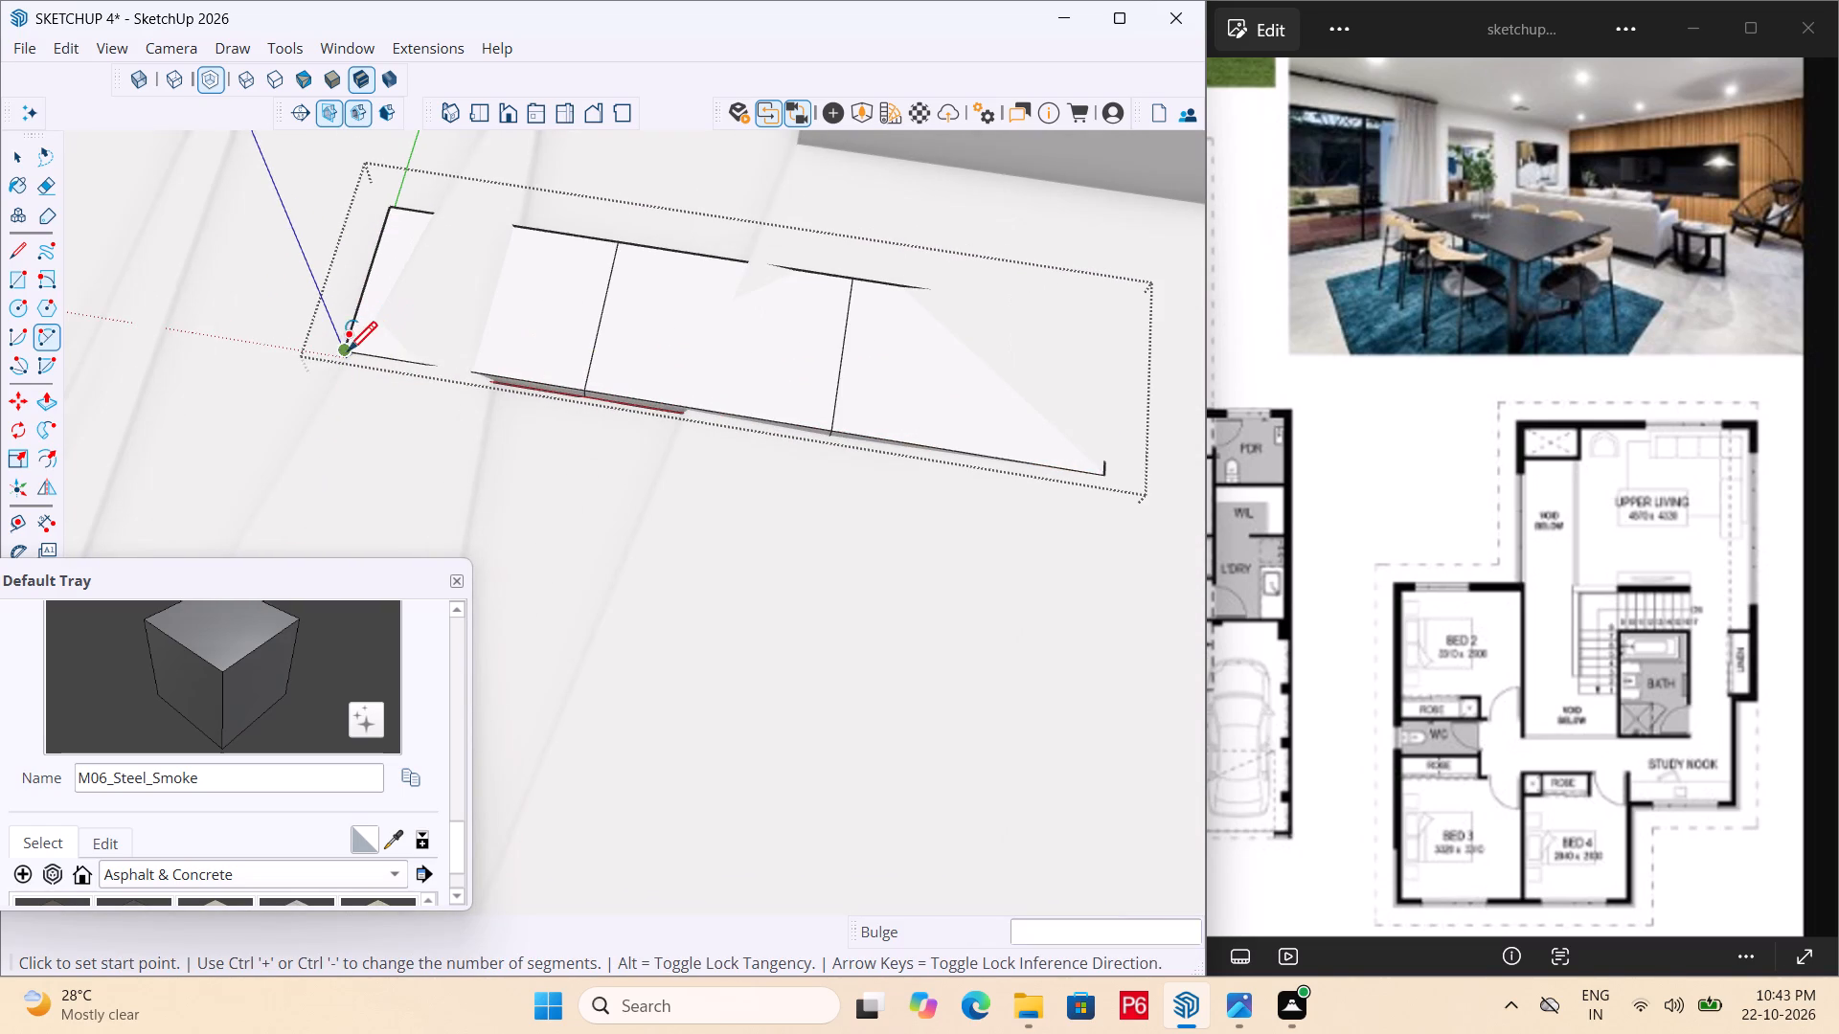
{"action": "left_click", "coordinate": [342, 357]}
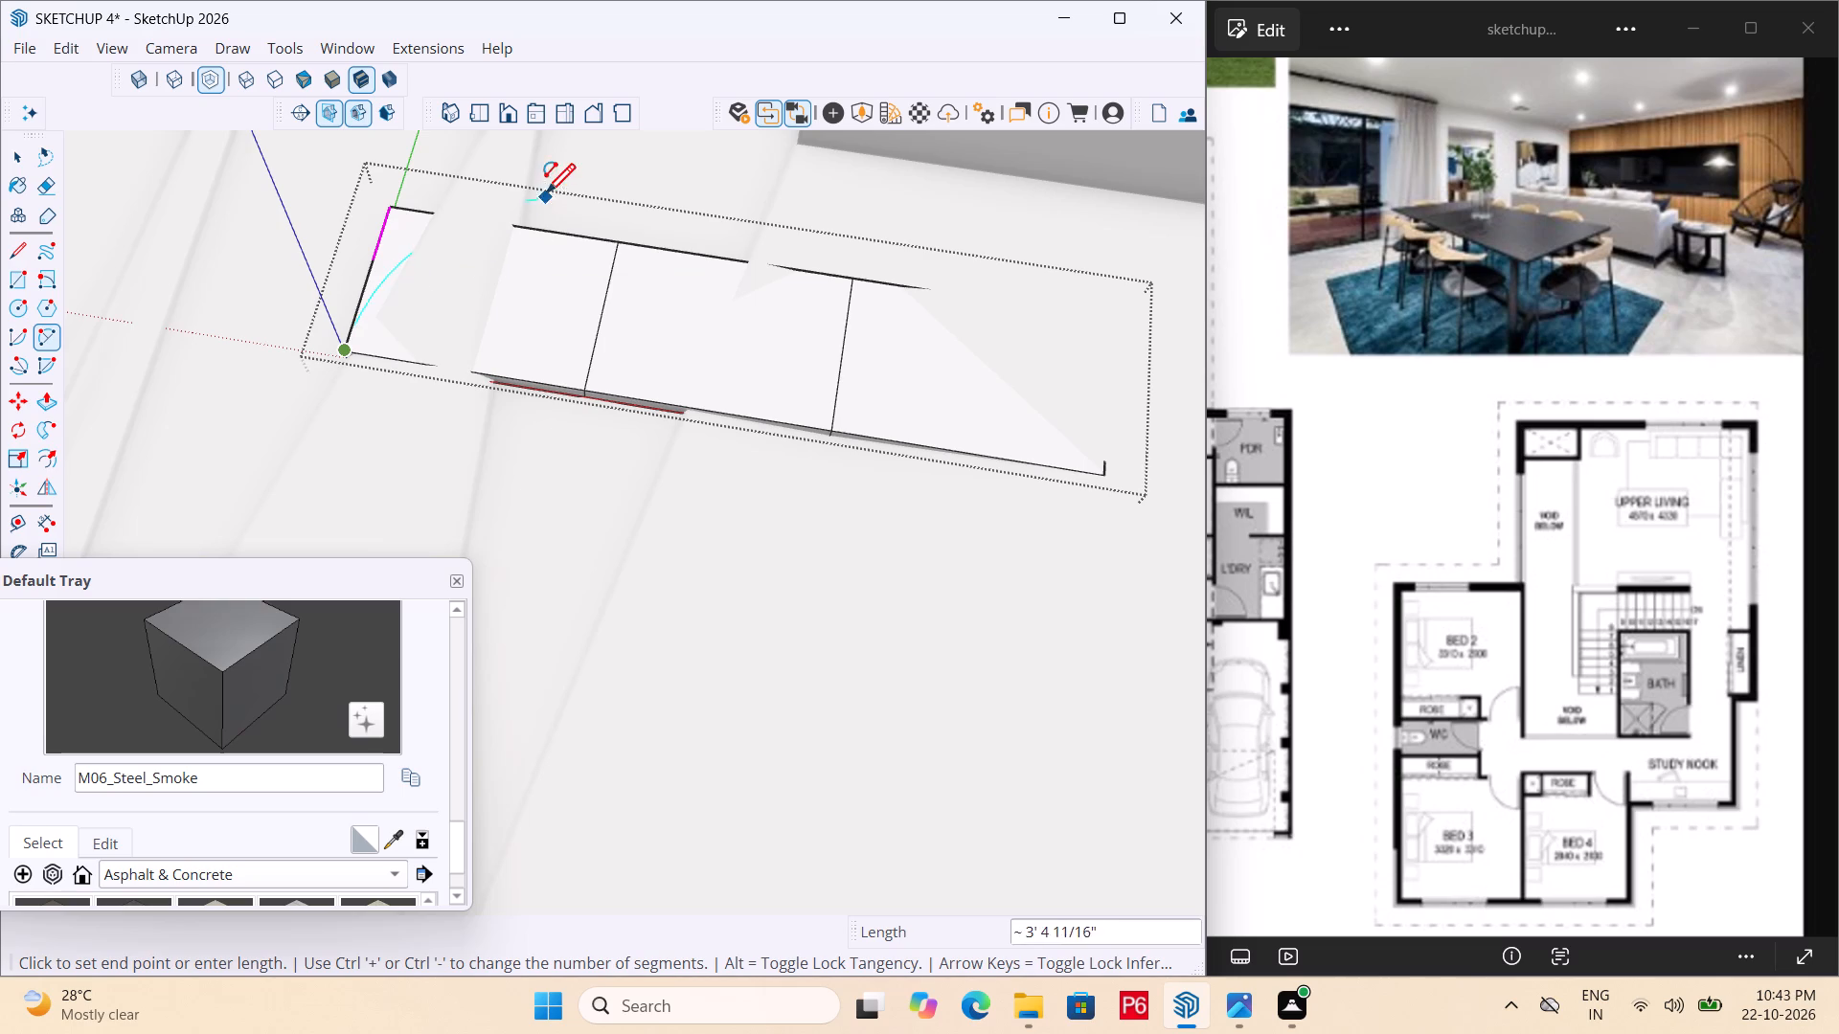
{"action": "left_click", "coordinate": [534, 223]}
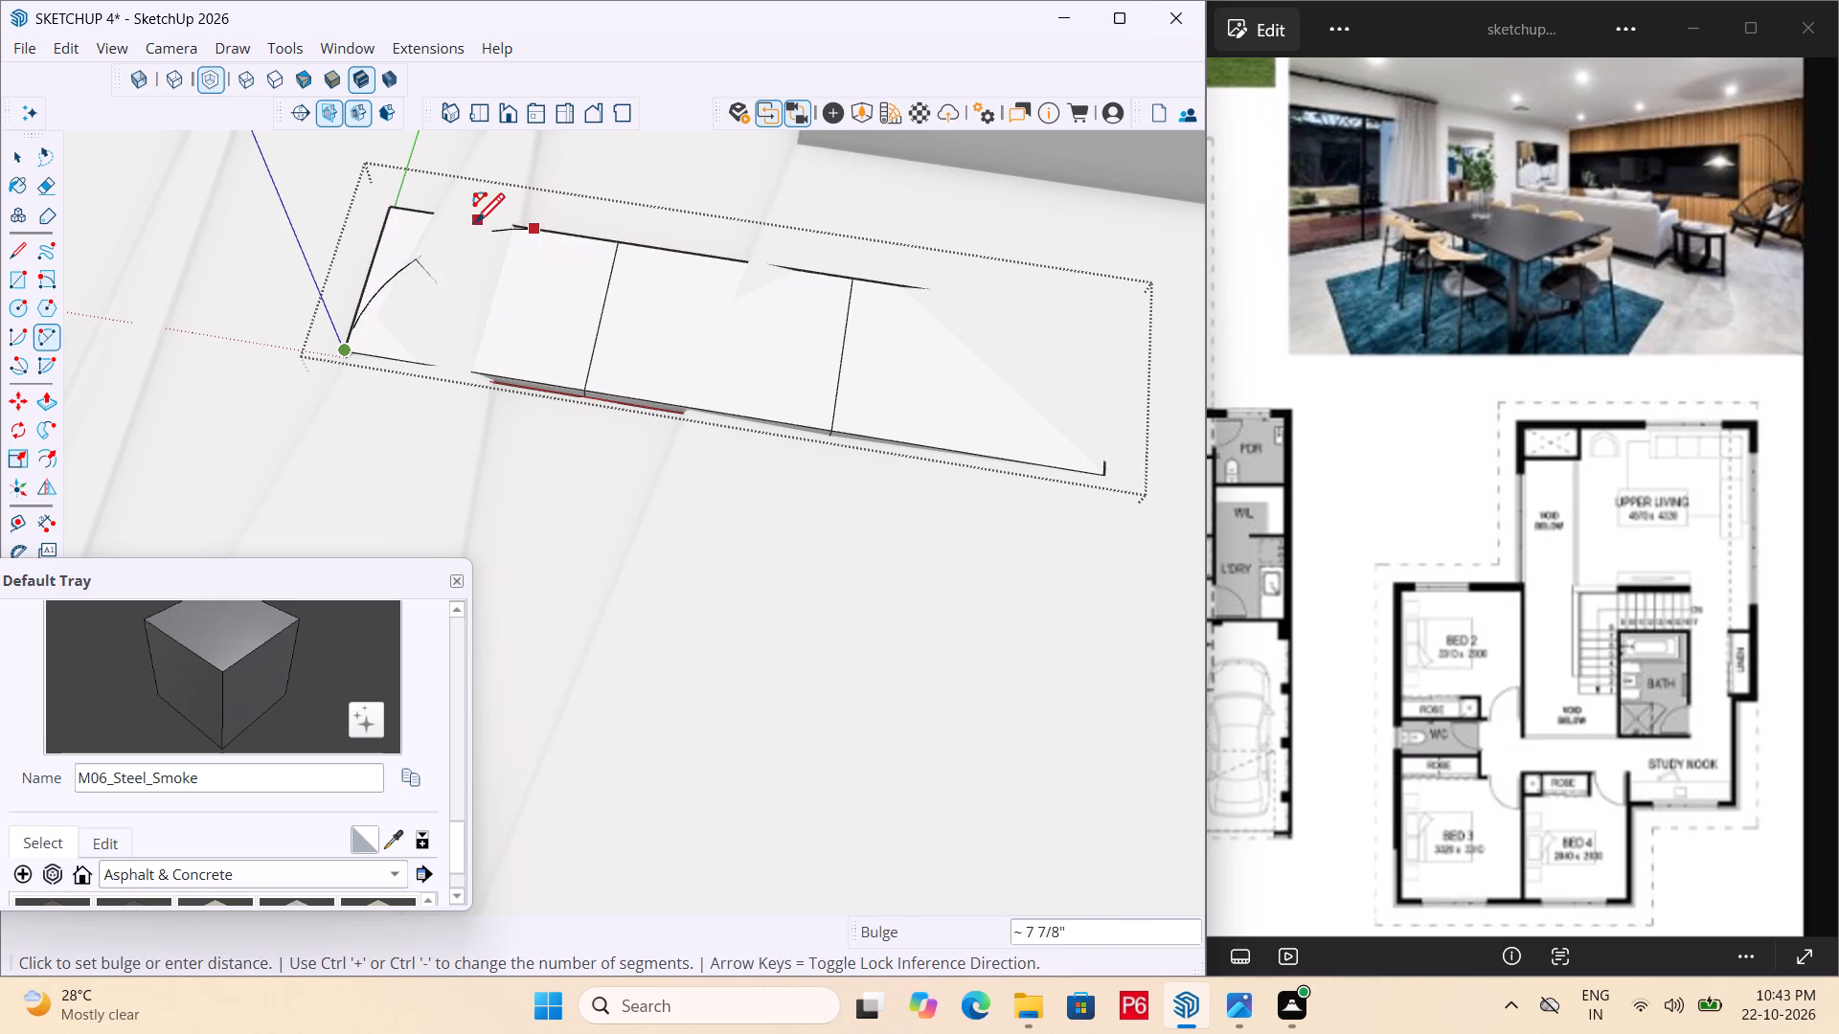
{"action": "left_click", "coordinate": [465, 224]}
{"action": "scroll", "coordinate": [447, 260], "scroll_direction": "down", "scroll_amount": 3}
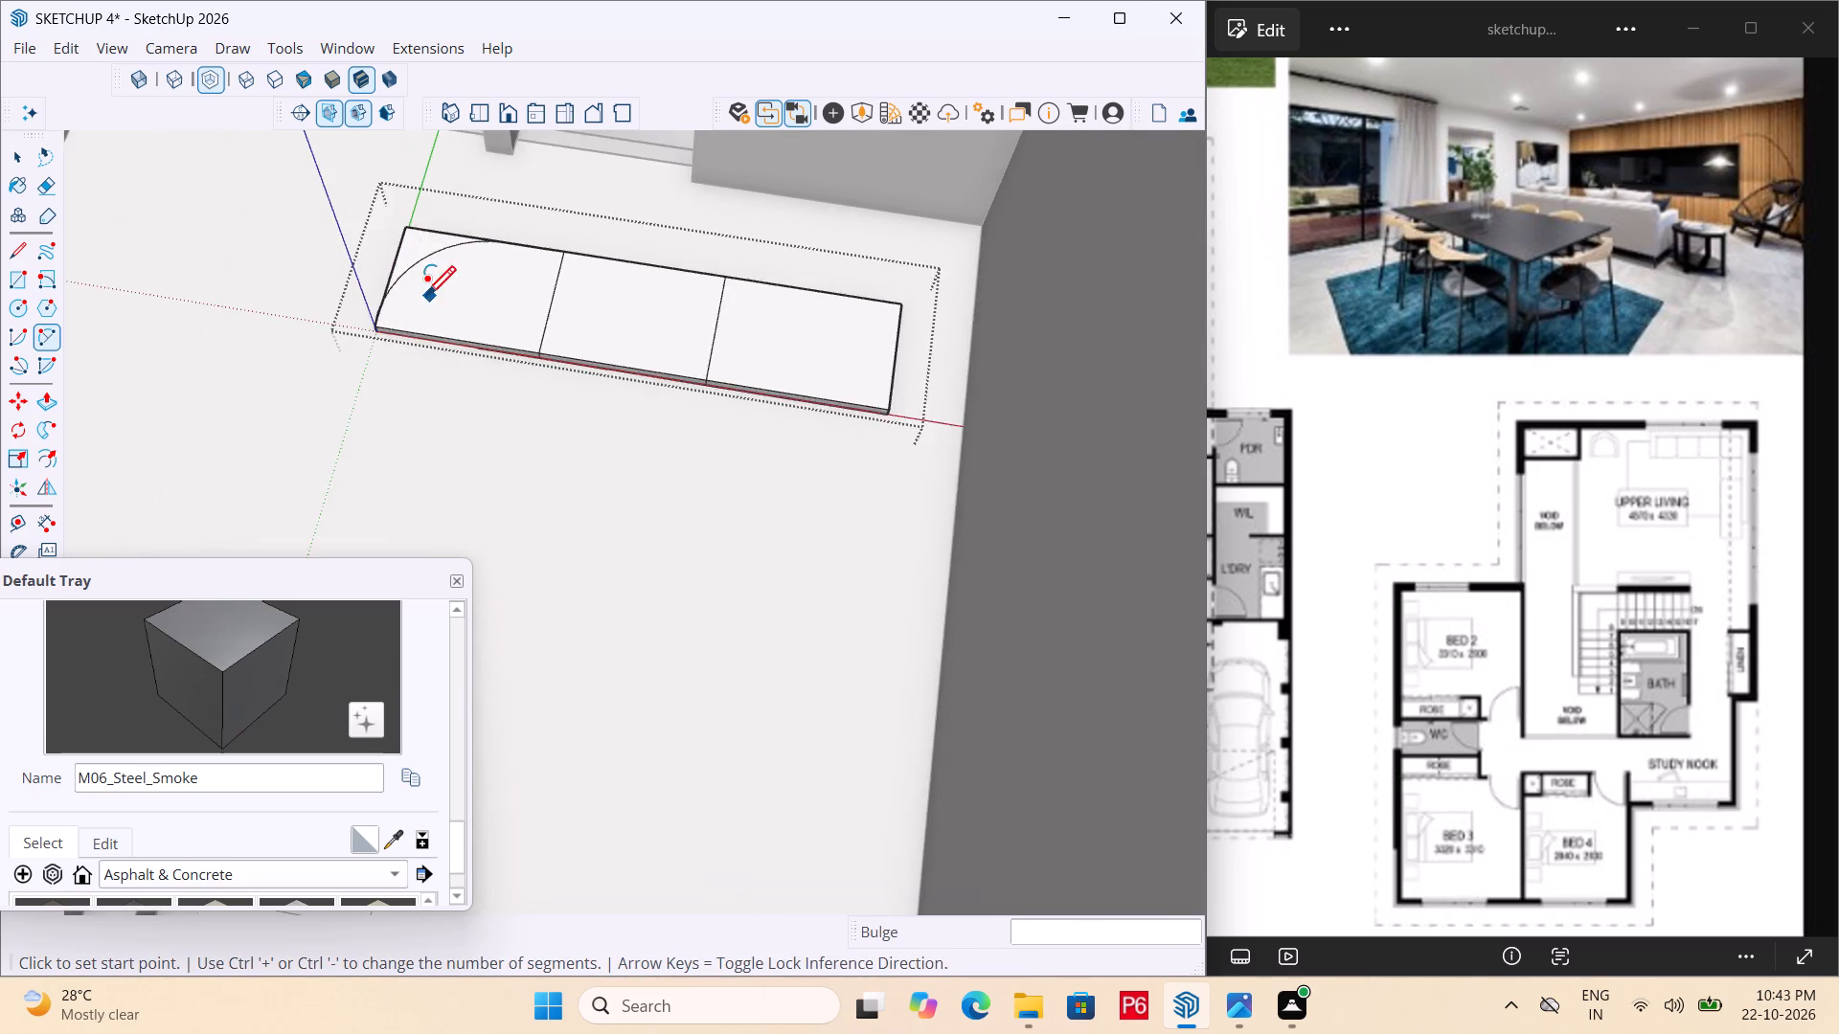
Draw a matching tangent arc on the end section nearest the side wall, from its room-side corner to the window-side long edge.
{"action": "scroll", "coordinate": [426, 299], "scroll_direction": "down", "scroll_amount": 2}
{"action": "middle_click_drag", "start_coordinate": [463, 323], "coordinate": [708, 350]}
{"action": "scroll", "coordinate": [865, 330], "scroll_direction": "up", "scroll_amount": 4}
{"action": "left_click_drag", "start_coordinate": [886, 334], "coordinate": [886, 326]}
{"action": "double_click", "coordinate": [711, 232]}
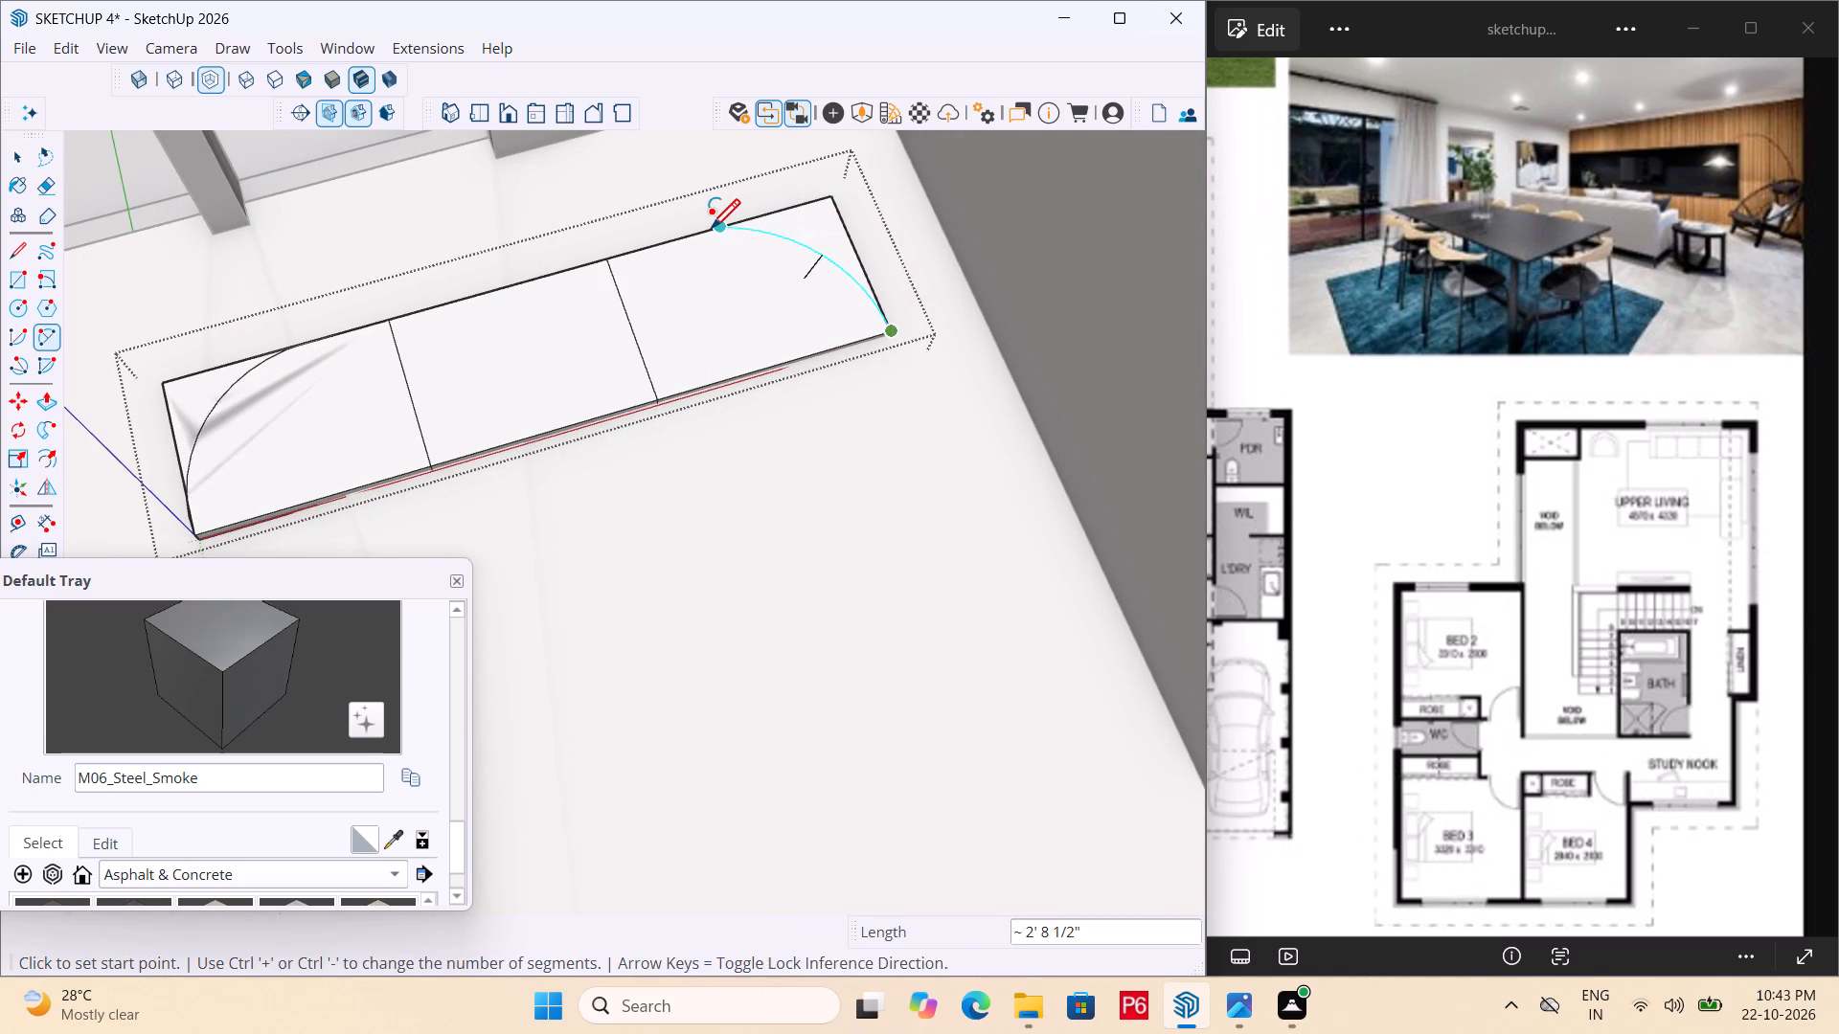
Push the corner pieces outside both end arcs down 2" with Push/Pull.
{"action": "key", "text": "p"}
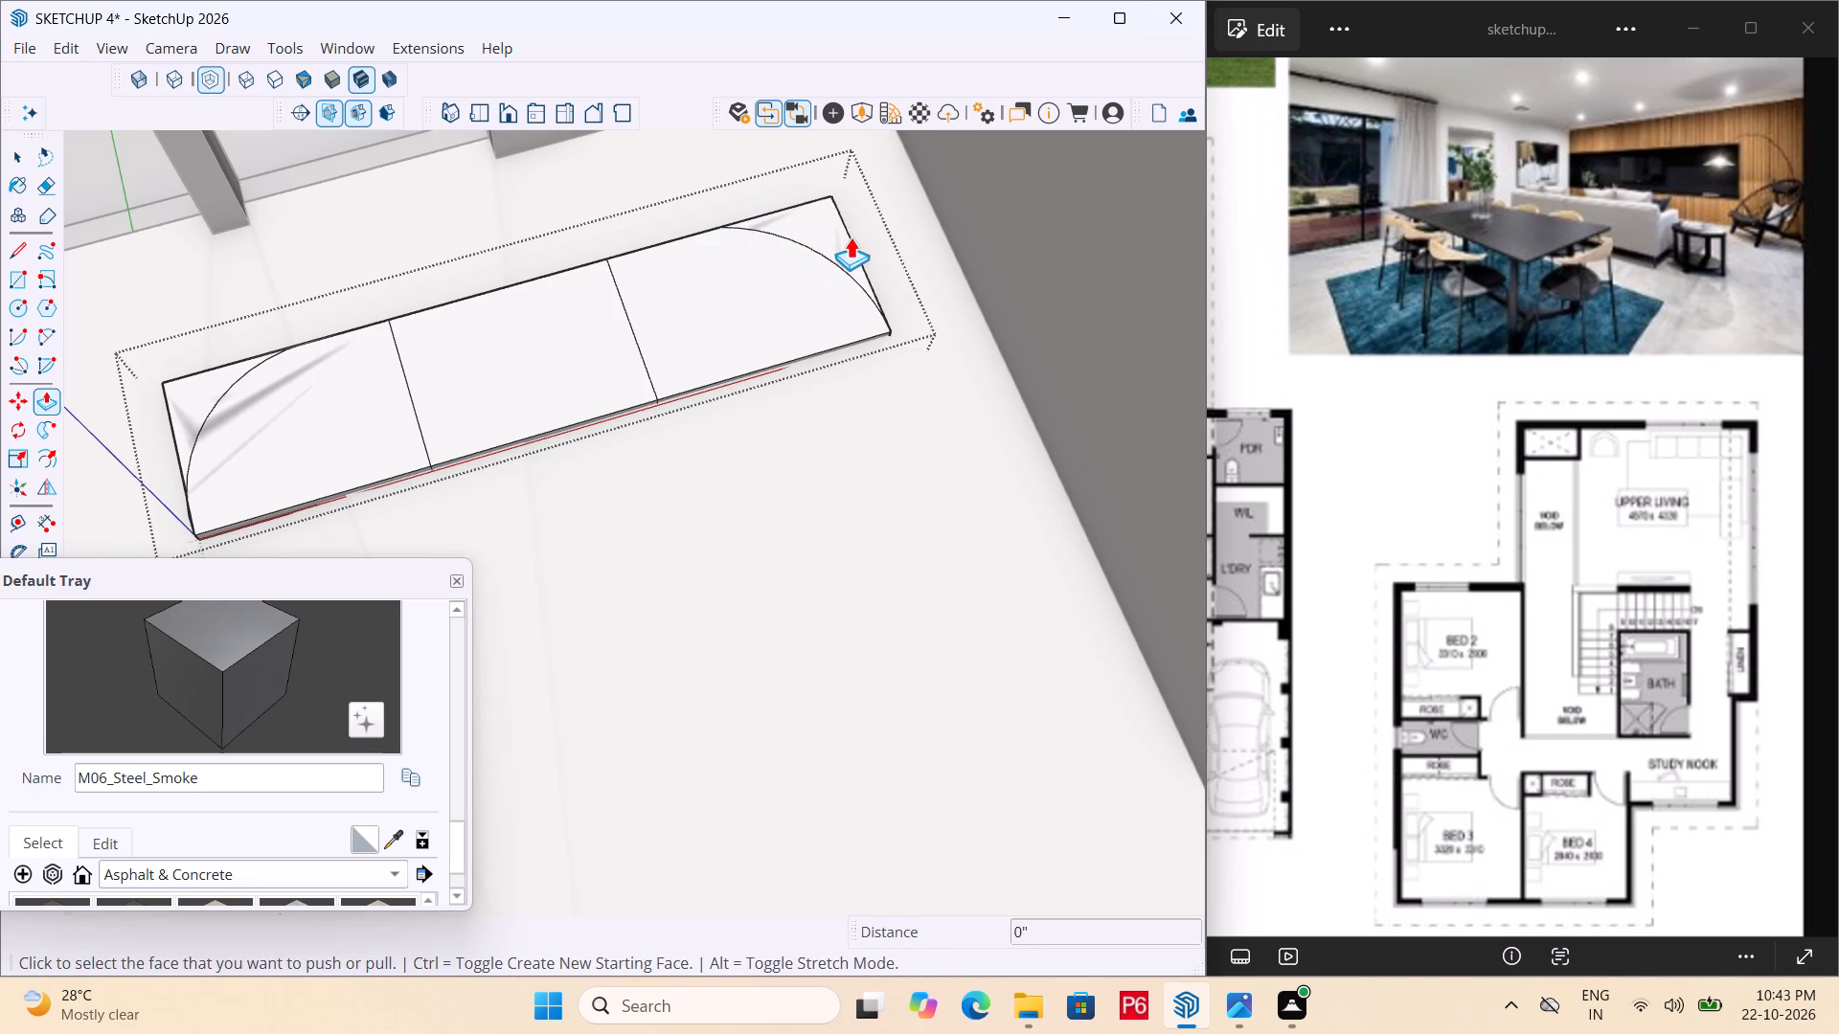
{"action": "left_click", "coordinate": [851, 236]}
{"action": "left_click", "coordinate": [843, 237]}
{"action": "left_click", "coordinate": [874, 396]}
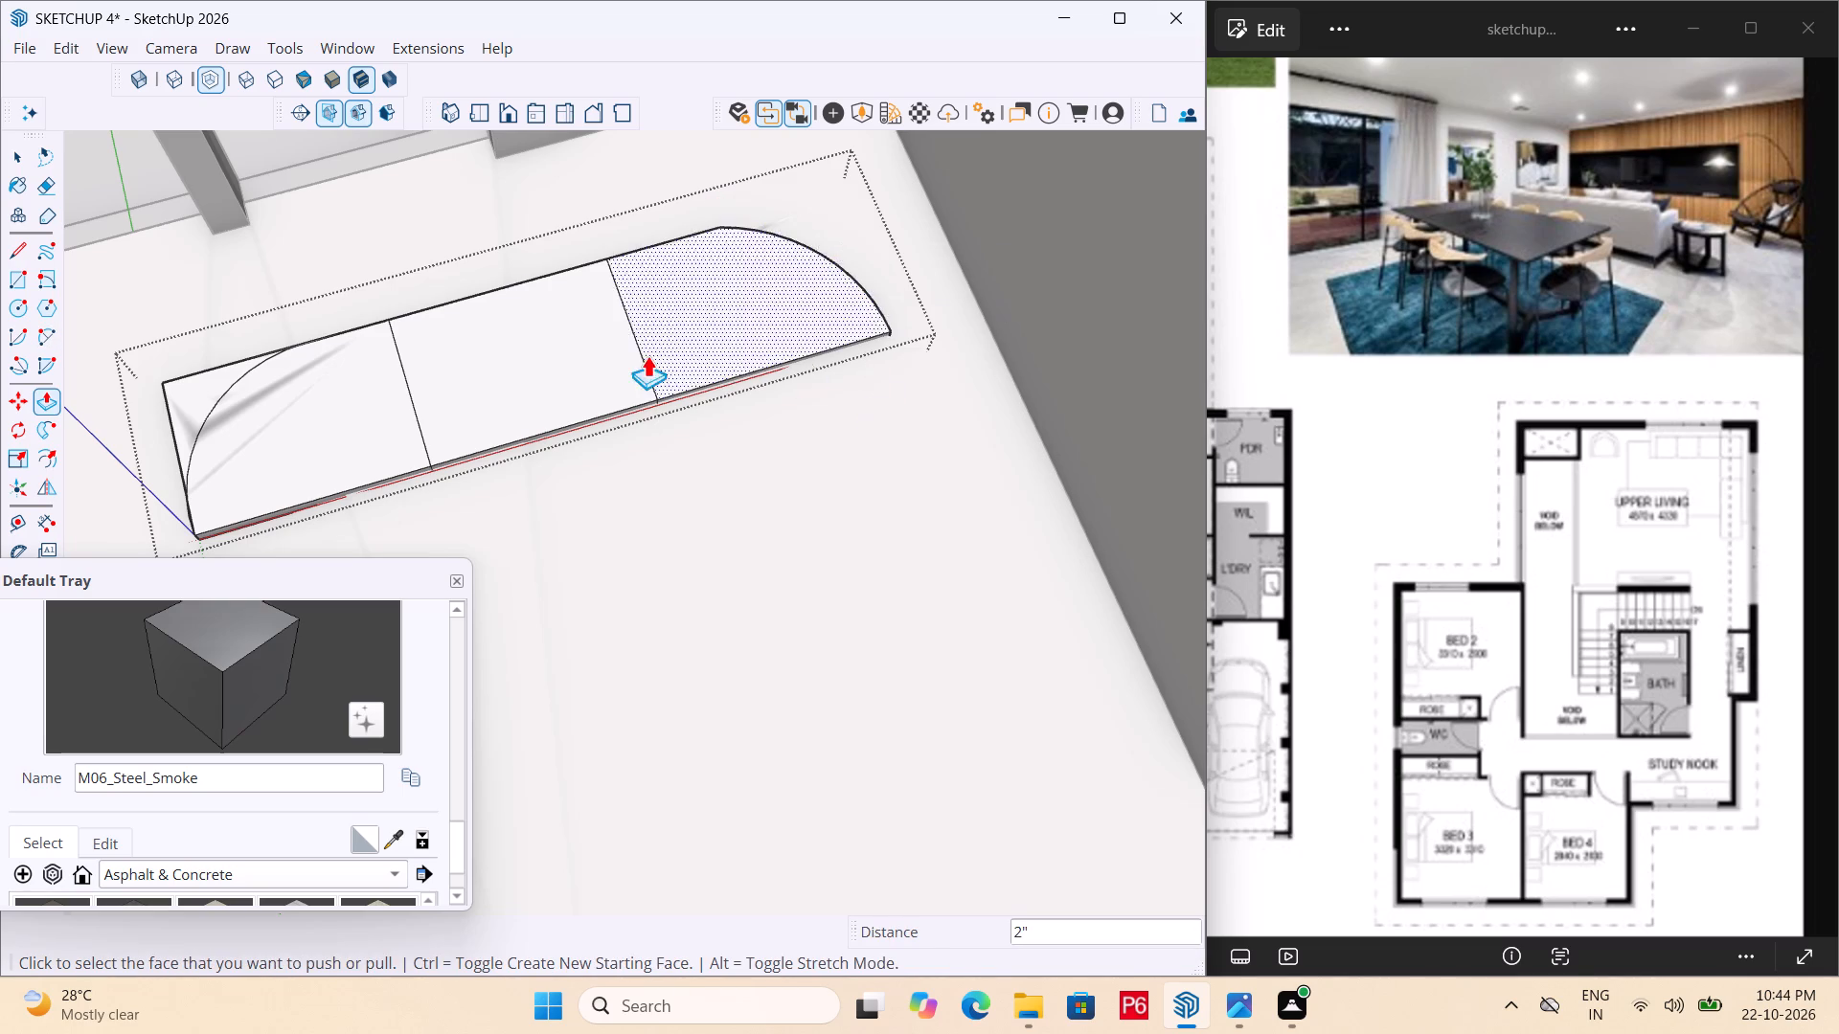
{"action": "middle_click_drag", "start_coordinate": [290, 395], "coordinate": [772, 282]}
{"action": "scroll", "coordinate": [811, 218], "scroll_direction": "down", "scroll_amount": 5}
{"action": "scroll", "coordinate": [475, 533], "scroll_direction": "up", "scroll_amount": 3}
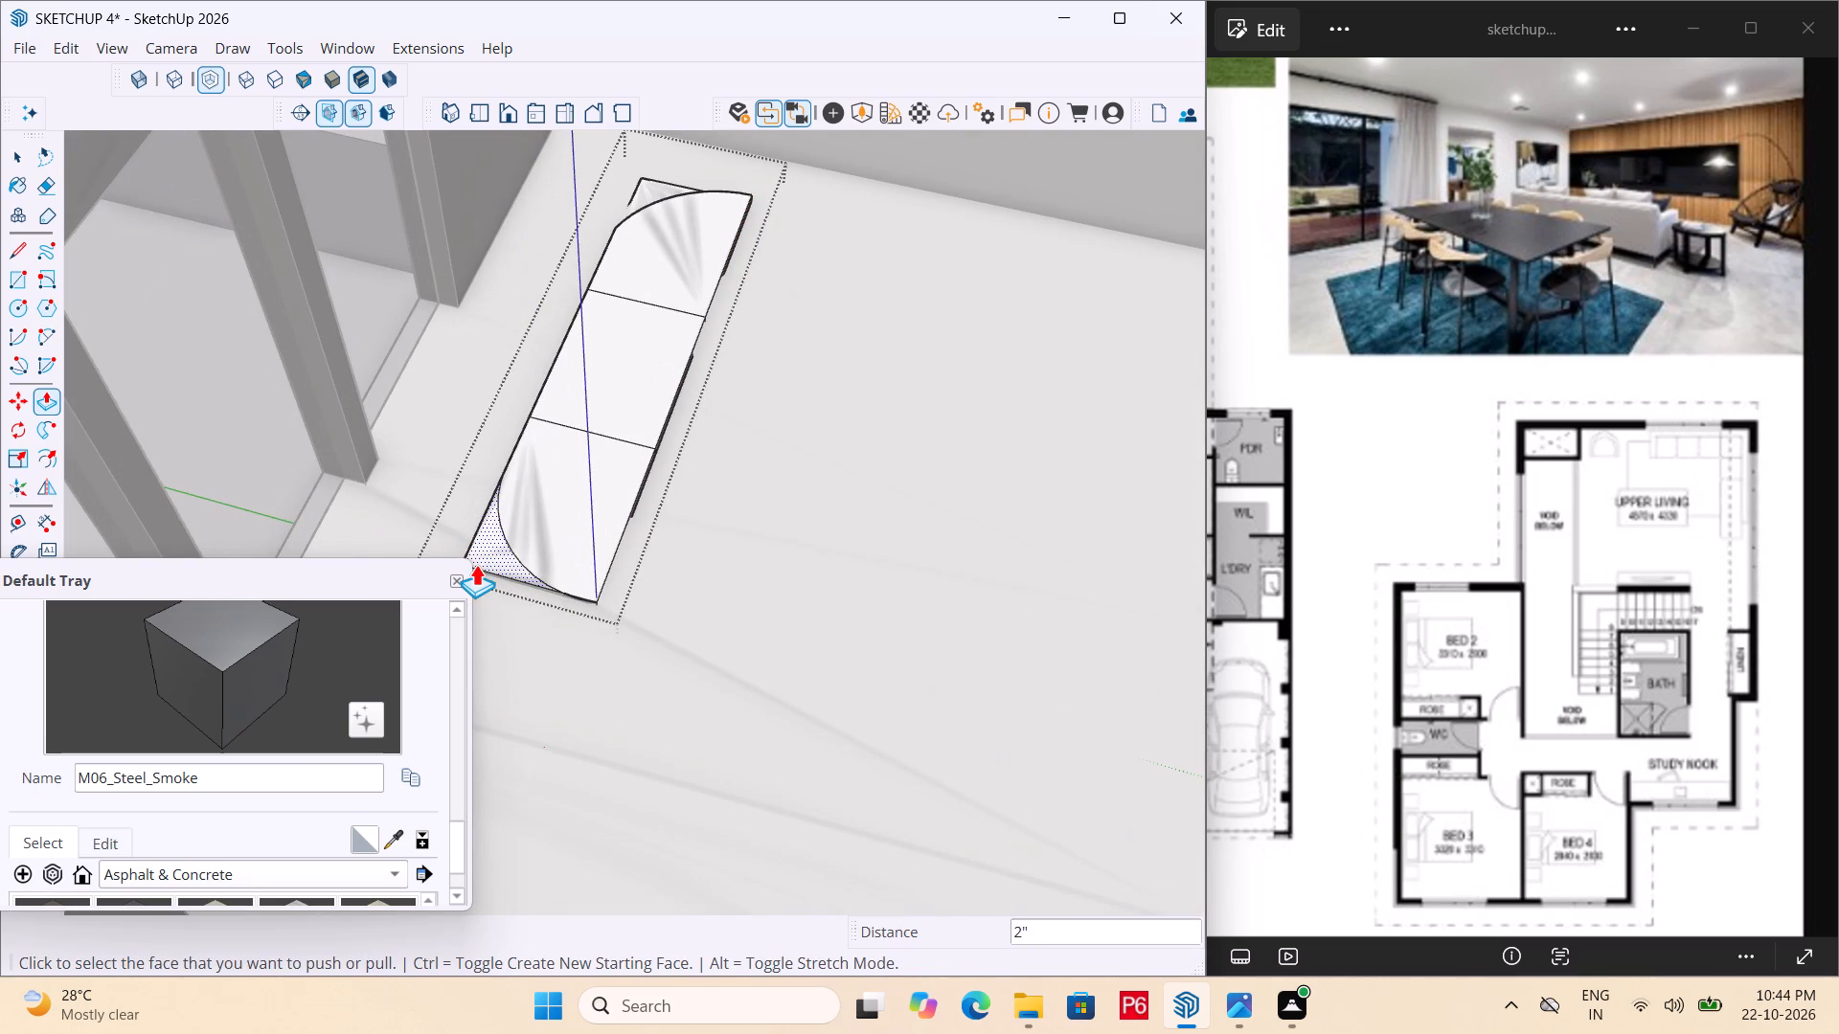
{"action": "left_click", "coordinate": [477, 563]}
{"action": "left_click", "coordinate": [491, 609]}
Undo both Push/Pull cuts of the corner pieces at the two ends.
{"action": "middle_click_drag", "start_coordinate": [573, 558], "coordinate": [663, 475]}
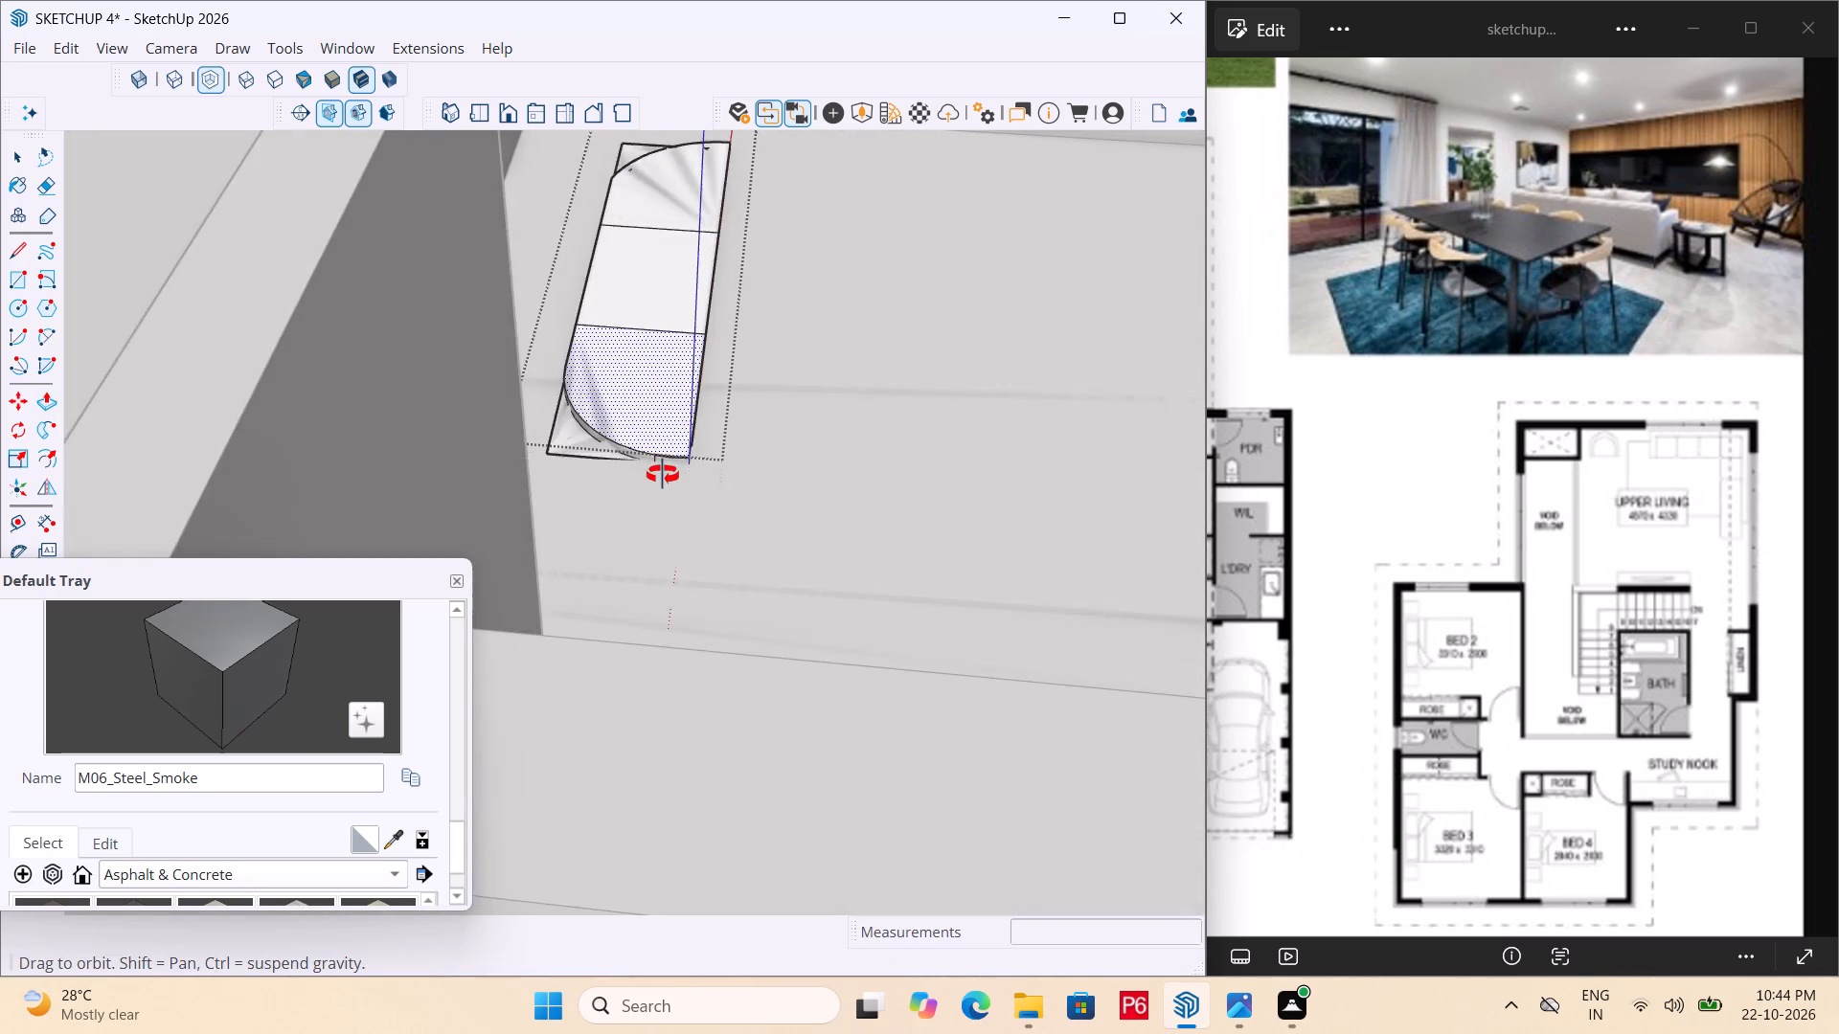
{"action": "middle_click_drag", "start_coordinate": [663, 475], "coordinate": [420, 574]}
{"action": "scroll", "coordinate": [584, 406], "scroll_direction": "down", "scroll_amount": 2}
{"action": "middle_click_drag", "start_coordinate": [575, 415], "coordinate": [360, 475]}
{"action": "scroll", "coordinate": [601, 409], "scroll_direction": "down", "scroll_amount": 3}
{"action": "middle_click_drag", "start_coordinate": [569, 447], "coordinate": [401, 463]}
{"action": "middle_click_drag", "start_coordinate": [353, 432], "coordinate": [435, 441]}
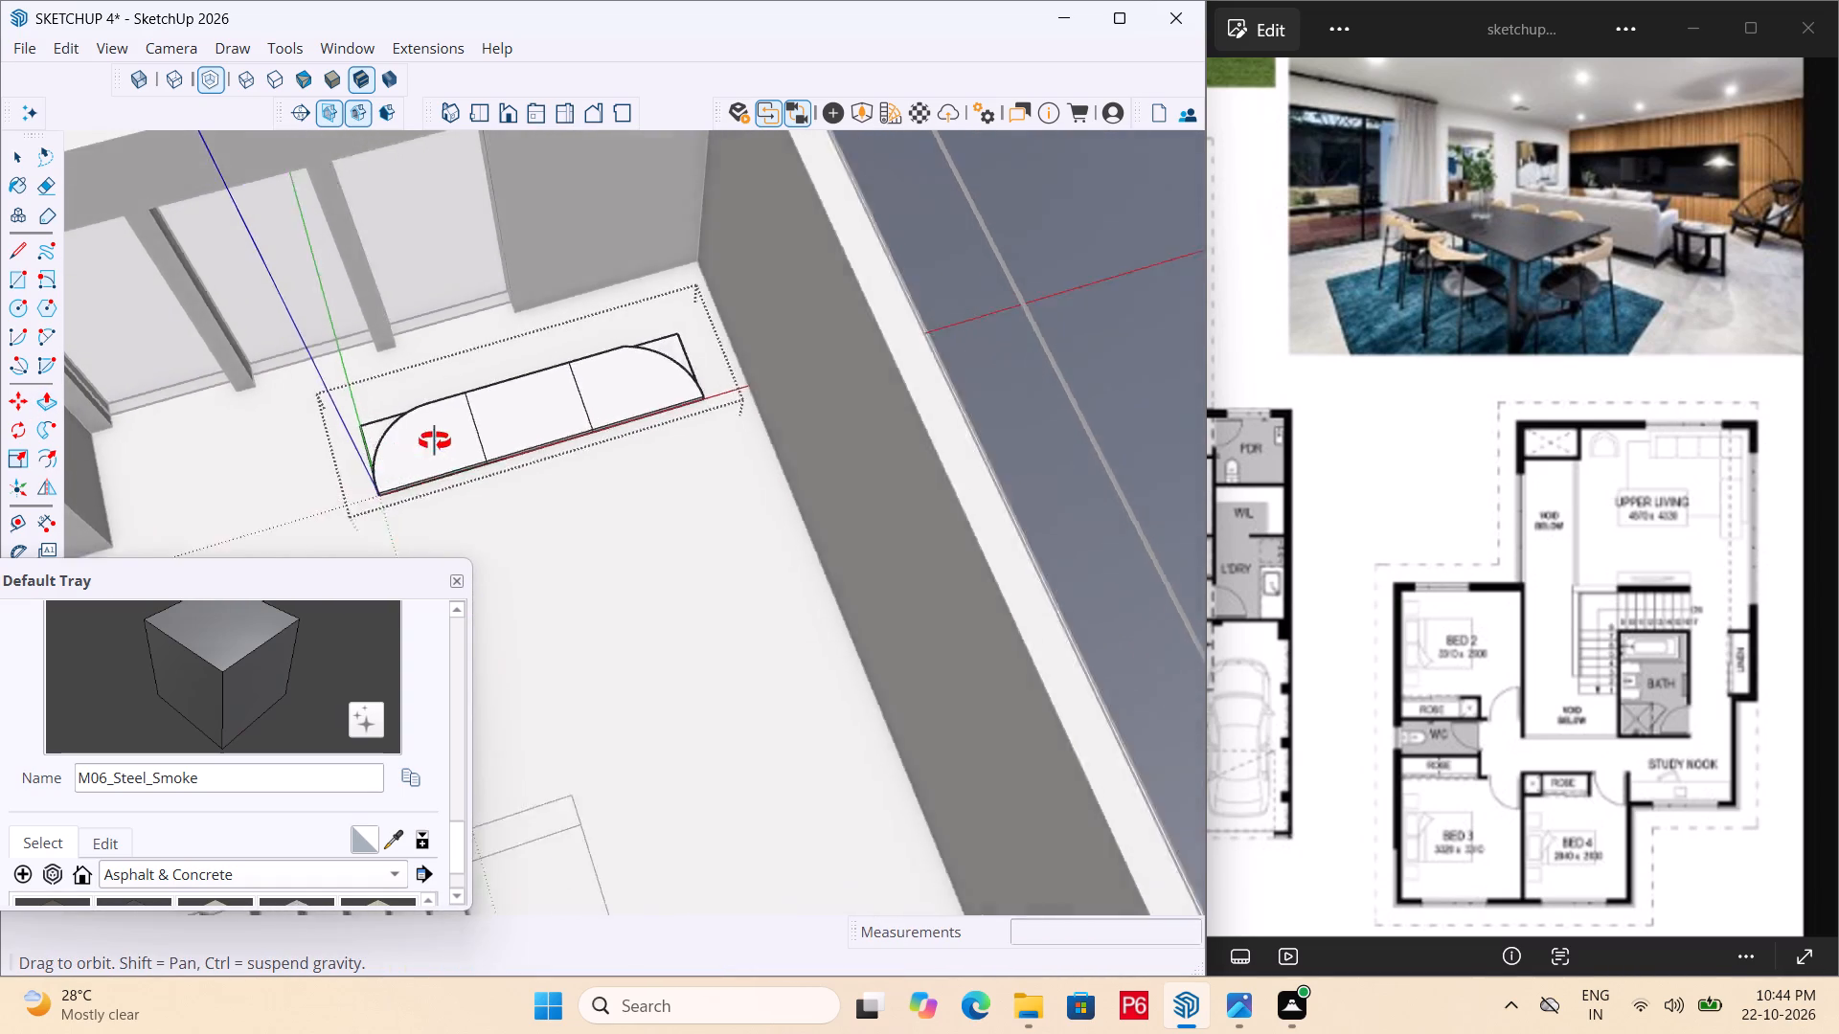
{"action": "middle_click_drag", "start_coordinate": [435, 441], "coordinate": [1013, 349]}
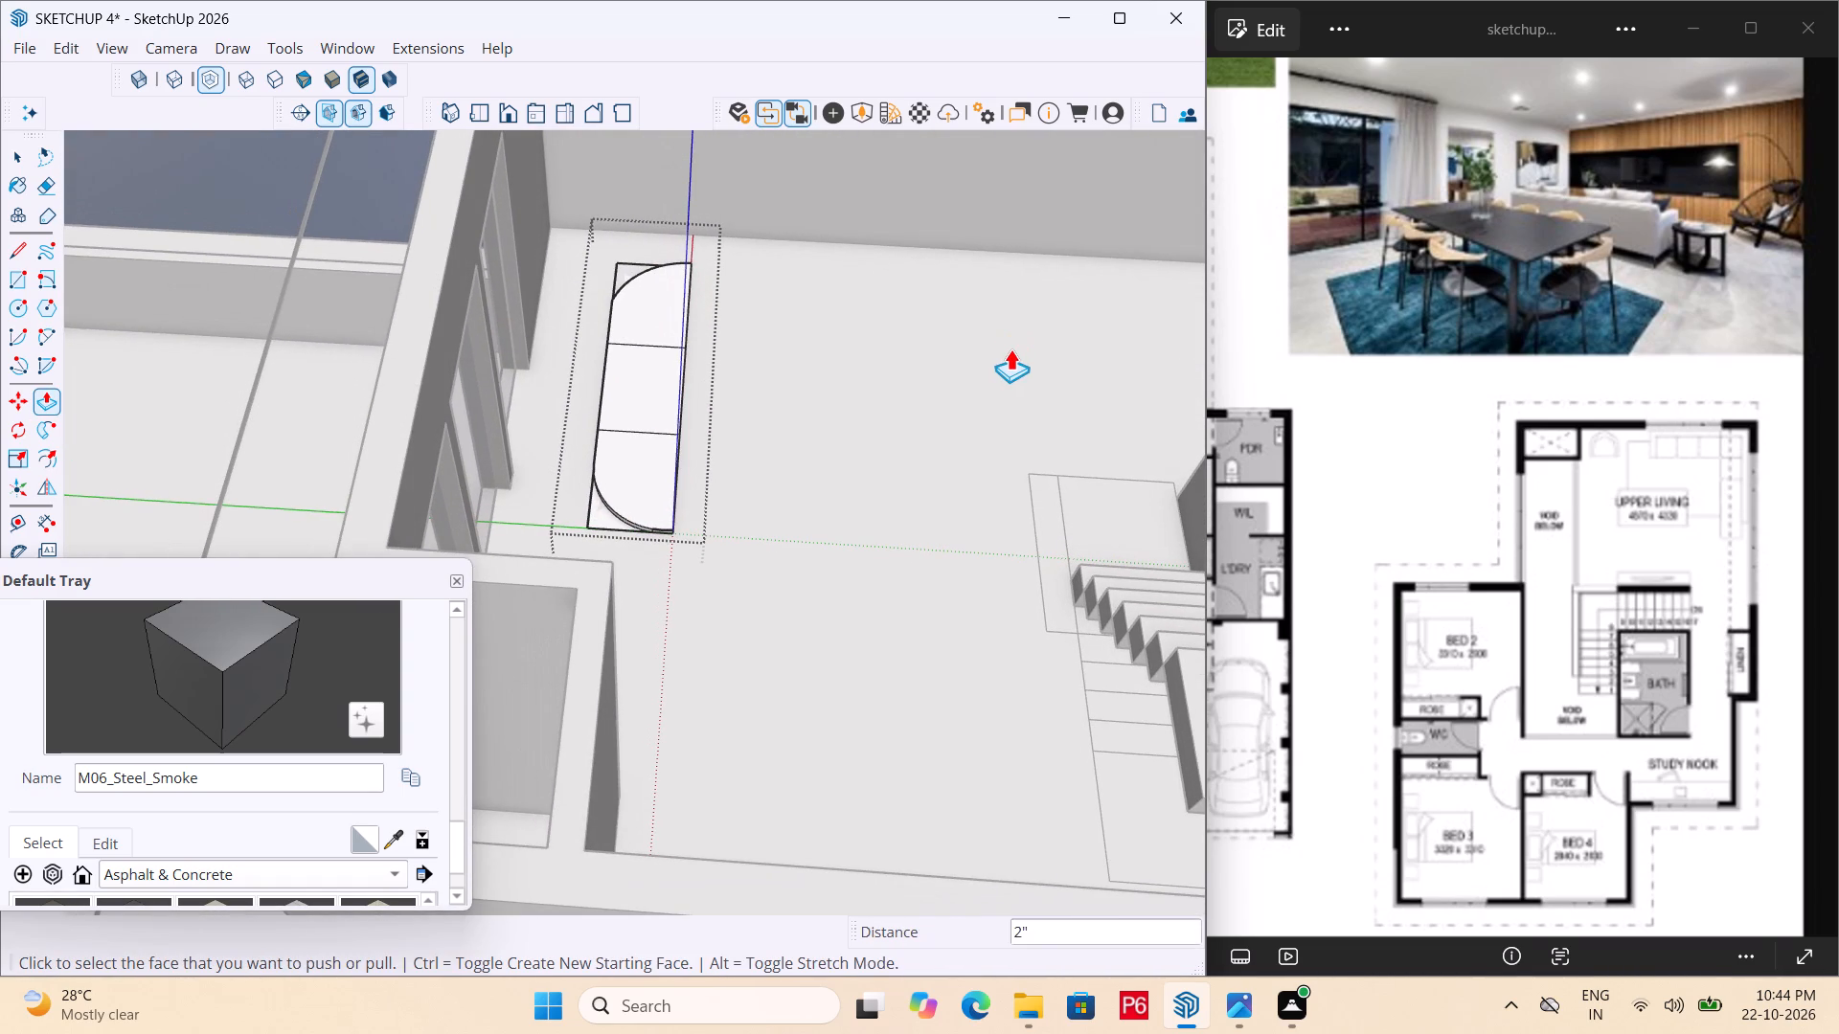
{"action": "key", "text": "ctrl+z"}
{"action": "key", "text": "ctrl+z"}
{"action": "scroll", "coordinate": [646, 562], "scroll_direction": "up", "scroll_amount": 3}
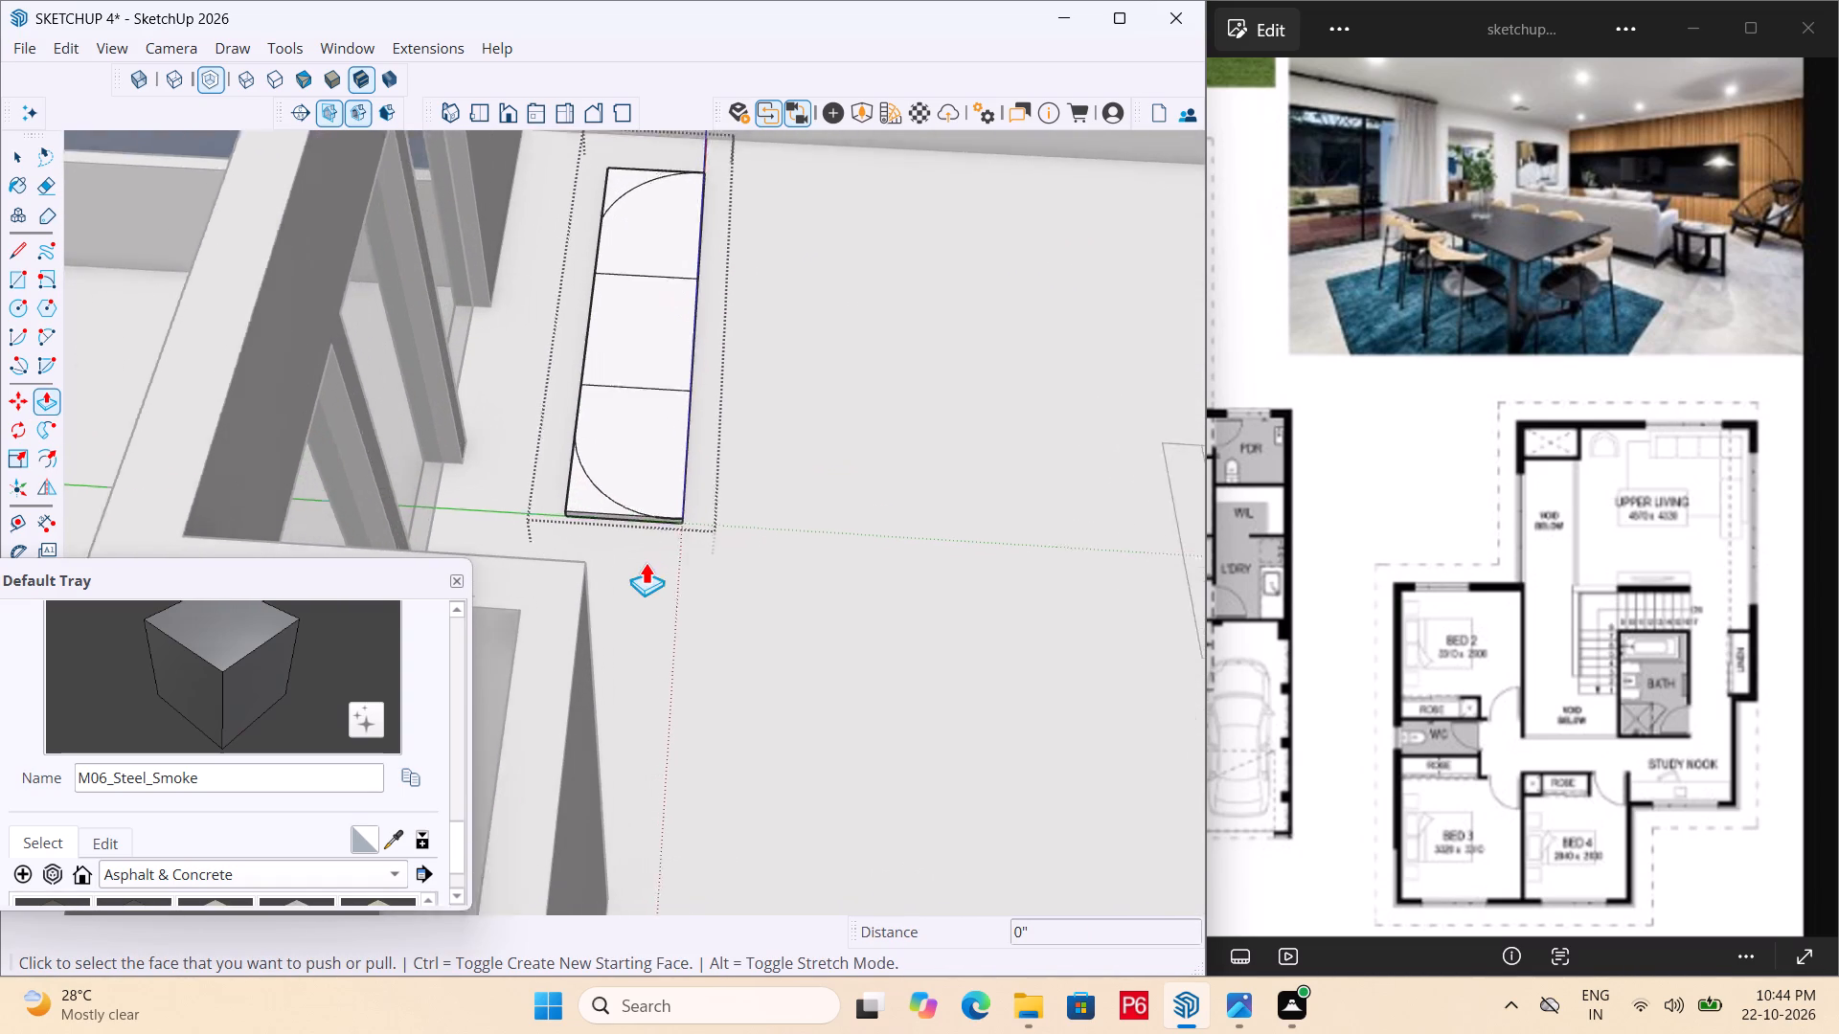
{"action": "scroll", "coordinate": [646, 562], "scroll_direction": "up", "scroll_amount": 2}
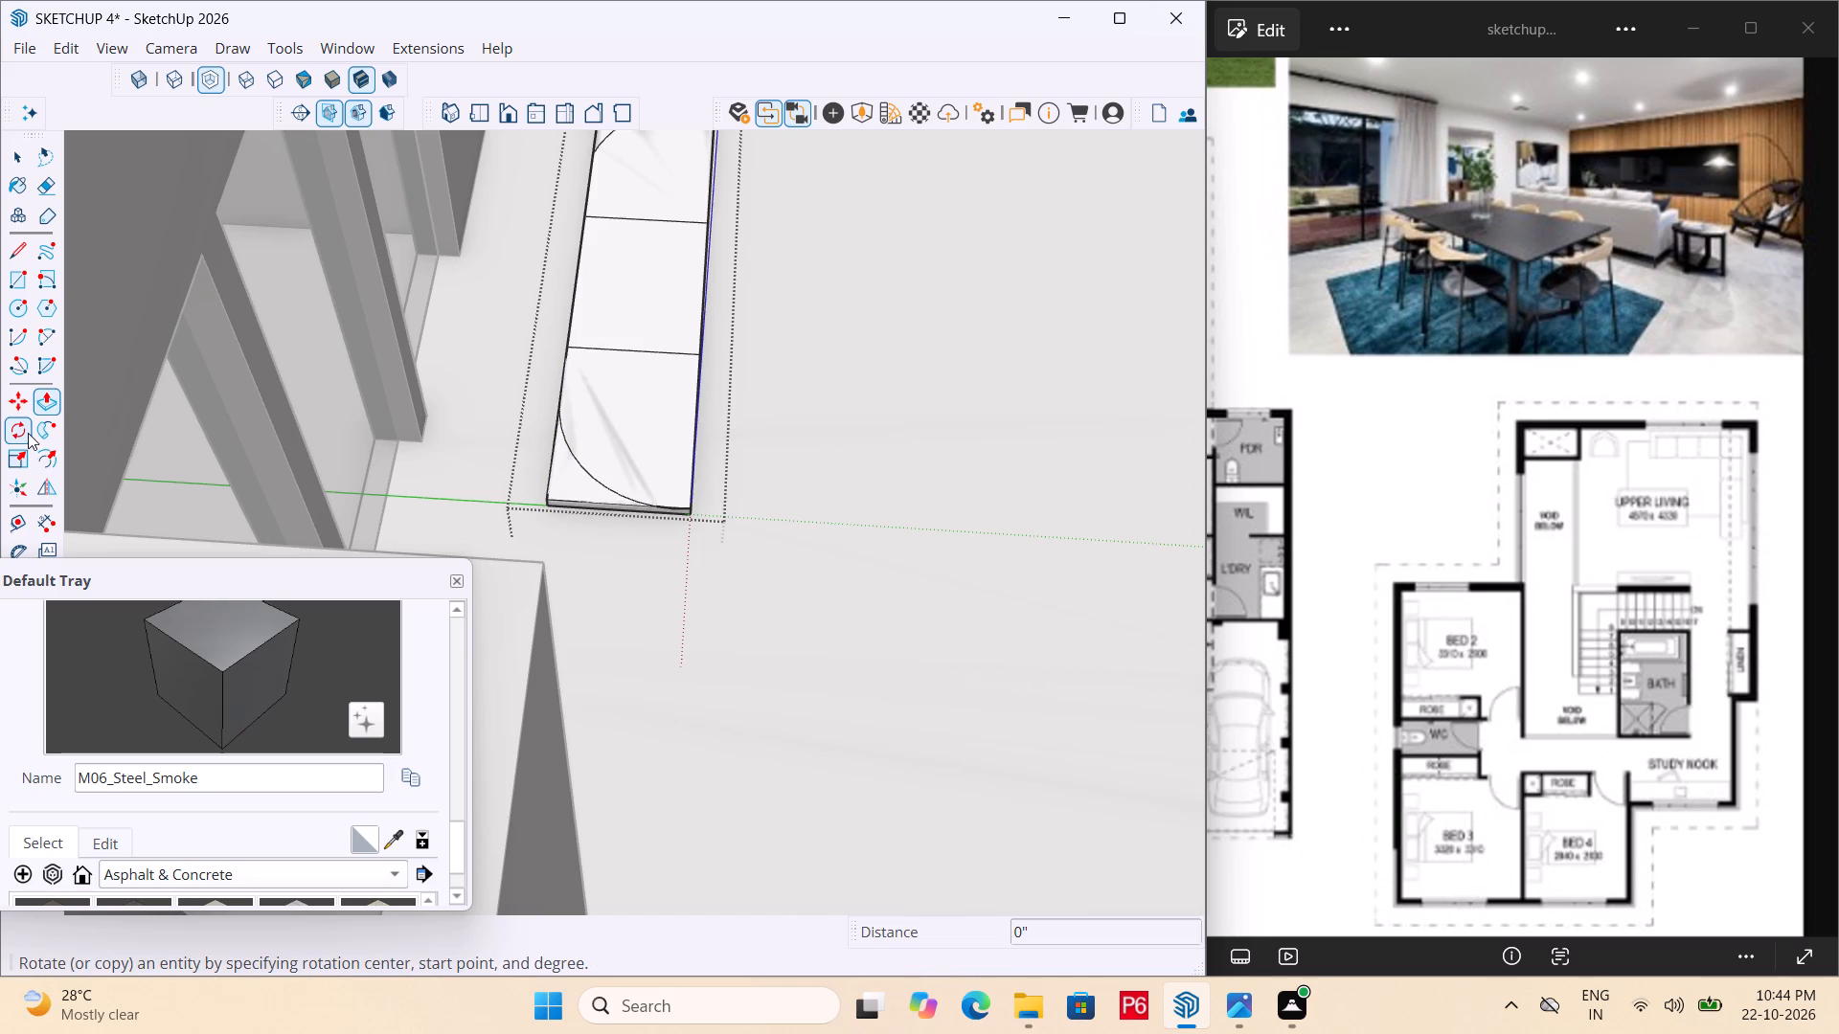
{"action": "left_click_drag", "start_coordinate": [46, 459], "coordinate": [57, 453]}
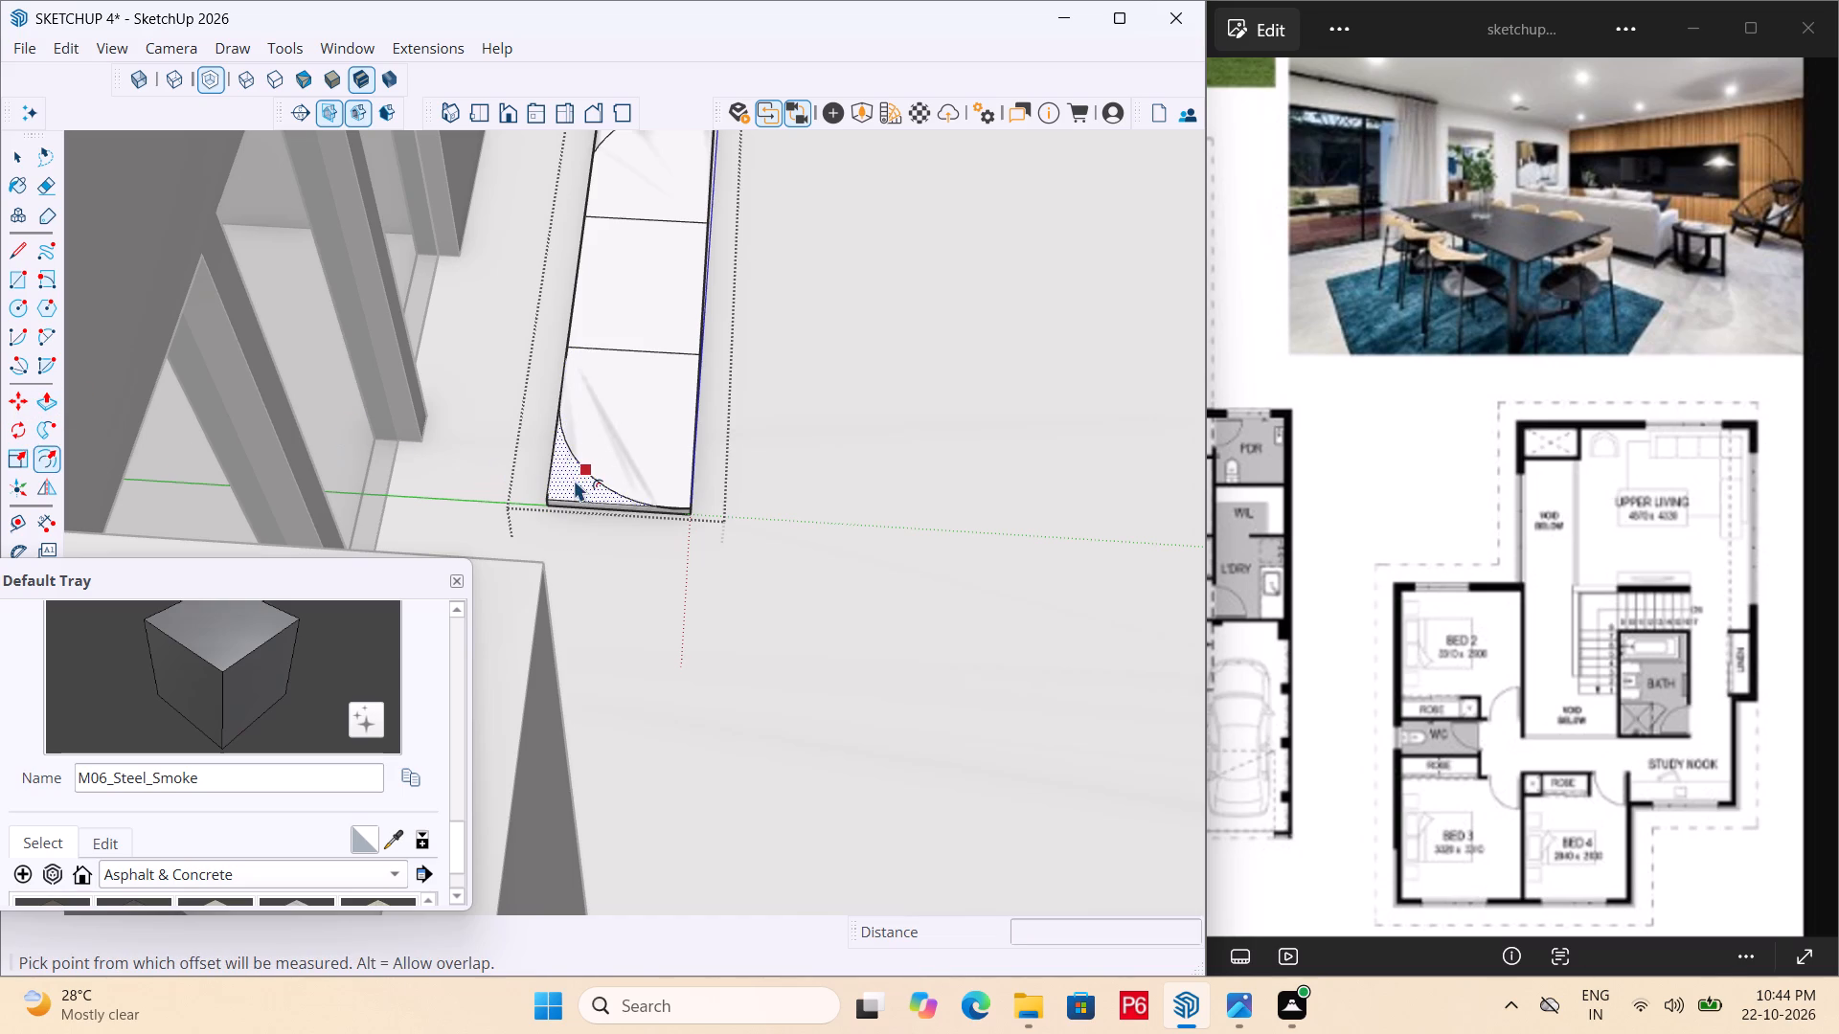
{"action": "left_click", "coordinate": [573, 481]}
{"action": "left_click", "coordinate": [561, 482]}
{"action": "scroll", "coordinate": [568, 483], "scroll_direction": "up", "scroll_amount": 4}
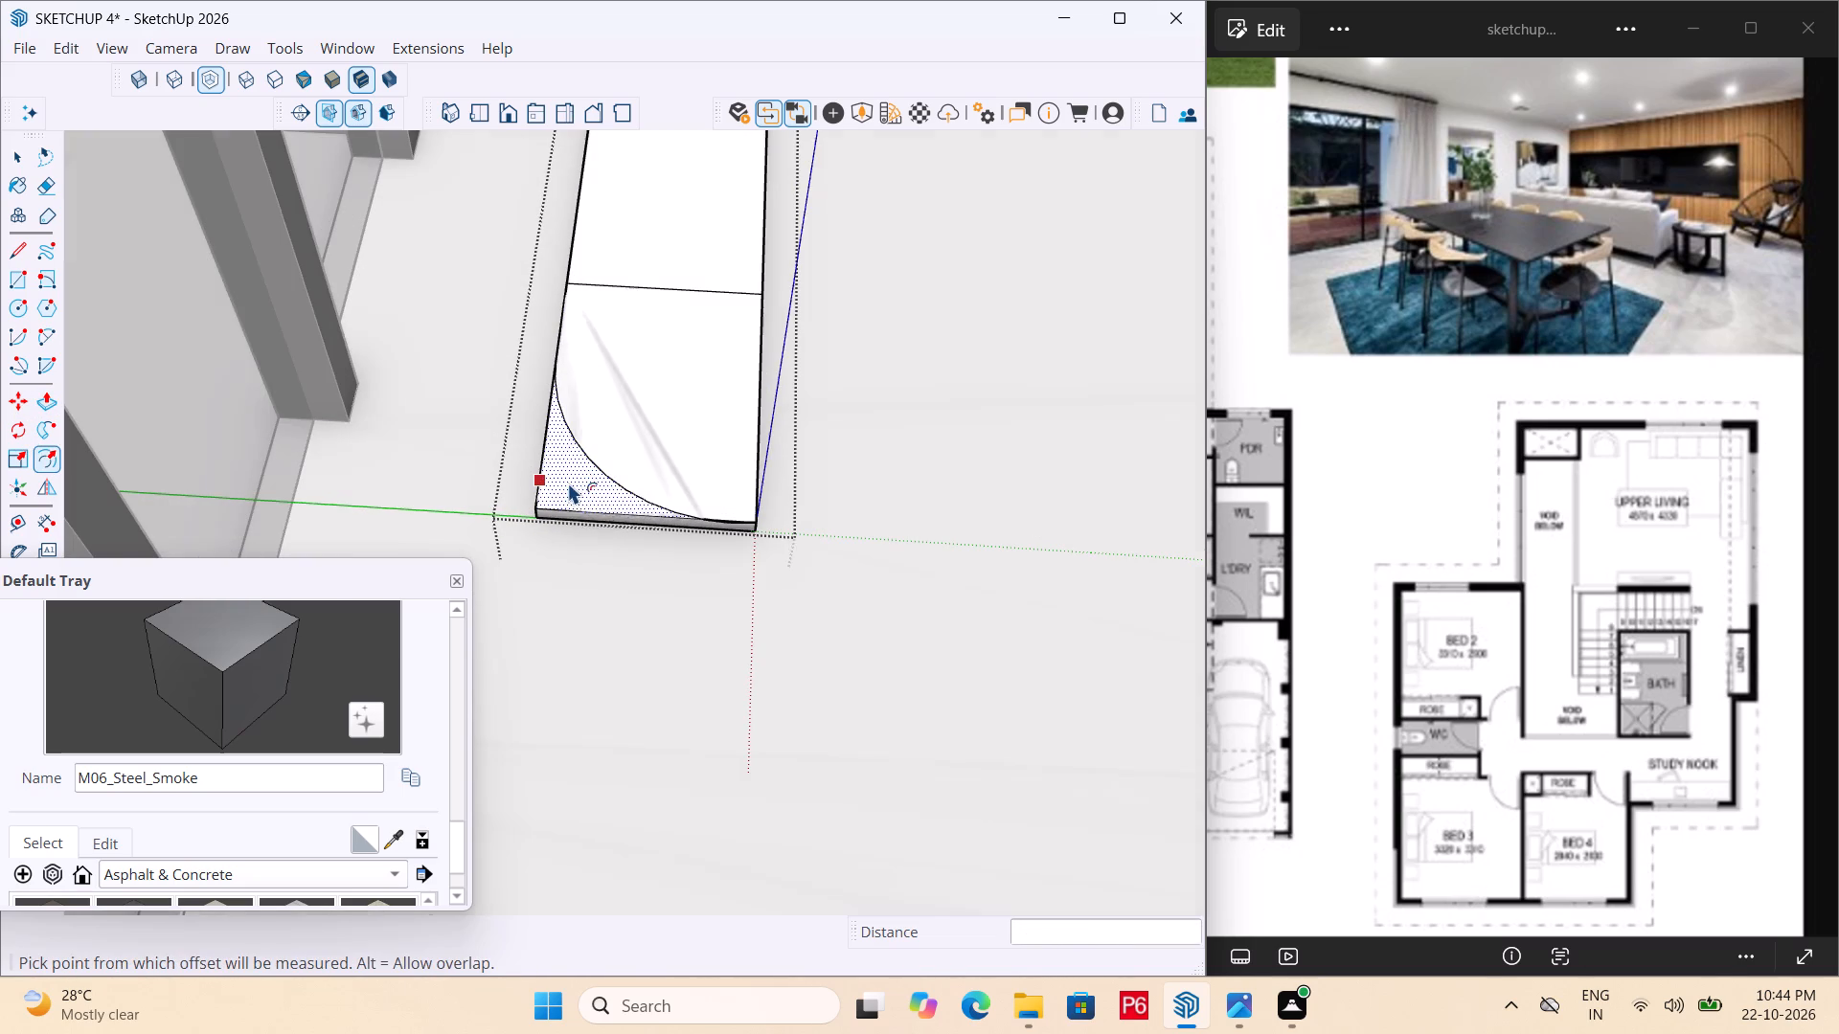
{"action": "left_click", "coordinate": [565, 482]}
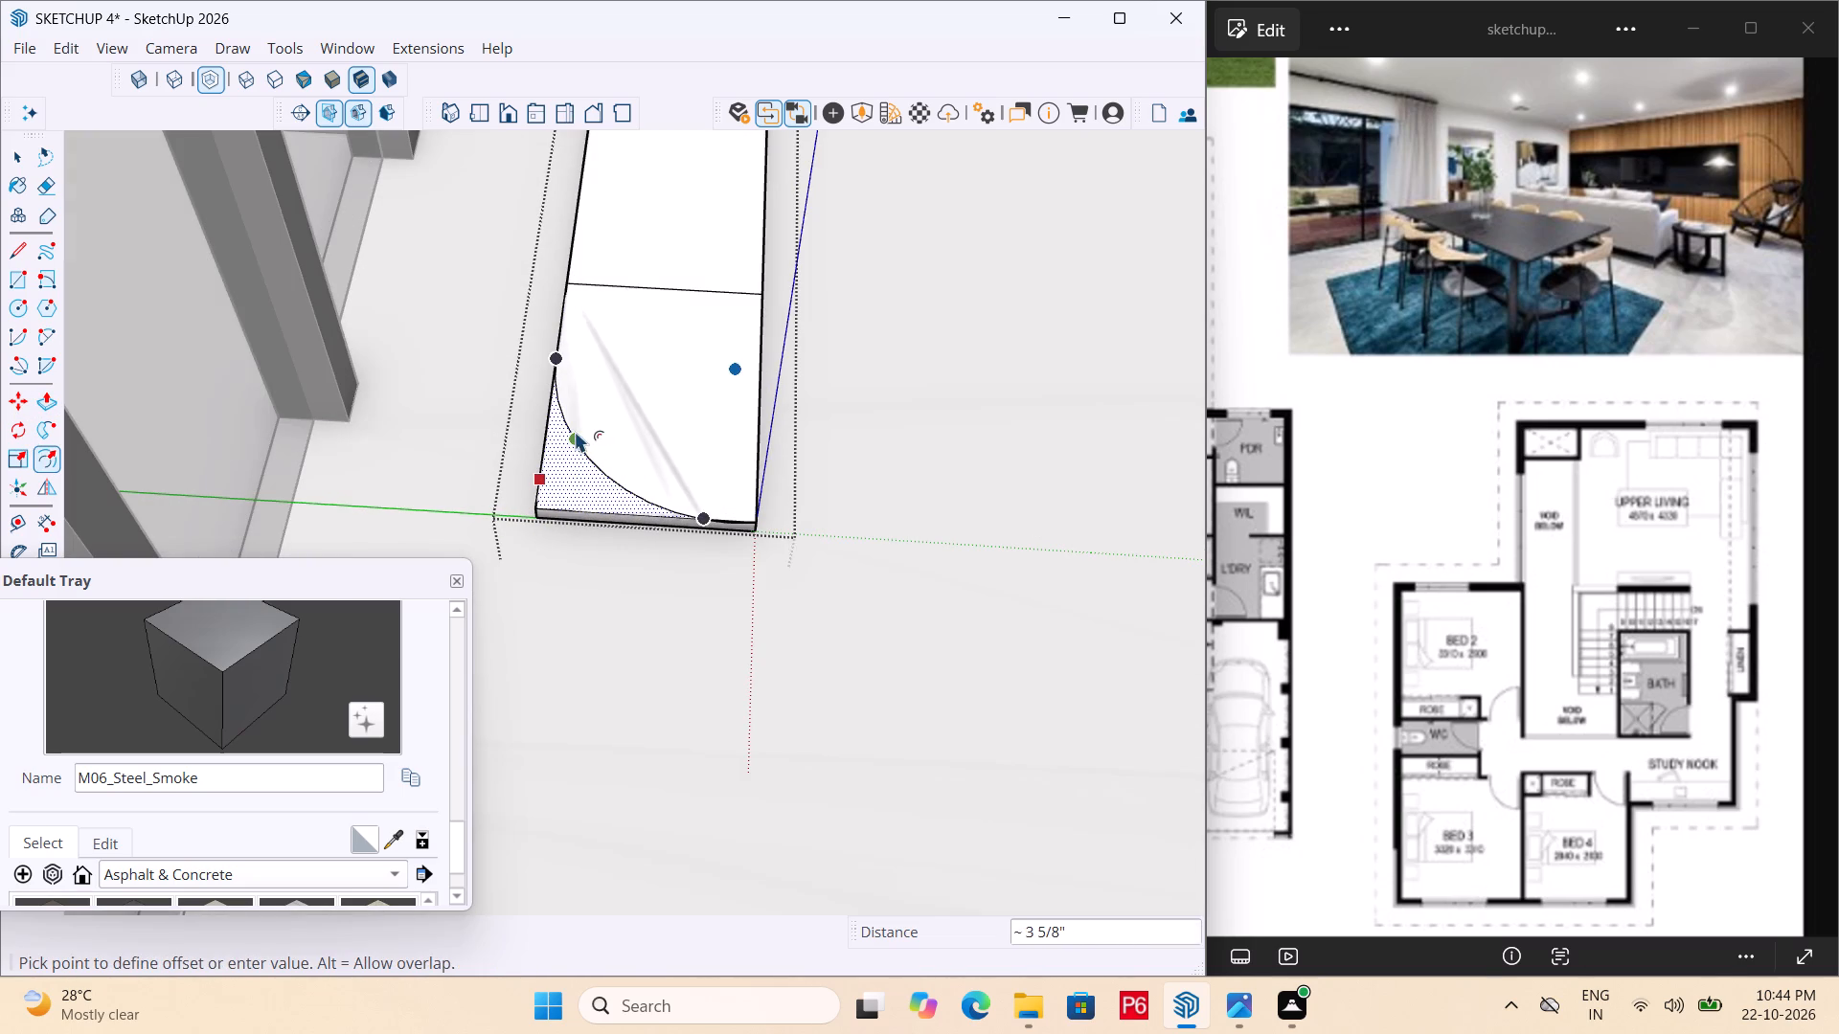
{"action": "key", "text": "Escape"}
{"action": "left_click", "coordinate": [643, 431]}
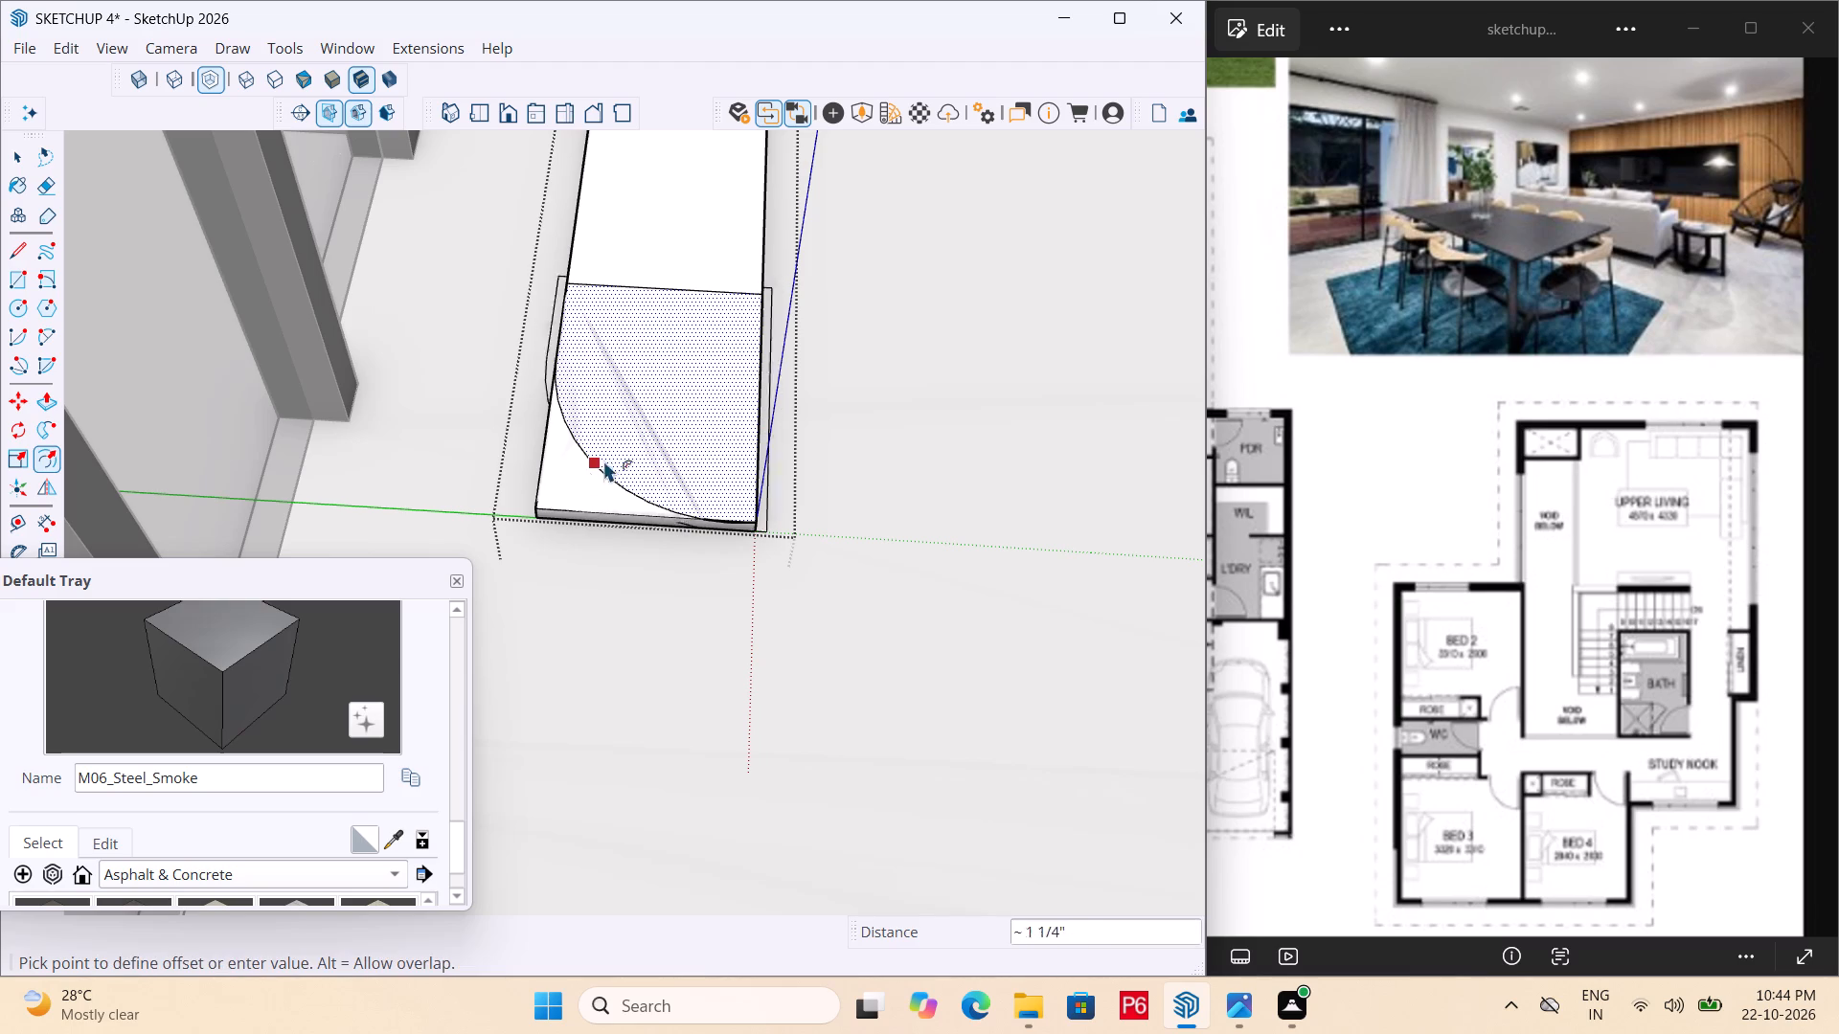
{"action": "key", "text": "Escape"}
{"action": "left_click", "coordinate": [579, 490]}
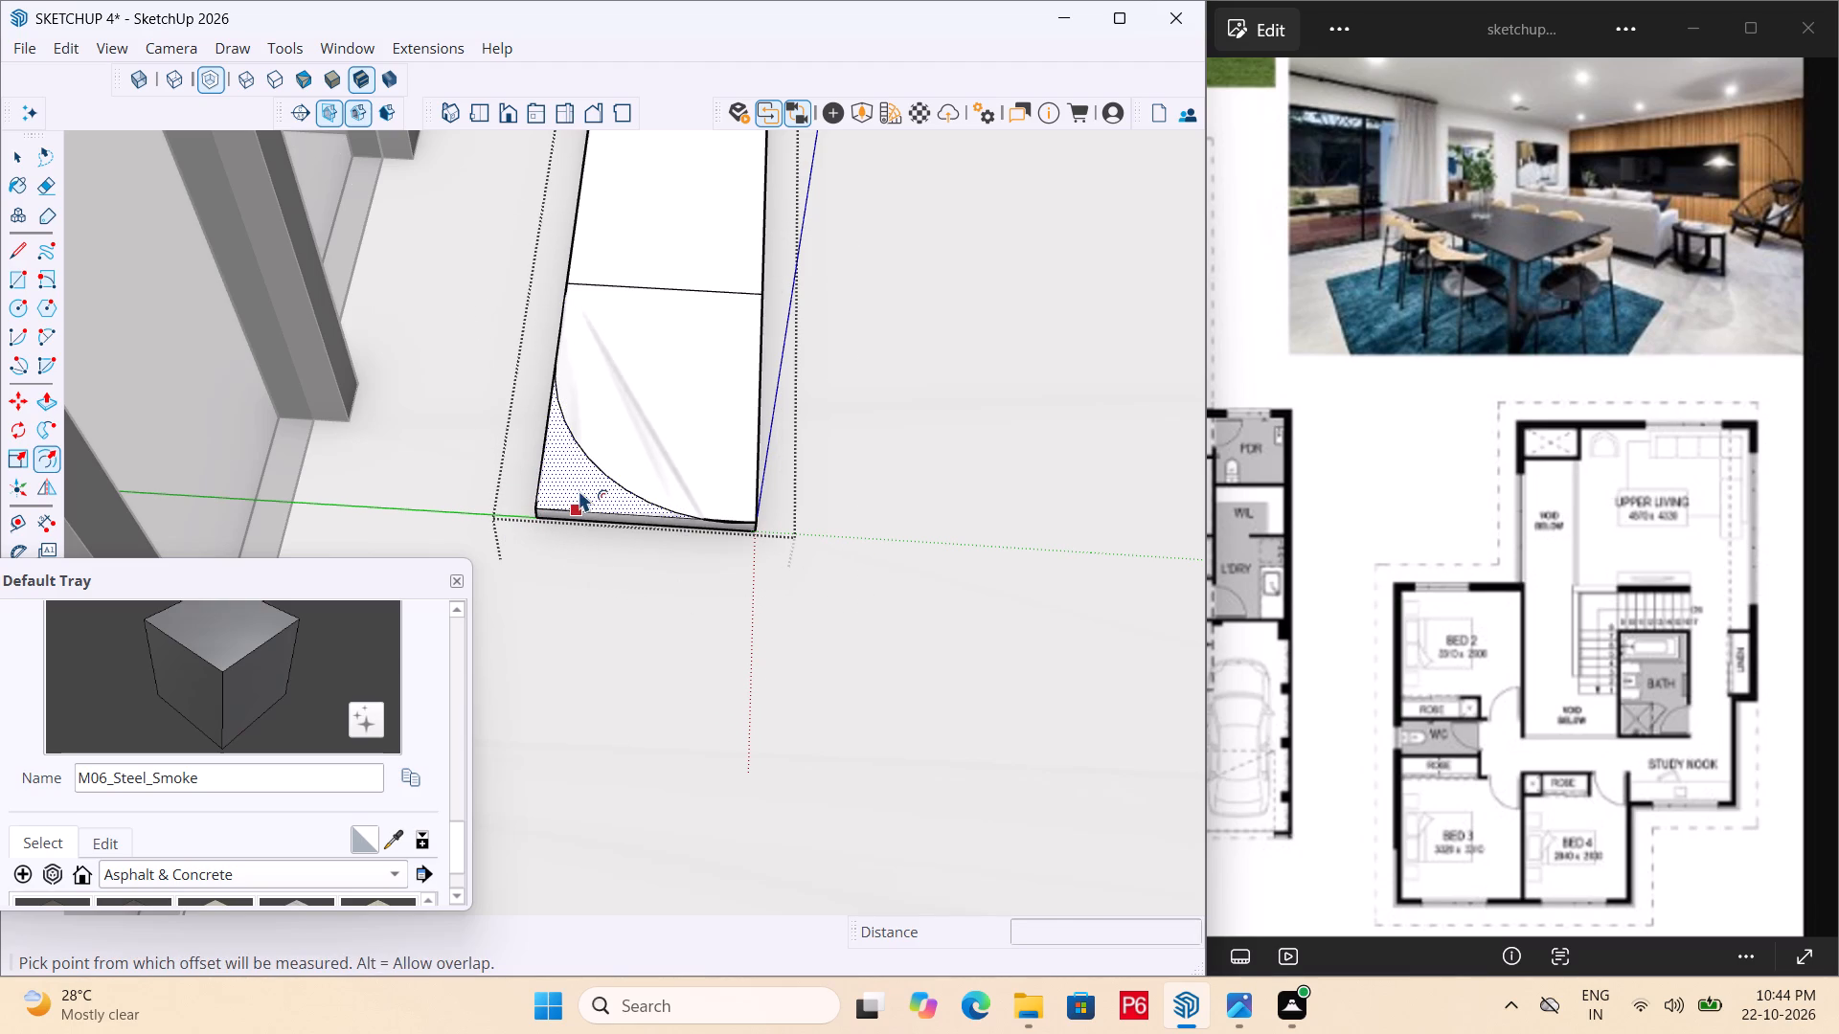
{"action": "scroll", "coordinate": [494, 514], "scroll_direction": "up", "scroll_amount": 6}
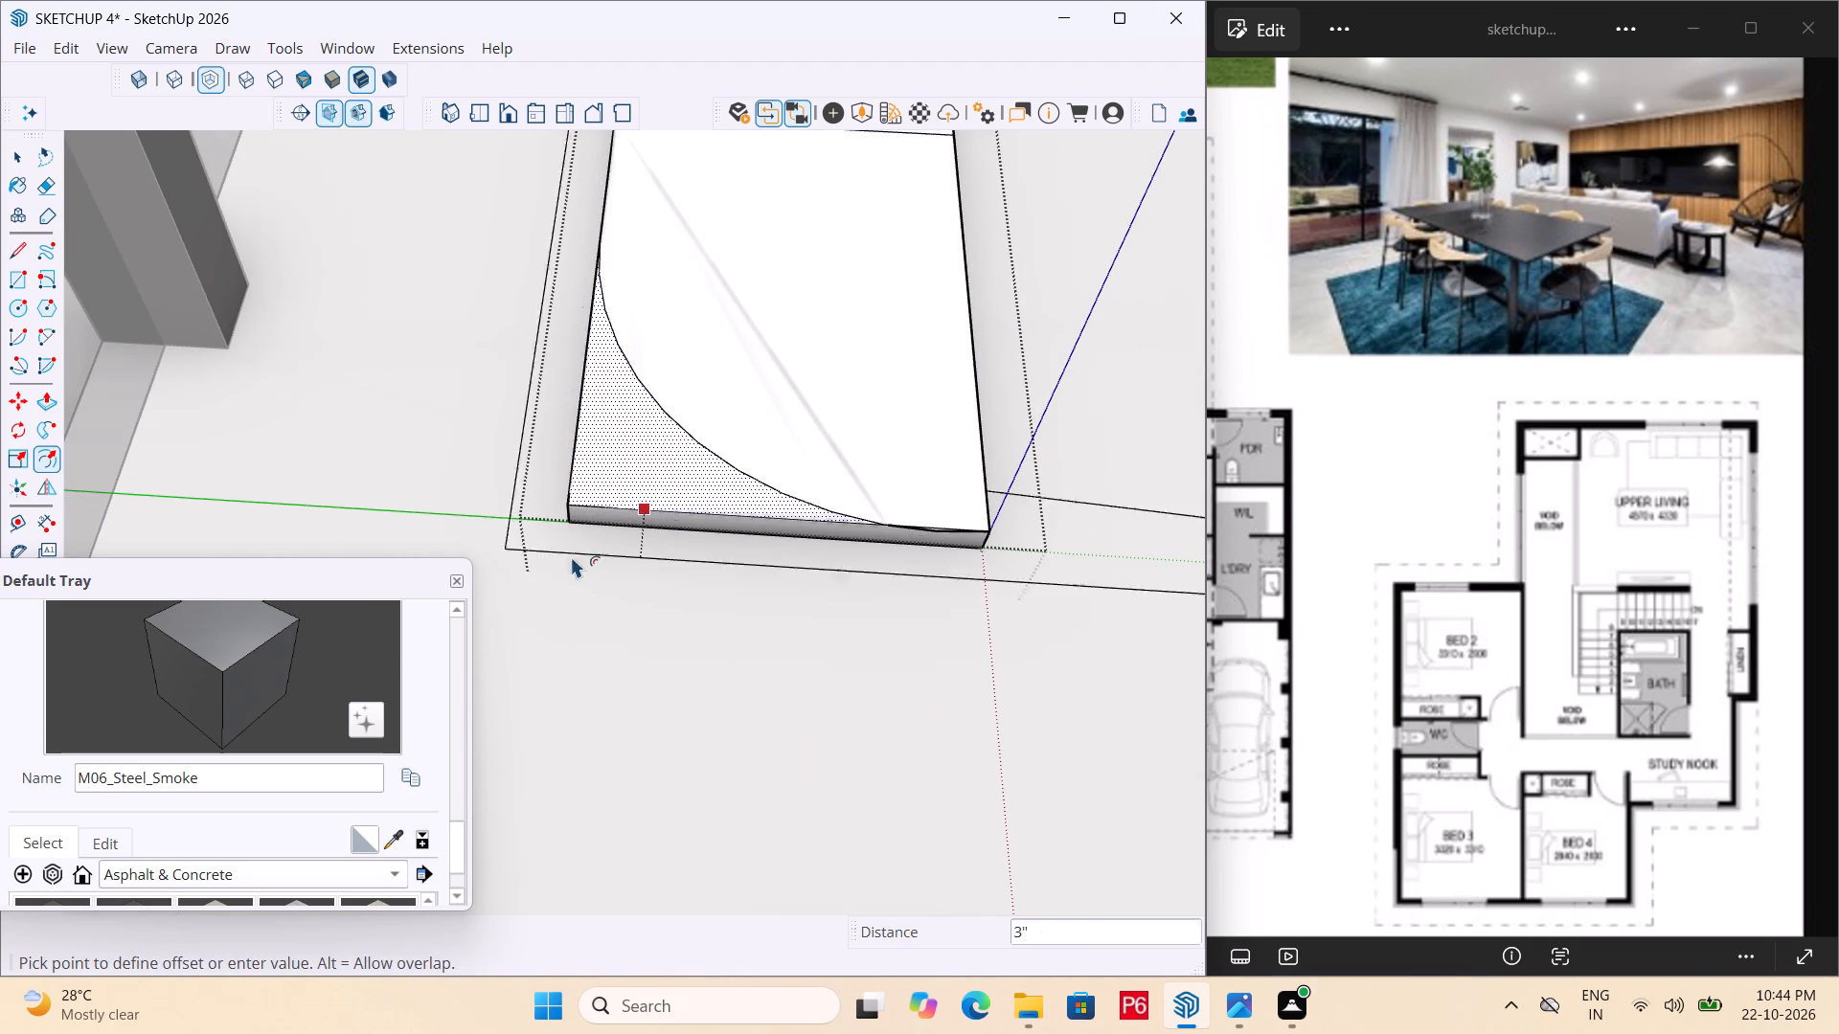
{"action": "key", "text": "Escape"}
Save the house model with the two end arcs in place.
{"action": "scroll", "coordinate": [559, 611], "scroll_direction": "down", "scroll_amount": 5}
{"action": "key", "text": "ctrl+s"}
{"action": "key", "text": "ctrl+s"}
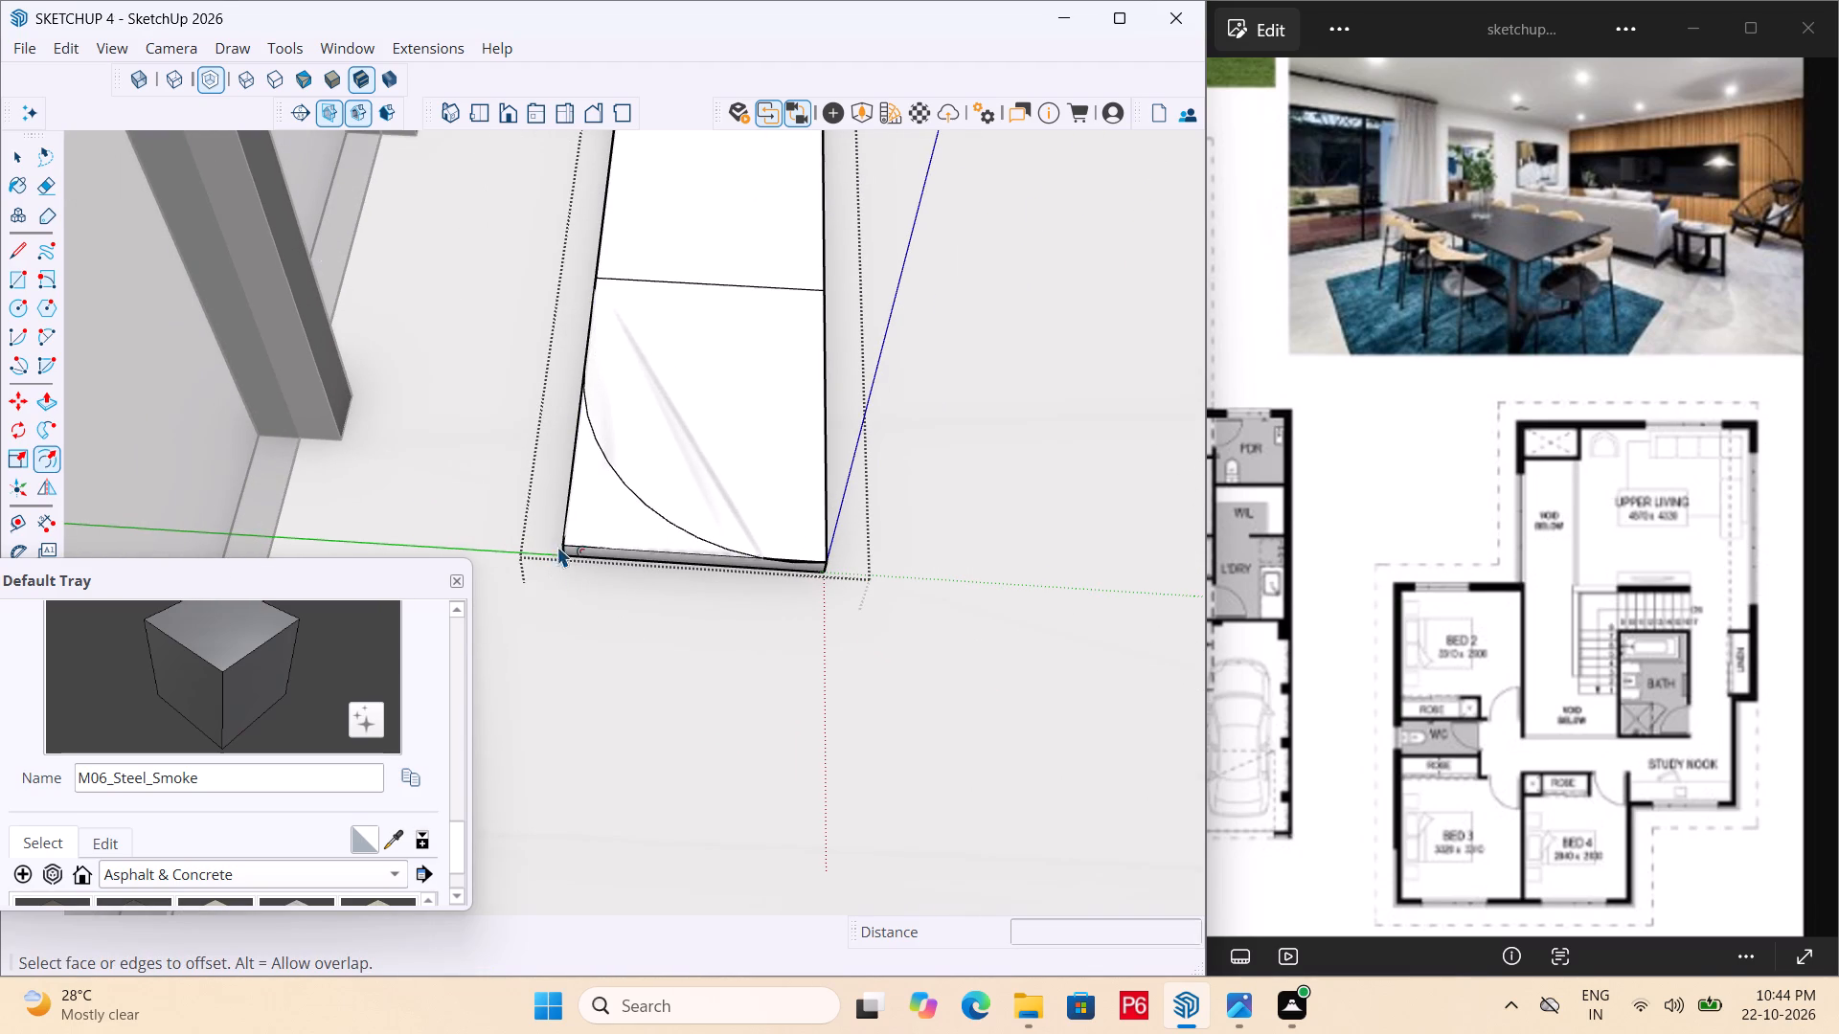
{"action": "key", "text": "ctrl+s"}
{"action": "key", "text": "ctrl+s"}
{"action": "key", "text": "ctrl+s"}
{"action": "key", "text": "ctrl+s"}
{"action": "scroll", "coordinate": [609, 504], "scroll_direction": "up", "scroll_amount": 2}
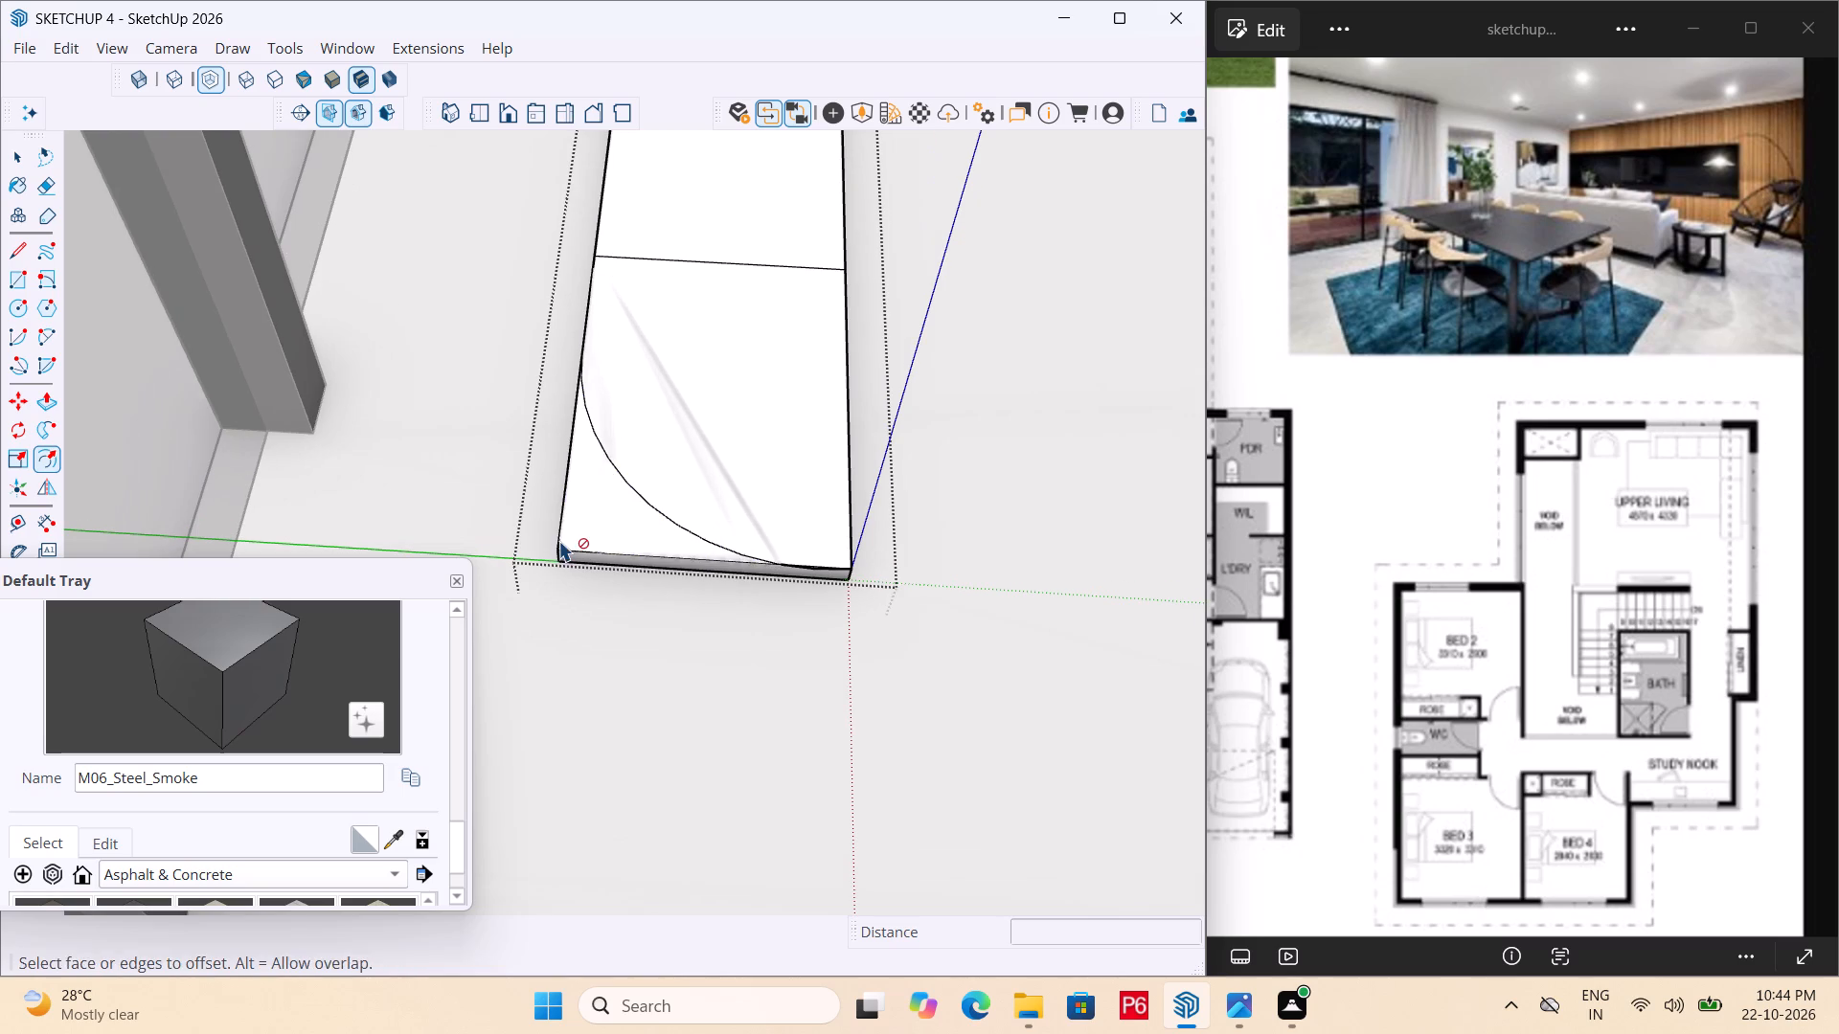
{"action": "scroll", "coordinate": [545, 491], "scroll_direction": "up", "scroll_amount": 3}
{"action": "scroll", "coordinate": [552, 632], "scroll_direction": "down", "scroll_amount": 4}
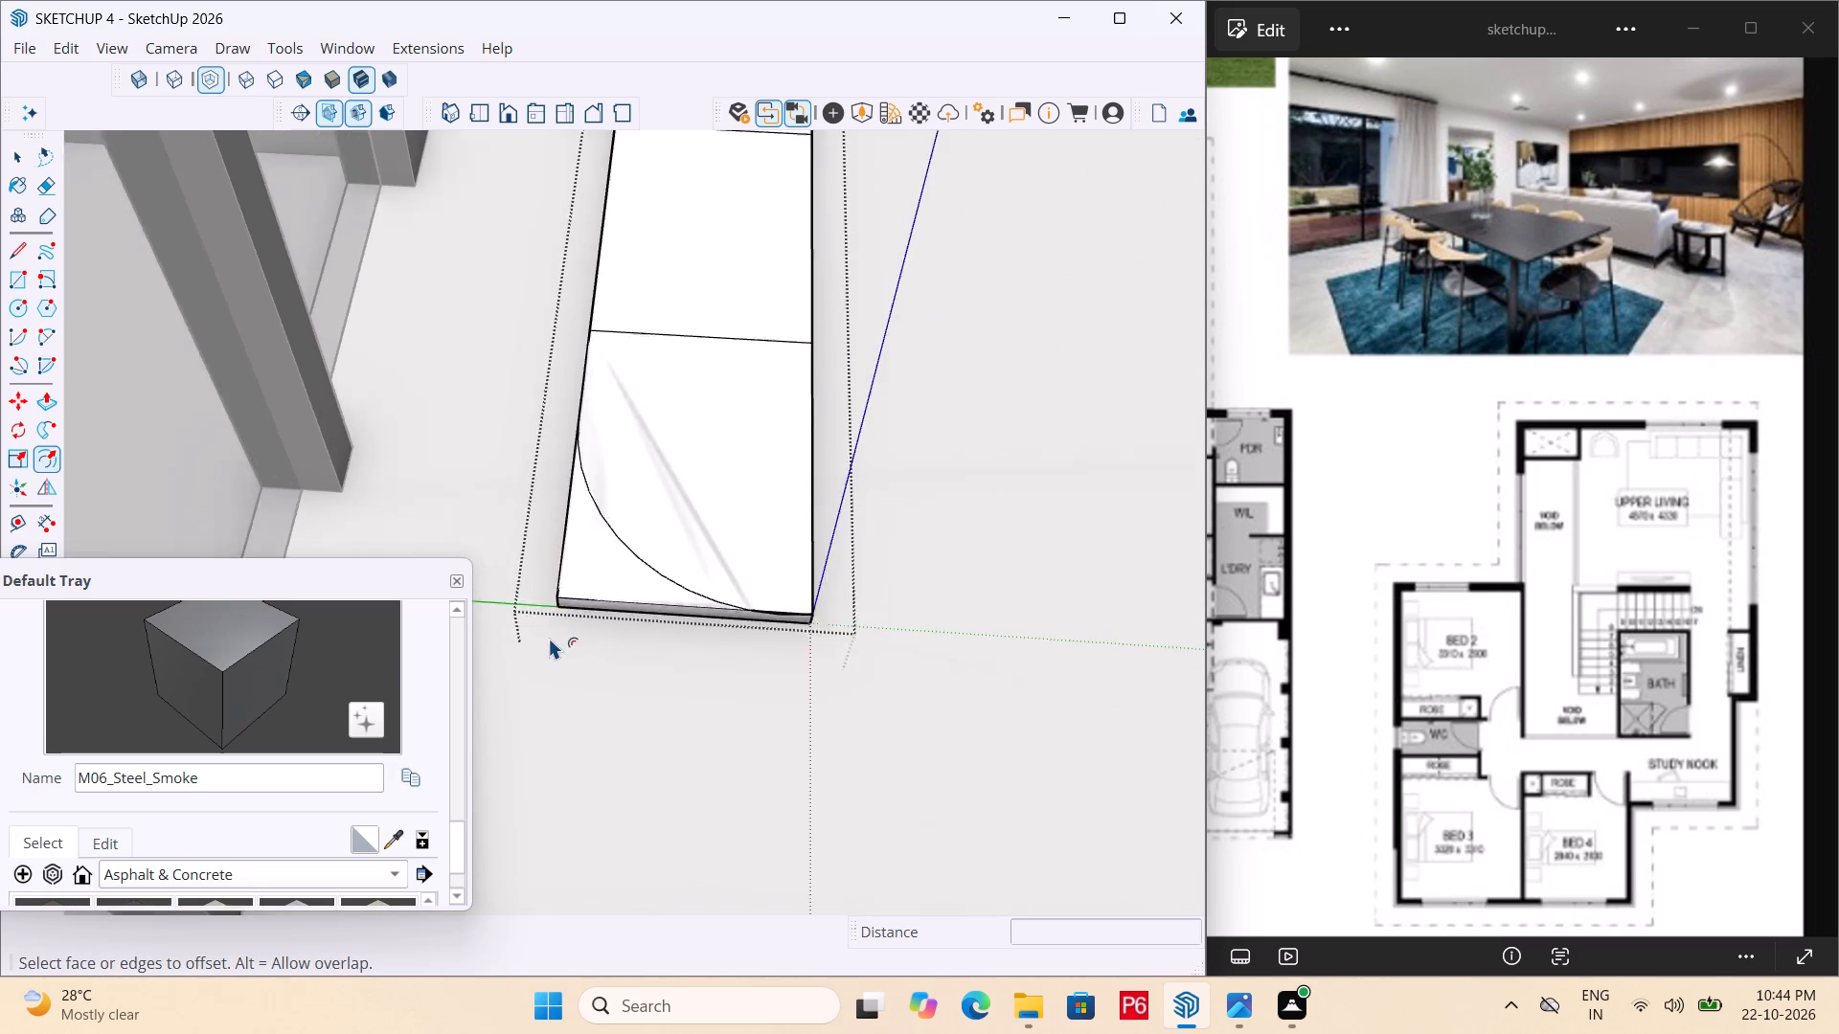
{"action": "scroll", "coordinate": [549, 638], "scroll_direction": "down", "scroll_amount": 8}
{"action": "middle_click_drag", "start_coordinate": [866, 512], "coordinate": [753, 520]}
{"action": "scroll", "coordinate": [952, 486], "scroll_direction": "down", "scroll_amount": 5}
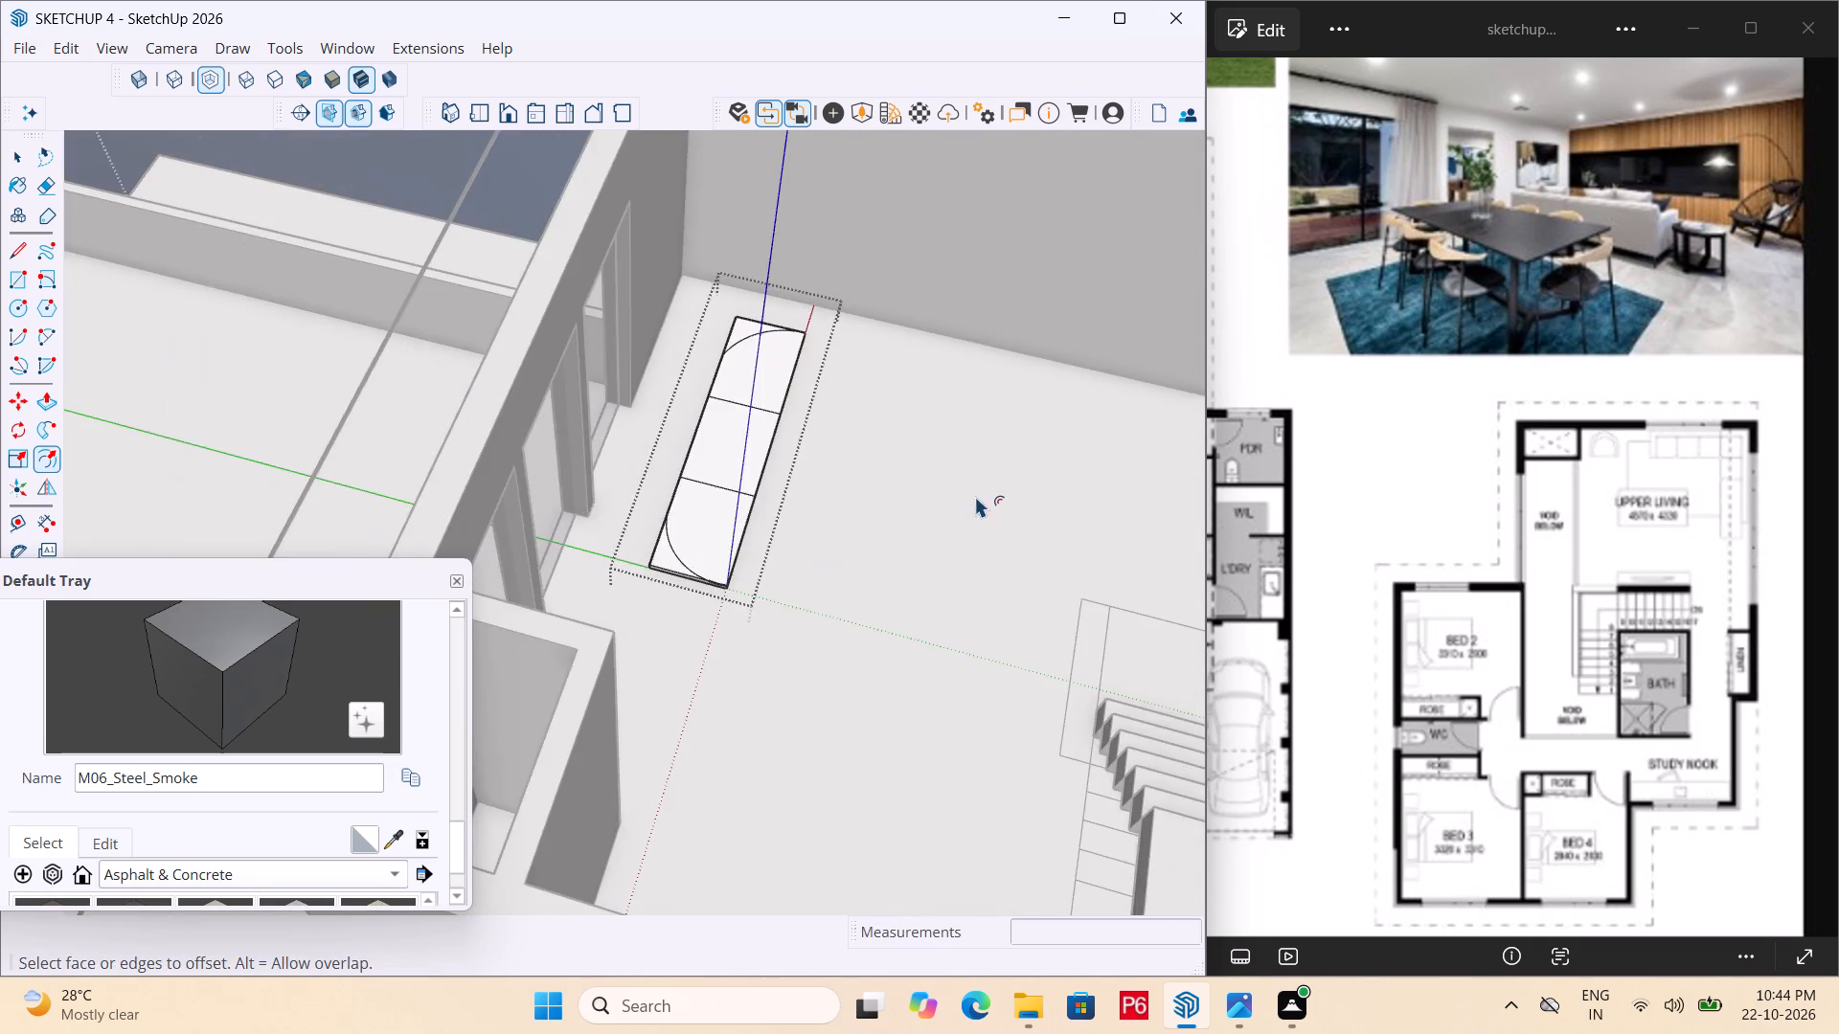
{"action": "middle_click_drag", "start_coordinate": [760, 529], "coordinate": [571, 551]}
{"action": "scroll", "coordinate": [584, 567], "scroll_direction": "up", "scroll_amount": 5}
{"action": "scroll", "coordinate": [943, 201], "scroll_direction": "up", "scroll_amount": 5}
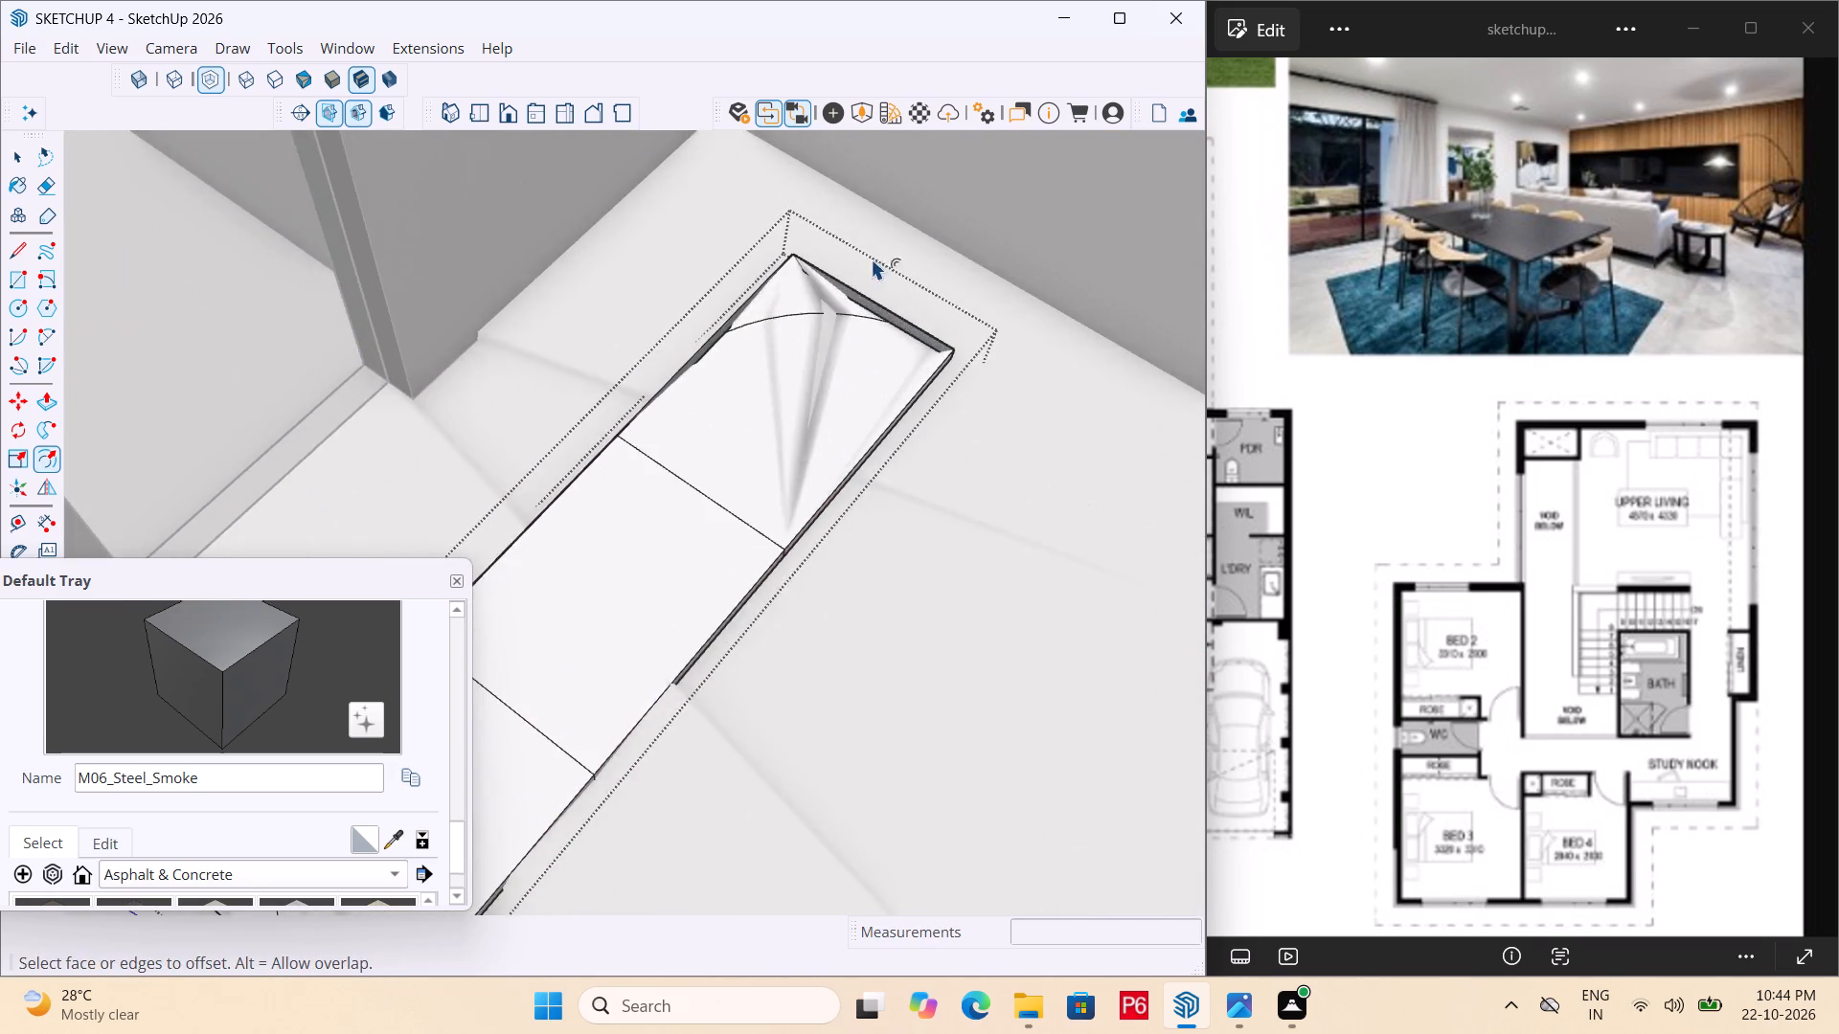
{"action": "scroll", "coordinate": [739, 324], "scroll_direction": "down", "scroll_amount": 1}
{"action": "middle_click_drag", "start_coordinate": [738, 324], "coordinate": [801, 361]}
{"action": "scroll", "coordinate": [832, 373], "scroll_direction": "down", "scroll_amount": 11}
Save the house model again.
{"action": "key", "text": "ctrl+s"}
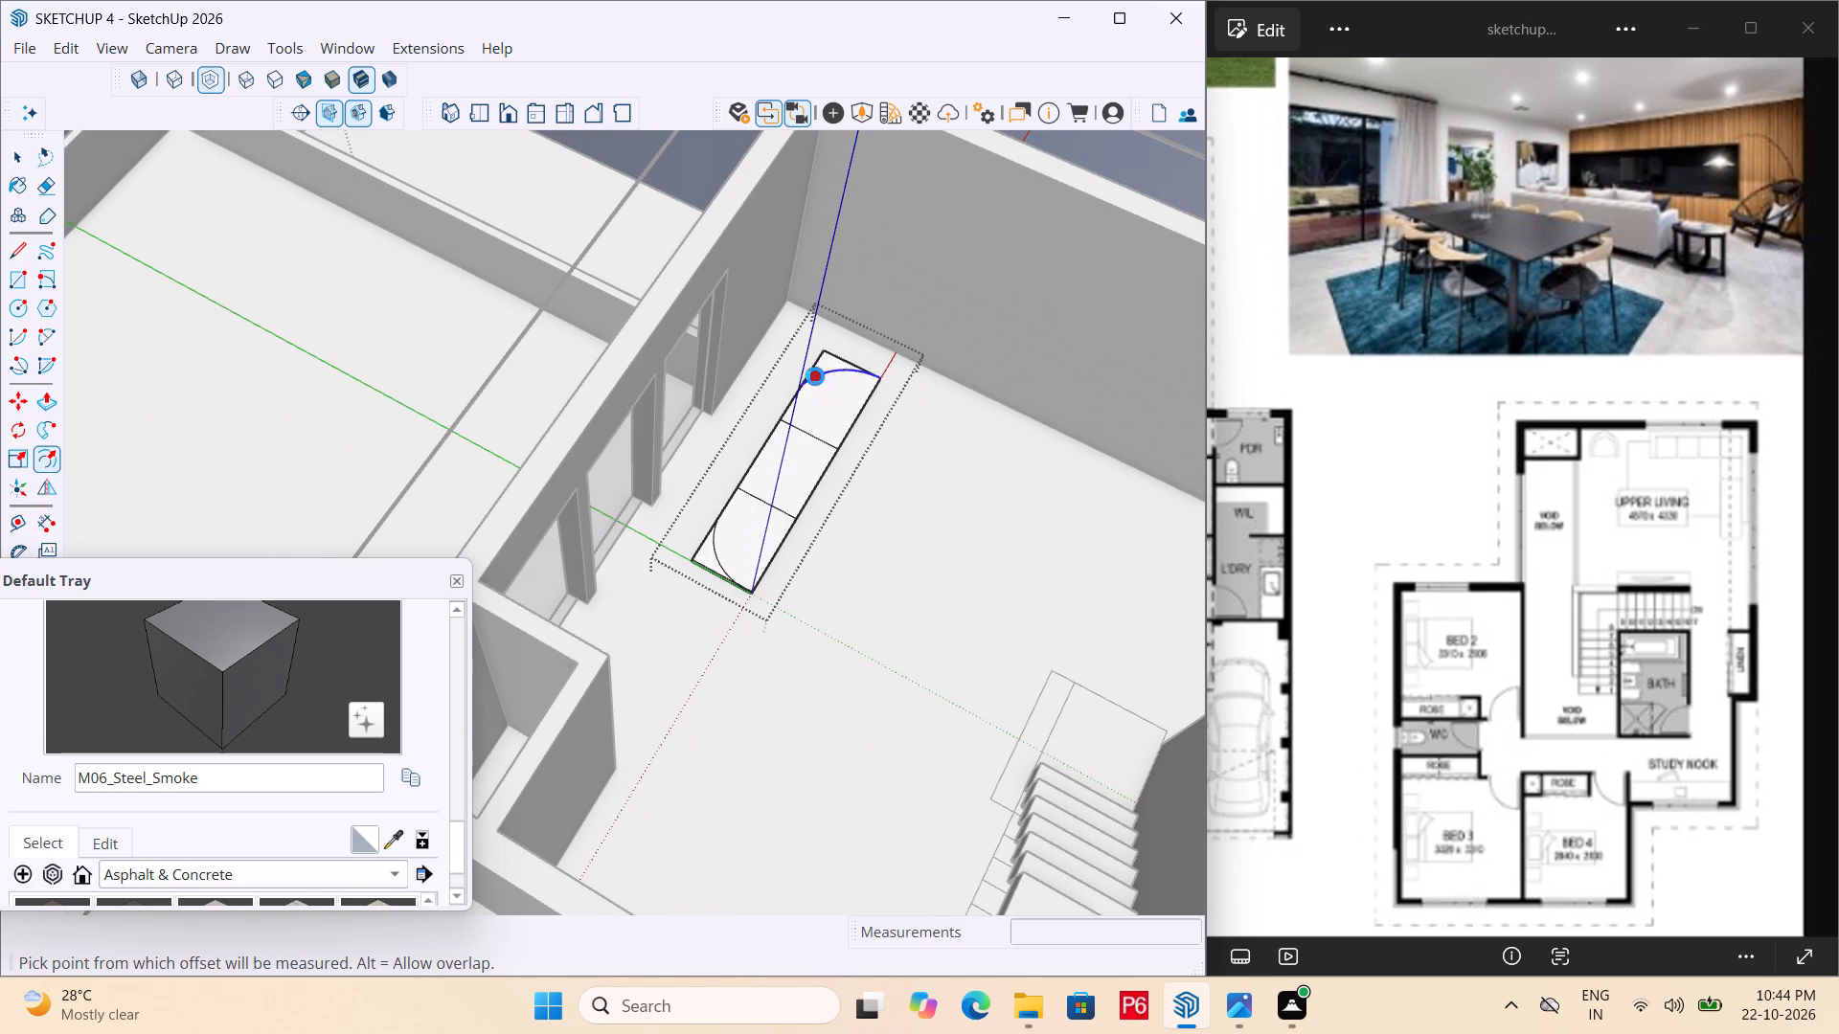
{"action": "key", "text": "ctrl+s"}
{"action": "key", "text": "ctrl+s"}
{"action": "key", "text": "ctrl+s"}
{"action": "key", "text": "ctrl+s"}
{"action": "key", "text": "ctrl+s"}
{"action": "key", "text": "ctrl+s"}
{"action": "key", "text": "ctrl+s"}
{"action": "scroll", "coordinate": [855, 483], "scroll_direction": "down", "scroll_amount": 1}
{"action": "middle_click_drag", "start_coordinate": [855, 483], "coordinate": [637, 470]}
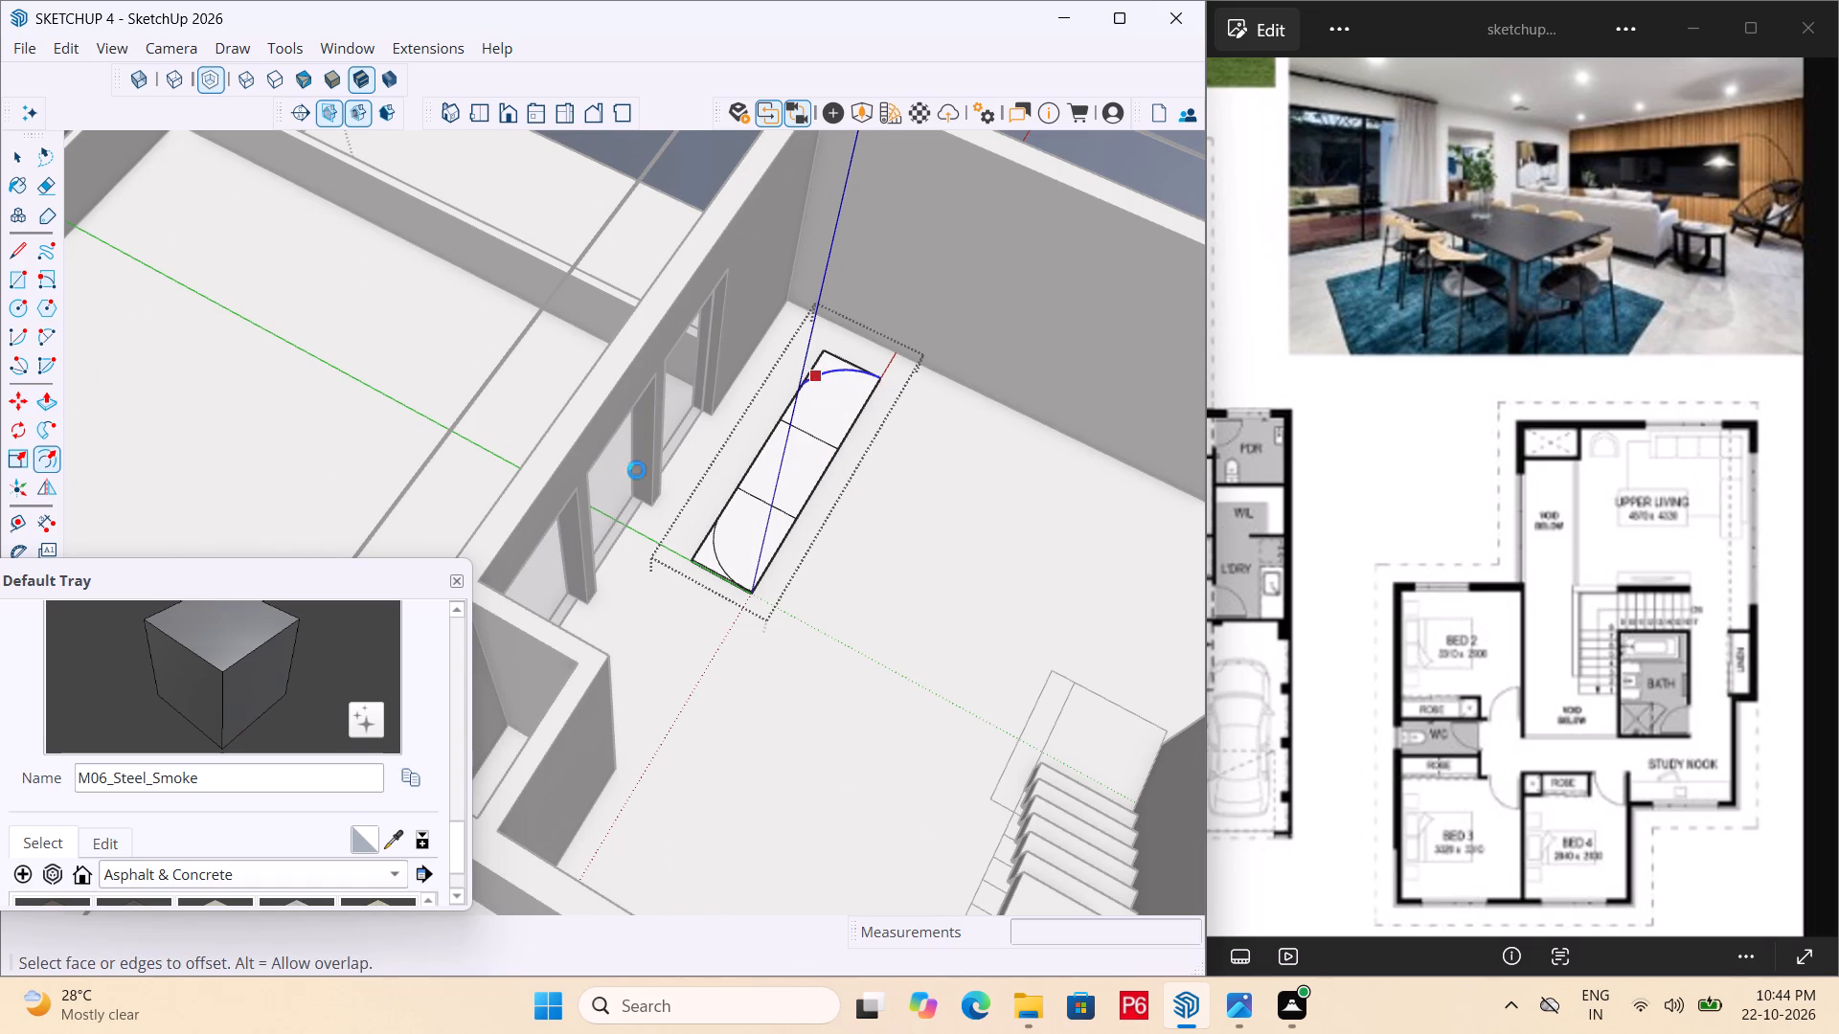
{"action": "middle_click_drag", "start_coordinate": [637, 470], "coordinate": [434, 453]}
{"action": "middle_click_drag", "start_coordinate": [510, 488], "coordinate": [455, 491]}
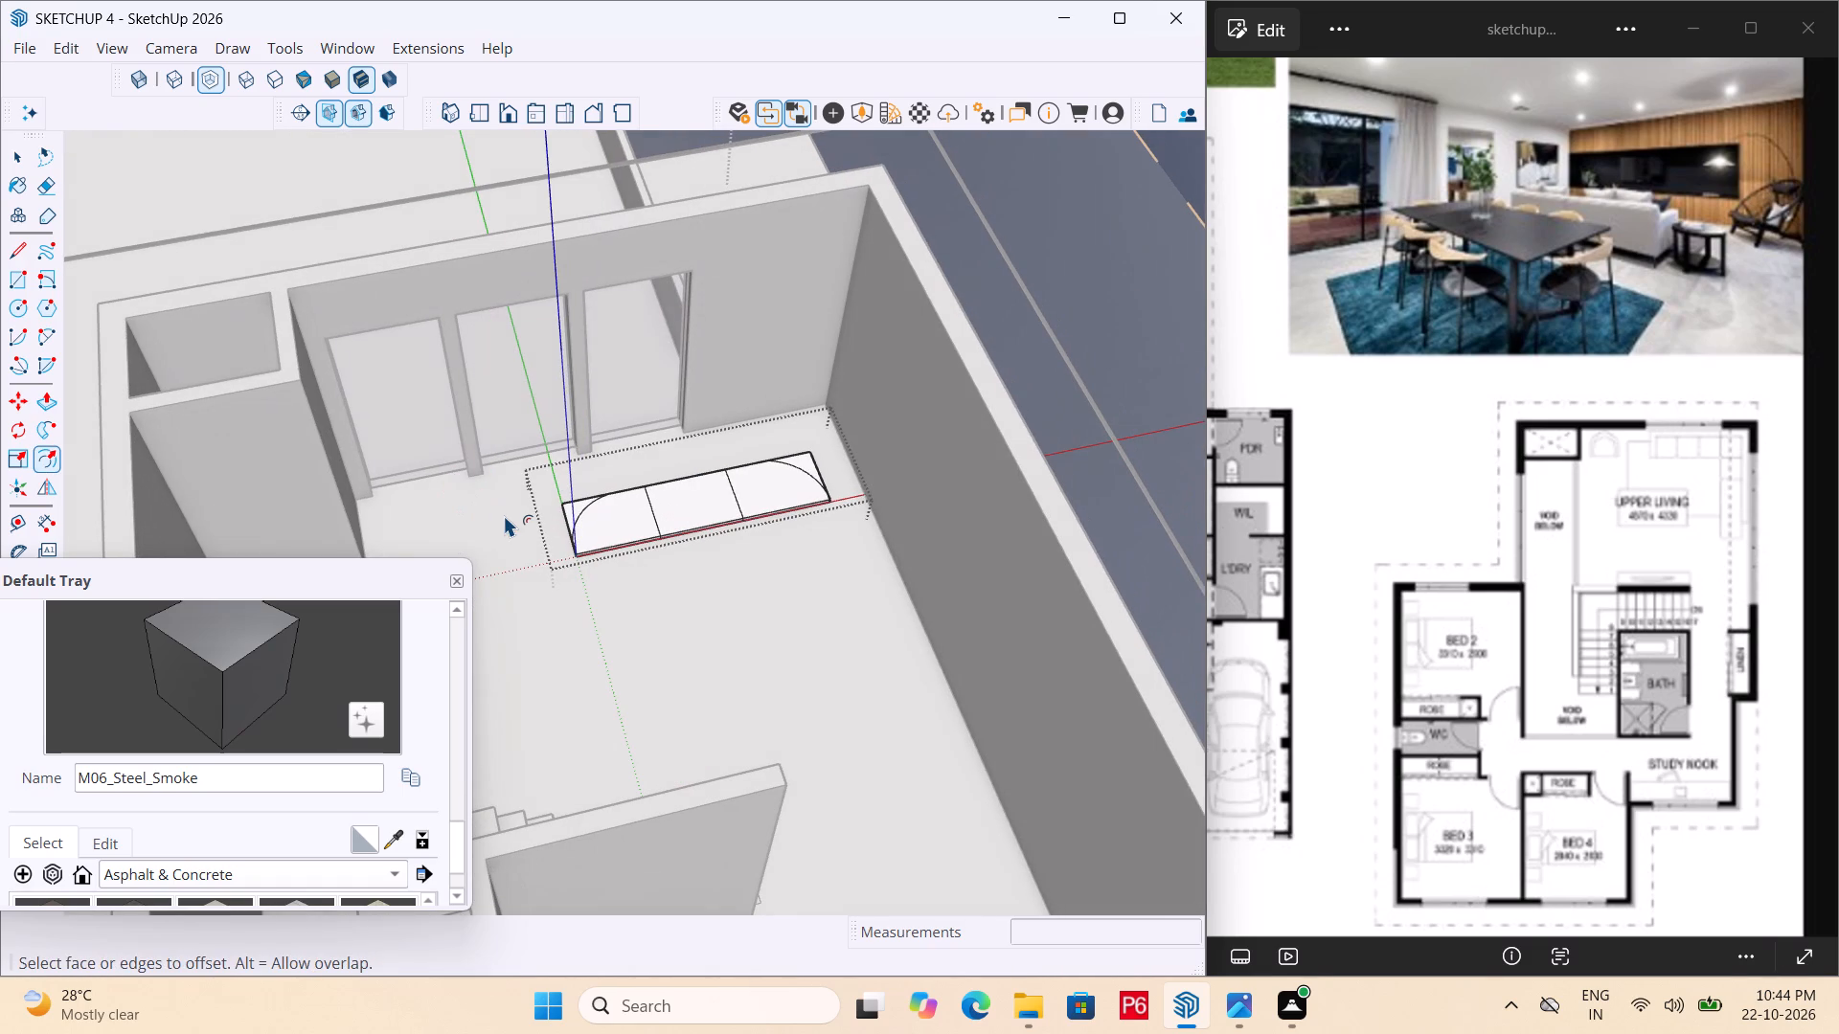
Undo the rounded arcs at both ends of the three-section furniture element in upper living.
{"action": "key", "text": "ctrl+z"}
{"action": "key", "text": "ctrl+z"}
{"action": "key", "text": "ctrl+z"}
{"action": "key", "text": "ctrl+z"}
{"action": "key", "text": "ctrl+z"}
{"action": "key", "text": "ctrl+z"}
{"action": "key", "text": "ctrl+z"}
{"action": "key", "text": "ctrl+z"}
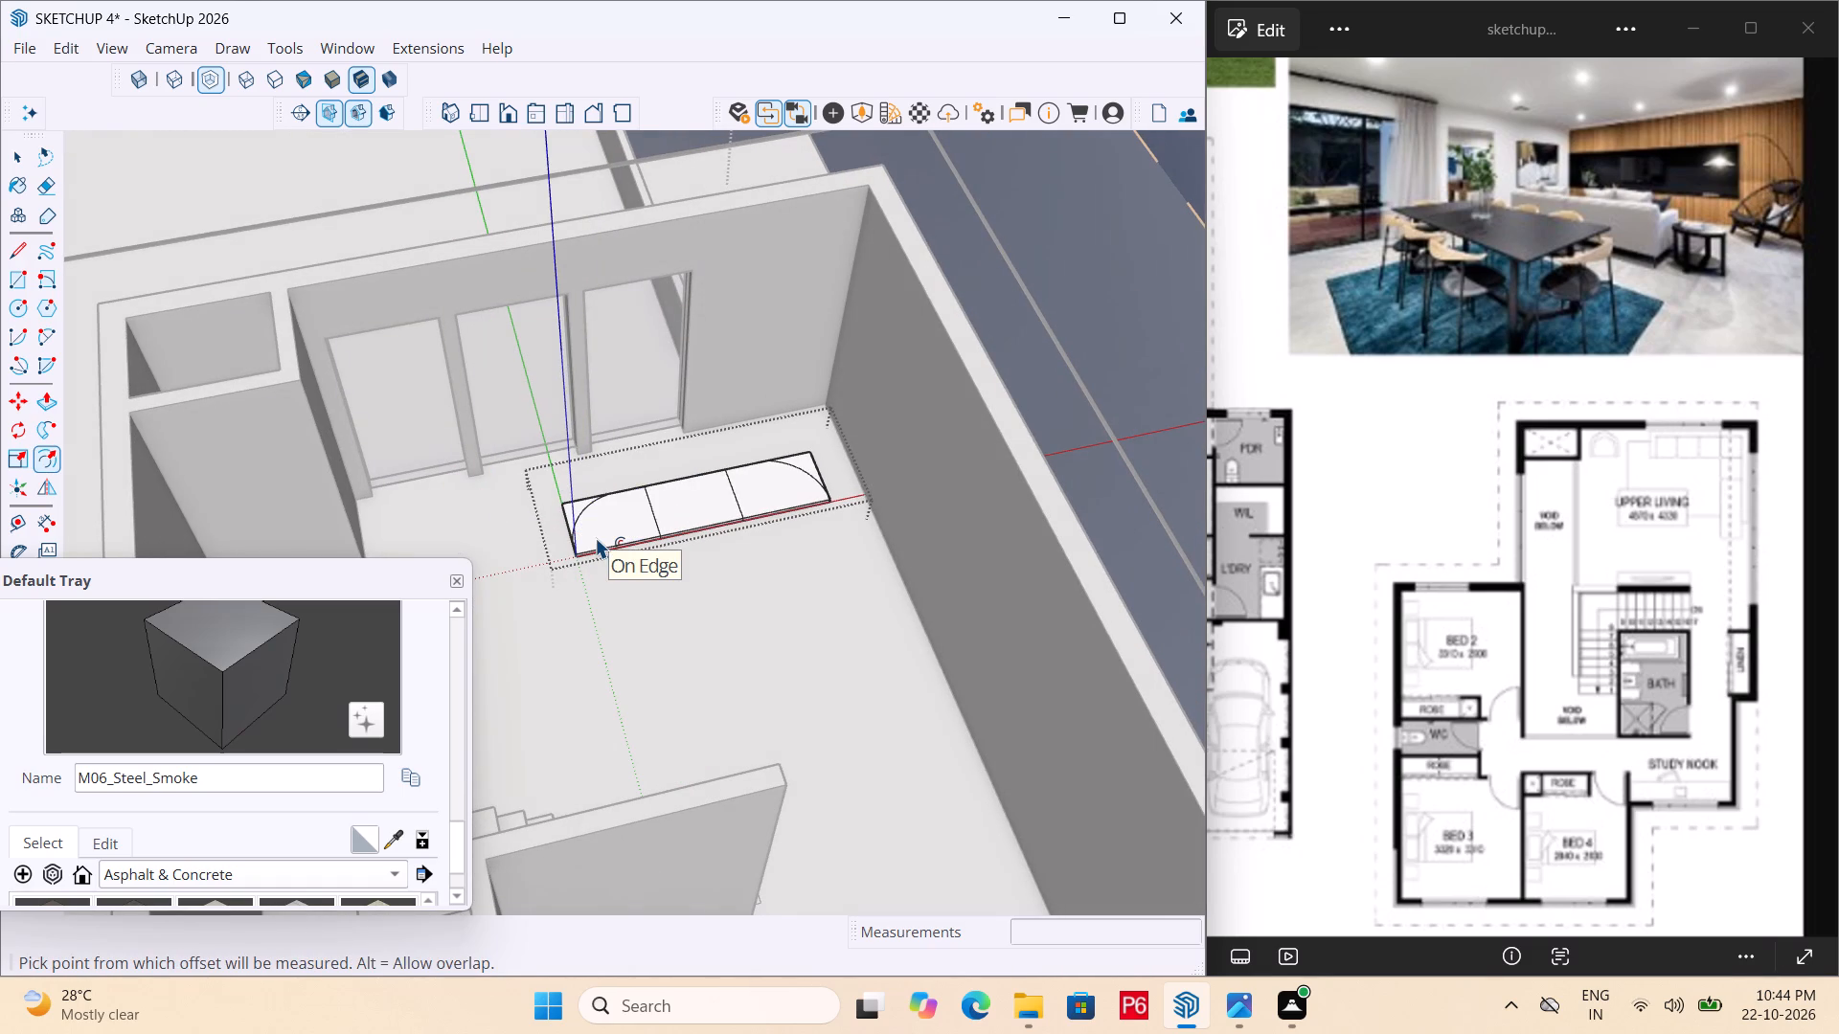
{"action": "key", "text": "ctrl+z"}
{"action": "key", "text": "ctrl+z"}
{"action": "key", "text": "ctrl+z"}
{"action": "key", "text": "ctrl+z"}
{"action": "key", "text": "ctrl+z"}
{"action": "key", "text": "ctrl+z"}
{"action": "key", "text": "ctrl+z"}
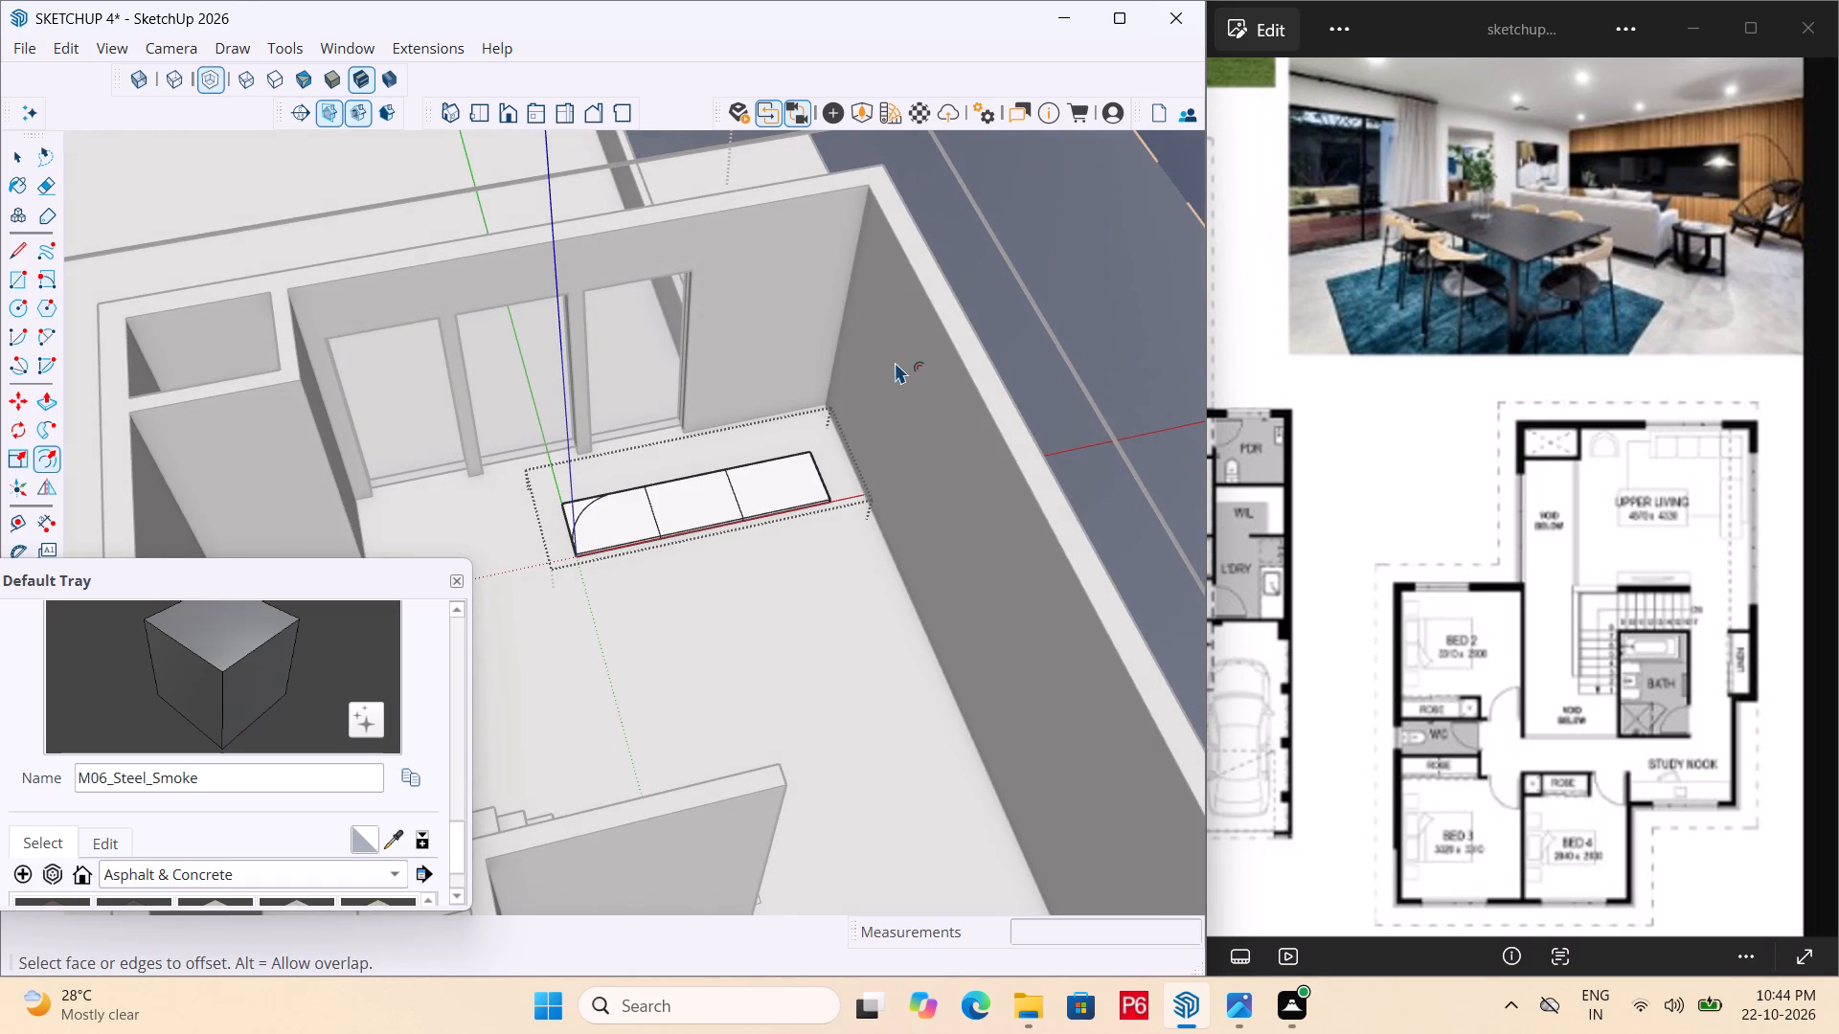
{"action": "left_click", "coordinate": [1054, 286]}
{"action": "key", "text": "ctrl+z"}
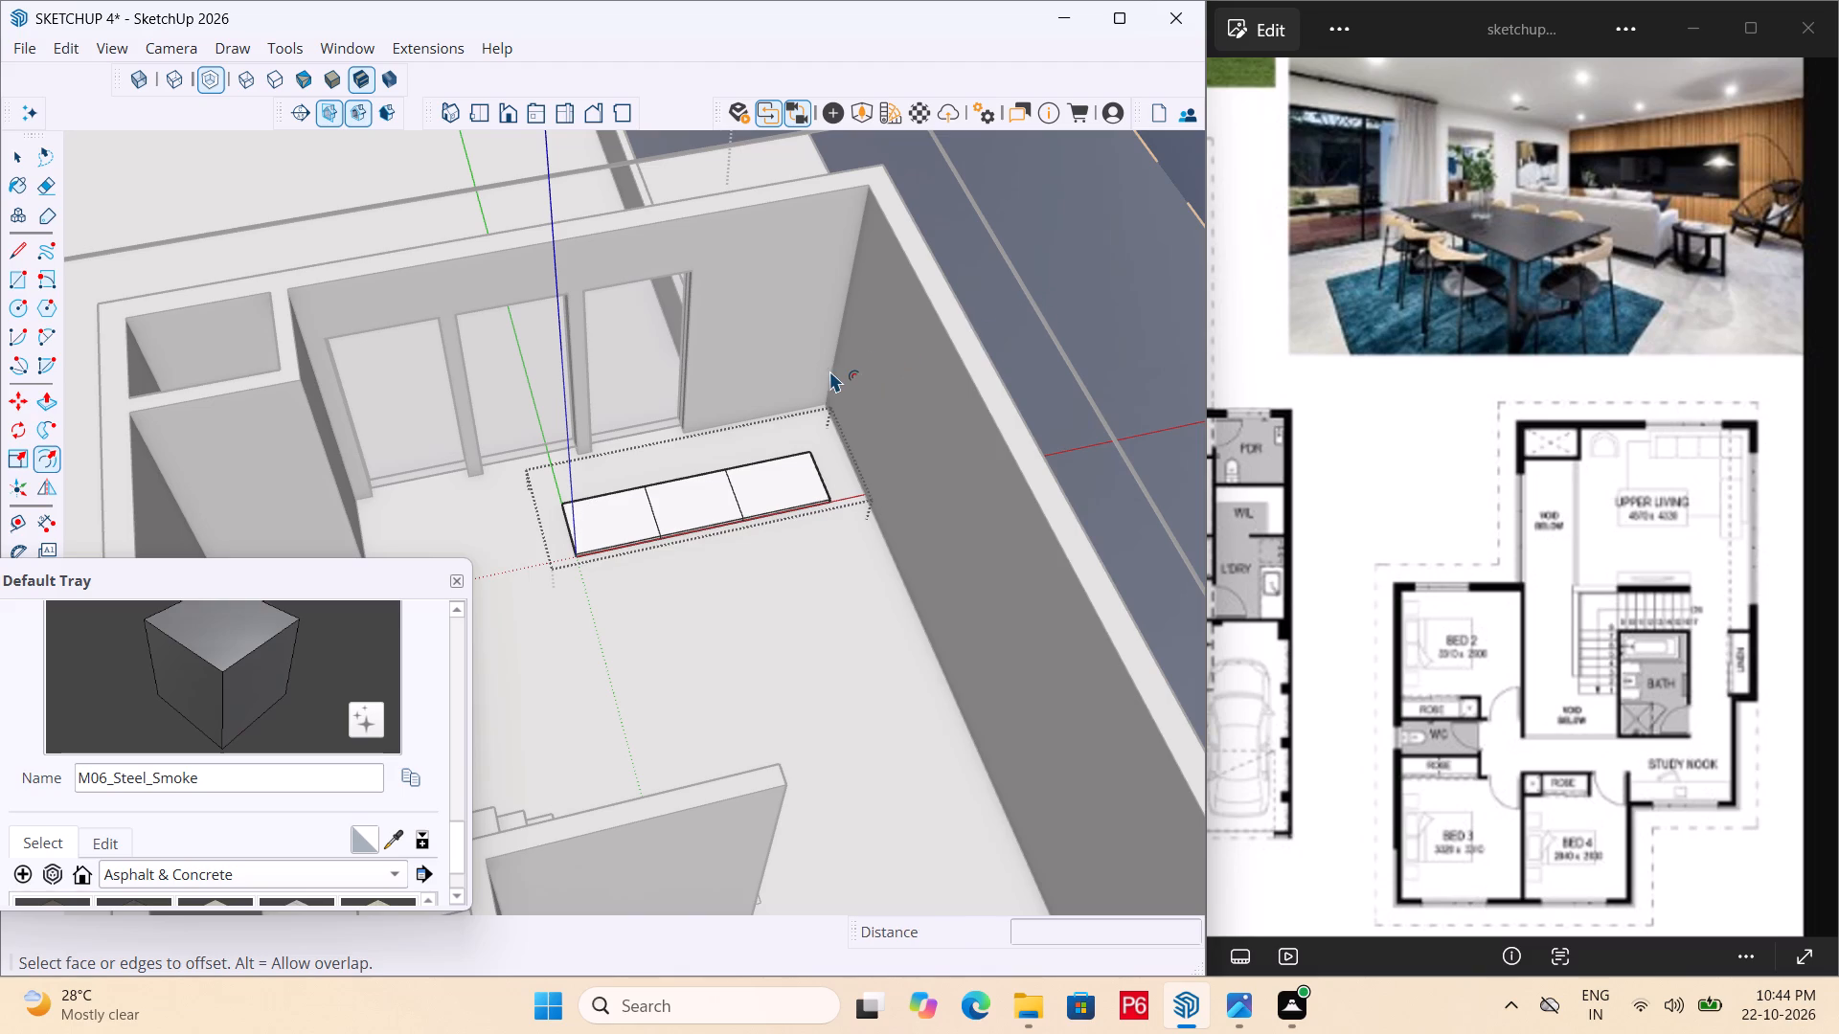
Undo the three-section rectangle with its dividing lines and guides, back to the empty upper living floor.
{"action": "key", "text": "ctrl+z"}
{"action": "key", "text": "ctrl+z"}
{"action": "key", "text": "ctrl+z"}
{"action": "key", "text": "ctrl+z"}
{"action": "key", "text": "ctrl+z"}
{"action": "key", "text": "ctrl+z"}
{"action": "key", "text": "ctrl+z"}
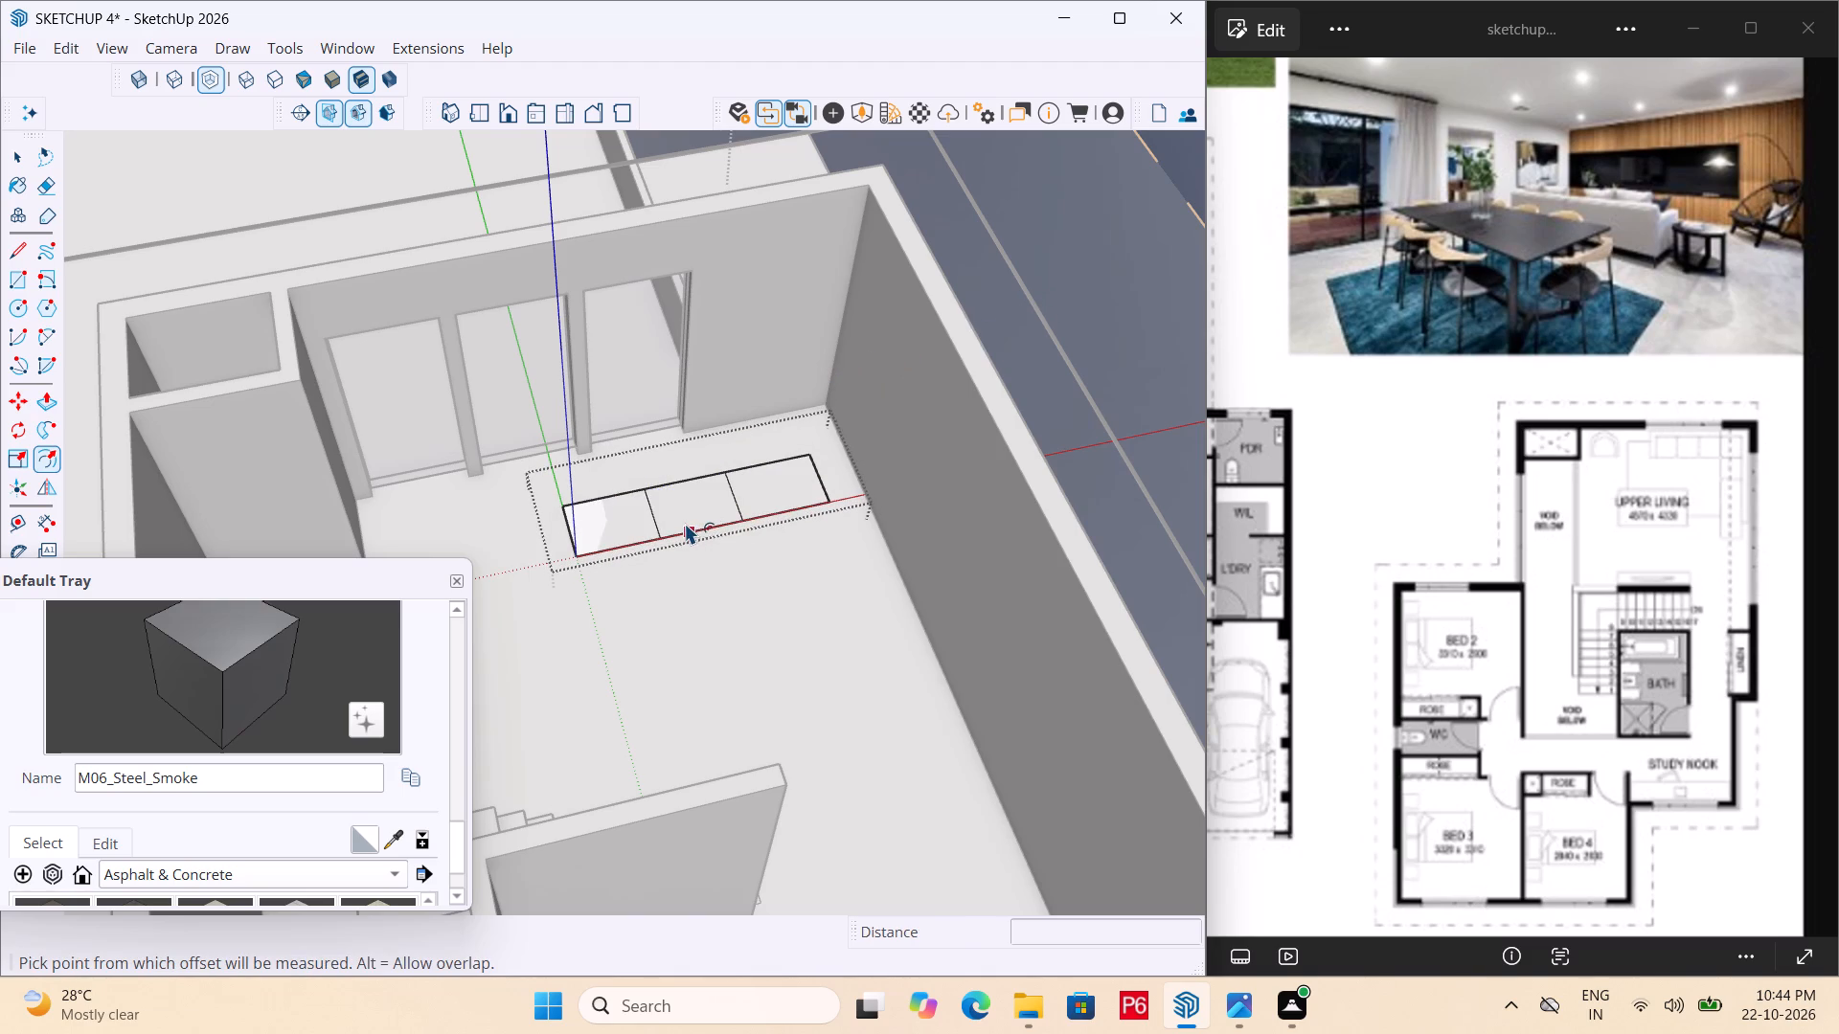
{"action": "key", "text": "ctrl+z"}
{"action": "key", "text": "ctrl+z"}
{"action": "key", "text": "ctrl+z"}
{"action": "key", "text": "ctrl+z"}
{"action": "key", "text": "ctrl+z"}
{"action": "key", "text": "ctrl+z"}
{"action": "key", "text": "ctrl+z"}
{"action": "key", "text": "ctrl+z"}
{"action": "key", "text": "ctrl+z"}
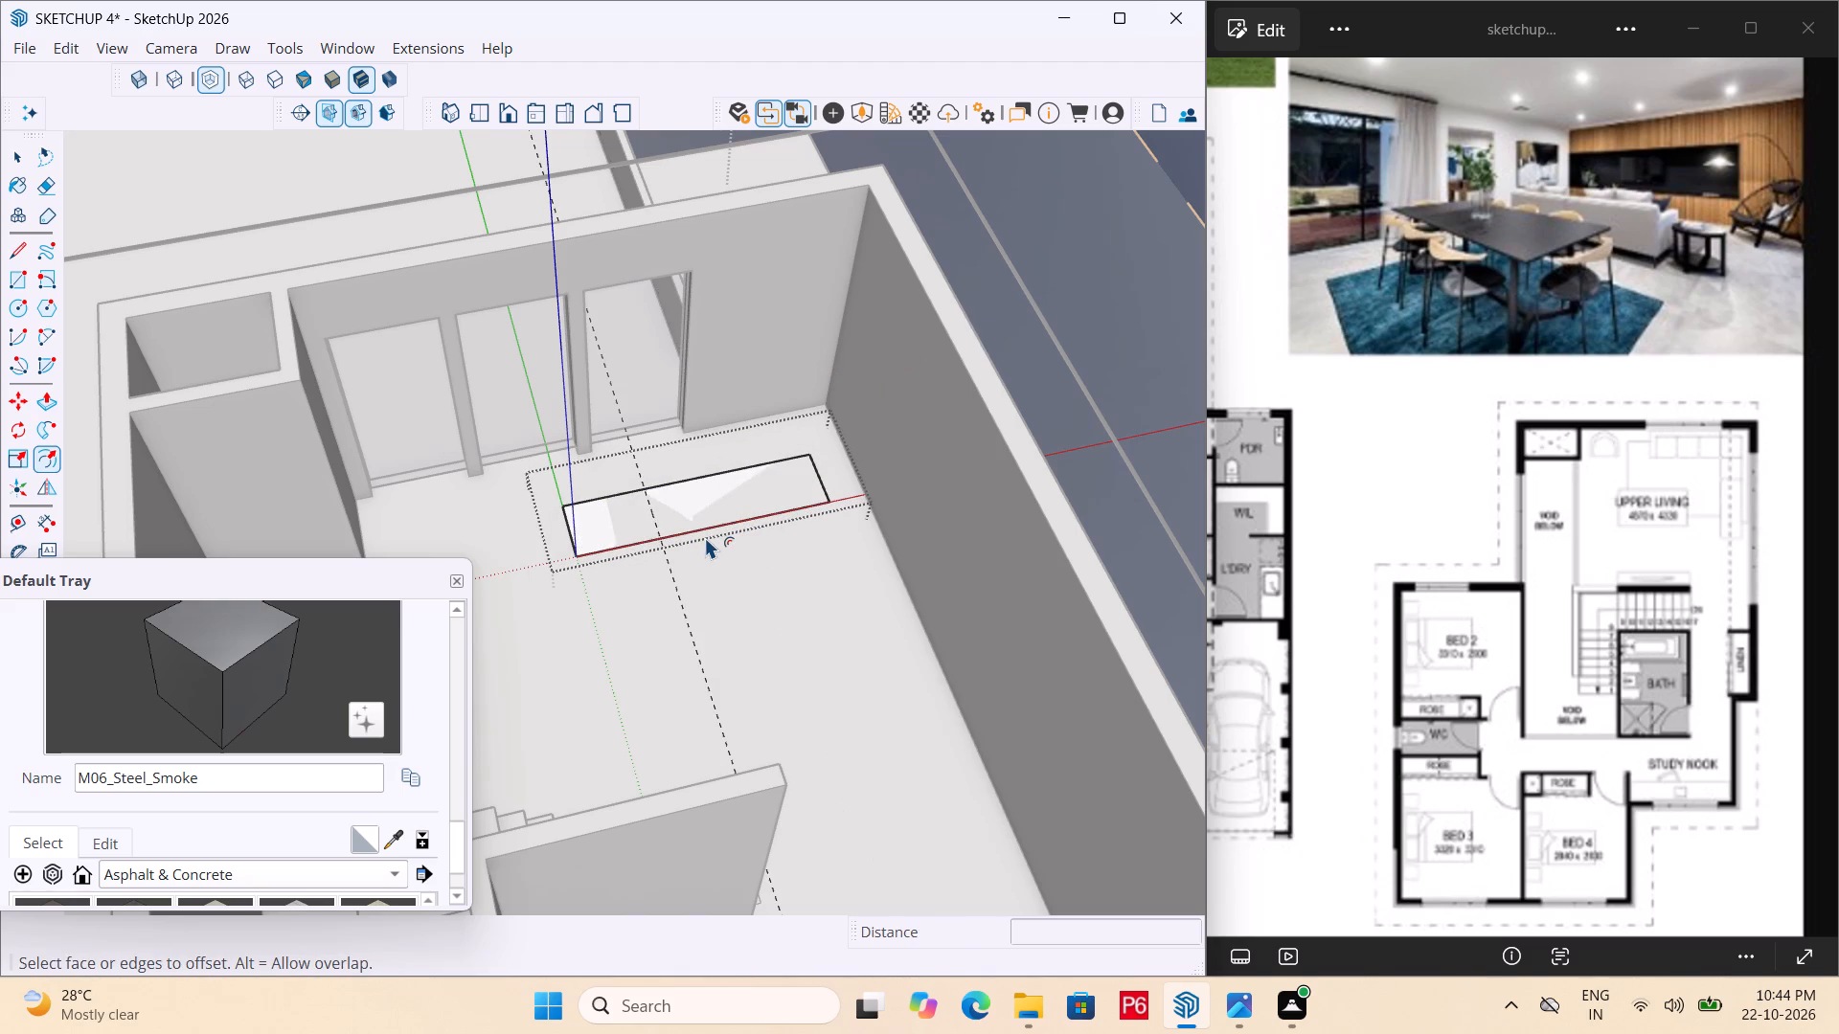
{"action": "key", "text": "ctrl+z"}
{"action": "key", "text": "ctrl+z"}
{"action": "key", "text": "ctrl+z"}
{"action": "key", "text": "ctrl+z"}
{"action": "key", "text": "ctrl+z"}
{"action": "key", "text": "ctrl+z"}
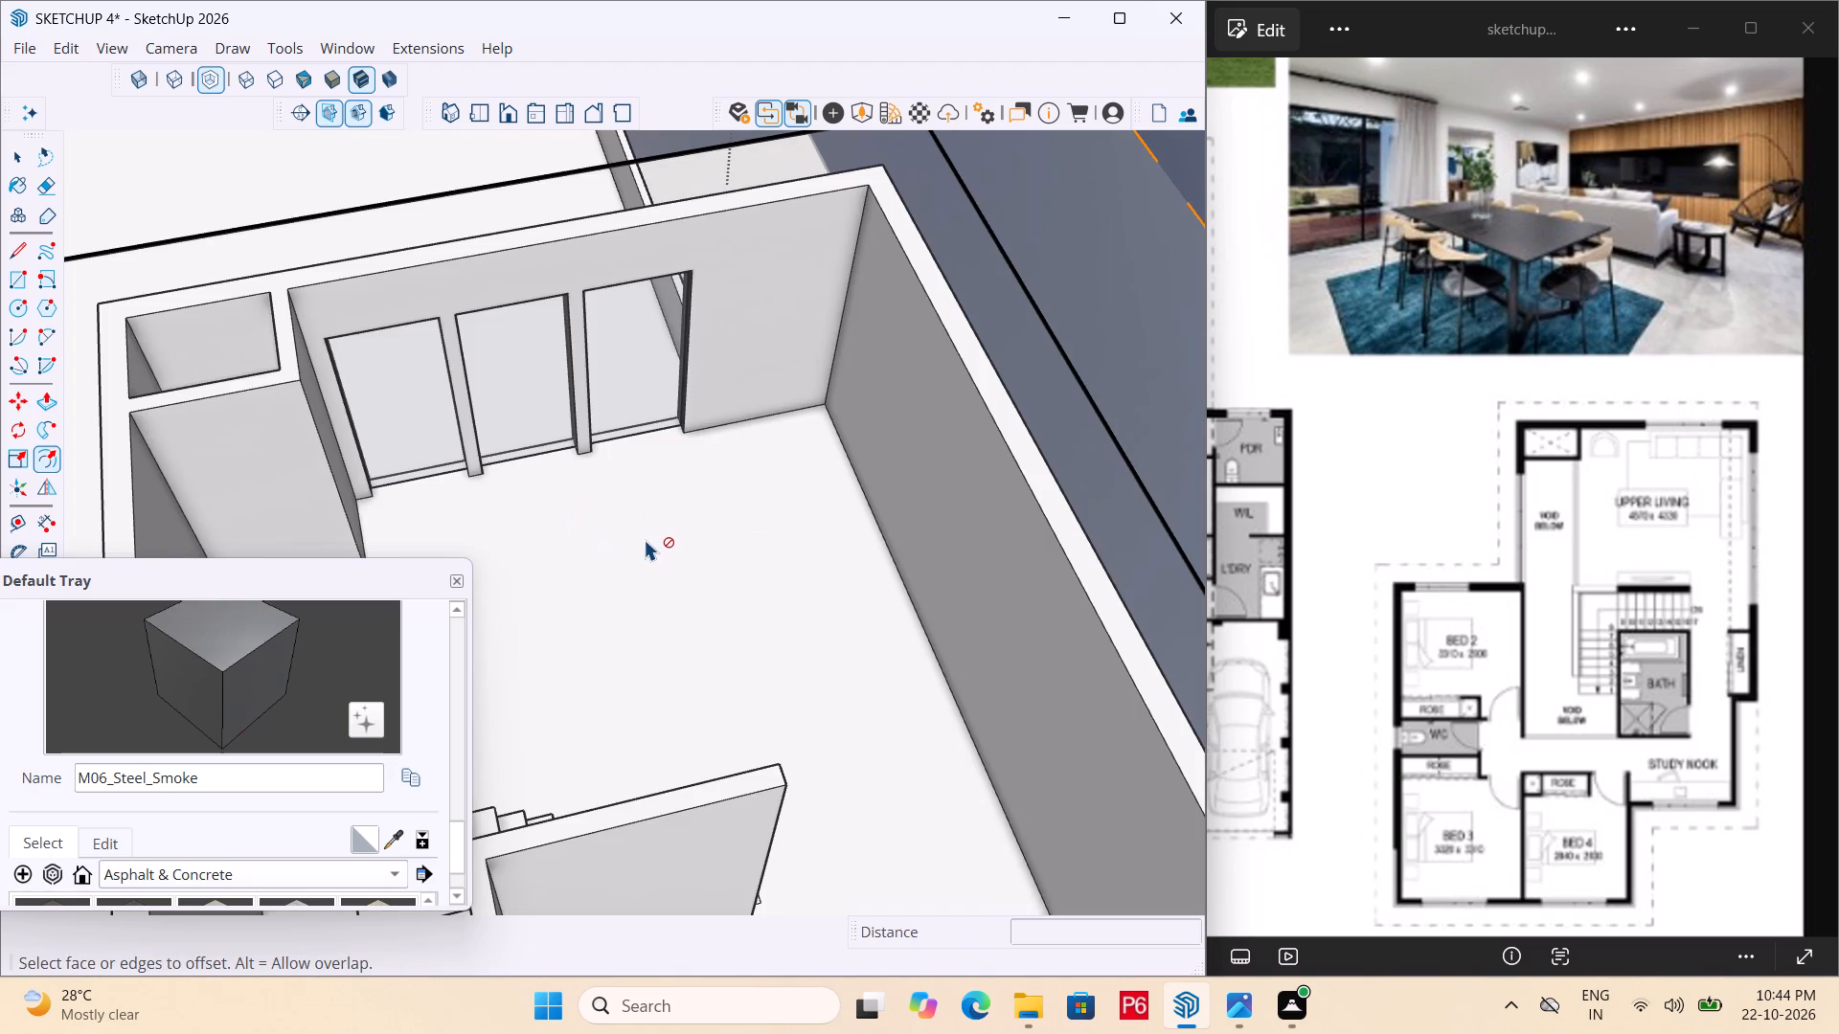
Draw a row of four overlapping circles, each about 2' 3 5/8" in radius, on the upper living floor near the window wall.
{"action": "key", "text": "c"}
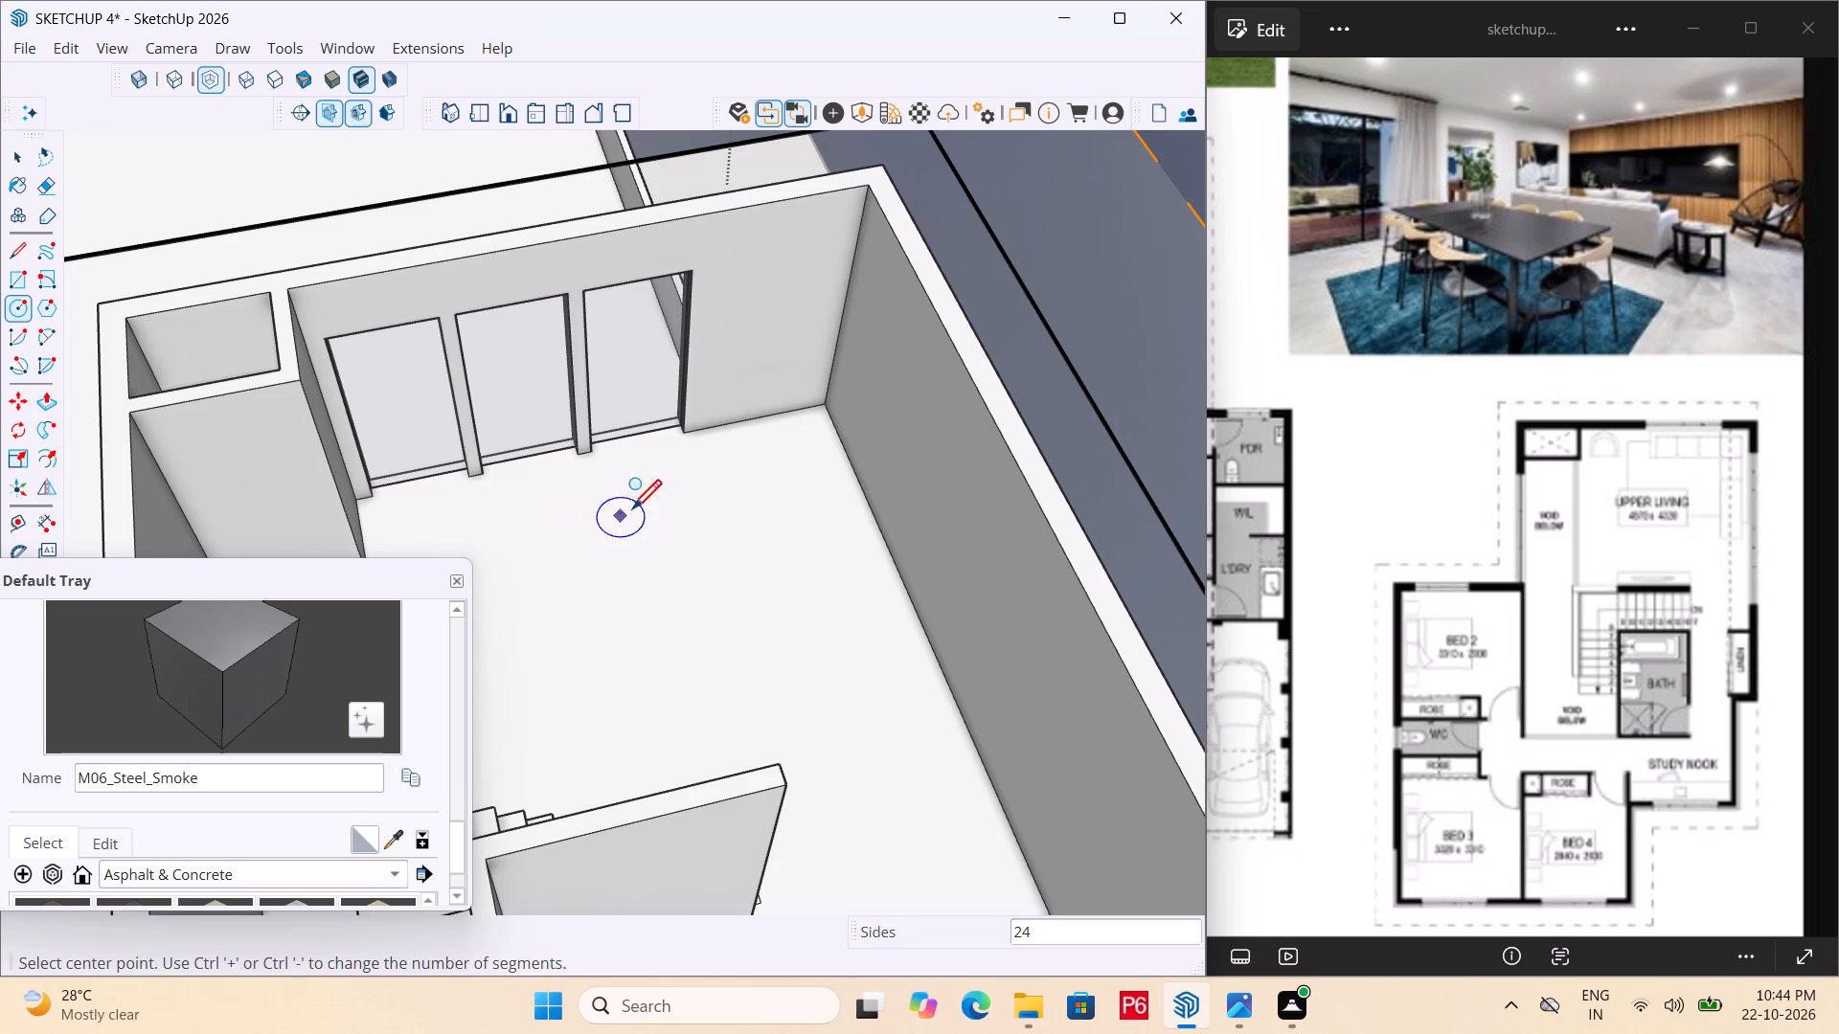
{"action": "left_click", "coordinate": [535, 550]}
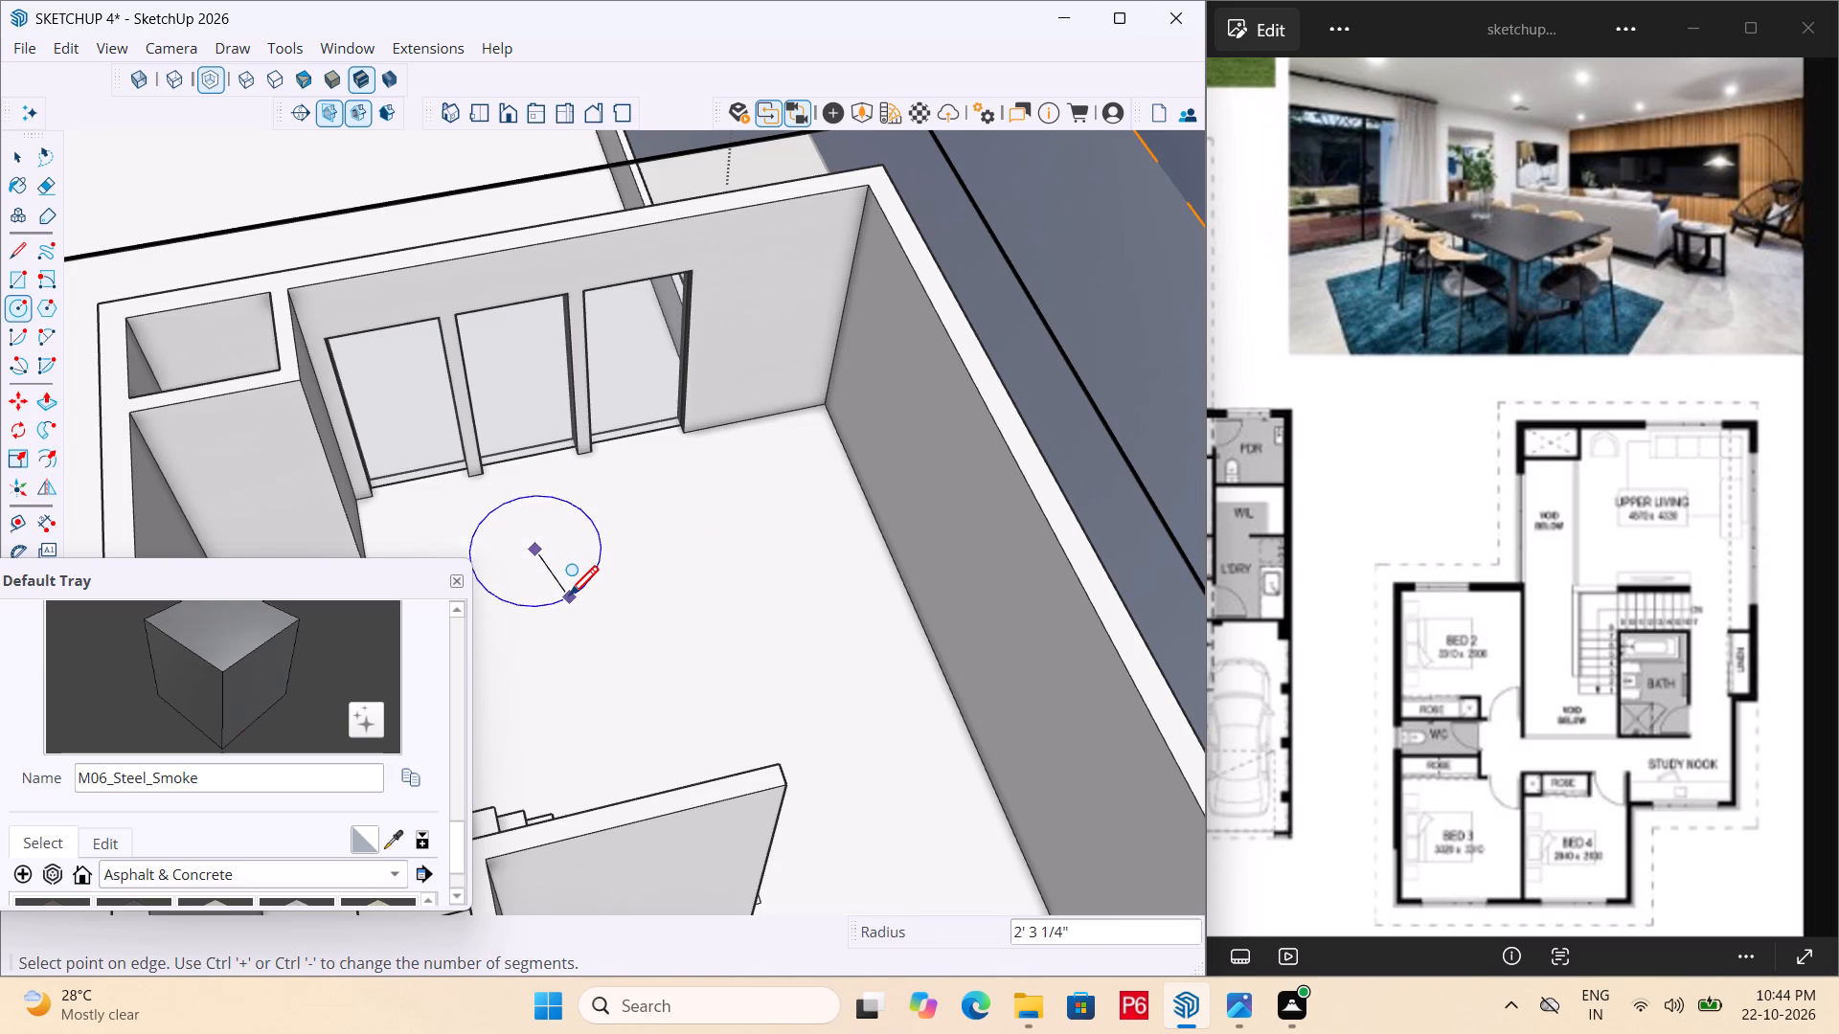
{"action": "left_click", "coordinate": [569, 598]}
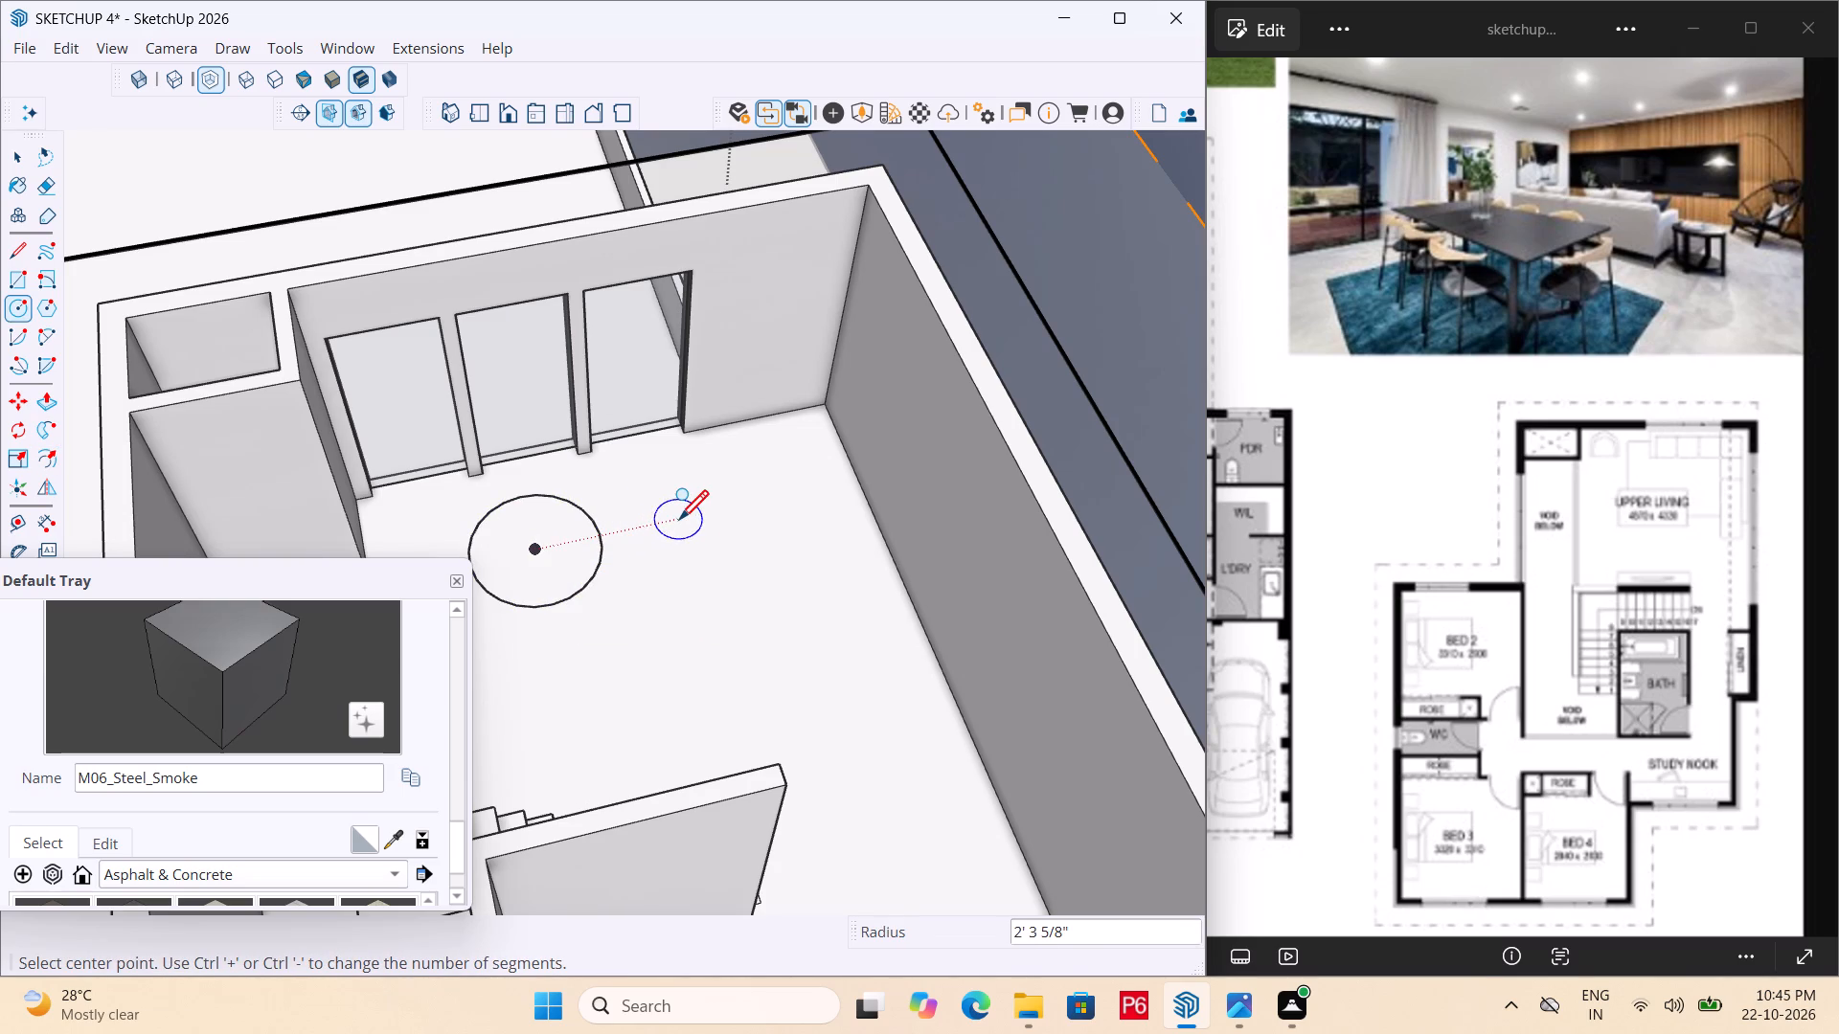
{"action": "left_click", "coordinate": [678, 523]}
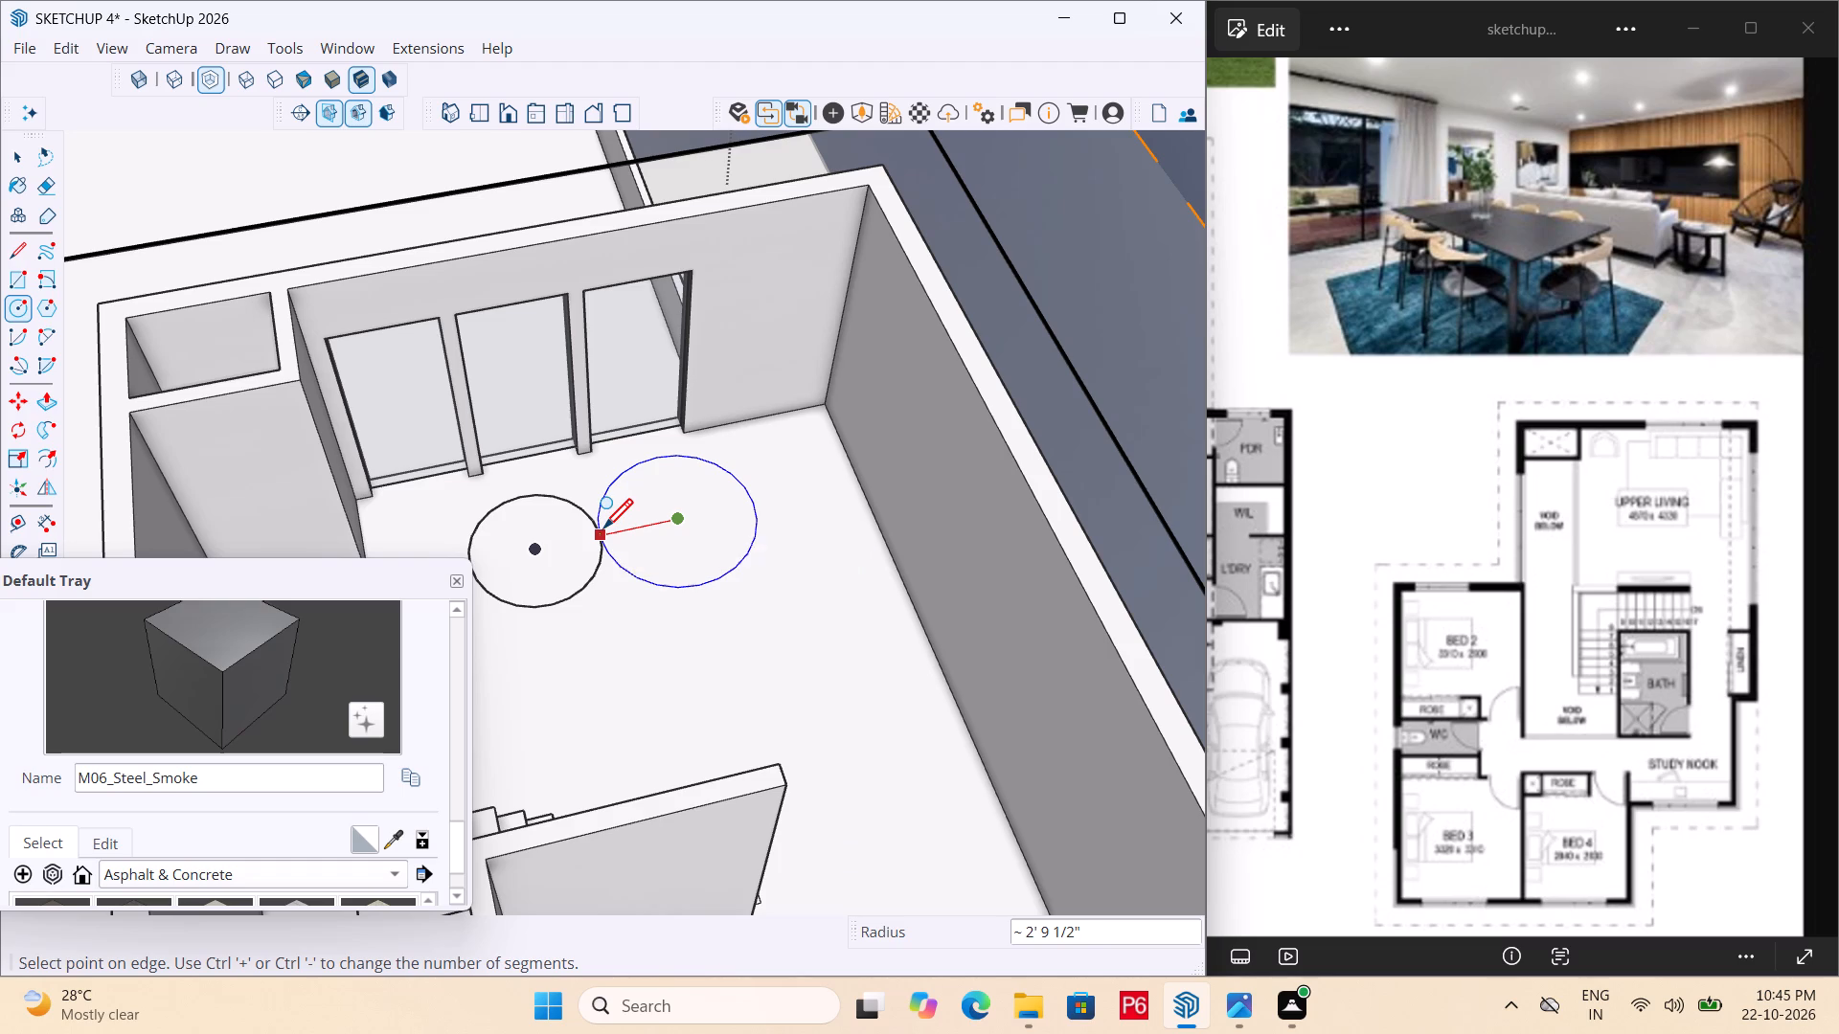
{"action": "key", "text": "Escape"}
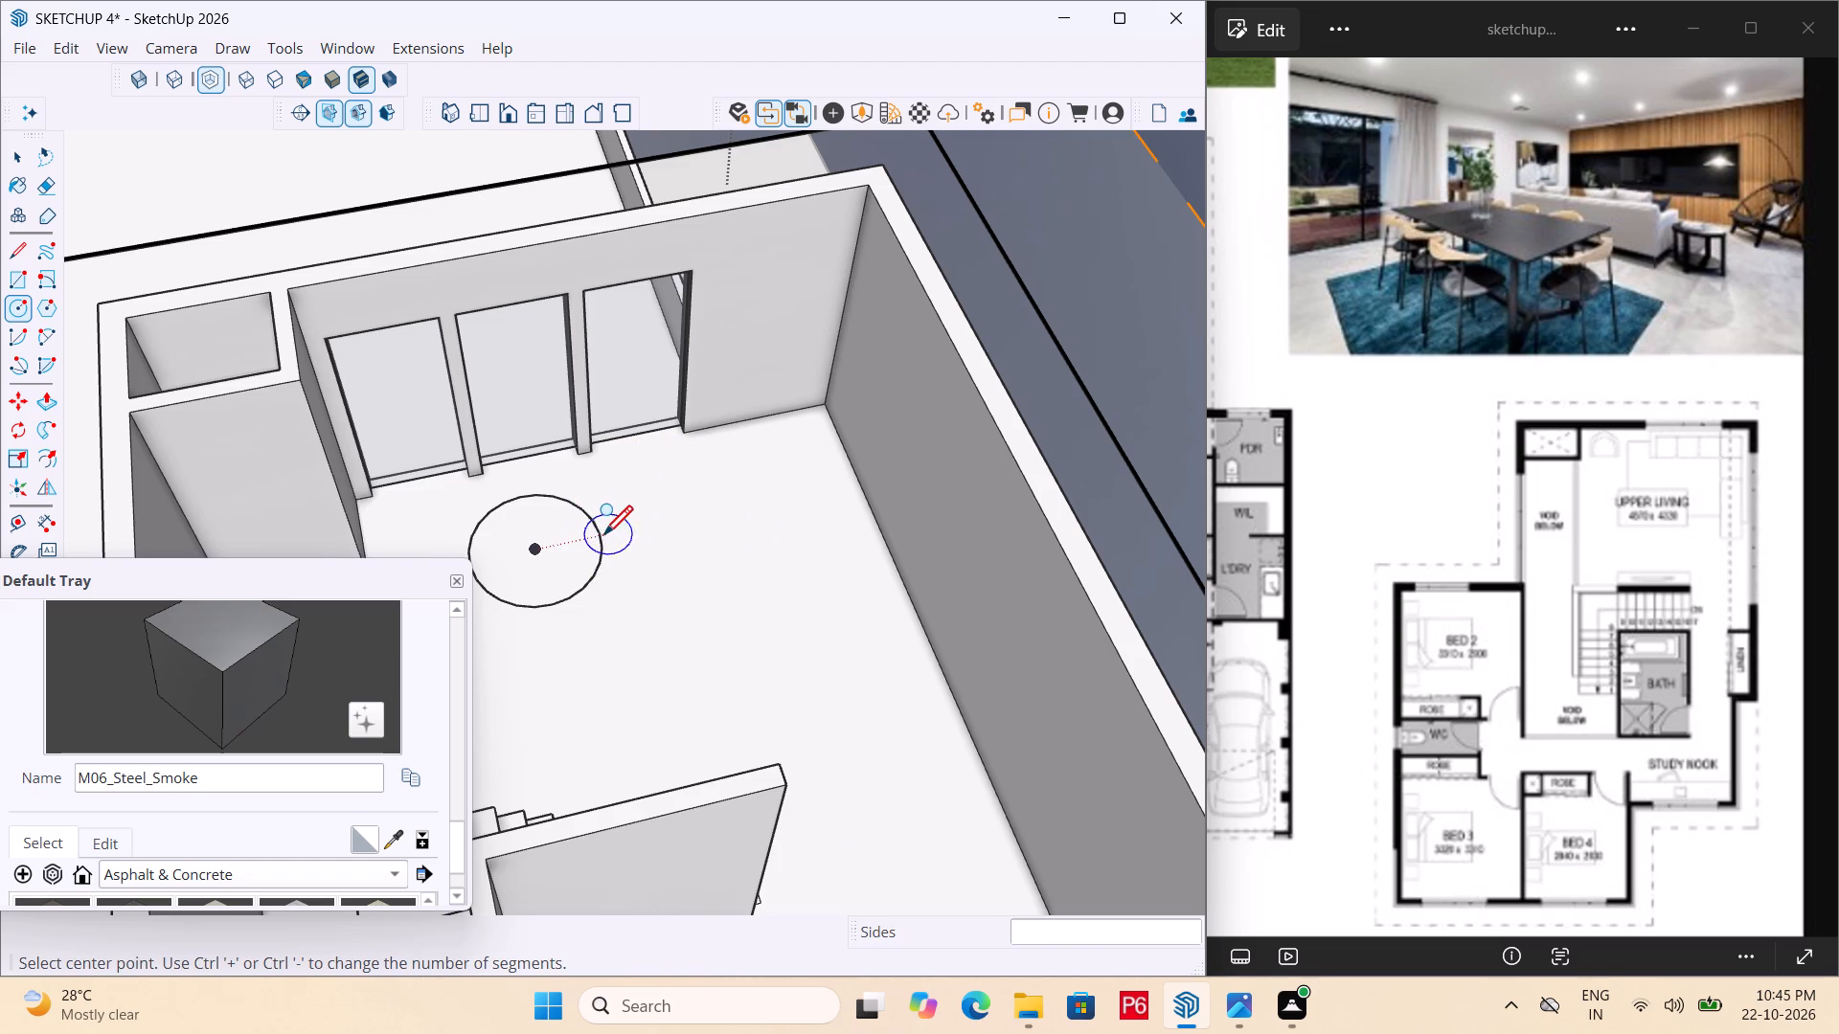
{"action": "left_click", "coordinate": [602, 537]}
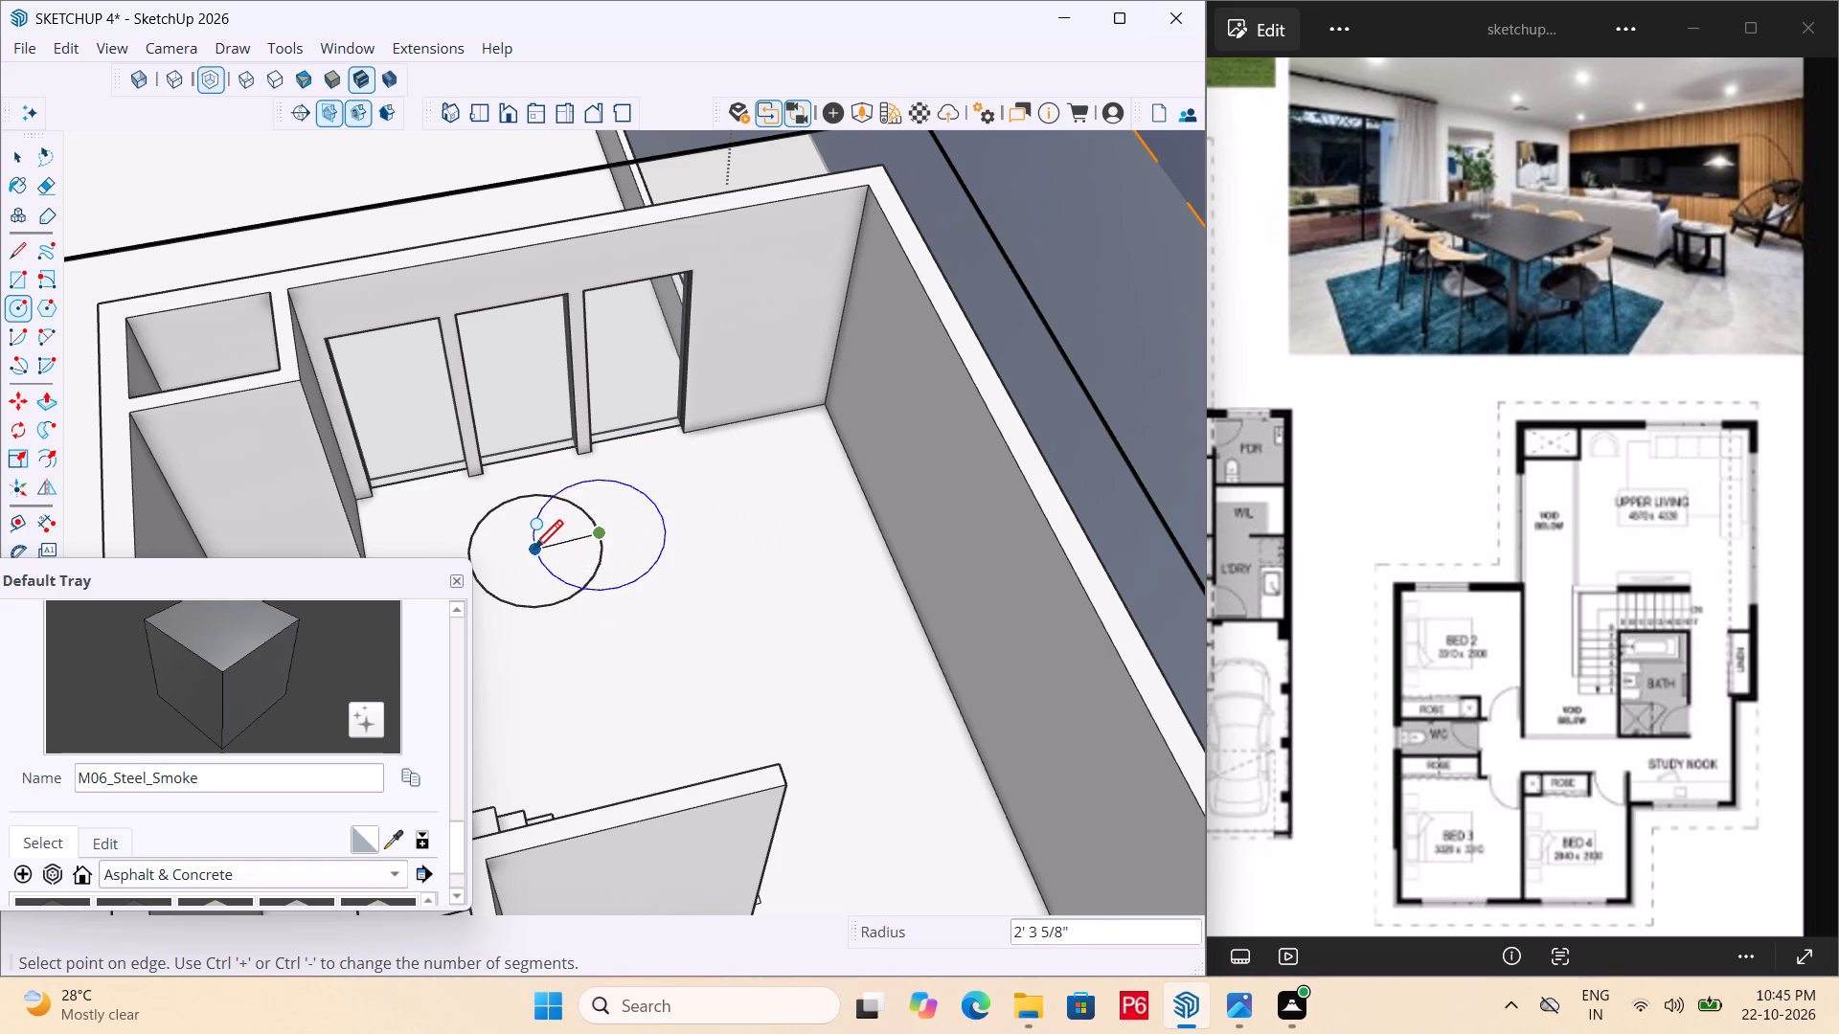
{"action": "left_click", "coordinate": [534, 552]}
{"action": "left_click", "coordinate": [670, 522]}
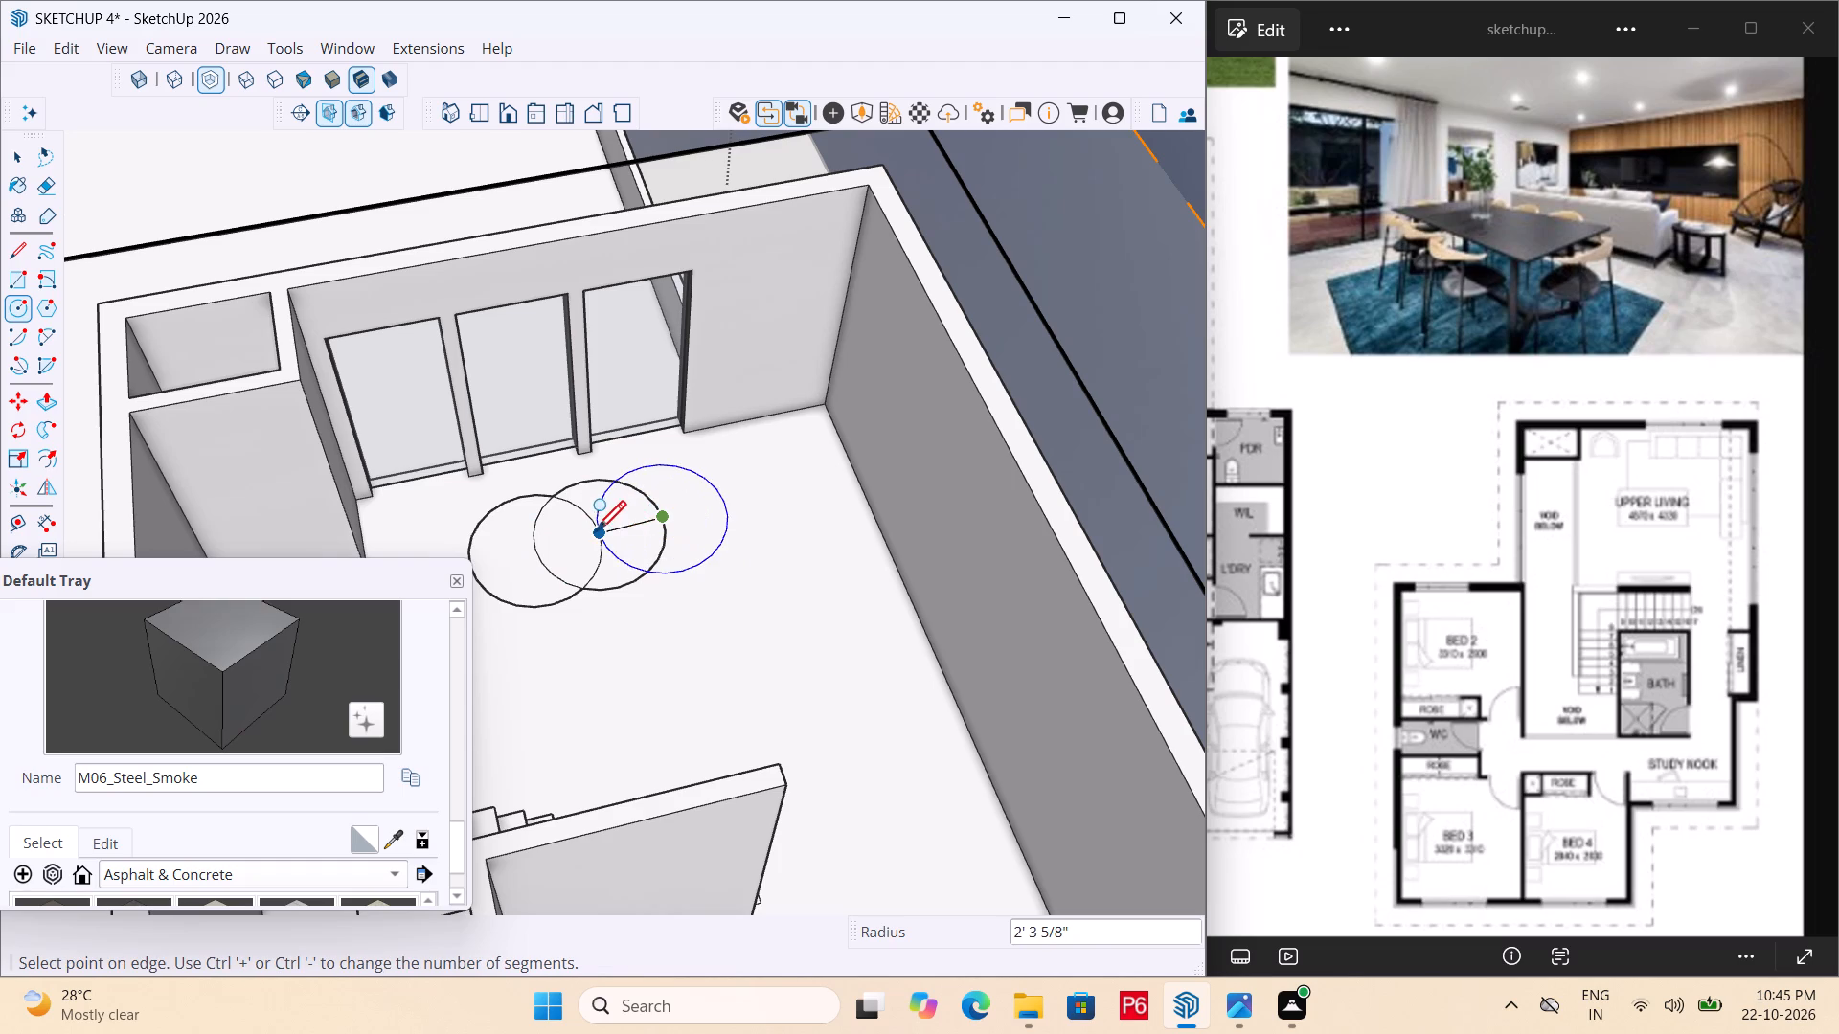
{"action": "left_click", "coordinate": [595, 535]}
{"action": "left_click", "coordinate": [727, 513]}
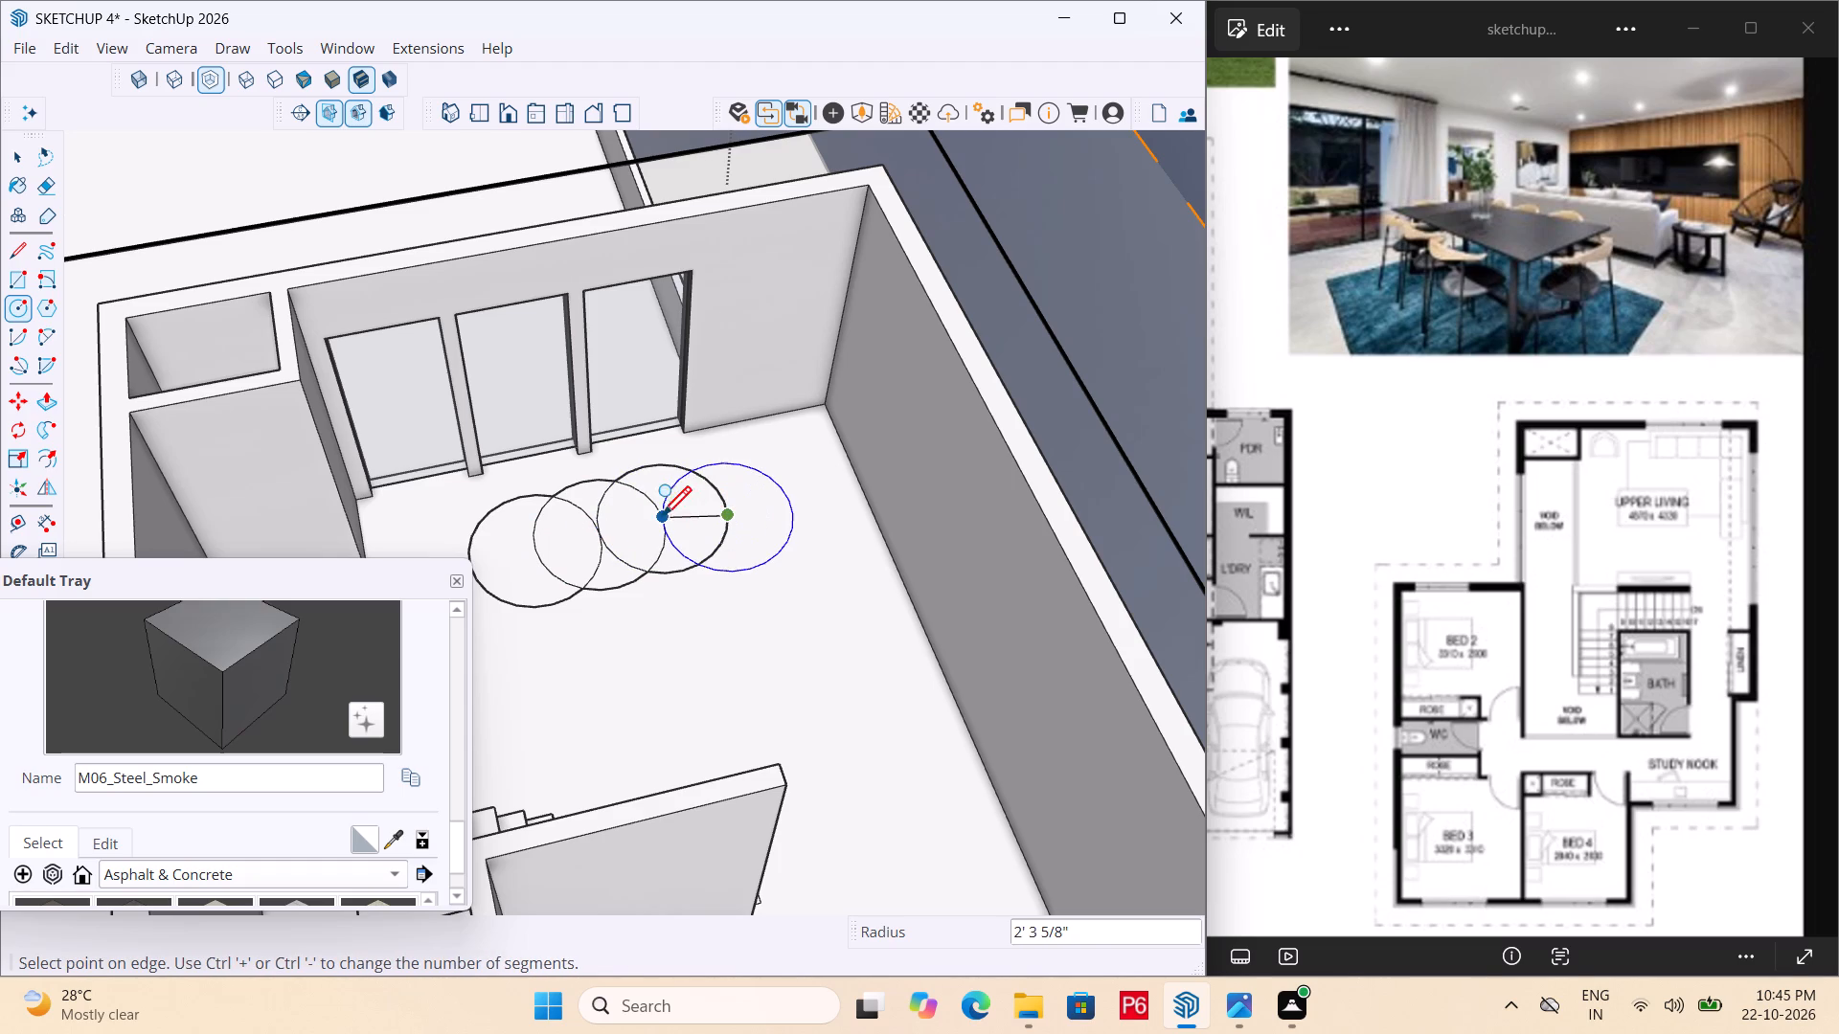
{"action": "key", "text": "Escape"}
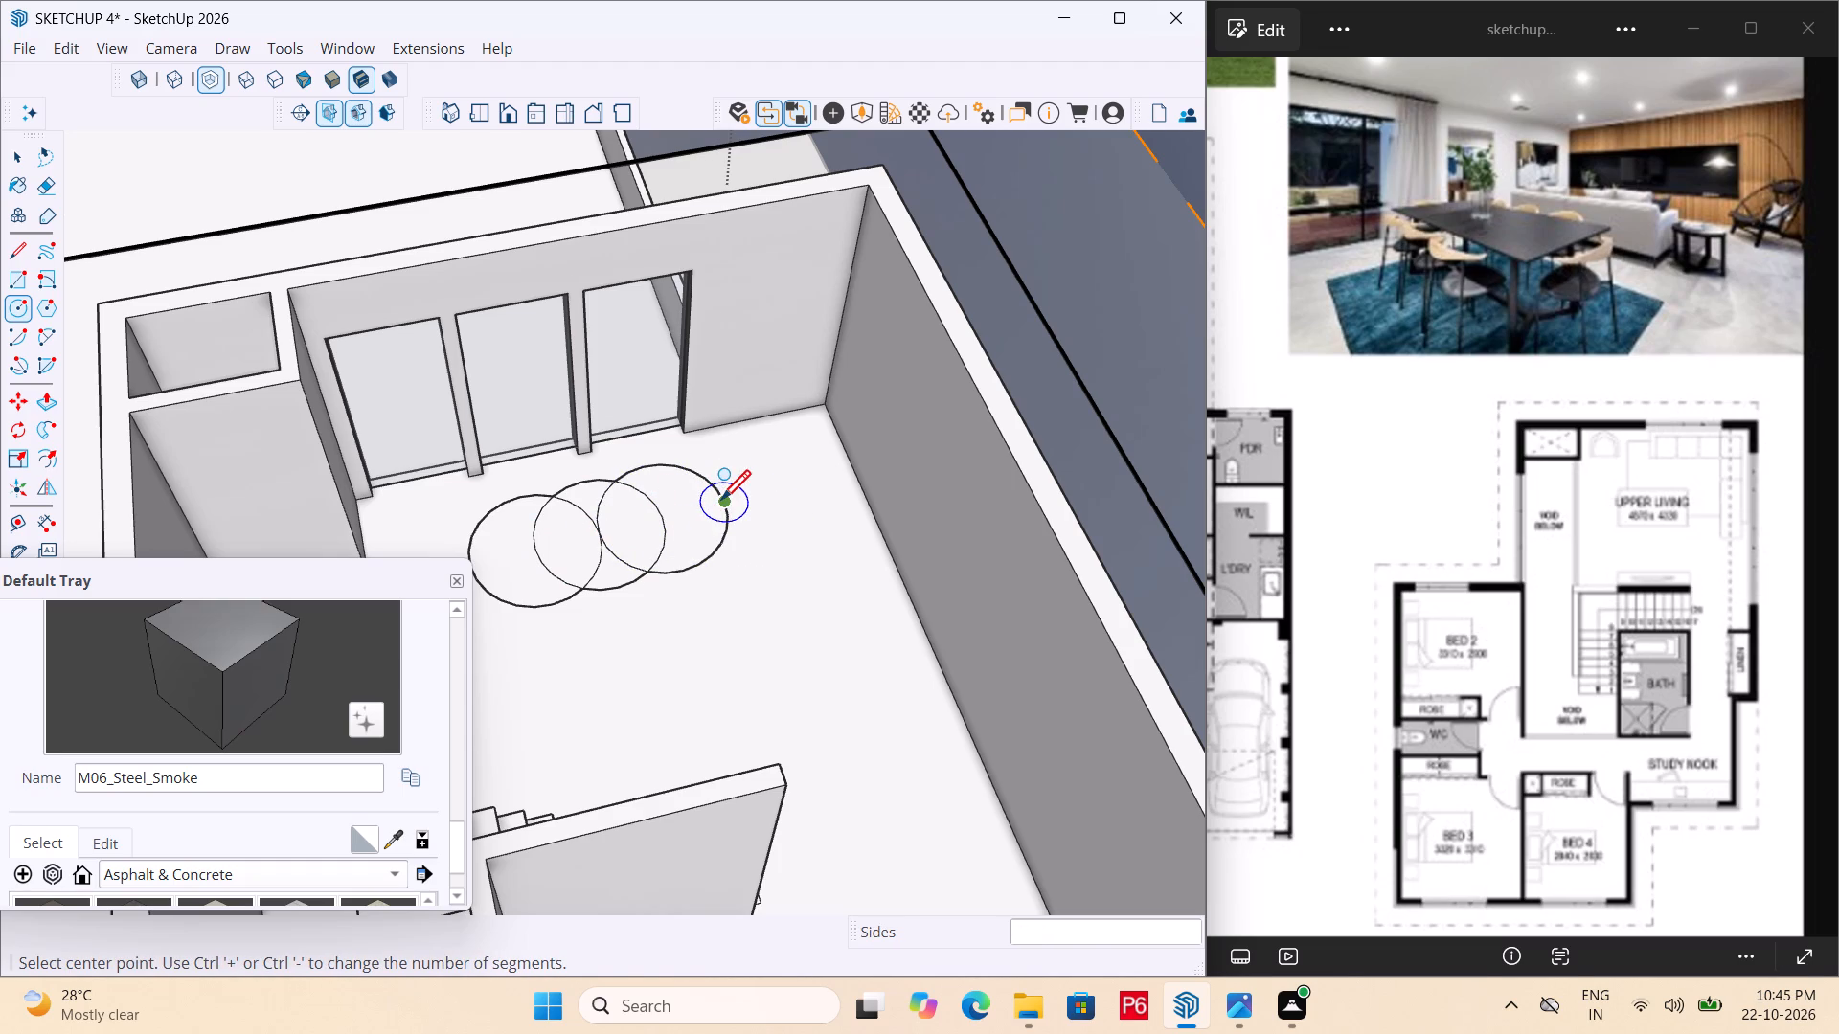
{"action": "left_click", "coordinate": [721, 503]}
{"action": "left_click", "coordinate": [664, 515]}
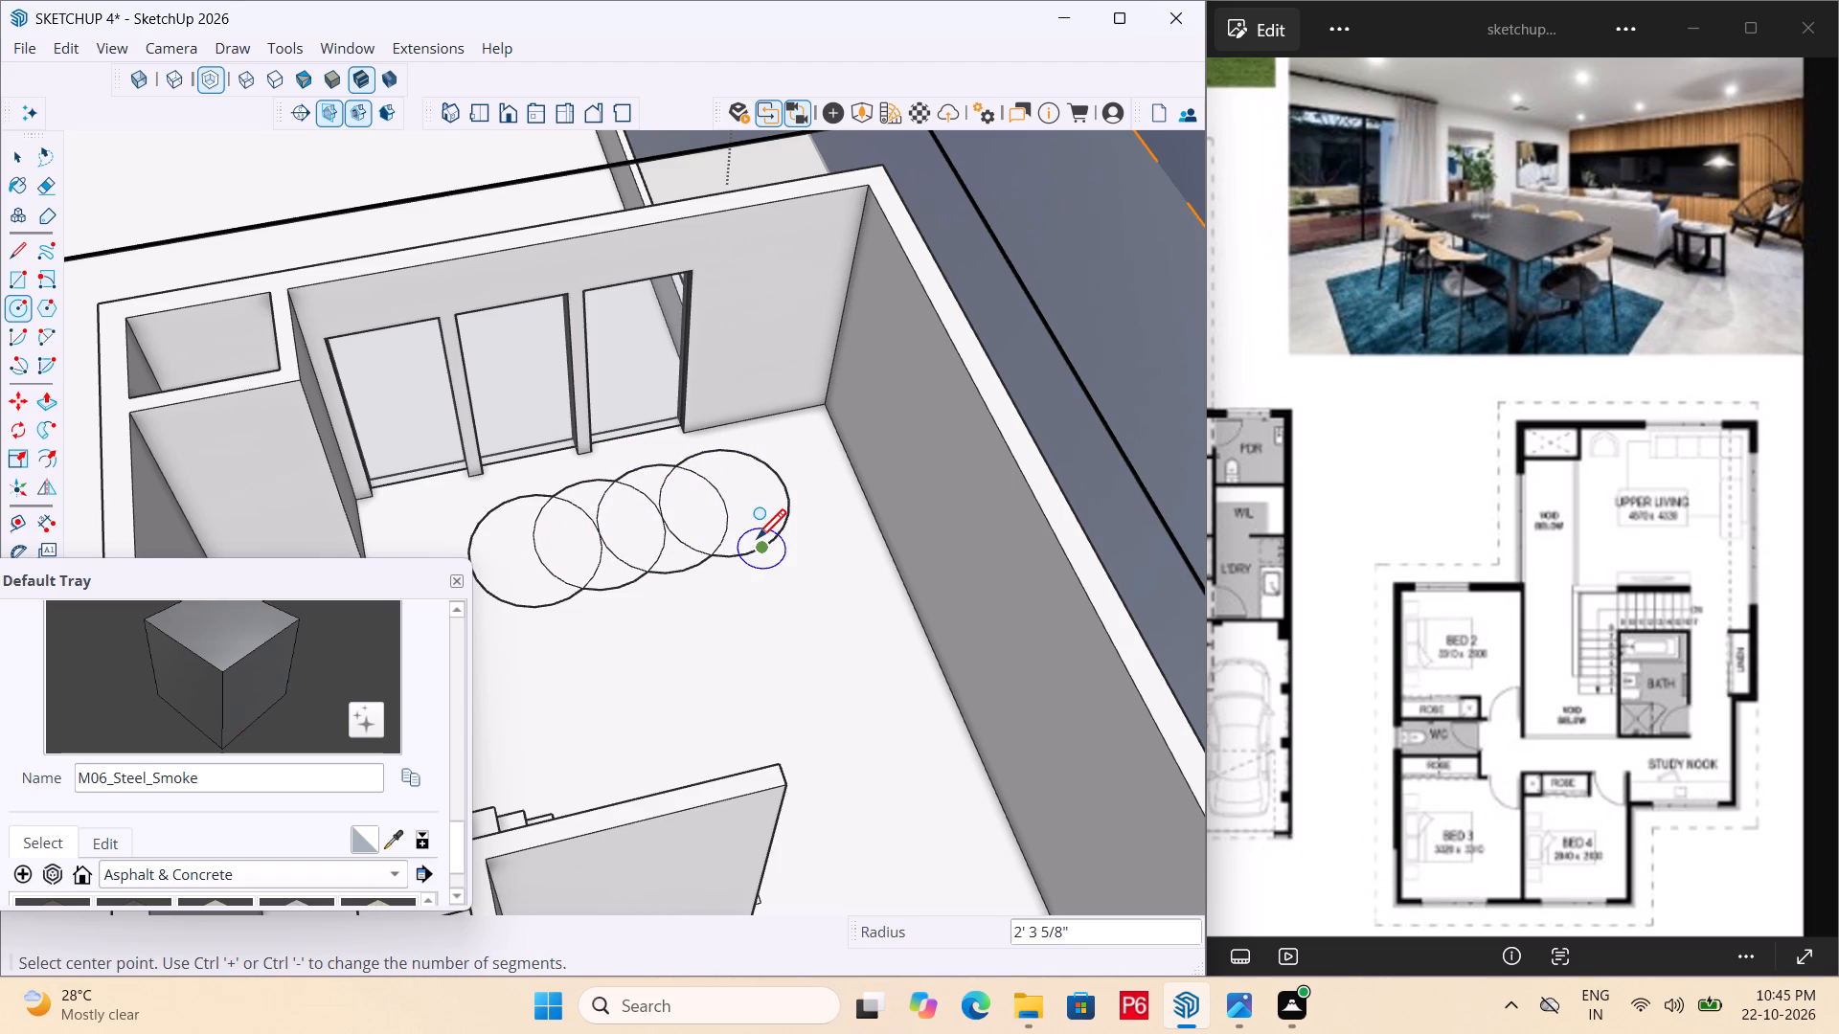
Save the house model with the four overlapping circles.
{"action": "key", "text": "ctrl+s"}
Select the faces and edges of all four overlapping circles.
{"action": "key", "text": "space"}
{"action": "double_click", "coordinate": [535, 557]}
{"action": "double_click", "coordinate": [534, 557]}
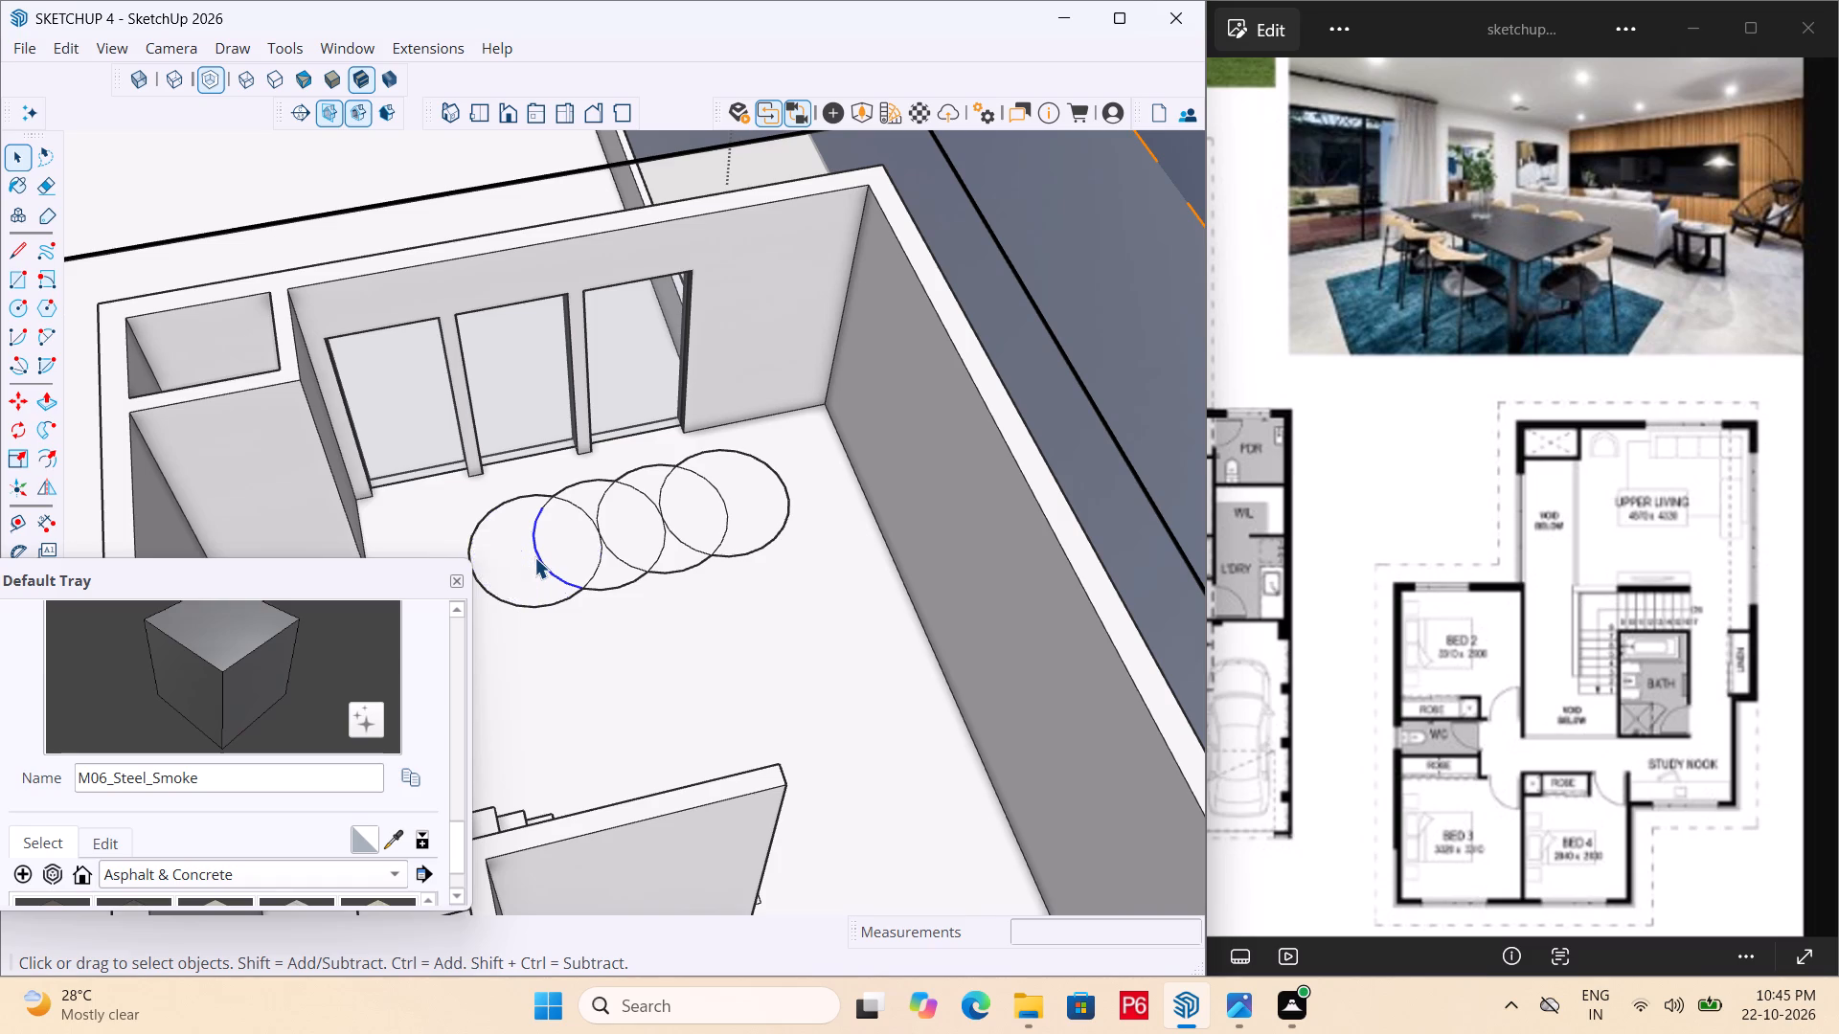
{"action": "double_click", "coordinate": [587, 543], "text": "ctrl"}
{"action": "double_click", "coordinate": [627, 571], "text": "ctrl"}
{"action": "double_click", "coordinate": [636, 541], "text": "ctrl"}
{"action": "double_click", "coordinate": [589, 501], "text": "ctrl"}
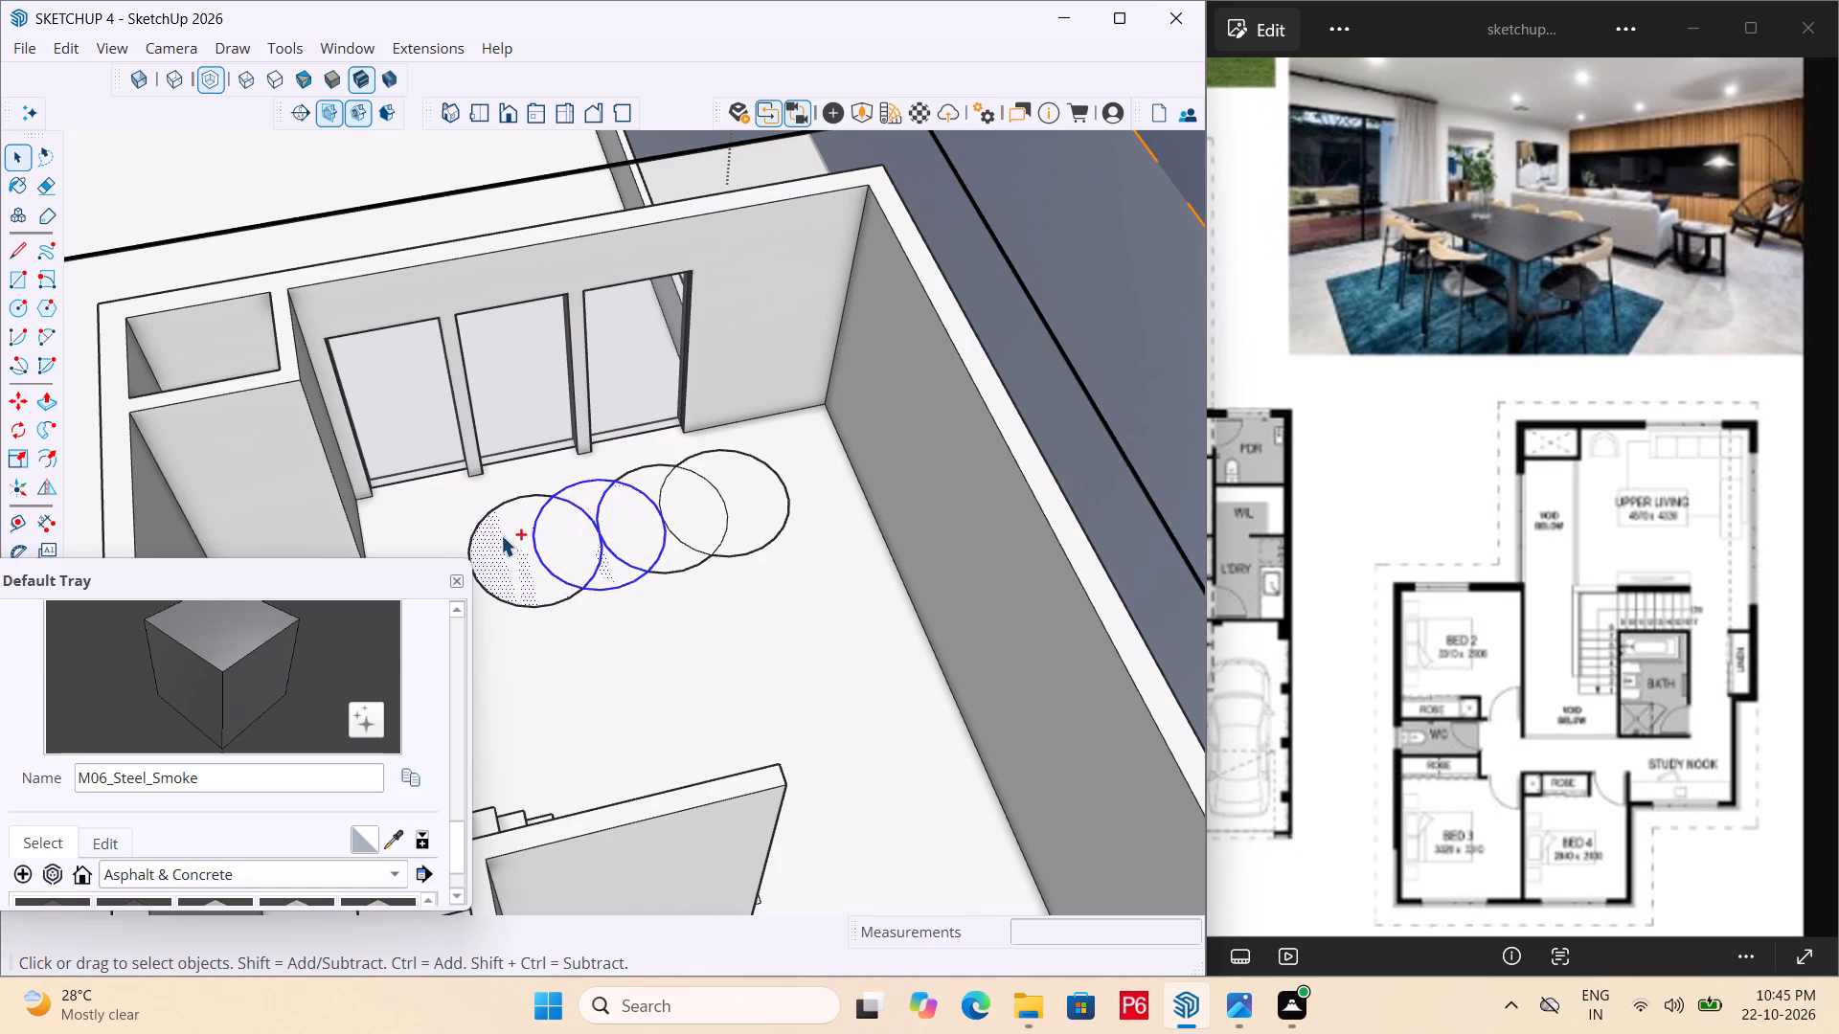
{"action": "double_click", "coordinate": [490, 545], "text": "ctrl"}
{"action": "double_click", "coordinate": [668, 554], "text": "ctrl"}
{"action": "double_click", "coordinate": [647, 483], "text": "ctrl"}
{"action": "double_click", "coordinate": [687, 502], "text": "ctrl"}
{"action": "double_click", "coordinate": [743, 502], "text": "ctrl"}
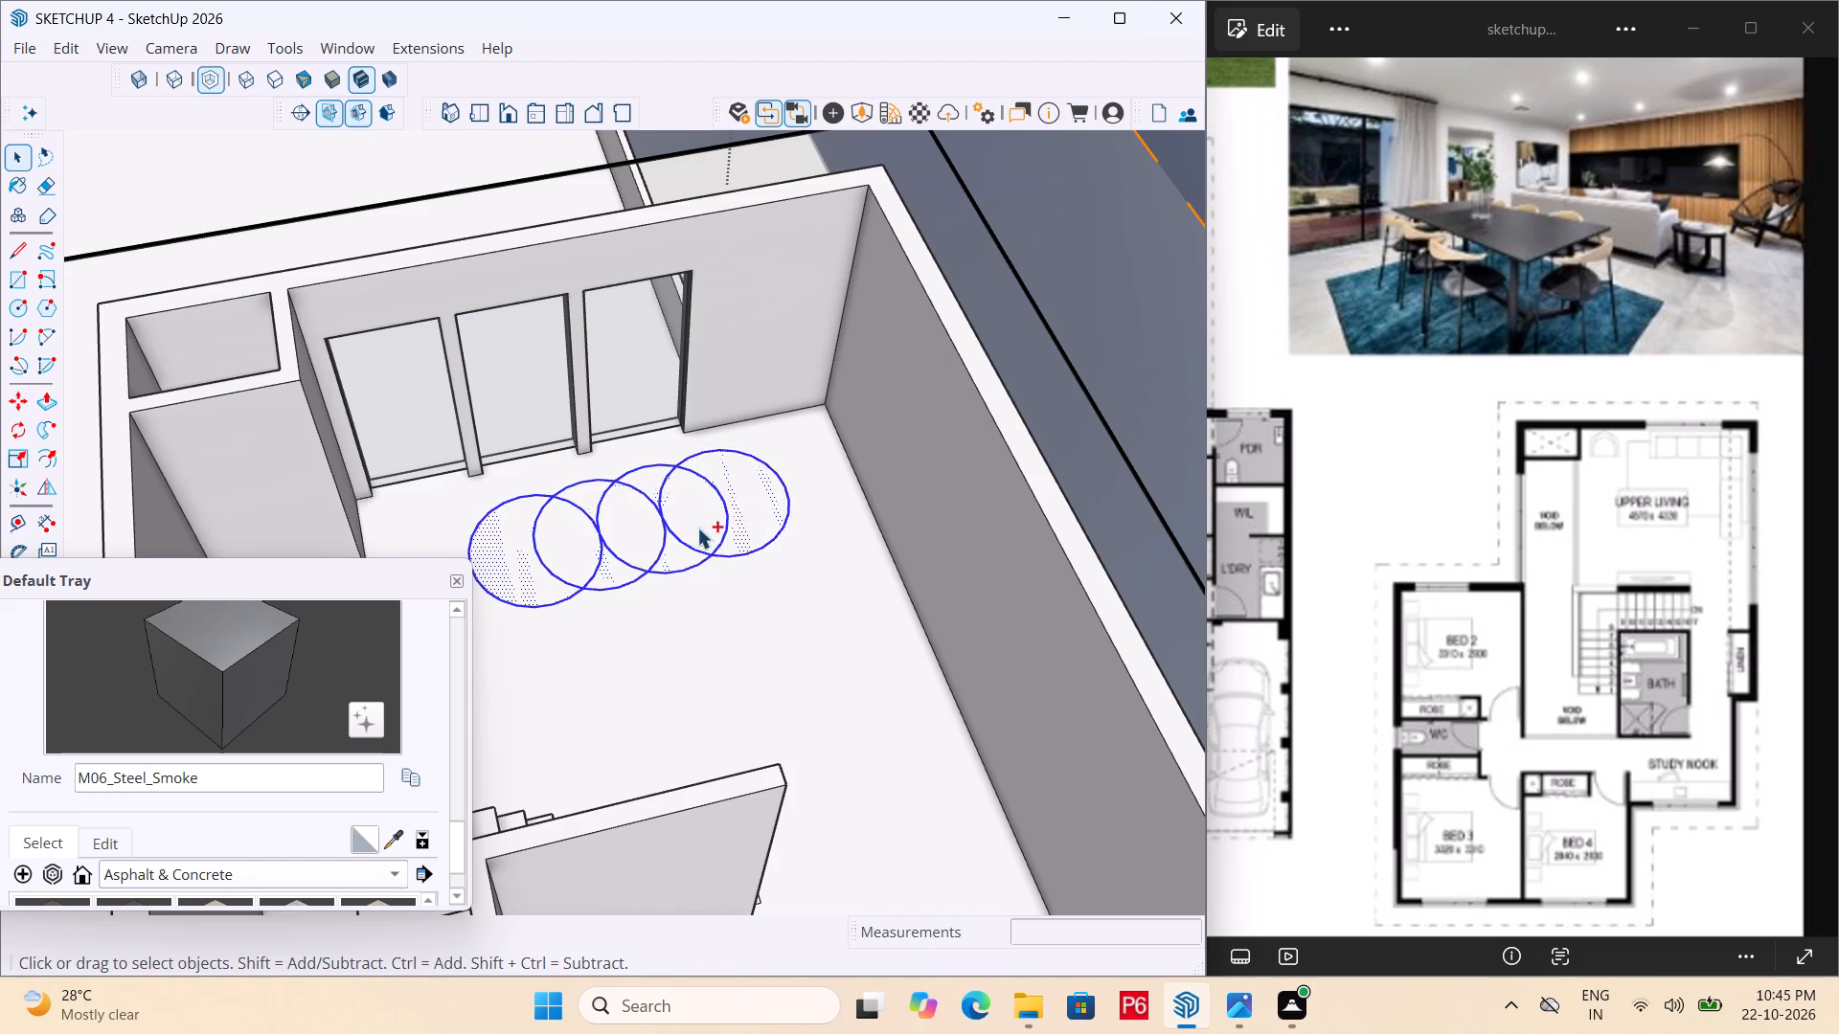
Erase the arc of the second circle that lies inside the first end circle, including its leftover stub.
{"action": "scroll", "coordinate": [527, 595], "scroll_direction": "up", "scroll_amount": 2}
{"action": "middle_click_drag", "start_coordinate": [534, 587], "coordinate": [775, 562]}
{"action": "scroll", "coordinate": [790, 544], "scroll_direction": "down", "scroll_amount": 2}
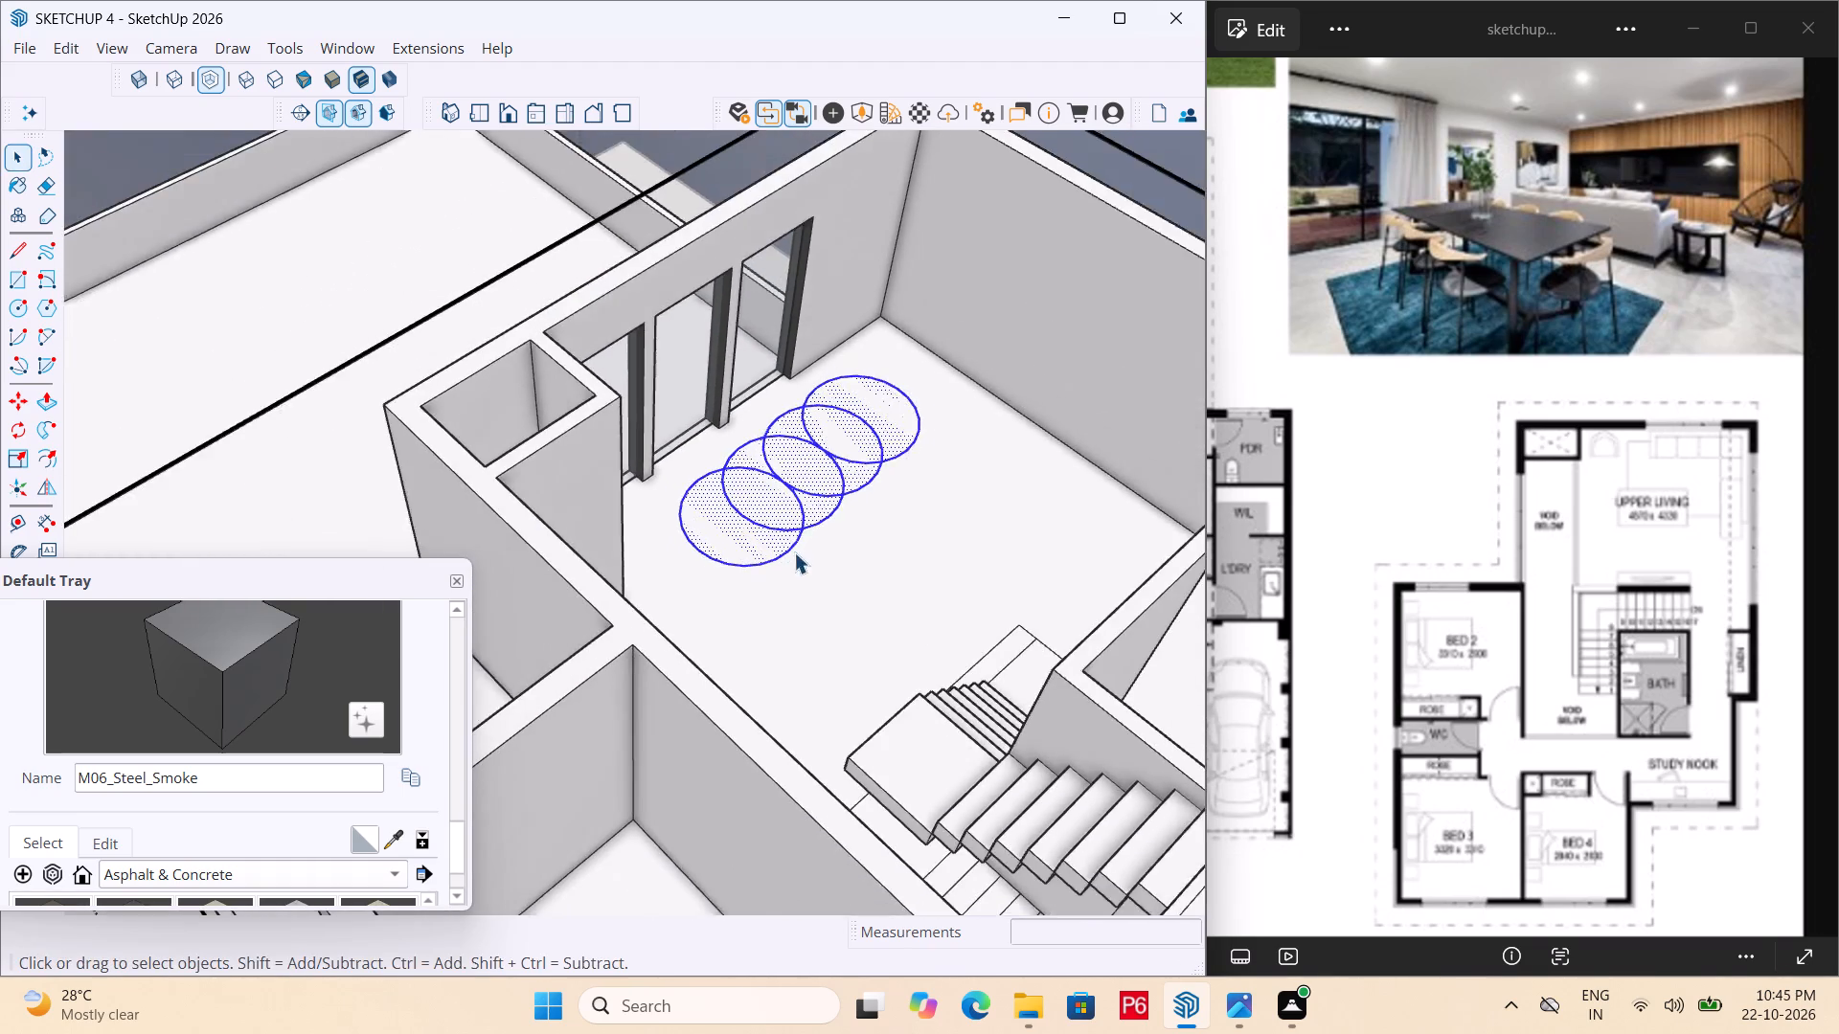
{"action": "scroll", "coordinate": [794, 552], "scroll_direction": "down", "scroll_amount": 2}
{"action": "middle_click_drag", "start_coordinate": [790, 554], "coordinate": [612, 612]}
{"action": "scroll", "coordinate": [748, 574], "scroll_direction": "up", "scroll_amount": 4}
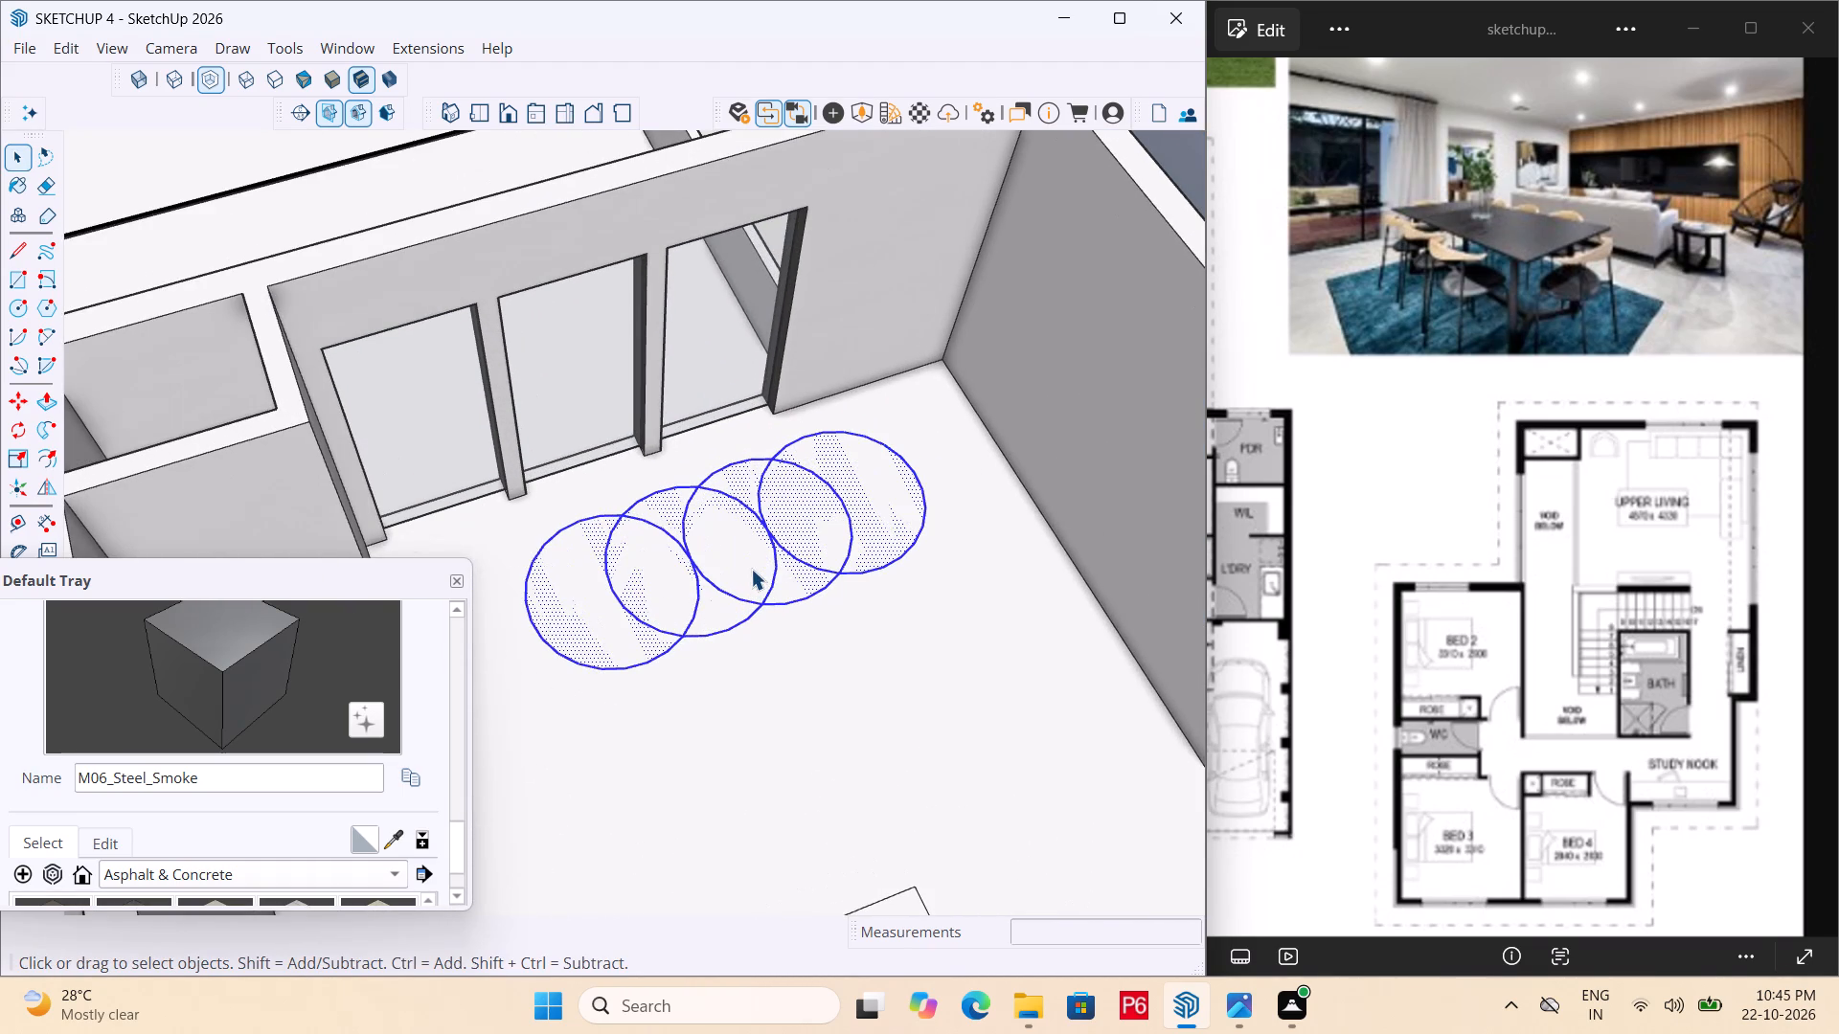
{"action": "scroll", "coordinate": [822, 525], "scroll_direction": "up", "scroll_amount": 2}
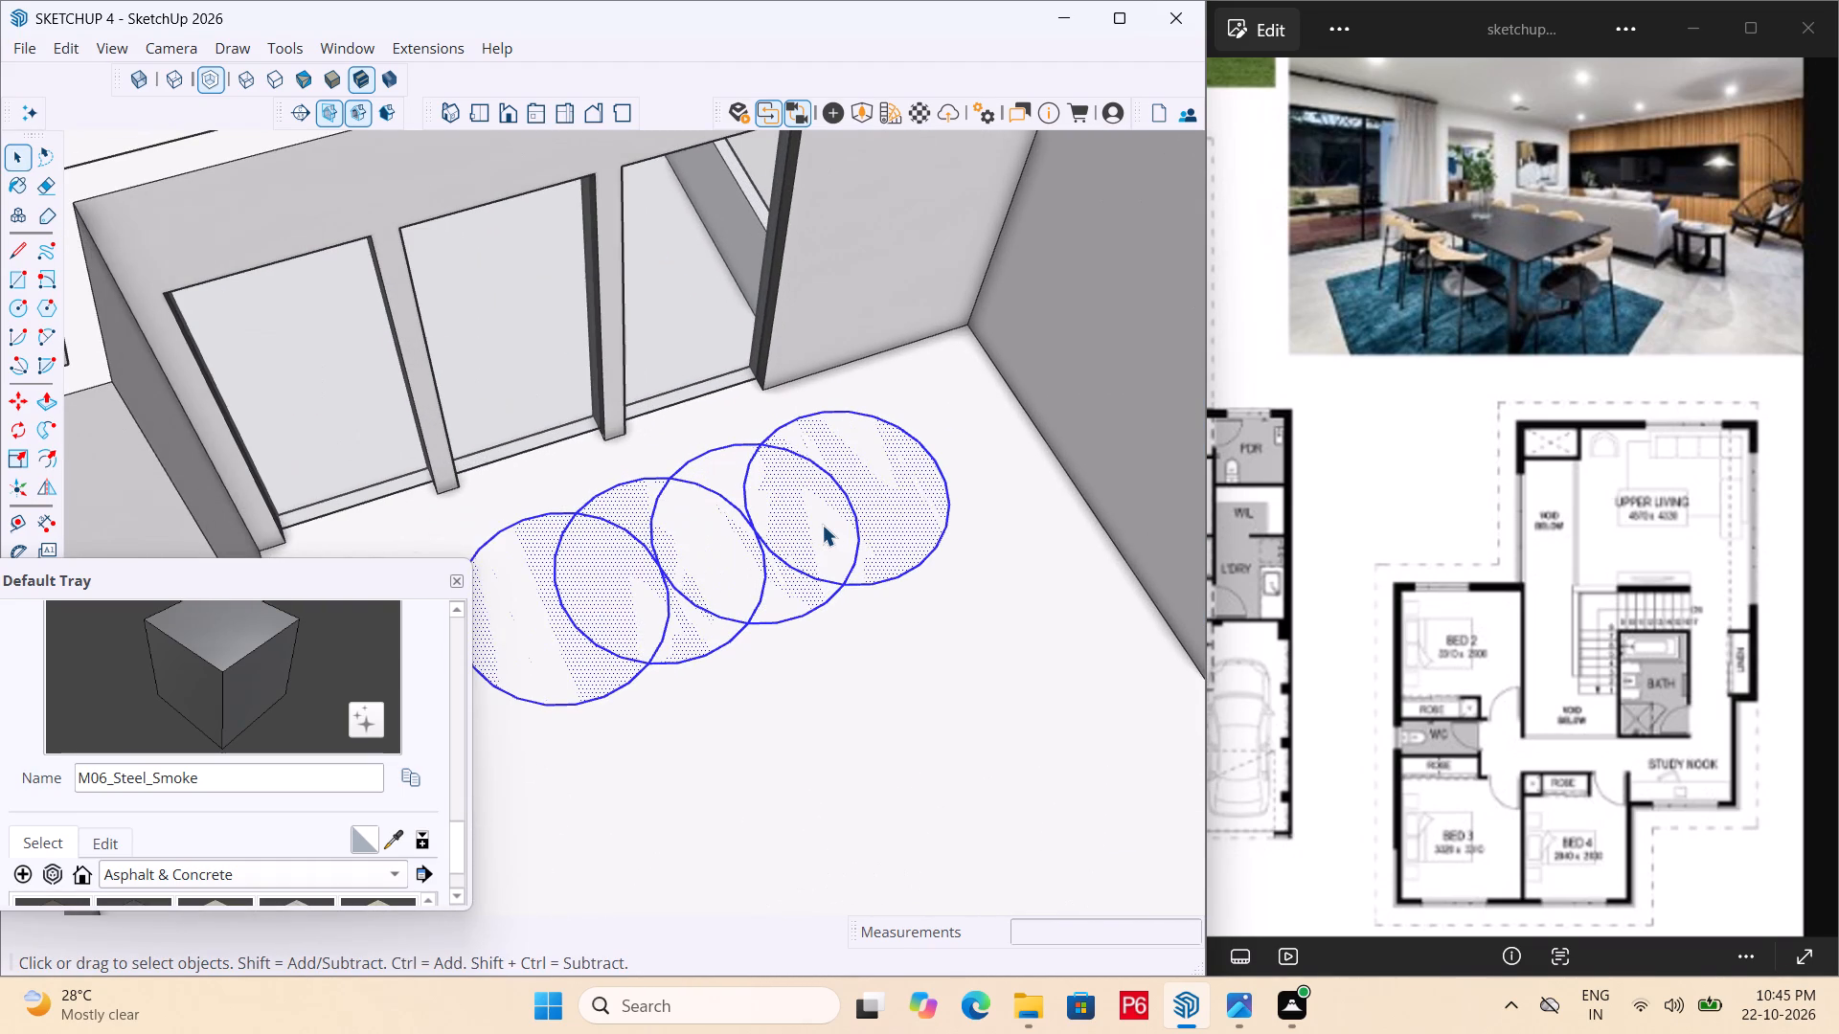
{"action": "key", "text": "e"}
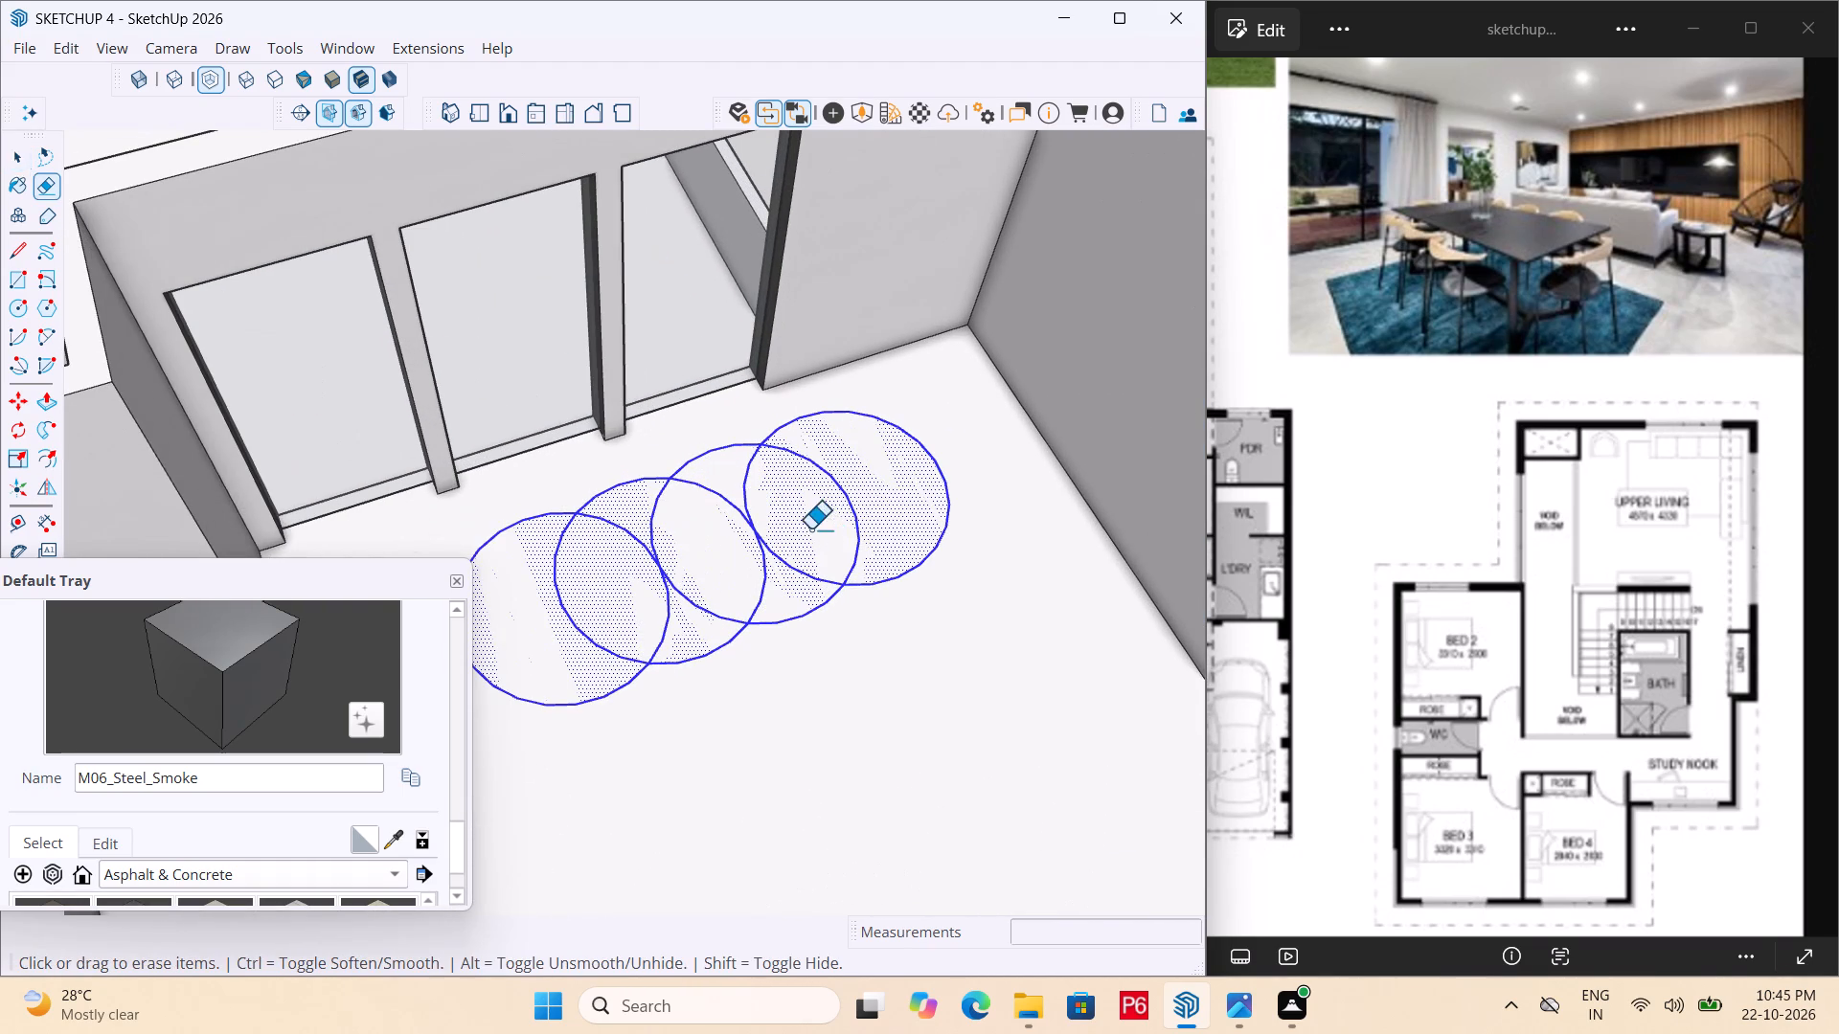
{"action": "left_click_drag", "start_coordinate": [520, 603], "coordinate": [600, 584]}
{"action": "left_click_drag", "start_coordinate": [583, 579], "coordinate": [567, 544]}
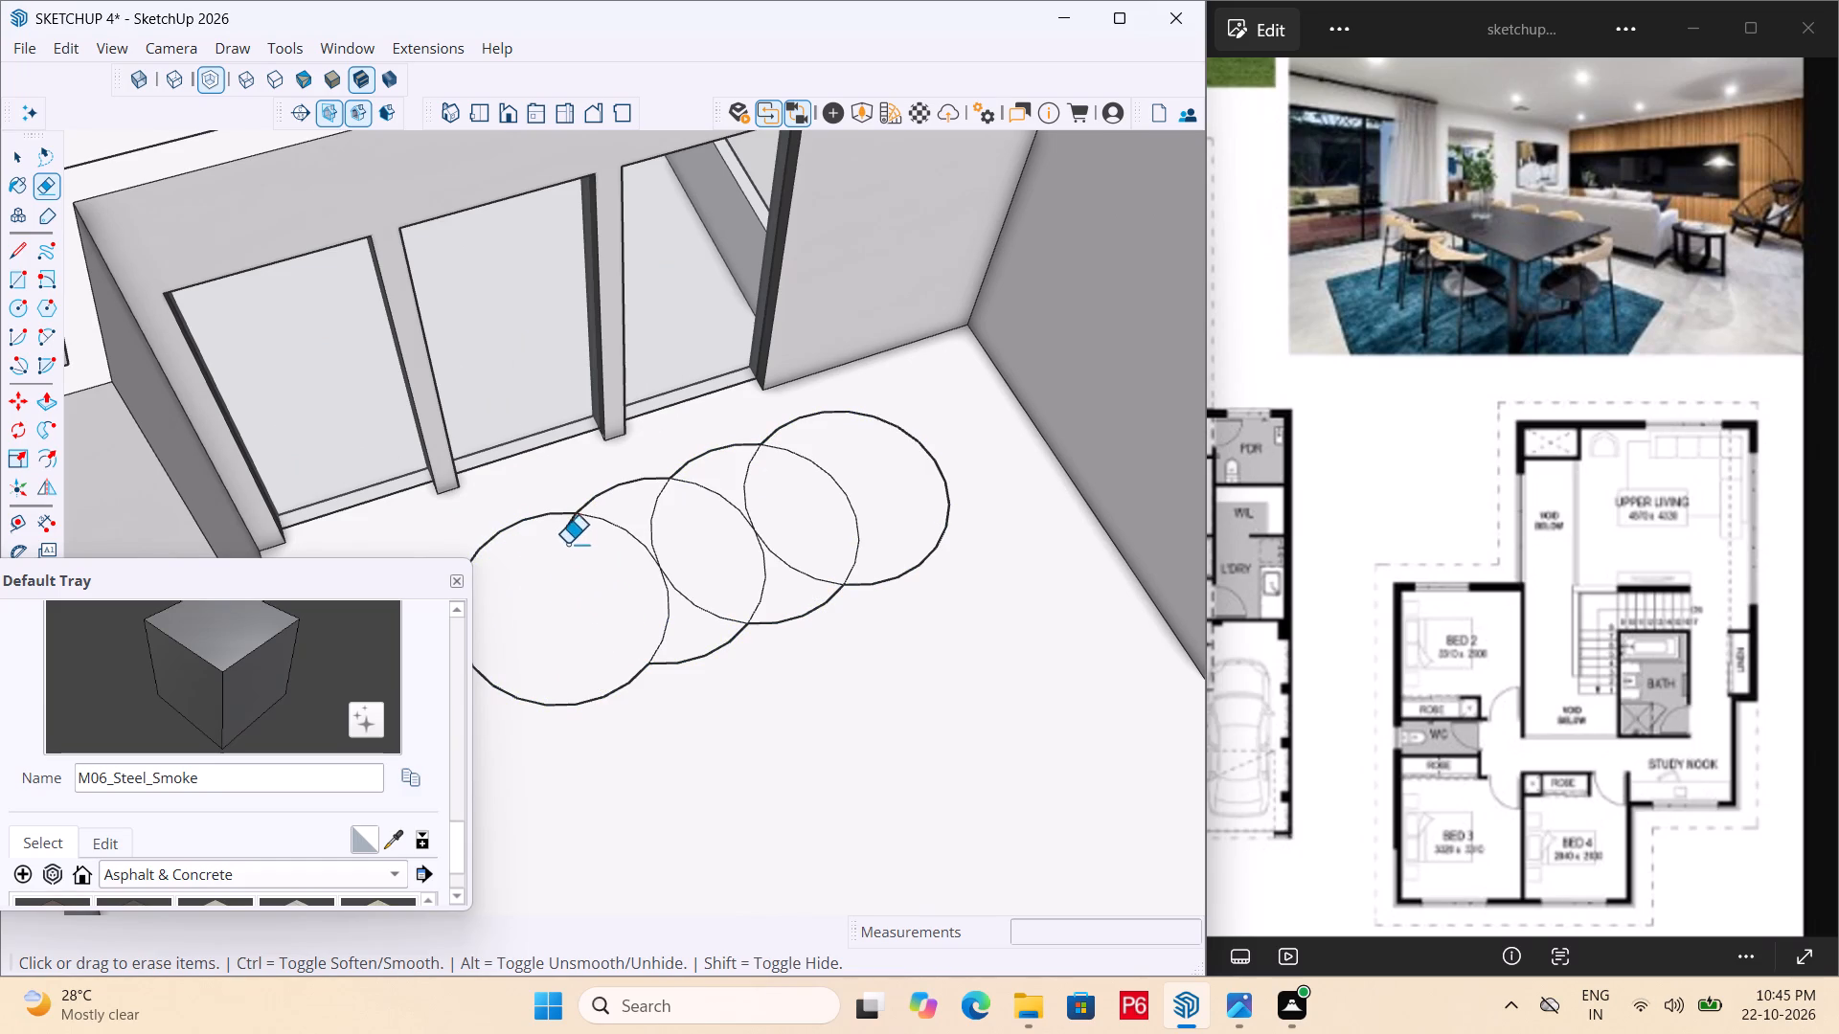
{"action": "left_click_drag", "start_coordinate": [567, 544], "coordinate": [570, 532]}
{"action": "scroll", "coordinate": [564, 528], "scroll_direction": "up", "scroll_amount": 5}
{"action": "scroll", "coordinate": [567, 549], "scroll_direction": "down", "scroll_amount": 5}
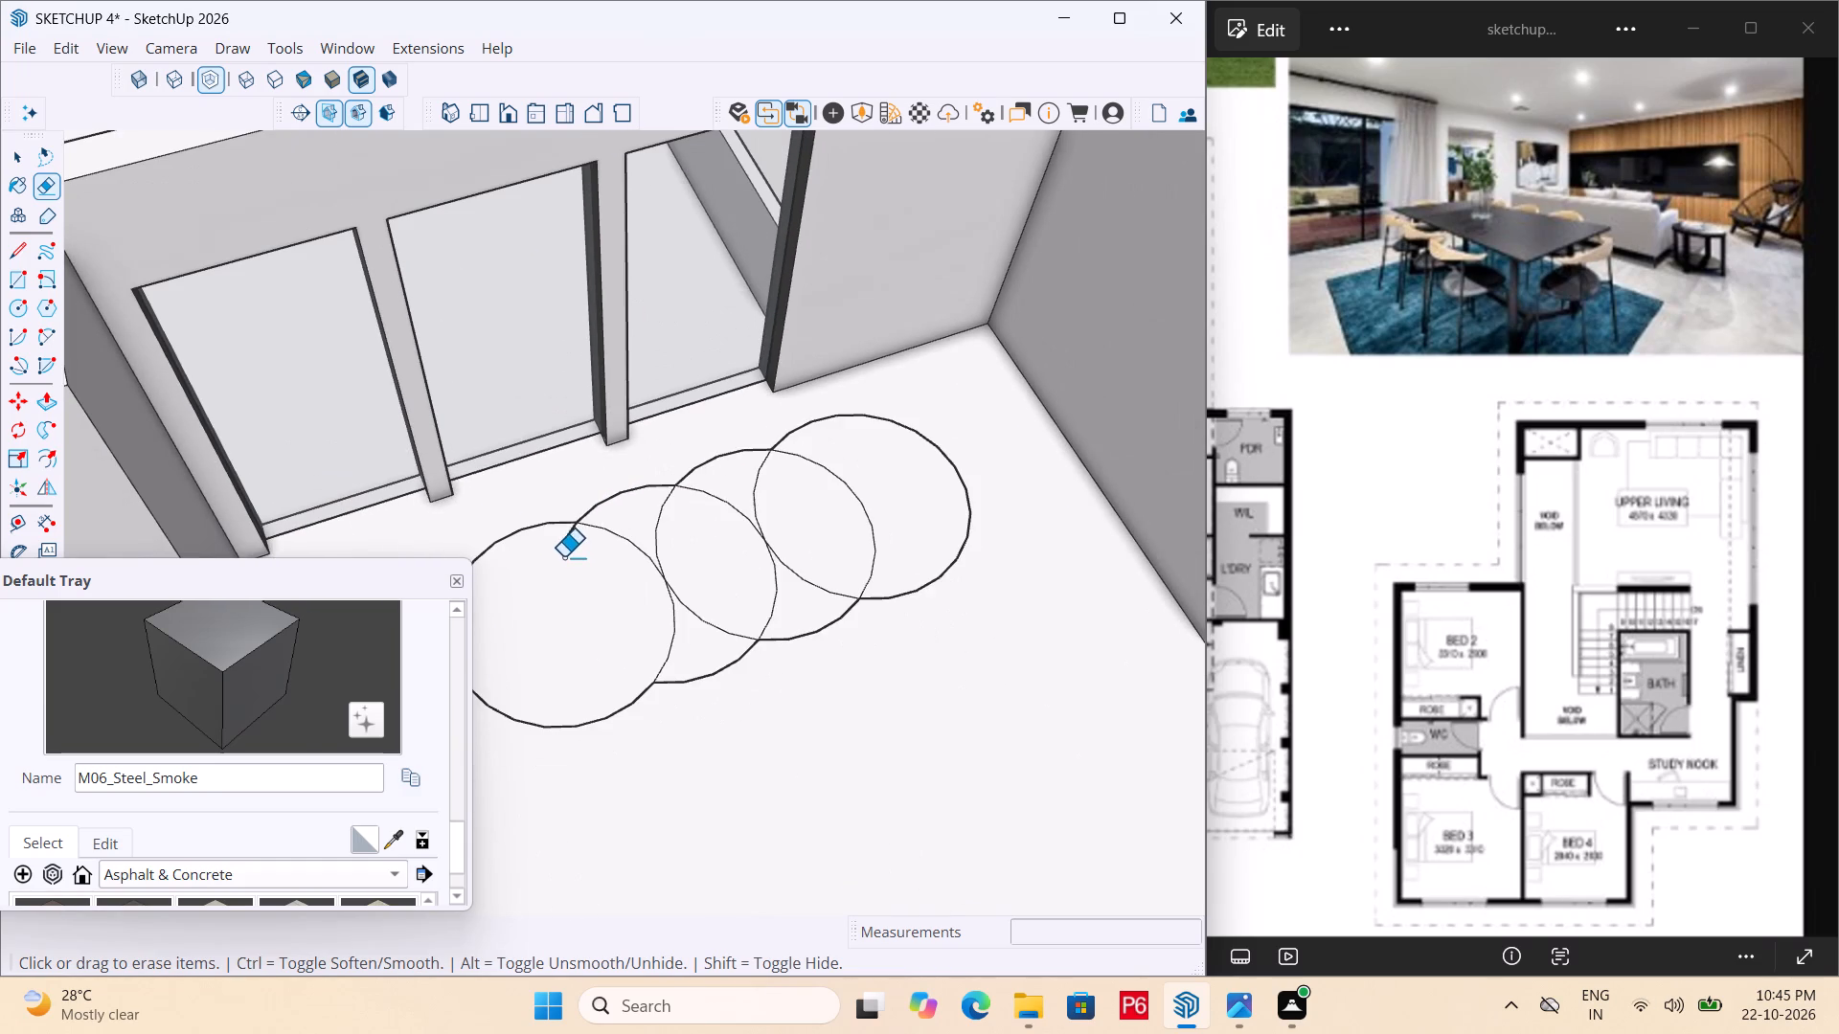
{"action": "left_click", "coordinate": [571, 541]}
{"action": "left_click_drag", "start_coordinate": [571, 541], "coordinate": [559, 538]}
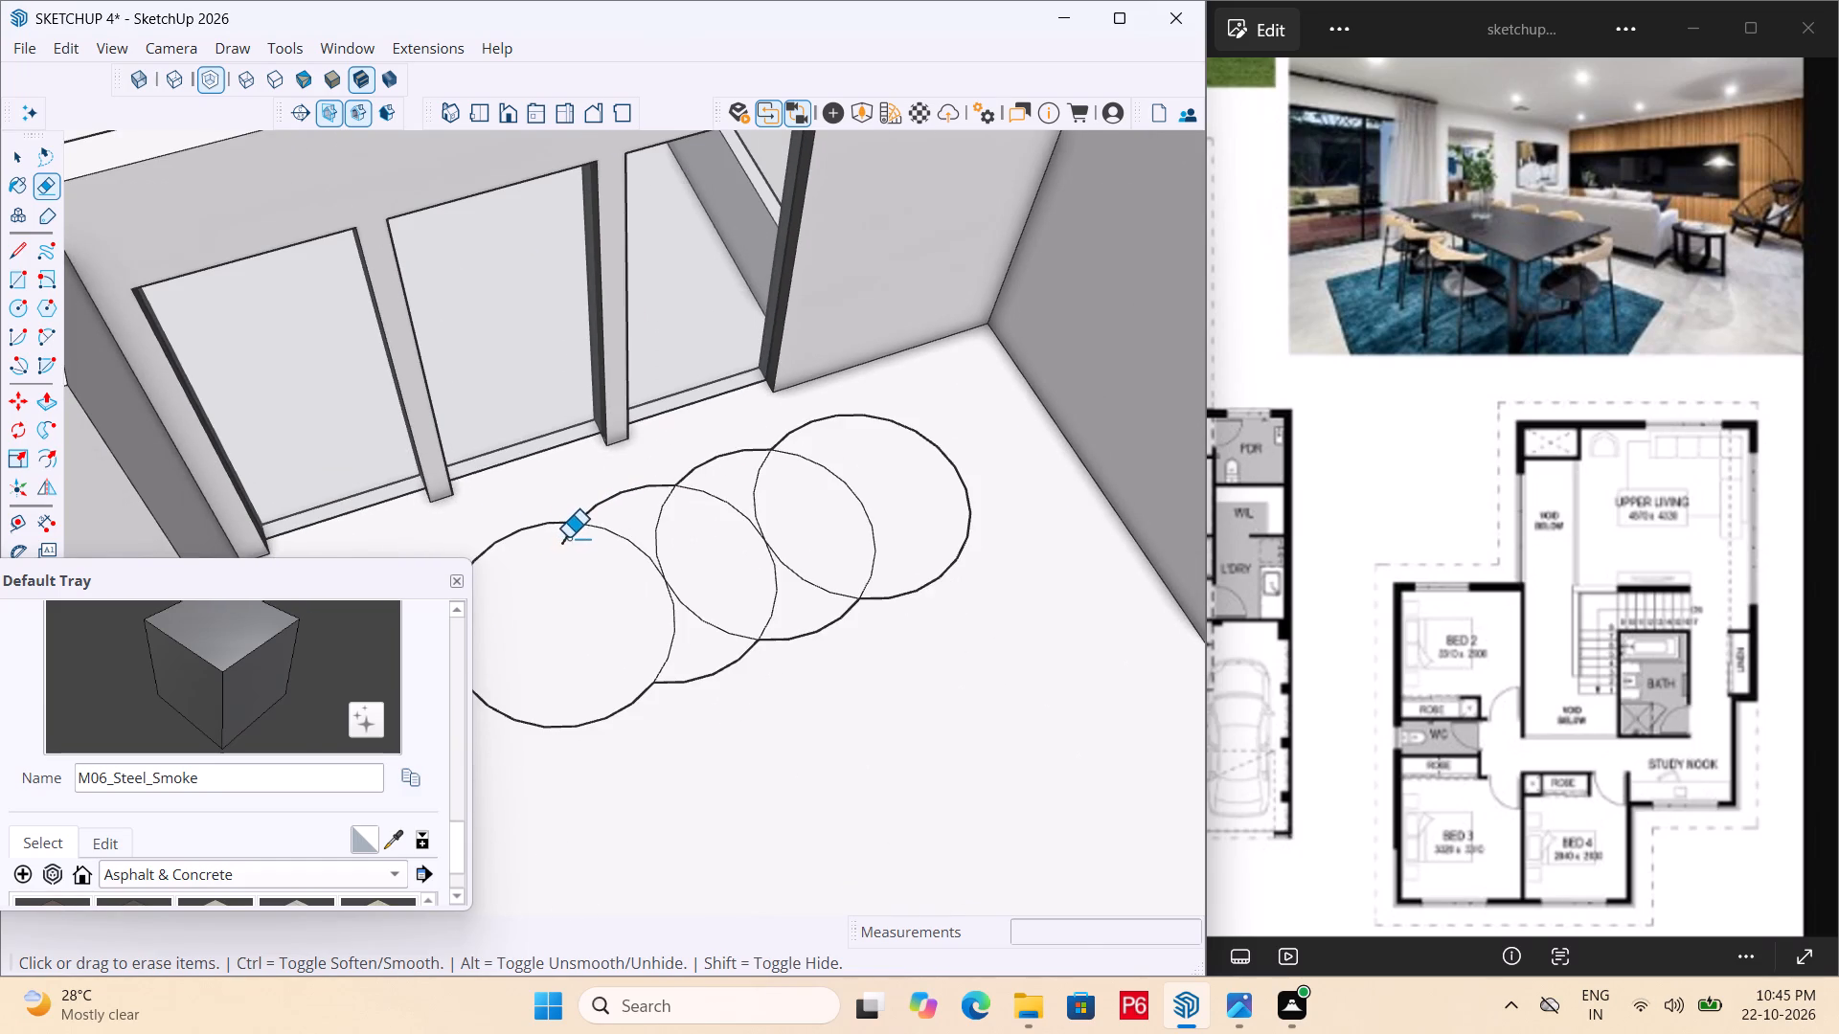
{"action": "left_click", "coordinate": [567, 539]}
Erase the remaining inner arcs where the circles overlap, keeping one continuous scalloped outline.
{"action": "left_click_drag", "start_coordinate": [676, 613], "coordinate": [684, 594]}
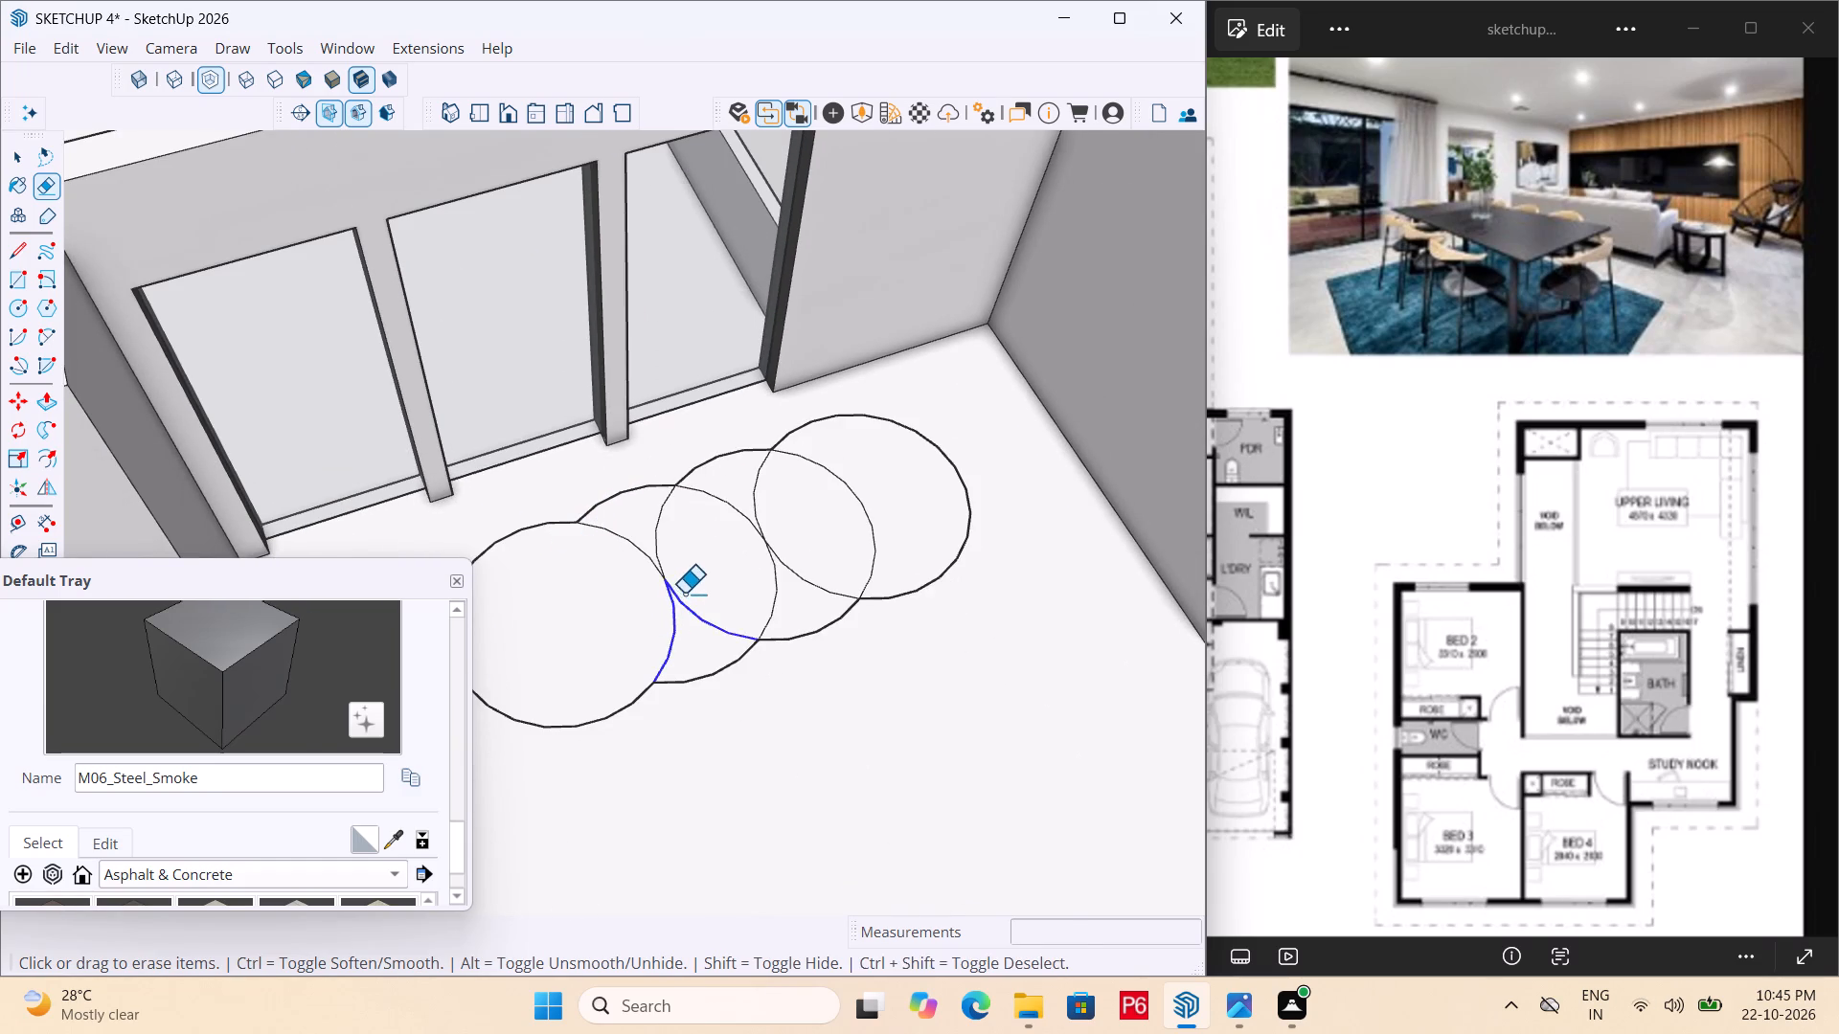
{"action": "left_click_drag", "start_coordinate": [684, 594], "coordinate": [664, 592]}
{"action": "left_click_drag", "start_coordinate": [670, 569], "coordinate": [664, 539]}
{"action": "left_click_drag", "start_coordinate": [665, 510], "coordinate": [670, 501]}
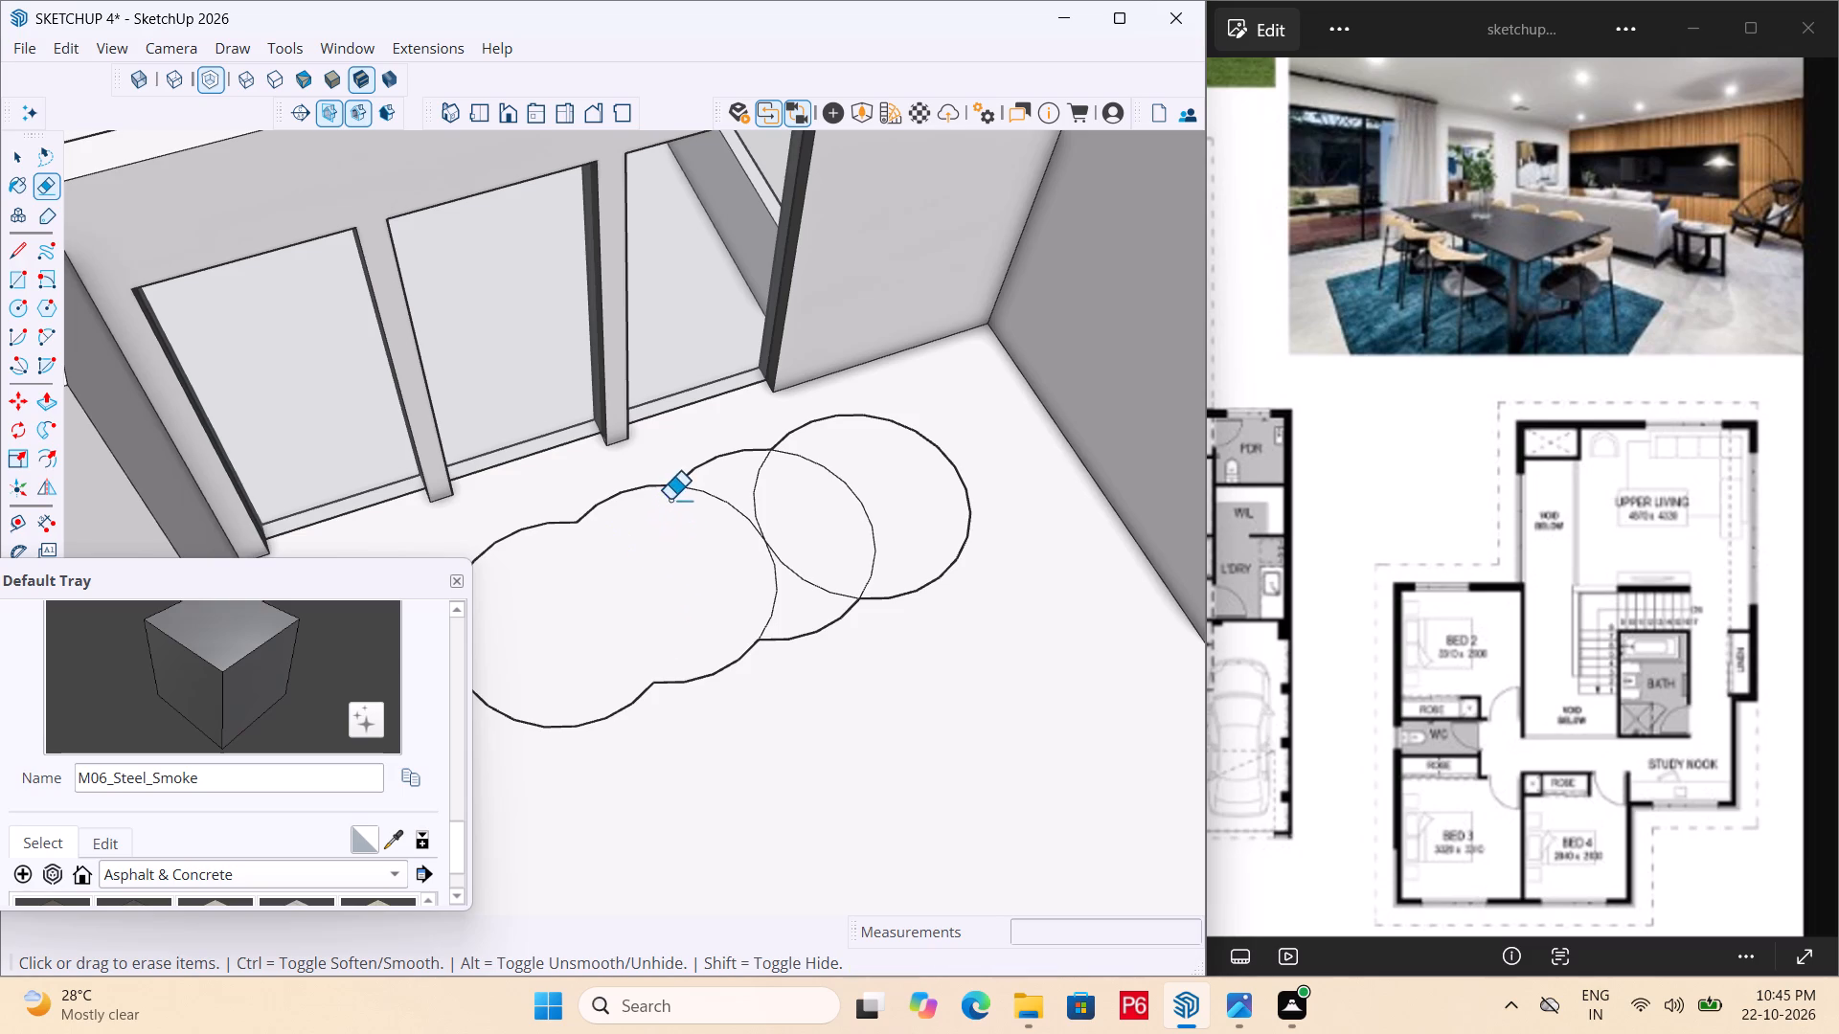
{"action": "left_click_drag", "start_coordinate": [753, 511], "coordinate": [766, 491]}
{"action": "left_click_drag", "start_coordinate": [757, 565], "coordinate": [790, 552]}
{"action": "left_click", "coordinate": [762, 571]}
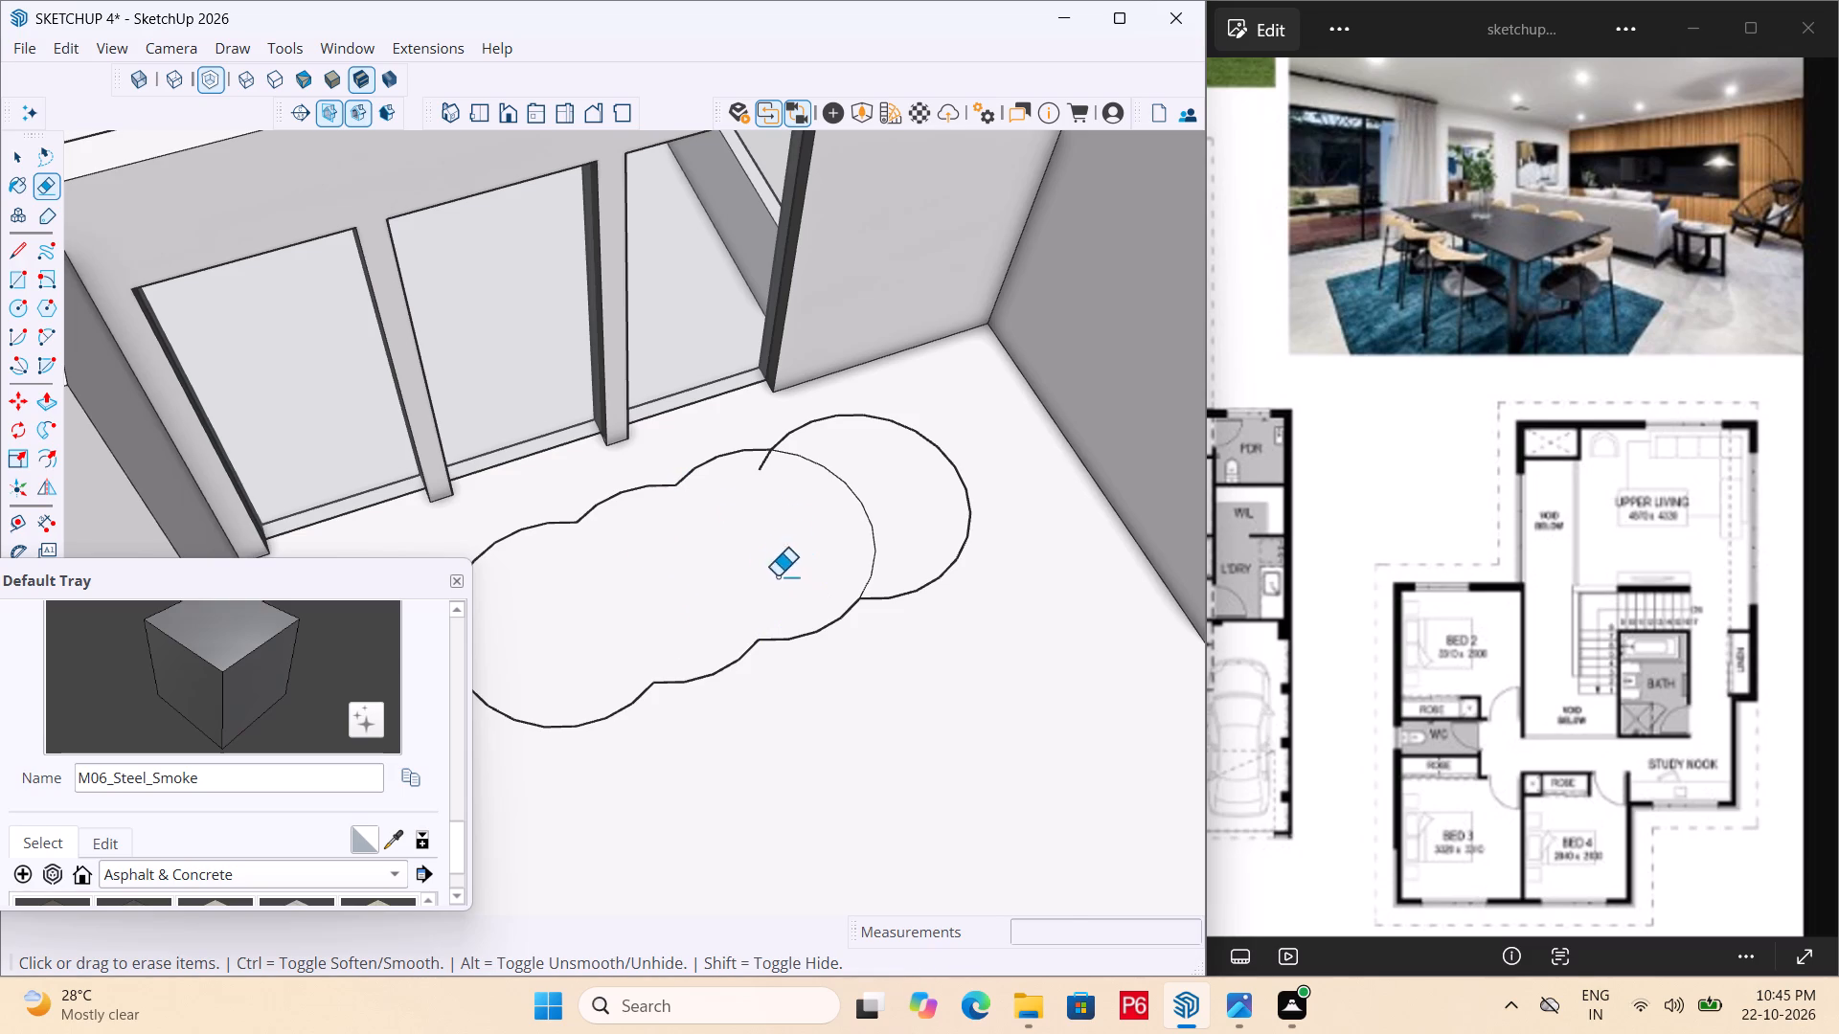
{"action": "left_click", "coordinate": [760, 474]}
{"action": "left_click_drag", "start_coordinate": [796, 467], "coordinate": [843, 475]}
Push/Pull the scalloped face in upper living up into a block 1'9" high.
{"action": "scroll", "coordinate": [826, 590], "scroll_direction": "down", "scroll_amount": 2}
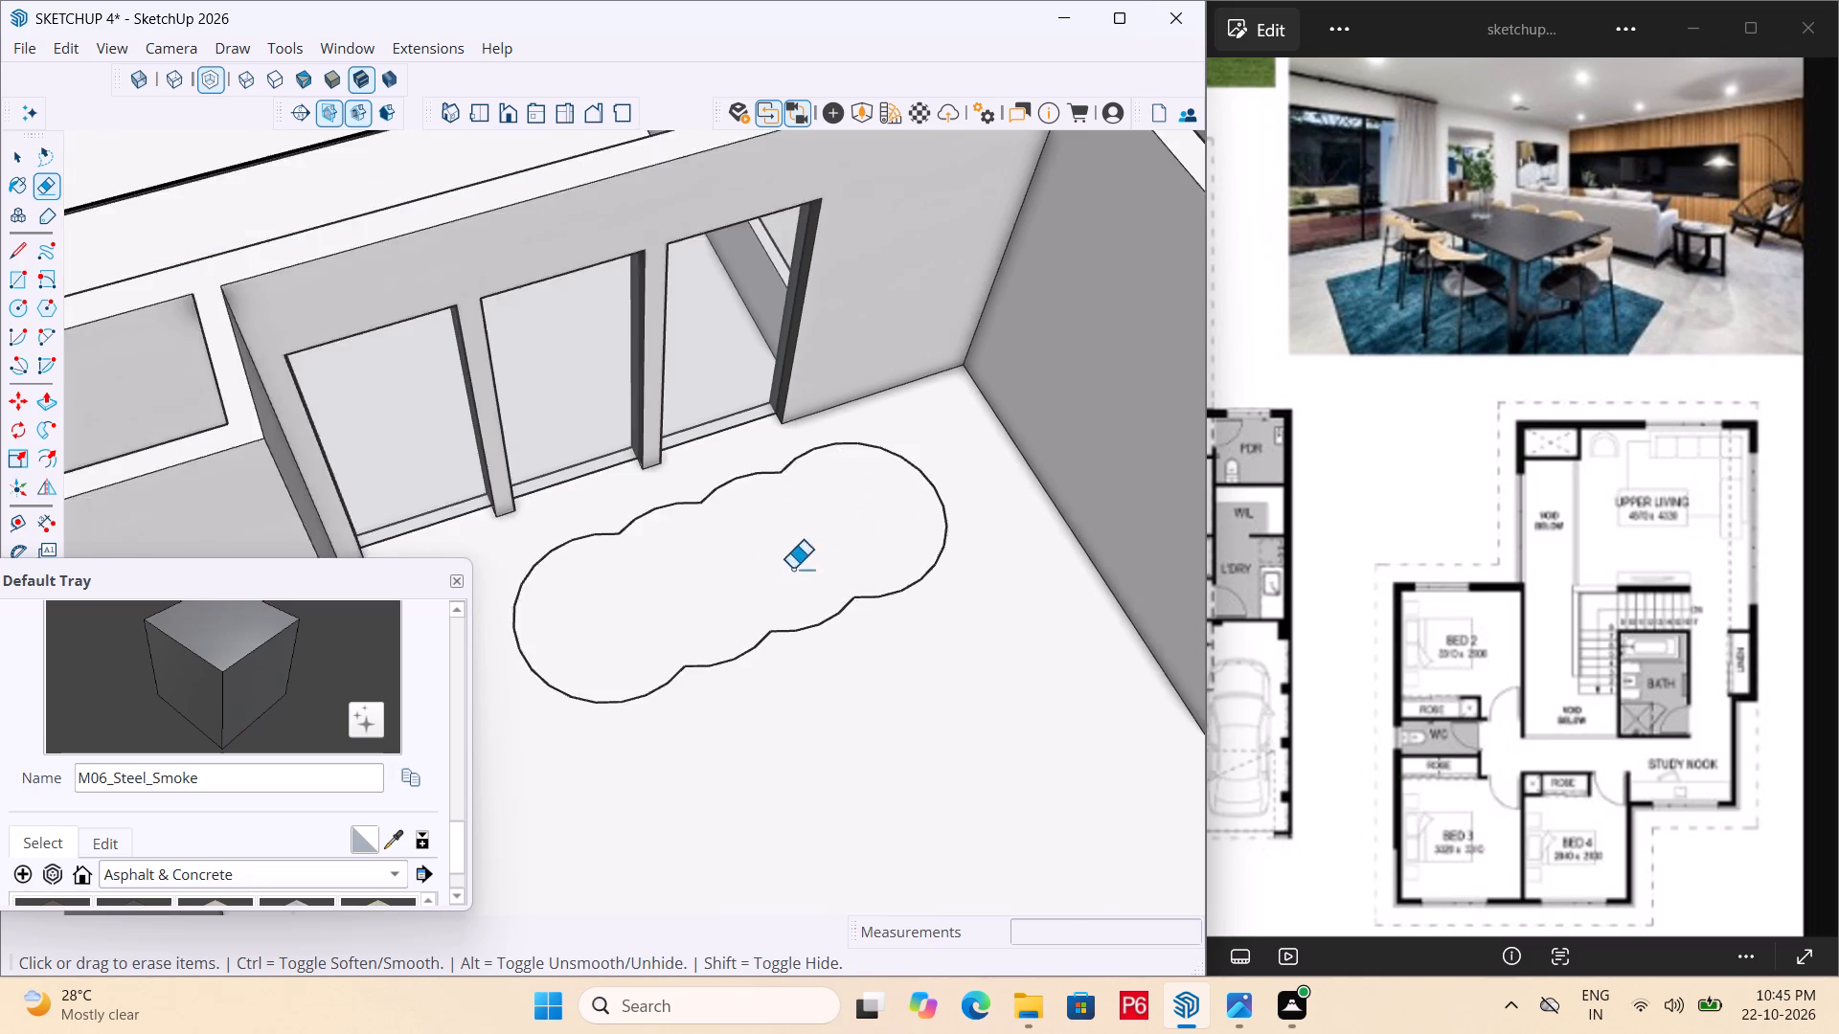
{"action": "scroll", "coordinate": [792, 569], "scroll_direction": "down", "scroll_amount": 1}
{"action": "middle_click_drag", "start_coordinate": [791, 568], "coordinate": [778, 528]}
{"action": "key", "text": "p"}
{"action": "left_click", "coordinate": [750, 542]}
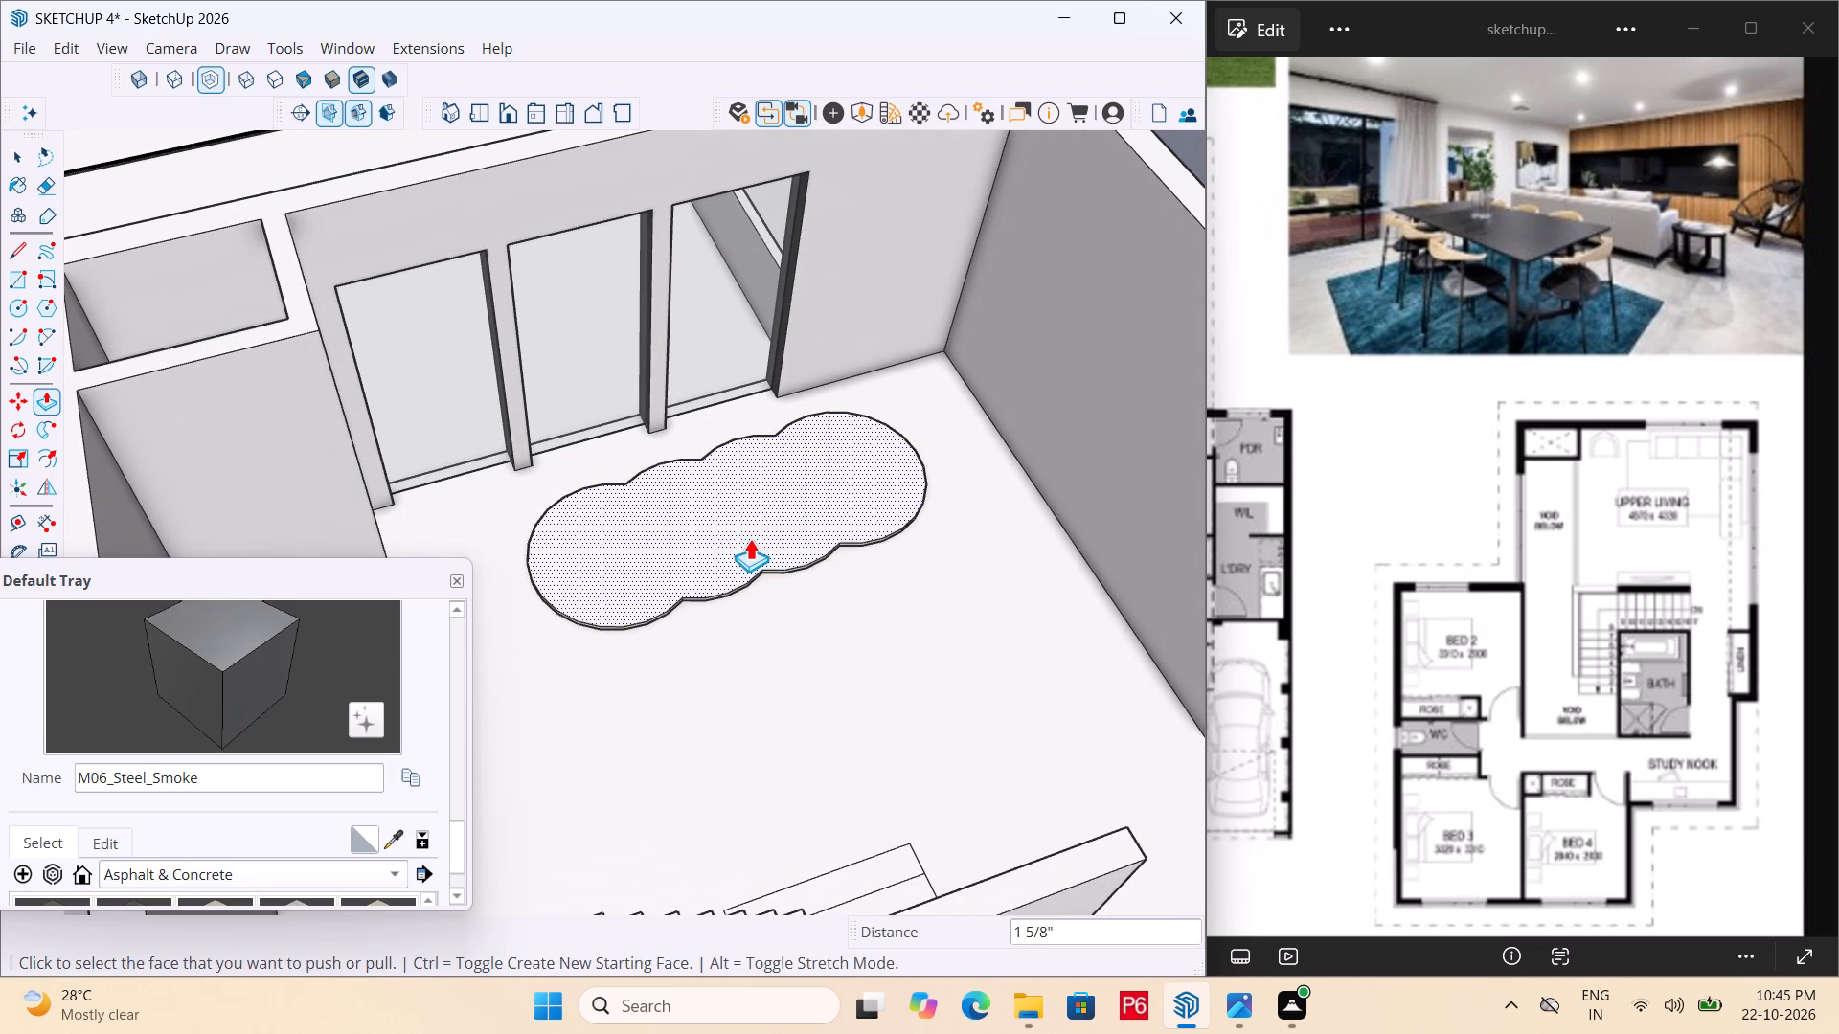
{"action": "left_click", "coordinate": [707, 553]}
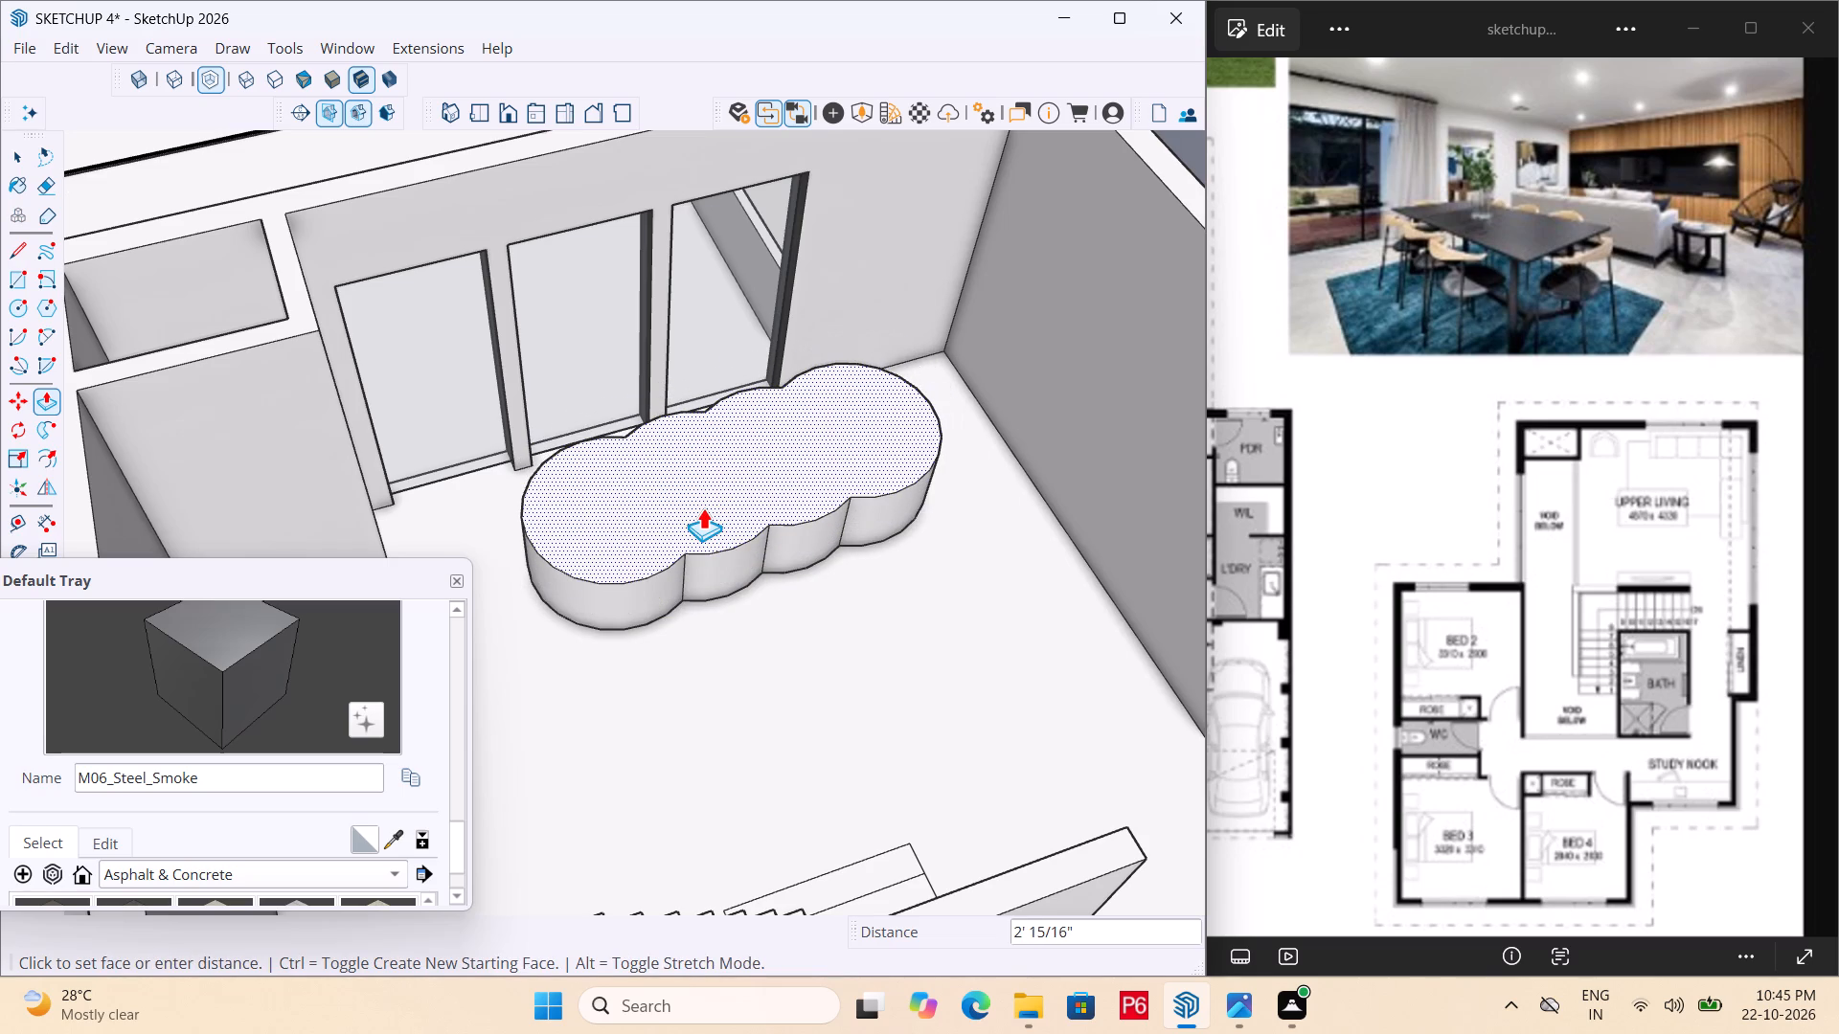
{"action": "type", "text": "1'9"}
{"action": "key", "text": "shift+quotedbl"}
{"action": "key", "text": "Return"}
Push the top face of the scalloped block down by 3".
{"action": "middle_click_drag", "start_coordinate": [684, 511], "coordinate": [364, 355]}
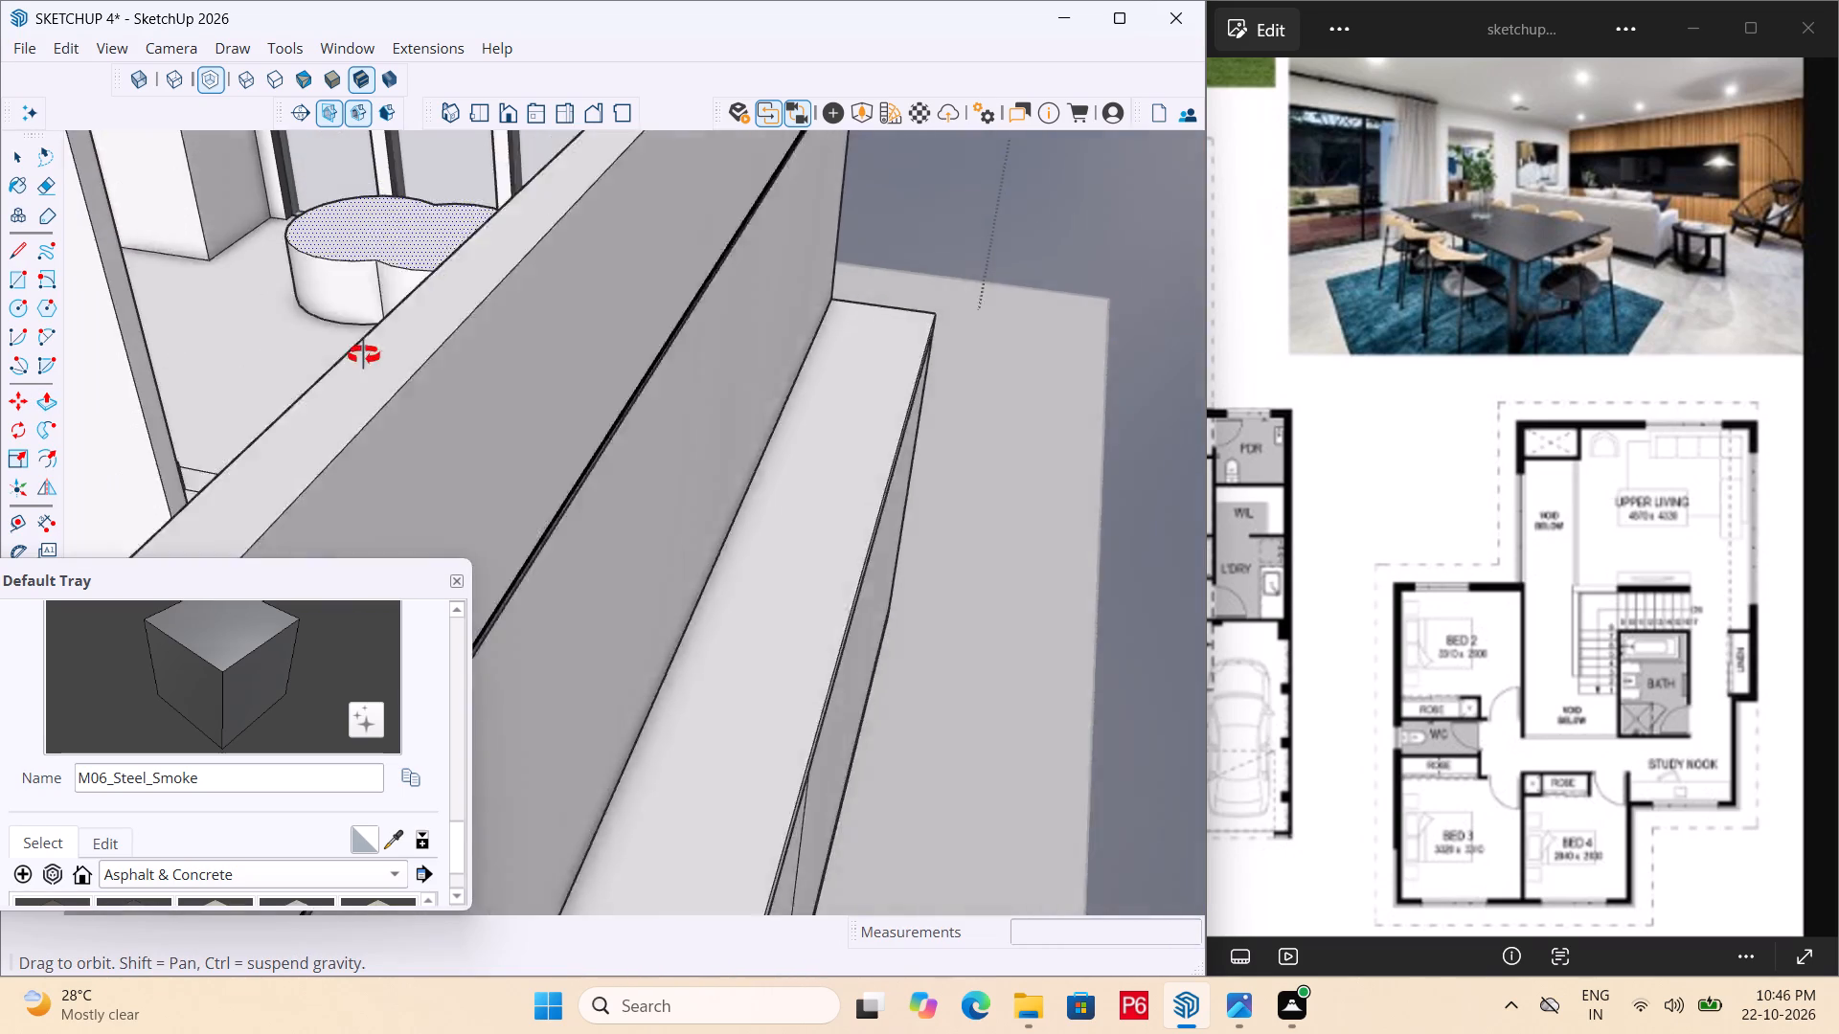
{"action": "middle_click_drag", "start_coordinate": [364, 355], "coordinate": [411, 364]}
{"action": "left_click", "coordinate": [544, 261]}
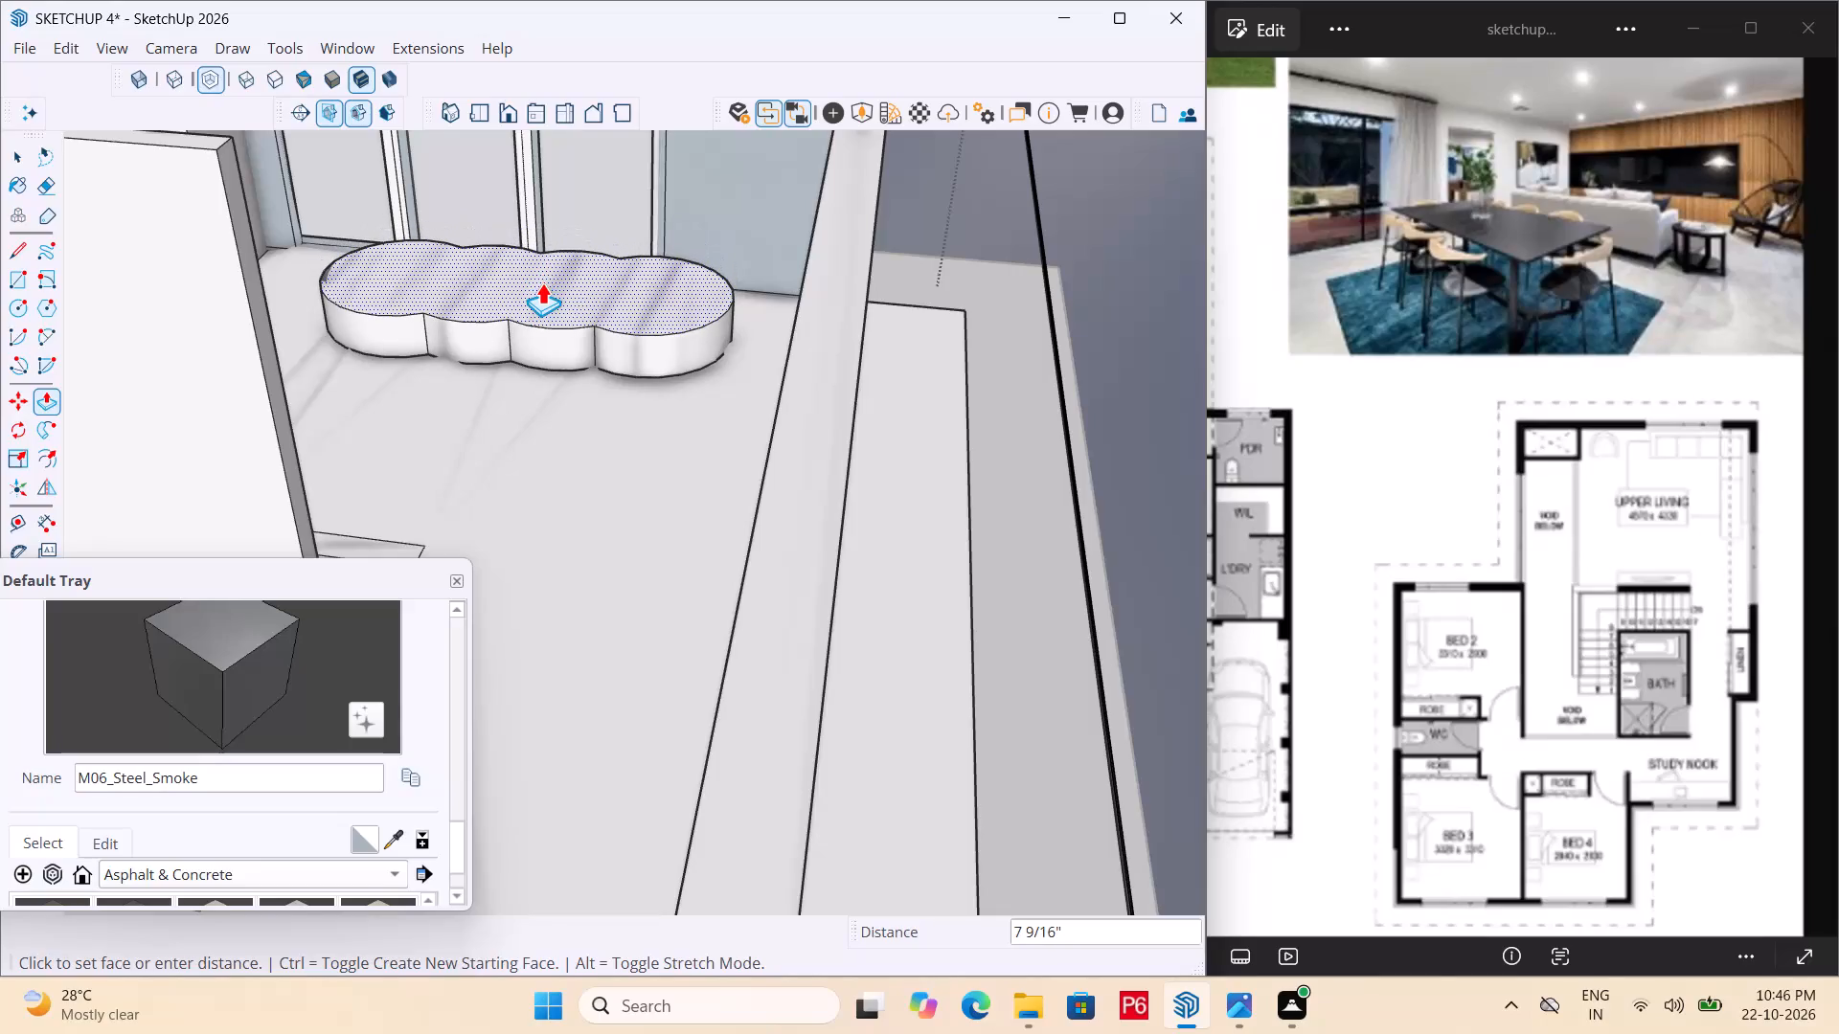
{"action": "type", "text": "3\""}
{"action": "key", "text": "Return"}
Save the house model with the extruded scalloped block.
{"action": "middle_click_drag", "start_coordinate": [438, 368], "coordinate": [874, 493]}
{"action": "key", "text": "ctrl+s"}
{"action": "key", "text": "ctrl+s"}
{"action": "key", "text": "ctrl+s"}
{"action": "key", "text": "ctrl+s"}
Draw a bed-sized rectangle about 6'1" by 4'1" on the floor of Bed 2, clear of the walls.
{"action": "middle_click_drag", "start_coordinate": [675, 478], "coordinate": [664, 477]}
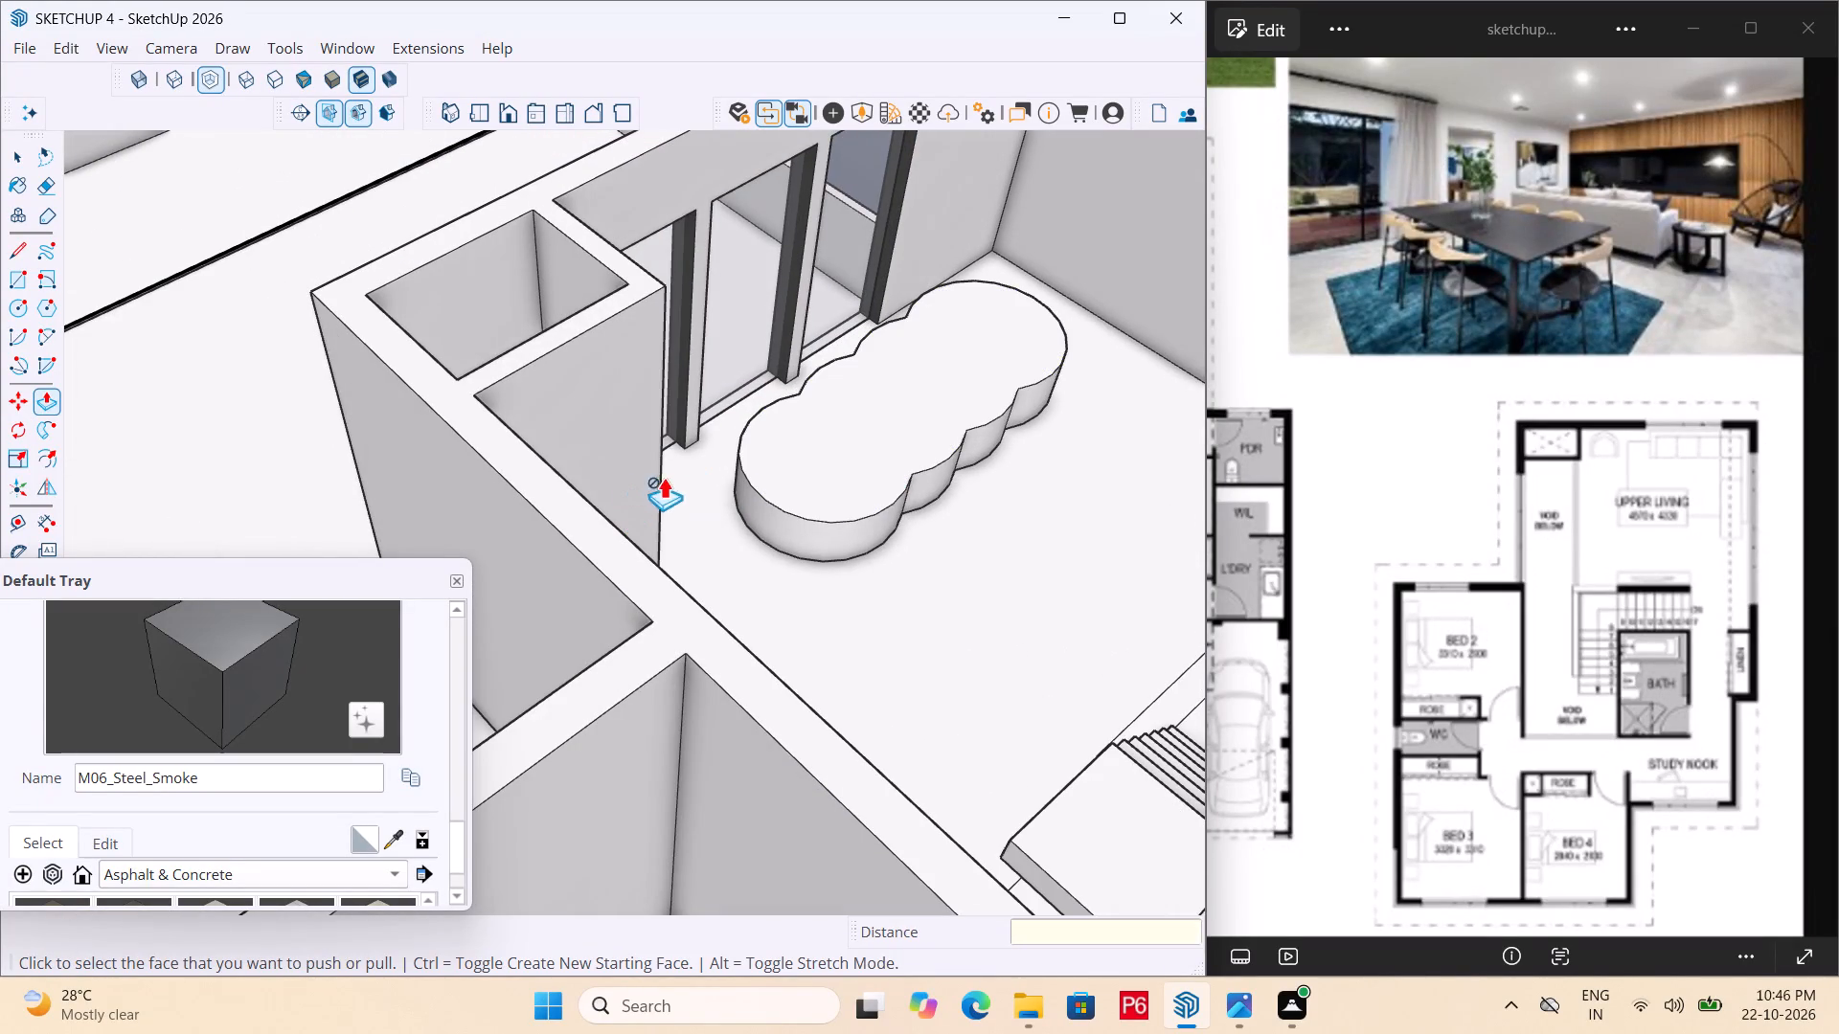
{"action": "middle_click_drag", "start_coordinate": [664, 477], "coordinate": [131, 481]}
{"action": "scroll", "coordinate": [131, 477], "scroll_direction": "down", "scroll_amount": 1}
{"action": "middle_click_drag", "start_coordinate": [380, 496], "coordinate": [484, 542]}
{"action": "middle_click_drag", "start_coordinate": [527, 514], "coordinate": [731, 514]}
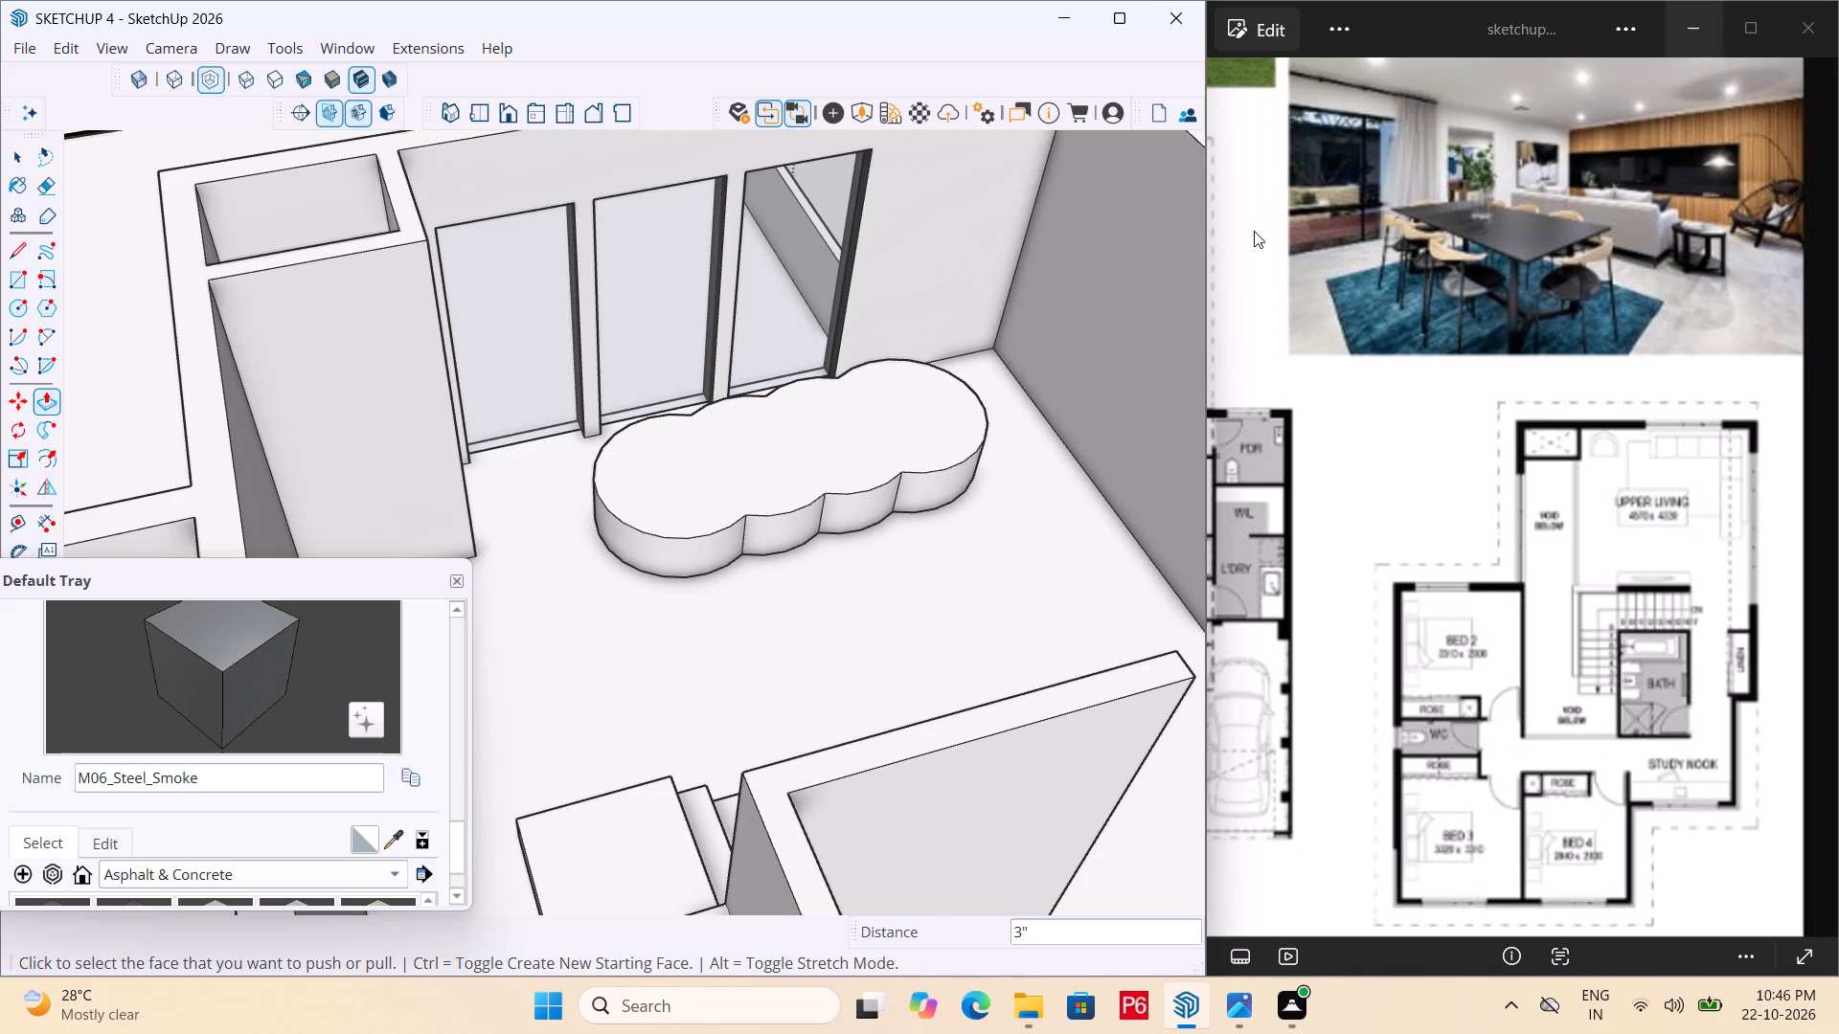
{"action": "scroll", "coordinate": [670, 478], "scroll_direction": "down", "scroll_amount": 5}
{"action": "scroll", "coordinate": [842, 395], "scroll_direction": "down", "scroll_amount": 6}
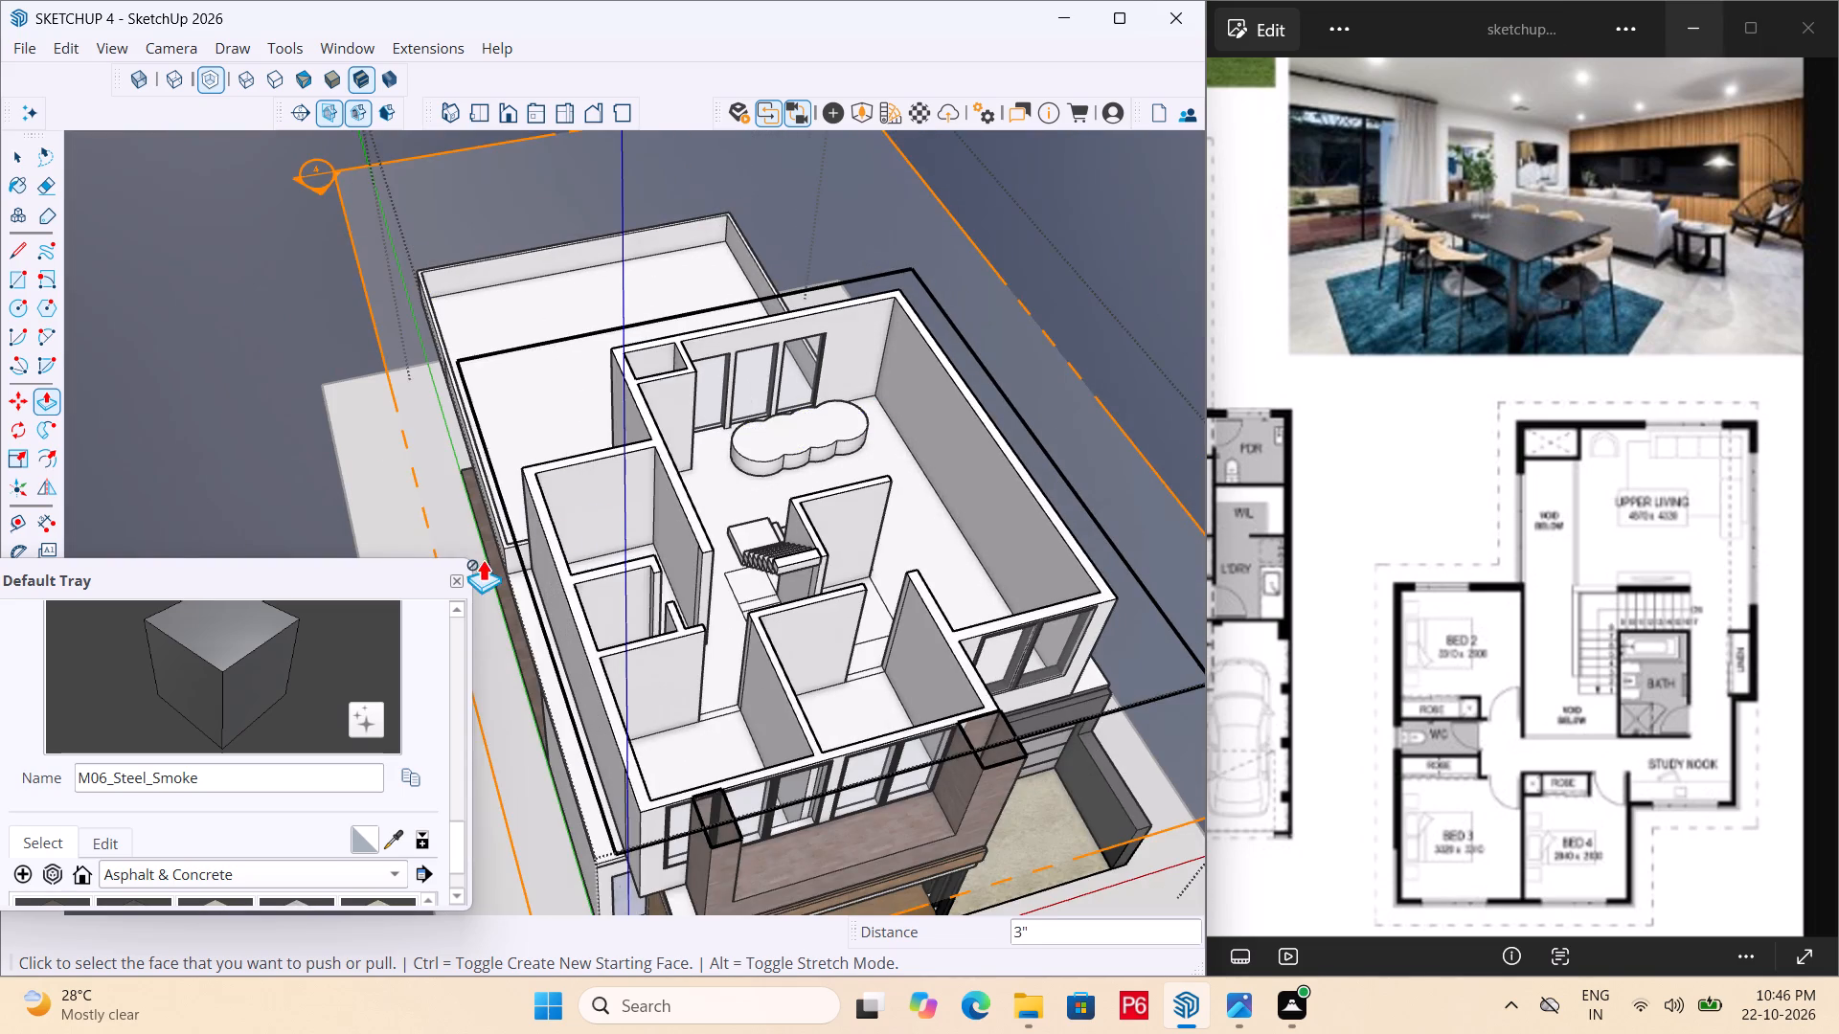
{"action": "middle_click_drag", "start_coordinate": [607, 507], "coordinate": [902, 722]}
{"action": "scroll", "coordinate": [909, 588], "scroll_direction": "down", "scroll_amount": 5}
{"action": "middle_click_drag", "start_coordinate": [641, 682], "coordinate": [599, 792]}
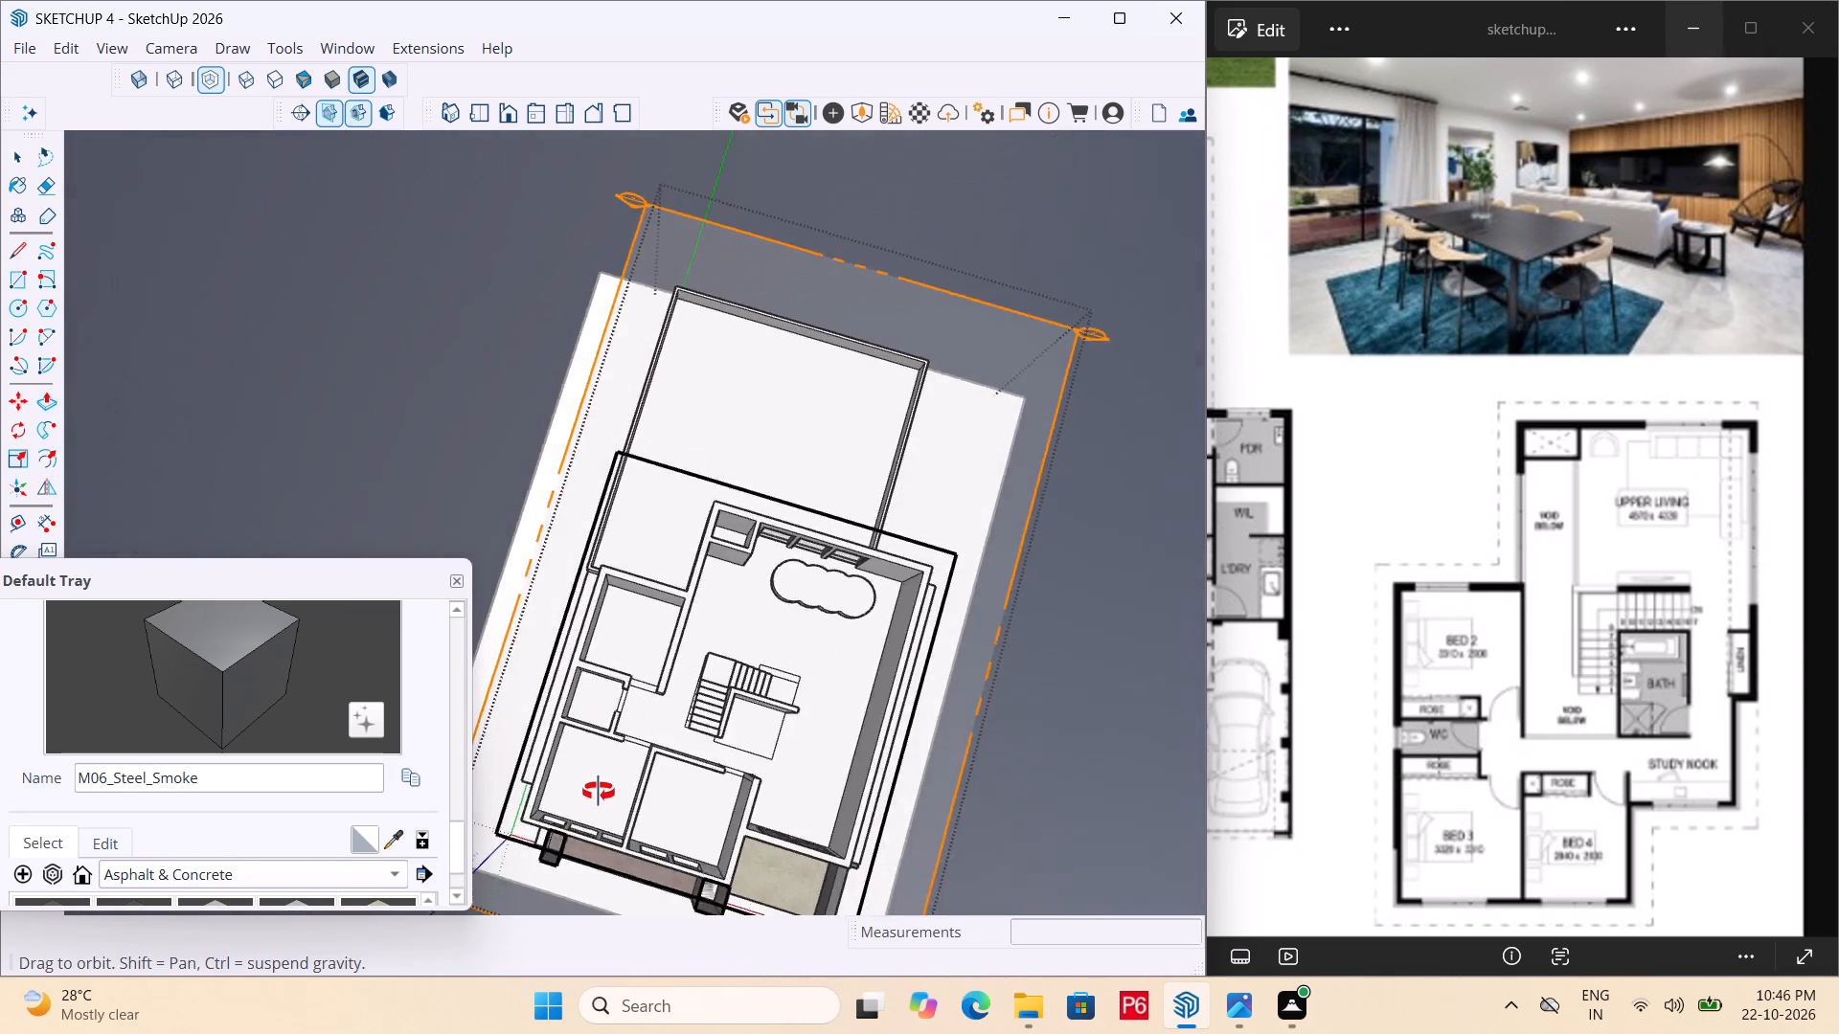
{"action": "middle_click_drag", "start_coordinate": [599, 792], "coordinate": [599, 673]}
{"action": "scroll", "coordinate": [599, 667], "scroll_direction": "up", "scroll_amount": 5}
{"action": "middle_click", "coordinate": [600, 664]}
{"action": "scroll", "coordinate": [724, 529], "scroll_direction": "up", "scroll_amount": 5}
{"action": "middle_click_drag", "start_coordinate": [587, 586], "coordinate": [483, 629]}
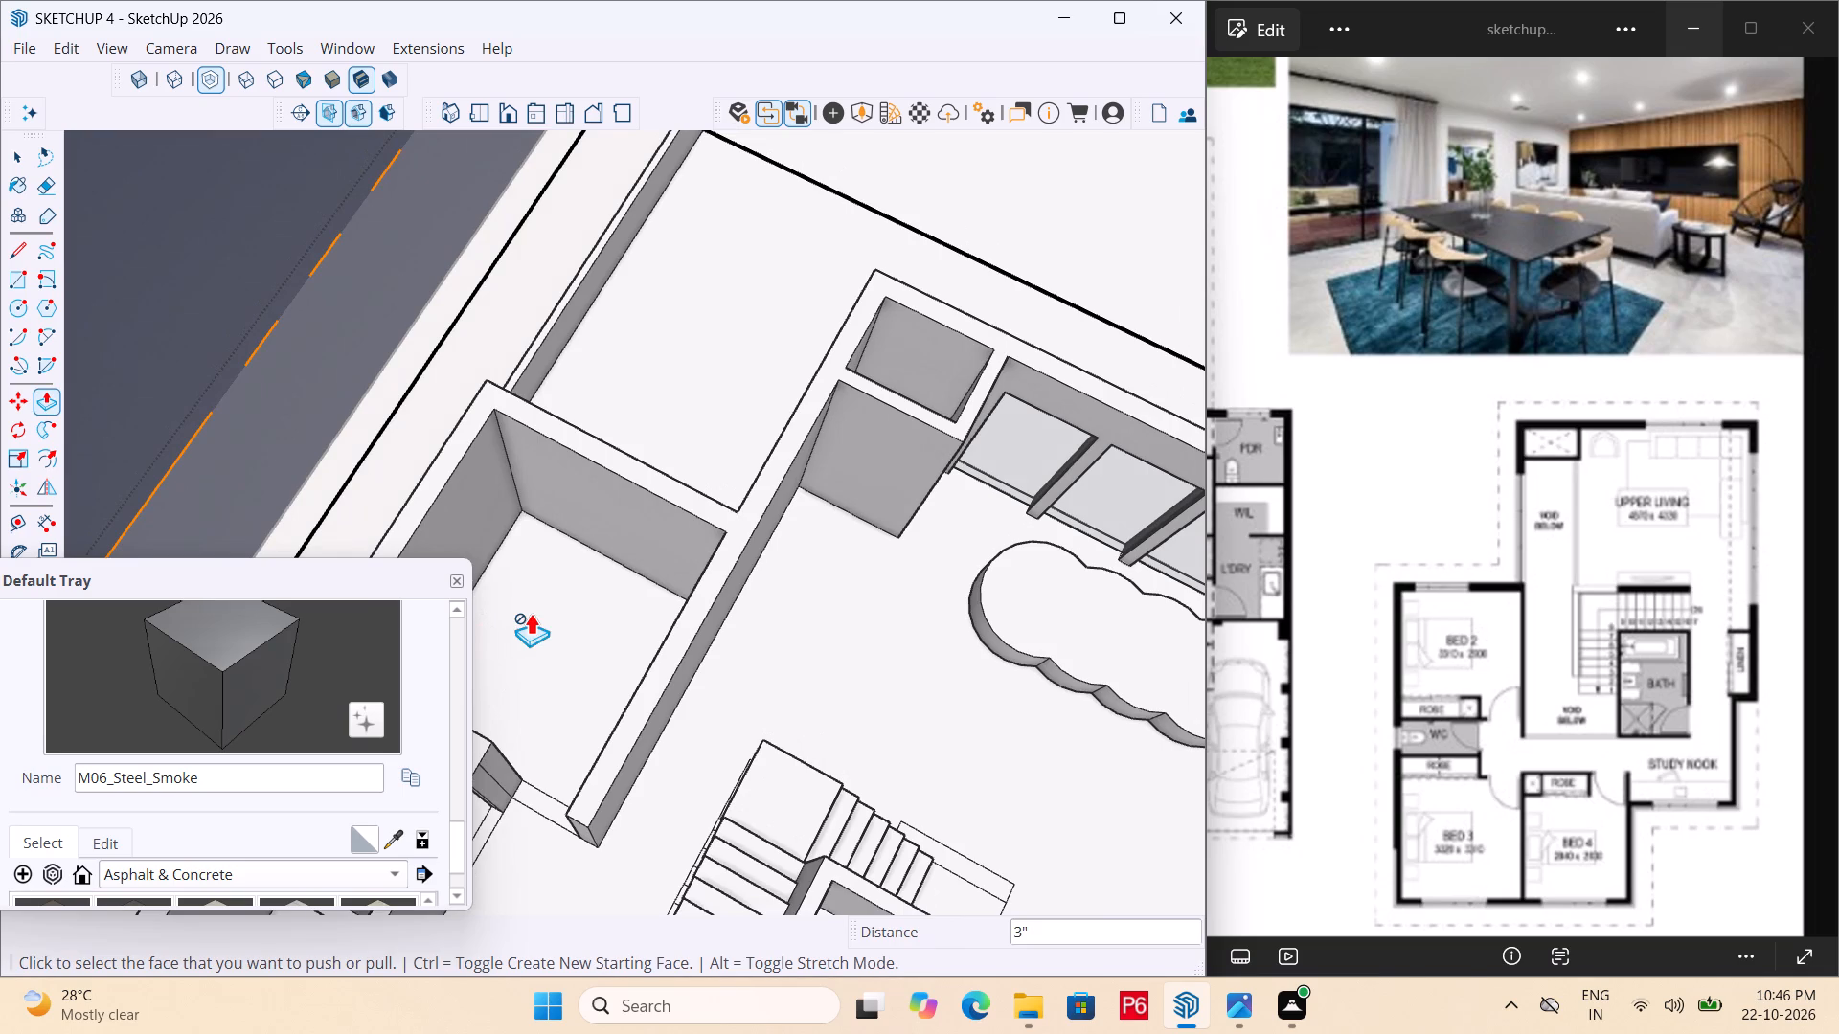
{"action": "key", "text": "r"}
{"action": "scroll", "coordinate": [851, 420], "scroll_direction": "down", "scroll_amount": 5}
{"action": "middle_click_drag", "start_coordinate": [638, 522], "coordinate": [556, 566]}
{"action": "scroll", "coordinate": [556, 566], "scroll_direction": "up", "scroll_amount": 1}
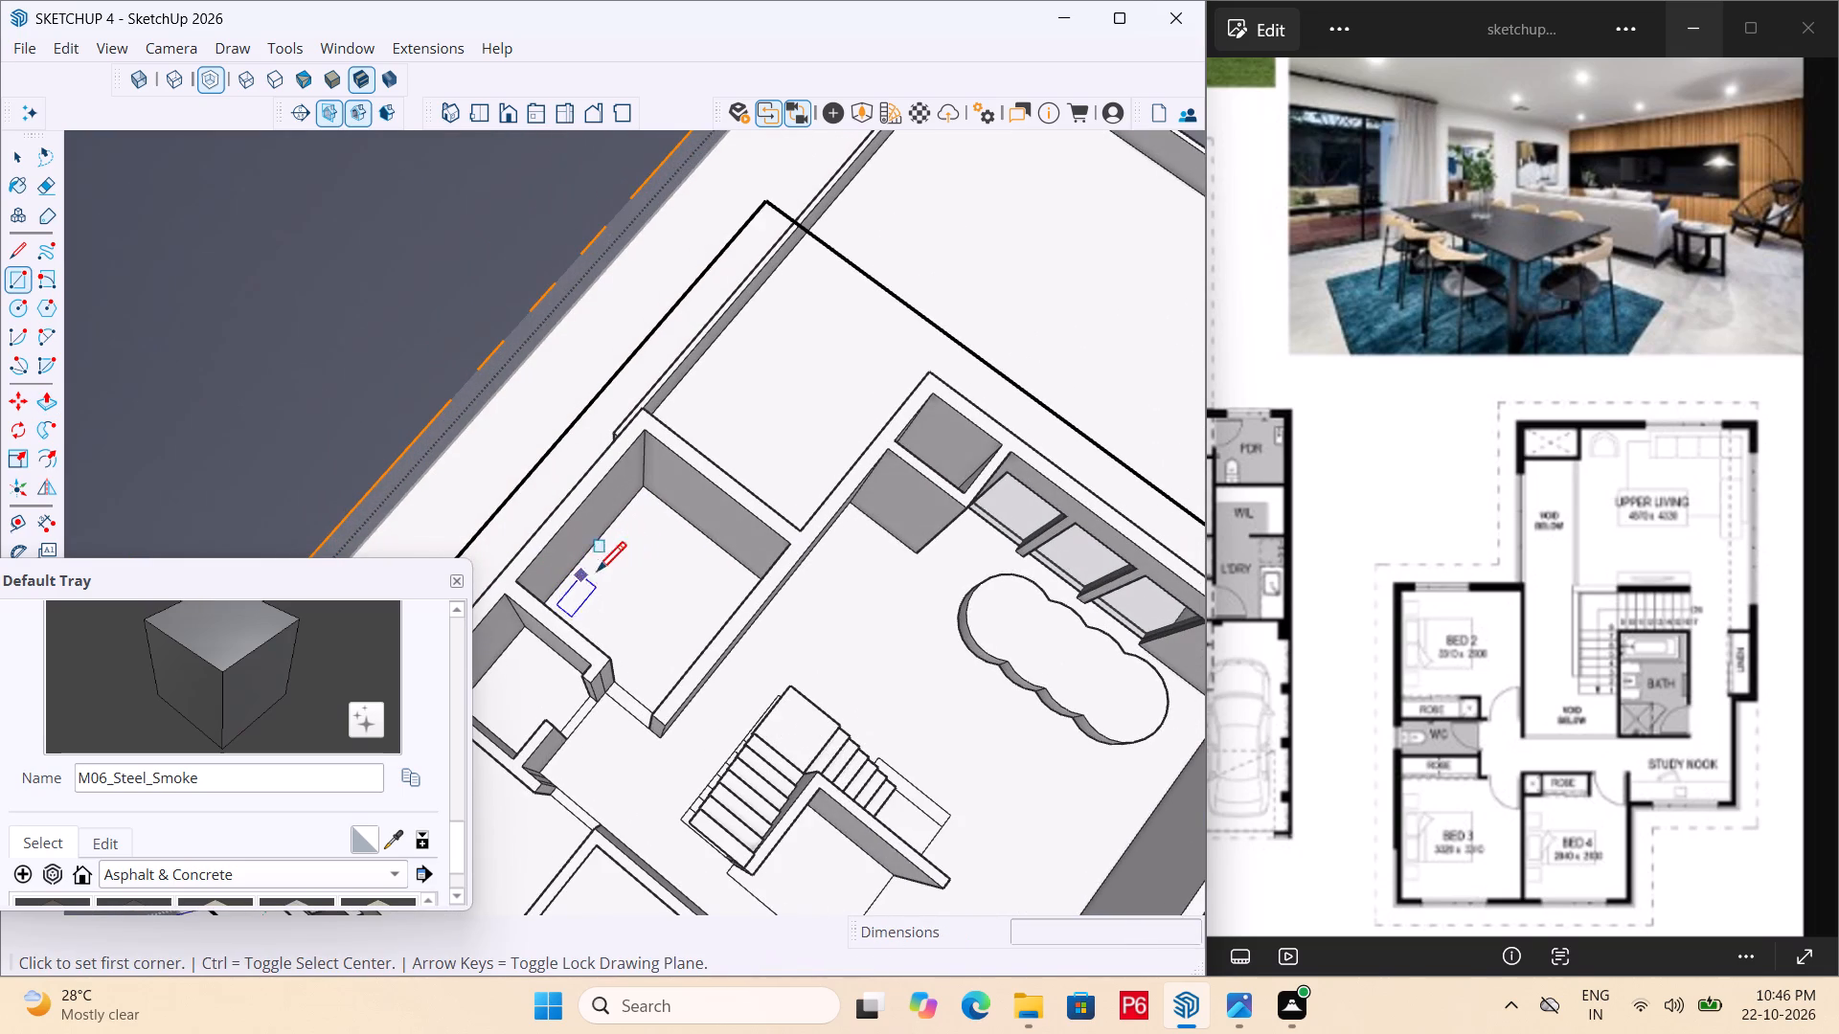
{"action": "scroll", "coordinate": [604, 557], "scroll_direction": "up", "scroll_amount": 5}
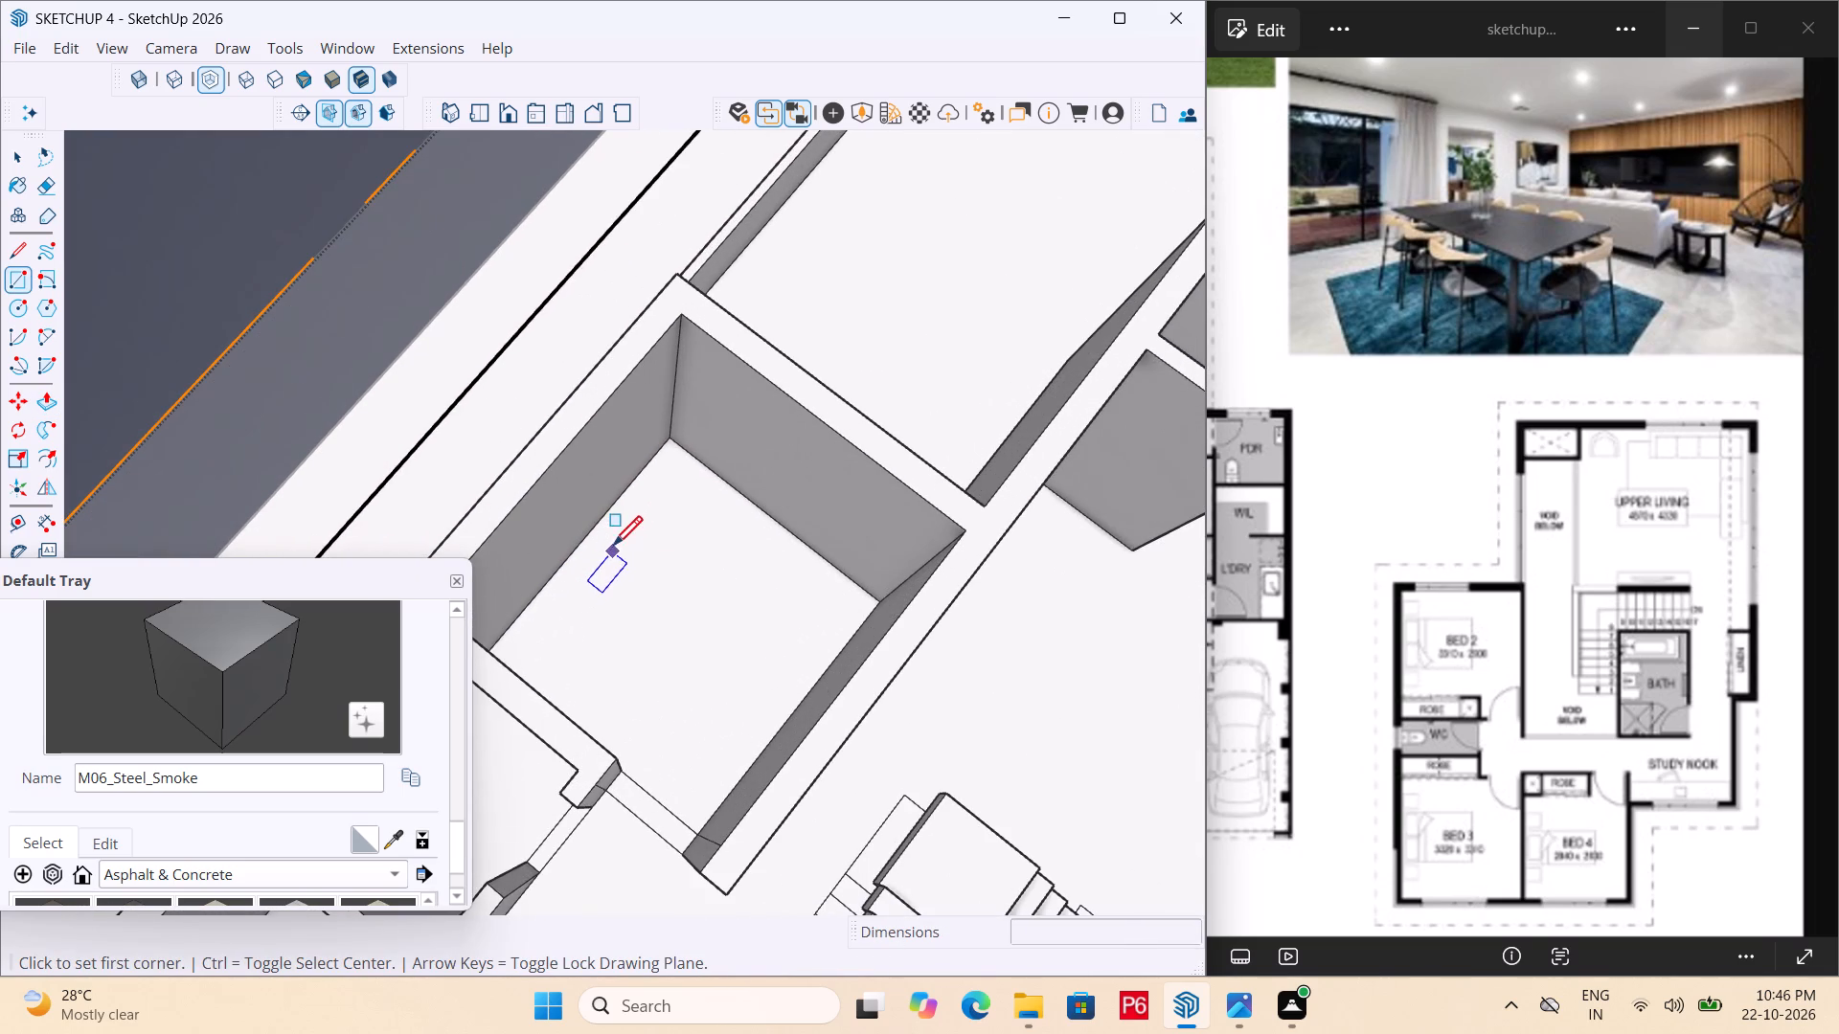
{"action": "left_click_drag", "start_coordinate": [620, 520], "coordinate": [635, 534]}
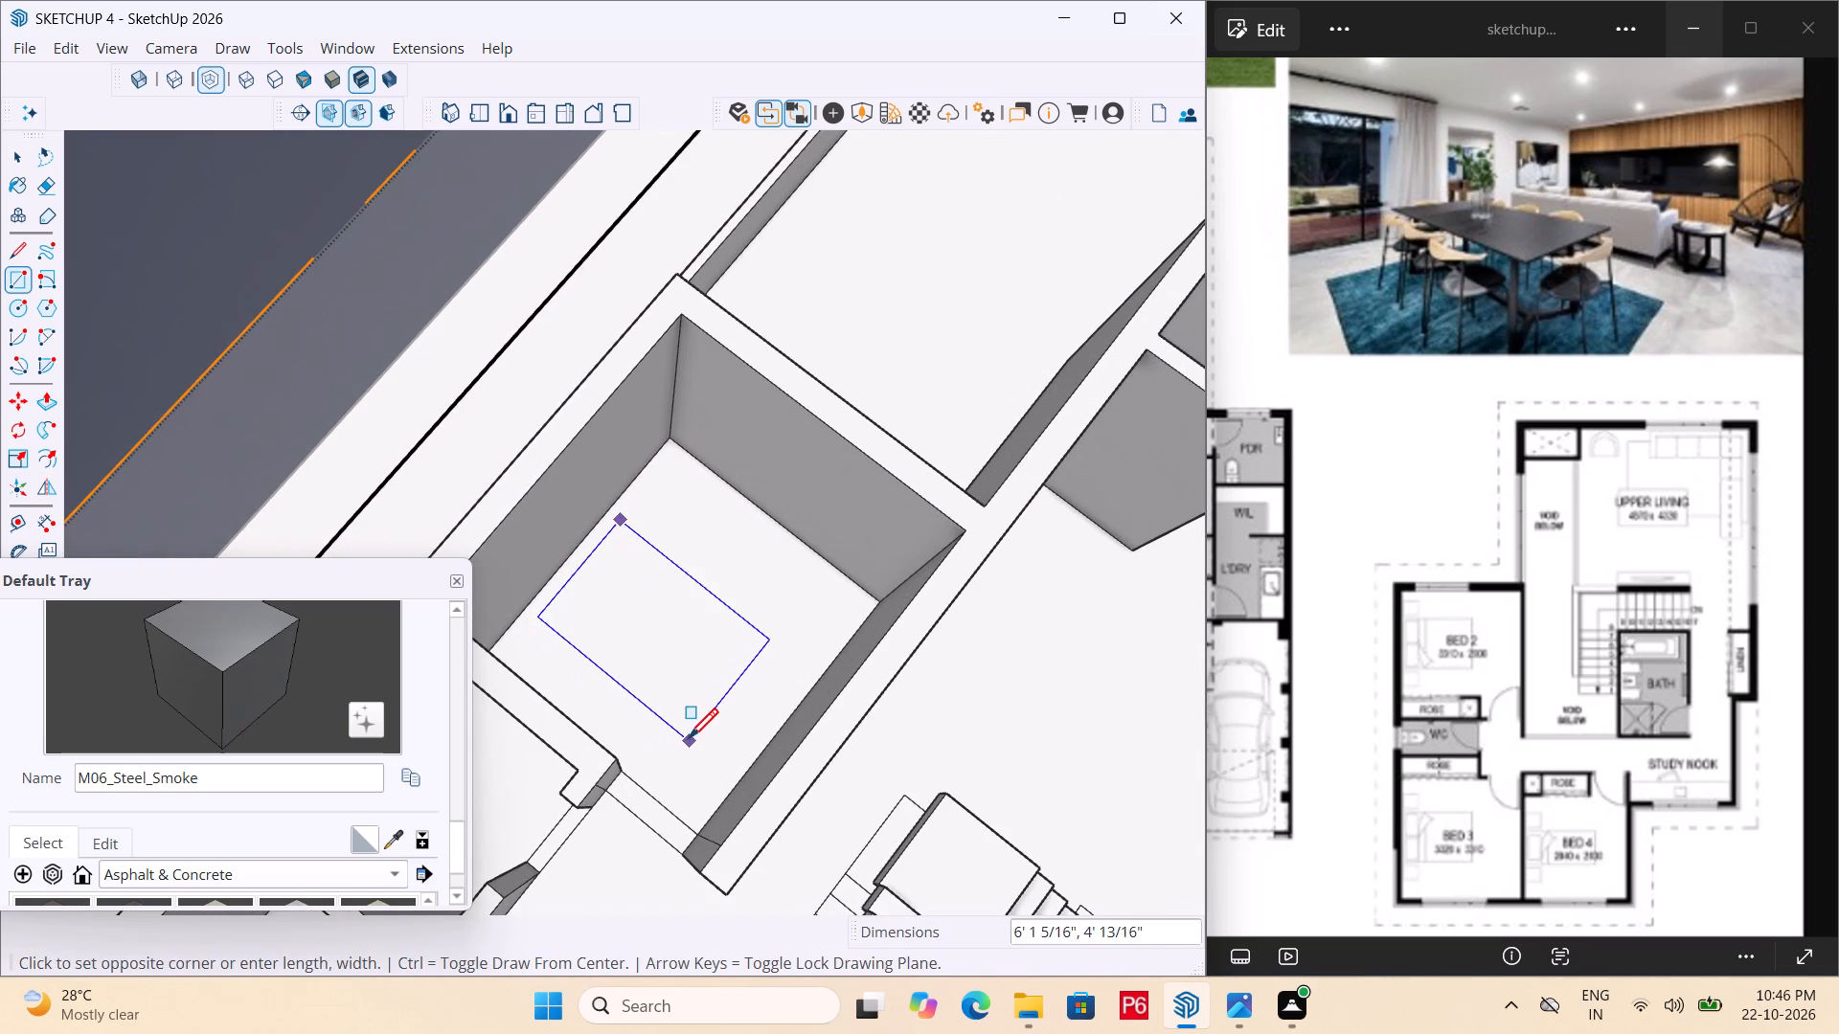
{"action": "left_click_drag", "start_coordinate": [688, 766], "coordinate": [688, 738]}
{"action": "key", "text": "space"}
Draw a rectangle about 4'3" by 5'10" on the floor of Bed 3, in front of the windows.
{"action": "middle_click_drag", "start_coordinate": [679, 636], "coordinate": [724, 403]}
{"action": "scroll", "coordinate": [724, 403], "scroll_direction": "down", "scroll_amount": 7}
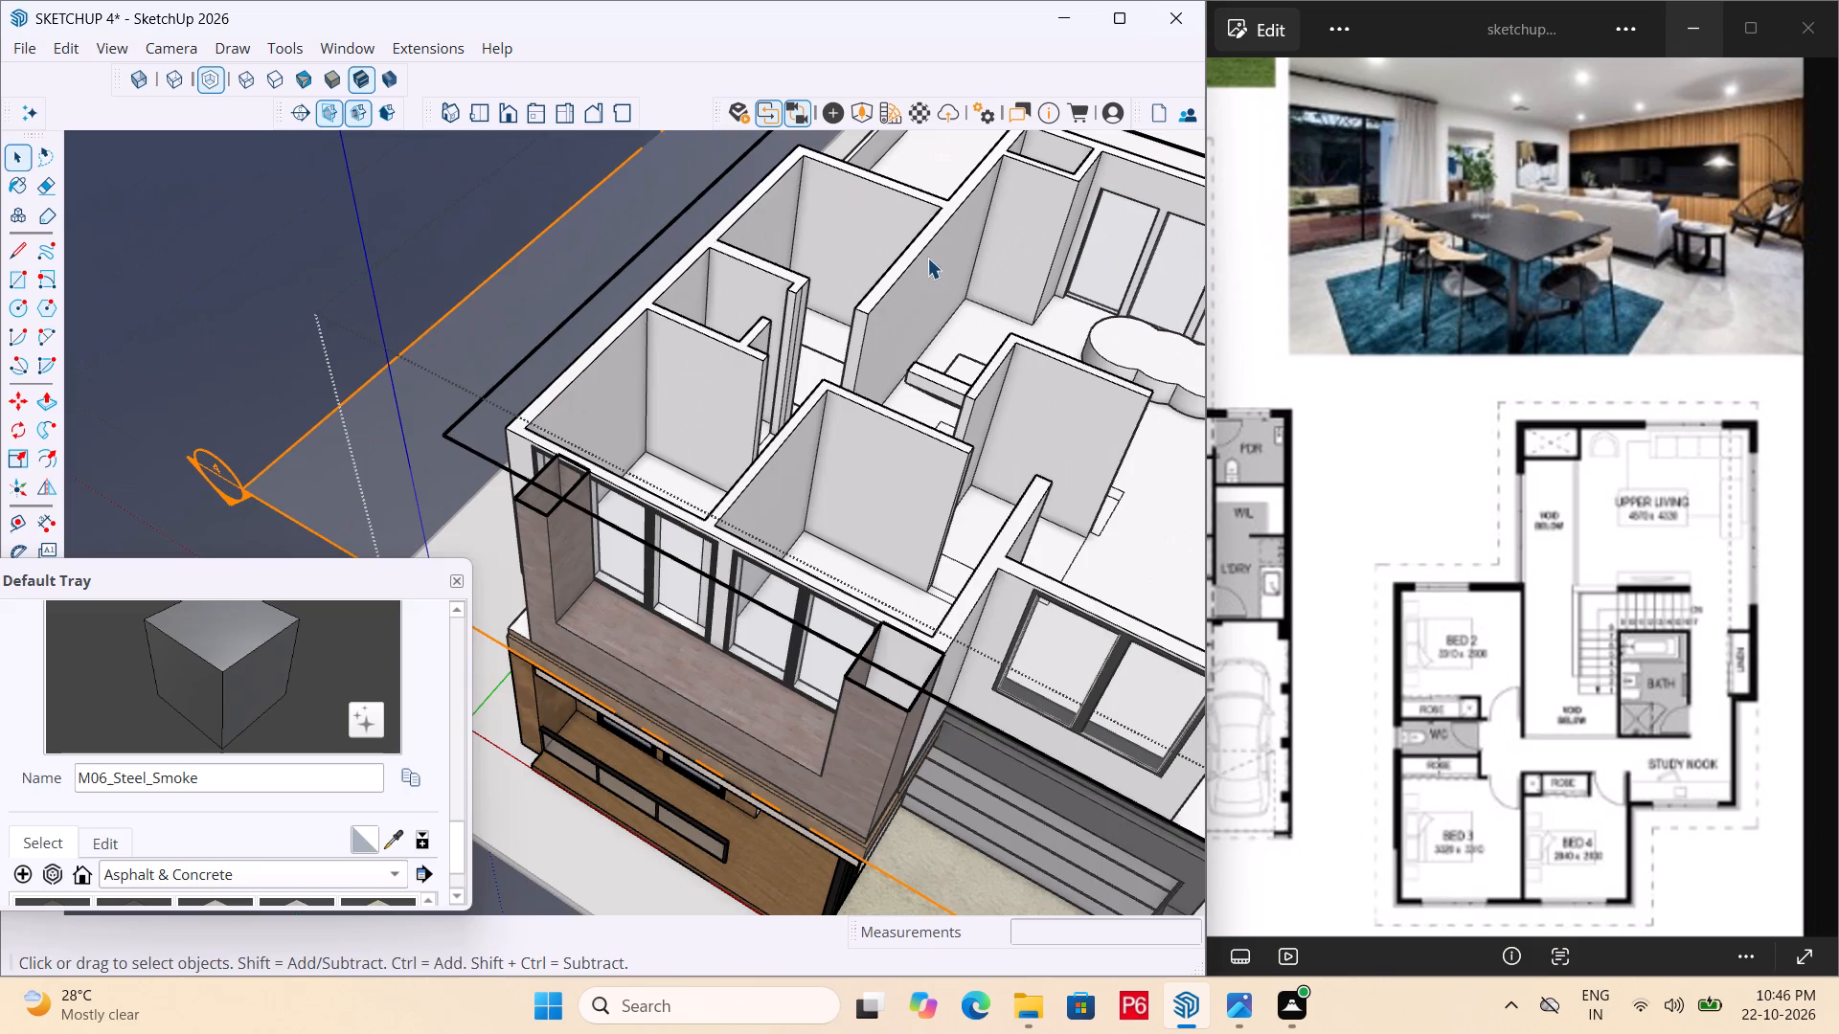
{"action": "middle_click_drag", "start_coordinate": [712, 586], "coordinate": [363, 854]}
{"action": "scroll", "coordinate": [355, 797], "scroll_direction": "up", "scroll_amount": 3}
{"action": "scroll", "coordinate": [769, 560], "scroll_direction": "down", "scroll_amount": 5}
{"action": "middle_click_drag", "start_coordinate": [676, 624], "coordinate": [594, 627]}
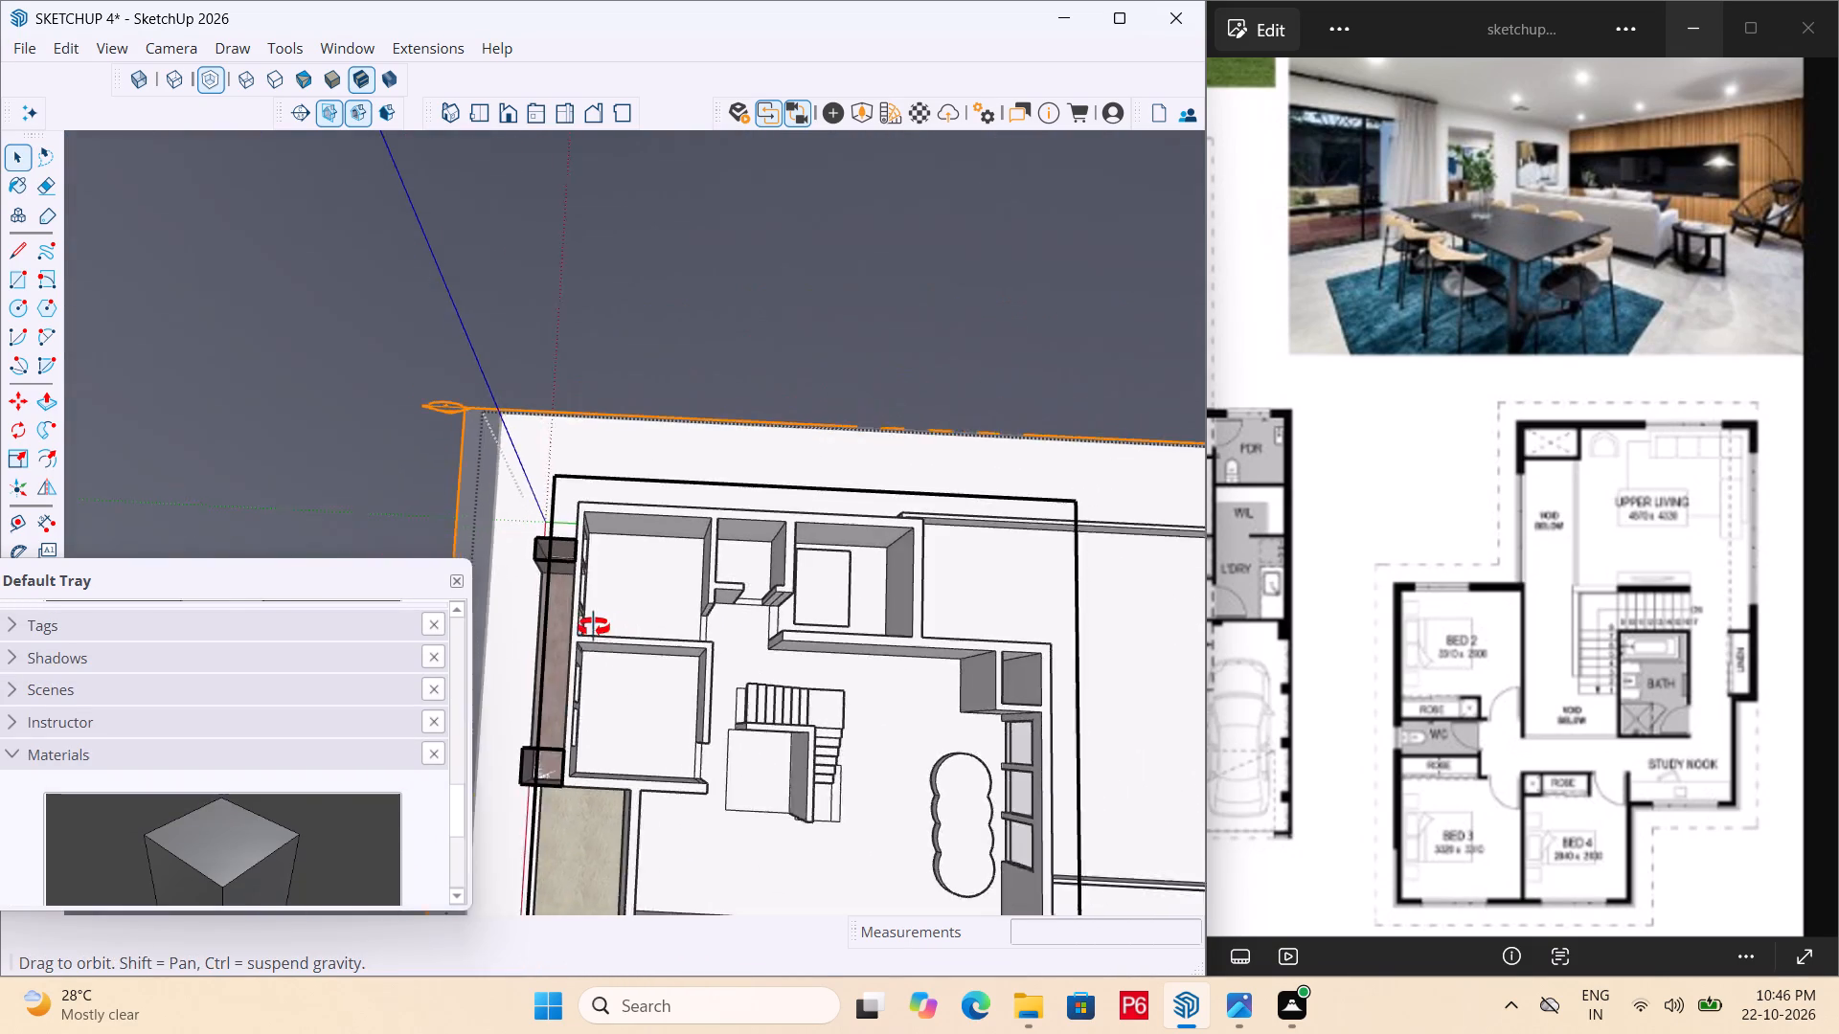
{"action": "middle_click_drag", "start_coordinate": [594, 627], "coordinate": [315, 598]}
{"action": "scroll", "coordinate": [600, 590], "scroll_direction": "up", "scroll_amount": 5}
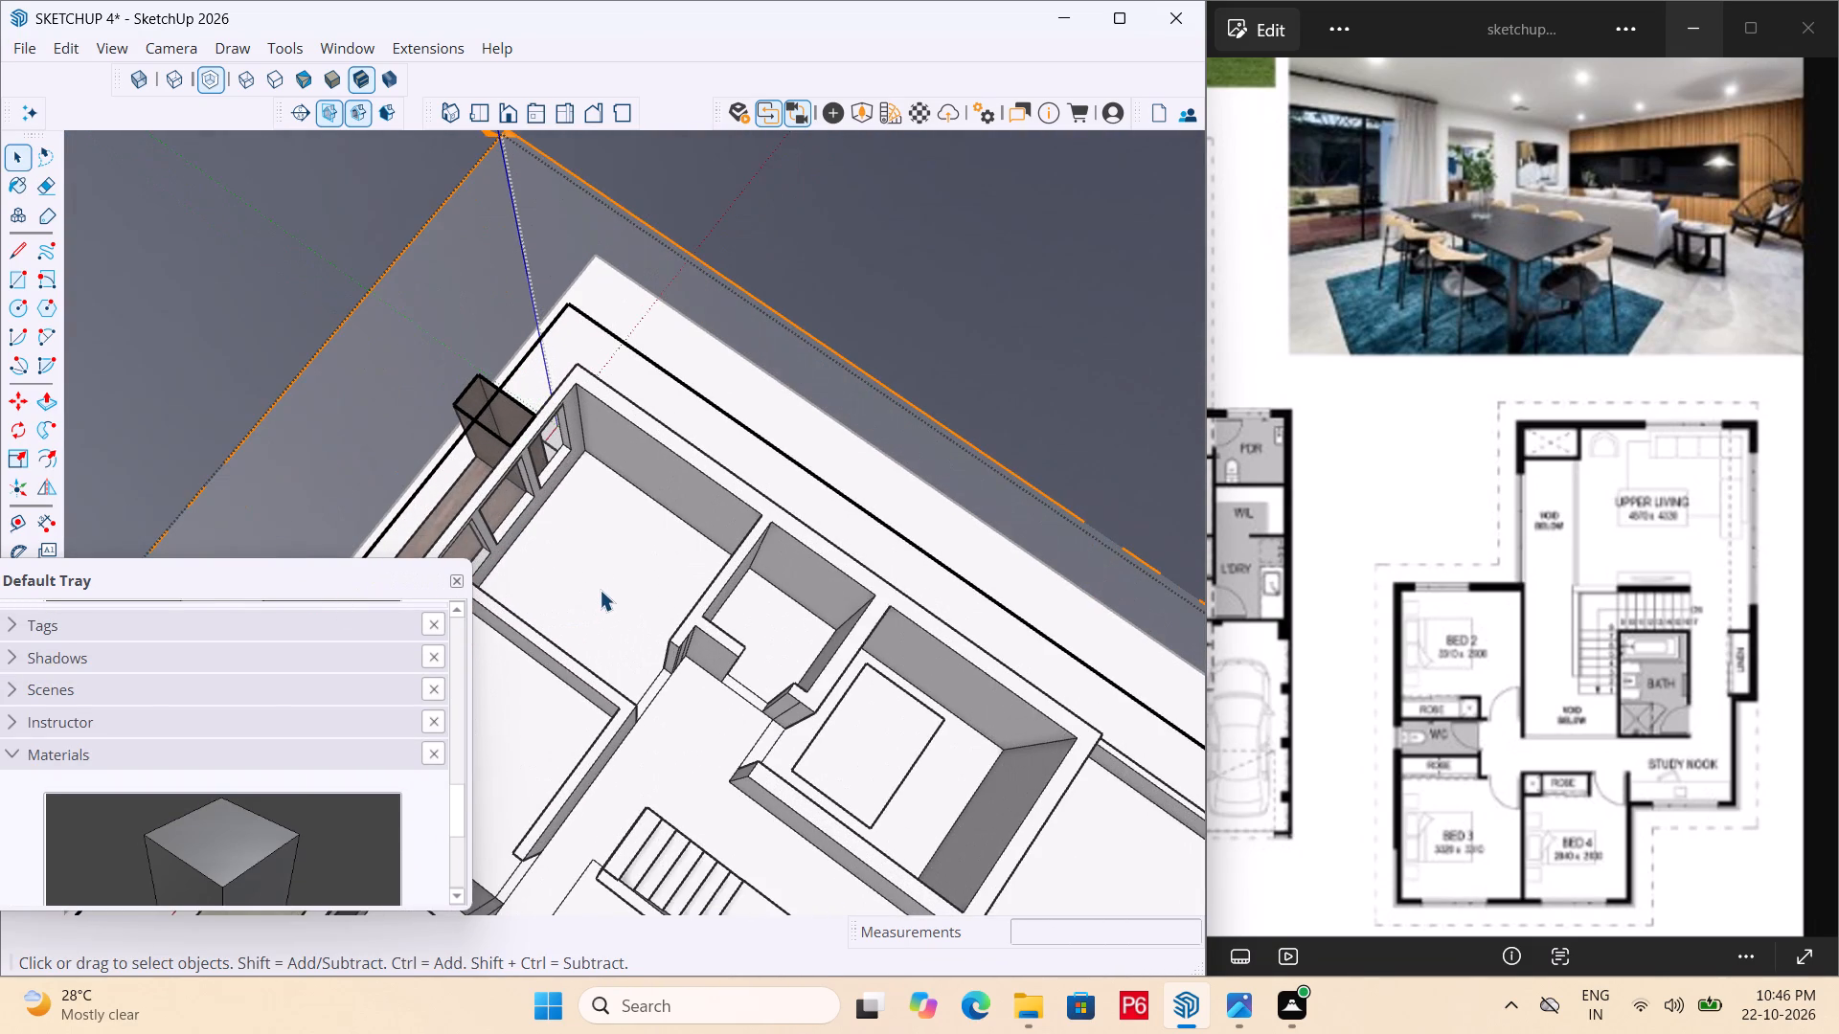
{"action": "middle_click_drag", "start_coordinate": [548, 575], "coordinate": [371, 523]}
{"action": "scroll", "coordinate": [527, 530], "scroll_direction": "up", "scroll_amount": 4}
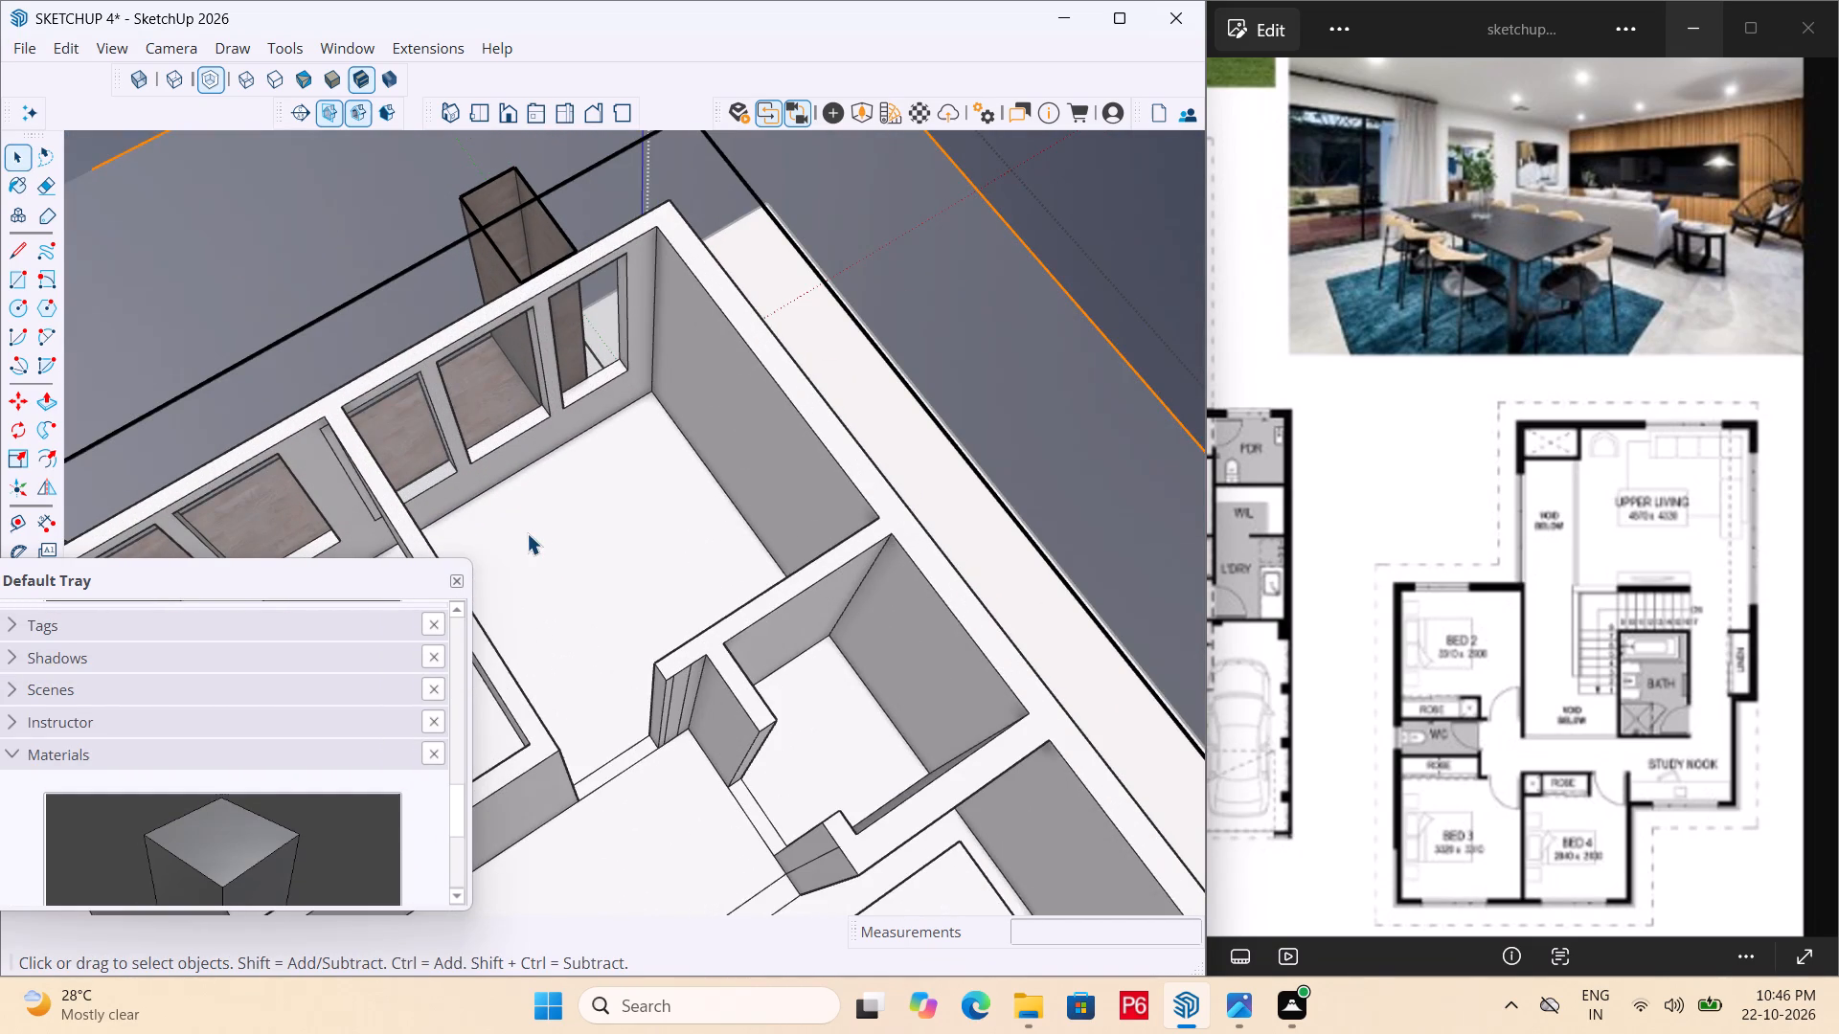
{"action": "key", "text": "r"}
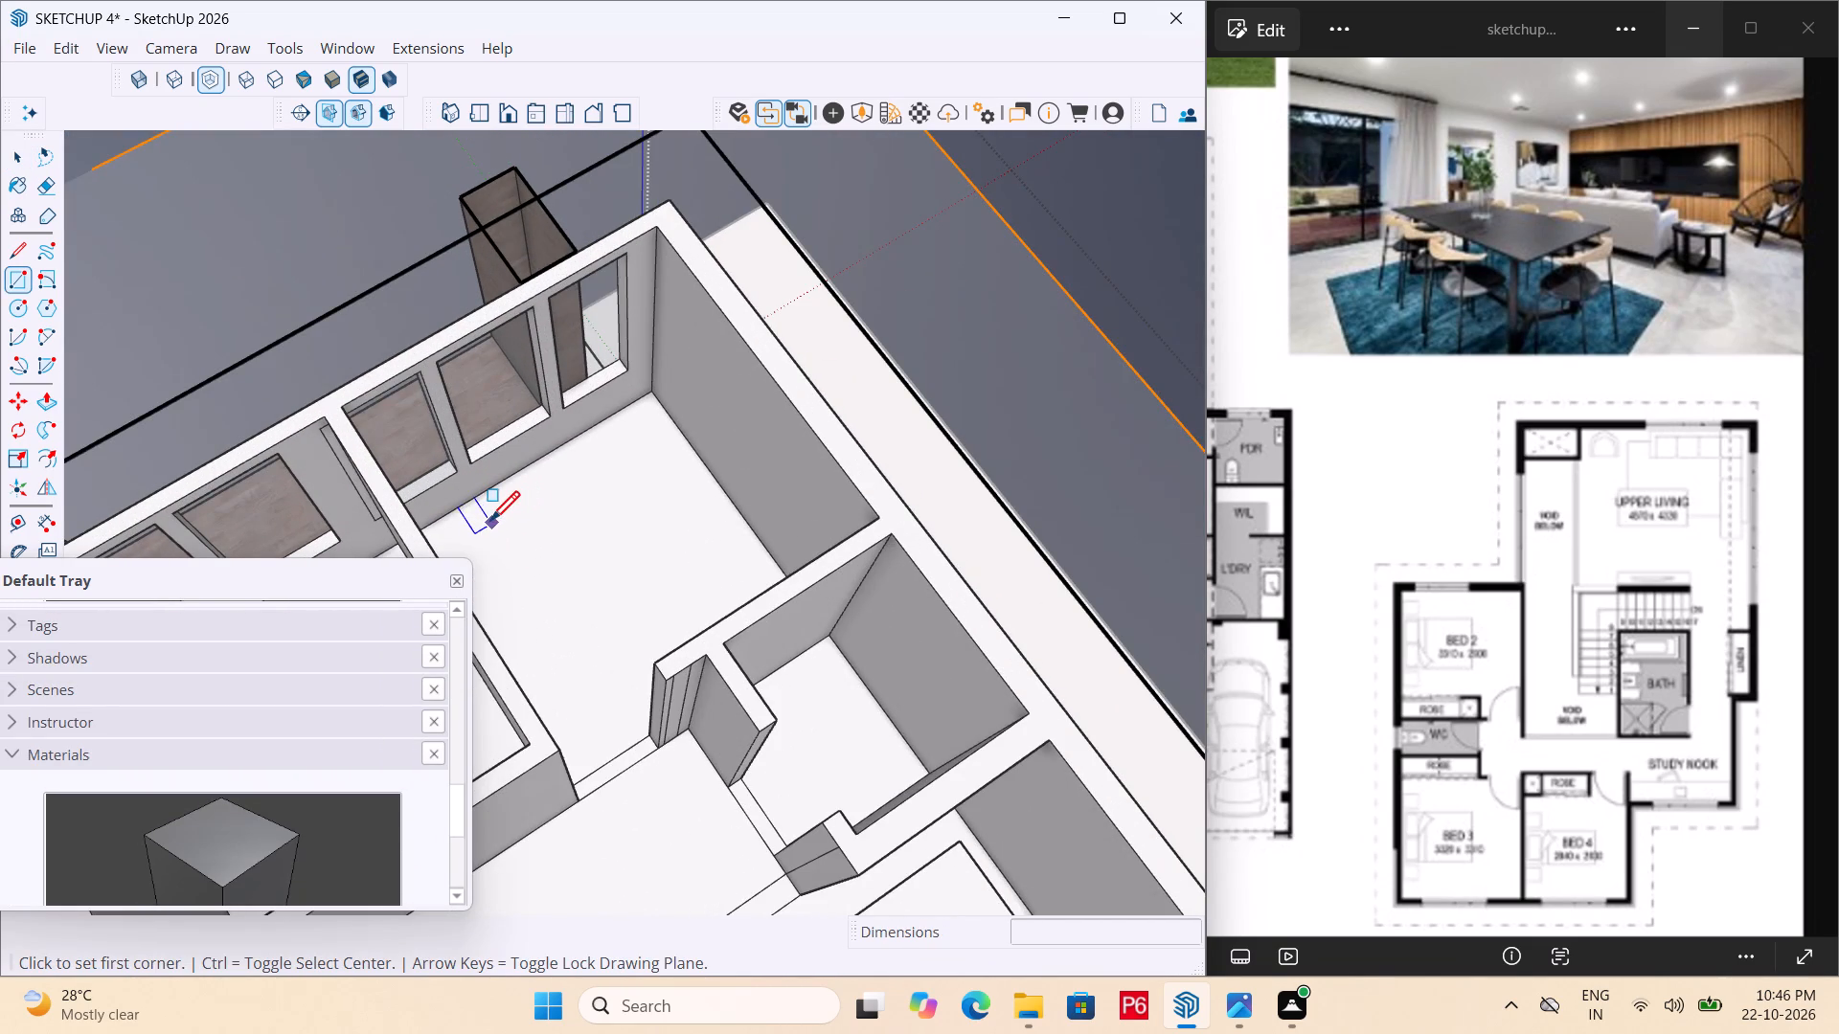
{"action": "left_click_drag", "start_coordinate": [485, 521], "coordinate": [493, 520]}
{"action": "left_click", "coordinate": [687, 594]}
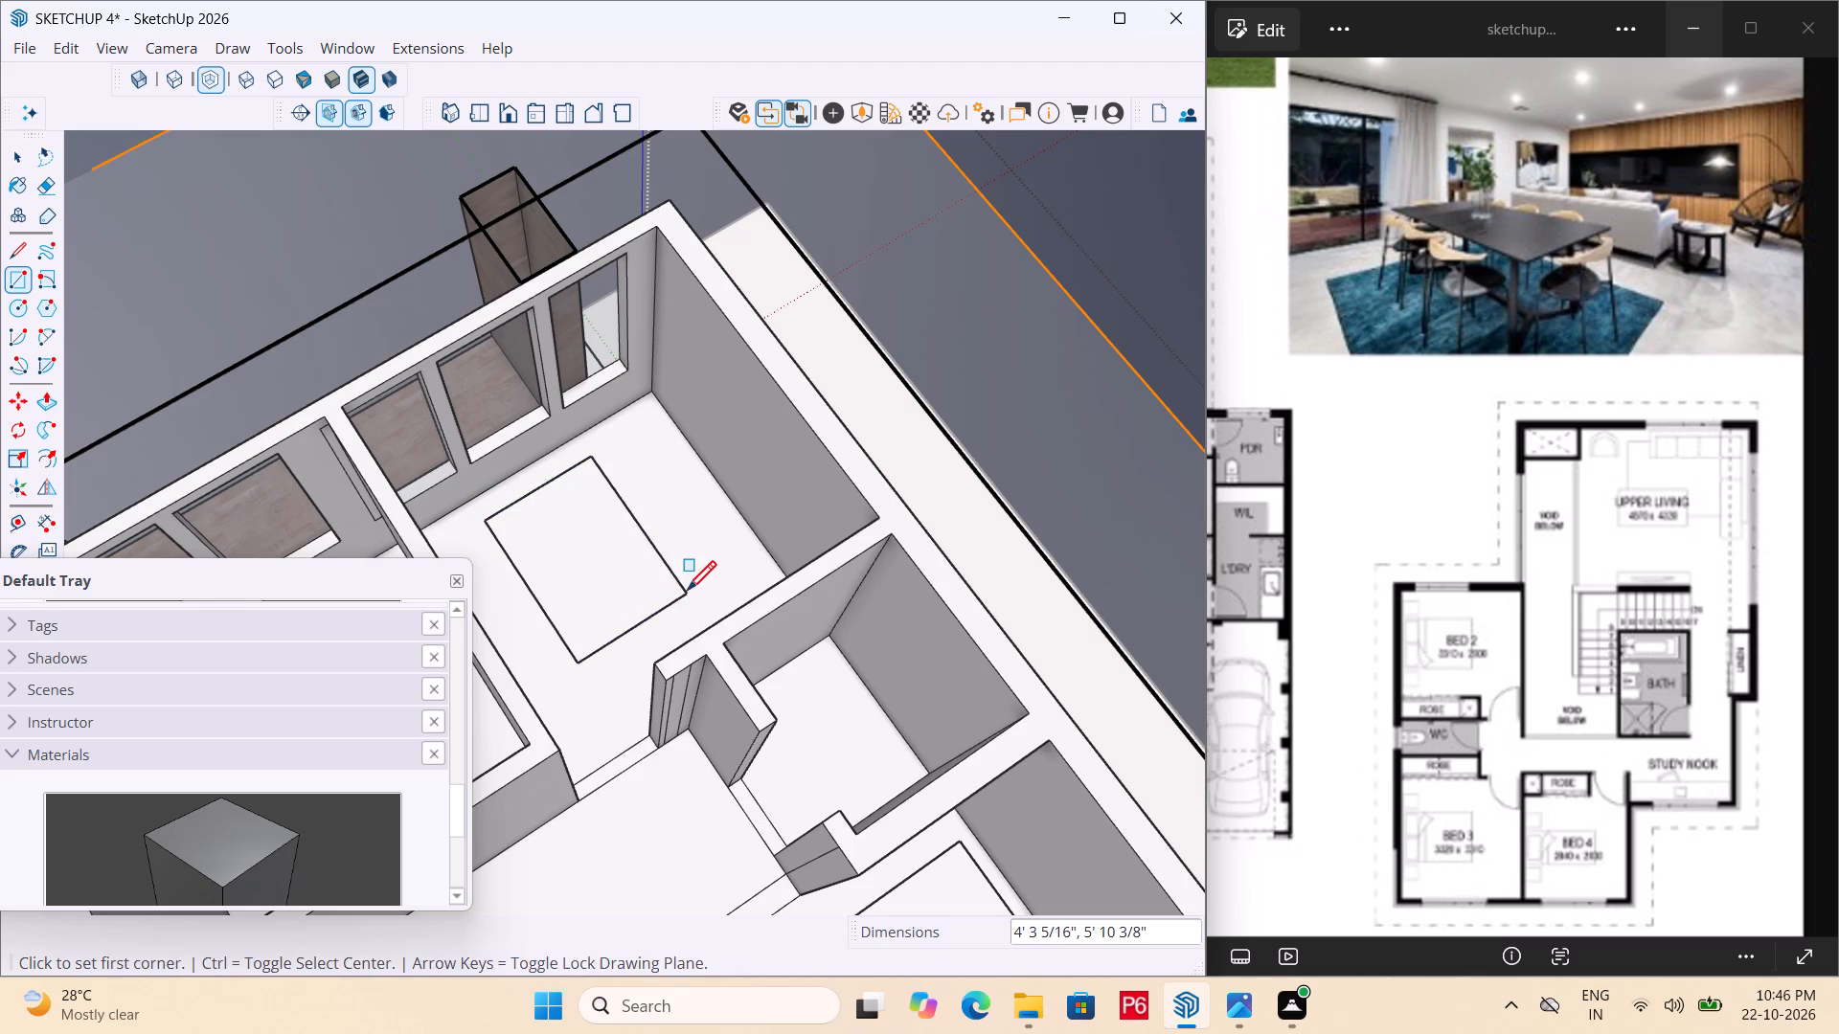
{"action": "key", "text": "space"}
Draw a rectangle about 4'4" by 6'7" on the floor of Bed 4, in front of the windows.
{"action": "scroll", "coordinate": [624, 481], "scroll_direction": "down", "scroll_amount": 3}
{"action": "scroll", "coordinate": [831, 461], "scroll_direction": "down", "scroll_amount": 5}
{"action": "scroll", "coordinate": [575, 581], "scroll_direction": "up", "scroll_amount": 10}
{"action": "middle_click", "coordinate": [575, 581]}
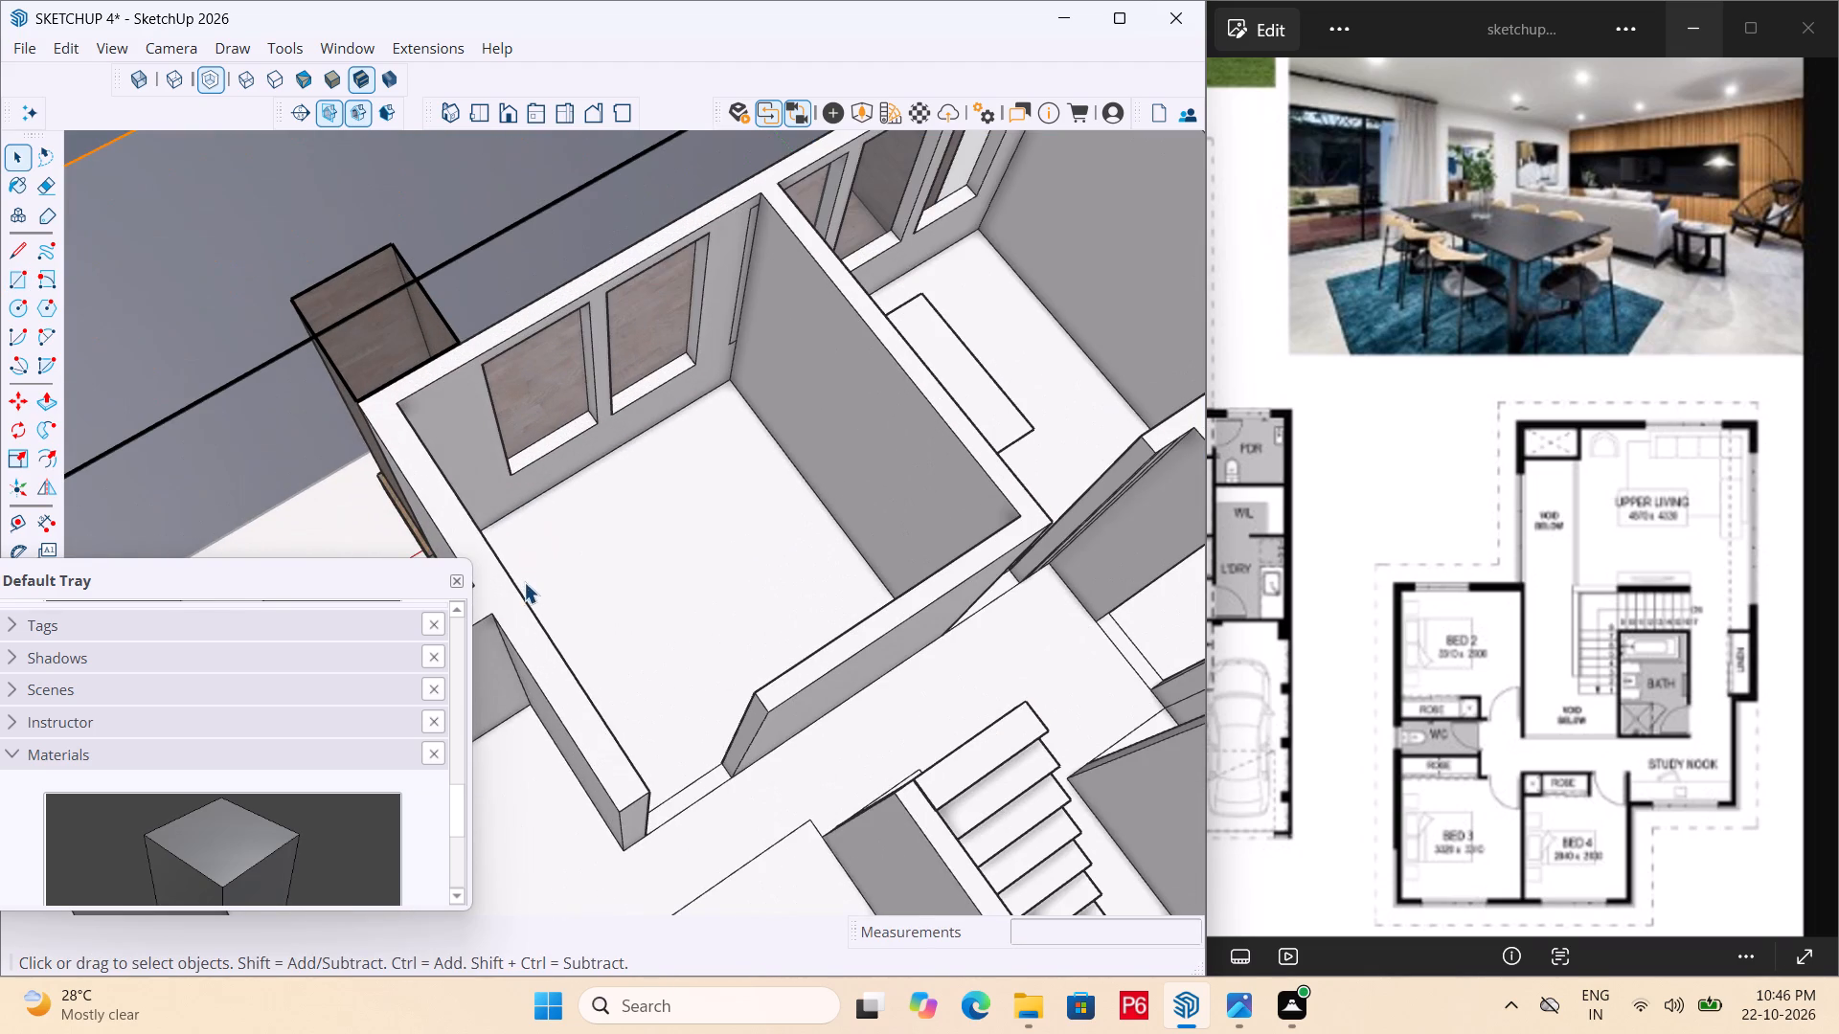
{"action": "key", "text": "r"}
{"action": "left_click_drag", "start_coordinate": [542, 519], "coordinate": [552, 525]}
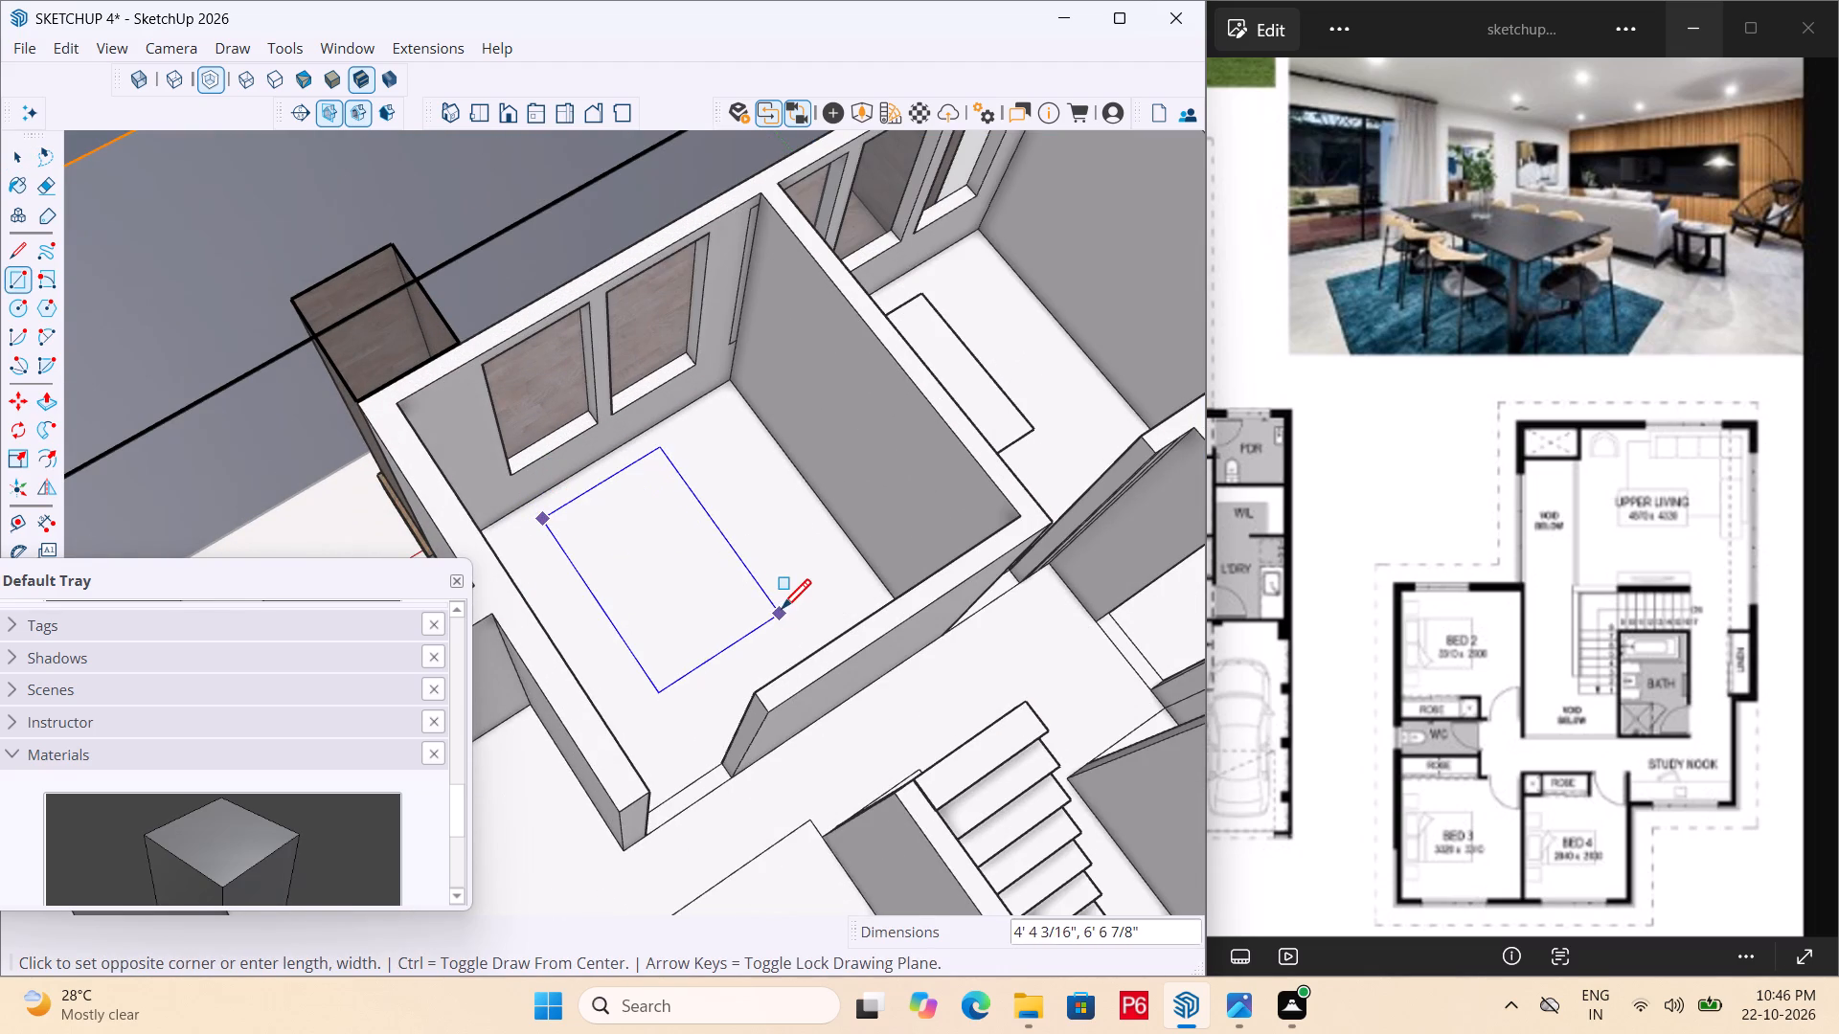
{"action": "left_click", "coordinate": [782, 612]}
Save the house model with the three bedroom floor rectangles.
{"action": "scroll", "coordinate": [785, 487], "scroll_direction": "down", "scroll_amount": 5}
{"action": "key", "text": "ctrl+s"}
{"action": "key", "text": "ctrl+s"}
{"action": "key", "text": "ctrl+s"}
{"action": "scroll", "coordinate": [420, 548], "scroll_direction": "down", "scroll_amount": 1, "text": "ctrl"}
{"action": "key", "text": "ctrl+s"}
{"action": "key", "text": "ctrl+s"}
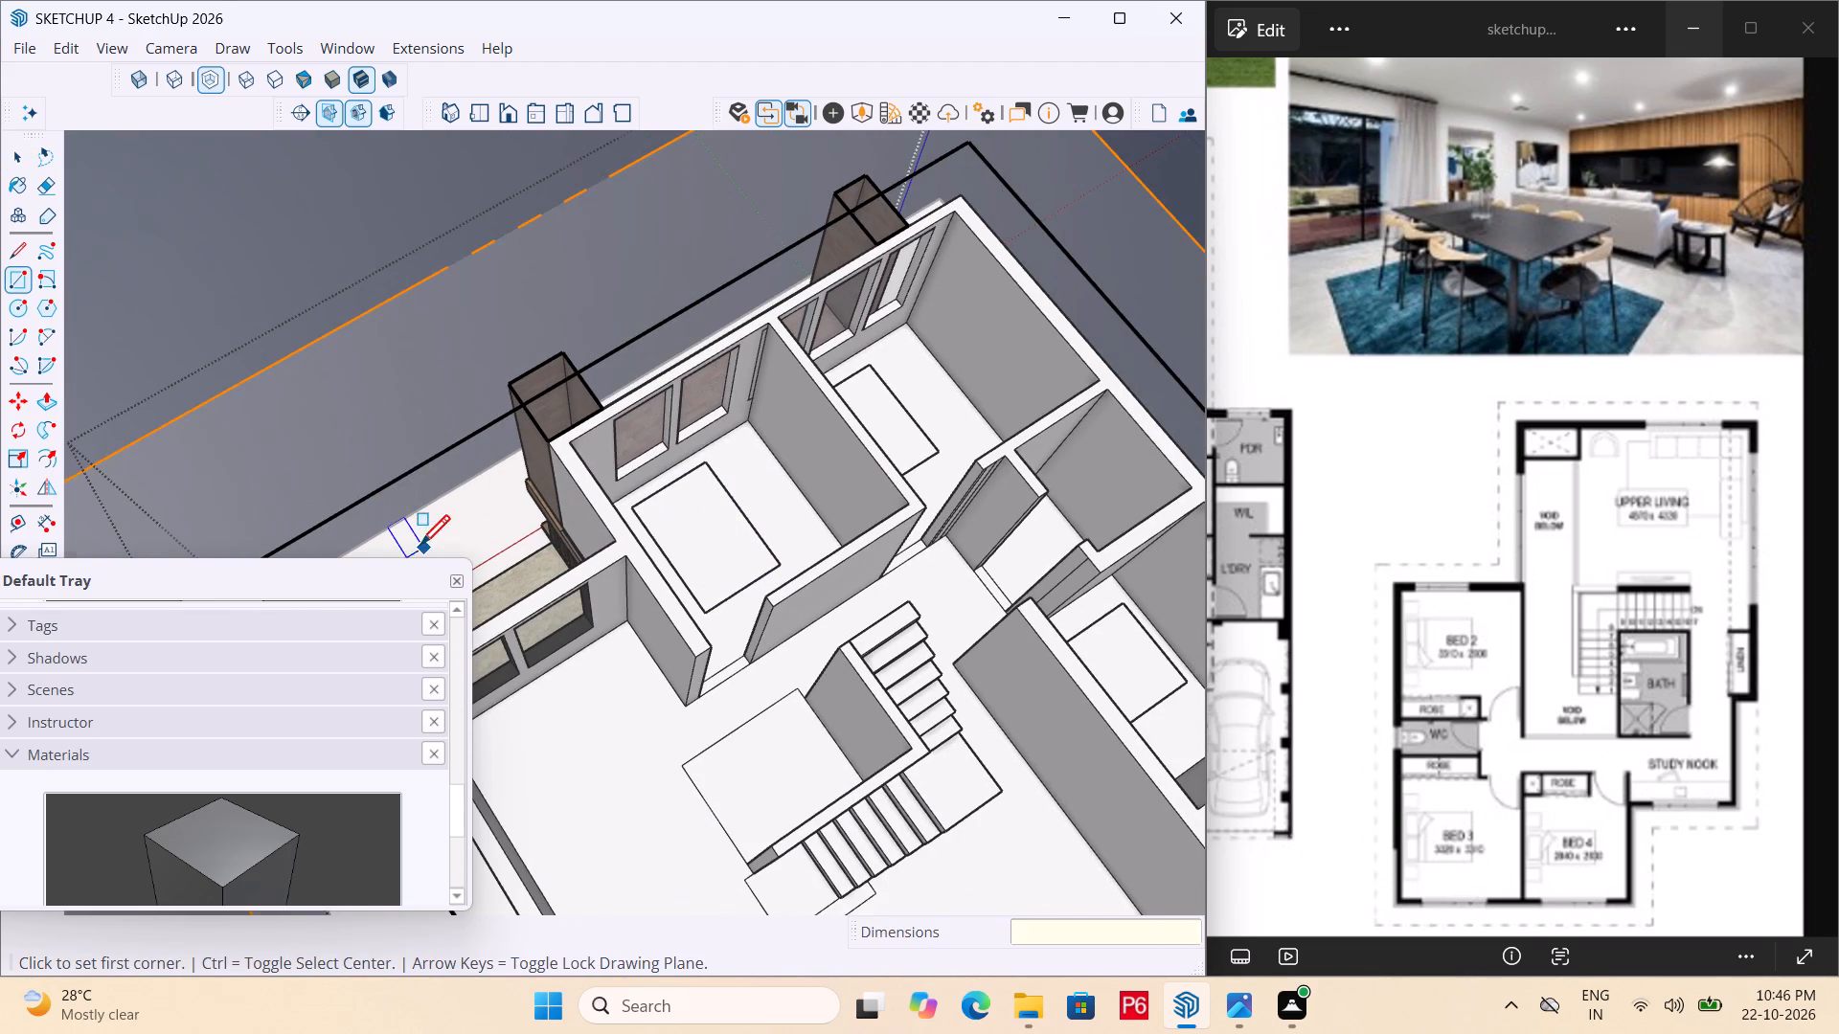
{"action": "key", "text": "ctrl+s"}
{"action": "key", "text": "ctrl+s"}
{"action": "key", "text": "ctrl+s"}
{"action": "scroll", "coordinate": [527, 457], "scroll_direction": "down", "scroll_amount": 4, "text": "ctrl"}
{"action": "key", "text": "ctrl+s"}
{"action": "scroll", "coordinate": [511, 502], "scroll_direction": "down", "scroll_amount": 9}
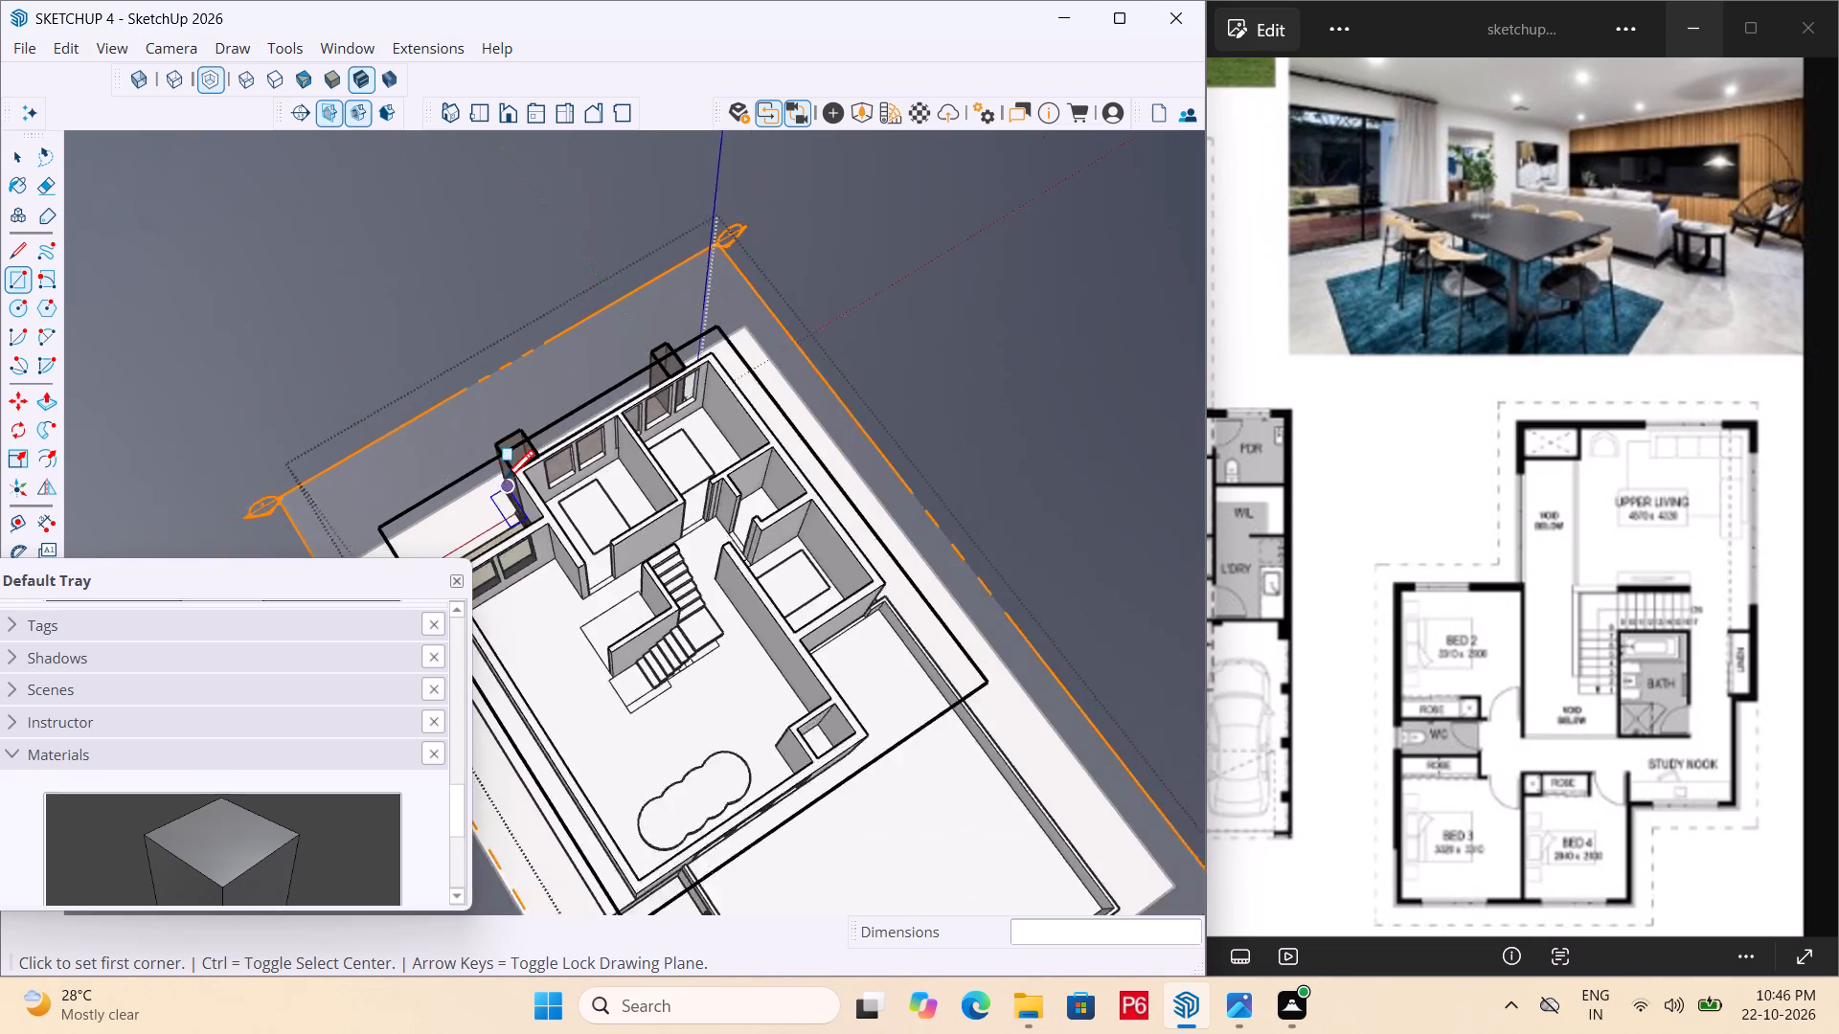
{"action": "scroll", "coordinate": [505, 483], "scroll_direction": "down", "scroll_amount": 4}
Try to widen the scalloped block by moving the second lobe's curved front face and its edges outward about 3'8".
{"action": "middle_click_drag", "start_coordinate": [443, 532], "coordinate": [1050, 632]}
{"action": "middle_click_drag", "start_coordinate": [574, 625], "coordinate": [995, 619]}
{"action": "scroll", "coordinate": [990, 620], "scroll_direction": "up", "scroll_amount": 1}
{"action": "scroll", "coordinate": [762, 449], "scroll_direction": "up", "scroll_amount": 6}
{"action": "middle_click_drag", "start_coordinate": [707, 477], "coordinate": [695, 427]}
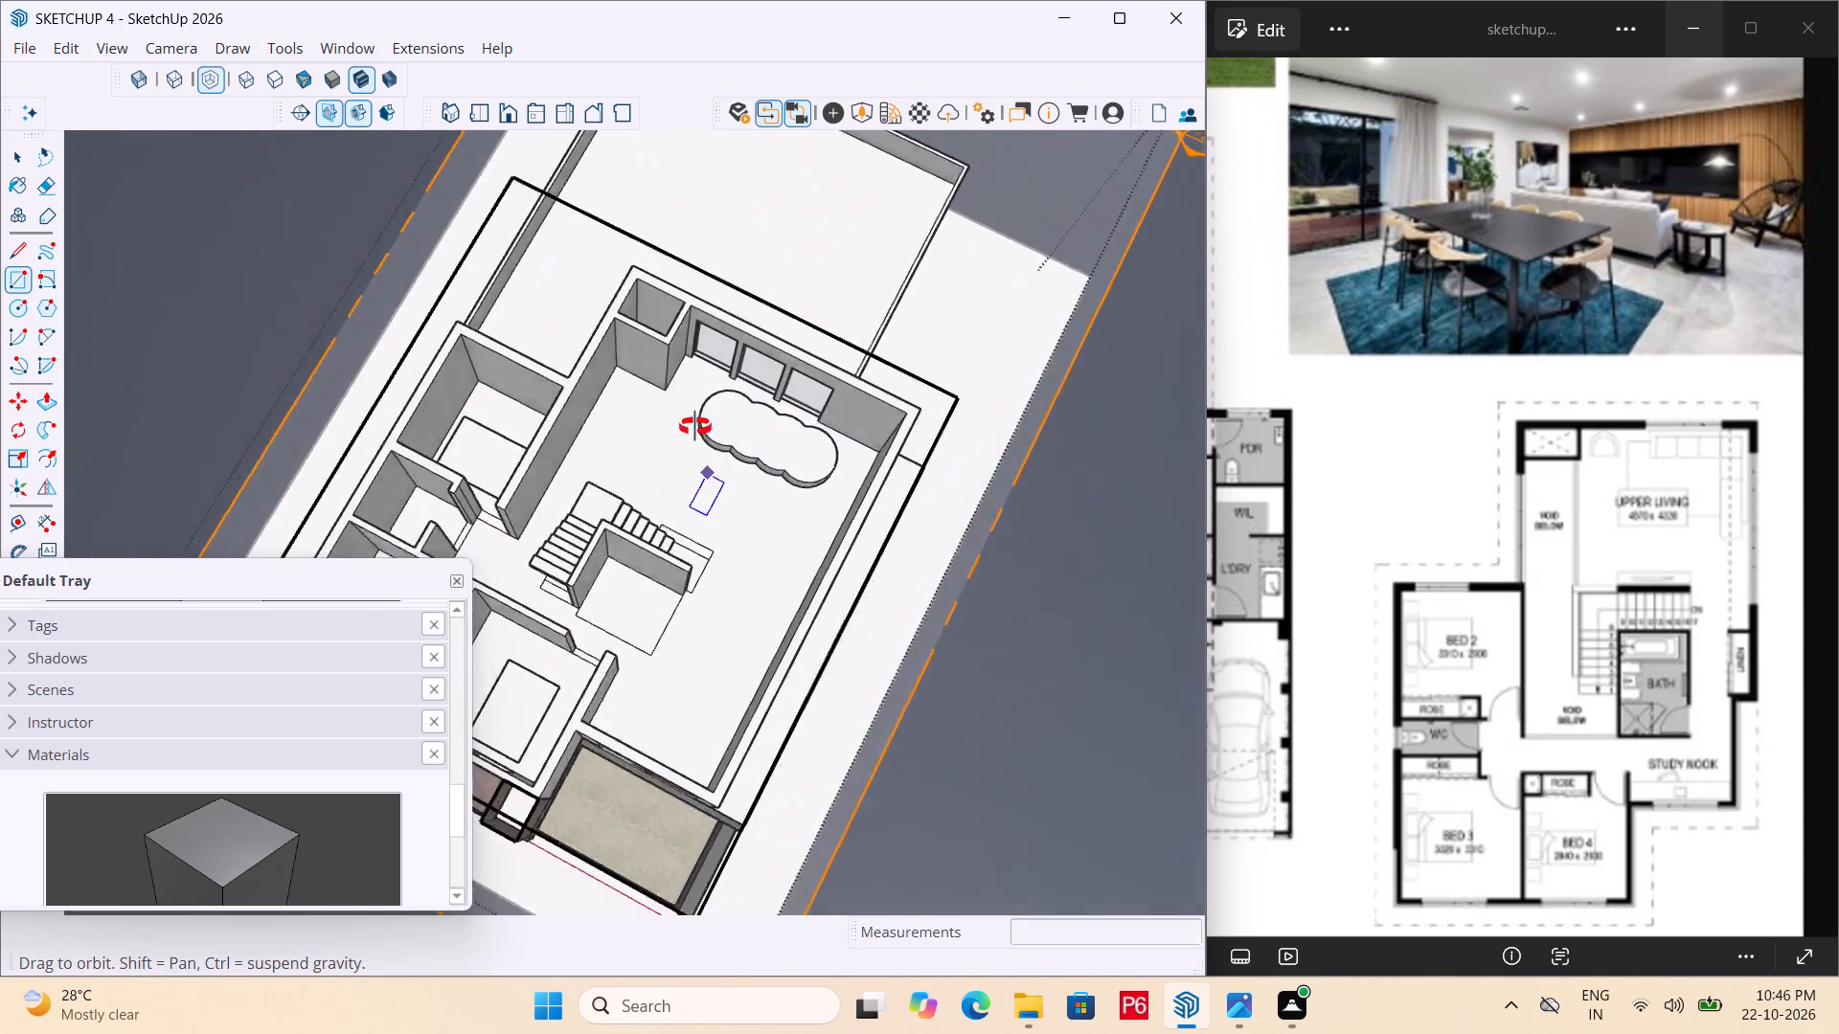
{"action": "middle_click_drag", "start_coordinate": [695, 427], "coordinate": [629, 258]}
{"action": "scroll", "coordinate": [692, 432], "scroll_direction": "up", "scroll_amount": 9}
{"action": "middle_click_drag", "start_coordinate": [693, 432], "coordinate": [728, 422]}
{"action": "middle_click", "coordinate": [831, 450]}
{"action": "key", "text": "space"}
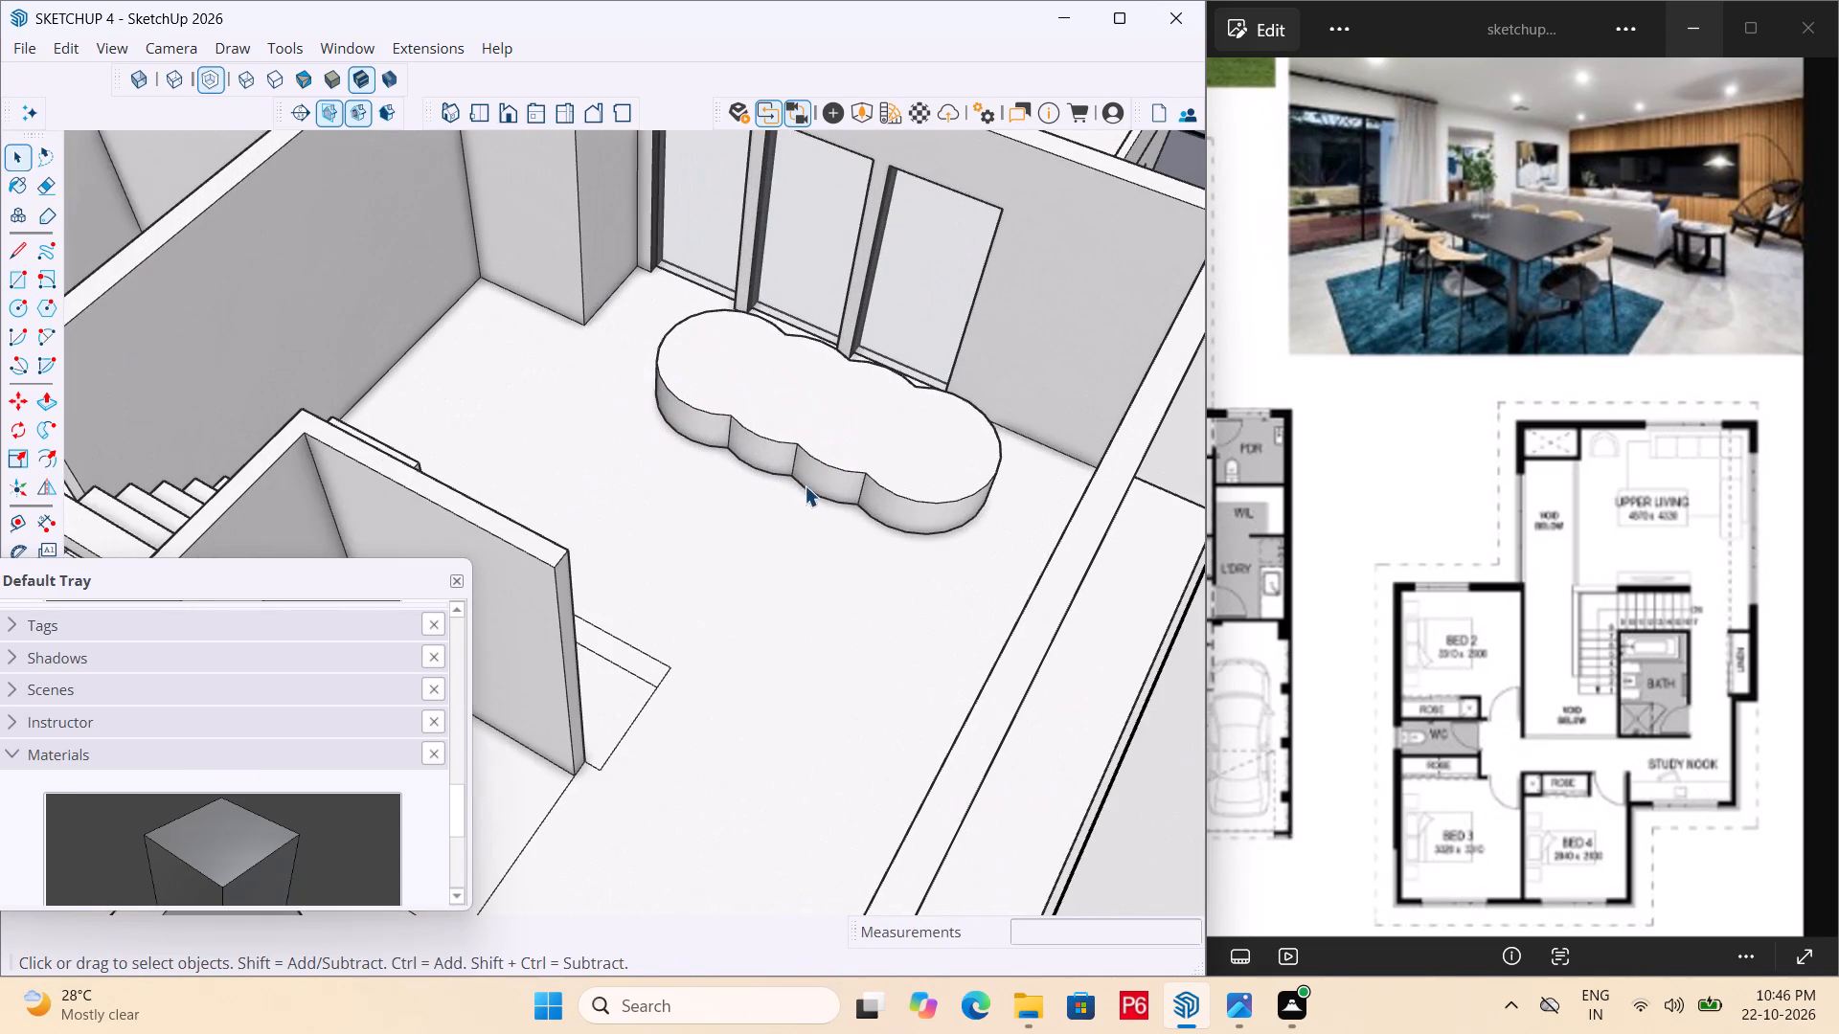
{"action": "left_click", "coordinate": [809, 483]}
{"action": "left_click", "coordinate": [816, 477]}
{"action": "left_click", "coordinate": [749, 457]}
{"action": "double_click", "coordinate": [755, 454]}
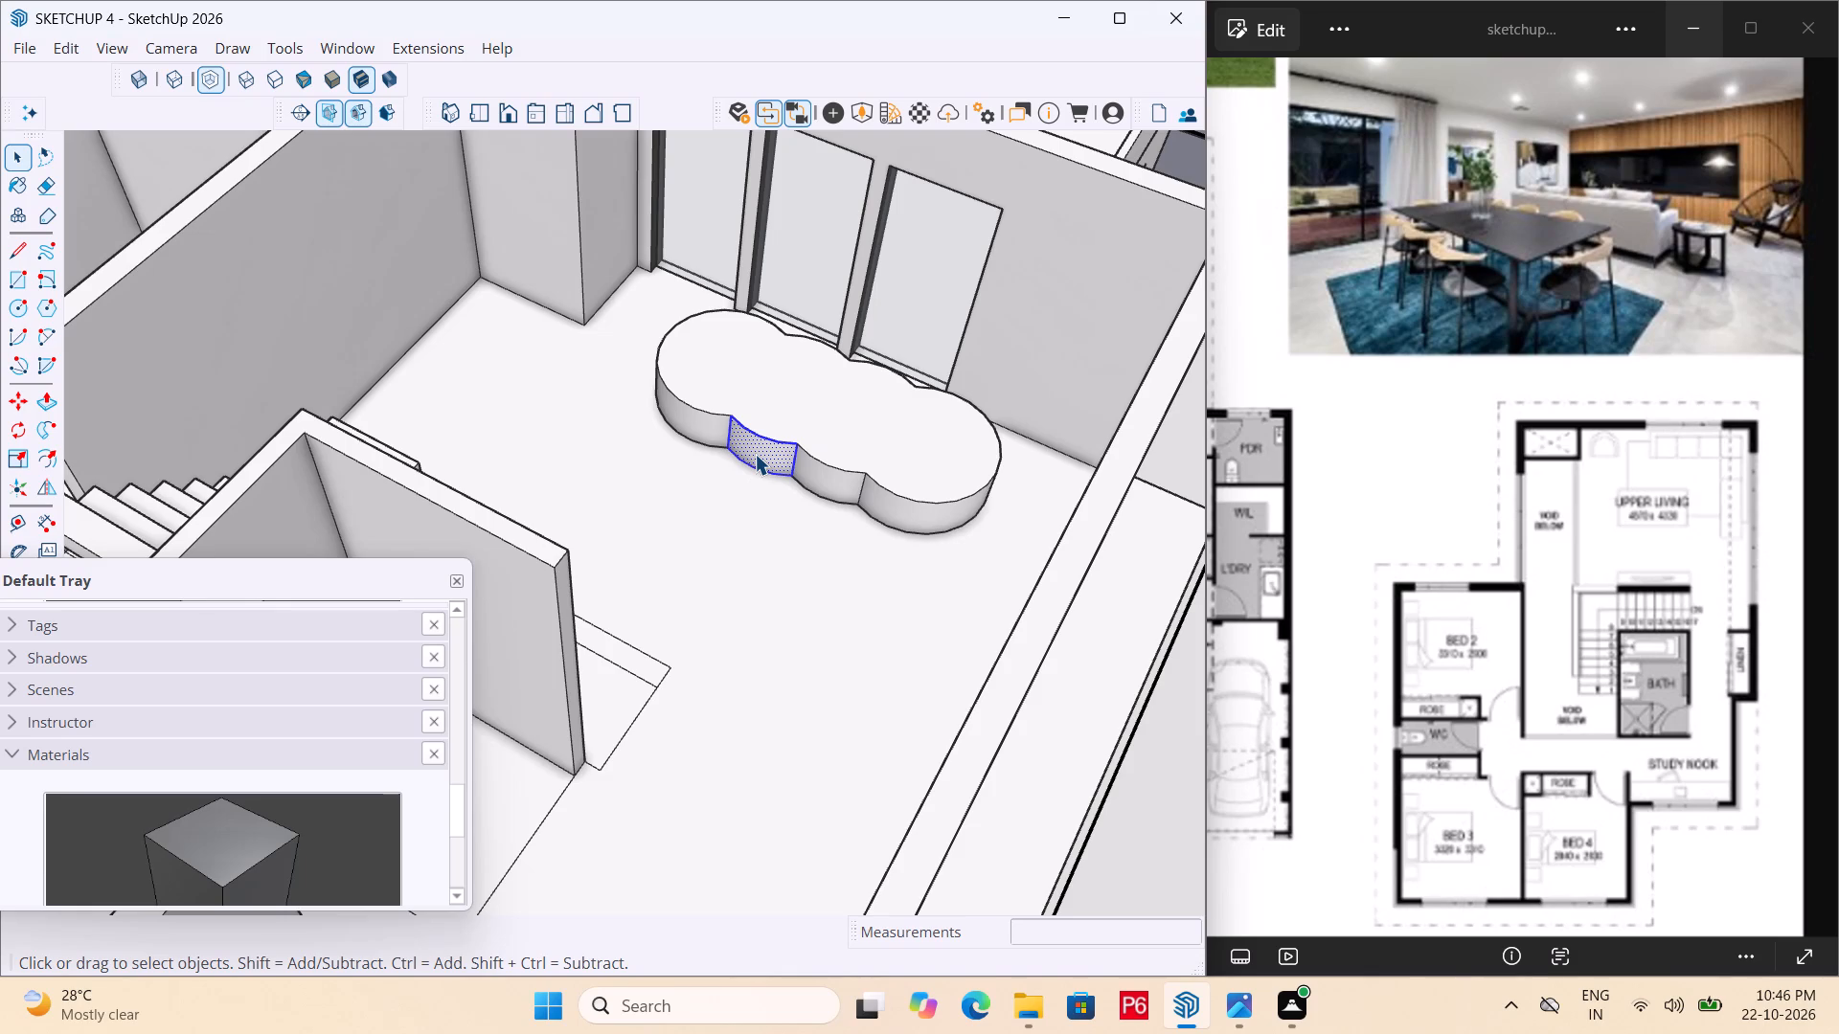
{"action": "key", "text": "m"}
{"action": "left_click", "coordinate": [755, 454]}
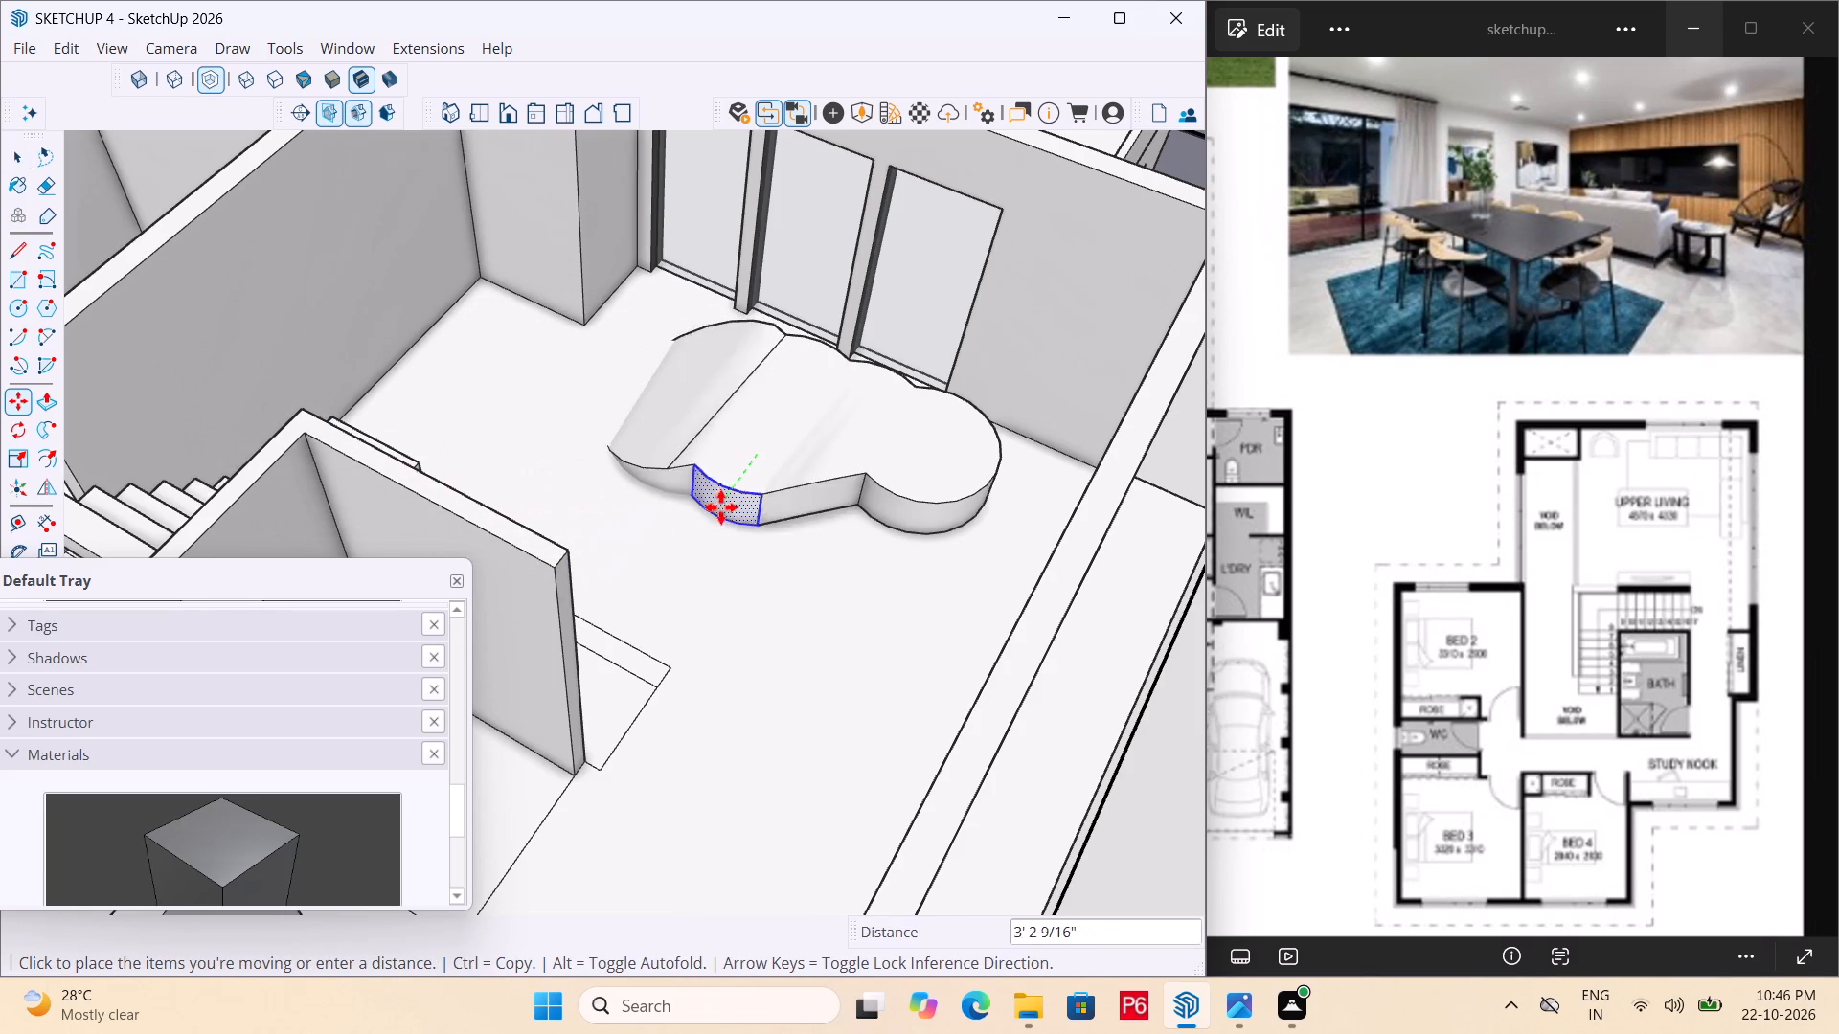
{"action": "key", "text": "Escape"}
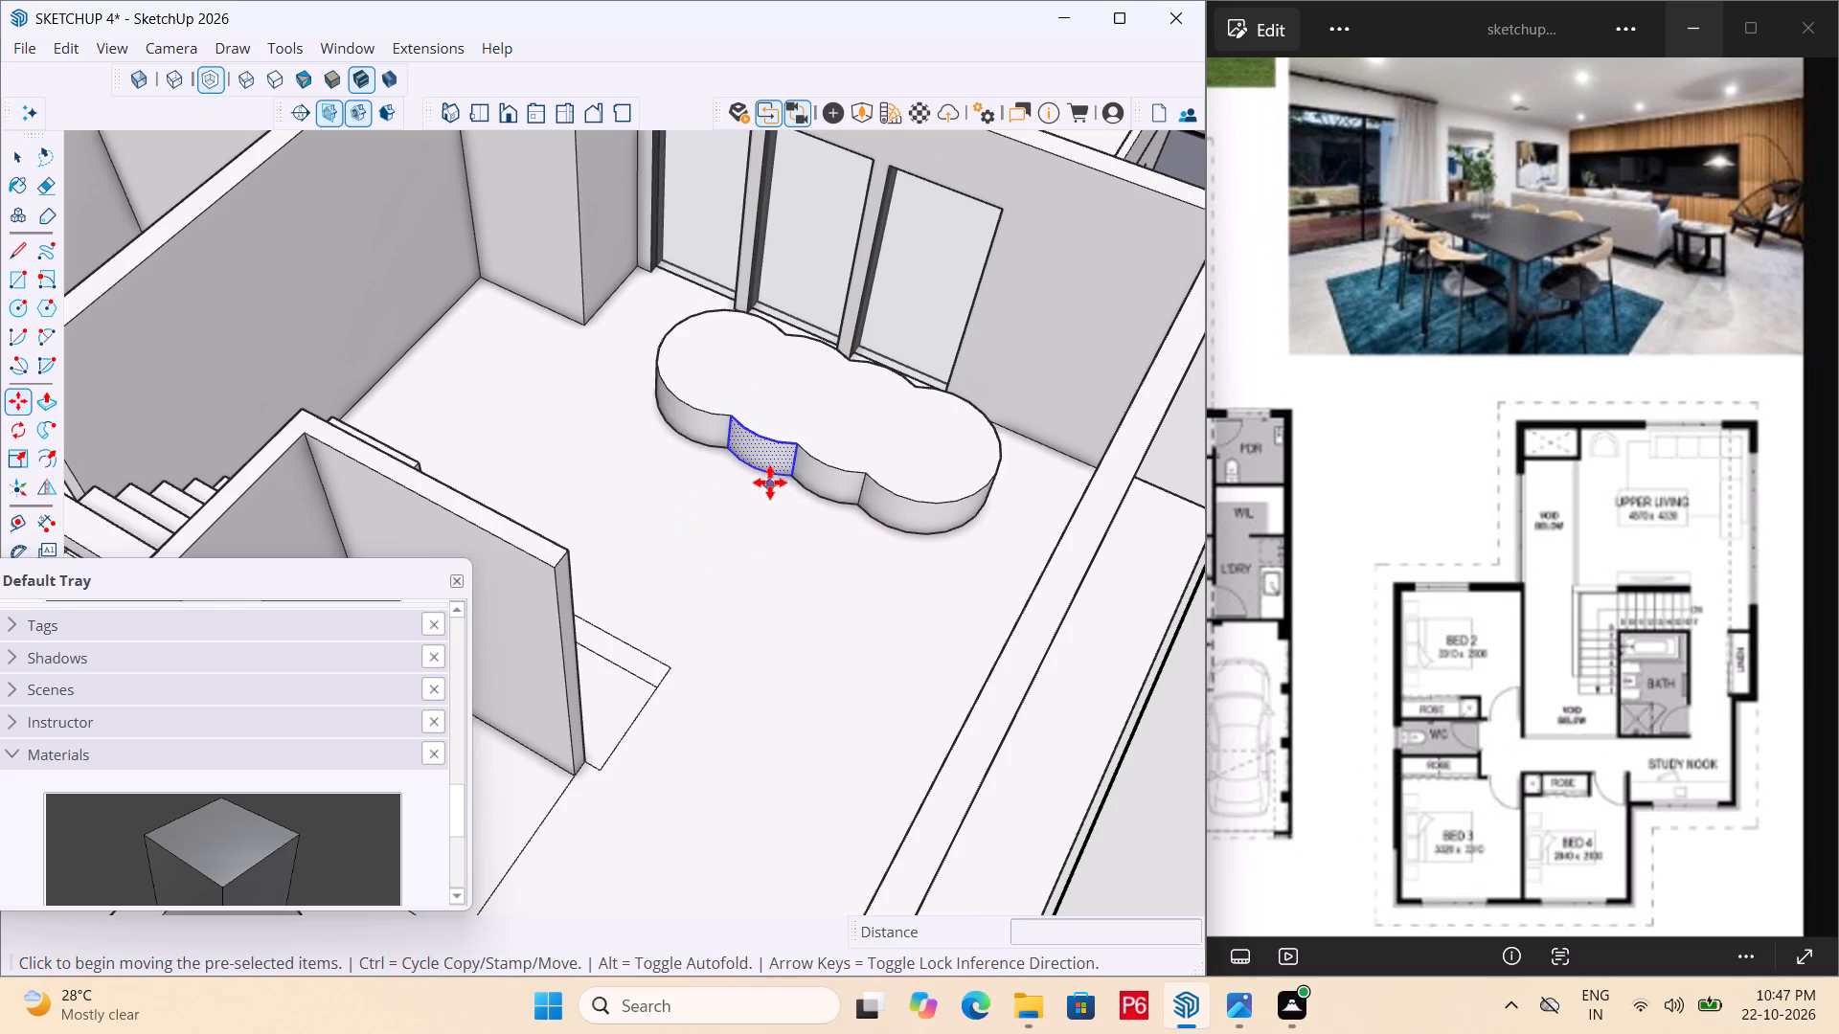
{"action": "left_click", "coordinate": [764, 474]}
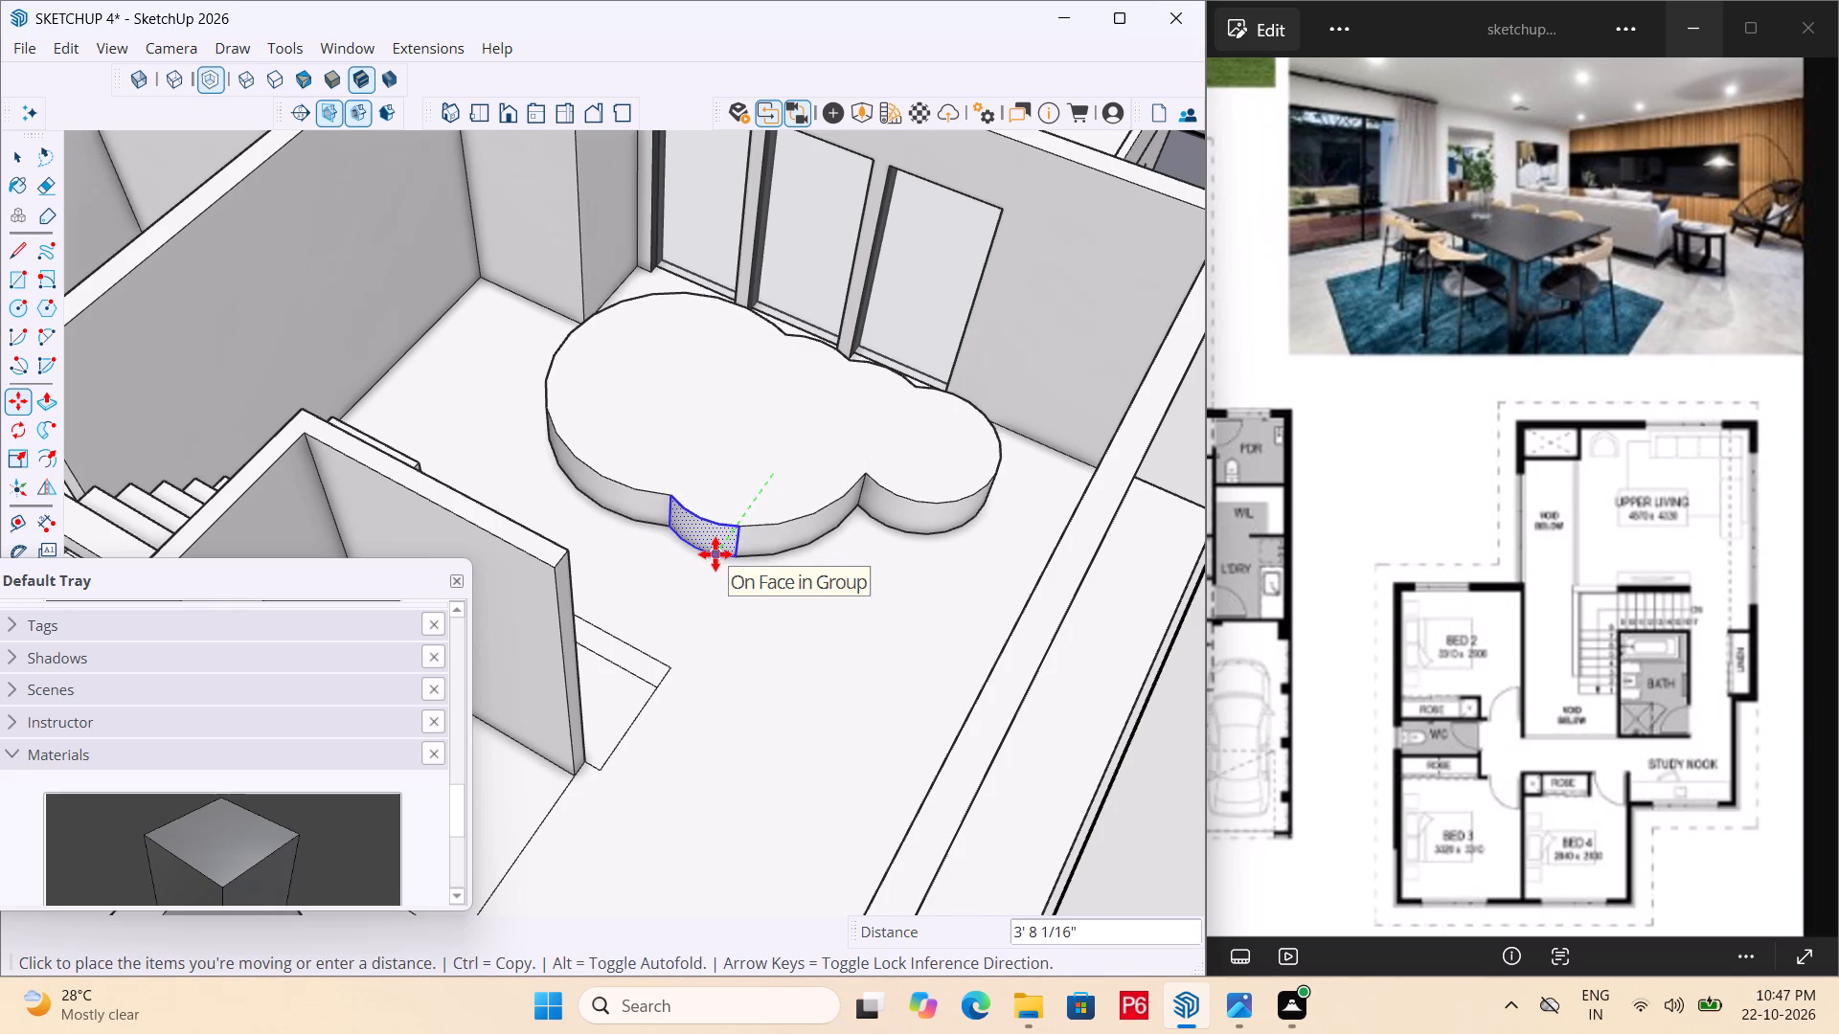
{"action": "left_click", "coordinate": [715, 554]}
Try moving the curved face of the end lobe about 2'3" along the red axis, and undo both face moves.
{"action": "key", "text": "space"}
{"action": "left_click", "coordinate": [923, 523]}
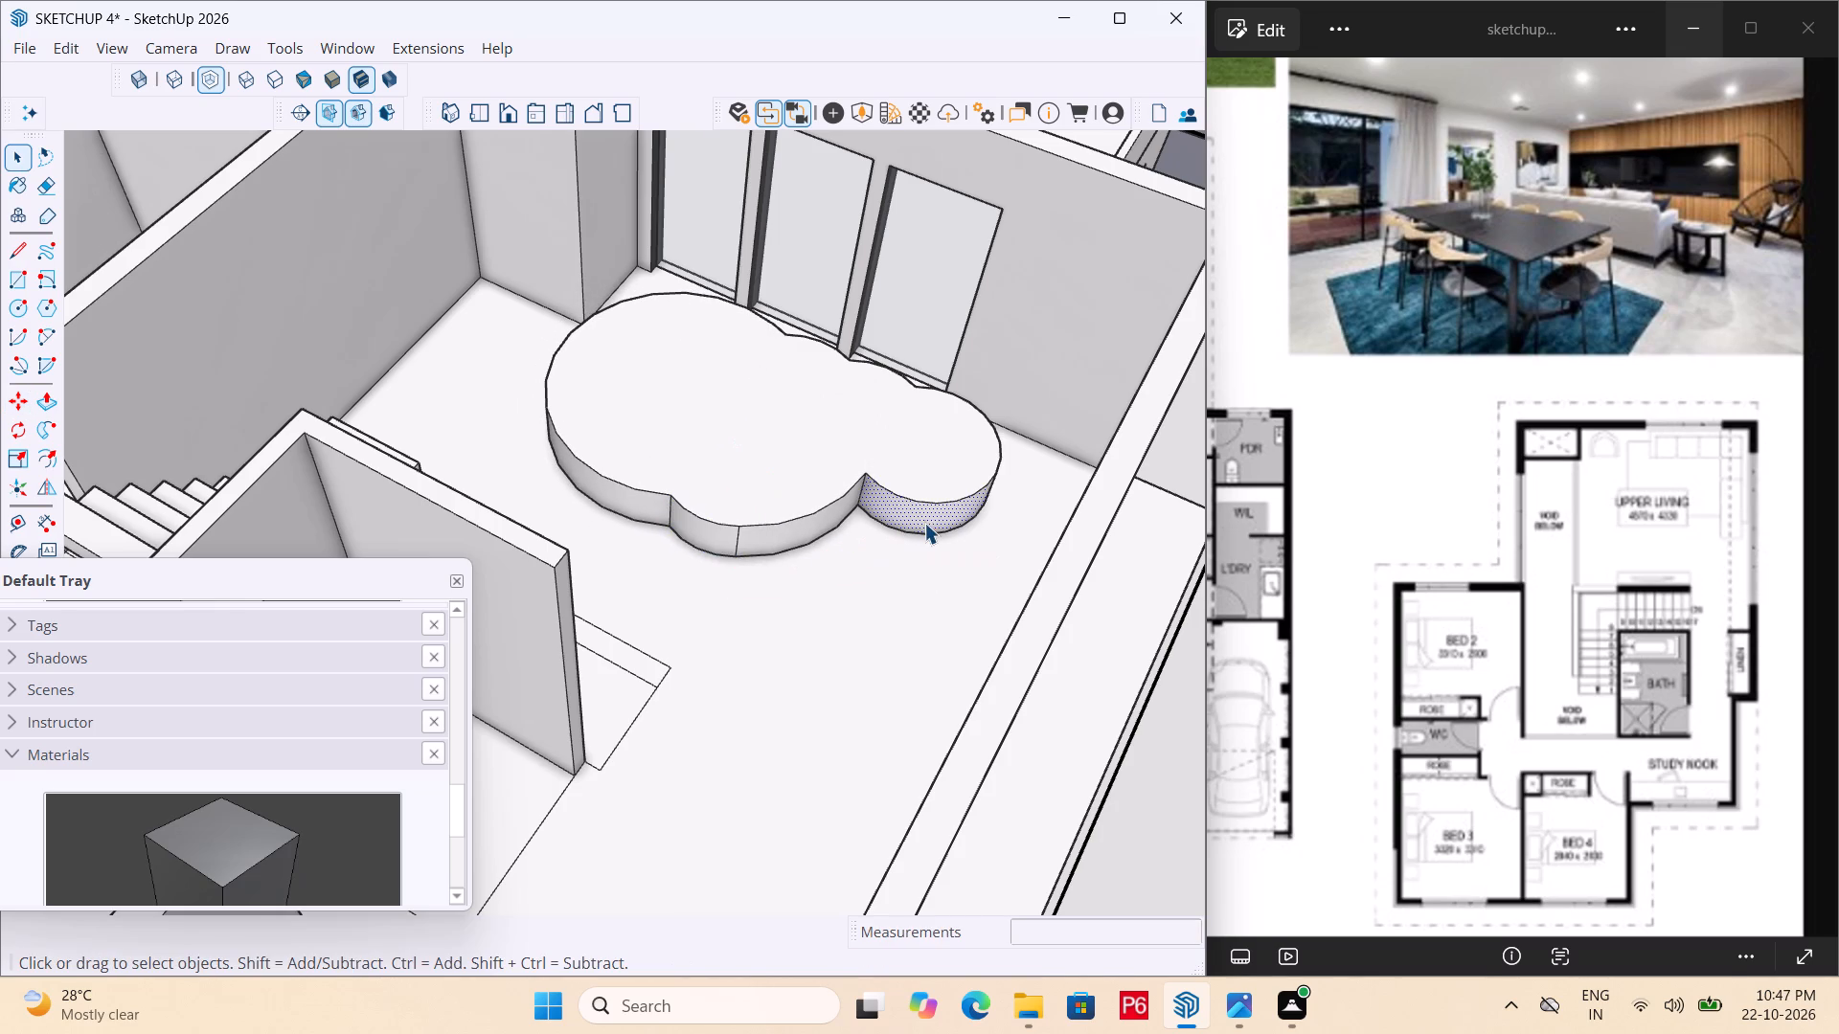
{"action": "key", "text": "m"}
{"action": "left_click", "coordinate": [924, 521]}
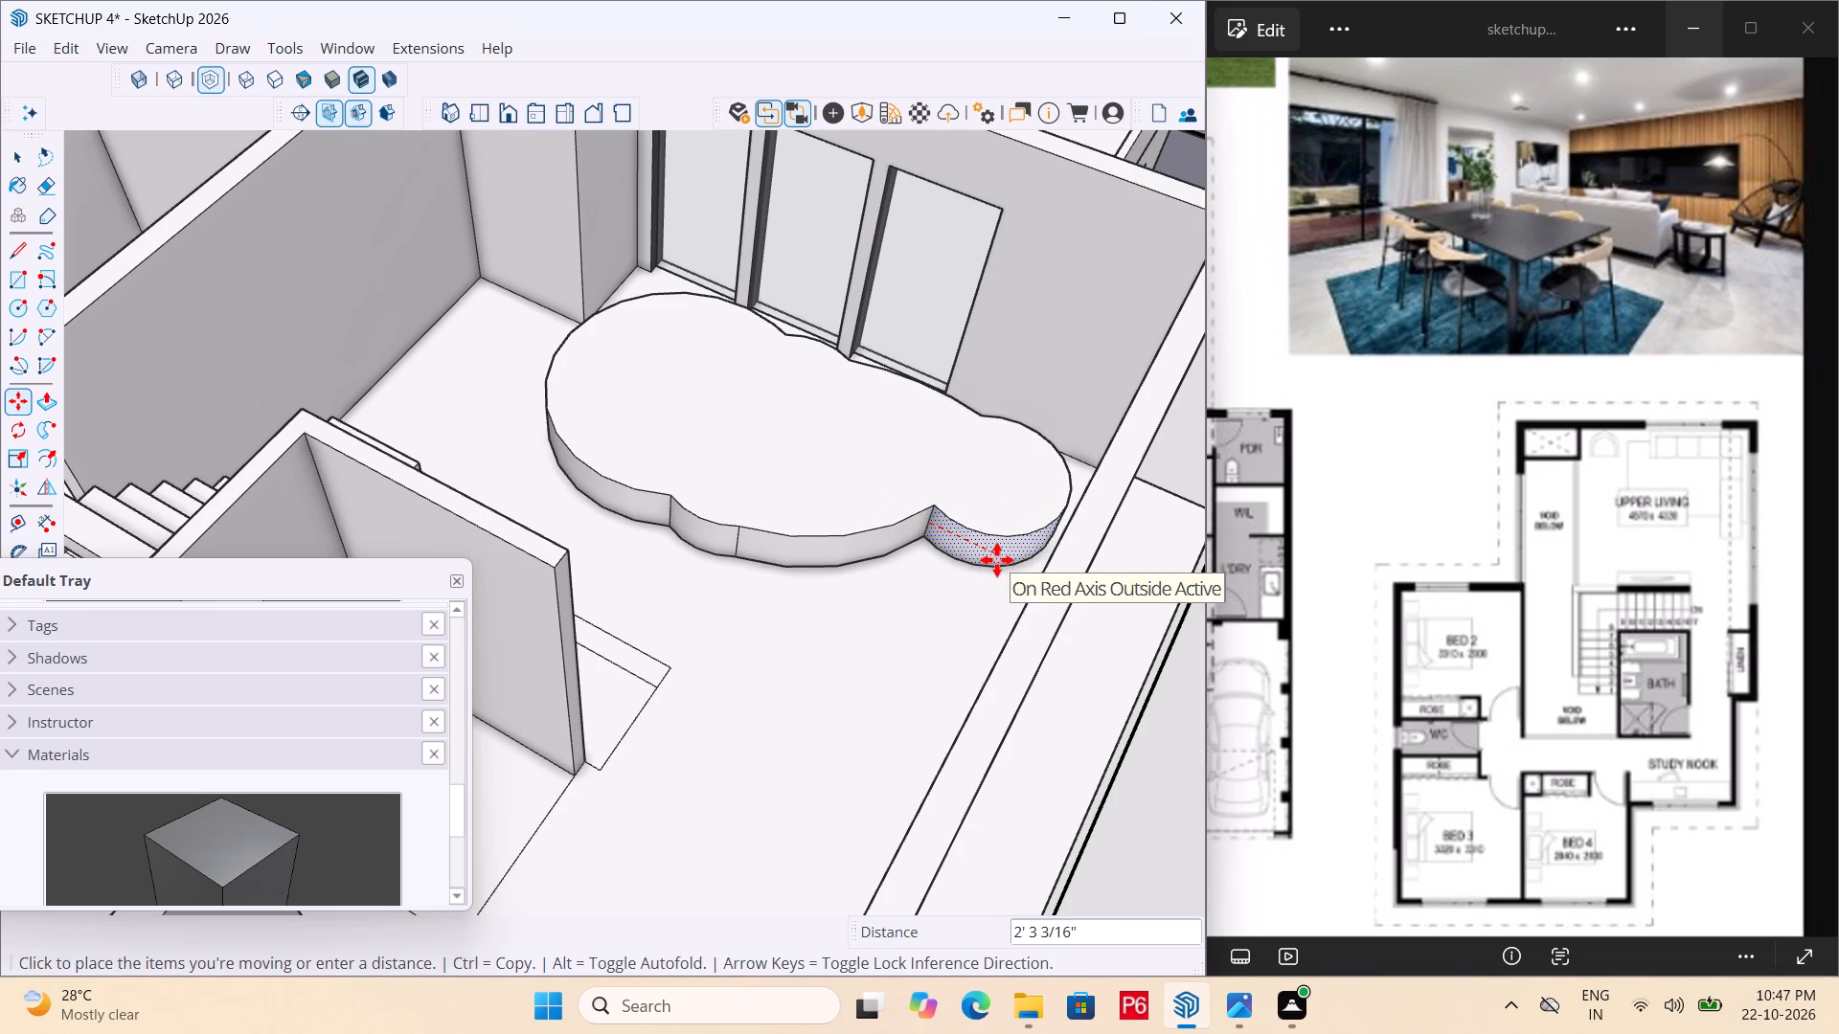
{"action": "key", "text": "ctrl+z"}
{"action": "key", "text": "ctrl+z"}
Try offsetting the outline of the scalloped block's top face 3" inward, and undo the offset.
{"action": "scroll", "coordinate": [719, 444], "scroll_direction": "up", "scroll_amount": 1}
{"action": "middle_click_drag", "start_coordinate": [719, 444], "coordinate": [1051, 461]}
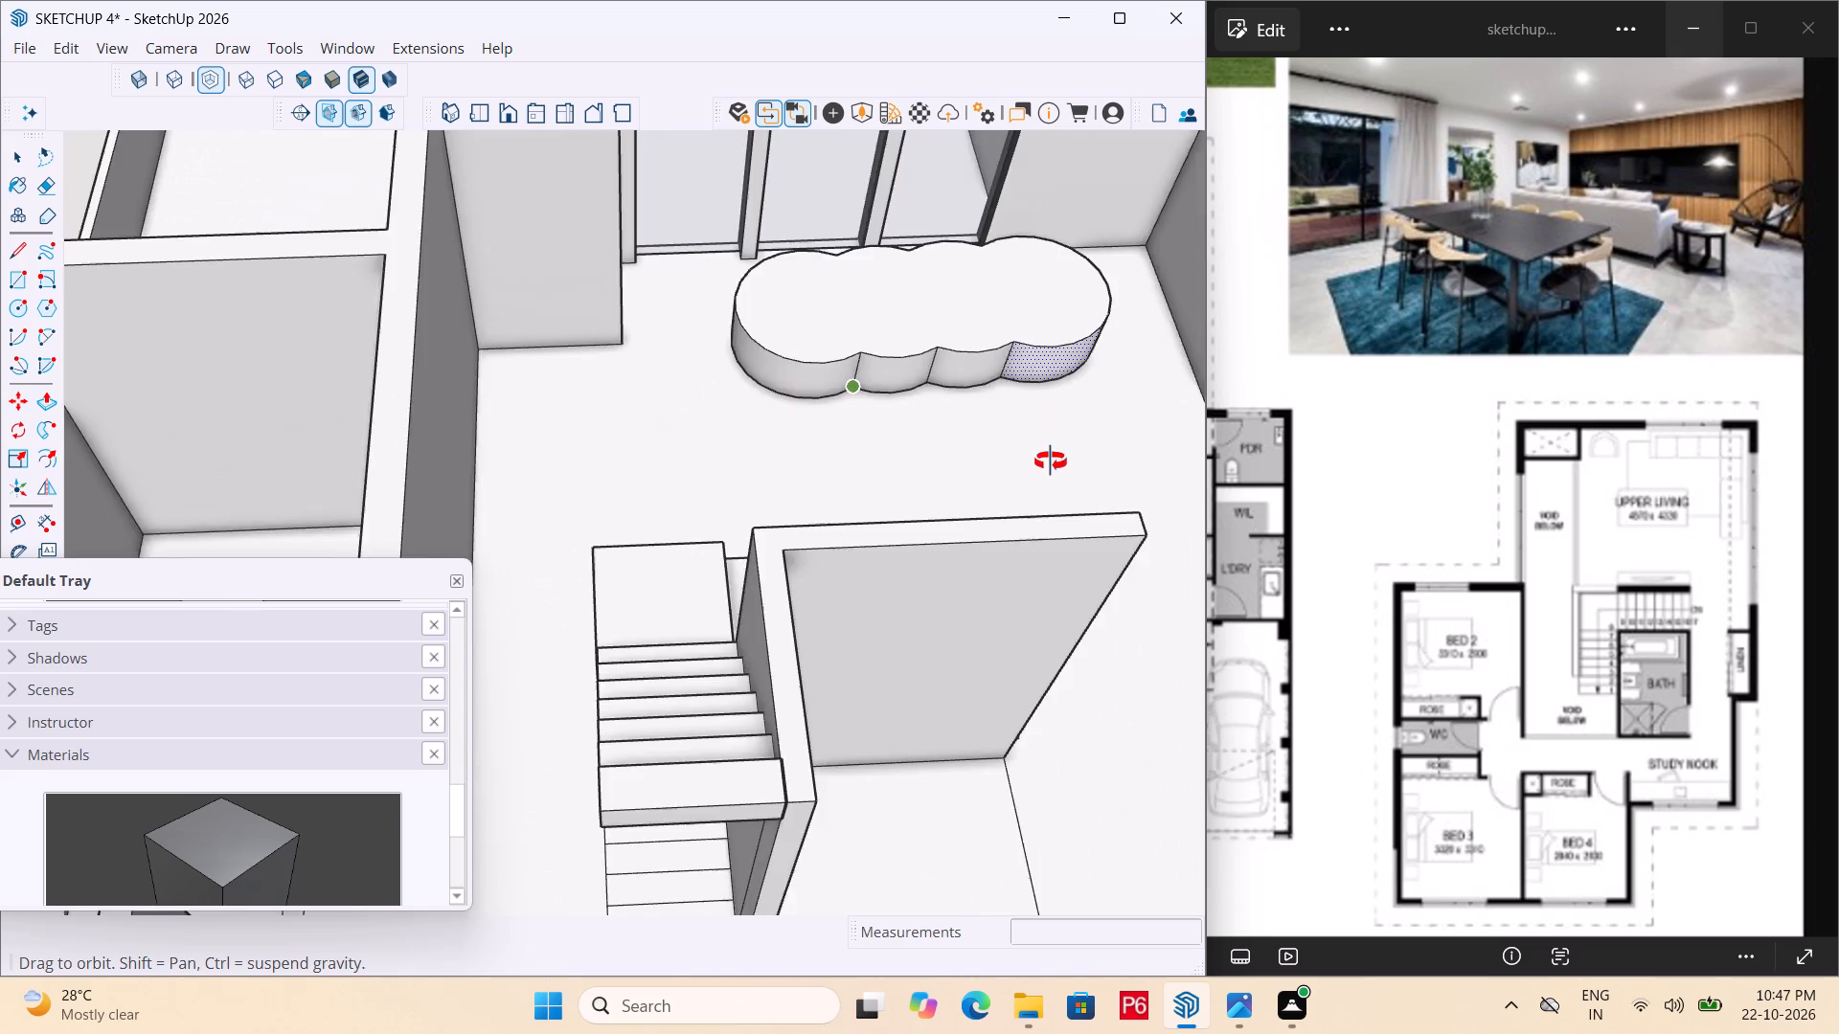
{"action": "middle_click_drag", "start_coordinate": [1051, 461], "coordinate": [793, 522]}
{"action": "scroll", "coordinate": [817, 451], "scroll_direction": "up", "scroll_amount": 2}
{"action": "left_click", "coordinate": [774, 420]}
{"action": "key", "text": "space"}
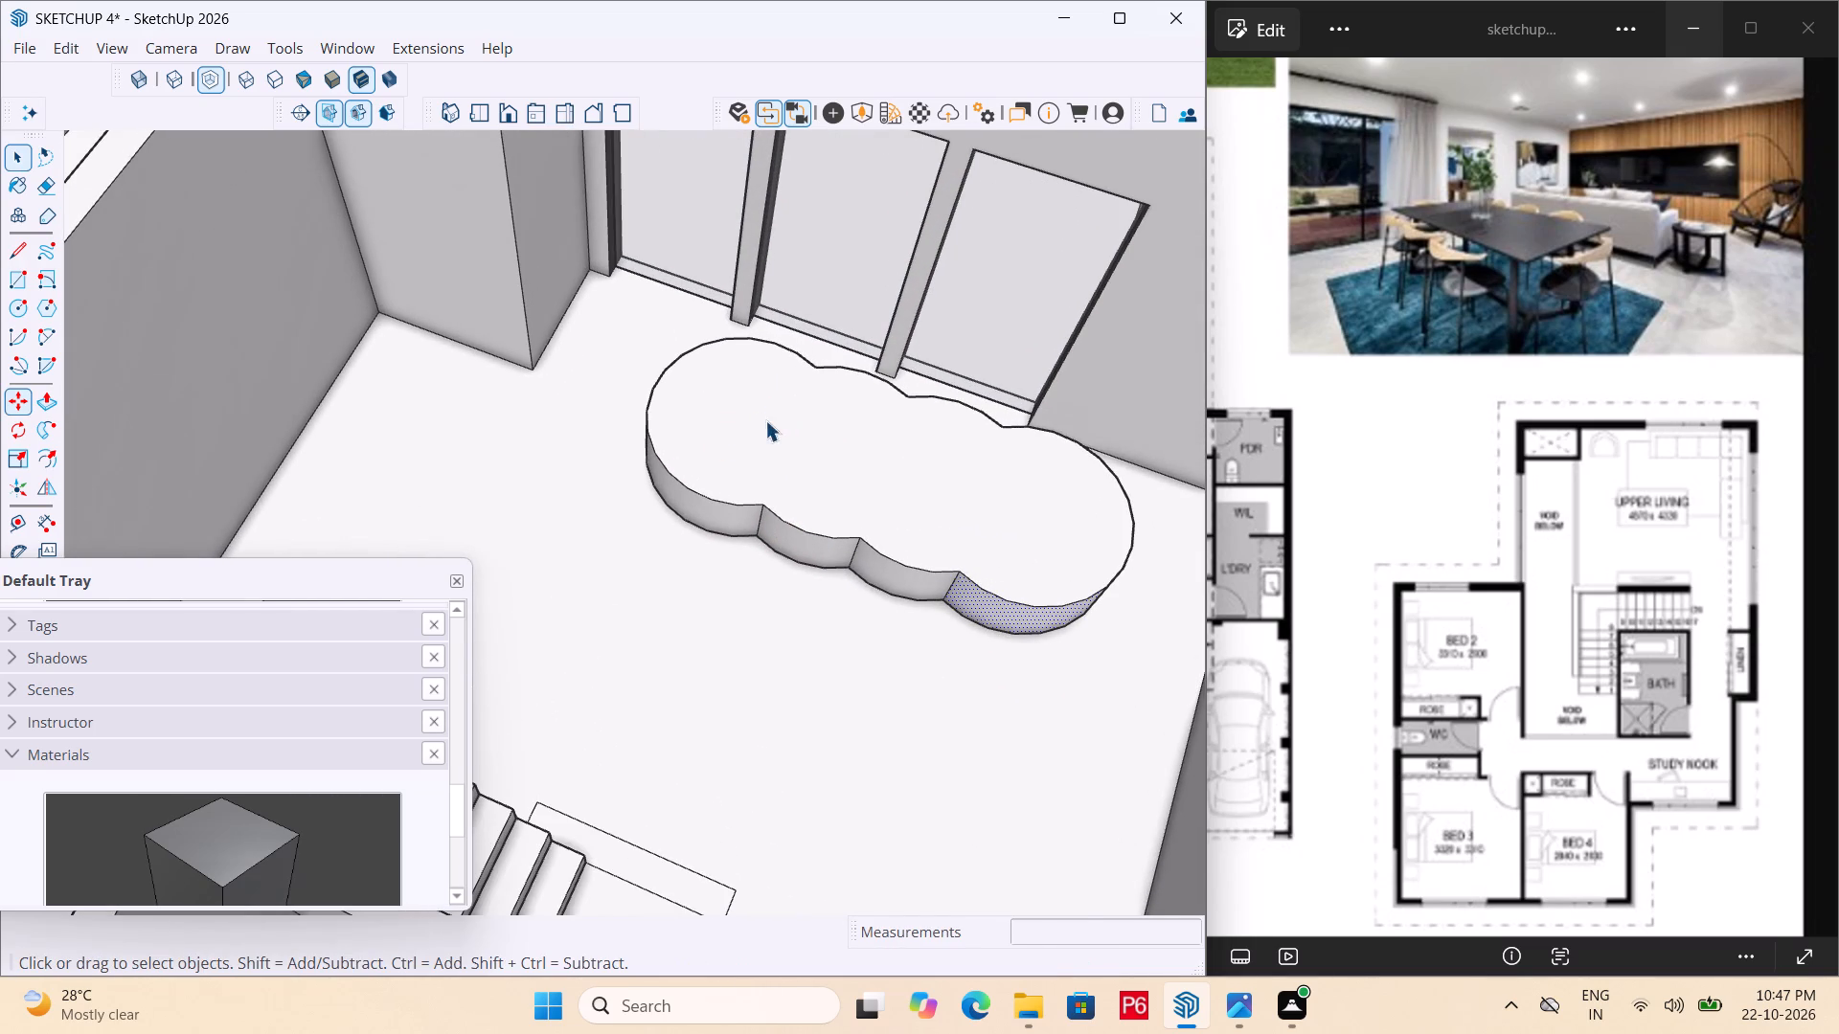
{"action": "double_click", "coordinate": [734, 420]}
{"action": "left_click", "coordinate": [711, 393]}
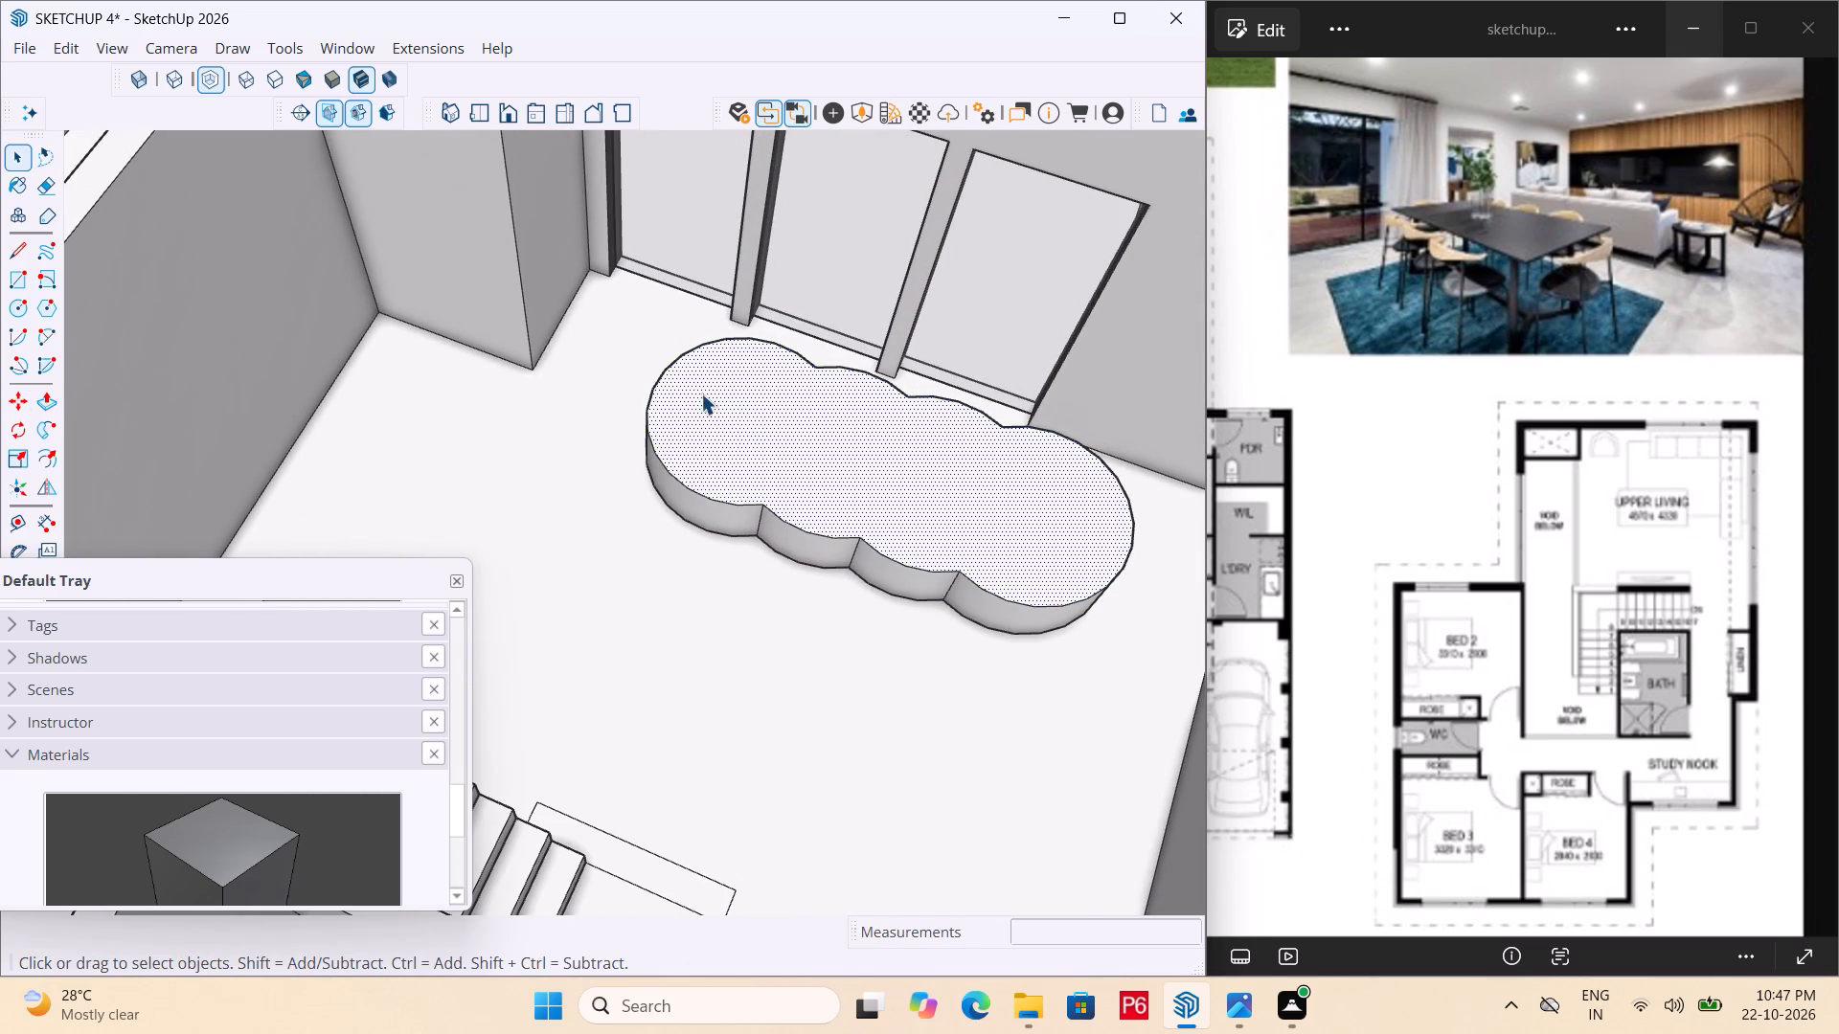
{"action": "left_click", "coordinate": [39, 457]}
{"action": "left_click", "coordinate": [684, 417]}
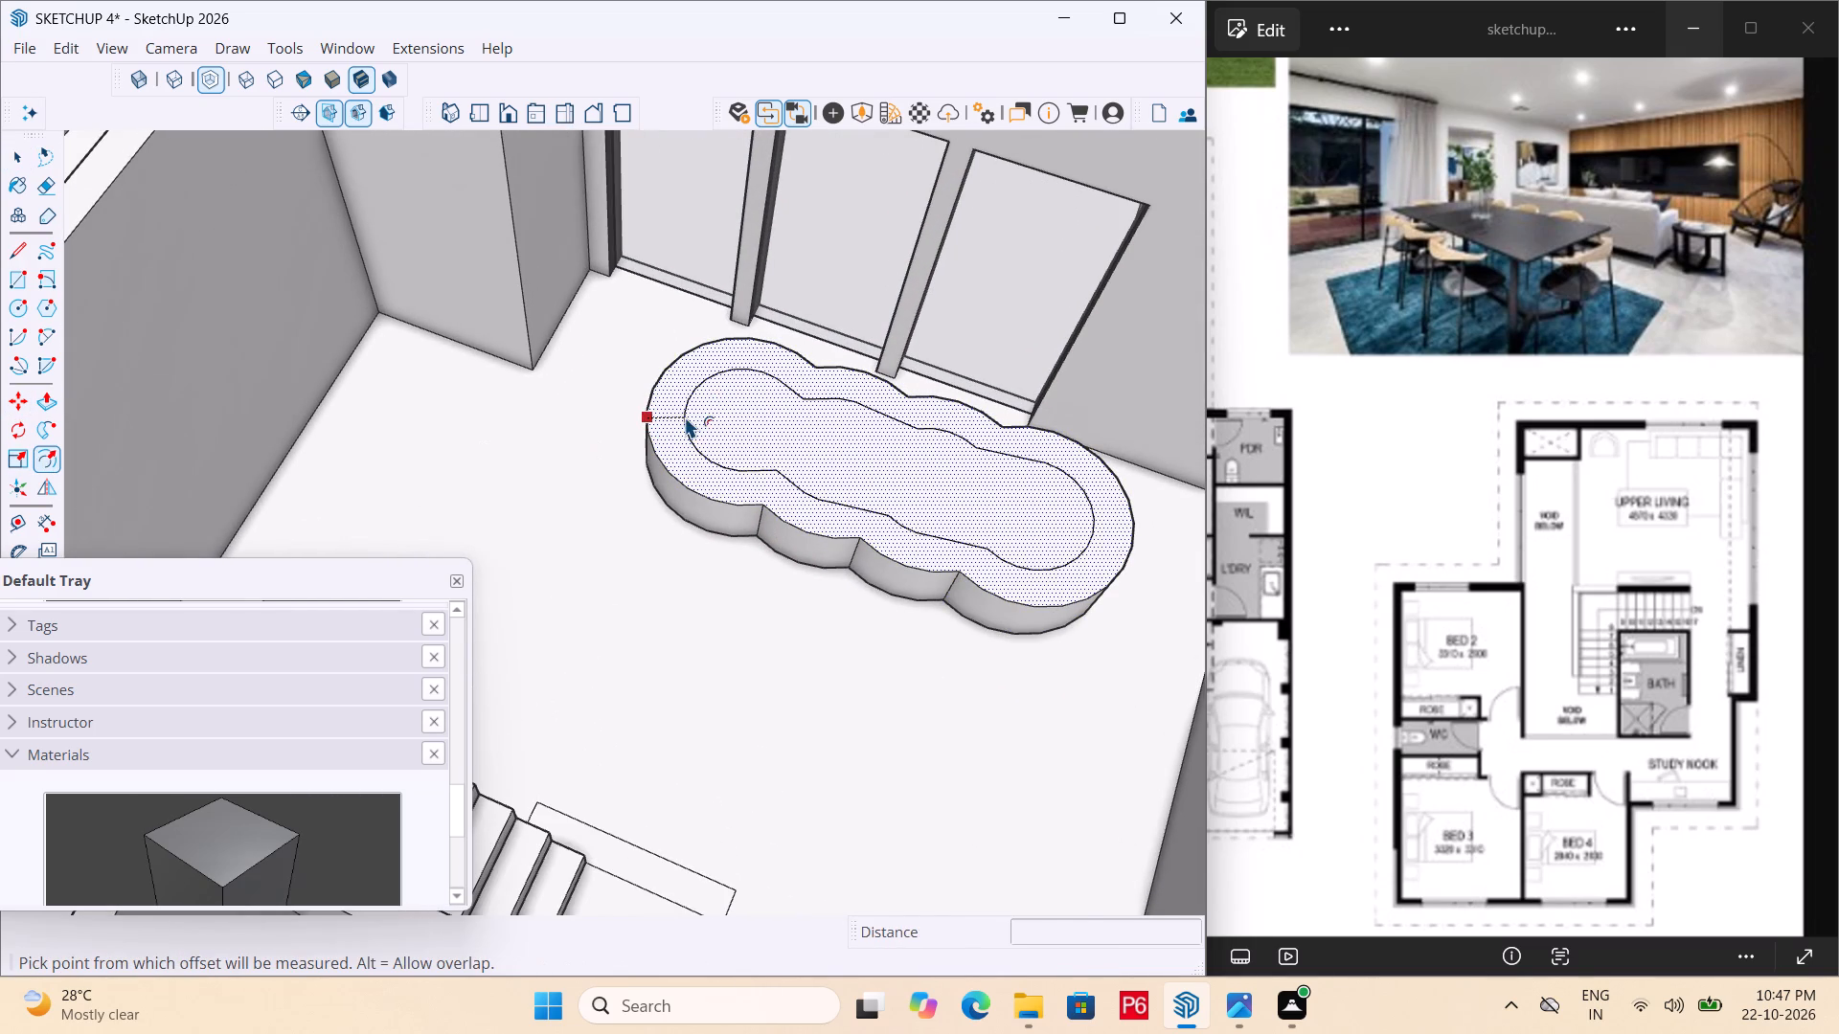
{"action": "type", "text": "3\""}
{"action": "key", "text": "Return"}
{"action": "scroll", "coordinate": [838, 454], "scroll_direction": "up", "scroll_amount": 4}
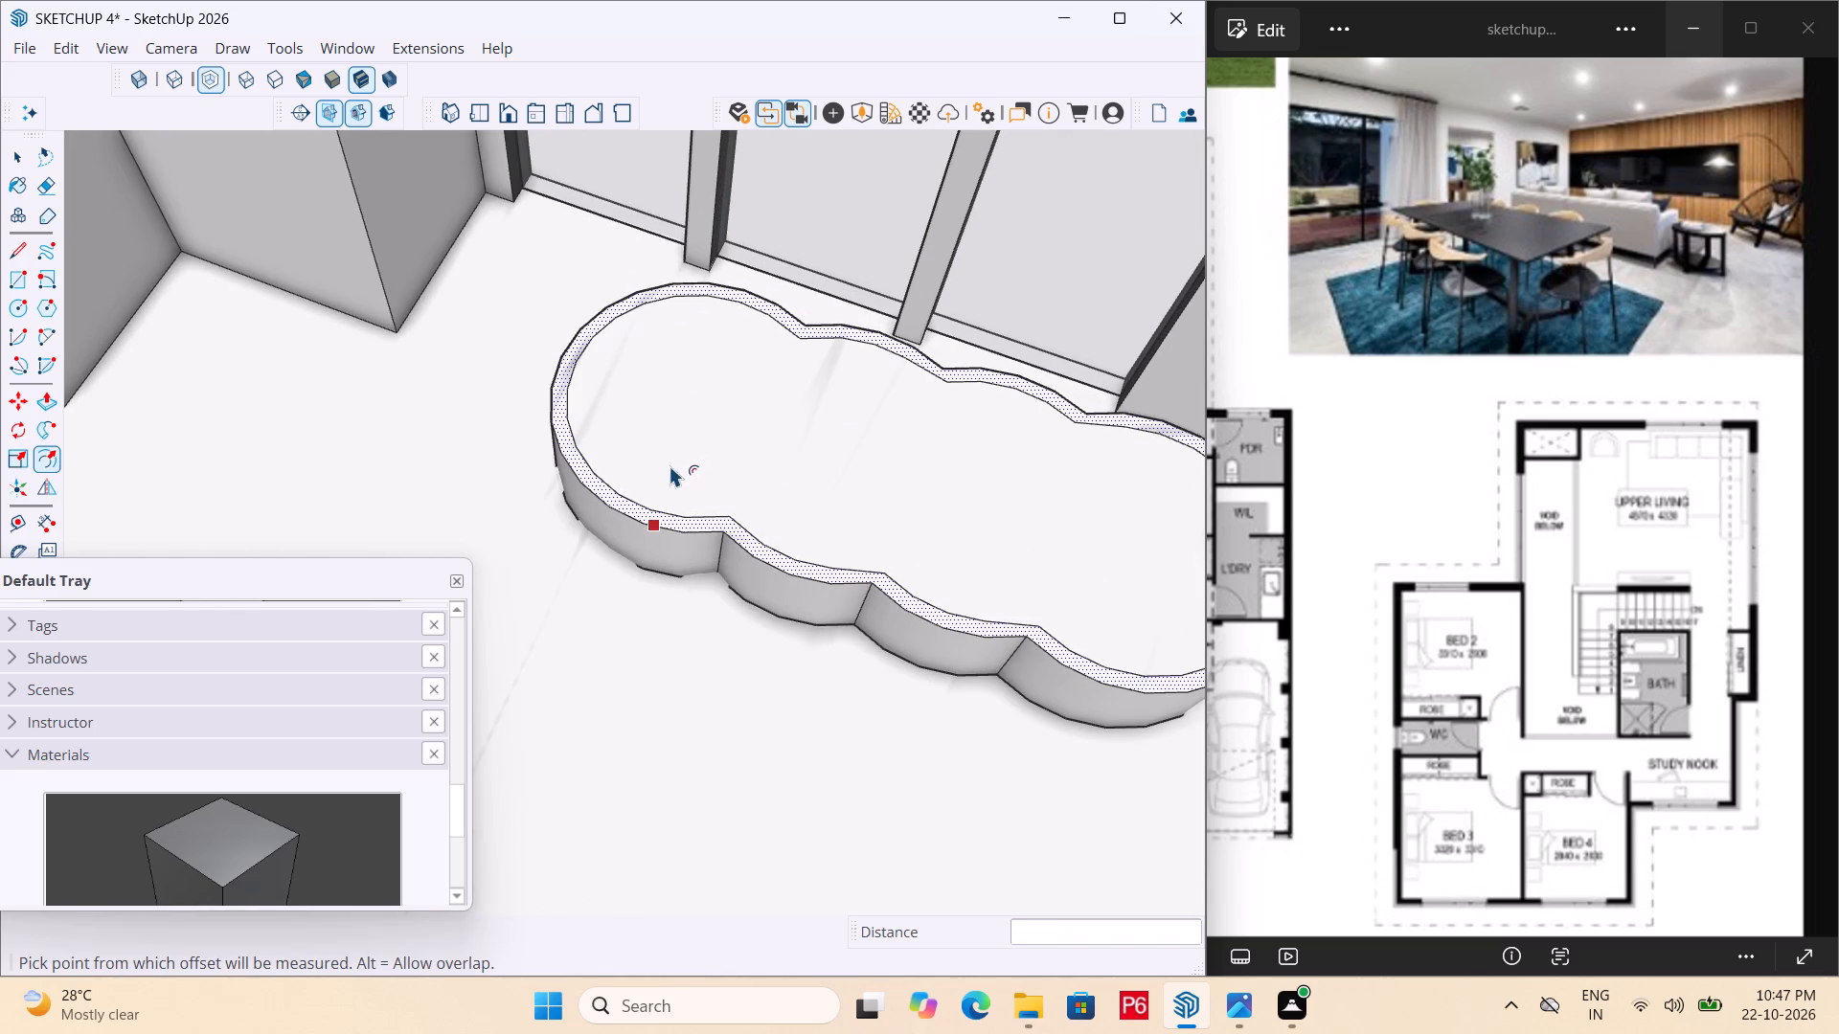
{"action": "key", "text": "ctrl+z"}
Offset the outline of the scalloped block's top face 4" inward to form a rim band.
{"action": "left_click", "coordinate": [698, 438]}
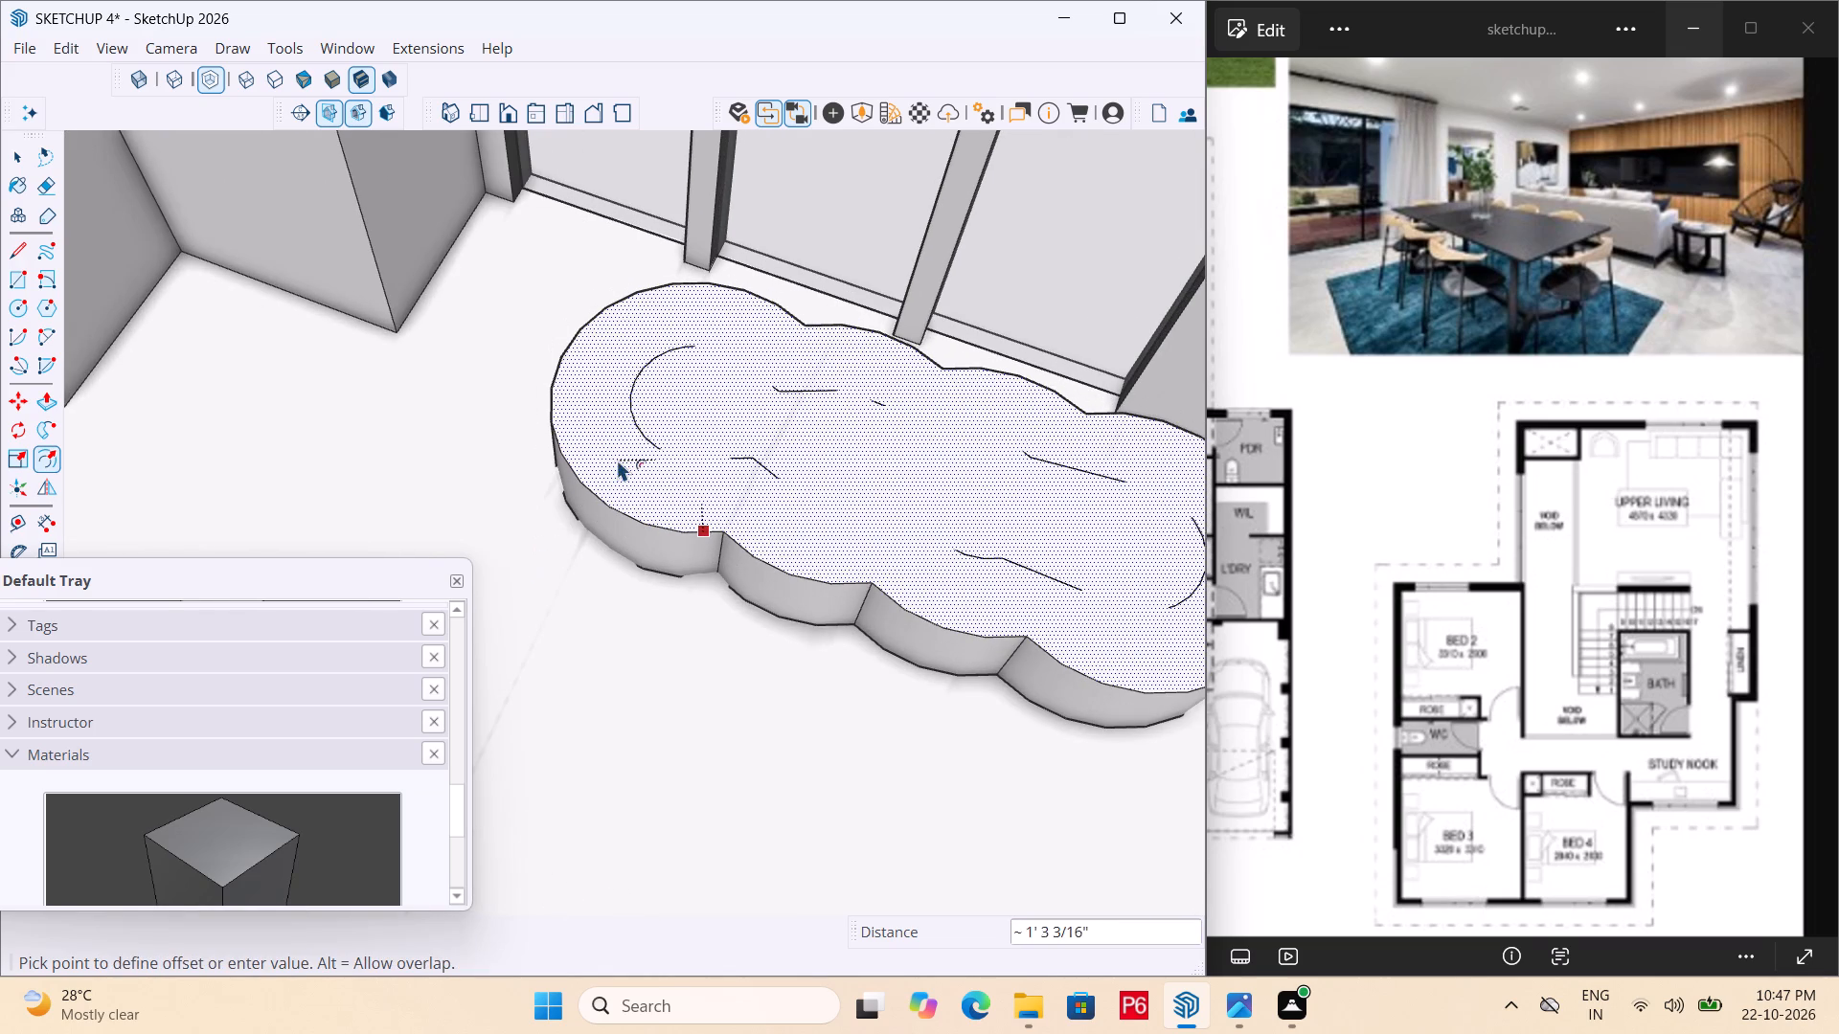
{"action": "type", "text": "4\""}
{"action": "key", "text": "Return"}
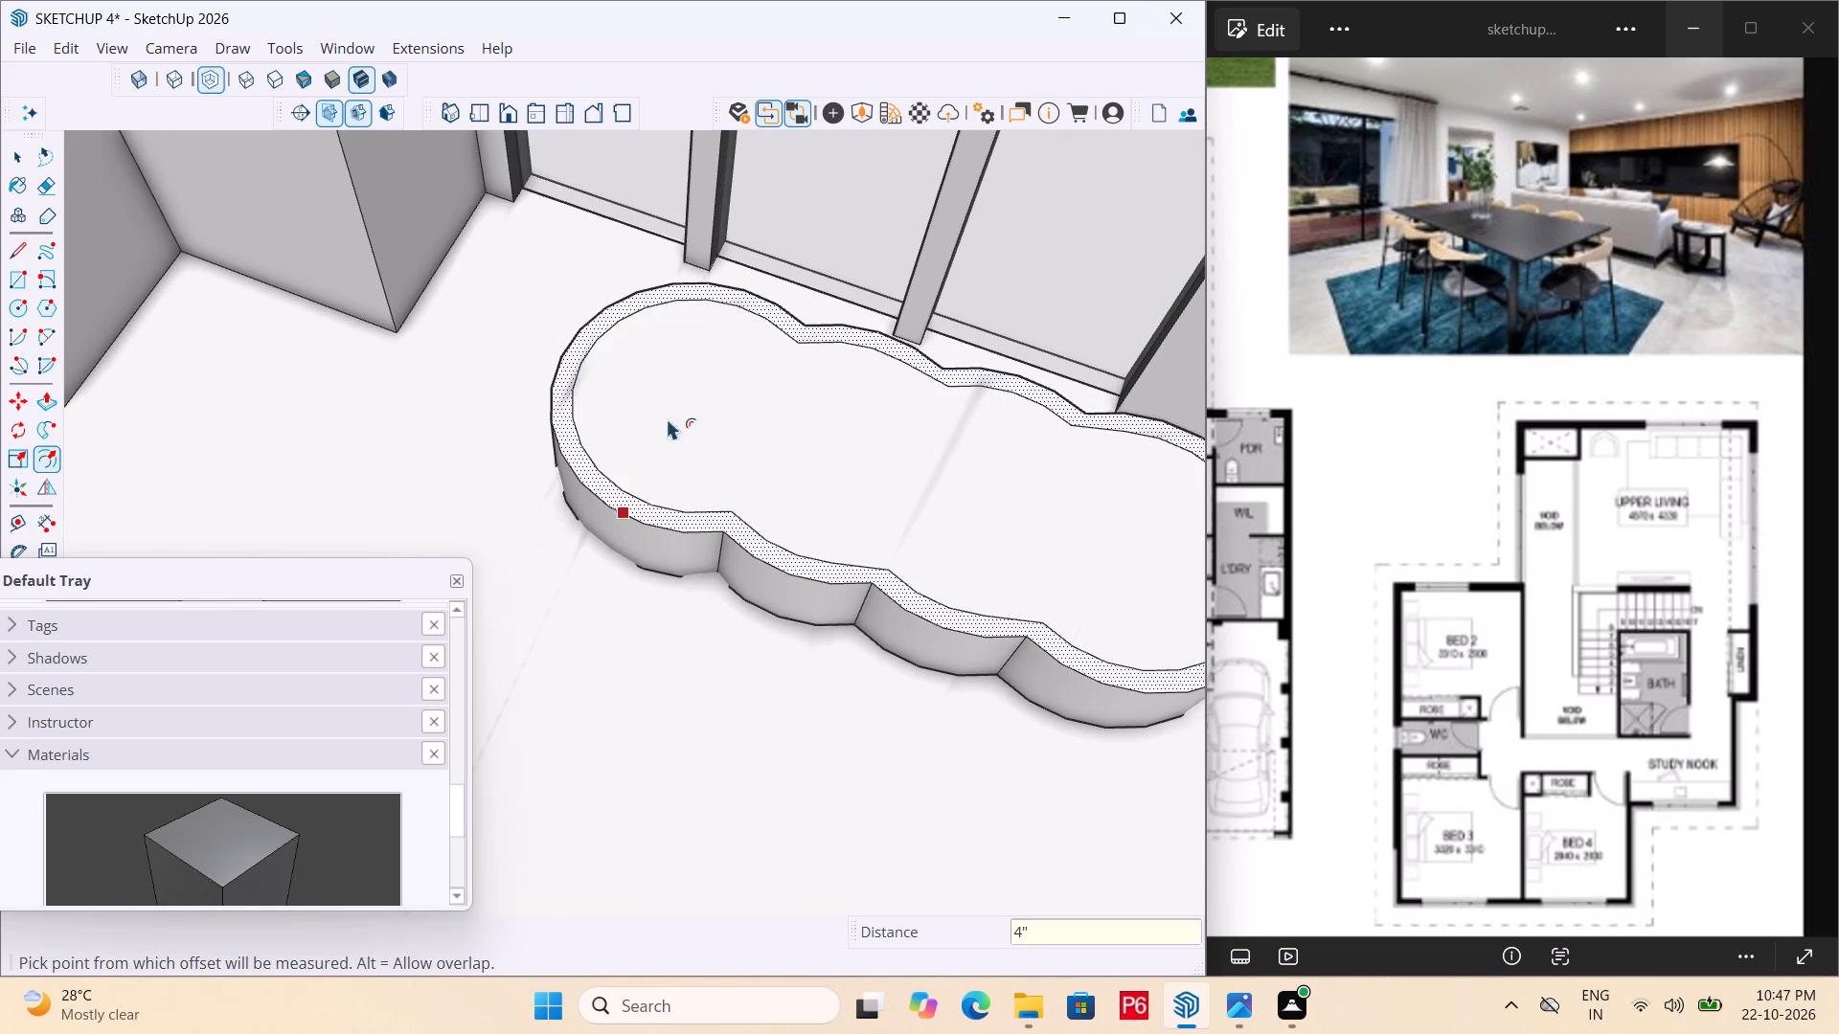
{"action": "scroll", "coordinate": [527, 423], "scroll_direction": "down", "scroll_amount": 5}
{"action": "scroll", "coordinate": [594, 448], "scroll_direction": "up", "scroll_amount": 7}
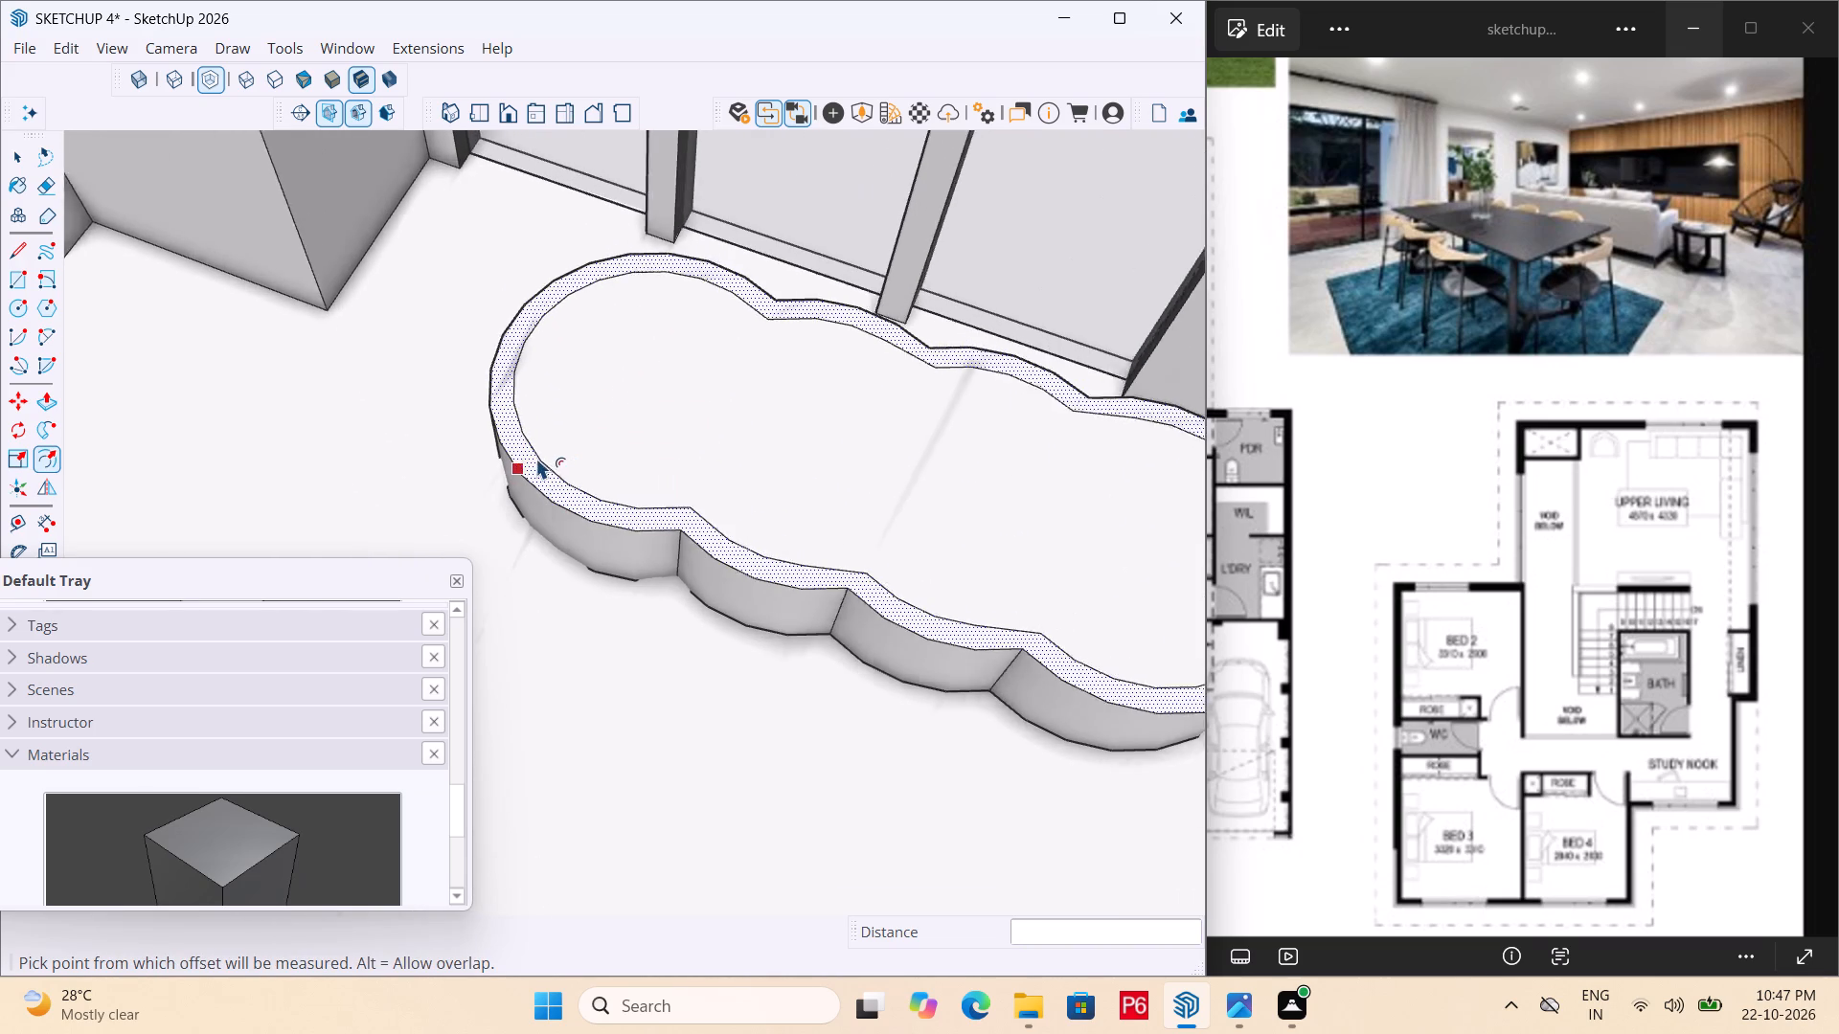
{"action": "scroll", "coordinate": [536, 458], "scroll_direction": "up", "scroll_amount": 2}
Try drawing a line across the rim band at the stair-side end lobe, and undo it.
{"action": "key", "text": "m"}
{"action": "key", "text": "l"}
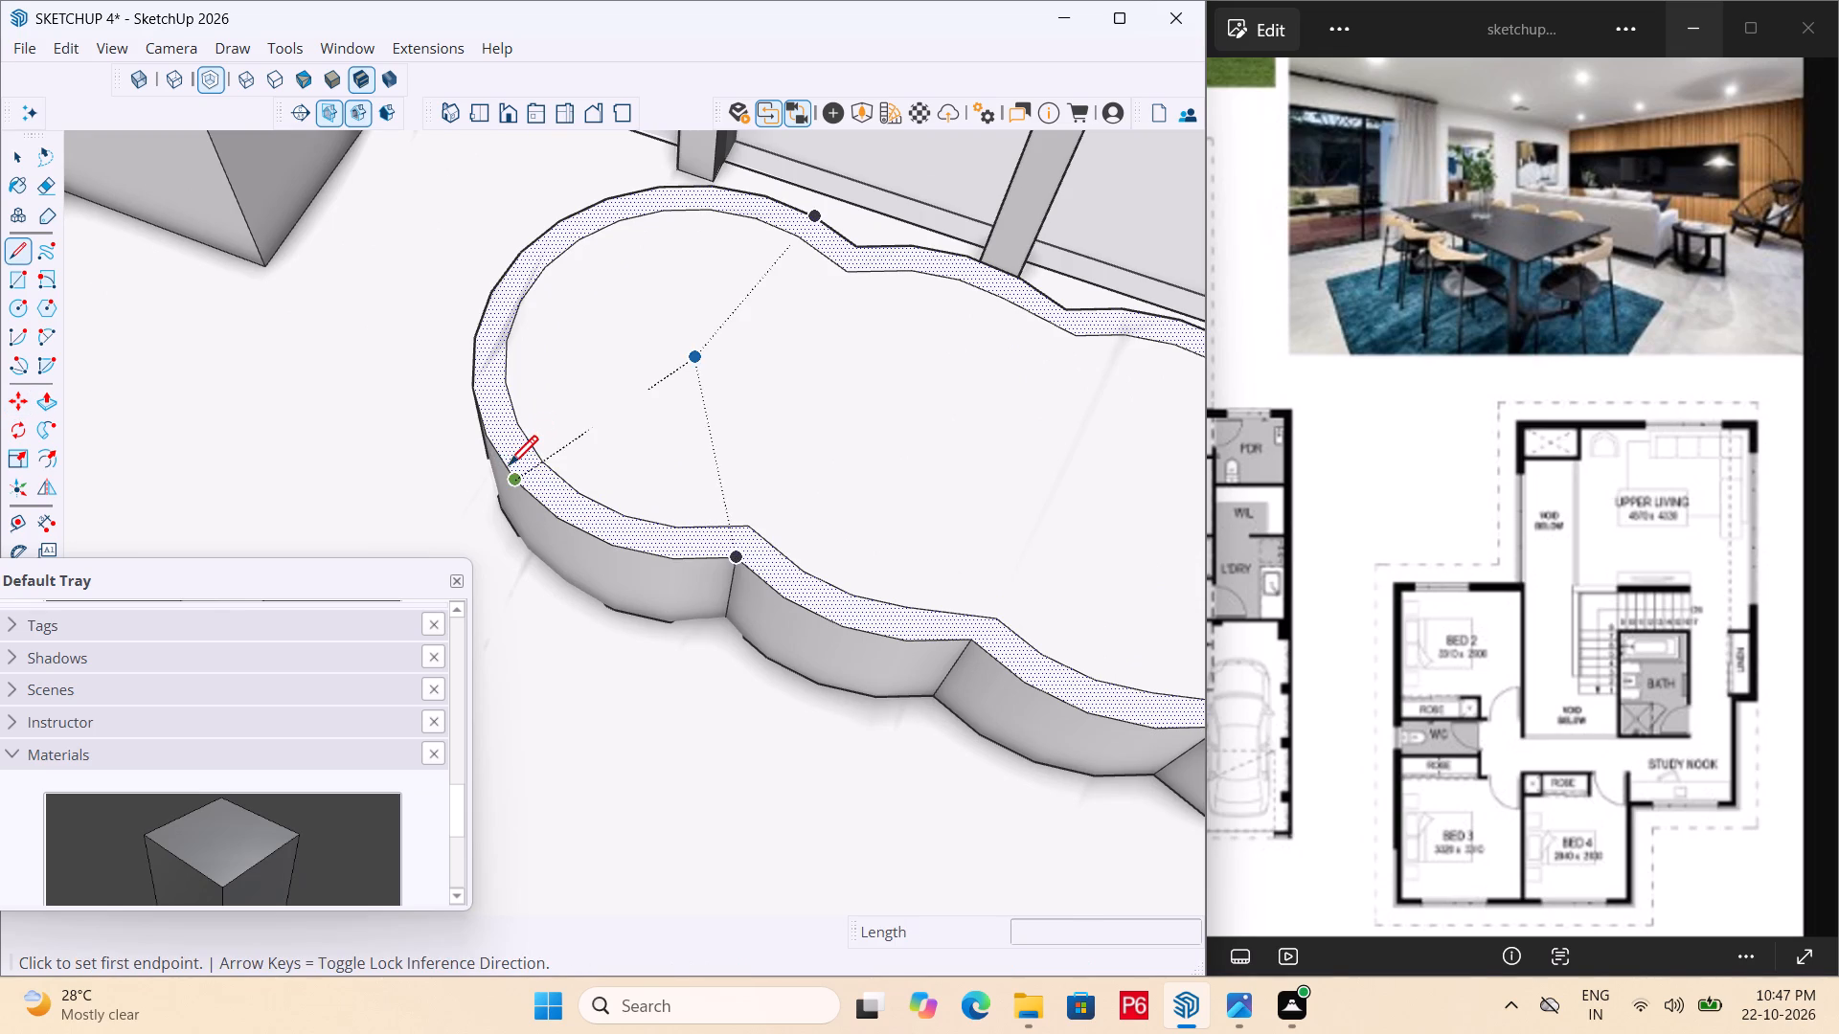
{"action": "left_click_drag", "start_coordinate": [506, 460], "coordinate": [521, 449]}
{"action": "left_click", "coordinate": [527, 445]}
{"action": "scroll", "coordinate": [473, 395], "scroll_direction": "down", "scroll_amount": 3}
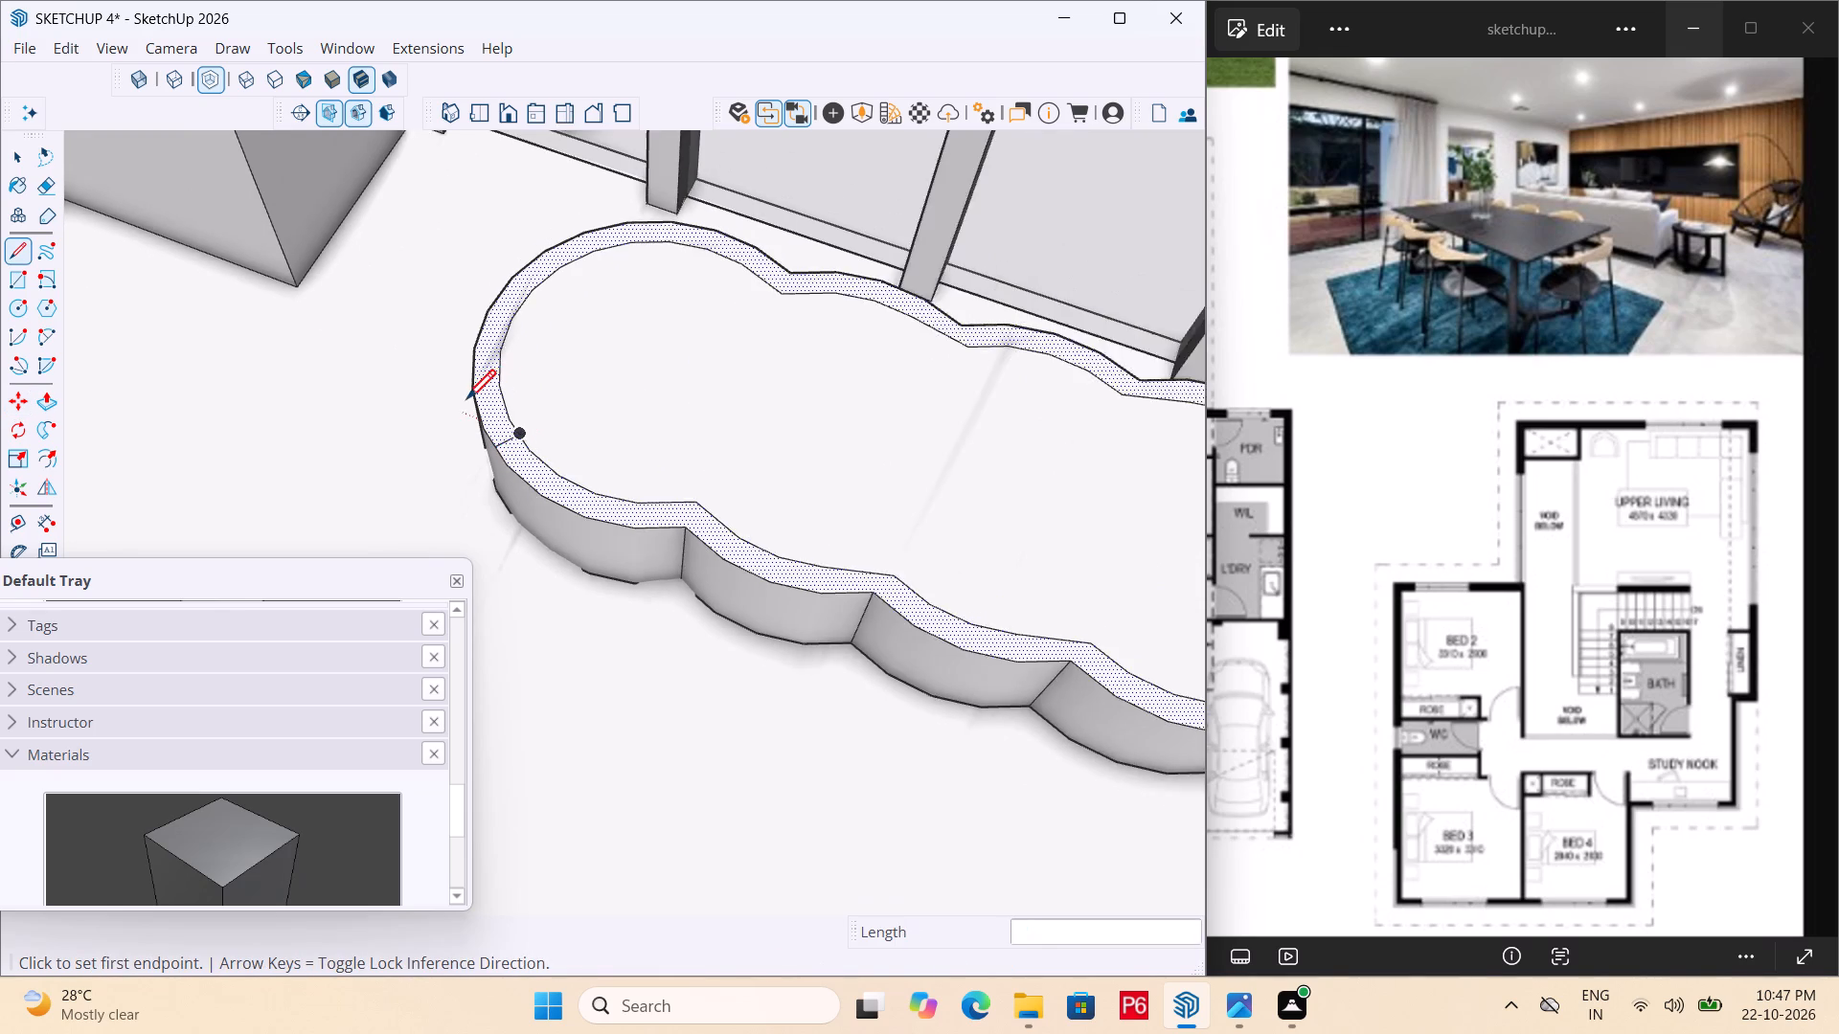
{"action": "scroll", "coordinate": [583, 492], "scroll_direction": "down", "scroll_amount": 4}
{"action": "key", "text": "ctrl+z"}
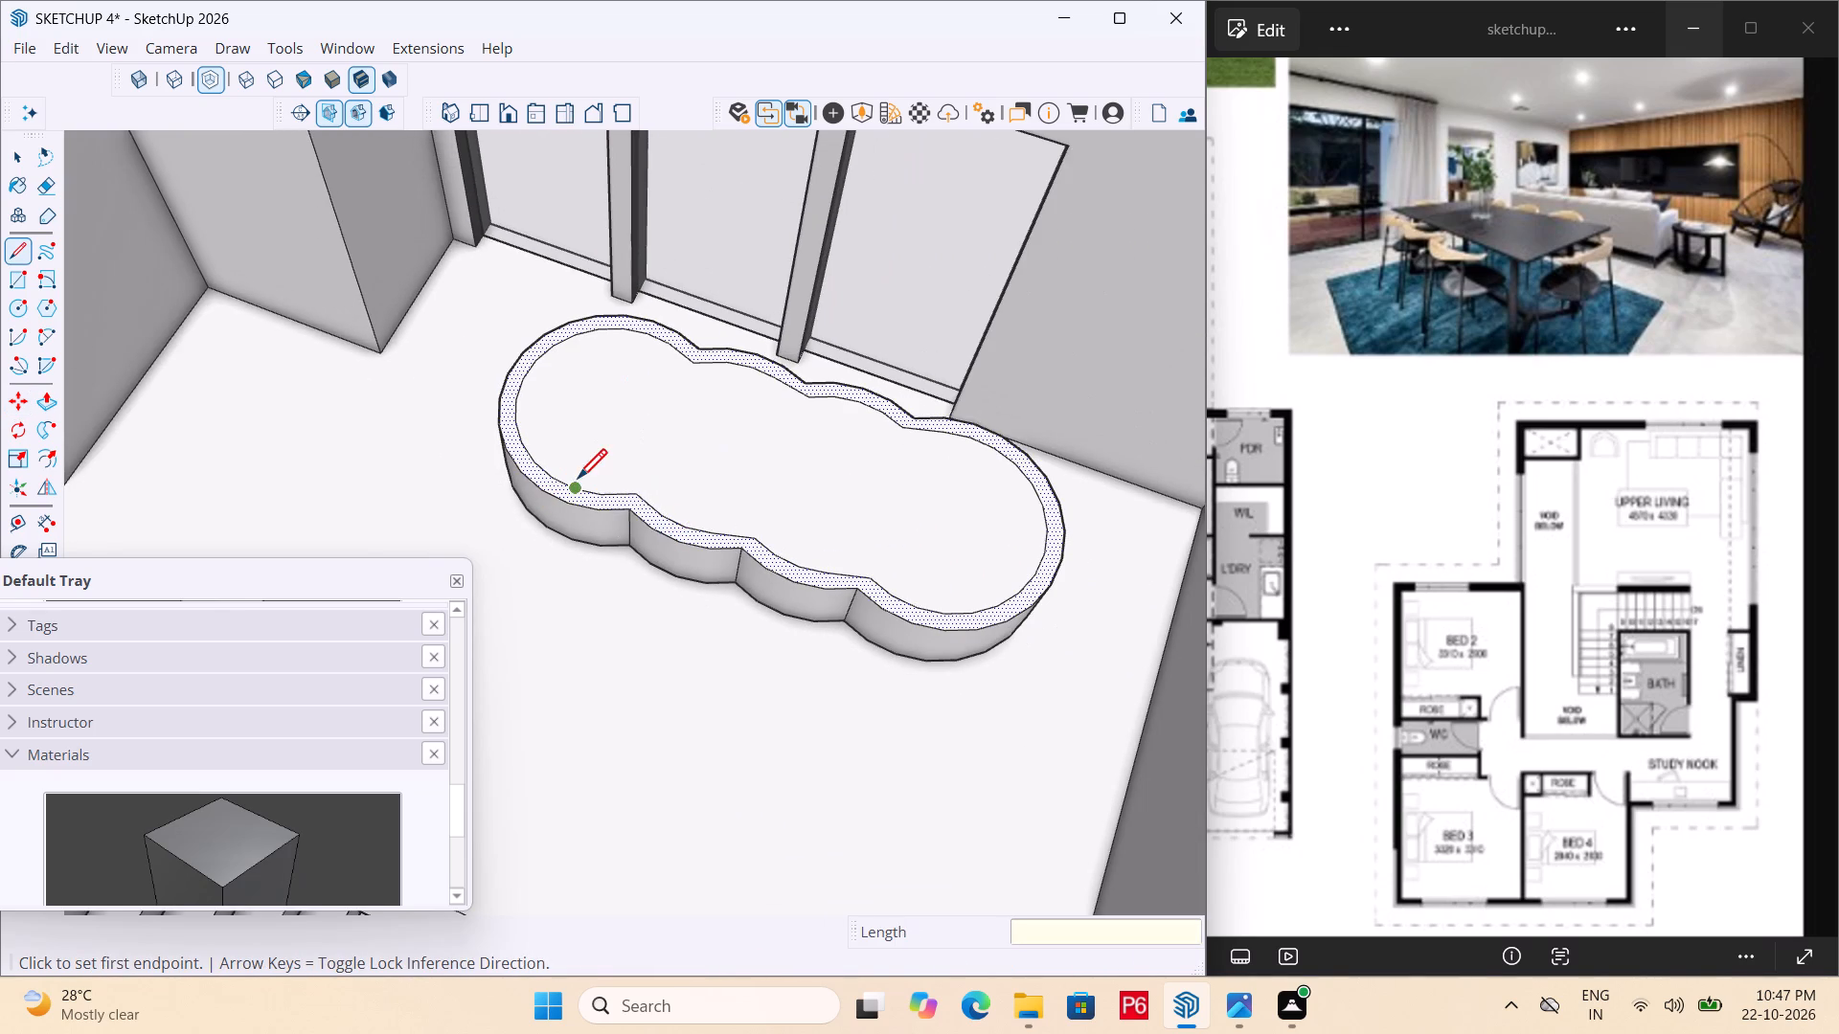
Draw a short line across the 4" rim band where the first end lobe's front curve begins.
{"action": "scroll", "coordinate": [578, 482], "scroll_direction": "up", "scroll_amount": 5}
{"action": "left_click", "coordinate": [505, 454]}
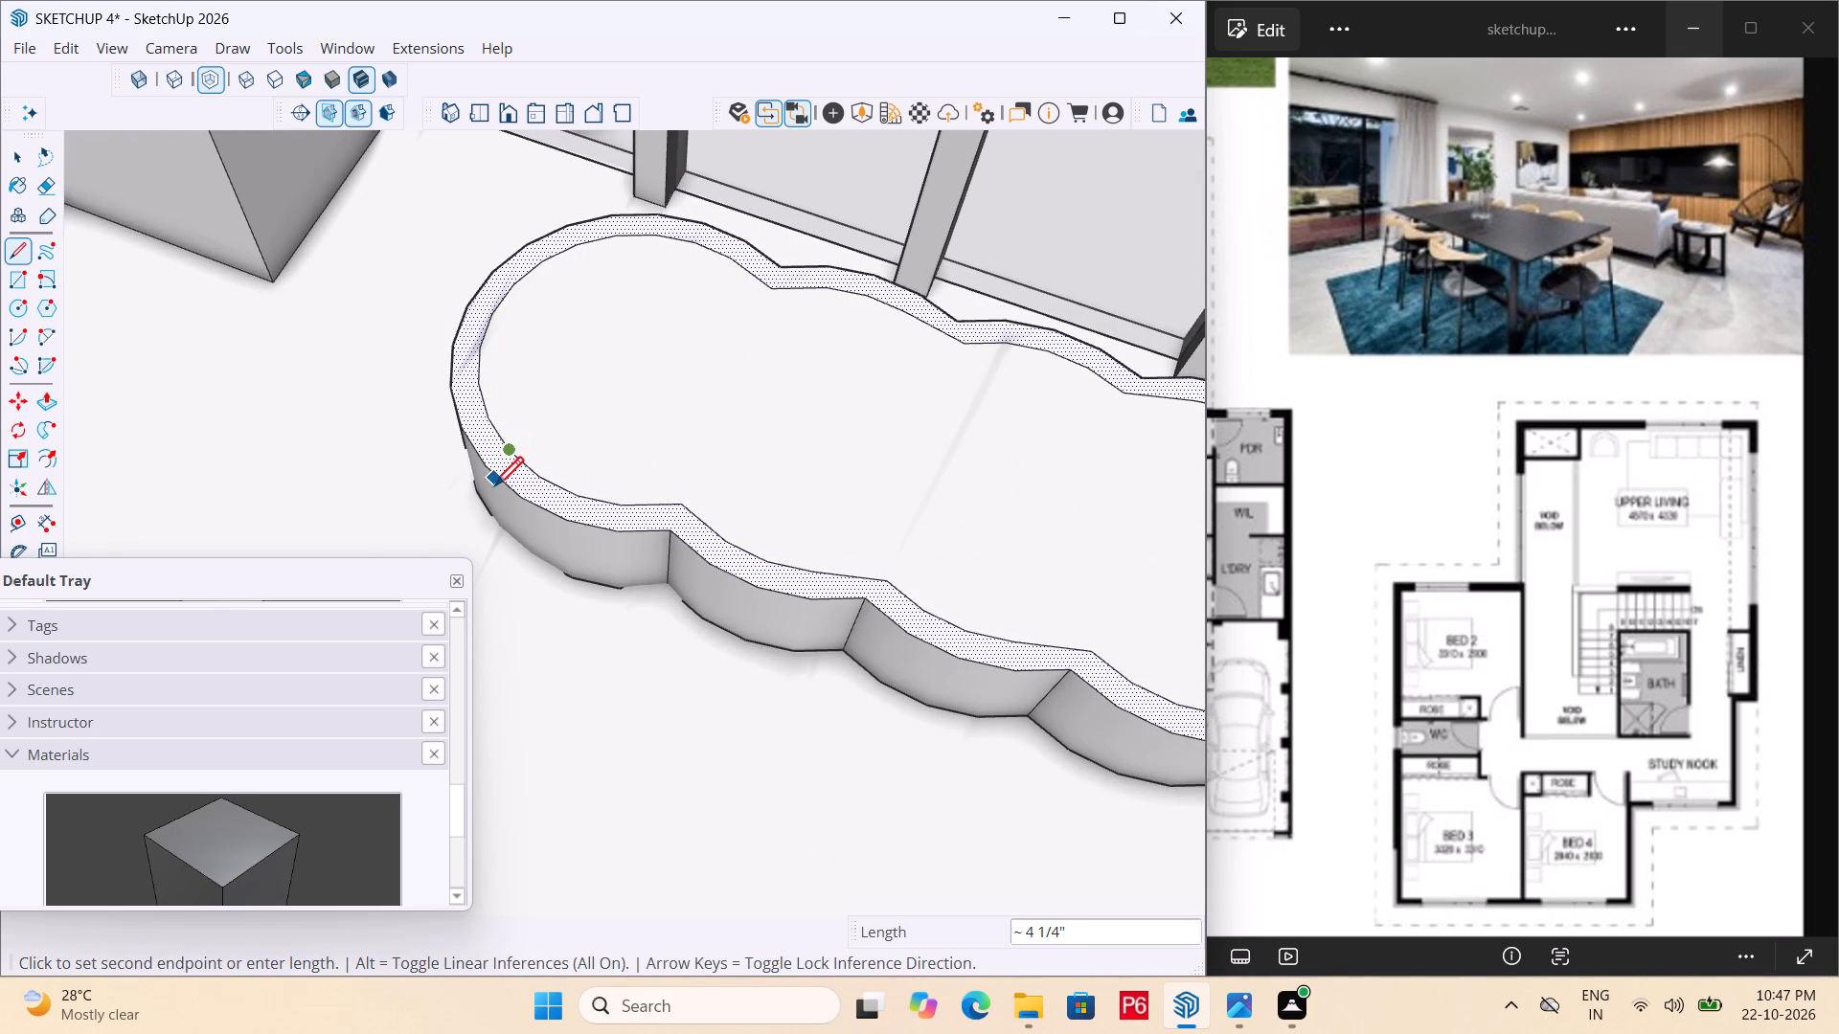
{"action": "left_click", "coordinate": [496, 483]}
{"action": "scroll", "coordinate": [394, 392], "scroll_direction": "down", "scroll_amount": 4}
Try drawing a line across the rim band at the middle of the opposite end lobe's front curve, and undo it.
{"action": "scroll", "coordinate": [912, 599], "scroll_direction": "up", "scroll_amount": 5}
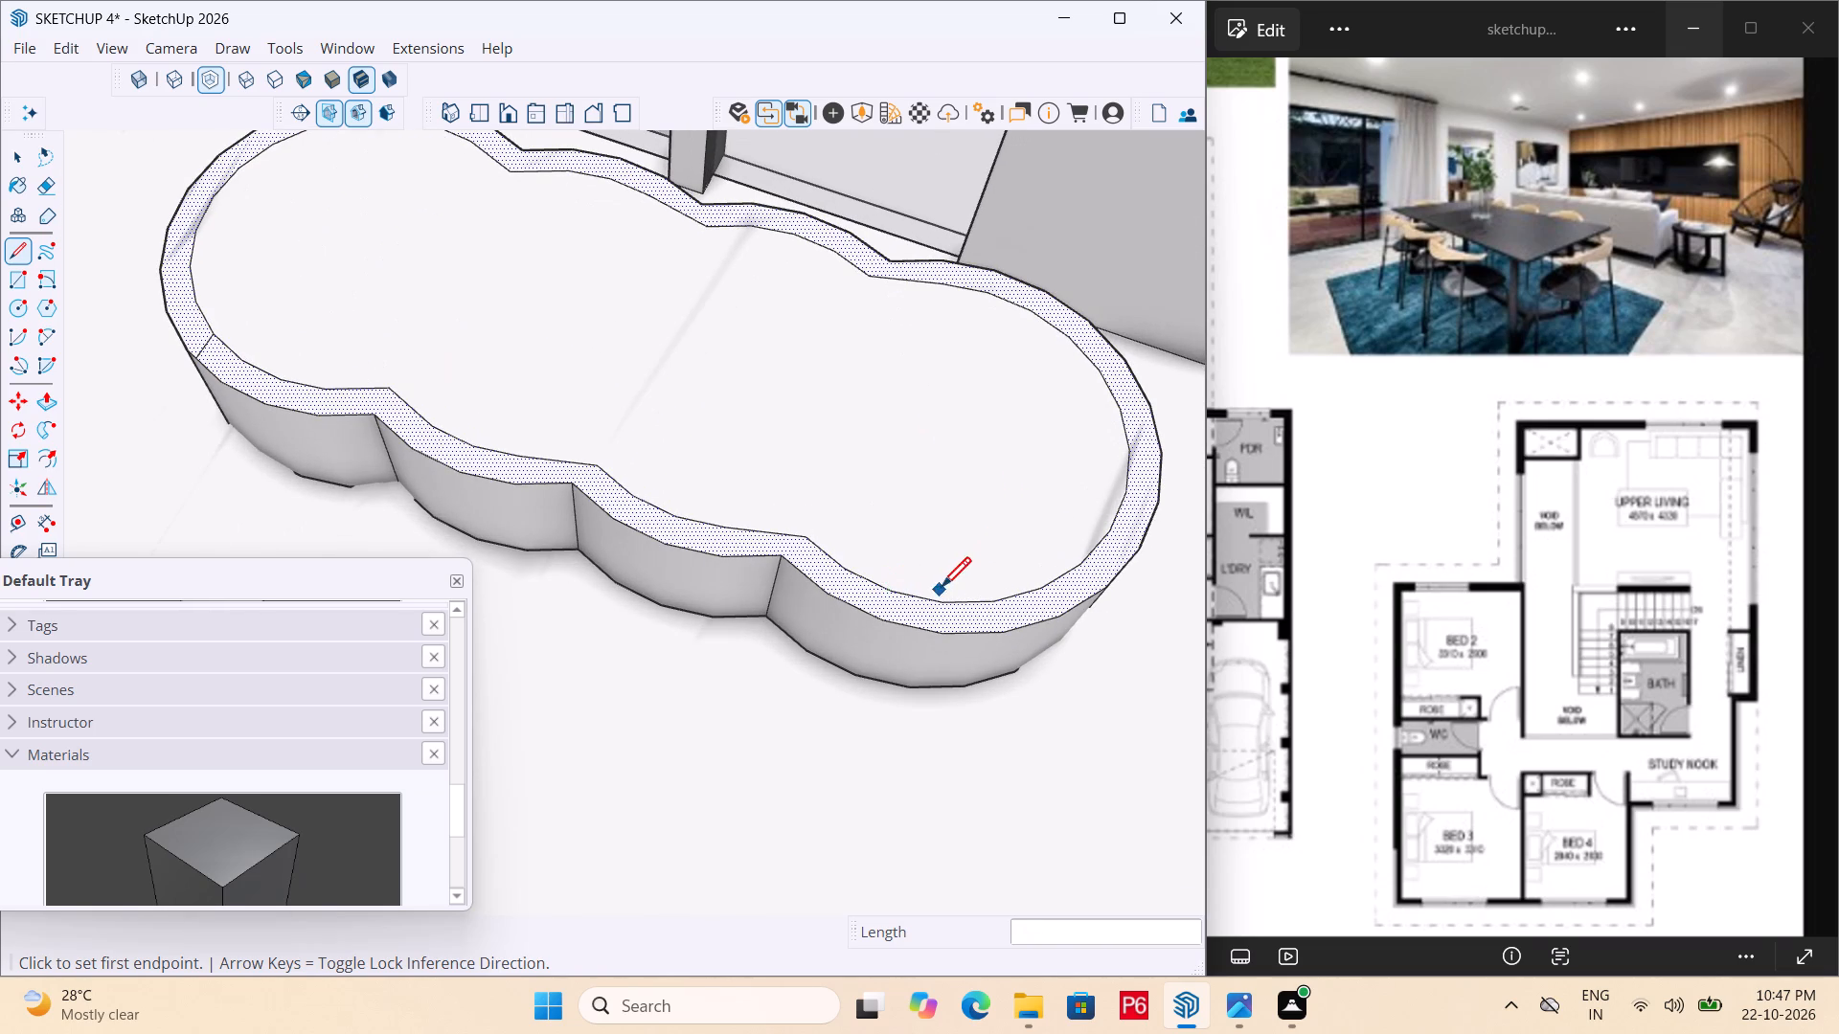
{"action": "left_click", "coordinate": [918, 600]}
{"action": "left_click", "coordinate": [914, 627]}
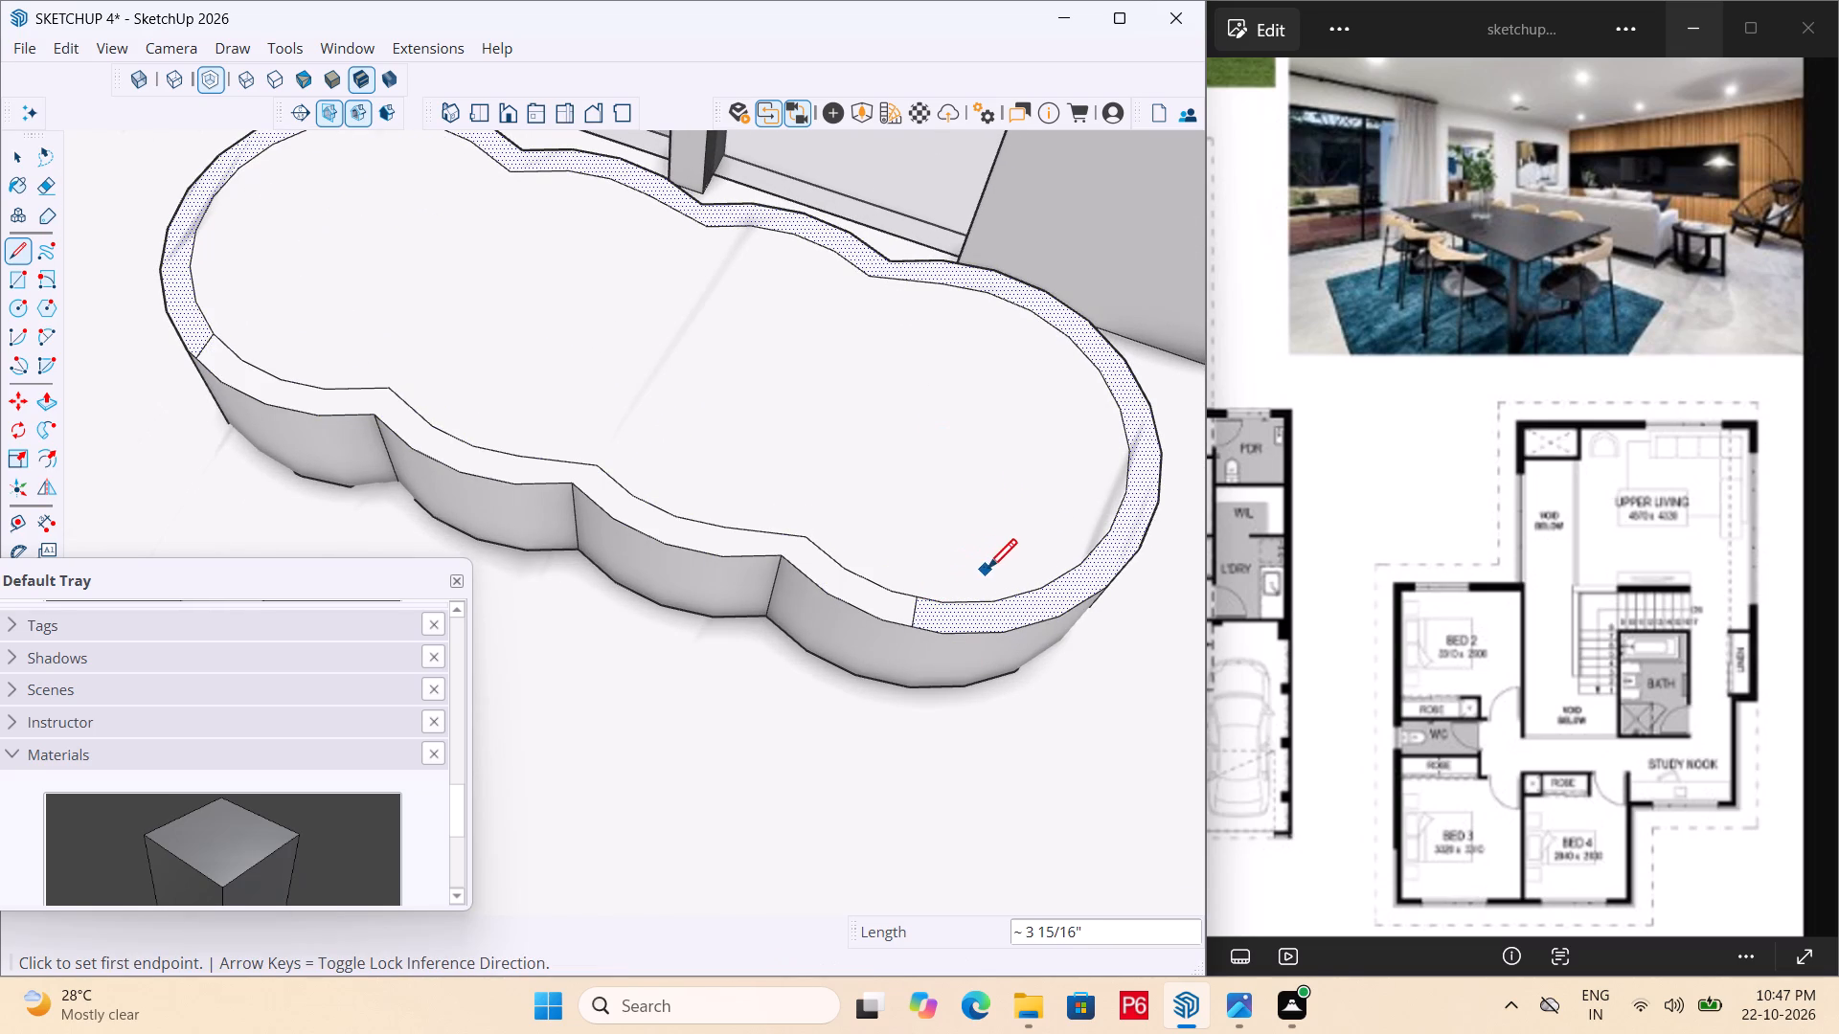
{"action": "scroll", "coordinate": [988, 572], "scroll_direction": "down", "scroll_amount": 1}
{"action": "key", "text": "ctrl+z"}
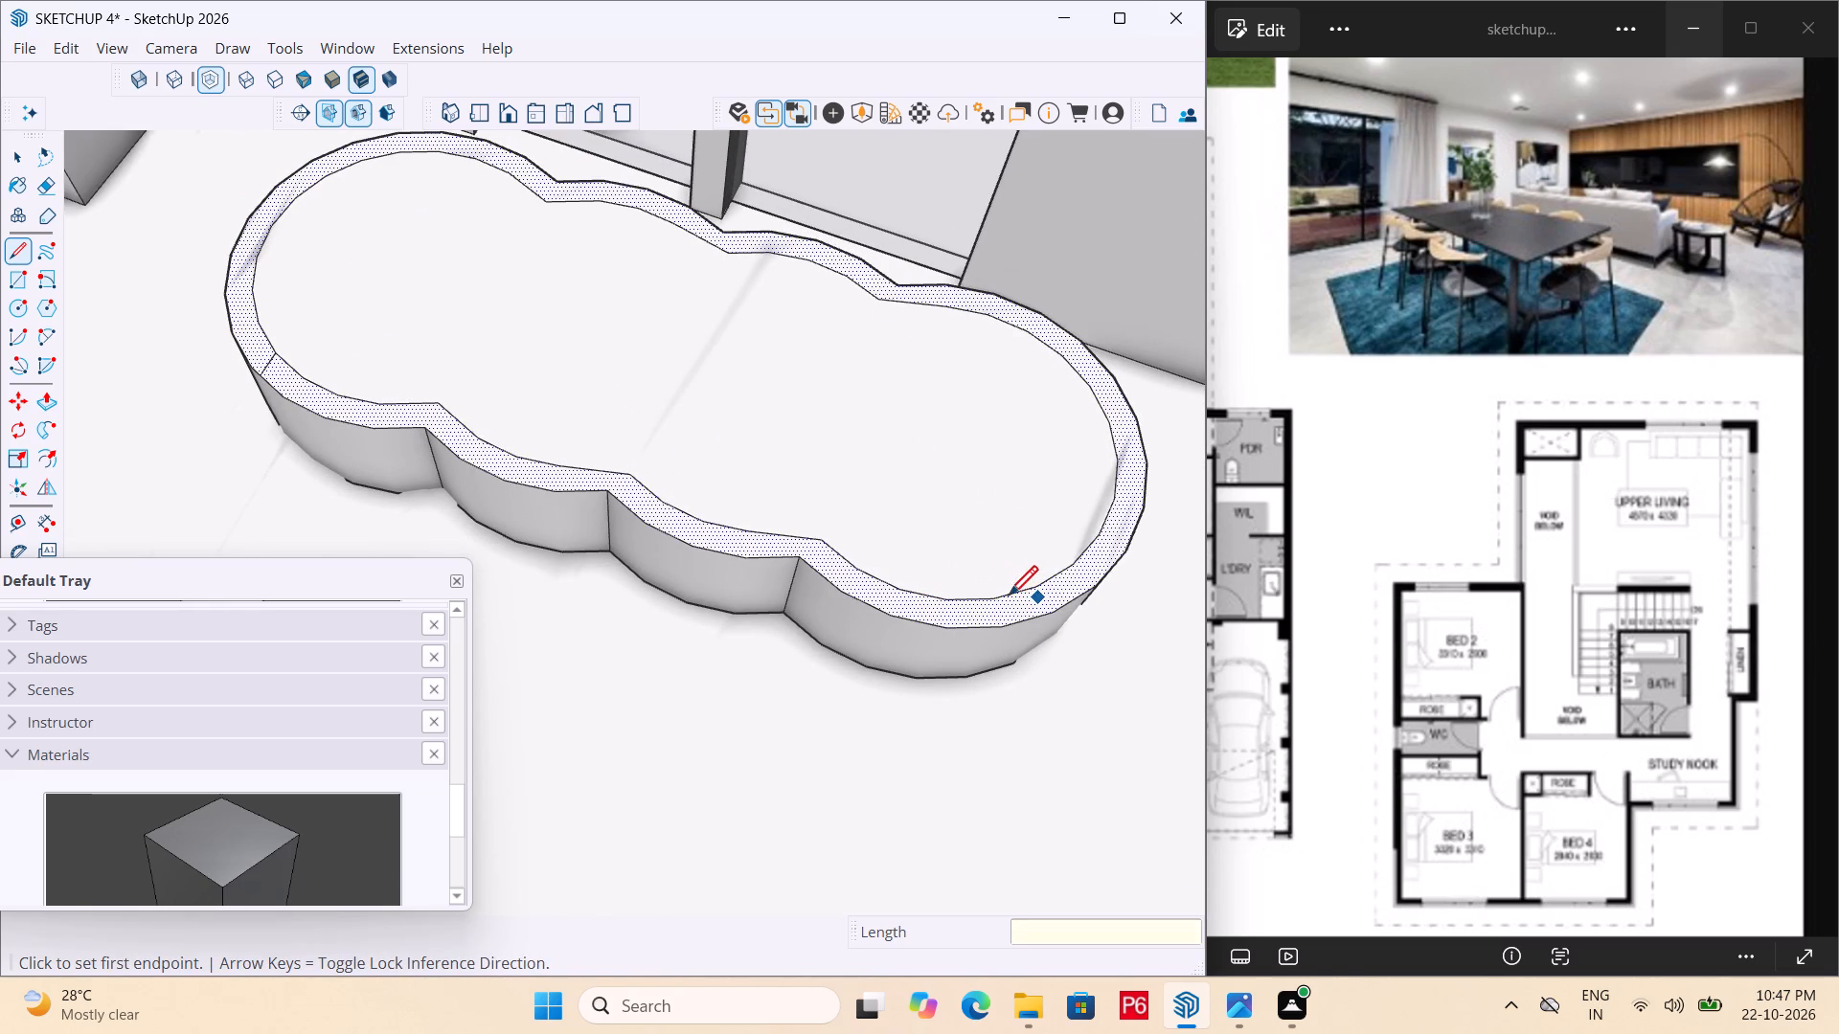
Draw a line across the rim band farther around the opposite end lobe, separating the front strip from the rest.
{"action": "left_click", "coordinate": [1008, 596]}
{"action": "left_click", "coordinate": [1023, 627]}
{"action": "key", "text": "space"}
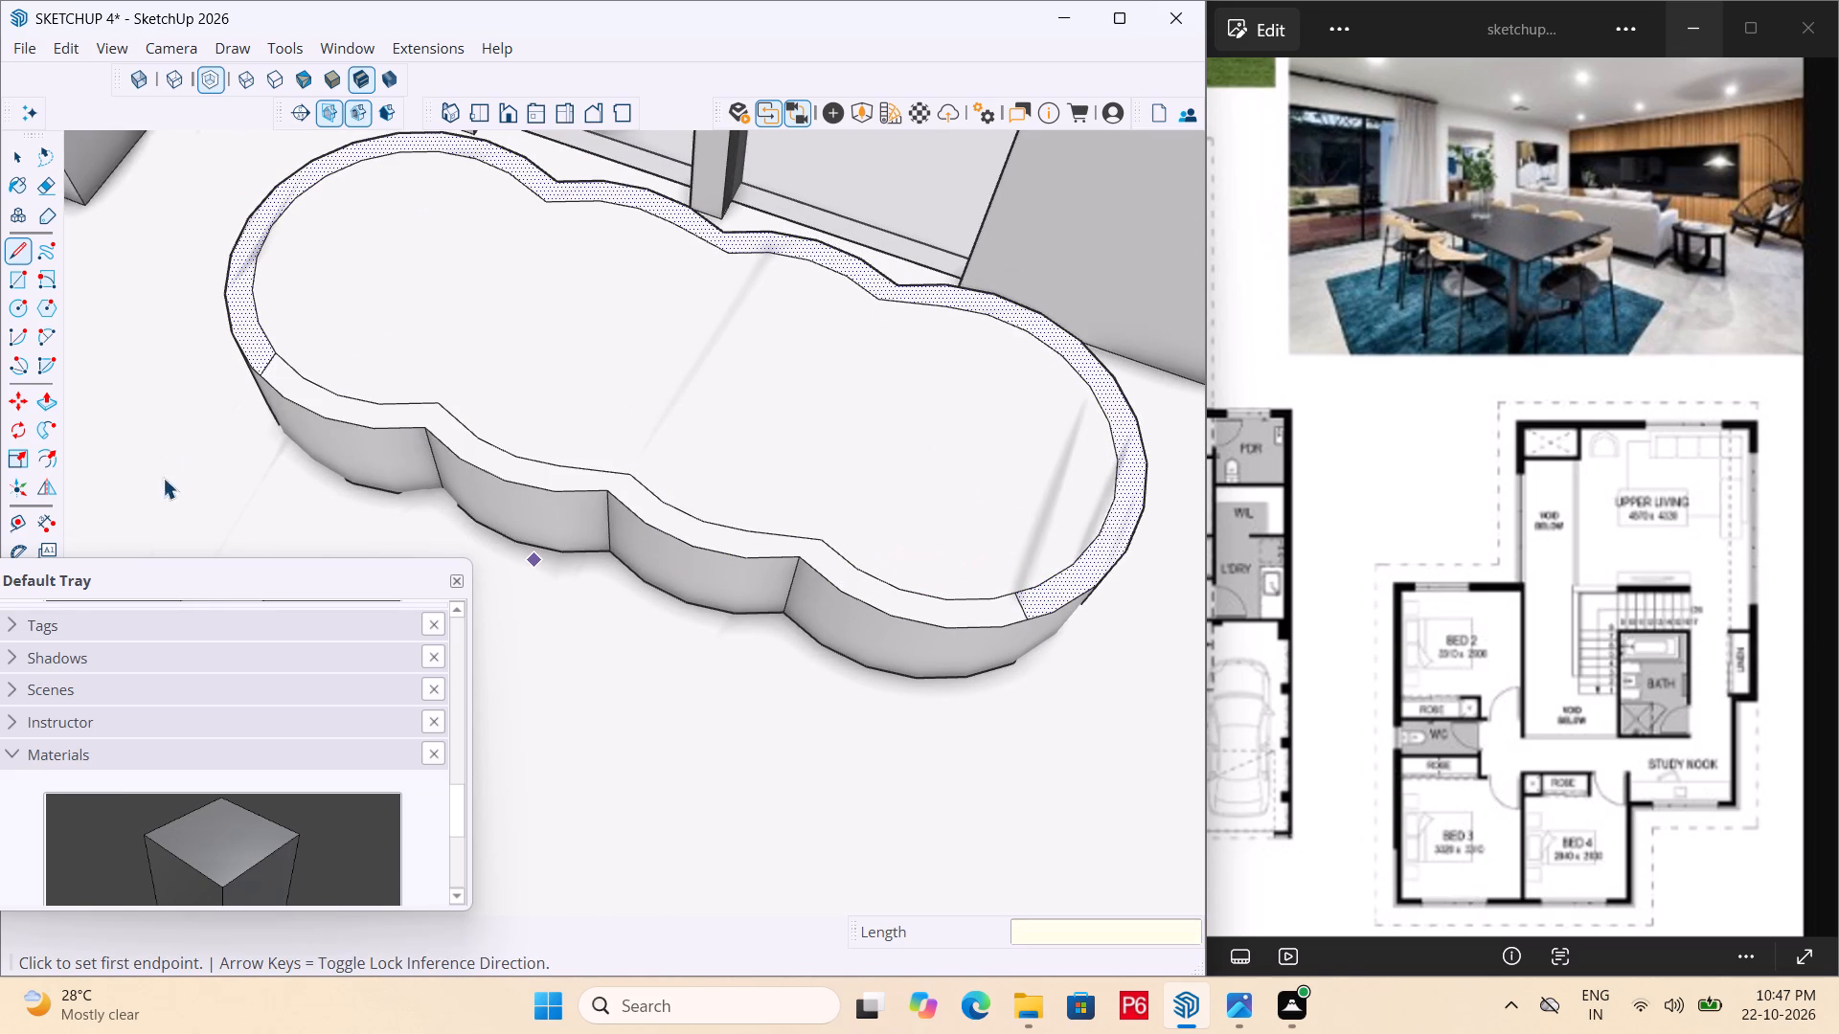
Push the front strip of the rim band down about 1'7 5/8" to the floor to cut it away.
{"action": "key", "text": "p"}
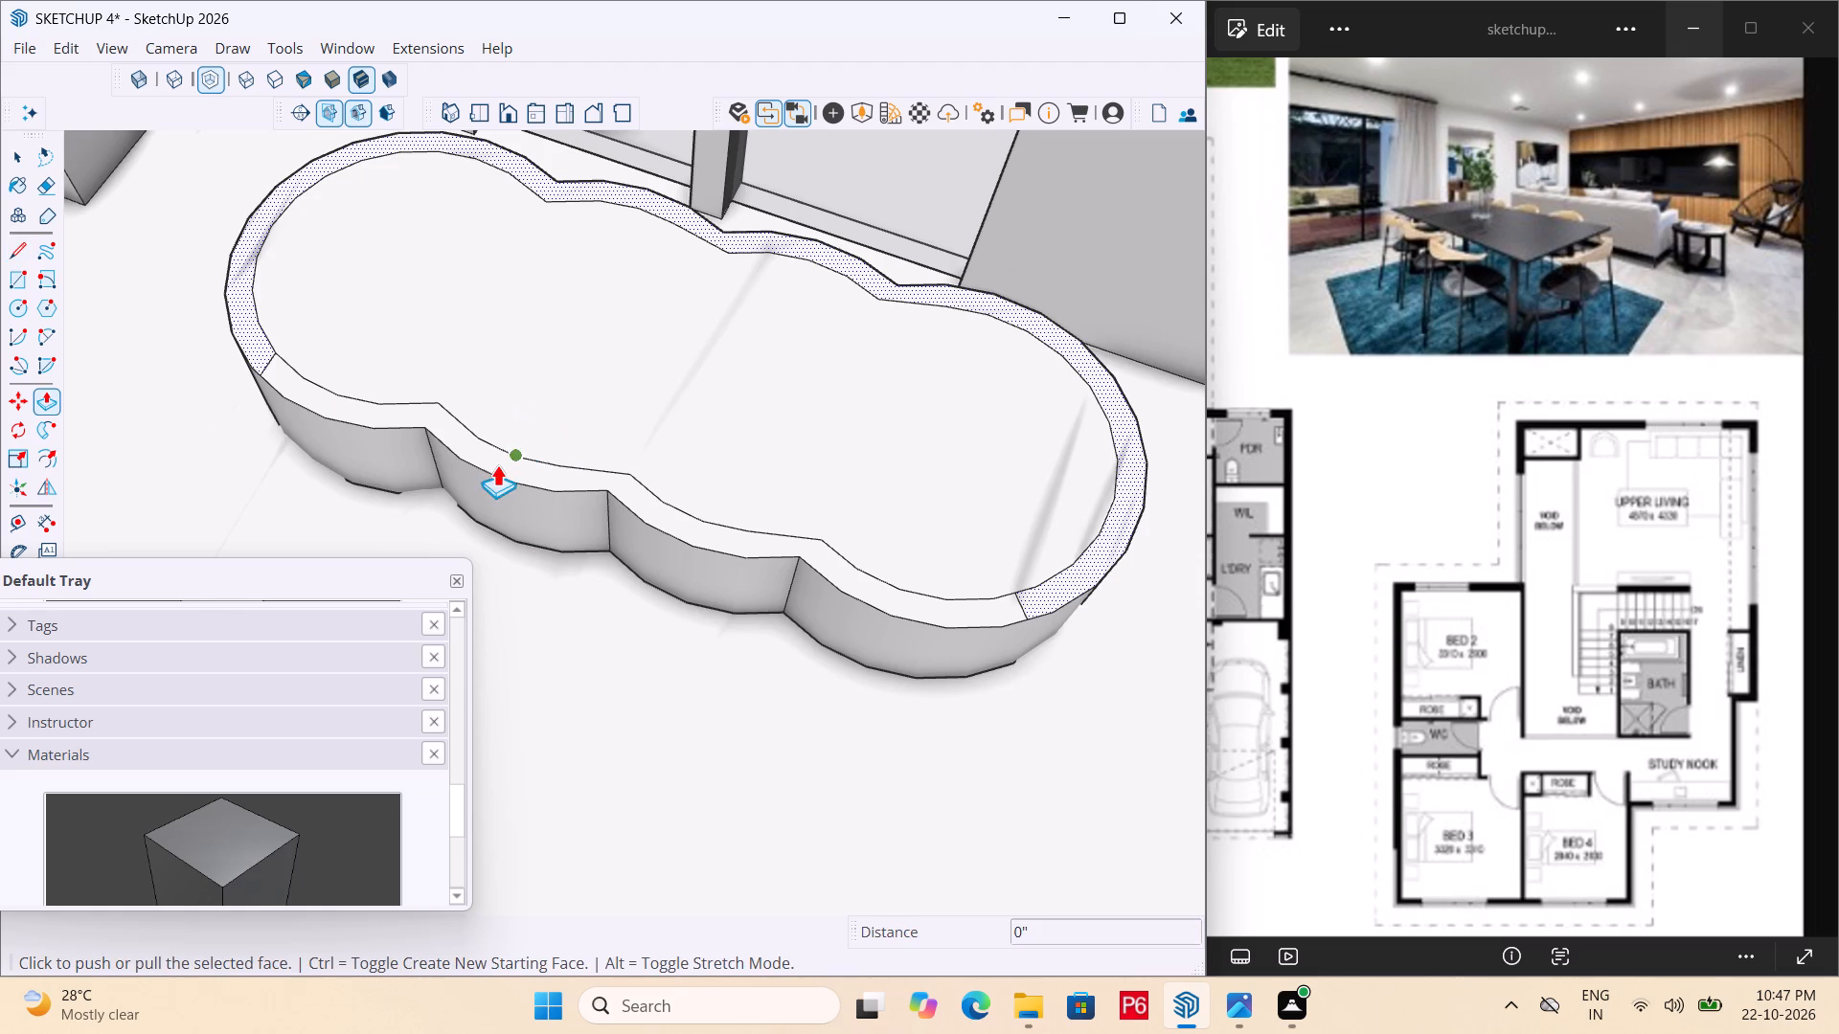
{"action": "key", "text": "space"}
{"action": "left_click", "coordinate": [576, 483]}
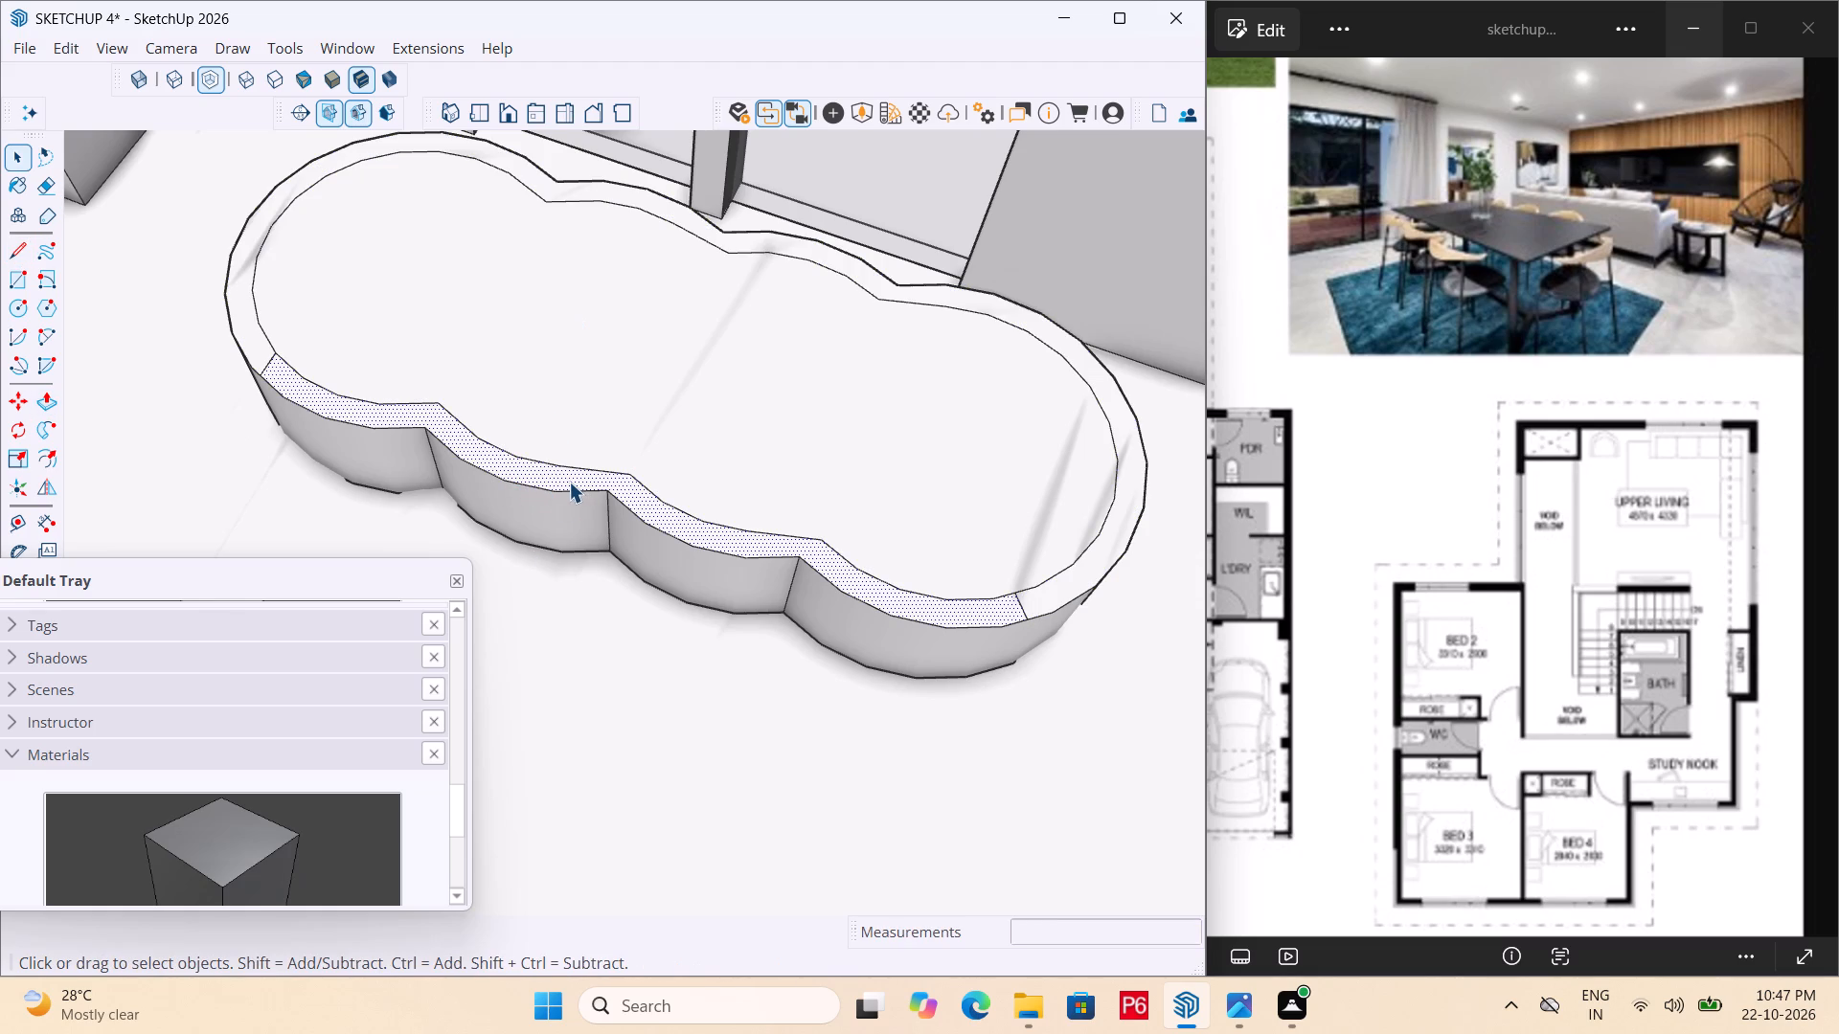
{"action": "key", "text": "p"}
{"action": "left_click", "coordinate": [551, 473]}
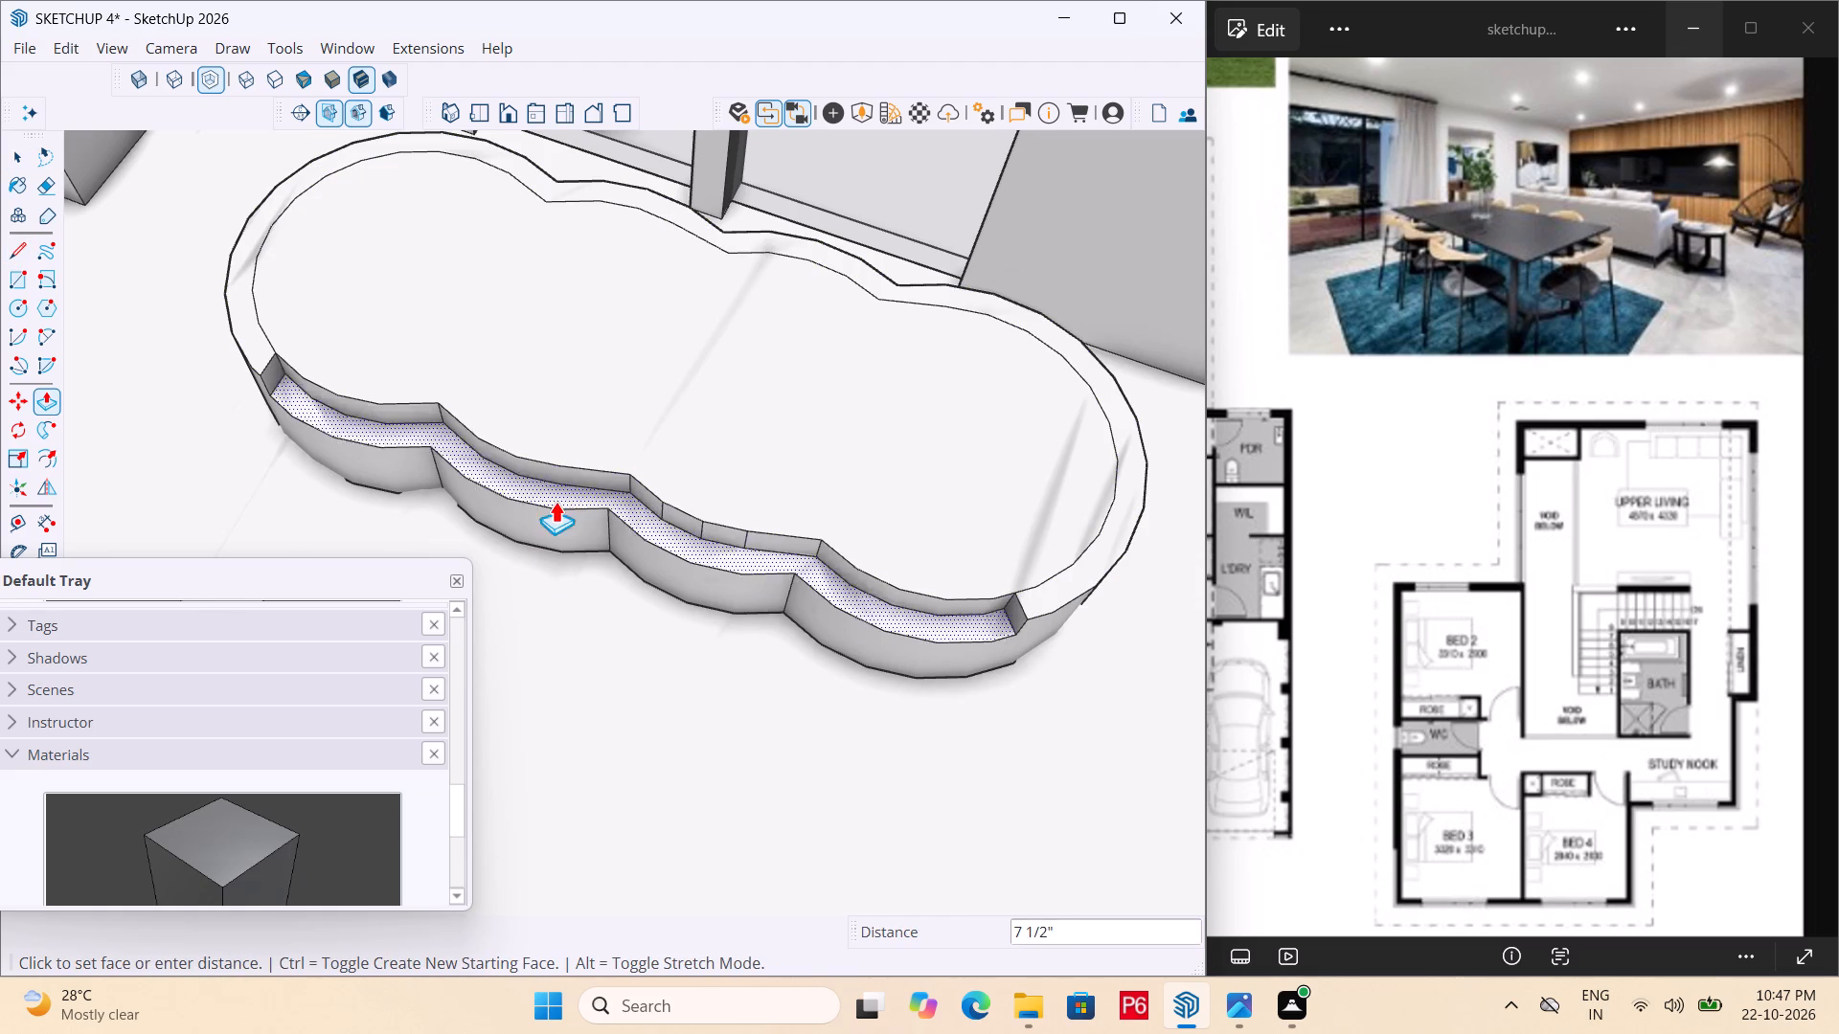
{"action": "left_click", "coordinate": [575, 619]}
{"action": "middle_click_drag", "start_coordinate": [643, 503], "coordinate": [668, 332]}
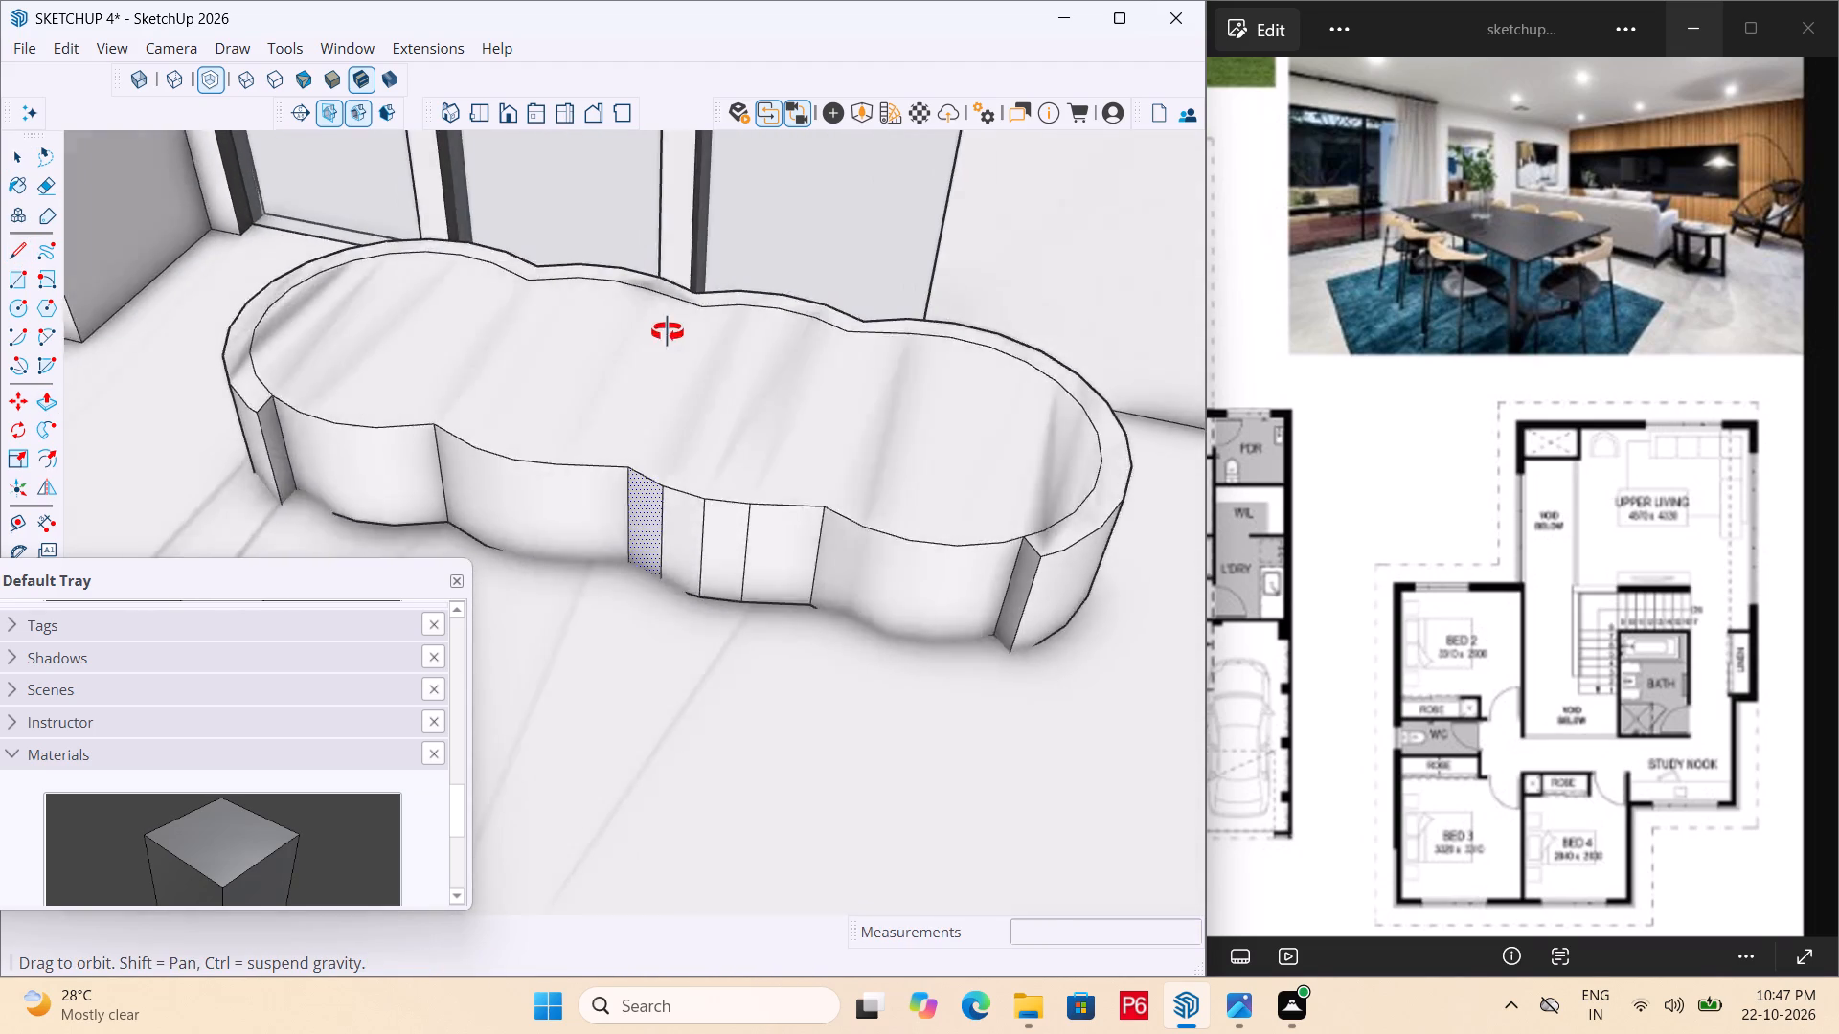
{"action": "middle_click_drag", "start_coordinate": [668, 332], "coordinate": [643, 332]}
{"action": "scroll", "coordinate": [791, 552], "scroll_direction": "up", "scroll_amount": 4}
{"action": "scroll", "coordinate": [736, 591], "scroll_direction": "down", "scroll_amount": 6}
{"action": "middle_click_drag", "start_coordinate": [707, 582], "coordinate": [573, 572]}
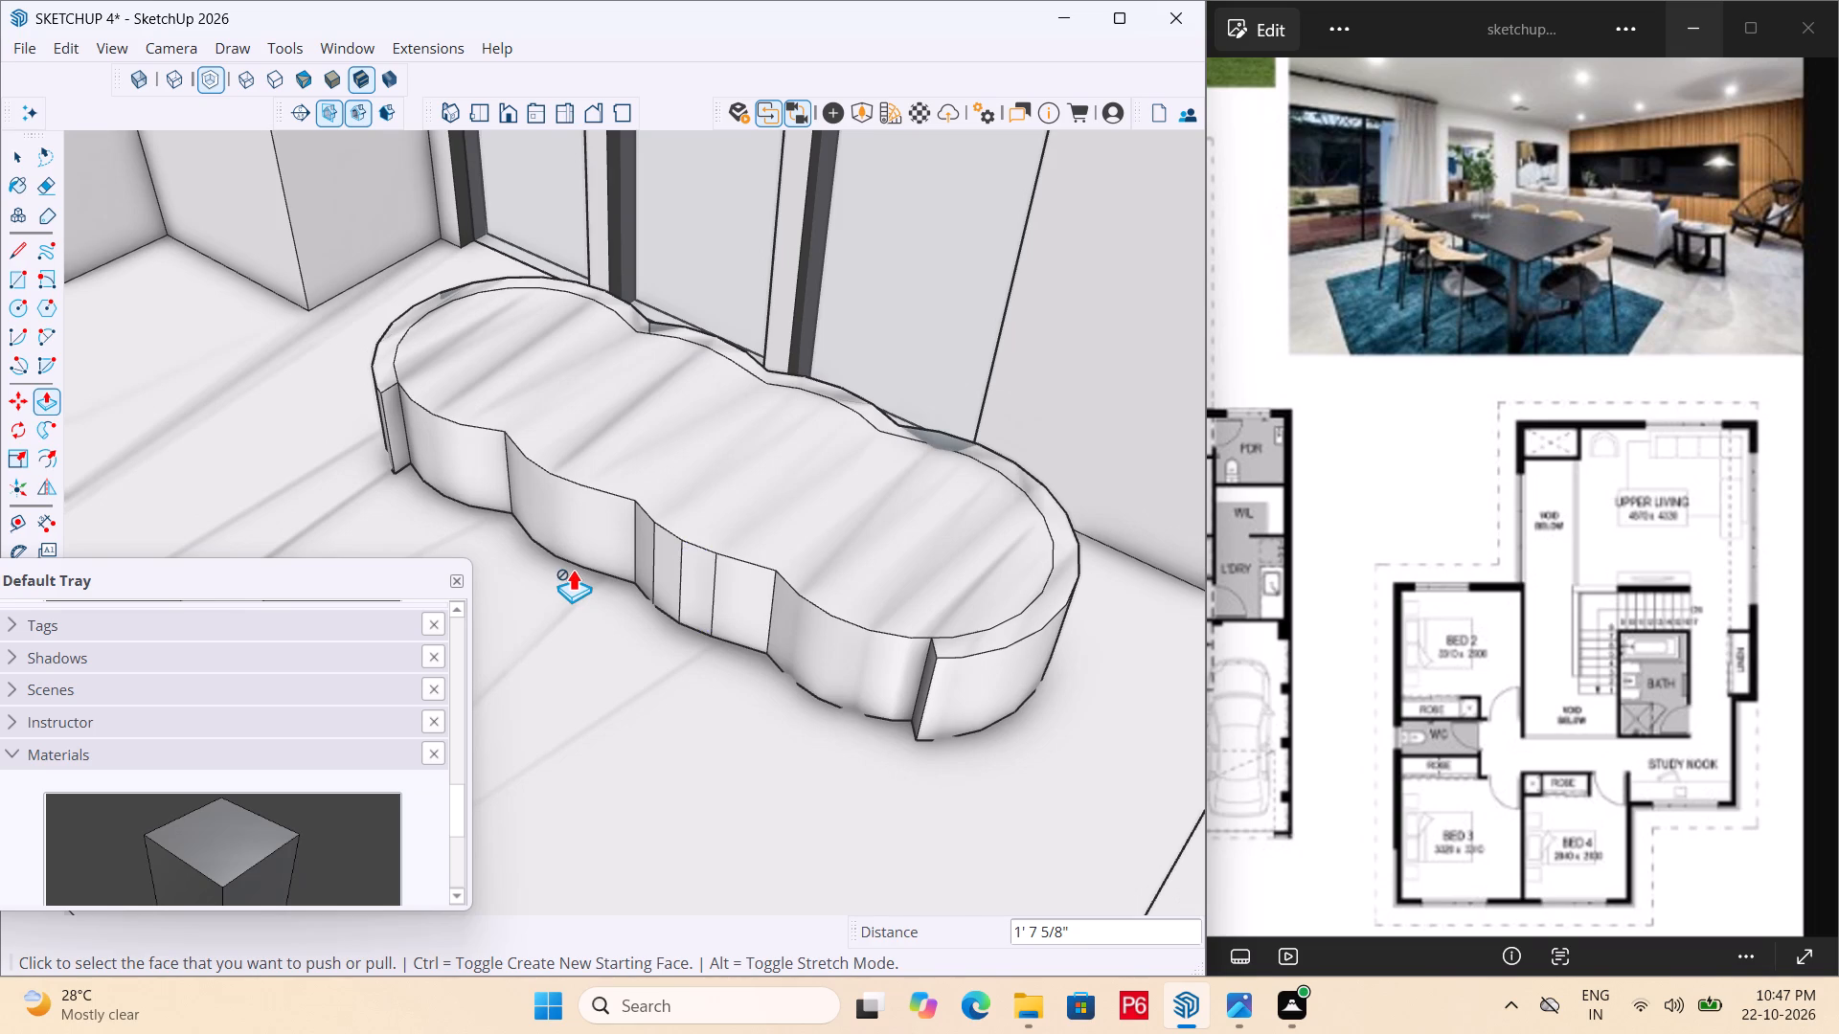
Save the house model with the front rim strip cut away.
{"action": "key", "text": "ctrl+s"}
{"action": "key", "text": "ctrl+s"}
{"action": "key", "text": "ctrl+s"}
Extrude the remaining C-shaped rim upward by 1', and again by another 1', to form the sofa's backrest.
{"action": "scroll", "coordinate": [1082, 564], "scroll_direction": "up", "scroll_amount": 5}
{"action": "left_click", "coordinate": [1035, 616]}
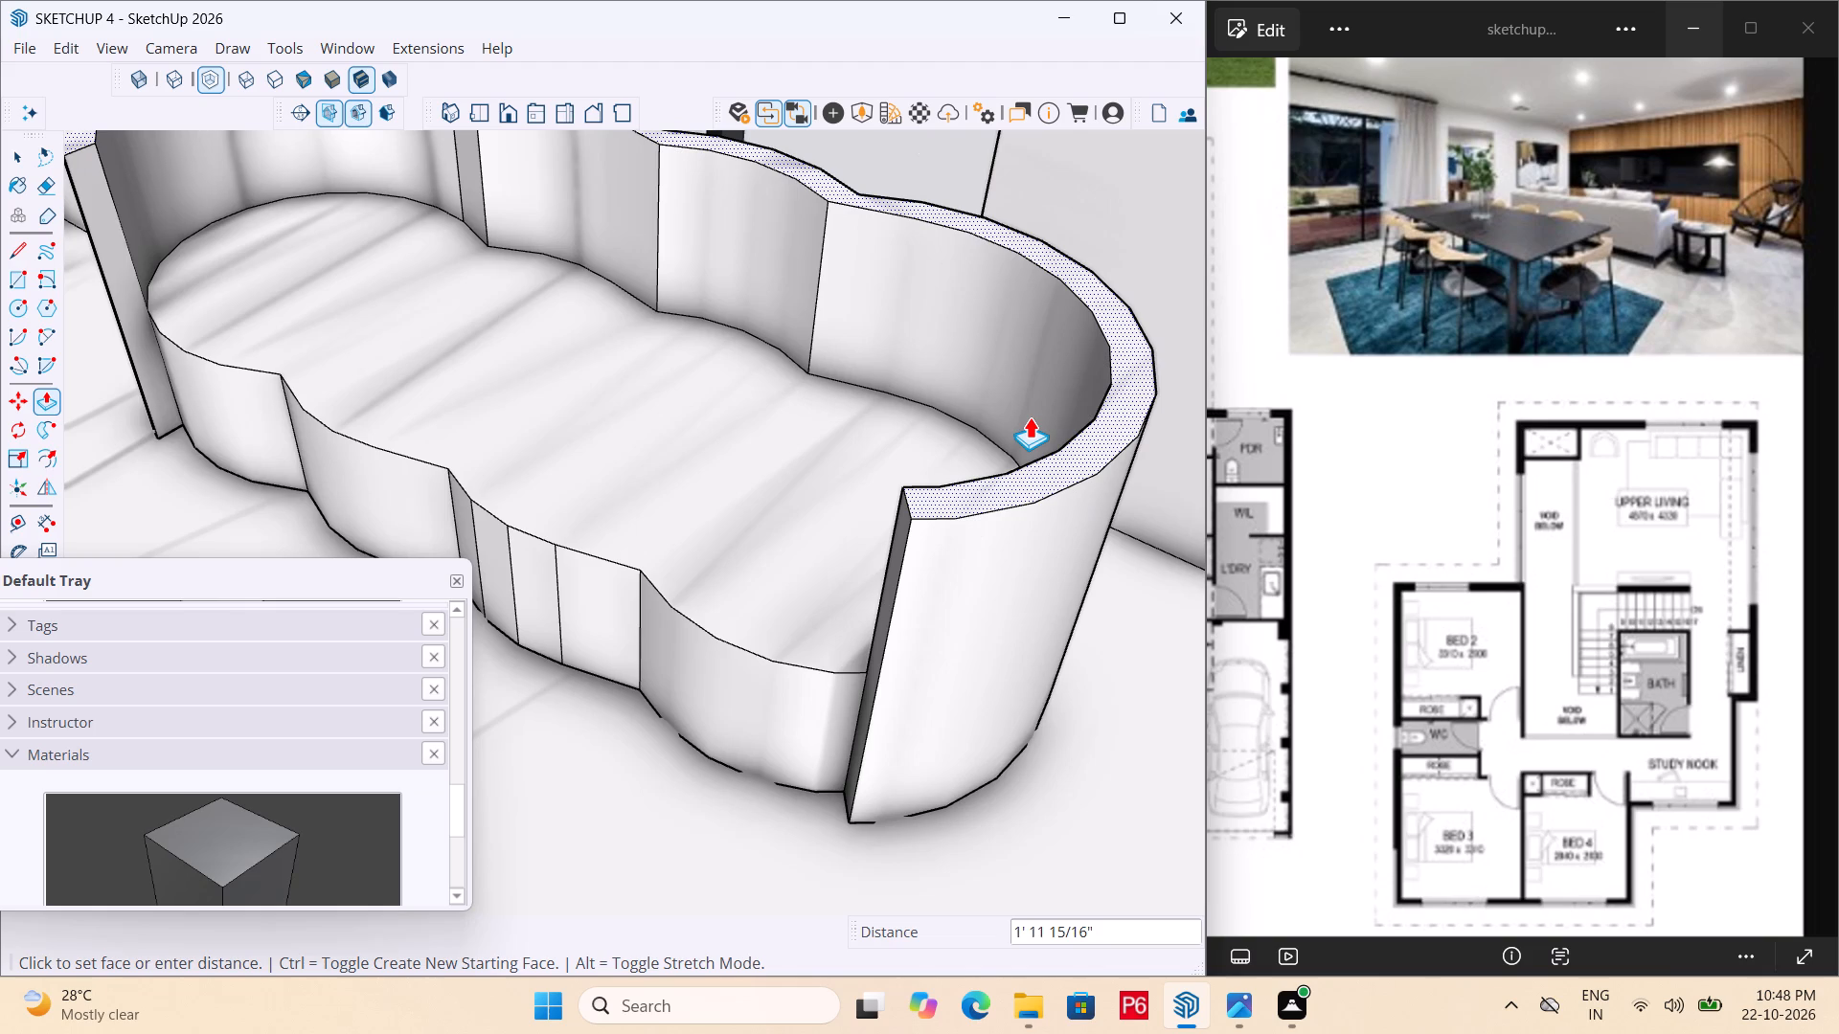
{"action": "type", "text": "1'"}
{"action": "key", "text": "Return"}
{"action": "scroll", "coordinate": [738, 506], "scroll_direction": "down", "scroll_amount": 4}
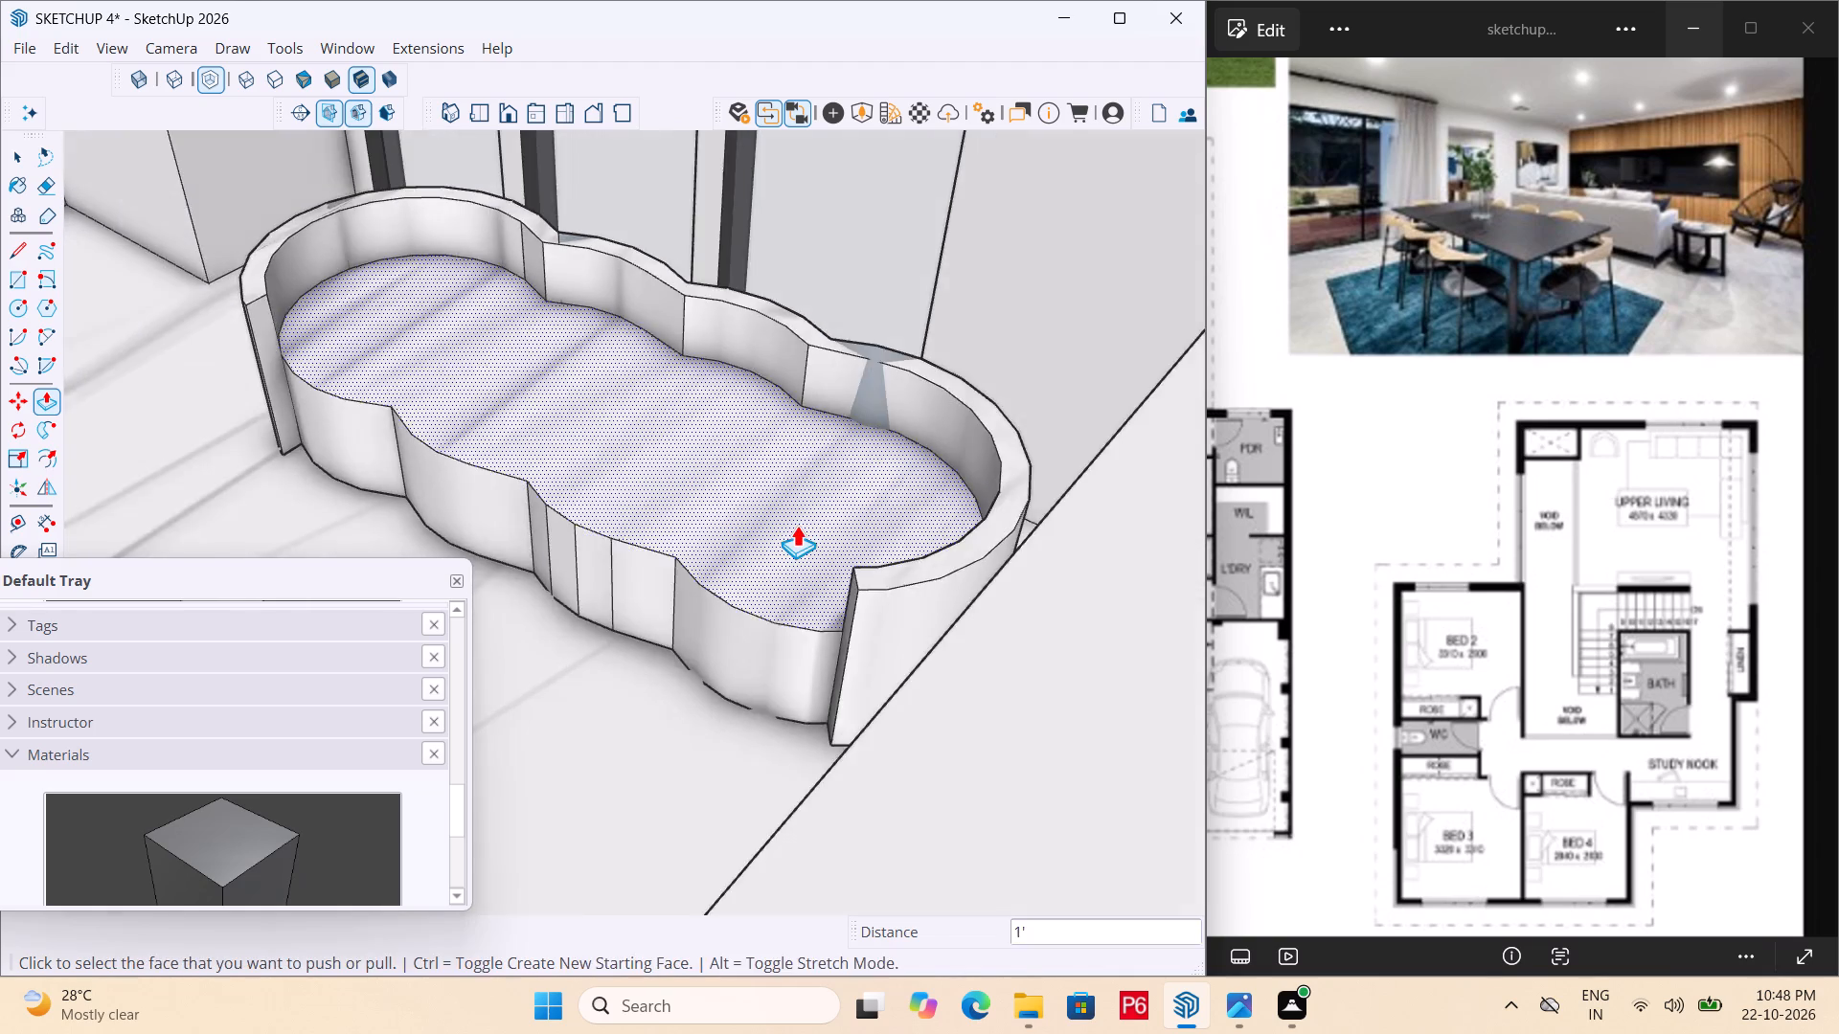
{"action": "middle_click_drag", "start_coordinate": [797, 518], "coordinate": [851, 544]}
{"action": "left_click", "coordinate": [992, 625]}
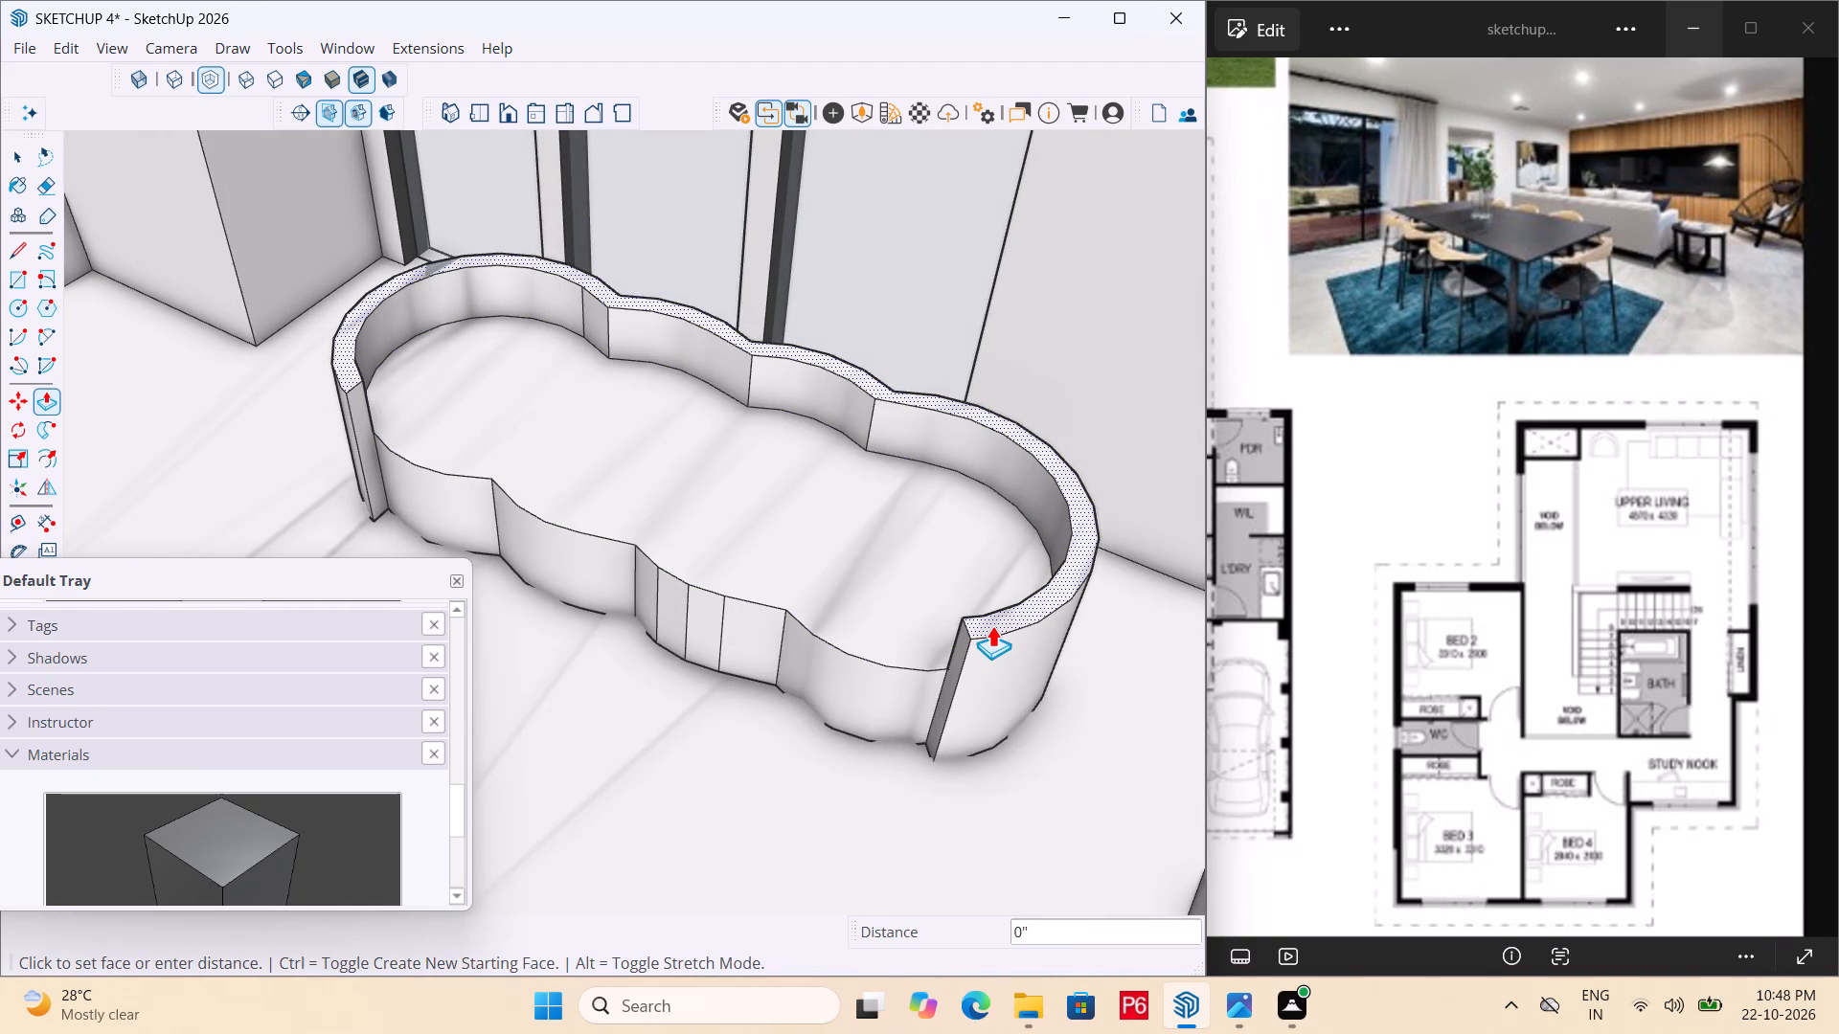
{"action": "type", "text": "1'"}
{"action": "key", "text": "Return"}
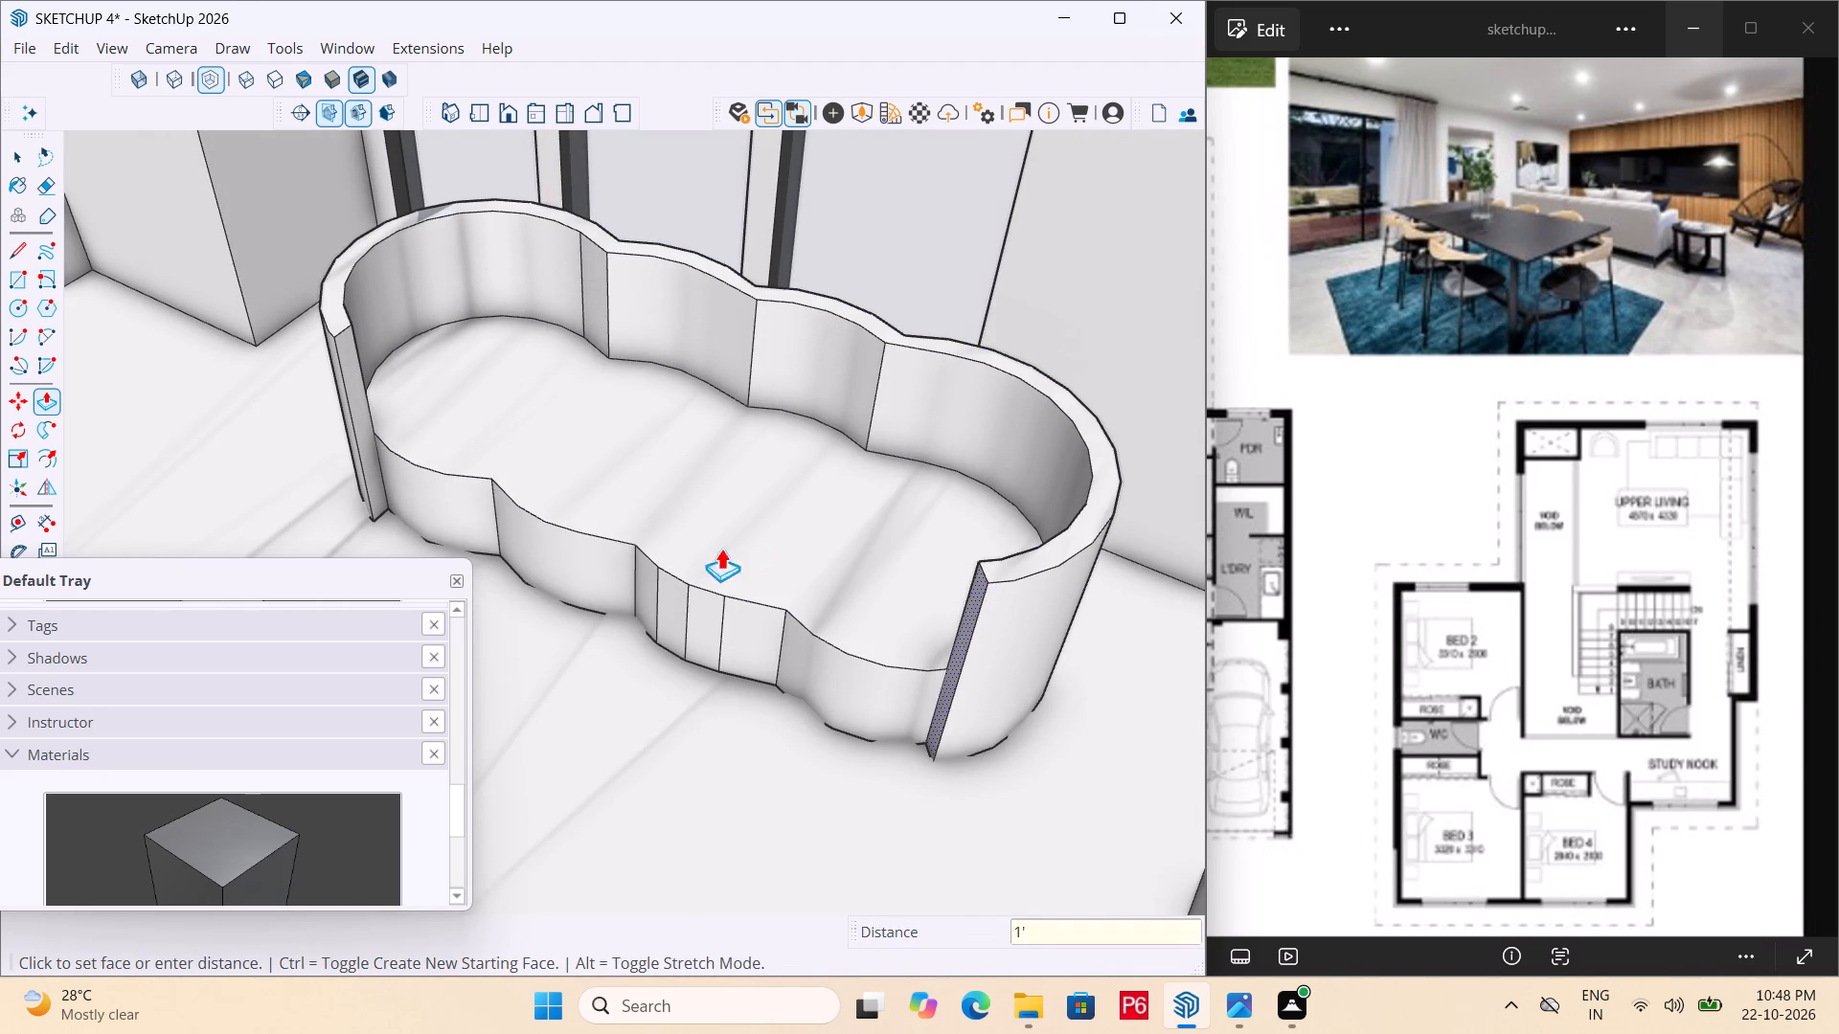
Save the house model with the raised sofa backrest.
{"action": "key", "text": "ctrl+s"}
{"action": "key", "text": "ctrl+s"}
{"action": "key", "text": "ctrl+s"}
{"action": "key", "text": "ctrl+s"}
{"action": "key", "text": "ctrl+s"}
{"action": "key", "text": "ctrl+s"}
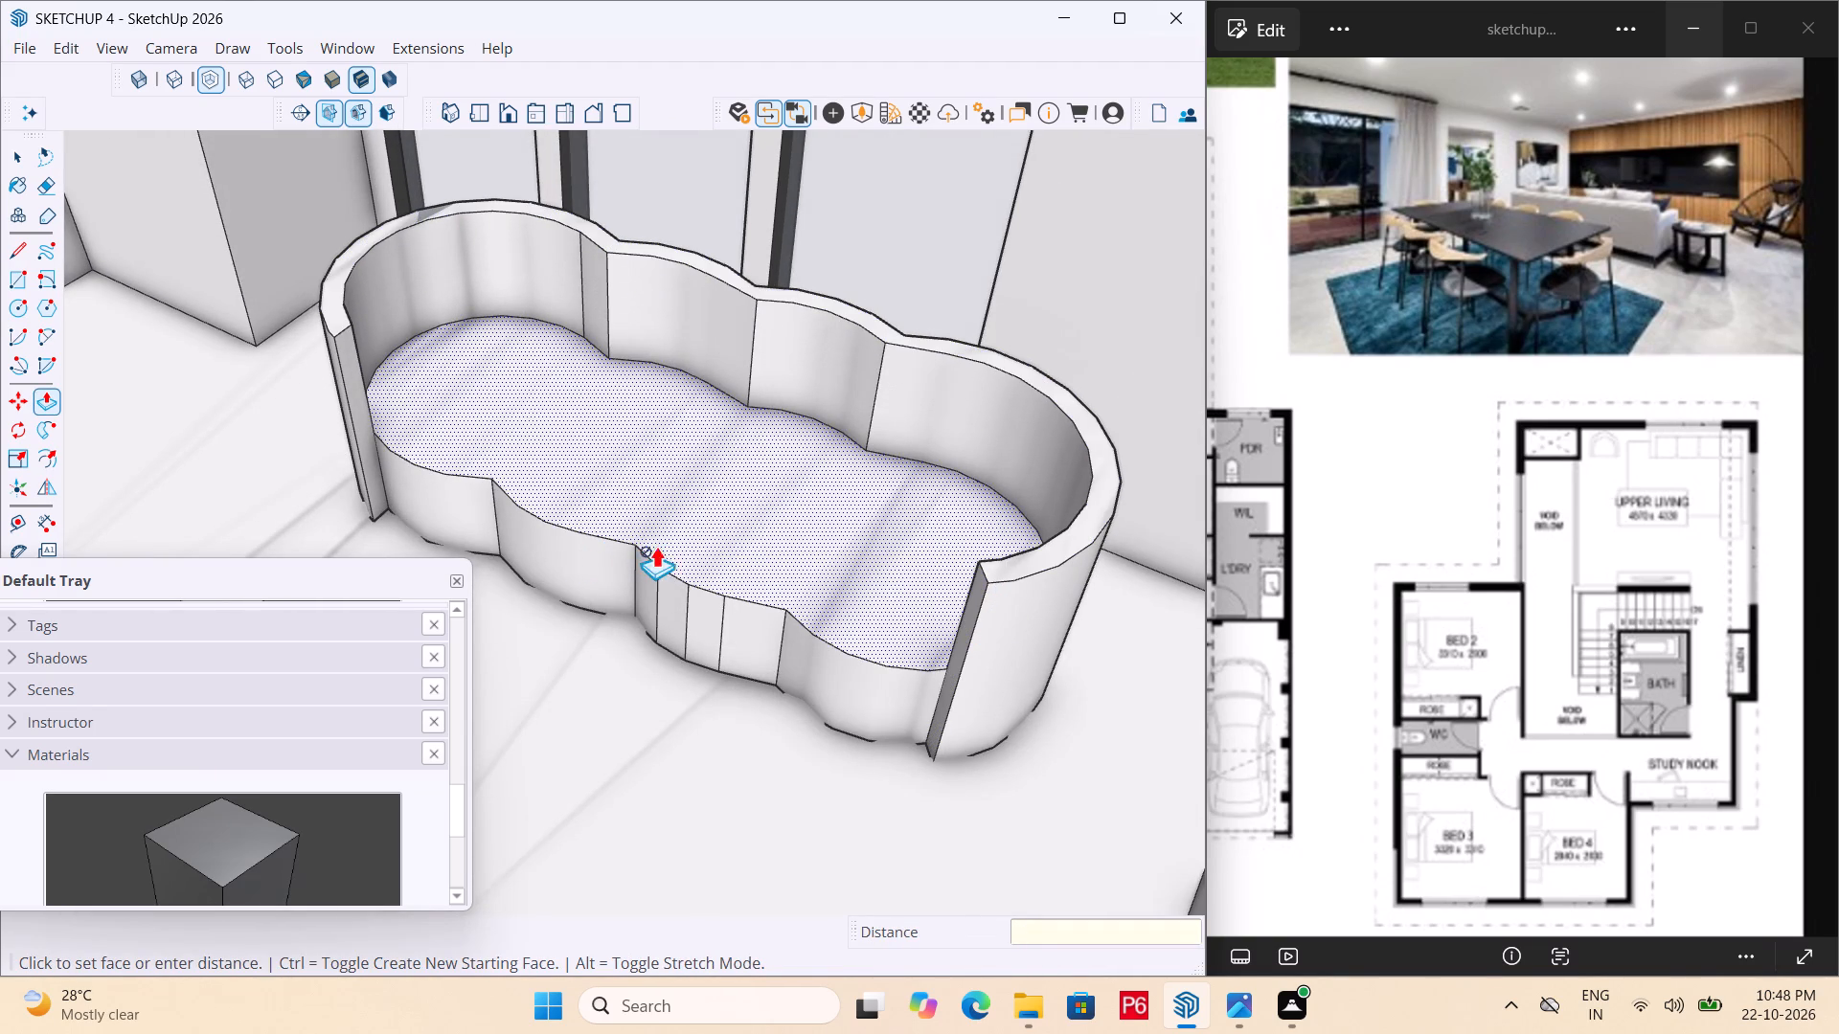
Examine the scalloped sofa's shape and placement in the upper living room from several angles.
{"action": "scroll", "coordinate": [656, 546], "scroll_direction": "down", "scroll_amount": 4}
{"action": "scroll", "coordinate": [760, 564], "scroll_direction": "down", "scroll_amount": 5}
{"action": "middle_click_drag", "start_coordinate": [735, 575], "coordinate": [896, 612]}
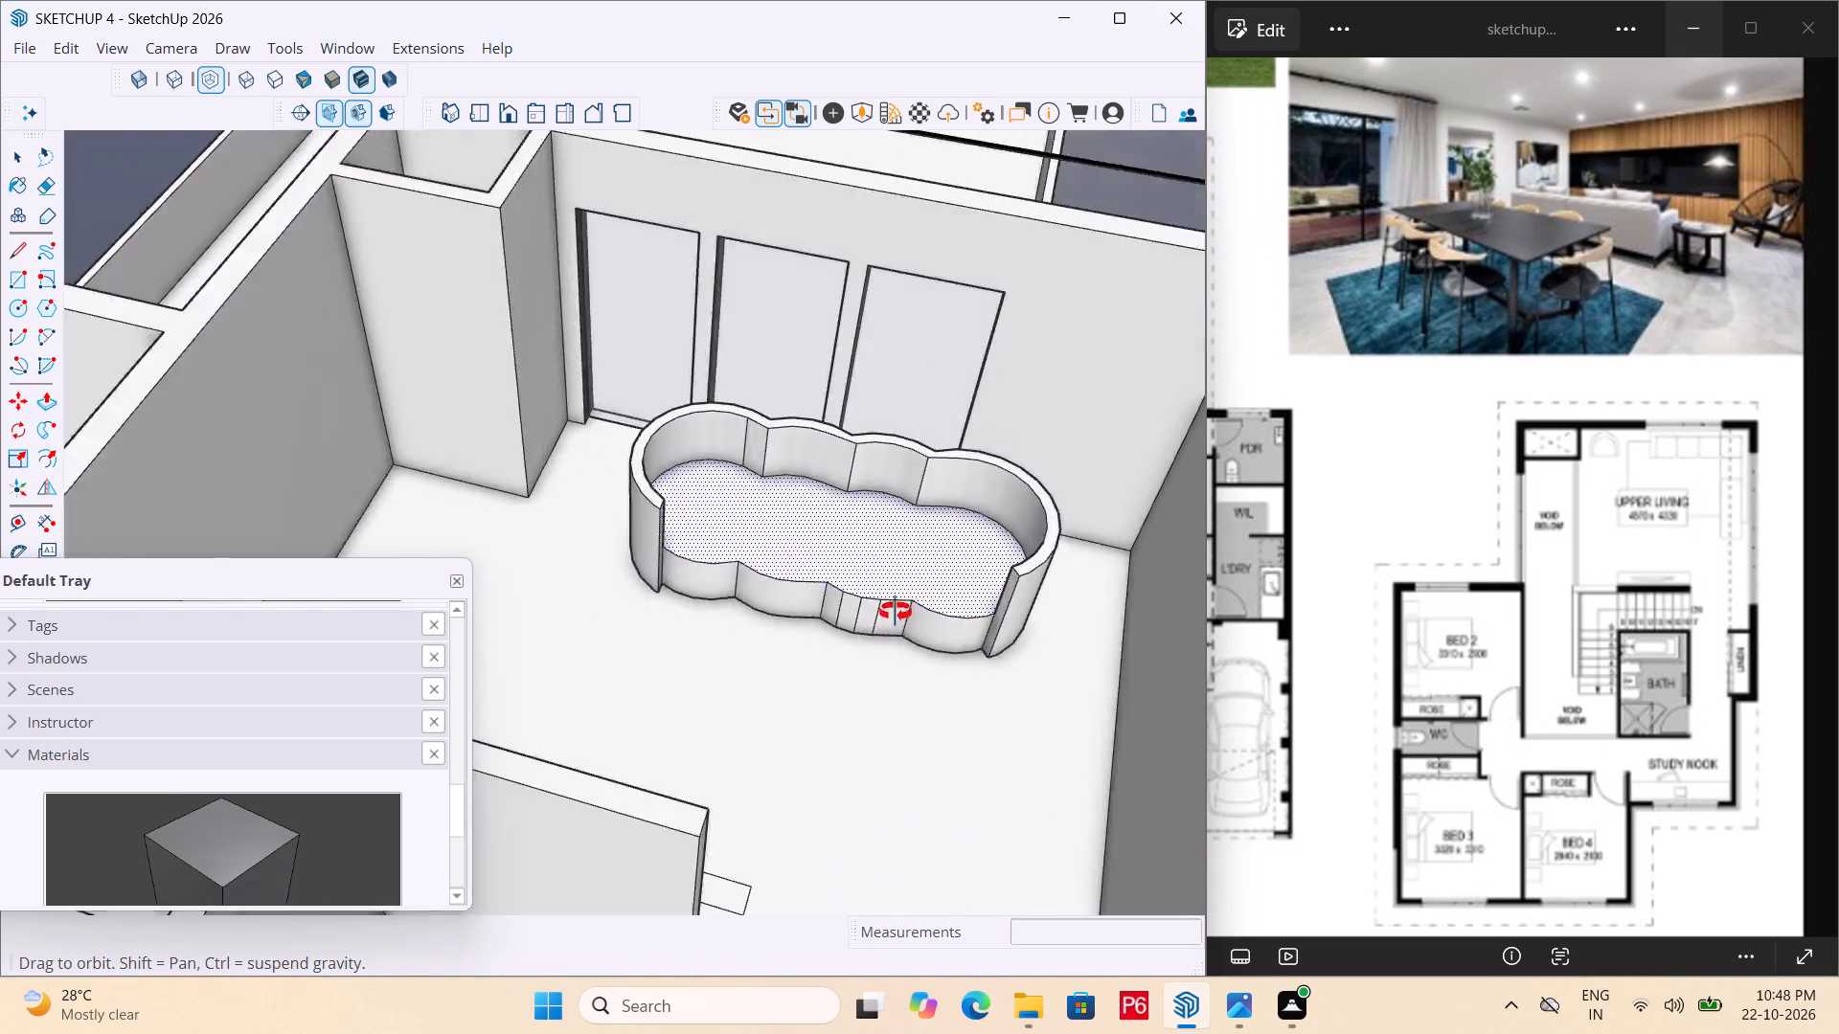
{"action": "middle_click_drag", "start_coordinate": [896, 612], "coordinate": [975, 583]}
{"action": "scroll", "coordinate": [552, 555], "scroll_direction": "down", "scroll_amount": 5}
{"action": "middle_click_drag", "start_coordinate": [547, 575], "coordinate": [647, 619]}
{"action": "scroll", "coordinate": [434, 519], "scroll_direction": "down", "scroll_amount": 3}
{"action": "middle_click_drag", "start_coordinate": [545, 512], "coordinate": [696, 573]}
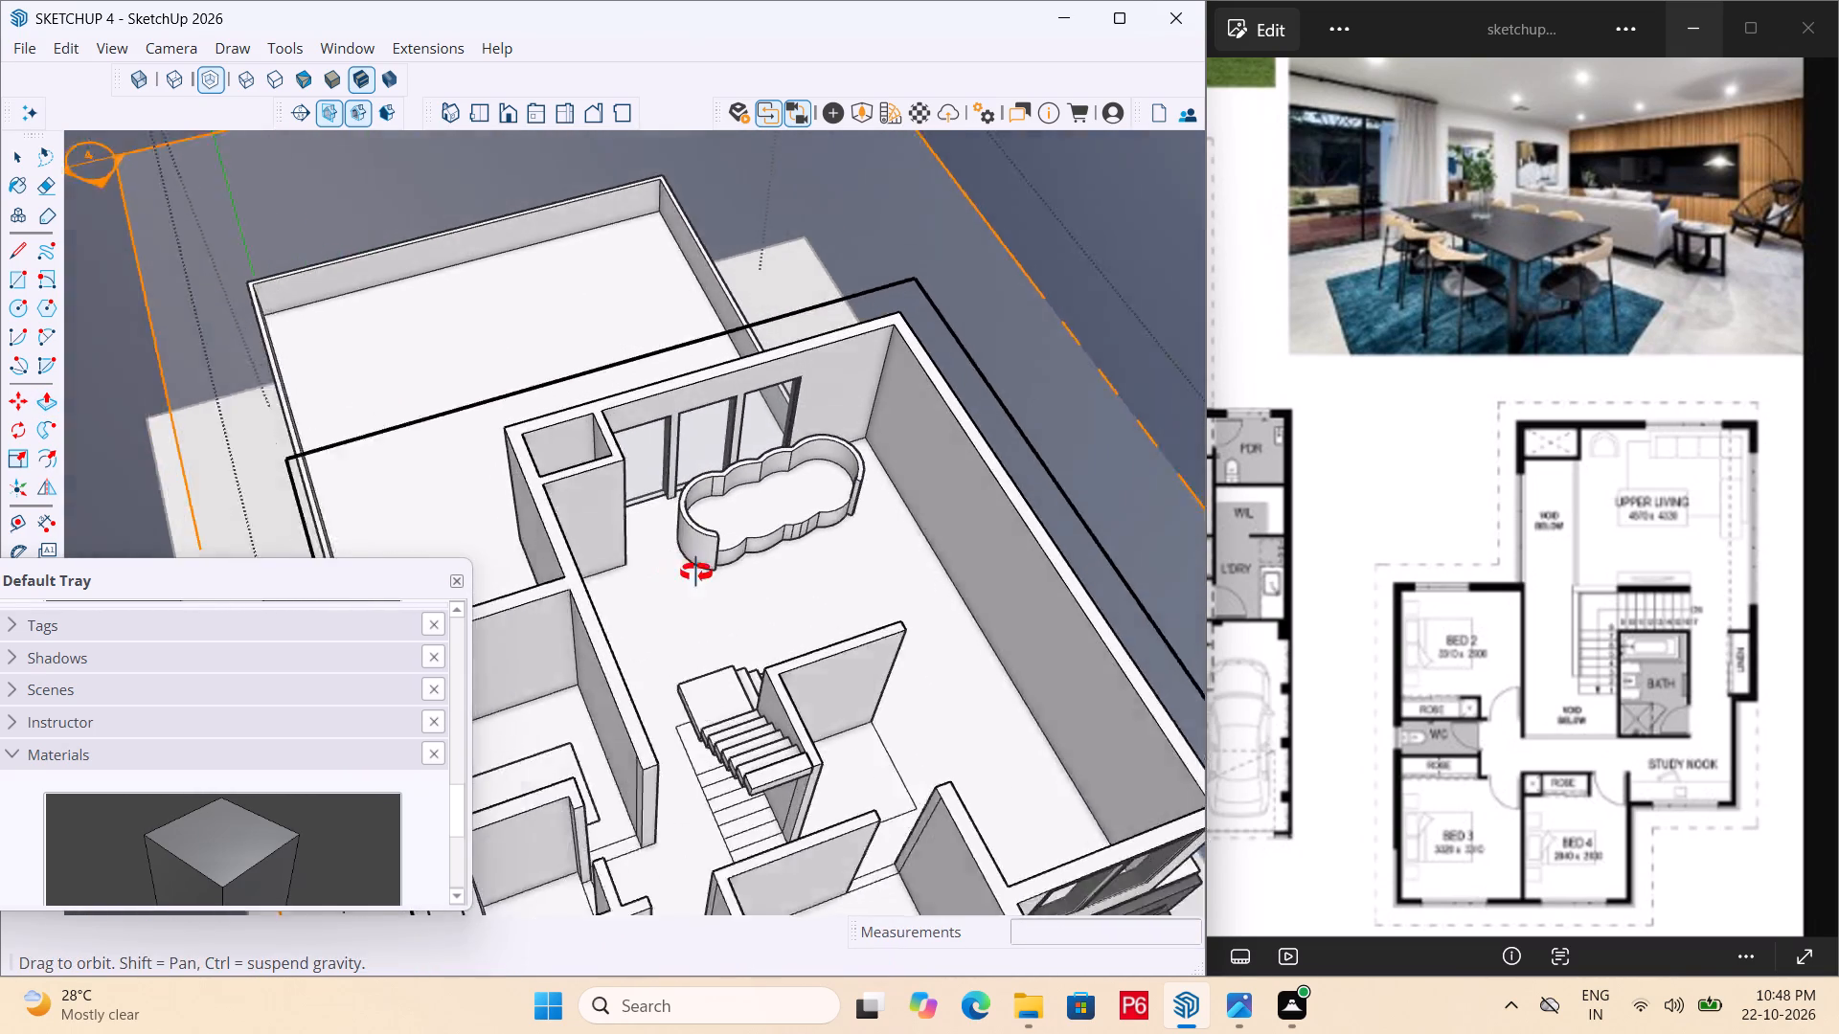
{"action": "middle_click_drag", "start_coordinate": [696, 573], "coordinate": [767, 577]}
{"action": "scroll", "coordinate": [985, 541], "scroll_direction": "up", "scroll_amount": 6}
{"action": "middle_click_drag", "start_coordinate": [580, 506], "coordinate": [534, 503]}
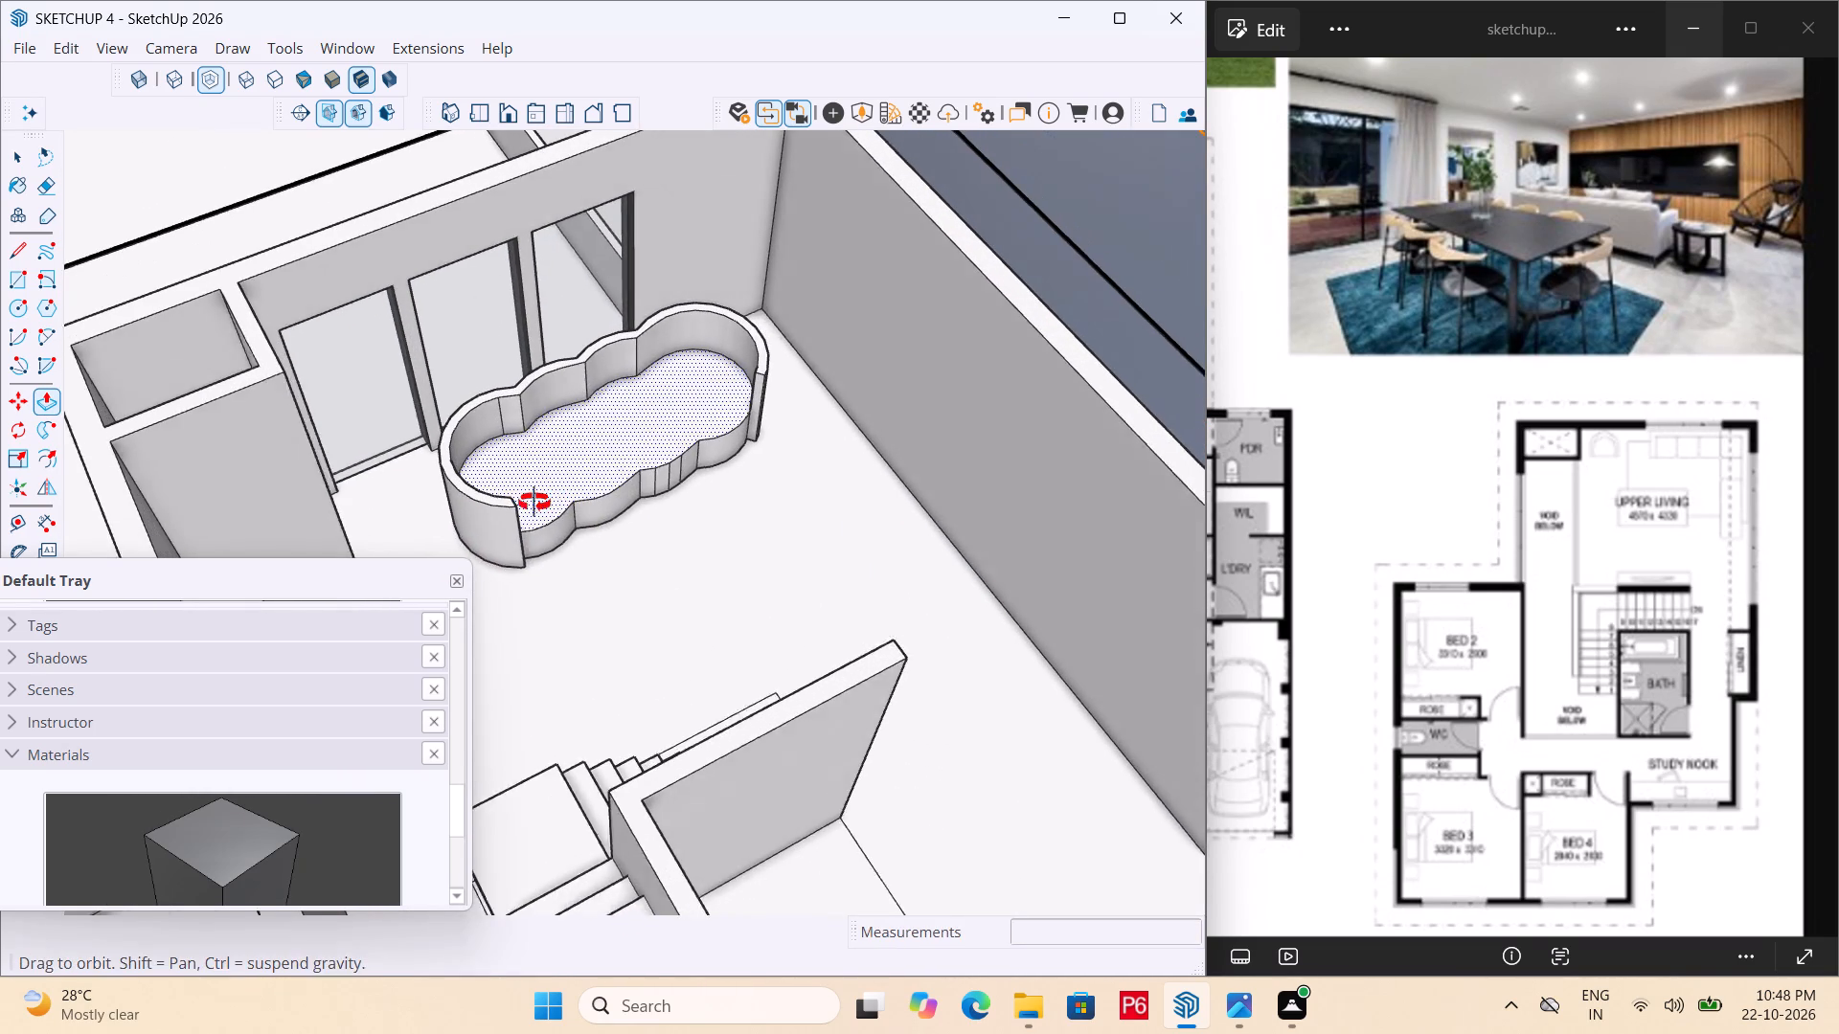
{"action": "middle_click_drag", "start_coordinate": [534, 503], "coordinate": [511, 502]}
Select all connected geometry of the scalloped sofa and make it a group.
{"action": "key", "text": "space"}
{"action": "left_click", "coordinate": [732, 397]}
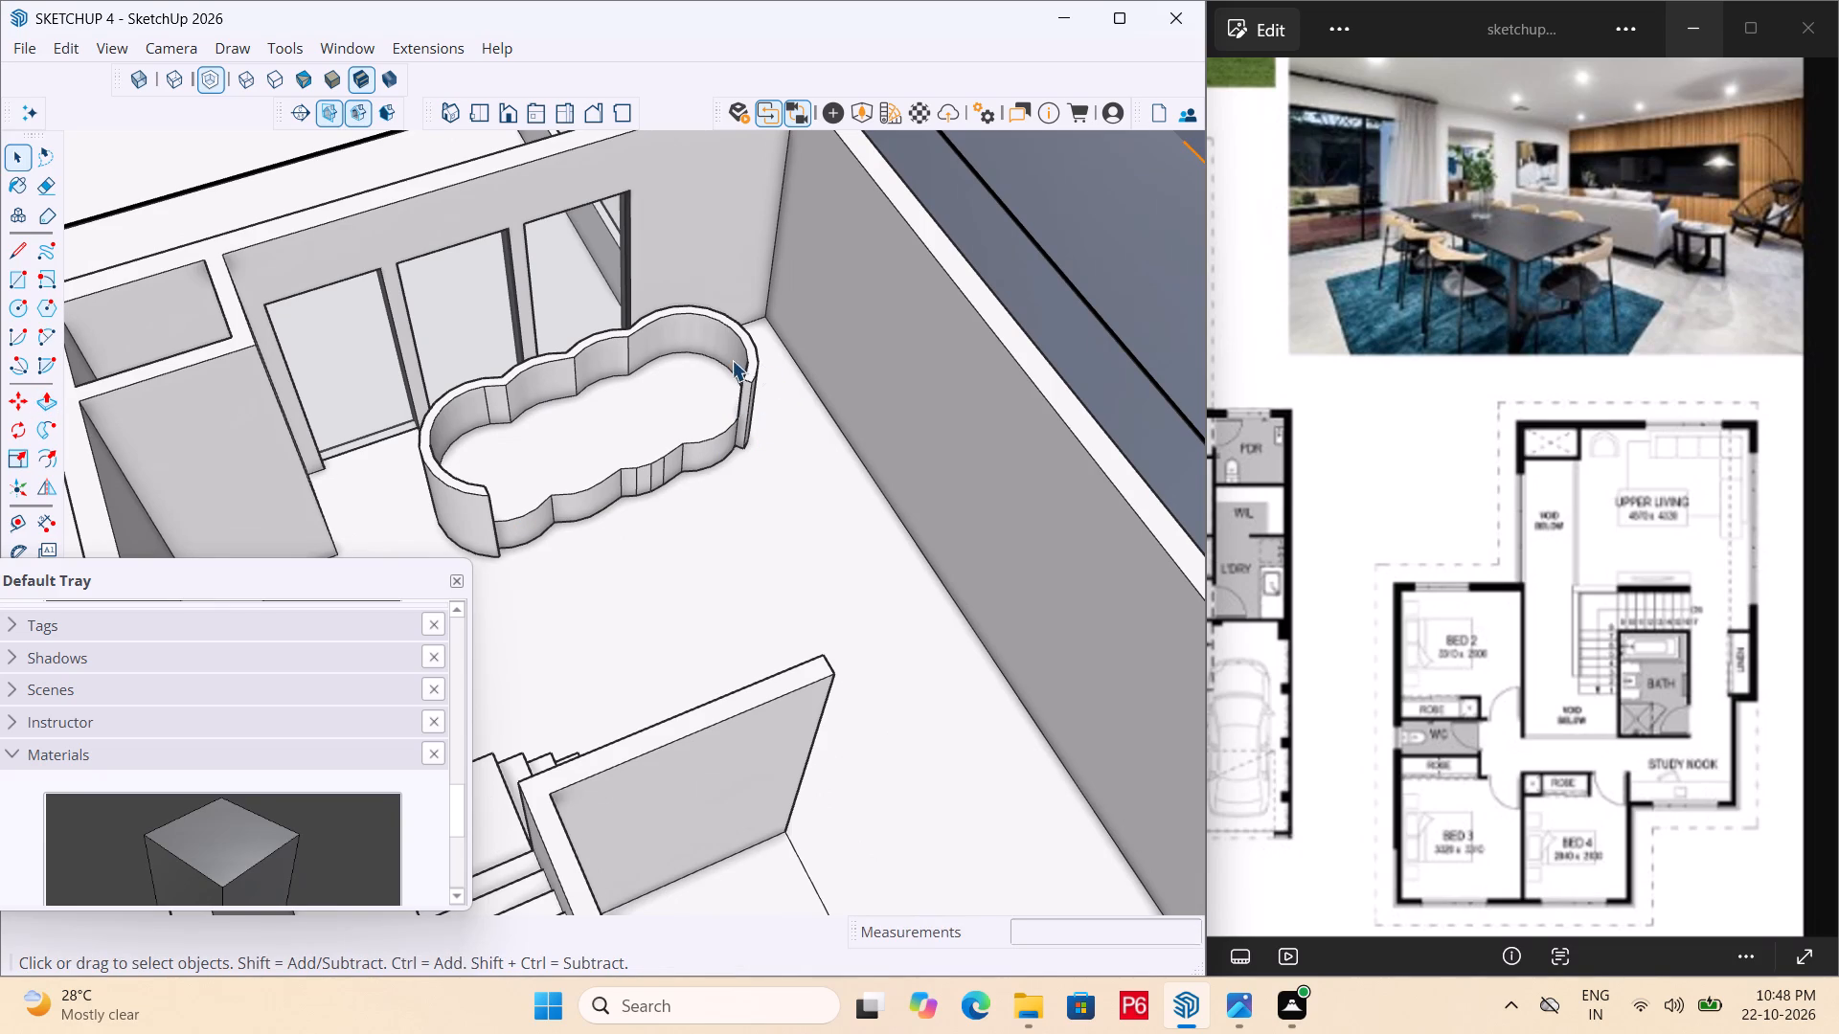
{"action": "scroll", "coordinate": [853, 425], "scroll_direction": "down", "scroll_amount": 5}
{"action": "middle_click_drag", "start_coordinate": [723, 462], "coordinate": [515, 463]}
{"action": "left_click", "coordinate": [1041, 316]}
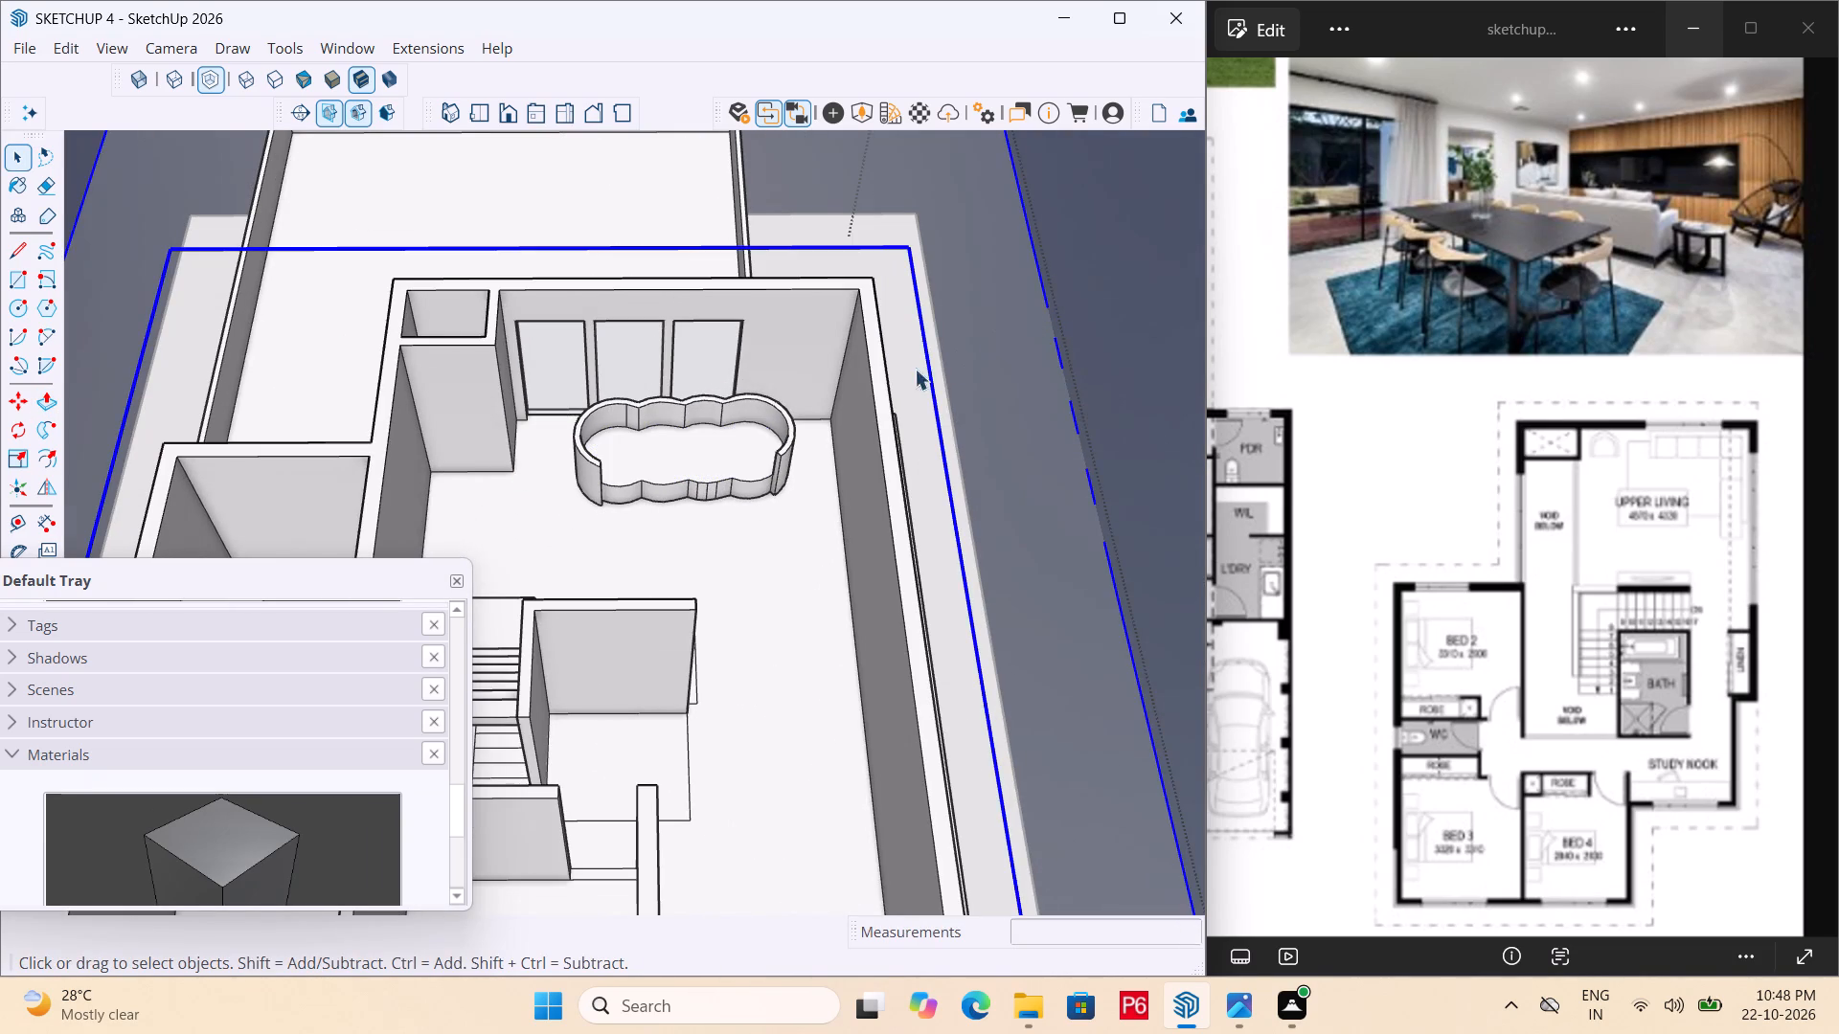
{"action": "left_click", "coordinate": [750, 438]}
{"action": "triple_click", "coordinate": [668, 449]}
{"action": "left_click", "coordinate": [668, 449]}
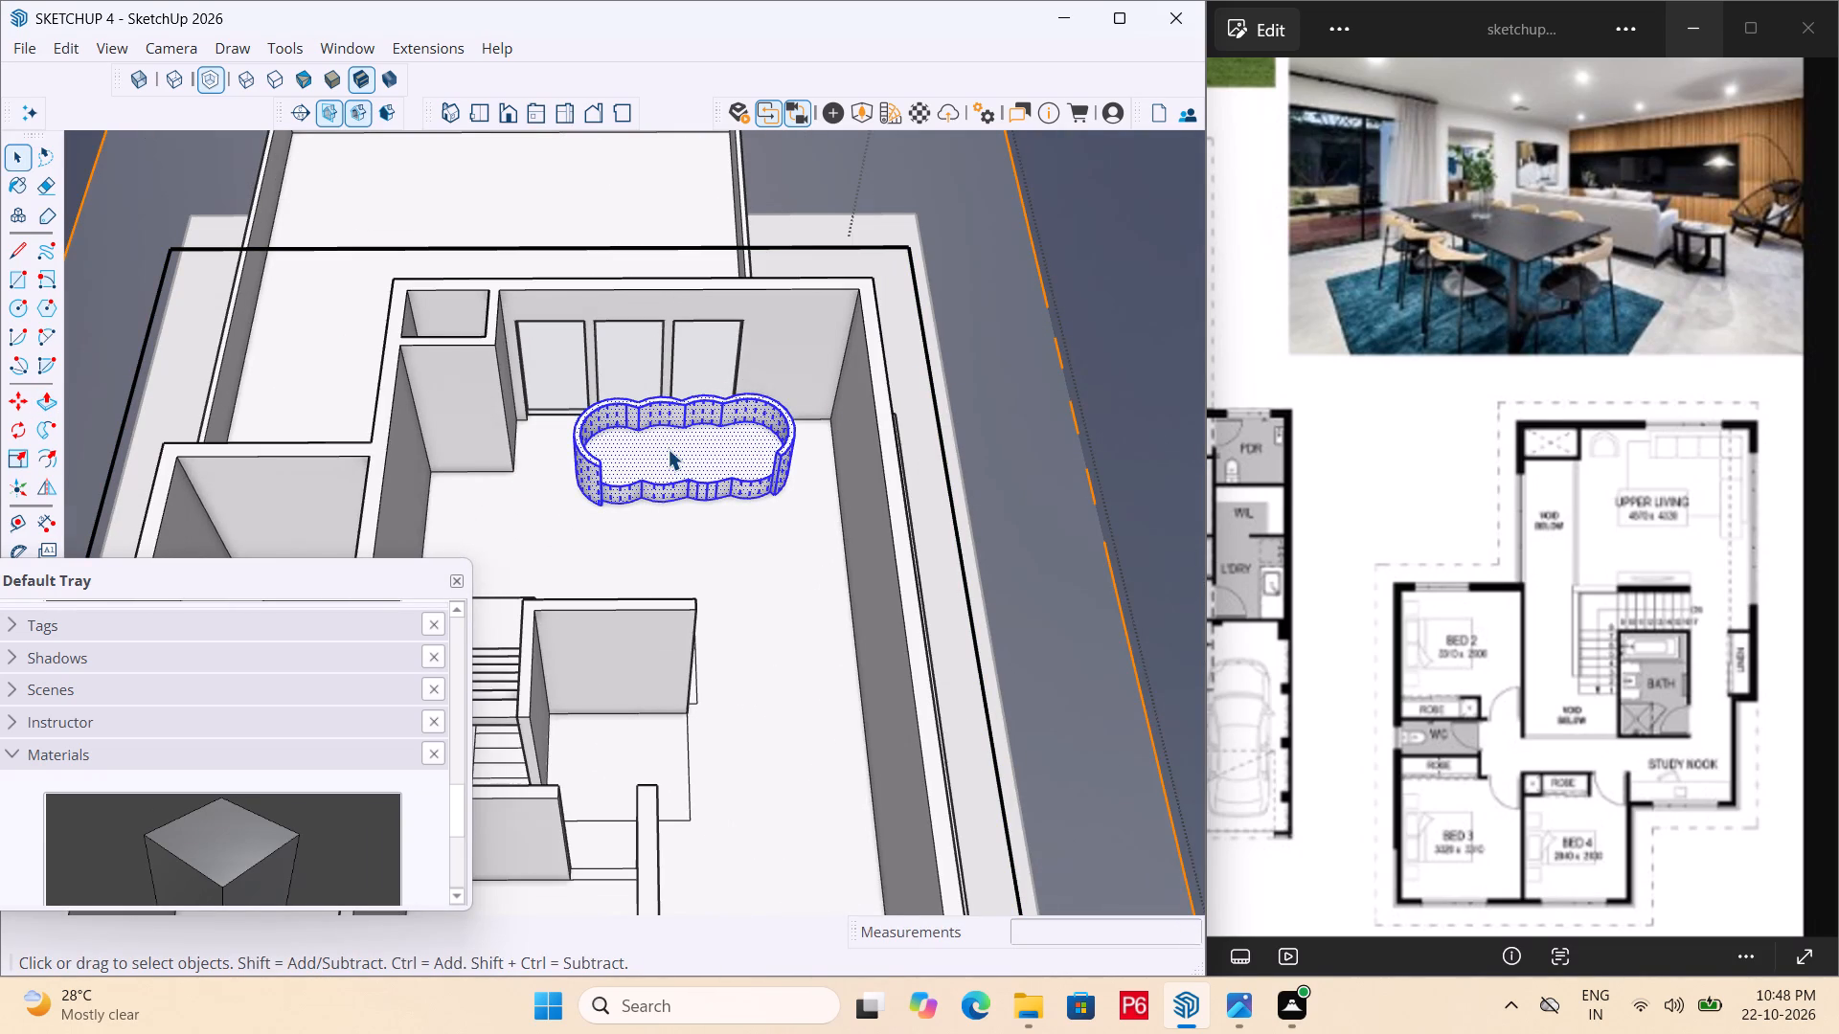
{"action": "right_click", "coordinate": [668, 449]}
{"action": "left_click", "coordinate": [810, 683]}
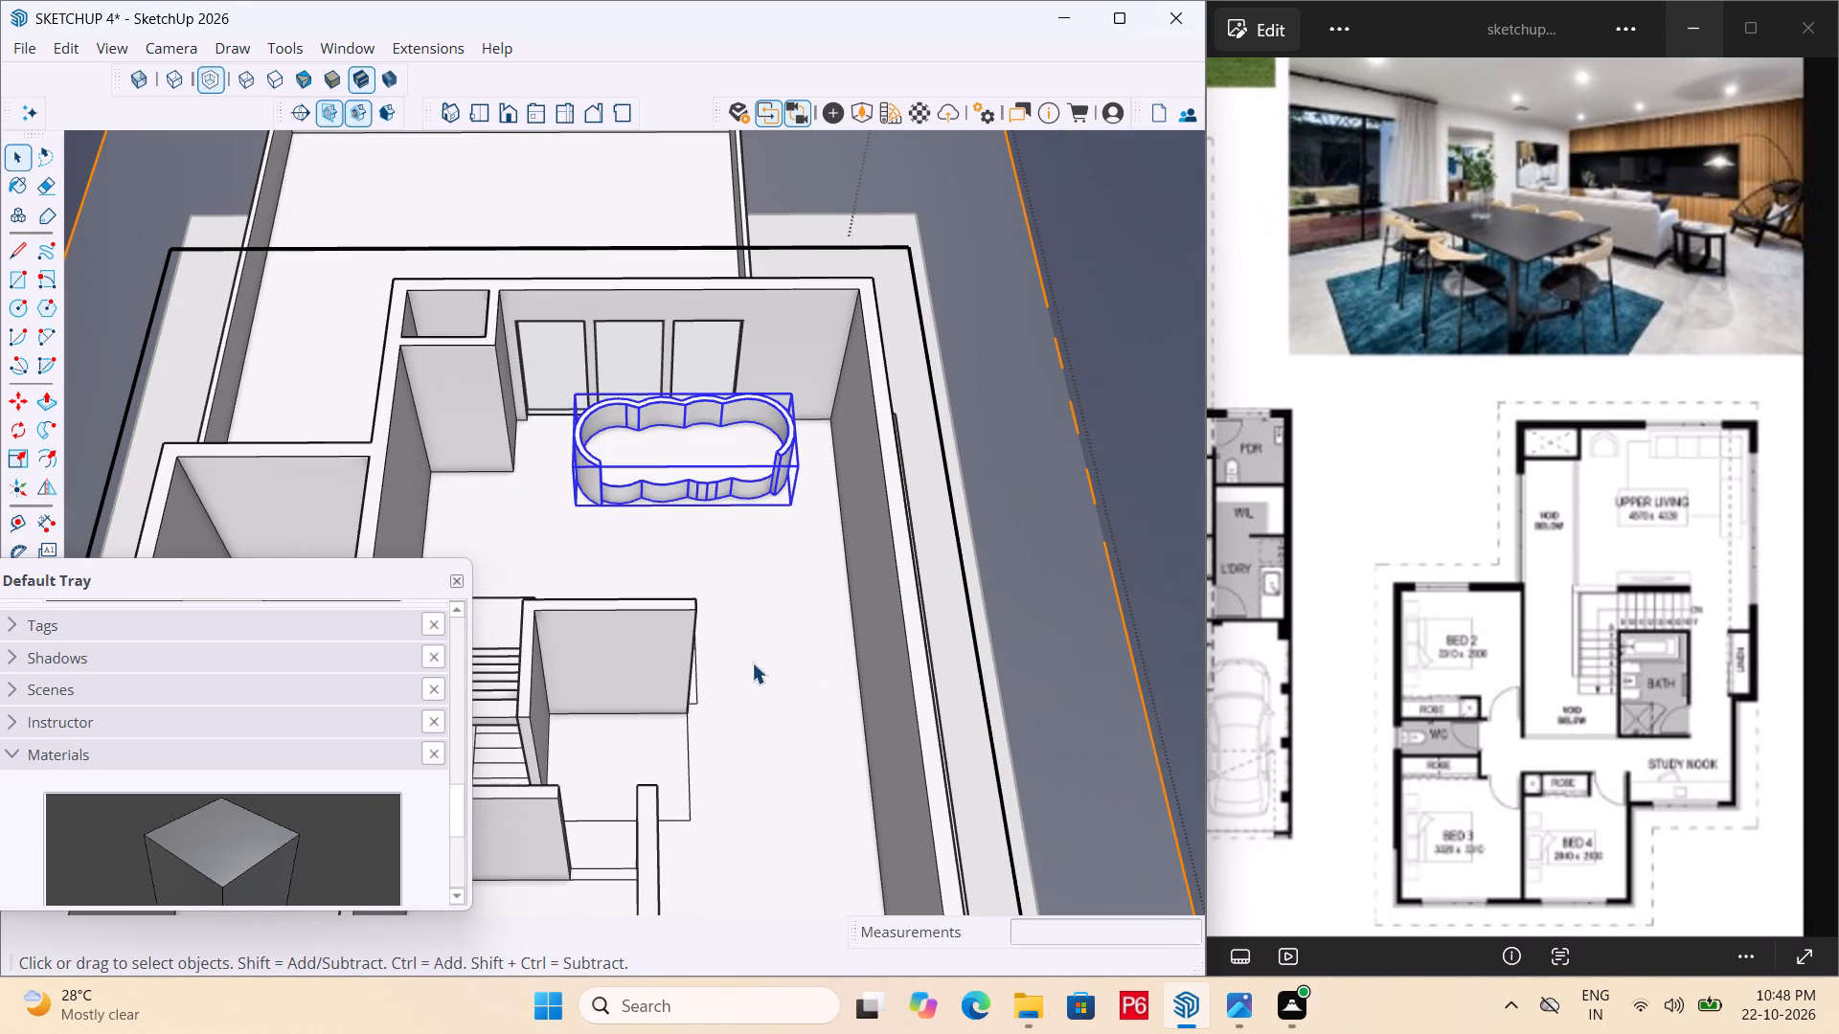
{"action": "left_click", "coordinate": [752, 662]}
Move the scalloped sofa group about 1' 11" along the window wall toward the corner shaft of the upper living room.
{"action": "key", "text": "space"}
{"action": "left_click", "coordinate": [688, 475]}
{"action": "scroll", "coordinate": [787, 486], "scroll_direction": "up", "scroll_amount": 6}
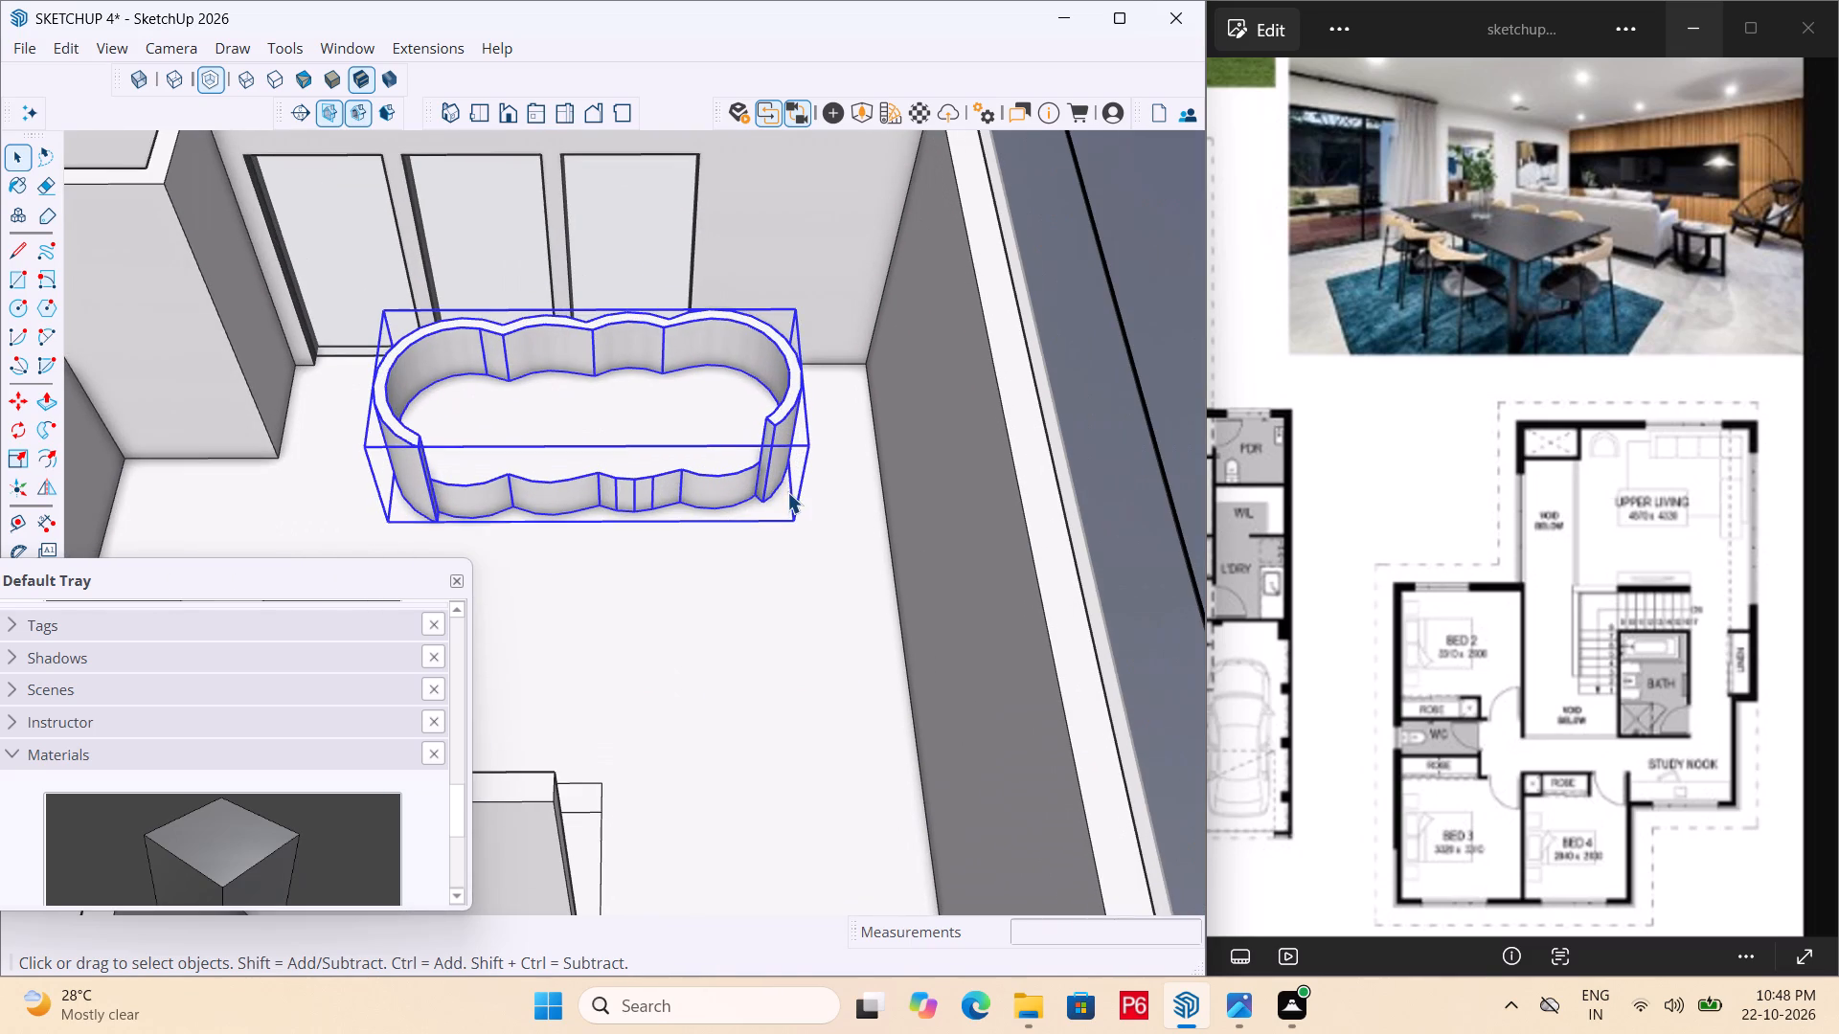
{"action": "key", "text": "m"}
{"action": "left_click", "coordinate": [795, 518]}
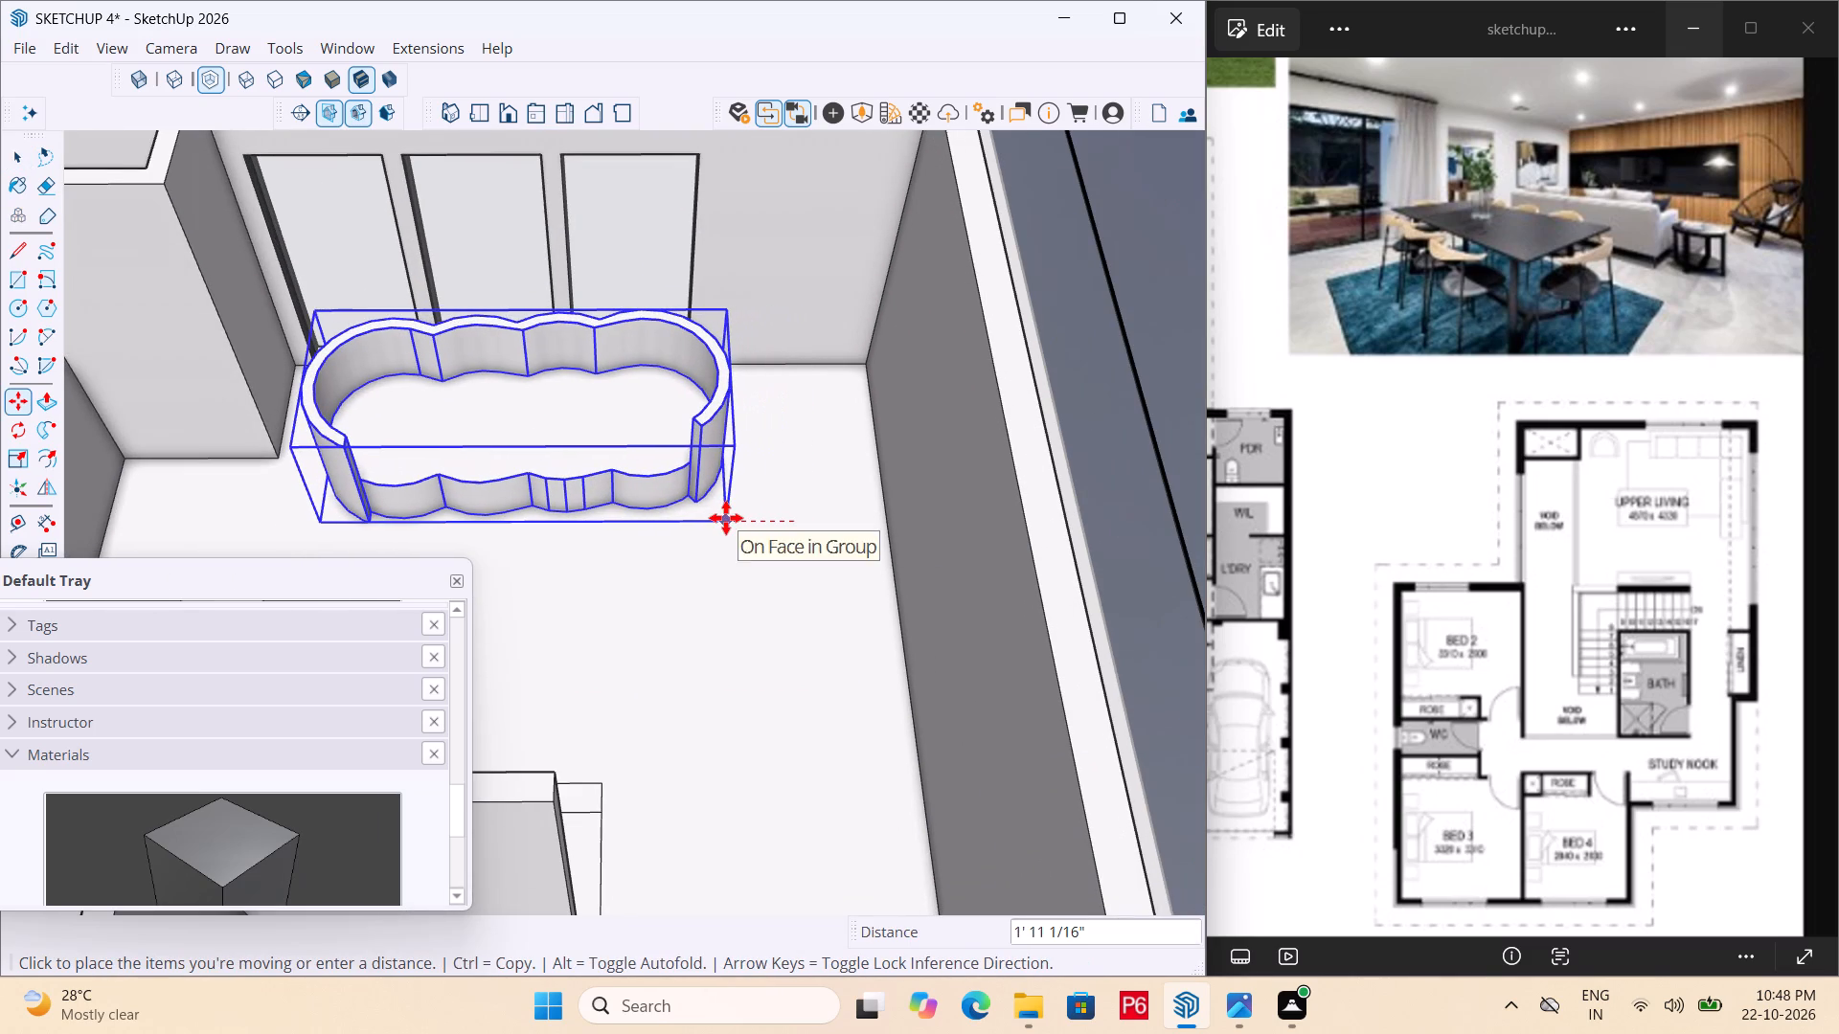
{"action": "left_click", "coordinate": [726, 518]}
Examine the sofa's new position in the upper living room from outside the windows and from above.
{"action": "middle_click_drag", "start_coordinate": [609, 555], "coordinate": [1267, 490]}
{"action": "scroll", "coordinate": [482, 611], "scroll_direction": "down", "scroll_amount": 5}
{"action": "middle_click_drag", "start_coordinate": [478, 608], "coordinate": [1344, 506]}
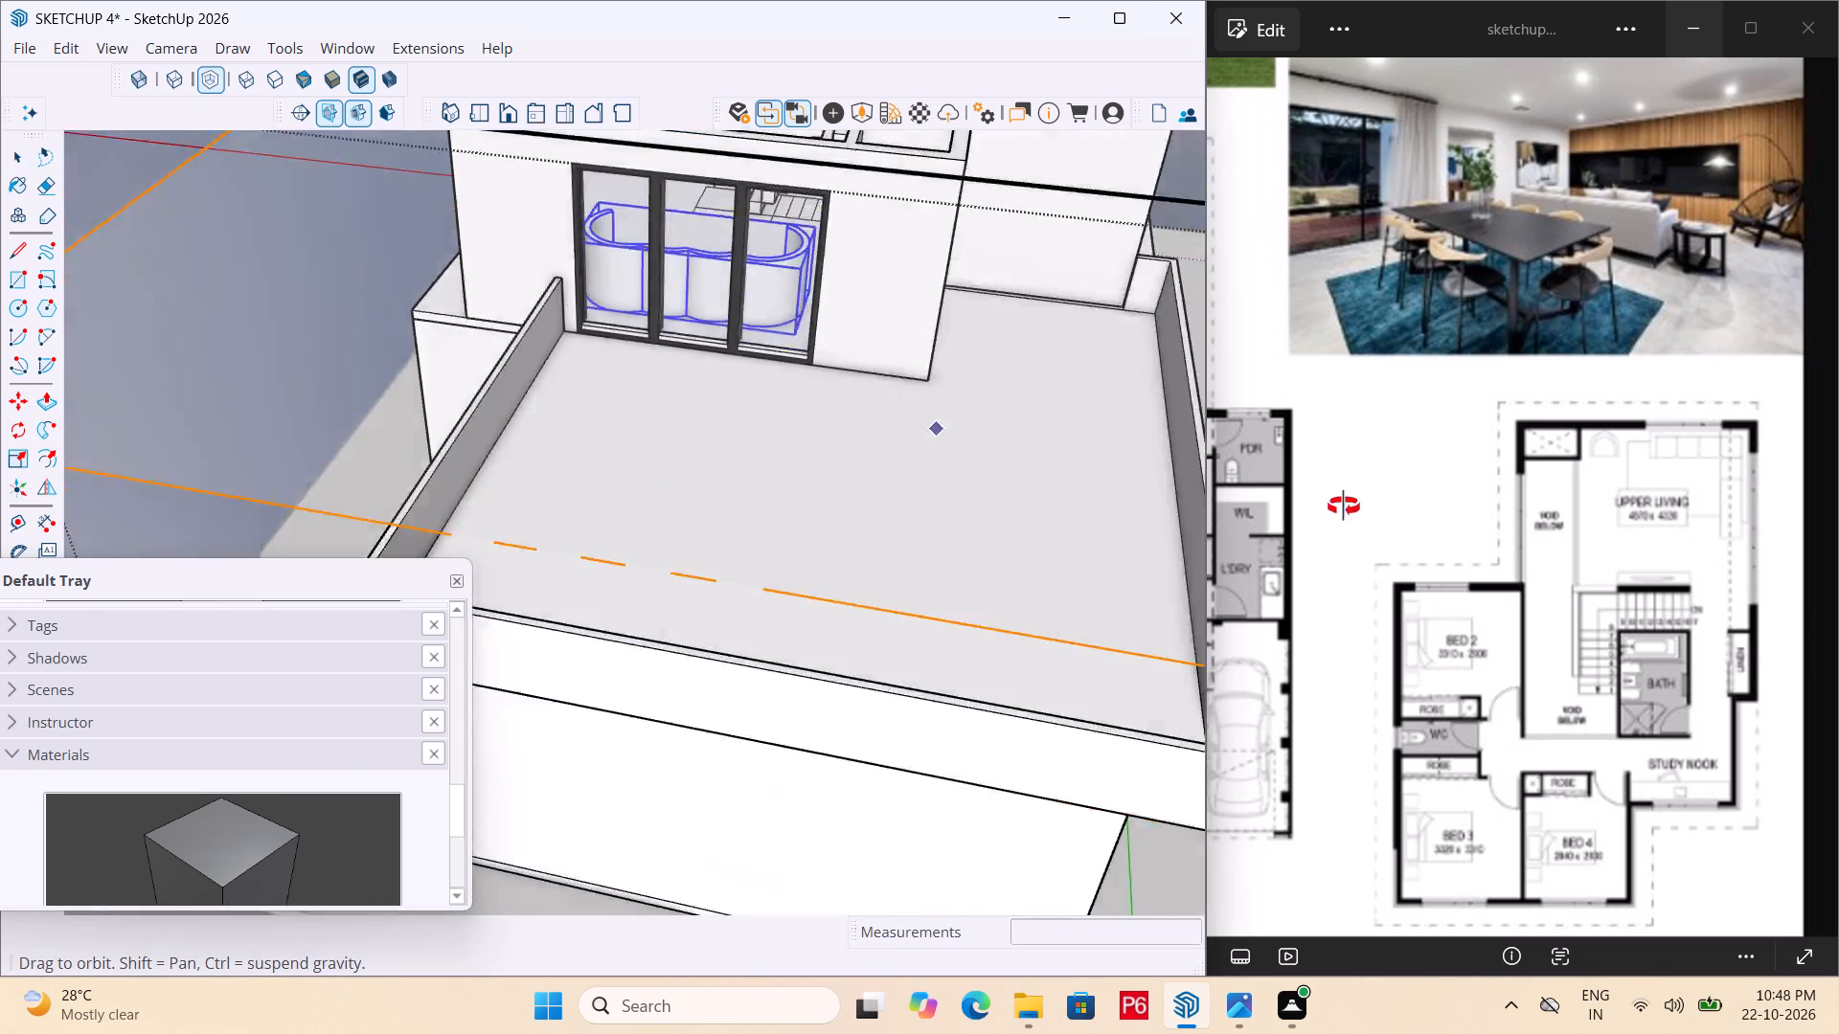
{"action": "middle_click_drag", "start_coordinate": [1344, 506], "coordinate": [1084, 457]}
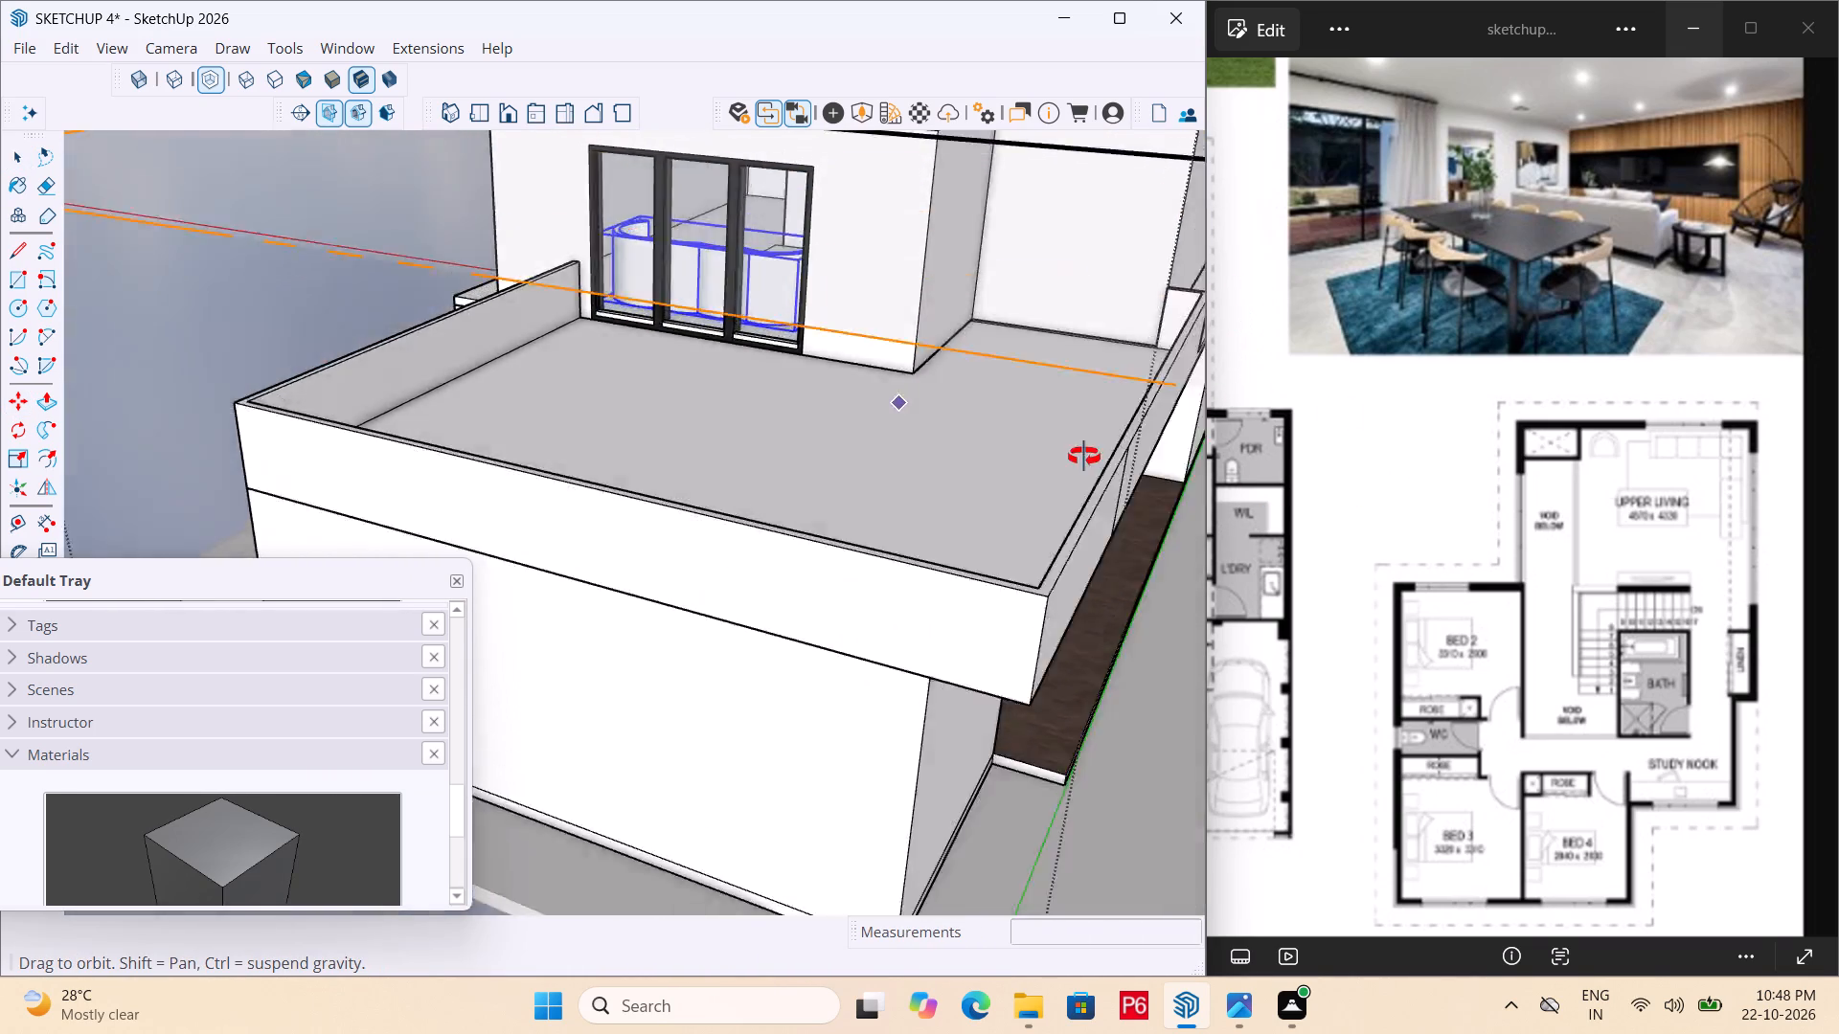
{"action": "middle_click_drag", "start_coordinate": [1084, 457], "coordinate": [101, 614]}
{"action": "middle_click_drag", "start_coordinate": [735, 472], "coordinate": [734, 573]}
{"action": "scroll", "coordinate": [459, 477], "scroll_direction": "down", "scroll_amount": 4}
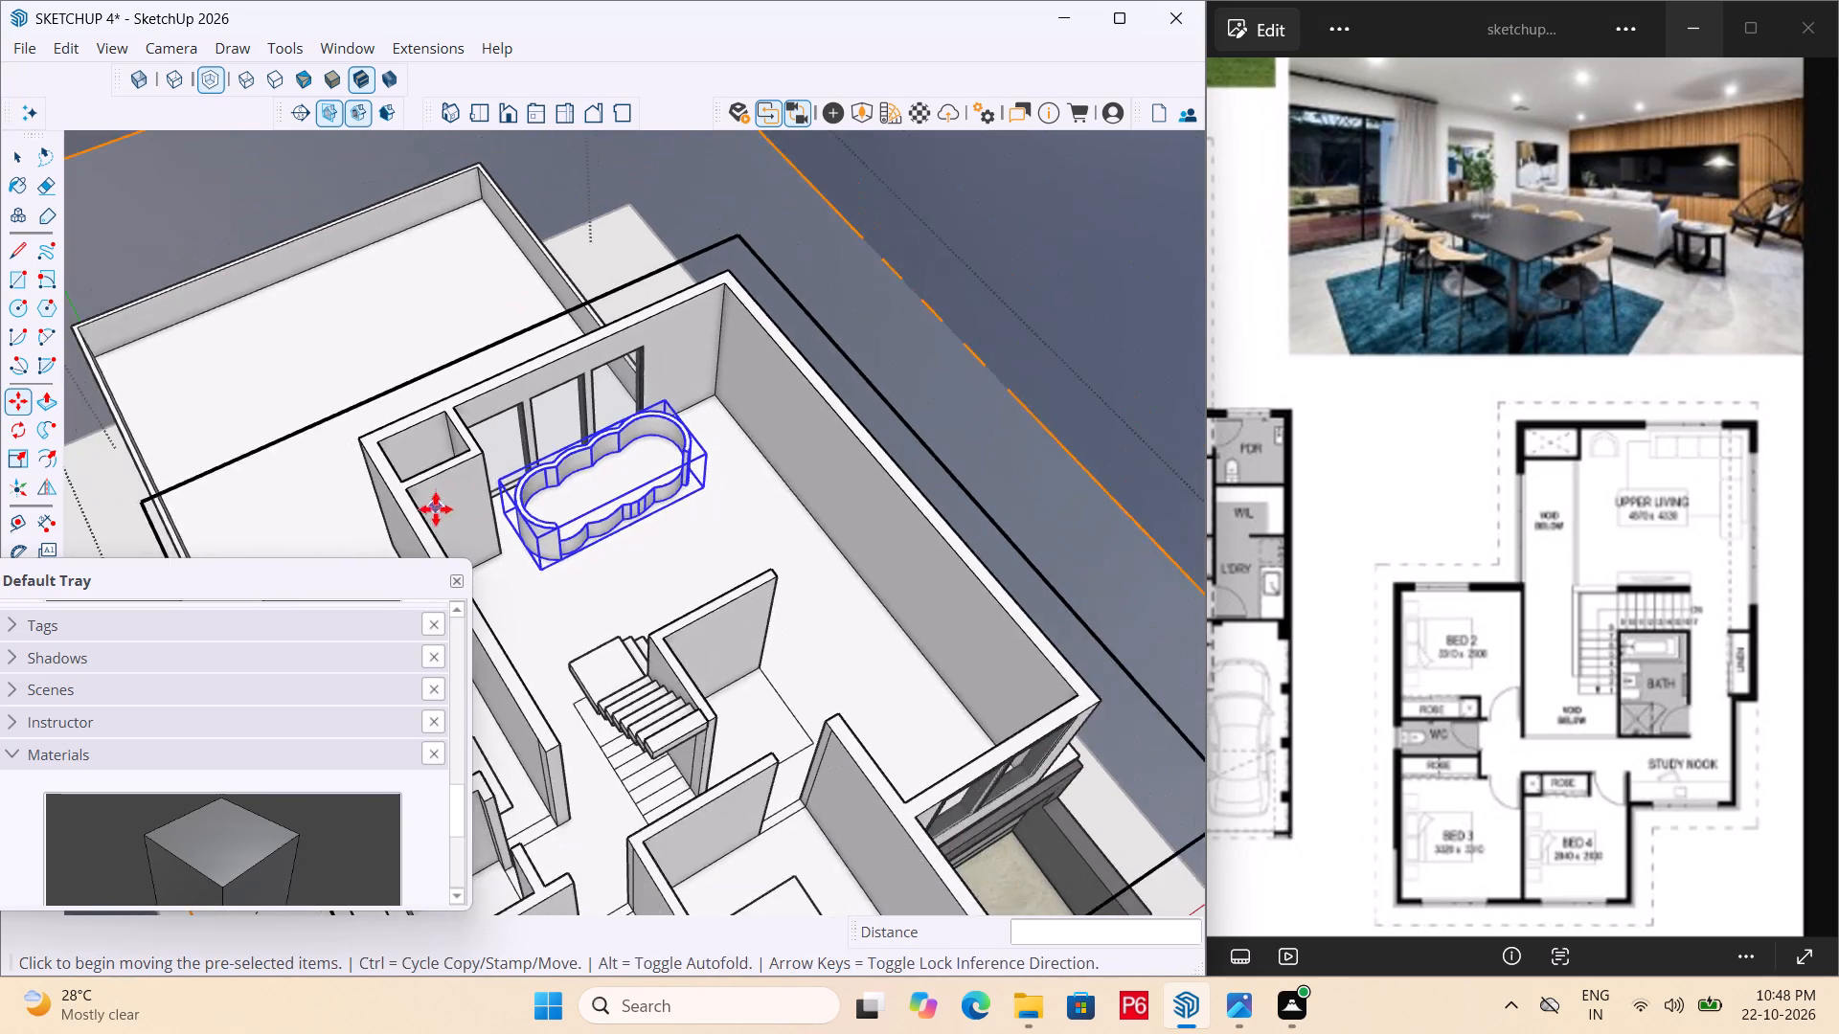
{"action": "middle_click_drag", "start_coordinate": [657, 543], "coordinate": [683, 647]}
{"action": "middle_click_drag", "start_coordinate": [730, 604], "coordinate": [674, 522]}
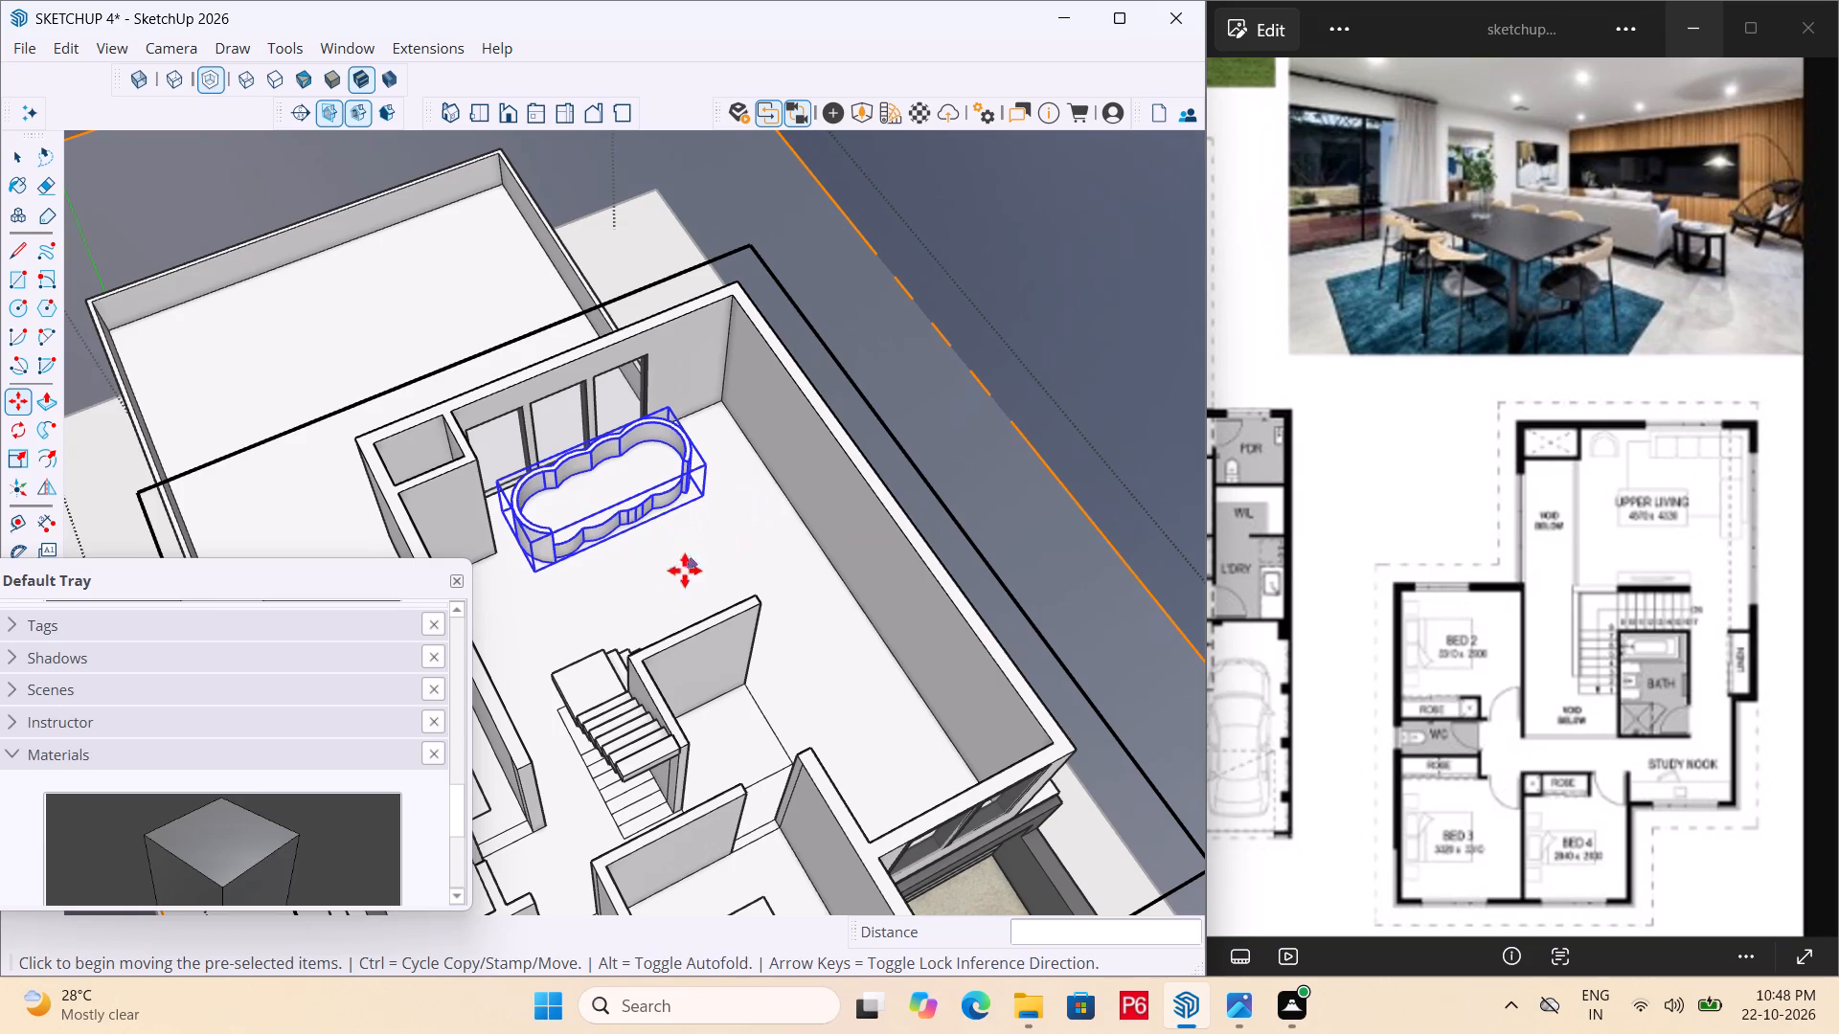
{"action": "middle_click_drag", "start_coordinate": [666, 670], "coordinate": [1460, 667]}
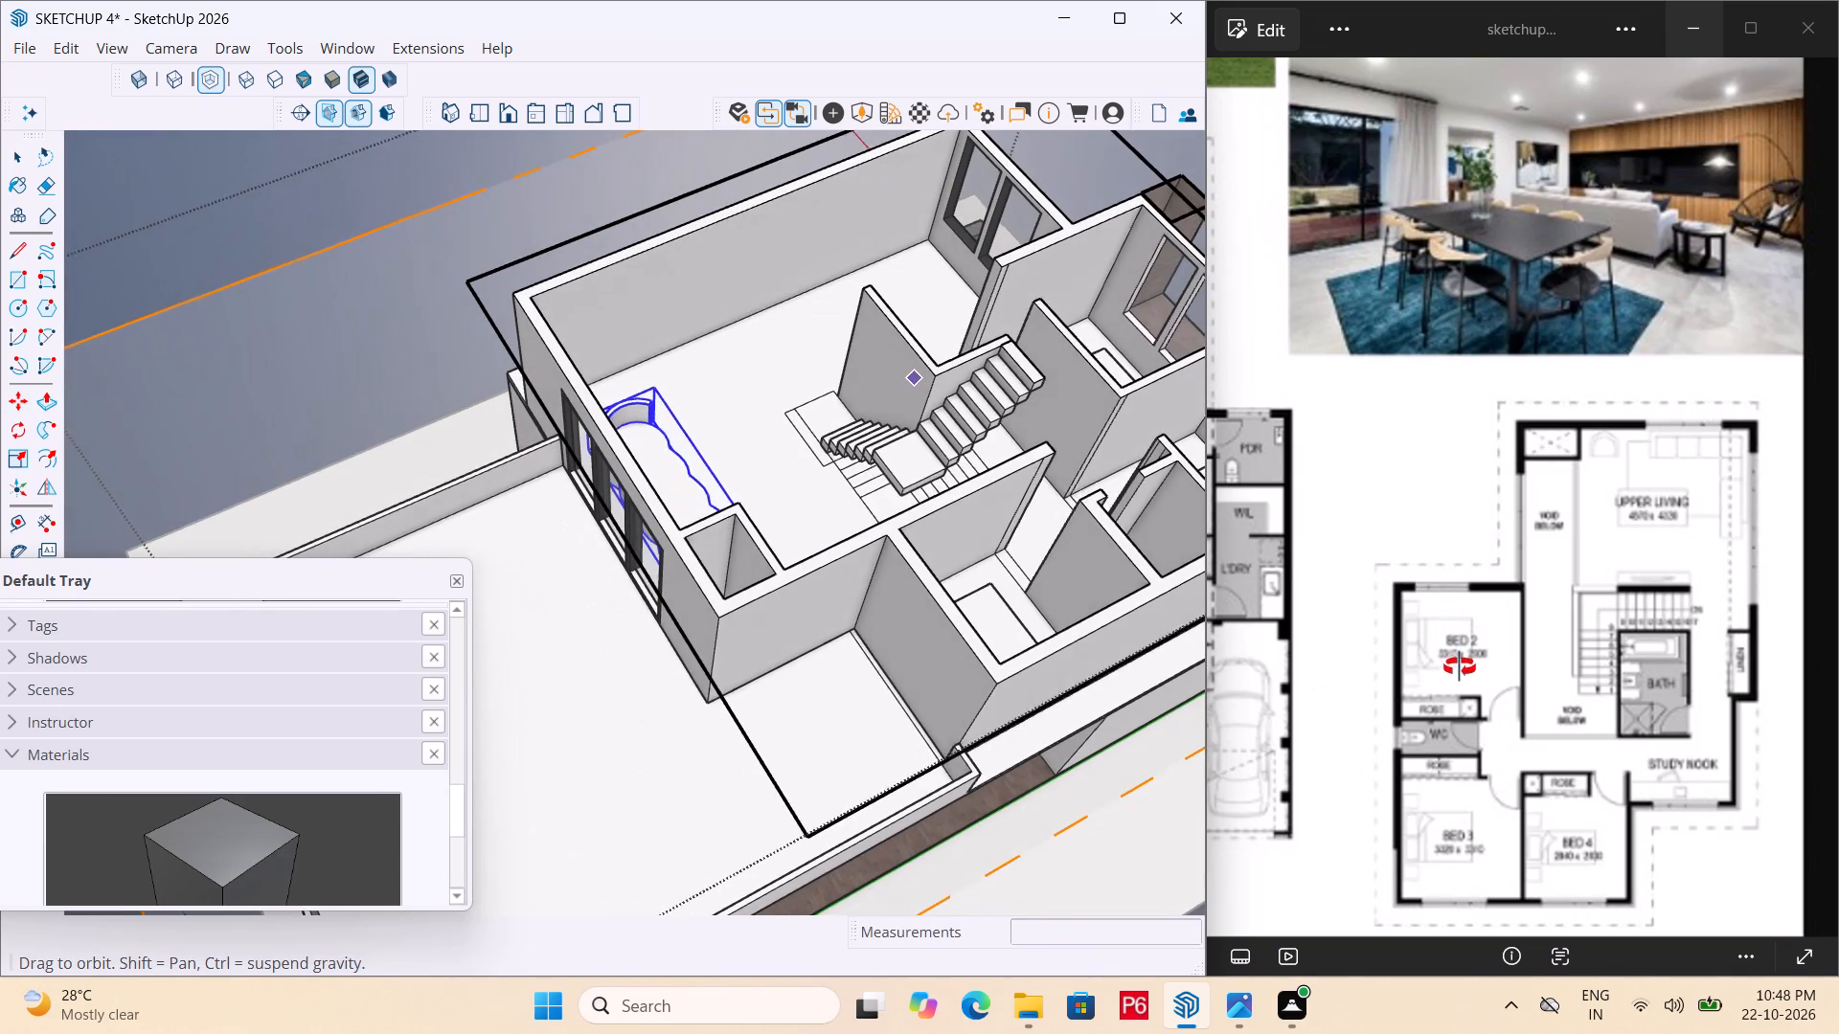
{"action": "middle_click_drag", "start_coordinate": [1460, 667], "coordinate": [1461, 674]}
Extrude the narrow floor strip along the sofa-facing edge of the stair opening upward by 10' 6" as a wall.
{"action": "middle_click_drag", "start_coordinate": [773, 463], "coordinate": [975, 553]}
{"action": "scroll", "coordinate": [981, 535], "scroll_direction": "up", "scroll_amount": 4}
{"action": "scroll", "coordinate": [760, 393], "scroll_direction": "up", "scroll_amount": 5}
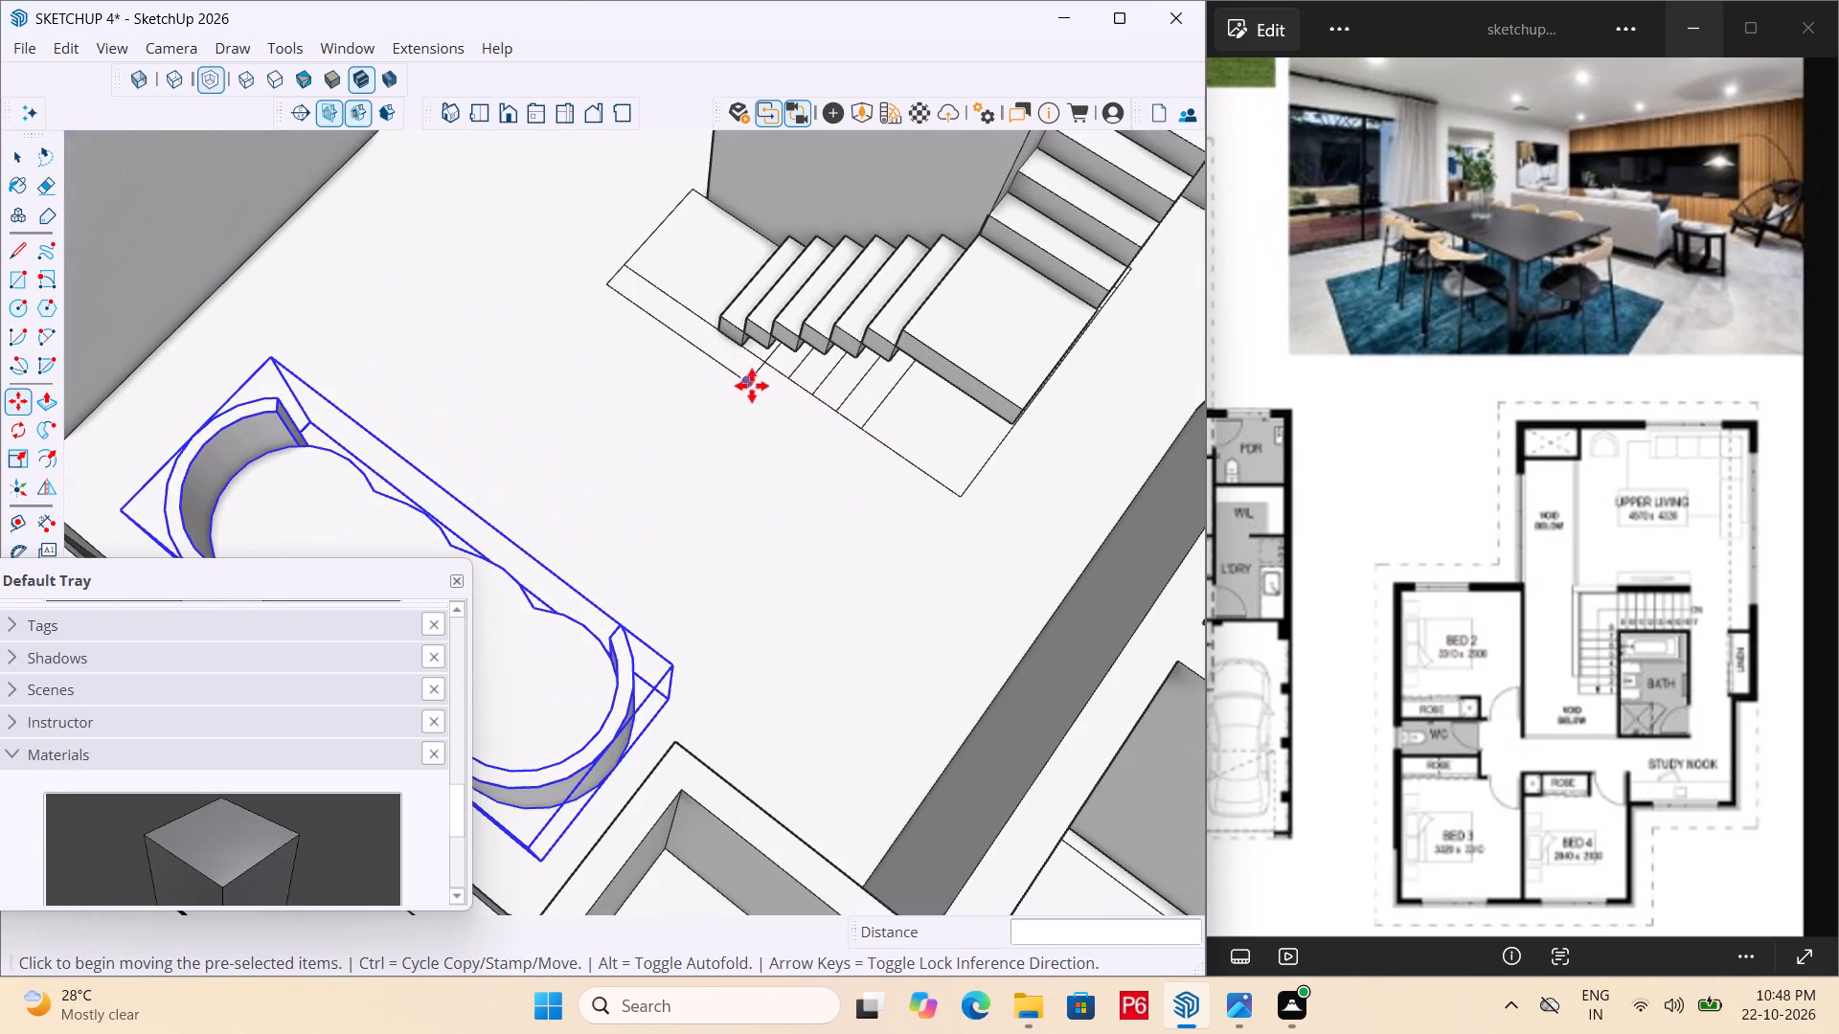
{"action": "key", "text": "space"}
{"action": "left_click", "coordinate": [728, 362]}
{"action": "left_click", "coordinate": [715, 349]}
{"action": "double_click", "coordinate": [696, 332]}
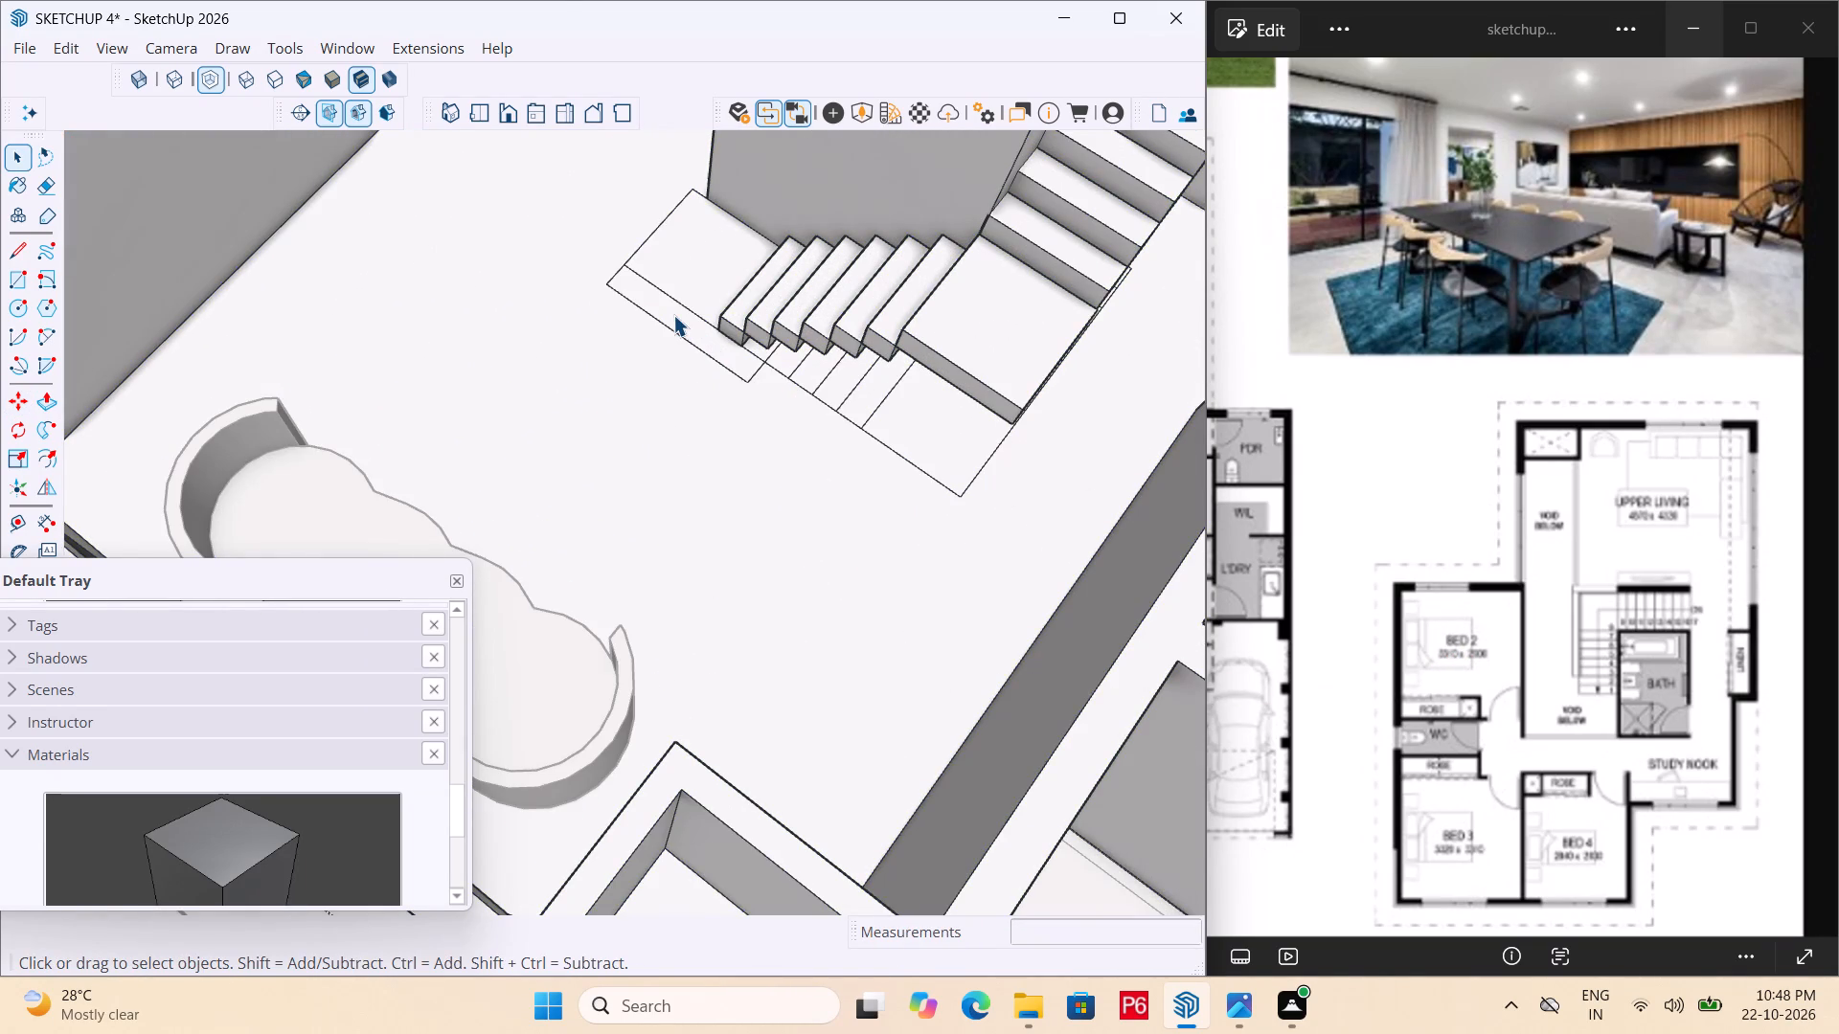
{"action": "left_click", "coordinate": [670, 314]}
{"action": "double_click", "coordinate": [670, 314]}
{"action": "double_click", "coordinate": [648, 300]}
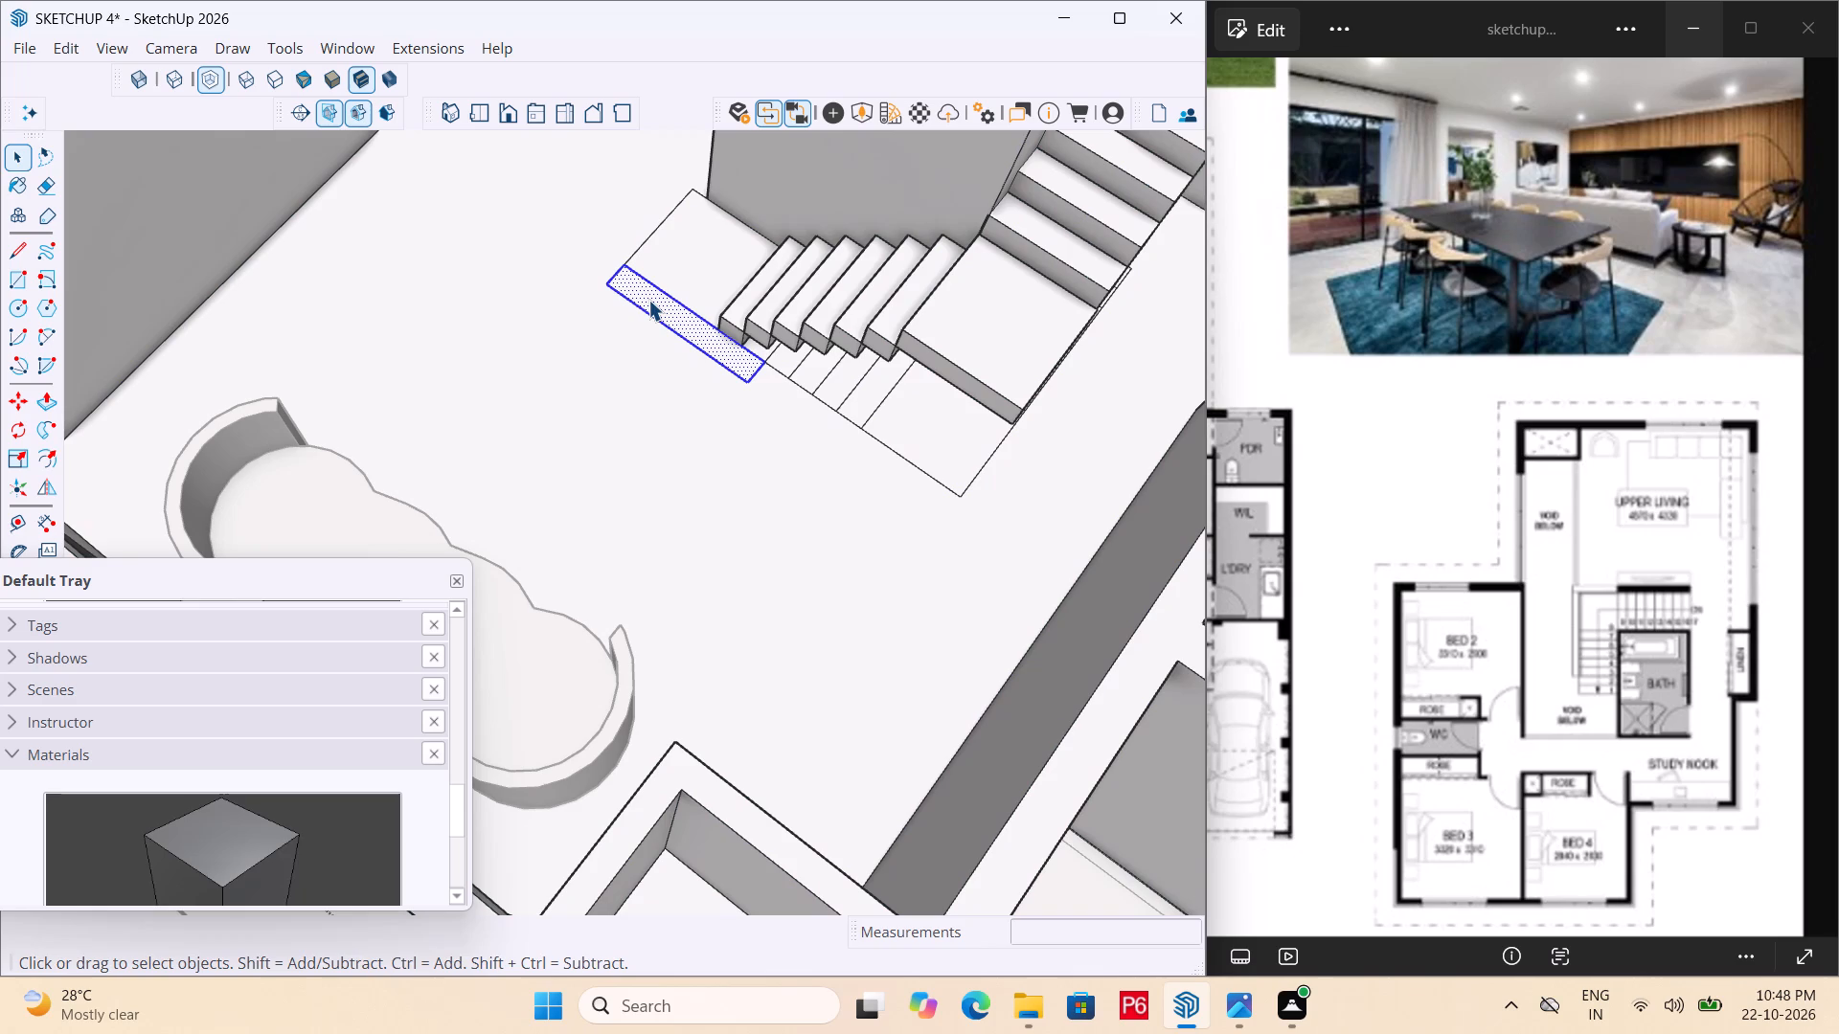
{"action": "key", "text": "o"}
{"action": "key", "text": "p"}
{"action": "left_click", "coordinate": [667, 310]}
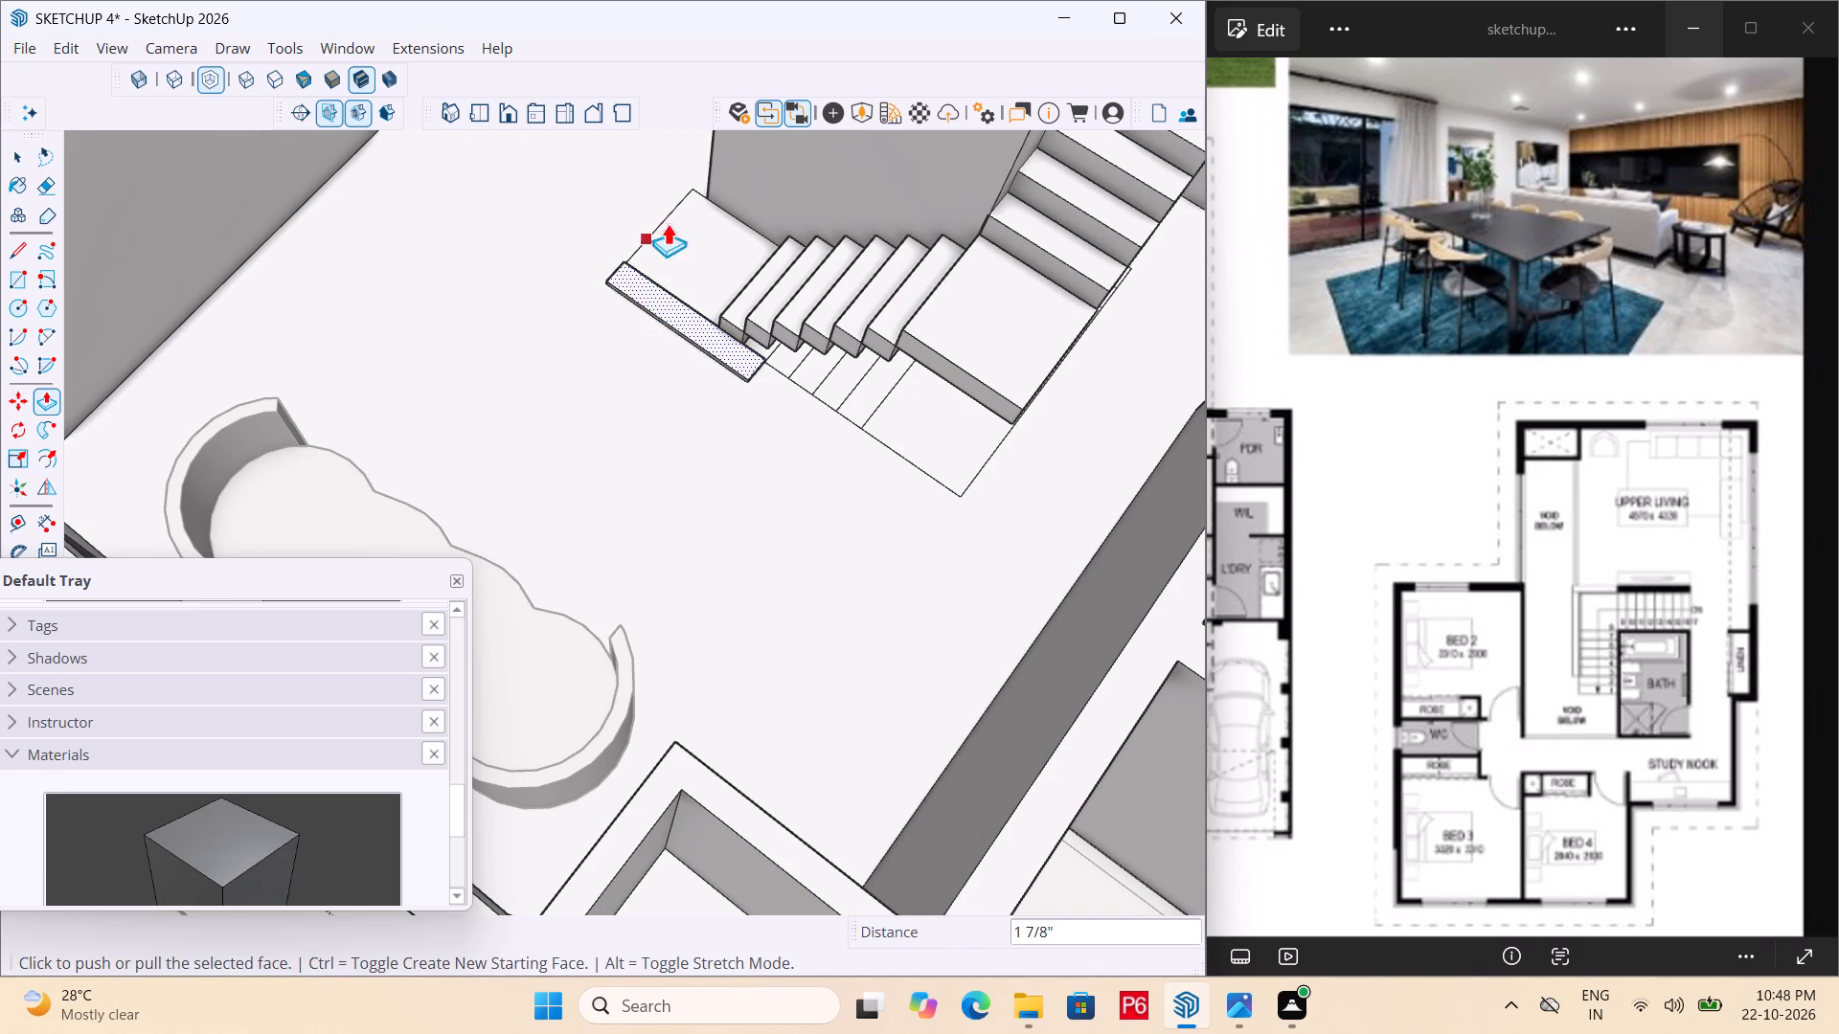
{"action": "left_click", "coordinate": [696, 318]}
{"action": "scroll", "coordinate": [629, 466], "scroll_direction": "down", "scroll_amount": 6}
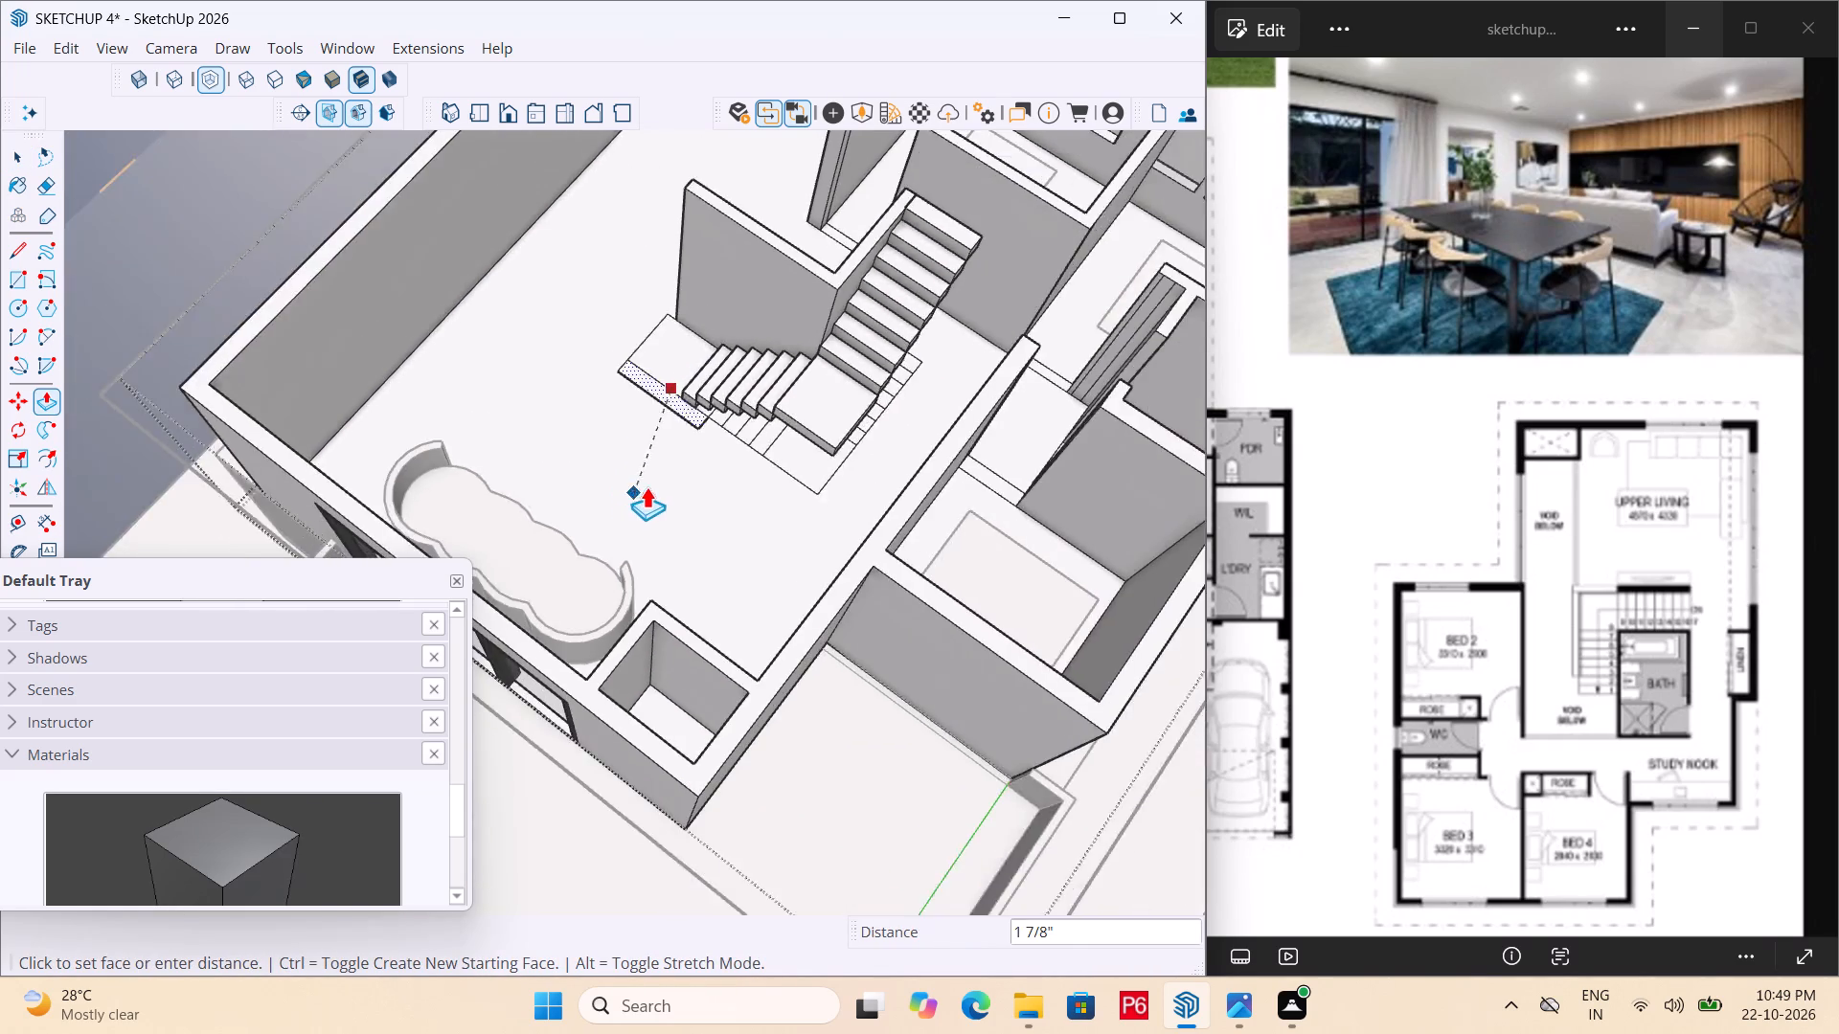
{"action": "scroll", "coordinate": [649, 486], "scroll_direction": "down", "scroll_amount": 3}
{"action": "type", "text": "10"}
{"action": "type", "text": "'6"}
{"action": "key", "text": "shift+quotedbl"}
{"action": "key", "text": "Return"}
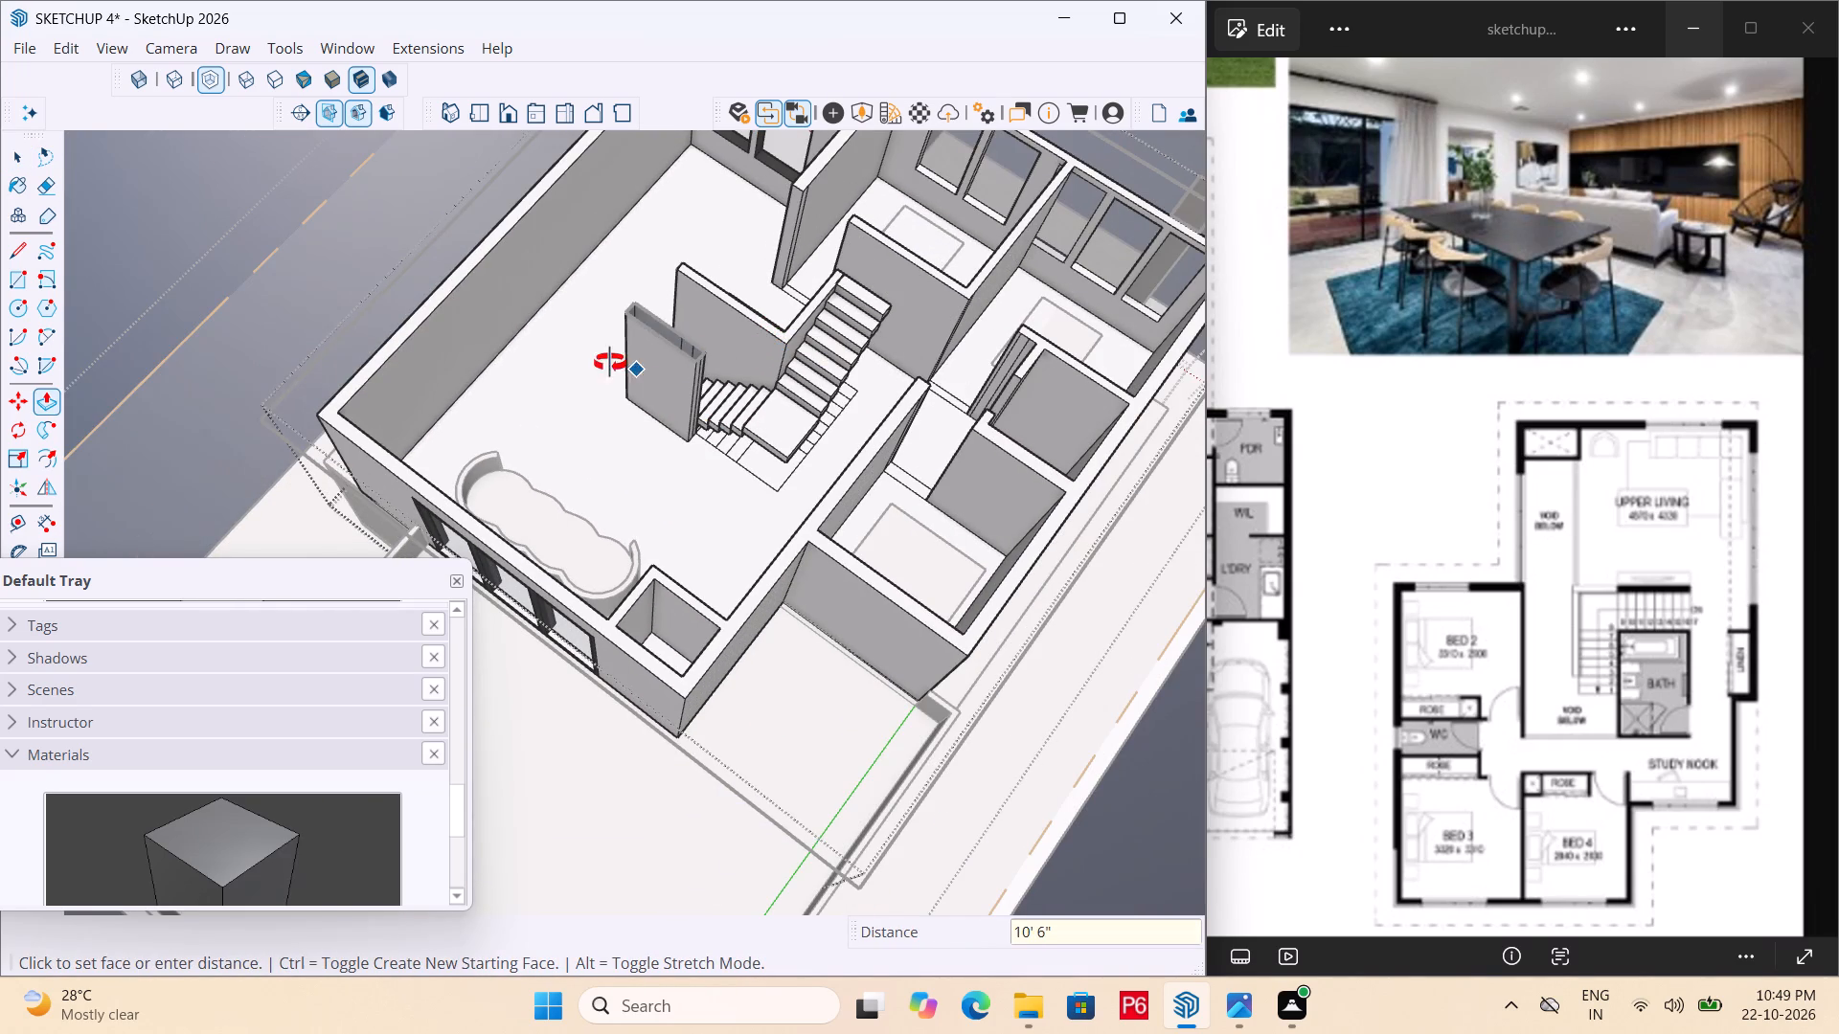
Save the house model with the new wall beside the stairs.
{"action": "middle_click_drag", "start_coordinate": [627, 367], "coordinate": [413, 335]}
{"action": "key", "text": "ctrl+s"}
{"action": "key", "text": "ctrl+s"}
{"action": "key", "text": "ctrl+s"}
{"action": "key", "text": "ctrl+s"}
{"action": "key", "text": "ctrl+s"}
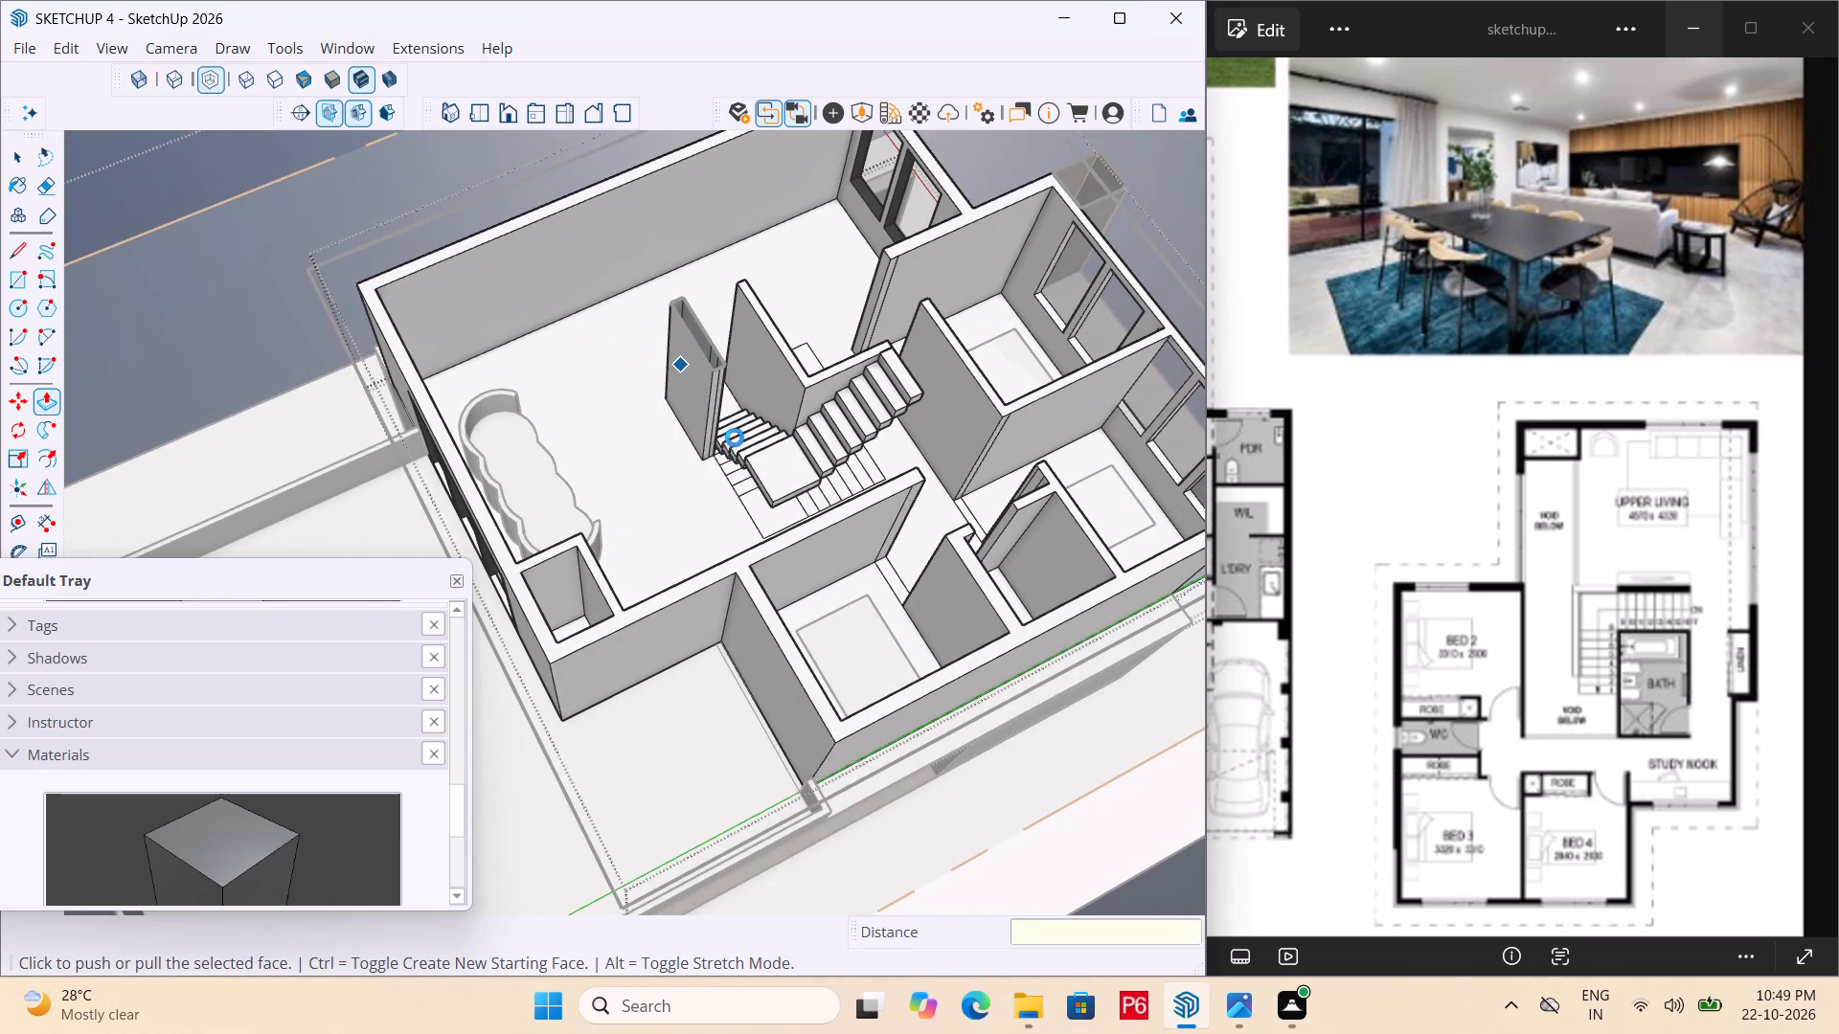
Examine the new stair wall in relation to the sofa, staircase and surrounding upper-floor rooms.
{"action": "middle_click_drag", "start_coordinate": [735, 438], "coordinate": [278, 470]}
{"action": "scroll", "coordinate": [545, 370], "scroll_direction": "down", "scroll_amount": 3}
{"action": "middle_click_drag", "start_coordinate": [571, 399], "coordinate": [106, 300]}
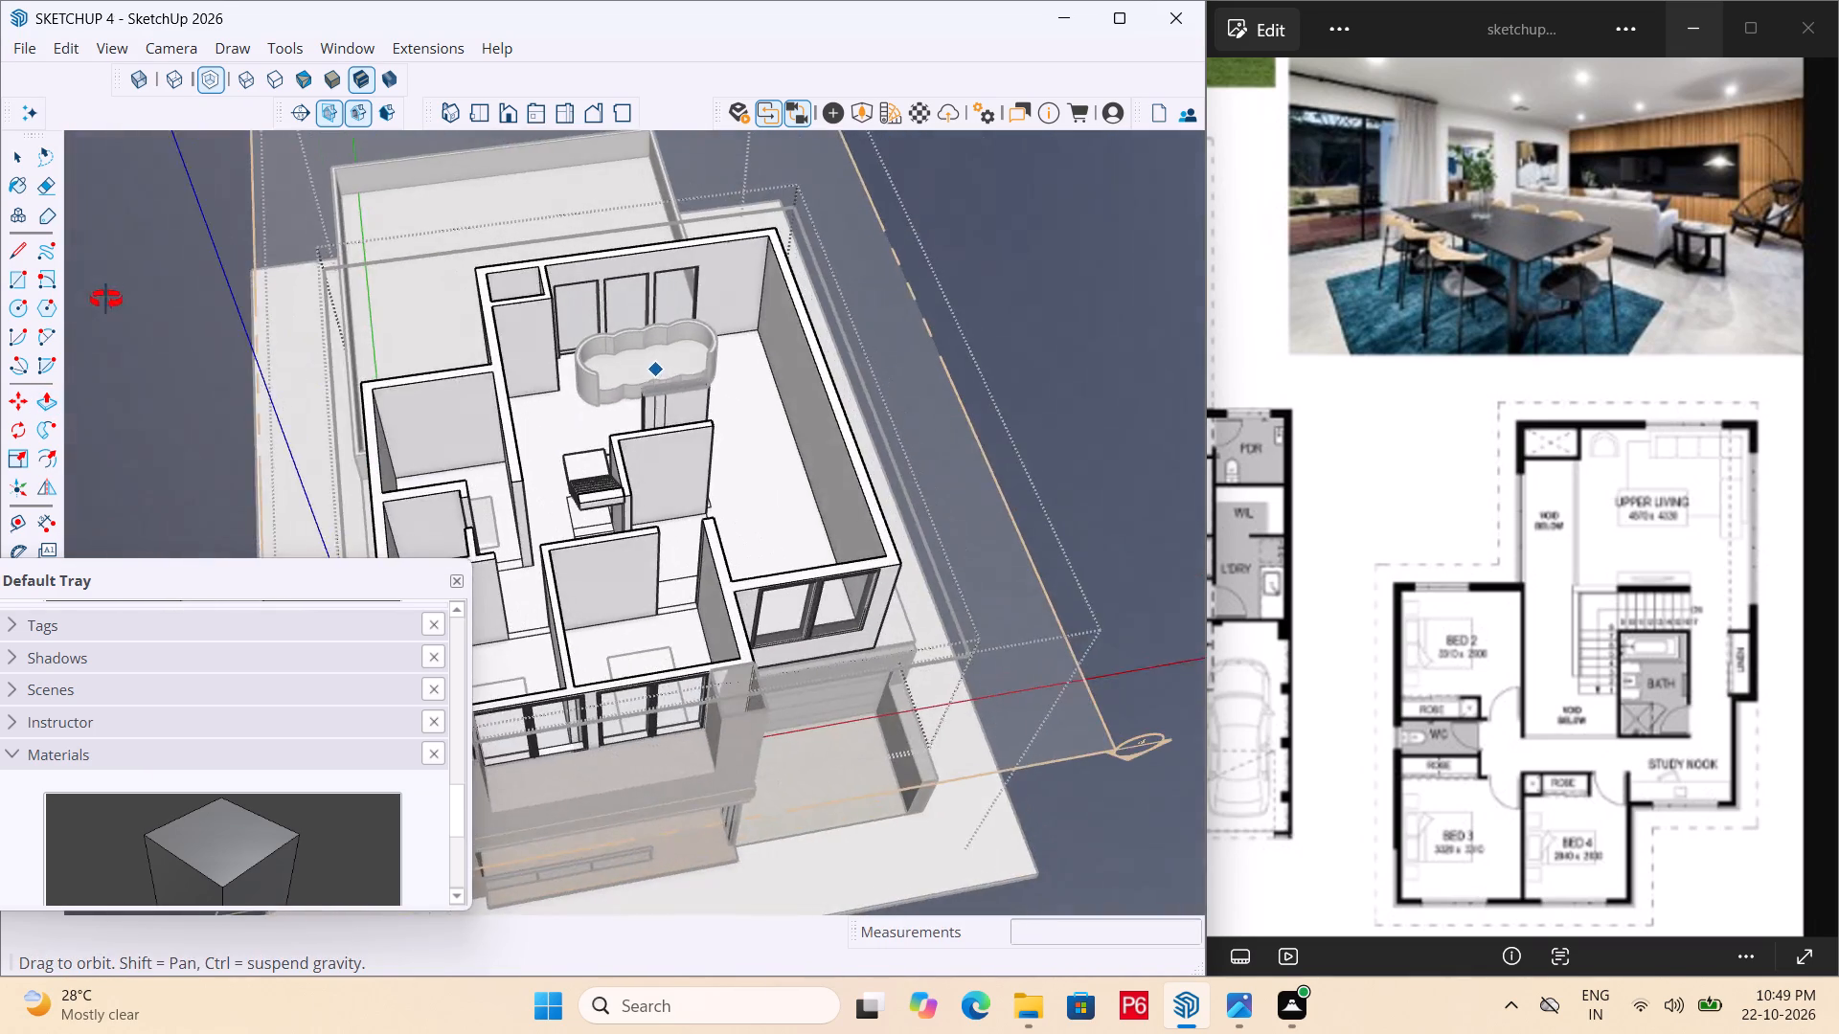
{"action": "middle_click_drag", "start_coordinate": [106, 300], "coordinate": [117, 309]}
{"action": "scroll", "coordinate": [531, 358], "scroll_direction": "up", "scroll_amount": 4}
{"action": "middle_click_drag", "start_coordinate": [585, 374], "coordinate": [745, 428]}
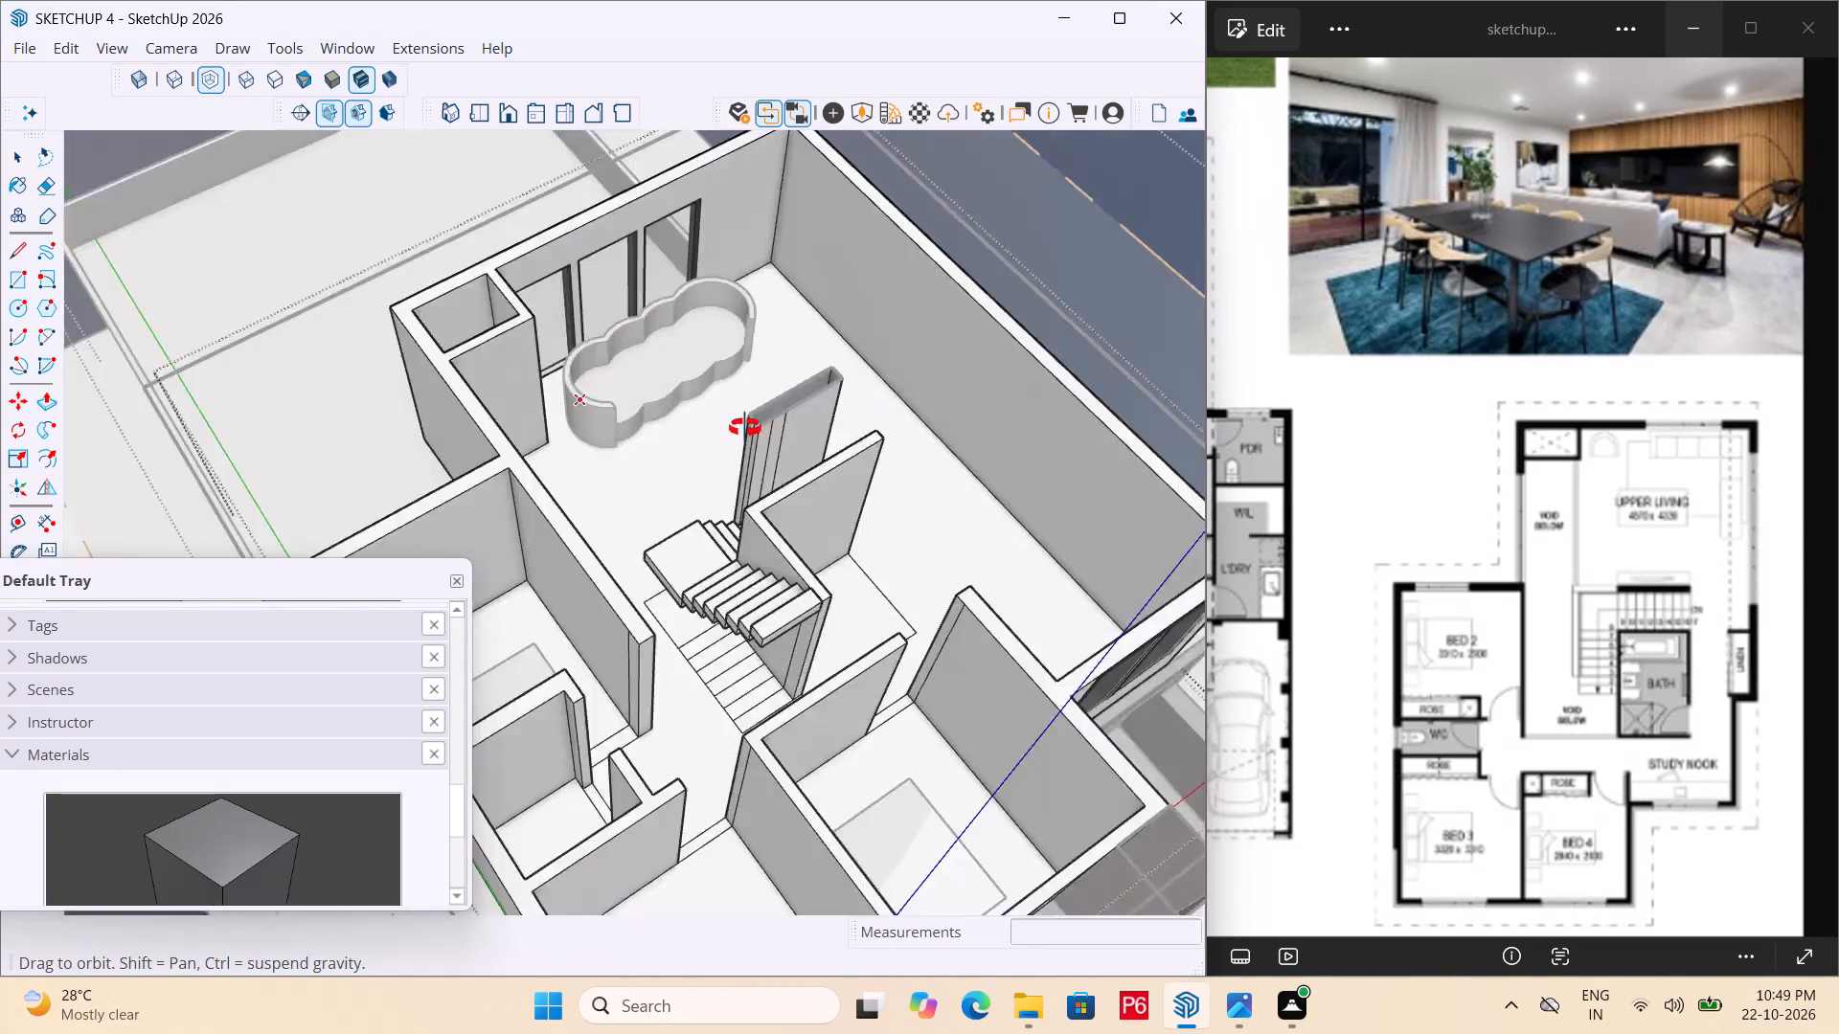
{"action": "middle_click_drag", "start_coordinate": [745, 428], "coordinate": [593, 429]}
{"action": "key", "text": "space"}
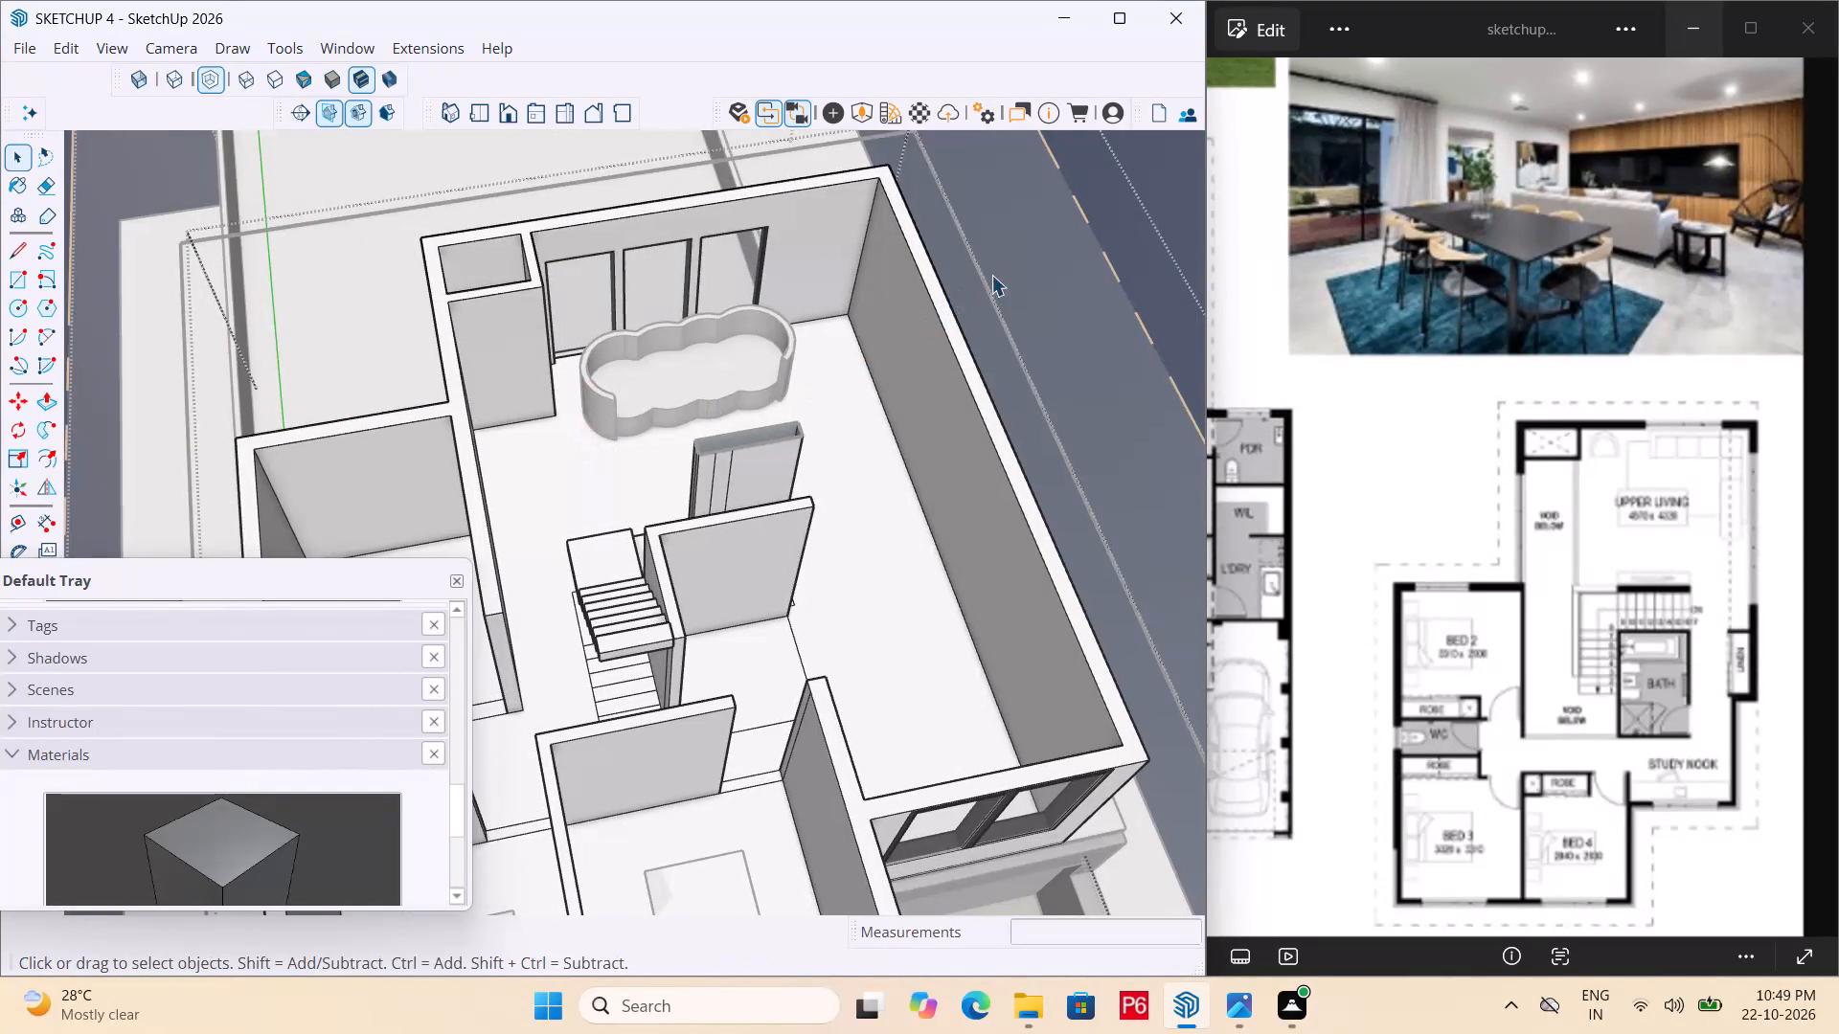
{"action": "left_click", "coordinate": [998, 277]}
{"action": "middle_click_drag", "start_coordinate": [668, 411], "coordinate": [1260, 396]}
{"action": "middle_click_drag", "start_coordinate": [749, 424], "coordinate": [1295, 398]}
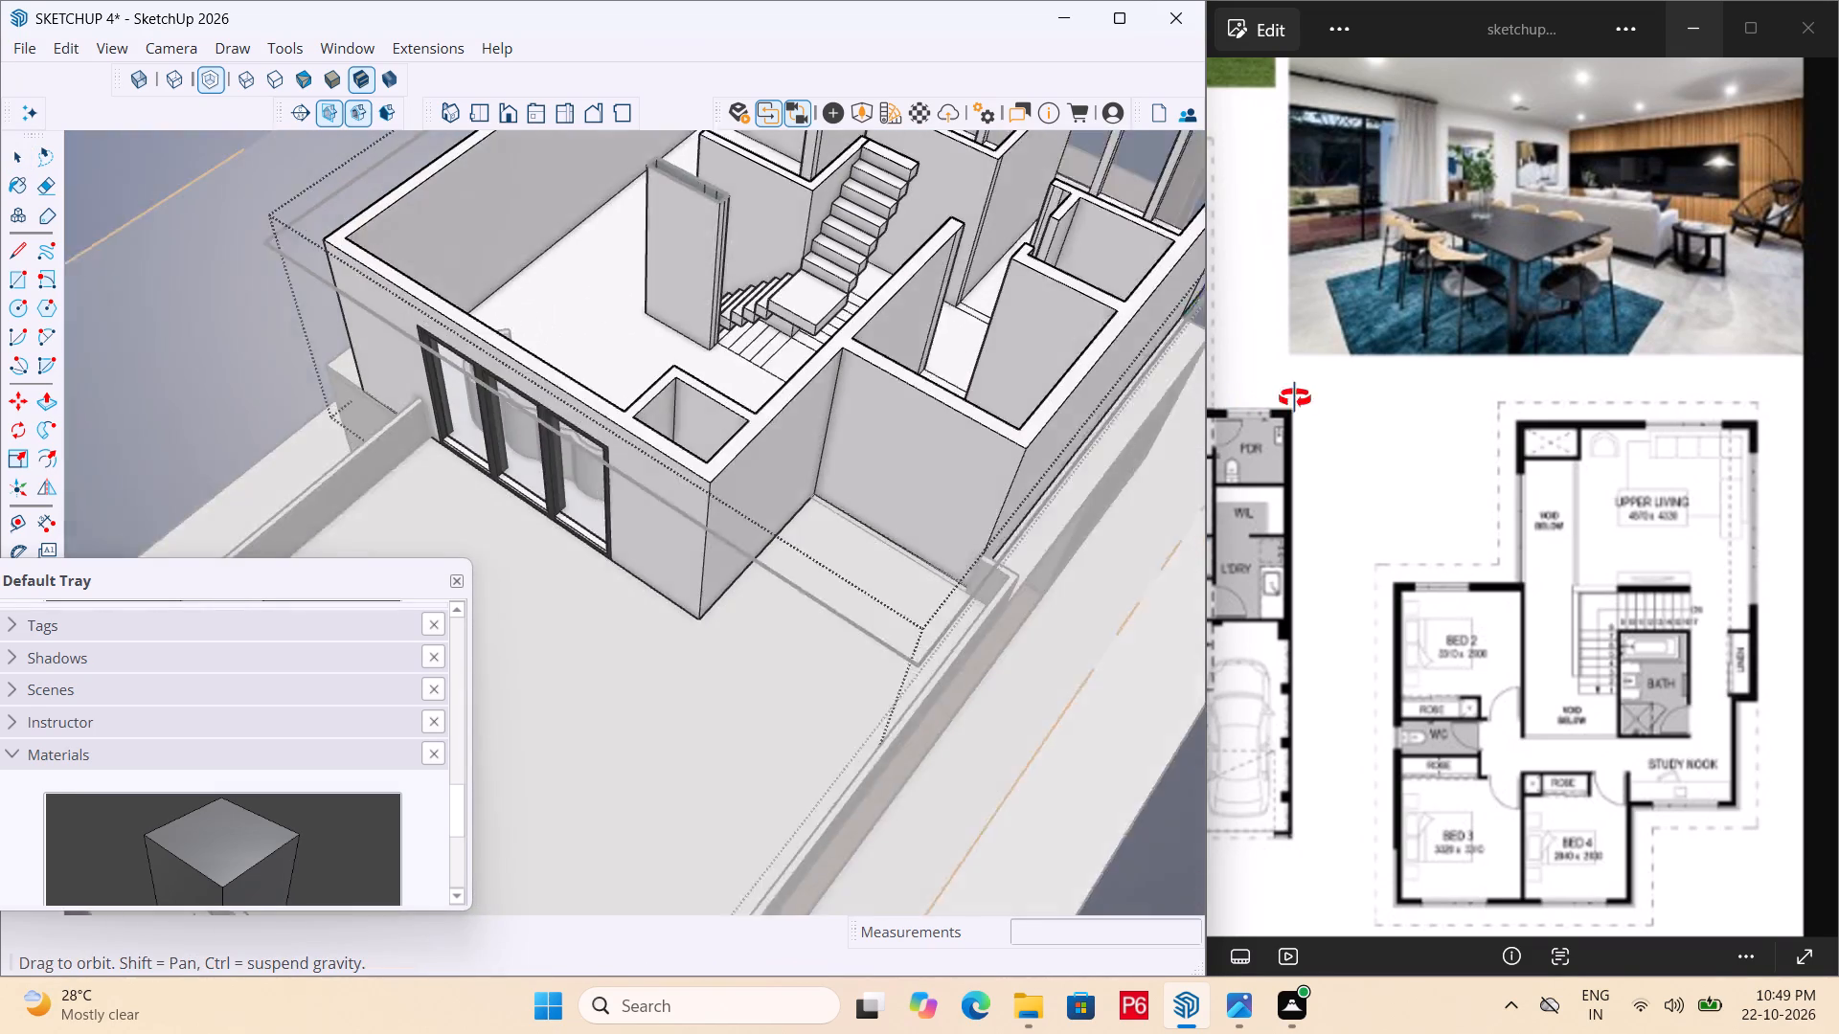
{"action": "middle_click_drag", "start_coordinate": [1295, 398], "coordinate": [1388, 415]}
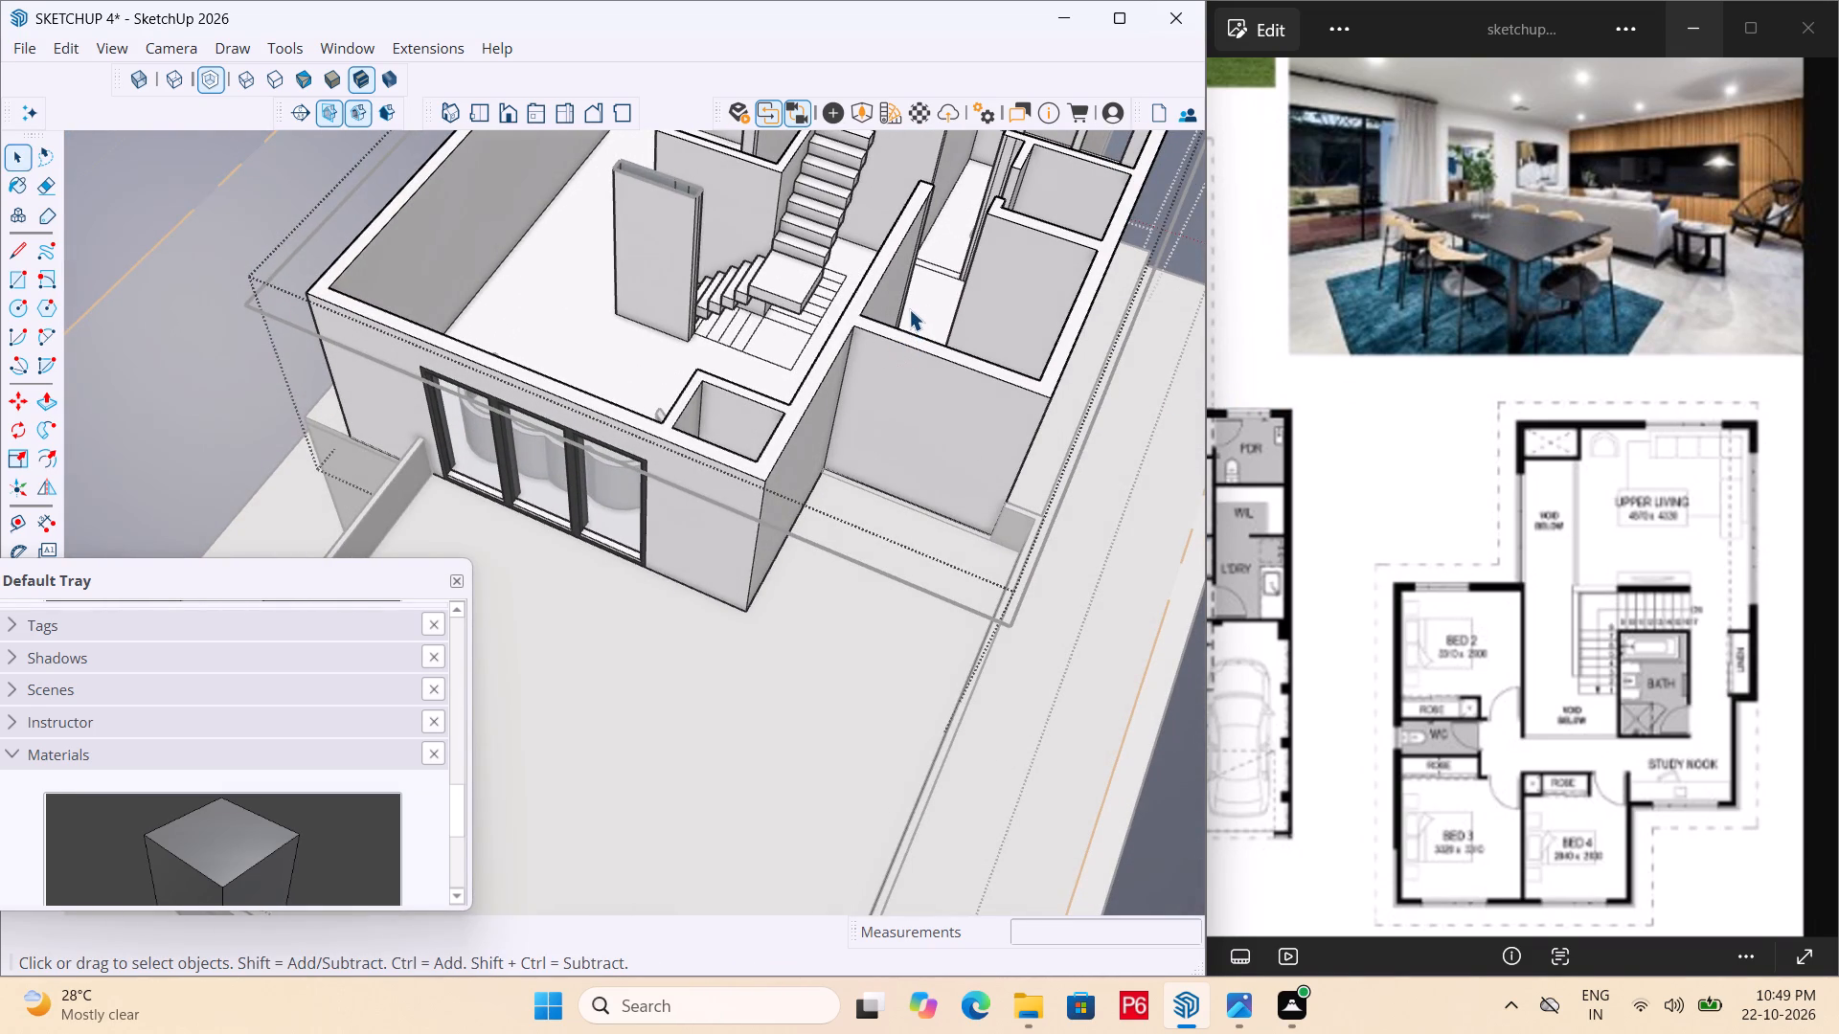
Extrude the narrow stair-side strip of the new wall's end face about 6' along the staircase landing.
{"action": "scroll", "coordinate": [902, 305], "scroll_direction": "up", "scroll_amount": 4}
{"action": "scroll", "coordinate": [670, 293], "scroll_direction": "up", "scroll_amount": 2}
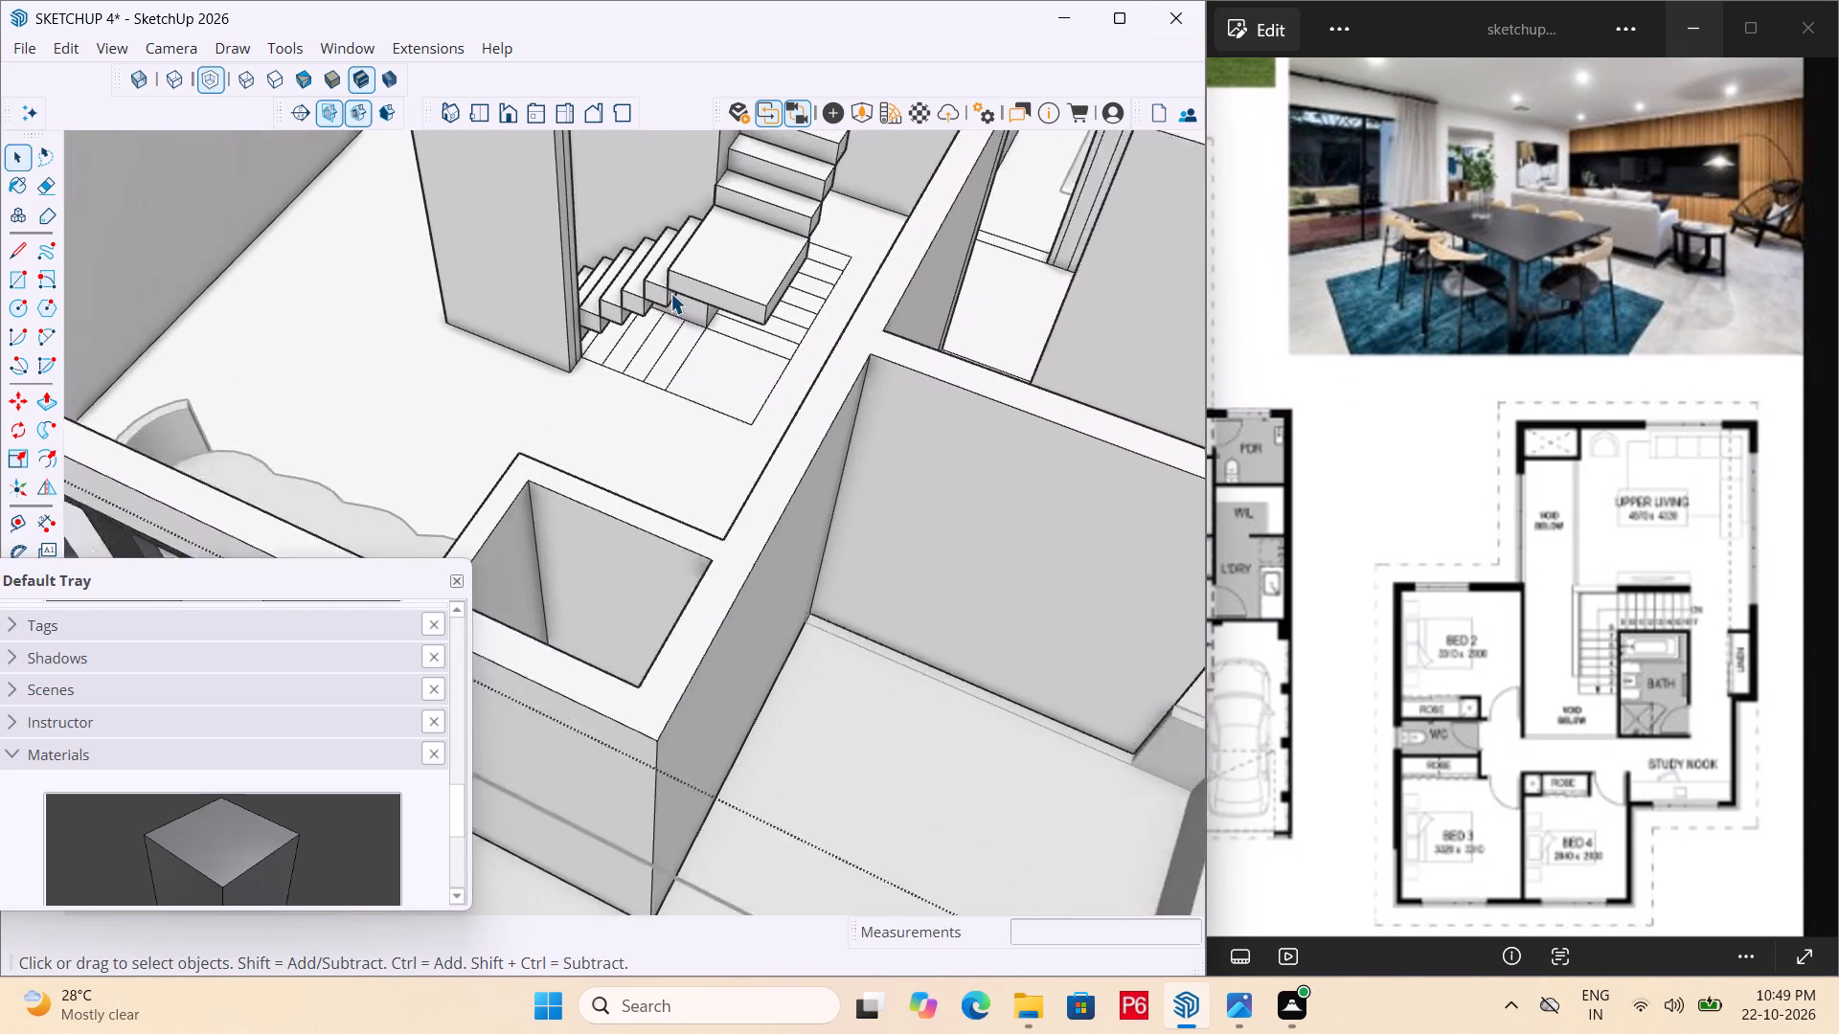
{"action": "scroll", "coordinate": [670, 293], "scroll_direction": "up", "scroll_amount": 2}
{"action": "scroll", "coordinate": [547, 315], "scroll_direction": "up", "scroll_amount": 2}
{"action": "middle_click_drag", "start_coordinate": [503, 325], "coordinate": [234, 358]}
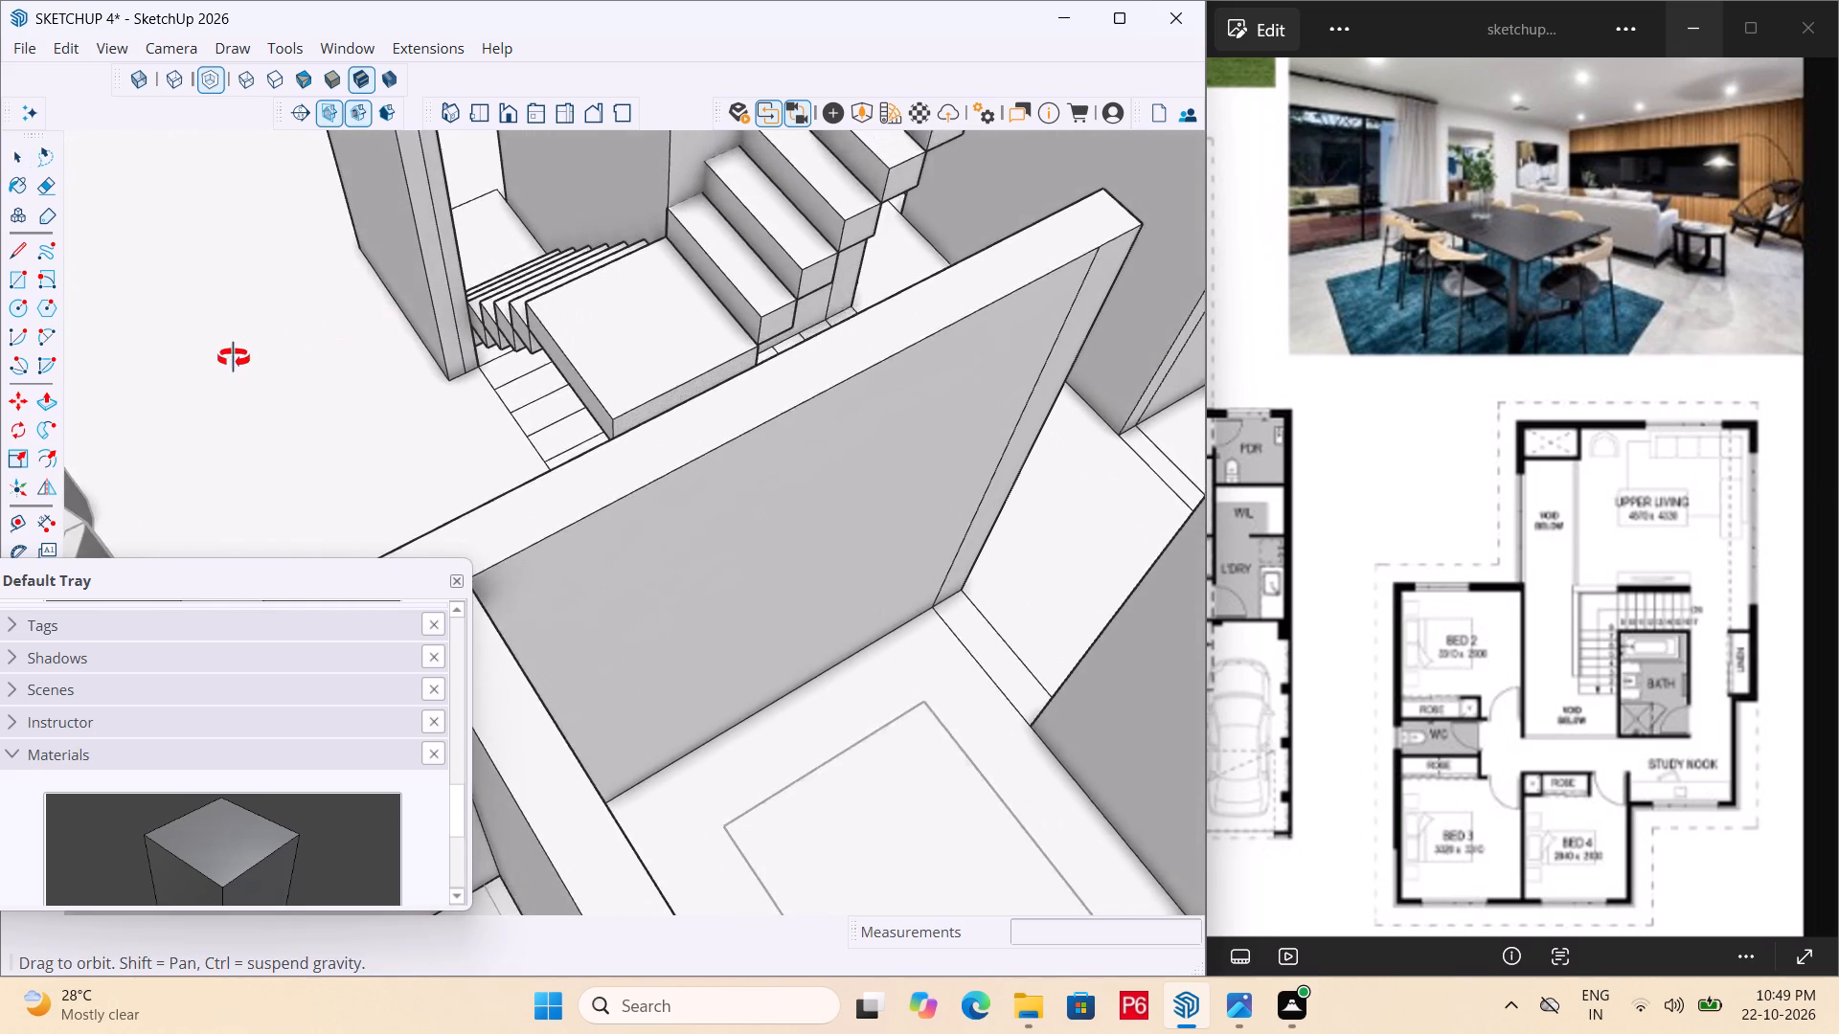
{"action": "middle_click_drag", "start_coordinate": [234, 358], "coordinate": [236, 356]}
{"action": "scroll", "coordinate": [364, 309], "scroll_direction": "up", "scroll_amount": 5}
{"action": "middle_click_drag", "start_coordinate": [367, 309], "coordinate": [436, 322]}
{"action": "left_click", "coordinate": [563, 324]}
{"action": "left_click", "coordinate": [564, 317]}
{"action": "double_click", "coordinate": [561, 282]}
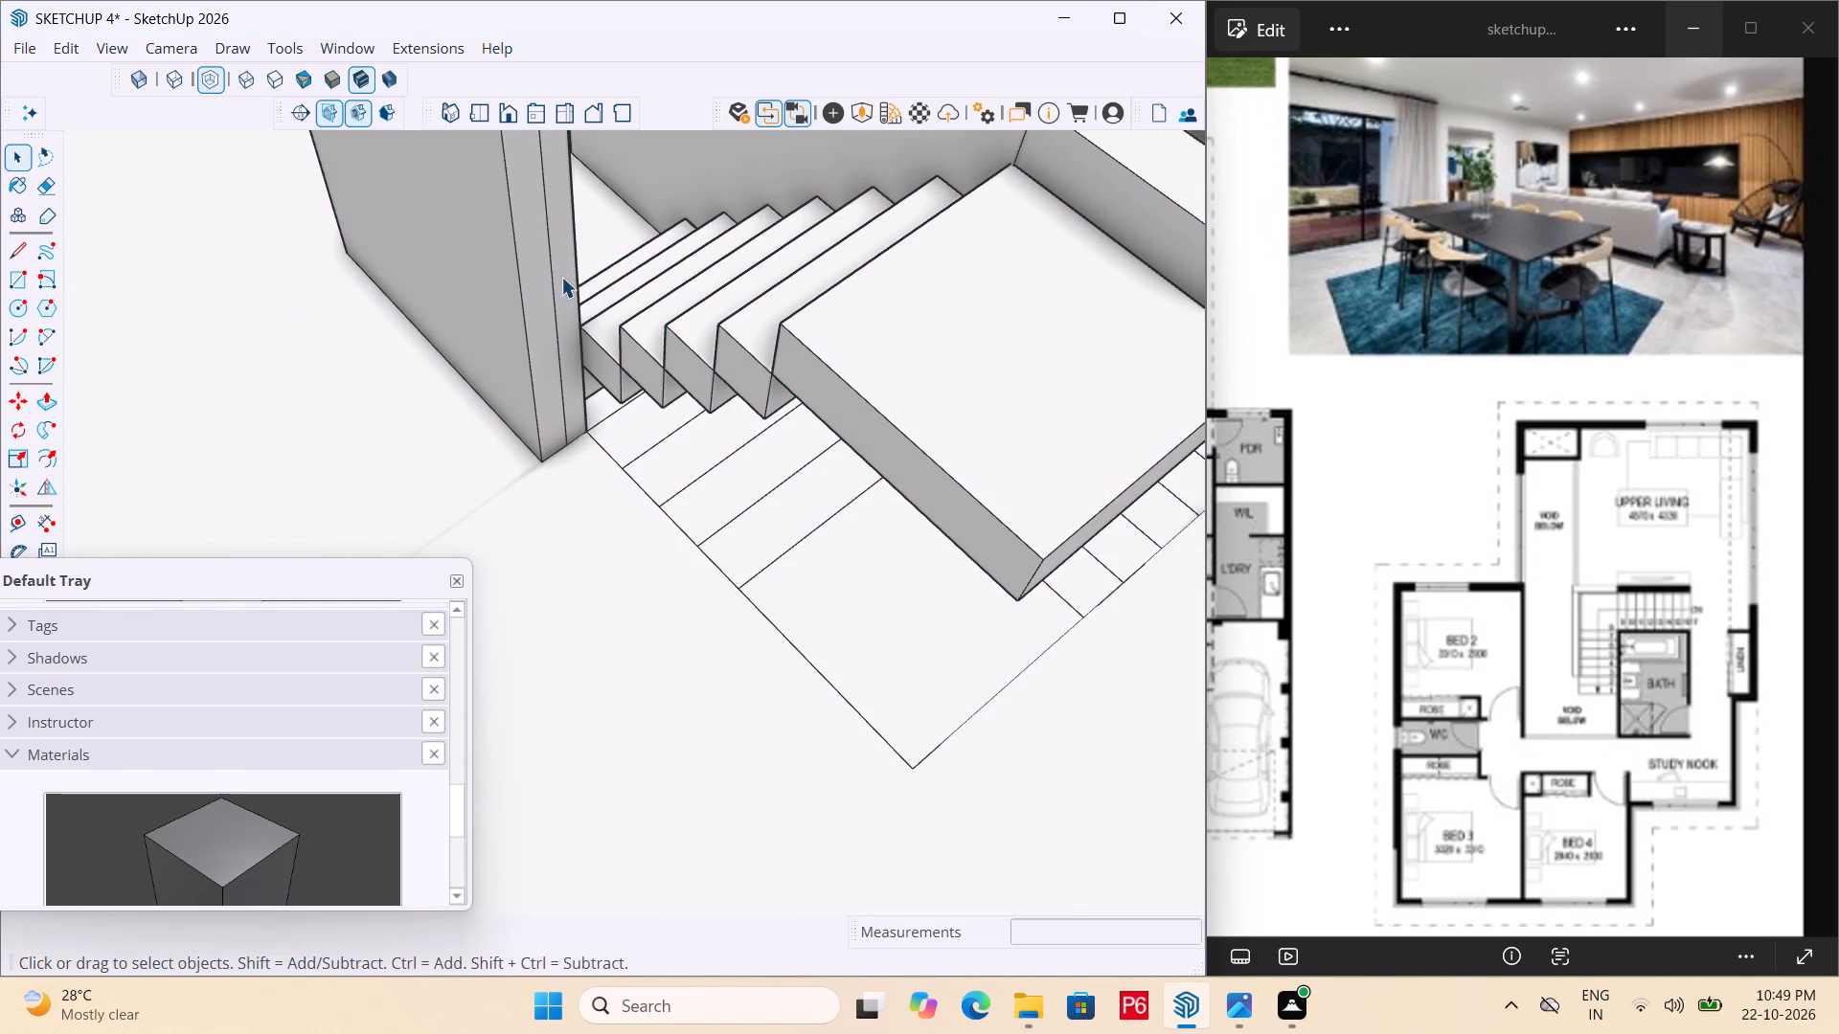
{"action": "left_click", "coordinate": [557, 260]}
{"action": "key", "text": "p"}
{"action": "left_click", "coordinate": [558, 257]}
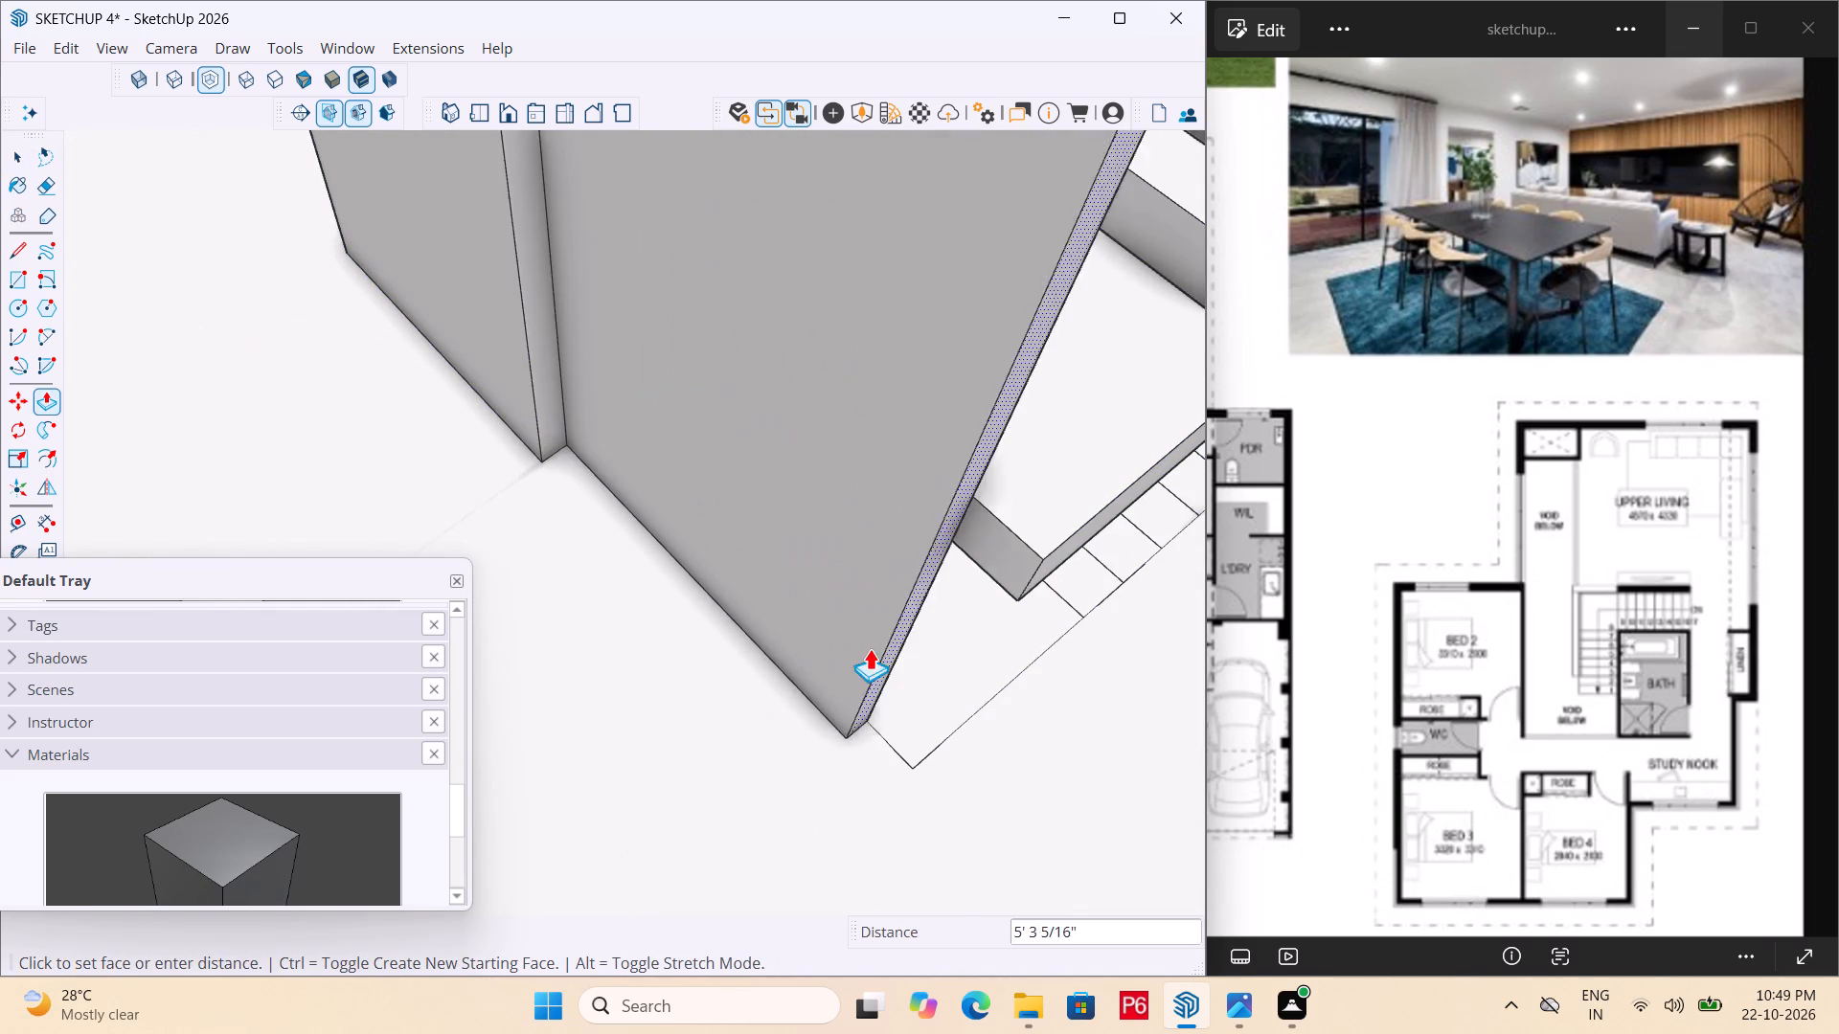
{"action": "middle_click_drag", "start_coordinate": [1023, 618], "coordinate": [822, 573]}
{"action": "middle_click_drag", "start_coordinate": [815, 581], "coordinate": [789, 671]}
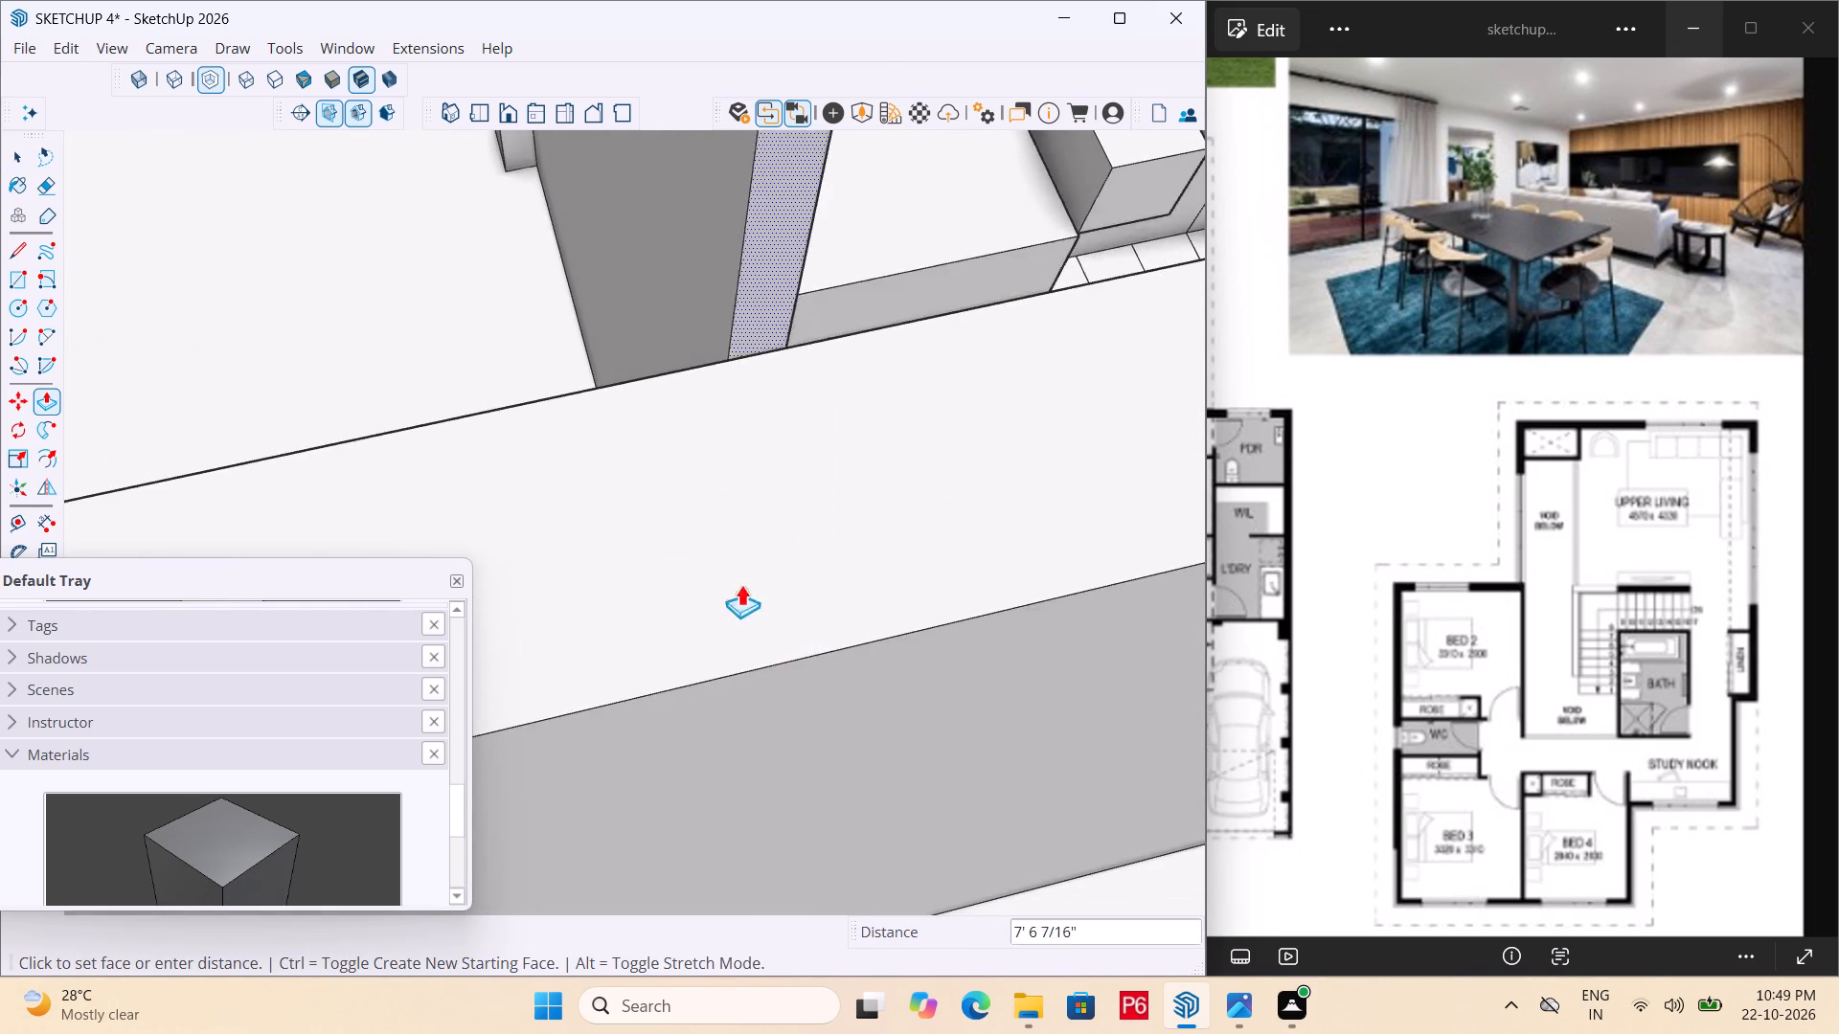
{"action": "scroll", "coordinate": [672, 663], "scroll_direction": "down", "scroll_amount": 6}
{"action": "scroll", "coordinate": [434, 511], "scroll_direction": "down", "scroll_amount": 6}
{"action": "middle_click_drag", "start_coordinate": [518, 506], "coordinate": [589, 582]}
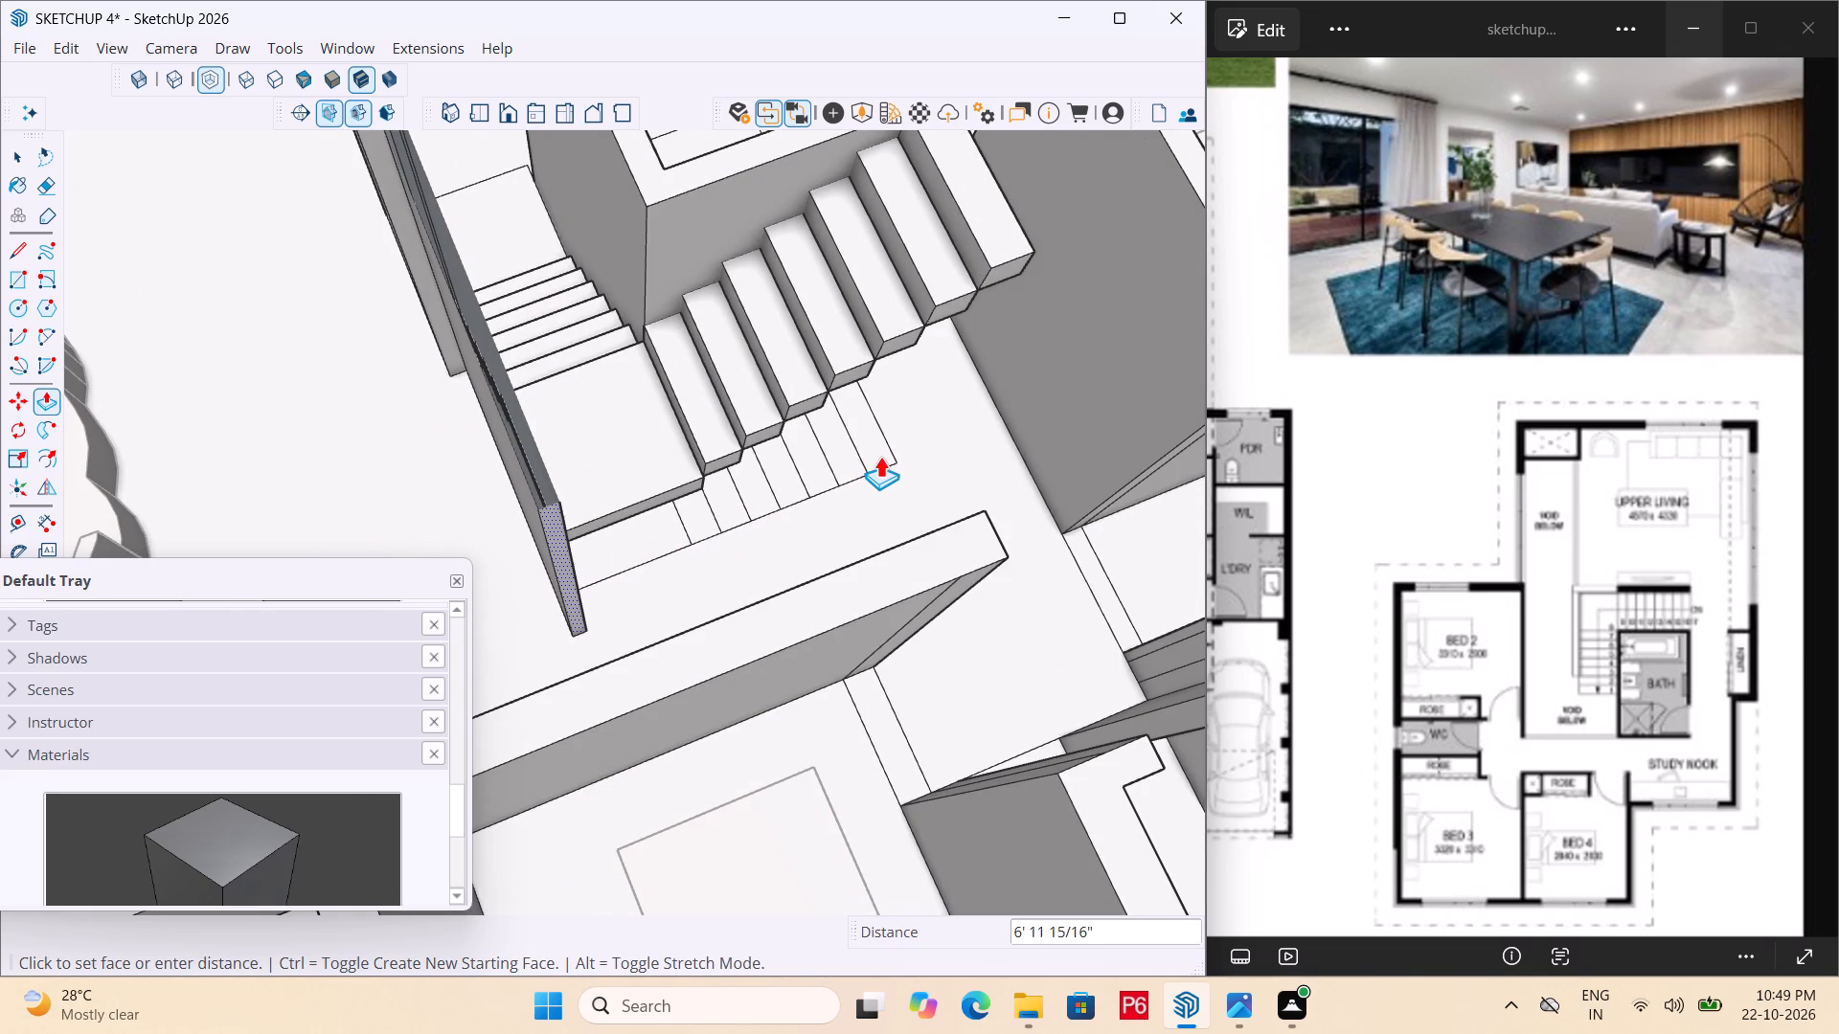
{"action": "middle_click_drag", "start_coordinate": [862, 461], "coordinate": [270, 421]}
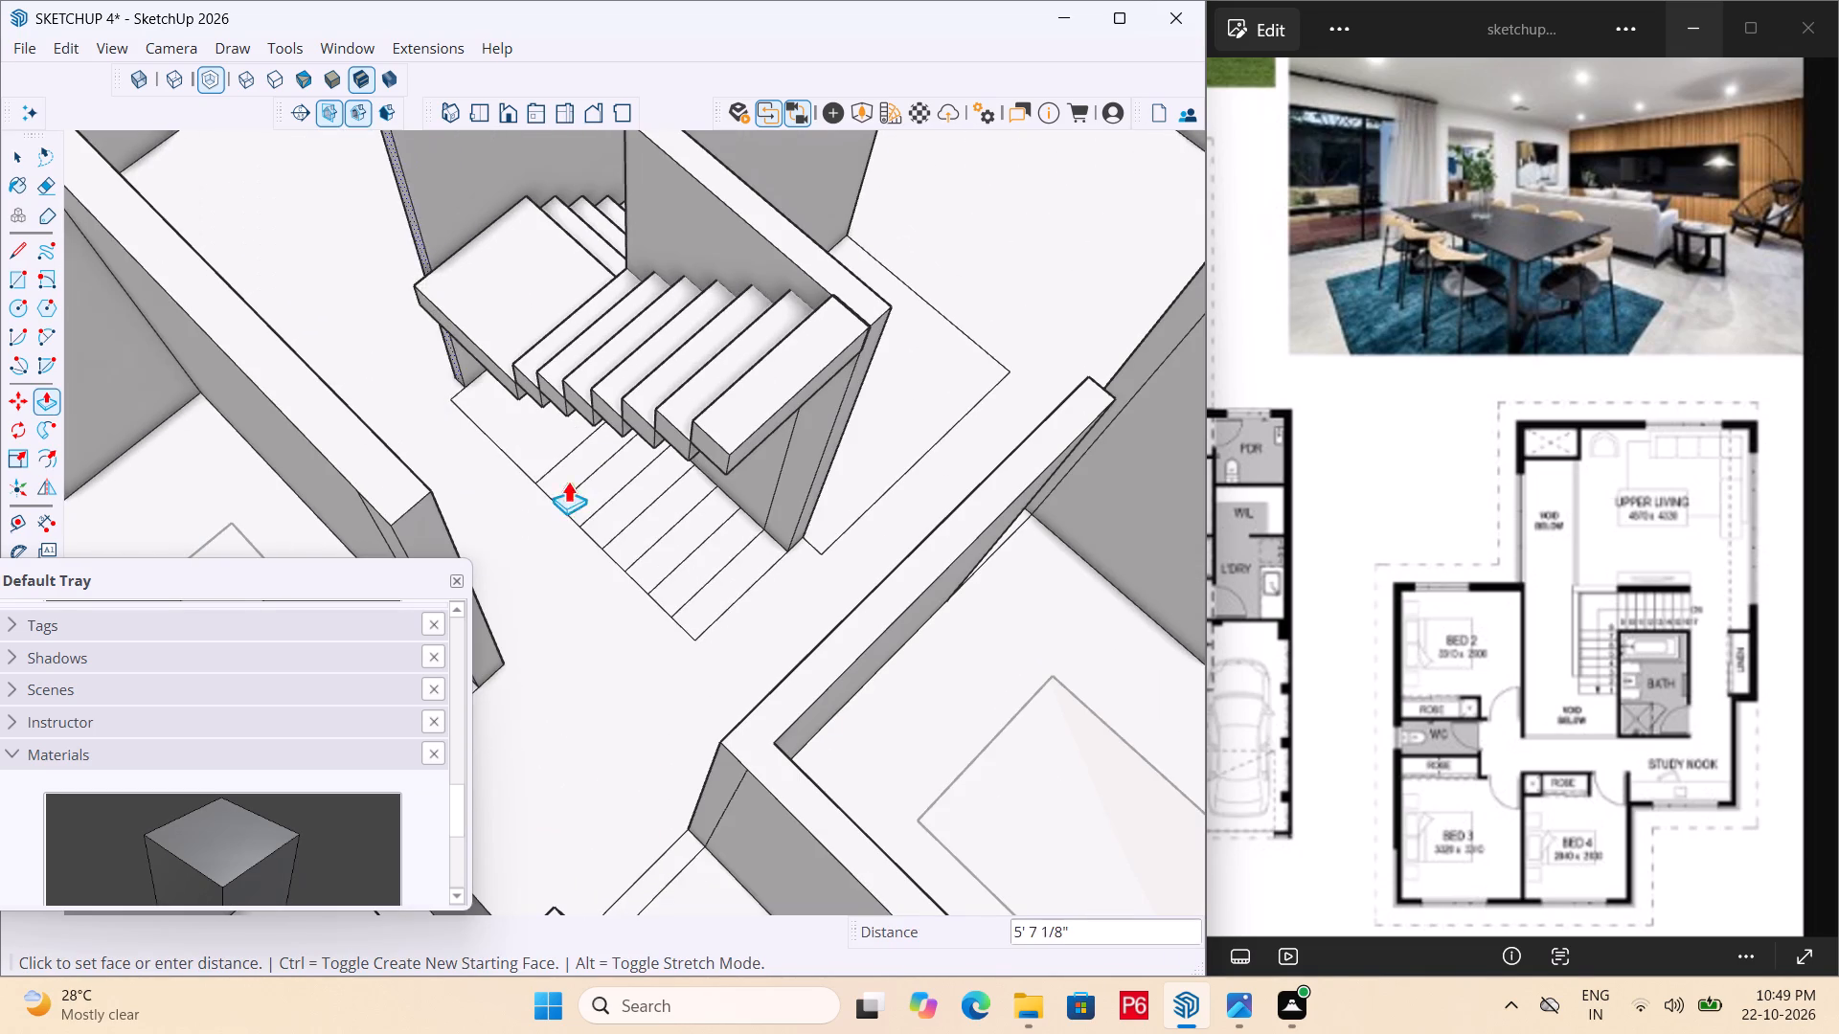
{"action": "left_click", "coordinate": [505, 465]}
{"action": "middle_click_drag", "start_coordinate": [445, 478], "coordinate": [609, 439]}
Save the house model with the extended stair wall.
{"action": "key", "text": "ctrl+s"}
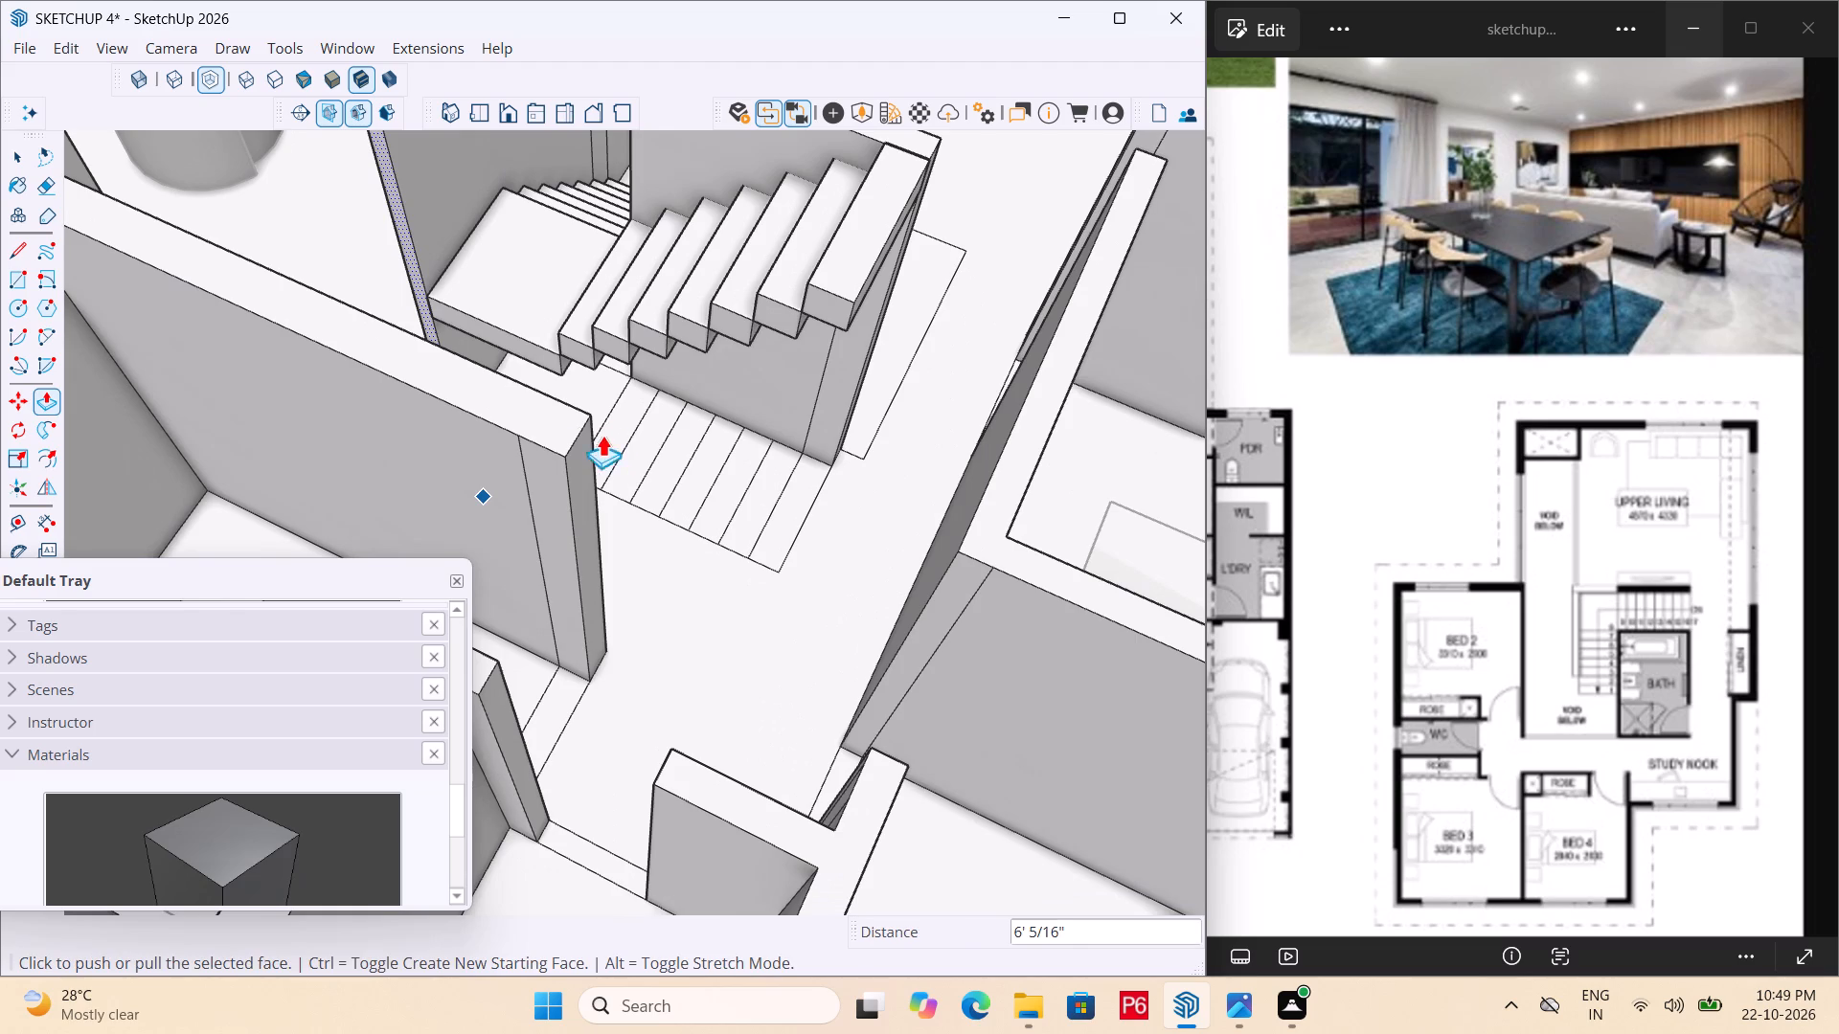
Extrude the extended stair wall's end face a further 4" as a new section beside the landing.
{"action": "scroll", "coordinate": [427, 291], "scroll_direction": "up", "scroll_amount": 4}
{"action": "left_click", "coordinate": [425, 316]}
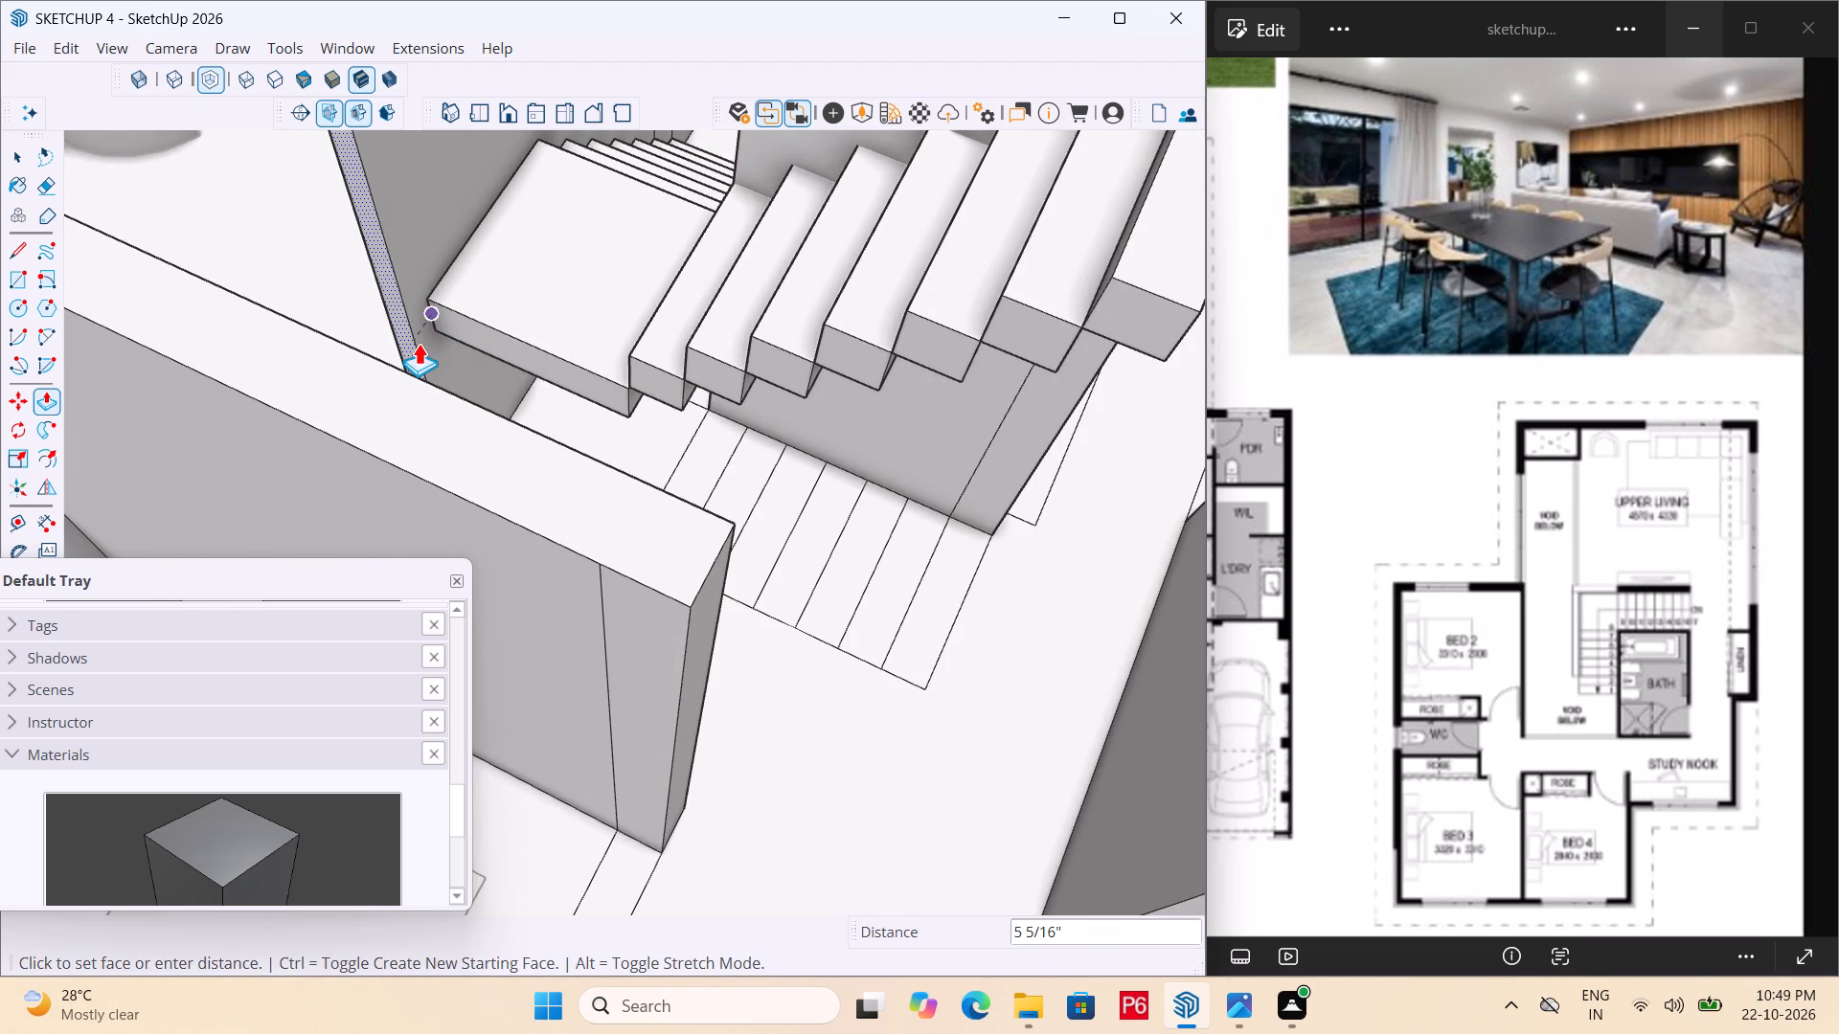
{"action": "middle_click_drag", "start_coordinate": [411, 338], "coordinate": [284, 328]}
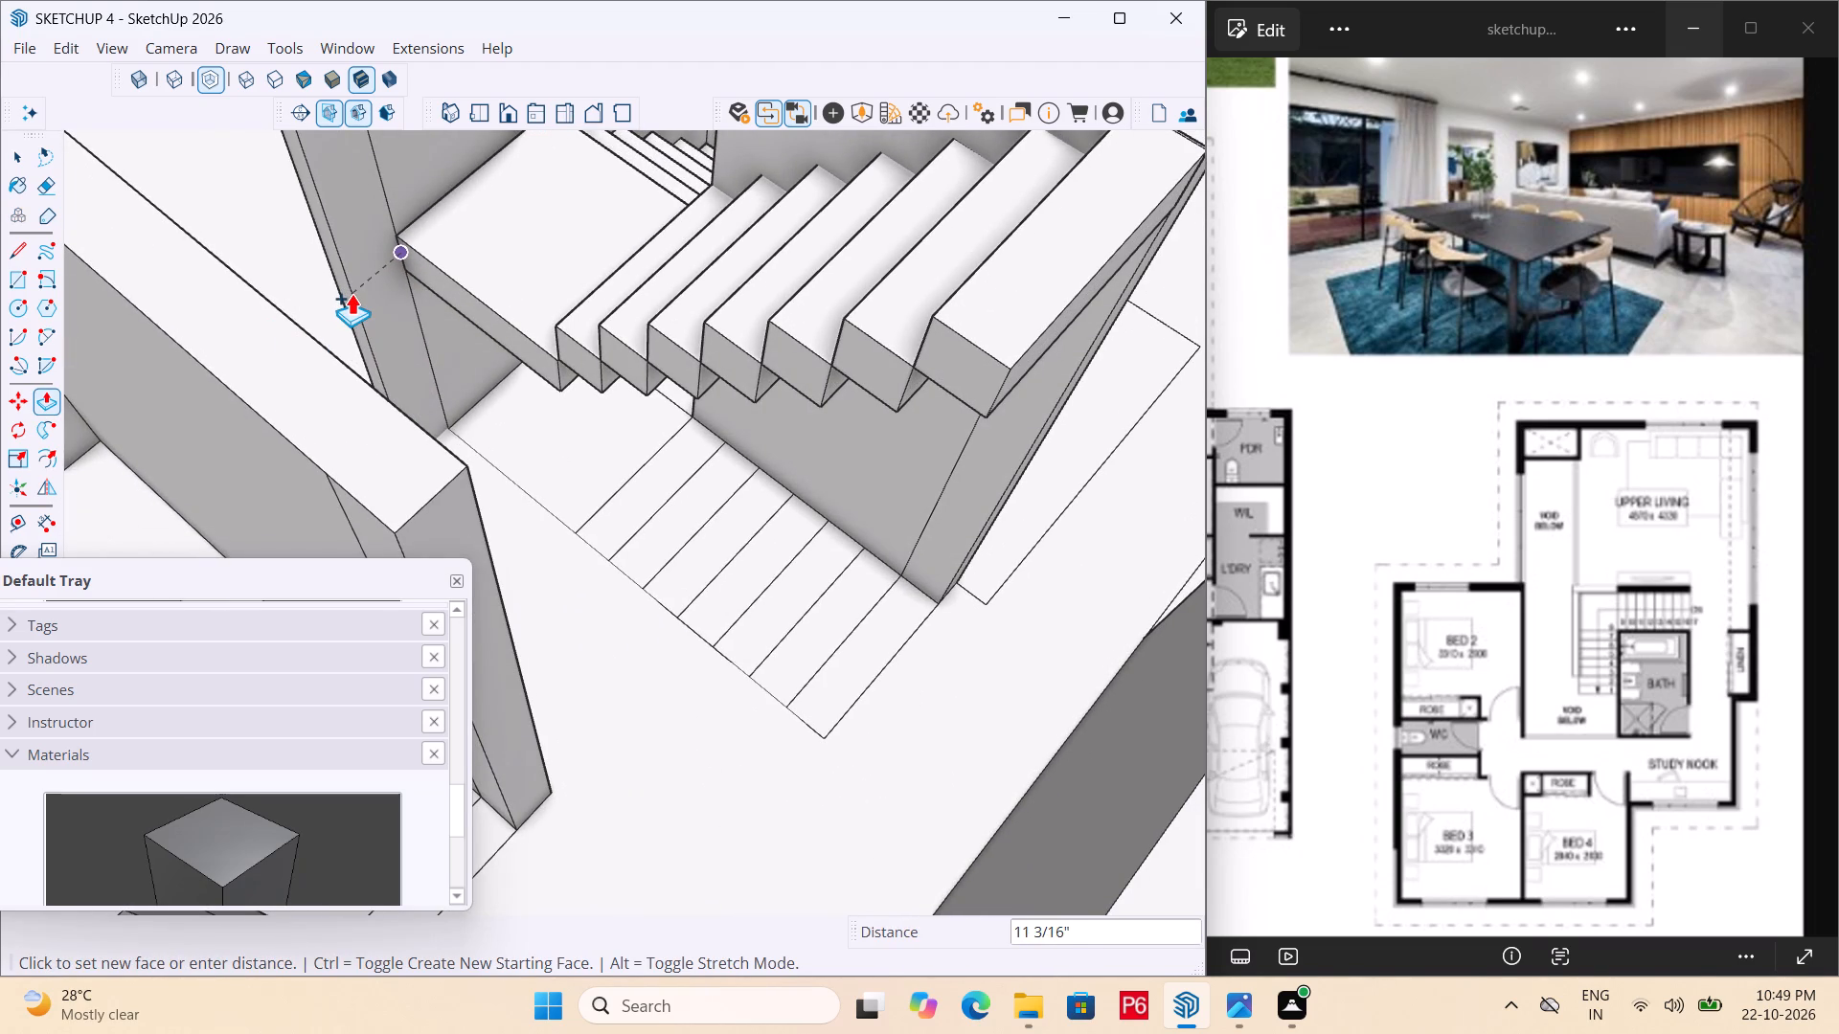
{"action": "type", "text": "4\""}
{"action": "key", "text": "Return"}
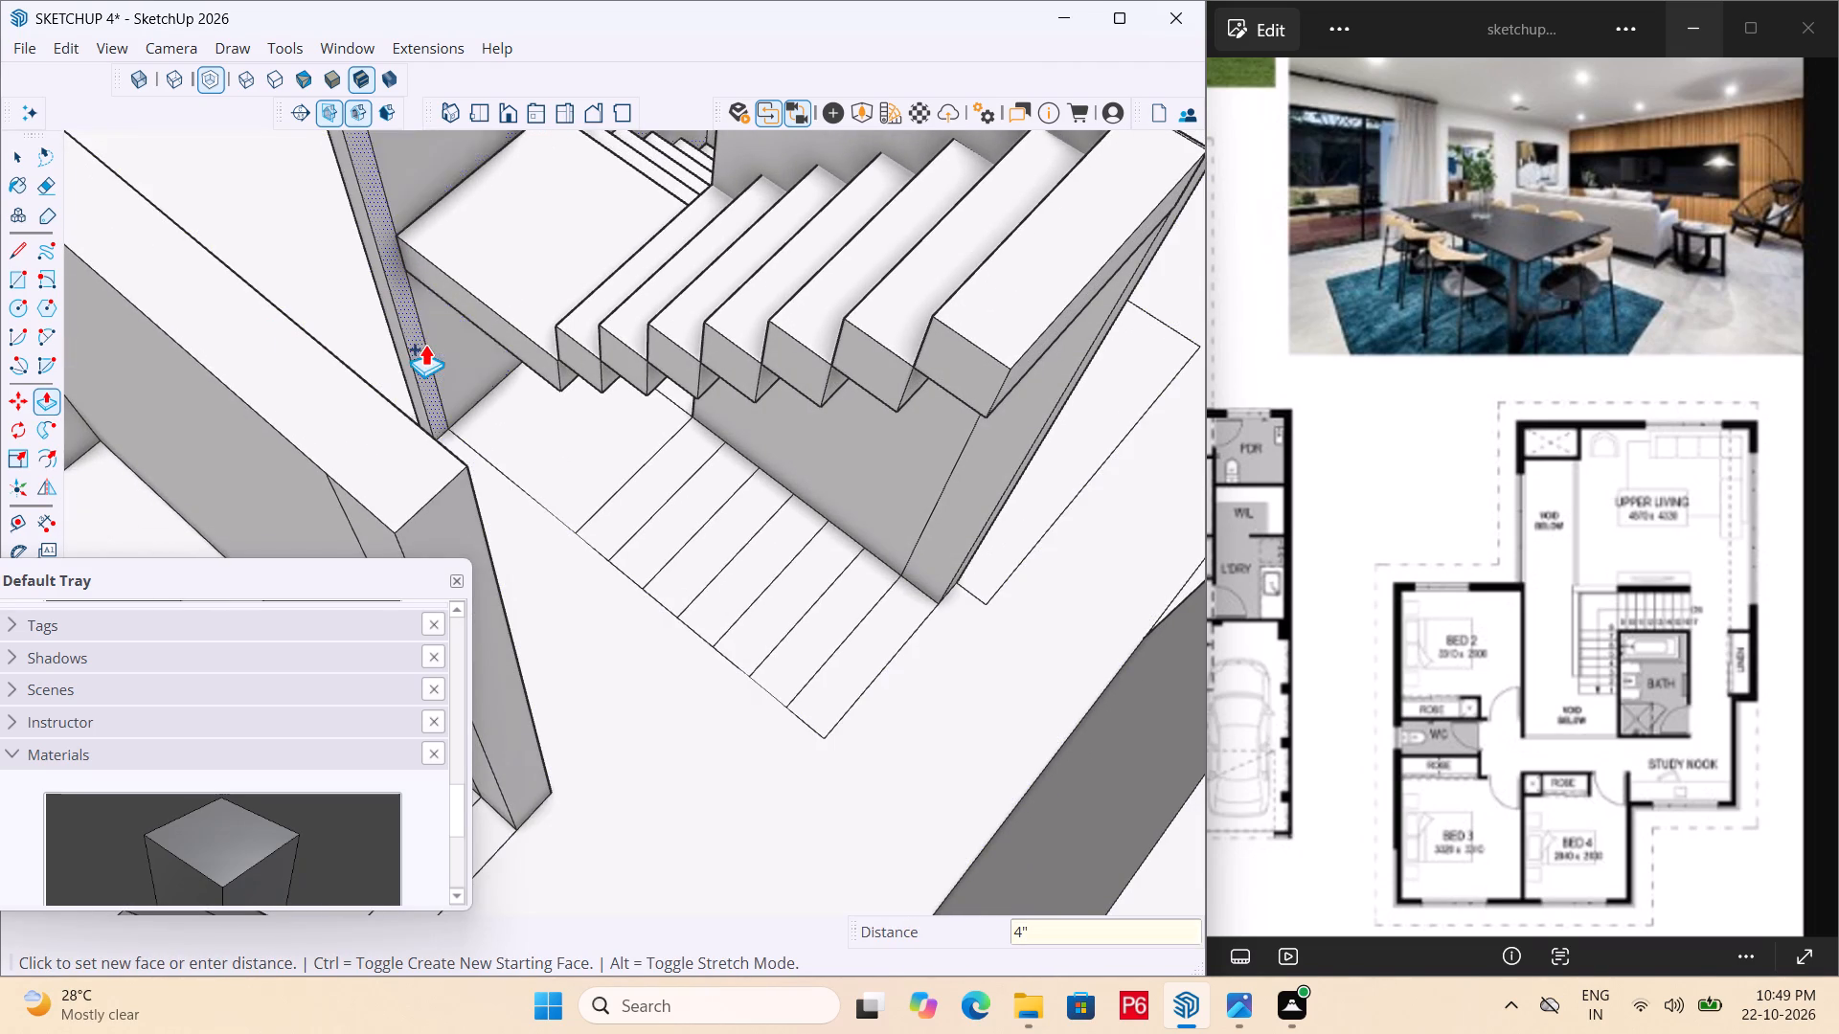
Extend the stair wall's end face about 8' 3" to line up with the end of the upper stair flight.
{"action": "scroll", "coordinate": [425, 344], "scroll_direction": "up", "scroll_amount": 4}
{"action": "middle_click", "coordinate": [425, 344]}
{"action": "left_click", "coordinate": [423, 353]}
{"action": "scroll", "coordinate": [463, 349], "scroll_direction": "down", "scroll_amount": 6}
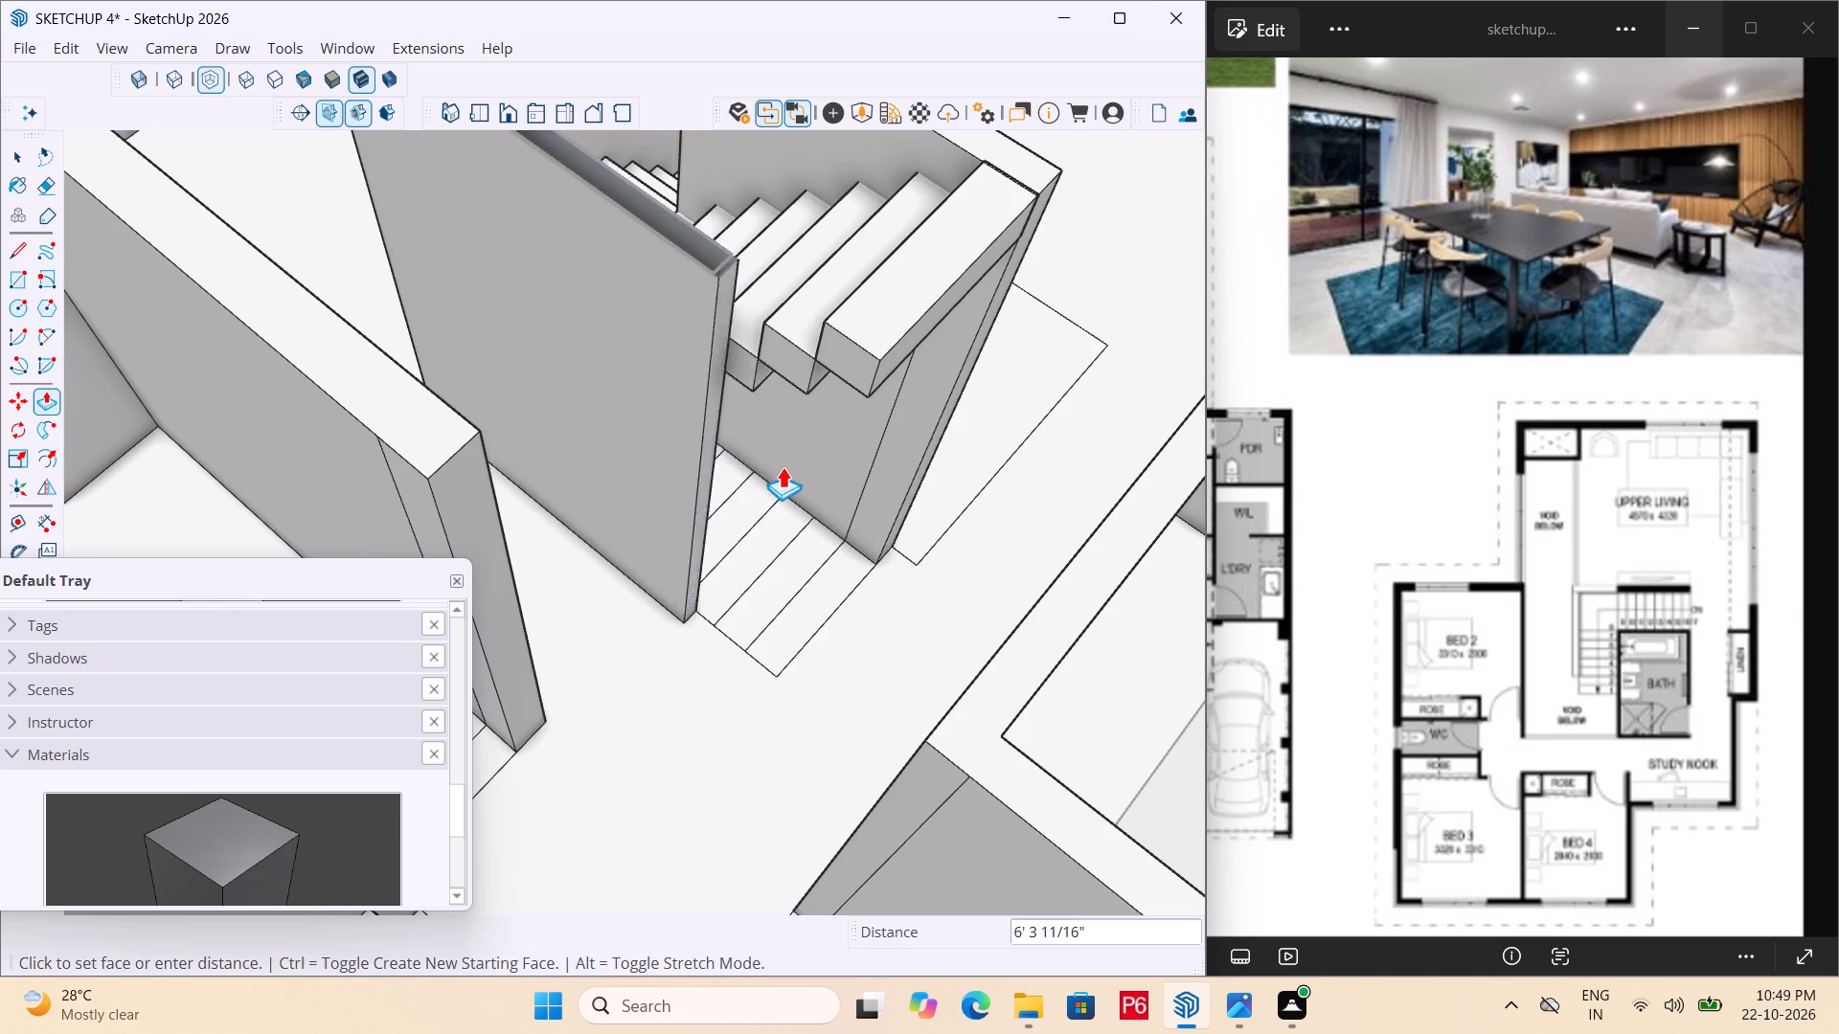
{"action": "left_click", "coordinate": [891, 355]}
{"action": "scroll", "coordinate": [864, 375], "scroll_direction": "down", "scroll_amount": 4}
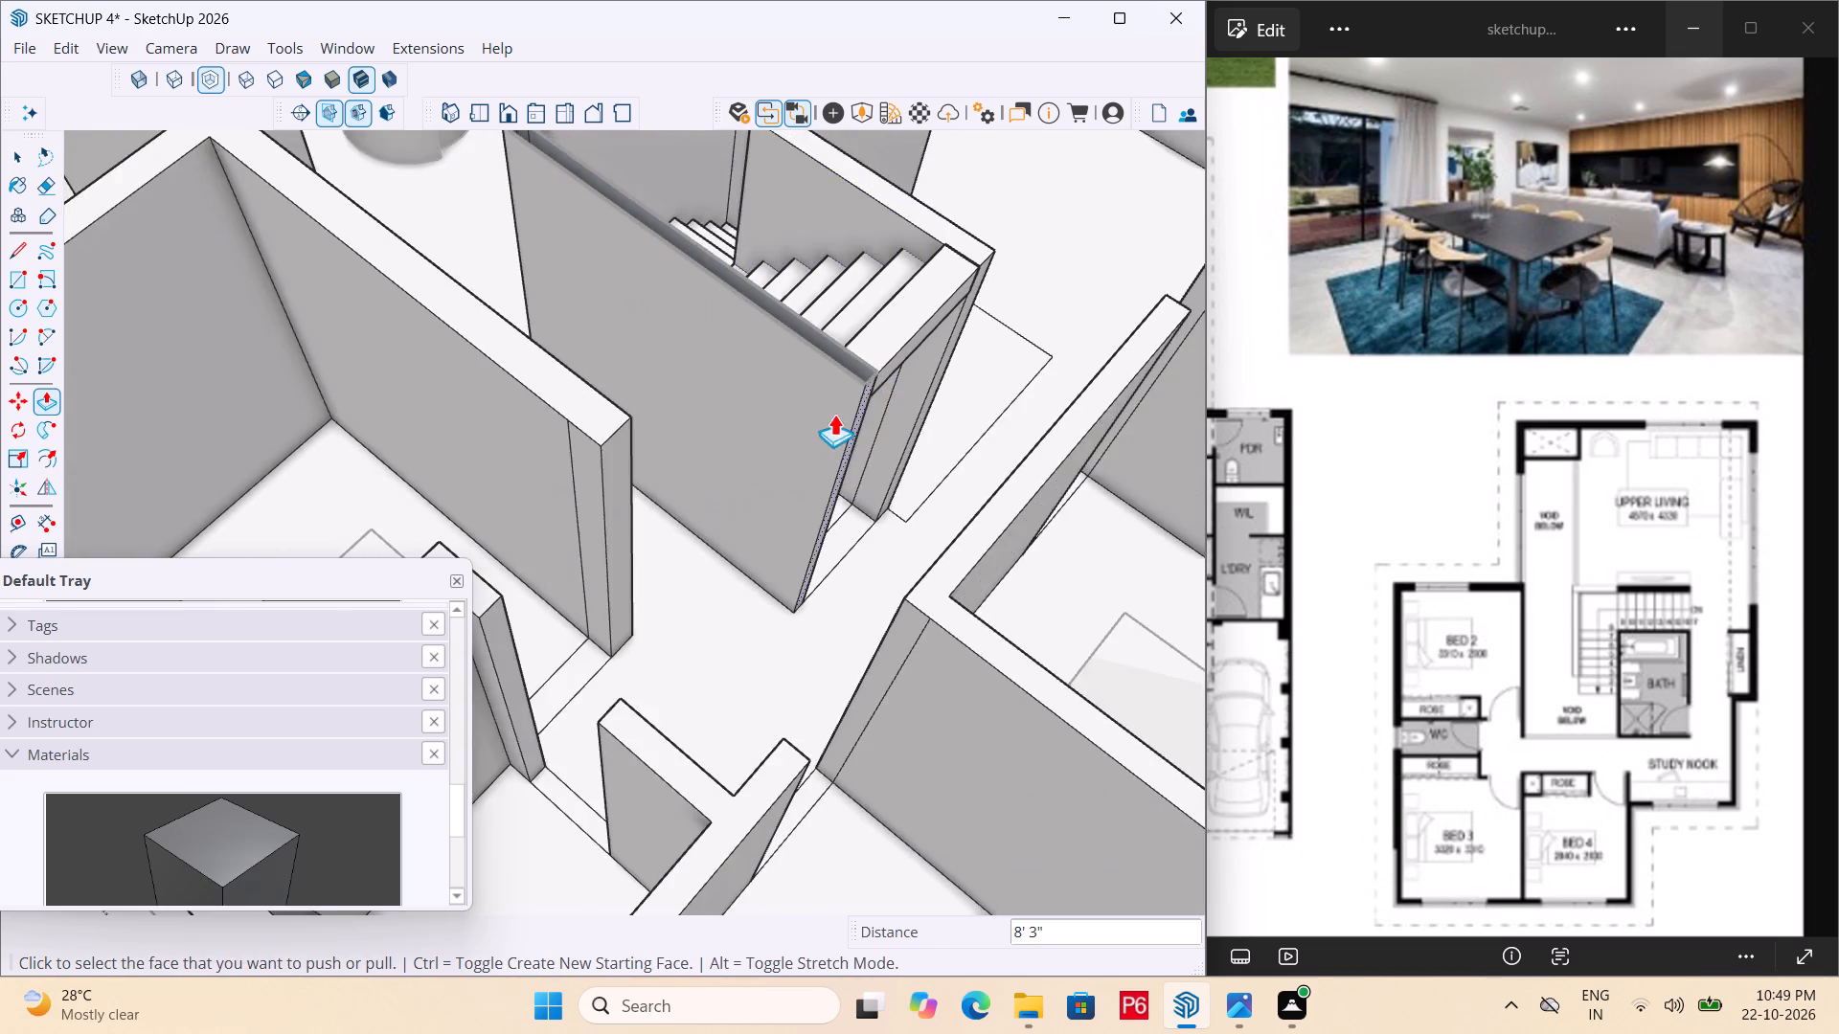
Save the house model with the stair enclosure wall extended along the upper flight.
{"action": "middle_click_drag", "start_coordinate": [650, 414], "coordinate": [1376, 412]}
{"action": "scroll", "coordinate": [733, 395], "scroll_direction": "down", "scroll_amount": 5}
{"action": "middle_click_drag", "start_coordinate": [717, 413], "coordinate": [984, 366]}
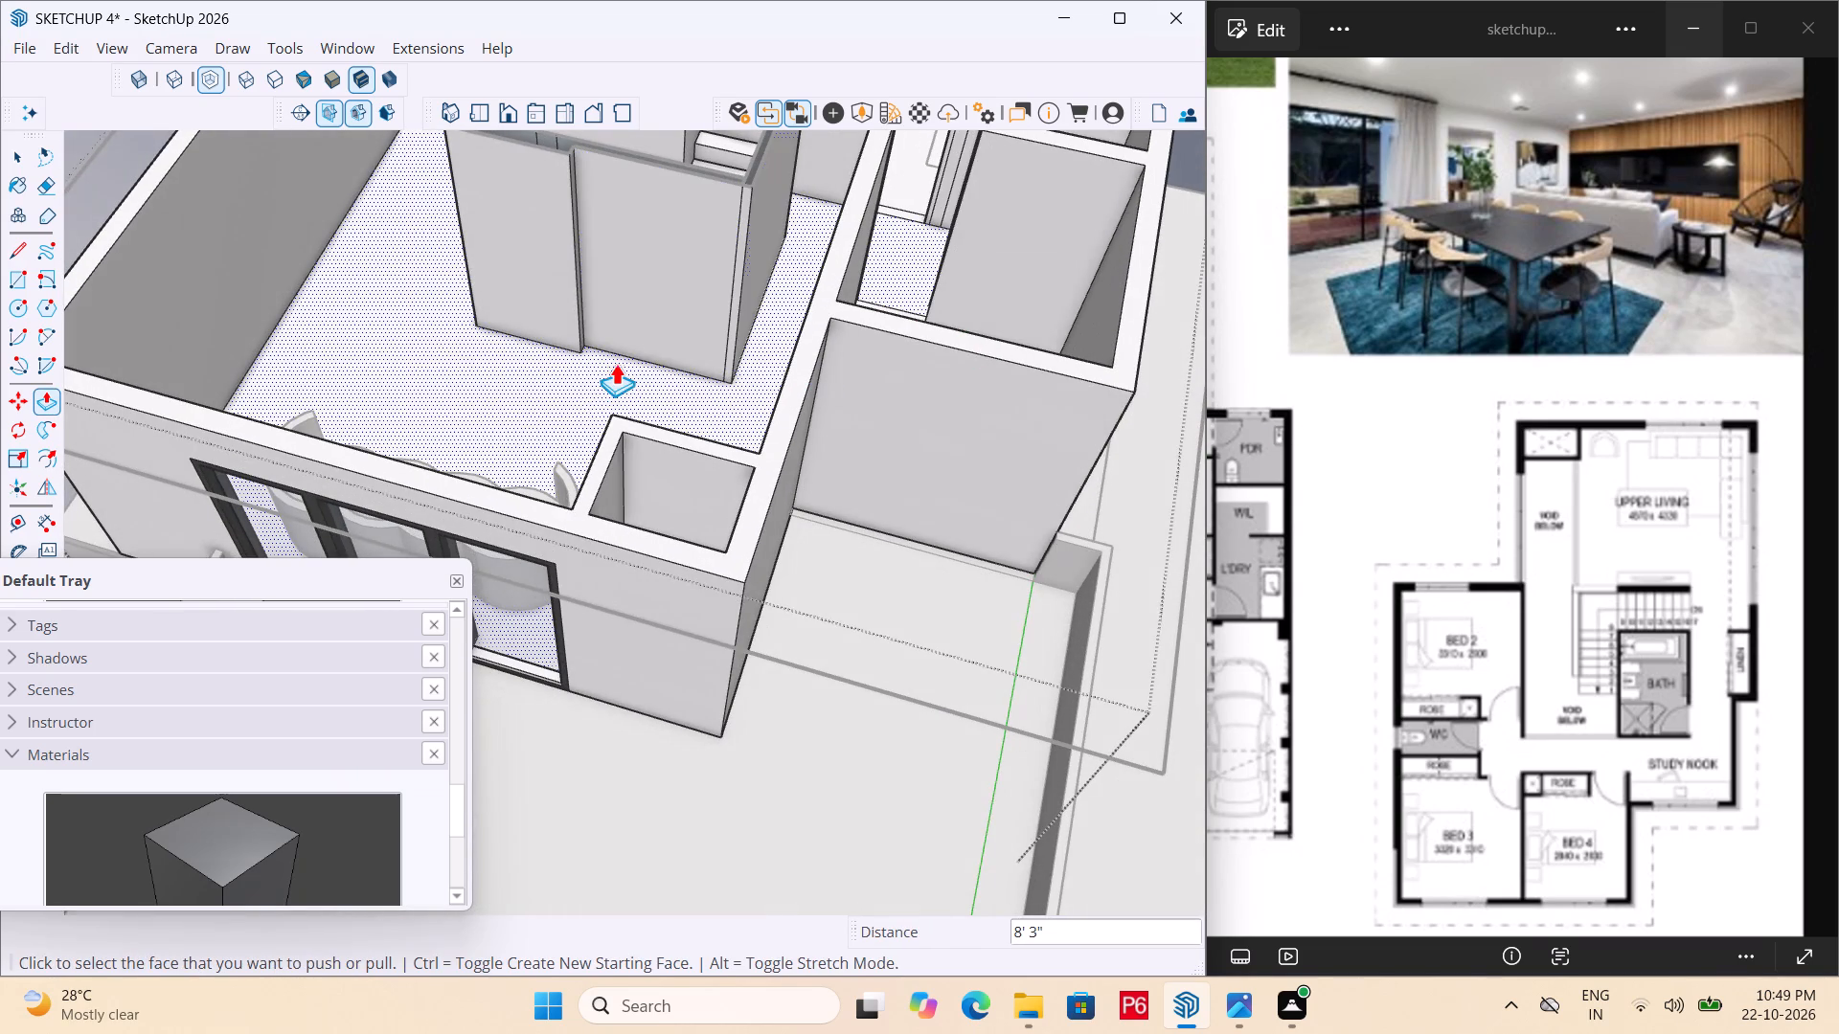
{"action": "key", "text": "ctrl+s"}
{"action": "key", "text": "ctrl+s"}
{"action": "key", "text": "ctrl+s"}
{"action": "key", "text": "ctrl+s"}
{"action": "key", "text": "ctrl+s"}
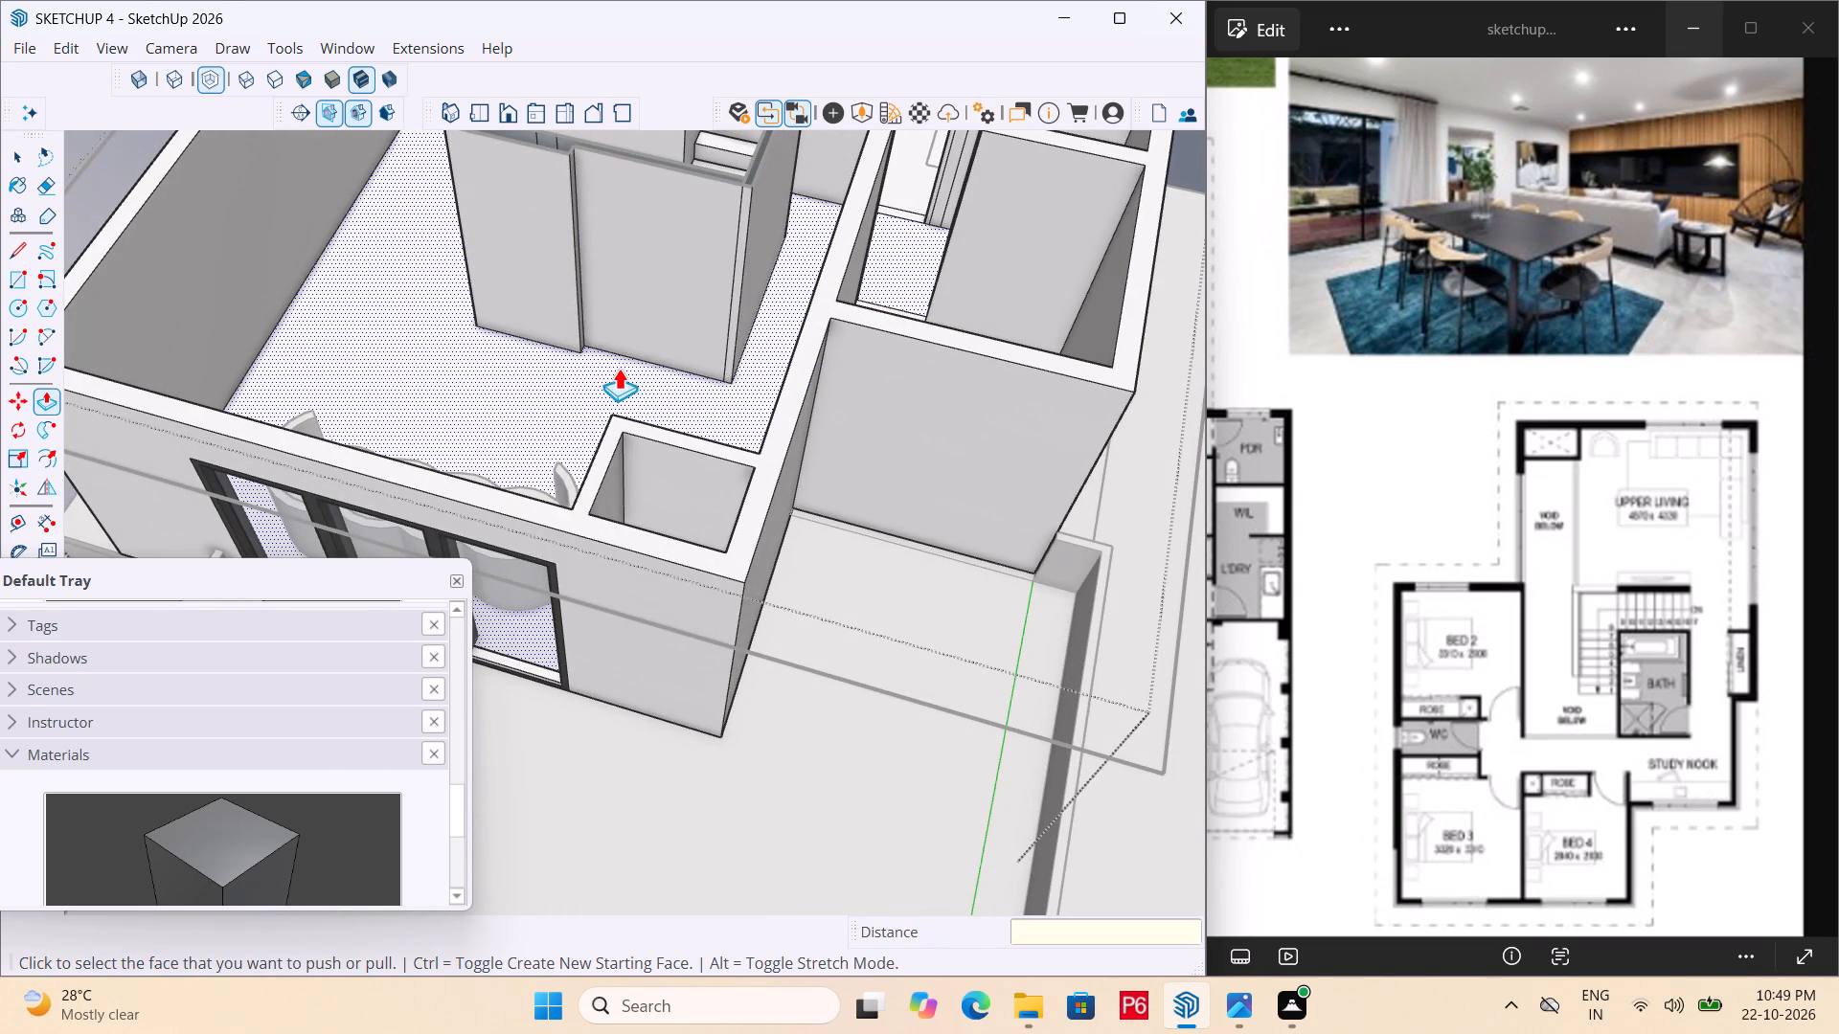
{"action": "key", "text": "ctrl+s"}
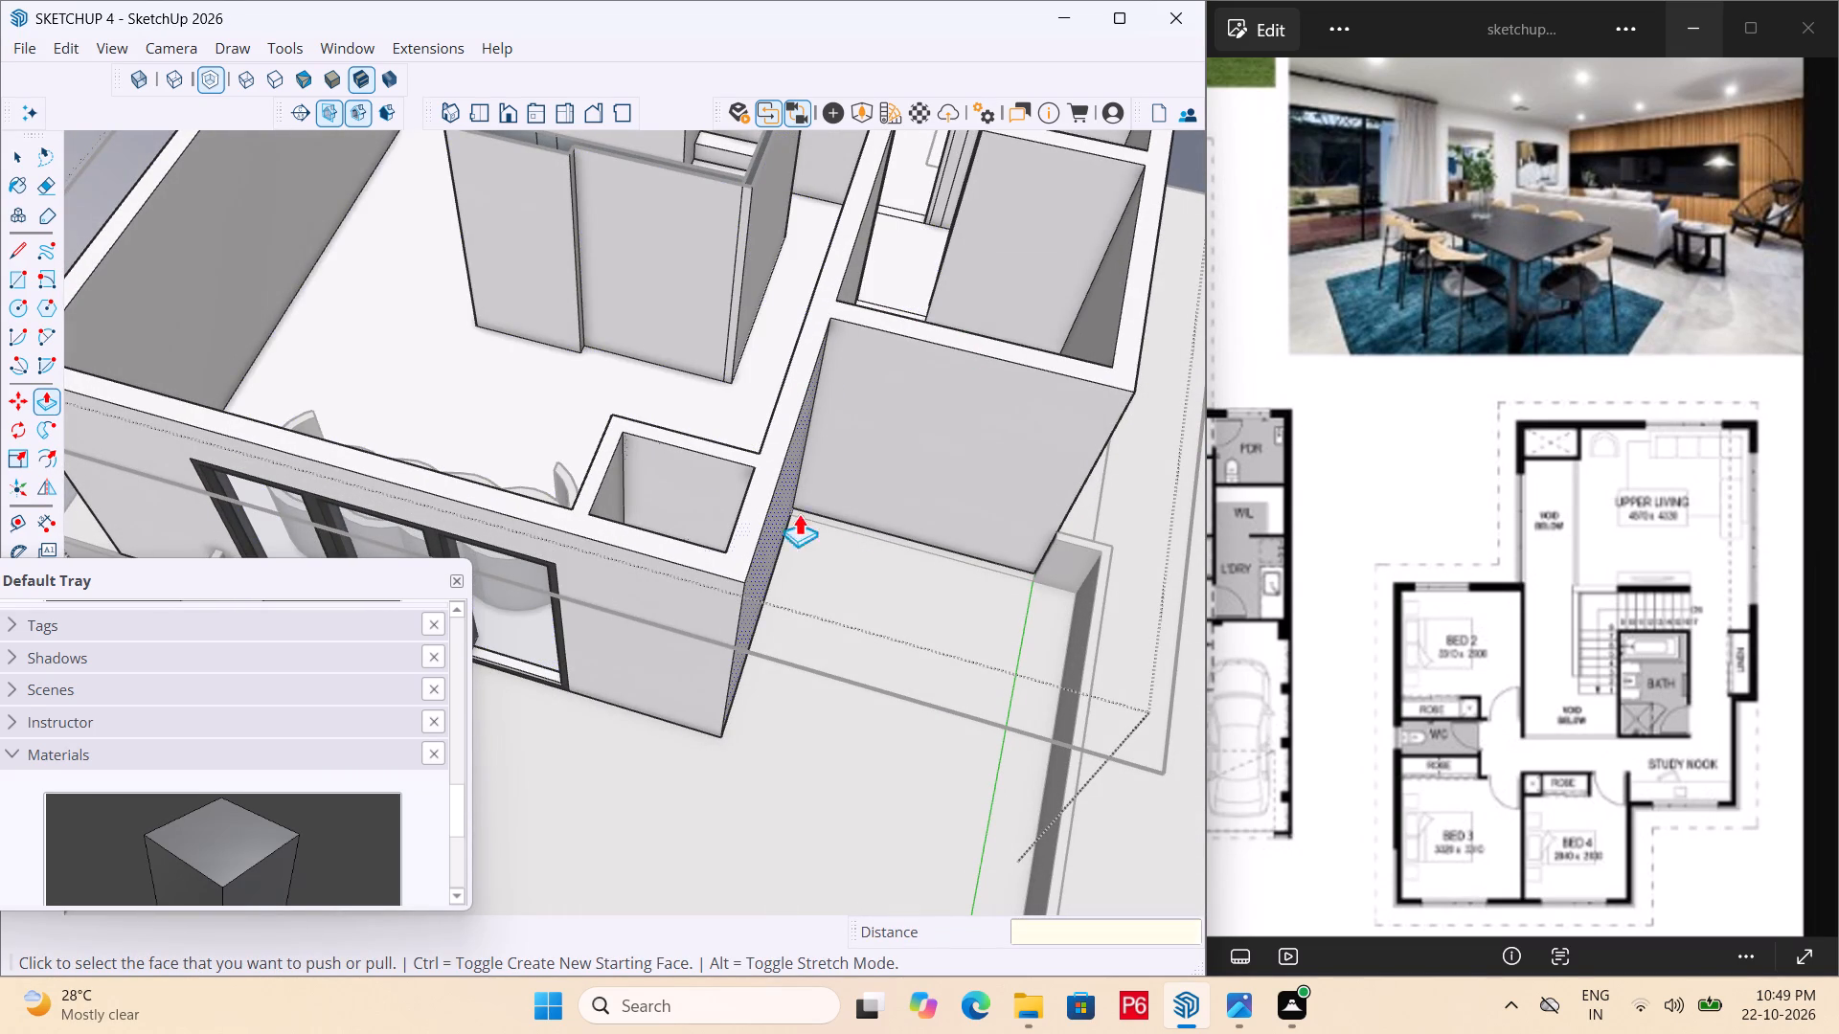
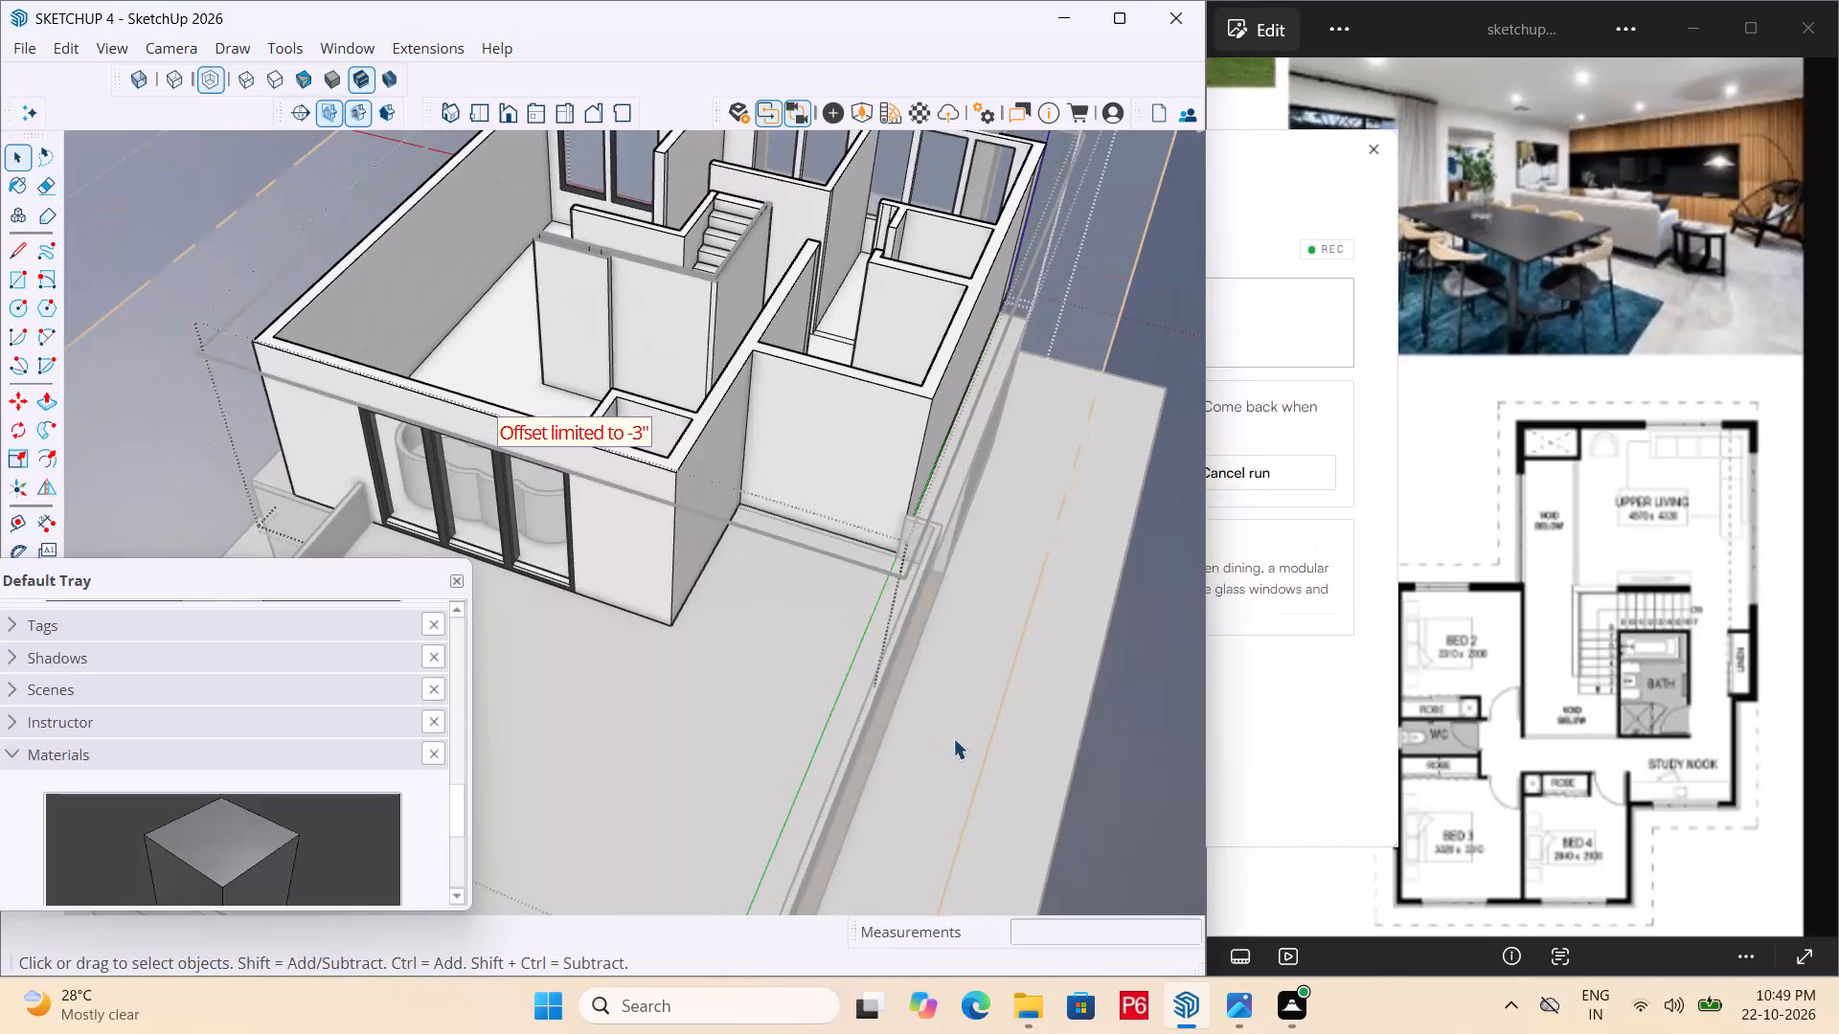
Offset the rectangular floor outline beside the staircase inward by 6".
{"action": "scroll", "coordinate": [953, 738], "scroll_direction": "down", "scroll_amount": 3}
{"action": "middle_click_drag", "start_coordinate": [671, 500], "coordinate": [715, 731]}
{"action": "scroll", "coordinate": [383, 309], "scroll_direction": "up", "scroll_amount": 4}
{"action": "middle_click_drag", "start_coordinate": [406, 502], "coordinate": [1304, 584]}
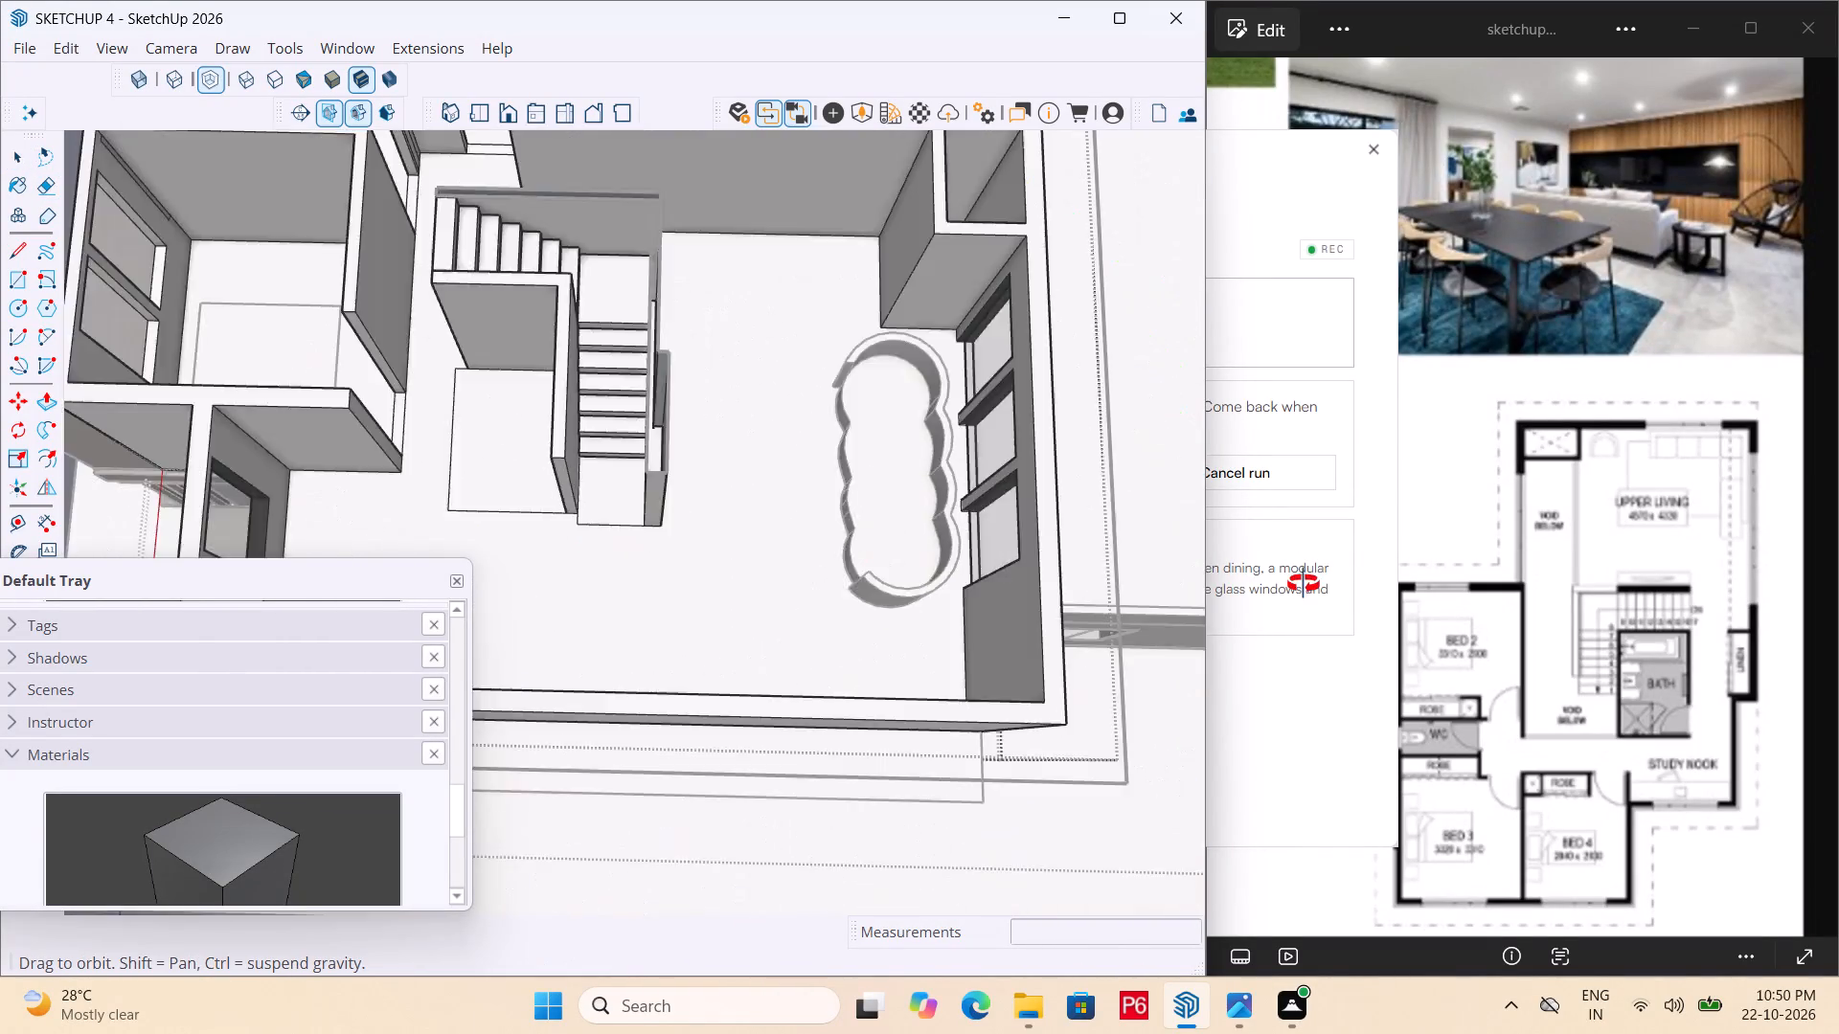
{"action": "middle_click_drag", "start_coordinate": [1304, 584], "coordinate": [1838, 515]}
{"action": "scroll", "coordinate": [984, 496], "scroll_direction": "down", "scroll_amount": 4}
{"action": "middle_click_drag", "start_coordinate": [696, 504], "coordinate": [685, 614]}
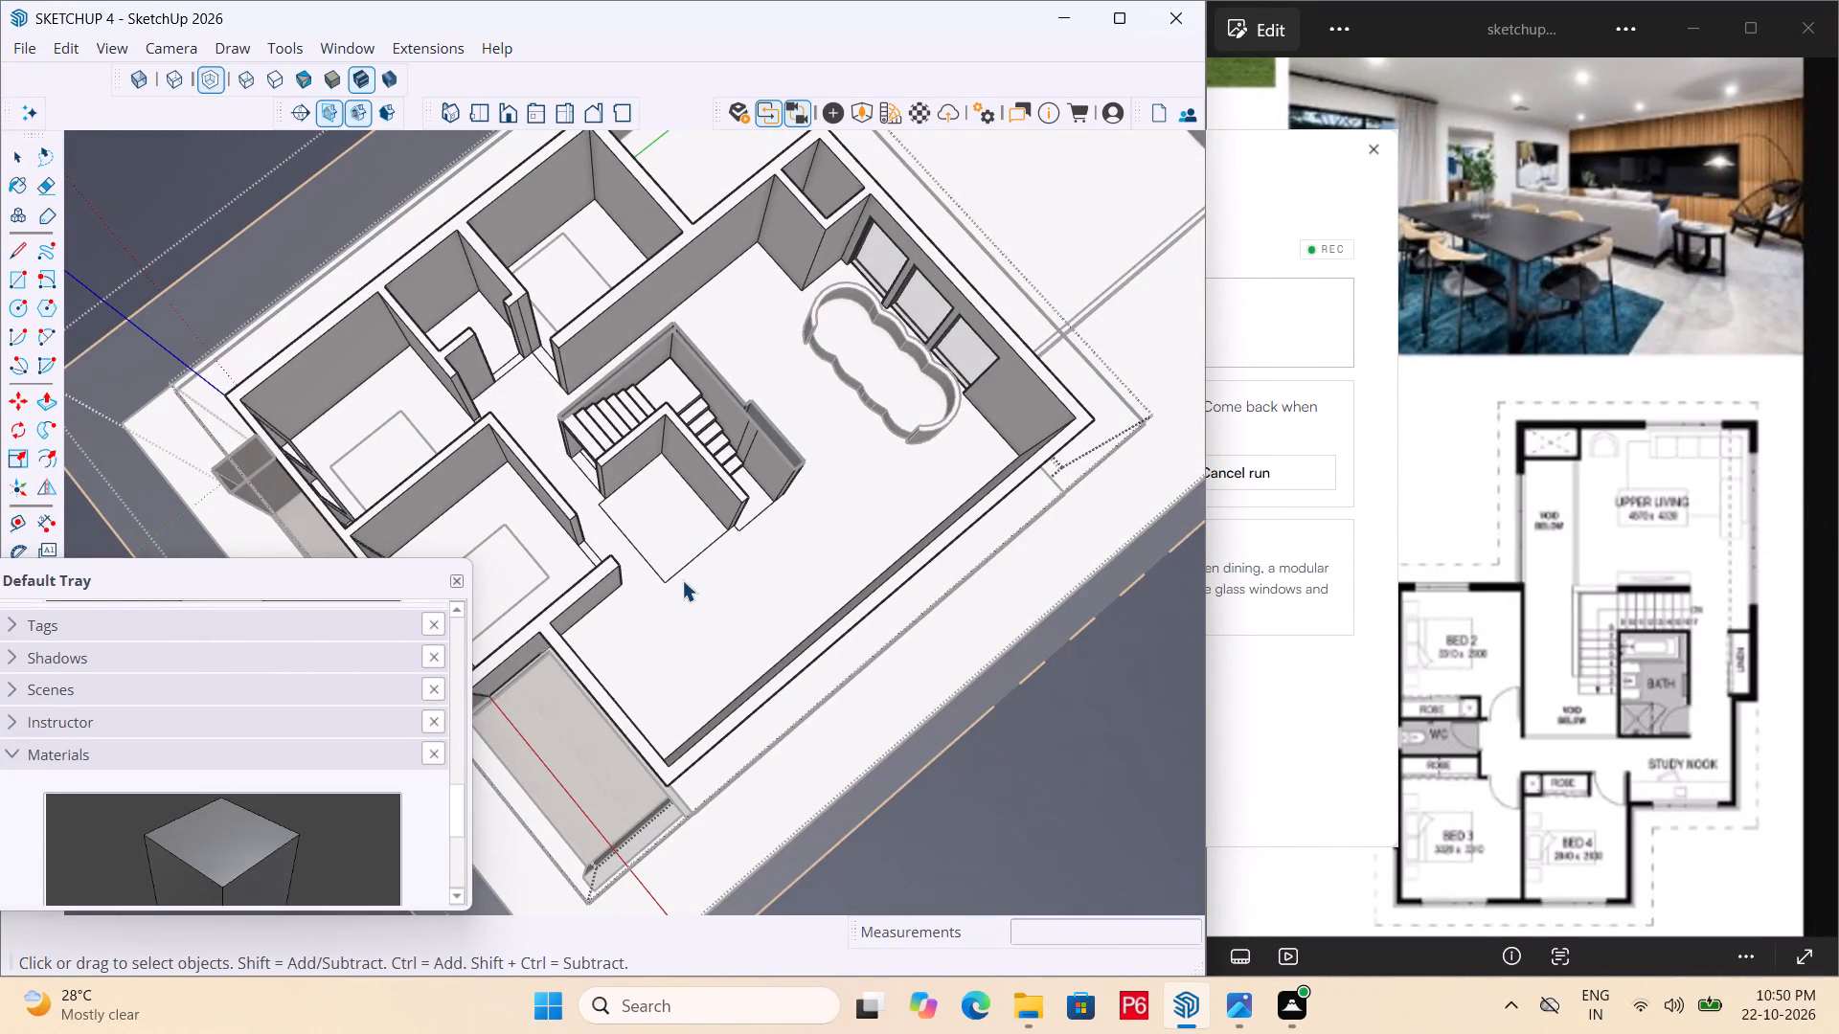
{"action": "middle_click_drag", "start_coordinate": [499, 438], "coordinate": [686, 304]}
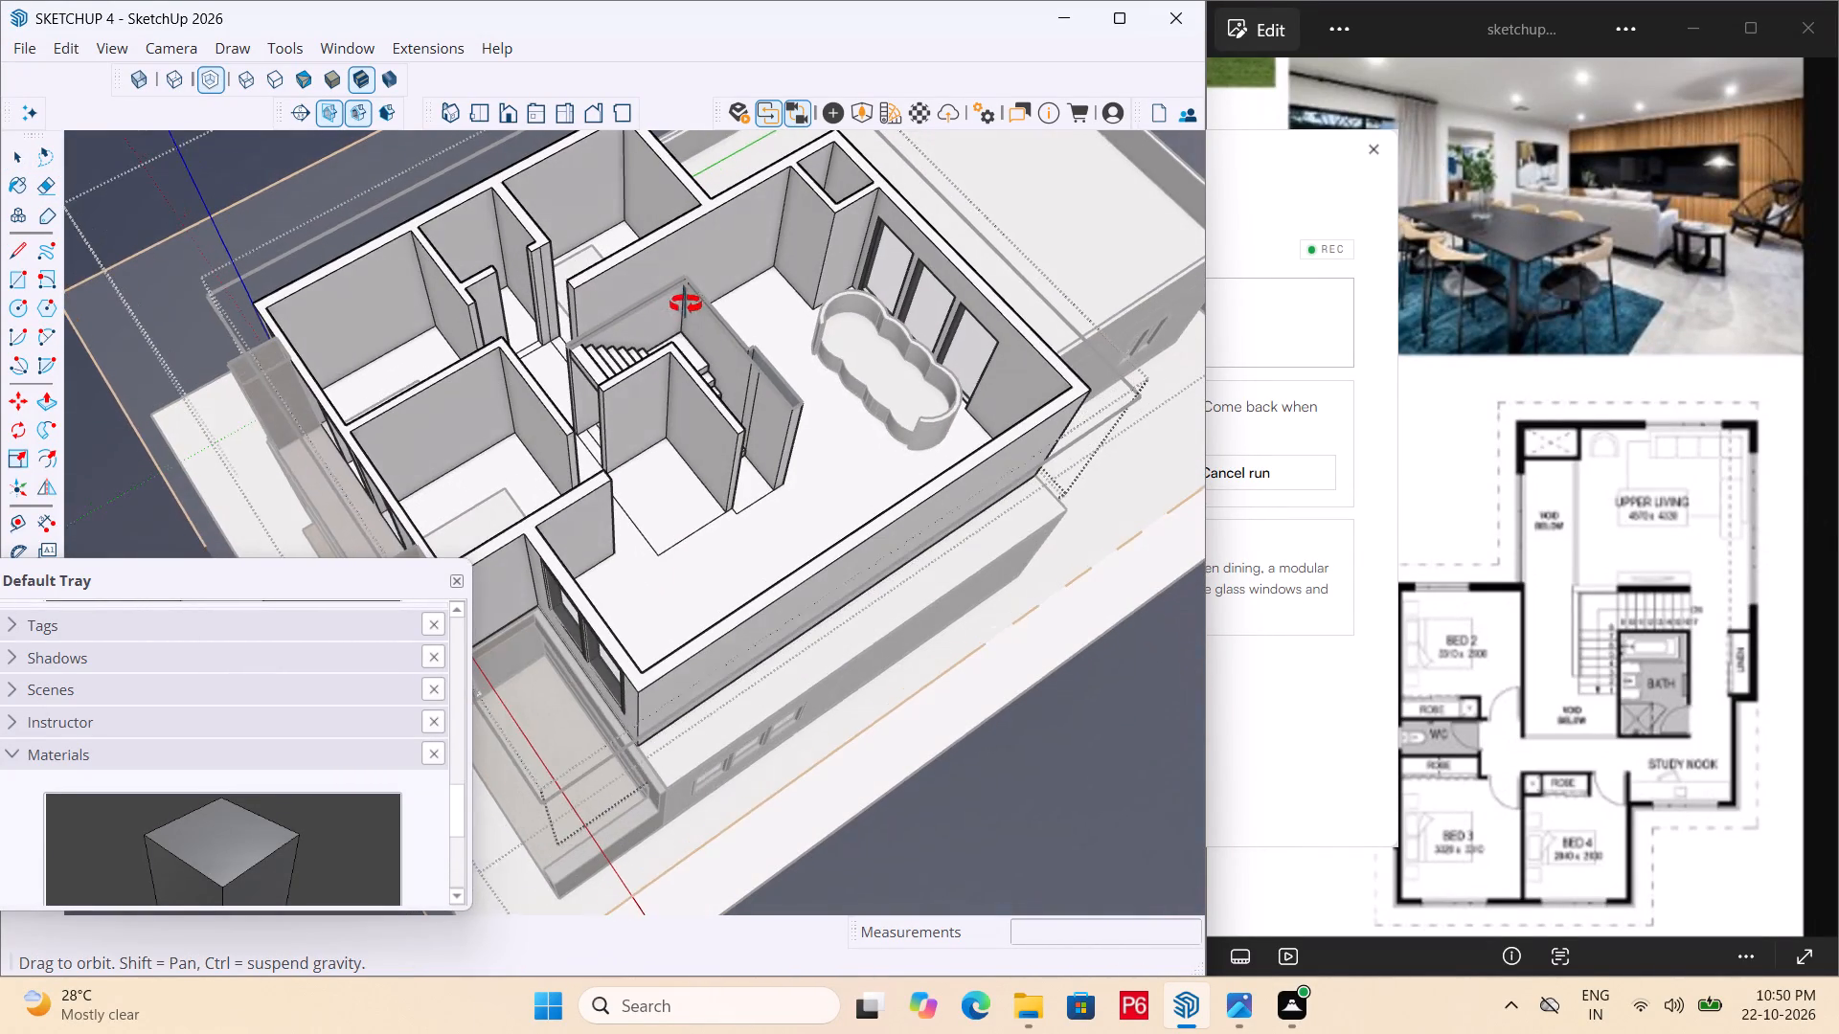
{"action": "middle_click_drag", "start_coordinate": [686, 304], "coordinate": [687, 304]}
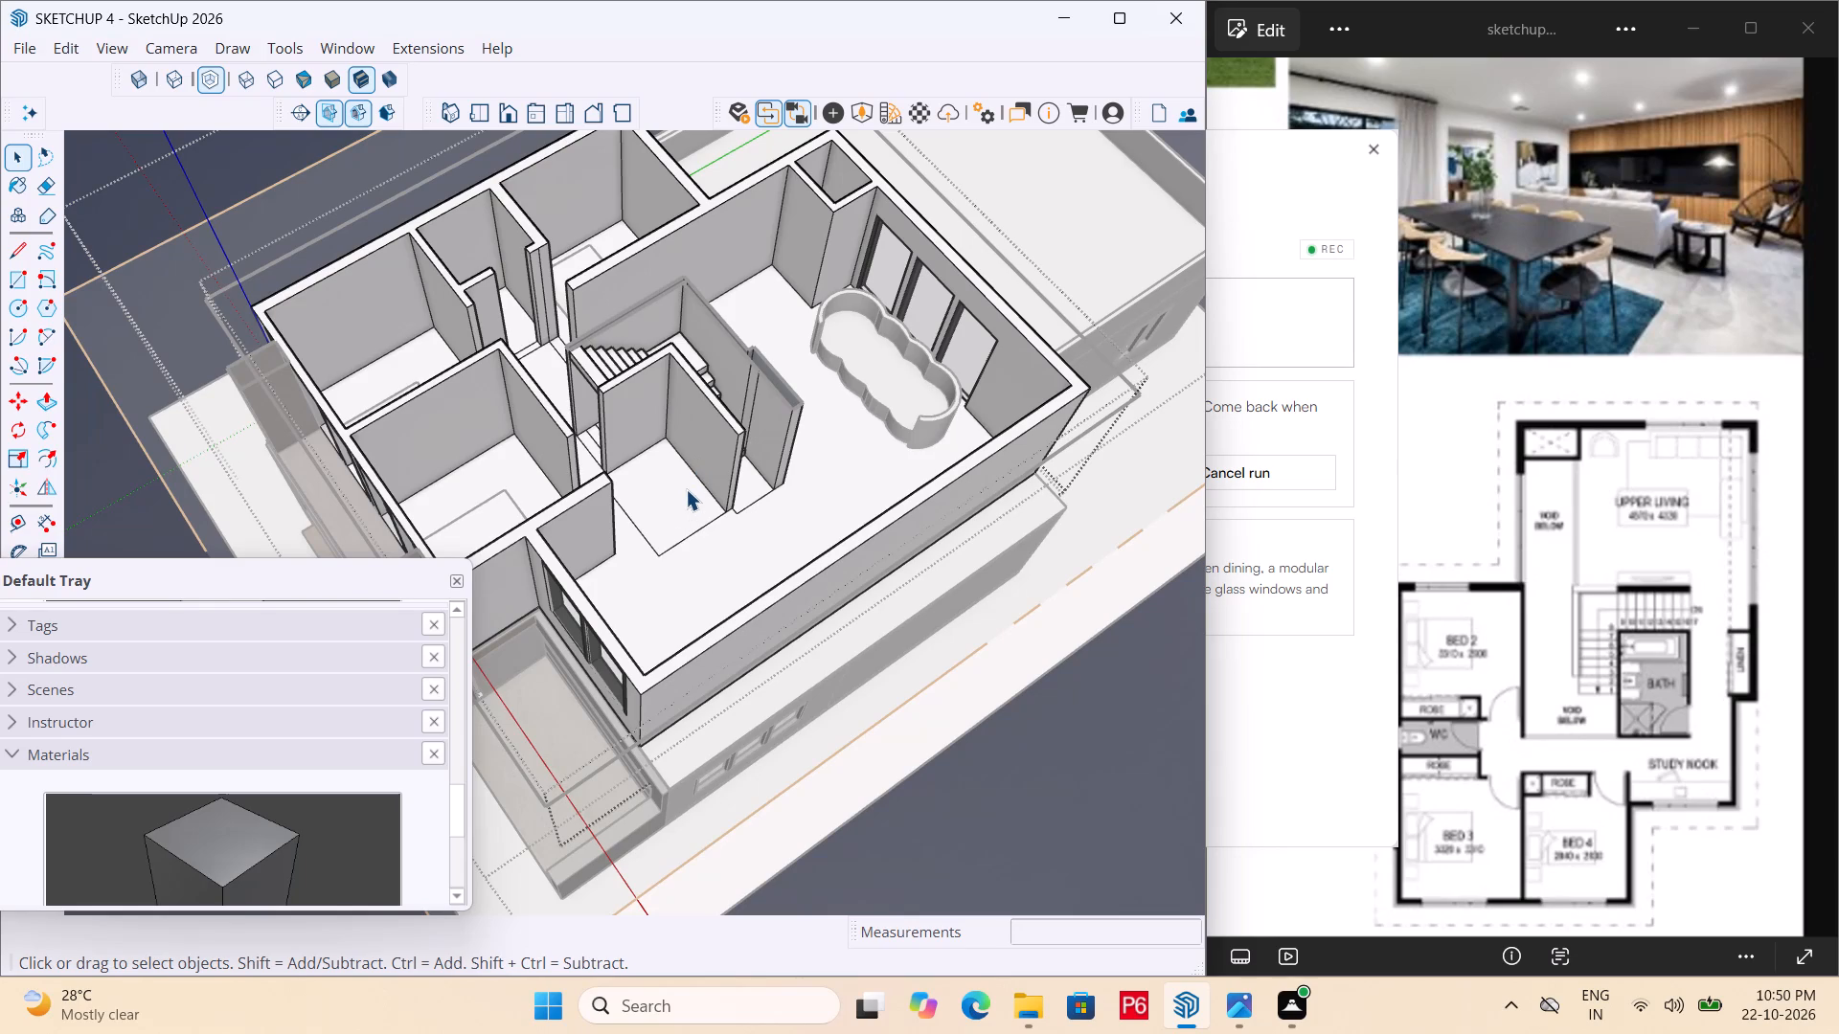
{"action": "scroll", "coordinate": [674, 518], "scroll_direction": "up", "scroll_amount": 4}
{"action": "middle_click_drag", "start_coordinate": [635, 535], "coordinate": [451, 561]}
{"action": "scroll", "coordinate": [621, 541], "scroll_direction": "up", "scroll_amount": 2}
{"action": "key", "text": "space"}
{"action": "double_click", "coordinate": [658, 483]}
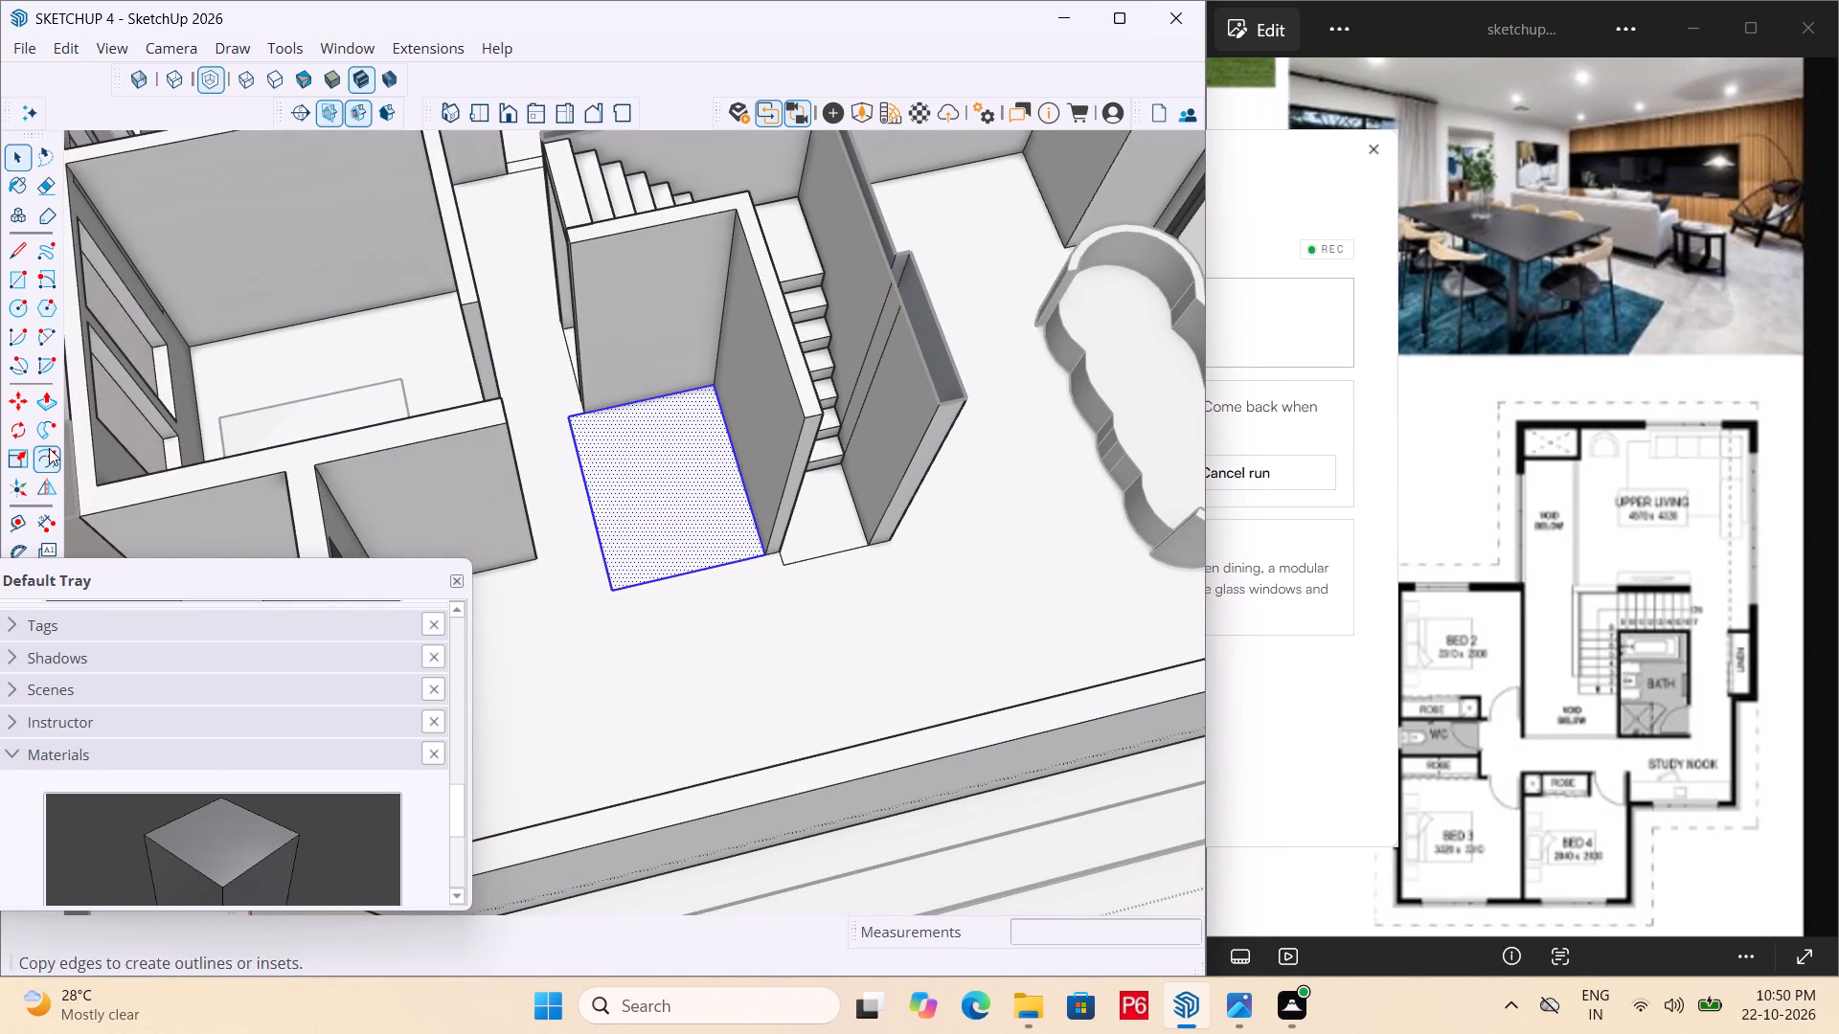
{"action": "left_click", "coordinate": [49, 448]}
{"action": "left_click", "coordinate": [624, 497]}
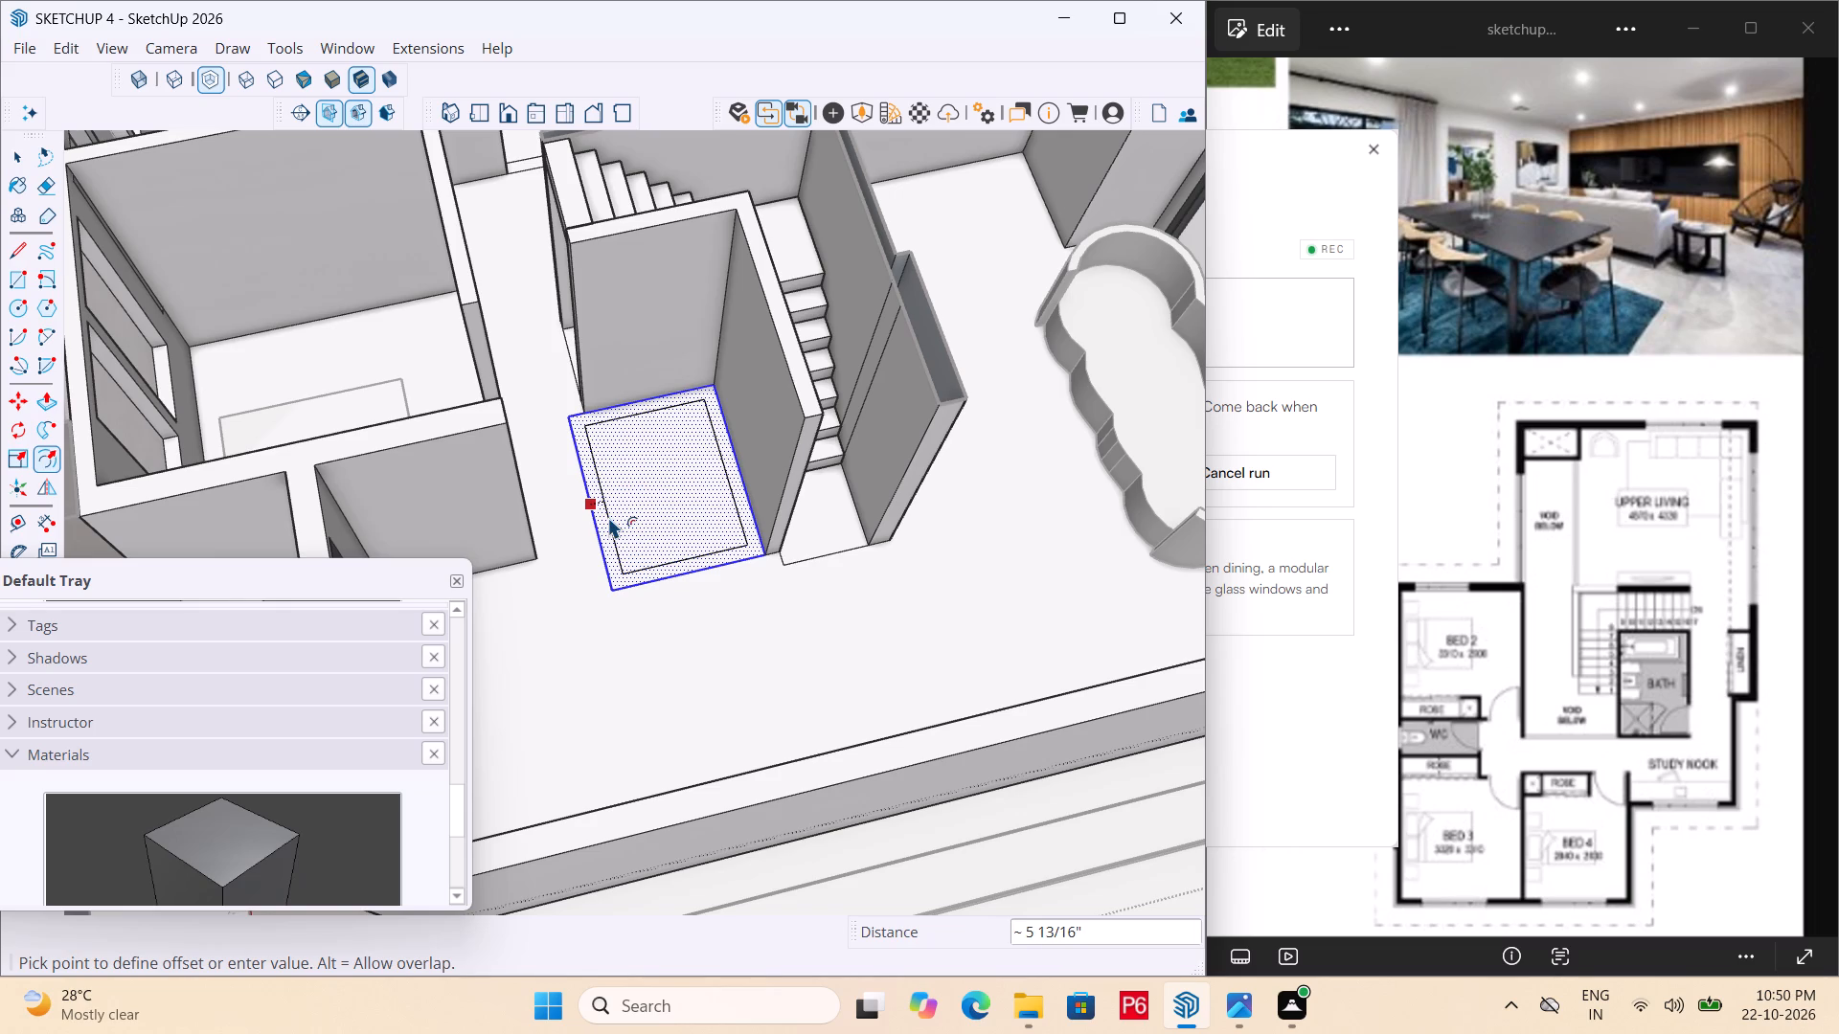
{"action": "type", "text": "6\""}
{"action": "key", "text": "Return"}
Draw two 6" edges joining opposite corners of the inset outline to the outline's sides along the stair walls.
{"action": "scroll", "coordinate": [632, 548], "scroll_direction": "up", "scroll_amount": 2}
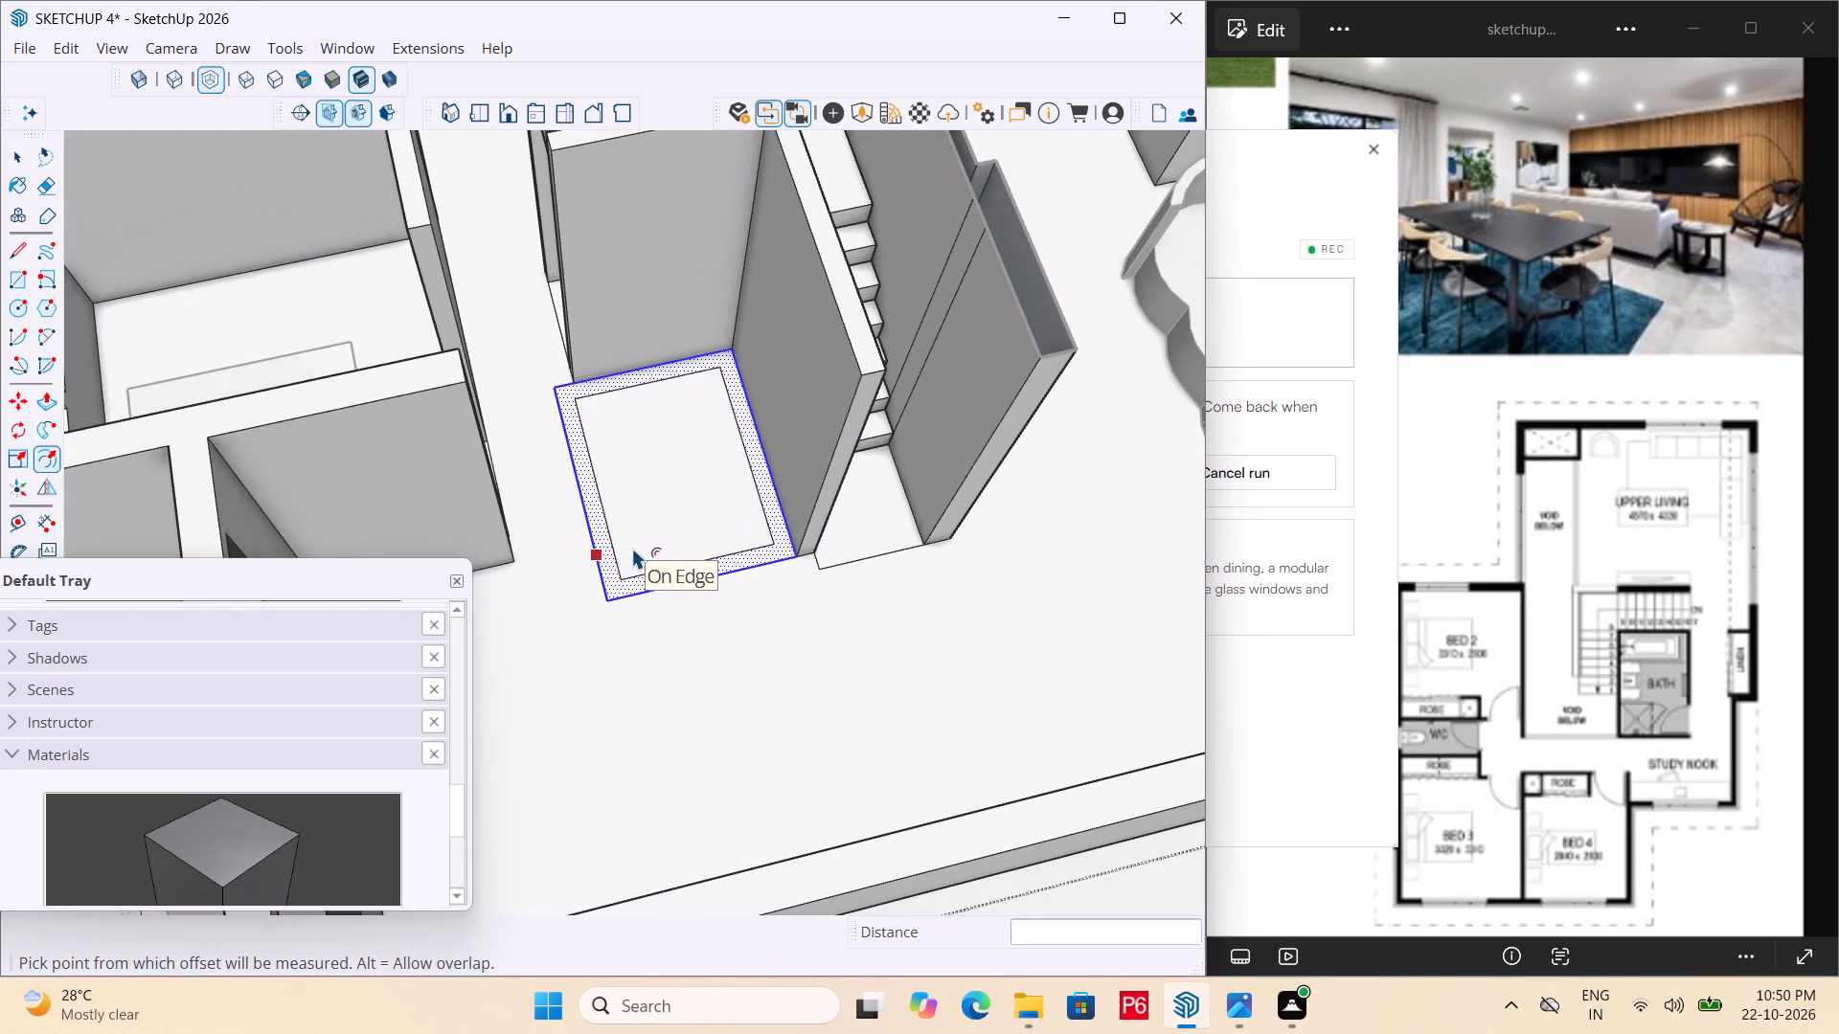
{"action": "scroll", "coordinate": [579, 393], "scroll_direction": "up", "scroll_amount": 5}
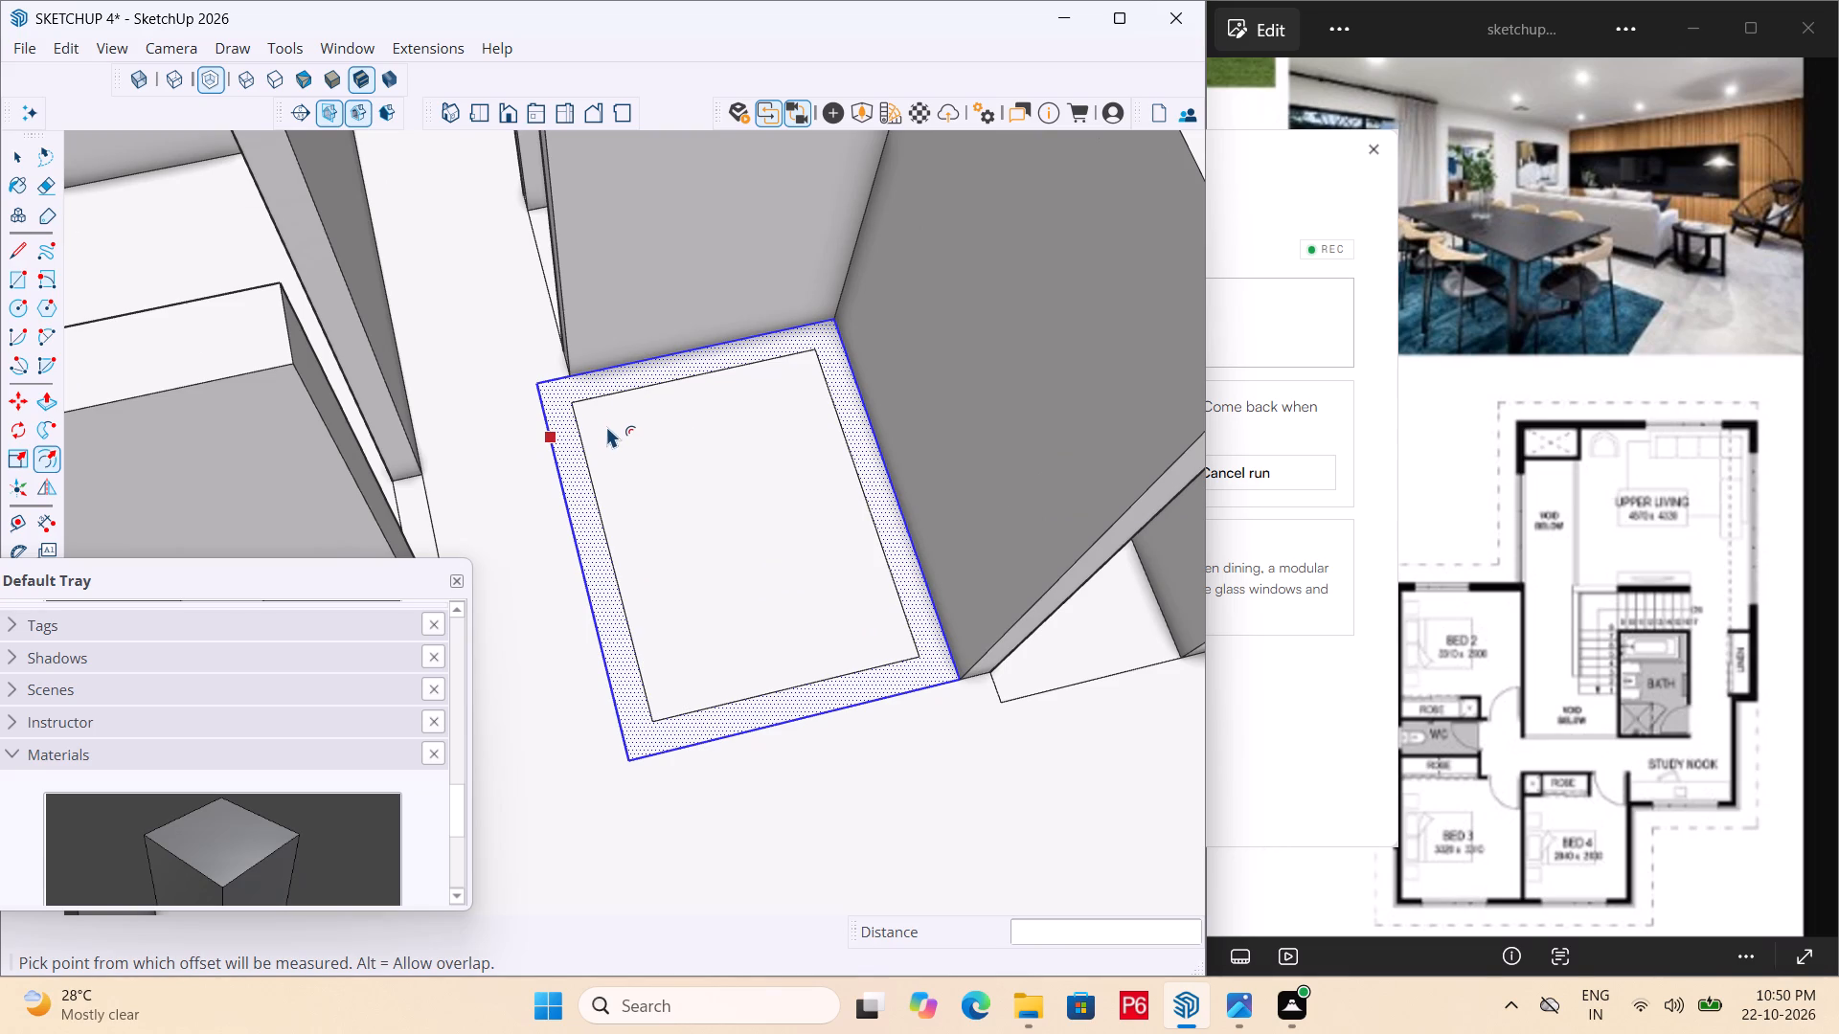
{"action": "key", "text": "space"}
{"action": "key", "text": "l"}
{"action": "left_click_drag", "start_coordinate": [573, 407], "coordinate": [573, 398]}
{"action": "left_click", "coordinate": [569, 374]}
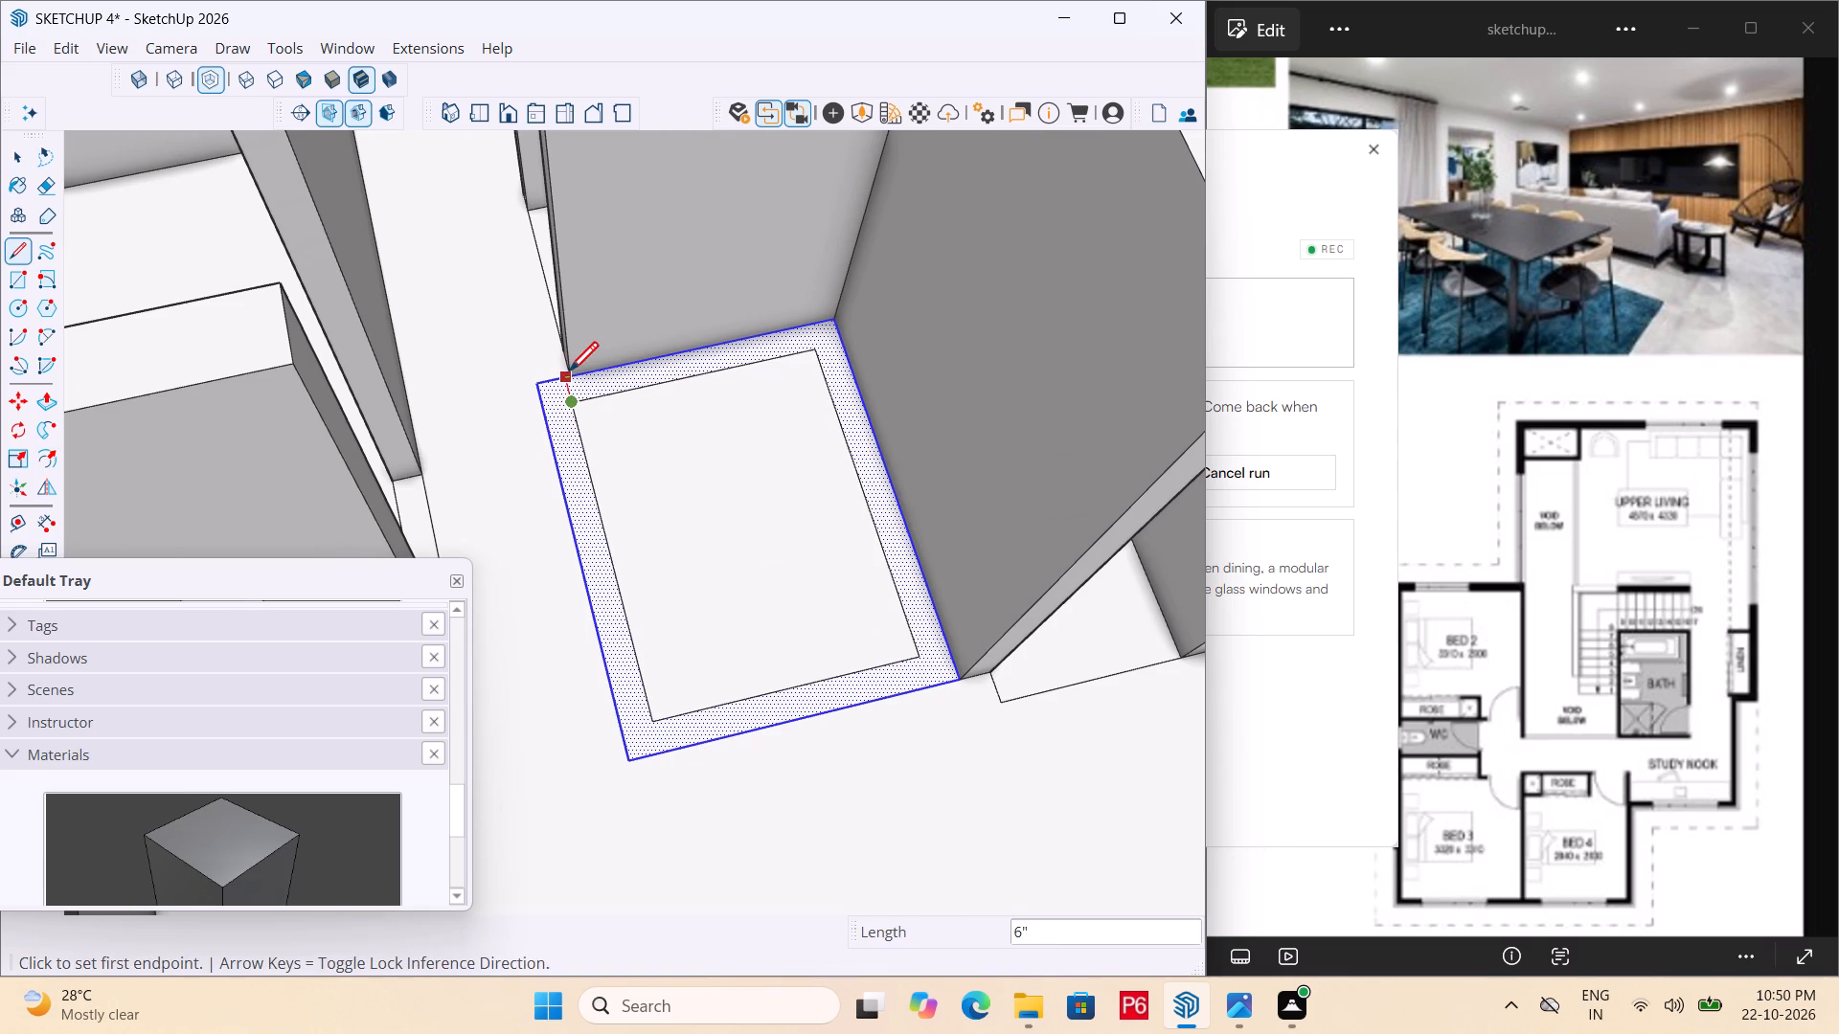
{"action": "left_click", "coordinate": [914, 656]}
{"action": "left_click", "coordinate": [951, 646]}
Erase the inset lines along the two existing stair walls, keeping an L-shaped strip on the open sides.
{"action": "key", "text": "space"}
{"action": "key", "text": "e"}
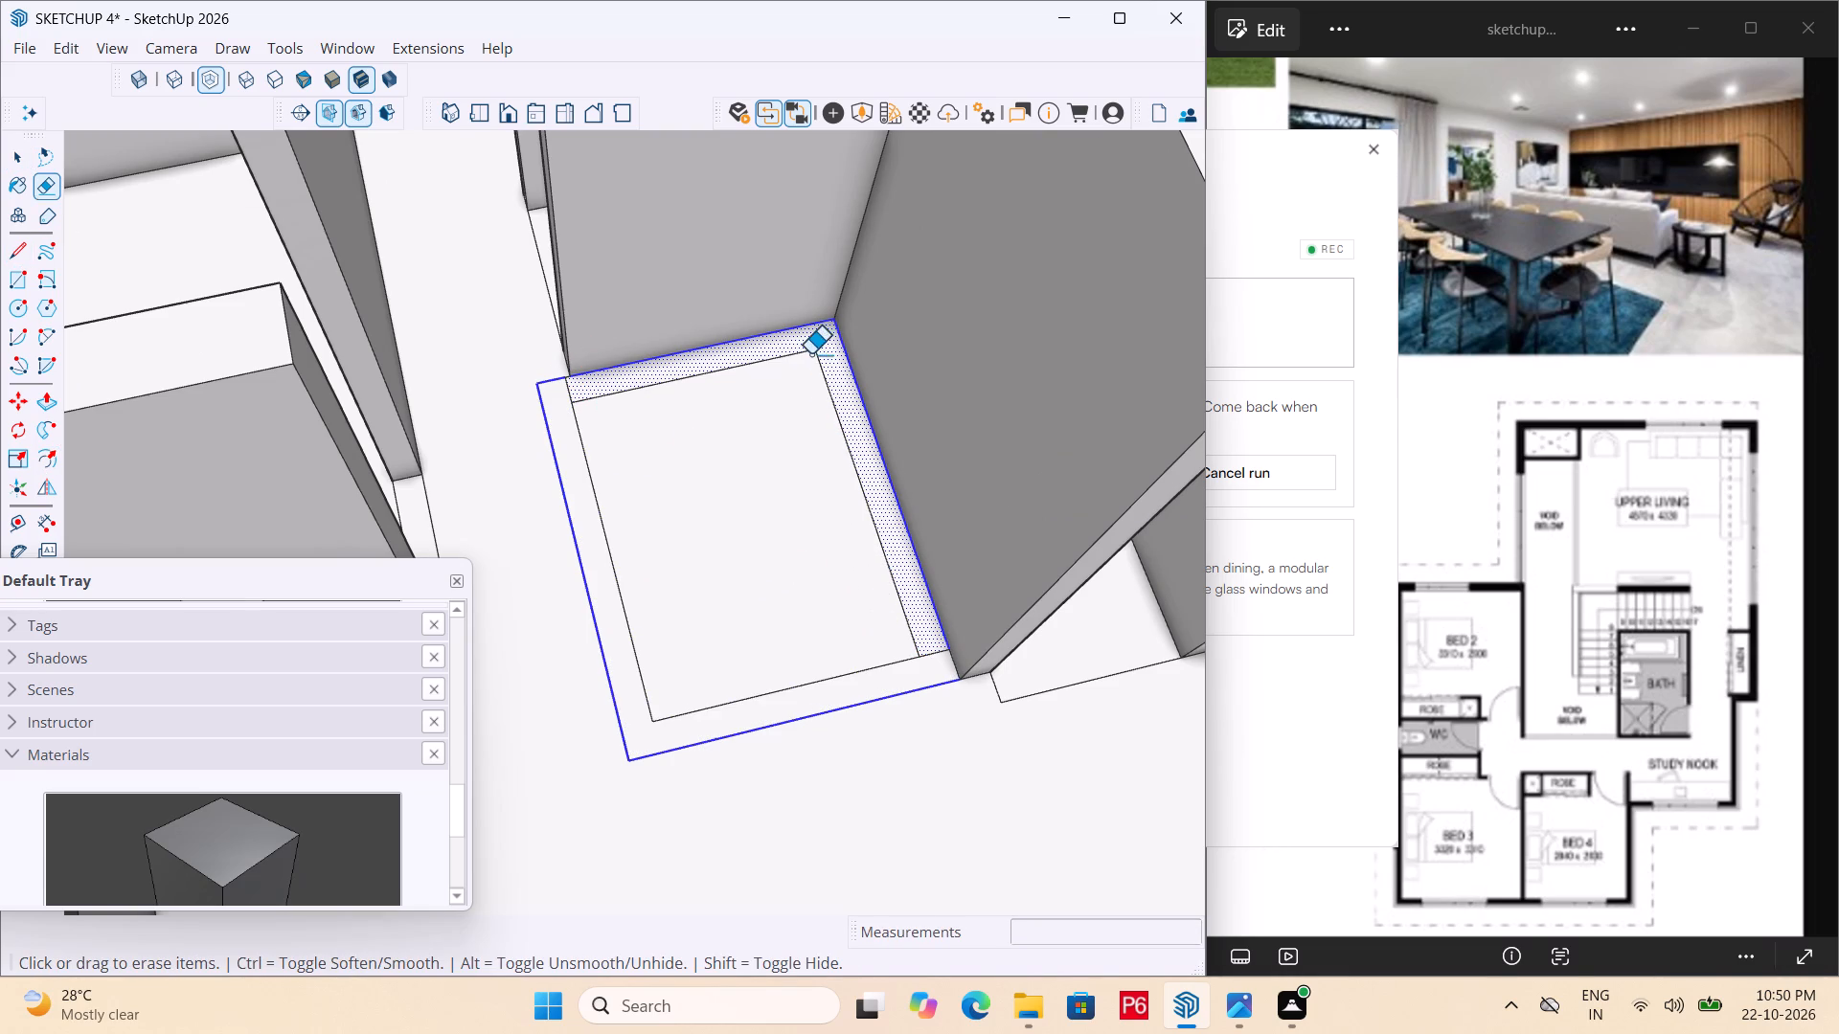
{"action": "left_click", "coordinate": [810, 354]}
{"action": "left_click", "coordinate": [817, 350]}
{"action": "scroll", "coordinate": [572, 401], "scroll_direction": "up", "scroll_amount": 10}
{"action": "middle_click", "coordinate": [572, 401]}
{"action": "middle_click", "coordinate": [579, 400]}
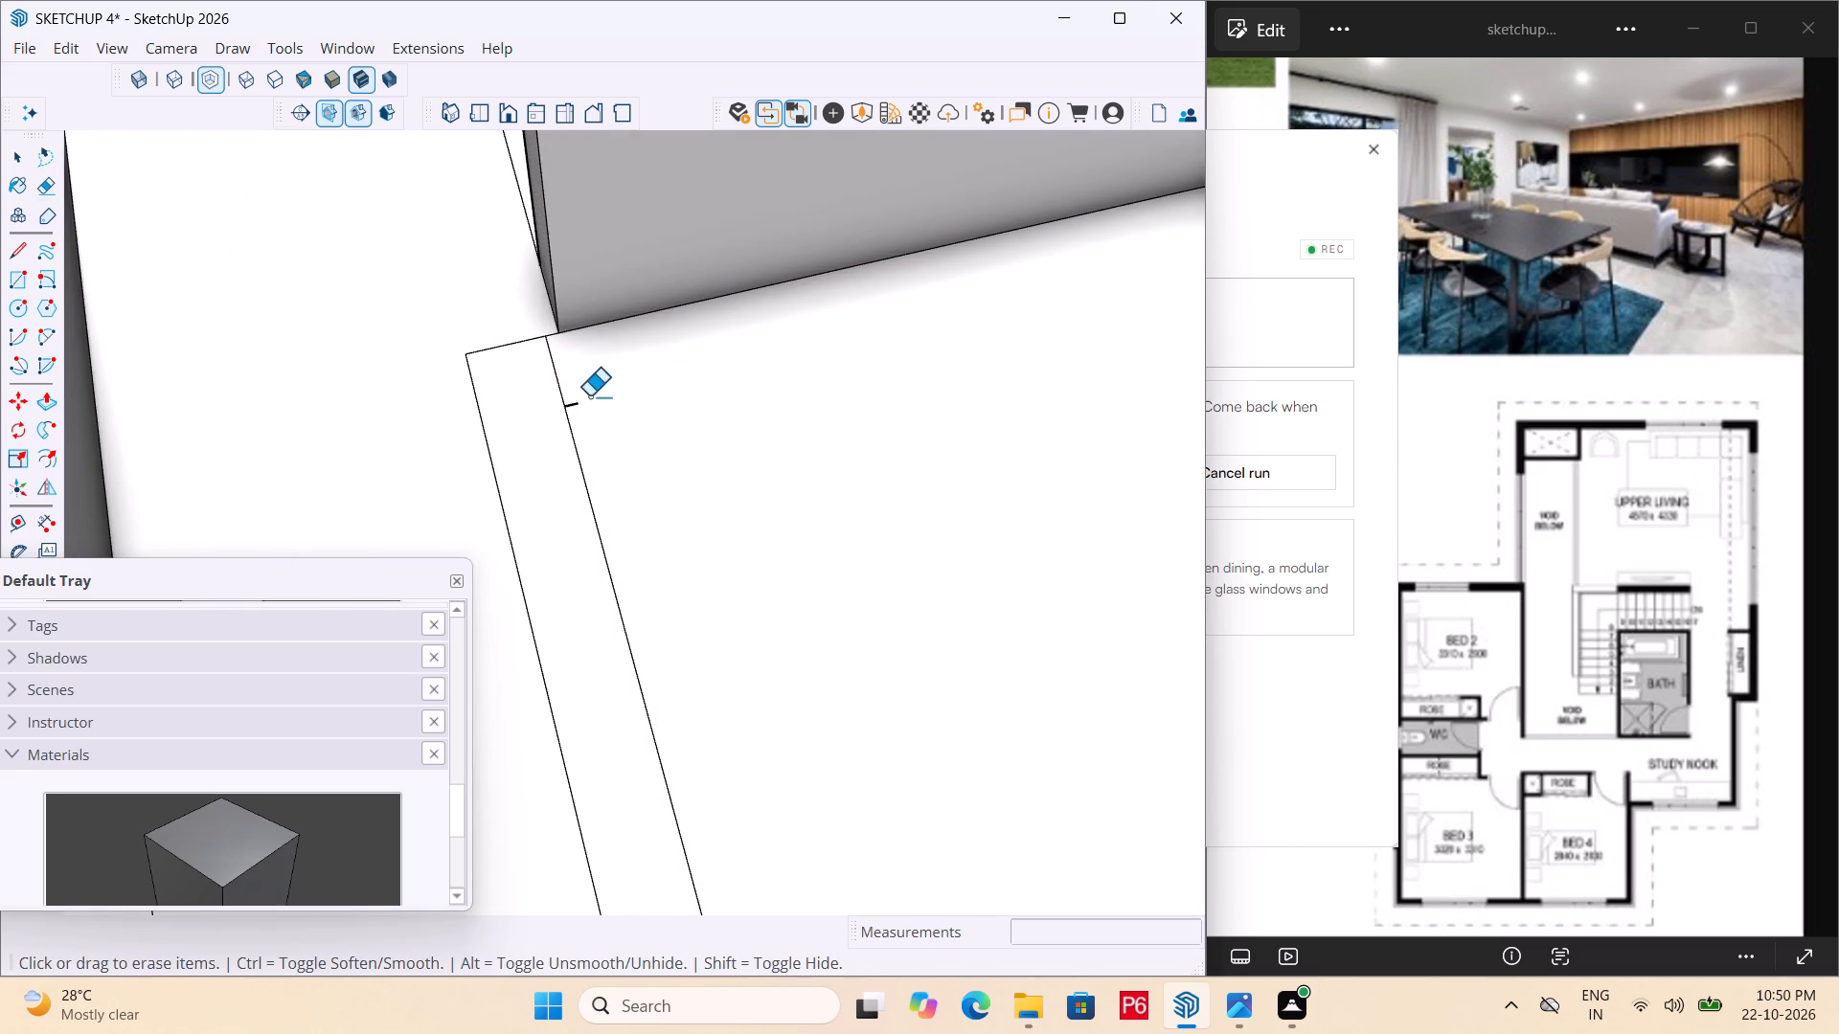
{"action": "left_click_drag", "start_coordinate": [579, 403], "coordinate": [580, 393]}
{"action": "scroll", "coordinate": [595, 417], "scroll_direction": "down", "scroll_amount": 11}
Extrude the L-shaped strip upward 10' 1 3/4" to form the remaining walls of the room beside the stairs.
{"action": "key", "text": "p"}
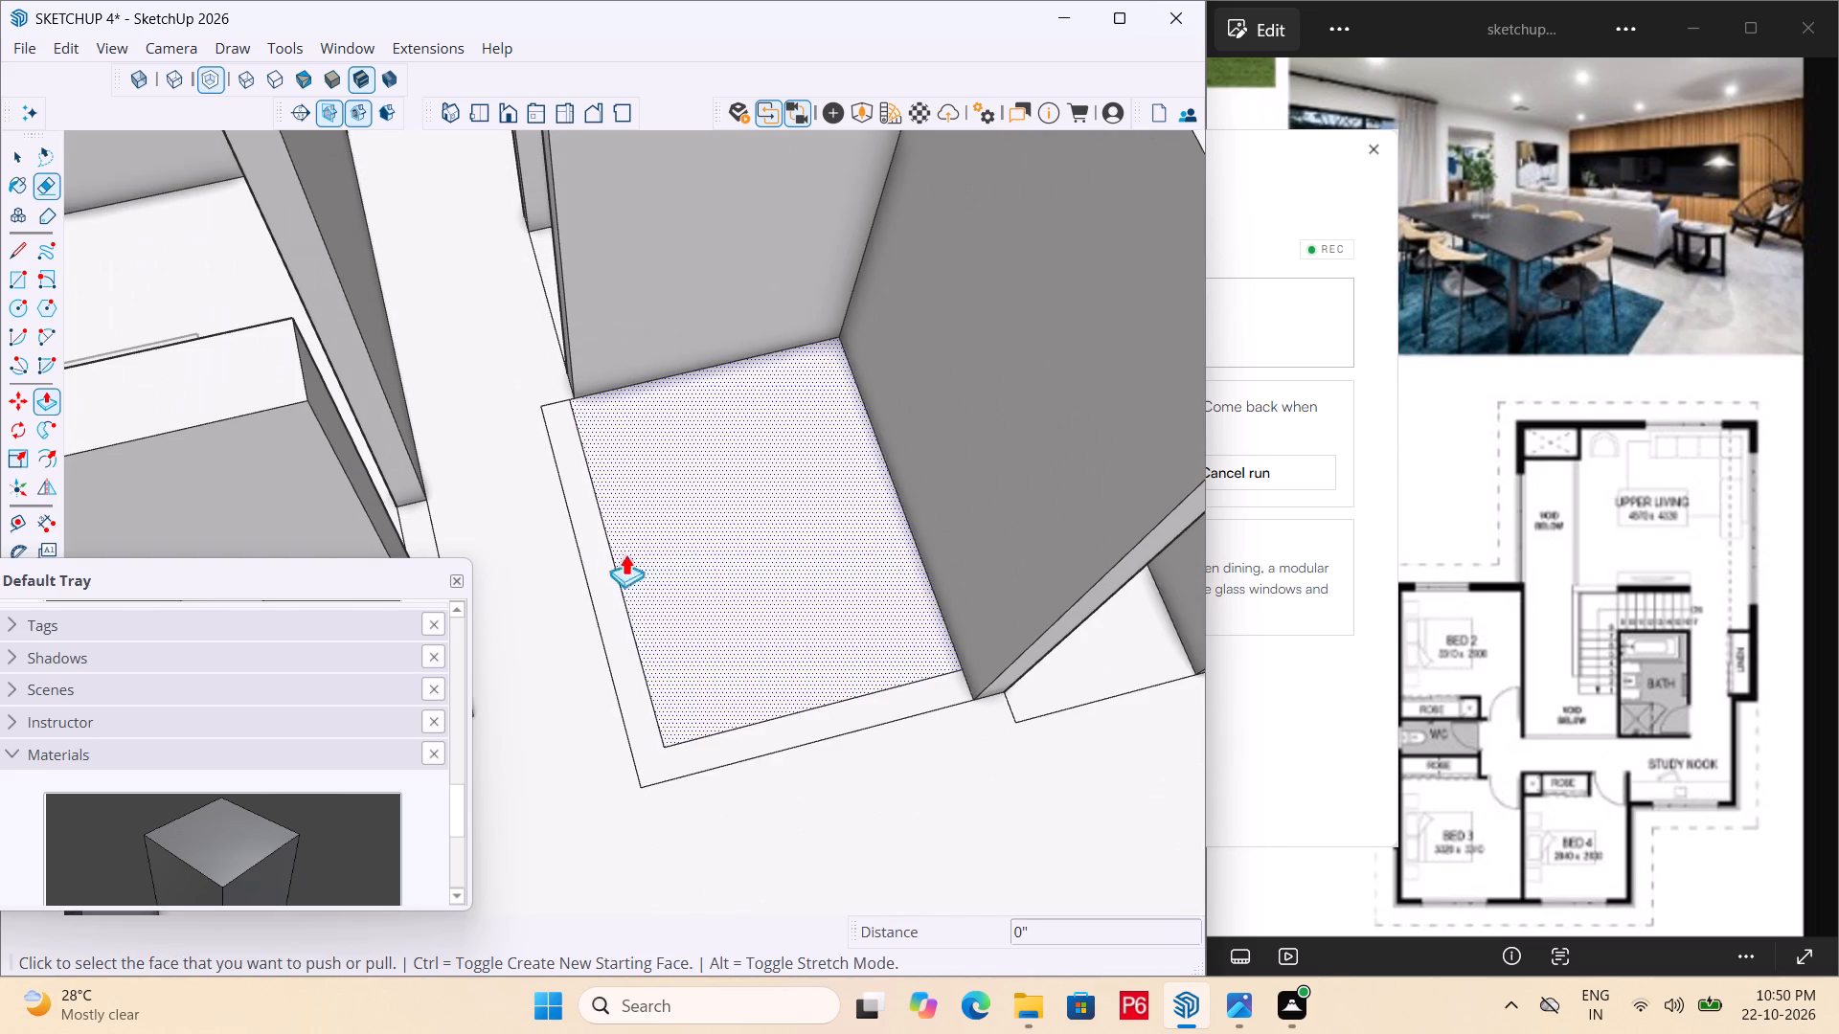
{"action": "left_click", "coordinate": [635, 691]}
{"action": "left_click", "coordinate": [584, 491]}
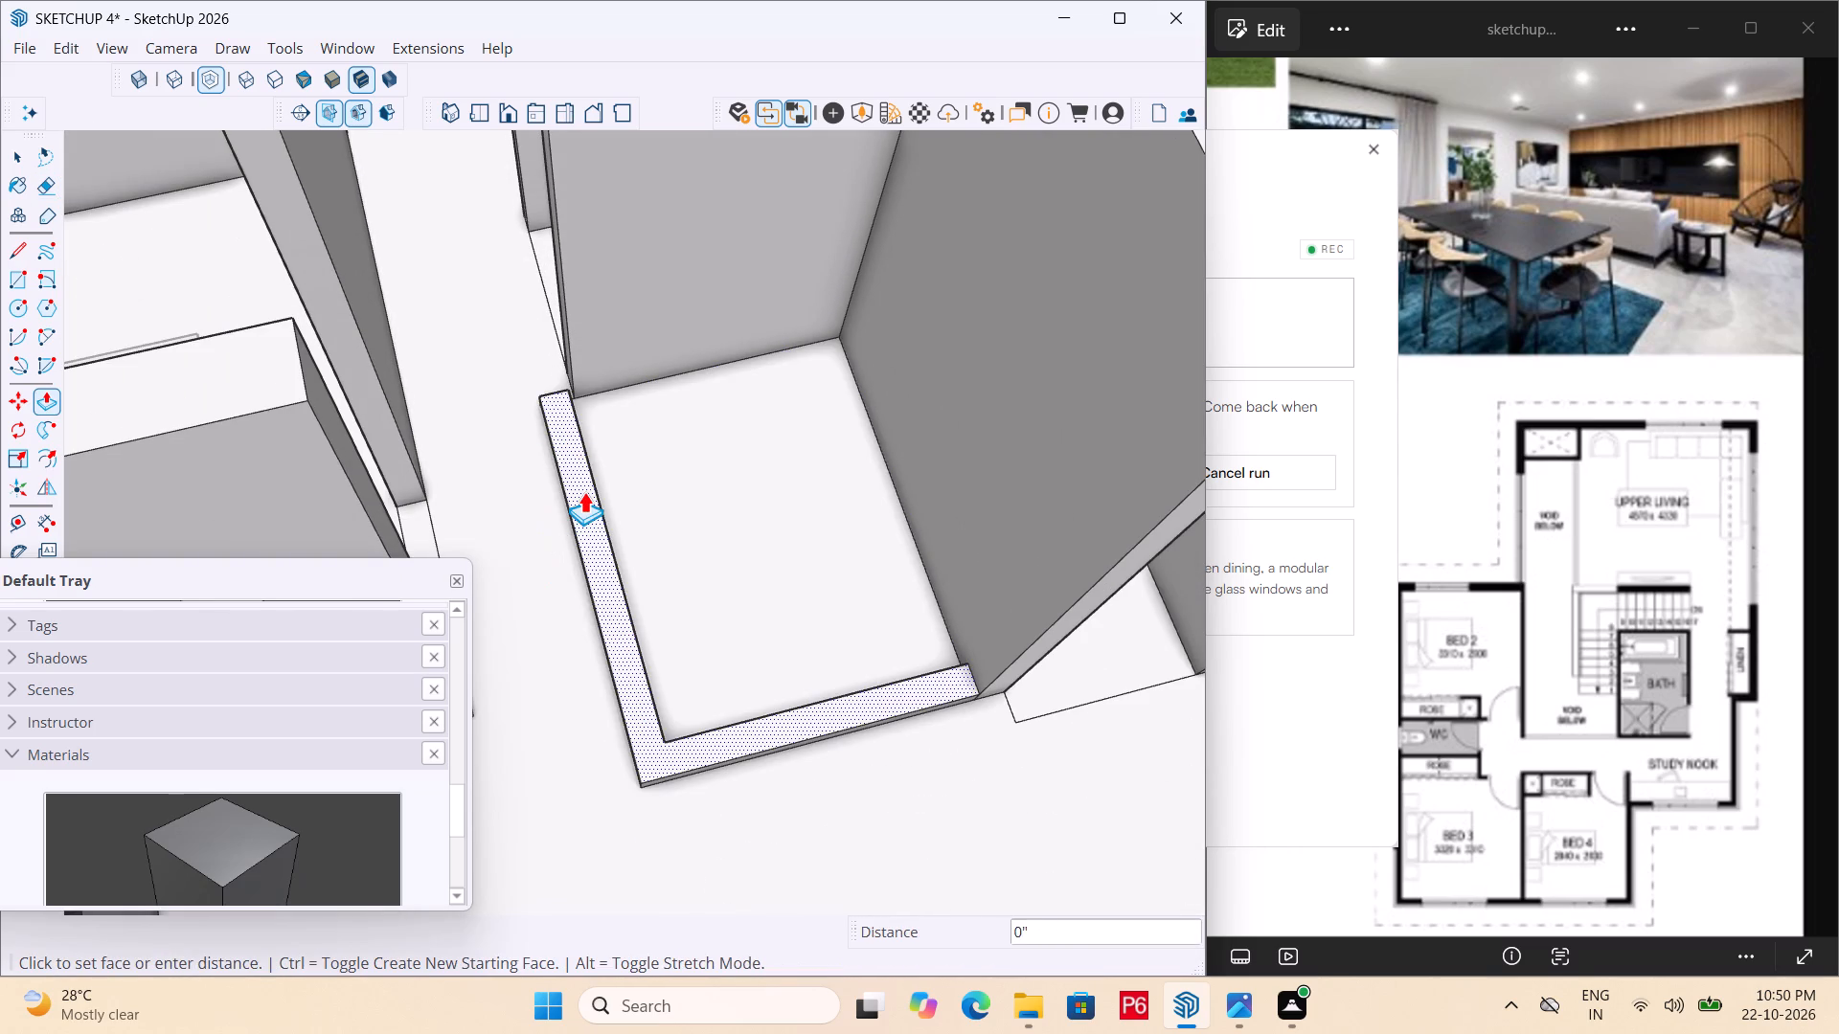
{"action": "scroll", "coordinate": [534, 391], "scroll_direction": "down", "scroll_amount": 9}
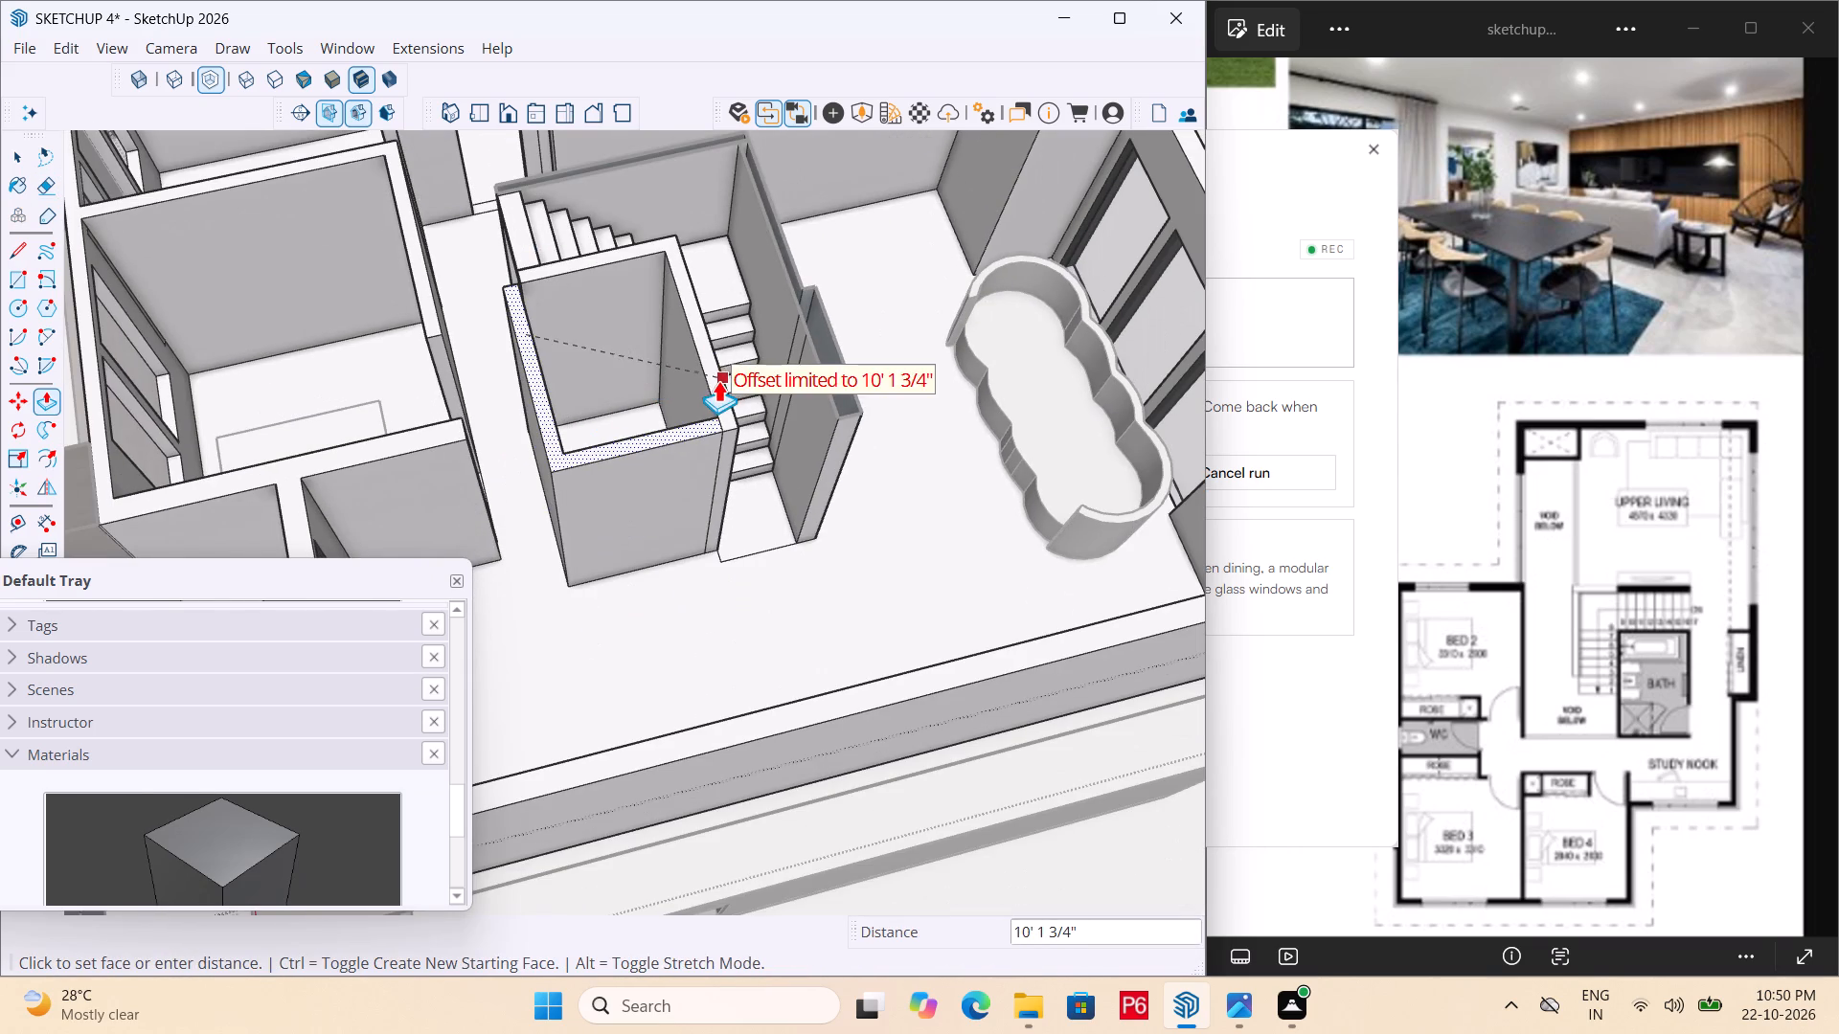
{"action": "left_click", "coordinate": [718, 380]}
Extend the new wall's end face 6" along the thickness of the adjoining stair wall.
{"action": "middle_click_drag", "start_coordinate": [485, 394], "coordinate": [1351, 329]}
{"action": "scroll", "coordinate": [620, 494], "scroll_direction": "up", "scroll_amount": 1}
{"action": "middle_click_drag", "start_coordinate": [620, 494], "coordinate": [819, 487]}
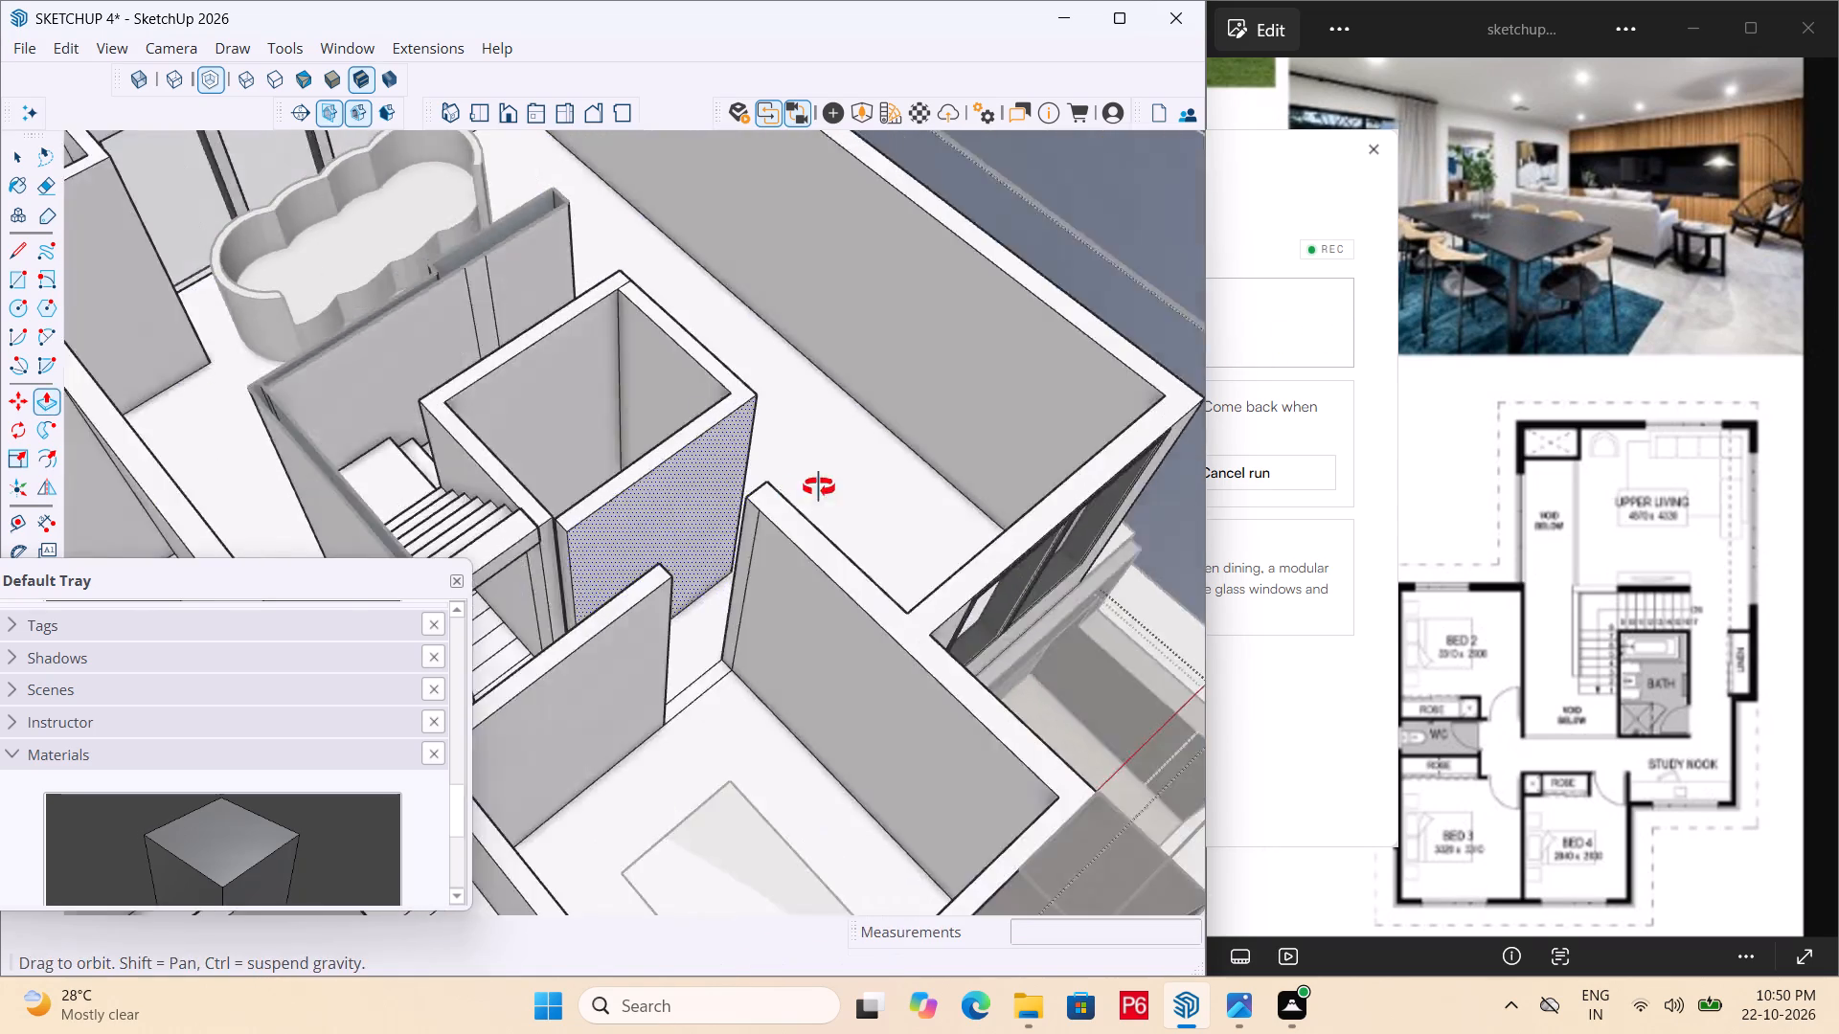
{"action": "middle_click_drag", "start_coordinate": [819, 487], "coordinate": [996, 471]}
{"action": "scroll", "coordinate": [636, 691], "scroll_direction": "up", "scroll_amount": 5}
{"action": "left_click", "coordinate": [685, 621]}
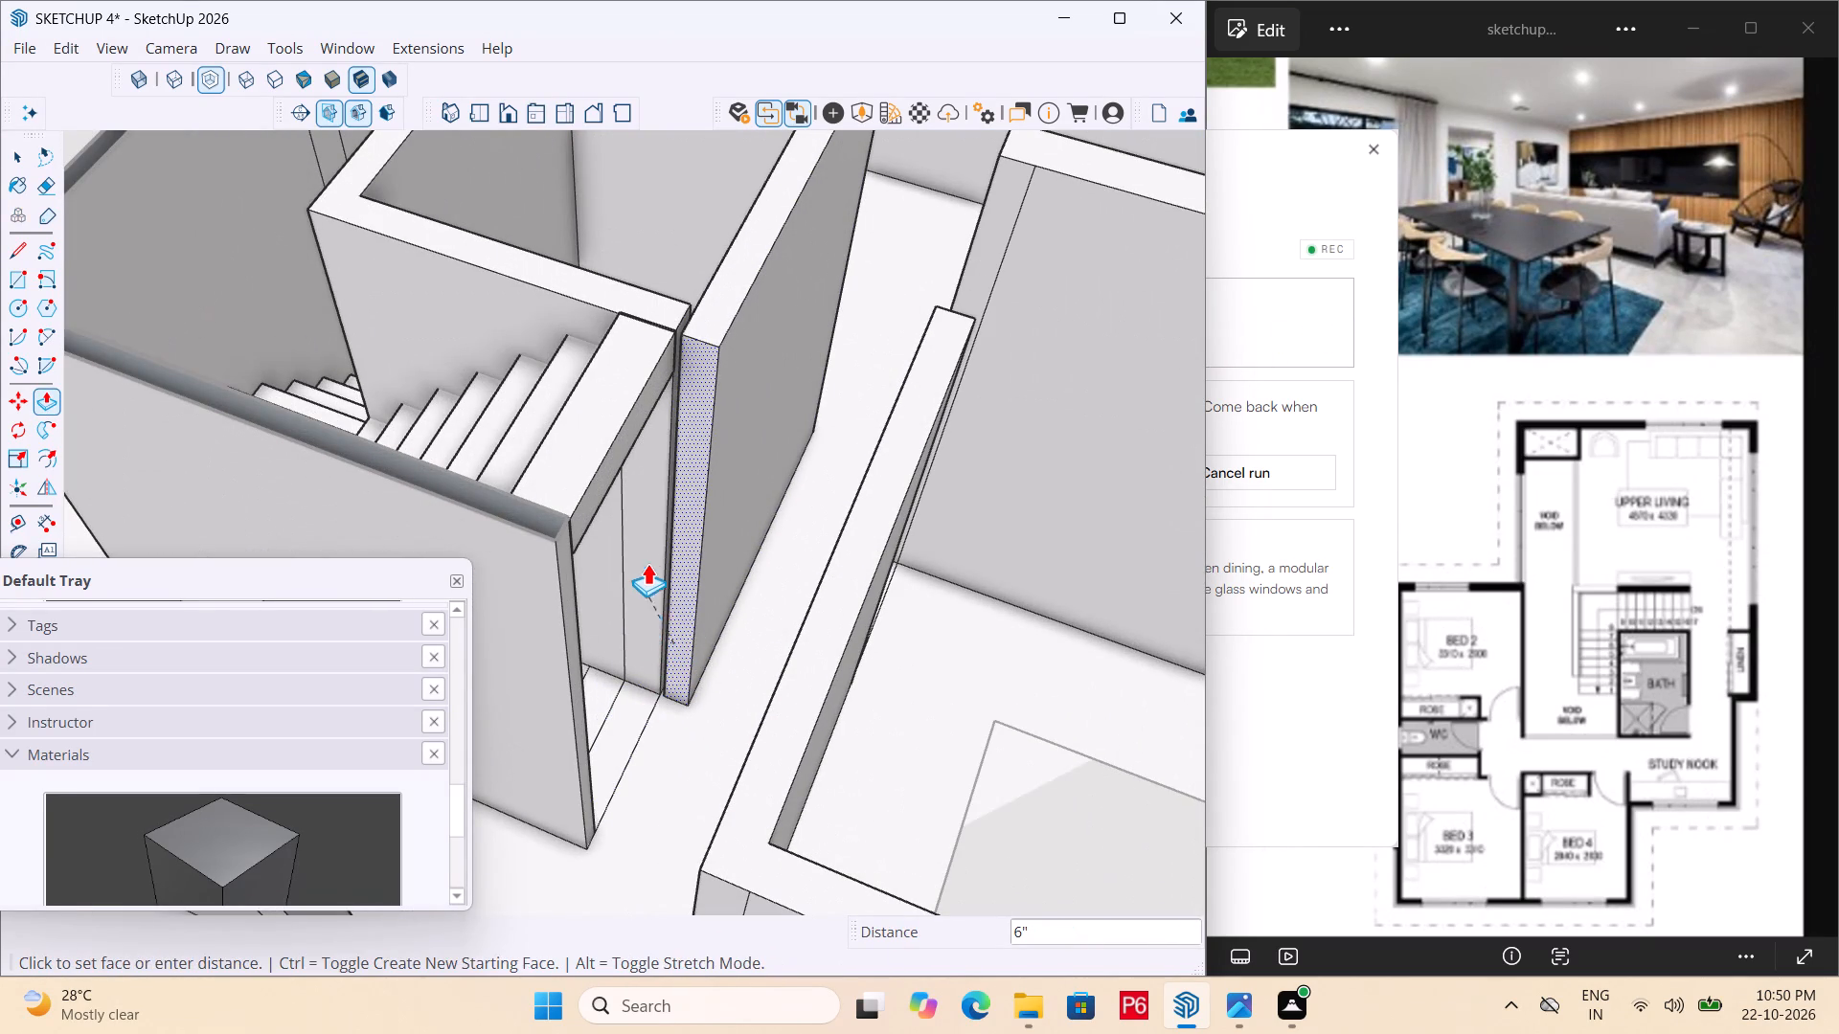
{"action": "left_click", "coordinate": [647, 551]}
Push/pull the new wall's end face about 1 1/8" to bring it flush with the stair landing's edge.
{"action": "scroll", "coordinate": [659, 527], "scroll_direction": "up", "scroll_amount": 4}
{"action": "middle_click_drag", "start_coordinate": [651, 523], "coordinate": [481, 540]}
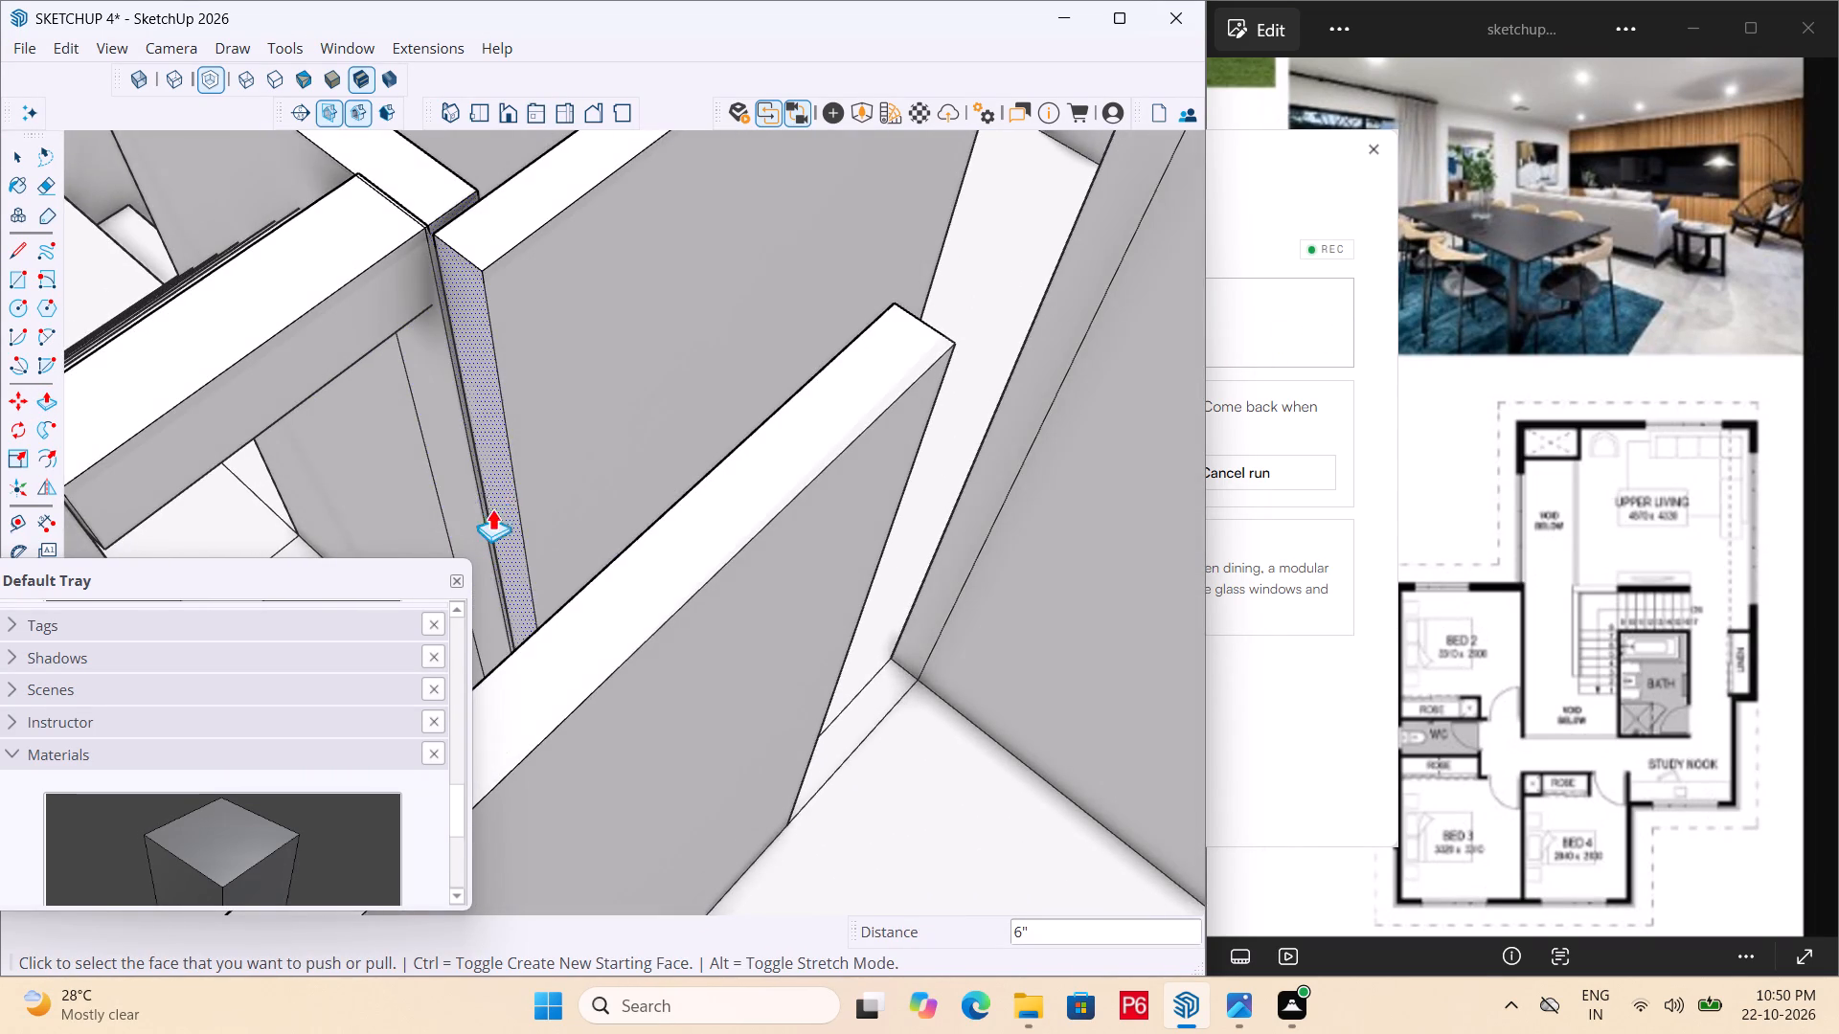
{"action": "scroll", "coordinate": [472, 380], "scroll_direction": "up", "scroll_amount": 3}
{"action": "left_click", "coordinate": [462, 342]}
{"action": "middle_click_drag", "start_coordinate": [460, 410], "coordinate": [767, 357]}
{"action": "scroll", "coordinate": [732, 355], "scroll_direction": "down", "scroll_amount": 4}
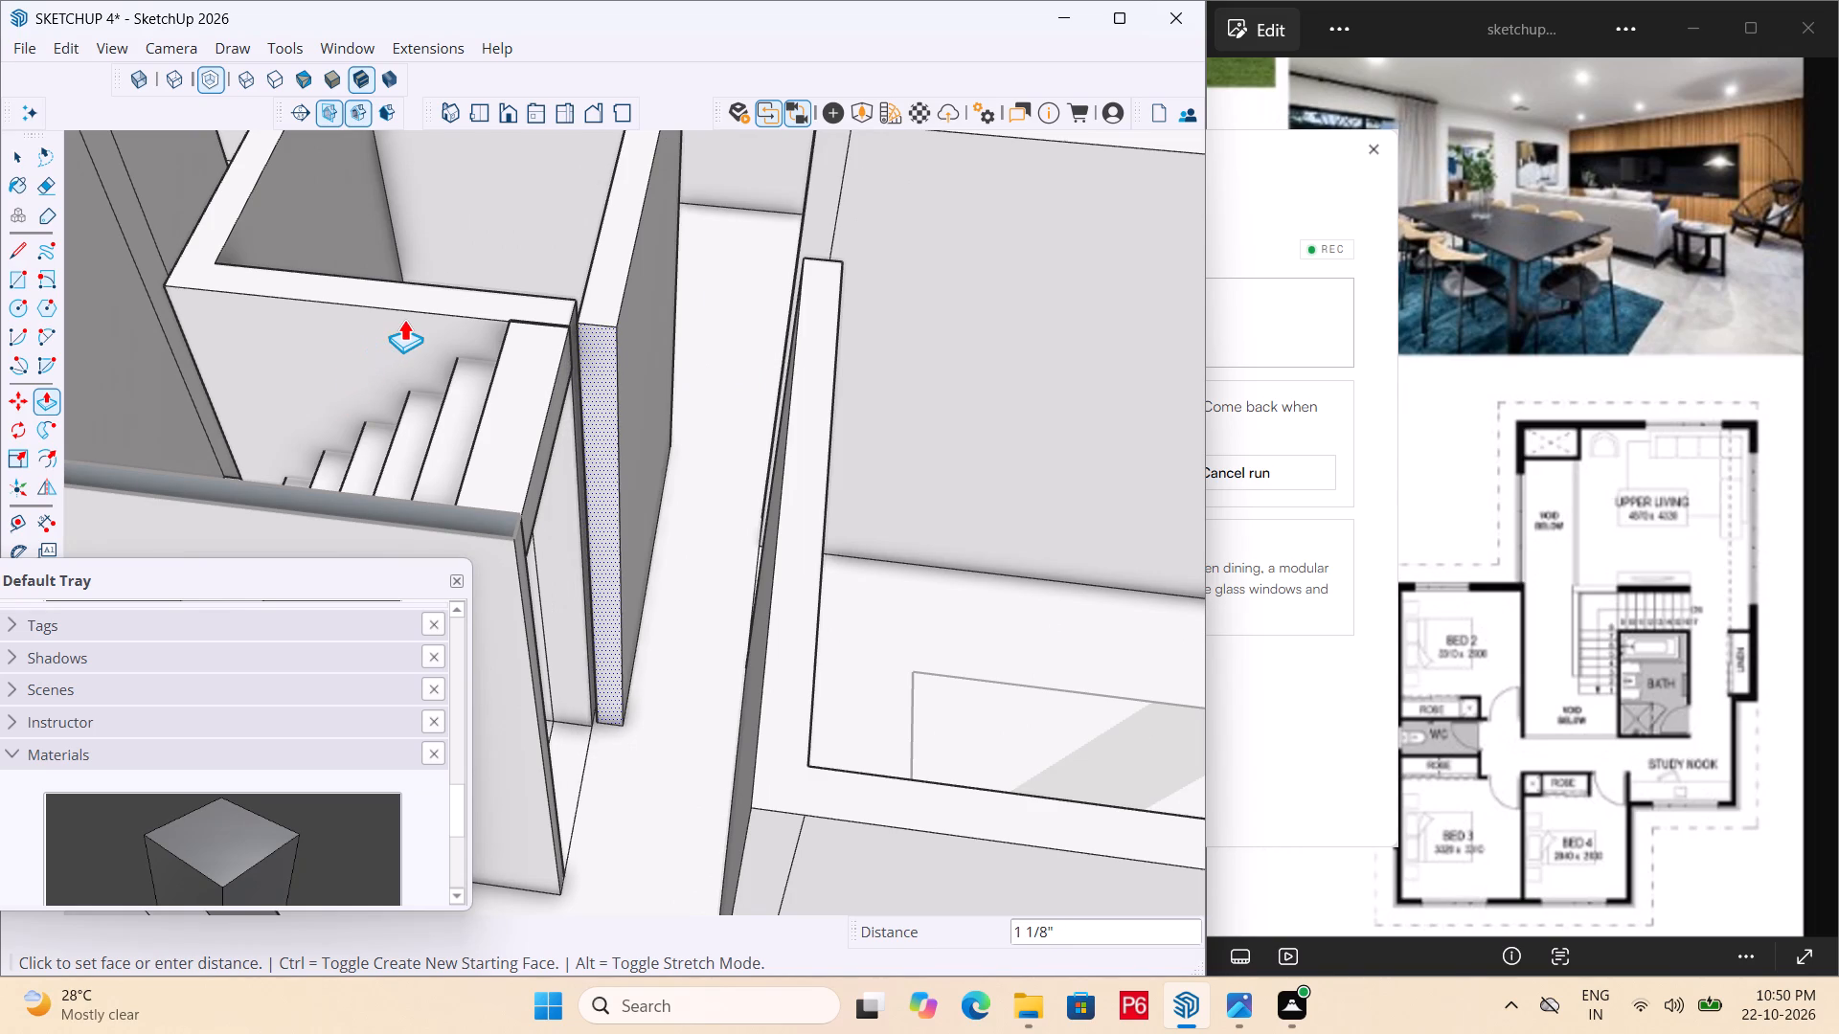
{"action": "left_click", "coordinate": [404, 319]}
{"action": "middle_click_drag", "start_coordinate": [655, 339], "coordinate": [407, 371]}
{"action": "scroll", "coordinate": [350, 369], "scroll_direction": "up", "scroll_amount": 11}
{"action": "left_click", "coordinate": [281, 330]}
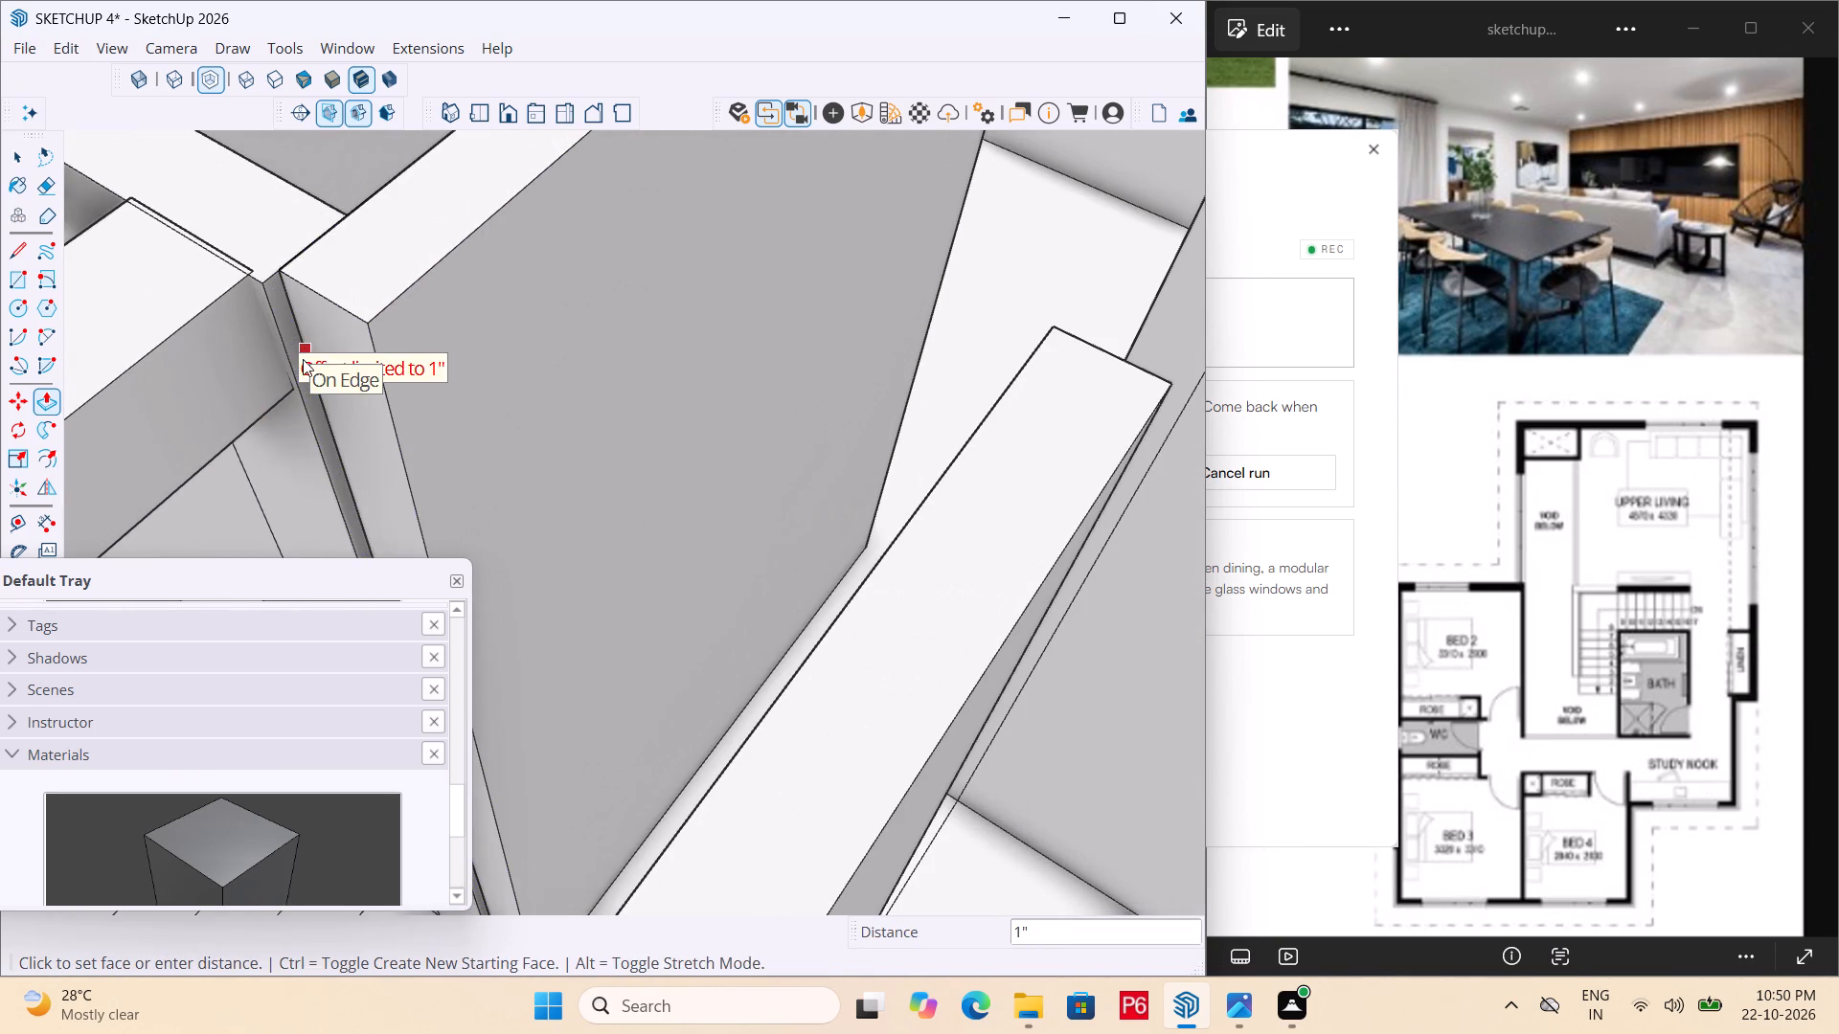
{"action": "left_click", "coordinate": [294, 293]}
{"action": "scroll", "coordinate": [539, 271], "scroll_direction": "down", "scroll_amount": 4}
{"action": "scroll", "coordinate": [404, 343], "scroll_direction": "up", "scroll_amount": 1}
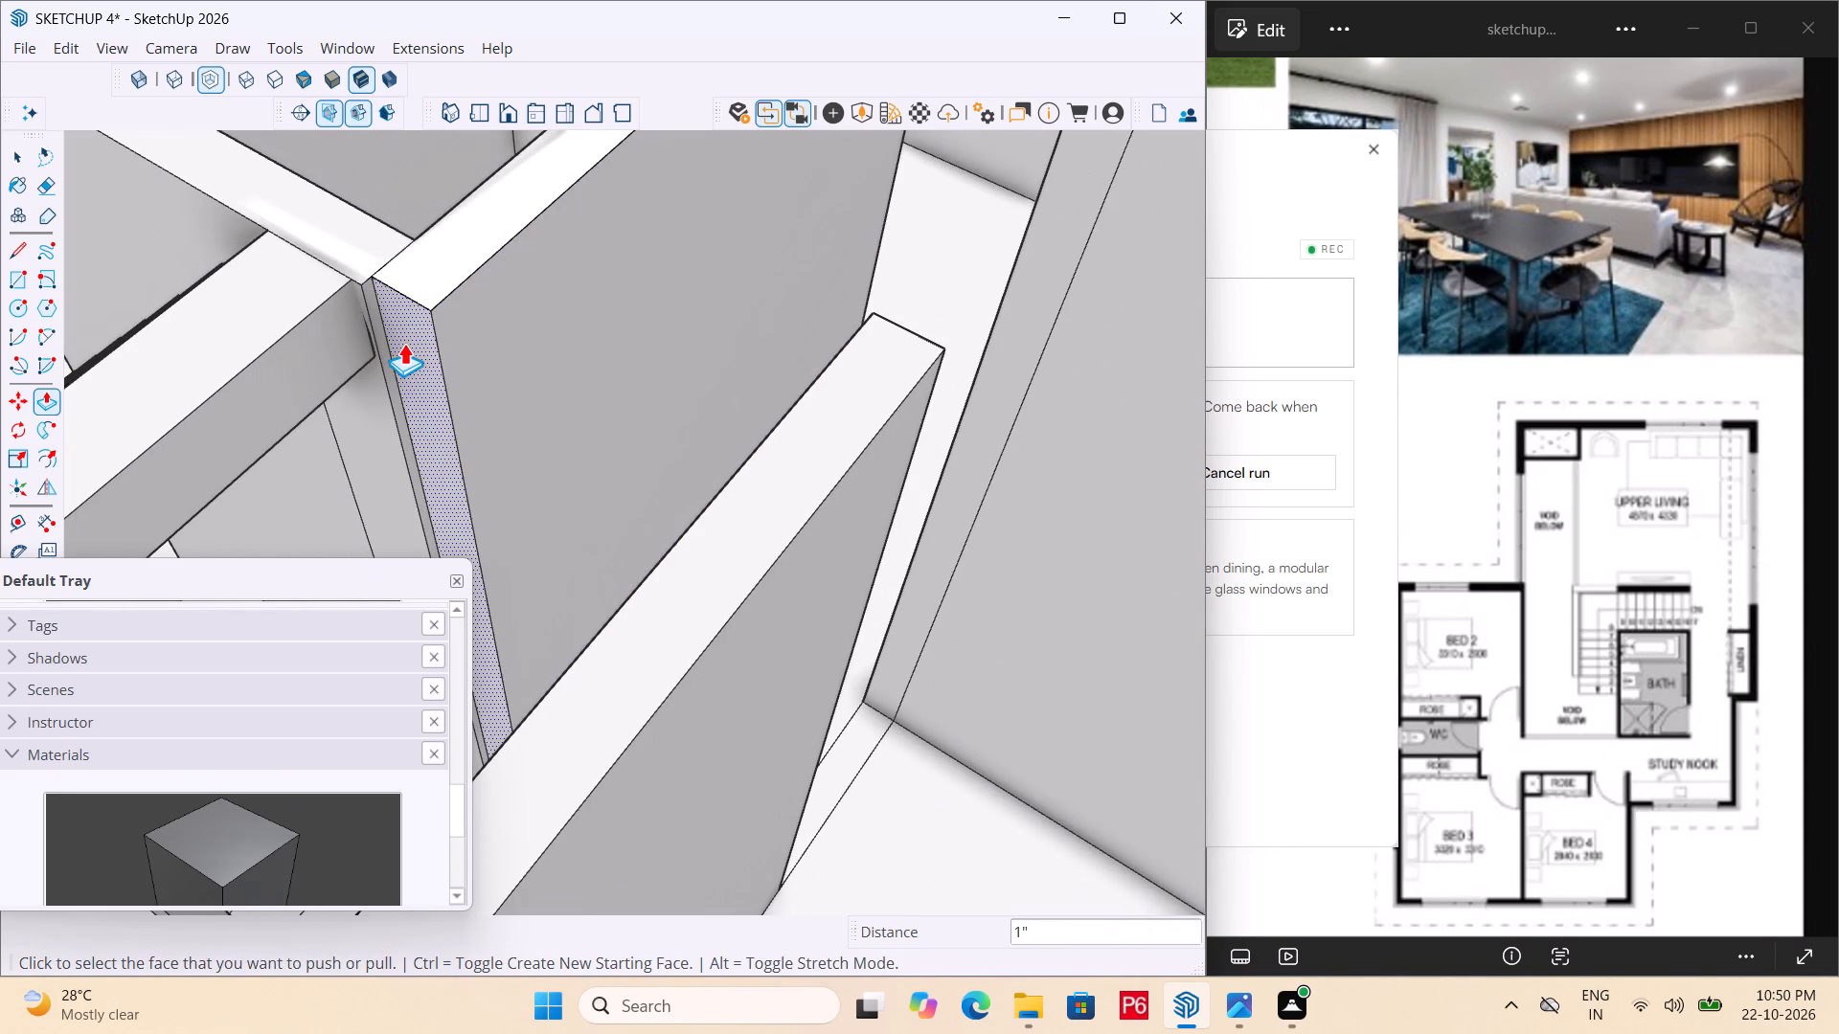
{"action": "left_click", "coordinate": [411, 333]}
{"action": "scroll", "coordinate": [329, 302], "scroll_direction": "up", "scroll_amount": 5}
{"action": "middle_click", "coordinate": [329, 302]}
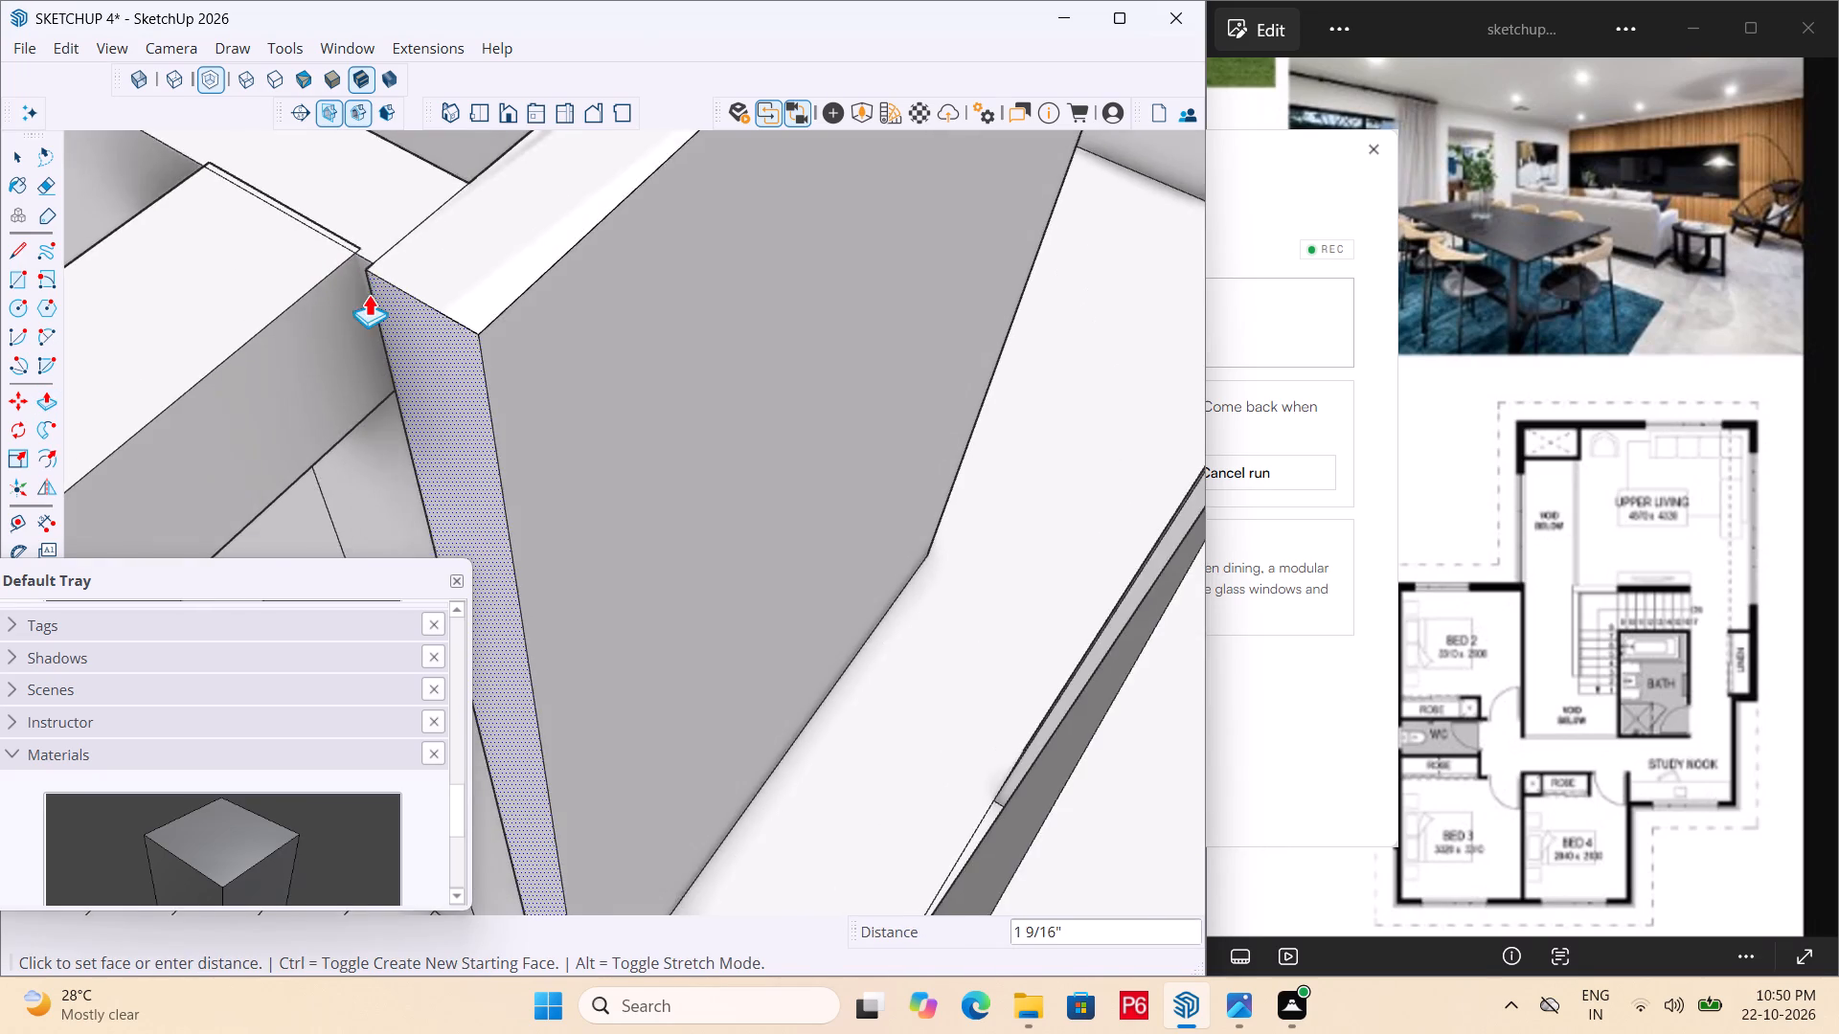
{"action": "scroll", "coordinate": [369, 292], "scroll_direction": "up", "scroll_amount": 4}
{"action": "left_click", "coordinate": [373, 267]}
{"action": "scroll", "coordinate": [465, 242], "scroll_direction": "down", "scroll_amount": 4}
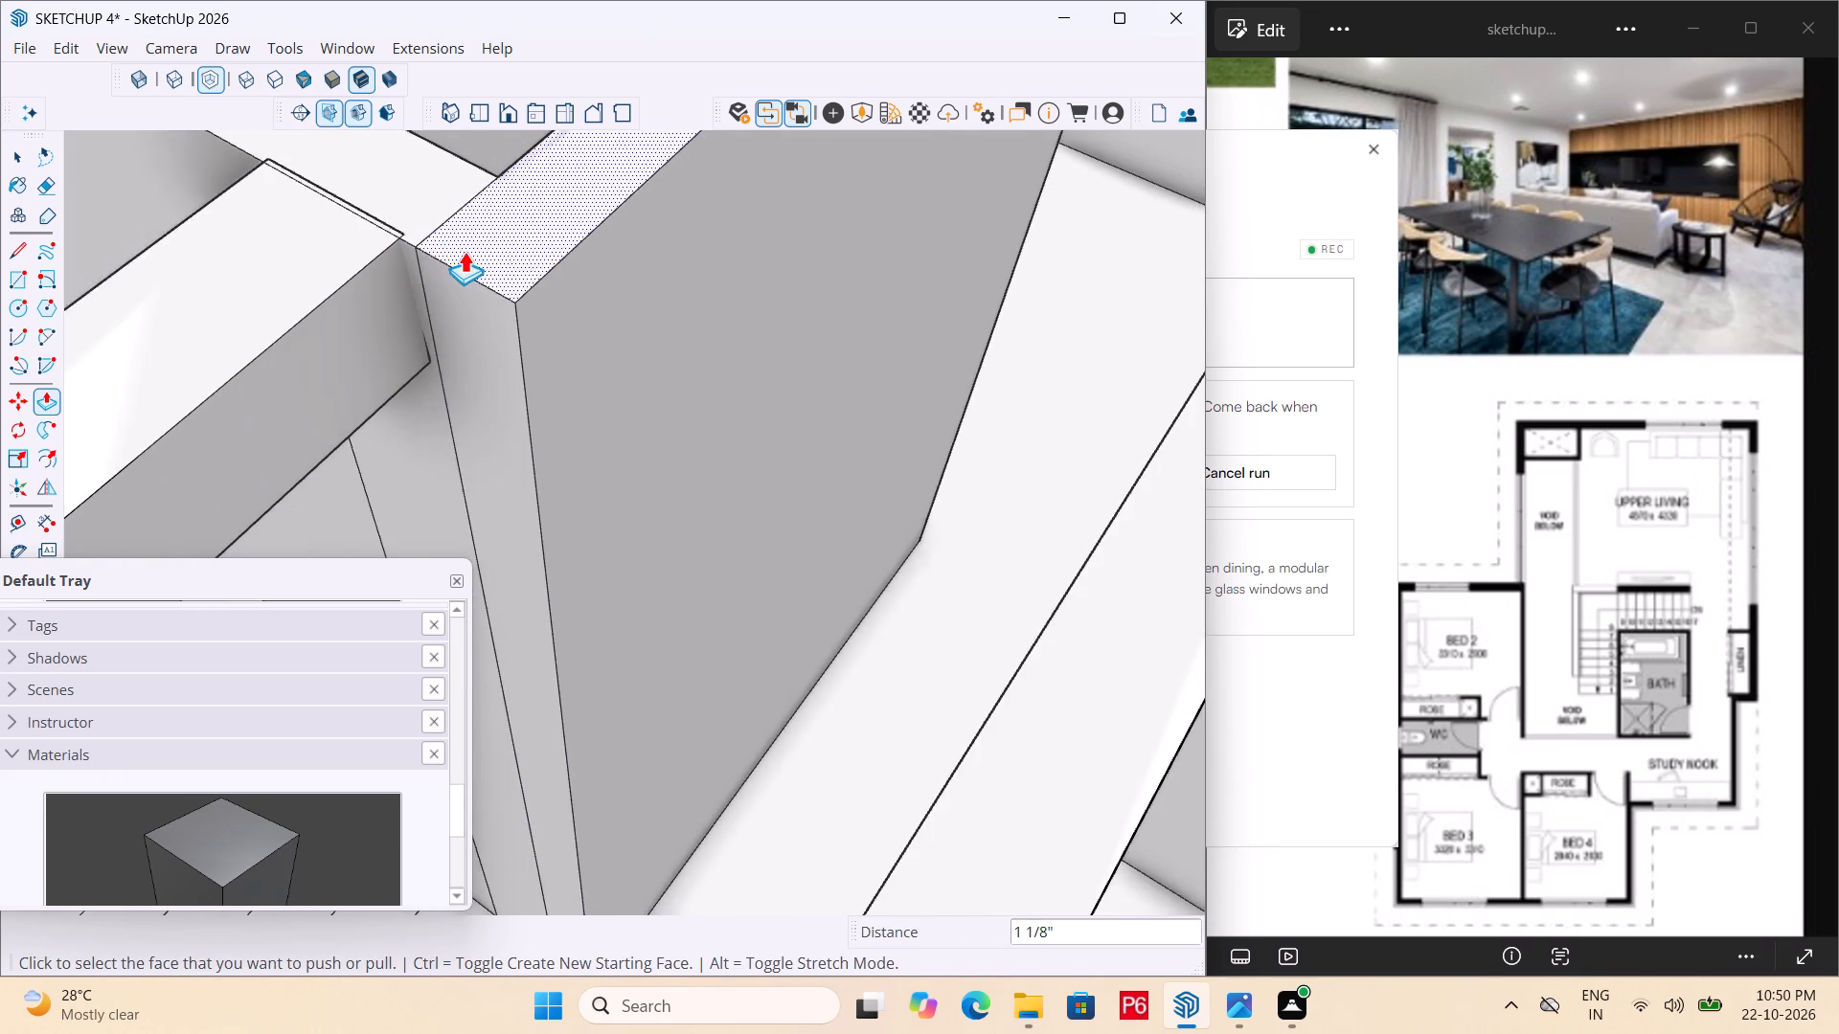
Save the house model with the enclosed room beside the stairs.
{"action": "scroll", "coordinate": [465, 251], "scroll_direction": "down", "scroll_amount": 7}
{"action": "key", "text": "ctrl+s"}
{"action": "key", "text": "ctrl+s"}
{"action": "key", "text": "ctrl+s"}
{"action": "key", "text": "ctrl+s"}
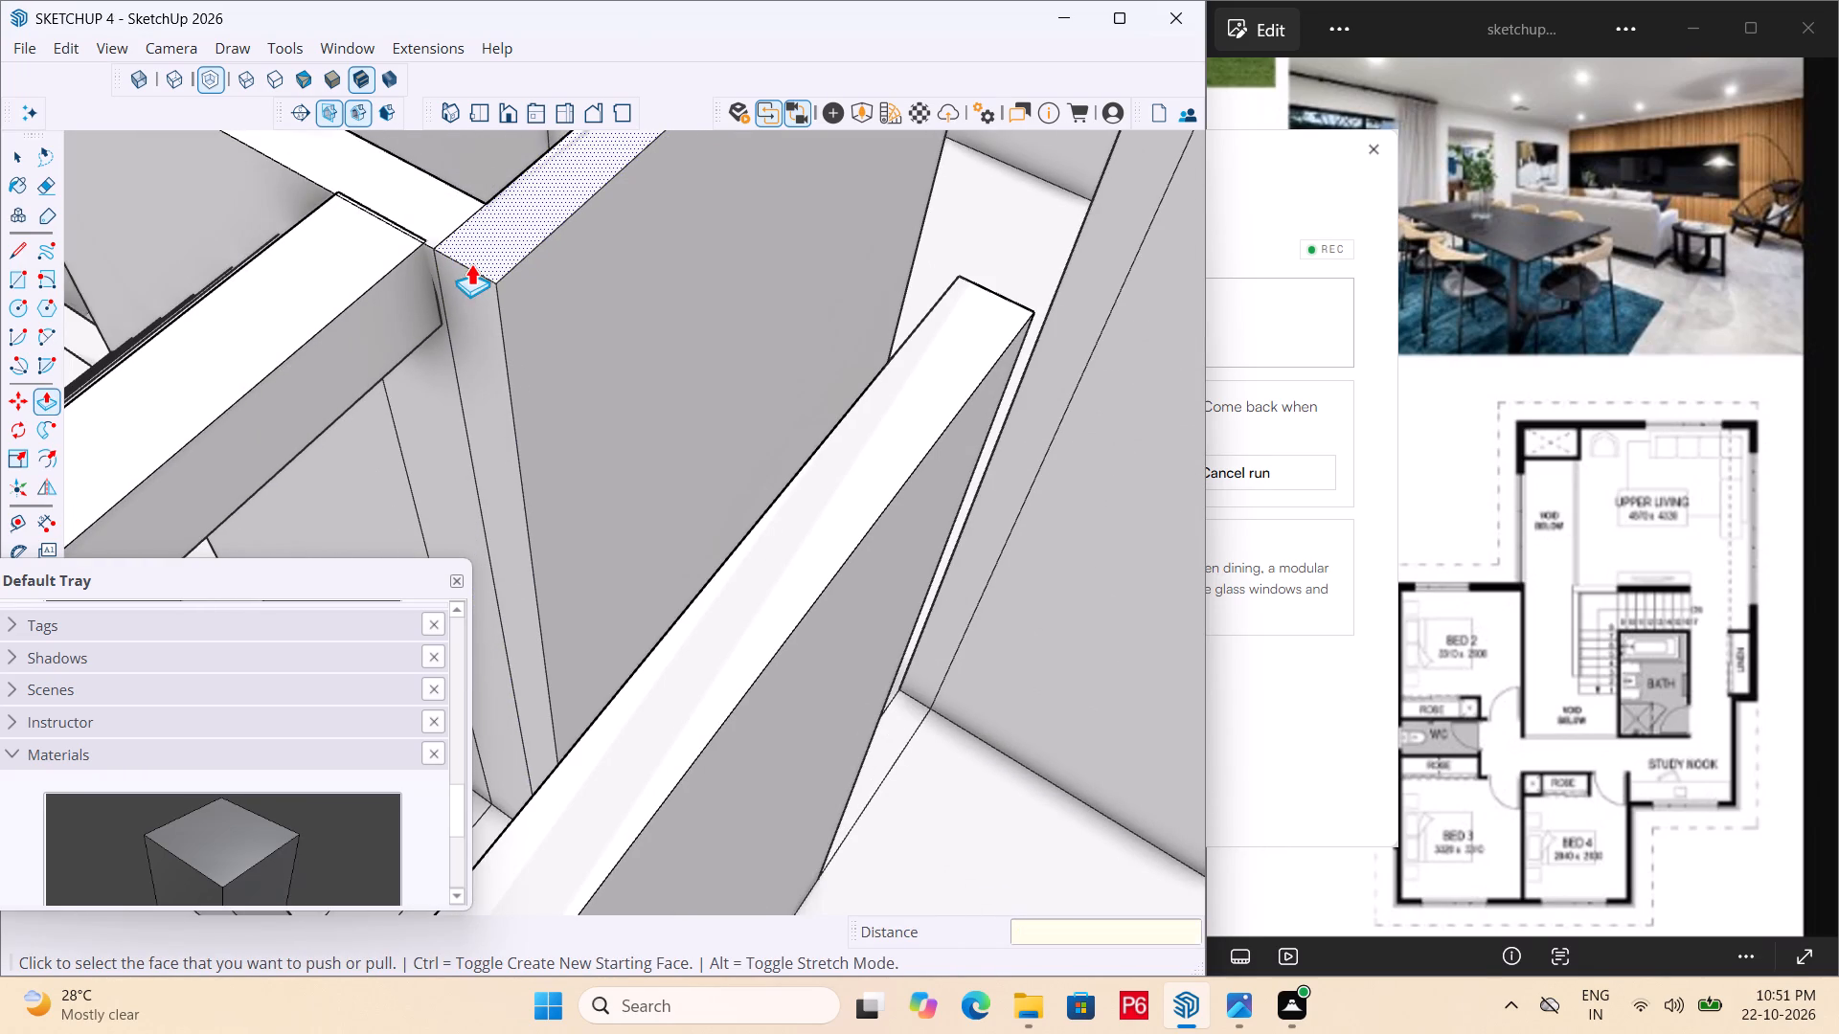
{"action": "key", "text": "ctrl+s"}
{"action": "key", "text": "ctrl+s"}
{"action": "key", "text": "ctrl+s"}
Place a horizontal guide line 7' above the floor on the new room's outer wall.
{"action": "scroll", "coordinate": [472, 277], "scroll_direction": "down", "scroll_amount": 3}
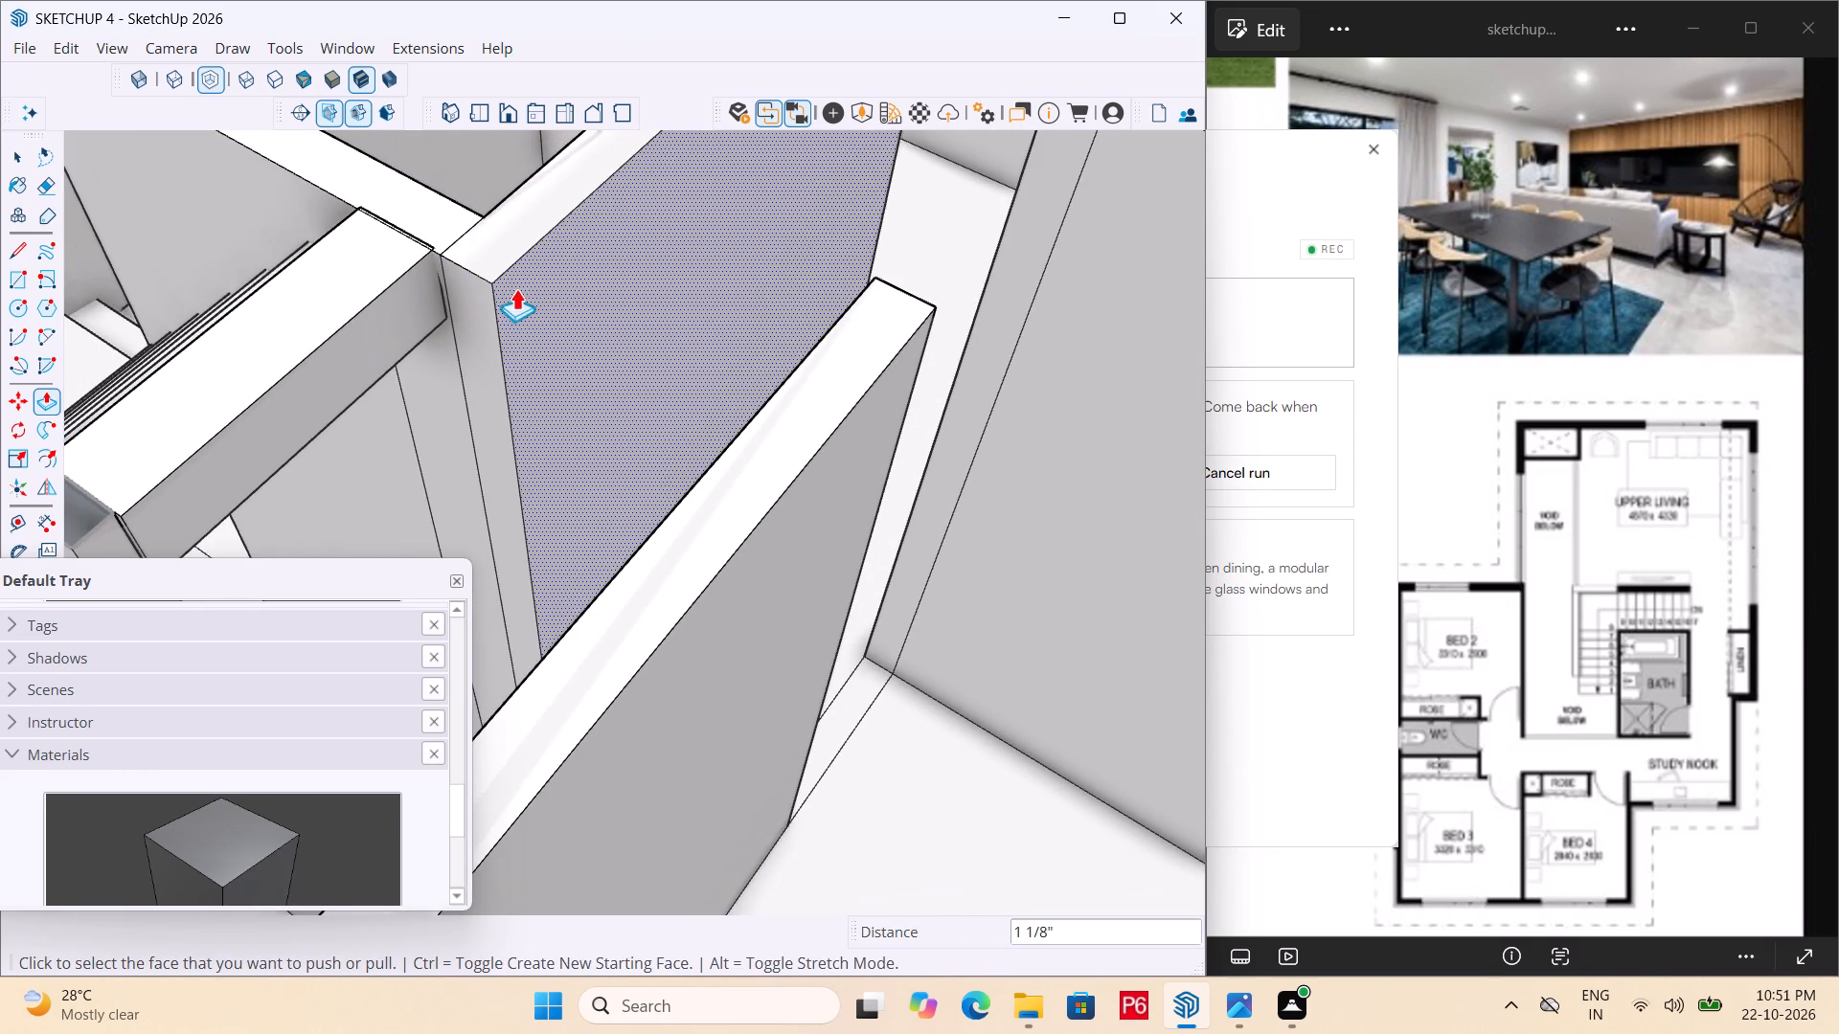
{"action": "scroll", "coordinate": [531, 295], "scroll_direction": "down", "scroll_amount": 6}
{"action": "scroll", "coordinate": [688, 358], "scroll_direction": "down", "scroll_amount": 7}
{"action": "middle_click_drag", "start_coordinate": [810, 386], "coordinate": [0, 405]}
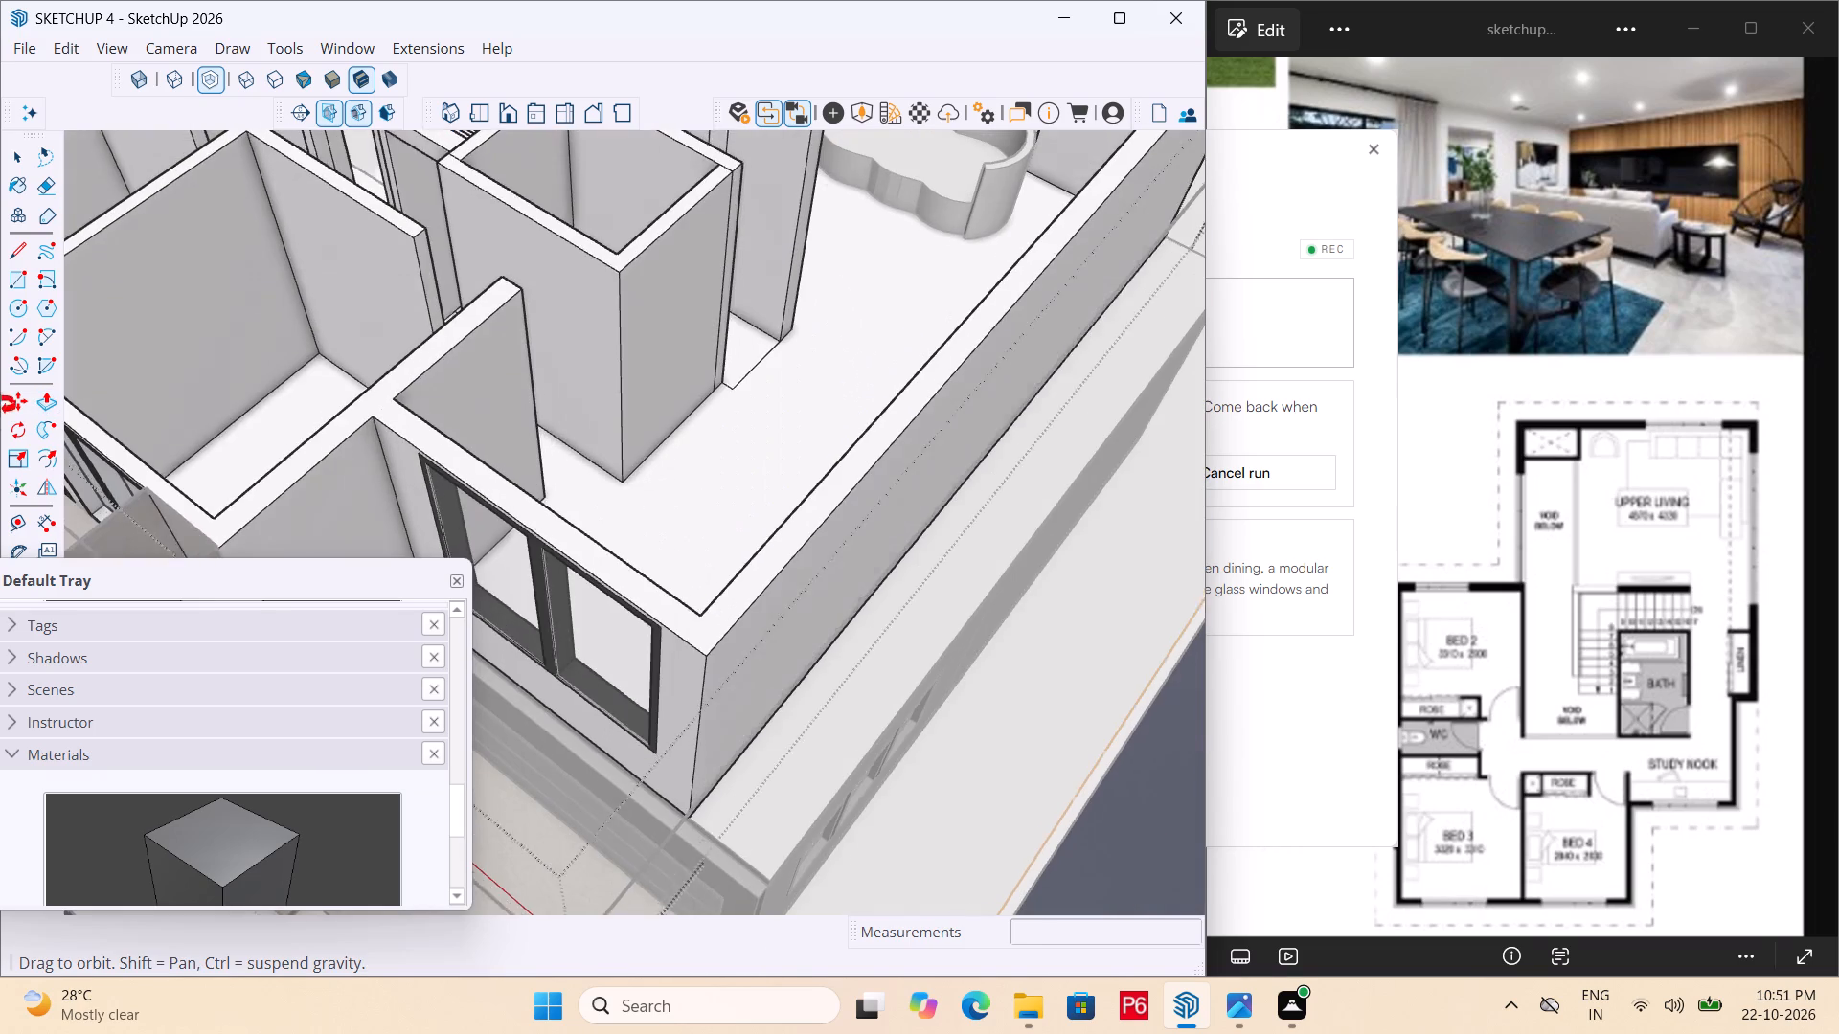
{"action": "middle_click_drag", "start_coordinate": [0, 405], "coordinate": [0, 403]}
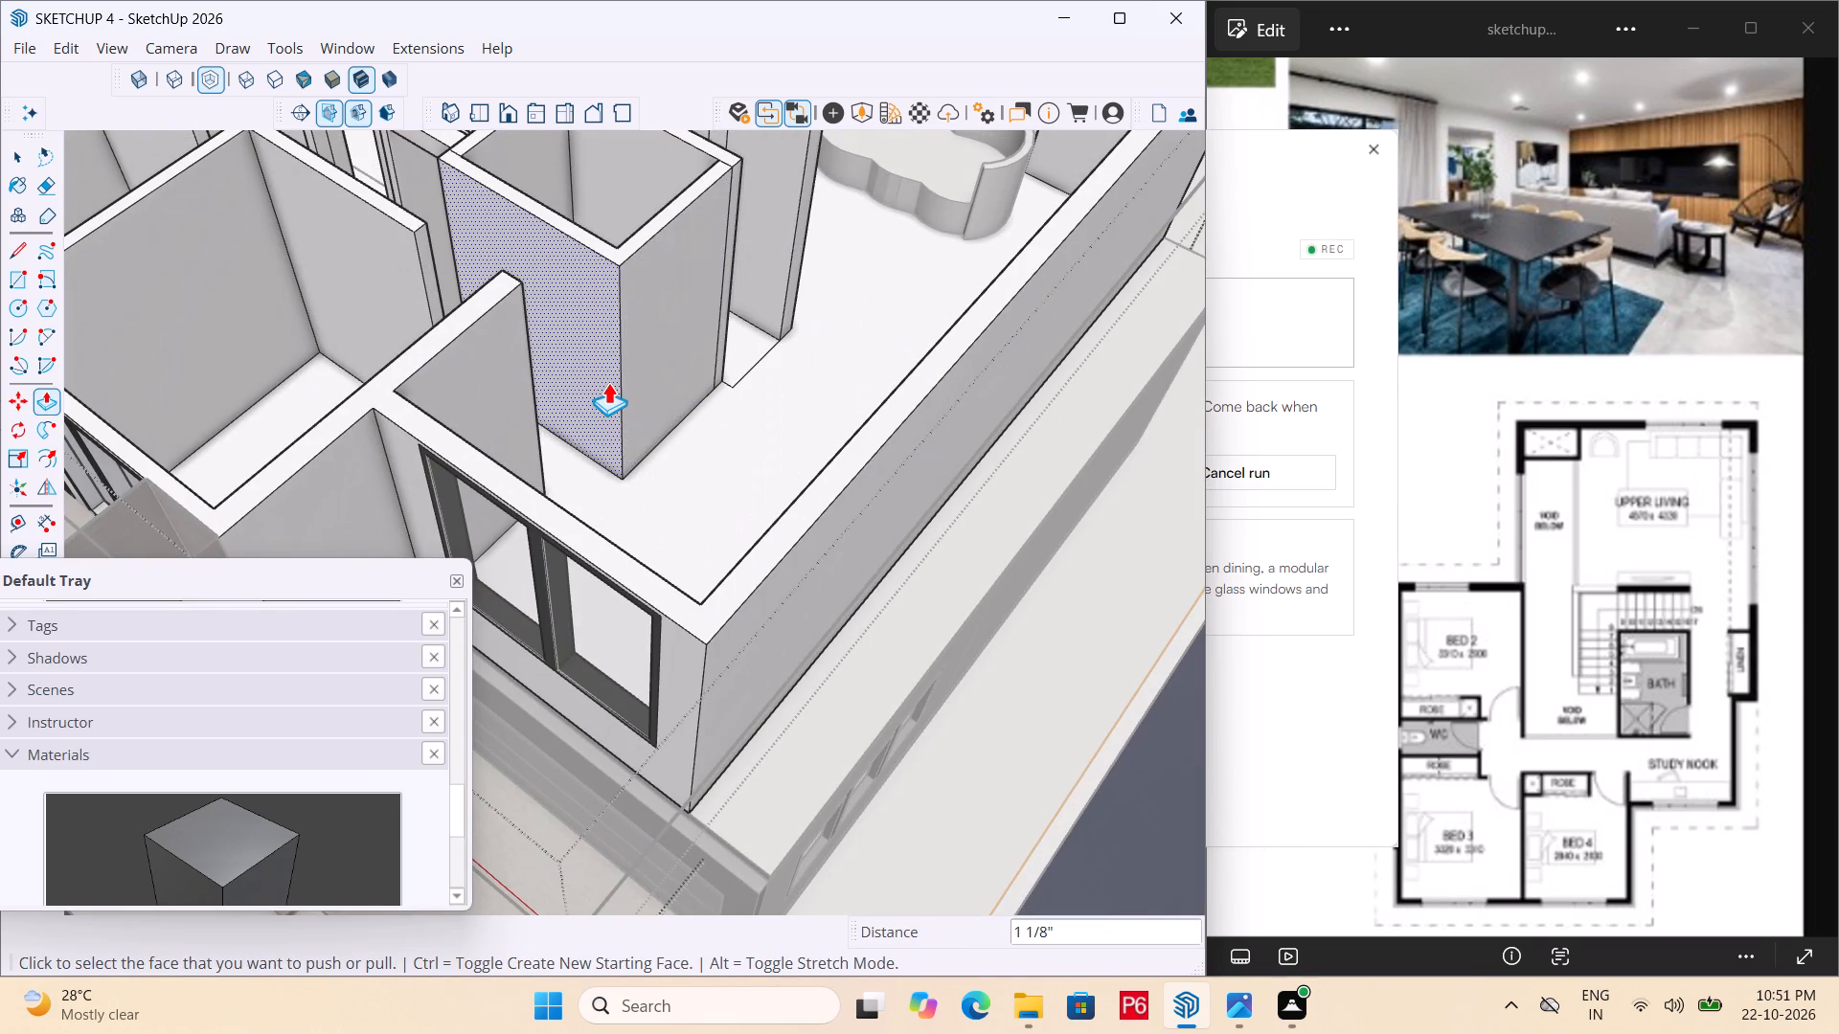
{"action": "middle_click_drag", "start_coordinate": [613, 364], "coordinate": [485, 353]}
{"action": "scroll", "coordinate": [682, 416], "scroll_direction": "up", "scroll_amount": 2}
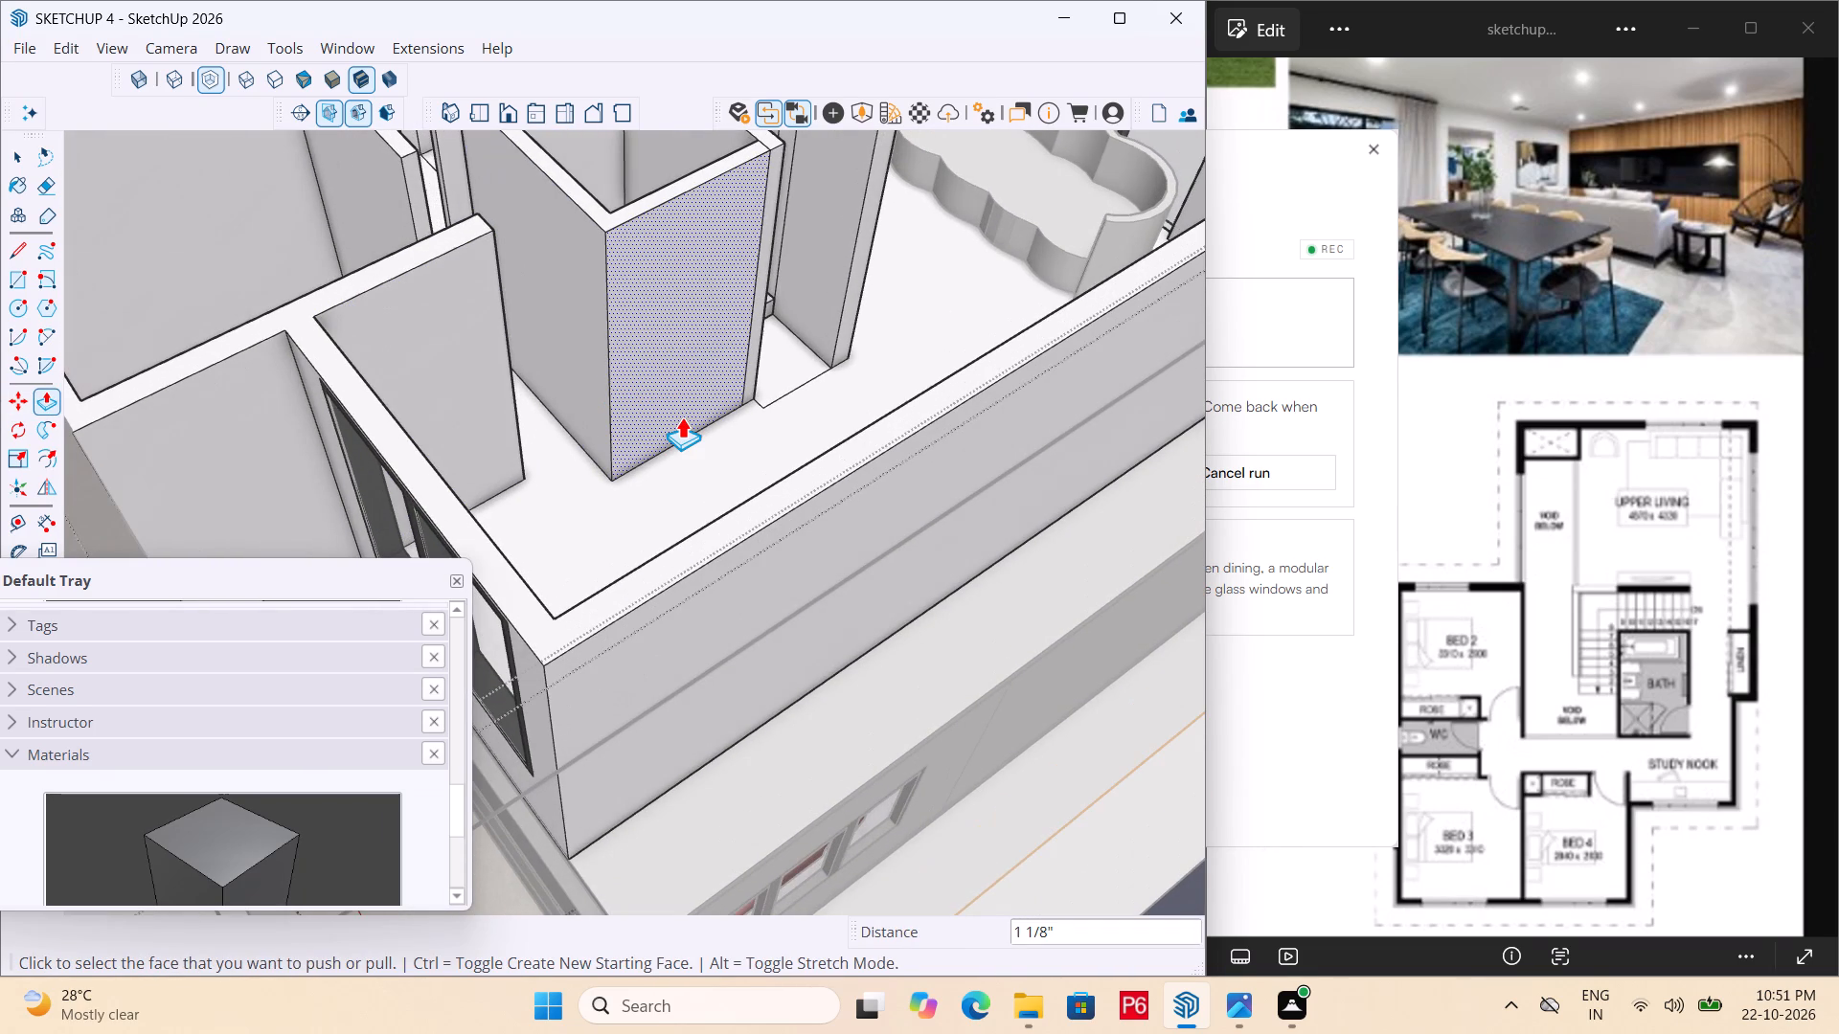
{"action": "key", "text": "t"}
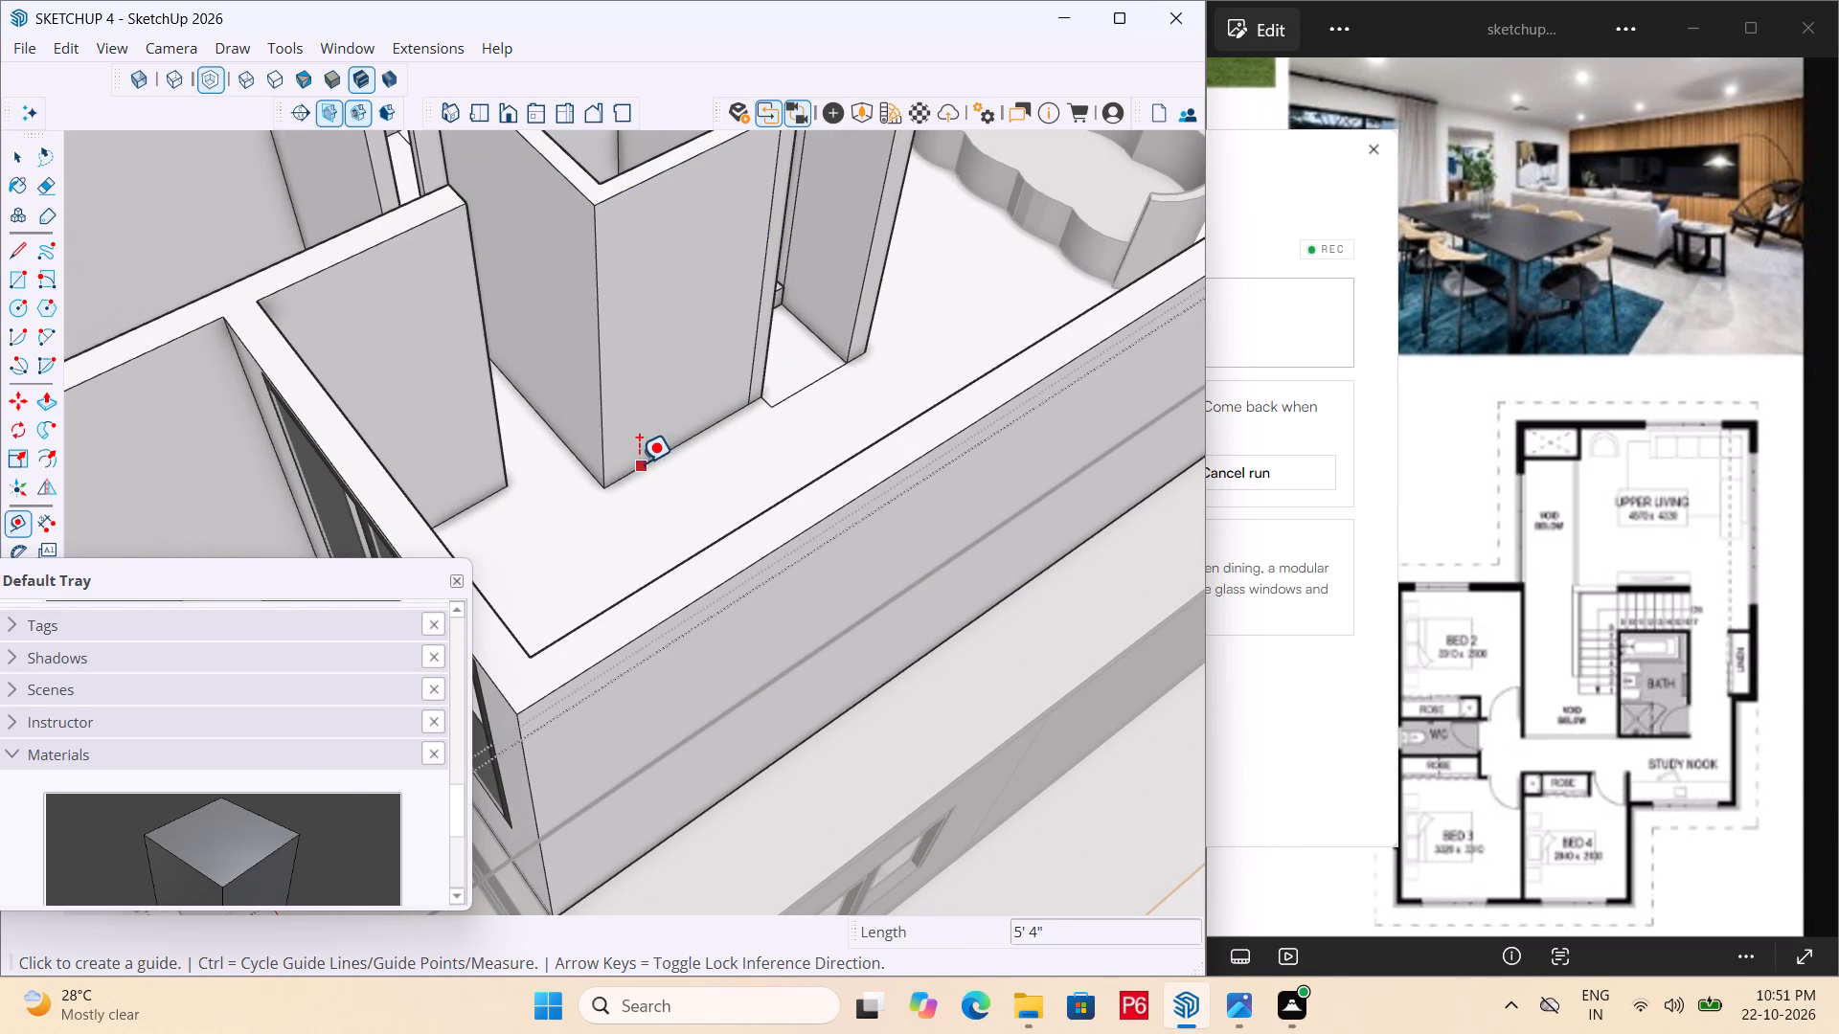
{"action": "left_click", "coordinate": [646, 458]}
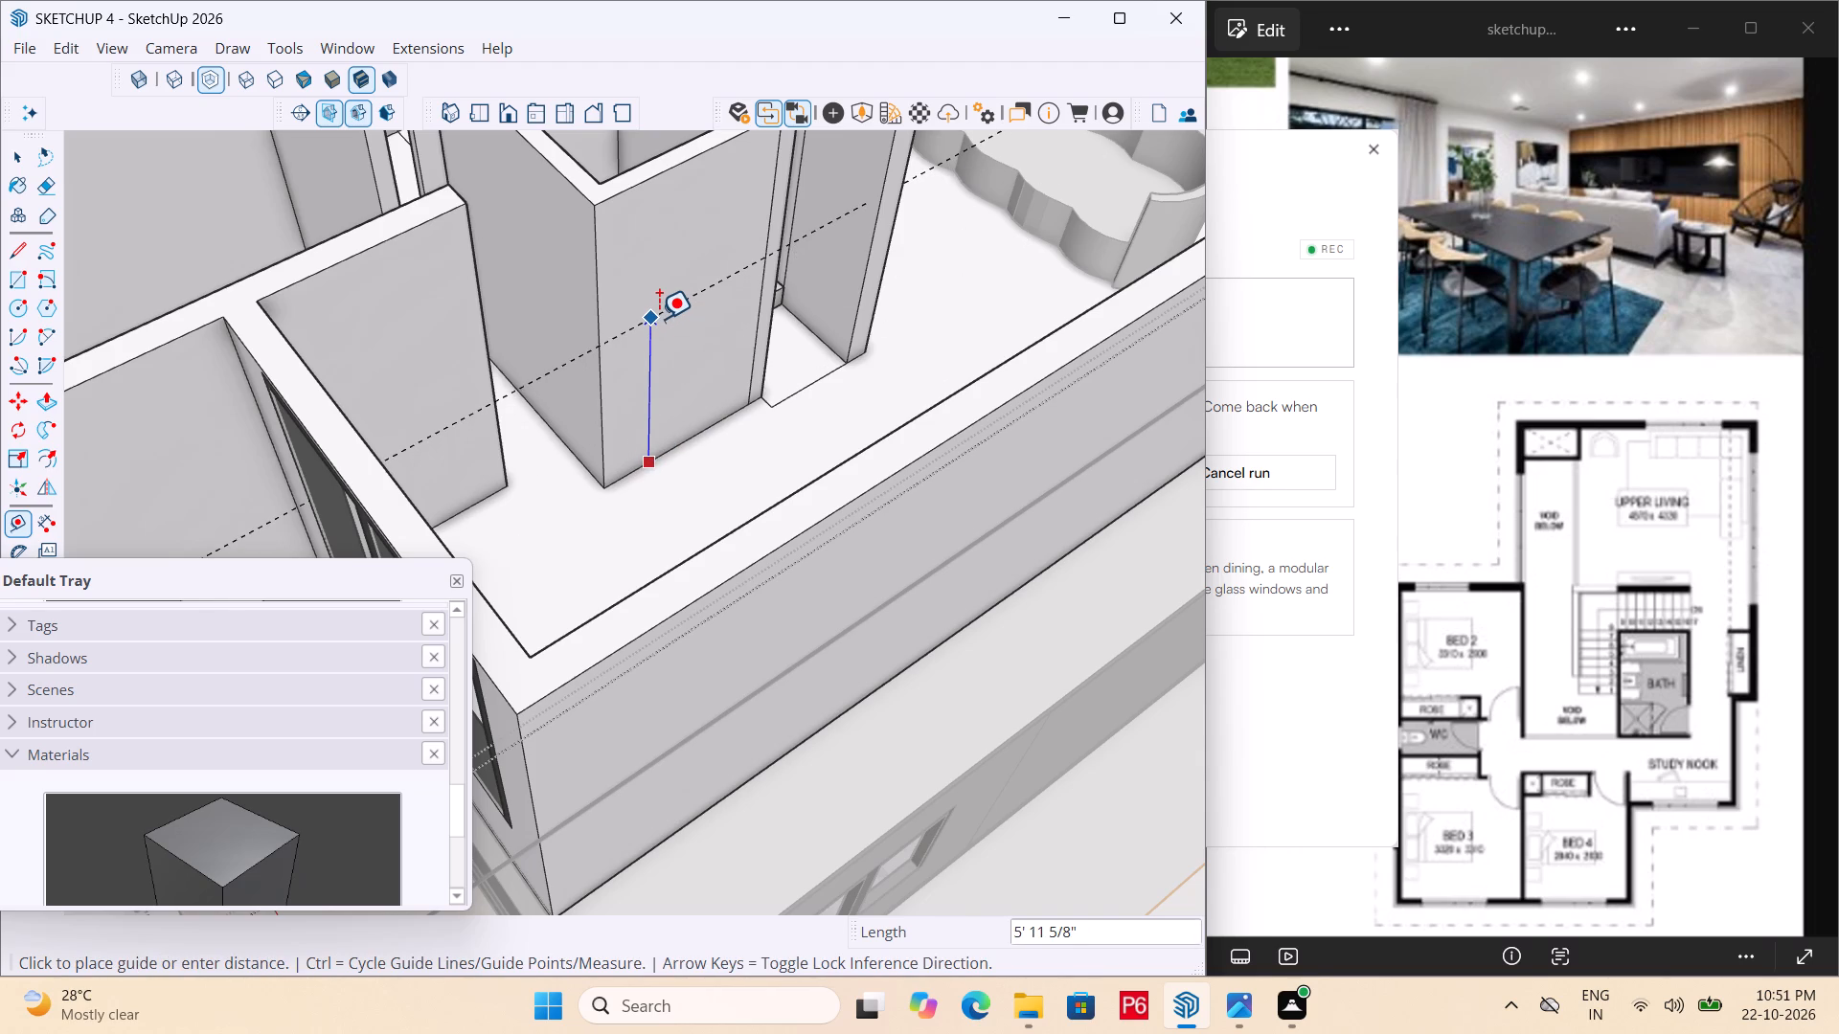
{"action": "type", "text": "7'"}
{"action": "key", "text": "Return"}
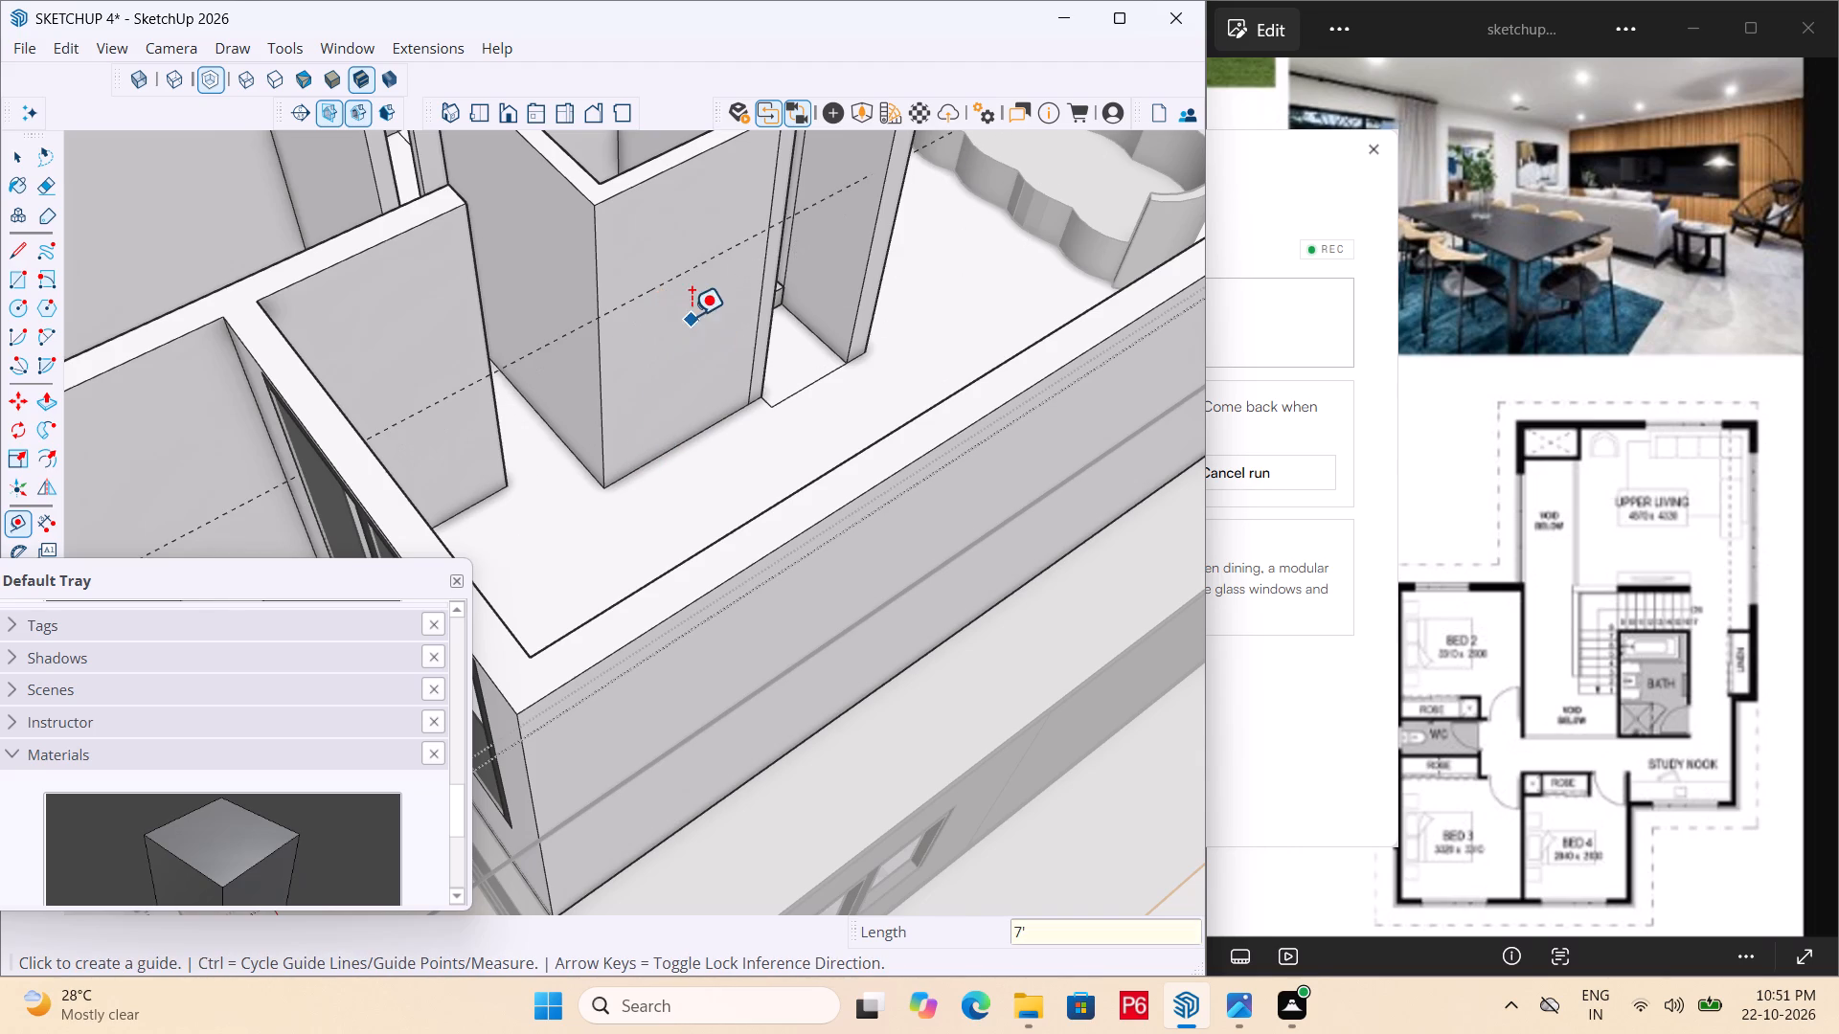
Place a vertical guide line about 11 3/8" from the corner on the new room's outer wall.
{"action": "left_click_drag", "start_coordinate": [603, 381], "coordinate": [615, 373]}
{"action": "middle_click_drag", "start_coordinate": [707, 314], "coordinate": [673, 306]}
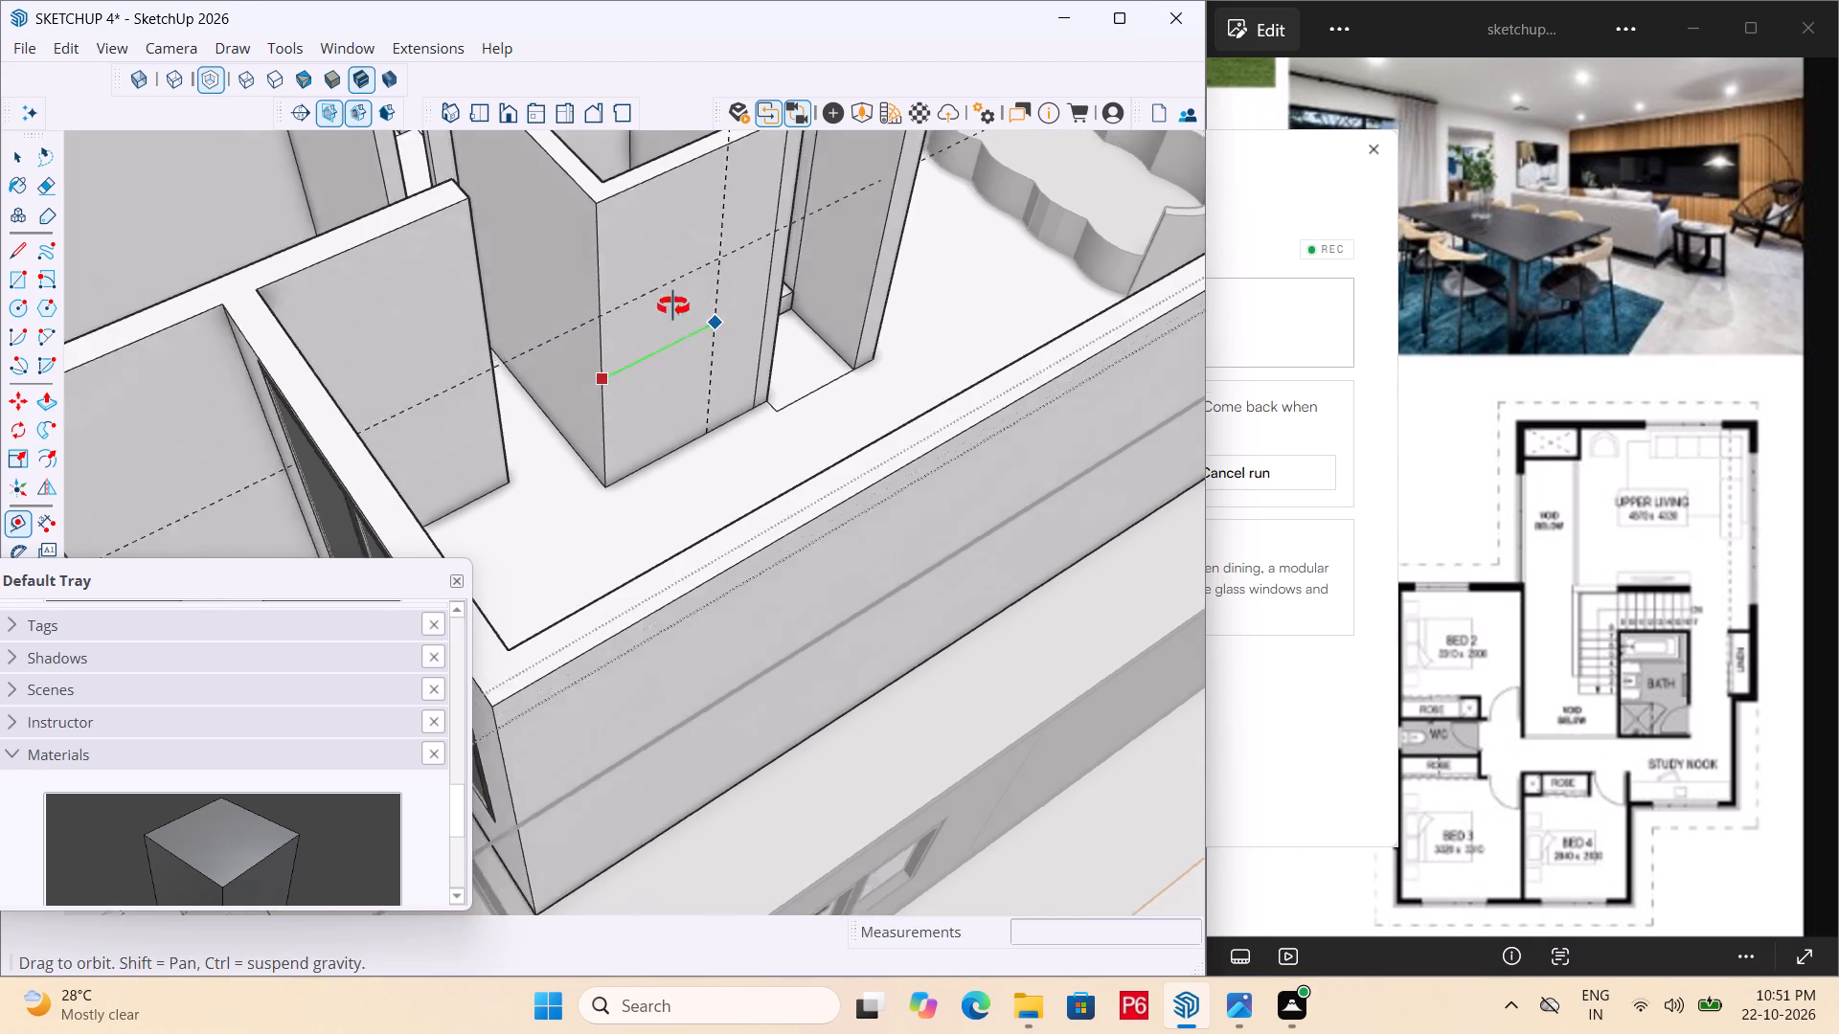
{"action": "middle_click_drag", "start_coordinate": [673, 306], "coordinate": [599, 255]}
{"action": "scroll", "coordinate": [738, 301], "scroll_direction": "up", "scroll_amount": 4}
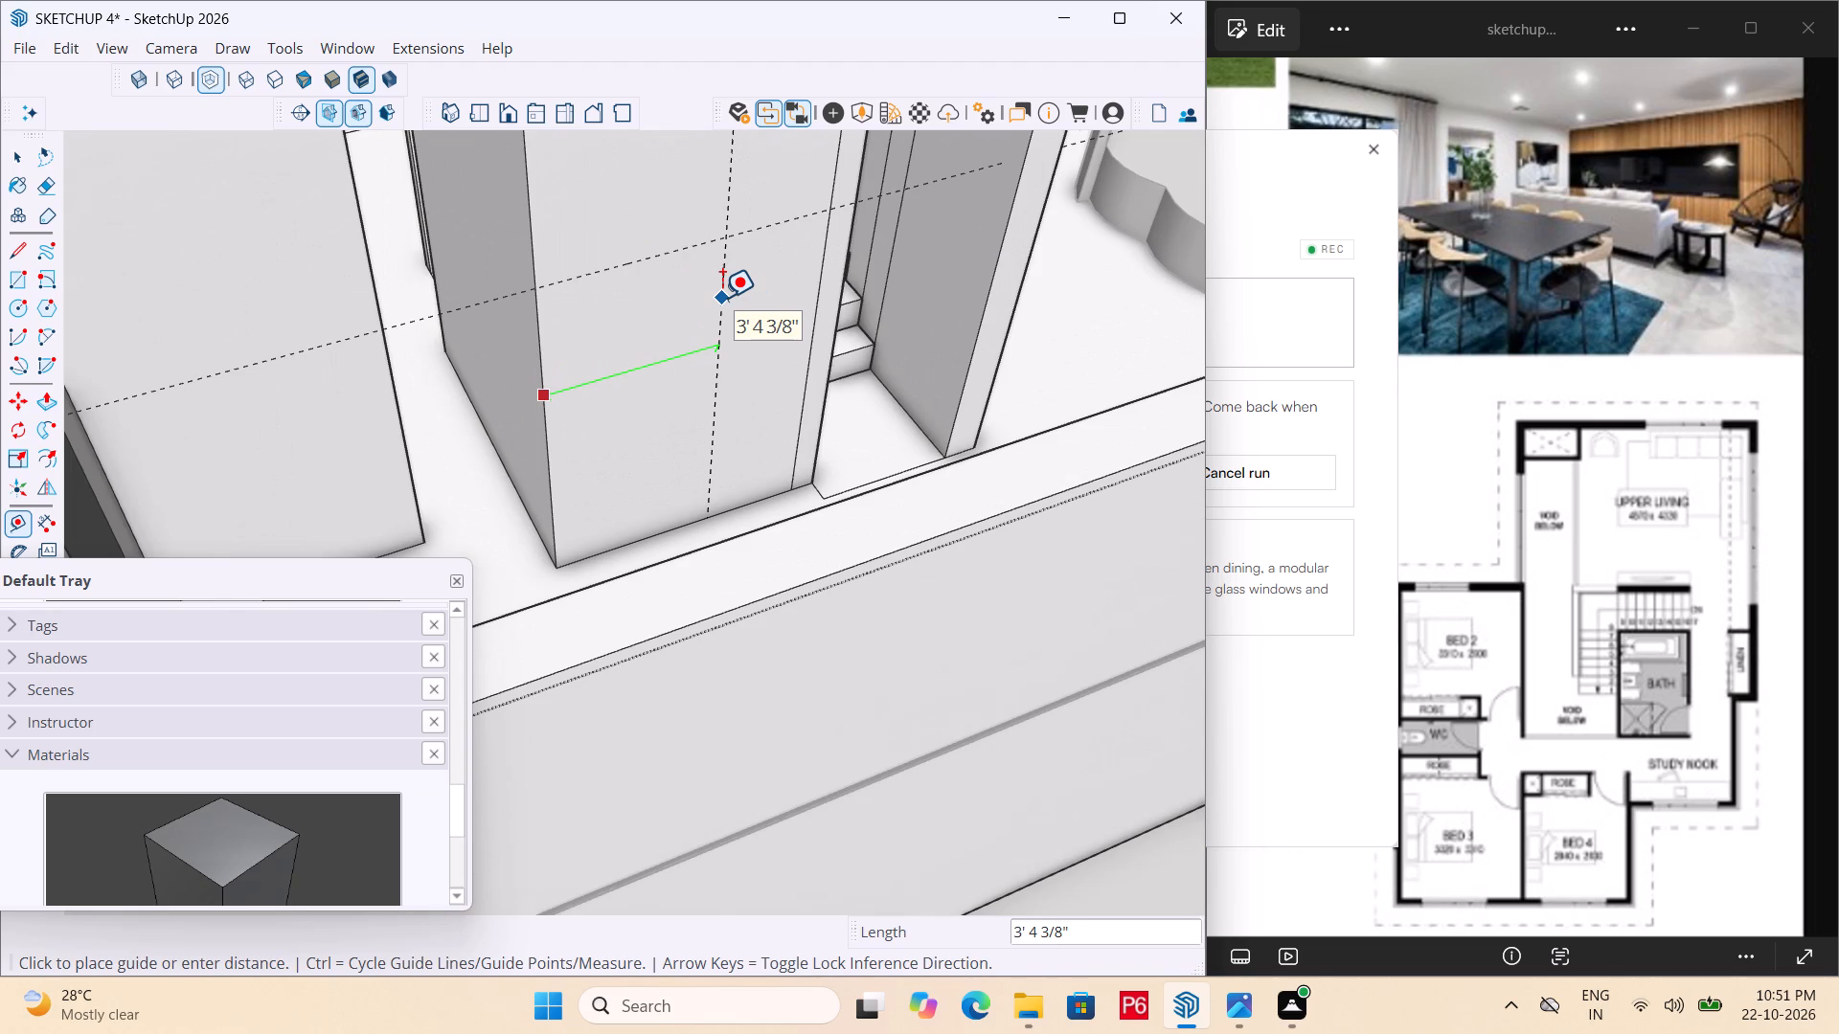
{"action": "middle_click_drag", "start_coordinate": [581, 326], "coordinate": [641, 432]}
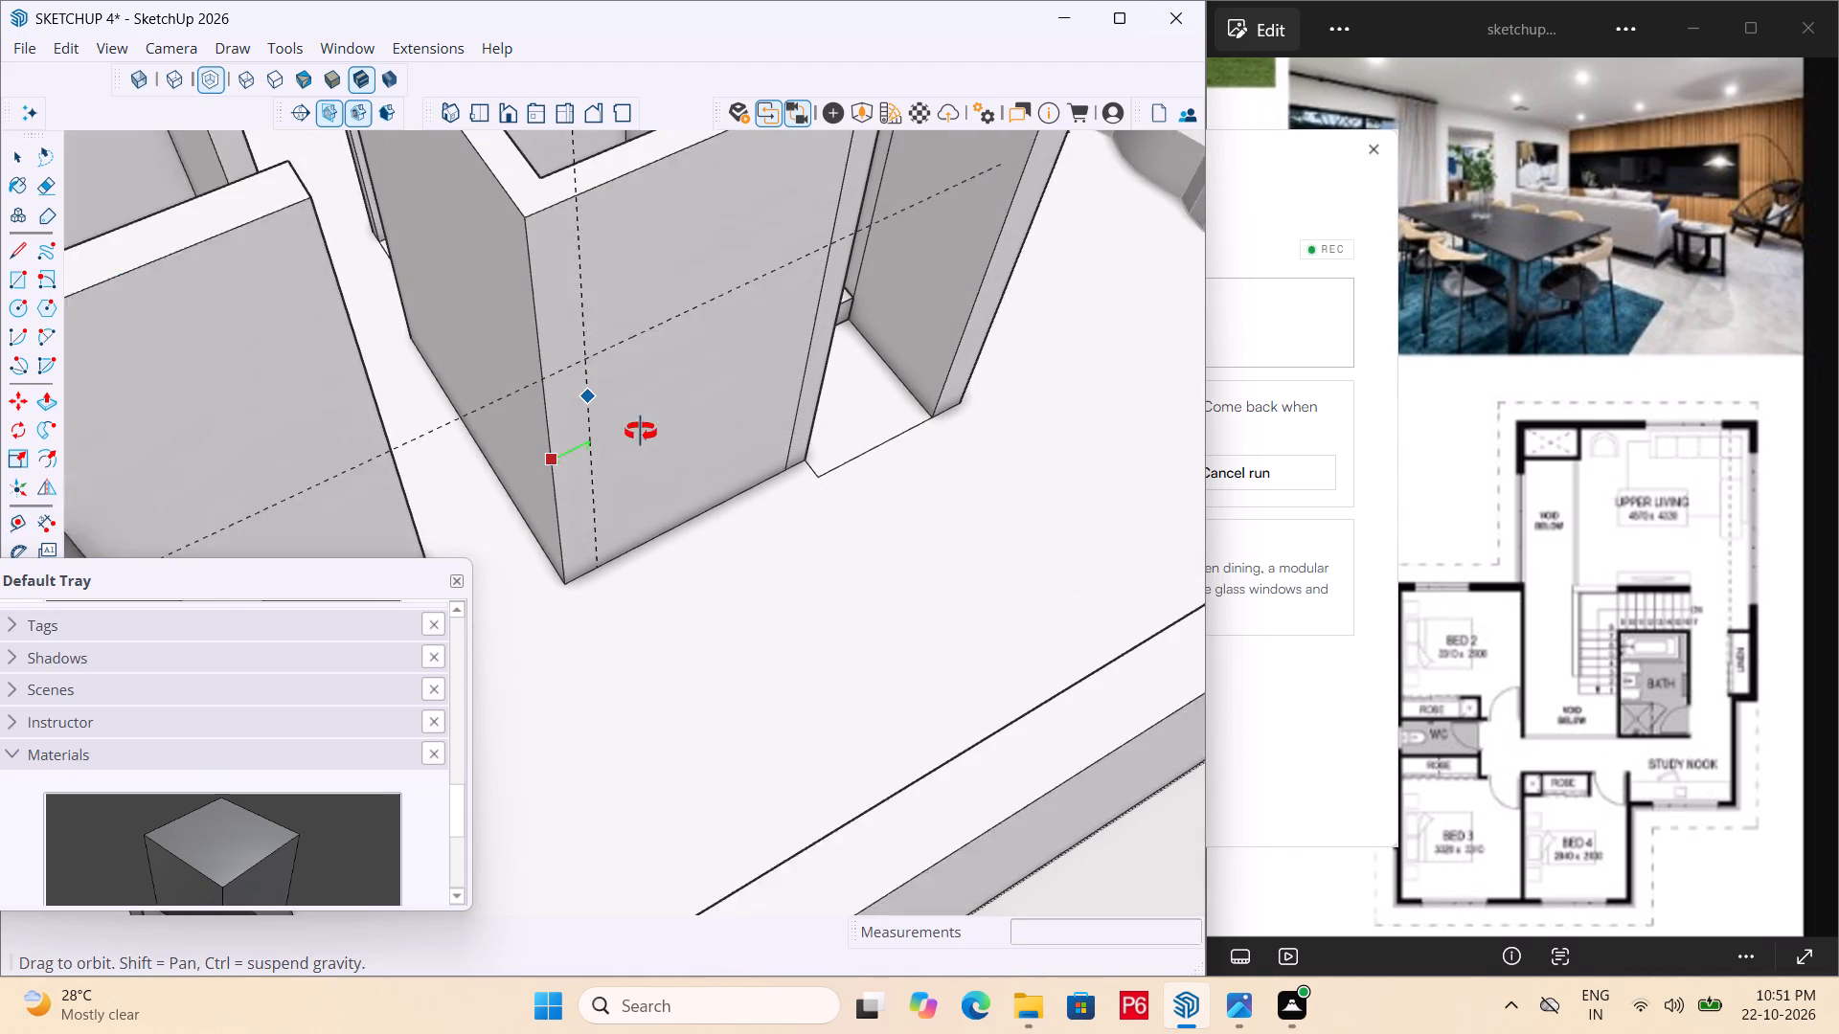
{"action": "middle_click_drag", "start_coordinate": [641, 432], "coordinate": [644, 438]}
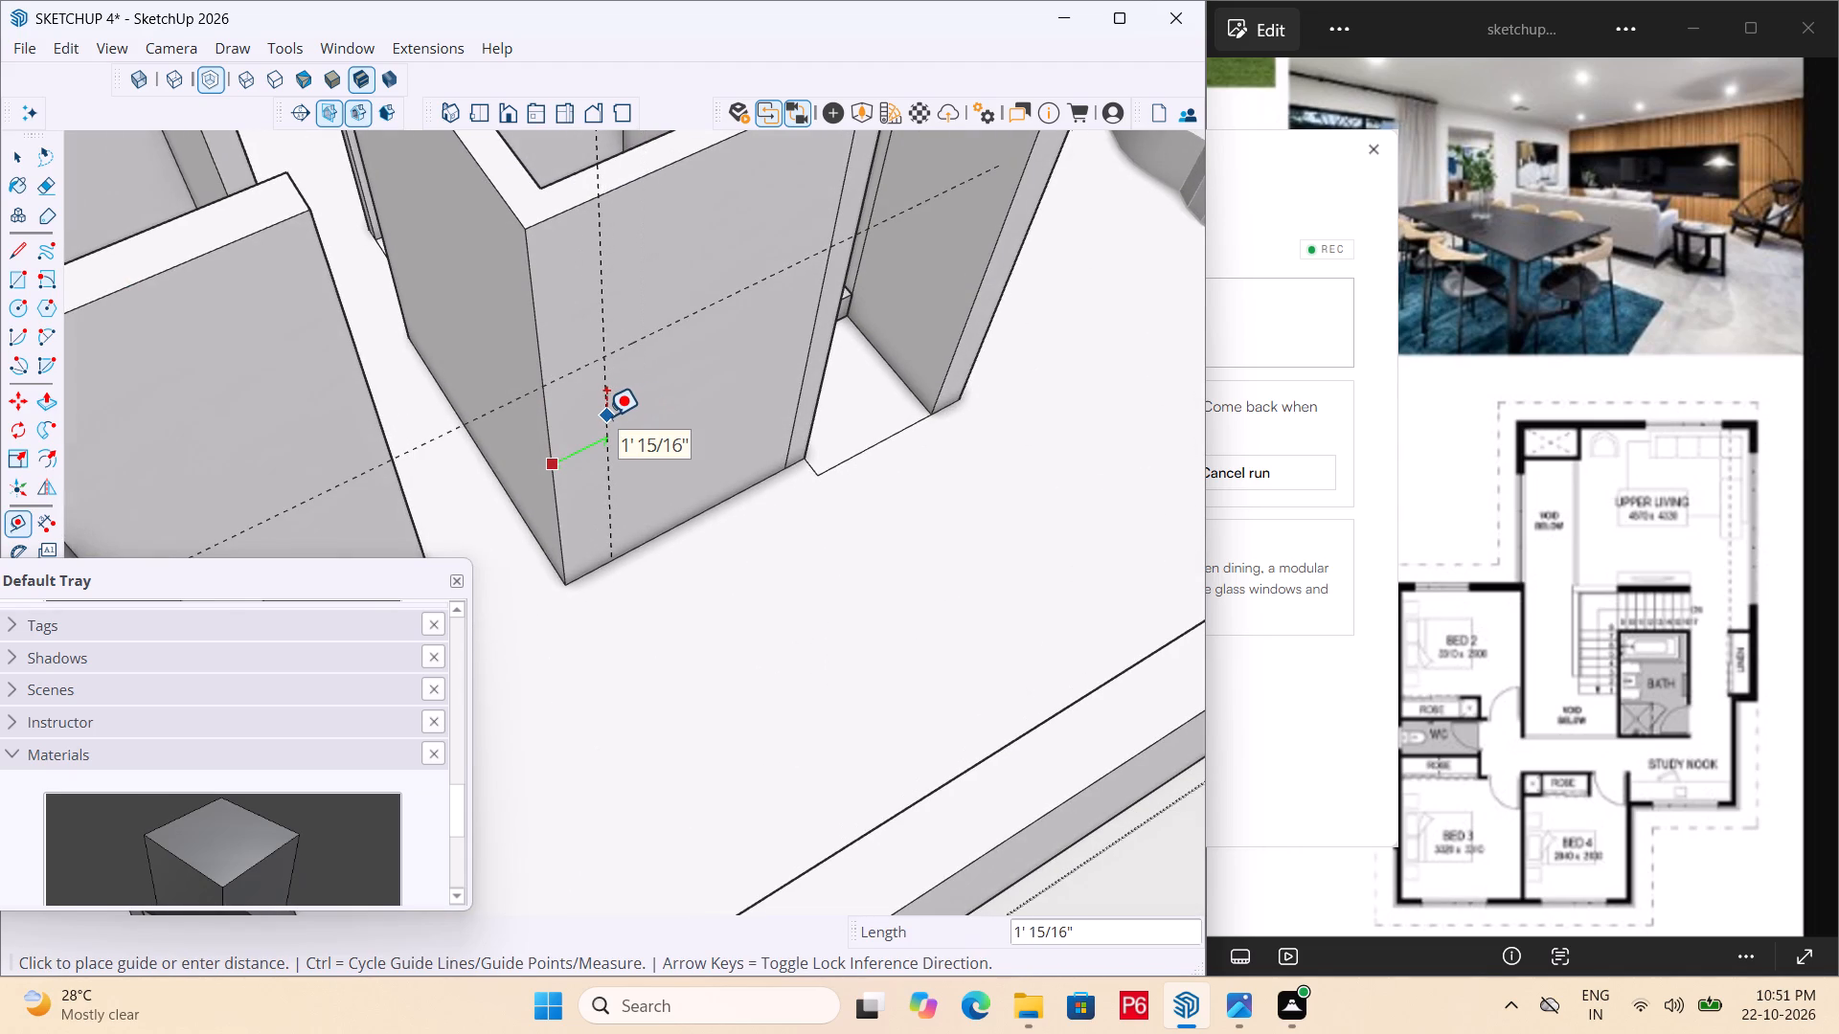
{"action": "left_click", "coordinate": [600, 420]}
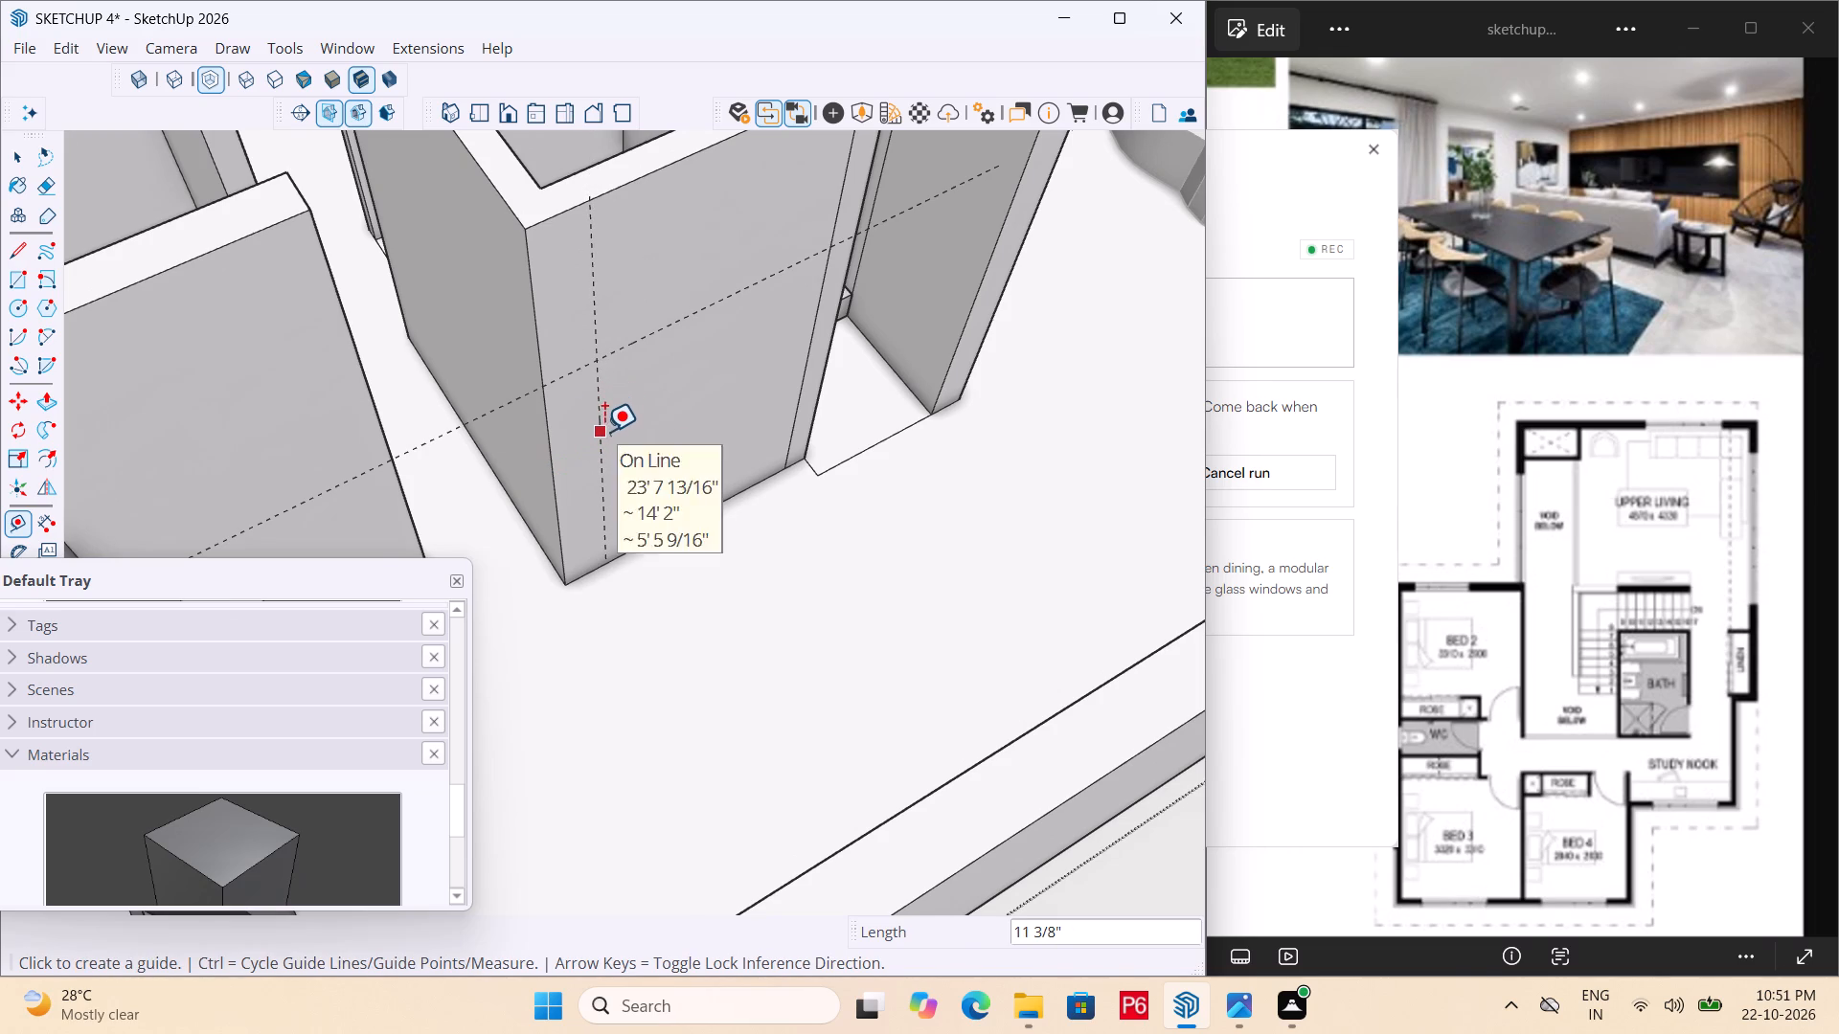
Place a second vertical guide line 2'6" from the first one on the same wall.
{"action": "left_click", "coordinate": [604, 432]}
{"action": "key", "text": "7"}
{"action": "key", "text": "BackSpace"}
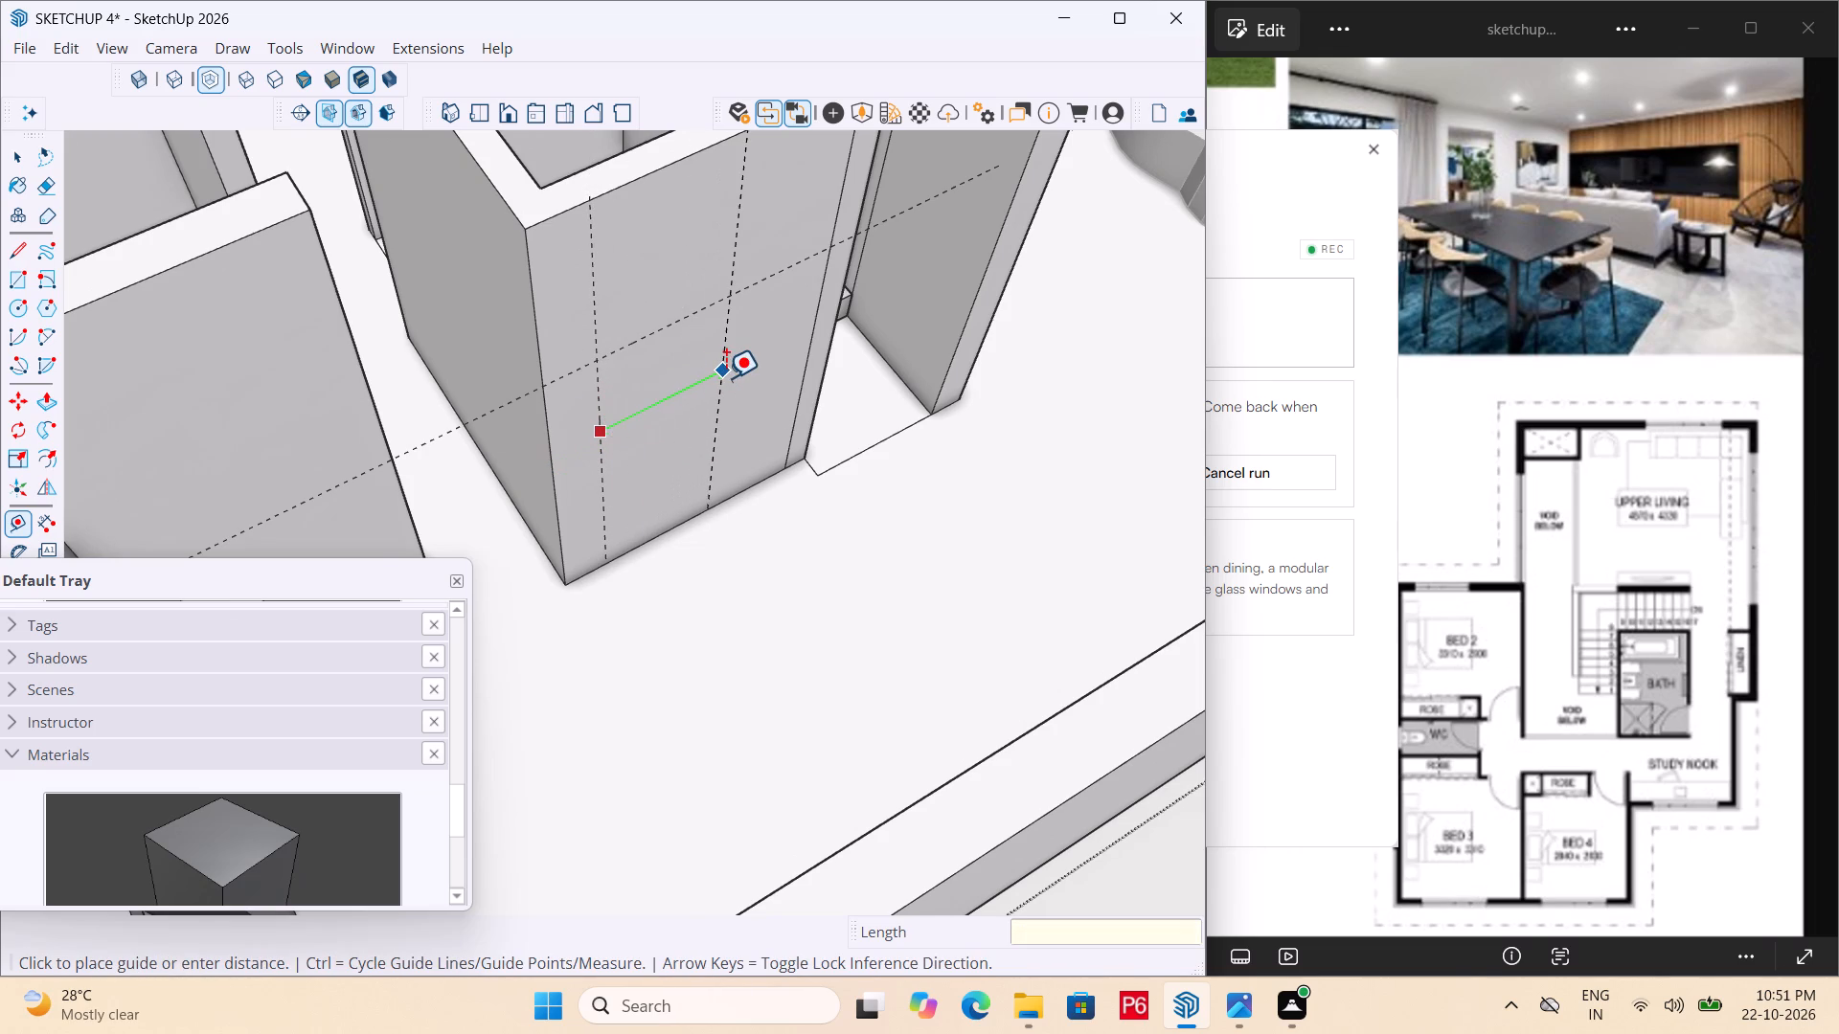
{"action": "key", "text": "3"}
{"action": "key", "text": "BackSpace"}
{"action": "type", "text": "2'6\""}
{"action": "key", "text": "Return"}
Draw the door outline rectangle between the two vertical guides, from the 7' guide down to the floor.
{"action": "middle_click_drag", "start_coordinate": [636, 321], "coordinate": [597, 231]}
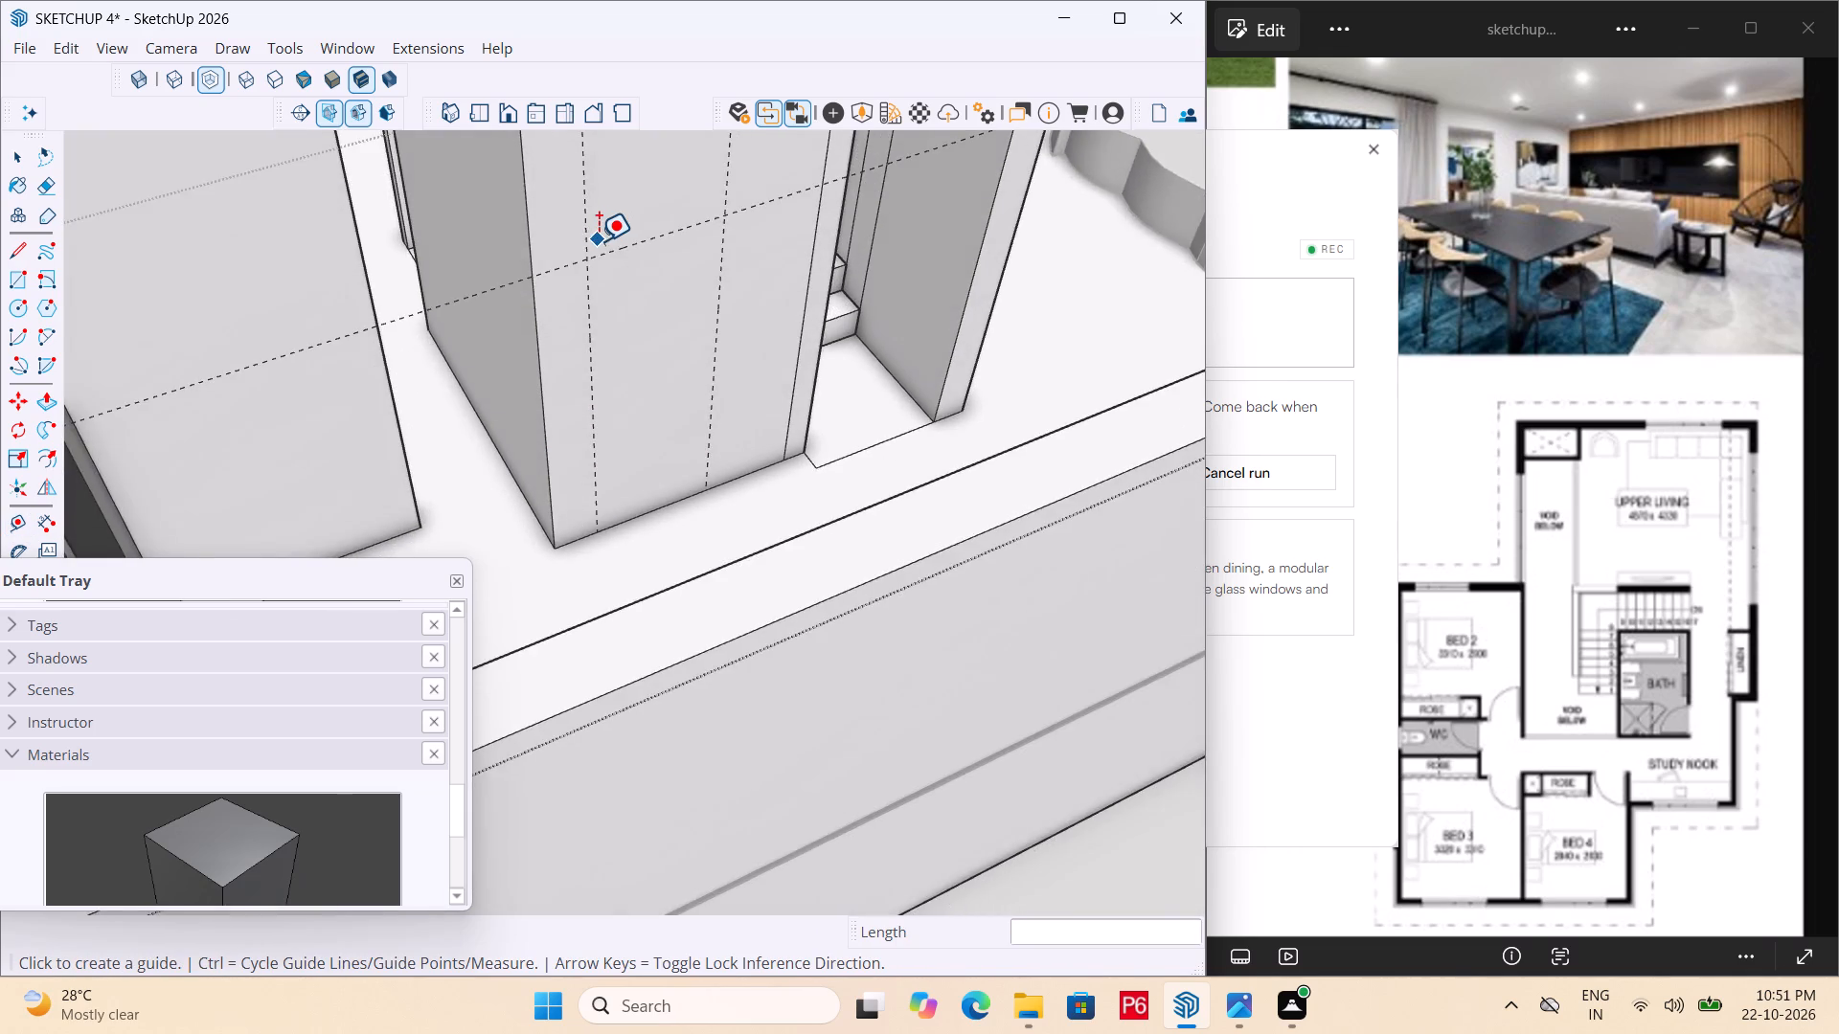
{"action": "scroll", "coordinate": [603, 245], "scroll_direction": "up", "scroll_amount": 3}
{"action": "key", "text": "t"}
{"action": "scroll", "coordinate": [634, 403], "scroll_direction": "down", "scroll_amount": 4}
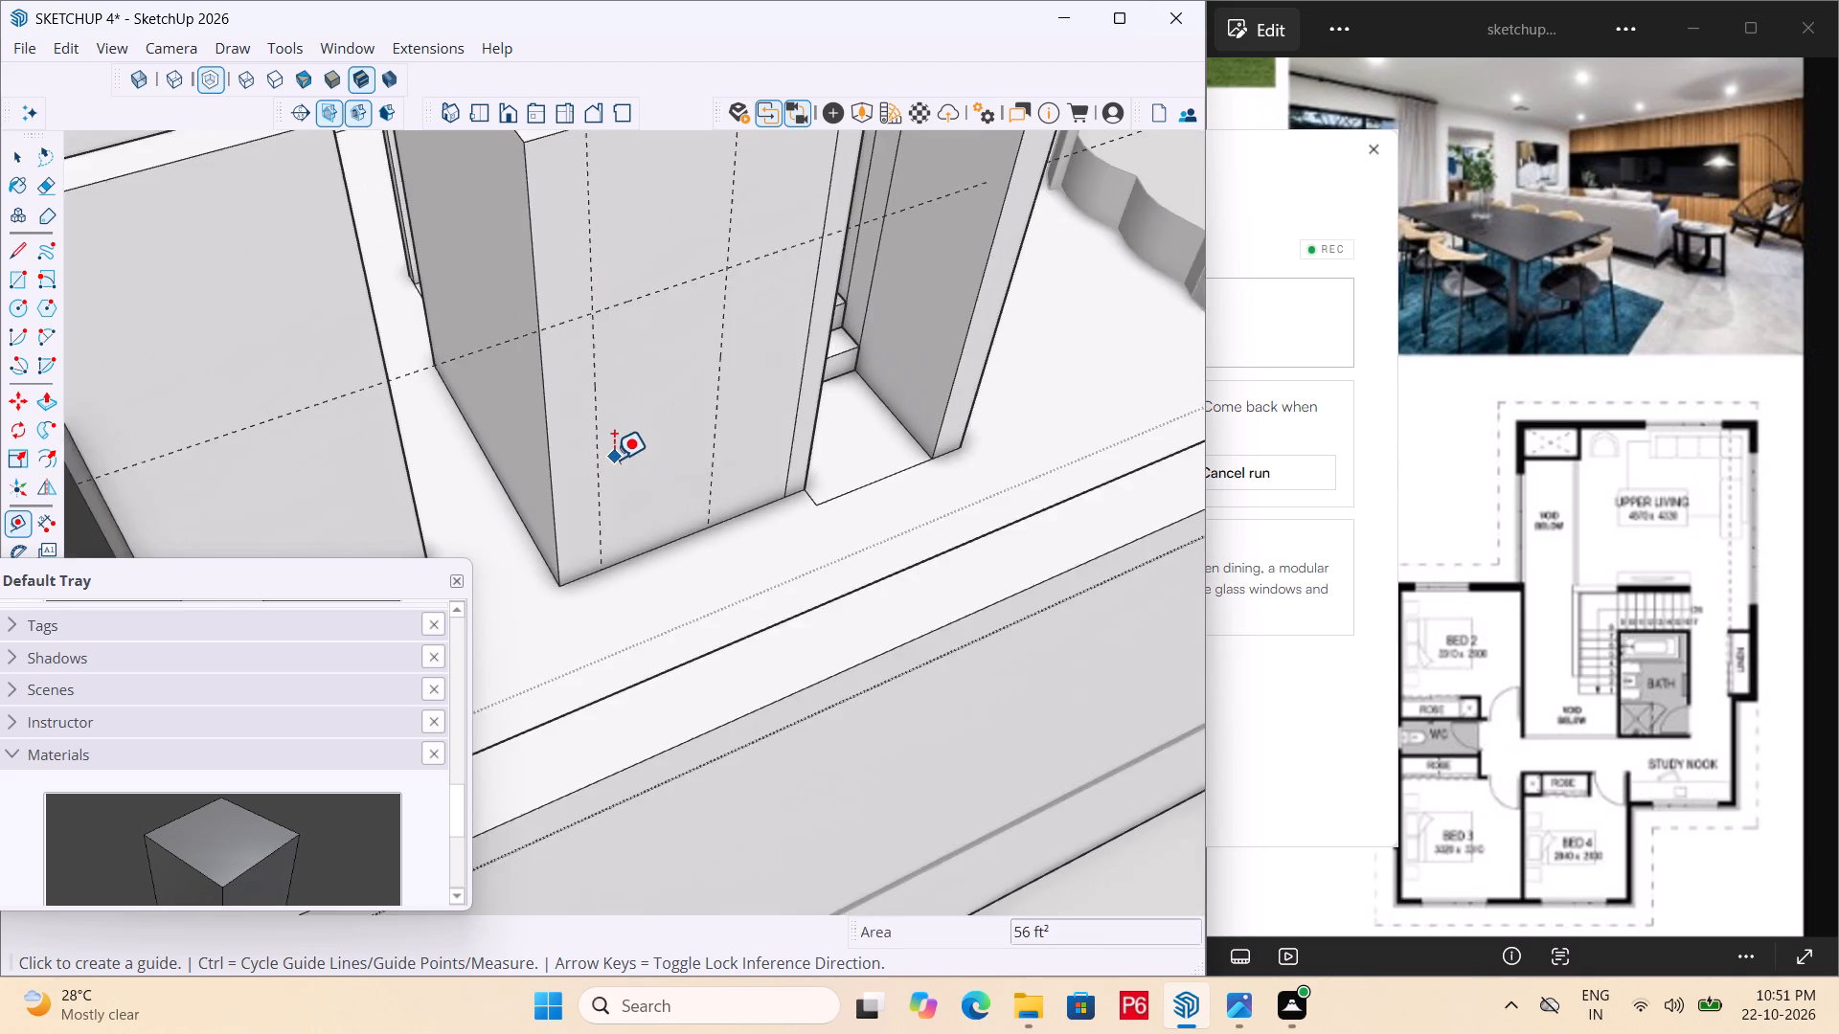
{"action": "key", "text": "r"}
{"action": "left_click", "coordinate": [599, 326]}
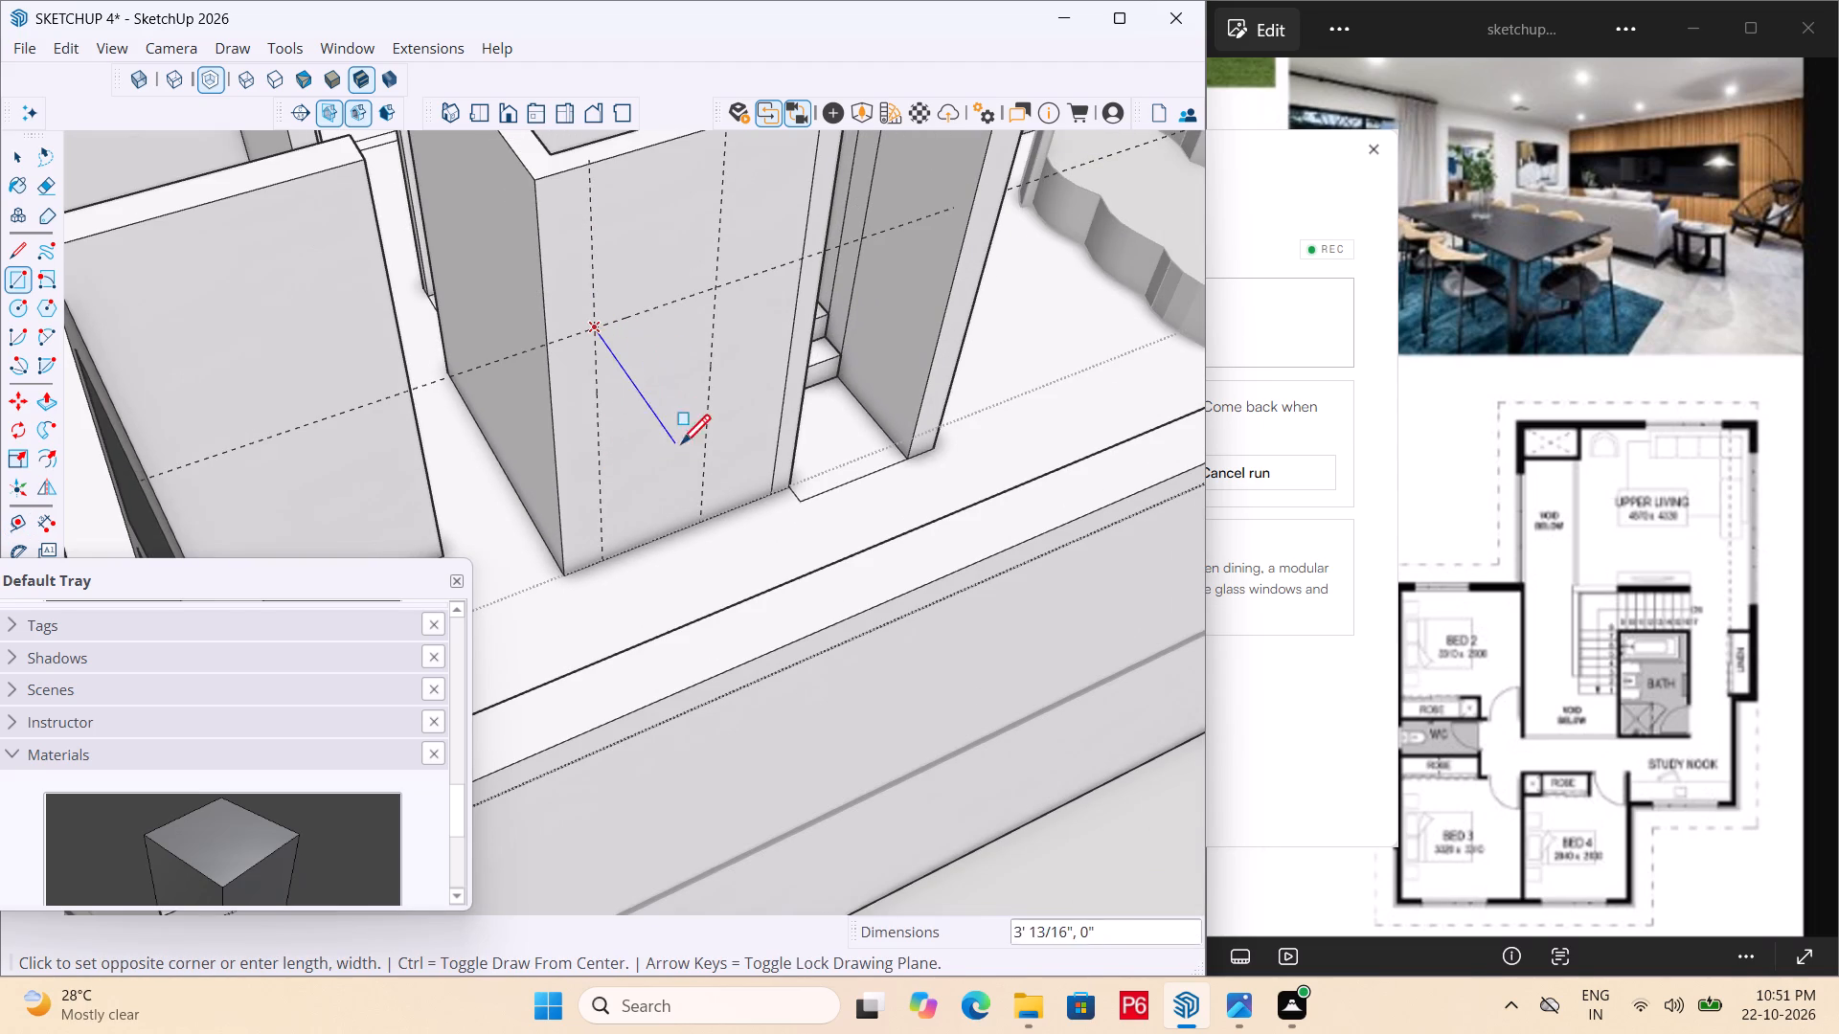
{"action": "left_click", "coordinate": [706, 518]}
Save the house model with the door outline drawn.
{"action": "key", "text": "ctrl+s"}
{"action": "key", "text": "ctrl+s"}
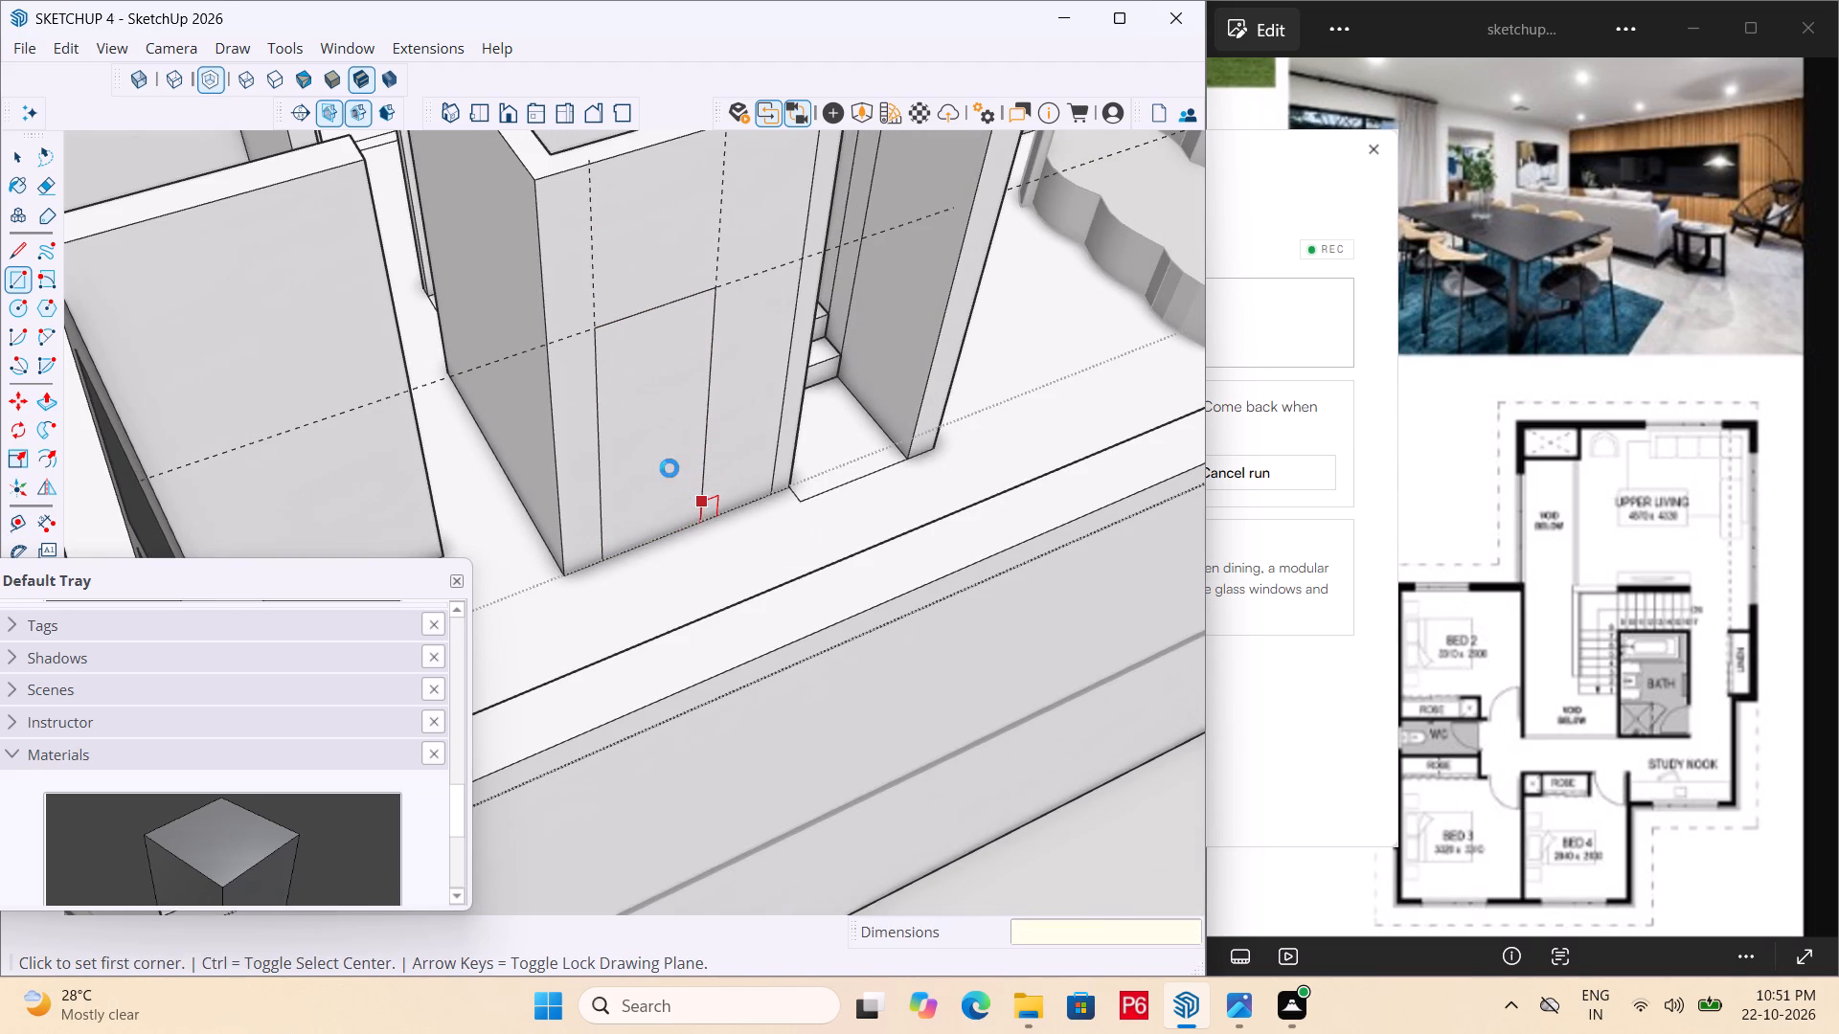
{"action": "key", "text": "ctrl+s"}
{"action": "key", "text": "ctrl+s"}
Erase the two vertical guides and the horizontal guide around the door outline.
{"action": "key", "text": "e"}
{"action": "left_click_drag", "start_coordinate": [594, 298], "coordinate": [720, 235]}
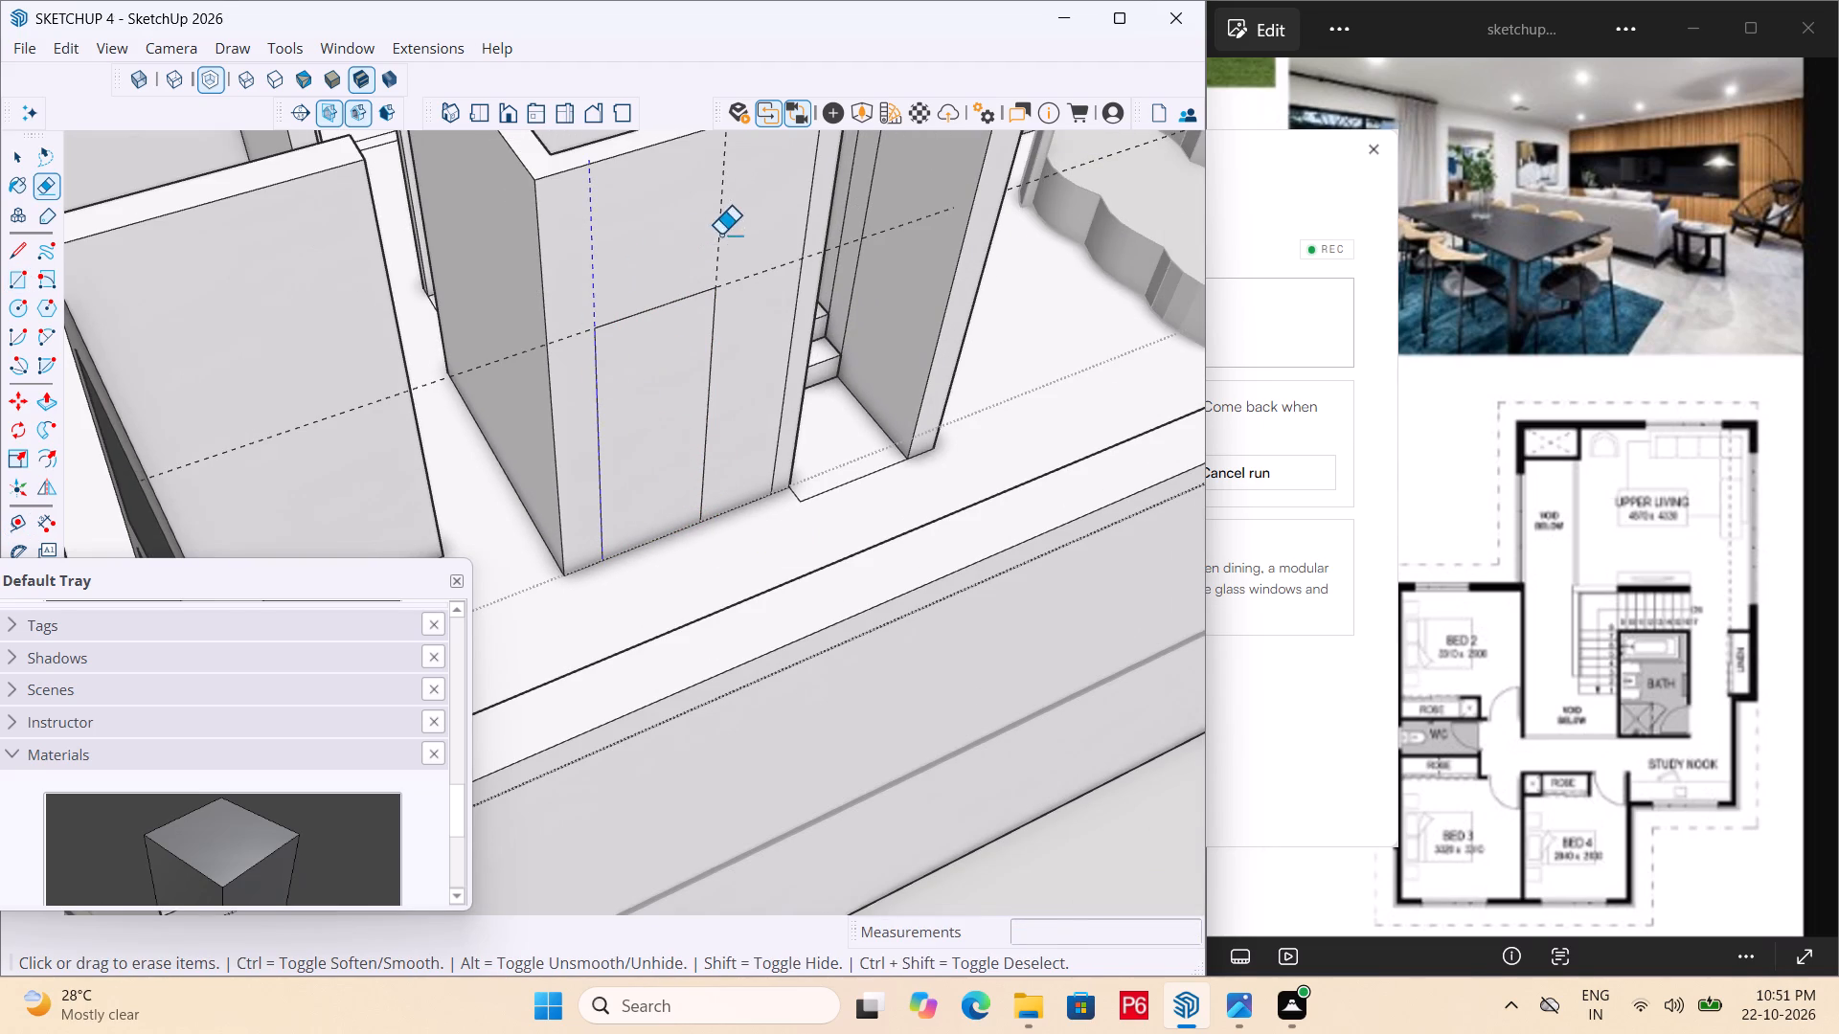
{"action": "left_click_drag", "start_coordinate": [720, 235], "coordinate": [728, 233]}
{"action": "left_click", "coordinate": [756, 268]}
Push/pull the door face 6" through the wall thickness to cut the bathroom doorway.
{"action": "scroll", "coordinate": [642, 438], "scroll_direction": "up", "scroll_amount": 1}
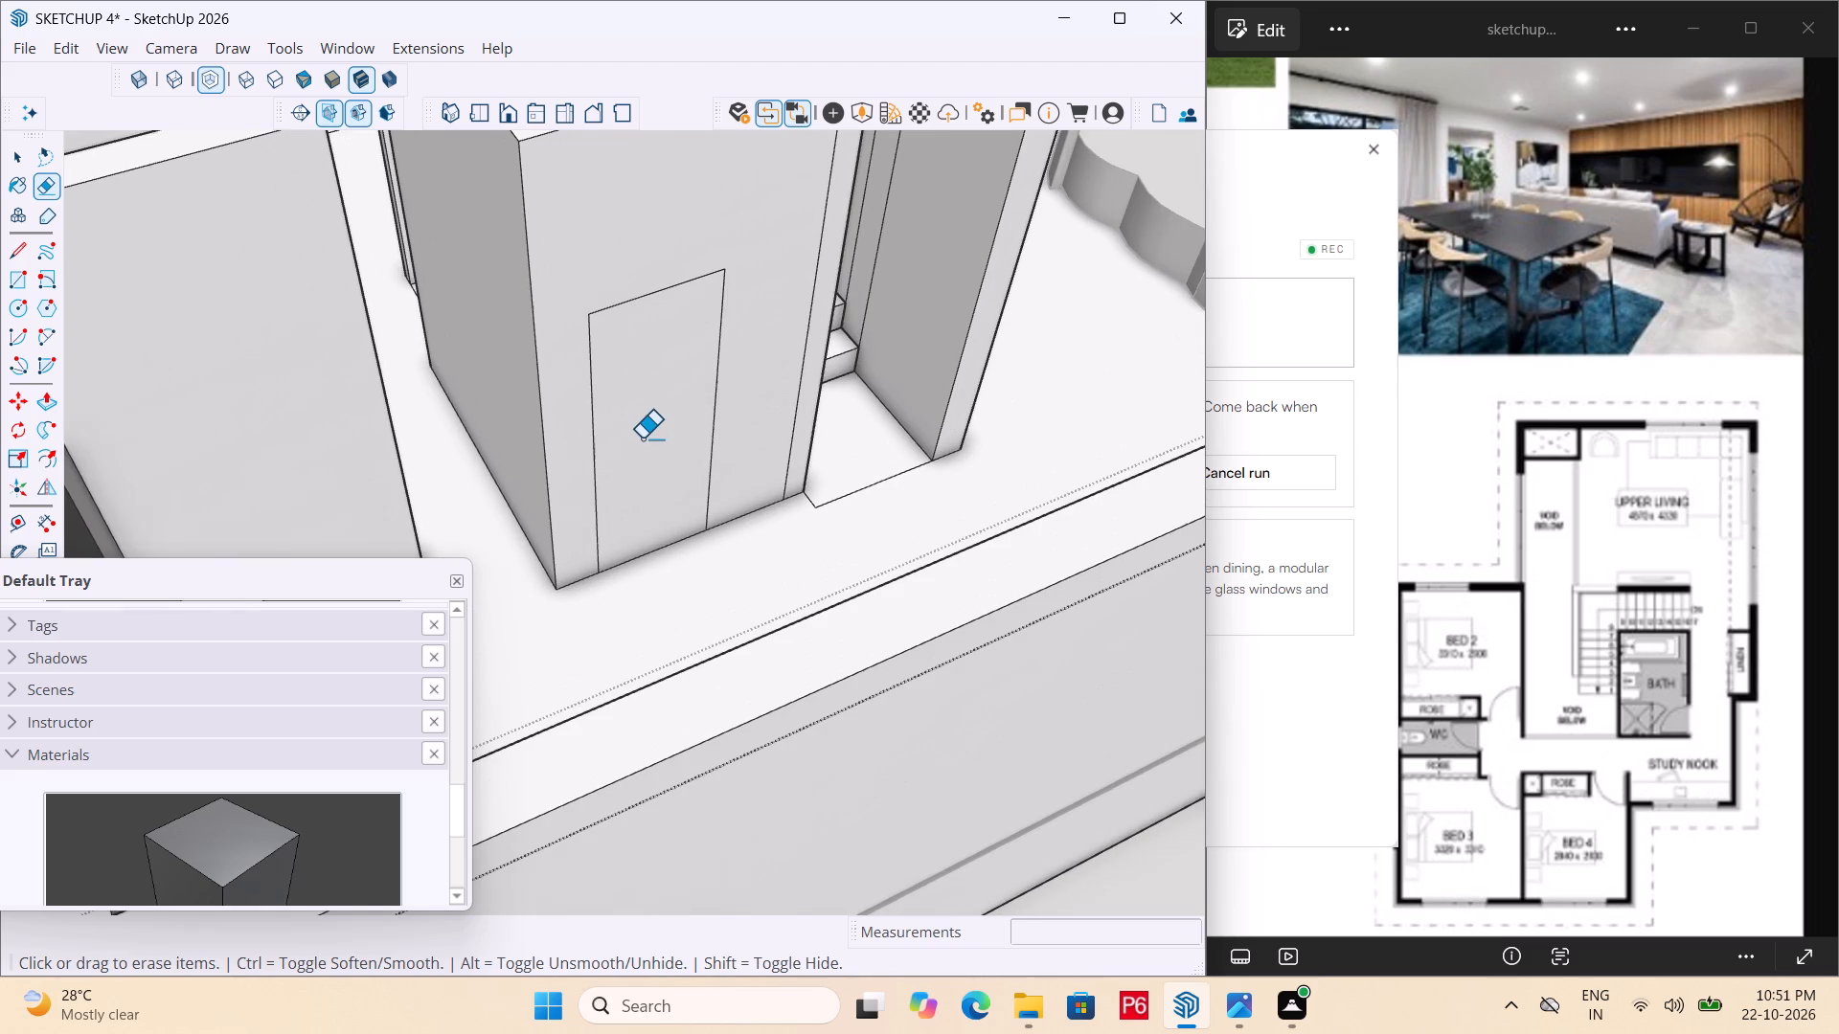
{"action": "key", "text": "p"}
{"action": "left_click", "coordinate": [629, 434]}
{"action": "middle_click_drag", "start_coordinate": [569, 309], "coordinate": [1436, 444]}
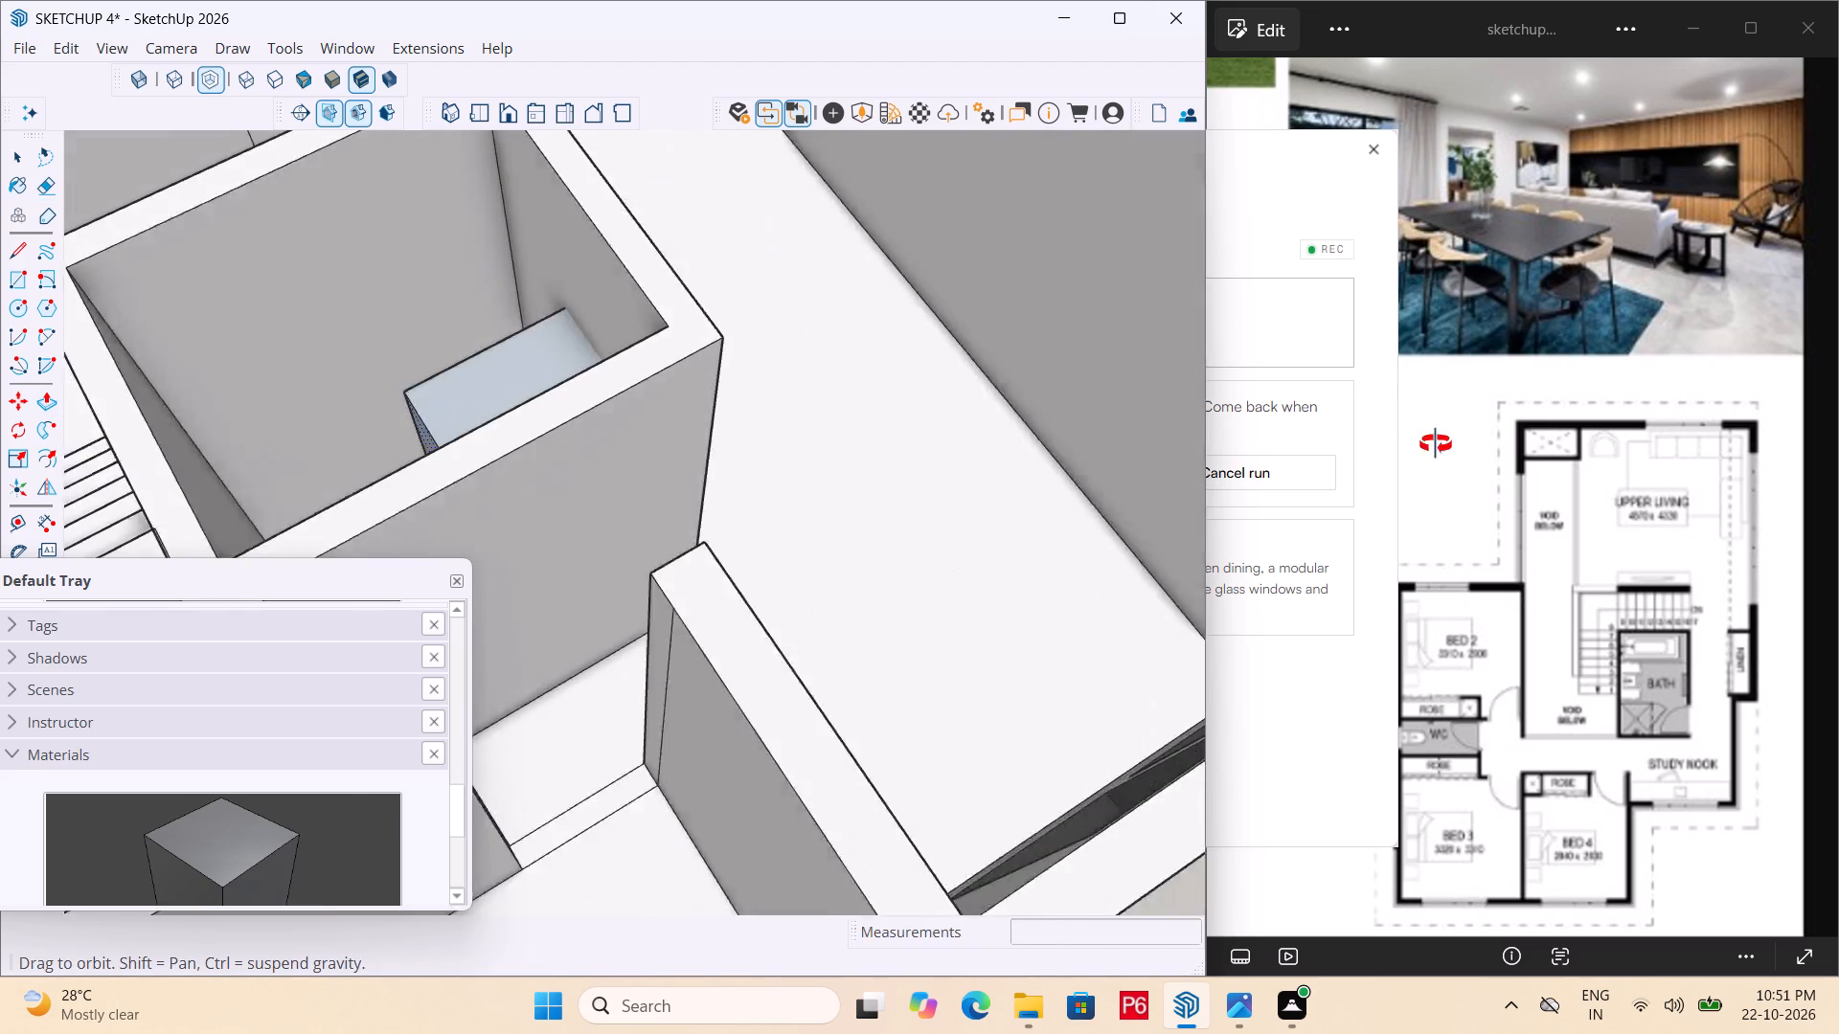
{"action": "middle_click_drag", "start_coordinate": [1436, 444], "coordinate": [1492, 427]}
{"action": "left_click", "coordinate": [595, 271]}
Examine the new bathroom doorway and the upper-floor layout around the stairs.
{"action": "middle_click_drag", "start_coordinate": [836, 308], "coordinate": [125, 302]}
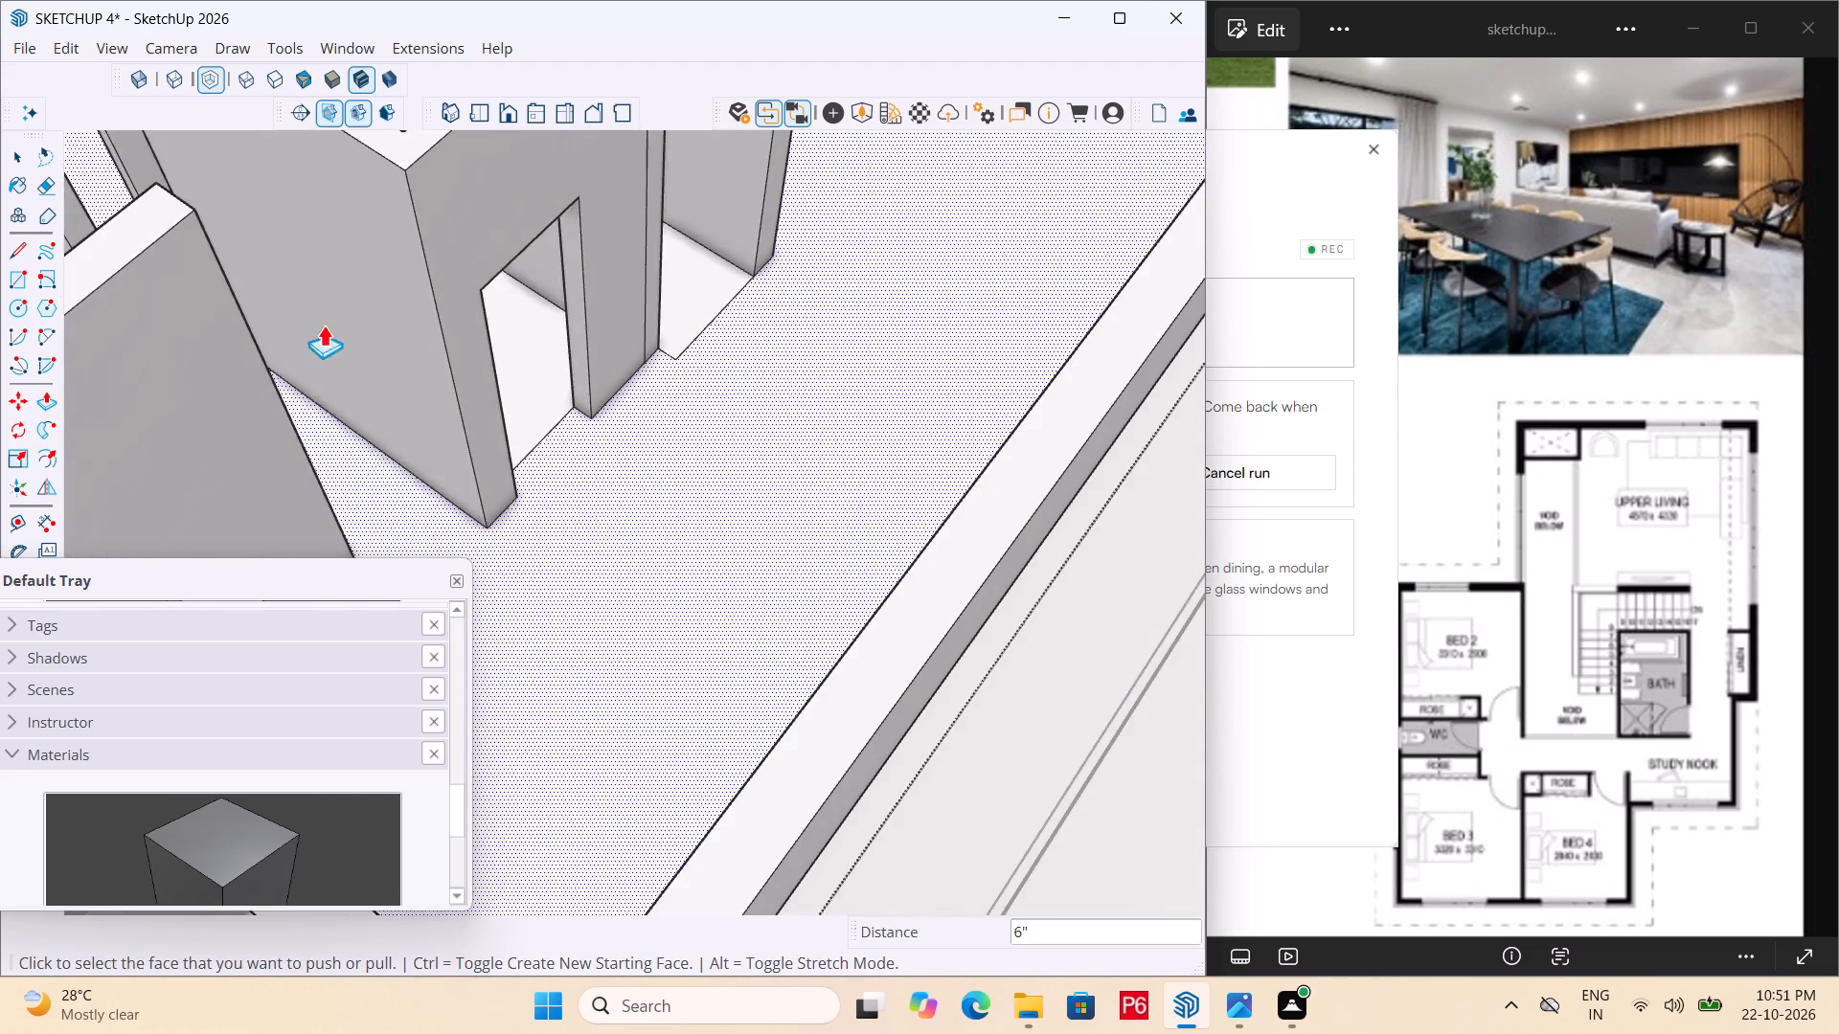
{"action": "scroll", "coordinate": [643, 528], "scroll_direction": "down", "scroll_amount": 5}
{"action": "middle_click_drag", "start_coordinate": [564, 472], "coordinate": [414, 402]}
{"action": "scroll", "coordinate": [422, 357], "scroll_direction": "up", "scroll_amount": 1}
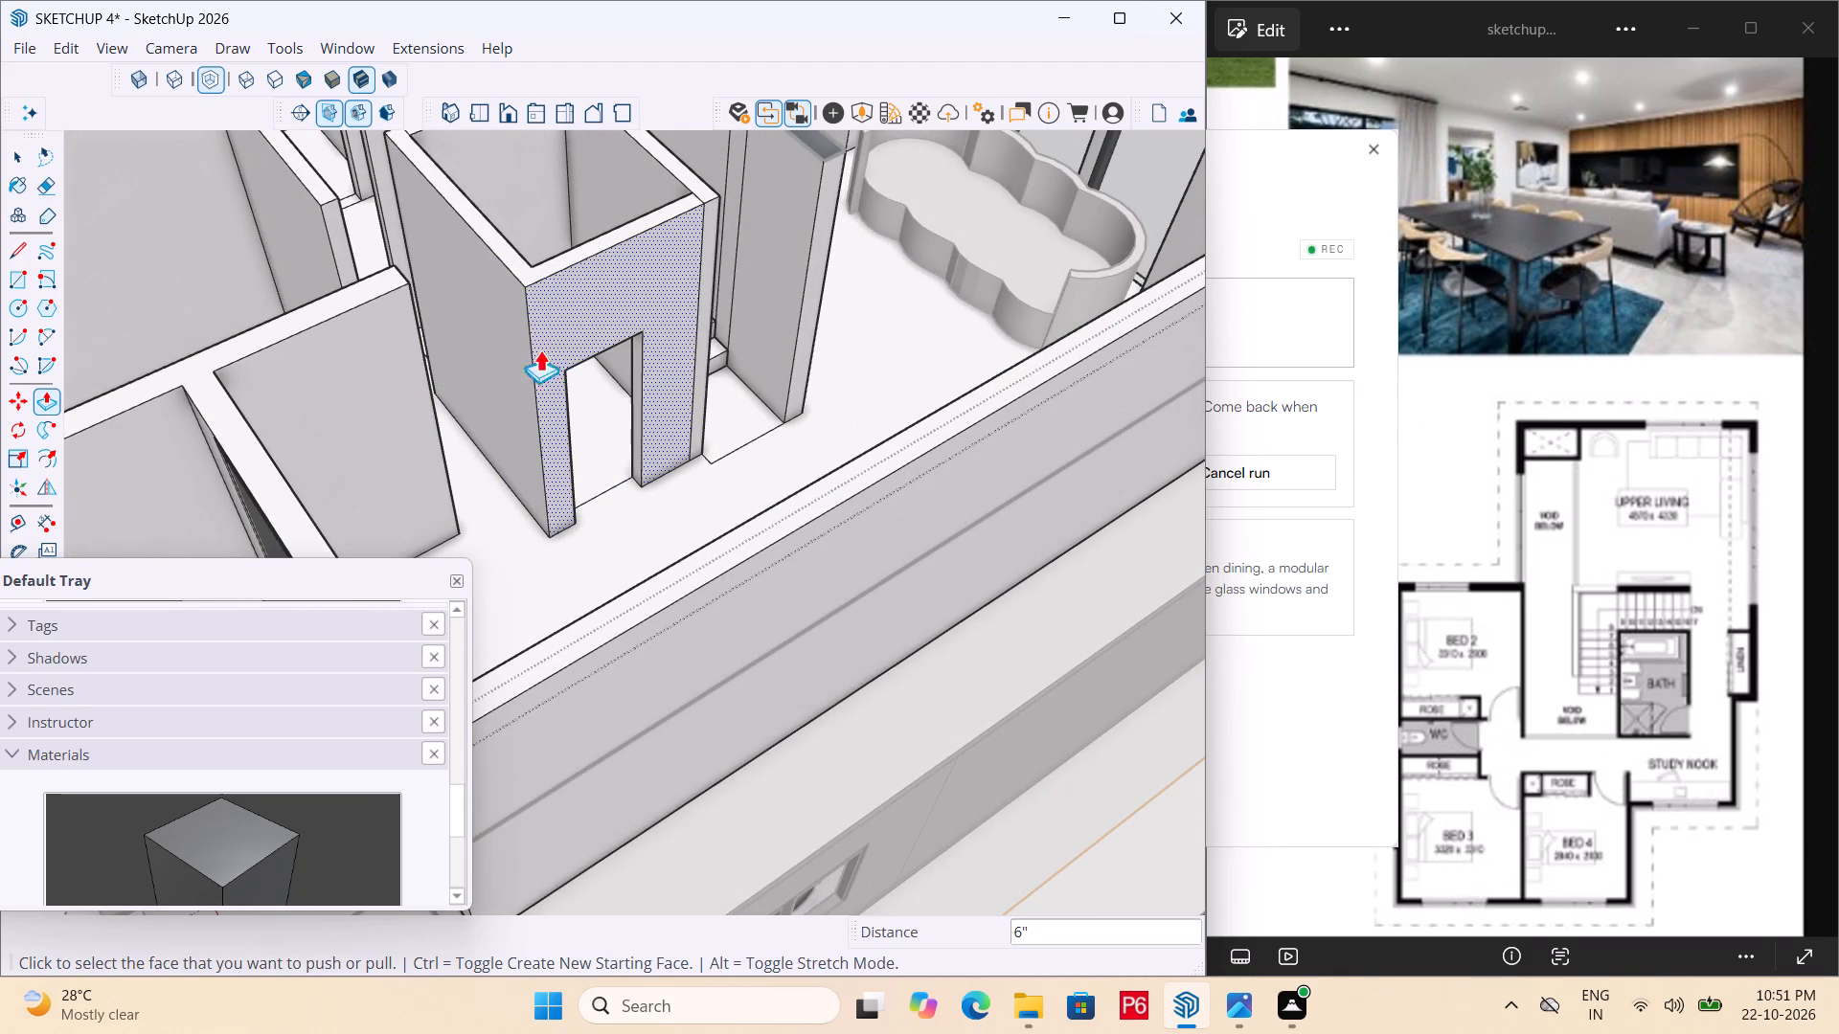
{"action": "scroll", "coordinate": [597, 469], "scroll_direction": "down", "scroll_amount": 5}
{"action": "middle_click_drag", "start_coordinate": [490, 466], "coordinate": [957, 551]}
{"action": "middle_click_drag", "start_coordinate": [475, 411], "coordinate": [795, 429]}
{"action": "scroll", "coordinate": [475, 413], "scroll_direction": "down", "scroll_amount": 1}
Leave the floor group's editing and select the curved scalloped group in the upper living area.
{"action": "key", "text": "space"}
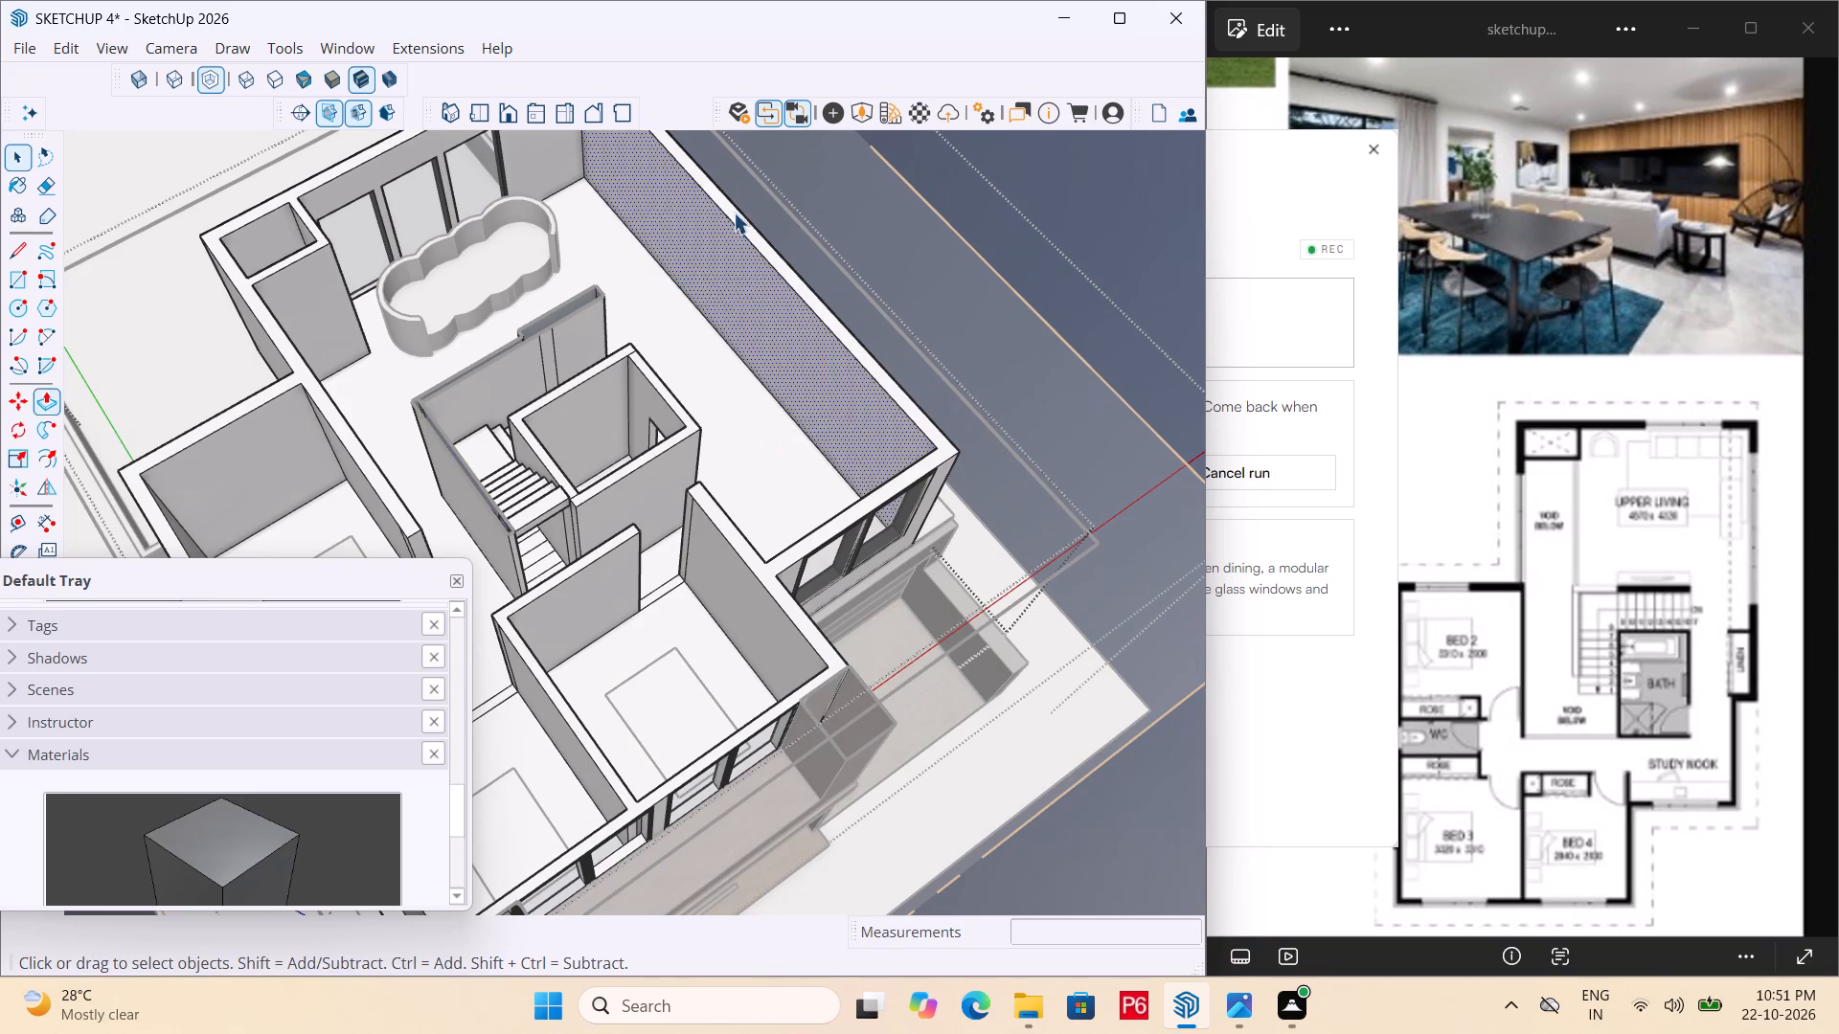
{"action": "scroll", "coordinate": [496, 241], "scroll_direction": "up", "scroll_amount": 2}
{"action": "left_click", "coordinate": [495, 241]}
{"action": "middle_click_drag", "start_coordinate": [675, 231], "coordinate": [218, 339]}
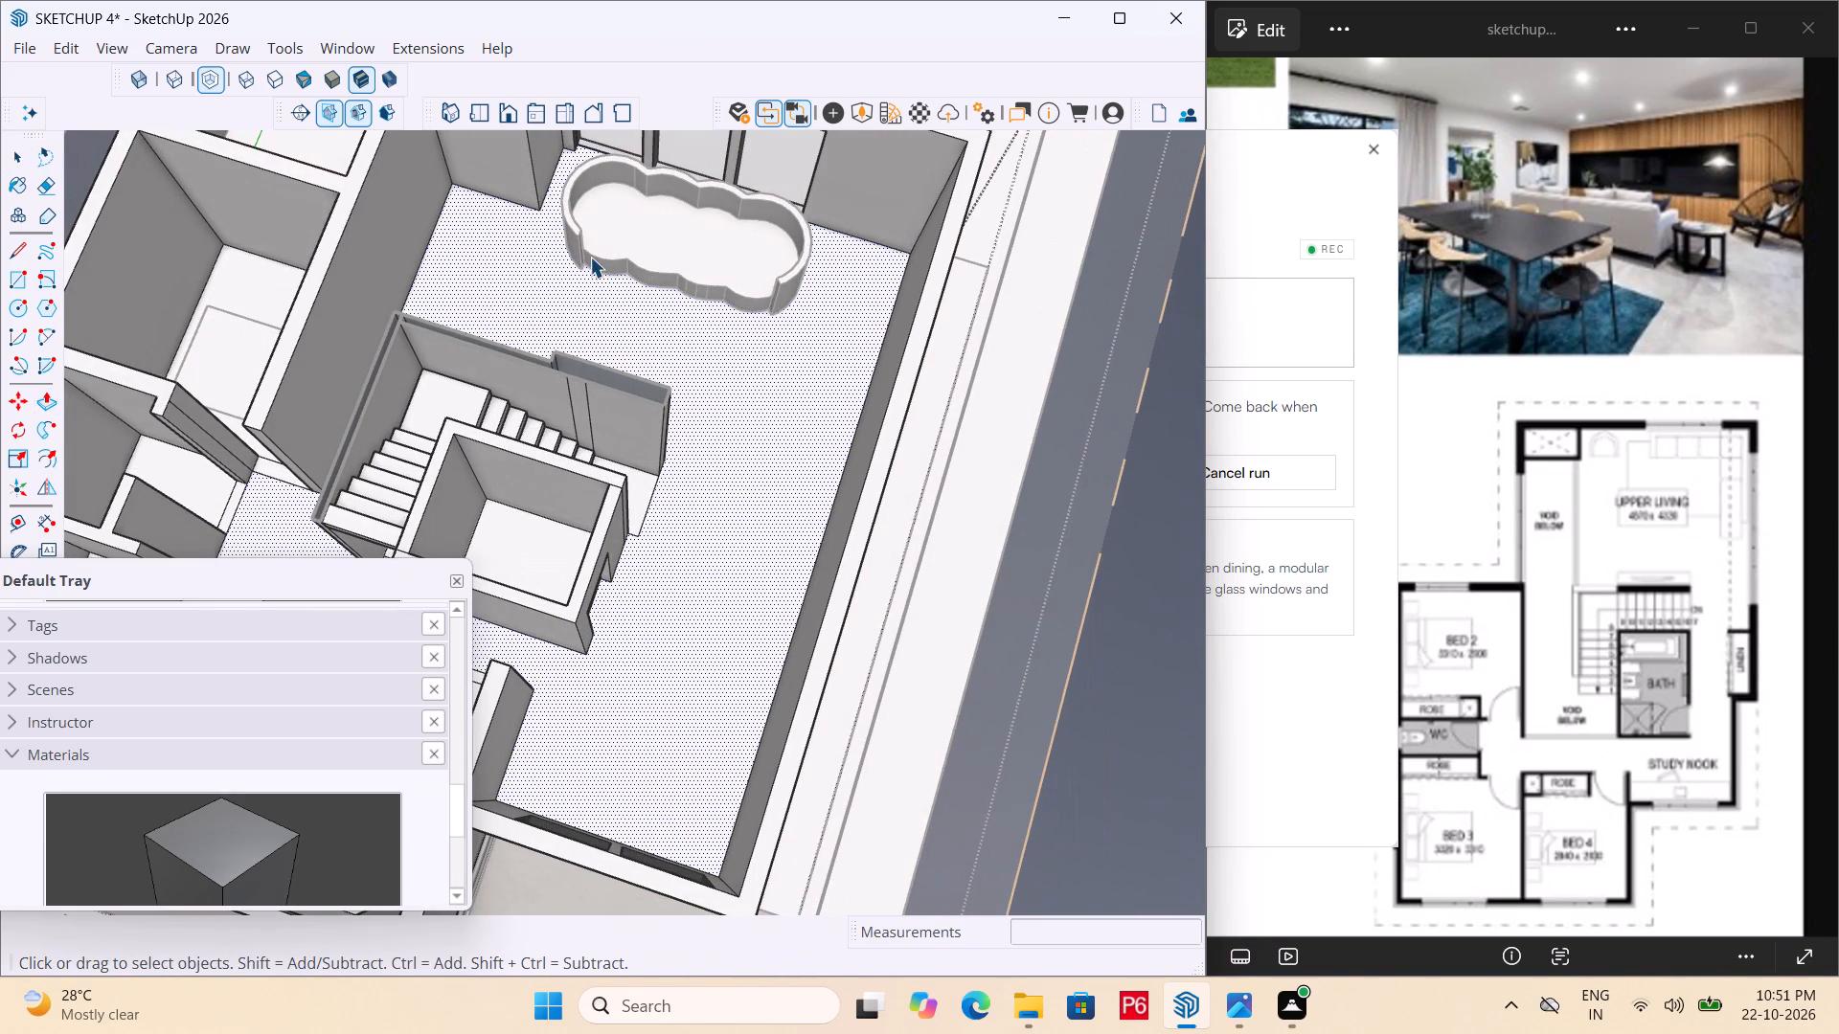
{"action": "left_click", "coordinate": [590, 257]}
{"action": "left_click", "coordinate": [602, 243]}
{"action": "middle_click_drag", "start_coordinate": [783, 325], "coordinate": [897, 58]}
{"action": "double_click", "coordinate": [949, 282]}
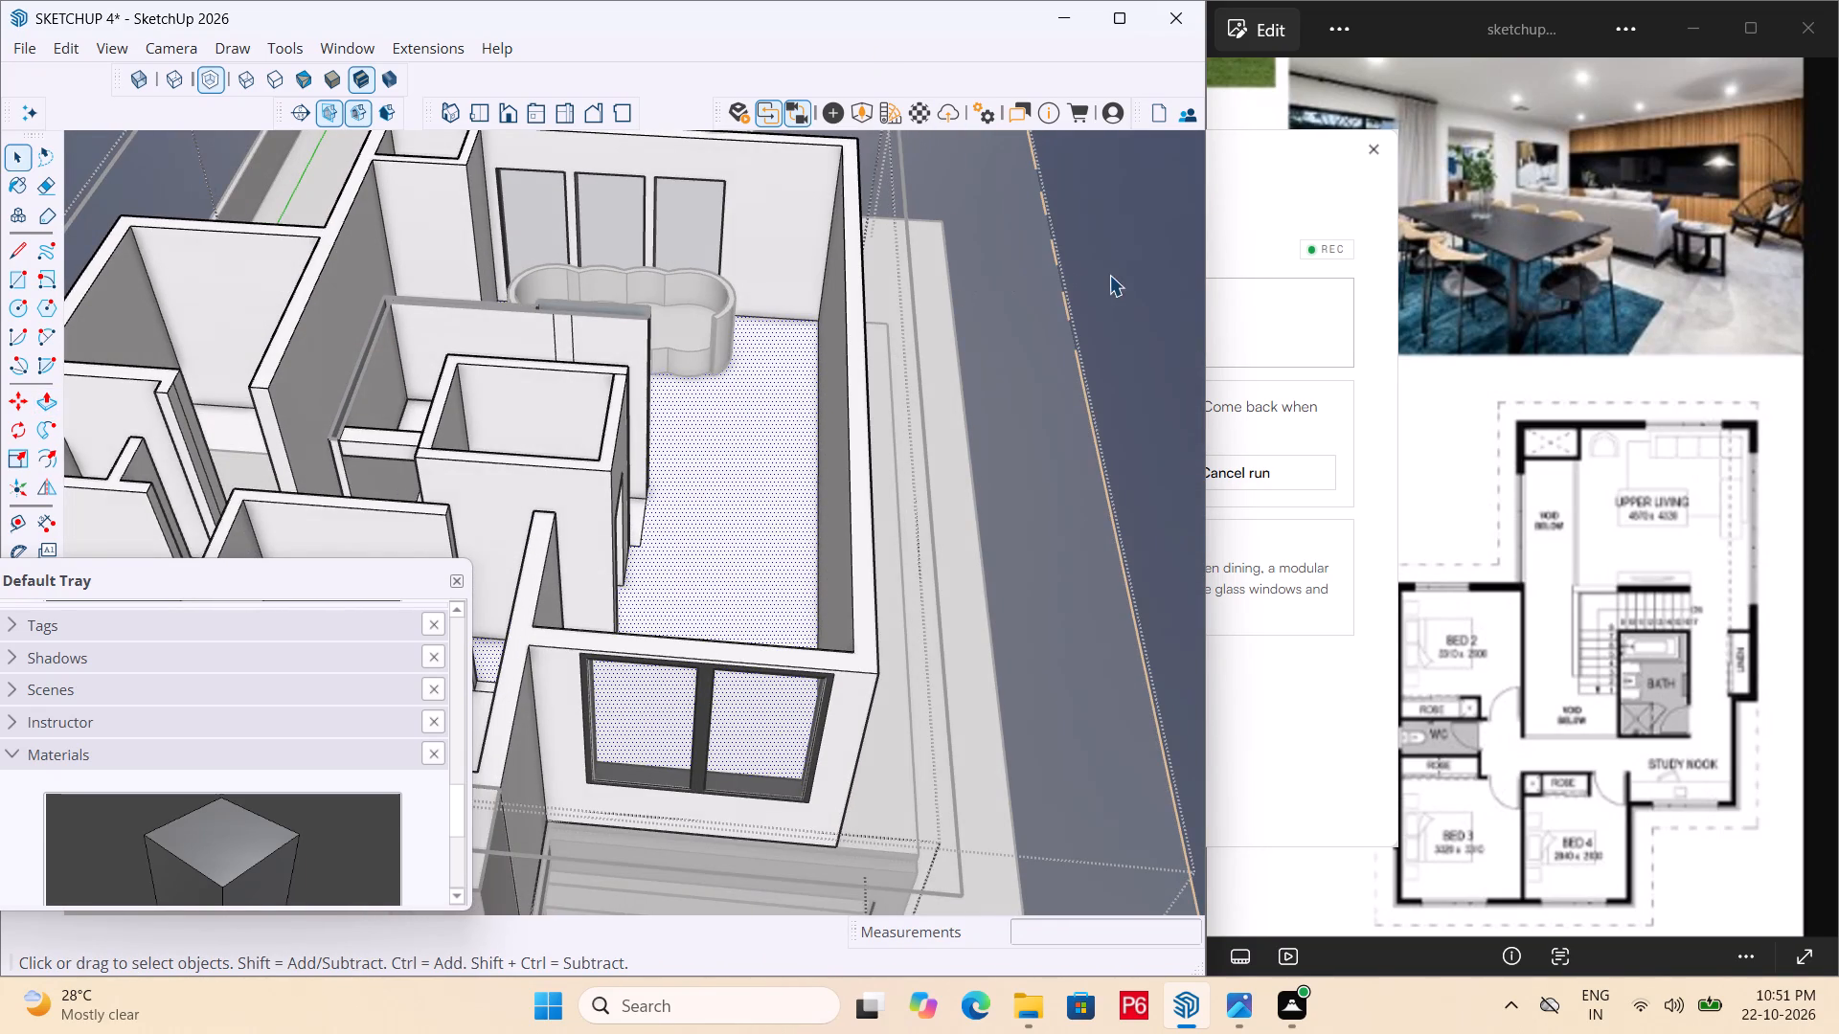
{"action": "double_click", "coordinate": [1109, 275]}
{"action": "left_click", "coordinate": [697, 321]}
{"action": "scroll", "coordinate": [628, 334], "scroll_direction": "up", "scroll_amount": 4}
{"action": "middle_click_drag", "start_coordinate": [560, 350], "coordinate": [544, 351]}
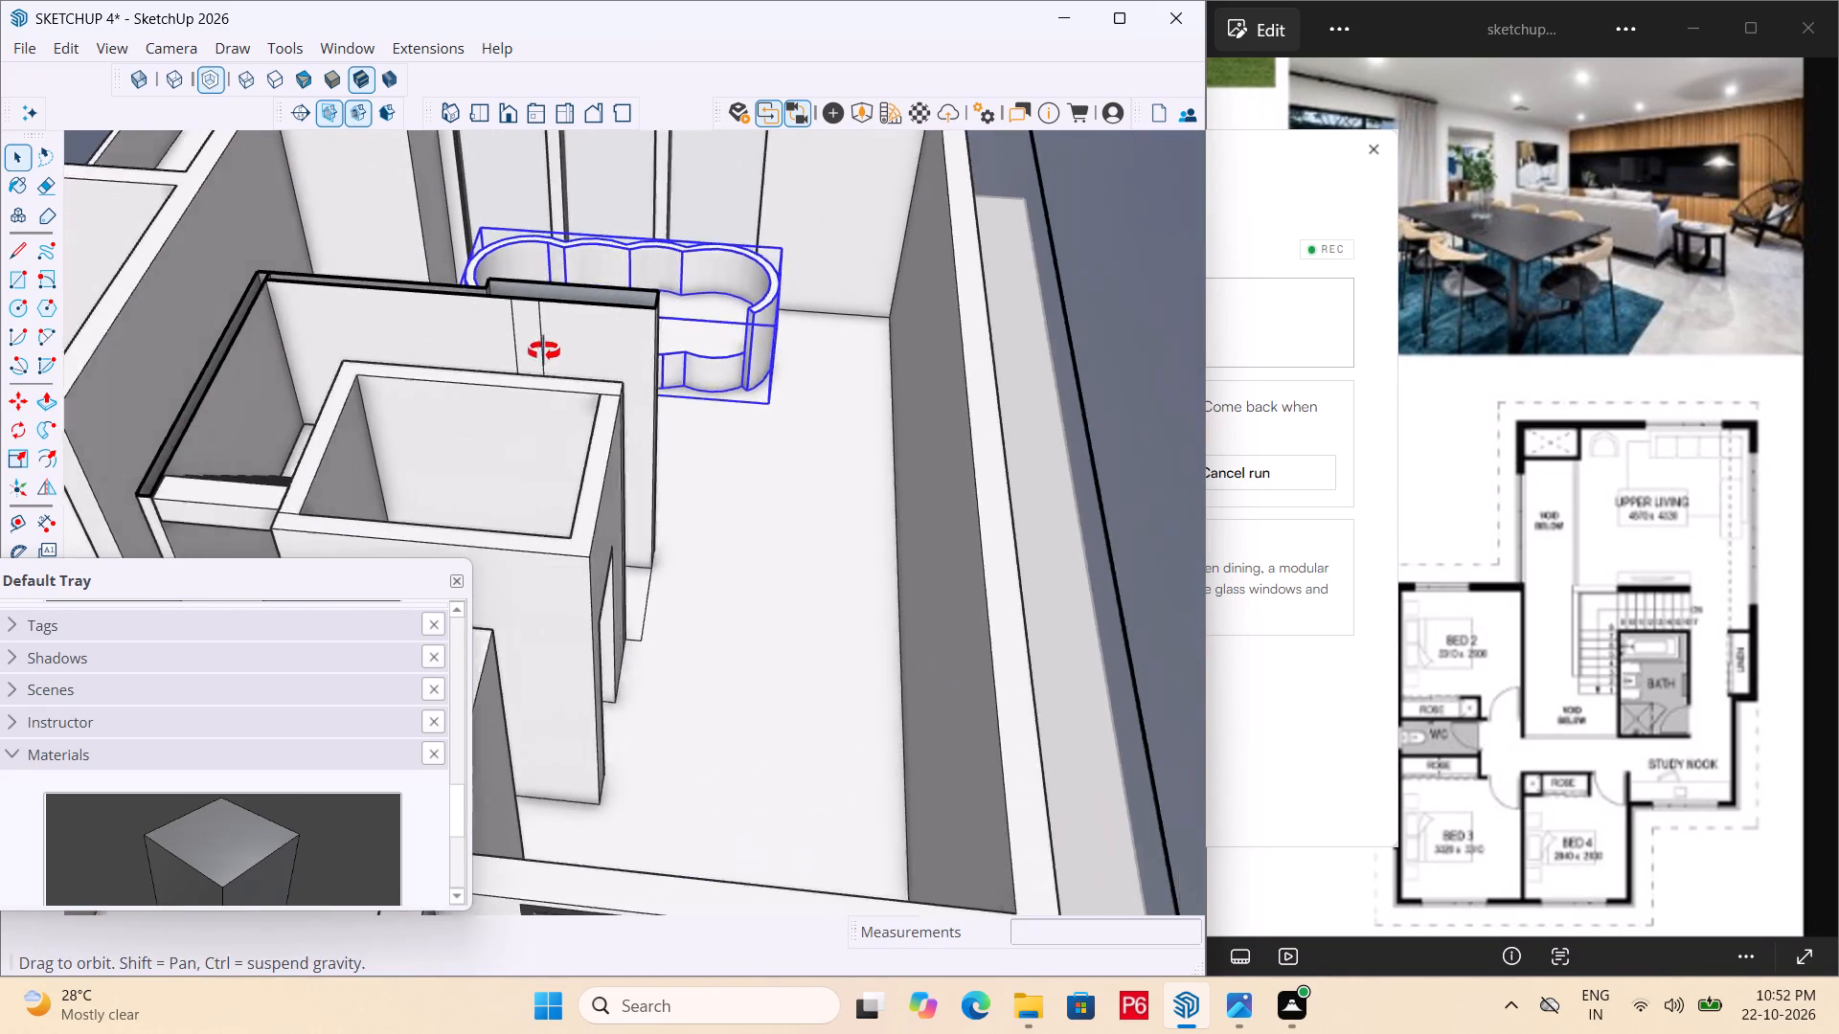
{"action": "middle_click_drag", "start_coordinate": [544, 351], "coordinate": [362, 385]}
{"action": "middle_click_drag", "start_coordinate": [562, 327], "coordinate": [590, 393]}
{"action": "scroll", "coordinate": [897, 407], "scroll_direction": "down", "scroll_amount": 5}
{"action": "middle_click_drag", "start_coordinate": [640, 374], "coordinate": [523, 401]}
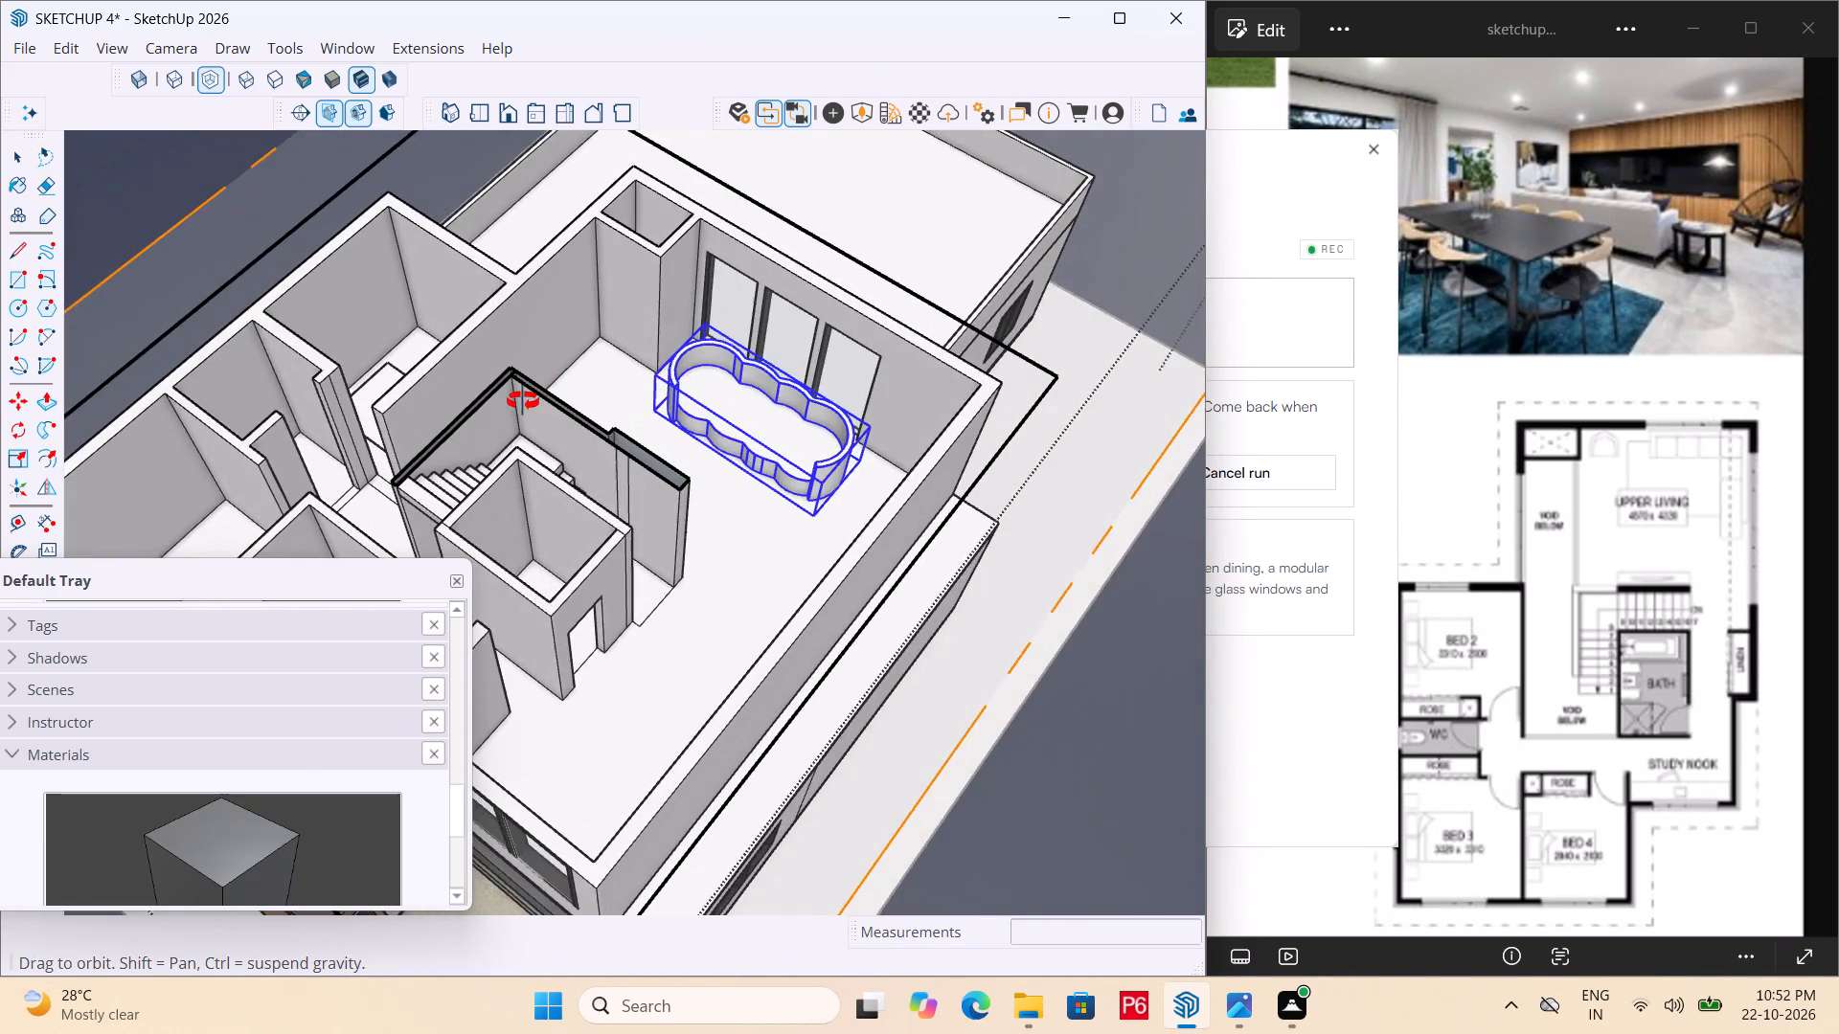
{"action": "middle_click_drag", "start_coordinate": [523, 401], "coordinate": [523, 404]}
{"action": "scroll", "coordinate": [790, 428], "scroll_direction": "up", "scroll_amount": 3}
Save the house model with the bathroom doorway cut.
{"action": "key", "text": "ctrl+s"}
{"action": "key", "text": "ctrl+s"}
{"action": "key", "text": "ctrl+s"}
{"action": "key", "text": "ctrl+s"}
{"action": "key", "text": "ctrl+s"}
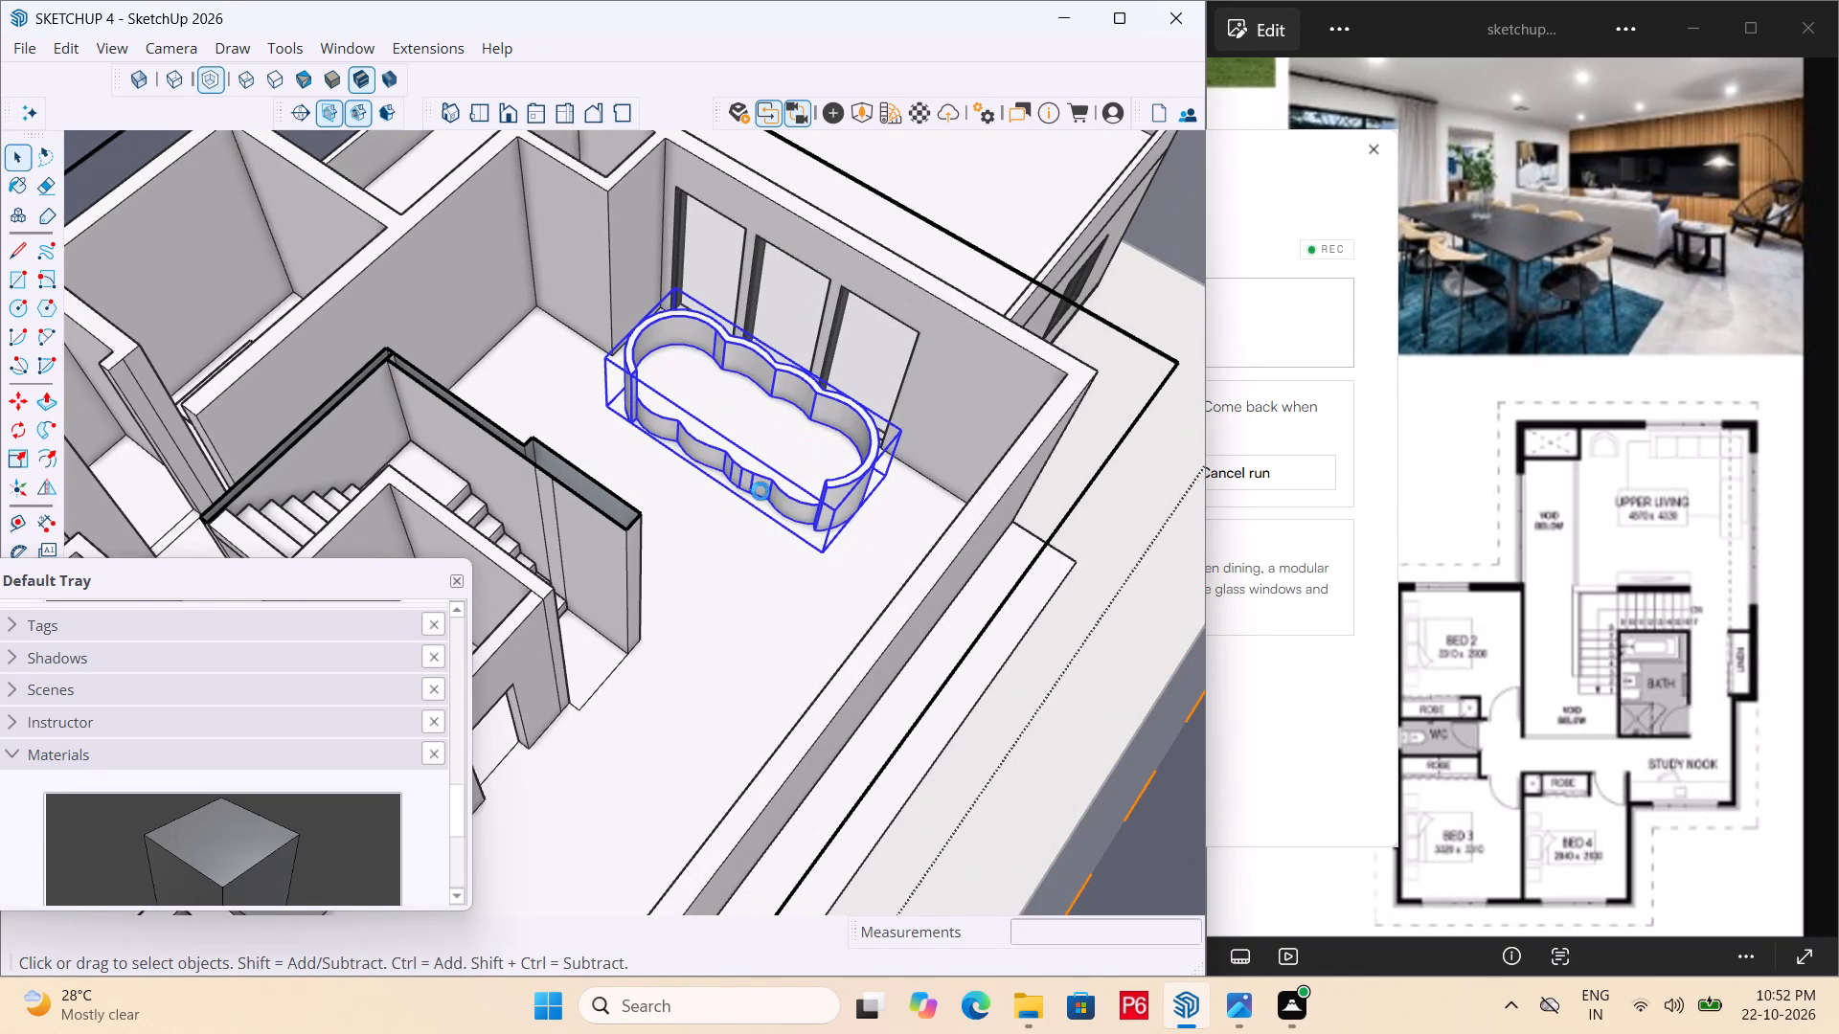
{"action": "key", "text": "ctrl+s"}
{"action": "key", "text": "ctrl+s"}
Paint the curved scalloped group in the upper living area with F01_Seafoam_Drift from the Solid Colors collection.
{"action": "middle_click_drag", "start_coordinate": [787, 516], "coordinate": [965, 476], "text": "ctrl"}
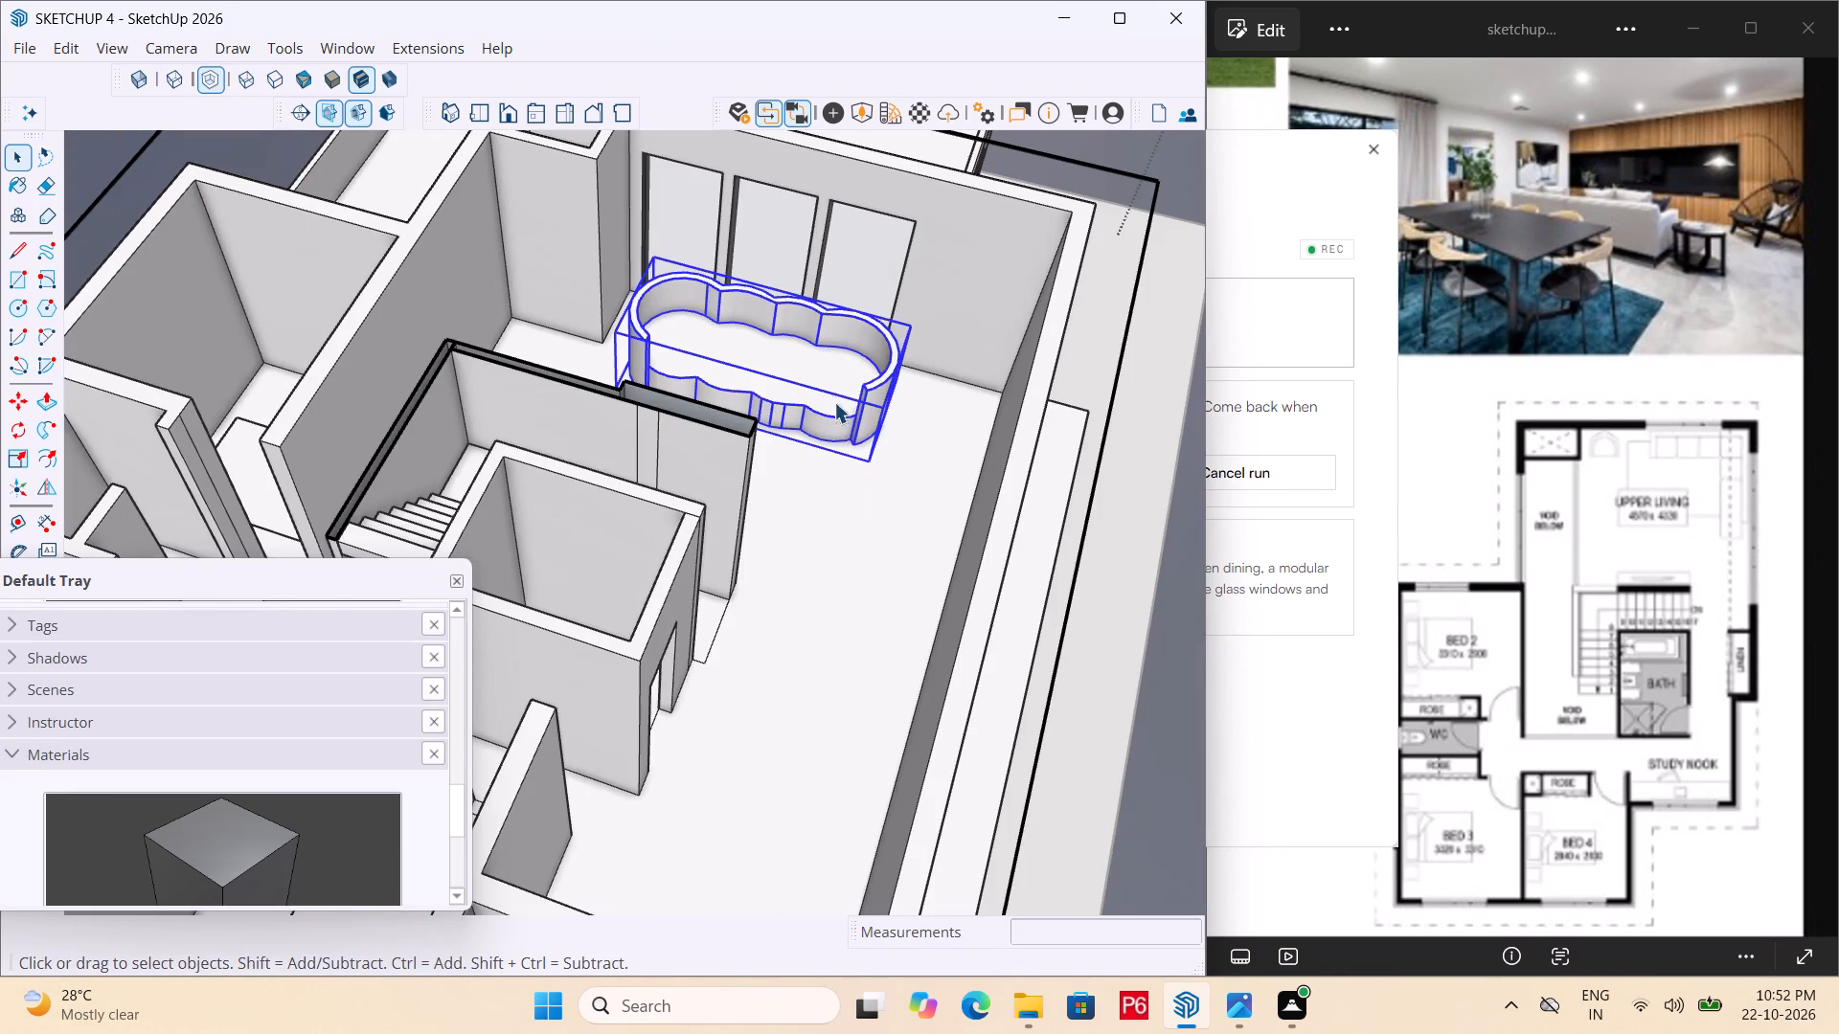
{"action": "middle_click_drag", "start_coordinate": [765, 422], "coordinate": [892, 424]}
{"action": "scroll", "coordinate": [816, 335], "scroll_direction": "up", "scroll_amount": 4}
{"action": "middle_click_drag", "start_coordinate": [584, 406], "coordinate": [729, 421]}
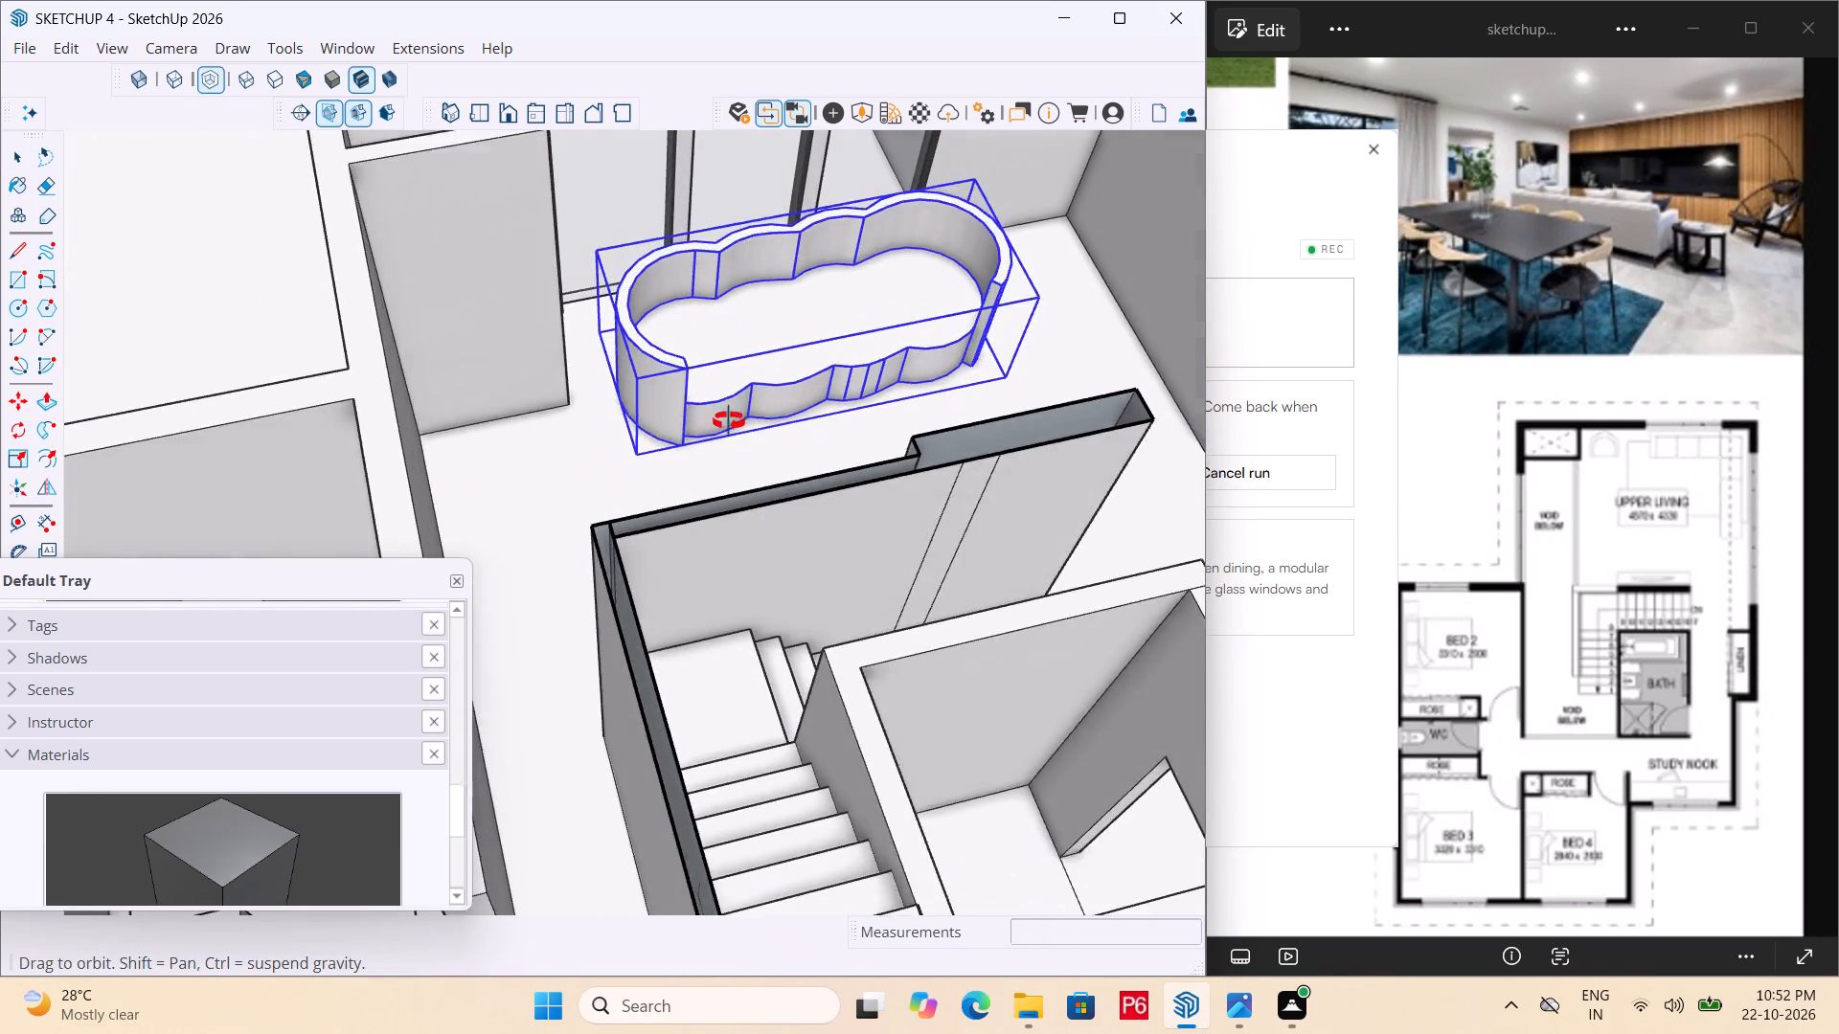
{"action": "middle_click_drag", "start_coordinate": [729, 421], "coordinate": [670, 467]}
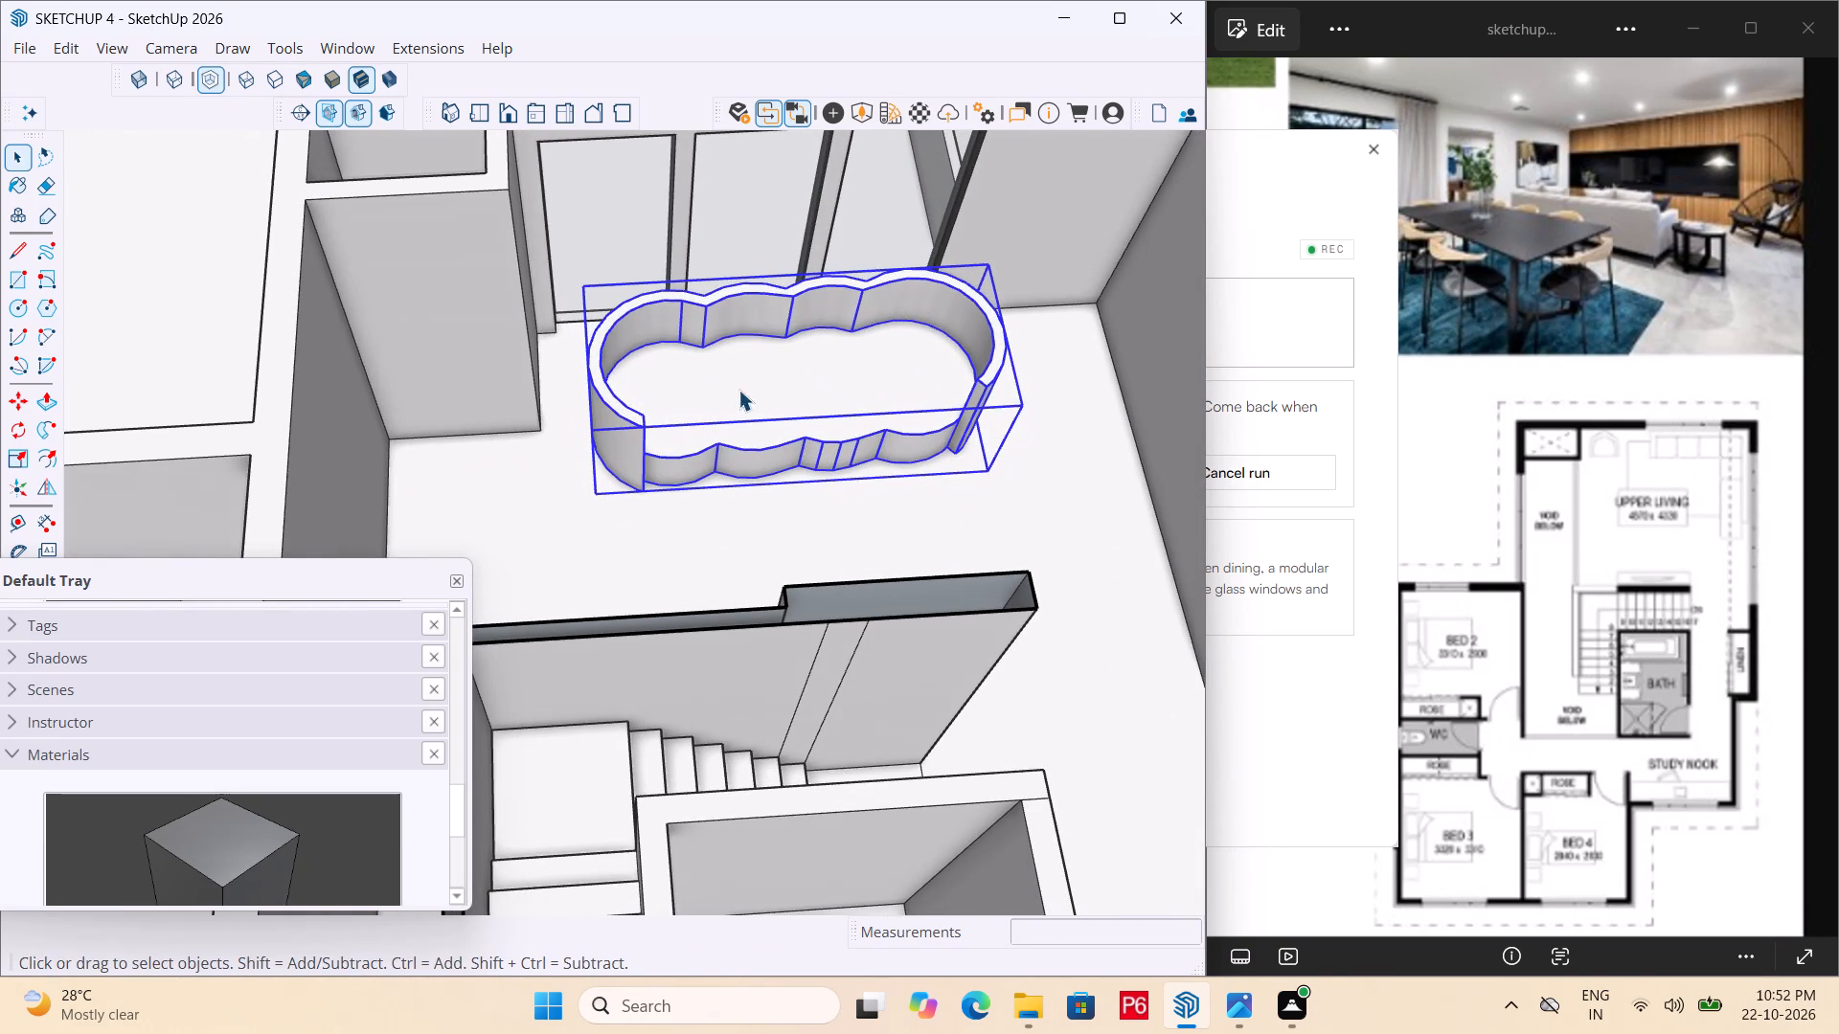
{"action": "scroll", "coordinate": [530, 434], "scroll_direction": "down", "scroll_amount": 5}
{"action": "middle_click_drag", "start_coordinate": [472, 460], "coordinate": [588, 428]}
{"action": "scroll", "coordinate": [727, 382], "scroll_direction": "up", "scroll_amount": 1}
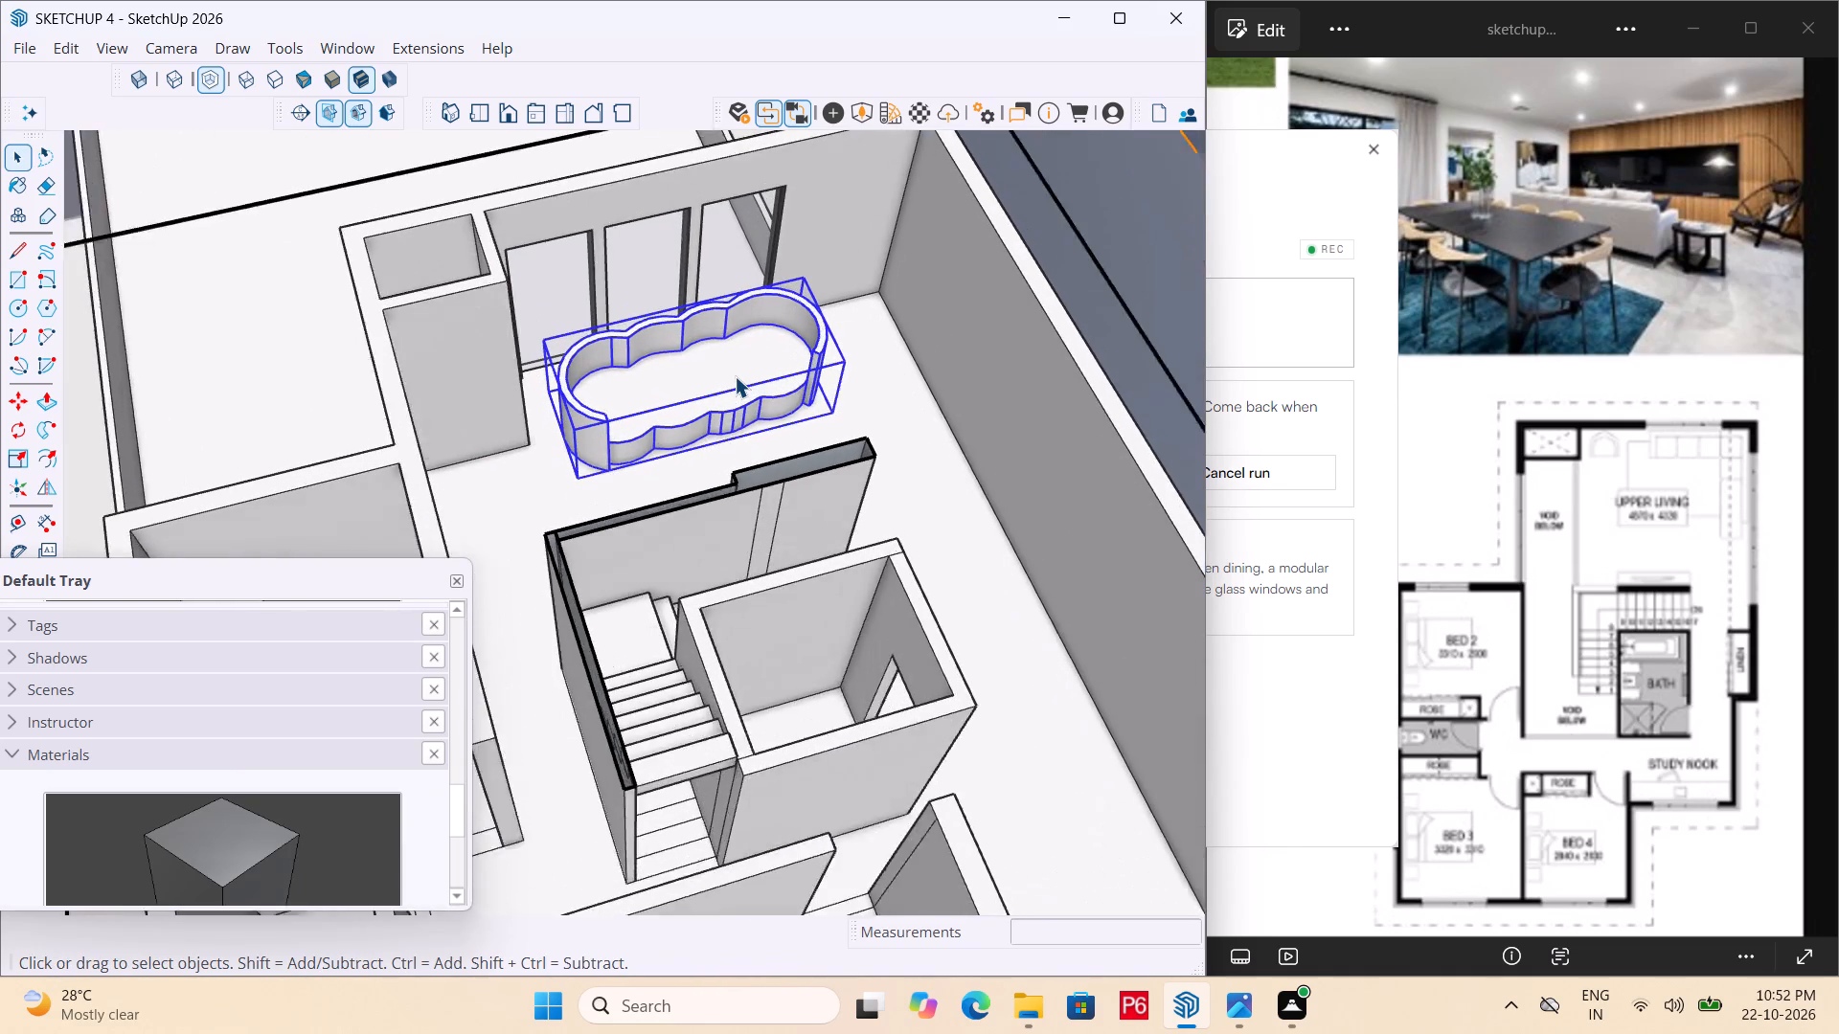
{"action": "scroll", "coordinate": [735, 376], "scroll_direction": "up", "scroll_amount": 2}
{"action": "scroll", "coordinate": [252, 767], "scroll_direction": "down", "scroll_amount": 5}
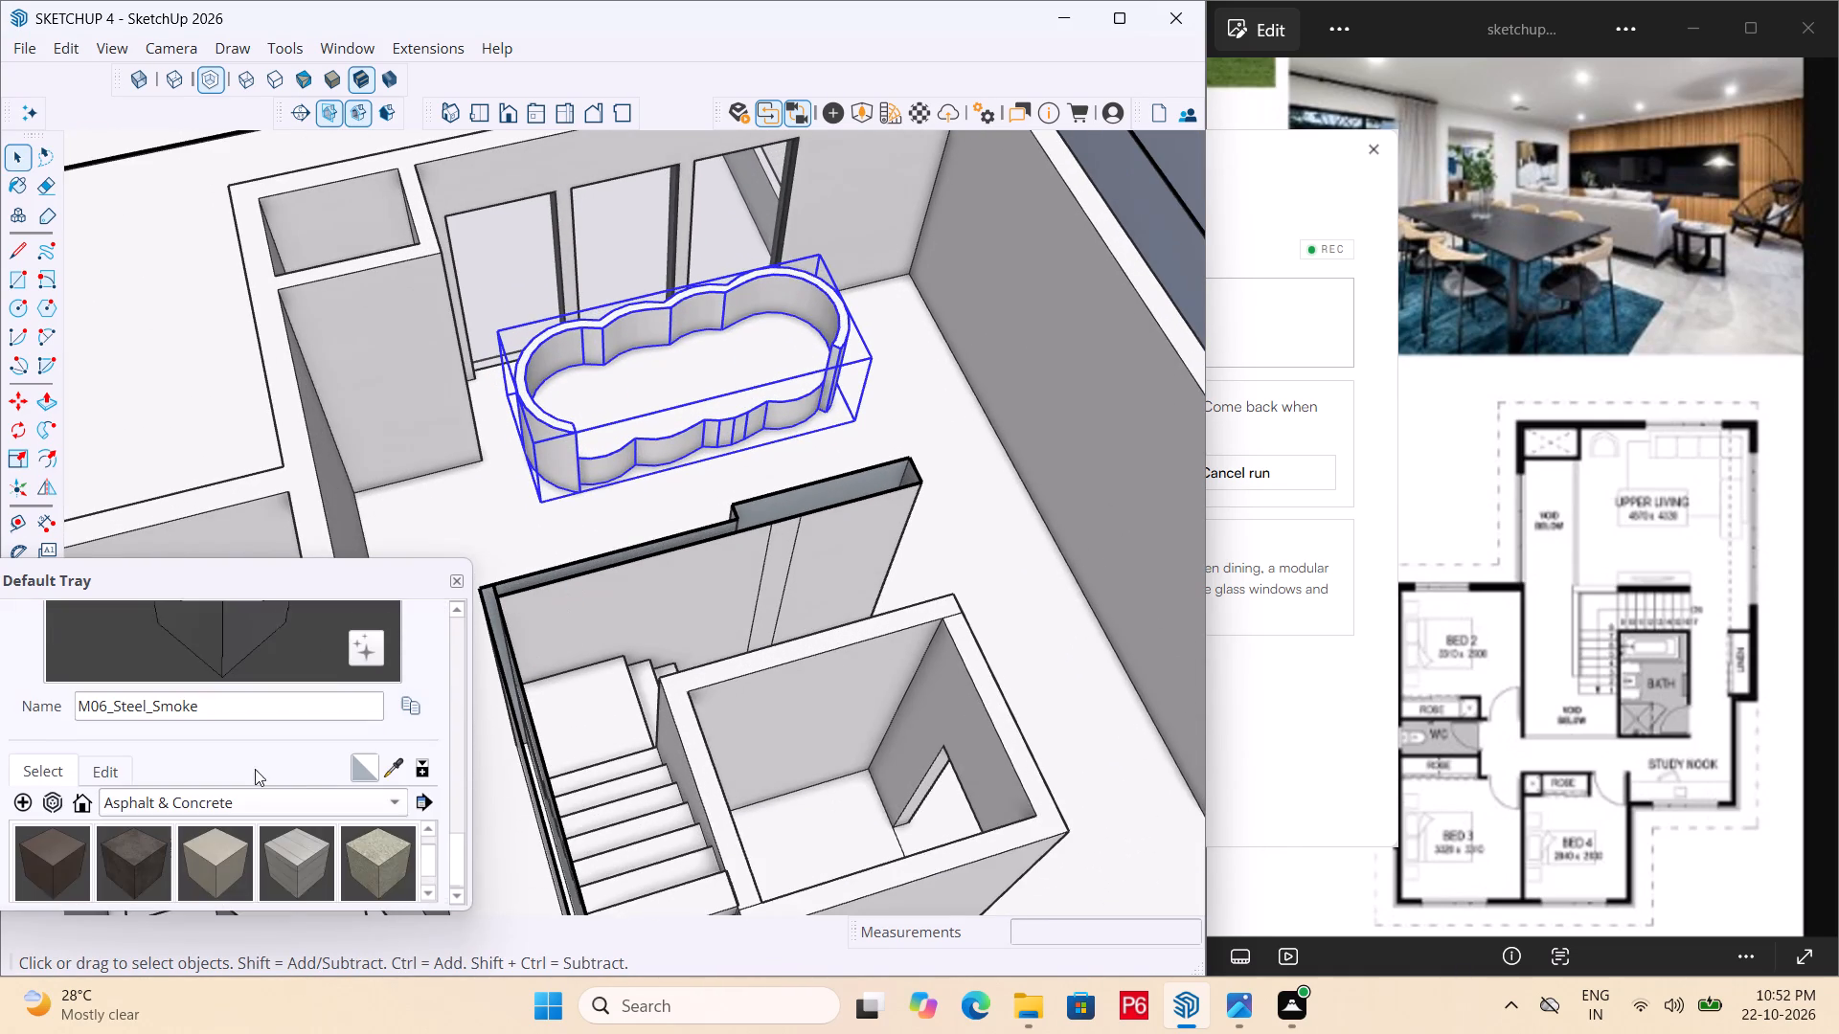
{"action": "left_click", "coordinate": [237, 796]}
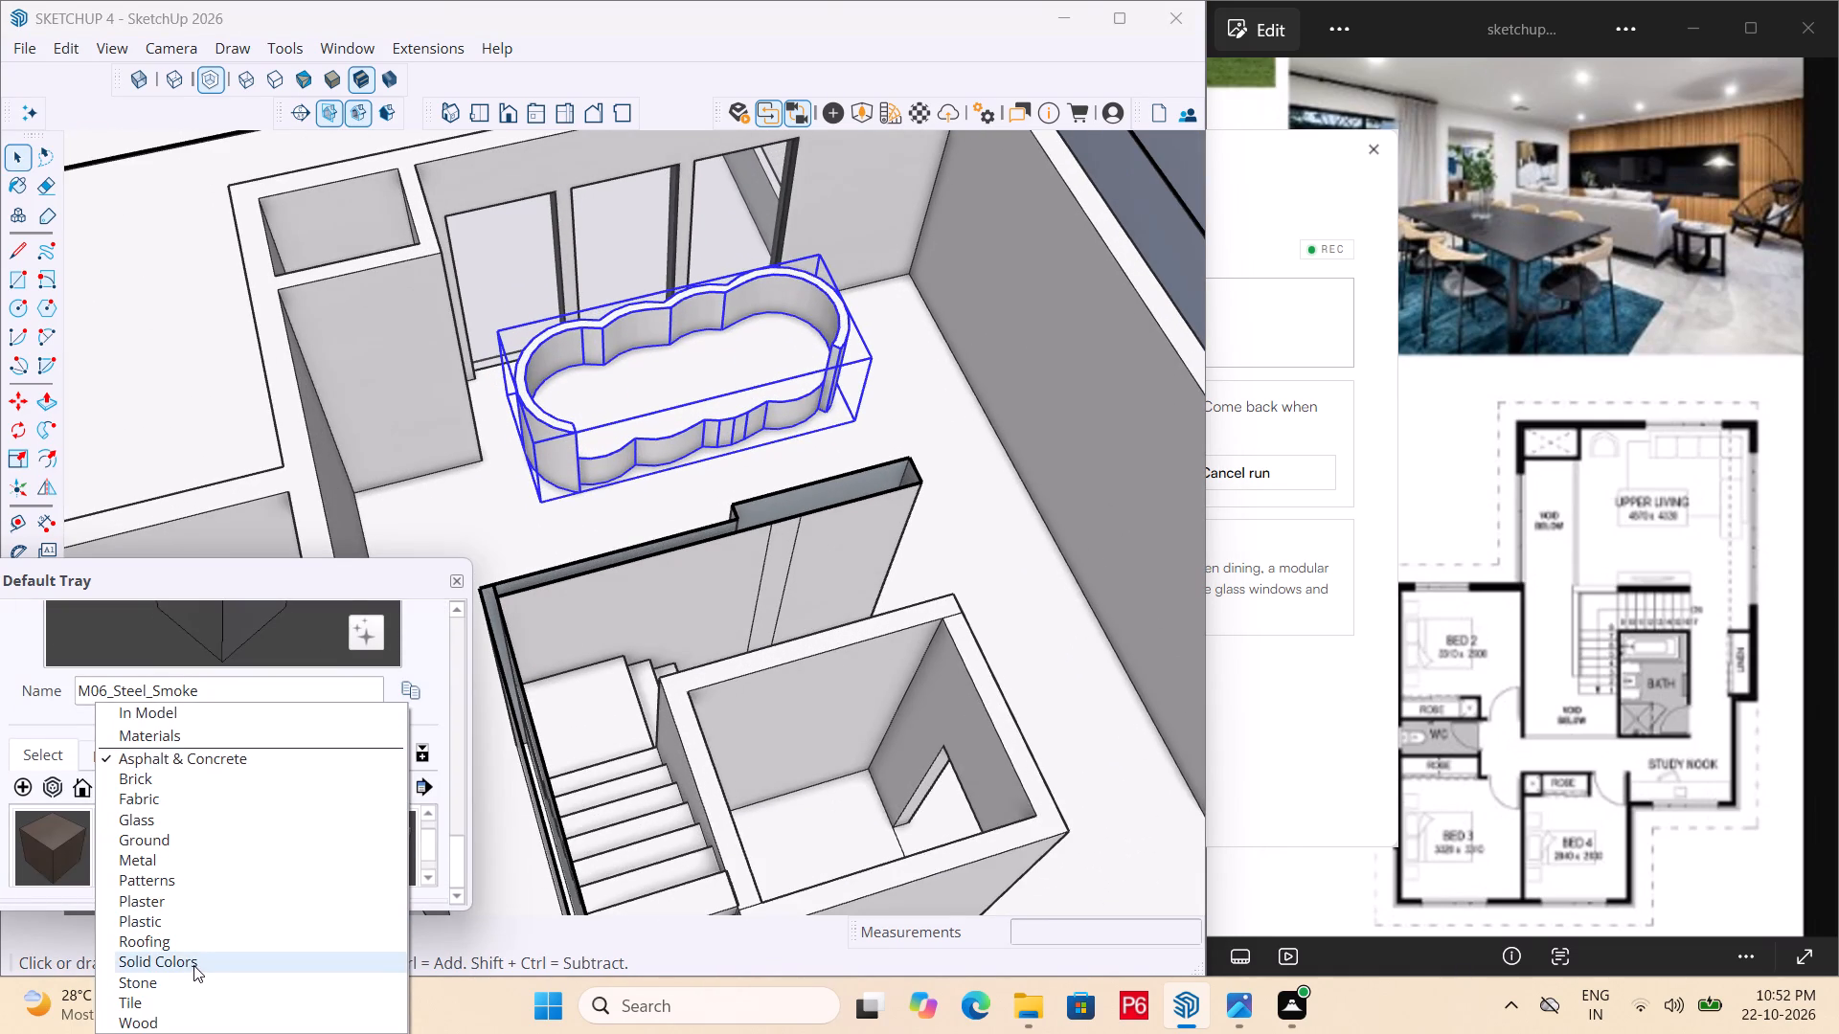
{"action": "left_click", "coordinate": [193, 965]}
{"action": "scroll", "coordinate": [232, 759], "scroll_direction": "down", "scroll_amount": 6}
{"action": "scroll", "coordinate": [309, 845], "scroll_direction": "down", "scroll_amount": 3}
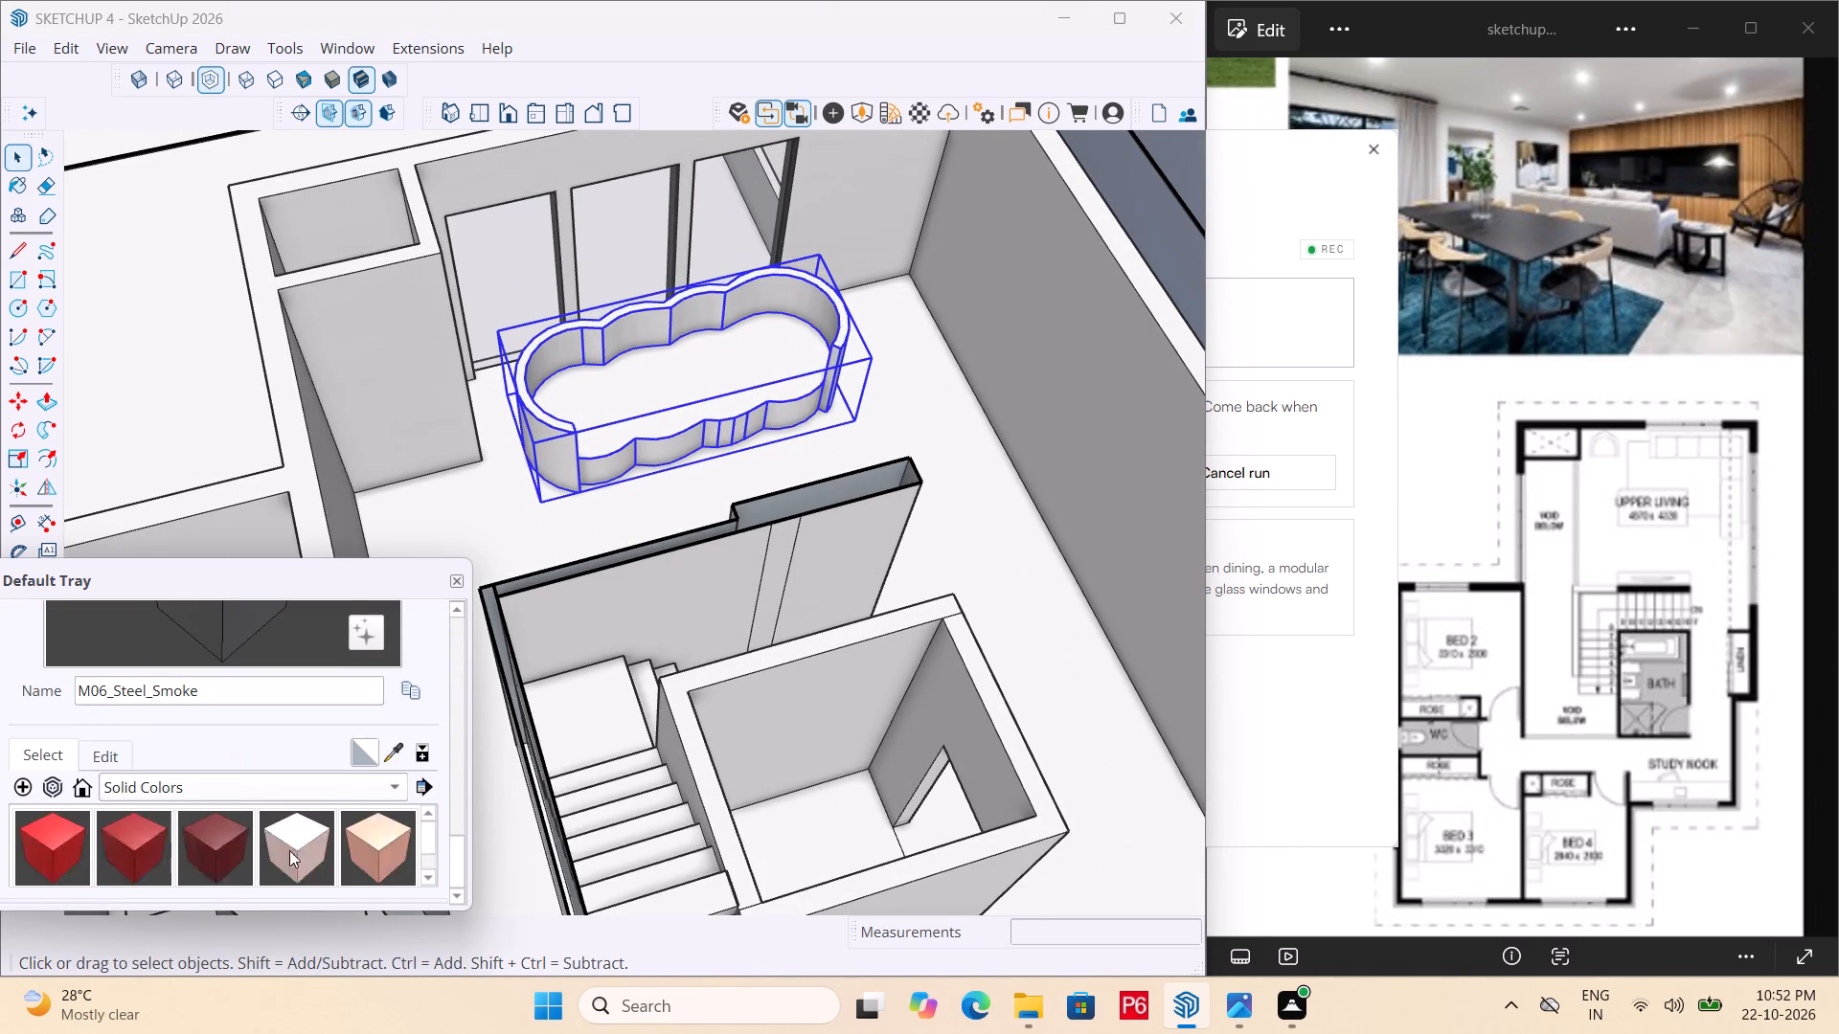
{"action": "scroll", "coordinate": [289, 850], "scroll_direction": "down", "scroll_amount": 2}
{"action": "scroll", "coordinate": [164, 827], "scroll_direction": "down", "scroll_amount": 5}
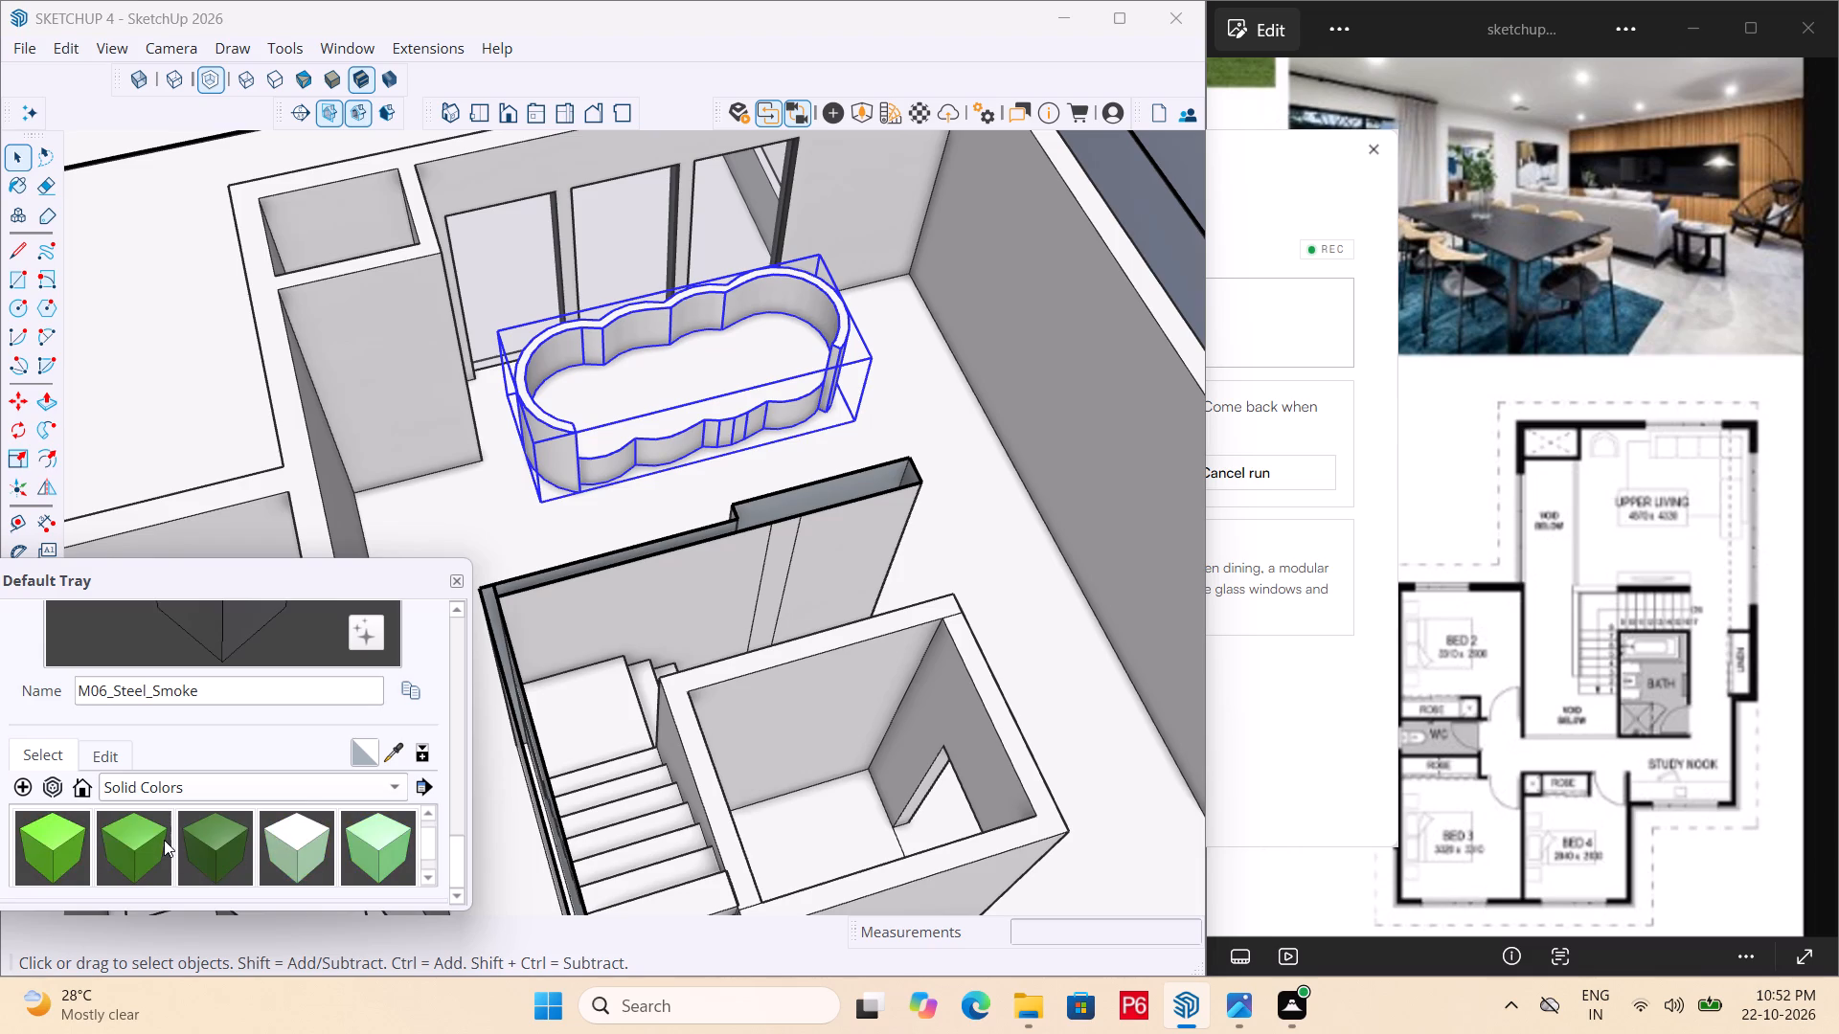
{"action": "scroll", "coordinate": [162, 843], "scroll_direction": "up", "scroll_amount": 1}
{"action": "left_click", "coordinate": [45, 848]}
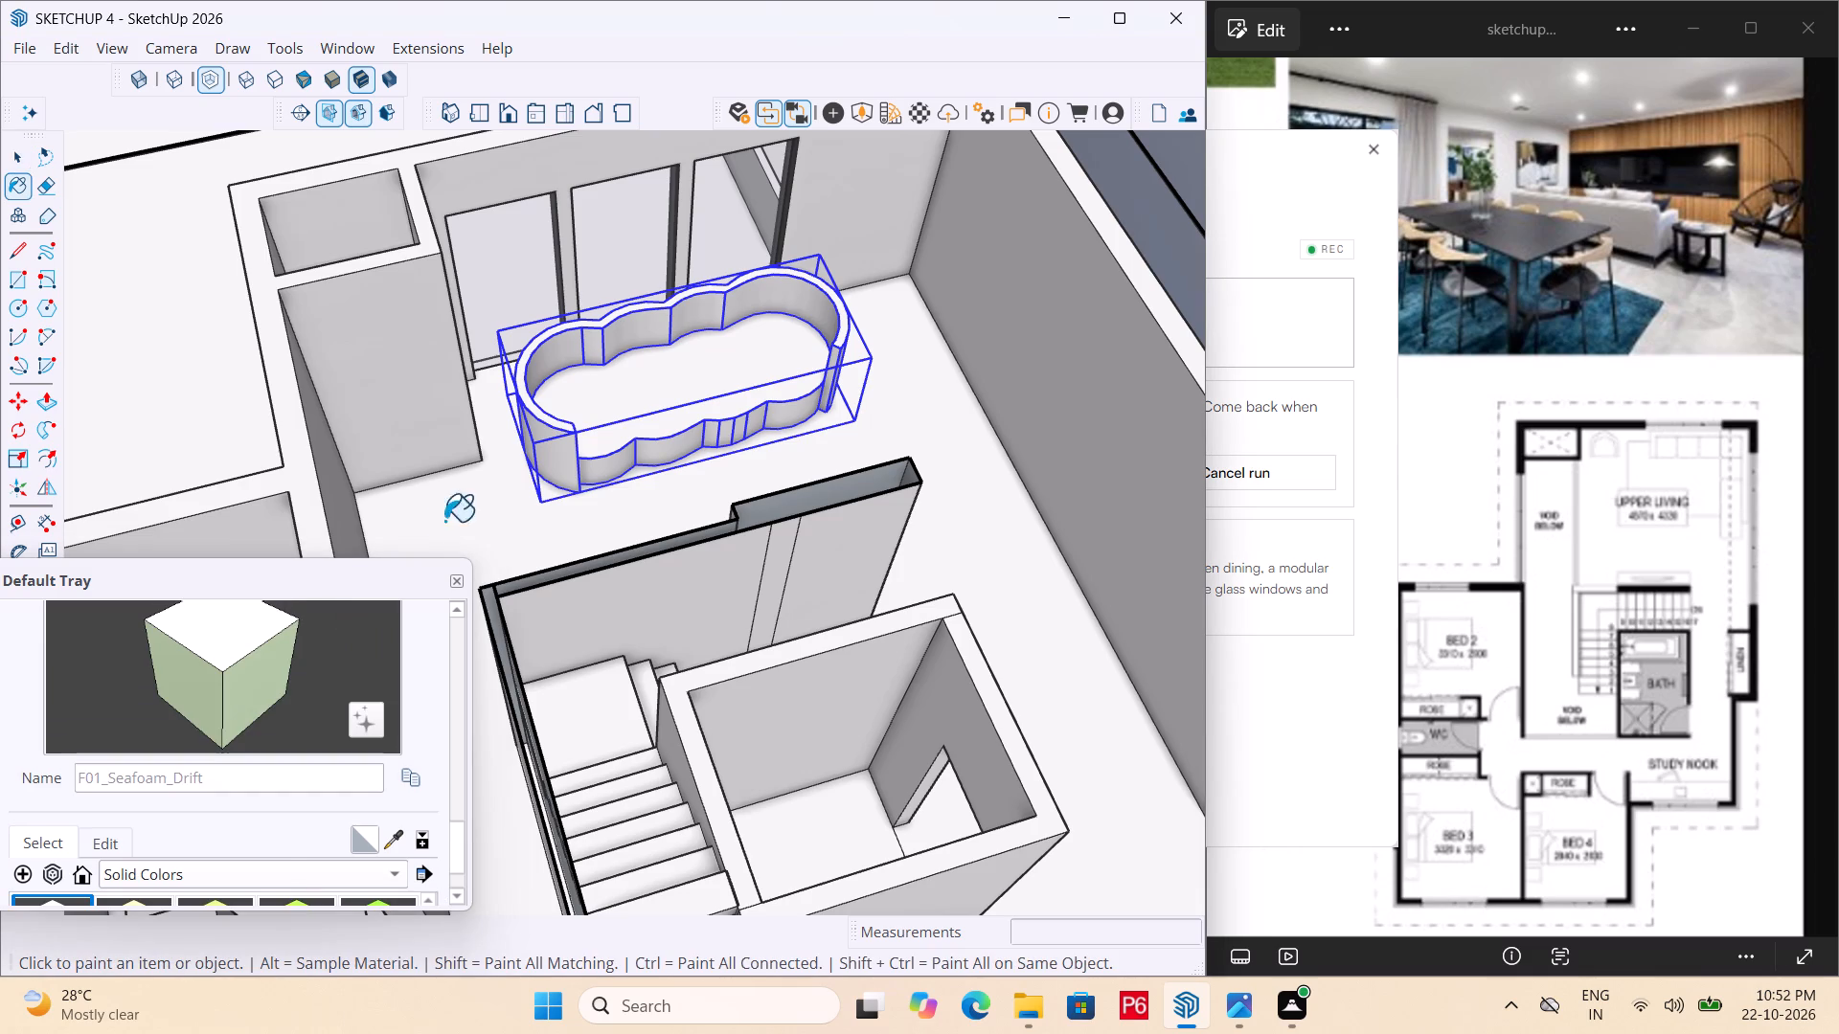
{"action": "left_click", "coordinate": [575, 444]}
Examine the painted curved group through the upper-floor windows and within the overall floor layout.
{"action": "scroll", "coordinate": [581, 437], "scroll_direction": "down", "scroll_amount": 5}
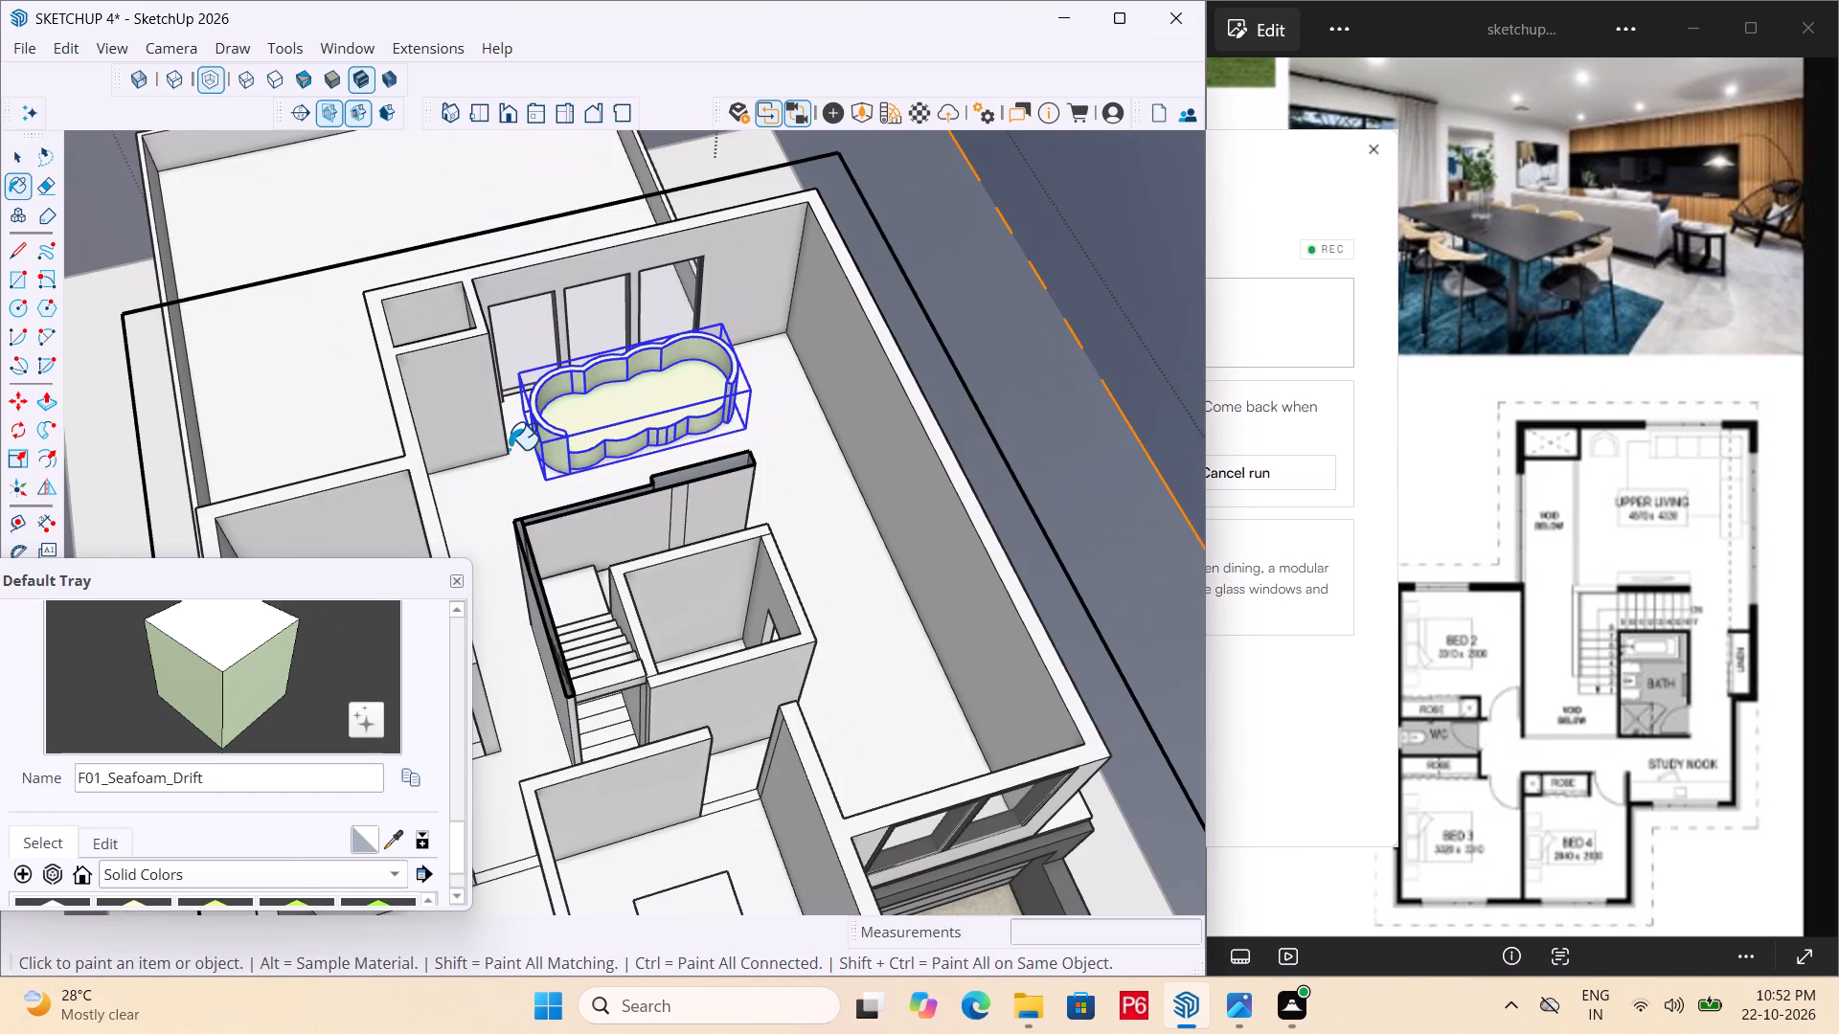
{"action": "middle_click_drag", "start_coordinate": [63, 501], "coordinate": [746, 480]}
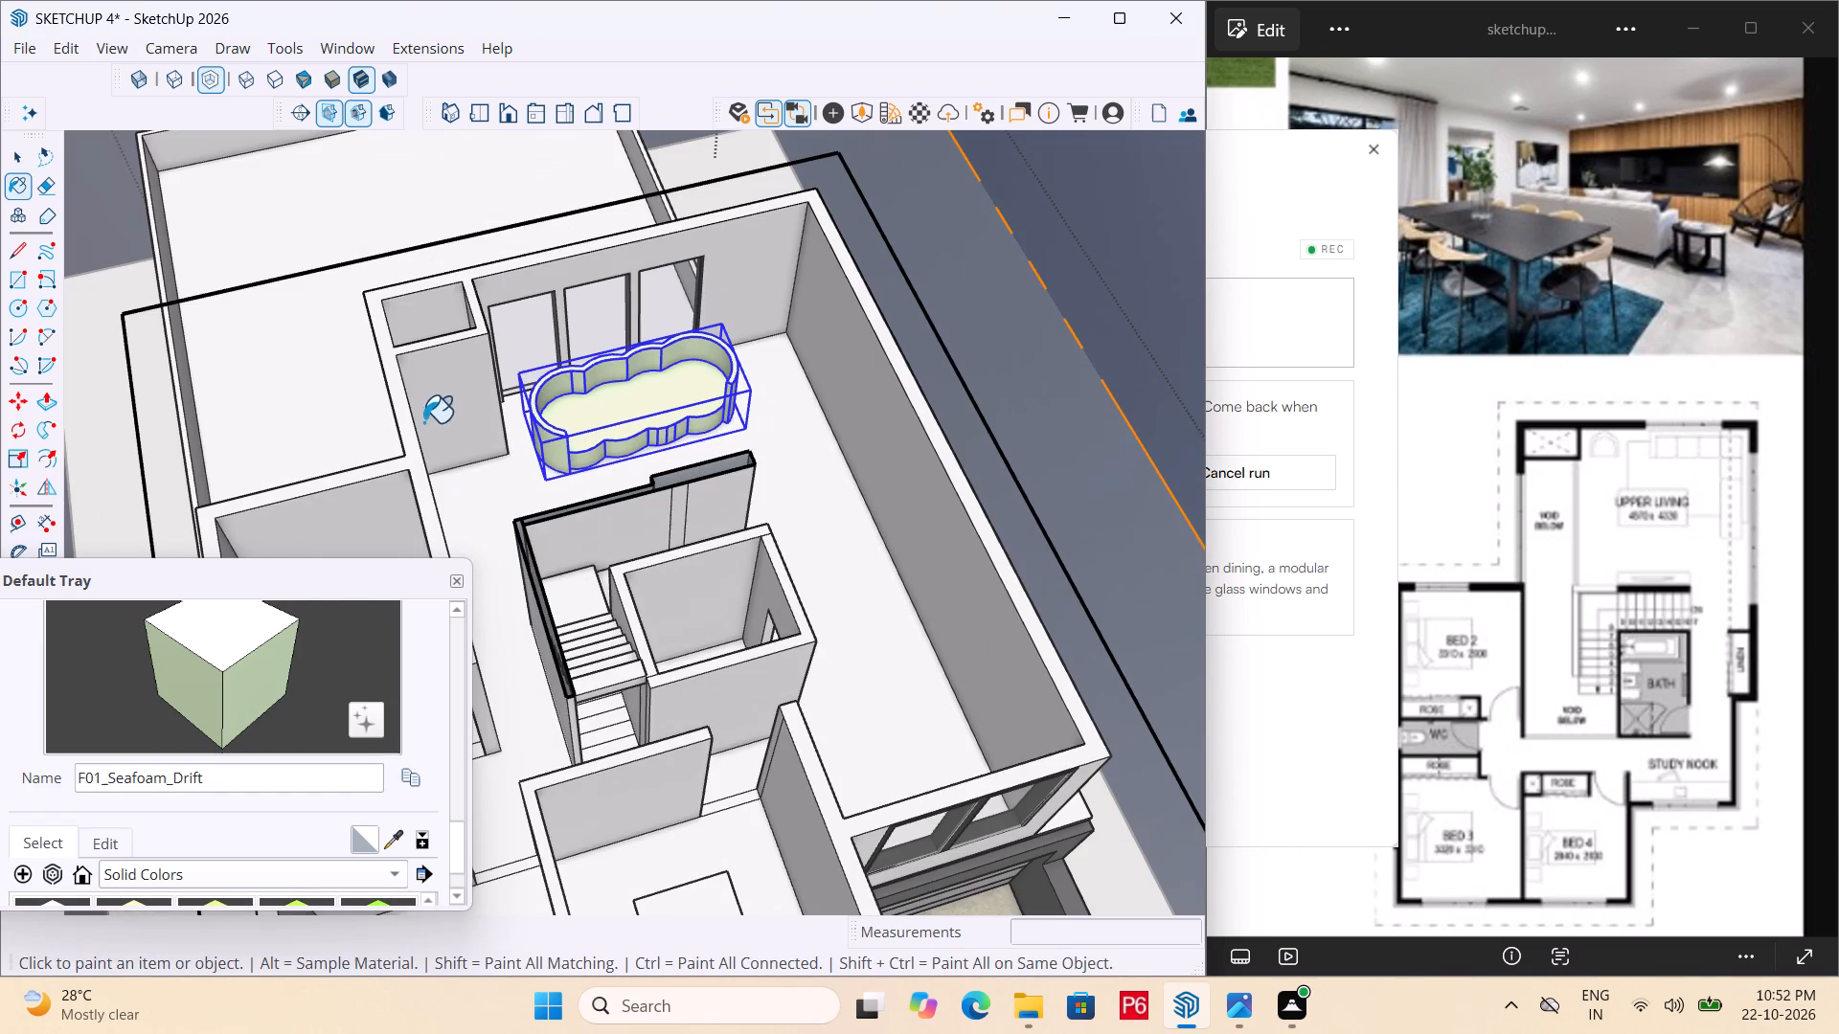
{"action": "scroll", "coordinate": [422, 423], "scroll_direction": "down", "scroll_amount": 1}
{"action": "middle_click_drag", "start_coordinate": [422, 423], "coordinate": [1597, 44]}
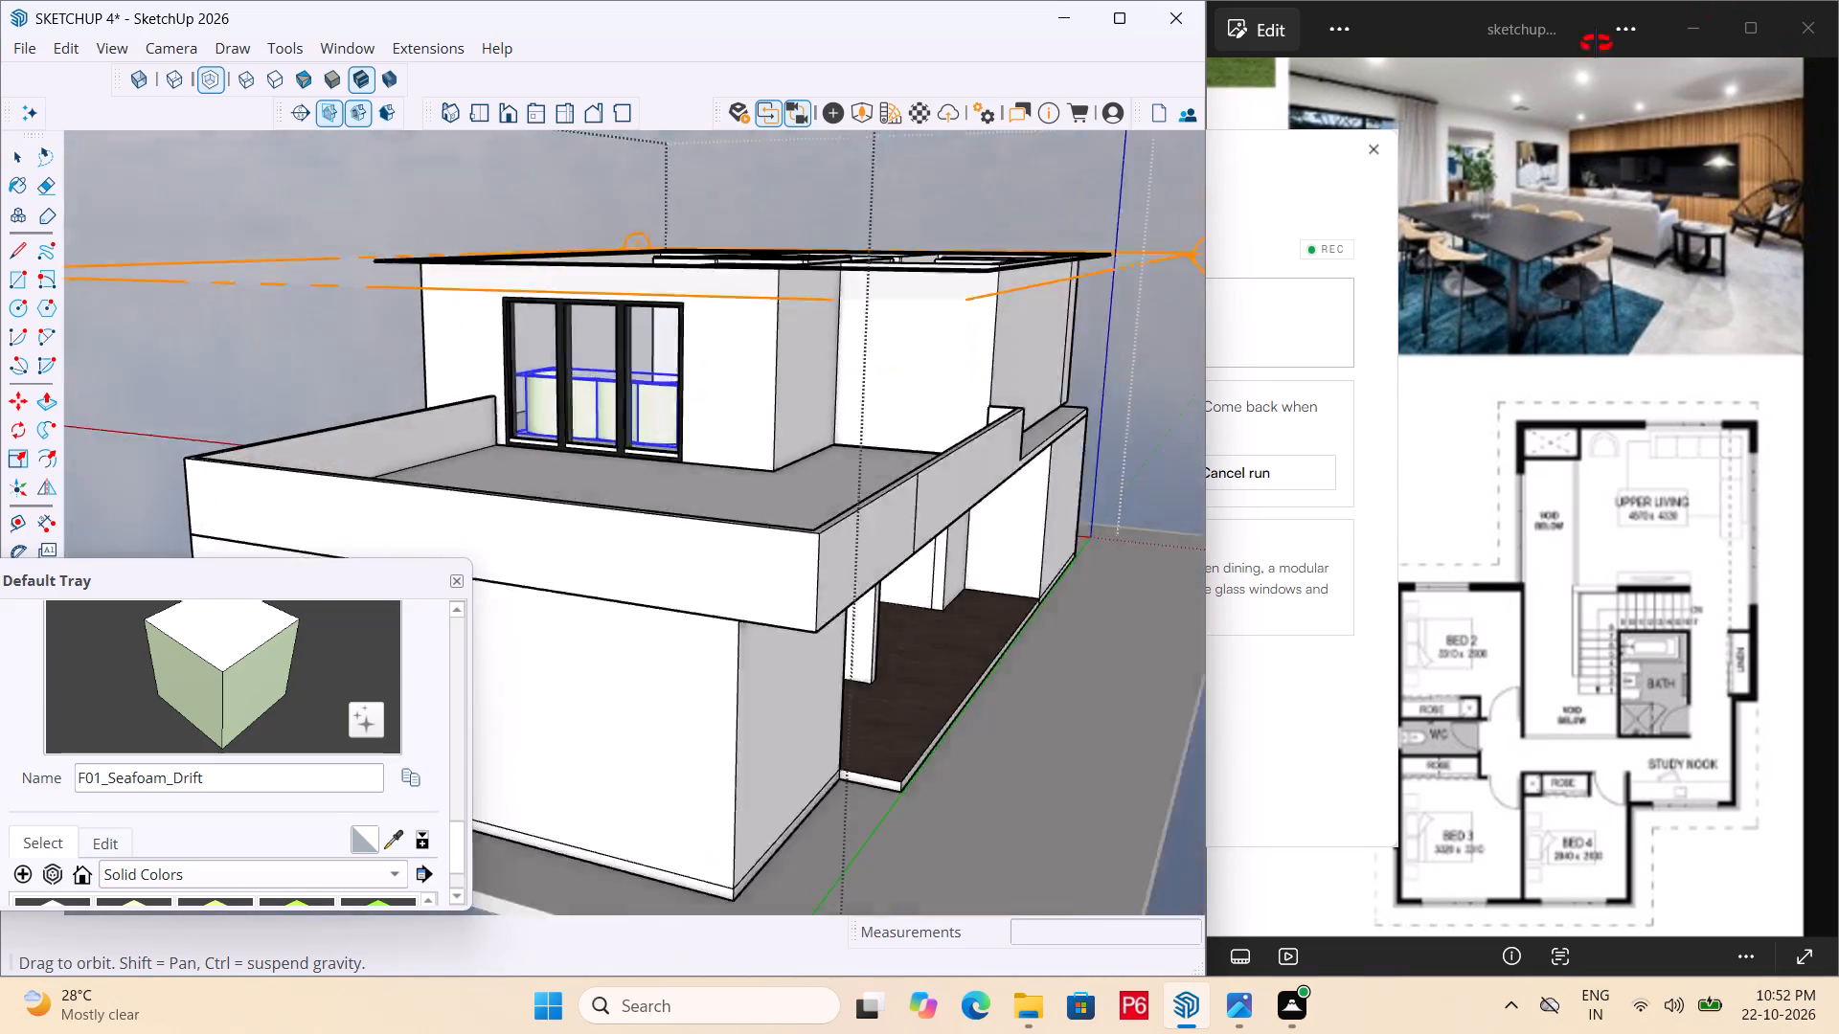
{"action": "middle_click_drag", "start_coordinate": [1597, 44], "coordinate": [1838, 10]}
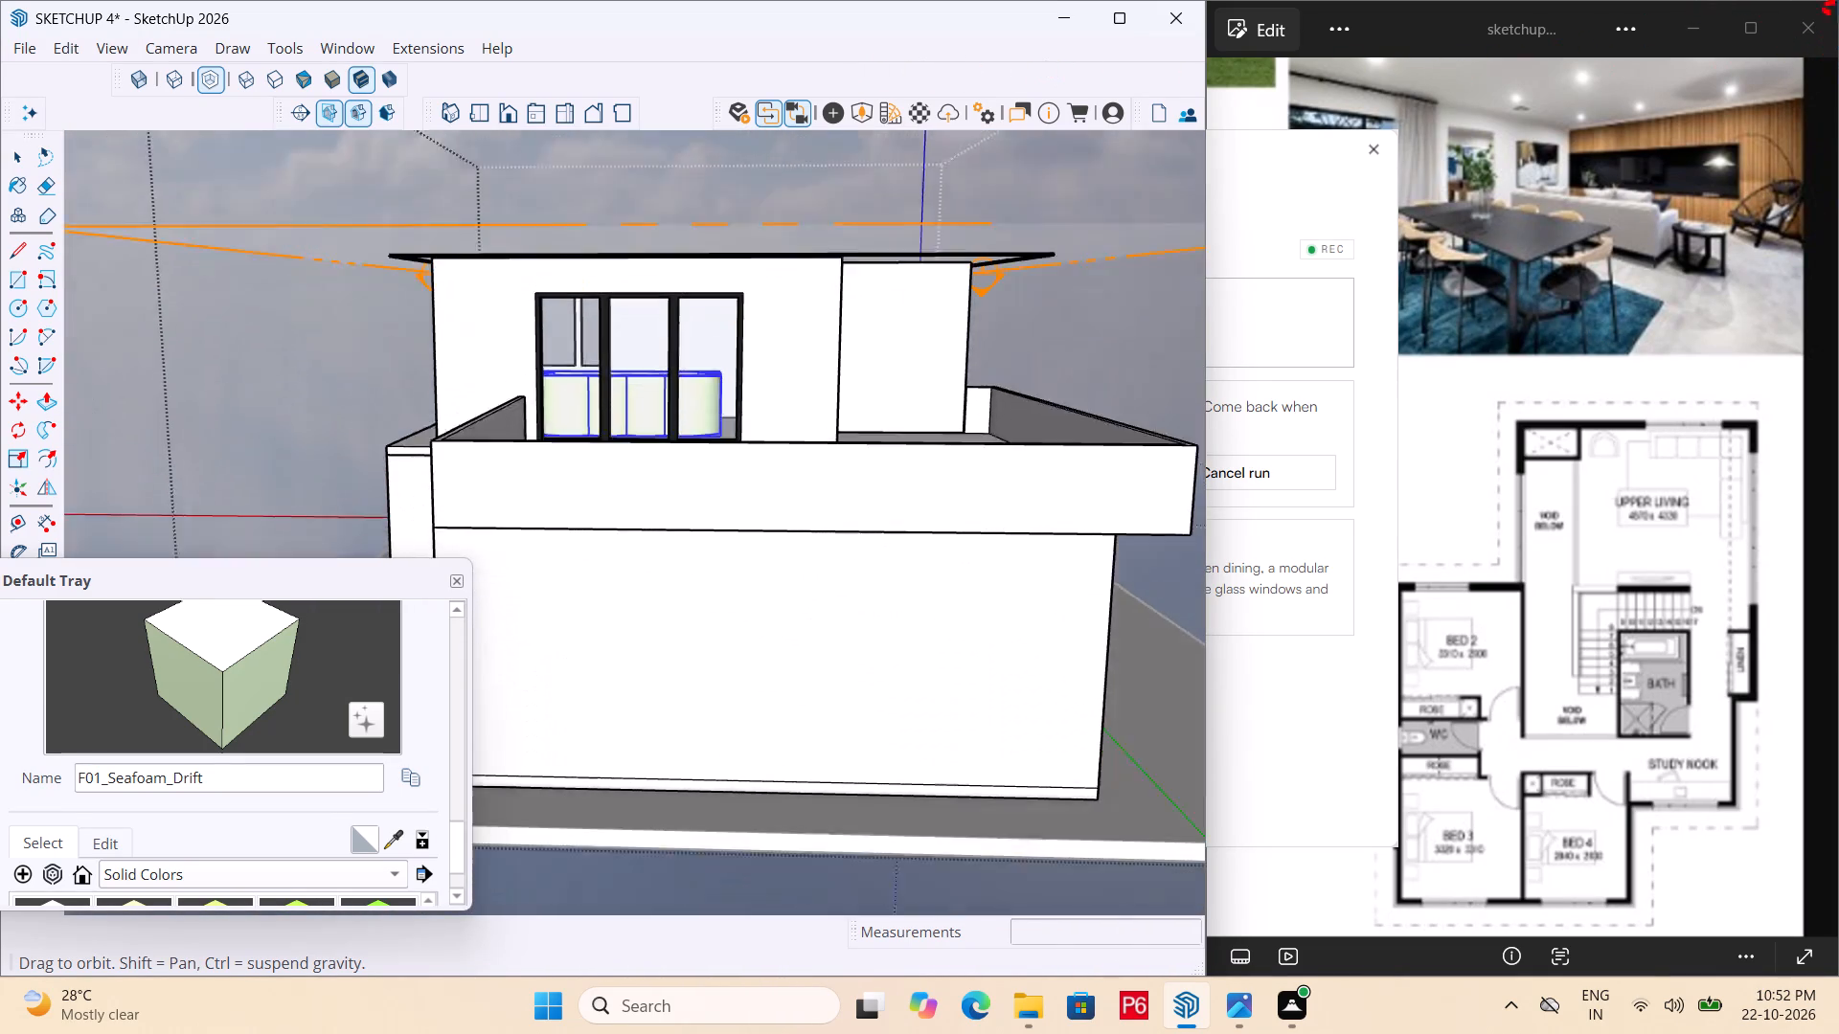
{"action": "middle_click_drag", "start_coordinate": [1838, 10], "coordinate": [1149, 451]}
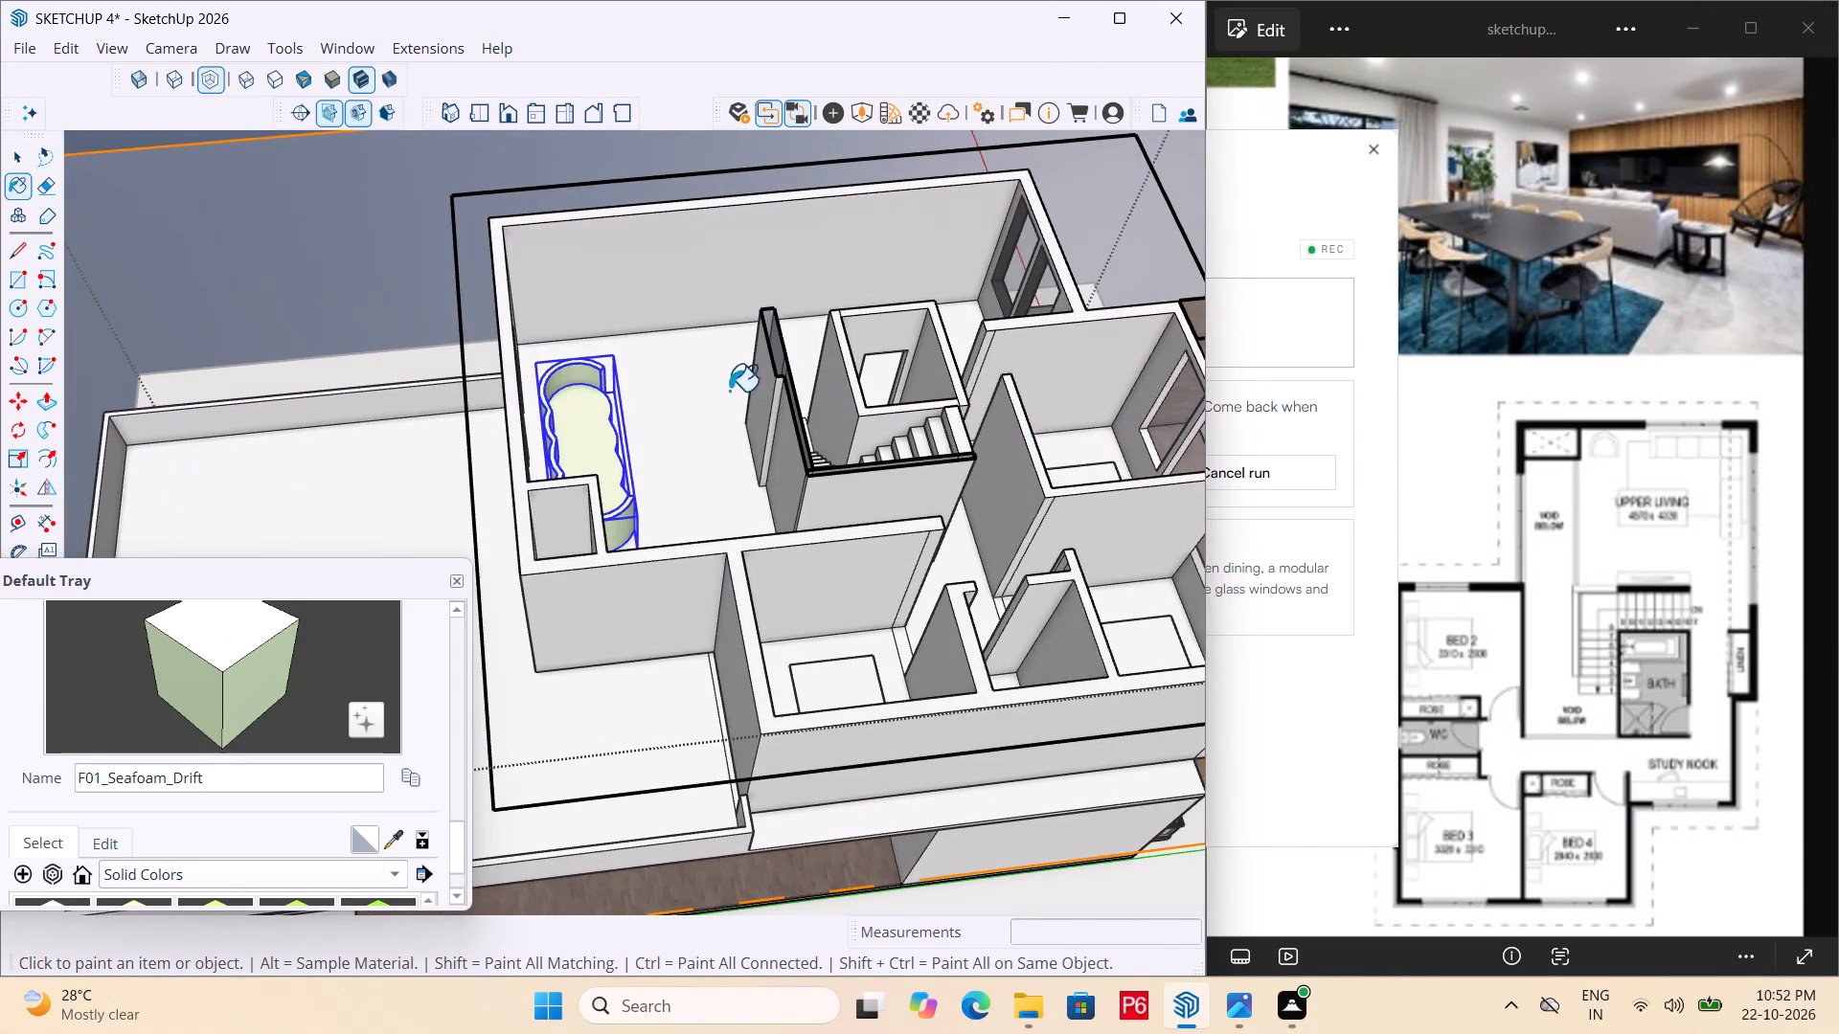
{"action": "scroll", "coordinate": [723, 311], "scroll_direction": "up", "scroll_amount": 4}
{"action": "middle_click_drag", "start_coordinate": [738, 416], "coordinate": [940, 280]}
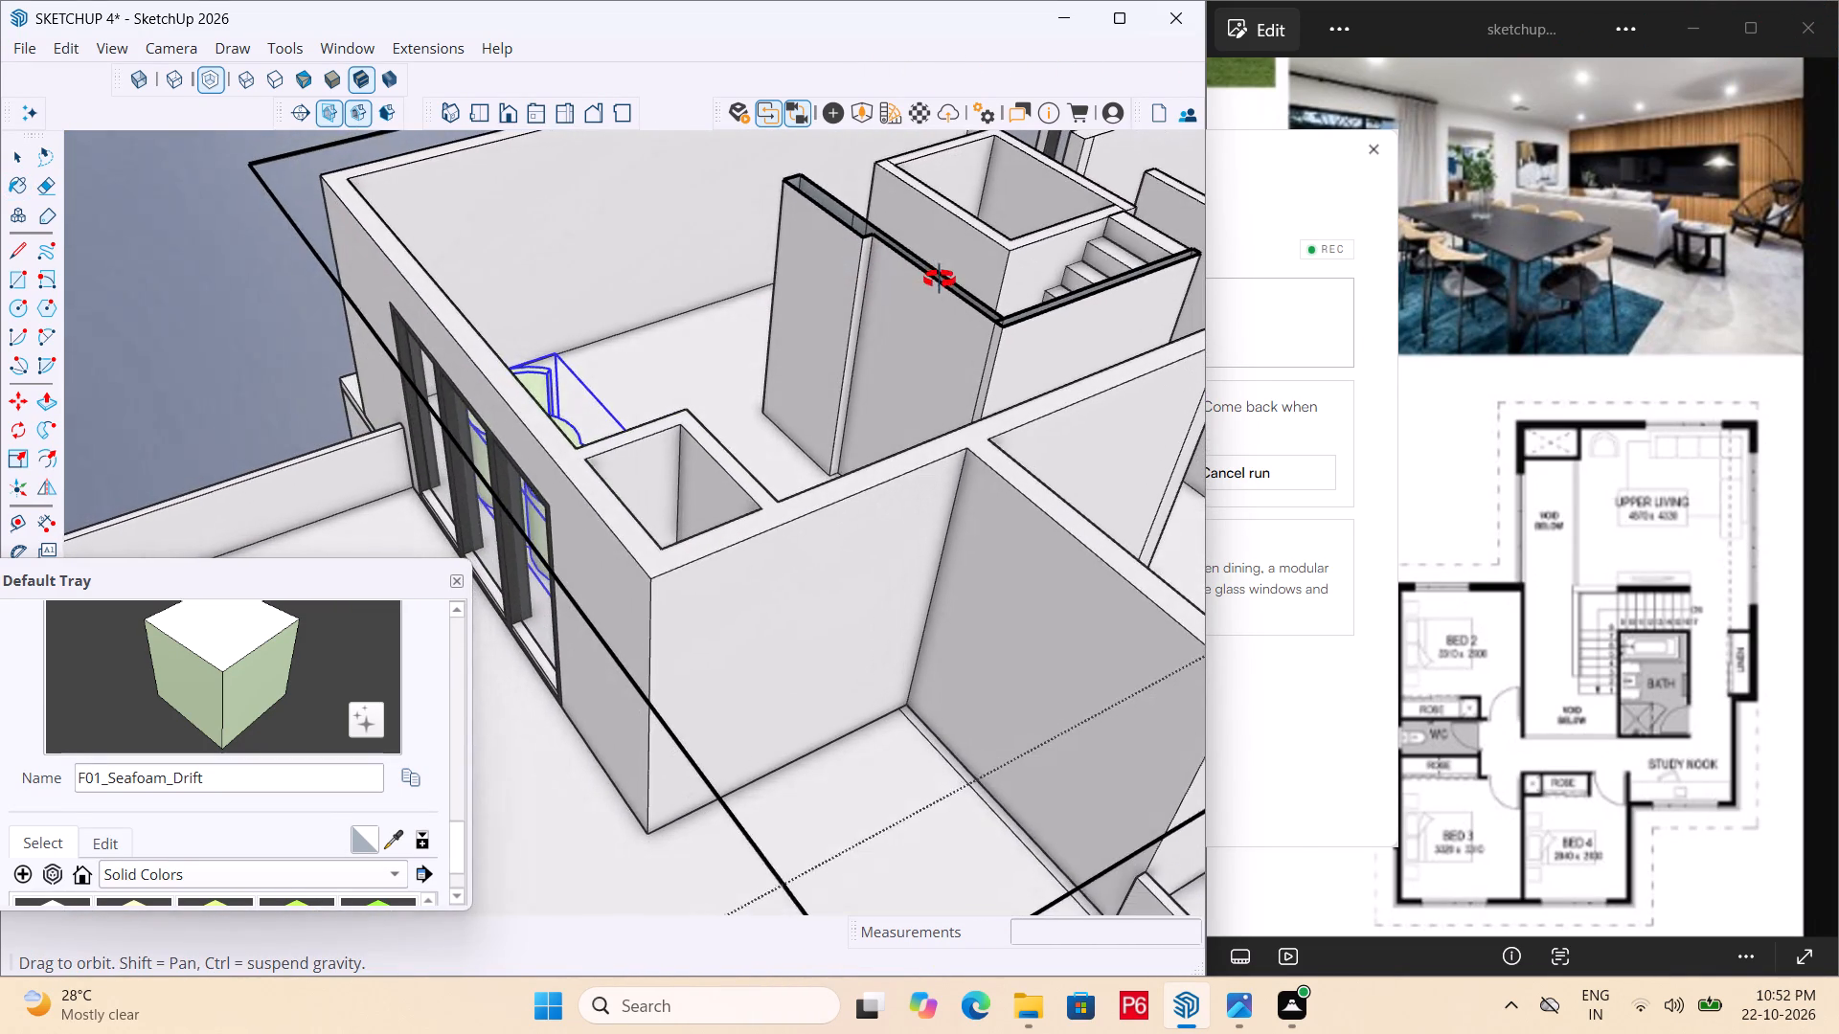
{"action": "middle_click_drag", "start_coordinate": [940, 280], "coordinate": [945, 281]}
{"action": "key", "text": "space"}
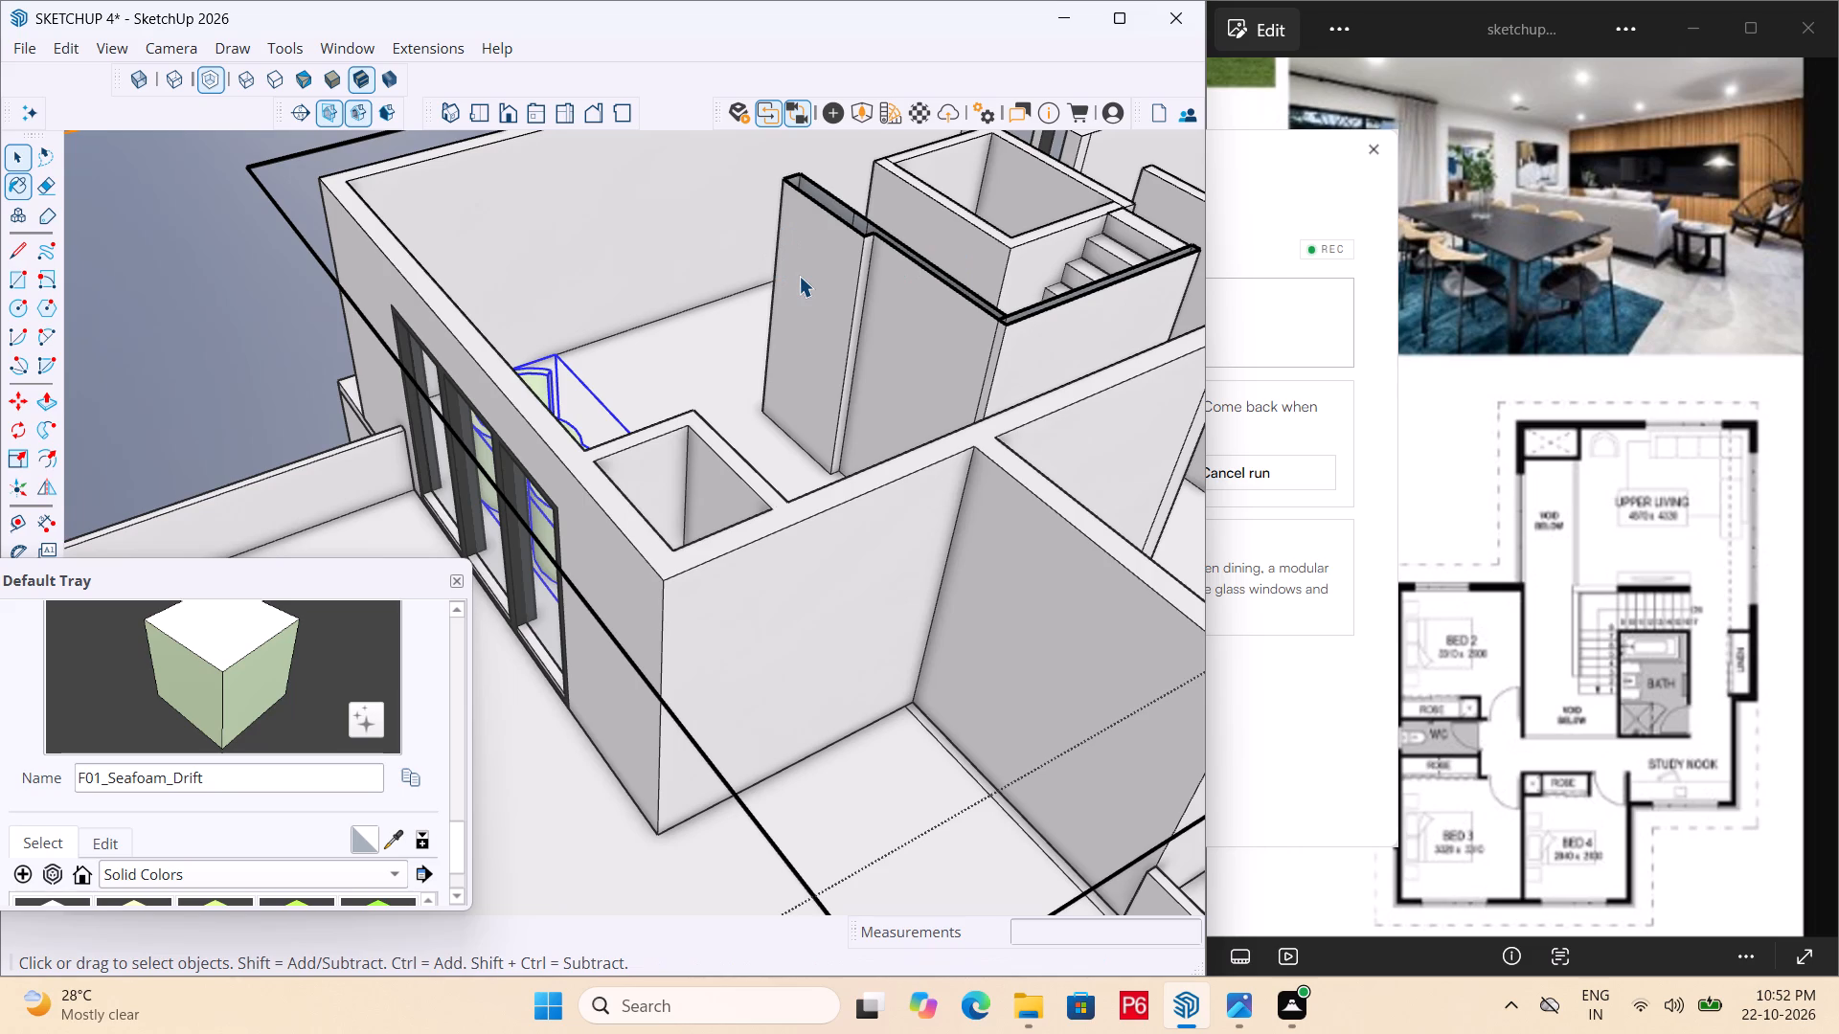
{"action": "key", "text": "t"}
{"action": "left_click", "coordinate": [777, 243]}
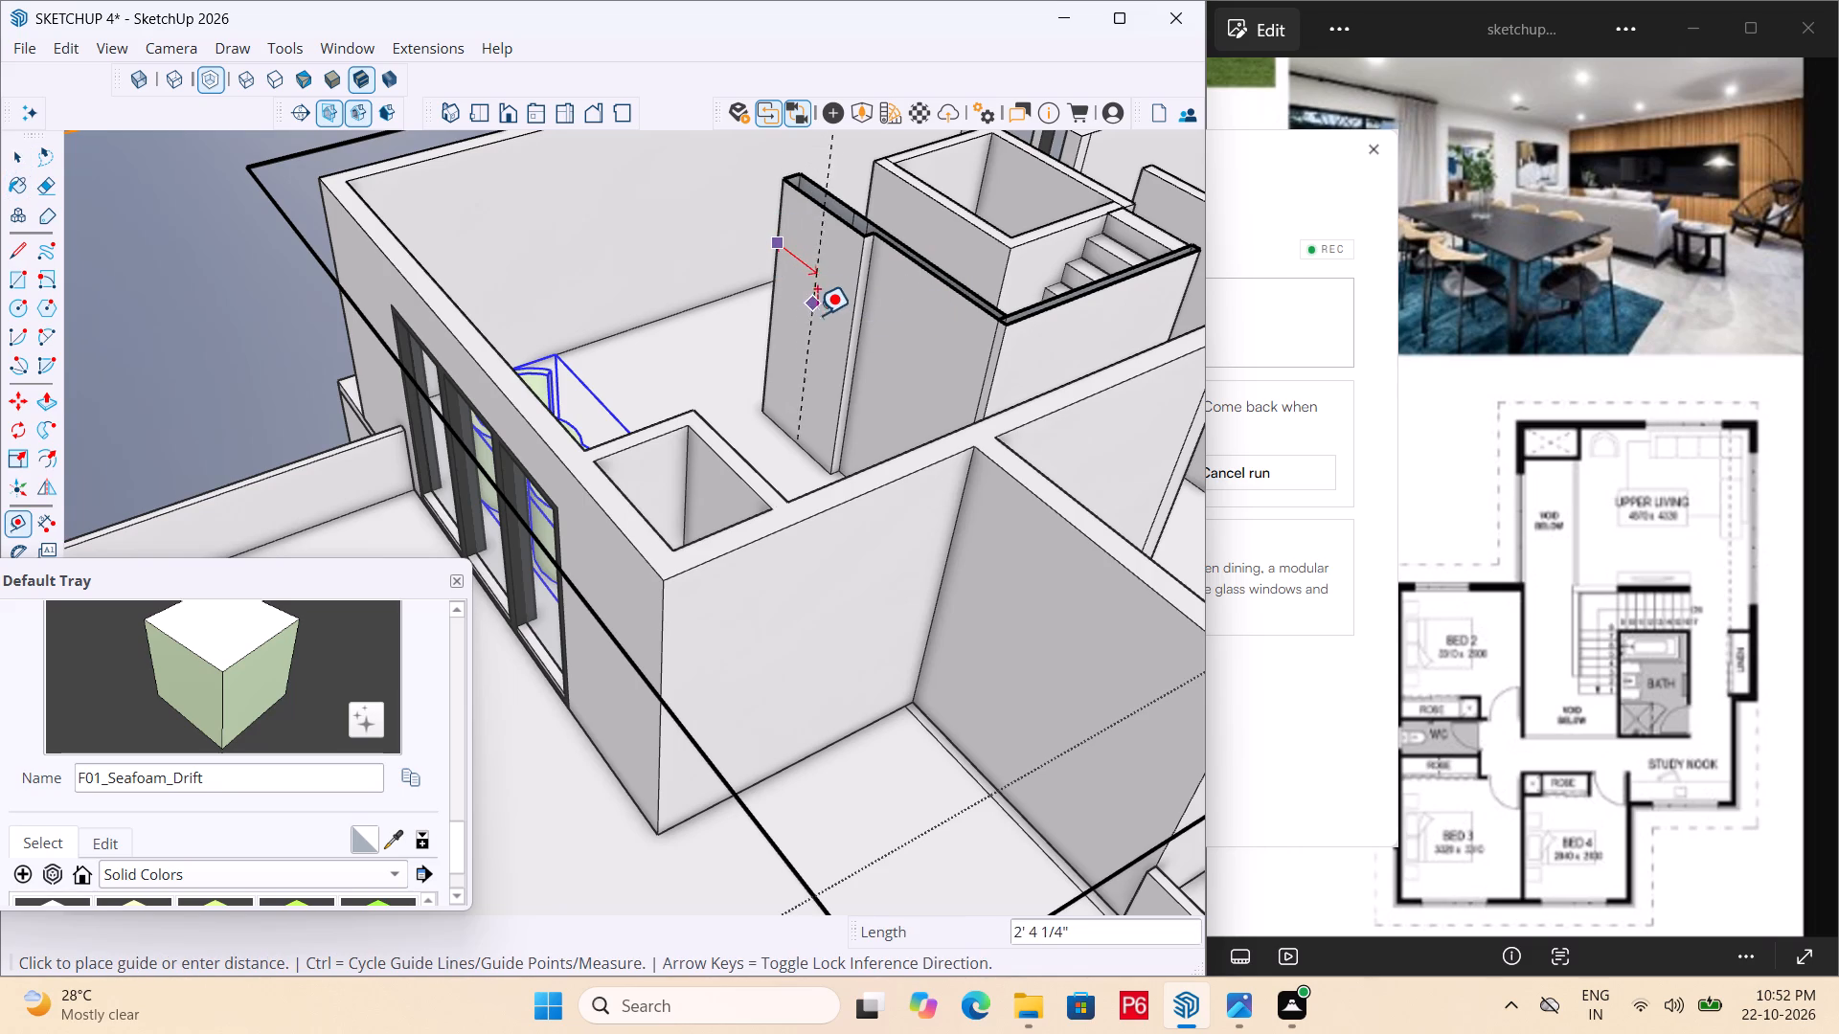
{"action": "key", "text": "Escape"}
Draw a rectangle about 3' 7" by 4' 8" on the wall beside the upper-floor staircase and make it a group.
{"action": "key", "text": "r"}
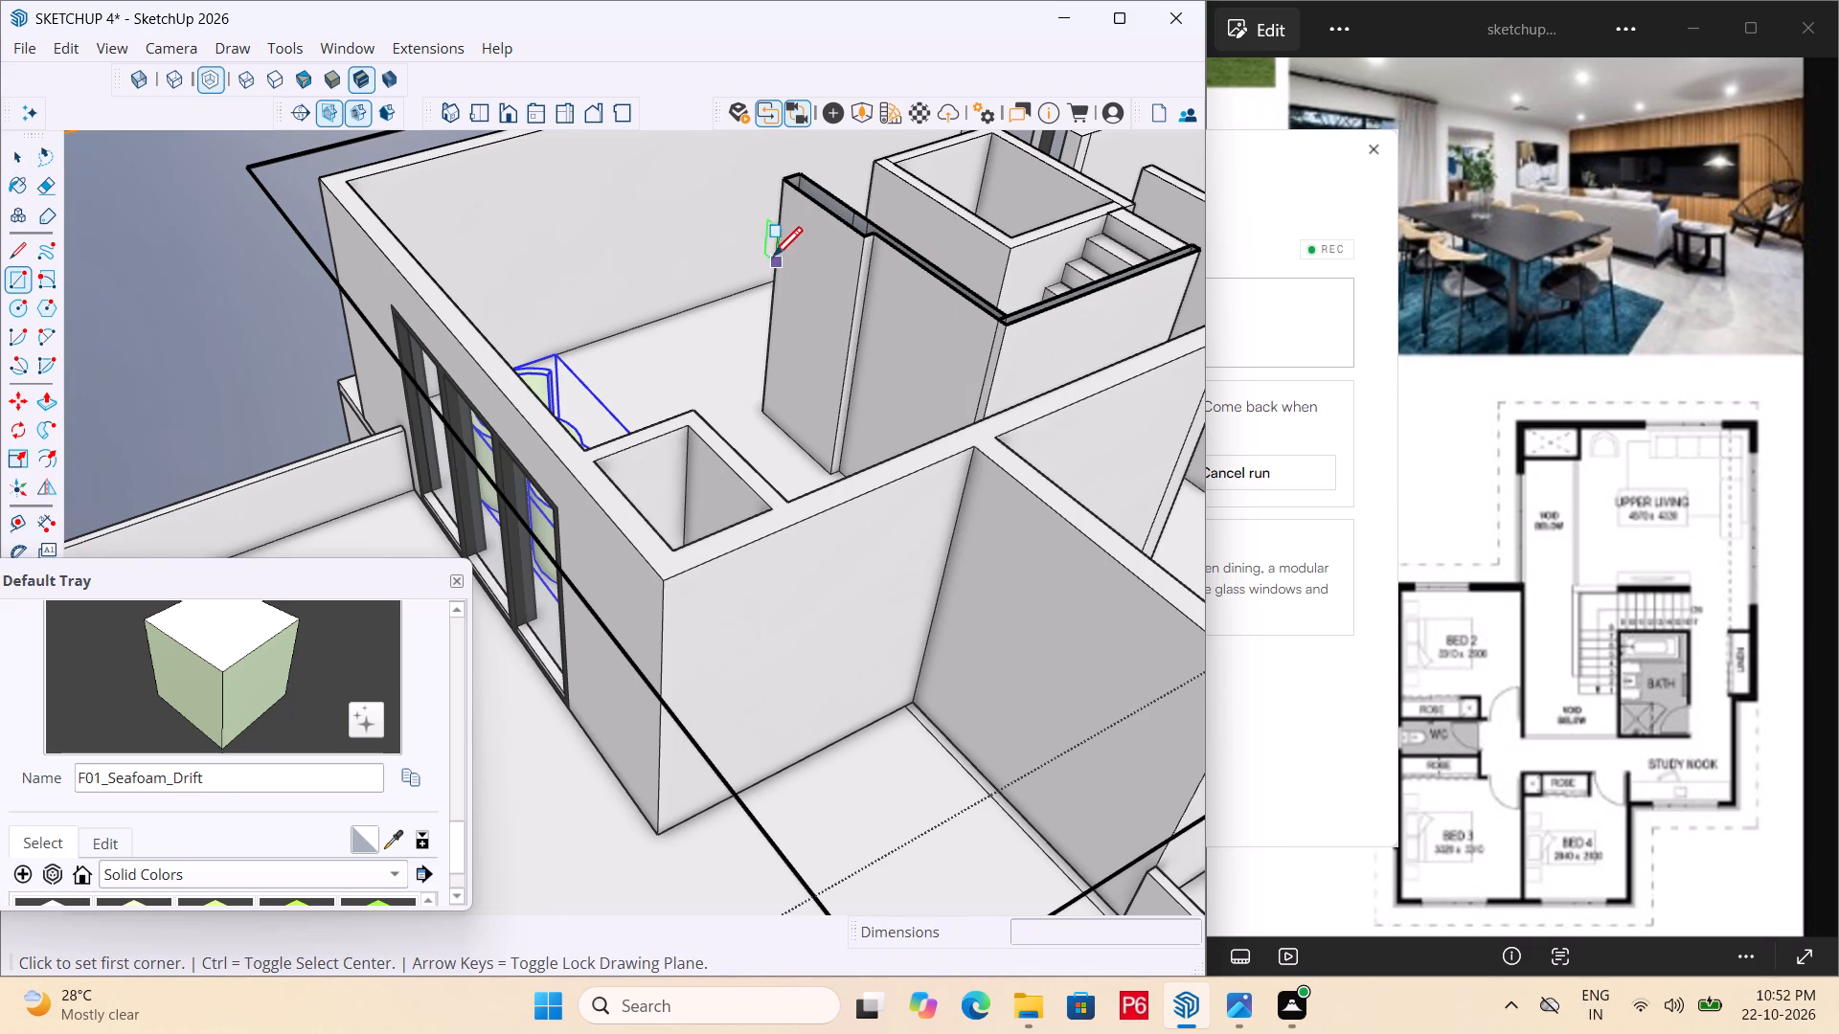
{"action": "left_click", "coordinate": [777, 243]}
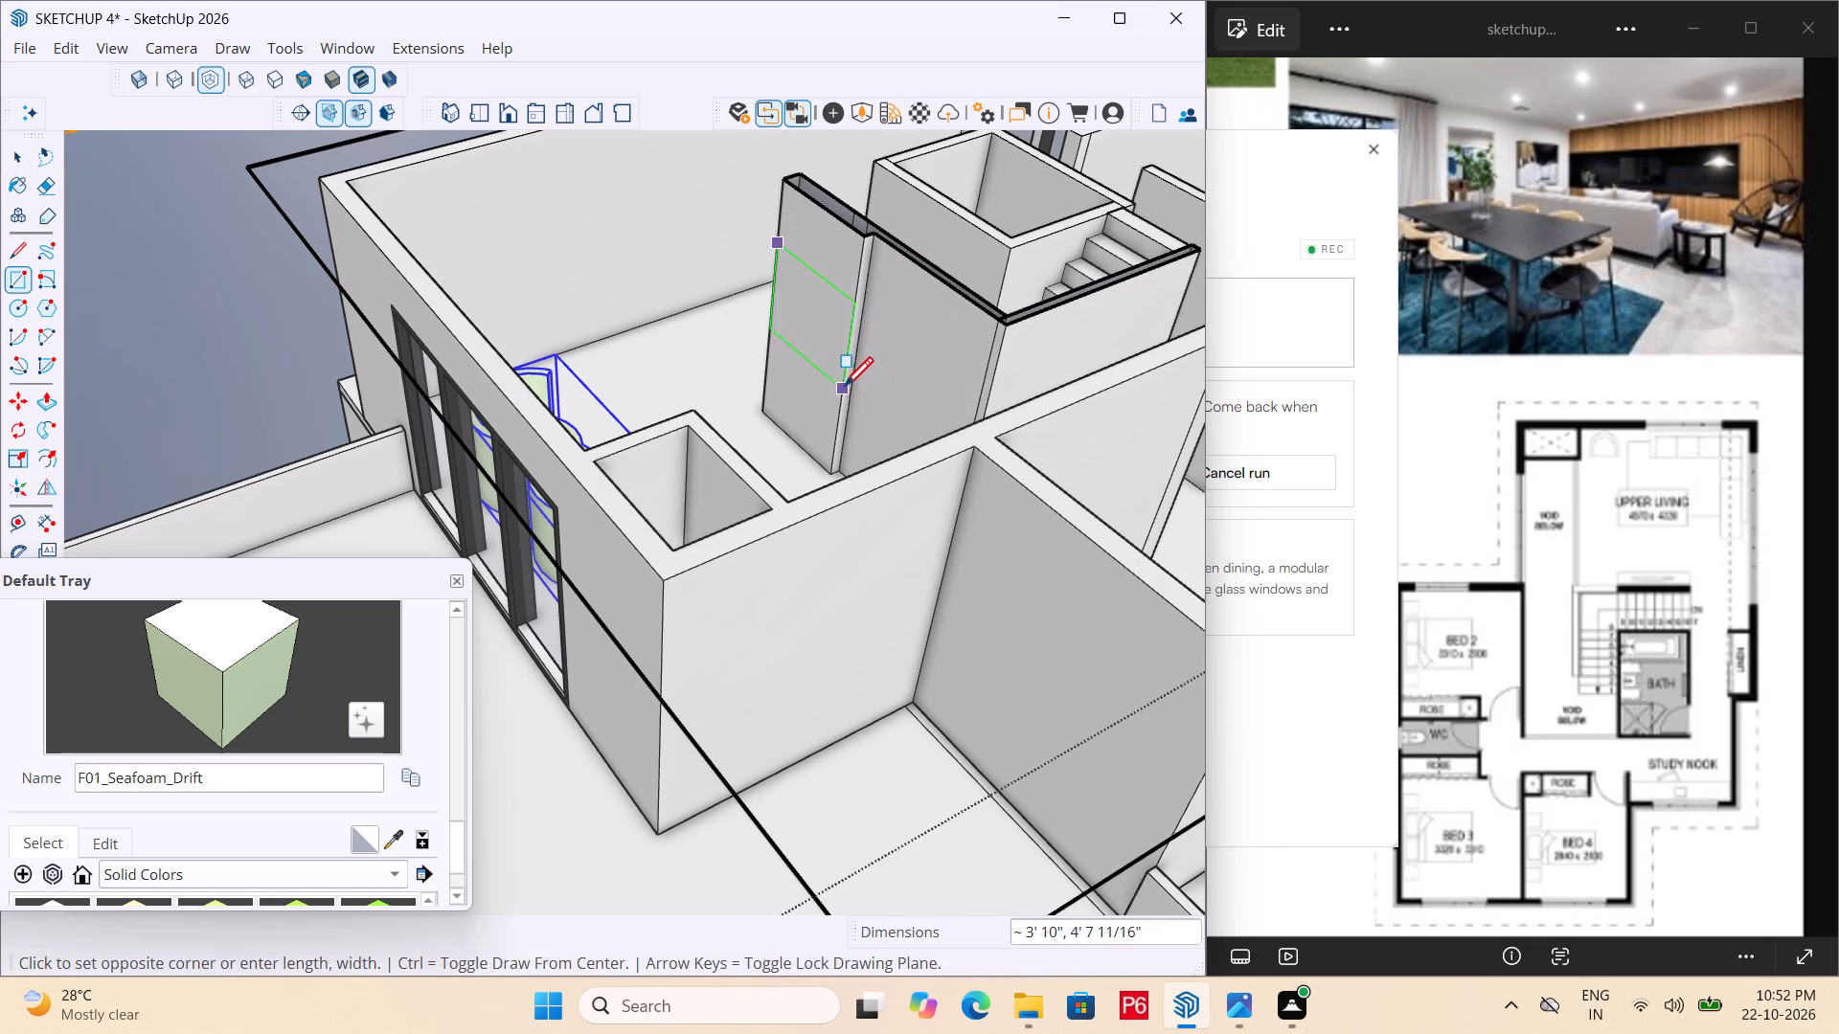
{"action": "left_click", "coordinate": [841, 384]}
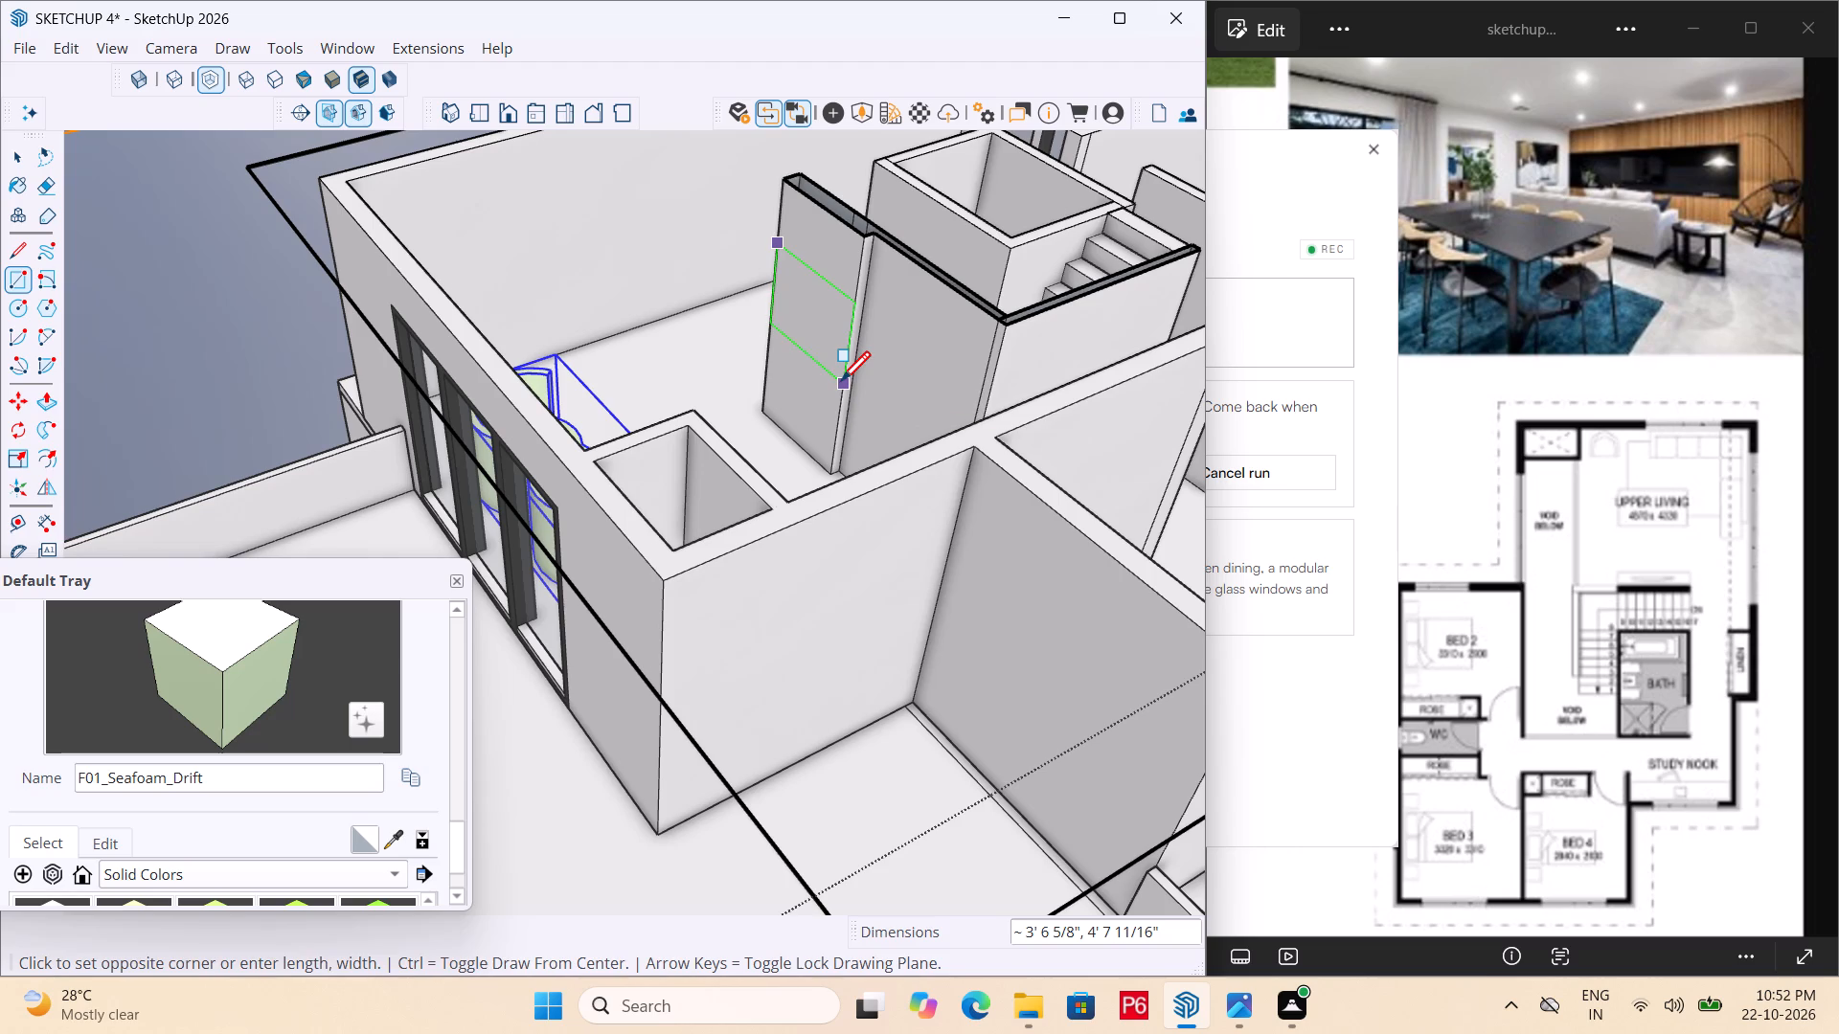
{"action": "key", "text": "space"}
{"action": "double_click", "coordinate": [827, 337]}
{"action": "right_click", "coordinate": [827, 337]}
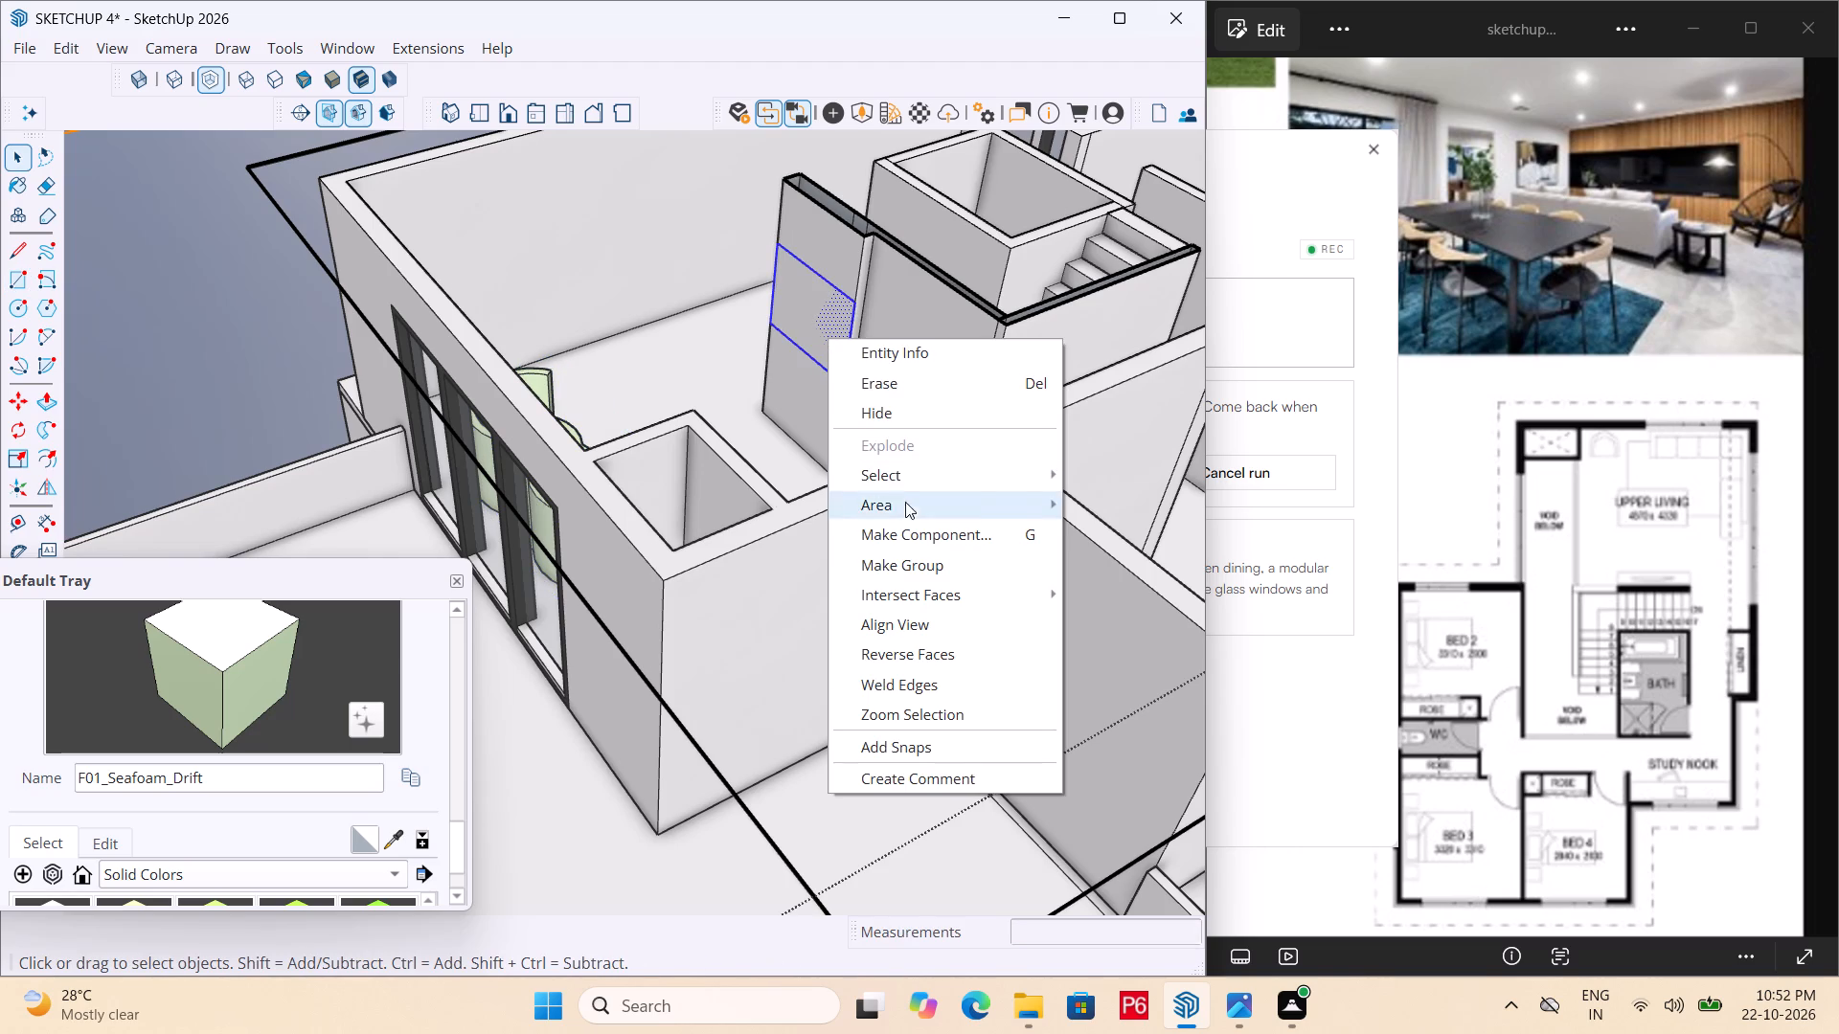
{"action": "left_click", "coordinate": [915, 562]}
Open the rectangle's group for editing and extrude its face 1" into a thin wall panel.
{"action": "double_click", "coordinate": [826, 319]}
{"action": "left_click", "coordinate": [826, 319]}
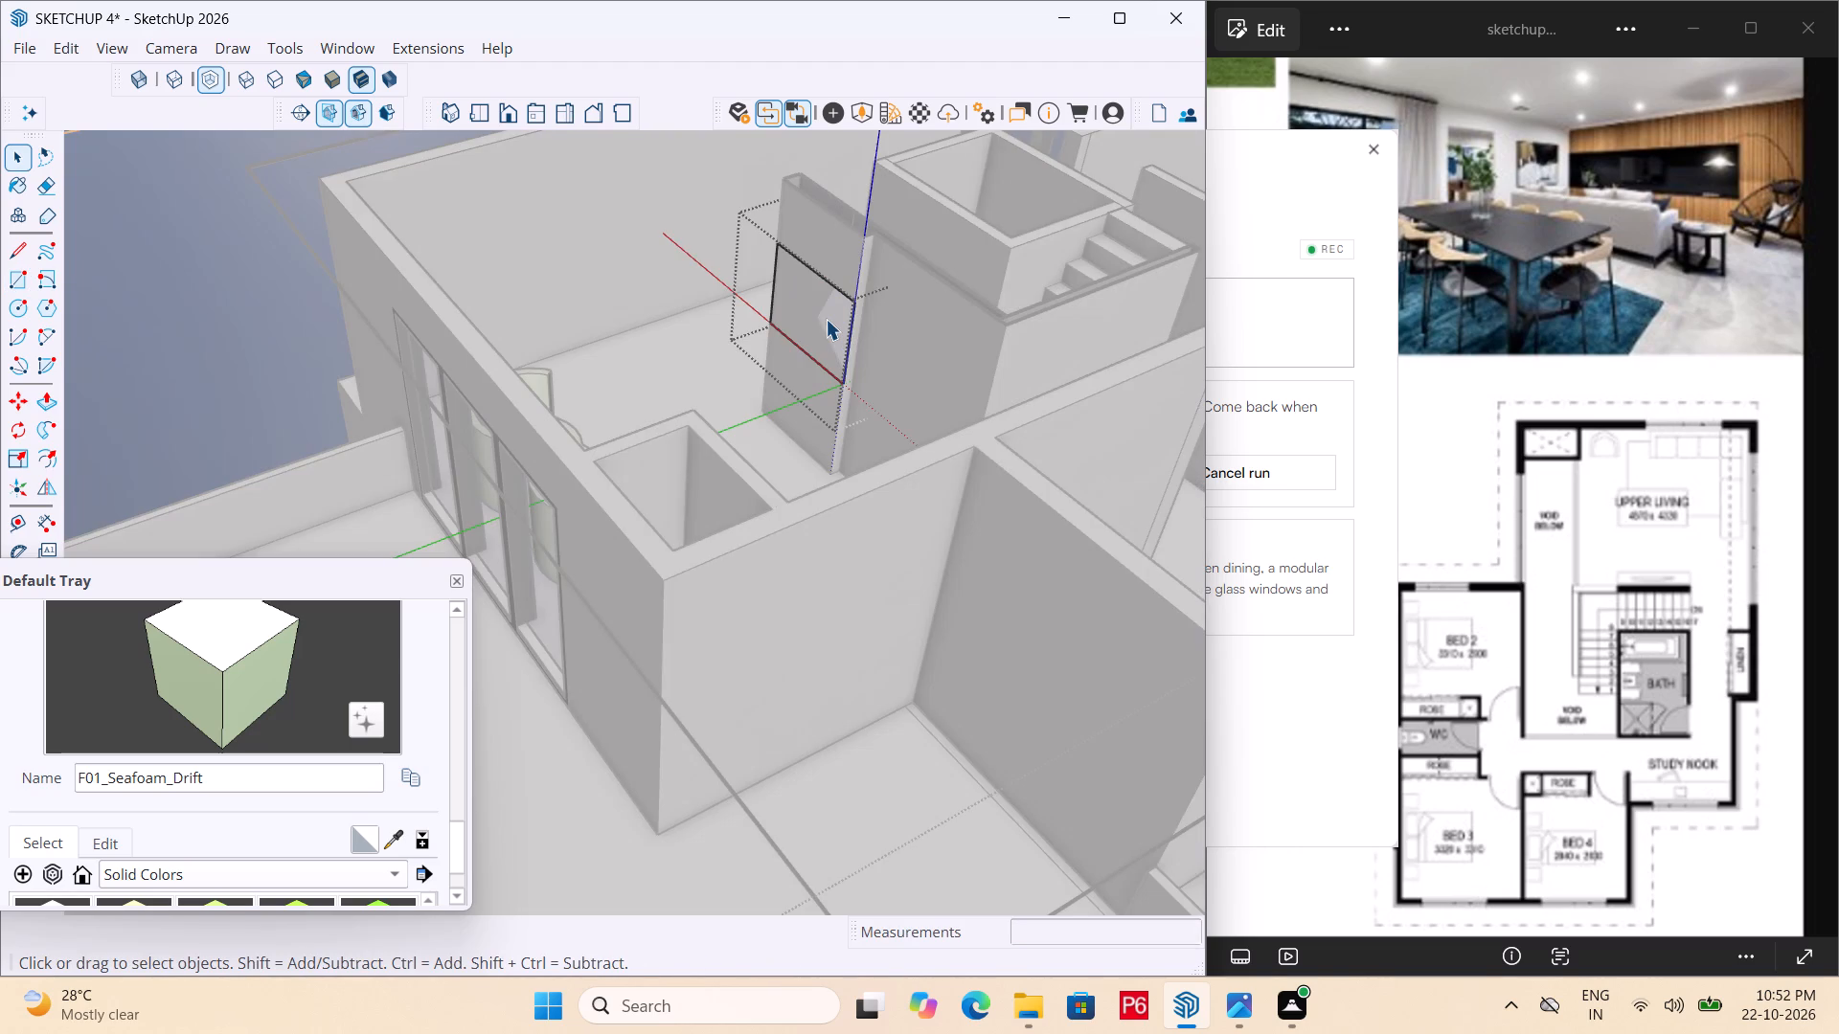
{"action": "key", "text": "p"}
{"action": "left_click", "coordinate": [826, 319]}
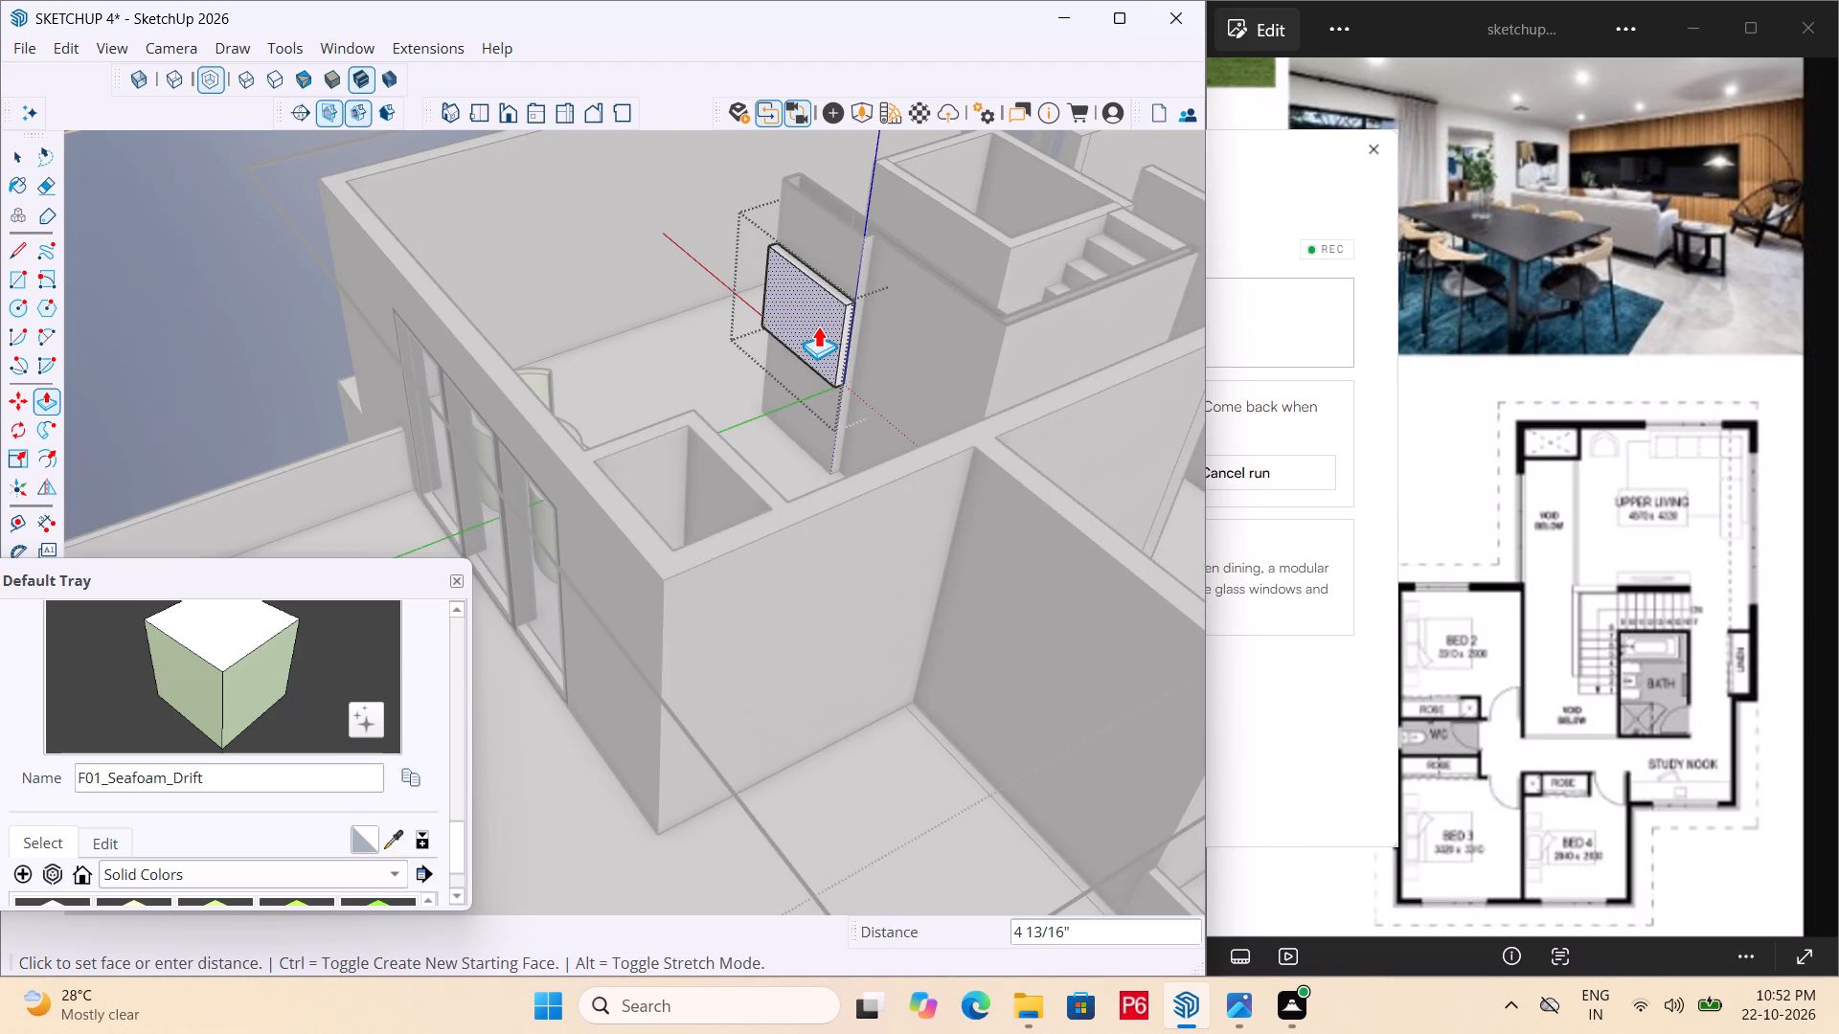
{"action": "type", "text": "1\""}
{"action": "key", "text": "Return"}
Extend the panel's narrow side face about 10" outward past the edge of the wall section.
{"action": "scroll", "coordinate": [829, 310], "scroll_direction": "up", "scroll_amount": 16}
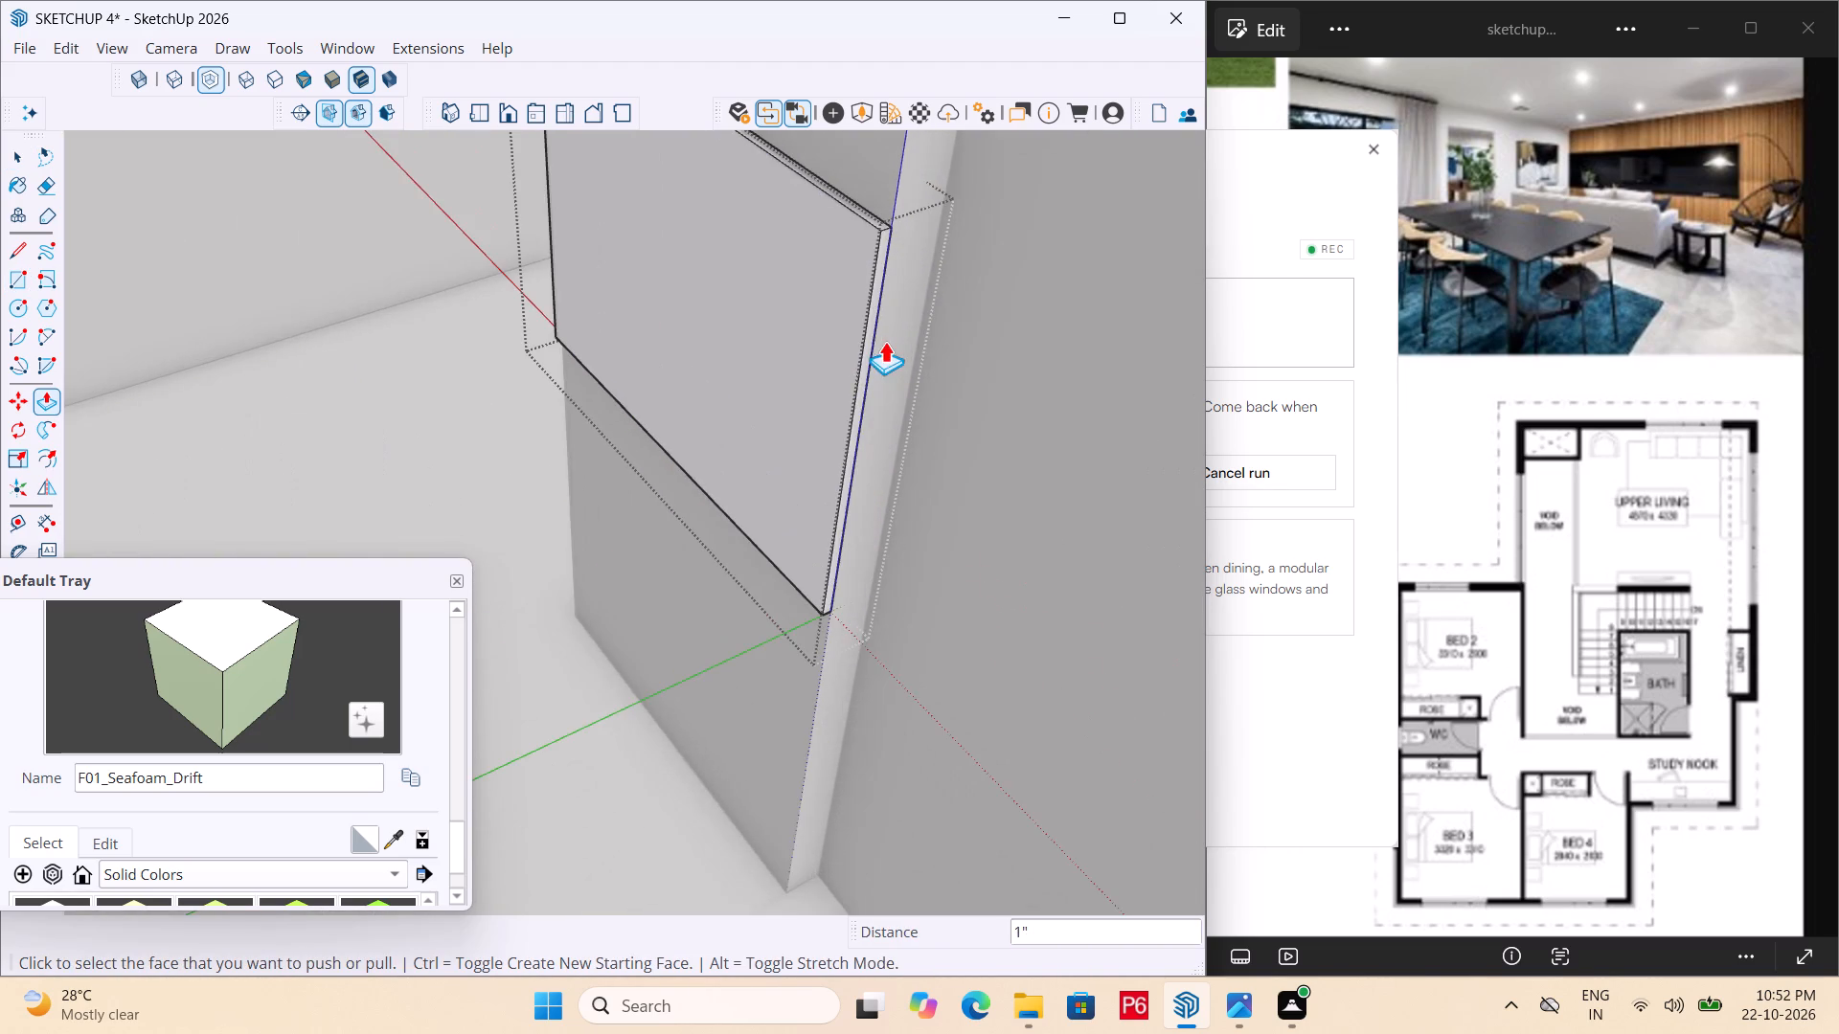
{"action": "scroll", "coordinate": [867, 408], "scroll_direction": "up", "scroll_amount": 4}
{"action": "left_click", "coordinate": [852, 432]}
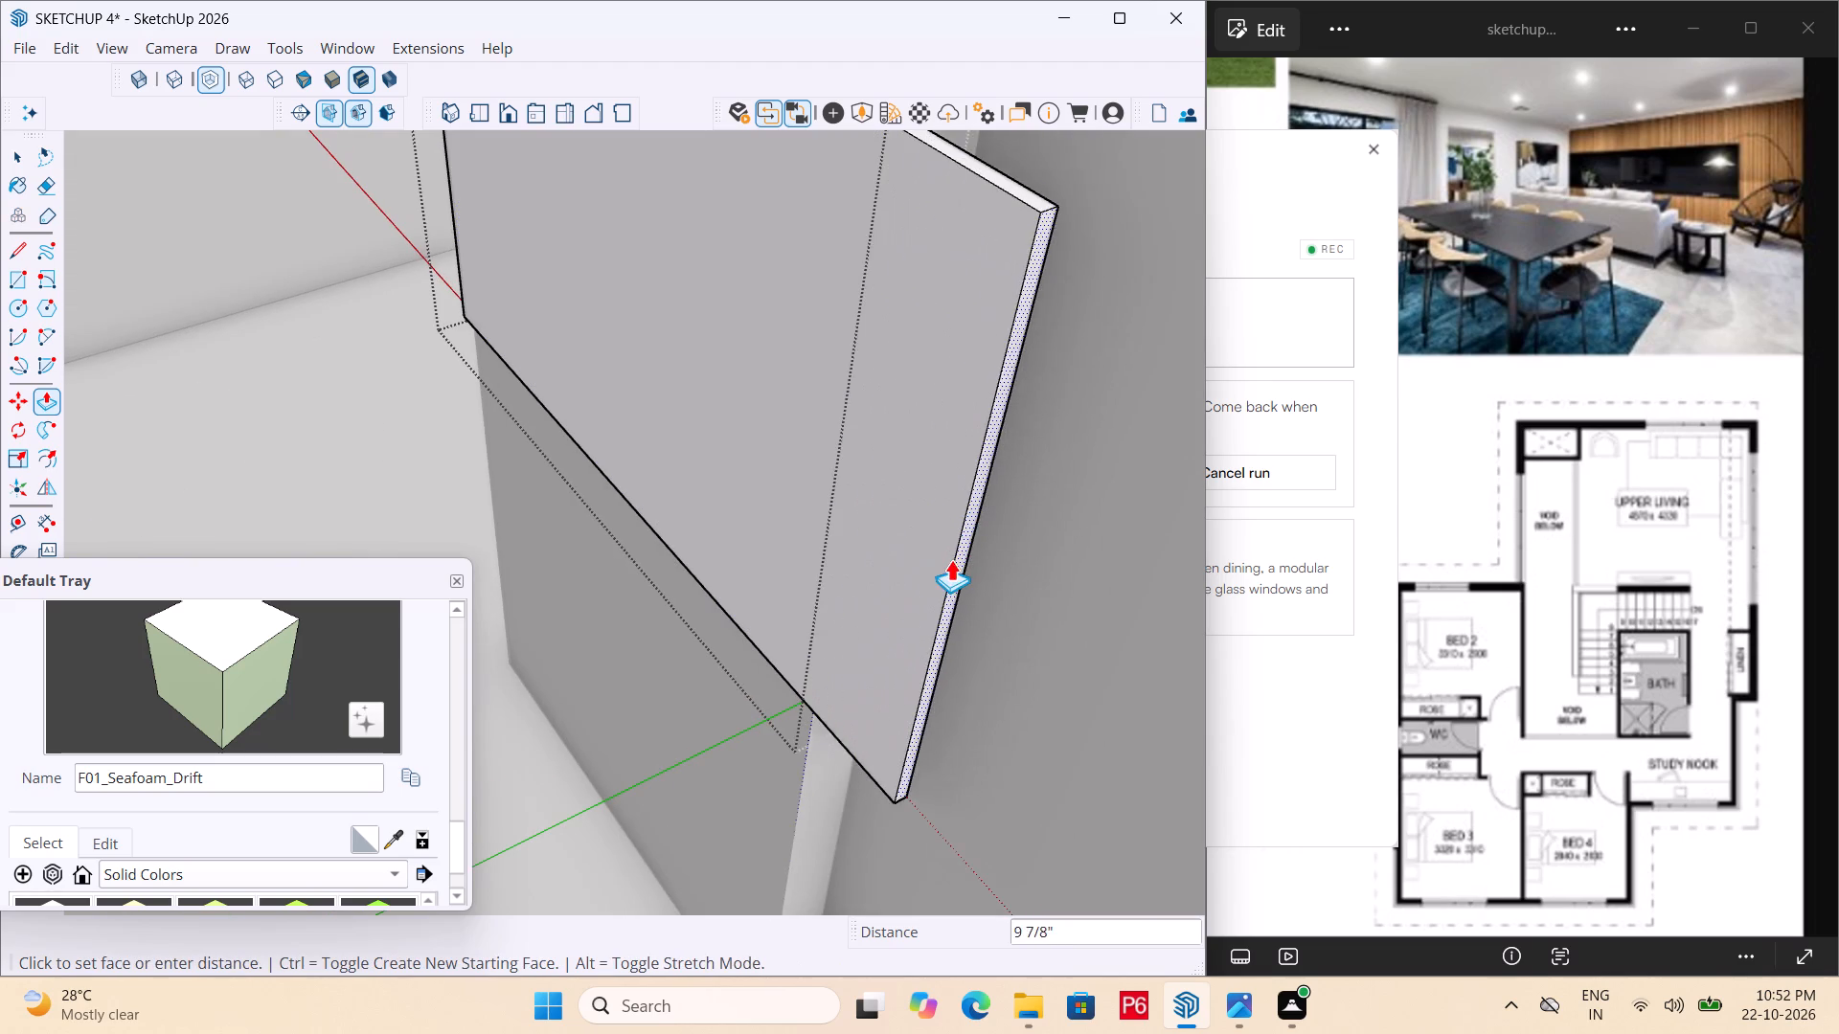
{"action": "left_click_drag", "start_coordinate": [951, 559], "coordinate": [938, 528]}
Push/pull the same narrow side face of the panel by about 4 1/4".
{"action": "scroll", "coordinate": [541, 419], "scroll_direction": "down", "scroll_amount": 3}
{"action": "middle_click_drag", "start_coordinate": [540, 419], "coordinate": [792, 534]}
{"action": "middle_click_drag", "start_coordinate": [670, 486], "coordinate": [1101, 461]}
{"action": "scroll", "coordinate": [381, 443], "scroll_direction": "down", "scroll_amount": 6}
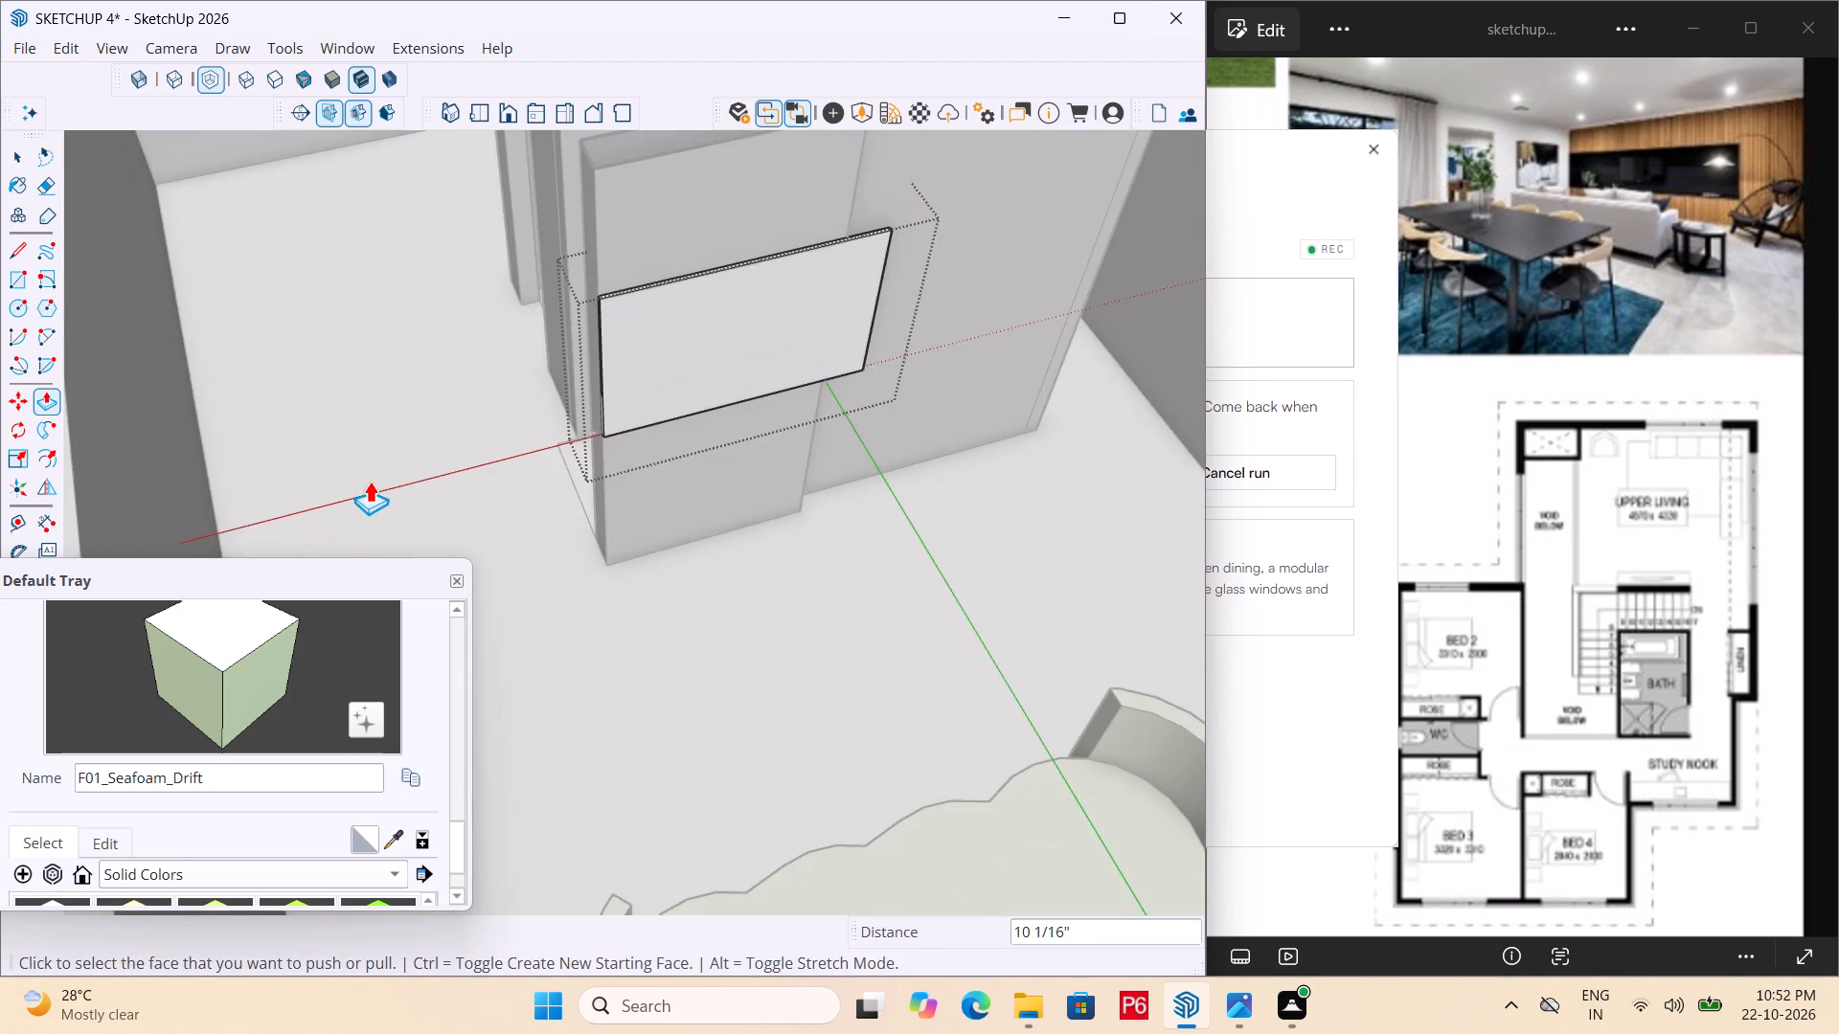
{"action": "middle_click_drag", "start_coordinate": [604, 272], "coordinate": [0, 229]}
{"action": "scroll", "coordinate": [642, 274], "scroll_direction": "up", "scroll_amount": 10}
{"action": "left_click", "coordinate": [434, 306]}
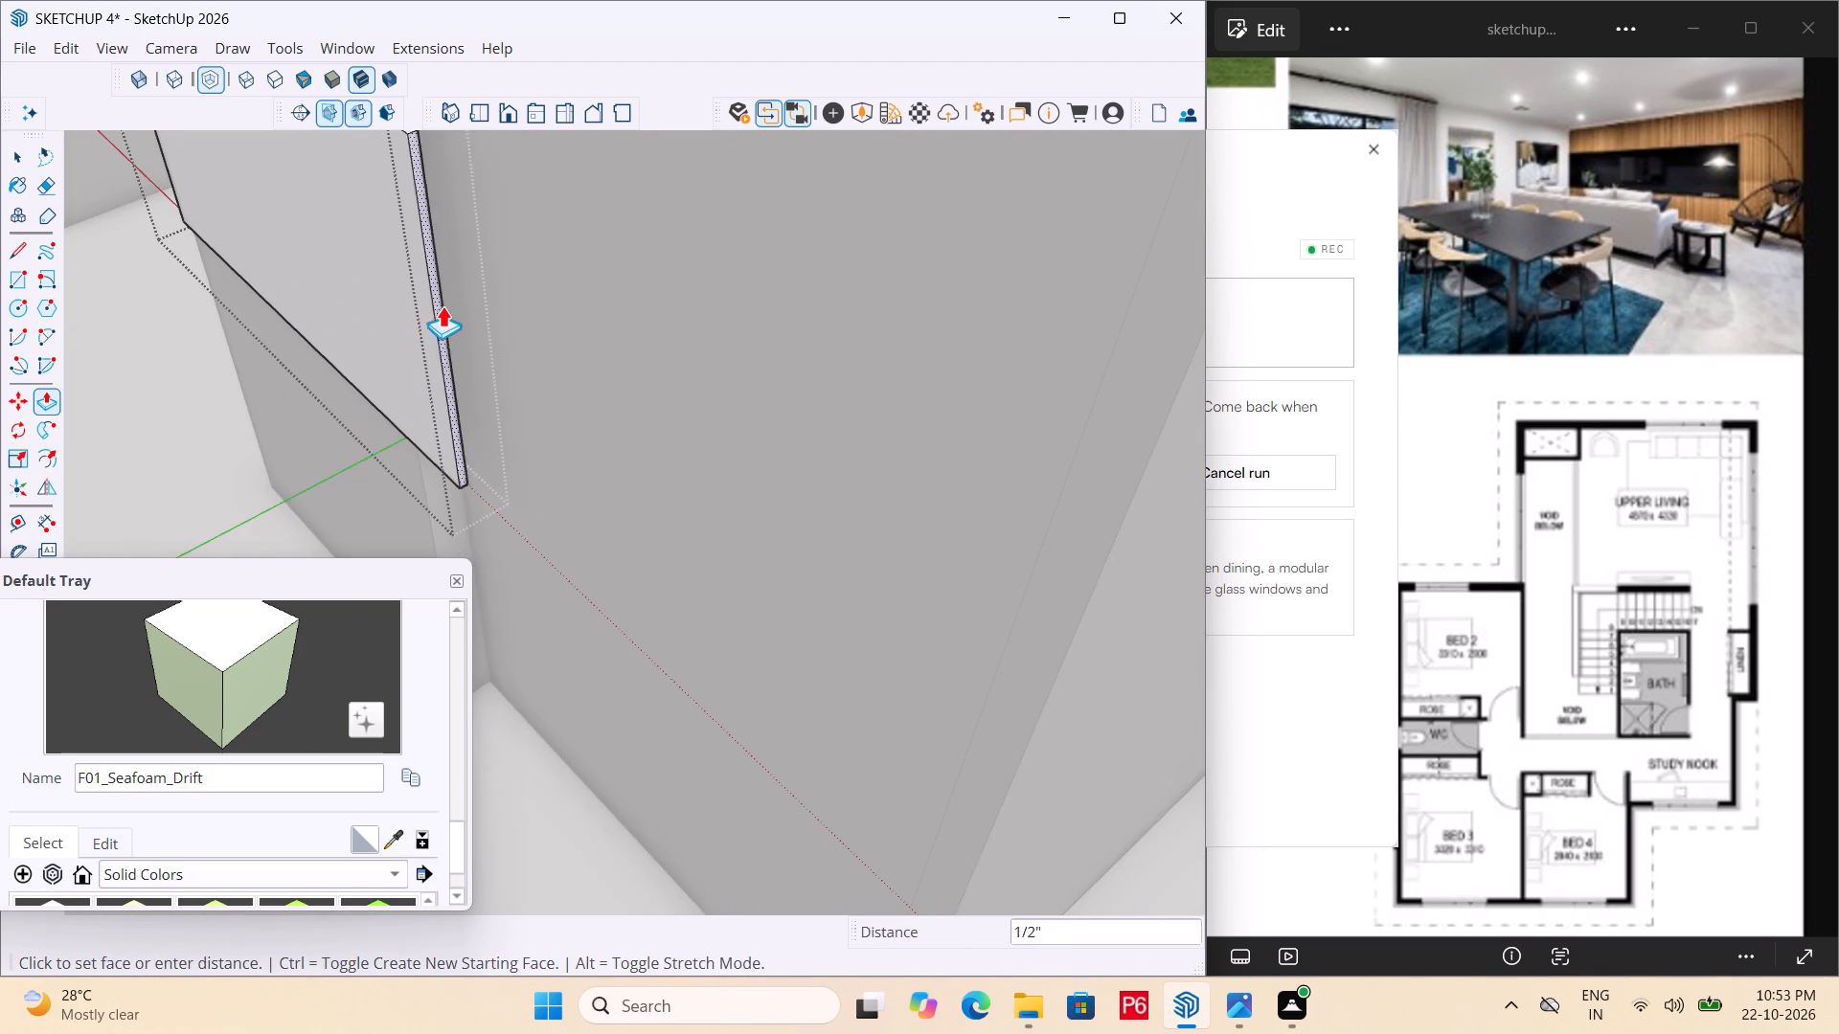
{"action": "left_click", "coordinate": [465, 321]}
Examine the panel's opposite side and top edge against the wall behind it.
{"action": "scroll", "coordinate": [707, 386], "scroll_direction": "down", "scroll_amount": 5}
{"action": "middle_click_drag", "start_coordinate": [495, 378], "coordinate": [1273, 416]}
{"action": "middle_click_drag", "start_coordinate": [810, 296], "coordinate": [715, 286]}
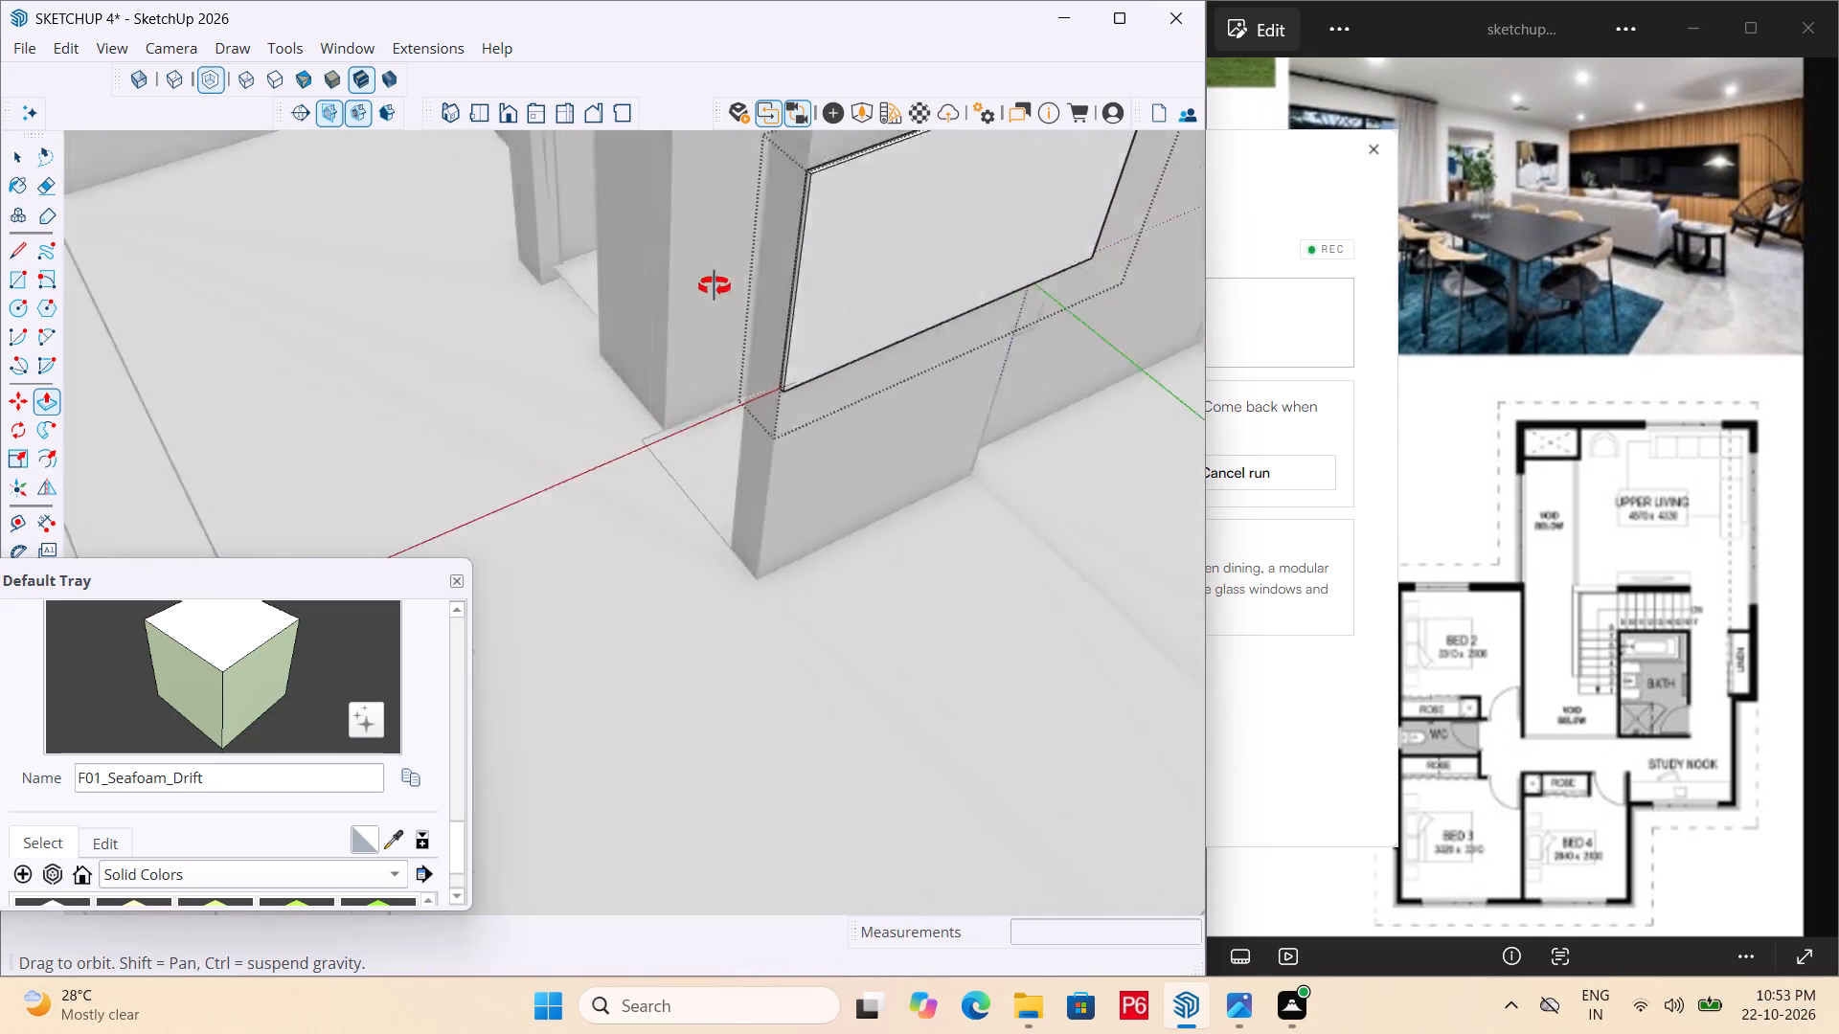
{"action": "middle_click_drag", "start_coordinate": [715, 286], "coordinate": [593, 419]}
{"action": "scroll", "coordinate": [817, 338], "scroll_direction": "up", "scroll_amount": 5}
{"action": "scroll", "coordinate": [692, 575], "scroll_direction": "up", "scroll_amount": 5}
{"action": "middle_click_drag", "start_coordinate": [655, 520], "coordinate": [630, 423]}
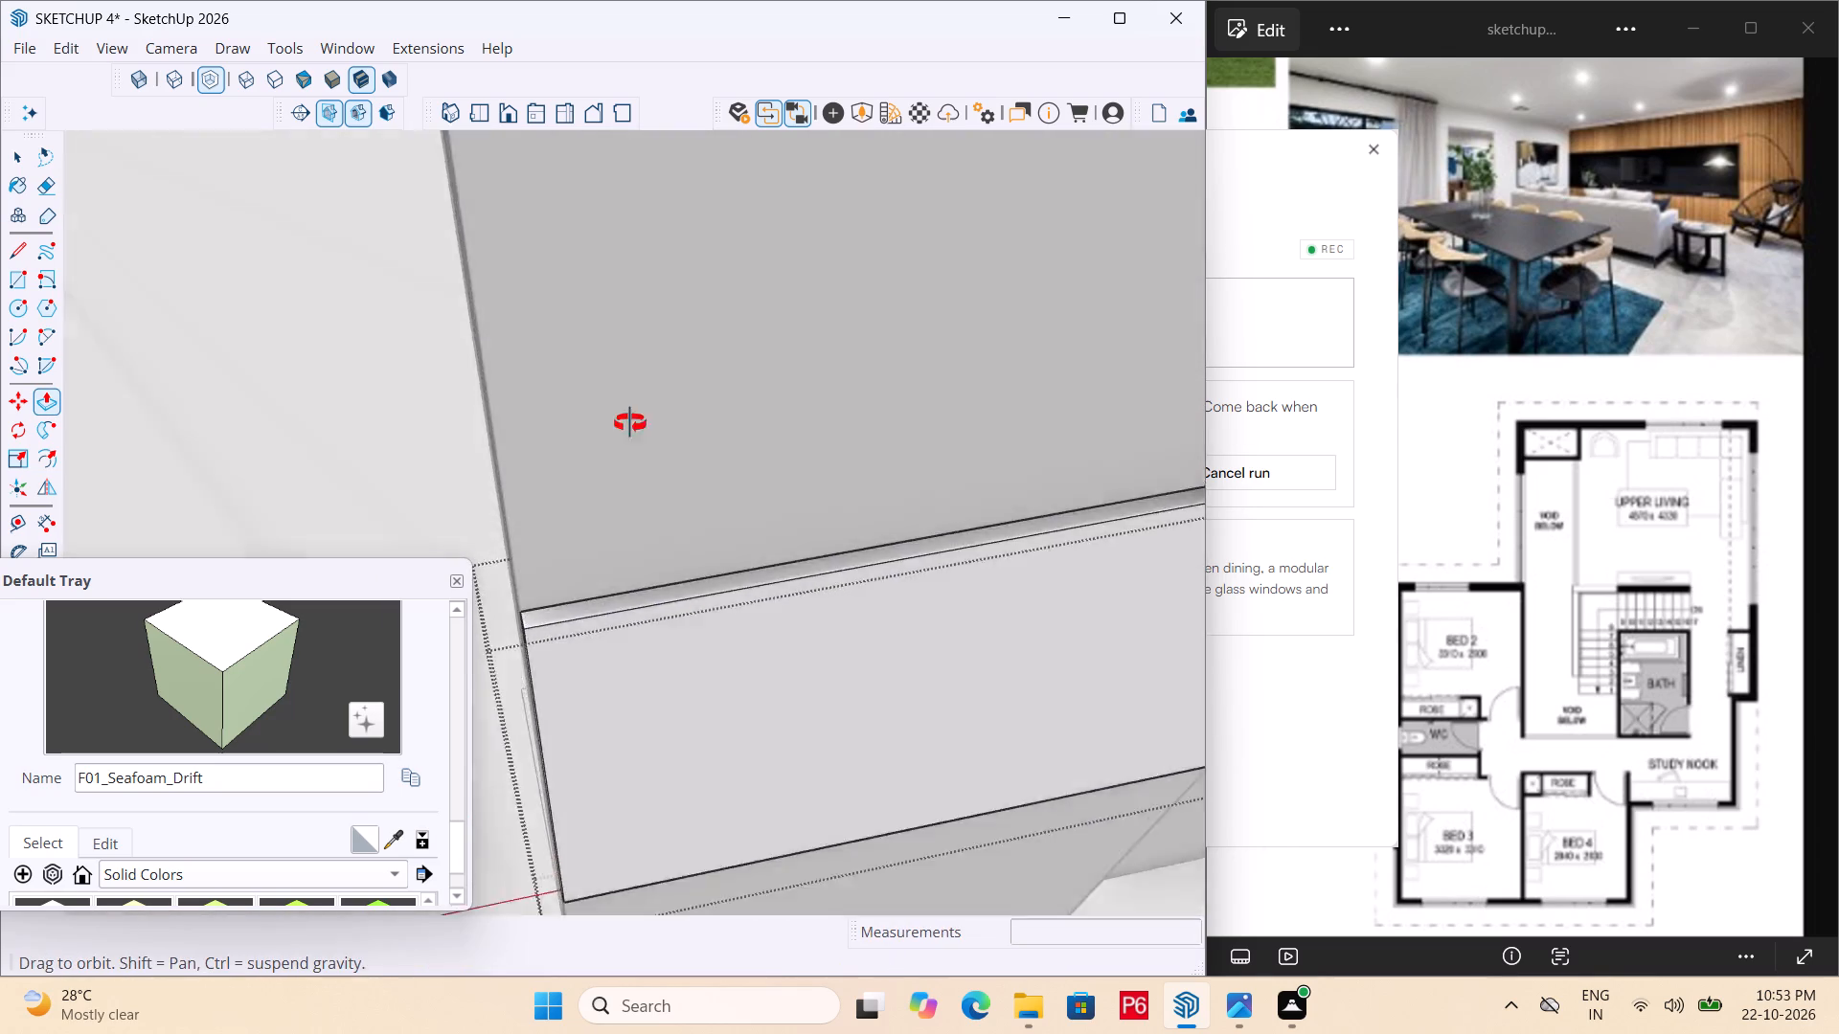
{"action": "middle_click_drag", "start_coordinate": [630, 423], "coordinate": [599, 321]}
Save the house model with the new wall panel.
{"action": "key", "text": "ctrl+s"}
{"action": "key", "text": "ctrl+s"}
{"action": "key", "text": "ctrl+s"}
{"action": "key", "text": "ctrl+s"}
{"action": "key", "text": "ctrl+s"}
{"action": "key", "text": "ctrl+s"}
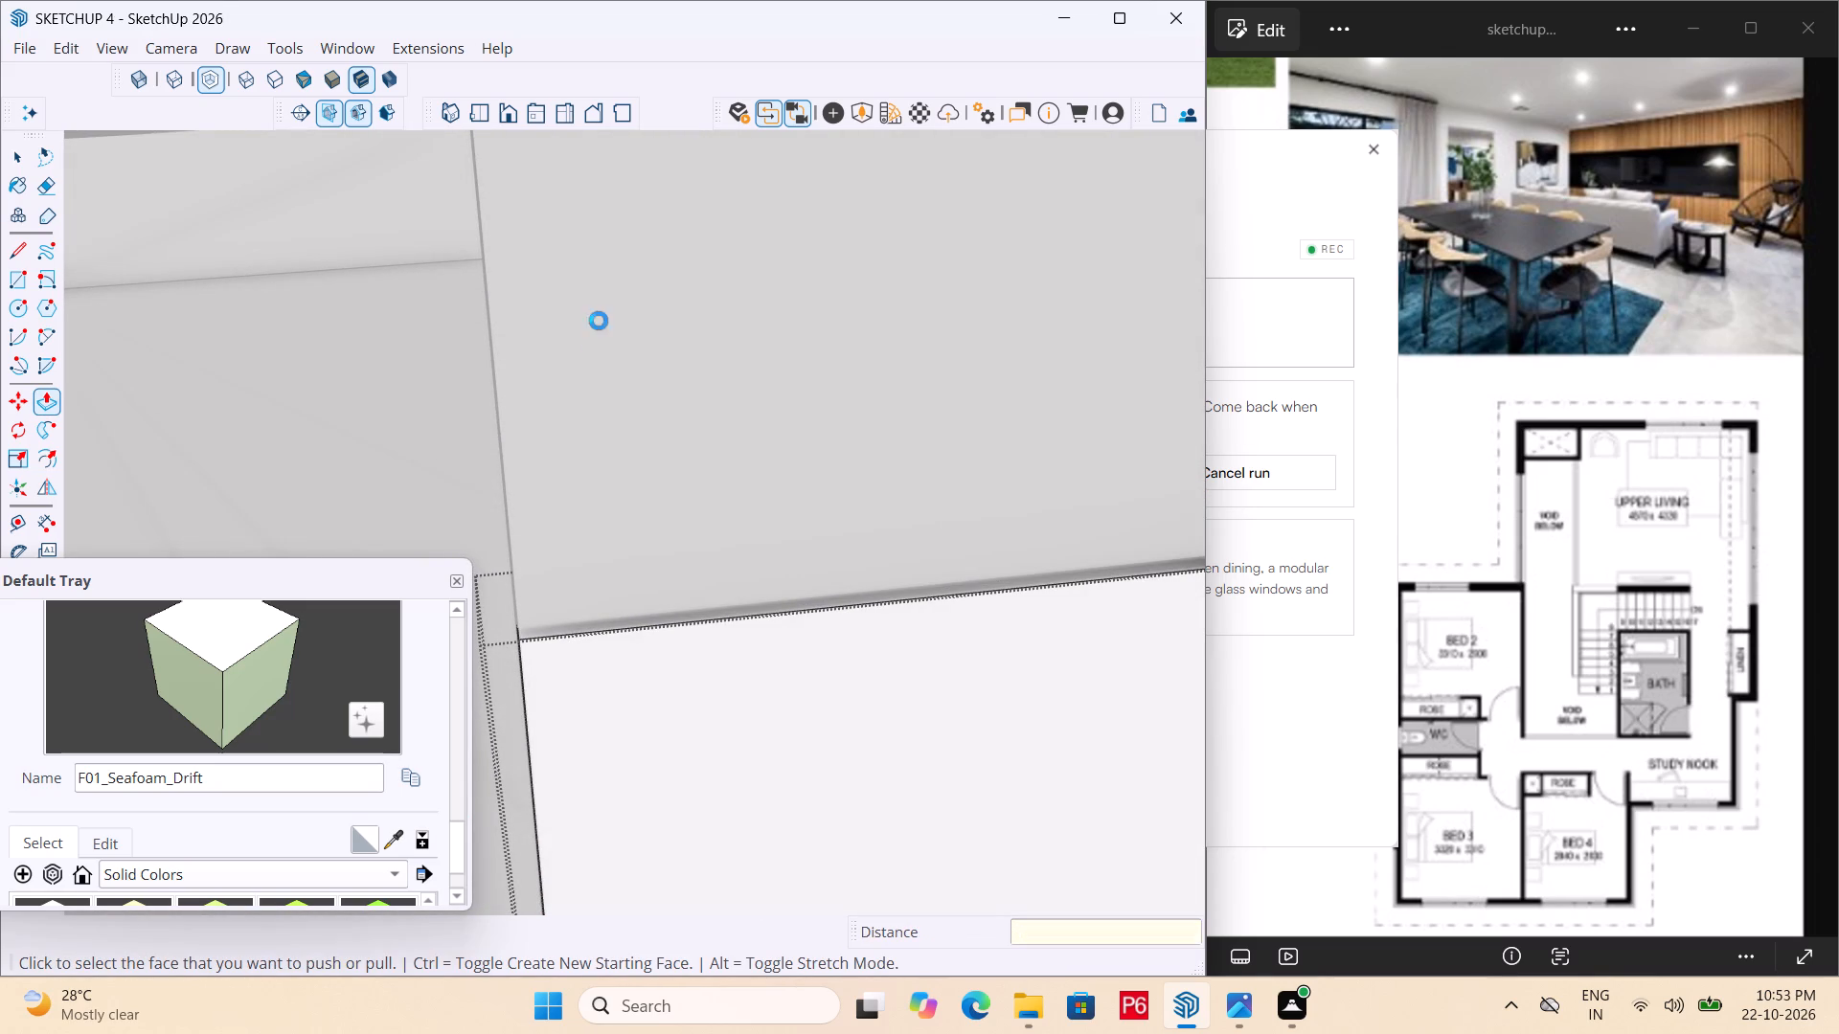
{"action": "key", "text": "ctrl+s"}
{"action": "key", "text": "ctrl+s"}
Examine the panel's placement within the upper living area, including the view through the exterior windows.
{"action": "scroll", "coordinate": [608, 386], "scroll_direction": "down", "scroll_amount": 7}
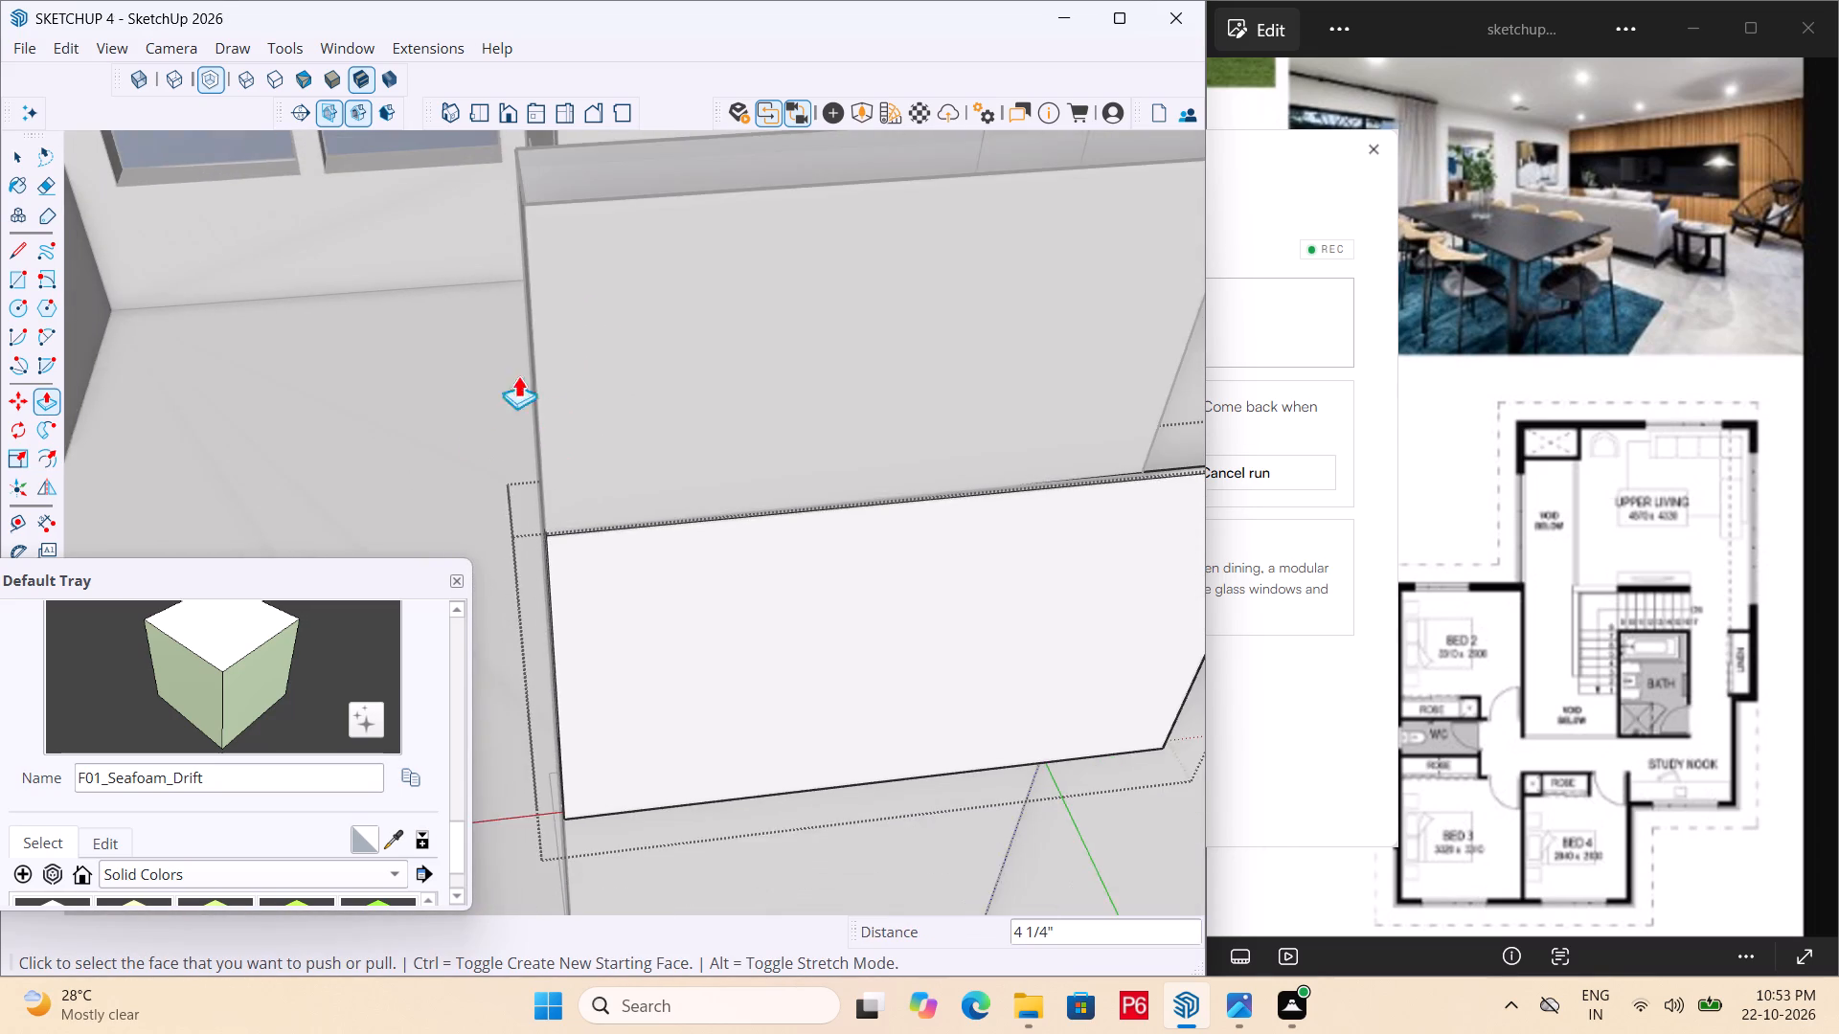
{"action": "scroll", "coordinate": [606, 426], "scroll_direction": "down", "scroll_amount": 13}
{"action": "middle_click_drag", "start_coordinate": [761, 414], "coordinate": [600, 296]}
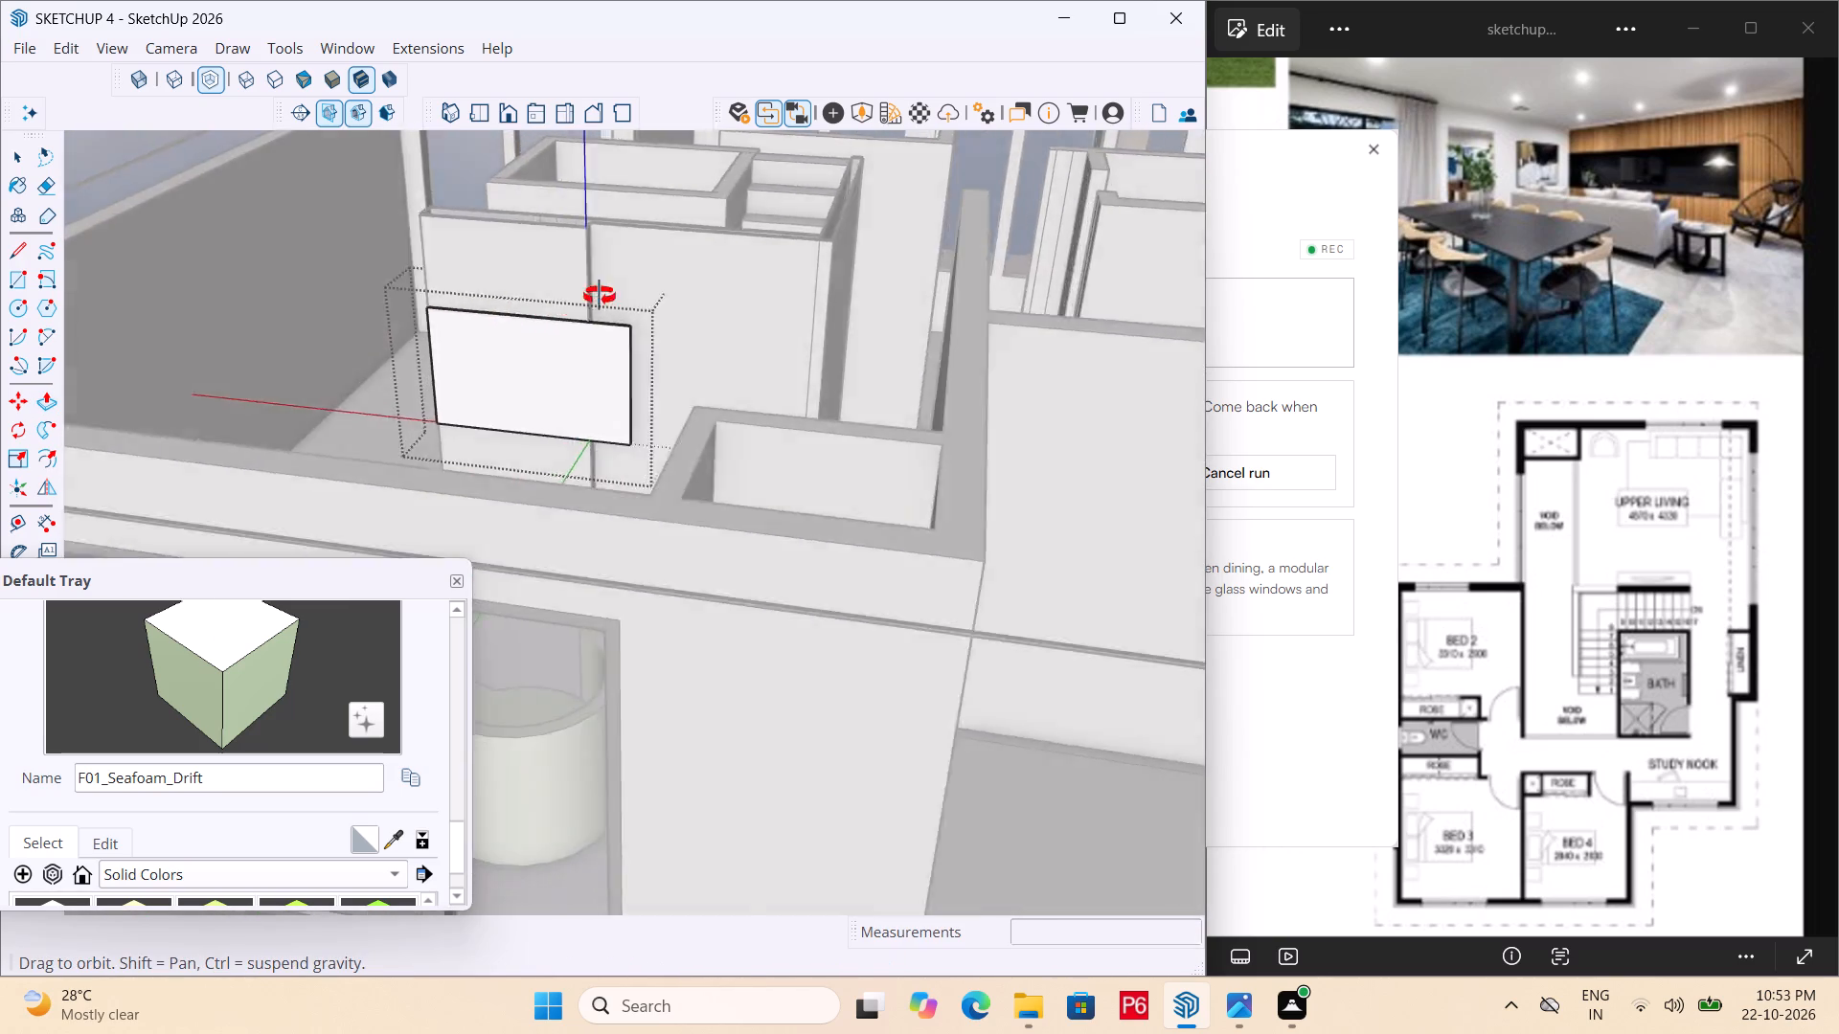
{"action": "middle_click_drag", "start_coordinate": [600, 296], "coordinate": [614, 290]}
{"action": "scroll", "coordinate": [891, 295], "scroll_direction": "down", "scroll_amount": 5}
{"action": "middle_click_drag", "start_coordinate": [758, 344], "coordinate": [804, 195]}
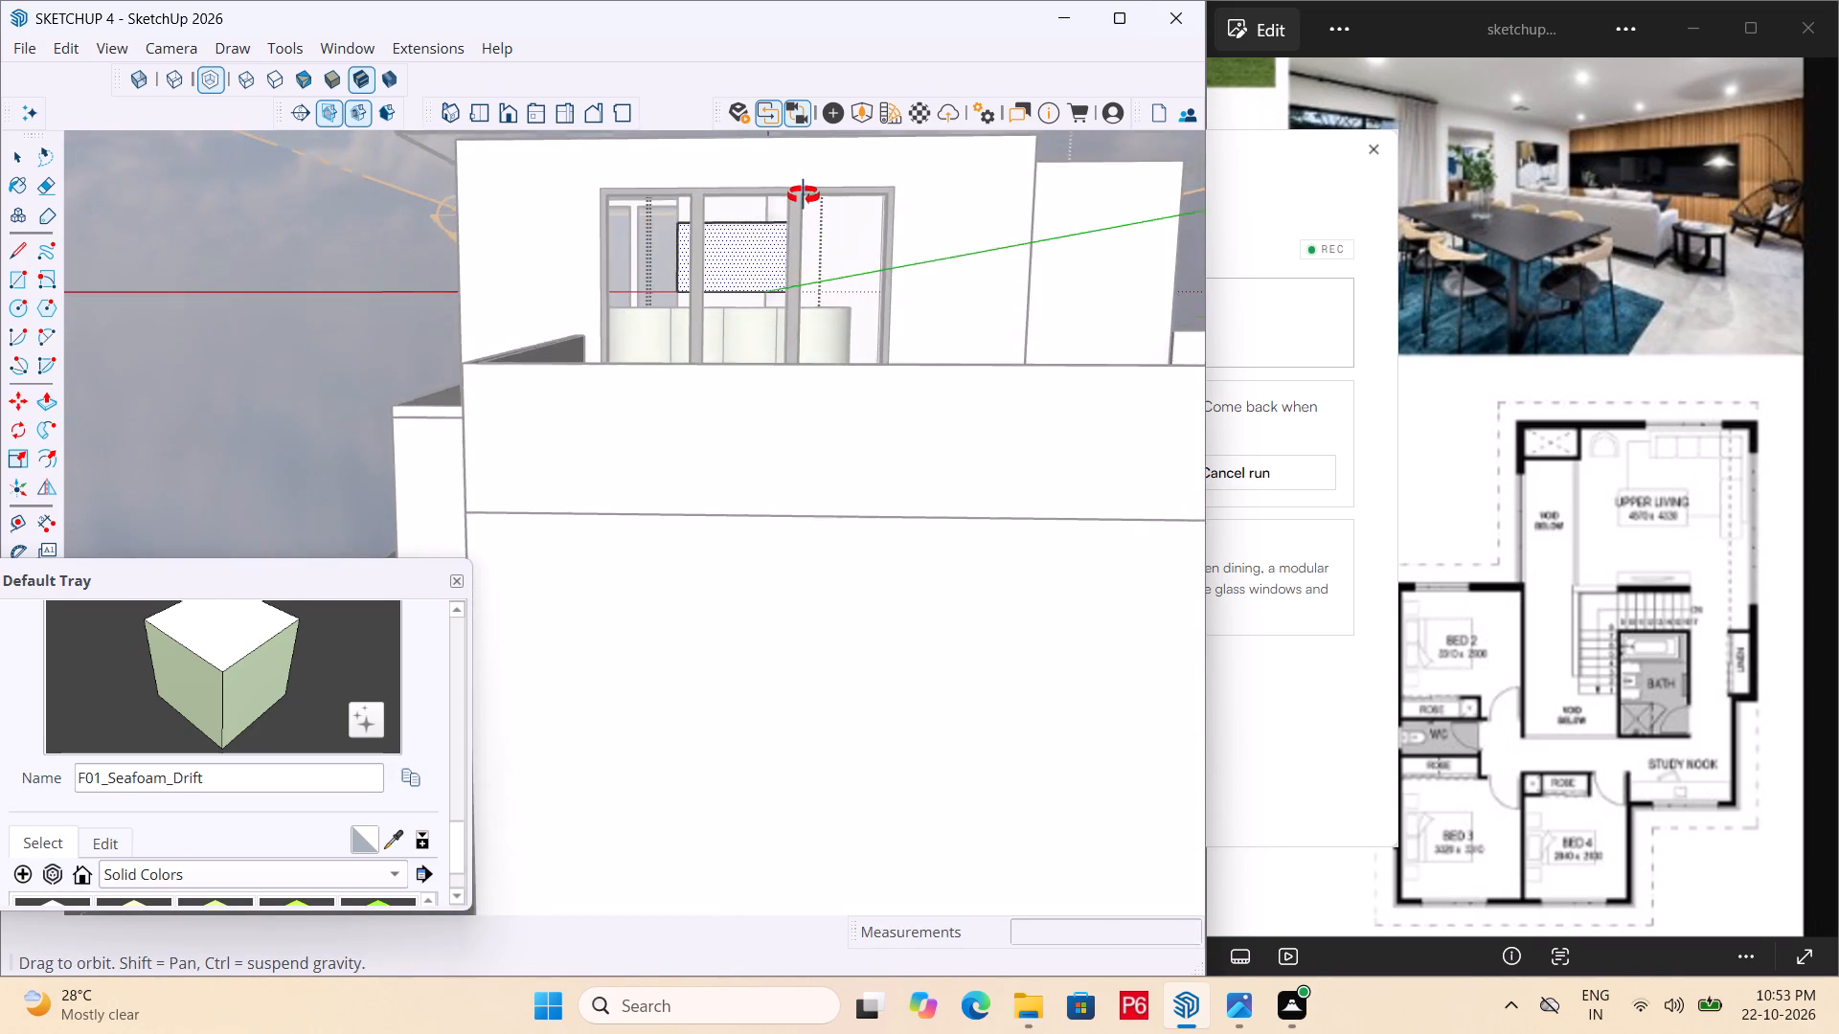
{"action": "middle_click_drag", "start_coordinate": [804, 195], "coordinate": [528, 461]}
{"action": "scroll", "coordinate": [601, 447], "scroll_direction": "up", "scroll_amount": 11}
Offset the outline of the panel's front face inward by about 2" to form a border.
{"action": "key", "text": "space"}
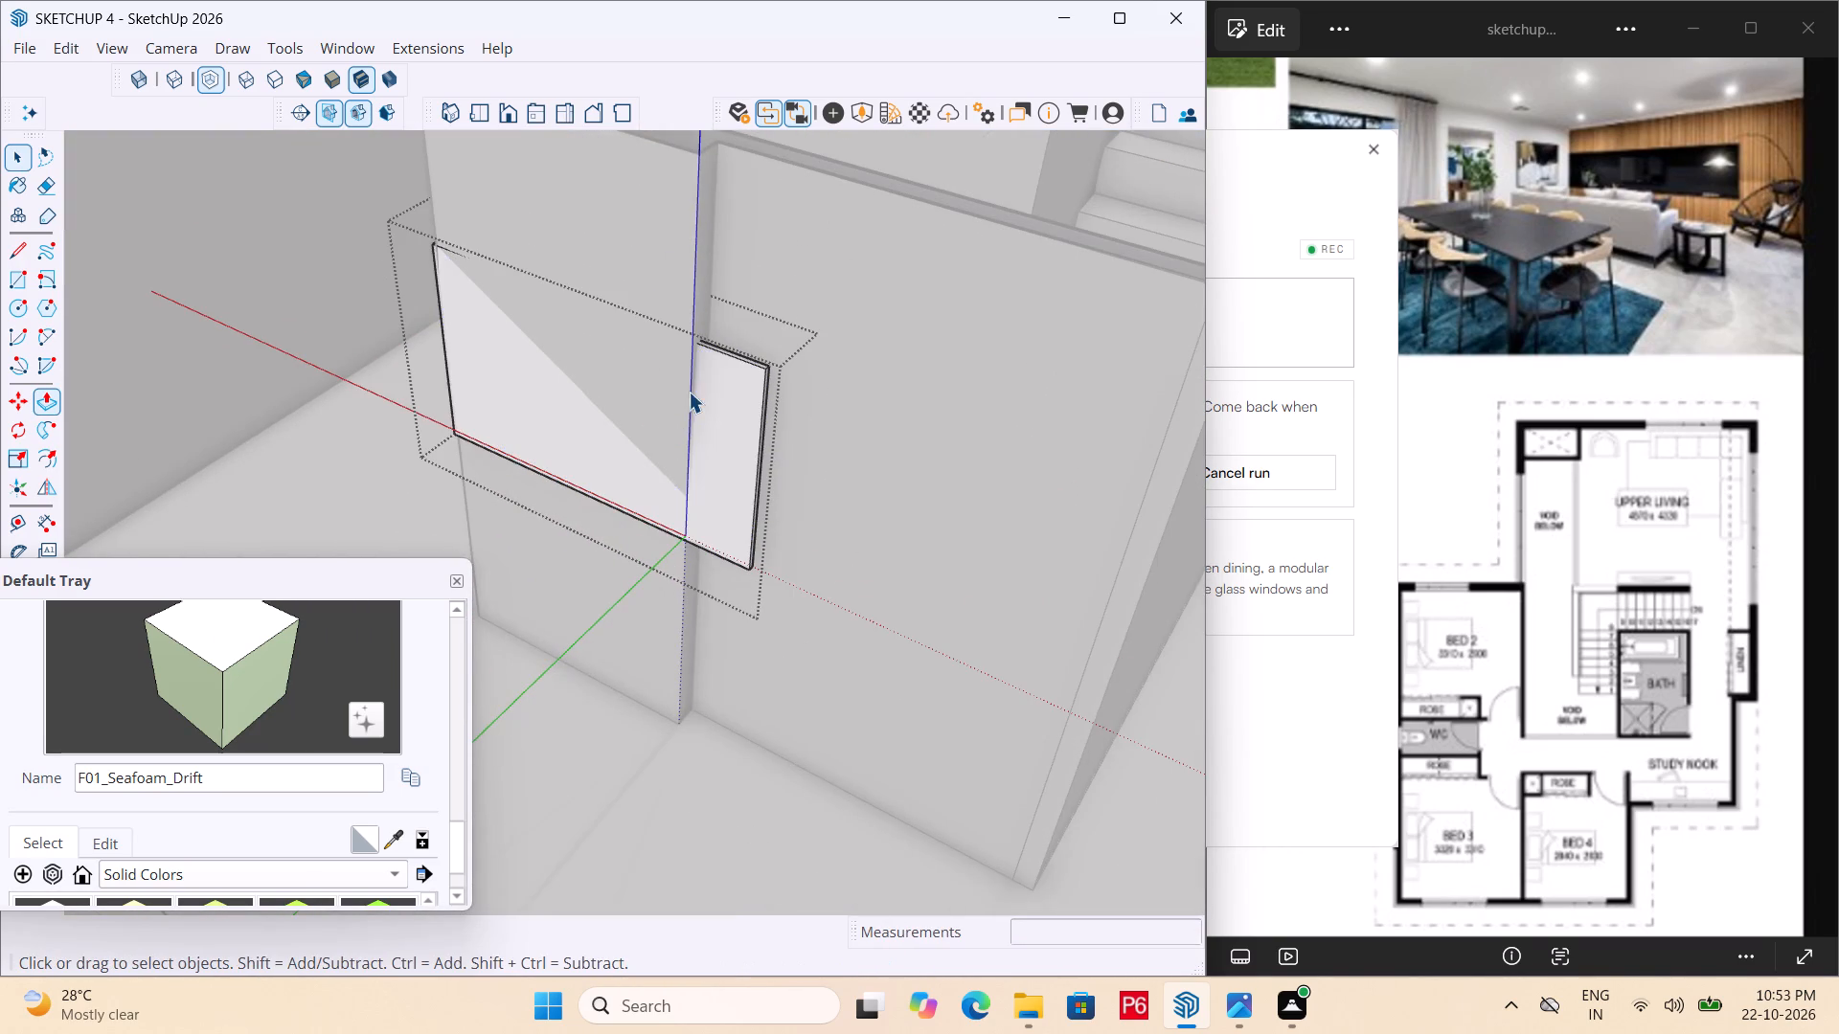
{"action": "scroll", "coordinate": [639, 379], "scroll_direction": "down", "scroll_amount": 2}
{"action": "middle_click_drag", "start_coordinate": [635, 379], "coordinate": [739, 335]}
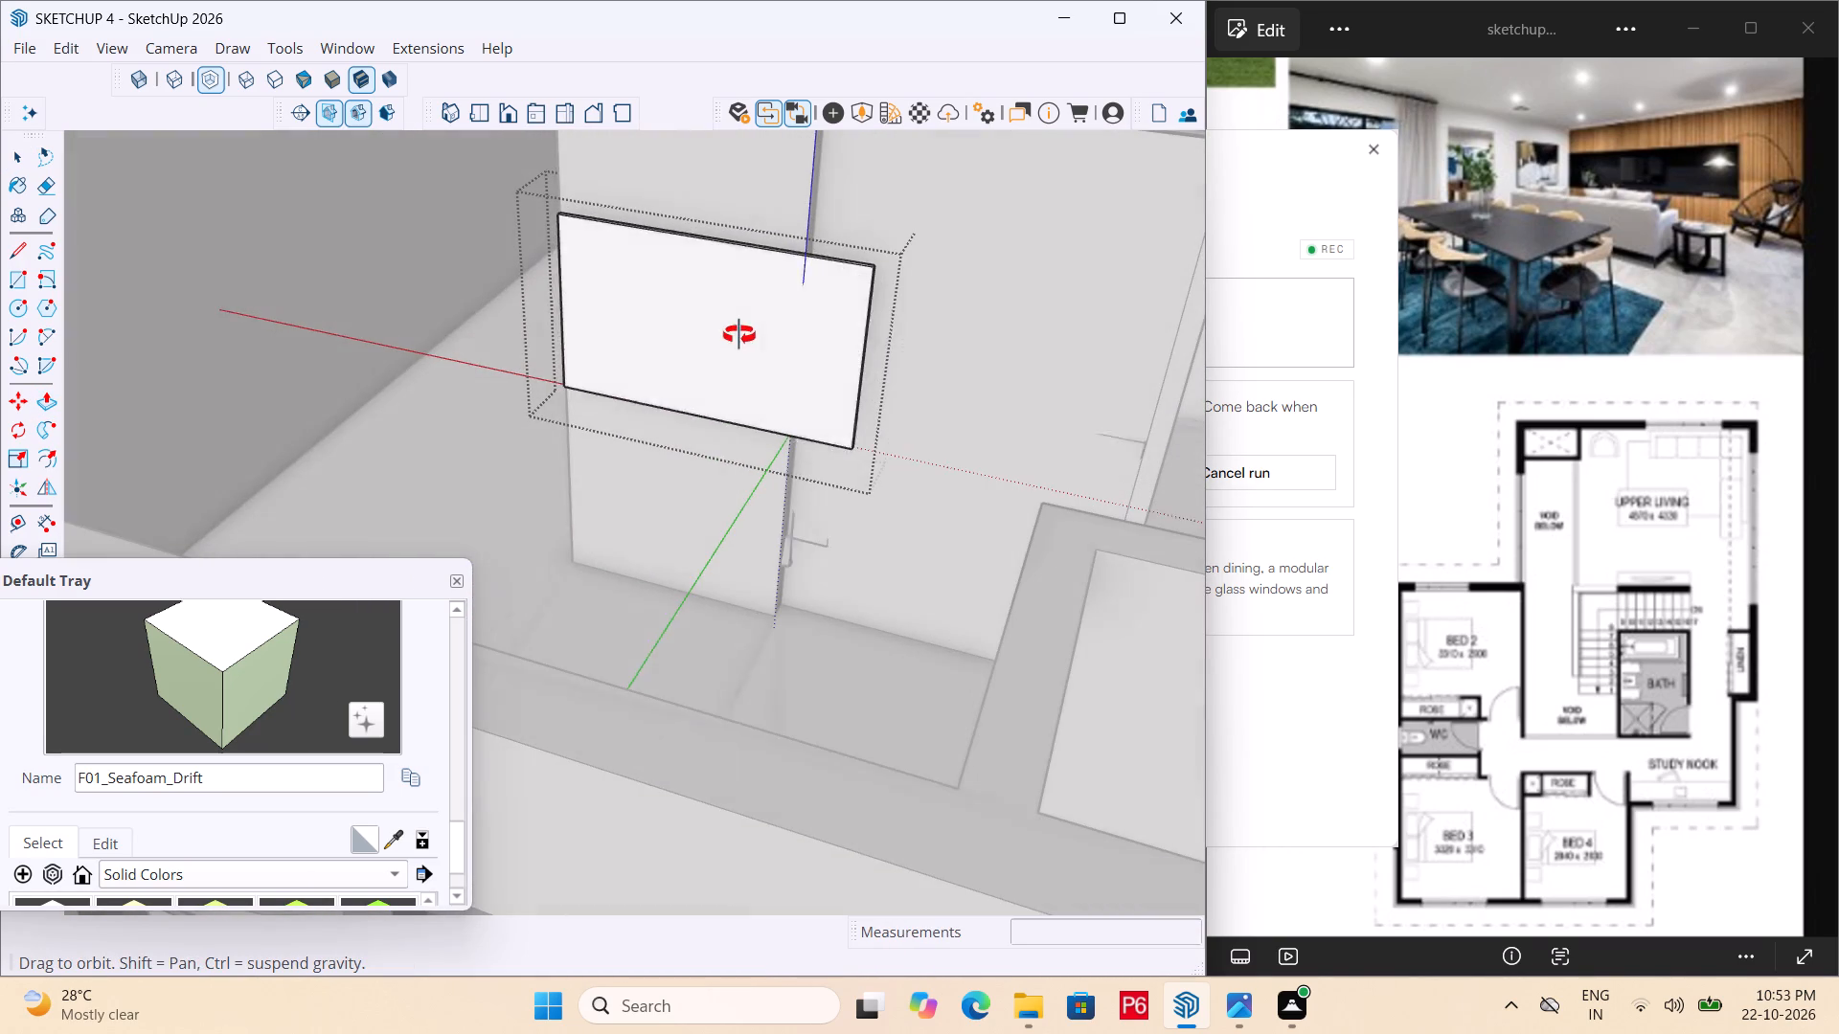
{"action": "middle_click_drag", "start_coordinate": [739, 335], "coordinate": [740, 335]}
{"action": "middle_click_drag", "start_coordinate": [801, 295], "coordinate": [919, 342]}
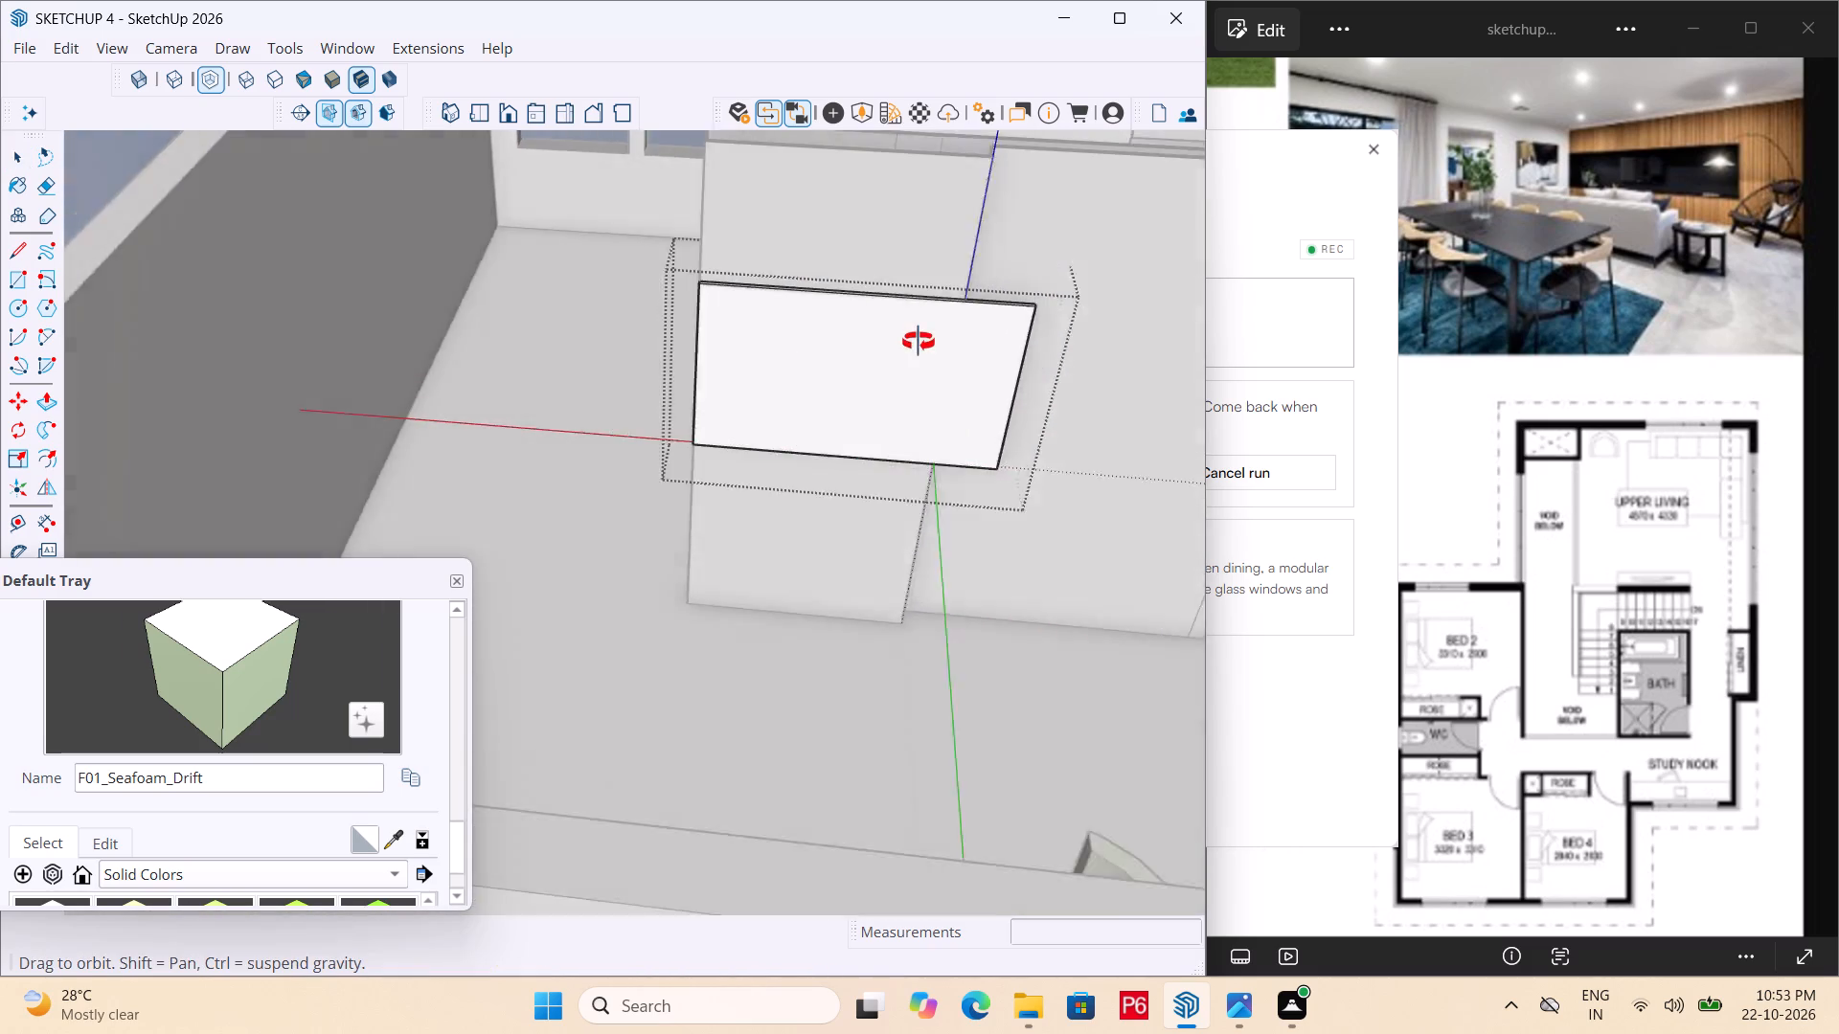
{"action": "middle_click_drag", "start_coordinate": [919, 342], "coordinate": [847, 343]}
{"action": "left_click", "coordinate": [800, 401]}
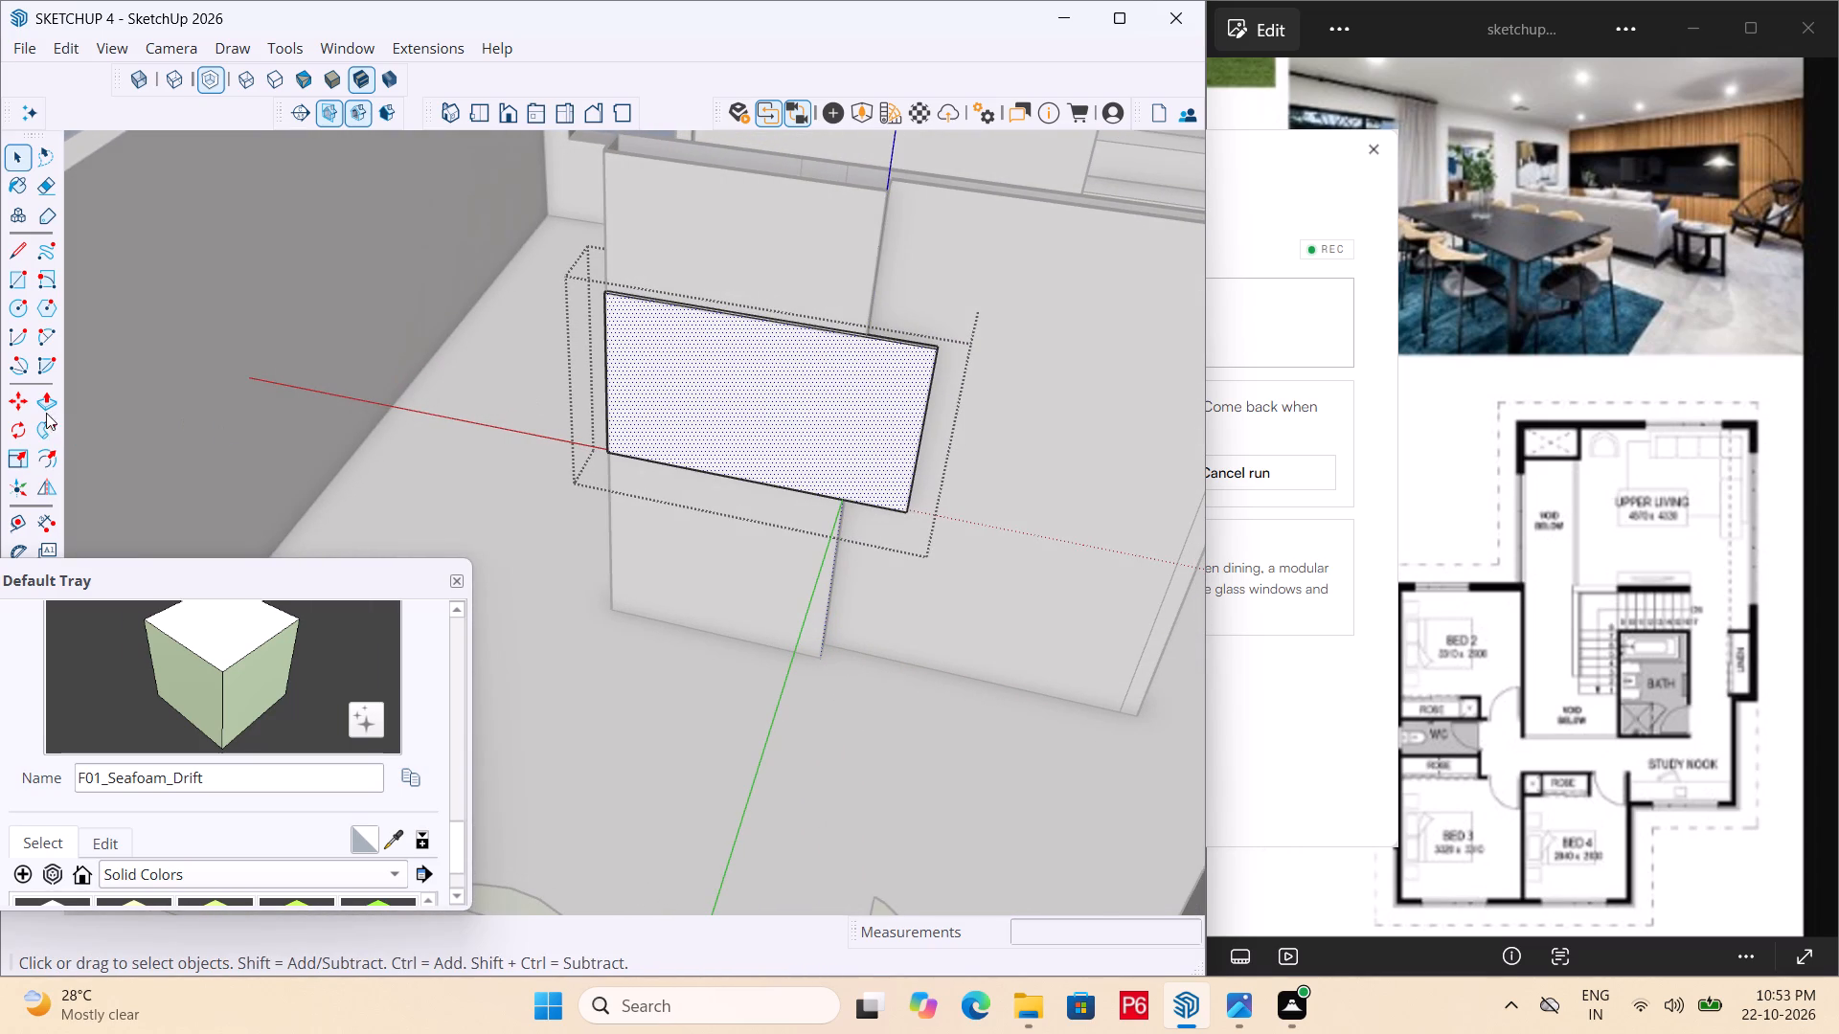
{"action": "left_click", "coordinate": [49, 456]}
{"action": "left_click", "coordinate": [659, 377]}
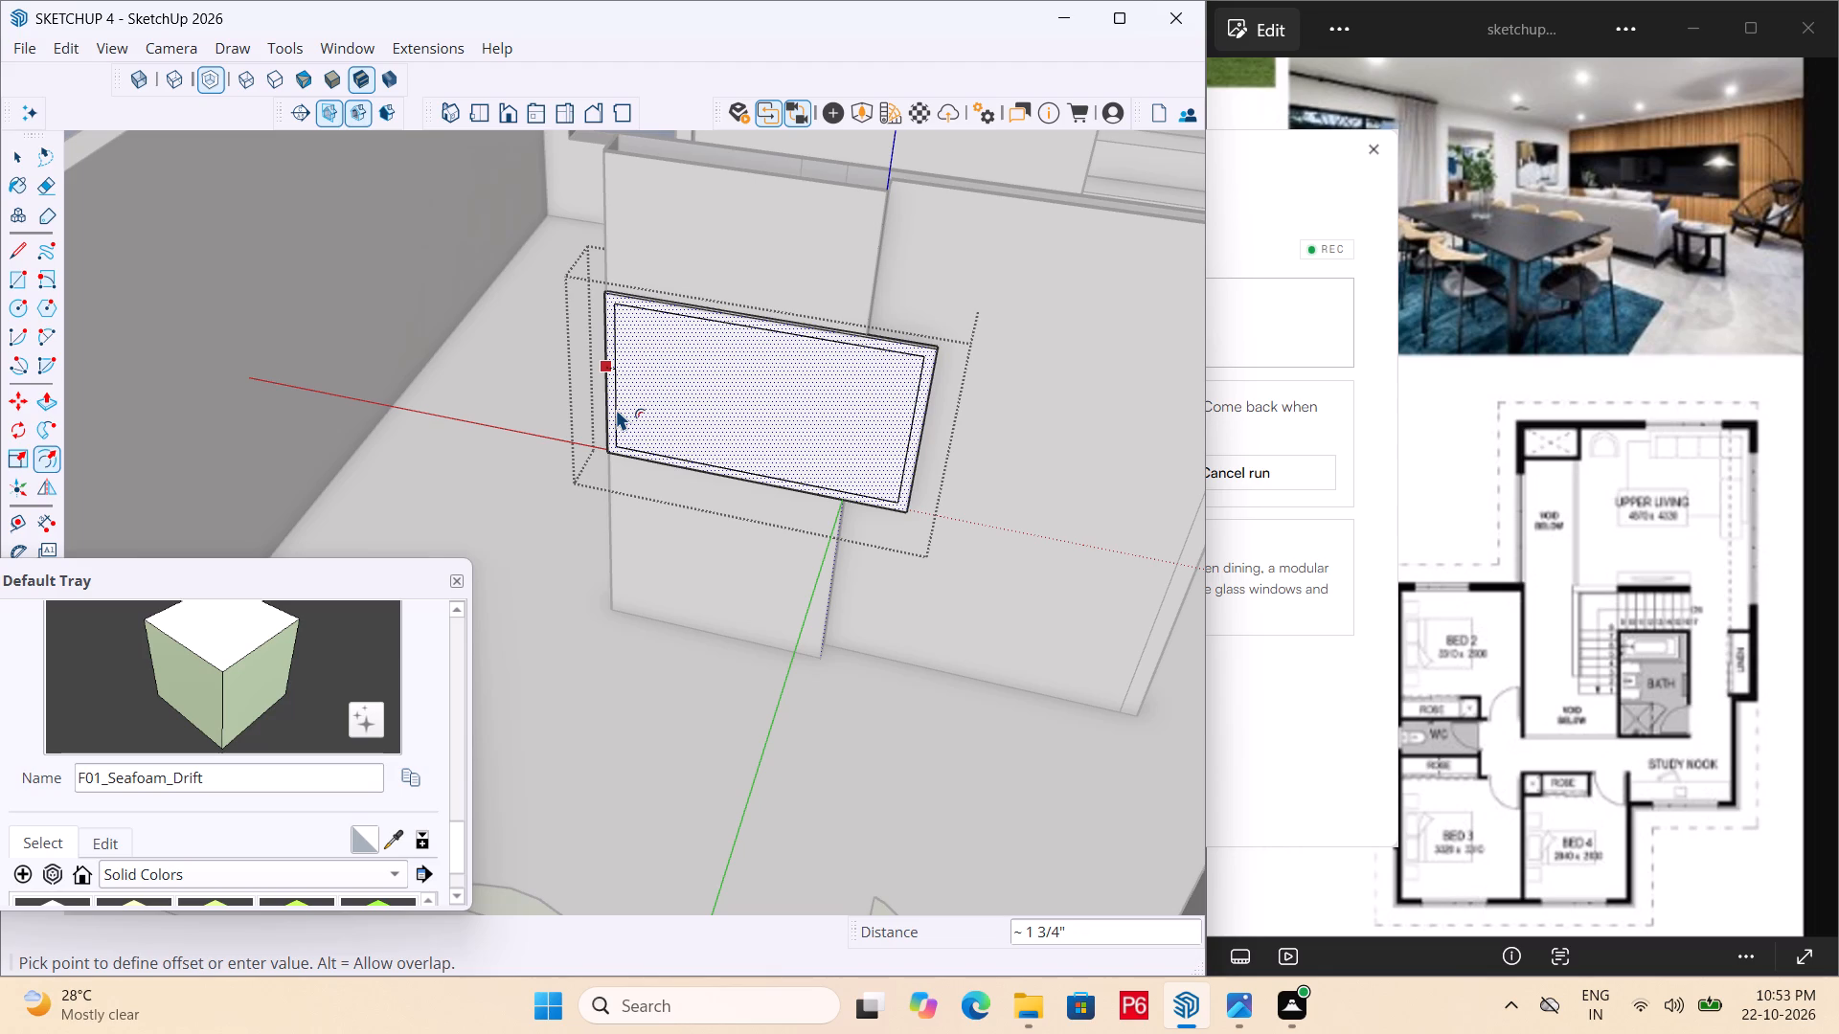
{"action": "left_click", "coordinate": [615, 409]}
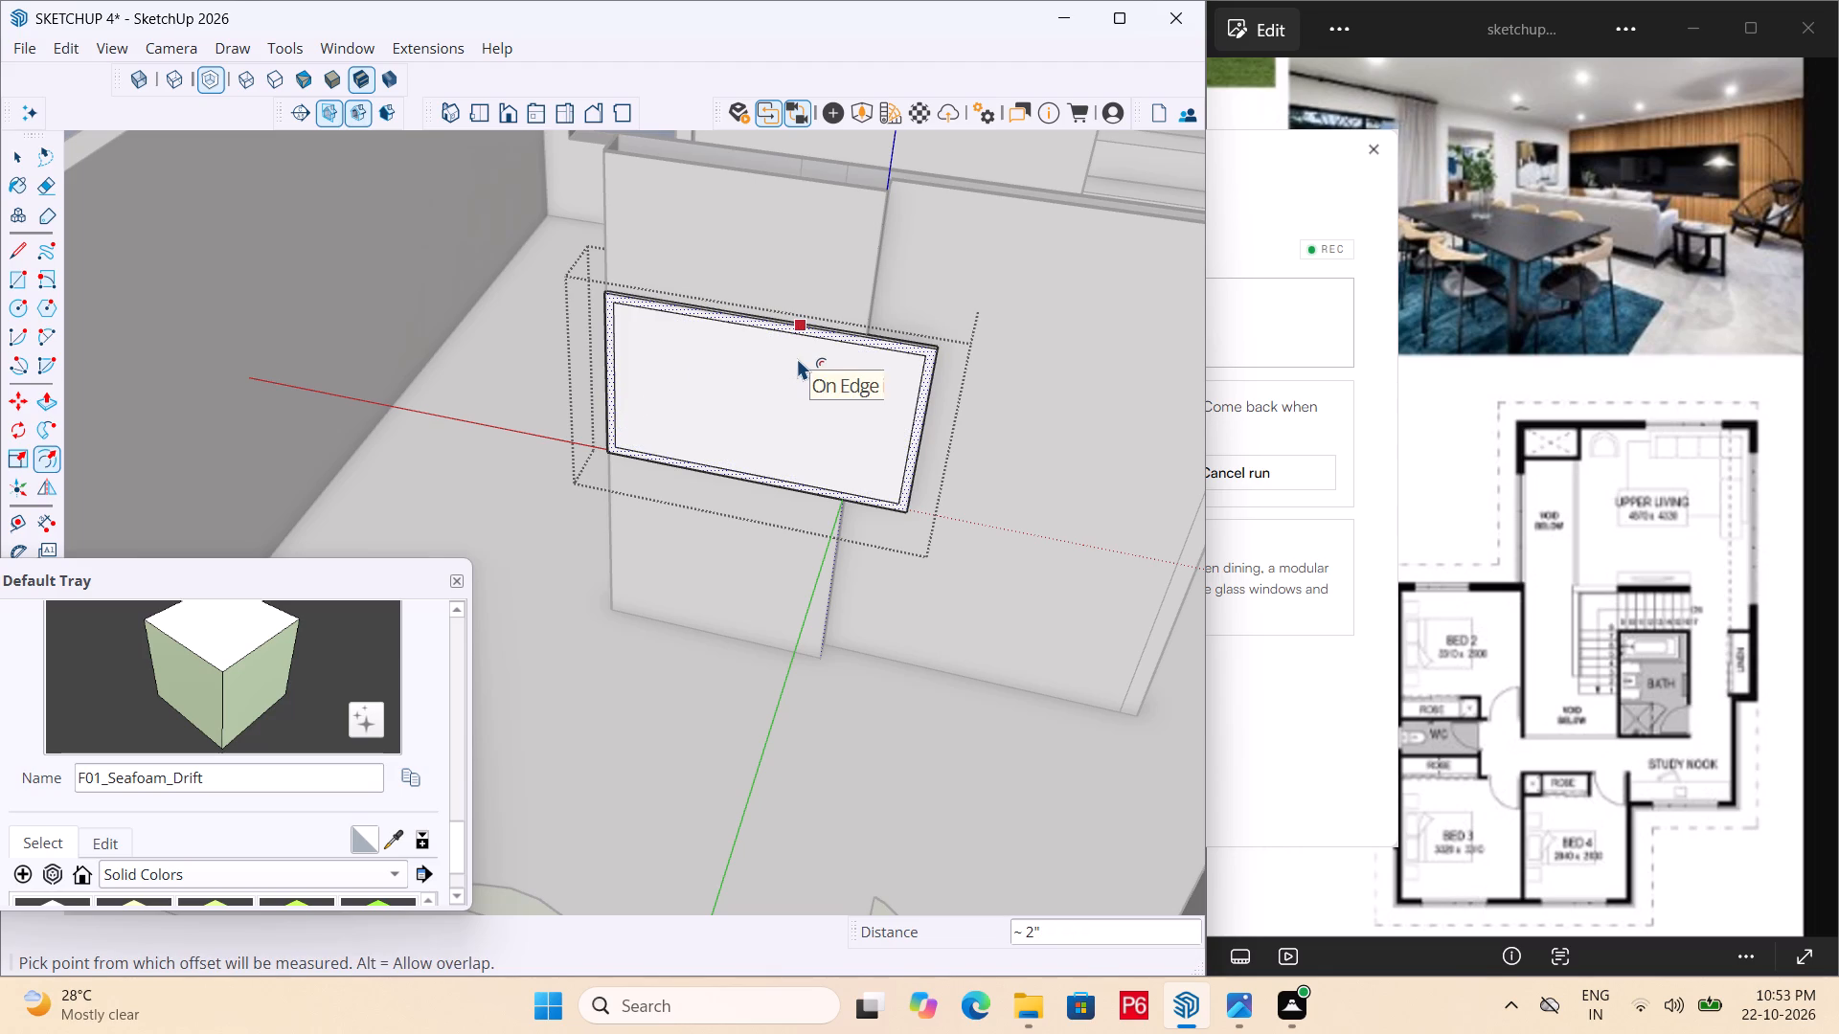
Paint the border on the panel's front face with M09_Shadow_Night from the Solid Colors collection.
{"action": "middle_click_drag", "start_coordinate": [806, 358], "coordinate": [688, 350]}
{"action": "scroll", "coordinate": [707, 342], "scroll_direction": "up", "scroll_amount": 5}
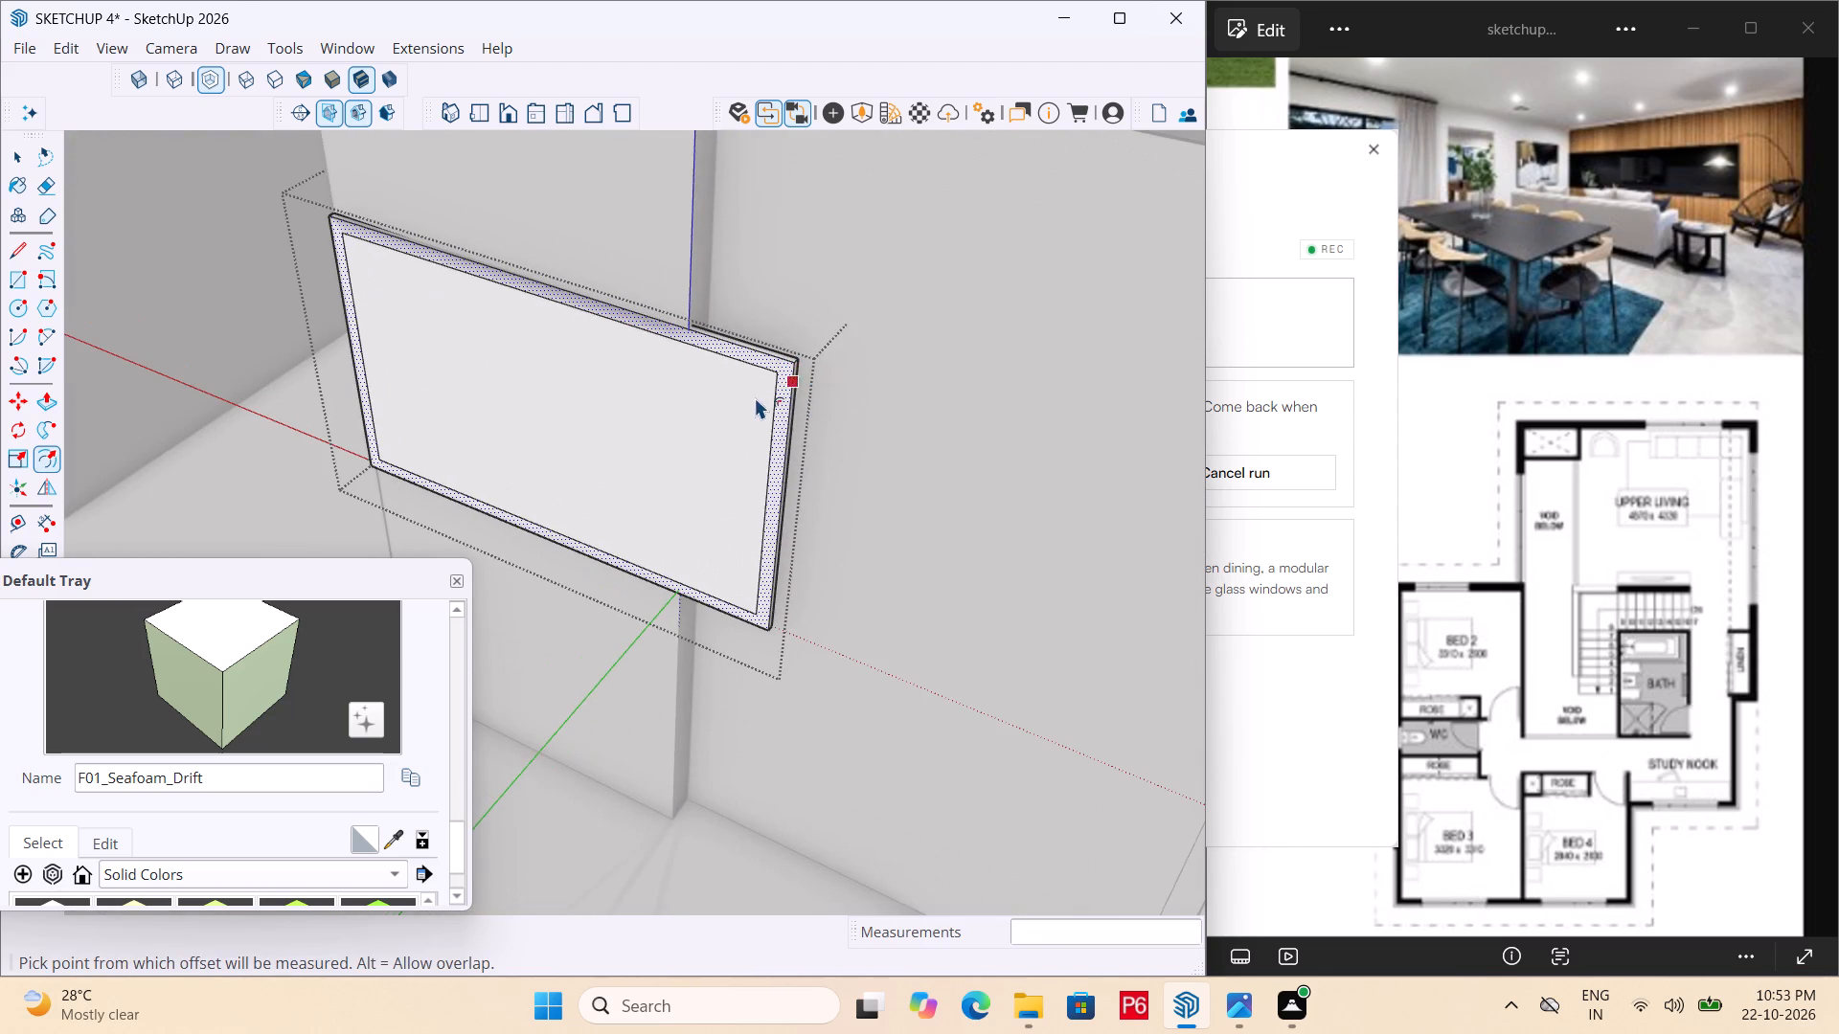
{"action": "key", "text": "p"}
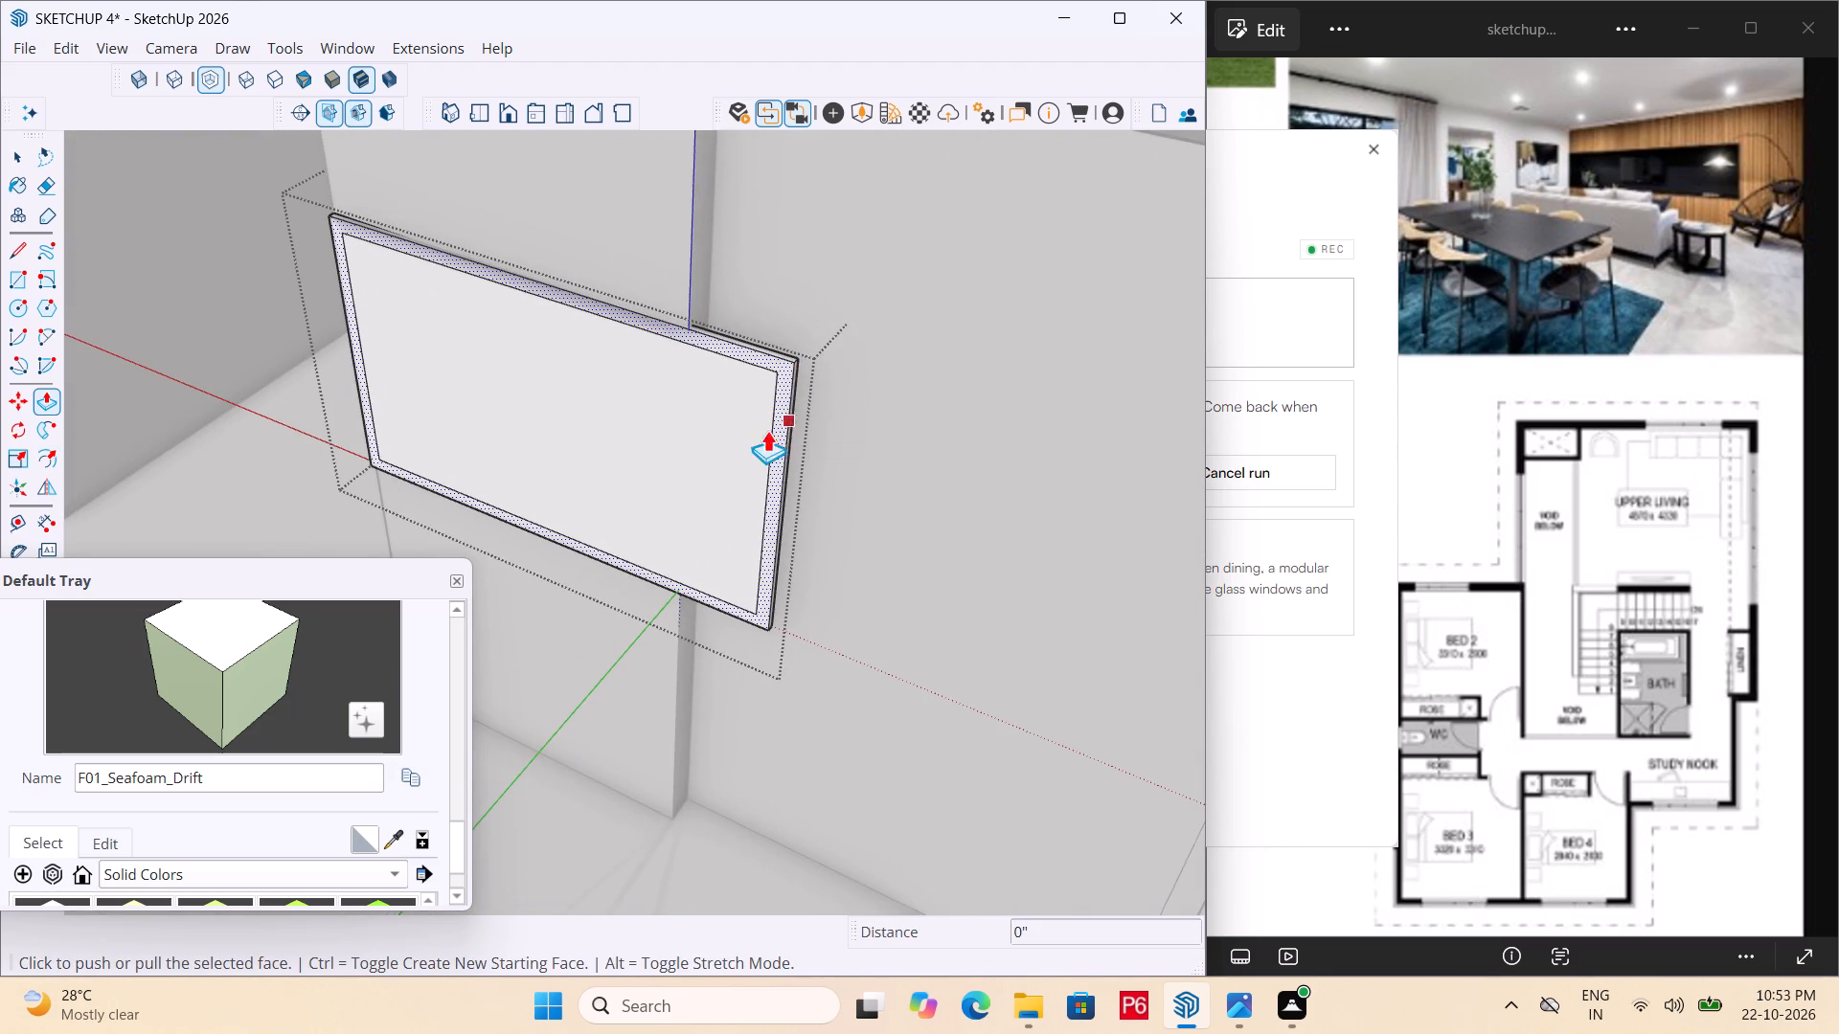
{"action": "key", "text": "b"}
{"action": "scroll", "coordinate": [264, 767], "scroll_direction": "down", "scroll_amount": 6}
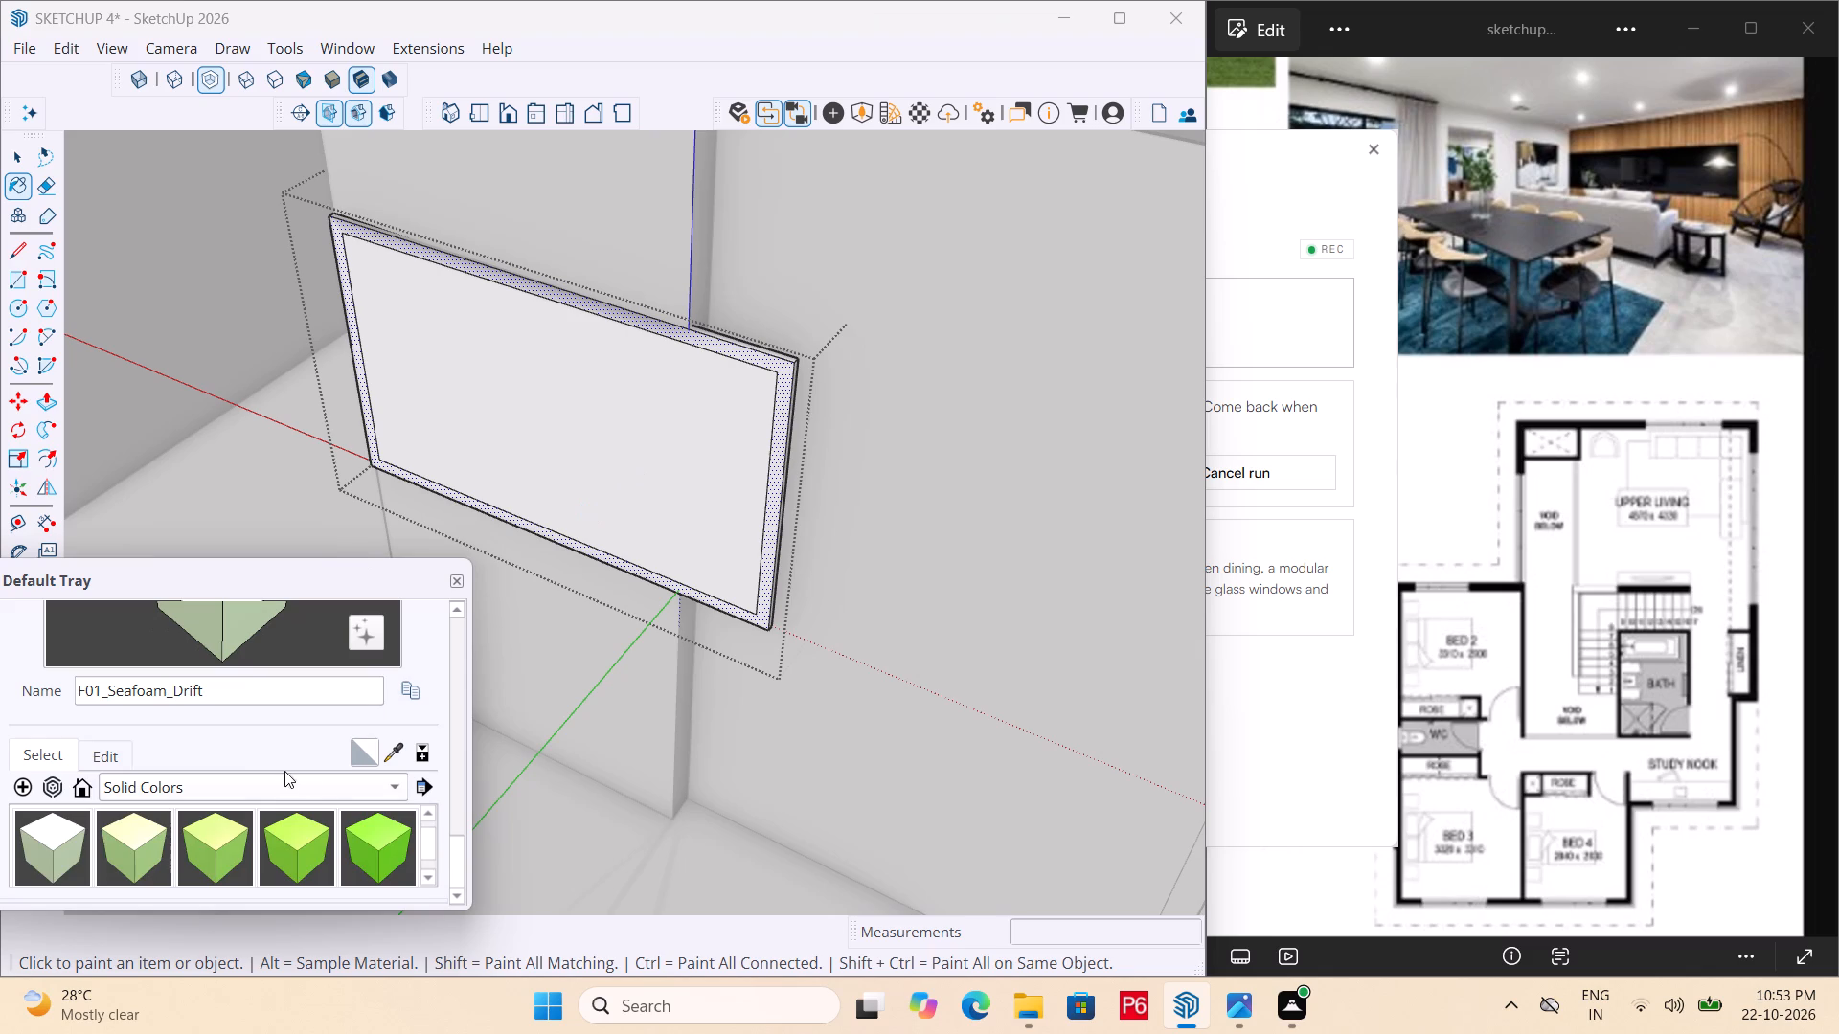
{"action": "scroll", "coordinate": [328, 804], "scroll_direction": "down", "scroll_amount": 20}
{"action": "scroll", "coordinate": [328, 804], "scroll_direction": "down", "scroll_amount": 8}
{"action": "left_click", "coordinate": [74, 851]}
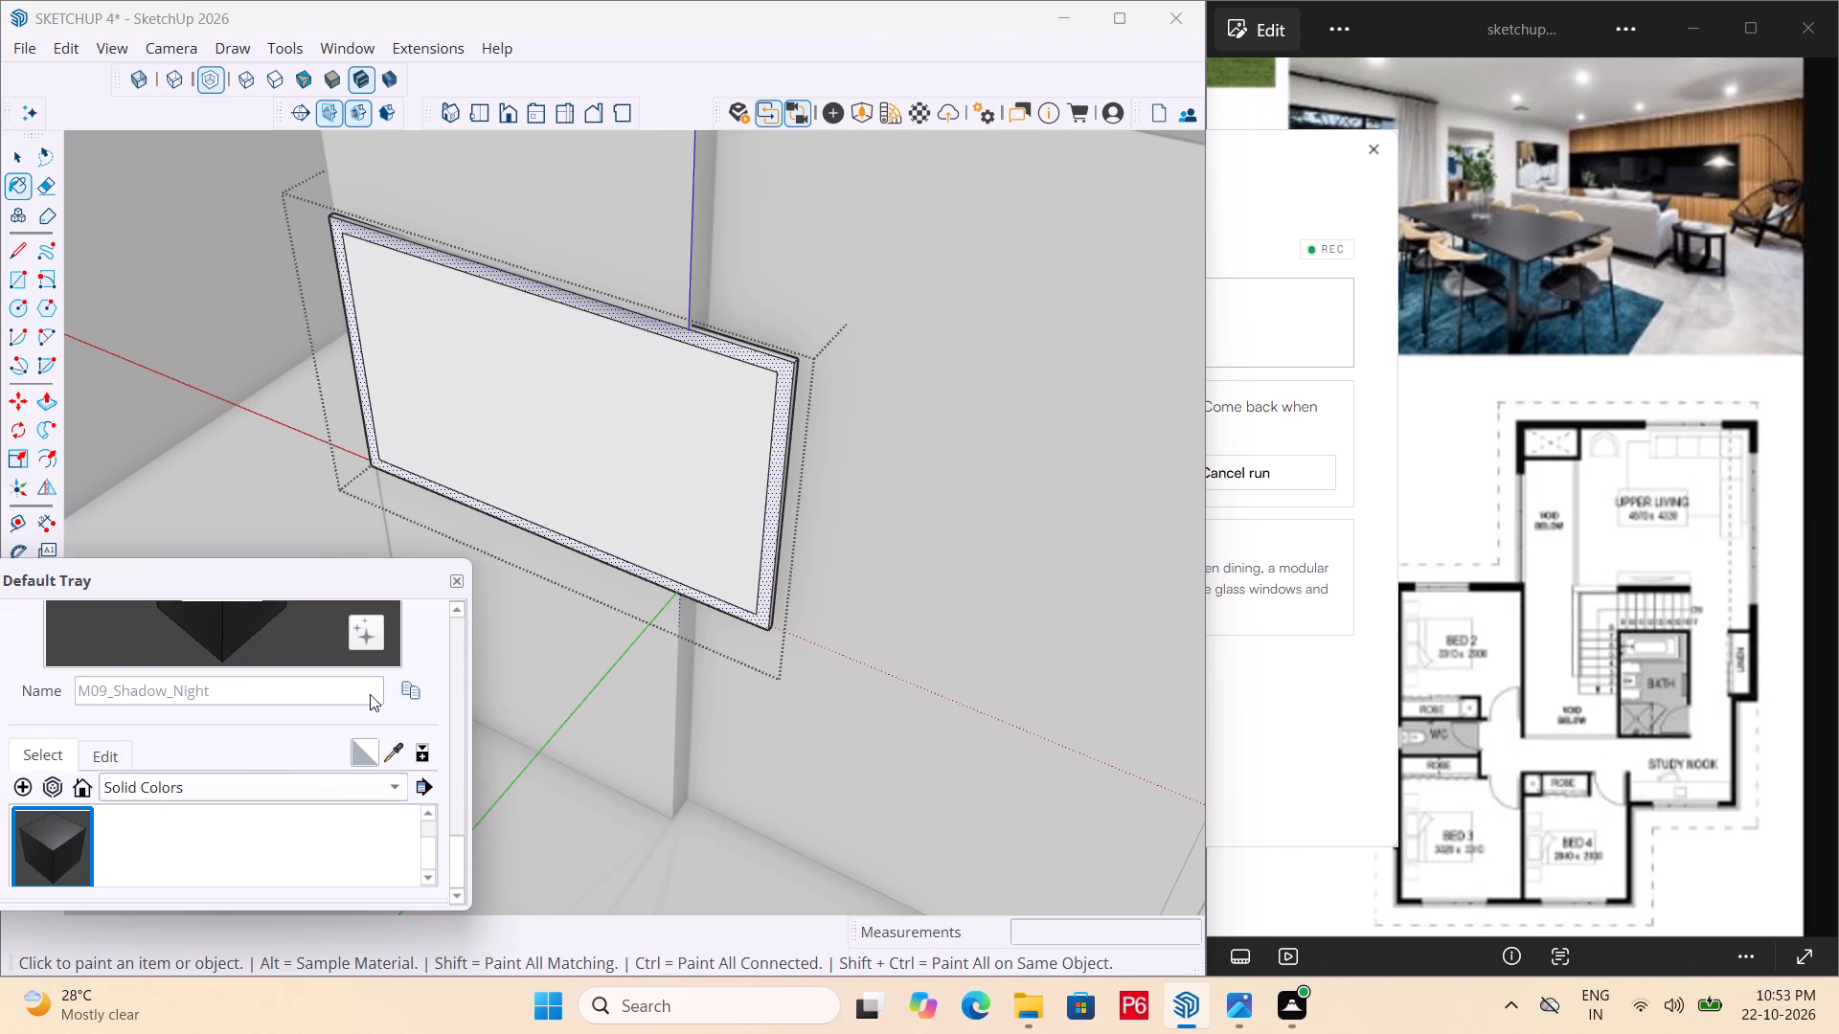
{"action": "scroll", "coordinate": [784, 521], "scroll_direction": "up", "scroll_amount": 5}
{"action": "left_click", "coordinate": [772, 475]}
Paint the panel's thin side edge beyond the wall section with M09_Shadow_Night.
{"action": "scroll", "coordinate": [776, 206], "scroll_direction": "up", "scroll_amount": 4}
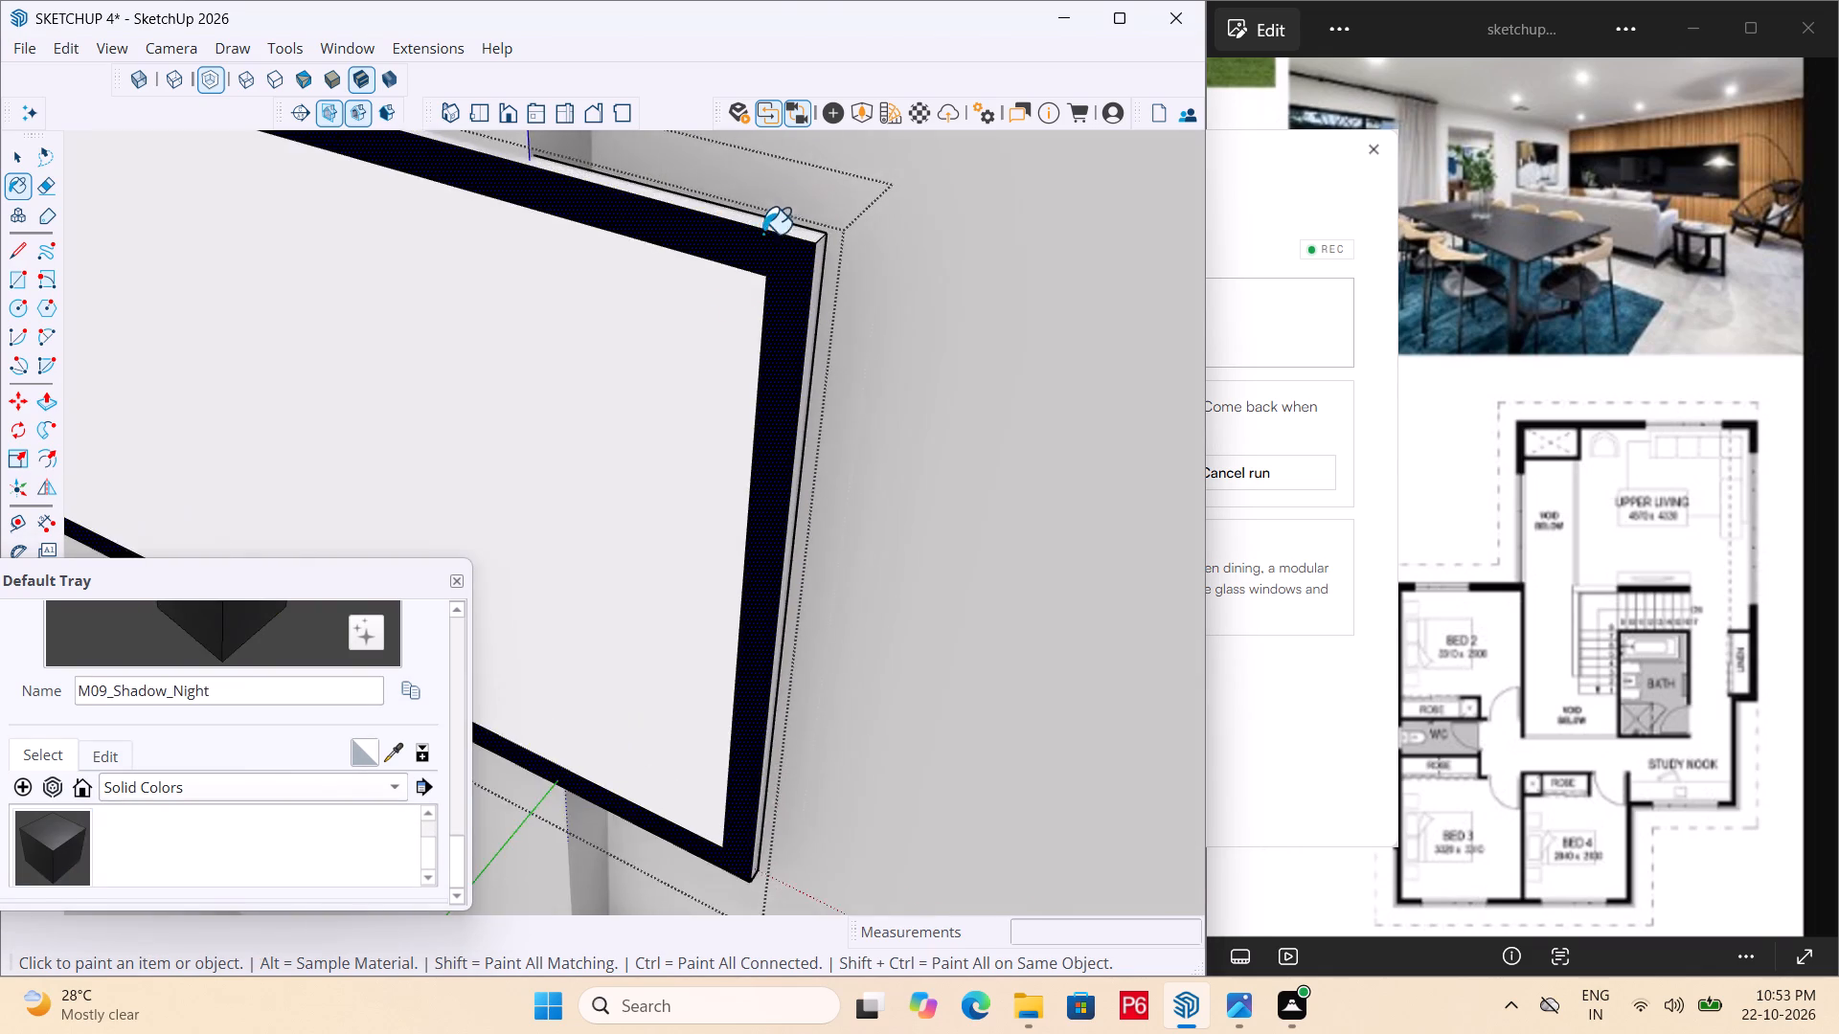
{"action": "middle_click_drag", "start_coordinate": [738, 292], "coordinate": [690, 365]}
{"action": "scroll", "coordinate": [821, 278], "scroll_direction": "up", "scroll_amount": 4}
{"action": "left_click", "coordinate": [834, 251]}
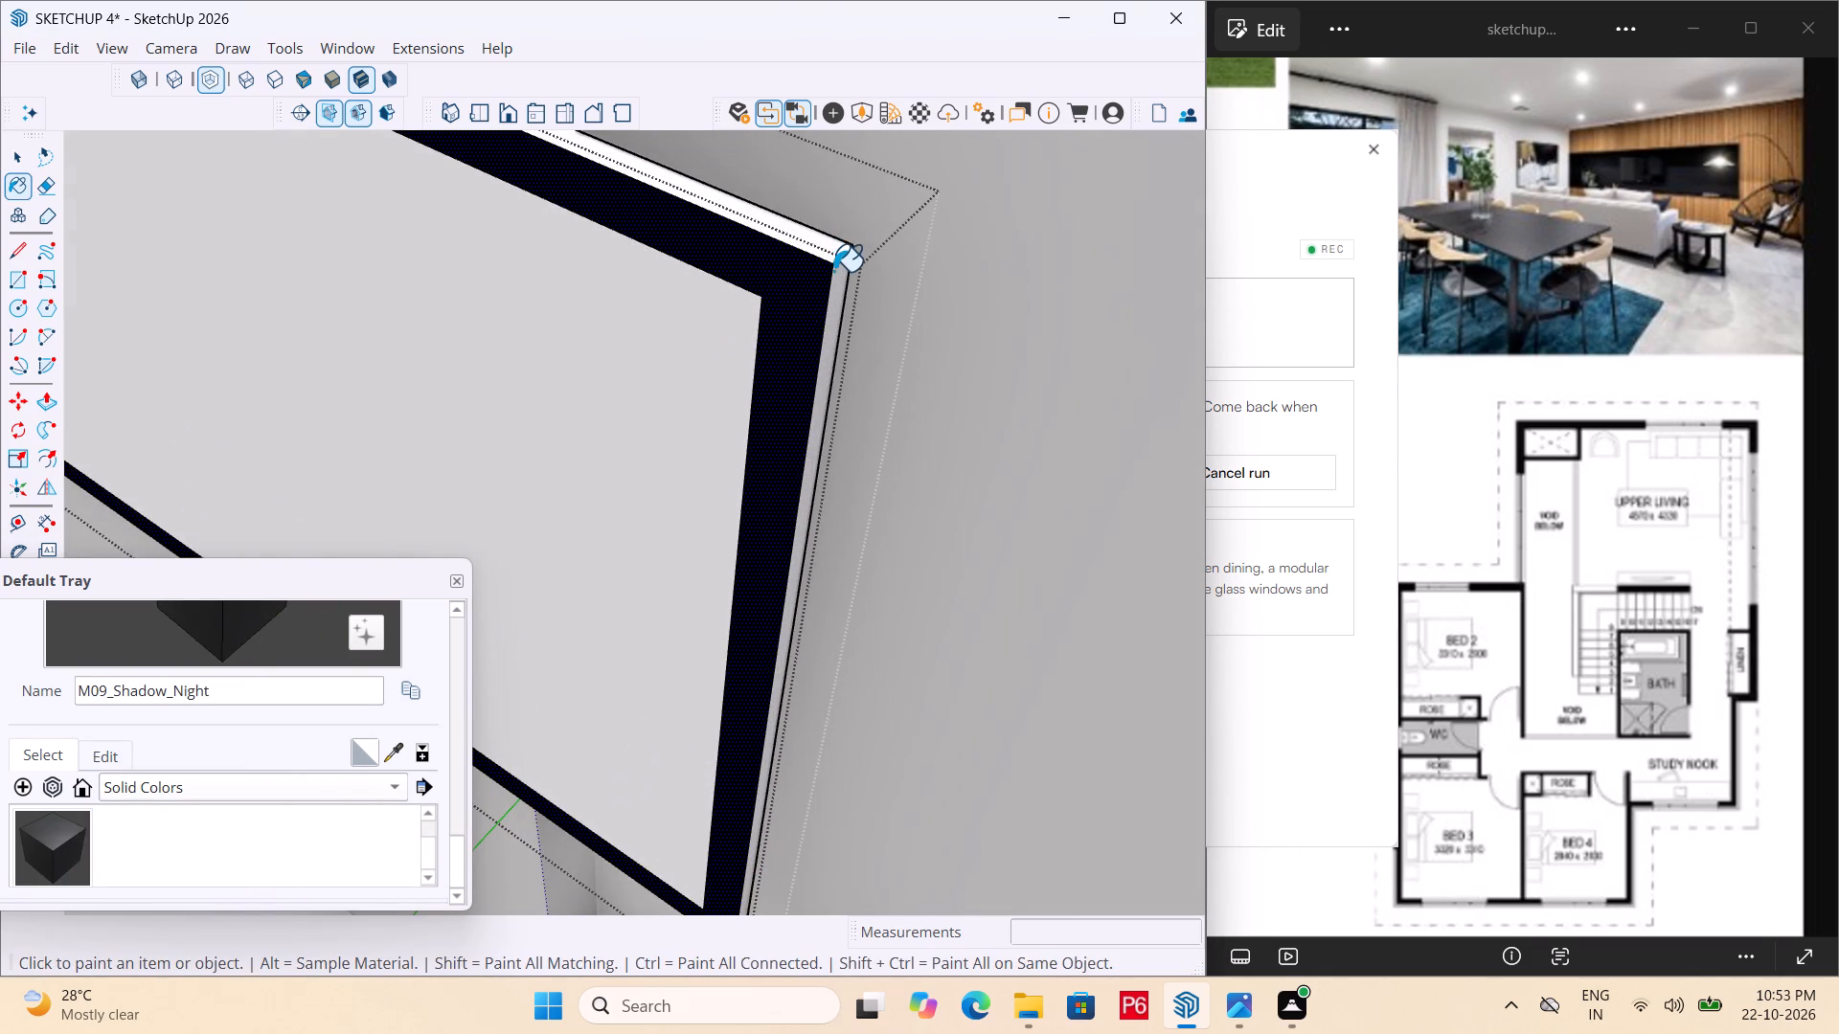
{"action": "left_click", "coordinate": [834, 279]}
Paint the thin side edge at the panel's opposite end with M09_Shadow_Night.
{"action": "scroll", "coordinate": [898, 269], "scroll_direction": "down", "scroll_amount": 7}
{"action": "scroll", "coordinate": [764, 427], "scroll_direction": "down", "scroll_amount": 7}
{"action": "middle_click_drag", "start_coordinate": [433, 347], "coordinate": [1136, 317]}
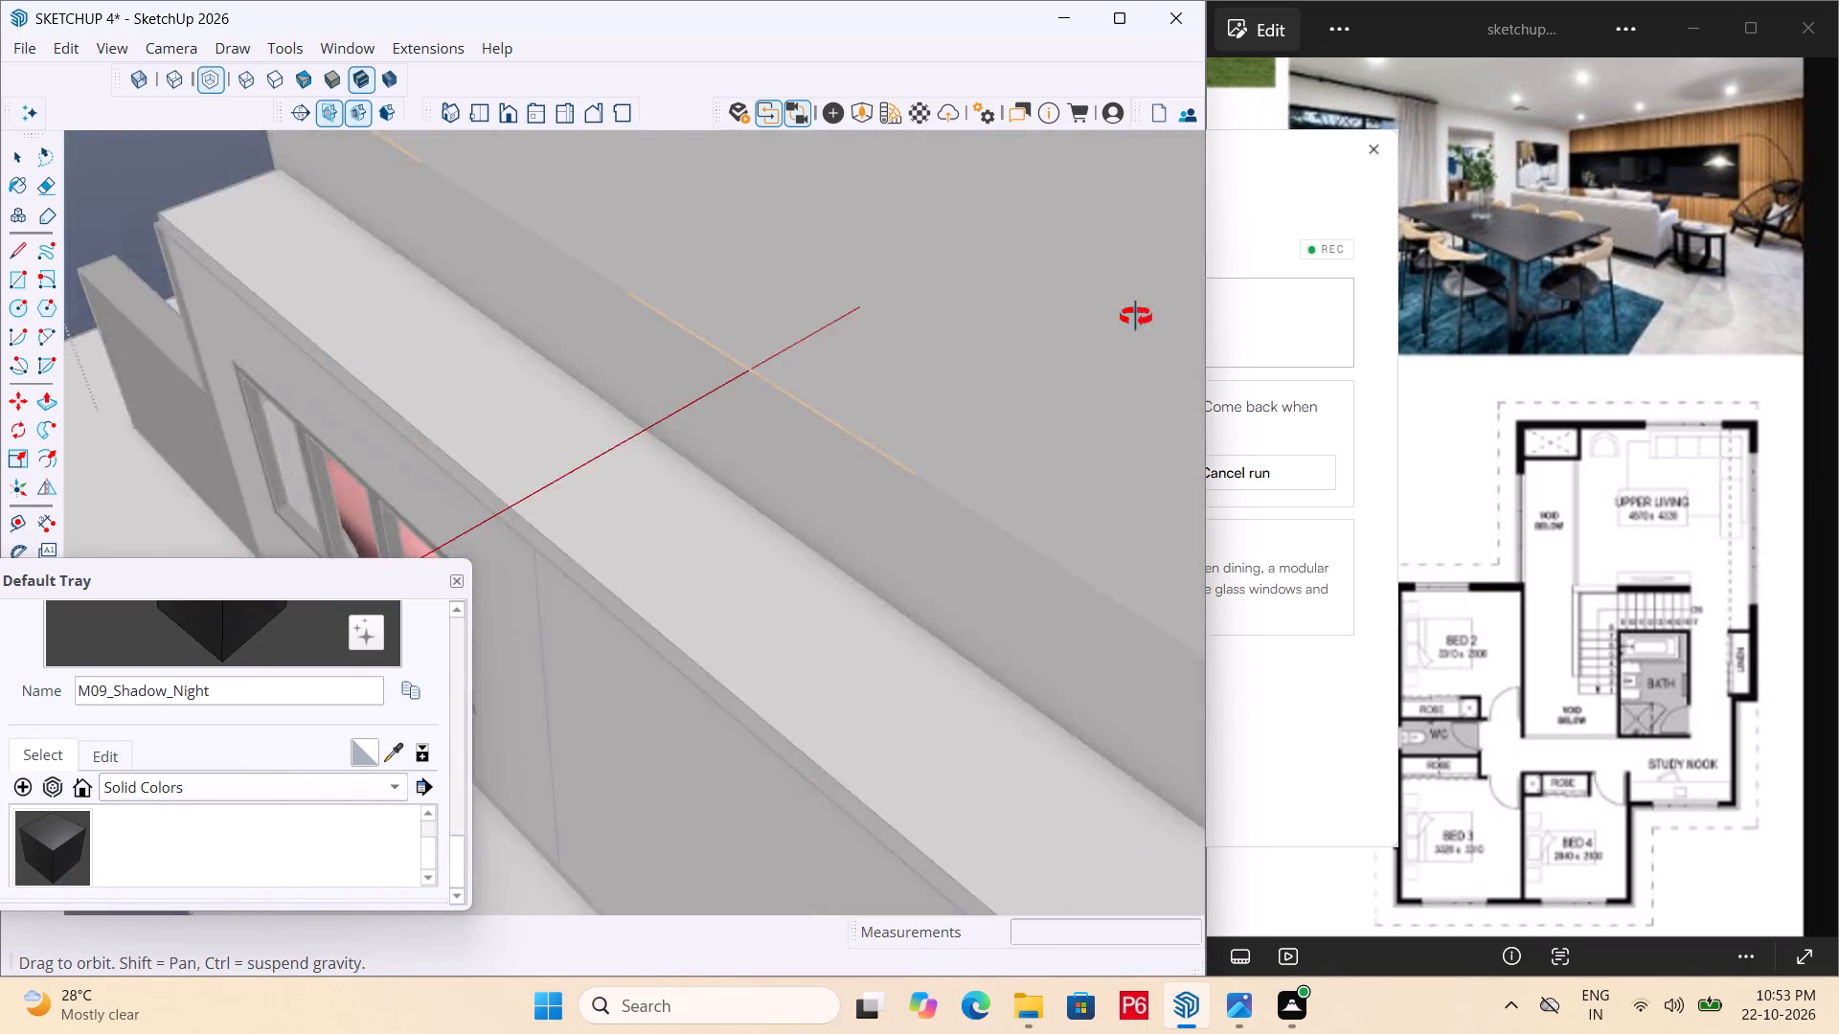
{"action": "middle_click_drag", "start_coordinate": [1136, 317], "coordinate": [886, 431]}
{"action": "scroll", "coordinate": [429, 480], "scroll_direction": "down", "scroll_amount": 7}
{"action": "middle_click_drag", "start_coordinate": [805, 376], "coordinate": [1078, 279]}
{"action": "scroll", "coordinate": [1078, 279], "scroll_direction": "up", "scroll_amount": 11}
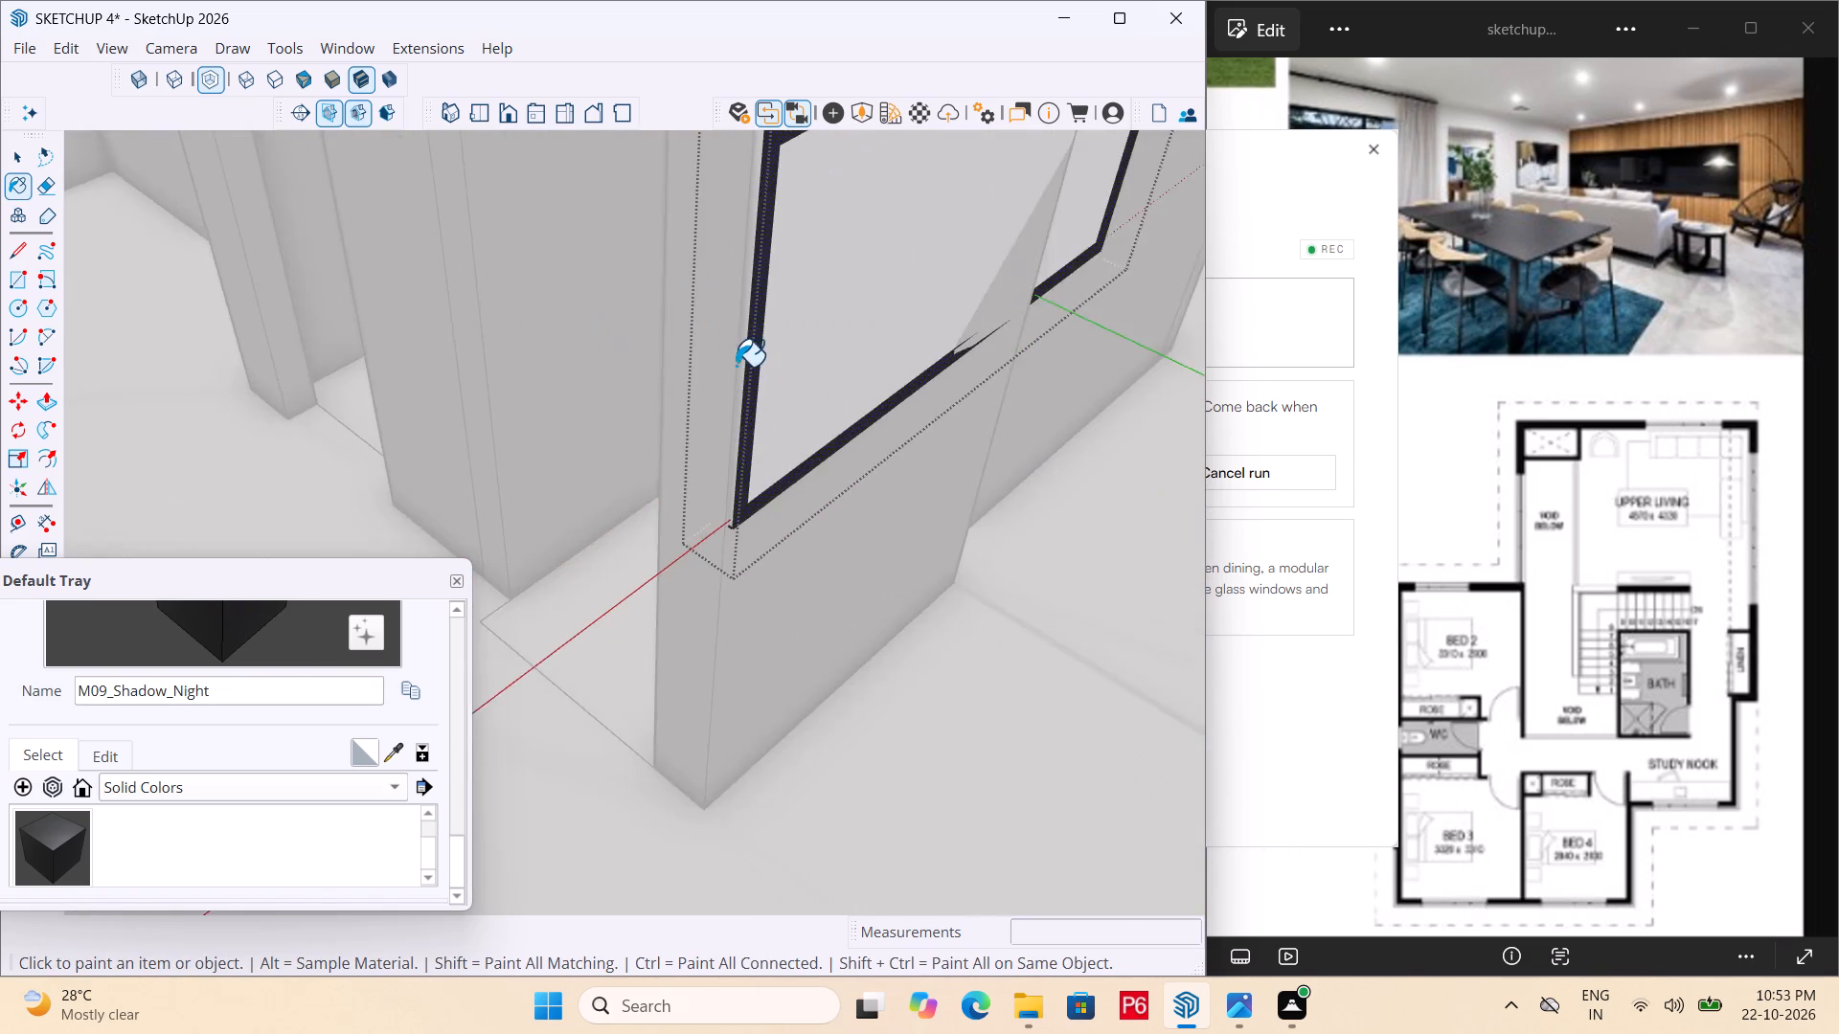
{"action": "scroll", "coordinate": [736, 366], "scroll_direction": "up", "scroll_amount": 10}
{"action": "left_click", "coordinate": [748, 342]}
Paint the thin underside edge of the wall panel with M09_Shadow_Night.
{"action": "scroll", "coordinate": [803, 501], "scroll_direction": "up", "scroll_amount": 1}
{"action": "middle_click_drag", "start_coordinate": [803, 501], "coordinate": [636, 0]}
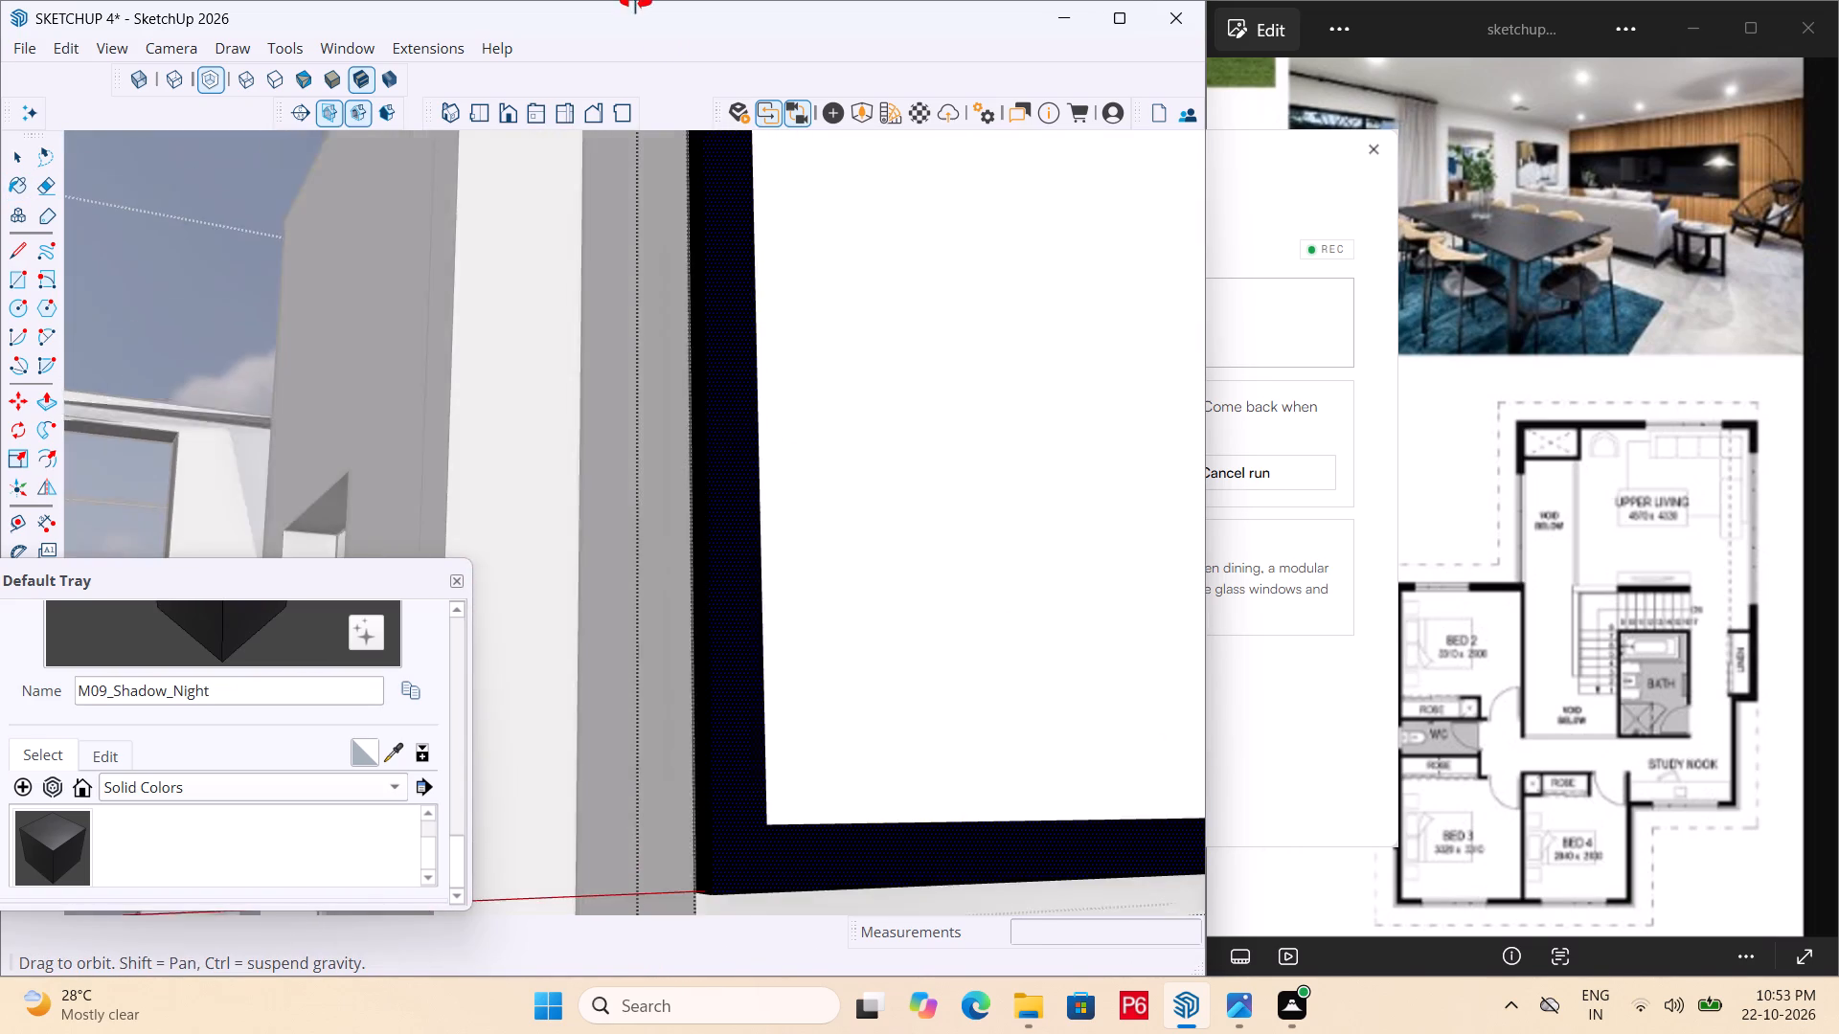
{"action": "middle_click_drag", "start_coordinate": [636, 0], "coordinate": [635, 17]}
{"action": "middle_click_drag", "start_coordinate": [844, 784], "coordinate": [787, 450]}
{"action": "scroll", "coordinate": [731, 862], "scroll_direction": "up", "scroll_amount": 5}
{"action": "middle_click_drag", "start_coordinate": [732, 862], "coordinate": [732, 851]}
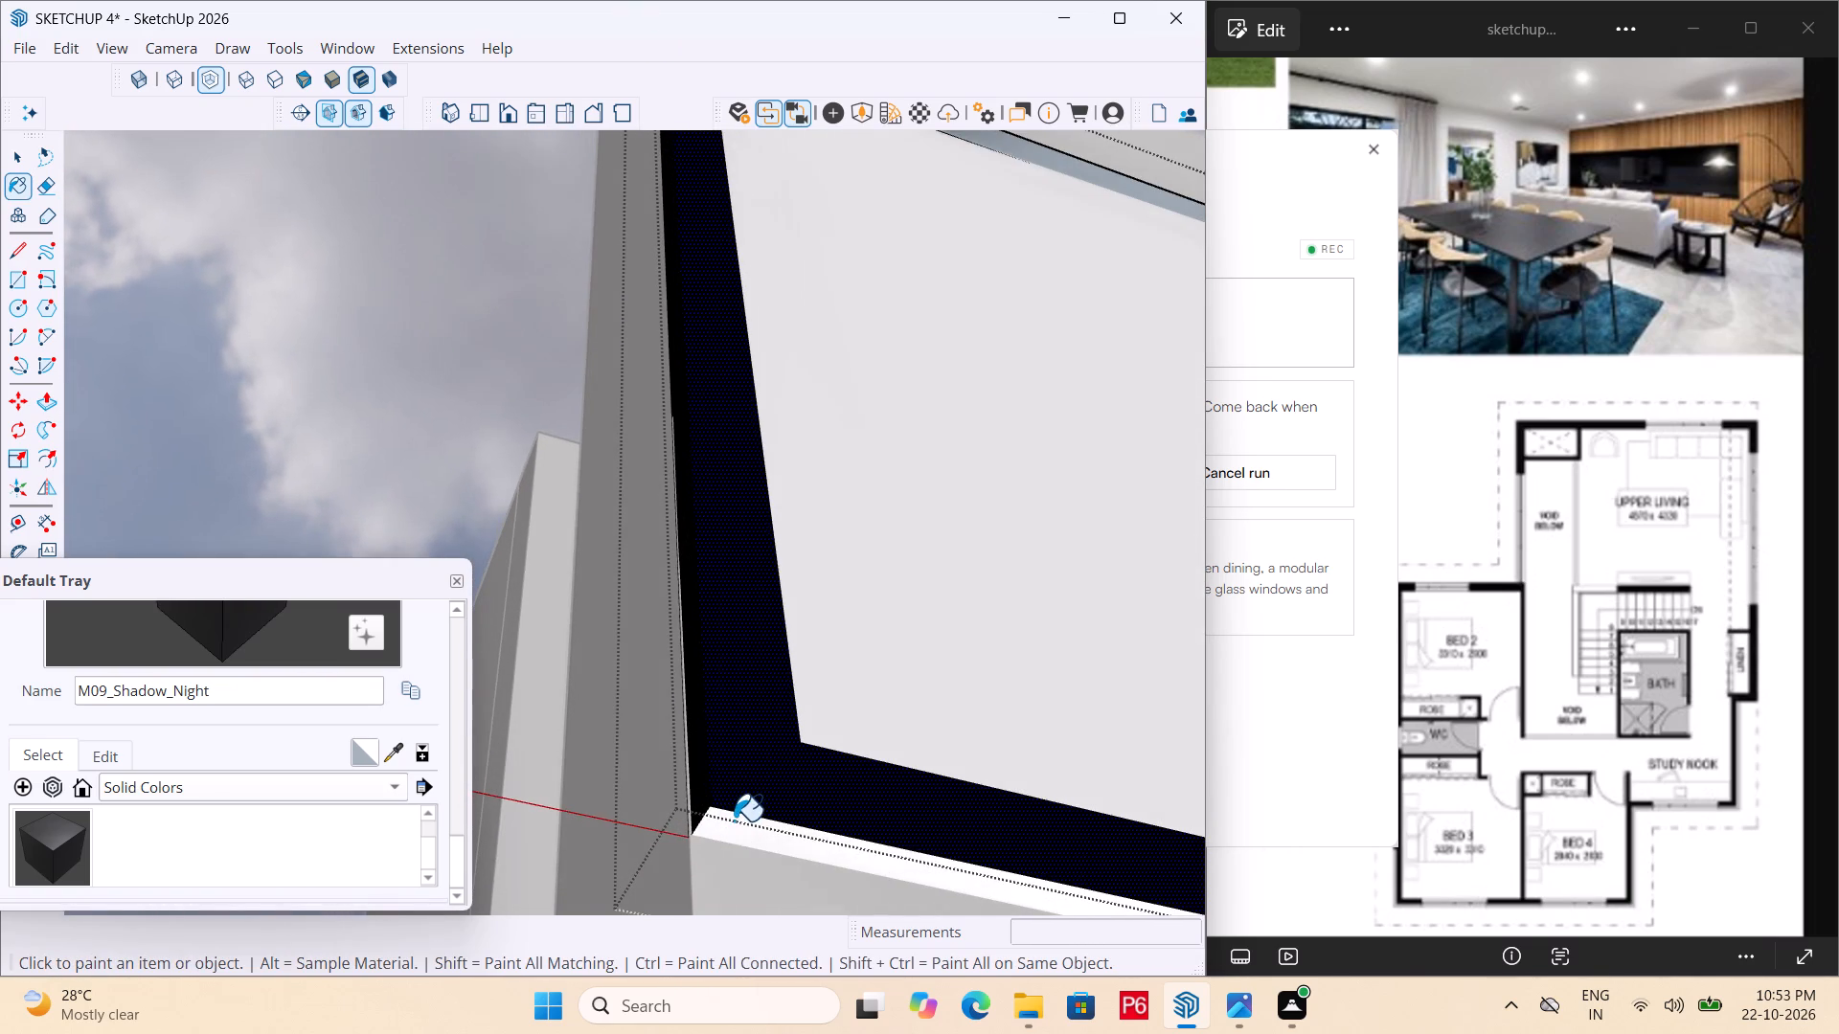
{"action": "left_click", "coordinate": [734, 820]}
Paint the panel's inner front face, inside the black border, with Glass_Mirror_01 from the Glass collection.
{"action": "scroll", "coordinate": [722, 741], "scroll_direction": "down", "scroll_amount": 13}
{"action": "middle_click_drag", "start_coordinate": [710, 660], "coordinate": [692, 1033]}
{"action": "scroll", "coordinate": [549, 572], "scroll_direction": "down", "scroll_amount": 3}
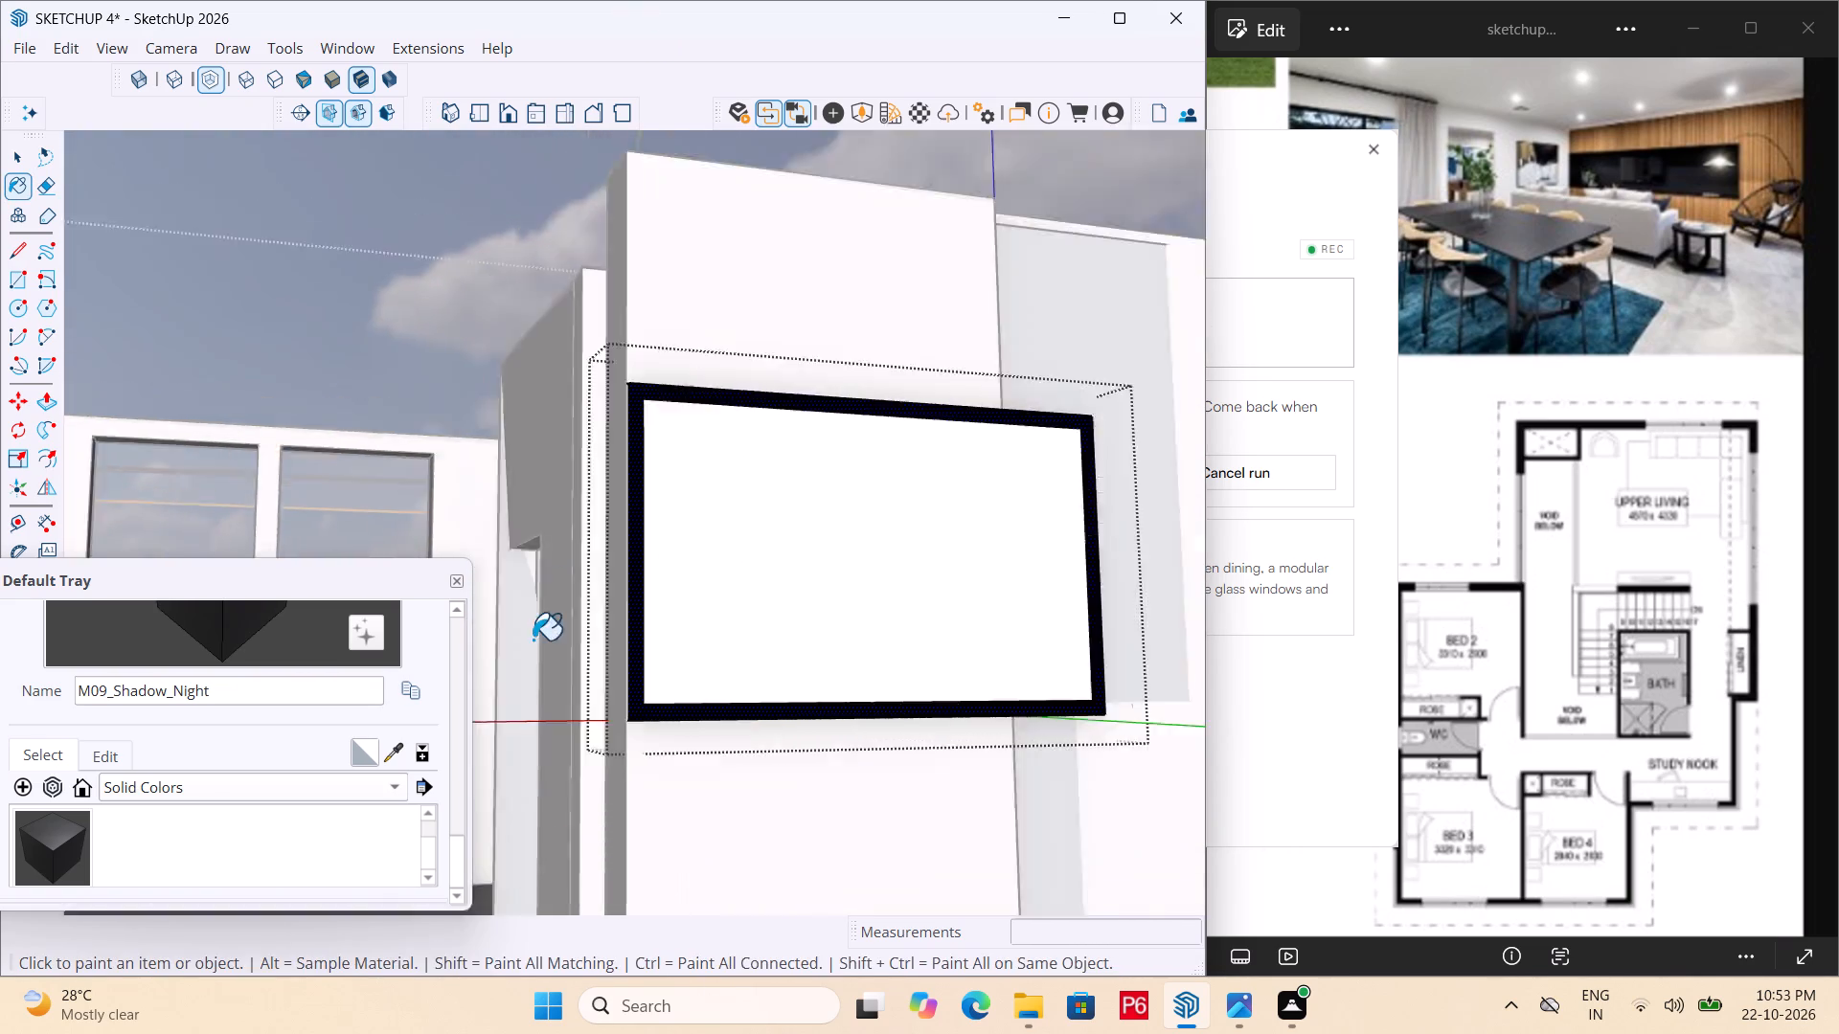
{"action": "scroll", "coordinate": [533, 640], "scroll_direction": "down", "scroll_amount": 4}
{"action": "middle_click_drag", "start_coordinate": [602, 580], "coordinate": [622, 845]}
{"action": "left_click", "coordinate": [446, 105]}
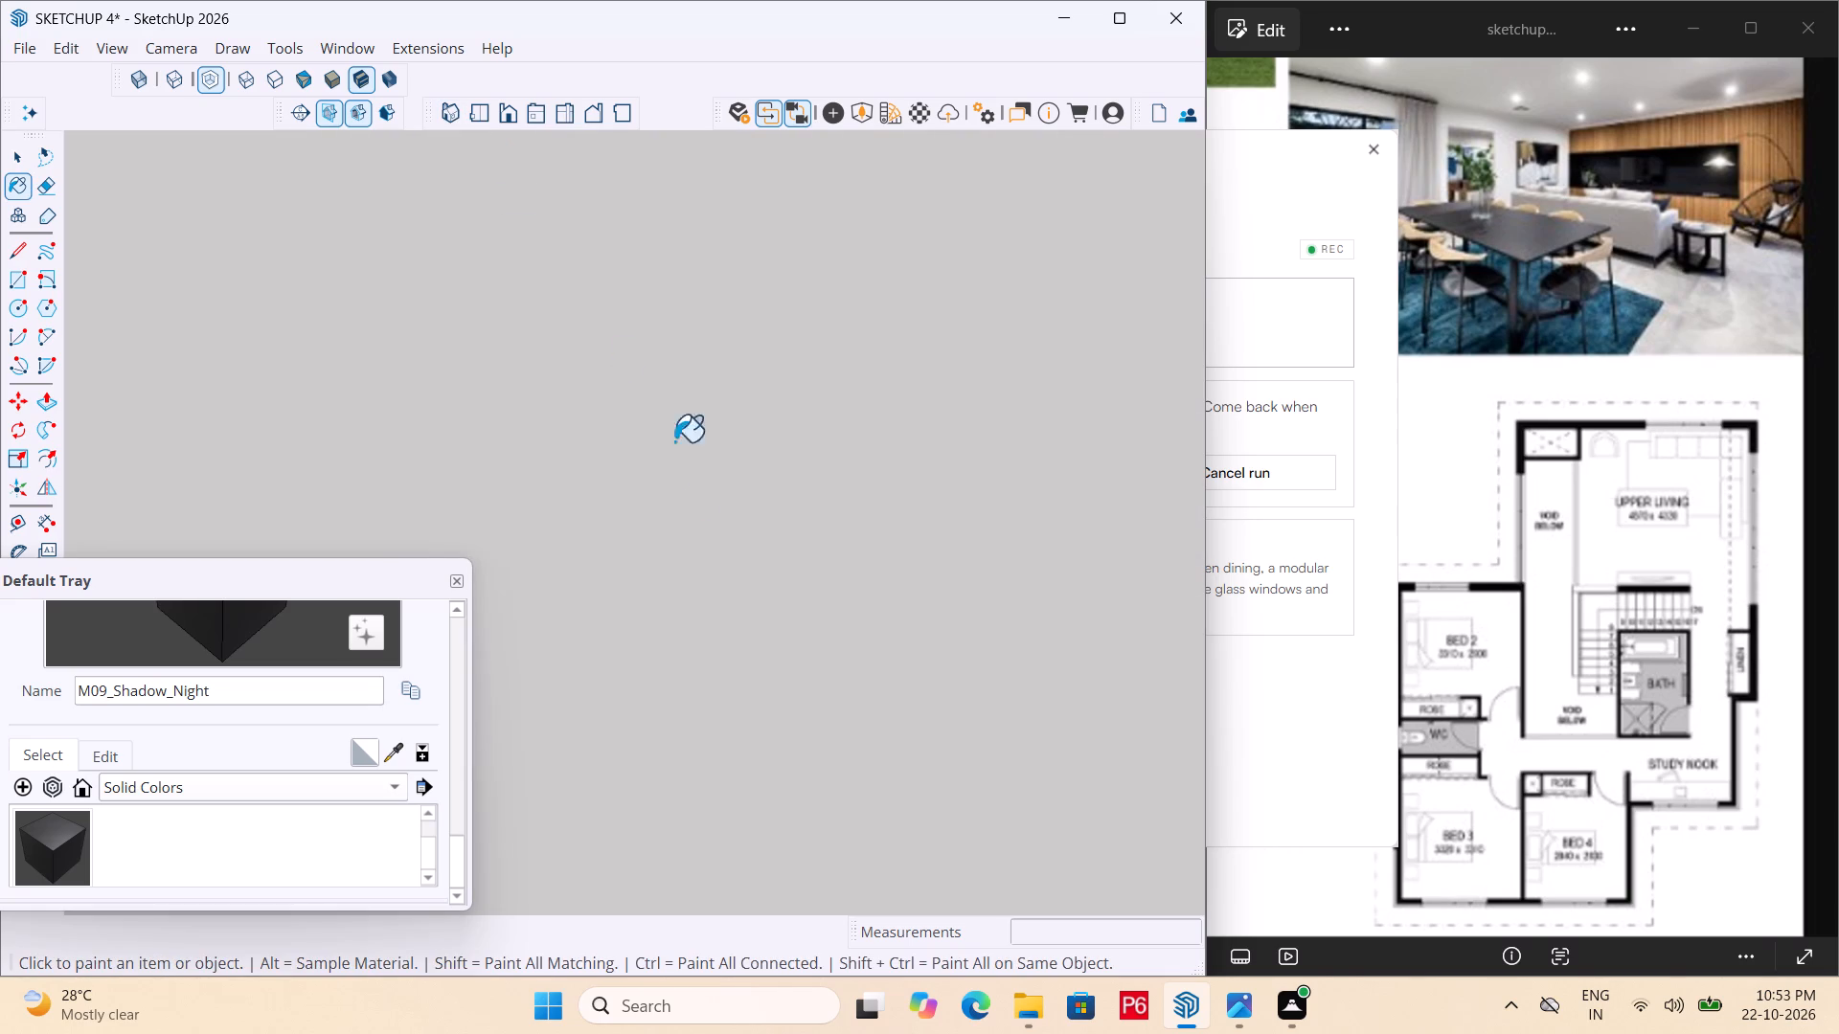
{"action": "scroll", "coordinate": [684, 515], "scroll_direction": "down", "scroll_amount": 5}
{"action": "double_click", "coordinate": [453, 118]}
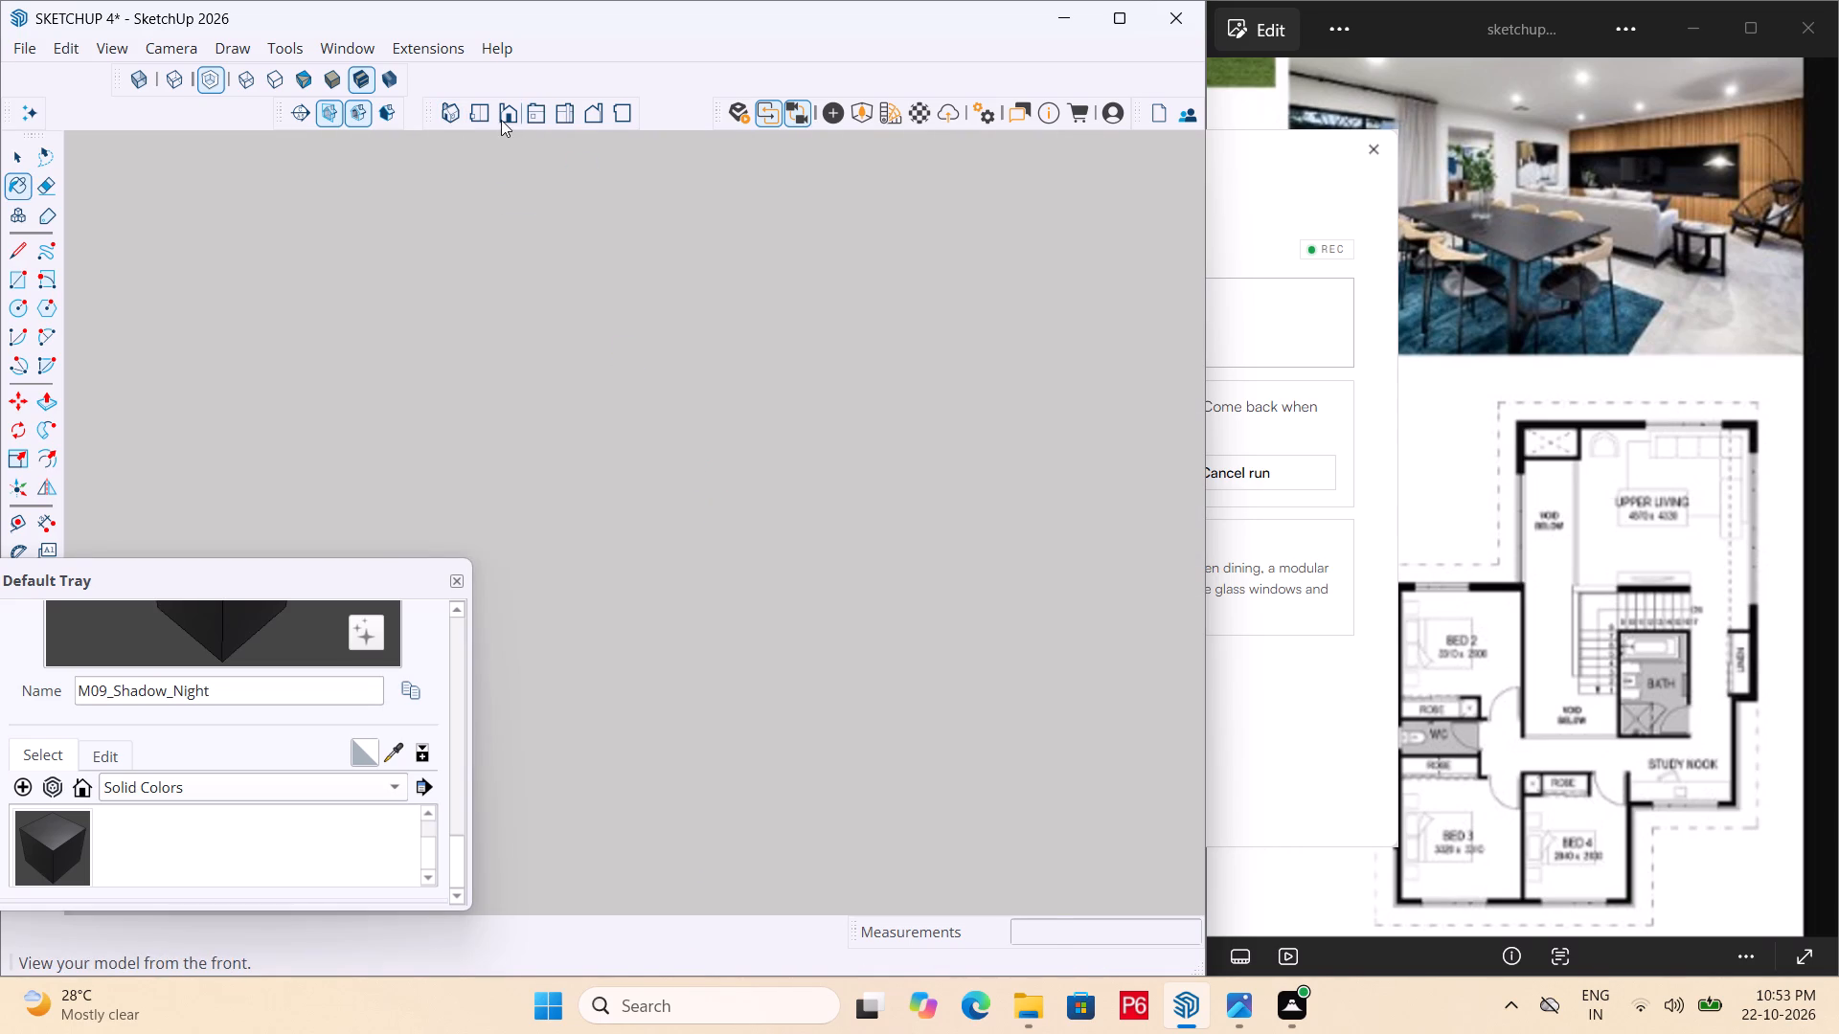
{"action": "left_click", "coordinate": [501, 120]}
{"action": "scroll", "coordinate": [597, 464], "scroll_direction": "down", "scroll_amount": 12}
{"action": "middle_click_drag", "start_coordinate": [750, 361], "coordinate": [457, 764]}
{"action": "scroll", "coordinate": [491, 596], "scroll_direction": "up", "scroll_amount": 4}
{"action": "middle_click_drag", "start_coordinate": [491, 583], "coordinate": [502, 568]}
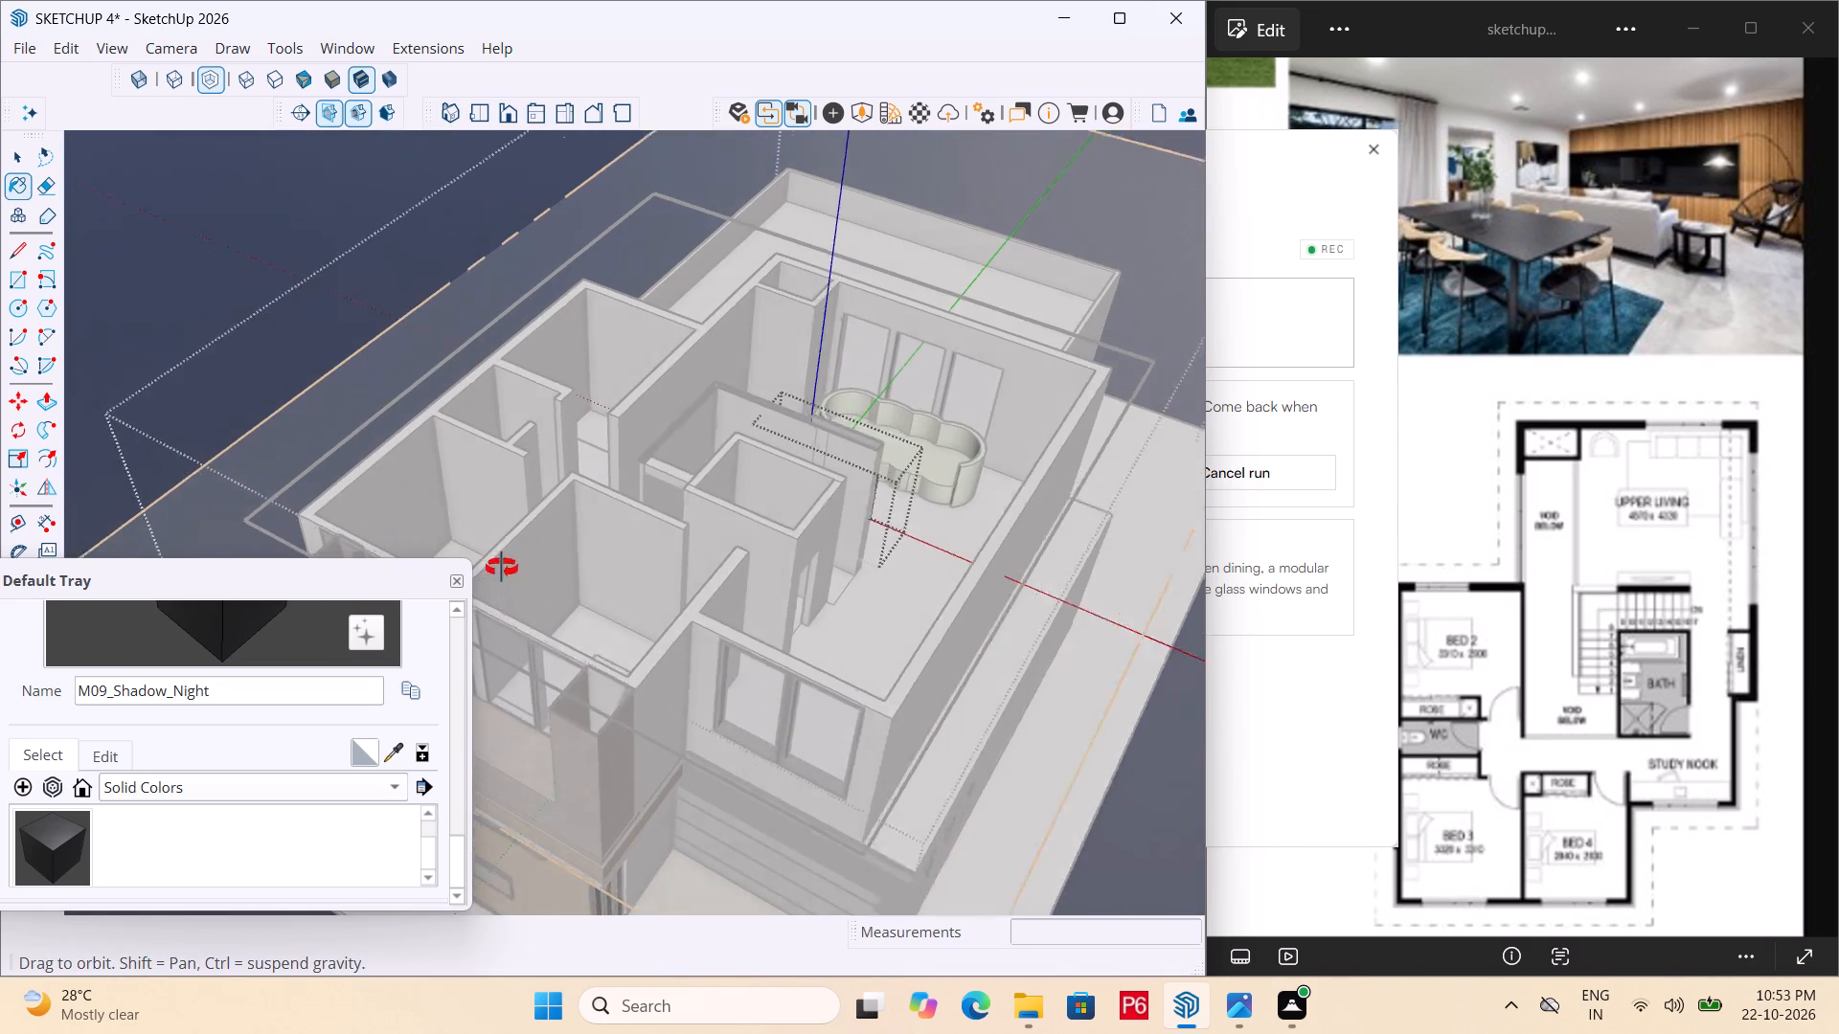
{"action": "scroll", "coordinate": [502, 568], "scroll_direction": "up", "scroll_amount": 2}
{"action": "middle_click_drag", "start_coordinate": [502, 568], "coordinate": [503, 566]}
{"action": "middle_click_drag", "start_coordinate": [651, 504], "coordinate": [236, 535]}
{"action": "middle_click_drag", "start_coordinate": [622, 566], "coordinate": [103, 458]}
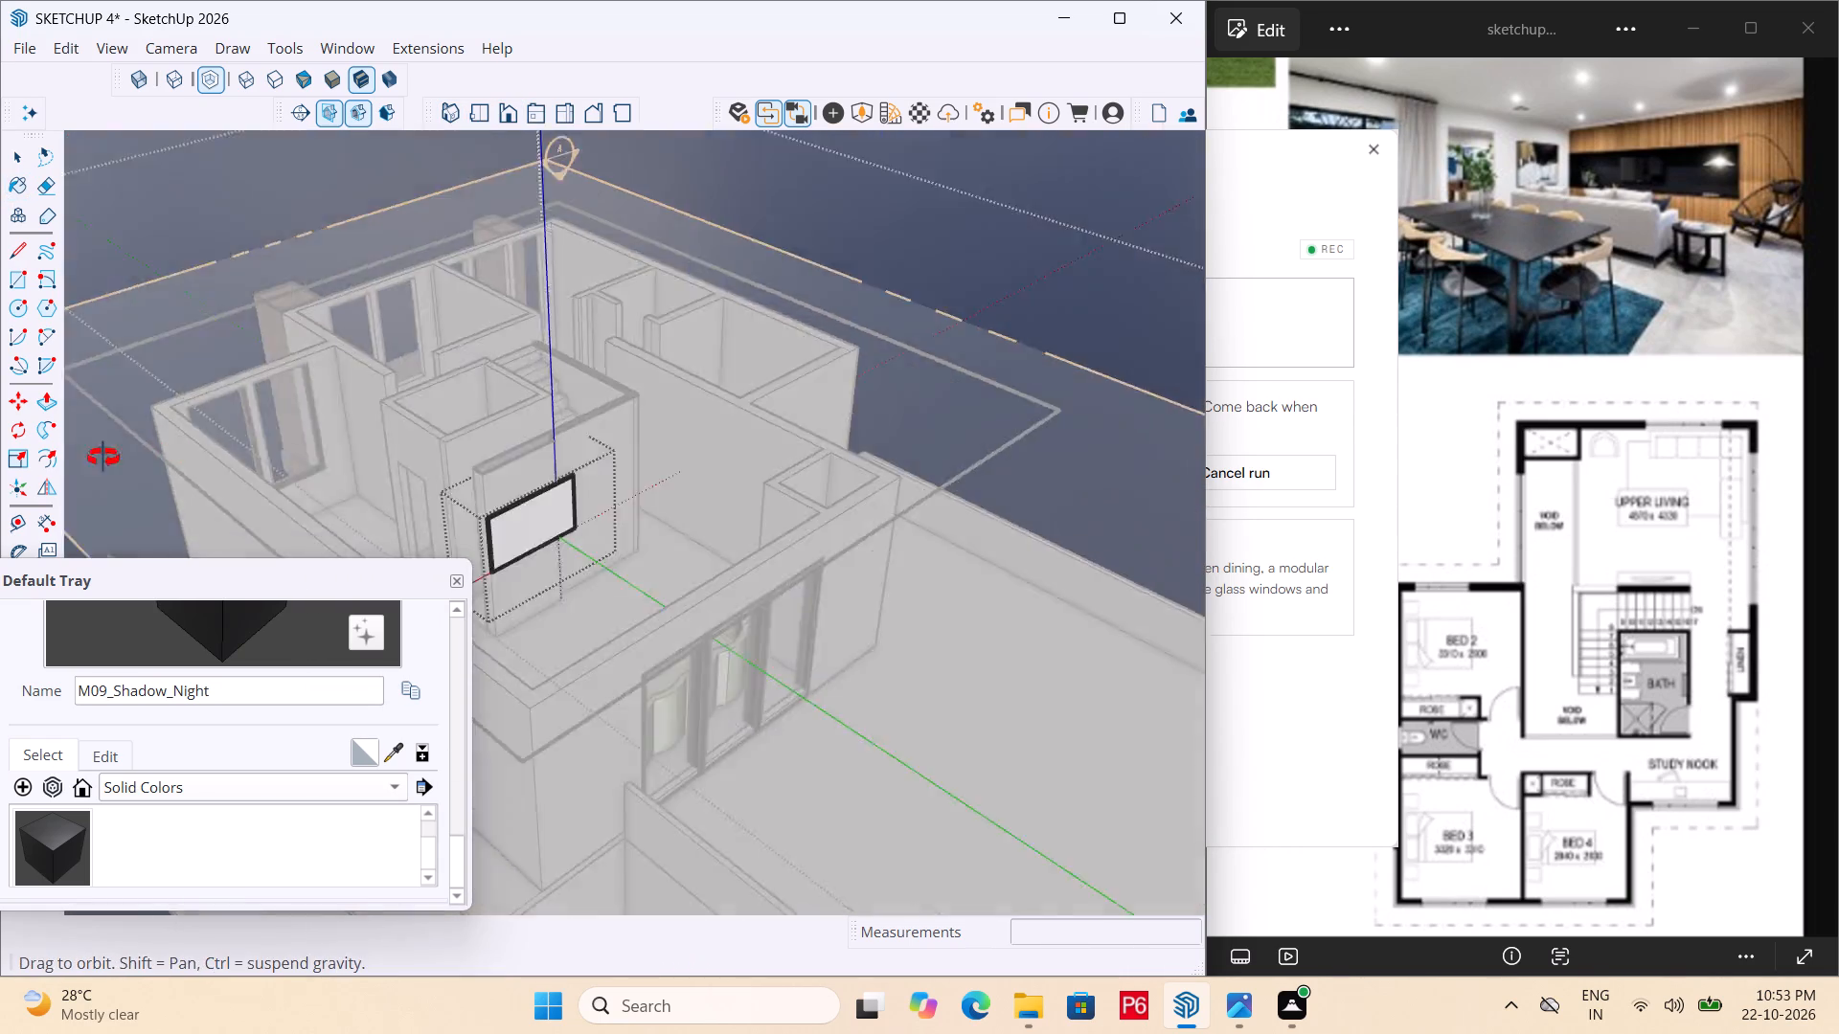
{"action": "middle_click_drag", "start_coordinate": [103, 458], "coordinate": [0, 412]}
{"action": "scroll", "coordinate": [463, 418], "scroll_direction": "up", "scroll_amount": 1}
{"action": "middle_click_drag", "start_coordinate": [463, 424], "coordinate": [77, 417]}
{"action": "scroll", "coordinate": [579, 436], "scroll_direction": "down", "scroll_amount": 3}
{"action": "scroll", "coordinate": [285, 425], "scroll_direction": "up", "scroll_amount": 8}
{"action": "middle_click", "coordinate": [285, 425]}
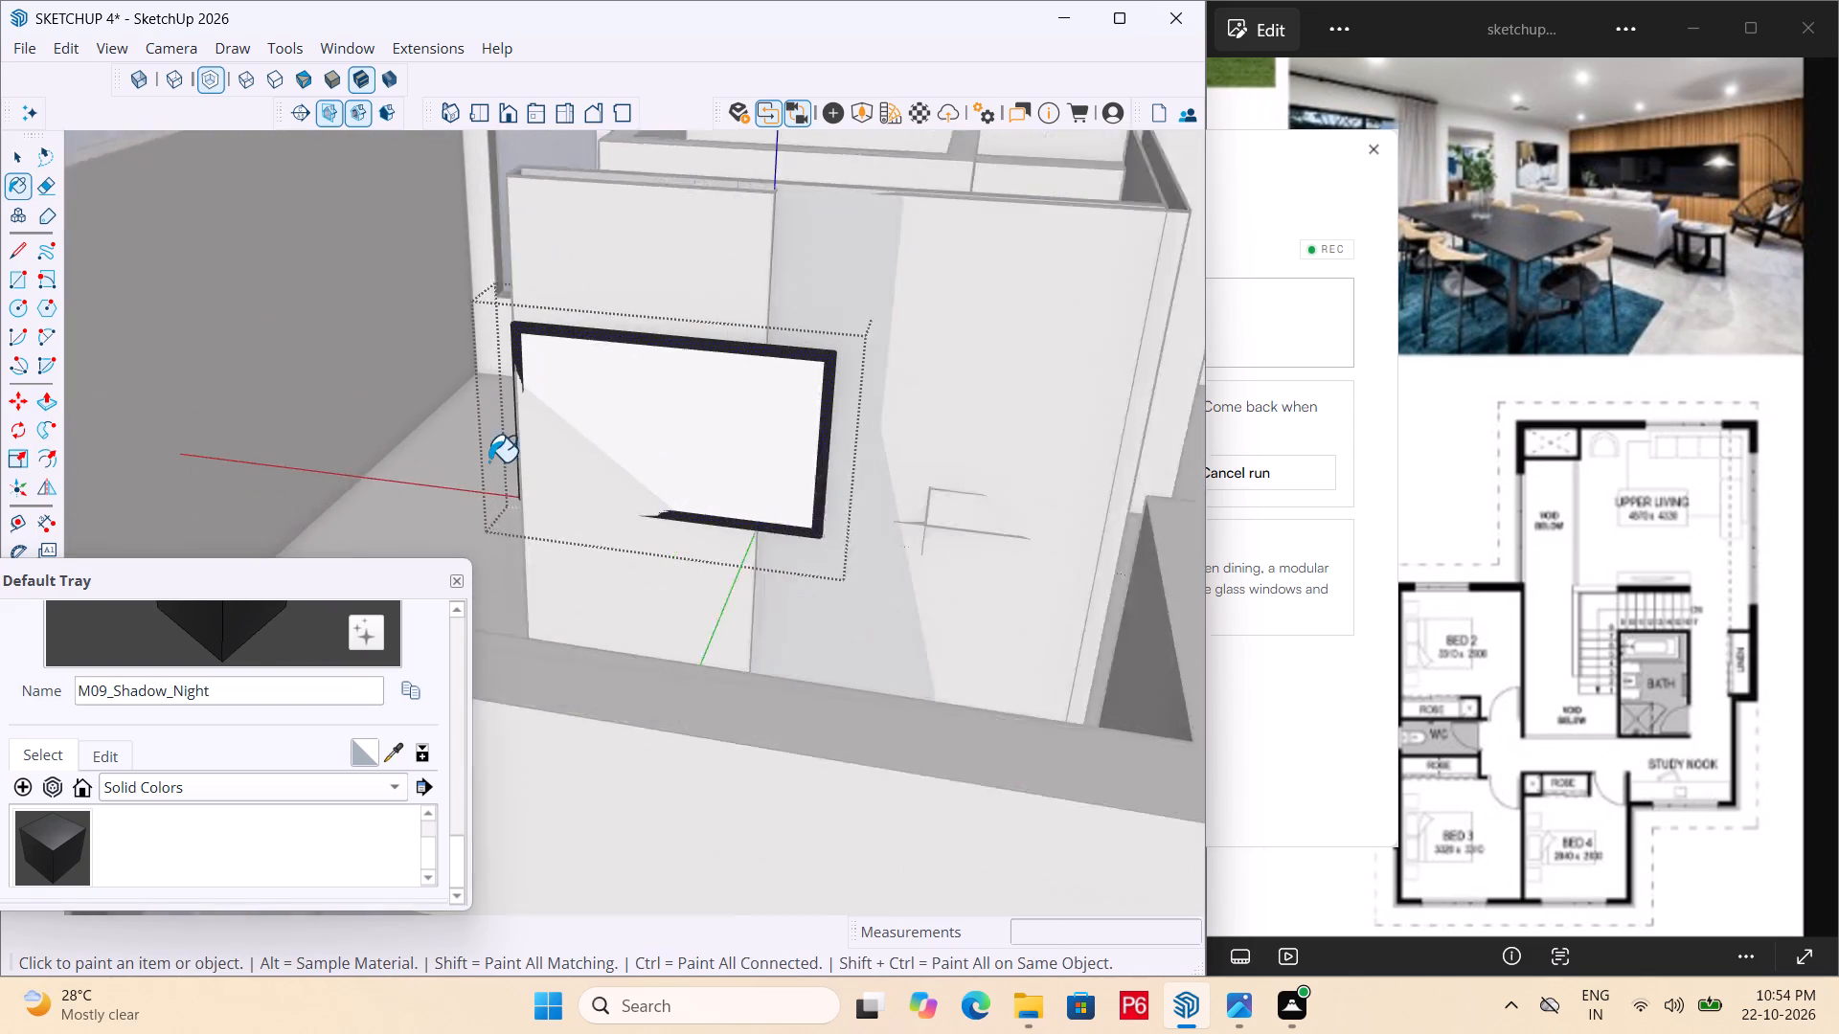
{"action": "scroll", "coordinate": [488, 461], "scroll_direction": "up", "scroll_amount": 7}
{"action": "scroll", "coordinate": [544, 420], "scroll_direction": "down", "scroll_amount": 2}
{"action": "middle_click_drag", "start_coordinate": [305, 467], "coordinate": [180, 471]}
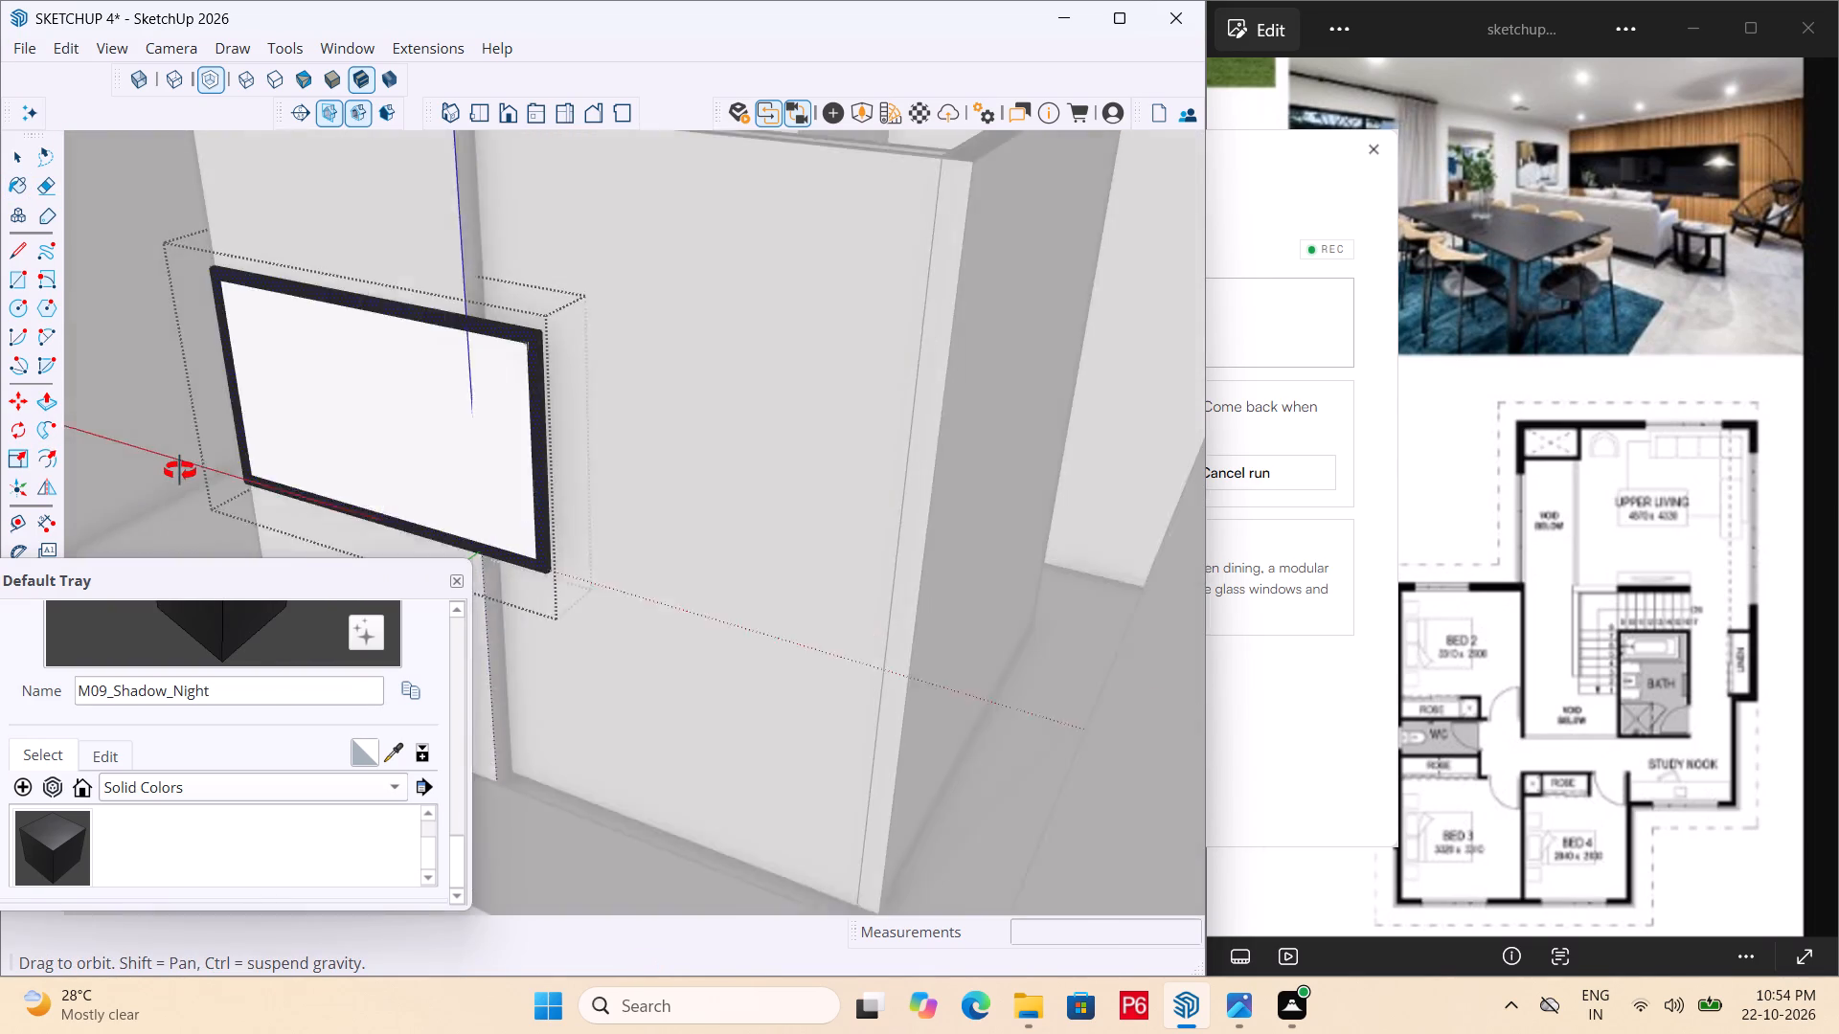
{"action": "middle_click_drag", "start_coordinate": [180, 471], "coordinate": [273, 455]}
{"action": "left_click", "coordinate": [252, 777]}
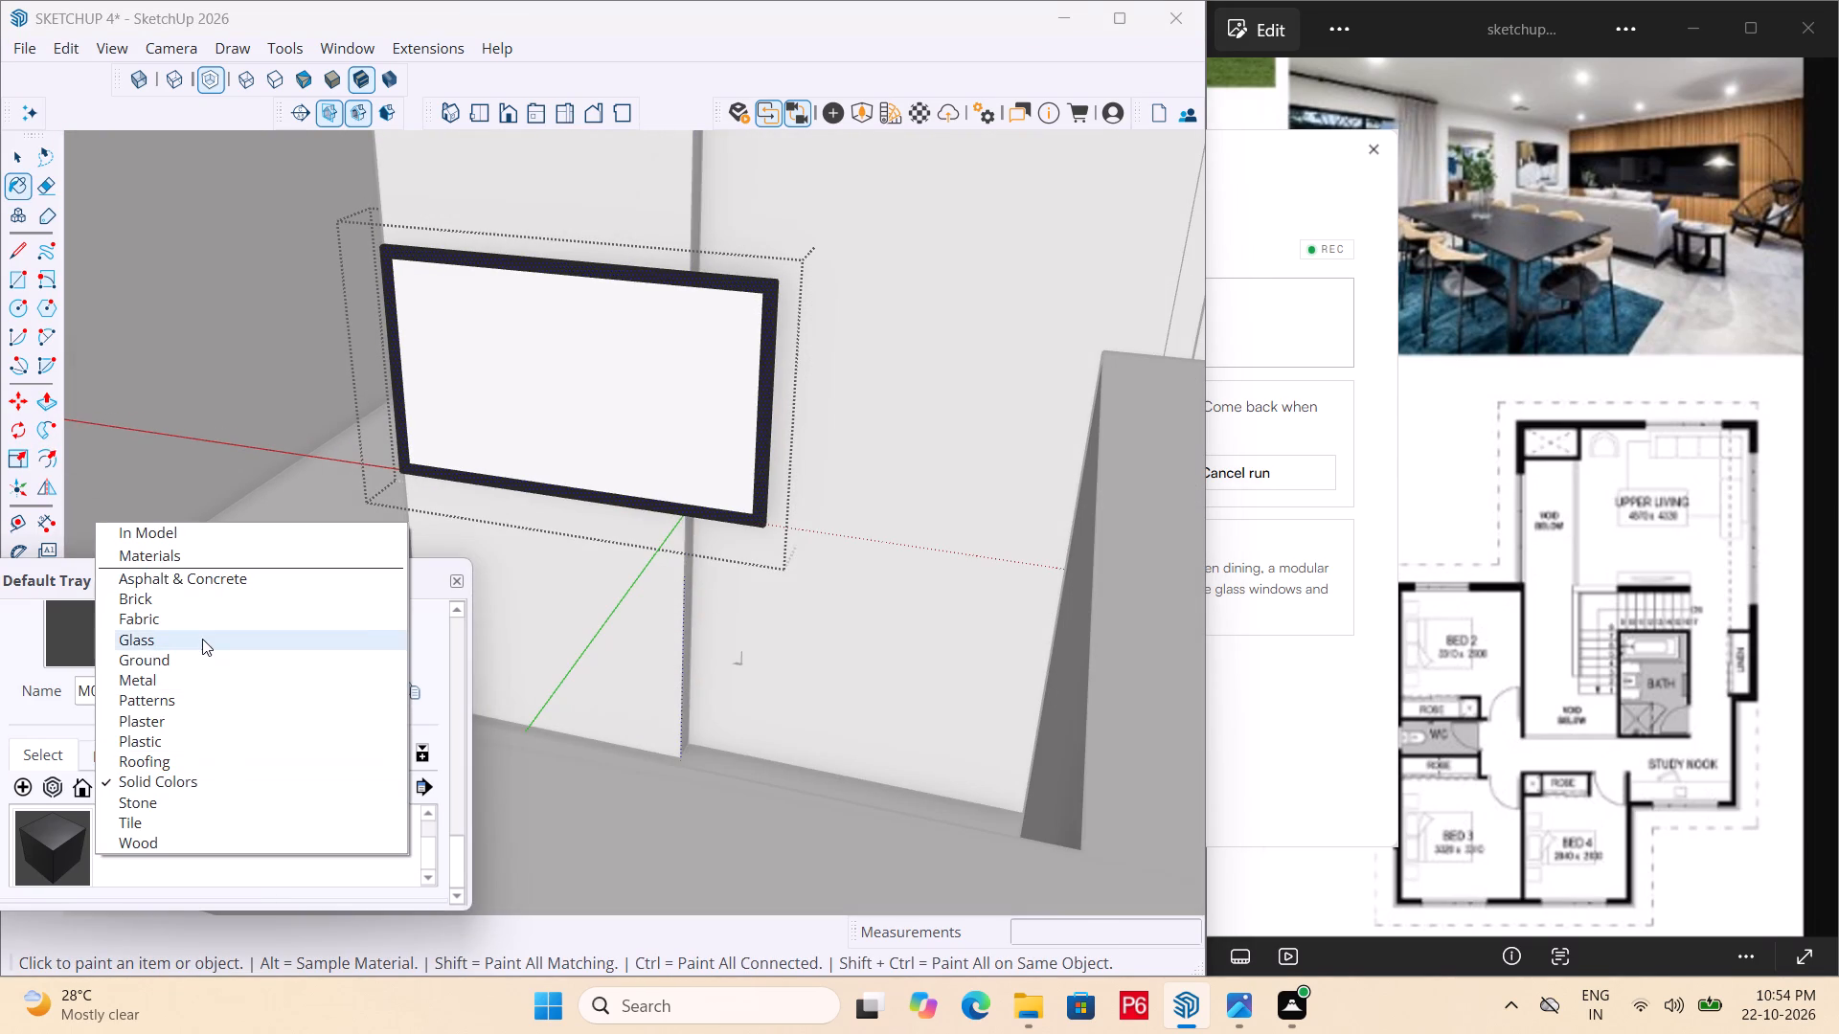
{"action": "left_click", "coordinate": [202, 639]}
{"action": "left_click_drag", "start_coordinate": [124, 840], "coordinate": [124, 828]}
{"action": "left_click", "coordinate": [583, 384]}
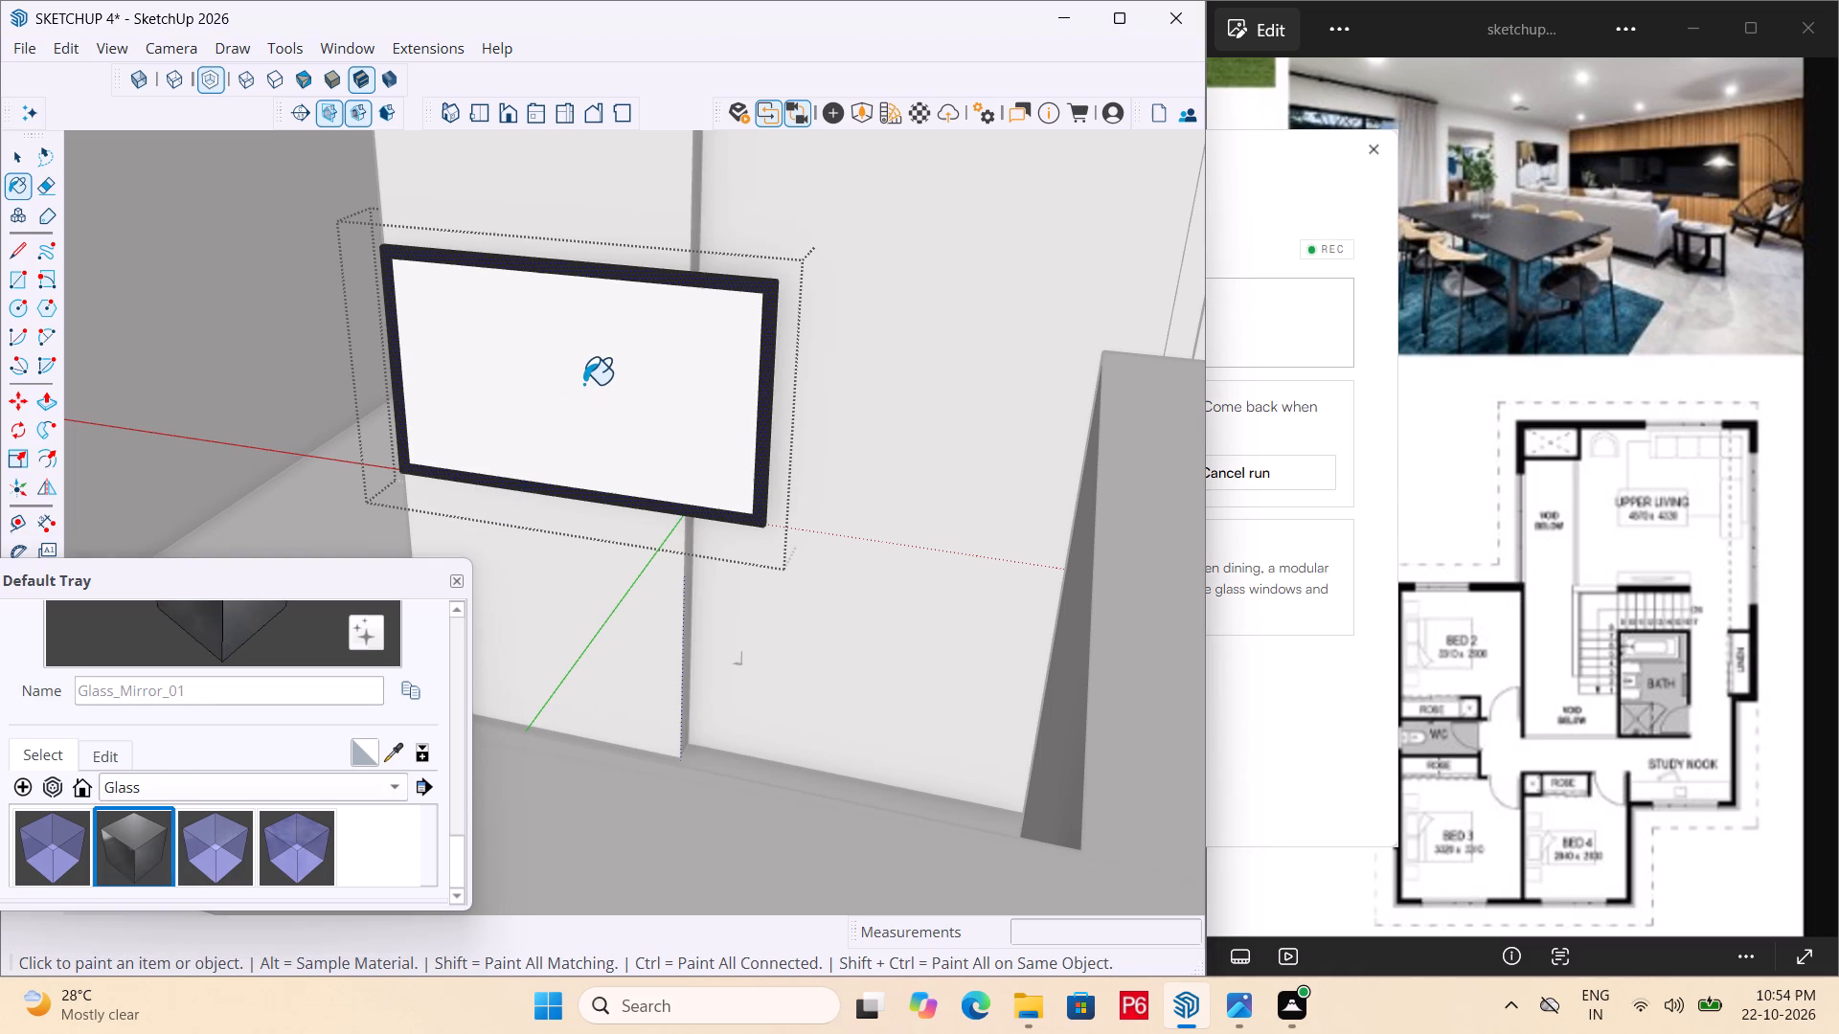
{"action": "middle_click_drag", "start_coordinate": [634, 371], "coordinate": [606, 388]}
{"action": "key", "text": "space"}
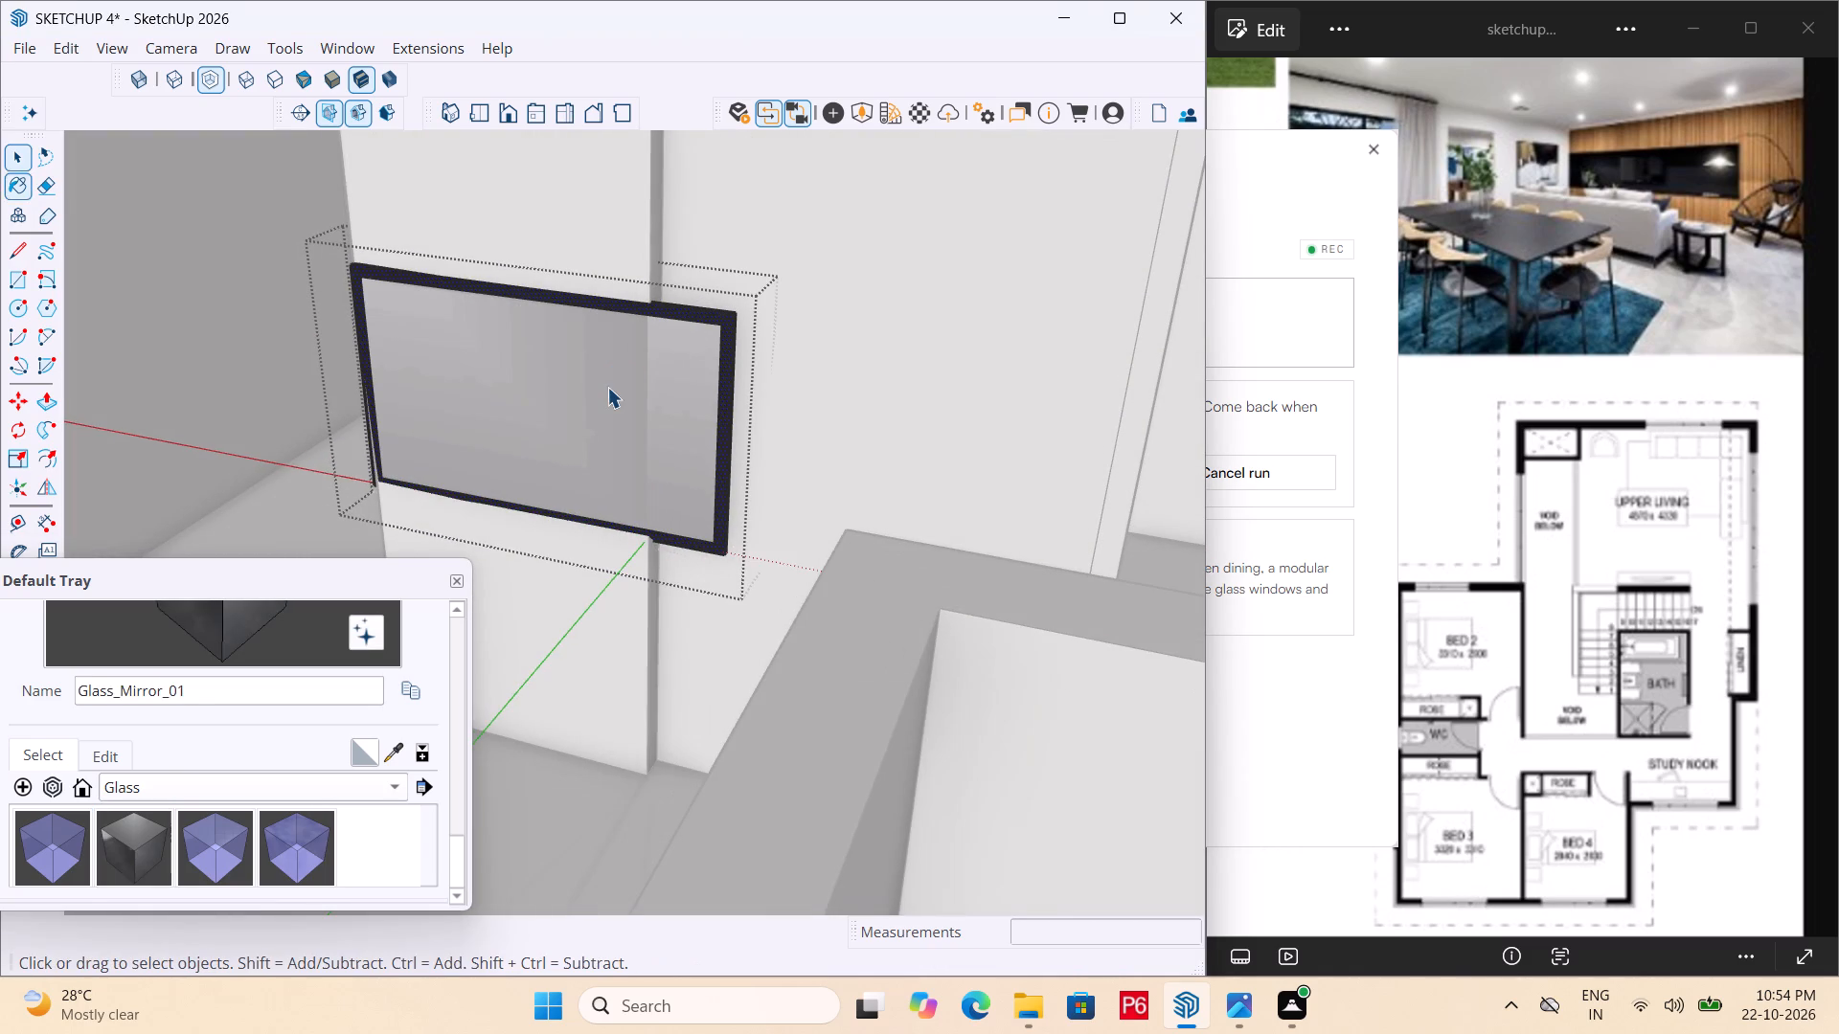
Save the model.
{"action": "key", "text": "ctrl+s"}
{"action": "key", "text": "ctrl+s"}
{"action": "key", "text": "ctrl+s"}
{"action": "key", "text": "ctrl+s"}
{"action": "key", "text": "ctrl+s"}
{"action": "key", "text": "ctrl+s"}
{"action": "key", "text": "ctrl+s"}
{"action": "key", "text": "ctrl+s"}
{"action": "key", "text": "ctrl+s"}
{"action": "key", "text": "ctrl+s"}
{"action": "key", "text": "ctrl+s"}
{"action": "key", "text": "ctrl+s"}
Examine the upper living area from several angles, including the space between the curved sofa and the wall panel.
{"action": "middle_click_drag", "start_coordinate": [535, 489], "coordinate": [572, 364]}
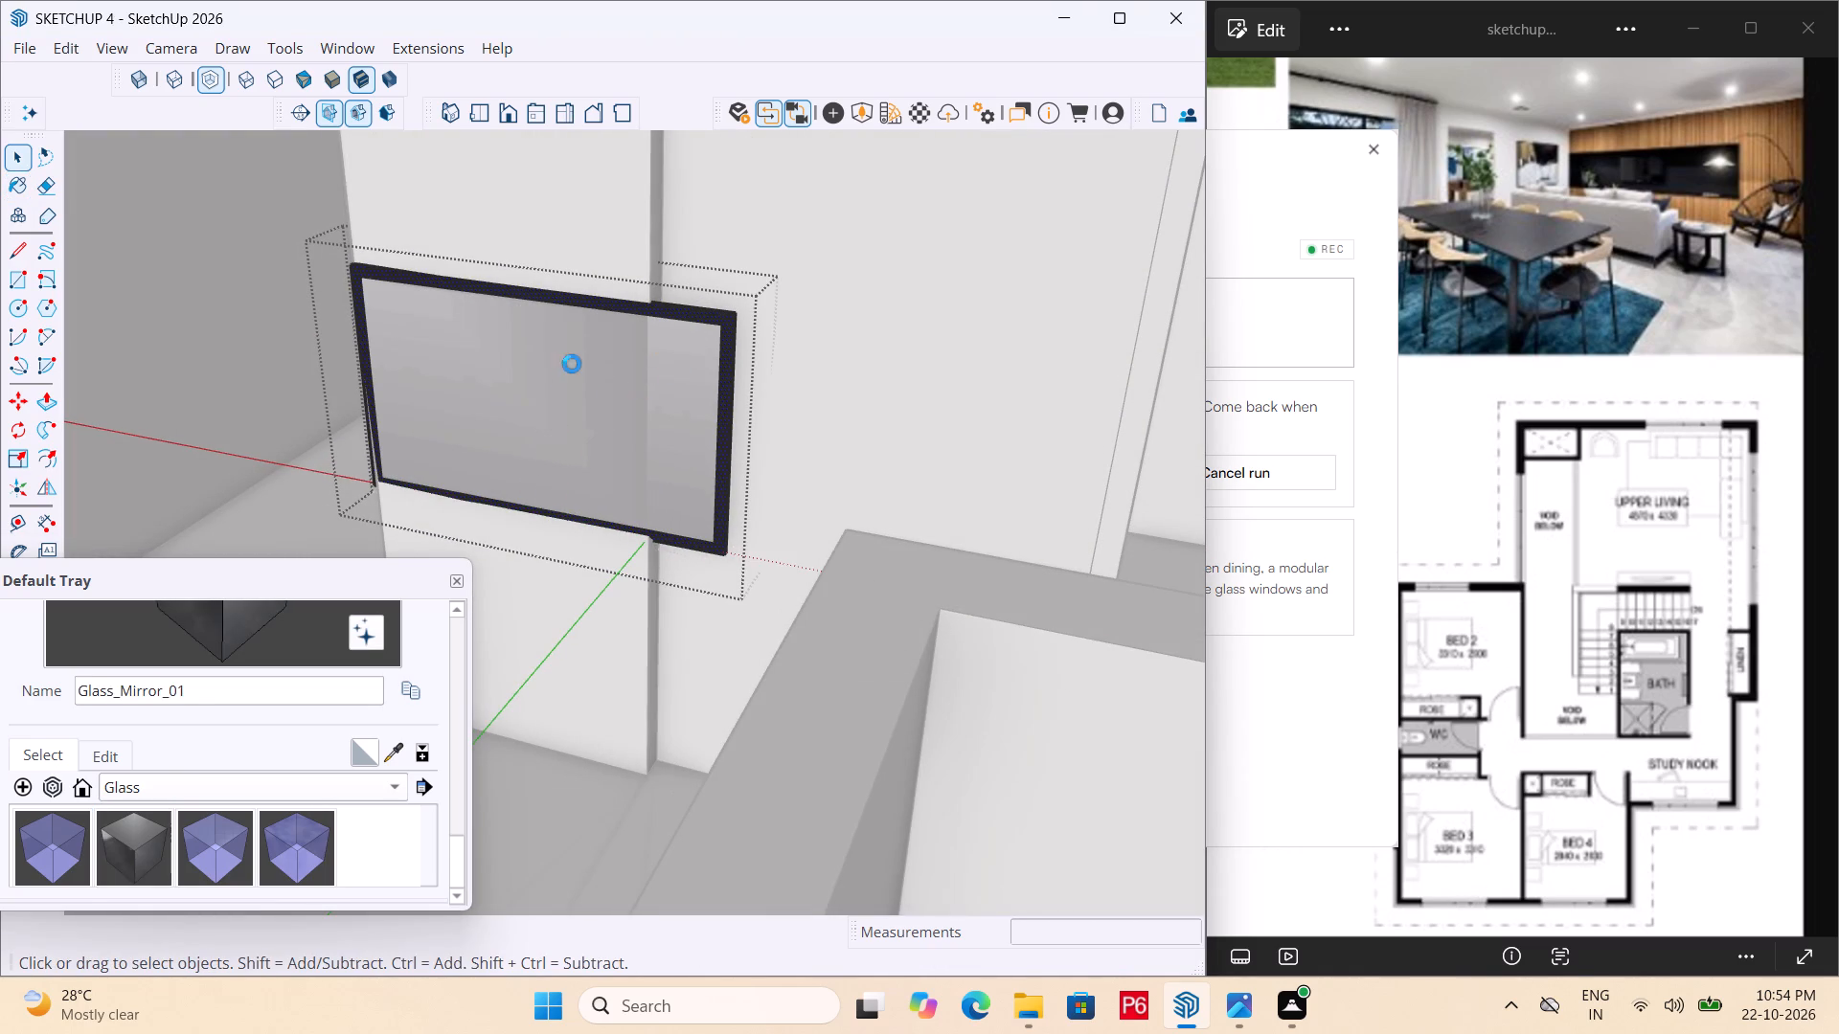
{"action": "middle_click_drag", "start_coordinate": [572, 364], "coordinate": [579, 343]}
{"action": "scroll", "coordinate": [596, 302], "scroll_direction": "down", "scroll_amount": 12}
{"action": "scroll", "coordinate": [777, 390], "scroll_direction": "down", "scroll_amount": 9}
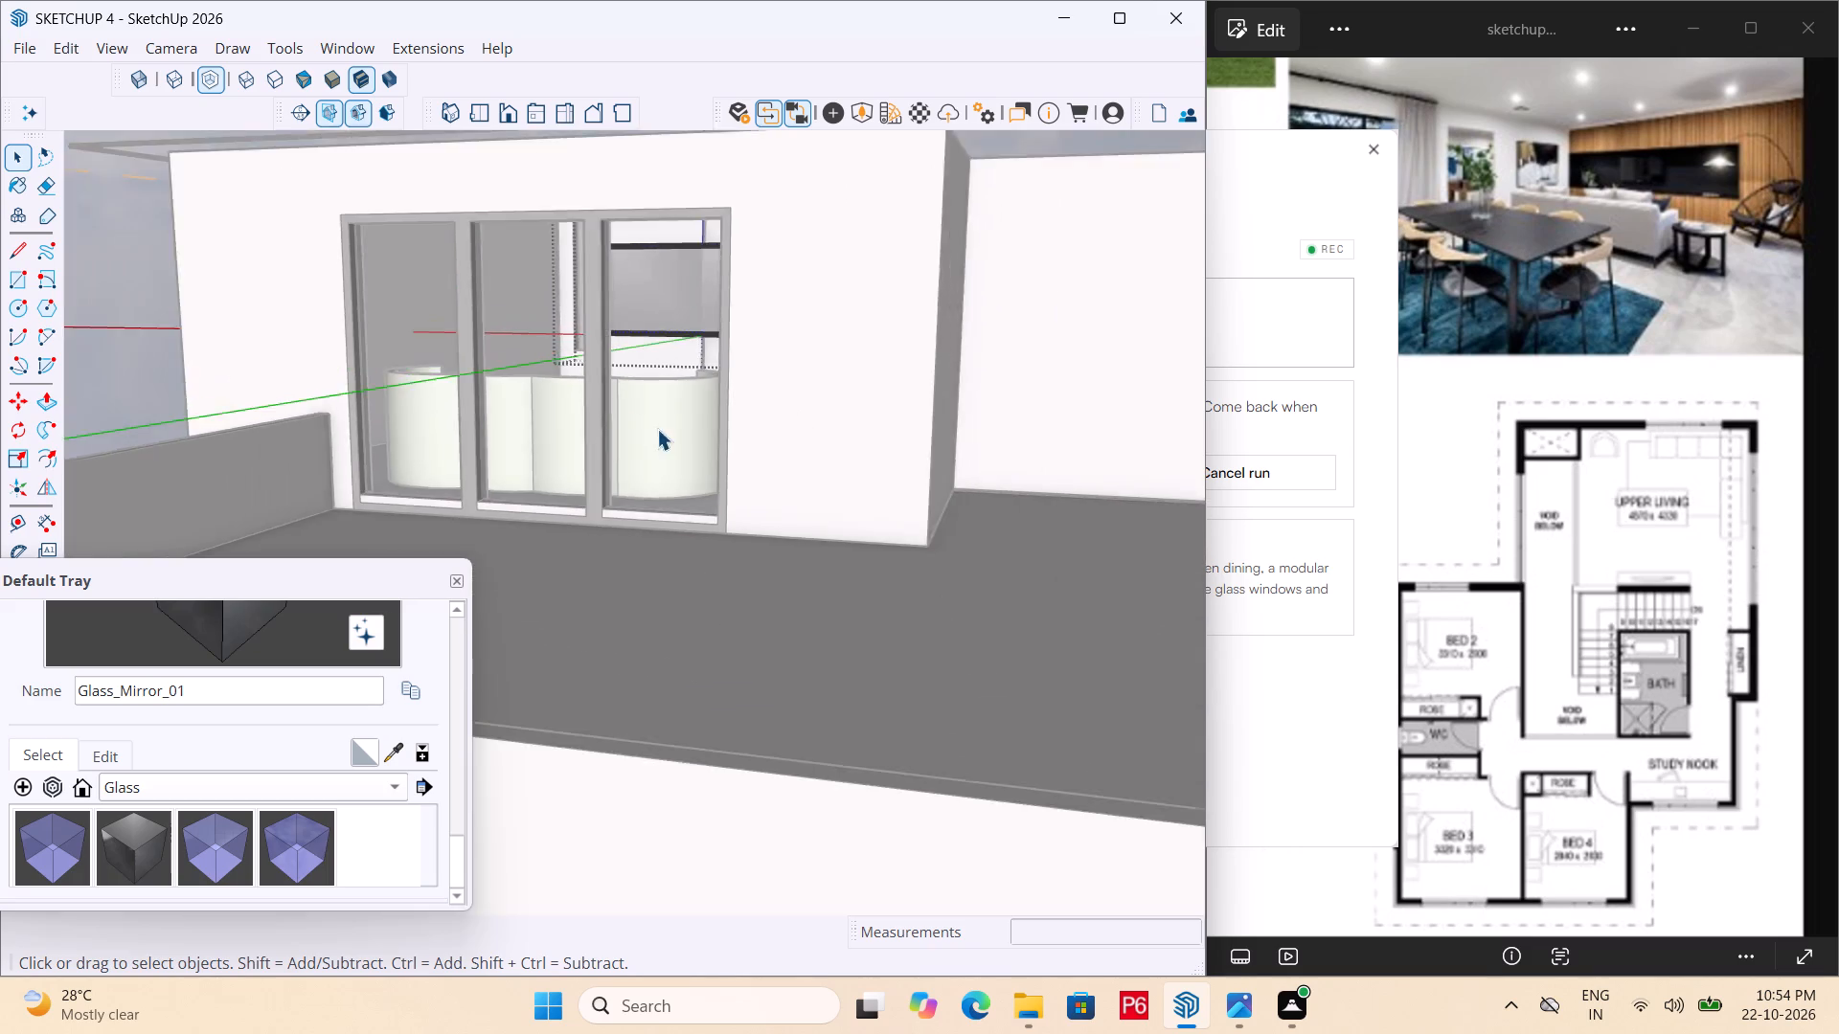
{"action": "middle_click_drag", "start_coordinate": [705, 429], "coordinate": [794, 411]}
{"action": "scroll", "coordinate": [793, 399], "scroll_direction": "down", "scroll_amount": 6}
{"action": "scroll", "coordinate": [690, 386], "scroll_direction": "down", "scroll_amount": 4}
{"action": "middle_click_drag", "start_coordinate": [657, 389], "coordinate": [635, 400]}
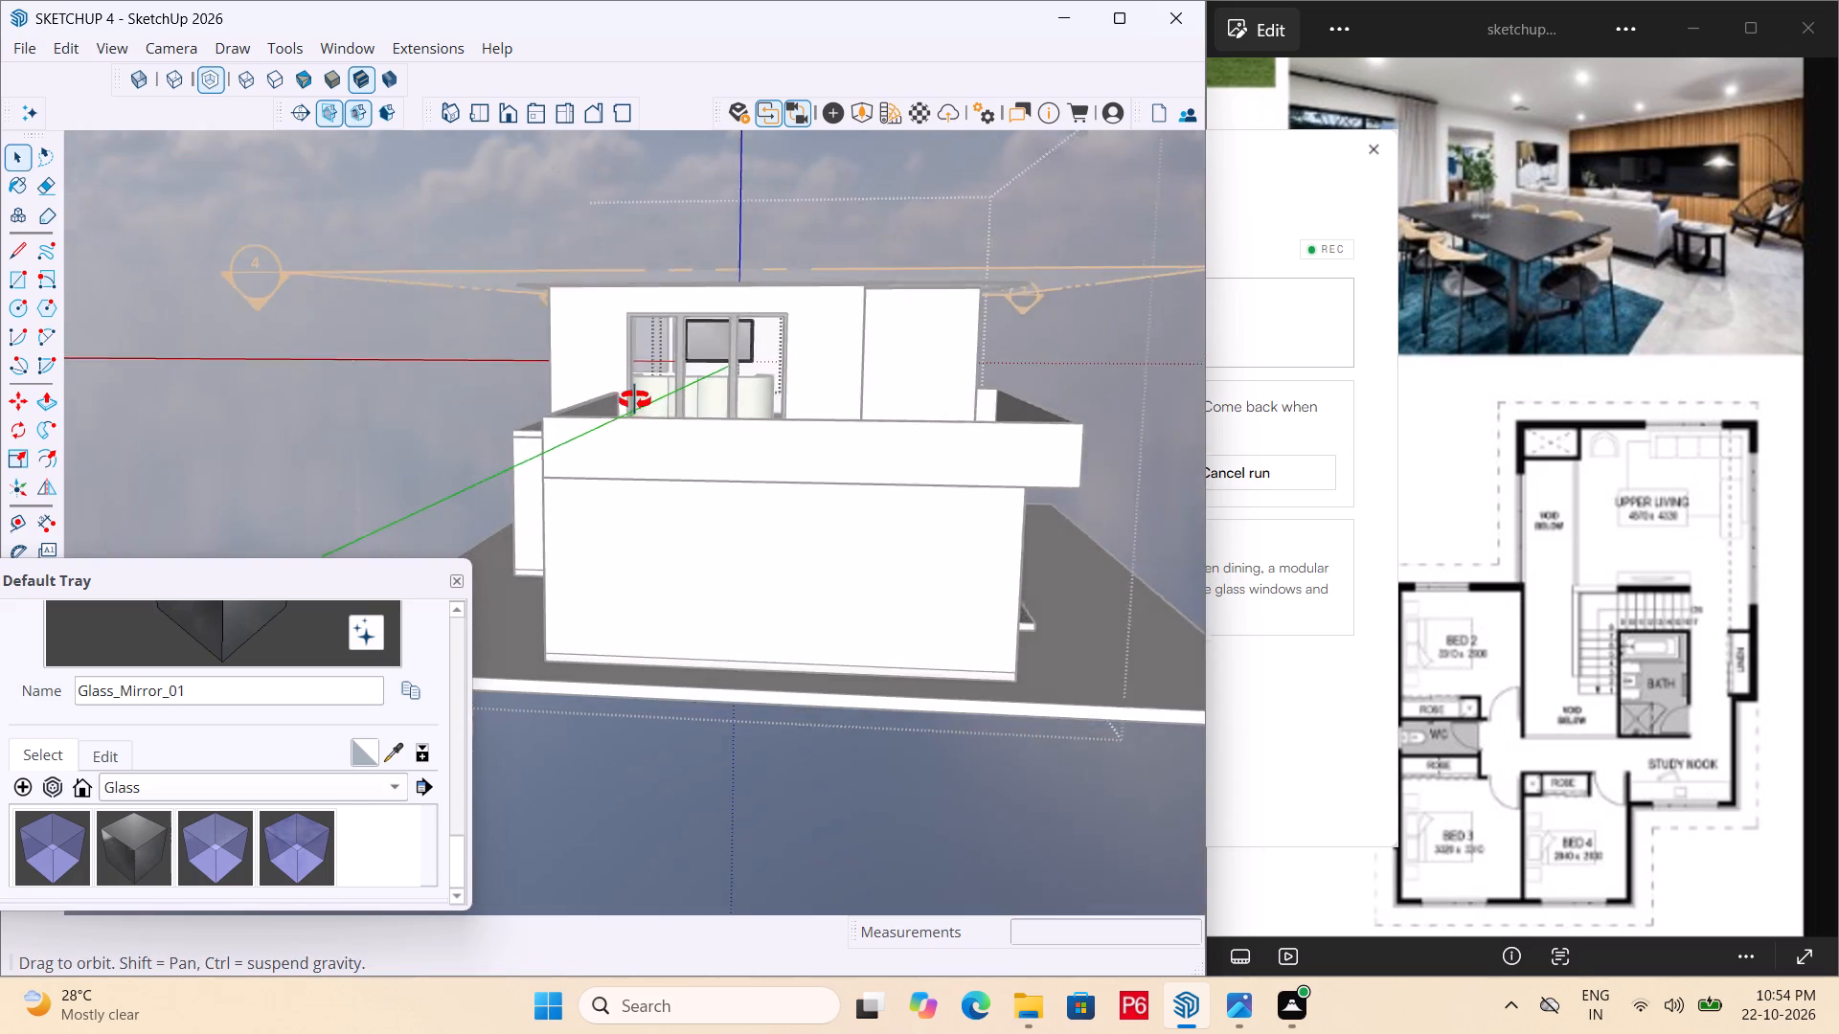
{"action": "middle_click_drag", "start_coordinate": [635, 400], "coordinate": [352, 839]}
{"action": "middle_click_drag", "start_coordinate": [795, 438], "coordinate": [1228, 327]}
{"action": "scroll", "coordinate": [1006, 333], "scroll_direction": "up", "scroll_amount": 4}
{"action": "middle_click_drag", "start_coordinate": [683, 422], "coordinate": [1286, 434]}
{"action": "middle_click_drag", "start_coordinate": [902, 499], "coordinate": [837, 522]}
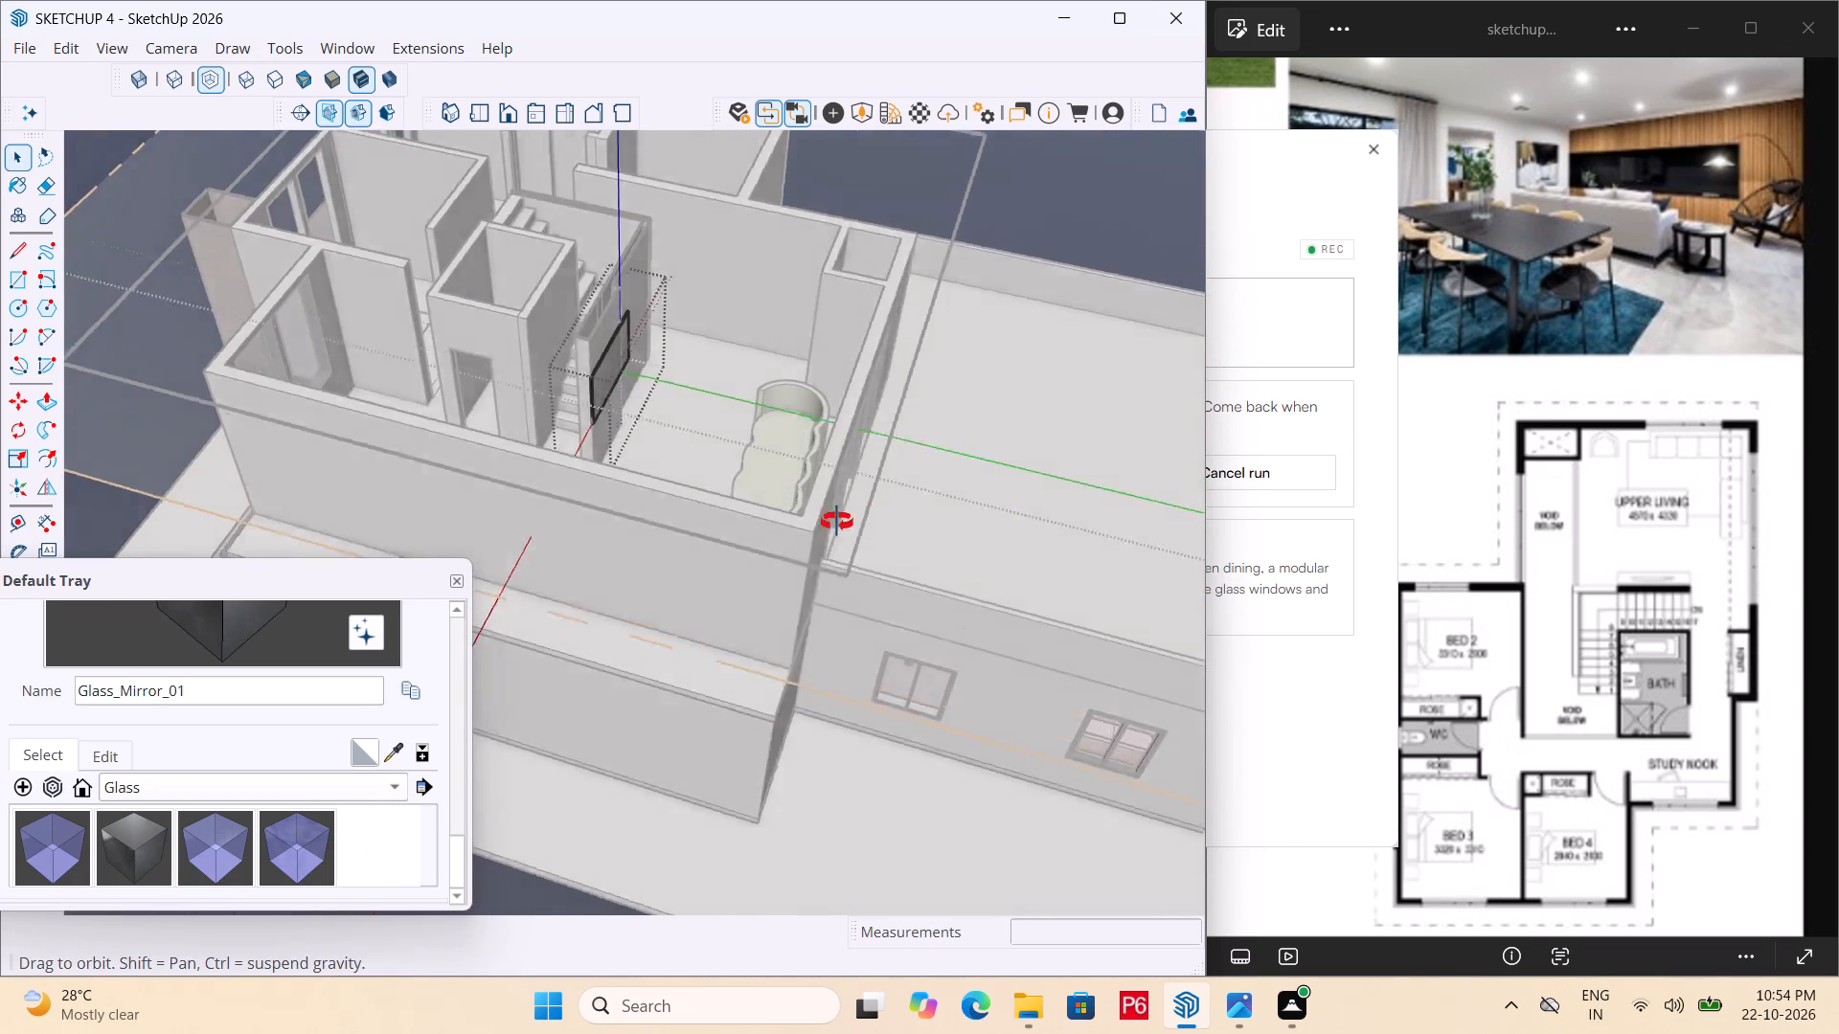
{"action": "middle_click_drag", "start_coordinate": [837, 522], "coordinate": [0, 509]}
{"action": "middle_click_drag", "start_coordinate": [953, 437], "coordinate": [697, 683]}
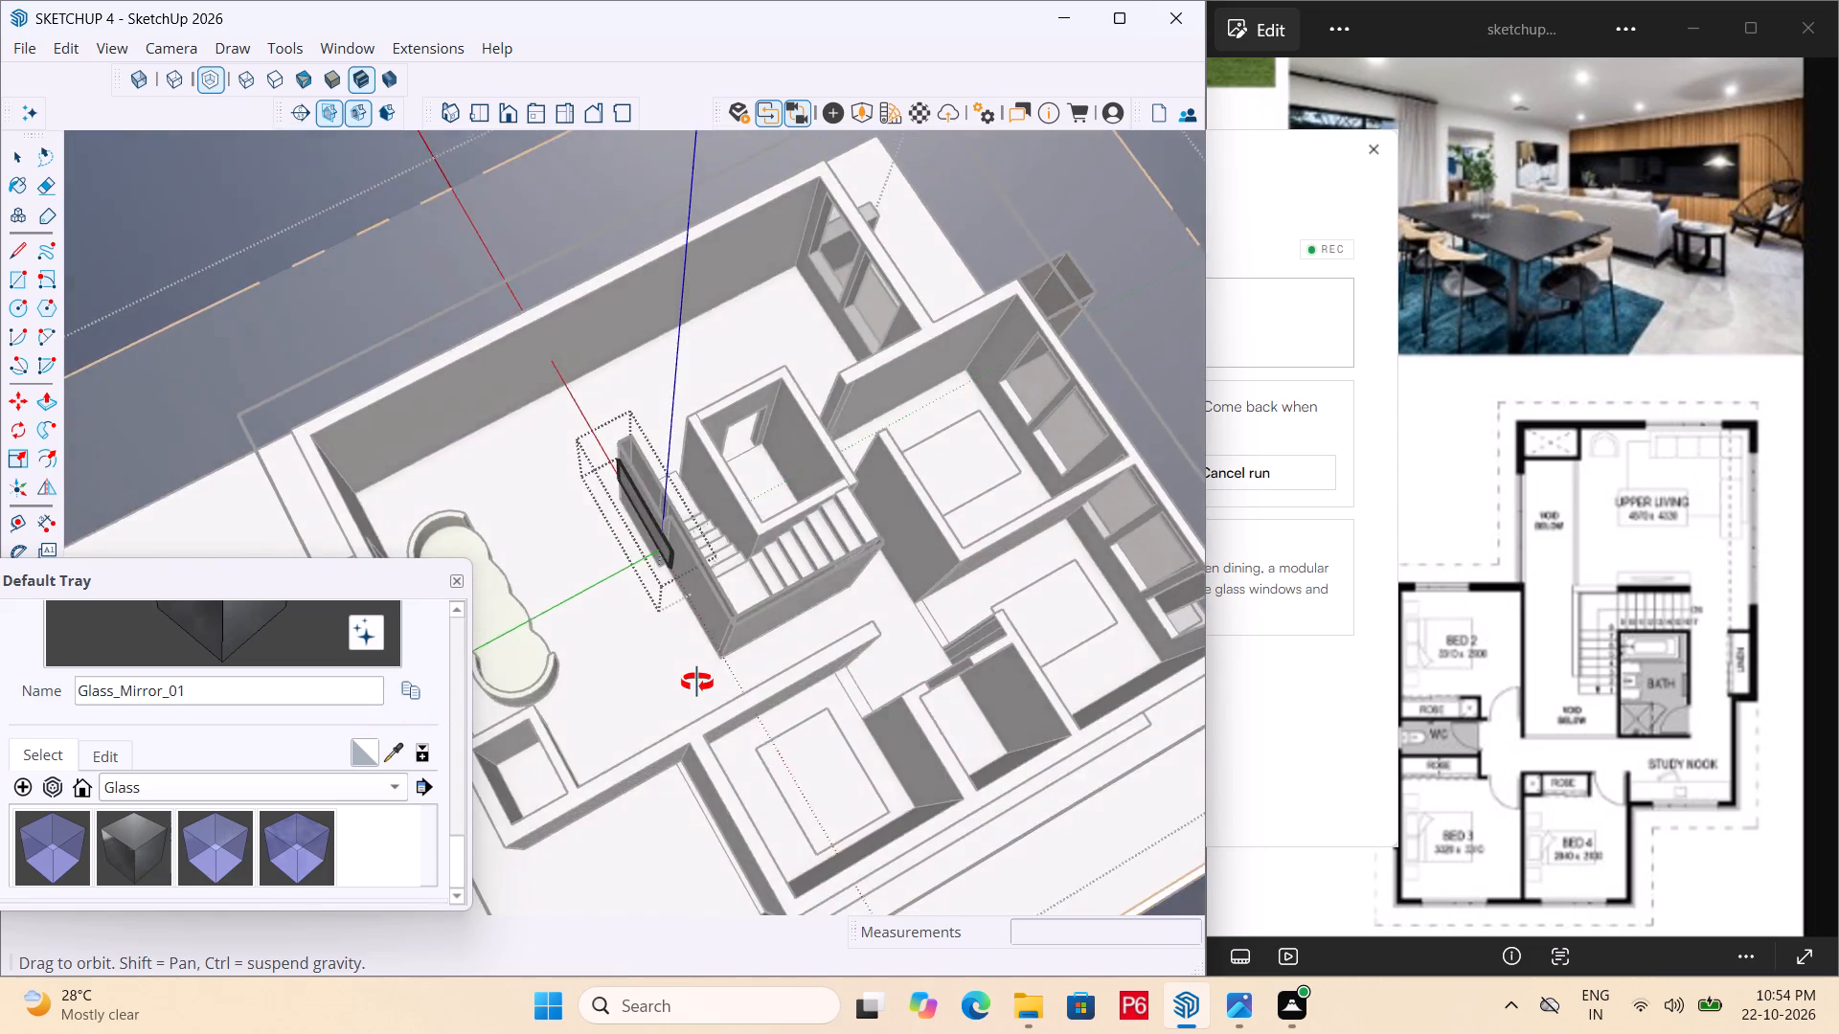
{"action": "middle_click_drag", "start_coordinate": [697, 683], "coordinate": [629, 606]}
{"action": "scroll", "coordinate": [550, 473], "scroll_direction": "up", "scroll_amount": 7}
{"action": "middle_click_drag", "start_coordinate": [465, 405], "coordinate": [310, 378]}
{"action": "scroll", "coordinate": [462, 401], "scroll_direction": "down", "scroll_amount": 1}
{"action": "scroll", "coordinate": [345, 343], "scroll_direction": "up", "scroll_amount": 4}
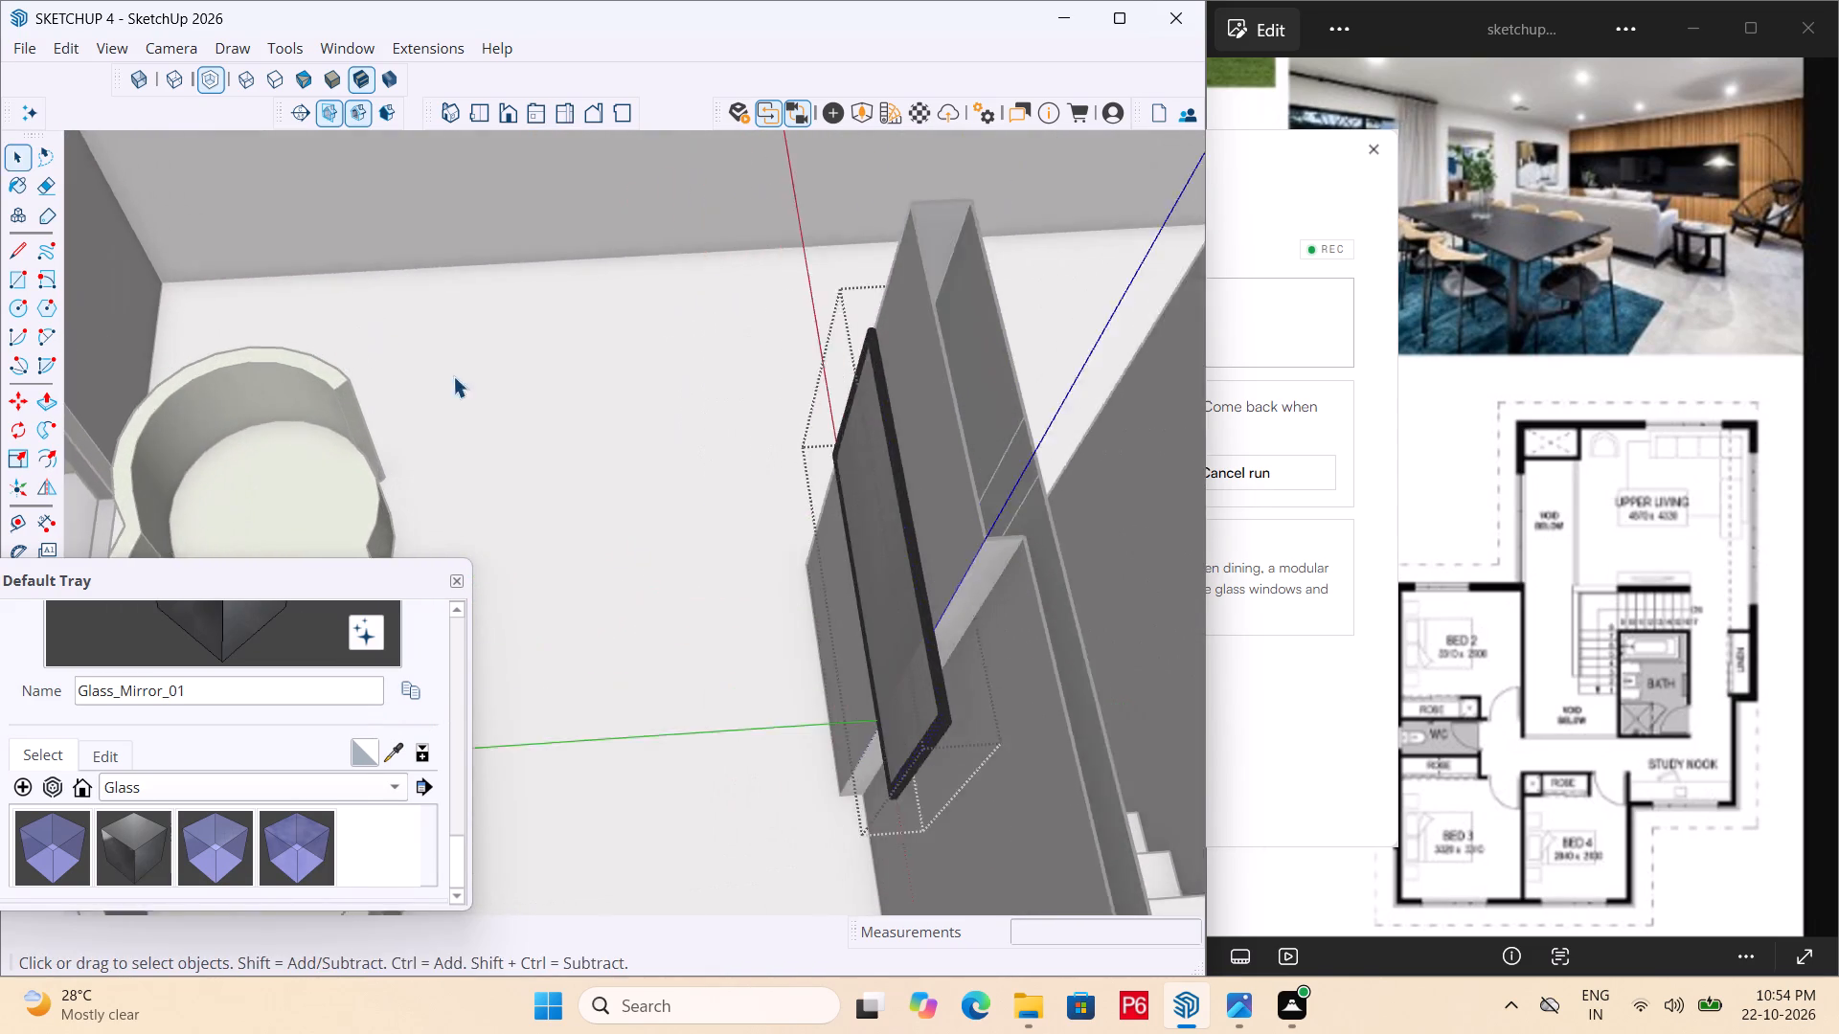
{"action": "middle_click", "coordinate": [454, 376]}
{"action": "scroll", "coordinate": [454, 376], "scroll_direction": "down", "scroll_amount": 9}
{"action": "middle_click_drag", "start_coordinate": [772, 431], "coordinate": [719, 445]}
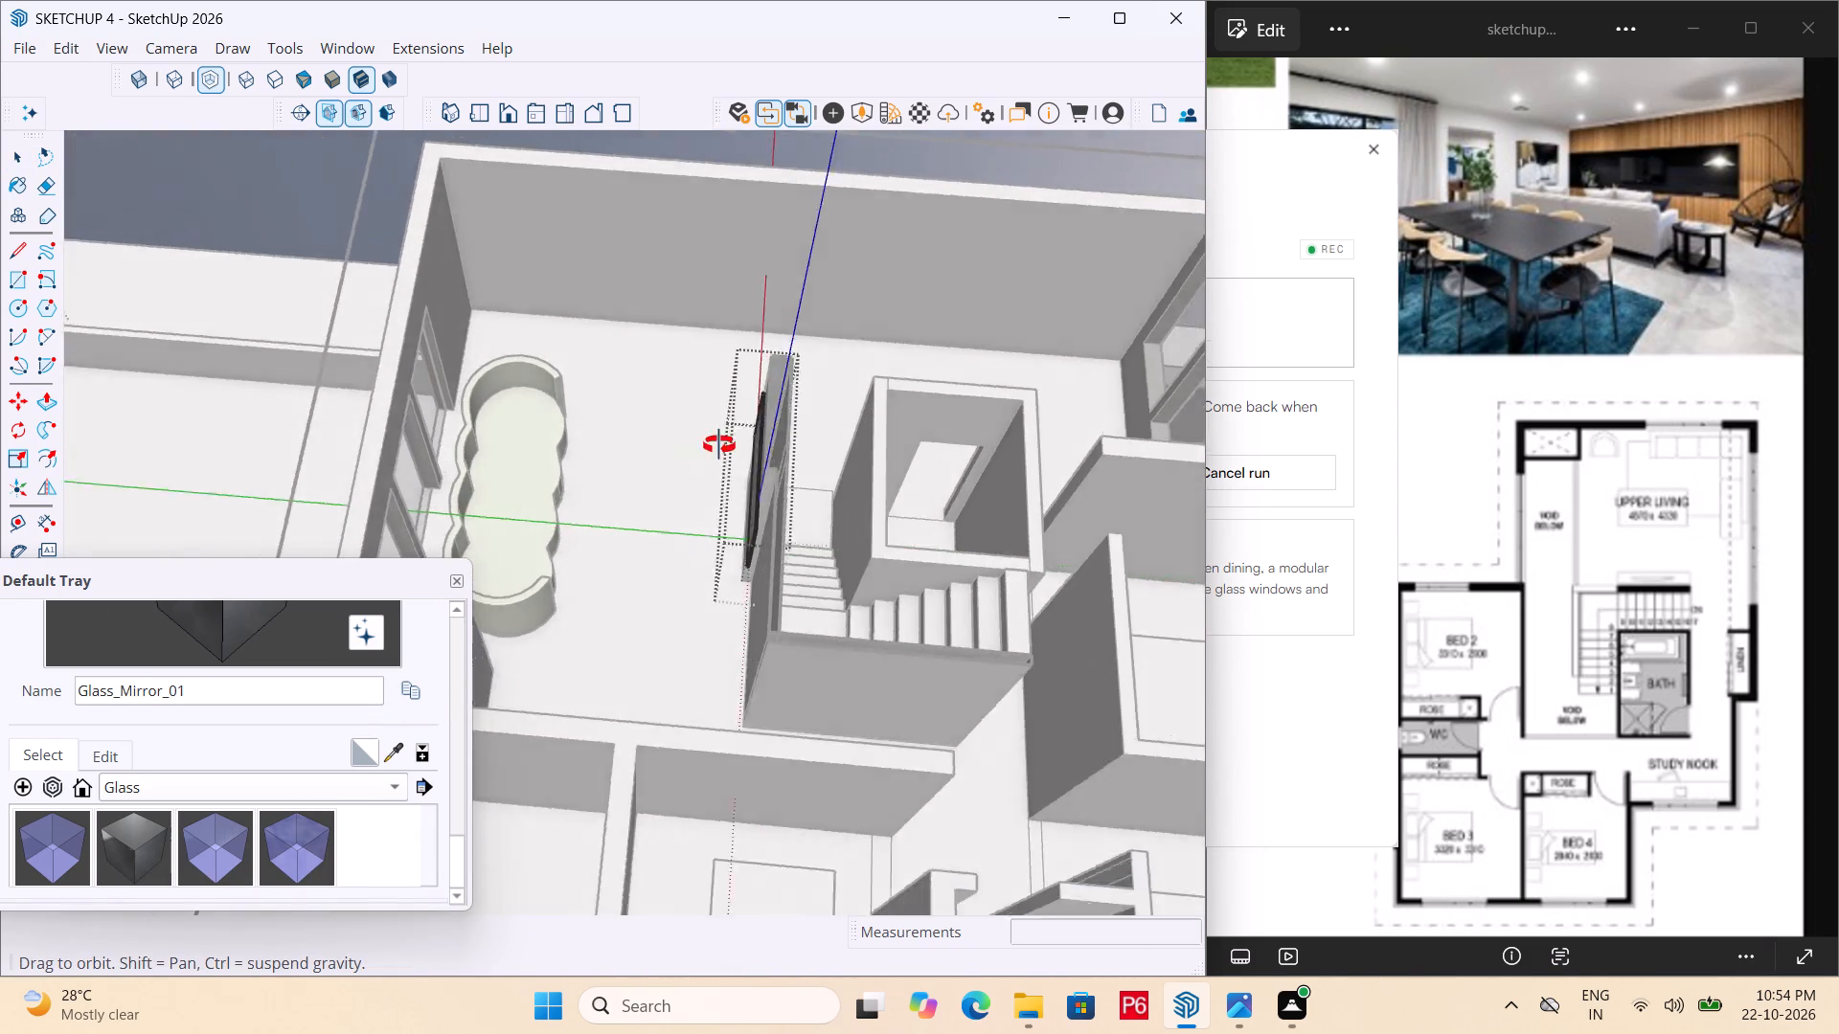
{"action": "middle_click_drag", "start_coordinate": [719, 445], "coordinate": [988, 462]}
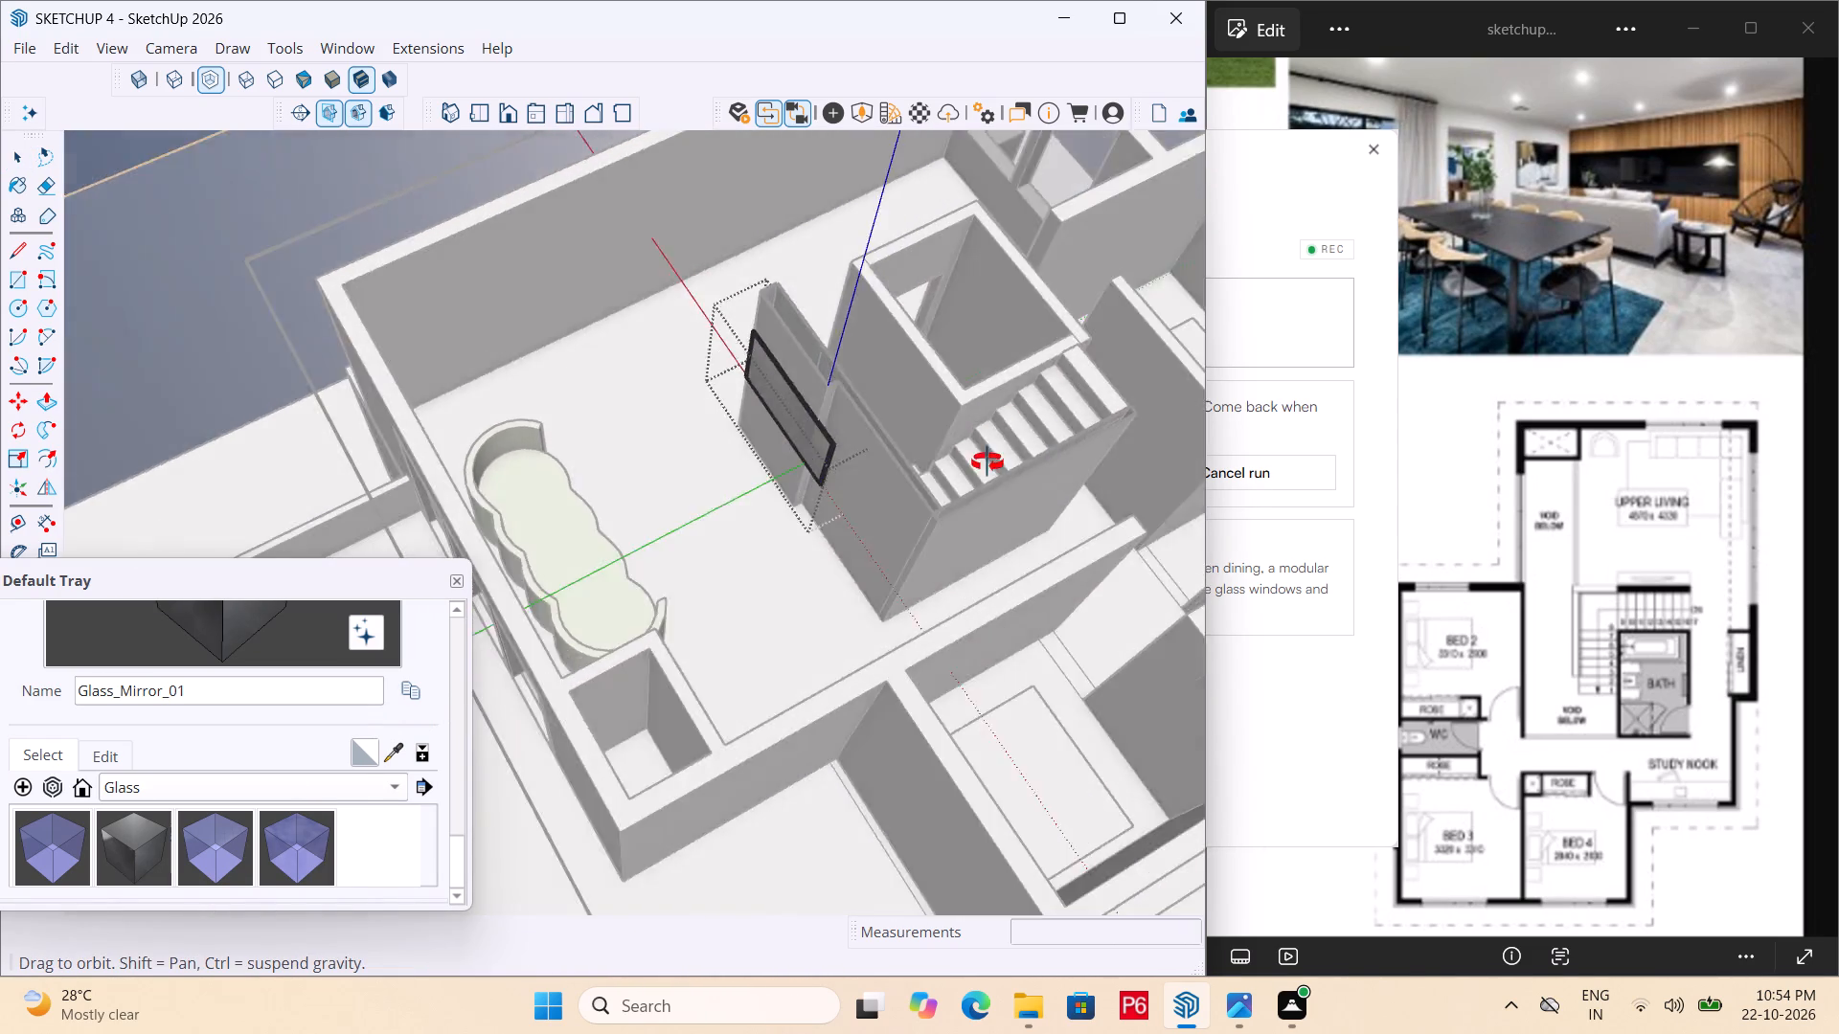
{"action": "middle_click_drag", "start_coordinate": [988, 462], "coordinate": [638, 430]}
{"action": "middle_click_drag", "start_coordinate": [638, 415], "coordinate": [634, 393]}
Leave the panel group and draw a circle of about 2' 7 3/4" radius on the floor between the curved sofa and the panel.
{"action": "scroll", "coordinate": [634, 393], "scroll_direction": "up", "scroll_amount": 3}
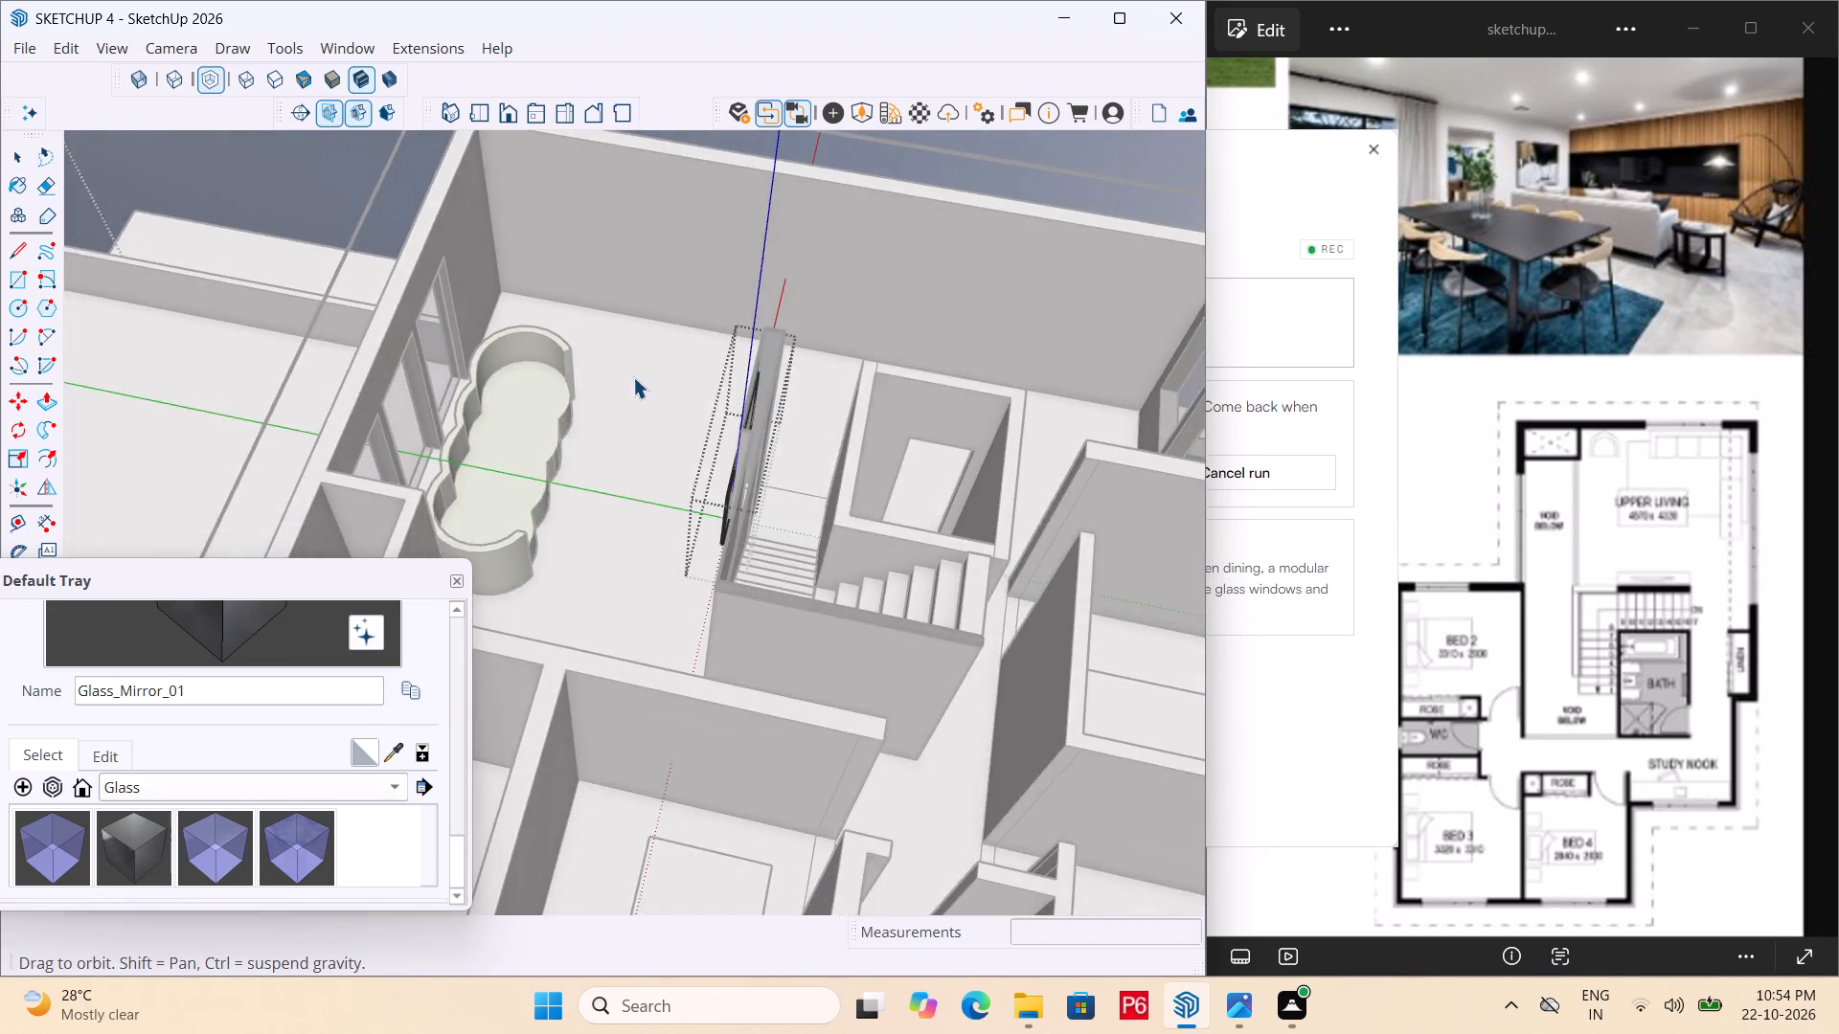
{"action": "scroll", "coordinate": [633, 377], "scroll_direction": "up", "scroll_amount": 2}
{"action": "left_click", "coordinate": [617, 364]}
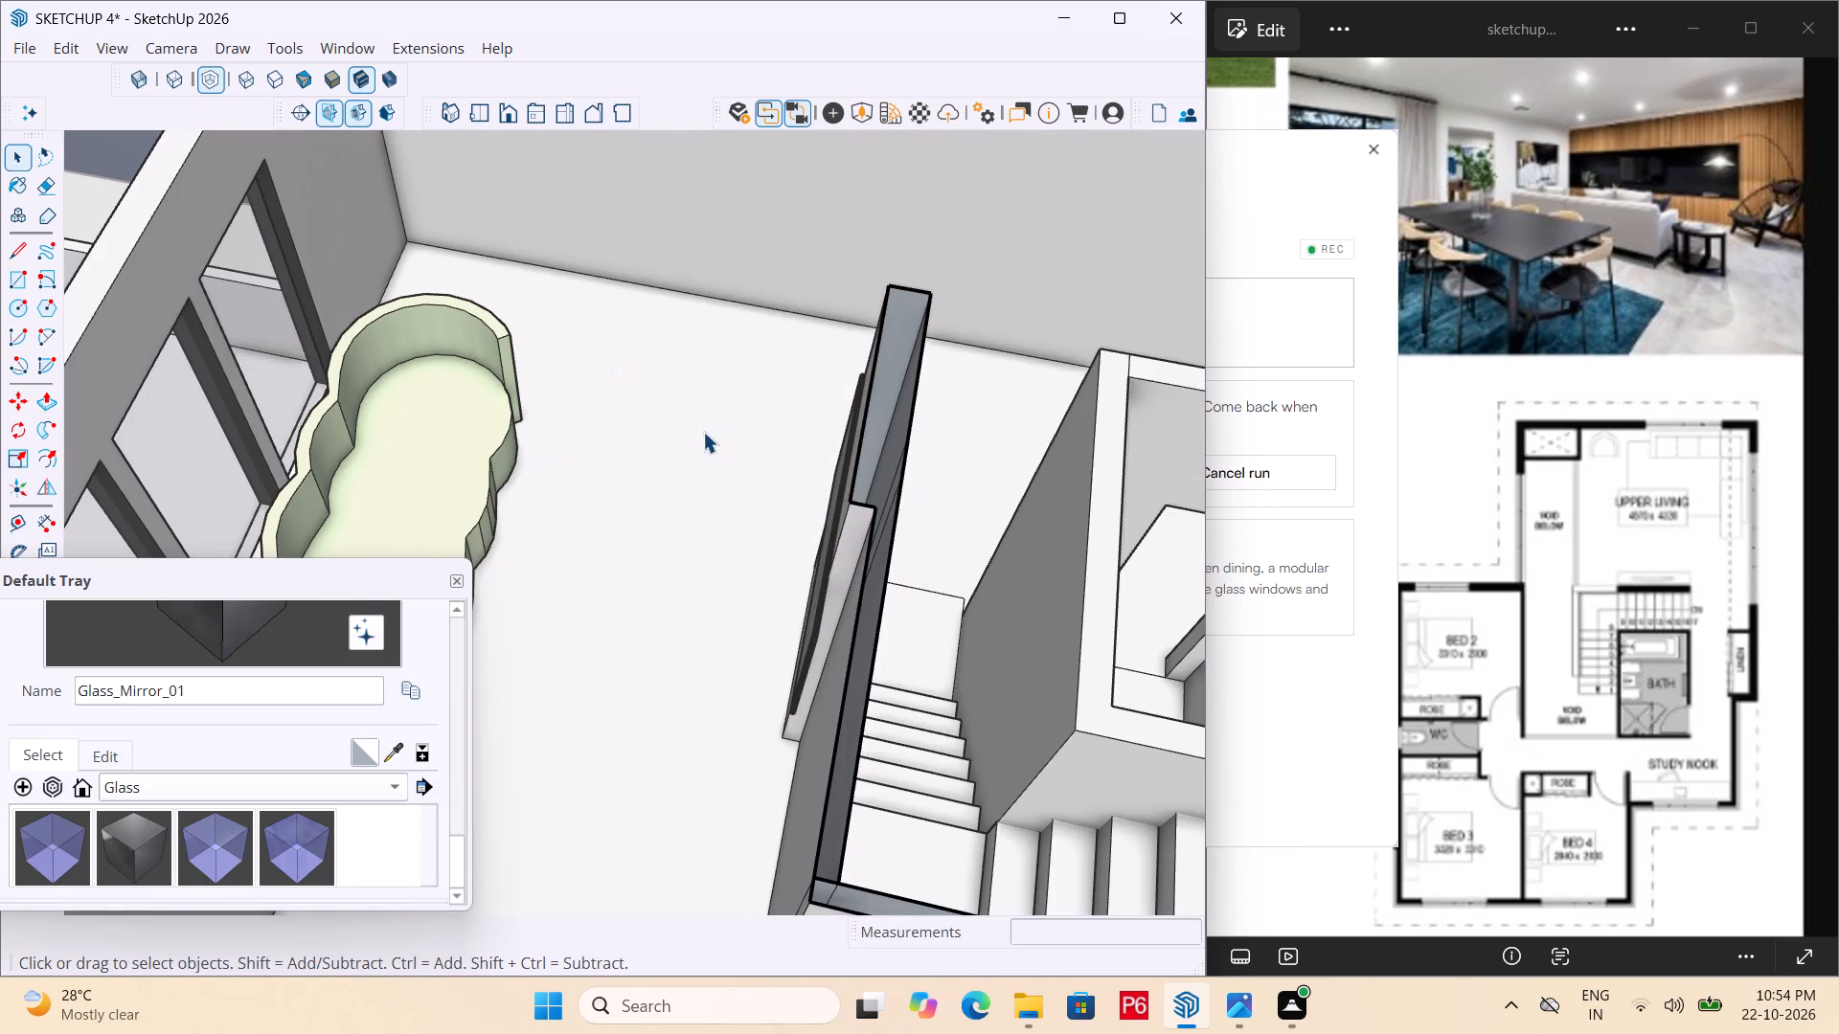
{"action": "key", "text": "c"}
{"action": "left_click", "coordinate": [671, 395]}
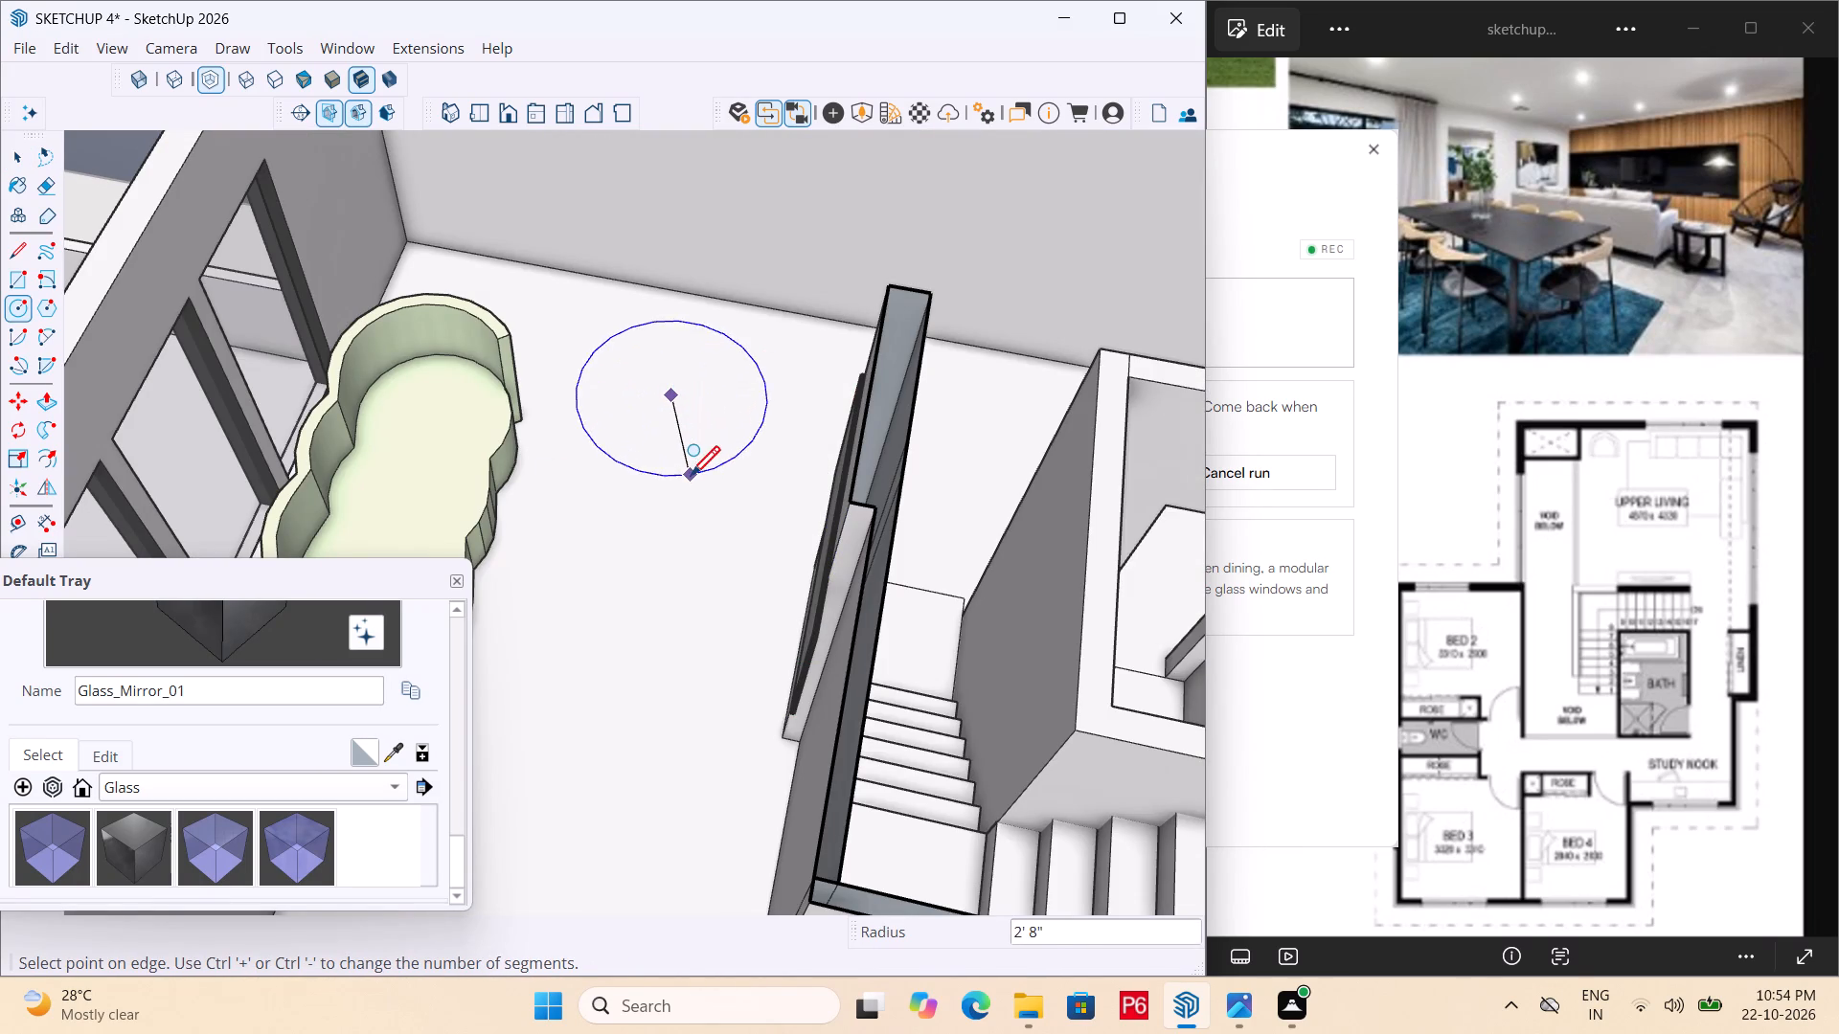
{"action": "left_click", "coordinate": [692, 476]}
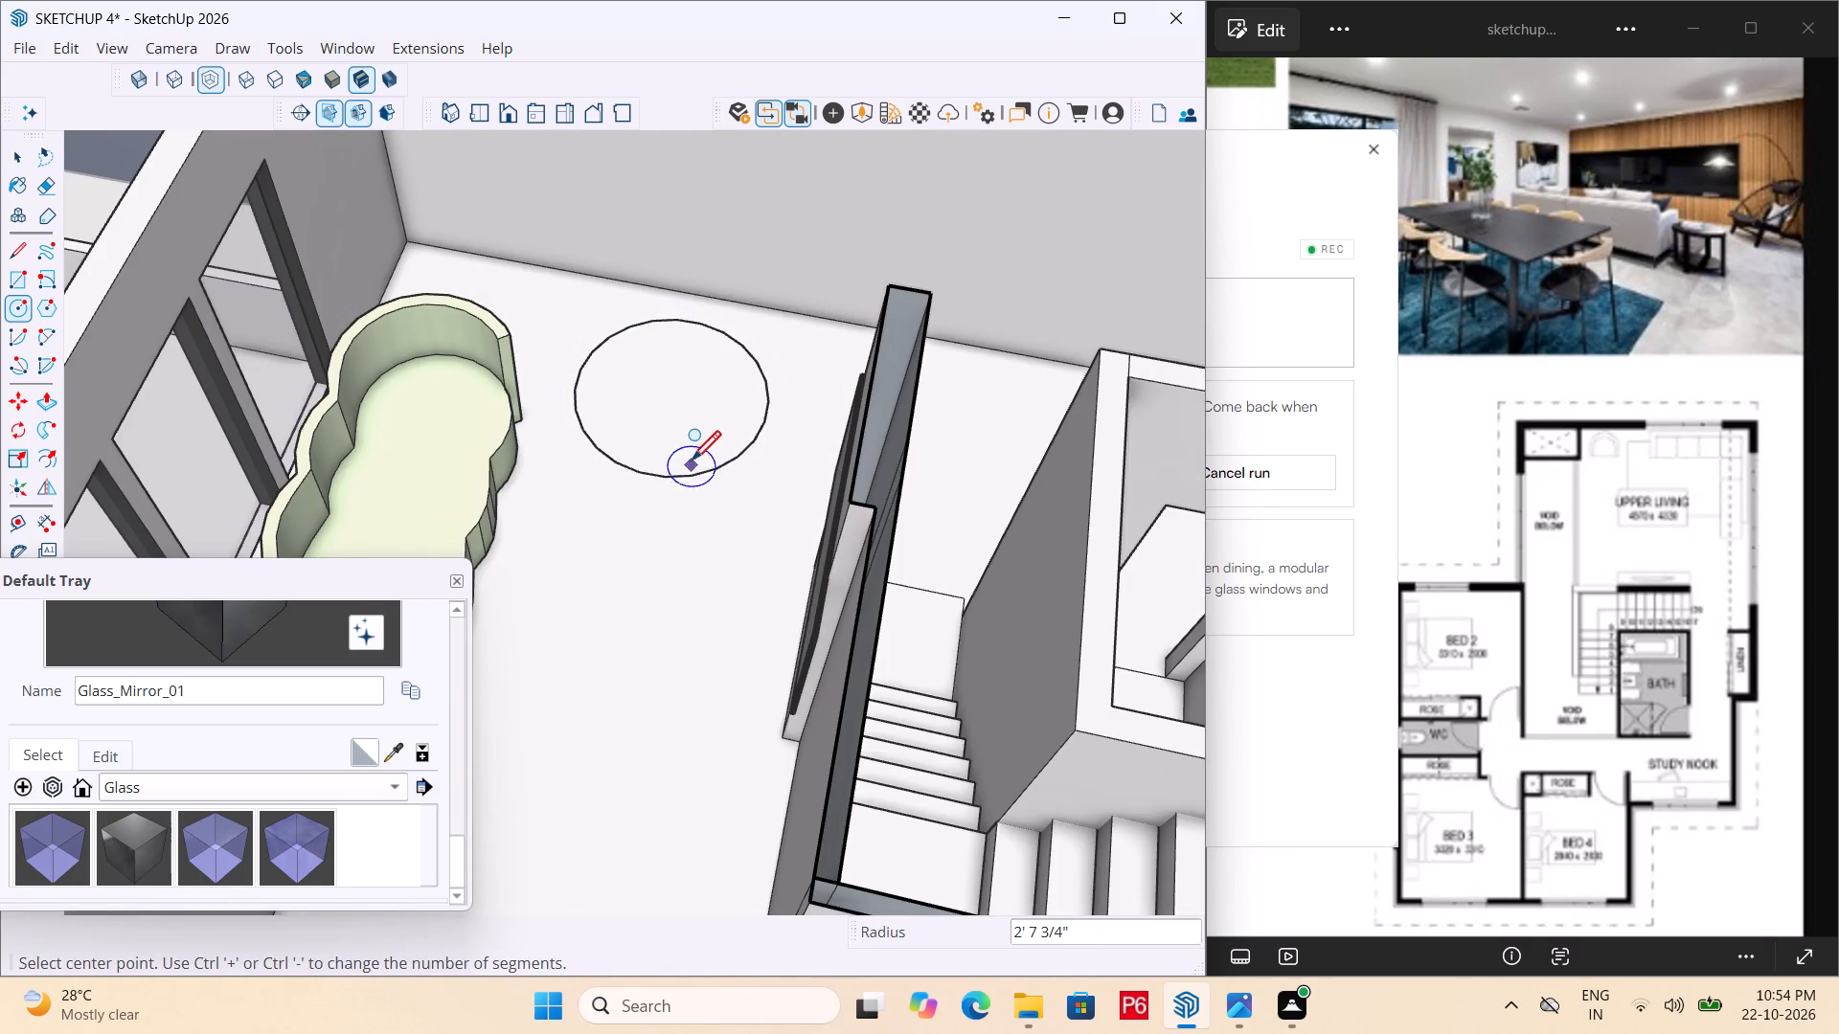
Group the circular face together with its edge.
{"action": "key", "text": "space"}
{"action": "double_click", "coordinate": [654, 418]}
{"action": "right_click", "coordinate": [654, 418]}
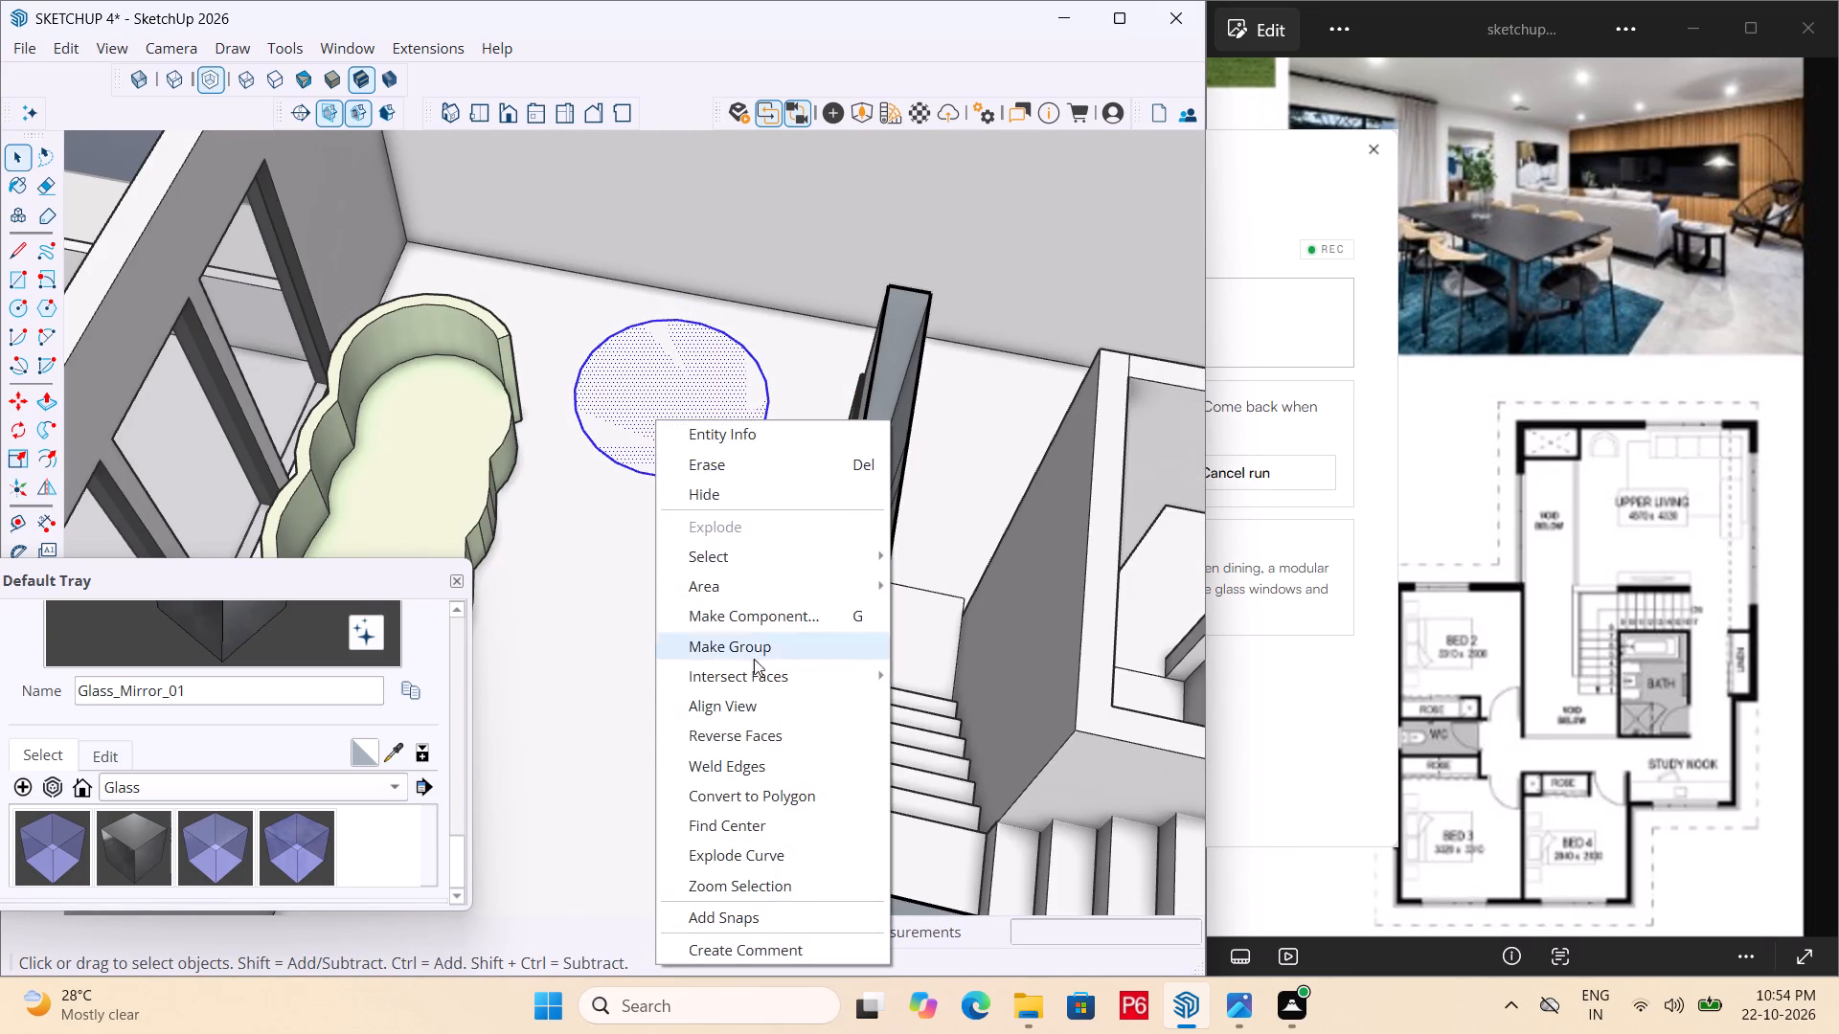
{"action": "left_click", "coordinate": [786, 650]}
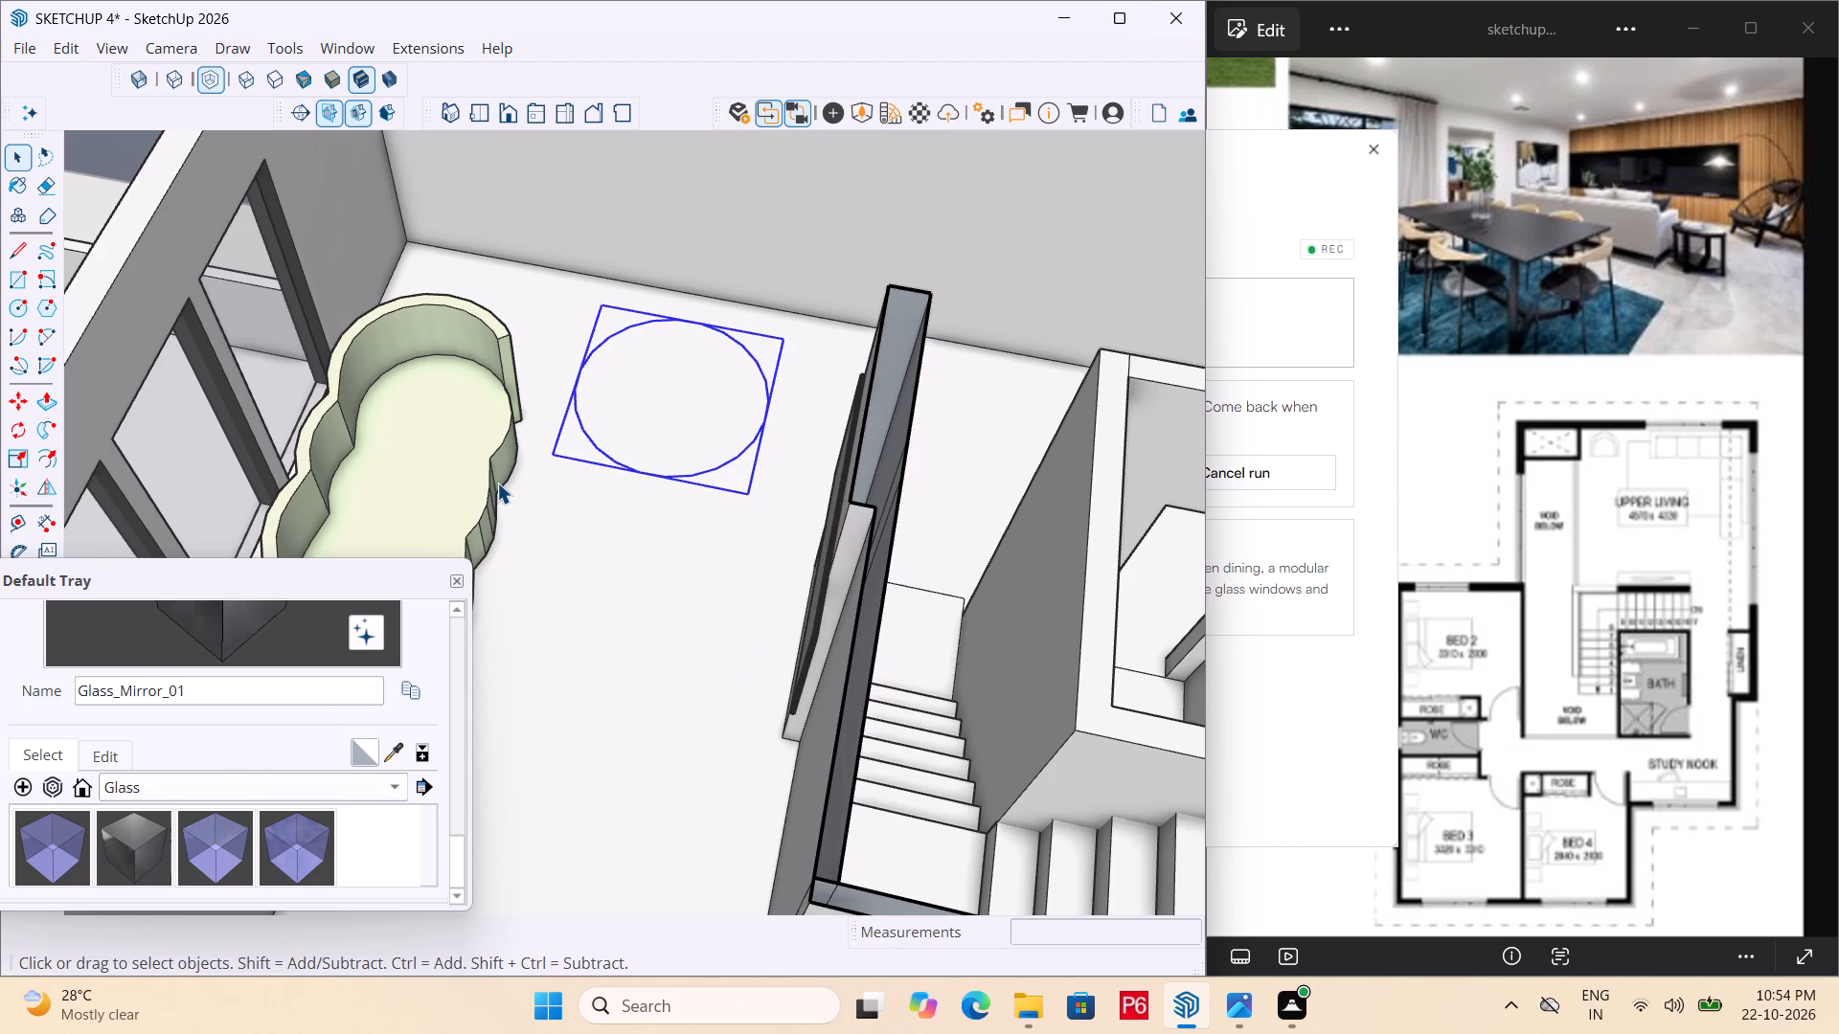
Inside the circle's group, offset the circle's edge inward by 3".
{"action": "double_click", "coordinate": [674, 399]}
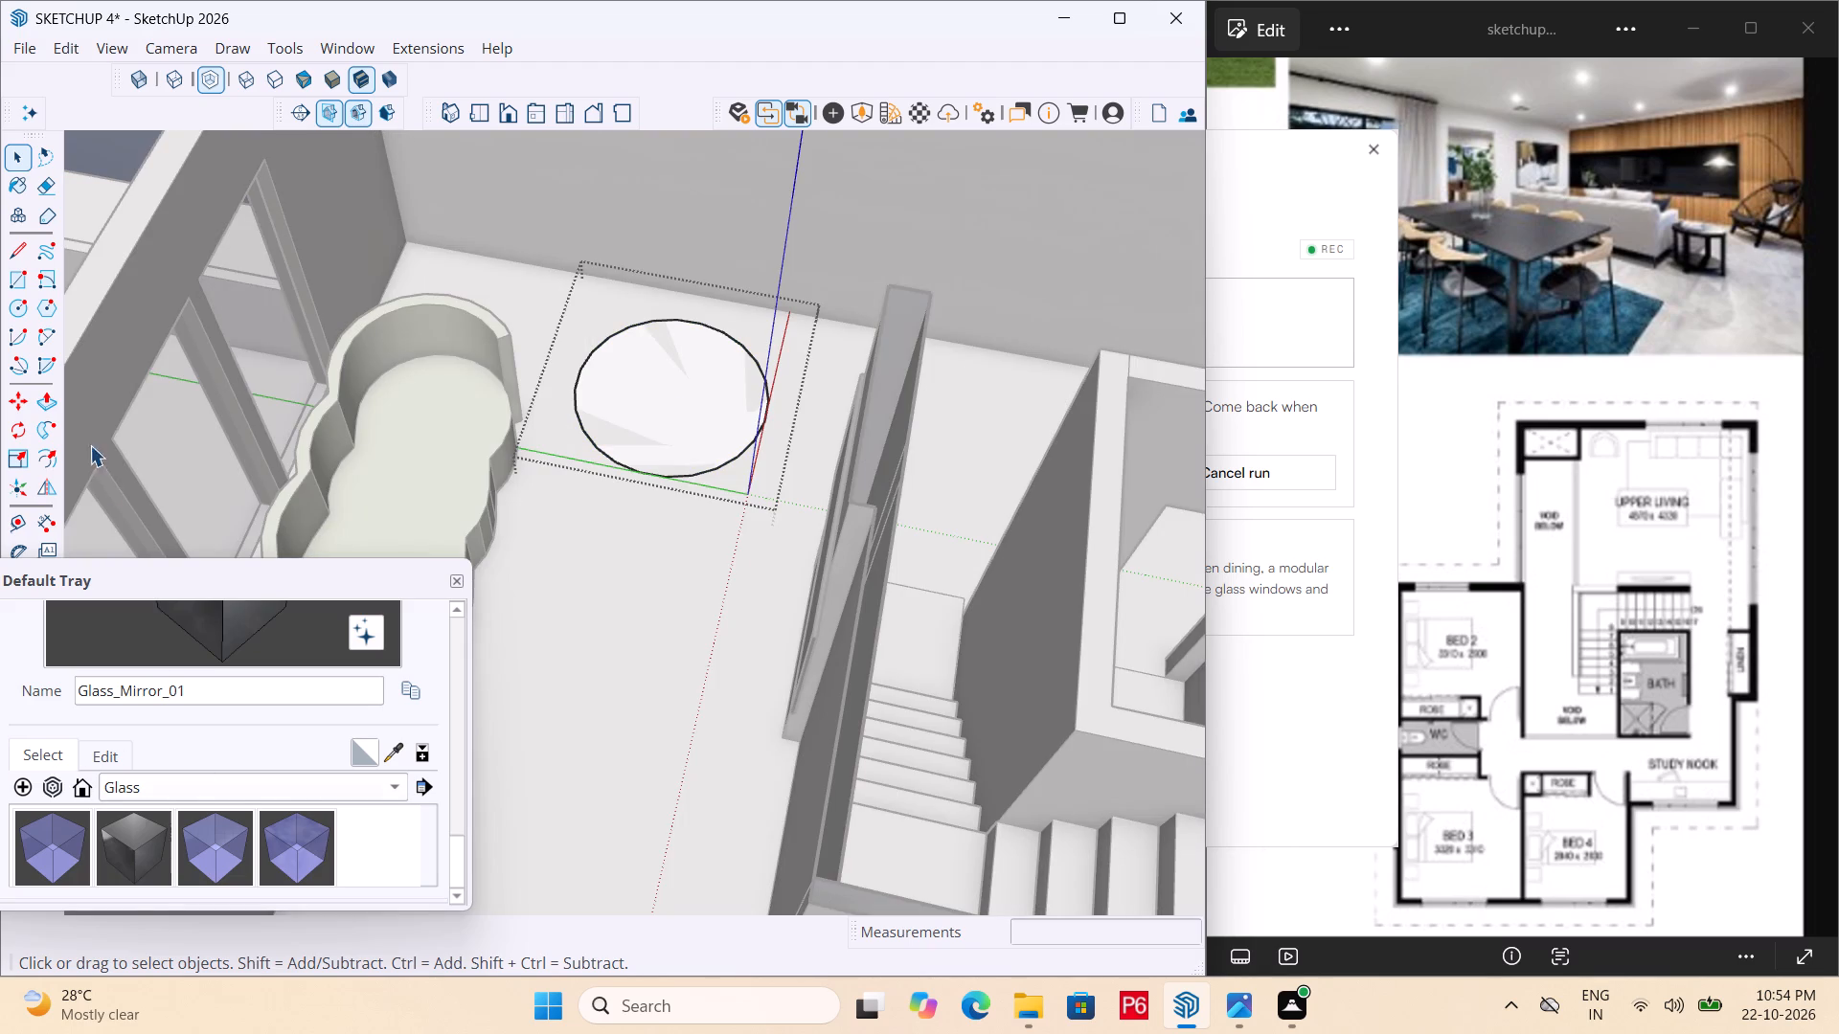
{"action": "left_click", "coordinate": [48, 461]}
{"action": "left_click", "coordinate": [628, 424]}
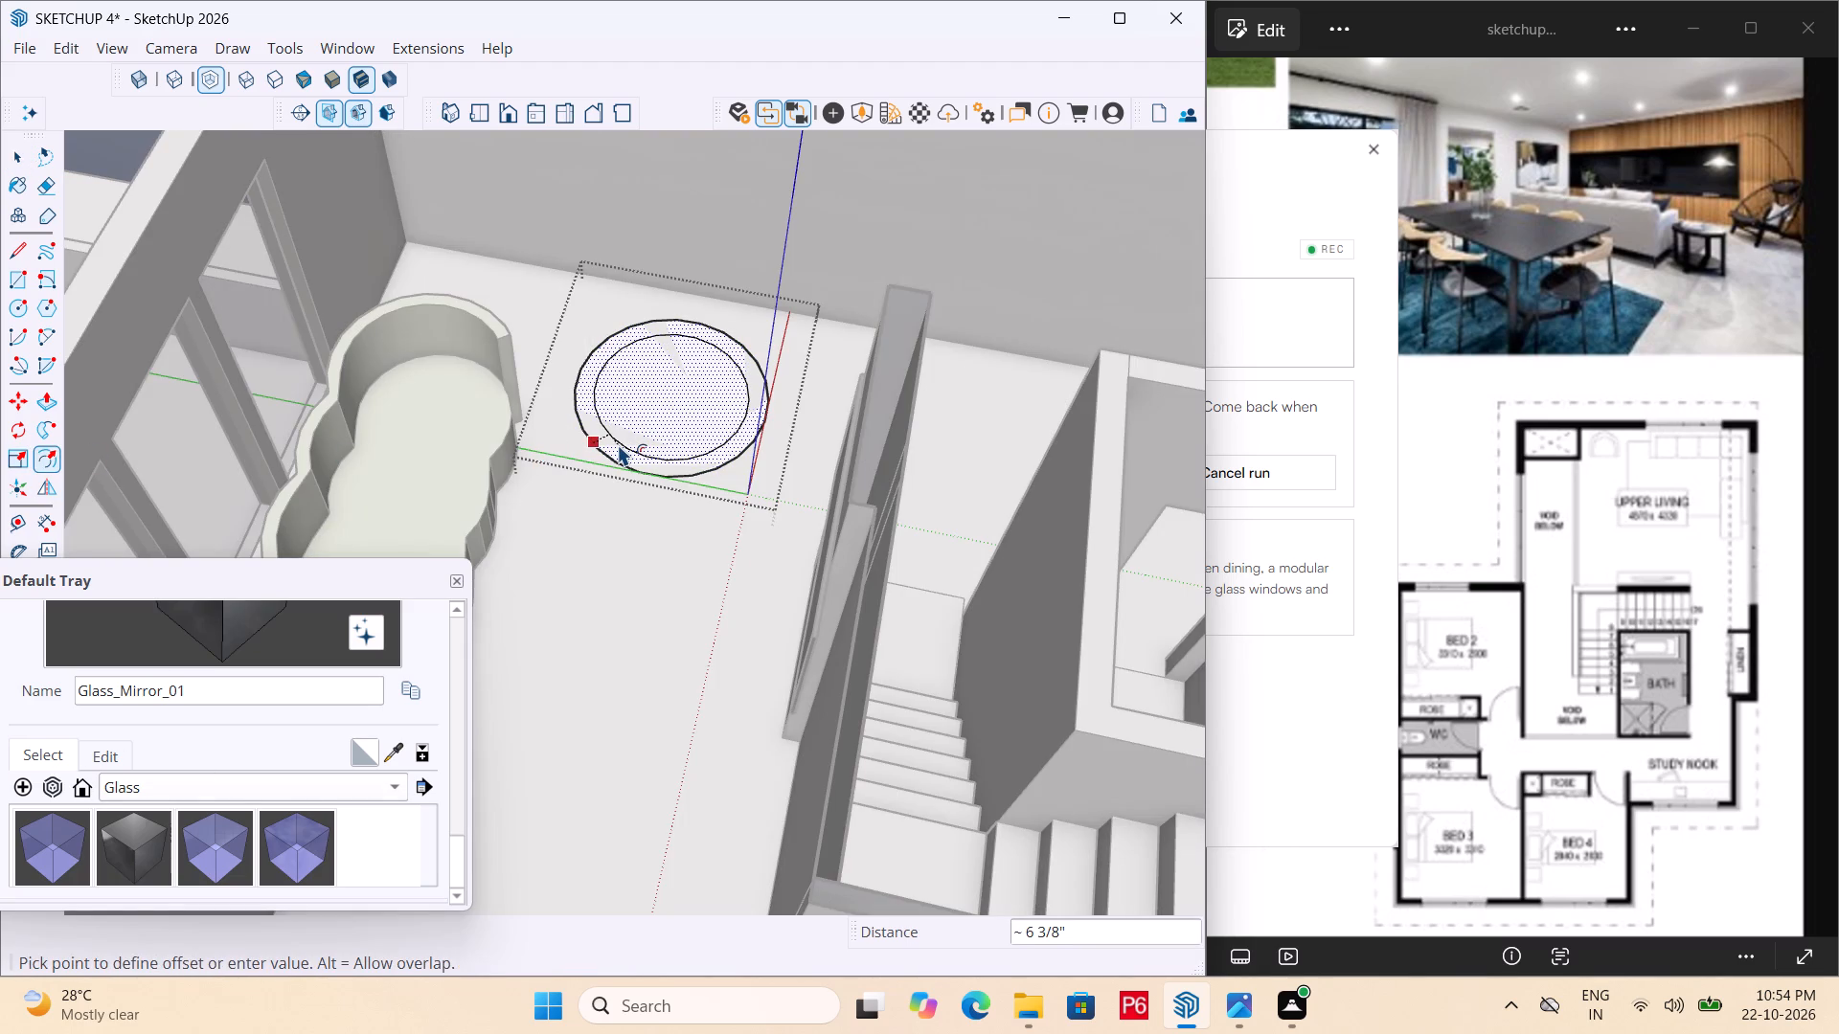
{"action": "type", "text": "3\""}
{"action": "key", "text": "Return"}
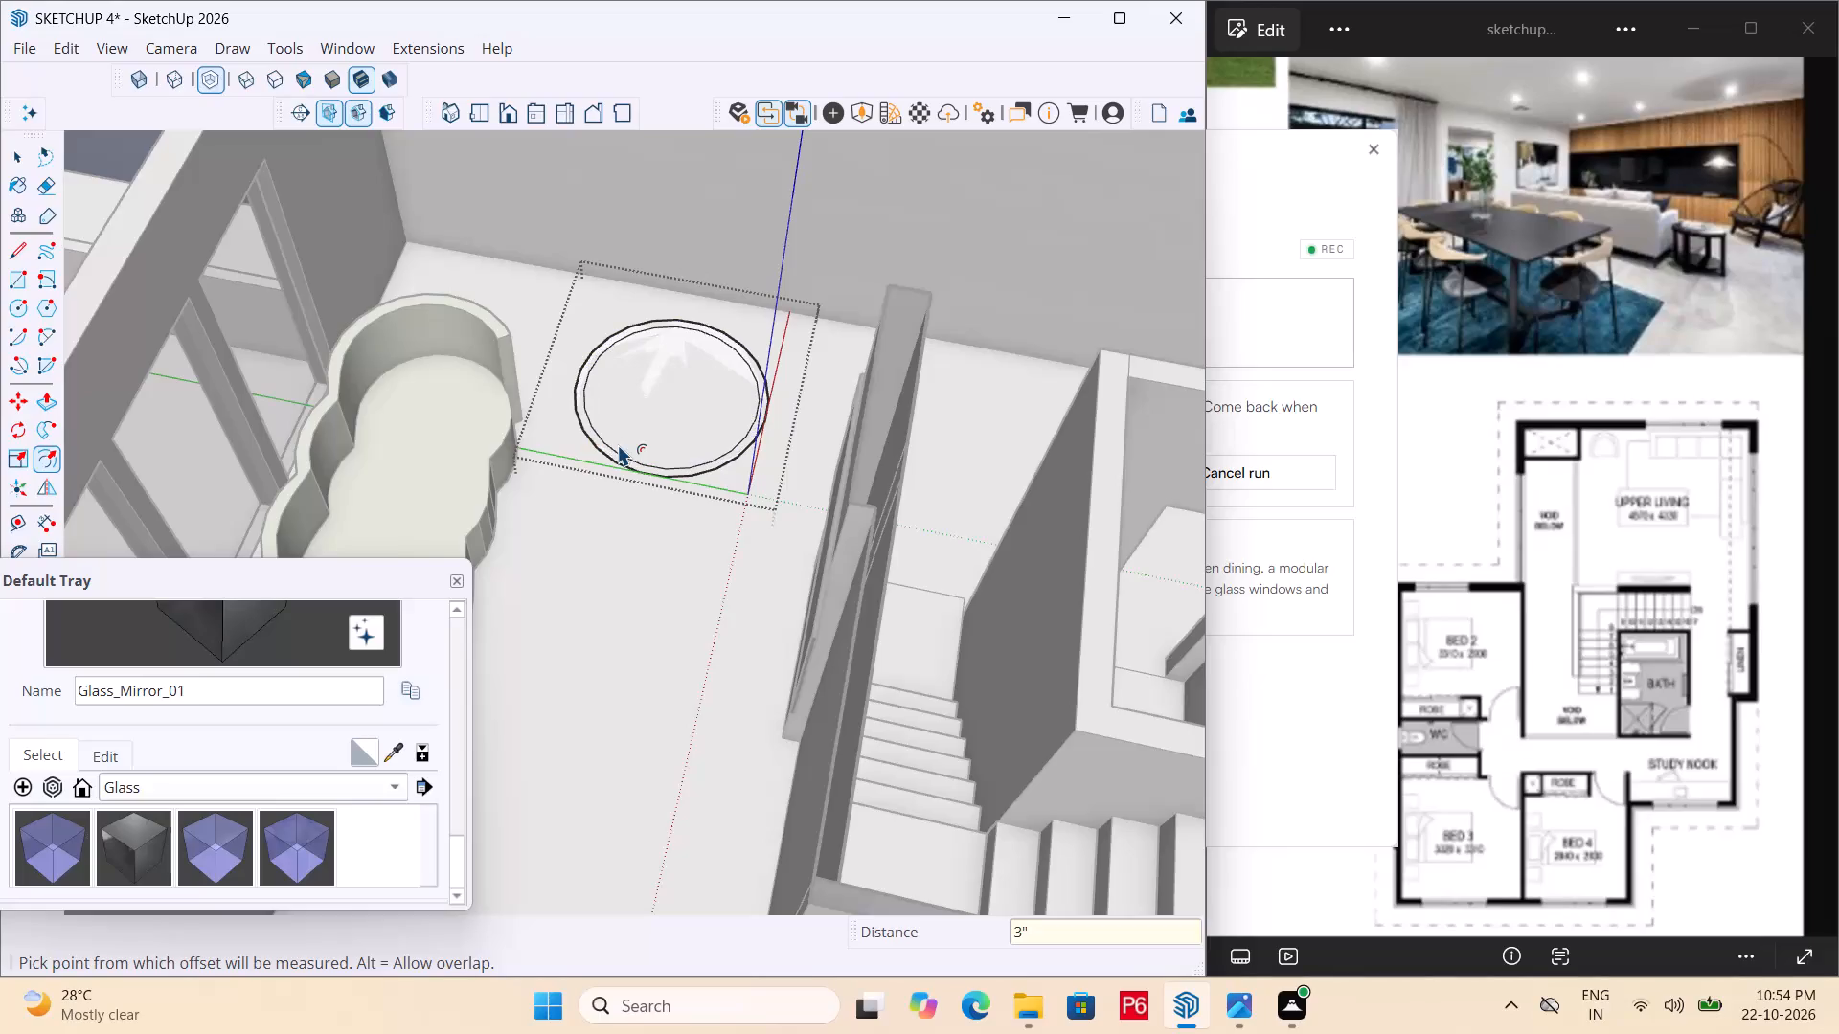
Measure the thickness of the curved sofa's backrest at its end nearest the circle.
{"action": "middle_click_drag", "start_coordinate": [573, 477], "coordinate": [182, 619]}
{"action": "scroll", "coordinate": [365, 587], "scroll_direction": "down", "scroll_amount": 1}
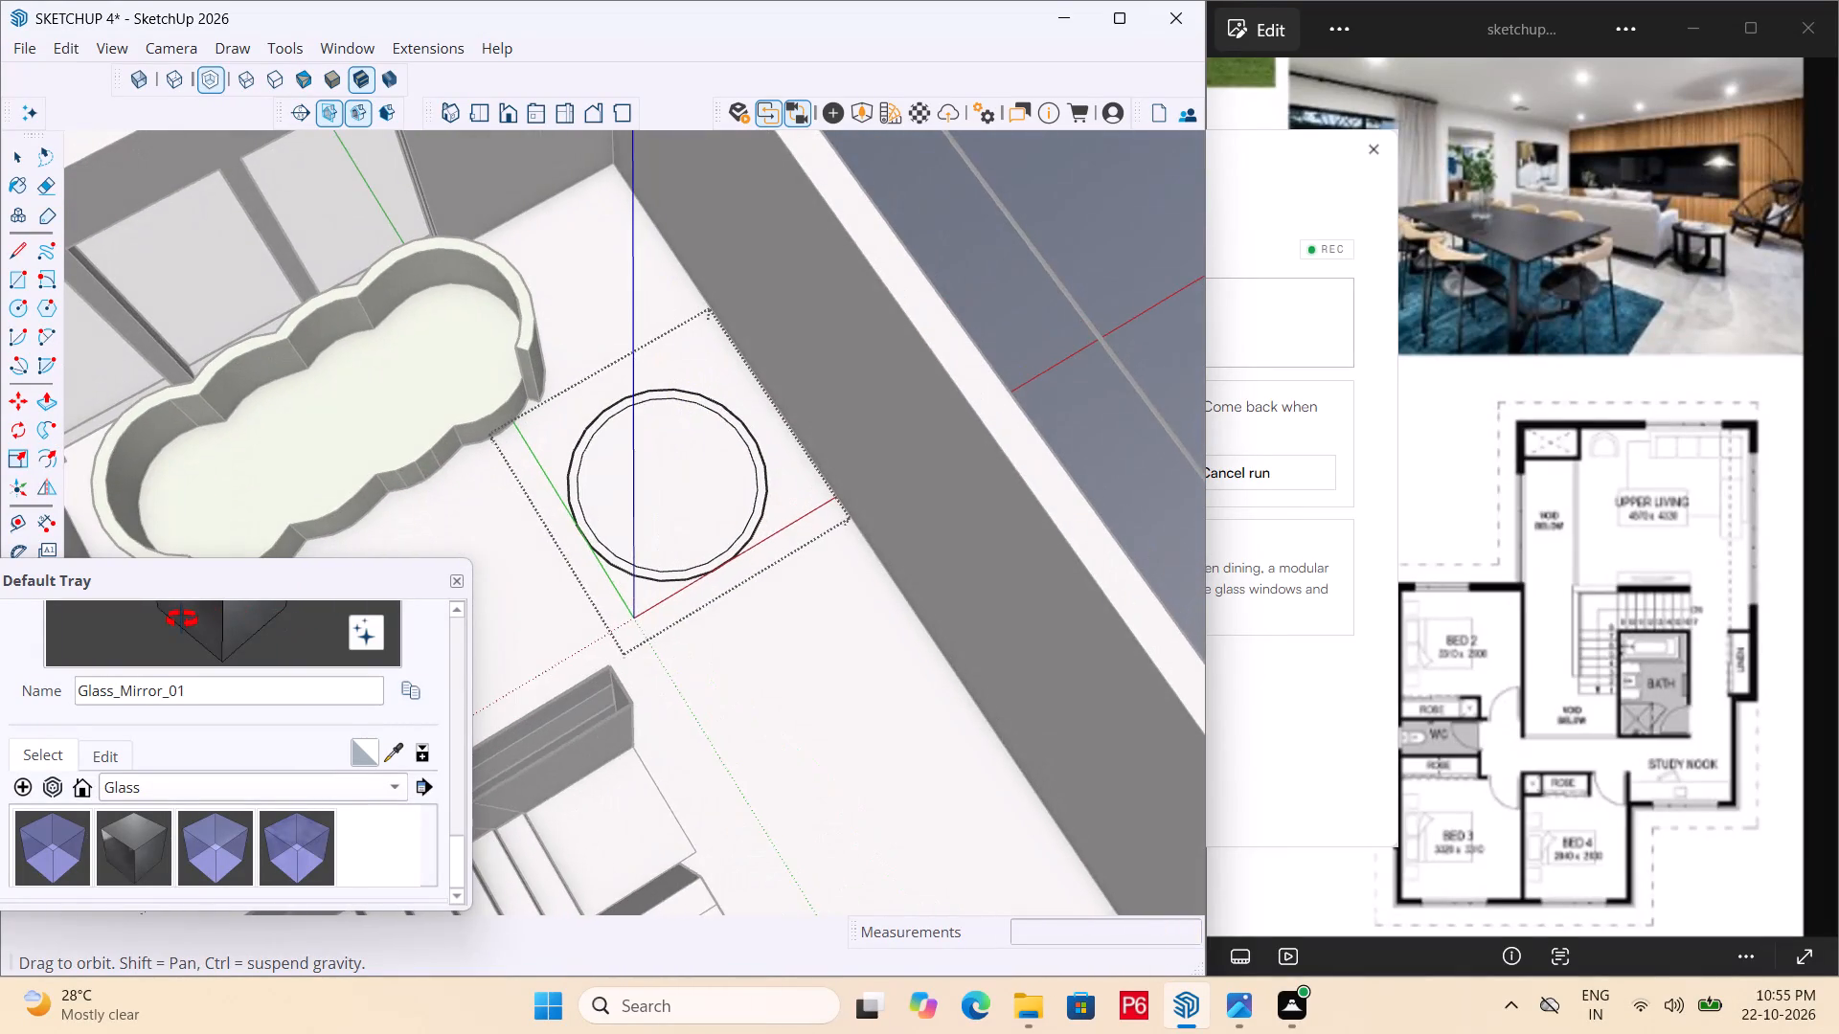
{"action": "middle_click_drag", "start_coordinate": [182, 619], "coordinate": [183, 615]}
{"action": "scroll", "coordinate": [569, 235], "scroll_direction": "up", "scroll_amount": 5}
{"action": "scroll", "coordinate": [458, 435], "scroll_direction": "up", "scroll_amount": 7}
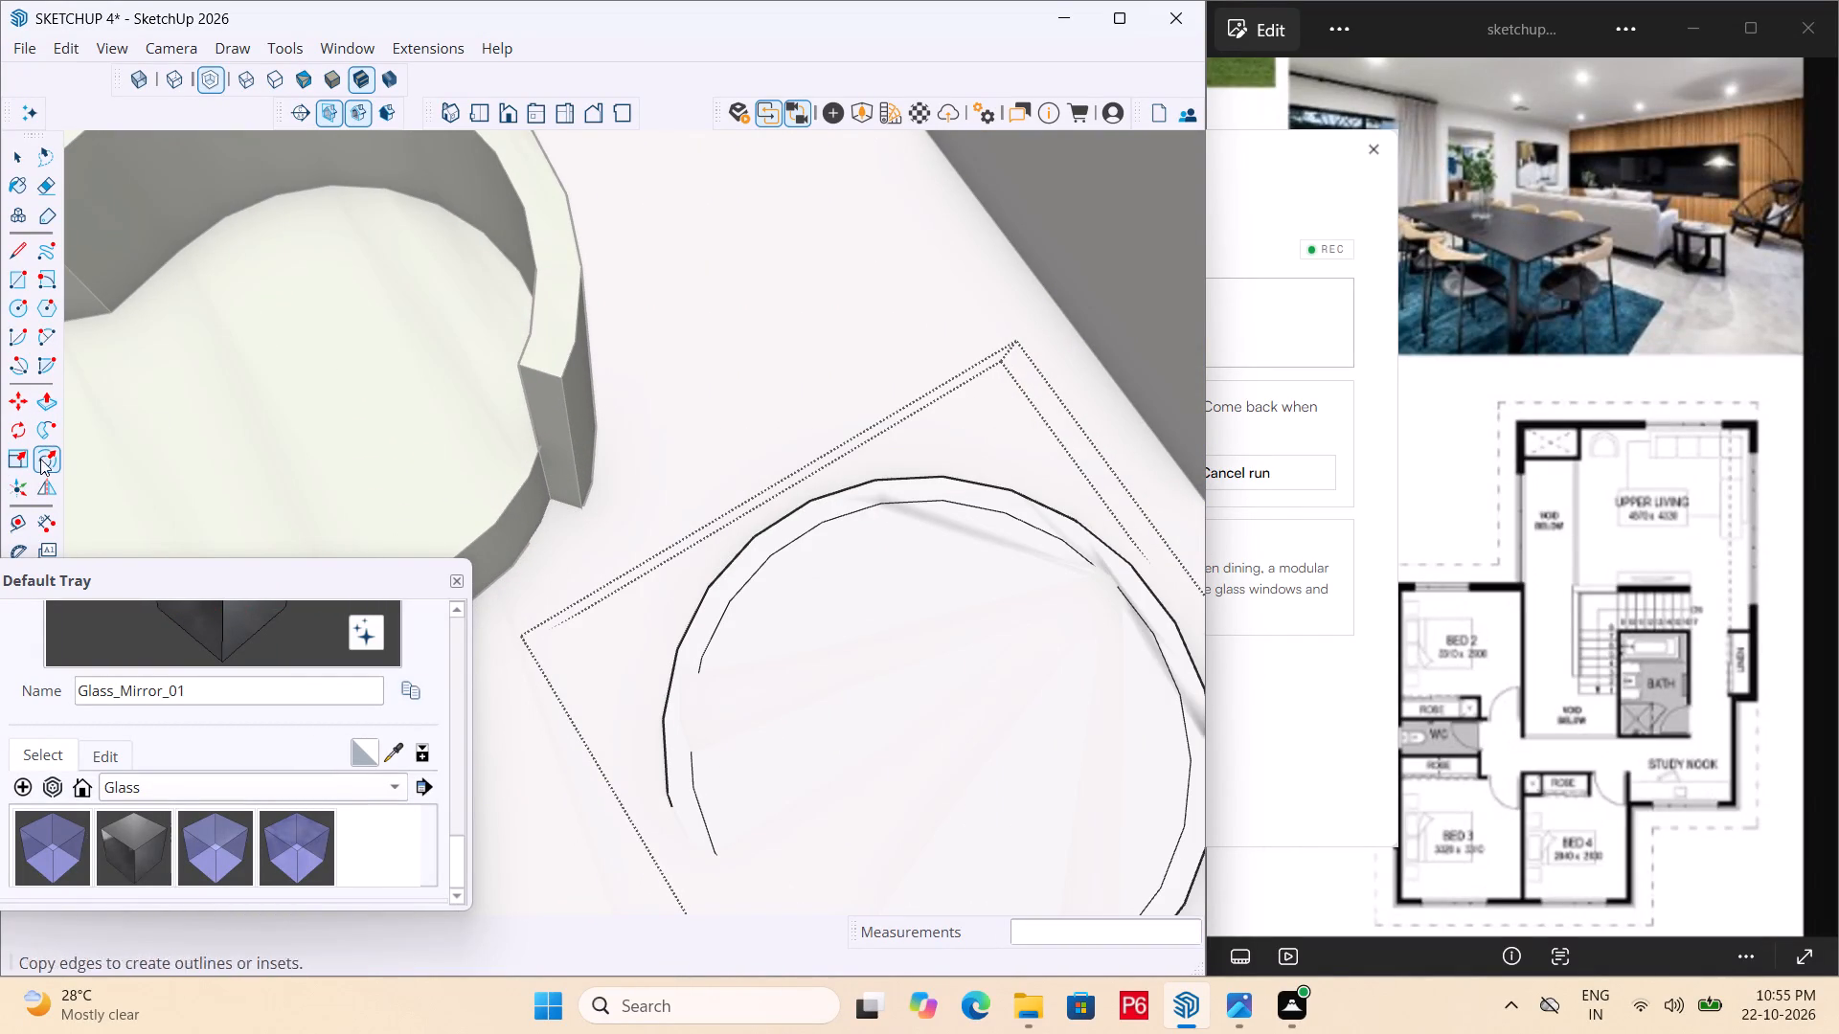
{"action": "left_click", "coordinate": [41, 516]}
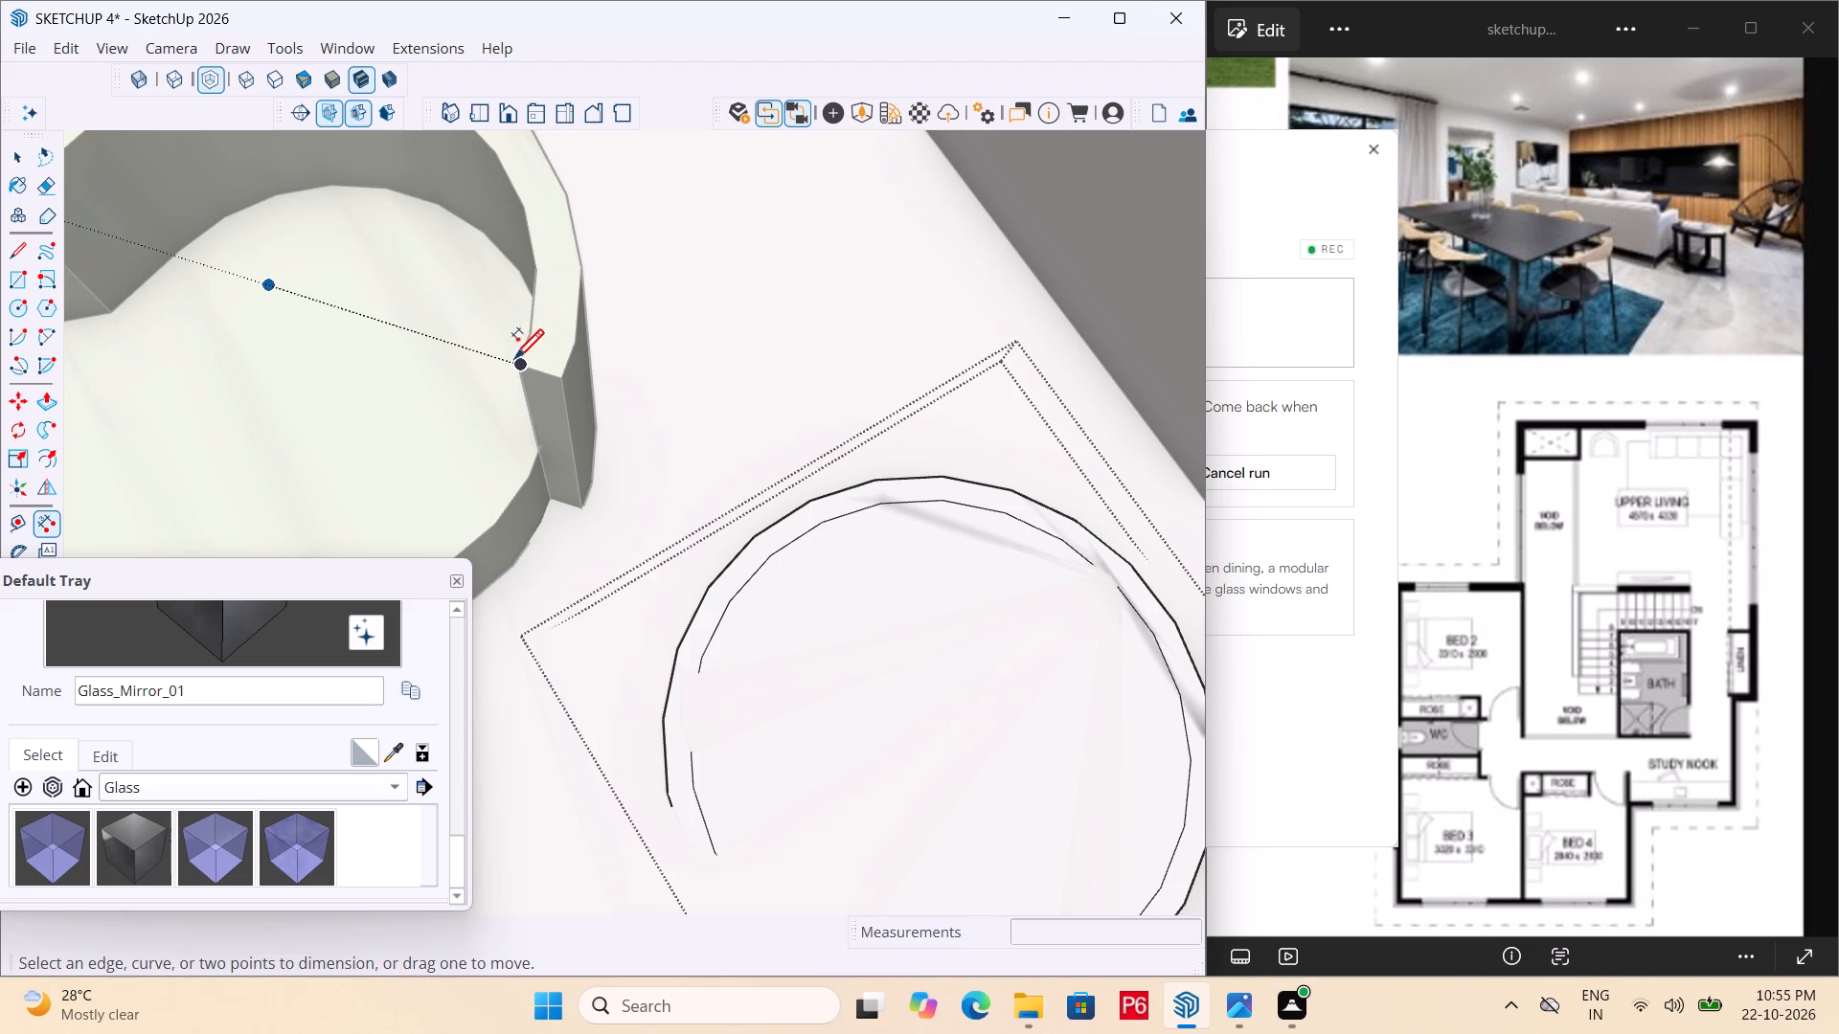
{"action": "left_click_drag", "start_coordinate": [514, 363], "coordinate": [531, 361]}
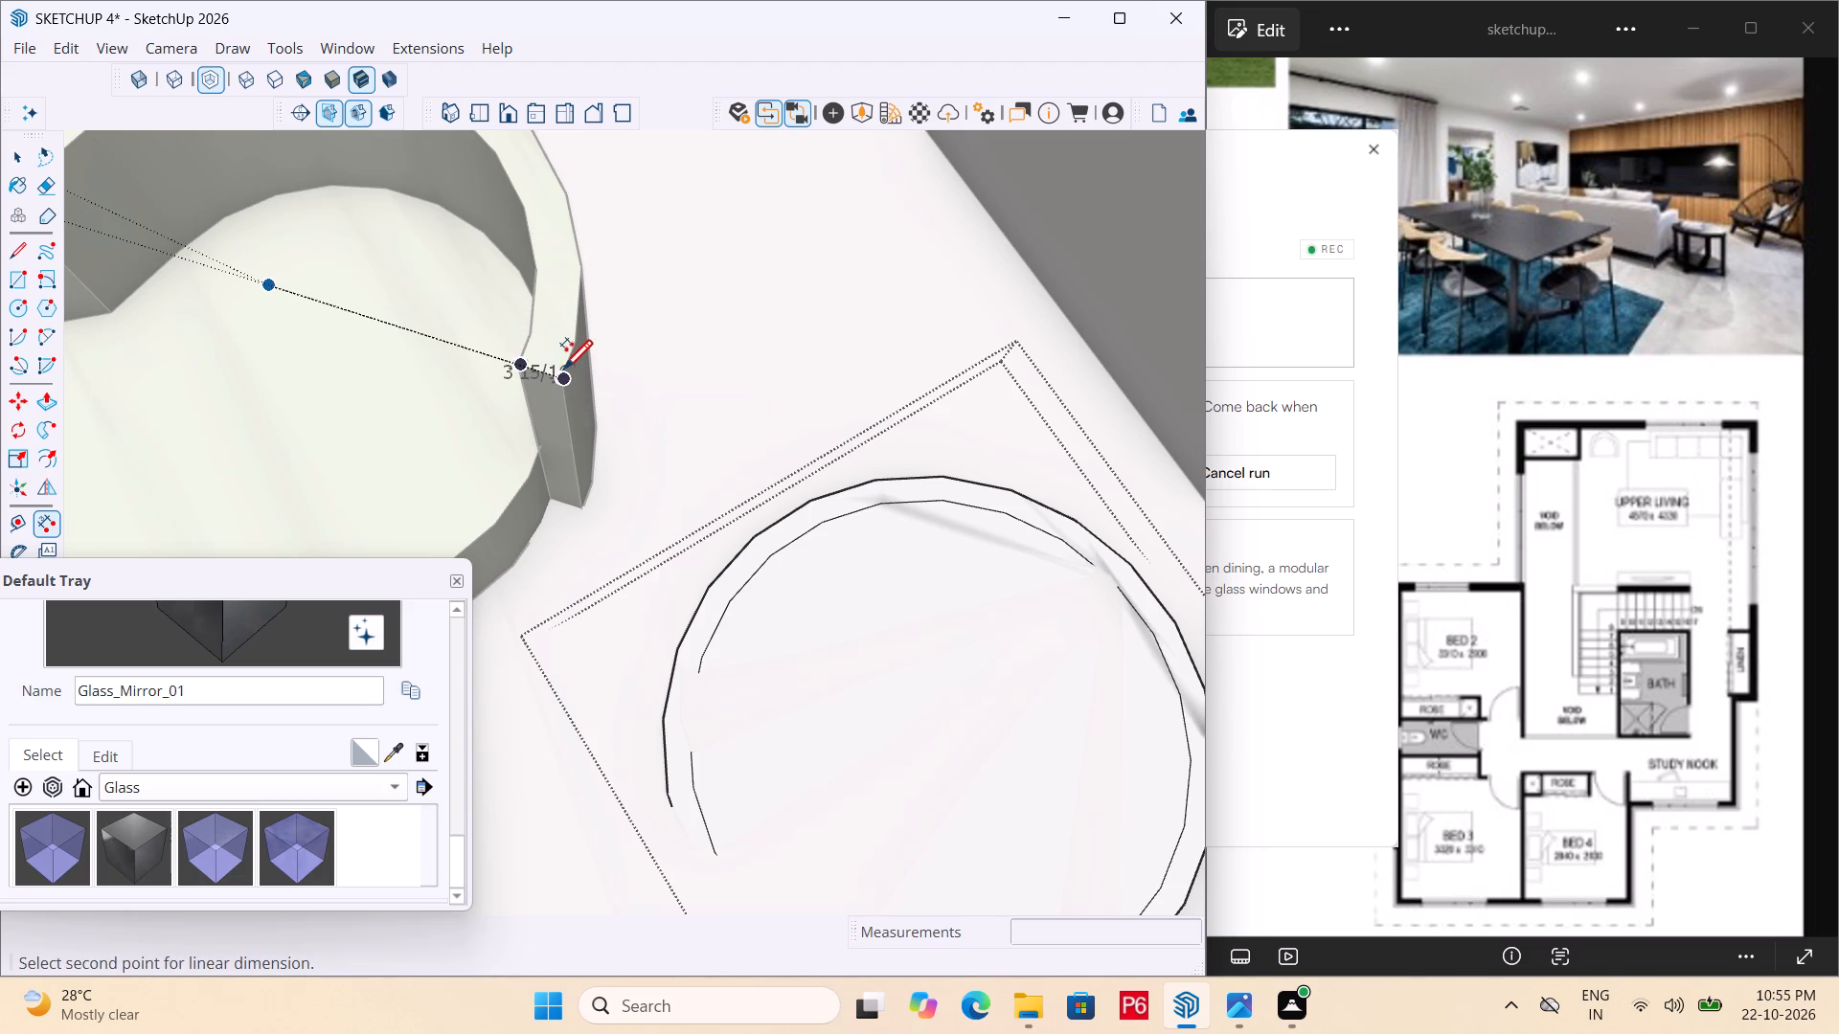
{"action": "key", "text": "Escape"}
Save the model.
{"action": "key", "text": "ctrl+s"}
{"action": "key", "text": "ctrl+s"}
{"action": "key", "text": "ctrl+s"}
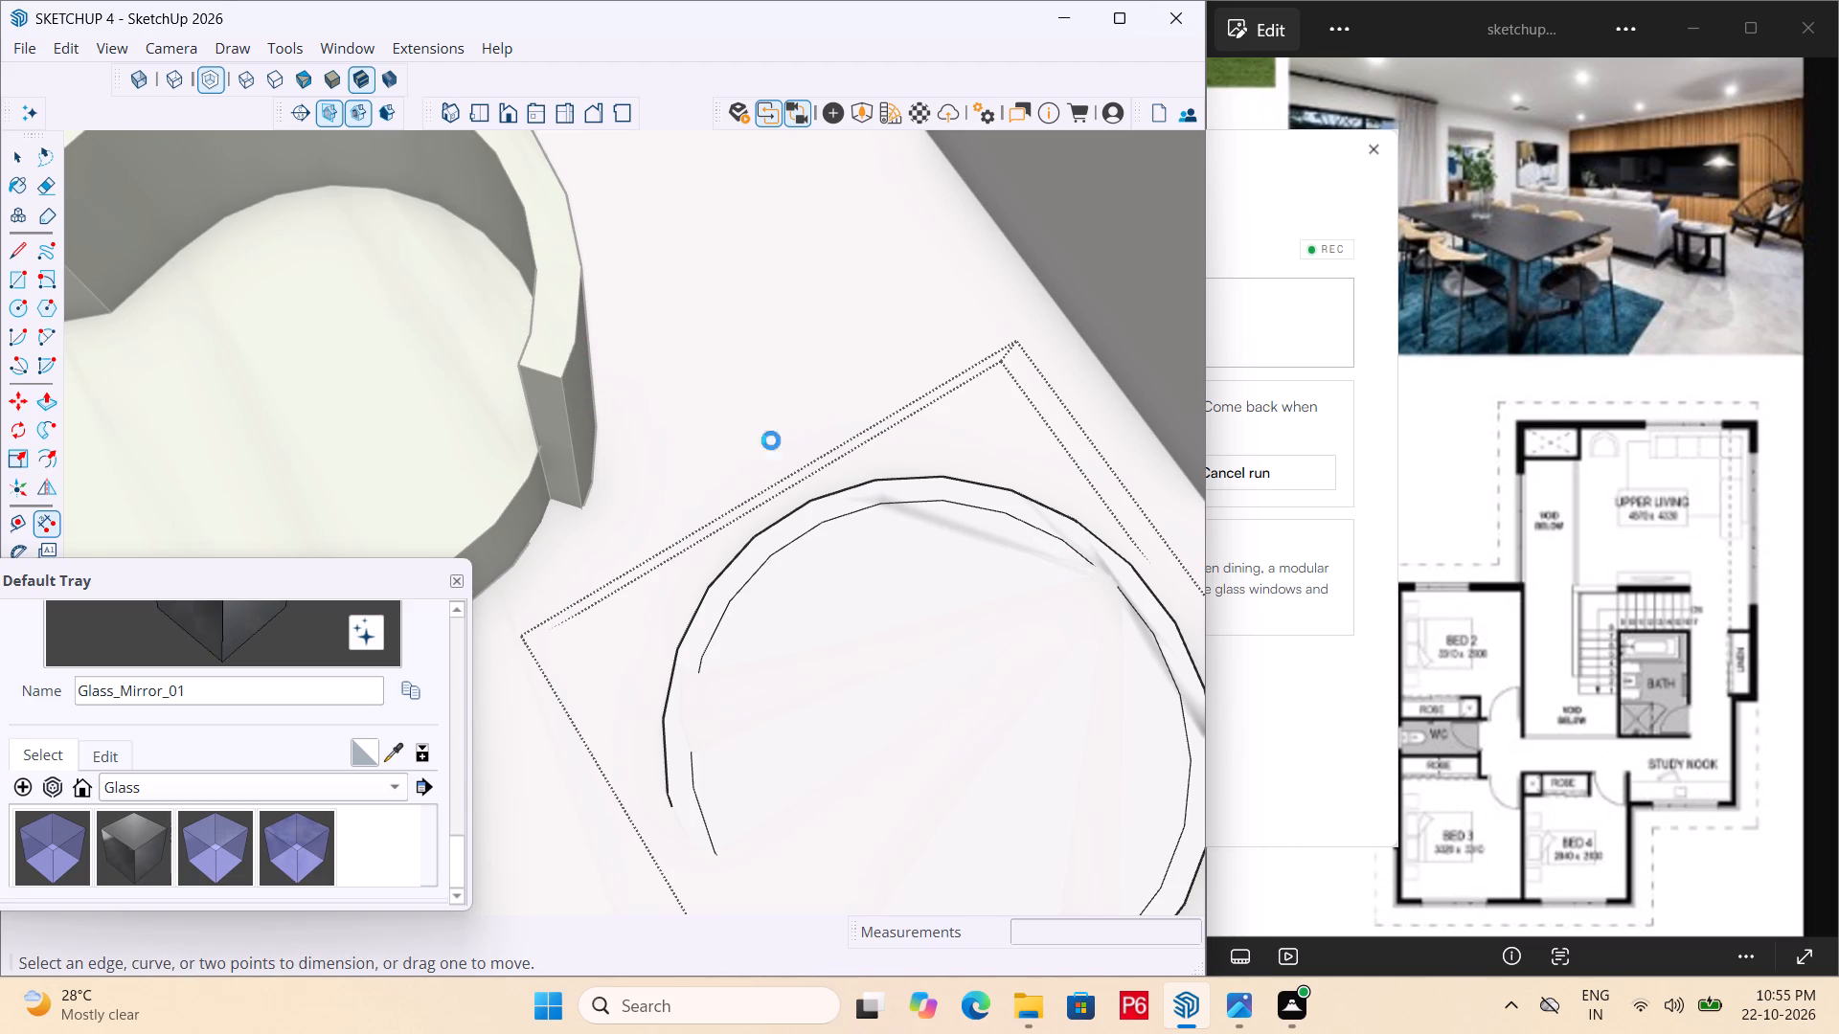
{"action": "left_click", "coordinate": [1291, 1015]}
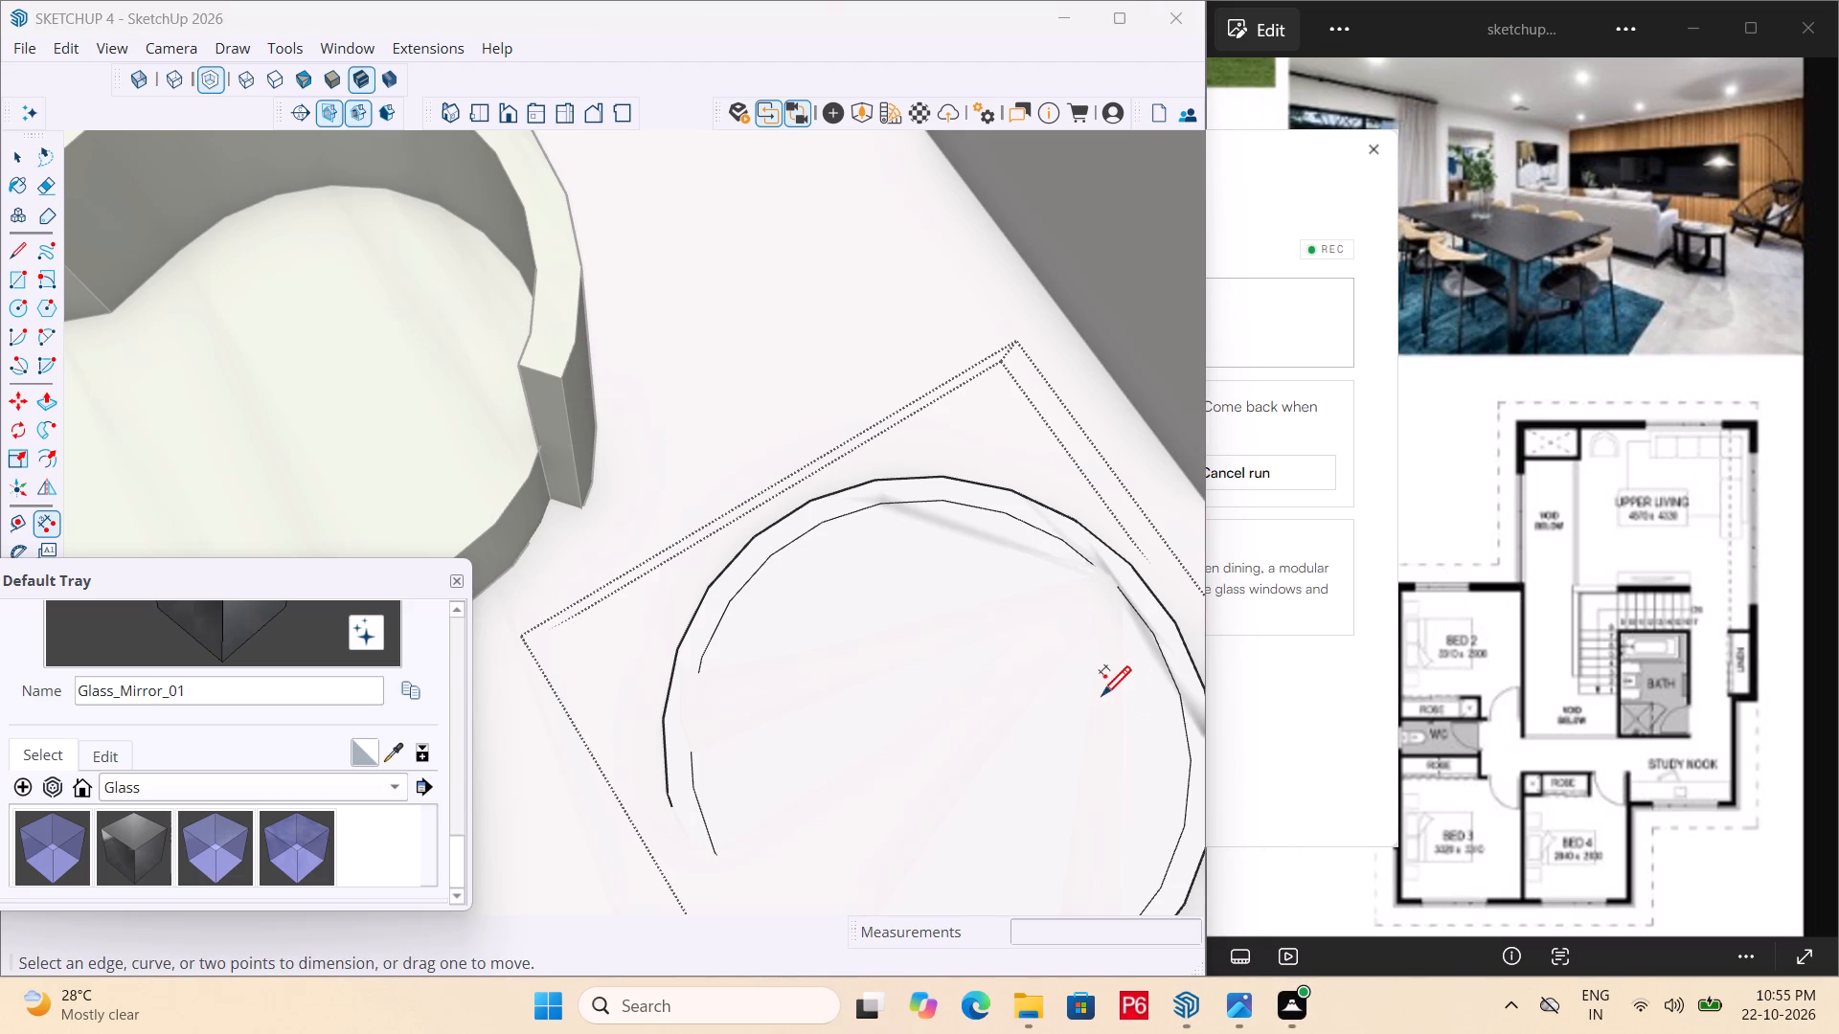
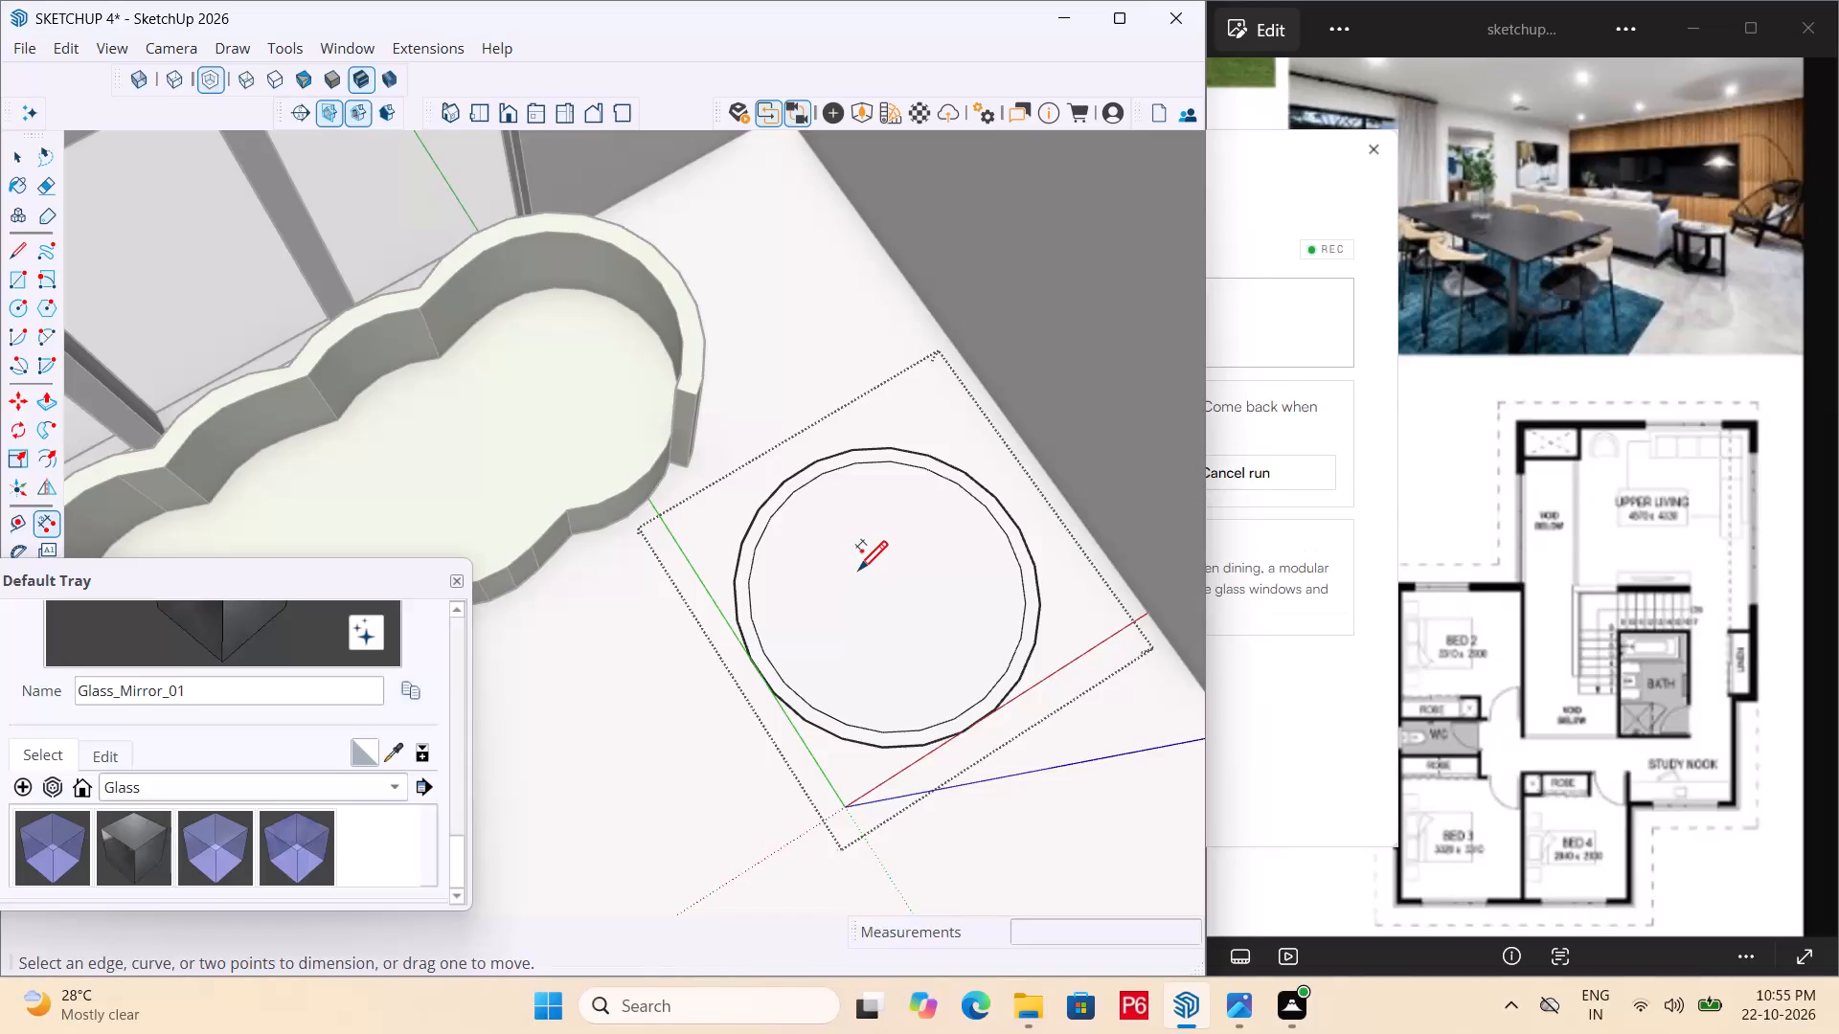
Switch to the image viewer showing the reference living-area photo and floor plans.
{"action": "left_click", "coordinate": [1462, 465]}
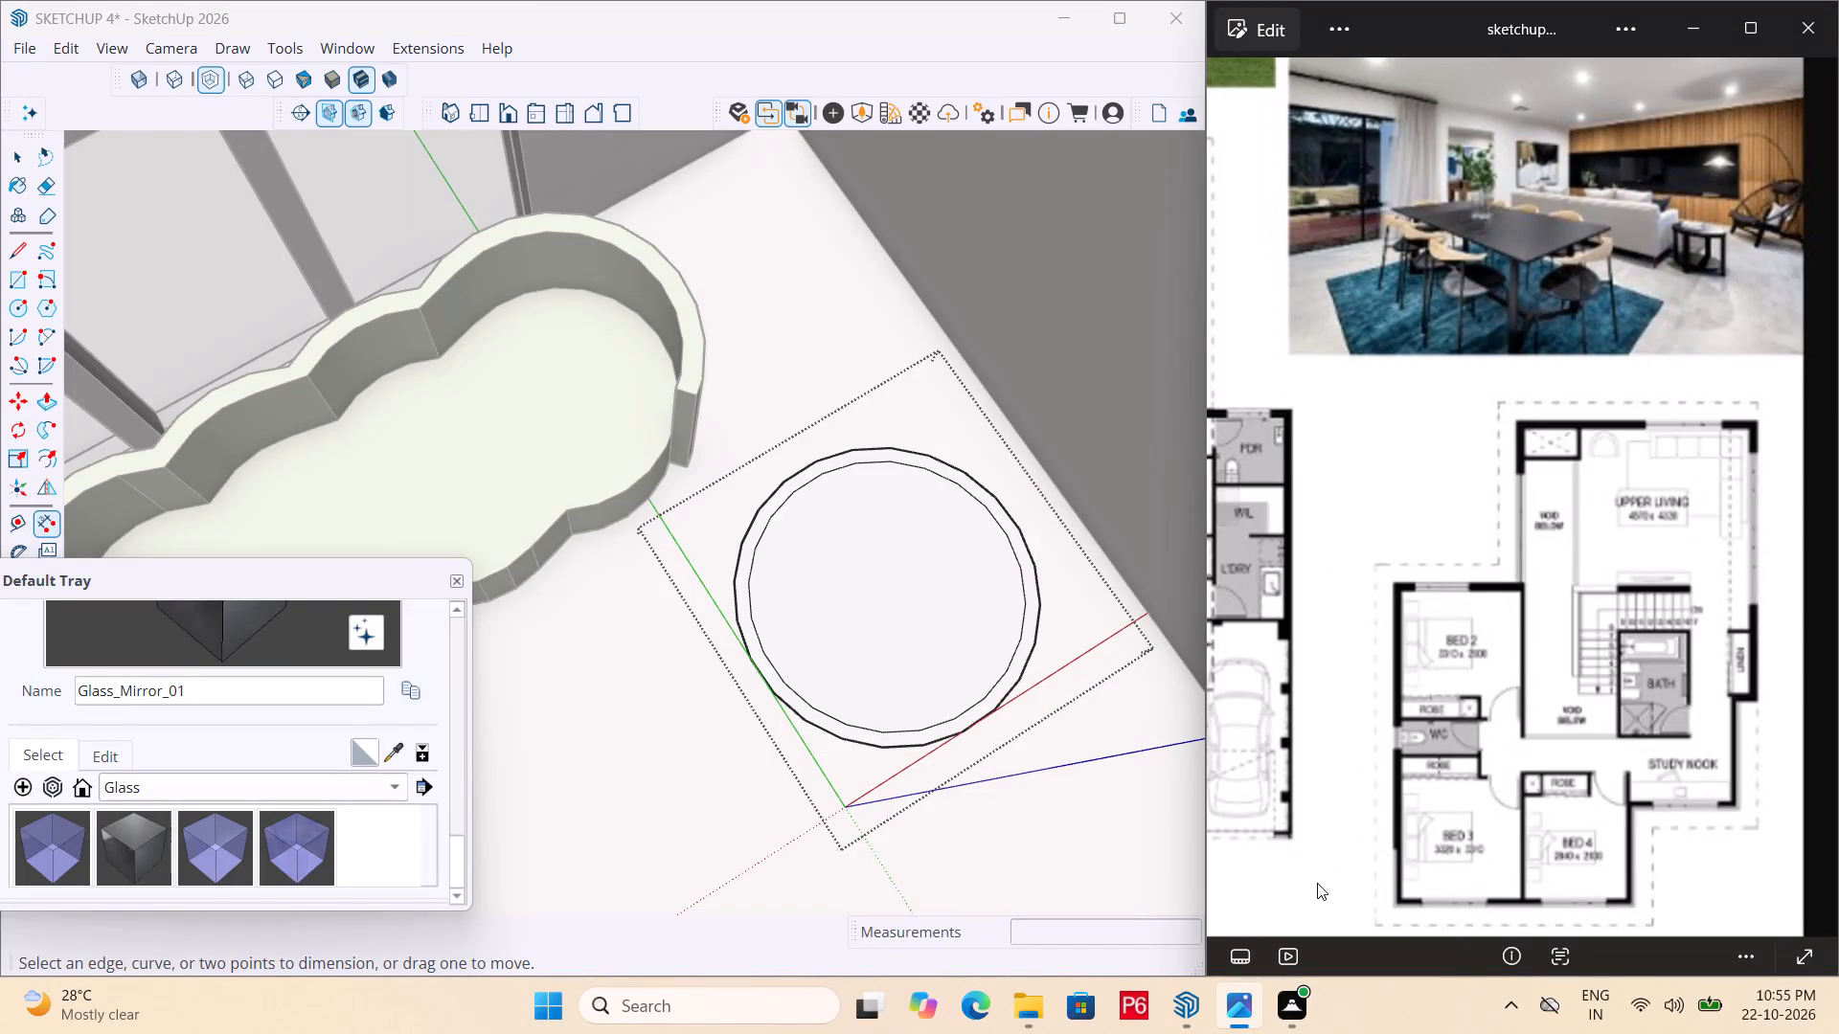
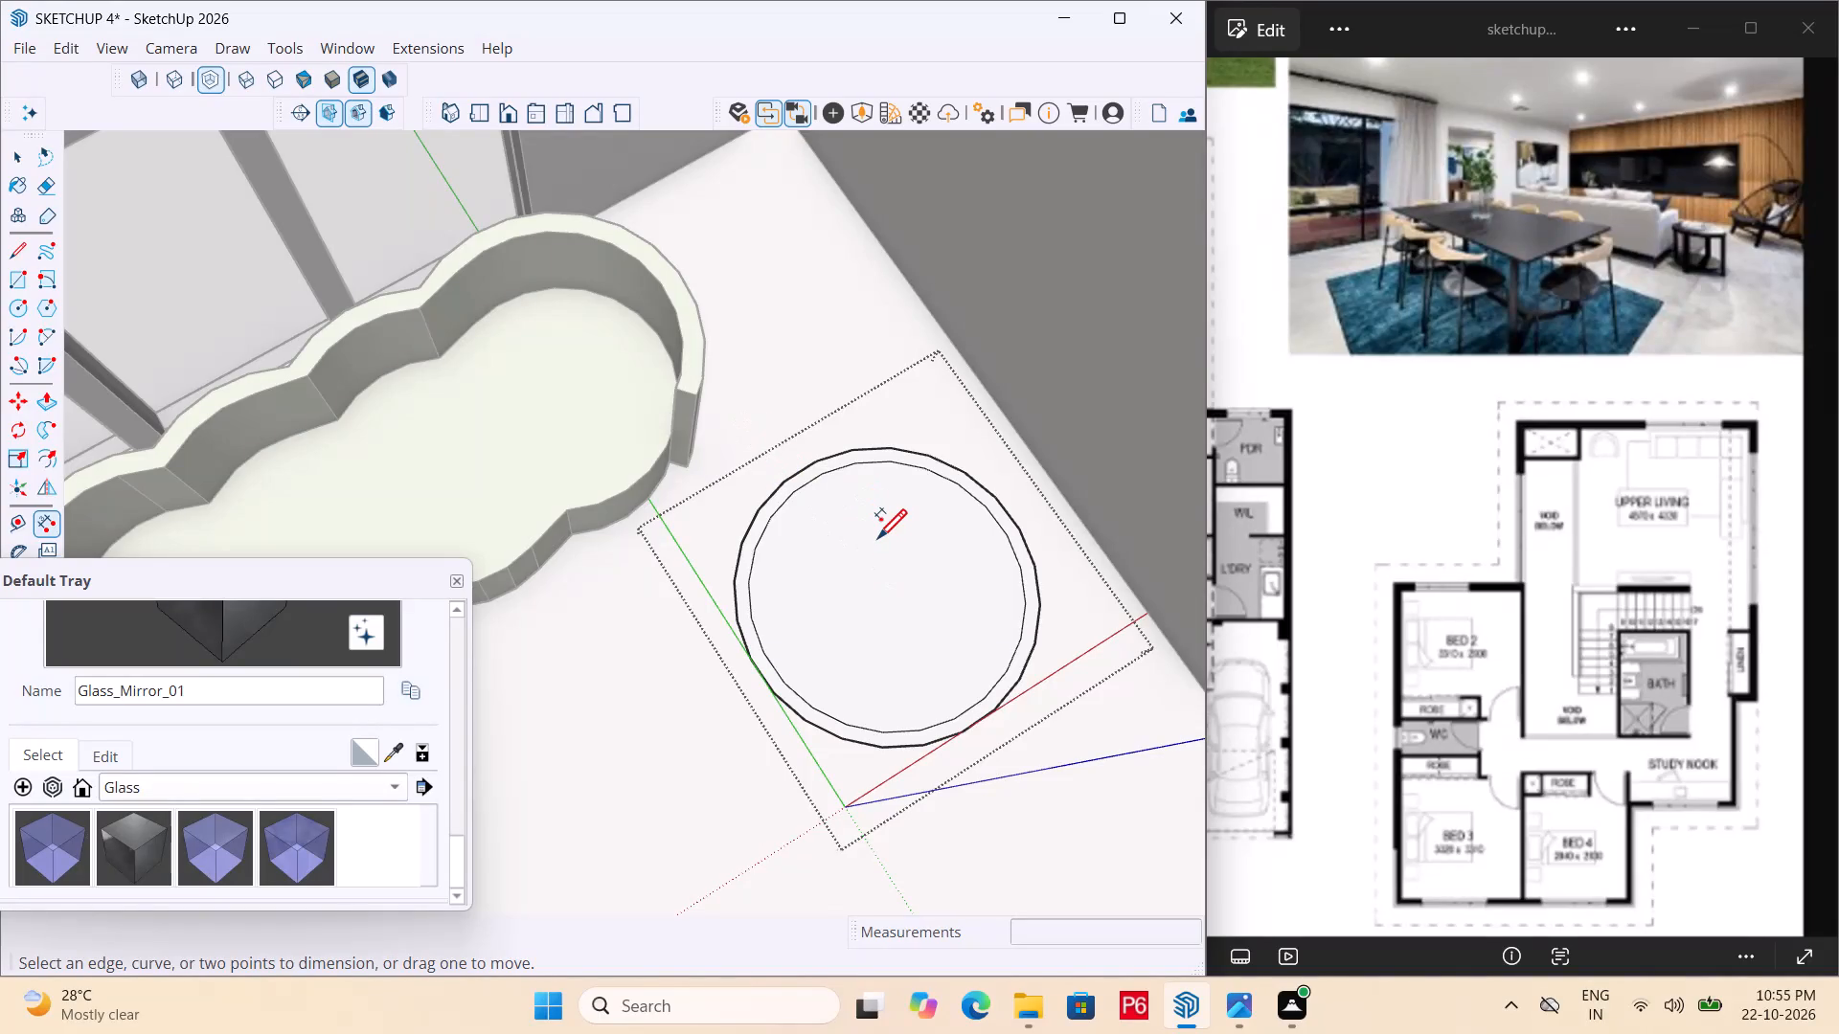
Undo the latest edits to the round piece, removing its inner offset circle.
{"action": "key", "text": "ctrl+z"}
{"action": "key", "text": "ctrl+z"}
{"action": "key", "text": "ctrl+z"}
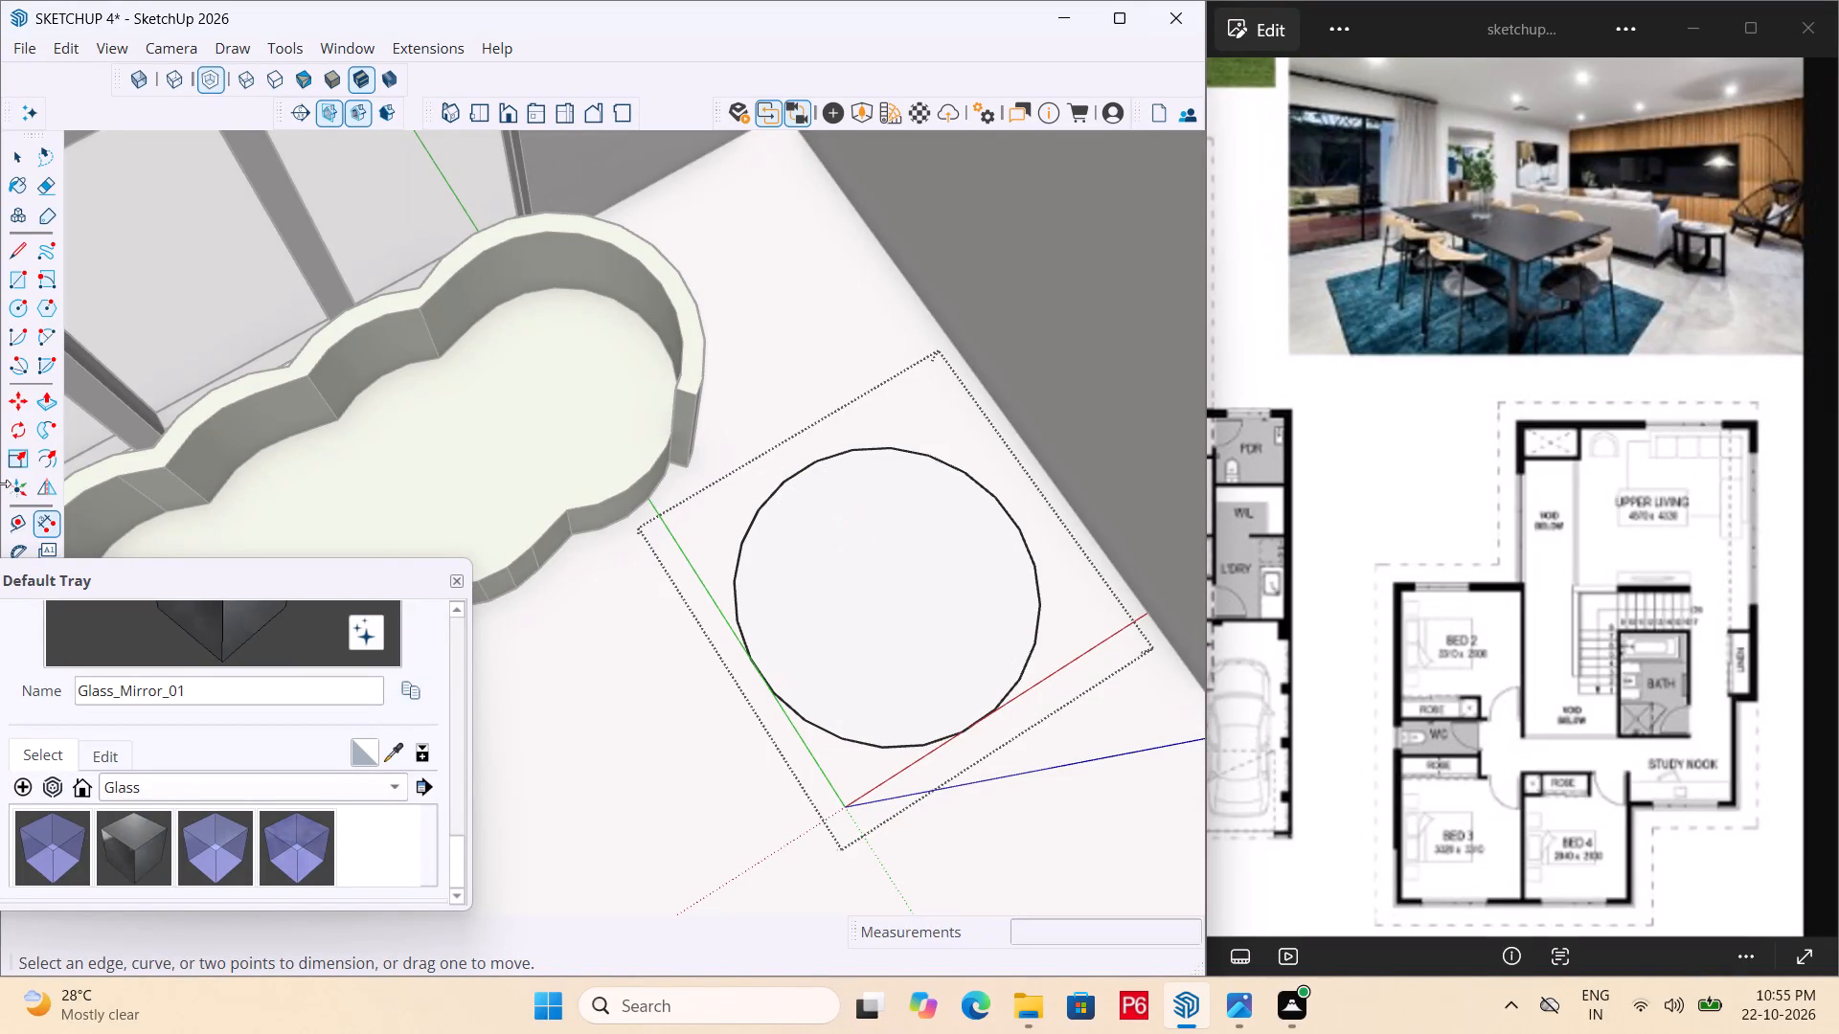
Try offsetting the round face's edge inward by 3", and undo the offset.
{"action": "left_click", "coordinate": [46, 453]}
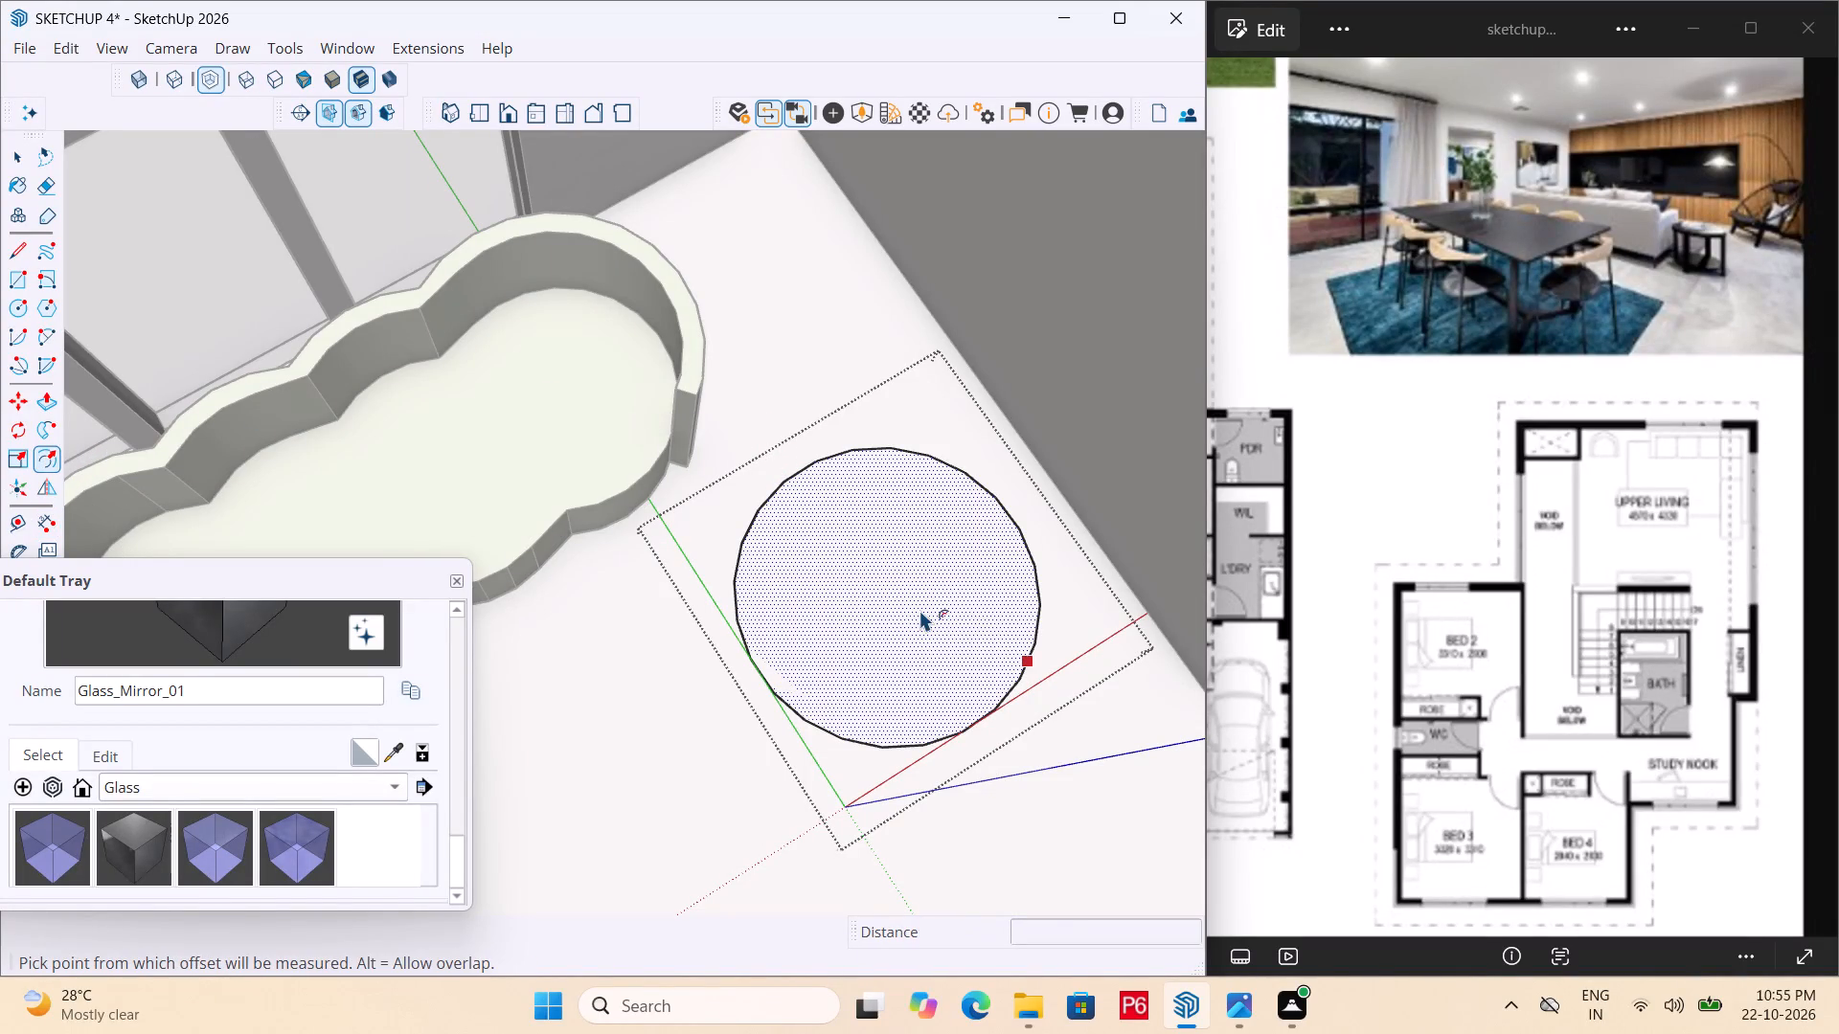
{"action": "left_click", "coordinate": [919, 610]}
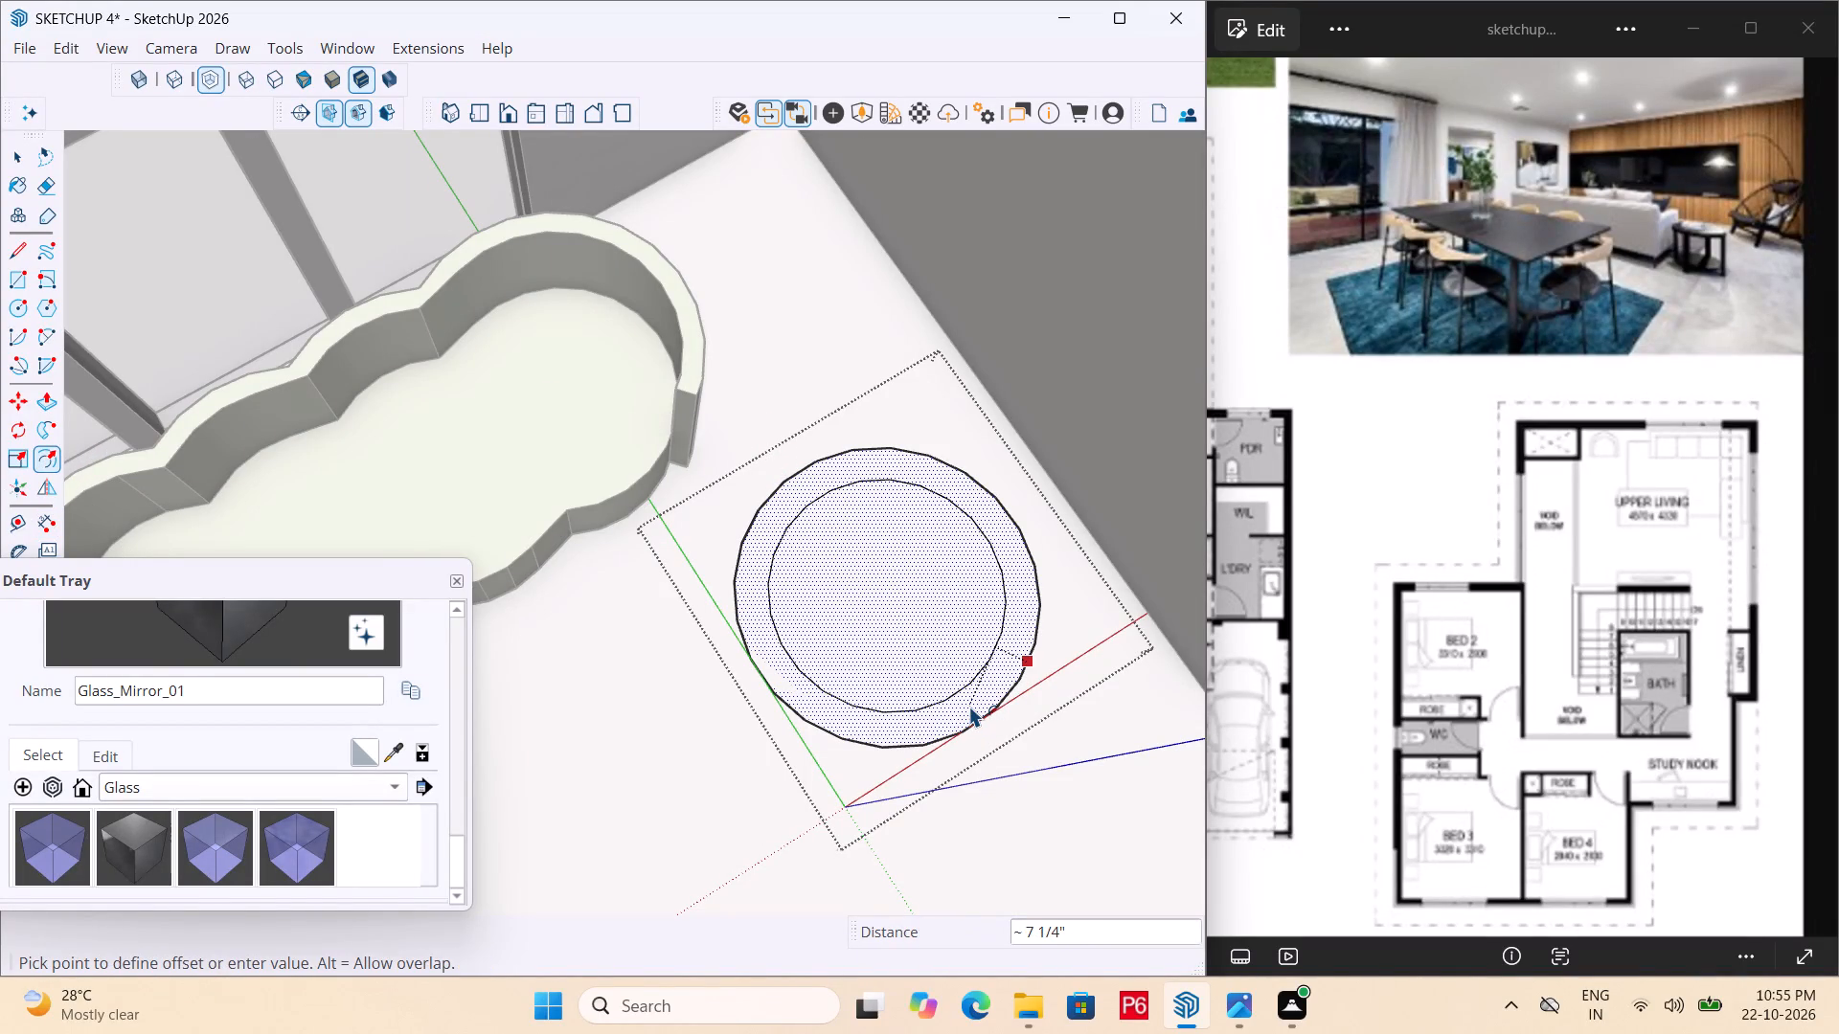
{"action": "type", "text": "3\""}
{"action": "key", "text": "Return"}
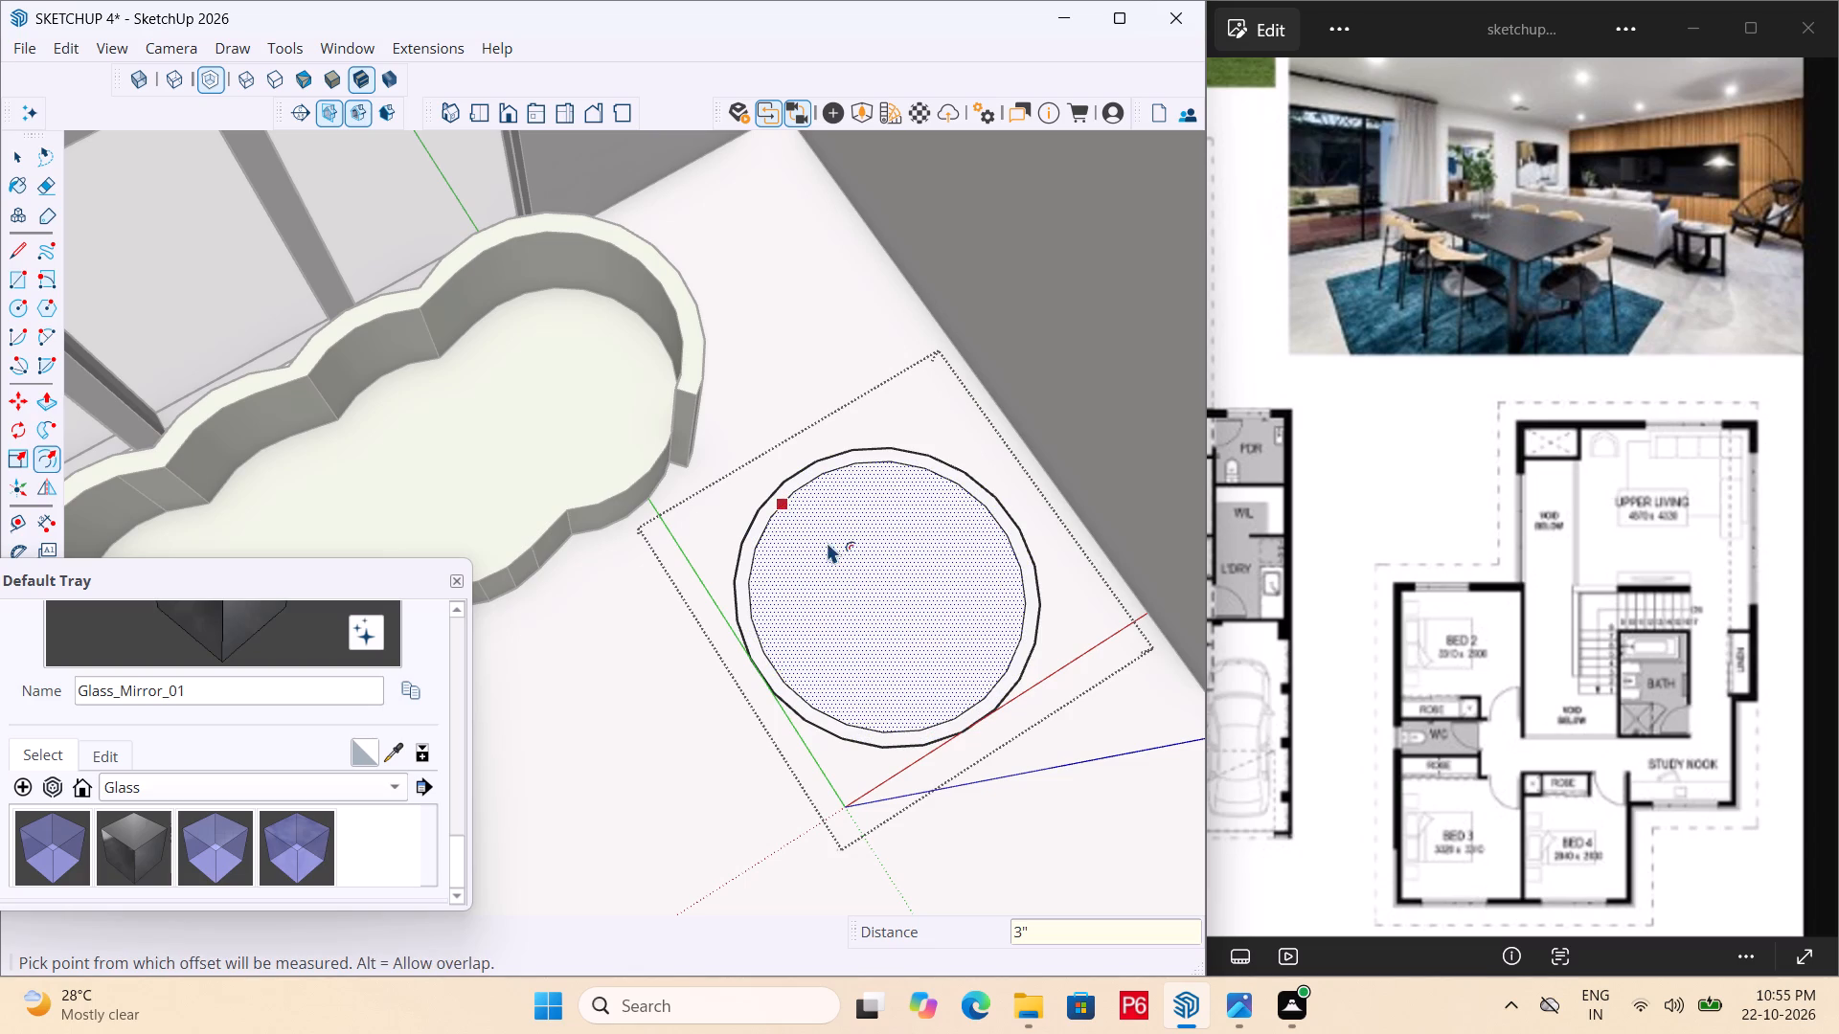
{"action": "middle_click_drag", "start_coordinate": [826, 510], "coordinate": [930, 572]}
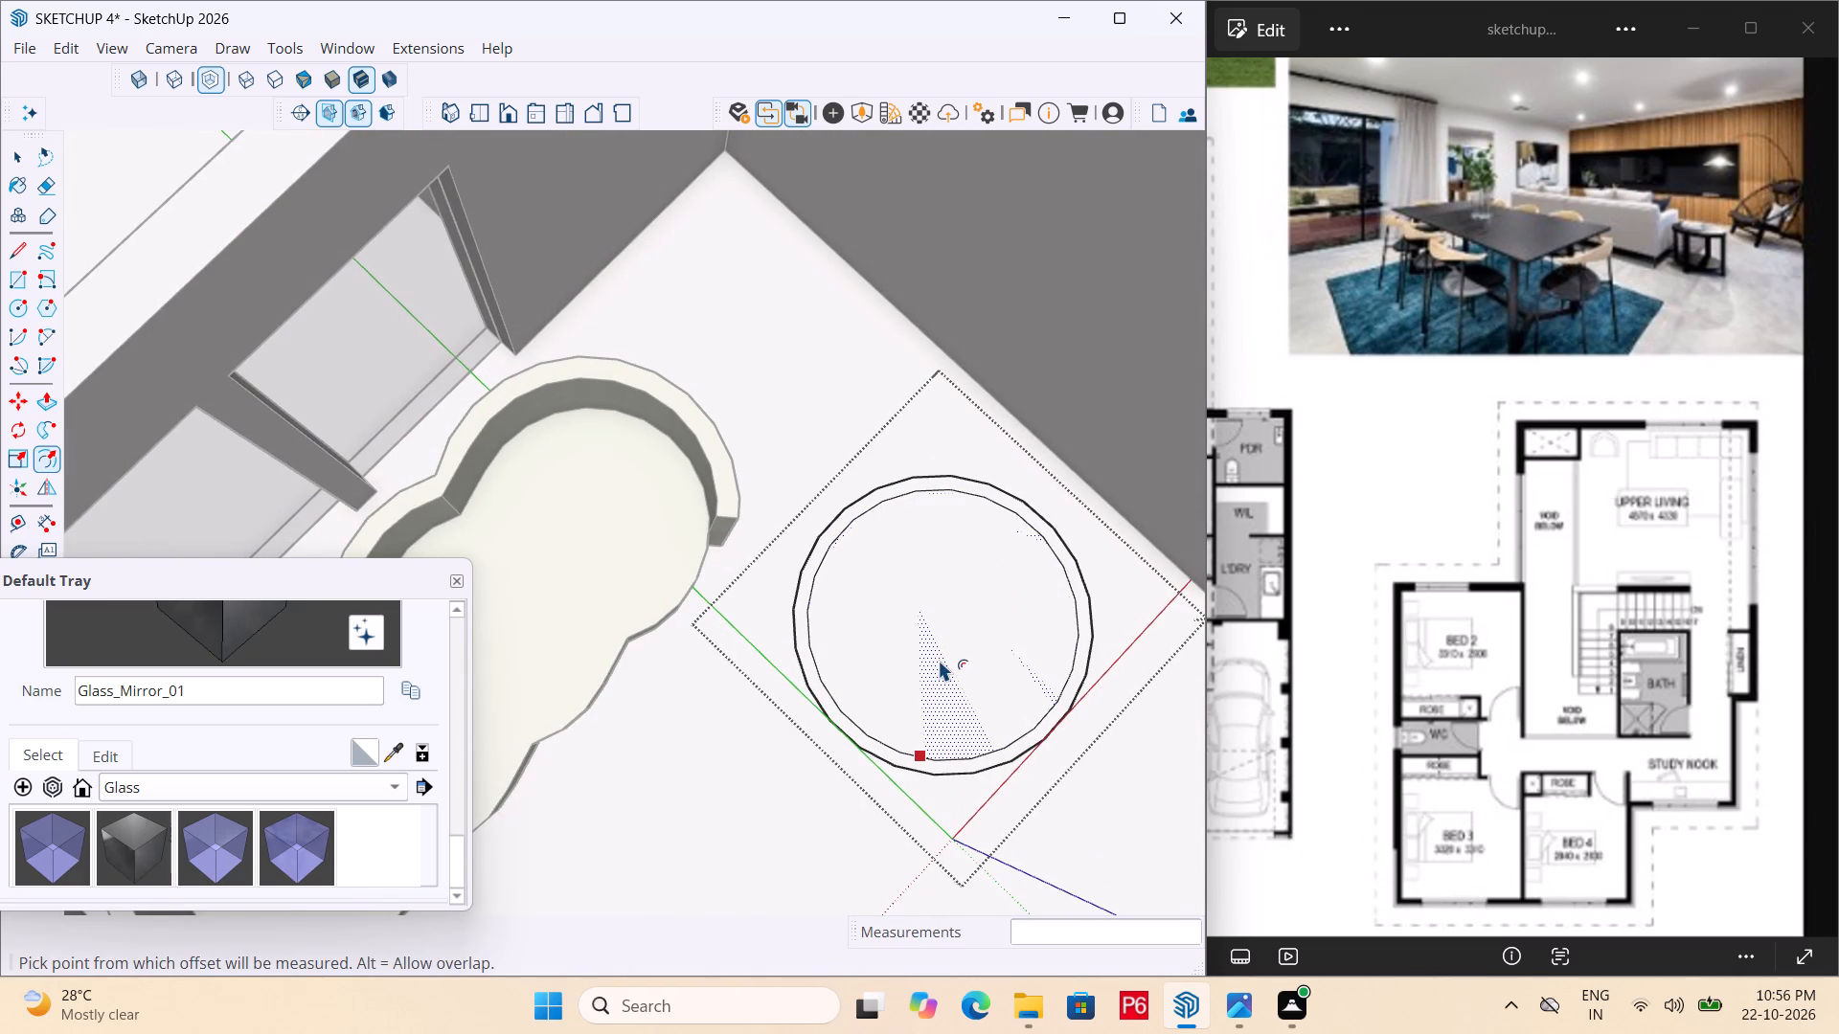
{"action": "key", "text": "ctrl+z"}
Offset the round face's edge inward by 4" to form a rim ring.
{"action": "left_click", "coordinate": [913, 608]}
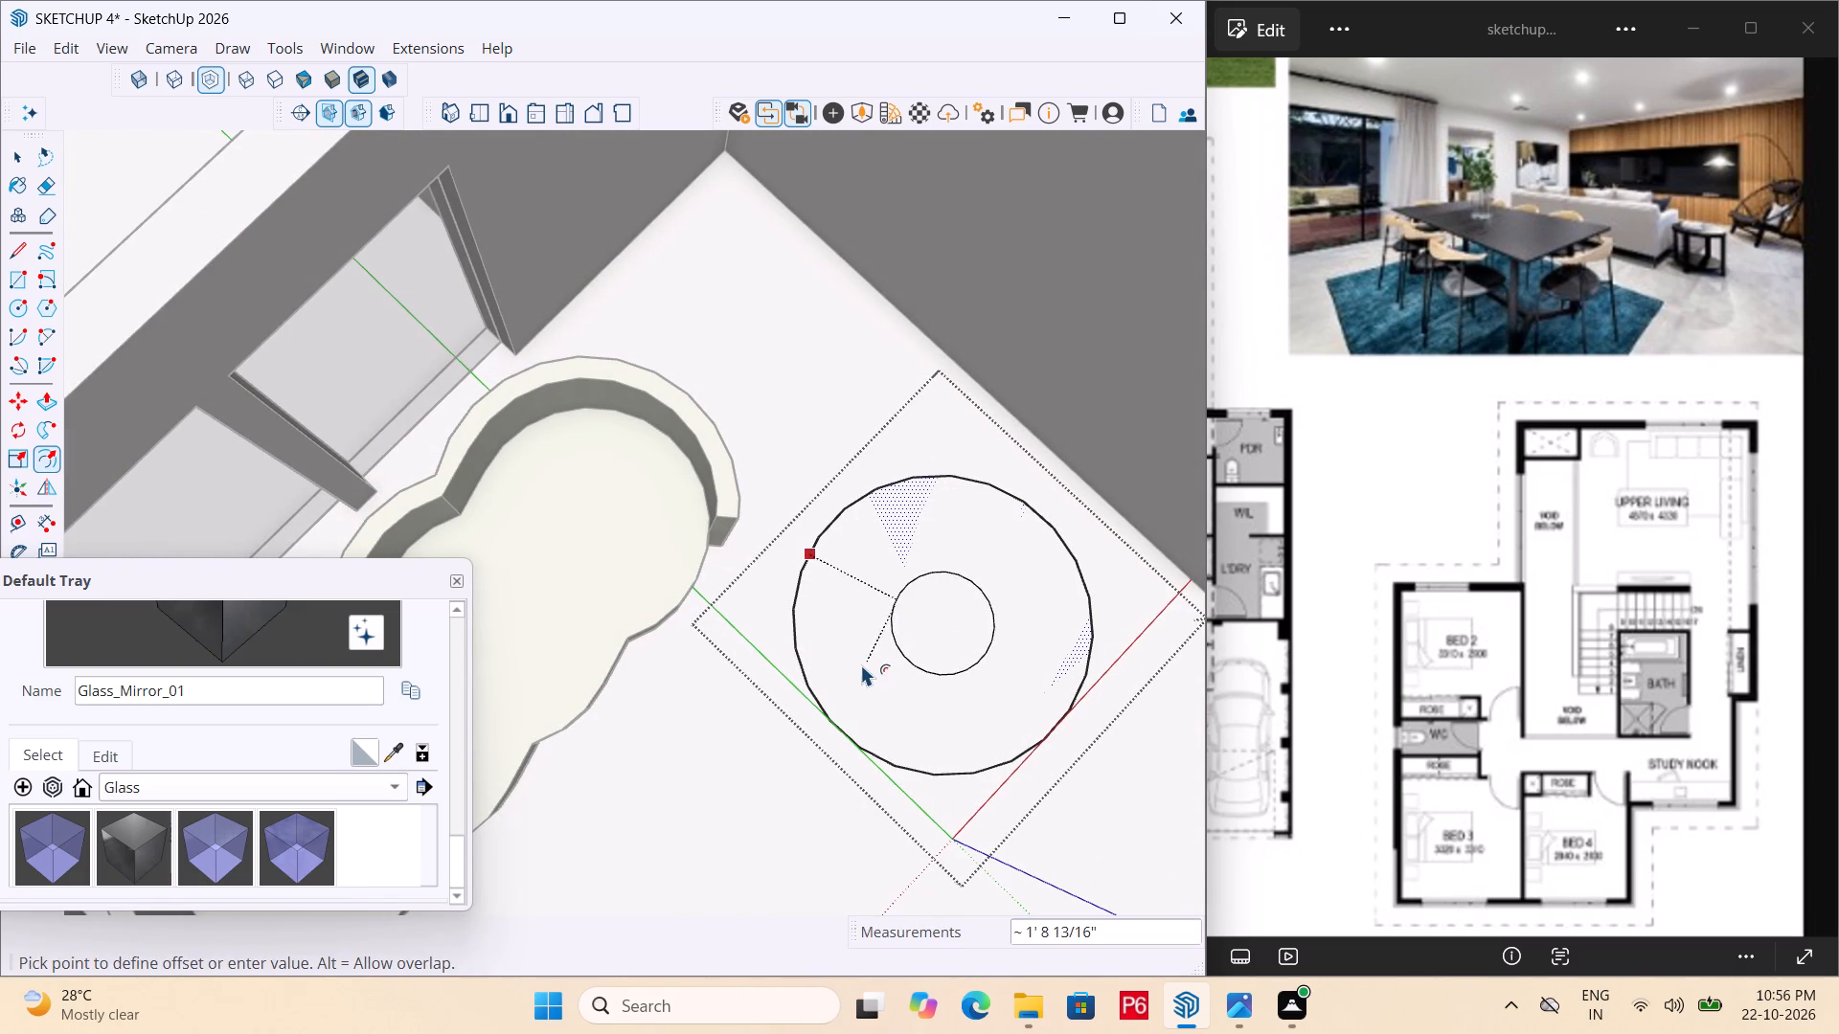
{"action": "type", "text": "4\""}
{"action": "key", "text": "Return"}
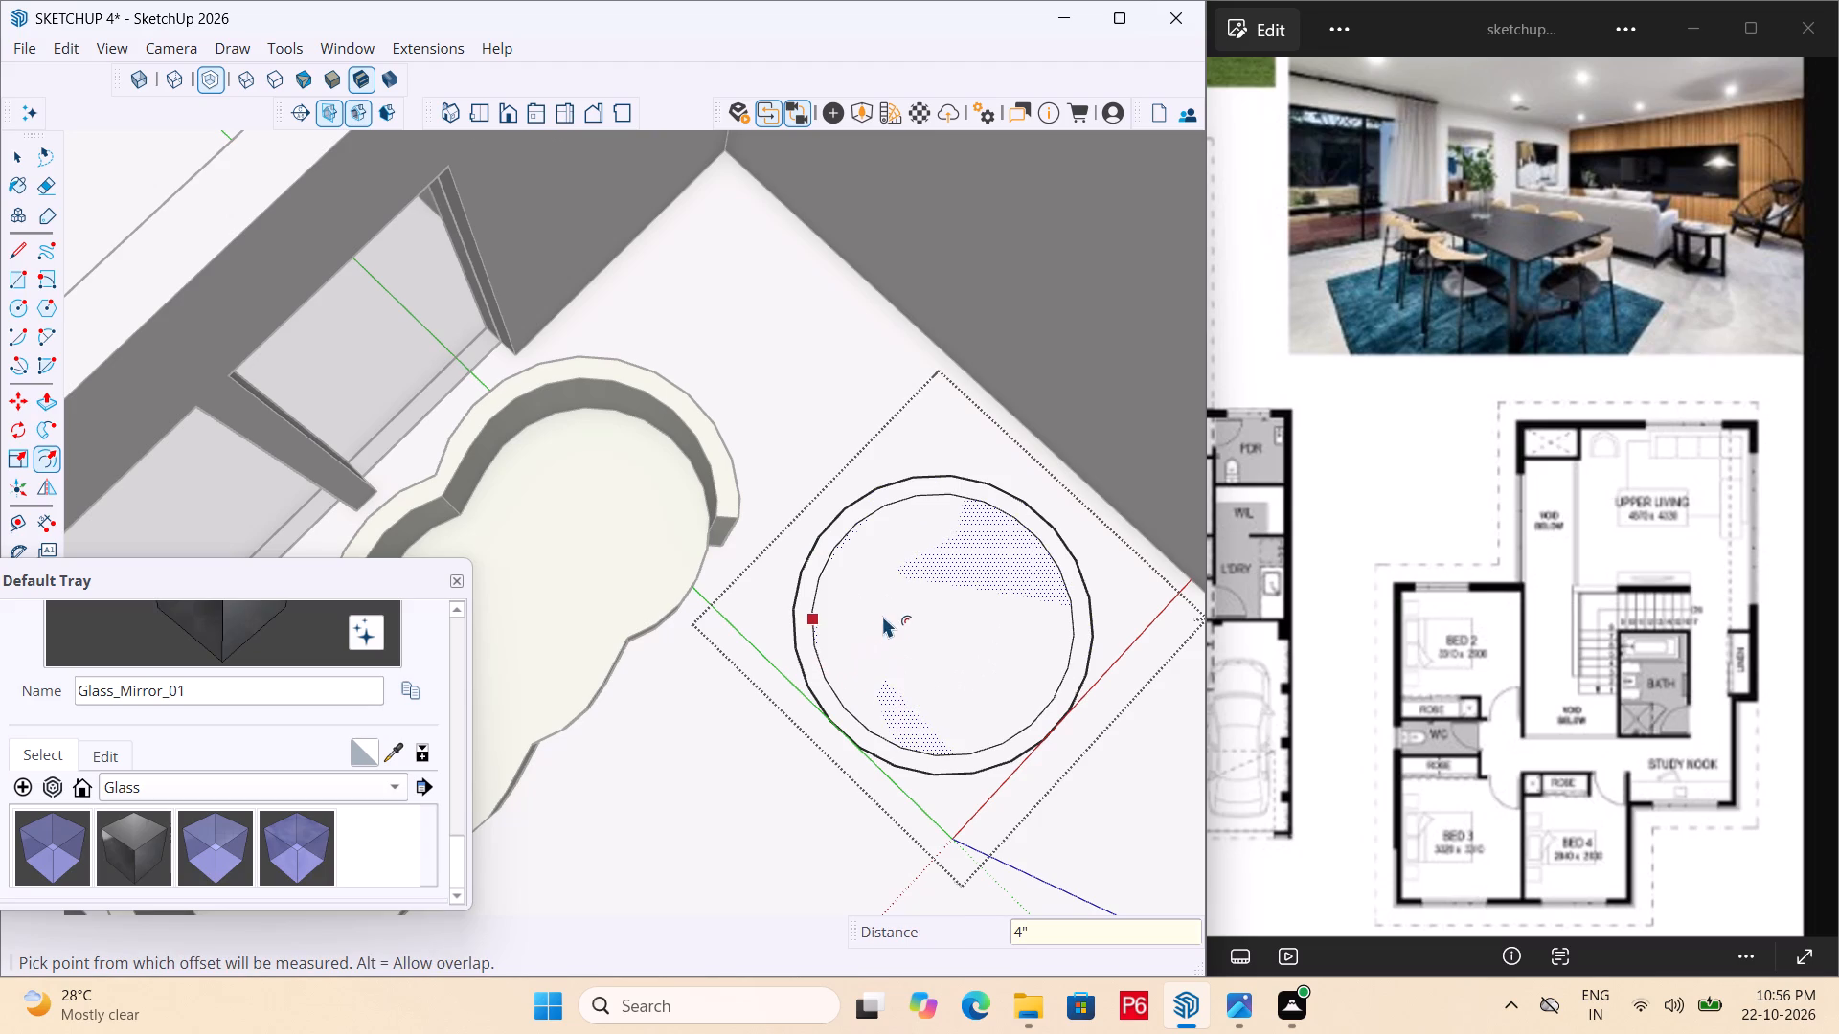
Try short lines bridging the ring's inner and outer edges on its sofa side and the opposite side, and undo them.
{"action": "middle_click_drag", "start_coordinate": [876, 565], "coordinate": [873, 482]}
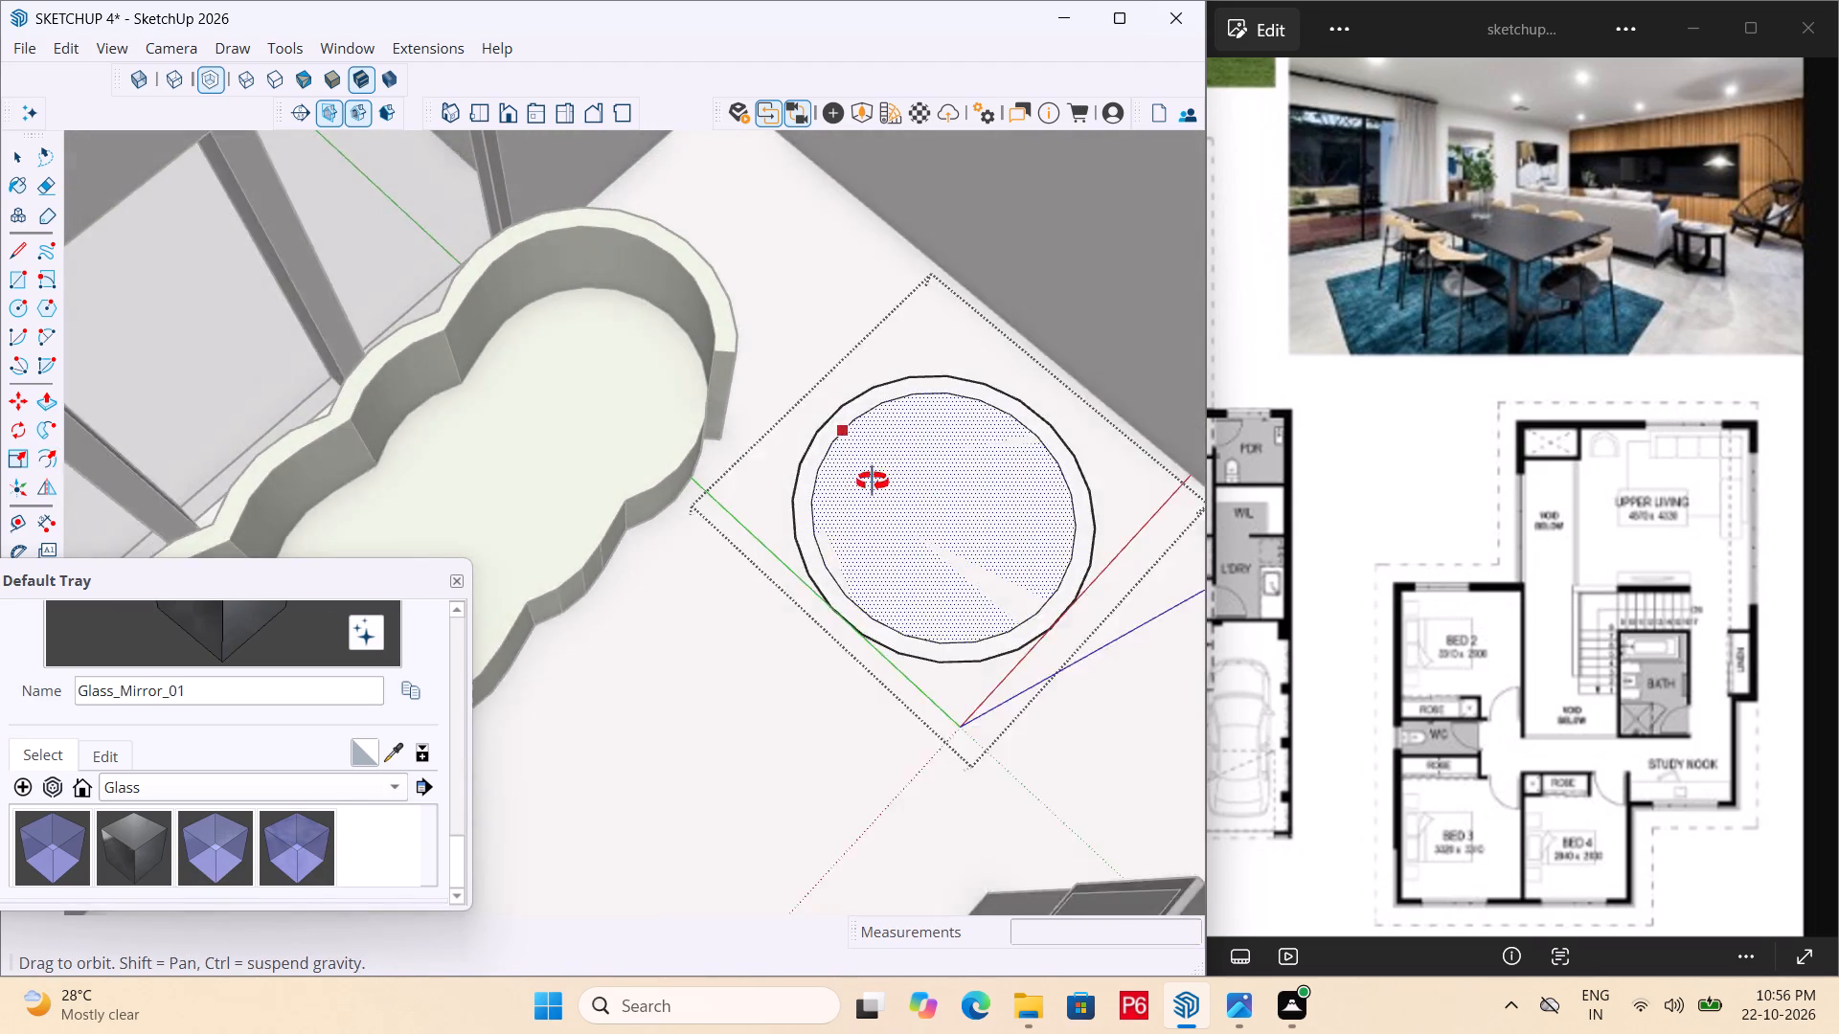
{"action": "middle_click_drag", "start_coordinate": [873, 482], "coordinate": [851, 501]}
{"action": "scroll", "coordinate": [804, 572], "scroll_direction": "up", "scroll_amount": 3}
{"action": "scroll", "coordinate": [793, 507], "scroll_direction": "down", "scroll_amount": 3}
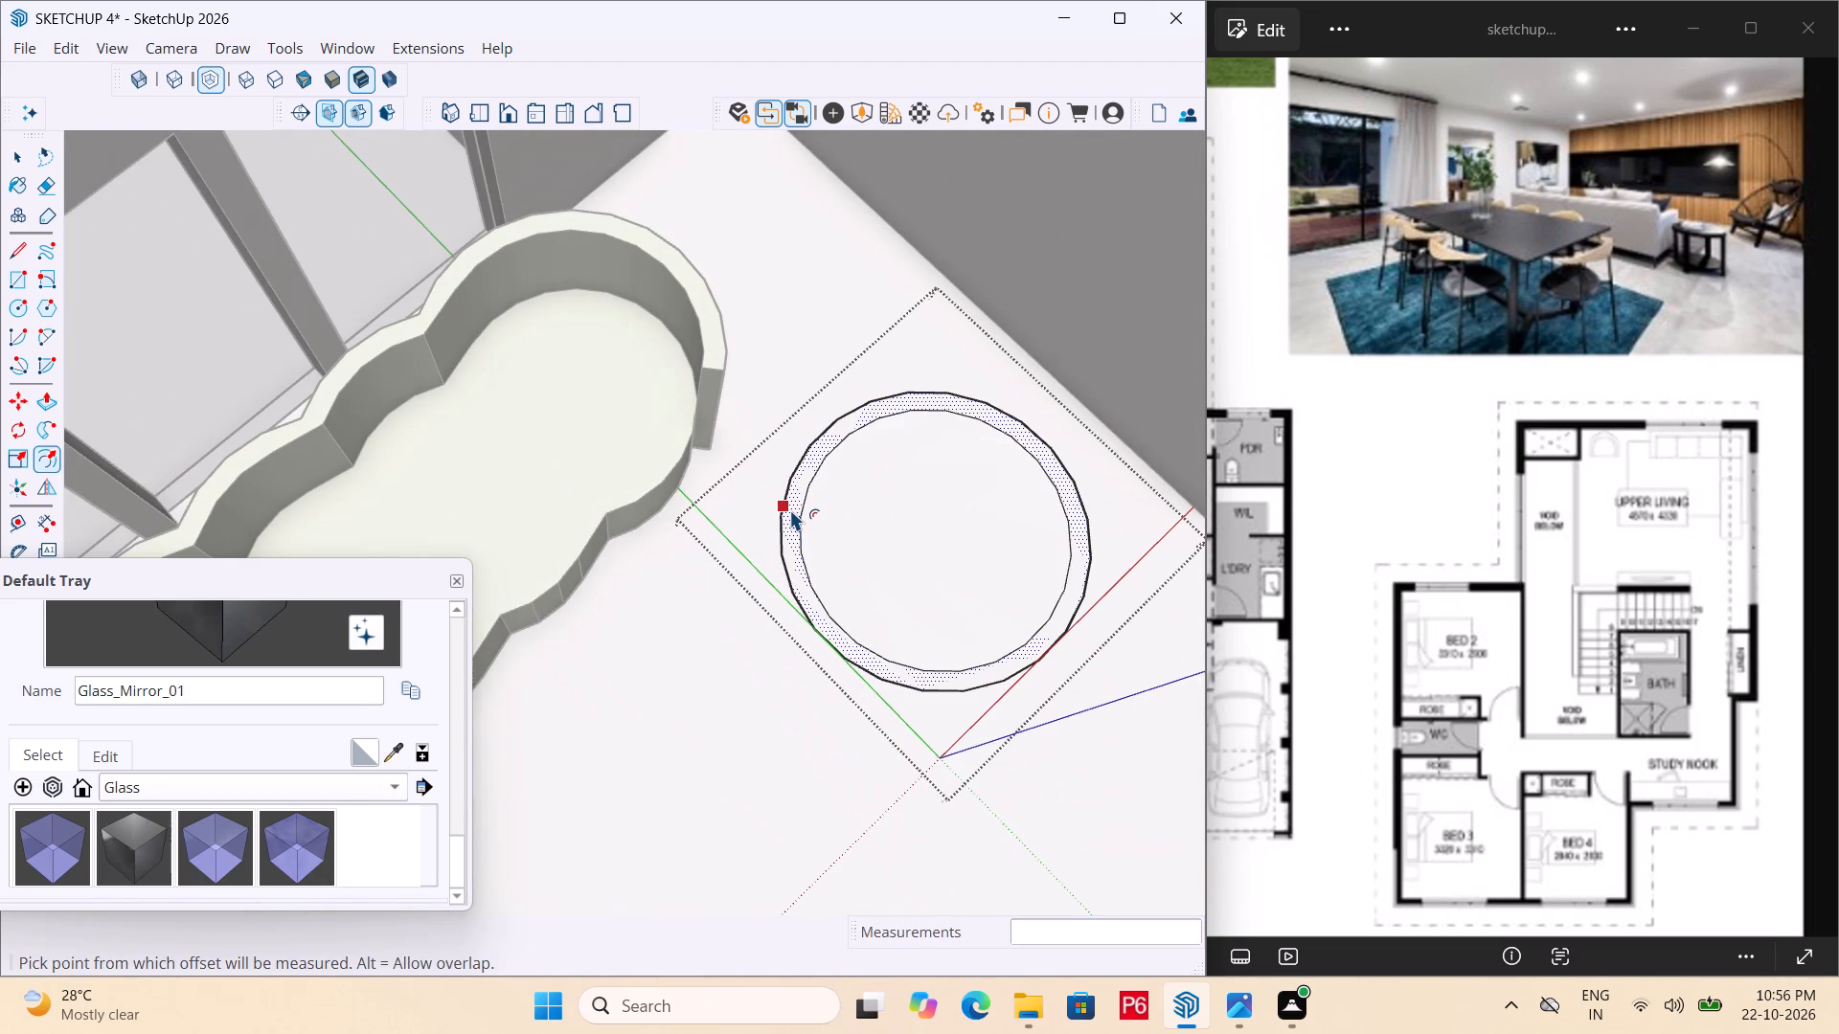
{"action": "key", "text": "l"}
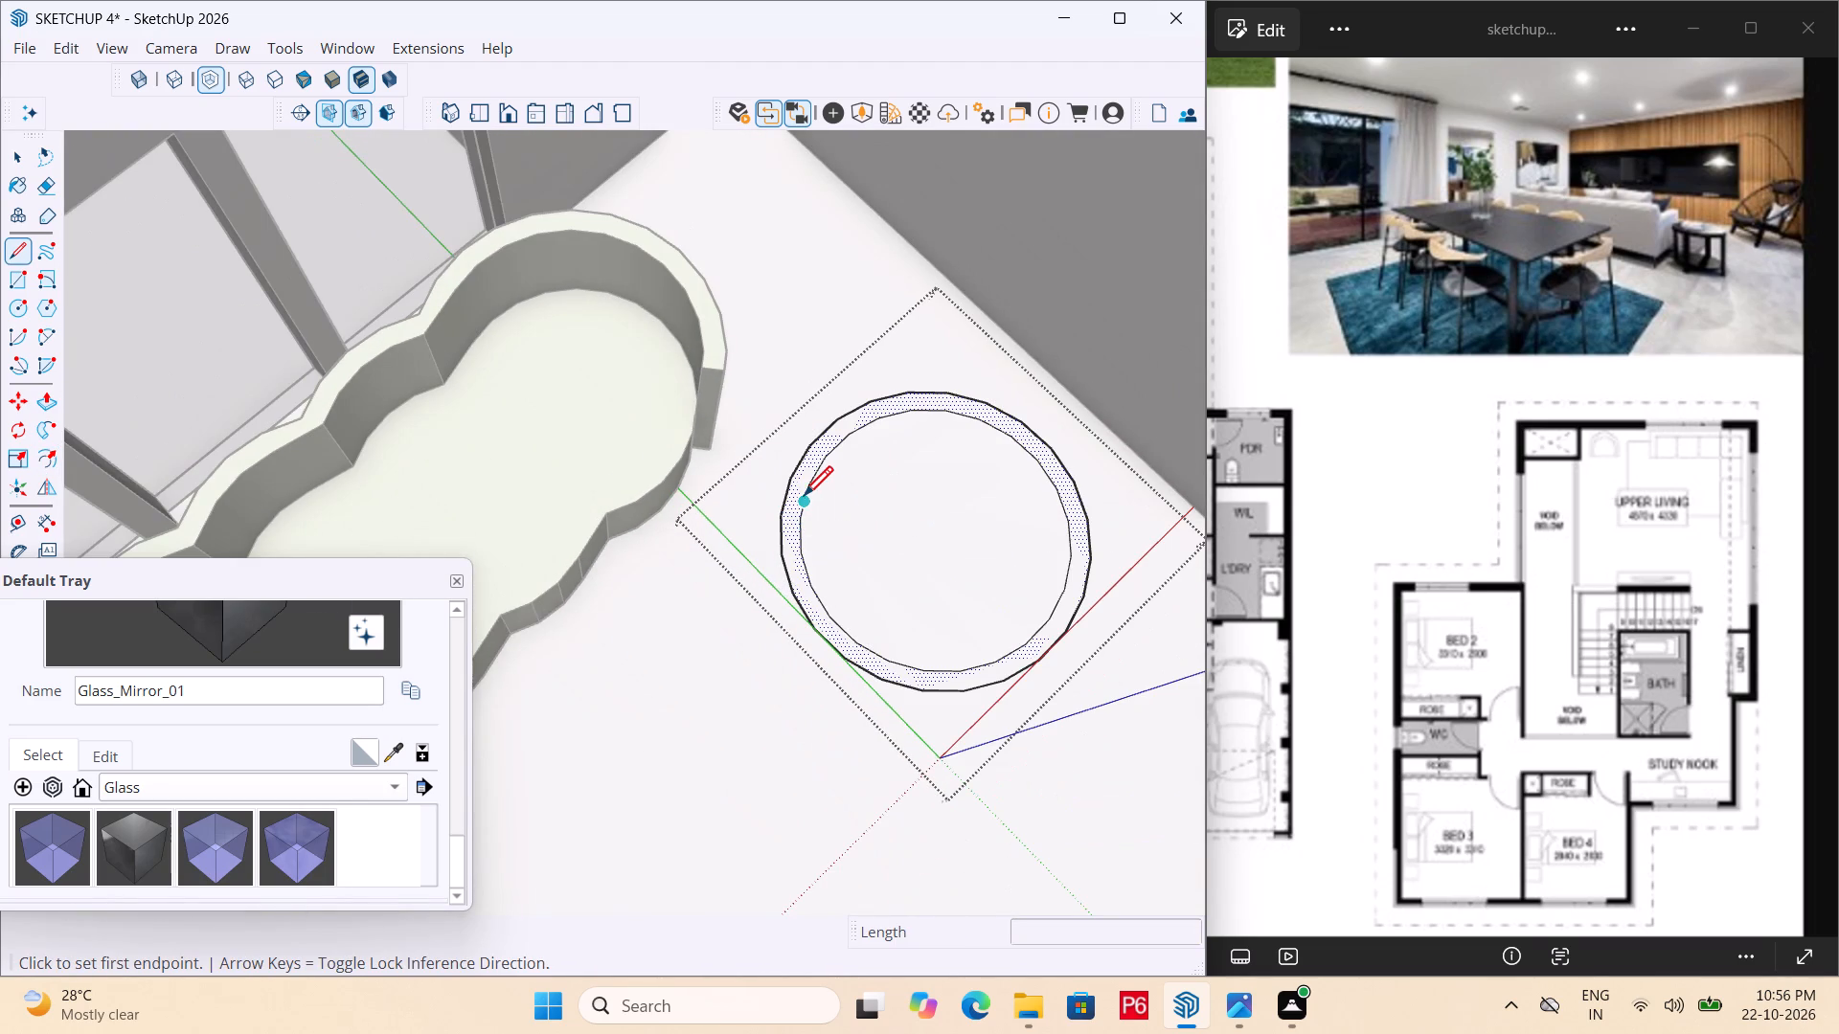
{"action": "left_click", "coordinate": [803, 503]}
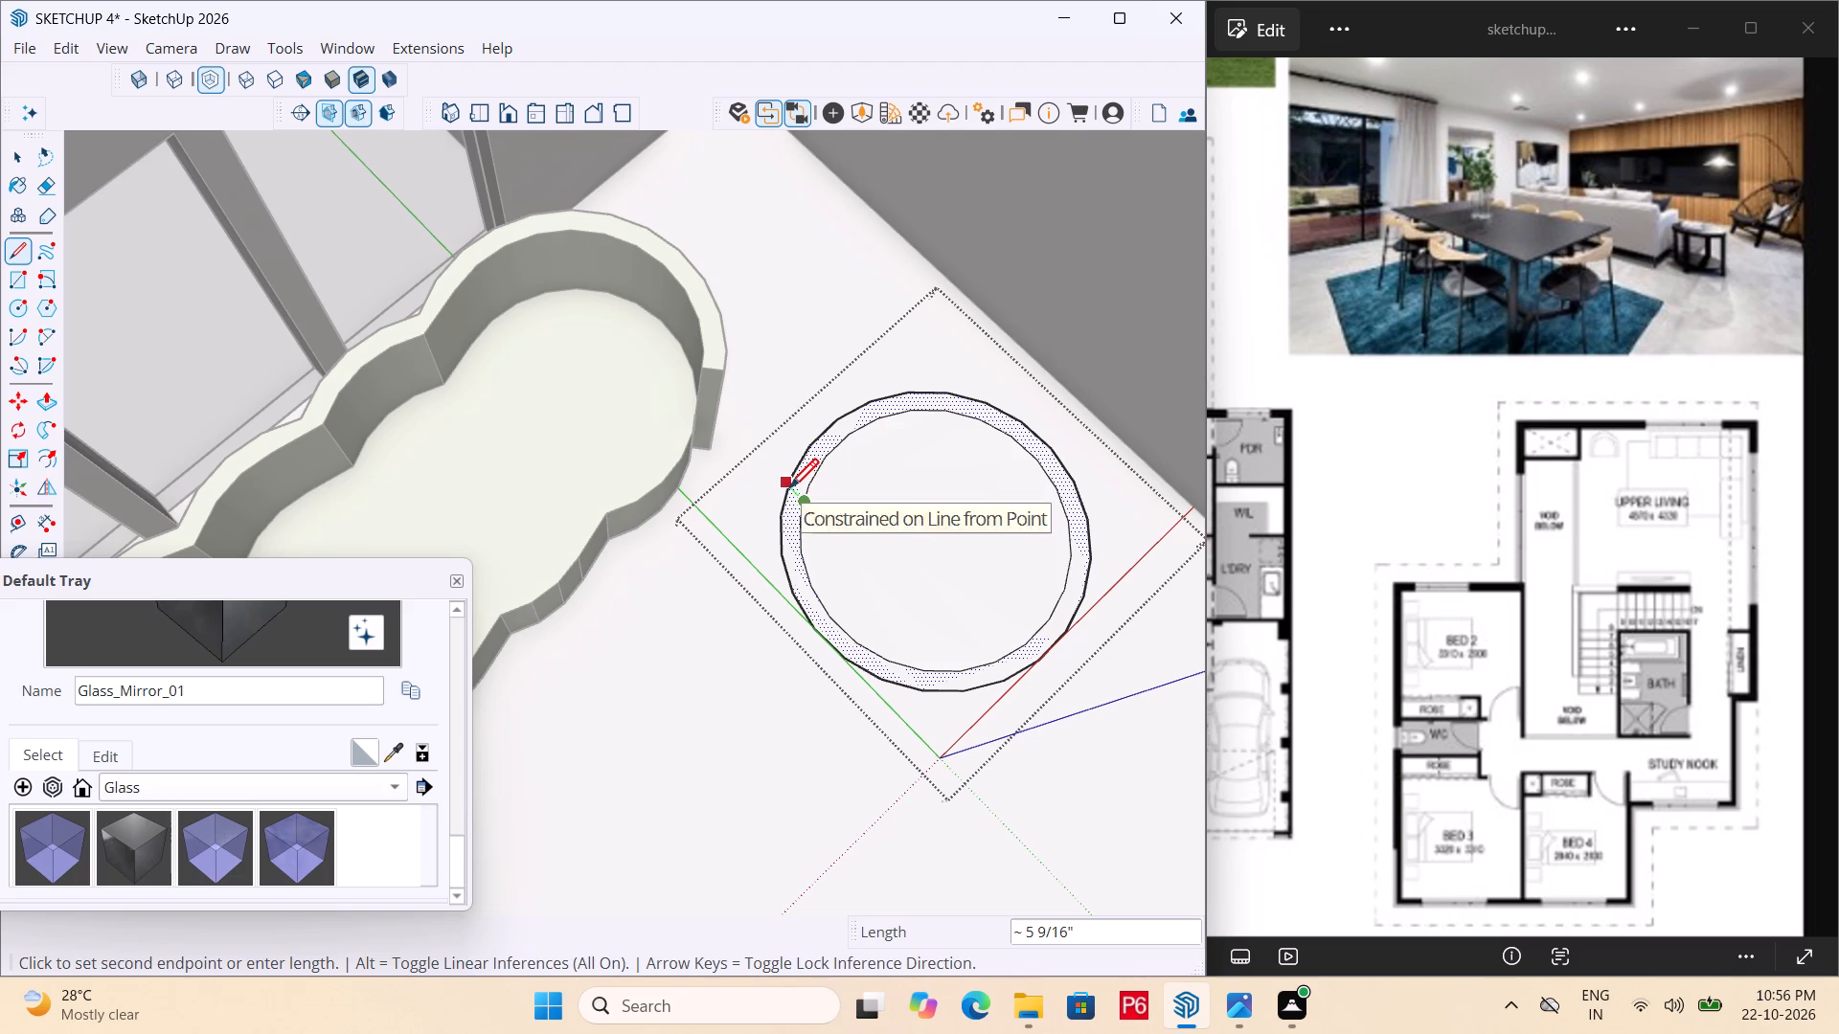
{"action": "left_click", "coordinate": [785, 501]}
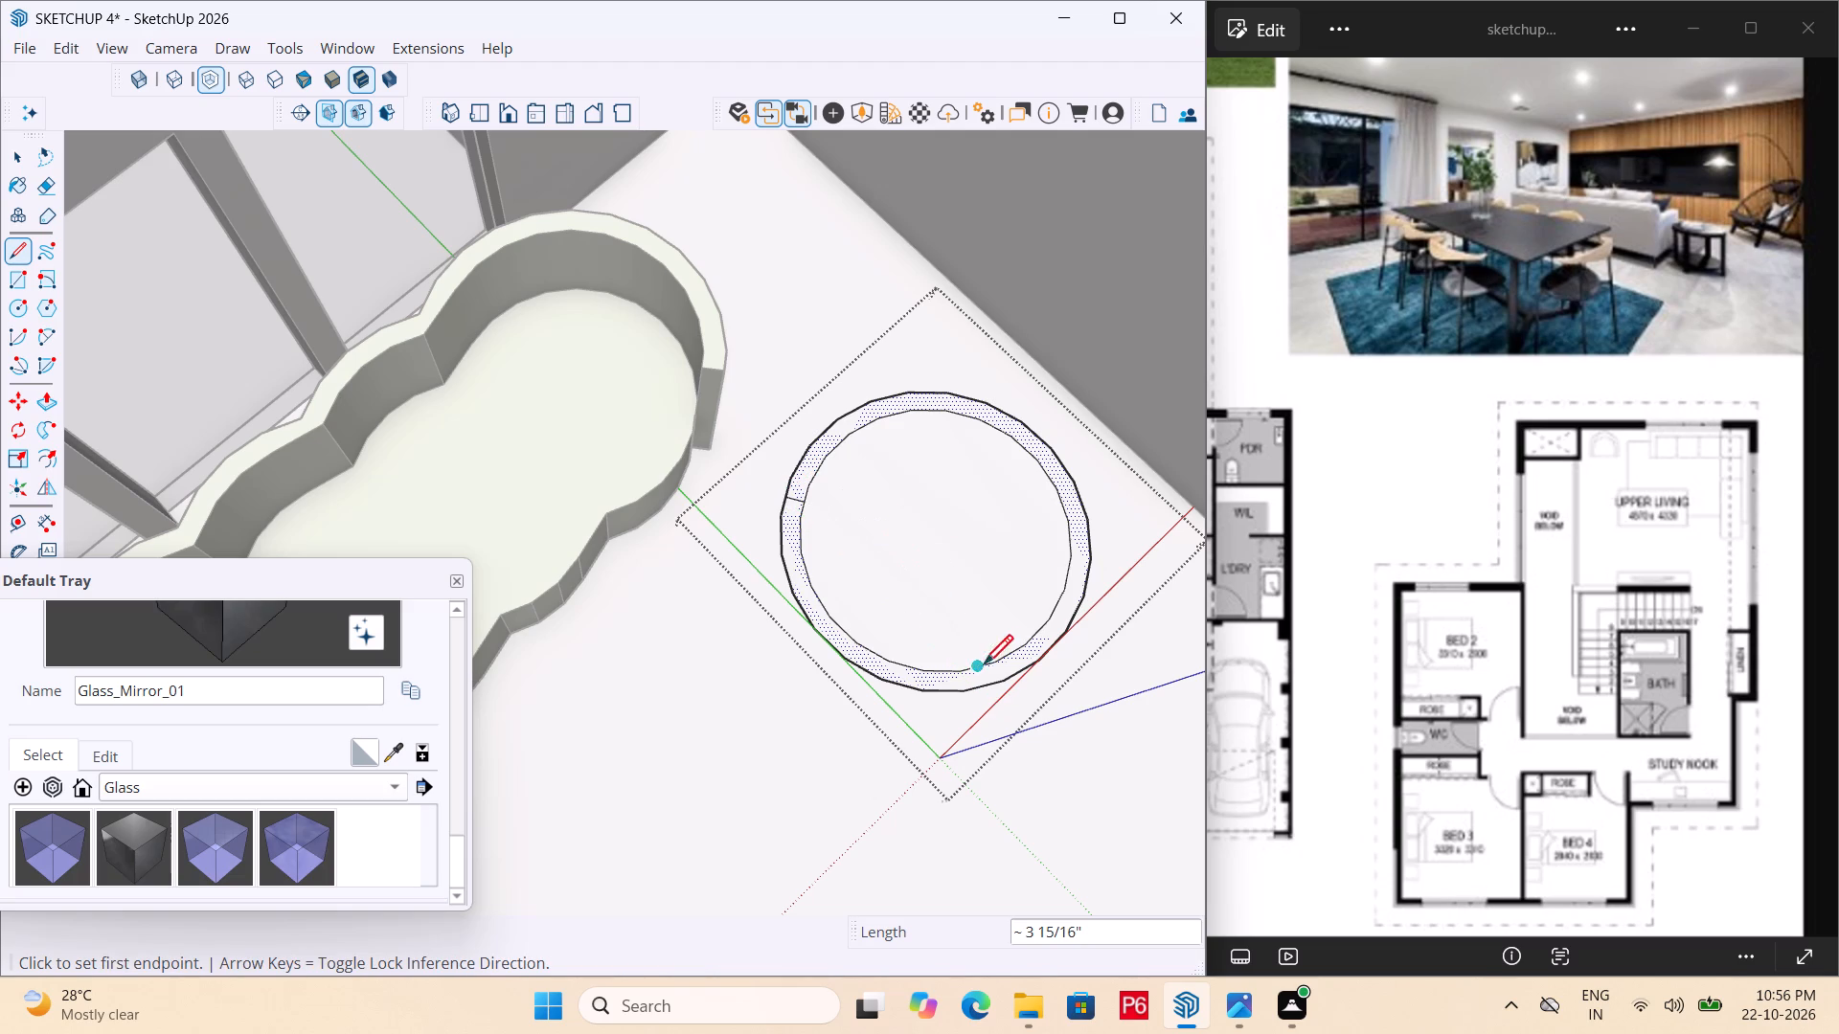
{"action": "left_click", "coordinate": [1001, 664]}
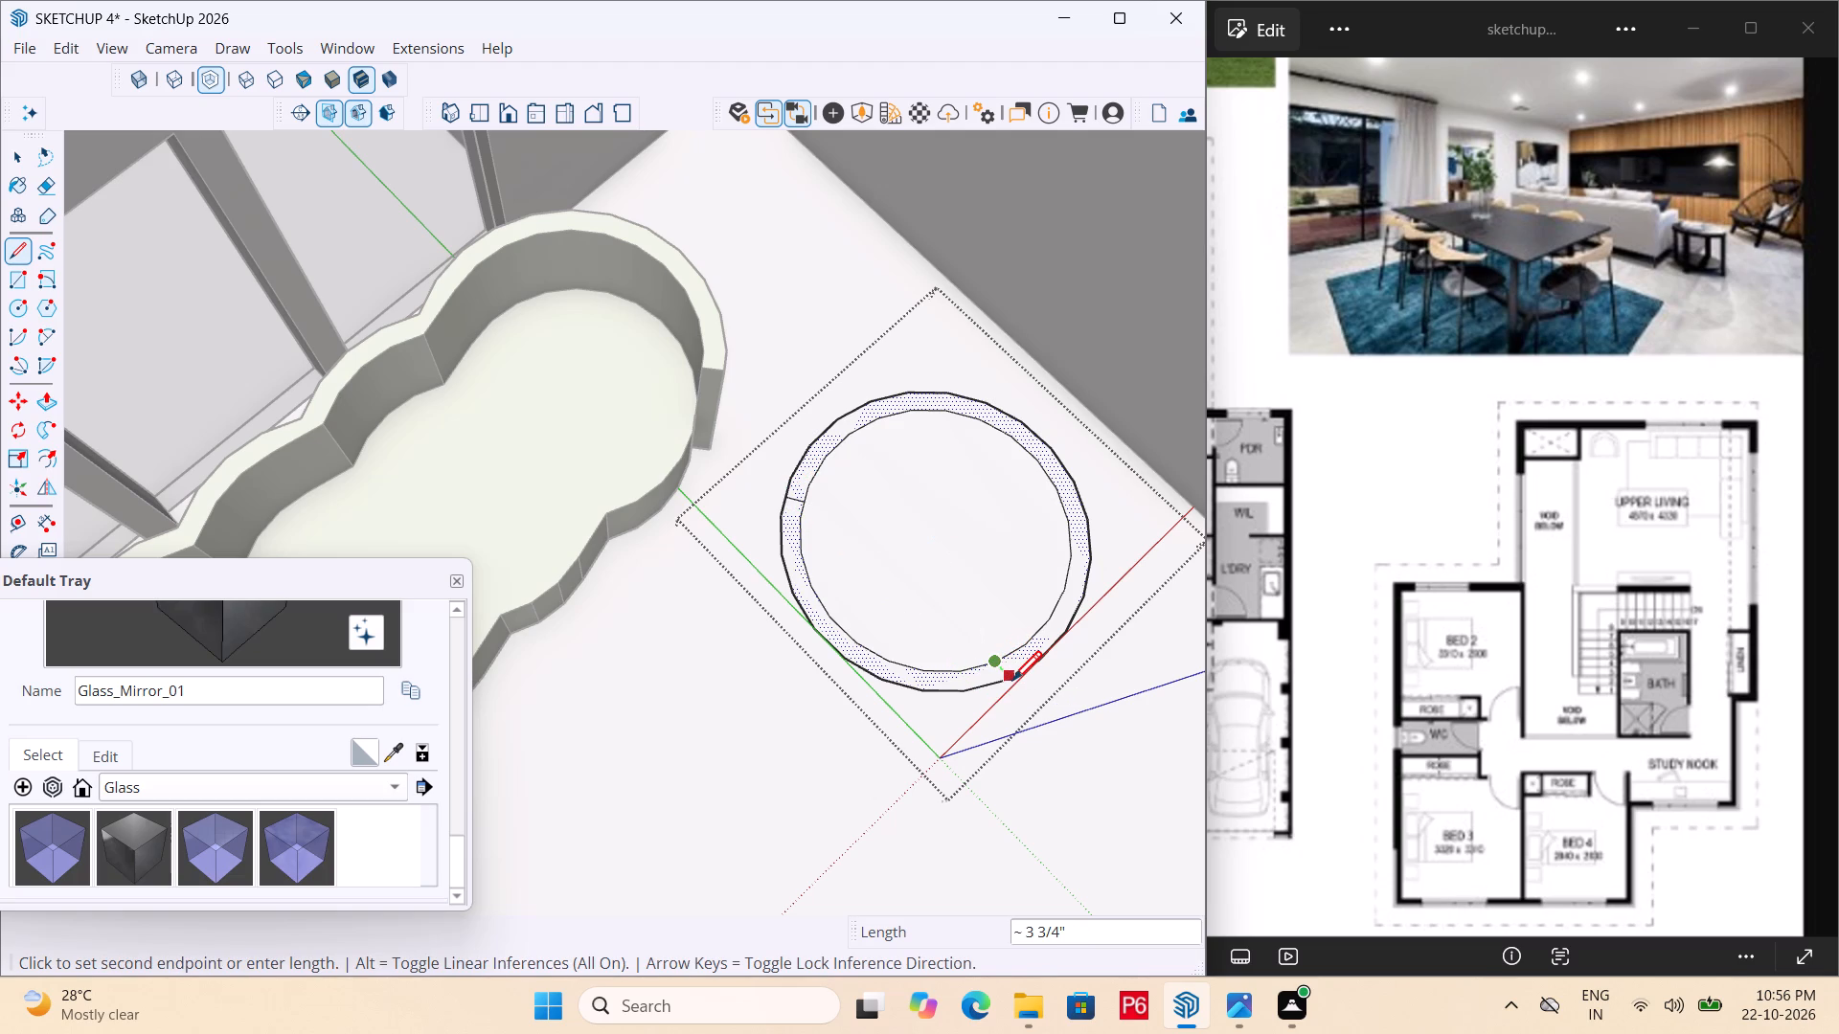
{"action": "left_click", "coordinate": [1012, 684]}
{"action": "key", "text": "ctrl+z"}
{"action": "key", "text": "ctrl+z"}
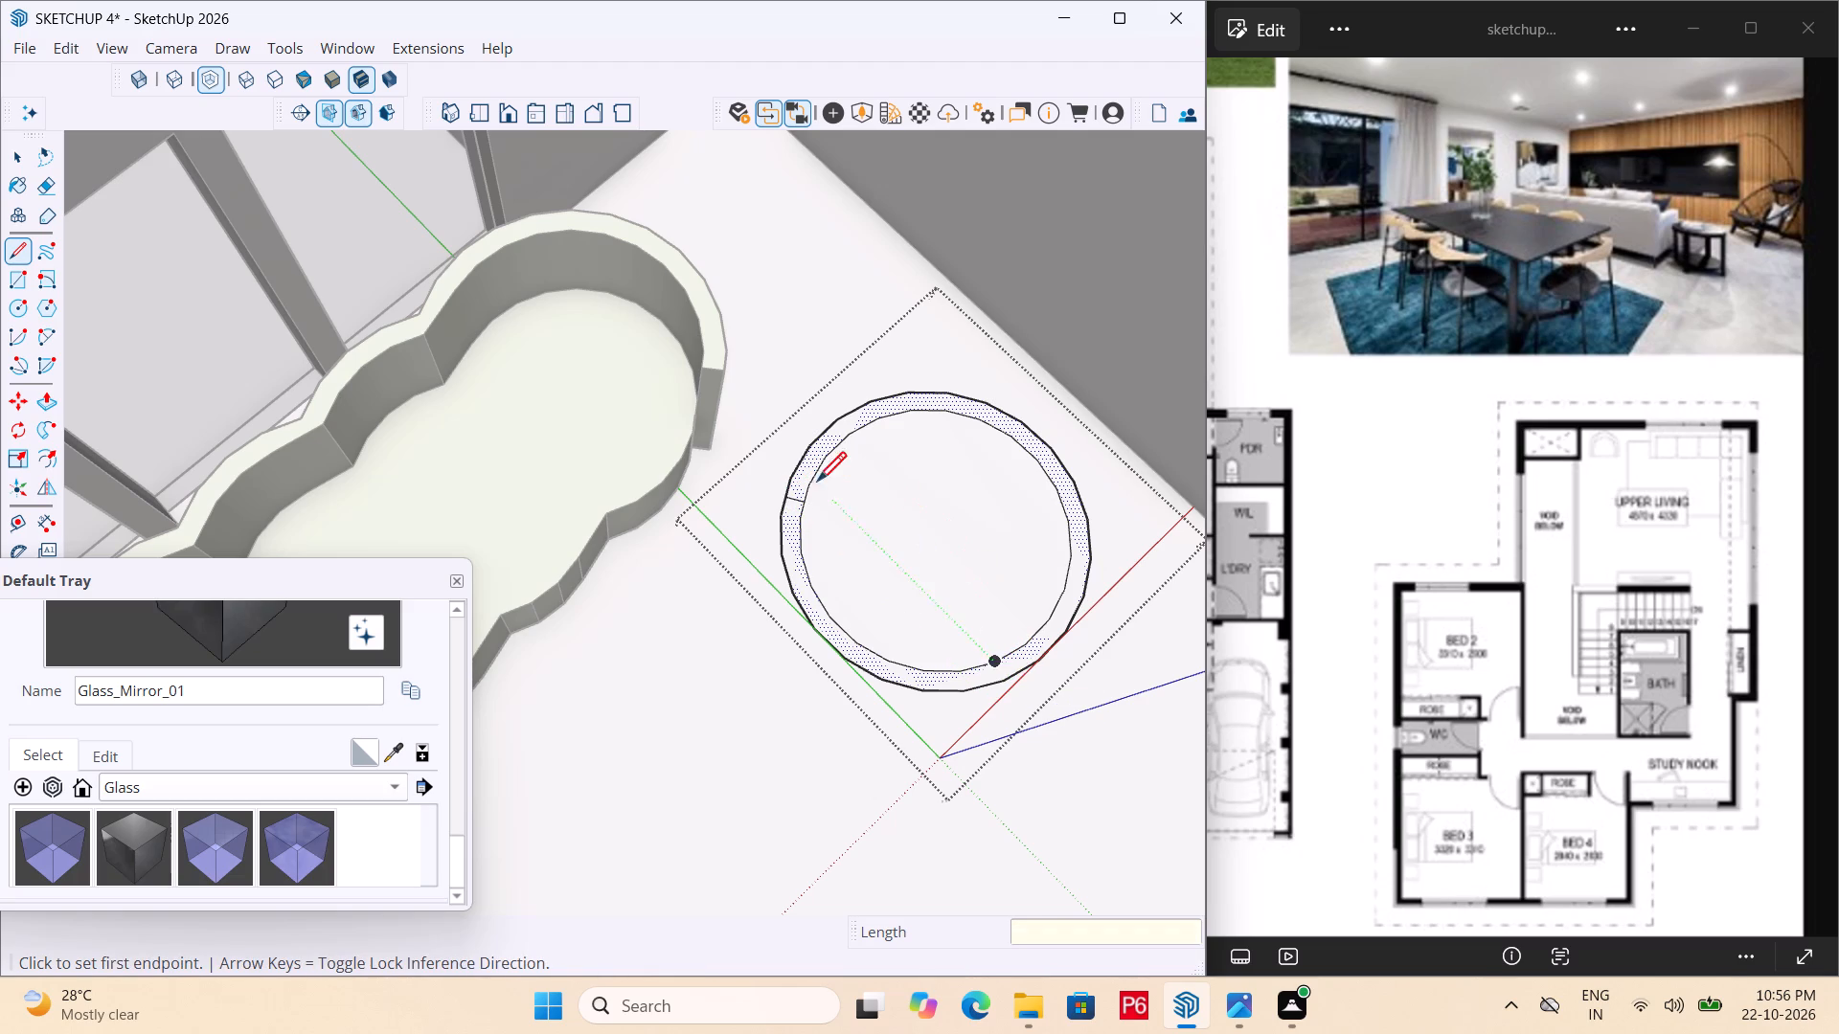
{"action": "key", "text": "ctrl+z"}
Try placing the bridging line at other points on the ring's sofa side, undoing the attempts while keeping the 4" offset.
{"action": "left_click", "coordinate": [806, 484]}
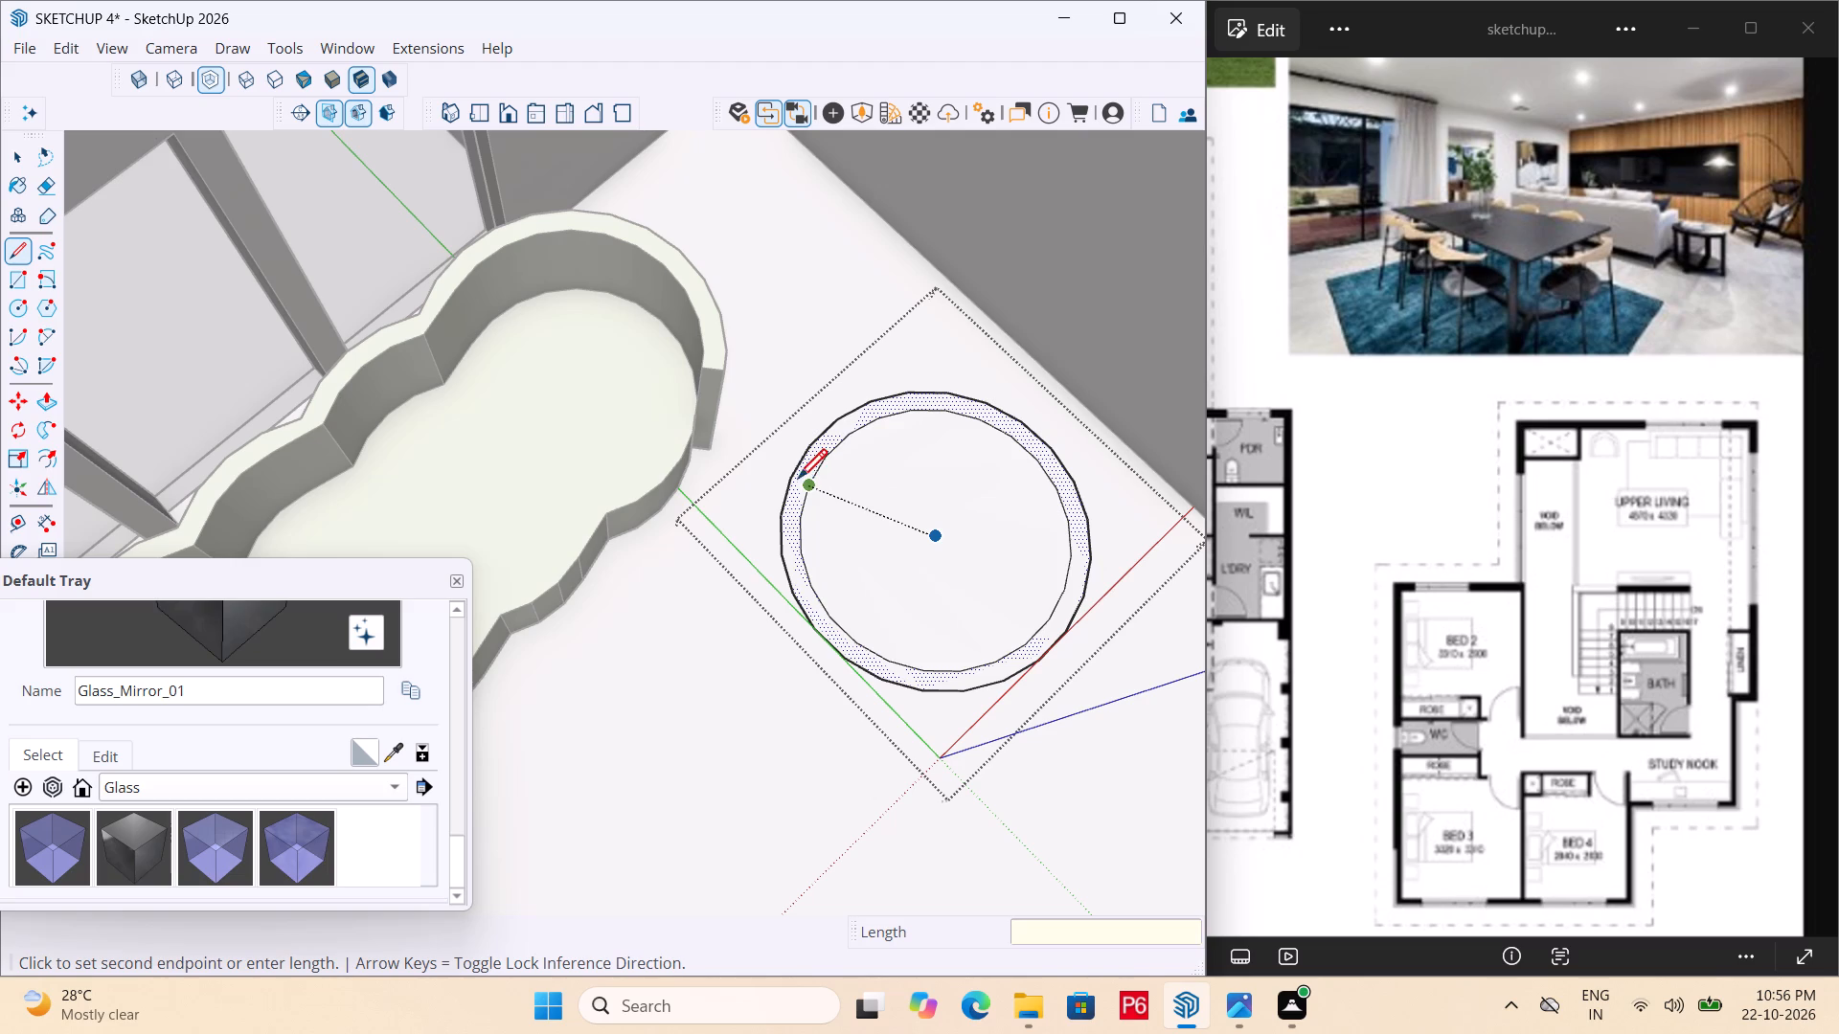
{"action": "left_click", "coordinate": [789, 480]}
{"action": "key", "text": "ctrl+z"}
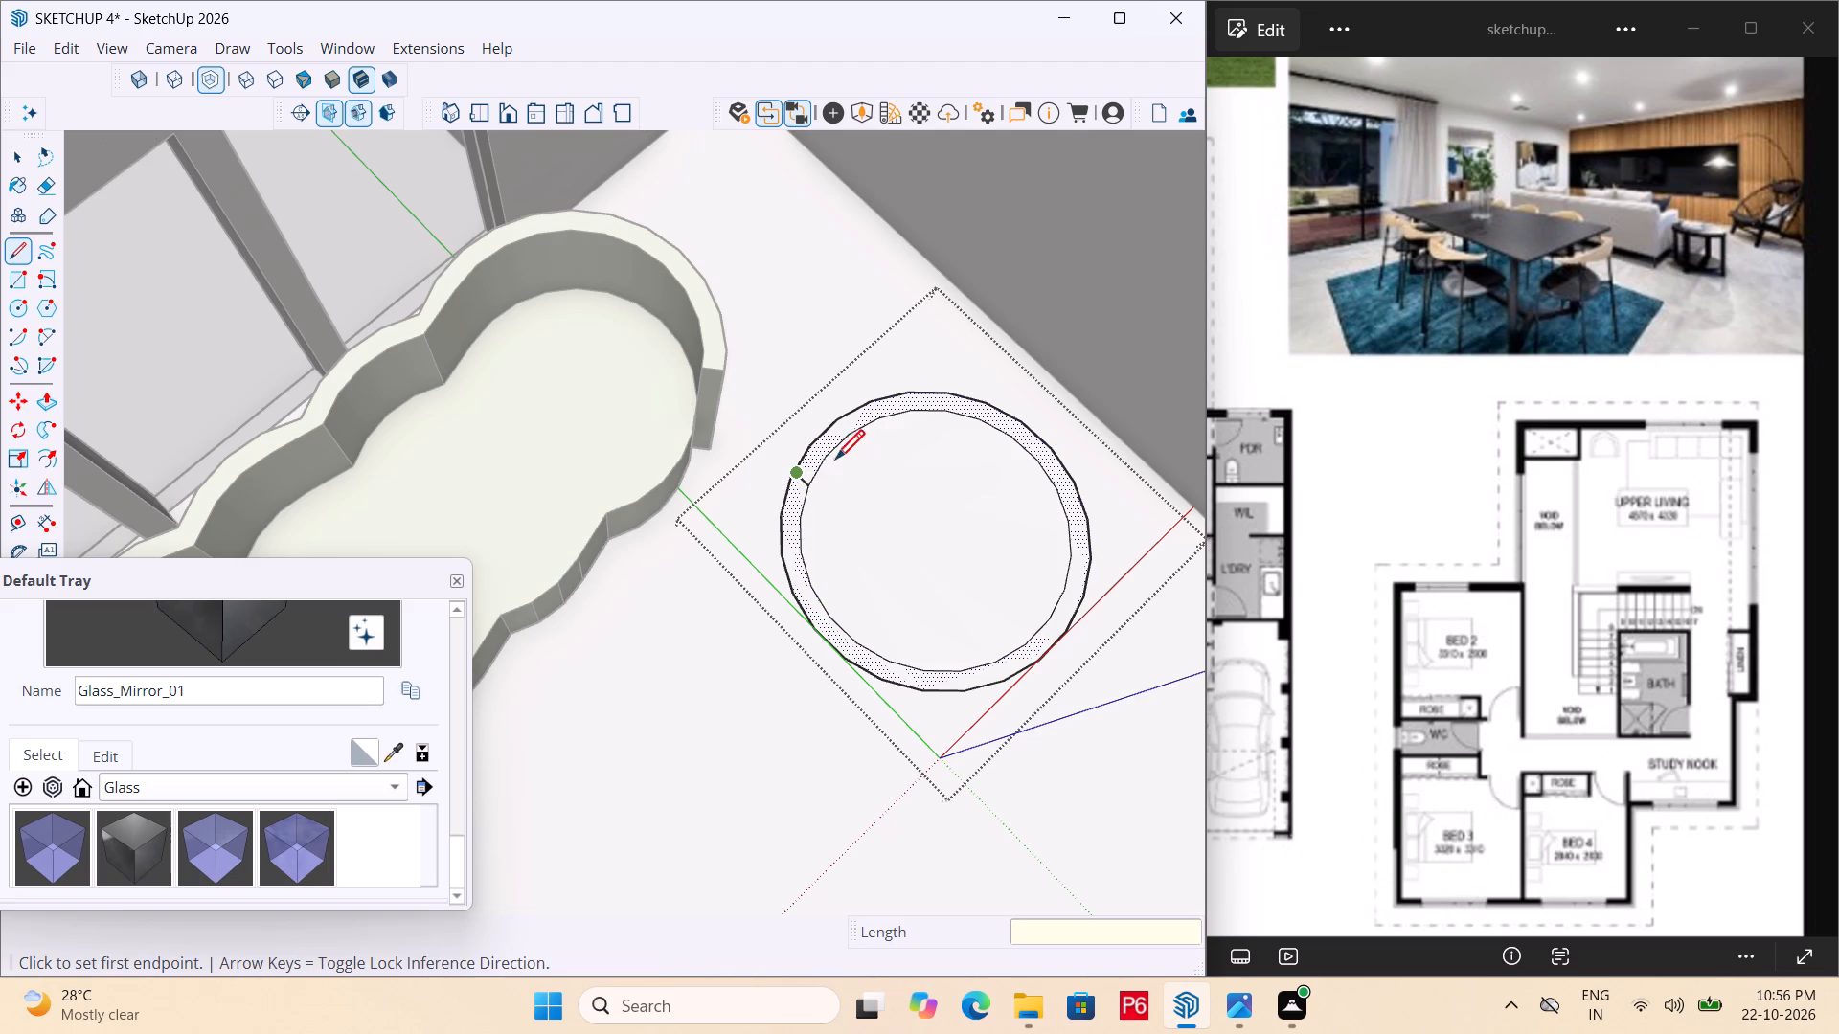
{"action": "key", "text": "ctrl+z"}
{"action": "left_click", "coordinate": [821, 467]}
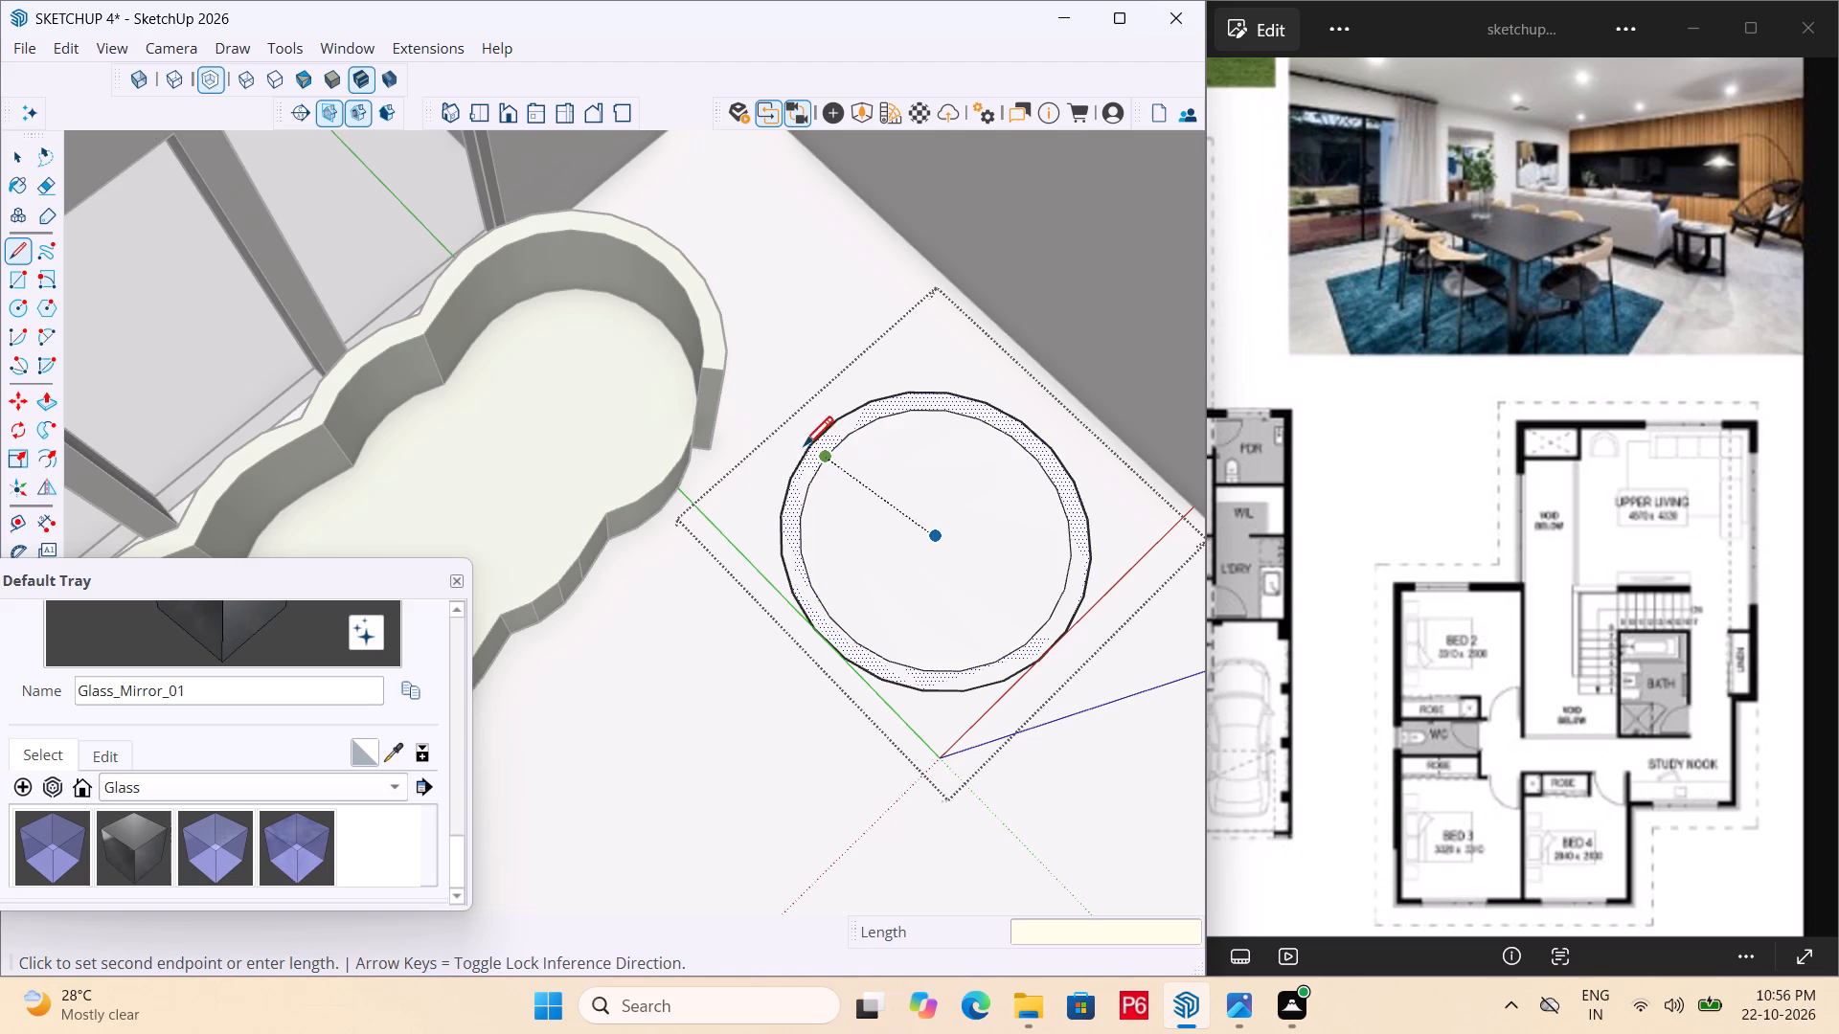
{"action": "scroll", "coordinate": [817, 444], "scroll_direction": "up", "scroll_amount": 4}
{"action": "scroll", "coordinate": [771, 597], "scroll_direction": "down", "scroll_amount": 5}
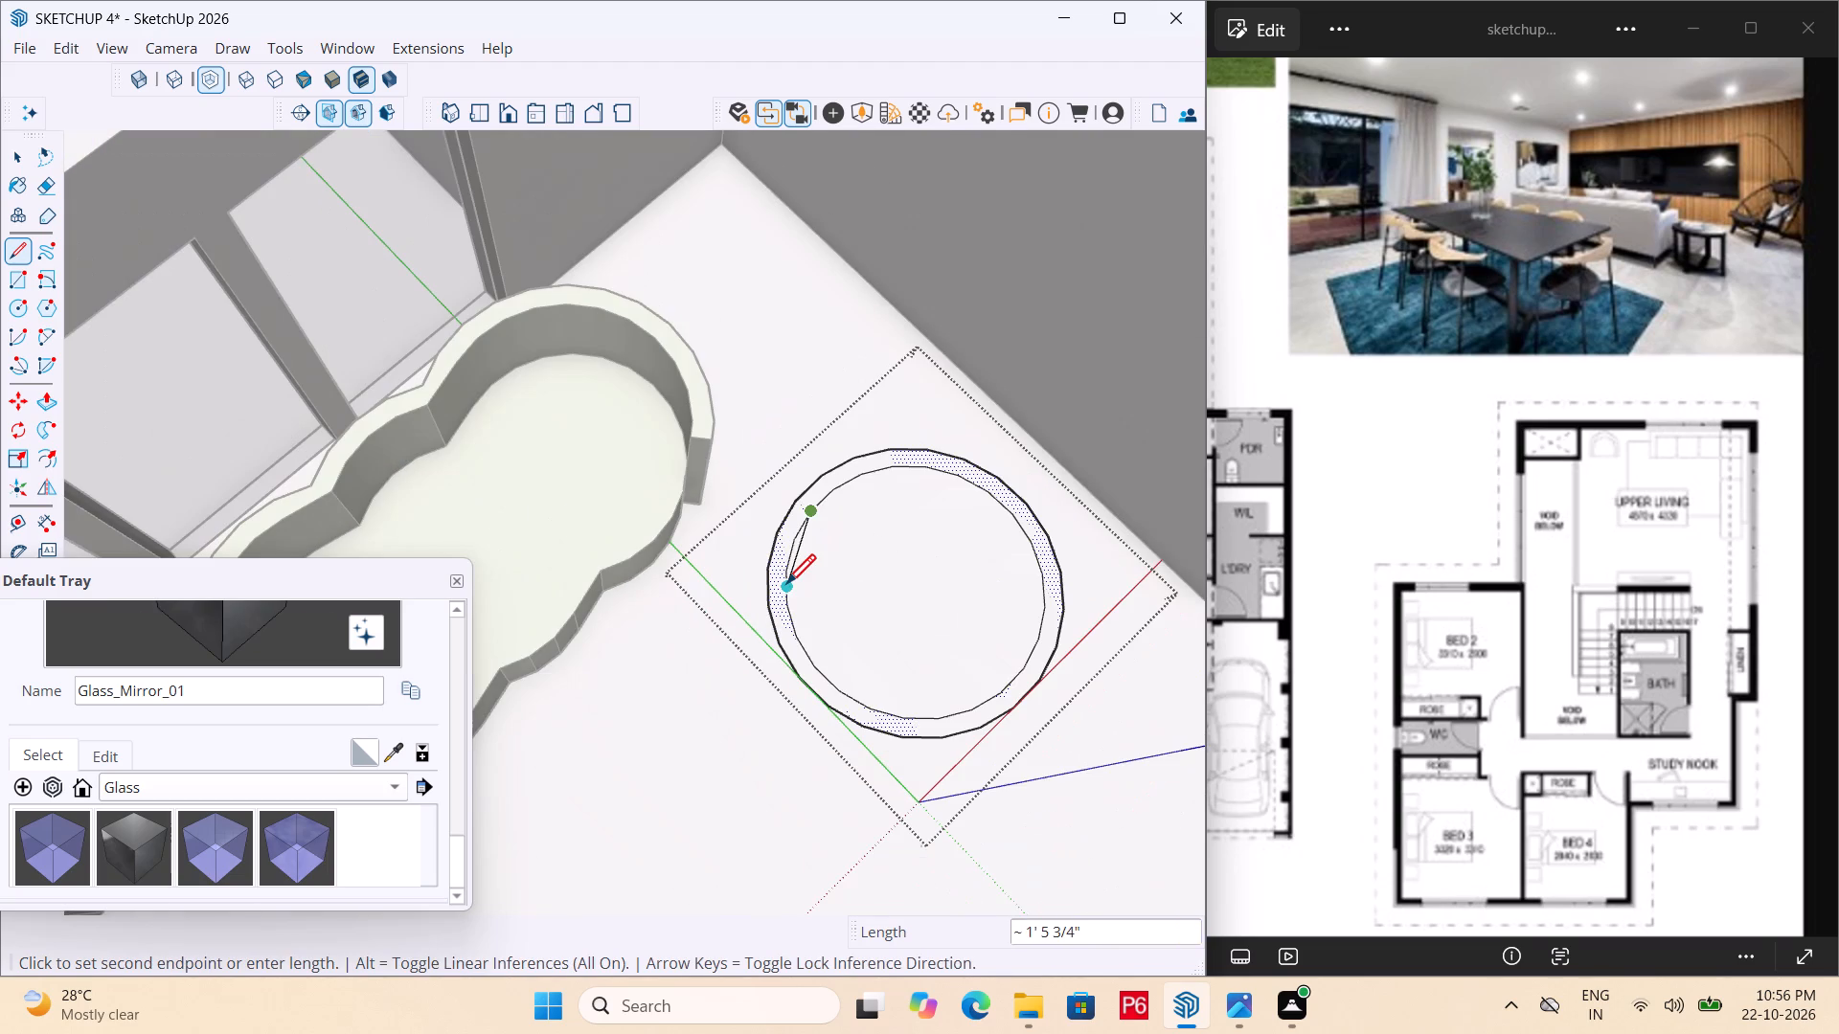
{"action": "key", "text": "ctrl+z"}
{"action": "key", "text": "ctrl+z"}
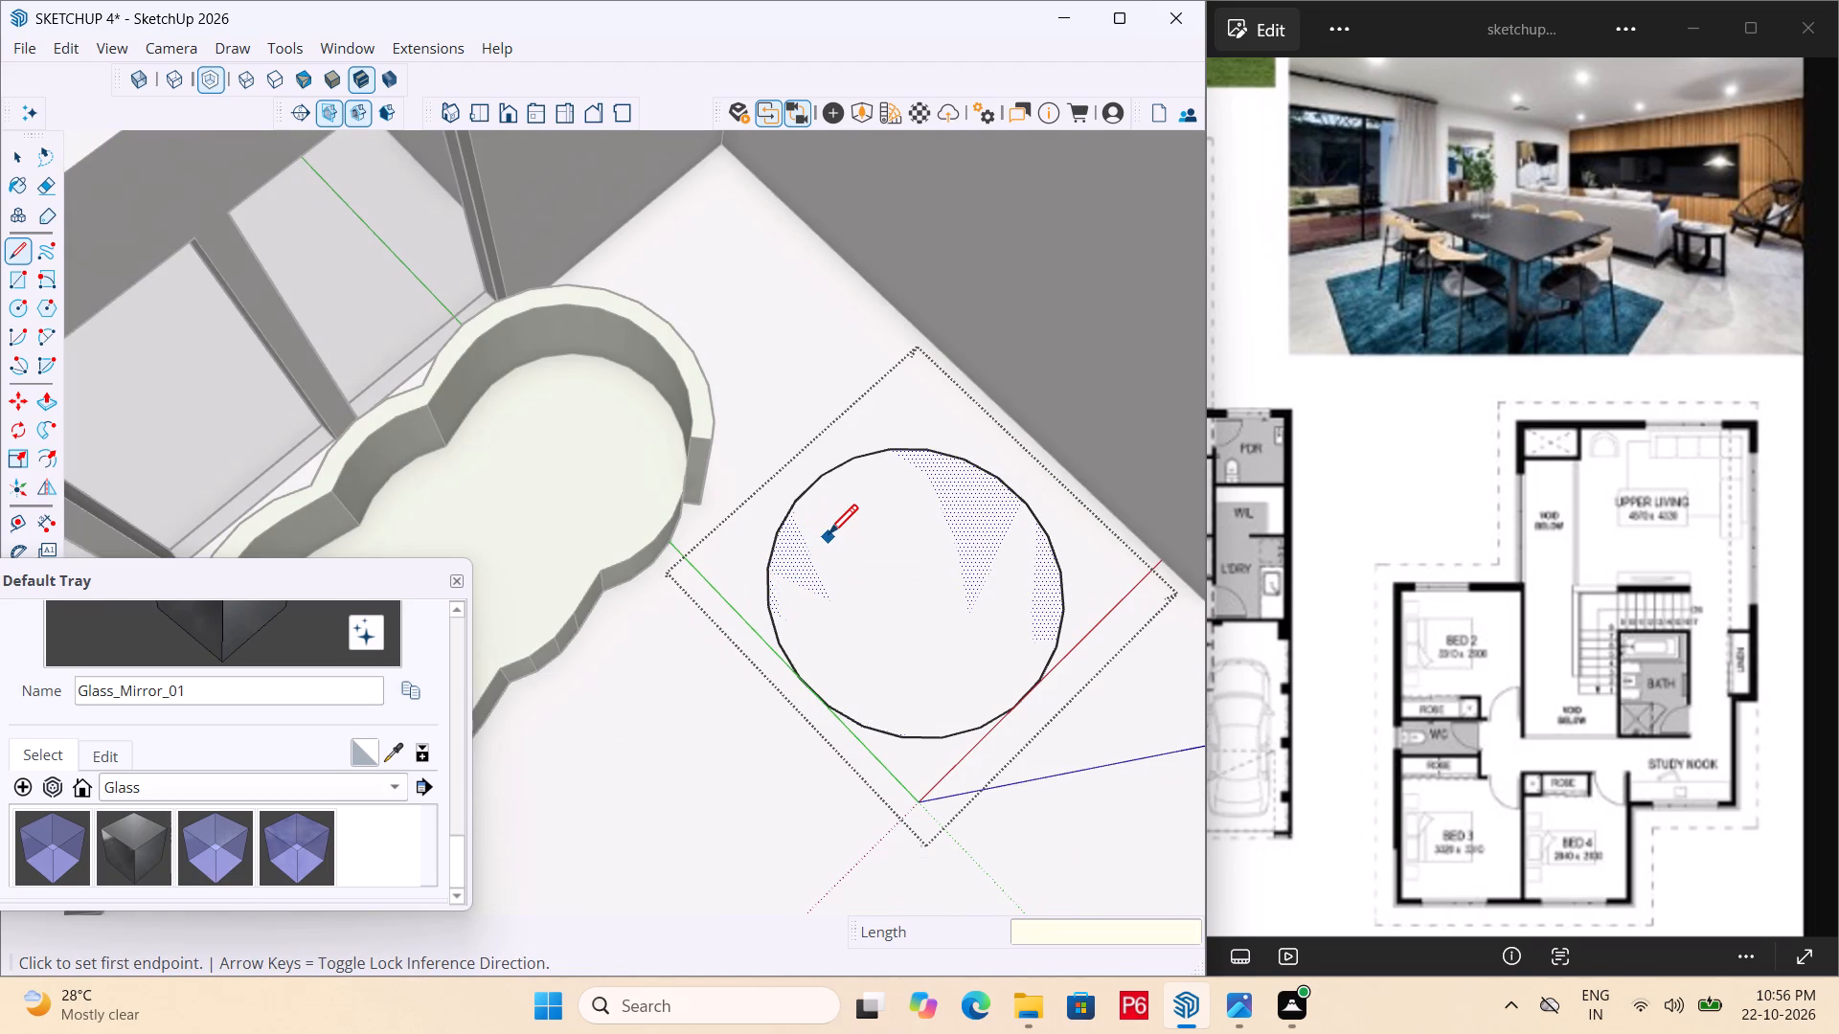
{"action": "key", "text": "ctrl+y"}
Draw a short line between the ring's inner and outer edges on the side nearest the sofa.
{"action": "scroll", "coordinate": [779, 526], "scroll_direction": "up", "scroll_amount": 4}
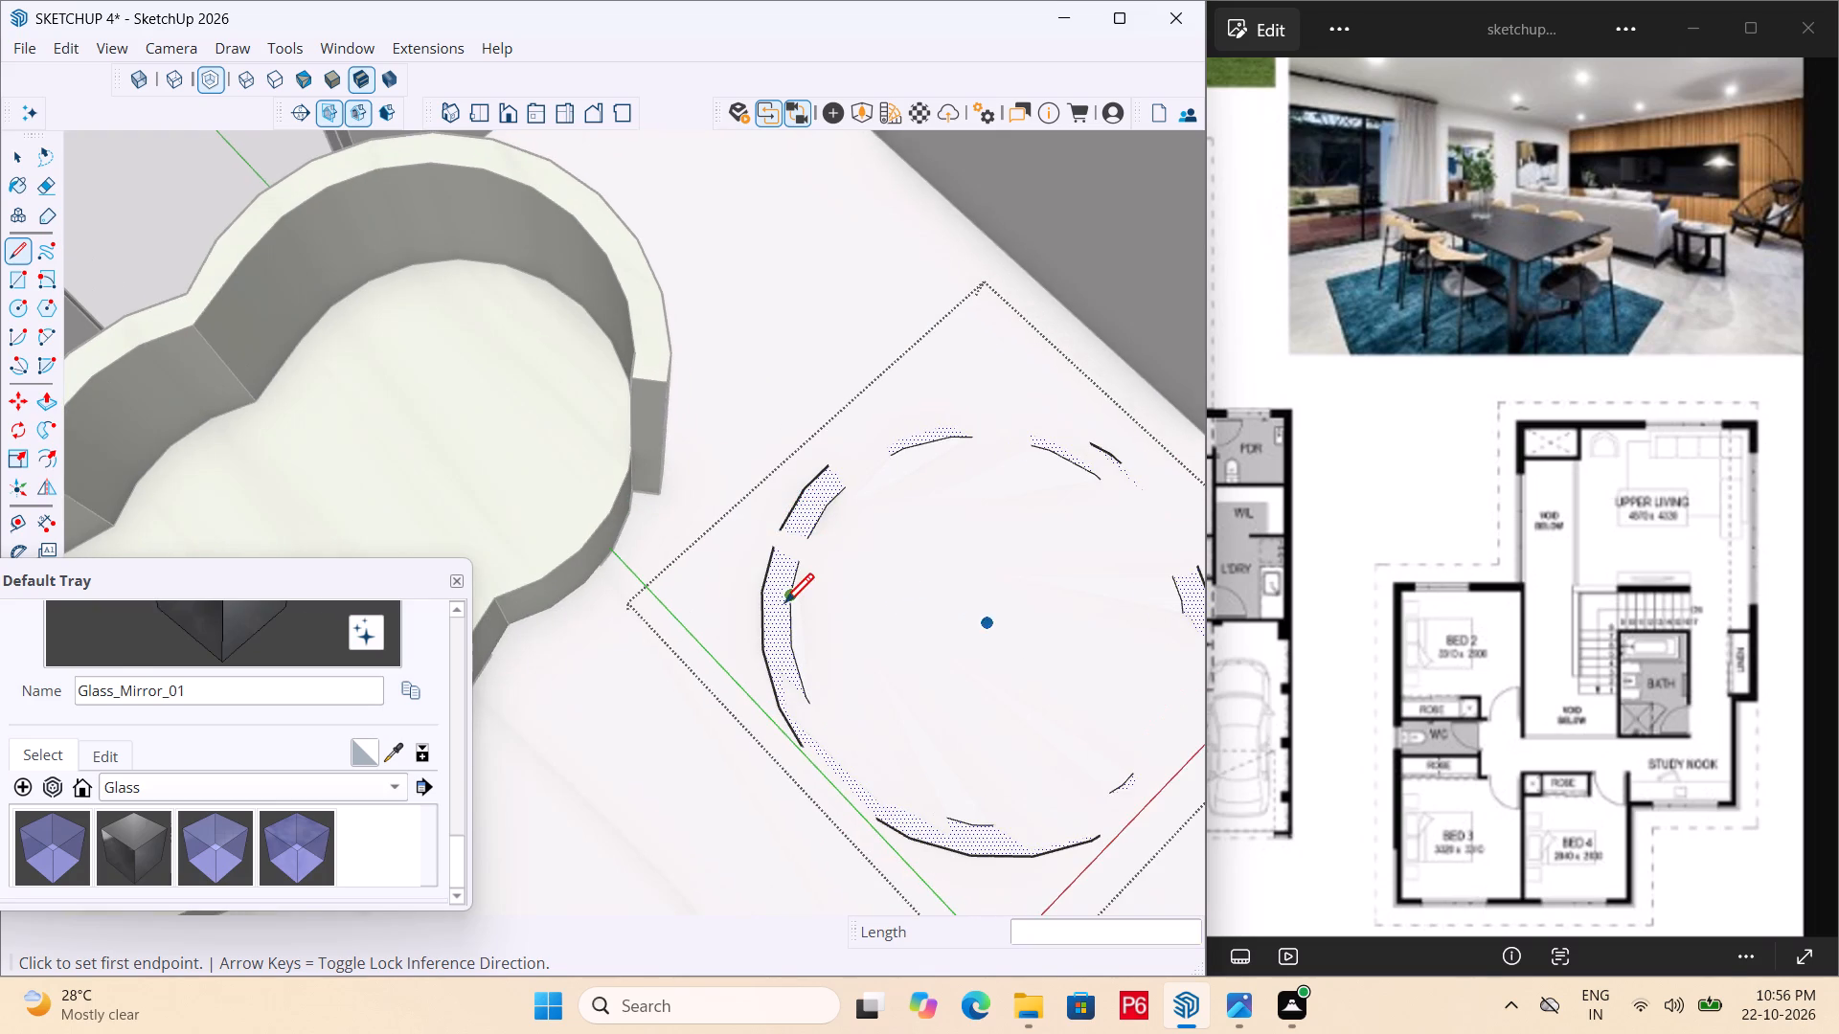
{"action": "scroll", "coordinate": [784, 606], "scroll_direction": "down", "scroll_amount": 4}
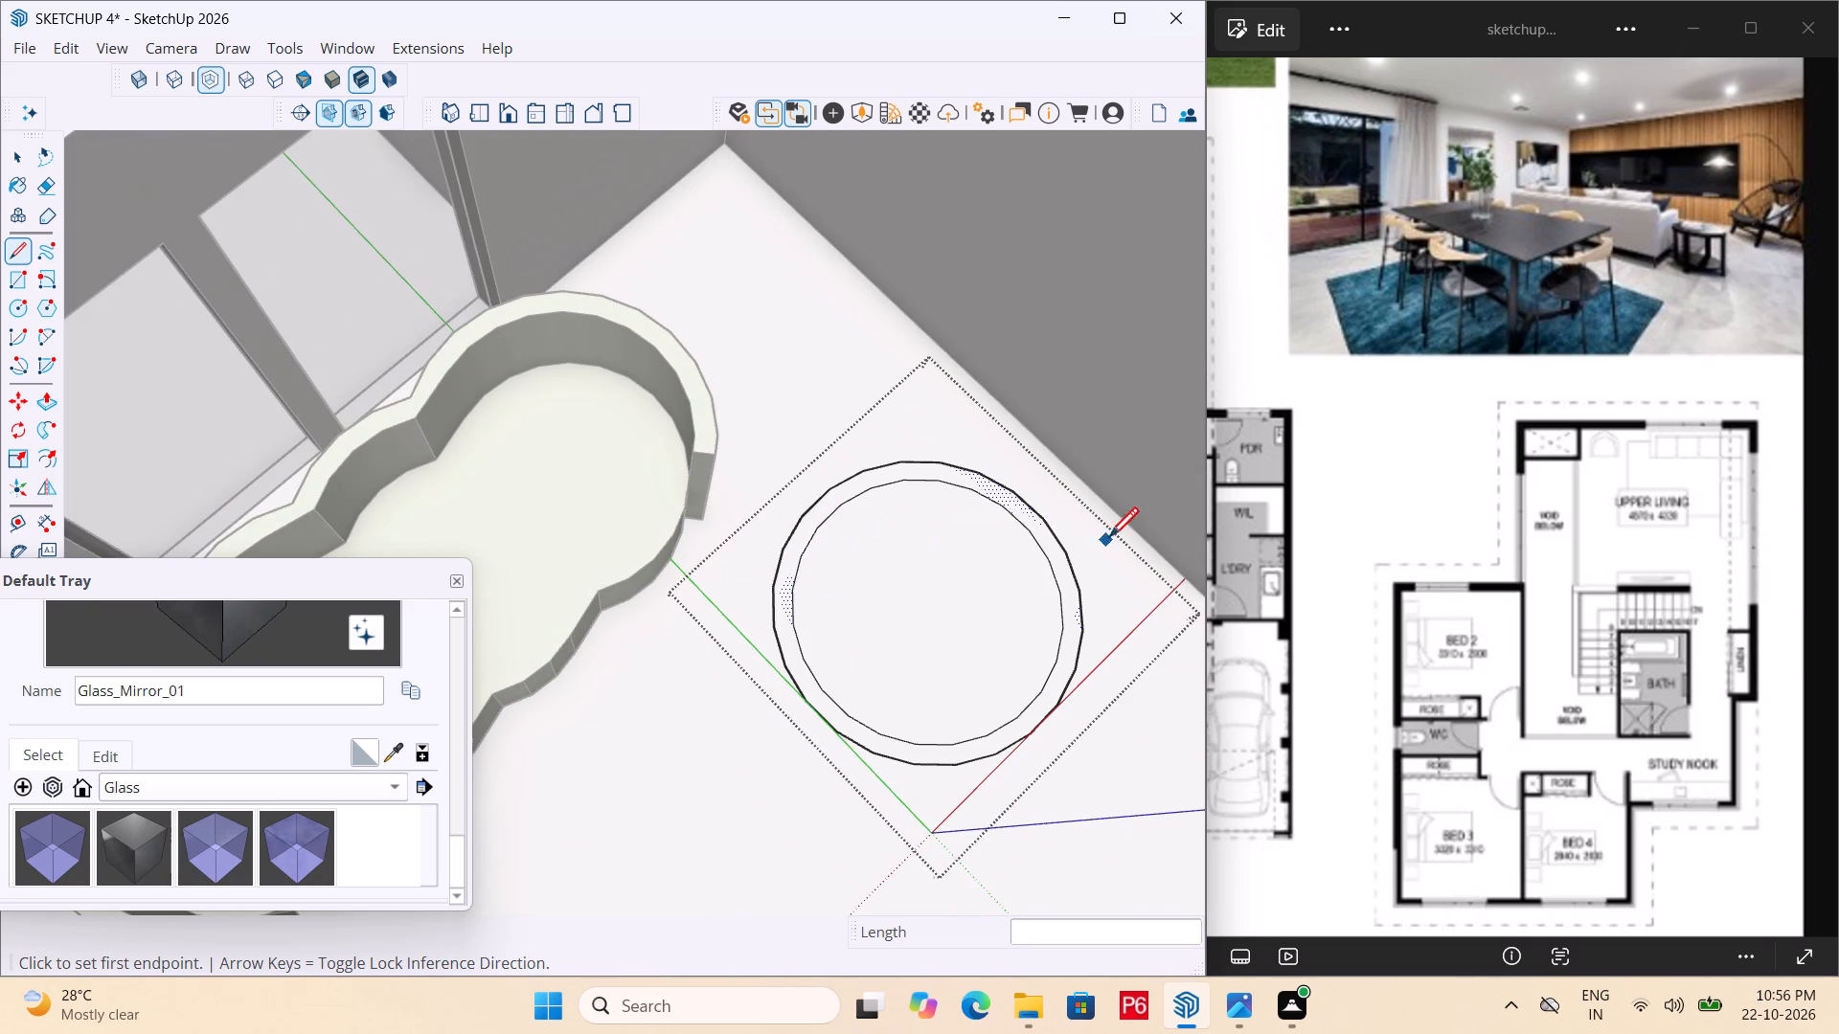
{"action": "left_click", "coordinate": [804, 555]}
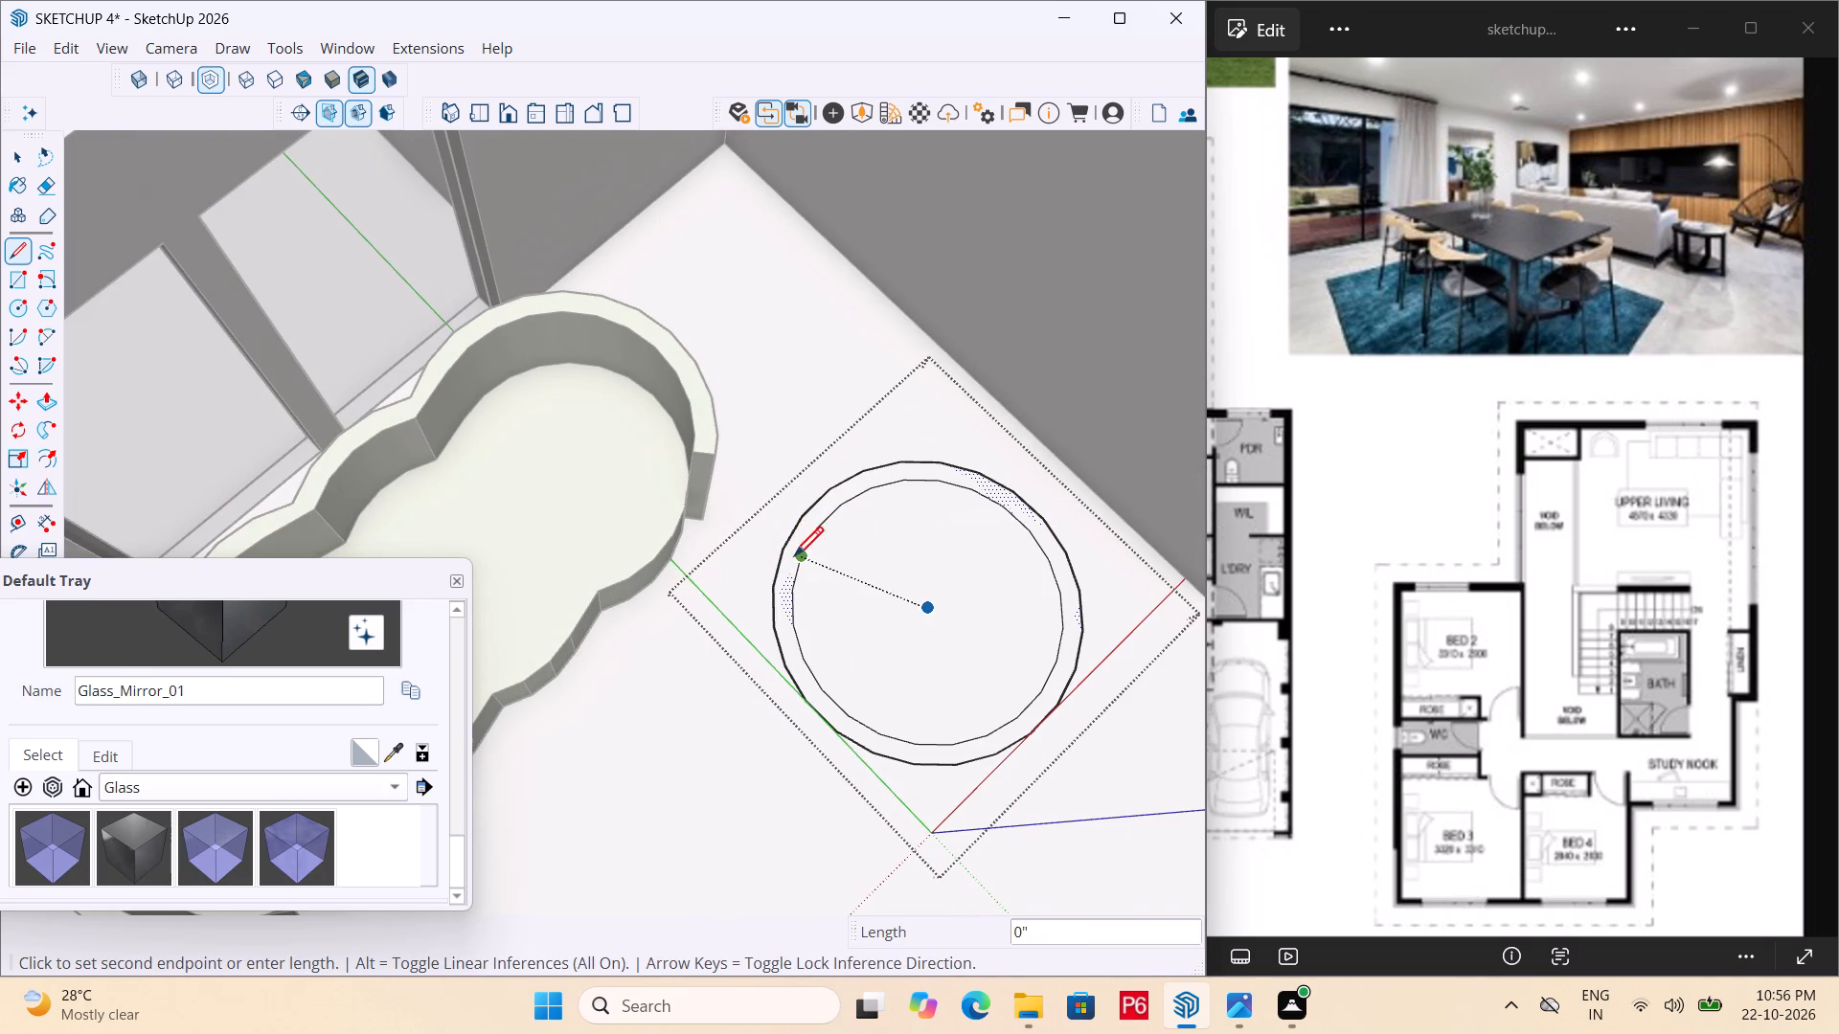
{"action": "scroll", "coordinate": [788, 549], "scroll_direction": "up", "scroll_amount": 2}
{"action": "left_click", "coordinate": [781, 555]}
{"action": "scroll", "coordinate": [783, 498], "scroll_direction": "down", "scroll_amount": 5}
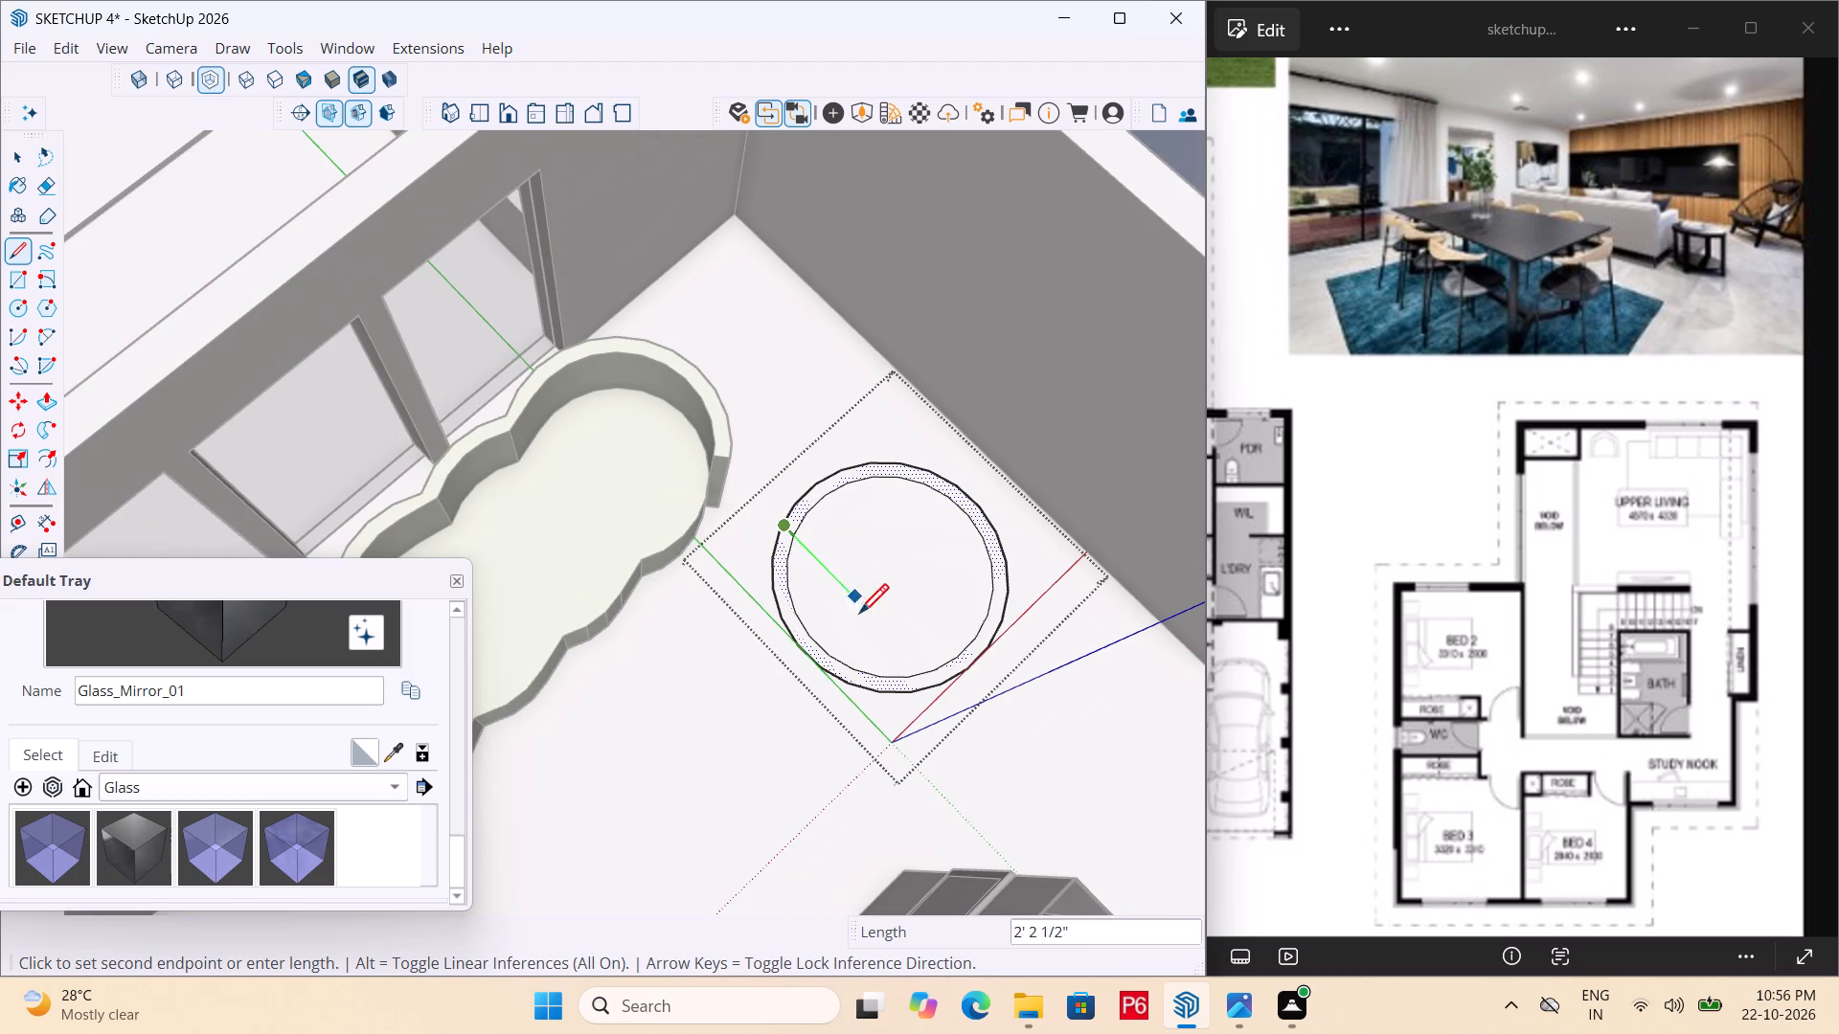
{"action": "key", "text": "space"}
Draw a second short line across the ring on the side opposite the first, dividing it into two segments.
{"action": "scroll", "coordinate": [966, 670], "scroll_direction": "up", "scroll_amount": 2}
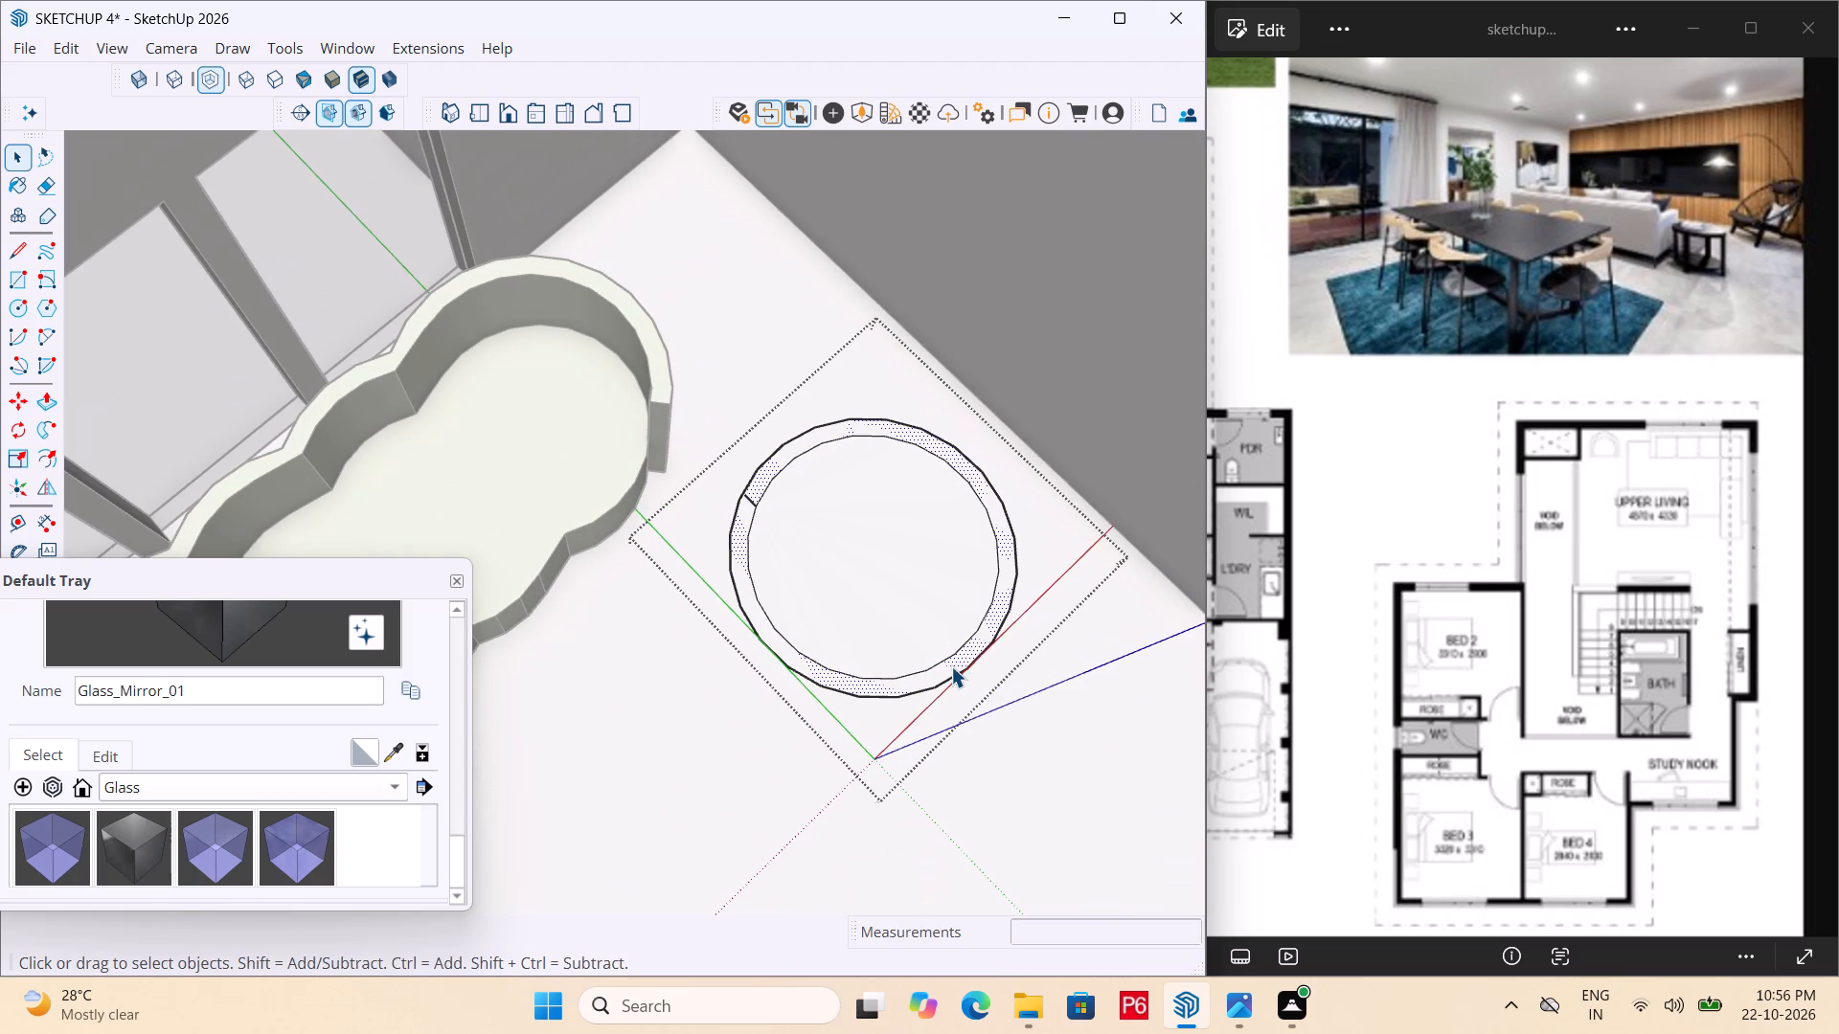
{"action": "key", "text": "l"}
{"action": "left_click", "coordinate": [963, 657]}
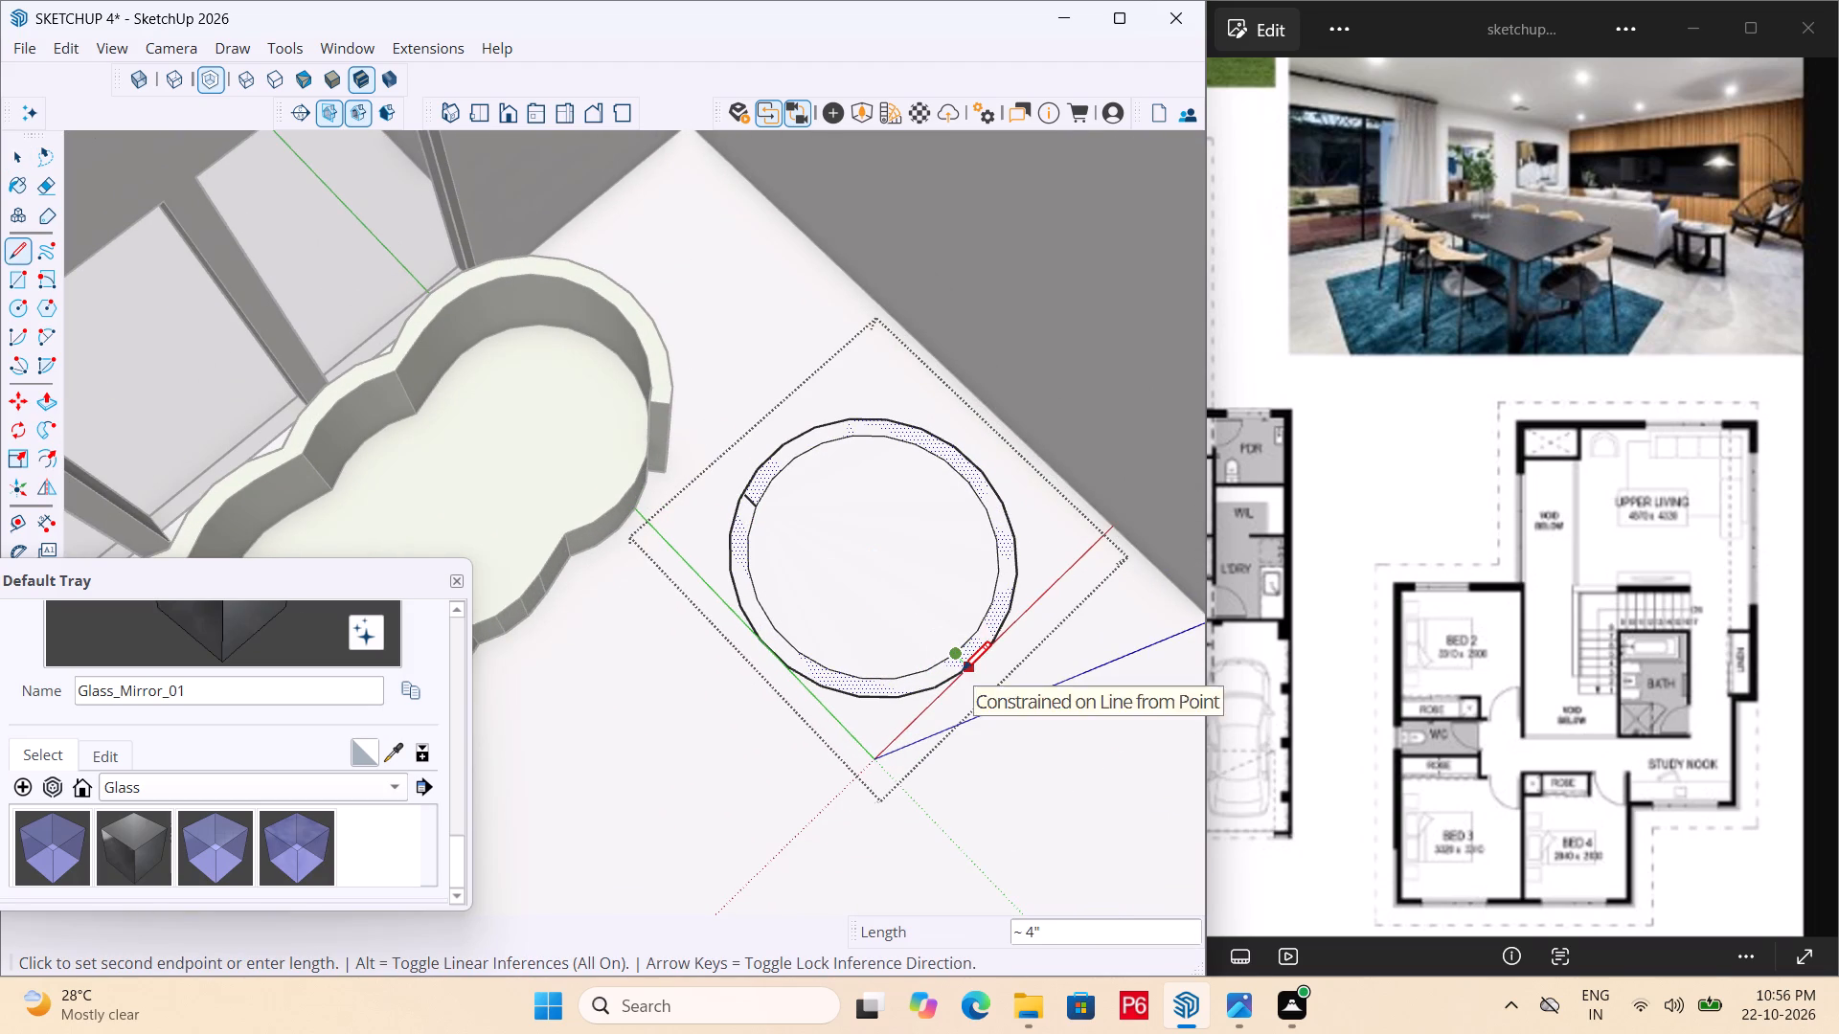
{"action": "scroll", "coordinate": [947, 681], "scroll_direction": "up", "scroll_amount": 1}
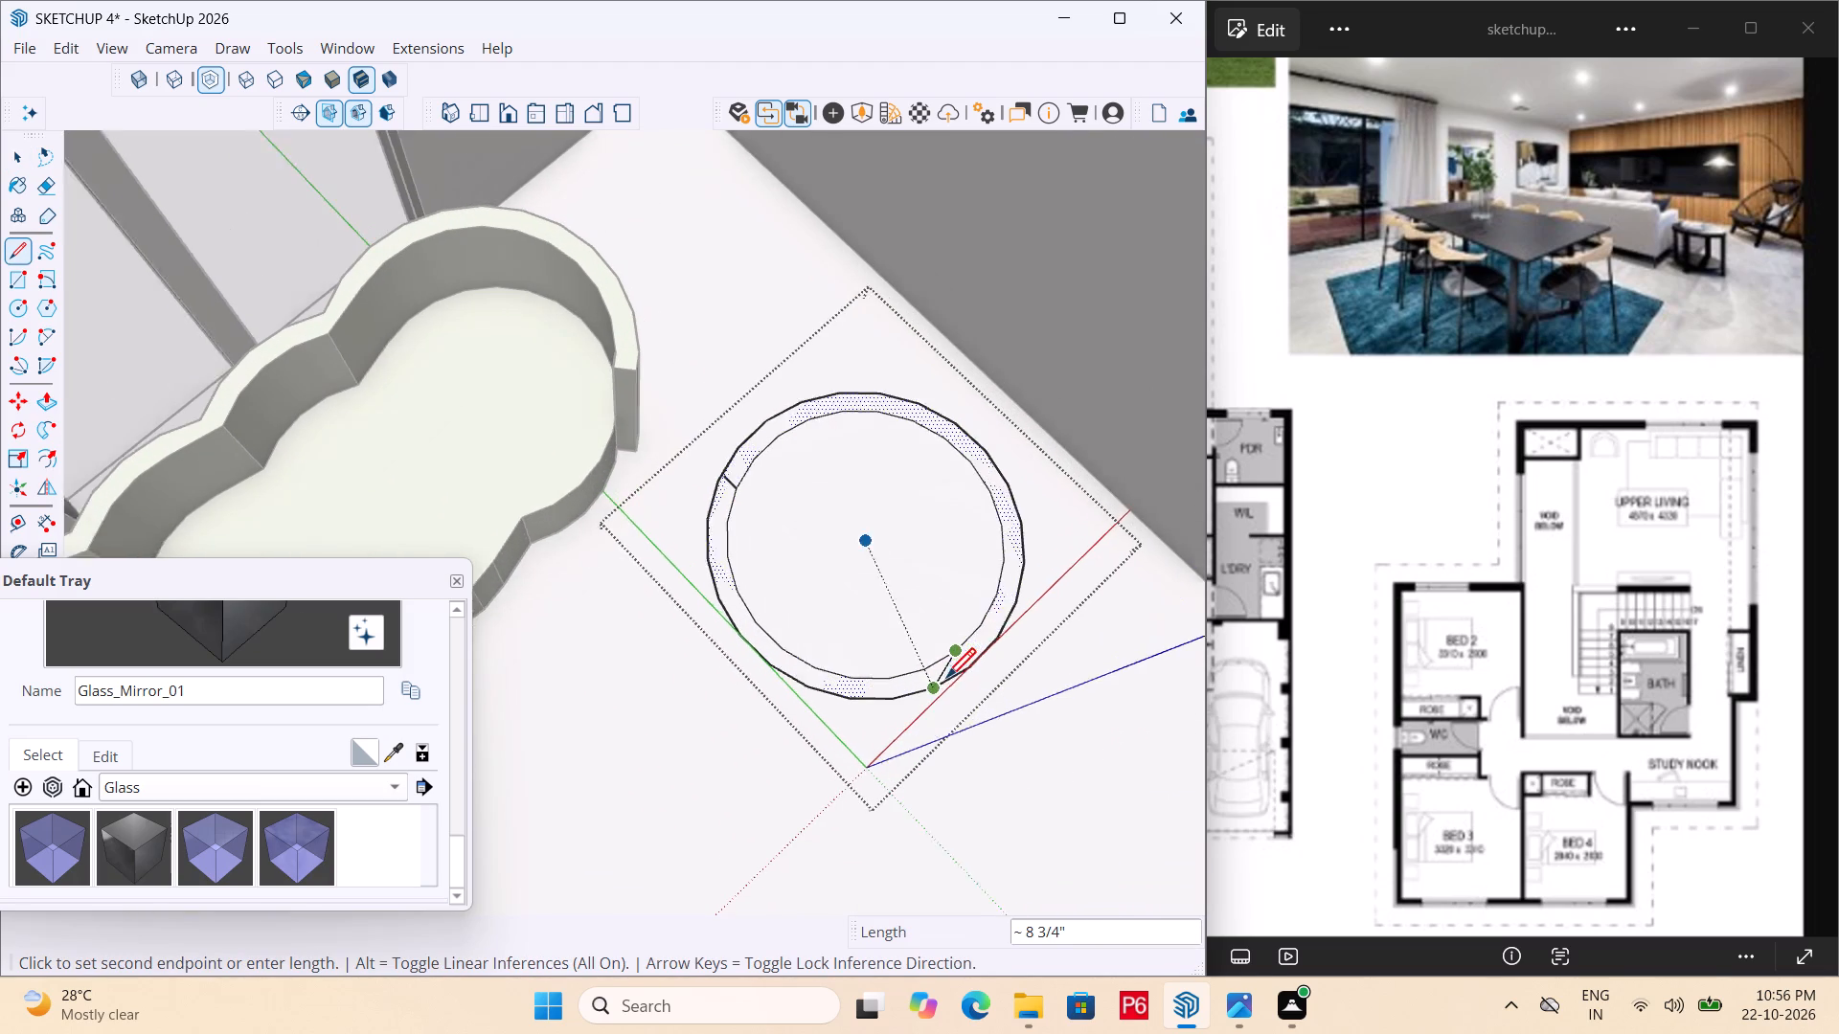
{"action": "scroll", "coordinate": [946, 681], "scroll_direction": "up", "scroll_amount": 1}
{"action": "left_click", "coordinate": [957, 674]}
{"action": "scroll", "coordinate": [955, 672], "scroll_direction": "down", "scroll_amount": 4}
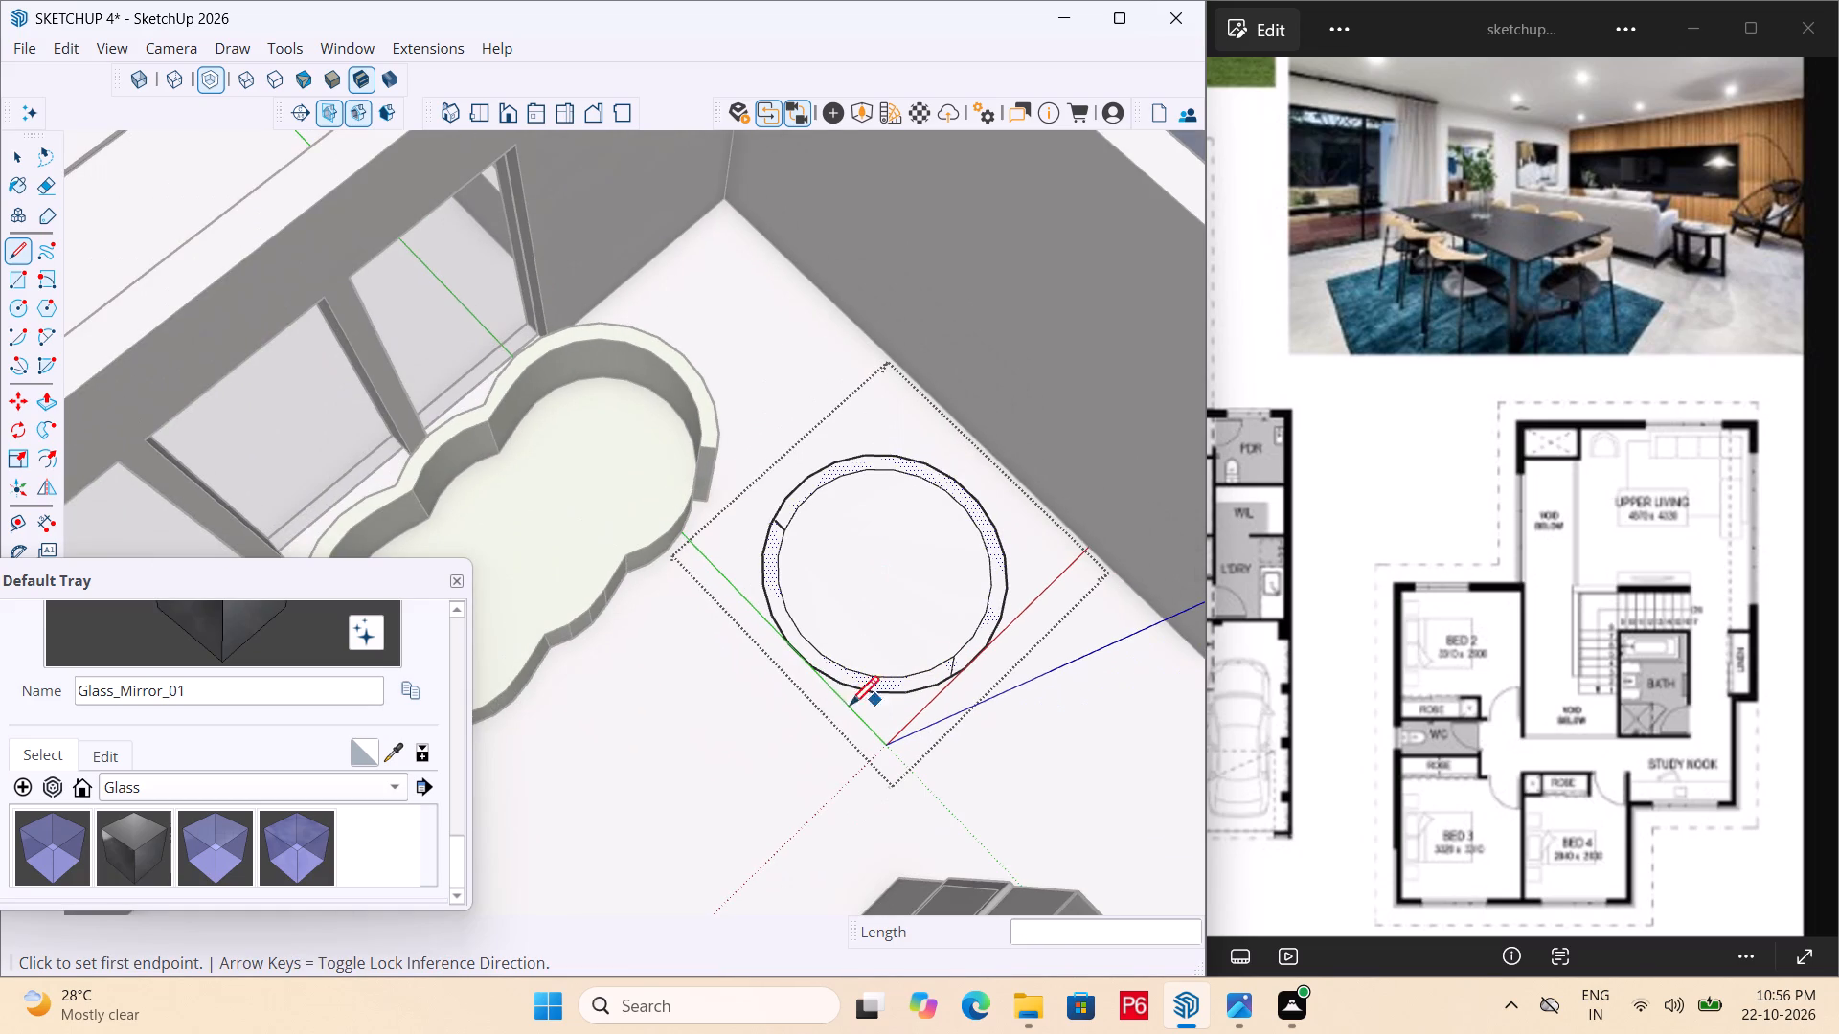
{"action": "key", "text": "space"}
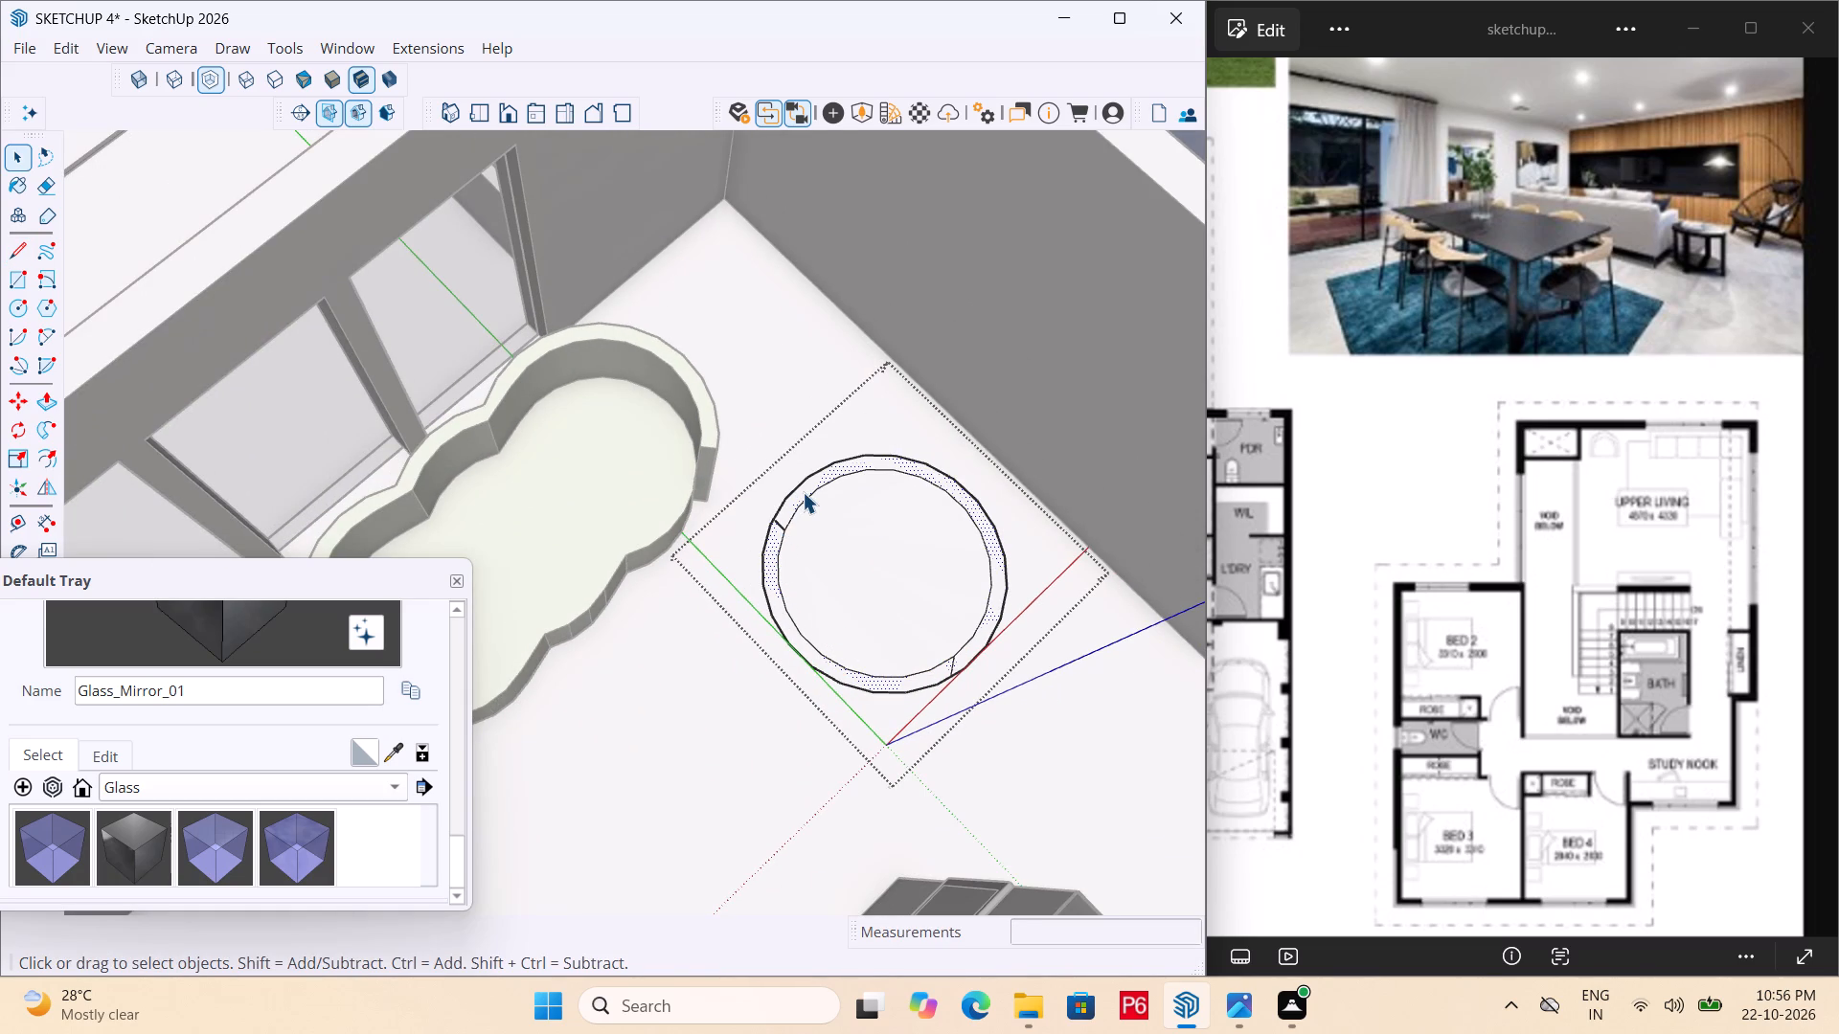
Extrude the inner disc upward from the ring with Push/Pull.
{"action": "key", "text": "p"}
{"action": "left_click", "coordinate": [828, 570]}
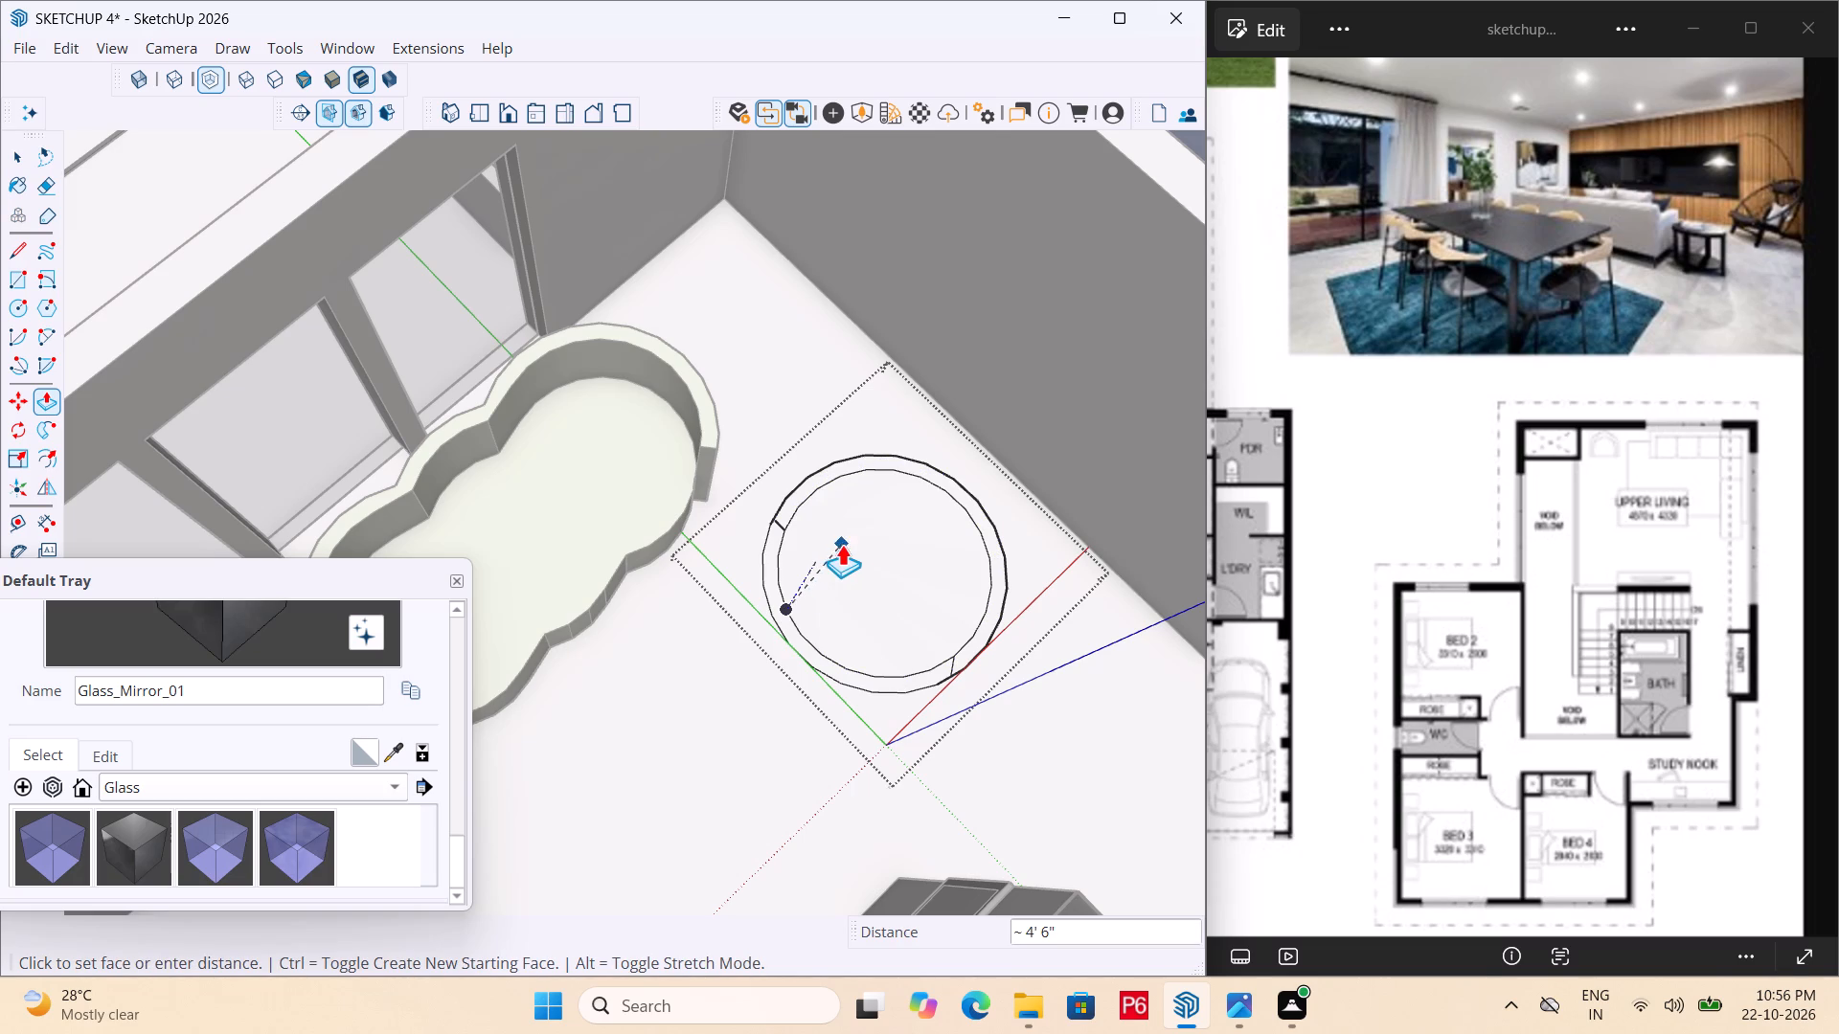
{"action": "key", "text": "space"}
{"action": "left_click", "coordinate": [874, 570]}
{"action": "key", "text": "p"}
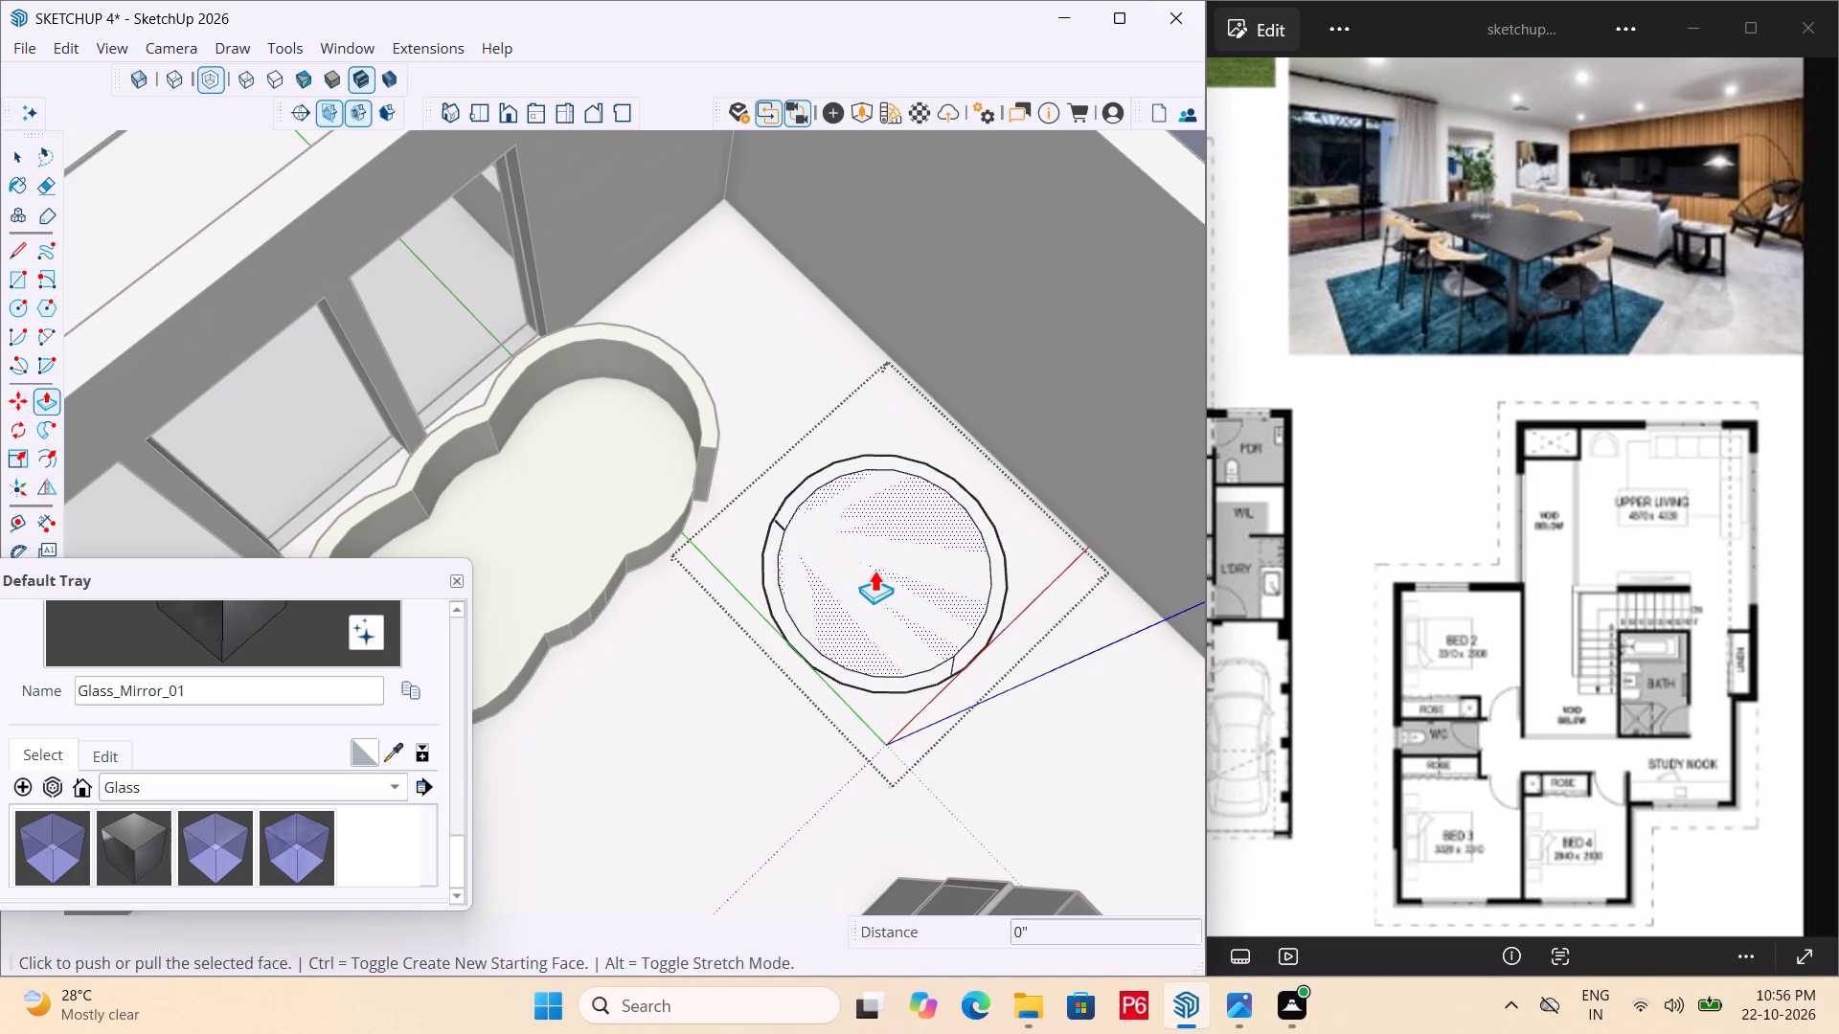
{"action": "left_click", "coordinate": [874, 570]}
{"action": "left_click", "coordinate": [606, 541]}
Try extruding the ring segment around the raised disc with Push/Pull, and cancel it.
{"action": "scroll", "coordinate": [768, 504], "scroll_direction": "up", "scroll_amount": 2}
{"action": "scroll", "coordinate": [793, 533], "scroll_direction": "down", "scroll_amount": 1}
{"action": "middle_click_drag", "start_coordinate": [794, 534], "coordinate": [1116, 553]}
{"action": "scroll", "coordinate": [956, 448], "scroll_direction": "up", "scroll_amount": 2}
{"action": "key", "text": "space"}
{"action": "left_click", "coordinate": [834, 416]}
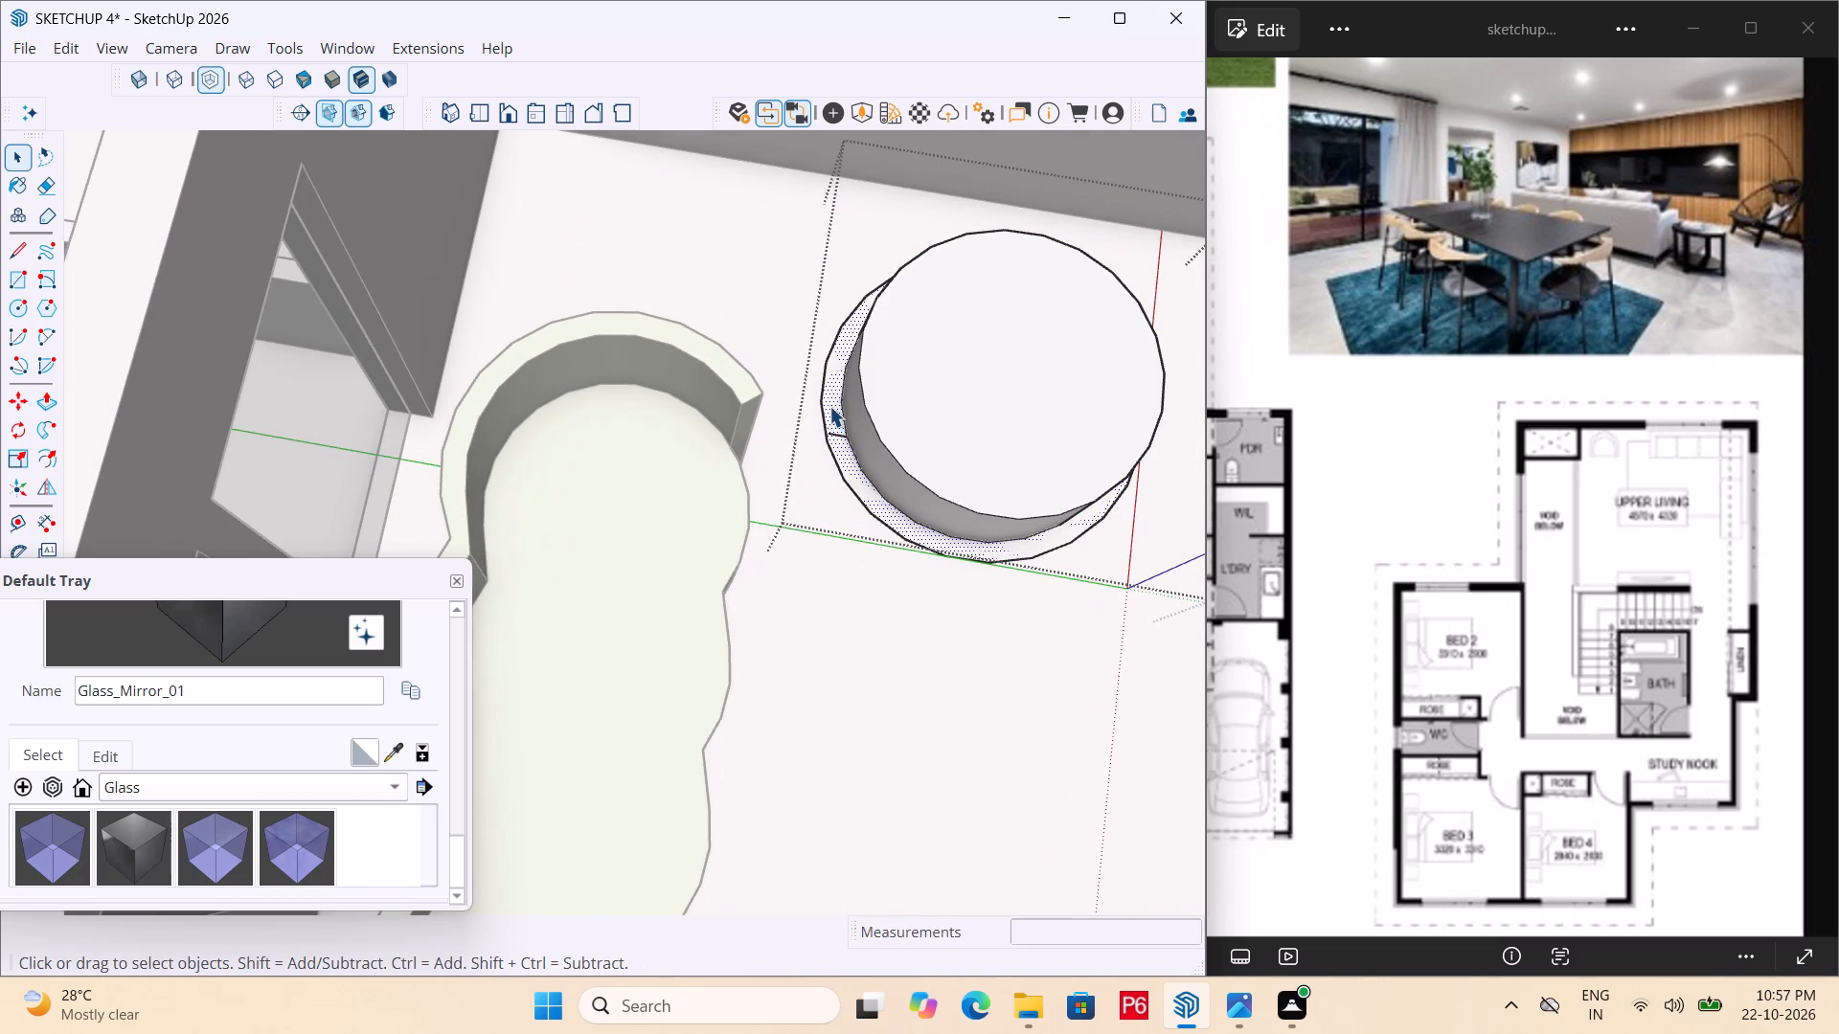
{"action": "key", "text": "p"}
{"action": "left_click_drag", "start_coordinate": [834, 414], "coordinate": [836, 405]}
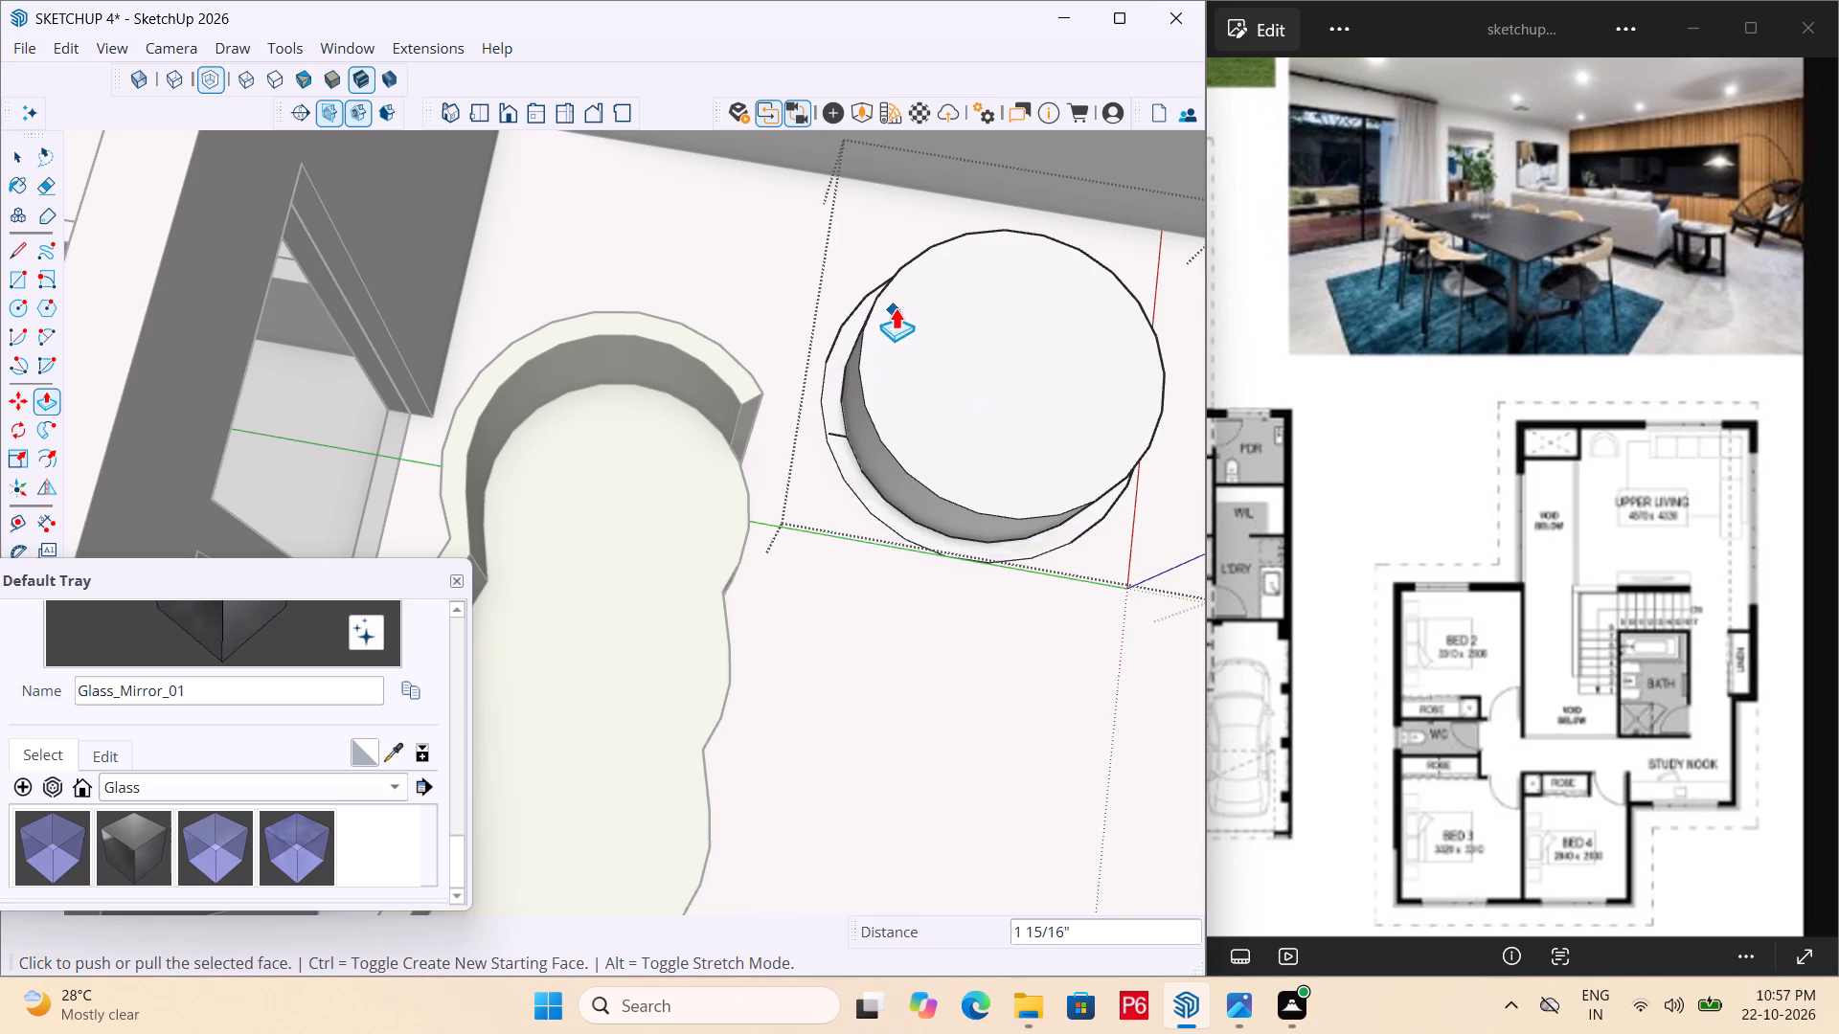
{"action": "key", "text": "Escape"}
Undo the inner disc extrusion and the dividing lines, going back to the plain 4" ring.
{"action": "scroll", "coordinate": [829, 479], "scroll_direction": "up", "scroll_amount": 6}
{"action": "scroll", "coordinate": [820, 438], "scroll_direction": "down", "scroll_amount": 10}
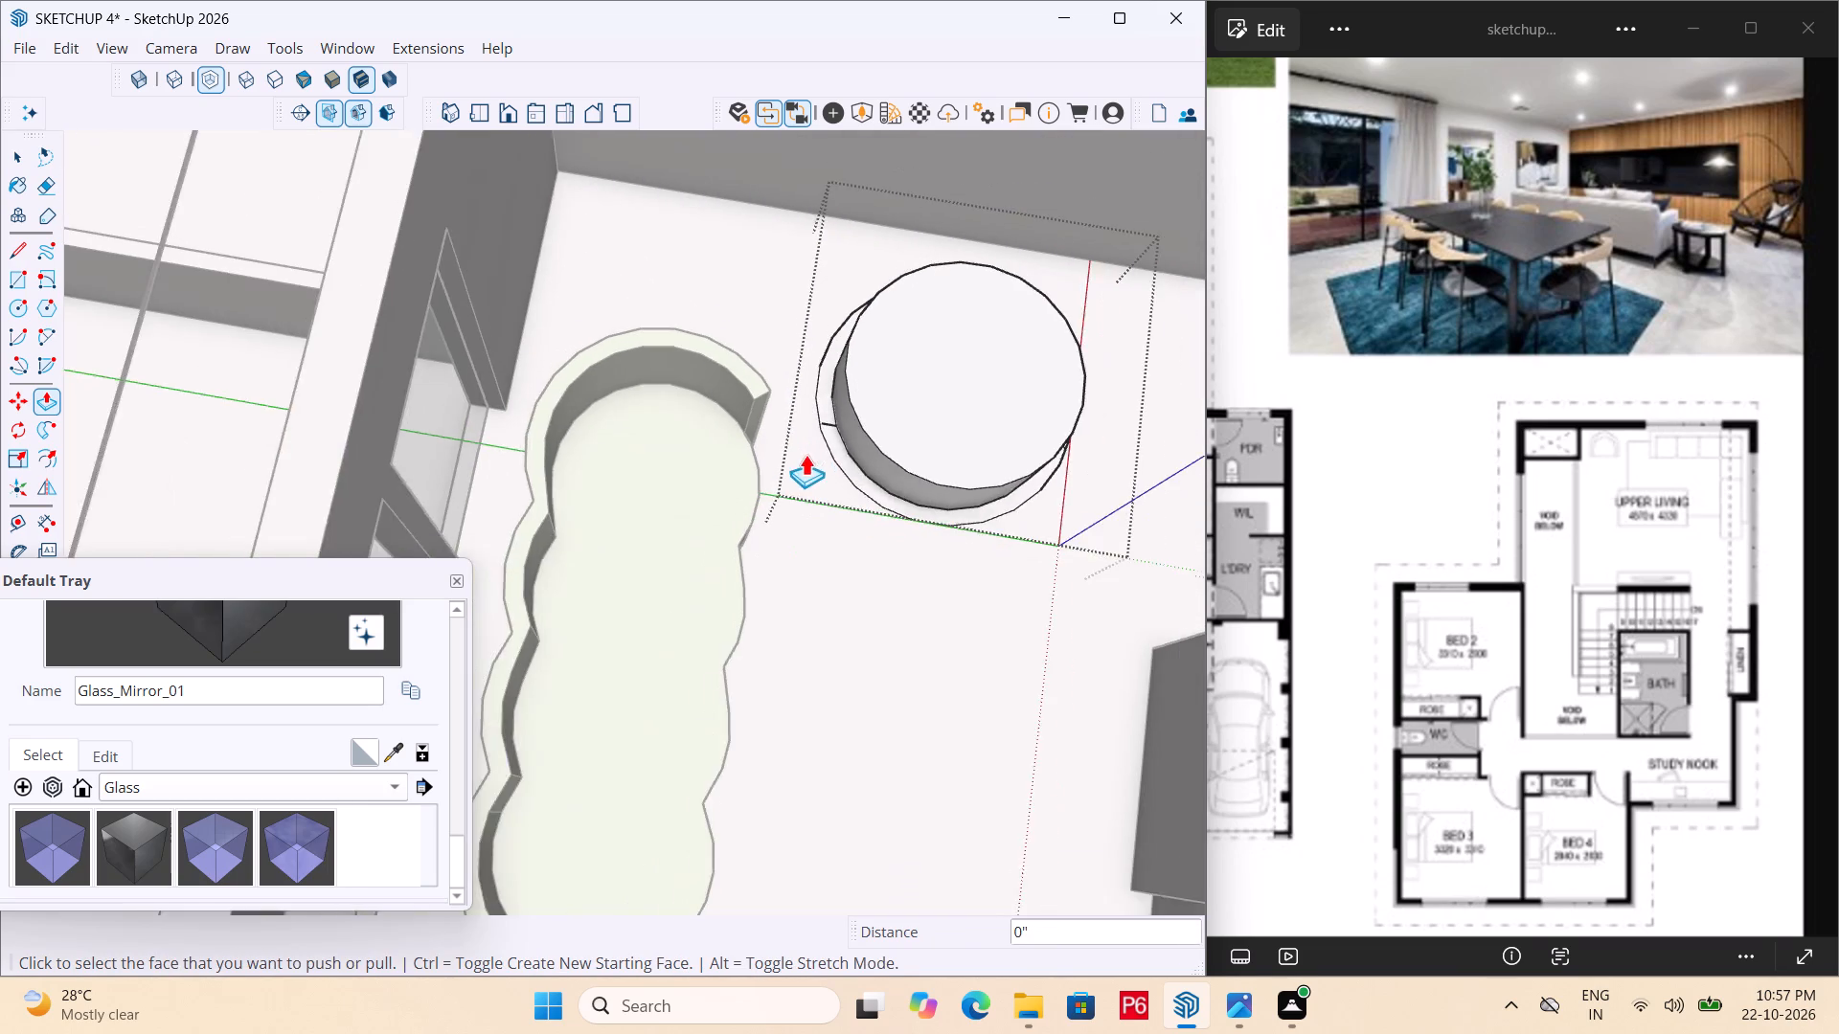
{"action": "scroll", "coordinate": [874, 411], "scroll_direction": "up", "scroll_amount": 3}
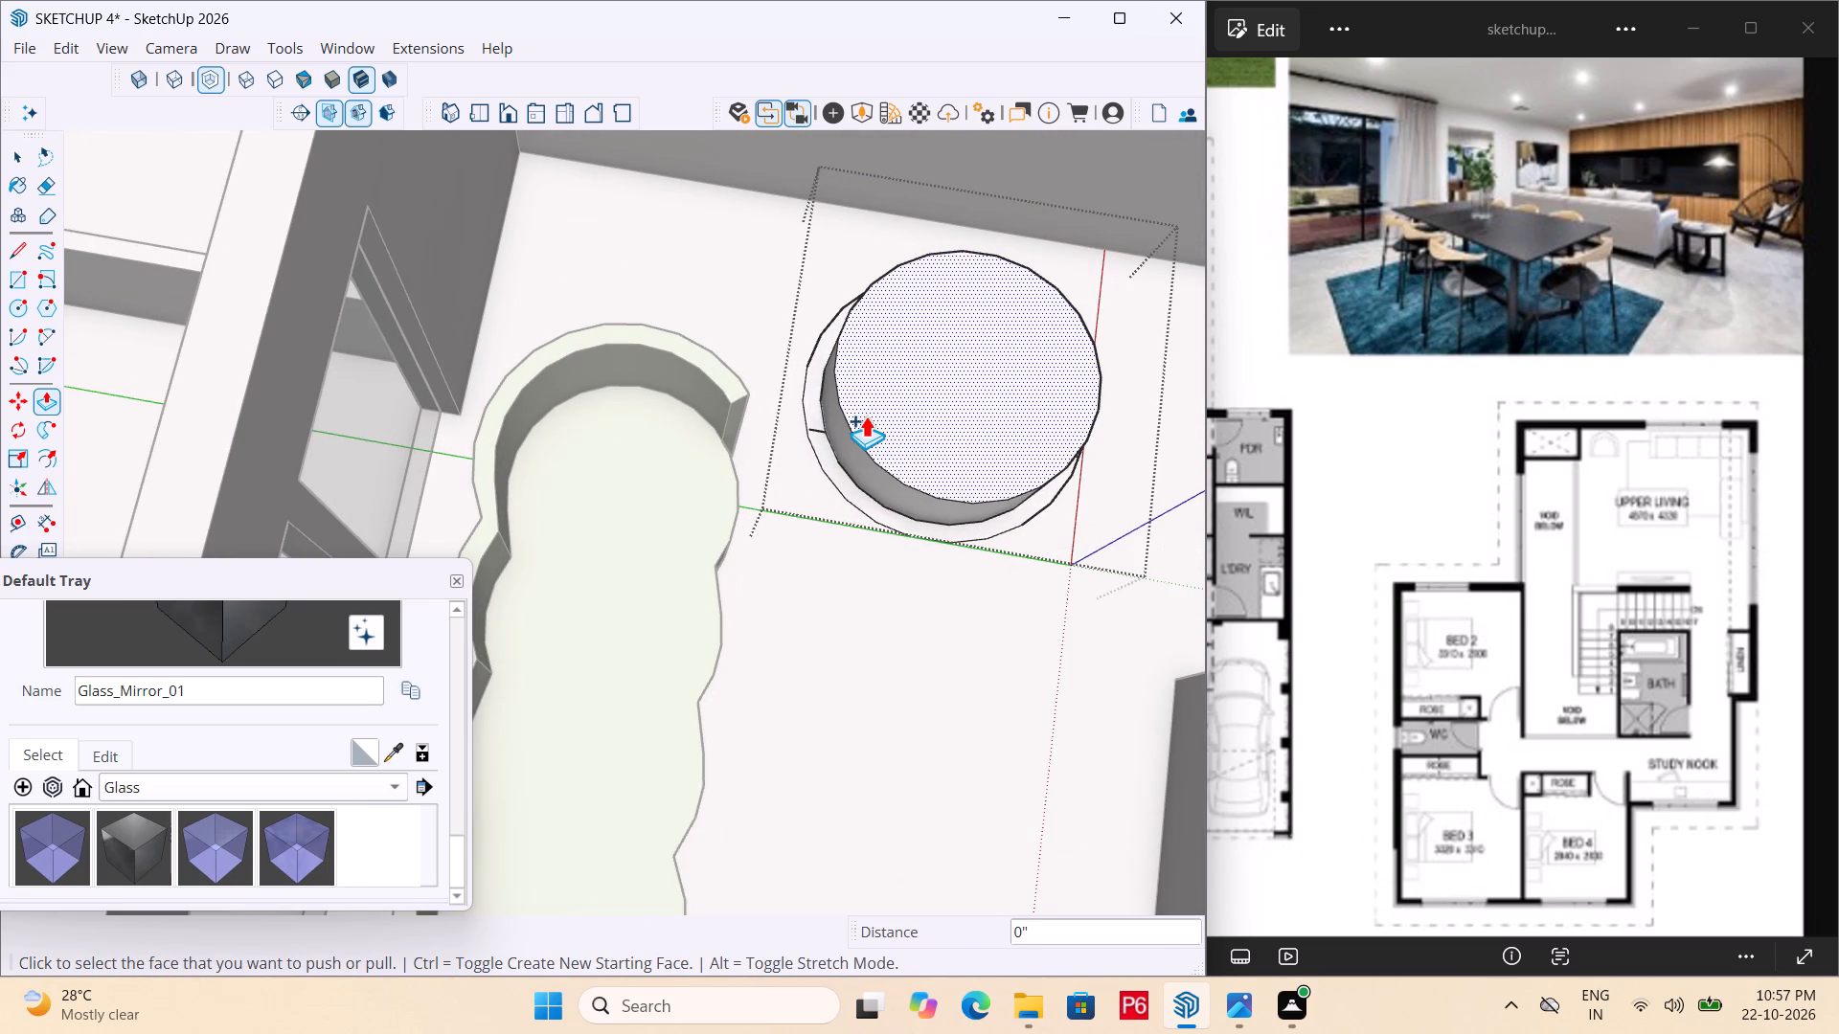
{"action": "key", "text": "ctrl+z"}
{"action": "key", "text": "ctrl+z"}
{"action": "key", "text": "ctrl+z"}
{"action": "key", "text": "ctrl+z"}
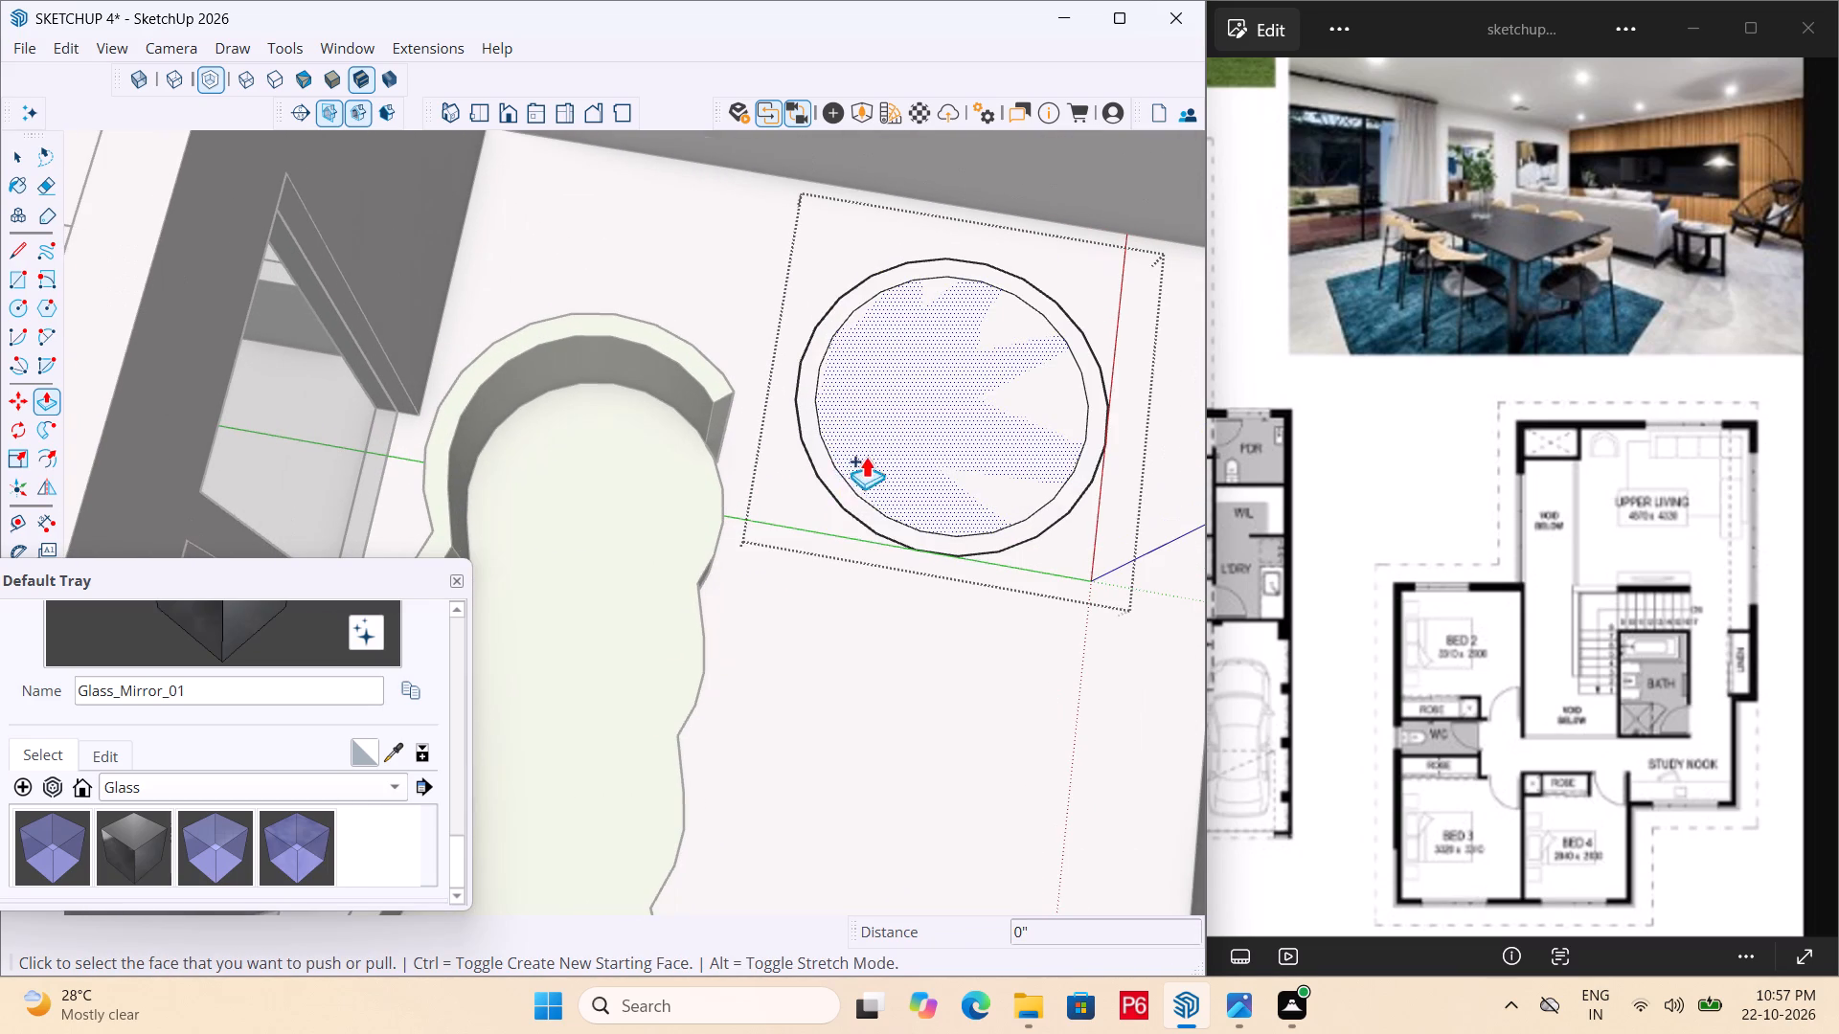
Inside the round piece's group, draw a short line across the ring between its inner and outer edges on the side nearest the sofa.
{"action": "scroll", "coordinate": [866, 456], "scroll_direction": "up", "scroll_amount": 5}
{"action": "key", "text": "space"}
{"action": "scroll", "coordinate": [766, 446], "scroll_direction": "down", "scroll_amount": 5}
{"action": "scroll", "coordinate": [774, 439], "scroll_direction": "up", "scroll_amount": 2}
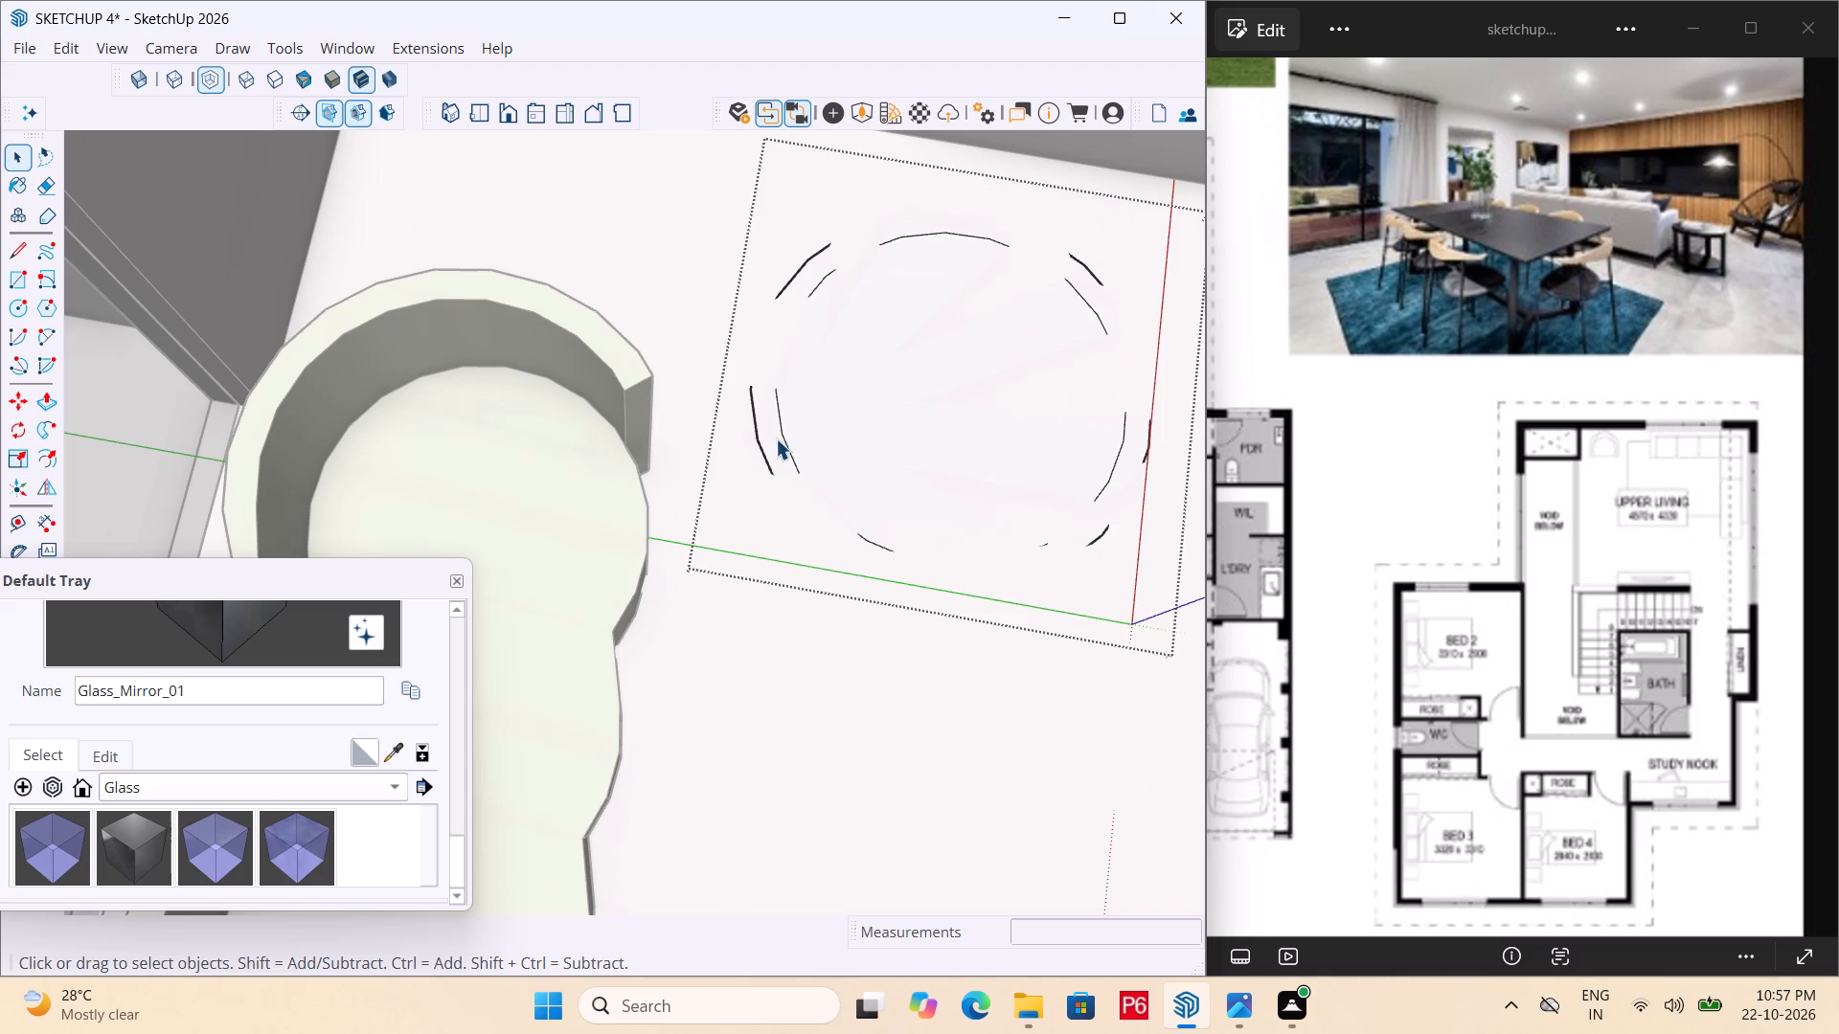
{"action": "double_click", "coordinate": [761, 442]}
{"action": "scroll", "coordinate": [770, 420], "scroll_direction": "up", "scroll_amount": 4}
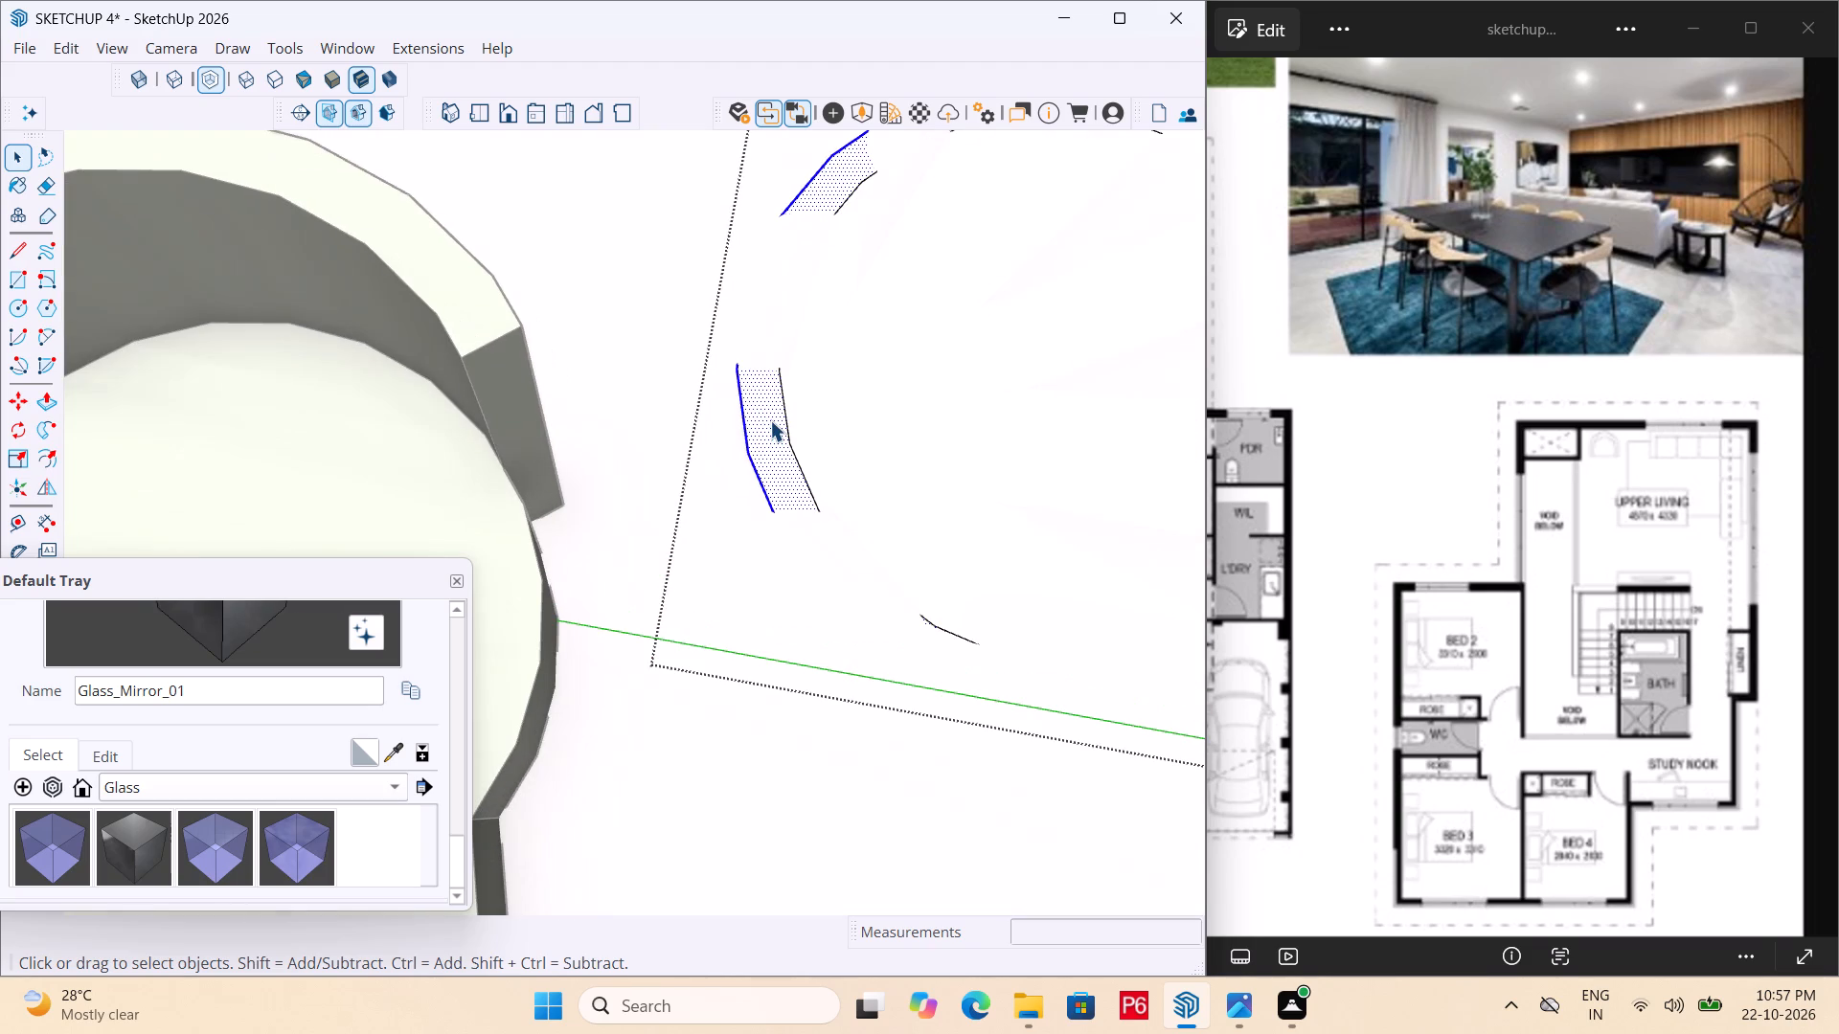
{"action": "scroll", "coordinate": [770, 420], "scroll_direction": "up", "scroll_amount": 1}
{"action": "key", "text": "l"}
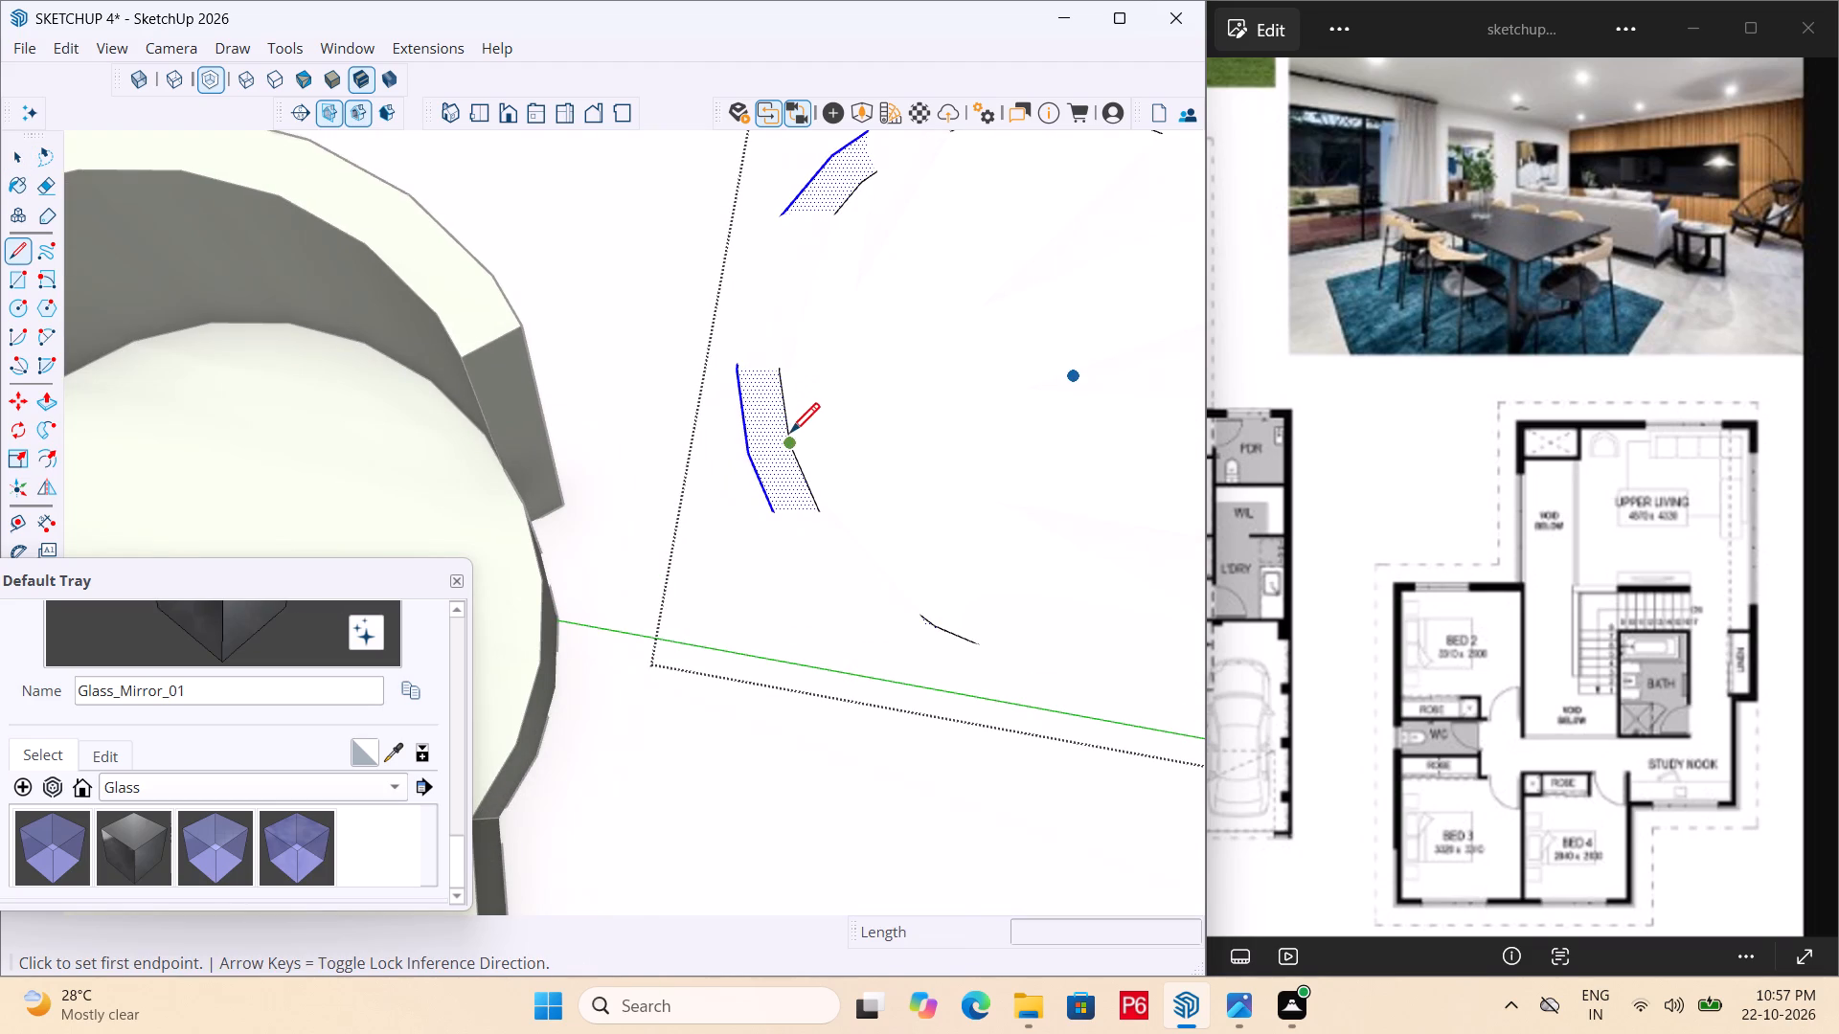
{"action": "left_click", "coordinate": [790, 436]}
{"action": "left_click", "coordinate": [746, 456]}
{"action": "scroll", "coordinate": [788, 426], "scroll_direction": "down", "scroll_amount": 6}
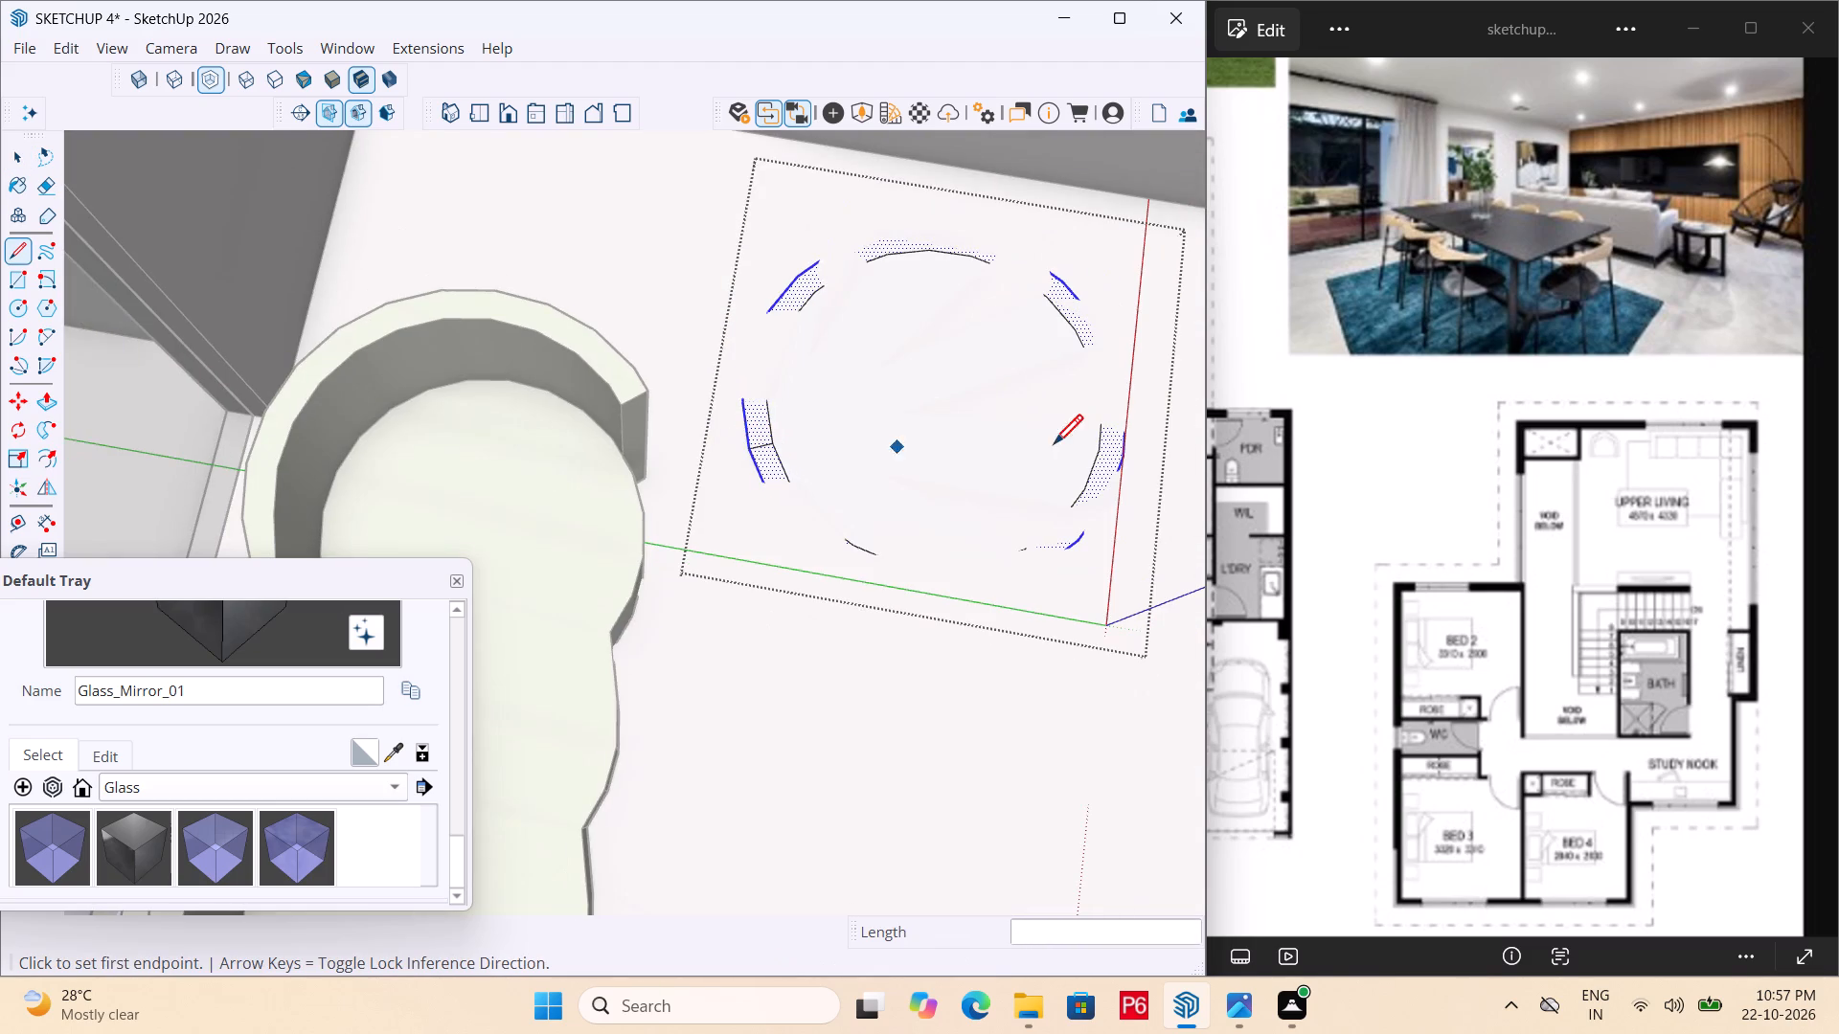
Draw a second 4" line across the ring on the side opposite the first, splitting it into two segments.
{"action": "scroll", "coordinate": [1103, 530], "scroll_direction": "up", "scroll_amount": 4}
{"action": "middle_click_drag", "start_coordinate": [1050, 494], "coordinate": [870, 461]}
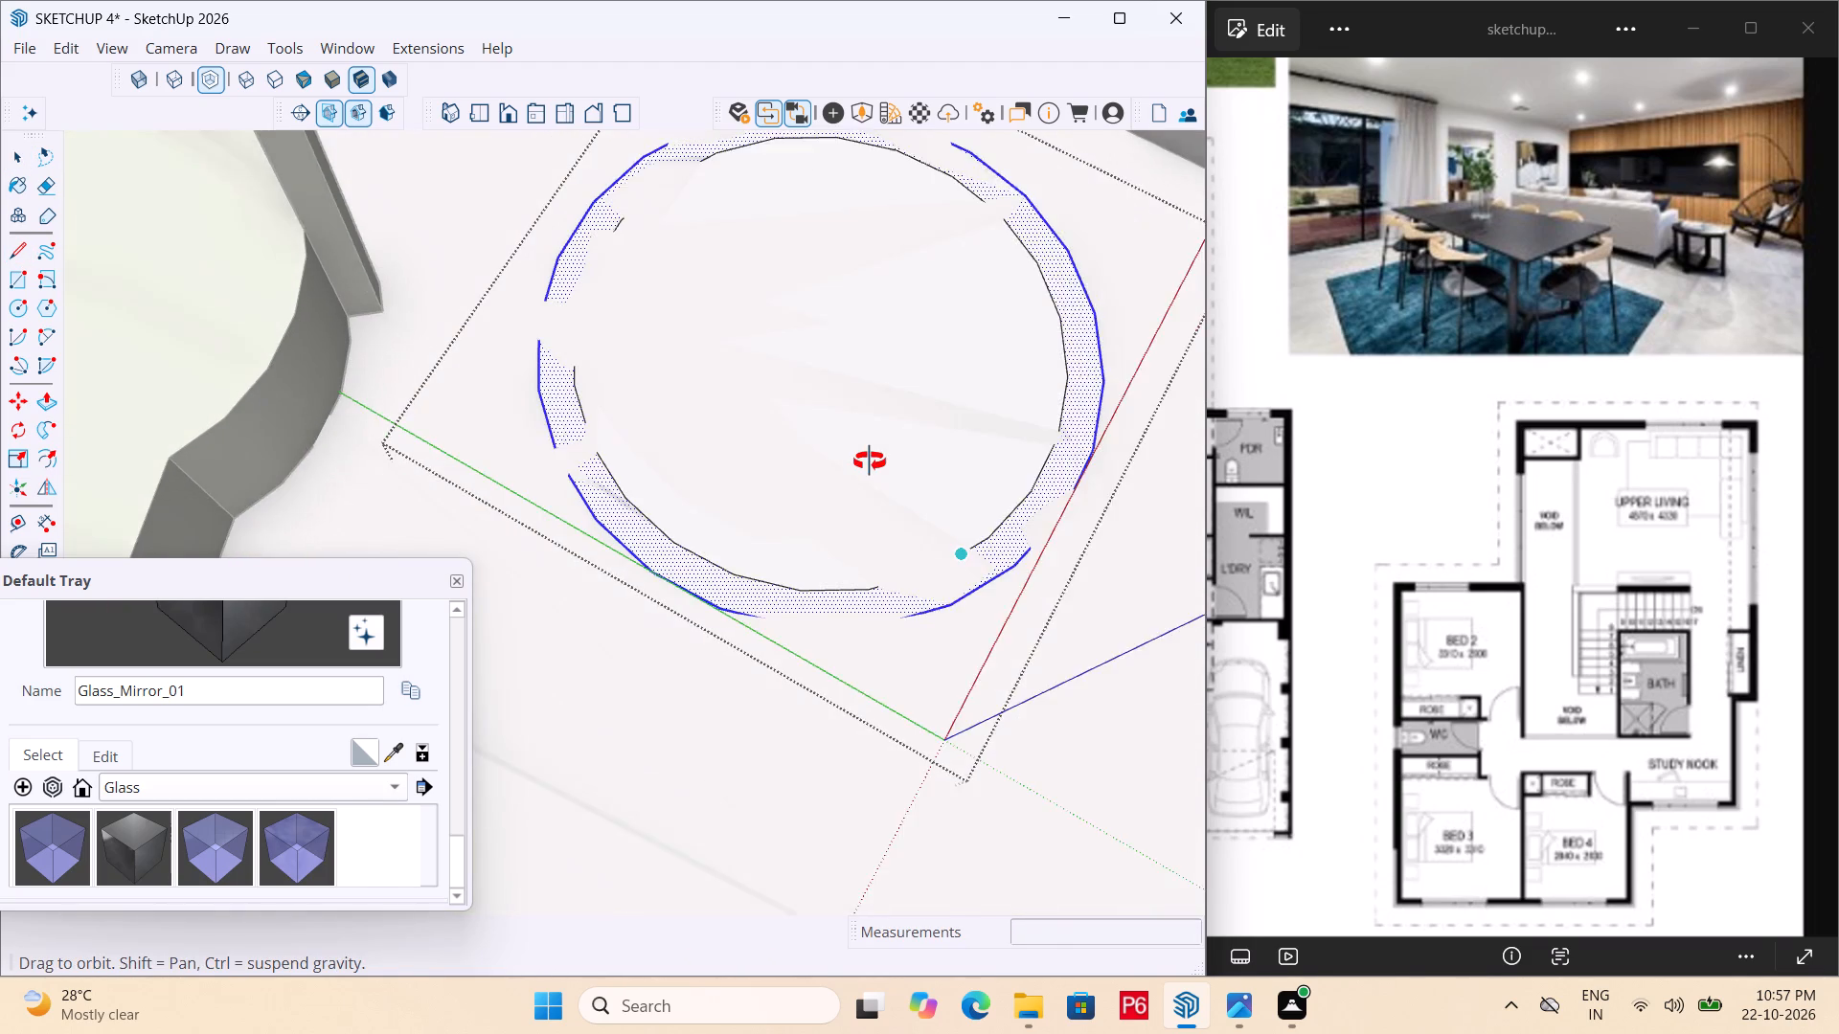
{"action": "middle_click_drag", "start_coordinate": [870, 461], "coordinate": [870, 454]}
{"action": "middle_click_drag", "start_coordinate": [965, 541], "coordinate": [892, 492]}
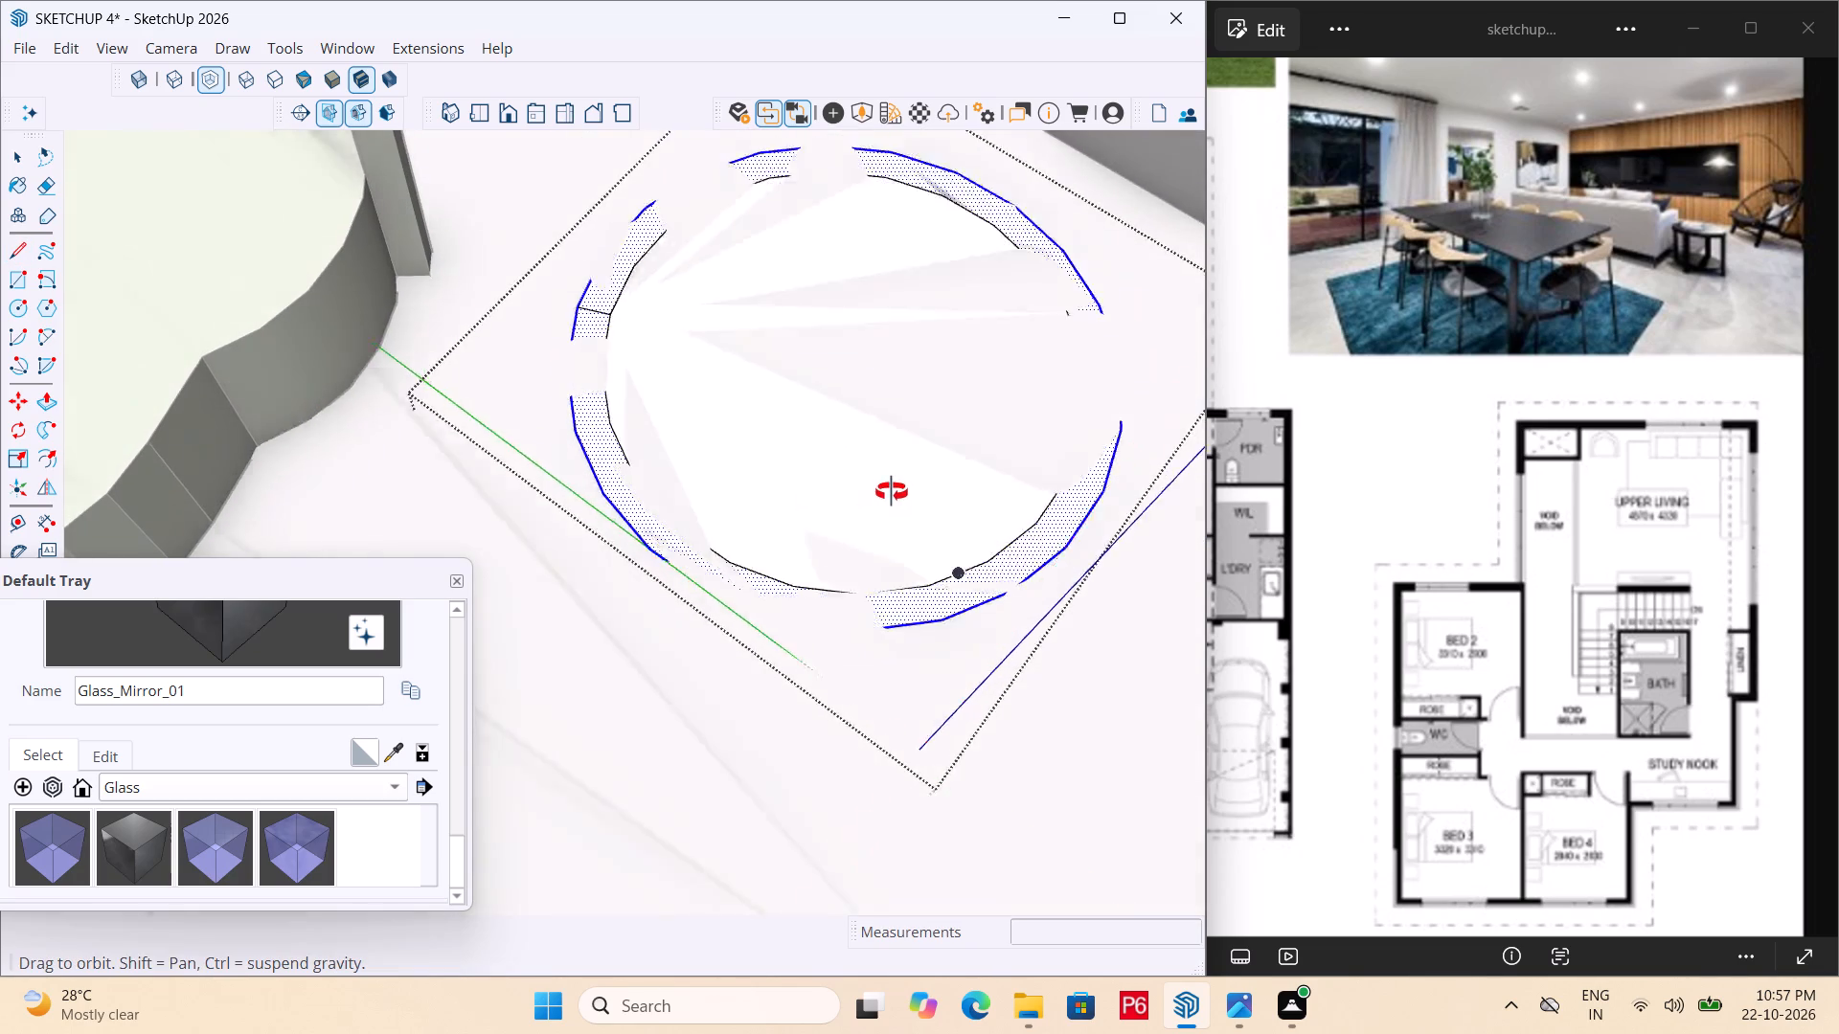
{"action": "middle_click_drag", "start_coordinate": [892, 492], "coordinate": [902, 489]}
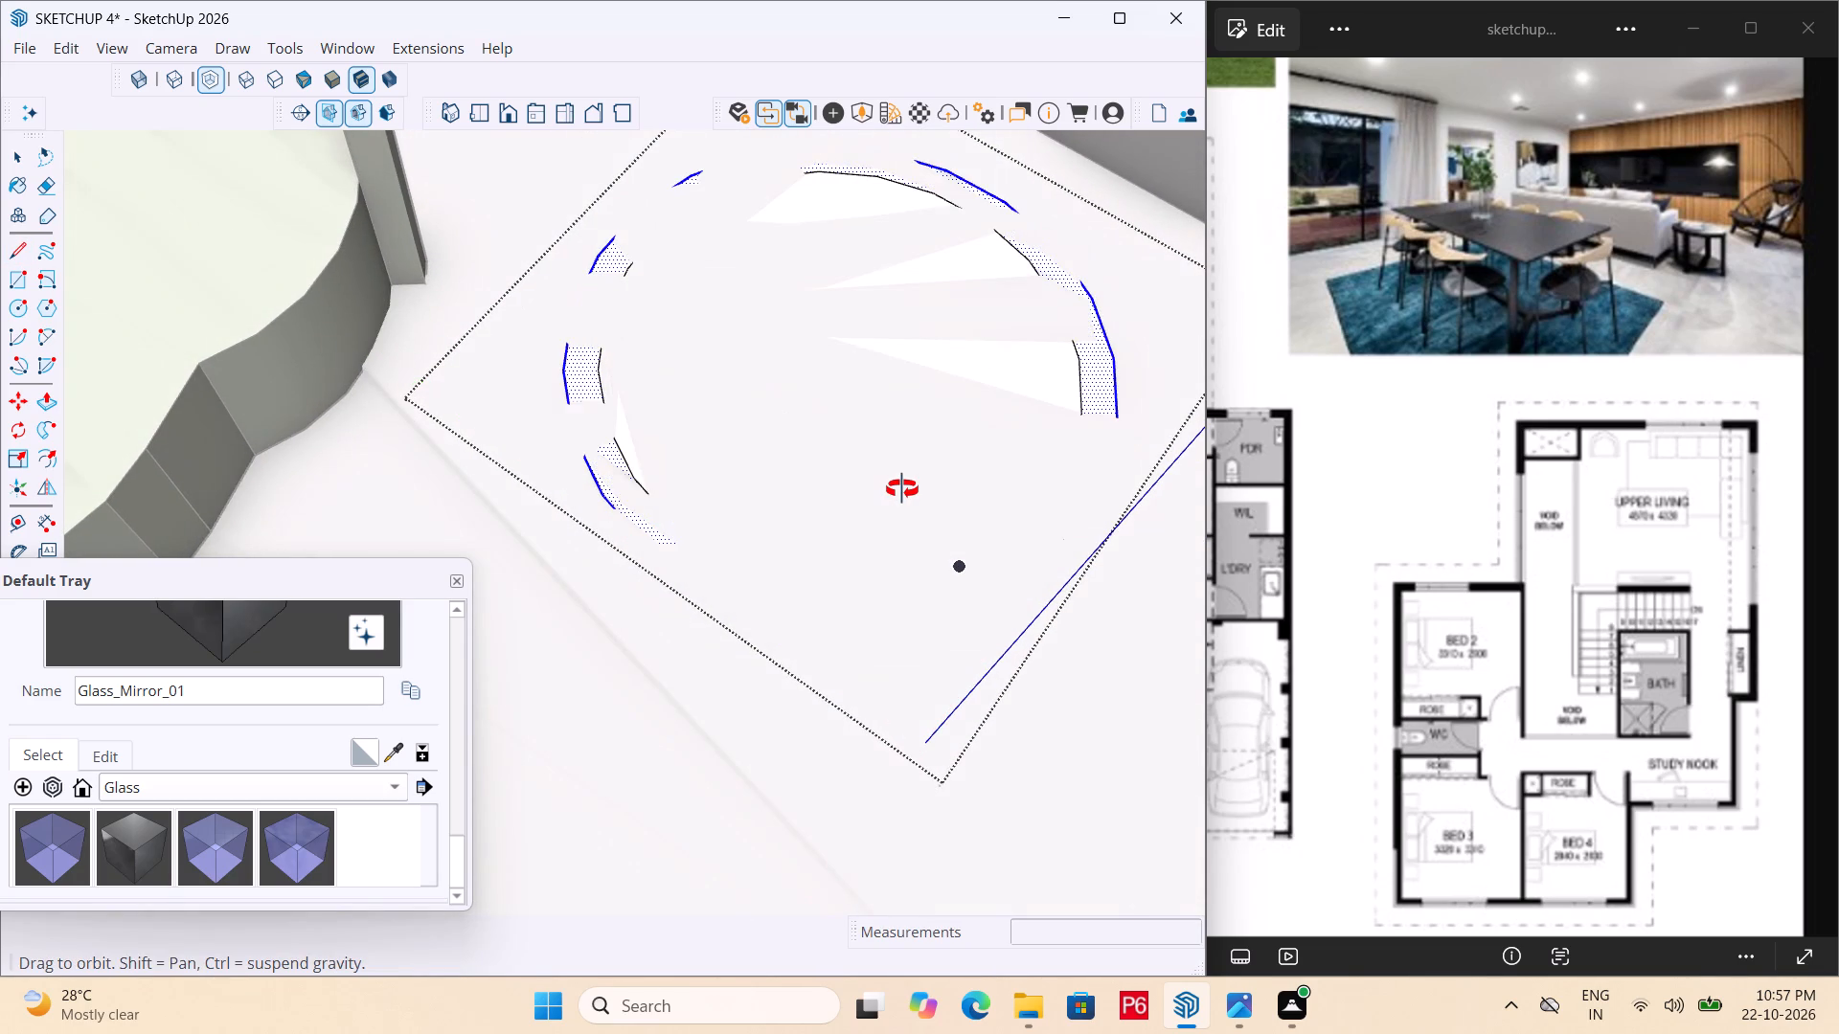
{"action": "middle_click_drag", "start_coordinate": [902, 489], "coordinate": [889, 516]}
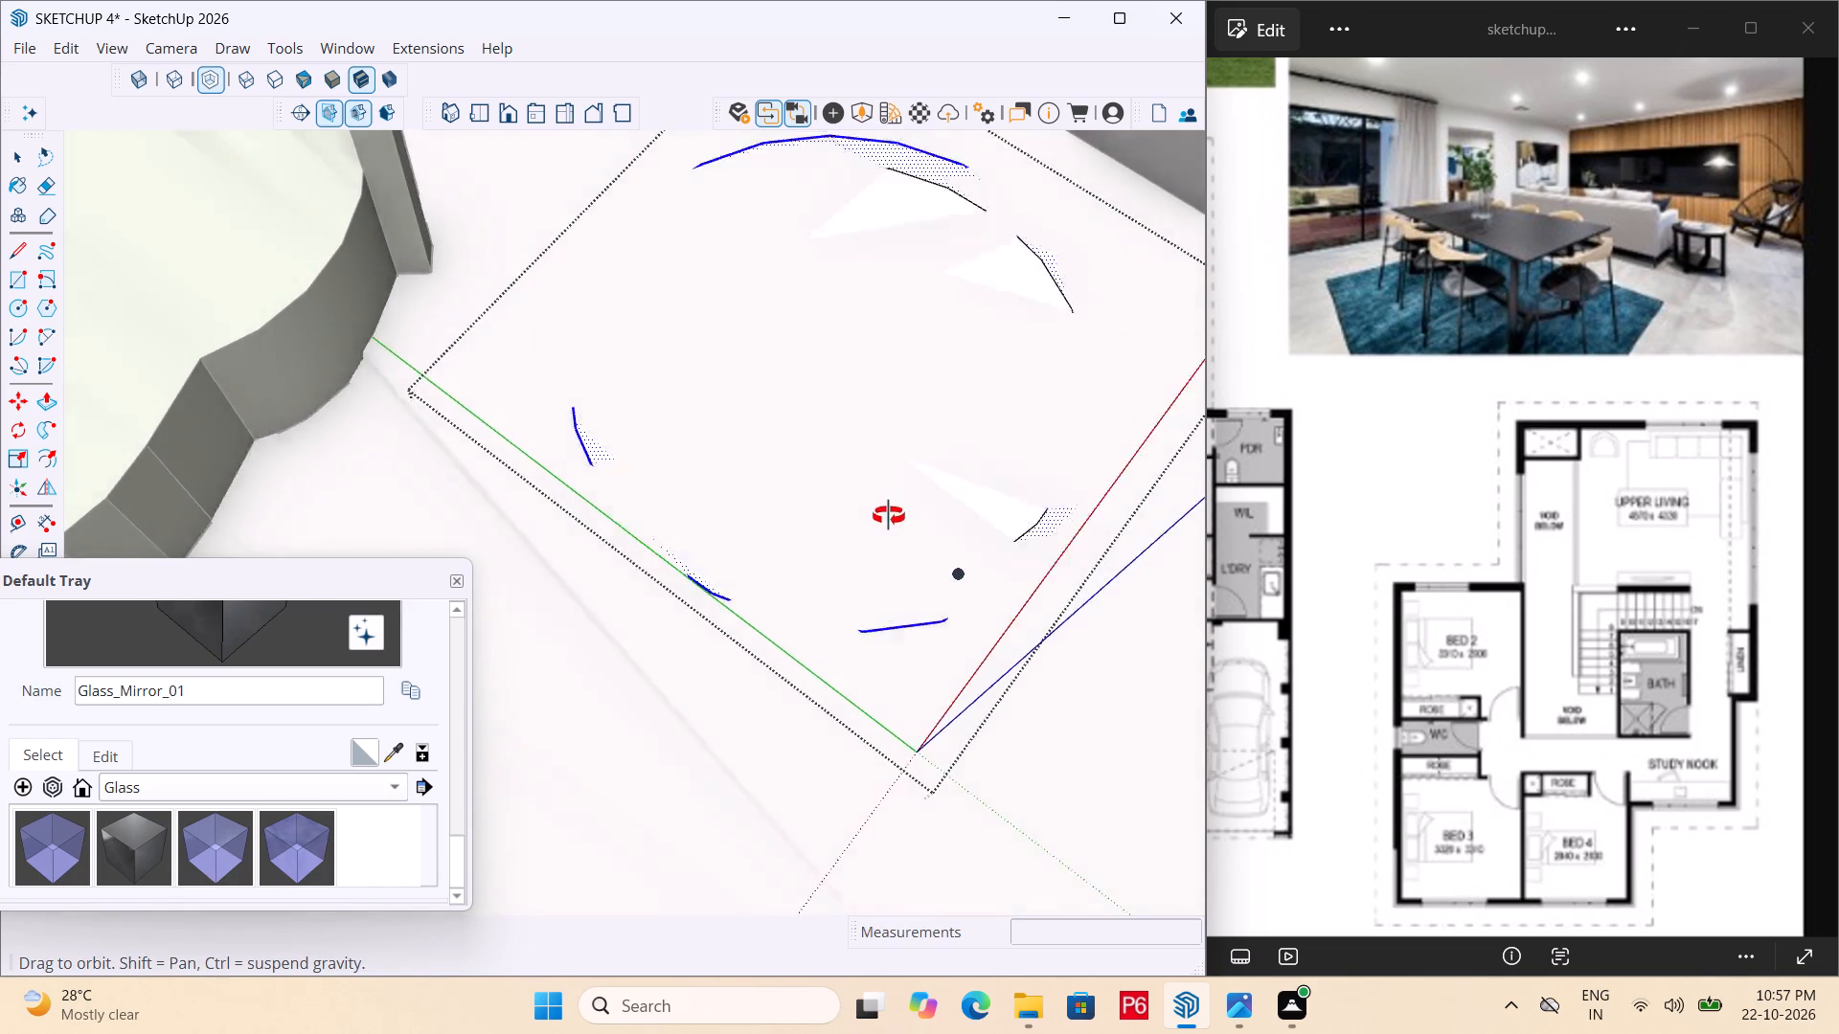
{"action": "middle_click_drag", "start_coordinate": [889, 516], "coordinate": [878, 584]}
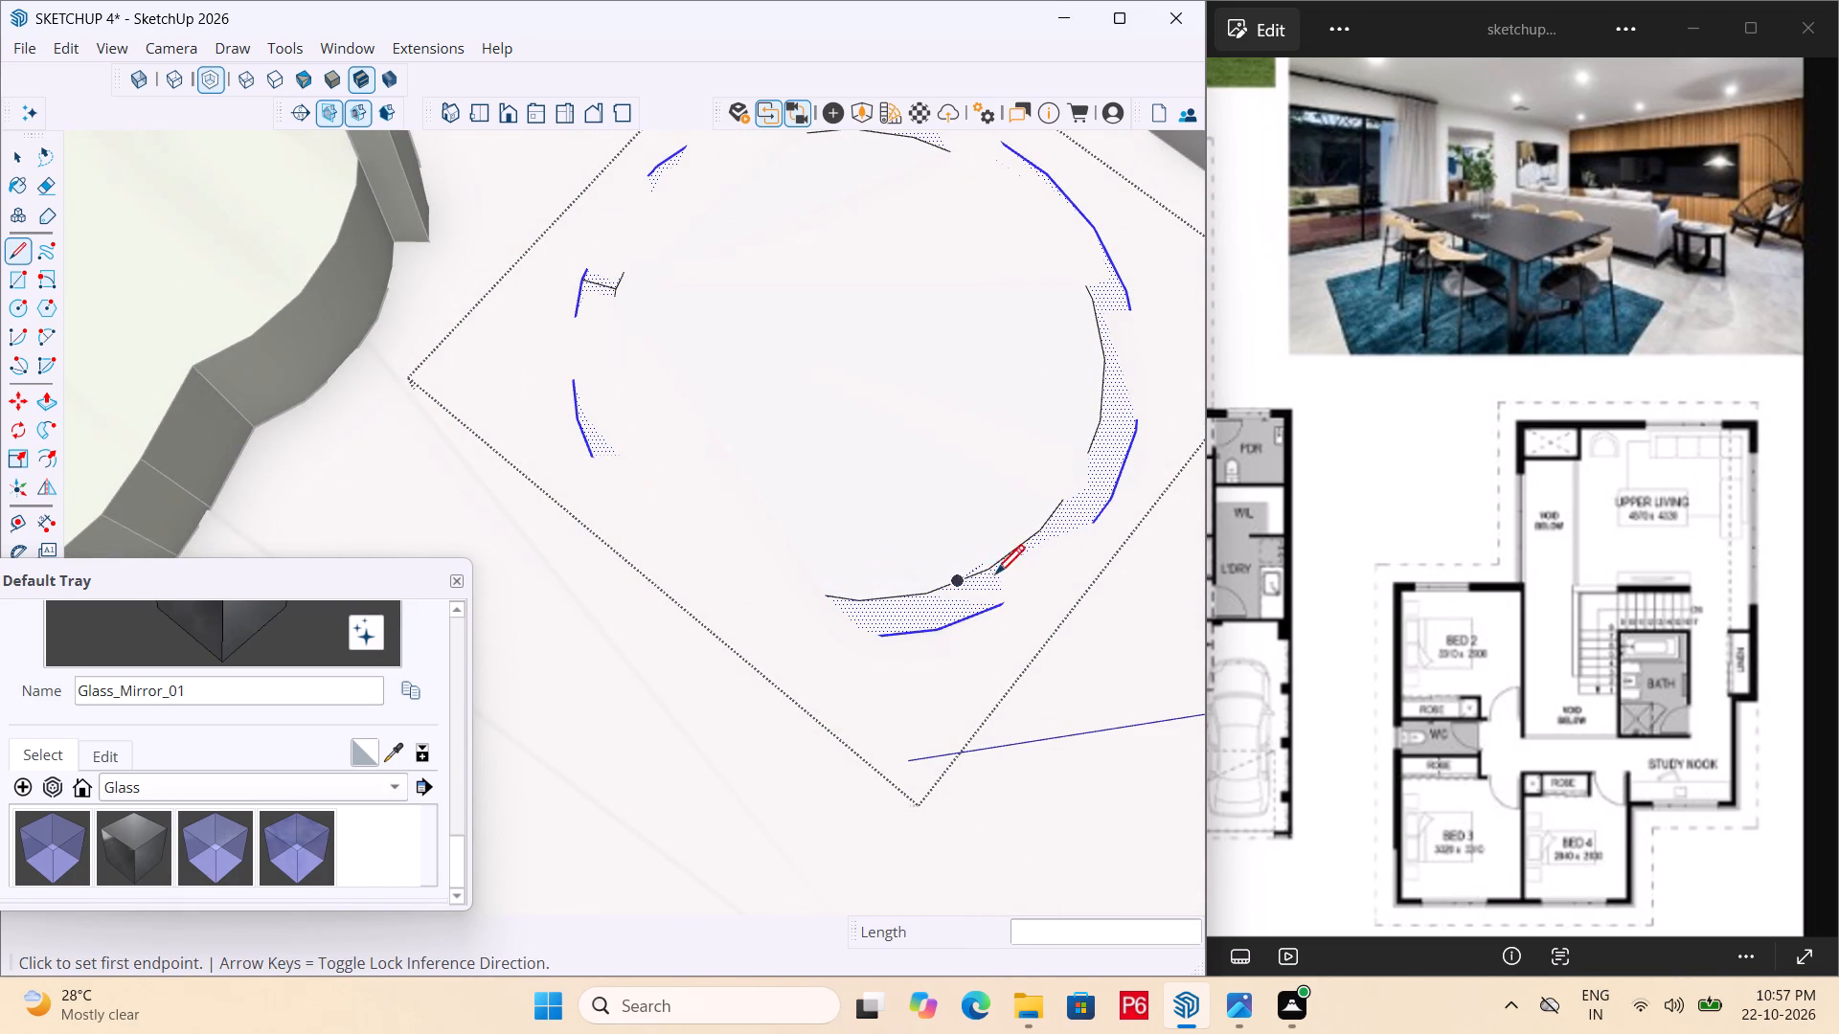
{"action": "left_click", "coordinate": [989, 573]}
{"action": "left_click", "coordinate": [1004, 606]}
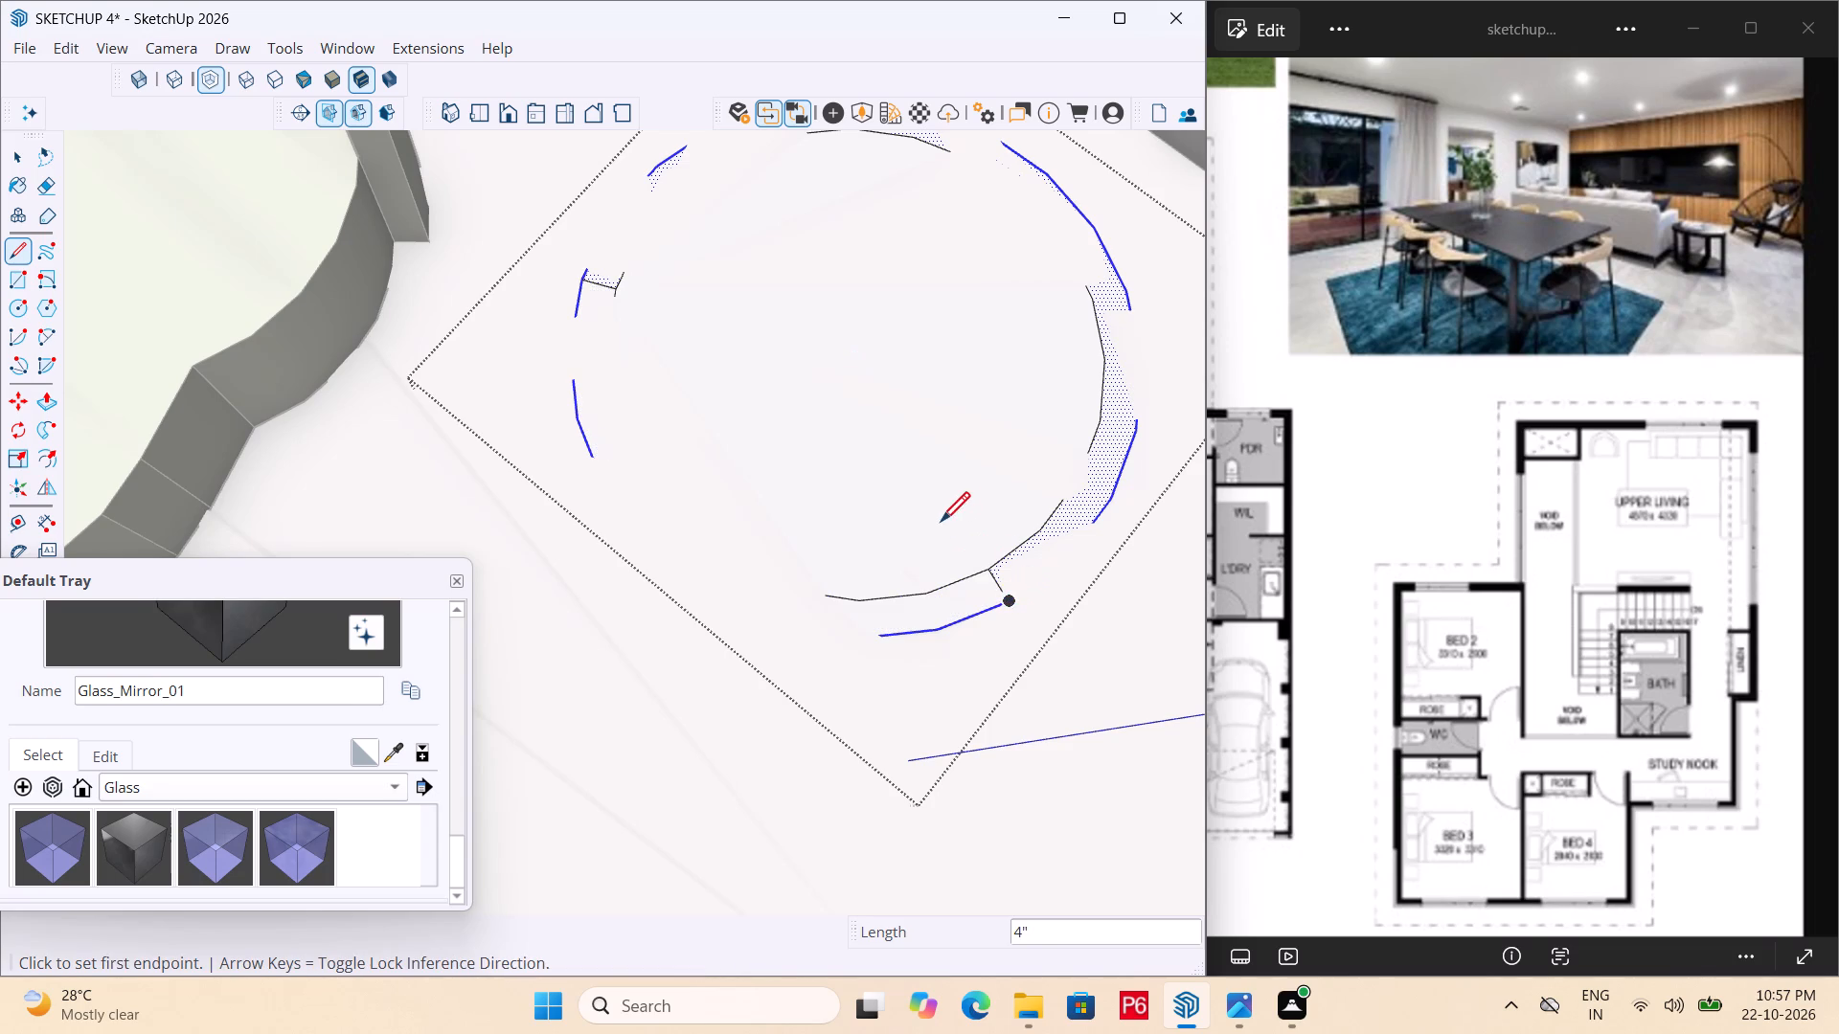
{"action": "scroll", "coordinate": [957, 521], "scroll_direction": "down", "scroll_amount": 4}
{"action": "middle_click_drag", "start_coordinate": [914, 546], "coordinate": [969, 479]}
{"action": "key", "text": "space"}
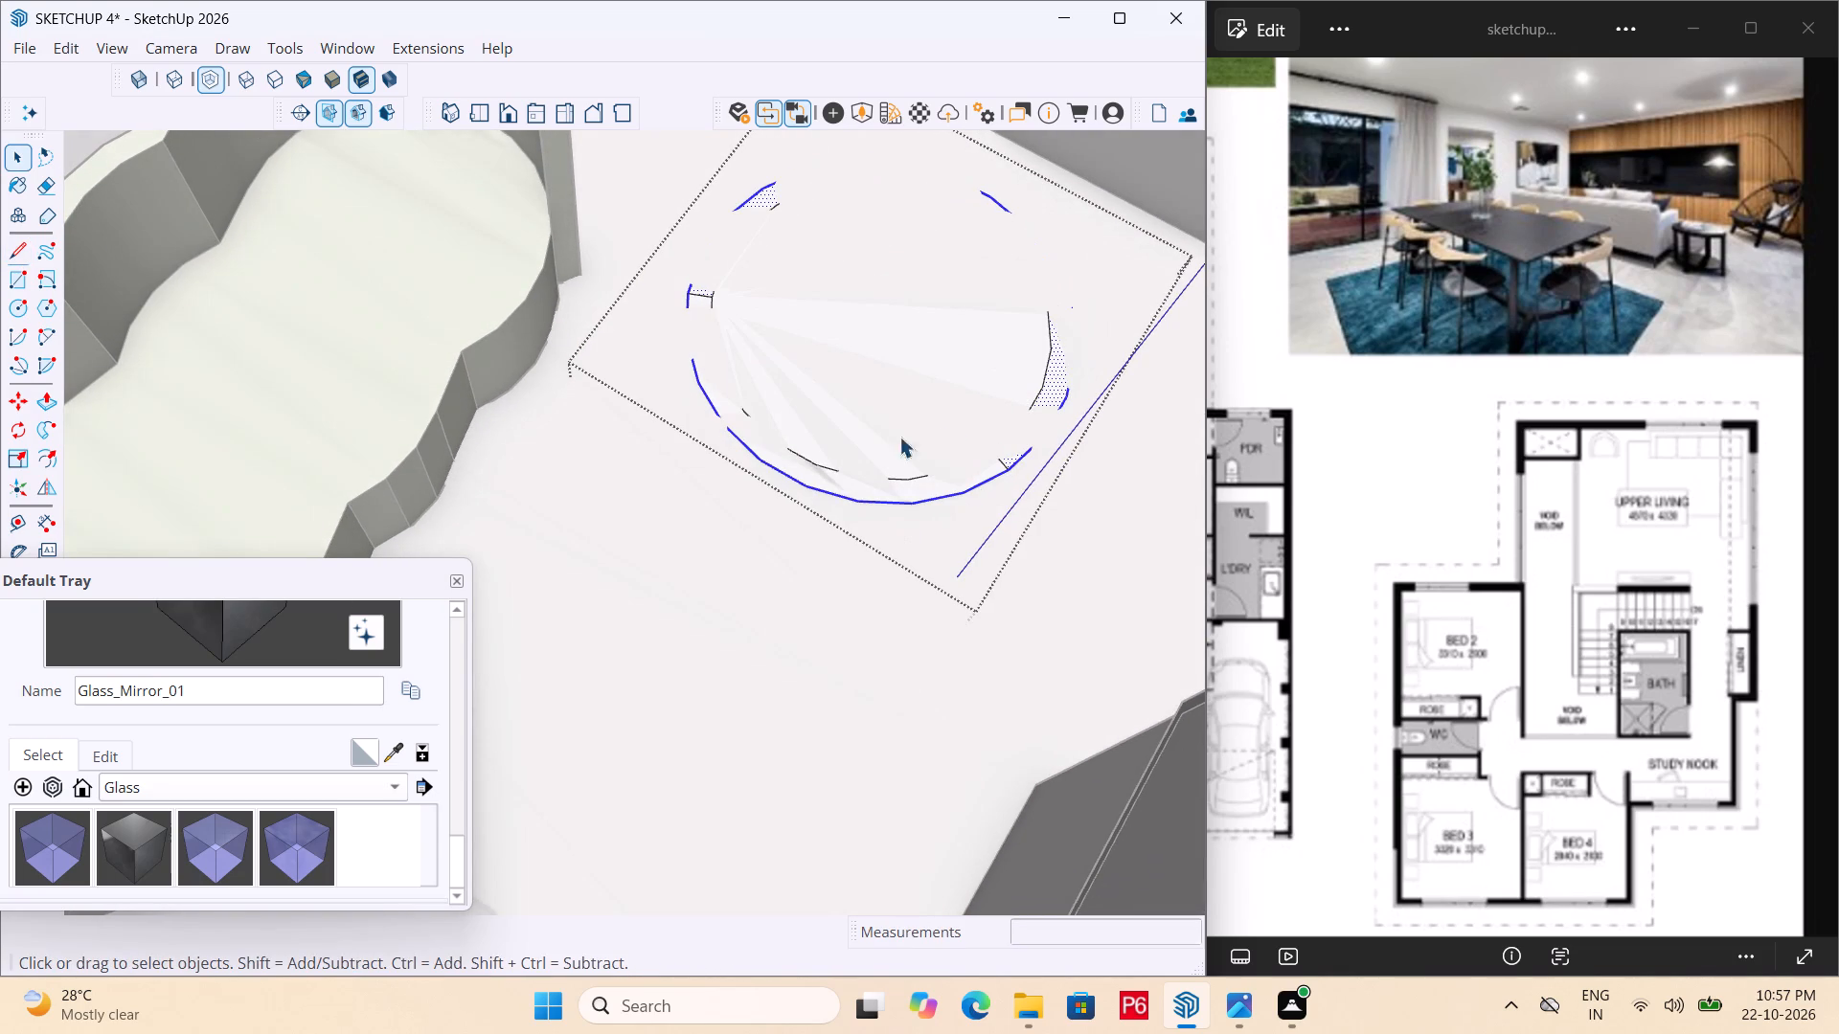
Extrude the inner disc upward about 1' 7 5/8" with Push/Pull to form the seat.
{"action": "scroll", "coordinate": [1054, 382], "scroll_direction": "up", "scroll_amount": 1}
{"action": "key", "text": "p"}
{"action": "left_click", "coordinate": [886, 389]}
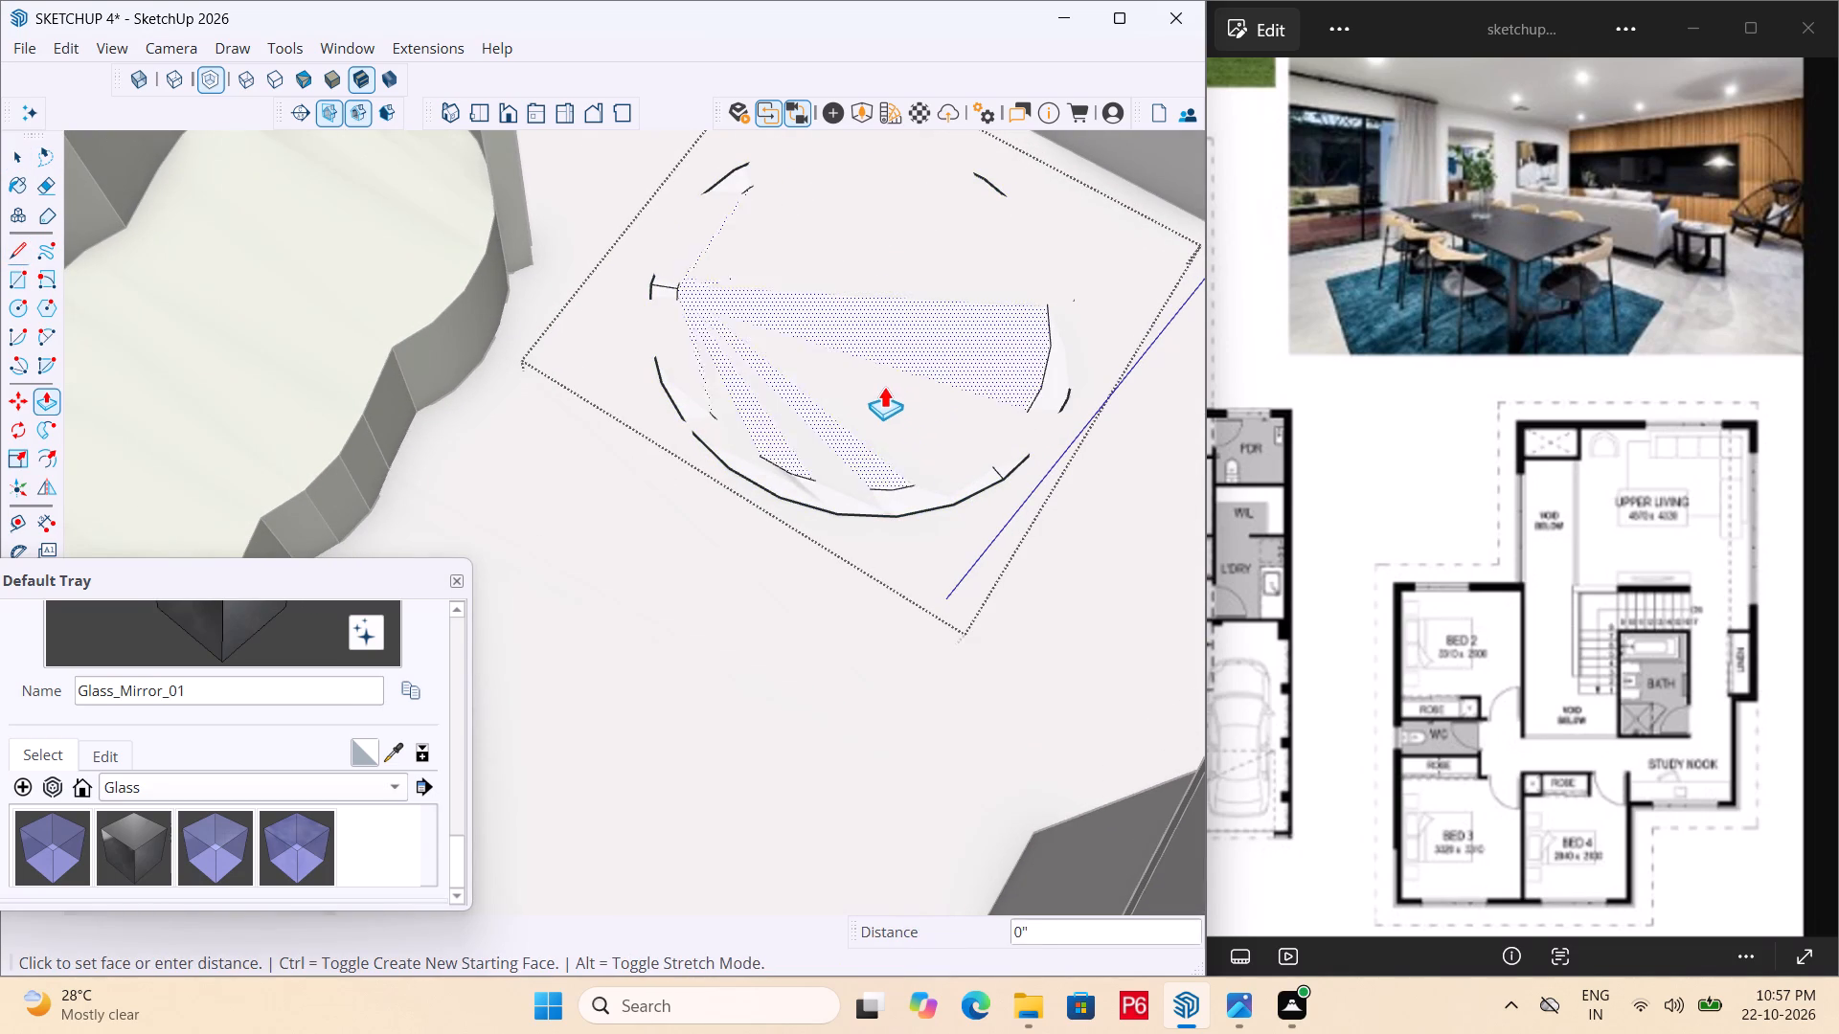
{"action": "left_click", "coordinate": [357, 341]}
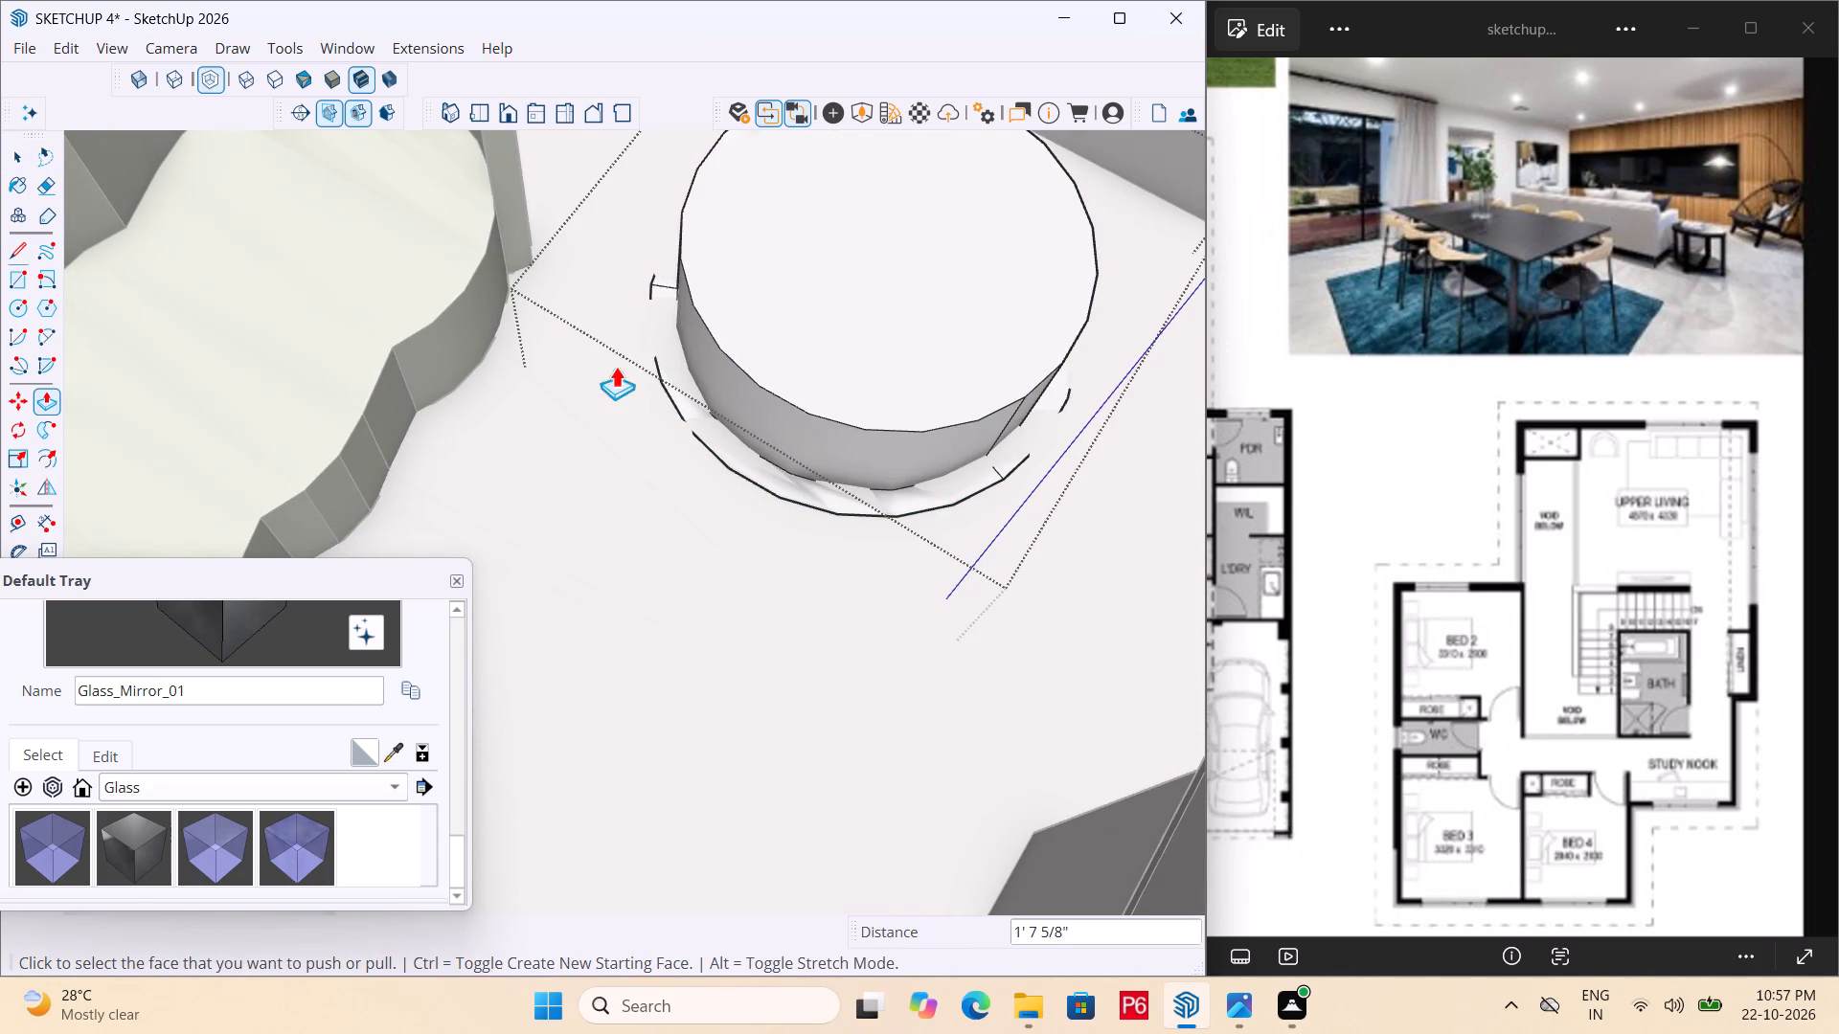
Extrude the rear ring segment upward about 3' 6 5/8" with Push/Pull to form the chair's curved backrest.
{"action": "middle_click_drag", "start_coordinate": [628, 287], "coordinate": [1088, 269]}
{"action": "scroll", "coordinate": [473, 219], "scroll_direction": "up", "scroll_amount": 1}
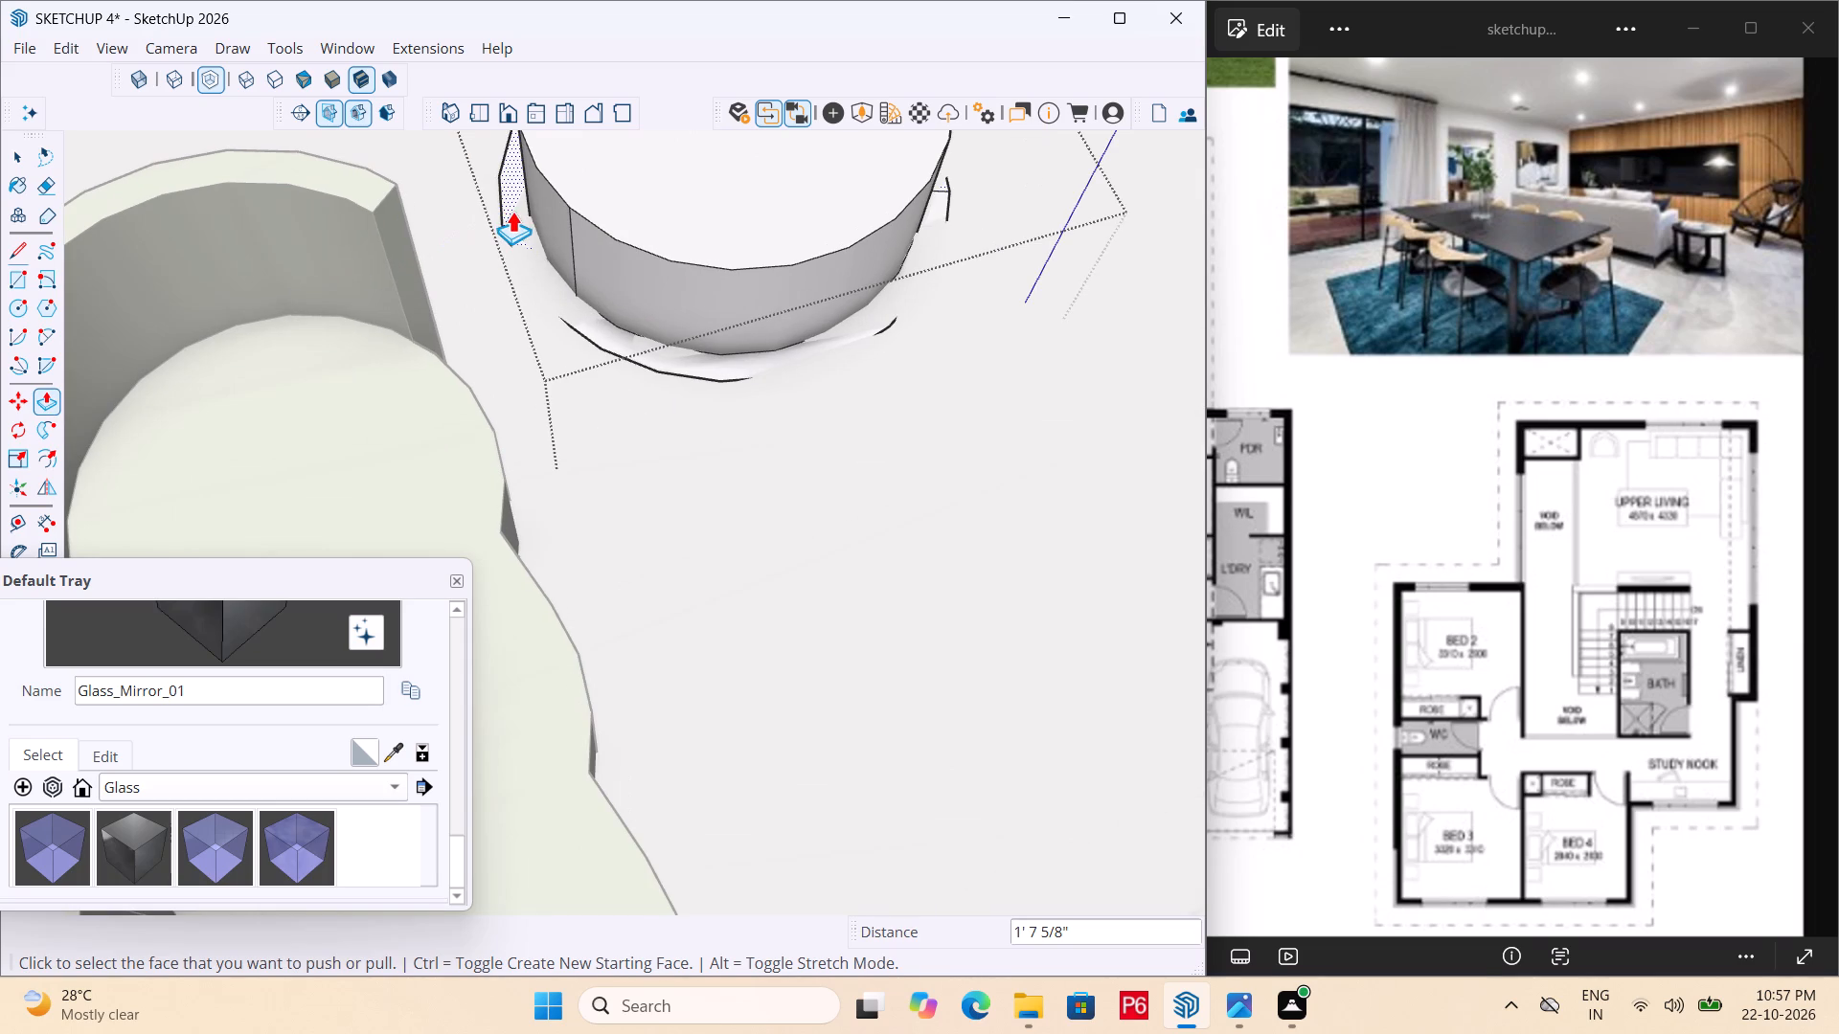
{"action": "left_click", "coordinate": [512, 211]}
{"action": "left_click", "coordinate": [523, 258]}
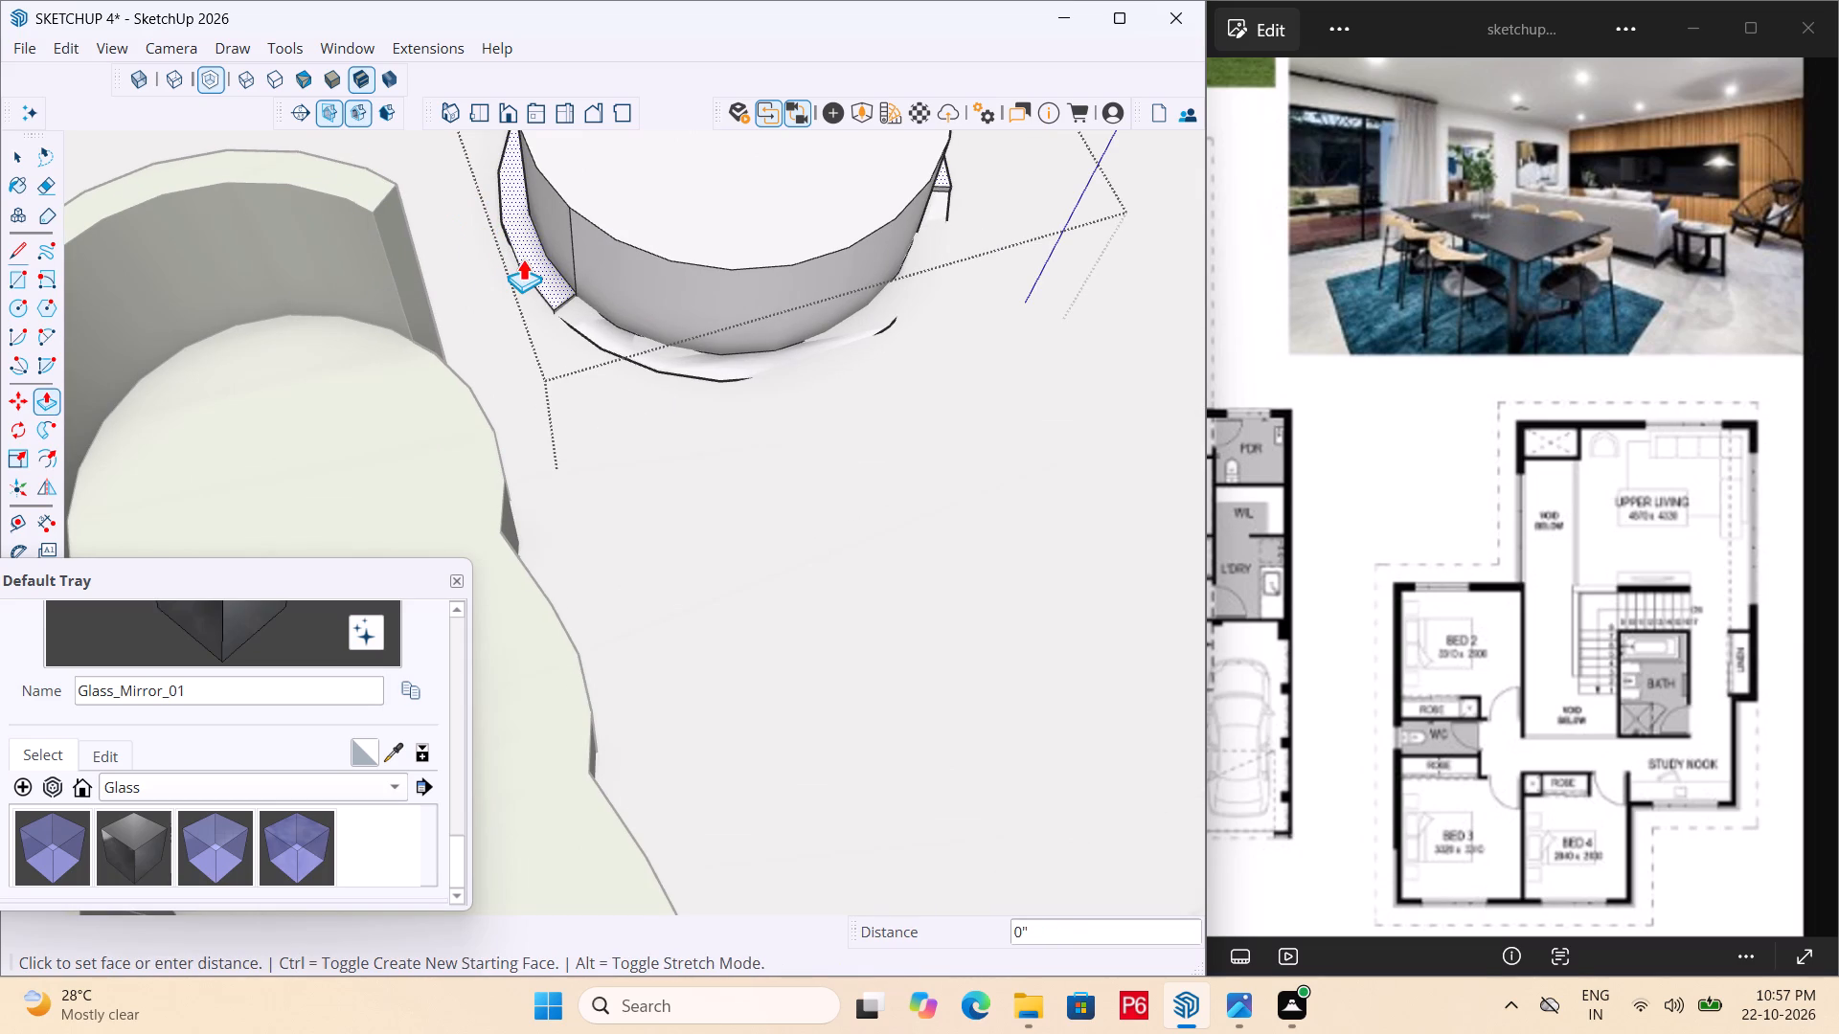
{"action": "left_click", "coordinate": [360, 186]}
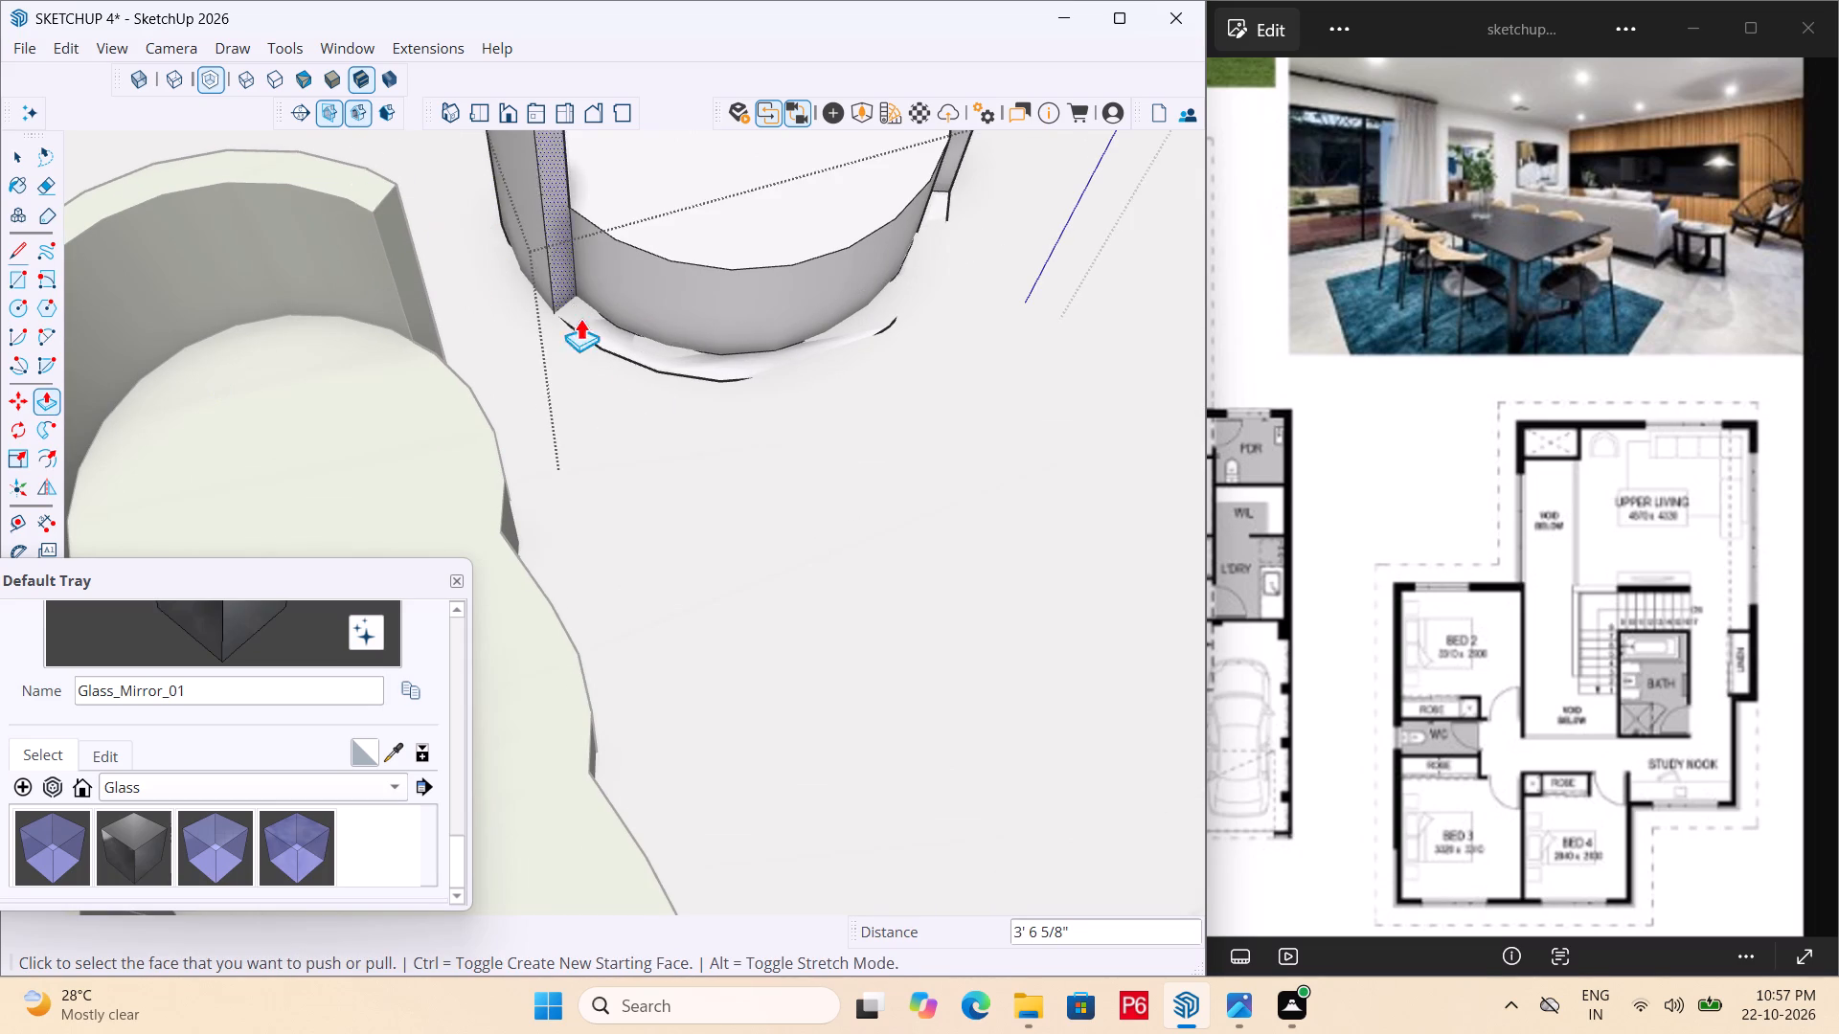
Erase the leftover flat ring segment on the floor at the open front of the round chair.
{"action": "scroll", "coordinate": [587, 378], "scroll_direction": "down", "scroll_amount": 6}
{"action": "middle_click_drag", "start_coordinate": [659, 391], "coordinate": [387, 303]}
{"action": "scroll", "coordinate": [541, 300], "scroll_direction": "up", "scroll_amount": 3}
{"action": "scroll", "coordinate": [729, 324], "scroll_direction": "up", "scroll_amount": 4}
{"action": "scroll", "coordinate": [603, 314], "scroll_direction": "up", "scroll_amount": 1}
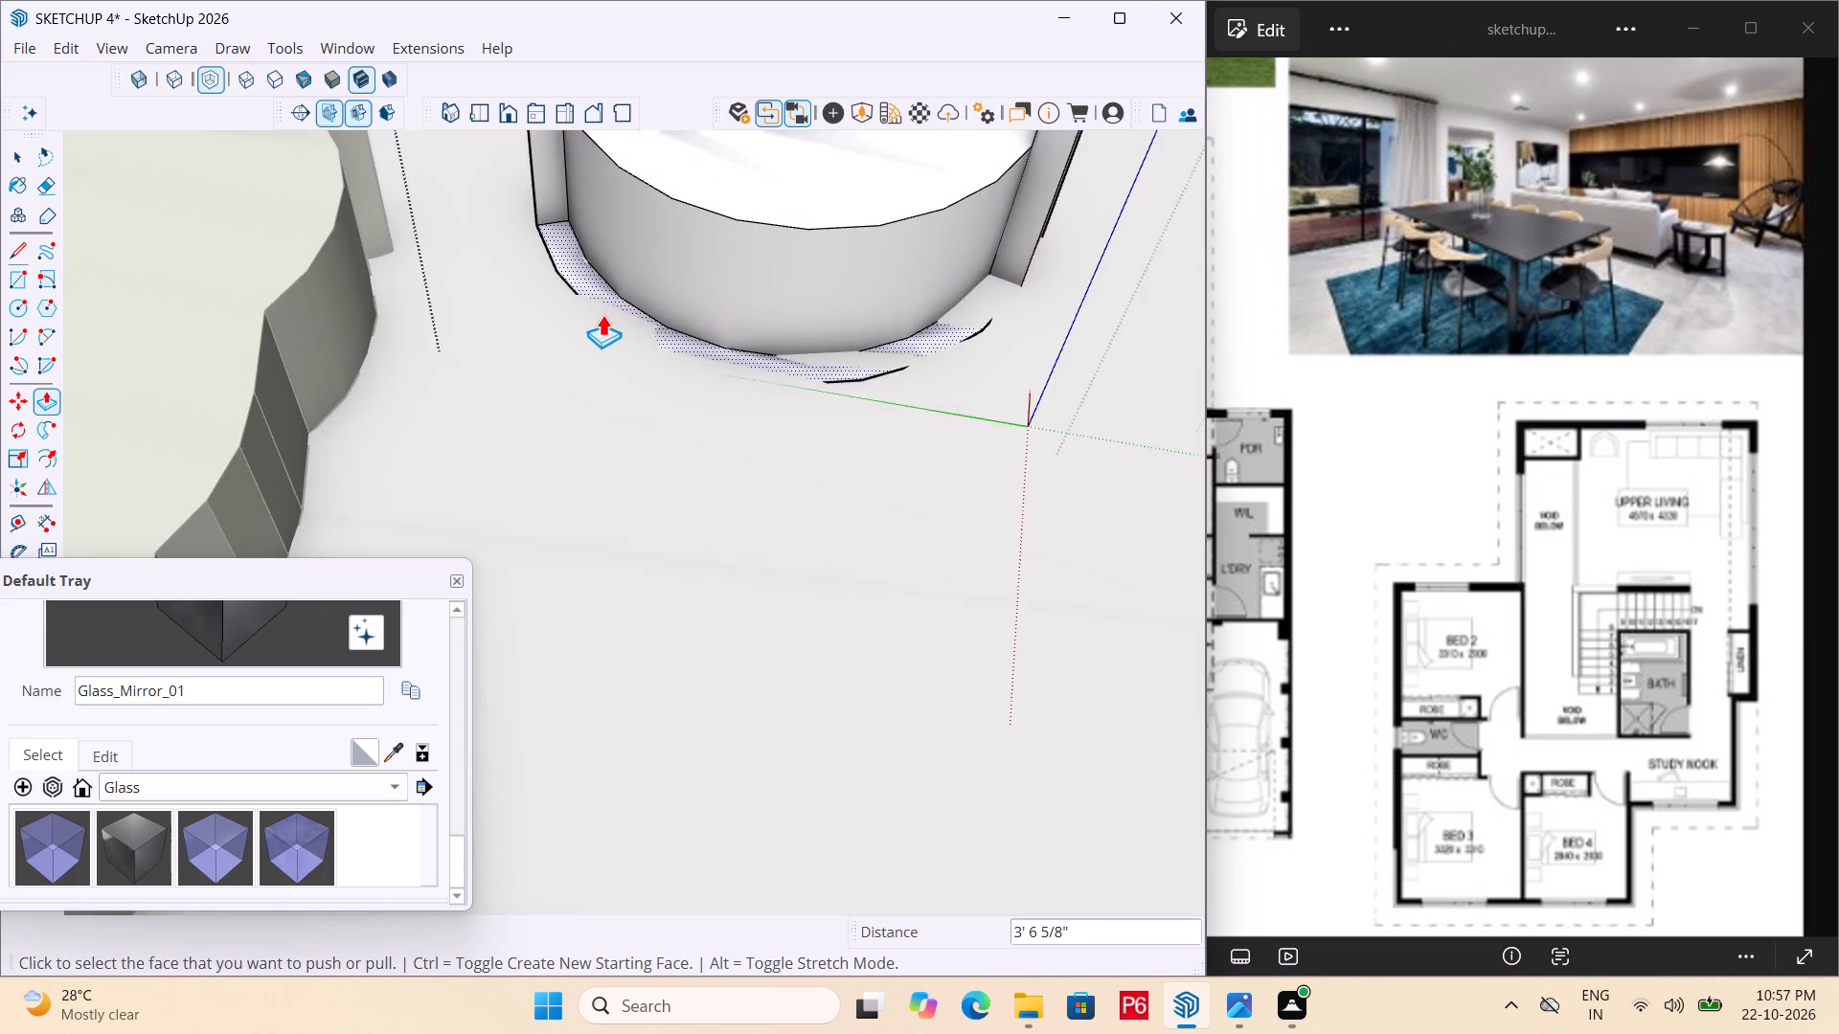
{"action": "scroll", "coordinate": [602, 314], "scroll_direction": "up", "scroll_amount": 3}
{"action": "key", "text": "e"}
{"action": "left_click", "coordinate": [563, 281]}
{"action": "left_click", "coordinate": [556, 281]}
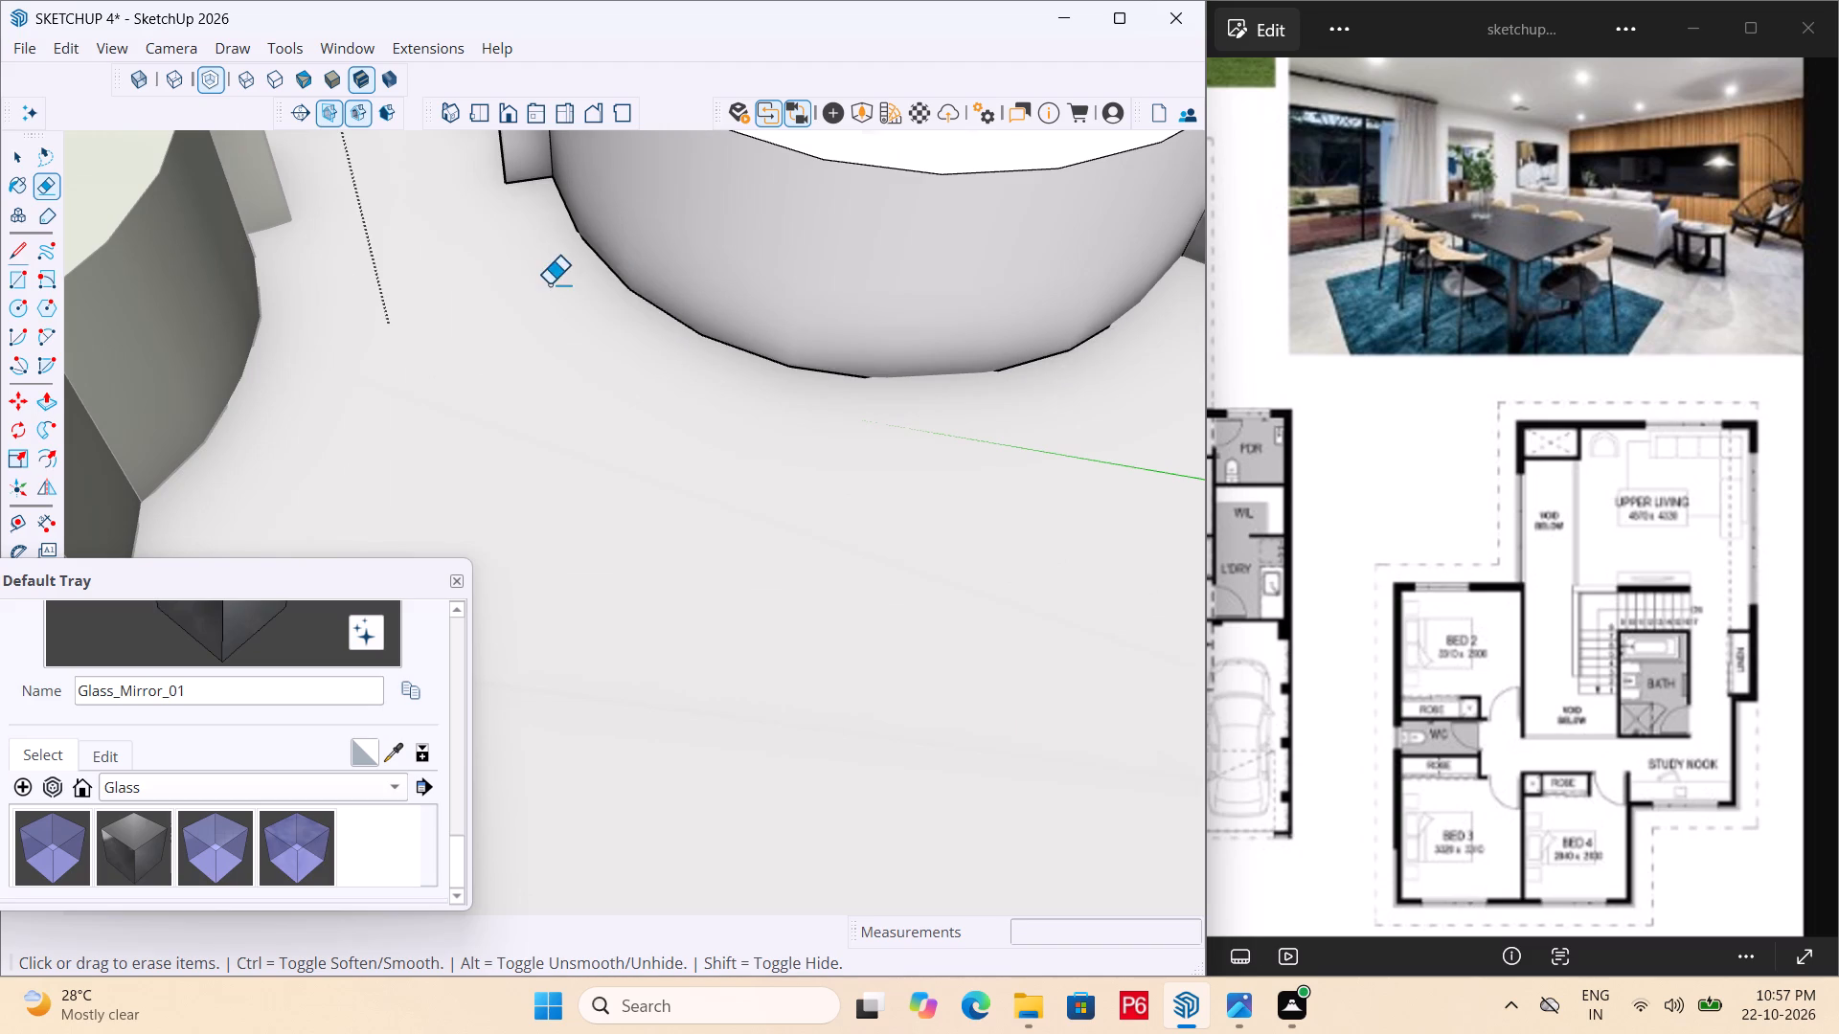
Save the model.
{"action": "scroll", "coordinate": [588, 474], "scroll_direction": "down", "scroll_amount": 11}
{"action": "middle_click_drag", "start_coordinate": [750, 486], "coordinate": [642, 483]}
{"action": "key", "text": "ctrl+s"}
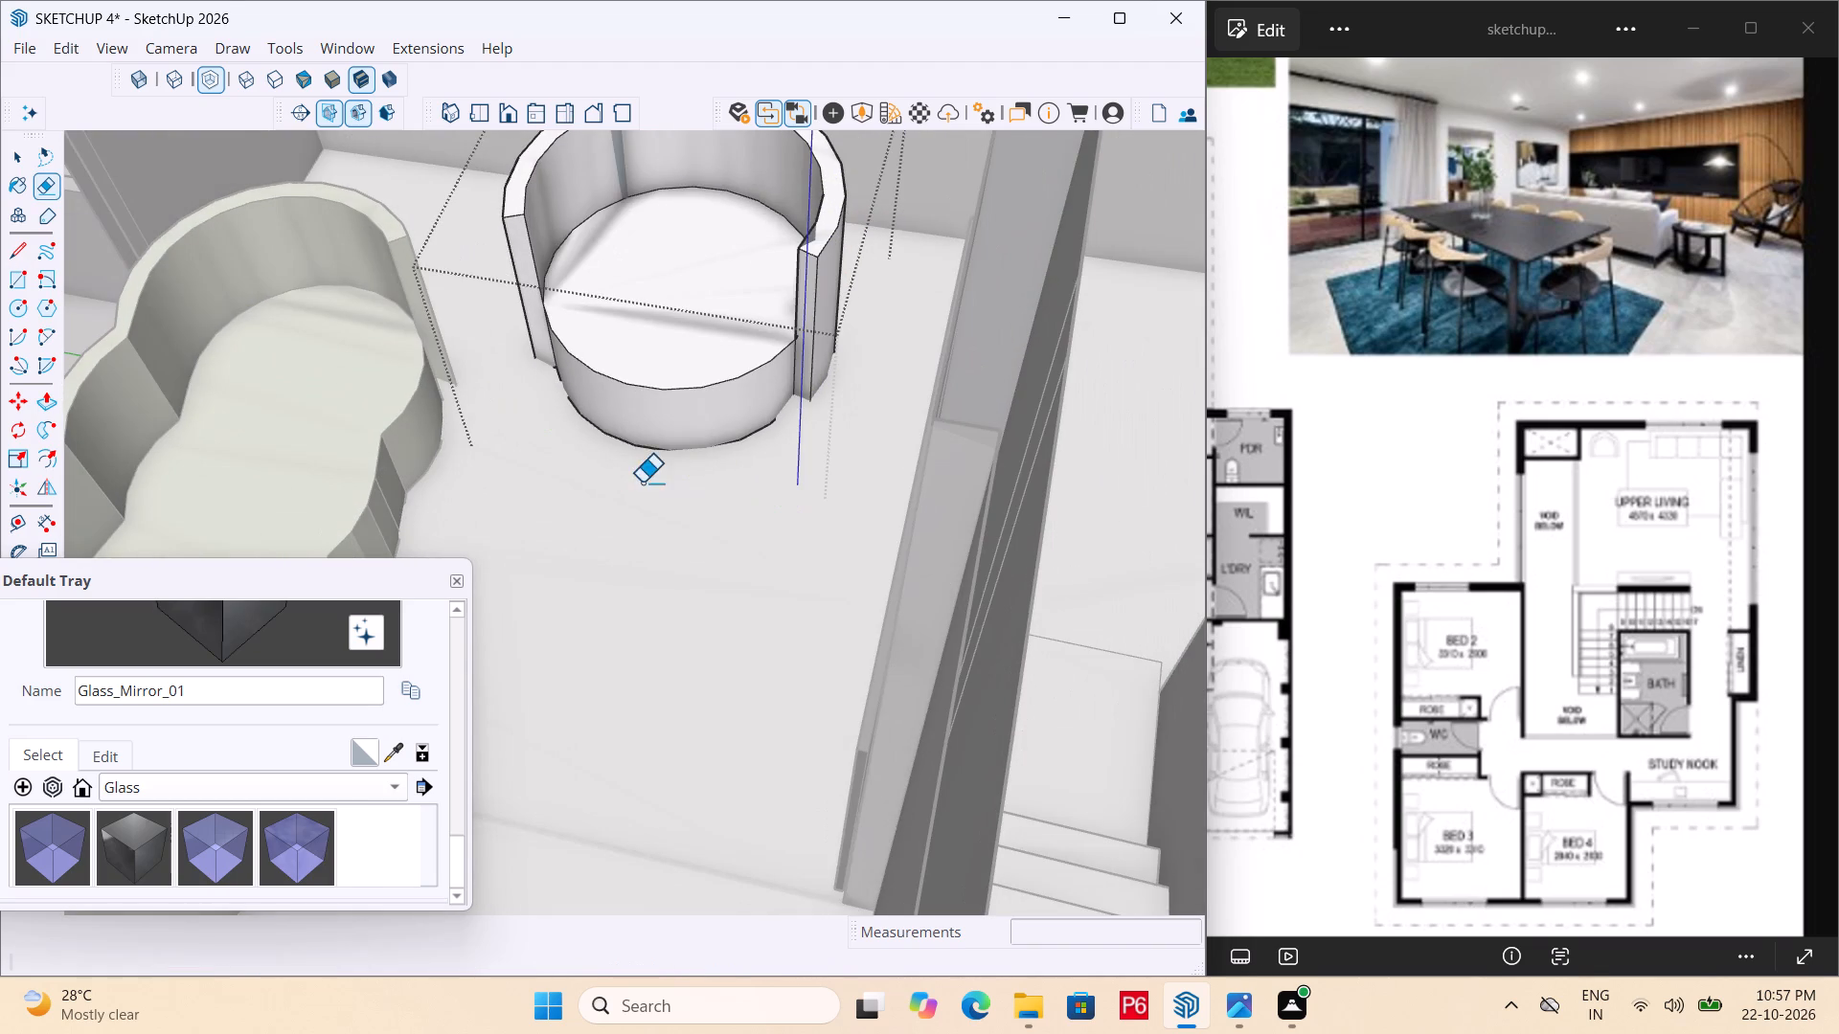
{"action": "key", "text": "ctrl+s"}
{"action": "key", "text": "ctrl+s"}
{"action": "key", "text": "ctrl+s"}
{"action": "key", "text": "ctrl+s"}
{"action": "scroll", "coordinate": [793, 483], "scroll_direction": "down", "scroll_amount": 4, "text": "ctrl"}
{"action": "scroll", "coordinate": [914, 513], "scroll_direction": "down", "scroll_amount": 4}
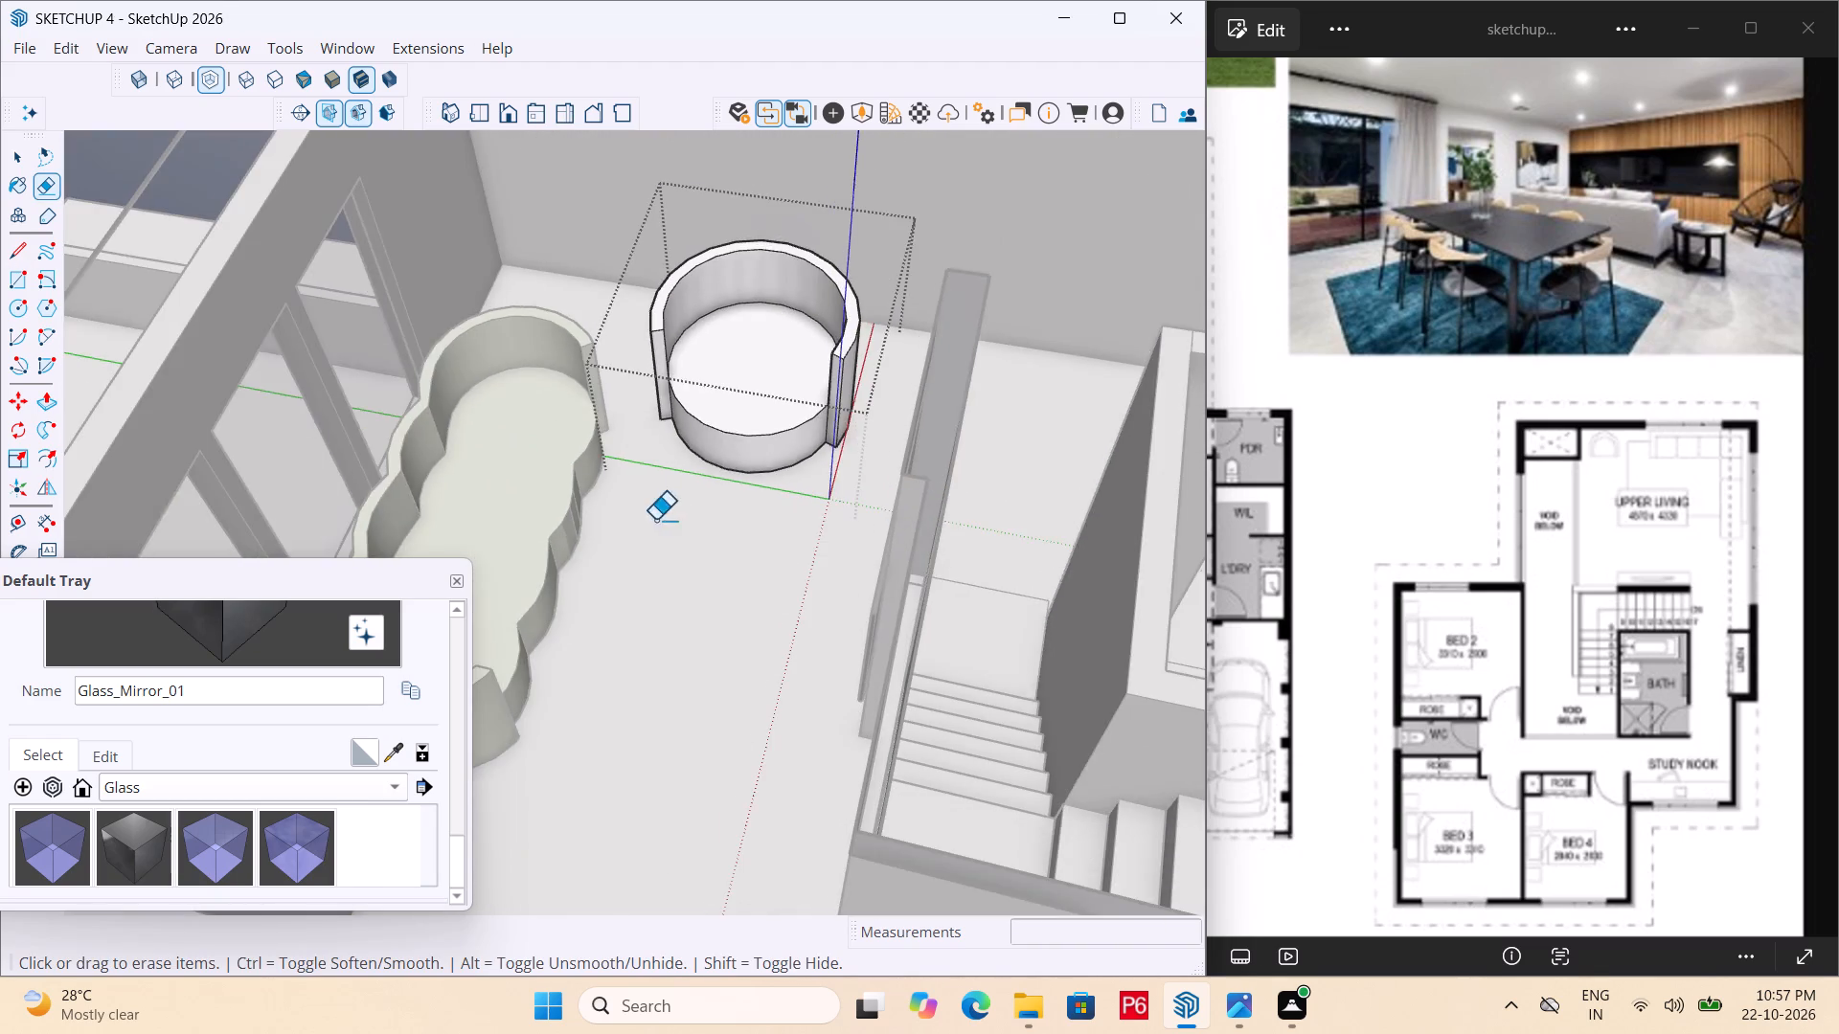
Exit the round chair's group and paint it with the F01_Seafoam_Drift material sampled from the curved sofa.
{"action": "scroll", "coordinate": [655, 520], "scroll_direction": "down", "scroll_amount": 1}
{"action": "middle_click_drag", "start_coordinate": [655, 520], "coordinate": [501, 528]}
{"action": "key", "text": "space"}
{"action": "left_click", "coordinate": [1030, 167]}
{"action": "triple_click", "coordinate": [1030, 167]}
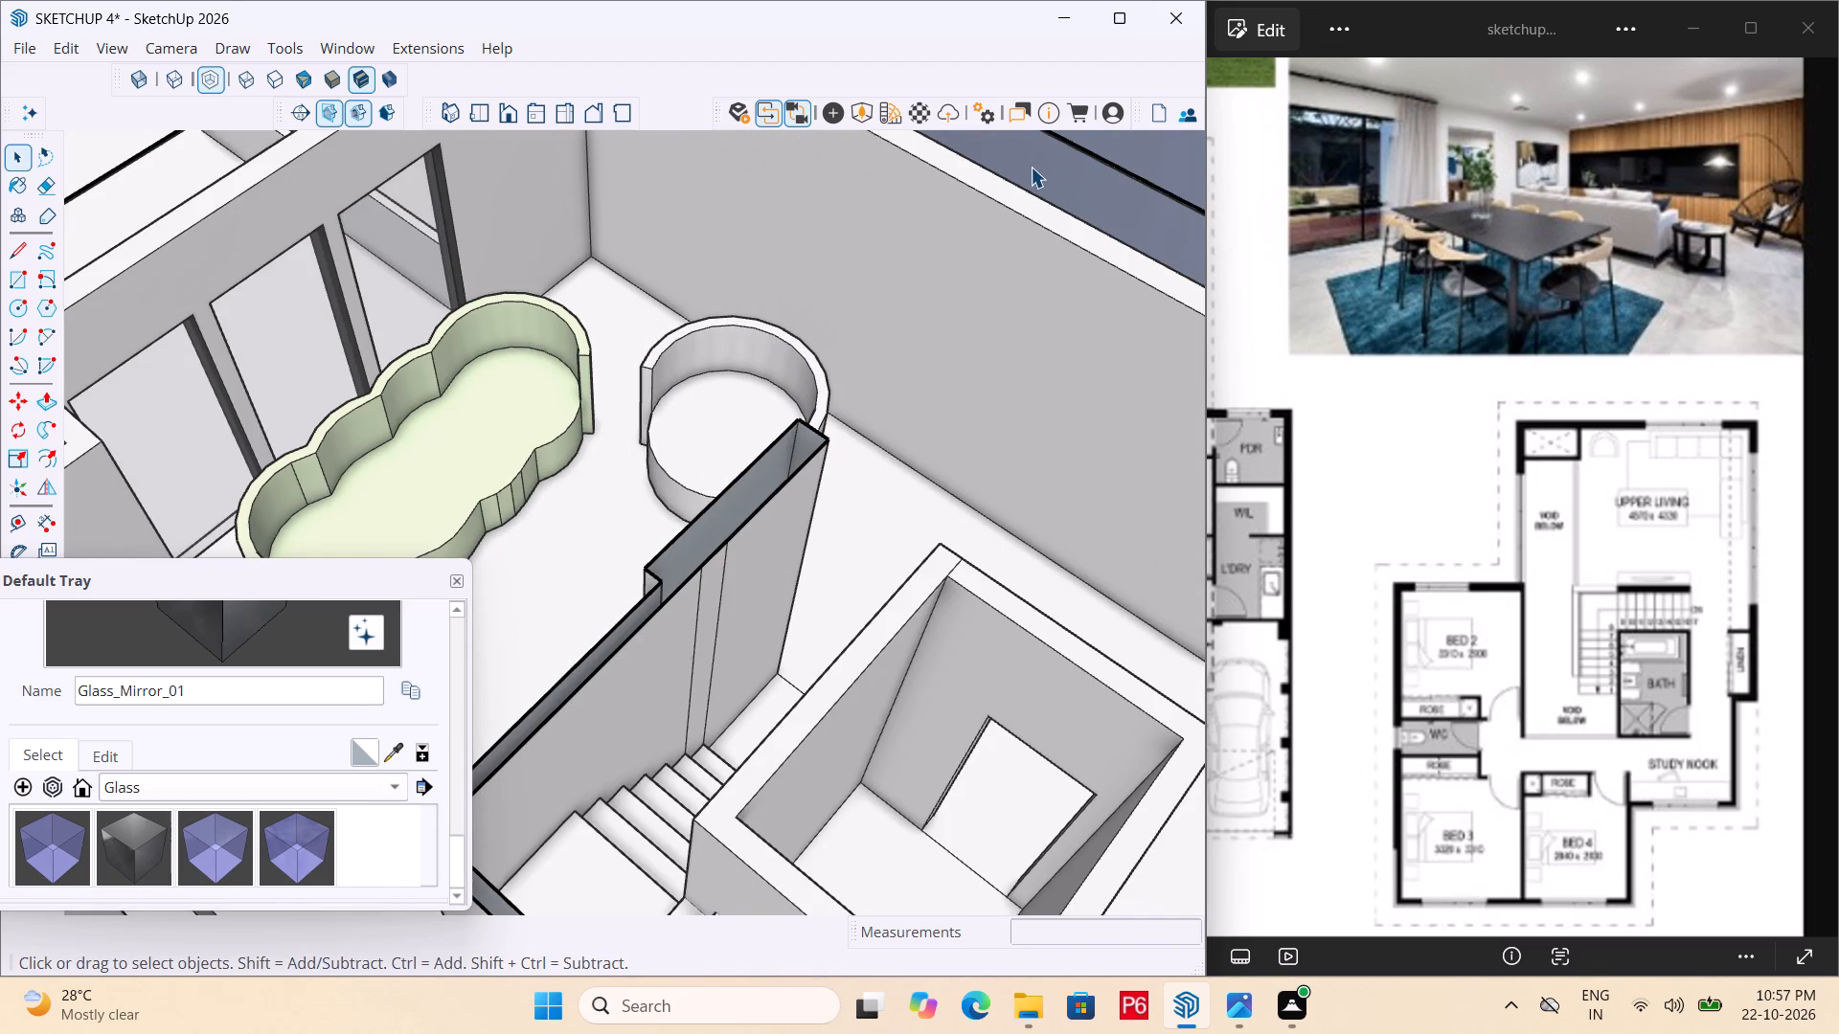
{"action": "left_click", "coordinate": [1031, 167]}
{"action": "scroll", "coordinate": [783, 459], "scroll_direction": "down", "scroll_amount": 4}
{"action": "middle_click_drag", "start_coordinate": [683, 495], "coordinate": [805, 487]}
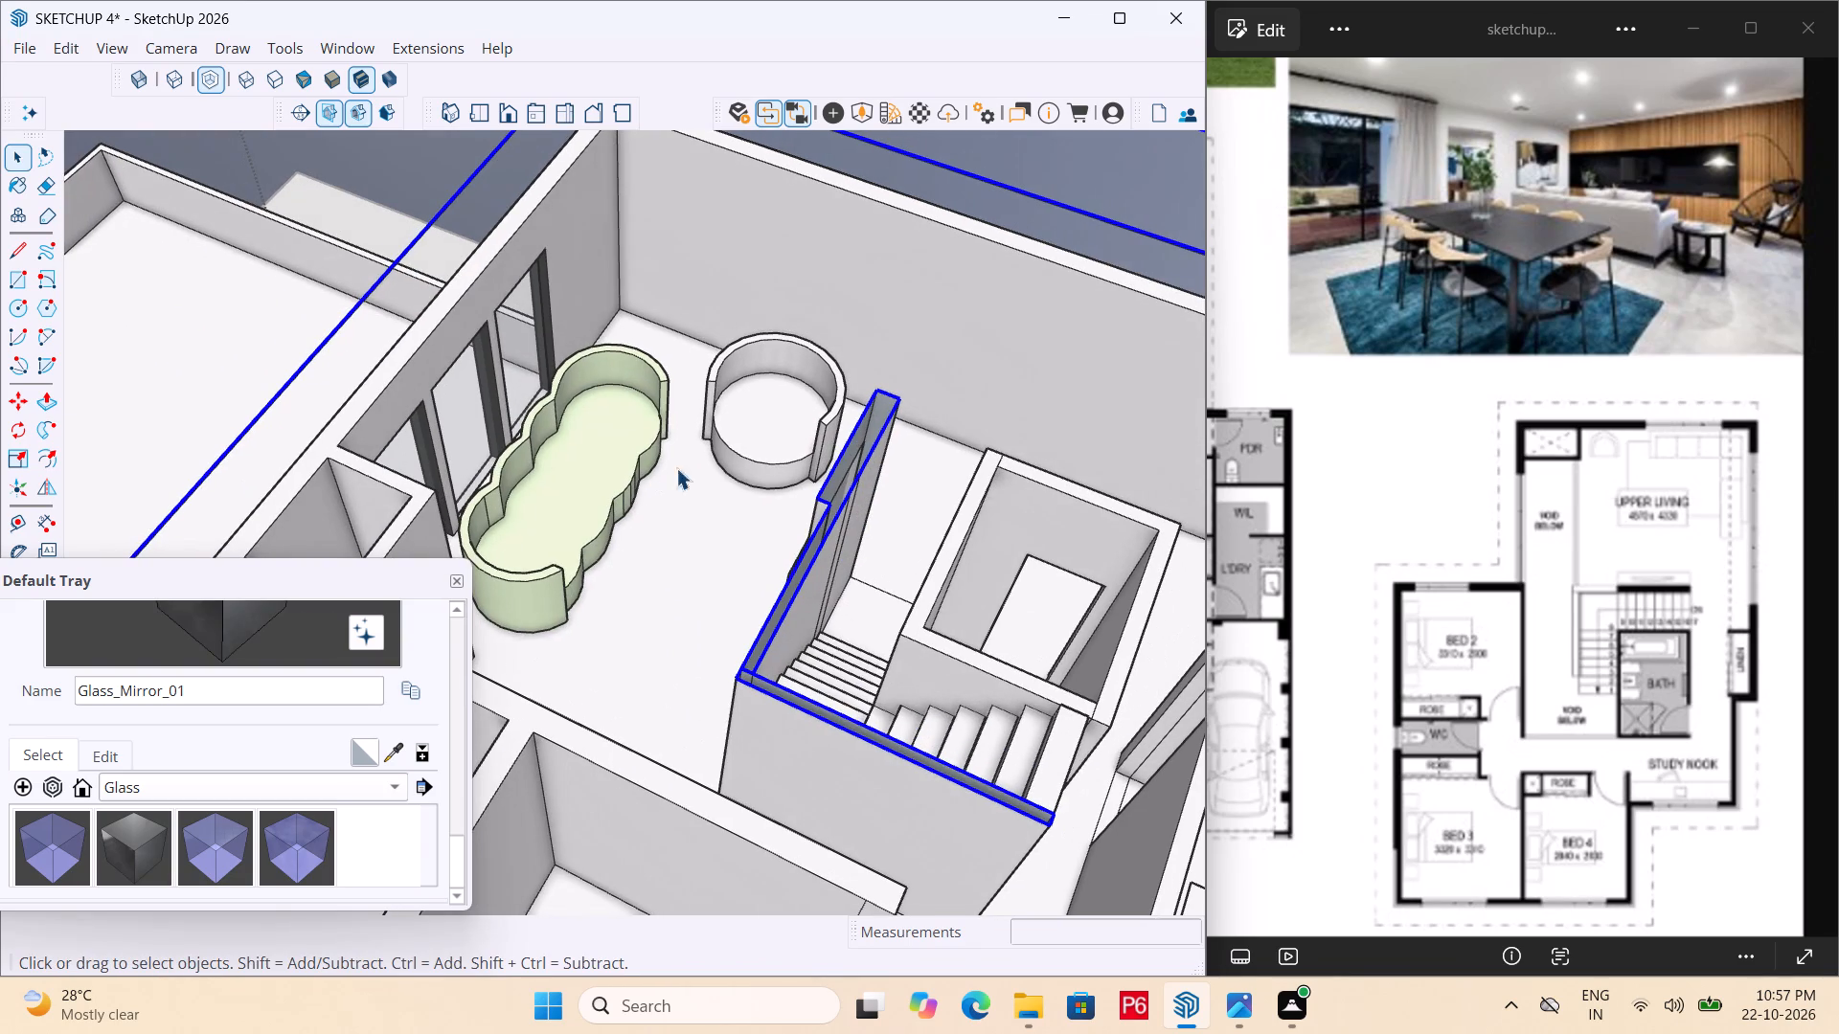
{"action": "left_click", "coordinate": [592, 486]}
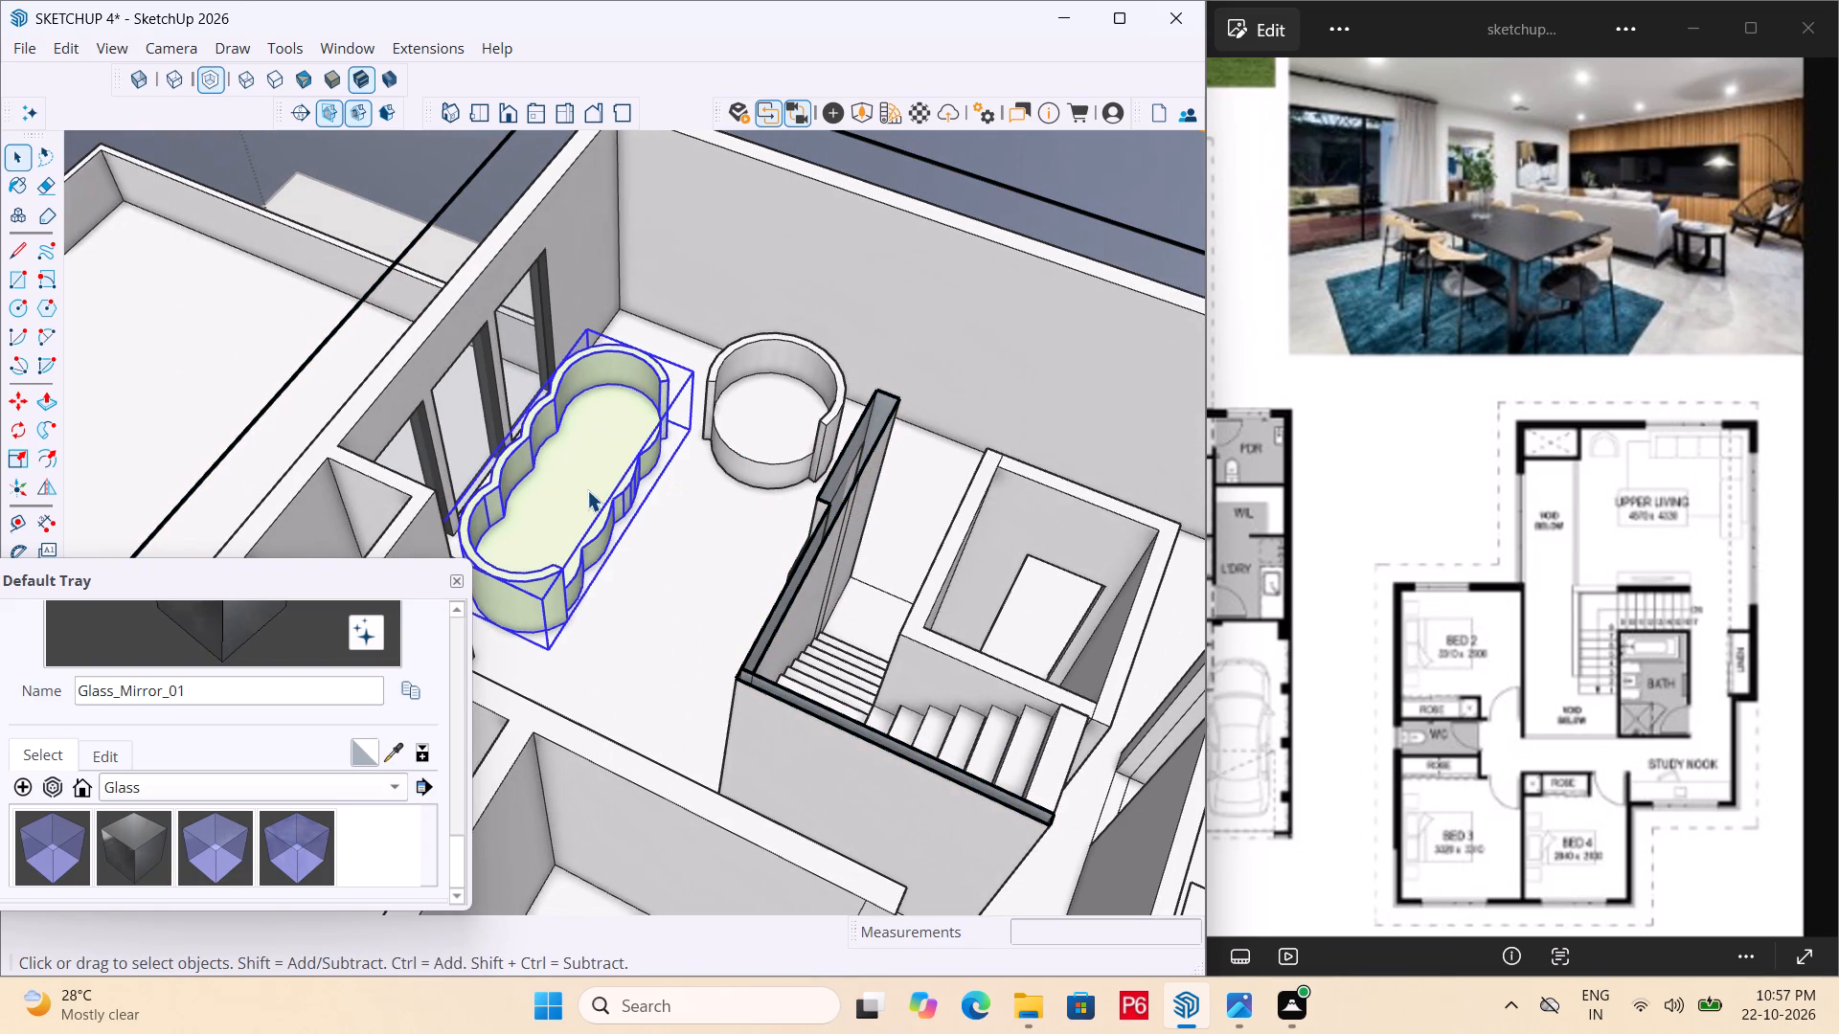
{"action": "key", "text": "b"}
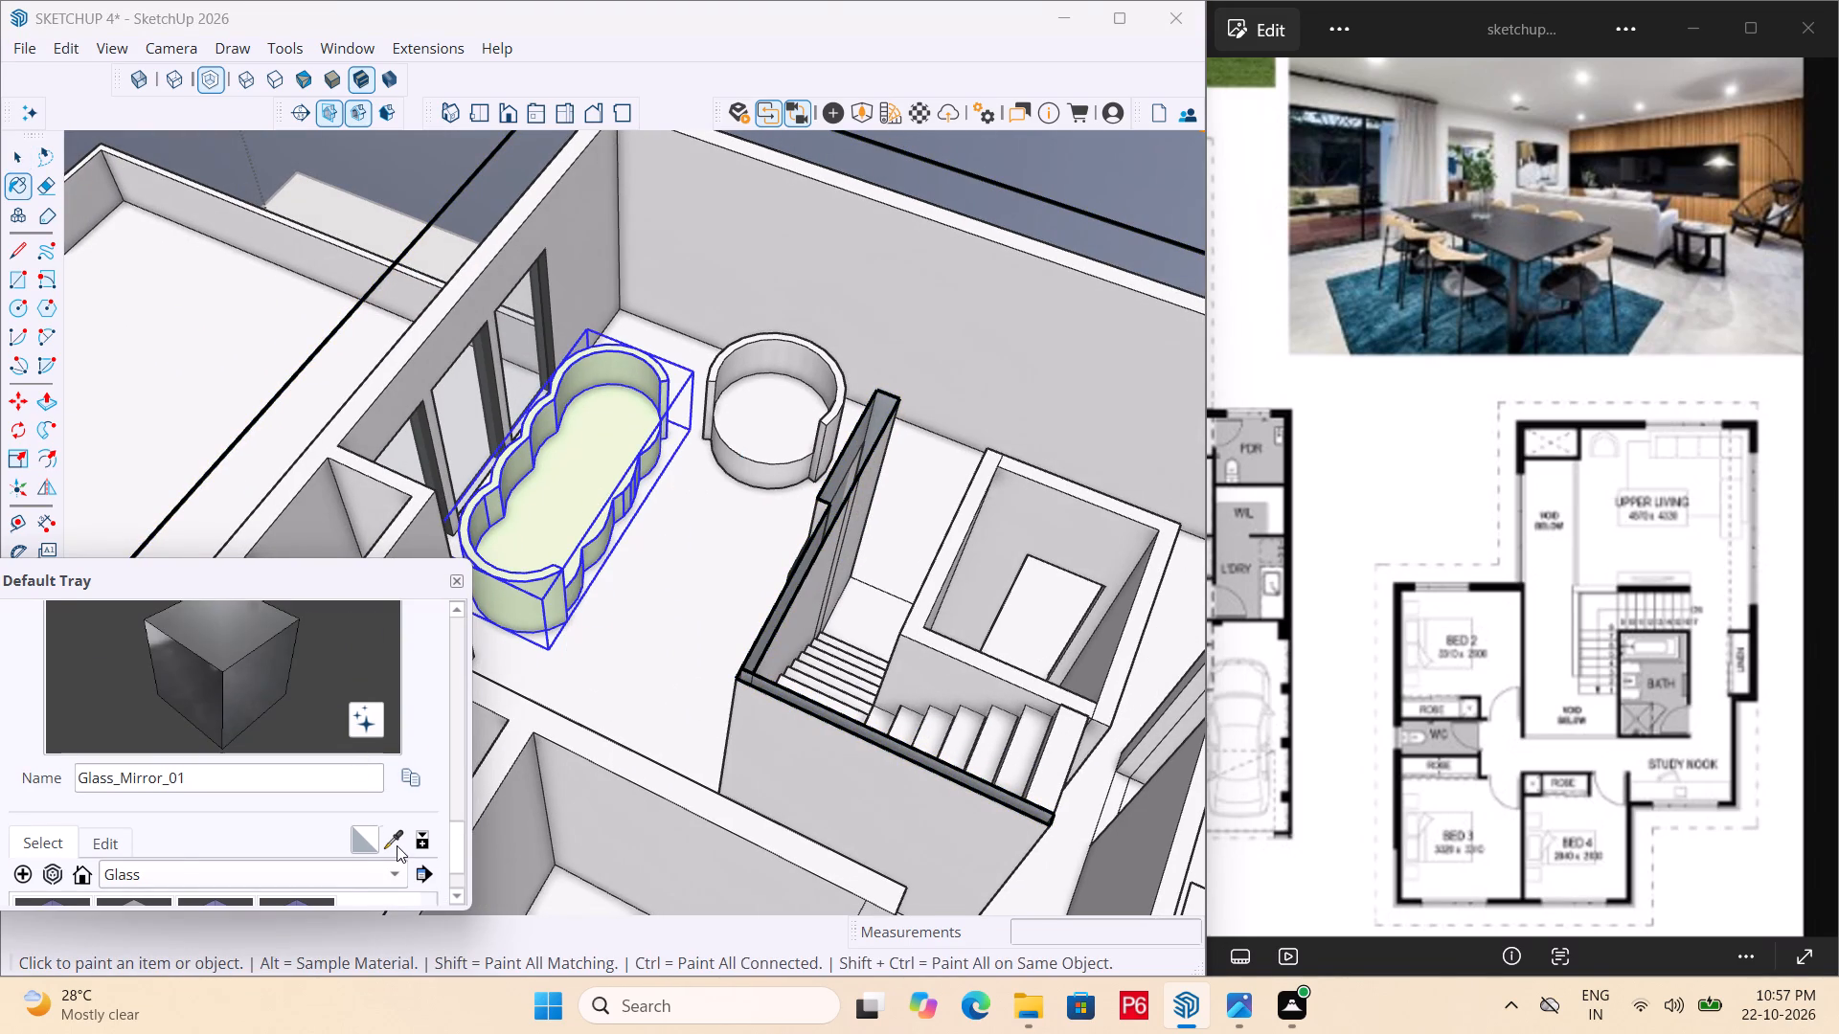
{"action": "left_click", "coordinate": [397, 845]}
{"action": "left_click", "coordinate": [556, 532]}
{"action": "left_click", "coordinate": [755, 410]}
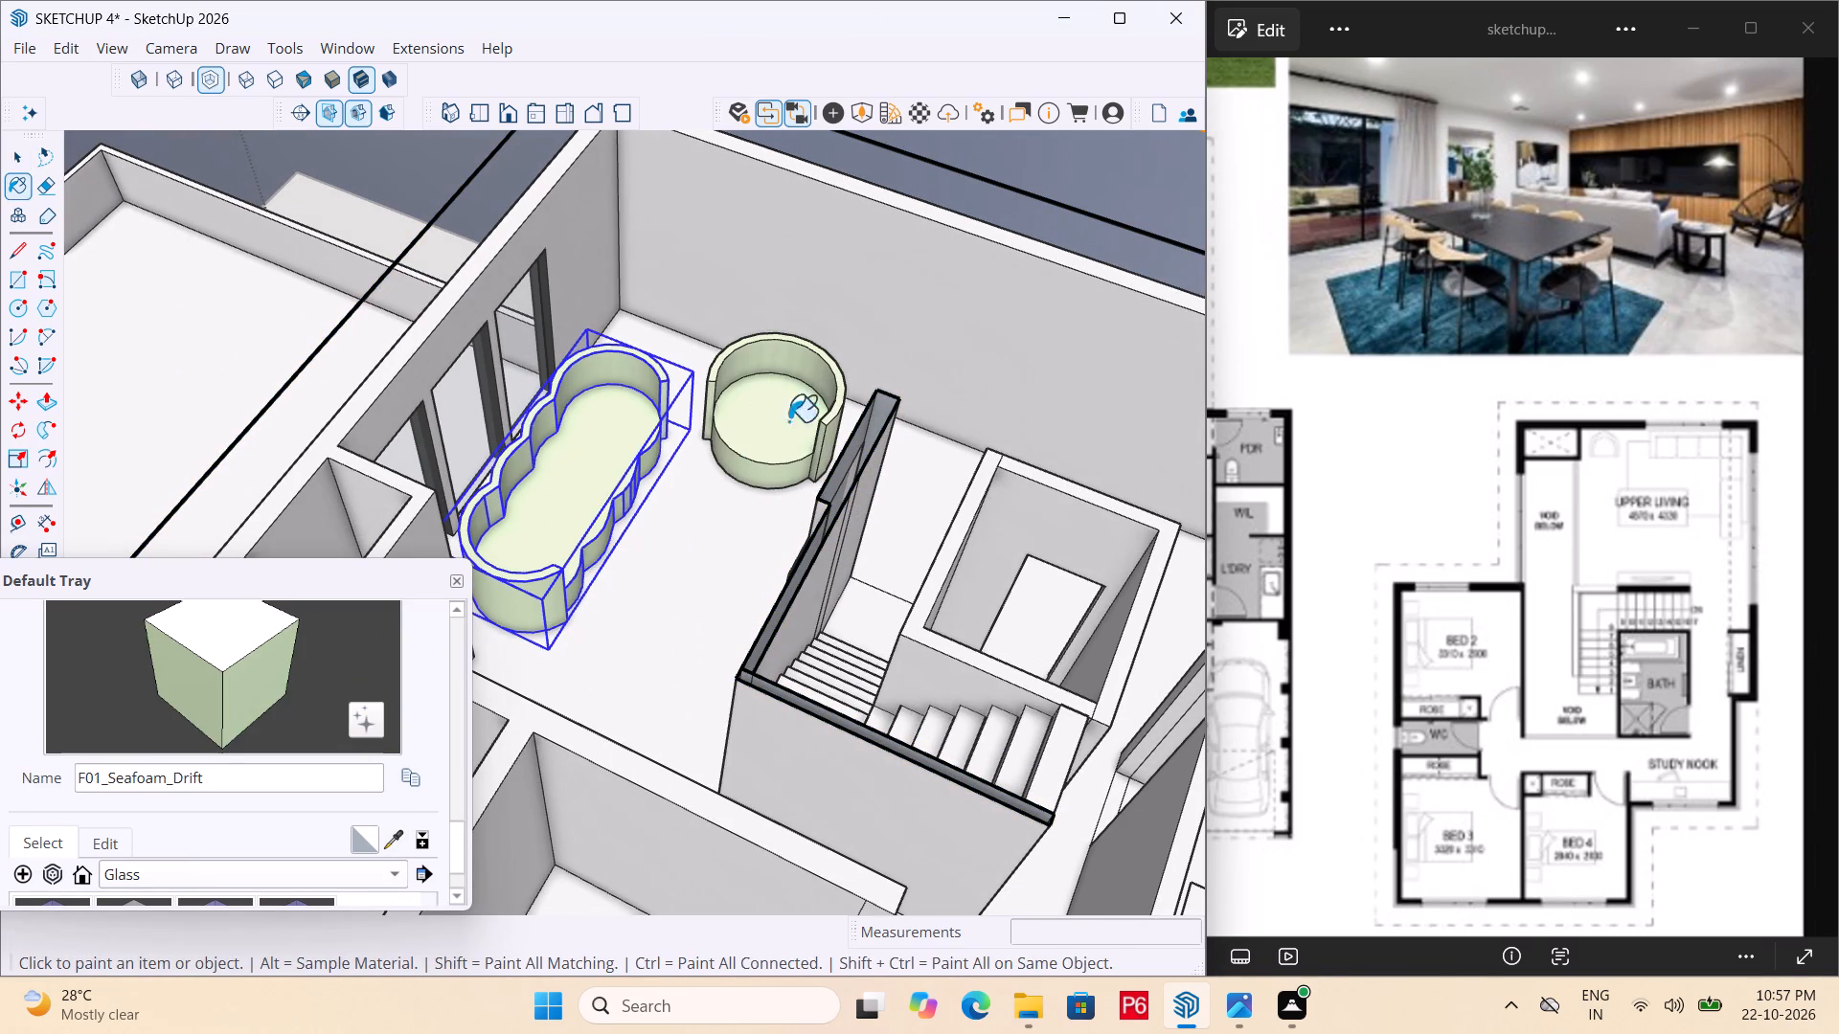
Copy the round chair about 12' 10 9/16" across the living area to the opposite end of the curved sofa.
{"action": "key", "text": "space"}
{"action": "scroll", "coordinate": [823, 330], "scroll_direction": "down", "scroll_amount": 1}
{"action": "middle_click_drag", "start_coordinate": [822, 330], "coordinate": [685, 377]}
{"action": "scroll", "coordinate": [685, 377], "scroll_direction": "down", "scroll_amount": 1}
{"action": "scroll", "coordinate": [928, 372], "scroll_direction": "down", "scroll_amount": 3}
{"action": "middle_click_drag", "start_coordinate": [735, 457], "coordinate": [221, 473]}
{"action": "middle_click_drag", "start_coordinate": [692, 567], "coordinate": [1182, 544]}
{"action": "key", "text": "space"}
{"action": "middle_click_drag", "start_coordinate": [751, 428], "coordinate": [916, 450]}
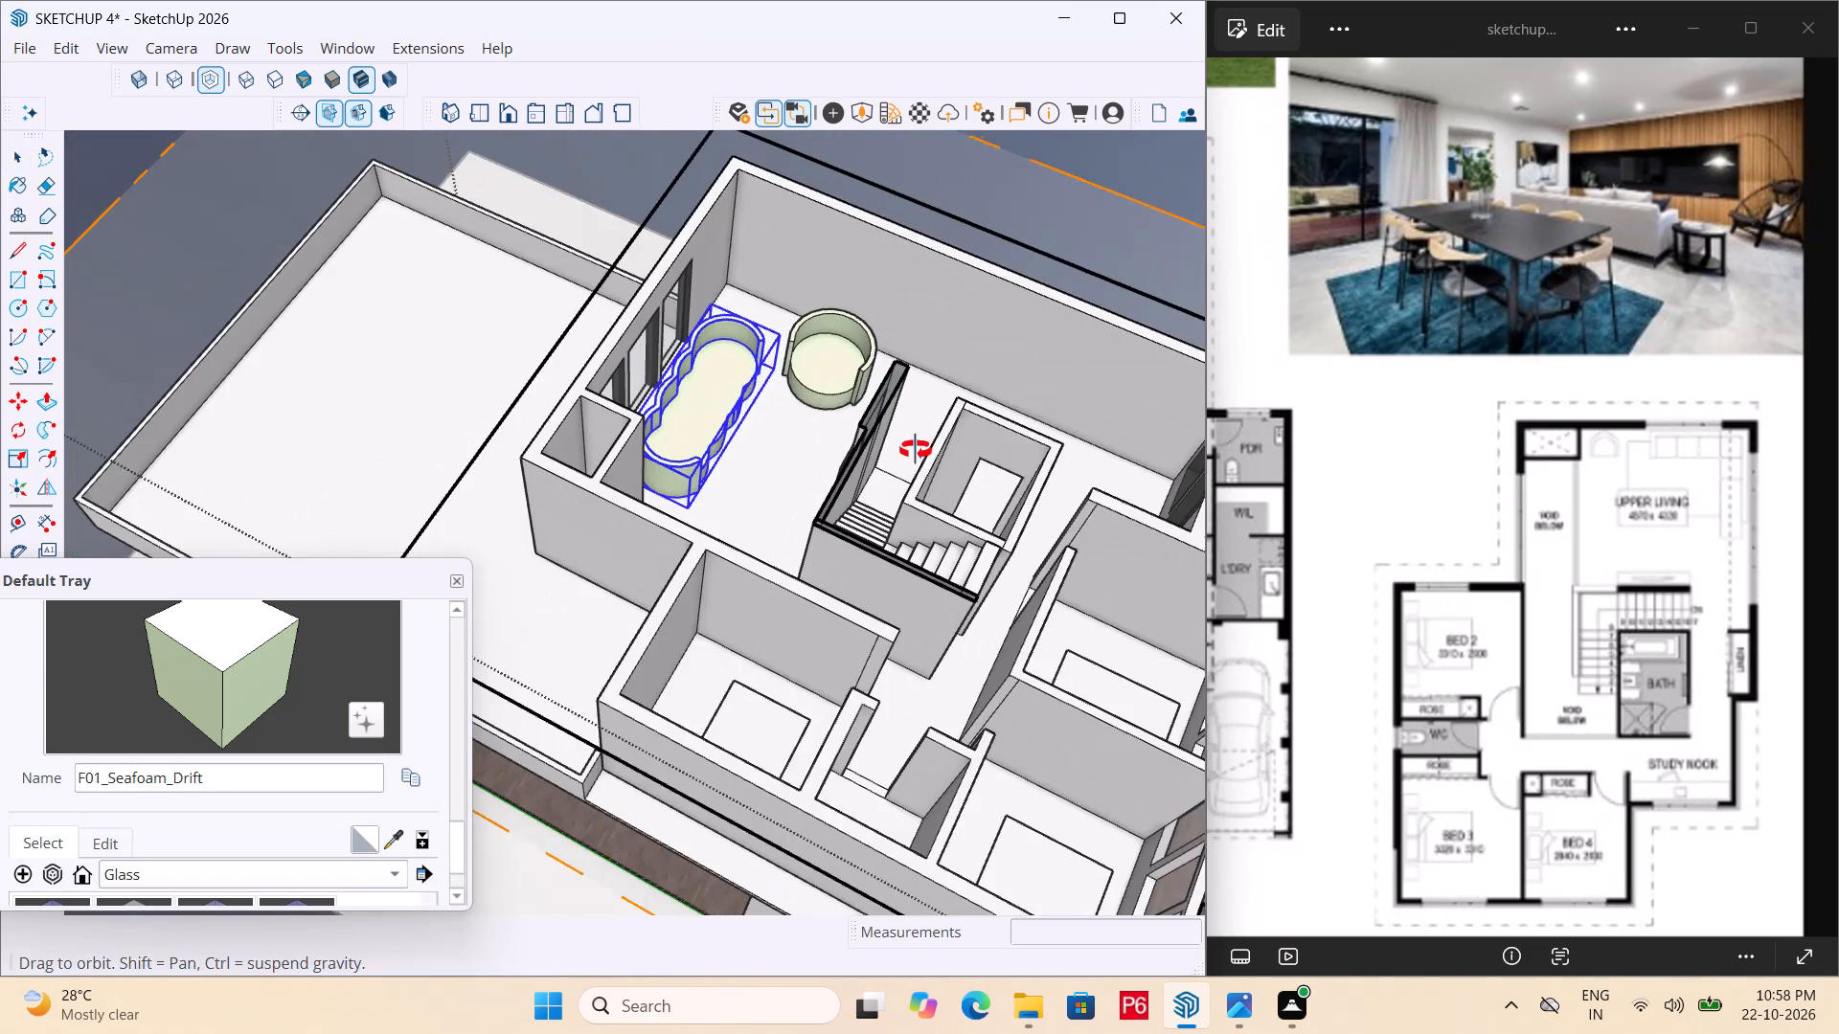
{"action": "middle_click_drag", "start_coordinate": [916, 450], "coordinate": [912, 443]}
{"action": "left_click", "coordinate": [801, 370]}
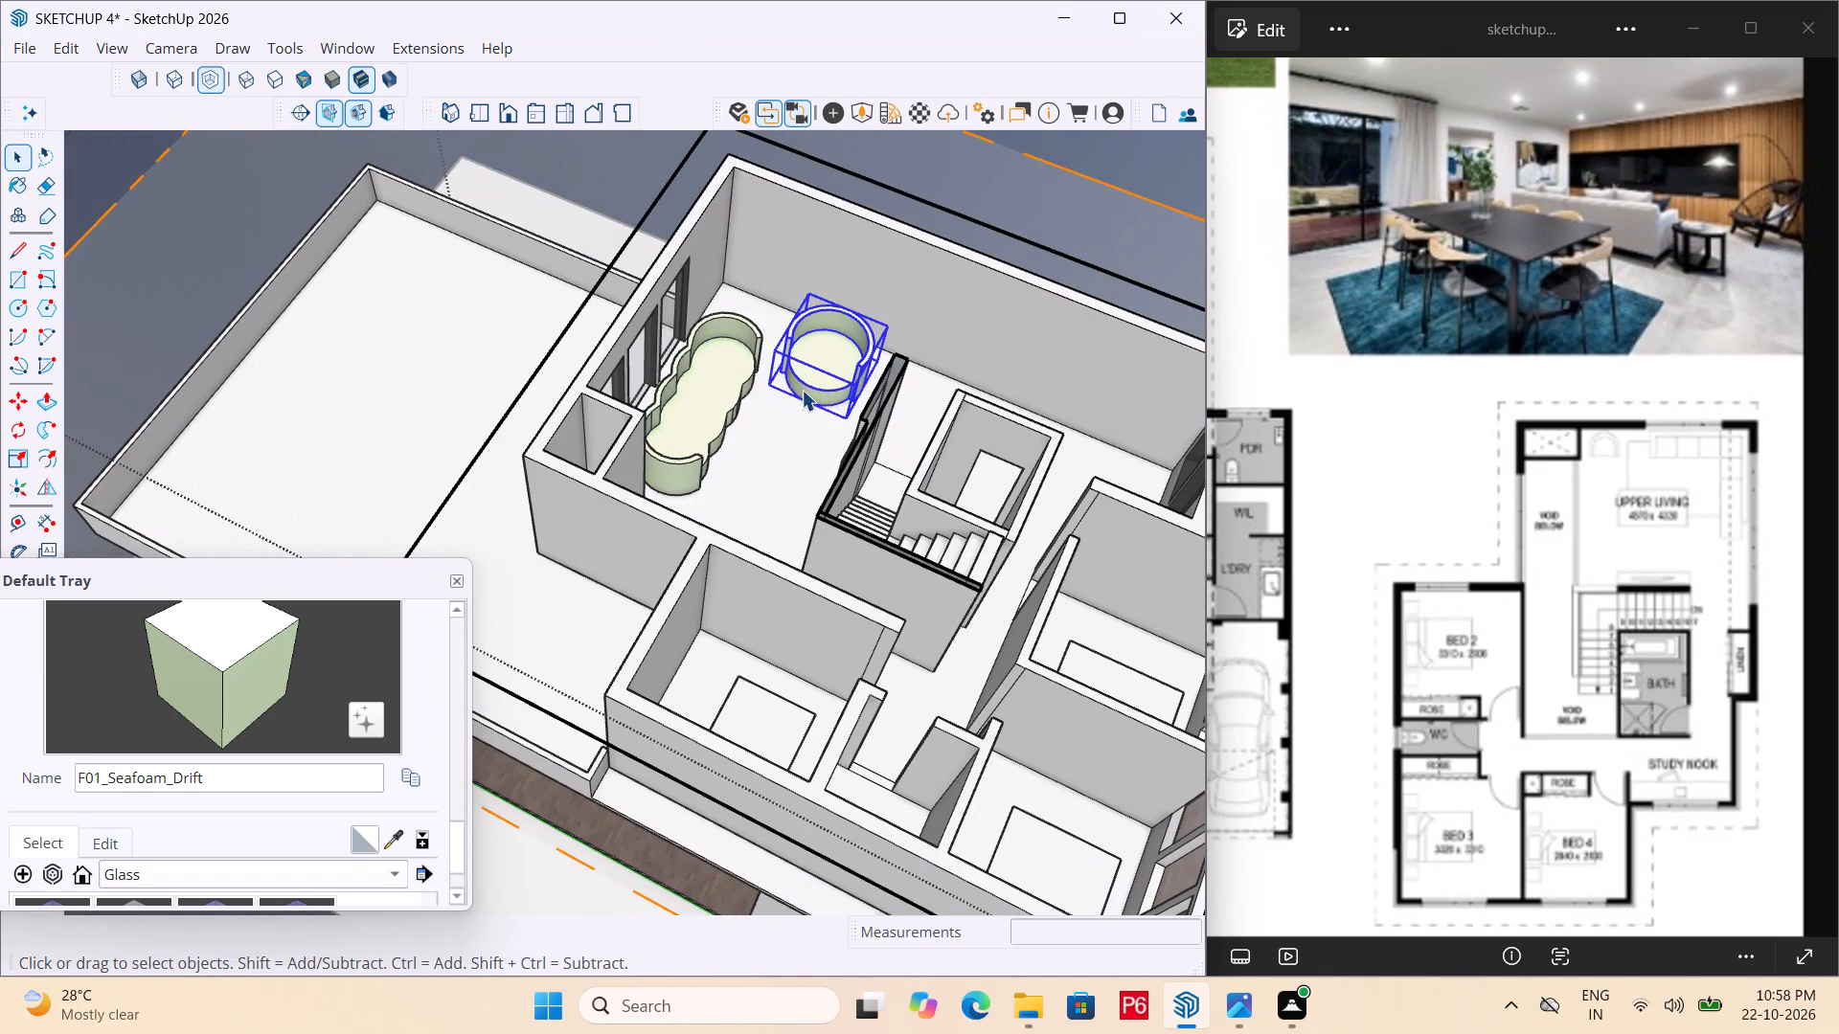
{"action": "key", "text": "m"}
{"action": "left_click", "coordinate": [844, 420]}
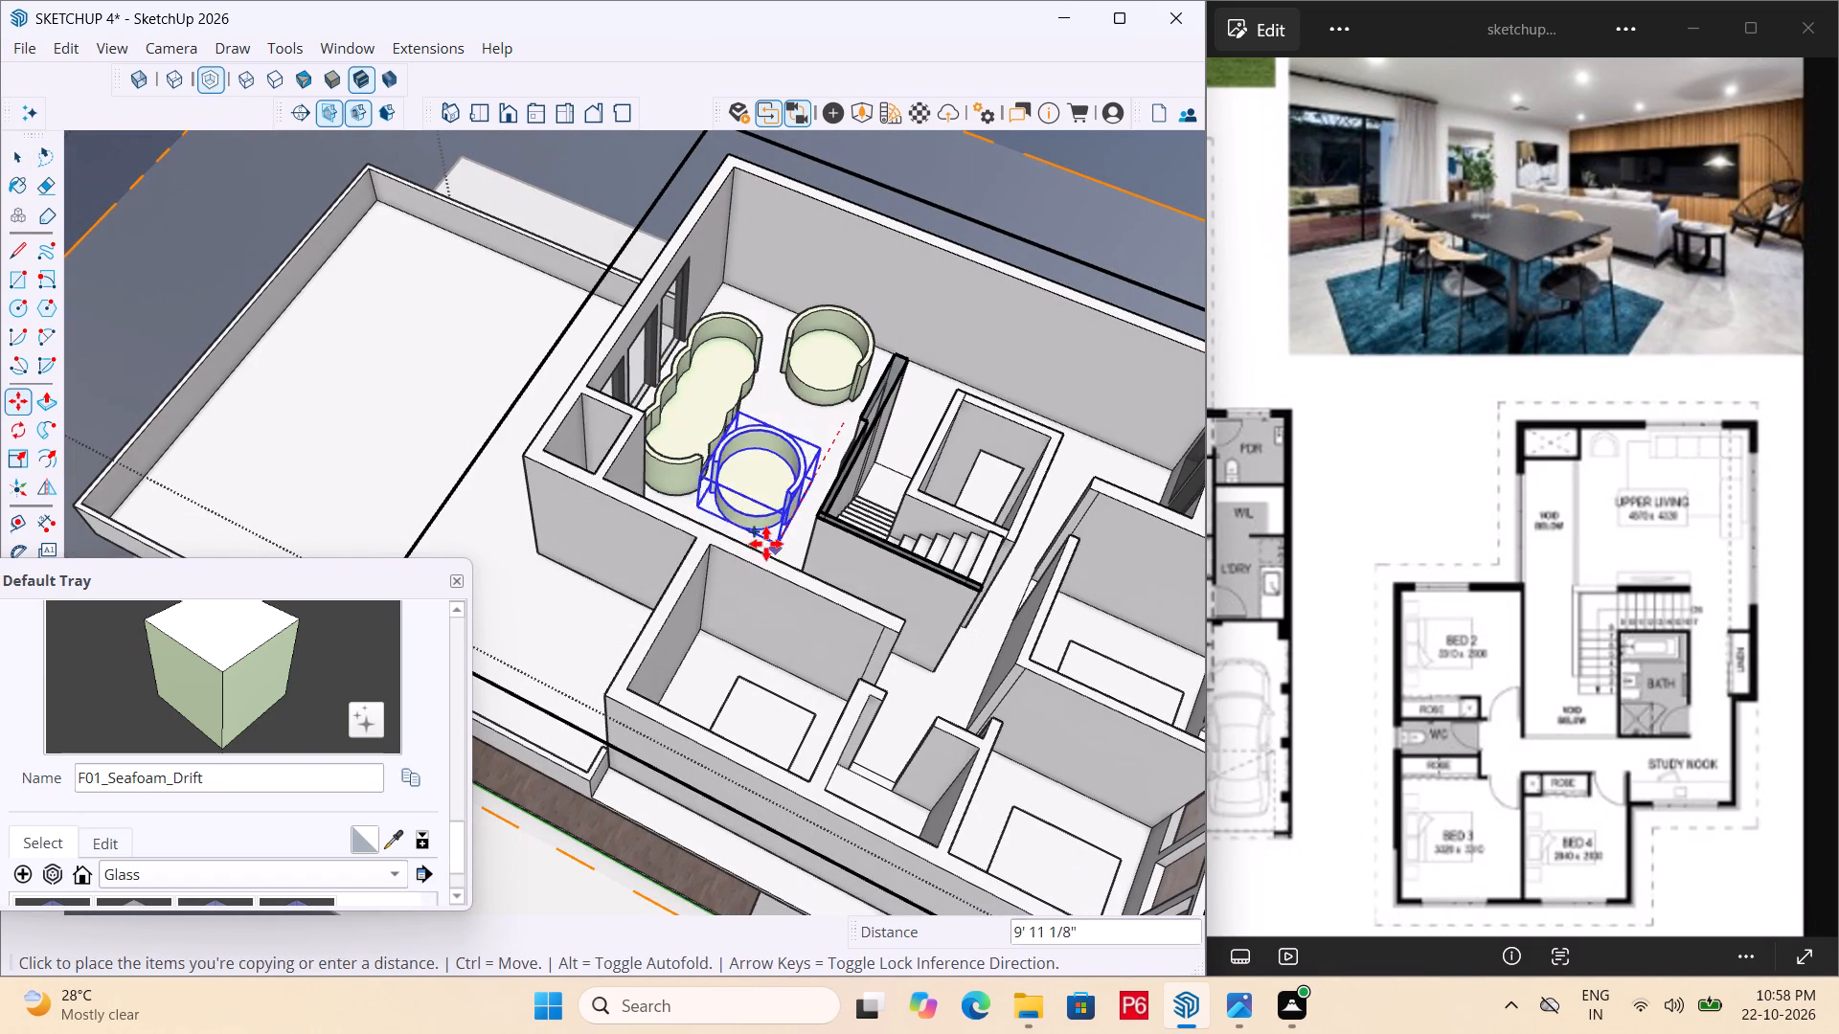
{"action": "middle_click_drag", "start_coordinate": [764, 508], "coordinate": [386, 570]}
{"action": "left_click", "coordinate": [597, 634]}
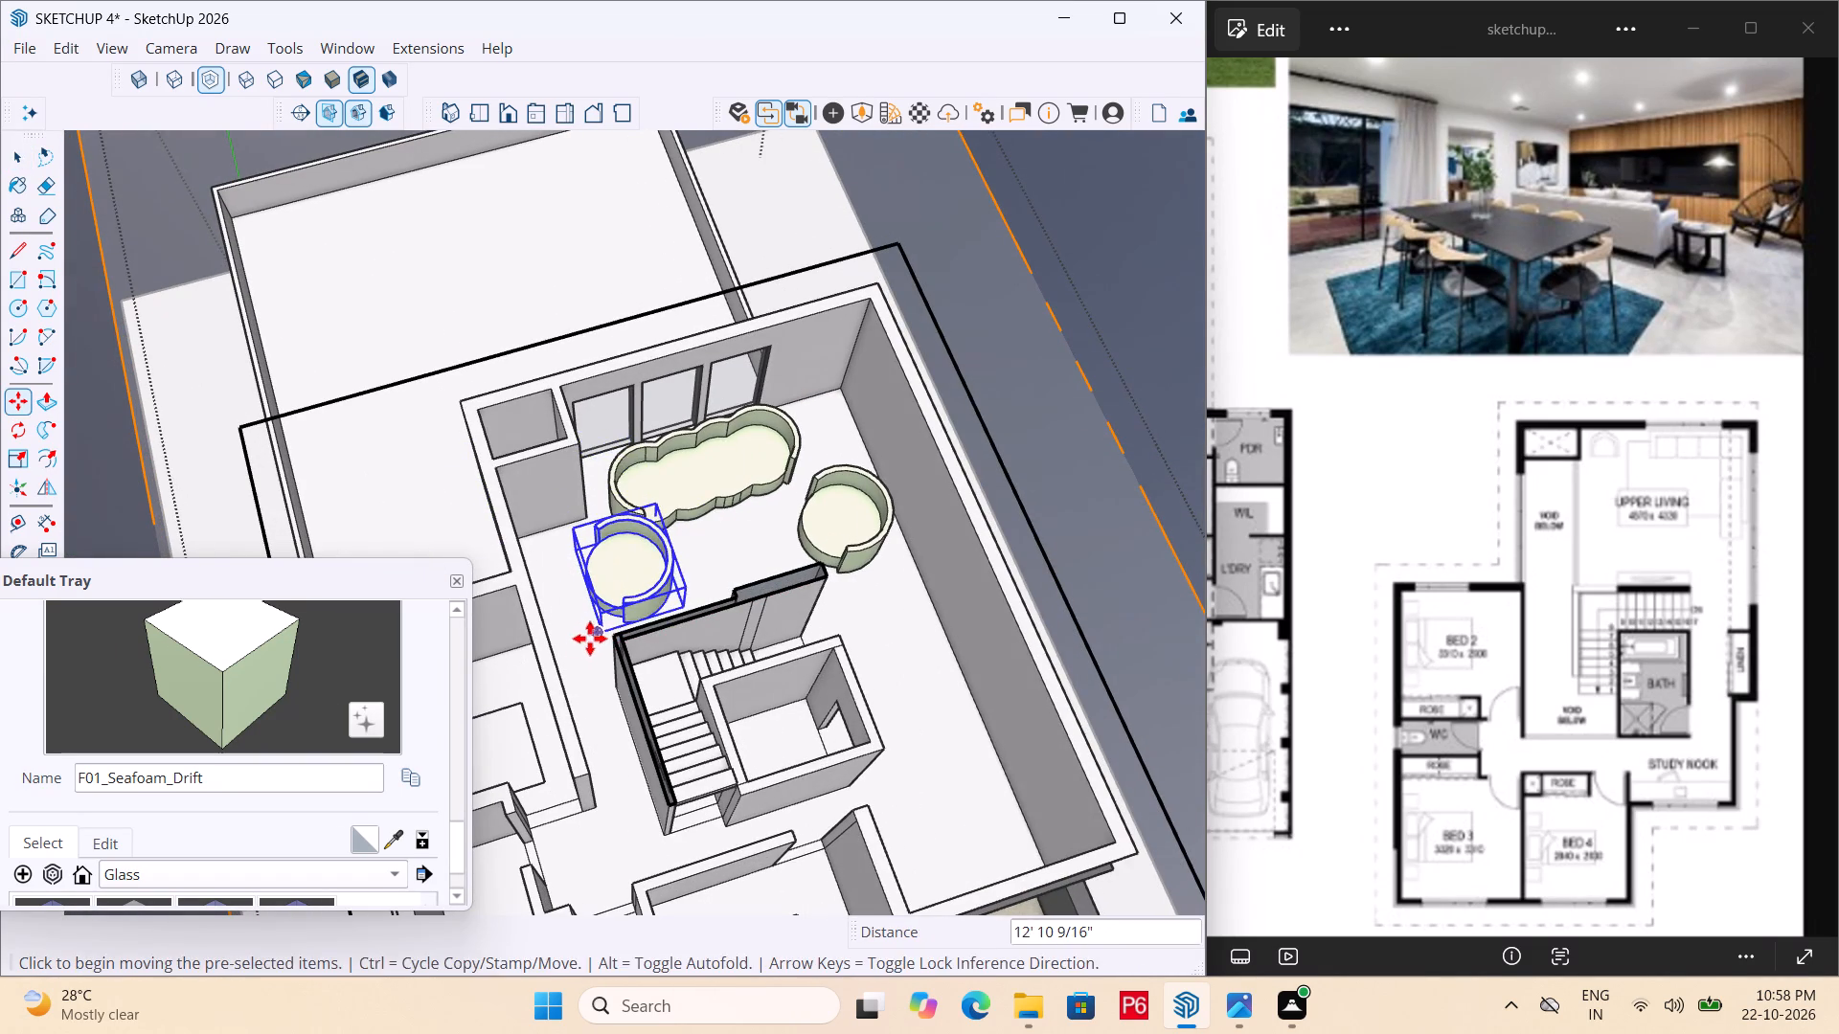
Rotate the copied round chair 180 degrees about a floor point between it and the staircase wall.
{"action": "middle_click_drag", "start_coordinate": [574, 649], "coordinate": [798, 681]}
{"action": "scroll", "coordinate": [733, 596], "scroll_direction": "up", "scroll_amount": 5}
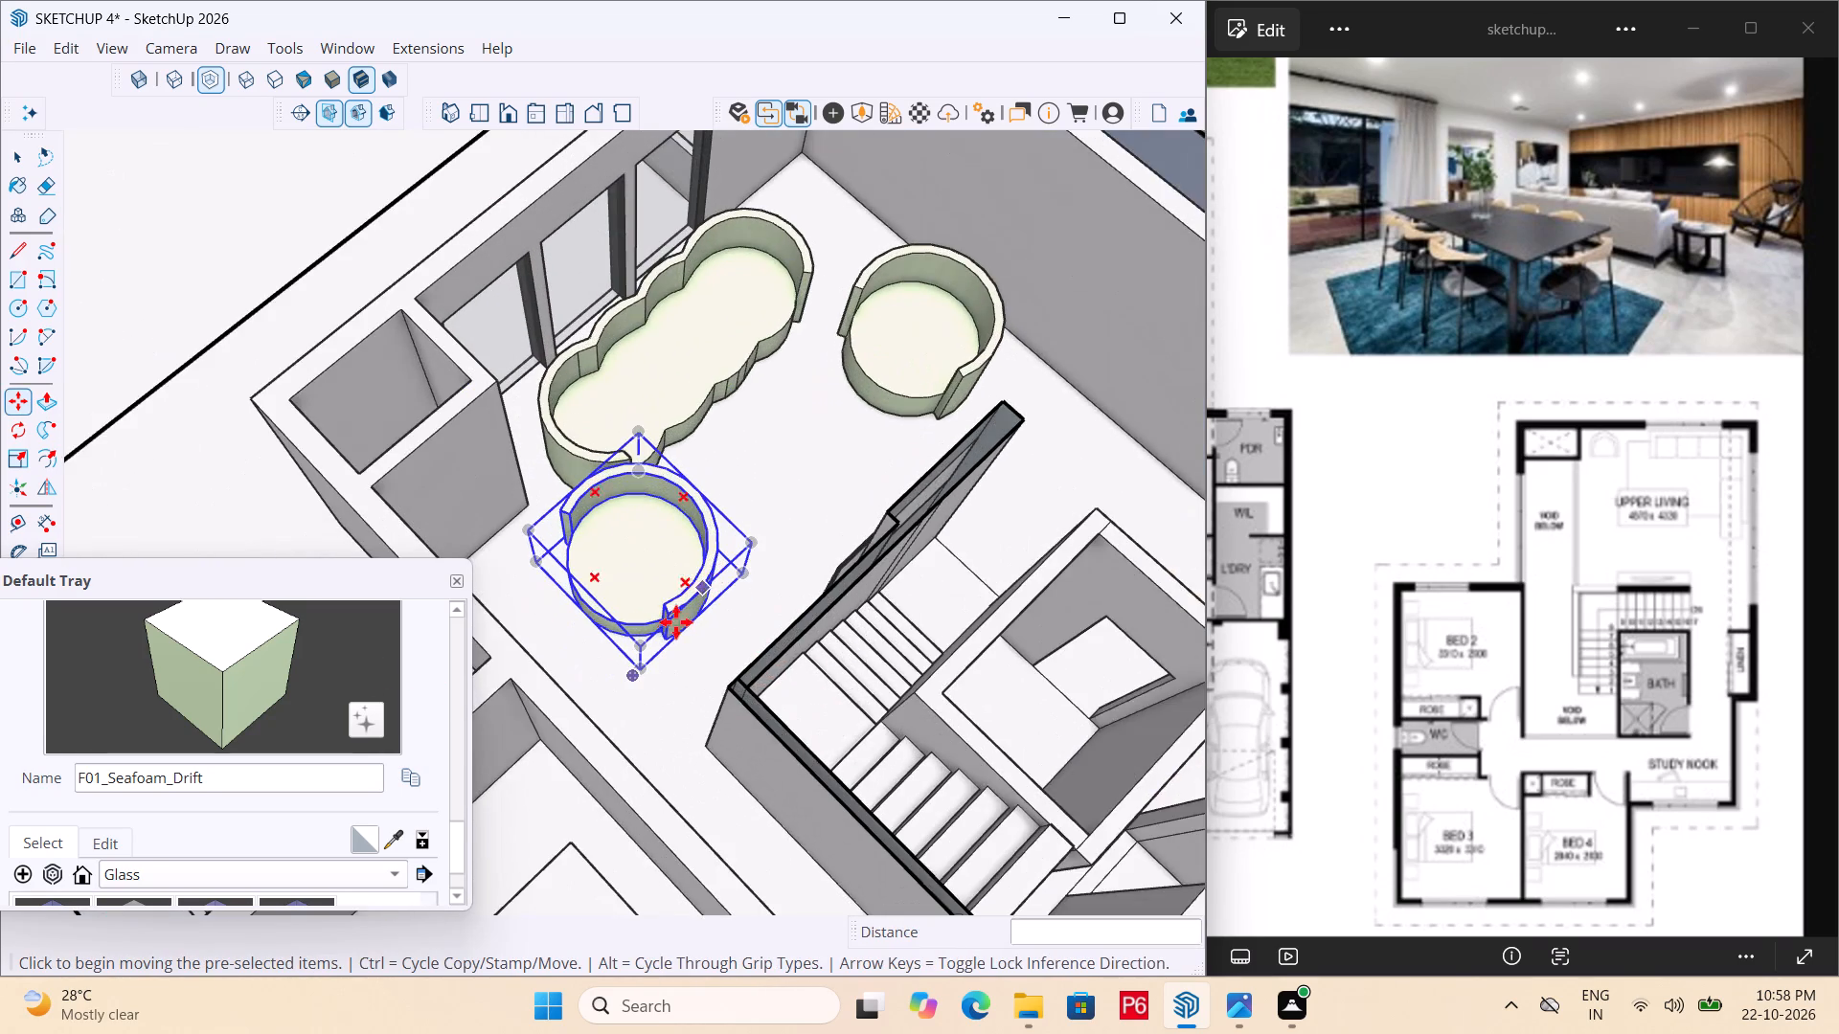
{"action": "scroll", "coordinate": [674, 626], "scroll_direction": "up", "scroll_amount": 2}
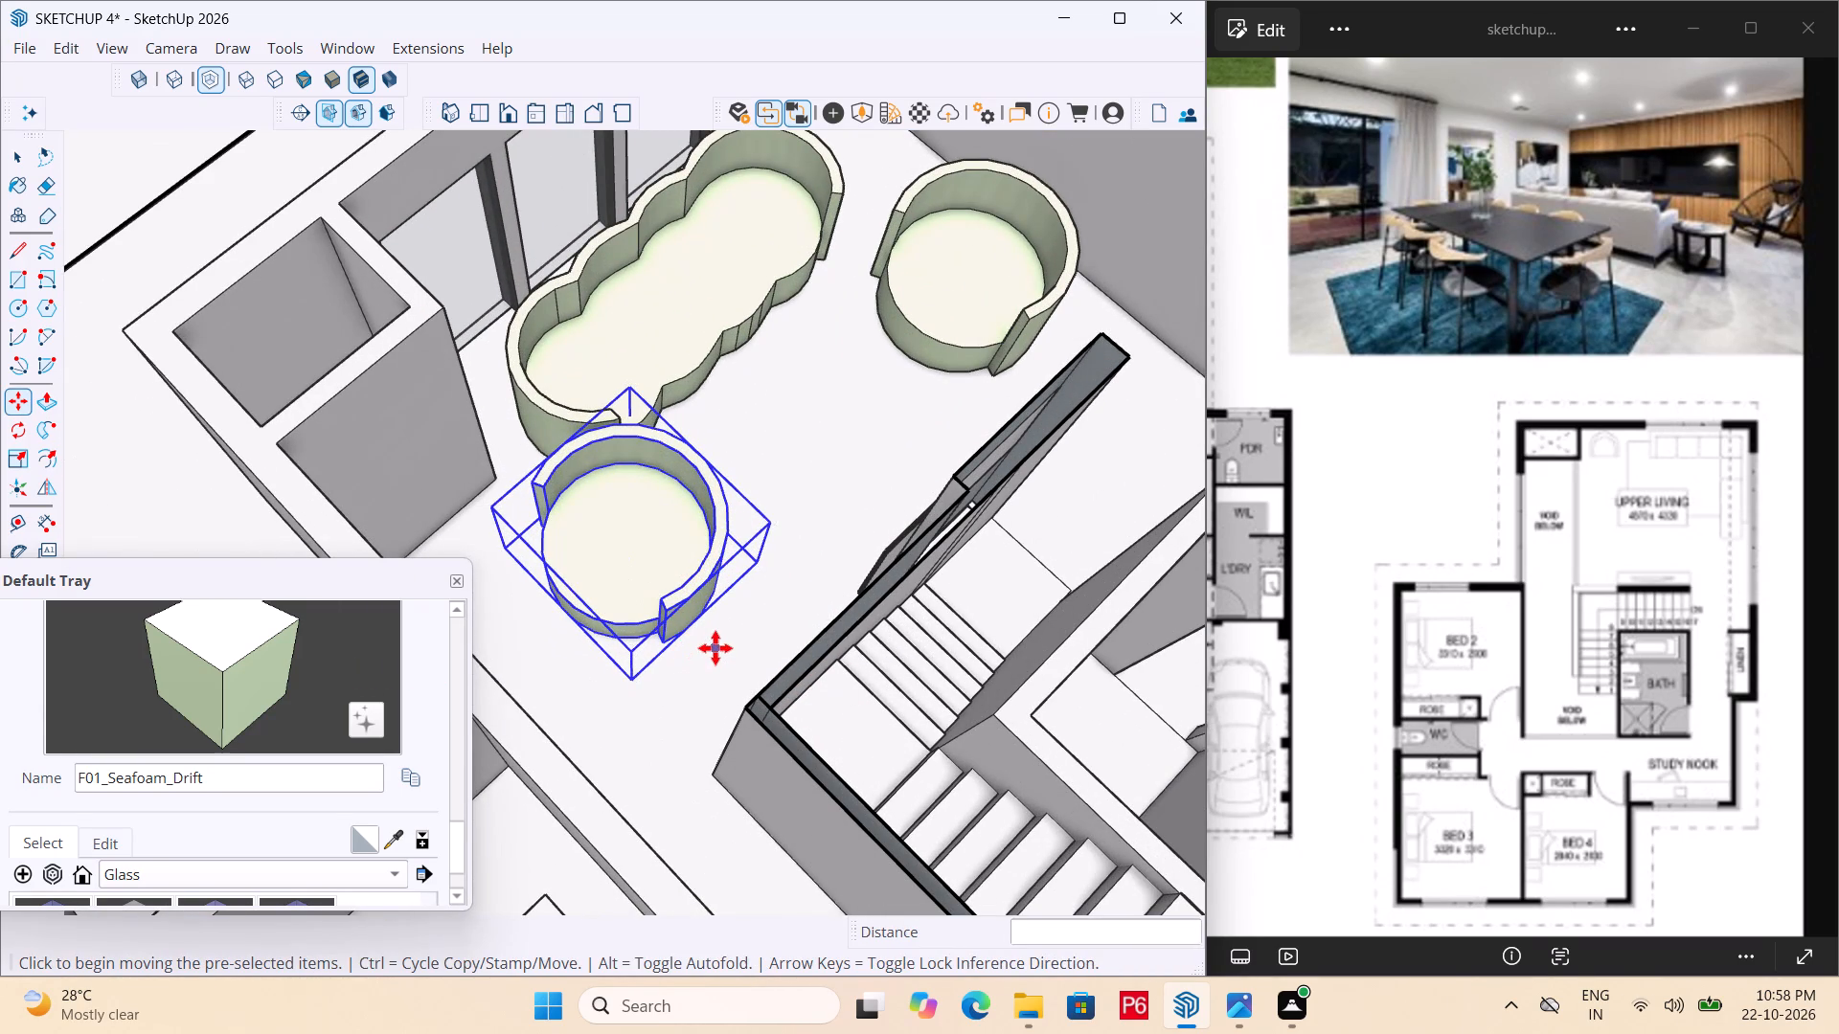
{"action": "key", "text": "q"}
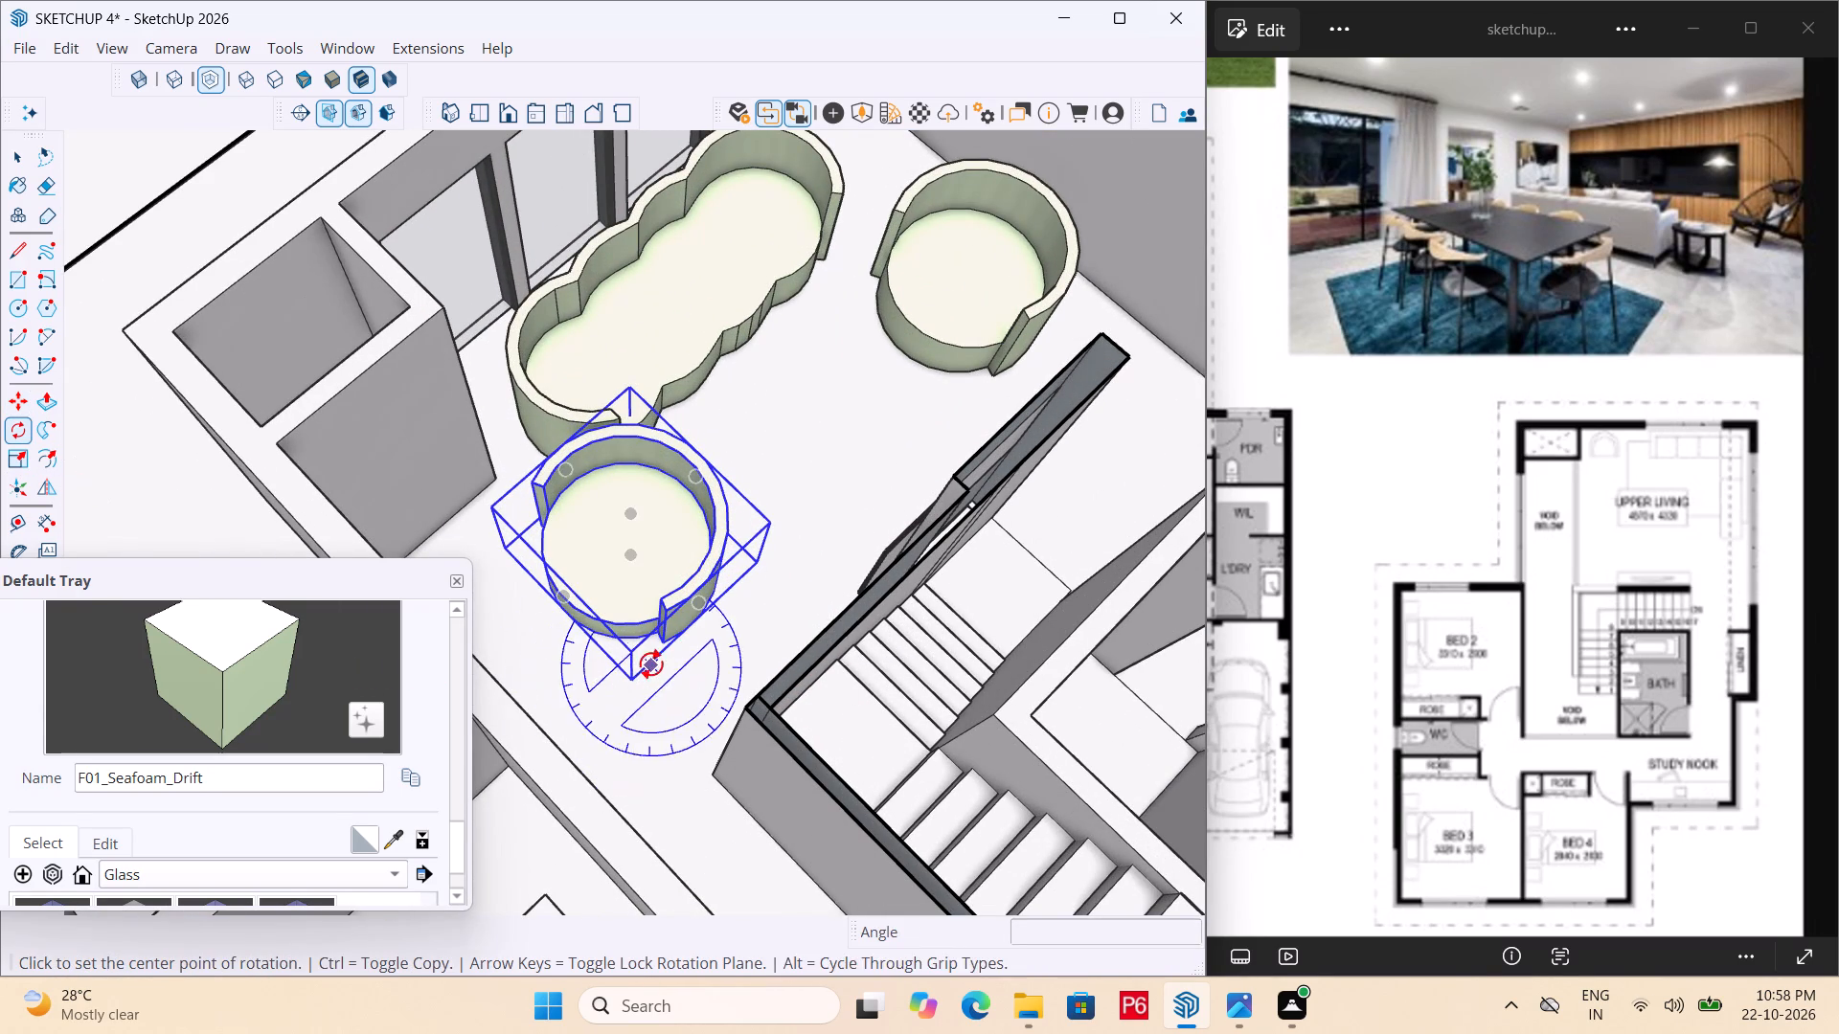
{"action": "left_click_drag", "start_coordinate": [628, 684], "coordinate": [651, 663]}
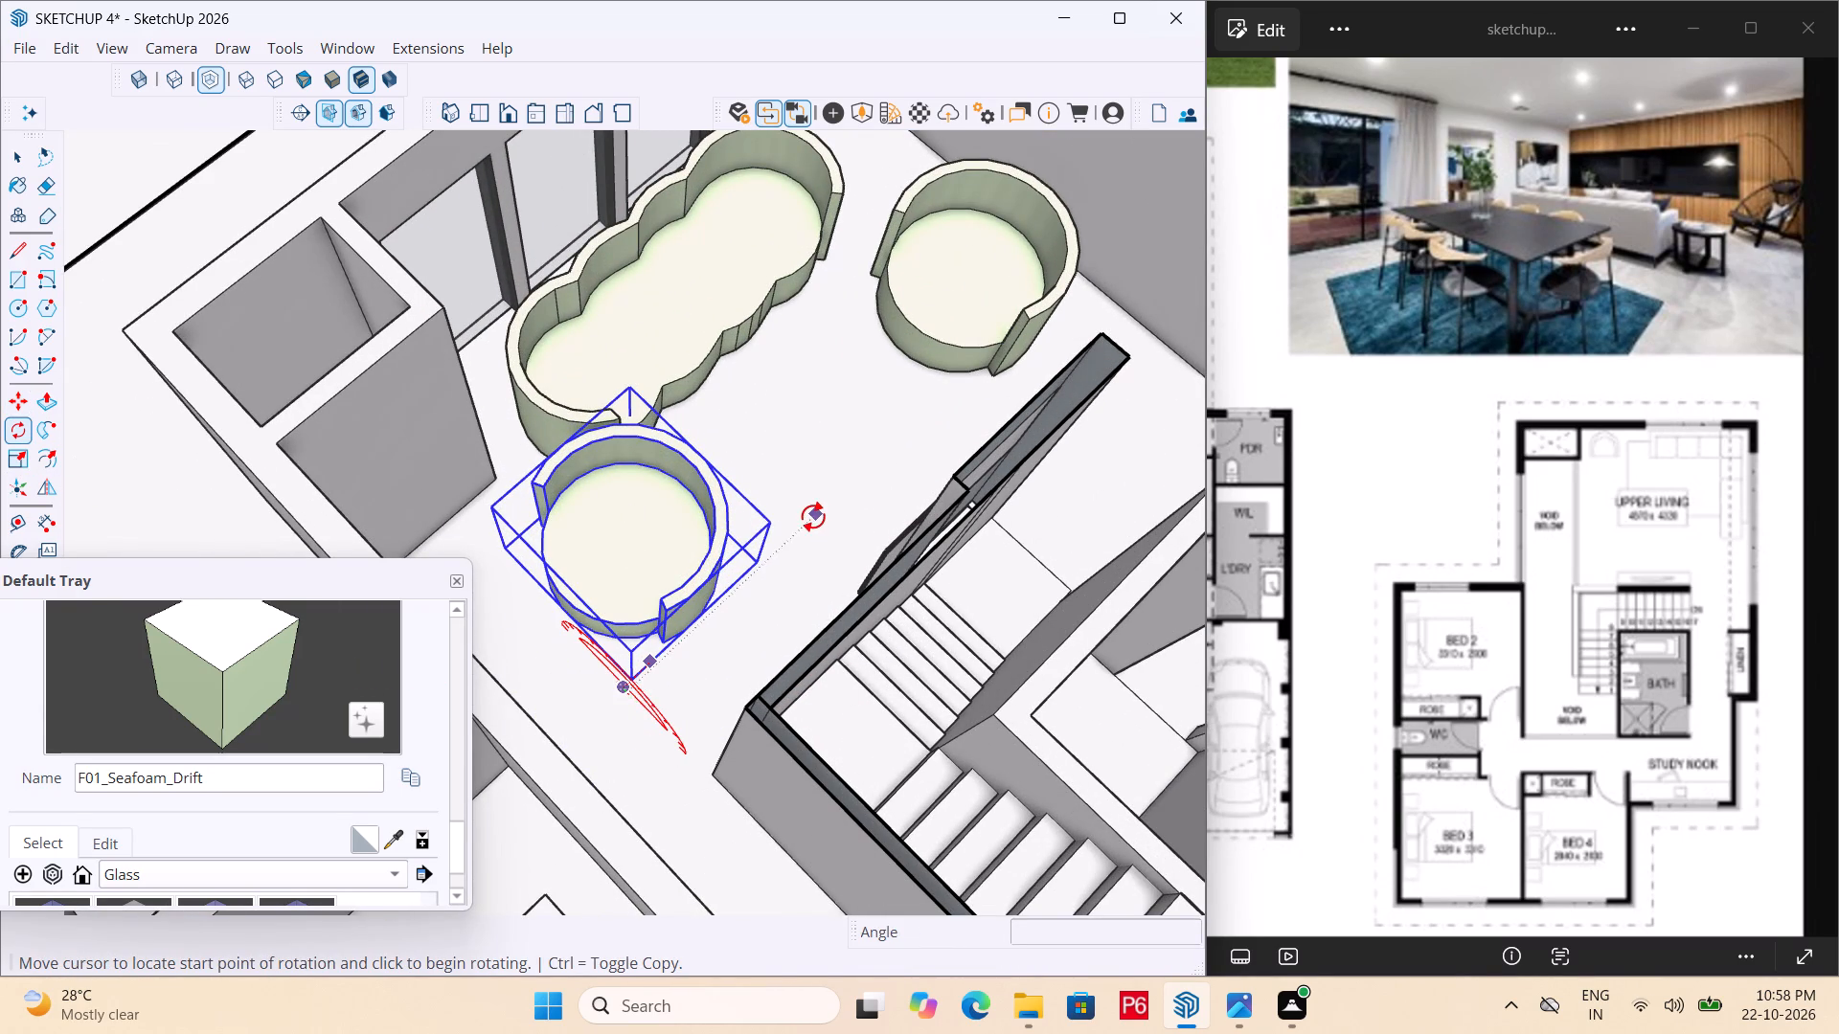
{"action": "key", "text": "Escape"}
{"action": "left_click_drag", "start_coordinate": [765, 591], "coordinate": [775, 583]}
{"action": "left_click", "coordinate": [850, 511]}
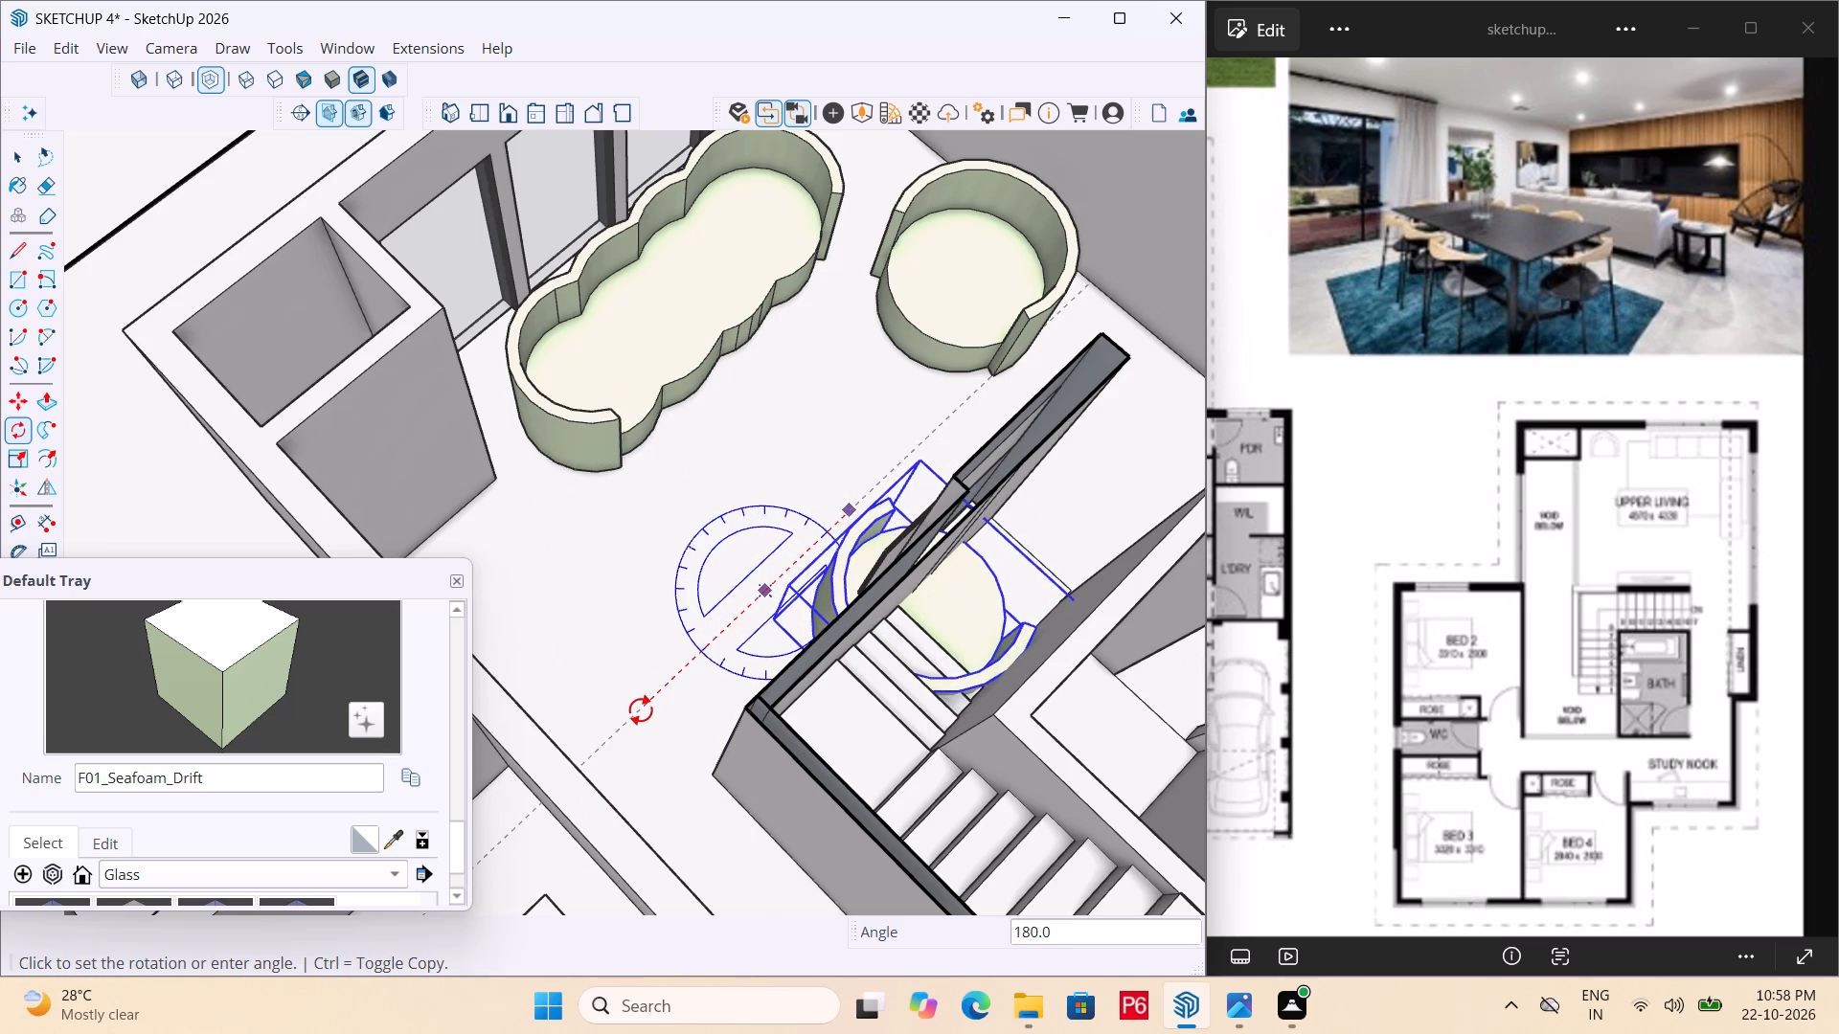
{"action": "left_click", "coordinate": [641, 713]}
{"action": "key", "text": "space"}
{"action": "middle_click_drag", "start_coordinate": [797, 581], "coordinate": [500, 581]}
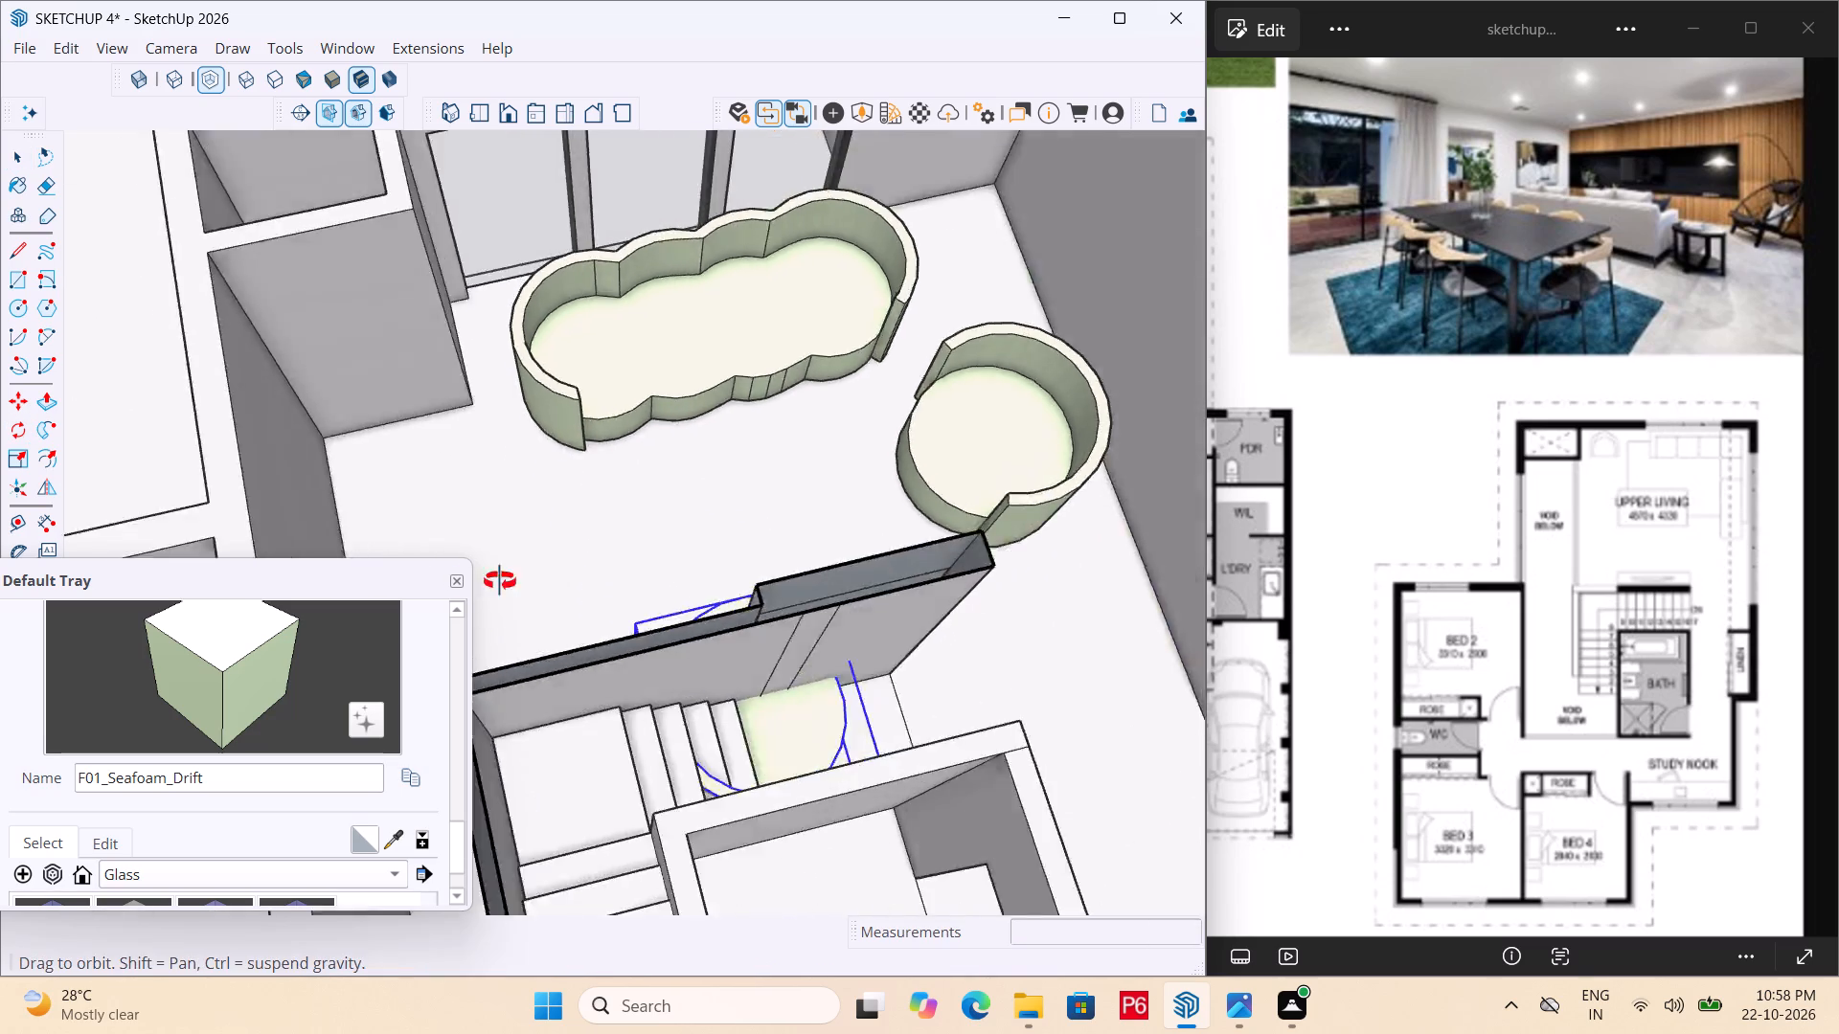
Move the rotated round chair about 6' 10 9/16" from the staircase wall across the floor to the far end of the curved sofa.
{"action": "middle_click_drag", "start_coordinate": [500, 581], "coordinate": [187, 585]}
{"action": "scroll", "coordinate": [1188, 573], "scroll_direction": "down", "scroll_amount": 7}
{"action": "middle_click_drag", "start_coordinate": [1005, 648], "coordinate": [664, 732]}
{"action": "scroll", "coordinate": [1052, 587], "scroll_direction": "down", "scroll_amount": 4}
{"action": "middle_click_drag", "start_coordinate": [1052, 587], "coordinate": [668, 359]}
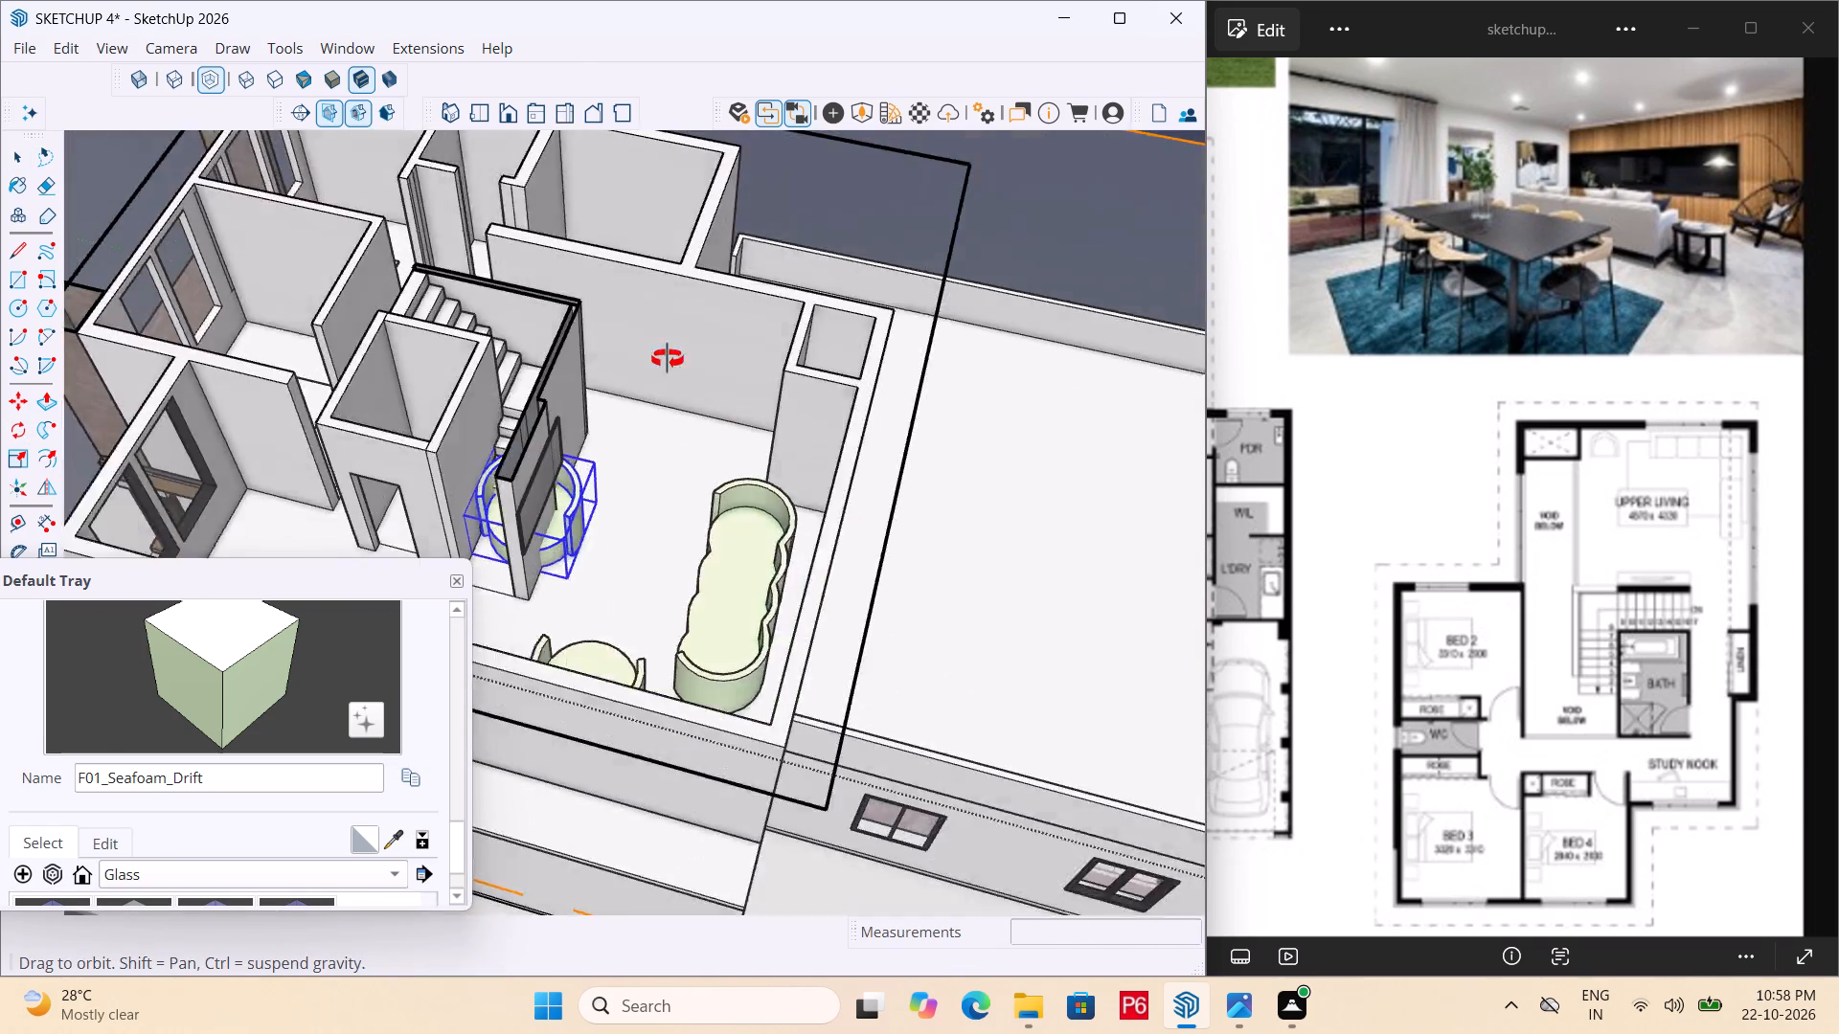
{"action": "middle_click_drag", "start_coordinate": [668, 359], "coordinate": [577, 337]}
{"action": "scroll", "coordinate": [504, 590], "scroll_direction": "up", "scroll_amount": 8}
{"action": "key", "text": "m"}
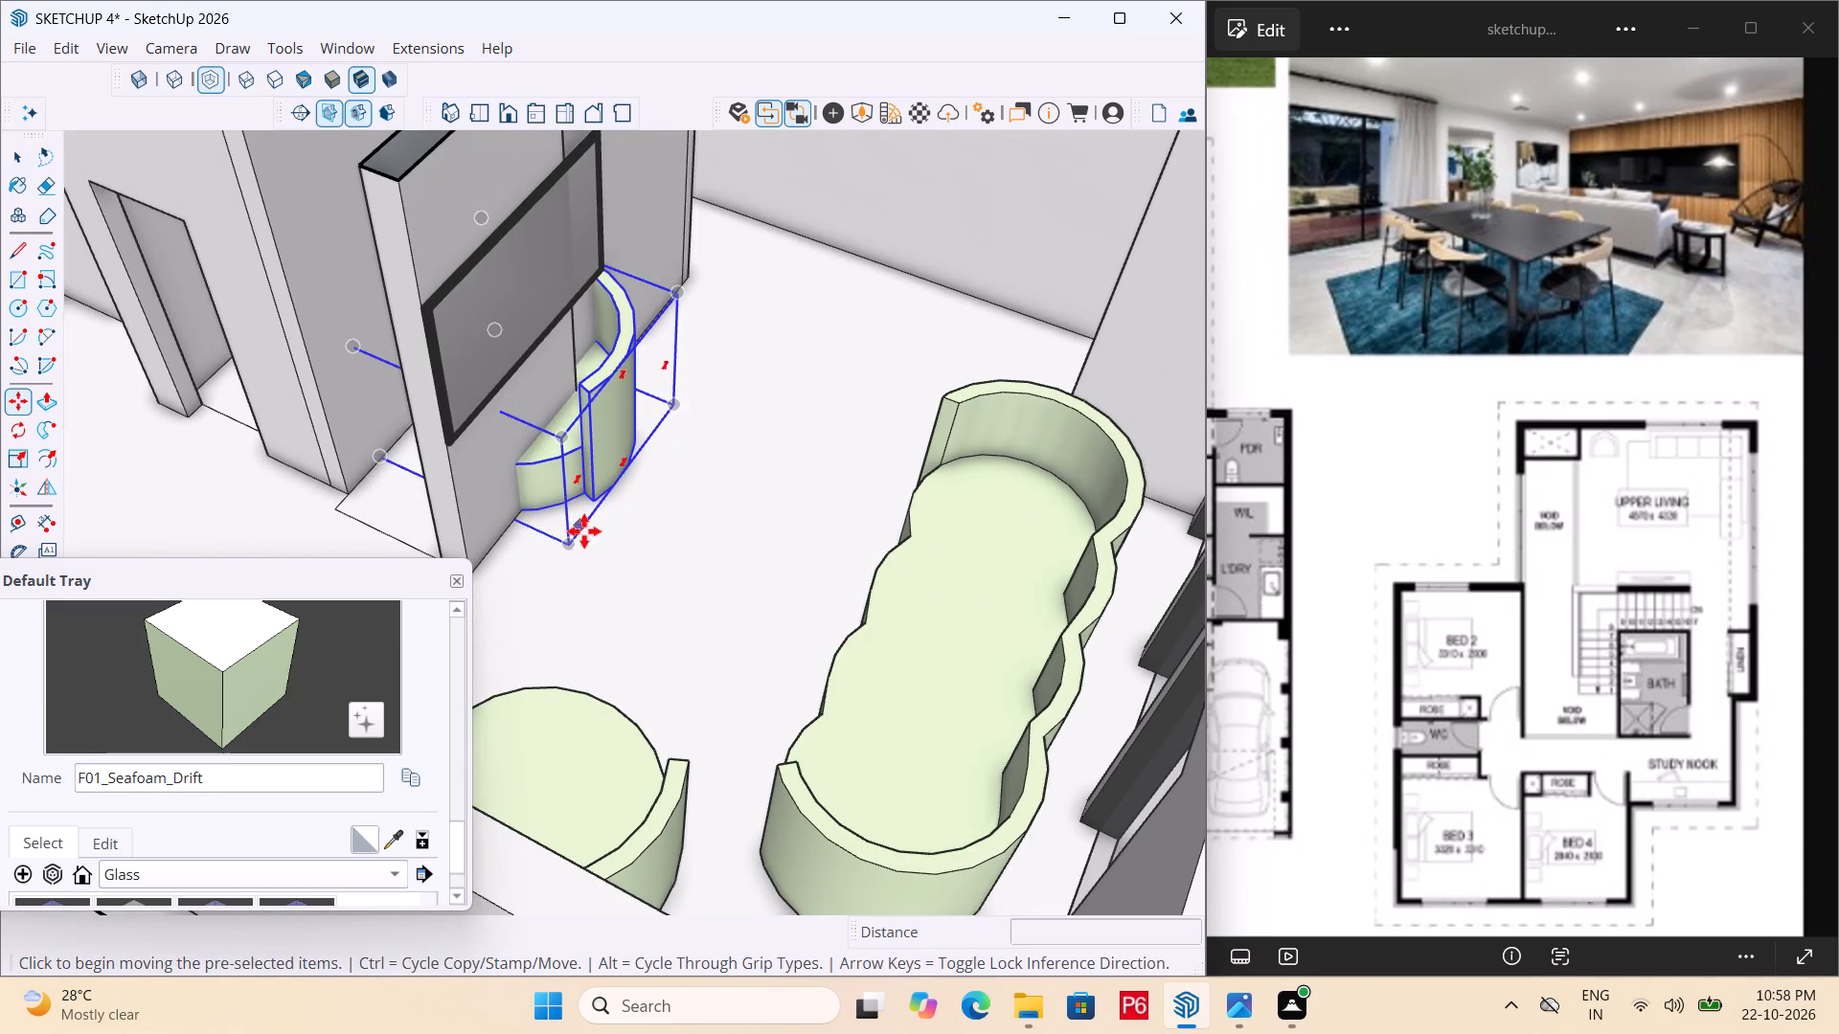
{"action": "left_click", "coordinate": [575, 548]}
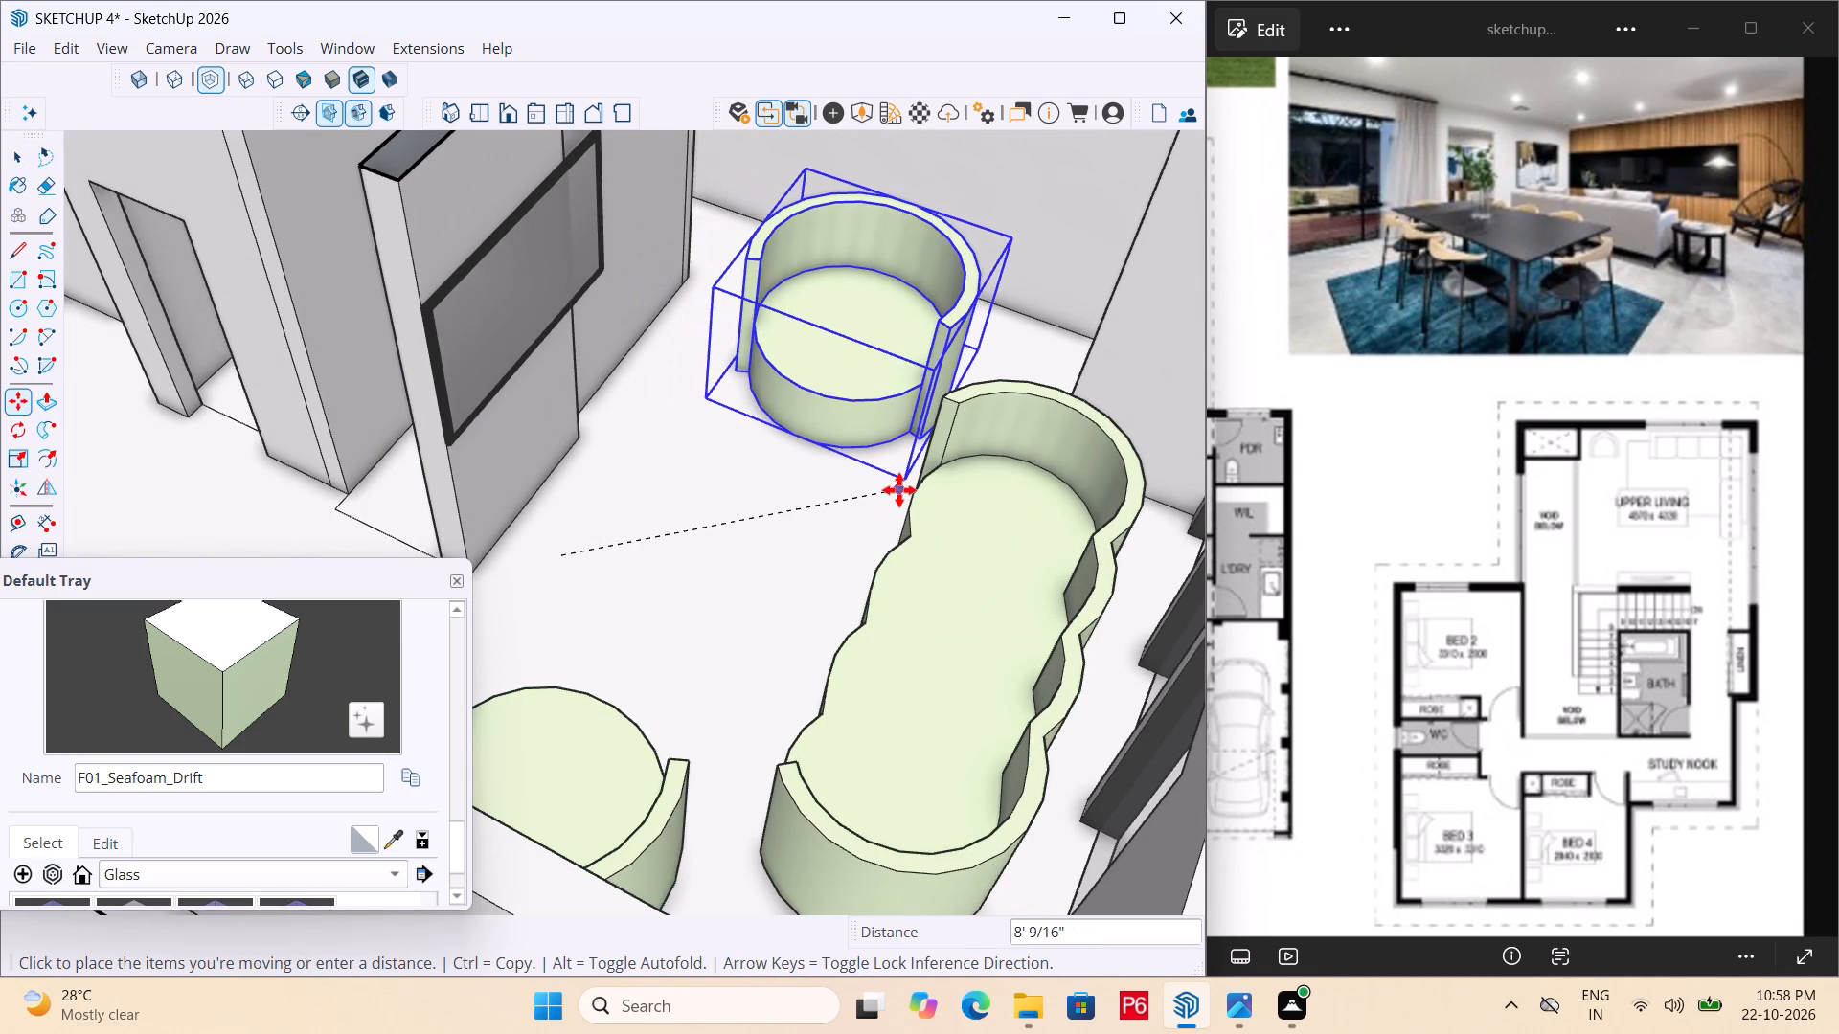
{"action": "middle_click_drag", "start_coordinate": [855, 485], "coordinate": [1119, 509]}
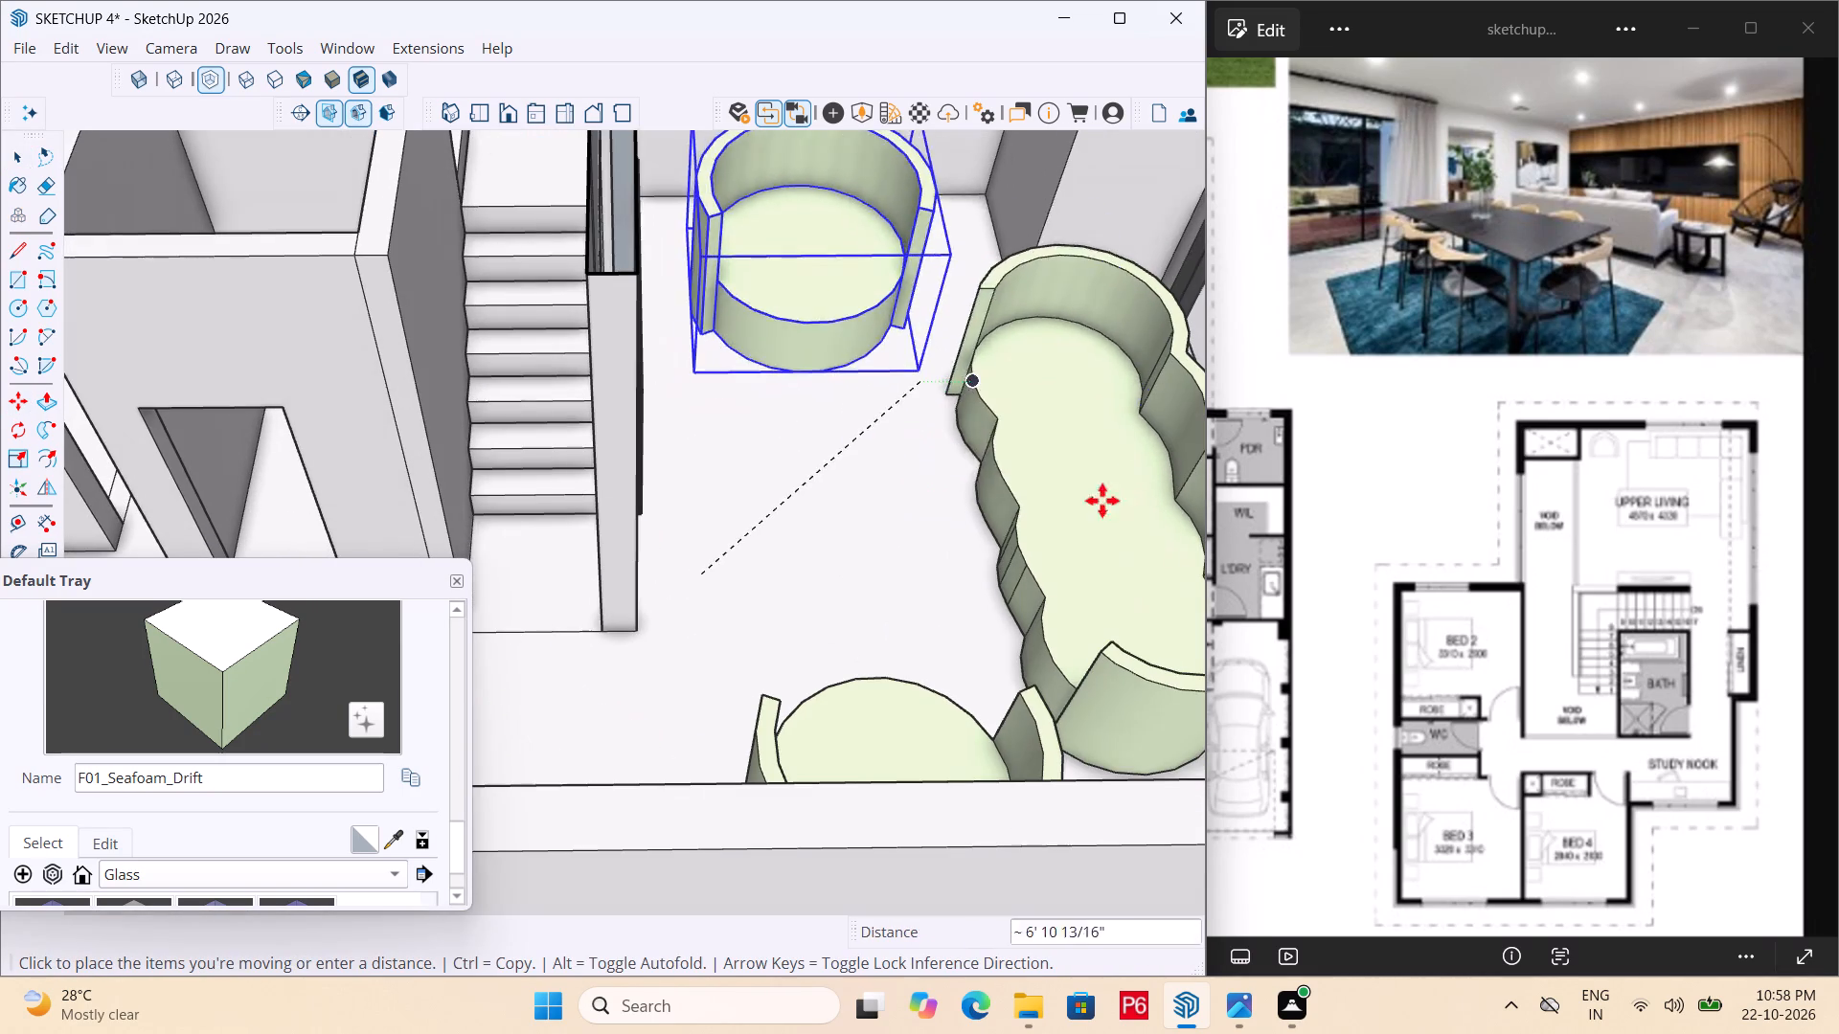
{"action": "left_click", "coordinate": [927, 391]}
Save the model.
{"action": "scroll", "coordinate": [964, 426], "scroll_direction": "down", "scroll_amount": 3}
{"action": "middle_click_drag", "start_coordinate": [964, 426], "coordinate": [813, 400]}
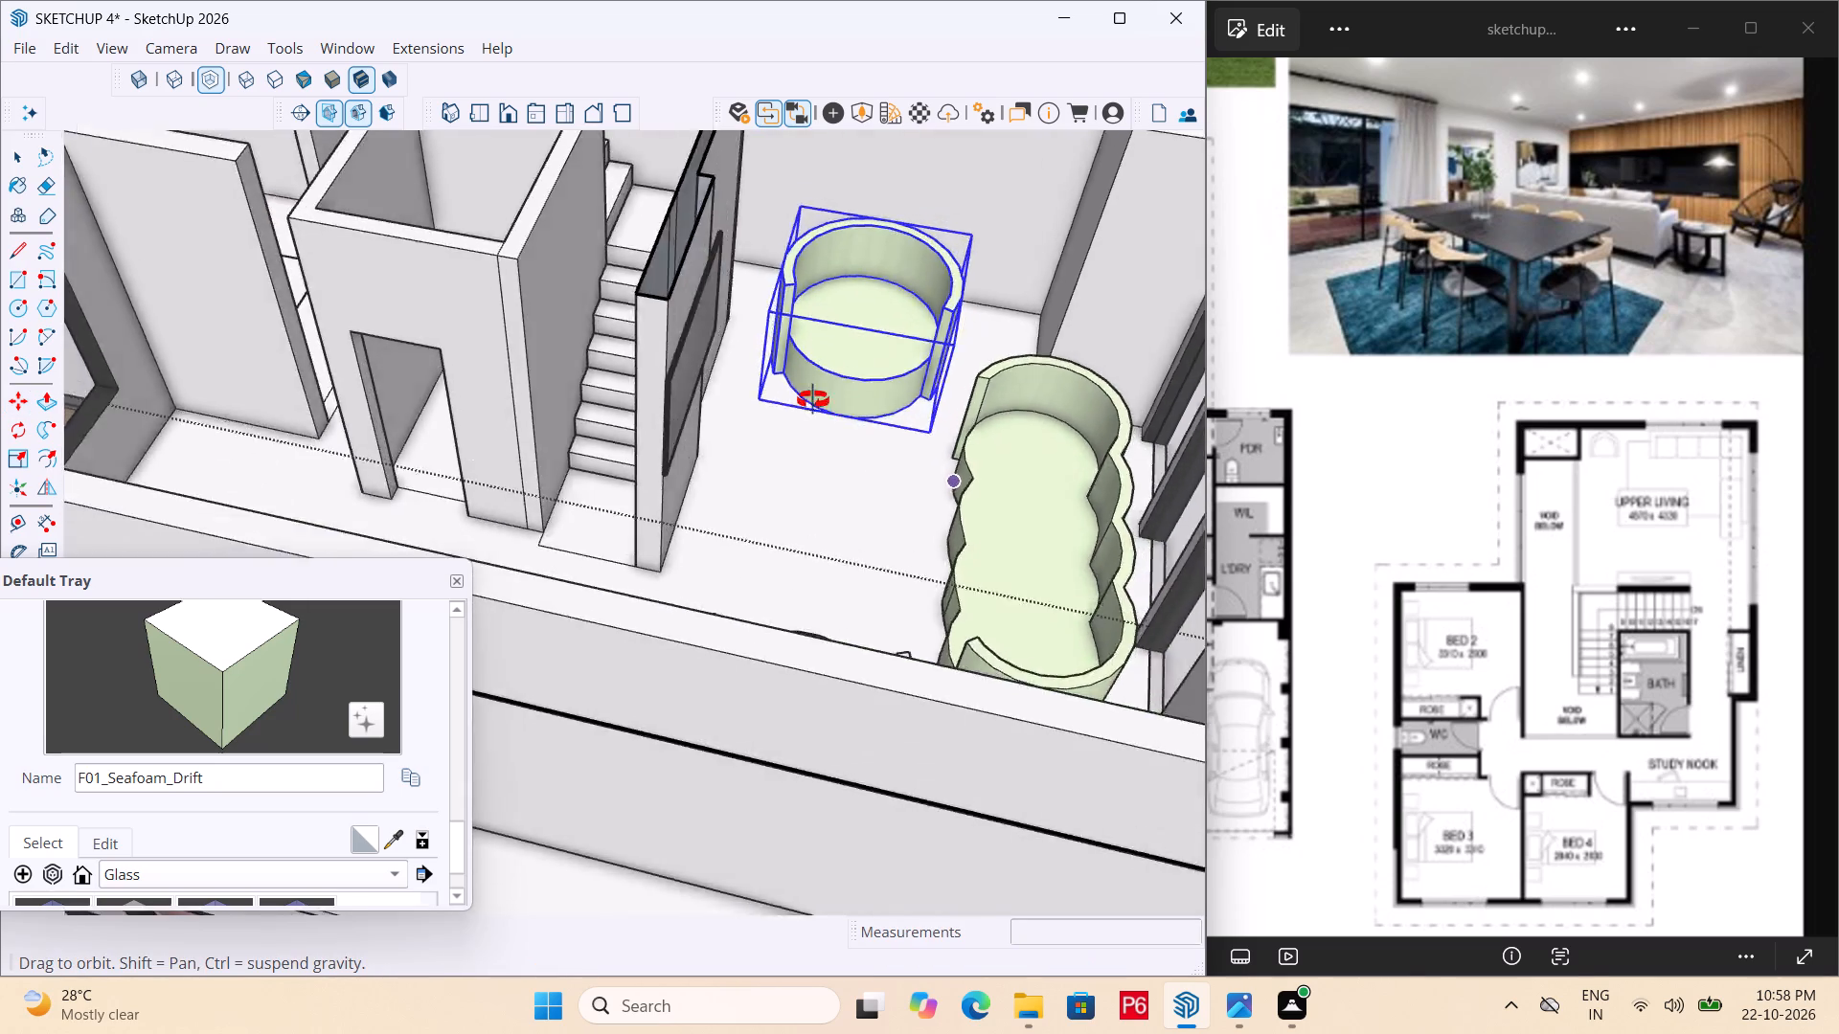
{"action": "middle_click_drag", "start_coordinate": [813, 400], "coordinate": [1068, 403]}
{"action": "key", "text": "ctrl+s"}
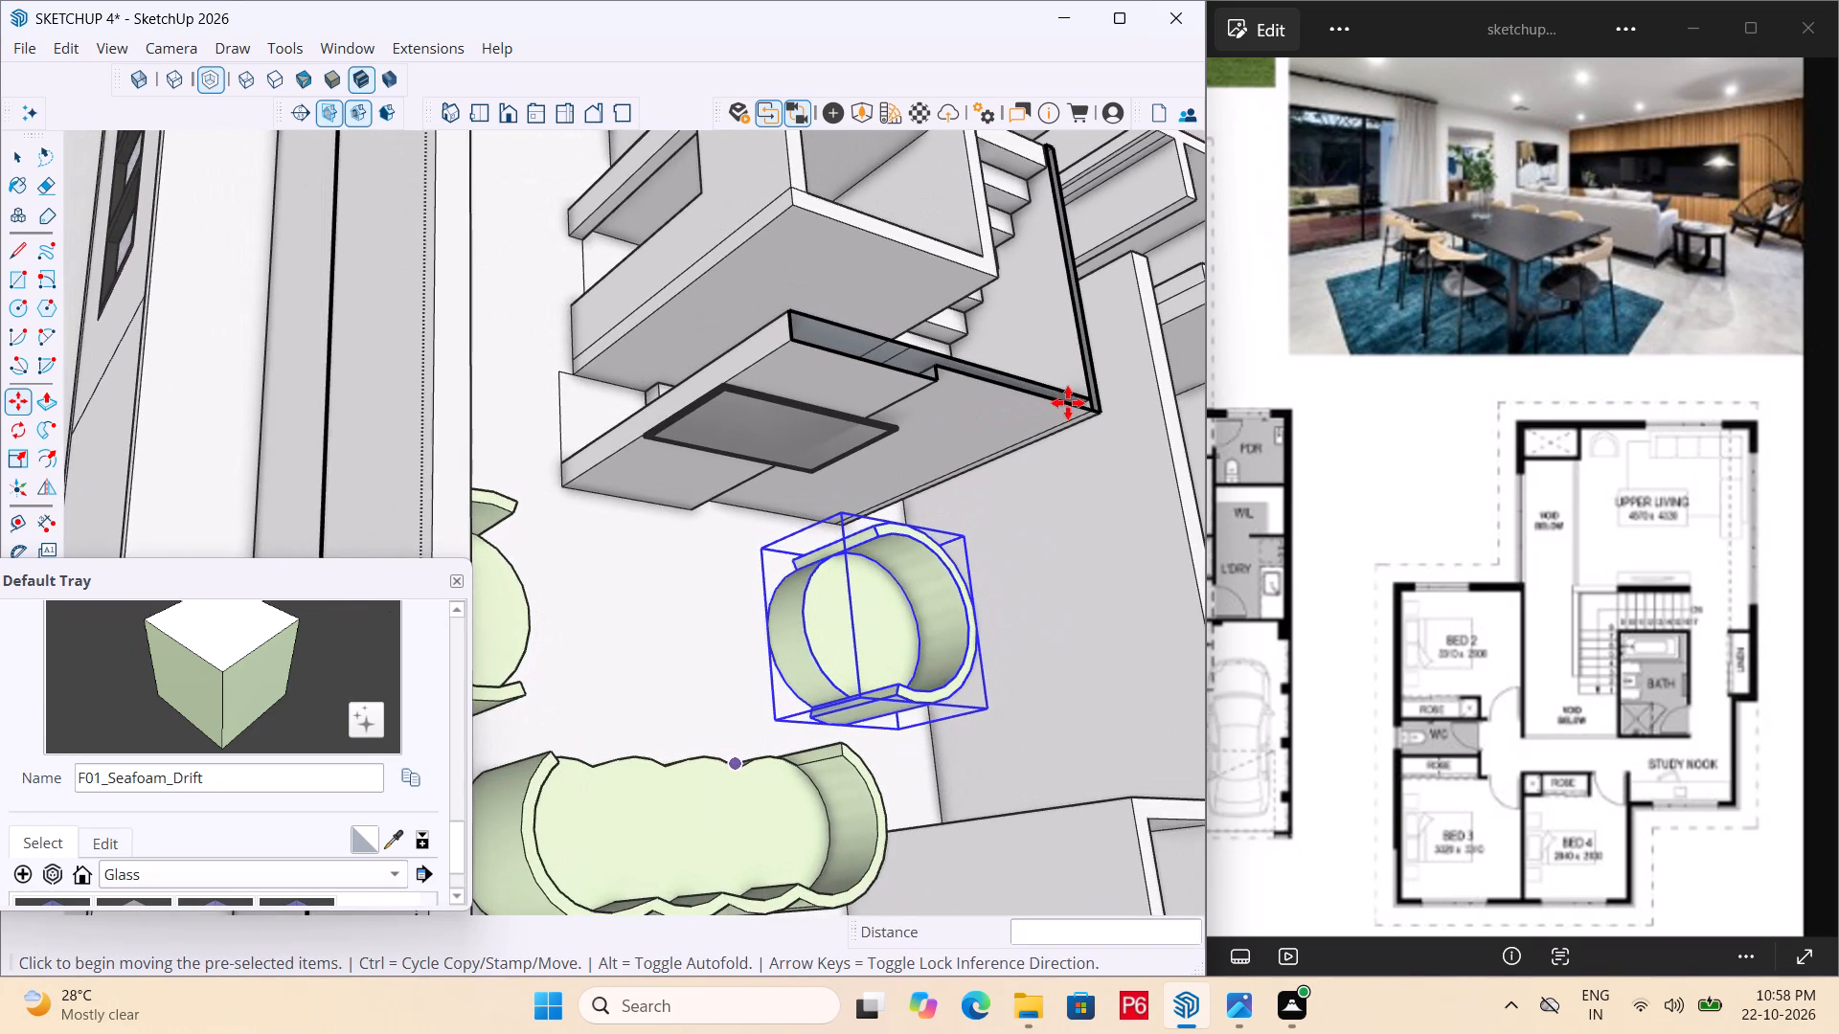
{"action": "key", "text": "ctrl+s"}
Shift the copied round chair about 5 9/16" by its base corner, and reposition that corner near the base of the sofa's end.
{"action": "scroll", "coordinate": [530, 516], "scroll_direction": "down", "scroll_amount": 5}
{"action": "middle_click_drag", "start_coordinate": [454, 520], "coordinate": [872, 482]}
{"action": "scroll", "coordinate": [830, 478], "scroll_direction": "up", "scroll_amount": 2}
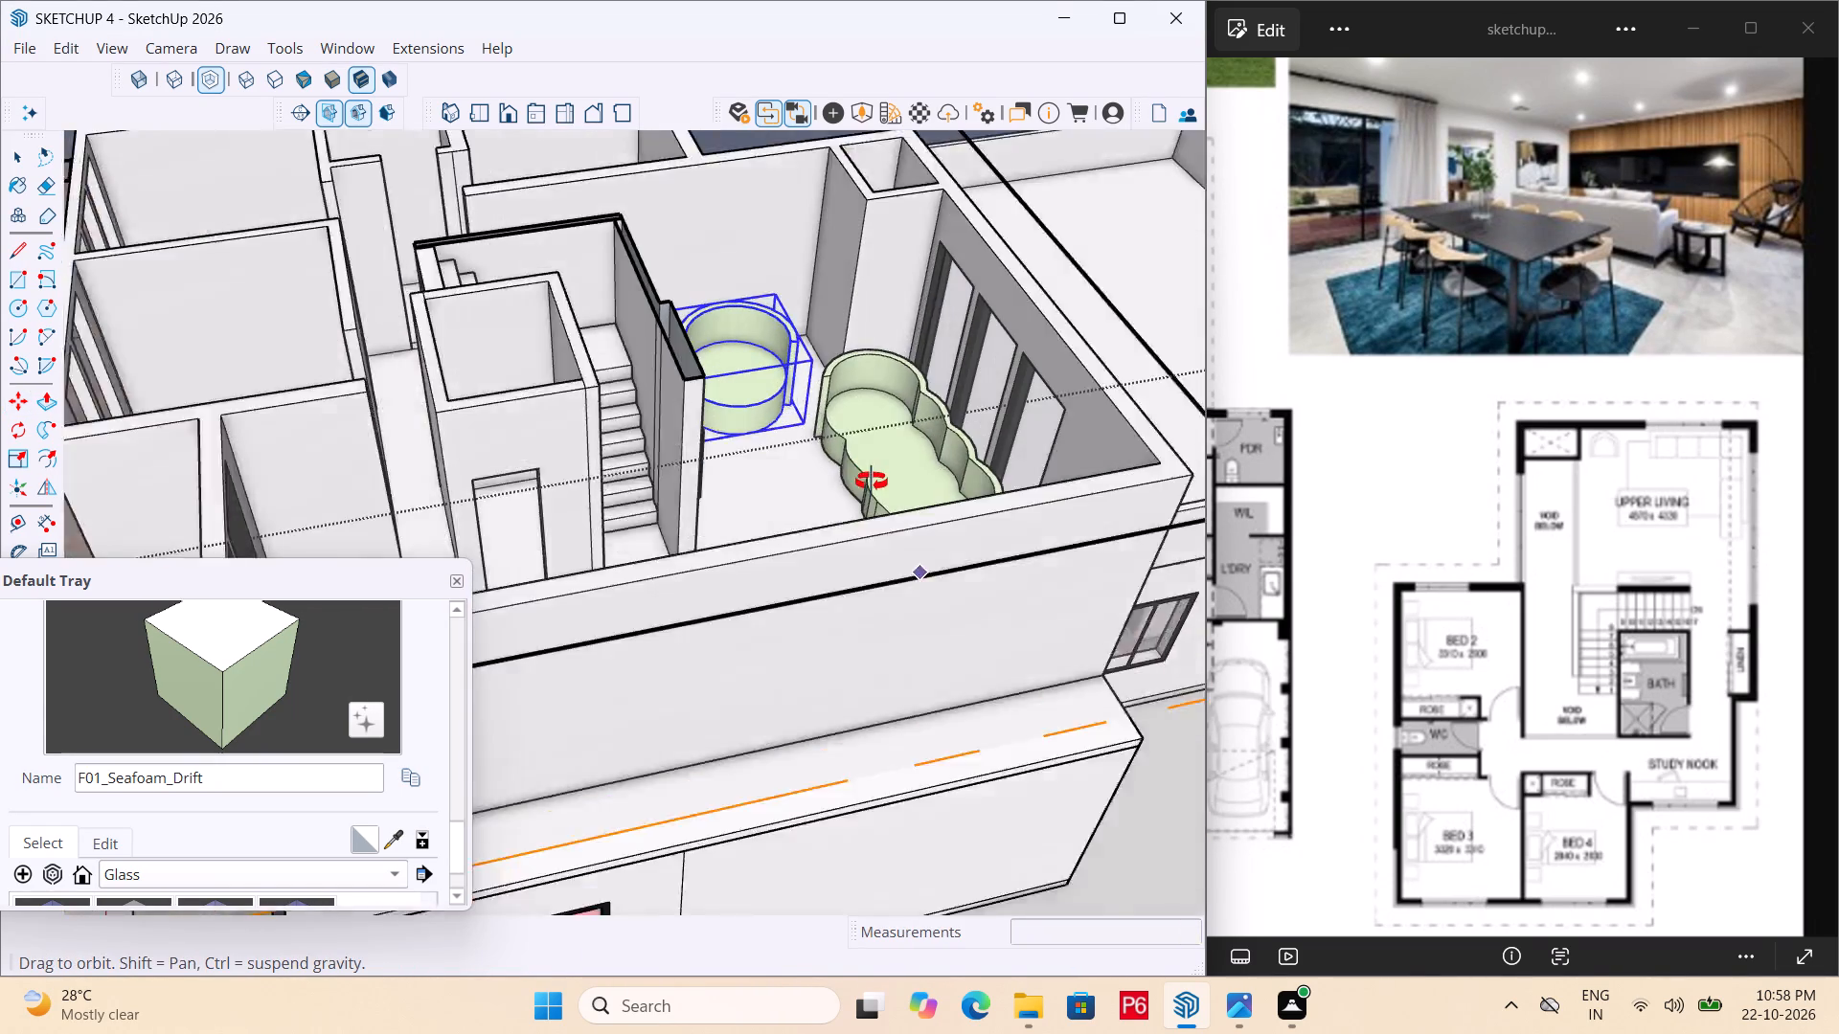
{"action": "middle_click_drag", "start_coordinate": [872, 482], "coordinate": [873, 482]}
{"action": "scroll", "coordinate": [872, 482], "scroll_direction": "up", "scroll_amount": 12}
{"action": "left_click", "coordinate": [745, 477]}
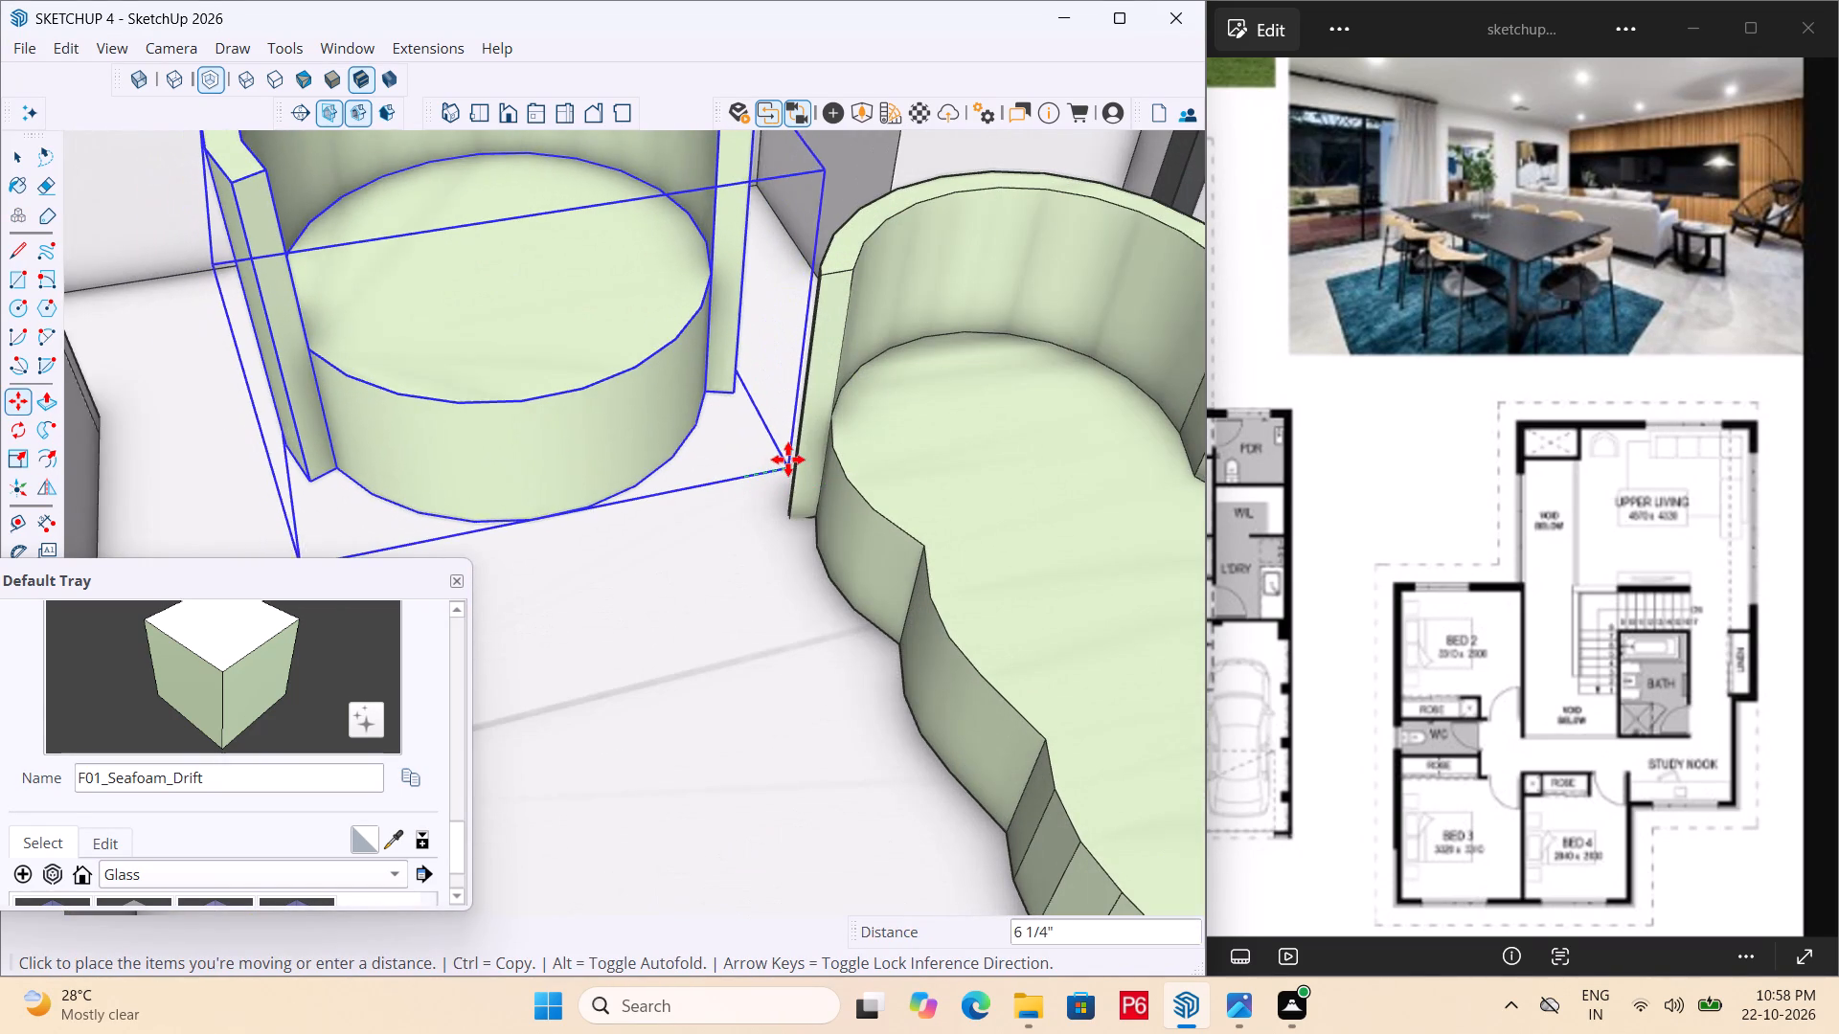
{"action": "left_click", "coordinate": [784, 470]}
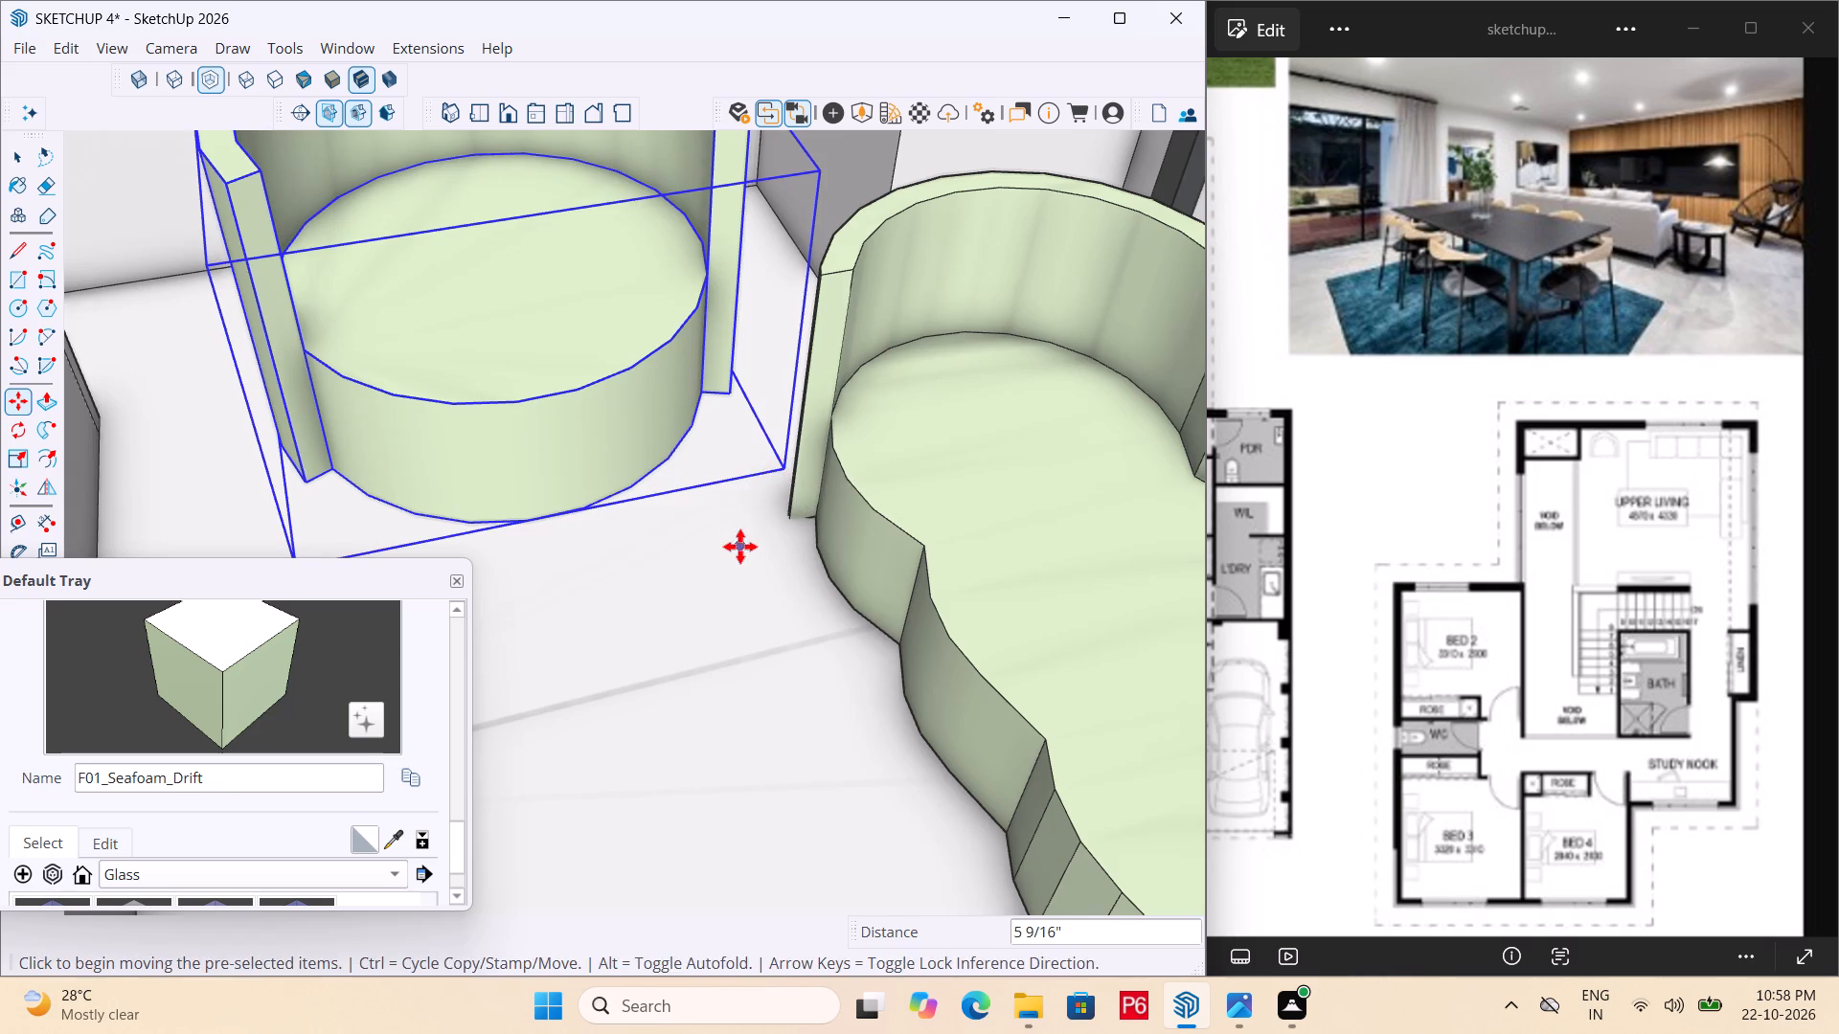
{"action": "middle_click_drag", "start_coordinate": [736, 536], "coordinate": [790, 338]}
{"action": "left_click", "coordinate": [783, 440]}
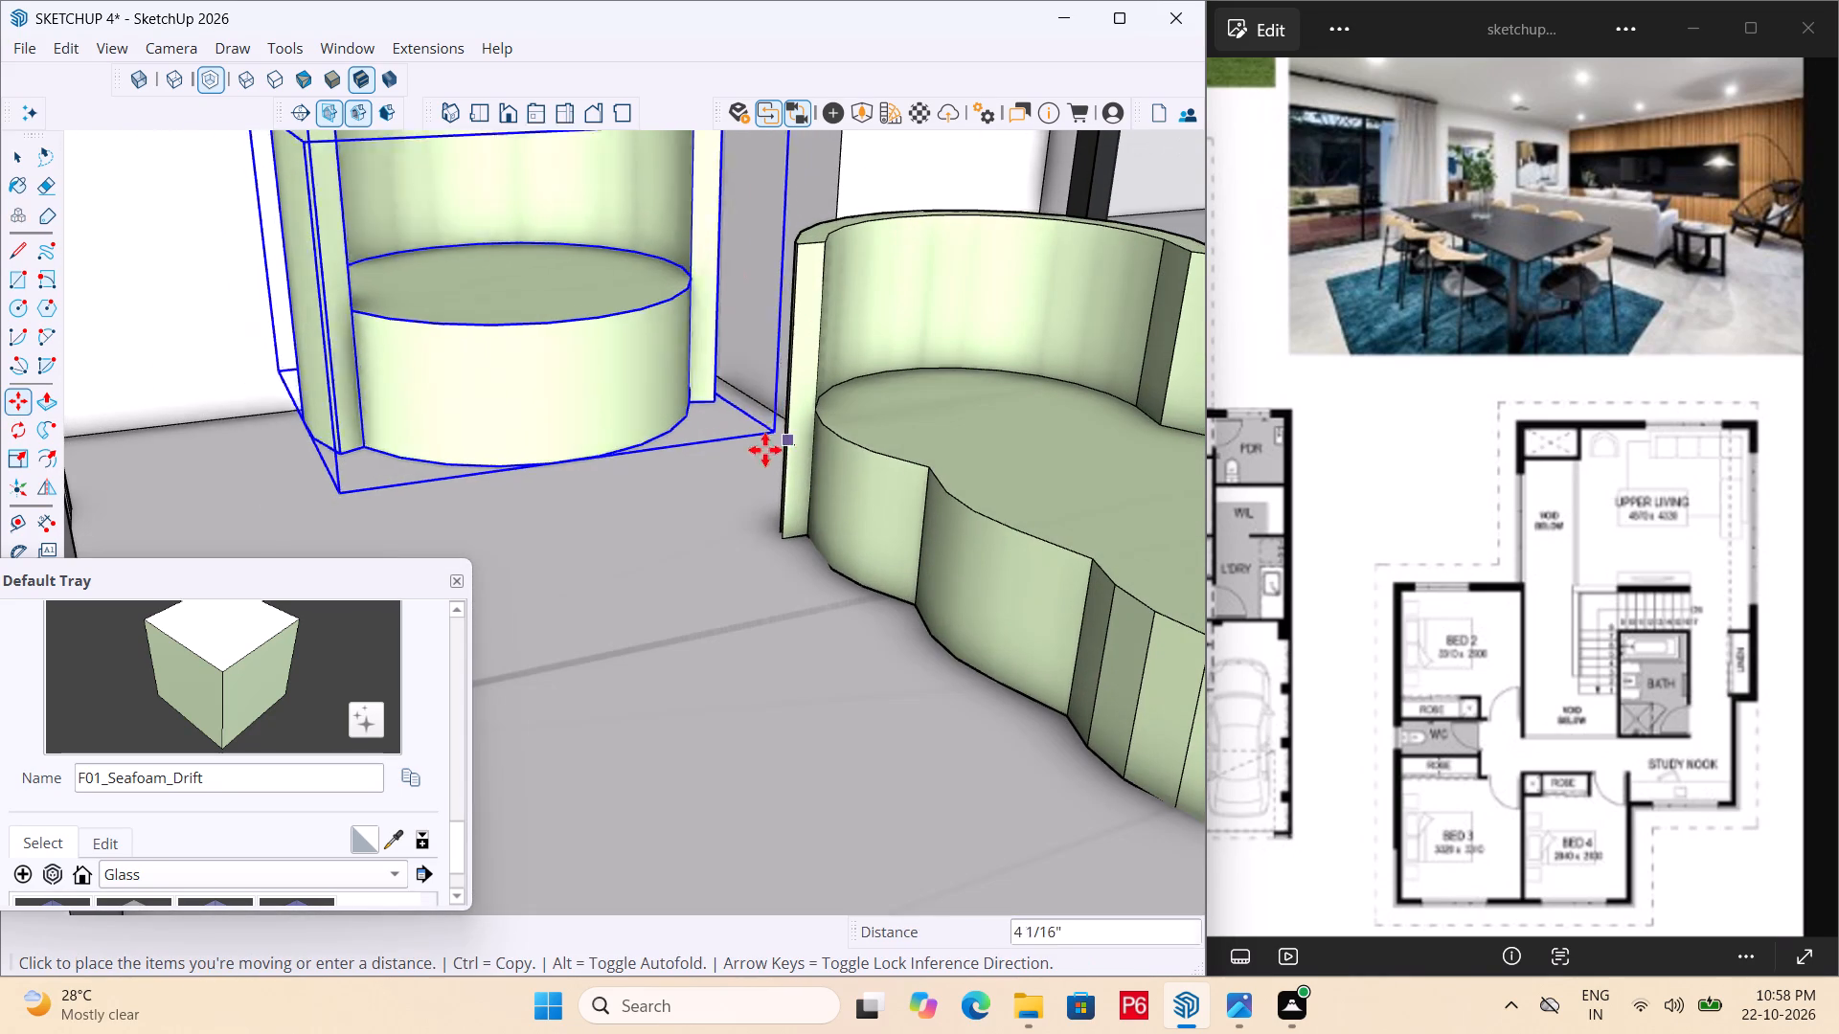
{"action": "left_click", "coordinate": [767, 532]}
Save the model with the repositioned chair.
{"action": "middle_click_drag", "start_coordinate": [711, 445], "coordinate": [500, 415]}
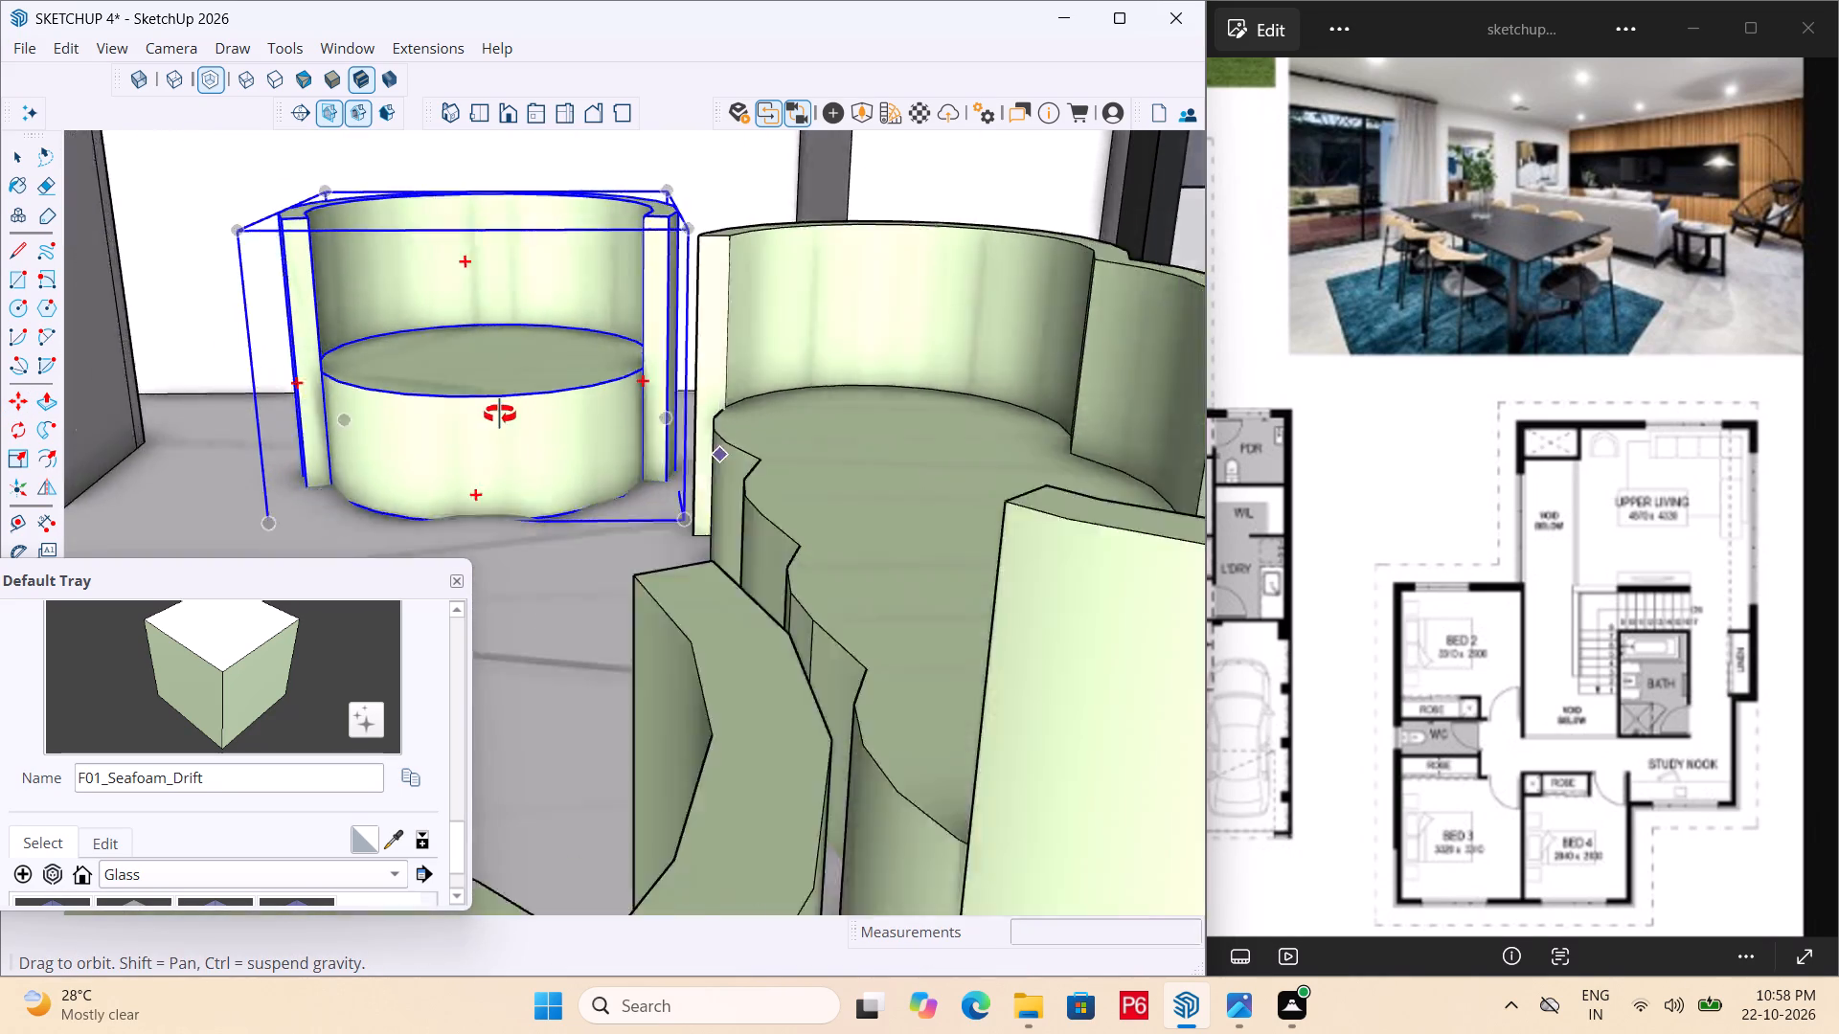
{"action": "middle_click_drag", "start_coordinate": [500, 415], "coordinate": [700, 530]}
{"action": "scroll", "coordinate": [782, 519], "scroll_direction": "down", "scroll_amount": 6}
{"action": "key", "text": "ctrl+s"}
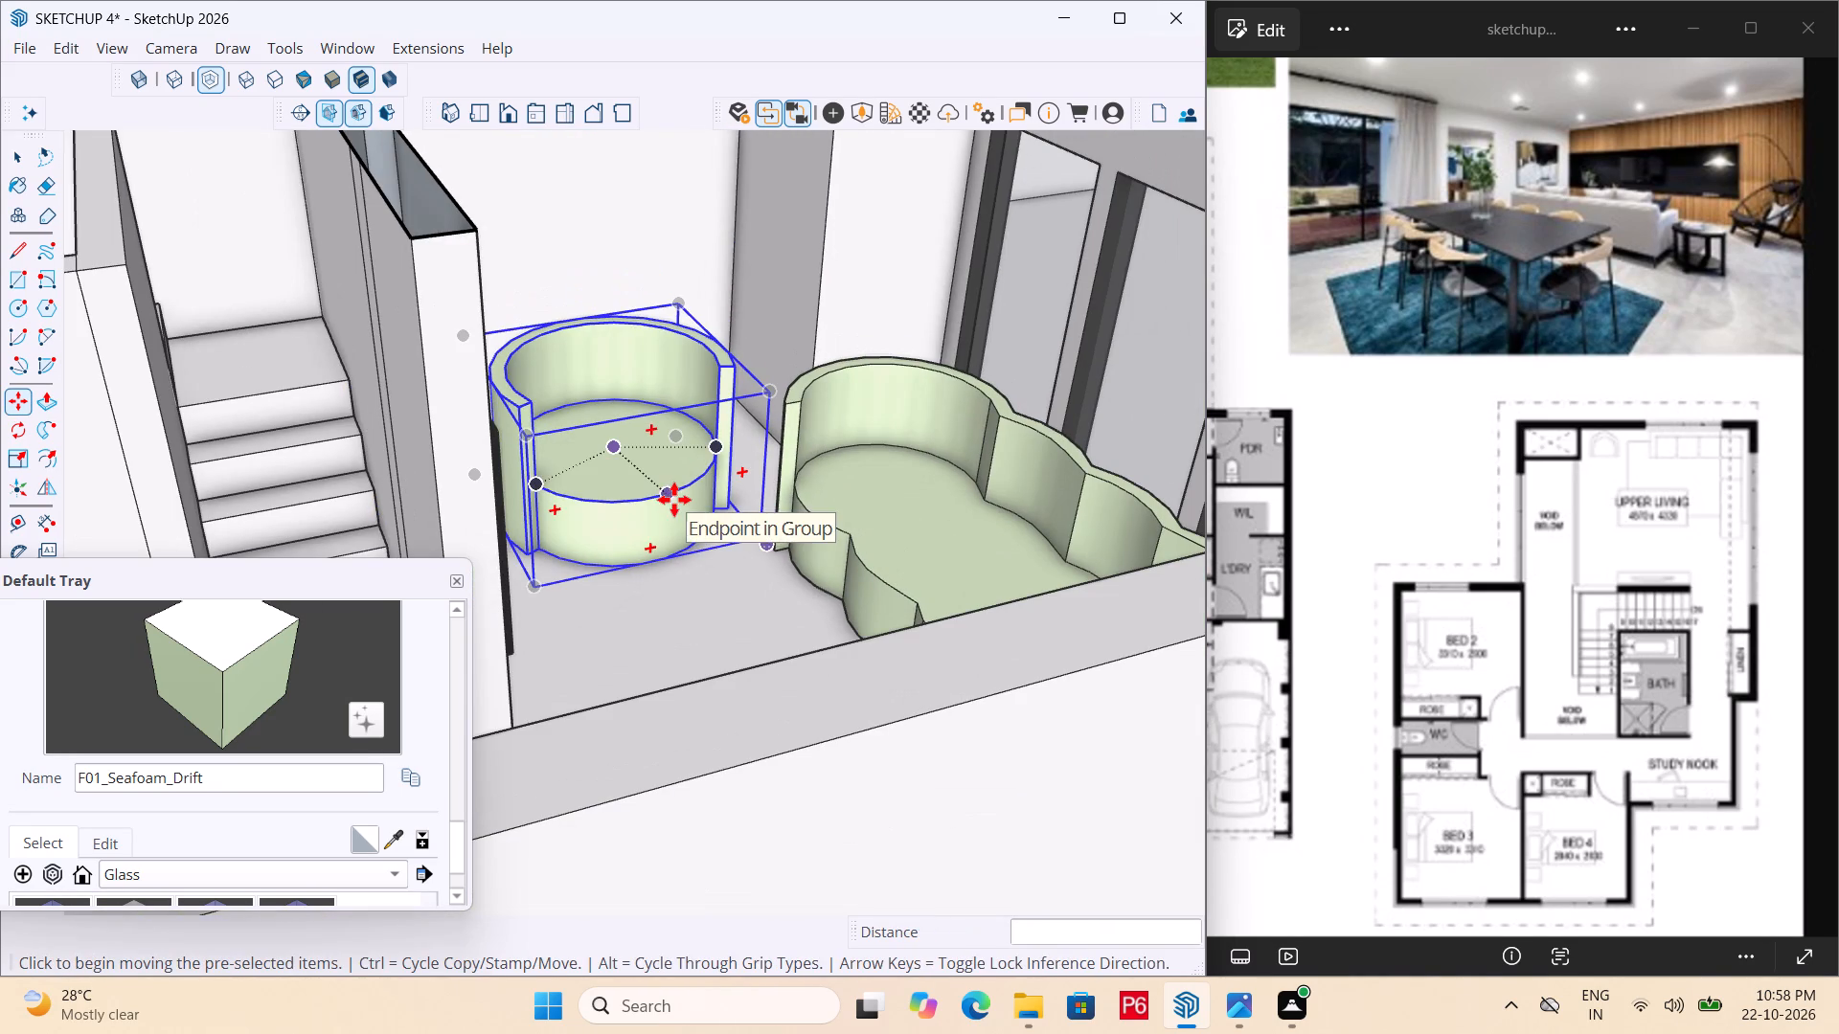
{"action": "key", "text": "ctrl+s"}
{"action": "key", "text": "ctrl+s"}
{"action": "key", "text": "ctrl+s"}
{"action": "key", "text": "ctrl+s"}
Clear the chair selection and examine how the sofa and both round chairs sit in the upper living area.
{"action": "scroll", "coordinate": [529, 459], "scroll_direction": "down", "scroll_amount": 6}
{"action": "scroll", "coordinate": [647, 449], "scroll_direction": "down", "scroll_amount": 3}
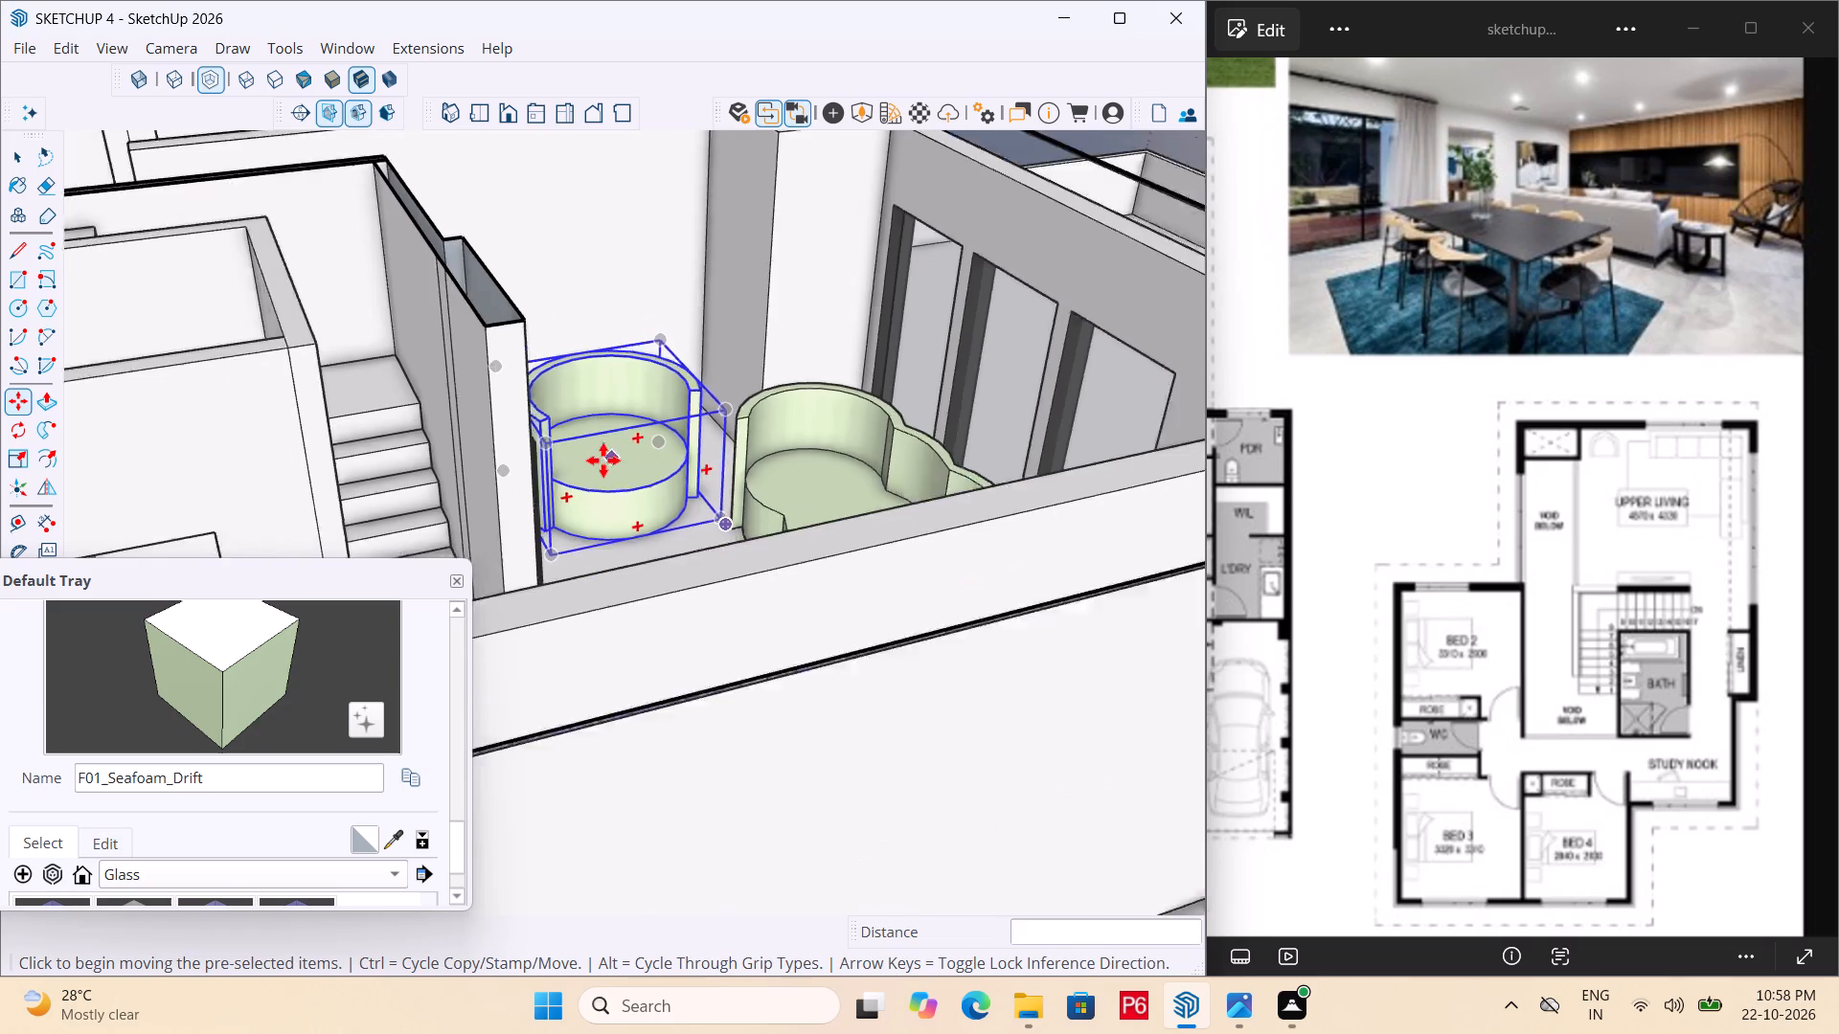
{"action": "scroll", "coordinate": [603, 461], "scroll_direction": "down", "scroll_amount": 2}
{"action": "middle_click_drag", "start_coordinate": [471, 506], "coordinate": [787, 721]}
{"action": "key", "text": "space"}
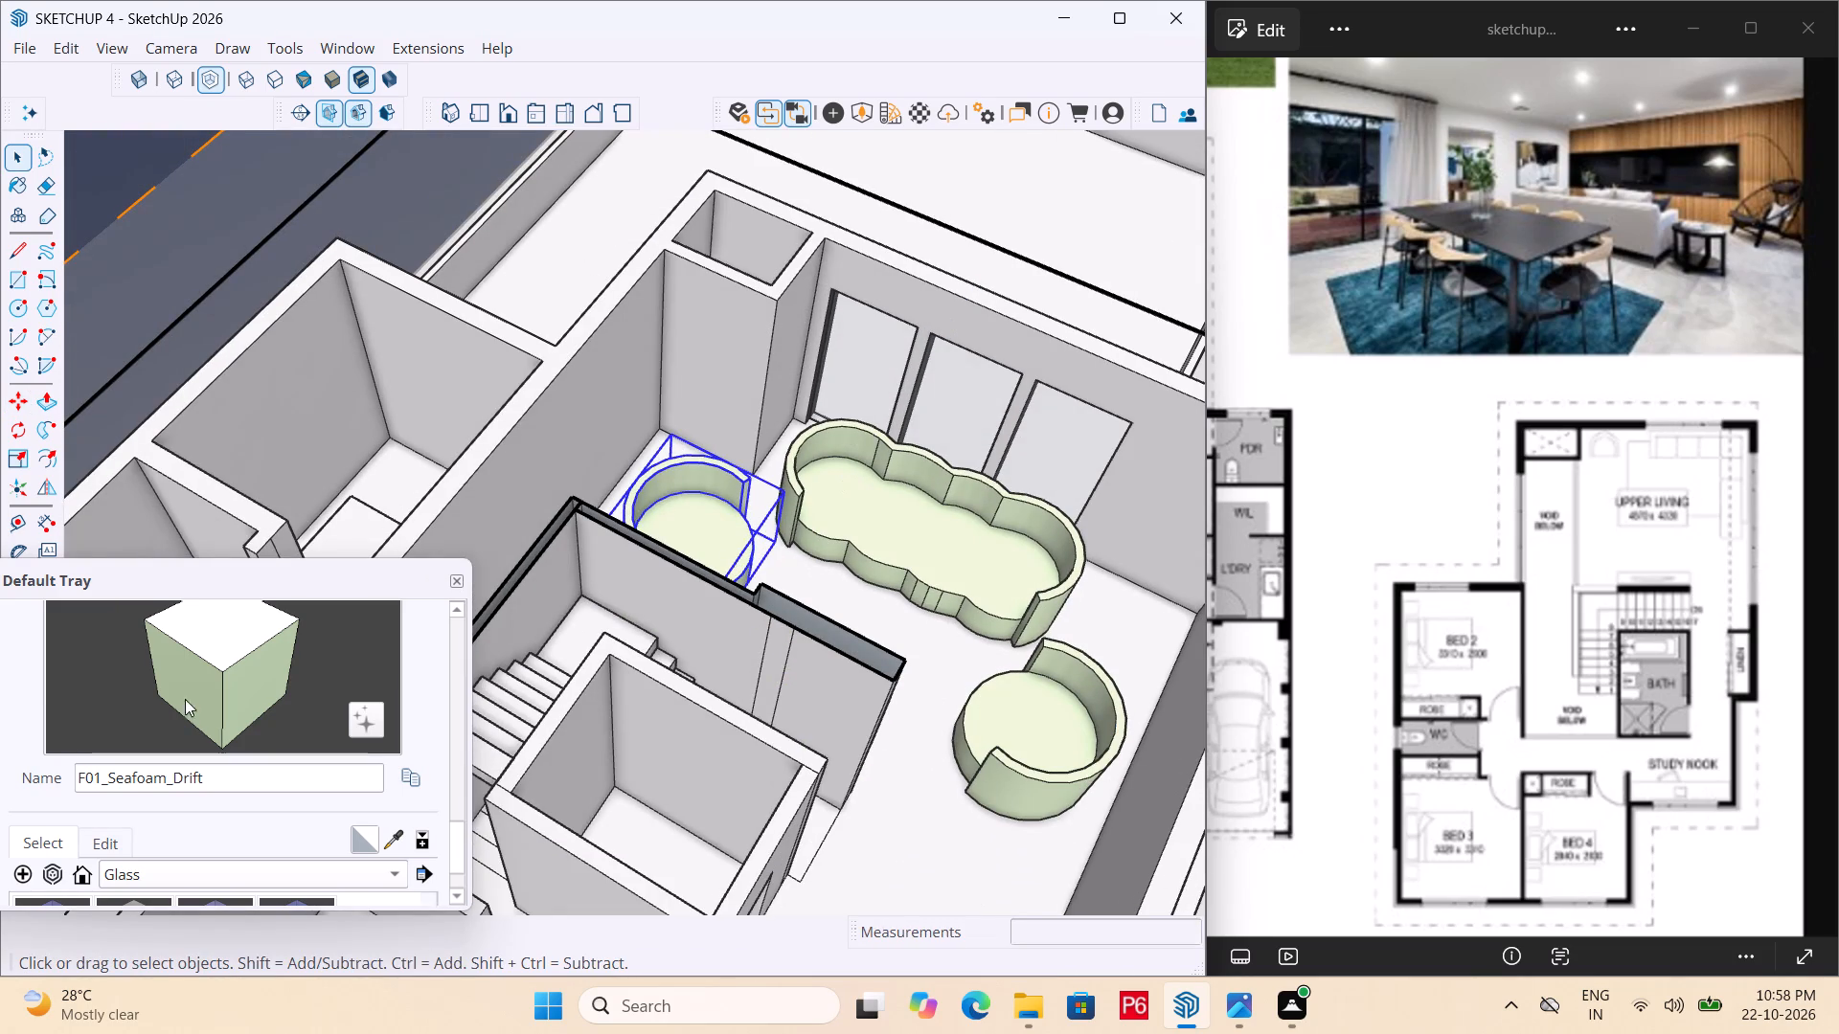
{"action": "left_click", "coordinate": [167, 287]}
{"action": "scroll", "coordinate": [432, 506], "scroll_direction": "down", "scroll_amount": 3}
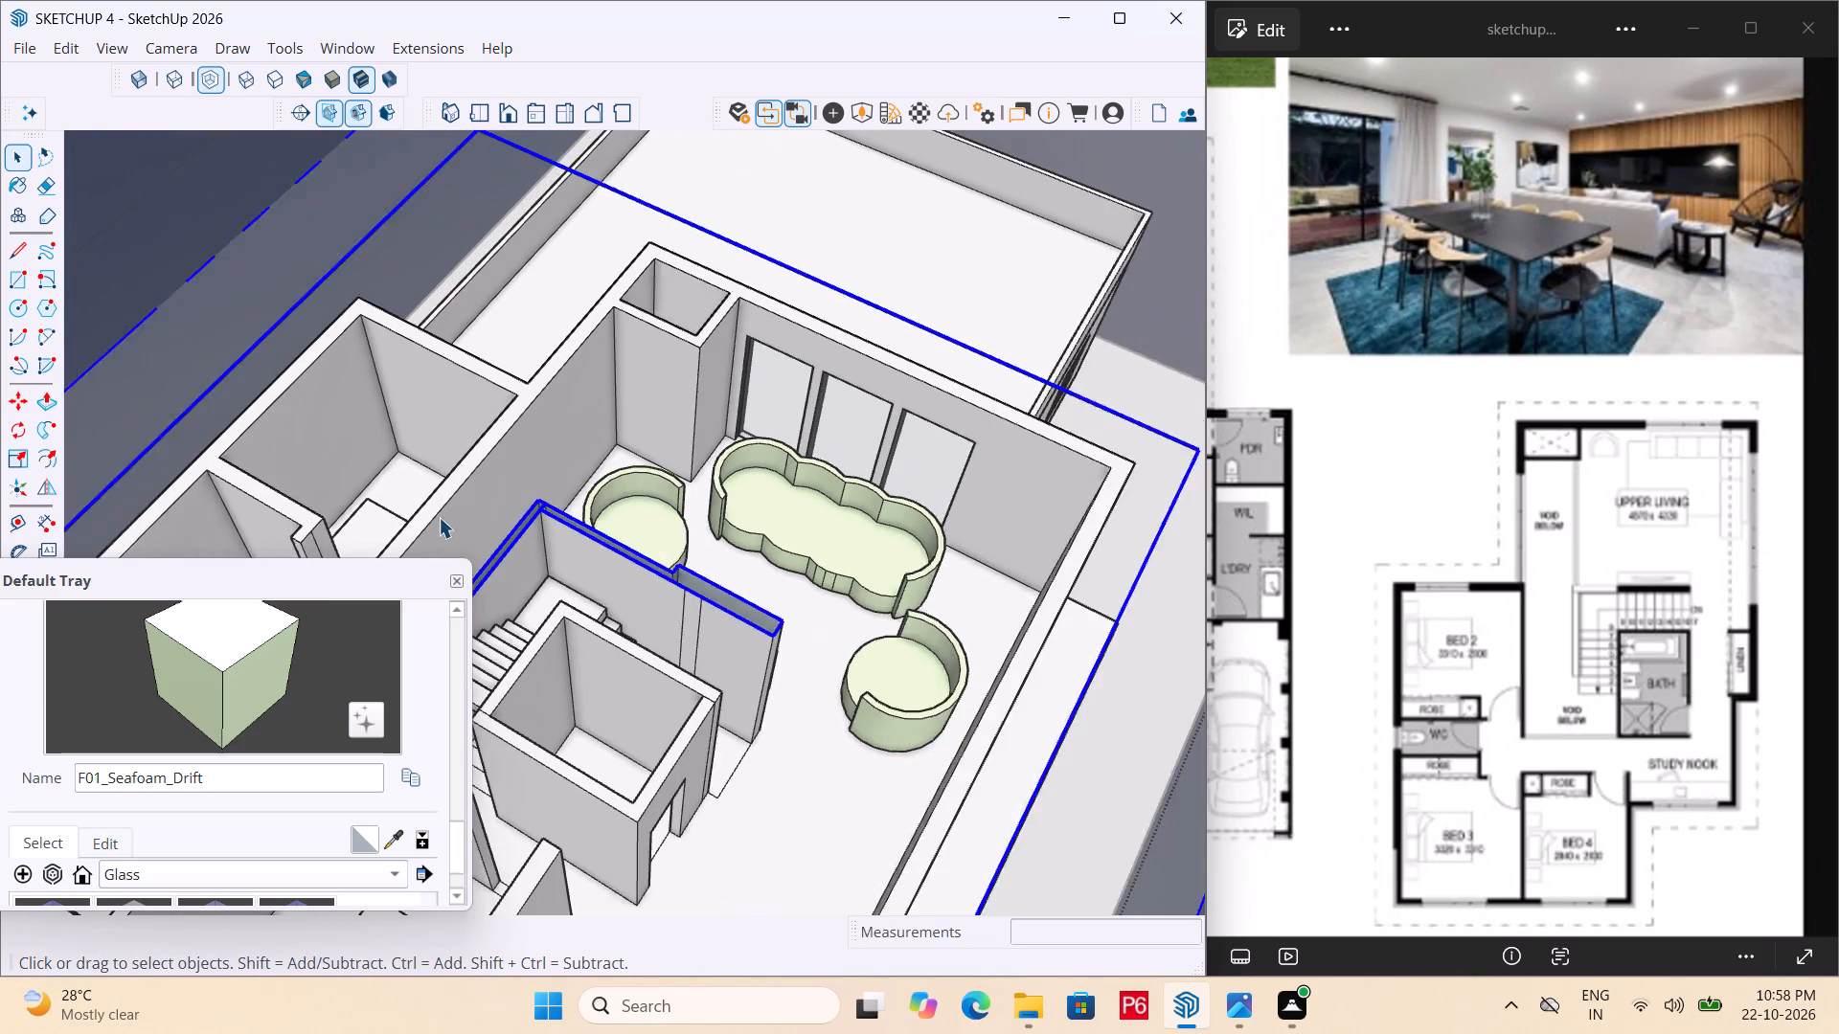
{"action": "scroll", "coordinate": [439, 517], "scroll_direction": "down", "scroll_amount": 2}
{"action": "left_click", "coordinate": [241, 247]}
{"action": "middle_click_drag", "start_coordinate": [877, 655], "coordinate": [1135, 670]}
{"action": "middle_click_drag", "start_coordinate": [692, 602], "coordinate": [1161, 718]}
{"action": "scroll", "coordinate": [925, 303], "scroll_direction": "up", "scroll_amount": 5}
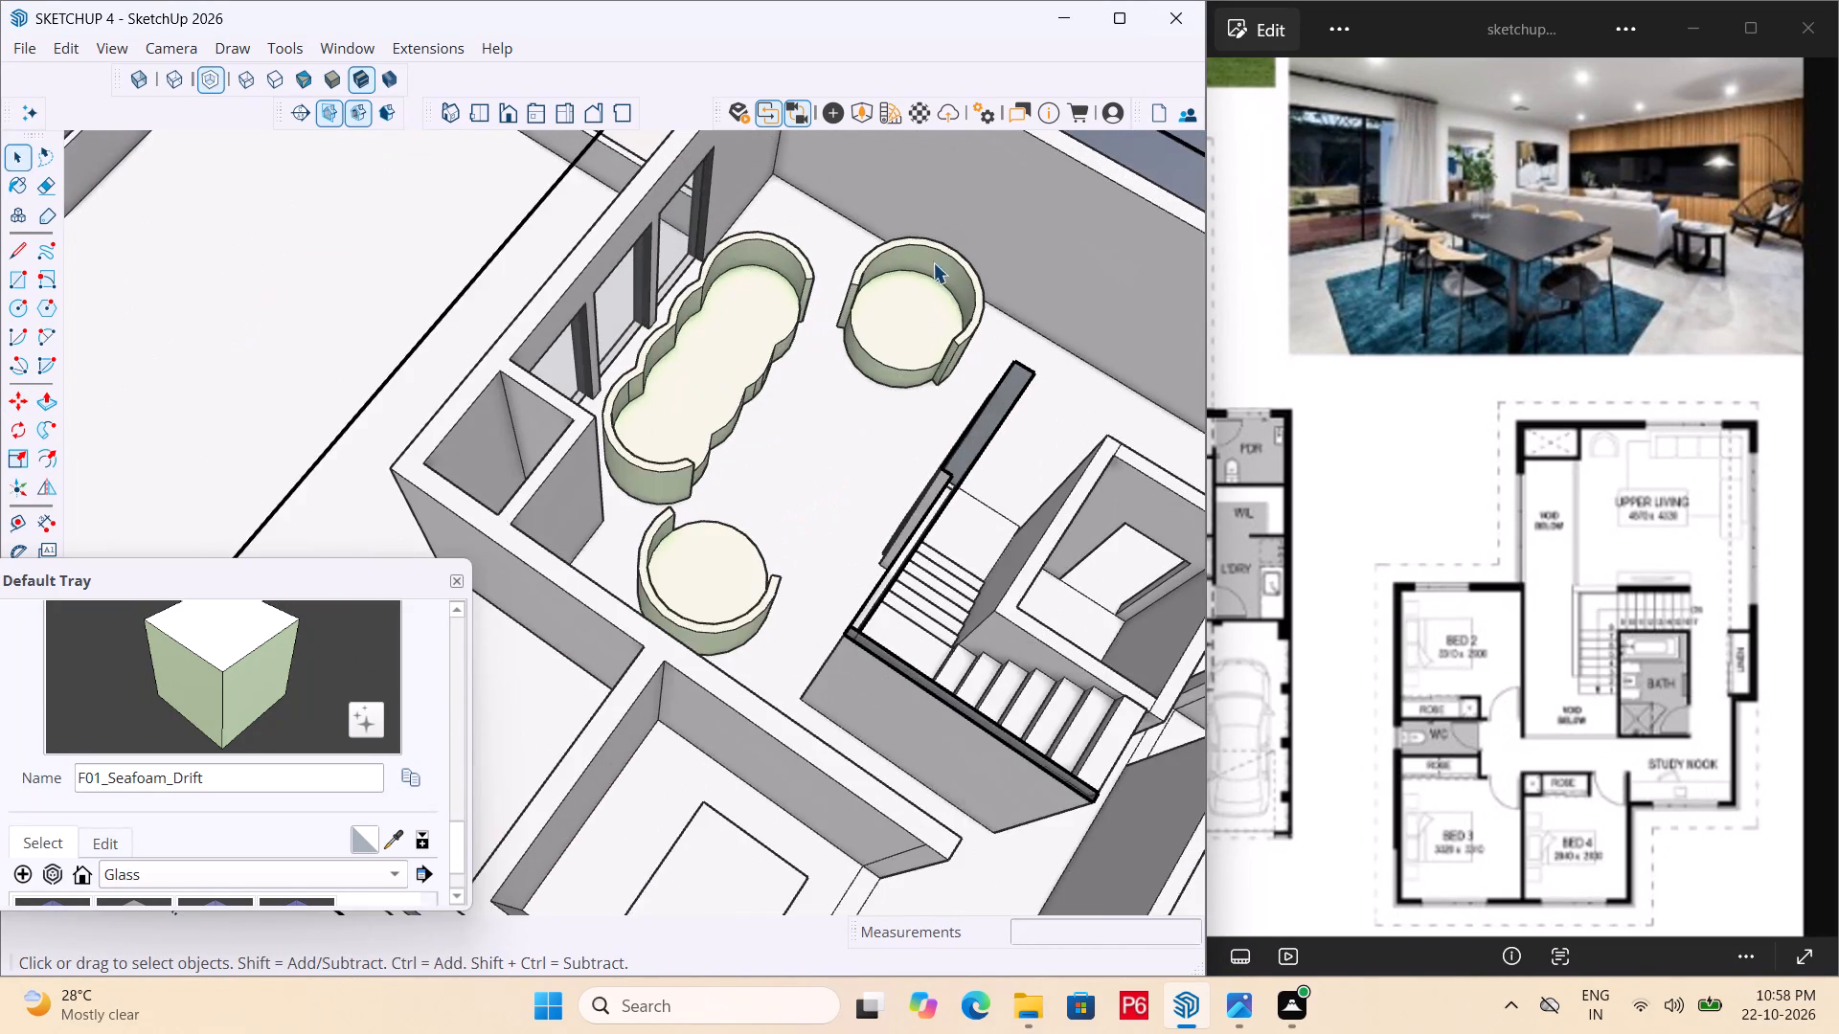
Fine-tune the copied chair's spacing by moving it about 8 15/16" toward the curved sofa and about 10 5/16" back away from it.
{"action": "middle_click_drag", "start_coordinate": [1032, 262], "coordinate": [1047, 228]}
{"action": "scroll", "coordinate": [1036, 232], "scroll_direction": "up", "scroll_amount": 1}
{"action": "scroll", "coordinate": [961, 258], "scroll_direction": "up", "scroll_amount": 2}
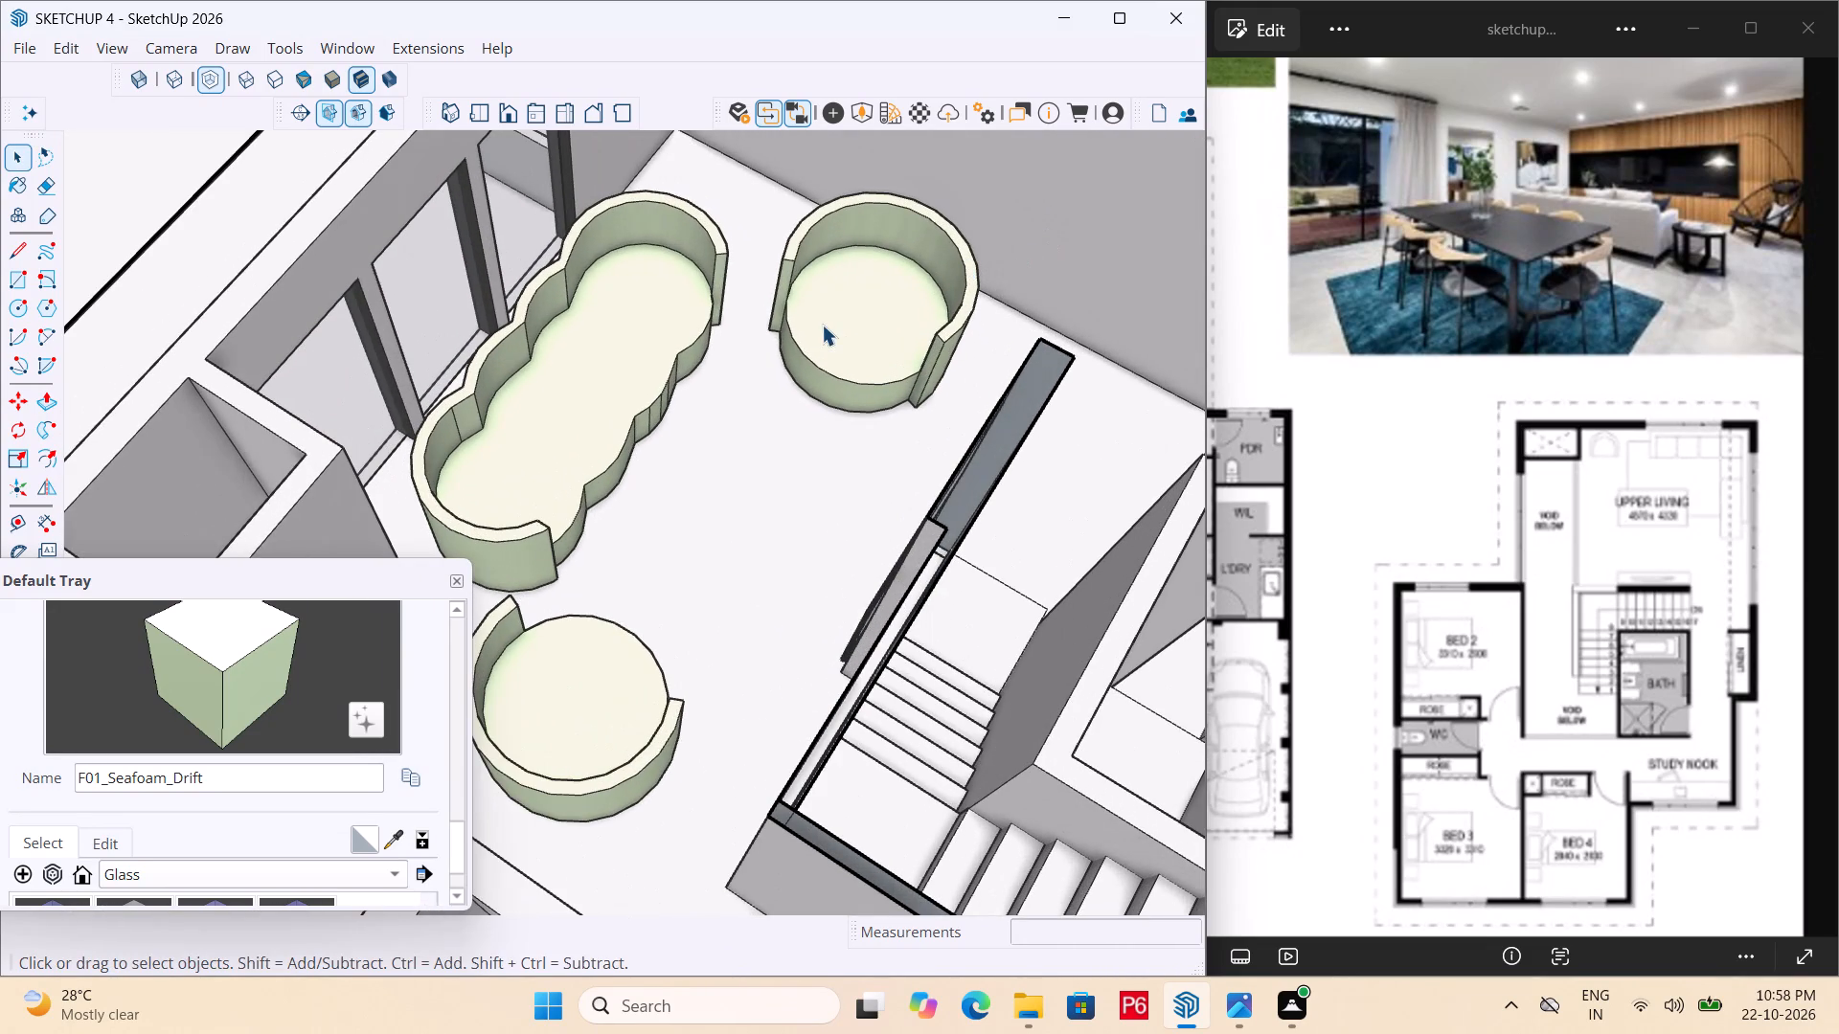
{"action": "left_click", "coordinate": [834, 323]}
{"action": "key", "text": "m"}
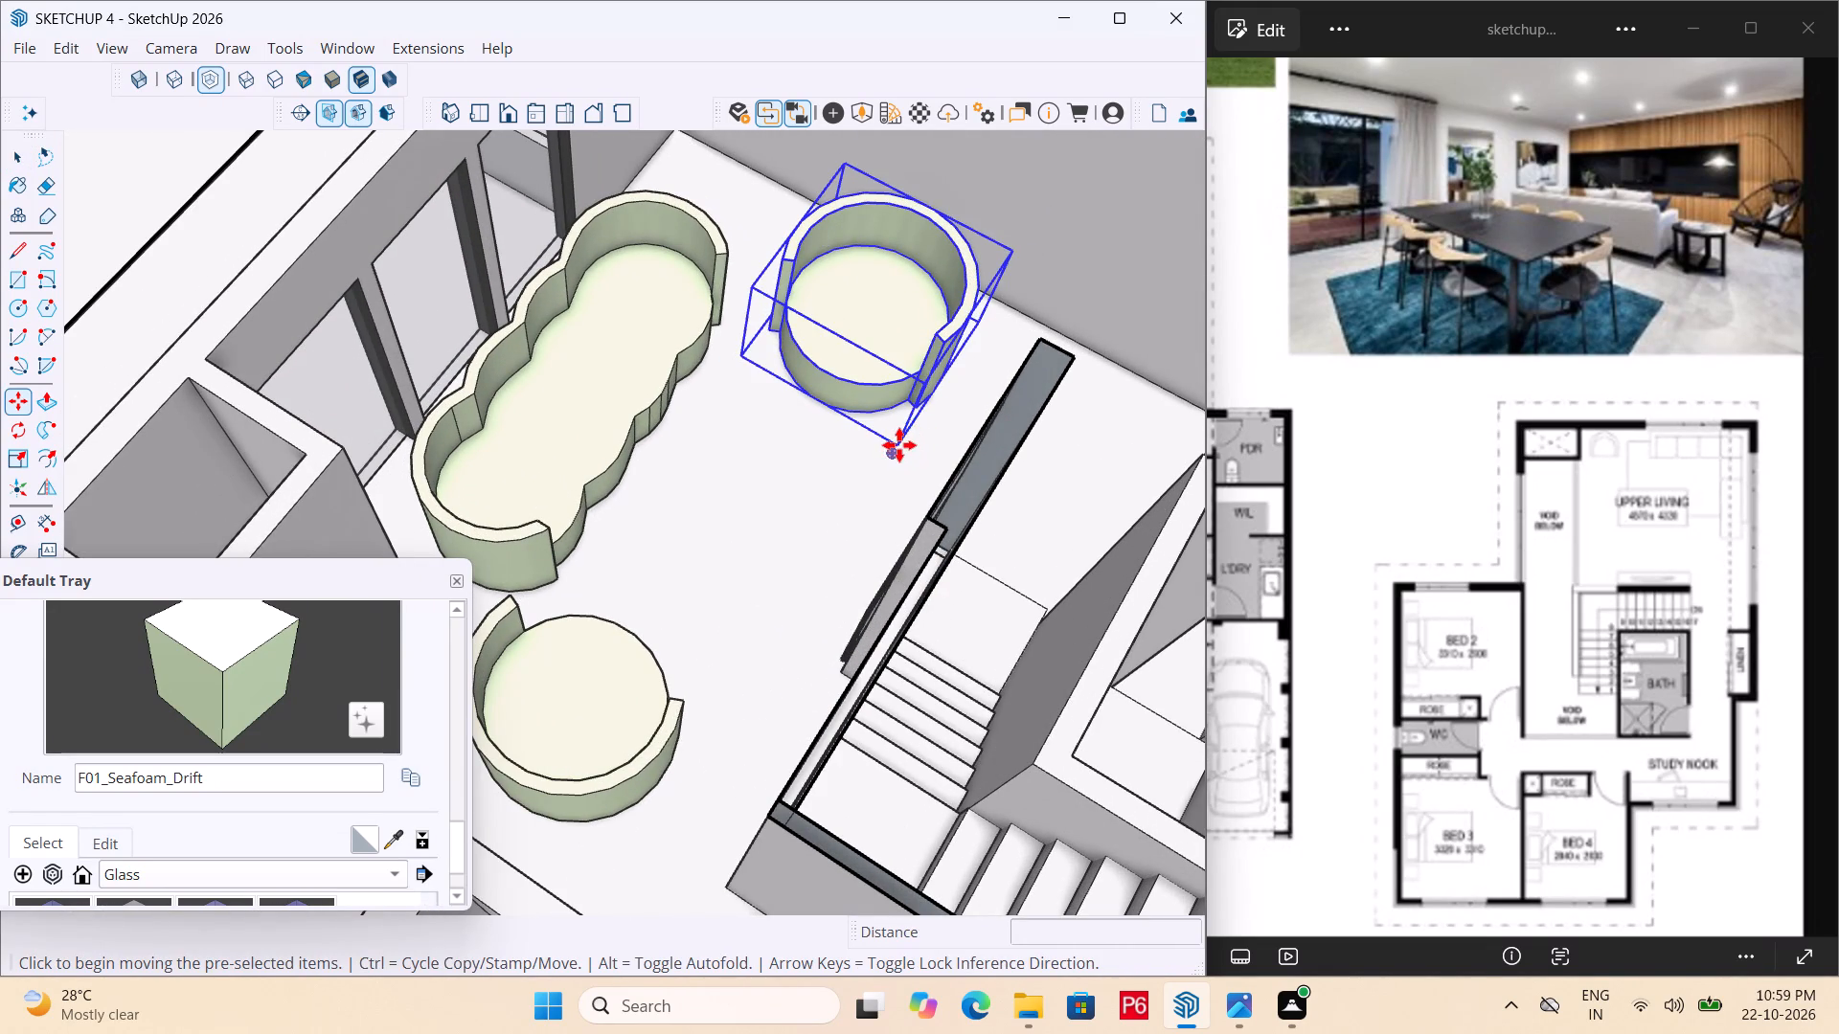
{"action": "left_click", "coordinate": [903, 439]}
{"action": "left_click", "coordinate": [879, 425]}
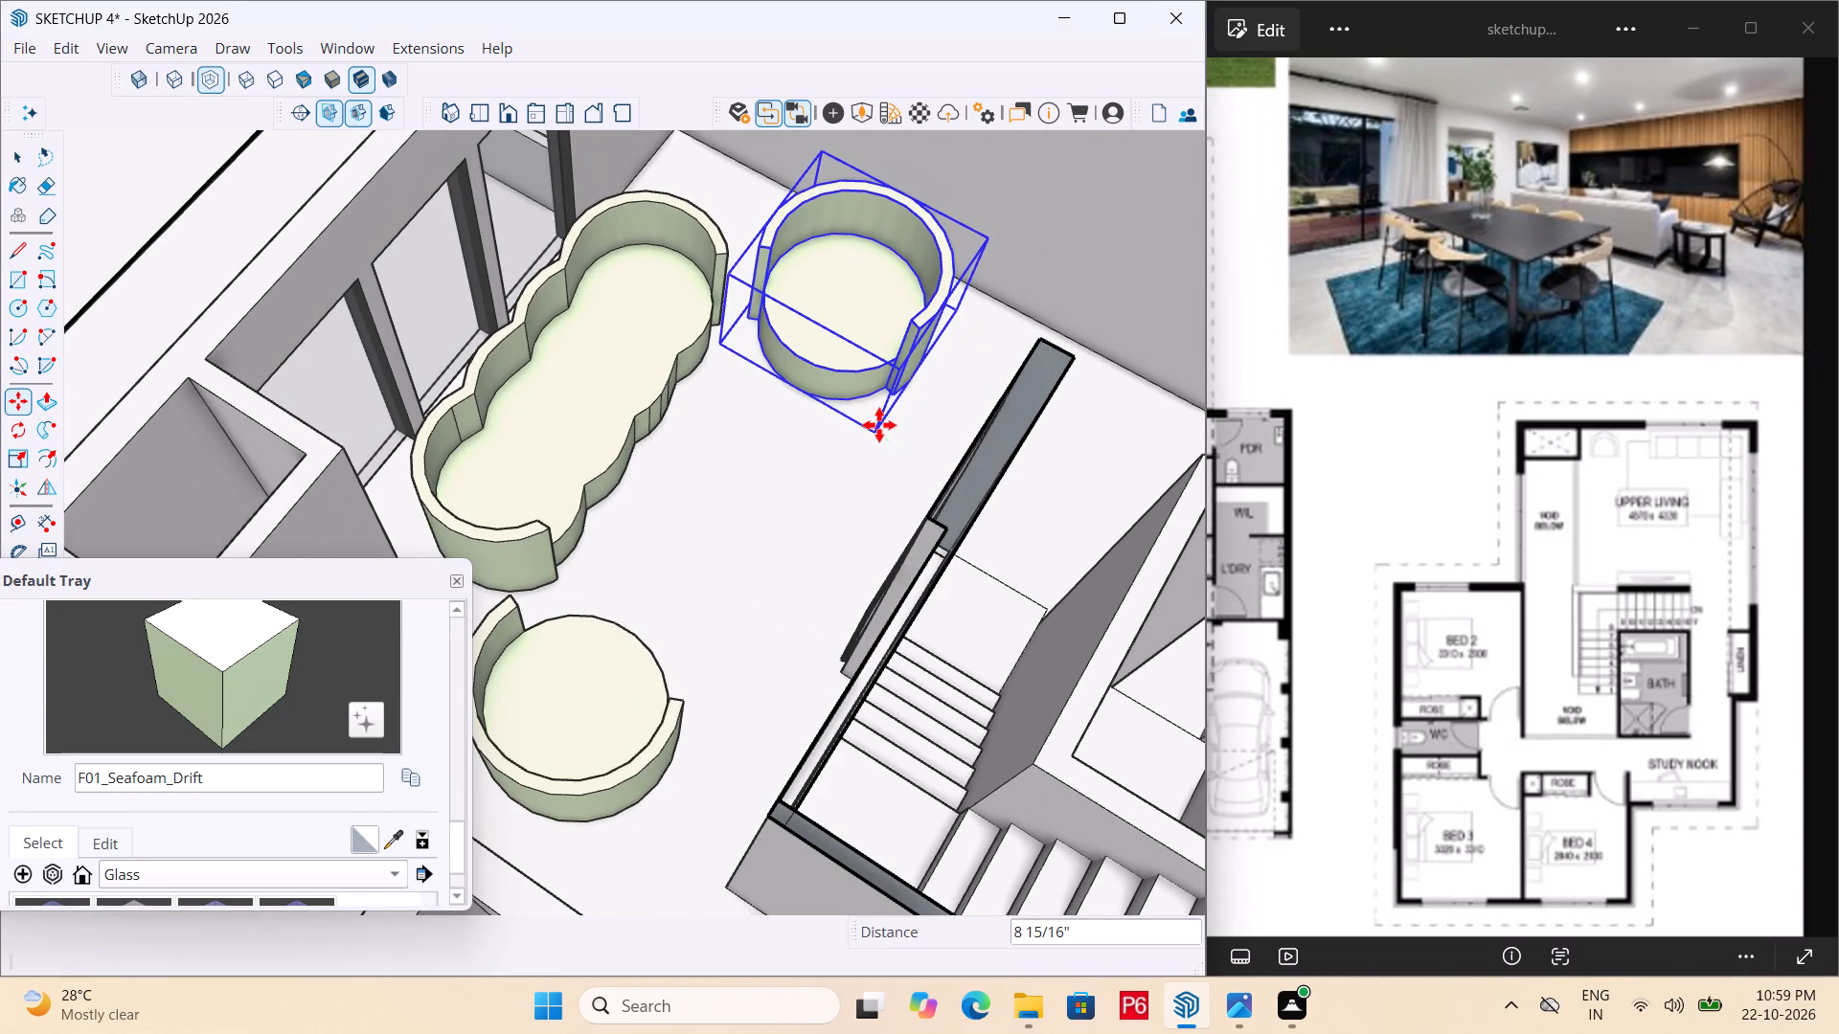
{"action": "scroll", "coordinate": [750, 362], "scroll_direction": "down", "scroll_amount": 1}
{"action": "middle_click_drag", "start_coordinate": [749, 362], "coordinate": [928, 350]}
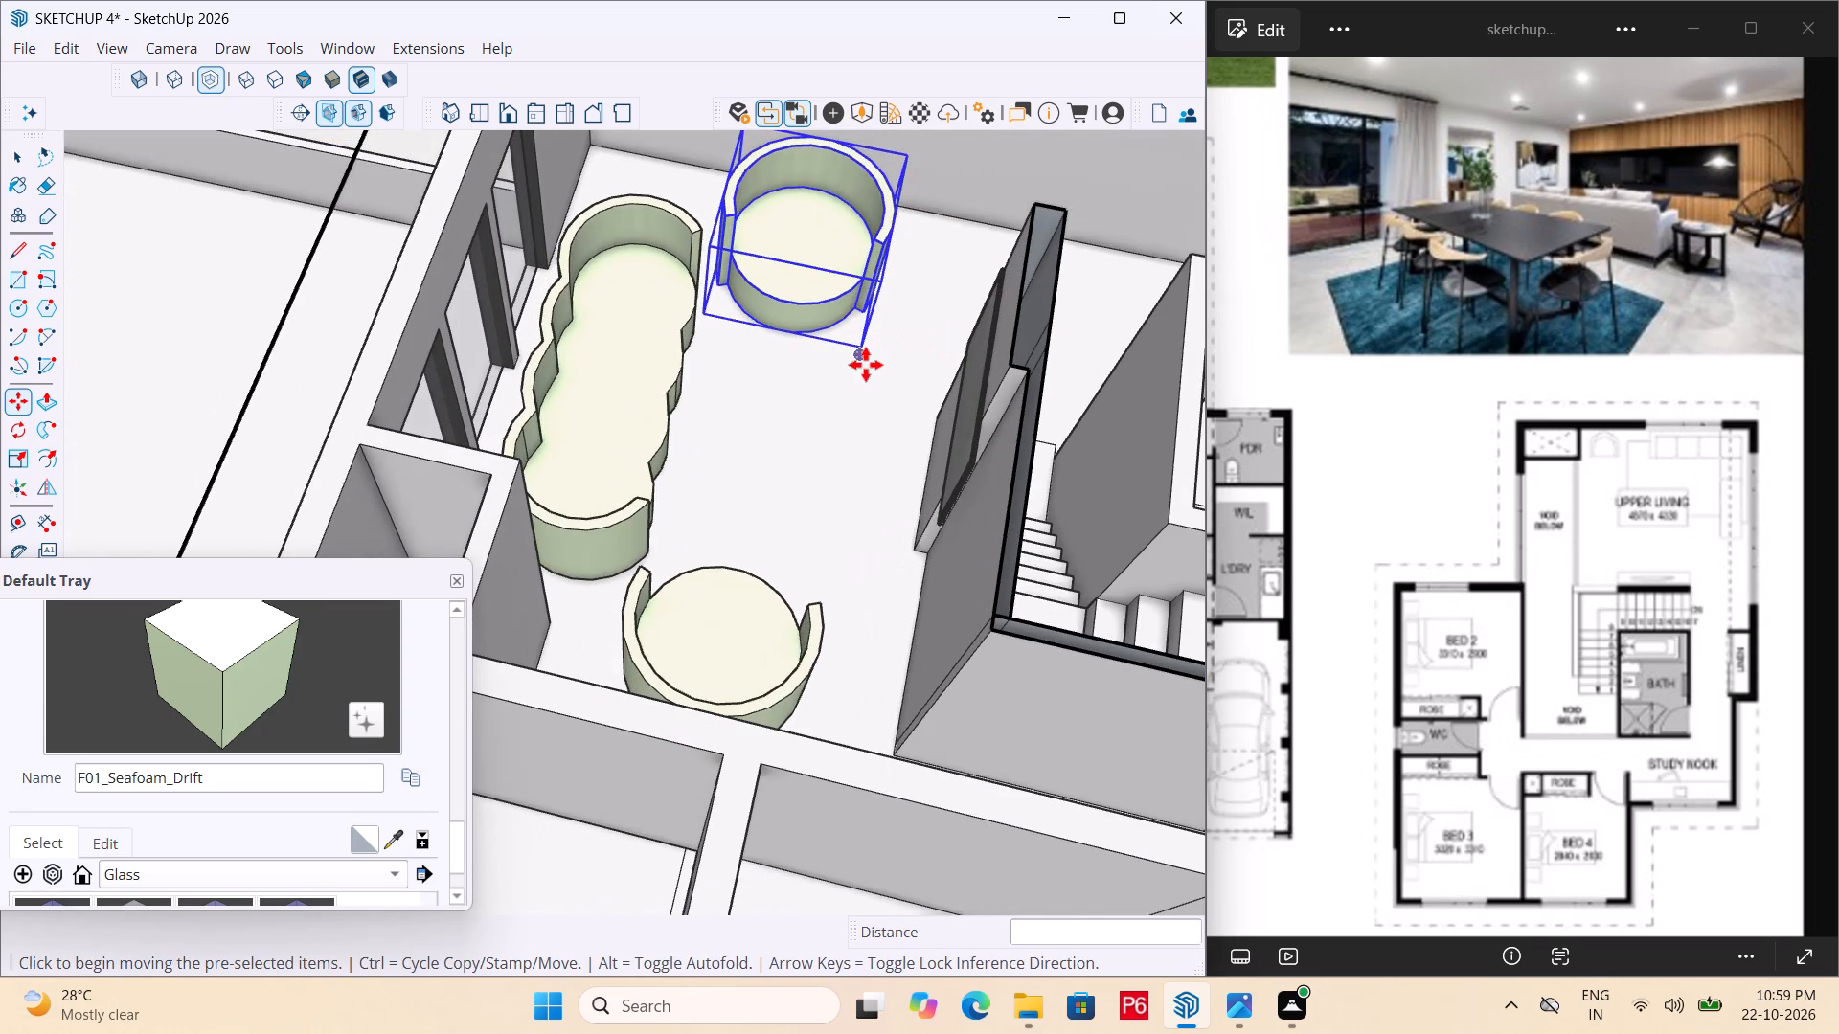
{"action": "left_click", "coordinate": [862, 348]}
{"action": "left_click", "coordinate": [888, 352]}
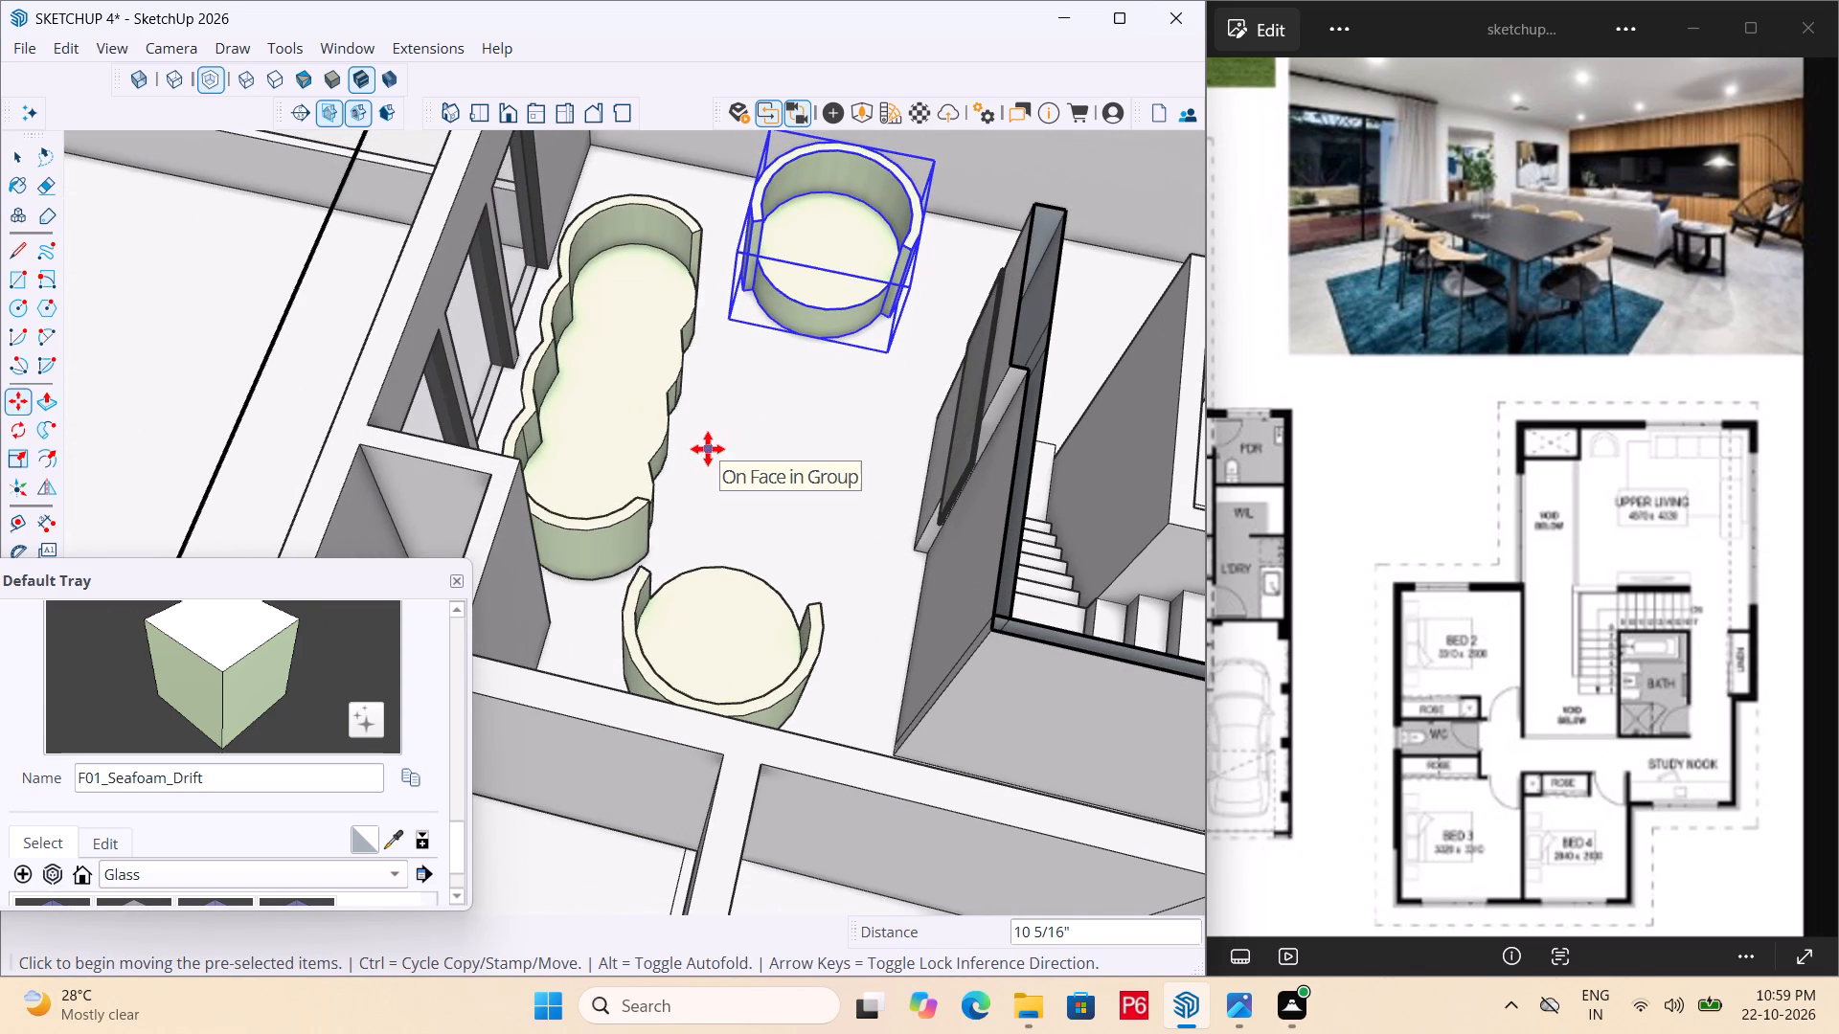
Save the model with the adjusted chair spacing.
{"action": "key", "text": "ctrl+s"}
{"action": "key", "text": "ctrl+s"}
{"action": "key", "text": "ctrl+s"}
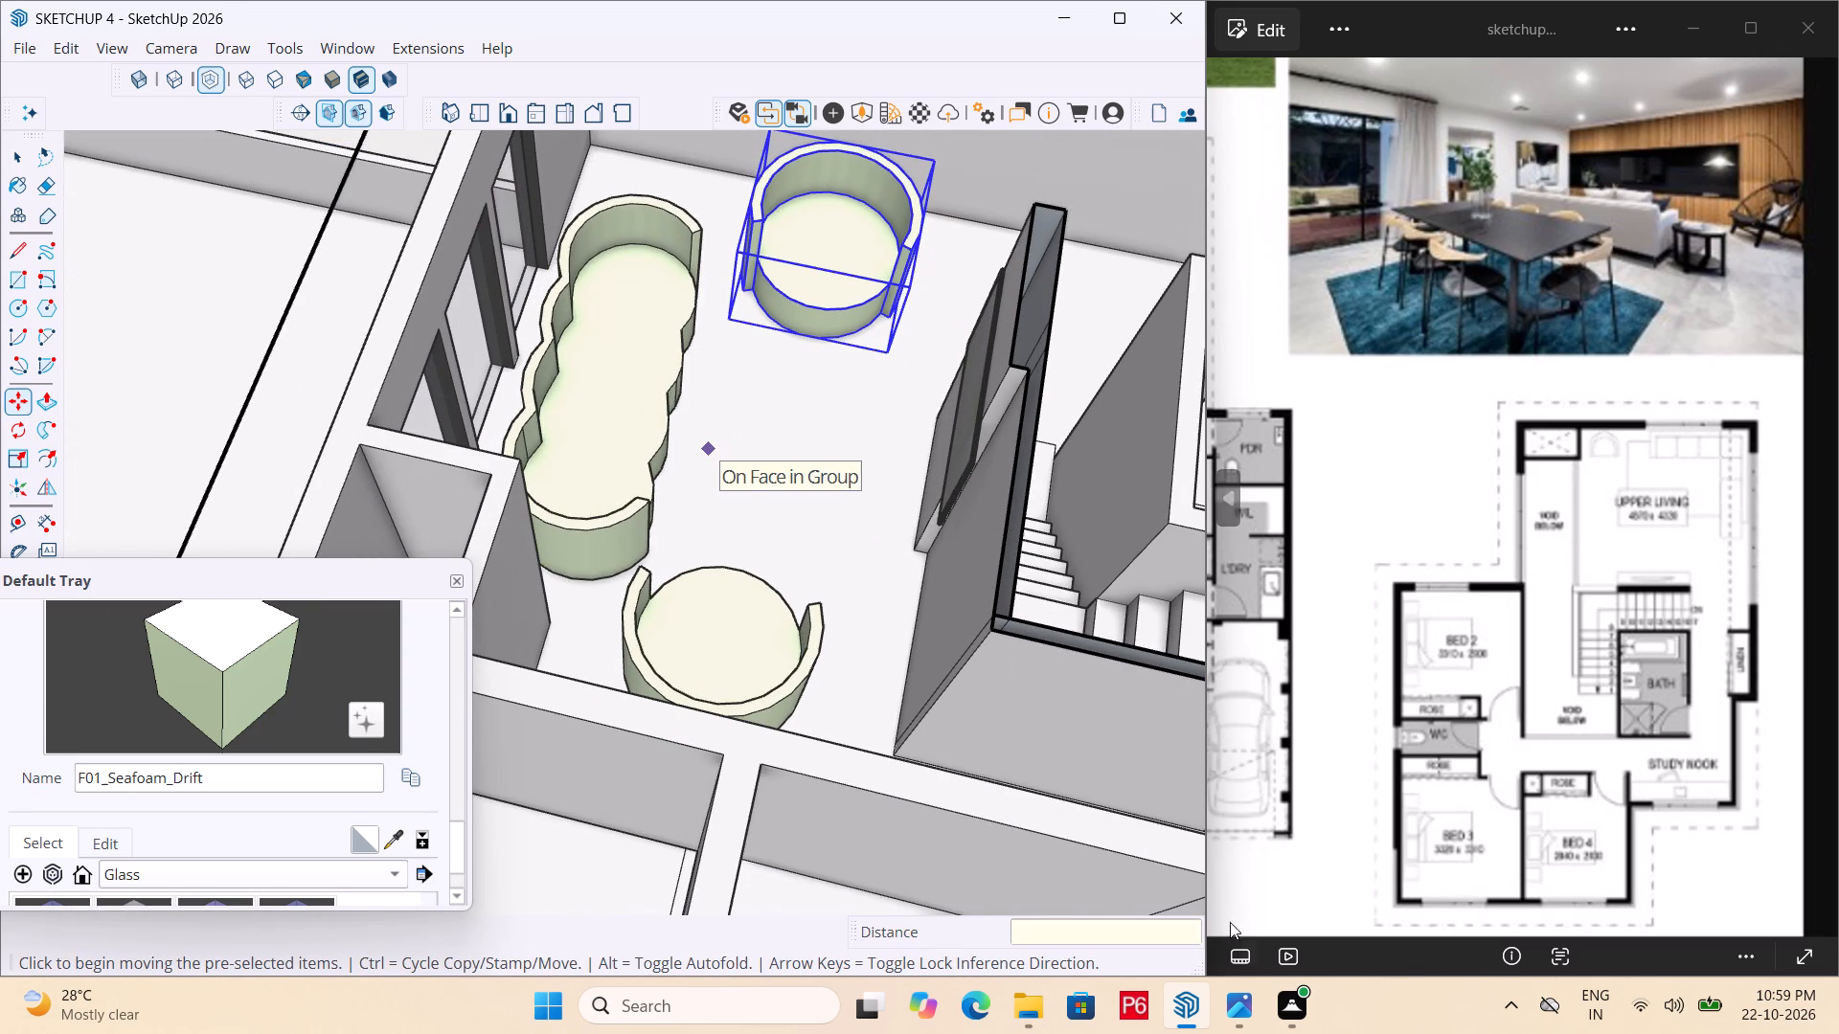
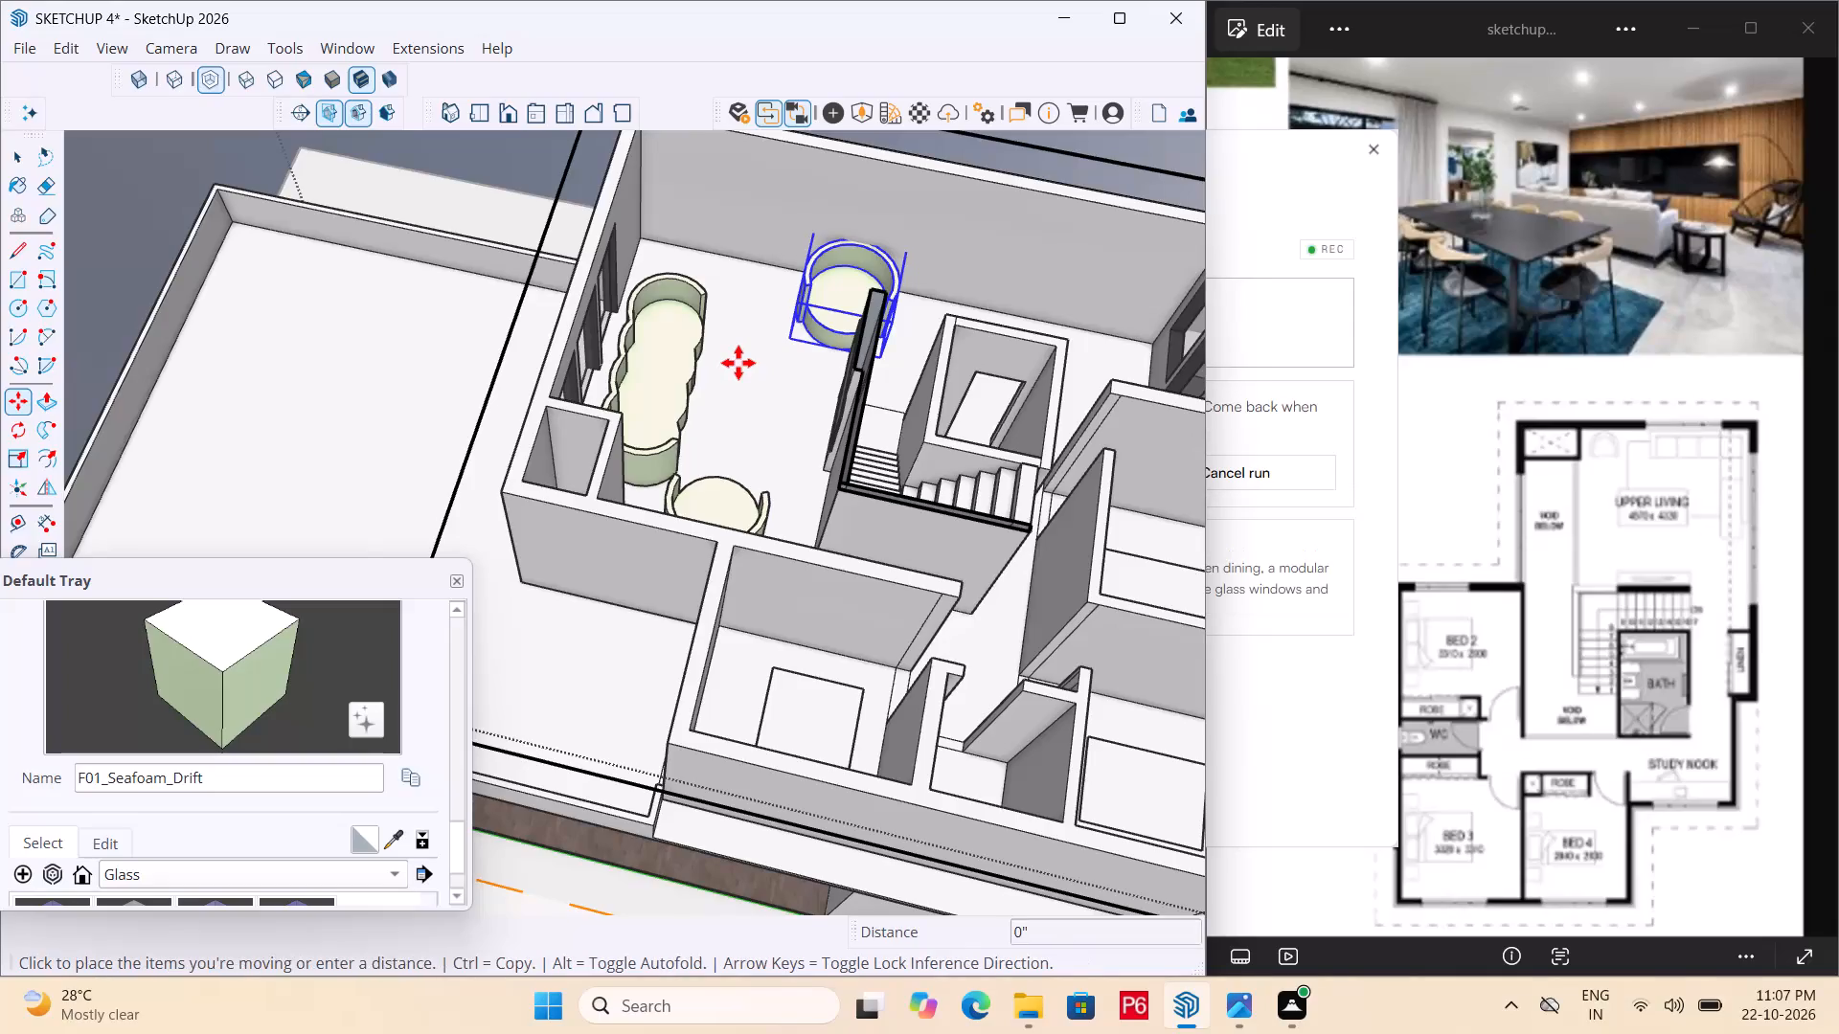
Undo the last move of the copied round chair in the upper living area.
{"action": "key", "text": "ctrl+z"}
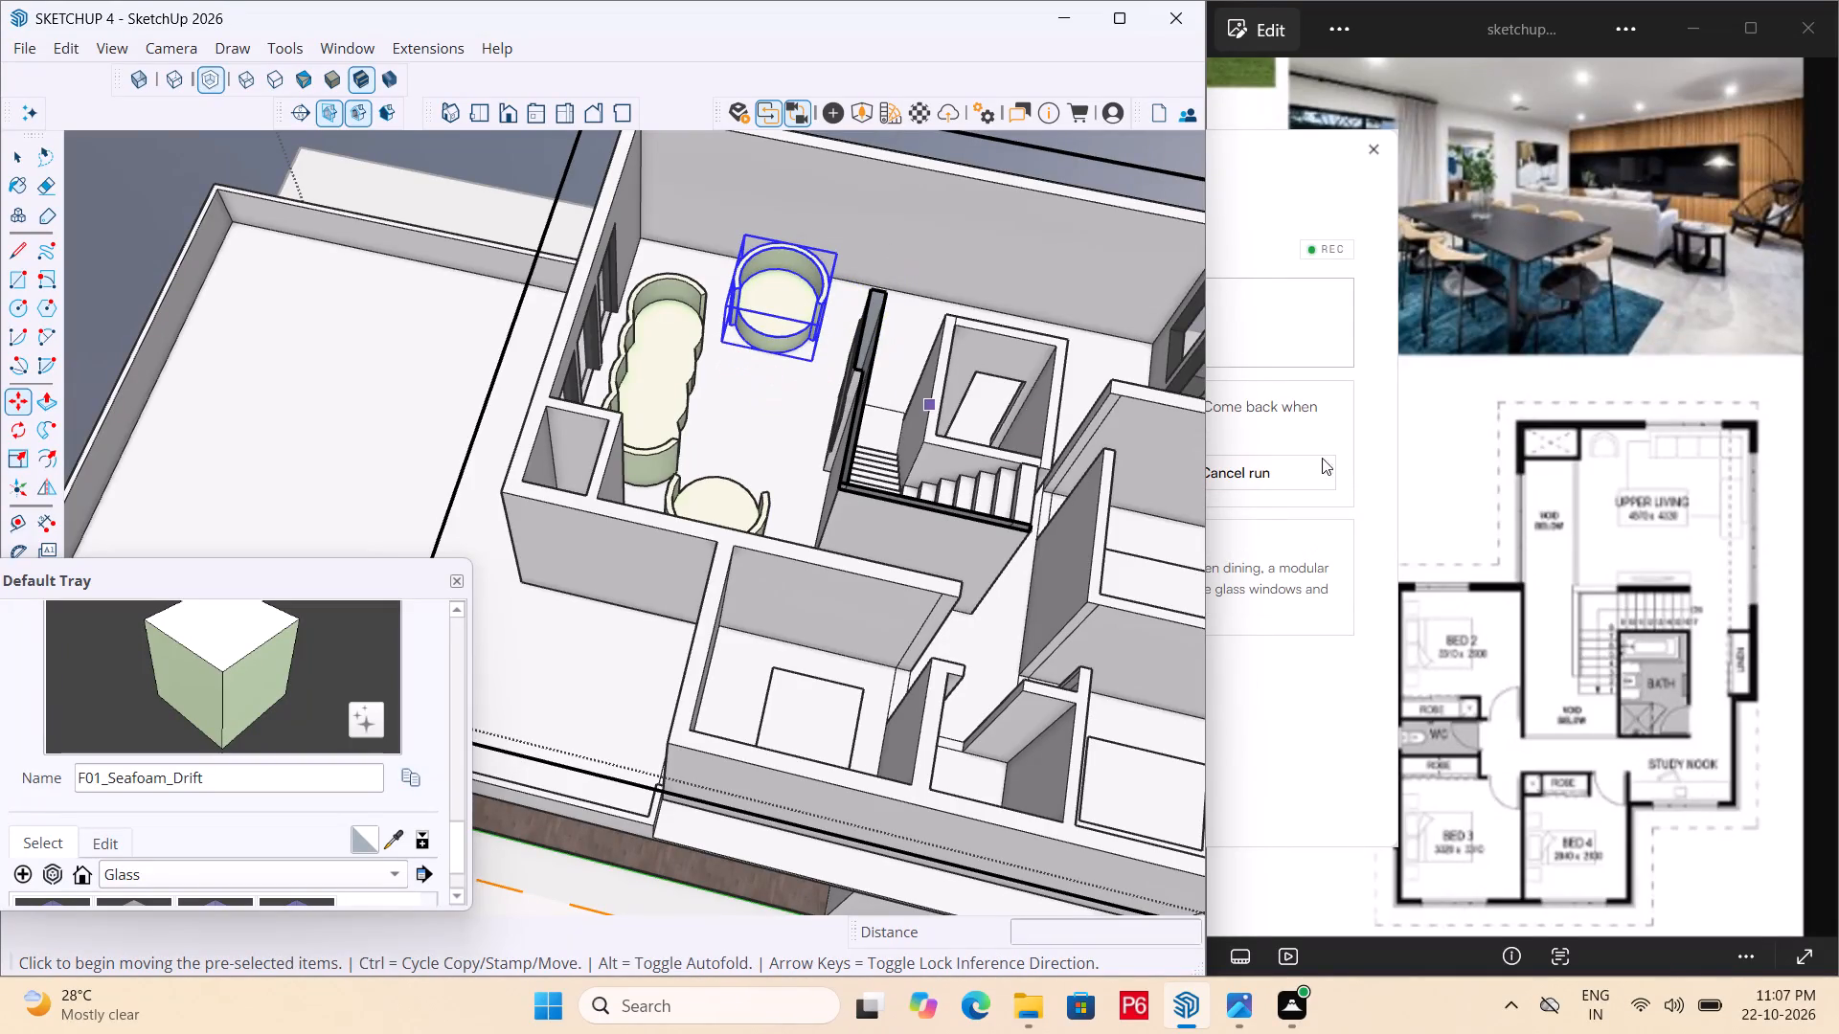
{"action": "left_click", "coordinate": [1545, 492]}
{"action": "left_click", "coordinate": [789, 493]}
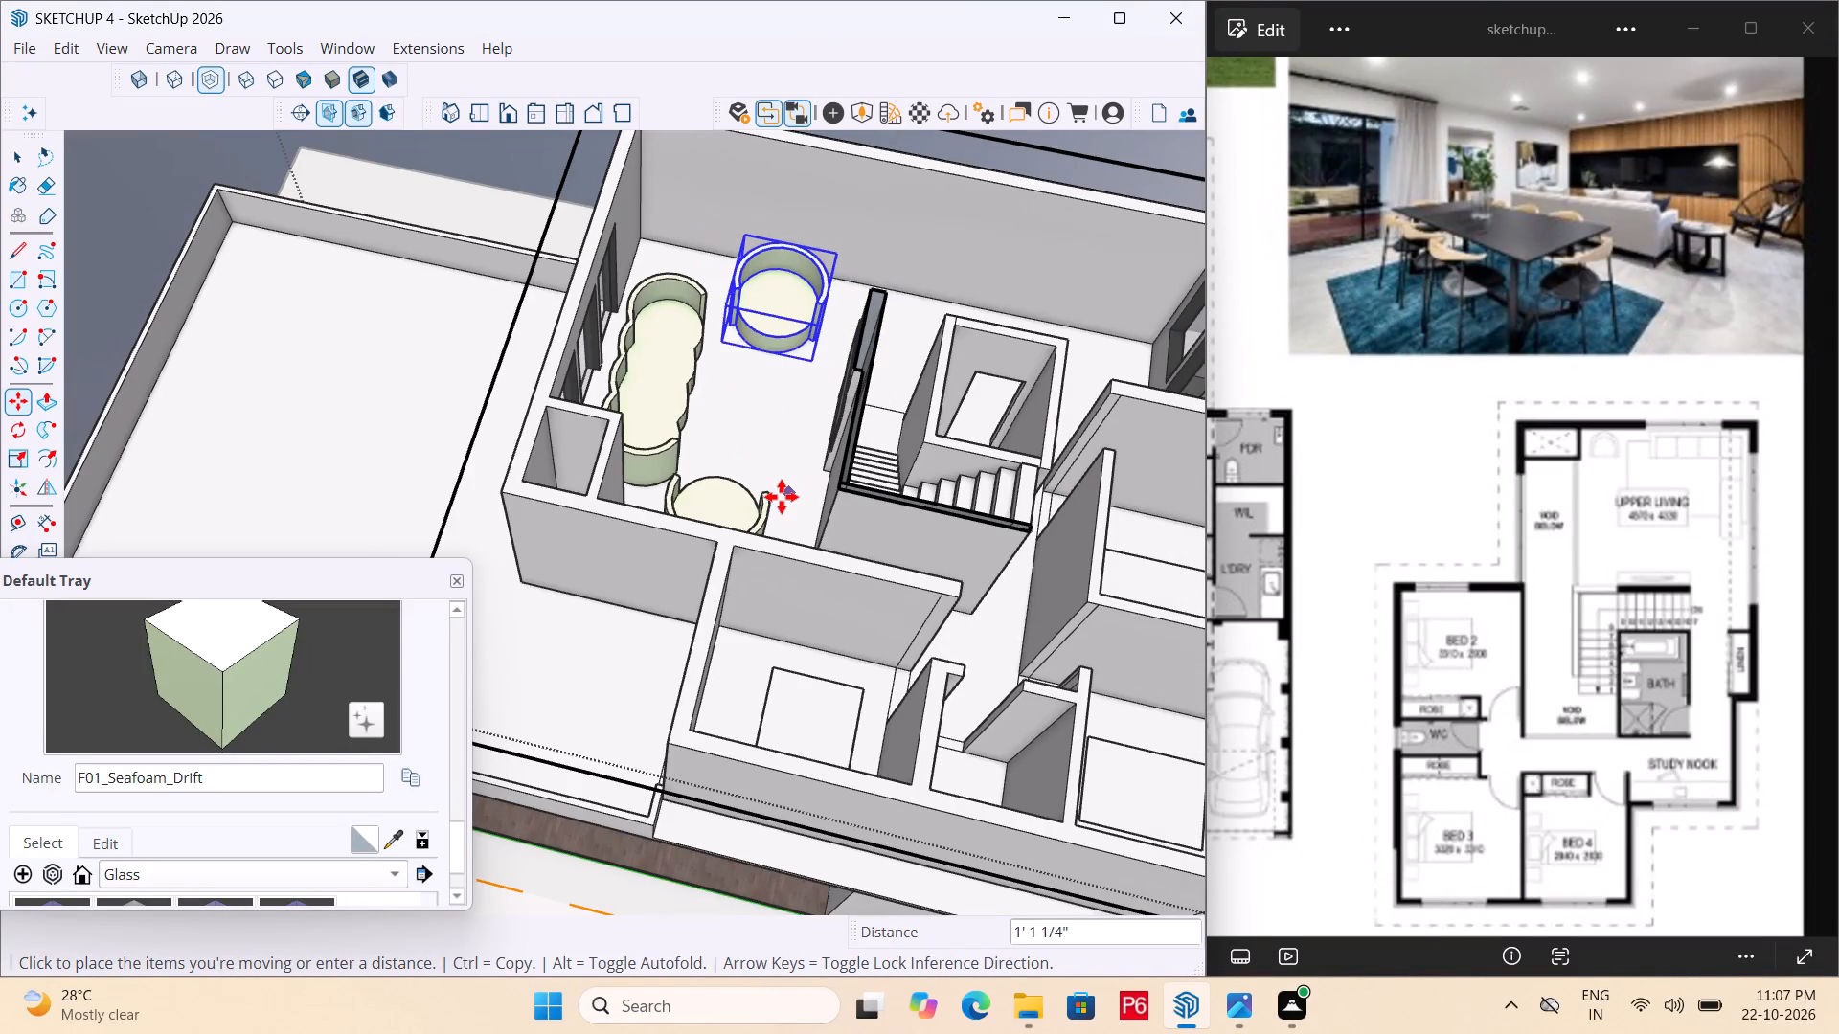
{"action": "key", "text": "Escape"}
Save the model with the chair's restored position.
{"action": "key", "text": "ctrl+s"}
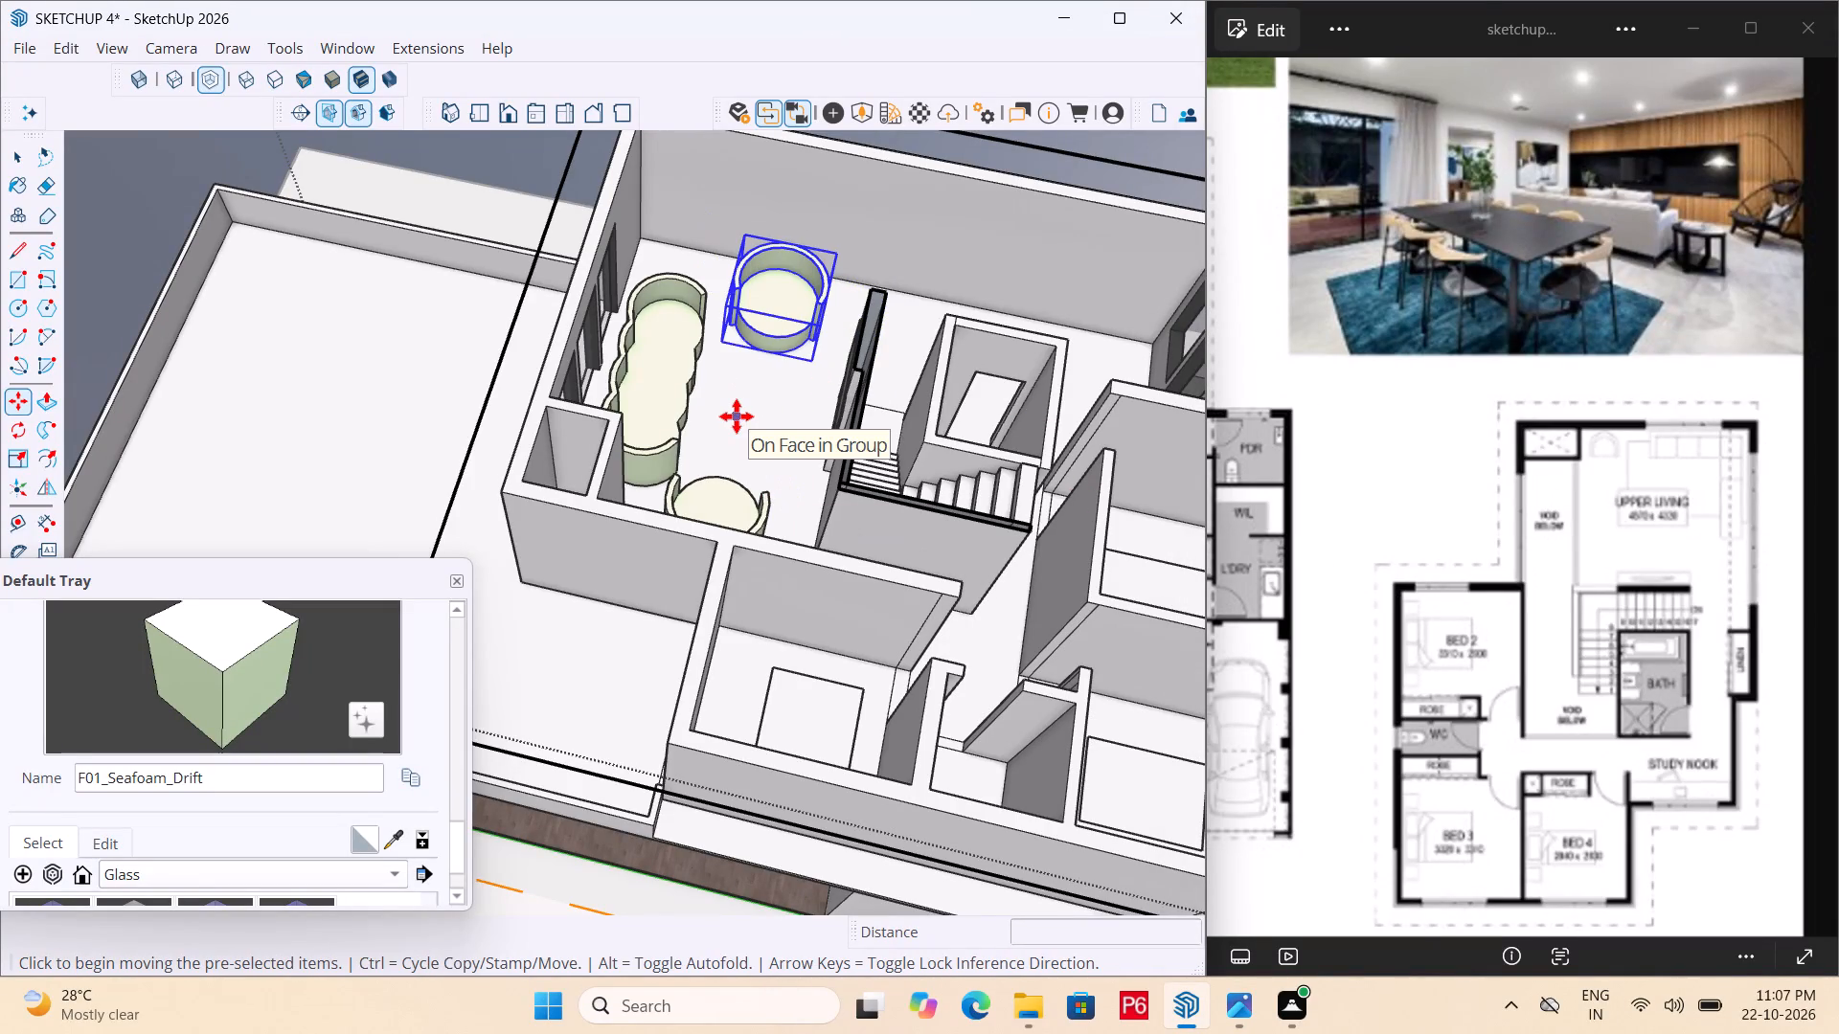
{"action": "key", "text": "ctrl+s"}
{"action": "key", "text": "ctrl+s"}
Examine the house from outside, checking the upper storey, the terrace and the horizontal section plane around it.
{"action": "middle_click_drag", "start_coordinate": [730, 412], "coordinate": [505, 273]}
{"action": "scroll", "coordinate": [741, 419], "scroll_direction": "down", "scroll_amount": 3}
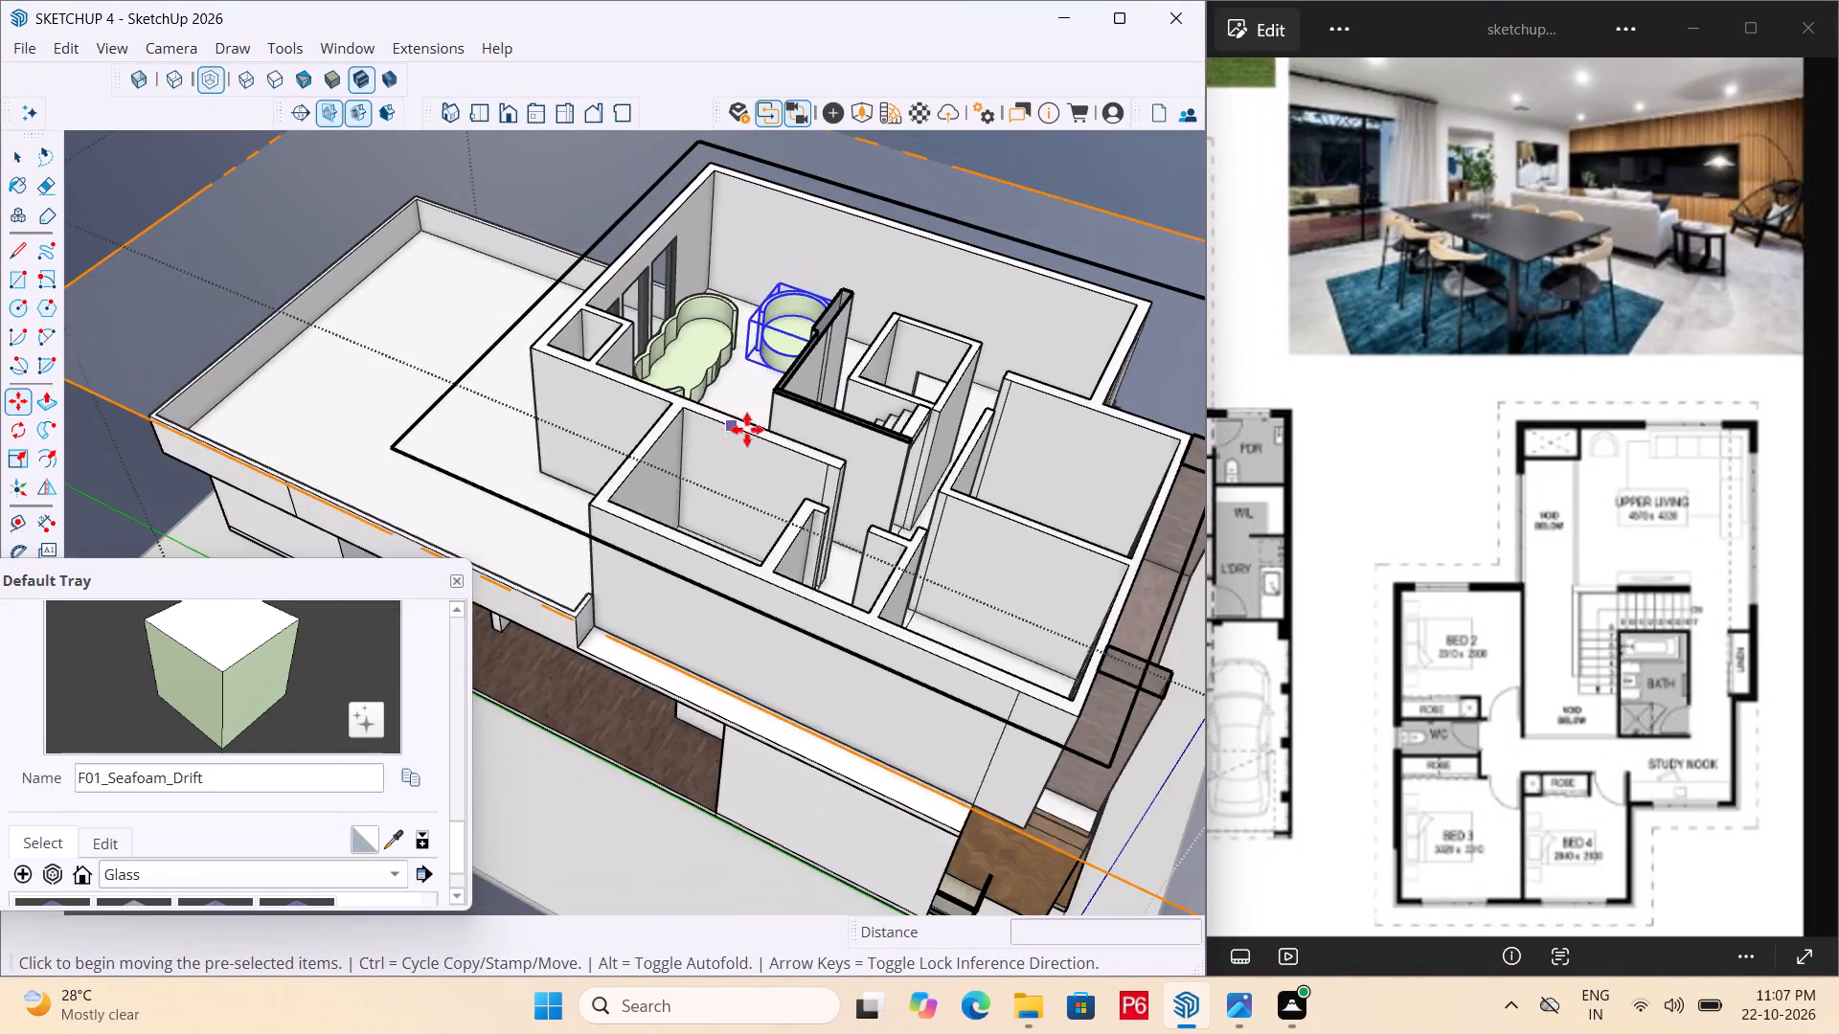
{"action": "middle_click_drag", "start_coordinate": [760, 435], "coordinate": [1359, 471]}
{"action": "scroll", "coordinate": [744, 435], "scroll_direction": "down", "scroll_amount": 1}
{"action": "middle_click_drag", "start_coordinate": [611, 459], "coordinate": [1166, 246]}
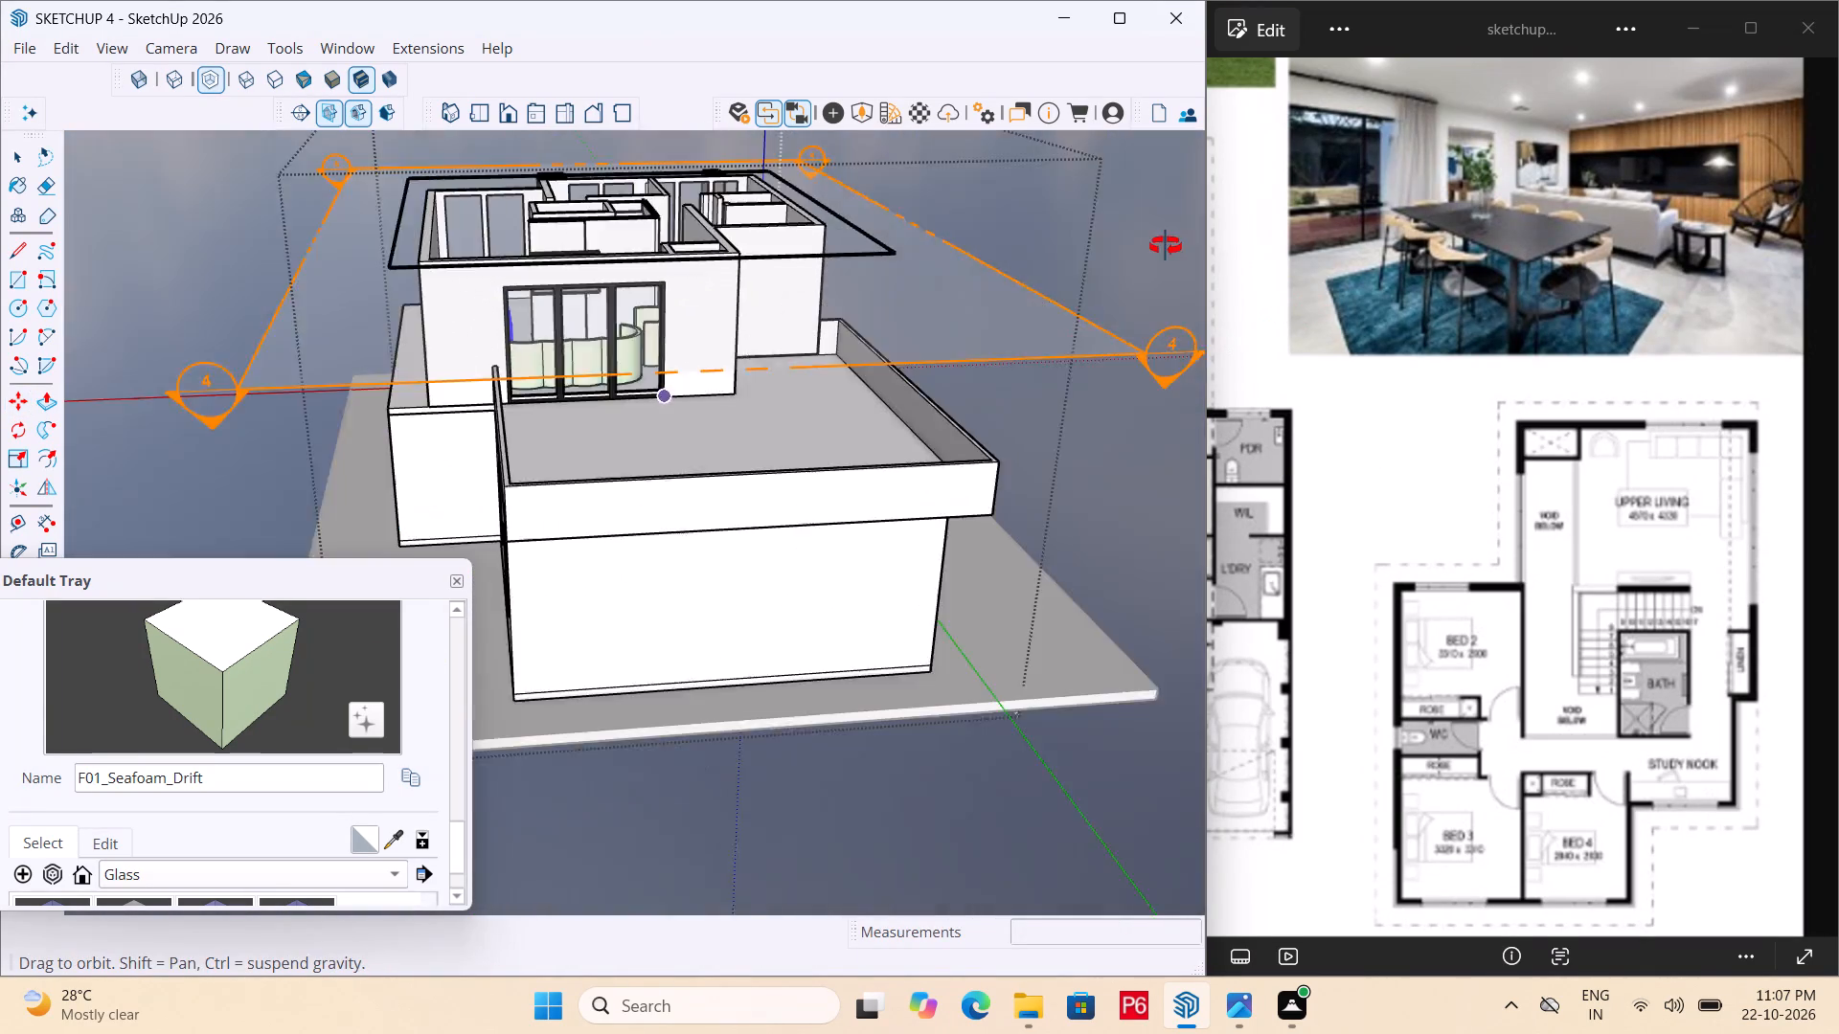
{"action": "middle_click_drag", "start_coordinate": [1166, 246], "coordinate": [745, 285]}
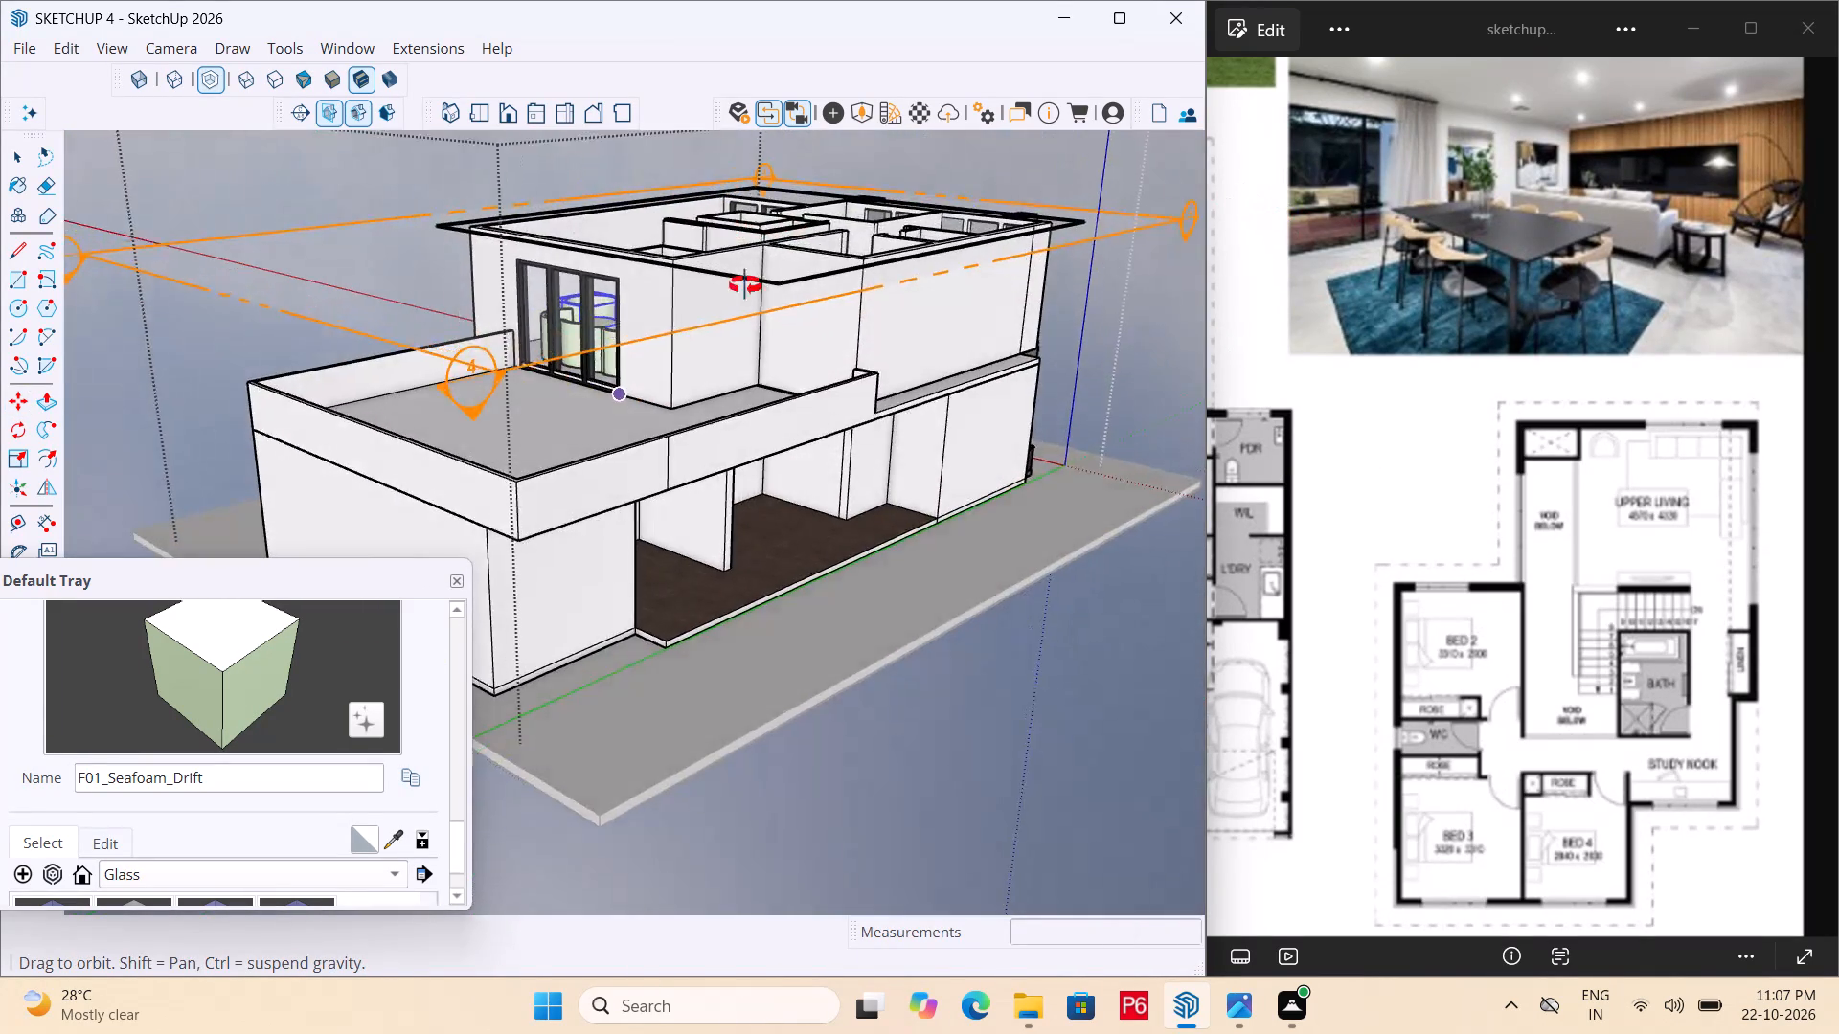
{"action": "middle_click_drag", "start_coordinate": [745, 285], "coordinate": [764, 393]}
{"action": "scroll", "coordinate": [656, 415], "scroll_direction": "down", "scroll_amount": 5}
{"action": "middle_click_drag", "start_coordinate": [673, 335], "coordinate": [173, 331]}
{"action": "middle_click_drag", "start_coordinate": [249, 358], "coordinate": [408, 346]}
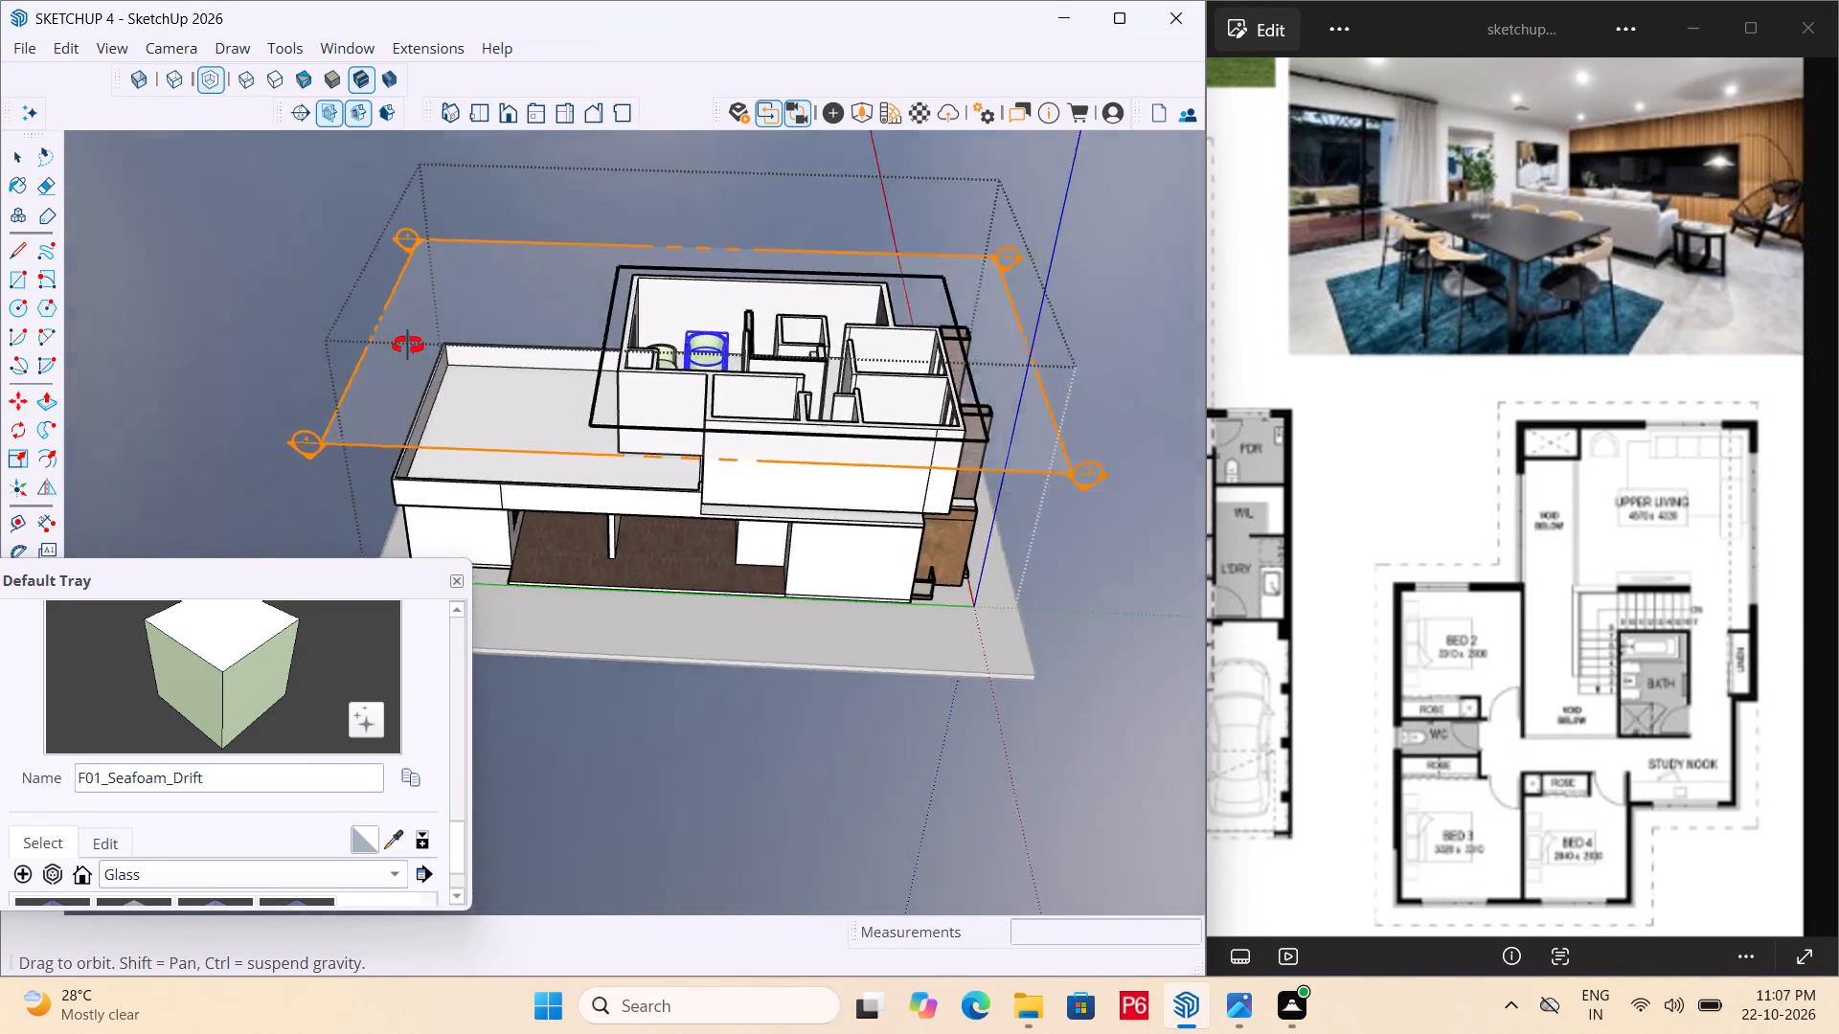
{"action": "middle_click_drag", "start_coordinate": [408, 346], "coordinate": [1008, 214]}
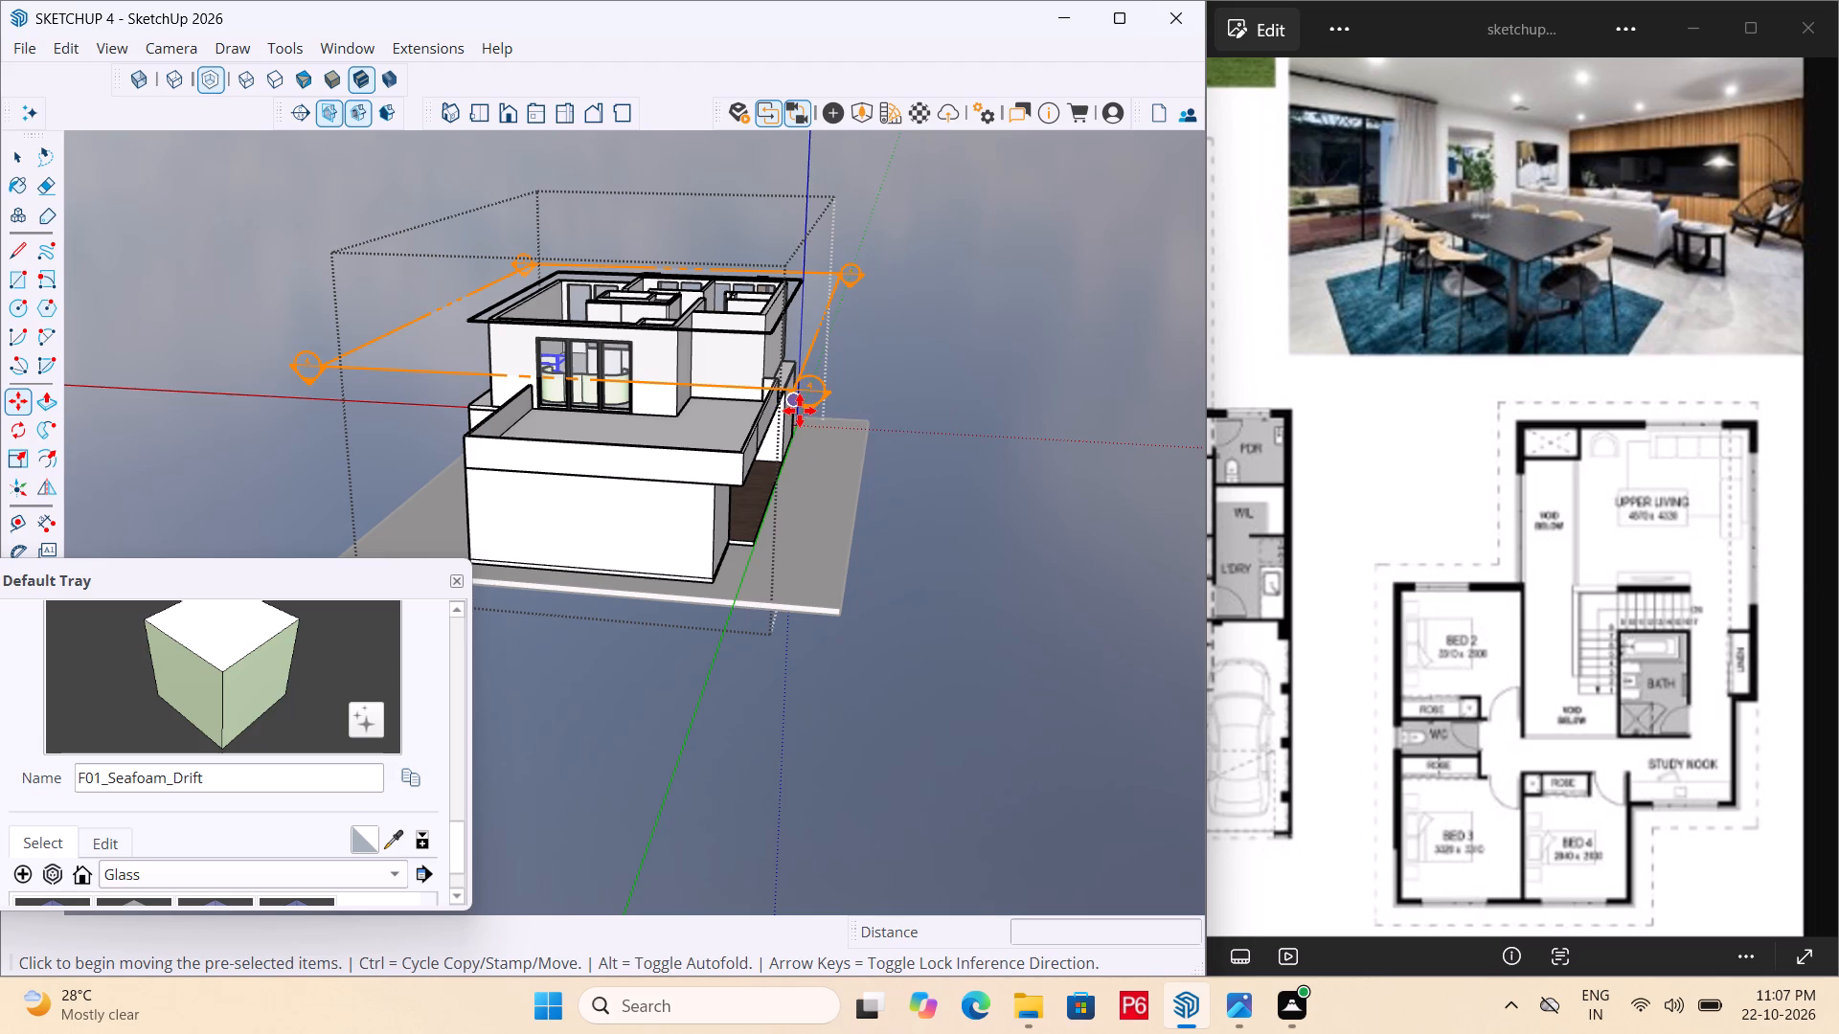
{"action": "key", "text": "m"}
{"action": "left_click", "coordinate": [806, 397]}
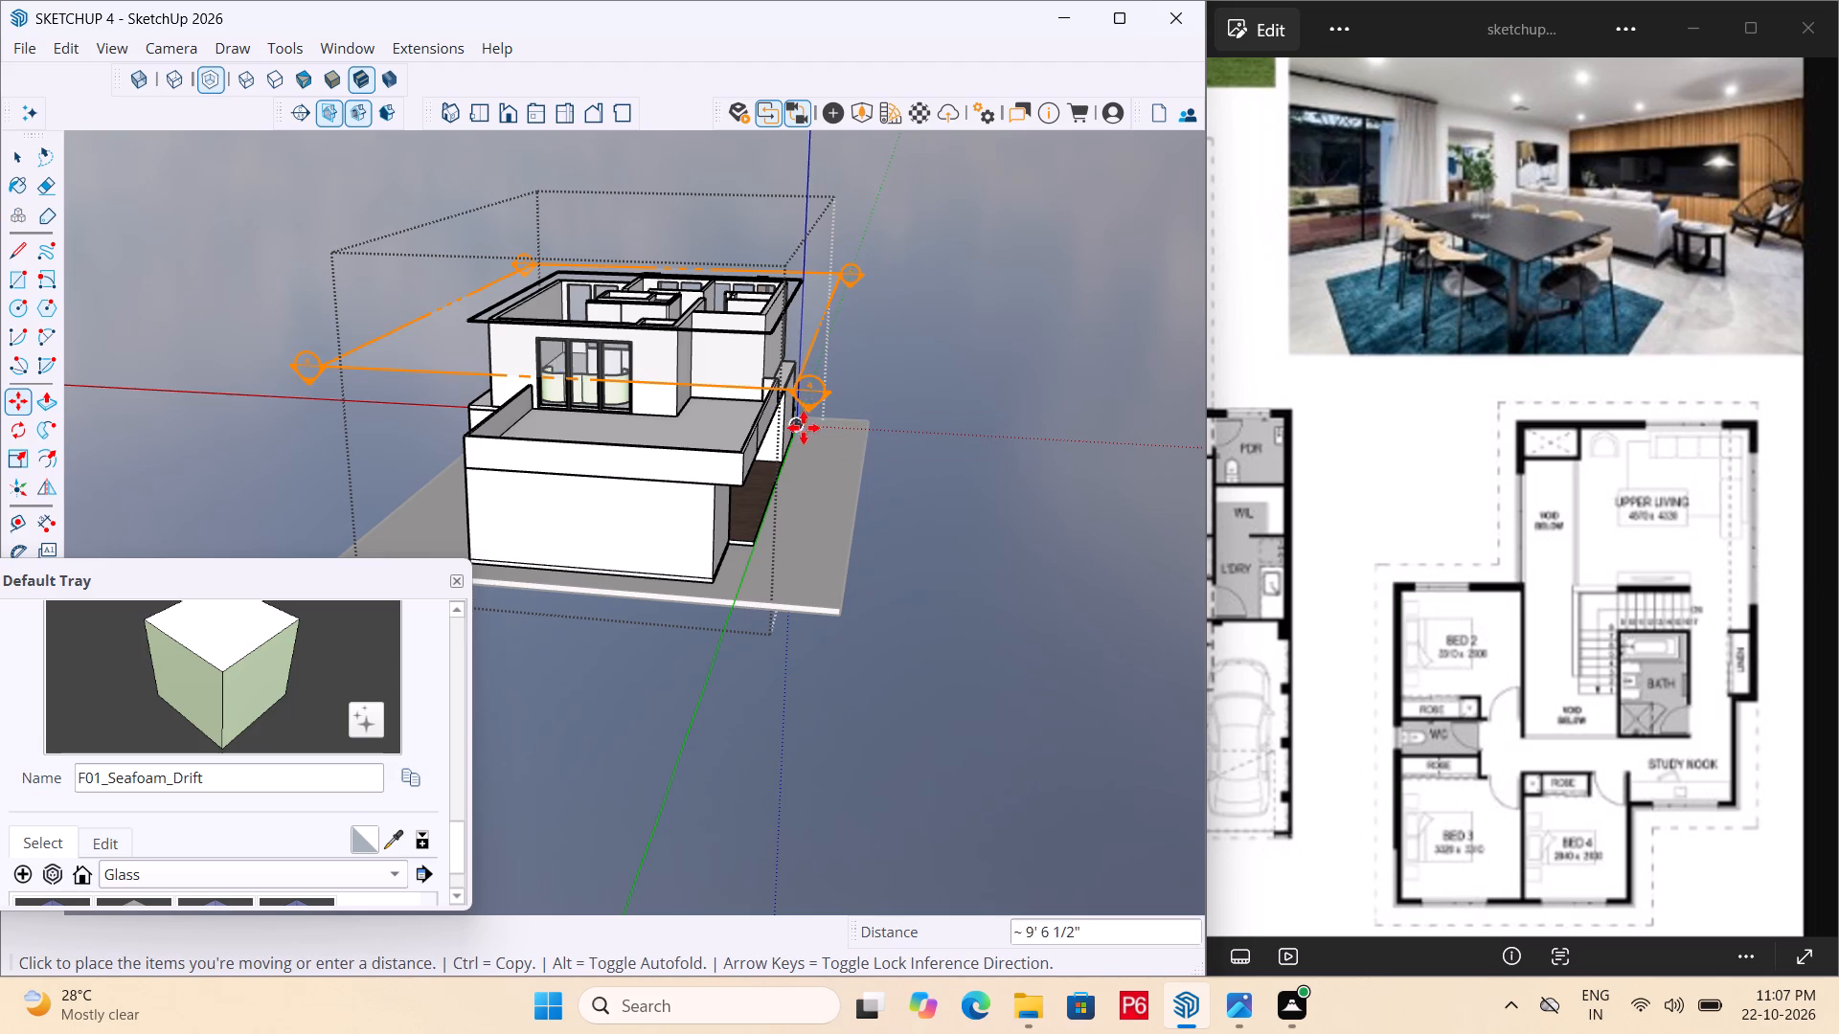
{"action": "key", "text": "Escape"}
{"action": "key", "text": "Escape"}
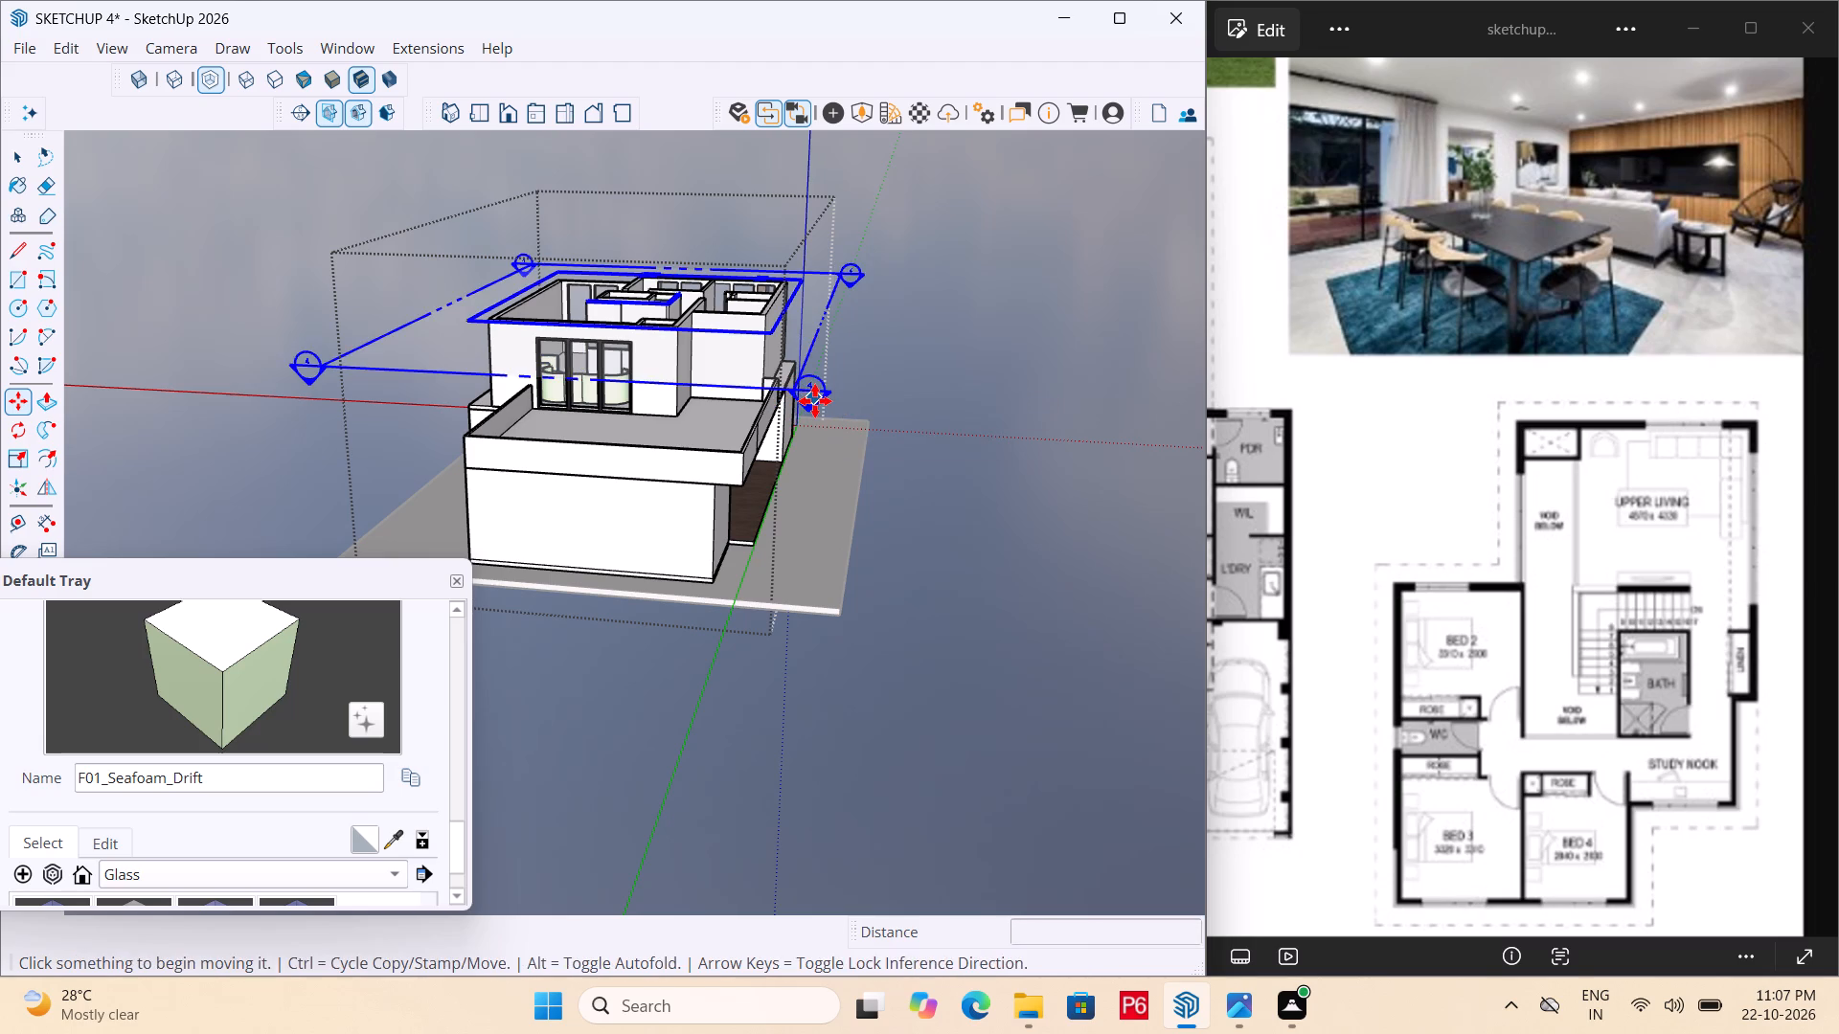
Lower the horizontal section plane from the upper storey so it cuts through the ground-floor walls.
{"action": "key", "text": "space"}
{"action": "left_click", "coordinate": [815, 395]}
{"action": "key", "text": "m"}
{"action": "left_click", "coordinate": [813, 393]}
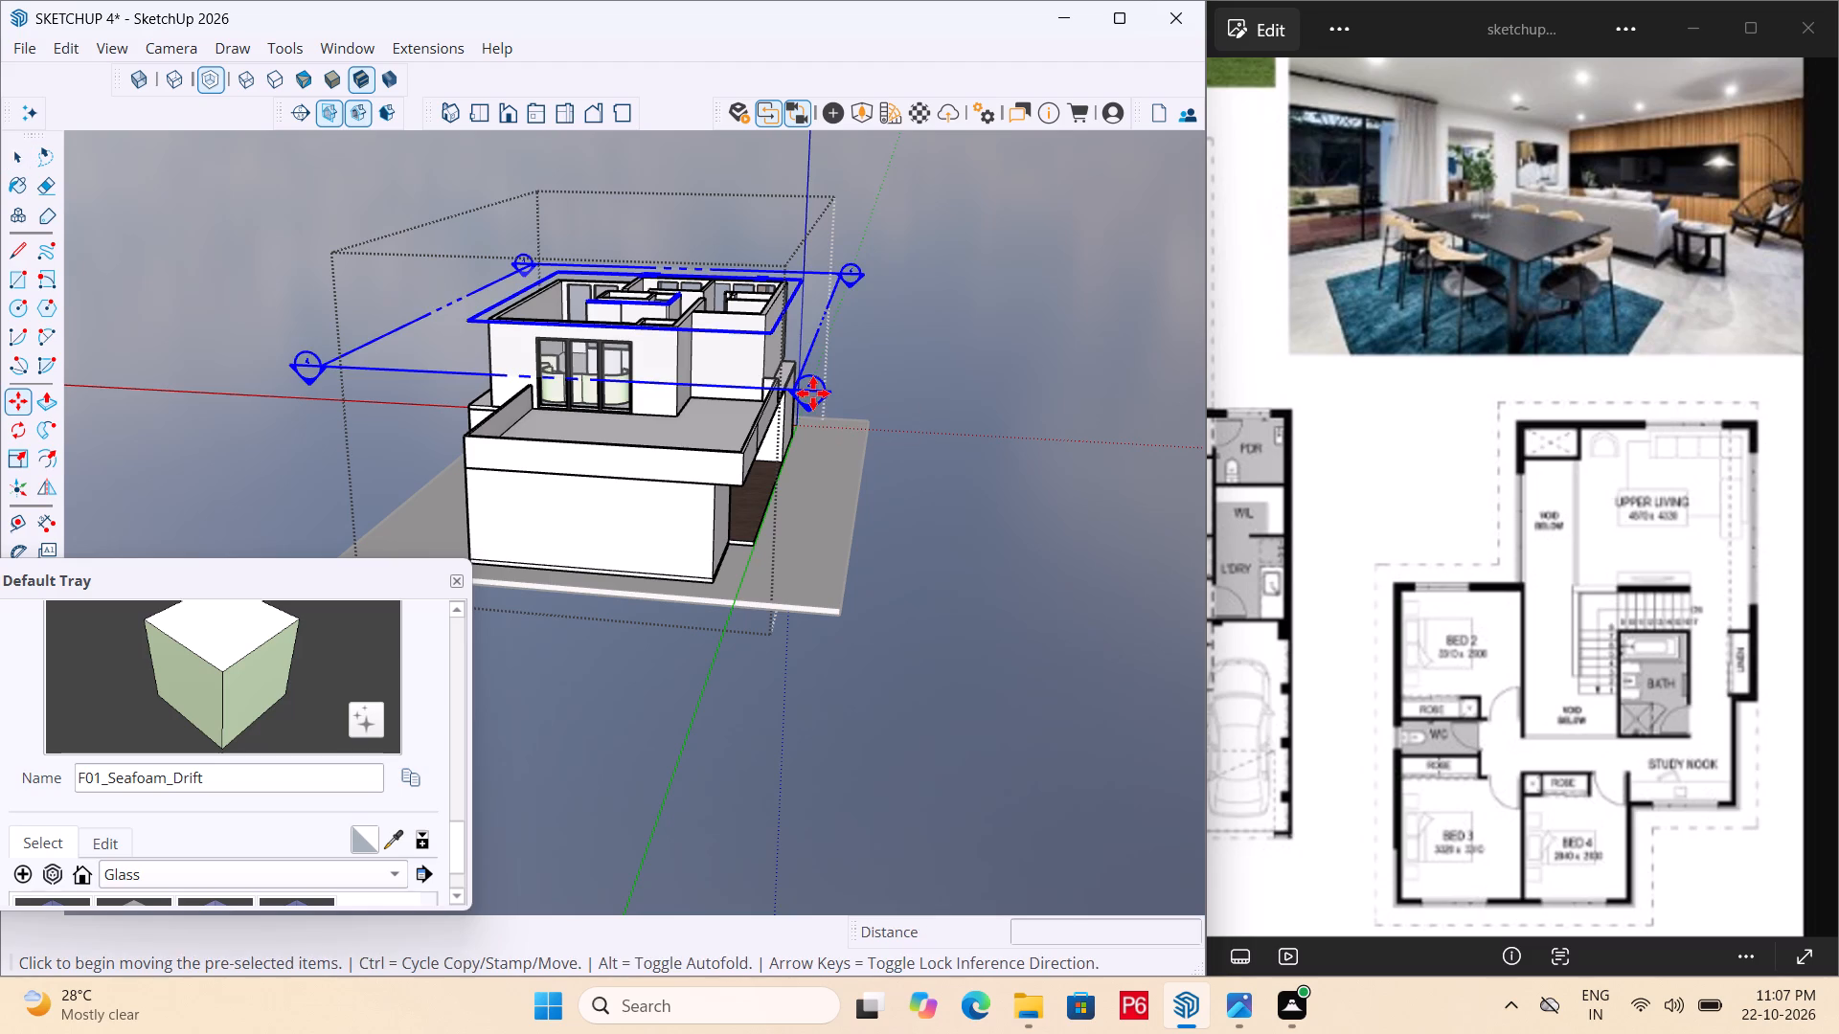
{"action": "left_click", "coordinate": [832, 535]}
Examine the ground-floor layout exposed by the section cut and clear the section plane selection.
{"action": "middle_click_drag", "start_coordinate": [703, 480], "coordinate": [597, 690]}
{"action": "scroll", "coordinate": [495, 571], "scroll_direction": "up", "scroll_amount": 6}
{"action": "middle_click", "coordinate": [495, 571]}
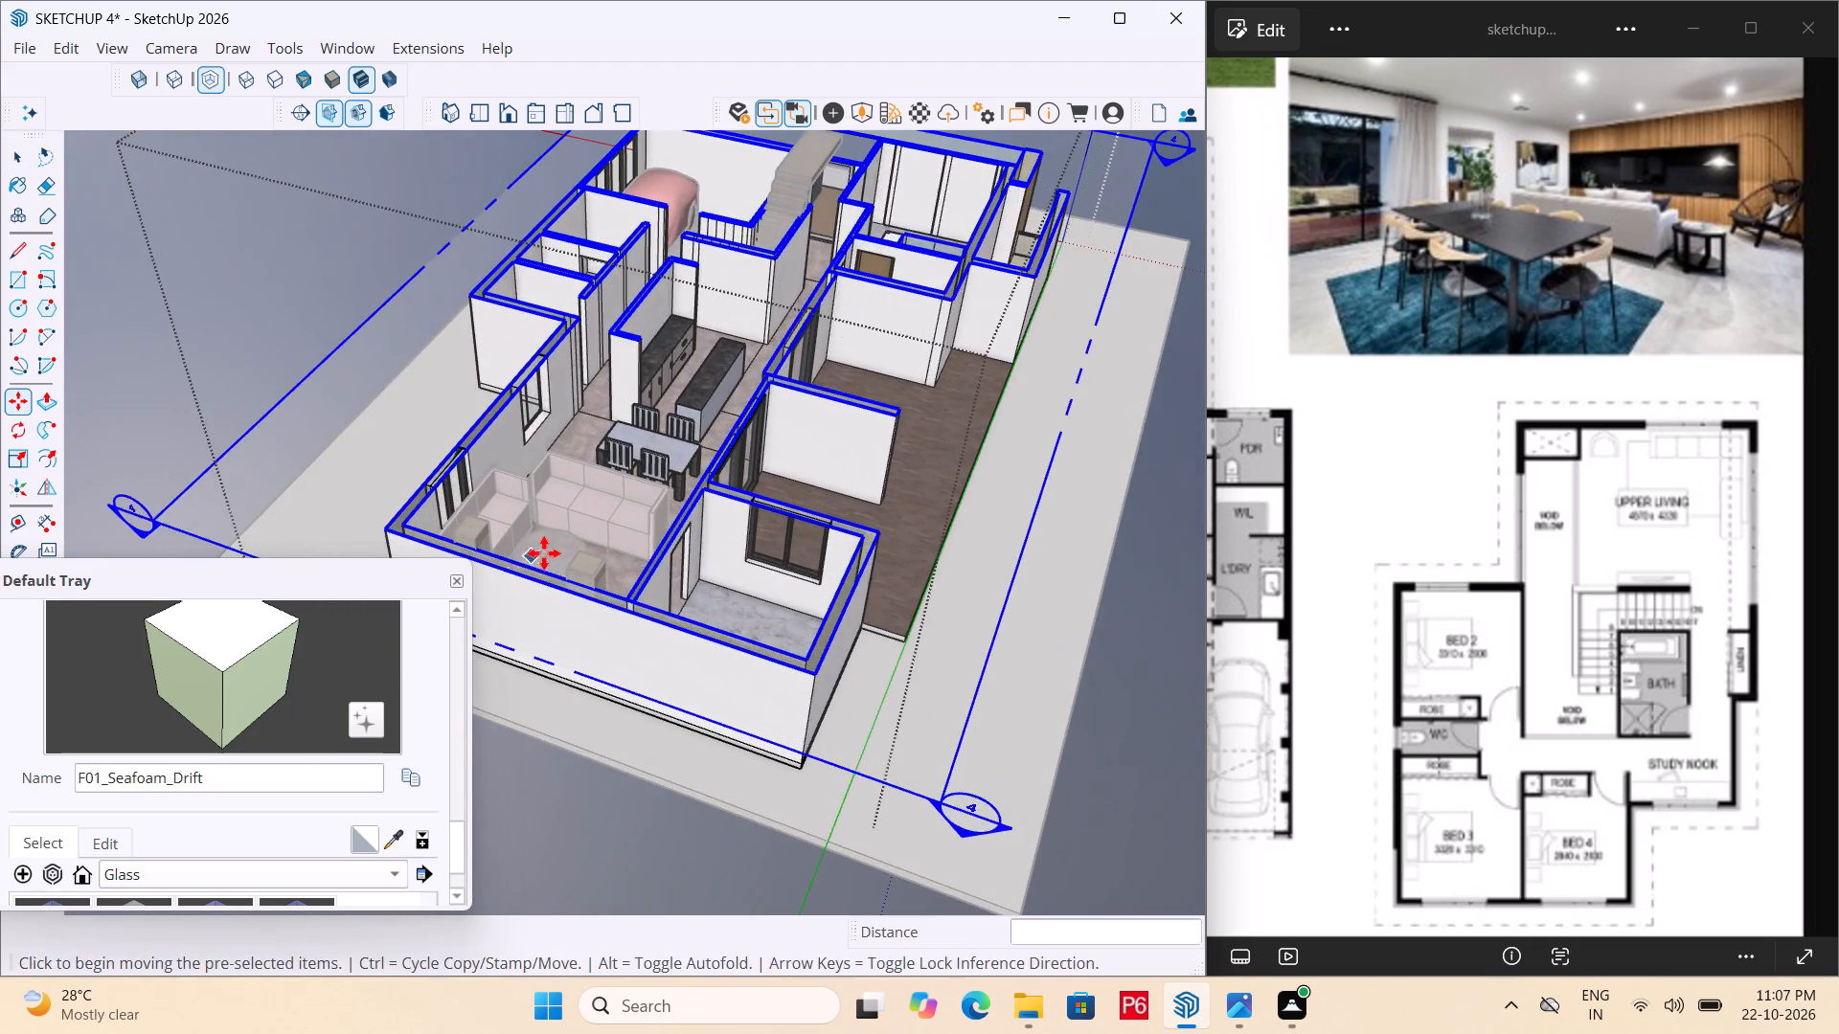
{"action": "middle_click_drag", "start_coordinate": [549, 551], "coordinate": [183, 563]}
{"action": "scroll", "coordinate": [285, 422], "scroll_direction": "up", "scroll_amount": 4}
{"action": "scroll", "coordinate": [761, 393], "scroll_direction": "down", "scroll_amount": 3}
{"action": "middle_click_drag", "start_coordinate": [600, 407], "coordinate": [0, 415]}
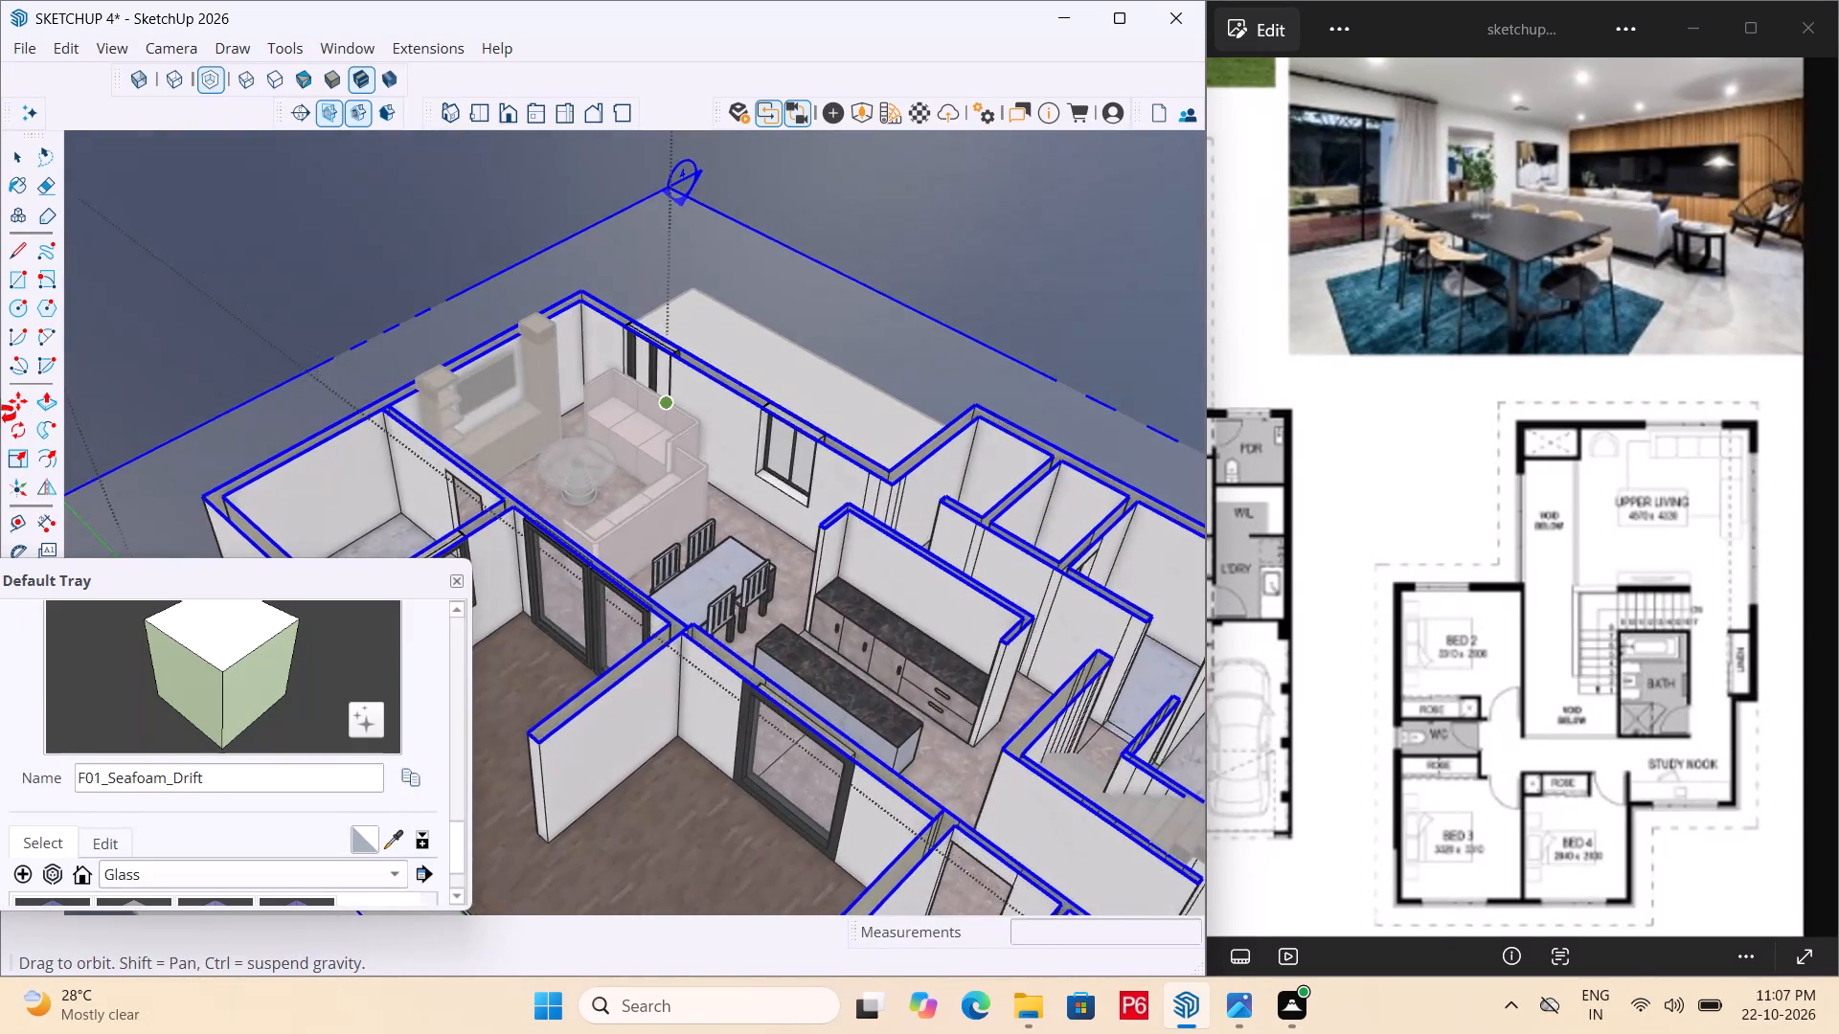
{"action": "middle_click_drag", "start_coordinate": [0, 415], "coordinate": [106, 447]}
{"action": "middle_click_drag", "start_coordinate": [884, 446], "coordinate": [0, 383]}
{"action": "middle_click_drag", "start_coordinate": [429, 371], "coordinate": [473, 393]}
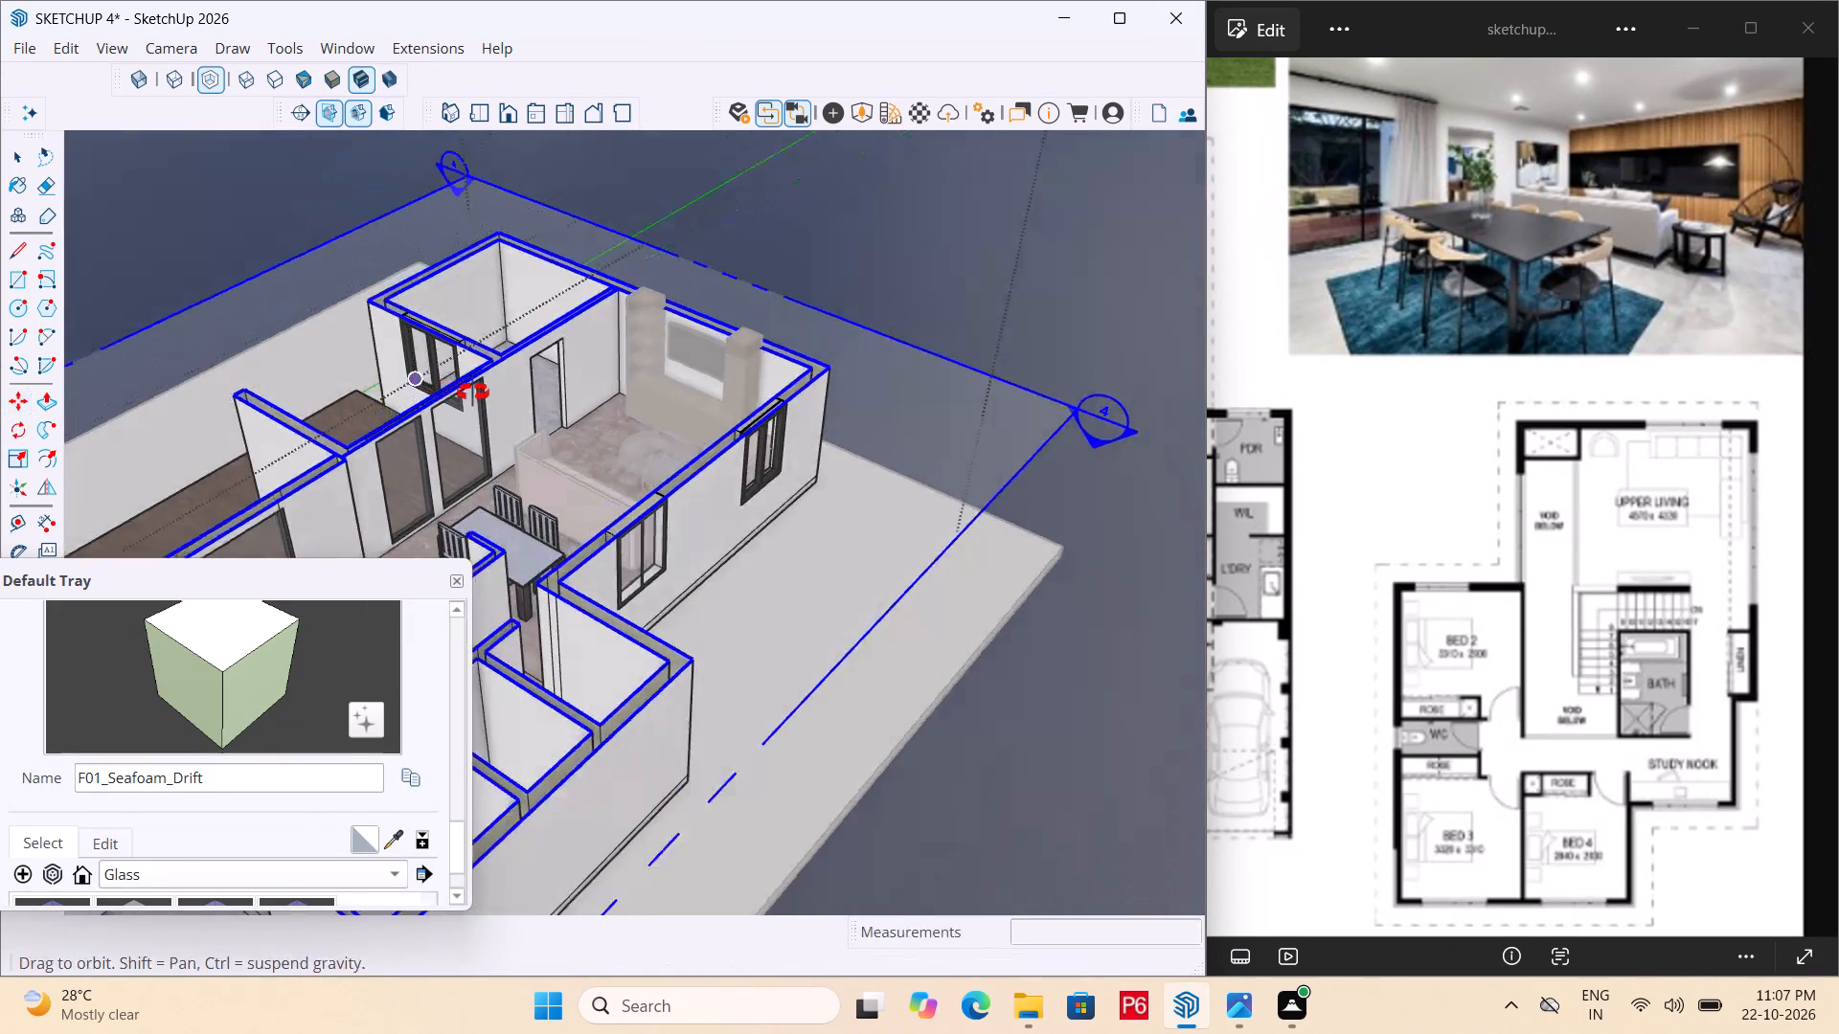
{"action": "middle_click_drag", "start_coordinate": [473, 393], "coordinate": [493, 395]}
{"action": "left_click", "coordinate": [1042, 579]}
{"action": "key", "text": "space"}
{"action": "left_click", "coordinate": [1080, 596]}
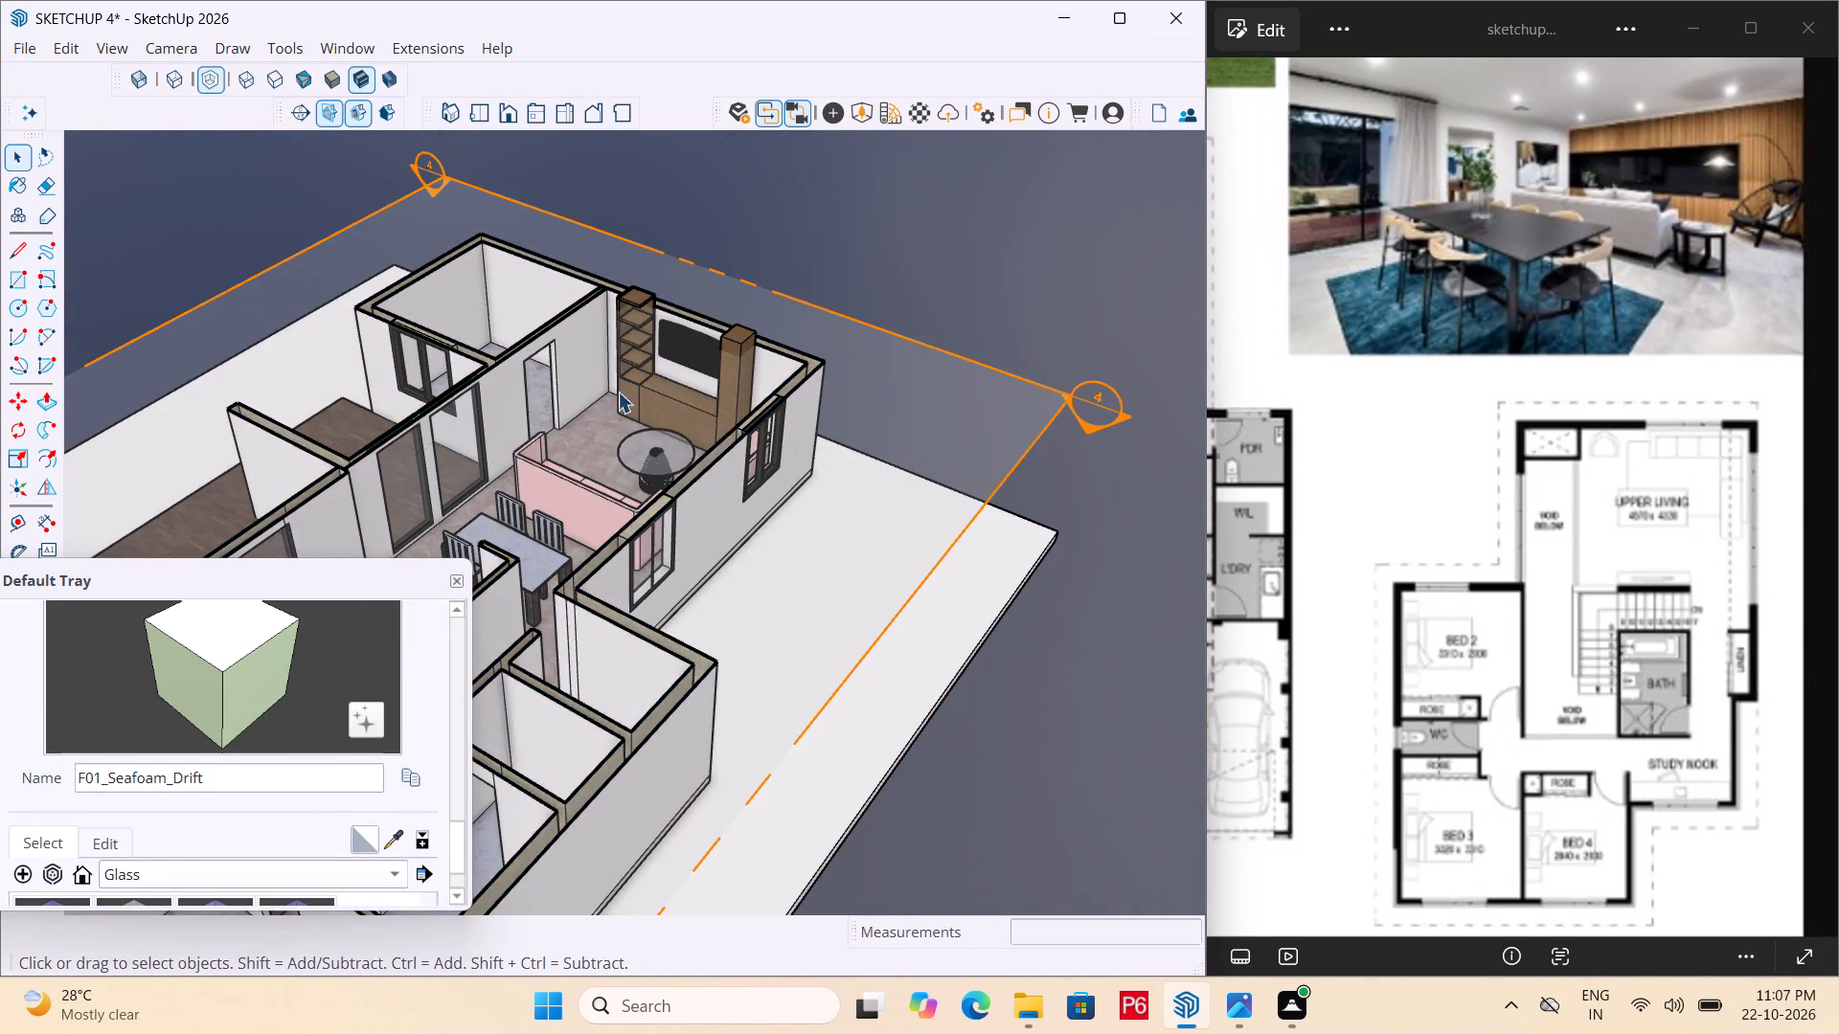
Examine the ground-floor living, dining and kitchen areas, including the sofa, media wall and surrounding walls.
{"action": "middle_click_drag", "start_coordinate": [578, 384], "coordinate": [1051, 445]}
{"action": "scroll", "coordinate": [501, 441], "scroll_direction": "up", "scroll_amount": 5}
{"action": "middle_click_drag", "start_coordinate": [623, 455], "coordinate": [890, 391]}
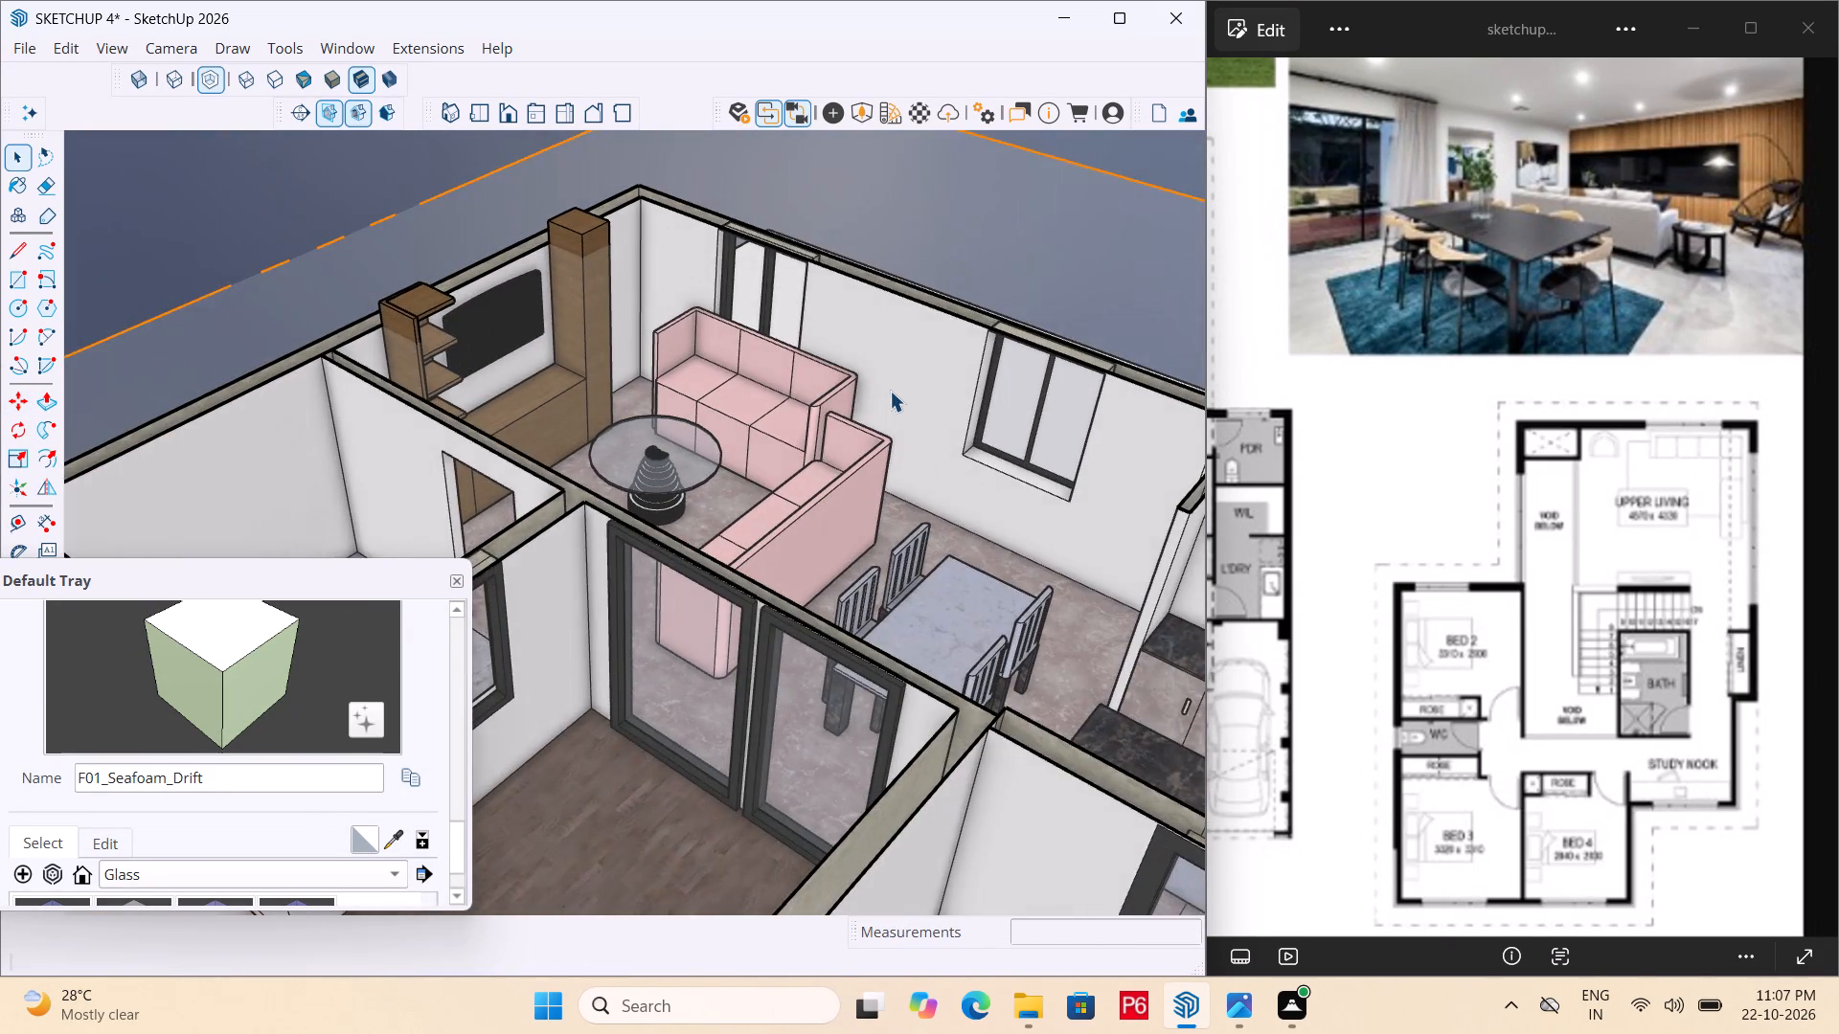
{"action": "scroll", "coordinate": [890, 391], "scroll_direction": "up", "scroll_amount": 5}
{"action": "scroll", "coordinate": [594, 458], "scroll_direction": "down", "scroll_amount": 7}
{"action": "middle_click_drag", "start_coordinate": [500, 531], "coordinate": [0, 573]}
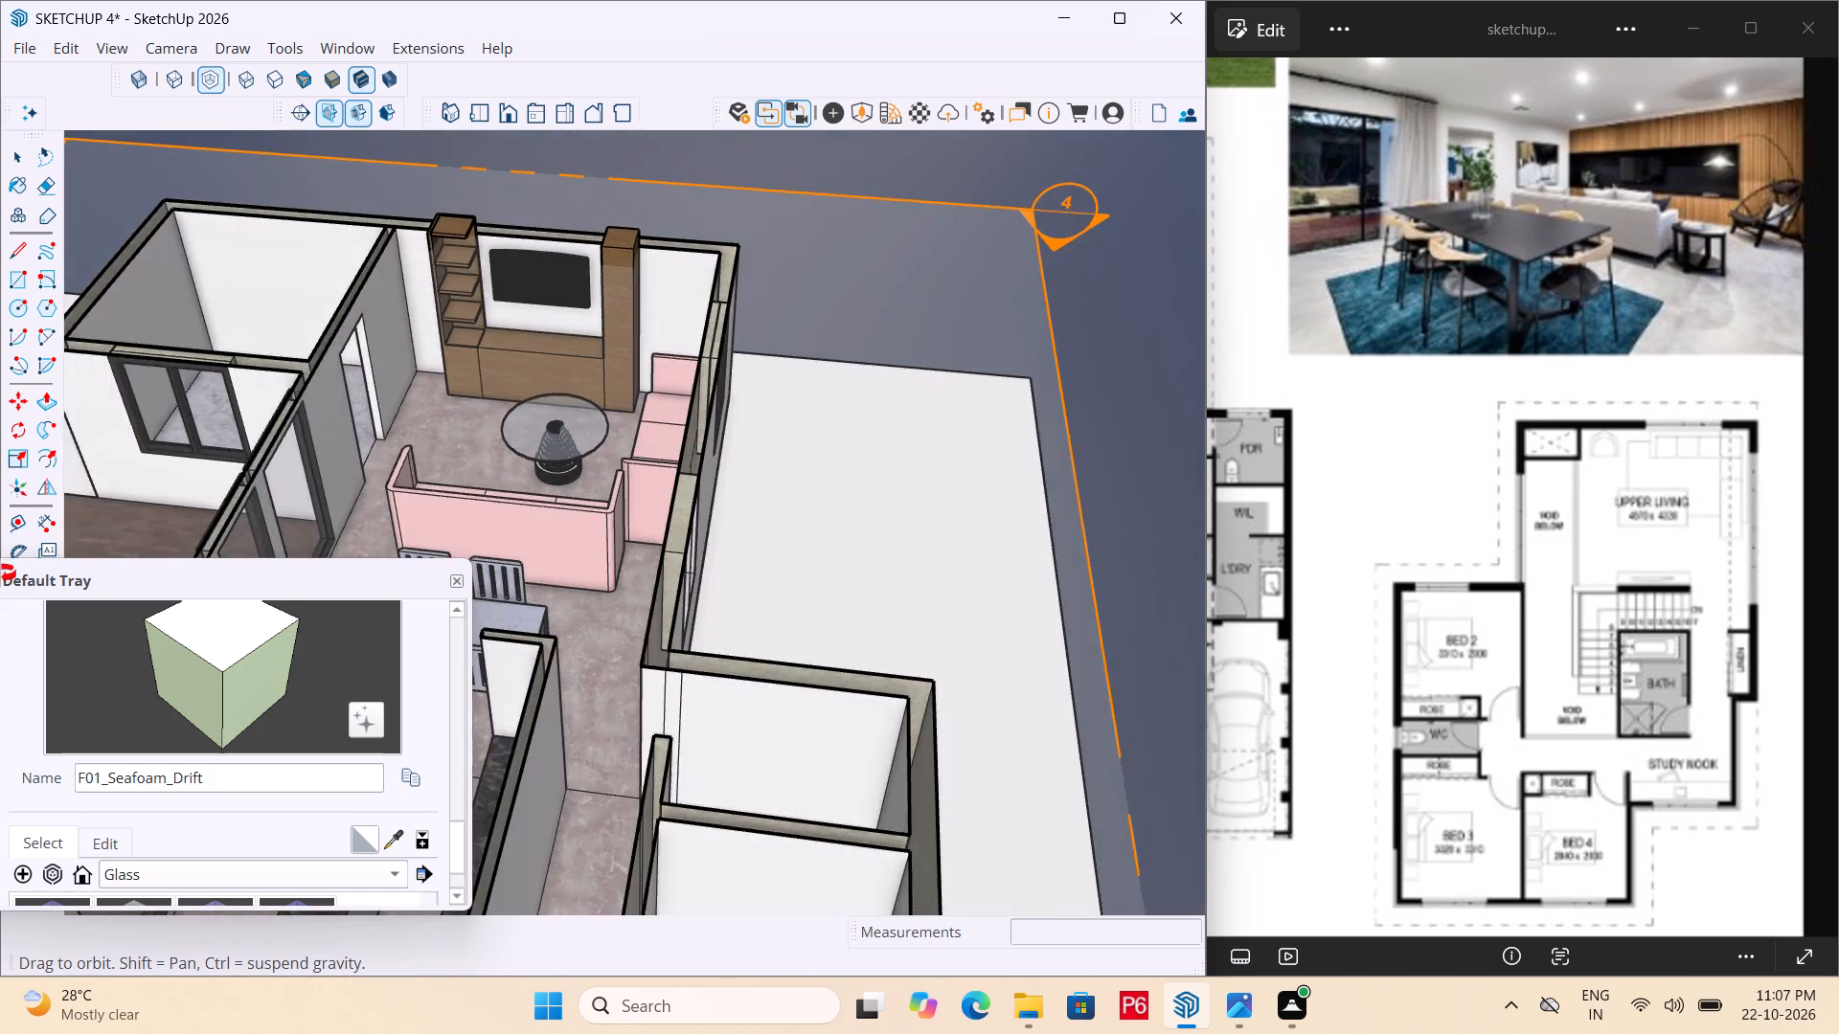
{"action": "middle_click_drag", "start_coordinate": [0, 573], "coordinate": [732, 572]}
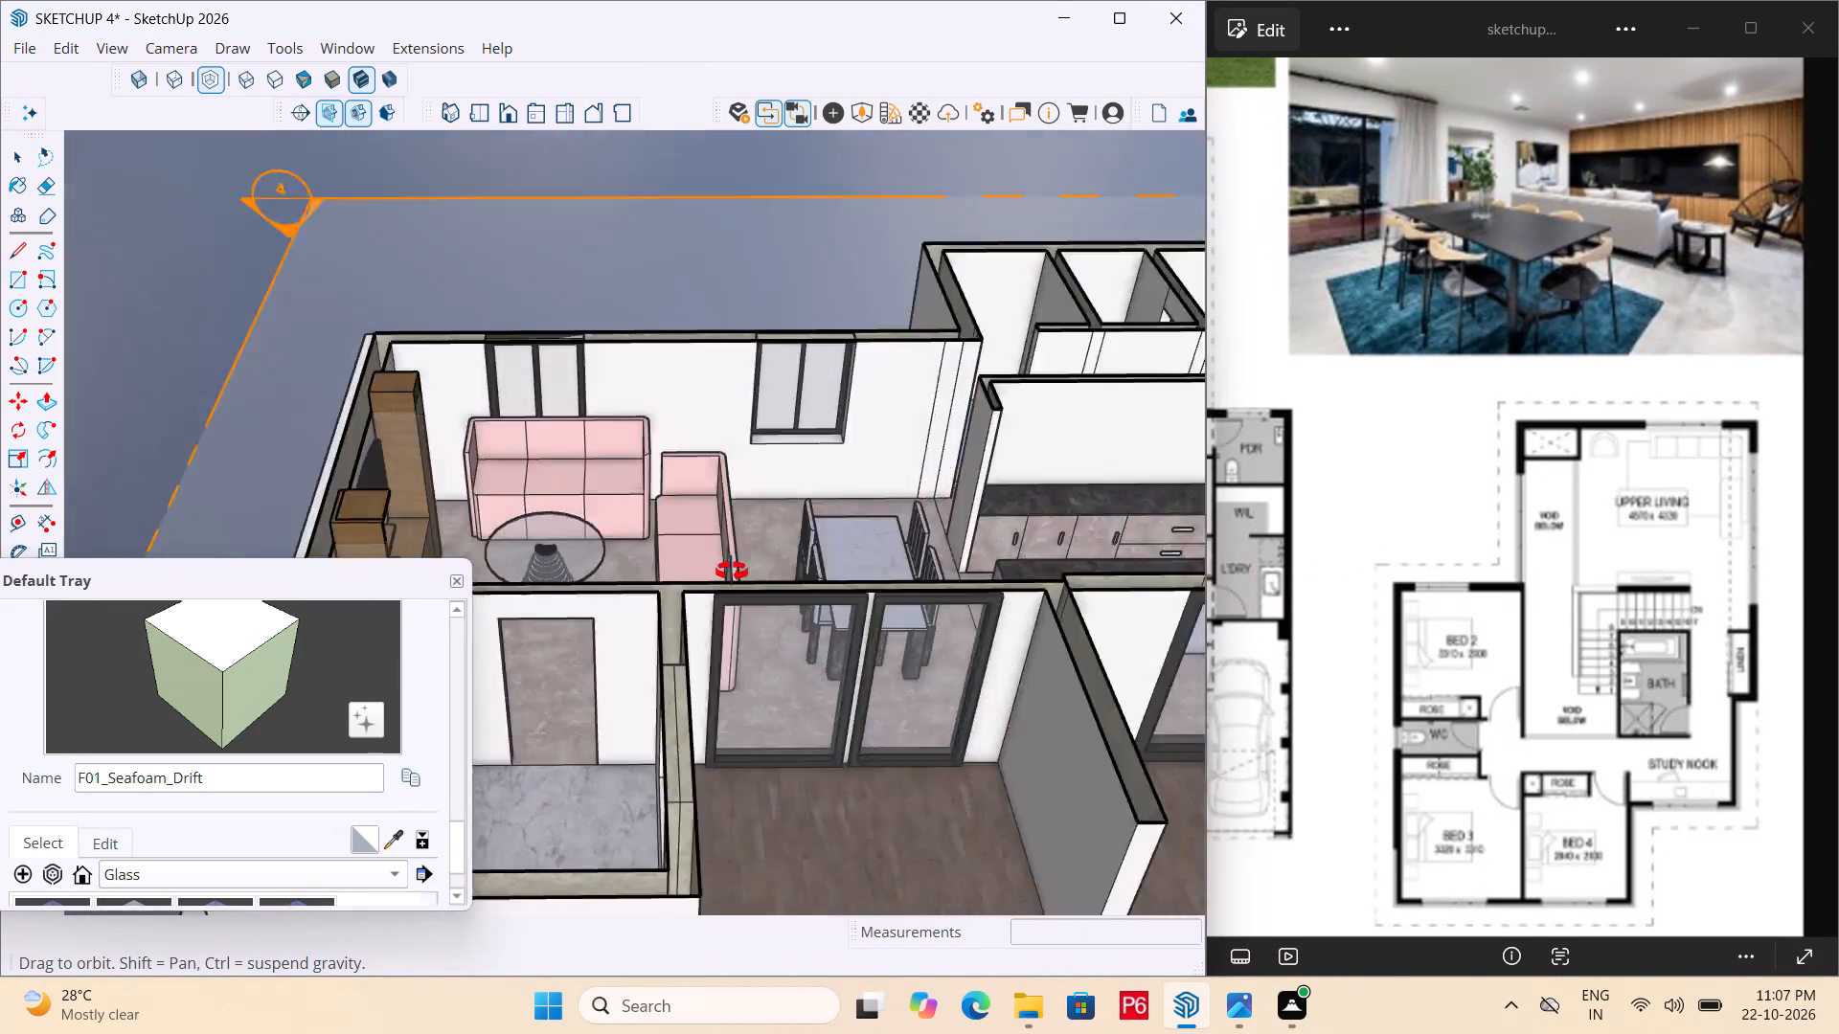
{"action": "middle_click_drag", "start_coordinate": [732, 572], "coordinate": [230, 572]}
{"action": "scroll", "coordinate": [820, 563], "scroll_direction": "down", "scroll_amount": 6}
{"action": "middle_click_drag", "start_coordinate": [624, 567], "coordinate": [879, 598]}
{"action": "scroll", "coordinate": [819, 618], "scroll_direction": "up", "scroll_amount": 5}
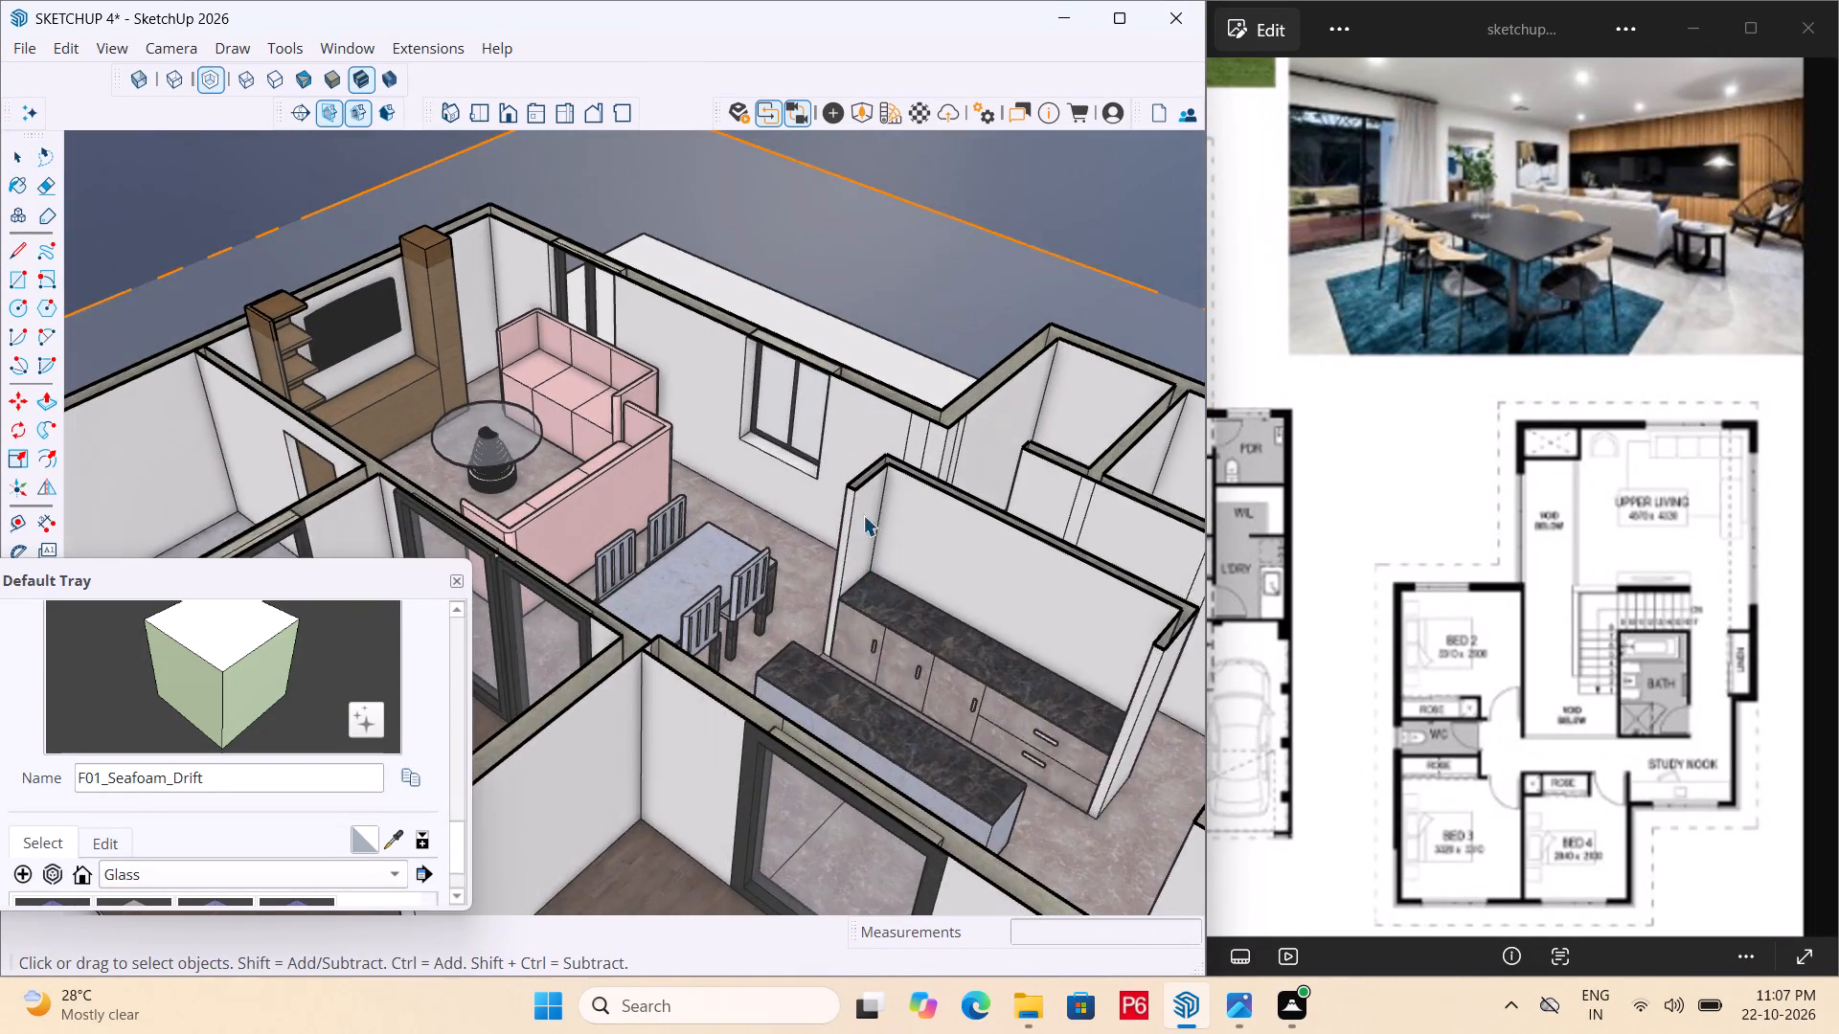
Open the ground-floor wall group for editing and select the inner two-window wall face beside the living and dining areas.
{"action": "scroll", "coordinate": [647, 313], "scroll_direction": "up", "scroll_amount": 2}
{"action": "left_click", "coordinate": [652, 312]}
{"action": "triple_click", "coordinate": [632, 324]}
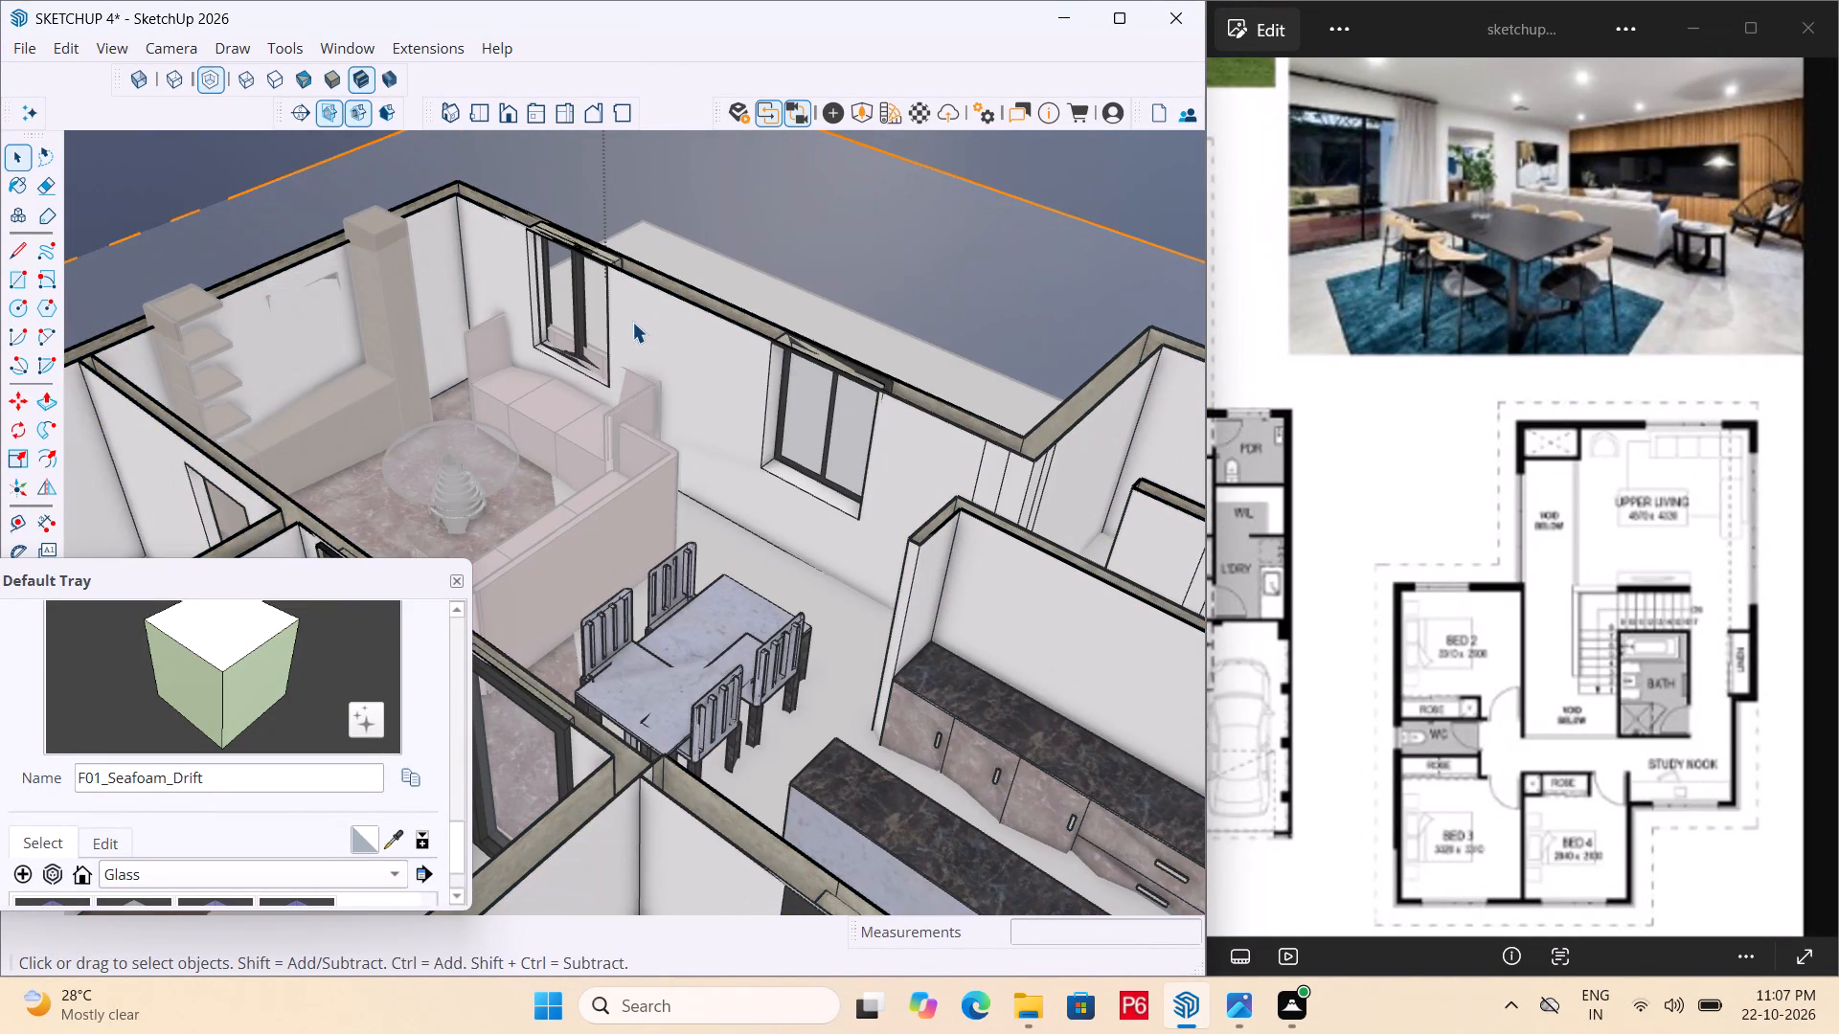
{"action": "double_click", "coordinate": [632, 322]}
{"action": "left_click", "coordinate": [633, 310]}
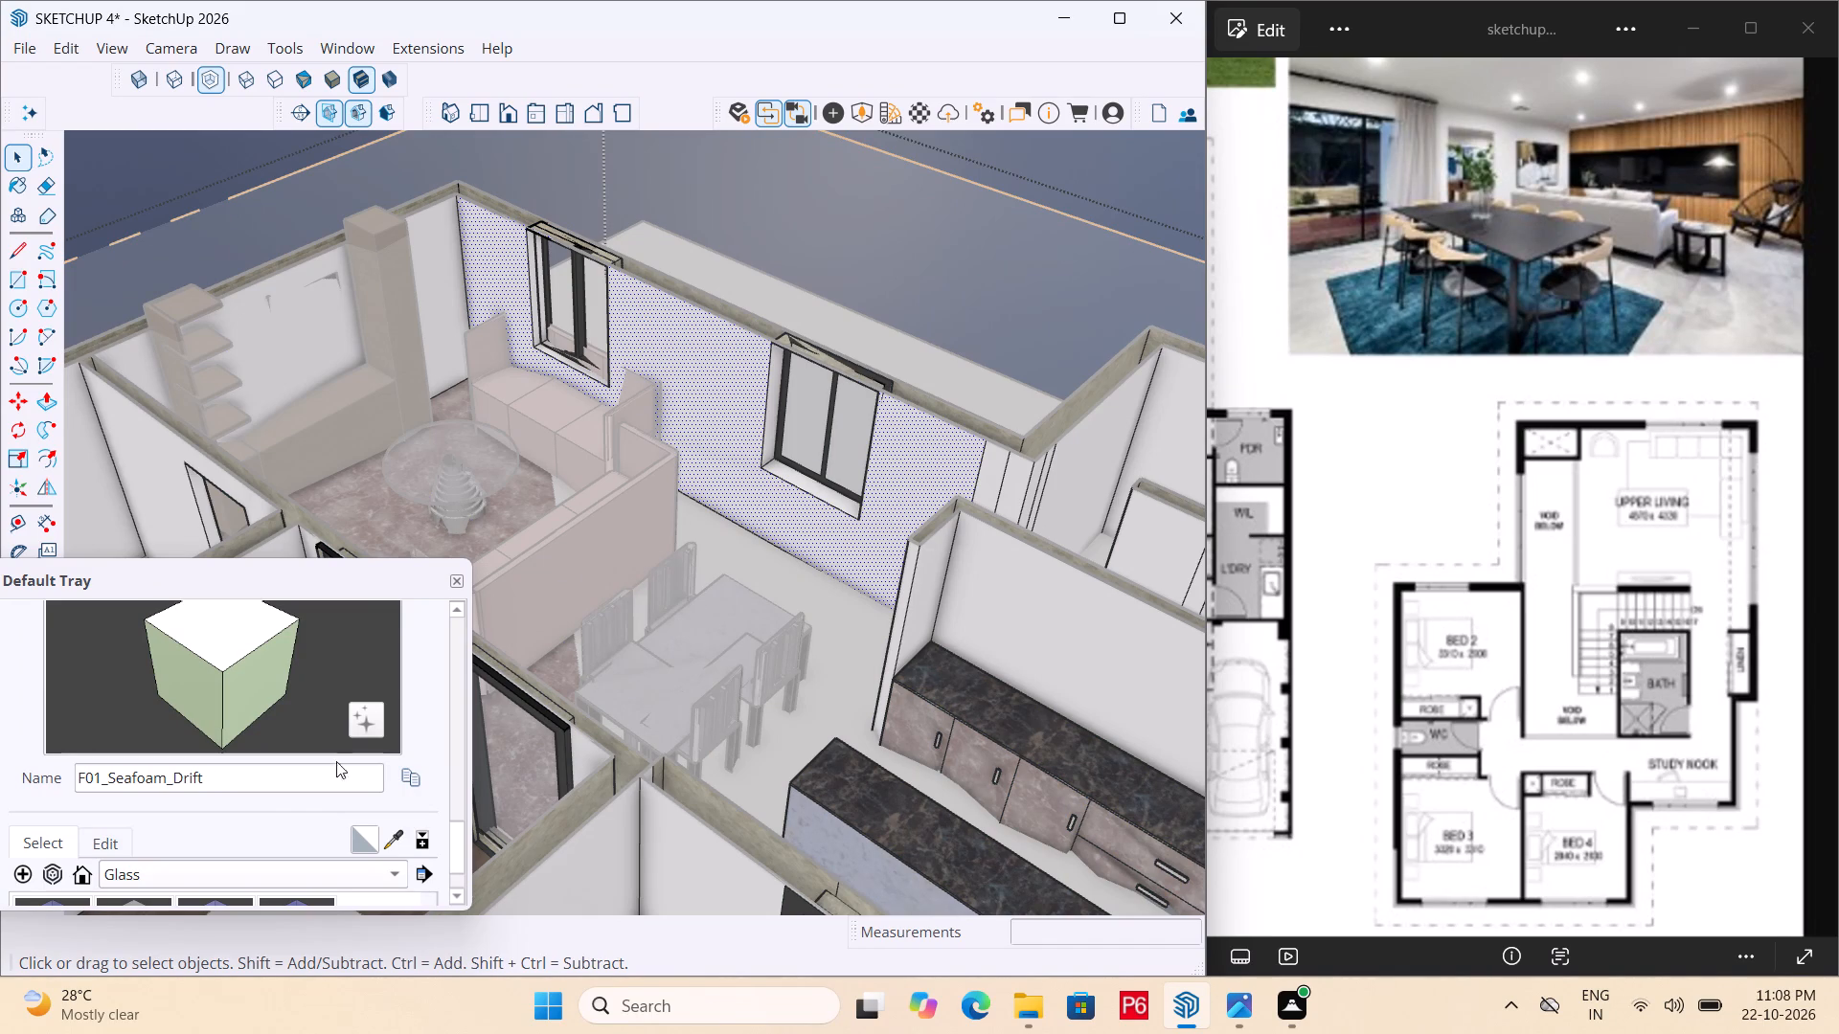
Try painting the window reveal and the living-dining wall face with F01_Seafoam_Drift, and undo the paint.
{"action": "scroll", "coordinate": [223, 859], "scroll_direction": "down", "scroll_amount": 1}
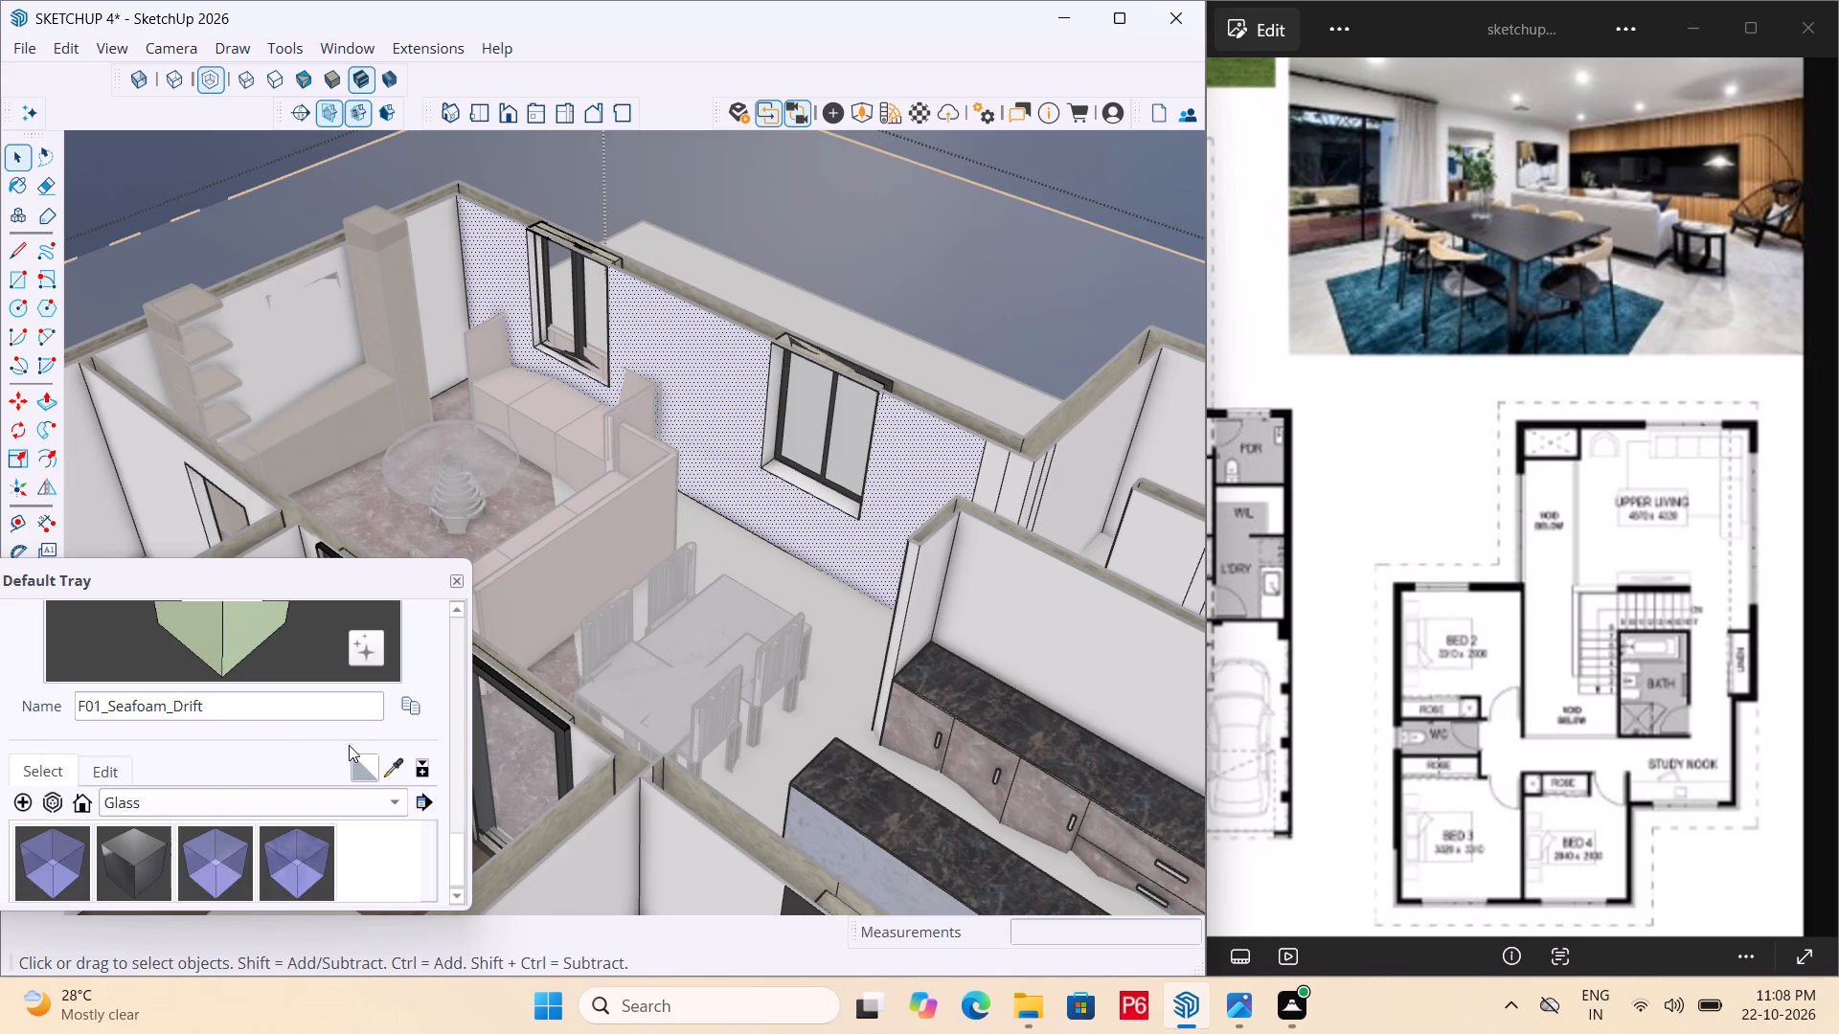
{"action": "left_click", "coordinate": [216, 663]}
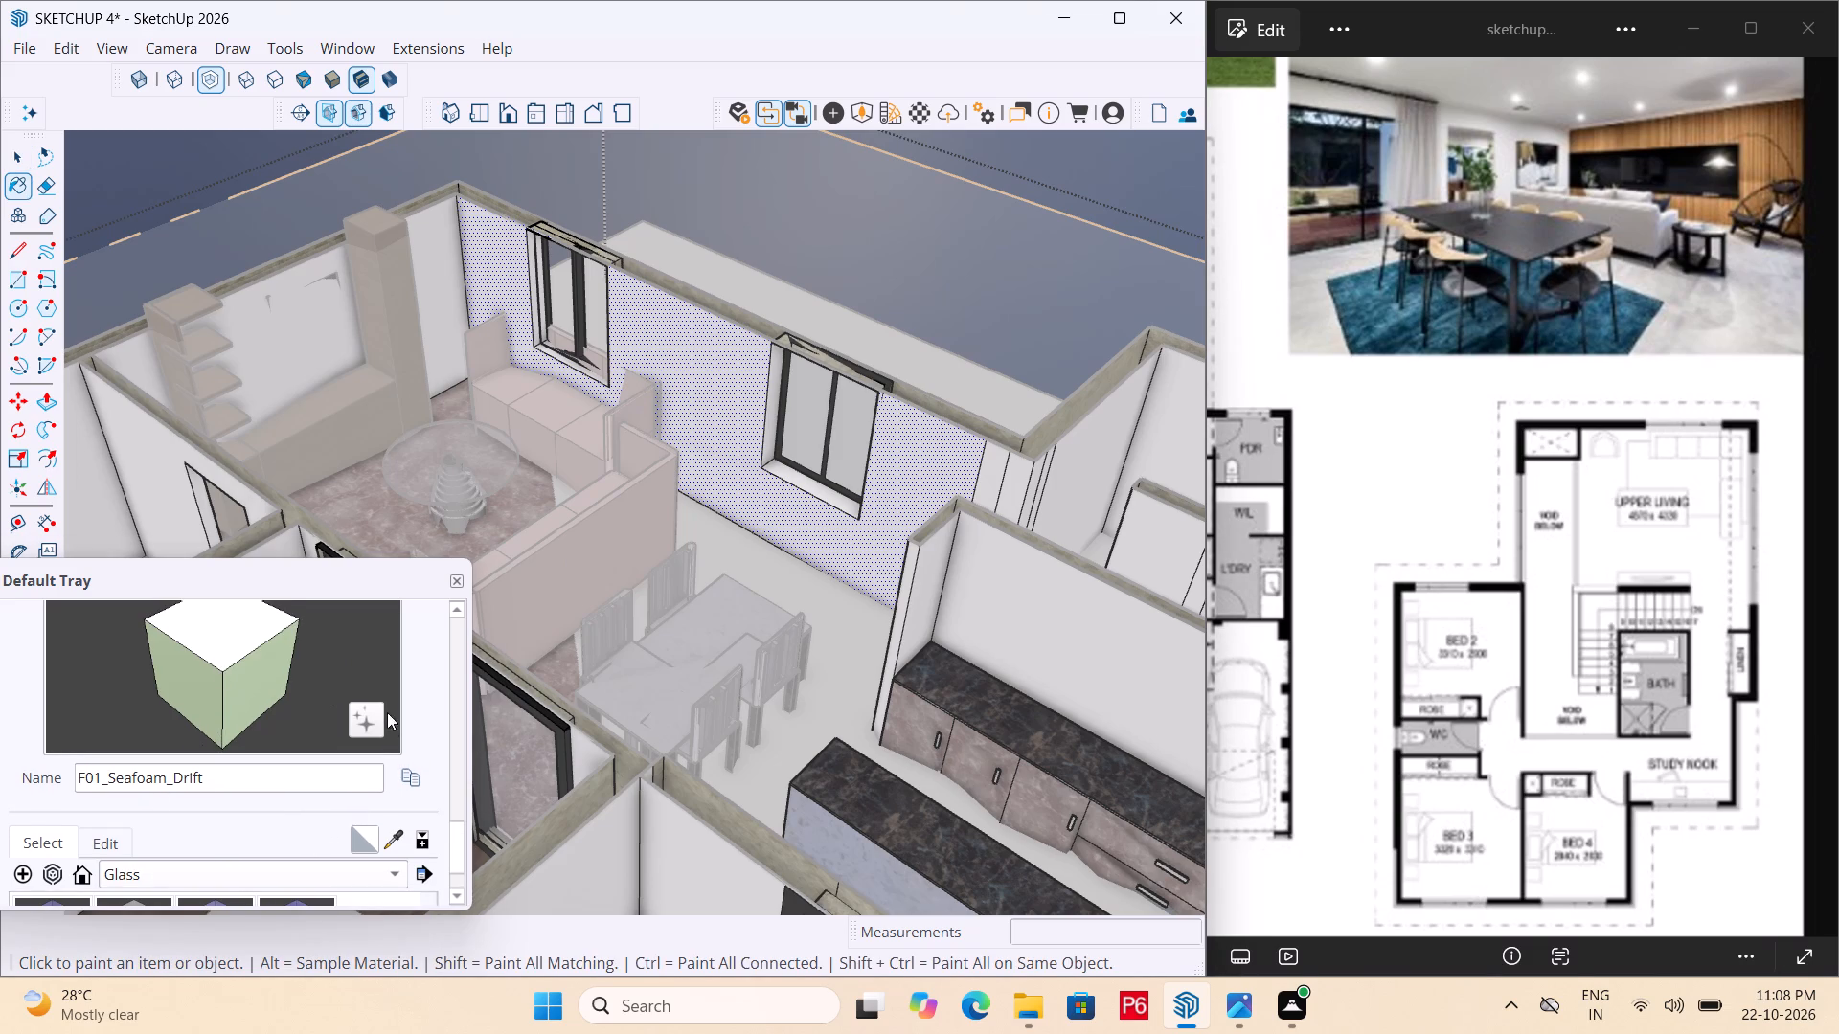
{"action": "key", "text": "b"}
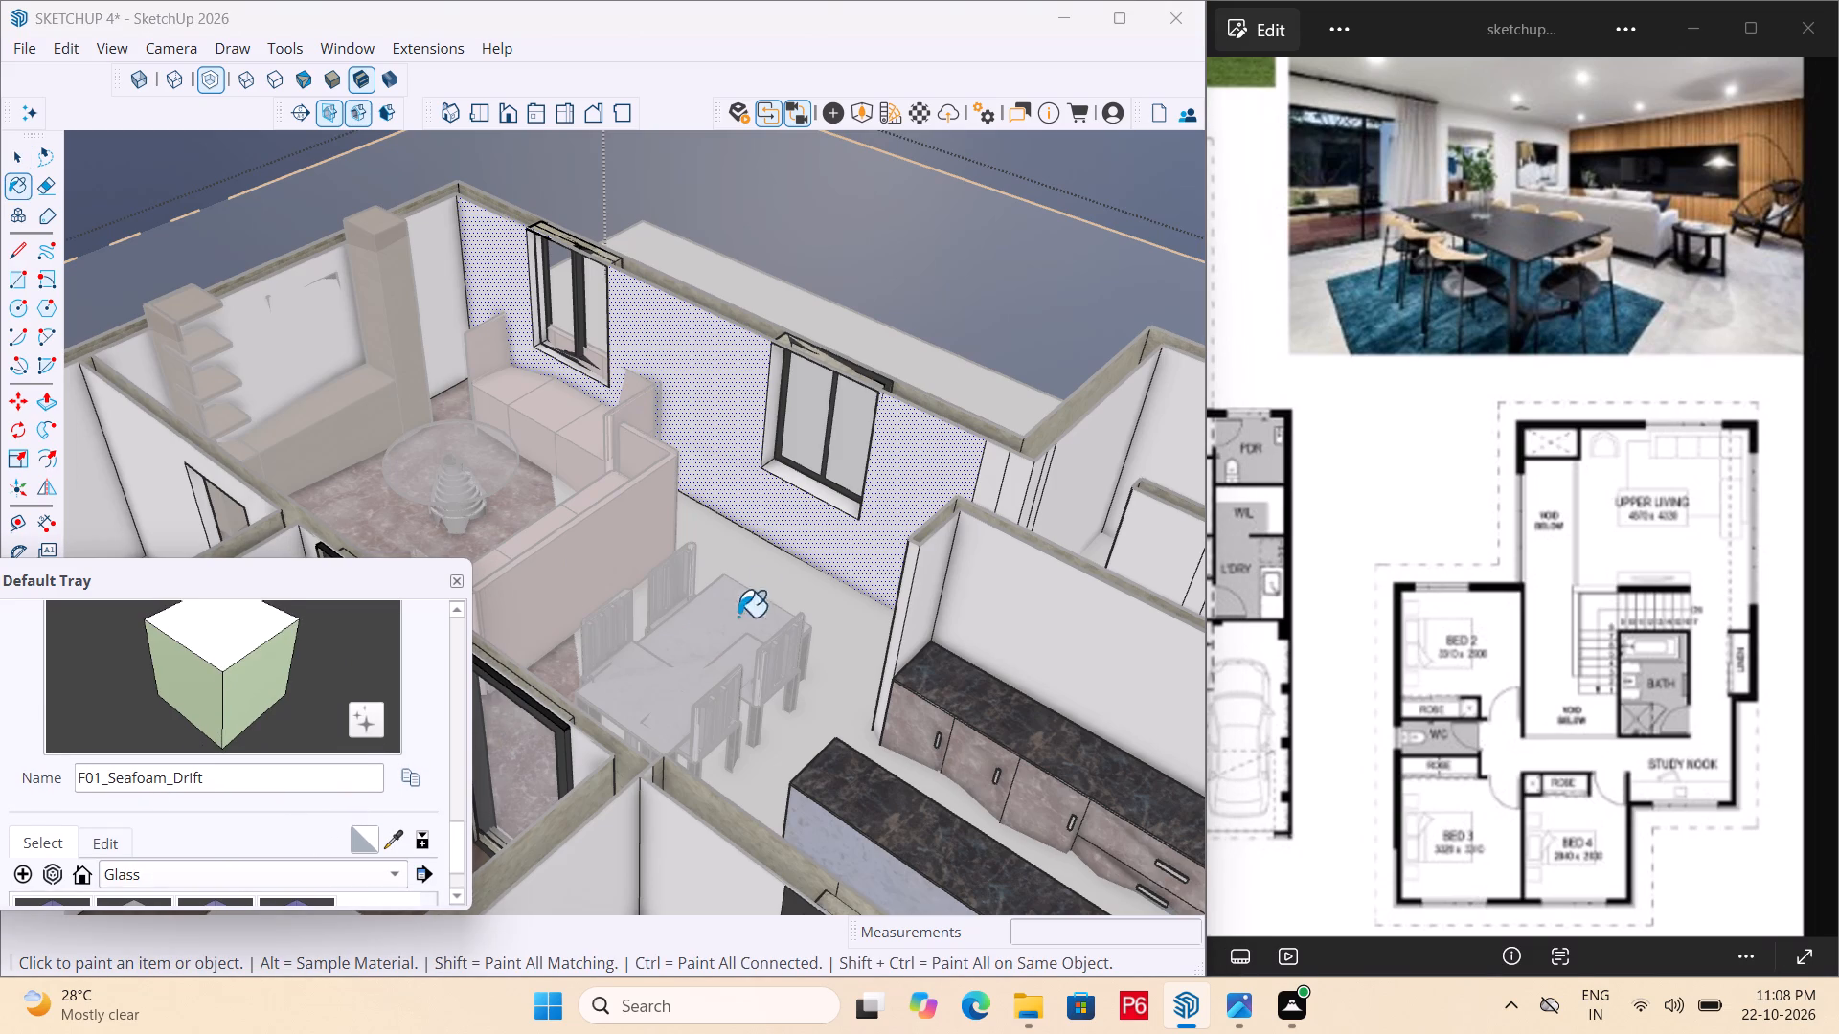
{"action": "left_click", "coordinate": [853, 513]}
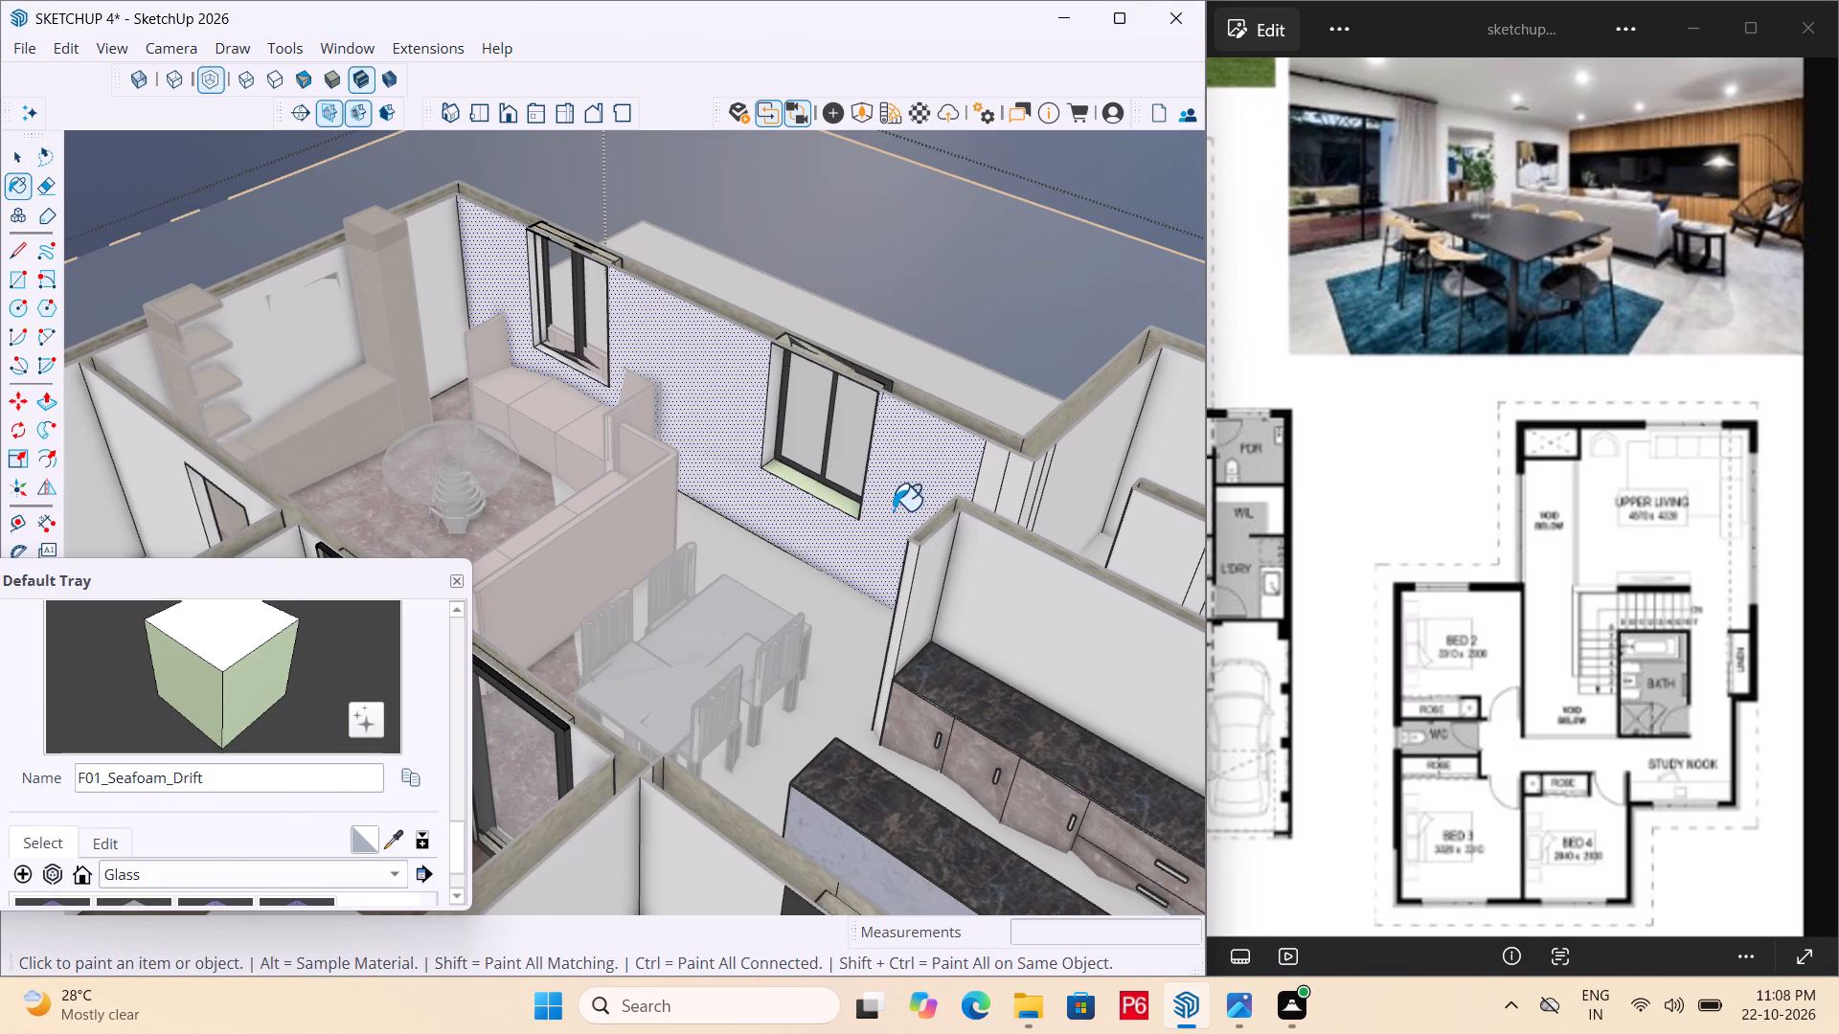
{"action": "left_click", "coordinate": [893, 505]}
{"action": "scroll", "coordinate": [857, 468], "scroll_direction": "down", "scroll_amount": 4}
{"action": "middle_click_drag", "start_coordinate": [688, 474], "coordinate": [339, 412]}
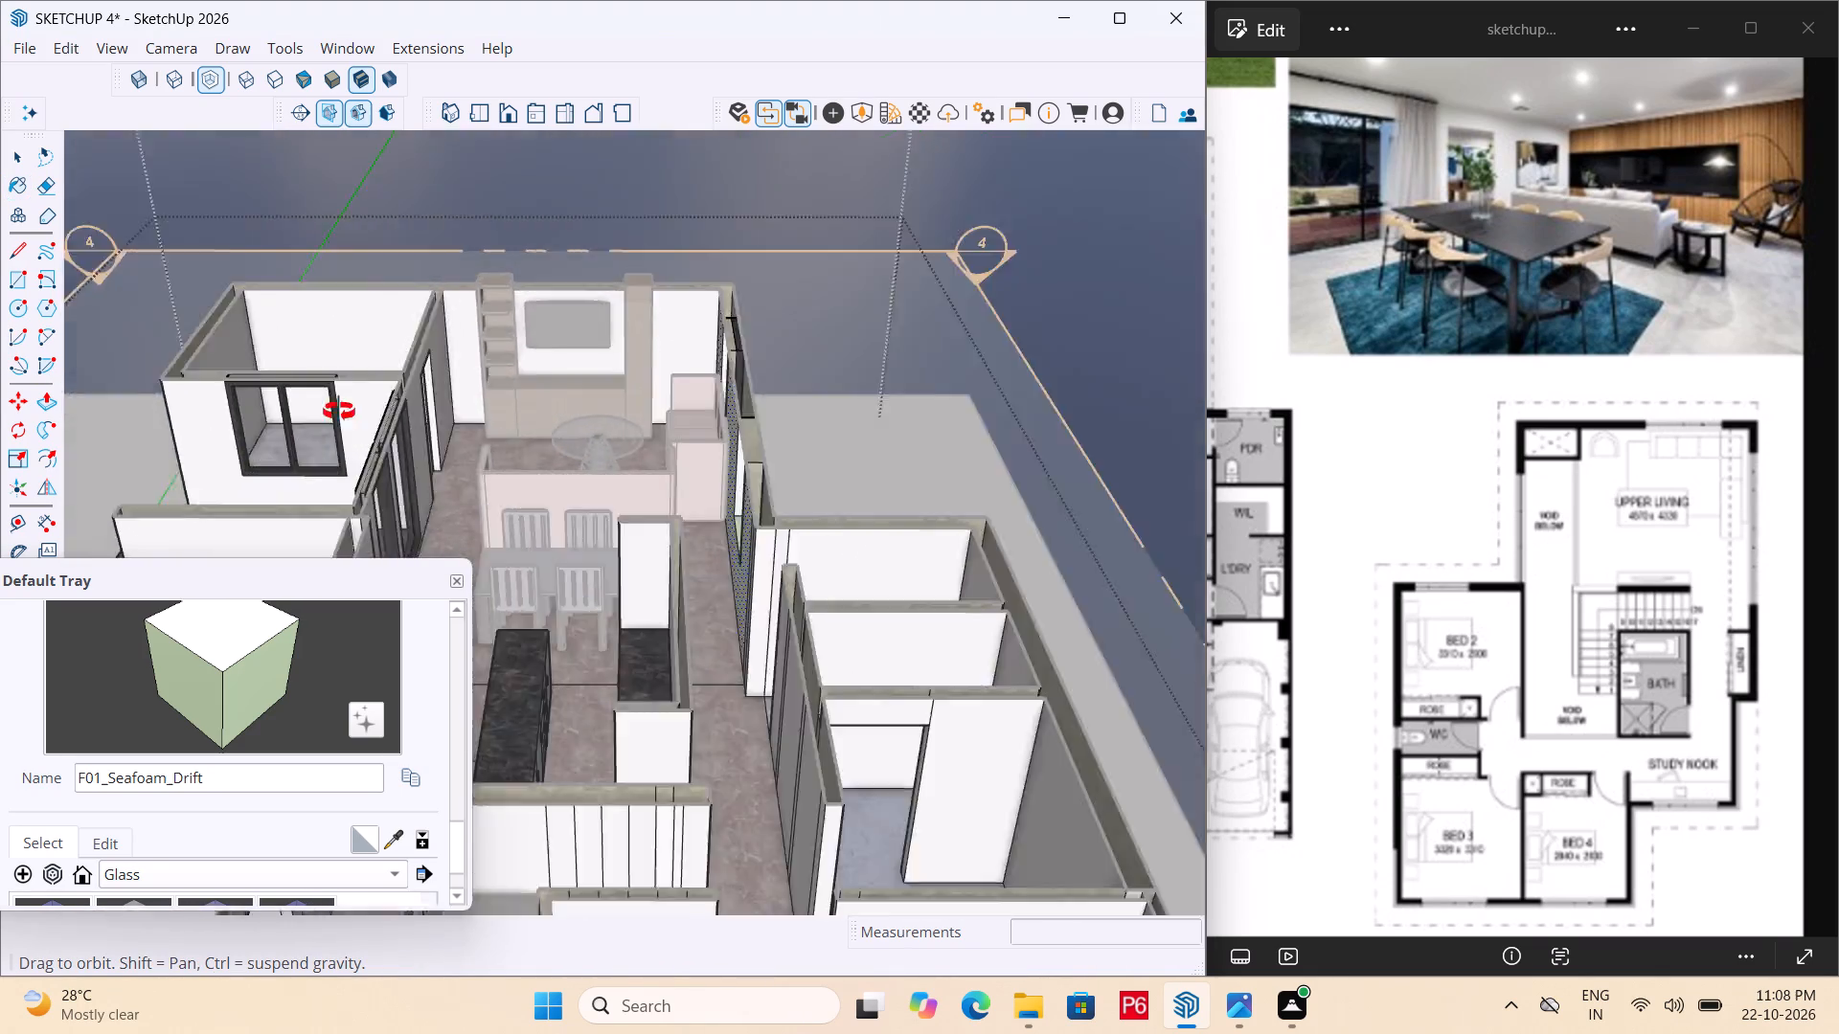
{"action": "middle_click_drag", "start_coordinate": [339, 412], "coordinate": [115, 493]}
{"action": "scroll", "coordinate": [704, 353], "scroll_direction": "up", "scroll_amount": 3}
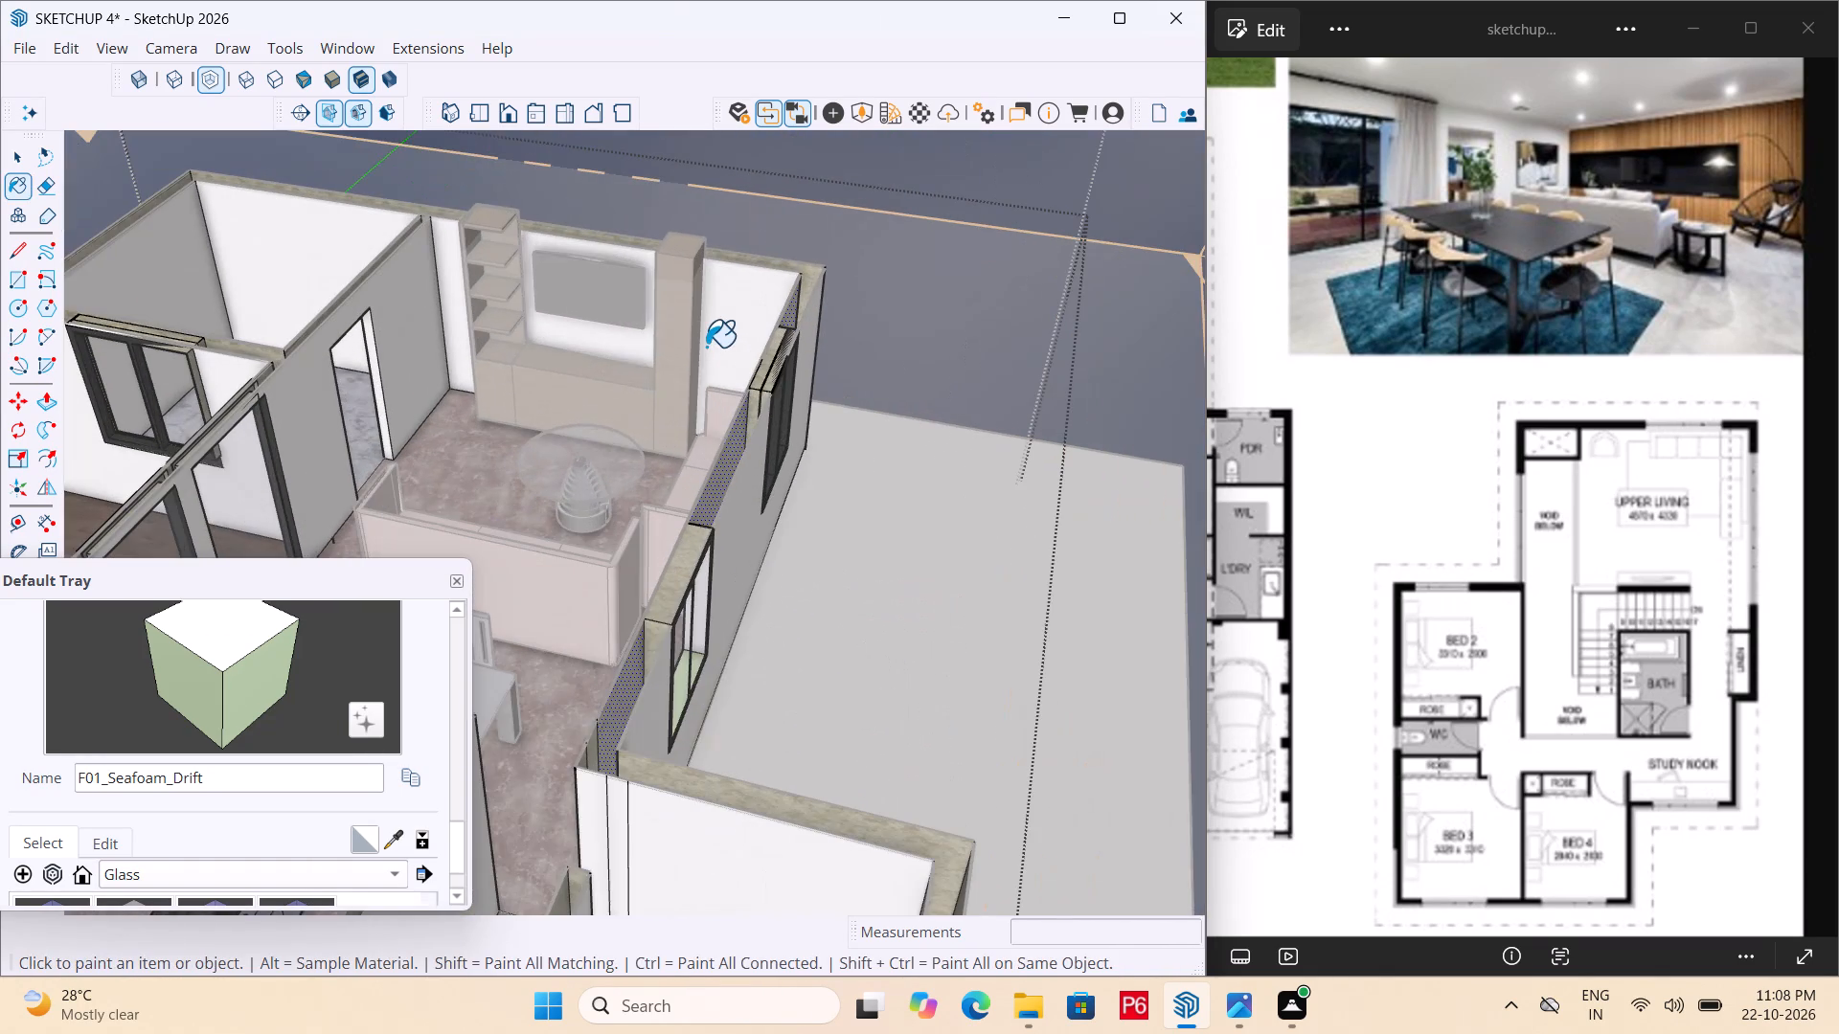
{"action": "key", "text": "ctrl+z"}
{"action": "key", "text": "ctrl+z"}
Paint the selected living-dining wall face with M03_Pewter_Shine from the Solid Colors materials.
{"action": "middle_click_drag", "start_coordinate": [504, 578], "coordinate": [1018, 533]}
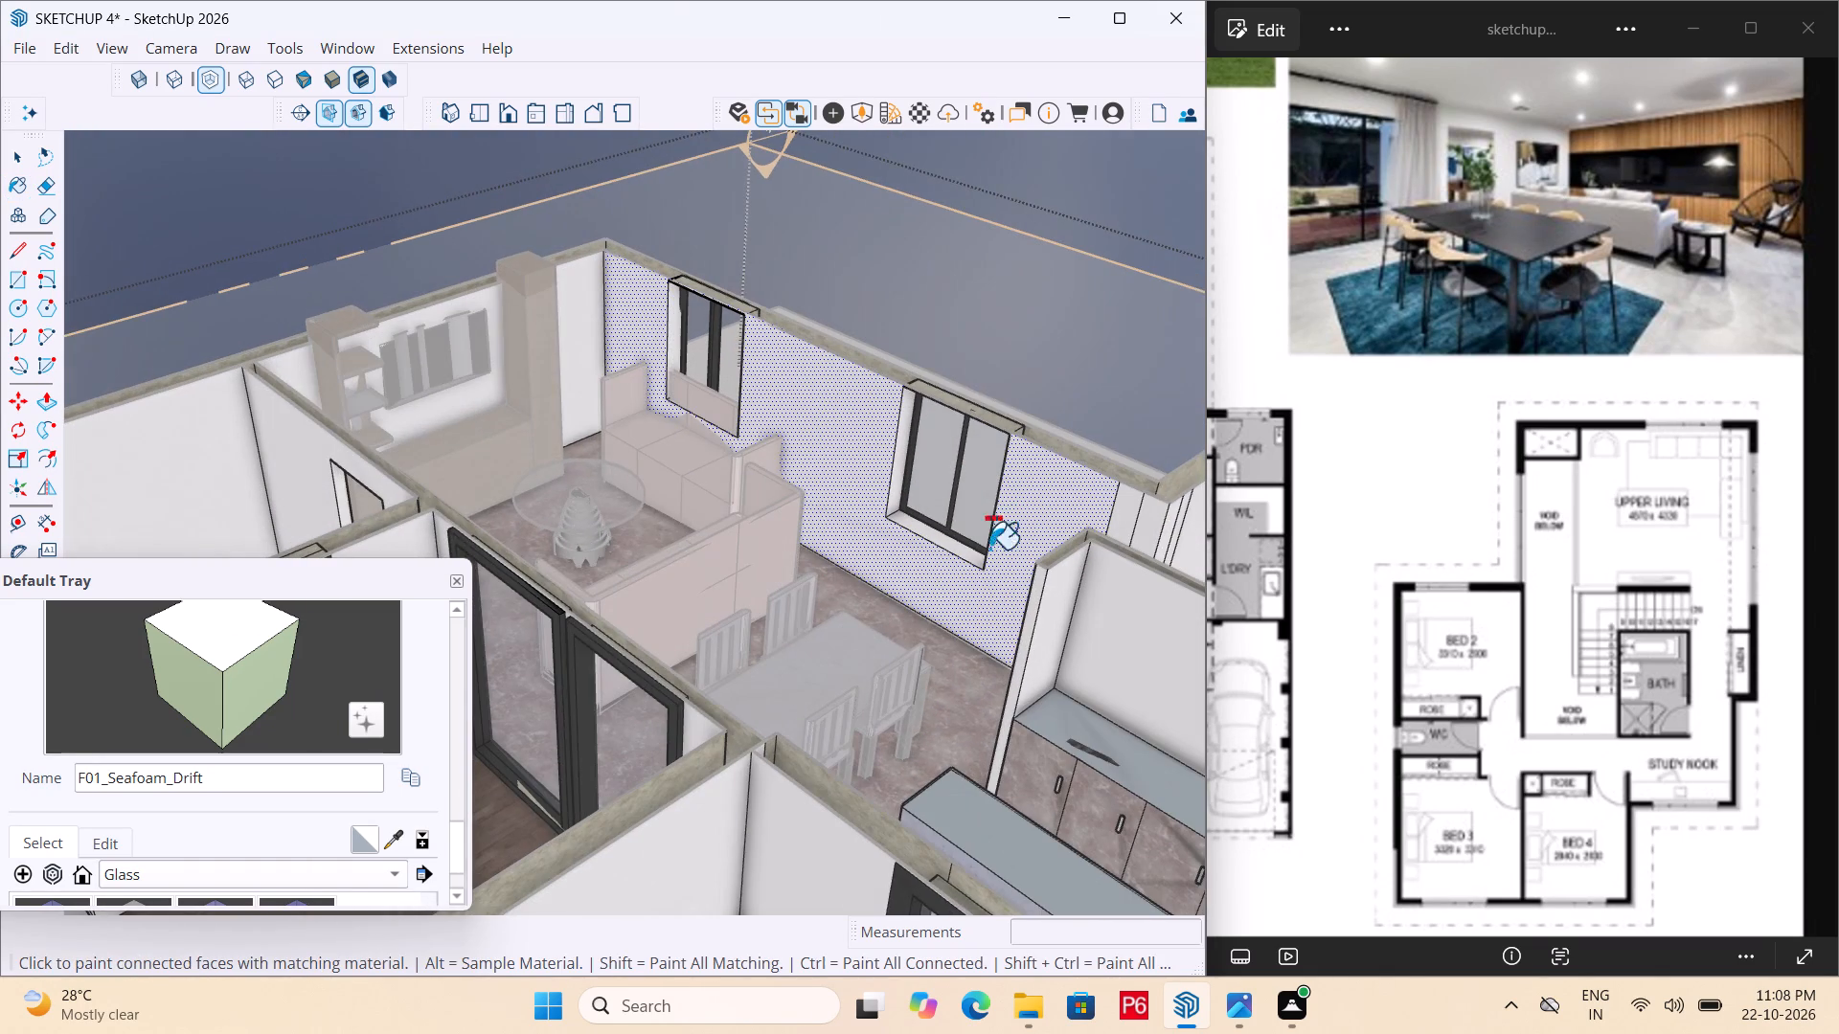
{"action": "scroll", "coordinate": [350, 714], "scroll_direction": "down", "scroll_amount": 3}
{"action": "left_click", "coordinate": [271, 797]}
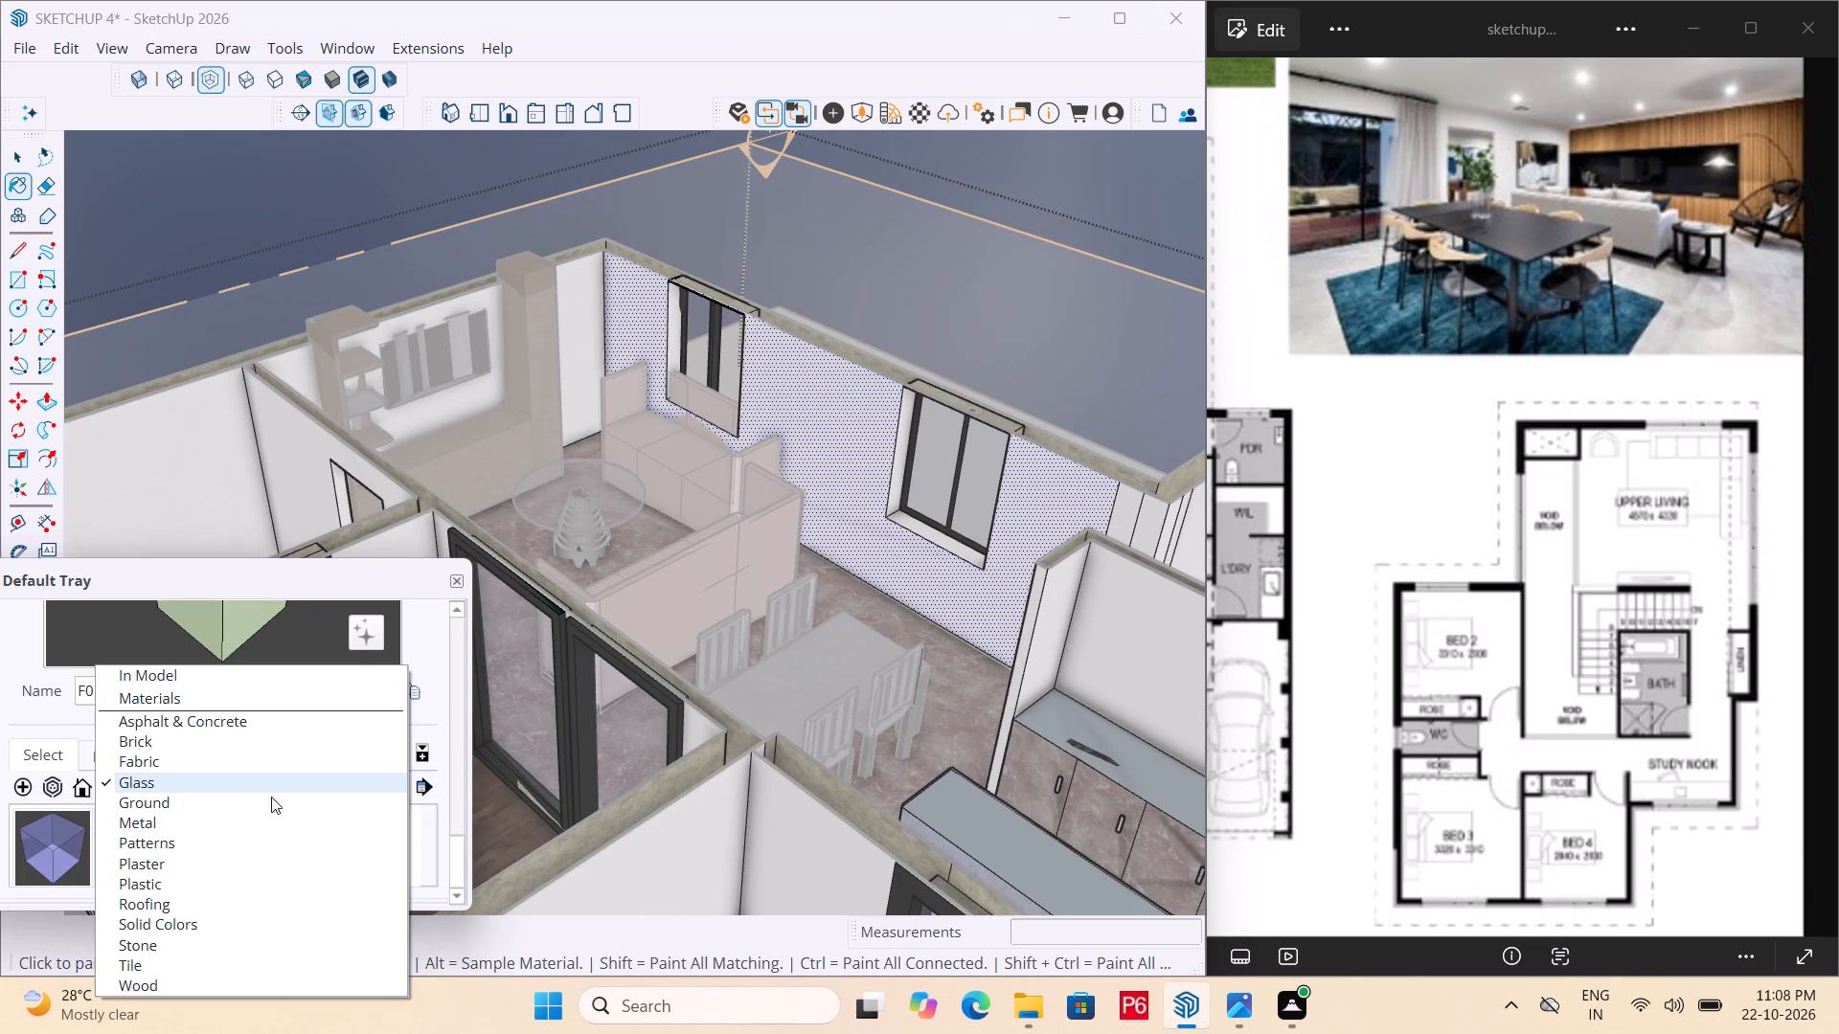
{"action": "left_click", "coordinate": [164, 931]}
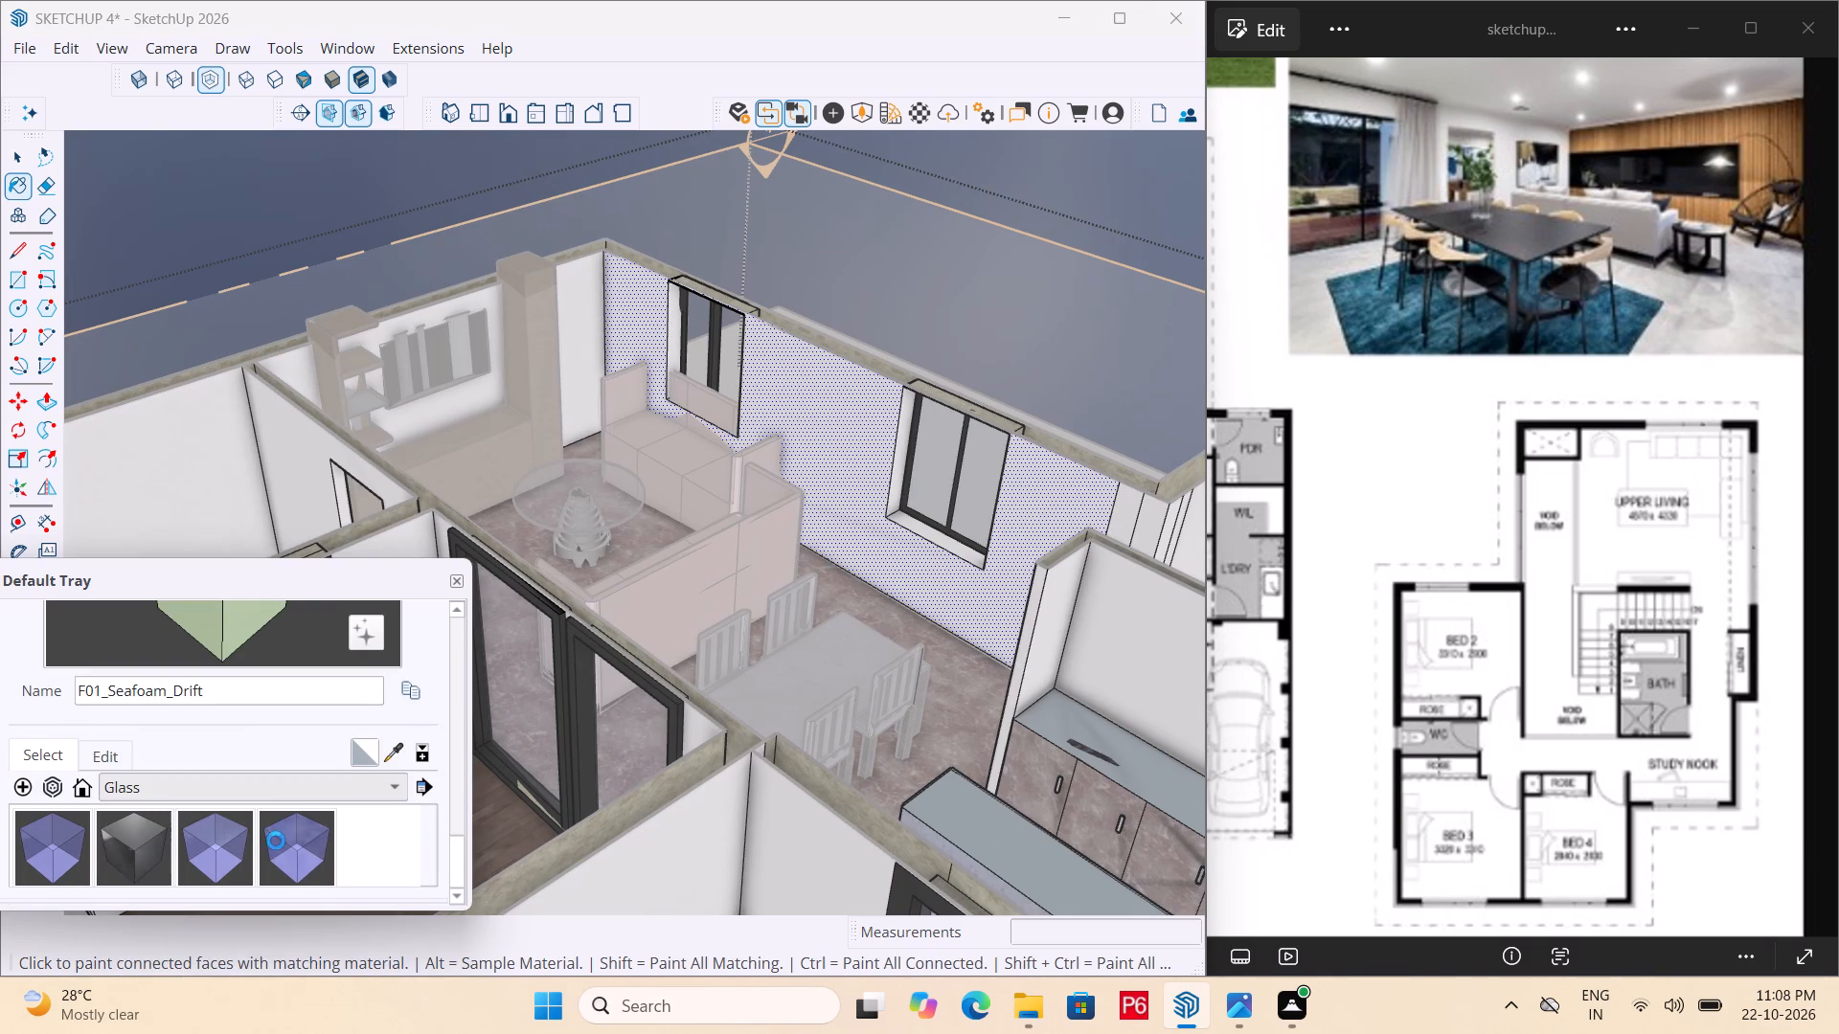
{"action": "scroll", "coordinate": [340, 810], "scroll_direction": "down", "scroll_amount": 10}
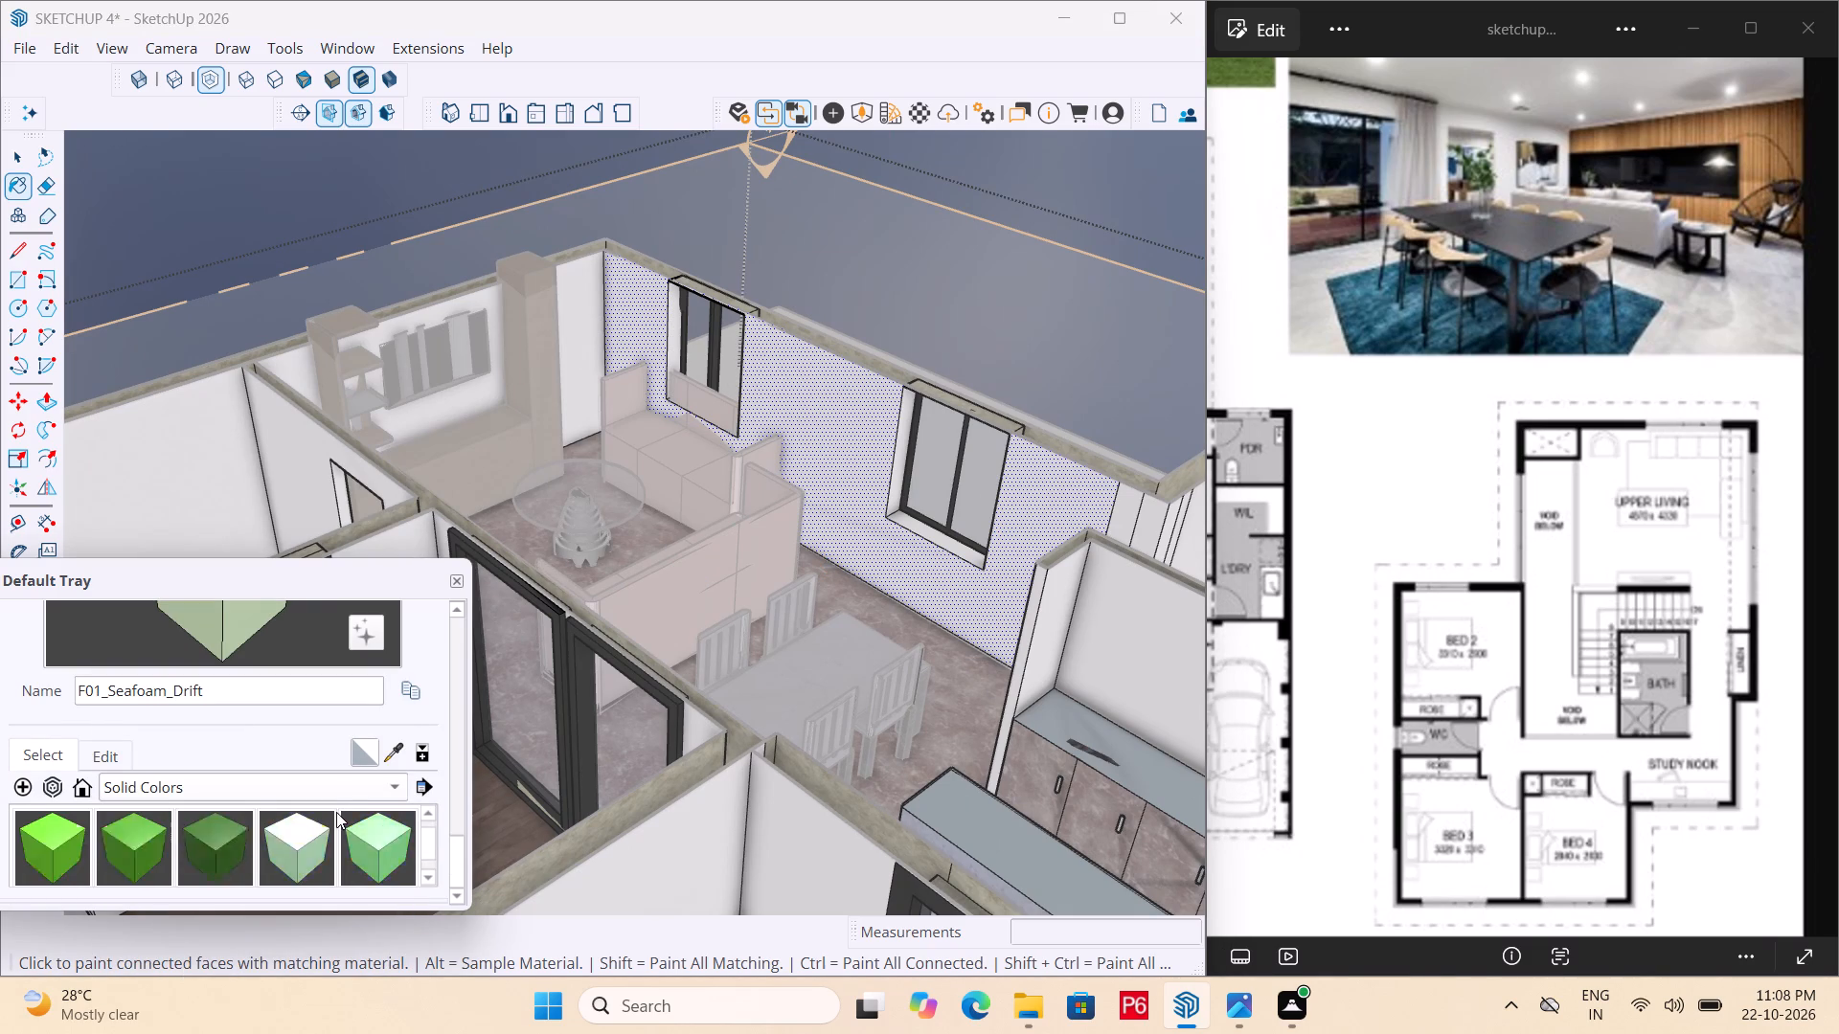
{"action": "scroll", "coordinate": [336, 812], "scroll_direction": "down", "scroll_amount": 4}
{"action": "scroll", "coordinate": [230, 841], "scroll_direction": "down", "scroll_amount": 7}
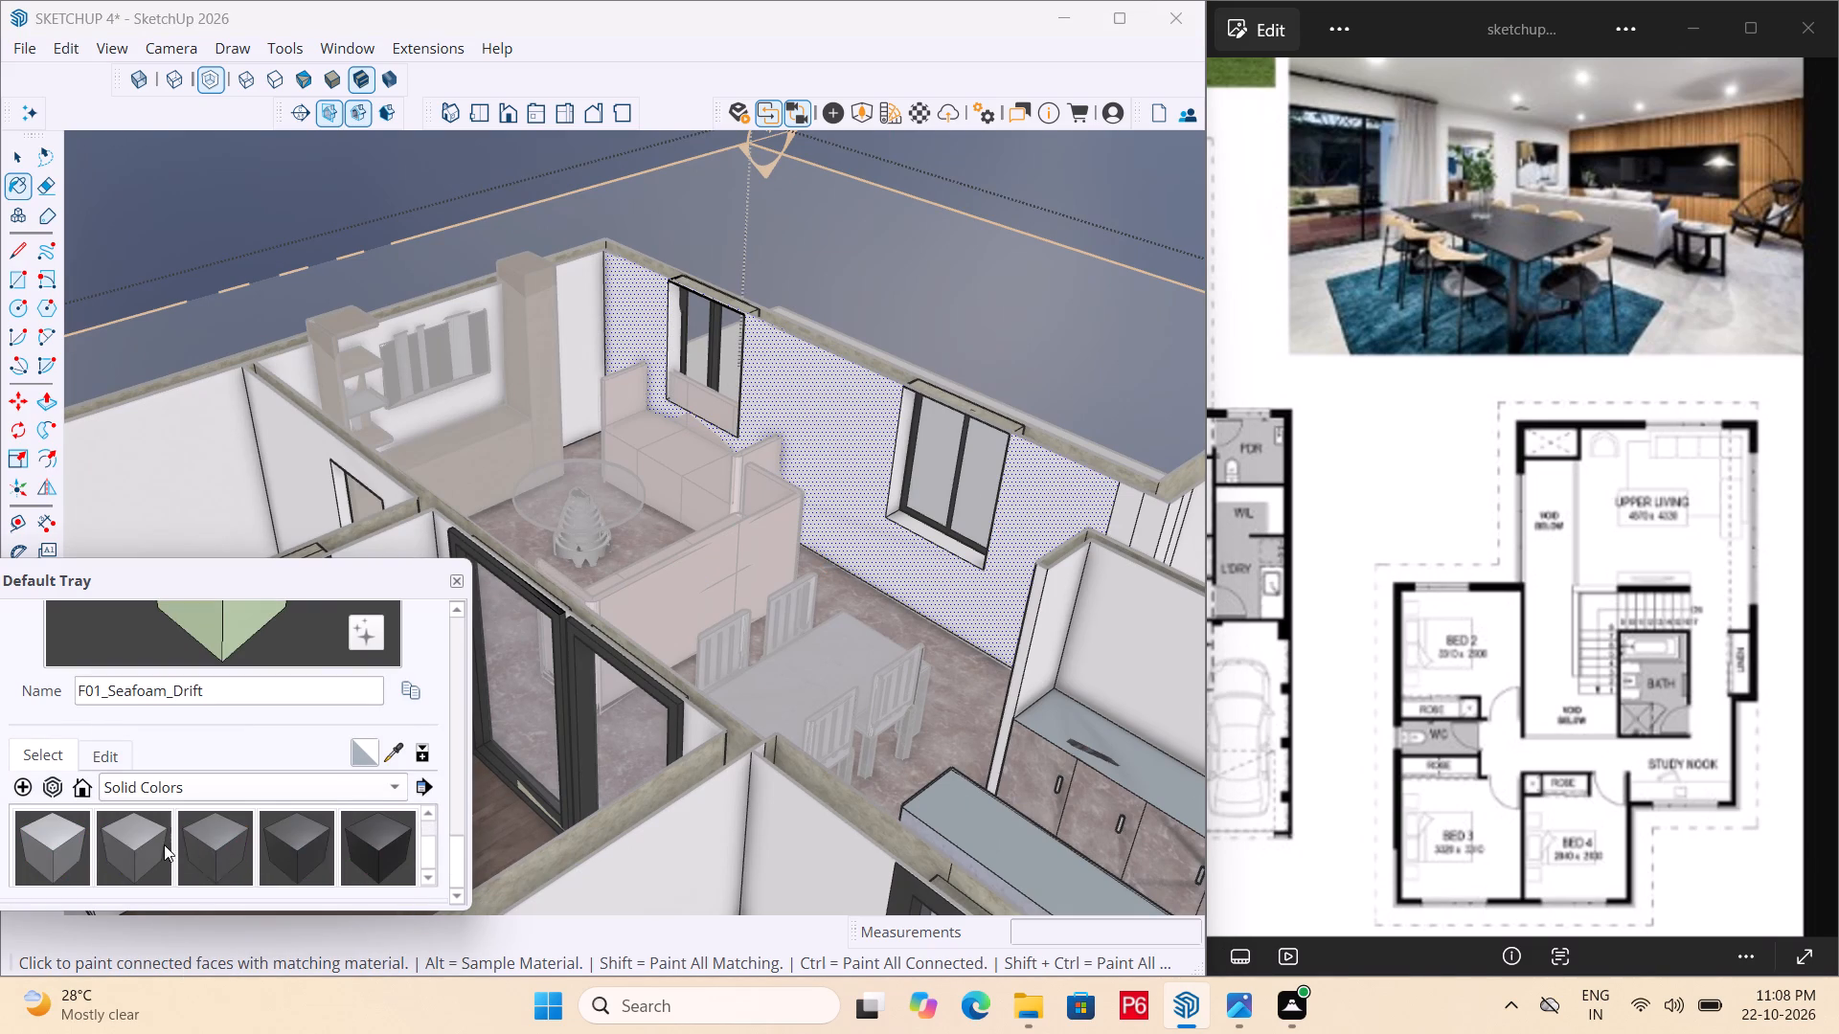
{"action": "scroll", "coordinate": [158, 847], "scroll_direction": "up", "scroll_amount": 1}
{"action": "left_click", "coordinate": [373, 858]}
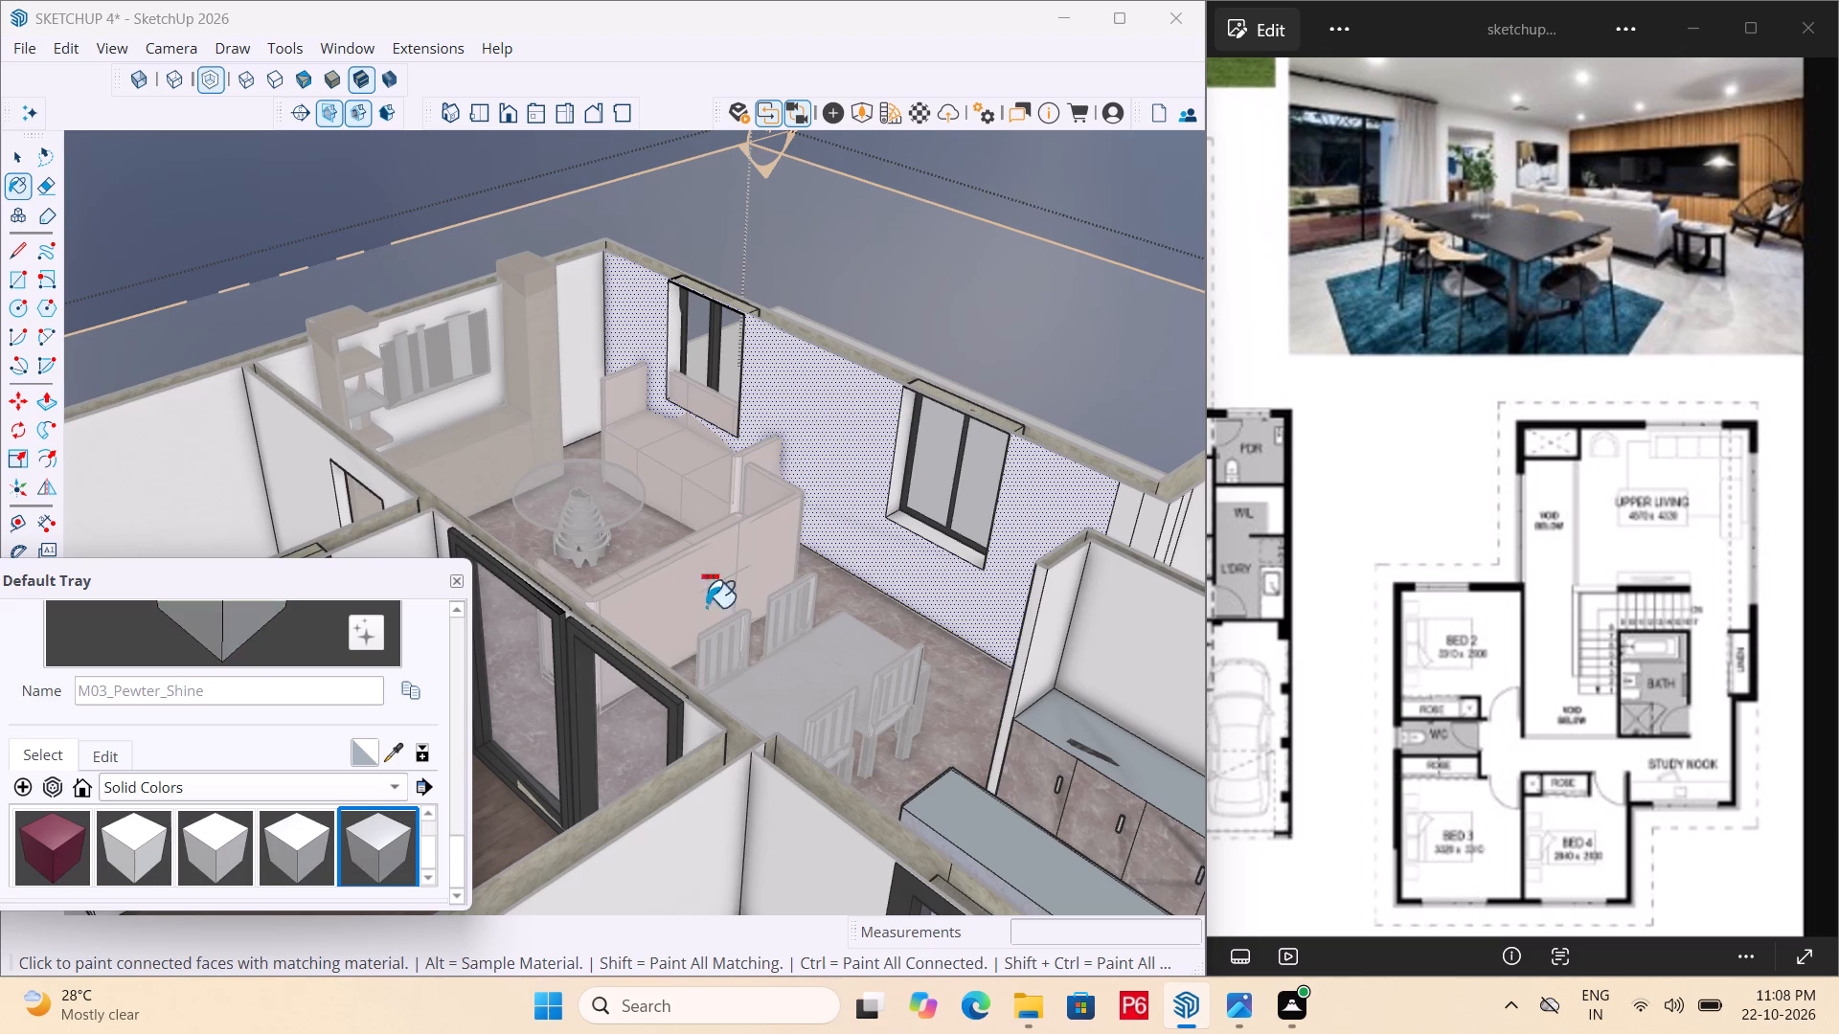
{"action": "double_click", "coordinate": [851, 455]}
{"action": "scroll", "coordinate": [857, 481], "scroll_direction": "down", "scroll_amount": 5}
{"action": "middle_click_drag", "start_coordinate": [891, 523], "coordinate": [668, 515]}
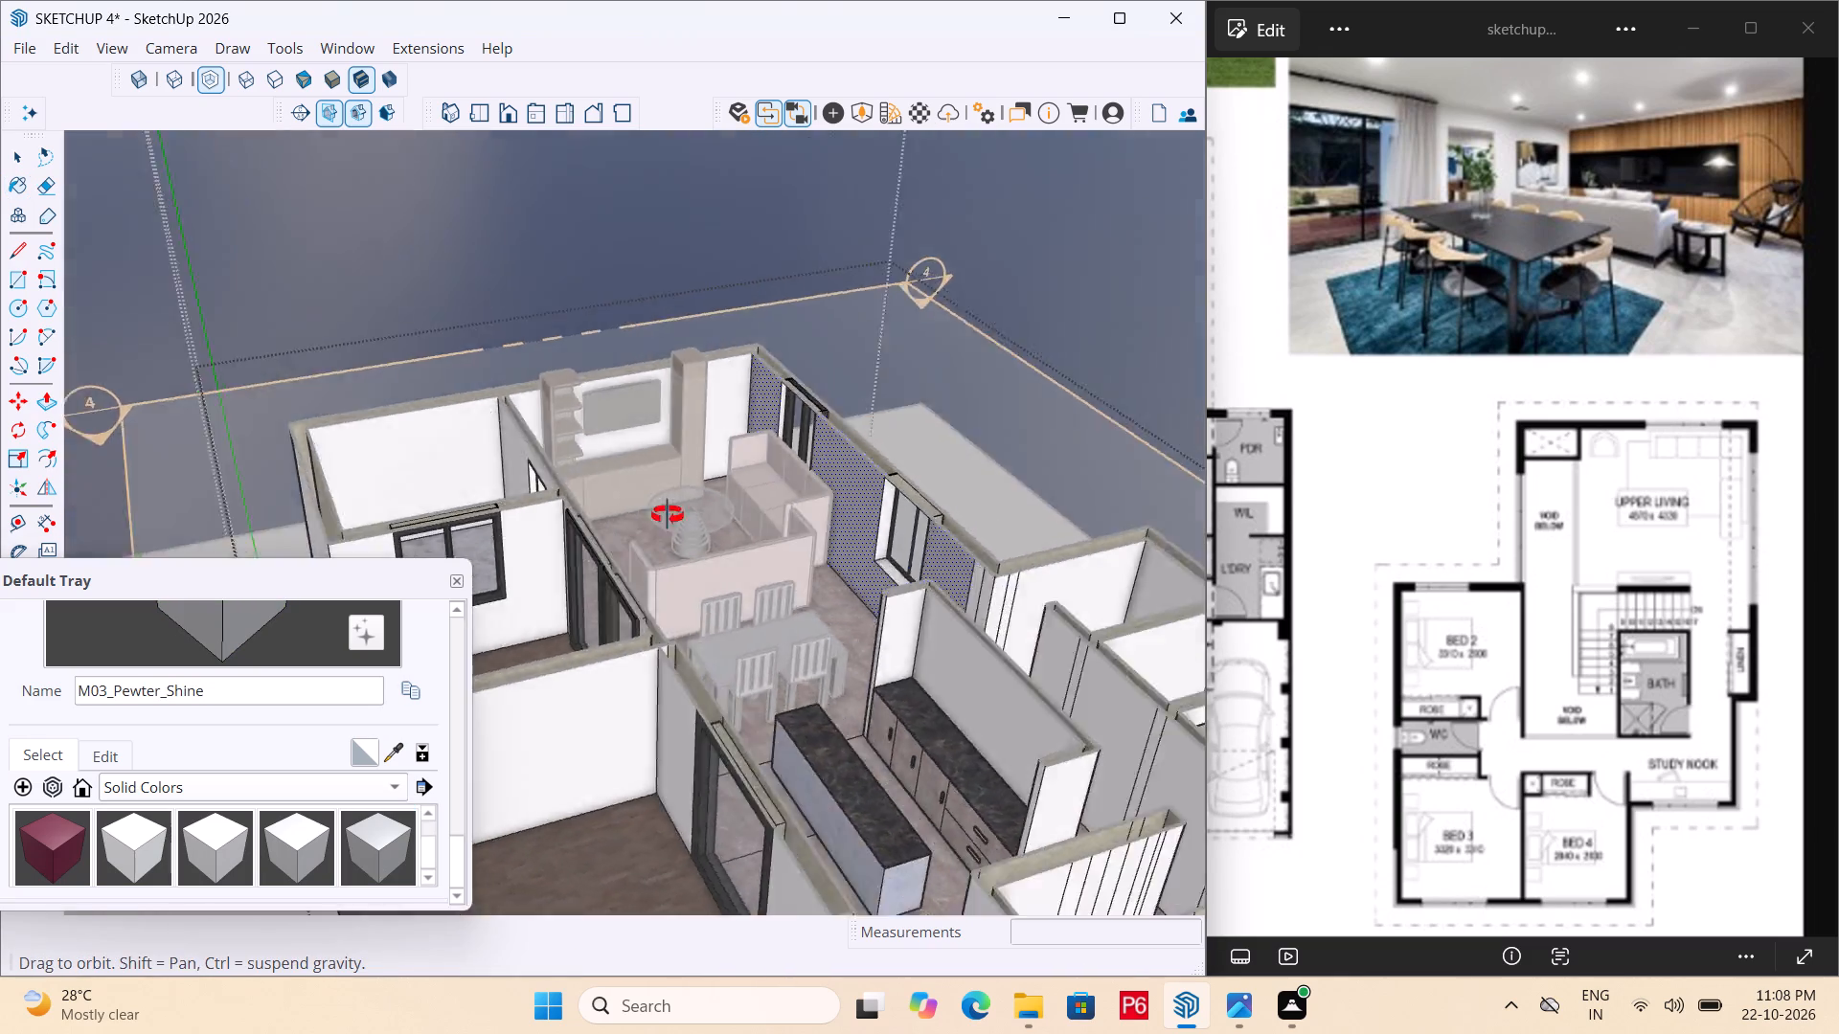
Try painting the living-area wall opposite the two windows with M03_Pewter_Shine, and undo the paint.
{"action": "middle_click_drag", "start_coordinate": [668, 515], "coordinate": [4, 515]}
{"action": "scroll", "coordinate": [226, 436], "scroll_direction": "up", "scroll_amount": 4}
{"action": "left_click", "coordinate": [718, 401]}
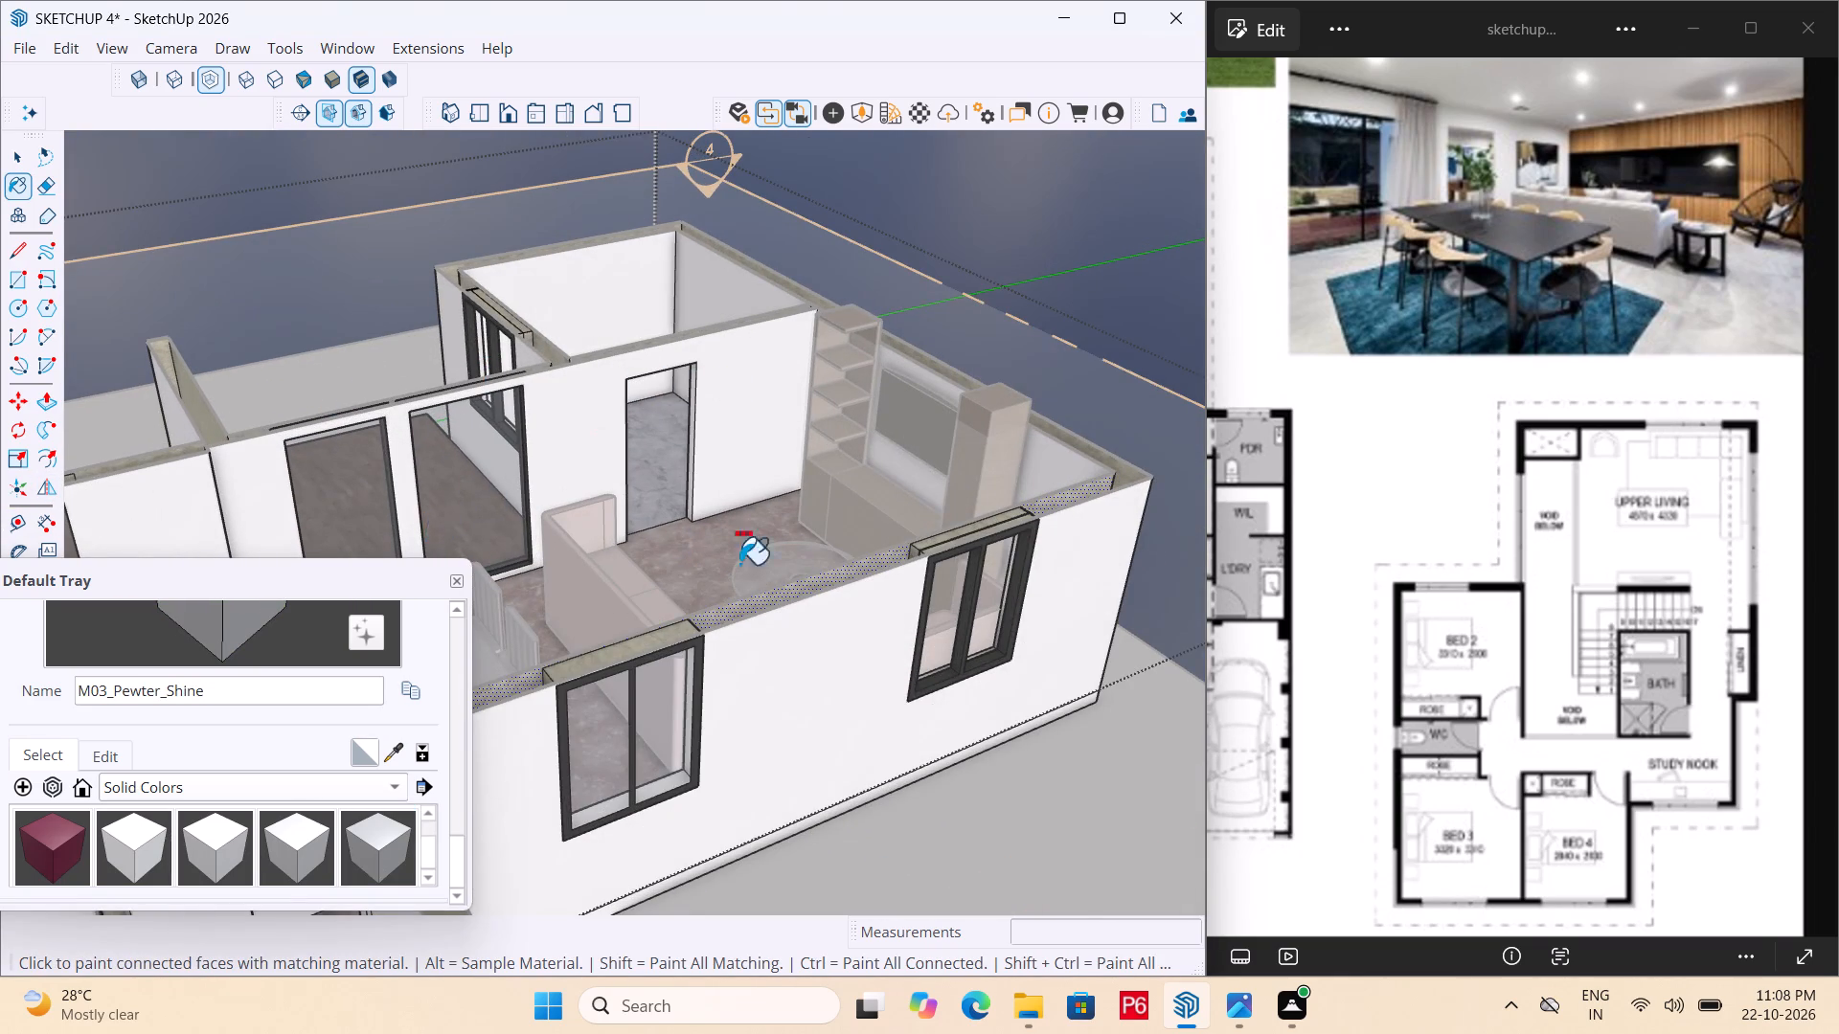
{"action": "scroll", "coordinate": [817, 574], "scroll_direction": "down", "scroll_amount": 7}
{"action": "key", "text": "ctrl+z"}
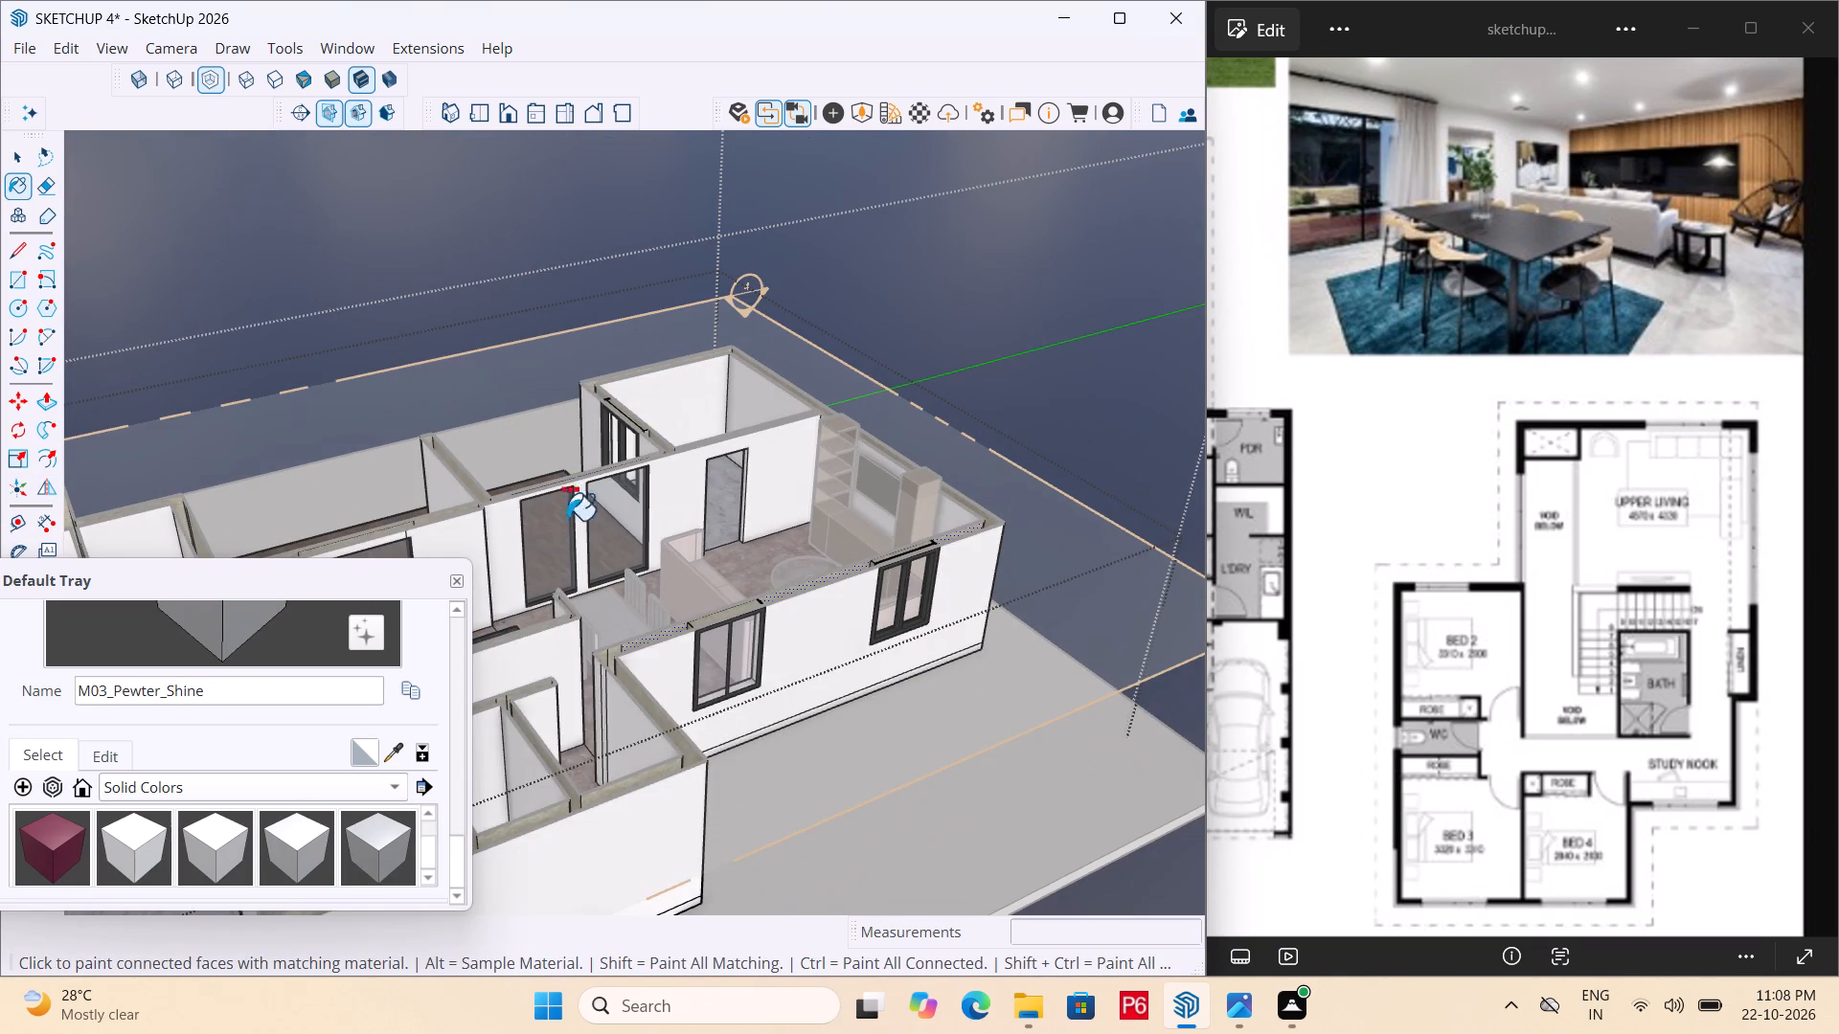
Select the living-dining wall face containing the glazed doors and doorway and paint it with M03_Pewter_Shine.
{"action": "scroll", "coordinate": [727, 445], "scroll_direction": "up", "scroll_amount": 5}
{"action": "key", "text": "space"}
{"action": "double_click", "coordinate": [647, 504]}
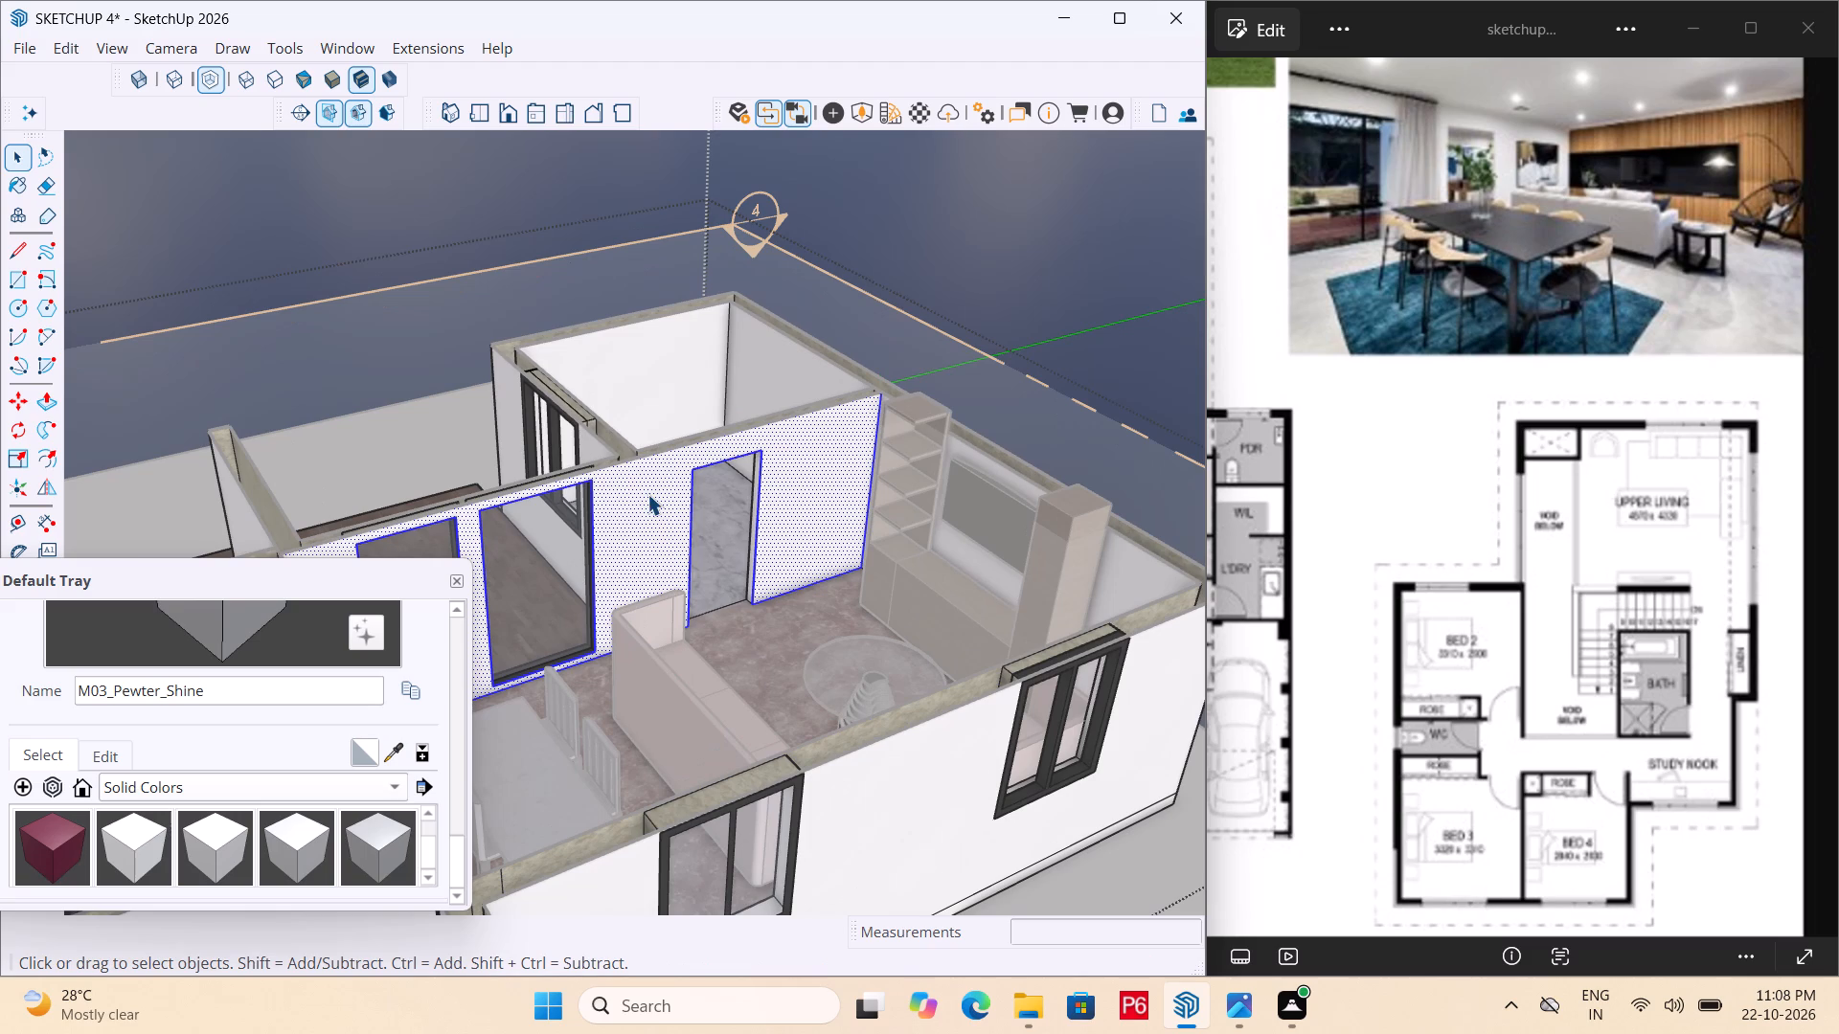
{"action": "key", "text": "b"}
{"action": "left_click", "coordinate": [655, 496]}
Paint the narrow wall faces at the corner between the dining-side window and the small rooms with M03_Pewter_Shine.
{"action": "scroll", "coordinate": [920, 484], "scroll_direction": "down", "scroll_amount": 7}
{"action": "middle_click_drag", "start_coordinate": [550, 621], "coordinate": [746, 668]}
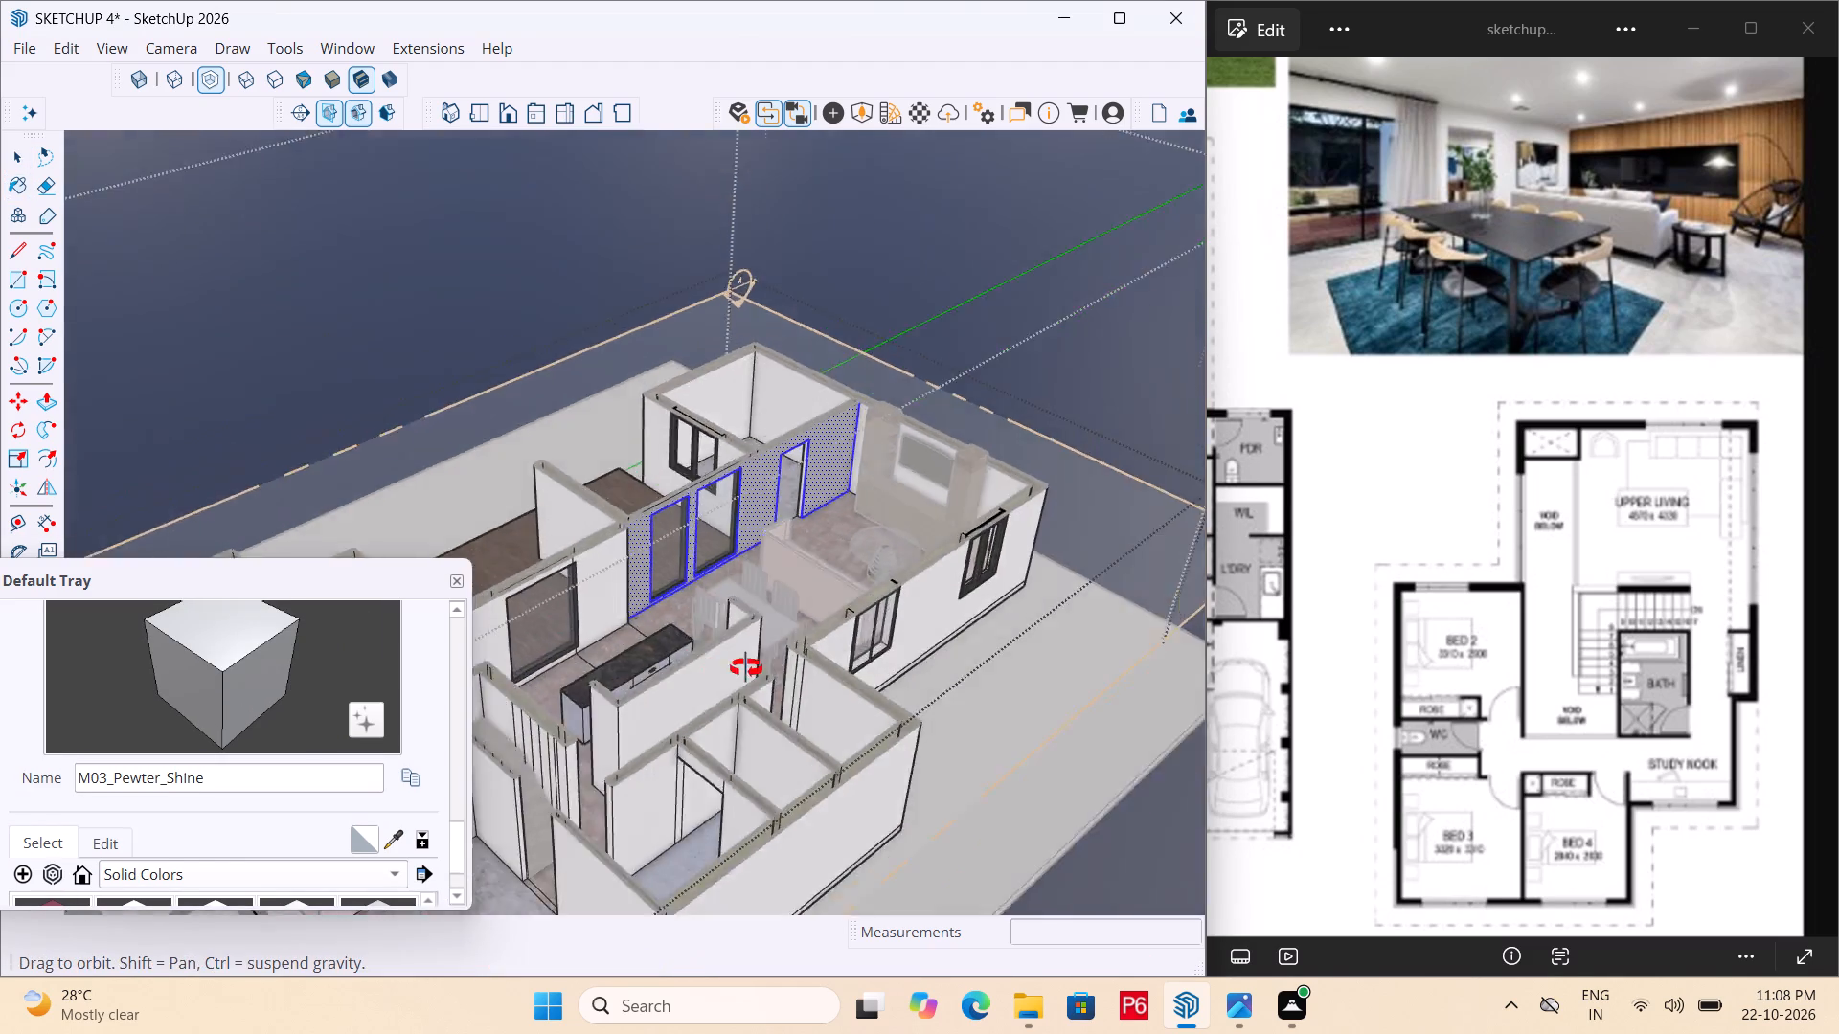
{"action": "middle_click_drag", "start_coordinate": [746, 668], "coordinate": [1674, 622]}
{"action": "middle_click_drag", "start_coordinate": [729, 478], "coordinate": [1128, 695]}
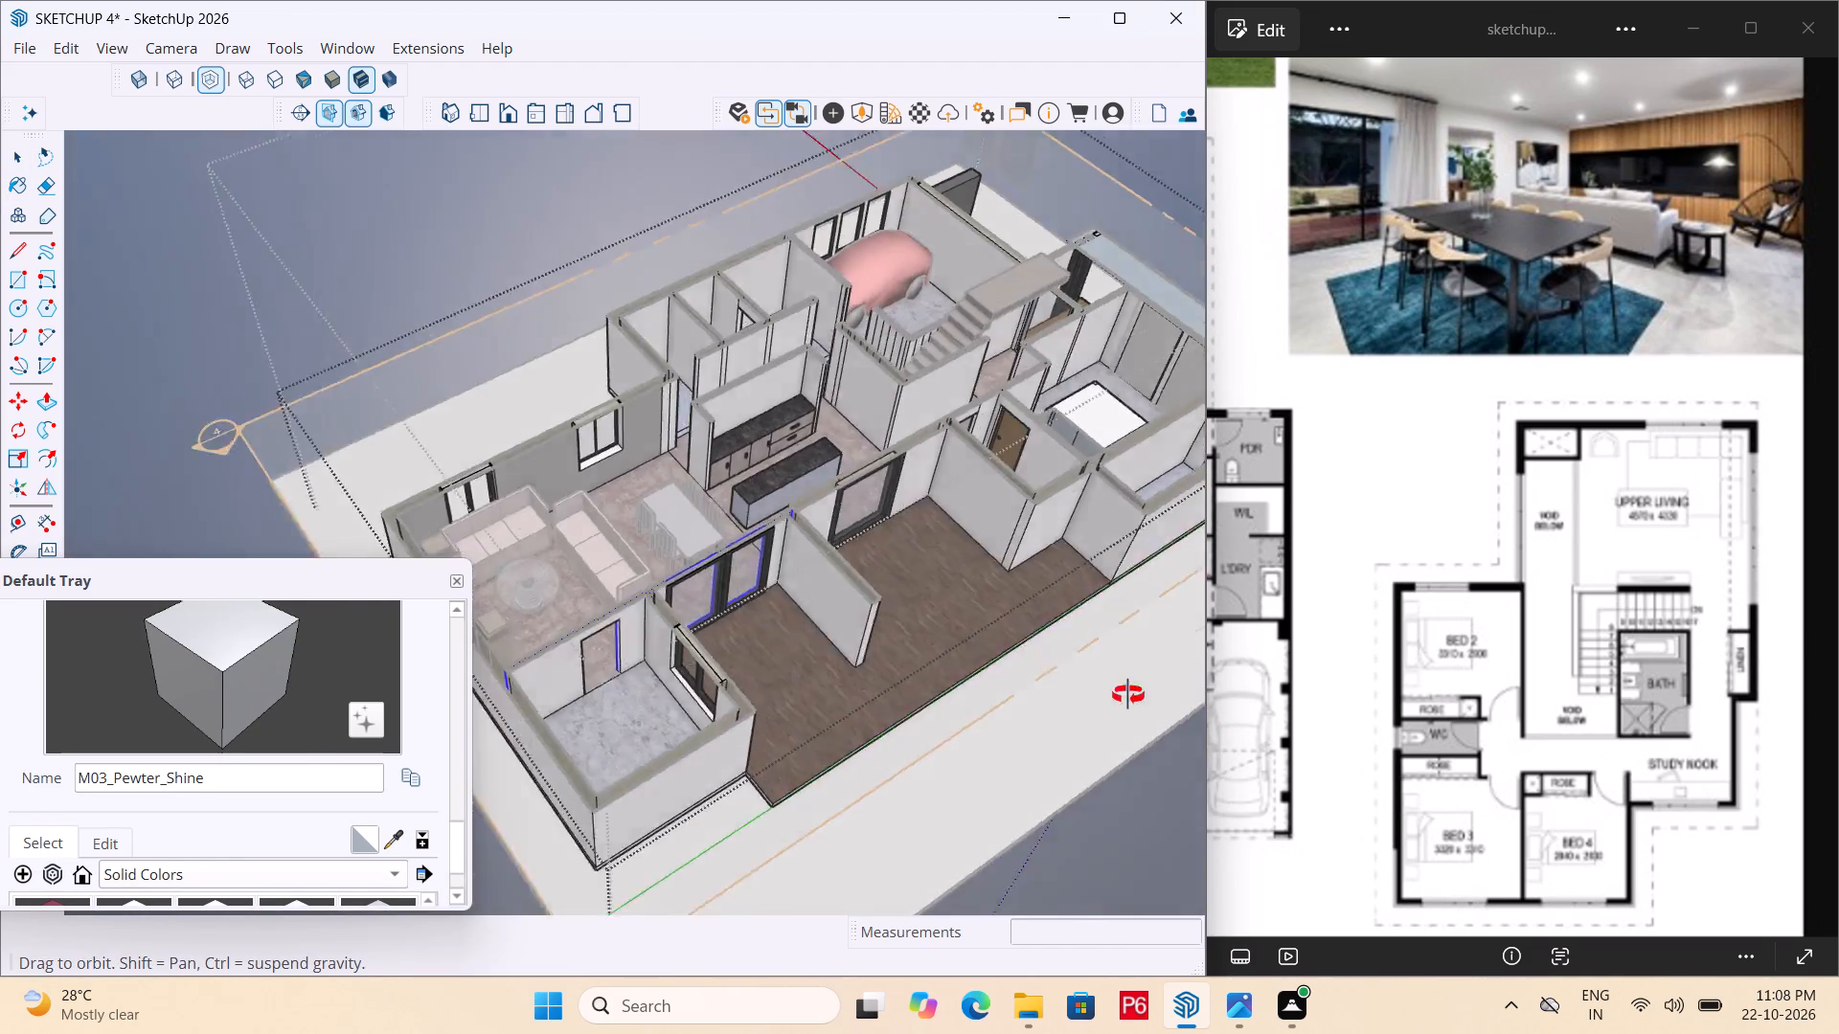
{"action": "middle_click_drag", "start_coordinate": [1128, 695], "coordinate": [1078, 673]}
{"action": "scroll", "coordinate": [710, 396], "scroll_direction": "up", "scroll_amount": 10}
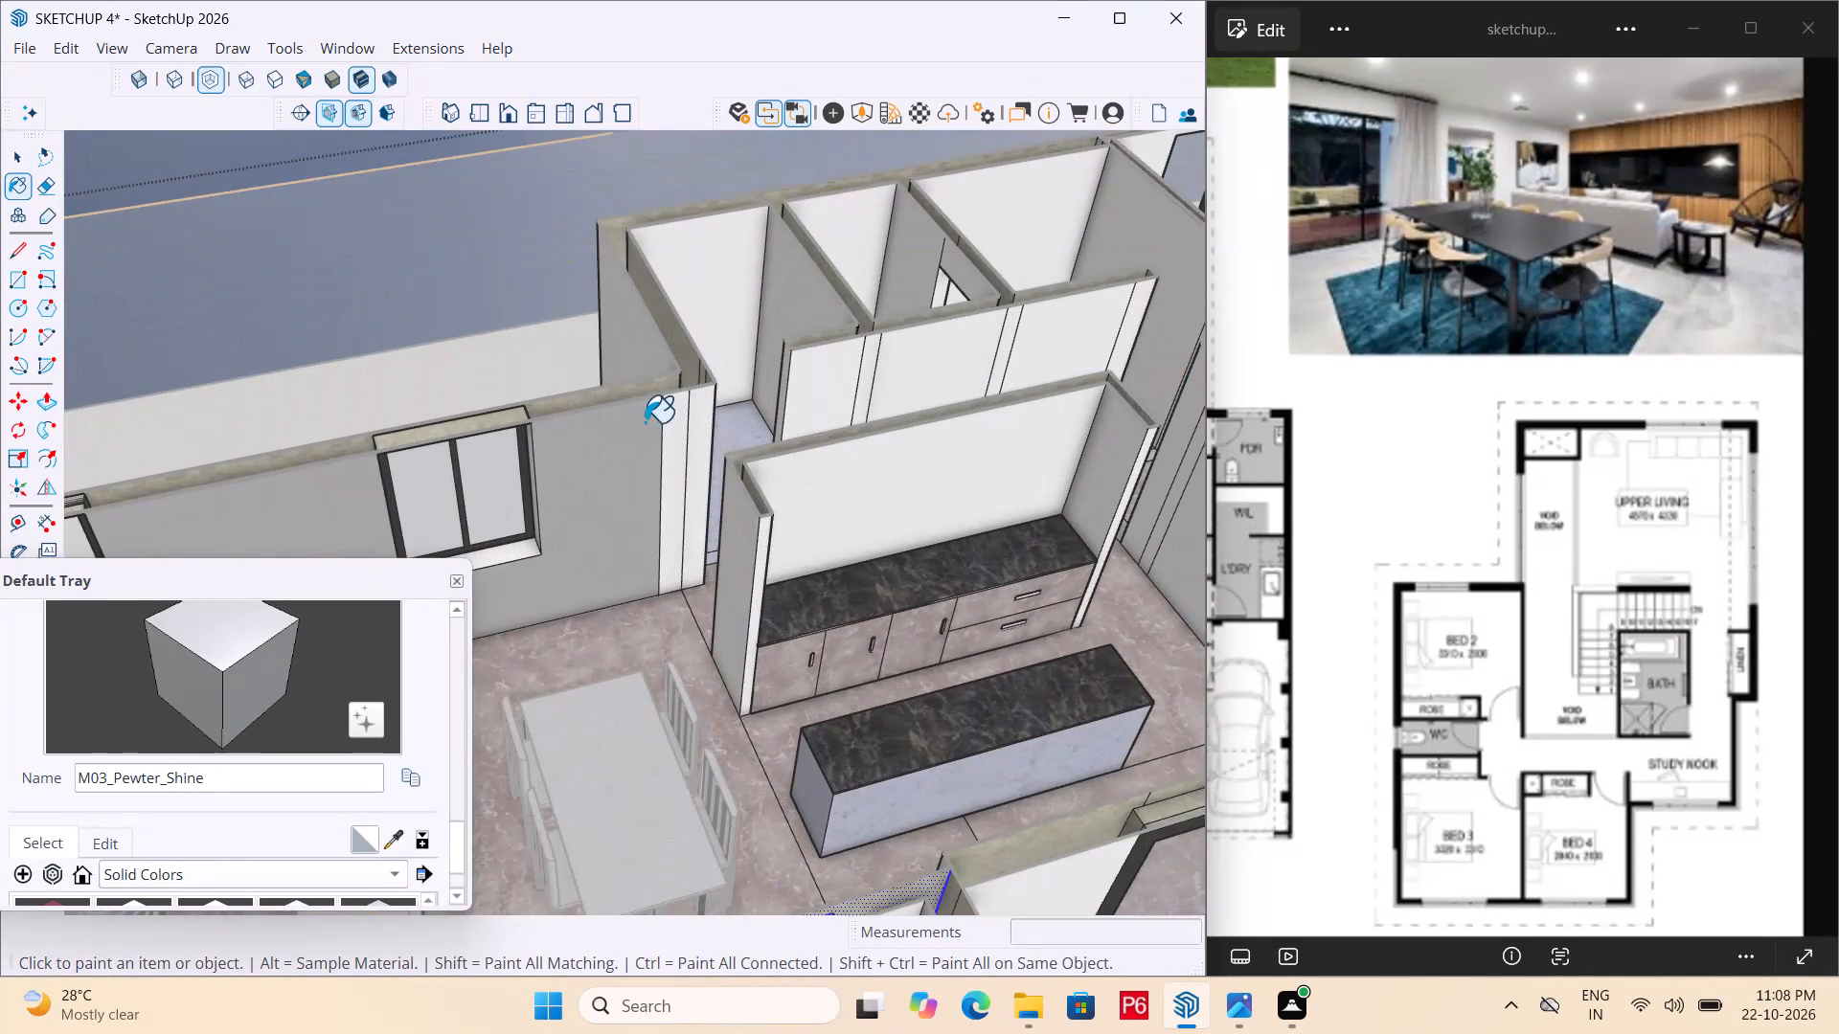
{"action": "left_click_drag", "start_coordinate": [669, 416], "coordinate": [685, 411]}
{"action": "left_click", "coordinate": [702, 411]}
Paint the kitchen-side wall faces on both sides of the large glazed opening with M03_Pewter_Shine.
{"action": "middle_click_drag", "start_coordinate": [825, 414], "coordinate": [0, 416]}
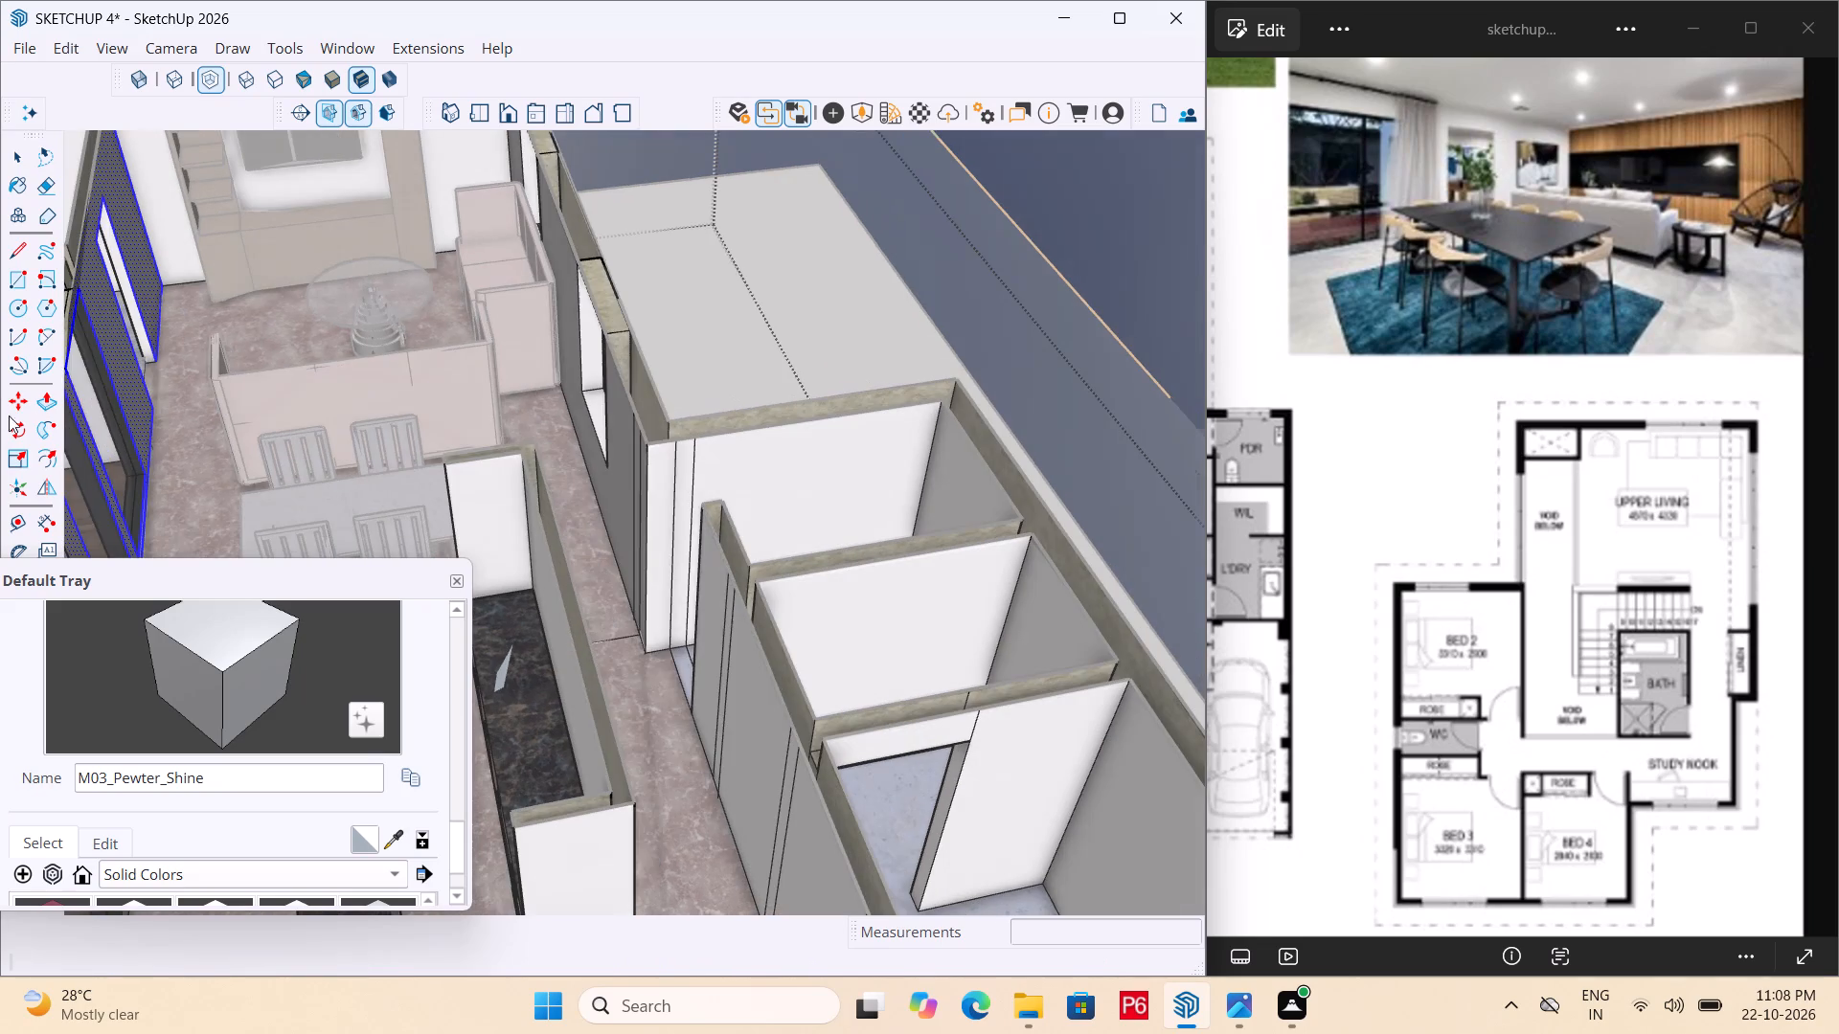
{"action": "scroll", "coordinate": [499, 513], "scroll_direction": "down", "scroll_amount": 7}
{"action": "scroll", "coordinate": [795, 494], "scroll_direction": "down", "scroll_amount": 6}
{"action": "middle_click_drag", "start_coordinate": [523, 530], "coordinate": [79, 530]}
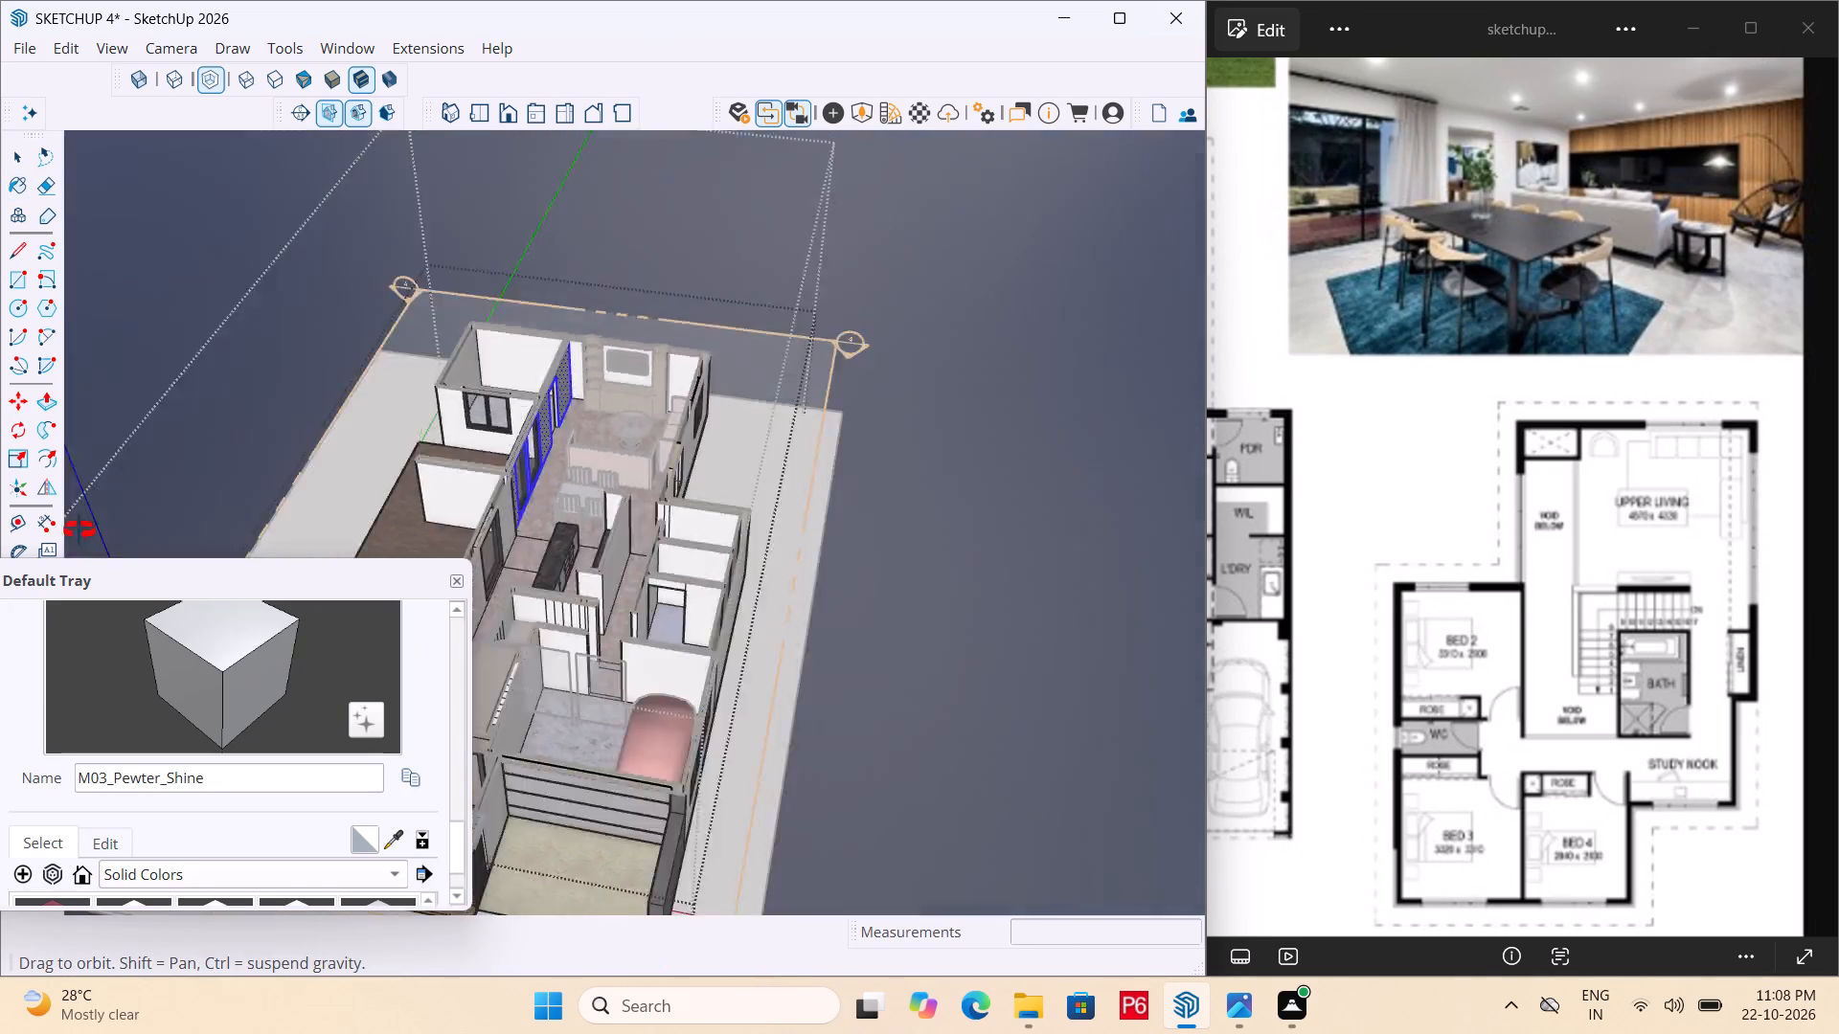
{"action": "middle_click_drag", "start_coordinate": [79, 530], "coordinate": [0, 528]}
{"action": "scroll", "coordinate": [507, 396], "scroll_direction": "up", "scroll_amount": 5}
{"action": "scroll", "coordinate": [922, 423], "scroll_direction": "down", "scroll_amount": 5}
{"action": "scroll", "coordinate": [598, 518], "scroll_direction": "up", "scroll_amount": 6}
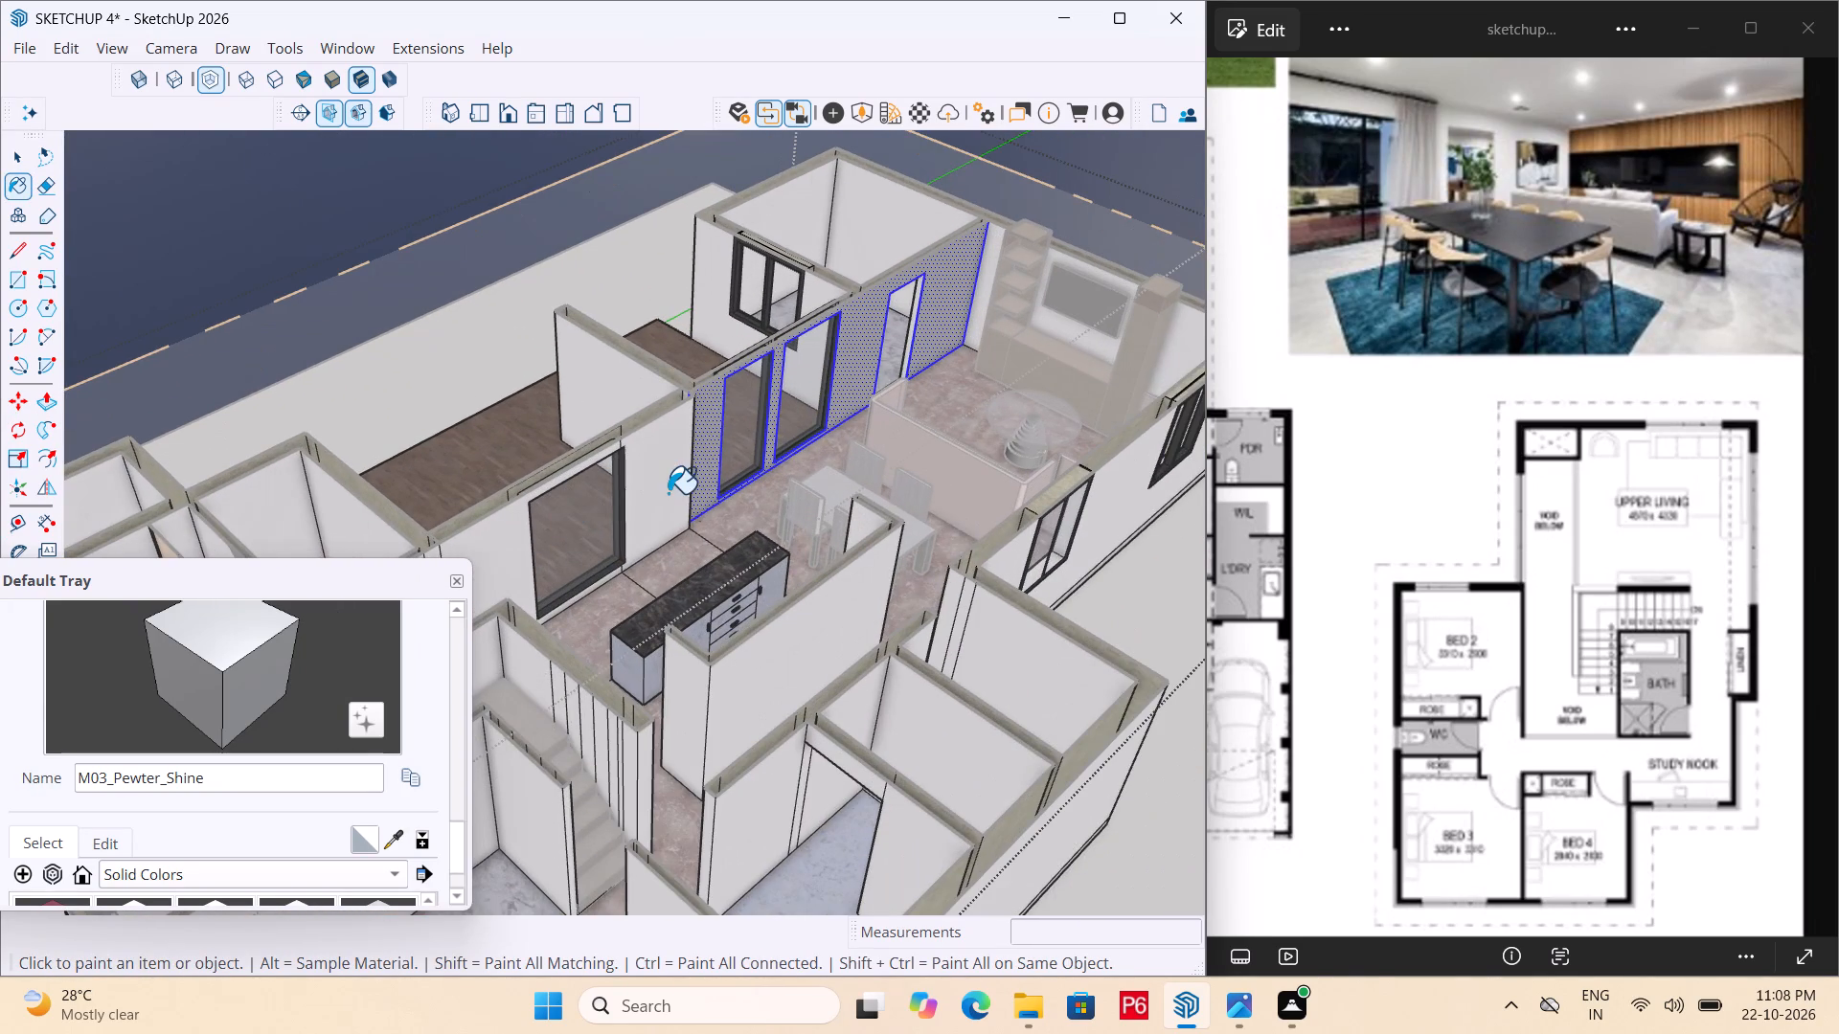
{"action": "left_click", "coordinate": [669, 491]}
{"action": "scroll", "coordinate": [846, 405], "scroll_direction": "down", "scroll_amount": 1}
{"action": "middle_click_drag", "start_coordinate": [842, 406], "coordinate": [626, 448]}
{"action": "scroll", "coordinate": [508, 479], "scroll_direction": "up", "scroll_amount": 5}
{"action": "left_click", "coordinate": [440, 500]}
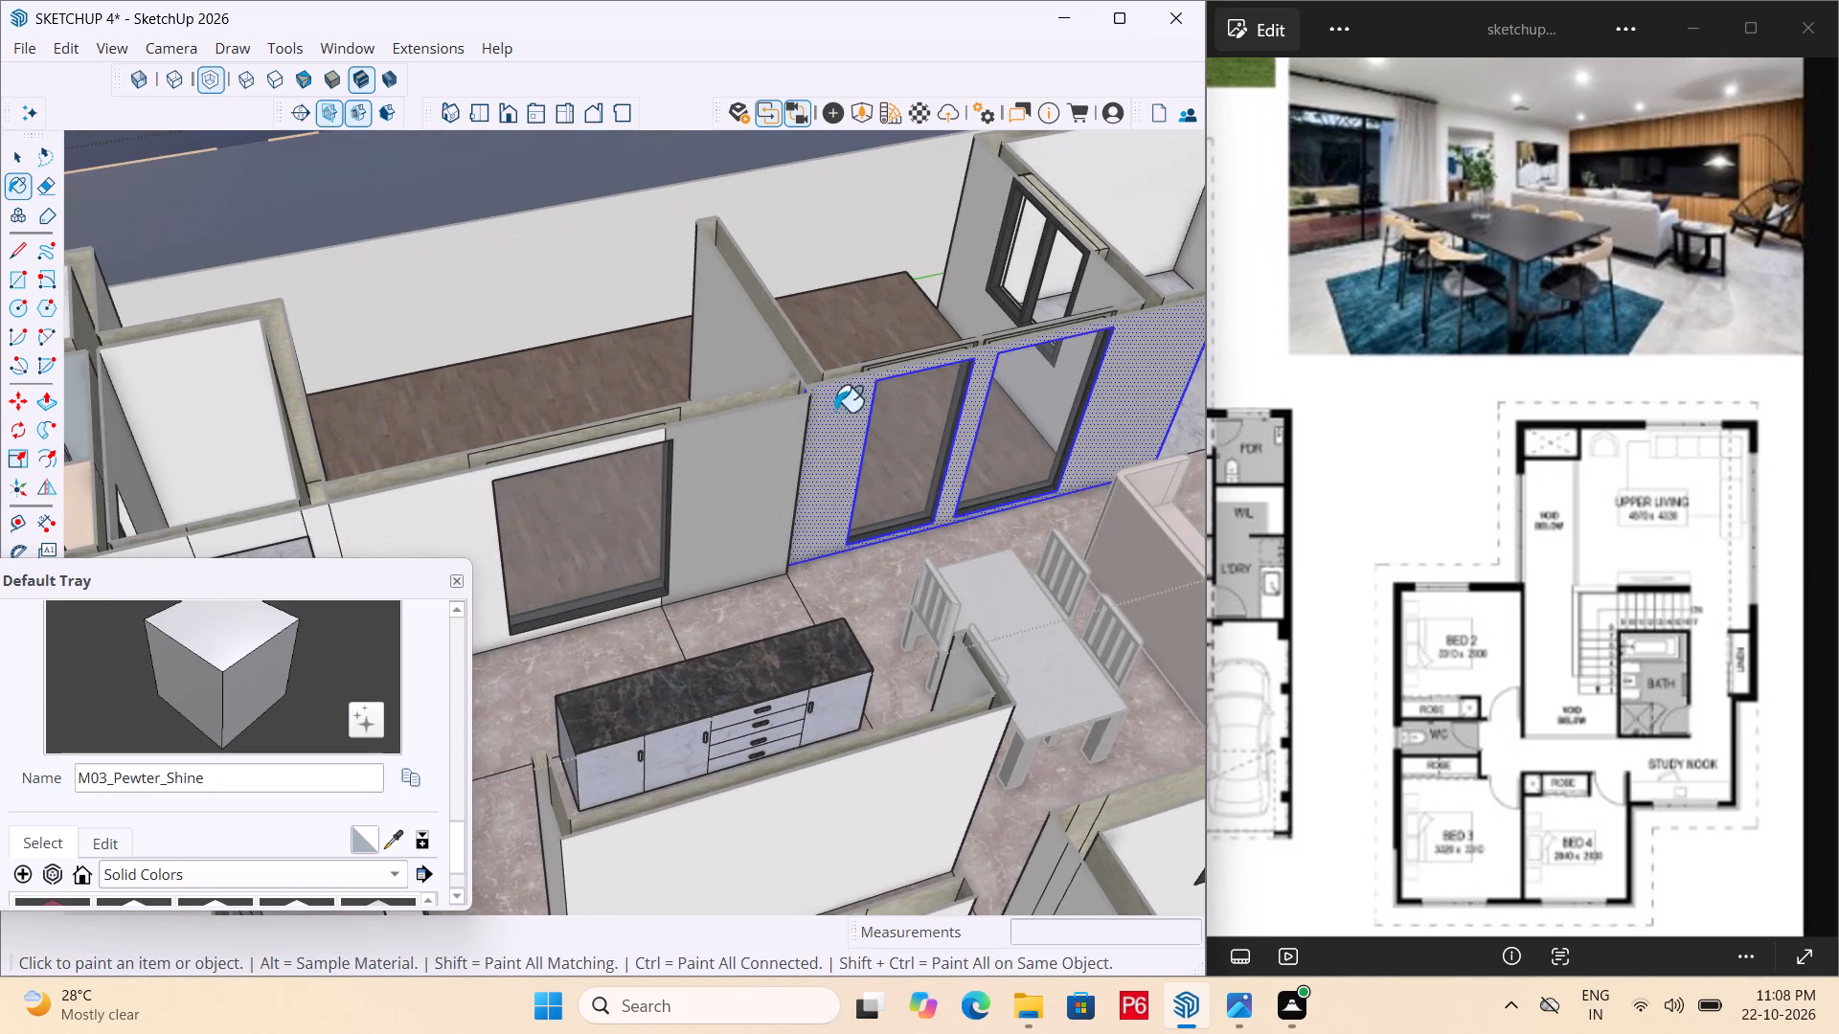
Paint the corner return faces and inner side wall of the first small room behind the kitchen with M03_Pewter_Shine.
{"action": "scroll", "coordinate": [986, 399], "scroll_direction": "down", "scroll_amount": 5}
{"action": "middle_click_drag", "start_coordinate": [796, 441], "coordinate": [361, 352]}
{"action": "middle_click_drag", "start_coordinate": [998, 535], "coordinate": [366, 525]}
{"action": "scroll", "coordinate": [723, 459], "scroll_direction": "down", "scroll_amount": 5}
{"action": "middle_click_drag", "start_coordinate": [389, 496], "coordinate": [230, 467]}
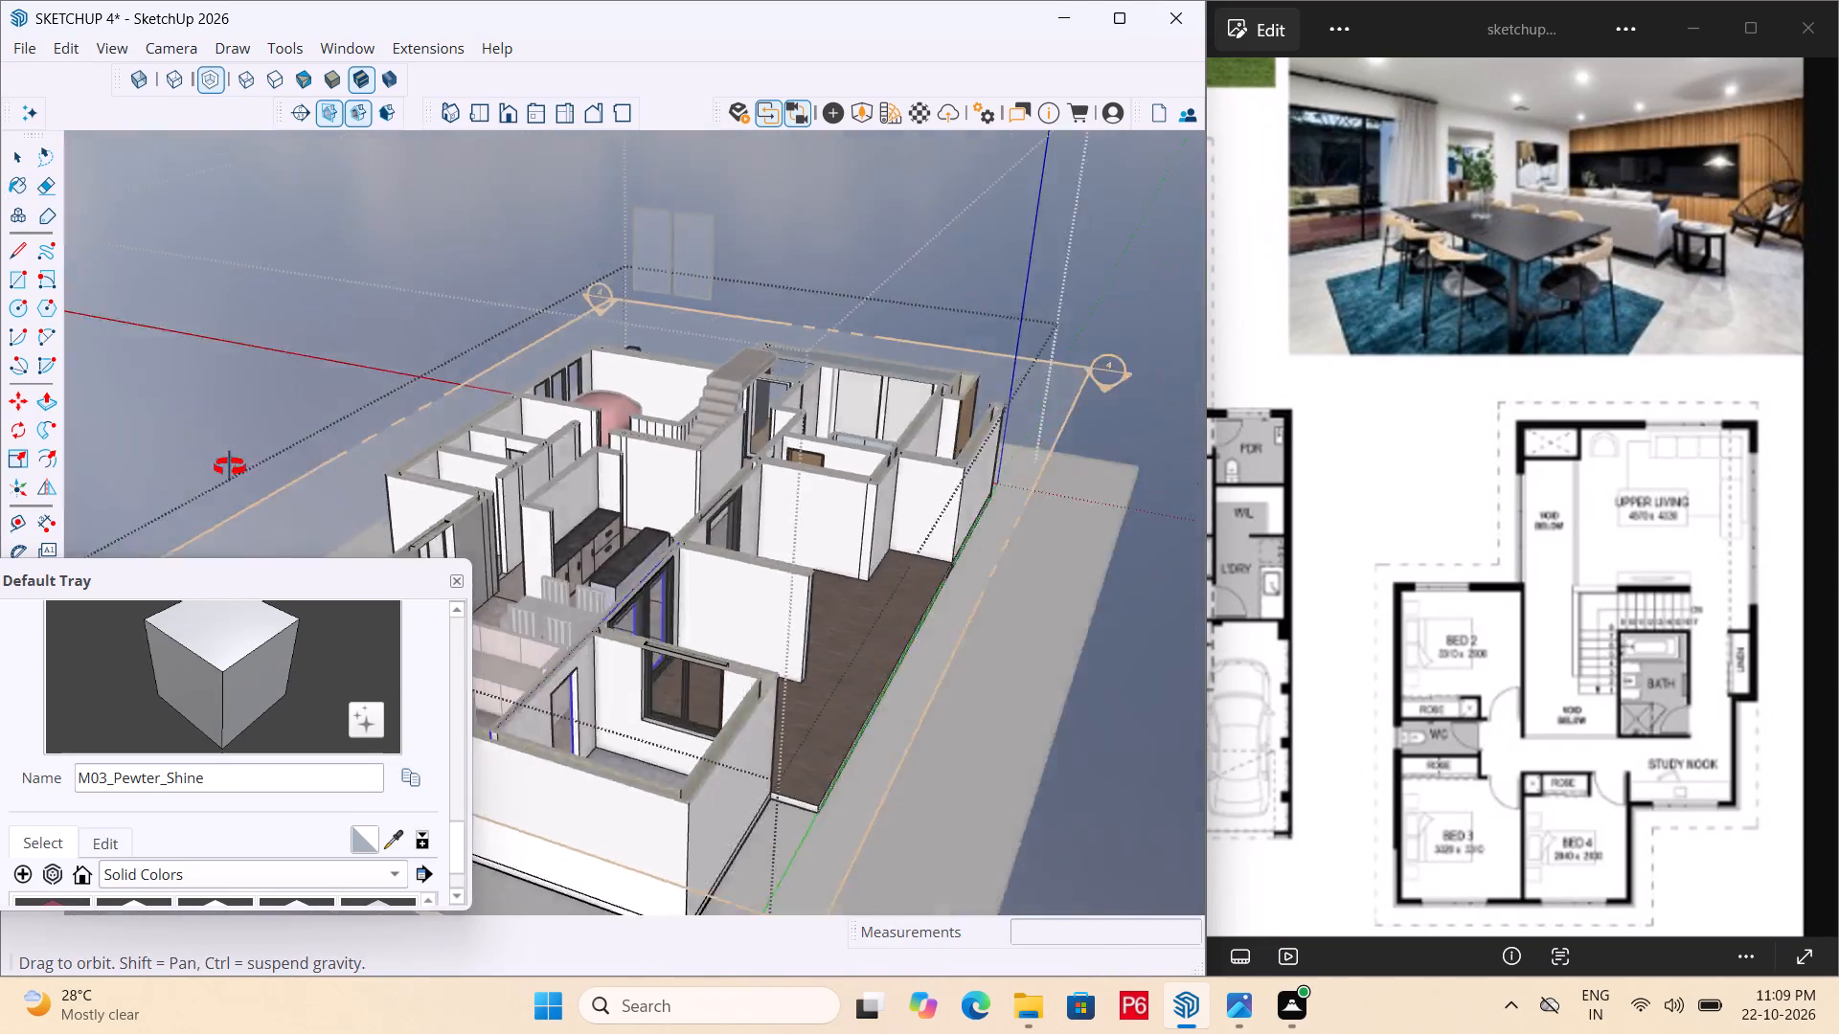
{"action": "middle_click_drag", "start_coordinate": [230, 467], "coordinate": [44, 463]}
{"action": "middle_click_drag", "start_coordinate": [470, 537], "coordinate": [582, 576]}
{"action": "scroll", "coordinate": [640, 418], "scroll_direction": "up", "scroll_amount": 2}
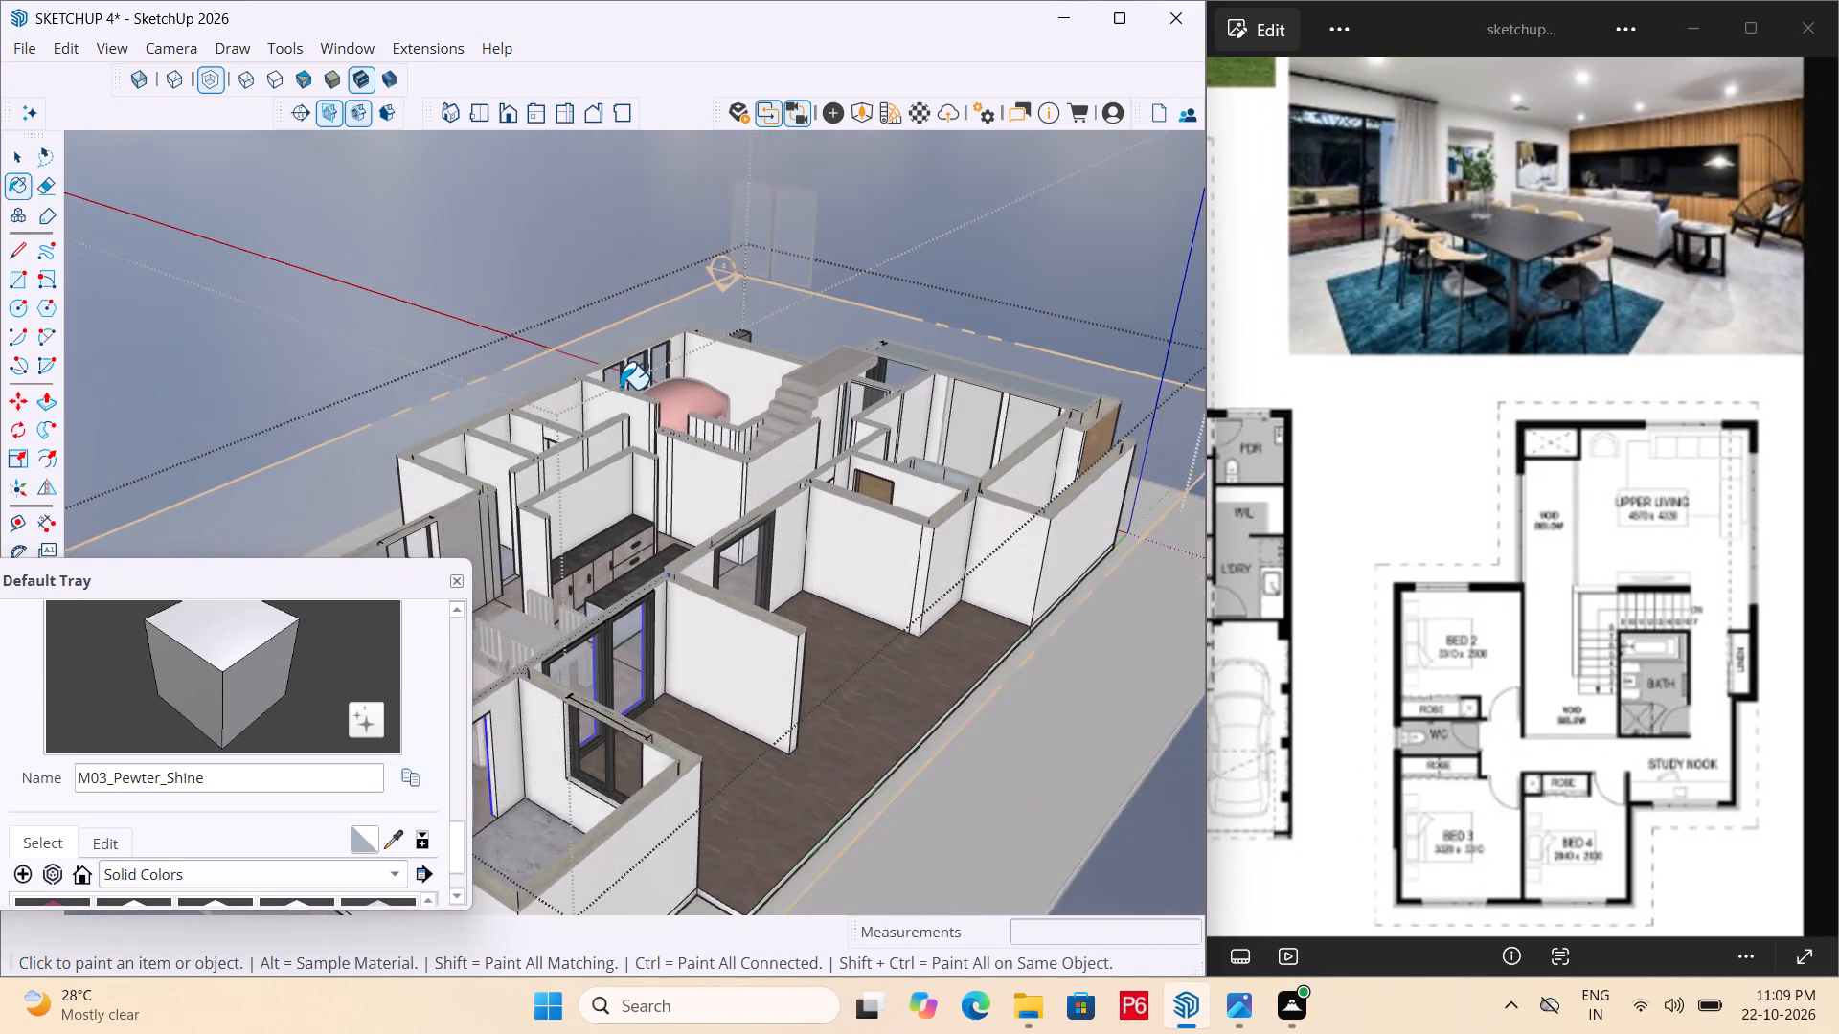
{"action": "scroll", "coordinate": [620, 389], "scroll_direction": "up", "scroll_amount": 1}
{"action": "scroll", "coordinate": [448, 495], "scroll_direction": "up", "scroll_amount": 4}
{"action": "middle_click_drag", "start_coordinate": [427, 542], "coordinate": [1697, 665]}
{"action": "middle_click_drag", "start_coordinate": [1095, 517], "coordinate": [1498, 662]}
{"action": "middle_click_drag", "start_coordinate": [585, 411], "coordinate": [1276, 551]}
{"action": "scroll", "coordinate": [501, 181], "scroll_direction": "up", "scroll_amount": 1}
{"action": "middle_click_drag", "start_coordinate": [498, 182], "coordinate": [451, 81]}
{"action": "scroll", "coordinate": [356, 213], "scroll_direction": "up", "scroll_amount": 3}
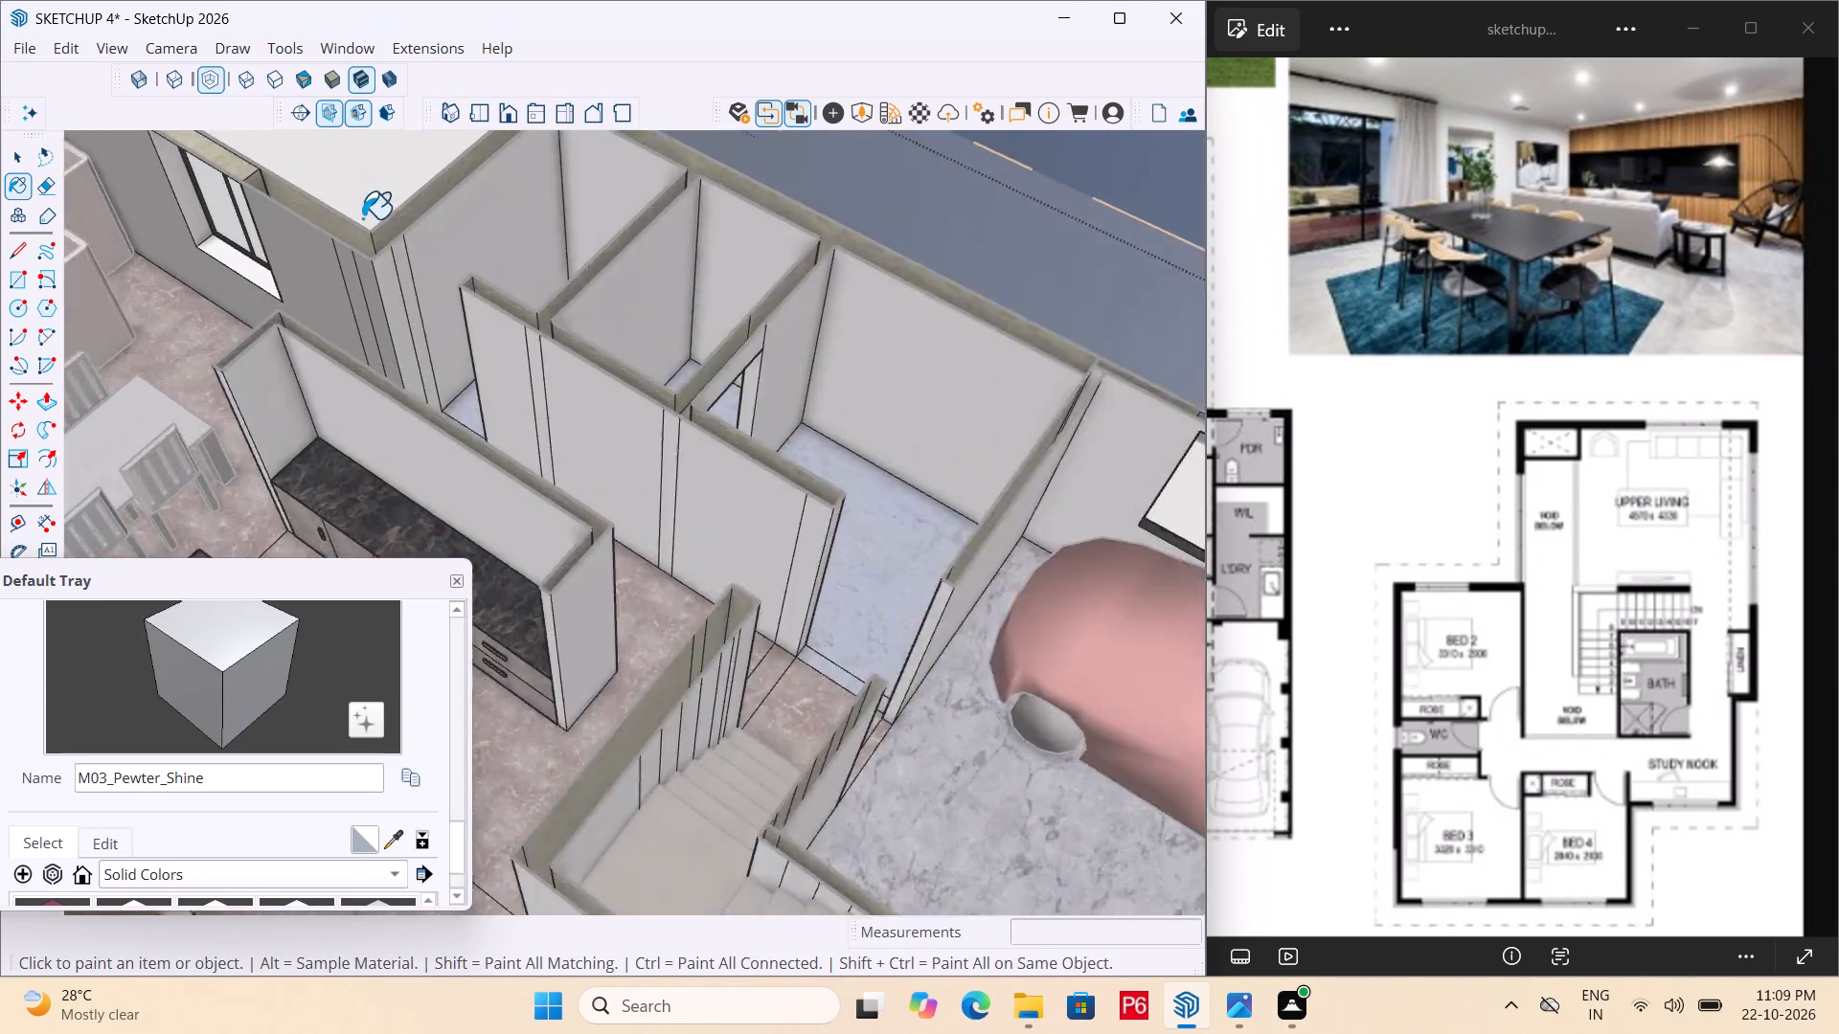
{"action": "scroll", "coordinate": [362, 218], "scroll_direction": "up", "scroll_amount": 2}
{"action": "left_click_drag", "start_coordinate": [400, 304], "coordinate": [413, 291]}
{"action": "left_click", "coordinate": [391, 289]}
{"action": "left_click", "coordinate": [451, 248]}
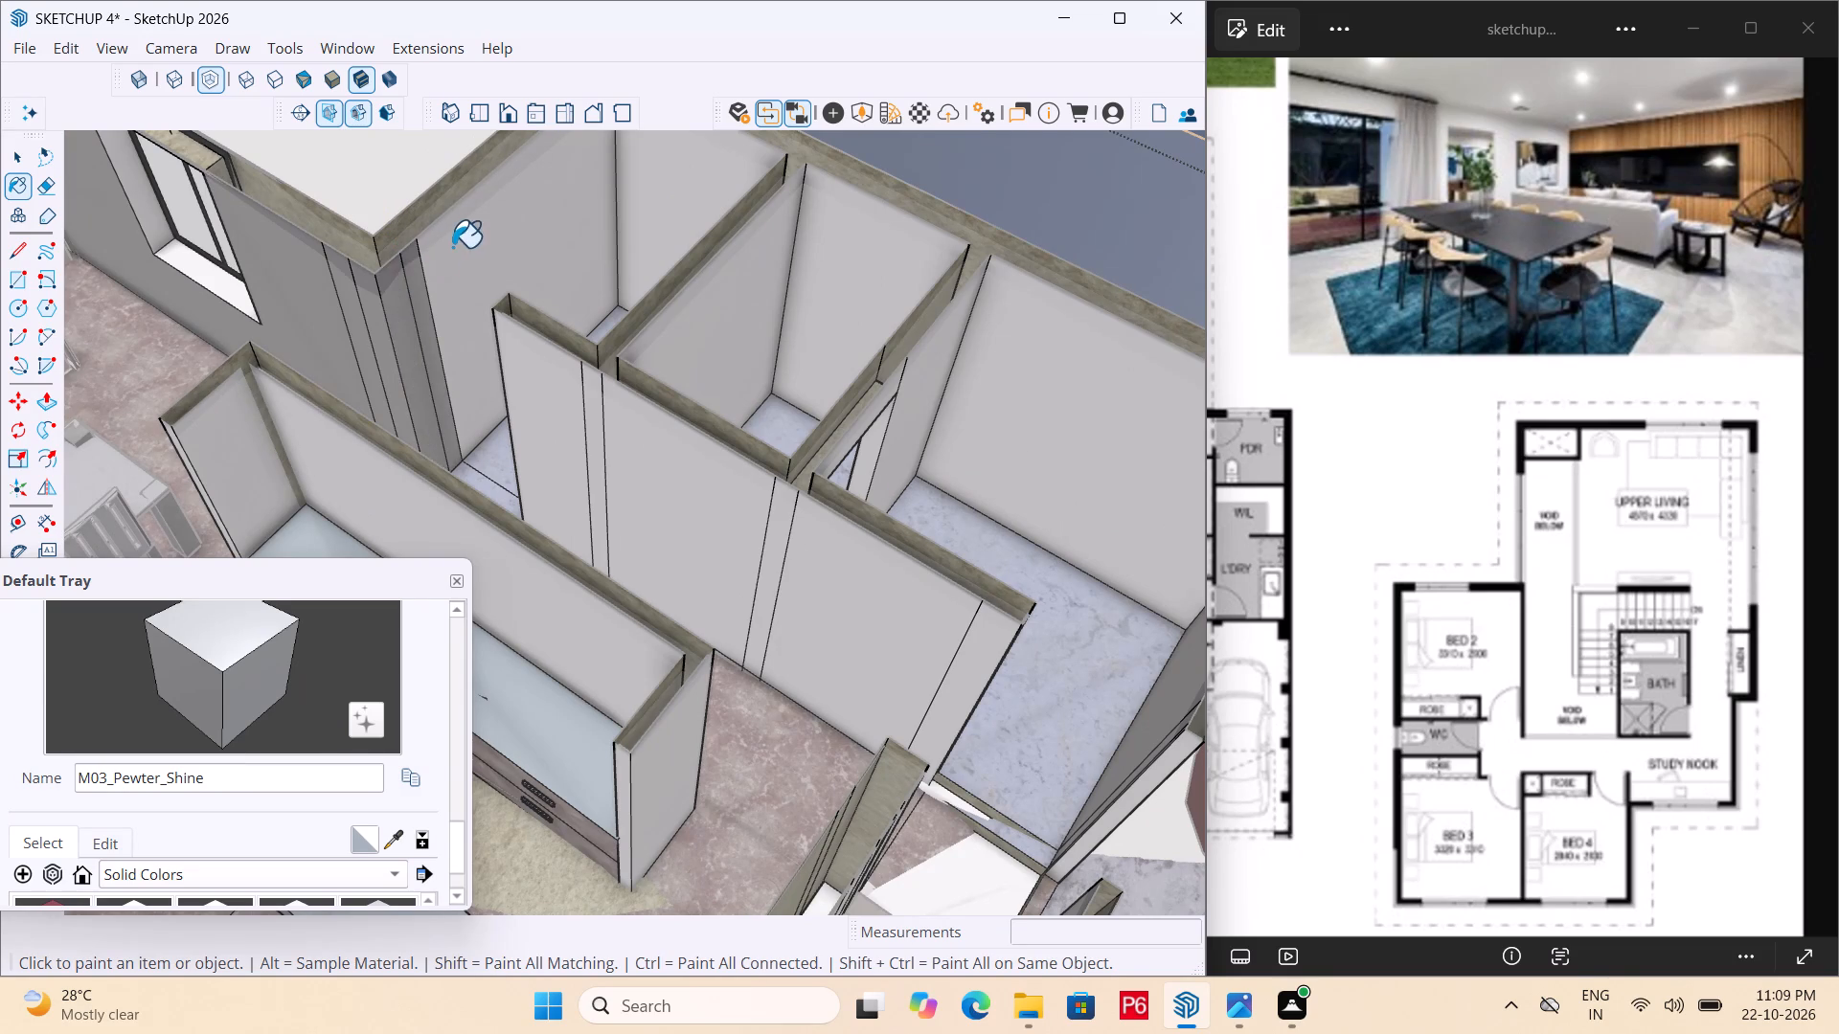
{"action": "scroll", "coordinate": [406, 383], "scroll_direction": "down", "scroll_amount": 6}
{"action": "middle_click_drag", "start_coordinate": [412, 400], "coordinate": [267, 383]}
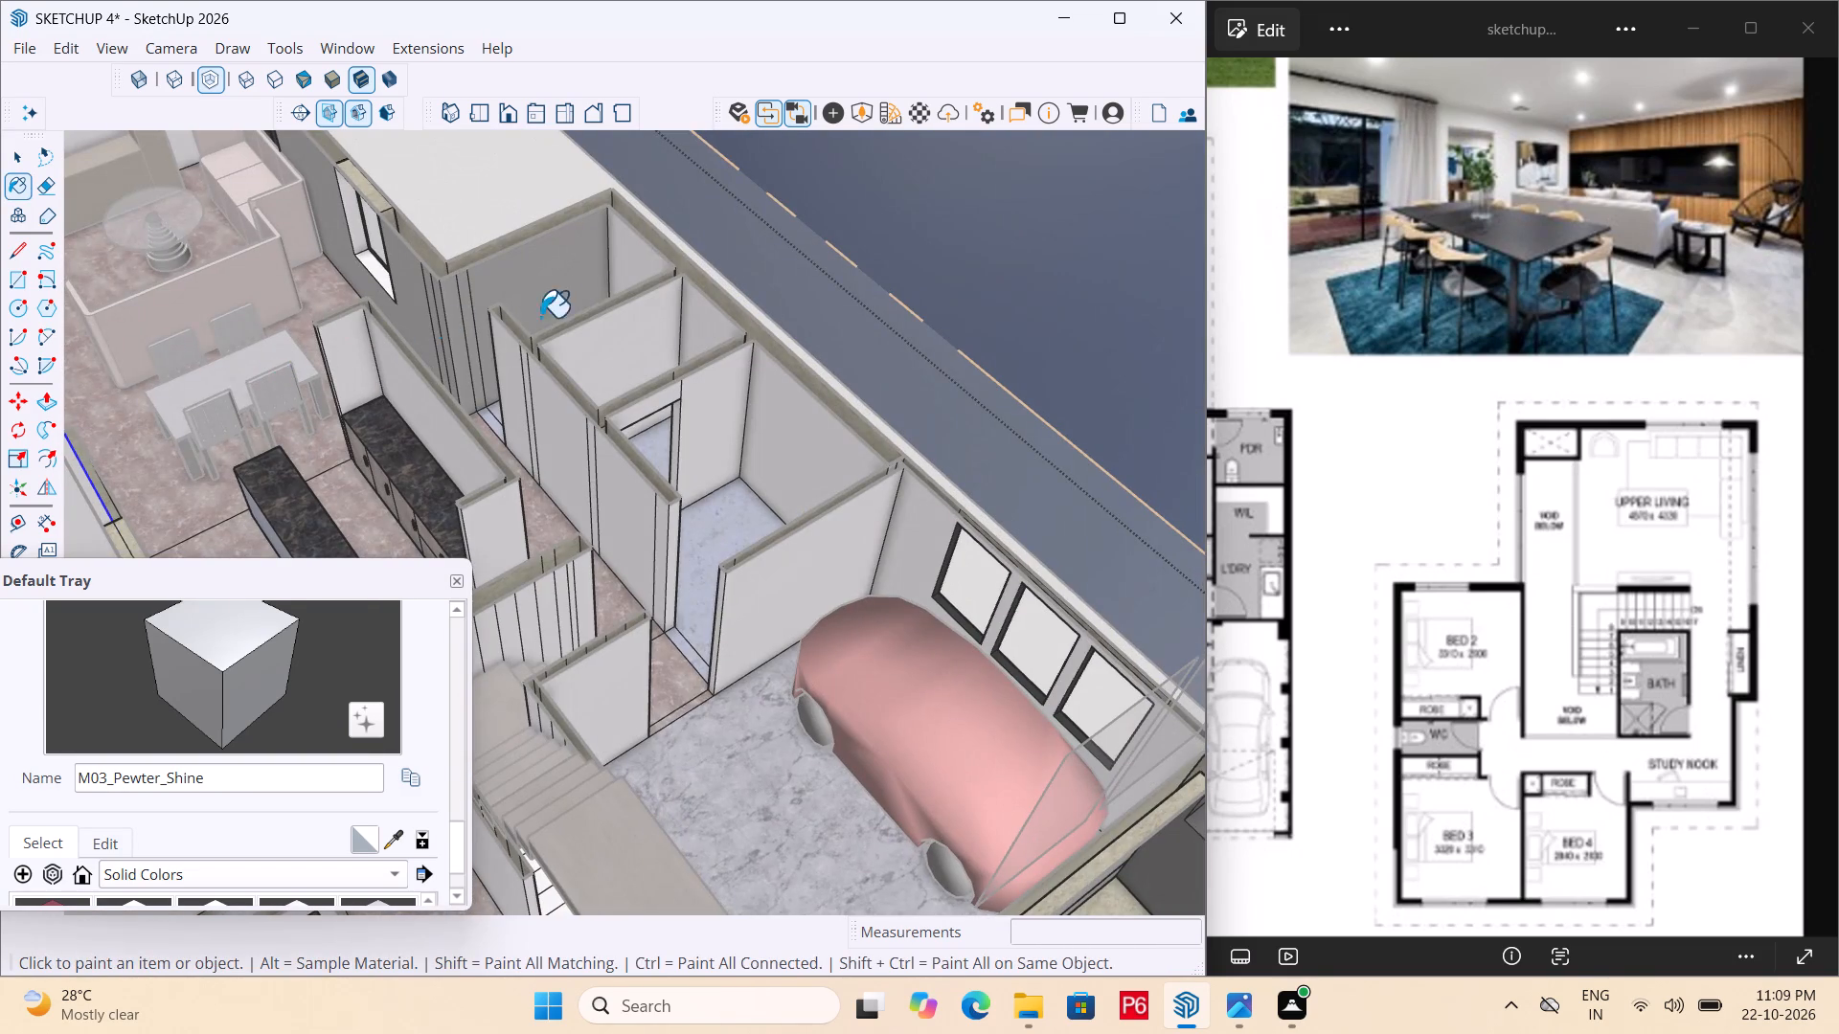
{"action": "left_click", "coordinate": [596, 347]}
Paint the partition faces inside the small rooms behind the kitchen, including the narrow end faces beside the garage, with M03_Pewter_Shine.
{"action": "middle_click_drag", "start_coordinate": [353, 424], "coordinate": [1501, 441]}
{"action": "left_click_drag", "start_coordinate": [652, 416], "coordinate": [651, 415]}
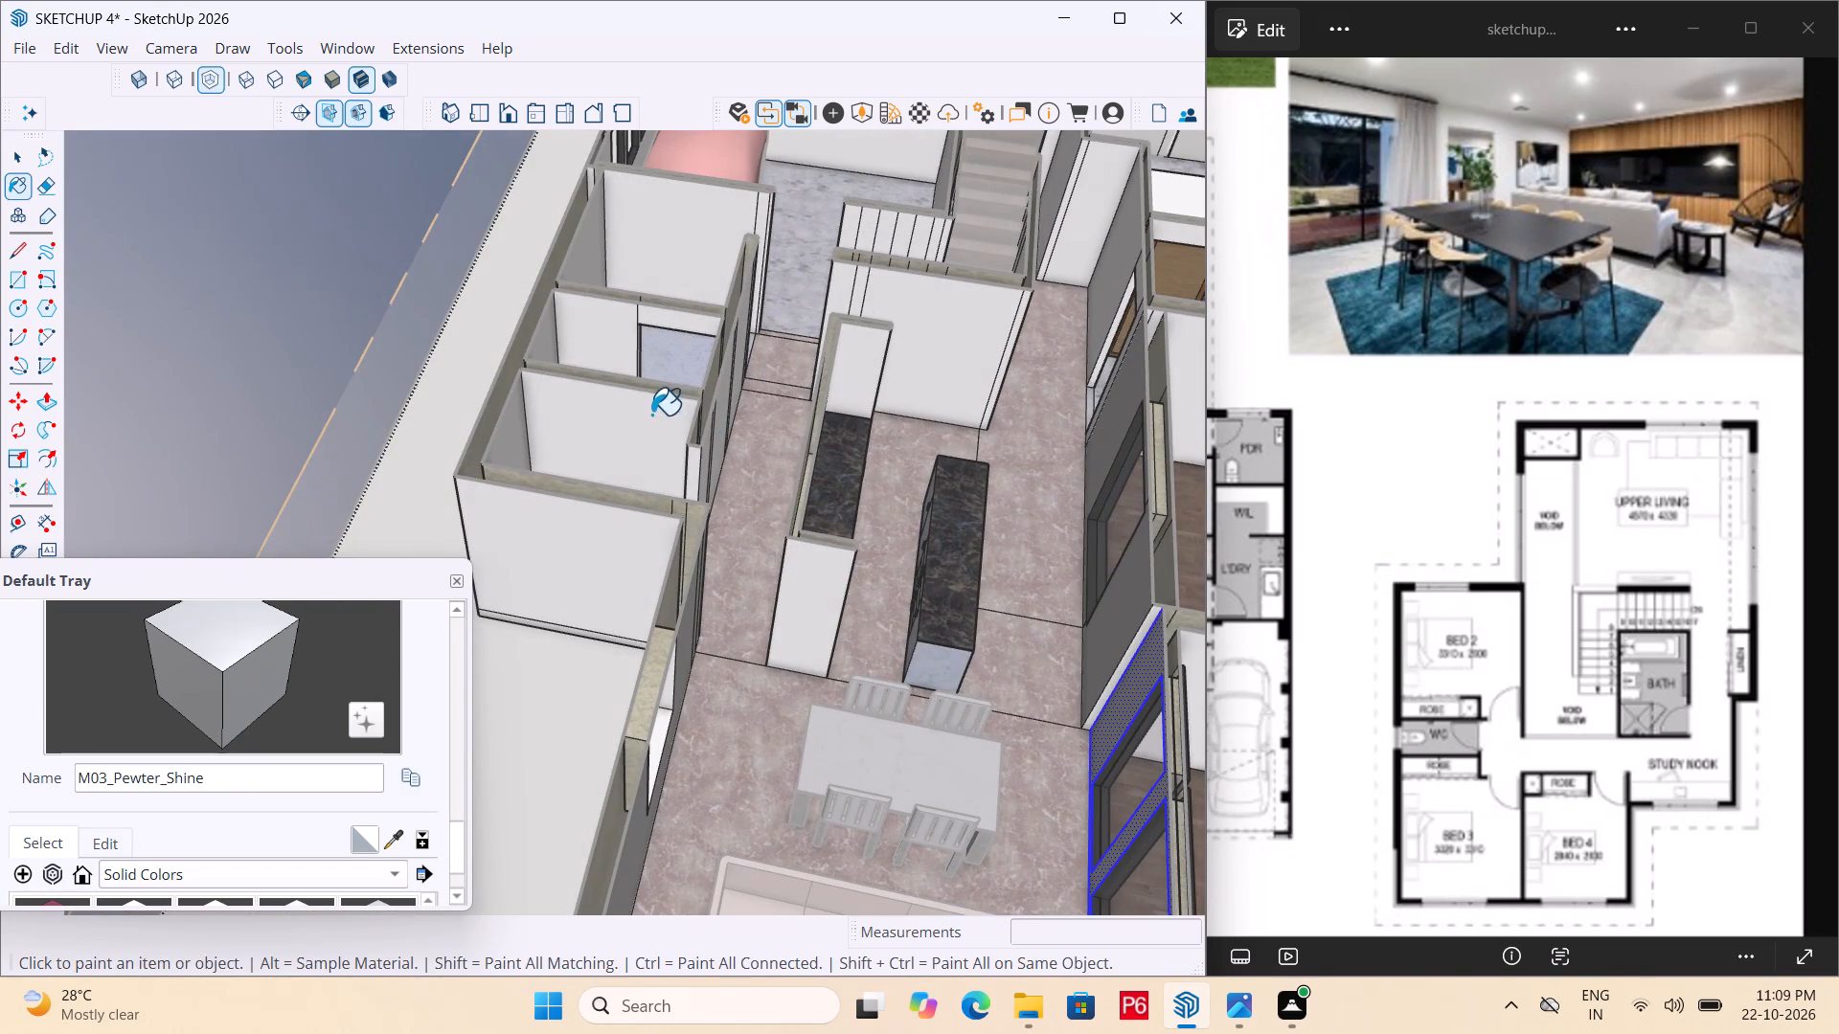
{"action": "left_click_drag", "start_coordinate": [651, 415], "coordinate": [639, 393]}
{"action": "left_click_drag", "start_coordinate": [571, 334], "coordinate": [581, 326]}
{"action": "scroll", "coordinate": [652, 306], "scroll_direction": "up", "scroll_amount": 4}
{"action": "left_click", "coordinate": [654, 327]}
{"action": "middle_click_drag", "start_coordinate": [884, 303], "coordinate": [80, 392]}
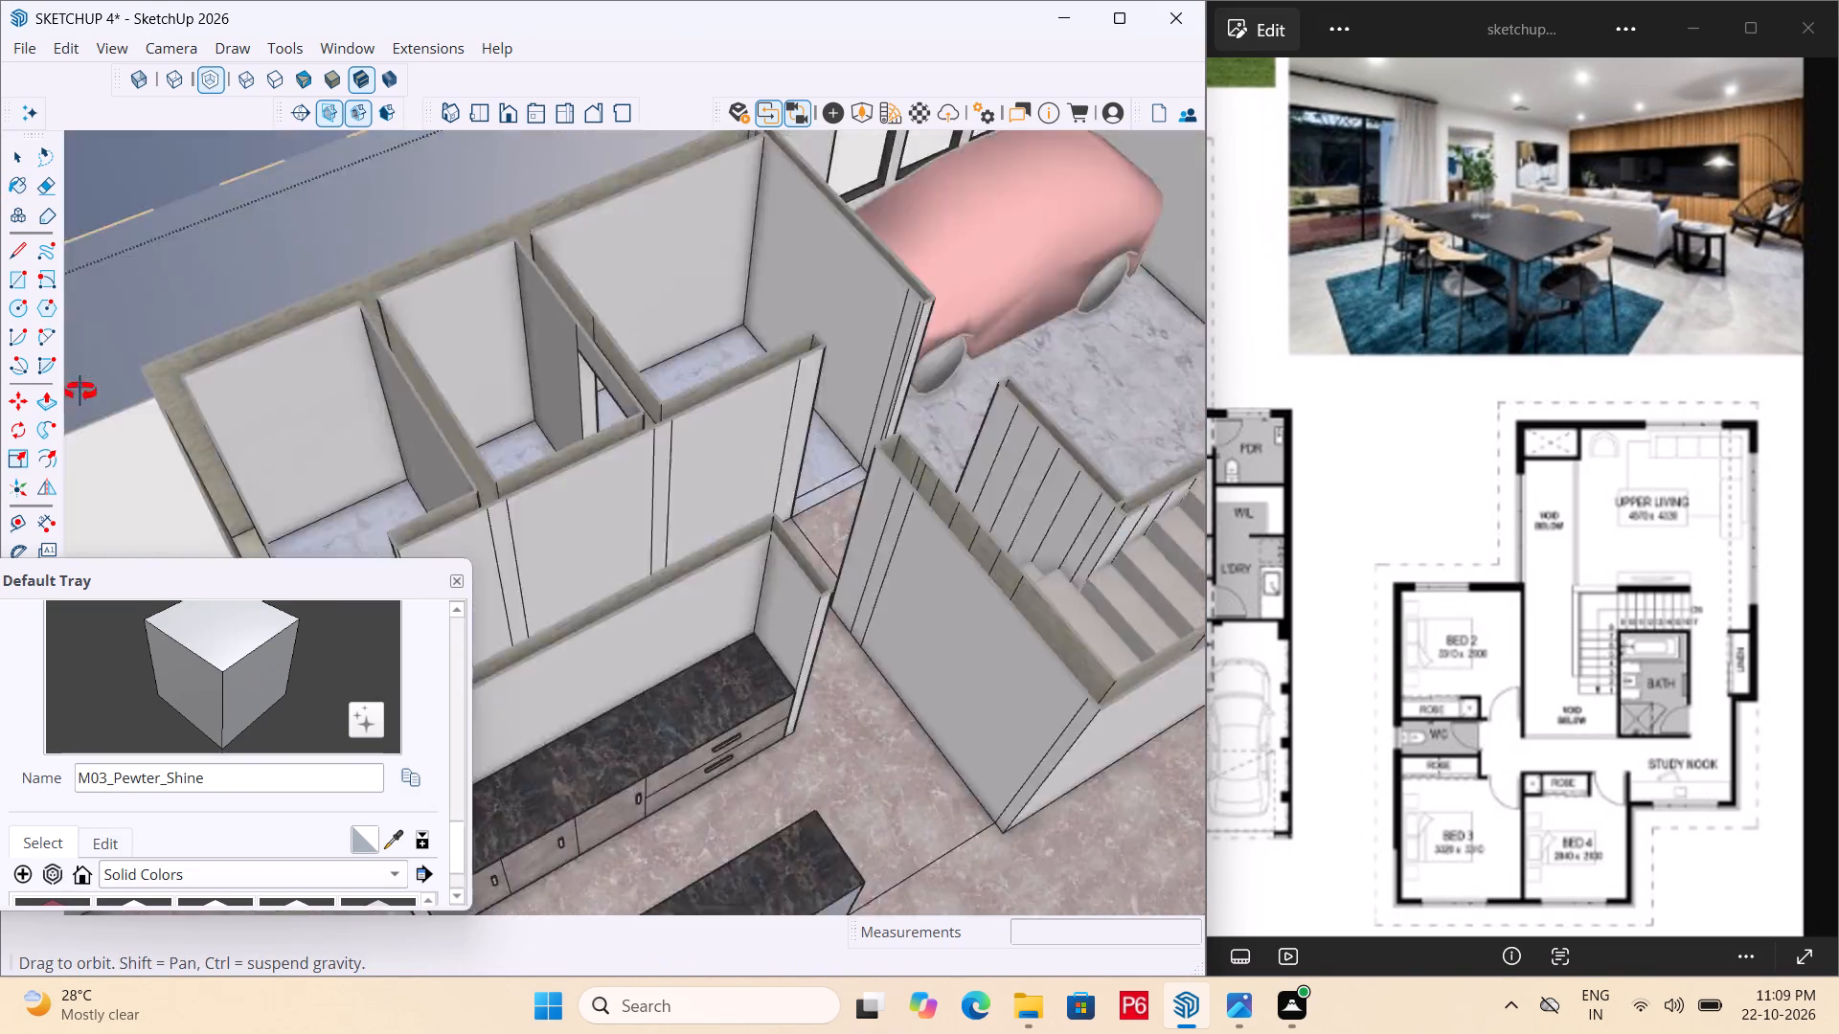
{"action": "middle_click_drag", "start_coordinate": [80, 392], "coordinate": [7, 380]}
{"action": "left_click", "coordinate": [618, 303]}
{"action": "left_click", "coordinate": [575, 297]}
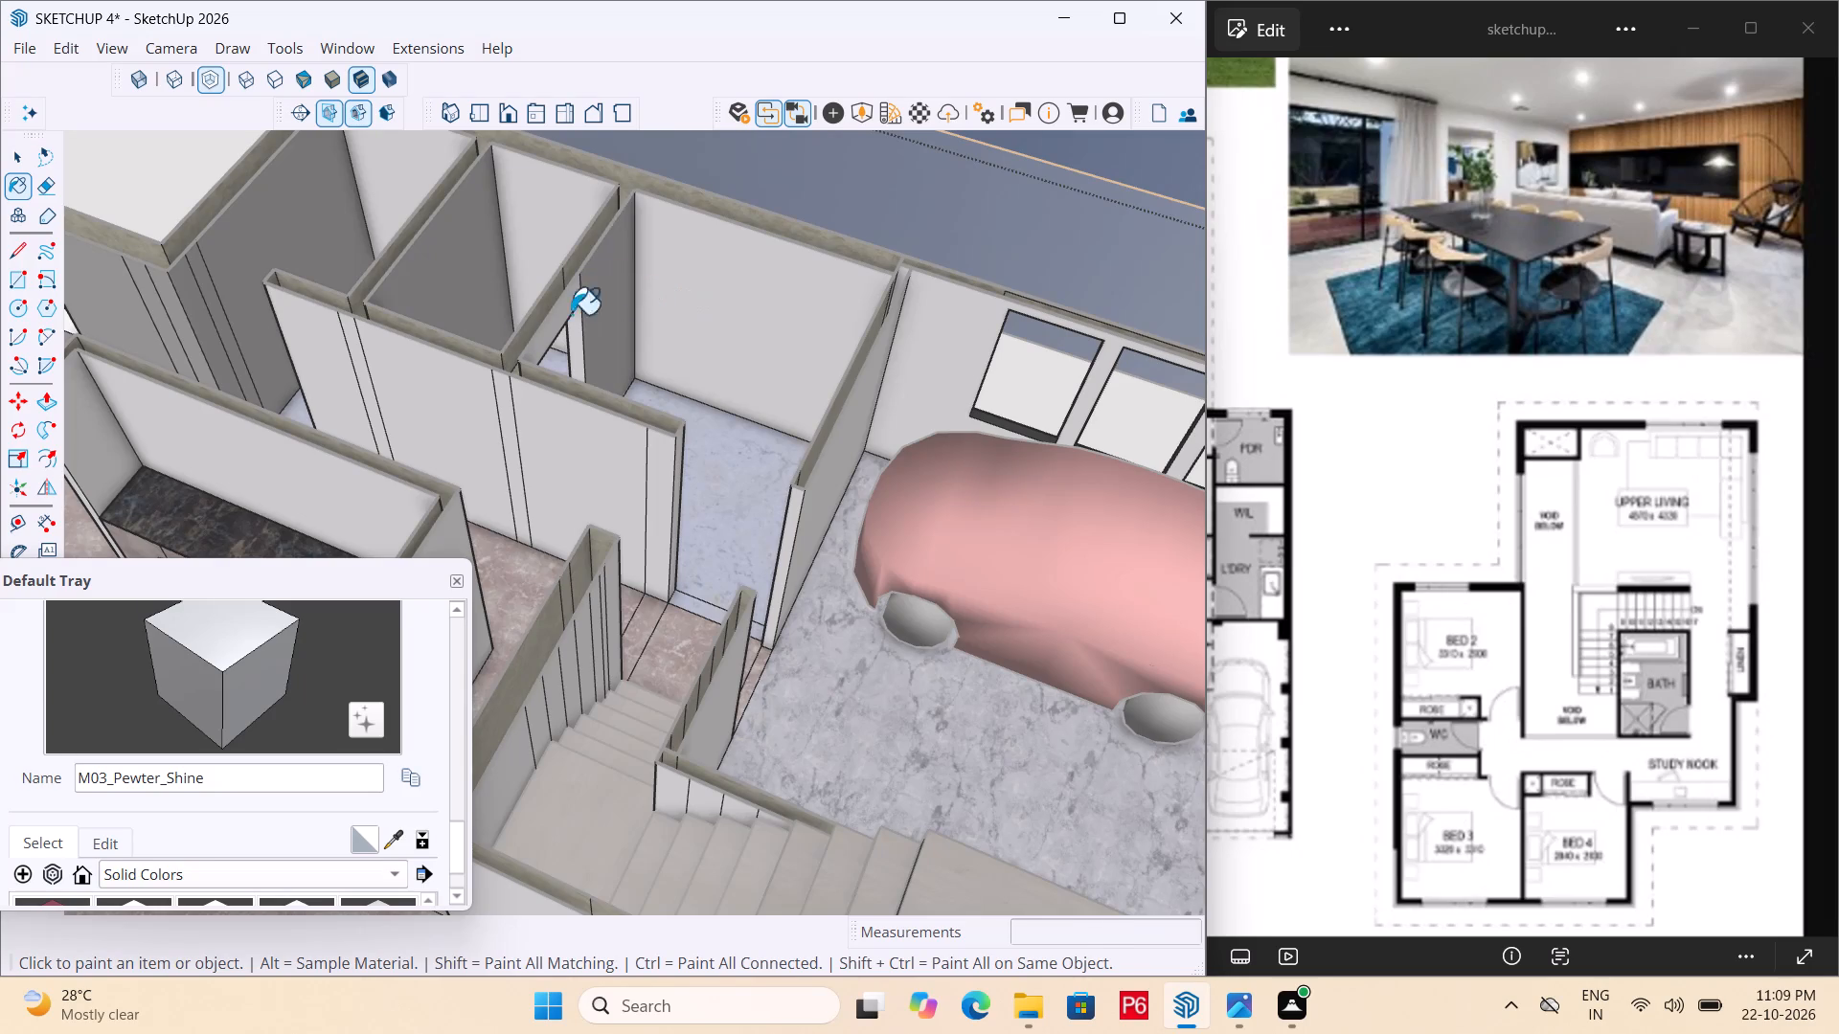
{"action": "middle_click_drag", "start_coordinate": [472, 363], "coordinate": [1153, 343]}
{"action": "scroll", "coordinate": [472, 363], "scroll_direction": "down", "scroll_amount": 1}
{"action": "left_click", "coordinate": [625, 319]}
{"action": "scroll", "coordinate": [698, 371], "scroll_direction": "up", "scroll_amount": 5}
{"action": "left_click", "coordinate": [739, 346]}
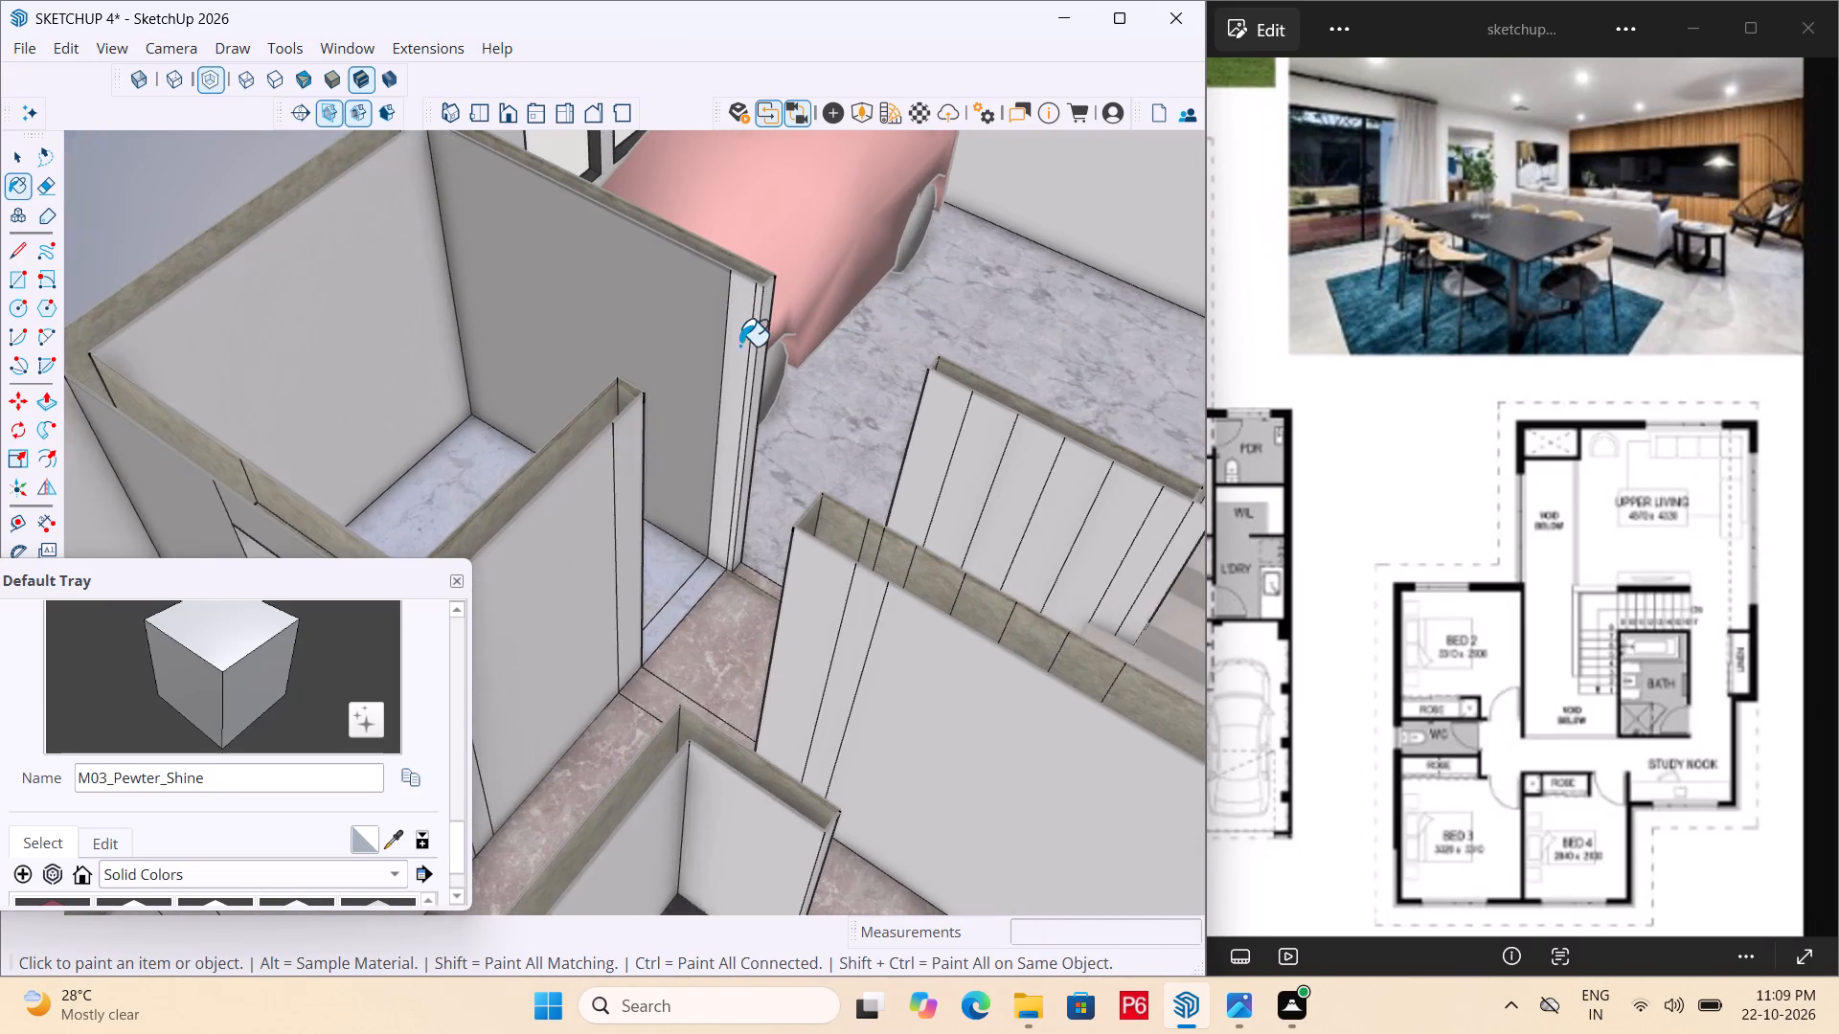
Paint the inner faces of the outer wall across the three small rooms behind the kitchen with M03_Pewter_Shine.
{"action": "scroll", "coordinate": [644, 376], "scroll_direction": "down", "scroll_amount": 13}
{"action": "middle_click_drag", "start_coordinate": [841, 353], "coordinate": [553, 332]}
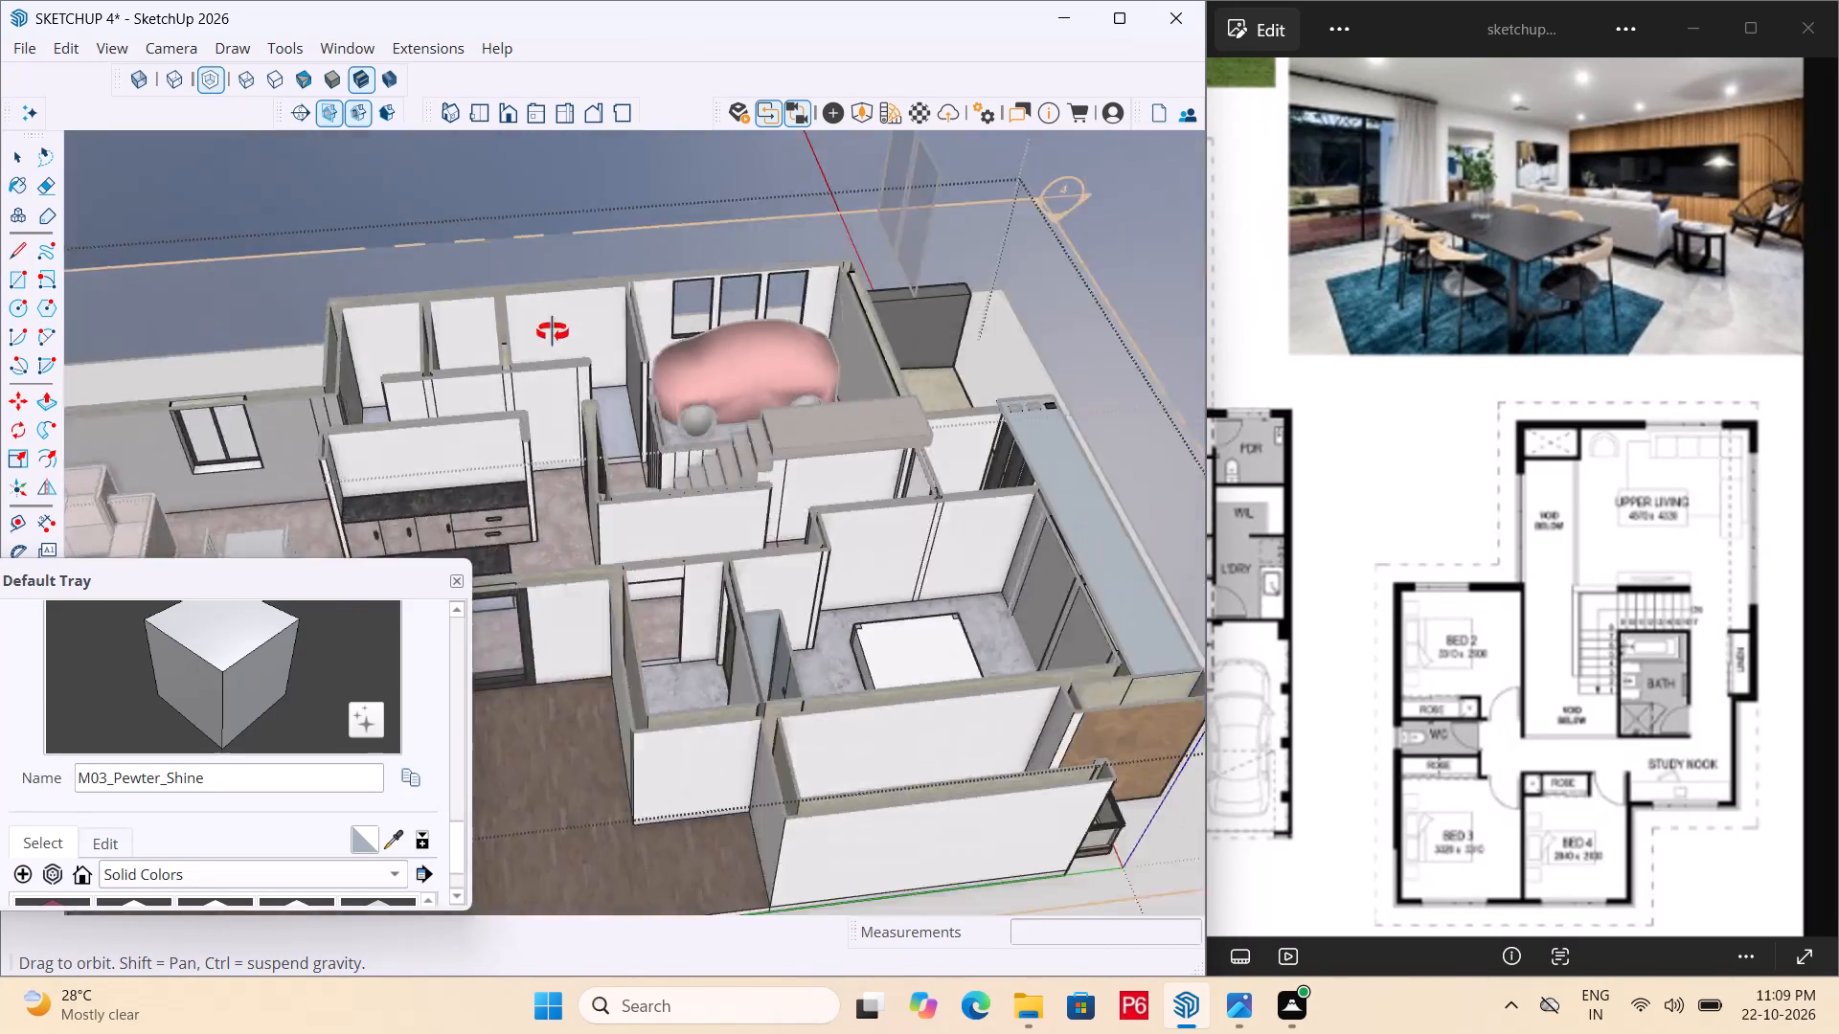
{"action": "middle_click_drag", "start_coordinate": [553, 332], "coordinate": [988, 344]}
{"action": "scroll", "coordinate": [884, 309], "scroll_direction": "down", "scroll_amount": 6}
{"action": "middle_click_drag", "start_coordinate": [844, 395], "coordinate": [392, 435]}
{"action": "middle_click_drag", "start_coordinate": [555, 464], "coordinate": [682, 459]}
{"action": "scroll", "coordinate": [669, 461], "scroll_direction": "up", "scroll_amount": 3}
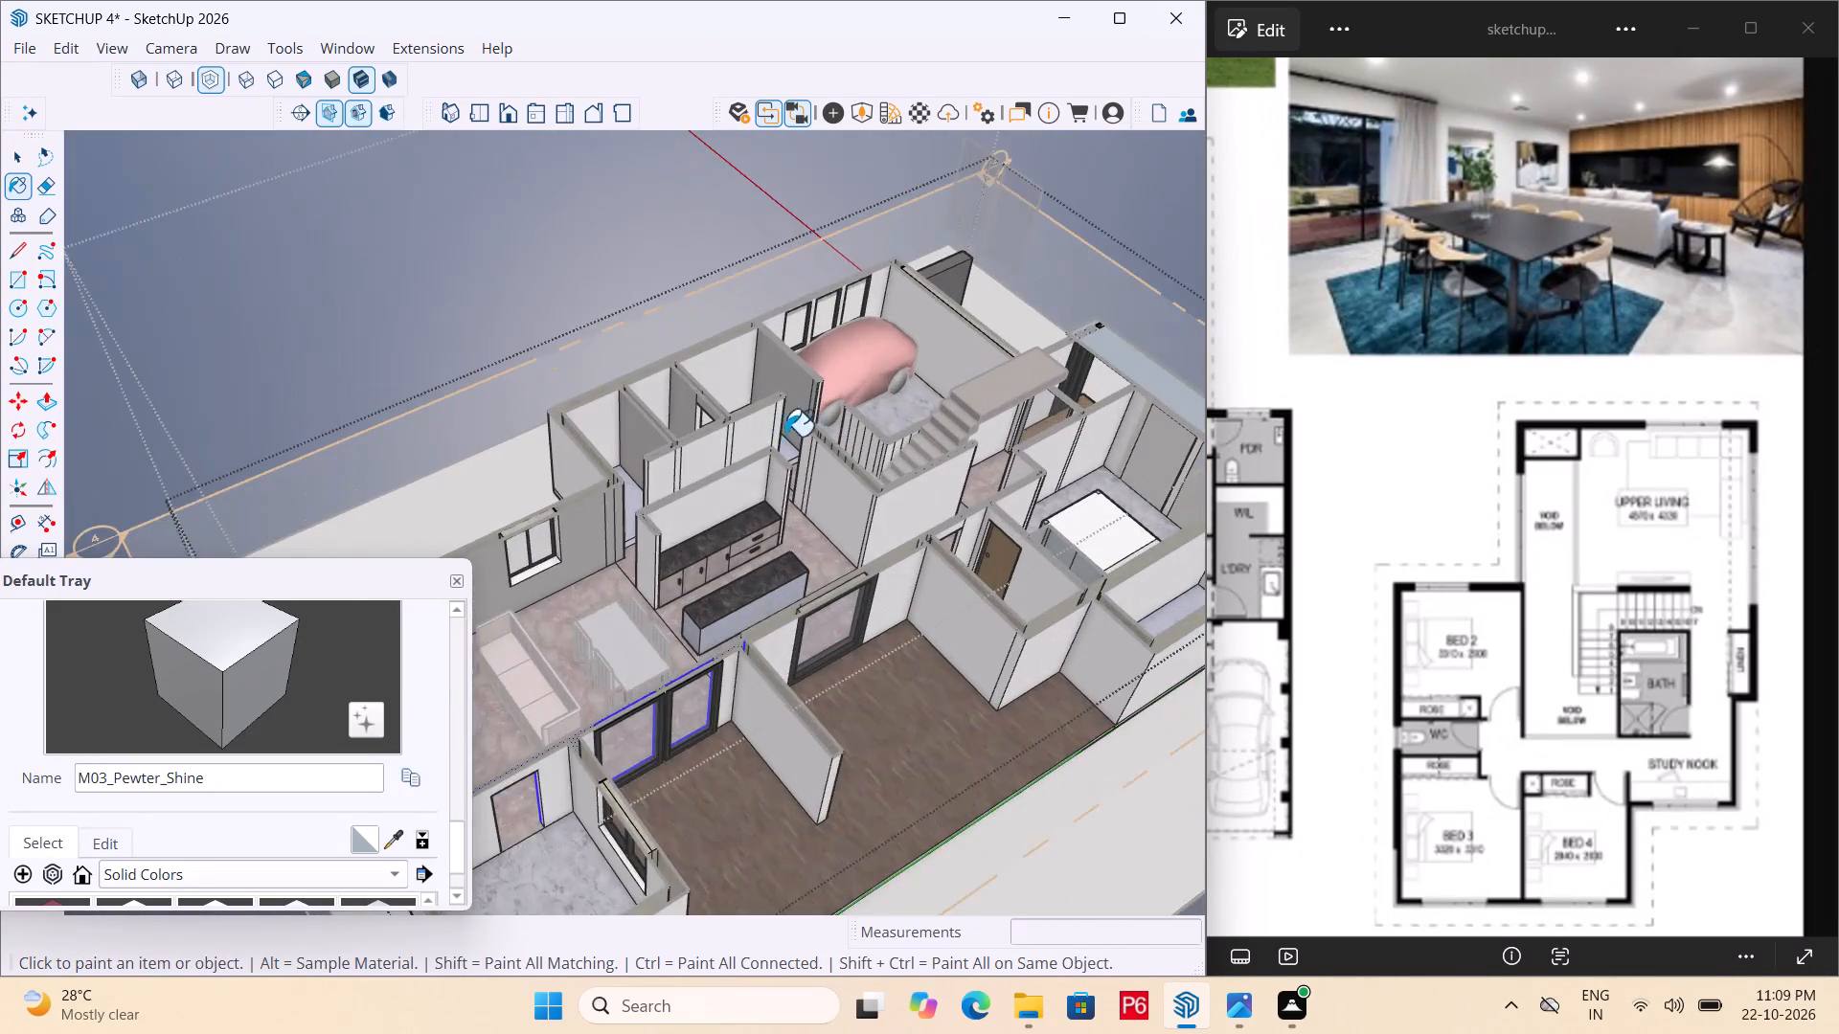
{"action": "scroll", "coordinate": [784, 436], "scroll_direction": "up", "scroll_amount": 4}
{"action": "left_click", "coordinate": [687, 286]}
{"action": "left_click", "coordinate": [576, 308]}
{"action": "left_click", "coordinate": [481, 327]}
Paint the room-side faces of the corridor wall and the narrow face beside the internal doorway with M03_Pewter_Shine.
{"action": "middle_click_drag", "start_coordinate": [815, 353], "coordinate": [0, 390]}
{"action": "middle_click_drag", "start_coordinate": [1070, 513], "coordinate": [395, 430]}
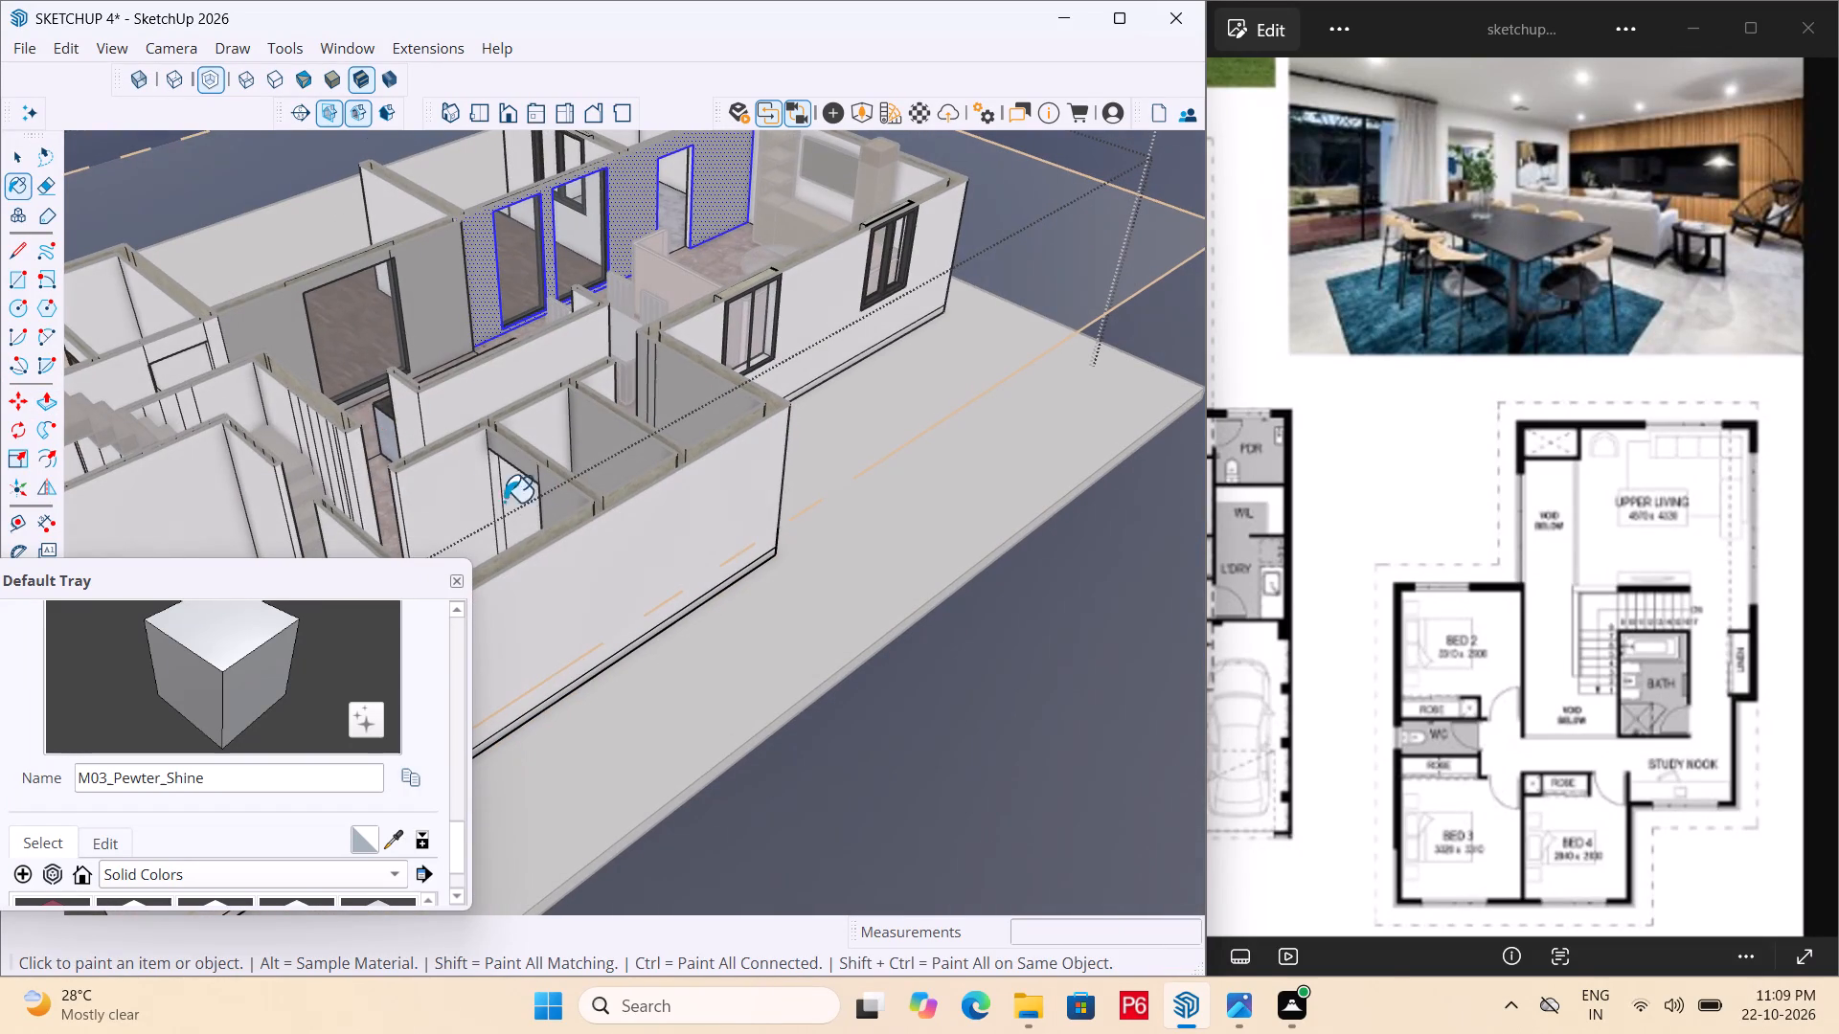
{"action": "left_click", "coordinate": [472, 494]}
{"action": "left_click_drag", "start_coordinate": [532, 423], "coordinate": [552, 416]}
{"action": "left_click", "coordinate": [605, 390]}
{"action": "scroll", "coordinate": [482, 504], "scroll_direction": "up", "scroll_amount": 5}
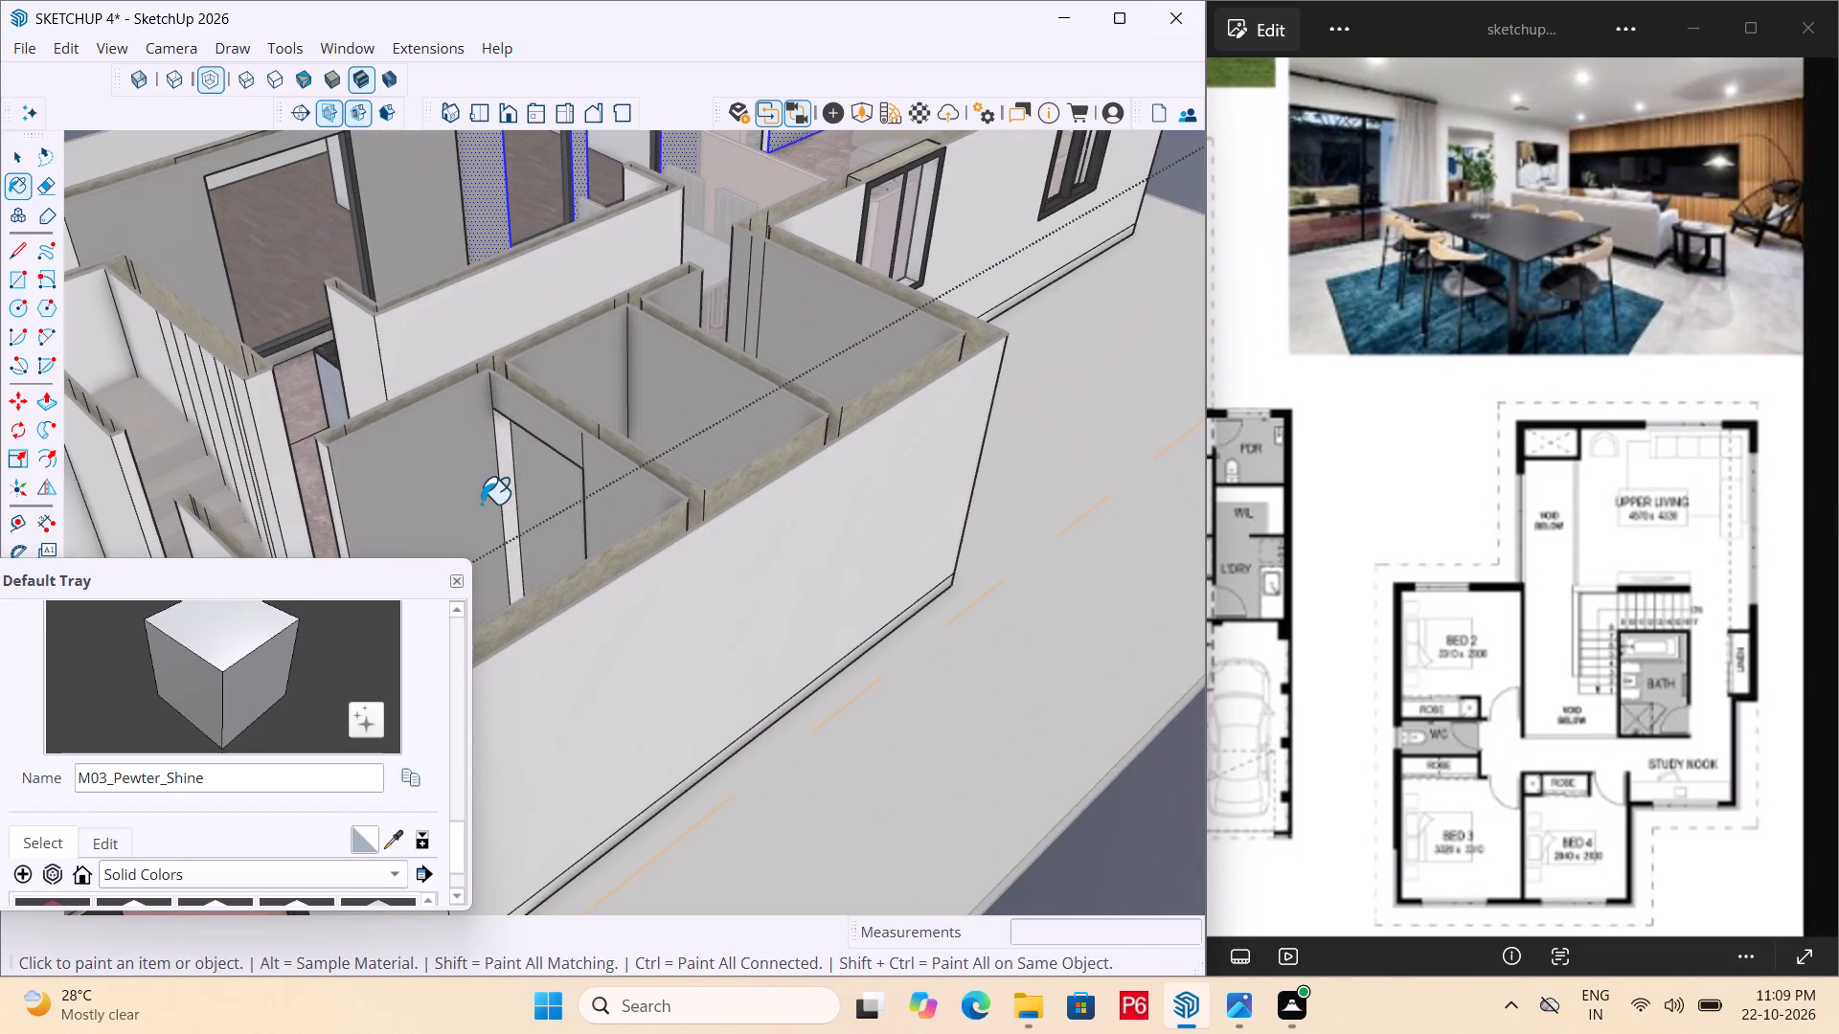
{"action": "left_click", "coordinate": [504, 480]}
Paint the corridor-facing wall panels, strips and end face of the small rooms behind the kitchen with M03_Pewter_Shine.
{"action": "scroll", "coordinate": [749, 461], "scroll_direction": "down", "scroll_amount": 6}
{"action": "middle_click_drag", "start_coordinate": [680, 456], "coordinate": [281, 459]}
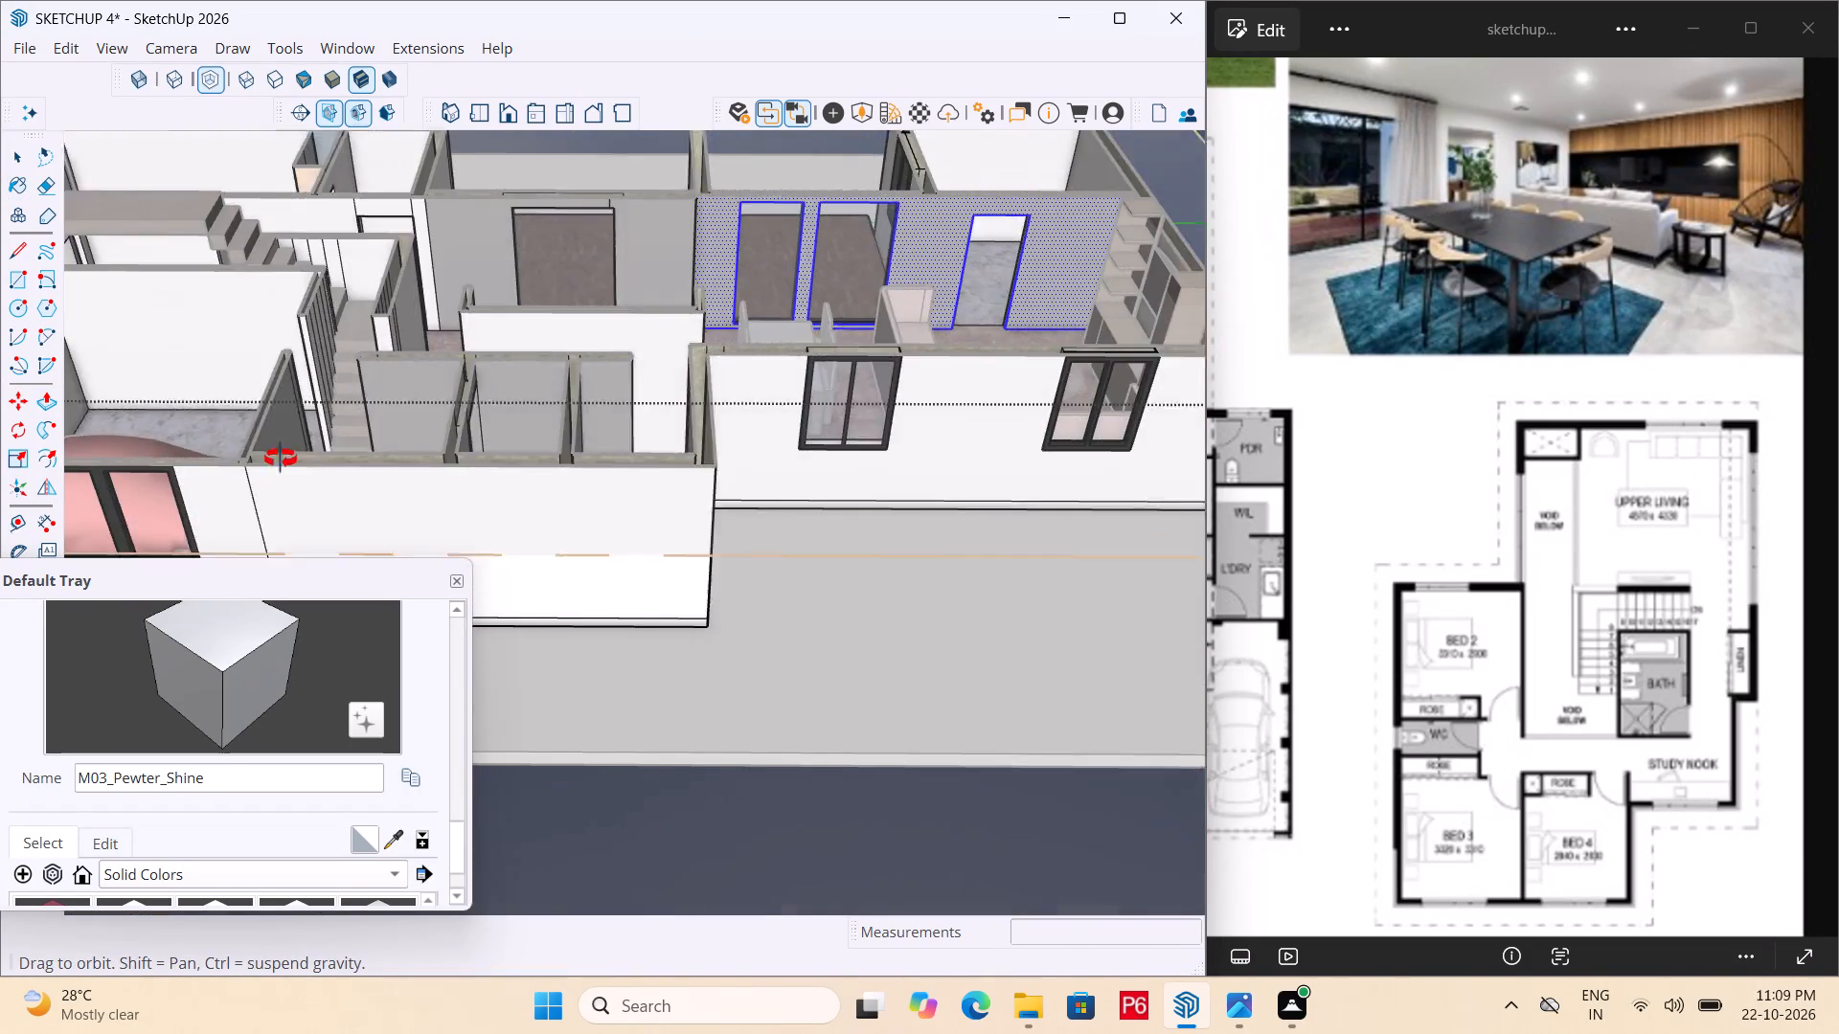
{"action": "middle_click_drag", "start_coordinate": [281, 459], "coordinate": [493, 555]}
{"action": "middle_click_drag", "start_coordinate": [429, 482], "coordinate": [1661, 418]}
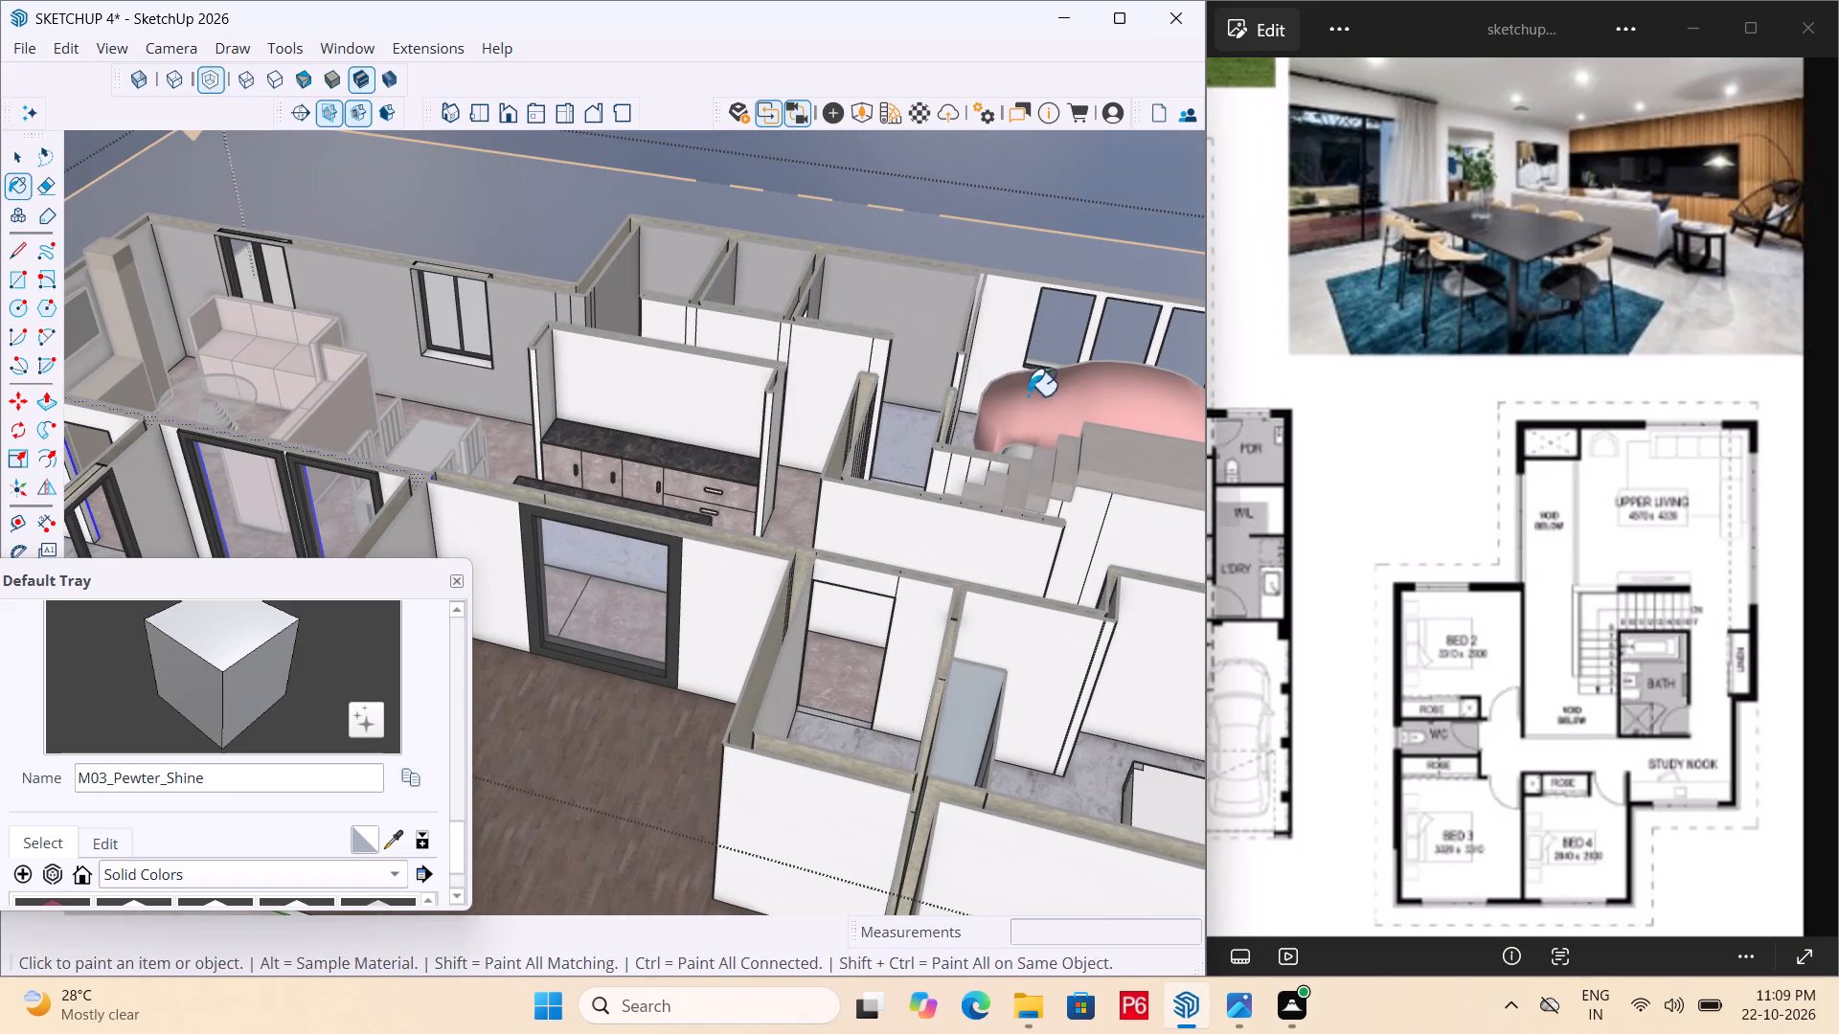
{"action": "left_click", "coordinate": [835, 357]}
{"action": "scroll", "coordinate": [878, 349], "scroll_direction": "up", "scroll_amount": 5}
{"action": "middle_click", "coordinate": [878, 349]}
{"action": "left_click", "coordinate": [880, 349]}
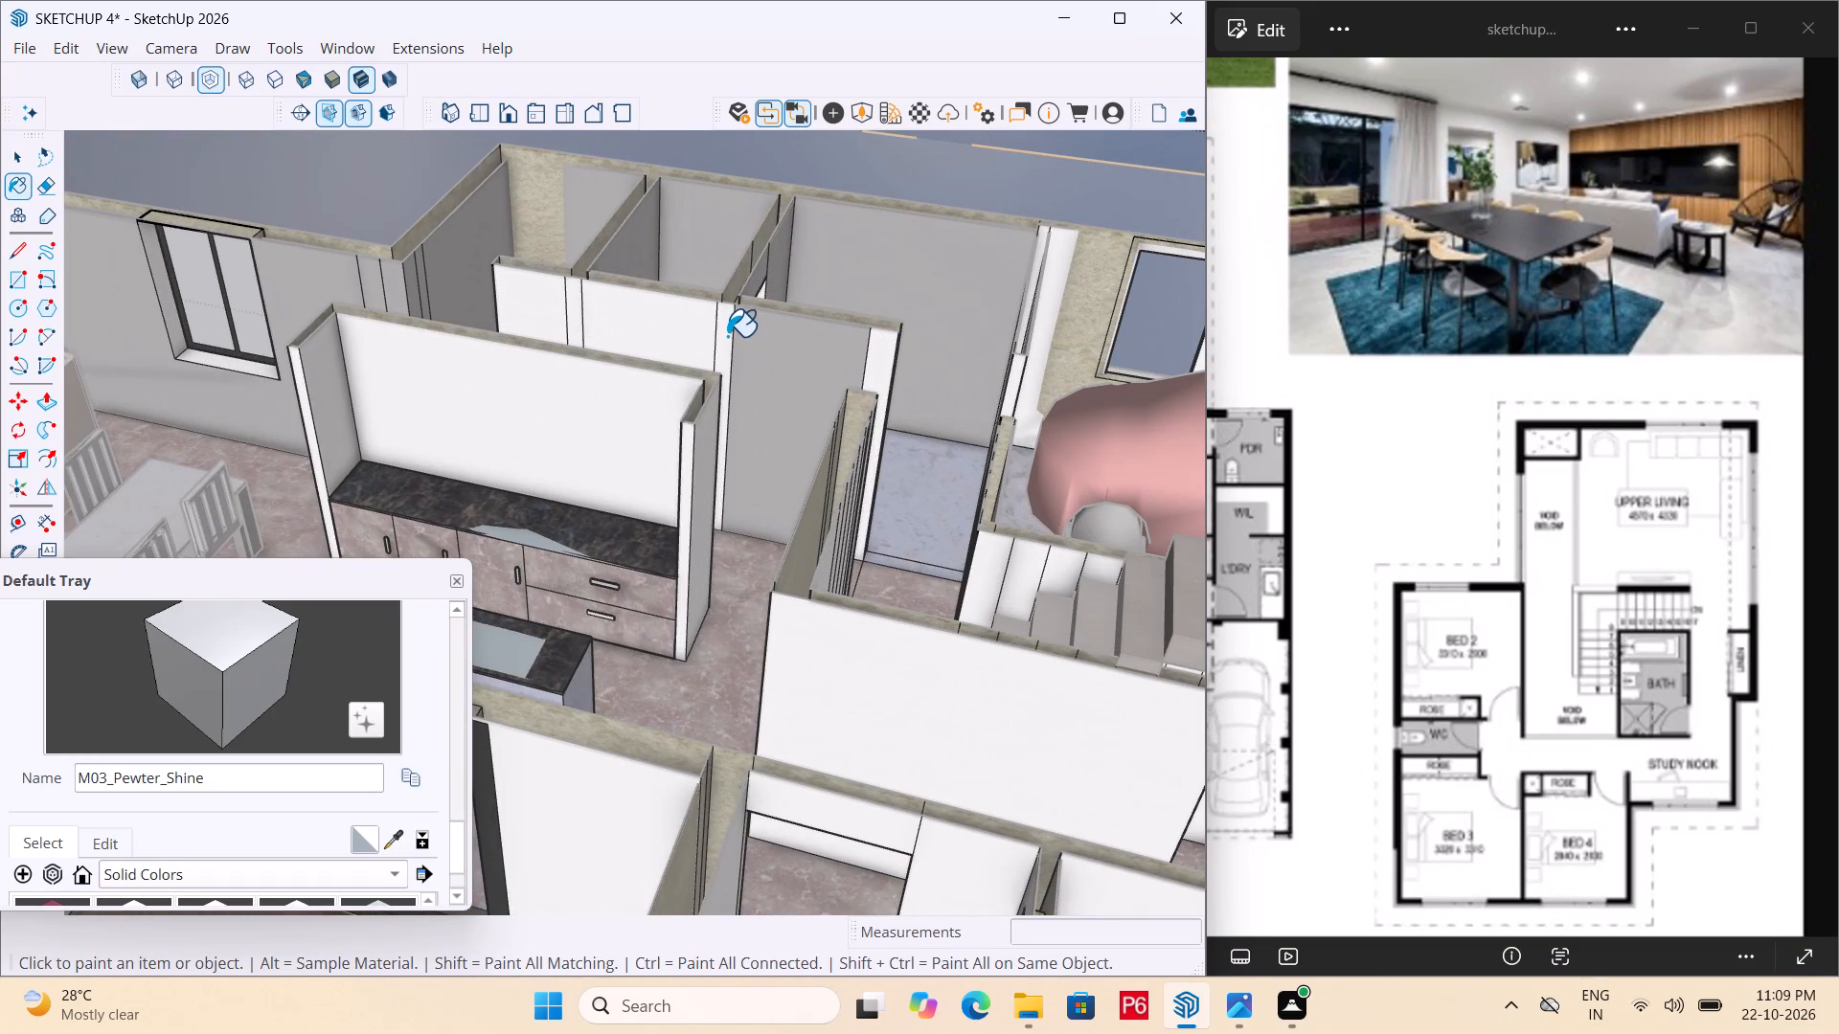
{"action": "left_click", "coordinate": [726, 336]}
{"action": "left_click", "coordinate": [704, 324]}
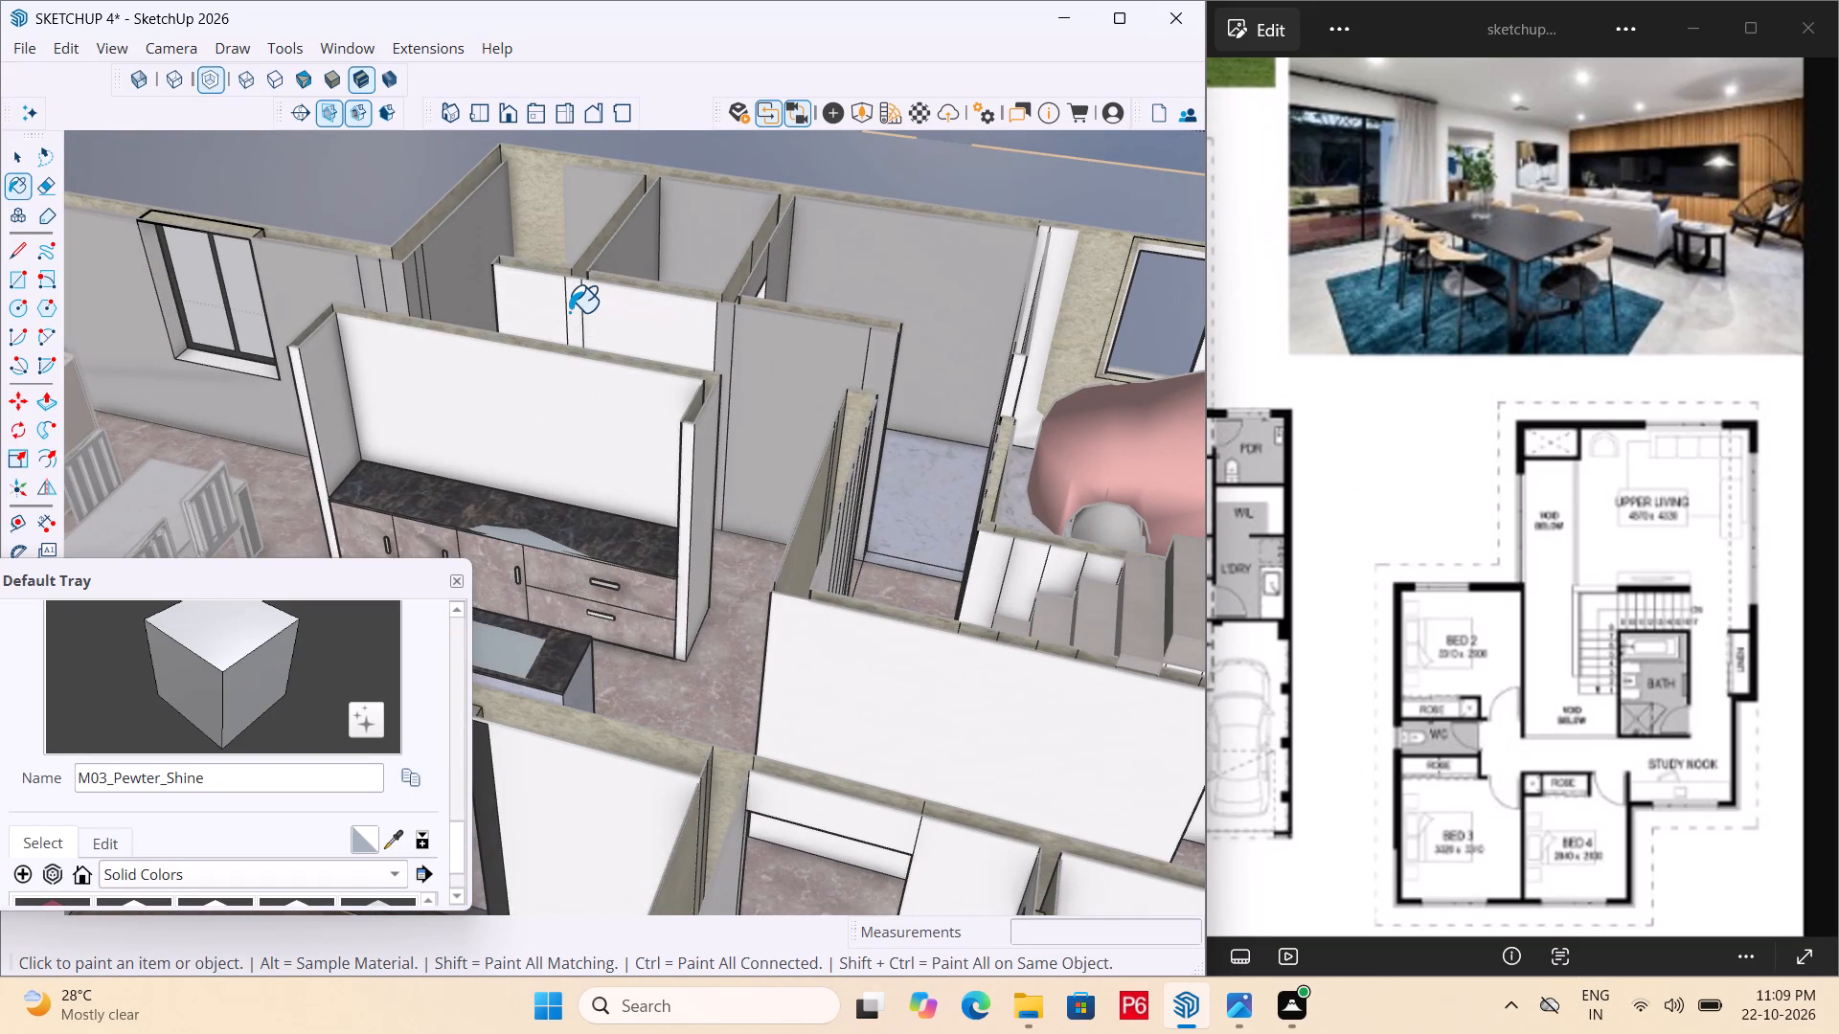
{"action": "left_click_drag", "start_coordinate": [569, 312], "coordinate": [556, 312]}
{"action": "left_click", "coordinate": [535, 312]}
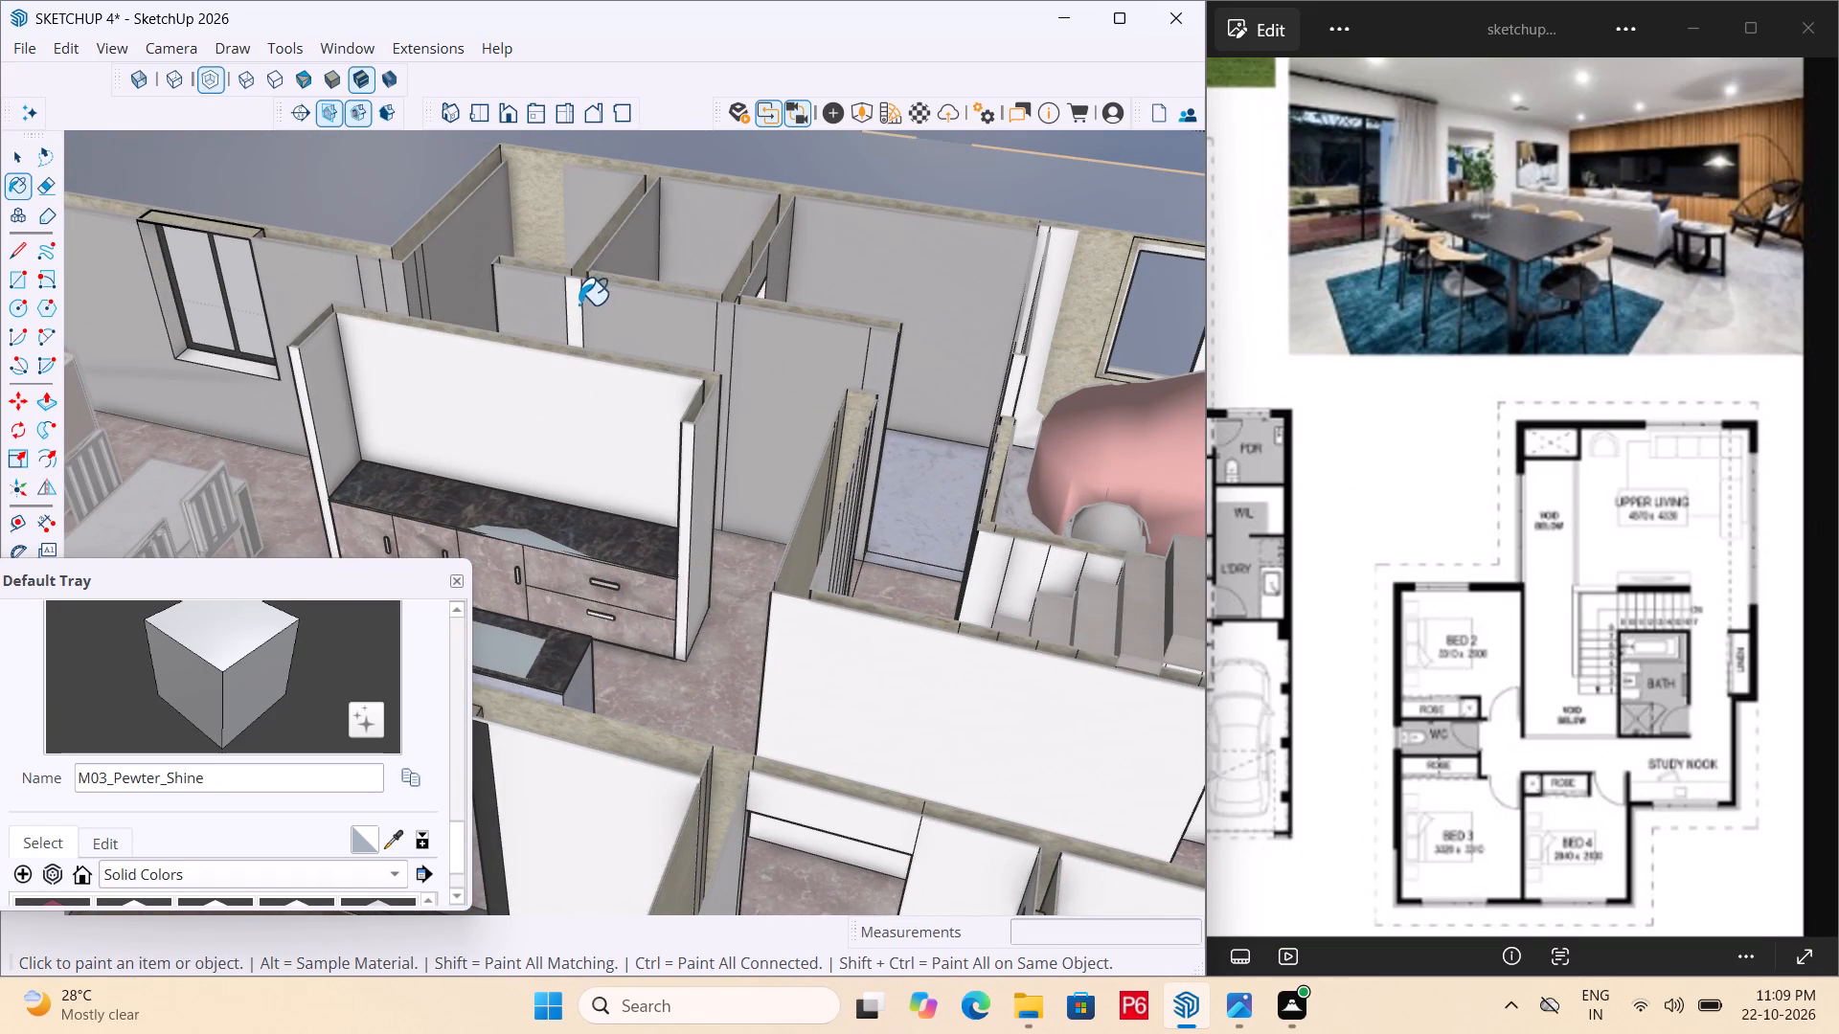
{"action": "left_click", "coordinate": [574, 307]}
{"action": "middle_click_drag", "start_coordinate": [525, 340], "coordinate": [1187, 318]}
{"action": "scroll", "coordinate": [635, 326], "scroll_direction": "up", "scroll_amount": 4}
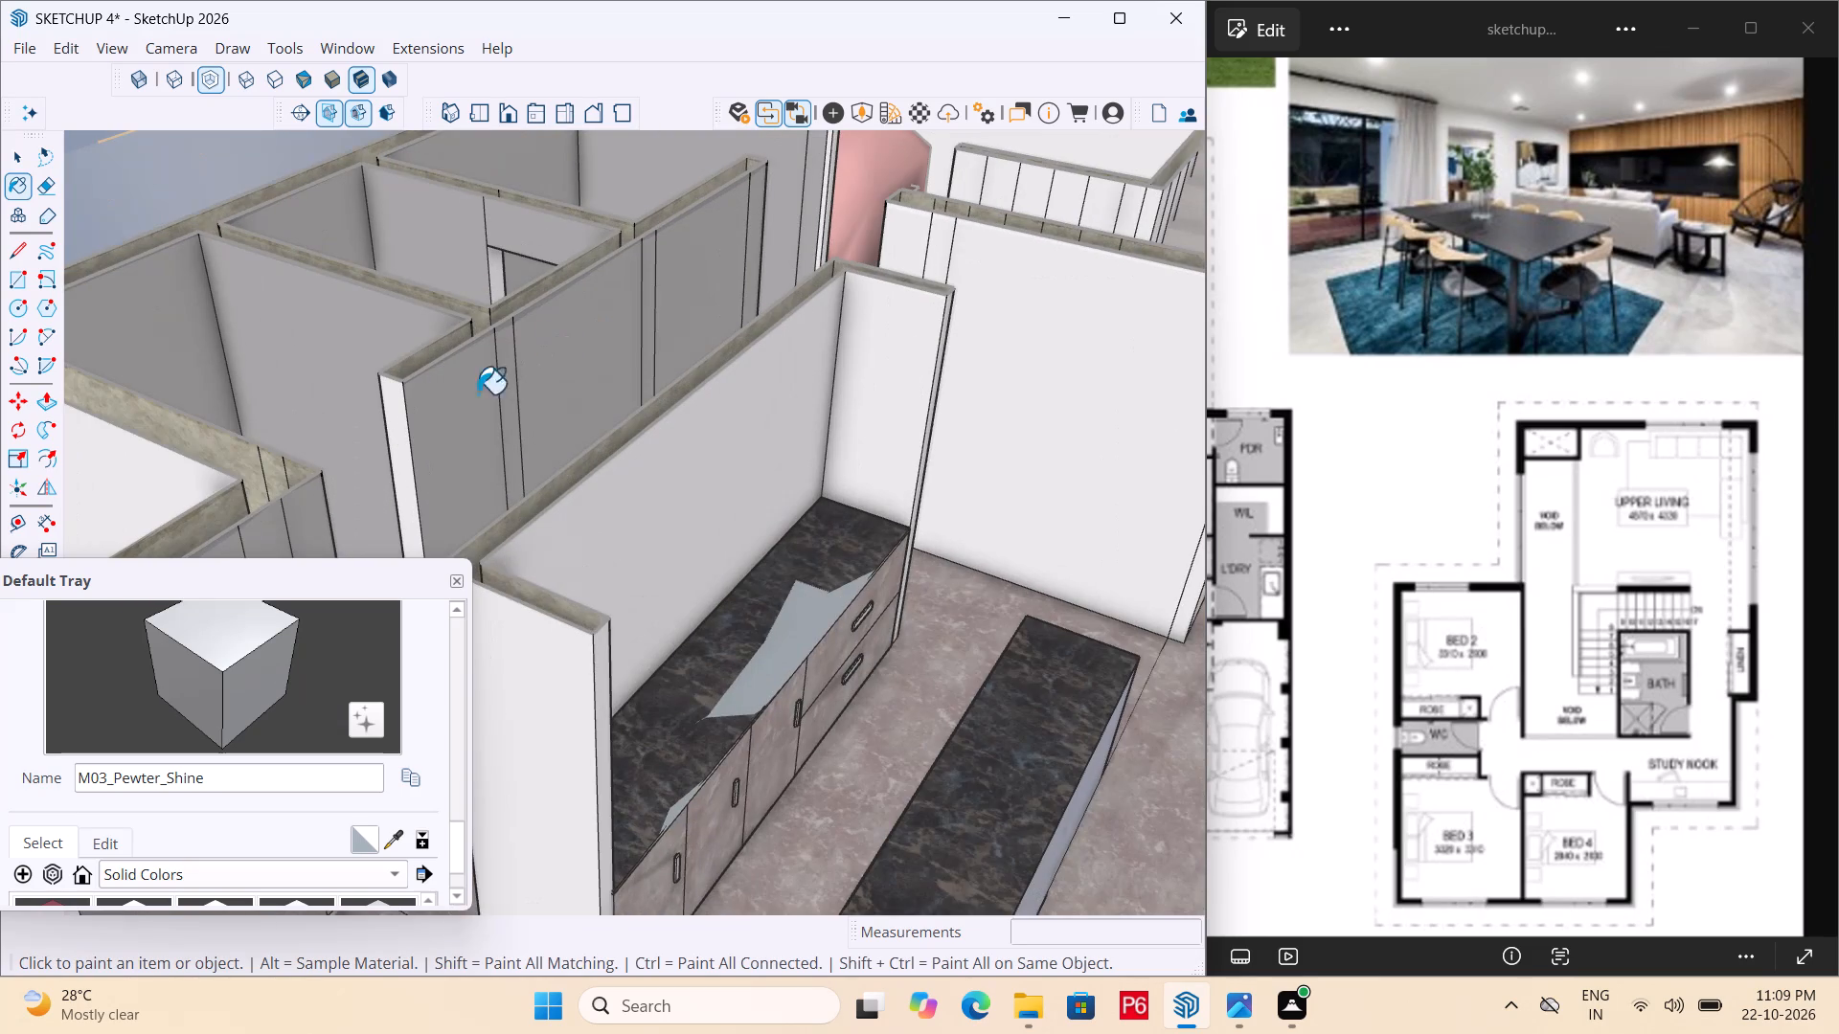
{"action": "left_click", "coordinate": [397, 426]}
Save the model.
{"action": "key", "text": "ctrl+s"}
{"action": "key", "text": "ctrl+s"}
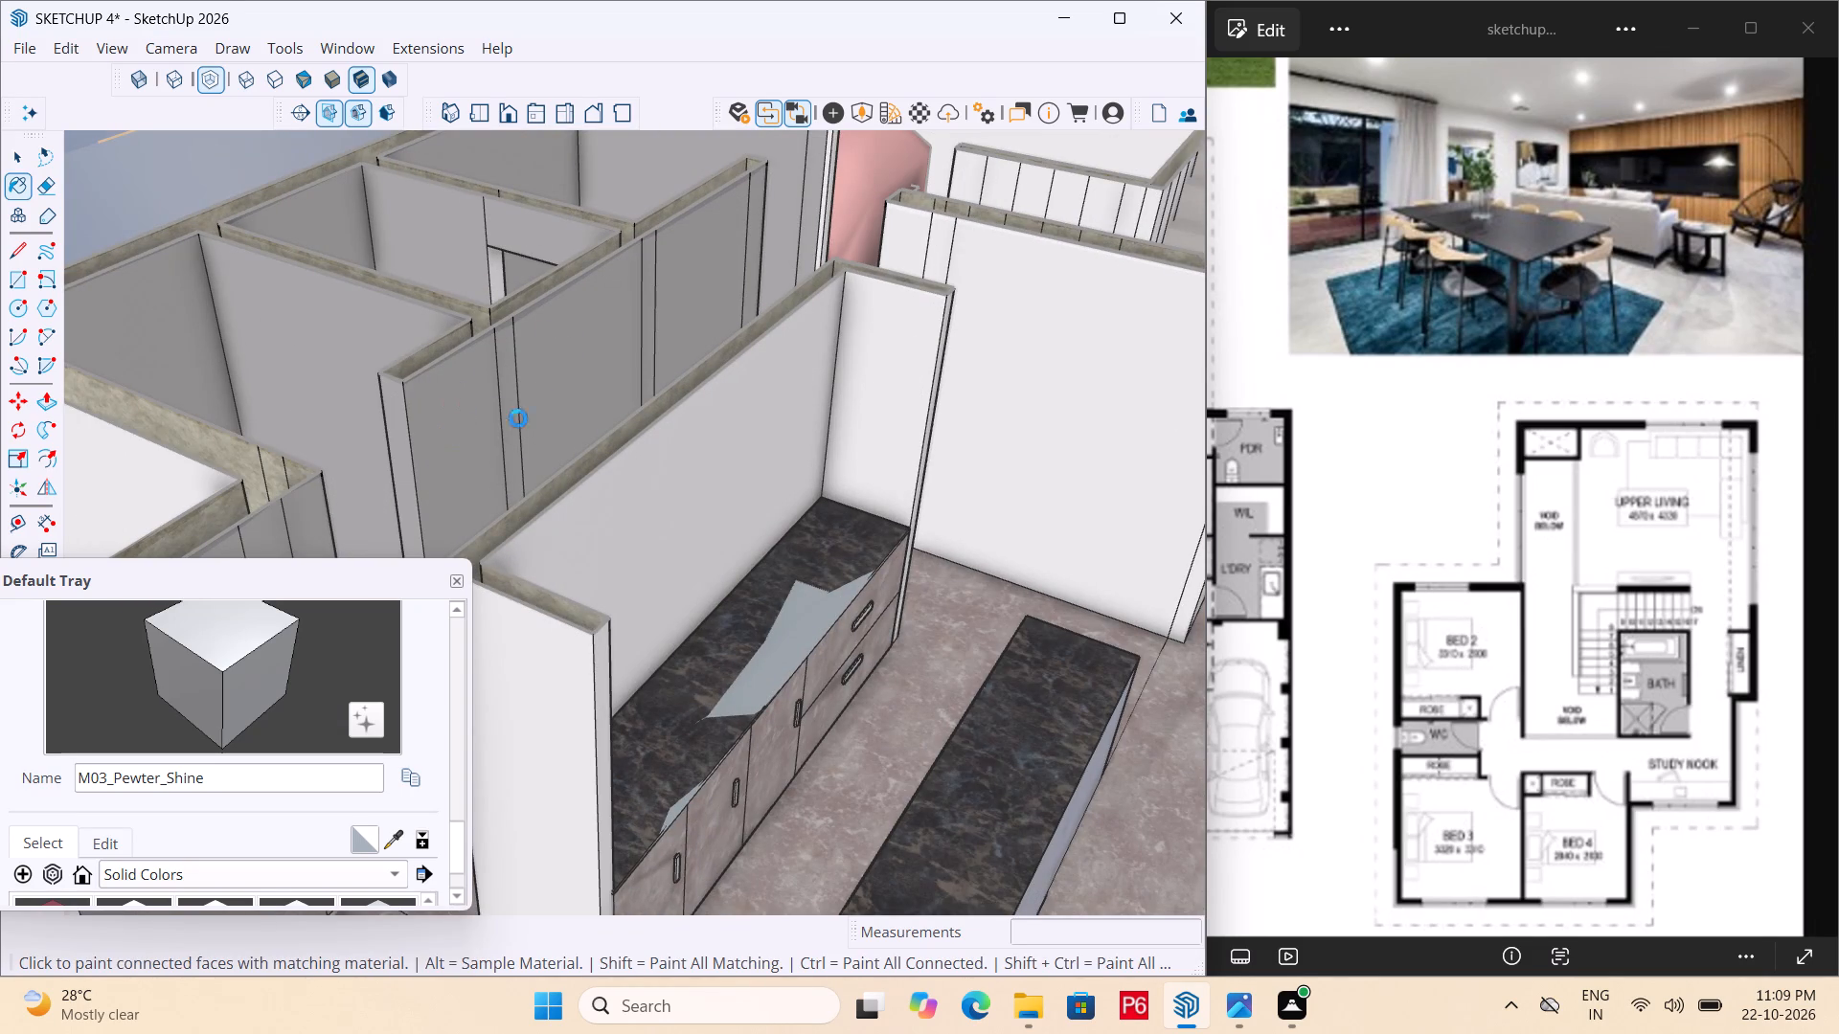
{"action": "key", "text": "ctrl+s"}
{"action": "key", "text": "ctrl+s"}
Paint the staircase wall and all connected matching white wall faces, including the kitchen partition, with M03_Pewter_Shine.
{"action": "scroll", "coordinate": [521, 417], "scroll_direction": "down", "scroll_amount": 3}
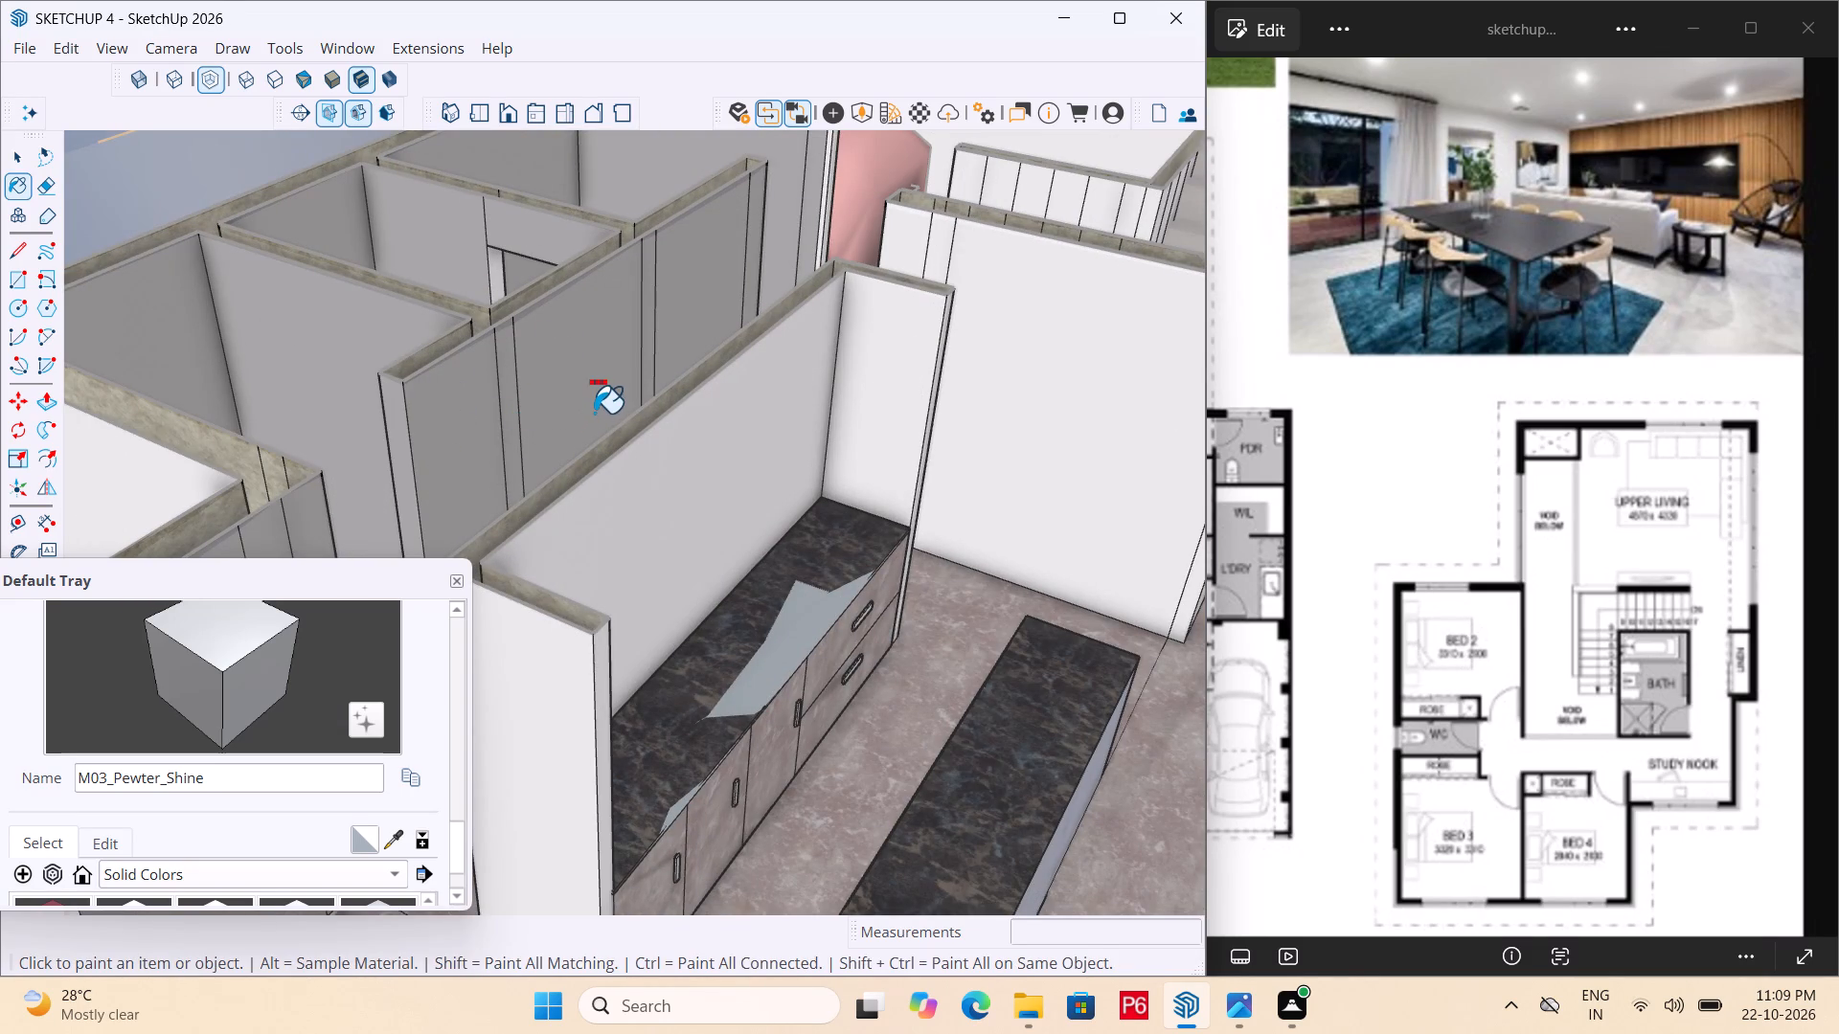
{"action": "scroll", "coordinate": [595, 413], "scroll_direction": "down", "scroll_amount": 3}
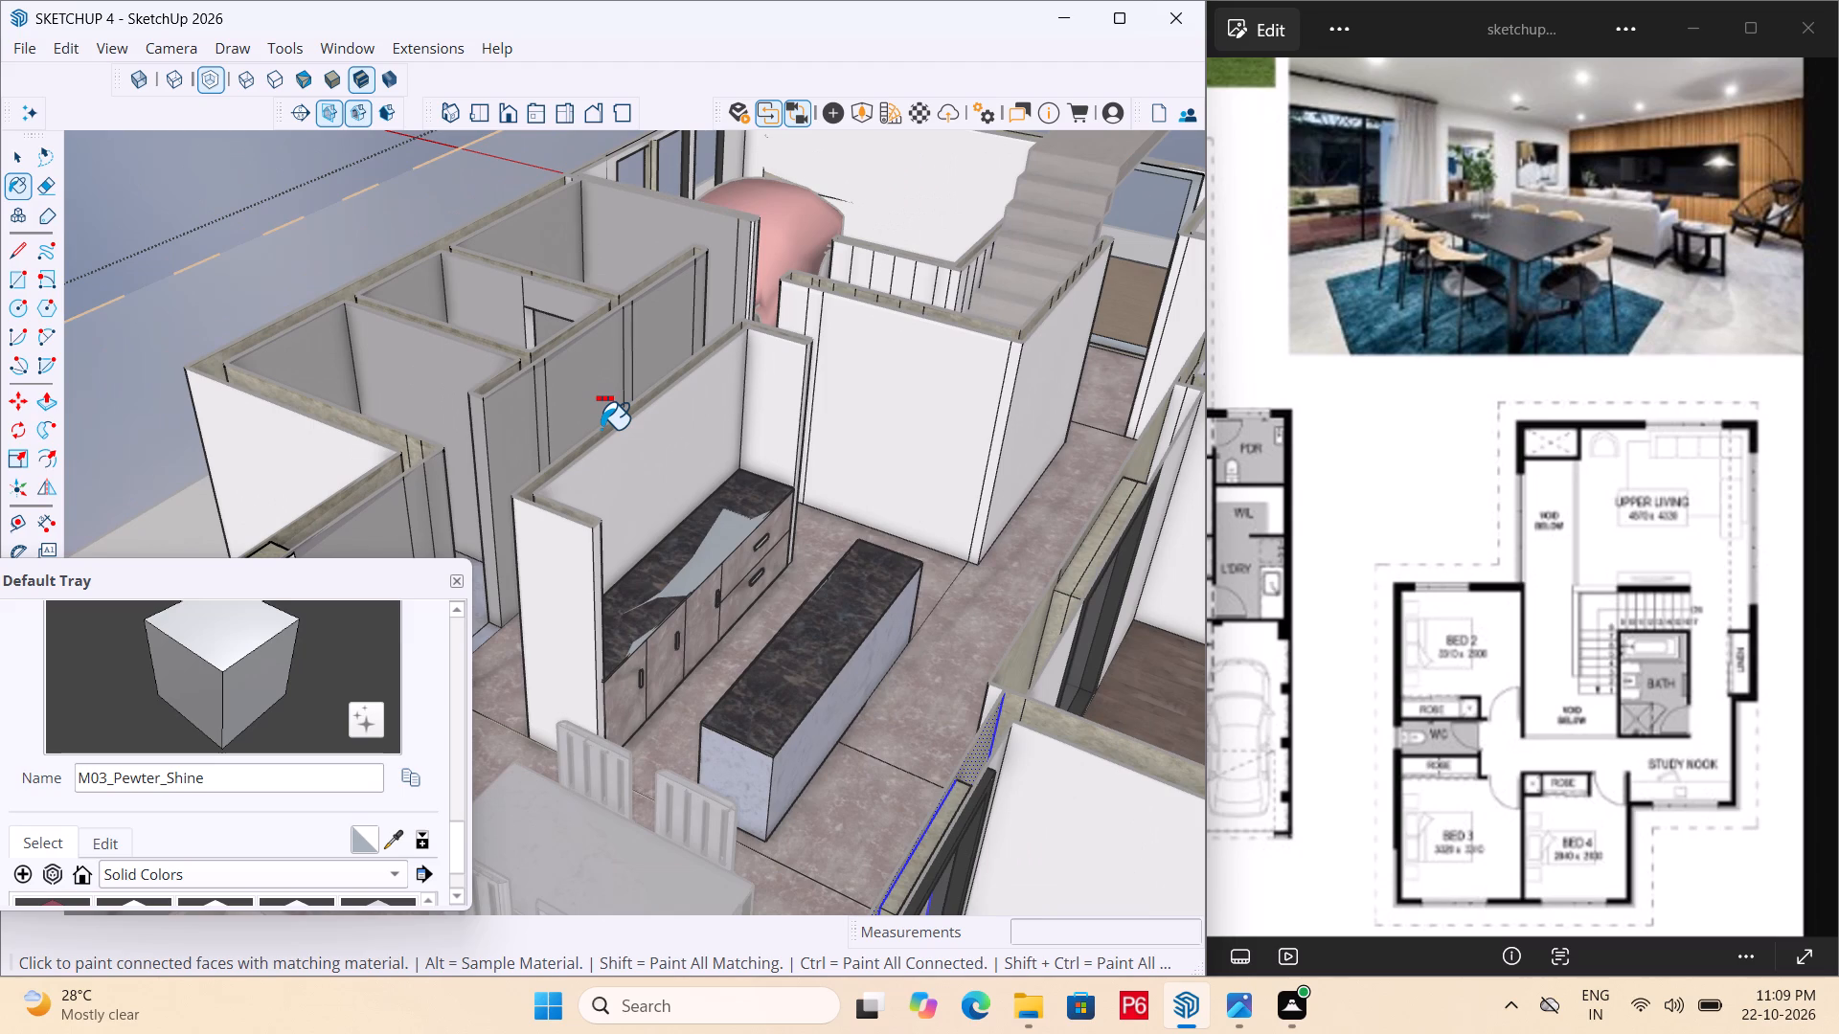
{"action": "scroll", "coordinate": [788, 548], "scroll_direction": "down", "scroll_amount": 3}
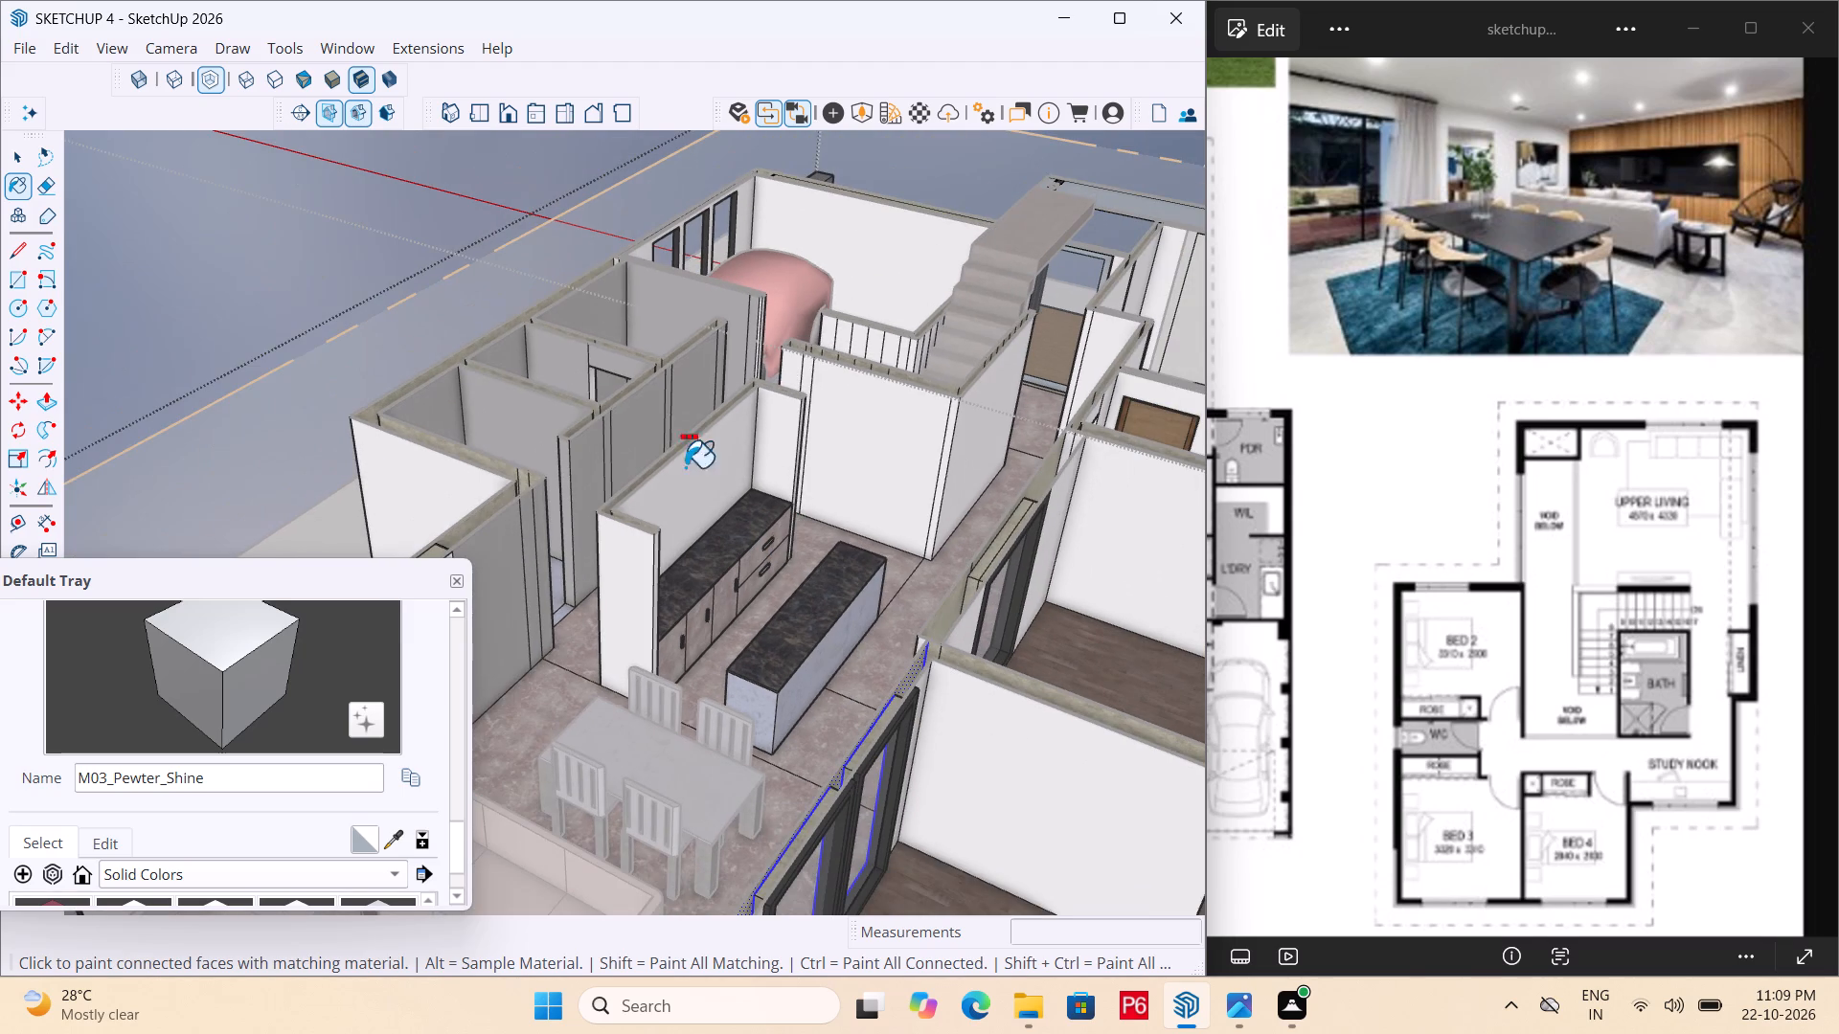
{"action": "middle_click_drag", "start_coordinate": [645, 439], "coordinate": [586, 457]}
{"action": "scroll", "coordinate": [825, 479], "scroll_direction": "up", "scroll_amount": 4}
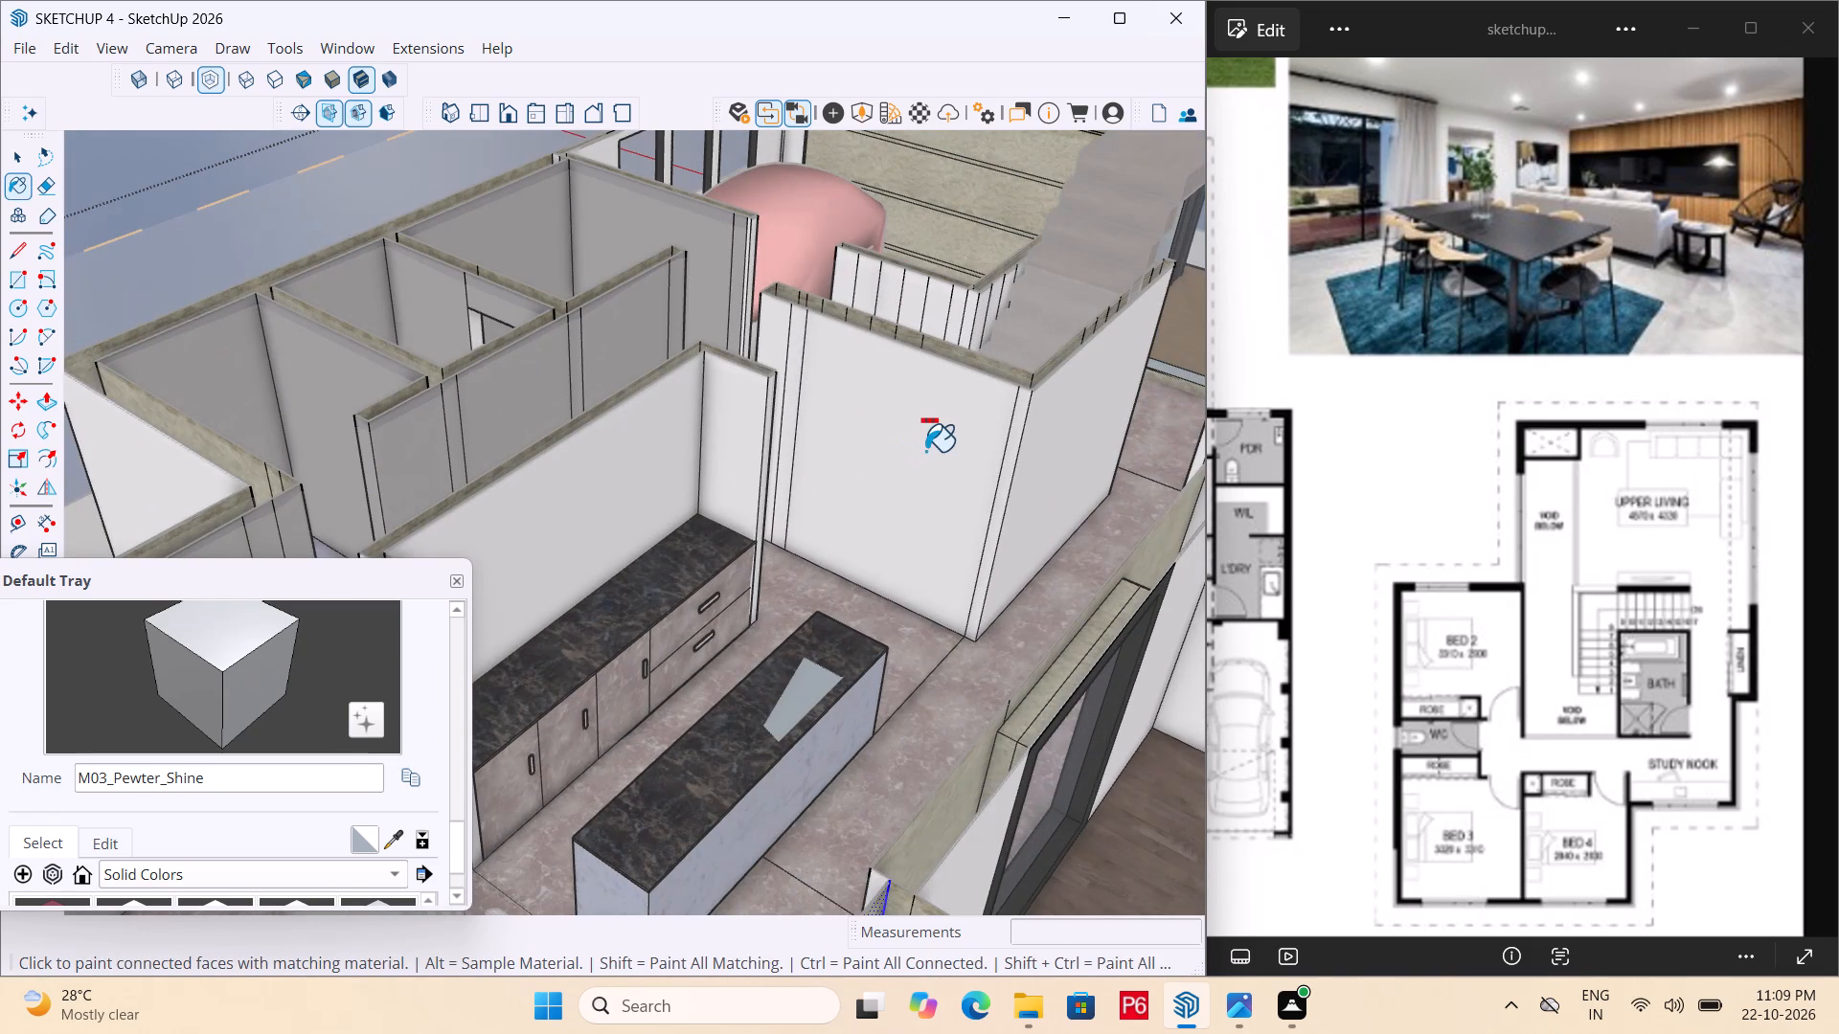
{"action": "left_click", "coordinate": [858, 384]}
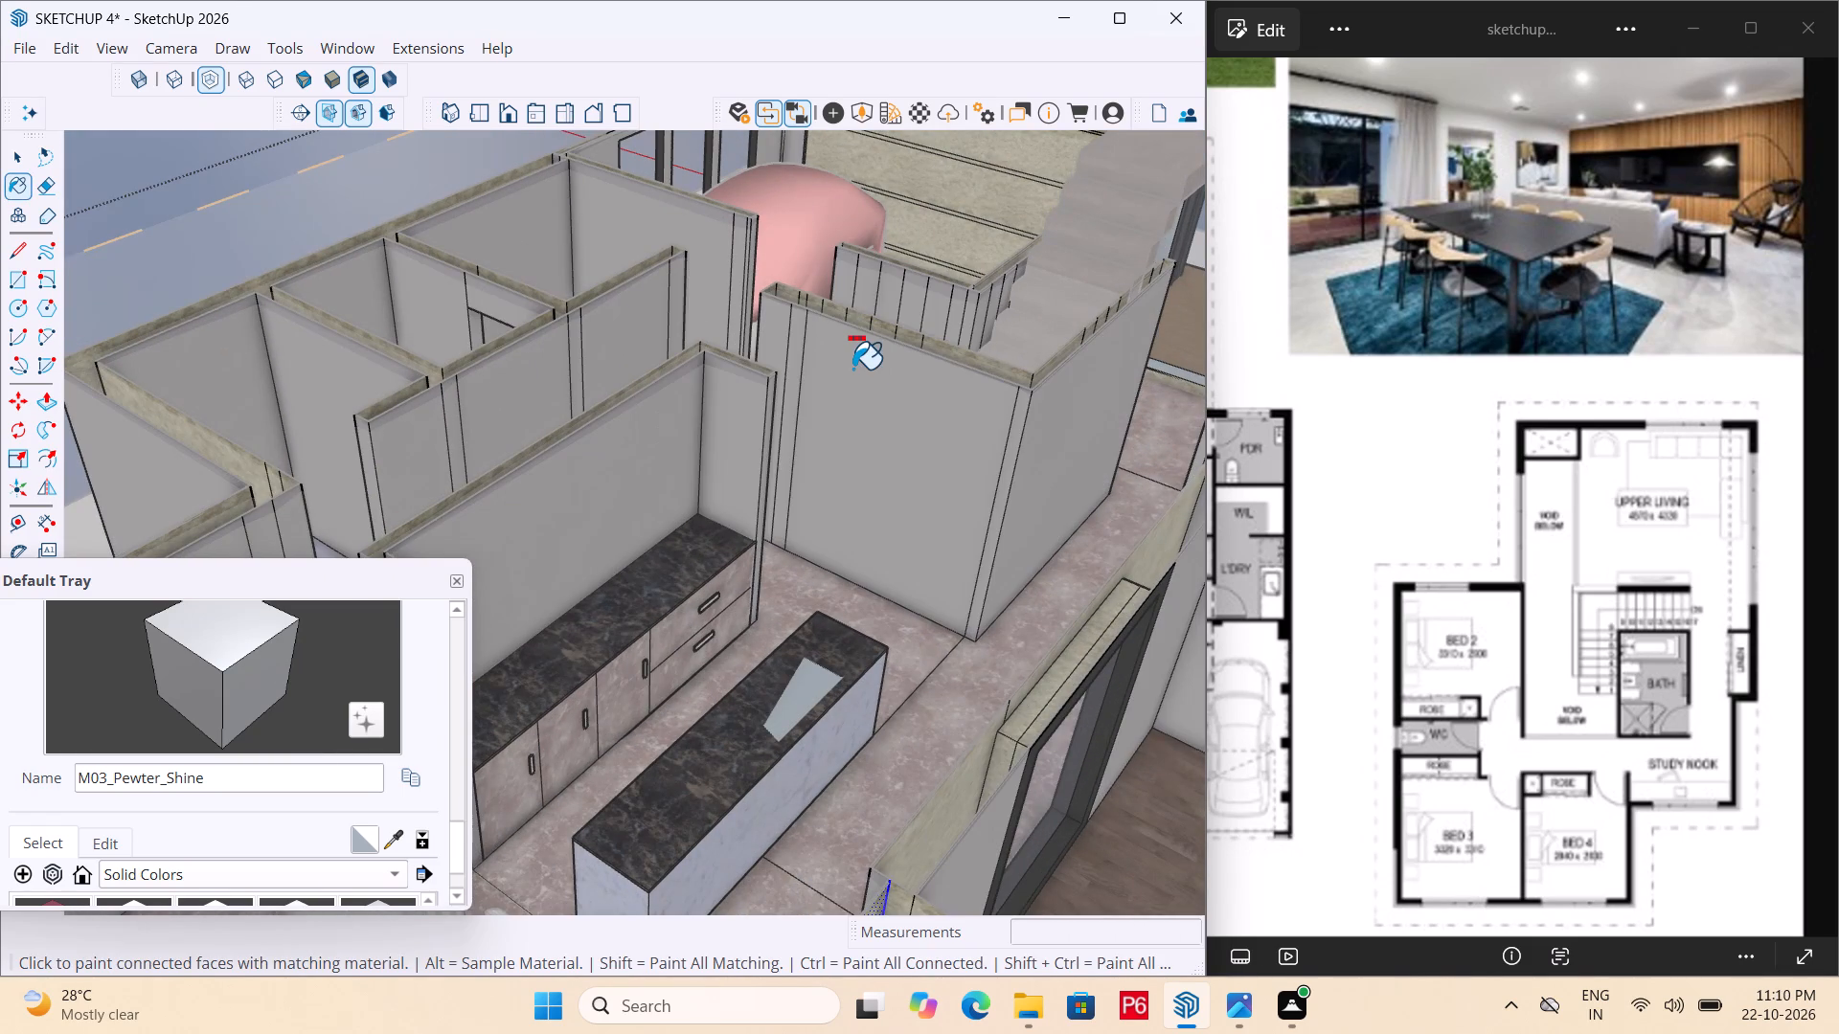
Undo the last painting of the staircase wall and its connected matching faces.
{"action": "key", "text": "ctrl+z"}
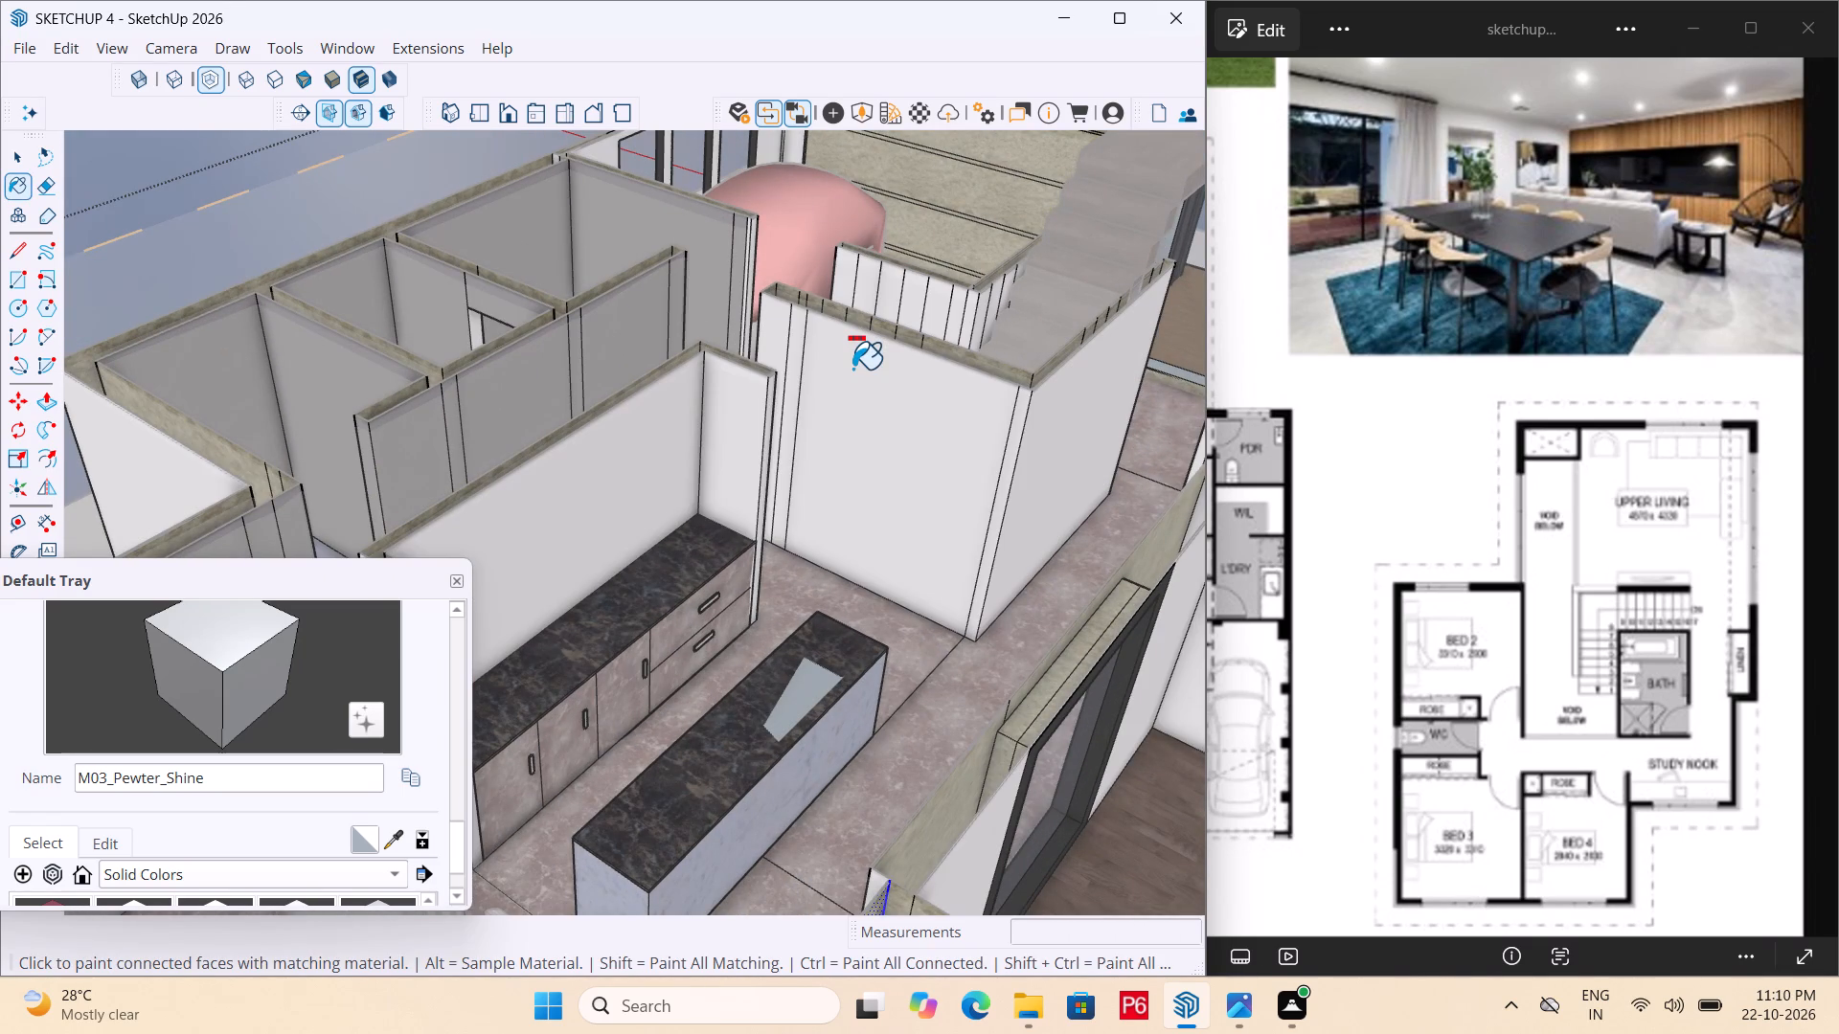
Paint only the kitchen-facing panel of the staircase wall and the narrow strips at its doorway end with M03_Pewter_Shine.
{"action": "key", "text": "space"}
{"action": "double_click", "coordinate": [866, 374]}
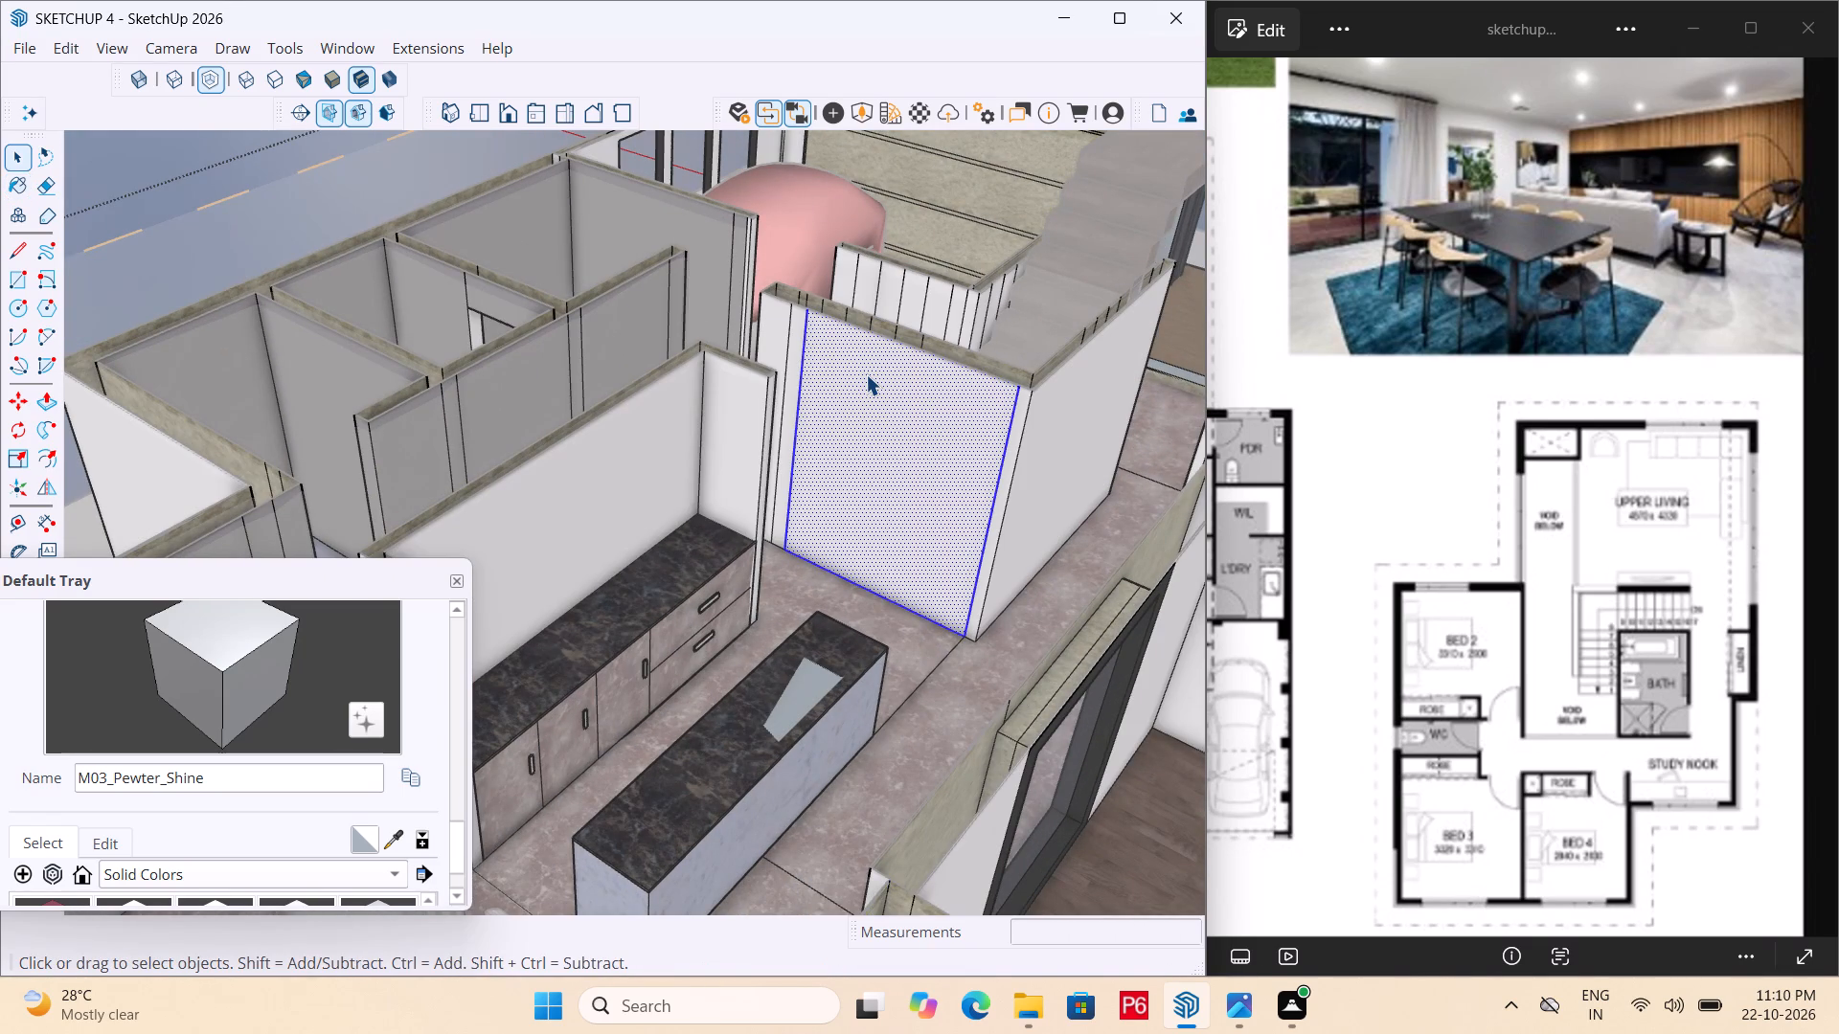
{"action": "middle_click_drag", "start_coordinate": [947, 235], "coordinate": [898, 274]}
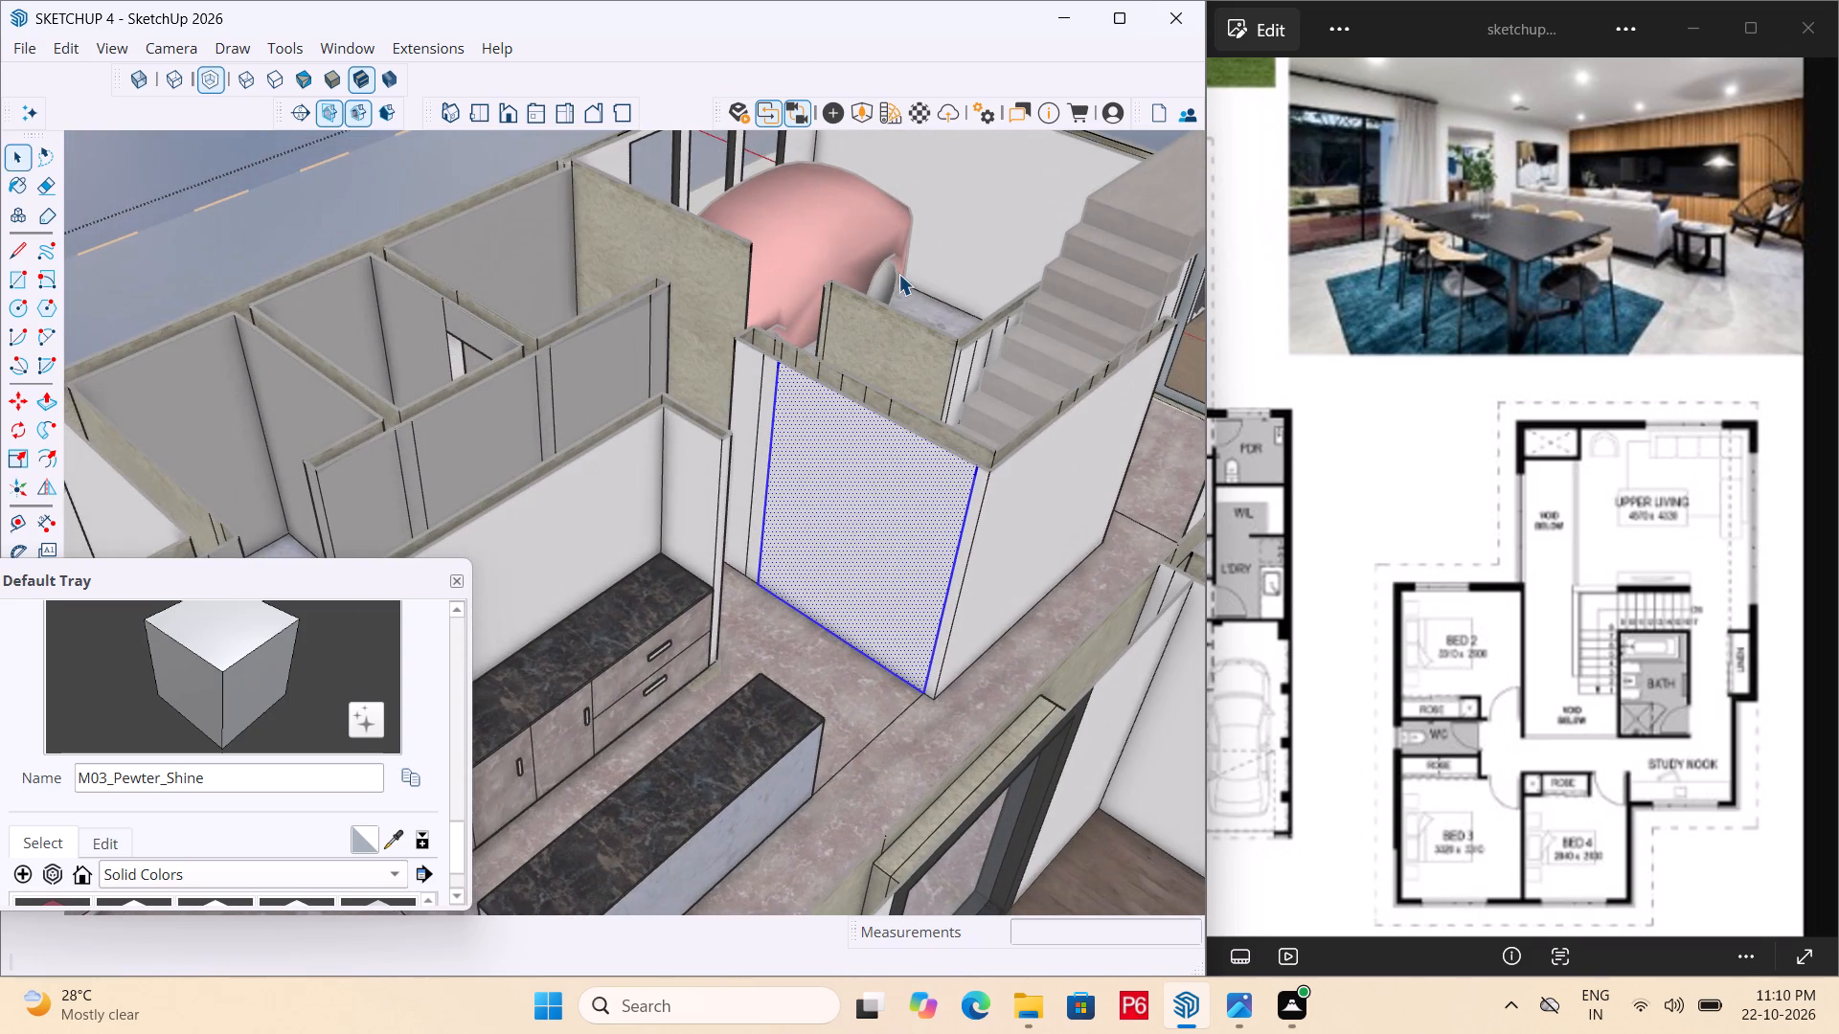
{"action": "key", "text": "b"}
{"action": "left_click", "coordinate": [882, 506]}
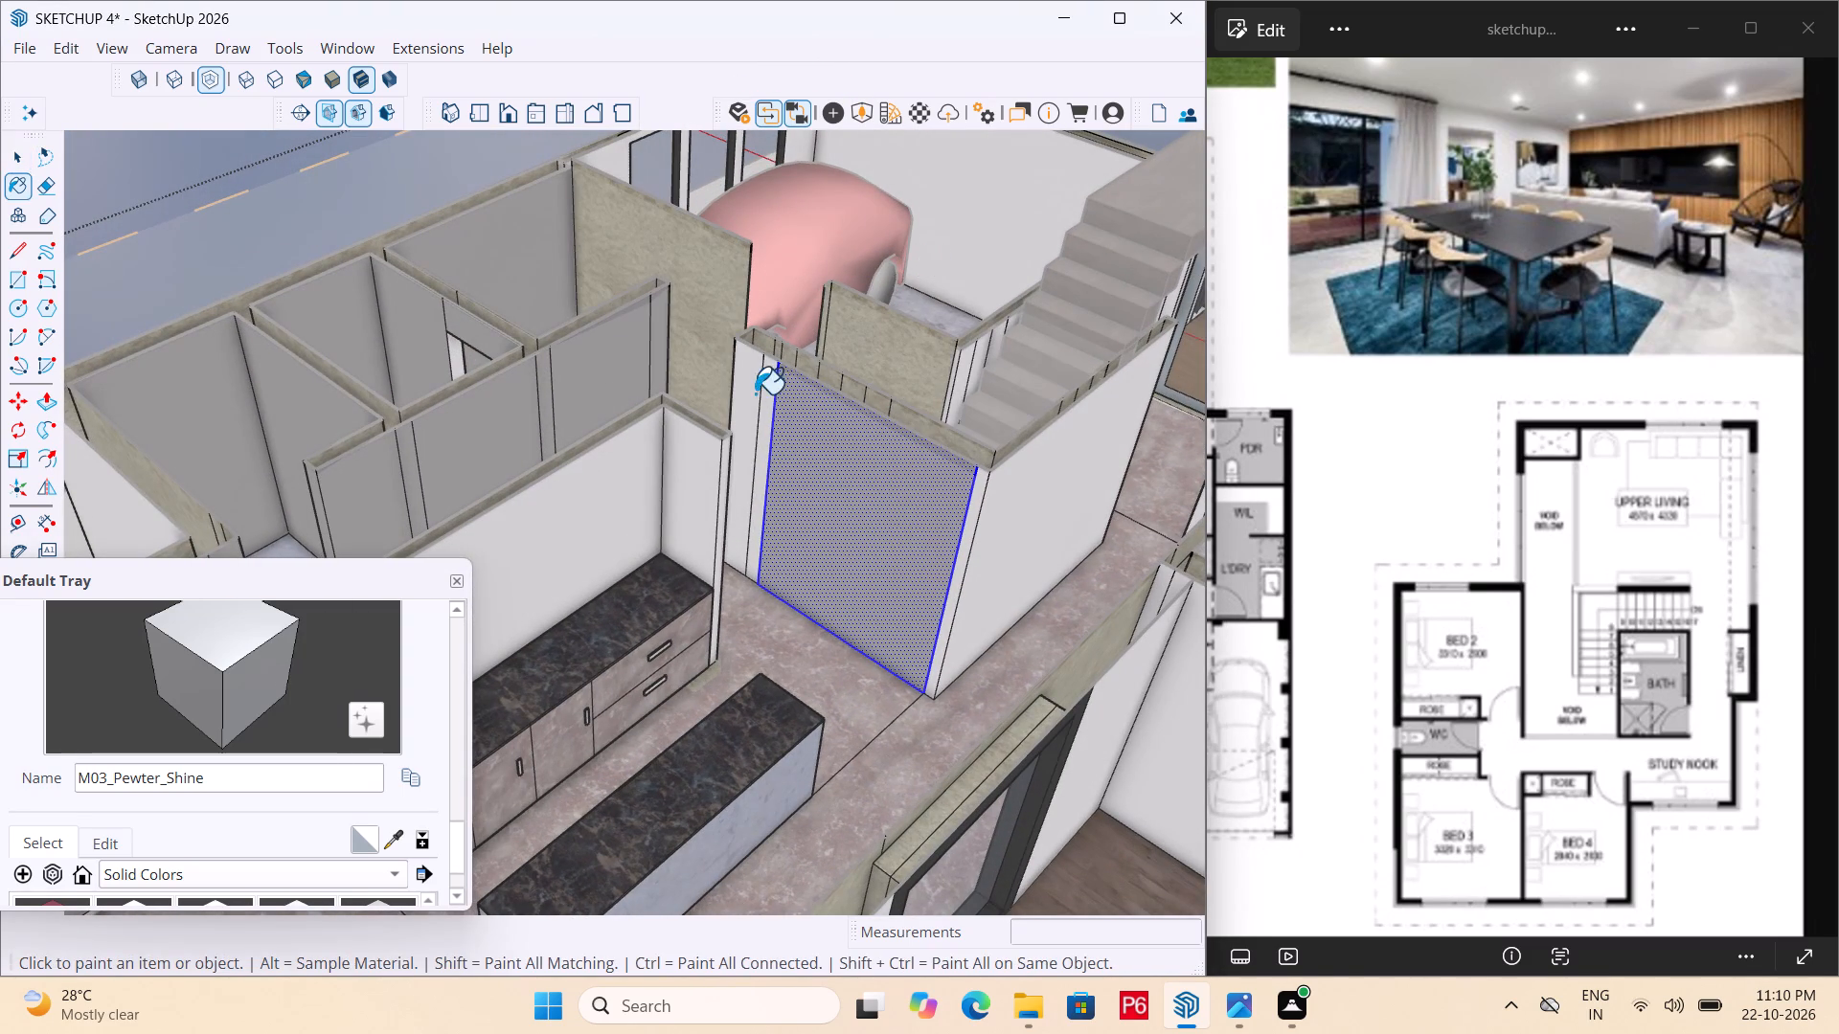
{"action": "left_click", "coordinate": [754, 390]}
{"action": "left_click", "coordinate": [773, 383]}
{"action": "left_click", "coordinate": [750, 369]}
Paint the staircase wall's adjoining long side face and the narrow strip at the outer corner with M03_Pewter_Shine.
{"action": "left_click", "coordinate": [1014, 488]}
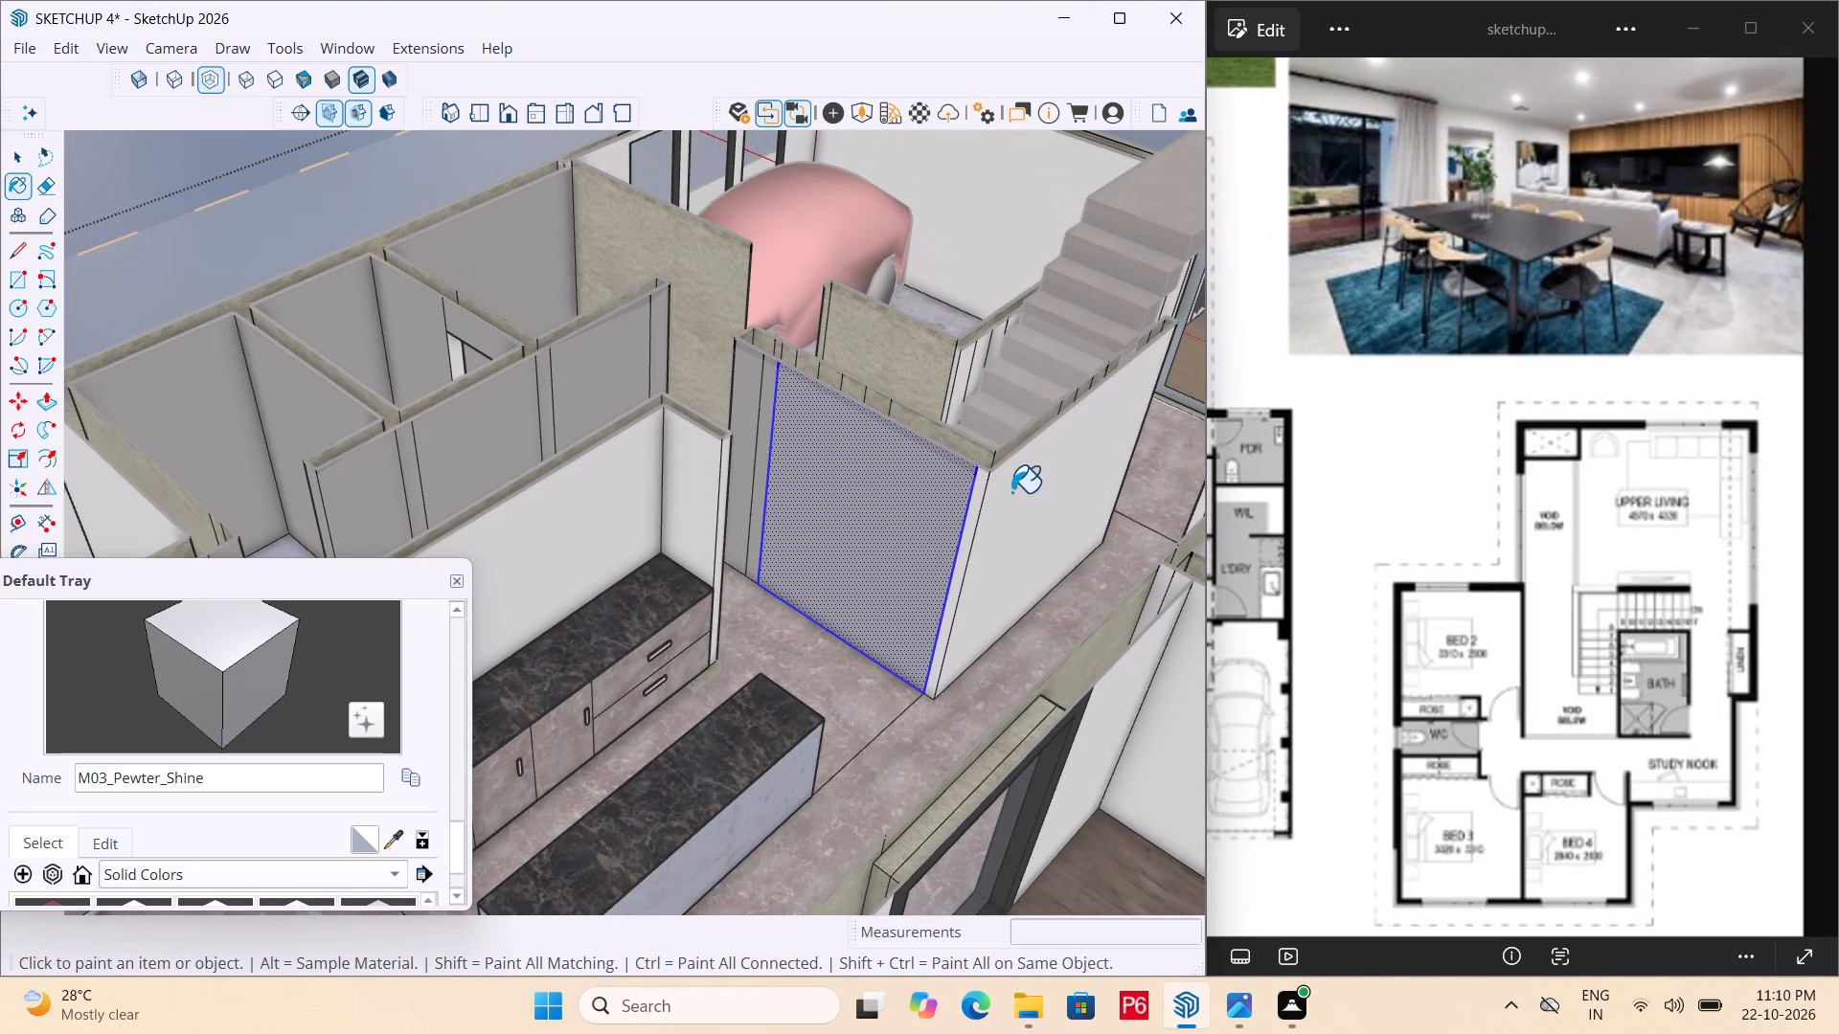
{"action": "middle_click_drag", "start_coordinate": [1017, 504], "coordinate": [766, 421]}
{"action": "scroll", "coordinate": [761, 424], "scroll_direction": "up", "scroll_amount": 2}
{"action": "middle_click_drag", "start_coordinate": [676, 454], "coordinate": [873, 534]}
{"action": "scroll", "coordinate": [863, 532], "scroll_direction": "up", "scroll_amount": 2}
{"action": "scroll", "coordinate": [948, 512], "scroll_direction": "up", "scroll_amount": 3}
{"action": "left_click", "coordinate": [955, 506]}
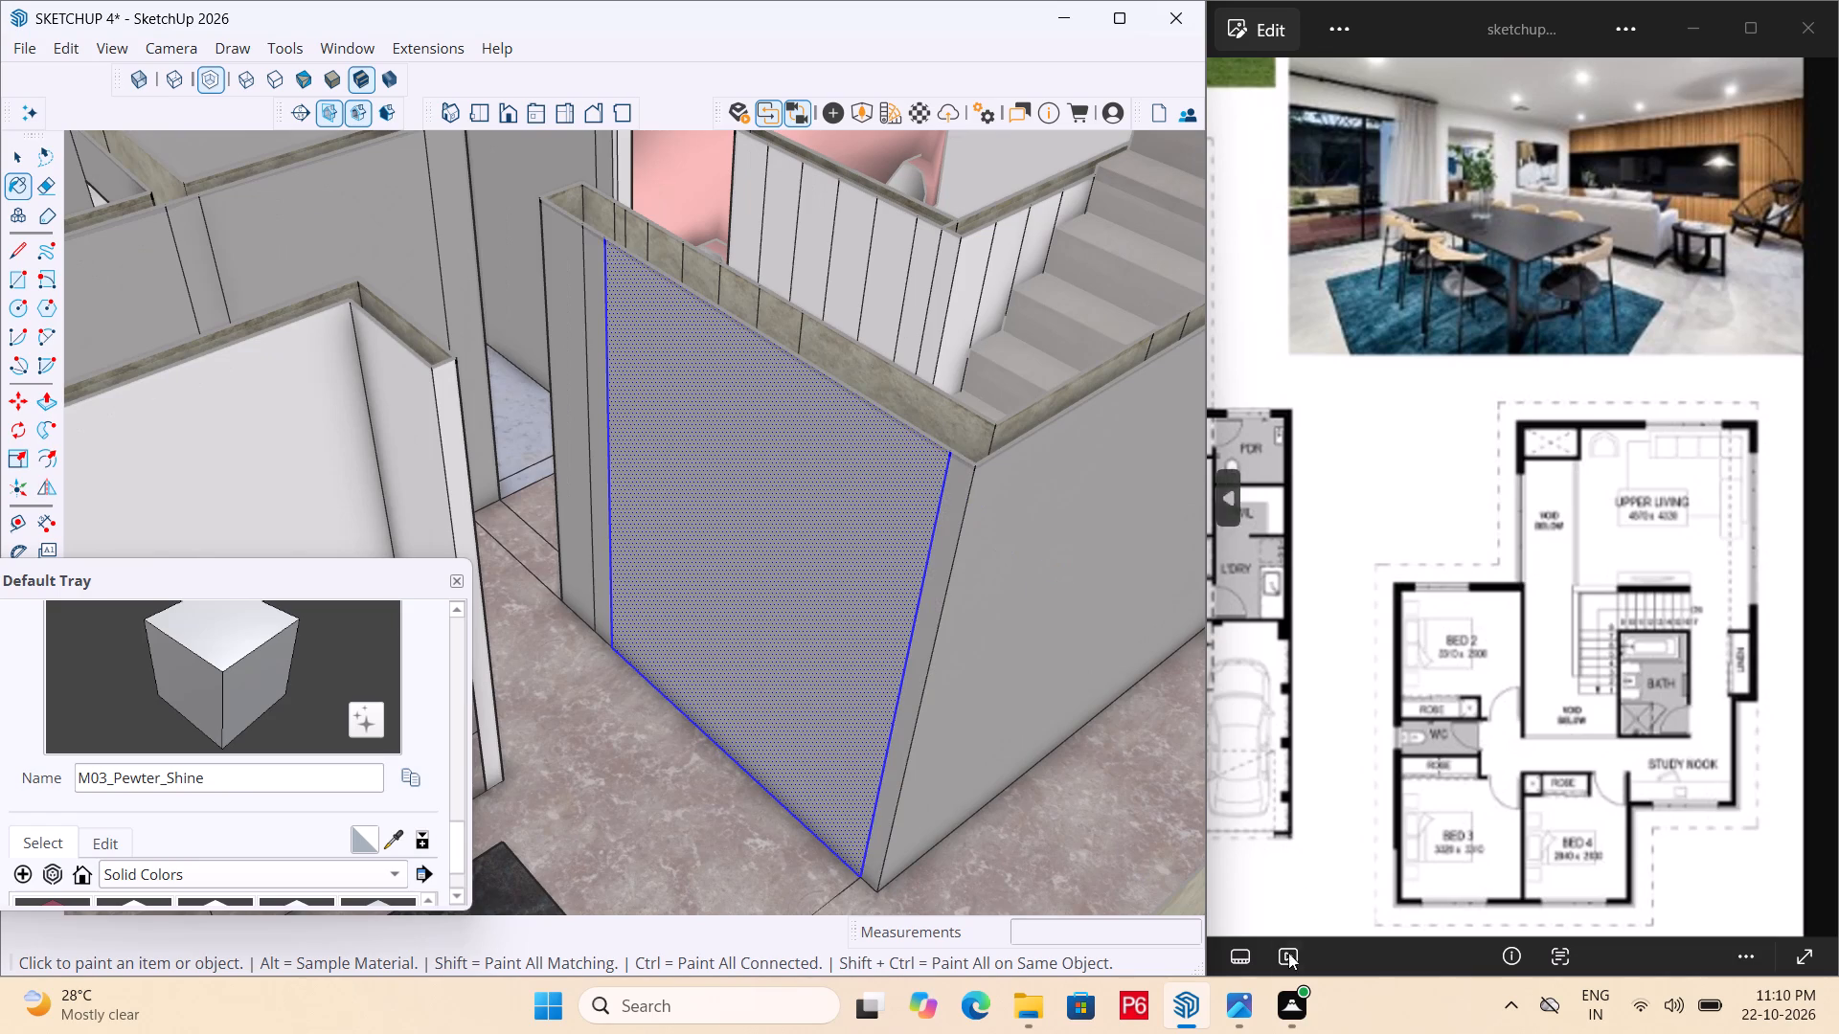
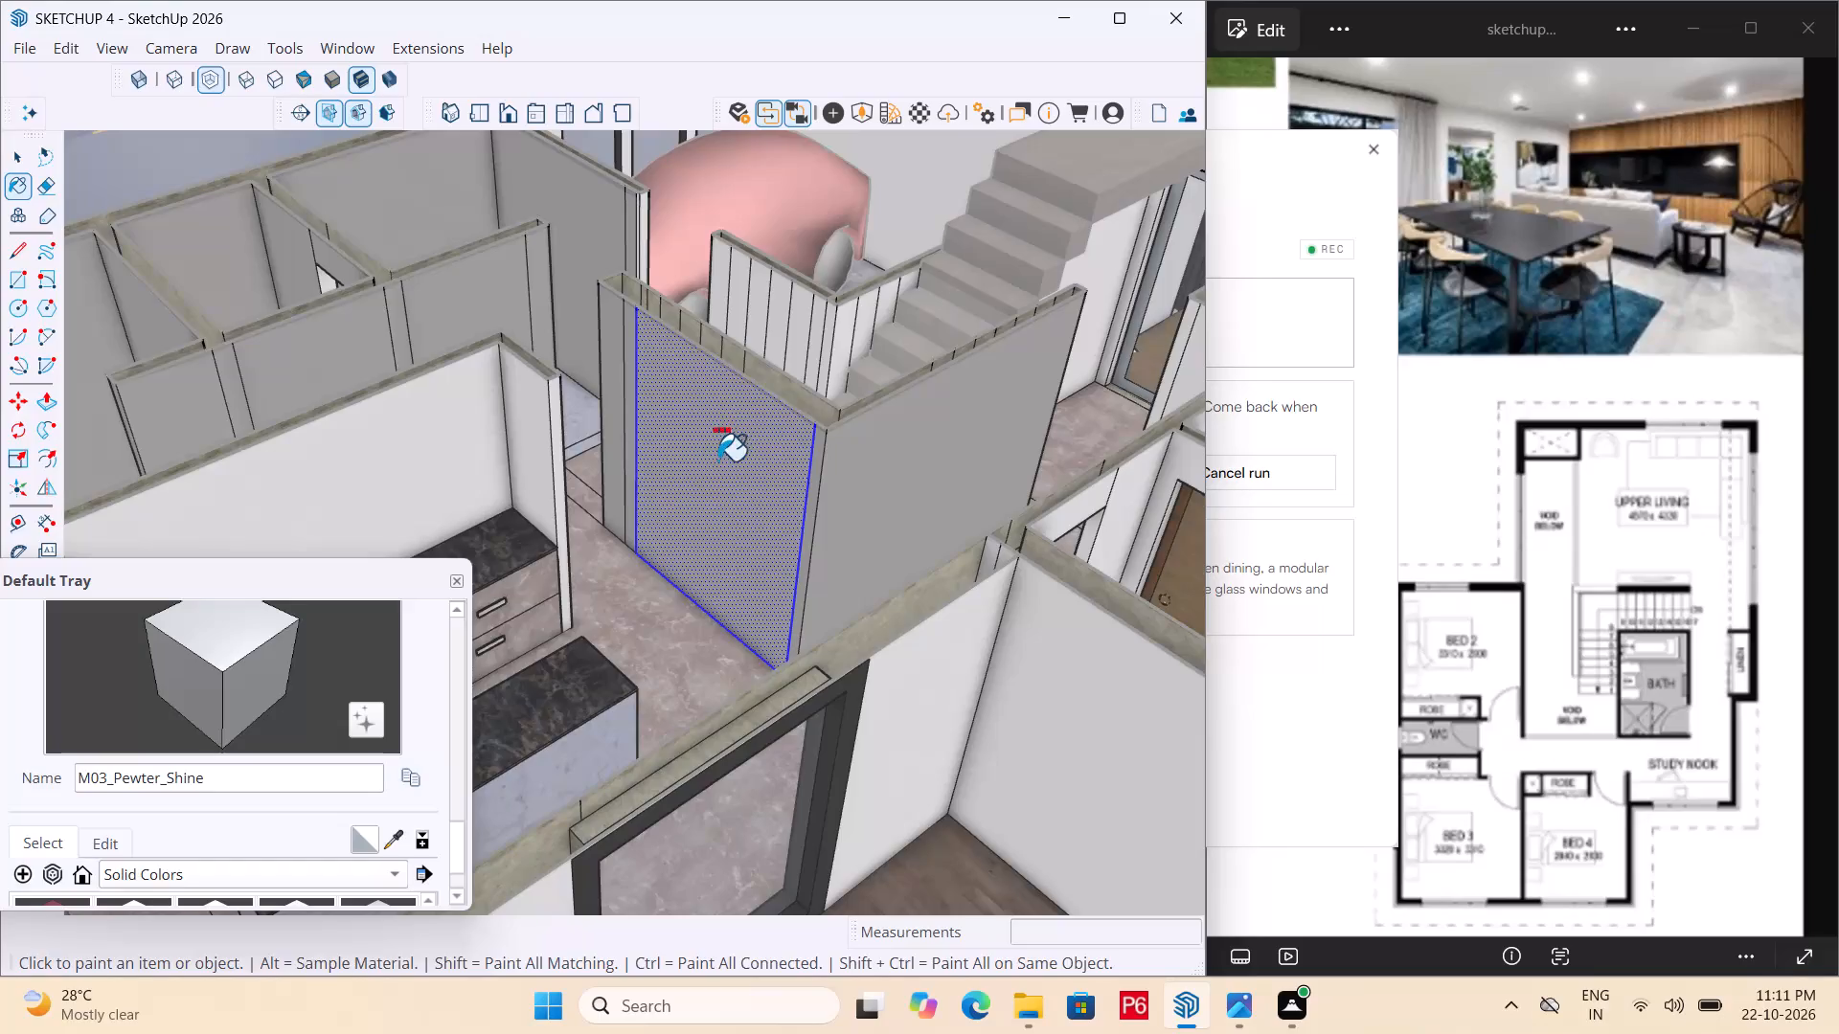
Close the wall group that is open for editing and save the model.
{"action": "left_click", "coordinate": [1465, 468]}
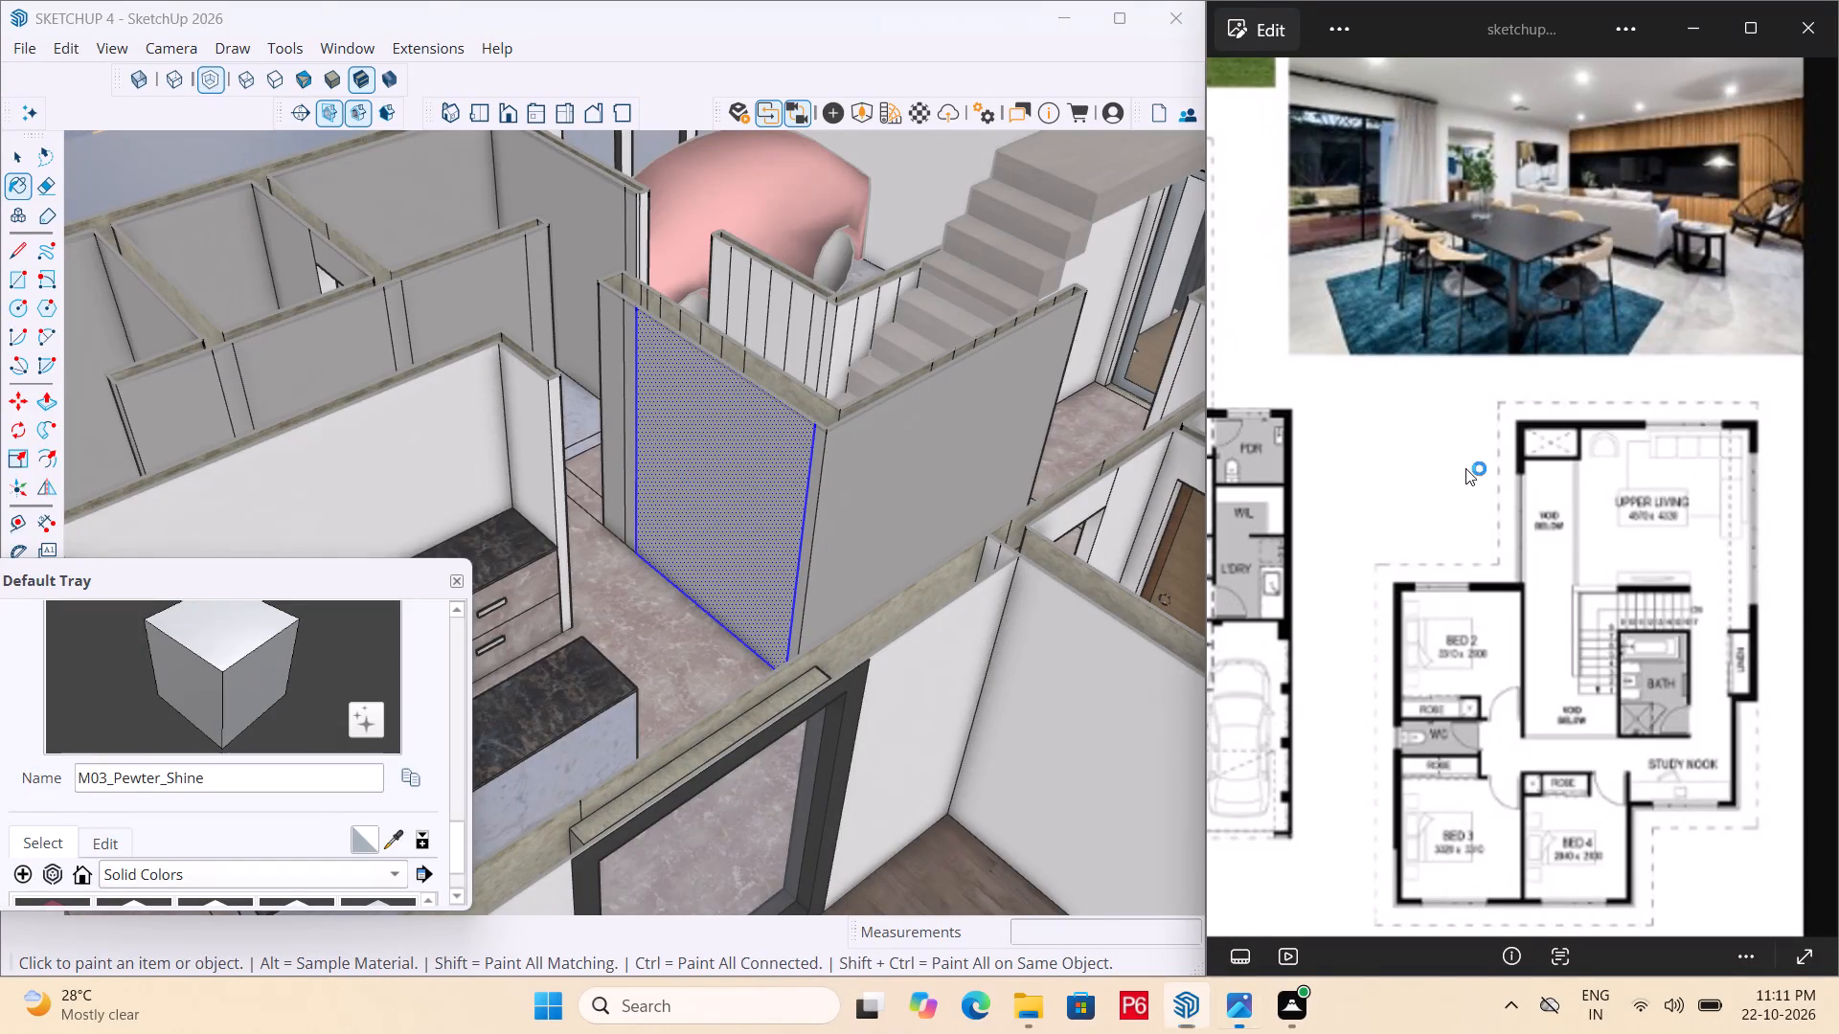
{"action": "left_click", "coordinate": [849, 478]}
{"action": "scroll", "coordinate": [784, 436], "scroll_direction": "down", "scroll_amount": 5}
{"action": "middle_click_drag", "start_coordinate": [561, 455], "coordinate": [1034, 392]}
{"action": "scroll", "coordinate": [561, 455], "scroll_direction": "down", "scroll_amount": 1}
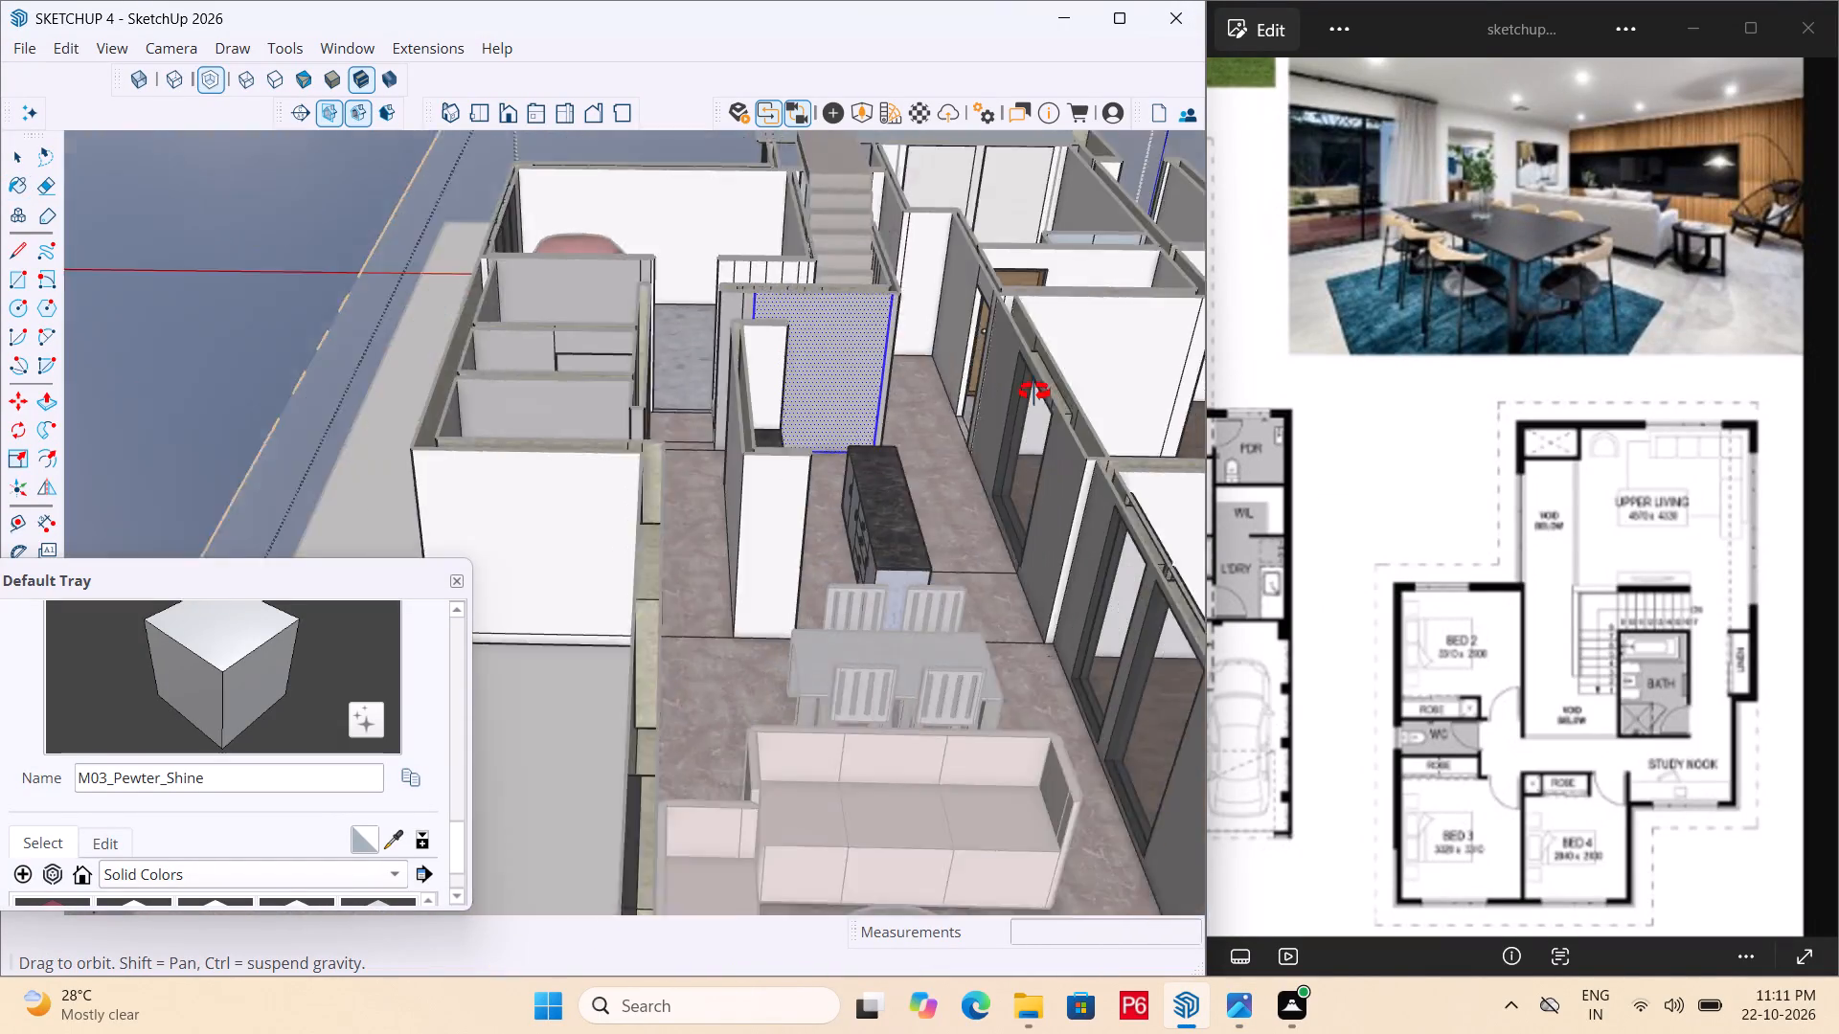
{"action": "middle_click_drag", "start_coordinate": [1034, 392], "coordinate": [489, 421]}
{"action": "key", "text": "space"}
{"action": "double_click", "coordinate": [315, 174]}
{"action": "scroll", "coordinate": [1007, 461], "scroll_direction": "down", "scroll_amount": 1}
{"action": "middle_click_drag", "start_coordinate": [1007, 461], "coordinate": [998, 461]}
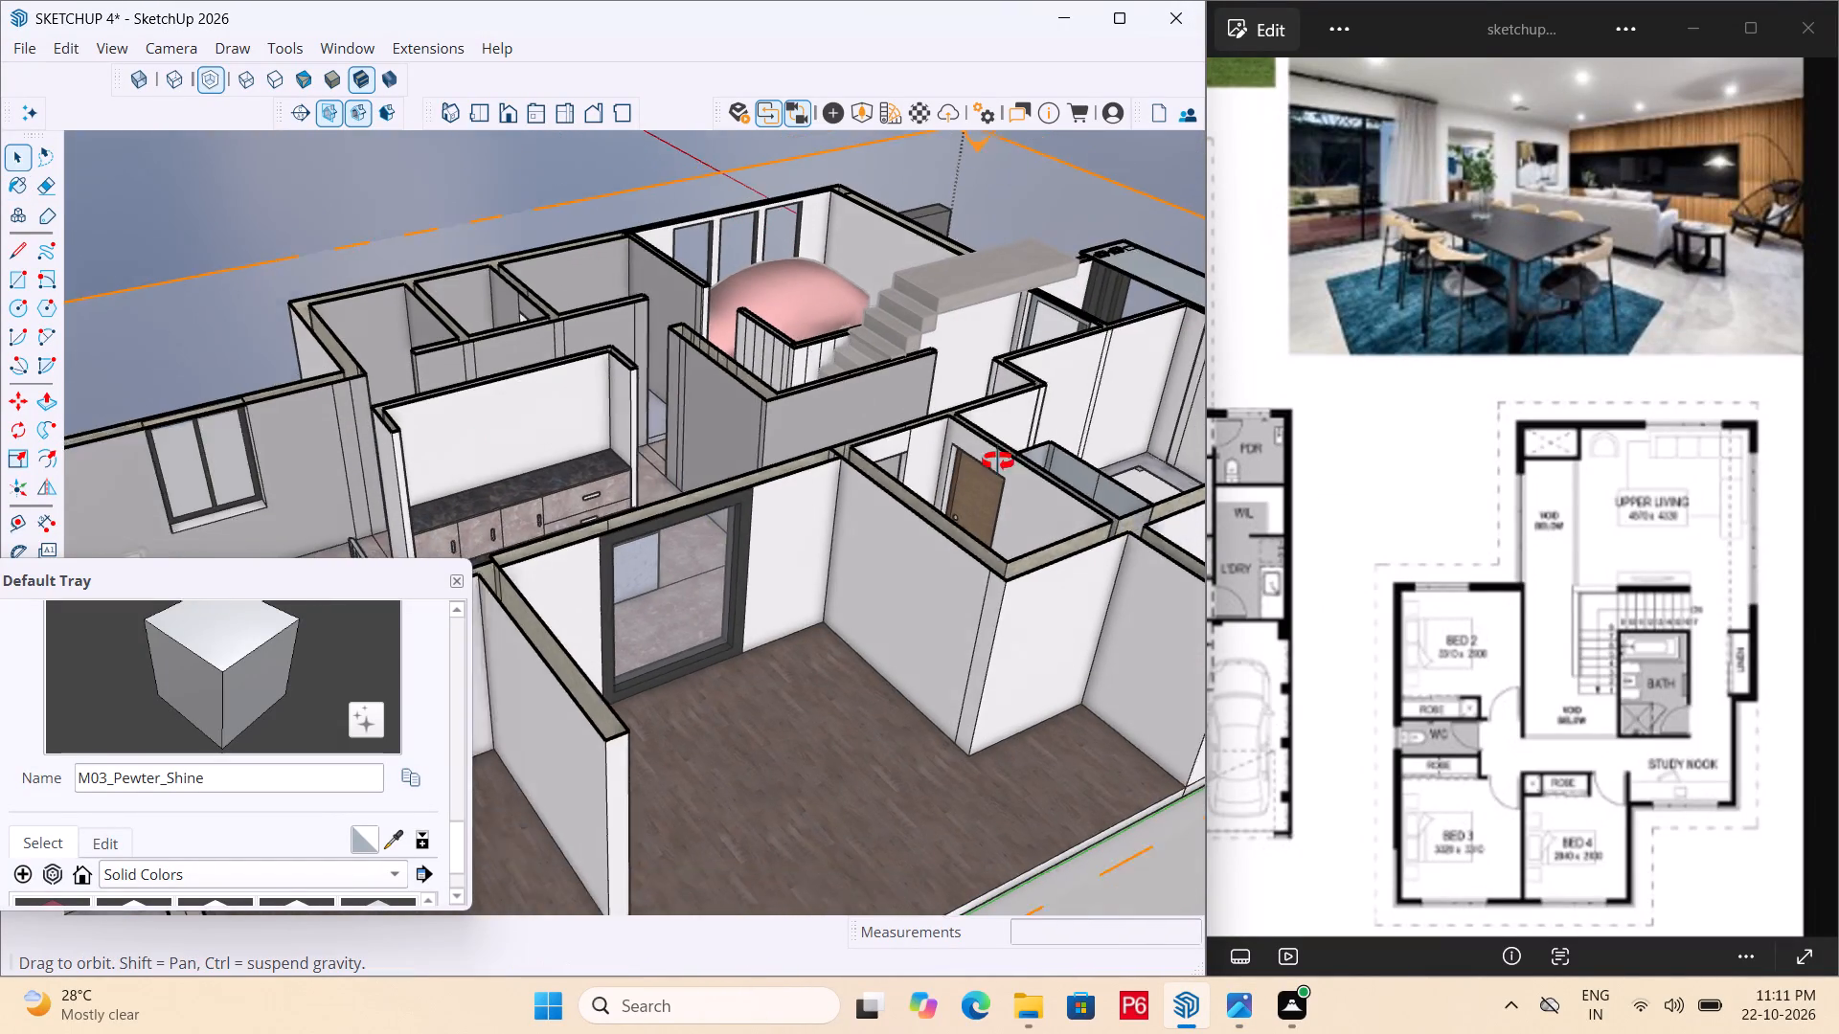
{"action": "middle_click_drag", "start_coordinate": [998, 461], "coordinate": [705, 525]}
{"action": "scroll", "coordinate": [794, 565], "scroll_direction": "down", "scroll_amount": 4}
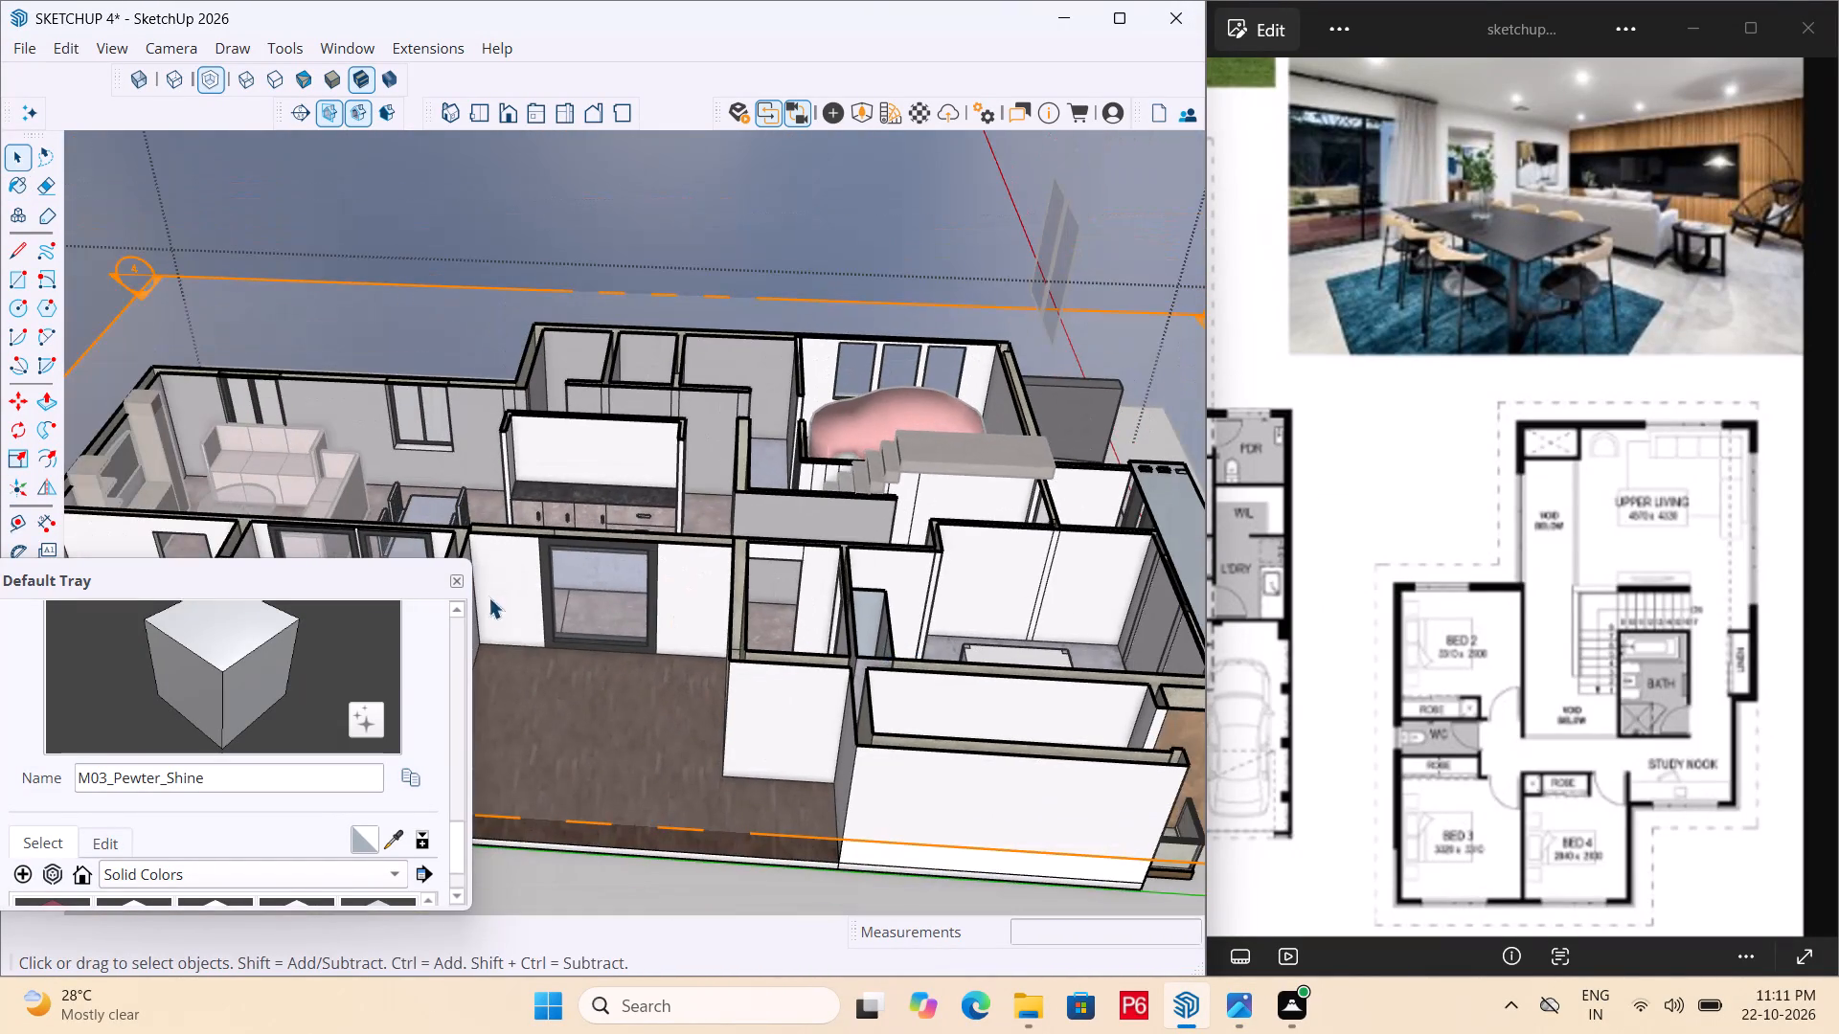
{"action": "middle_click_drag", "start_coordinate": [472, 587], "coordinate": [297, 580], "text": "ctrl"}
{"action": "key", "text": "ctrl+s"}
{"action": "key", "text": "ctrl+s"}
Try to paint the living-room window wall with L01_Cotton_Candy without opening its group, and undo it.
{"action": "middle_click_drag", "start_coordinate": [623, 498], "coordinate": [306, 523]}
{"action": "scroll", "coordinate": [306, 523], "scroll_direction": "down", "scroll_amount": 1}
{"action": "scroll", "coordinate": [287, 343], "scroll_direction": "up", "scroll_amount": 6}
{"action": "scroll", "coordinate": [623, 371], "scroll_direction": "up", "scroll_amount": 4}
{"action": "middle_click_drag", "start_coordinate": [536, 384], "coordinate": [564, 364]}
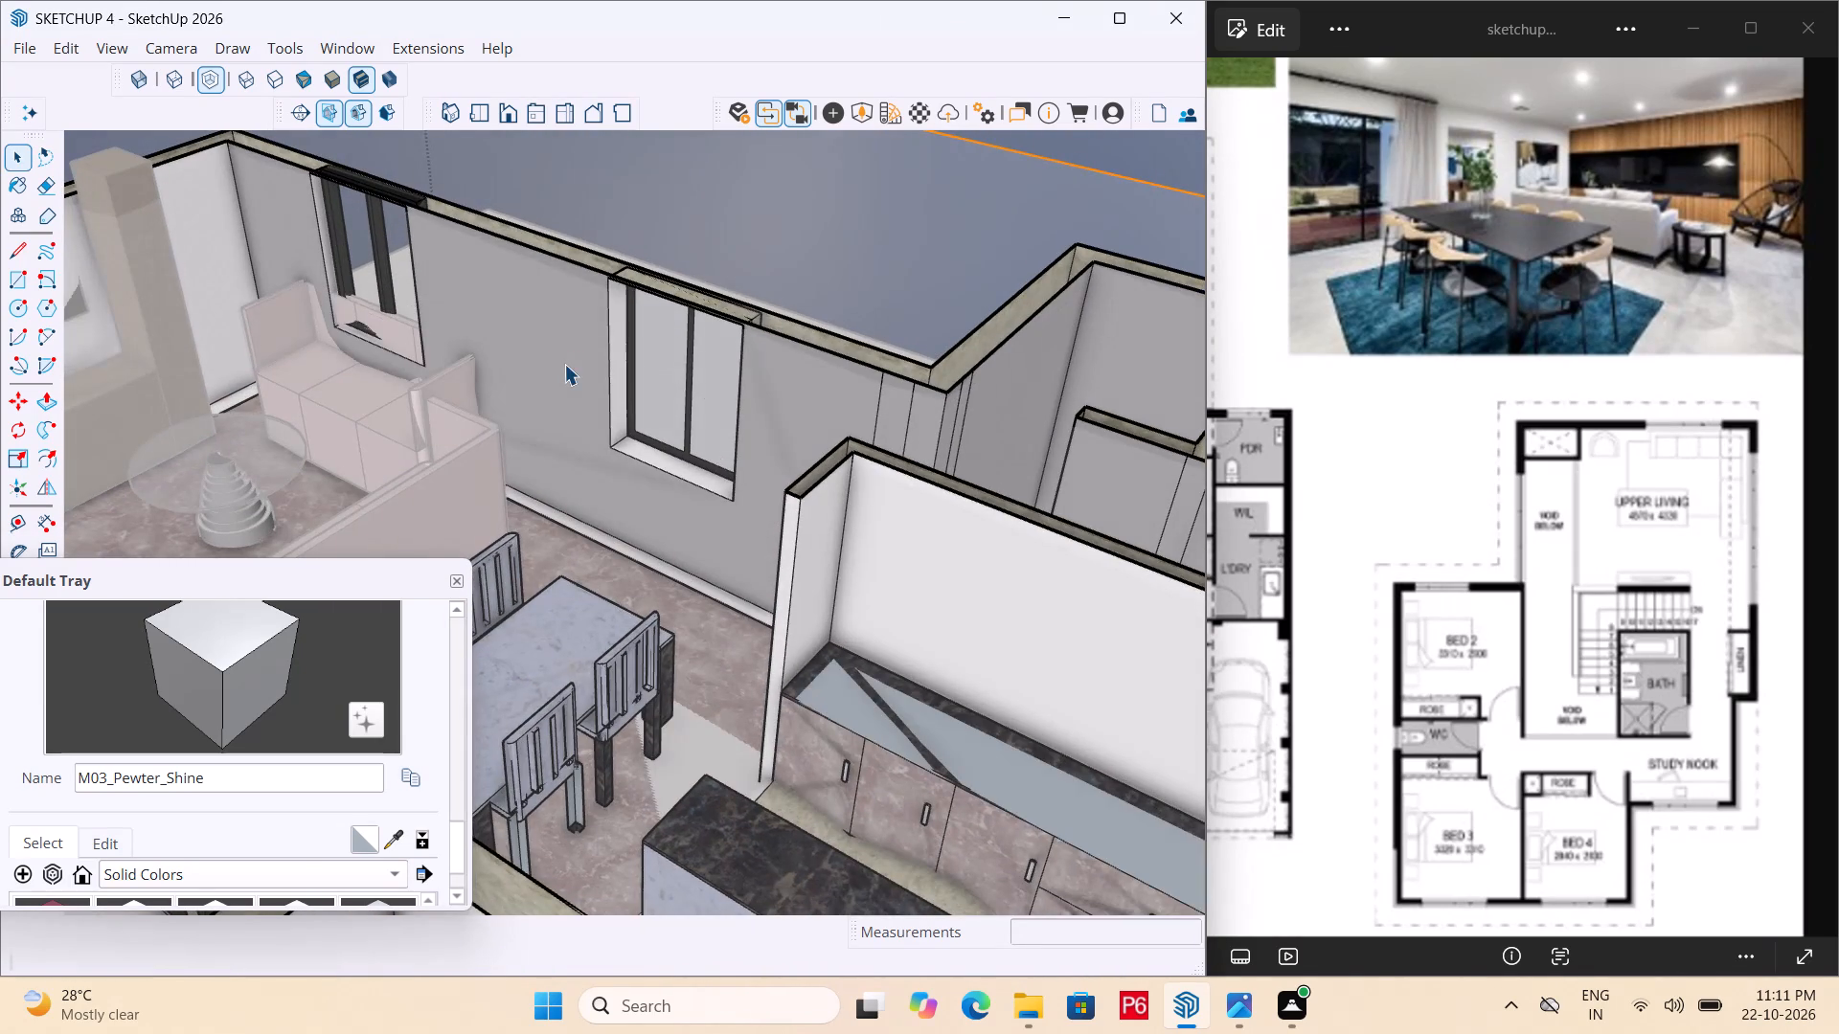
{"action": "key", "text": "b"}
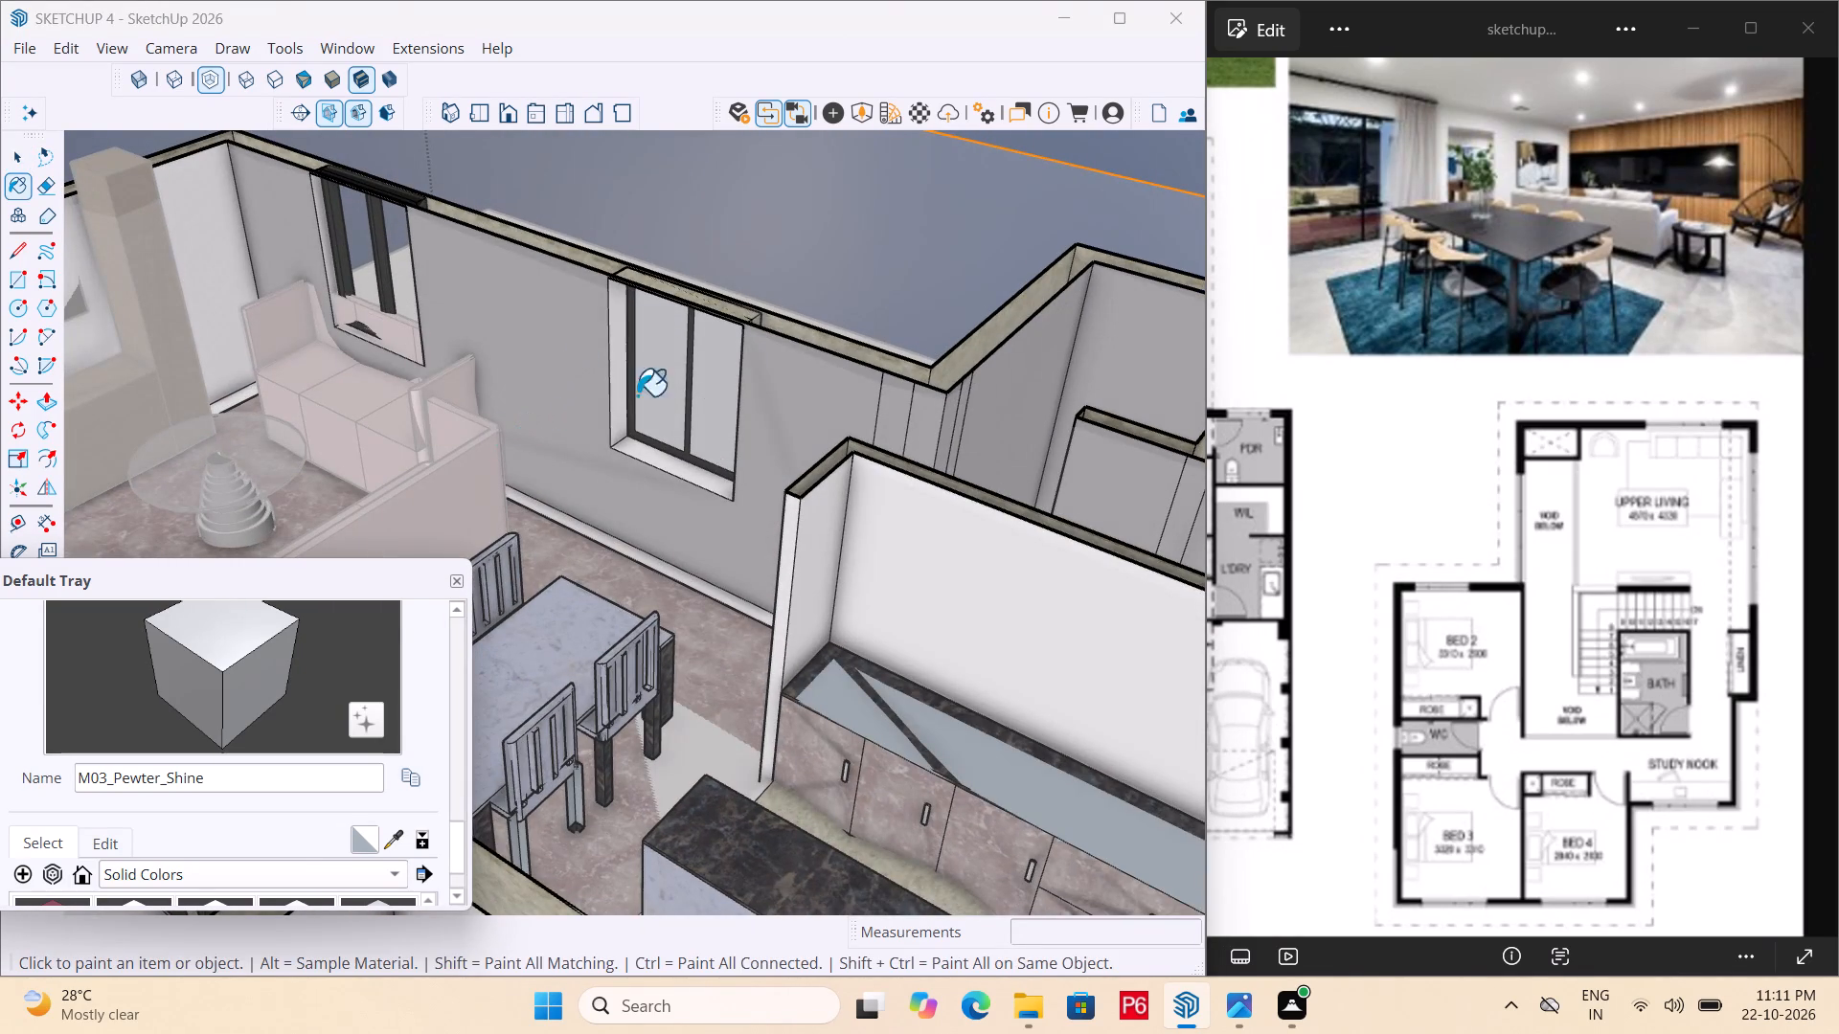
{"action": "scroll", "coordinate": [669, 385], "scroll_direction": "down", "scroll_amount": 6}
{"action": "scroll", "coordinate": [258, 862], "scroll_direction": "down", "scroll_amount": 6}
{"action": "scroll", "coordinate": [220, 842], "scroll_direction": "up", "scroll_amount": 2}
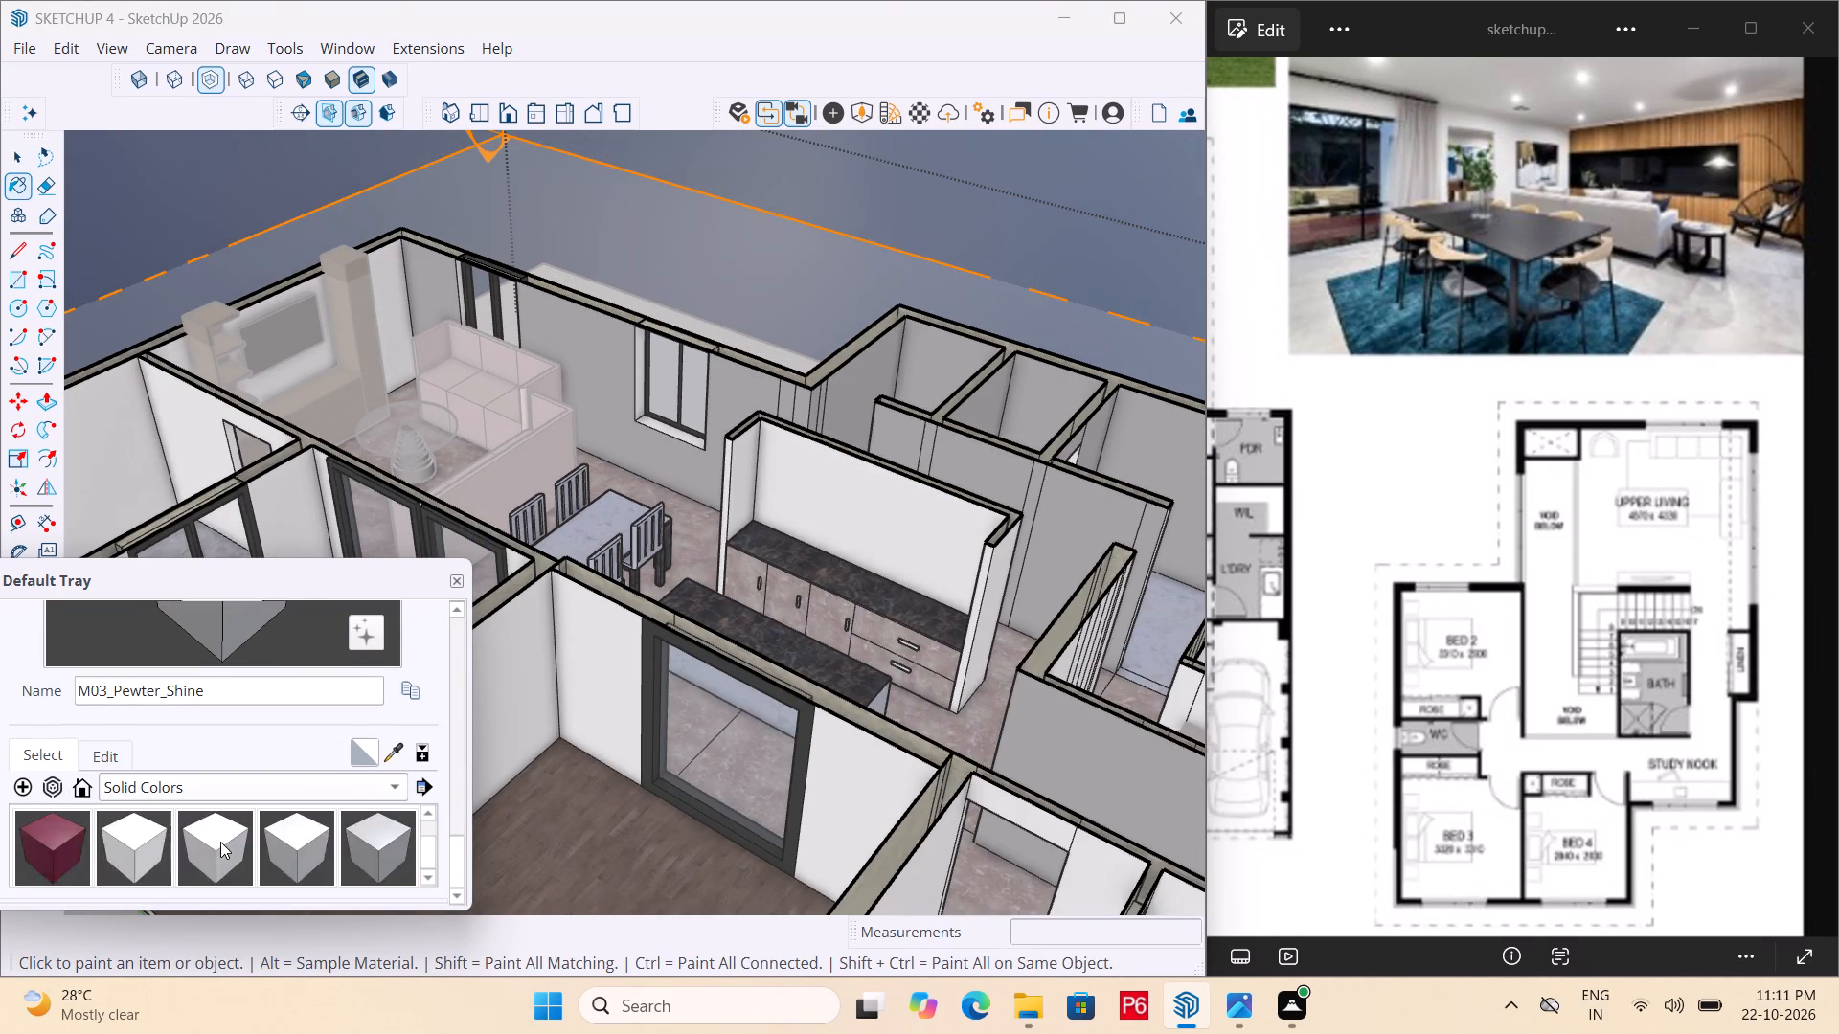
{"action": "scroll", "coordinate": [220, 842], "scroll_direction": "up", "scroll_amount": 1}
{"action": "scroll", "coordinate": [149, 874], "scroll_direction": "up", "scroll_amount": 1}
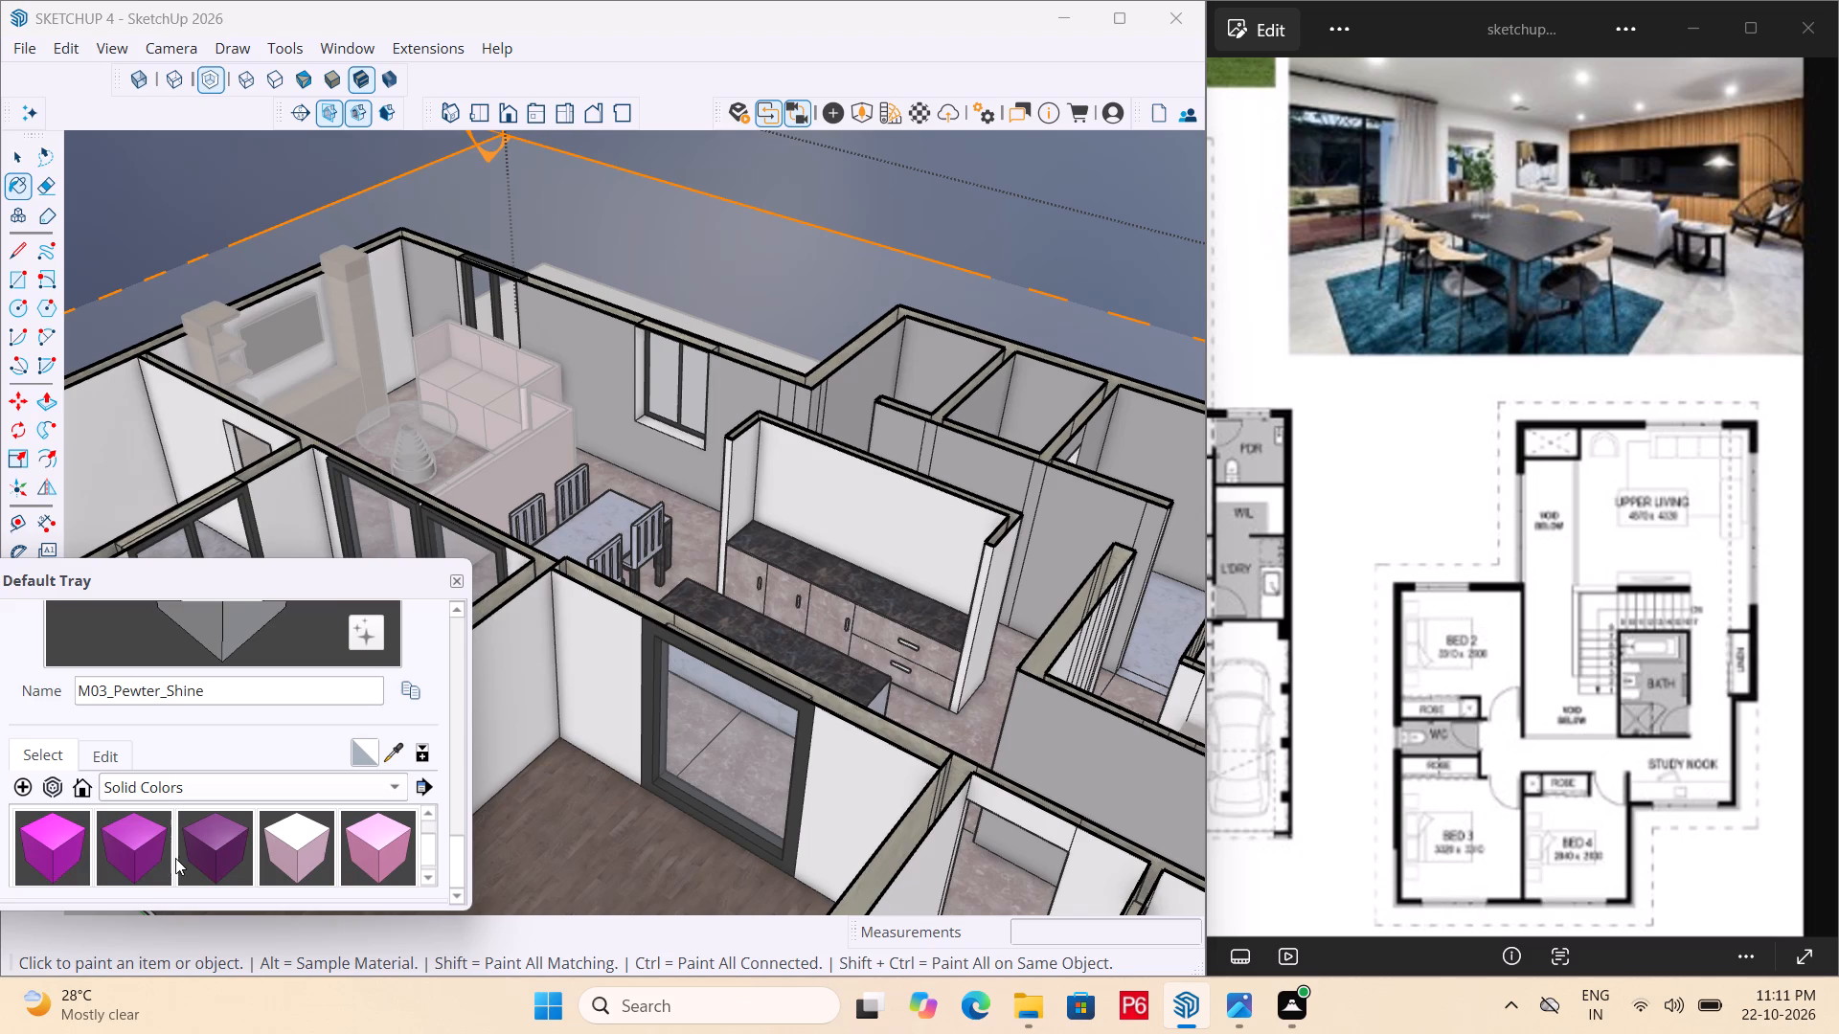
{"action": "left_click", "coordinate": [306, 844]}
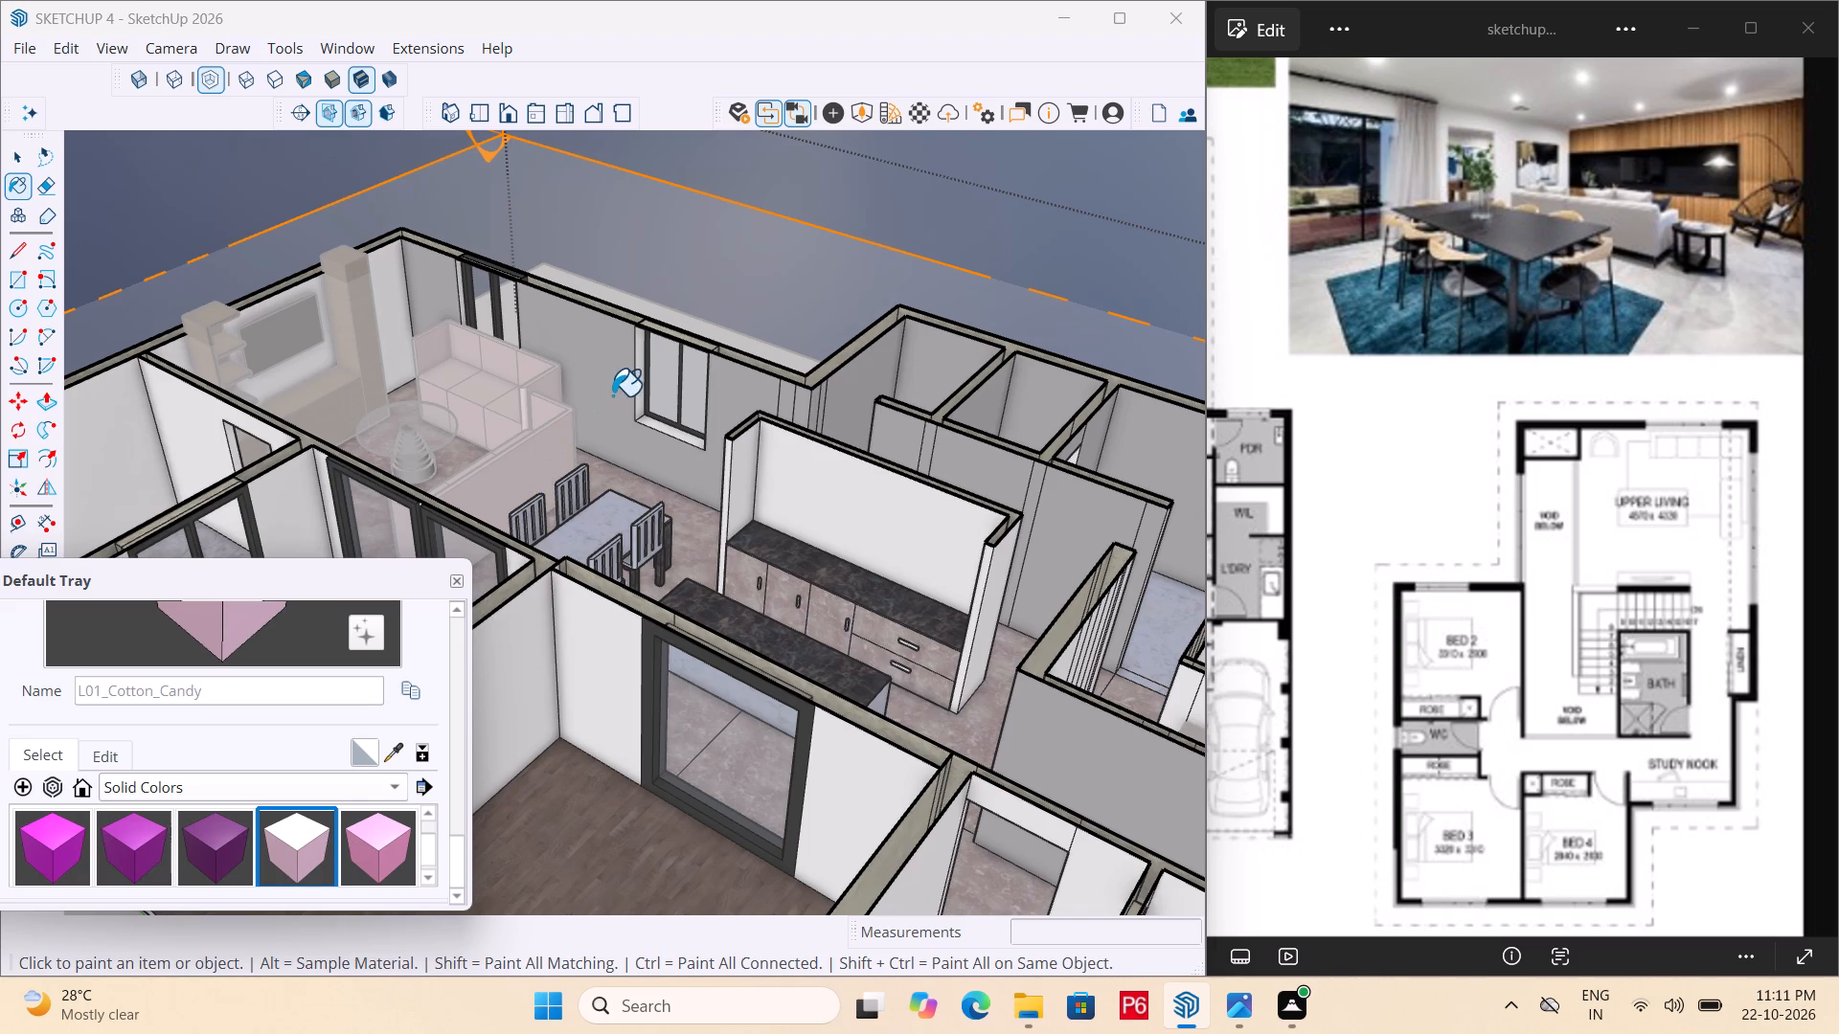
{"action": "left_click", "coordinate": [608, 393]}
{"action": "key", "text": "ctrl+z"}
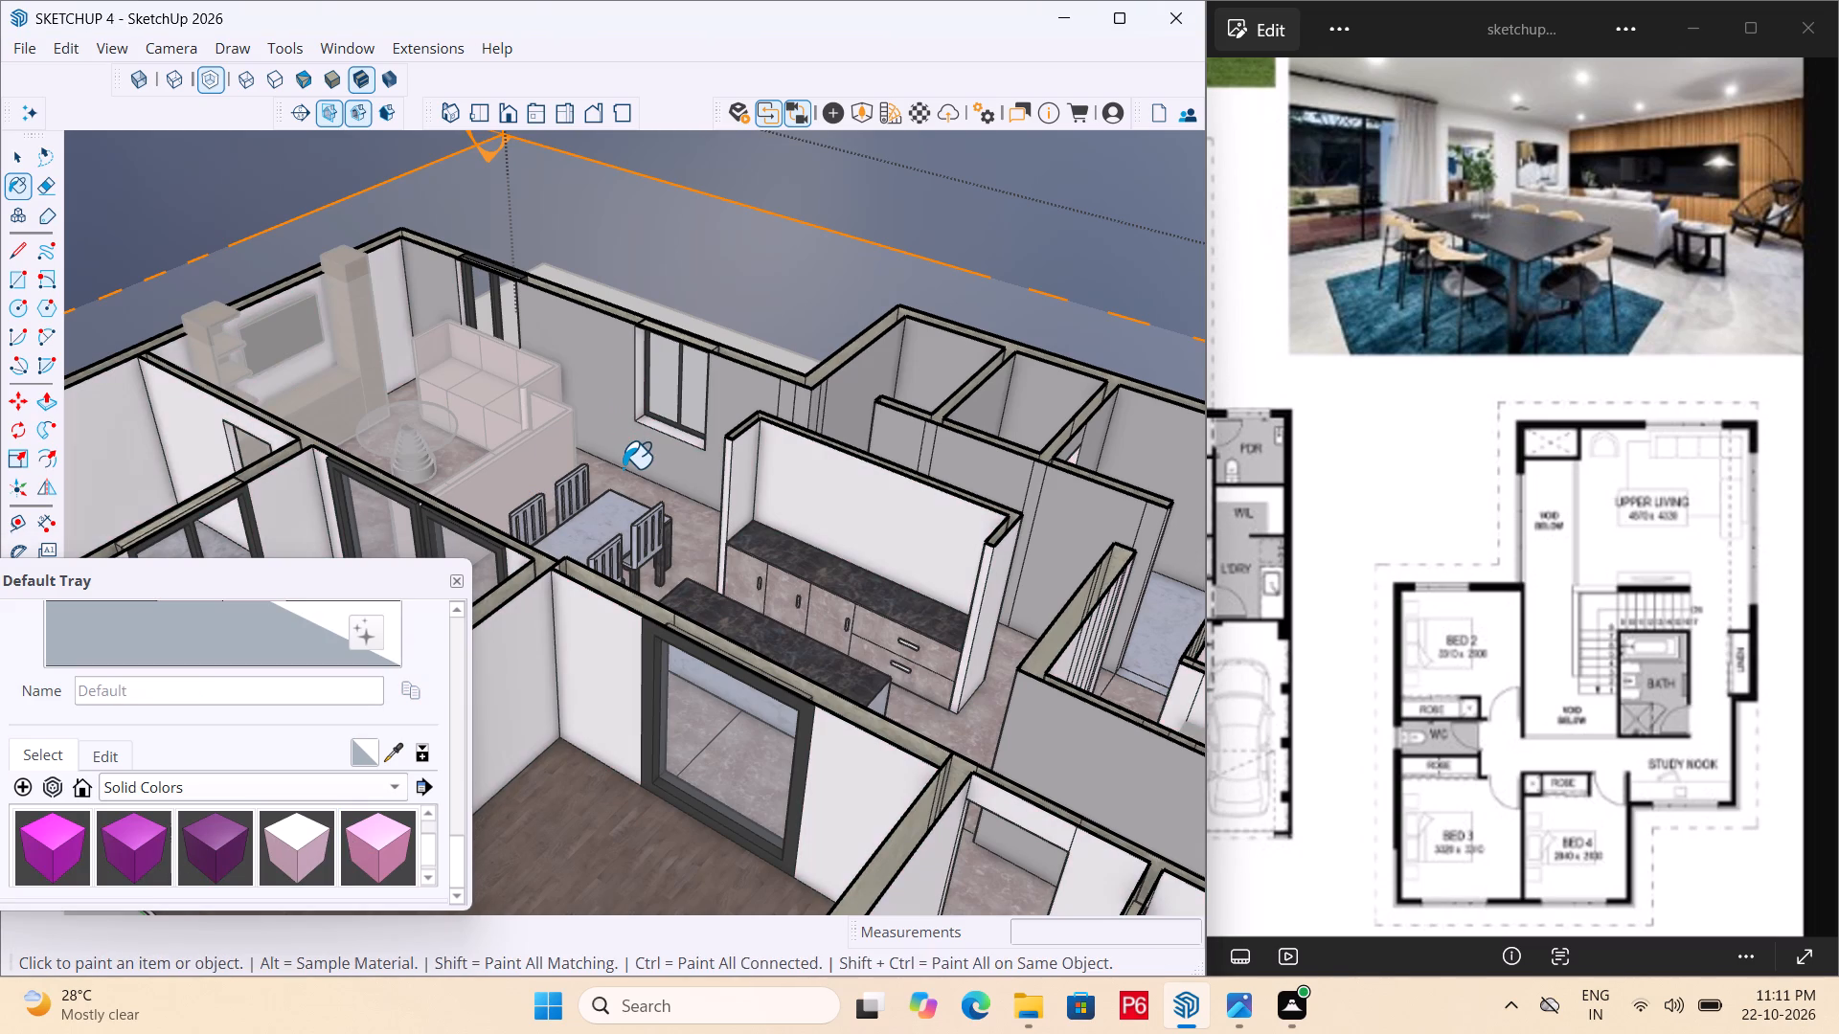
Open the wall group for editing and paint the living room's long window wall face with L01_Cotton_Candy.
{"action": "key", "text": "space"}
{"action": "double_click", "coordinate": [598, 424]}
{"action": "left_click", "coordinate": [598, 393]}
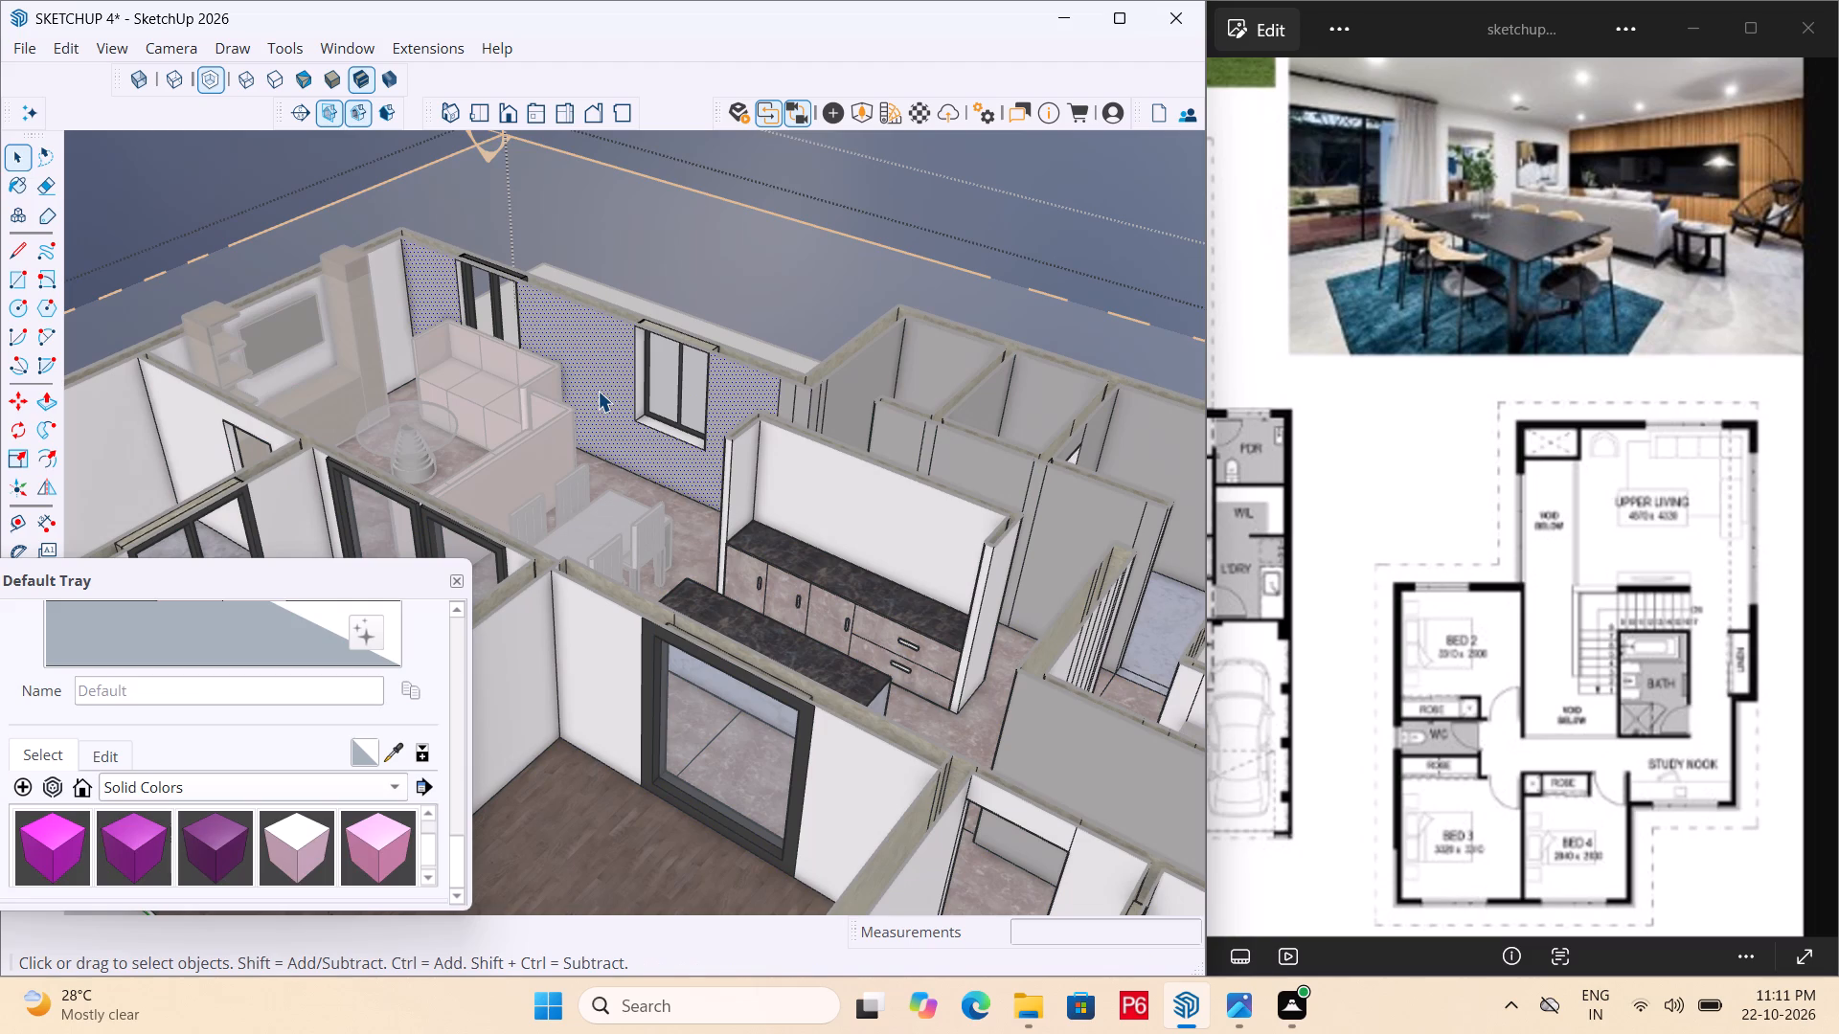
{"action": "key", "text": "b"}
{"action": "left_click", "coordinate": [600, 391]}
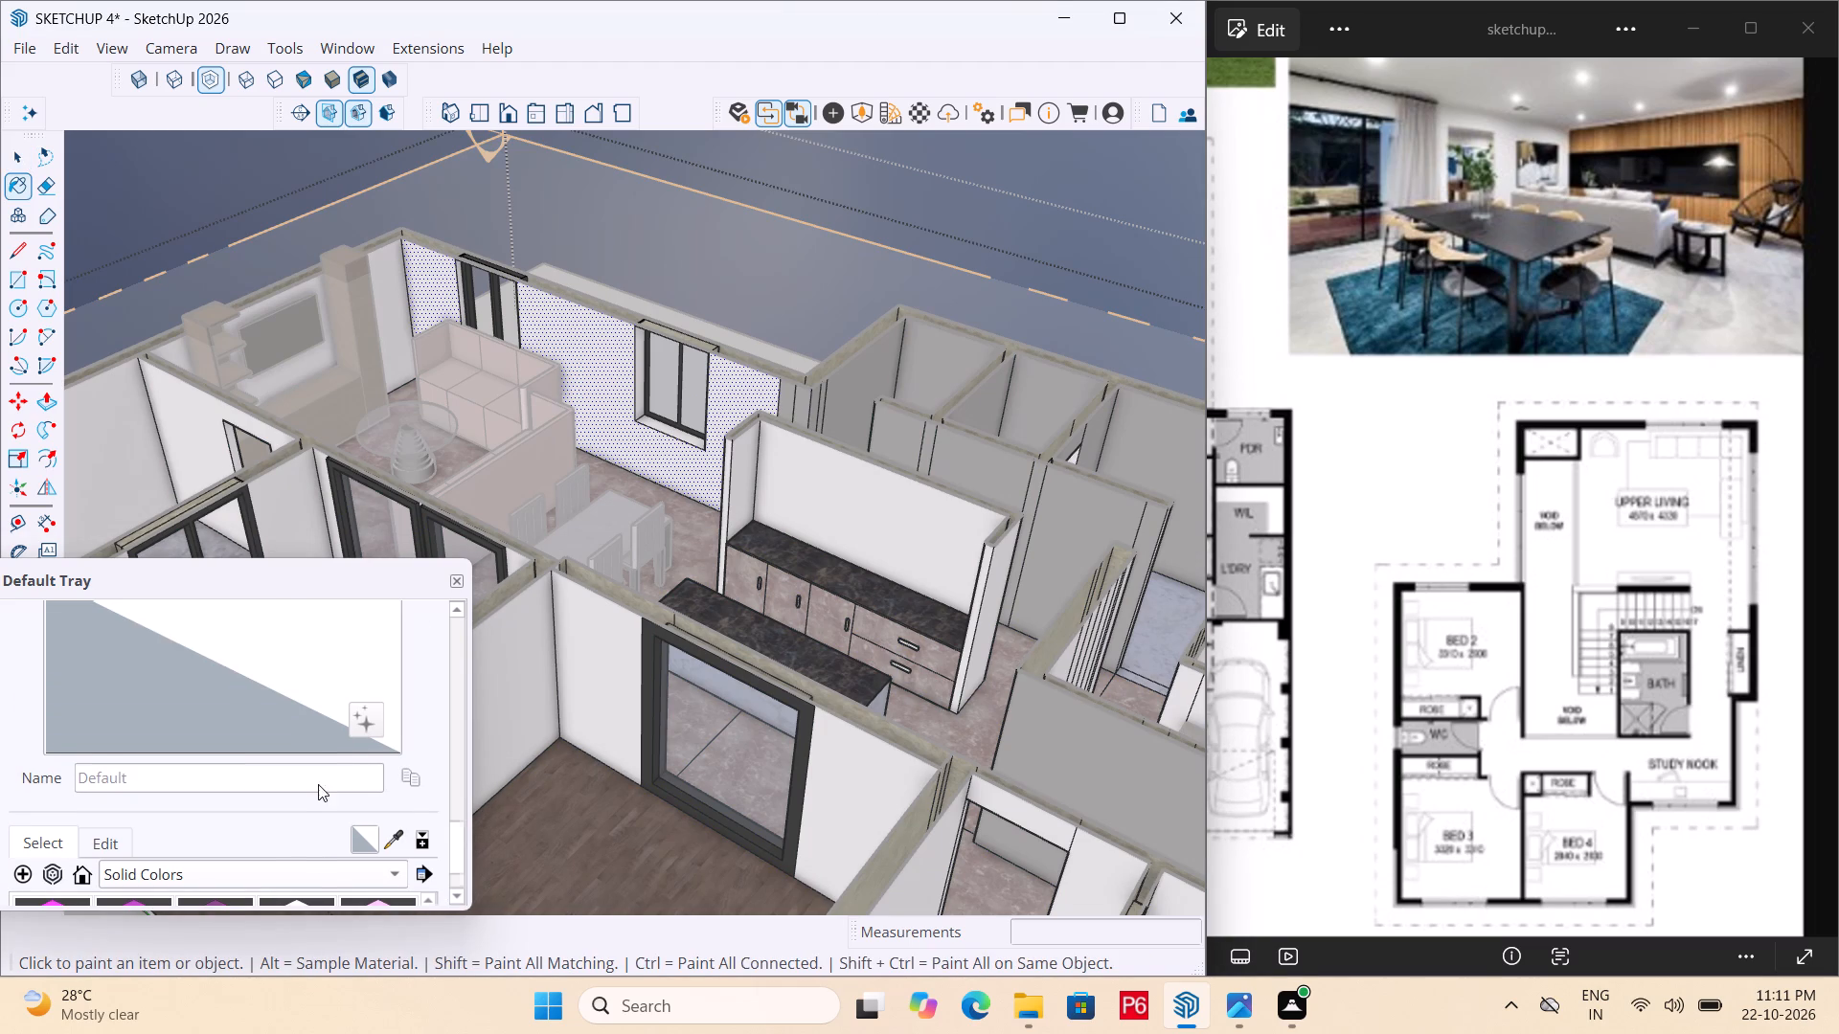
{"action": "scroll", "coordinate": [318, 784], "scroll_direction": "down", "scroll_amount": 4}
{"action": "left_click", "coordinate": [313, 839]}
{"action": "left_click", "coordinate": [596, 406]}
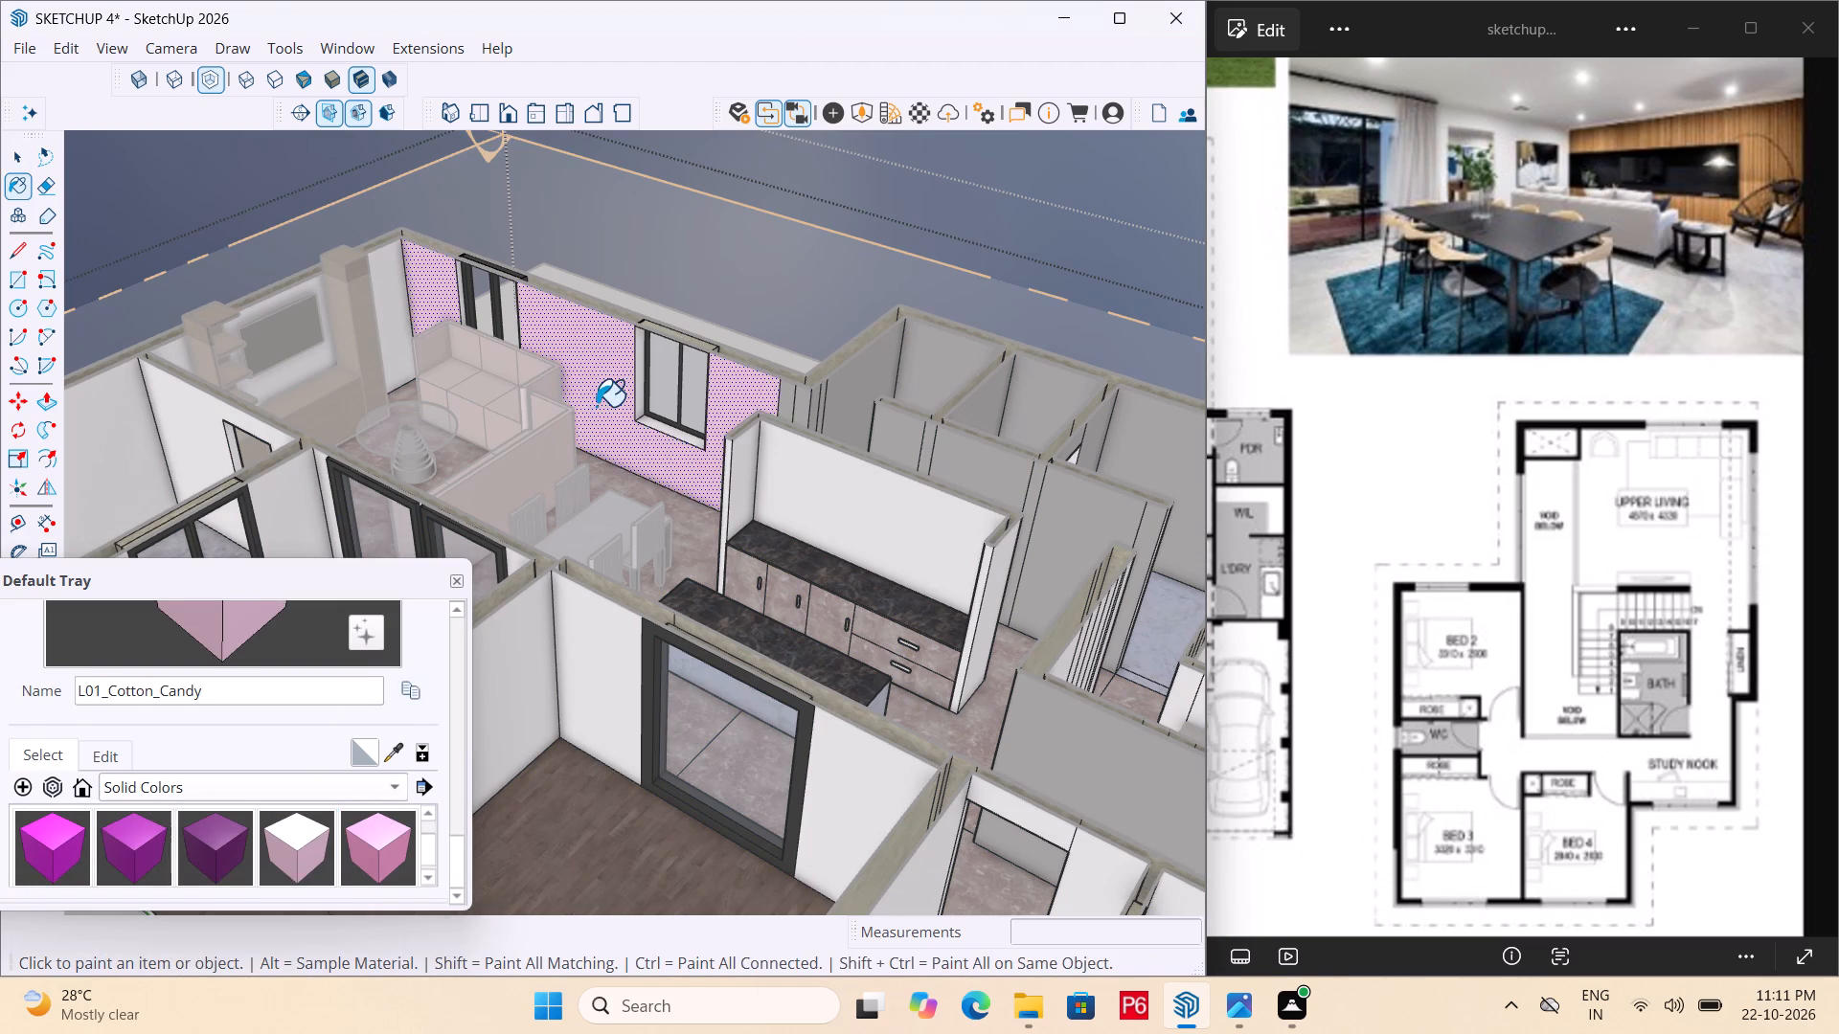
Paint the opposite living, dining and kitchen wall faces around the sliding doors and windows with L01_Cotton_Candy.
{"action": "middle_click_drag", "start_coordinate": [671, 470], "coordinate": [19, 519]}
{"action": "scroll", "coordinate": [732, 208], "scroll_direction": "up", "scroll_amount": 3}
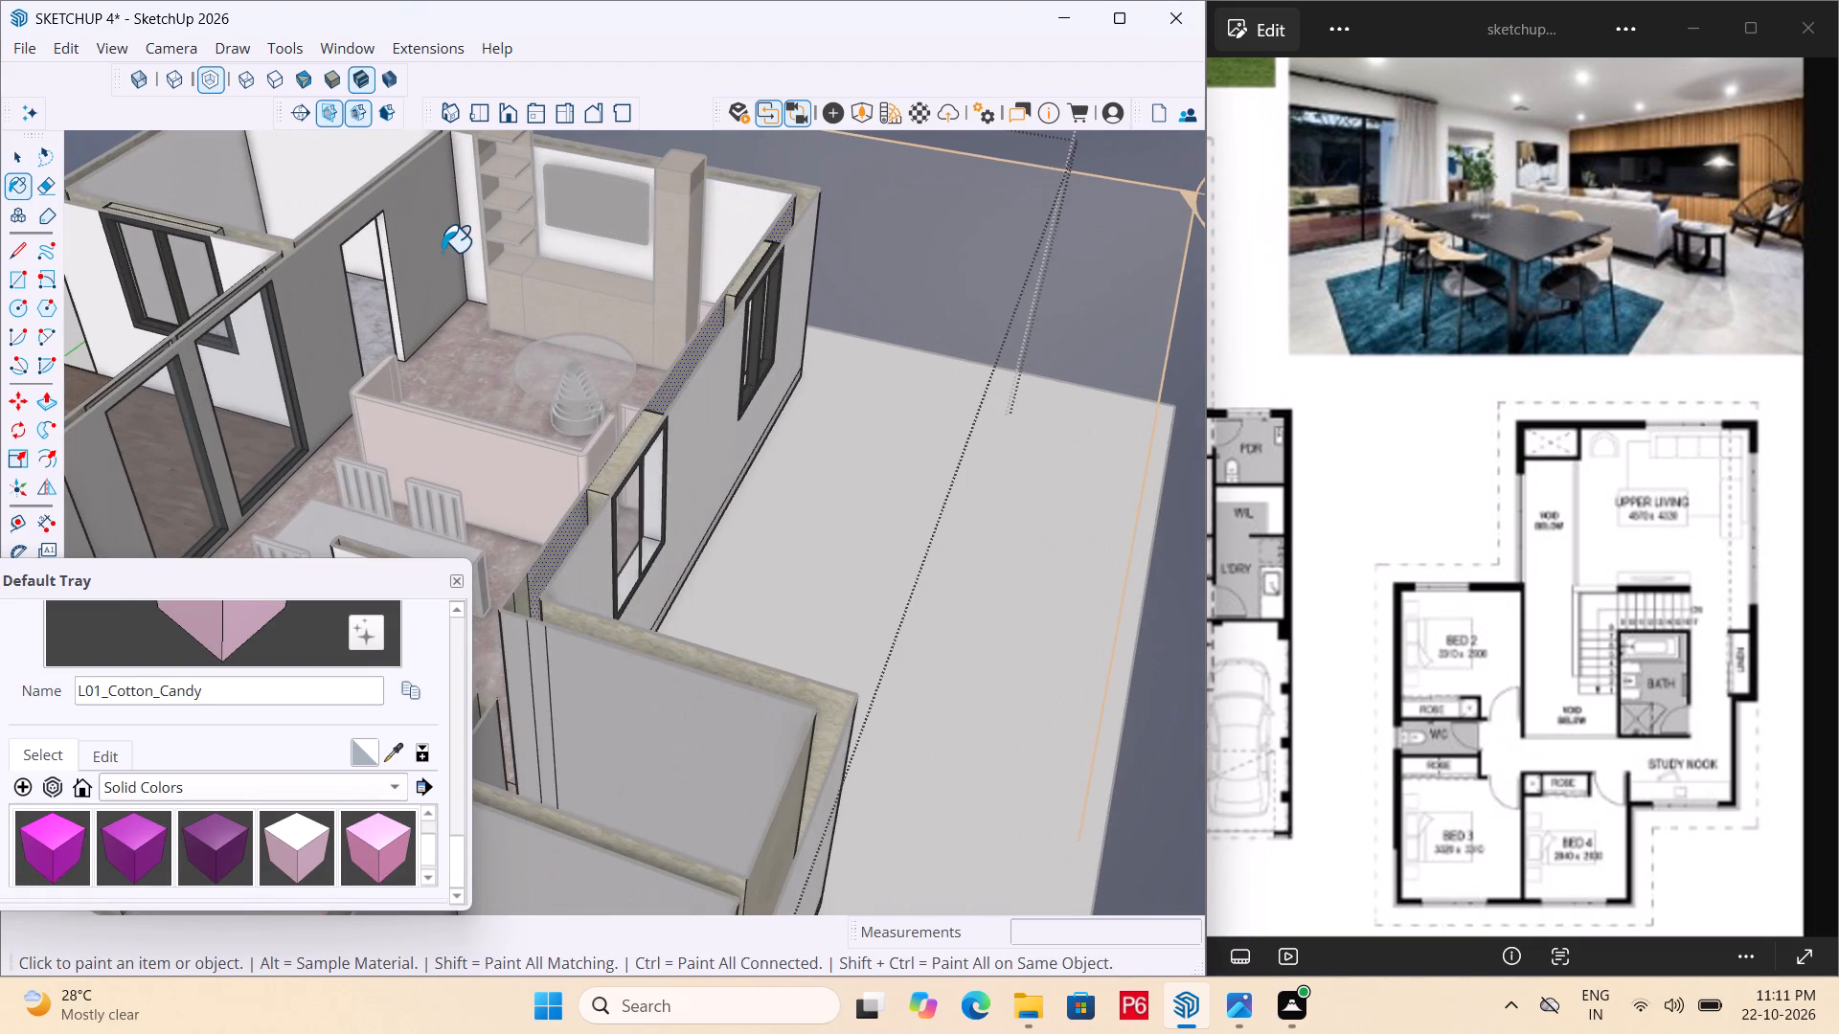
{"action": "left_click", "coordinate": [442, 252]}
{"action": "scroll", "coordinate": [803, 271], "scroll_direction": "down", "scroll_amount": 5}
{"action": "left_click", "coordinate": [304, 448]}
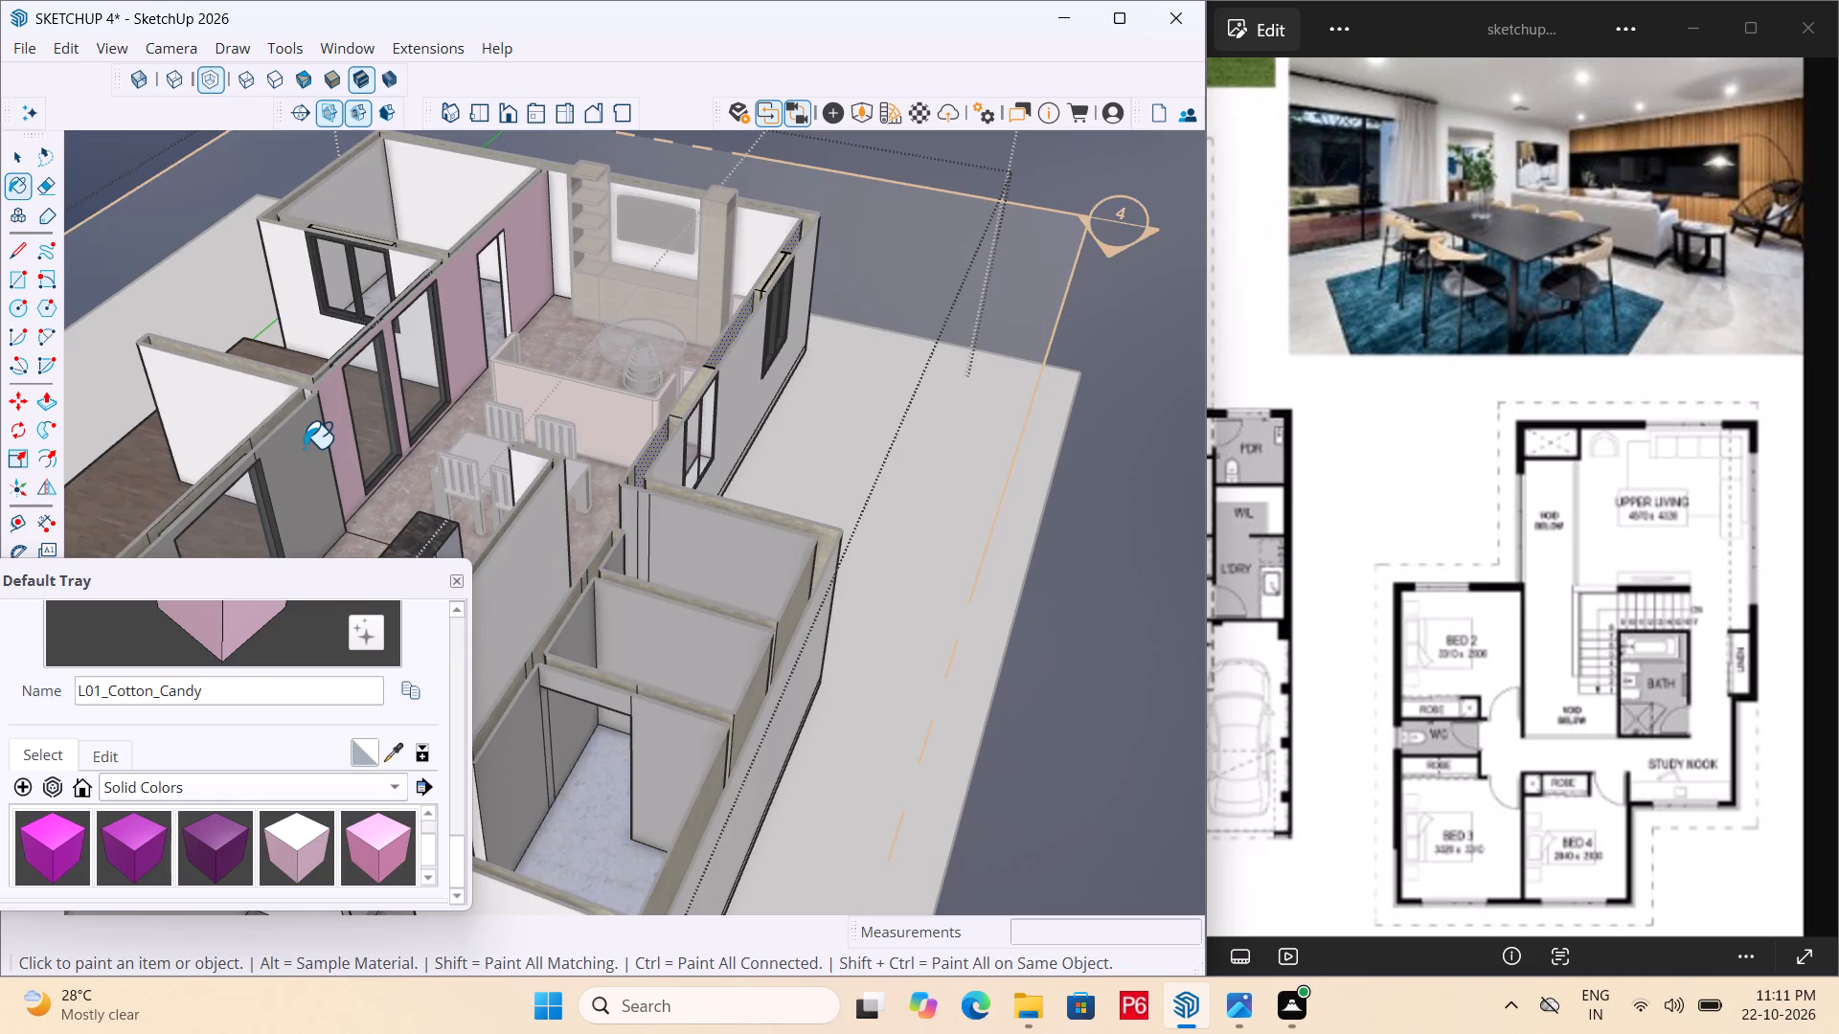
{"action": "scroll", "coordinate": [789, 357], "scroll_direction": "down", "scroll_amount": 4}
{"action": "scroll", "coordinate": [419, 490], "scroll_direction": "up", "scroll_amount": 10}
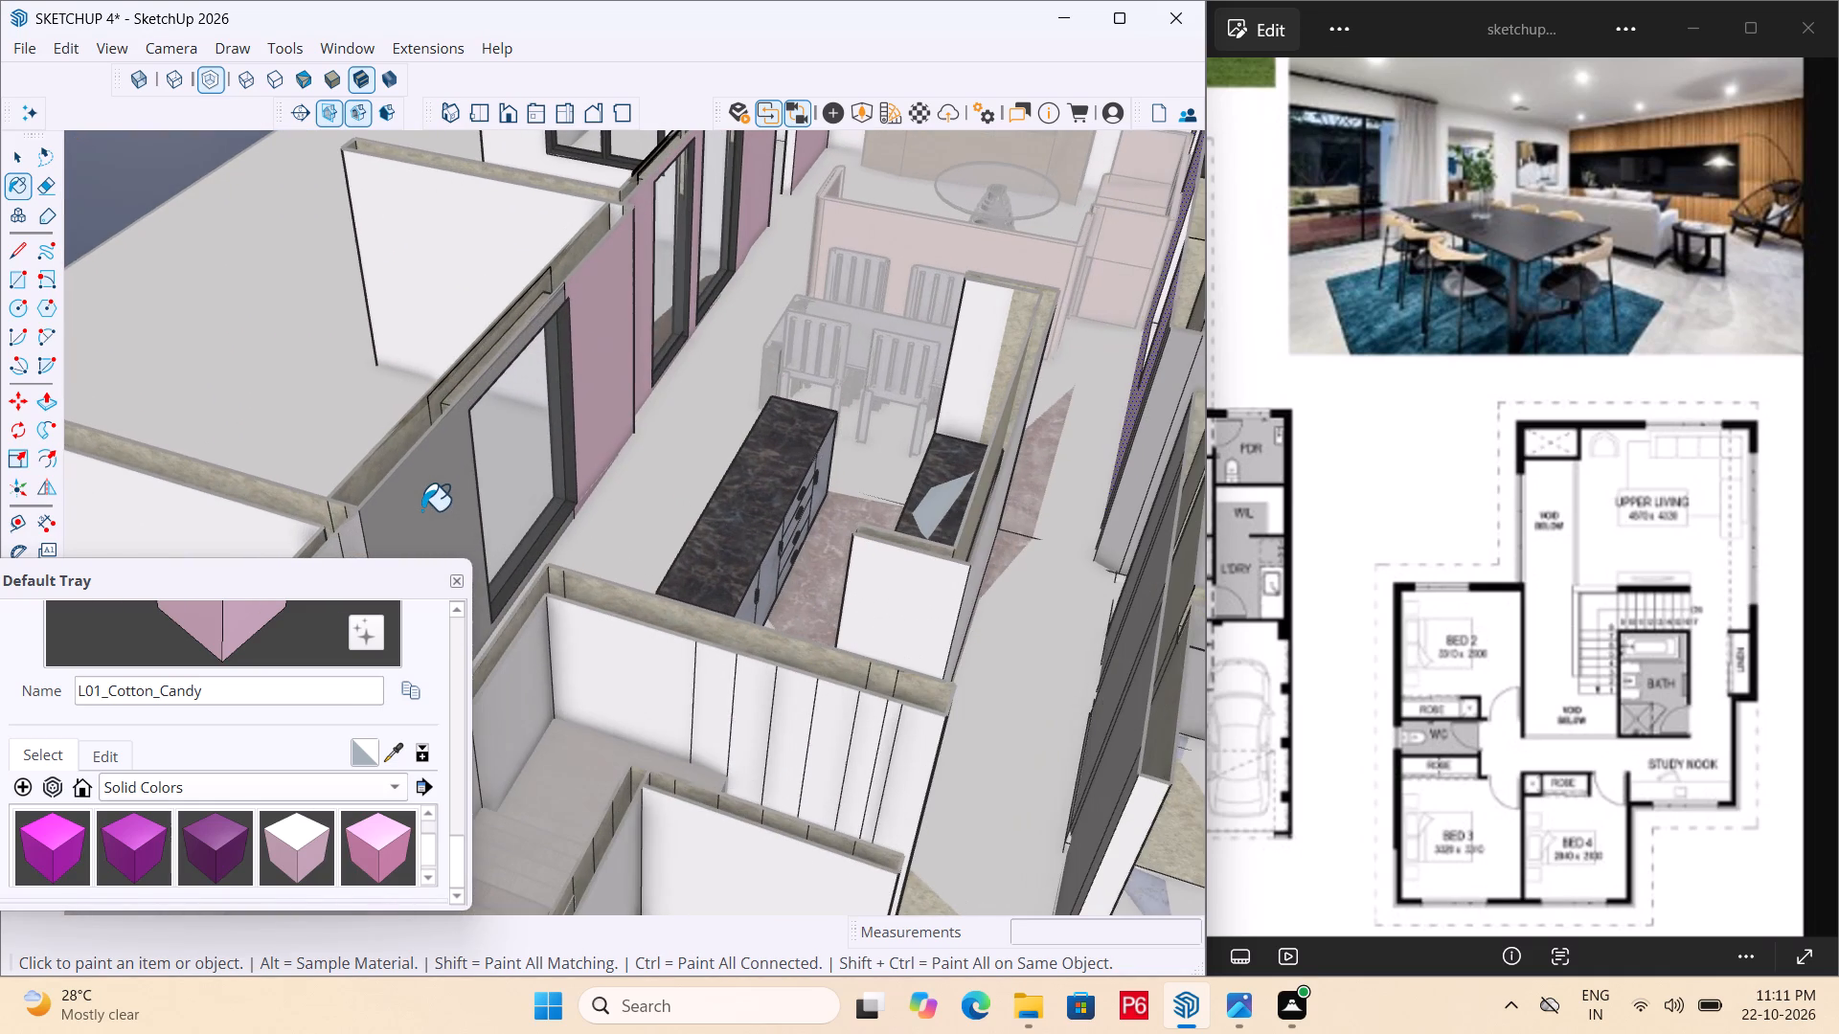
{"action": "left_click", "coordinate": [431, 500]}
Continue L01_Cotton_Candy along the hallway wall opposite the staircase, including the piece above the doorway.
{"action": "scroll", "coordinate": [548, 360], "scroll_direction": "down", "scroll_amount": 5}
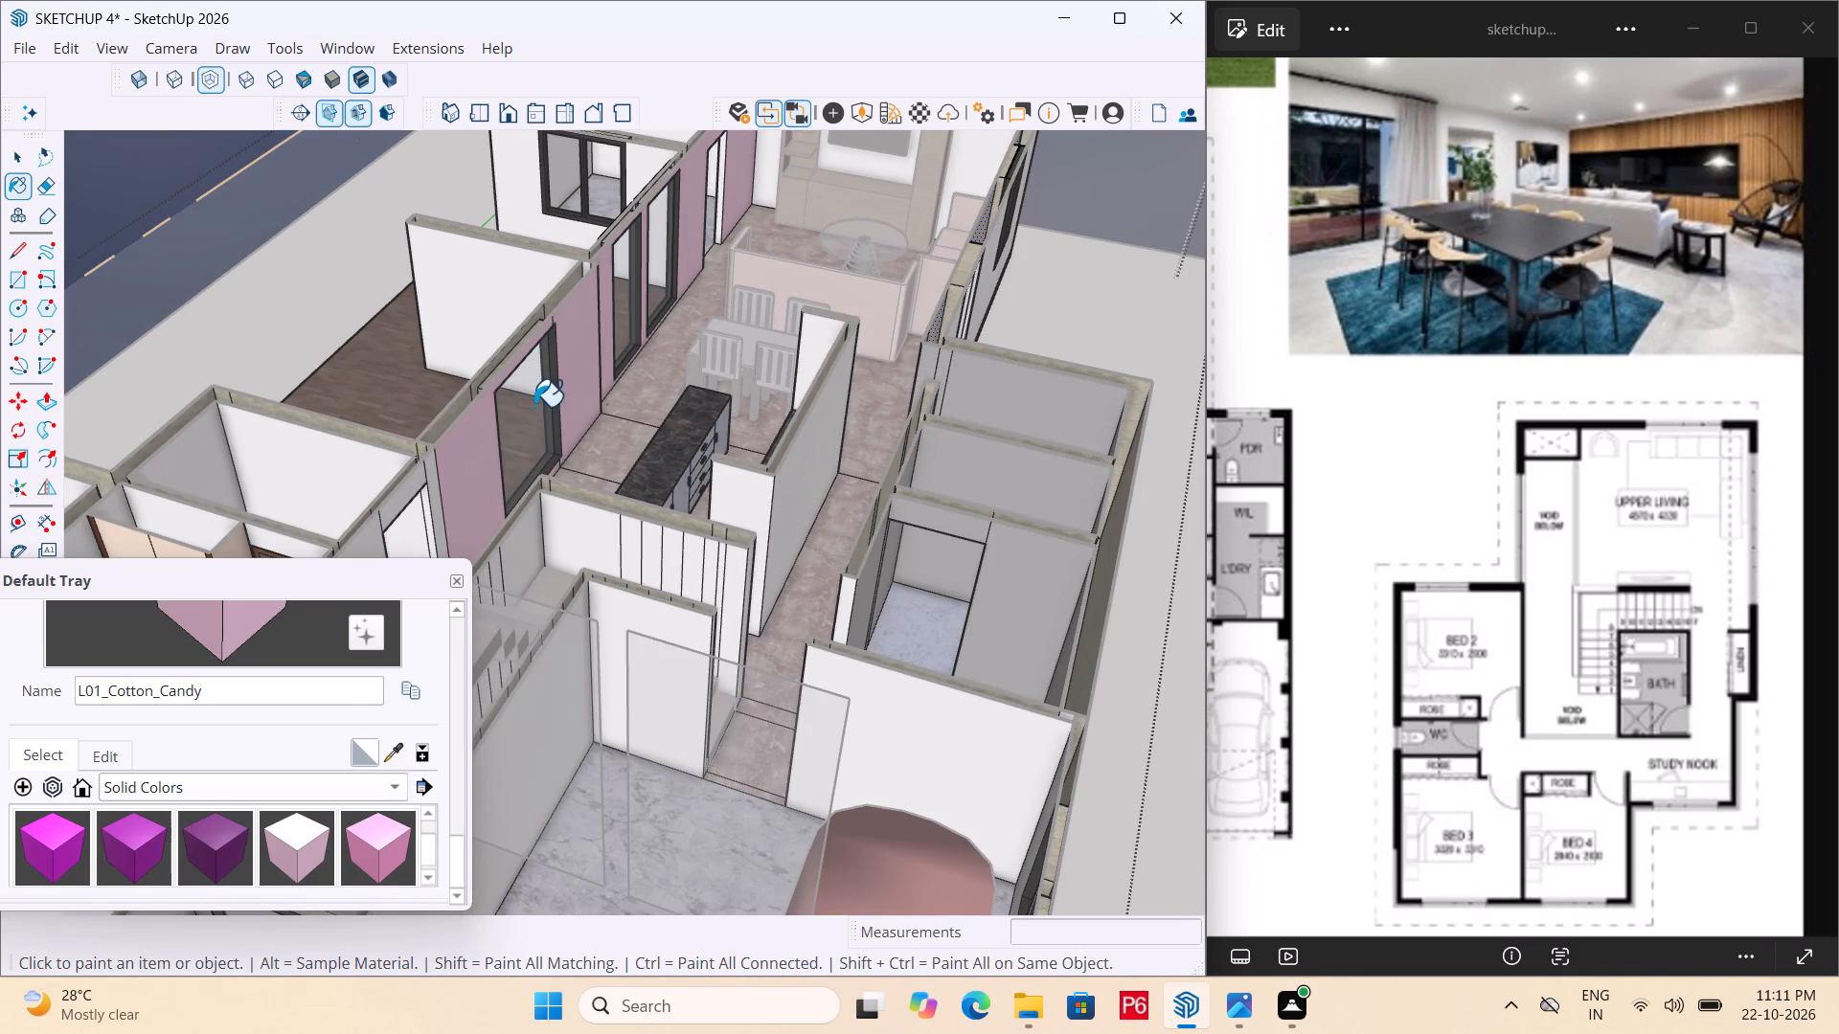
{"action": "scroll", "coordinate": [720, 388], "scroll_direction": "down", "scroll_amount": 5}
{"action": "middle_click_drag", "start_coordinate": [512, 494], "coordinate": [230, 489]}
{"action": "scroll", "coordinate": [237, 485], "scroll_direction": "up", "scroll_amount": 4}
{"action": "scroll", "coordinate": [510, 426], "scroll_direction": "up", "scroll_amount": 3}
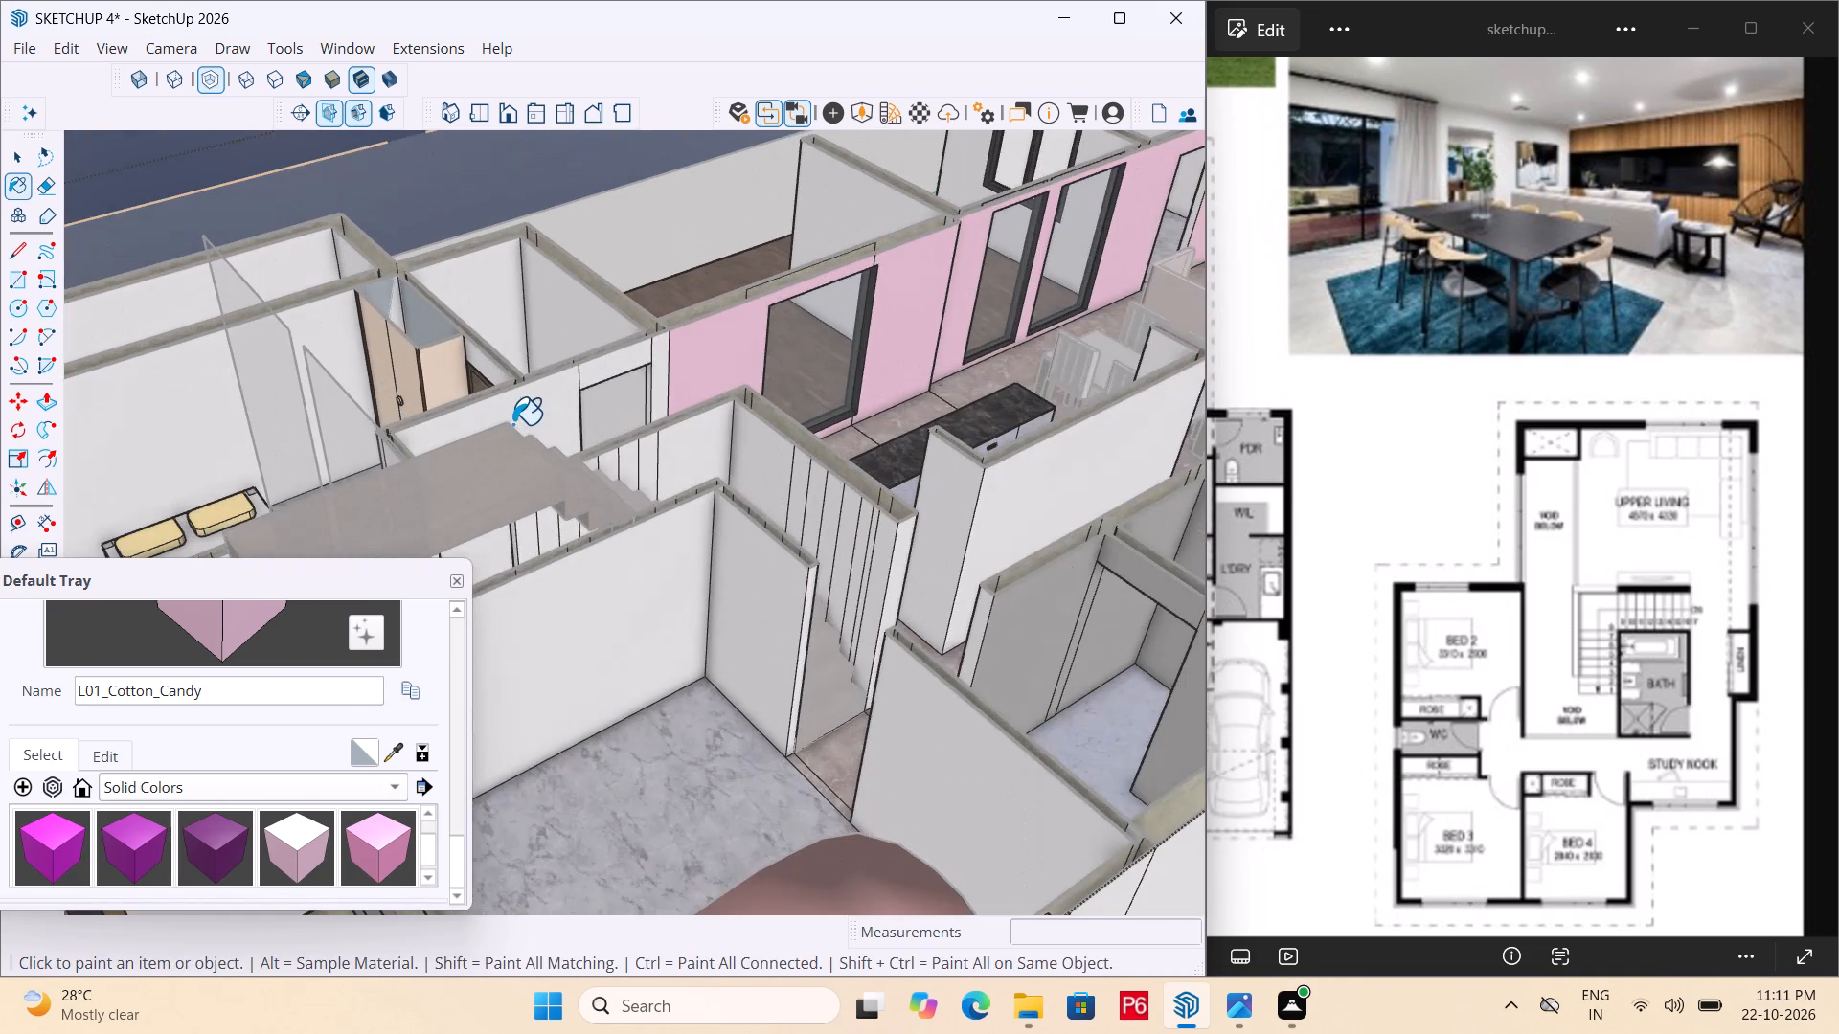
{"action": "left_click", "coordinate": [512, 424]}
{"action": "left_click", "coordinate": [629, 363]}
{"action": "left_click", "coordinate": [662, 347]}
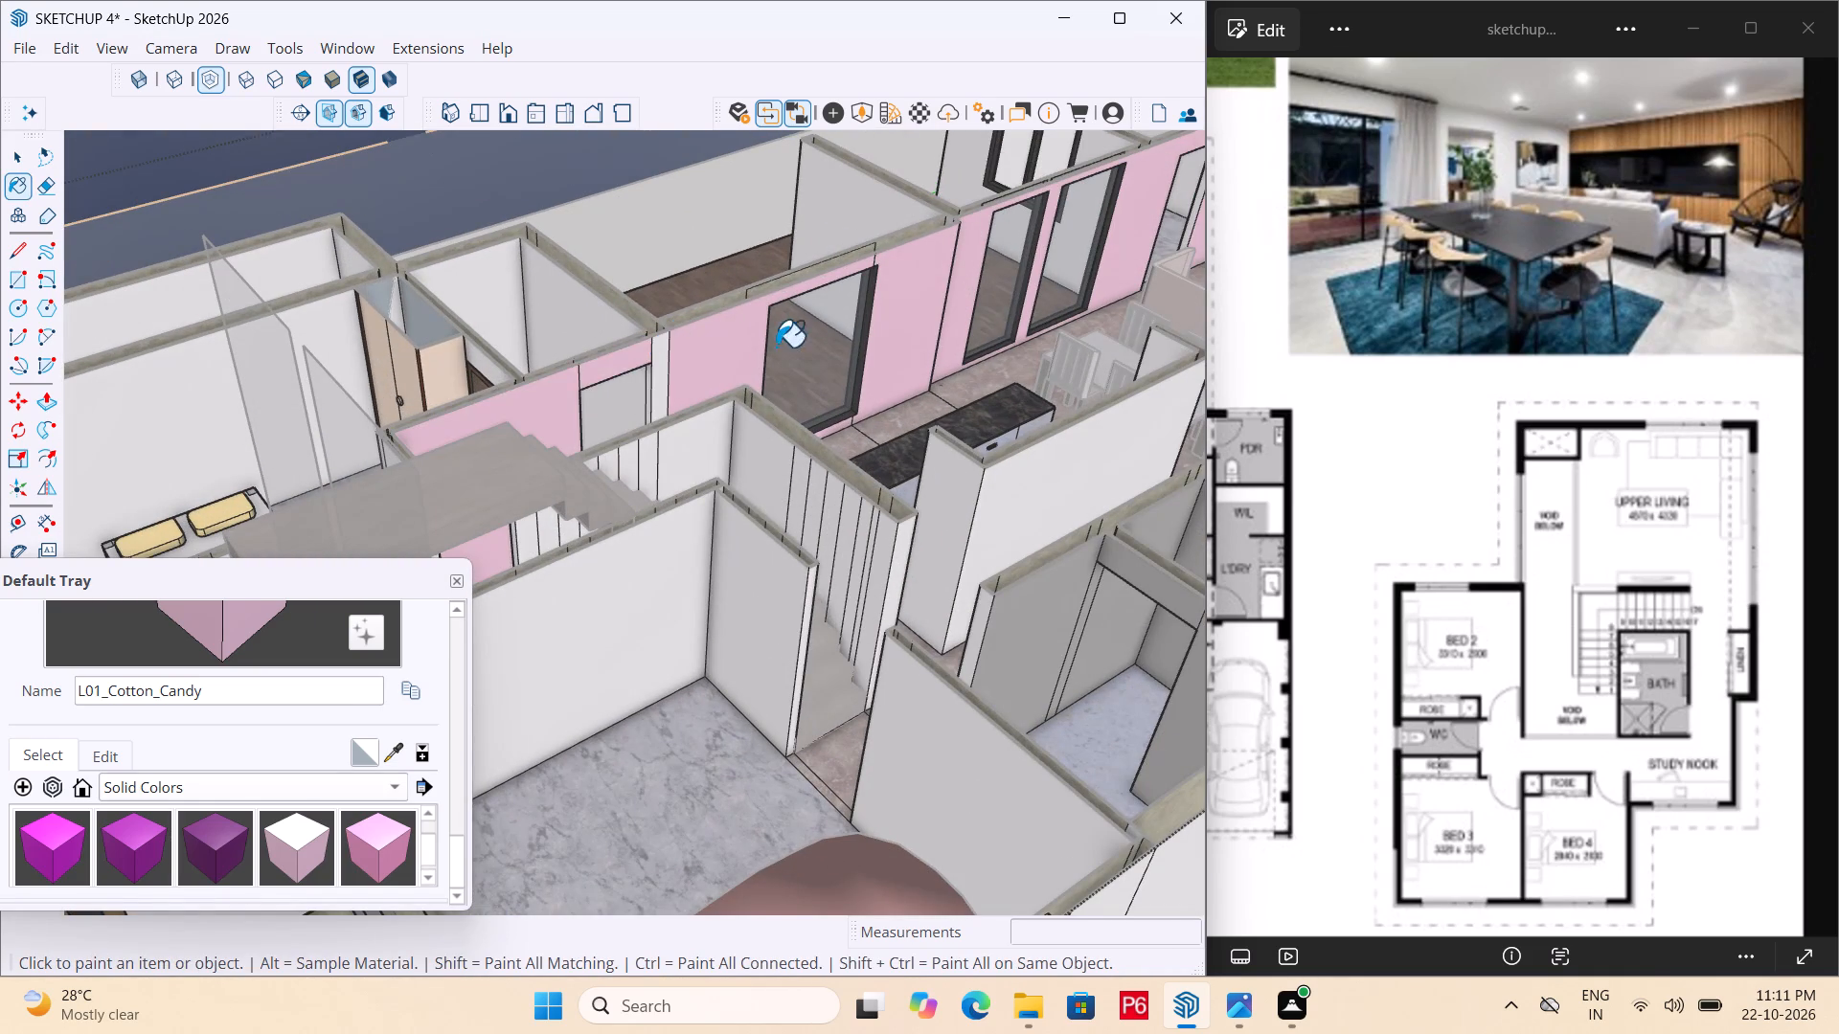
Paint the two narrow strips at the kitchen end of the living-room window wall with L01_Cotton_Candy.
{"action": "scroll", "coordinate": [617, 387], "scroll_direction": "down", "scroll_amount": 5}
{"action": "middle_click_drag", "start_coordinate": [546, 449], "coordinate": [1417, 435]}
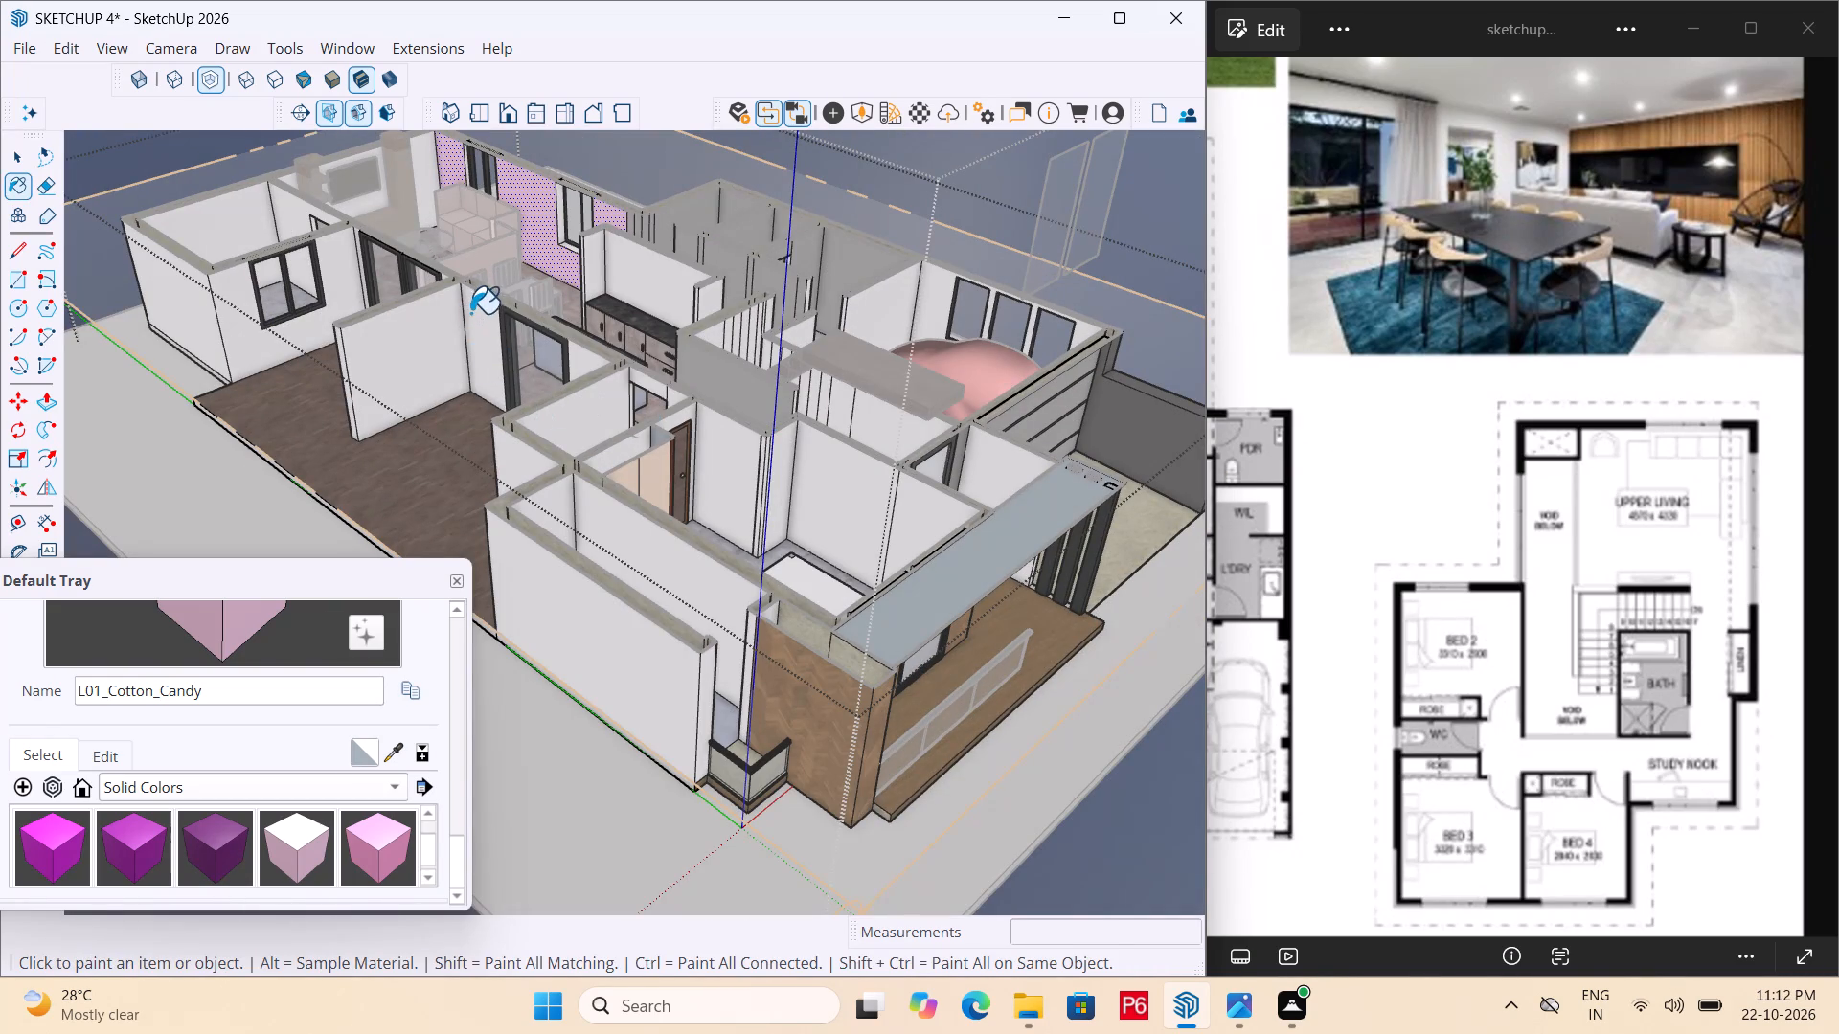
{"action": "middle_click_drag", "start_coordinate": [468, 309], "coordinate": [1115, 481]}
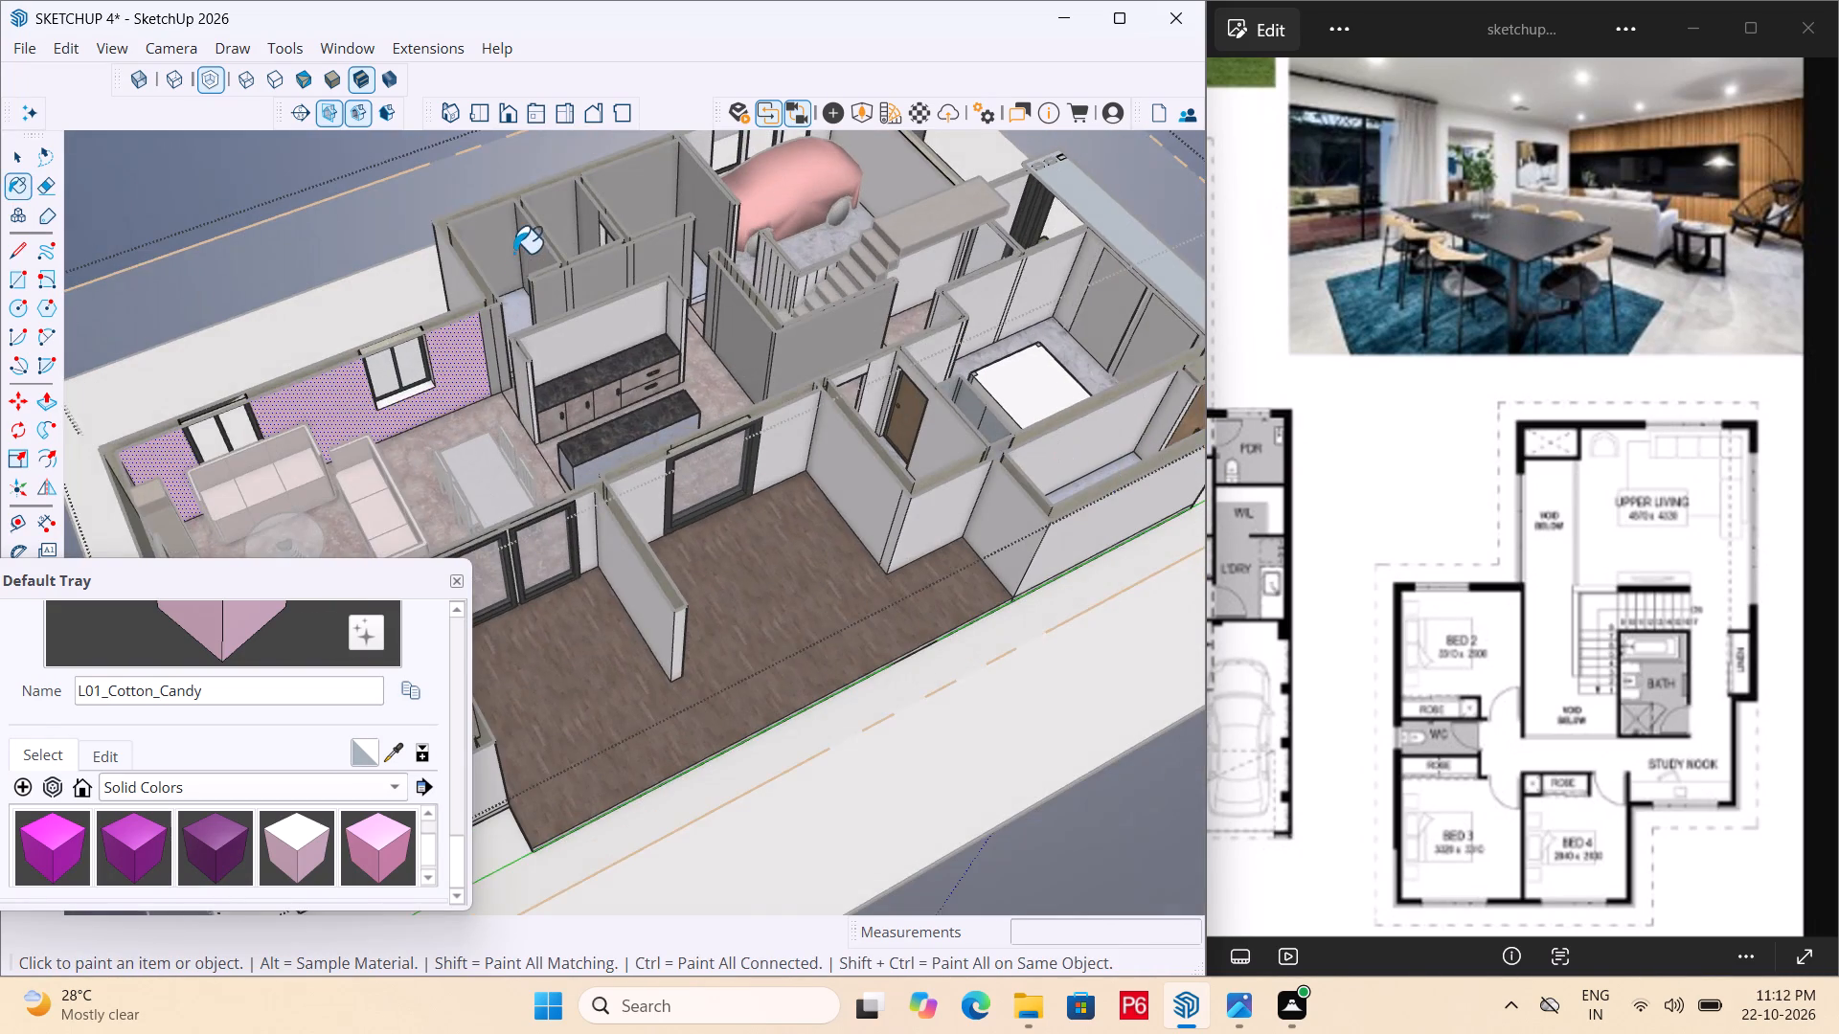
{"action": "scroll", "coordinate": [513, 249], "scroll_direction": "up", "scroll_amount": 5}
{"action": "scroll", "coordinate": [482, 358], "scroll_direction": "up", "scroll_amount": 6}
{"action": "left_click", "coordinate": [465, 379]}
{"action": "left_click", "coordinate": [491, 359]}
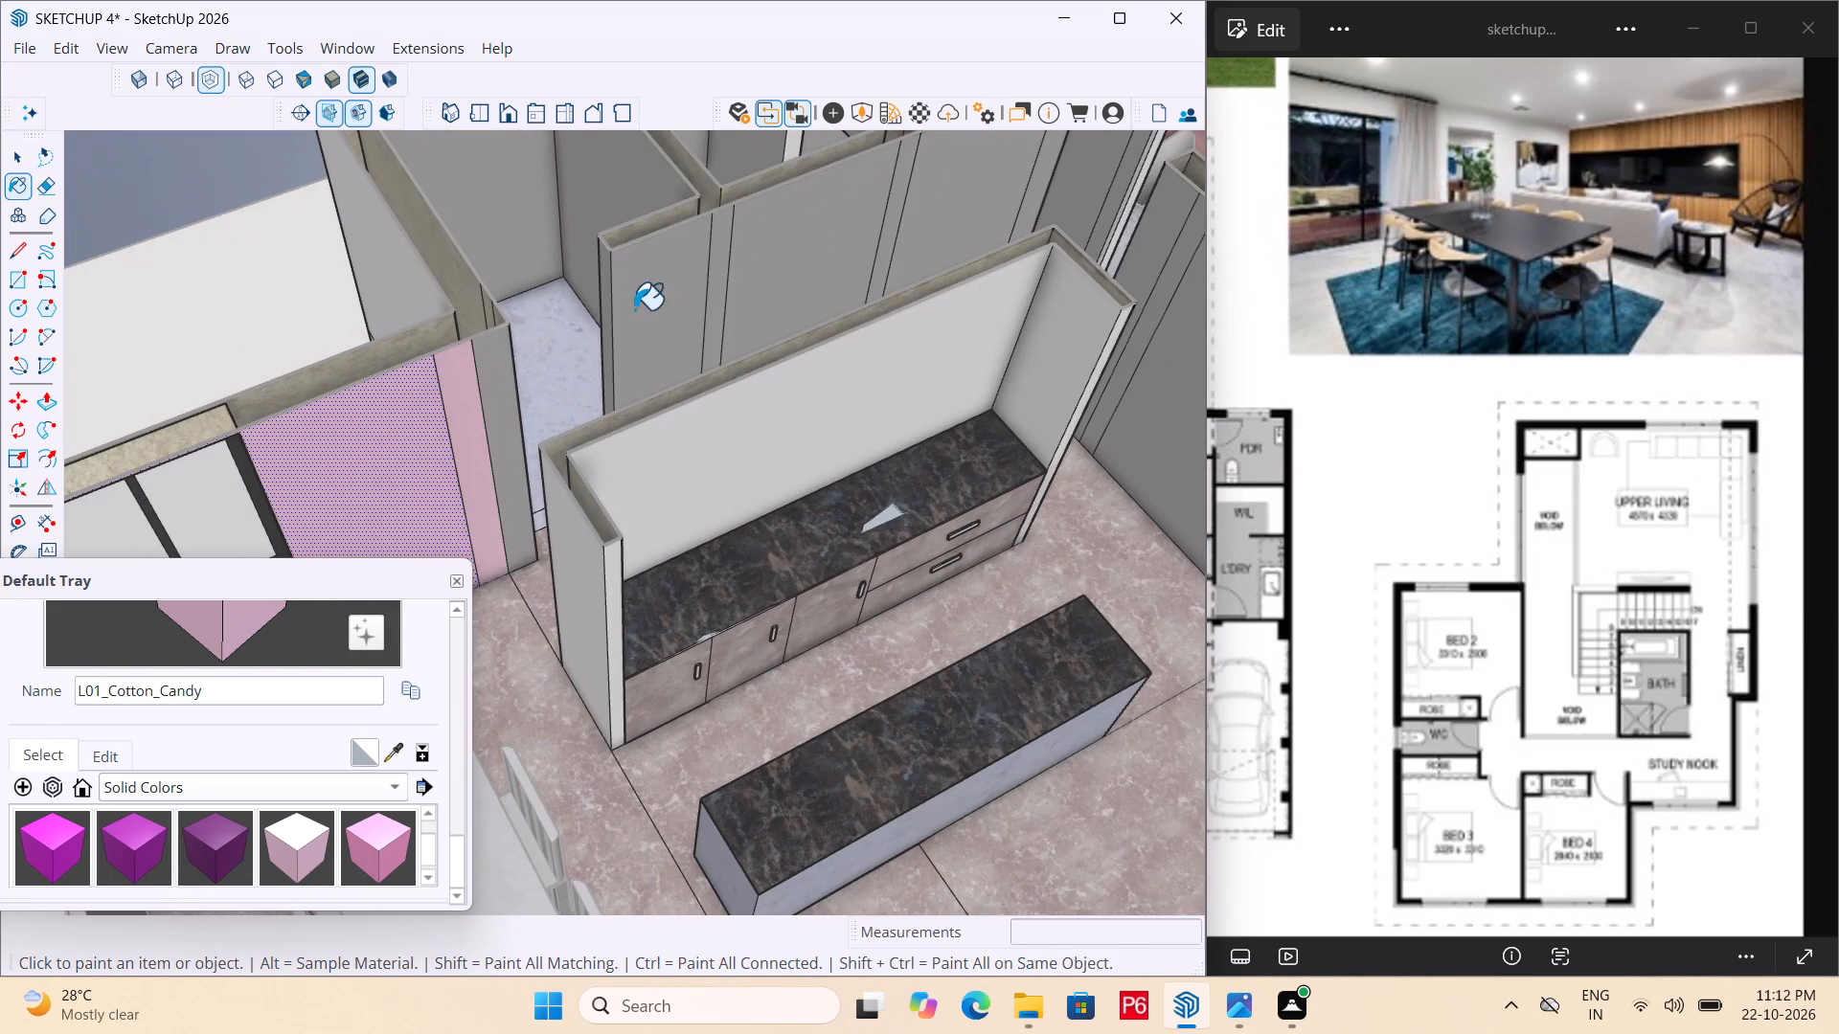
Paint the panels and narrow strips of the long partition behind the kitchen cabinets with L01_Cotton_Candy.
{"action": "middle_click_drag", "start_coordinate": [634, 307], "coordinate": [319, 228]}
{"action": "left_click", "coordinate": [675, 268]}
{"action": "left_click", "coordinate": [735, 257]}
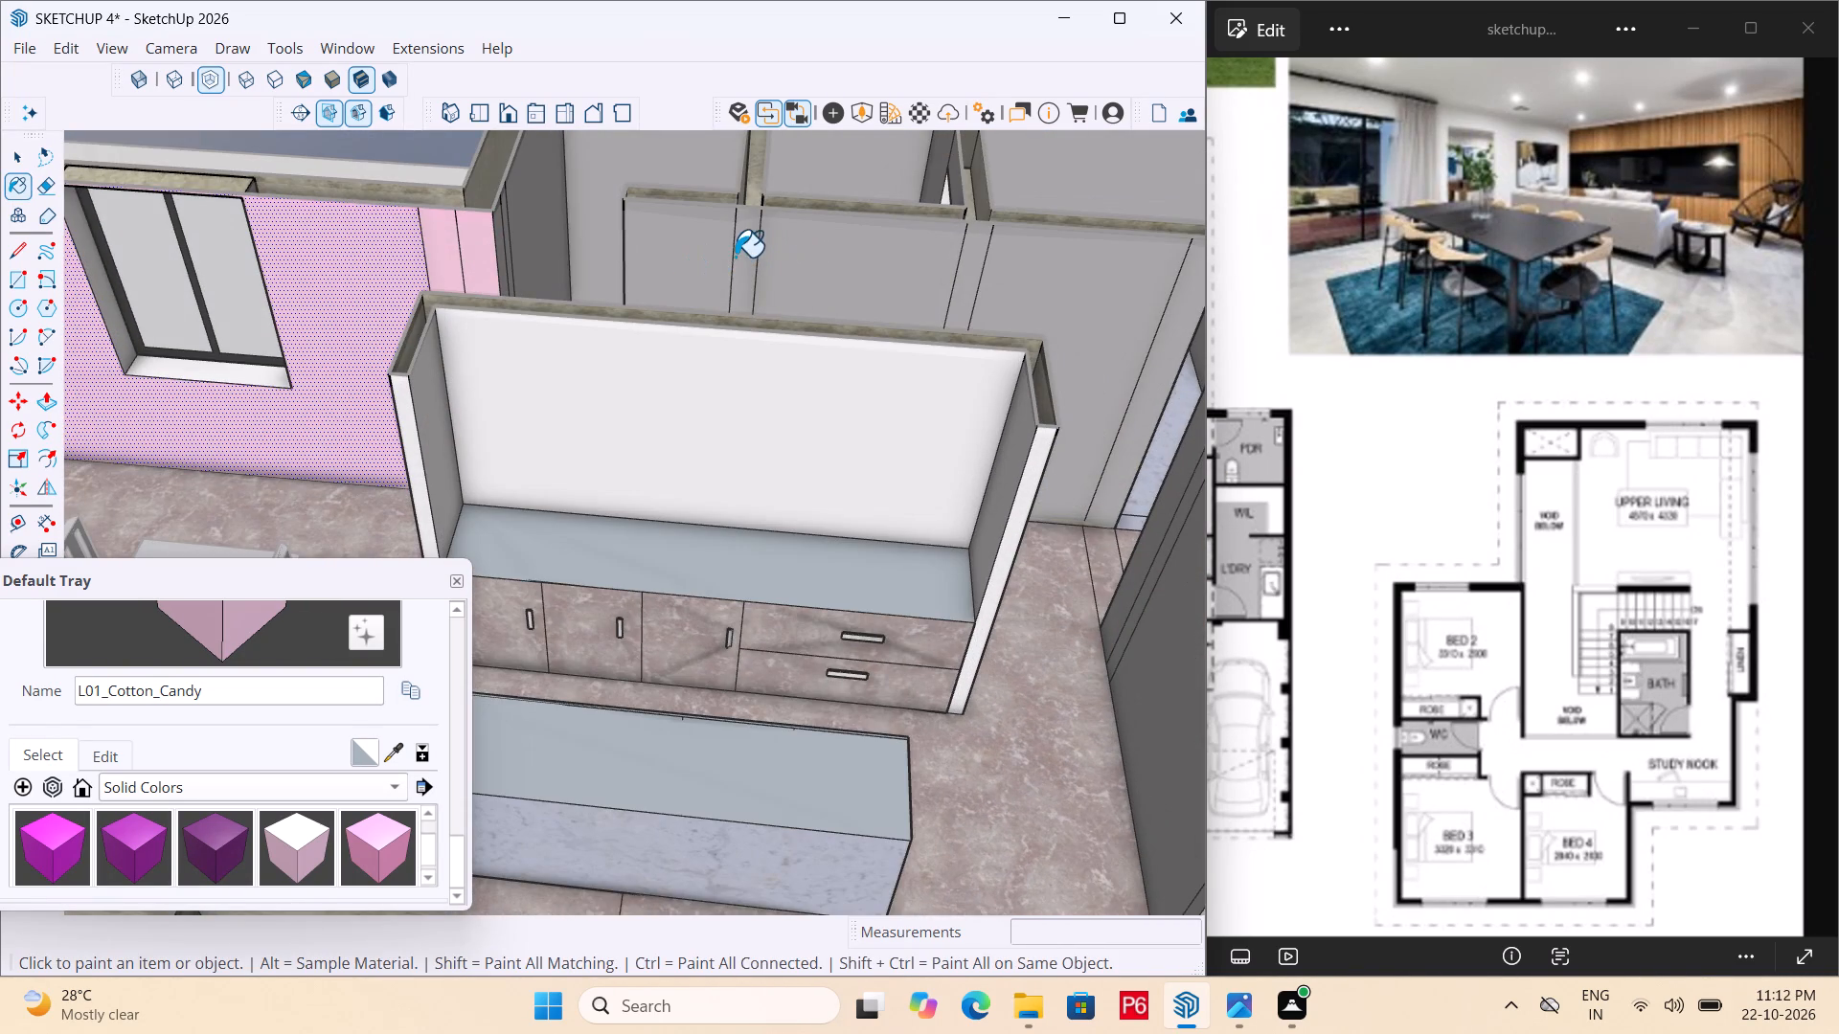
{"action": "left_click", "coordinate": [800, 254]}
{"action": "scroll", "coordinate": [512, 258], "scroll_direction": "down", "scroll_amount": 5}
{"action": "scroll", "coordinate": [798, 264], "scroll_direction": "up", "scroll_amount": 4}
{"action": "left_click", "coordinate": [772, 269]}
{"action": "left_click_drag", "start_coordinate": [817, 265], "coordinate": [831, 266]}
{"action": "left_click", "coordinate": [978, 281]}
Paint the staircase wall's kitchen-facing panel, doorway-end strips, long side face and outer corner strip with L01_Cotton_Candy.
{"action": "scroll", "coordinate": [640, 260], "scroll_direction": "down", "scroll_amount": 5}
{"action": "middle_click_drag", "start_coordinate": [554, 395], "coordinate": [1142, 367]}
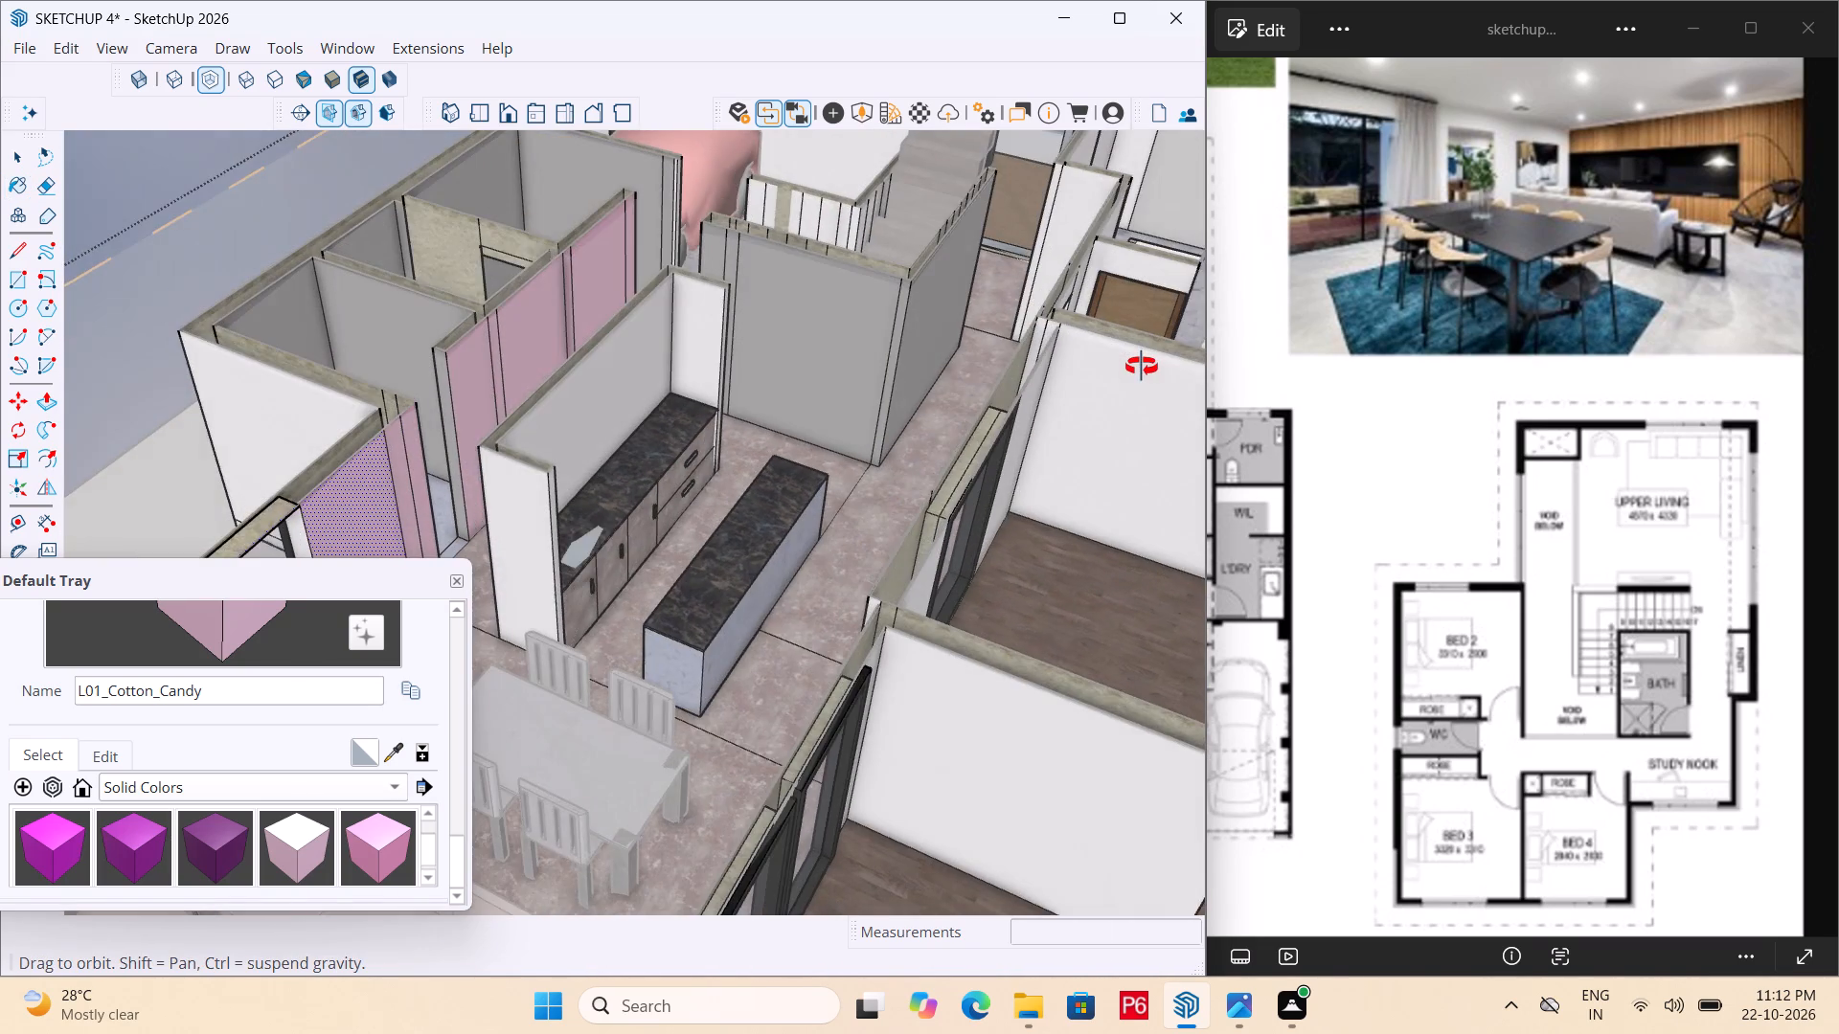
{"action": "middle_click_drag", "start_coordinate": [1142, 367], "coordinate": [1025, 341]}
{"action": "scroll", "coordinate": [834, 295], "scroll_direction": "up", "scroll_amount": 5}
{"action": "left_click", "coordinate": [685, 249]}
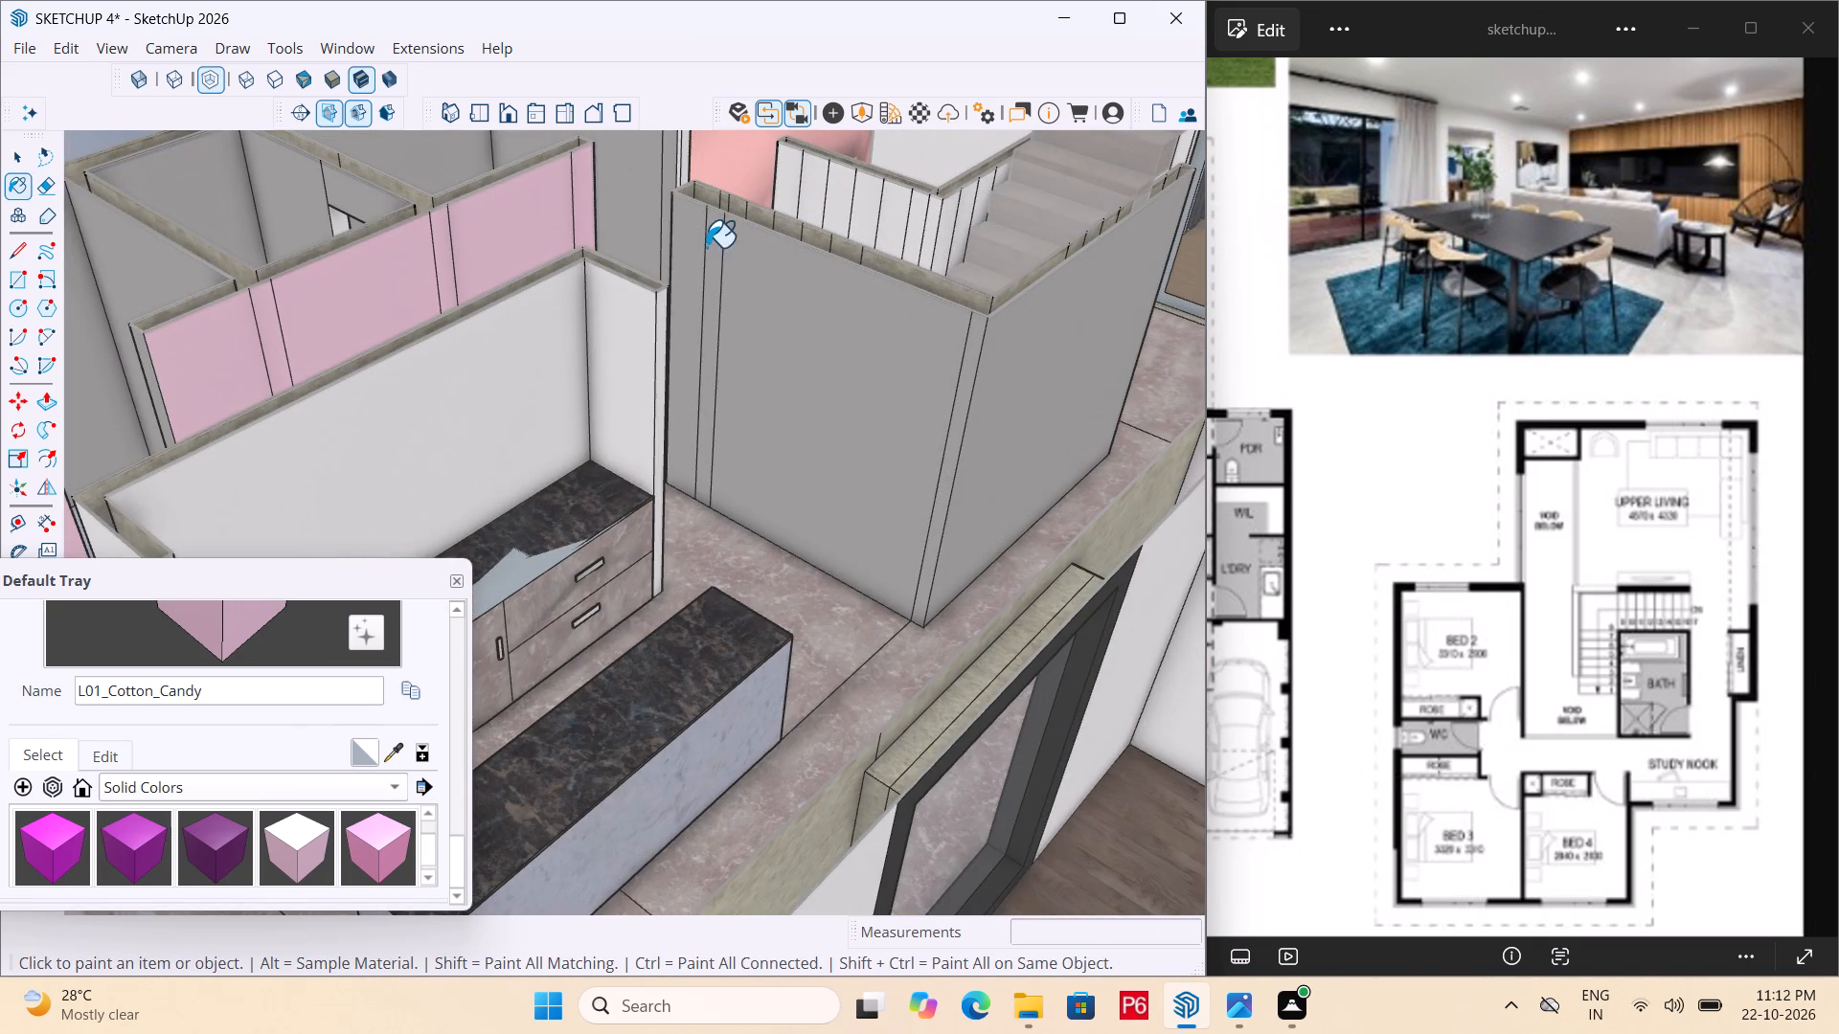
{"action": "left_click", "coordinate": [711, 248]}
{"action": "left_click", "coordinate": [778, 251]}
{"action": "middle_click_drag", "start_coordinate": [894, 310], "coordinate": [603, 252]}
{"action": "left_click", "coordinate": [760, 326]}
{"action": "middle_click_drag", "start_coordinate": [606, 324], "coordinate": [871, 362]}
{"action": "scroll", "coordinate": [842, 374], "scroll_direction": "up", "scroll_amount": 5}
{"action": "left_click", "coordinate": [952, 321]}
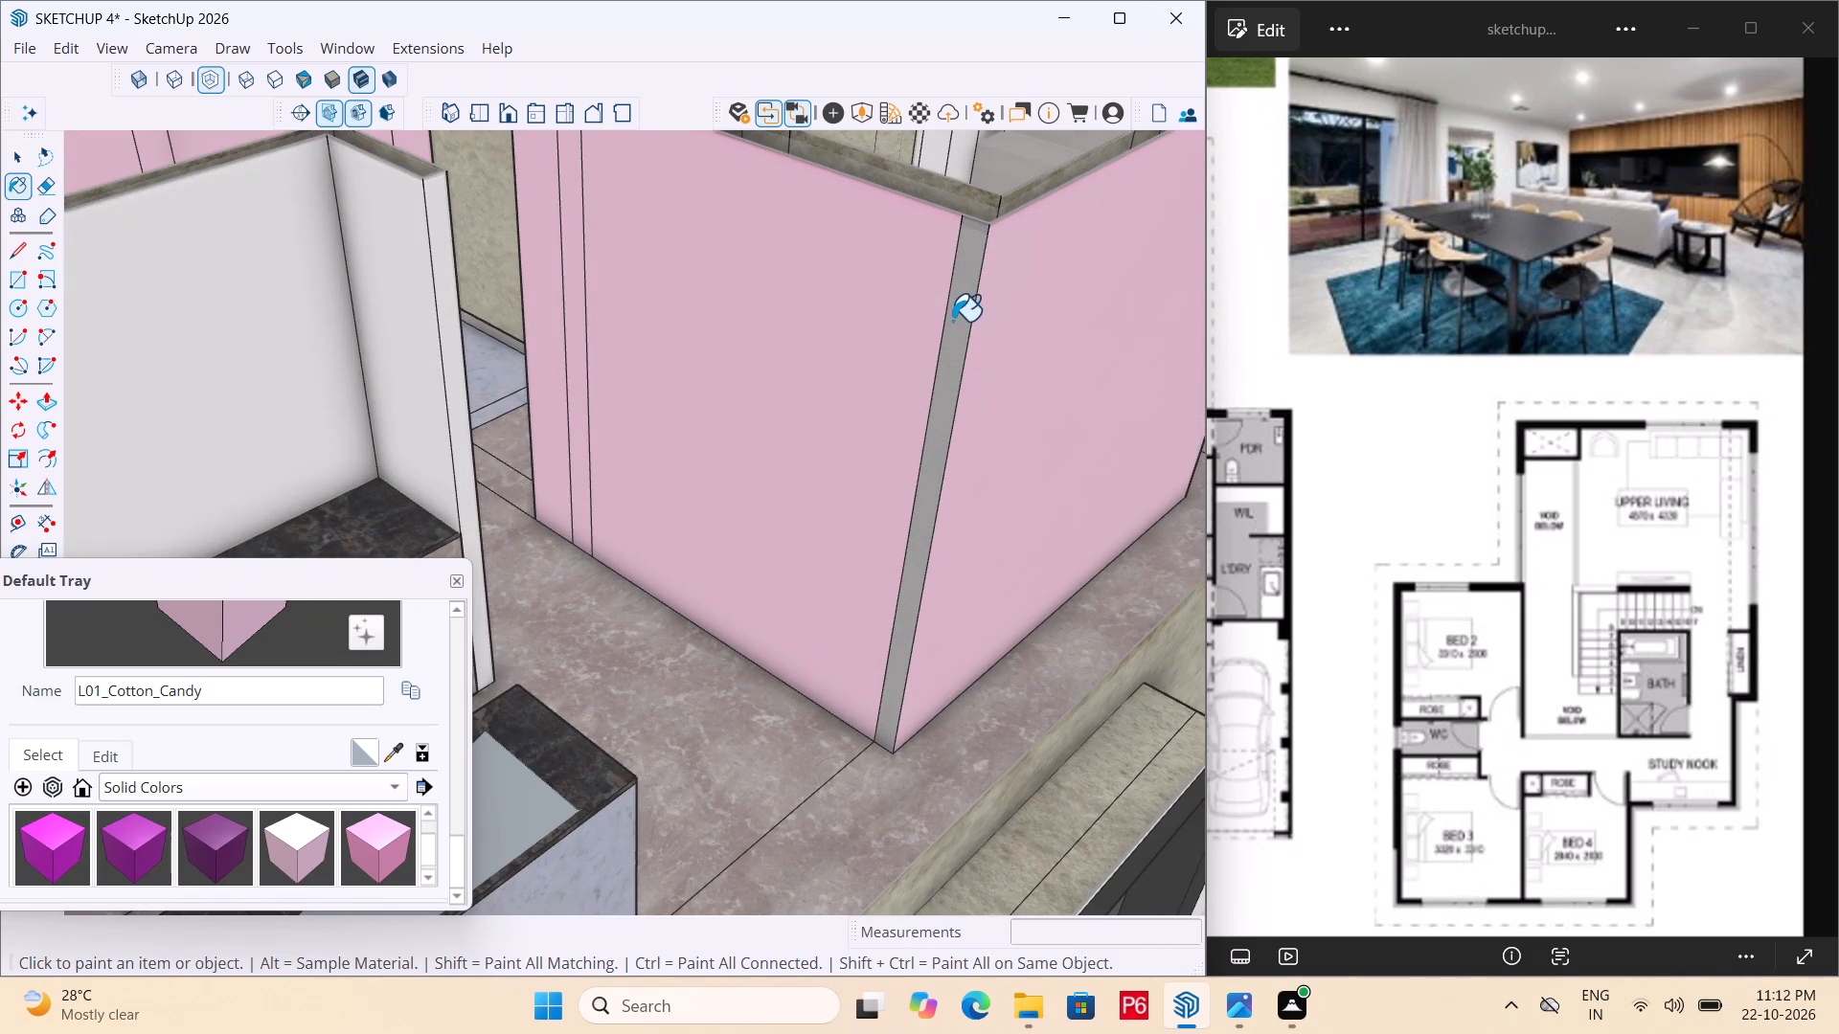
Erase the vertical dividing lines on the staircase wall's kitchen-facing side, at the doorway end and beside the outer corner.
{"action": "scroll", "coordinate": [942, 341], "scroll_direction": "down", "scroll_amount": 12}
{"action": "middle_click_drag", "start_coordinate": [797, 353], "coordinate": [638, 392]}
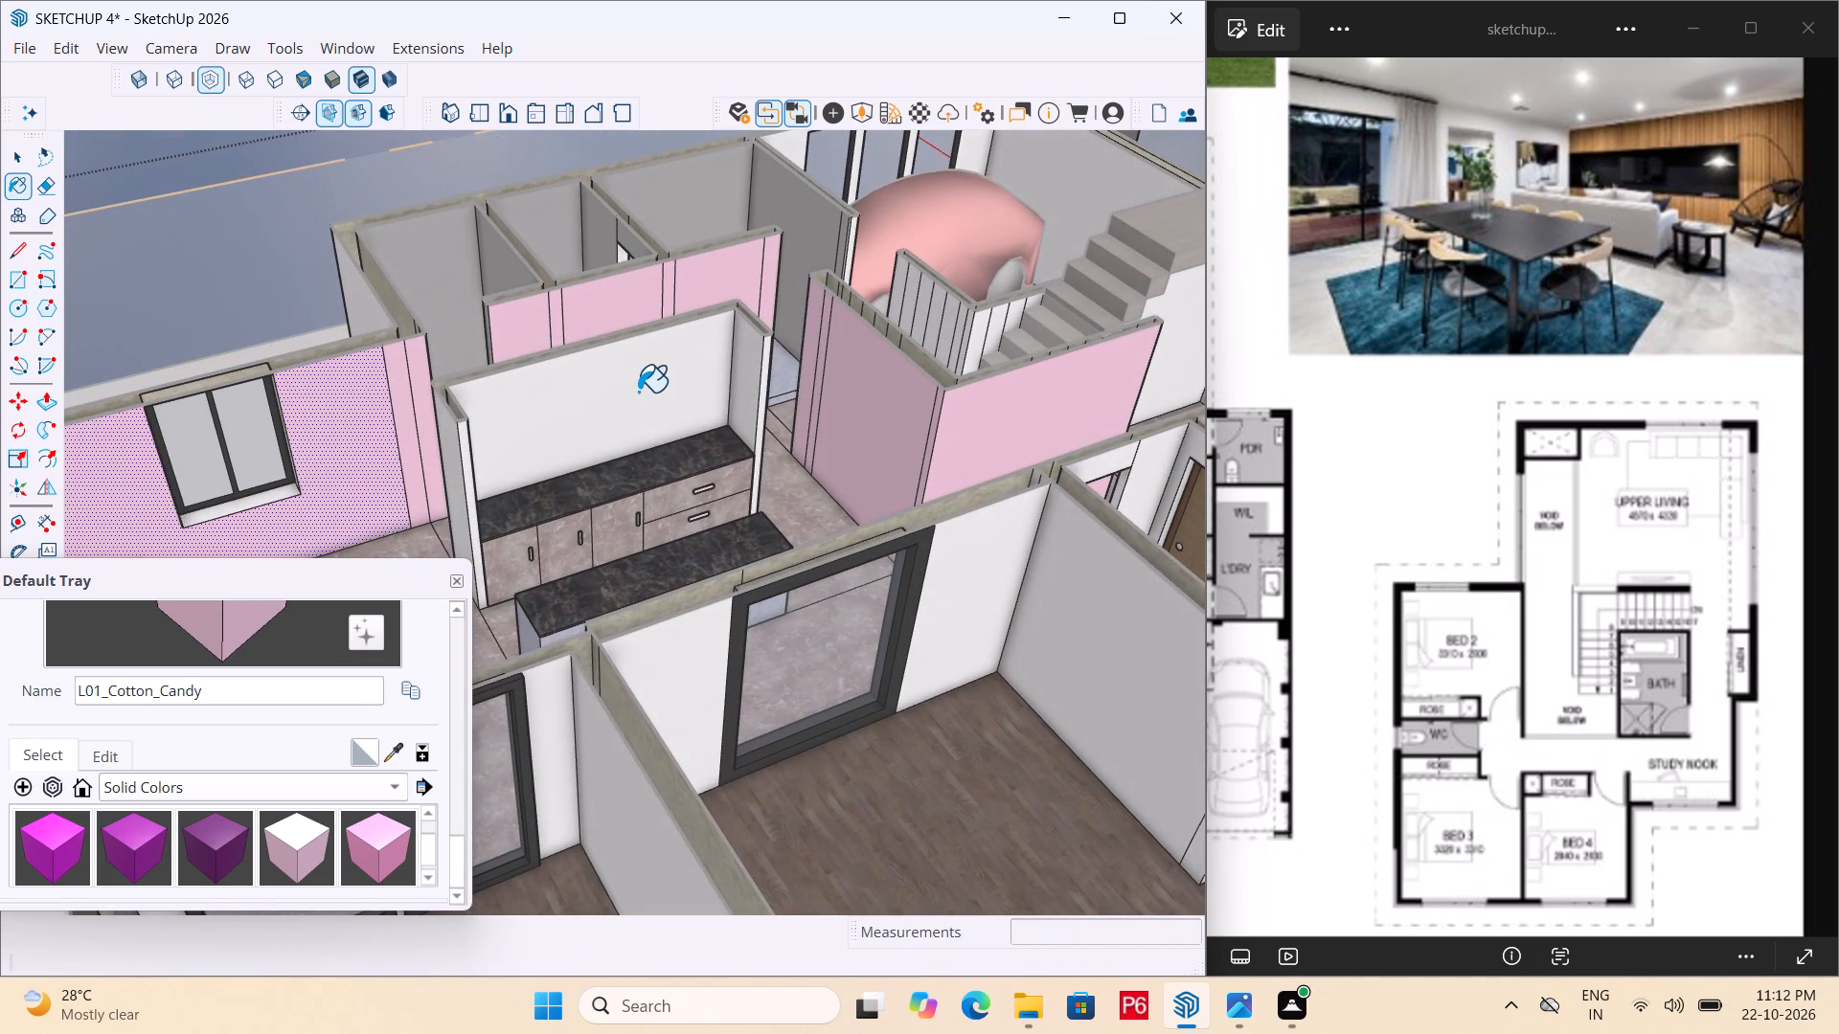
{"action": "key", "text": "e"}
{"action": "scroll", "coordinate": [758, 330], "scroll_direction": "up", "scroll_amount": 5}
{"action": "left_click_drag", "start_coordinate": [849, 344], "coordinate": [865, 353]}
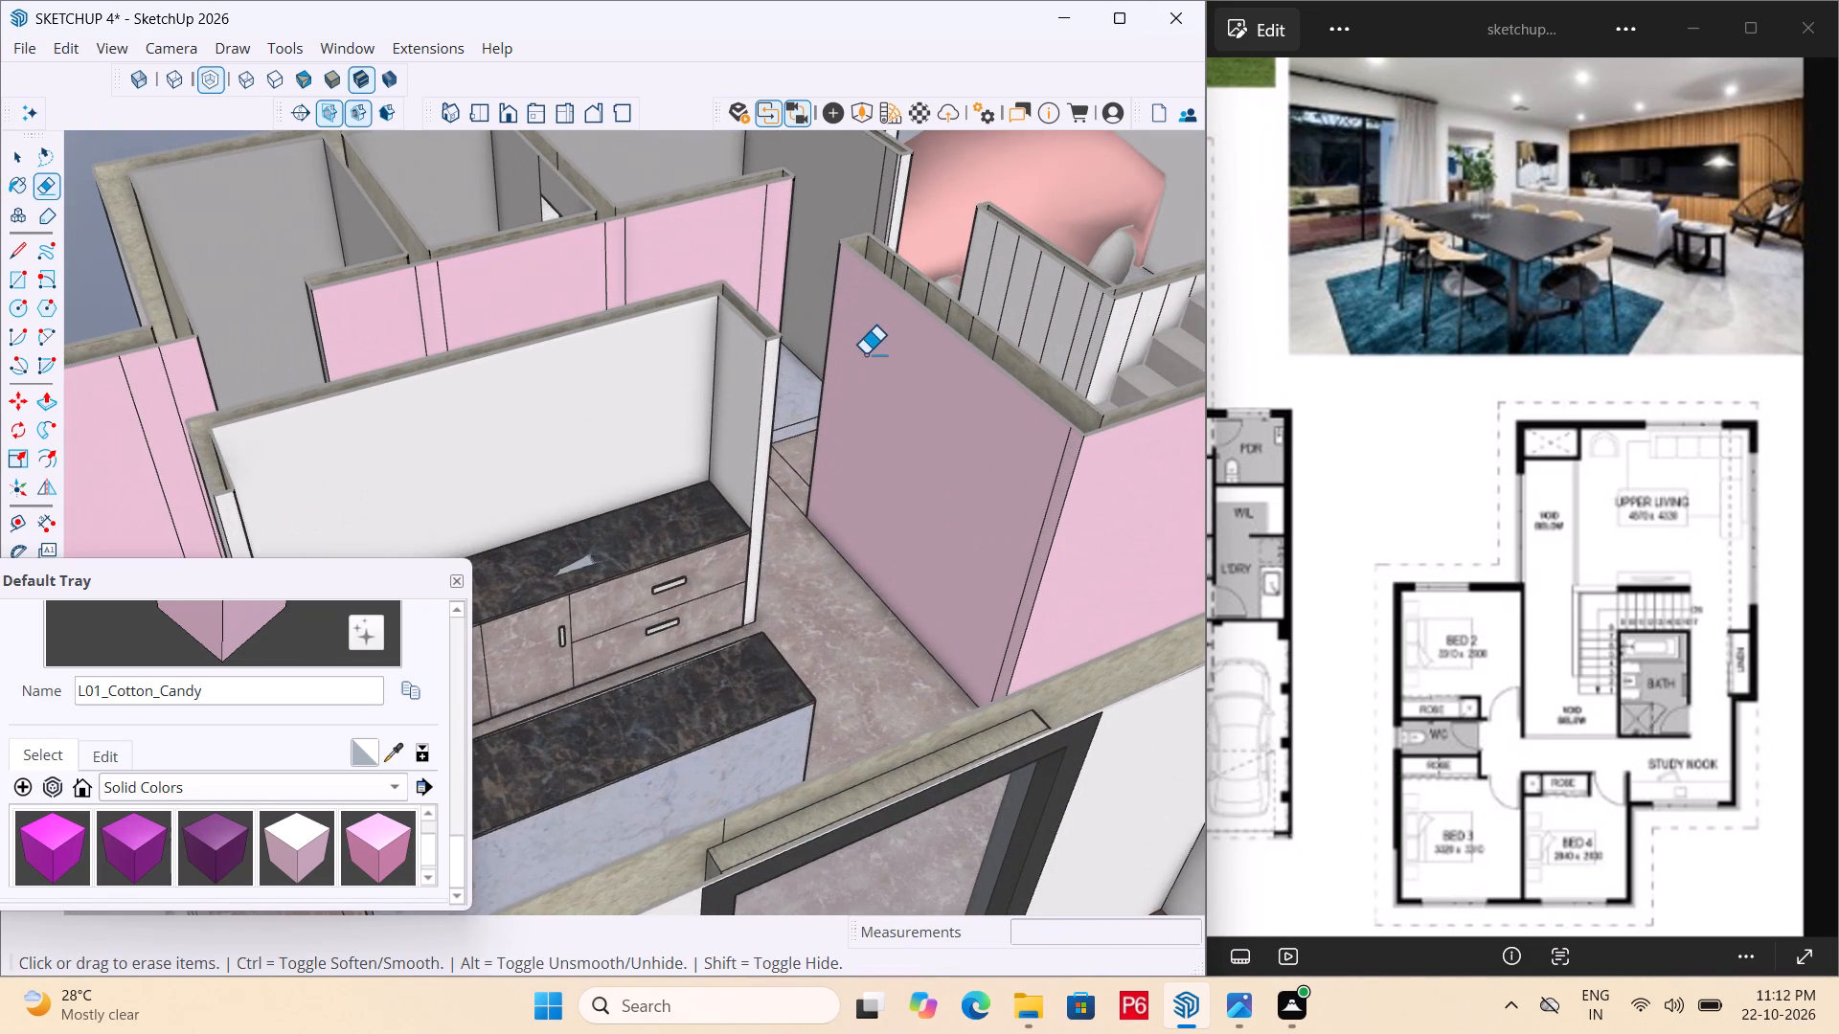
{"action": "middle_click_drag", "start_coordinate": [861, 355], "coordinate": [802, 342]}
{"action": "scroll", "coordinate": [962, 463], "scroll_direction": "up", "scroll_amount": 4}
{"action": "left_click", "coordinate": [1022, 436]}
Erase the vertical lines dividing the painted partition behind the kitchen so it reads as one face.
{"action": "scroll", "coordinate": [932, 498], "scroll_direction": "down", "scroll_amount": 5}
{"action": "scroll", "coordinate": [748, 469], "scroll_direction": "down", "scroll_amount": 1}
{"action": "middle_click_drag", "start_coordinate": [748, 469], "coordinate": [364, 584]}
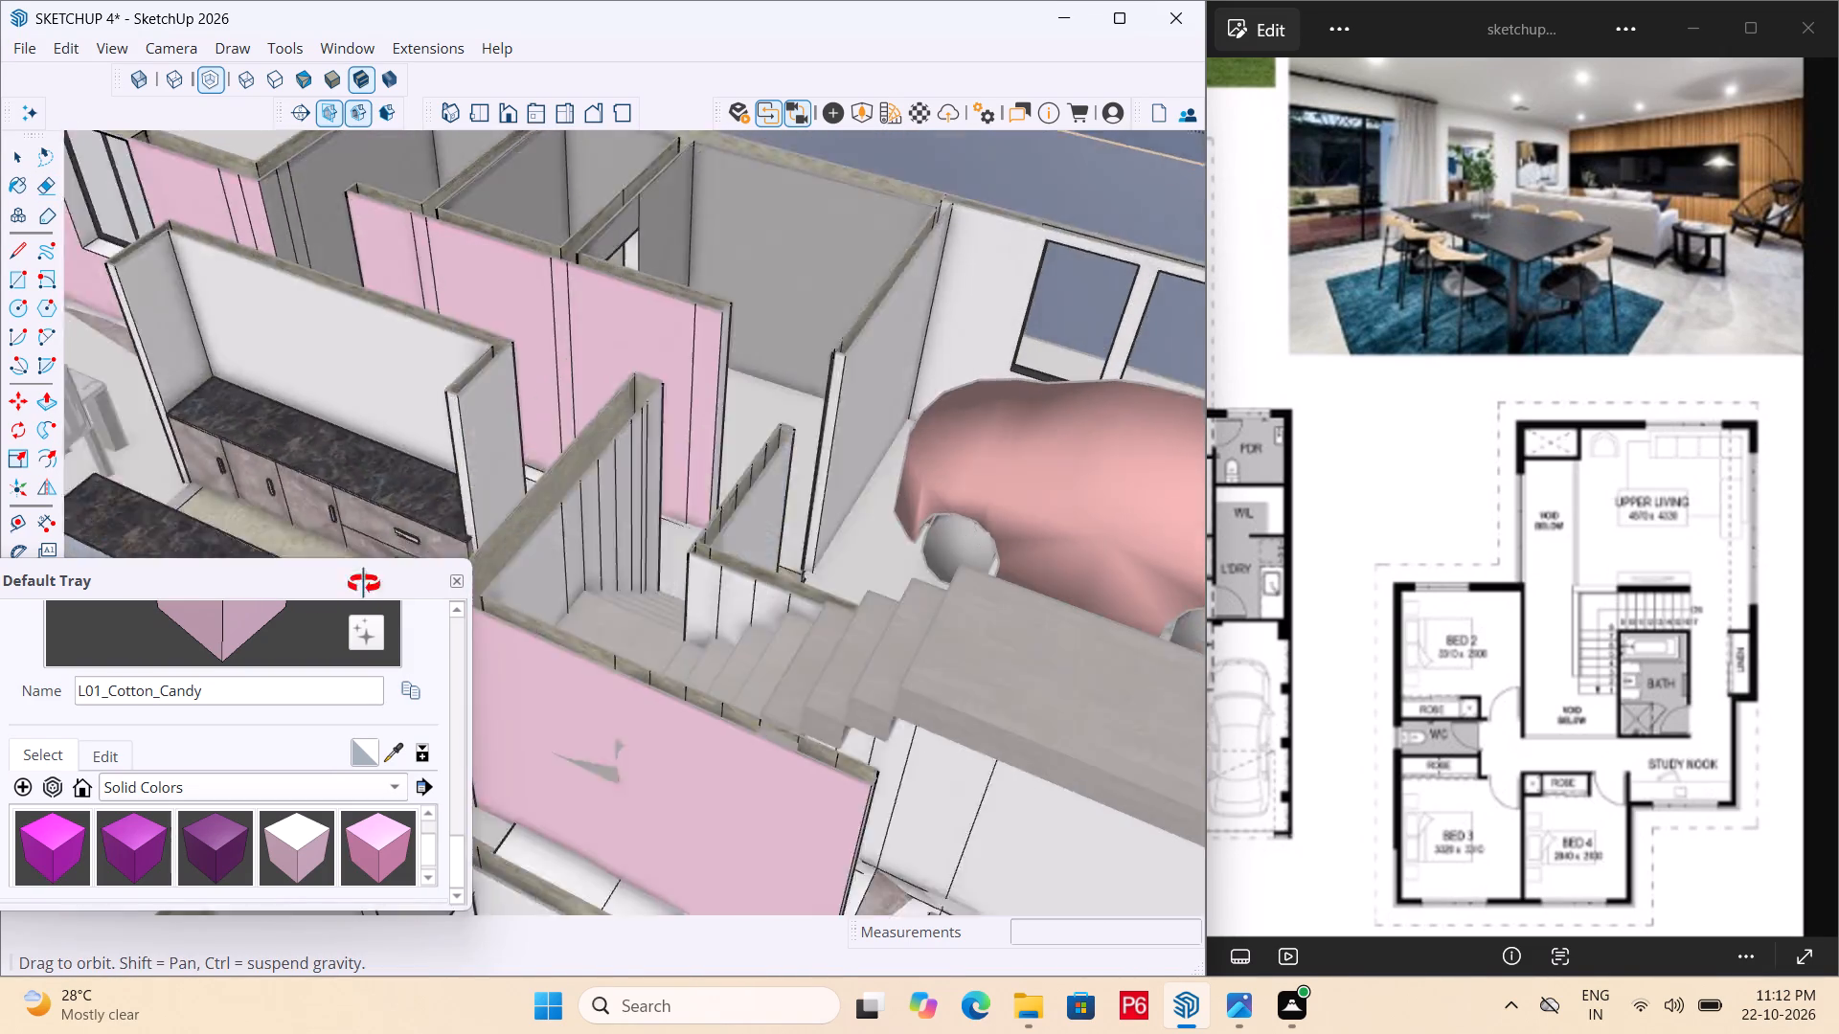
{"action": "middle_click_drag", "start_coordinate": [364, 584], "coordinate": [443, 618]}
{"action": "left_click", "coordinate": [721, 369]}
{"action": "left_click_drag", "start_coordinate": [709, 372], "coordinate": [341, 308]}
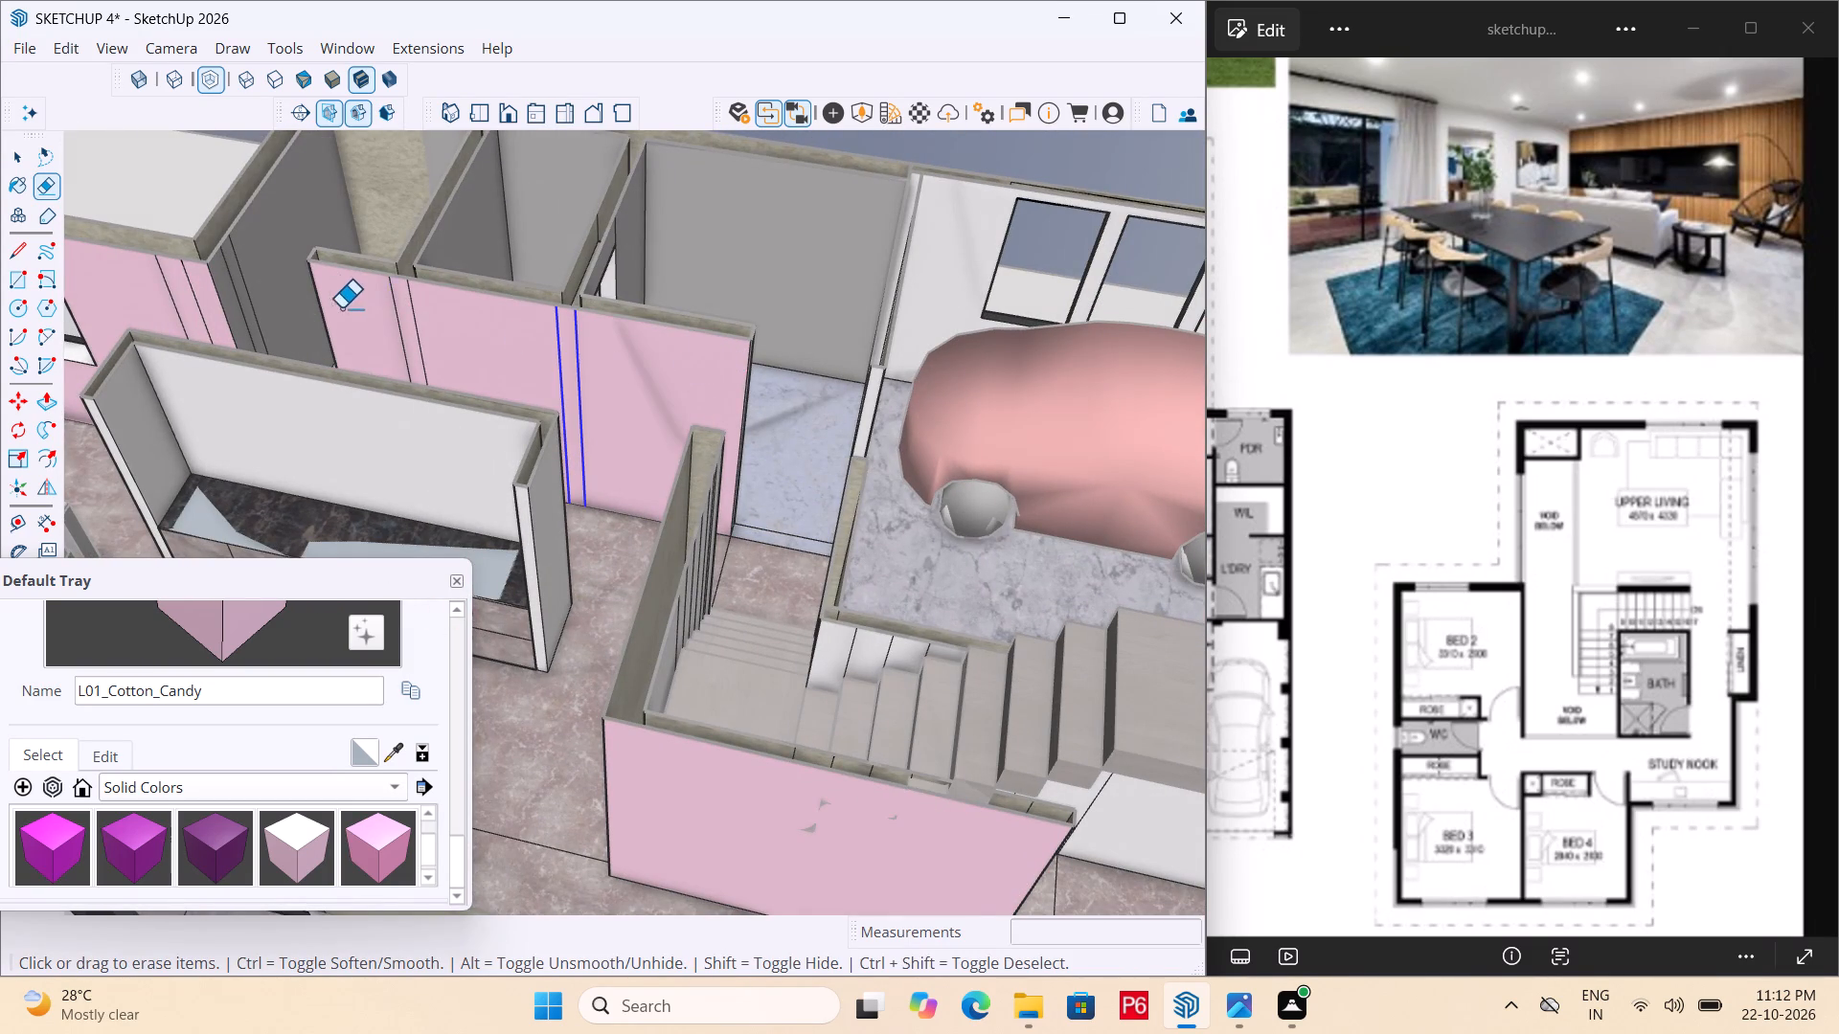
{"action": "left_click_drag", "start_coordinate": [341, 308], "coordinate": [328, 303]}
{"action": "key", "text": "ctrl+z"}
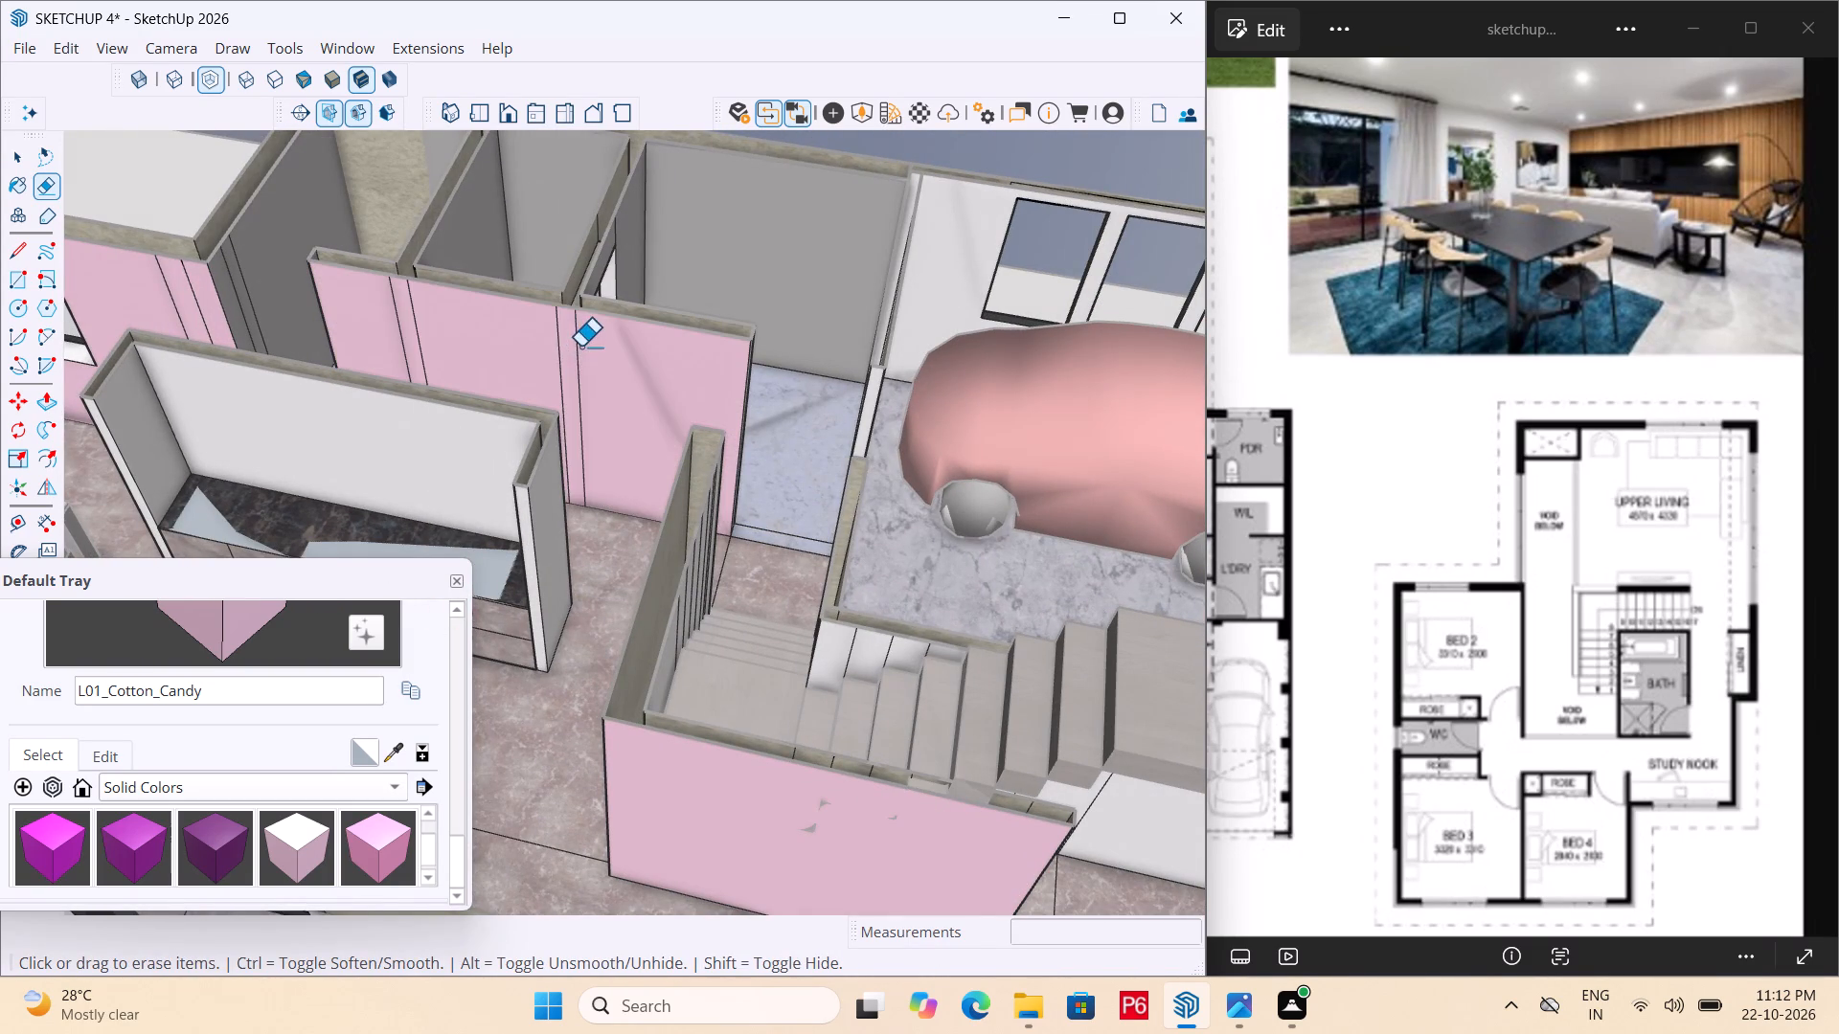
{"action": "left_click_drag", "start_coordinate": [584, 346], "coordinate": [369, 308]}
{"action": "left_click", "coordinate": [369, 308]}
Erase the vertical strip lines at the kitchen end of the living-room window wall.
{"action": "scroll", "coordinate": [651, 389], "scroll_direction": "down", "scroll_amount": 4}
{"action": "middle_click_drag", "start_coordinate": [236, 377], "coordinate": [169, 377]}
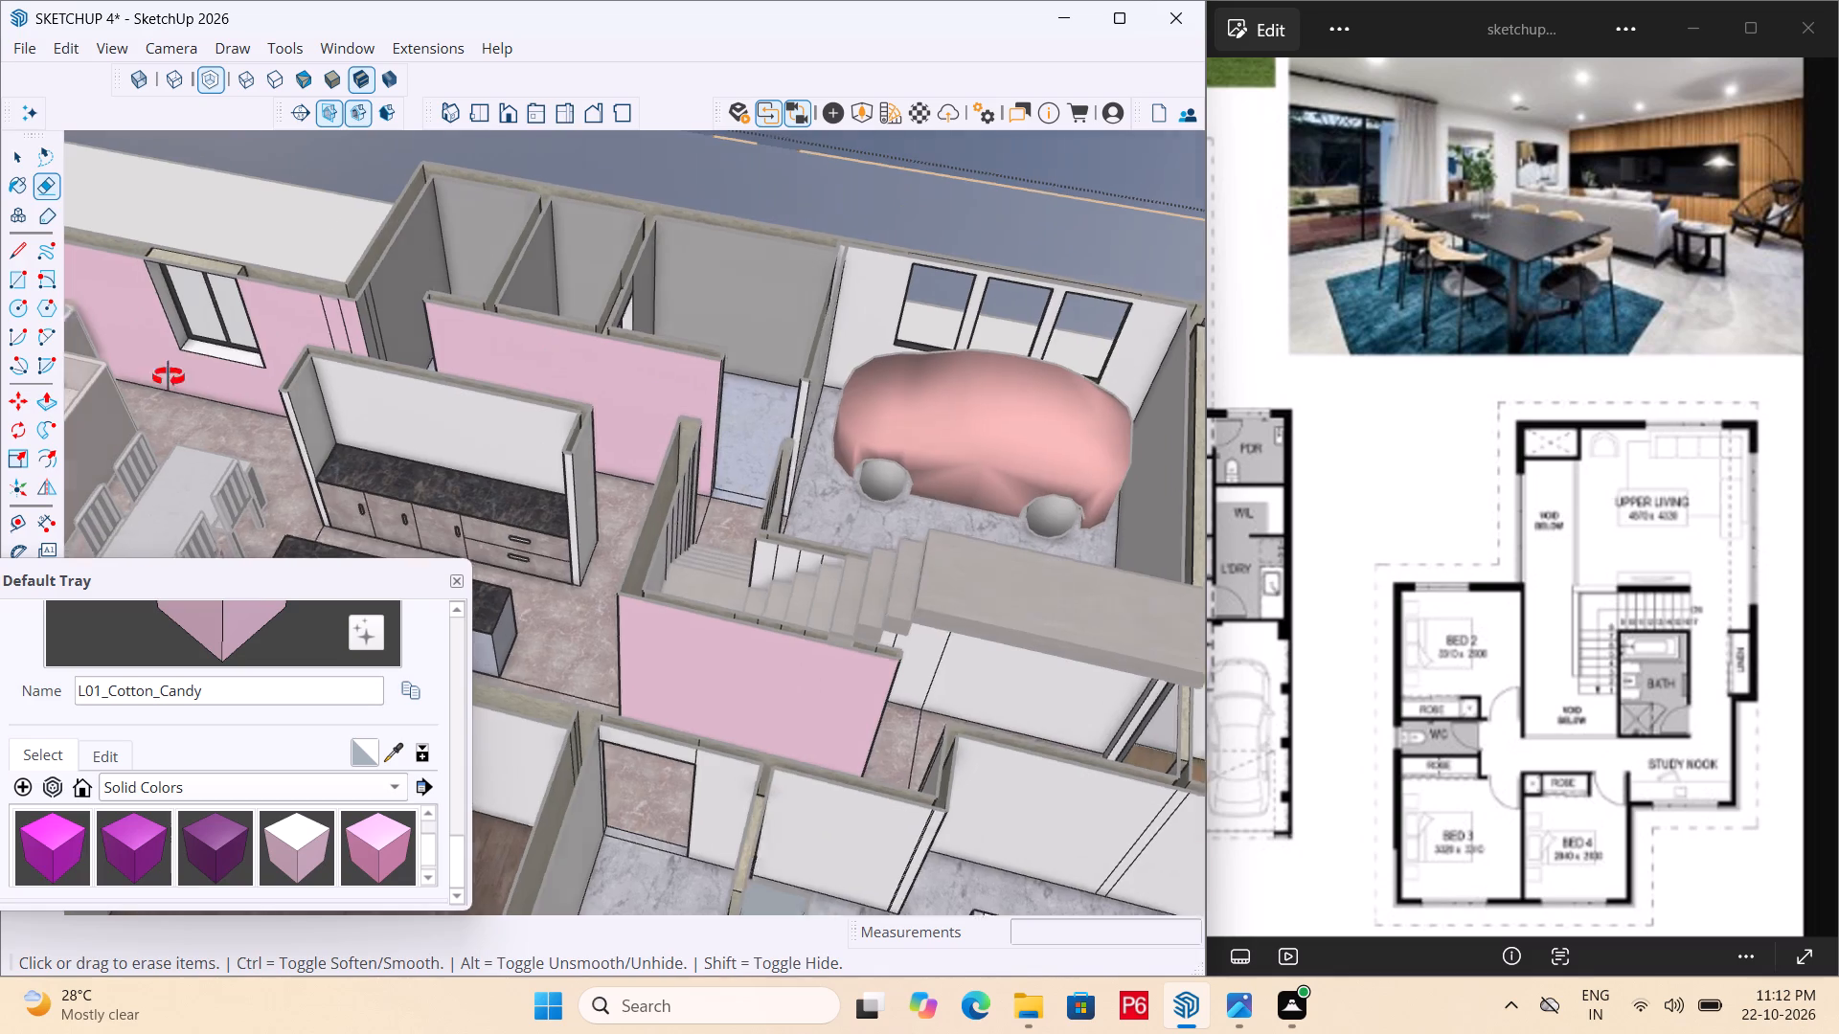
{"action": "middle_click_drag", "start_coordinate": [169, 377], "coordinate": [0, 334]}
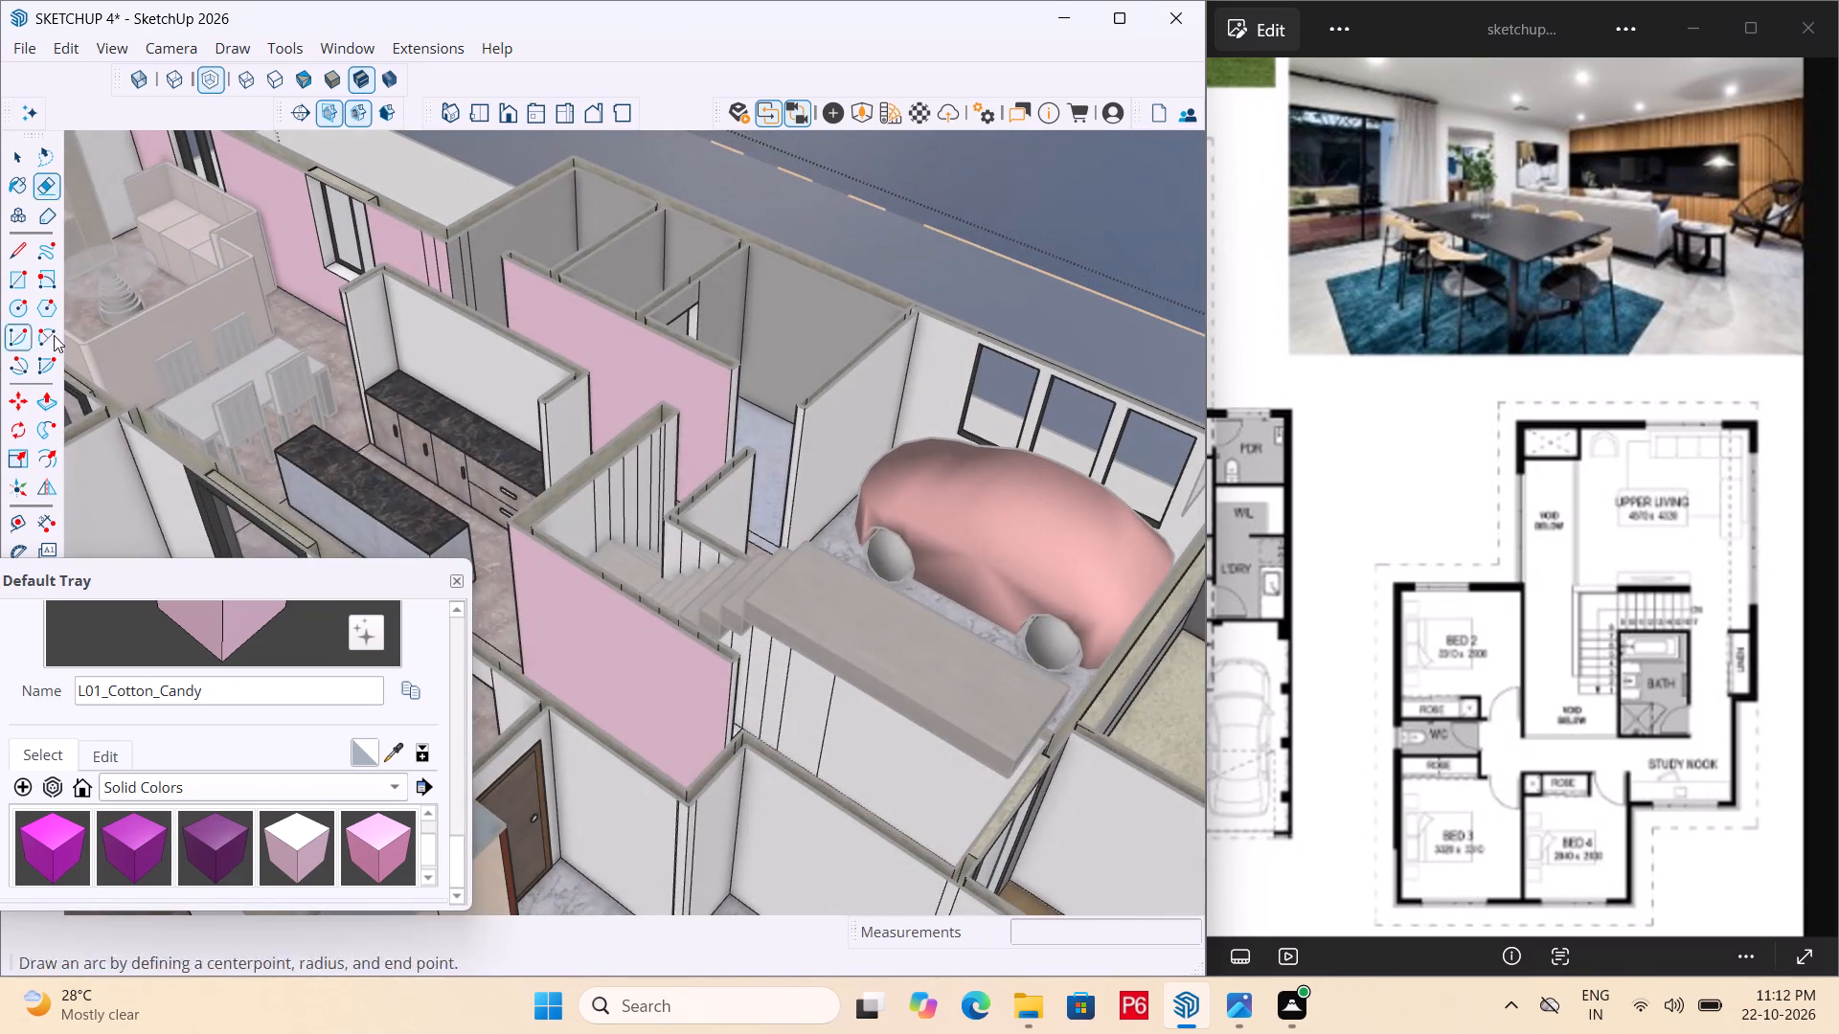
{"action": "scroll", "coordinate": [290, 343], "scroll_direction": "up", "scroll_amount": 1}
{"action": "scroll", "coordinate": [394, 292], "scroll_direction": "up", "scroll_amount": 5}
{"action": "scroll", "coordinate": [890, 503], "scroll_direction": "down", "scroll_amount": 7}
{"action": "scroll", "coordinate": [536, 296], "scroll_direction": "up", "scroll_amount": 5}
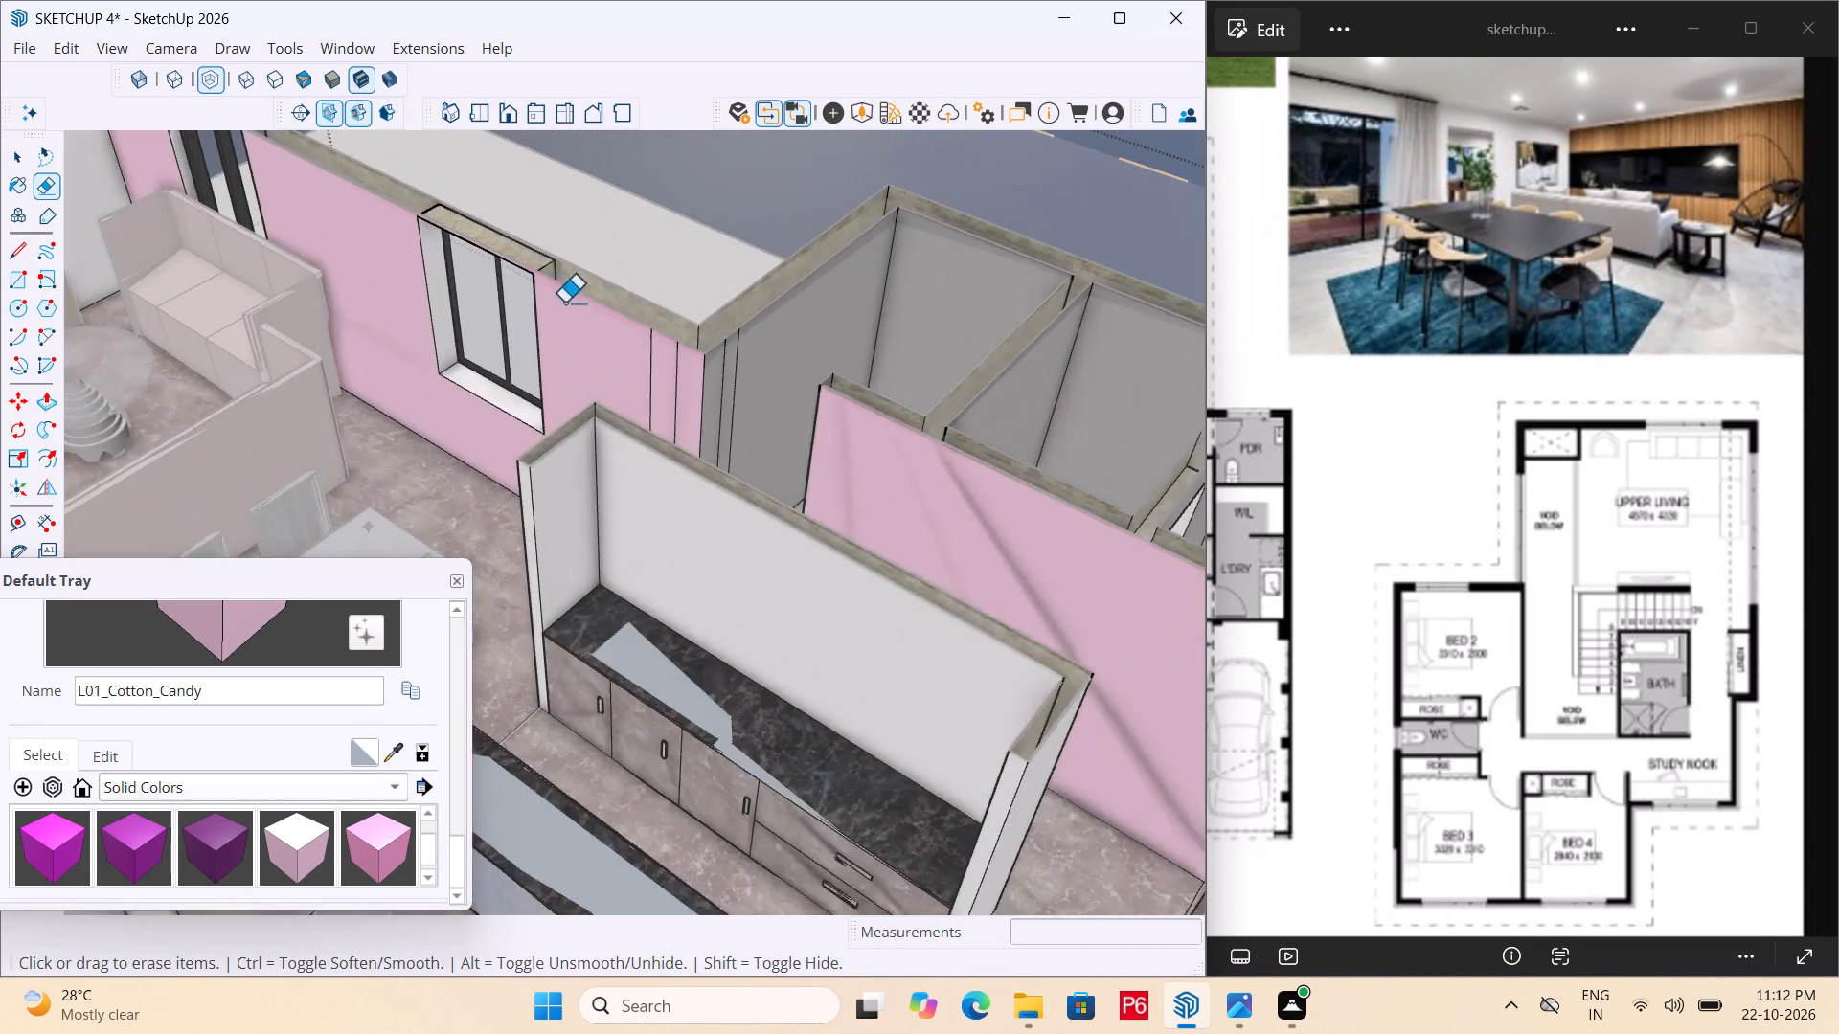
{"action": "scroll", "coordinate": [564, 303], "scroll_direction": "up", "scroll_amount": 6}
{"action": "left_click_drag", "start_coordinate": [733, 415], "coordinate": [653, 367]}
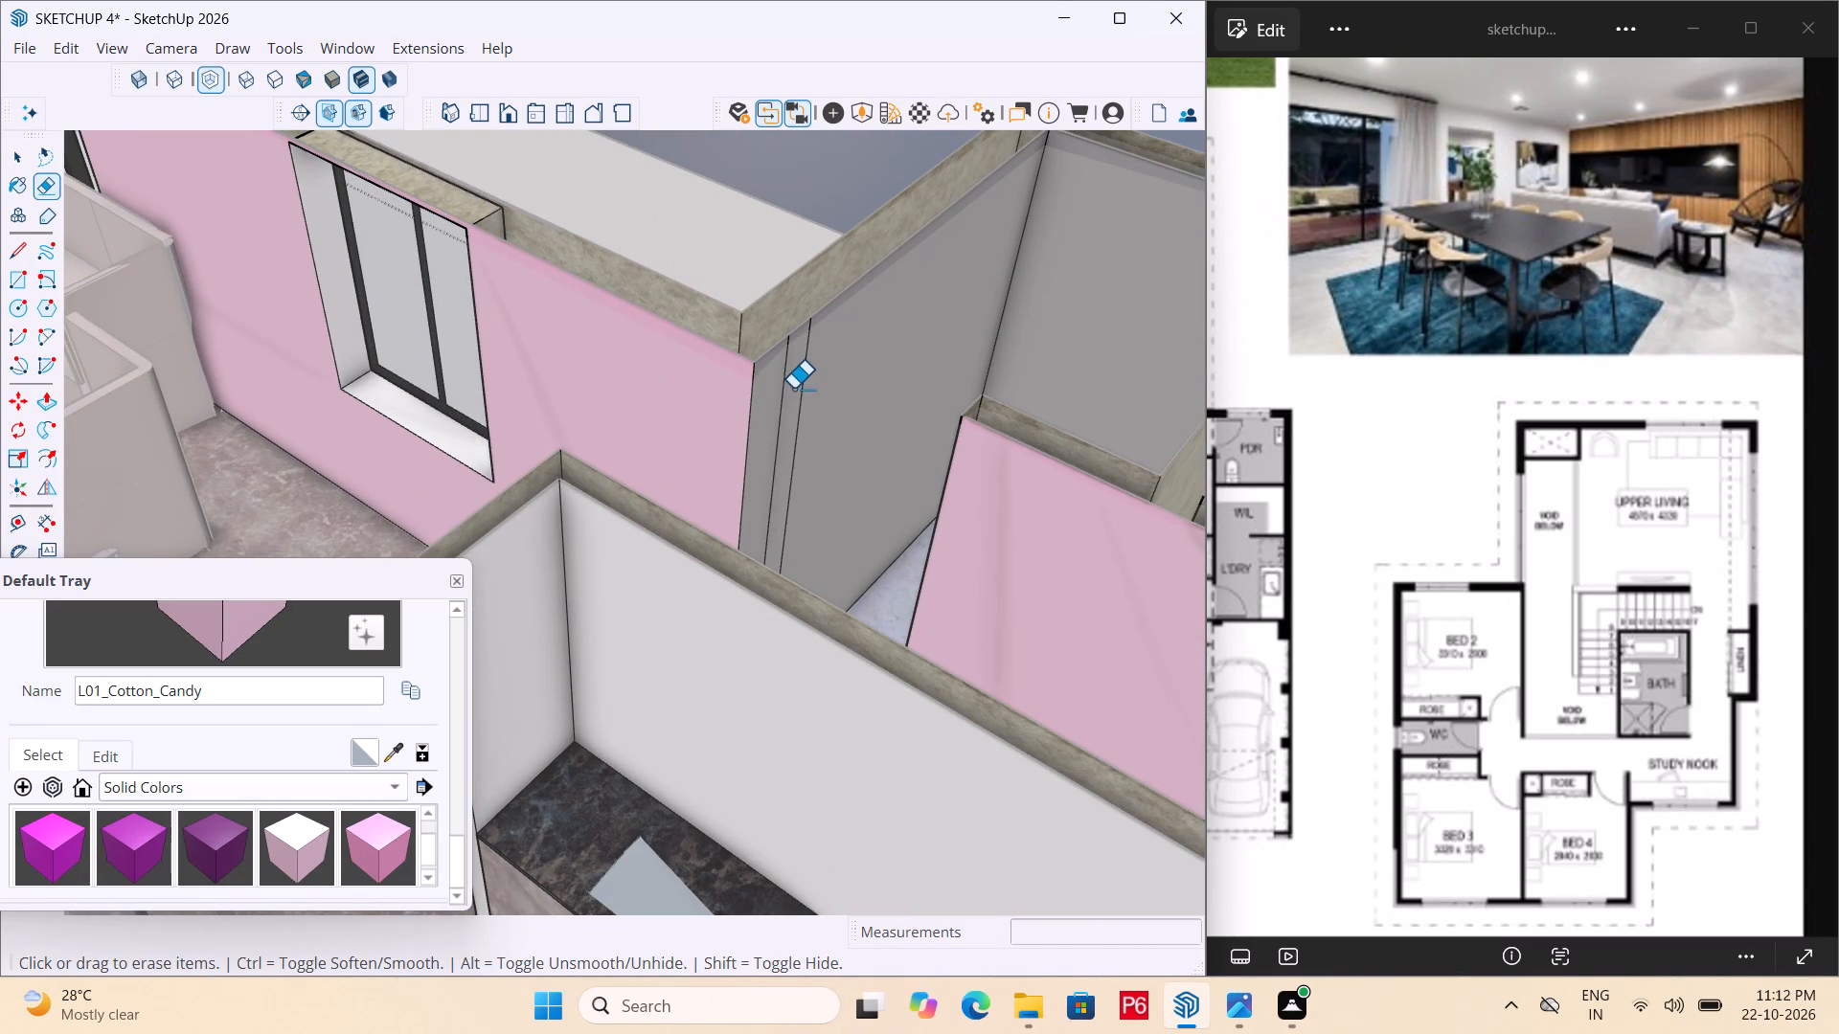
Erase the two vertical lines on the grey wall just past the end of the living-room window wall.
{"action": "left_click_drag", "start_coordinate": [788, 388], "coordinate": [806, 362]}
{"action": "left_click", "coordinate": [806, 362]}
Erase the row of vertical lines on the stair-facing side of the cross wall at the staircase's kitchen end.
{"action": "scroll", "coordinate": [779, 373], "scroll_direction": "down", "scroll_amount": 8}
{"action": "middle_click_drag", "start_coordinate": [695, 348], "coordinate": [455, 292]}
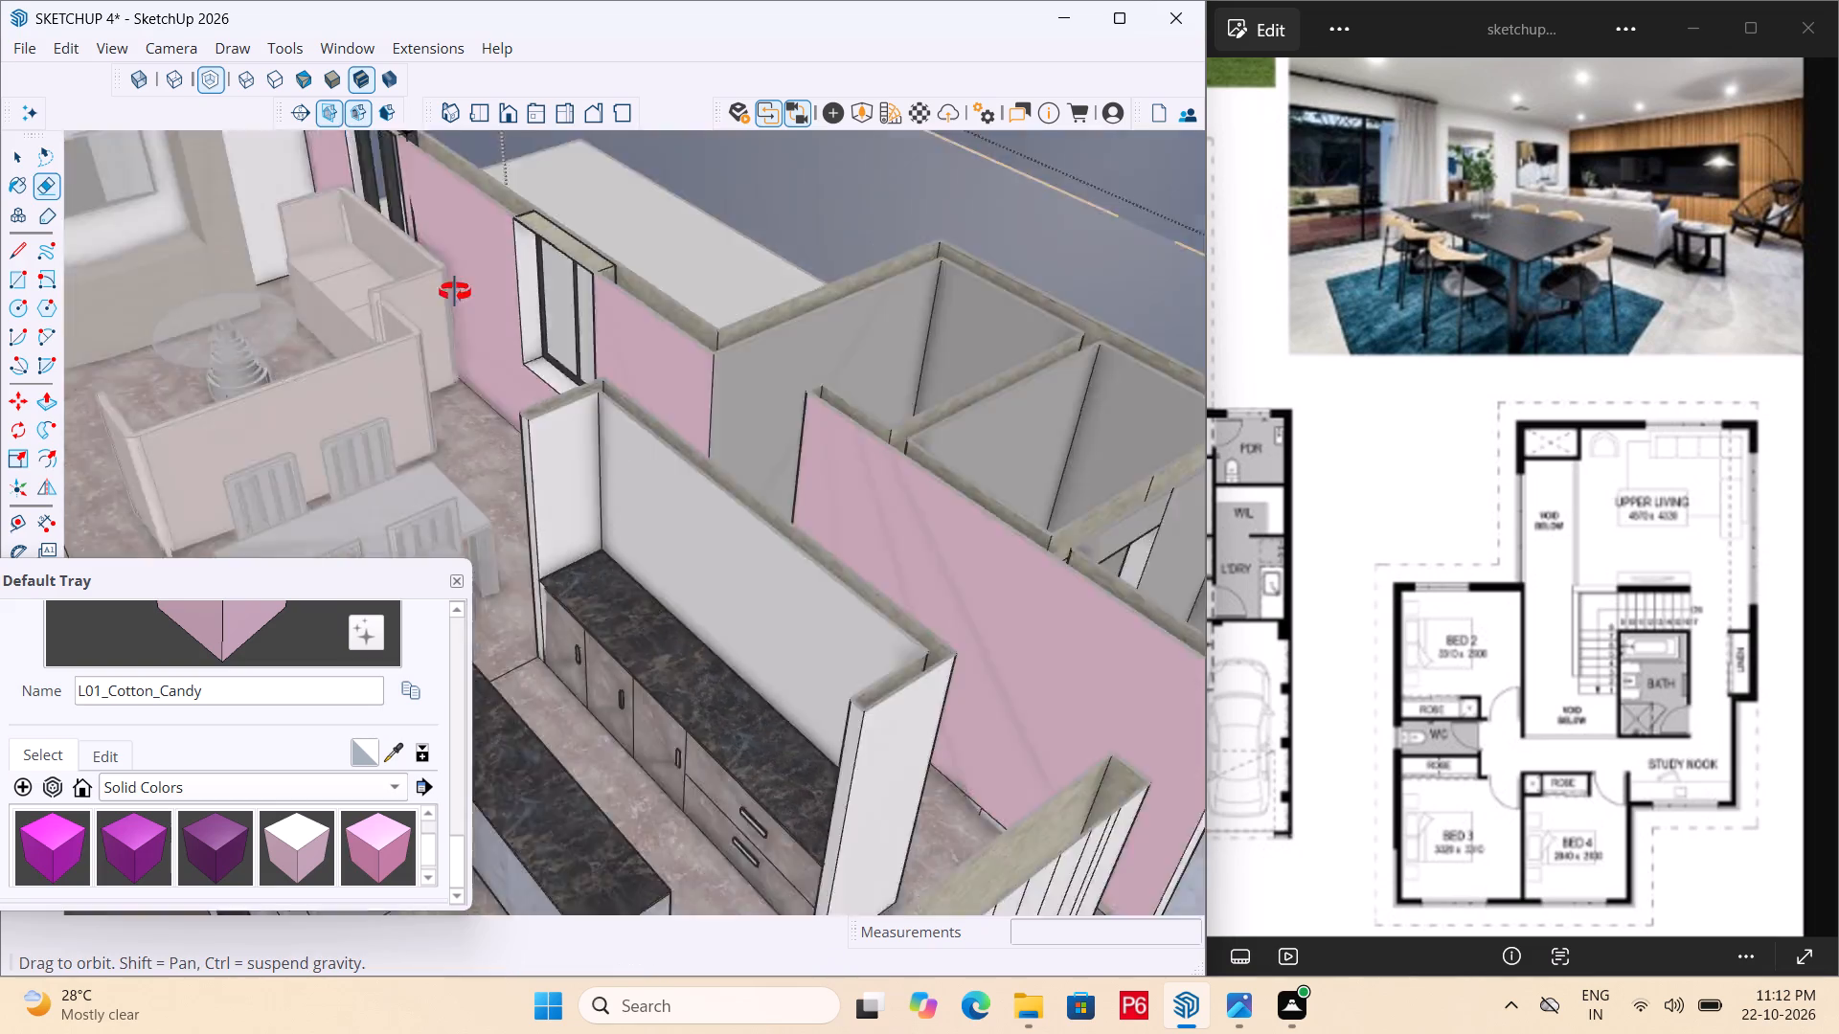
{"action": "middle_click_drag", "start_coordinate": [455, 292], "coordinate": [1019, 454]}
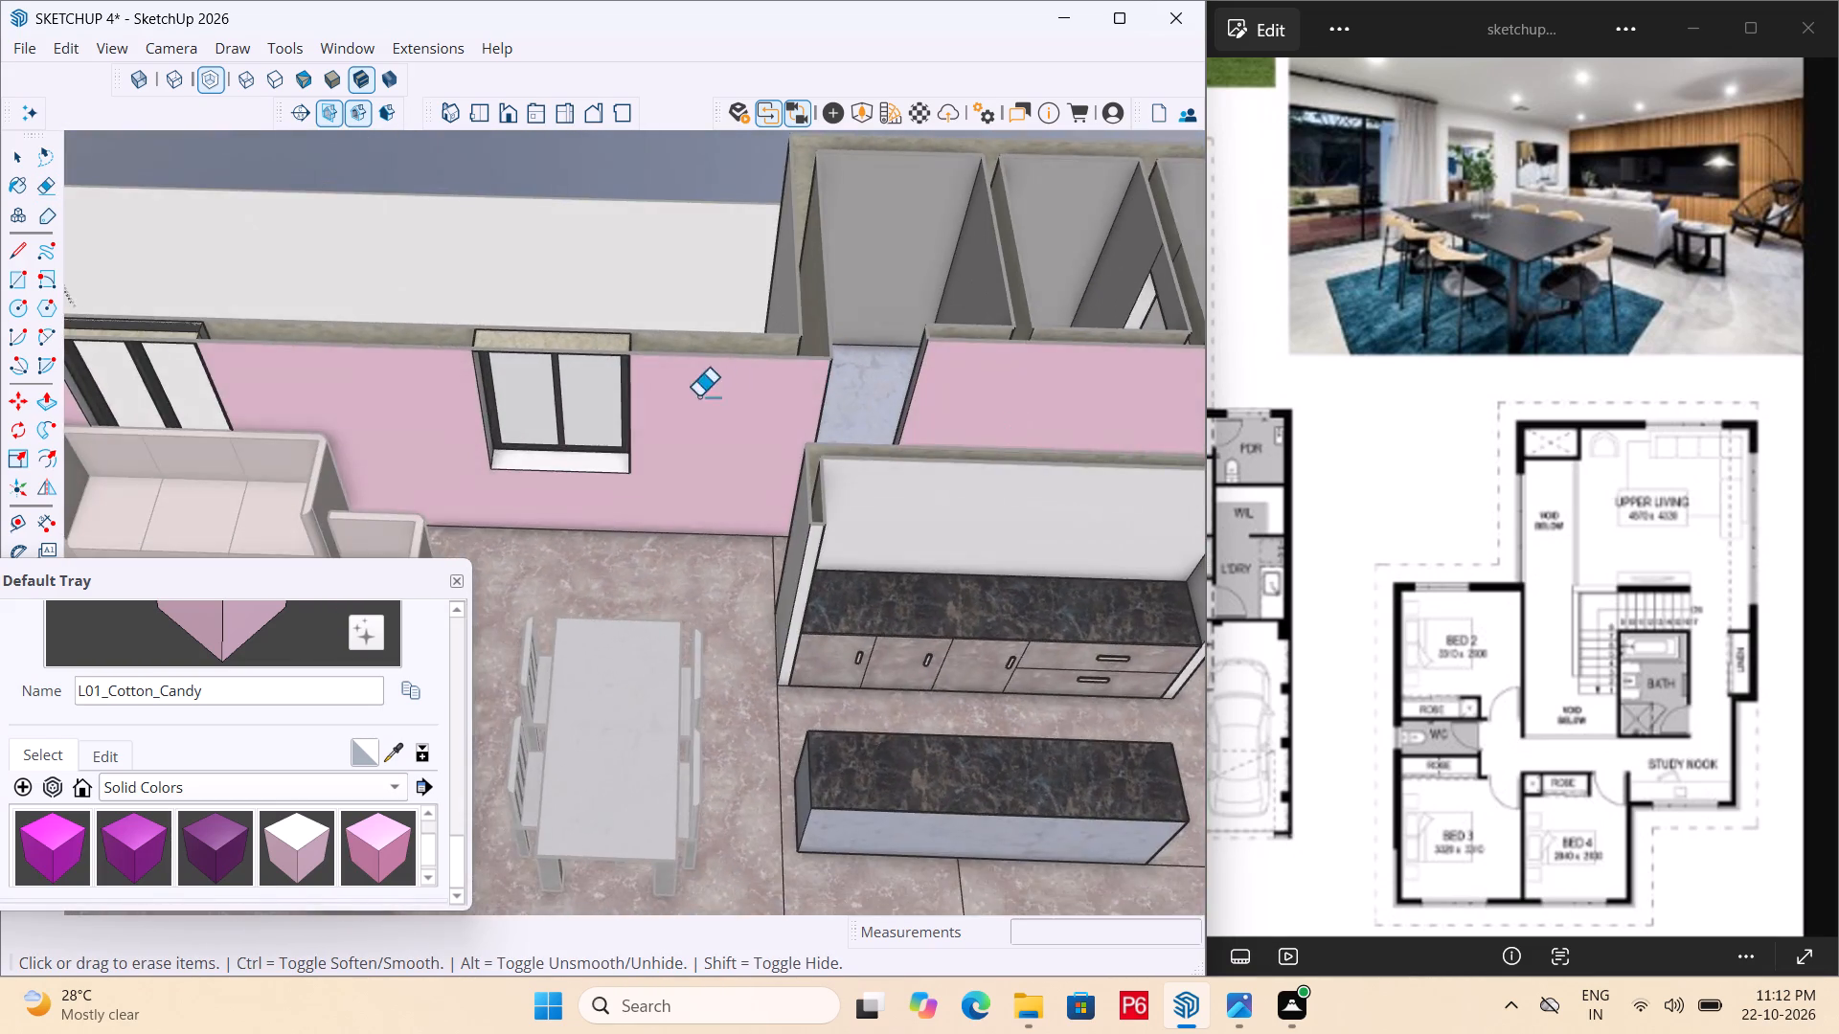
{"action": "scroll", "coordinate": [927, 361], "scroll_direction": "down", "scroll_amount": 11}
{"action": "middle_click_drag", "start_coordinate": [865, 470], "coordinate": [0, 394]}
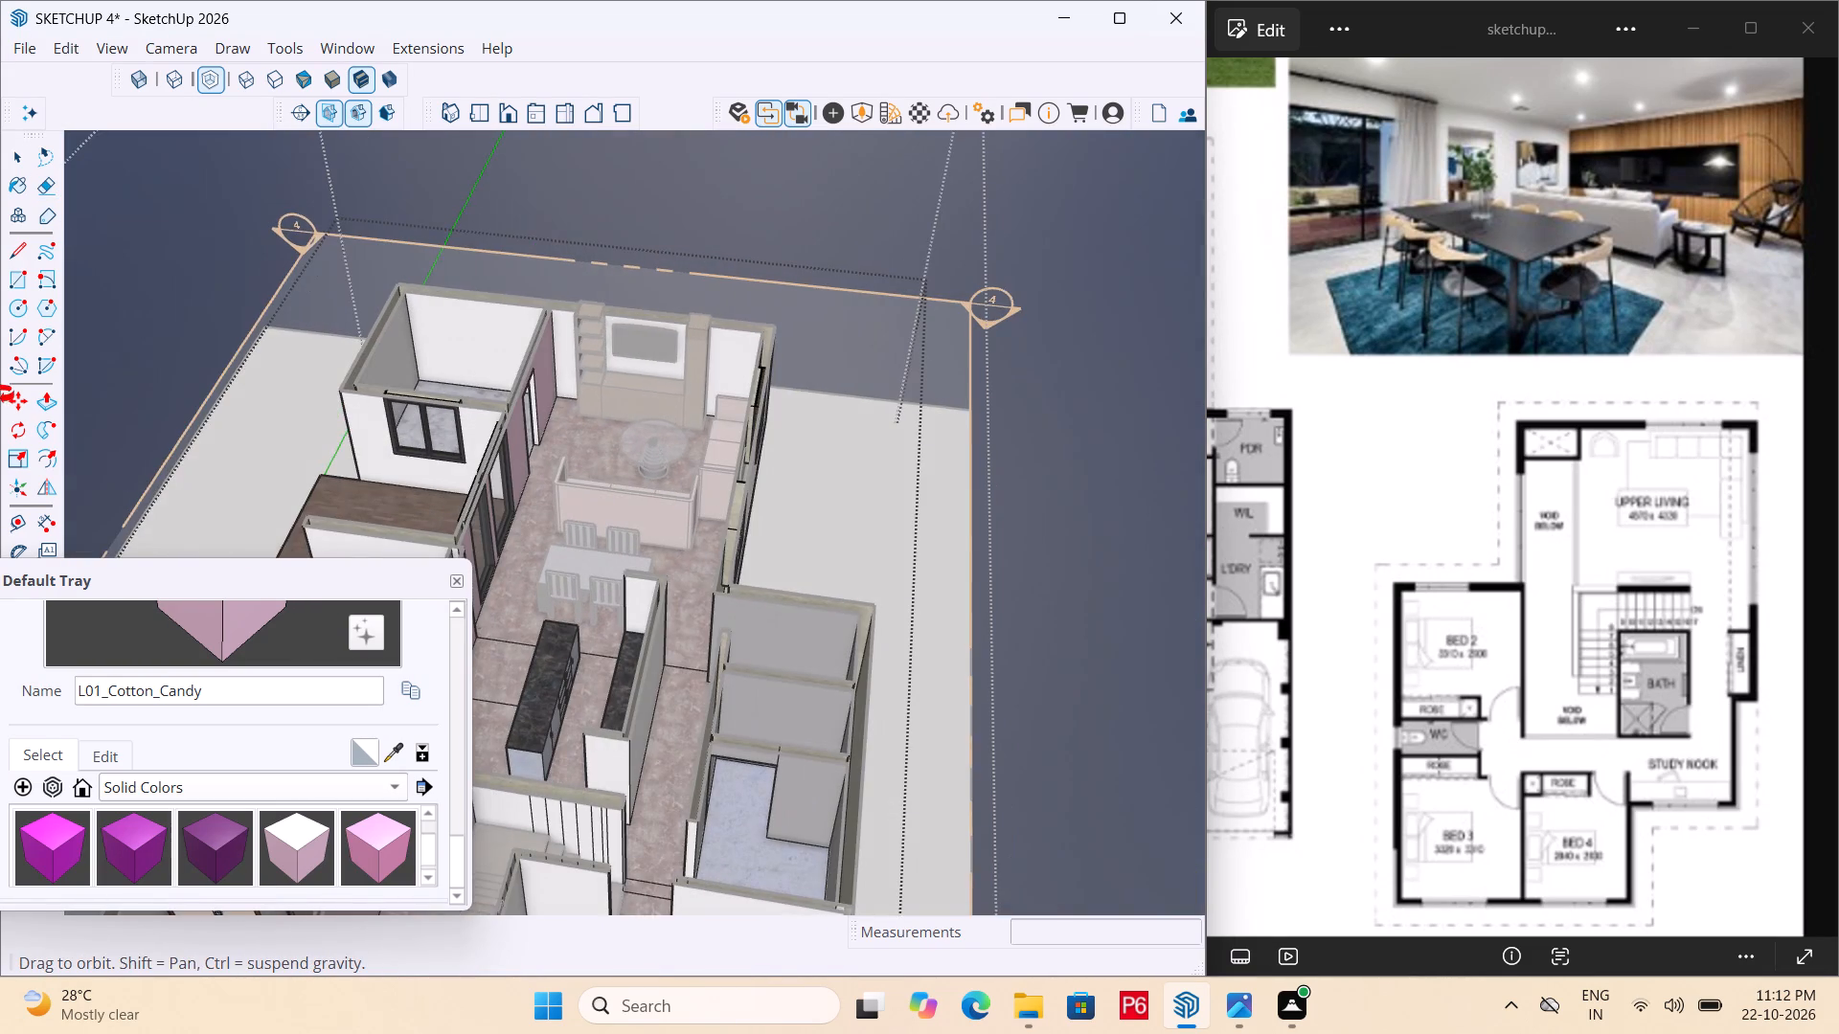
{"action": "middle_click_drag", "start_coordinate": [0, 394], "coordinate": [0, 393]}
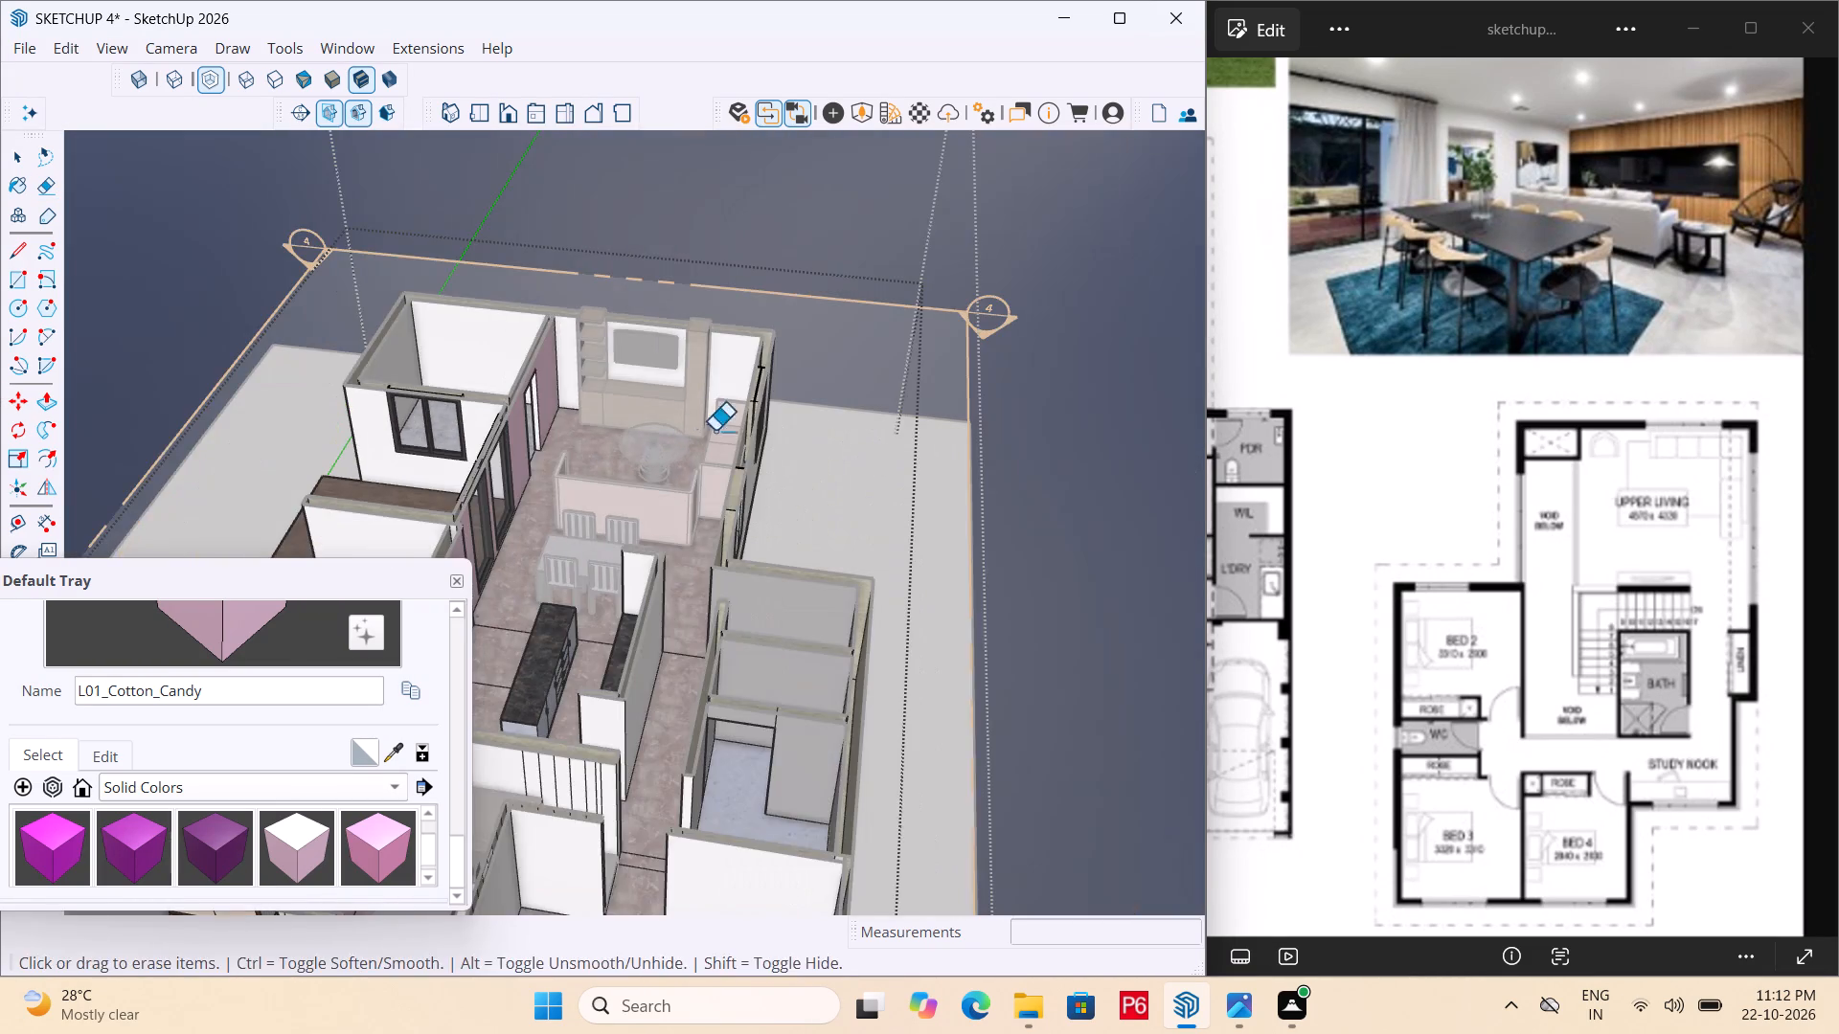
{"action": "middle_click_drag", "start_coordinate": [700, 431], "coordinate": [977, 319]}
{"action": "scroll", "coordinate": [887, 623], "scroll_direction": "up", "scroll_amount": 3}
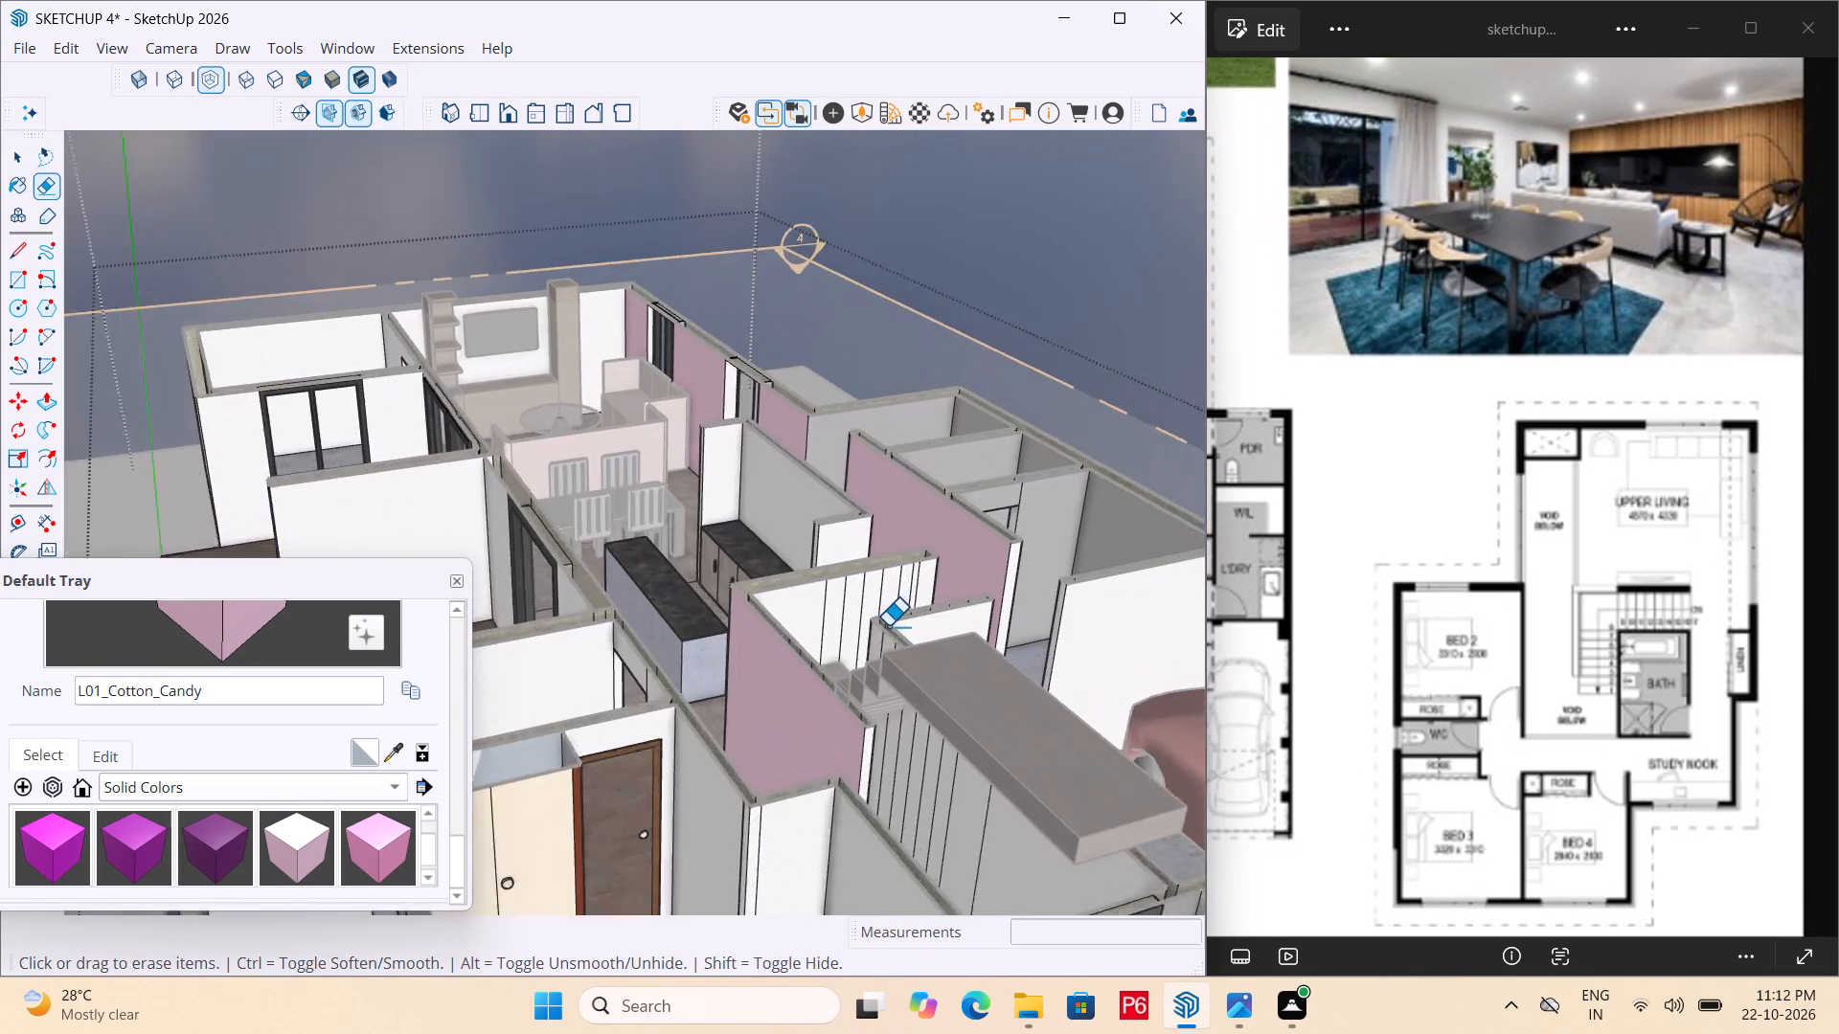
{"action": "scroll", "coordinate": [888, 626], "scroll_direction": "up", "scroll_amount": 8}
{"action": "middle_click", "coordinate": [929, 628]}
{"action": "scroll", "coordinate": [935, 564], "scroll_direction": "up", "scroll_amount": 5}
{"action": "left_click_drag", "start_coordinate": [940, 514], "coordinate": [578, 562]}
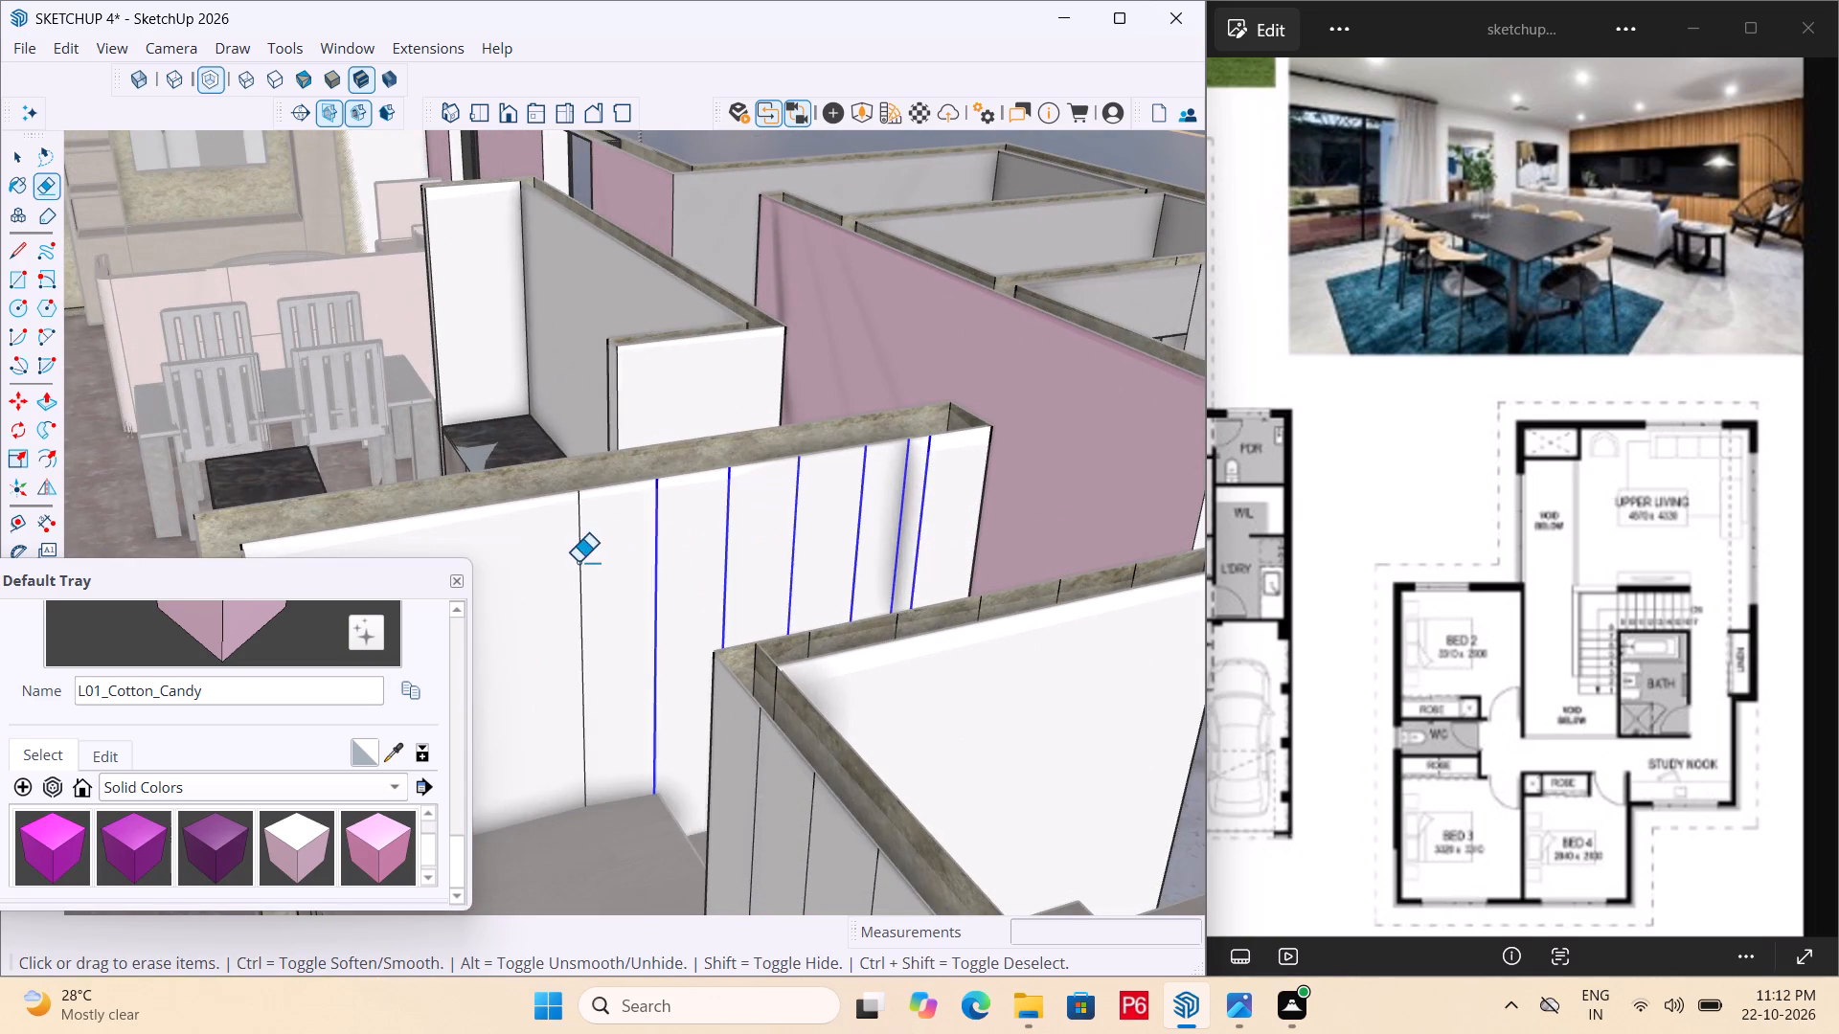
{"action": "left_click_drag", "start_coordinate": [578, 562], "coordinate": [558, 564]}
Erase the vertical lines on the long staircase wall's inner face beside the upper steps.
{"action": "scroll", "coordinate": [665, 473], "scroll_direction": "down", "scroll_amount": 6}
{"action": "scroll", "coordinate": [856, 425], "scroll_direction": "down", "scroll_amount": 6}
{"action": "middle_click_drag", "start_coordinate": [928, 459], "coordinate": [128, 512]}
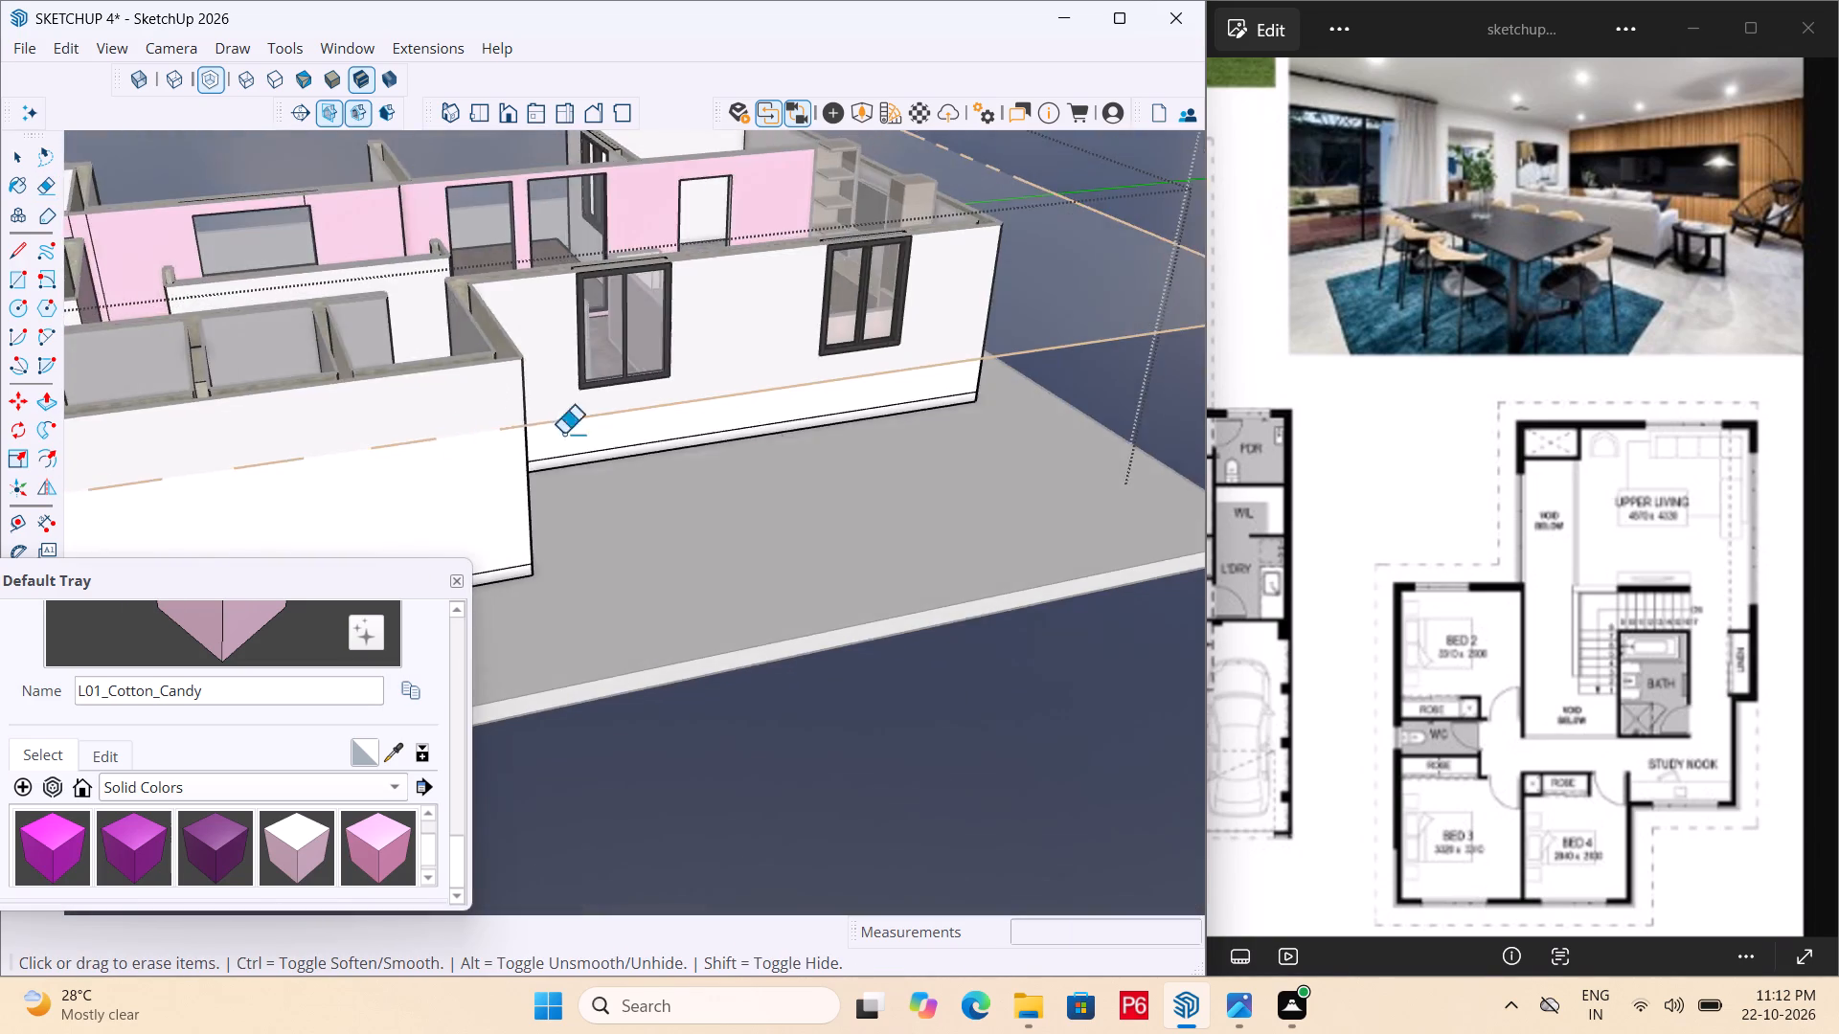
{"action": "scroll", "coordinate": [809, 434], "scroll_direction": "down", "scroll_amount": 6}
{"action": "scroll", "coordinate": [506, 429], "scroll_direction": "down", "scroll_amount": 3}
{"action": "scroll", "coordinate": [318, 409], "scroll_direction": "up", "scroll_amount": 11}
{"action": "middle_click_drag", "start_coordinate": [596, 354], "coordinate": [93, 481]}
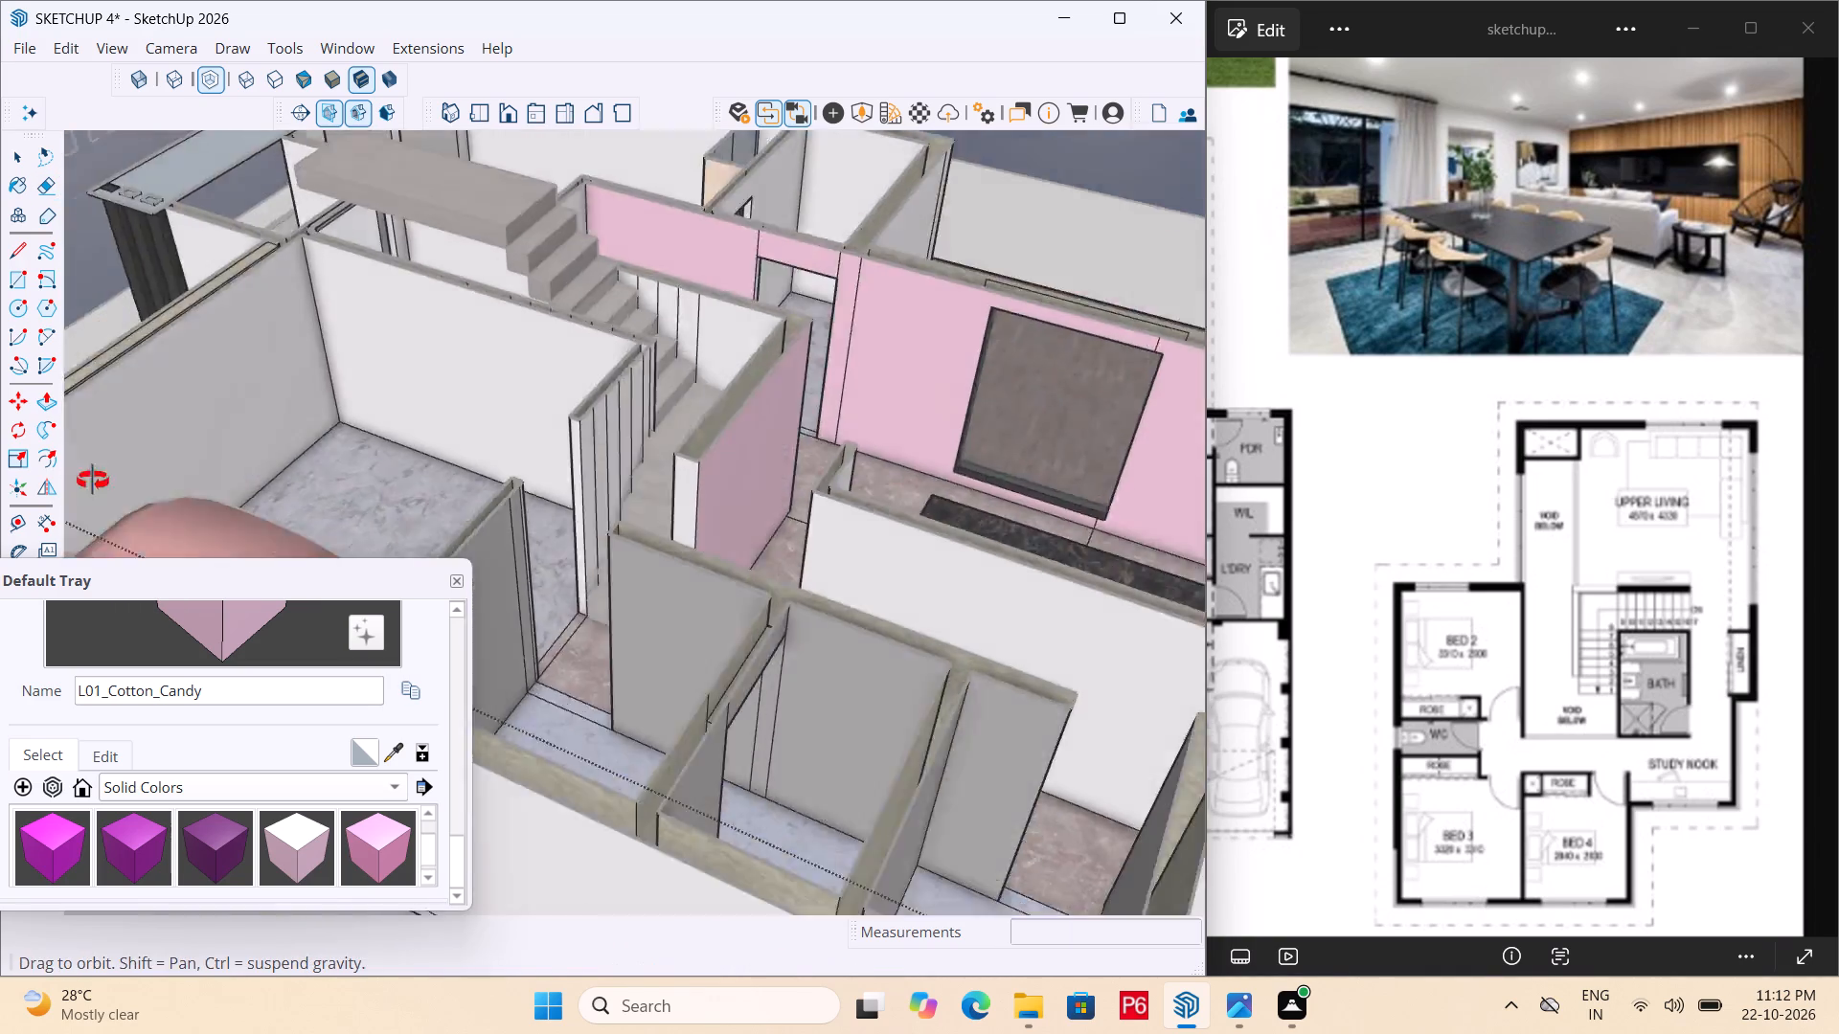
{"action": "middle_click_drag", "start_coordinate": [93, 481], "coordinate": [0, 483]}
{"action": "scroll", "coordinate": [774, 312], "scroll_direction": "up", "scroll_amount": 16}
{"action": "left_click_drag", "start_coordinate": [727, 336], "coordinate": [636, 281]}
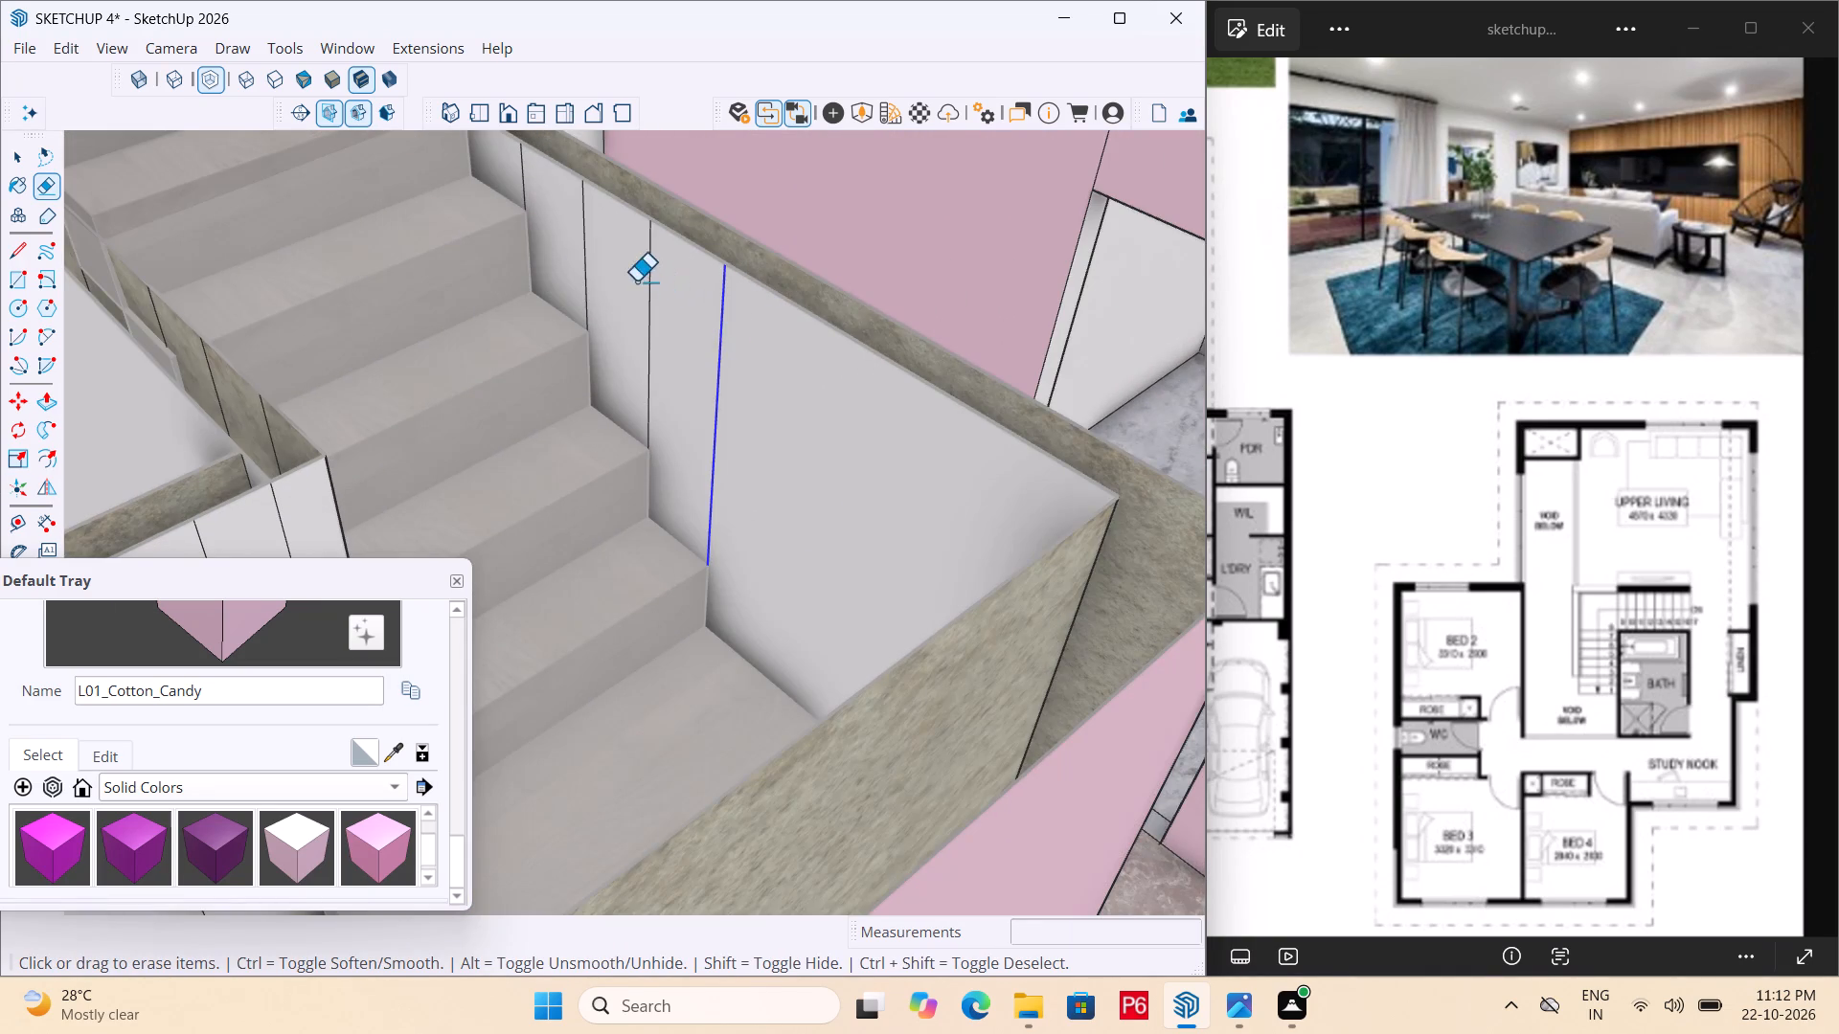
{"action": "left_click_drag", "start_coordinate": [636, 281], "coordinate": [526, 179]}
Erase the remaining vertical strip lines near the free end of the long staircase wall's inner face.
{"action": "scroll", "coordinate": [738, 367], "scroll_direction": "down", "scroll_amount": 5}
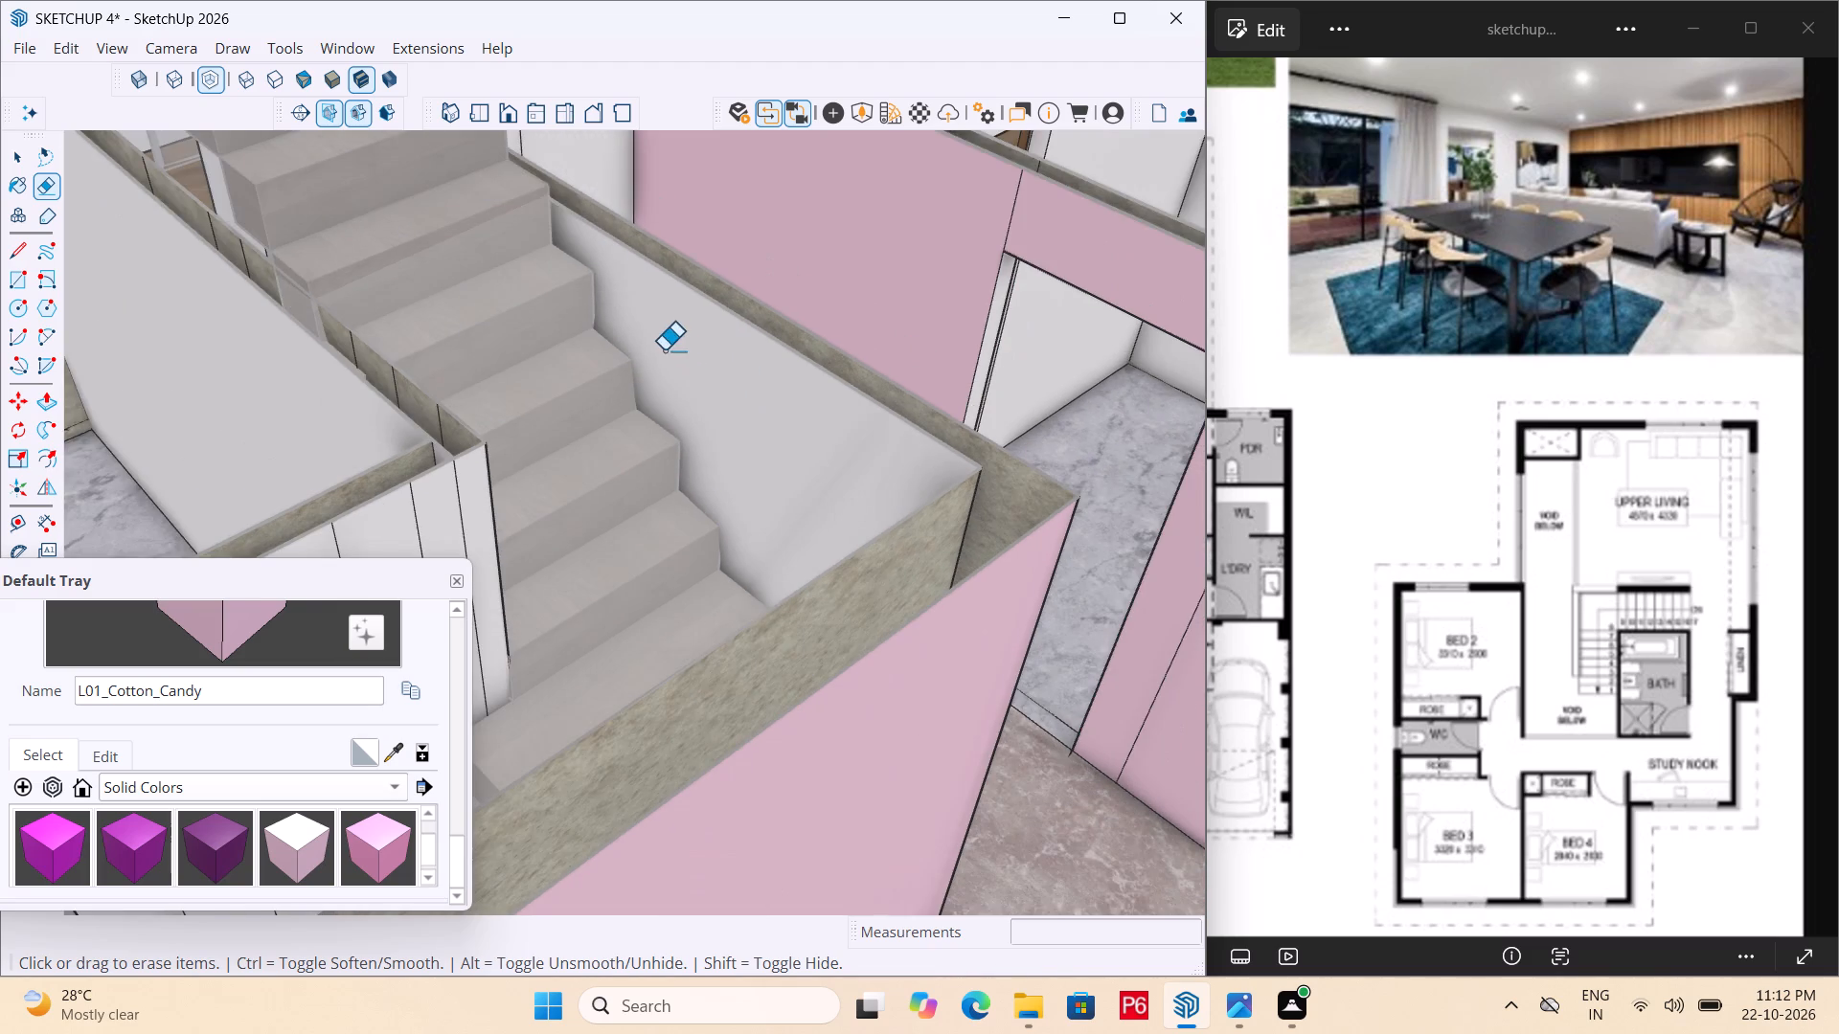
{"action": "scroll", "coordinate": [734, 337], "scroll_direction": "down", "scroll_amount": 6}
{"action": "middle_click_drag", "start_coordinate": [382, 360], "coordinate": [1257, 305]}
{"action": "scroll", "coordinate": [551, 305], "scroll_direction": "up", "scroll_amount": 5}
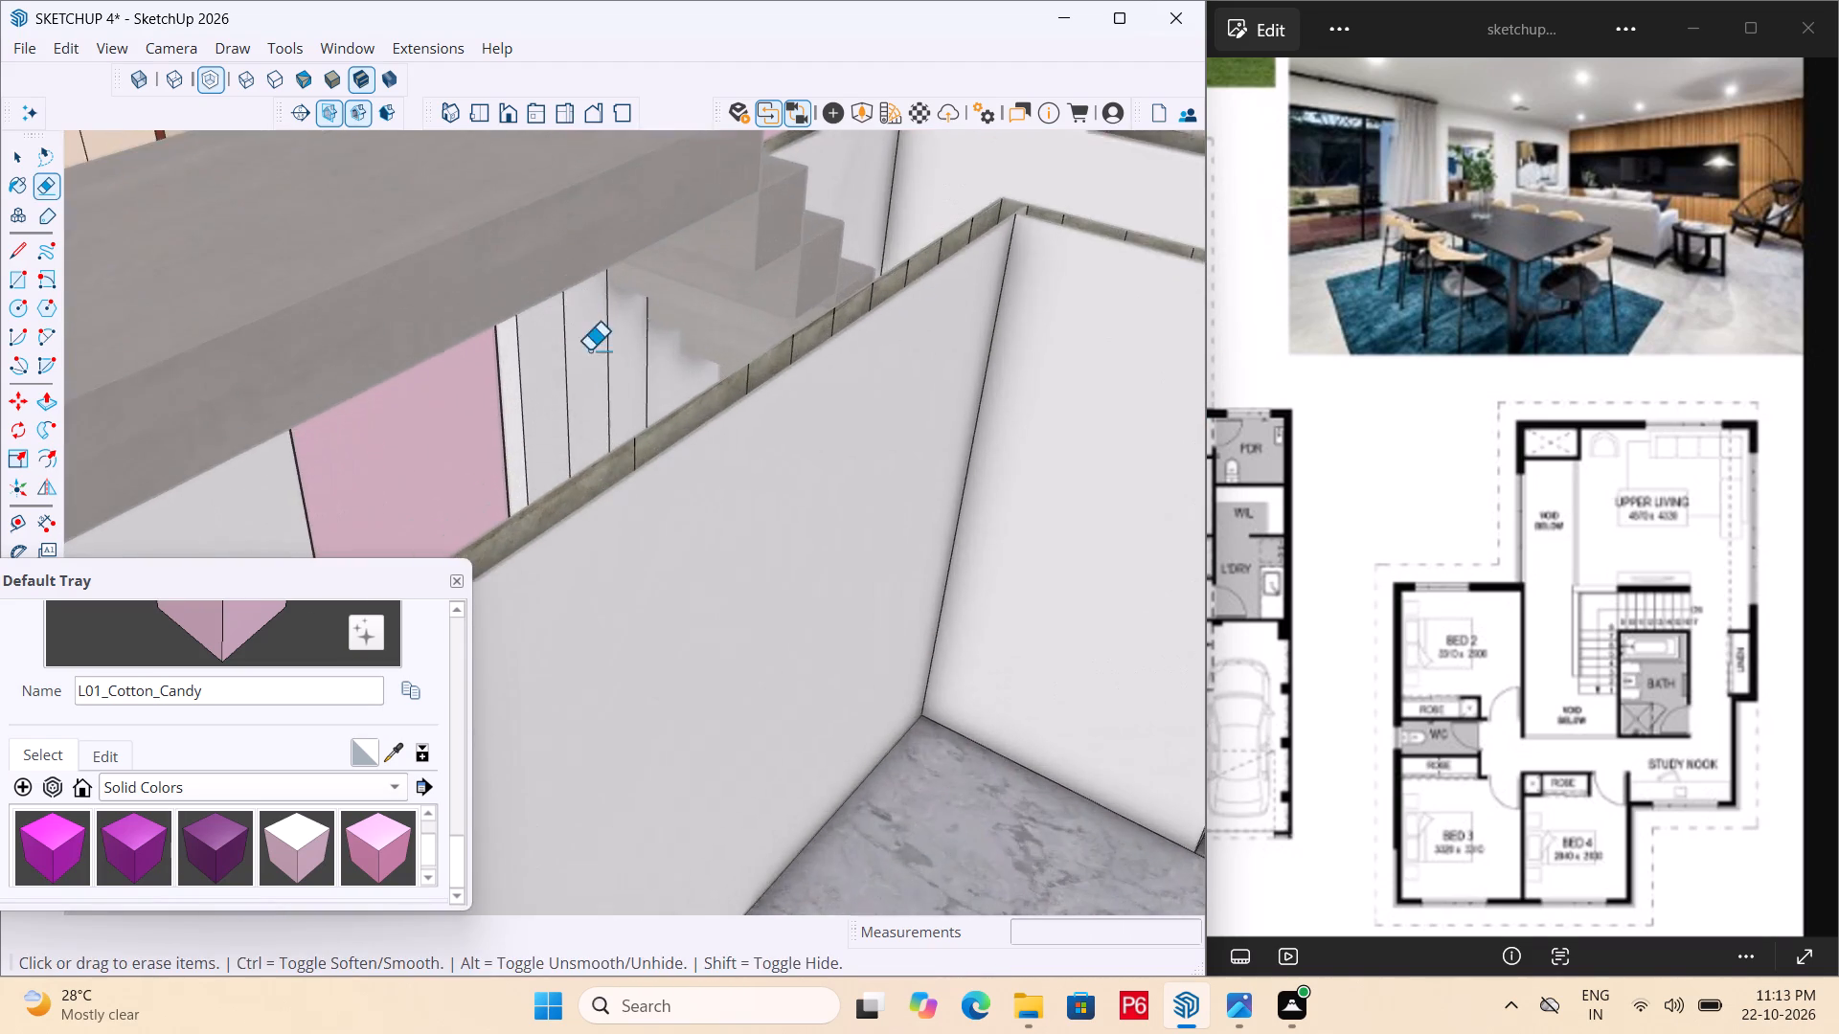
{"action": "middle_click_drag", "start_coordinate": [601, 387], "coordinate": [742, 330]}
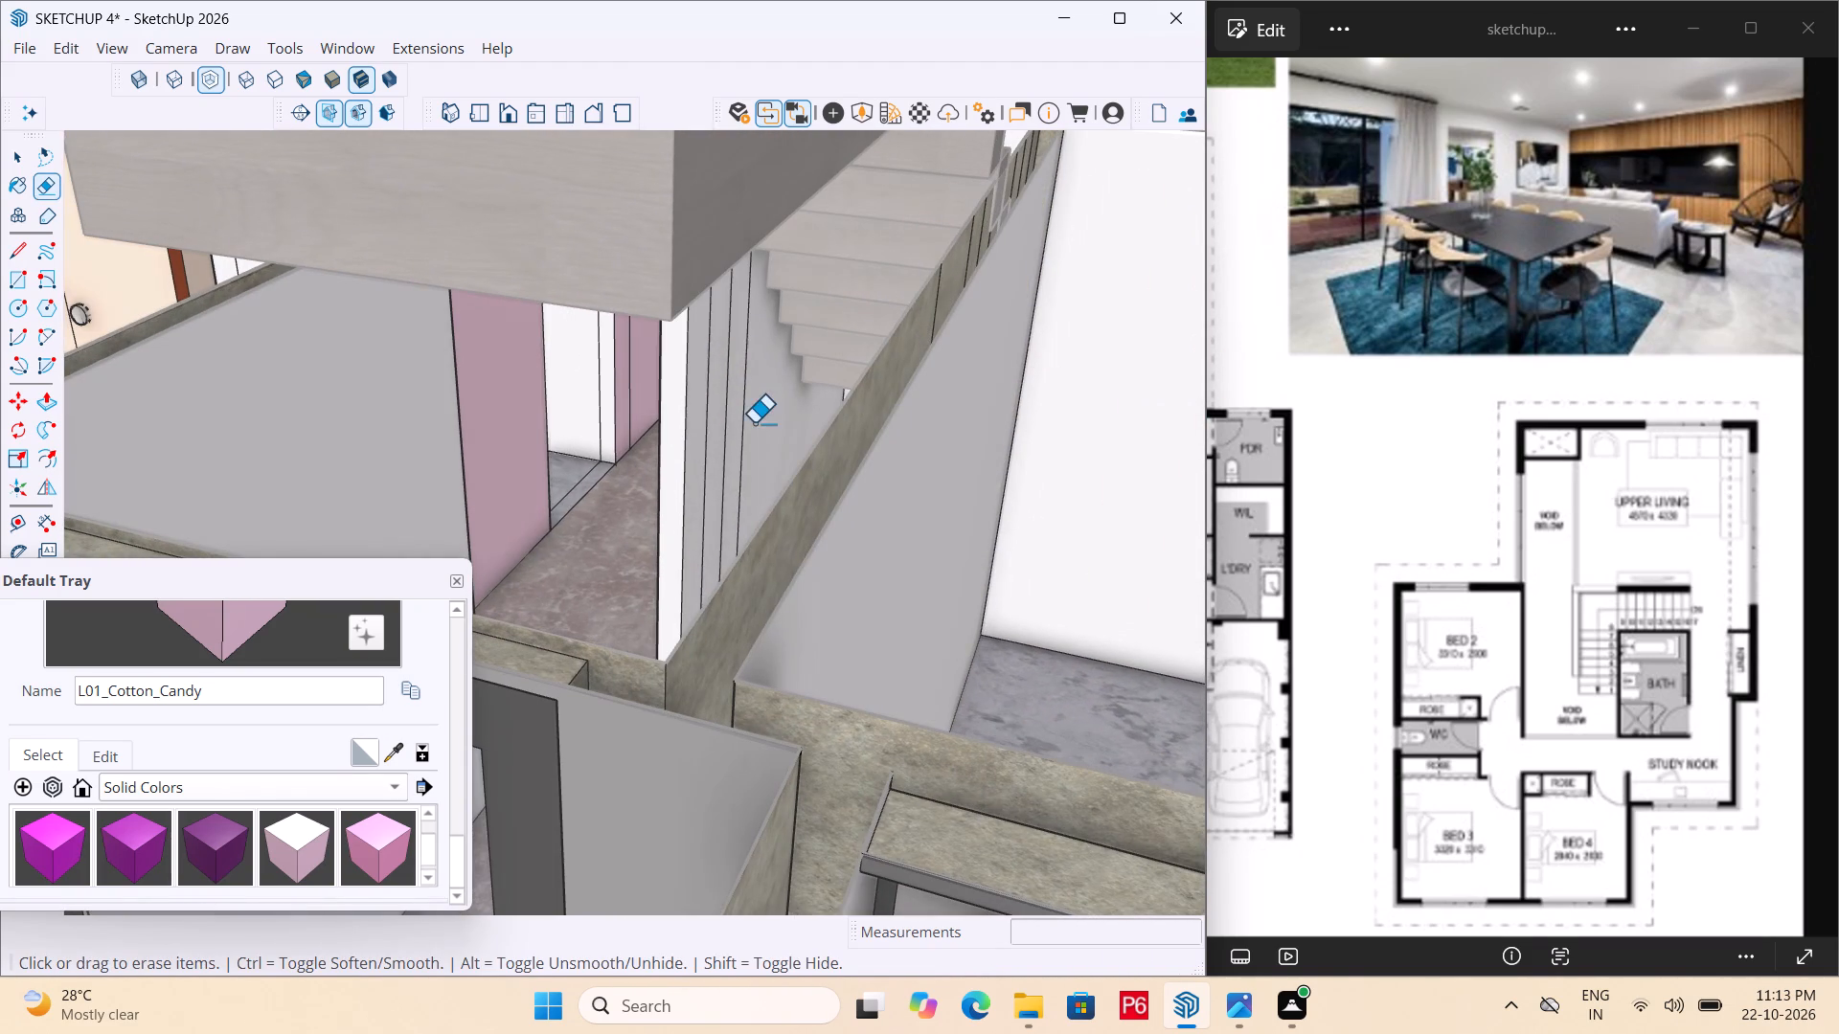
{"action": "left_click_drag", "start_coordinate": [761, 423], "coordinate": [707, 438]}
Erase the vertical lines on the garage-side wall alongside the stairs and beneath the landing.
{"action": "middle_click_drag", "start_coordinate": [698, 449], "coordinate": [843, 476]}
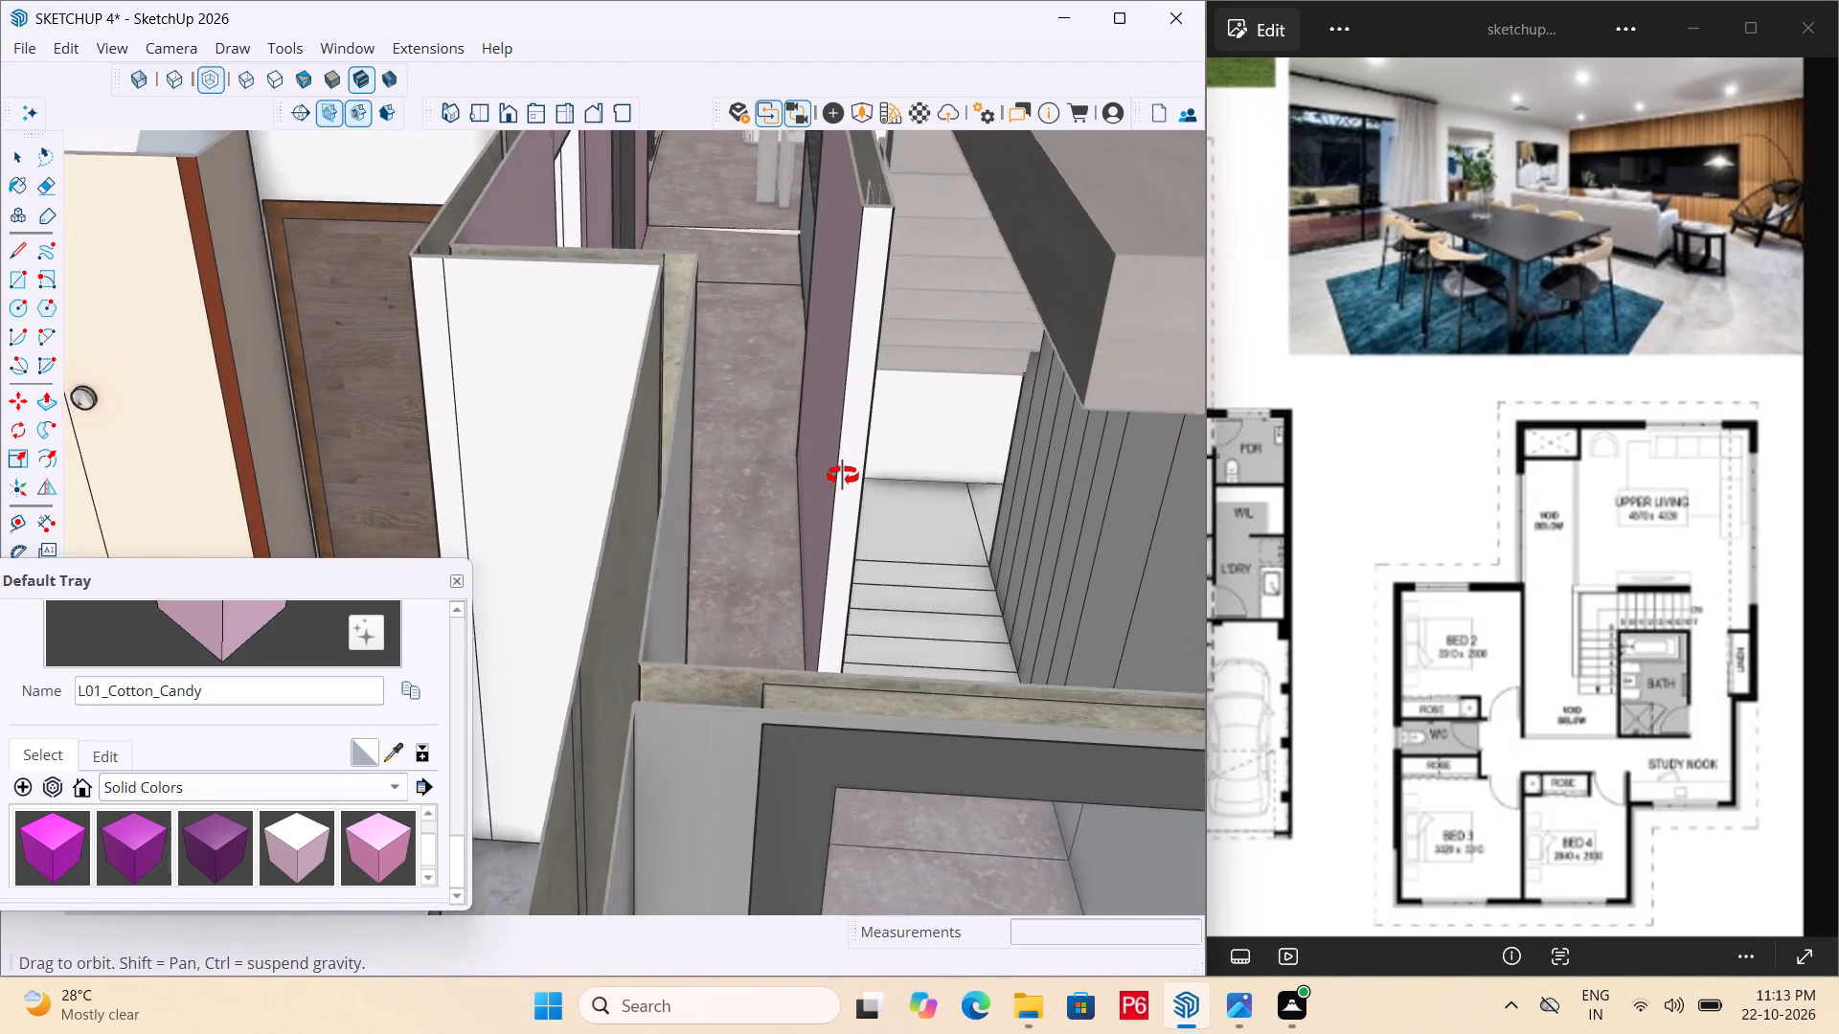
{"action": "middle_click_drag", "start_coordinate": [843, 476], "coordinate": [839, 478]}
{"action": "scroll", "coordinate": [680, 464], "scroll_direction": "down", "scroll_amount": 4}
{"action": "middle_click_drag", "start_coordinate": [792, 459], "coordinate": [1081, 354]}
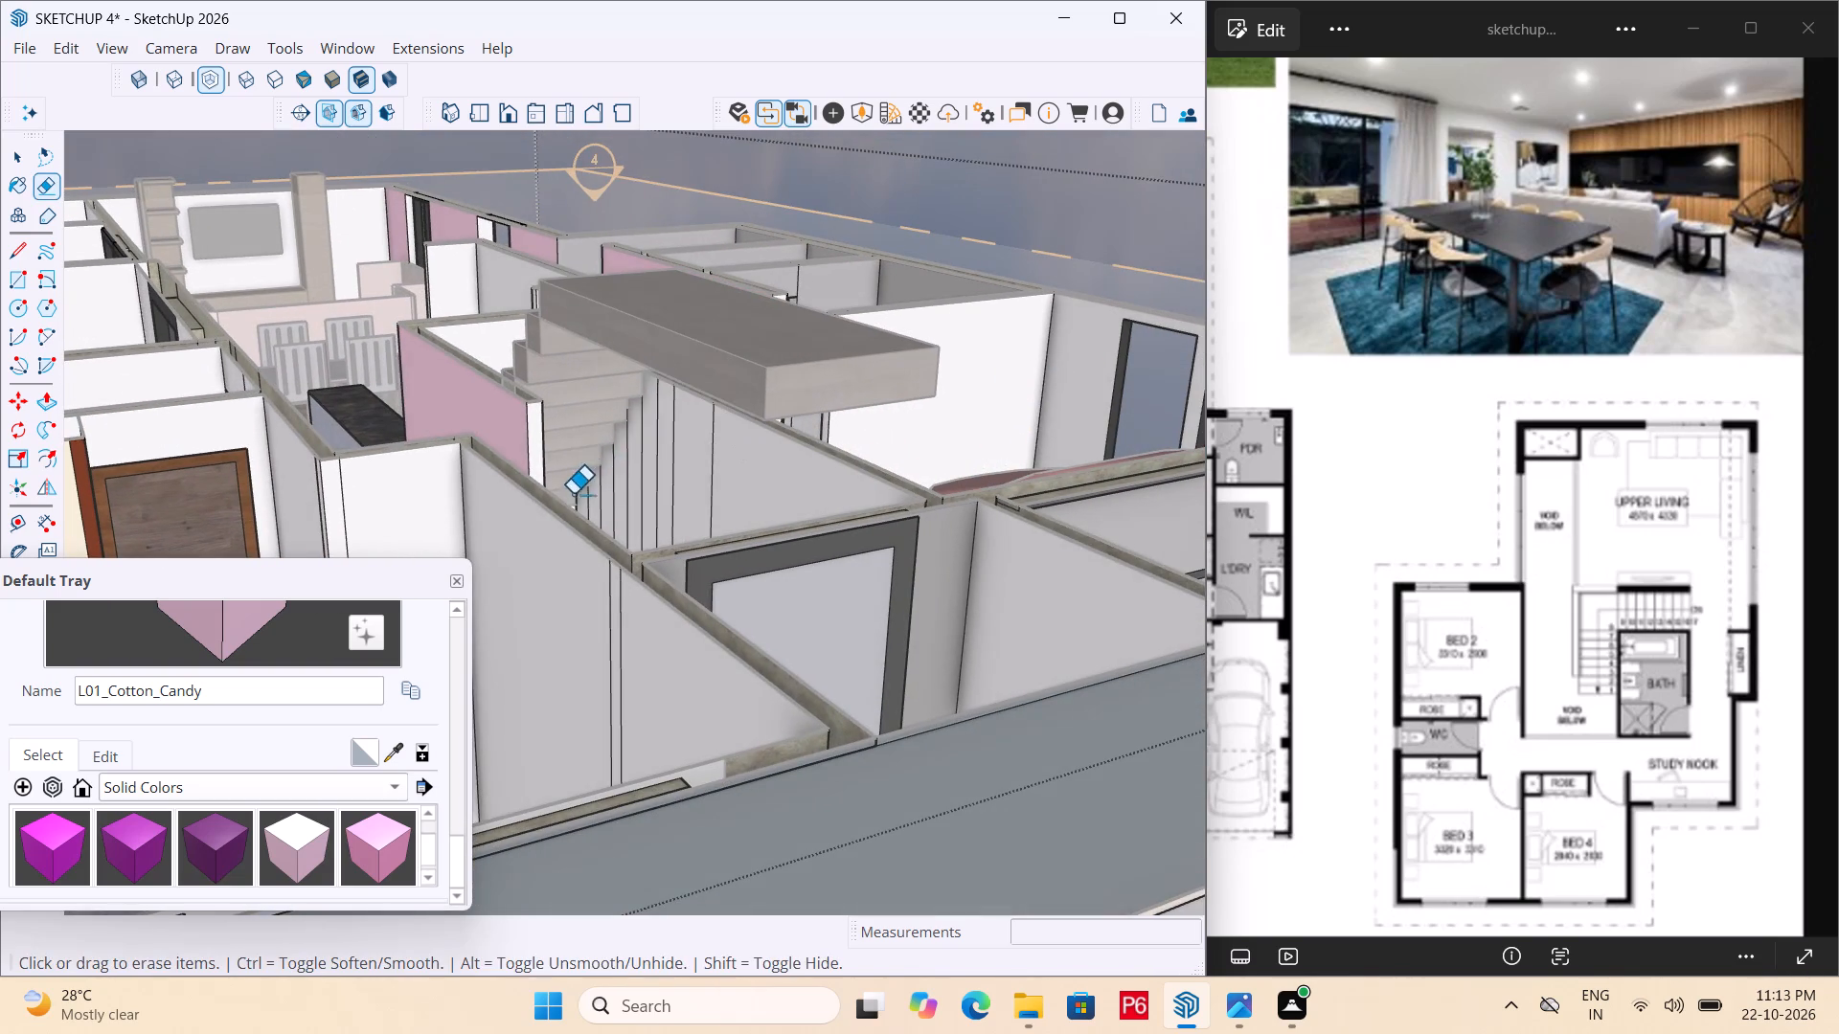
{"action": "middle_click_drag", "start_coordinate": [597, 519], "coordinate": [612, 564]}
{"action": "scroll", "coordinate": [678, 641], "scroll_direction": "up", "scroll_amount": 5}
{"action": "left_click_drag", "start_coordinate": [808, 619], "coordinate": [562, 572]}
Save the model with the cleaned staircase walls.
{"action": "scroll", "coordinate": [692, 547], "scroll_direction": "down", "scroll_amount": 10}
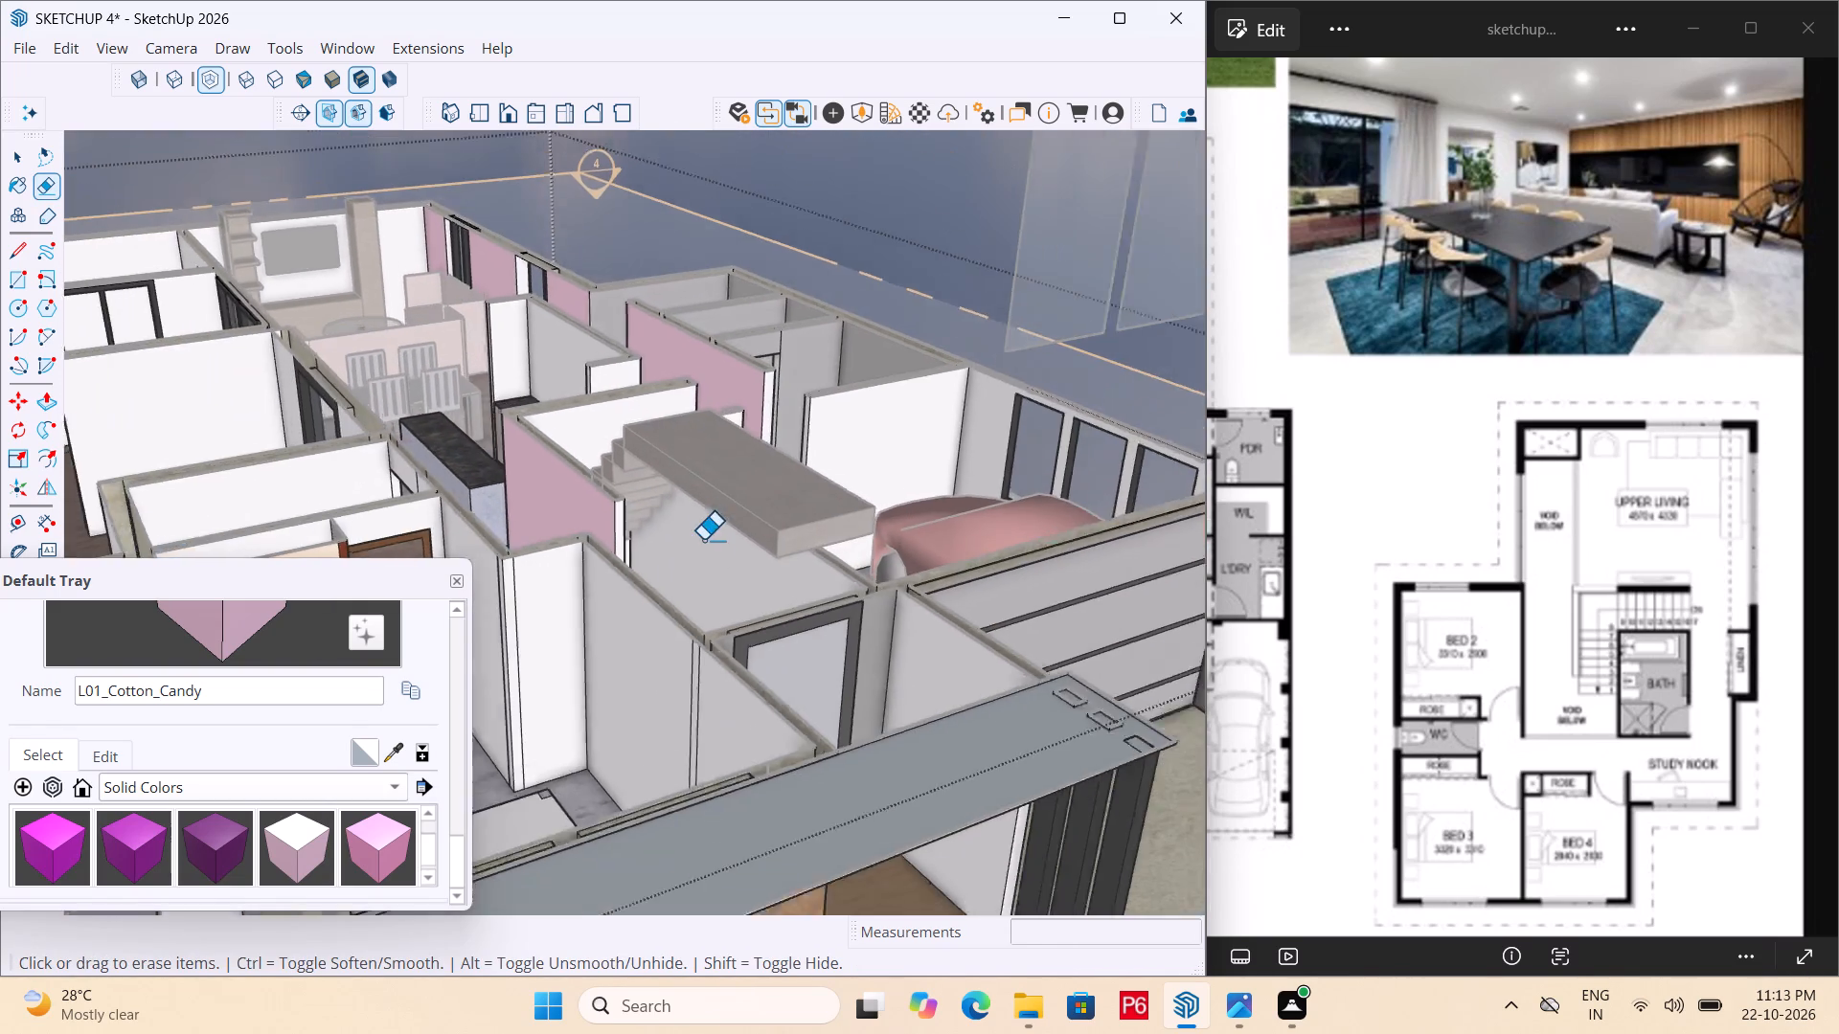
{"action": "scroll", "coordinate": [703, 540], "scroll_direction": "down", "scroll_amount": 1}
{"action": "middle_click_drag", "start_coordinate": [738, 532], "coordinate": [199, 528]}
{"action": "key", "text": "ctrl+s"}
{"action": "key", "text": "ctrl+s"}
{"action": "key", "text": "ctrl+s"}
{"action": "key", "text": "ctrl+s"}
{"action": "key", "text": "ctrl+s"}
{"action": "key", "text": "ctrl+s"}
{"action": "key", "text": "ctrl+s"}
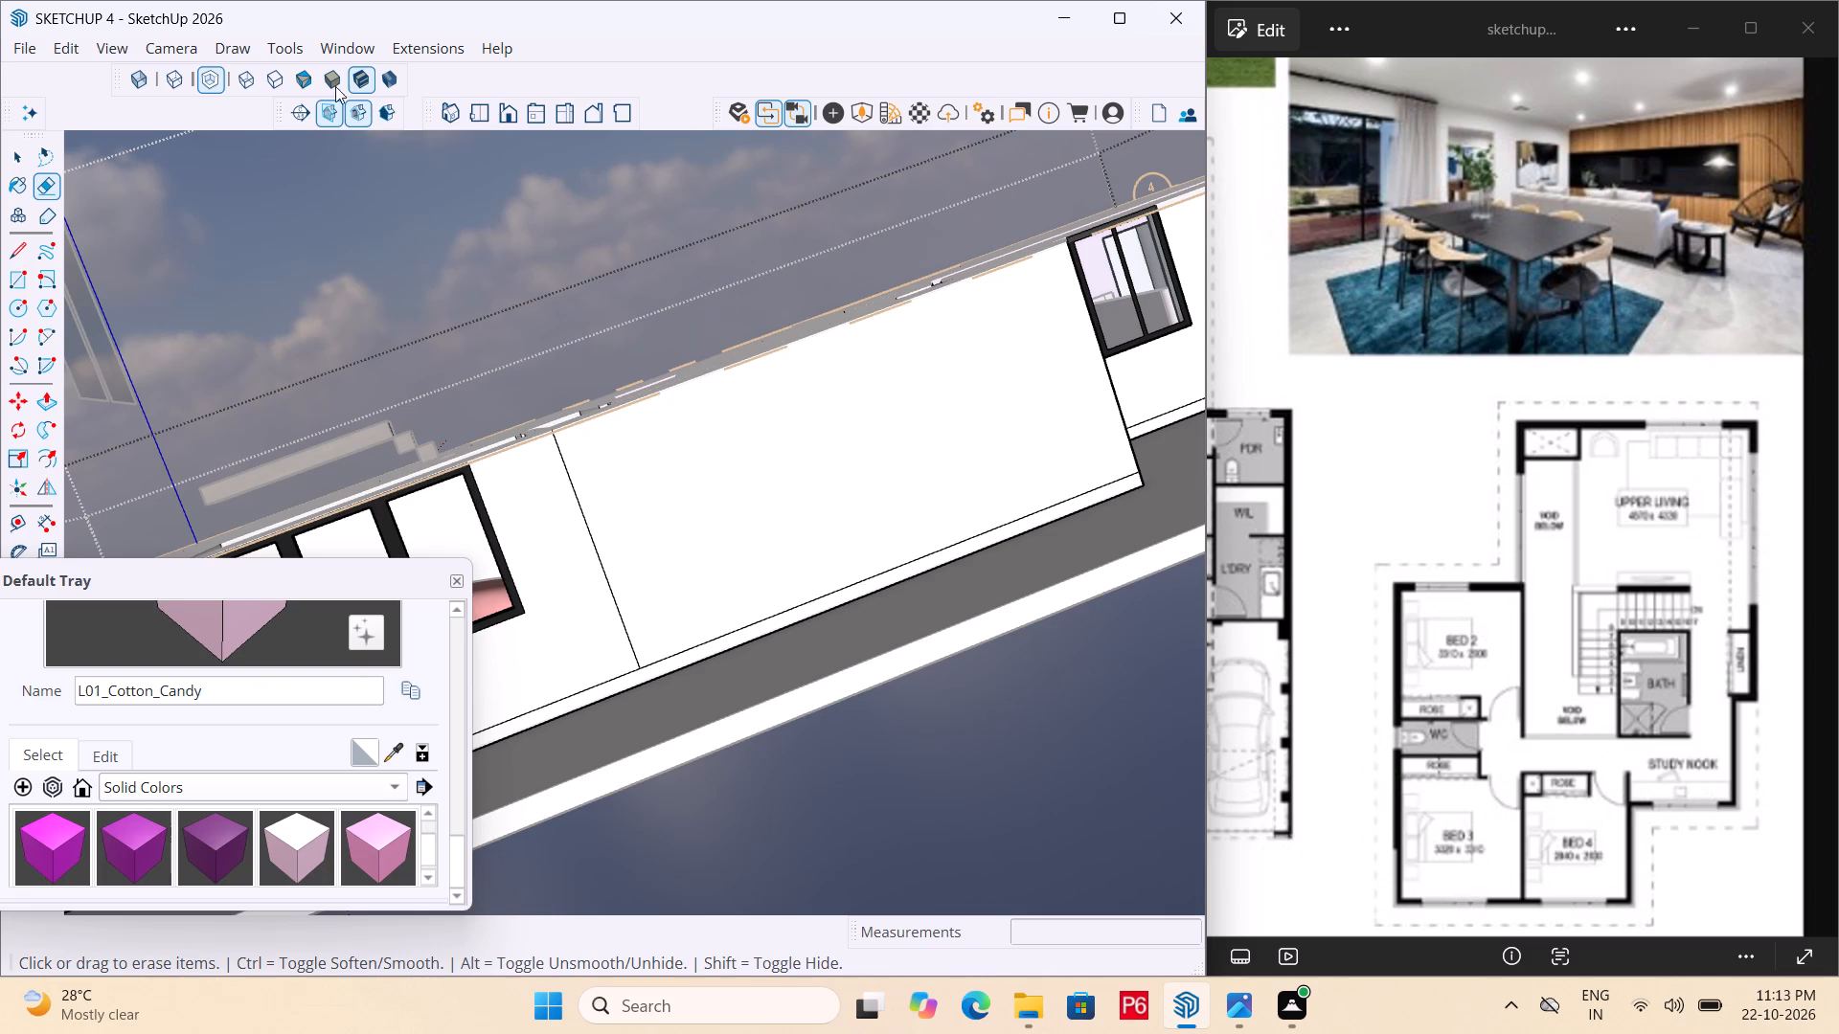
Check the repainted ground-floor walls from an isometric view and around the kitchen, living area and staircase.
{"action": "left_click", "coordinate": [457, 114]}
{"action": "scroll", "coordinate": [729, 454], "scroll_direction": "down", "scroll_amount": 2}
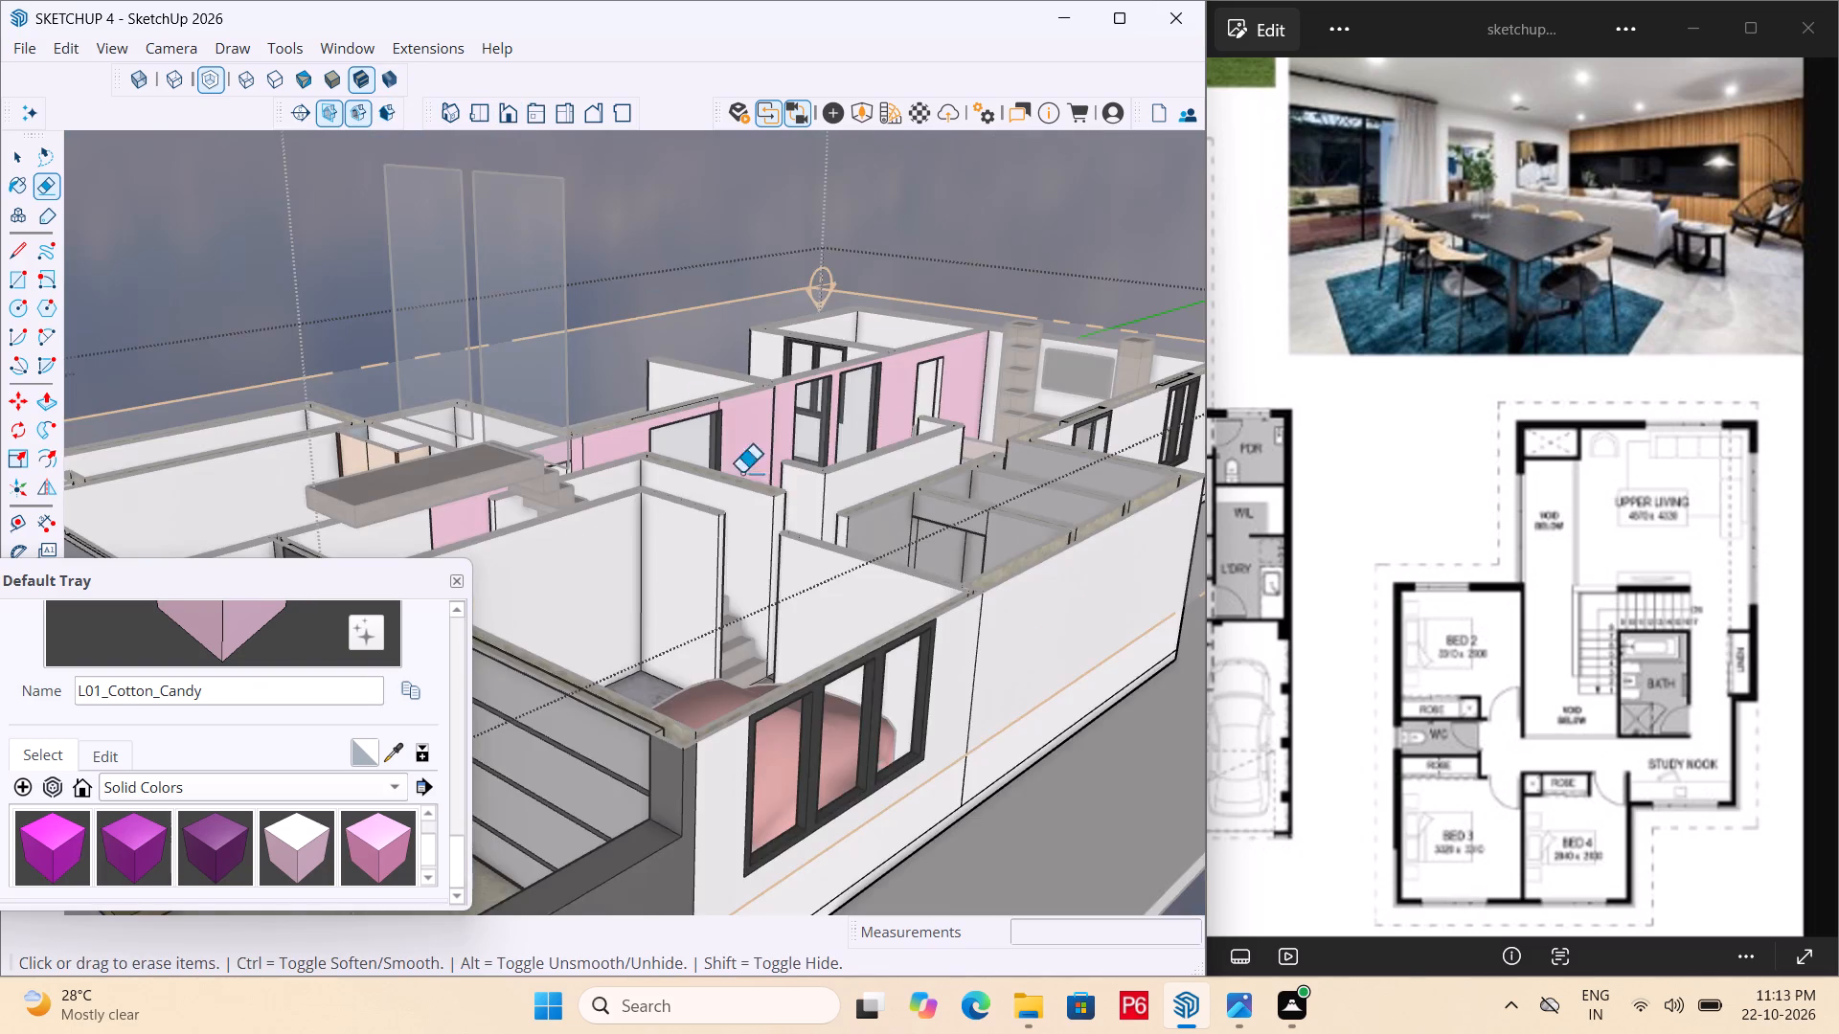
{"action": "scroll", "coordinate": [741, 473], "scroll_direction": "down", "scroll_amount": 3}
{"action": "middle_click_drag", "start_coordinate": [613, 469], "coordinate": [645, 673]}
{"action": "scroll", "coordinate": [610, 469], "scroll_direction": "down", "scroll_amount": 1}
{"action": "scroll", "coordinate": [841, 462], "scroll_direction": "up", "scroll_amount": 5}
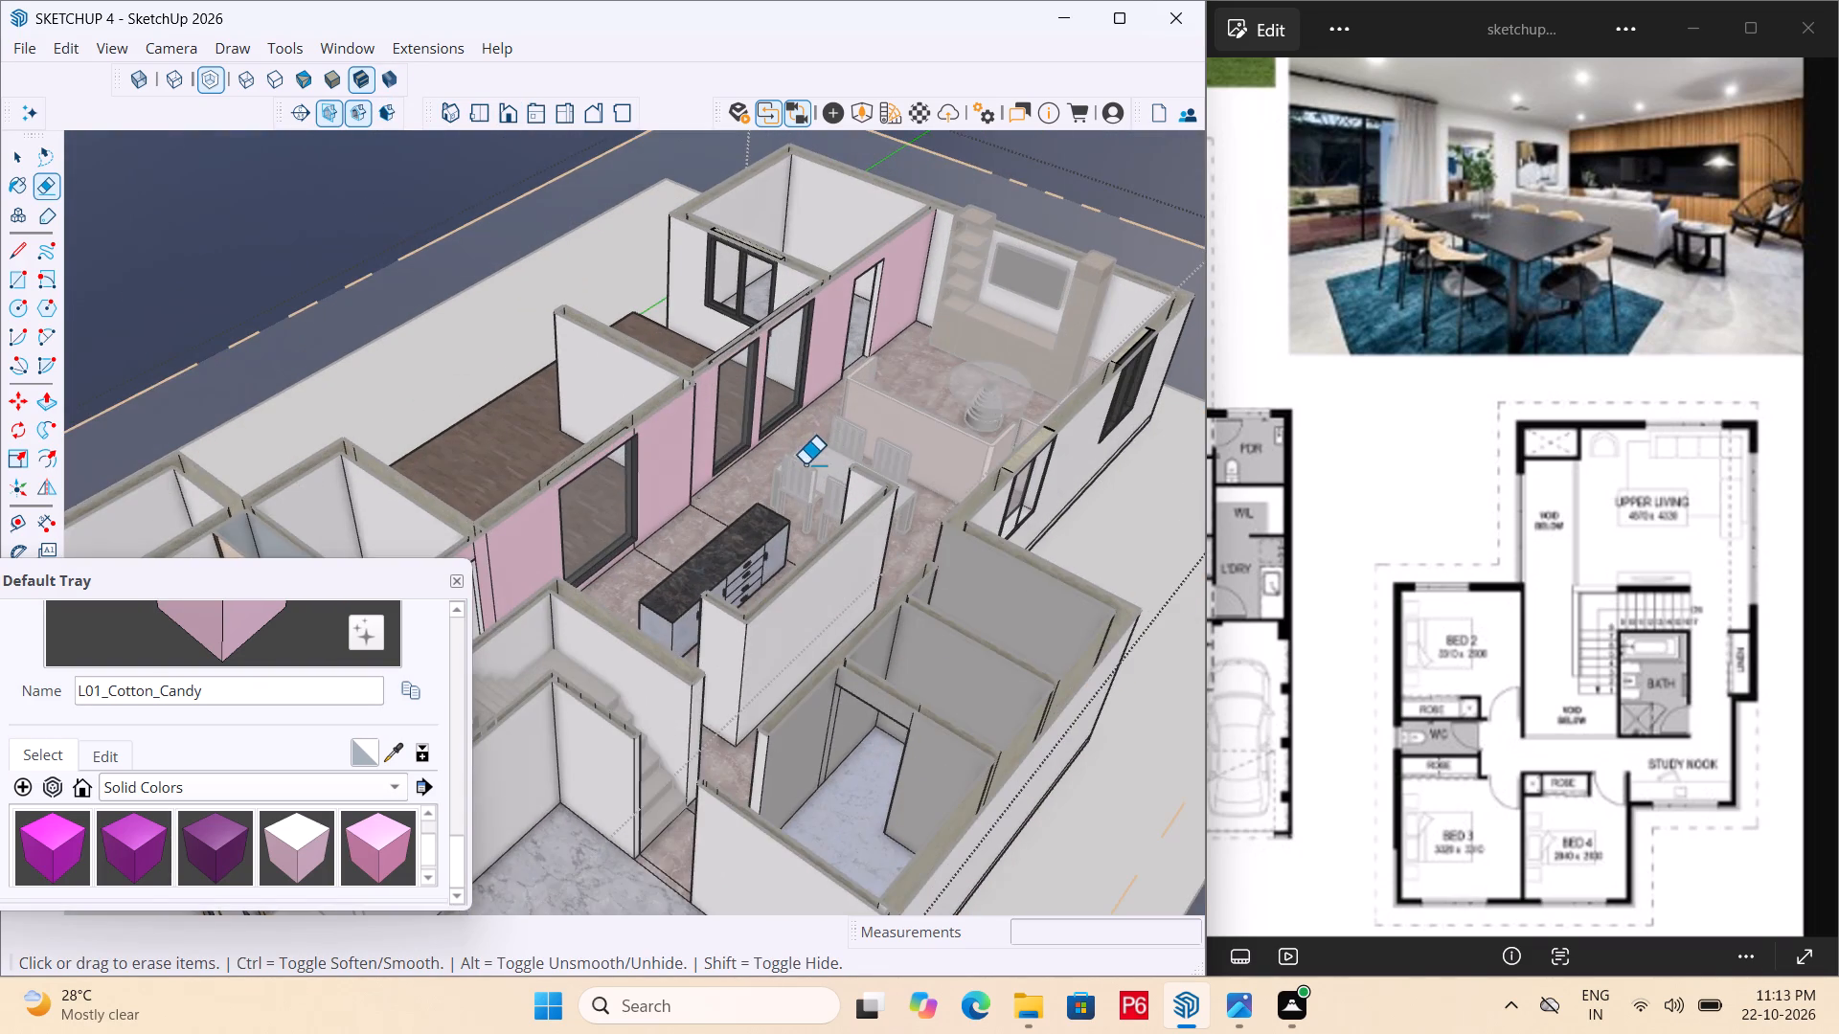
{"action": "scroll", "coordinate": [573, 439], "scroll_direction": "up", "scroll_amount": 4}
{"action": "scroll", "coordinate": [698, 461], "scroll_direction": "up", "scroll_amount": 1}
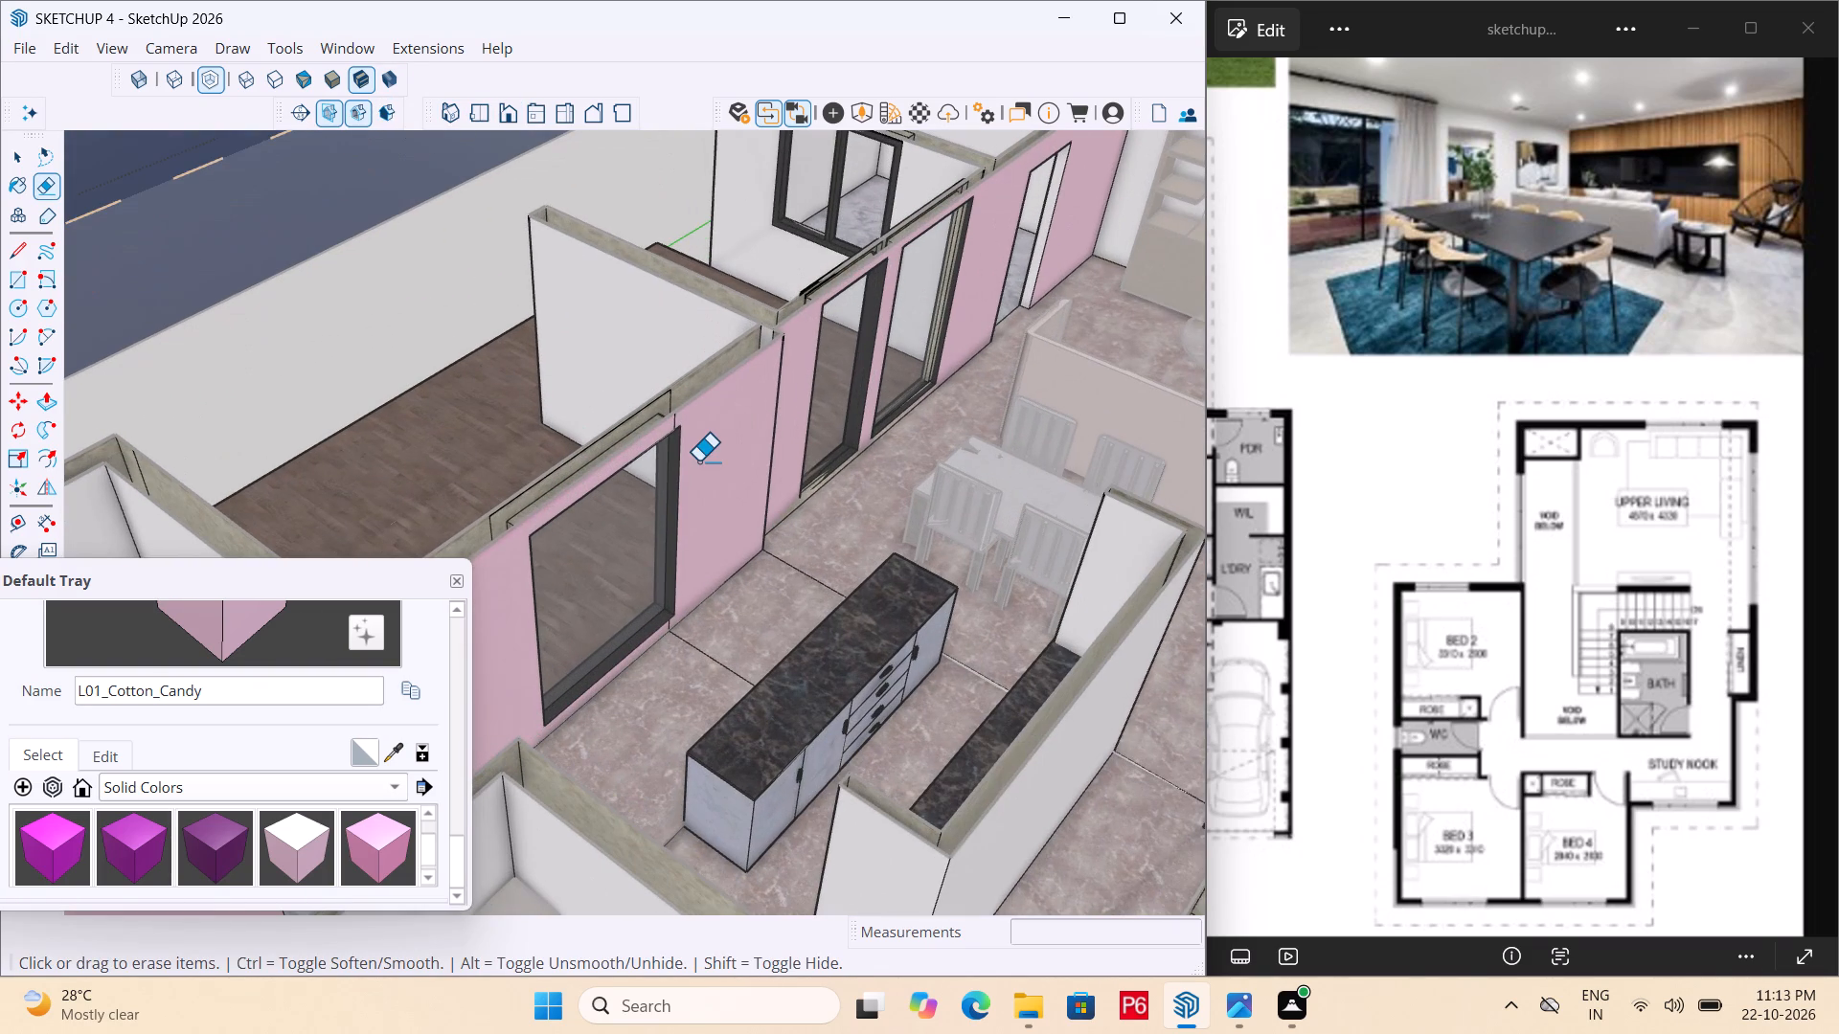
{"action": "scroll", "coordinate": [561, 449], "scroll_direction": "down", "scroll_amount": 6}
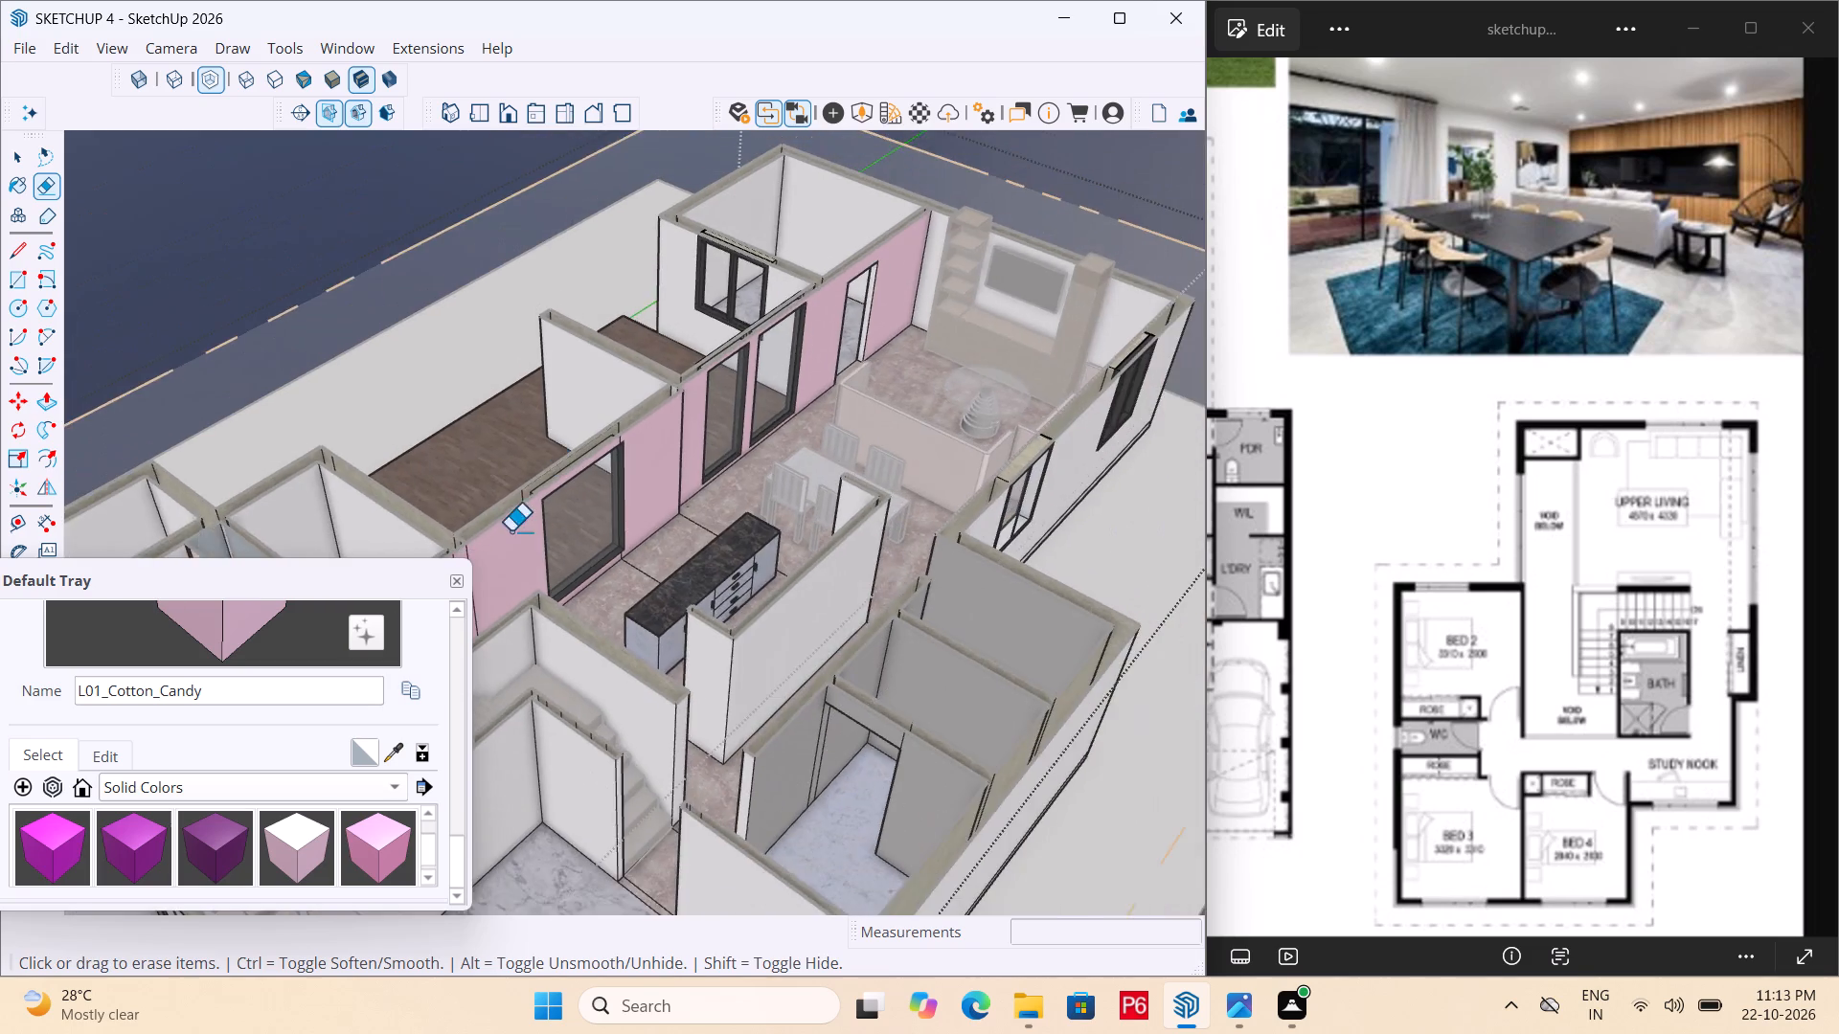
{"action": "middle_click_drag", "start_coordinate": [501, 543], "coordinate": [956, 575]}
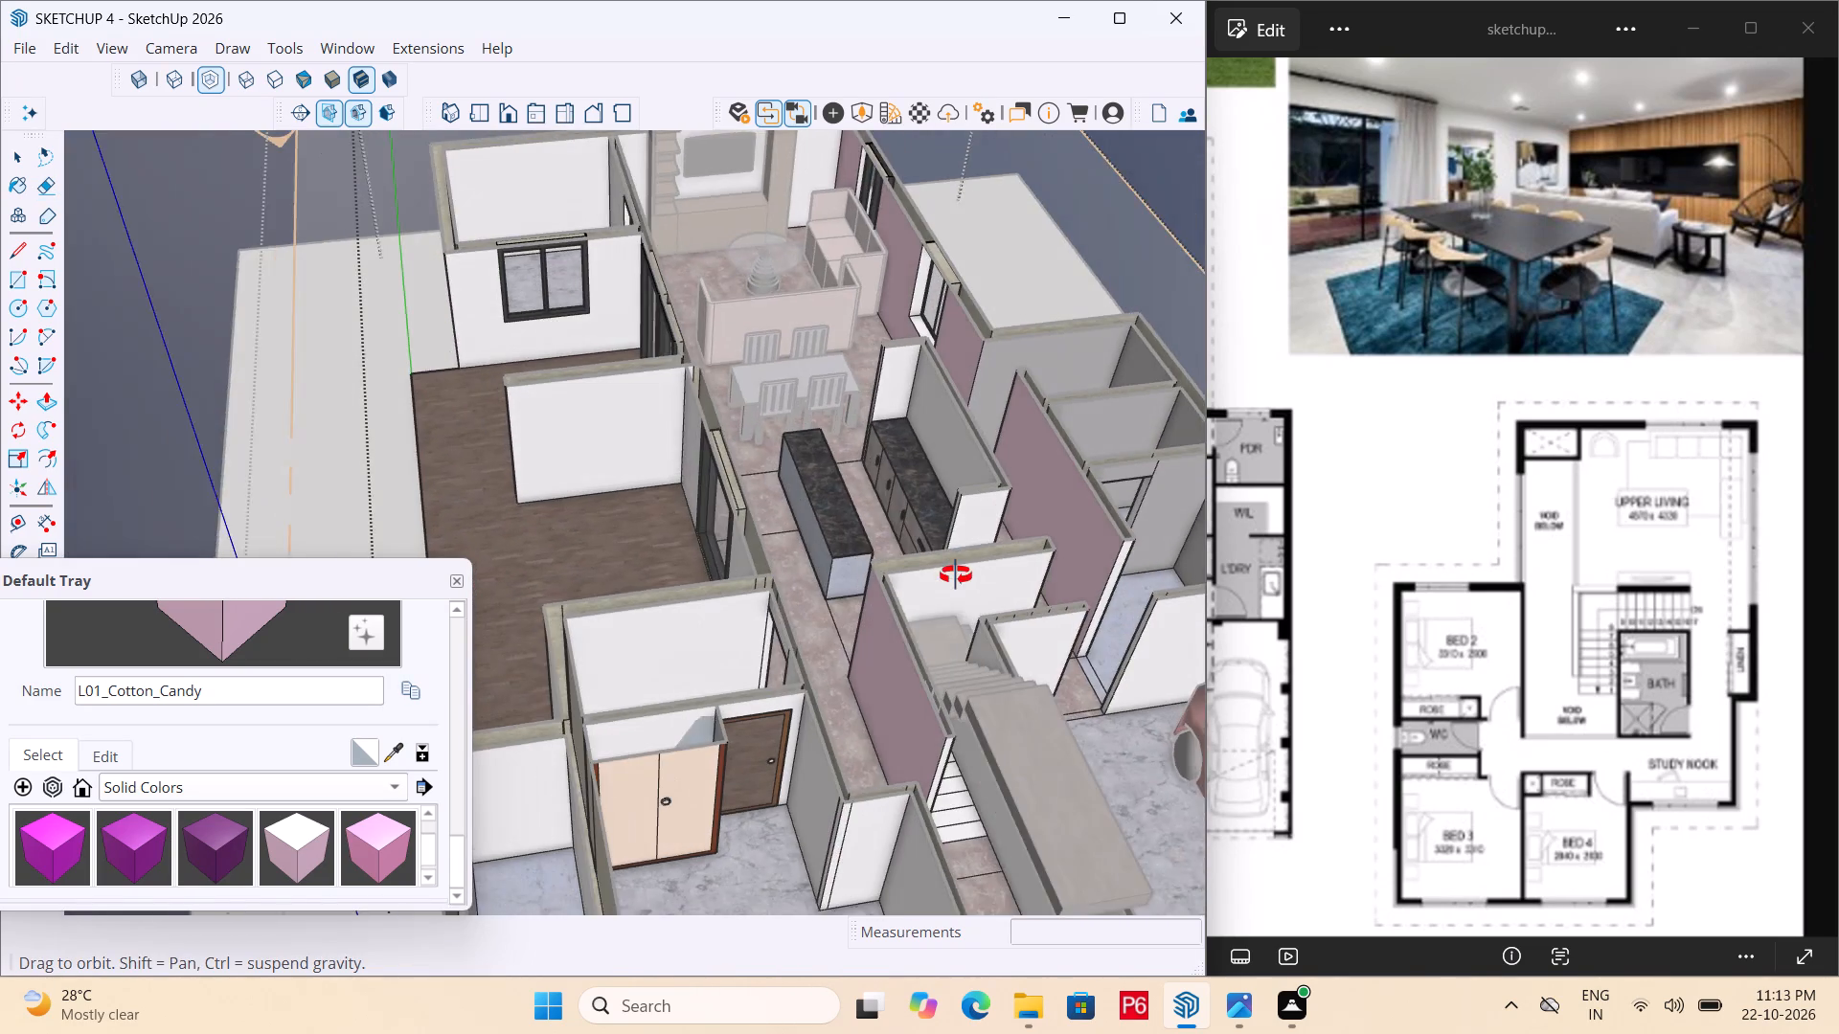
{"action": "middle_click_drag", "start_coordinate": [956, 575], "coordinate": [957, 567]}
{"action": "scroll", "coordinate": [437, 423], "scroll_direction": "down", "scroll_amount": 5}
Exit the nested group editing to return to the whole model.
{"action": "key", "text": "space"}
{"action": "left_click", "coordinate": [941, 302]}
{"action": "middle_click_drag", "start_coordinate": [612, 444], "coordinate": [726, 440]}
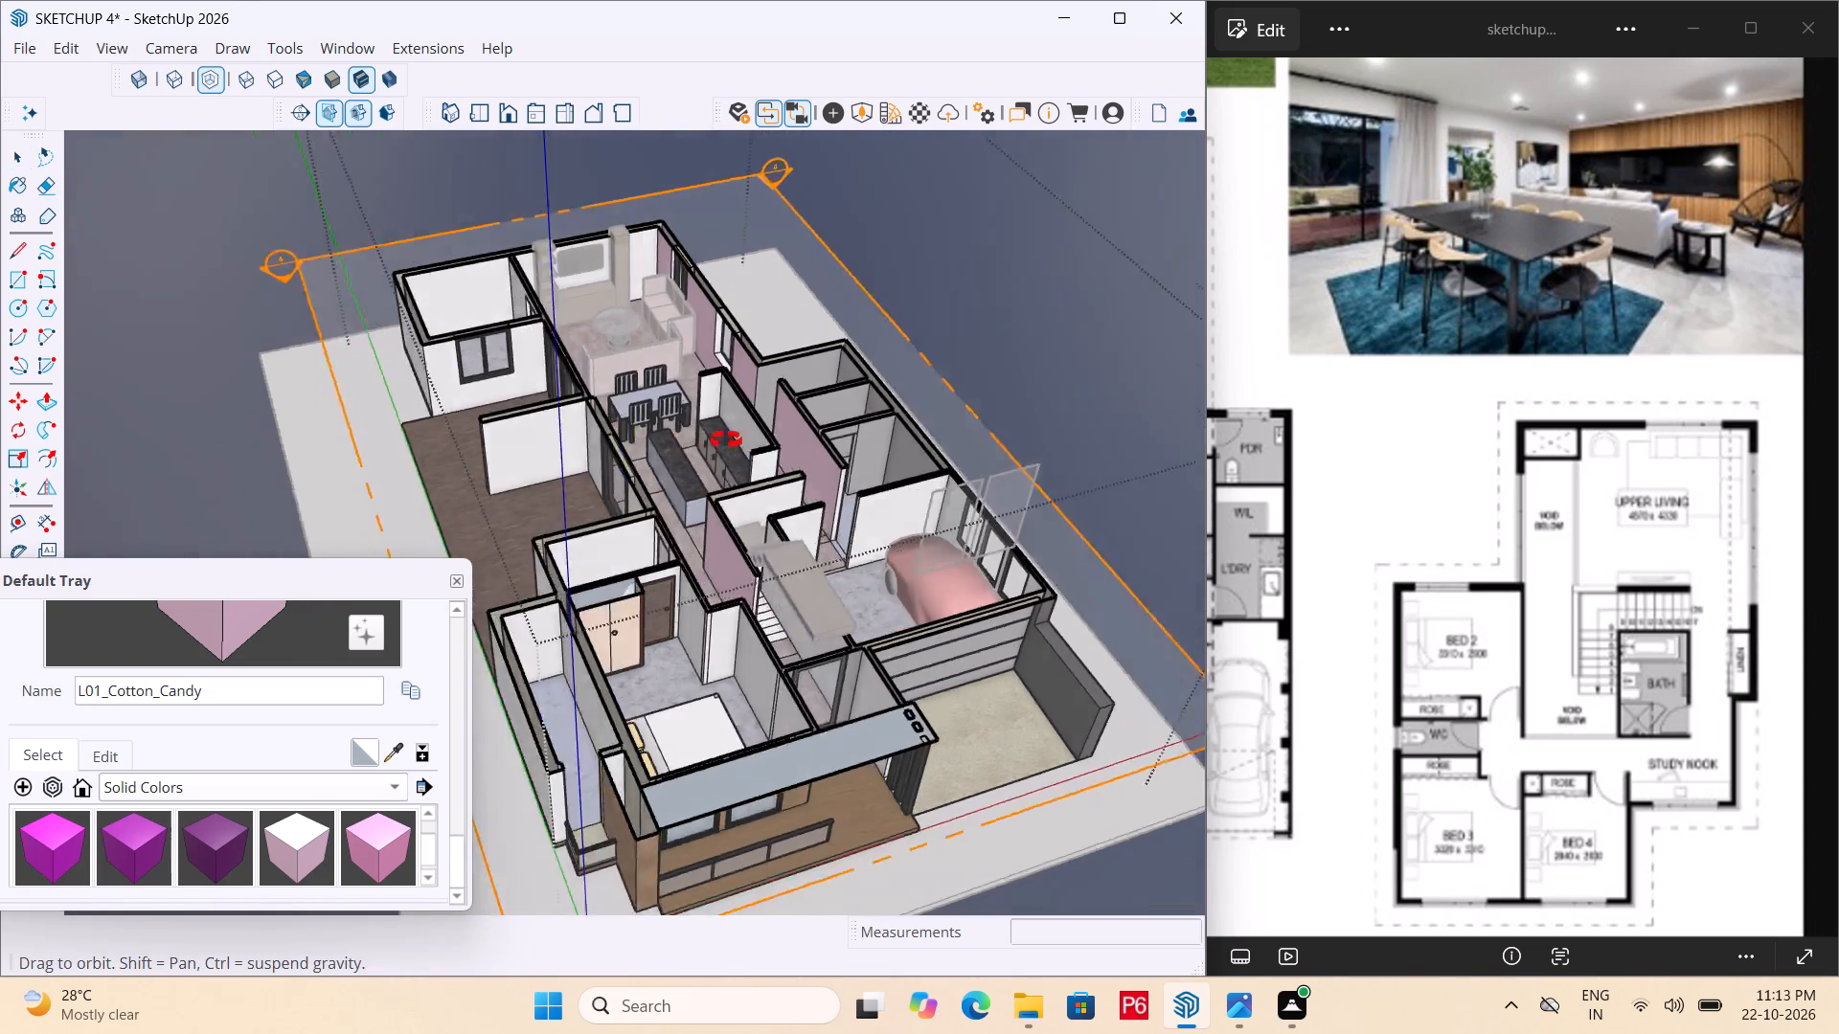
{"action": "middle_click_drag", "start_coordinate": [726, 440], "coordinate": [770, 472]}
{"action": "left_click", "coordinate": [927, 268]}
{"action": "left_click", "coordinate": [674, 252]}
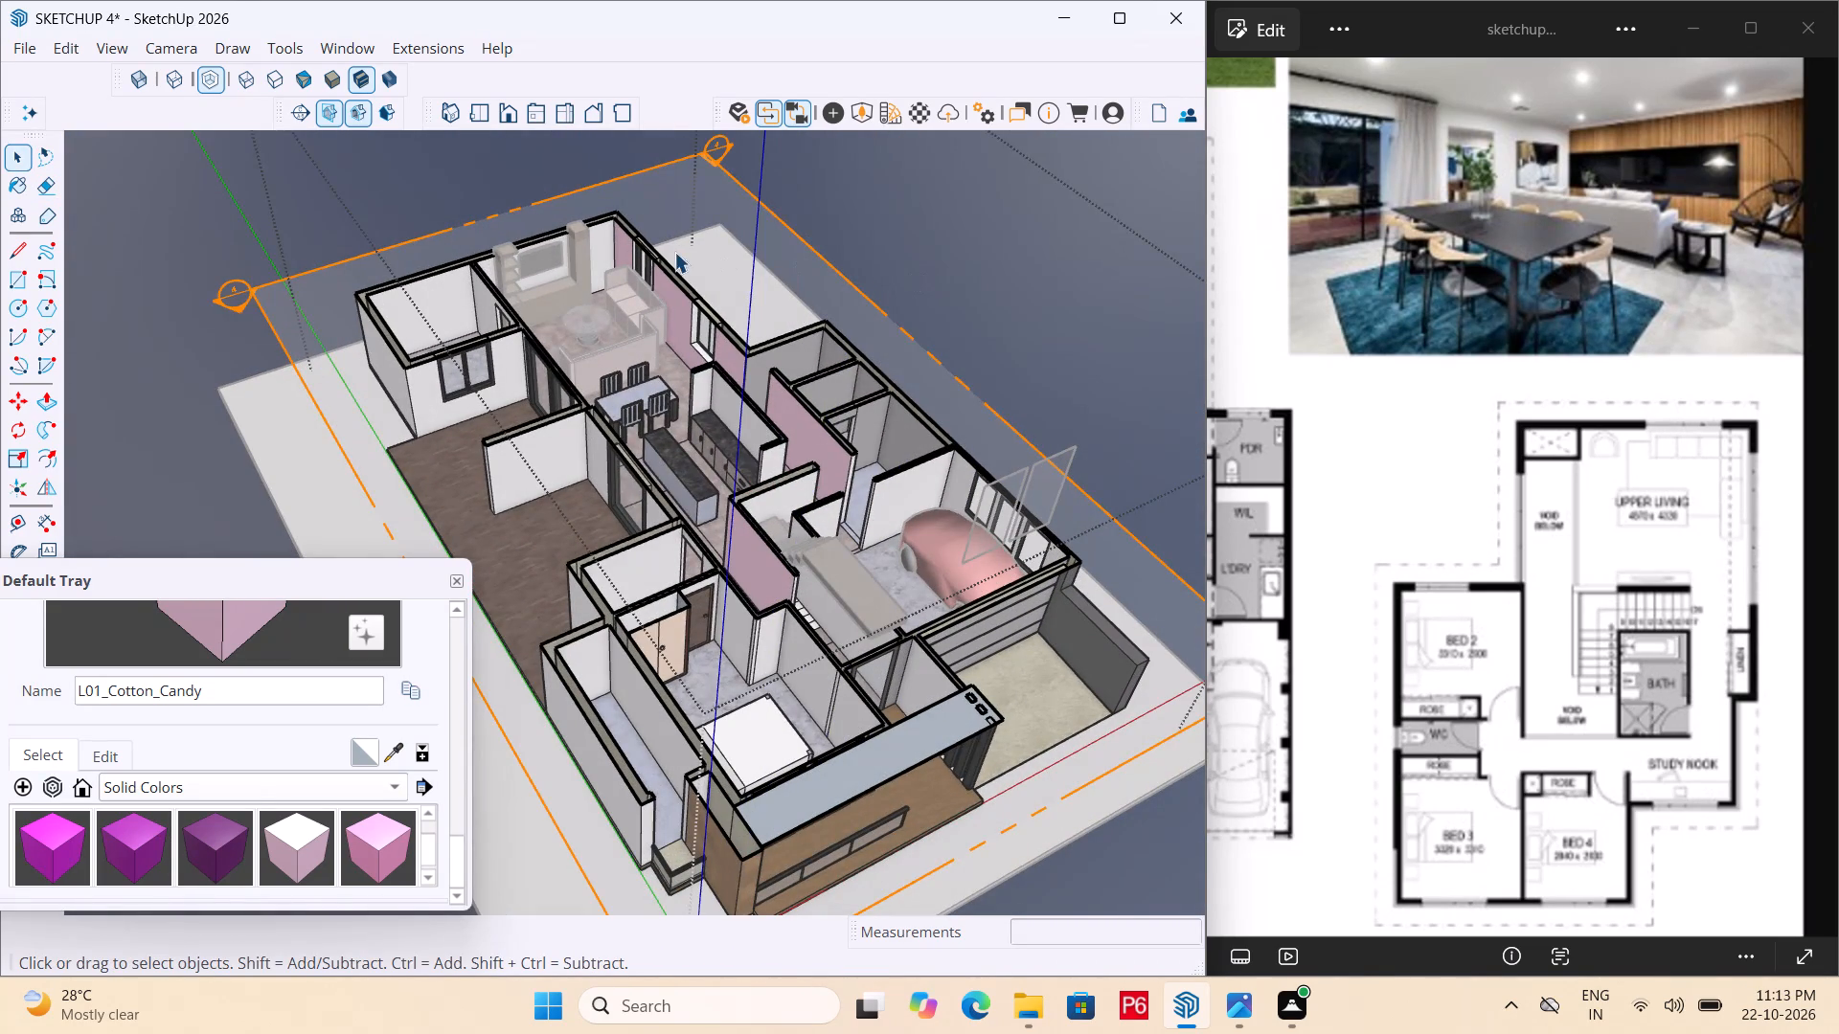
{"action": "double_click", "coordinate": [857, 205]}
Examine the whole ground floor from all sides, including the garage, stairs, small rooms and kitchen partition walls.
{"action": "middle_click_drag", "start_coordinate": [561, 454], "coordinate": [600, 461]}
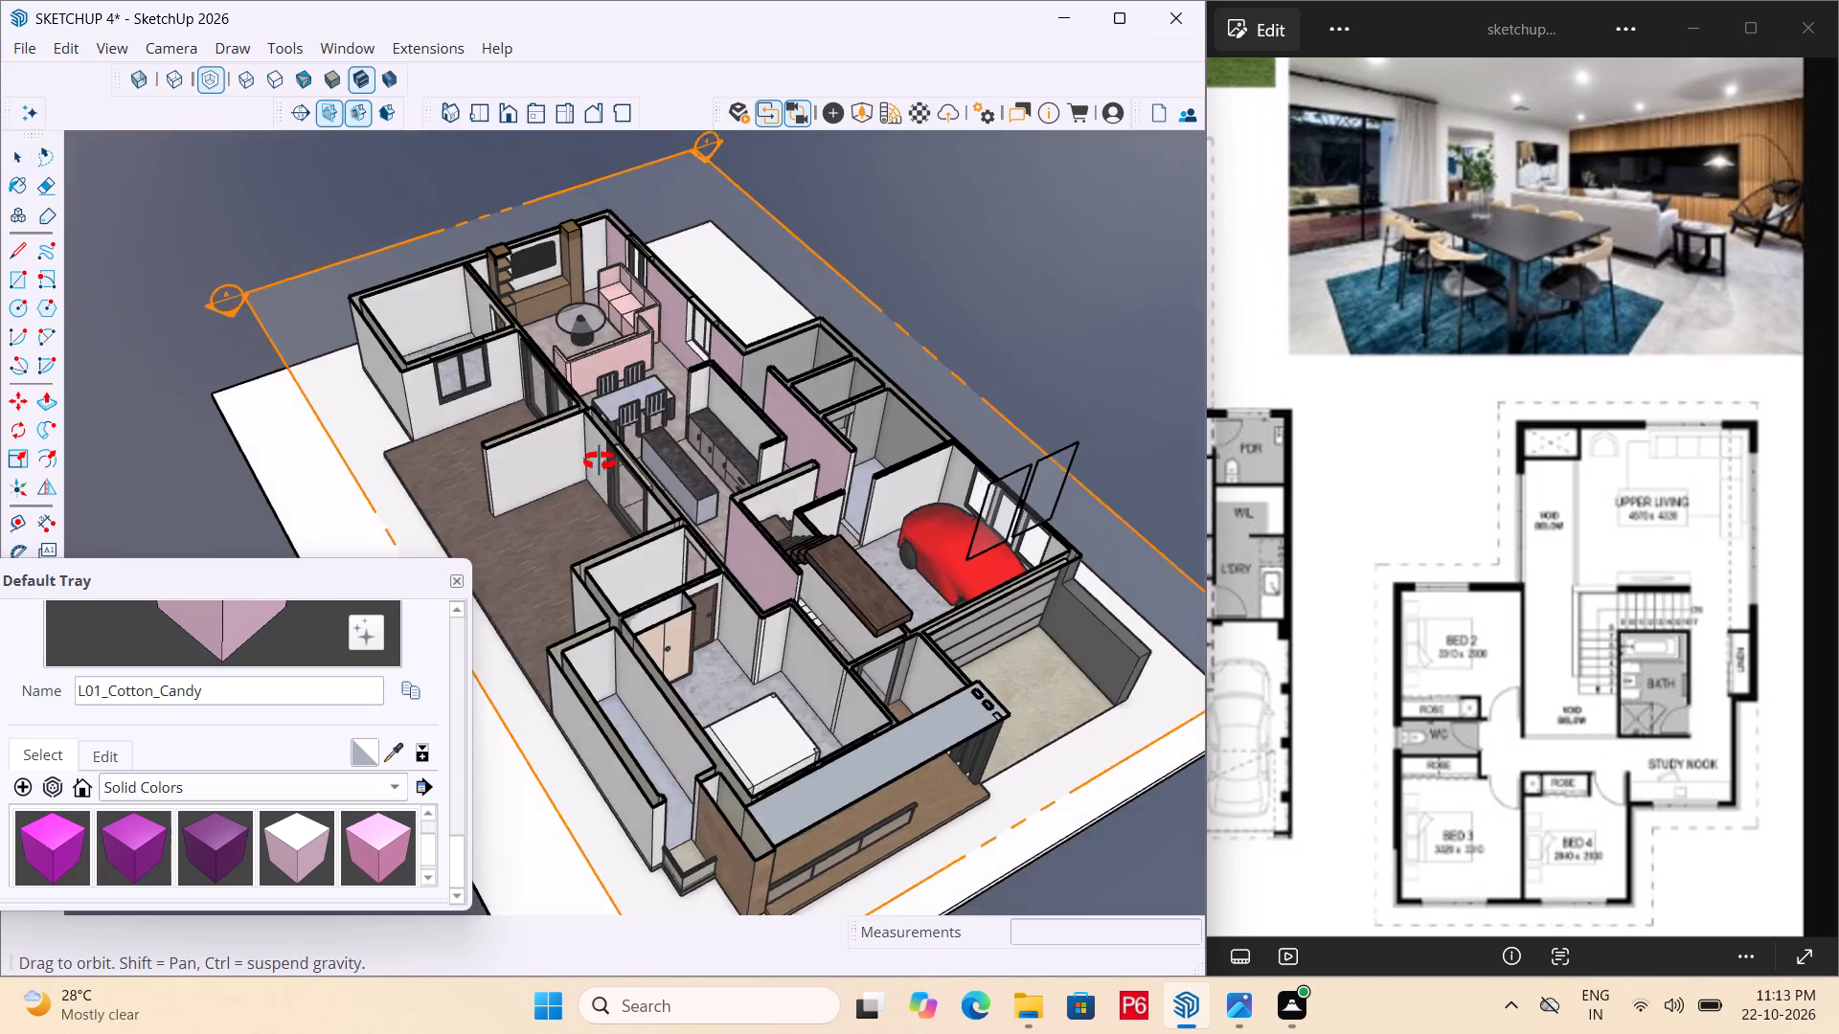
{"action": "middle_click_drag", "start_coordinate": [600, 461], "coordinate": [0, 491]}
{"action": "middle_click", "coordinate": [0, 491]}
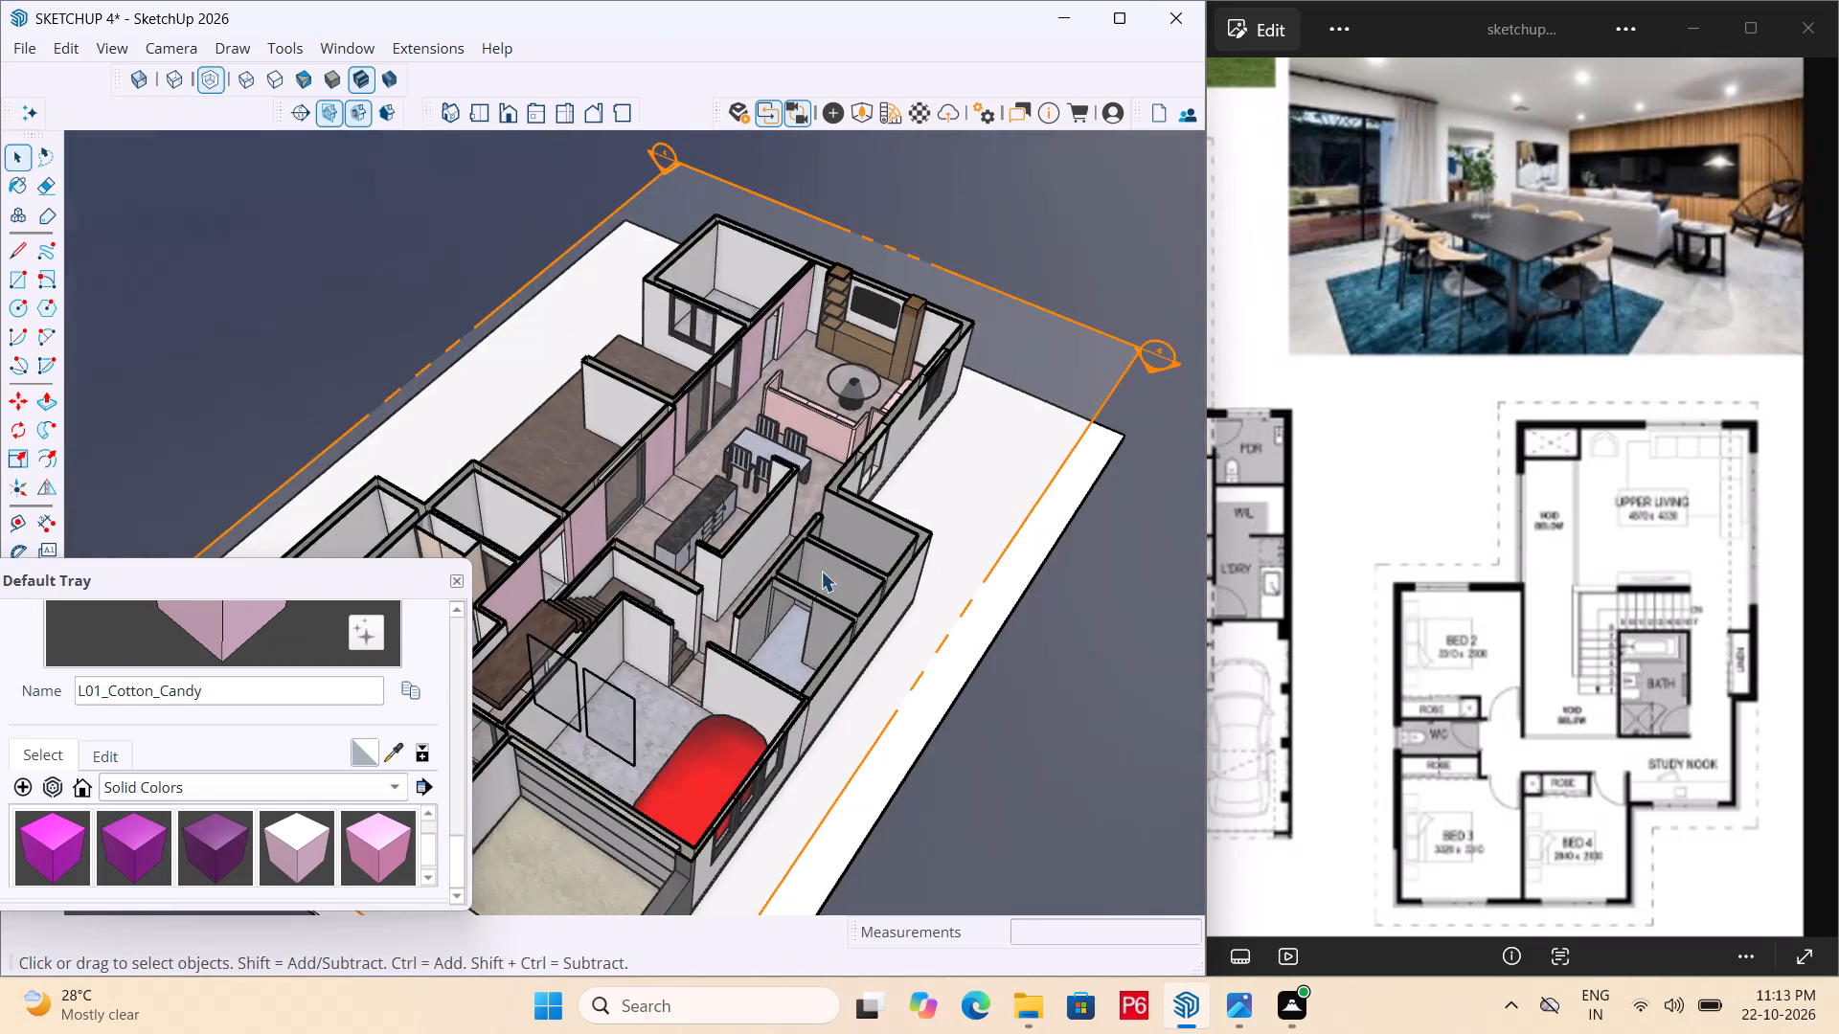
{"action": "middle_click_drag", "start_coordinate": [795, 568], "coordinate": [180, 487]}
{"action": "scroll", "coordinate": [197, 483], "scroll_direction": "up", "scroll_amount": 3}
{"action": "middle_click_drag", "start_coordinate": [691, 534], "coordinate": [908, 474]}
{"action": "scroll", "coordinate": [906, 474], "scroll_direction": "up", "scroll_amount": 1}
{"action": "scroll", "coordinate": [626, 673], "scroll_direction": "up", "scroll_amount": 1}
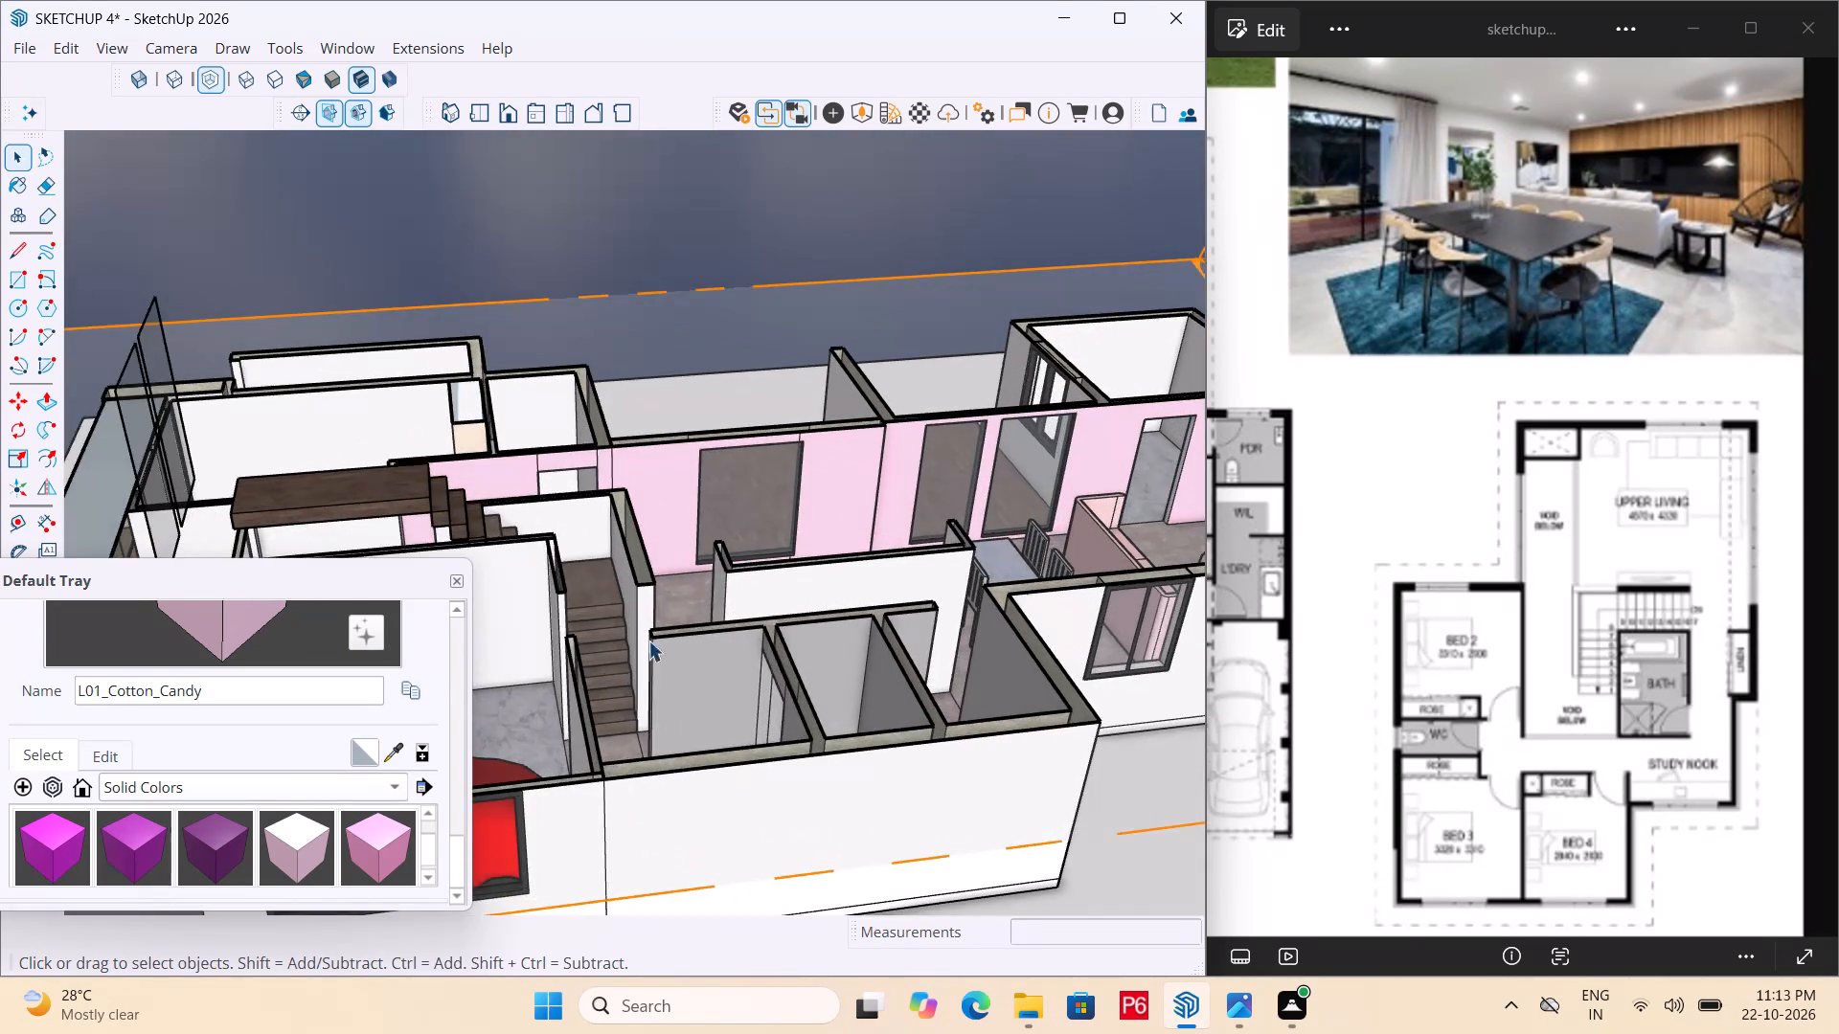
{"action": "scroll", "coordinate": [934, 445], "scroll_direction": "down", "scroll_amount": 4}
{"action": "scroll", "coordinate": [707, 614], "scroll_direction": "up", "scroll_amount": 3}
{"action": "scroll", "coordinate": [664, 625], "scroll_direction": "down", "scroll_amount": 1}
{"action": "middle_click_drag", "start_coordinate": [651, 628], "coordinate": [556, 712]}
{"action": "scroll", "coordinate": [702, 633], "scroll_direction": "up", "scroll_amount": 4}
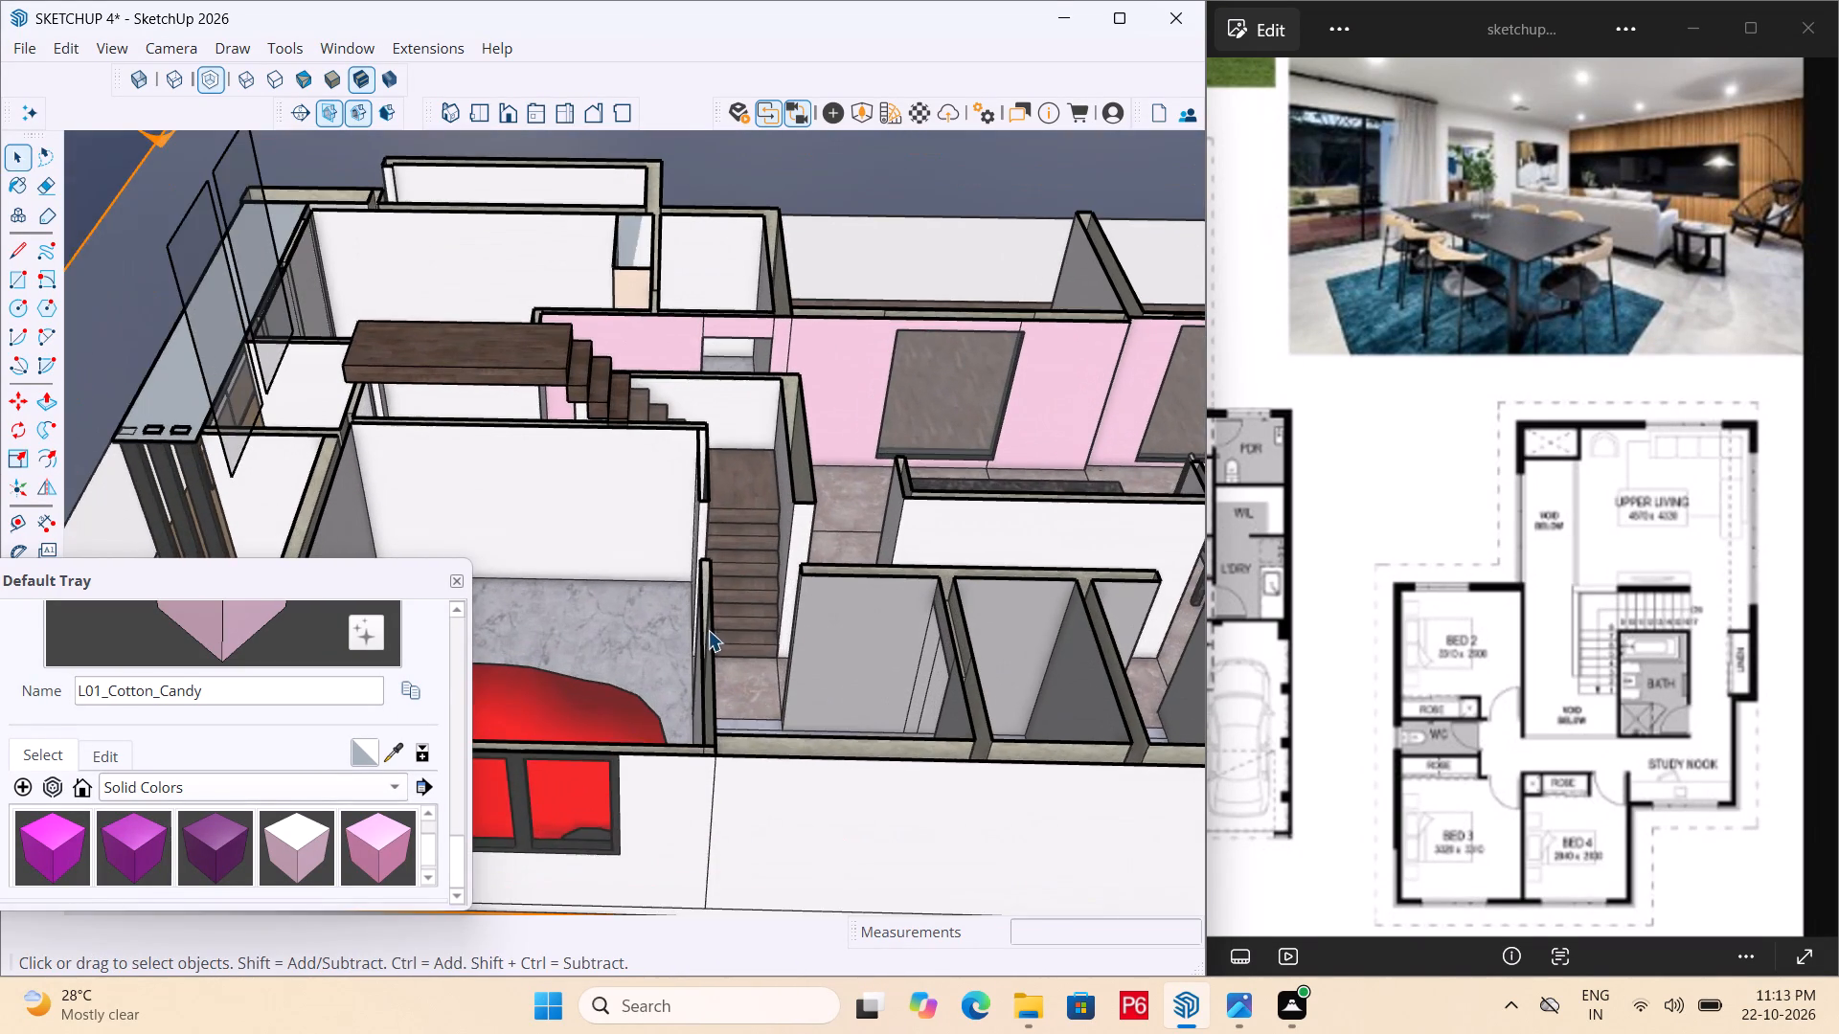
{"action": "middle_click_drag", "start_coordinate": [592, 639], "coordinate": [749, 593]}
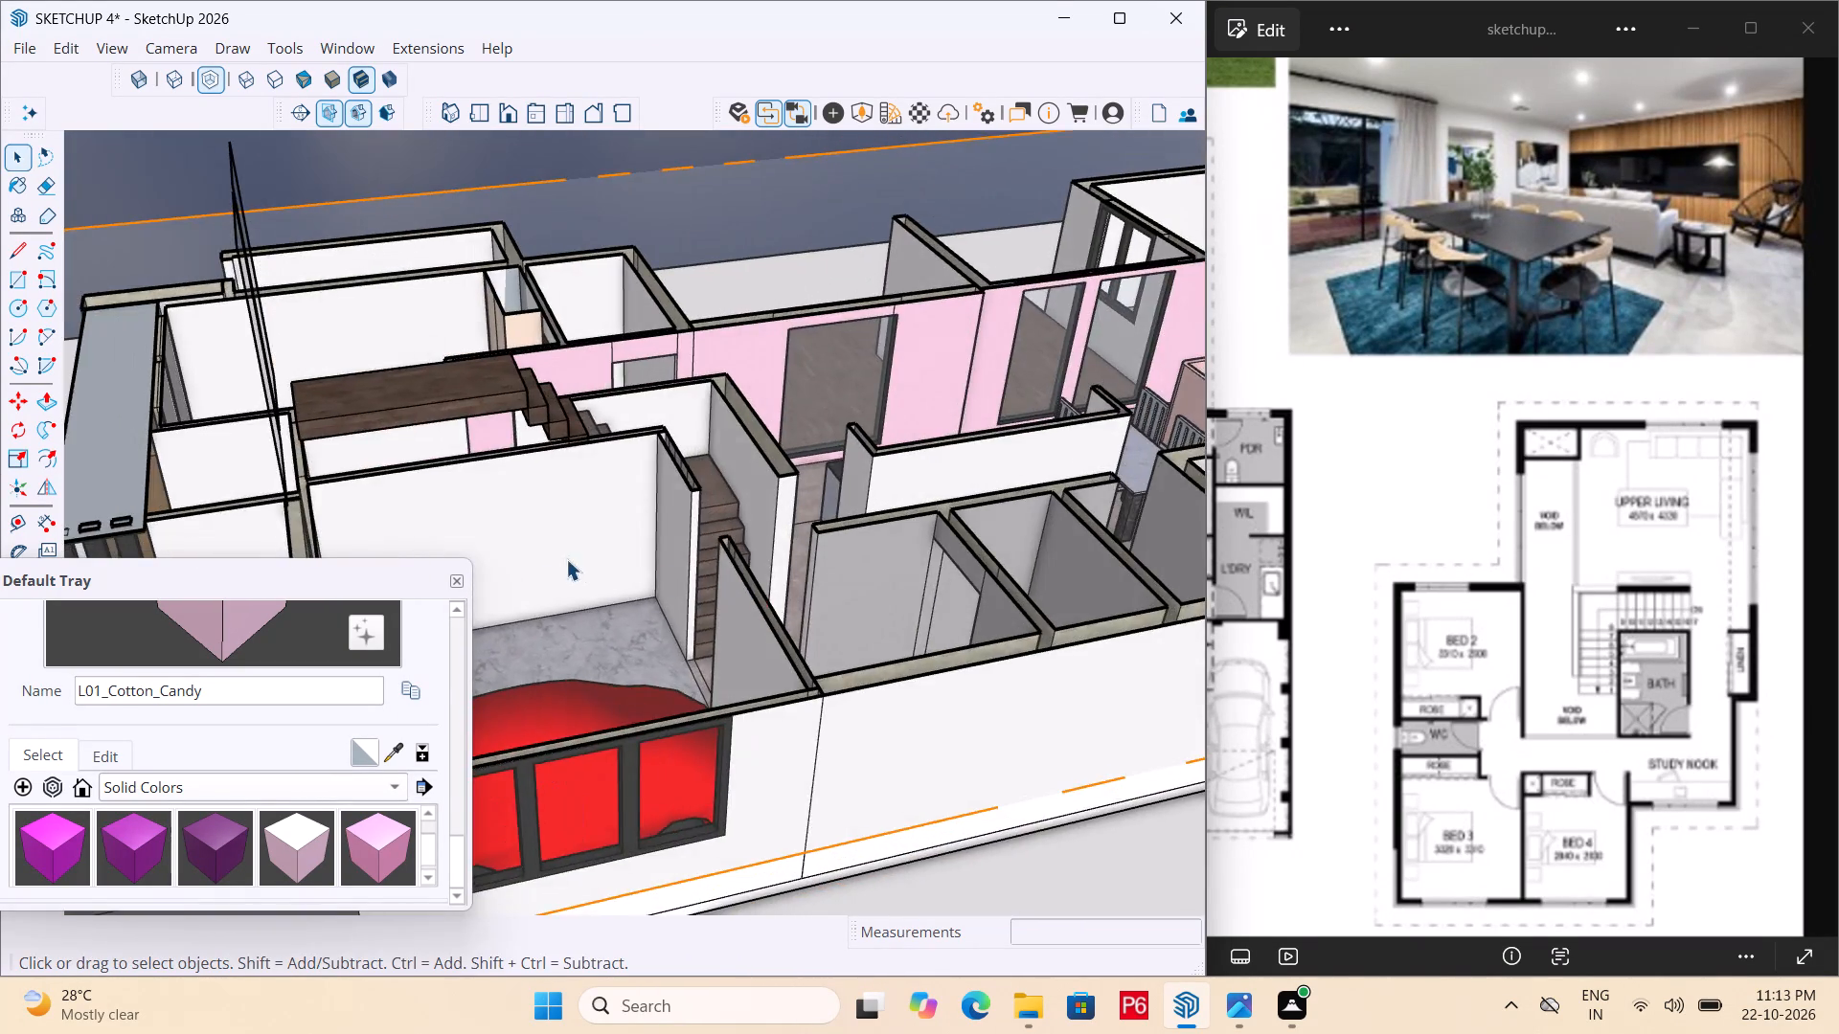
{"action": "scroll", "coordinate": [536, 571], "scroll_direction": "down", "scroll_amount": 5}
{"action": "scroll", "coordinate": [607, 537], "scroll_direction": "down", "scroll_amount": 4}
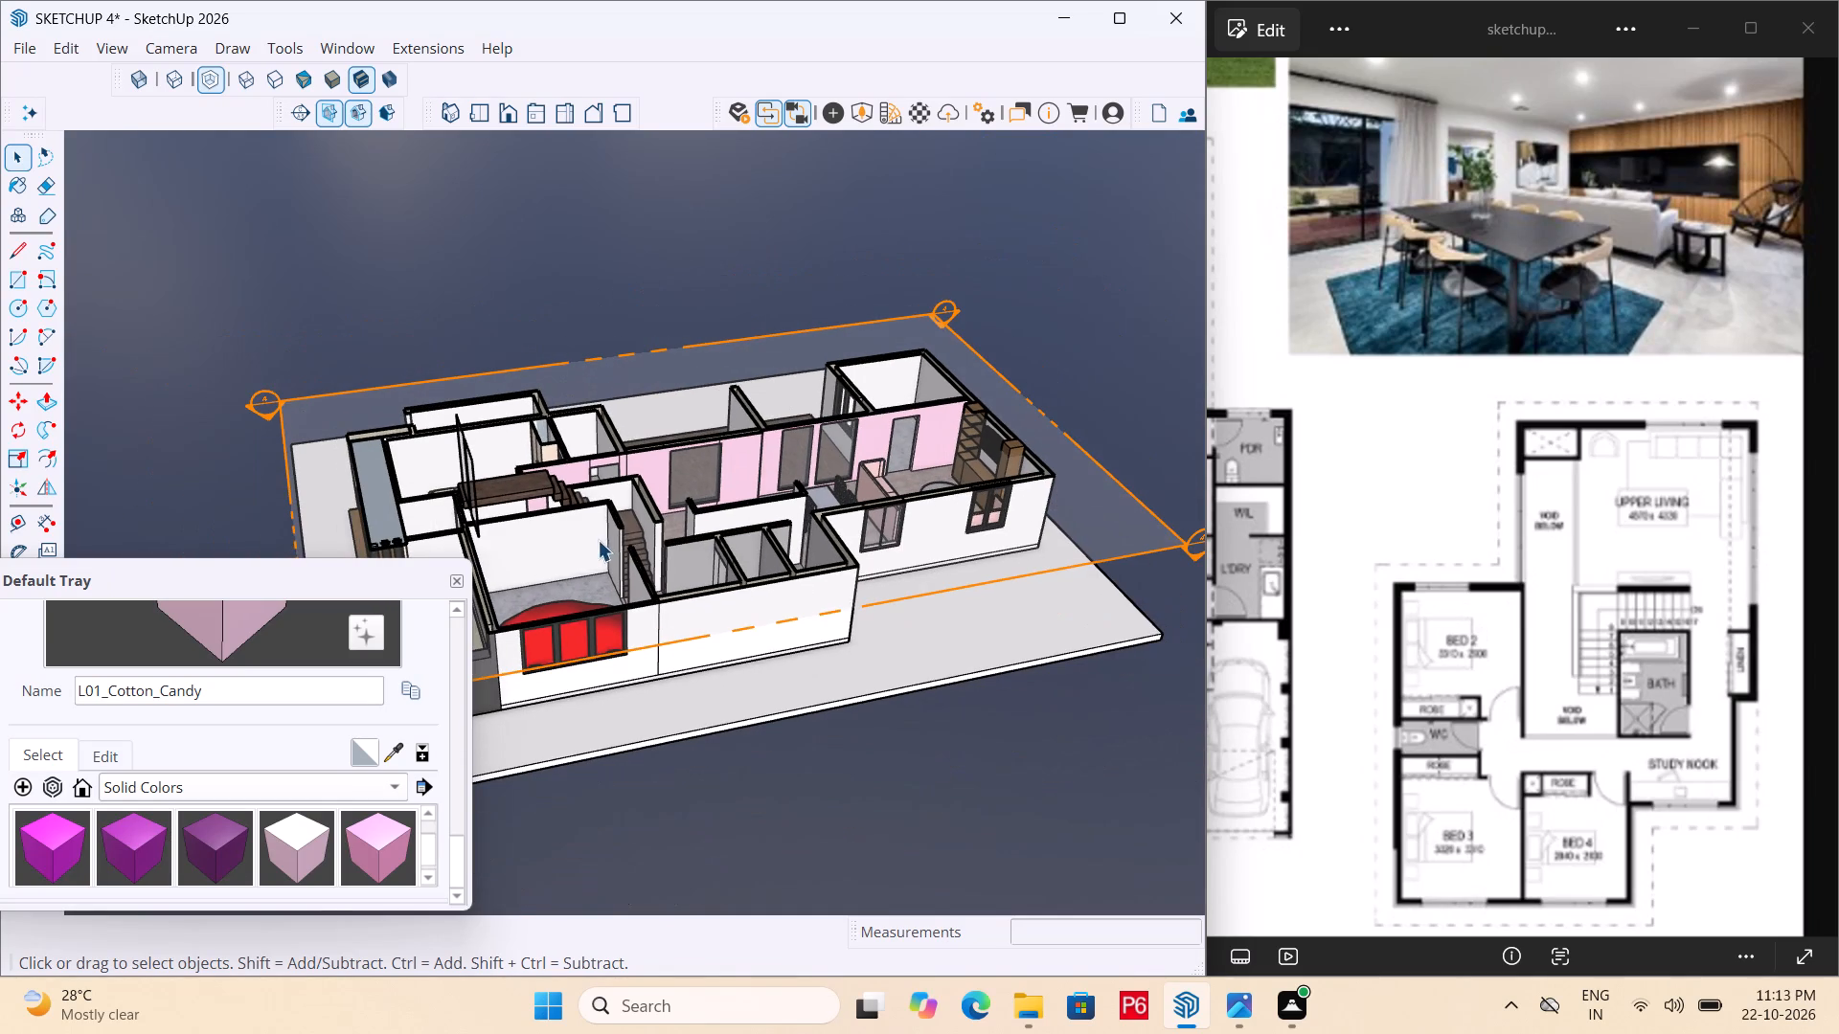
{"action": "middle_click_drag", "start_coordinate": [860, 492], "coordinate": [156, 519]}
{"action": "scroll", "coordinate": [717, 492], "scroll_direction": "down", "scroll_amount": 1}
{"action": "middle_click_drag", "start_coordinate": [658, 565], "coordinate": [397, 571]}
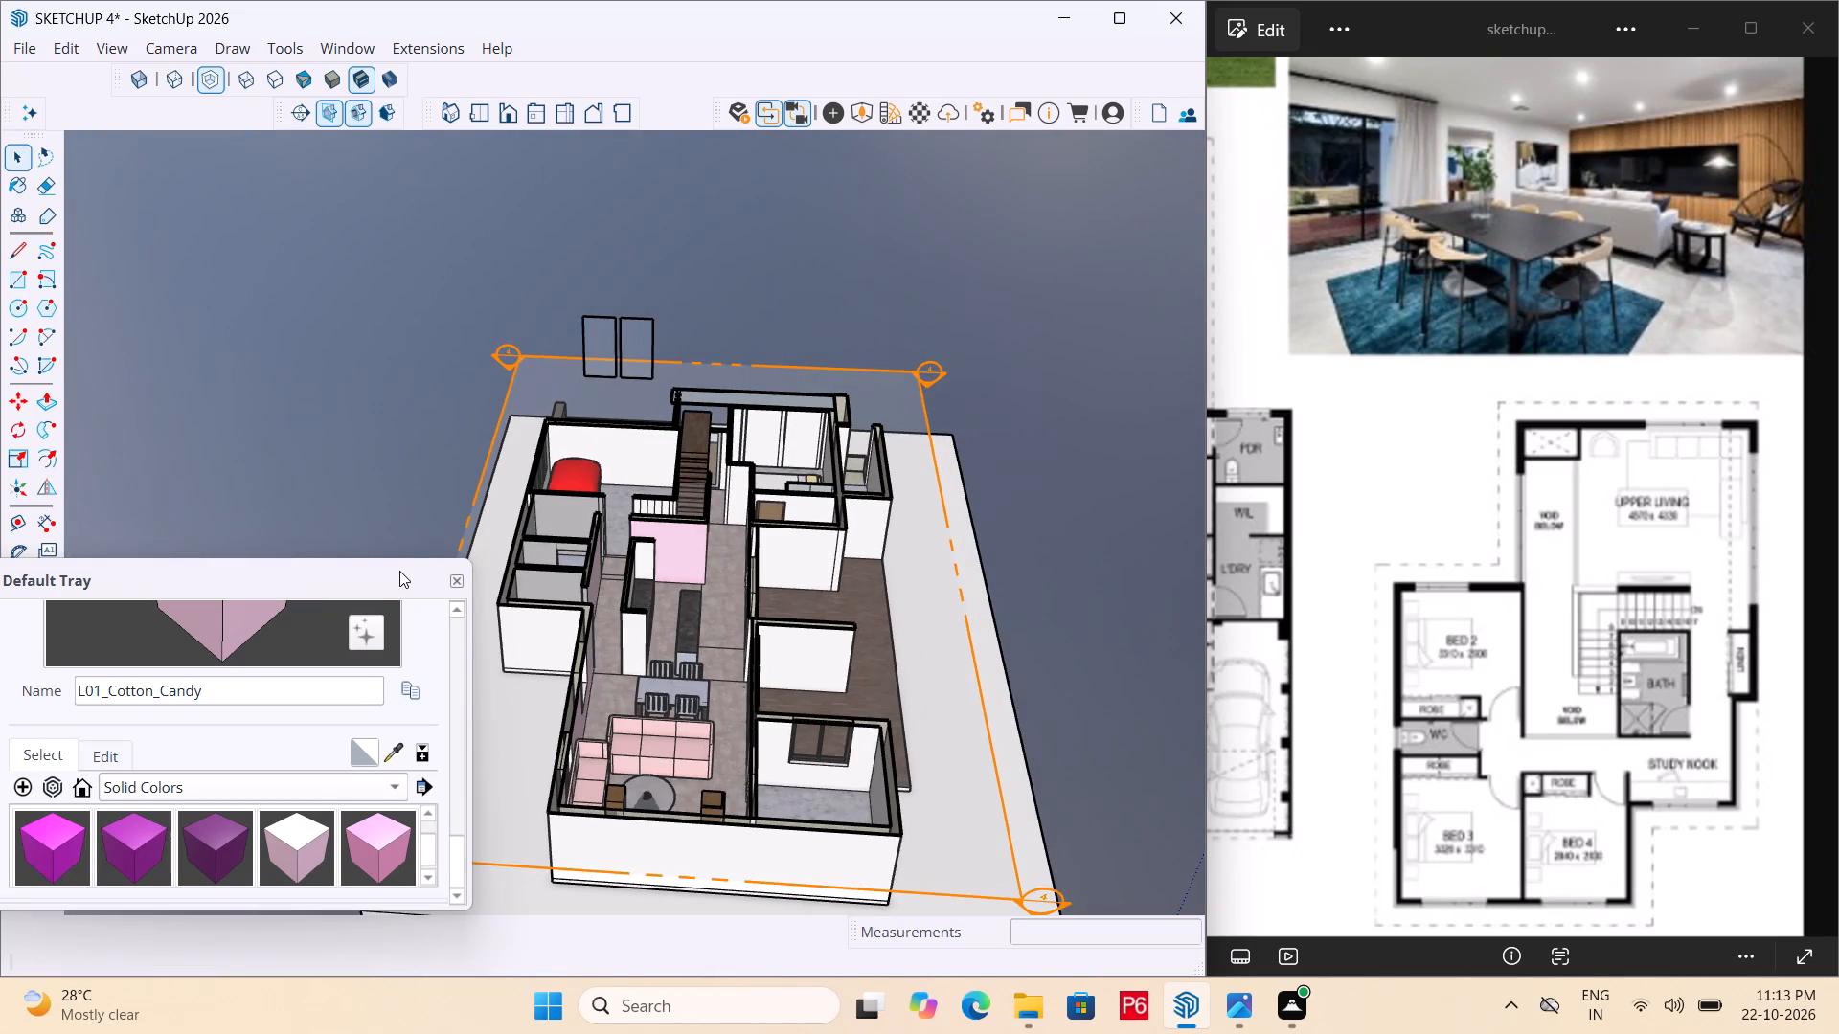
Save the model.
{"action": "key", "text": "ctrl+s"}
{"action": "key", "text": "ctrl+s"}
{"action": "key", "text": "ctrl+s"}
{"action": "key", "text": "ctrl+s"}
{"action": "key", "text": "ctrl+s"}
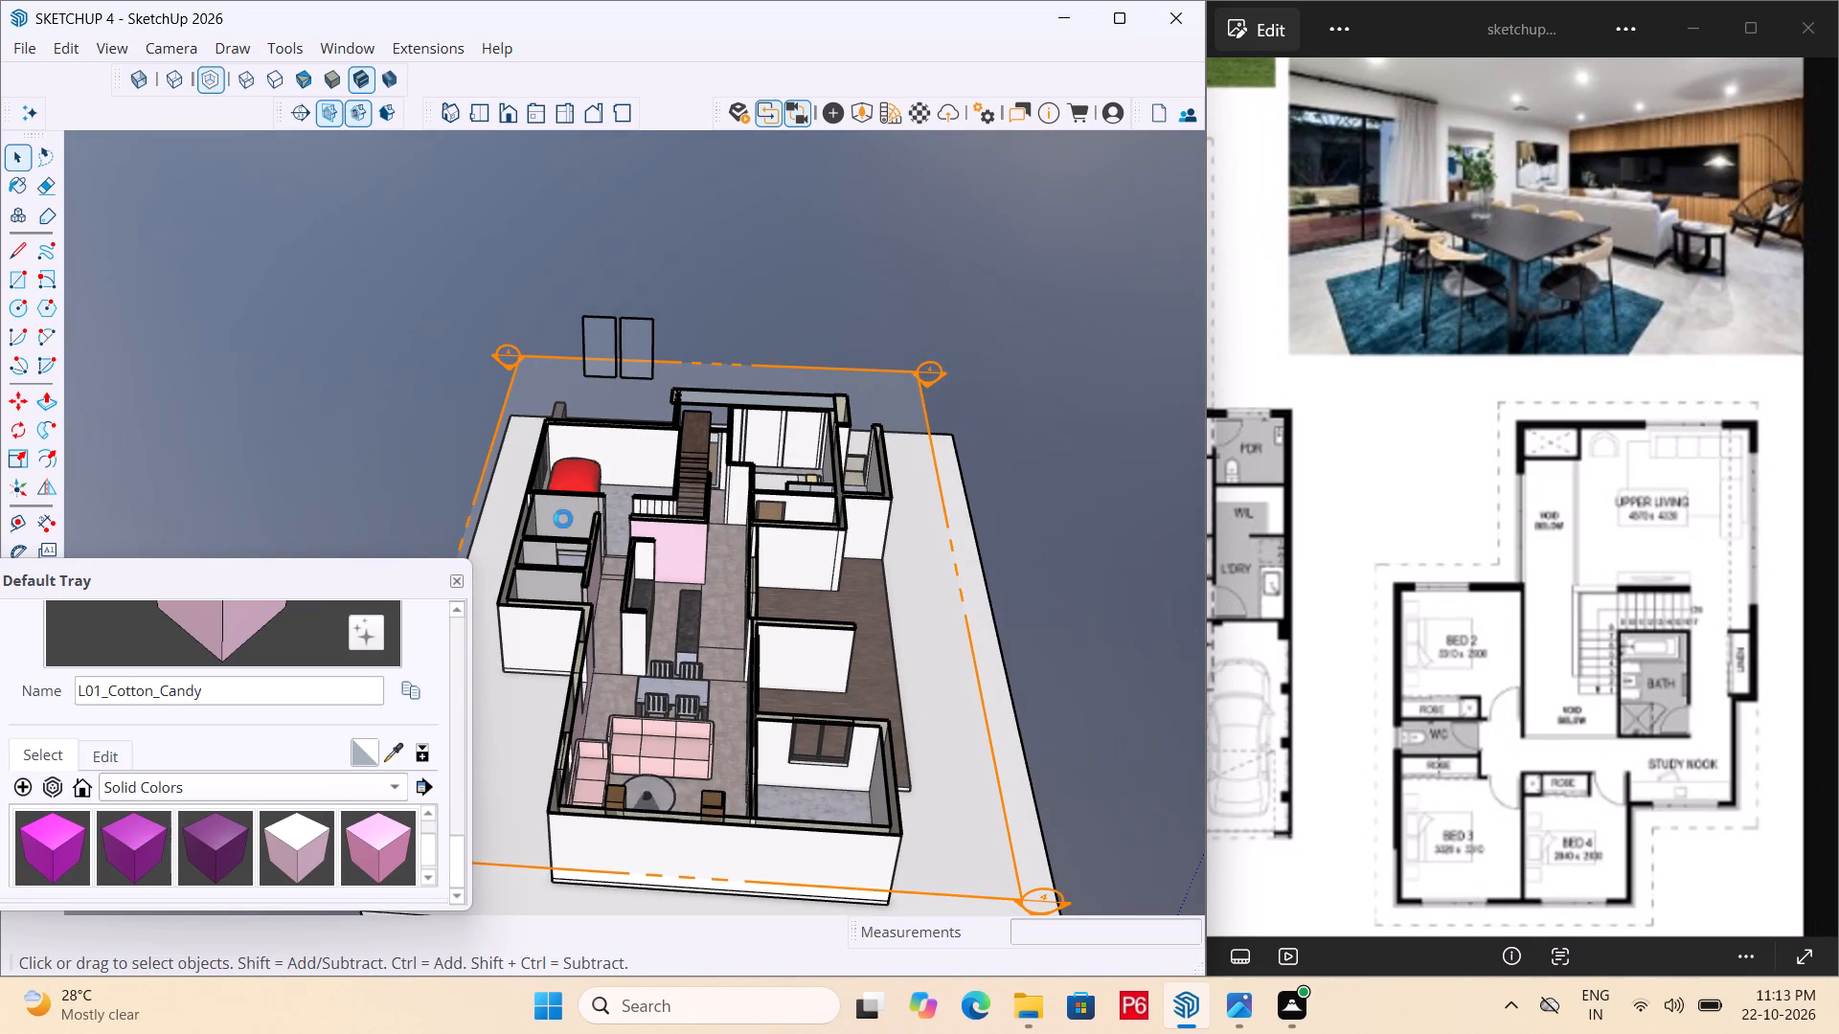
Examine the ground floor from above and look closely at the living area's sofas, coffee table and side walls.
{"action": "scroll", "coordinate": [665, 531], "scroll_direction": "down", "scroll_amount": 5}
{"action": "scroll", "coordinate": [666, 531], "scroll_direction": "up", "scroll_amount": 1}
{"action": "scroll", "coordinate": [617, 478], "scroll_direction": "down", "scroll_amount": 4}
{"action": "middle_click_drag", "start_coordinate": [768, 552], "coordinate": [550, 551]}
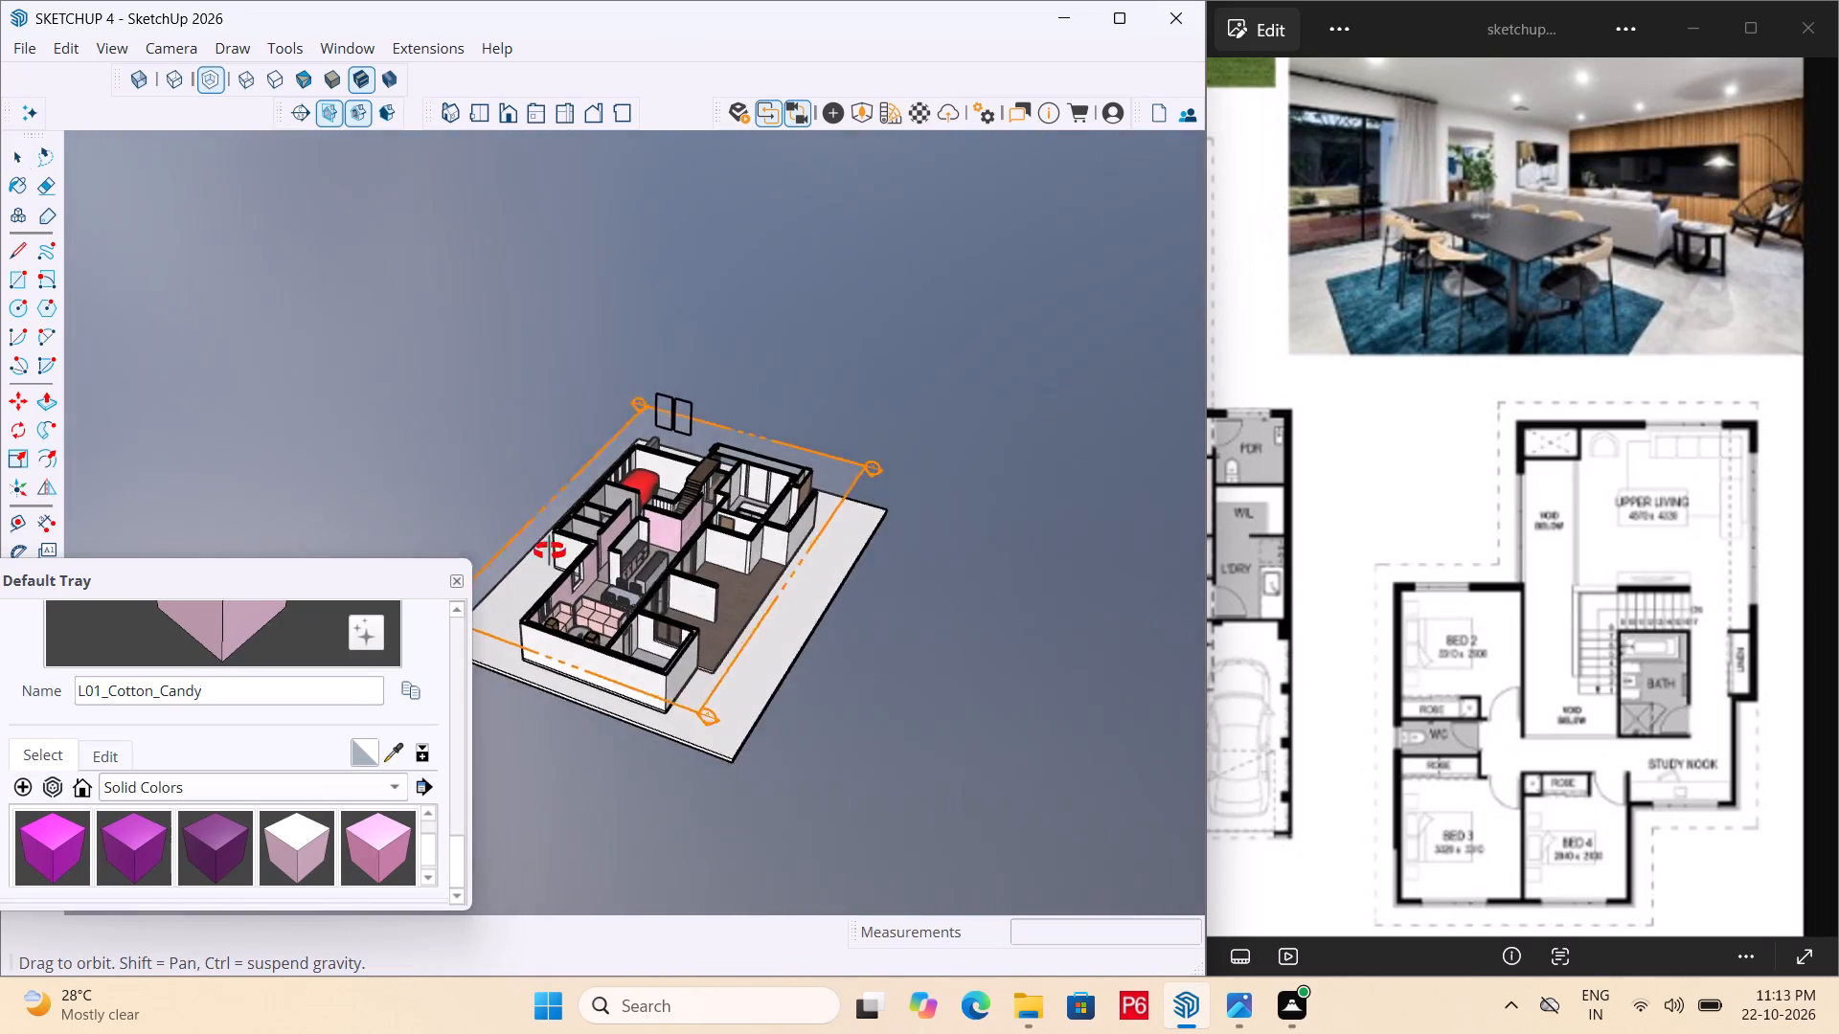
{"action": "middle_click_drag", "start_coordinate": [550, 551], "coordinate": [480, 558]}
{"action": "scroll", "coordinate": [423, 564], "scroll_direction": "up", "scroll_amount": 13}
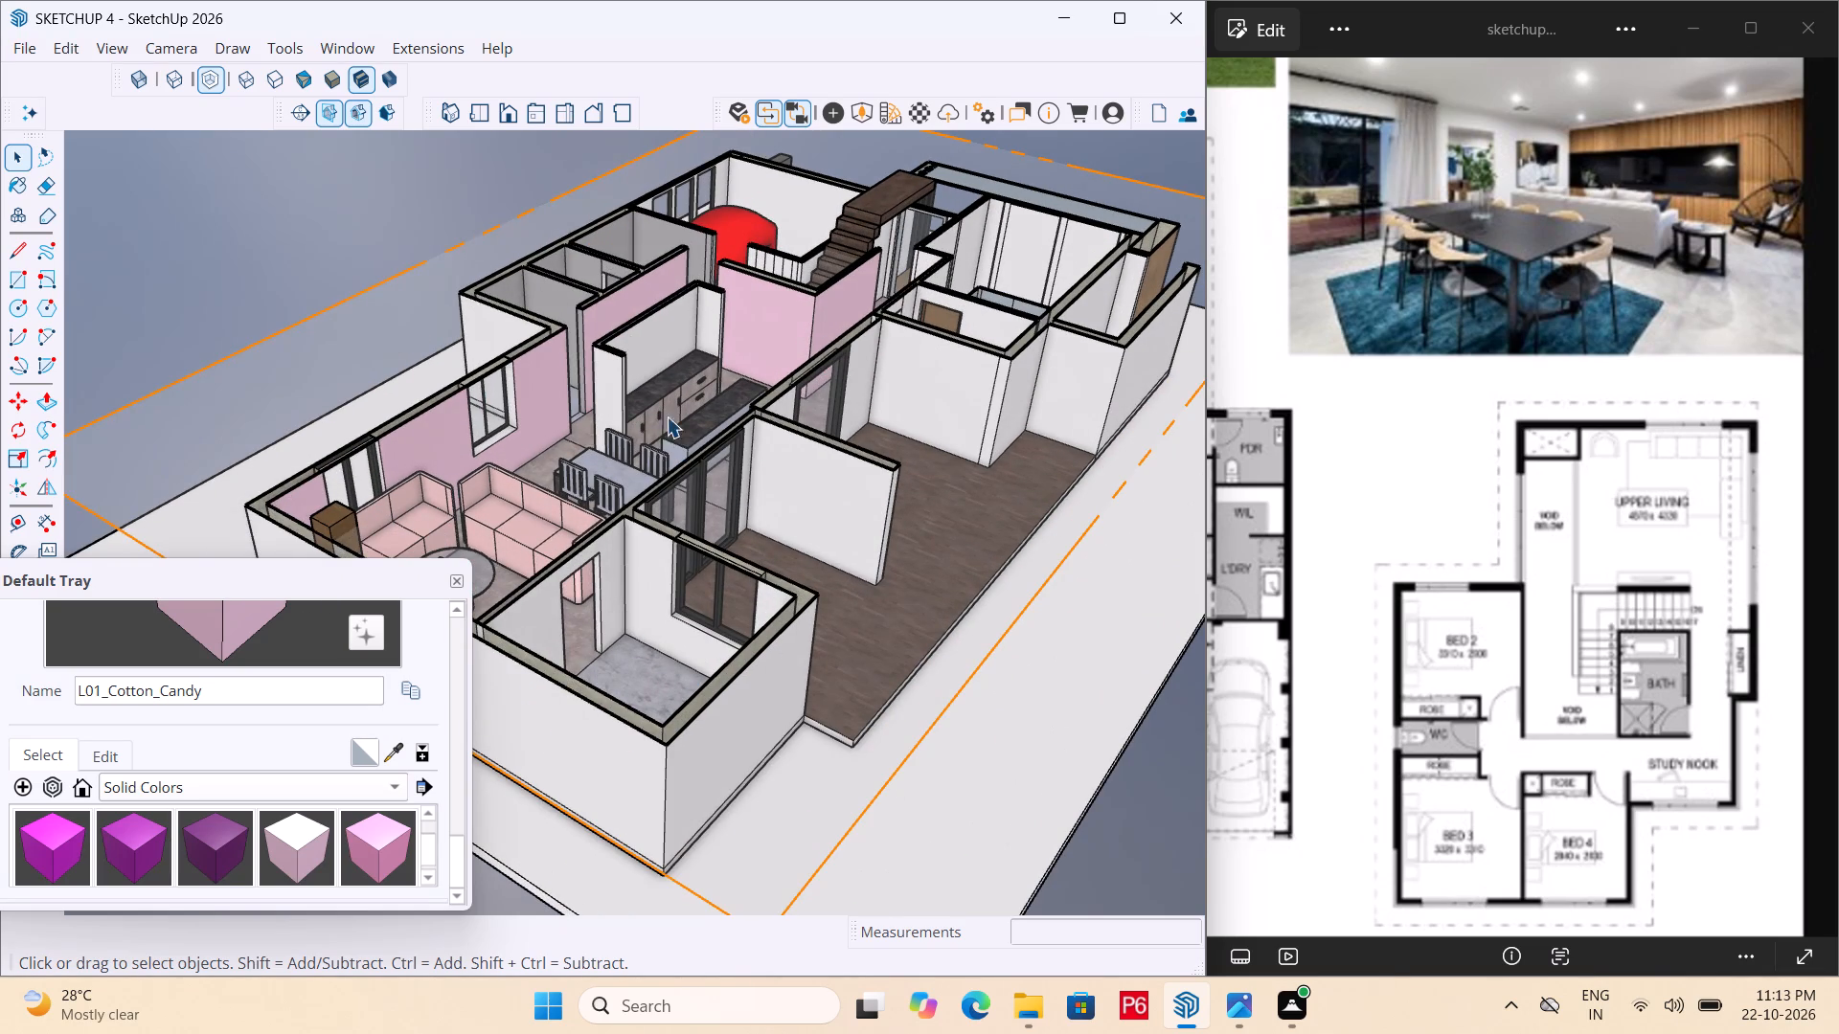
{"action": "scroll", "coordinate": [910, 501], "scroll_direction": "down", "scroll_amount": 4}
{"action": "middle_click_drag", "start_coordinate": [683, 515], "coordinate": [446, 701]}
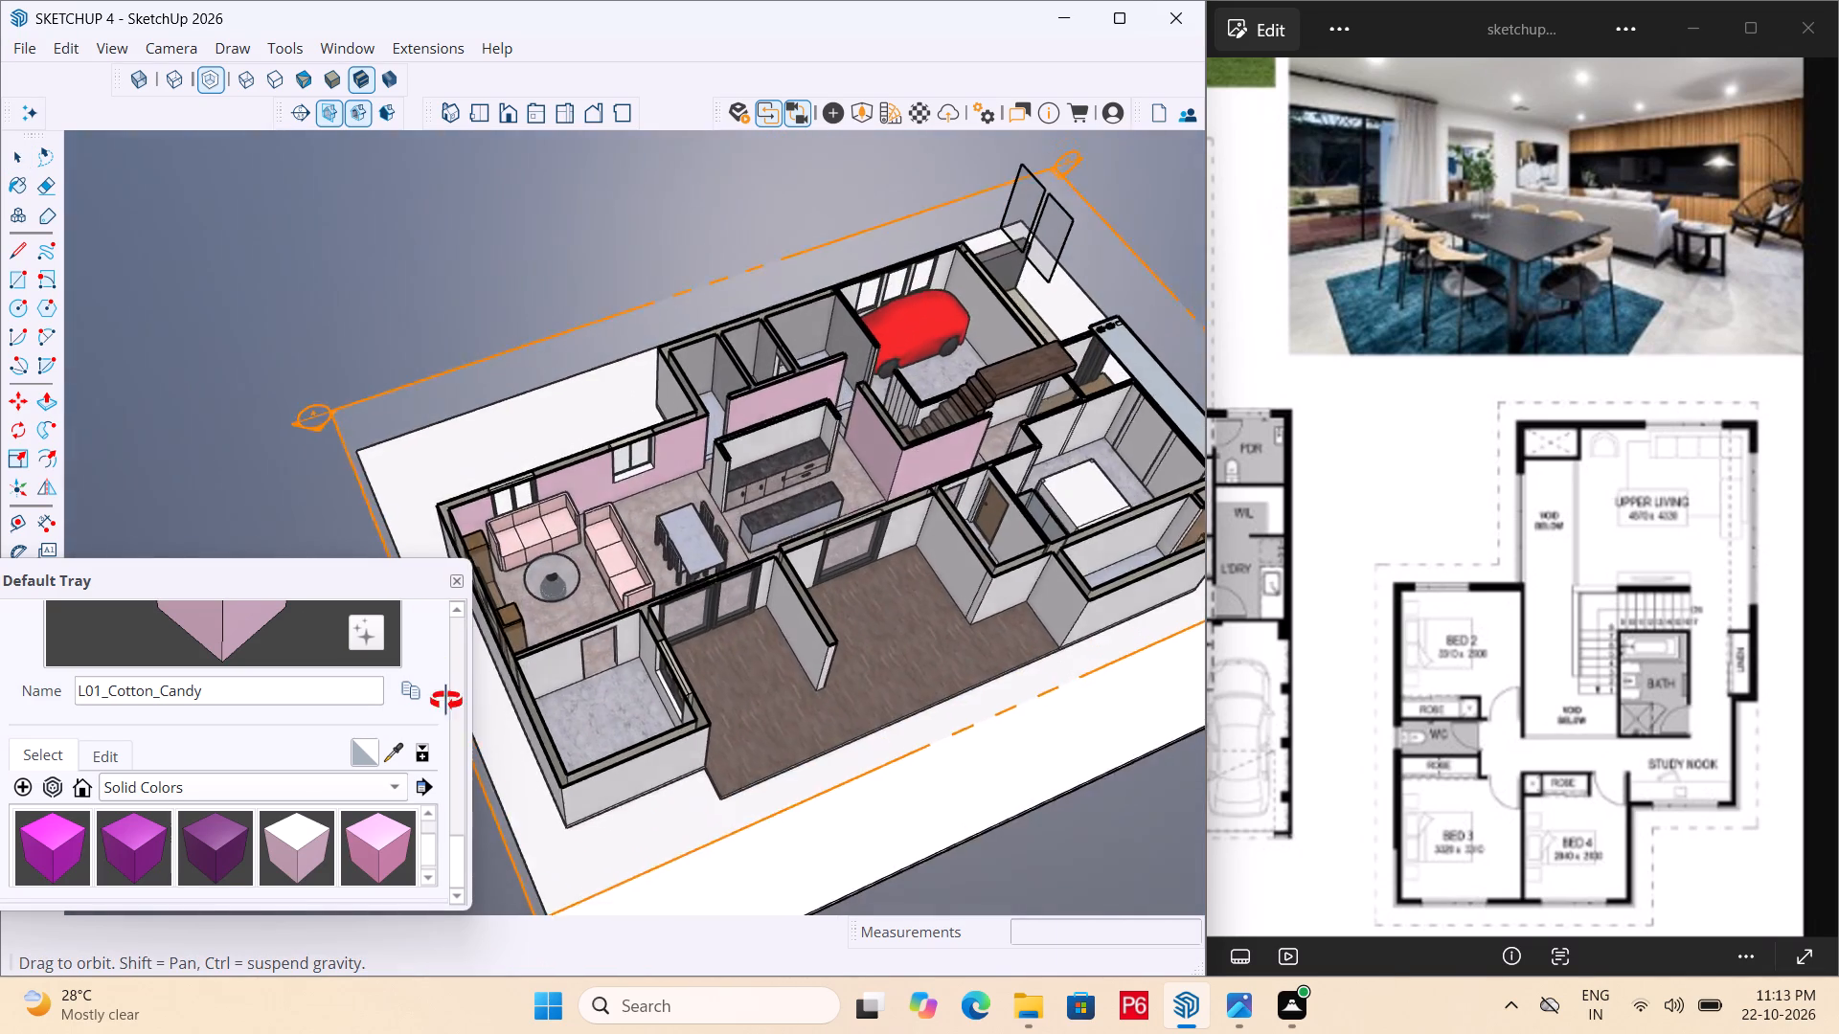
{"action": "middle_click_drag", "start_coordinate": [446, 701], "coordinate": [701, 749]}
{"action": "scroll", "coordinate": [646, 702], "scroll_direction": "up", "scroll_amount": 8}
{"action": "middle_click_drag", "start_coordinate": [611, 595], "coordinate": [662, 483]}
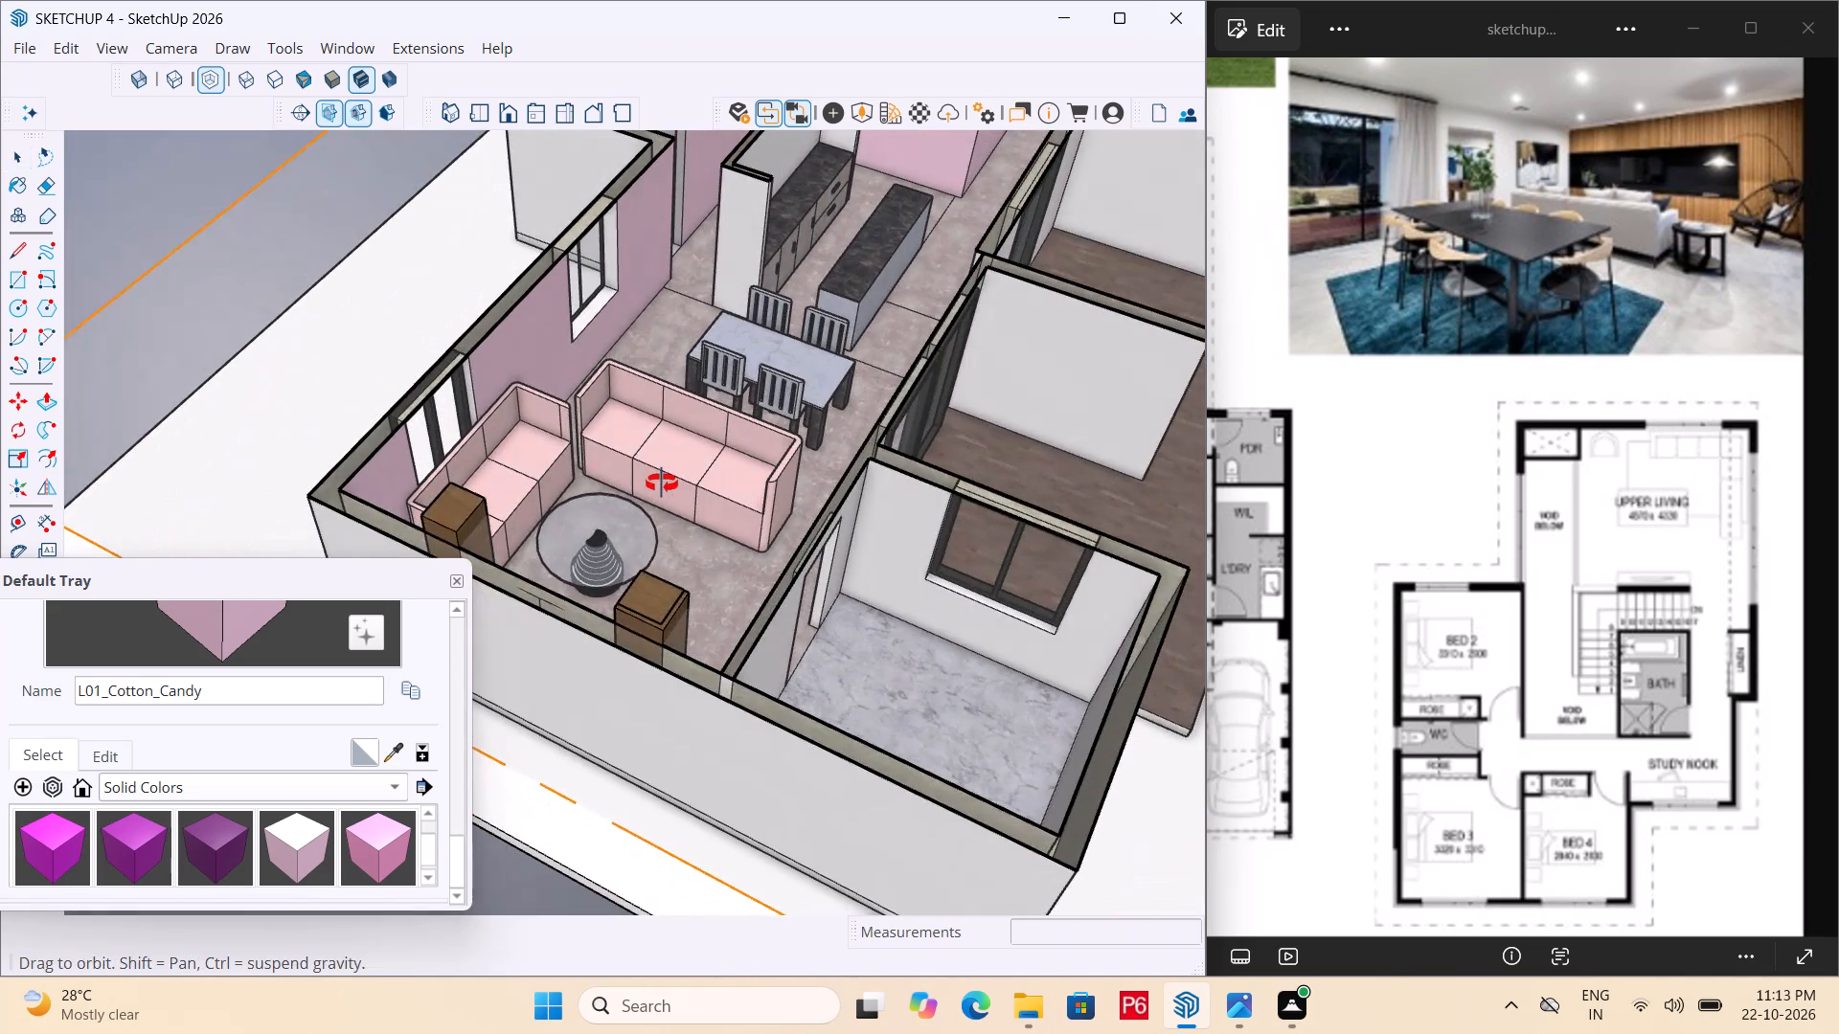
{"action": "middle_click_drag", "start_coordinate": [662, 483], "coordinate": [620, 478]}
{"action": "scroll", "coordinate": [656, 478], "scroll_direction": "up", "scroll_amount": 1}
{"action": "scroll", "coordinate": [527, 539], "scroll_direction": "up", "scroll_amount": 8}
{"action": "scroll", "coordinate": [854, 546], "scroll_direction": "down", "scroll_amount": 2}
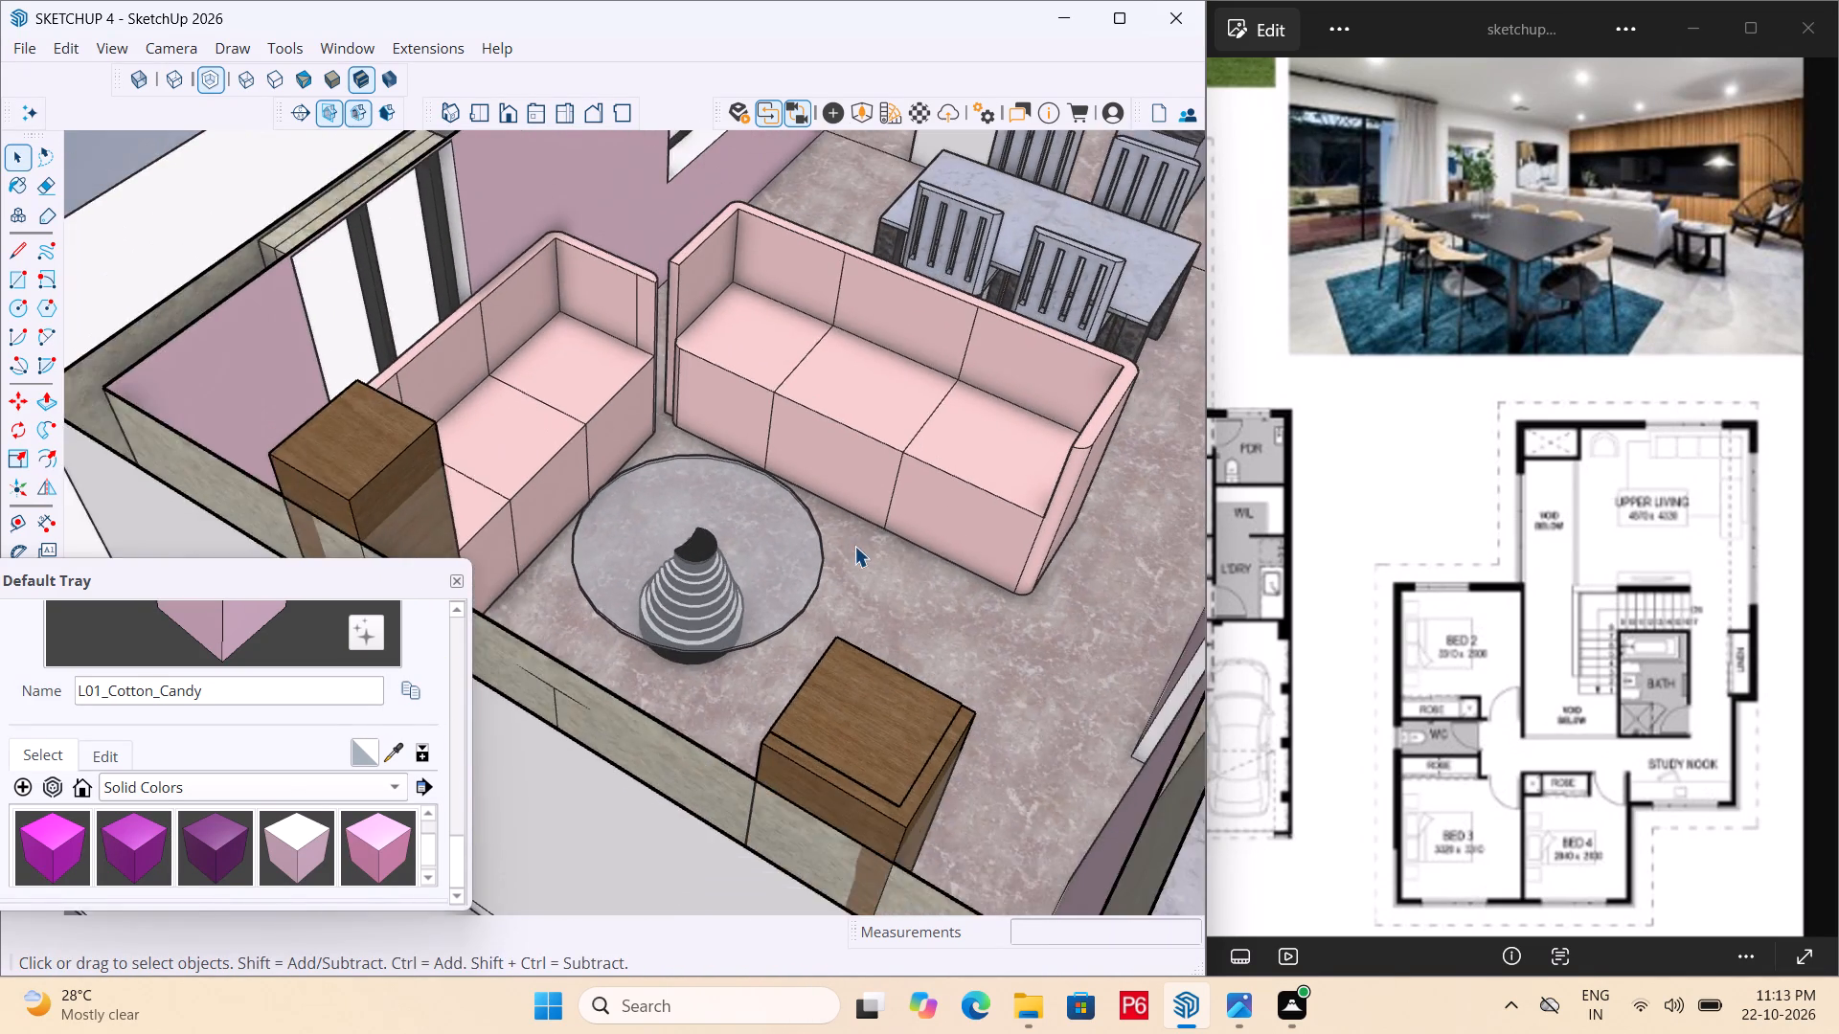
{"action": "scroll", "coordinate": [854, 546], "scroll_direction": "down", "scroll_amount": 2}
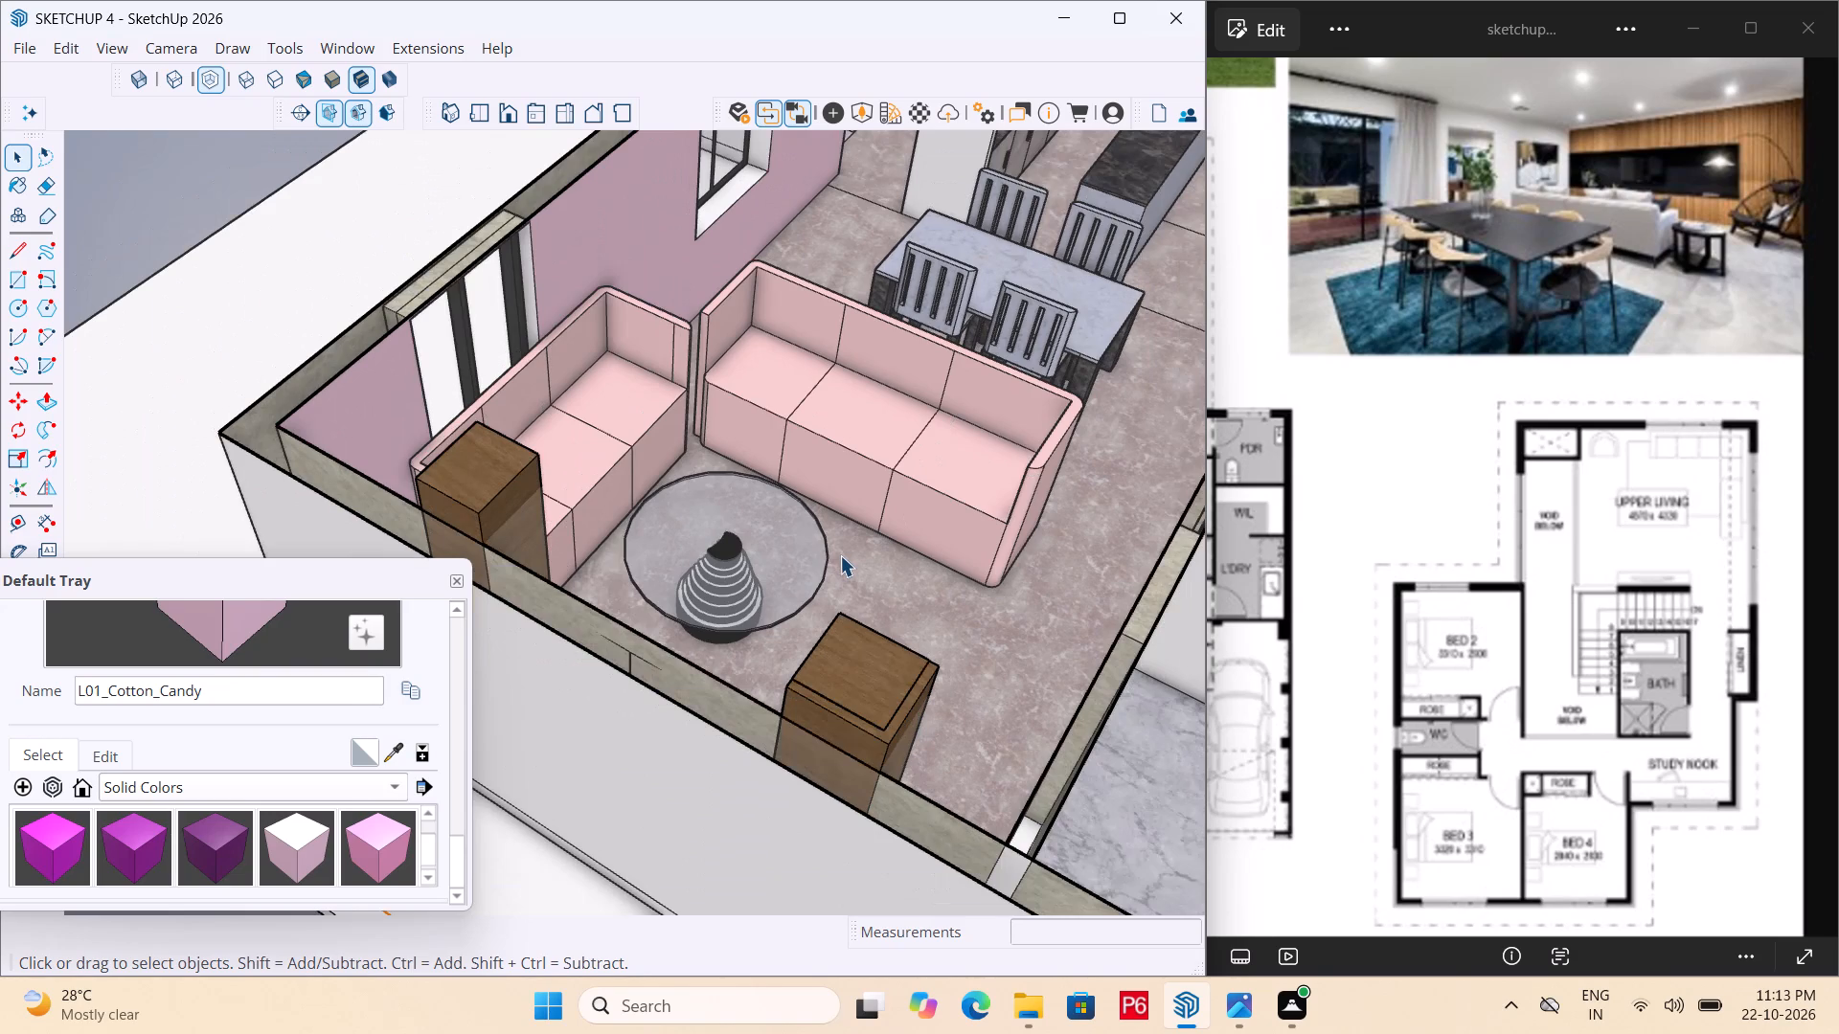
{"action": "scroll", "coordinate": [681, 542], "scroll_direction": "down", "scroll_amount": 5}
{"action": "scroll", "coordinate": [602, 500], "scroll_direction": "down", "scroll_amount": 3}
{"action": "scroll", "coordinate": [512, 505], "scroll_direction": "down", "scroll_amount": 4}
Examine the painted interior walls from all around the house, including the TV wall, dining area and garage side.
{"action": "middle_click_drag", "start_coordinate": [498, 499], "coordinate": [219, 338]}
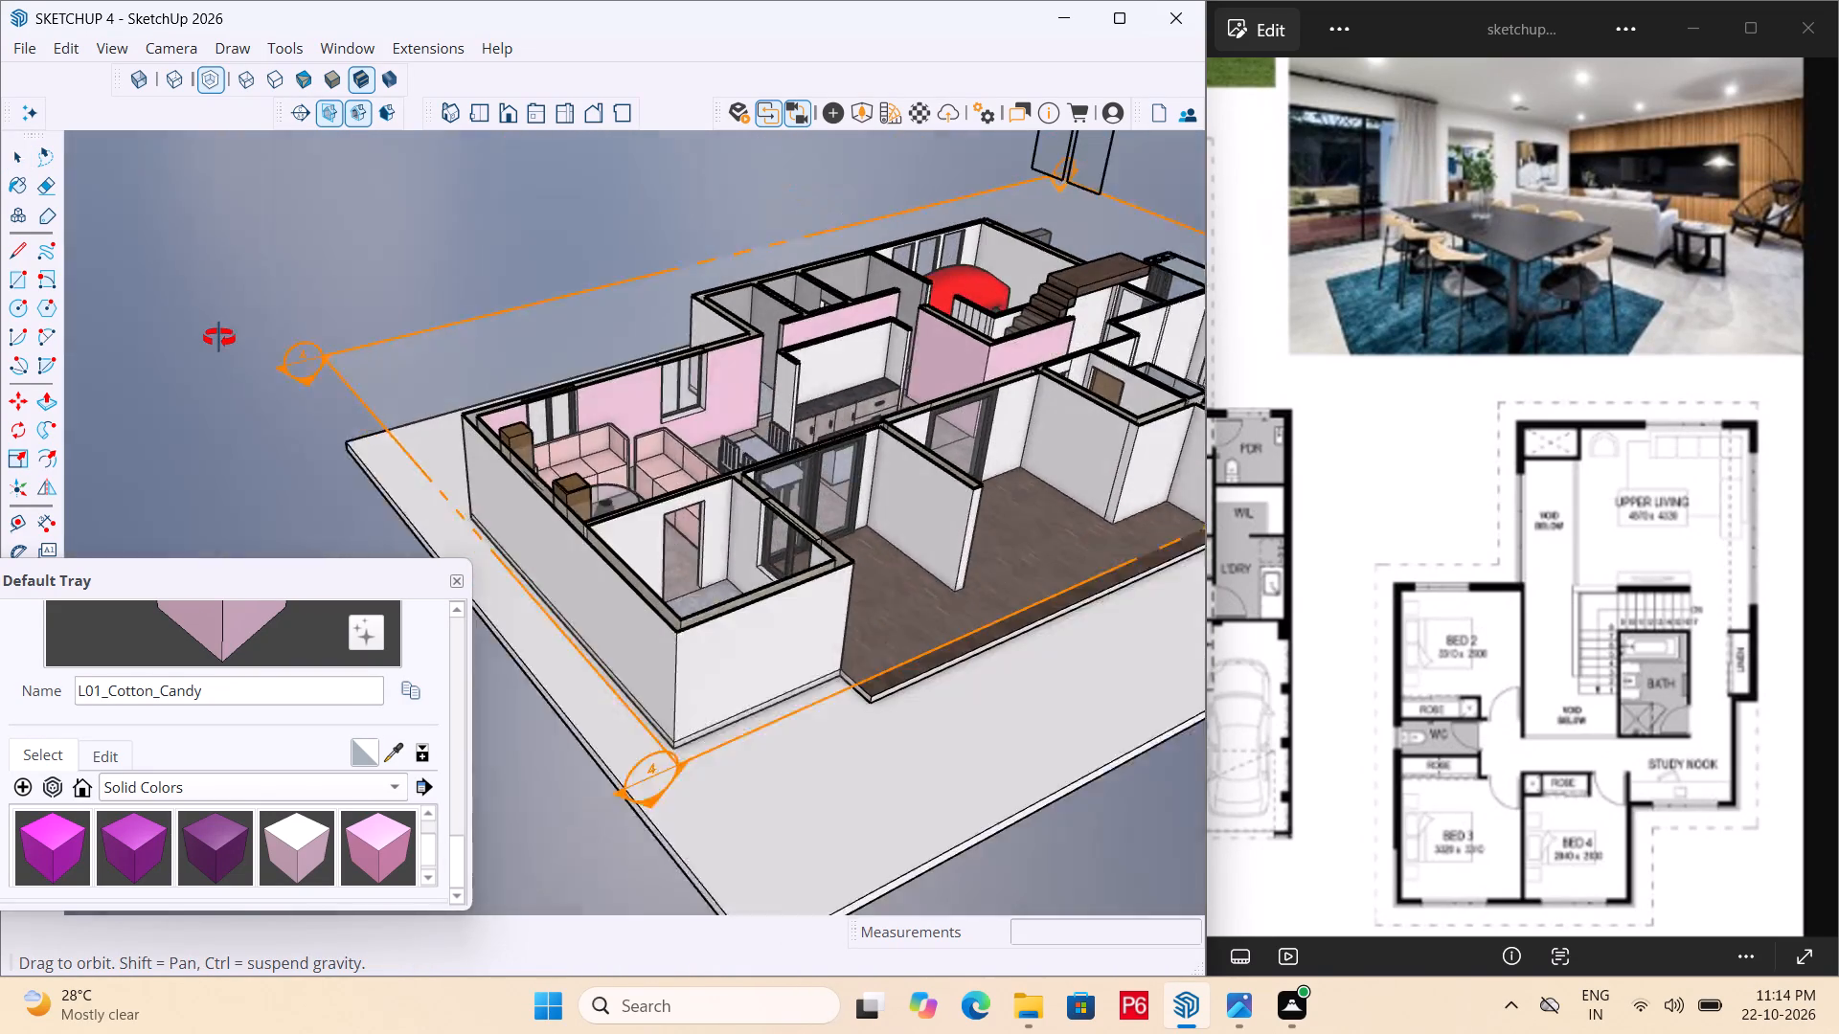
{"action": "middle_click_drag", "start_coordinate": [219, 338], "coordinate": [390, 349]}
{"action": "middle_click_drag", "start_coordinate": [576, 419], "coordinate": [1480, 662]}
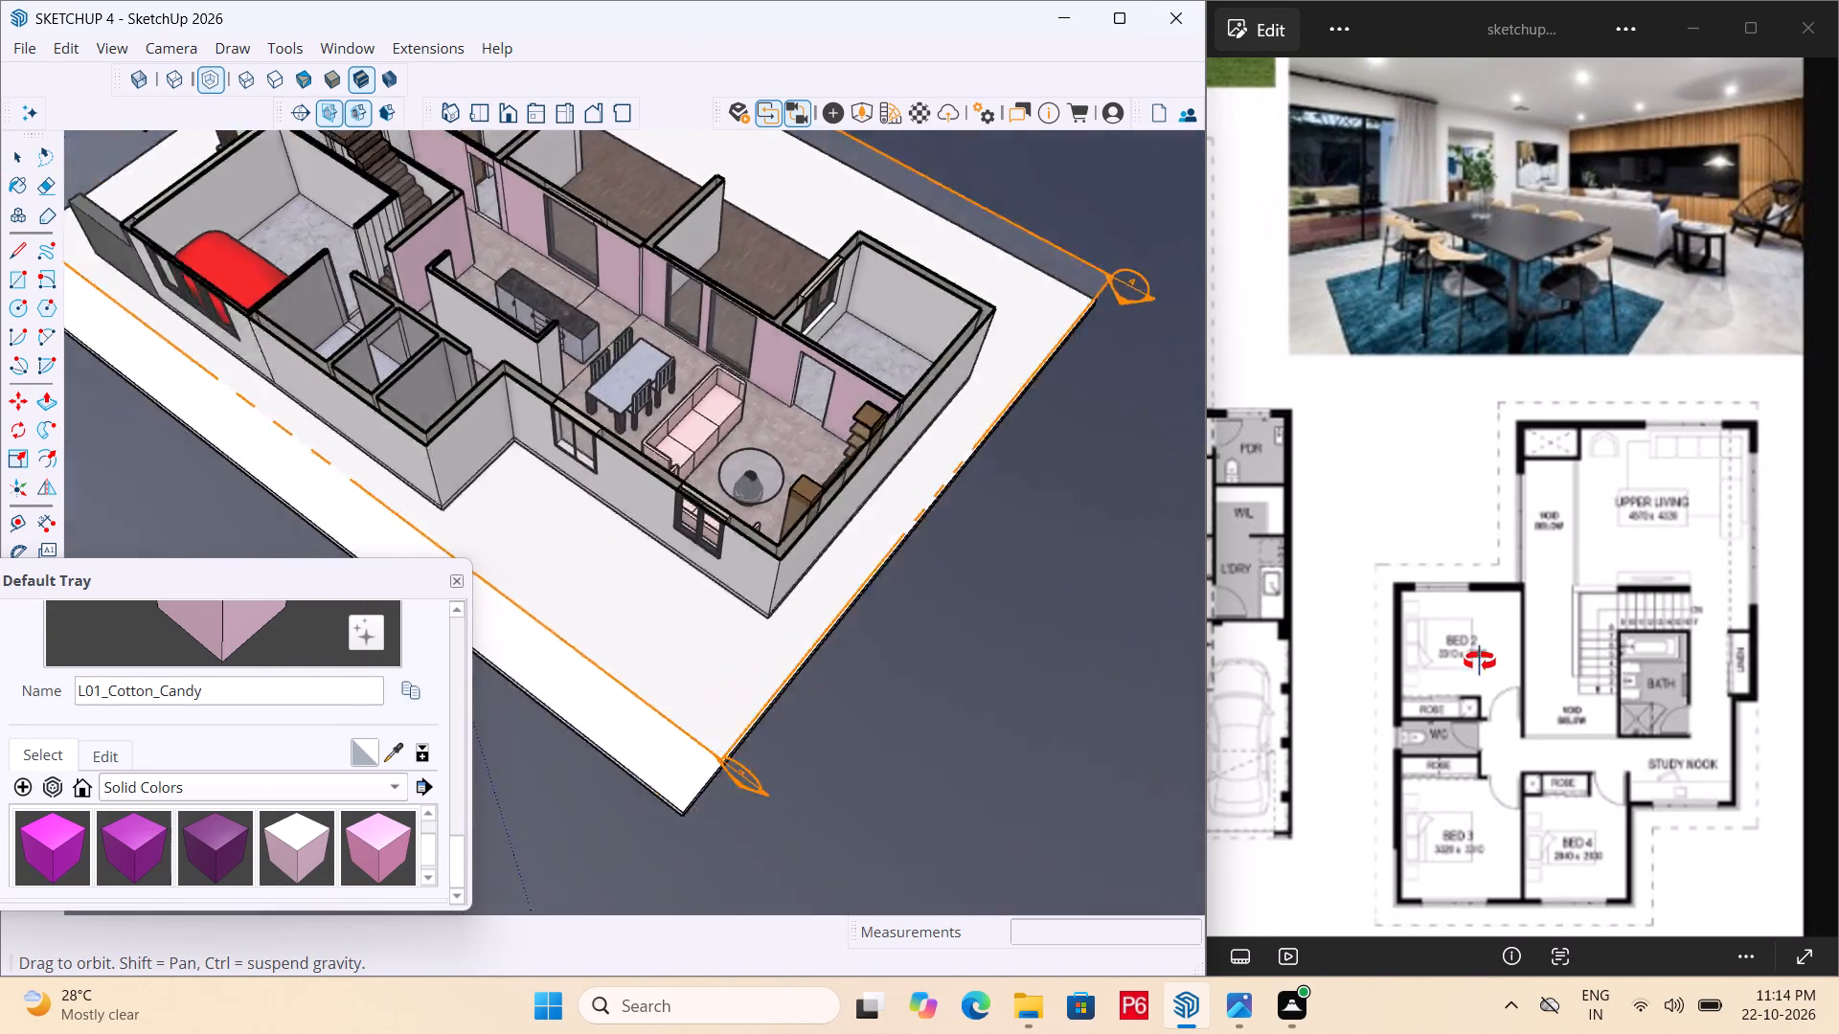
{"action": "middle_click_drag", "start_coordinate": [1480, 662], "coordinate": [1568, 640]}
{"action": "middle_click_drag", "start_coordinate": [695, 457], "coordinate": [661, 329]}
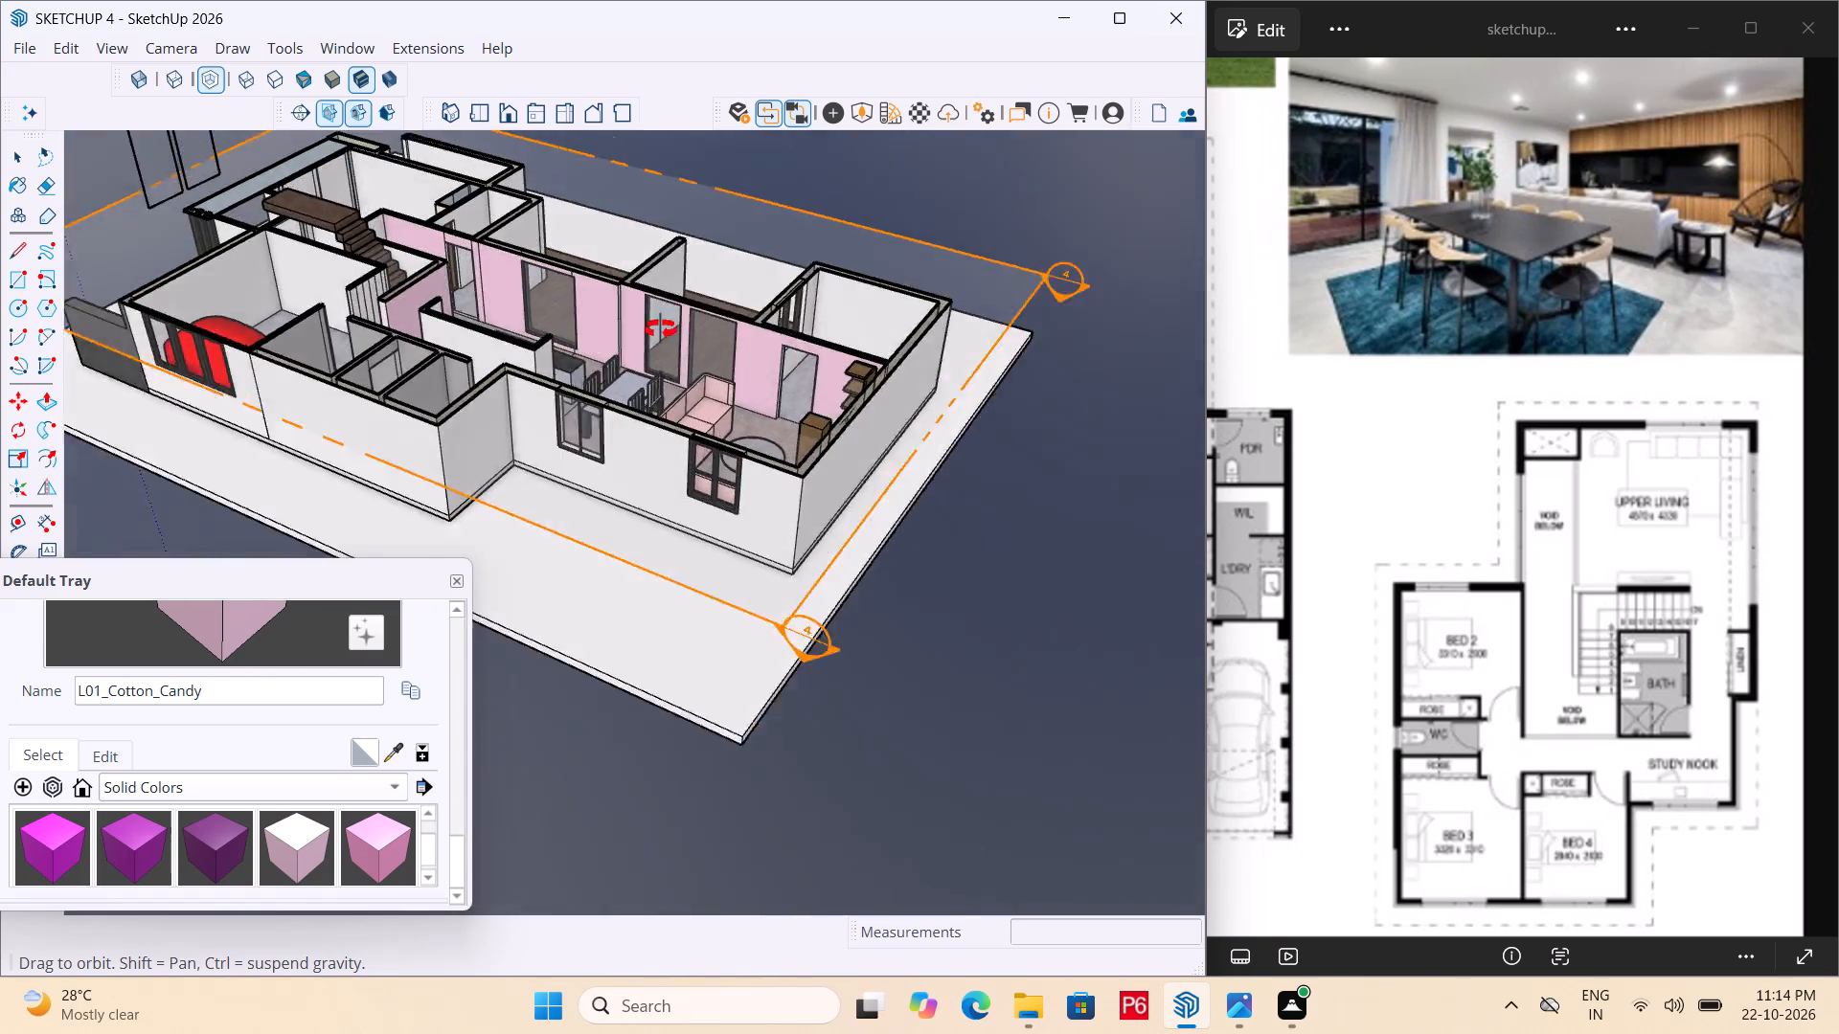
{"action": "middle_click_drag", "start_coordinate": [661, 329], "coordinate": [833, 275]}
{"action": "scroll", "coordinate": [799, 288], "scroll_direction": "up", "scroll_amount": 4}
{"action": "middle_click_drag", "start_coordinate": [460, 479], "coordinate": [1291, 602]}
{"action": "scroll", "coordinate": [670, 580], "scroll_direction": "down", "scroll_amount": 1}
{"action": "scroll", "coordinate": [1273, 443], "scroll_direction": "down", "scroll_amount": 6}
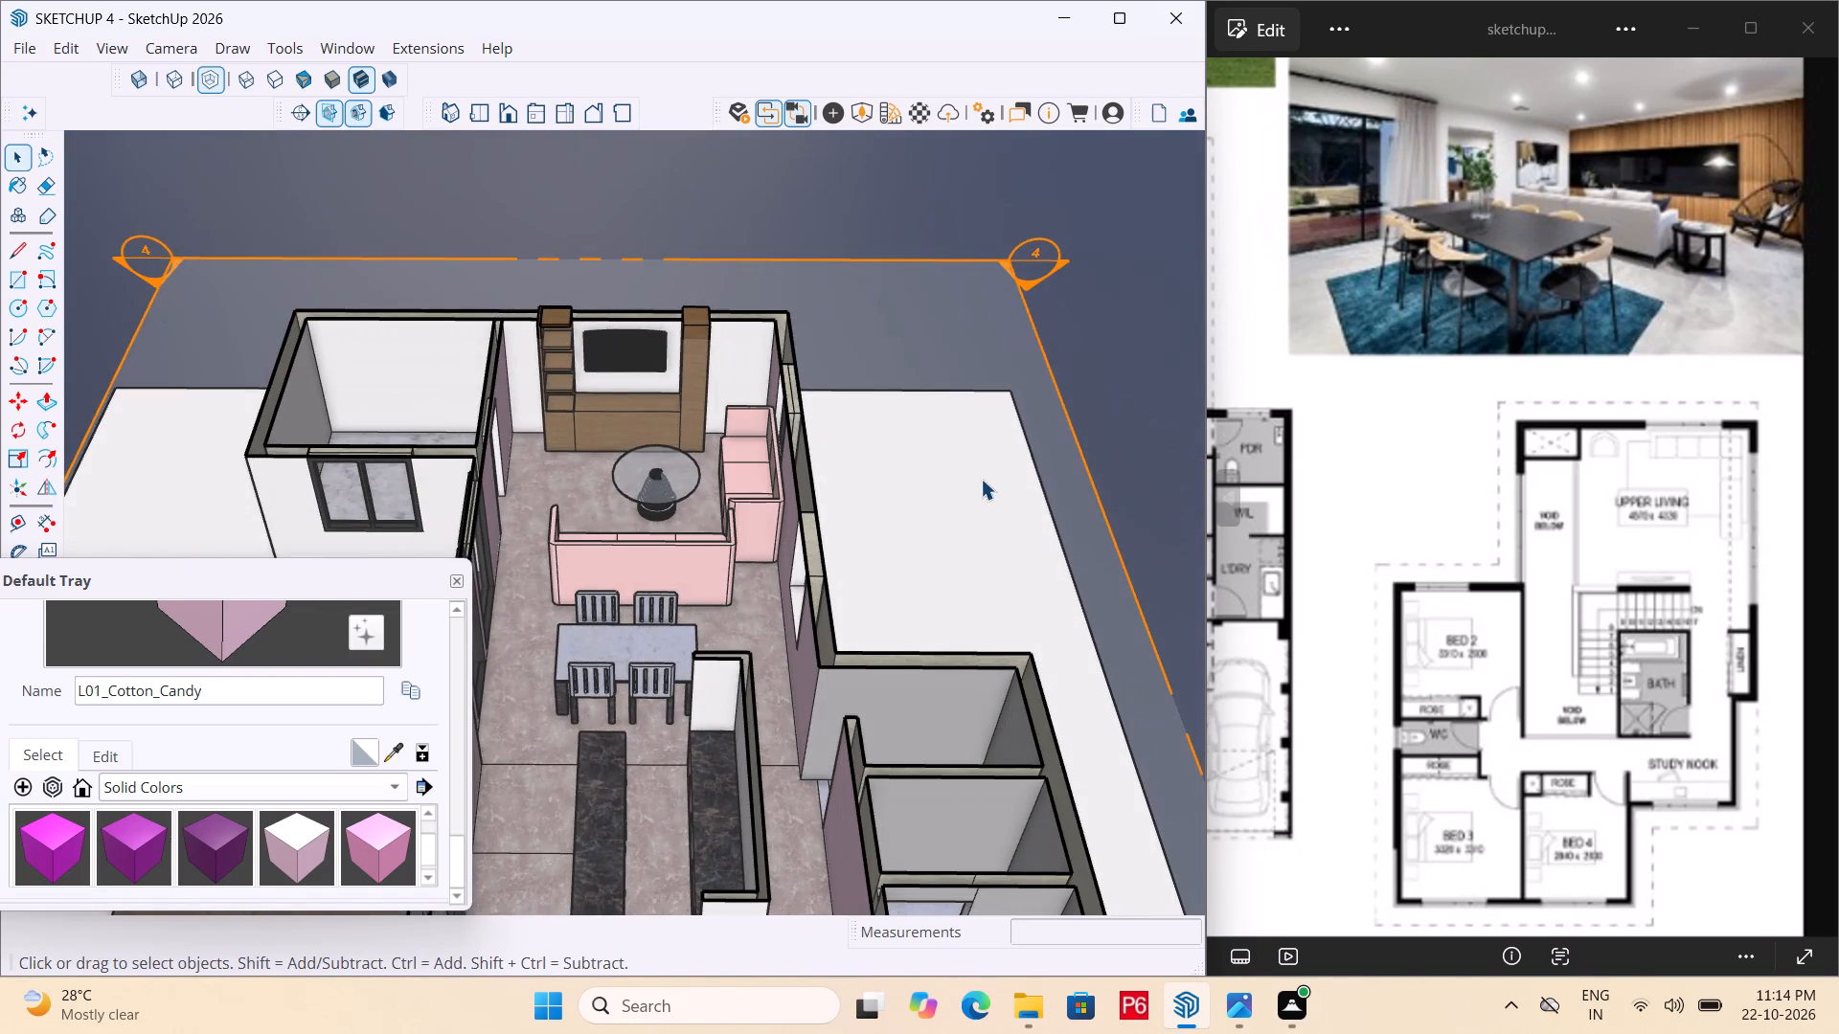
{"action": "scroll", "coordinate": [910, 480], "scroll_direction": "down", "scroll_amount": 7}
{"action": "scroll", "coordinate": [666, 489], "scroll_direction": "down", "scroll_amount": 4}
{"action": "middle_click_drag", "start_coordinate": [649, 546], "coordinate": [1380, 242]}
{"action": "scroll", "coordinate": [761, 546], "scroll_direction": "down", "scroll_amount": 1}
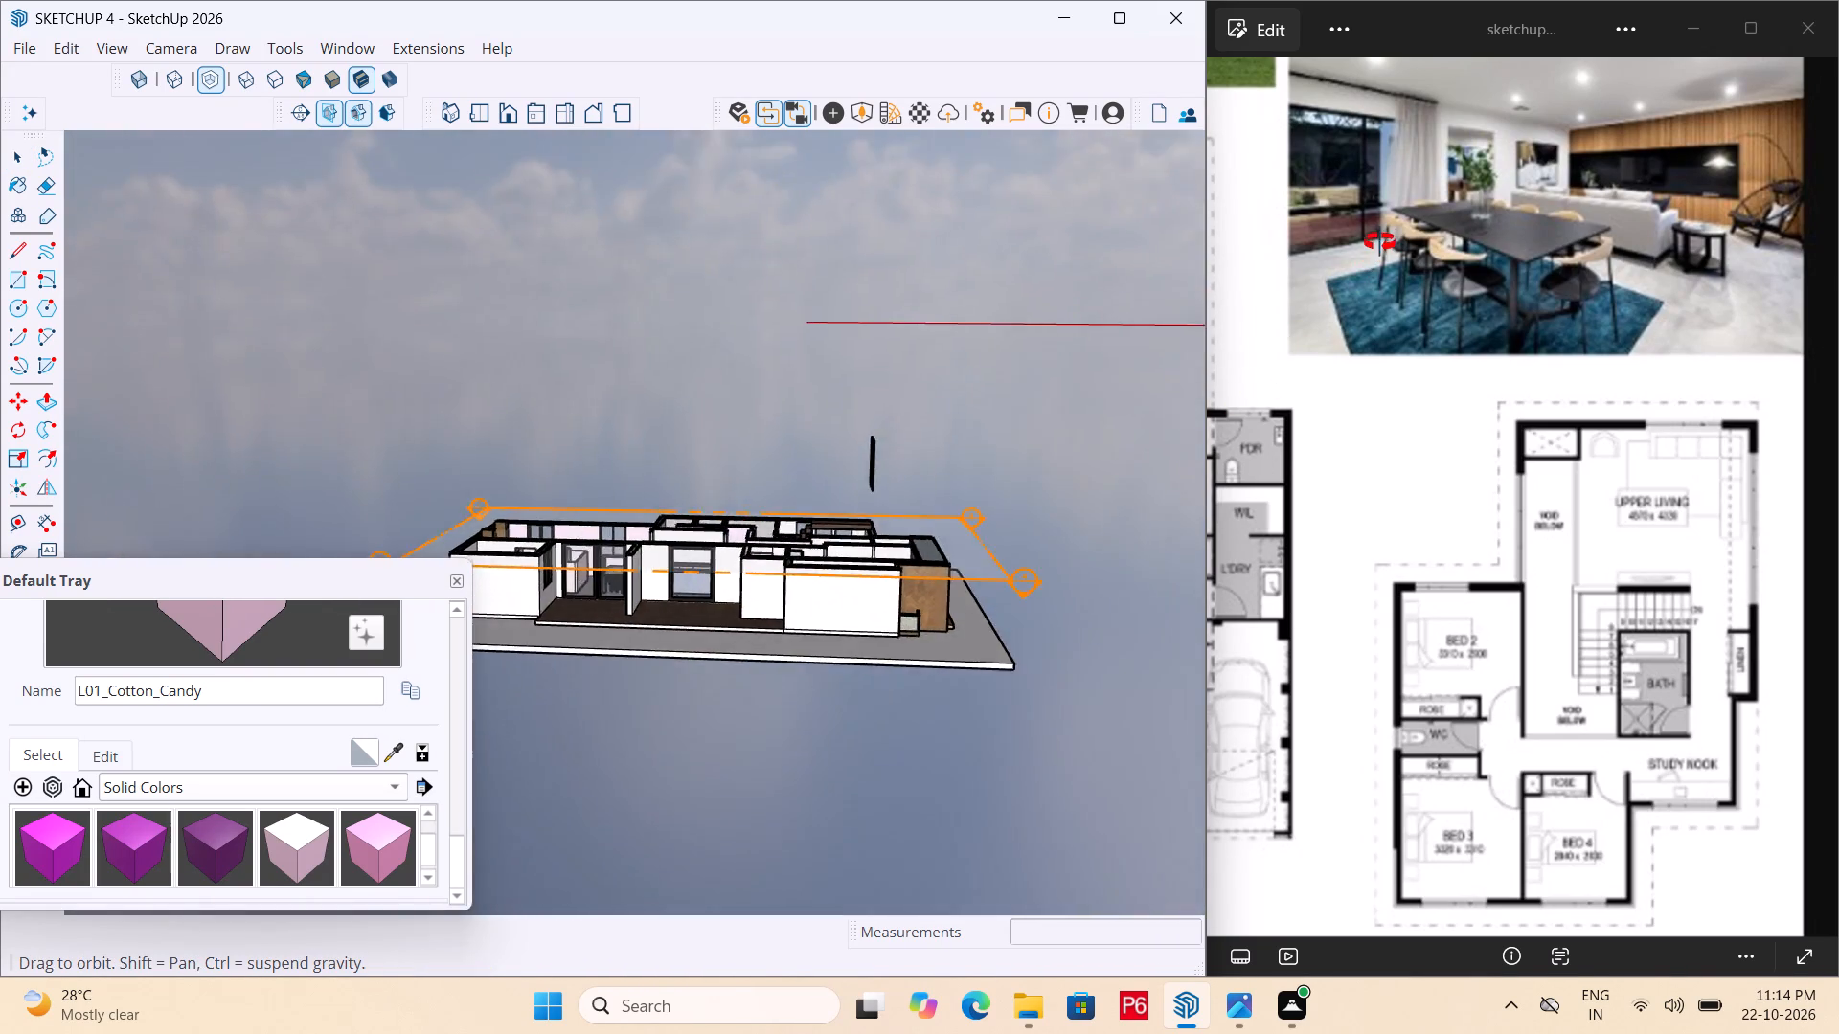
{"action": "middle_click_drag", "start_coordinate": [1380, 242], "coordinate": [796, 591]}
{"action": "scroll", "coordinate": [708, 699], "scroll_direction": "up", "scroll_amount": 5}
{"action": "middle_click_drag", "start_coordinate": [531, 564], "coordinate": [1316, 542]}
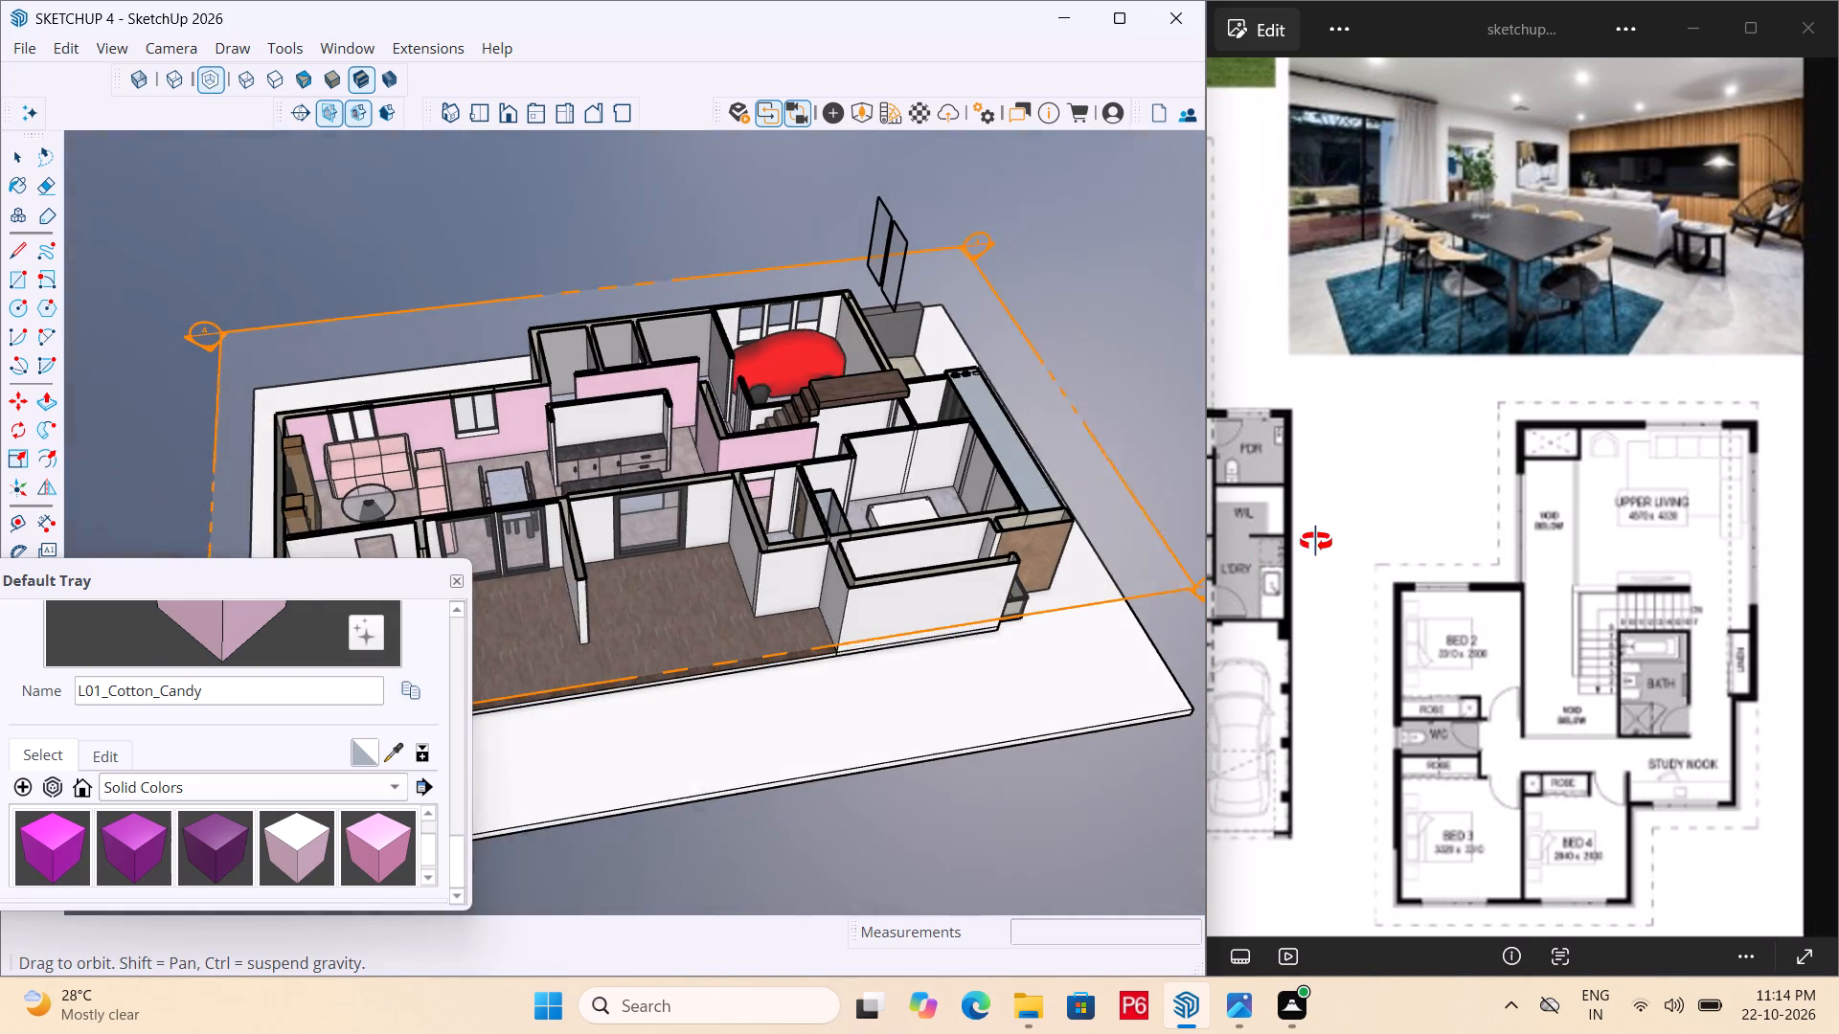
{"action": "middle_click_drag", "start_coordinate": [1316, 542], "coordinate": [1317, 541]}
Examine the terrace side with its glazed doors, then the front of the house with the garage and bedroom.
{"action": "scroll", "coordinate": [1019, 516], "scroll_direction": "down", "scroll_amount": 5}
{"action": "middle_click_drag", "start_coordinate": [708, 603], "coordinate": [565, 628]}
{"action": "scroll", "coordinate": [565, 628], "scroll_direction": "up", "scroll_amount": 5}
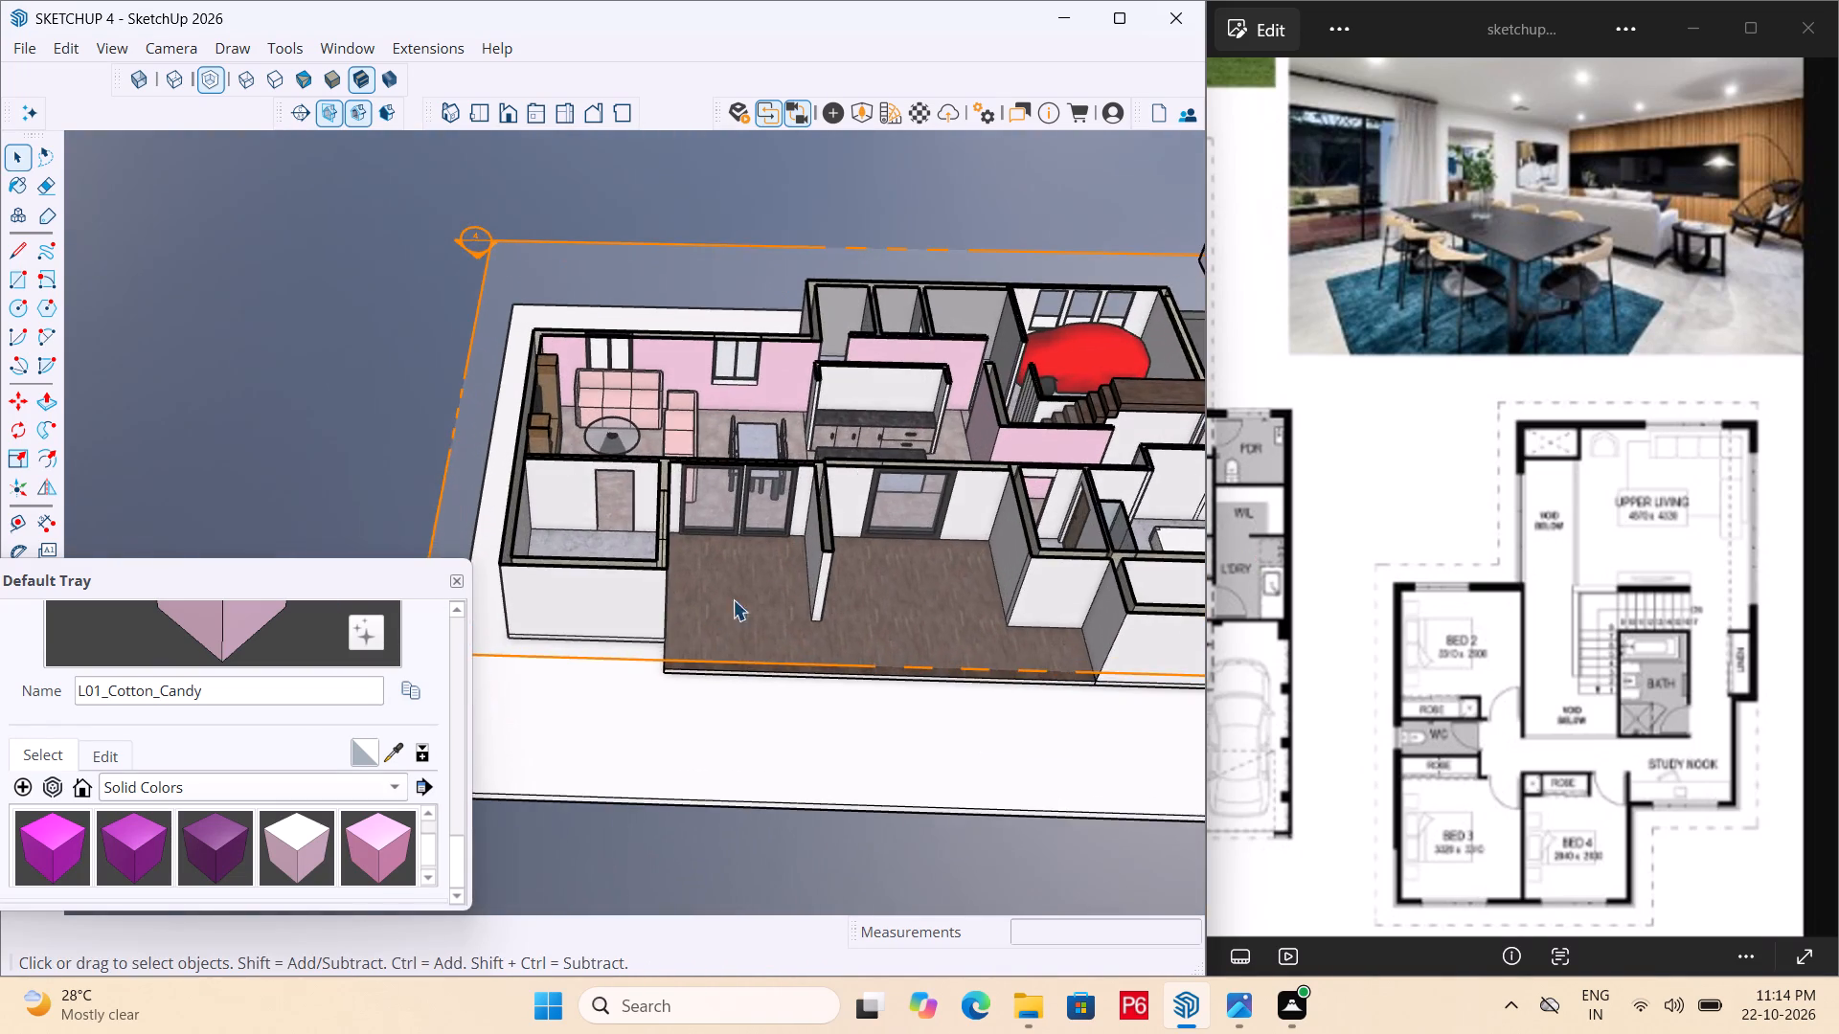
{"action": "middle_click_drag", "start_coordinate": [735, 556], "coordinate": [626, 521]}
{"action": "scroll", "coordinate": [644, 514], "scroll_direction": "up", "scroll_amount": 3}
{"action": "middle_click_drag", "start_coordinate": [727, 528], "coordinate": [734, 460]}
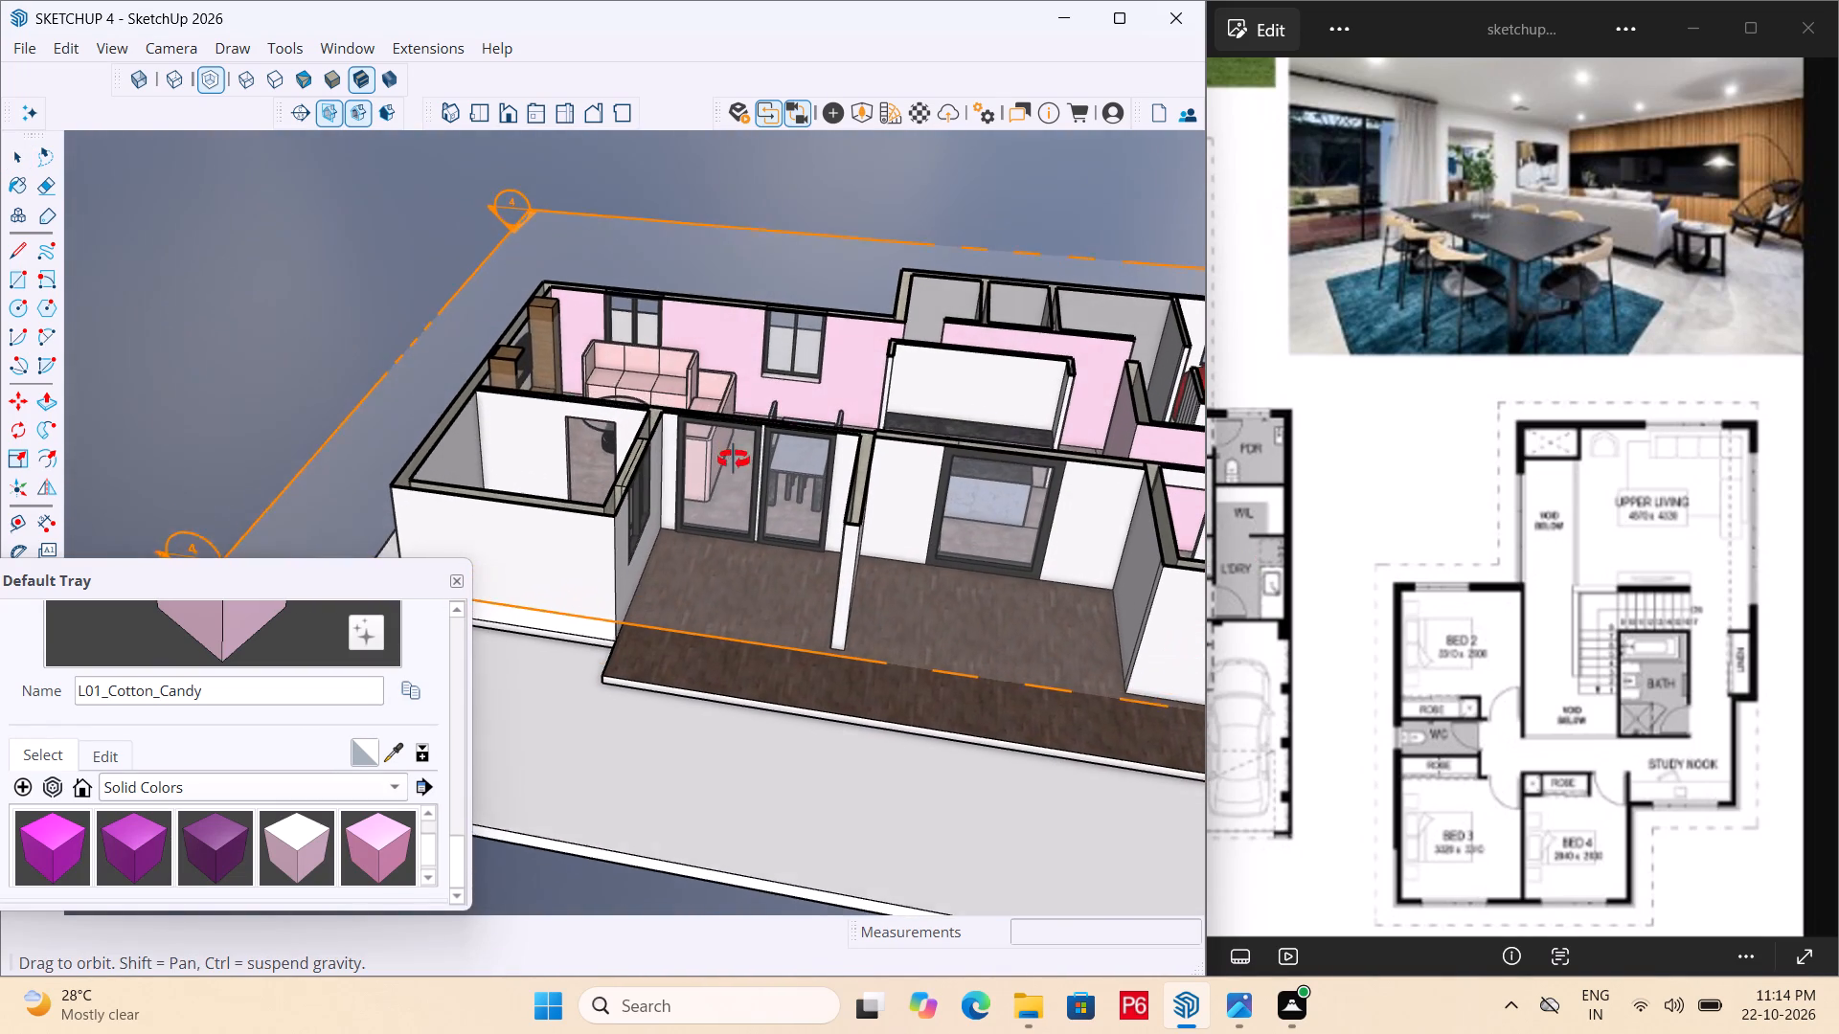
{"action": "middle_click_drag", "start_coordinate": [734, 460], "coordinate": [734, 463]}
{"action": "middle_click", "coordinate": [693, 598]}
{"action": "scroll", "coordinate": [506, 561], "scroll_direction": "down", "scroll_amount": 2}
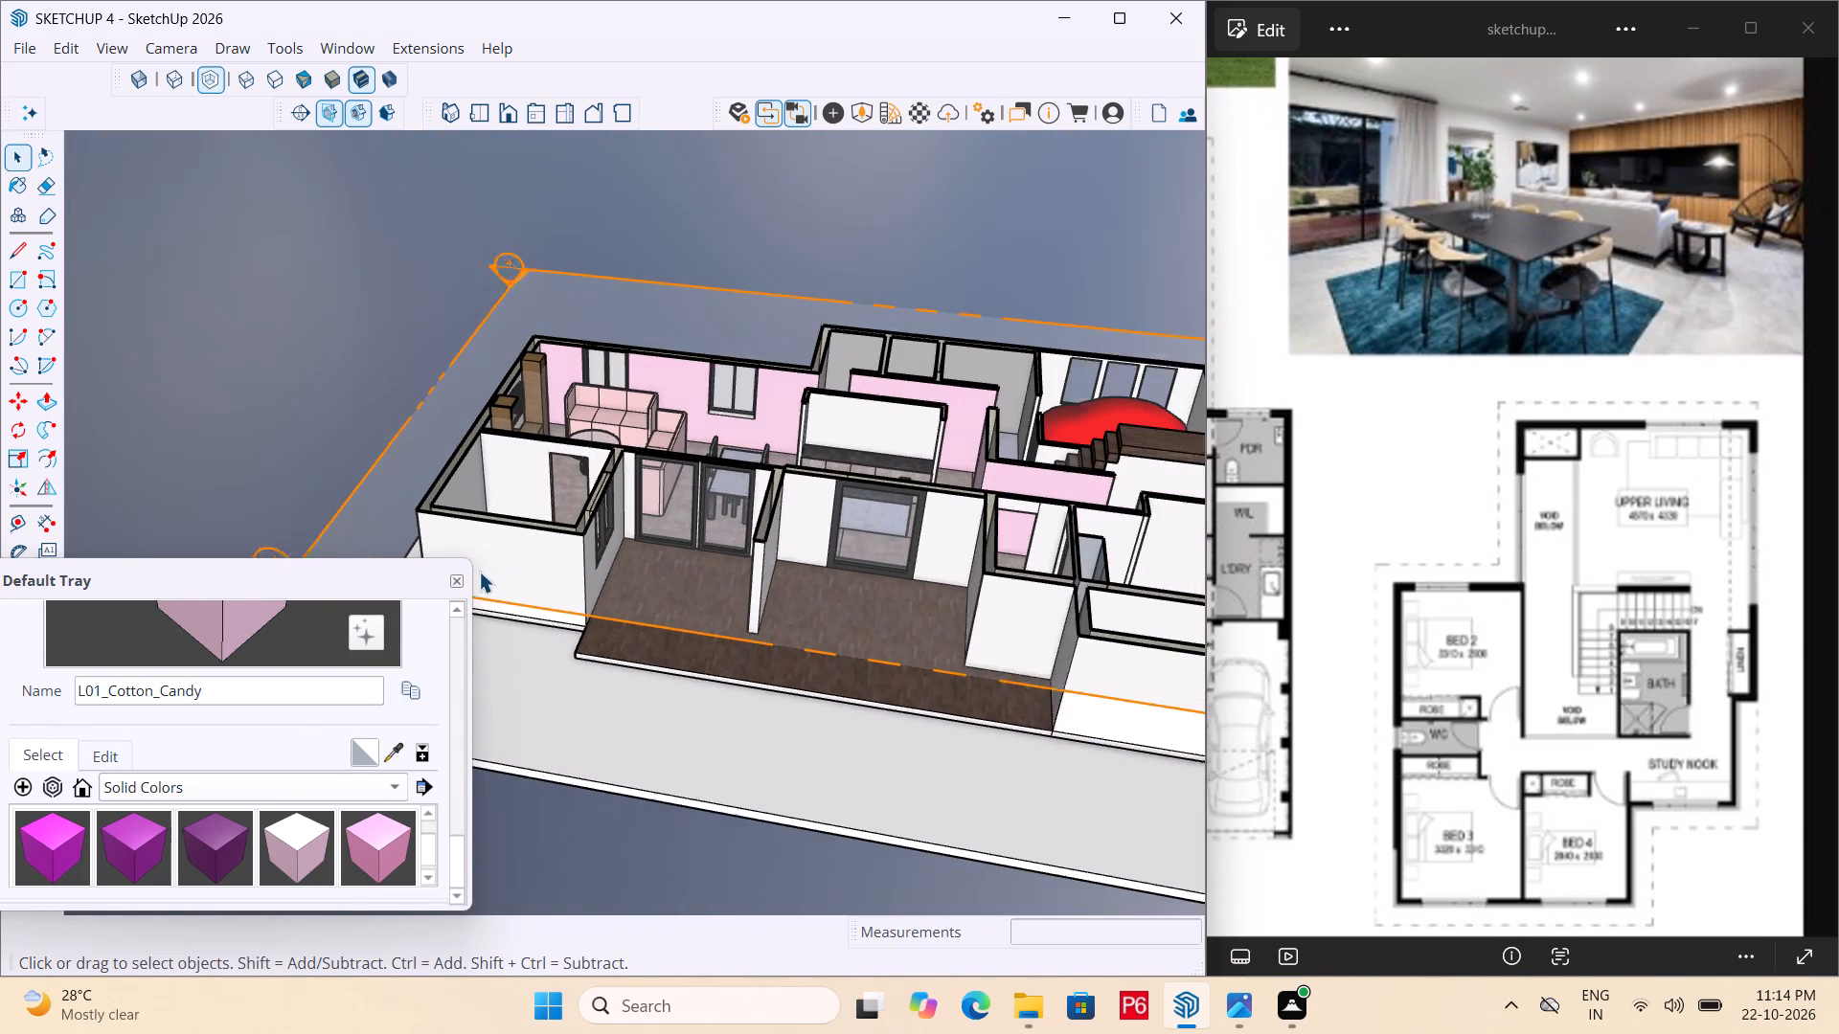
{"action": "scroll", "coordinate": [479, 572], "scroll_direction": "down", "scroll_amount": 9}
{"action": "scroll", "coordinate": [664, 510], "scroll_direction": "down", "scroll_amount": 5}
{"action": "middle_click_drag", "start_coordinate": [1045, 557], "coordinate": [375, 561]}
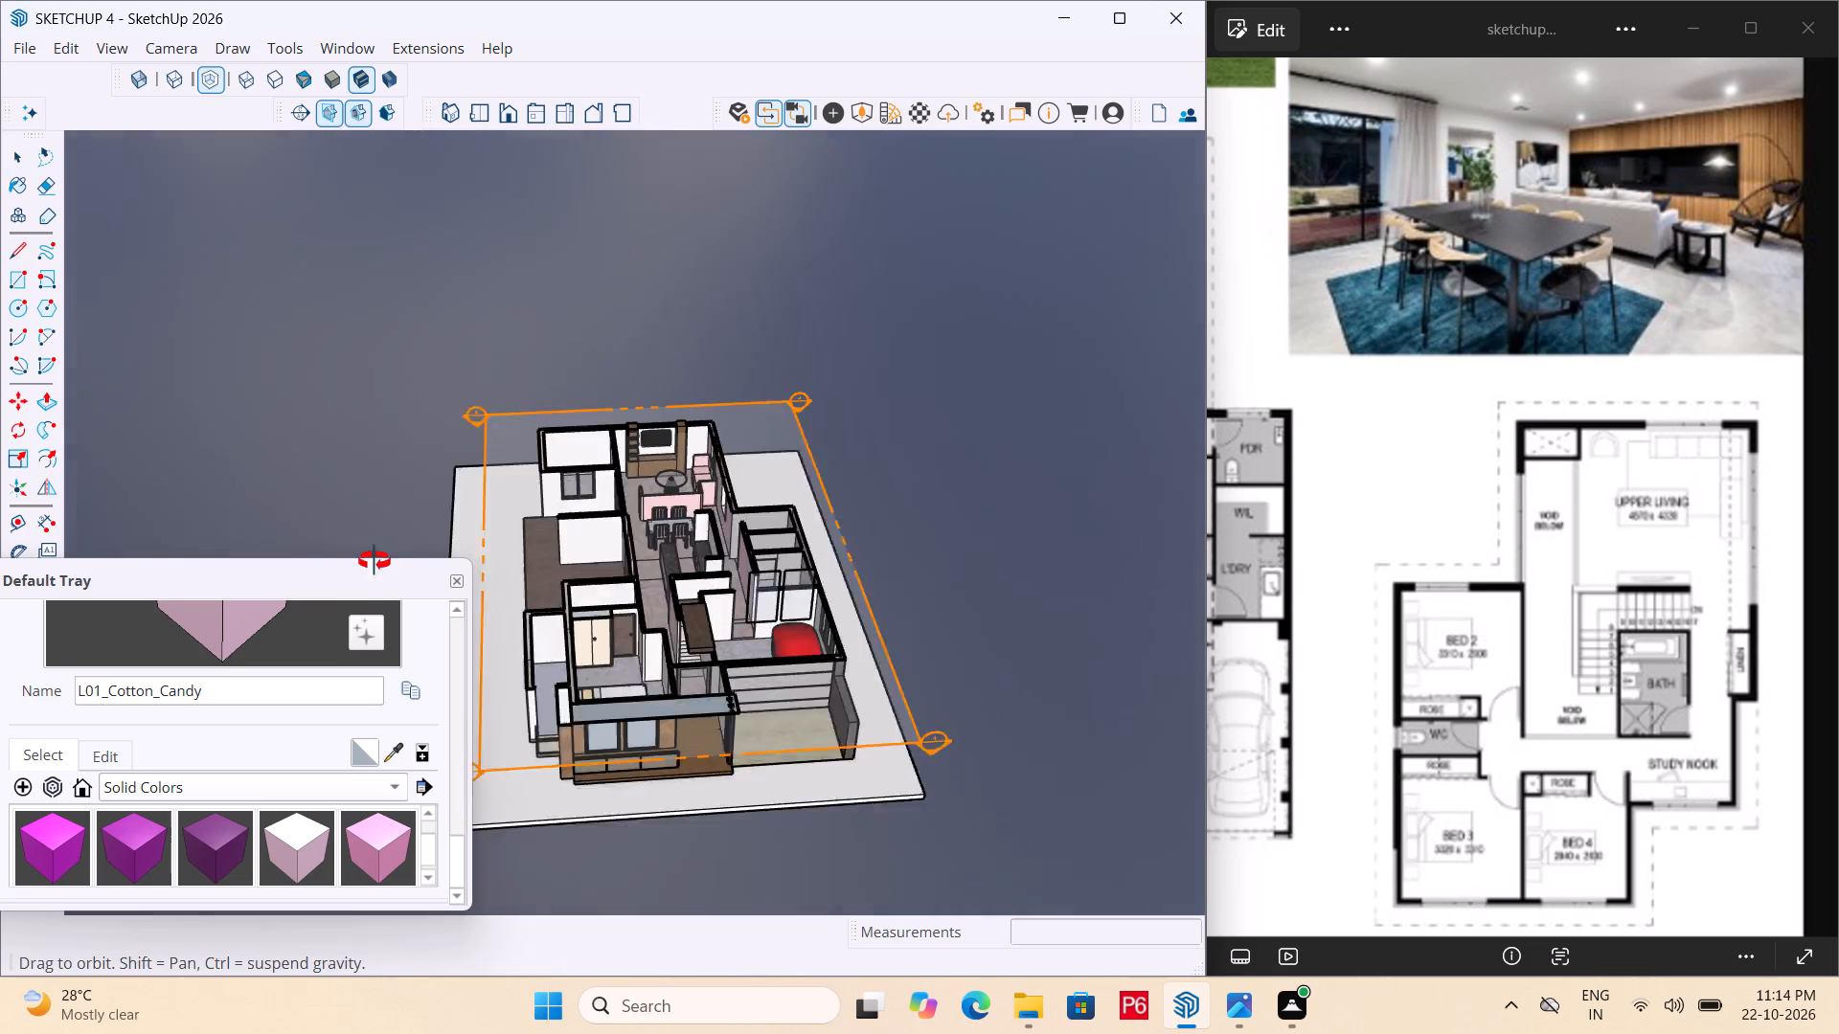
{"action": "middle_click_drag", "start_coordinate": [375, 561], "coordinate": [361, 561]}
{"action": "middle_click_drag", "start_coordinate": [835, 652], "coordinate": [676, 604]}
{"action": "scroll", "coordinate": [914, 565], "scroll_direction": "down", "scroll_amount": 6}
{"action": "middle_click_drag", "start_coordinate": [788, 616], "coordinate": [692, 690]}
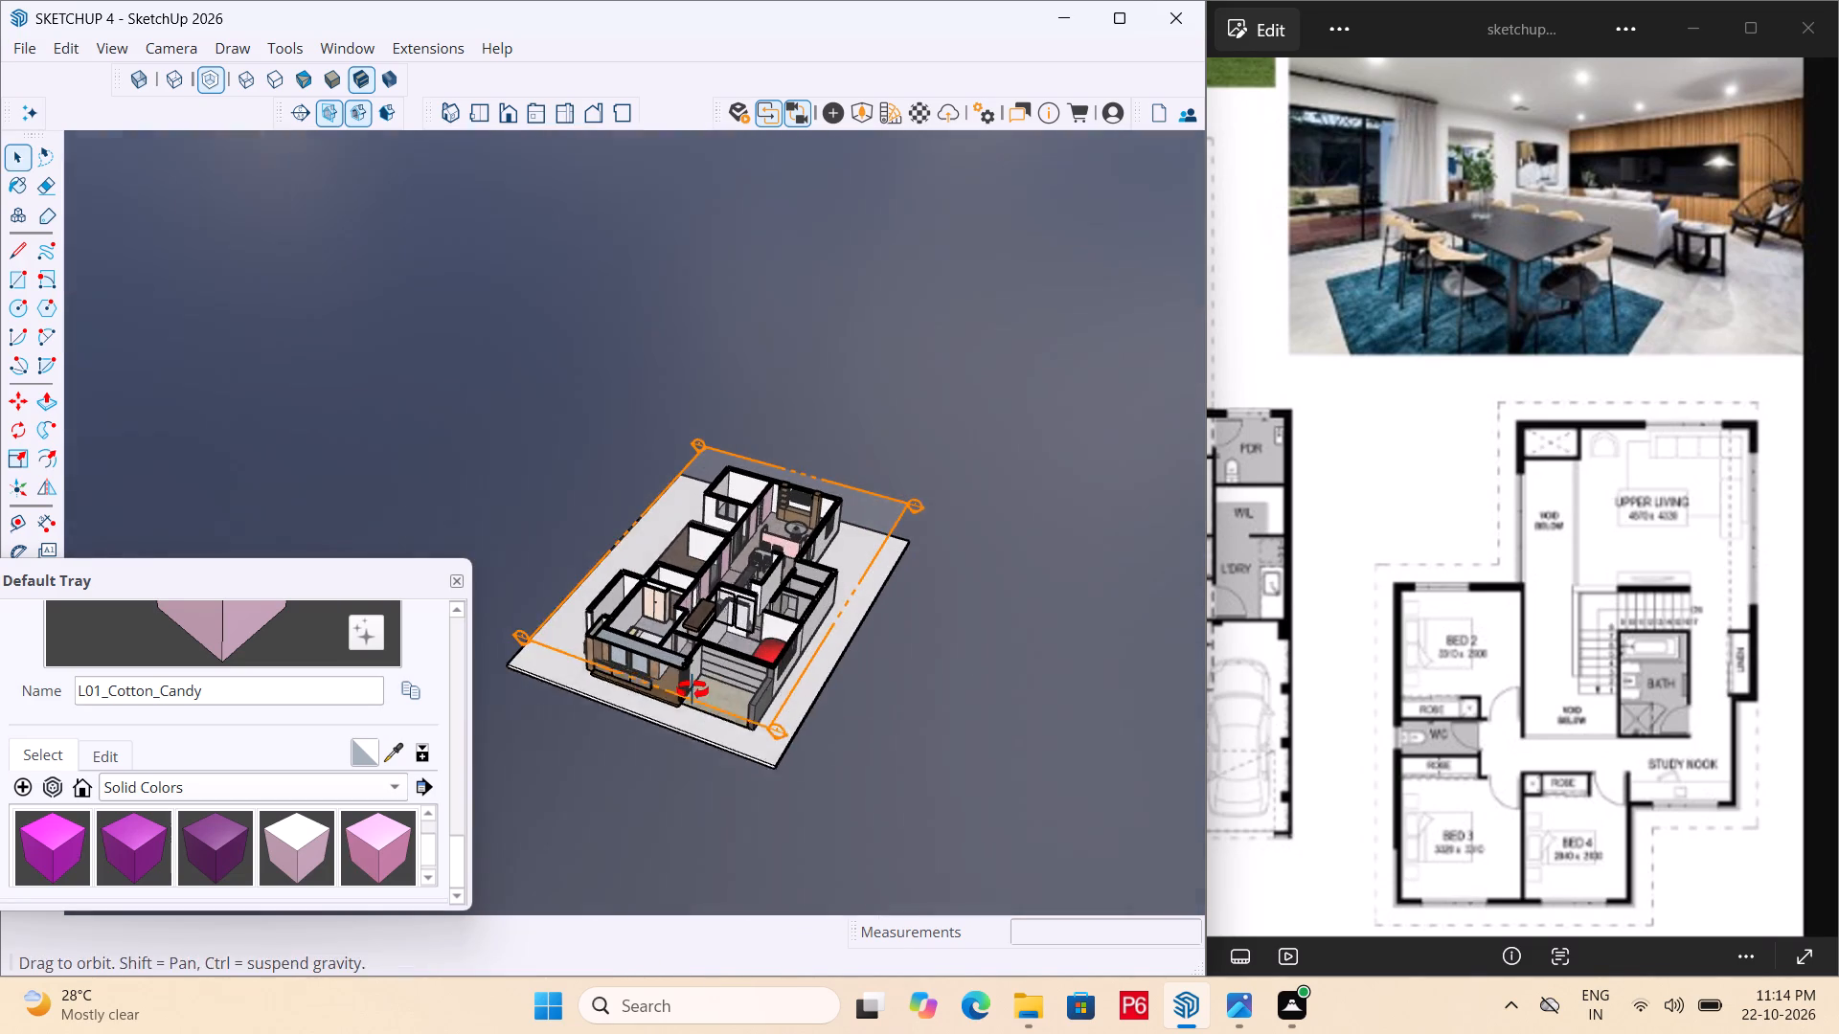
{"action": "middle_click_drag", "start_coordinate": [692, 690], "coordinate": [674, 704]}
{"action": "key", "text": "space"}
{"action": "left_click", "coordinate": [872, 703]}
{"action": "scroll", "coordinate": [753, 607], "scroll_direction": "up", "scroll_amount": 4}
{"action": "middle_click_drag", "start_coordinate": [752, 604], "coordinate": [692, 643]}
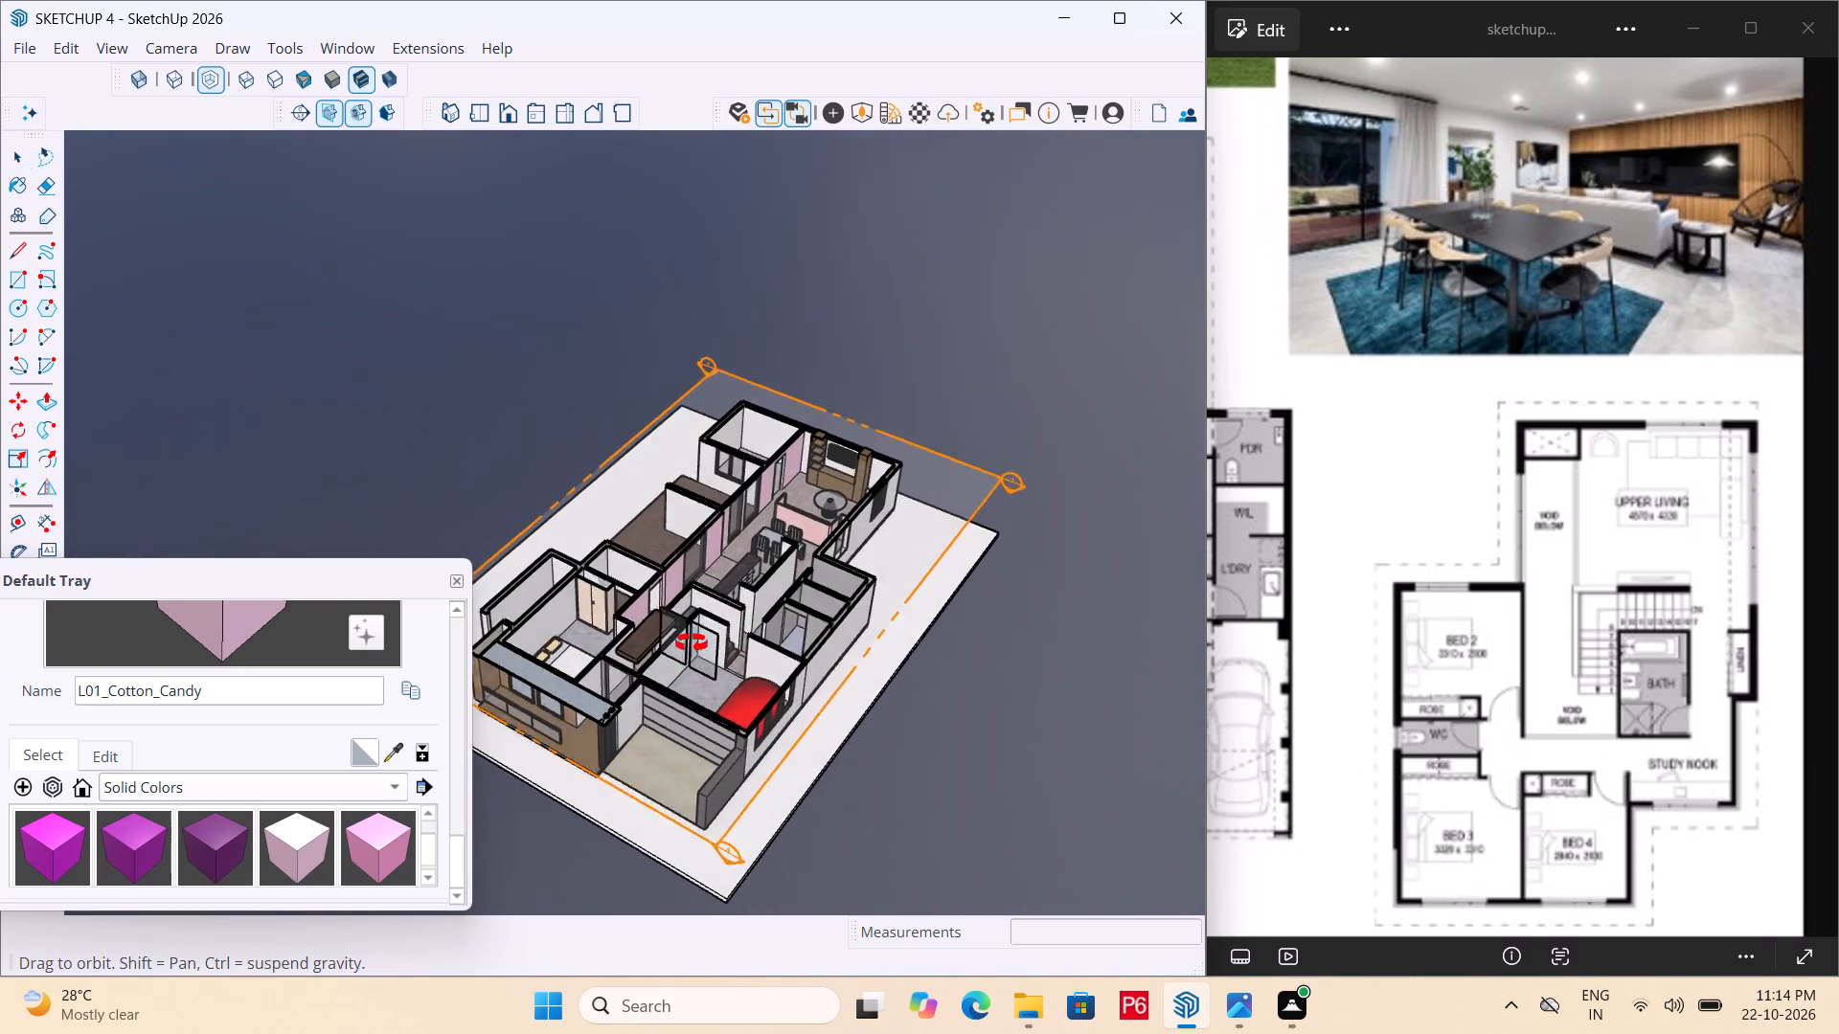
{"action": "middle_click_drag", "start_coordinate": [692, 643], "coordinate": [607, 692]}
{"action": "scroll", "coordinate": [613, 692], "scroll_direction": "up", "scroll_amount": 4}
{"action": "scroll", "coordinate": [681, 586], "scroll_direction": "down", "scroll_amount": 3}
Save the model.
{"action": "key", "text": "ctrl+s"}
{"action": "key", "text": "ctrl+s"}
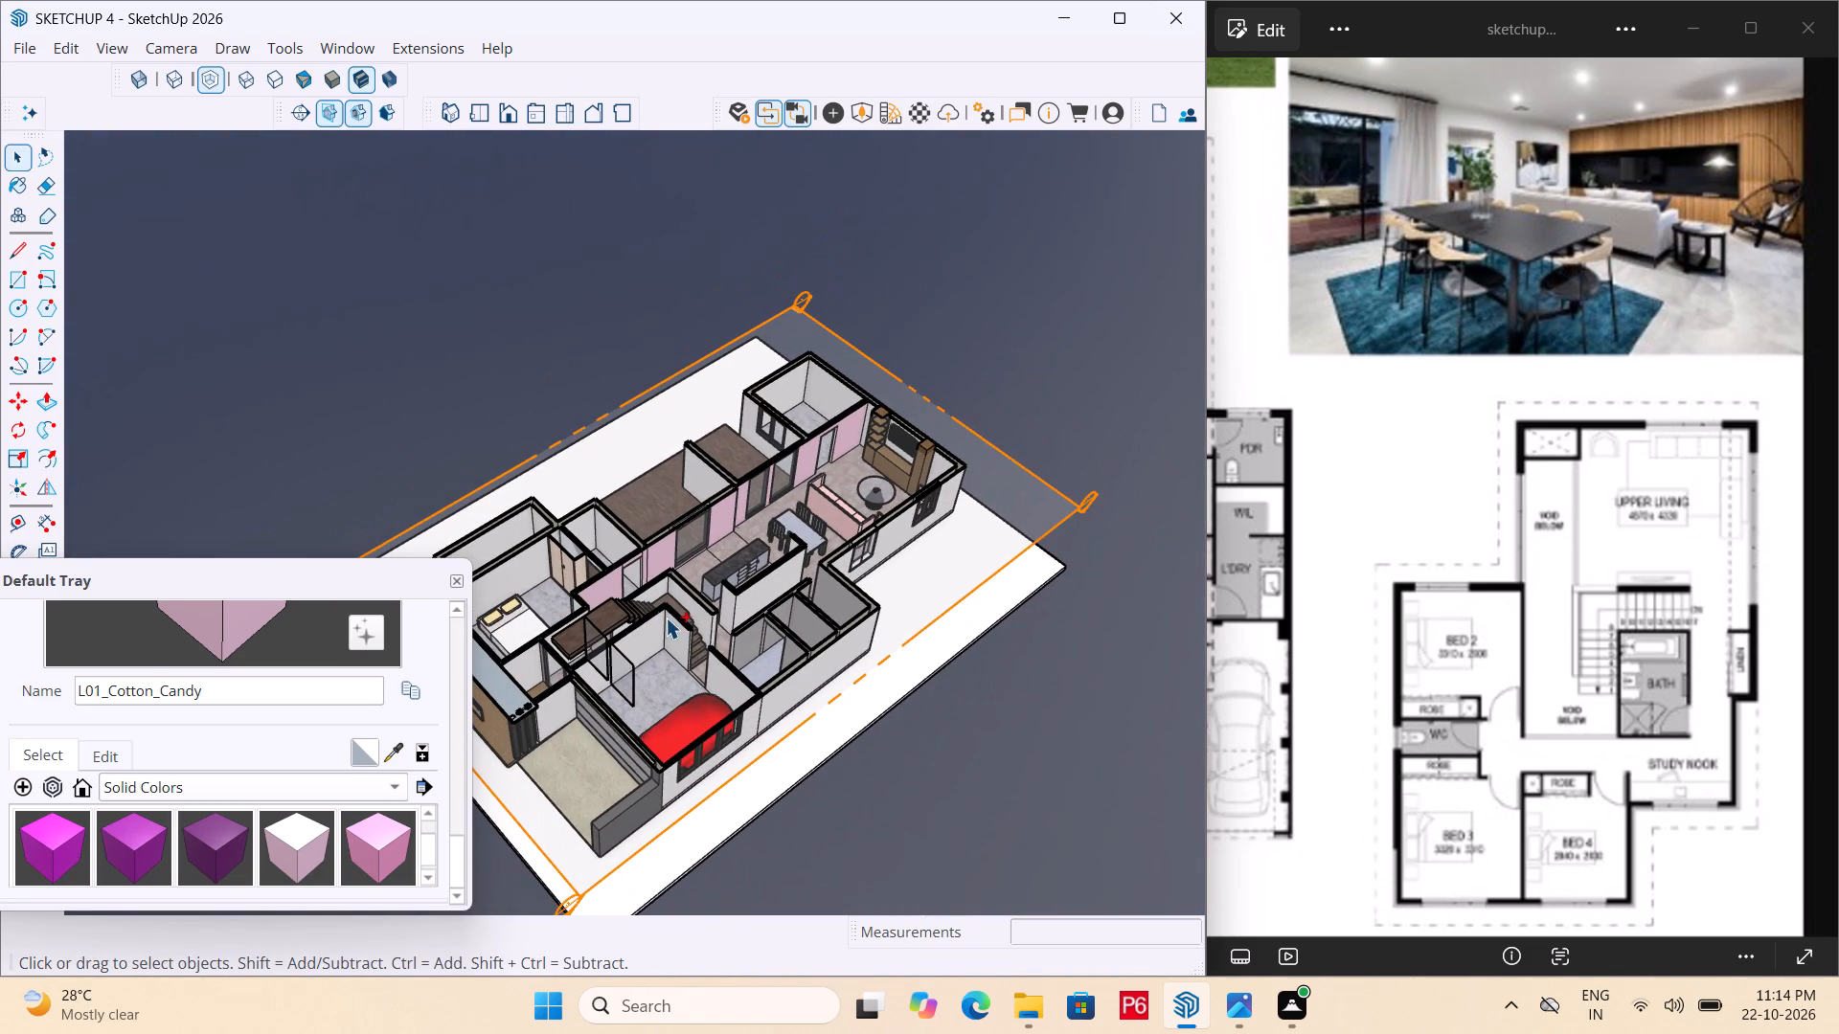
{"action": "key", "text": "ctrl+s"}
{"action": "key", "text": "ctrl+s"}
{"action": "key", "text": "ctrl+s"}
{"action": "key", "text": "ctrl+s"}
{"action": "key", "text": "ctrl+s"}
{"action": "key", "text": "ctrl+s"}
{"action": "key", "text": "ctrl+s"}
{"action": "key", "text": "ctrl+s"}
Examine the kitchen island, dining set and kitchen partition up close, and review the whole ground floor again.
{"action": "scroll", "coordinate": [749, 620], "scroll_direction": "down", "scroll_amount": 1, "text": "ctrl"}
{"action": "scroll", "coordinate": [774, 616], "scroll_direction": "down", "scroll_amount": 10}
{"action": "scroll", "coordinate": [889, 583], "scroll_direction": "down", "scroll_amount": 7}
{"action": "middle_click_drag", "start_coordinate": [908, 582], "coordinate": [621, 537]}
{"action": "scroll", "coordinate": [621, 537], "scroll_direction": "up", "scroll_amount": 6}
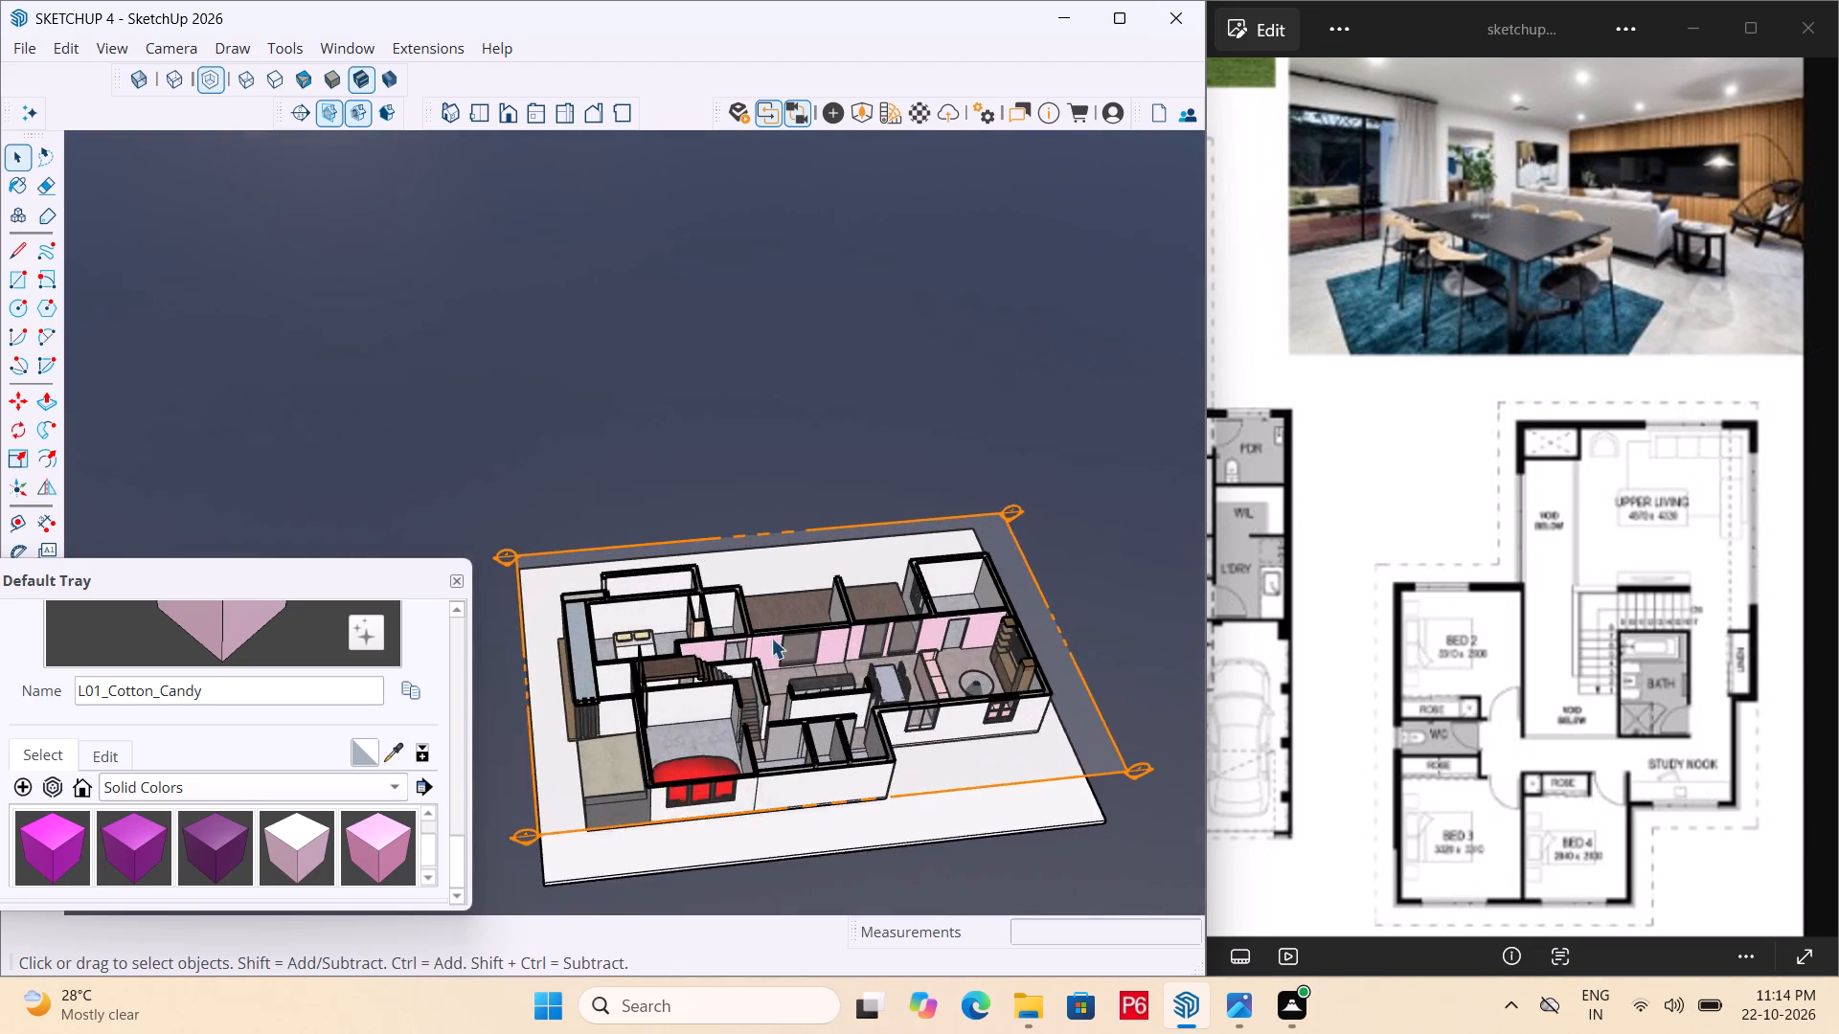
{"action": "scroll", "coordinate": [771, 638], "scroll_direction": "up", "scroll_amount": 9}
{"action": "middle_click_drag", "start_coordinate": [681, 732], "coordinate": [866, 722]}
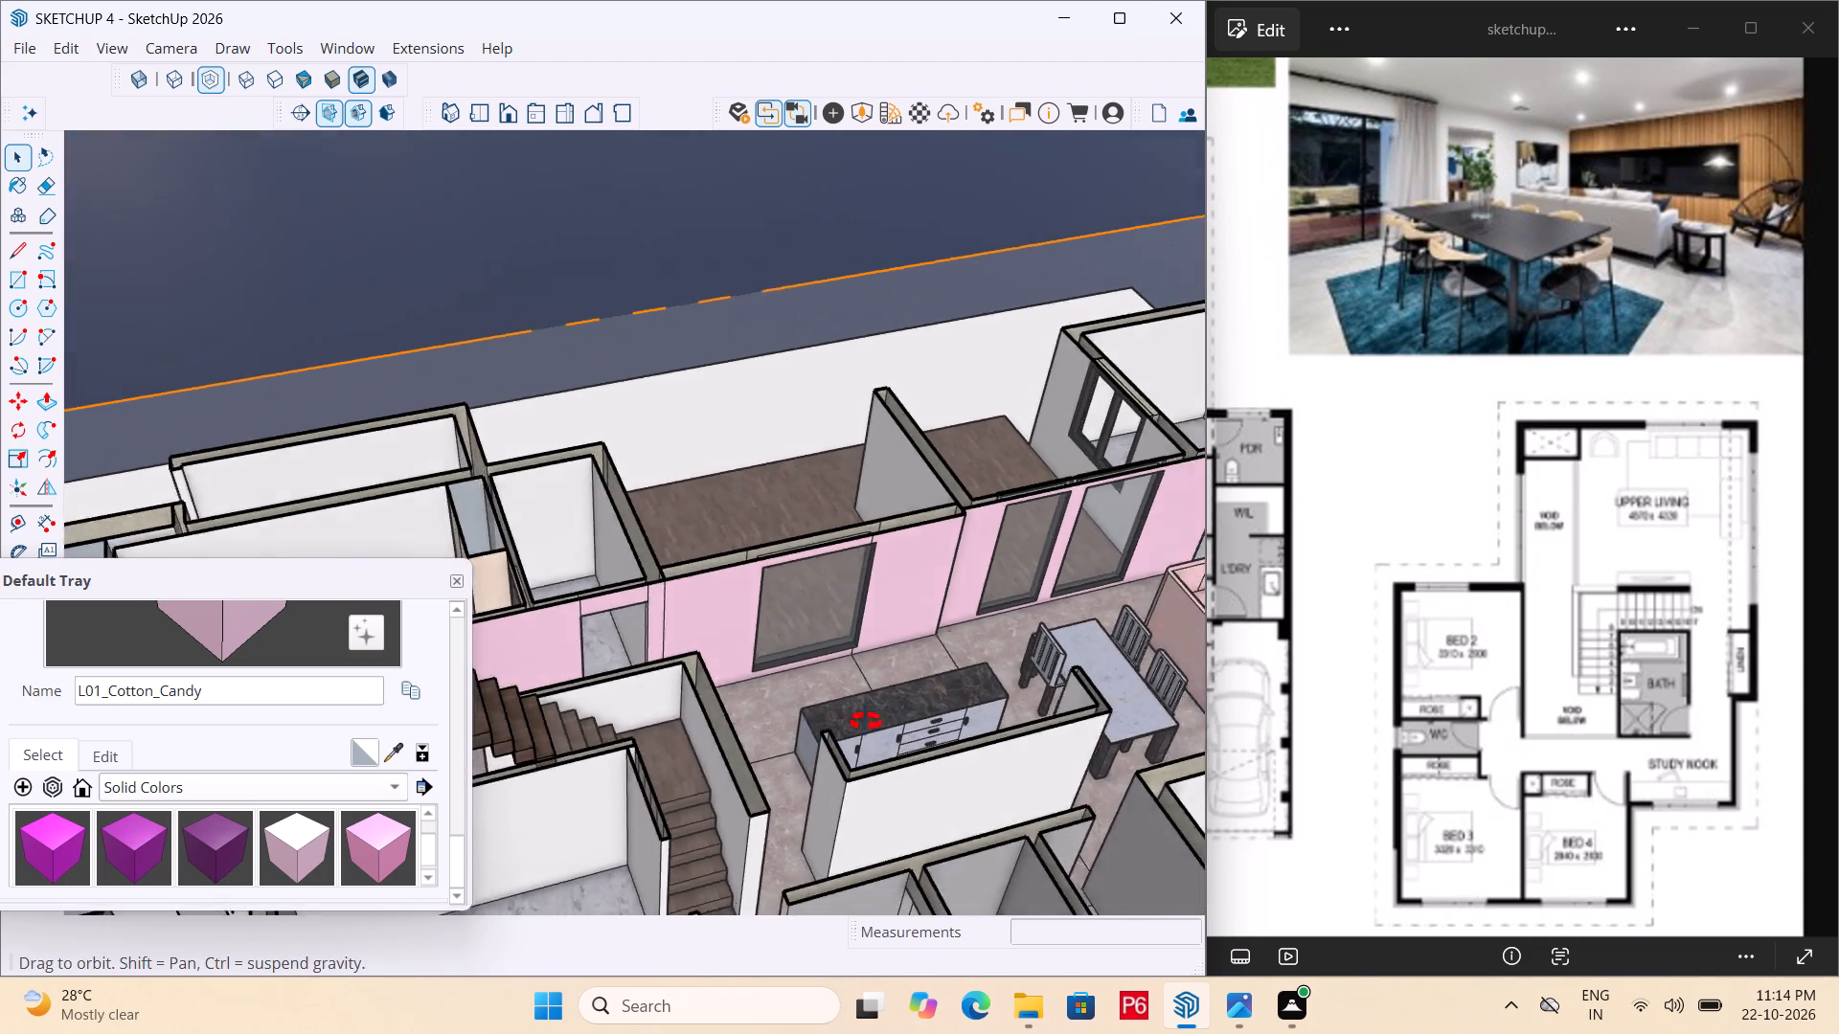
{"action": "middle_click_drag", "start_coordinate": [866, 722], "coordinate": [1075, 725]}
{"action": "scroll", "coordinate": [919, 717], "scroll_direction": "up", "scroll_amount": 4}
{"action": "scroll", "coordinate": [829, 584], "scroll_direction": "up", "scroll_amount": 10}
{"action": "middle_click_drag", "start_coordinate": [822, 586], "coordinate": [792, 586]}
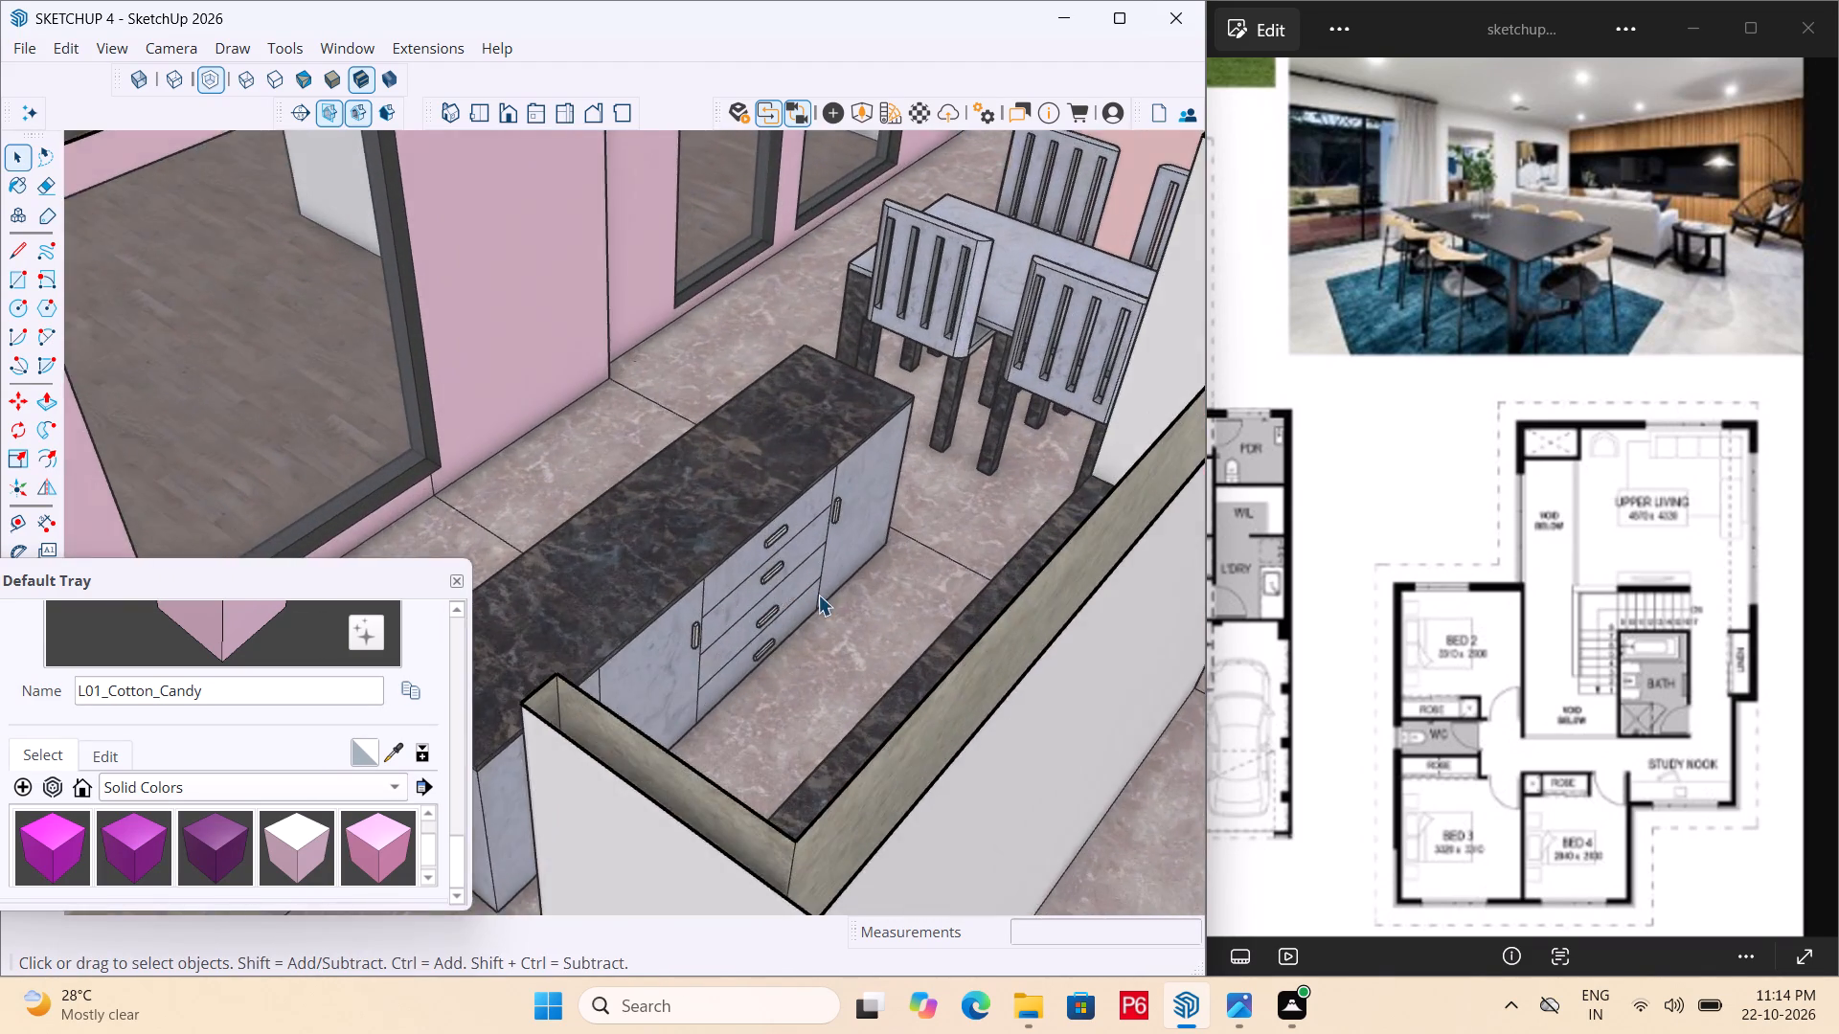
{"action": "scroll", "coordinate": [818, 595], "scroll_direction": "up", "scroll_amount": 3}
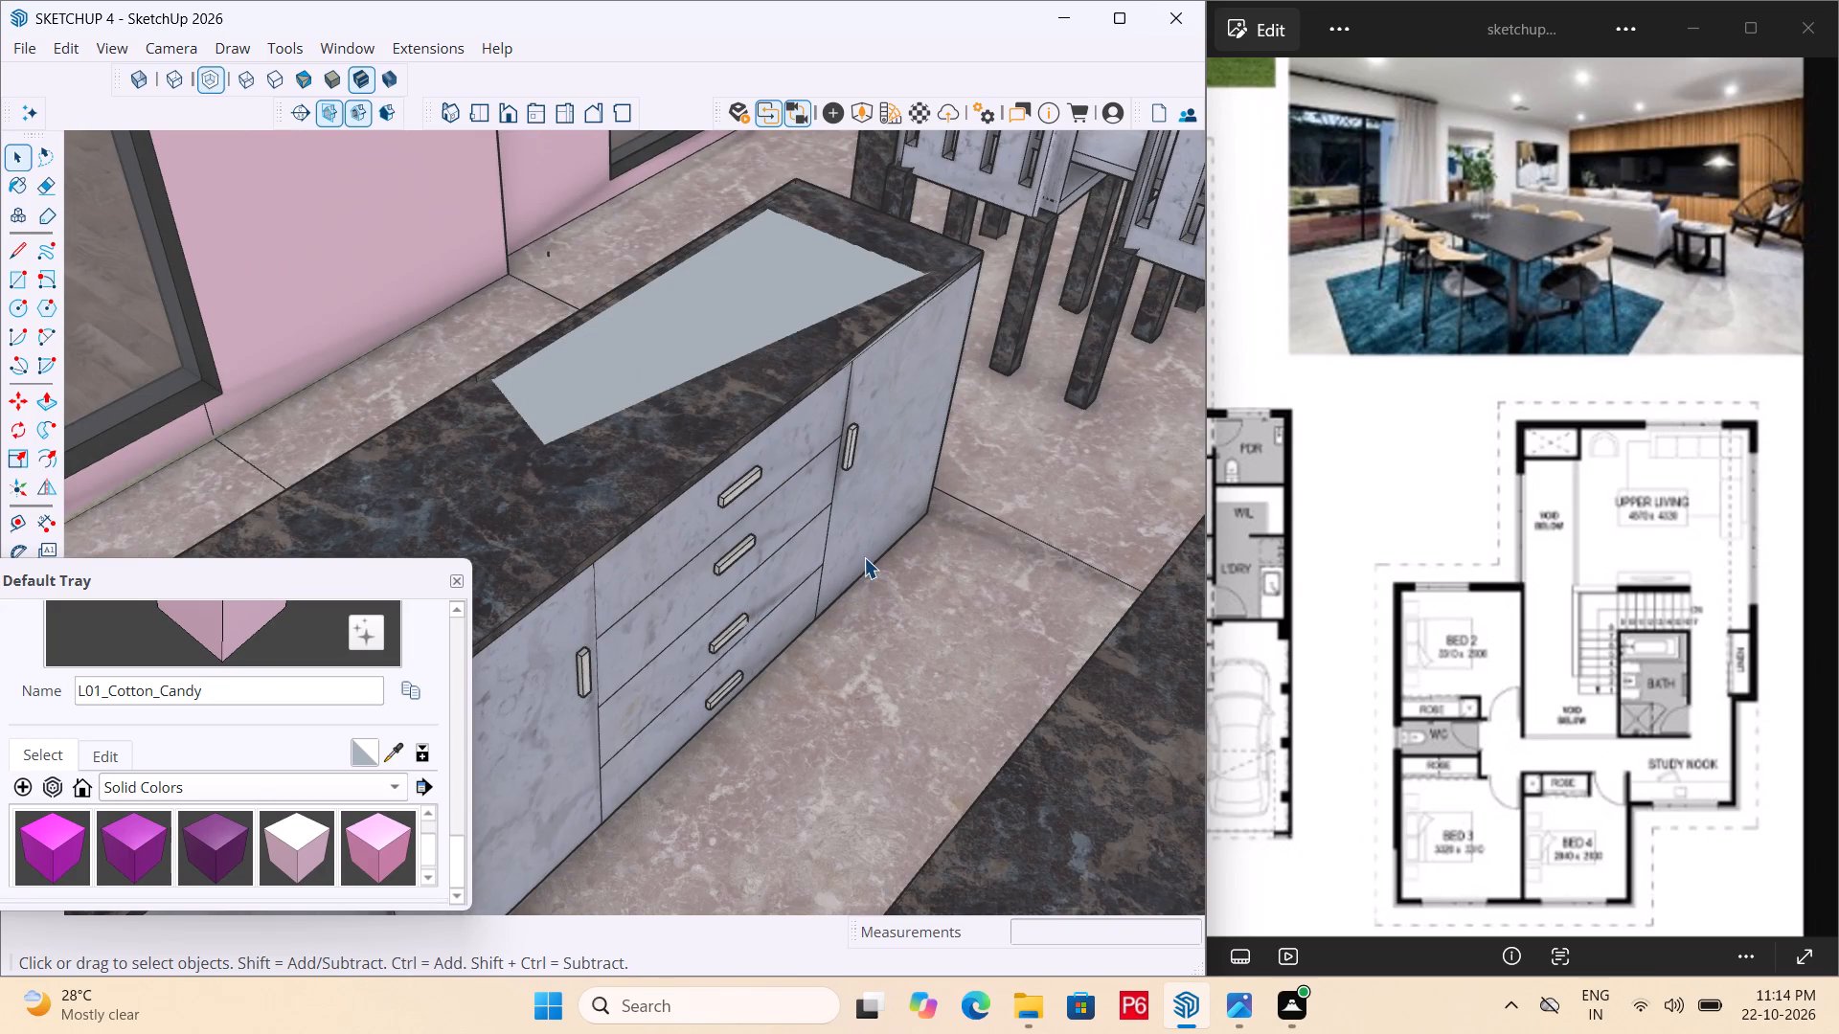
{"action": "scroll", "coordinate": [897, 508], "scroll_direction": "down", "scroll_amount": 13}
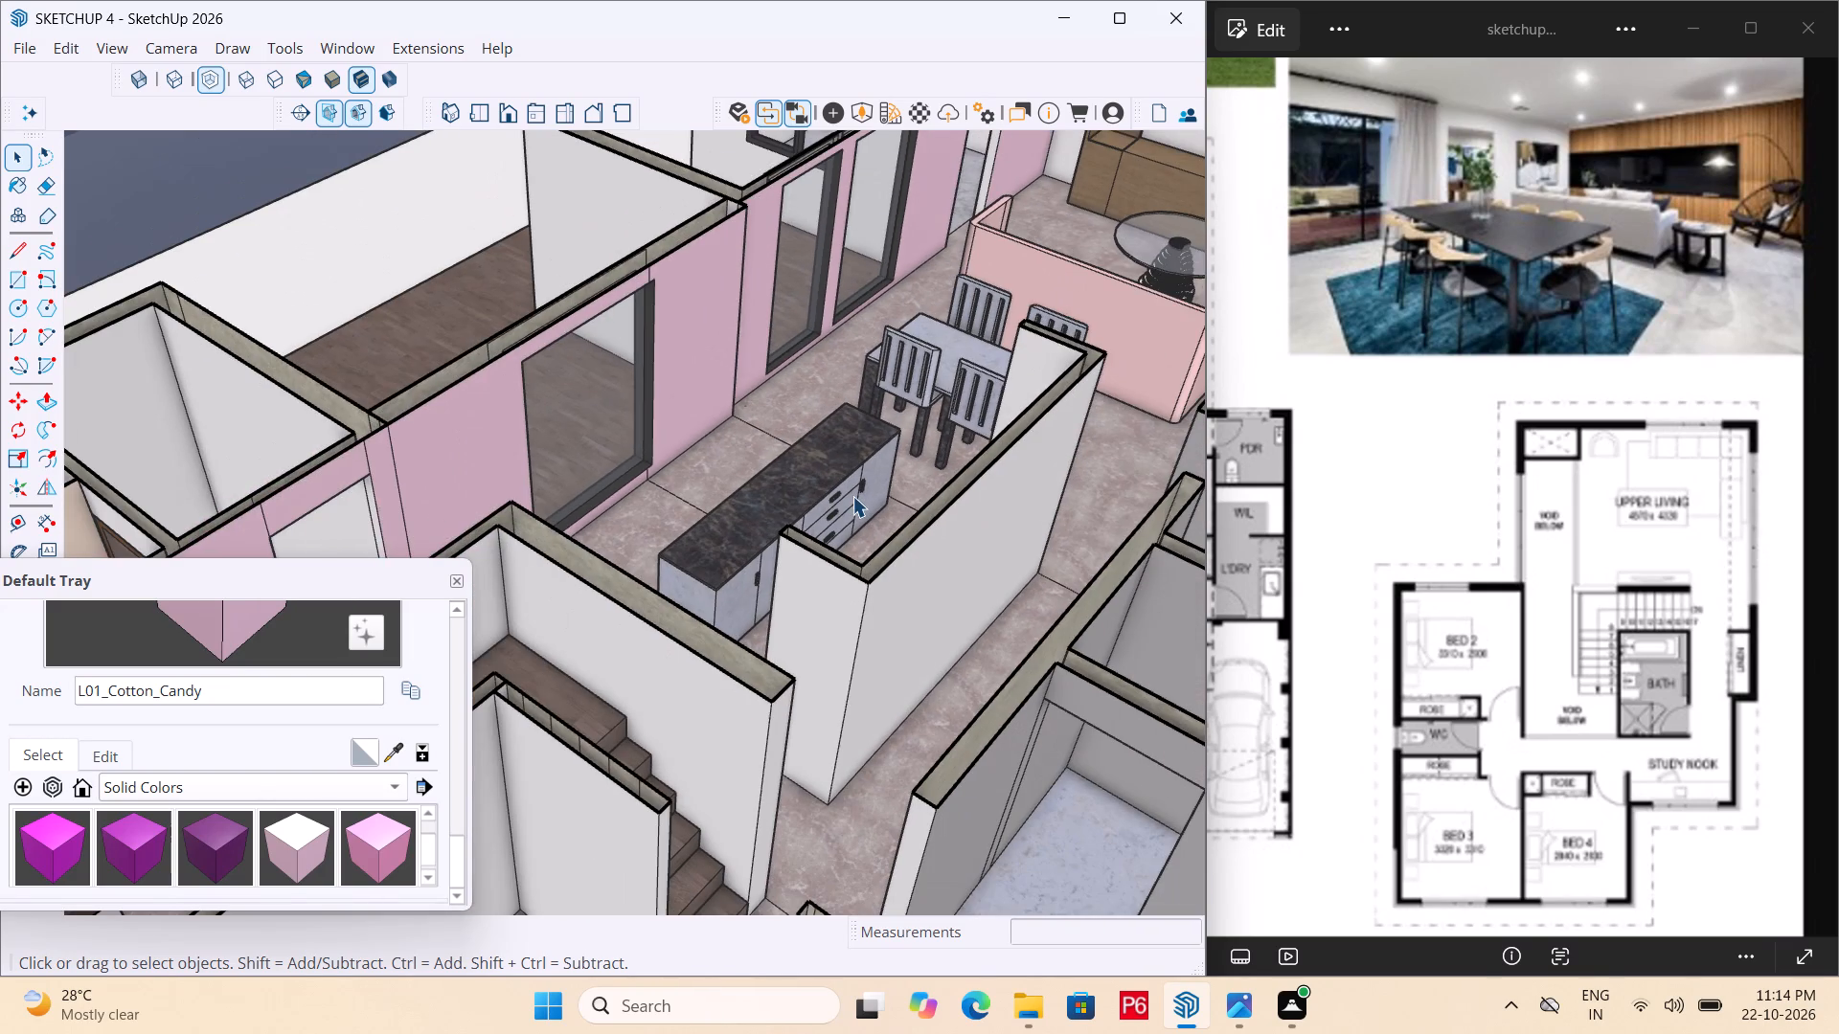
{"action": "scroll", "coordinate": [819, 478], "scroll_direction": "down", "scroll_amount": 12}
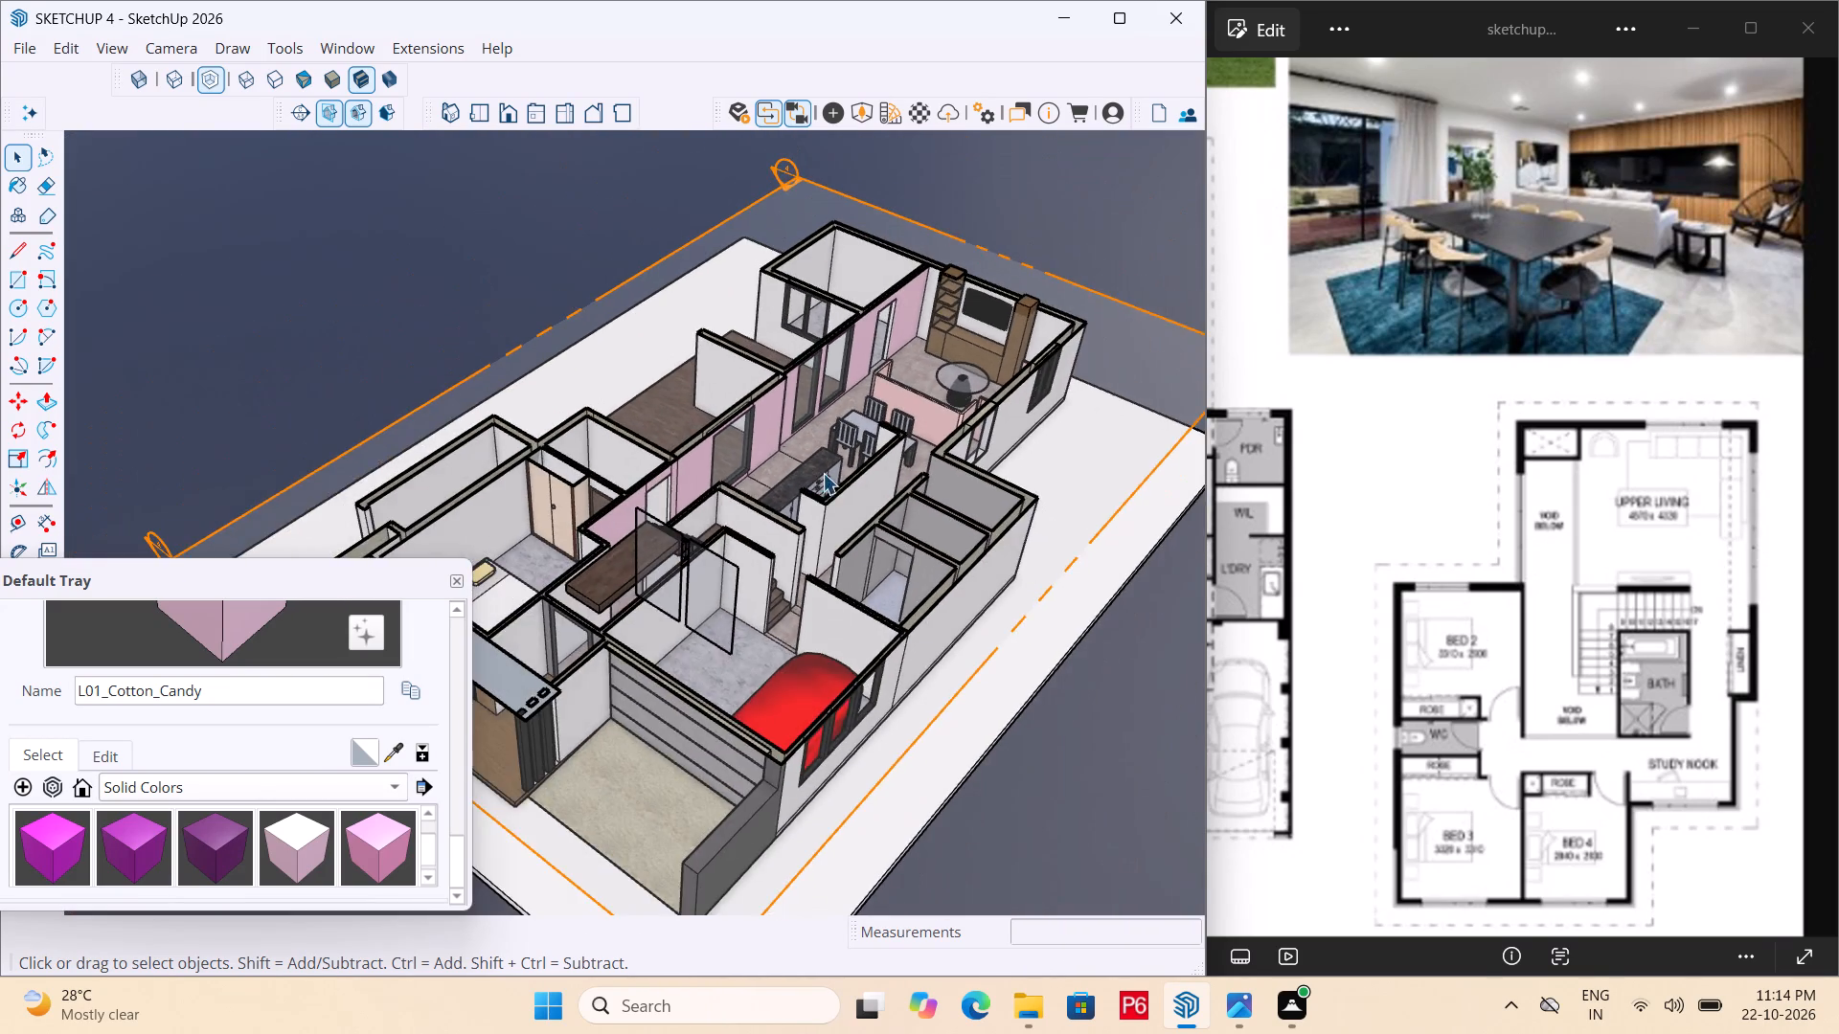
{"action": "scroll", "coordinate": [842, 477], "scroll_direction": "down", "scroll_amount": 8}
{"action": "middle_click_drag", "start_coordinate": [829, 518], "coordinate": [731, 551]}
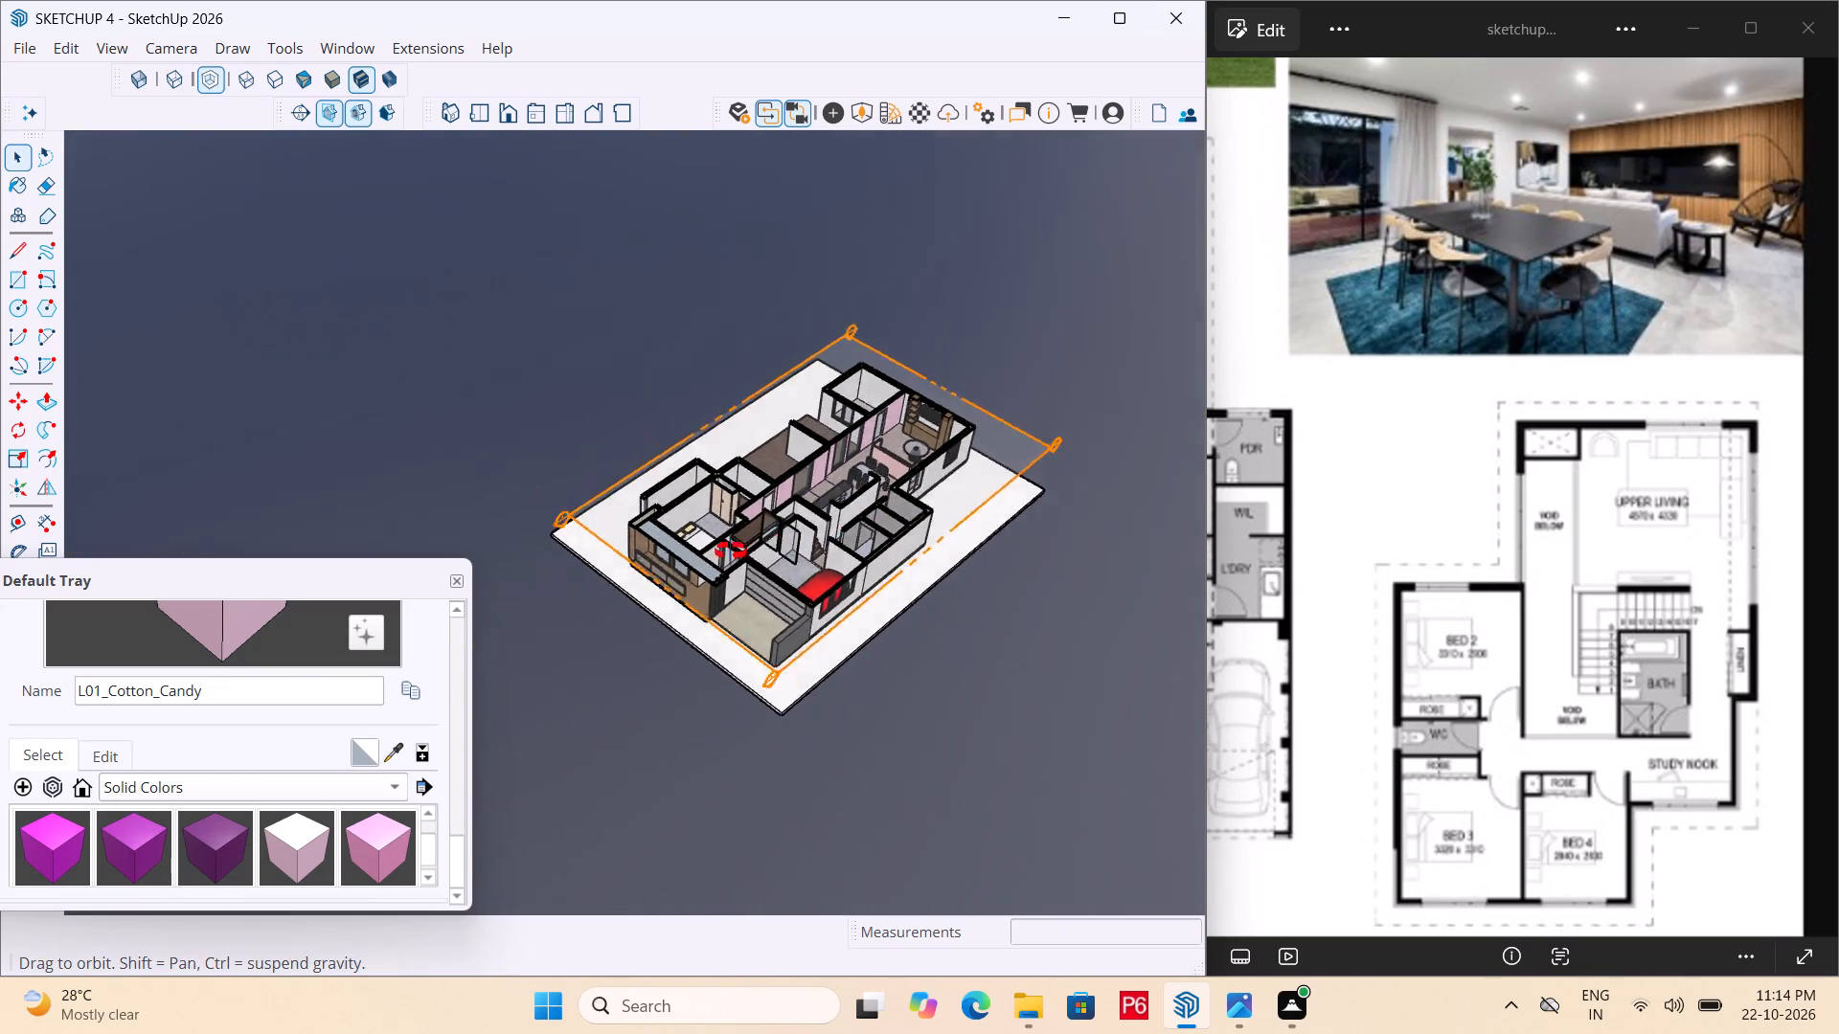
{"action": "middle_click_drag", "start_coordinate": [731, 551], "coordinate": [829, 592]}
{"action": "scroll", "coordinate": [845, 580], "scroll_direction": "up", "scroll_amount": 6}
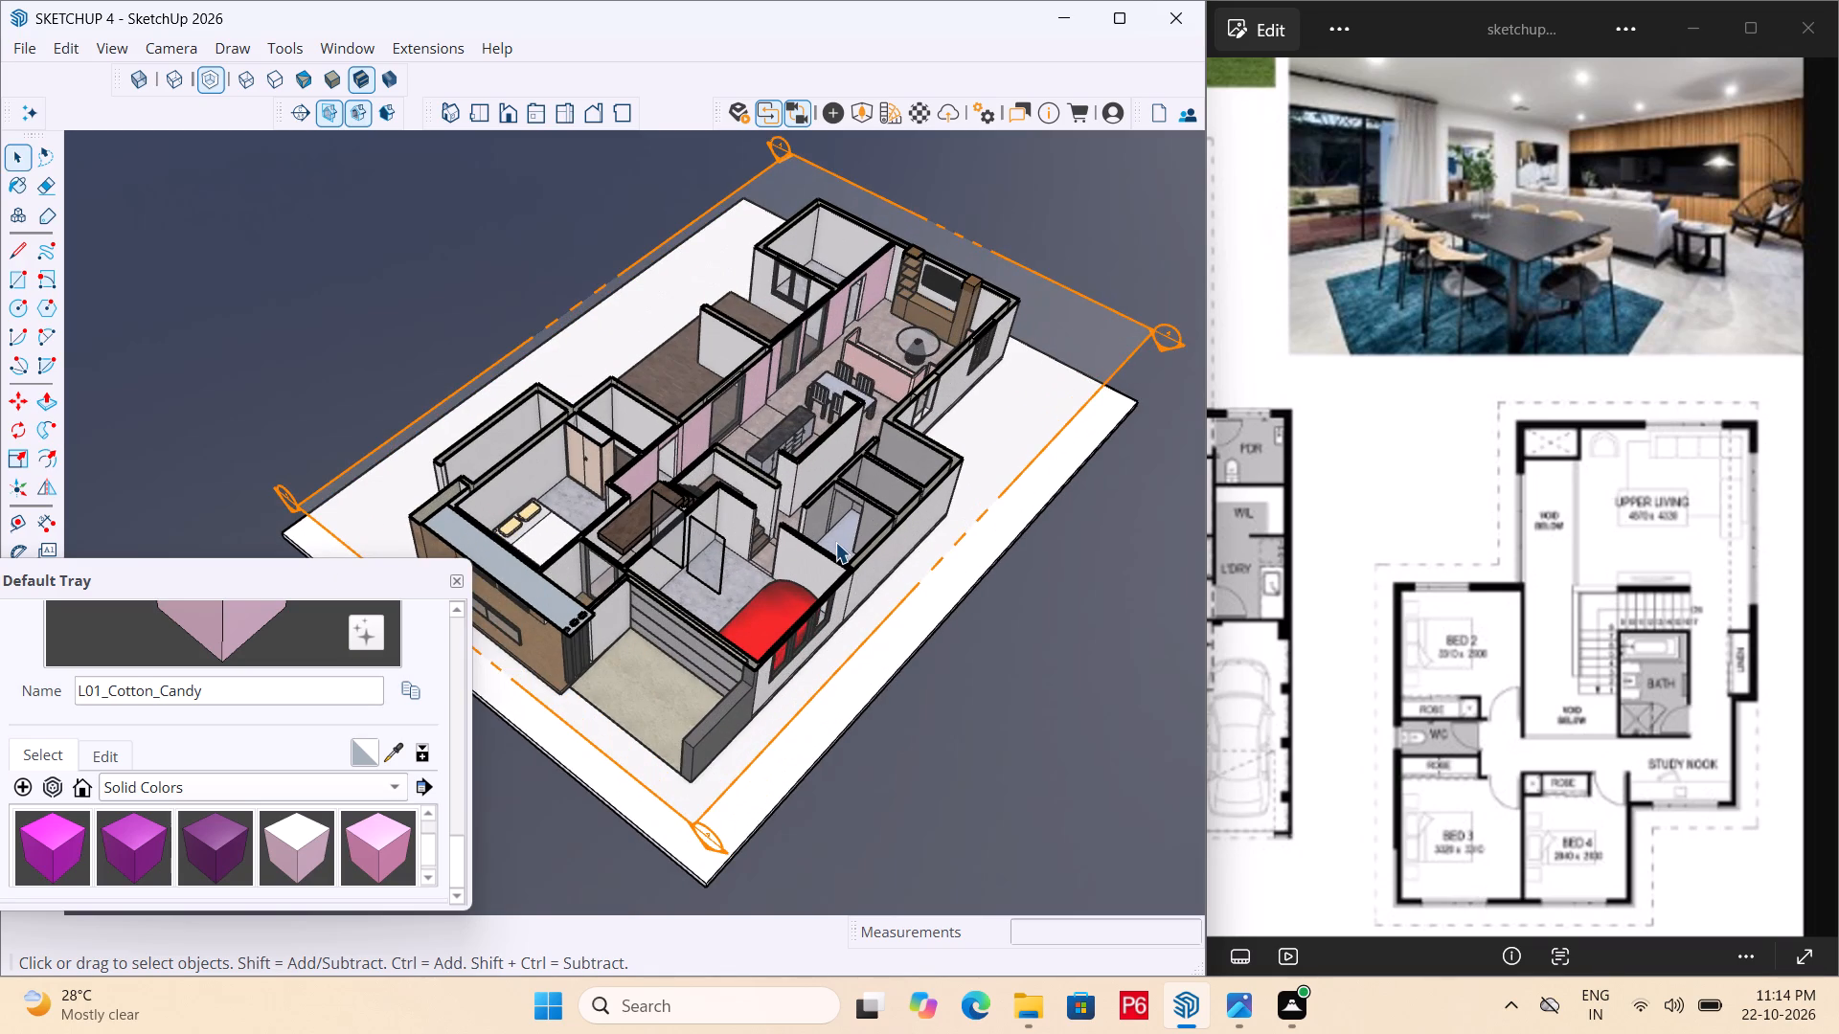
Paint the whole ground-floor wall group with L01_Cotton_Candy, applying it at the white kitchen partition wall.
{"action": "middle_click_drag", "start_coordinate": [701, 534], "coordinate": [685, 526]}
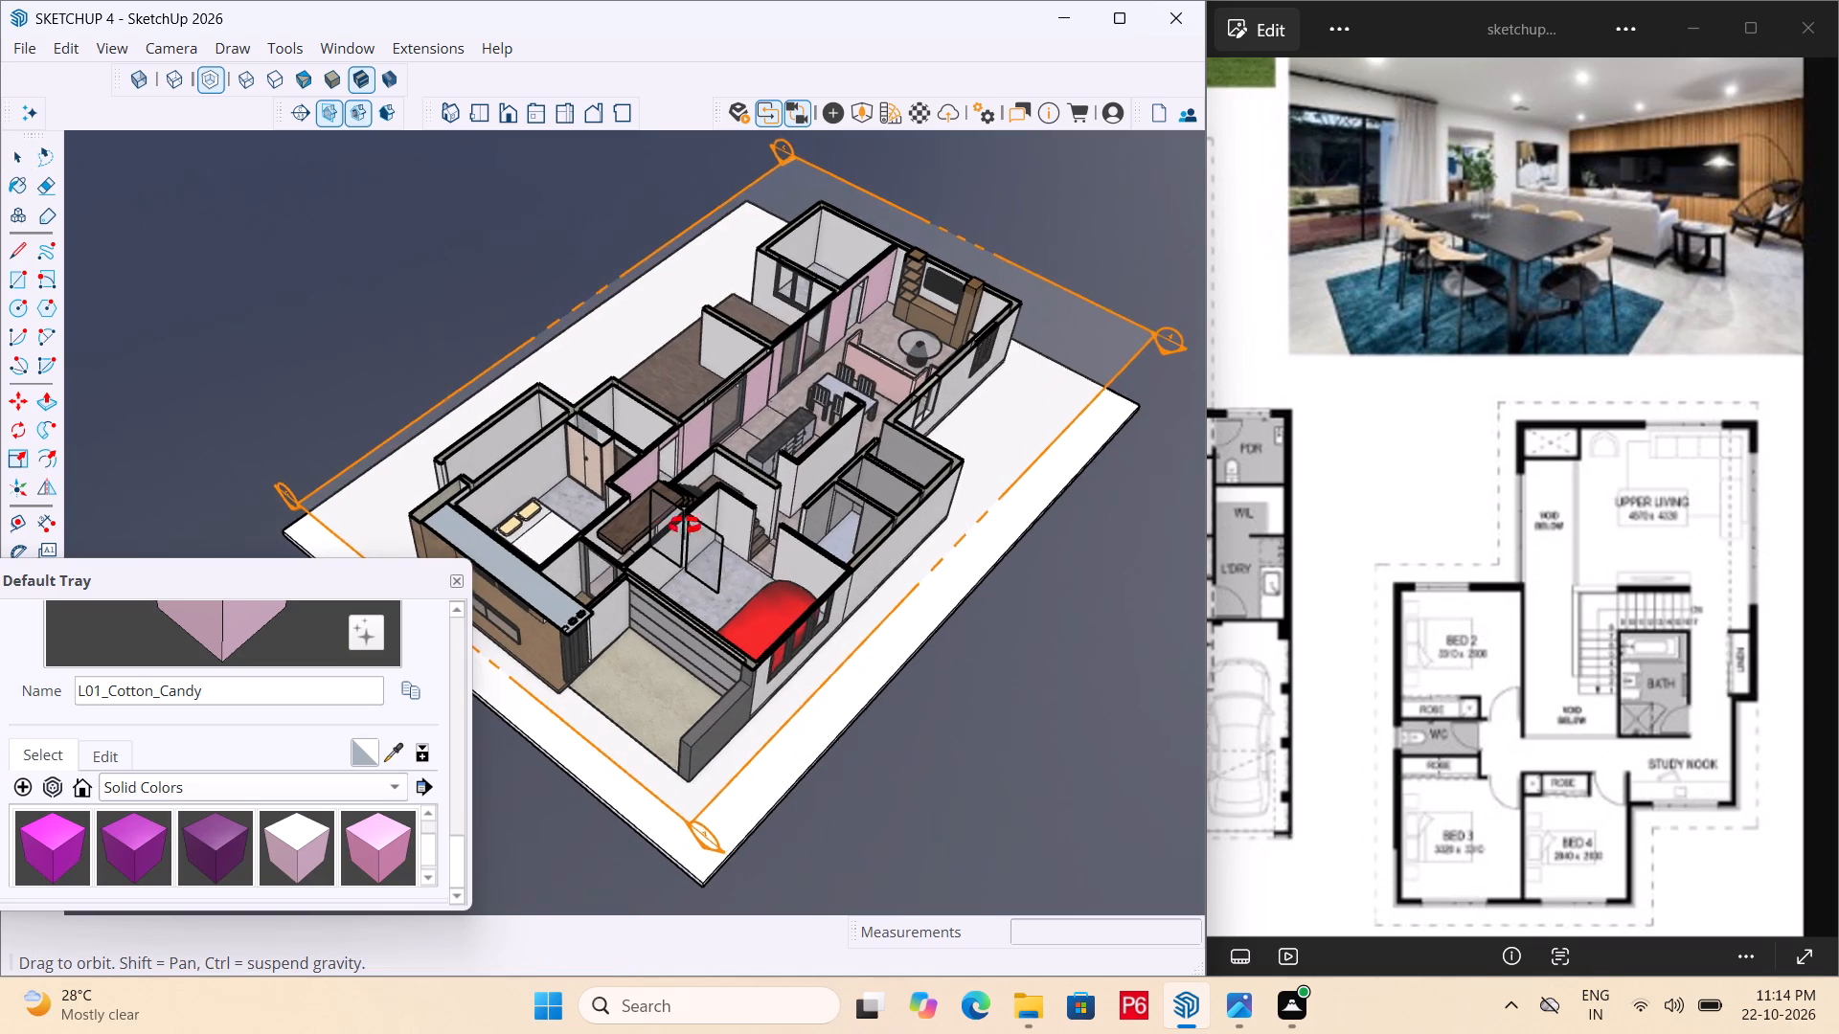
{"action": "middle_click_drag", "start_coordinate": [685, 526], "coordinate": [537, 531]}
{"action": "scroll", "coordinate": [487, 524], "scroll_direction": "up", "scroll_amount": 8}
{"action": "scroll", "coordinate": [1056, 483], "scroll_direction": "up", "scroll_amount": 1}
{"action": "scroll", "coordinate": [550, 514], "scroll_direction": "down", "scroll_amount": 2}
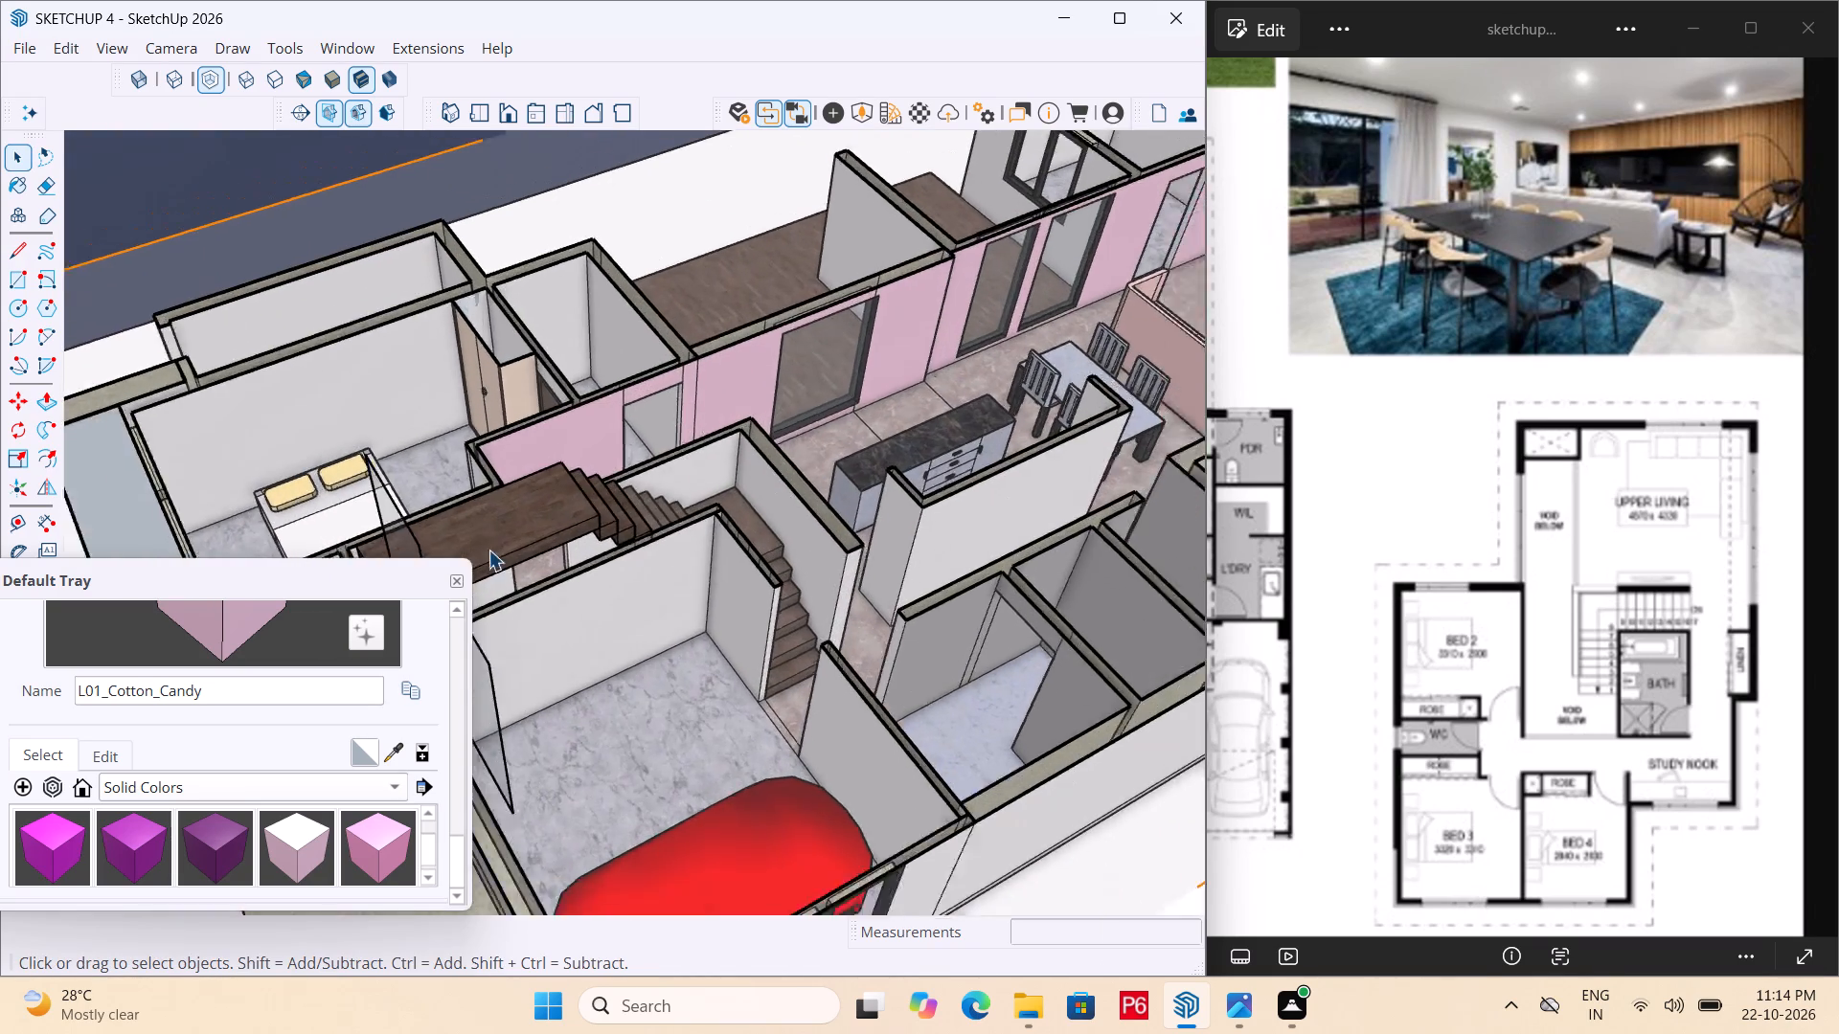
{"action": "scroll", "coordinate": [488, 550], "scroll_direction": "down", "scroll_amount": 4}
{"action": "middle_click_drag", "start_coordinate": [737, 526], "coordinate": [814, 472]}
{"action": "scroll", "coordinate": [814, 472], "scroll_direction": "up", "scroll_amount": 2}
{"action": "key", "text": "b"}
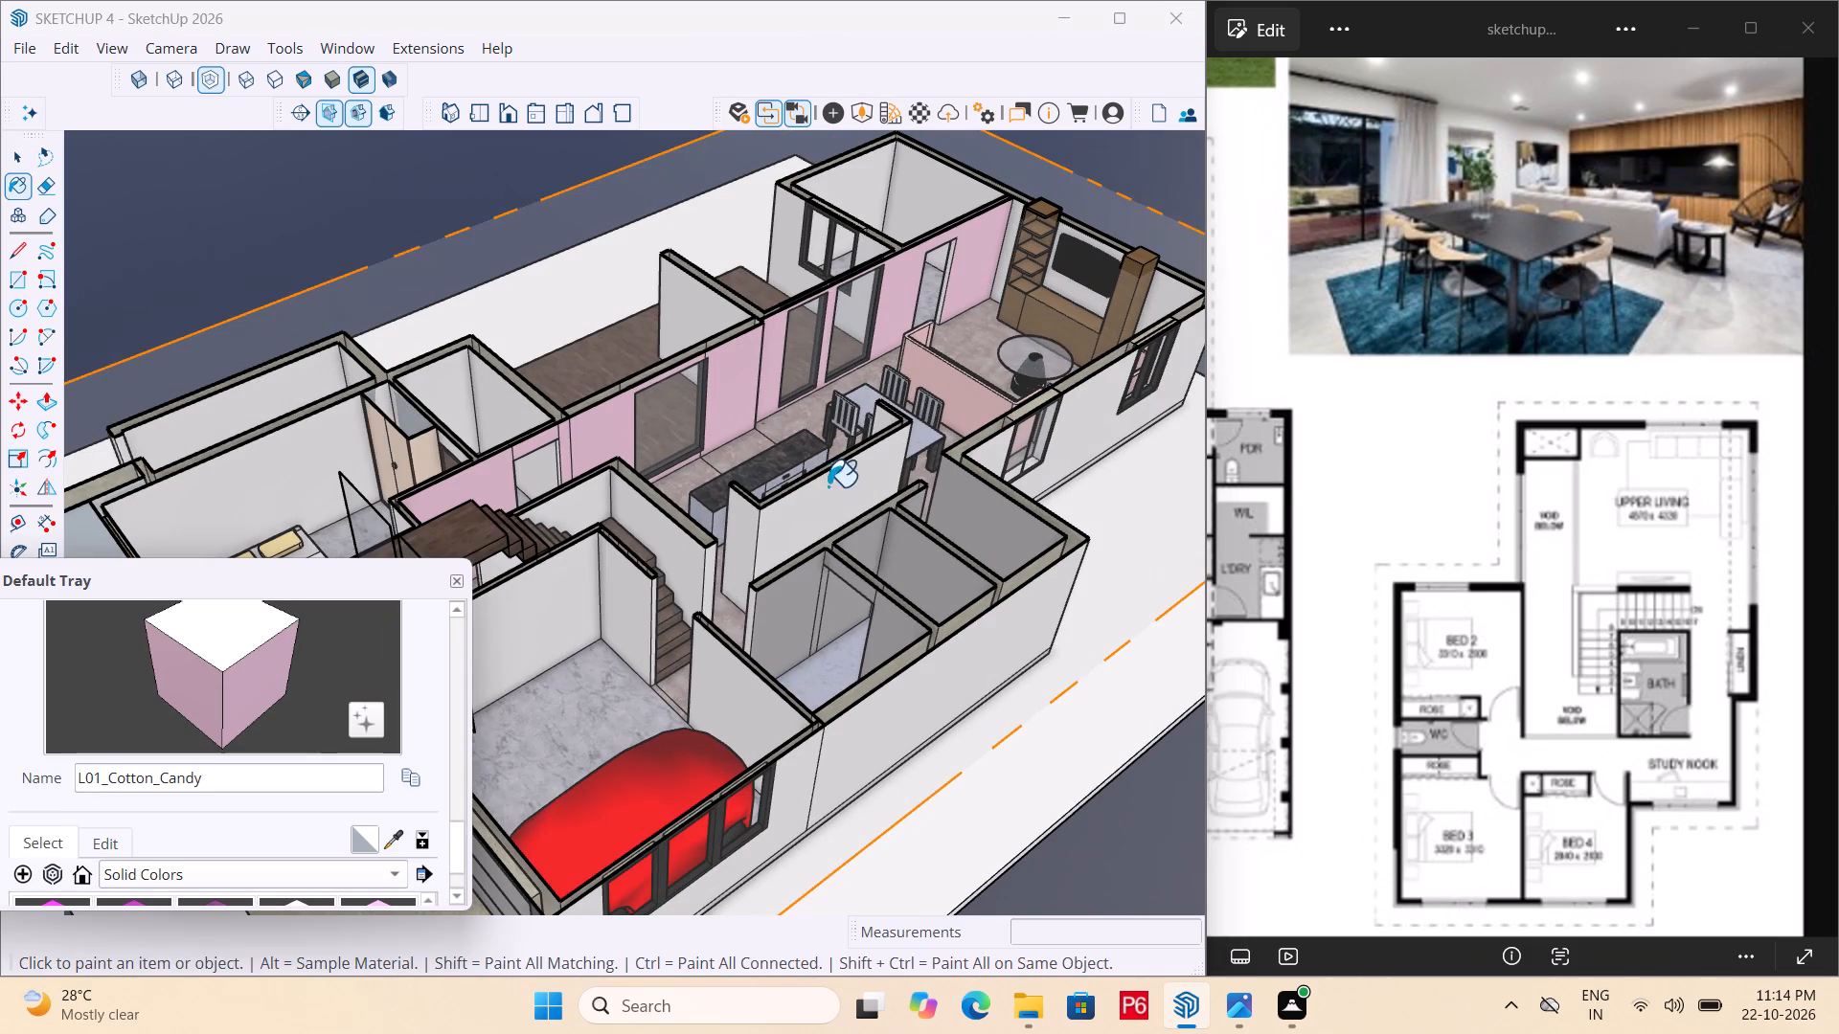
{"action": "left_click", "coordinate": [795, 507]}
{"action": "scroll", "coordinate": [904, 540], "scroll_direction": "down", "scroll_amount": 5}
{"action": "middle_click_drag", "start_coordinate": [869, 540], "coordinate": [891, 422]}
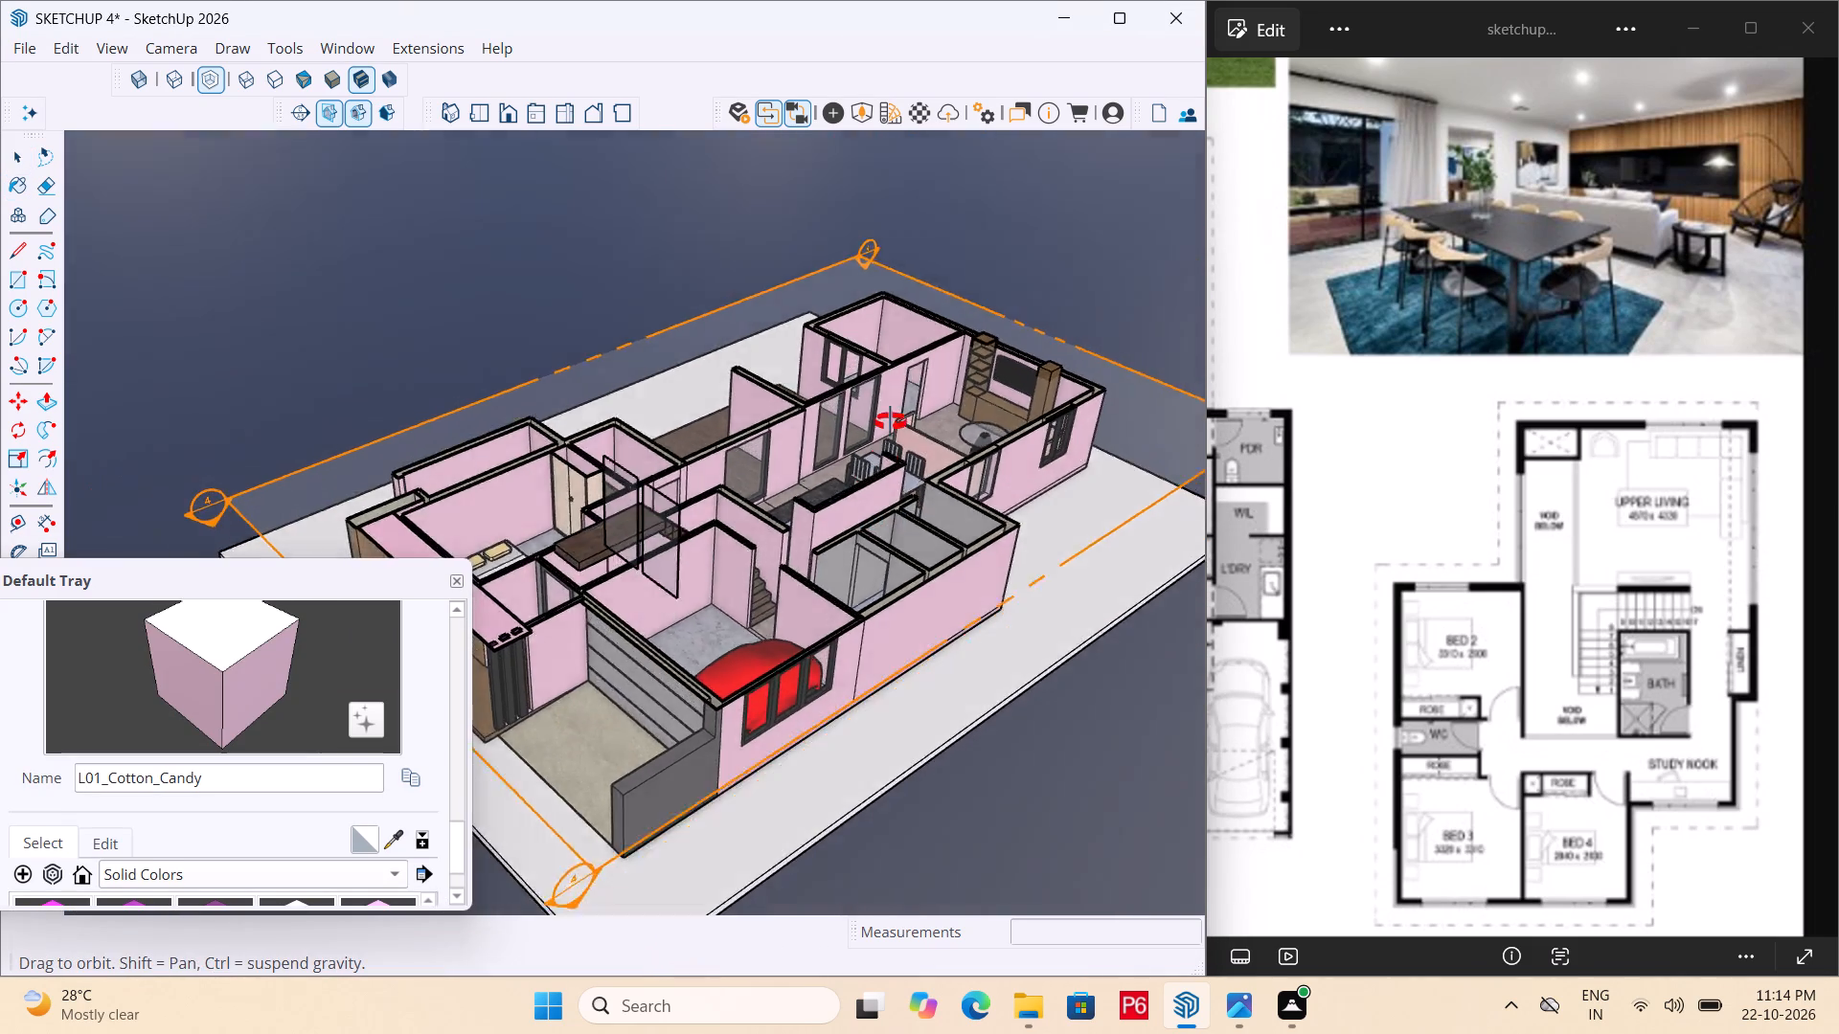
{"action": "middle_click_drag", "start_coordinate": [891, 422], "coordinate": [902, 433]}
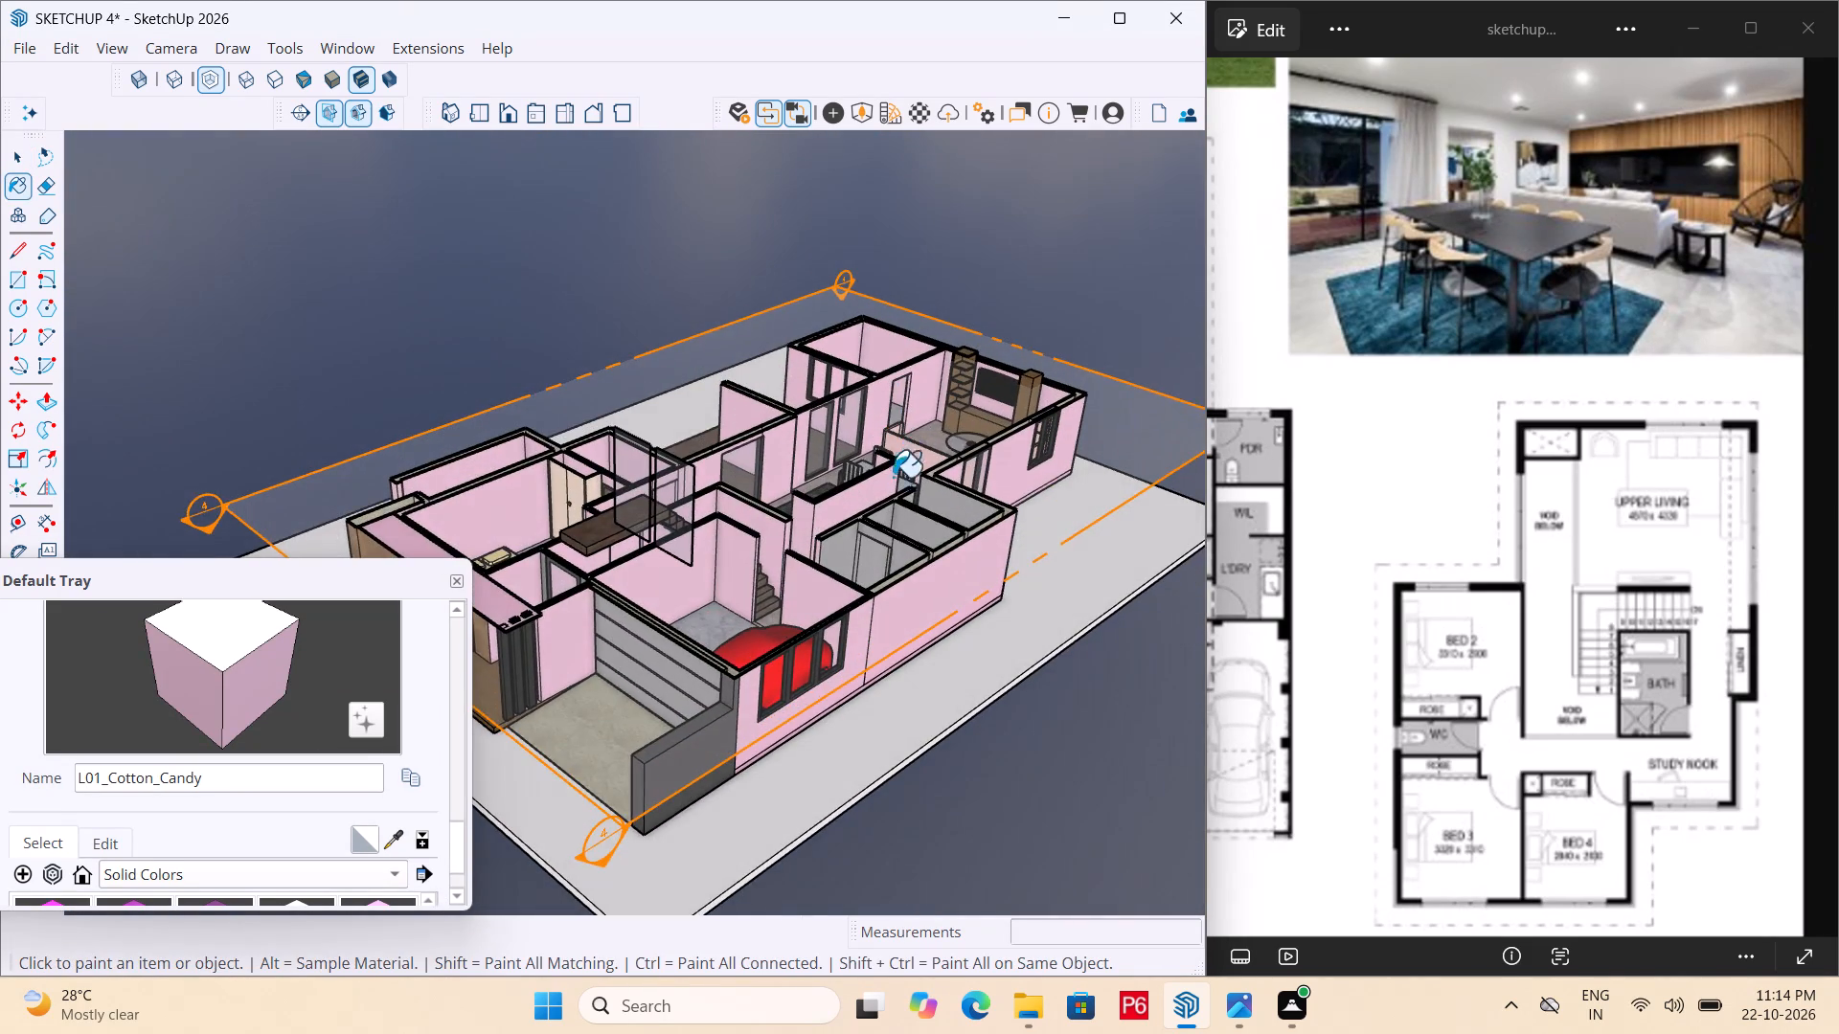
{"action": "scroll", "coordinate": [889, 513], "scroll_direction": "down", "scroll_amount": 3}
{"action": "key", "text": "space"}
{"action": "left_click", "coordinate": [1033, 660]}
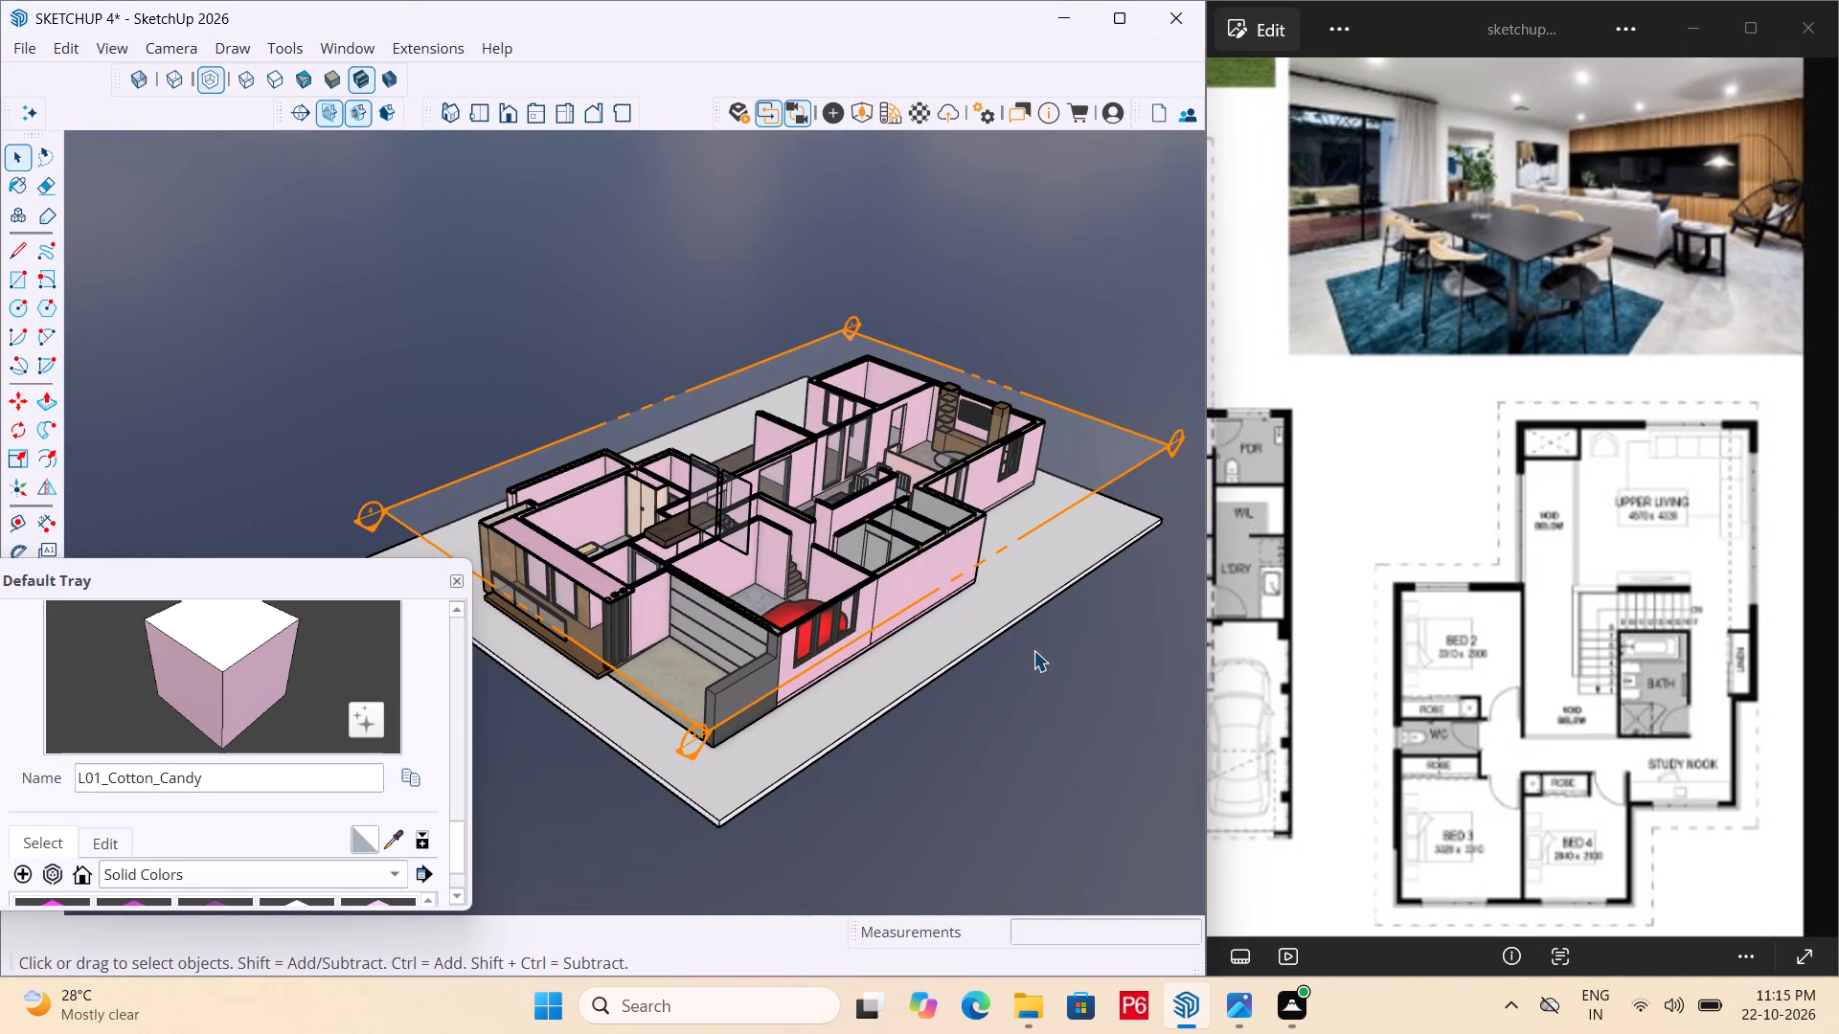
Maximize the SketchUp window so the house model fills the screen.
{"action": "double_click", "coordinate": [1039, 656]}
{"action": "double_click", "coordinate": [1054, 647]}
{"action": "triple_click", "coordinate": [1097, 346]}
{"action": "left_click", "coordinate": [1111, 18]}
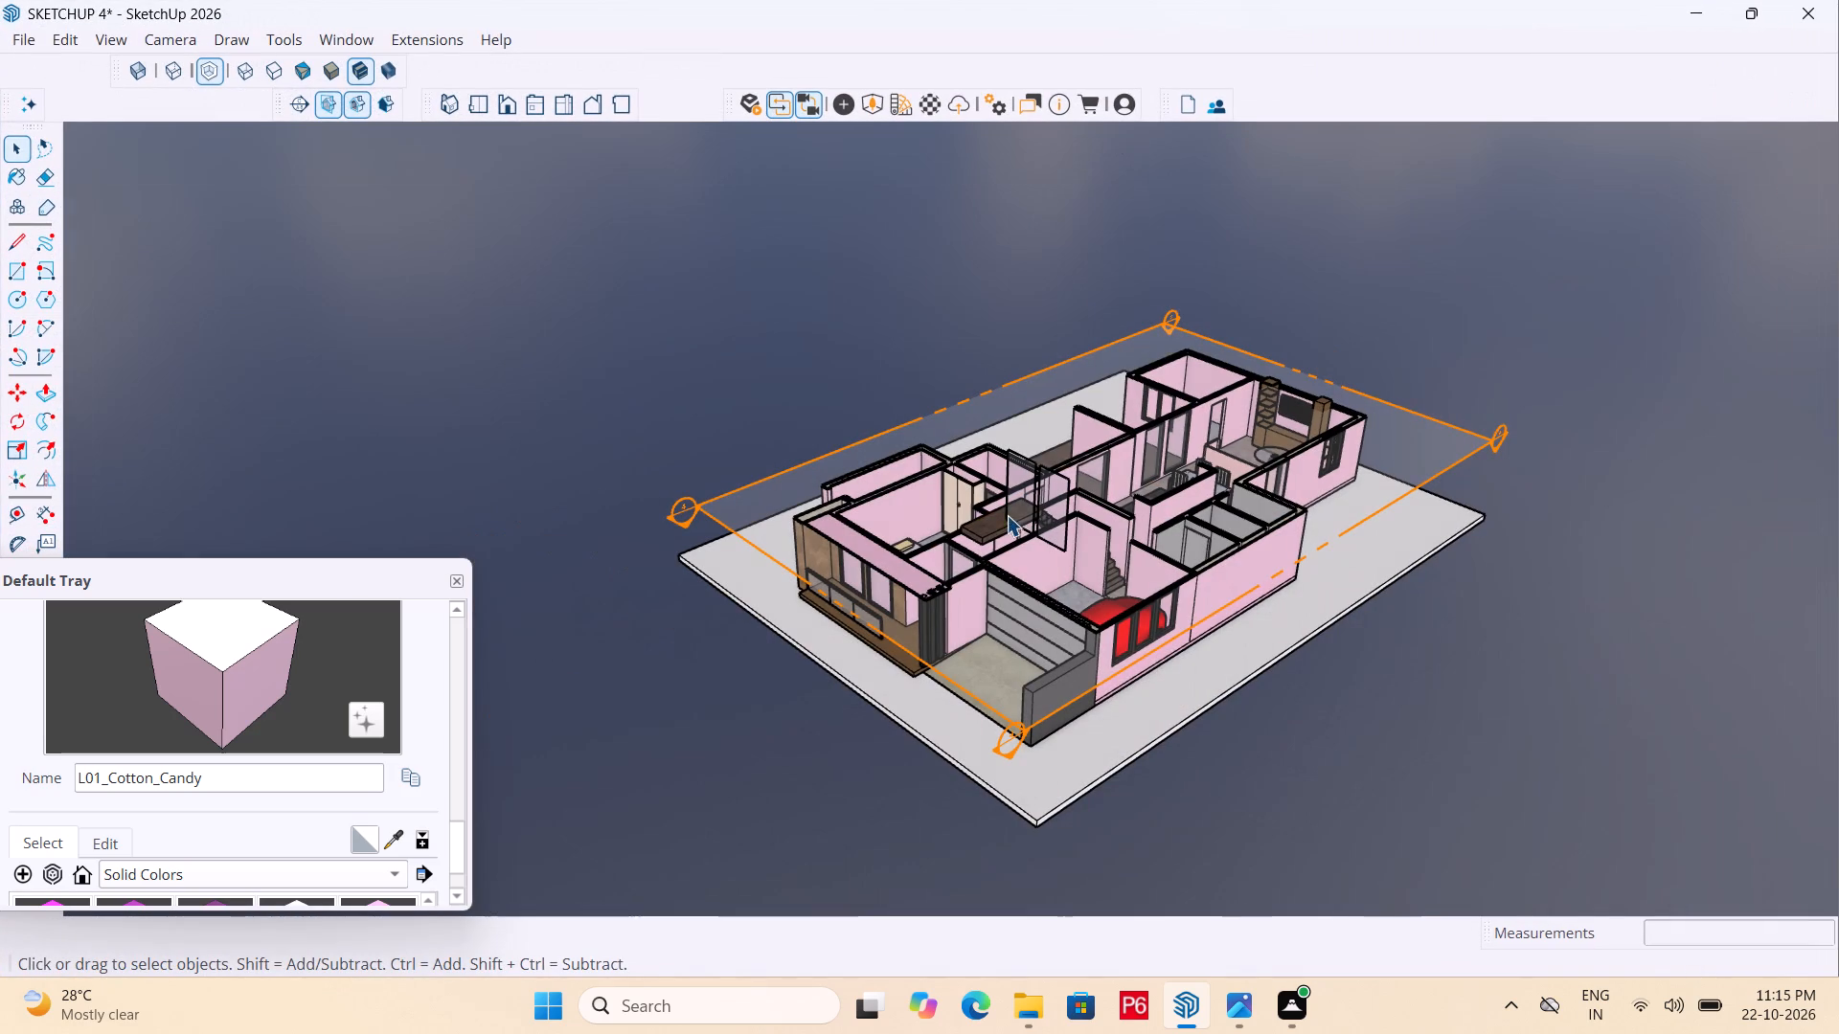
{"action": "triple_click", "coordinate": [714, 373]}
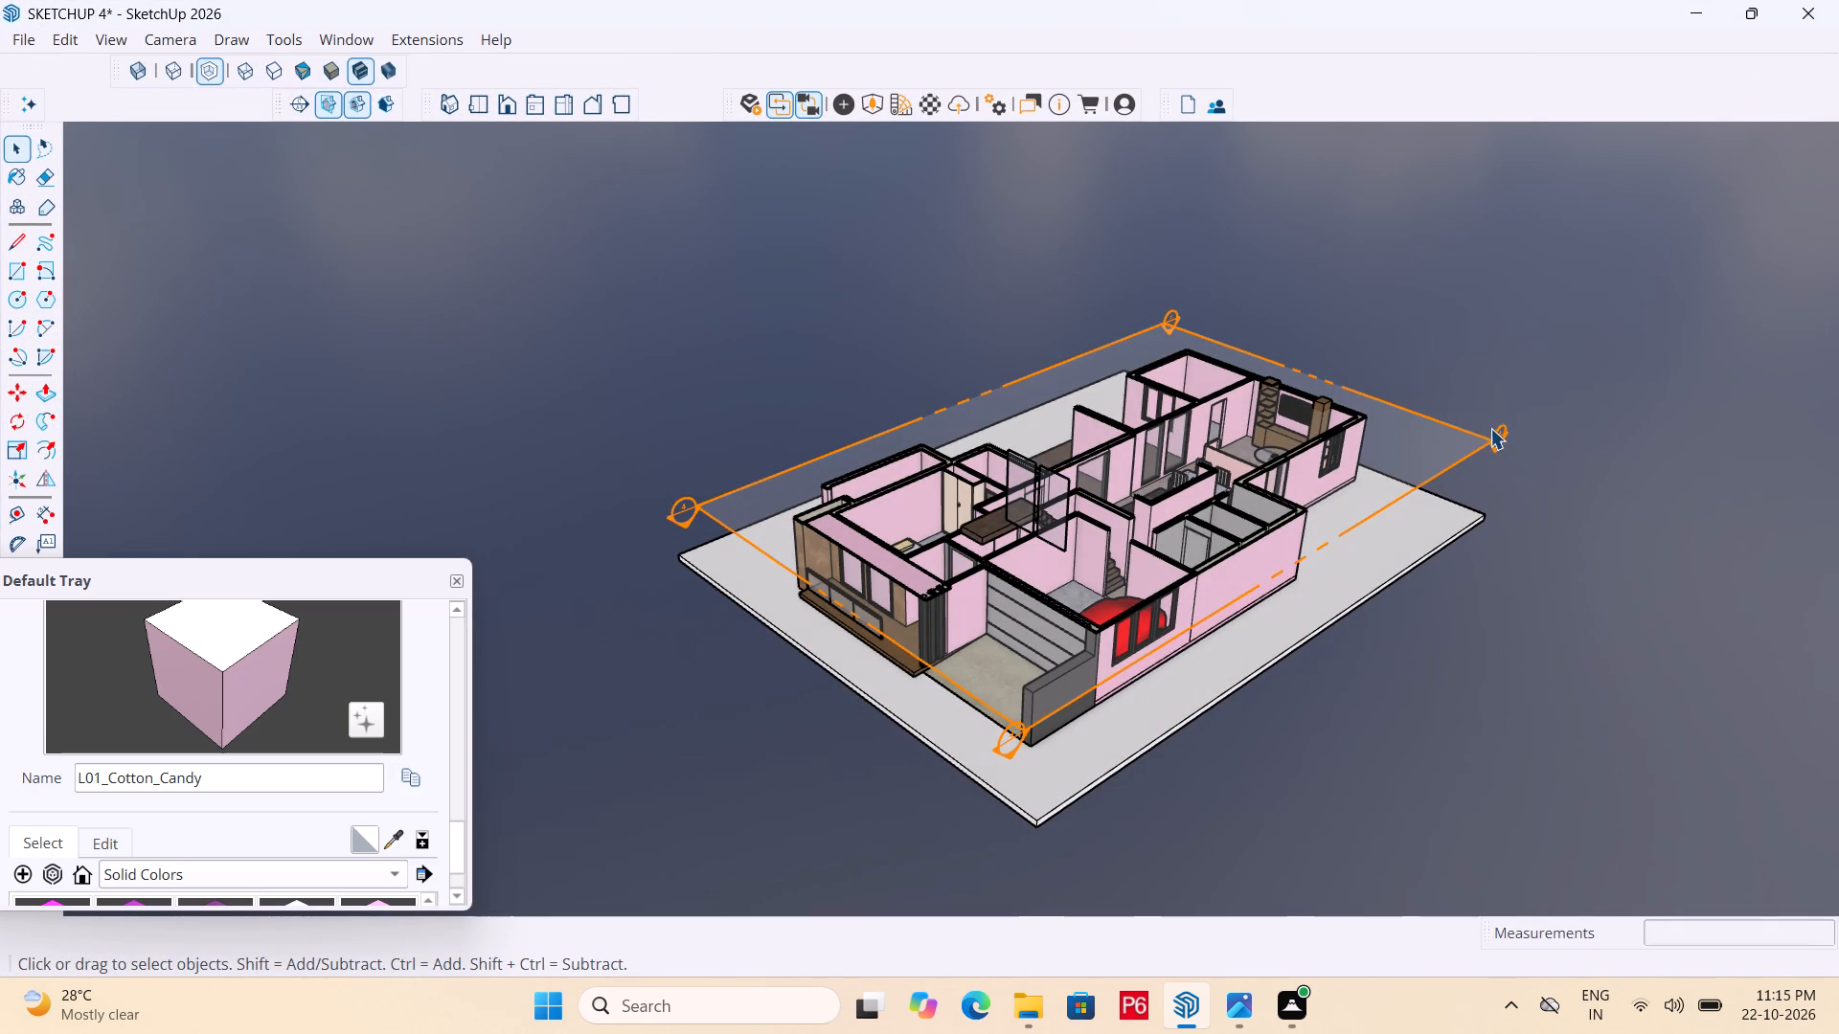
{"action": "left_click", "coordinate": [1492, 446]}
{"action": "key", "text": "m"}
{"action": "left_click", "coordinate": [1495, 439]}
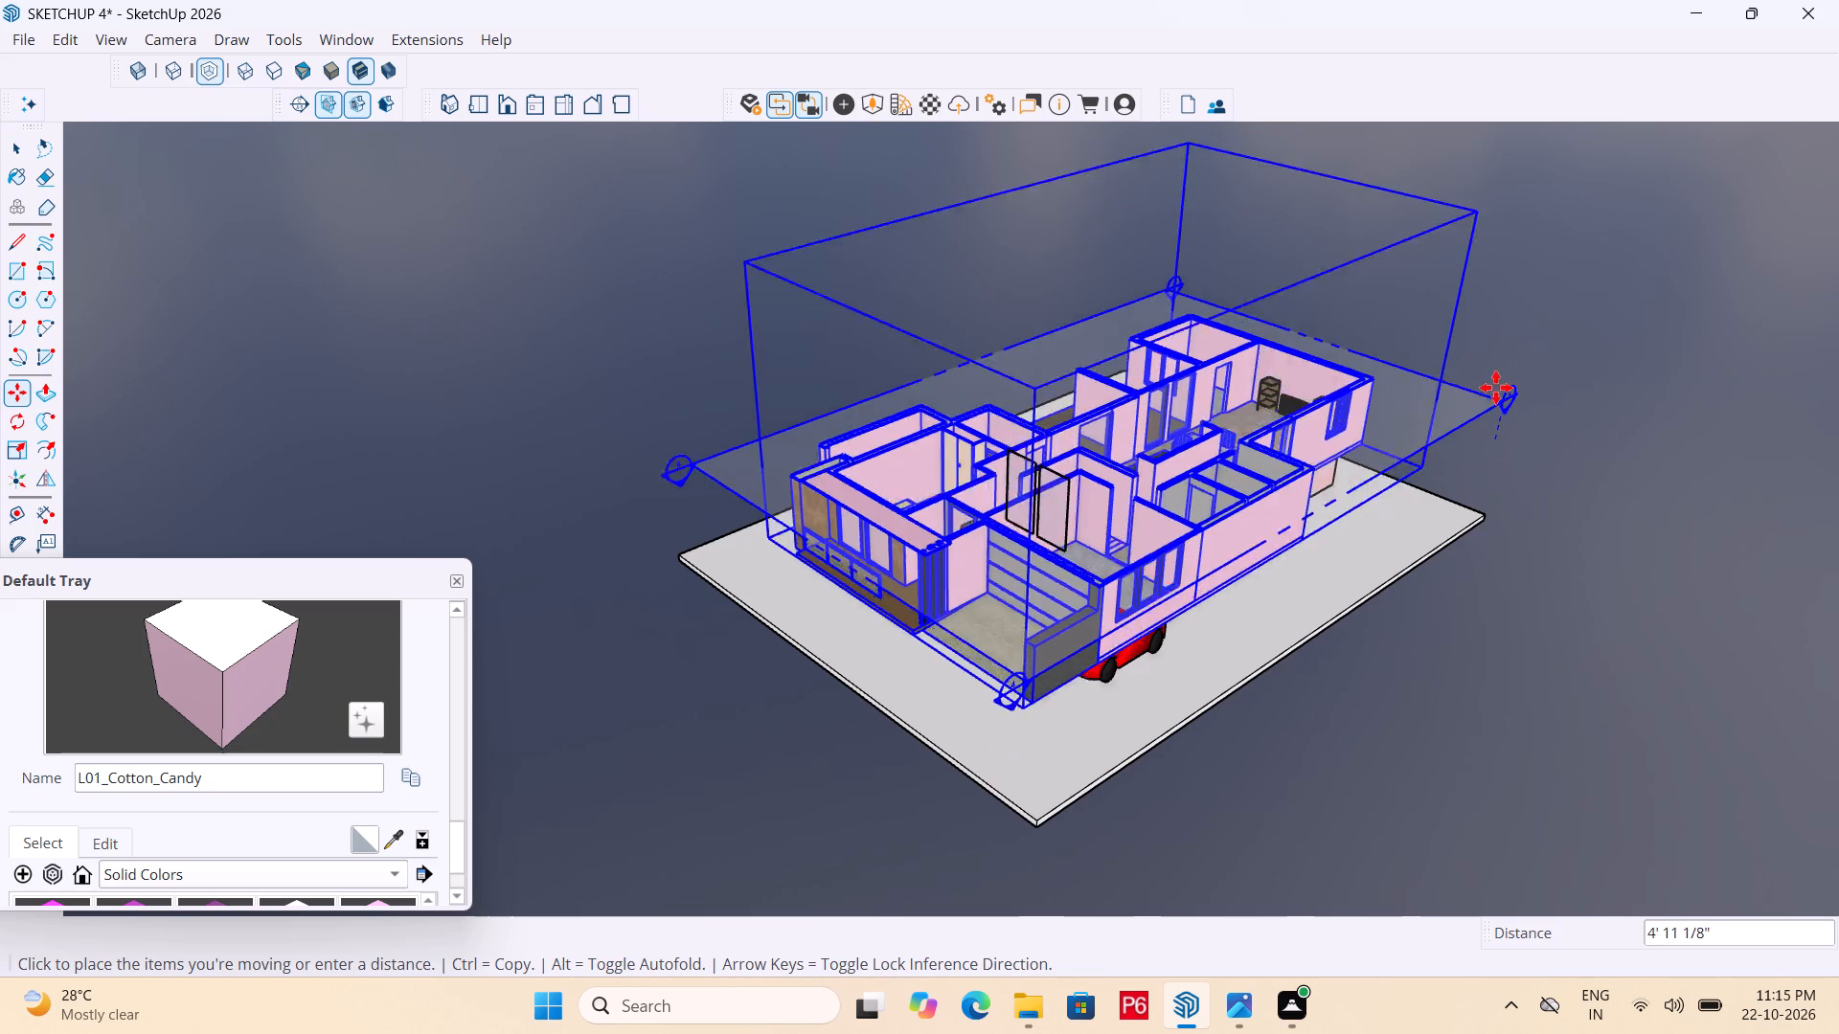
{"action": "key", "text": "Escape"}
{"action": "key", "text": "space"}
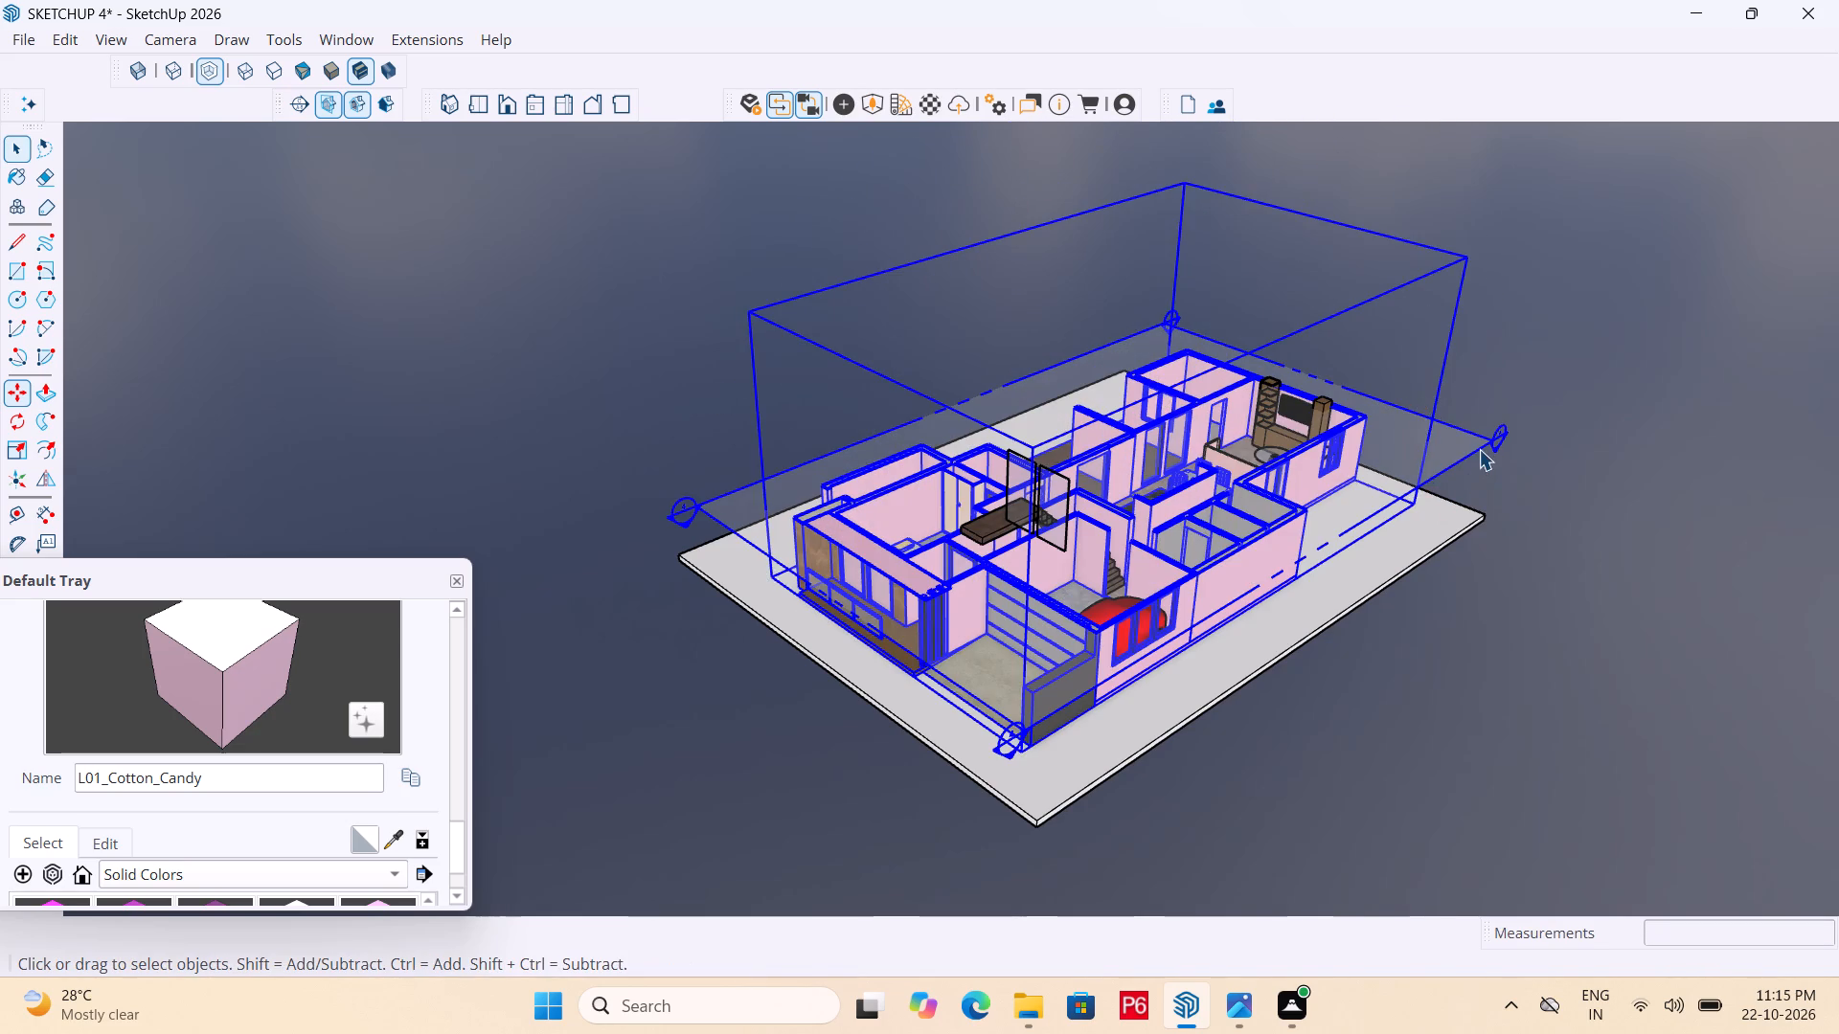
Open the house group, lift its horizontal section plane above the roof and delete it.
{"action": "double_click", "coordinate": [1479, 449]}
{"action": "key", "text": "m"}
{"action": "left_click", "coordinate": [1480, 436]}
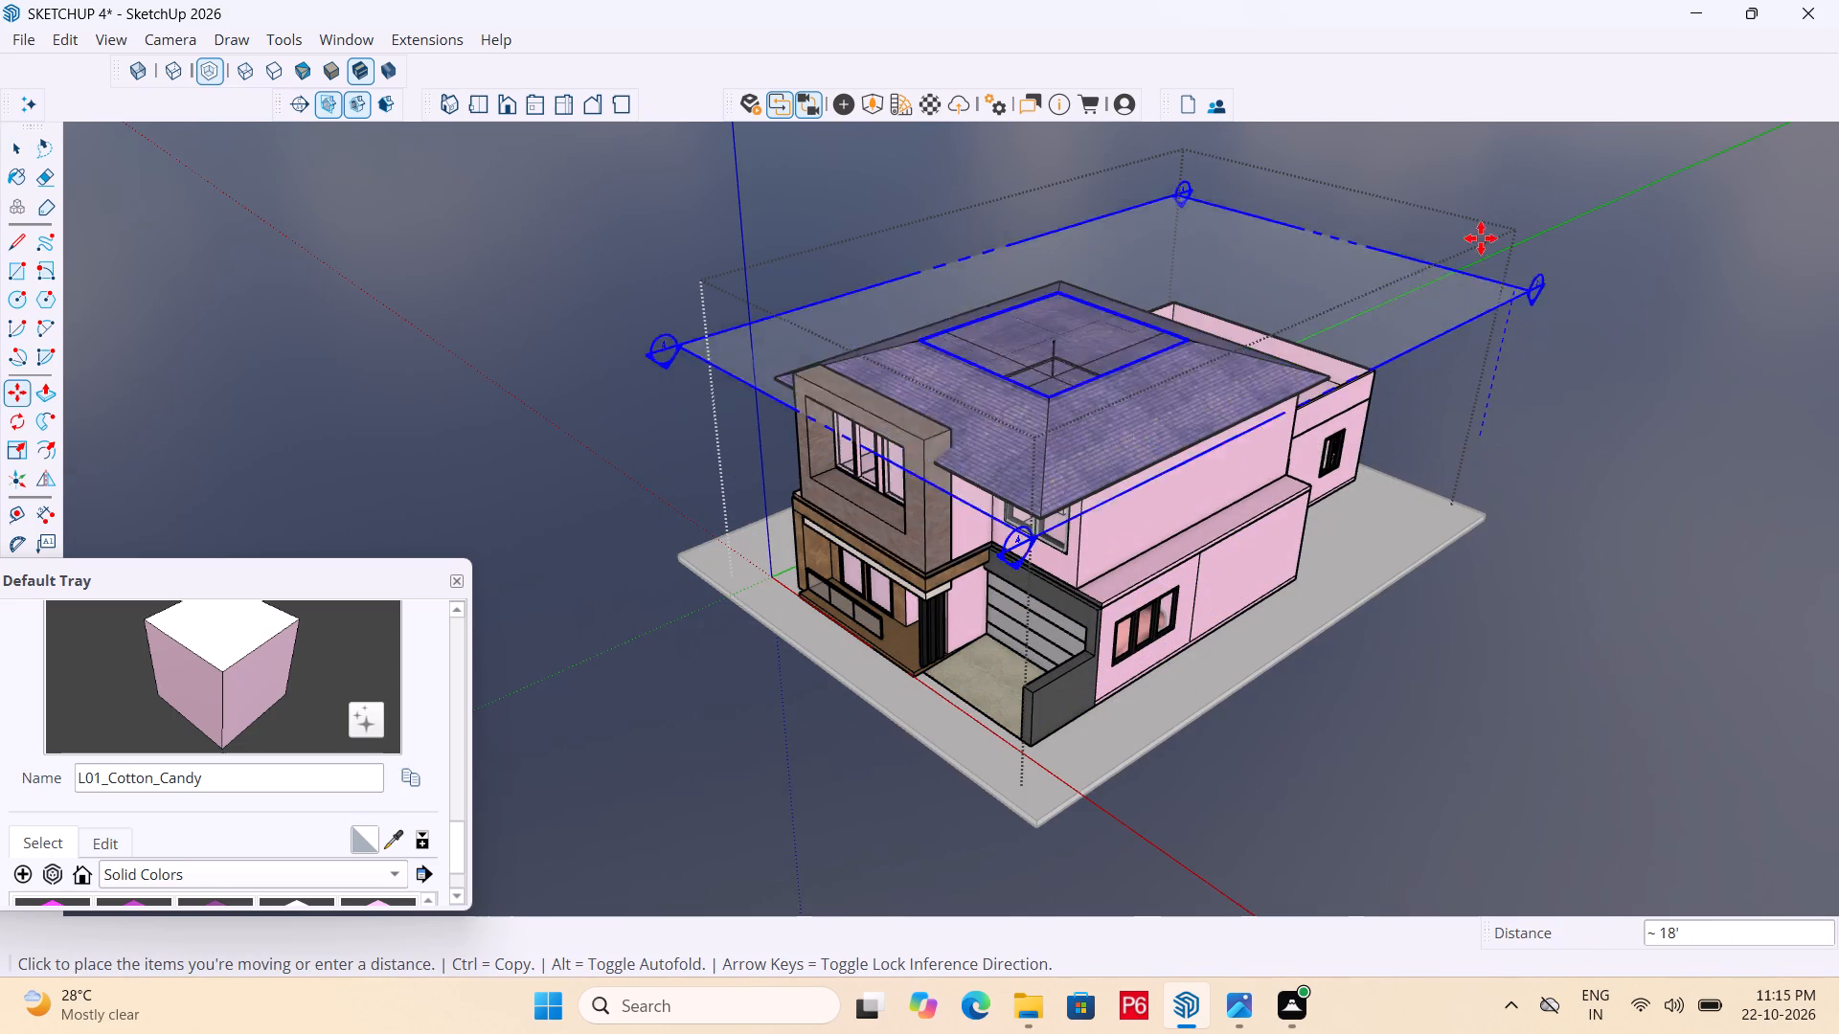
{"action": "left_click", "coordinate": [1372, 183]}
{"action": "key", "text": "space"}
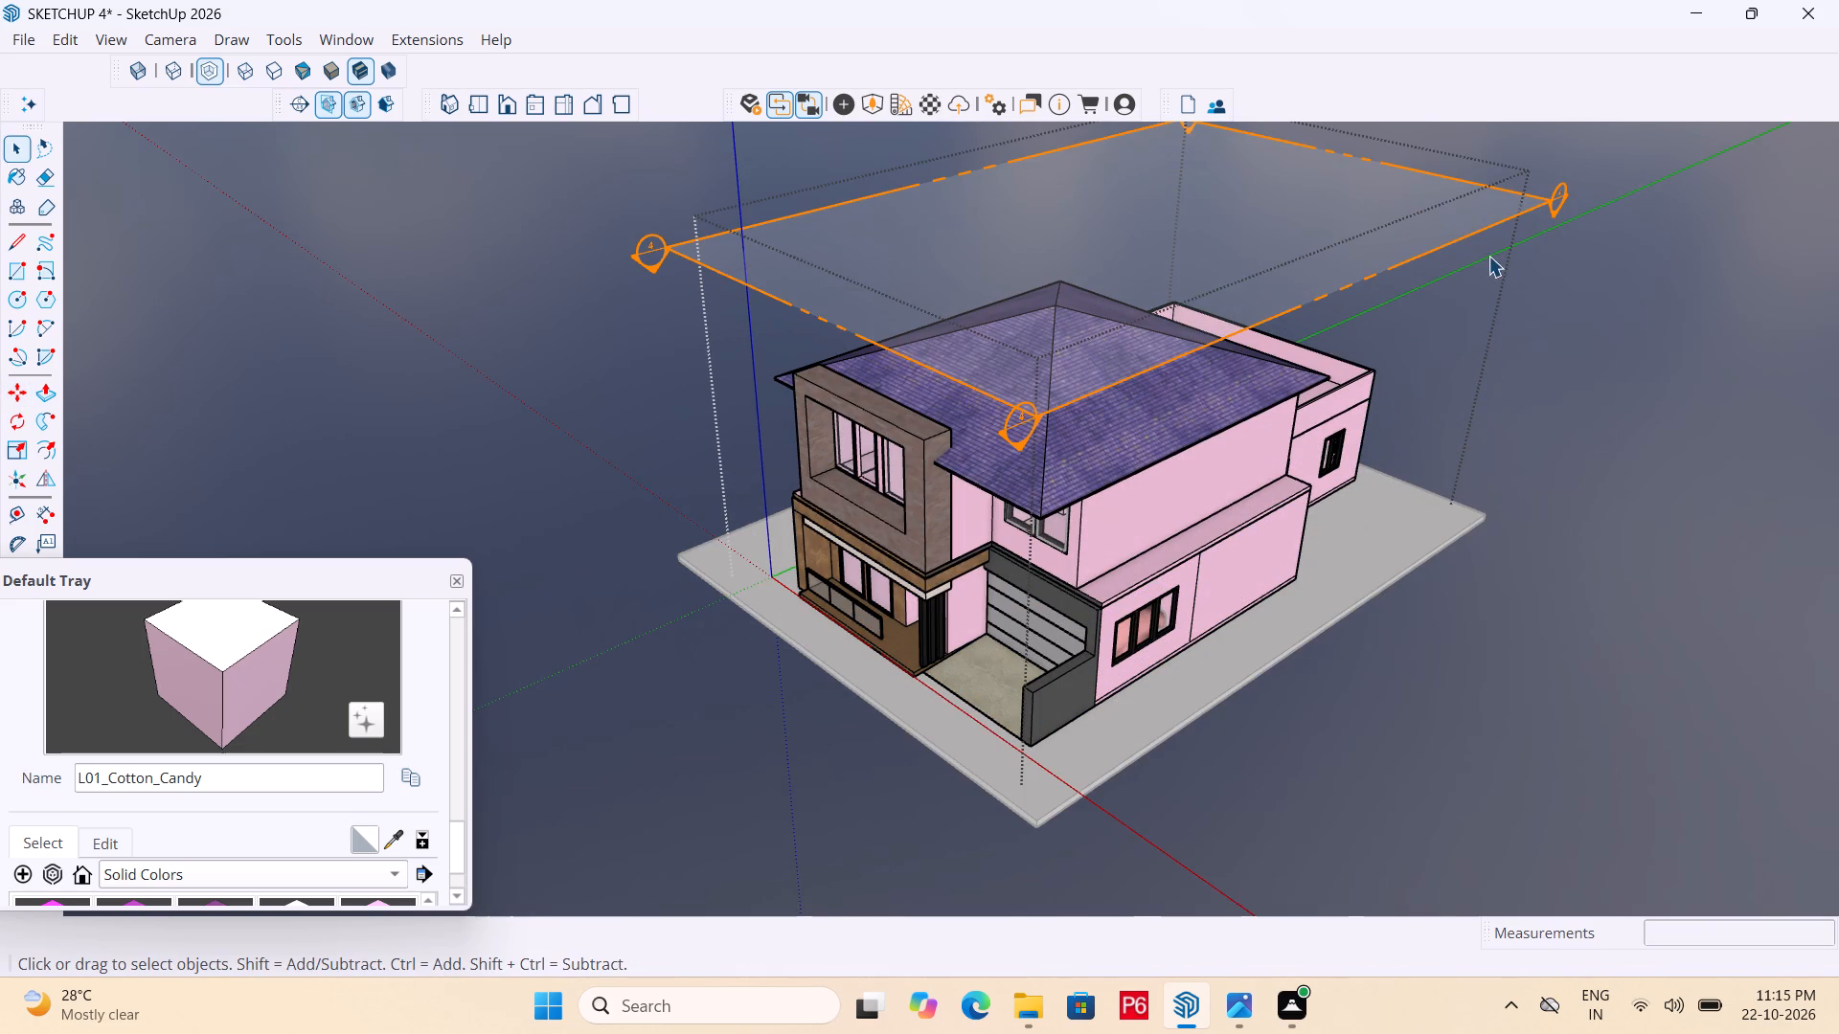
{"action": "key", "text": "Delete"}
{"action": "left_click", "coordinate": [1469, 237]}
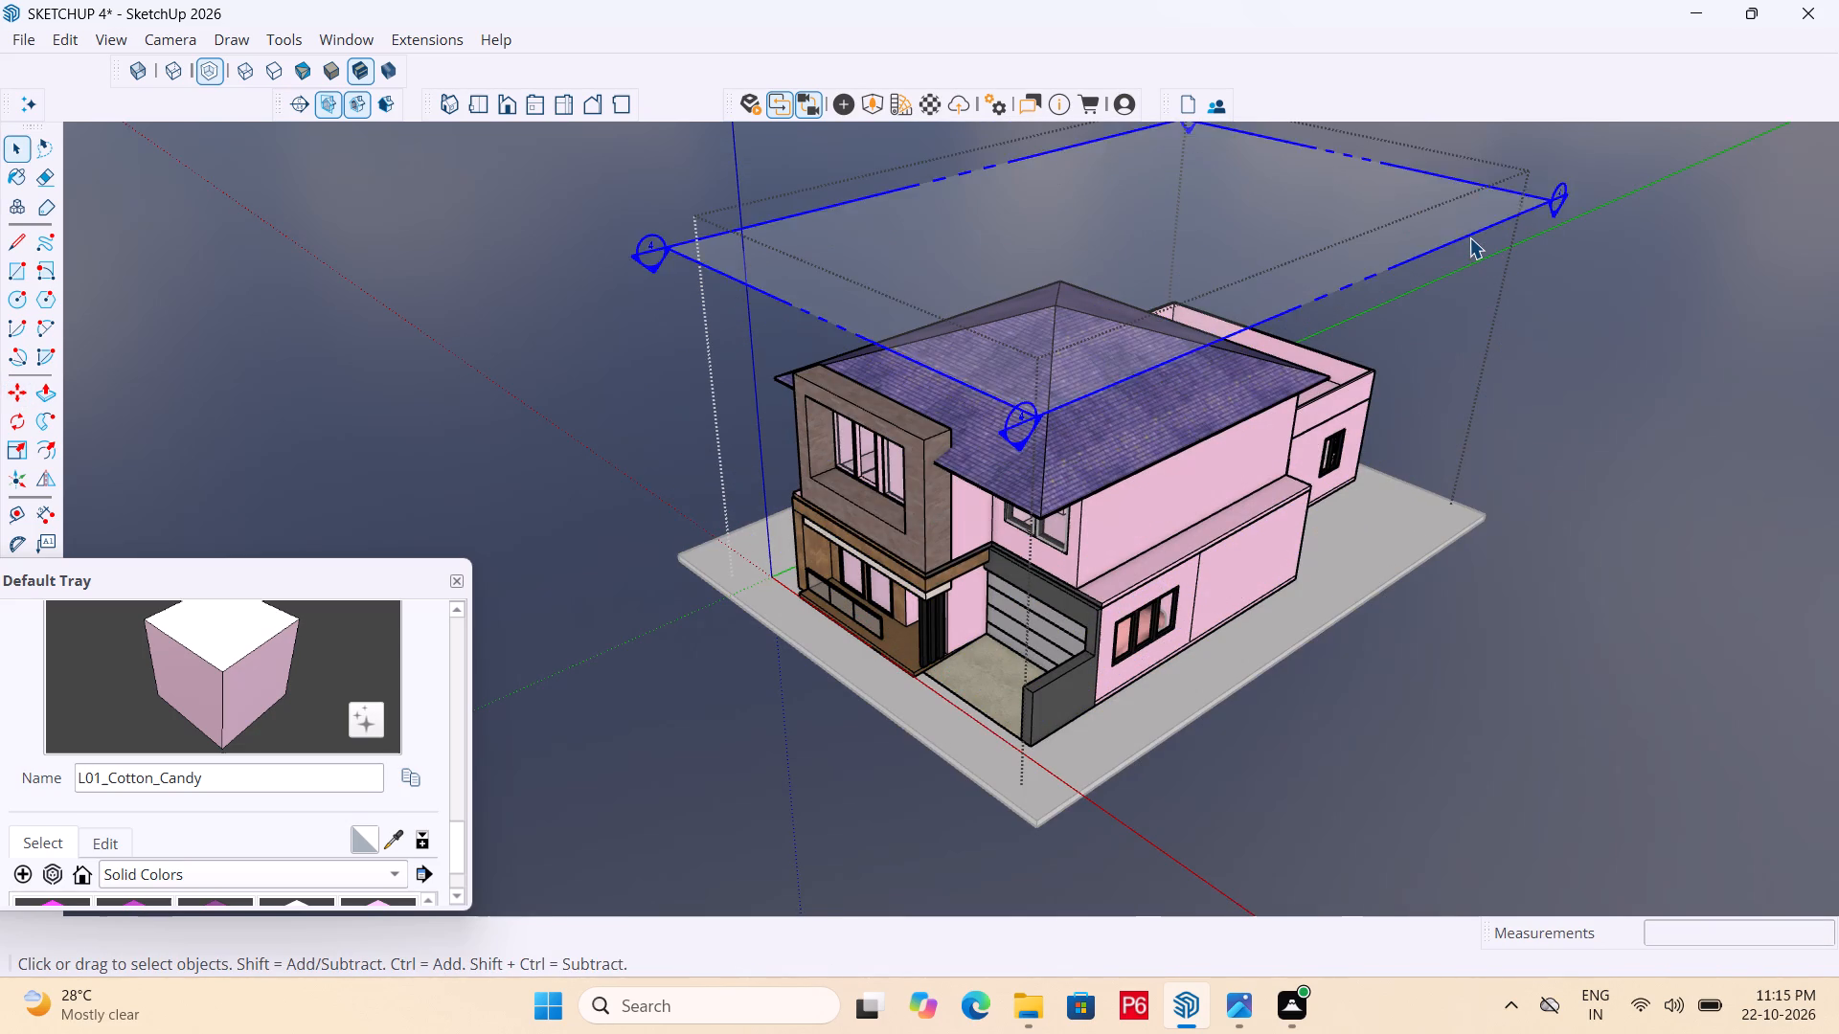
{"action": "key", "text": "Delete"}
Save the model.
{"action": "middle_click_drag", "start_coordinate": [1114, 434], "coordinate": [1391, 310]}
{"action": "key", "text": "ctrl+s"}
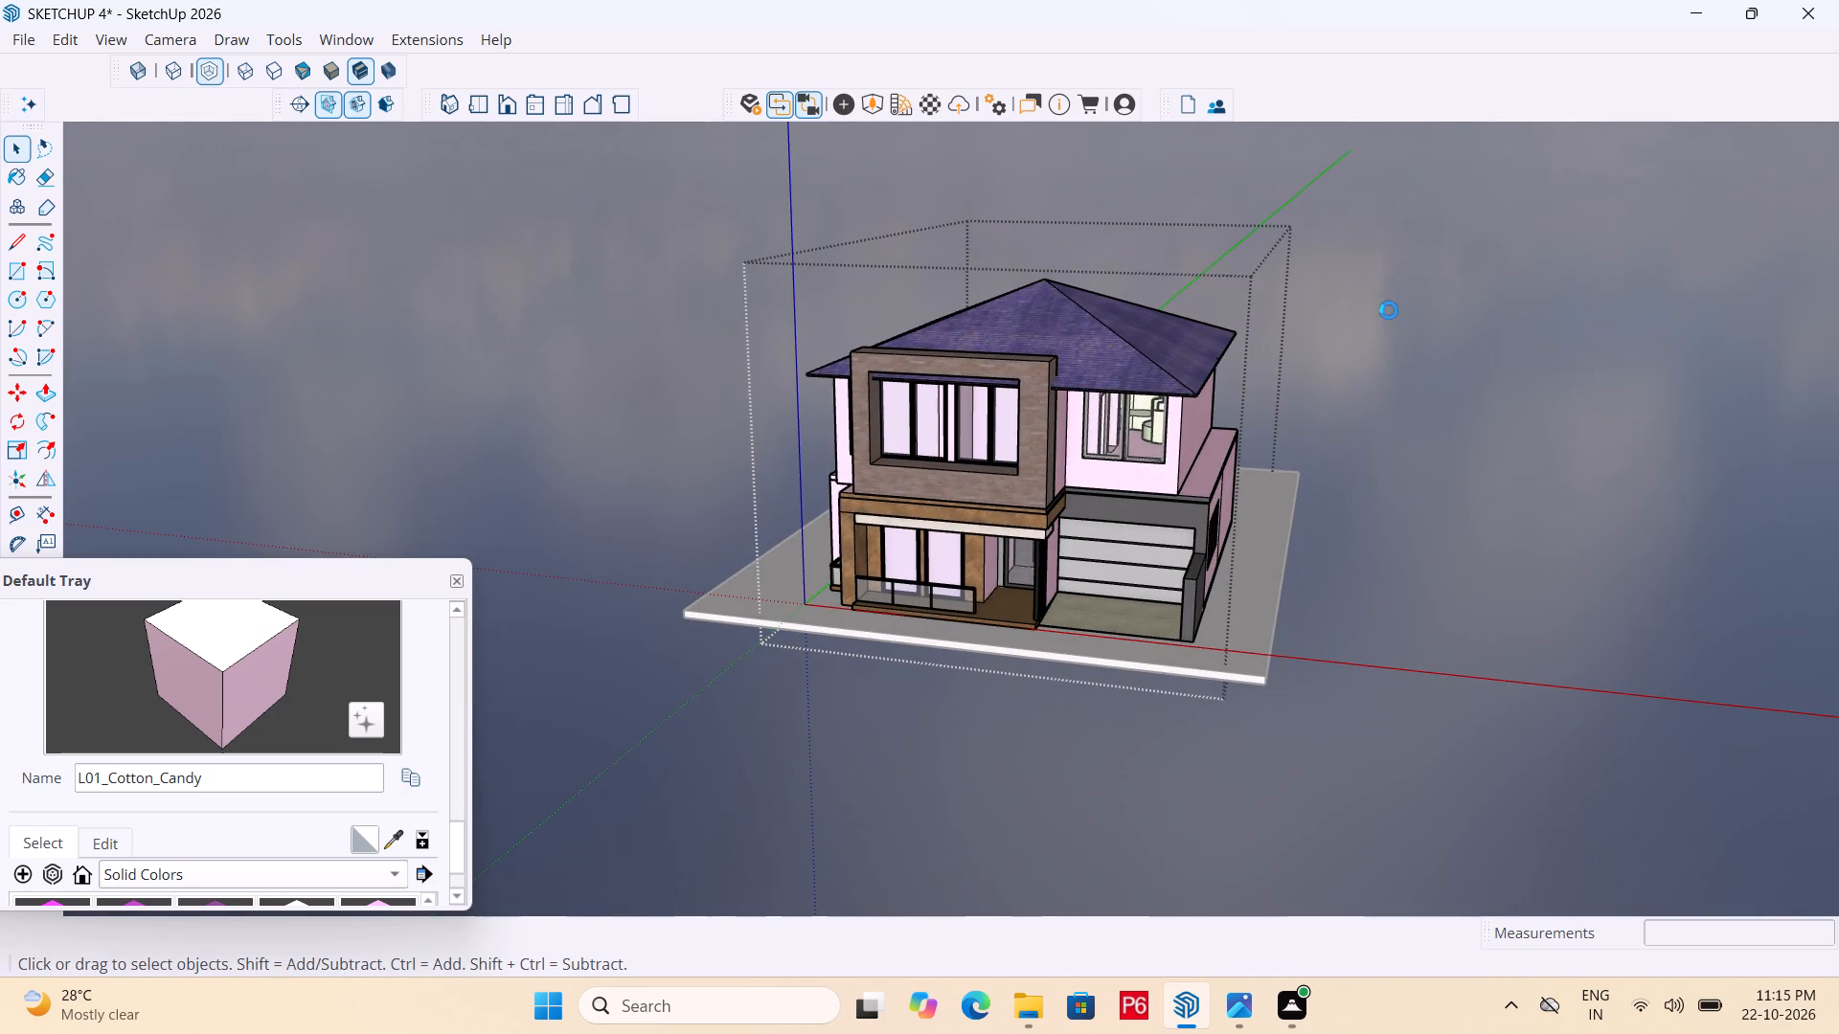
{"action": "key", "text": "ctrl+s"}
{"action": "key", "text": "ctrl+s"}
{"action": "key", "text": "ctrl+s"}
{"action": "key", "text": "ctrl+s"}
Examine the complete exterior from the front facade and garage around the side wall to the rear.
{"action": "middle_click_drag", "start_coordinate": [1127, 510], "coordinate": [884, 647]}
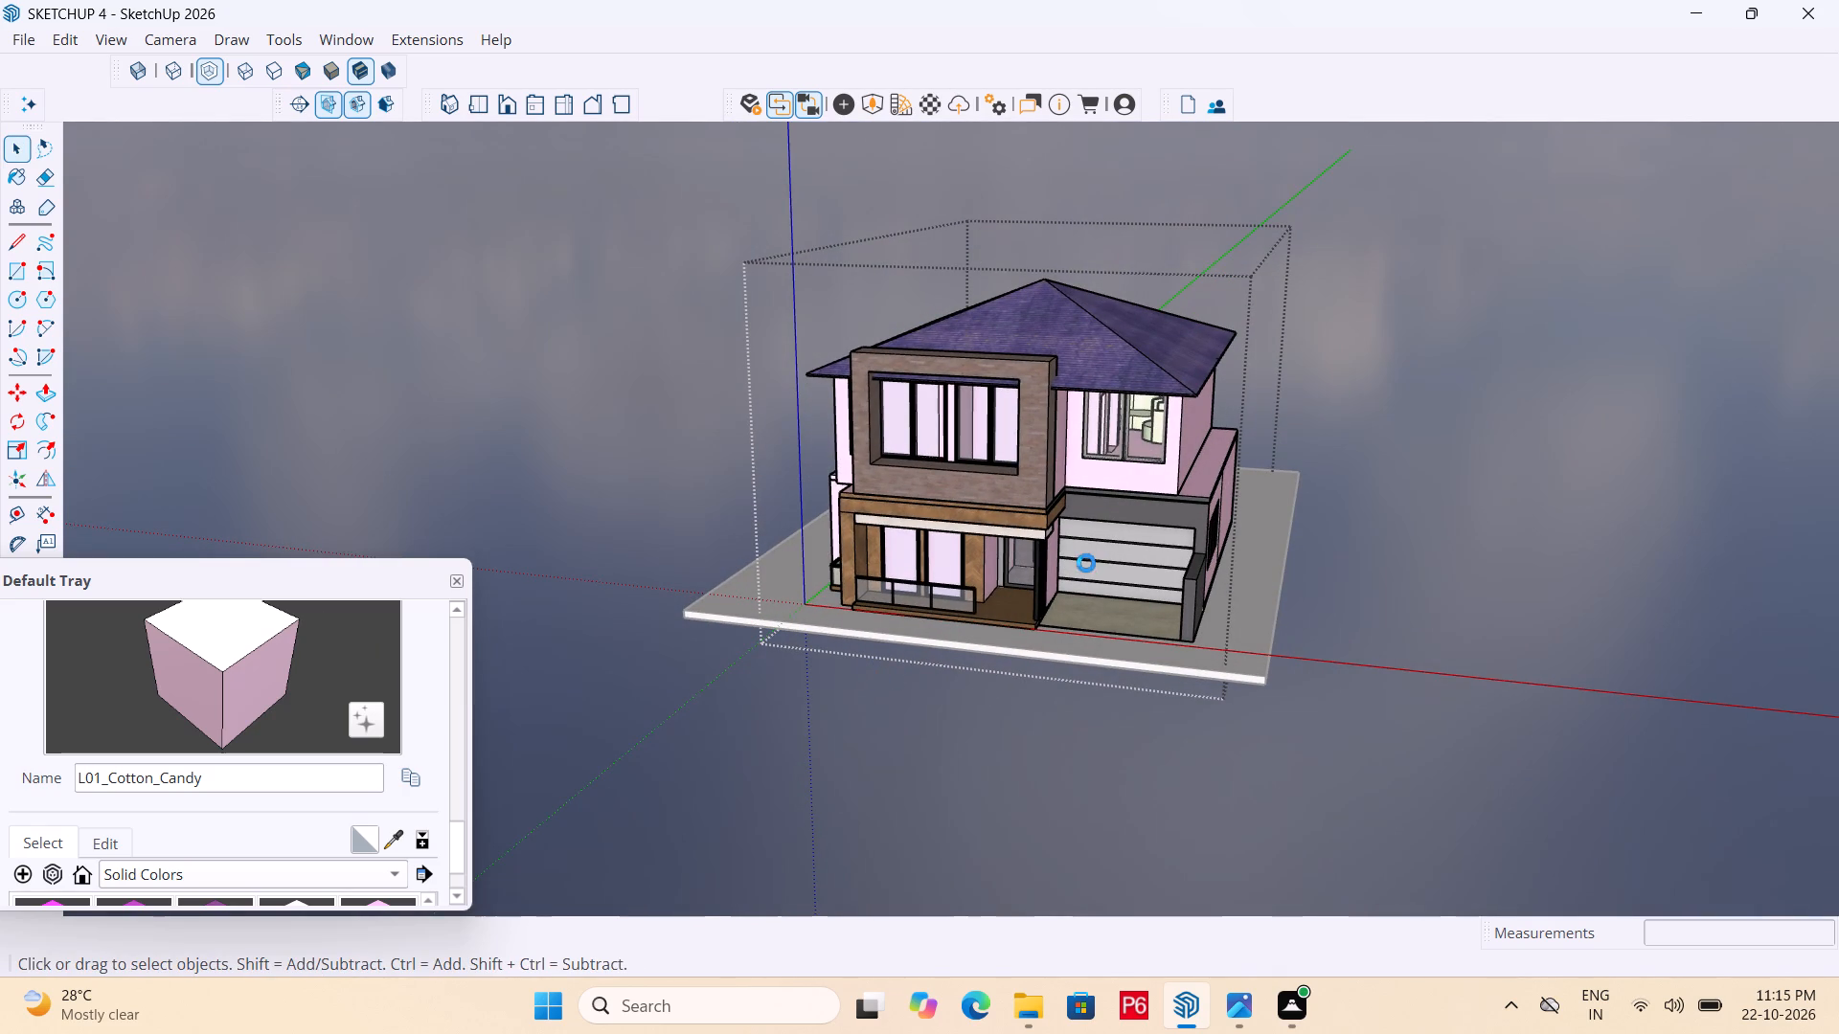
{"action": "scroll", "coordinate": [1043, 583], "scroll_direction": "down", "scroll_amount": 2}
{"action": "middle_click_drag", "start_coordinate": [1042, 579], "coordinate": [1167, 519]}
{"action": "scroll", "coordinate": [1042, 579], "scroll_direction": "down", "scroll_amount": 1}
{"action": "scroll", "coordinate": [1156, 517], "scroll_direction": "up", "scroll_amount": 3}
{"action": "scroll", "coordinate": [1090, 608], "scroll_direction": "up", "scroll_amount": 6}
{"action": "middle_click_drag", "start_coordinate": [1043, 543], "coordinate": [1075, 430]}
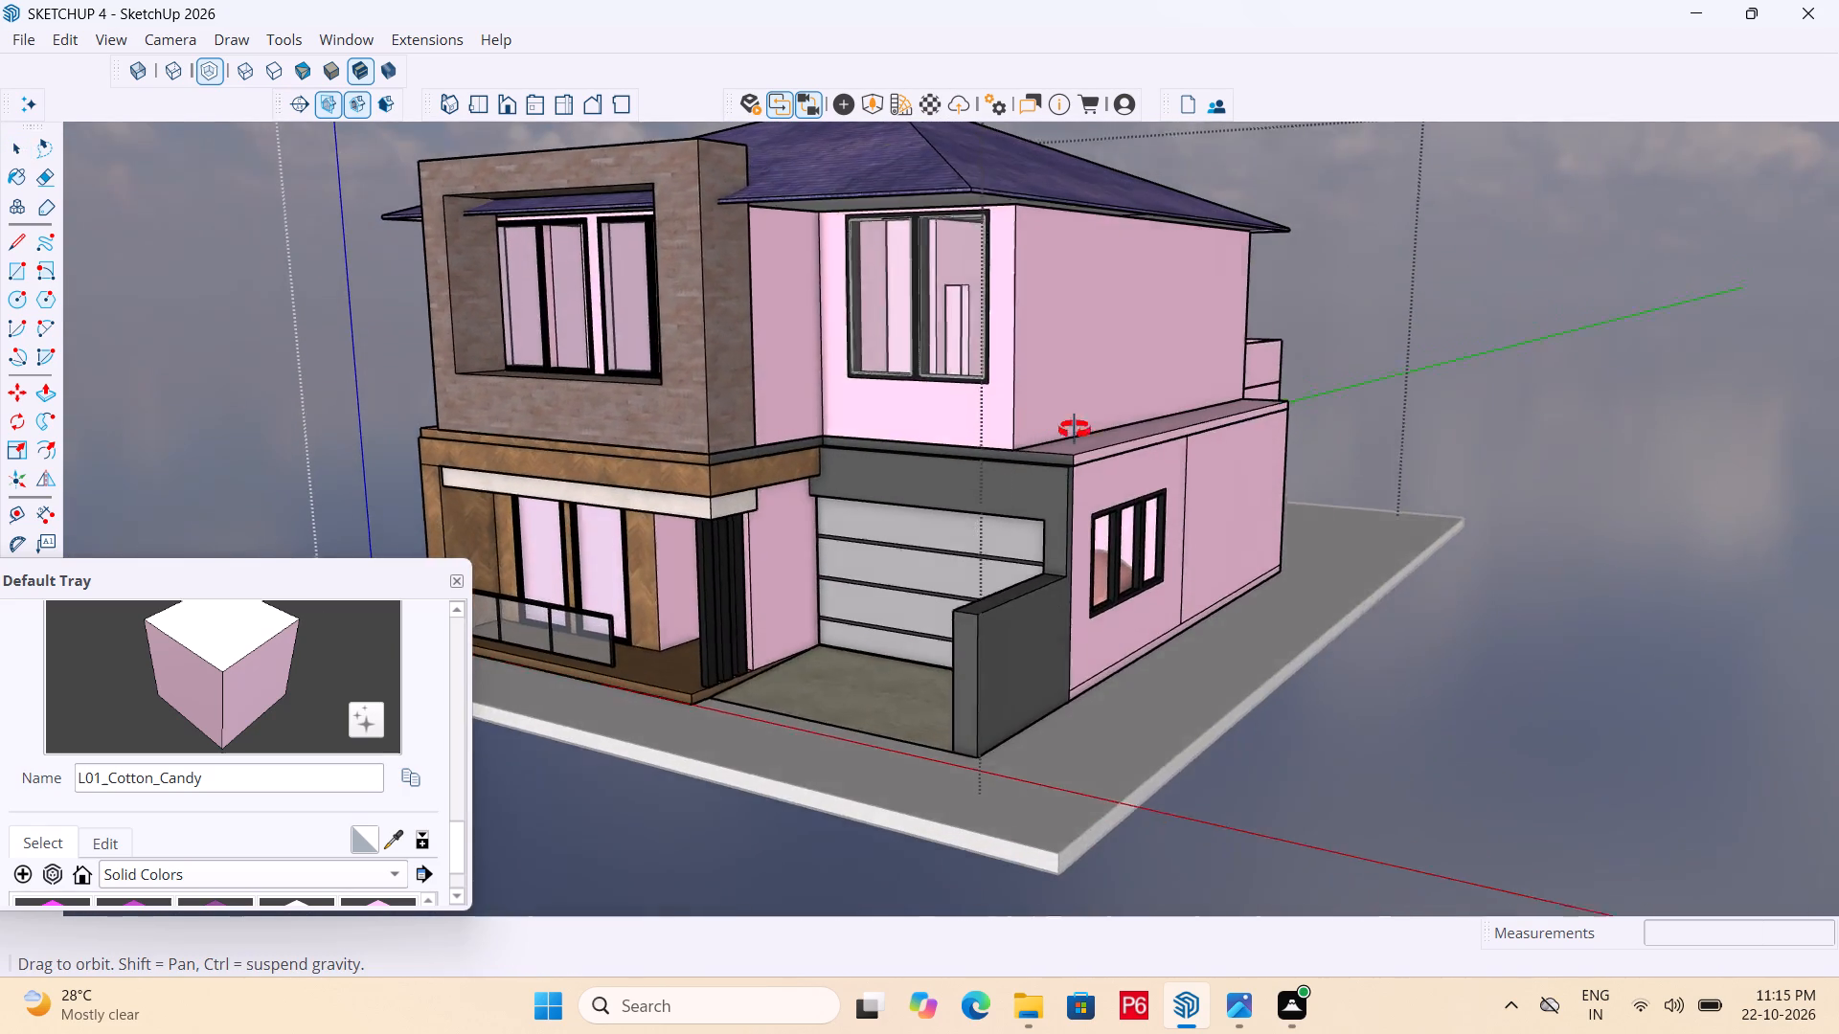
{"action": "middle_click_drag", "start_coordinate": [1075, 430], "coordinate": [1113, 432]}
{"action": "middle_click_drag", "start_coordinate": [1105, 432], "coordinate": [998, 426]}
{"action": "scroll", "coordinate": [905, 393], "scroll_direction": "up", "scroll_amount": 8}
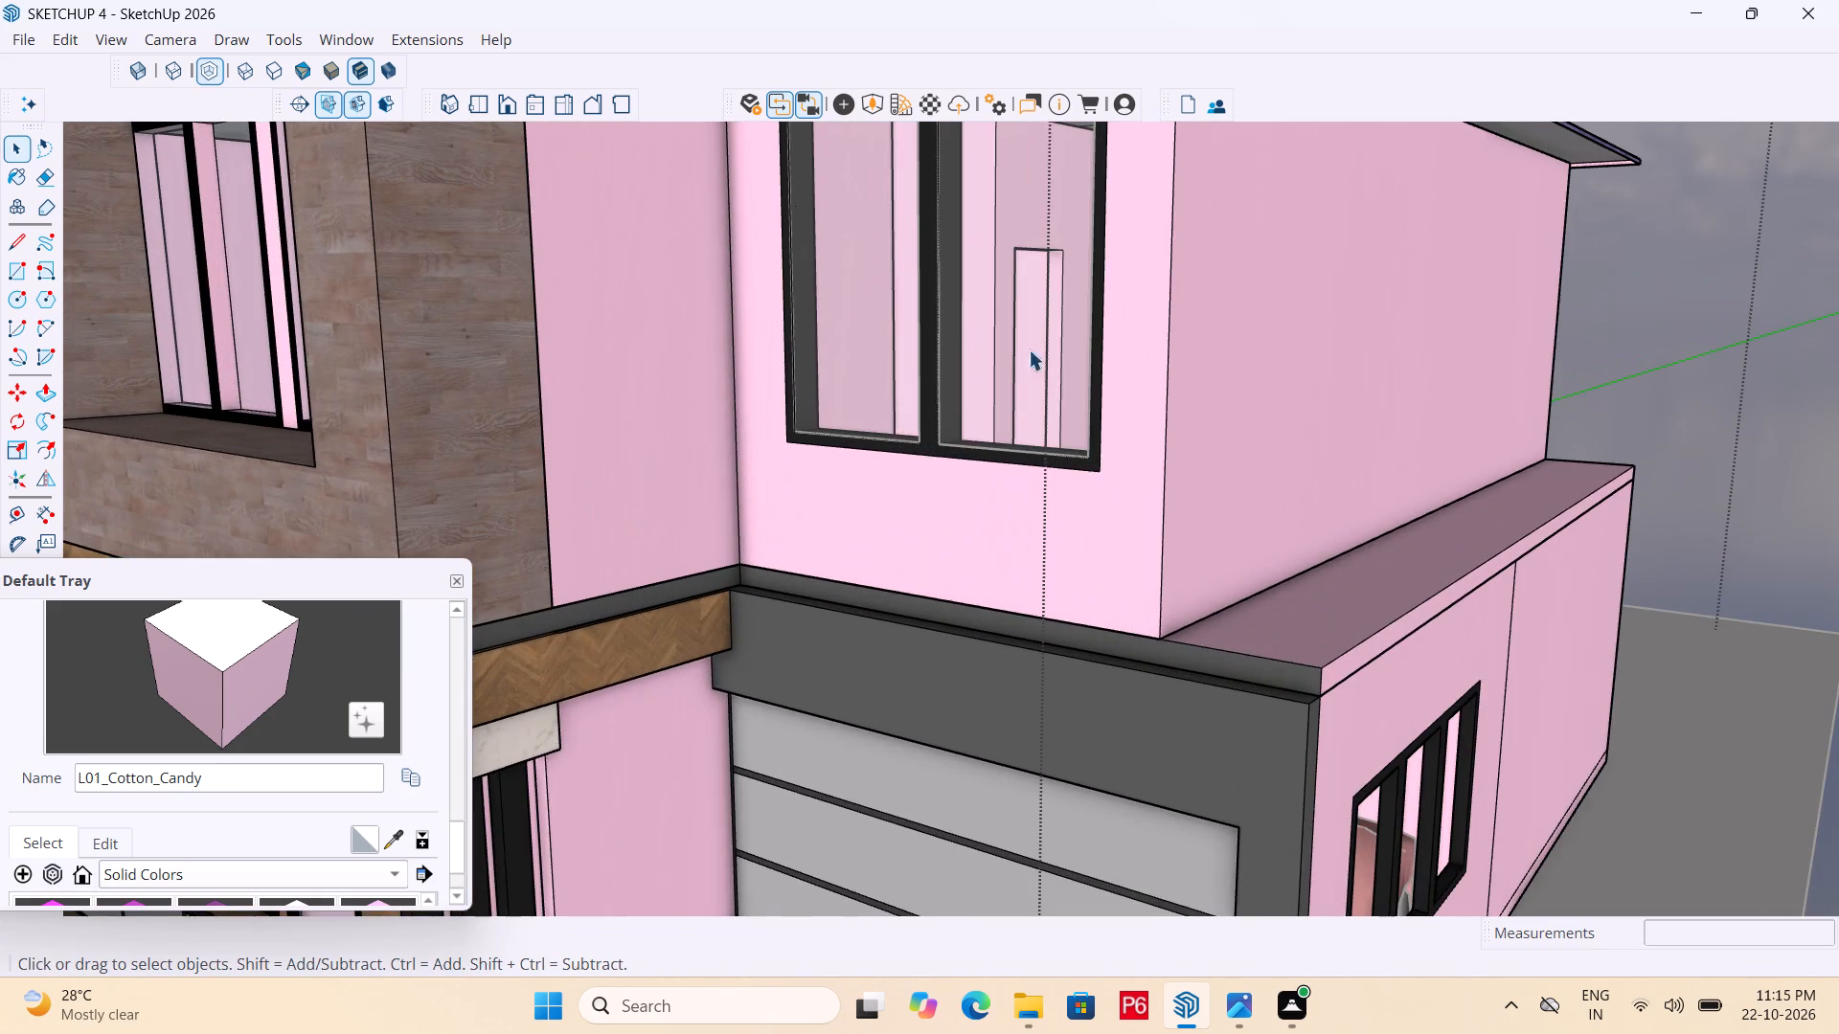
{"action": "scroll", "coordinate": [1127, 381], "scroll_direction": "down", "scroll_amount": 6}
{"action": "scroll", "coordinate": [1036, 398], "scroll_direction": "down", "scroll_amount": 5}
{"action": "middle_click_drag", "start_coordinate": [1263, 495], "coordinate": [978, 483]}
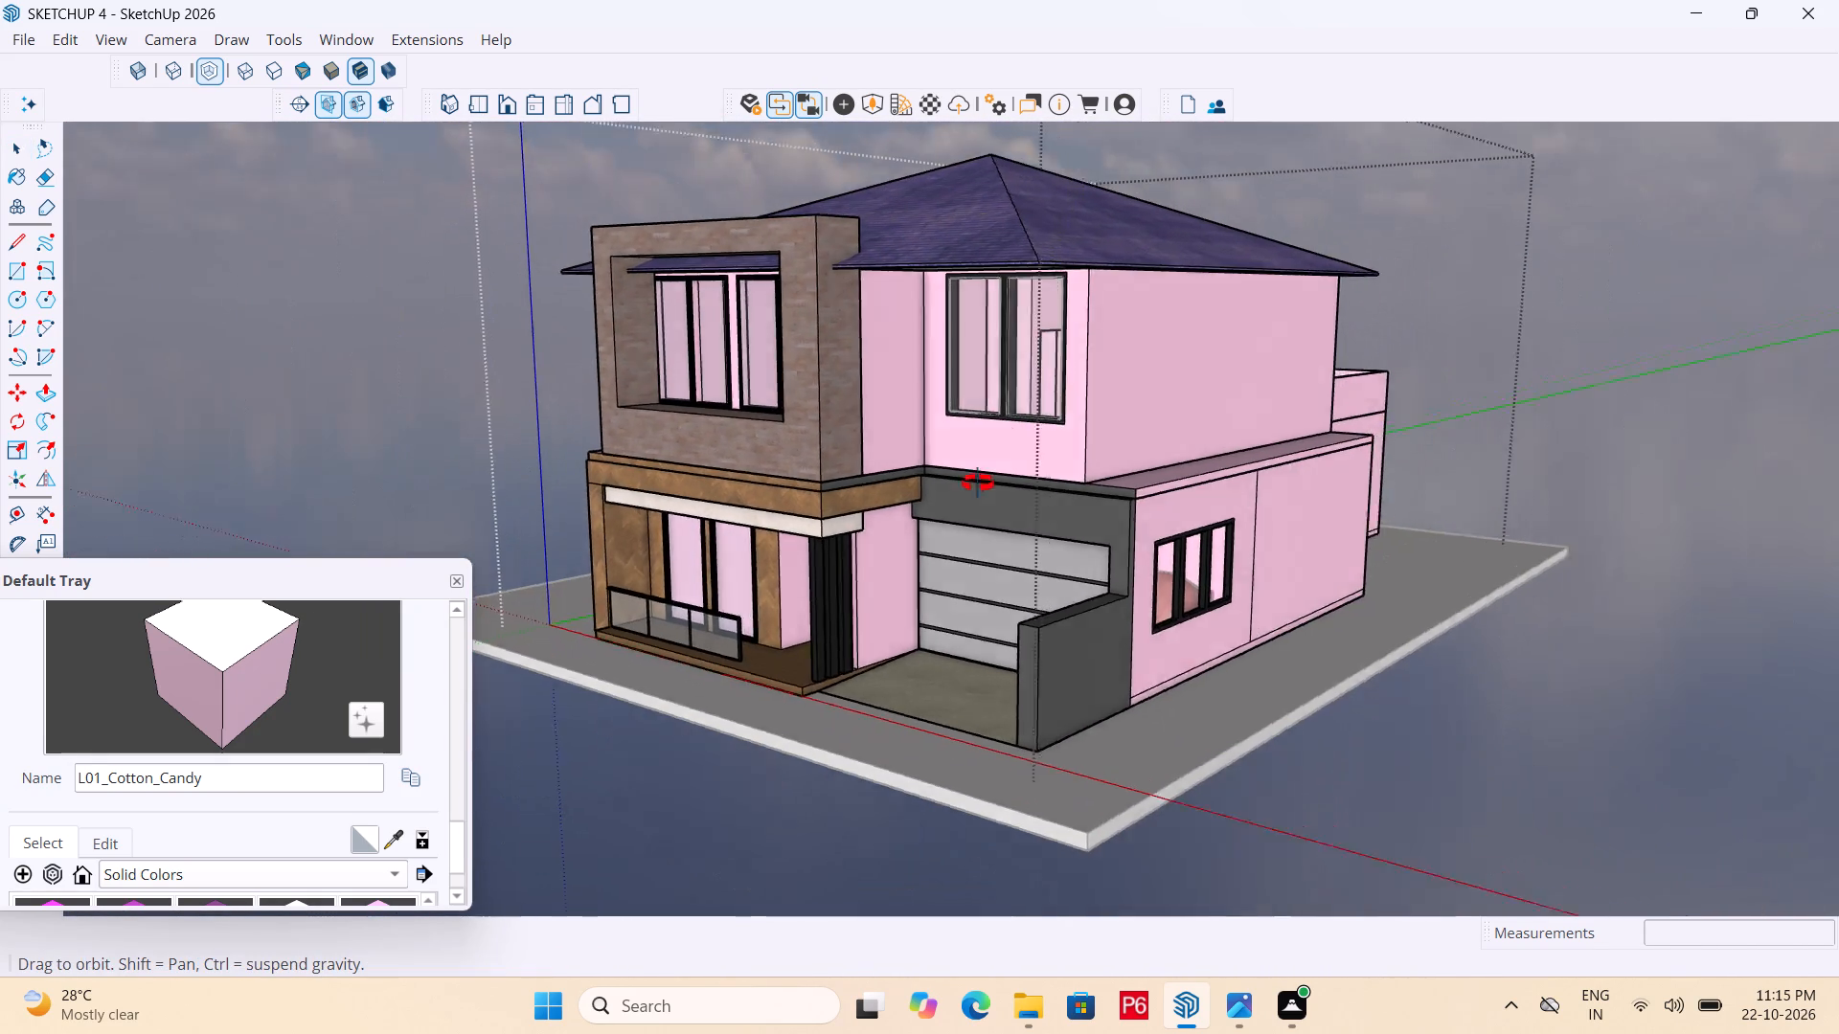
{"action": "middle_click_drag", "start_coordinate": [978, 483], "coordinate": [805, 552]}
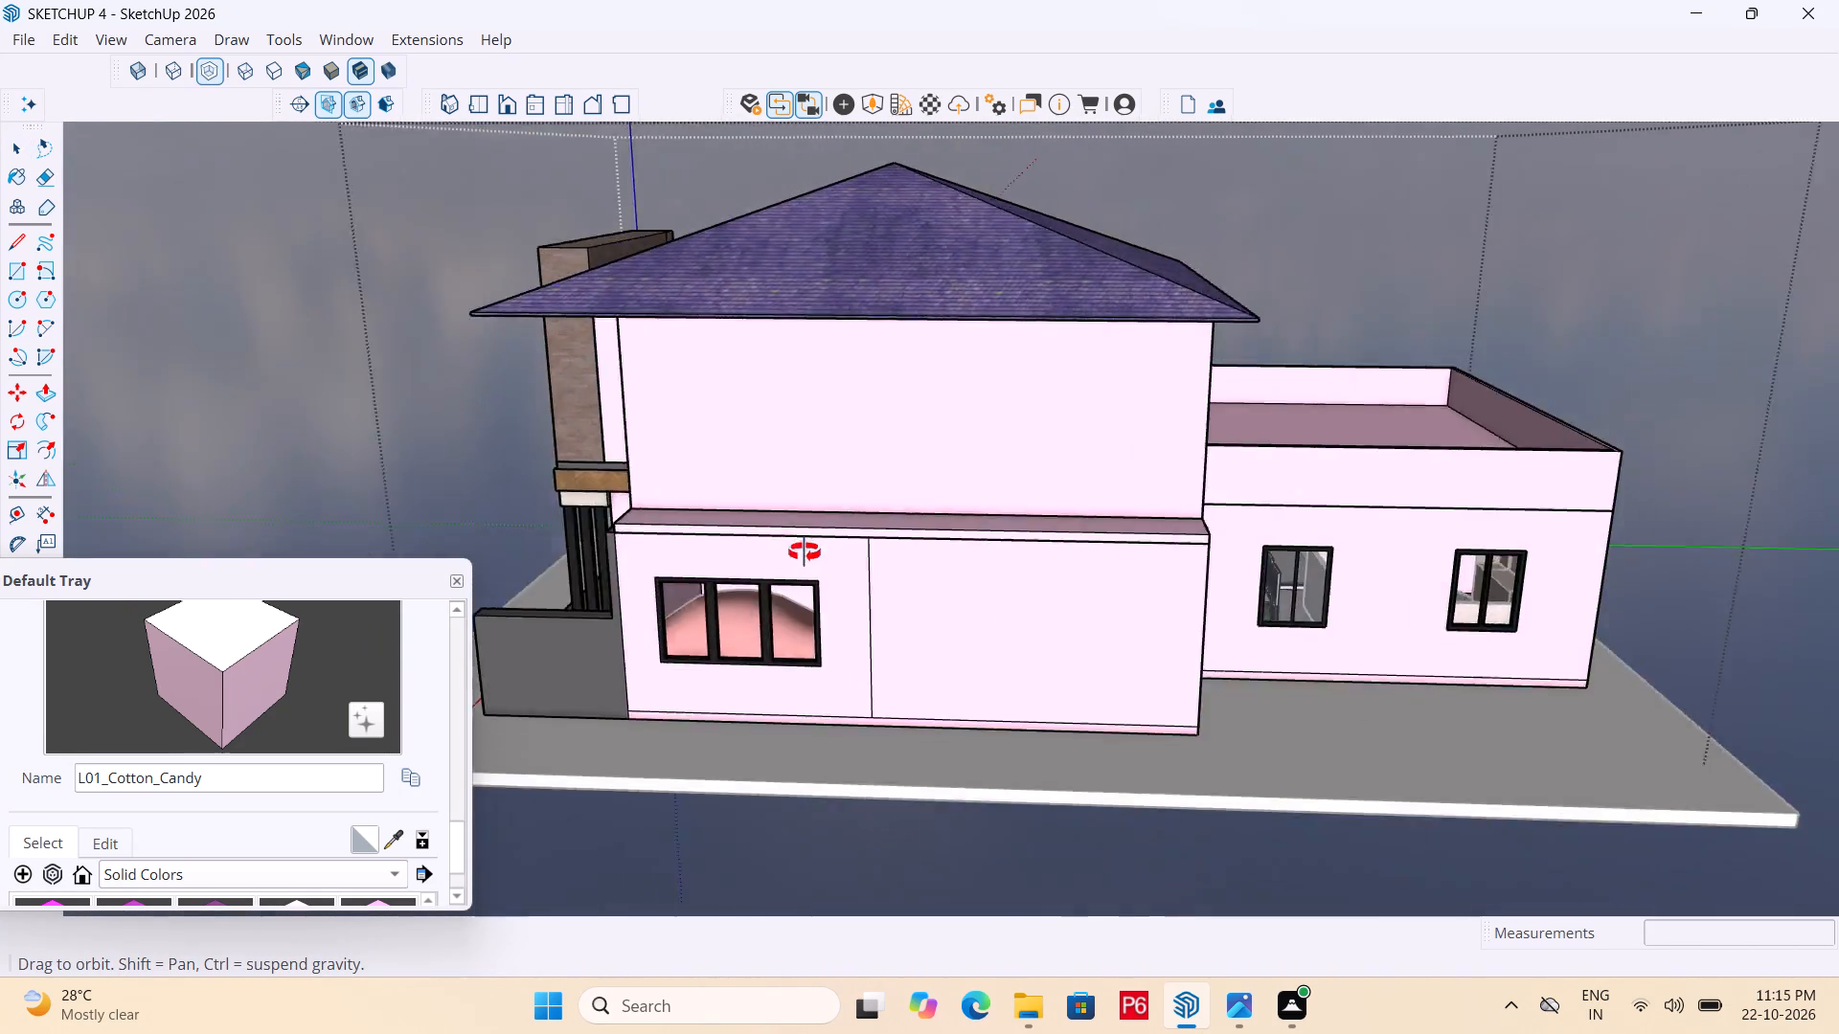
{"action": "middle_click_drag", "start_coordinate": [805, 552], "coordinate": [503, 553]}
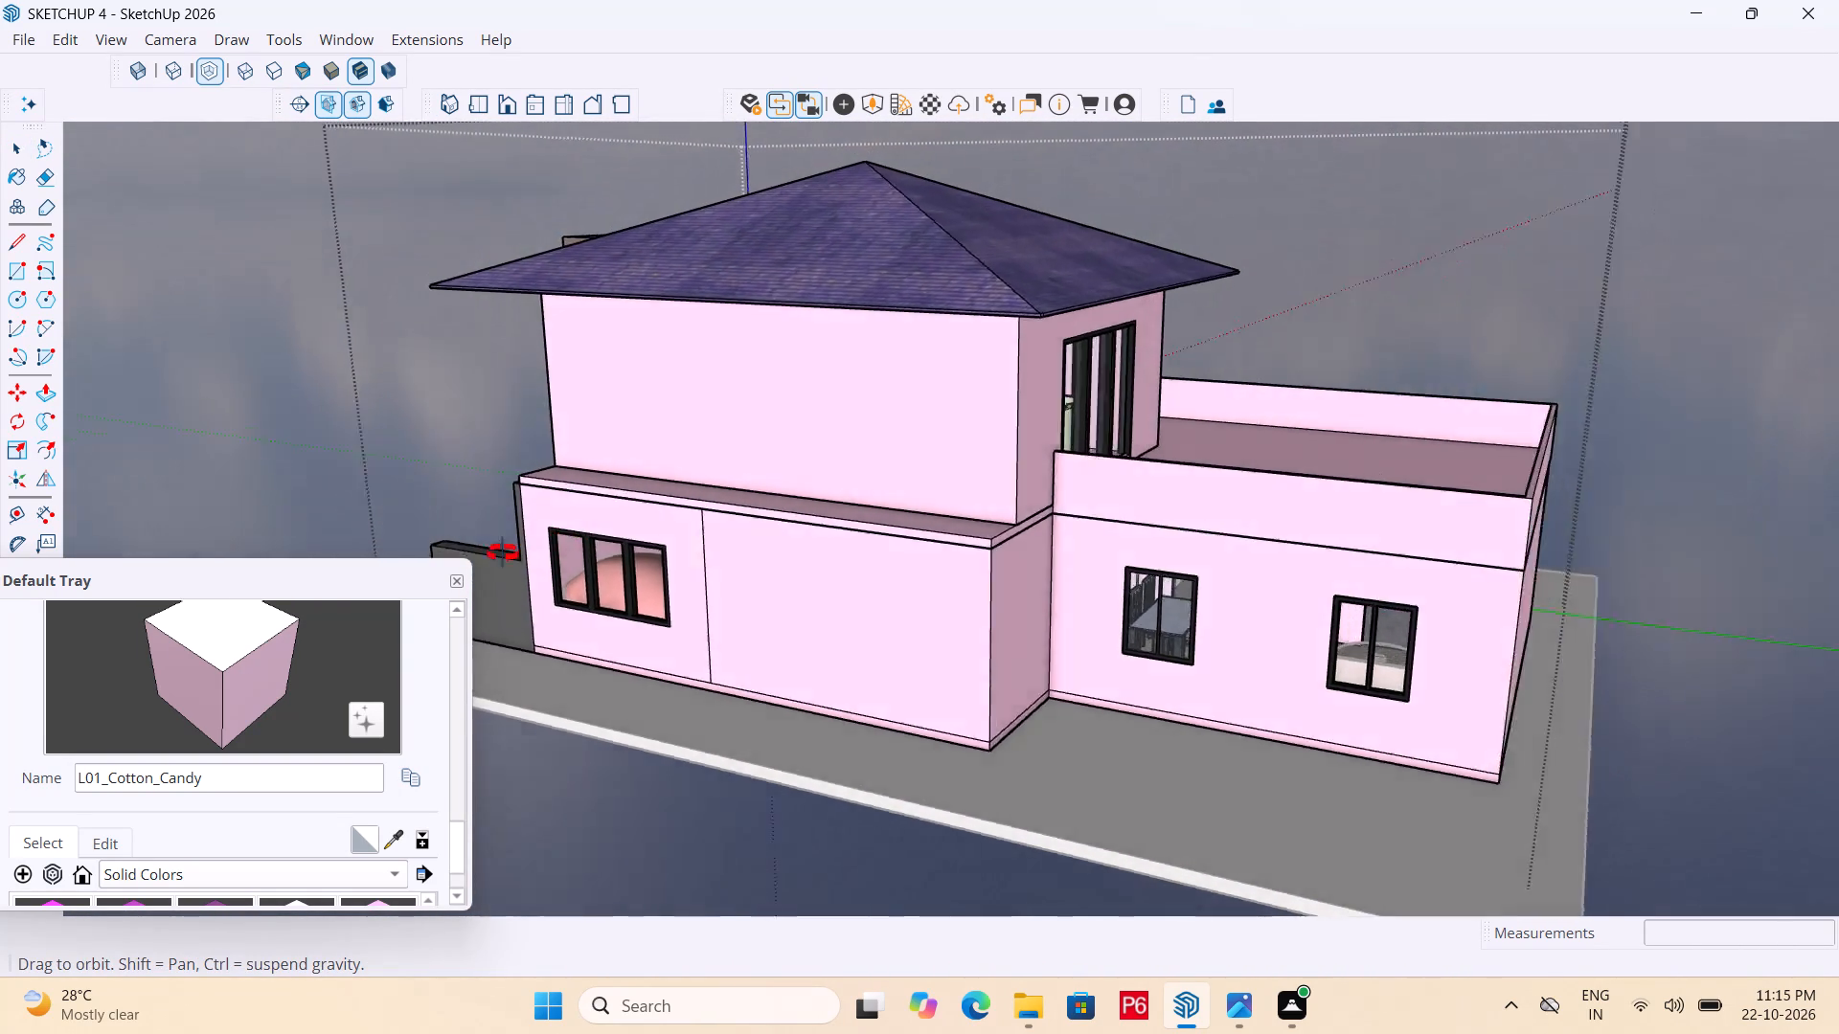
{"action": "middle_click_drag", "start_coordinate": [503, 553], "coordinate": [364, 610]}
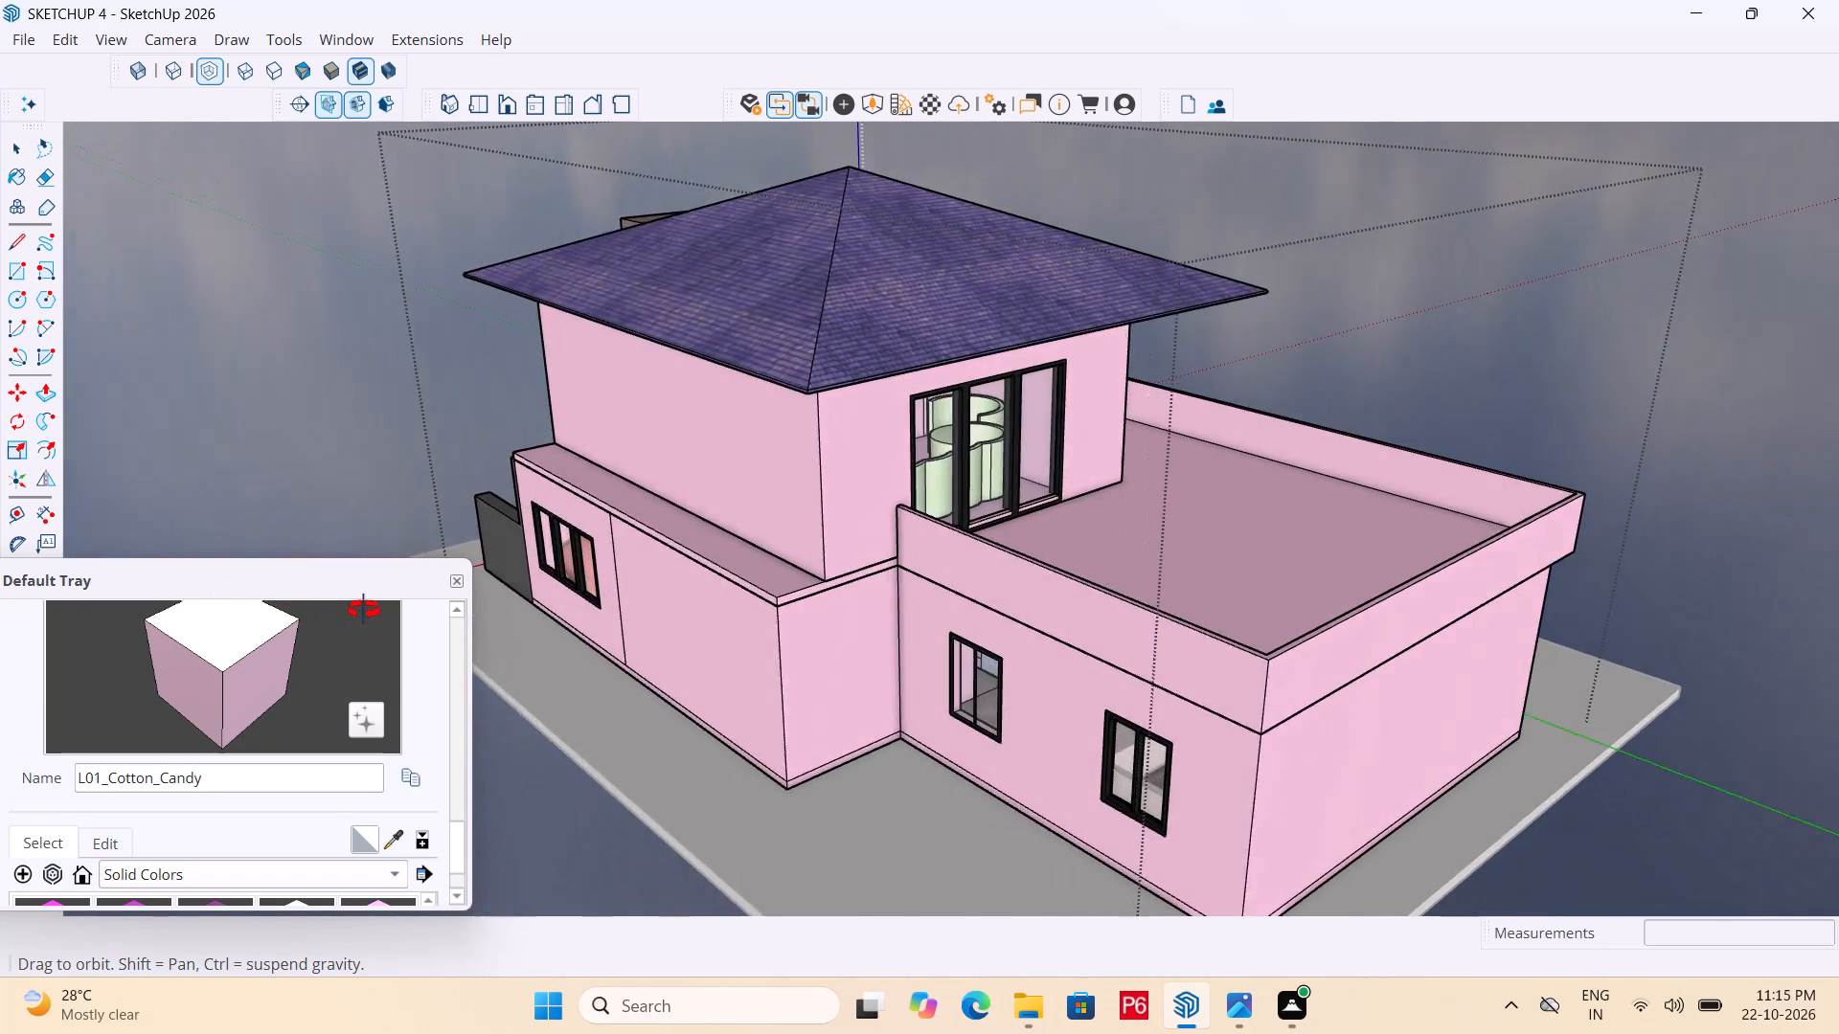
{"action": "middle_click_drag", "start_coordinate": [364, 610], "coordinate": [187, 693]}
Examine the open rear roof terrace, its parapet and the glazed doors from several sides.
{"action": "scroll", "coordinate": [519, 428], "scroll_direction": "down", "scroll_amount": 5}
{"action": "middle_click_drag", "start_coordinate": [629, 498], "coordinate": [723, 562]}
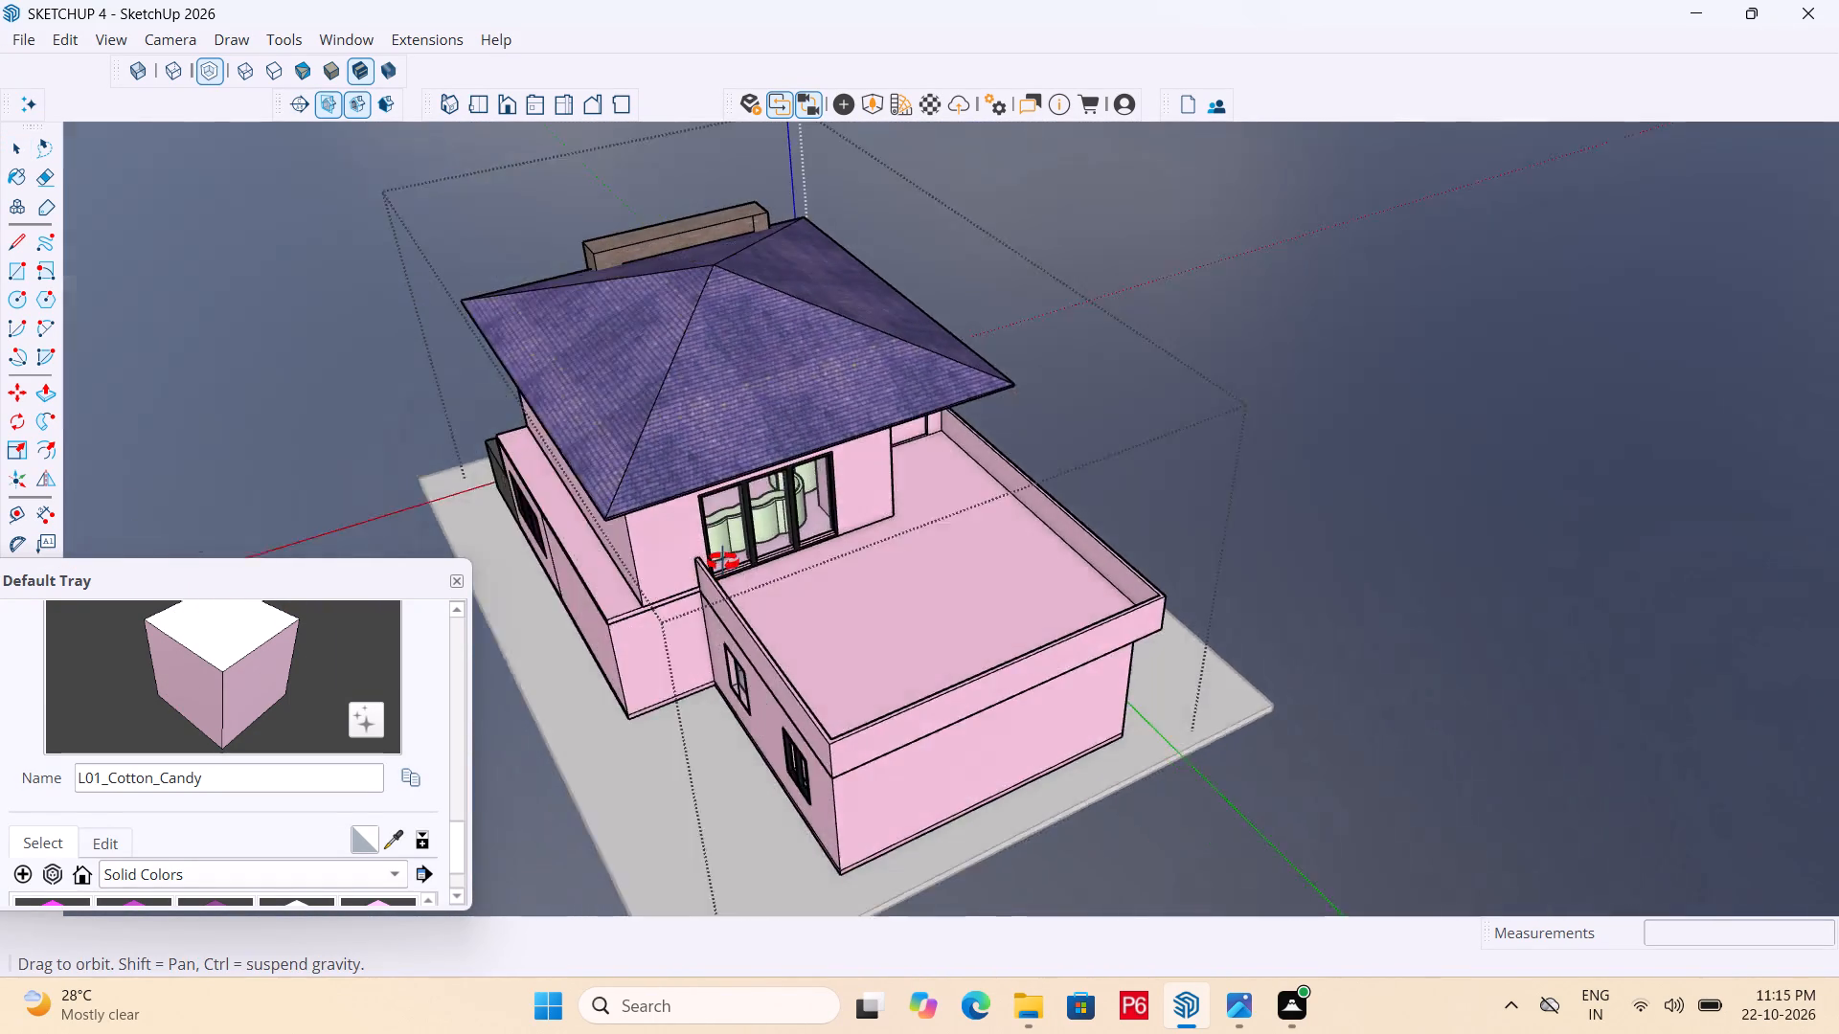
{"action": "middle_click_drag", "start_coordinate": [723, 562], "coordinate": [811, 585]}
{"action": "scroll", "coordinate": [996, 577], "scroll_direction": "up", "scroll_amount": 2}
{"action": "middle_click_drag", "start_coordinate": [1013, 572], "coordinate": [1255, 488]}
{"action": "scroll", "coordinate": [1215, 505], "scroll_direction": "up", "scroll_amount": 2}
{"action": "middle_click_drag", "start_coordinate": [1224, 506], "coordinate": [1313, 506]}
{"action": "scroll", "coordinate": [1233, 482], "scroll_direction": "up", "scroll_amount": 3}
{"action": "middle_click_drag", "start_coordinate": [1090, 517], "coordinate": [1156, 526]}
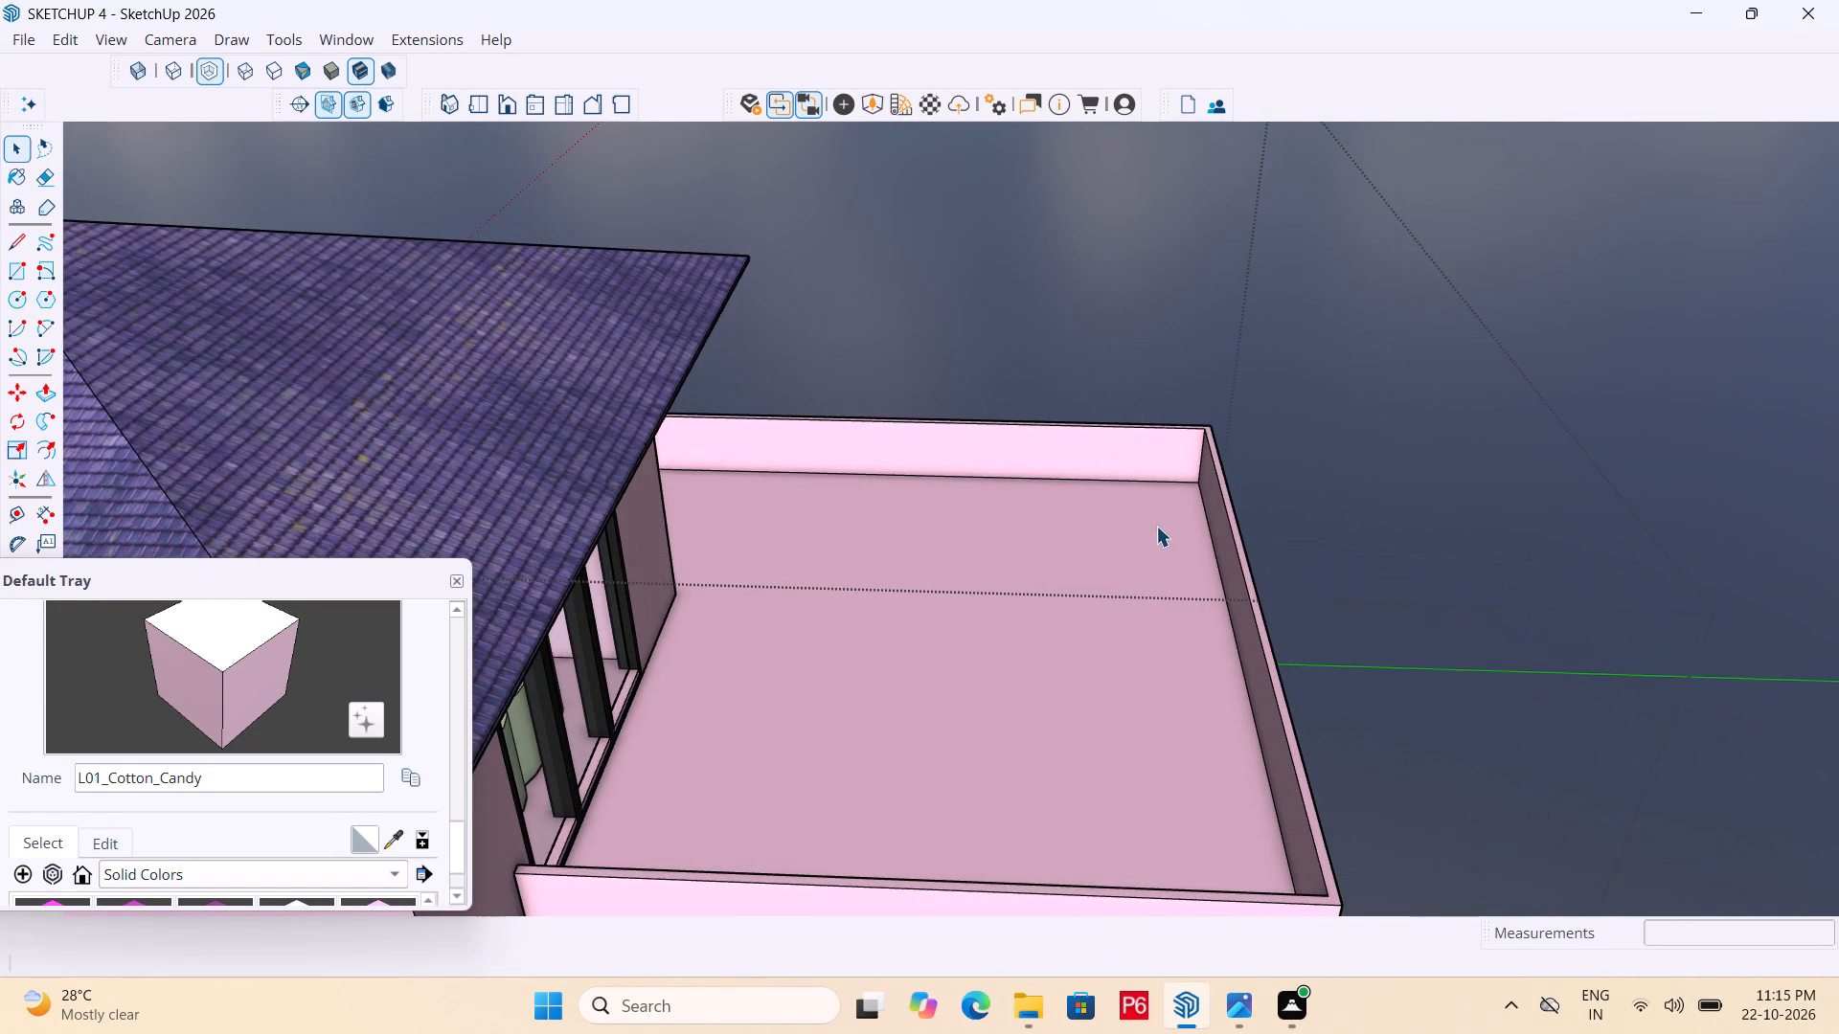
{"action": "scroll", "coordinate": [1017, 573], "scroll_direction": "down", "scroll_amount": 4}
{"action": "middle_click_drag", "start_coordinate": [1010, 533], "coordinate": [445, 648]}
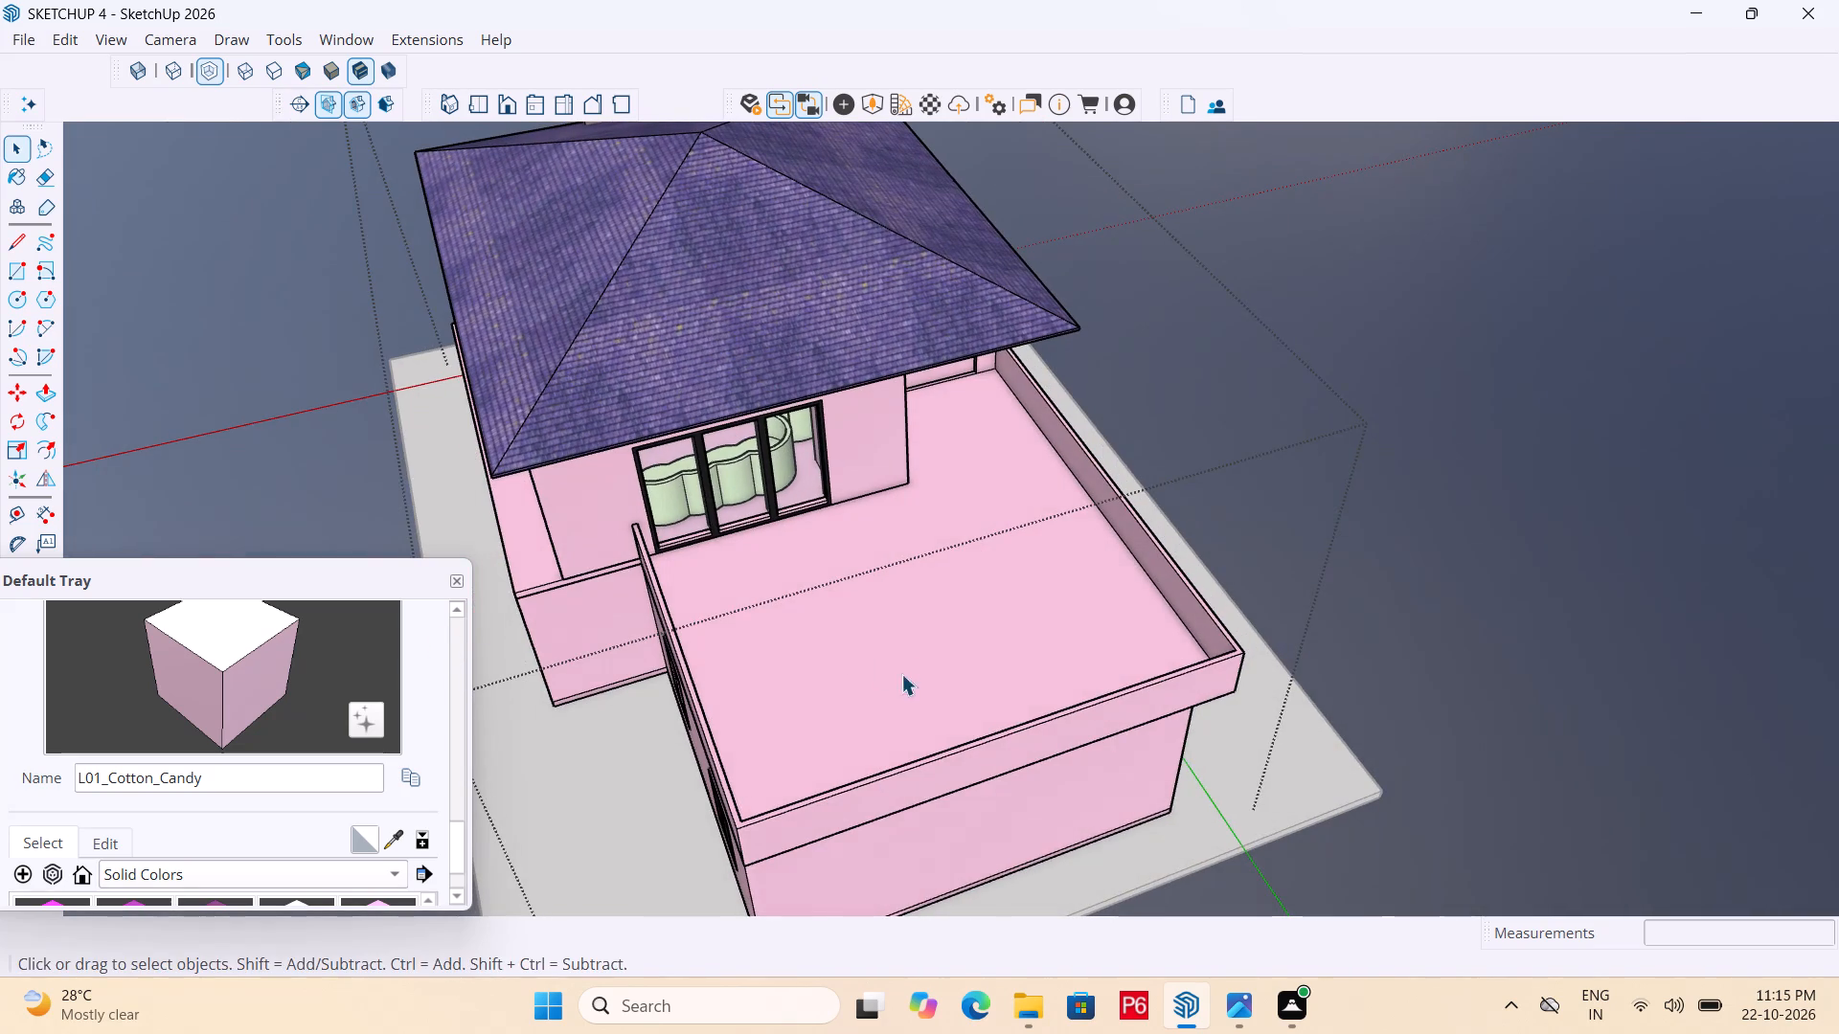
{"action": "middle_click_drag", "start_coordinate": [842, 667], "coordinate": [138, 560]}
{"action": "middle_click_drag", "start_coordinate": [437, 566], "coordinate": [658, 698]}
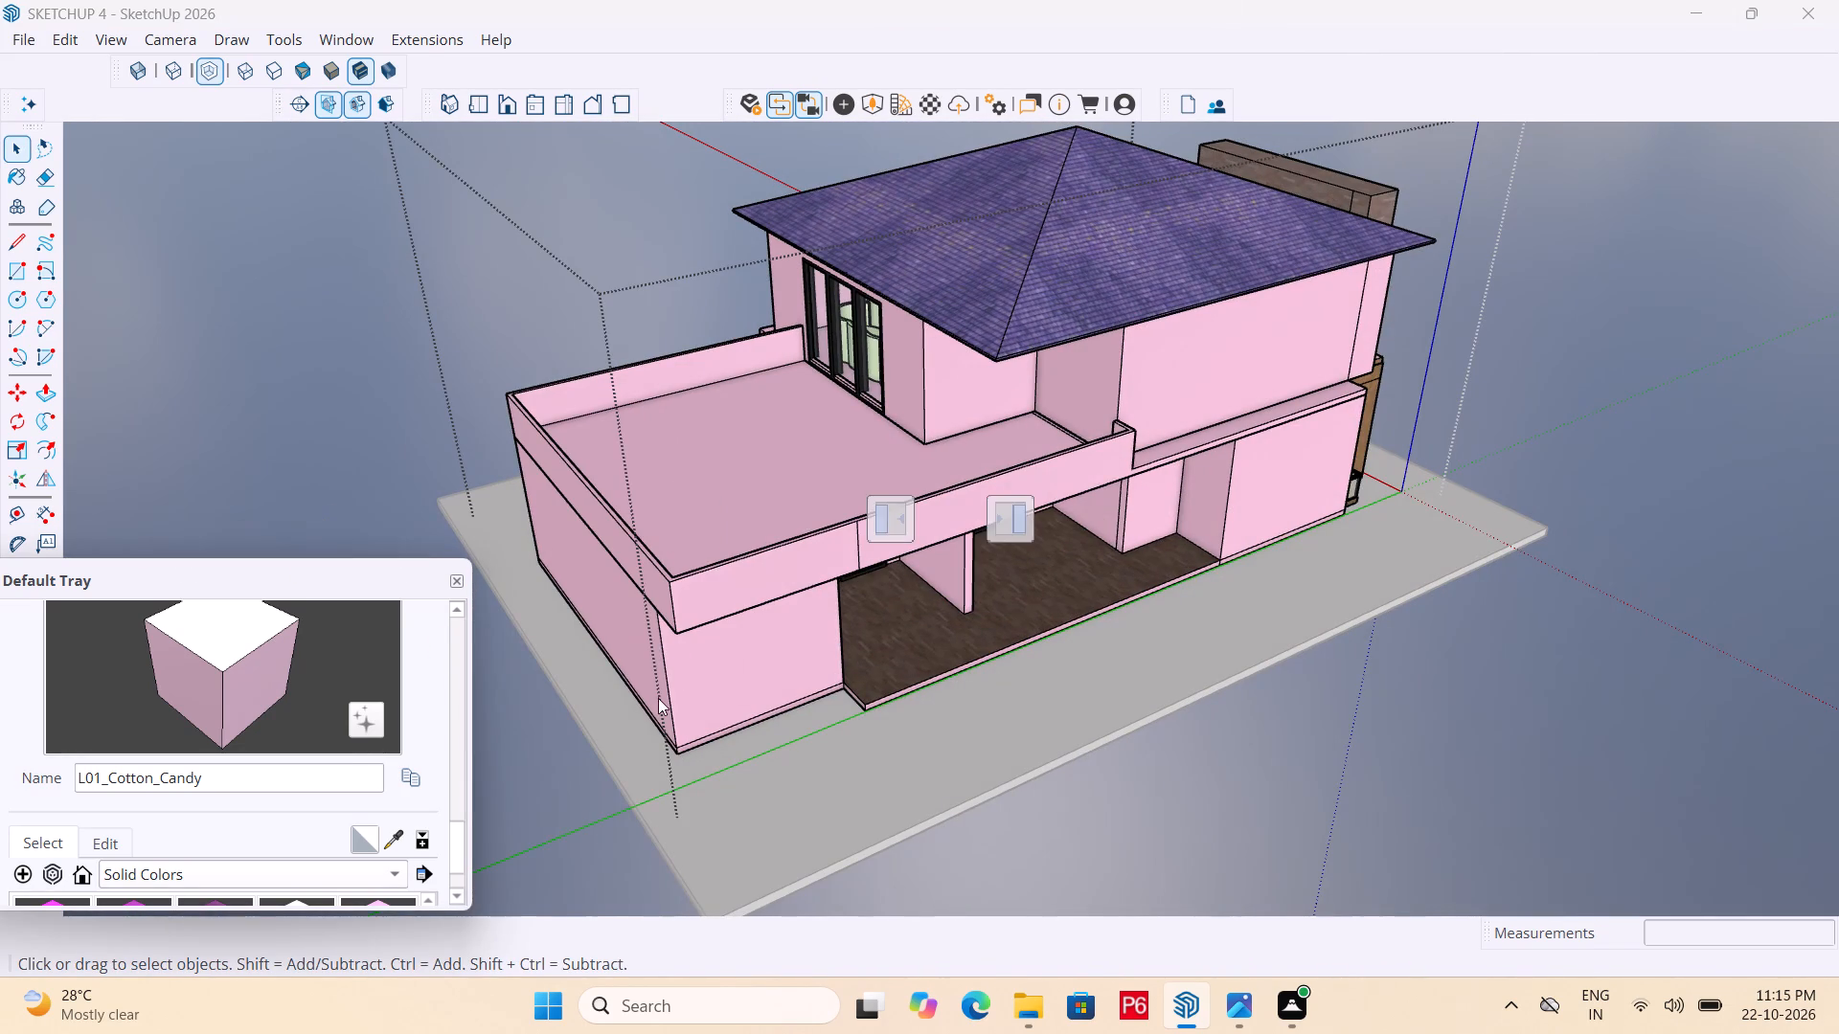
{"action": "middle_click_drag", "start_coordinate": [658, 698], "coordinate": [657, 691]}
{"action": "middle_click_drag", "start_coordinate": [607, 535], "coordinate": [1384, 652]}
Open the terrace wall group and split the parapet's top face with two short lines across its thickness, one on each side of the outer corner.
{"action": "scroll", "coordinate": [1448, 493], "scroll_direction": "up", "scroll_amount": 5}
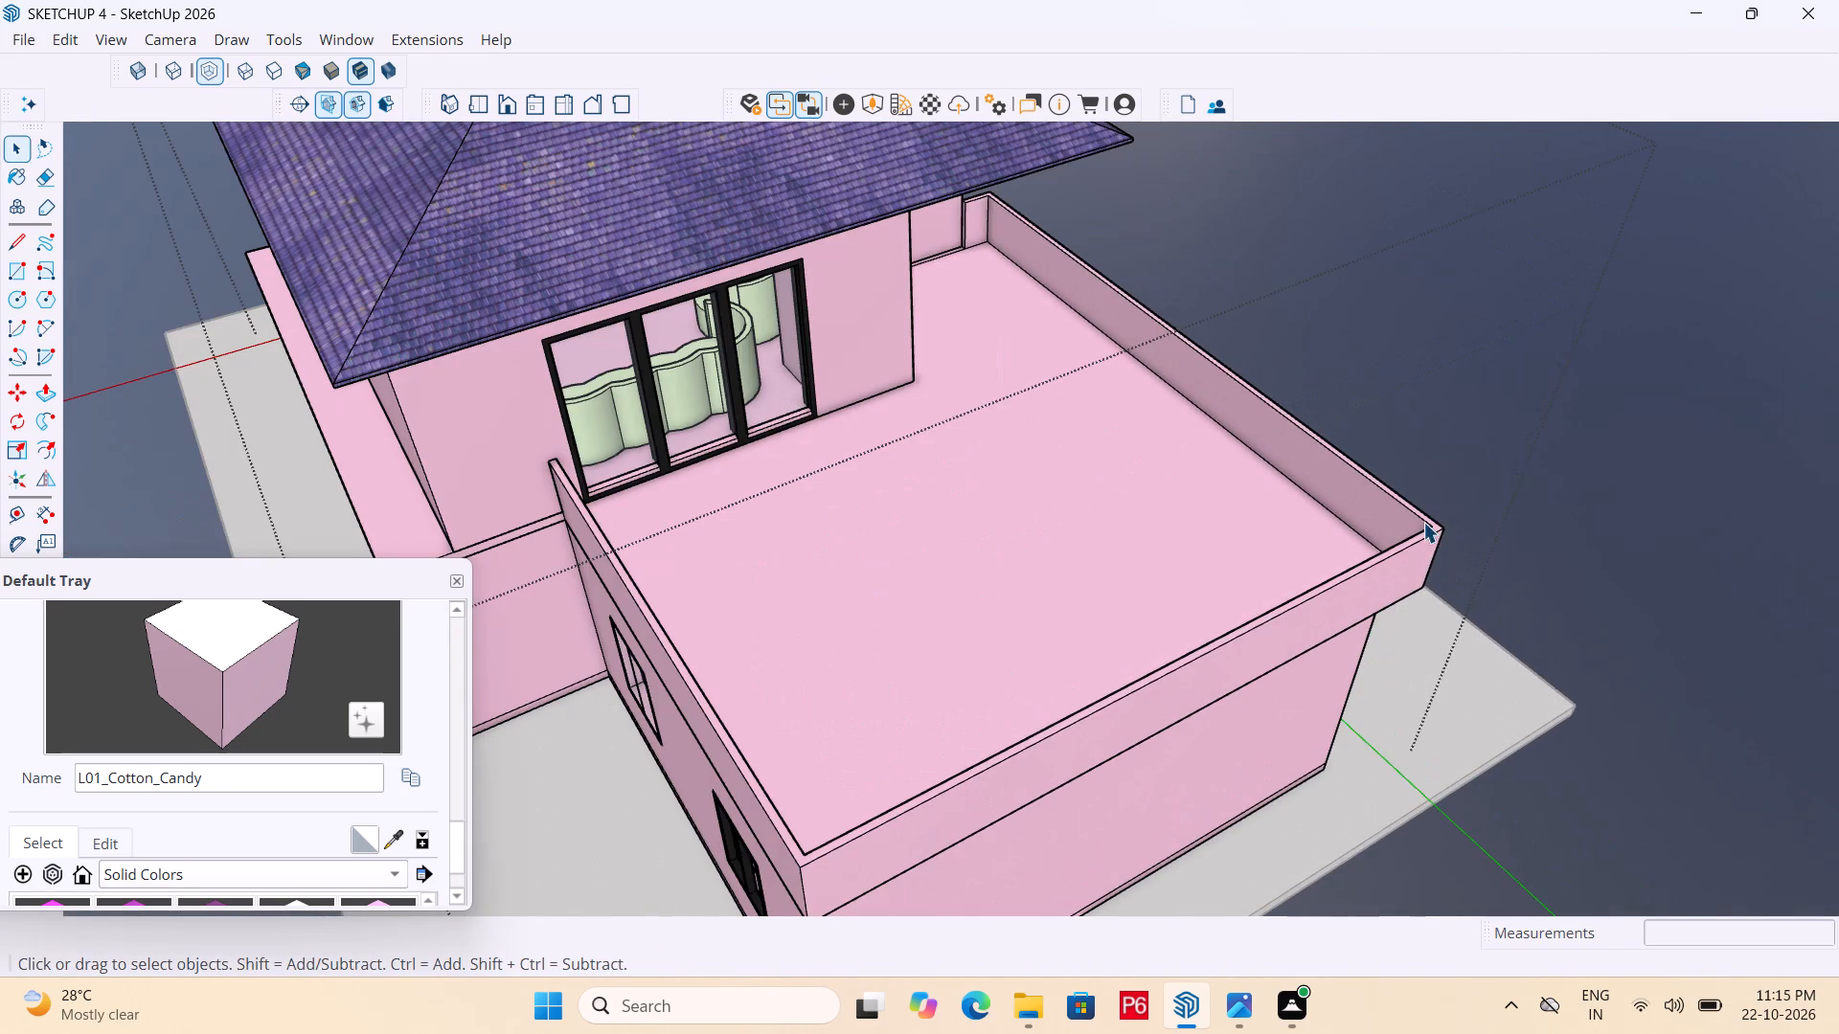
{"action": "left_click", "coordinate": [1425, 531]}
{"action": "double_click", "coordinate": [1425, 534]}
{"action": "scroll", "coordinate": [1419, 540], "scroll_direction": "up", "scroll_amount": 5}
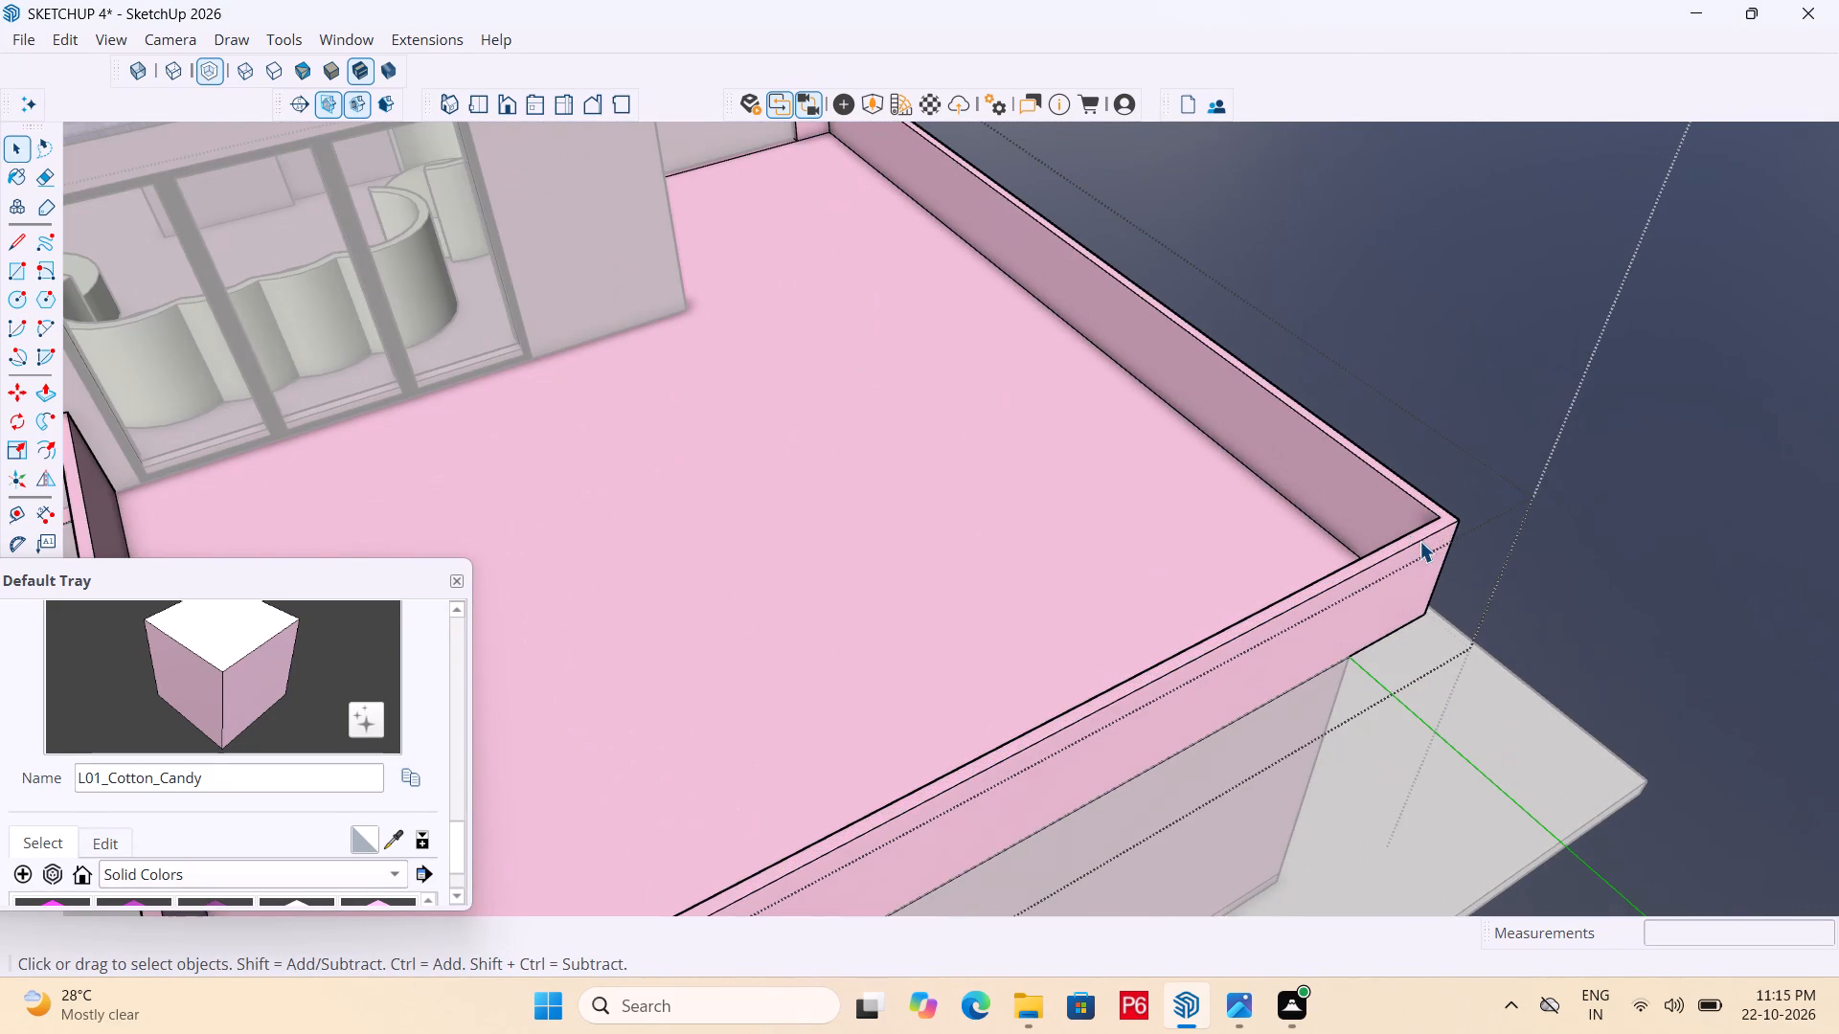
{"action": "double_click", "coordinate": [1428, 528]}
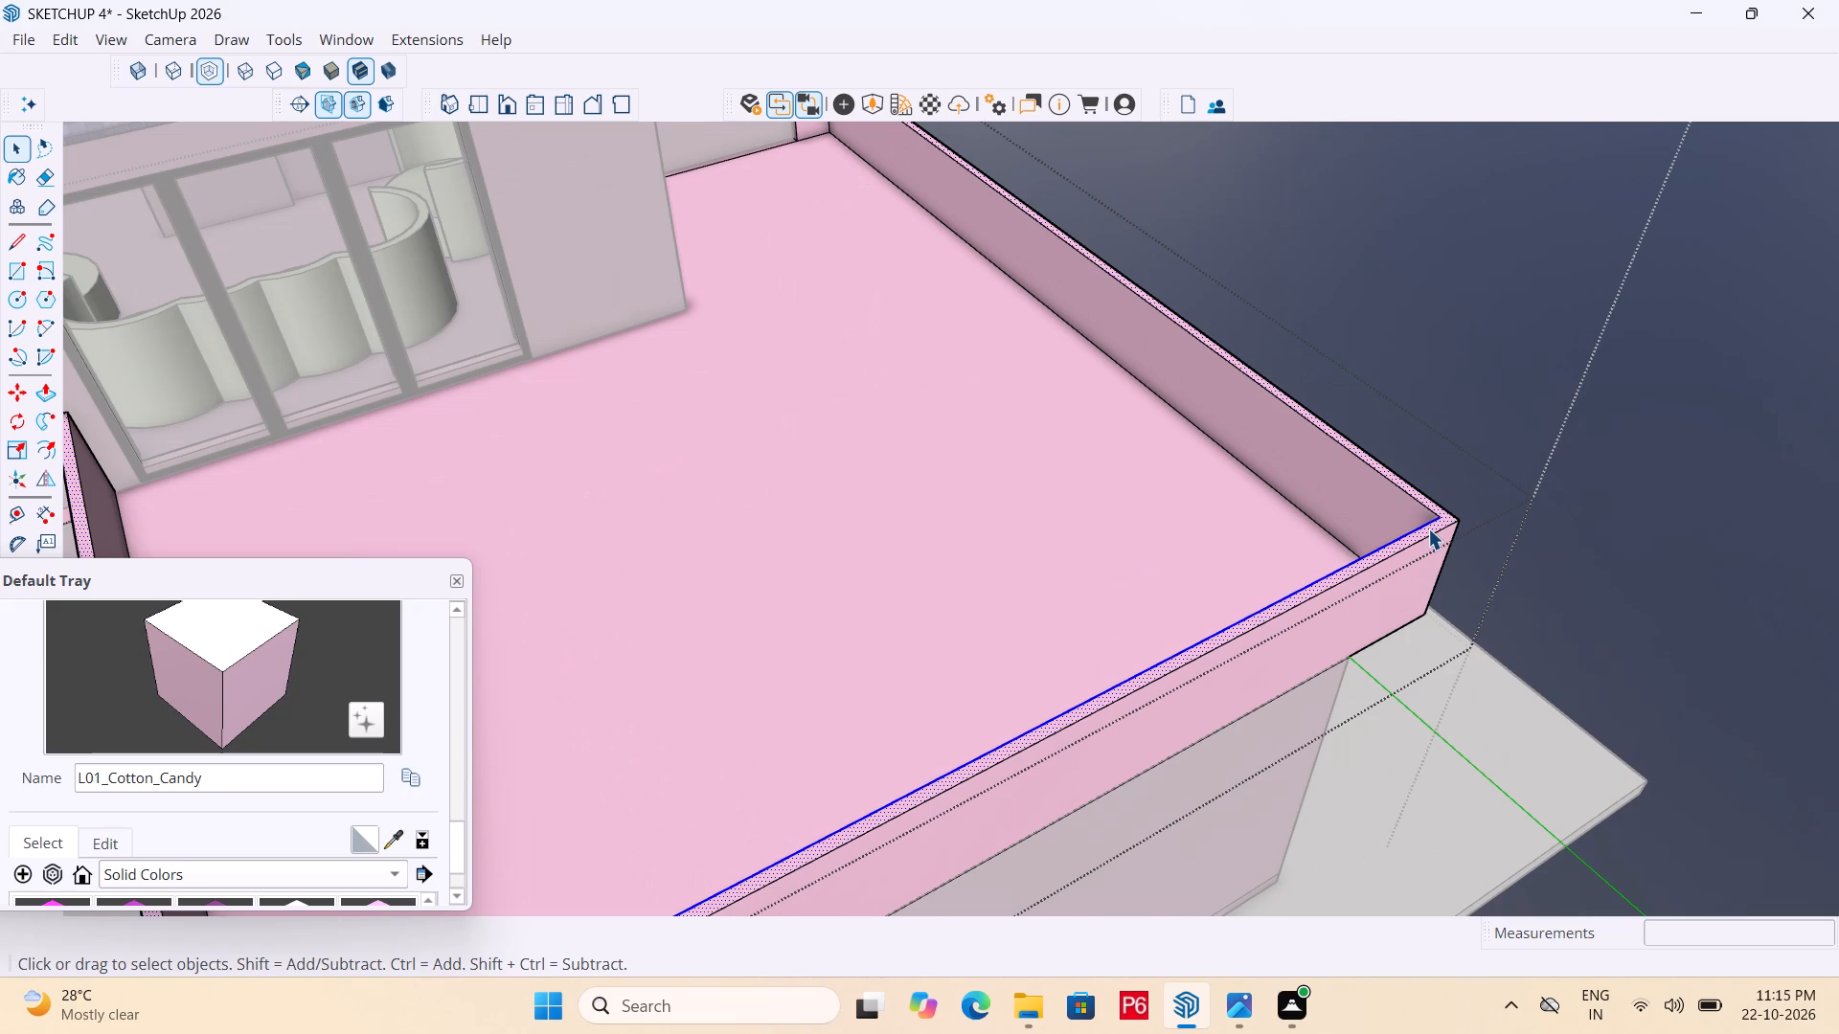
{"action": "scroll", "coordinate": [1216, 300], "scroll_direction": "up", "scroll_amount": 4}
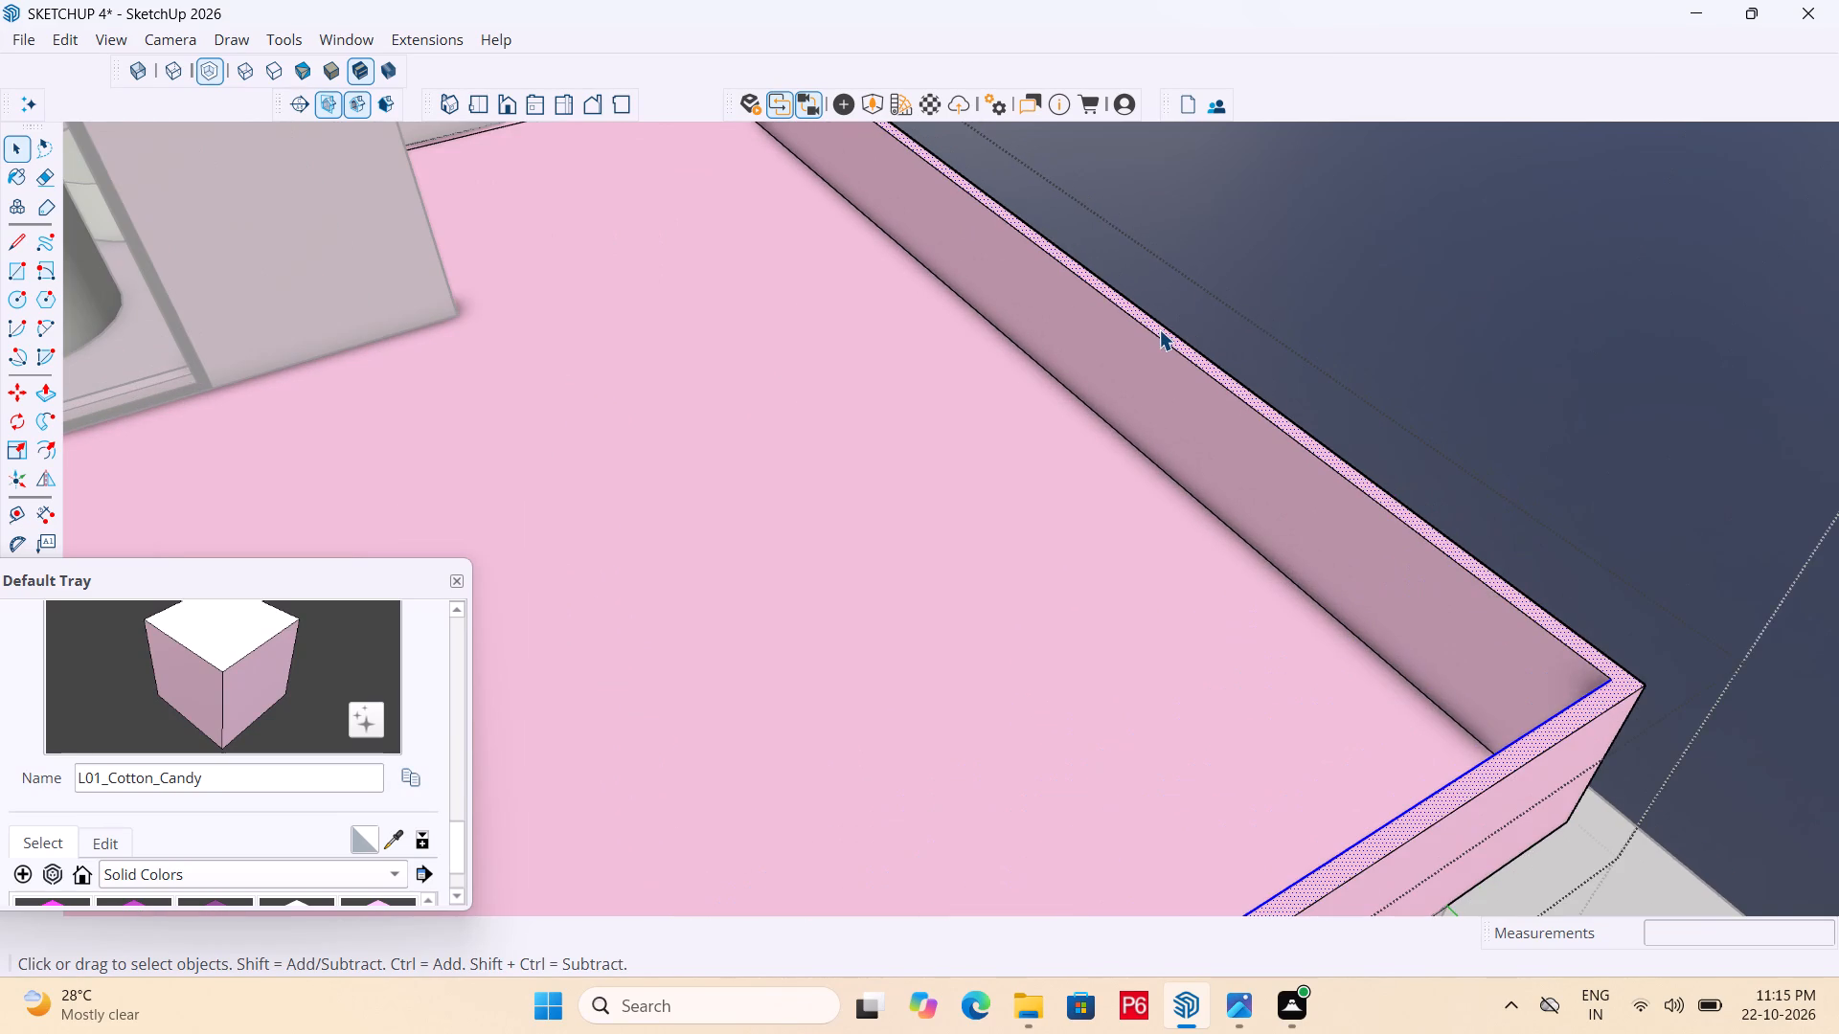
{"action": "key", "text": "l"}
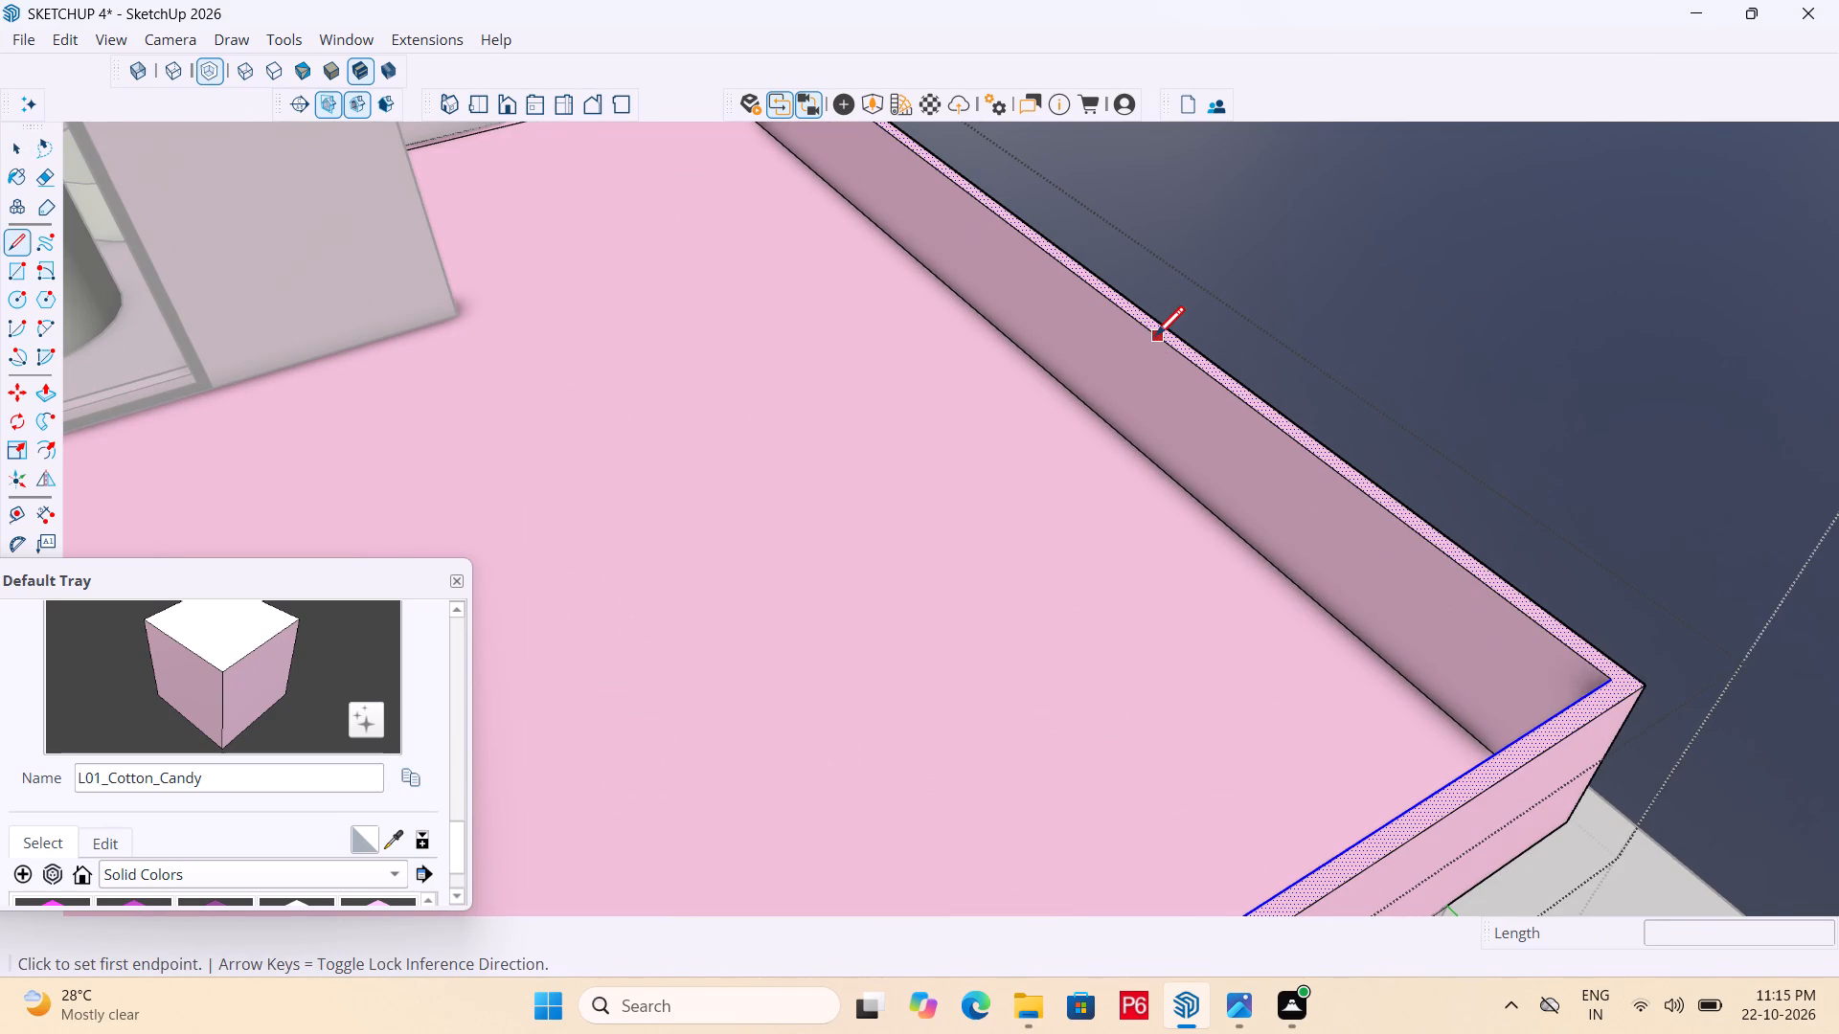
{"action": "left_click_drag", "start_coordinate": [1155, 339], "coordinate": [1171, 332]}
{"action": "left_click", "coordinate": [1172, 331]}
{"action": "key", "text": "space"}
{"action": "scroll", "coordinate": [1170, 348], "scroll_direction": "down", "scroll_amount": 5}
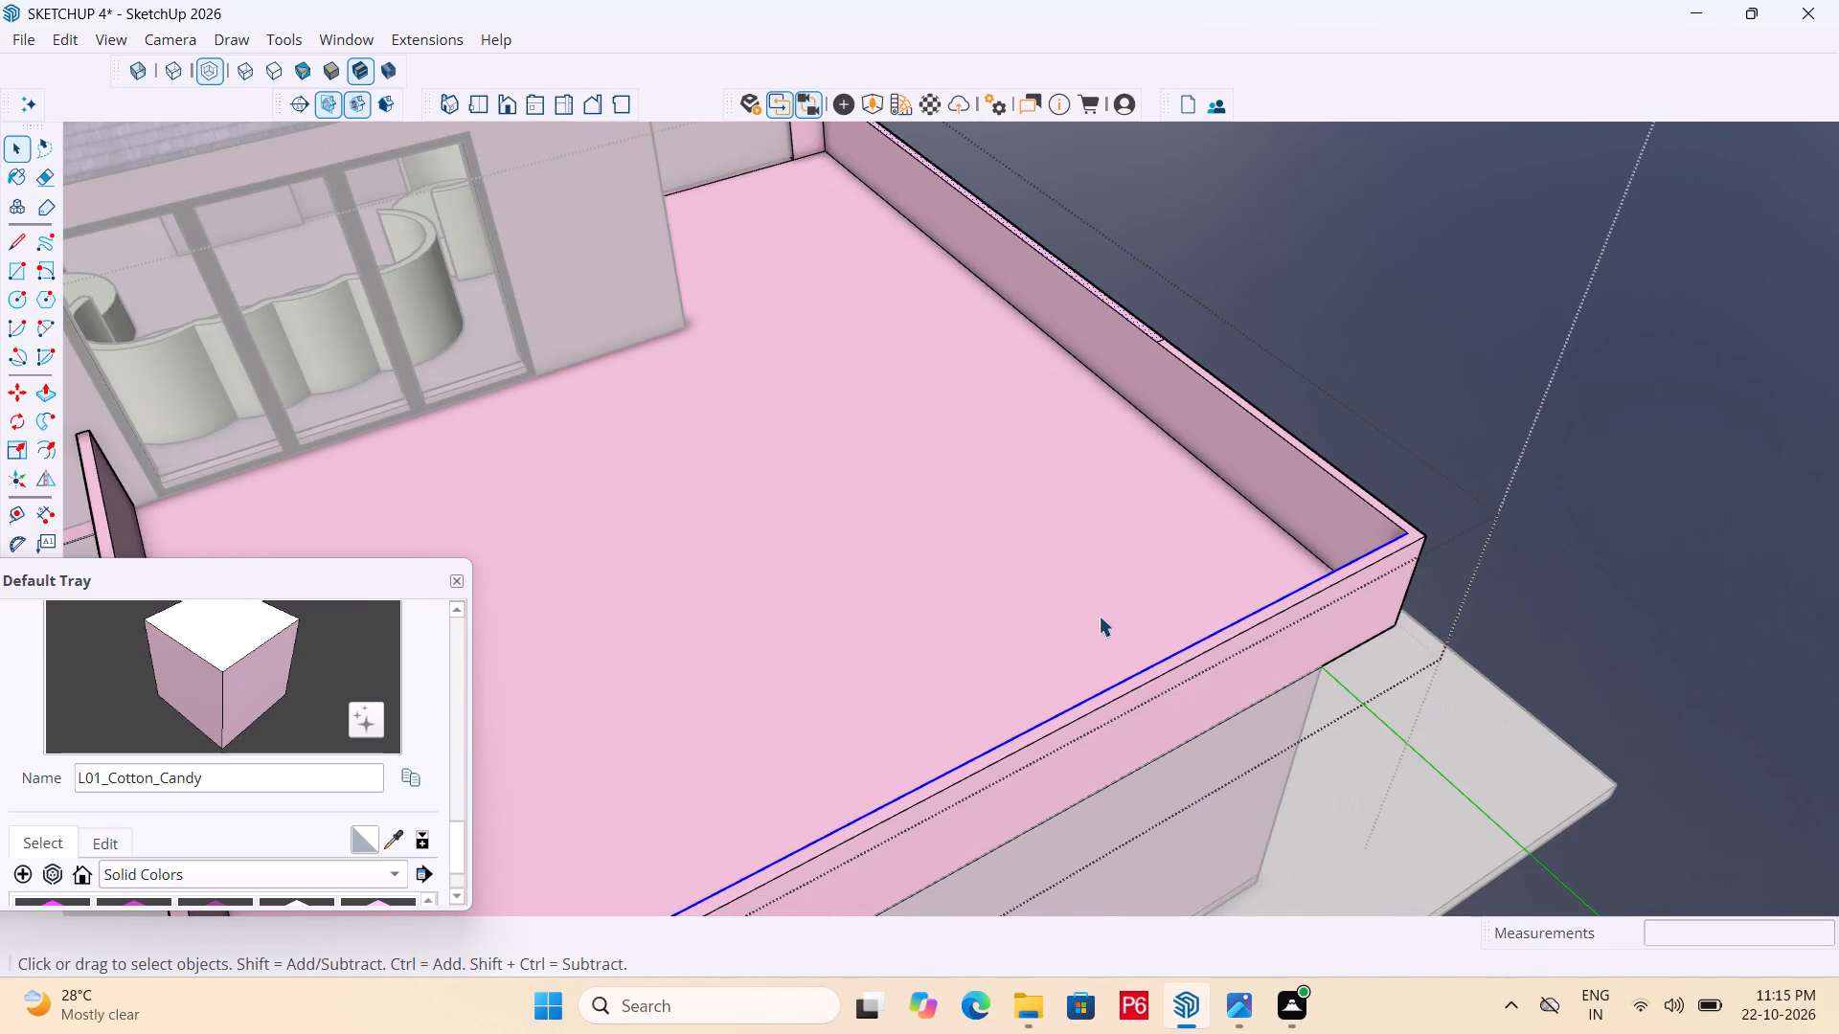
{"action": "scroll", "coordinate": [1104, 654], "scroll_direction": "up", "scroll_amount": 1}
{"action": "key", "text": "l"}
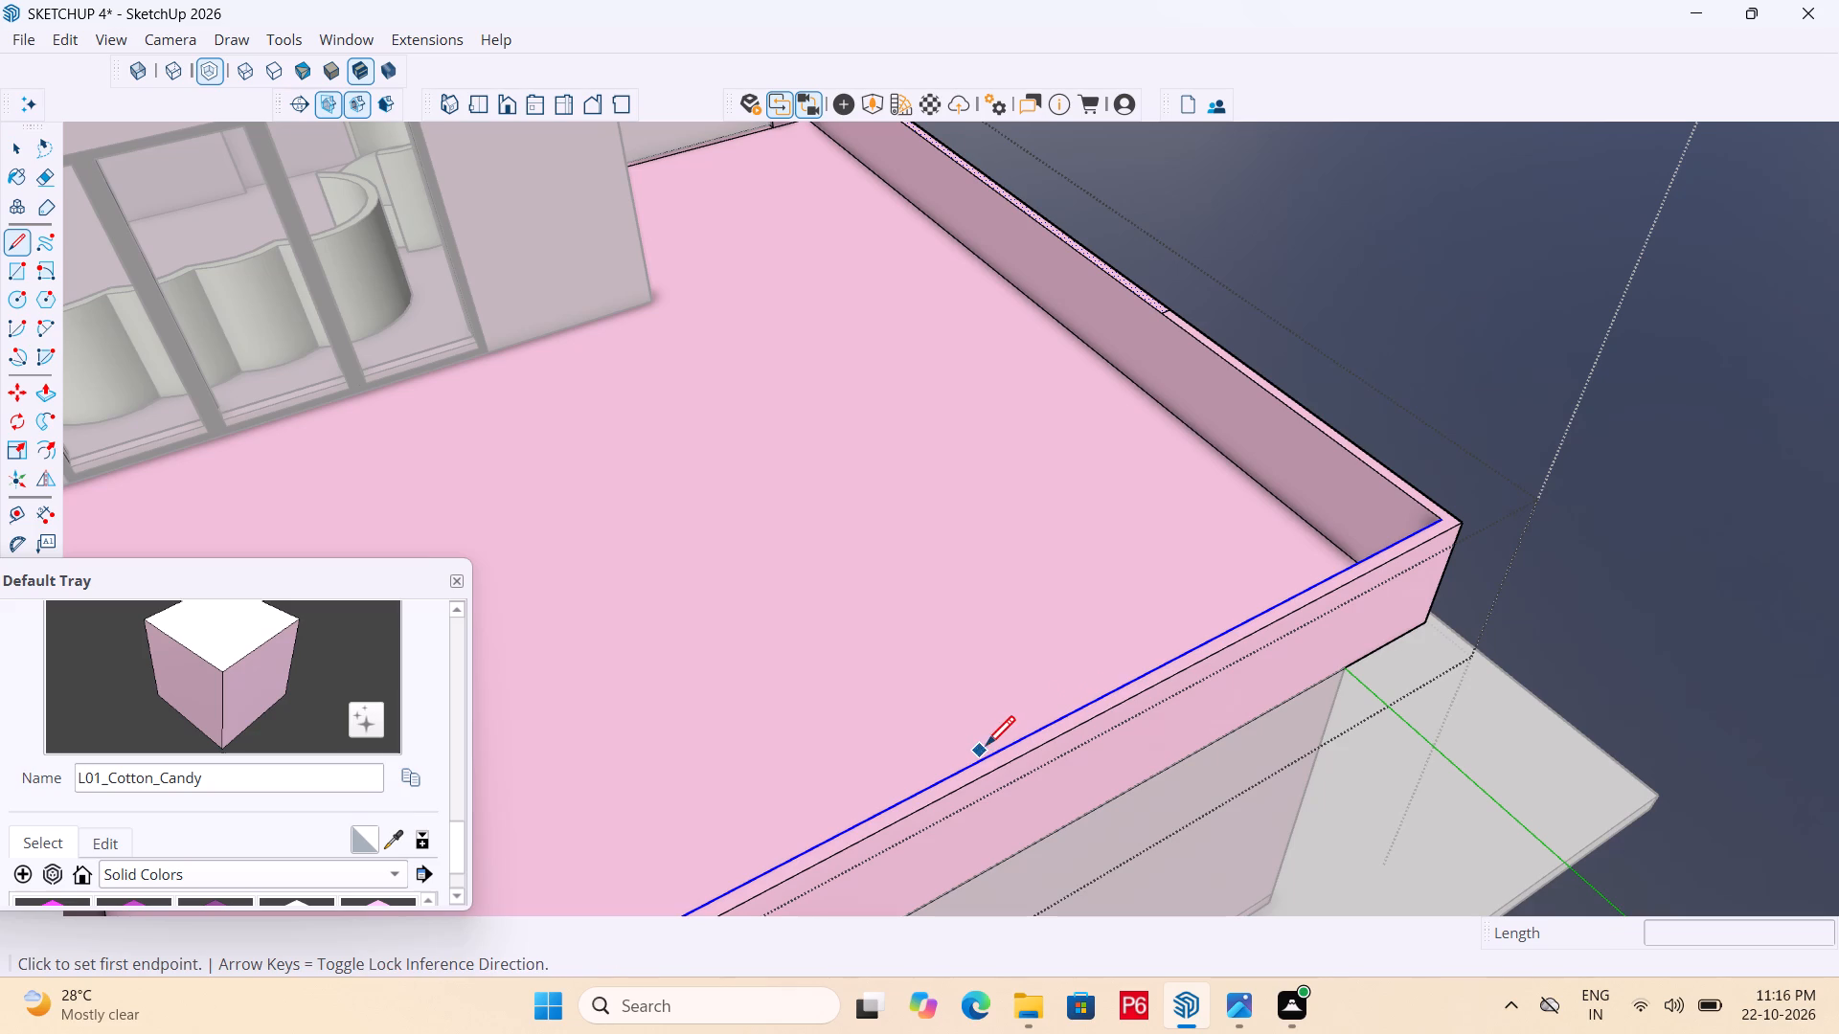
{"action": "left_click", "coordinate": [990, 748]}
{"action": "left_click", "coordinate": [1000, 767]}
{"action": "key", "text": "space"}
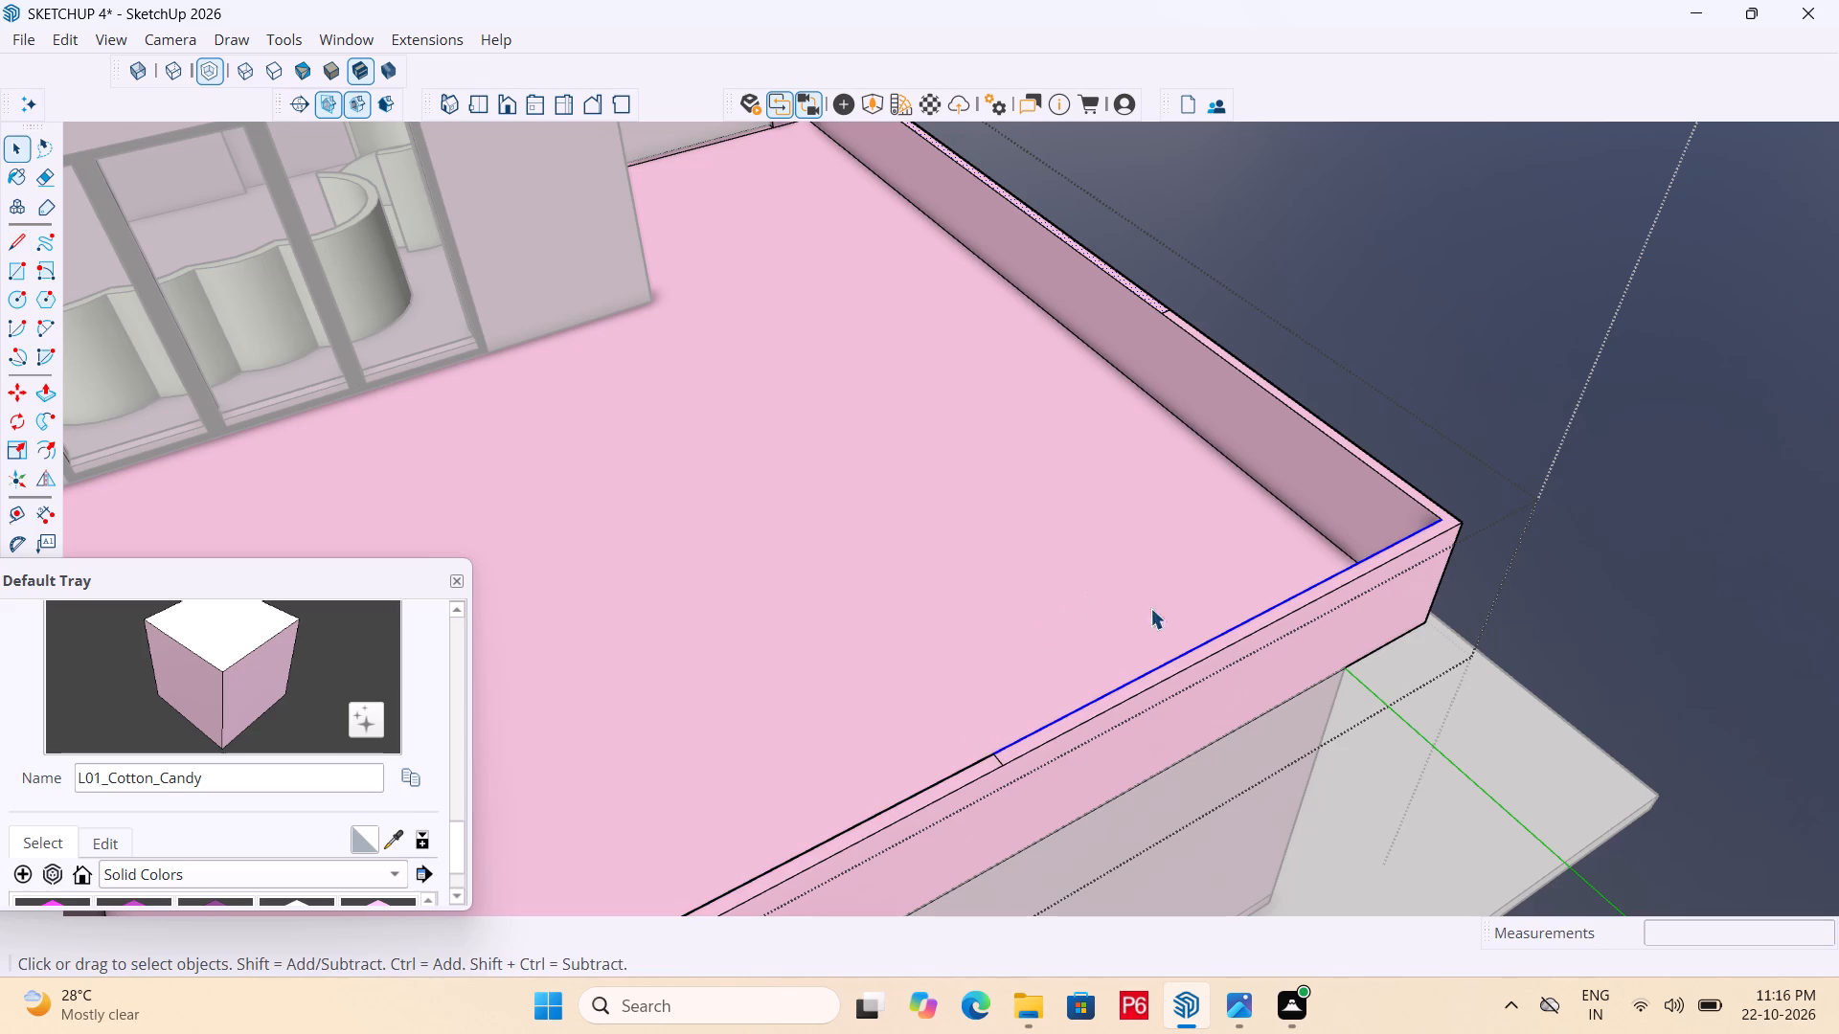
Push/Pull the L-shaped corner section of the terrace parapet's top face up by 7'.
{"action": "key", "text": "p"}
{"action": "left_click", "coordinate": [1282, 610]}
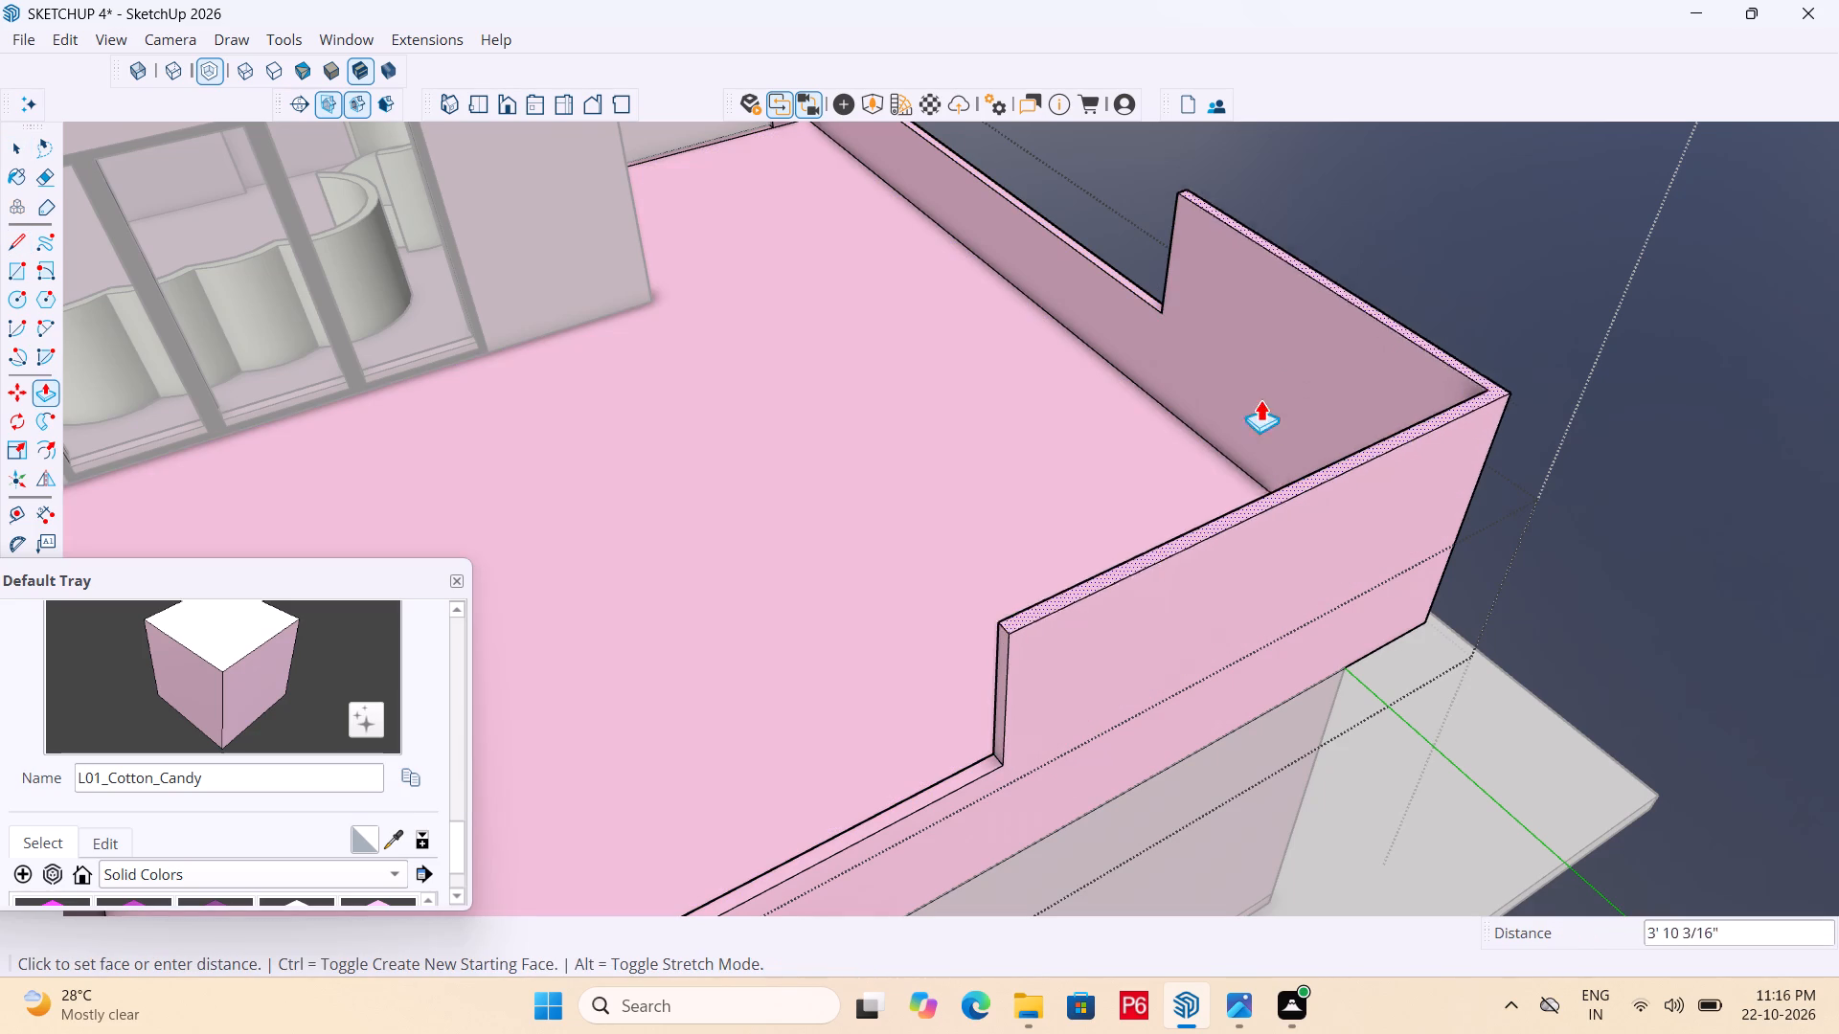
{"action": "scroll", "coordinate": [1182, 274], "scroll_direction": "down", "scroll_amount": 4}
{"action": "middle_click_drag", "start_coordinate": [1156, 303], "coordinate": [994, 172]}
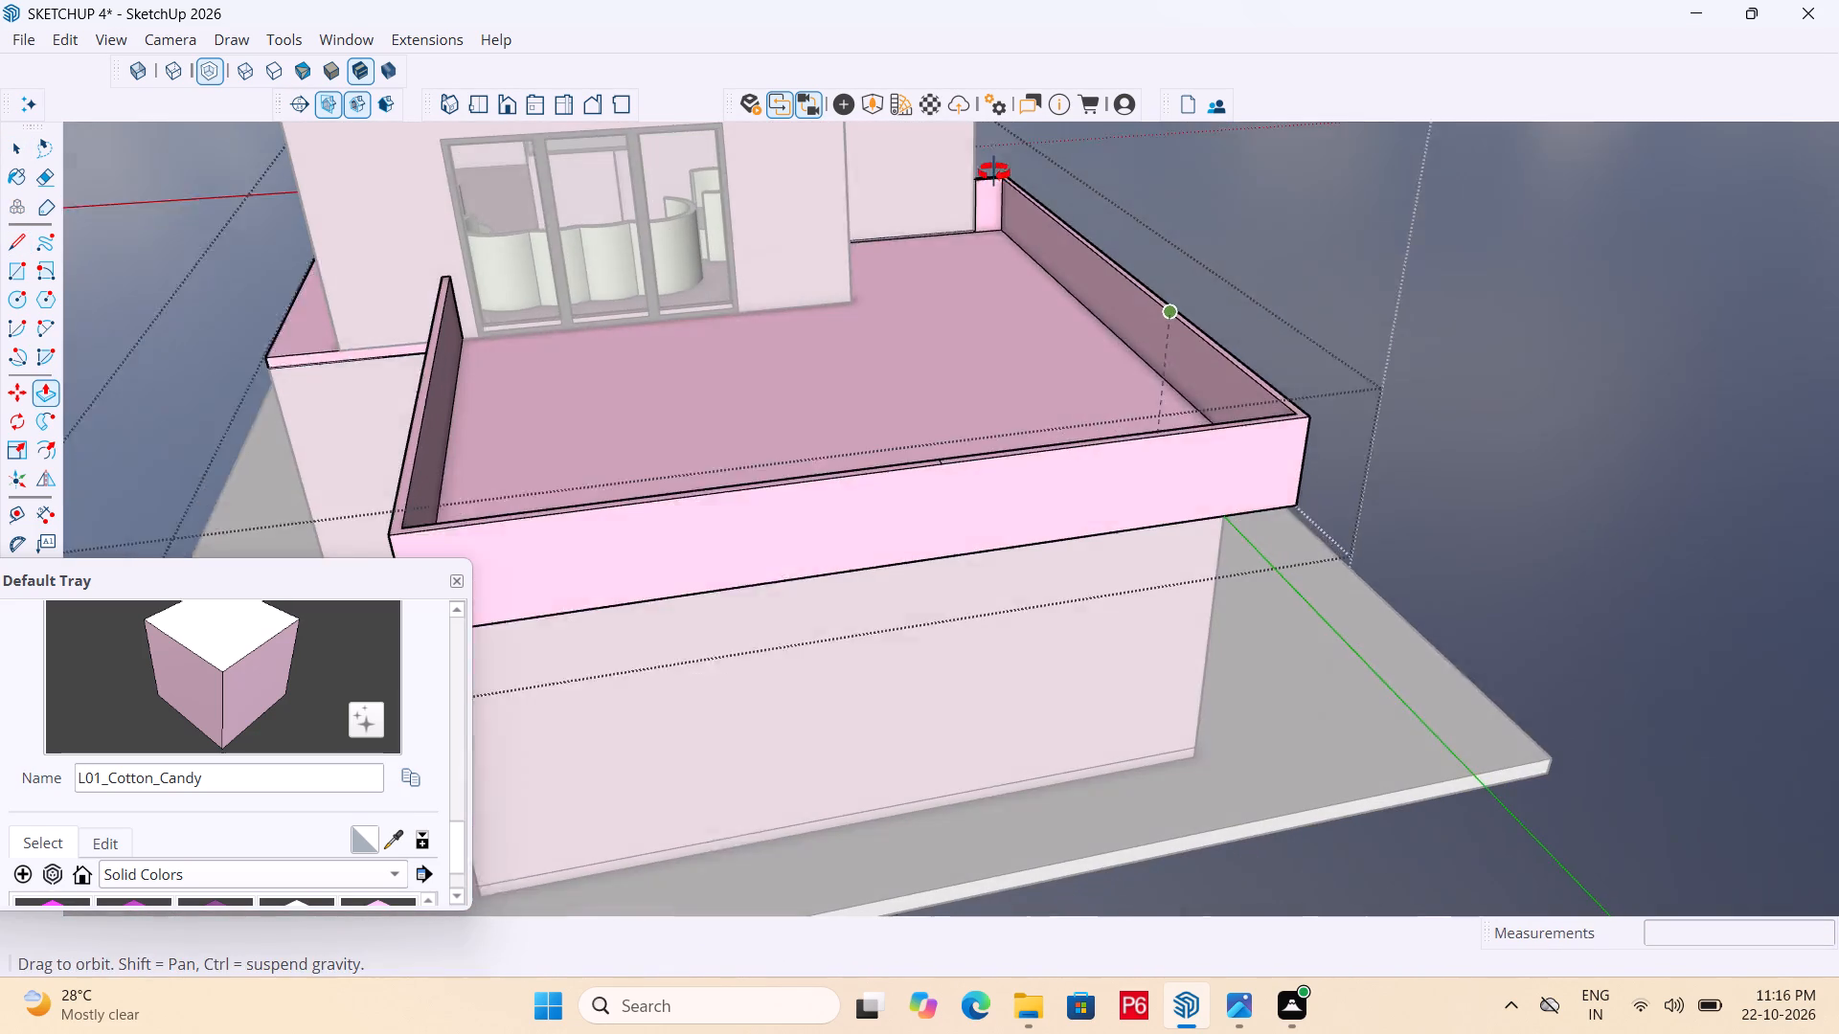
{"action": "middle_click_drag", "start_coordinate": [994, 172], "coordinate": [992, 170]}
{"action": "middle_click_drag", "start_coordinate": [990, 163], "coordinate": [1351, 276]}
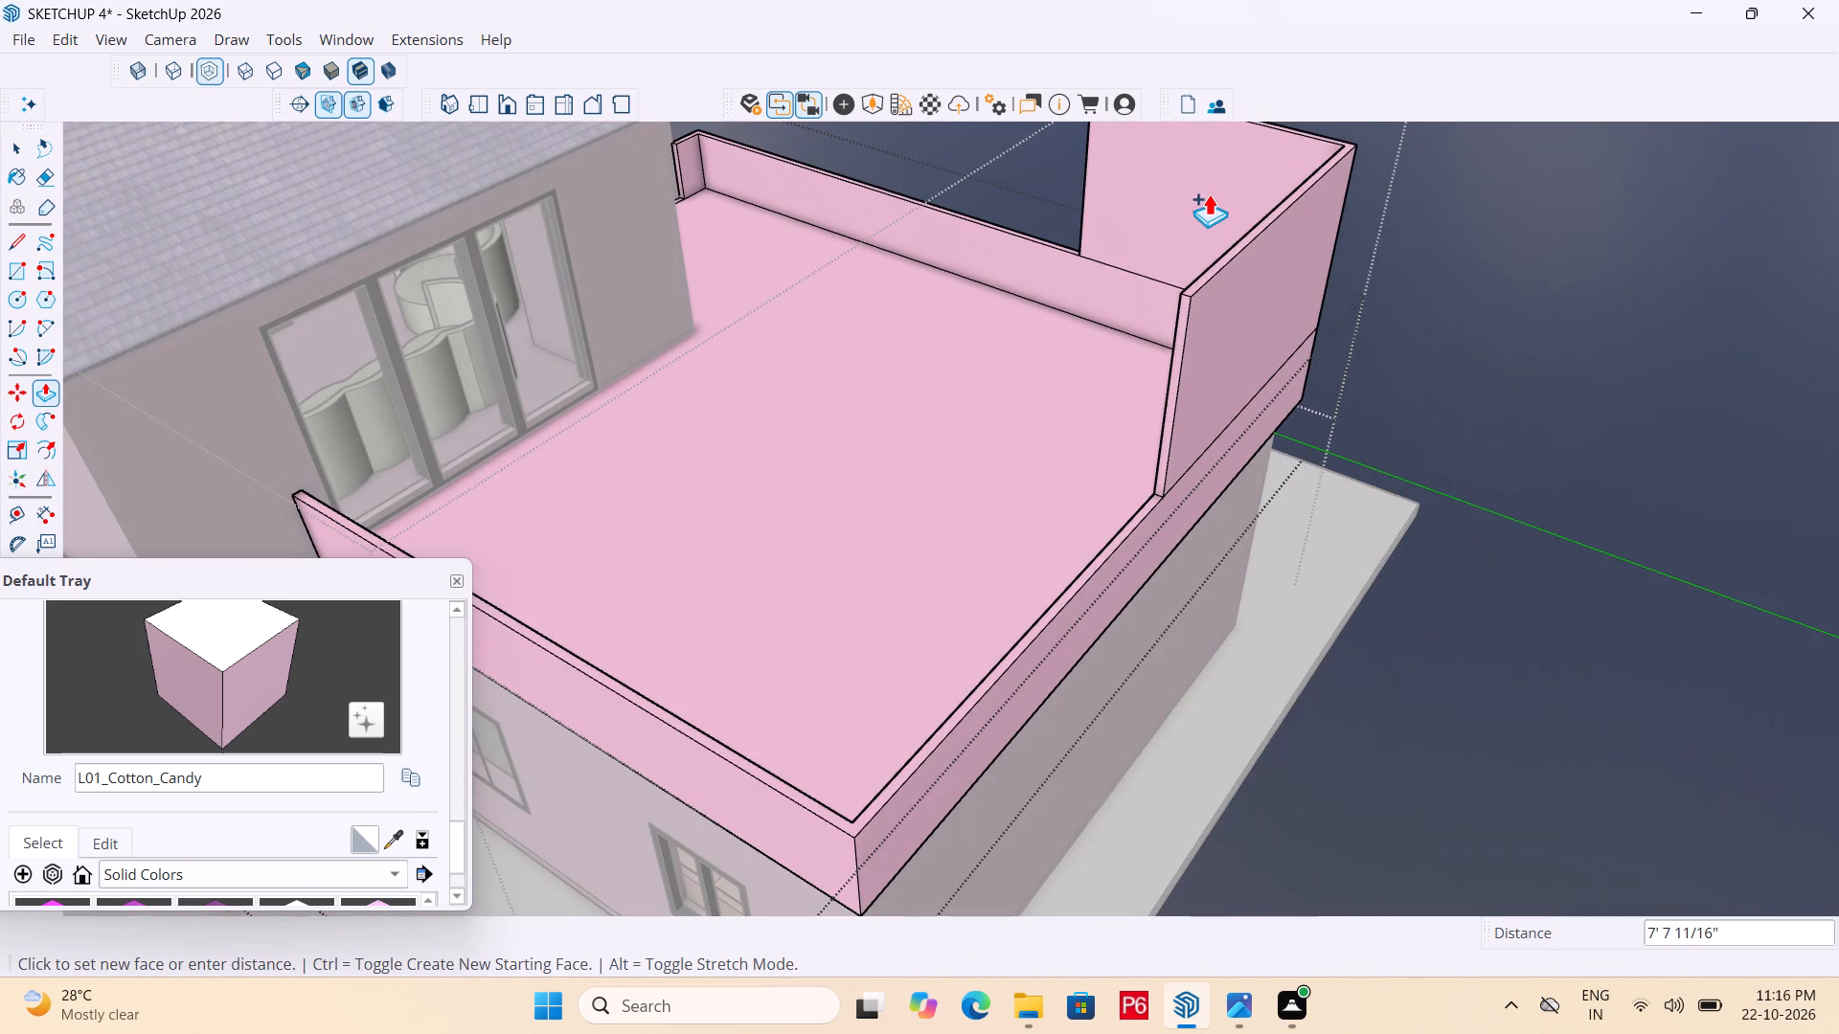
{"action": "type", "text": "7'"}
{"action": "key", "text": "Return"}
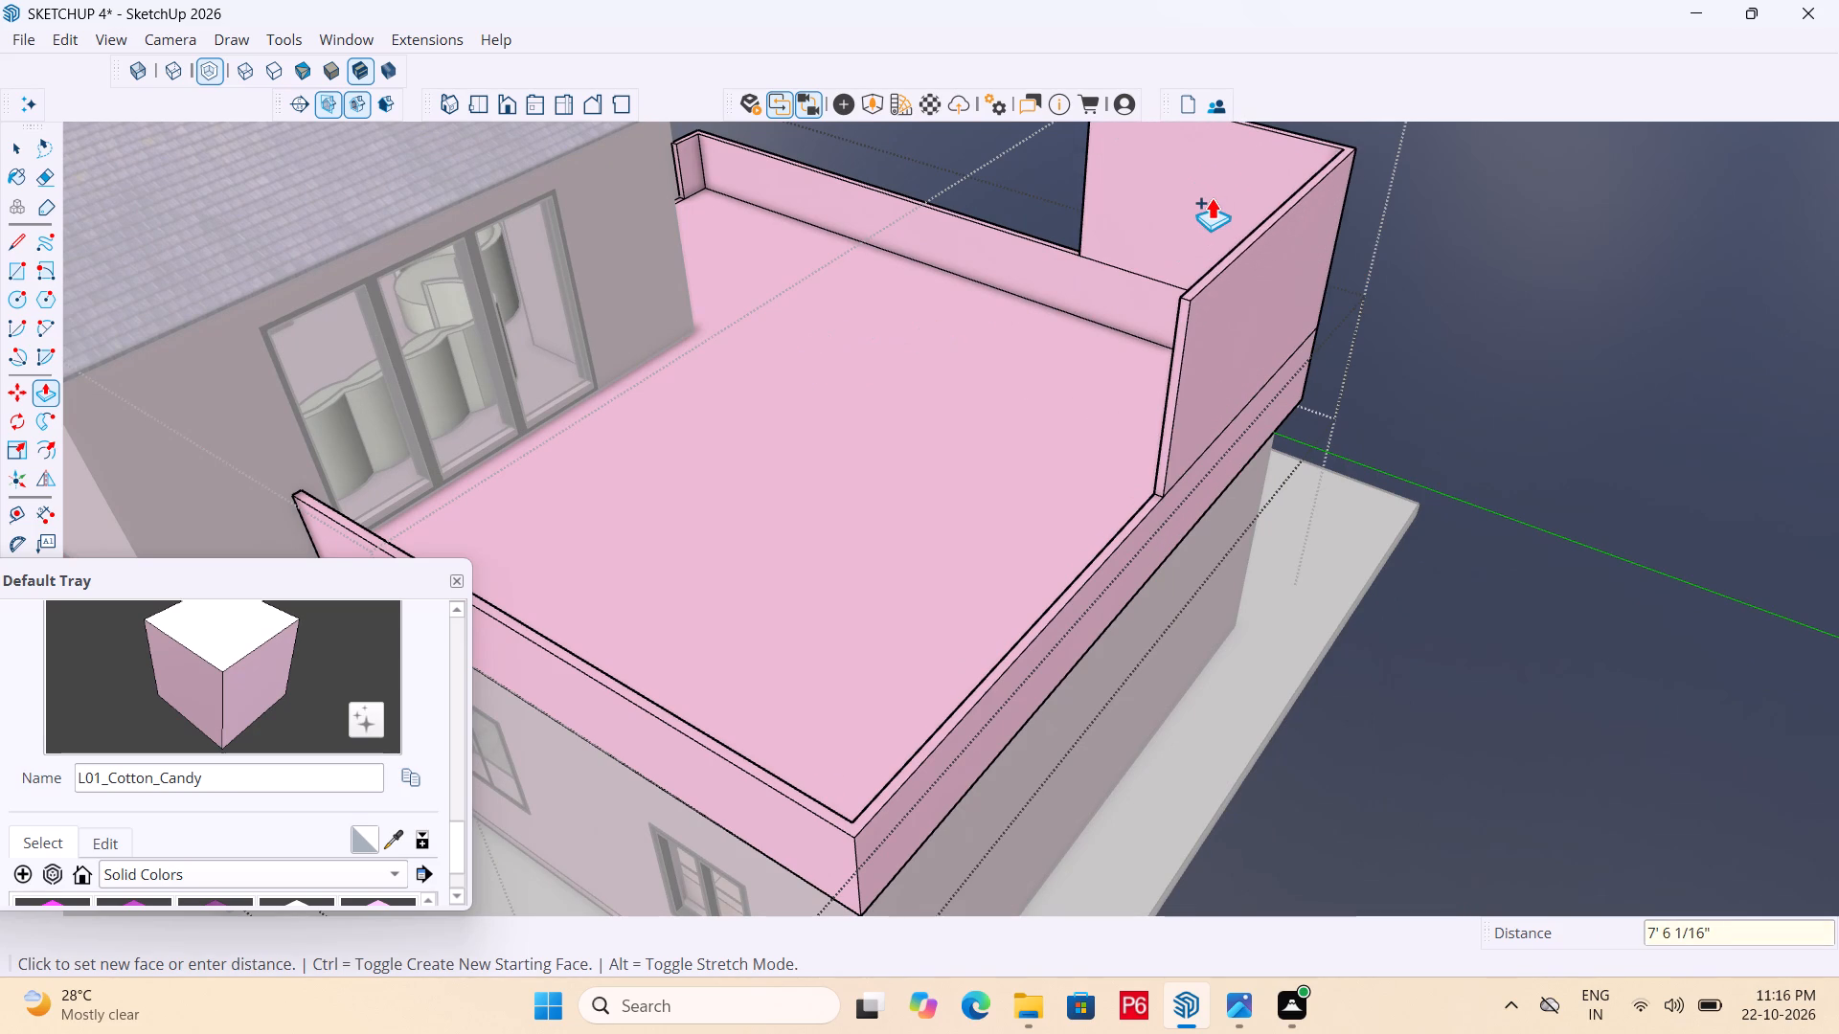
{"action": "type", "text": "7'"}
{"action": "key", "text": "Return"}
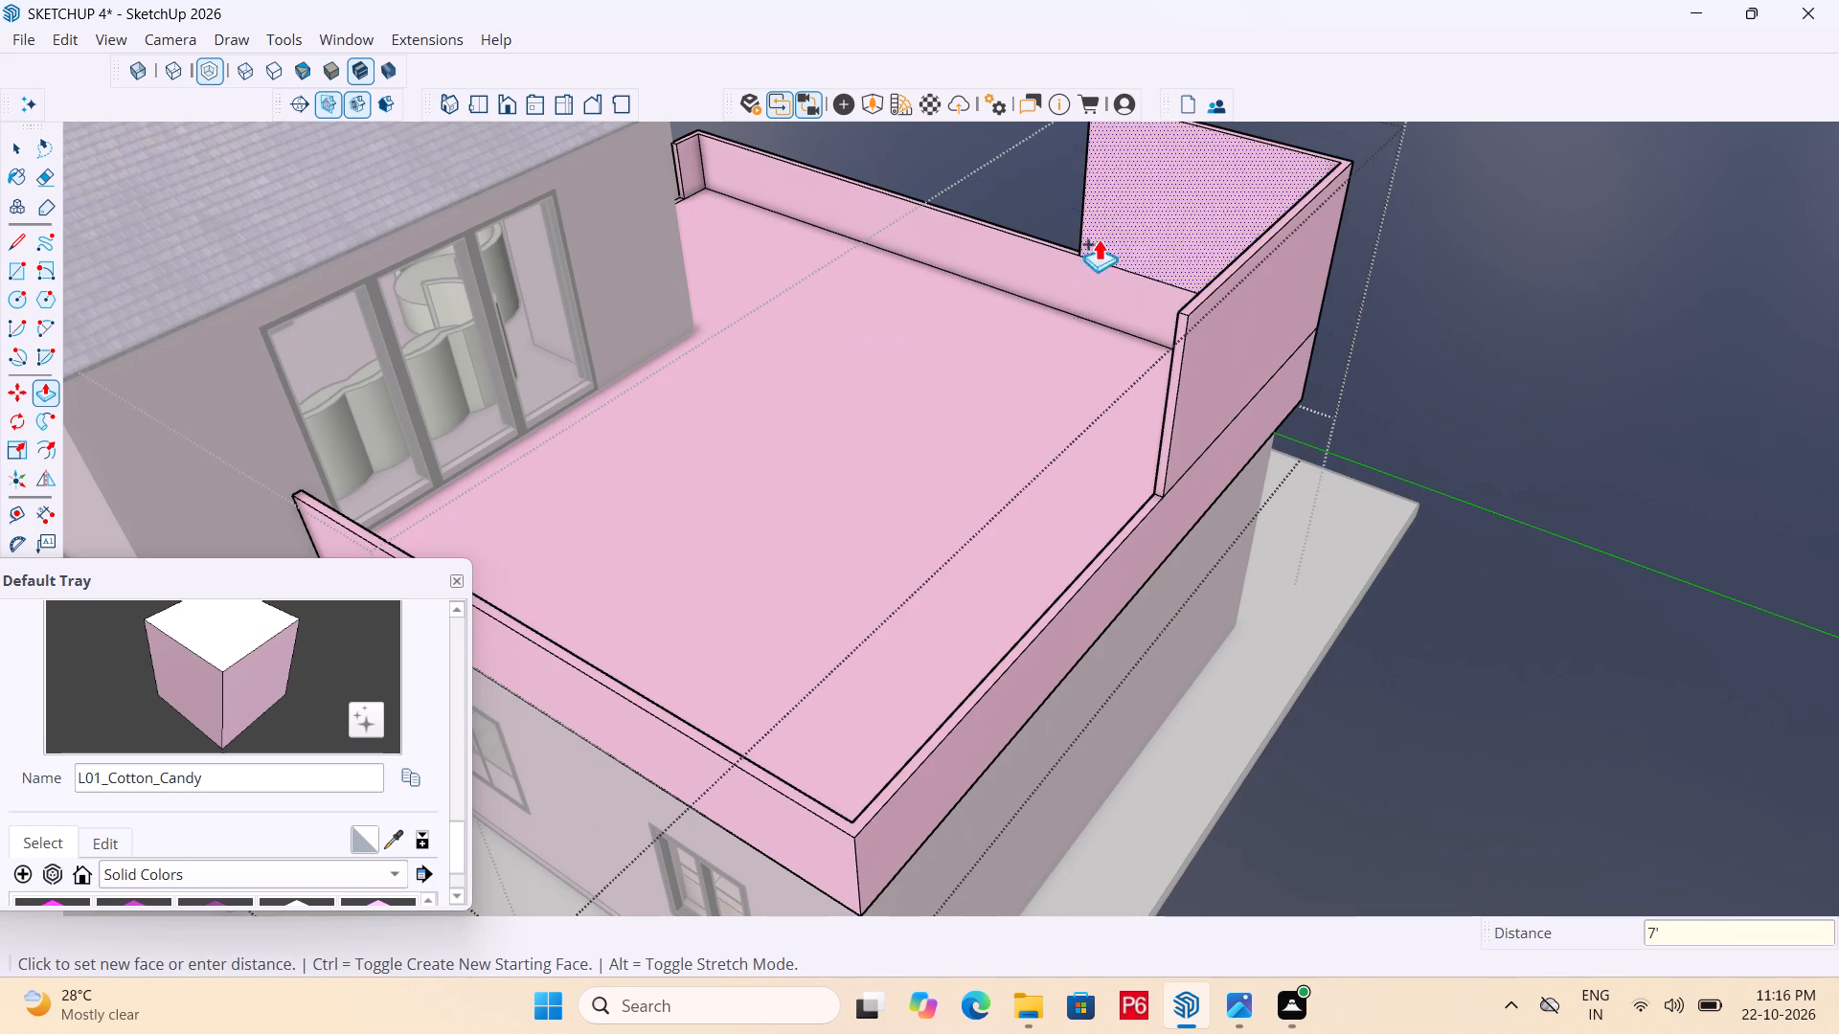
Examine the raised L-shaped corner wall on the terrace from the side and from inside.
{"action": "middle_click_drag", "start_coordinate": [974, 343], "coordinate": [1461, 266]}
{"action": "scroll", "coordinate": [858, 450], "scroll_direction": "down", "scroll_amount": 5}
{"action": "middle_click_drag", "start_coordinate": [886, 382], "coordinate": [660, 252]}
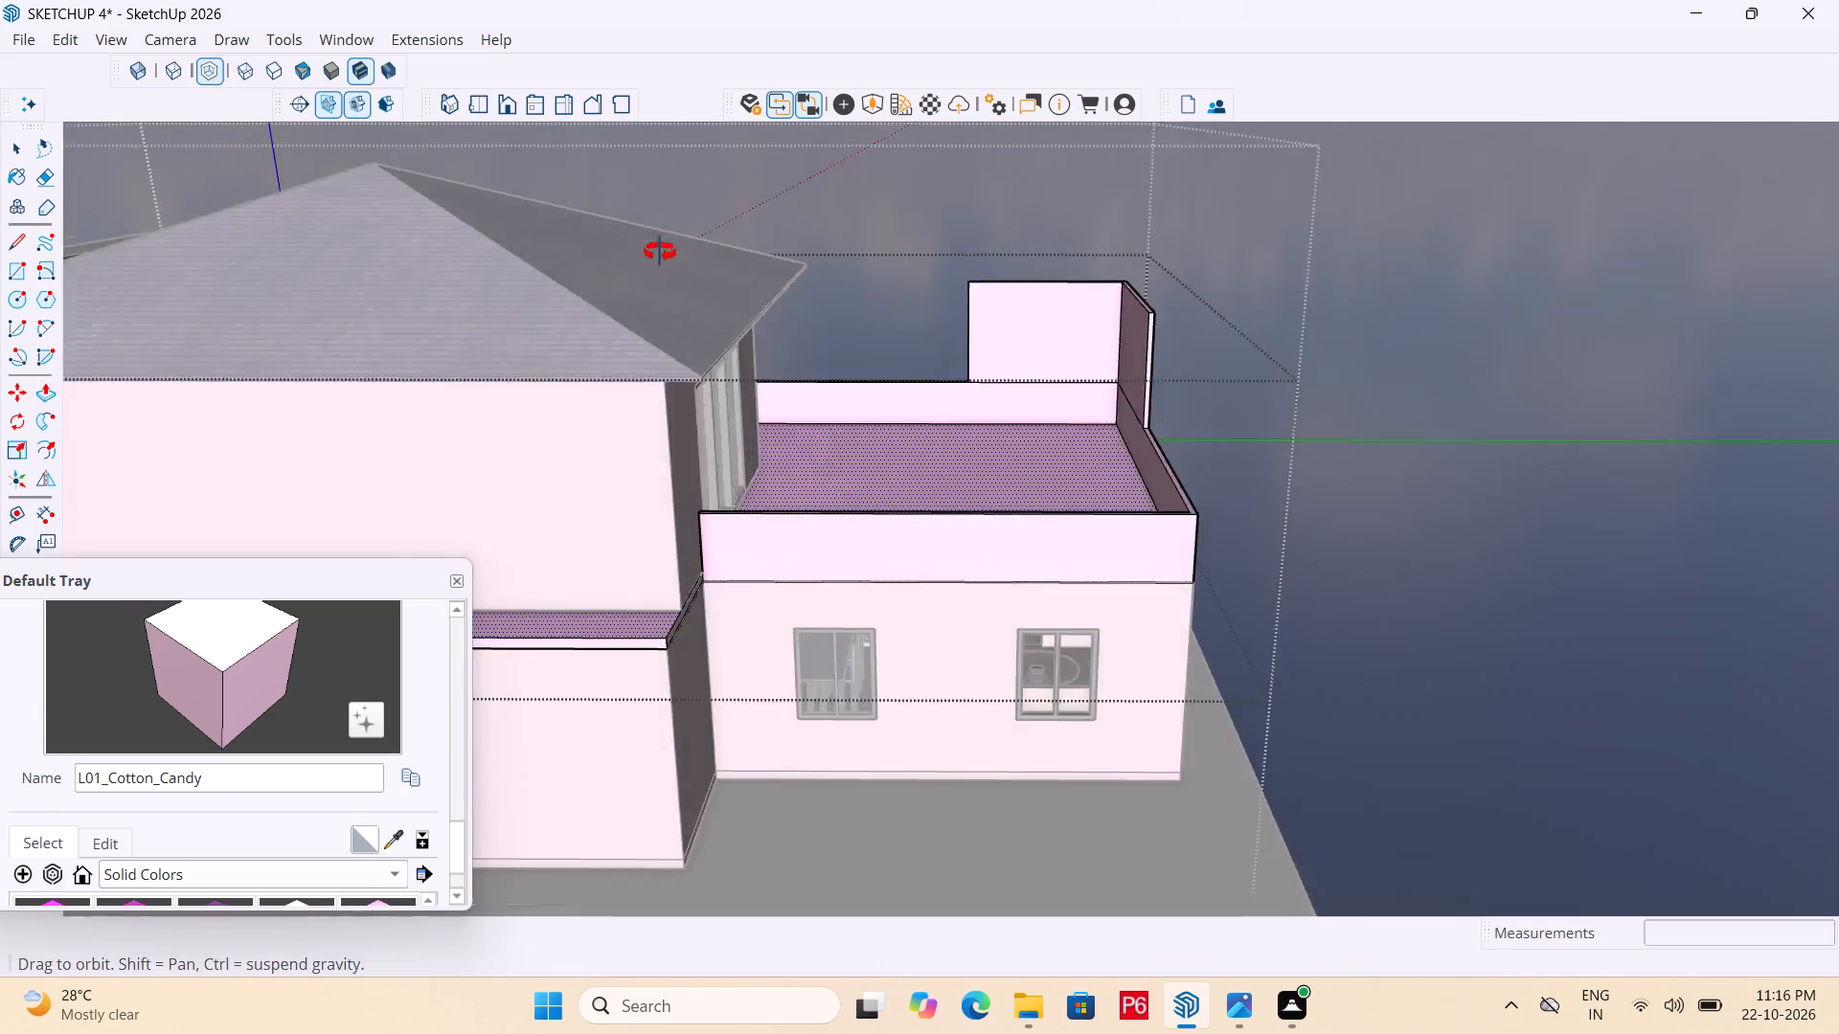
{"action": "middle_click_drag", "start_coordinate": [660, 252], "coordinate": [833, 402]}
{"action": "scroll", "coordinate": [925, 201], "scroll_direction": "up", "scroll_amount": 12}
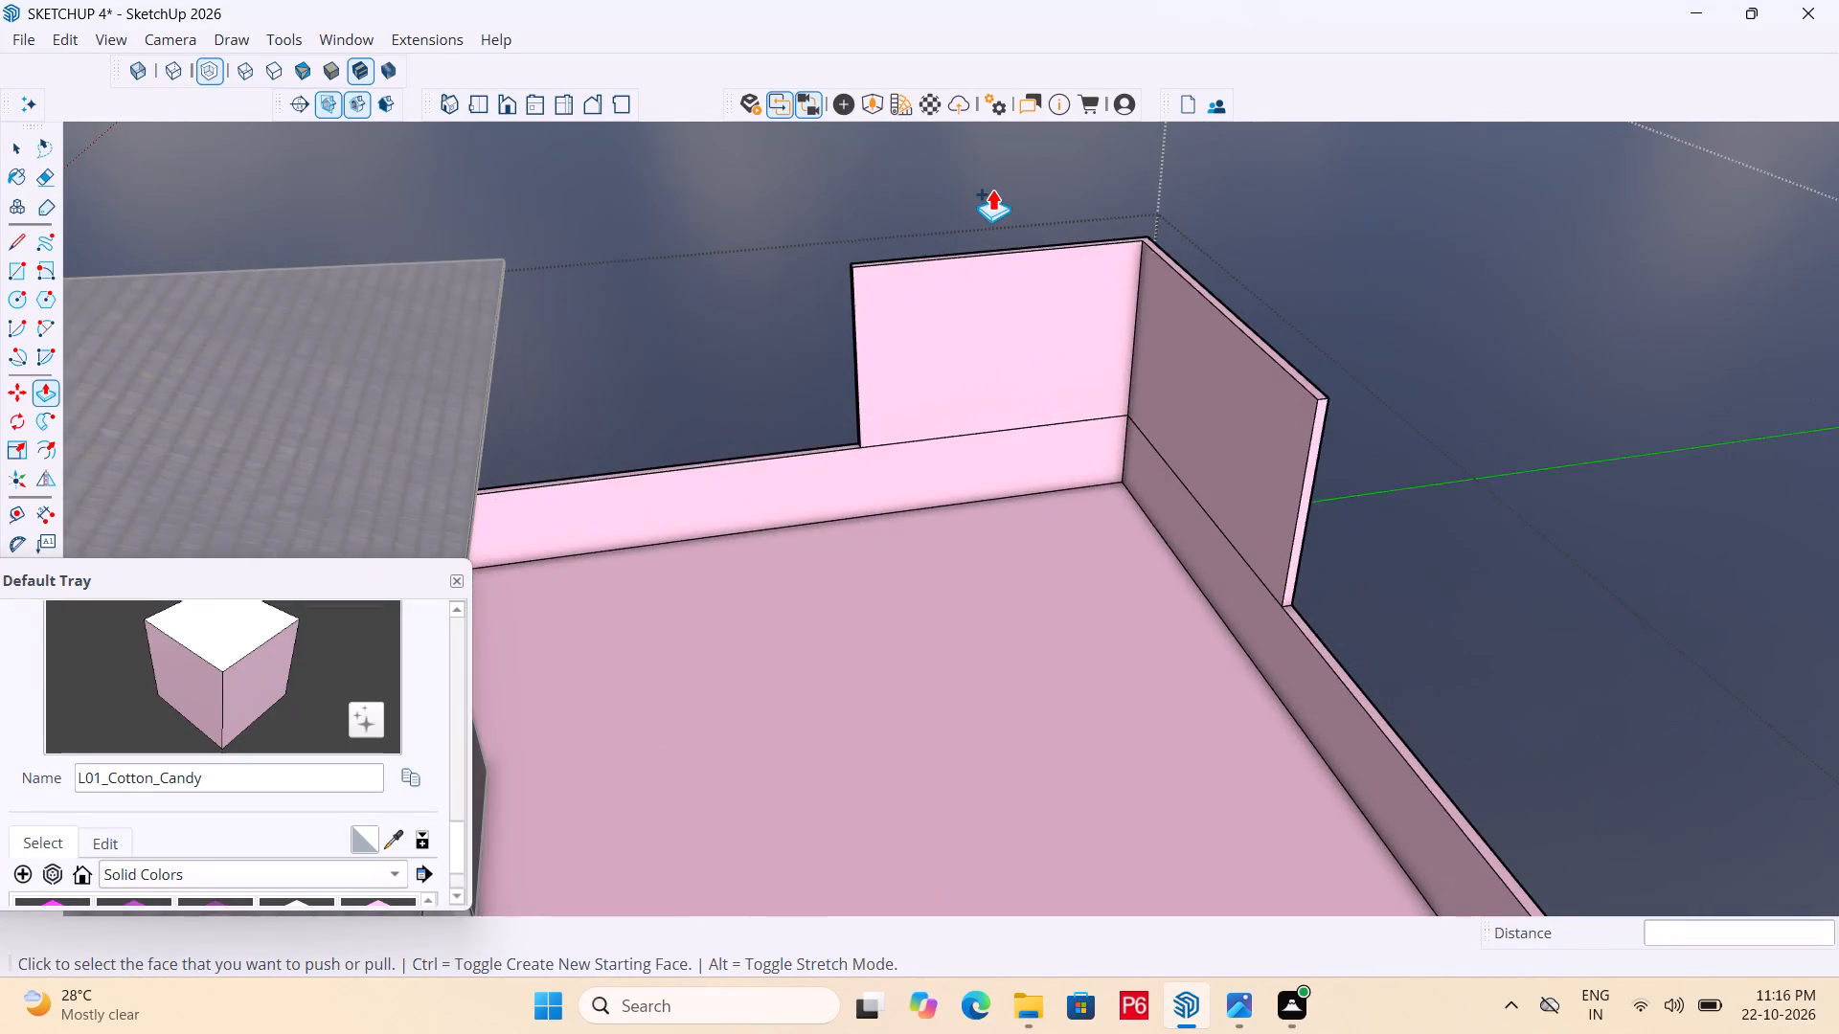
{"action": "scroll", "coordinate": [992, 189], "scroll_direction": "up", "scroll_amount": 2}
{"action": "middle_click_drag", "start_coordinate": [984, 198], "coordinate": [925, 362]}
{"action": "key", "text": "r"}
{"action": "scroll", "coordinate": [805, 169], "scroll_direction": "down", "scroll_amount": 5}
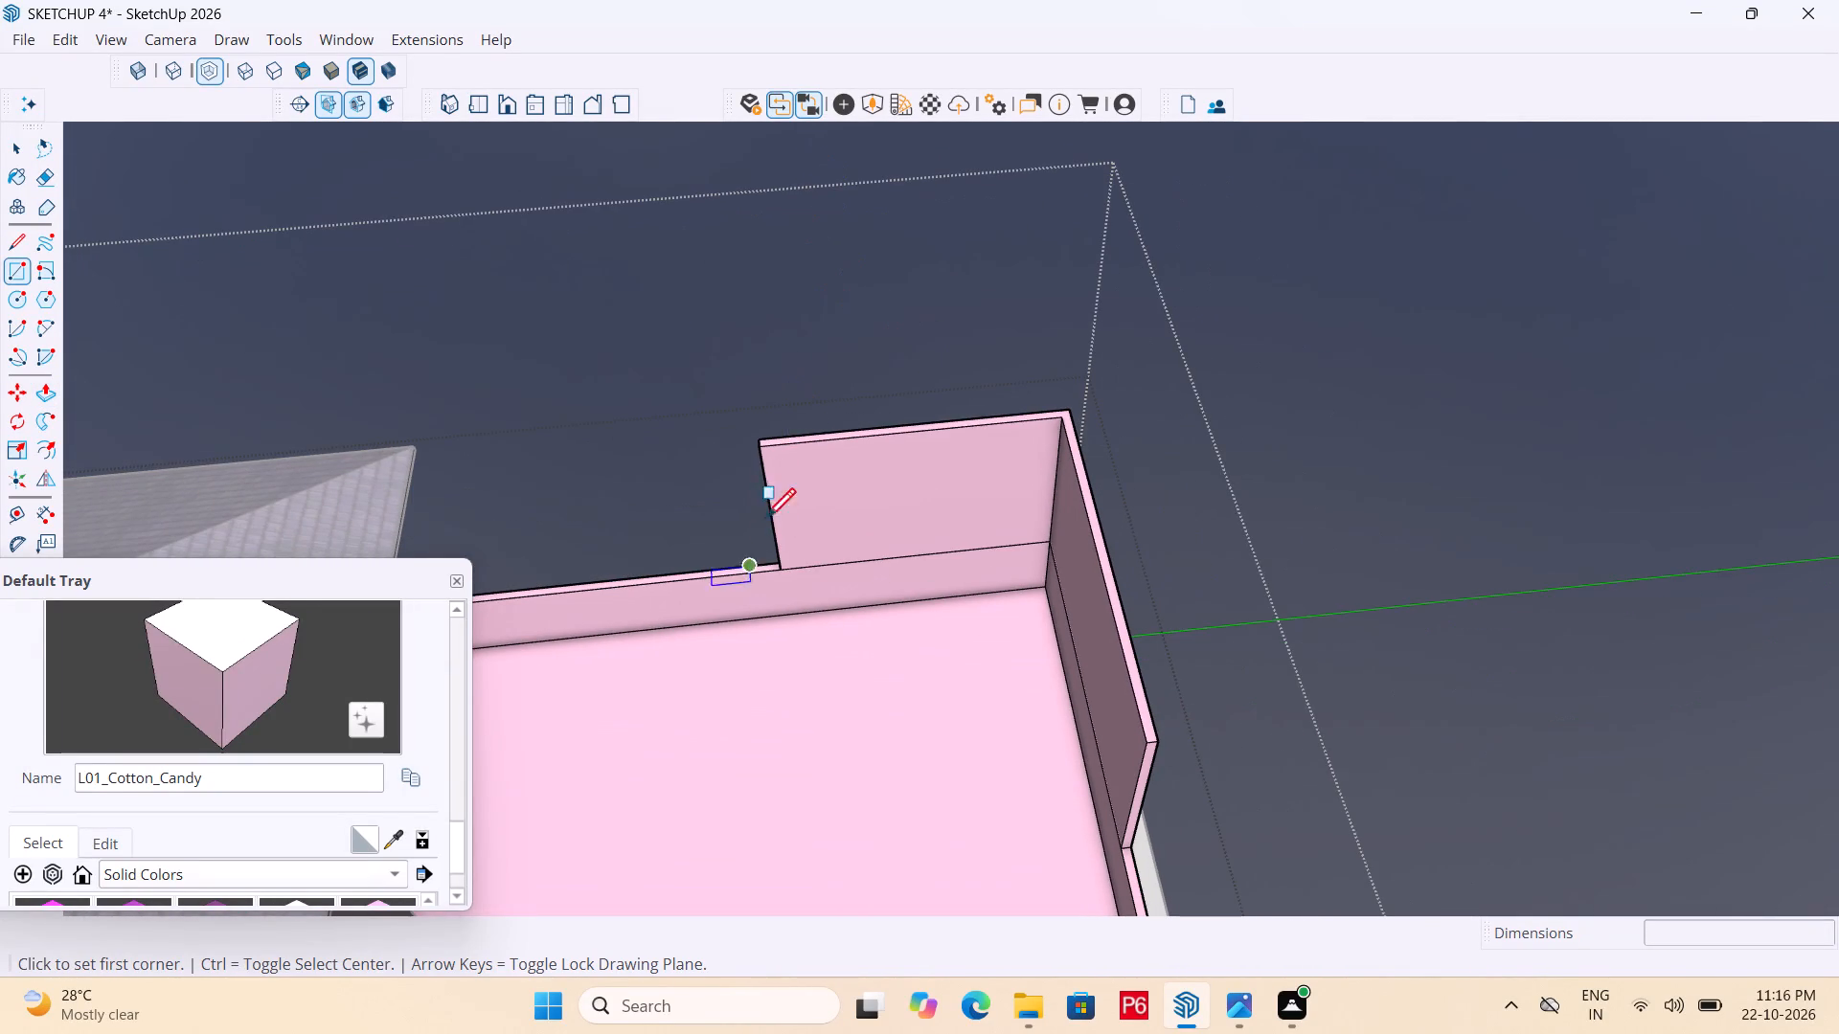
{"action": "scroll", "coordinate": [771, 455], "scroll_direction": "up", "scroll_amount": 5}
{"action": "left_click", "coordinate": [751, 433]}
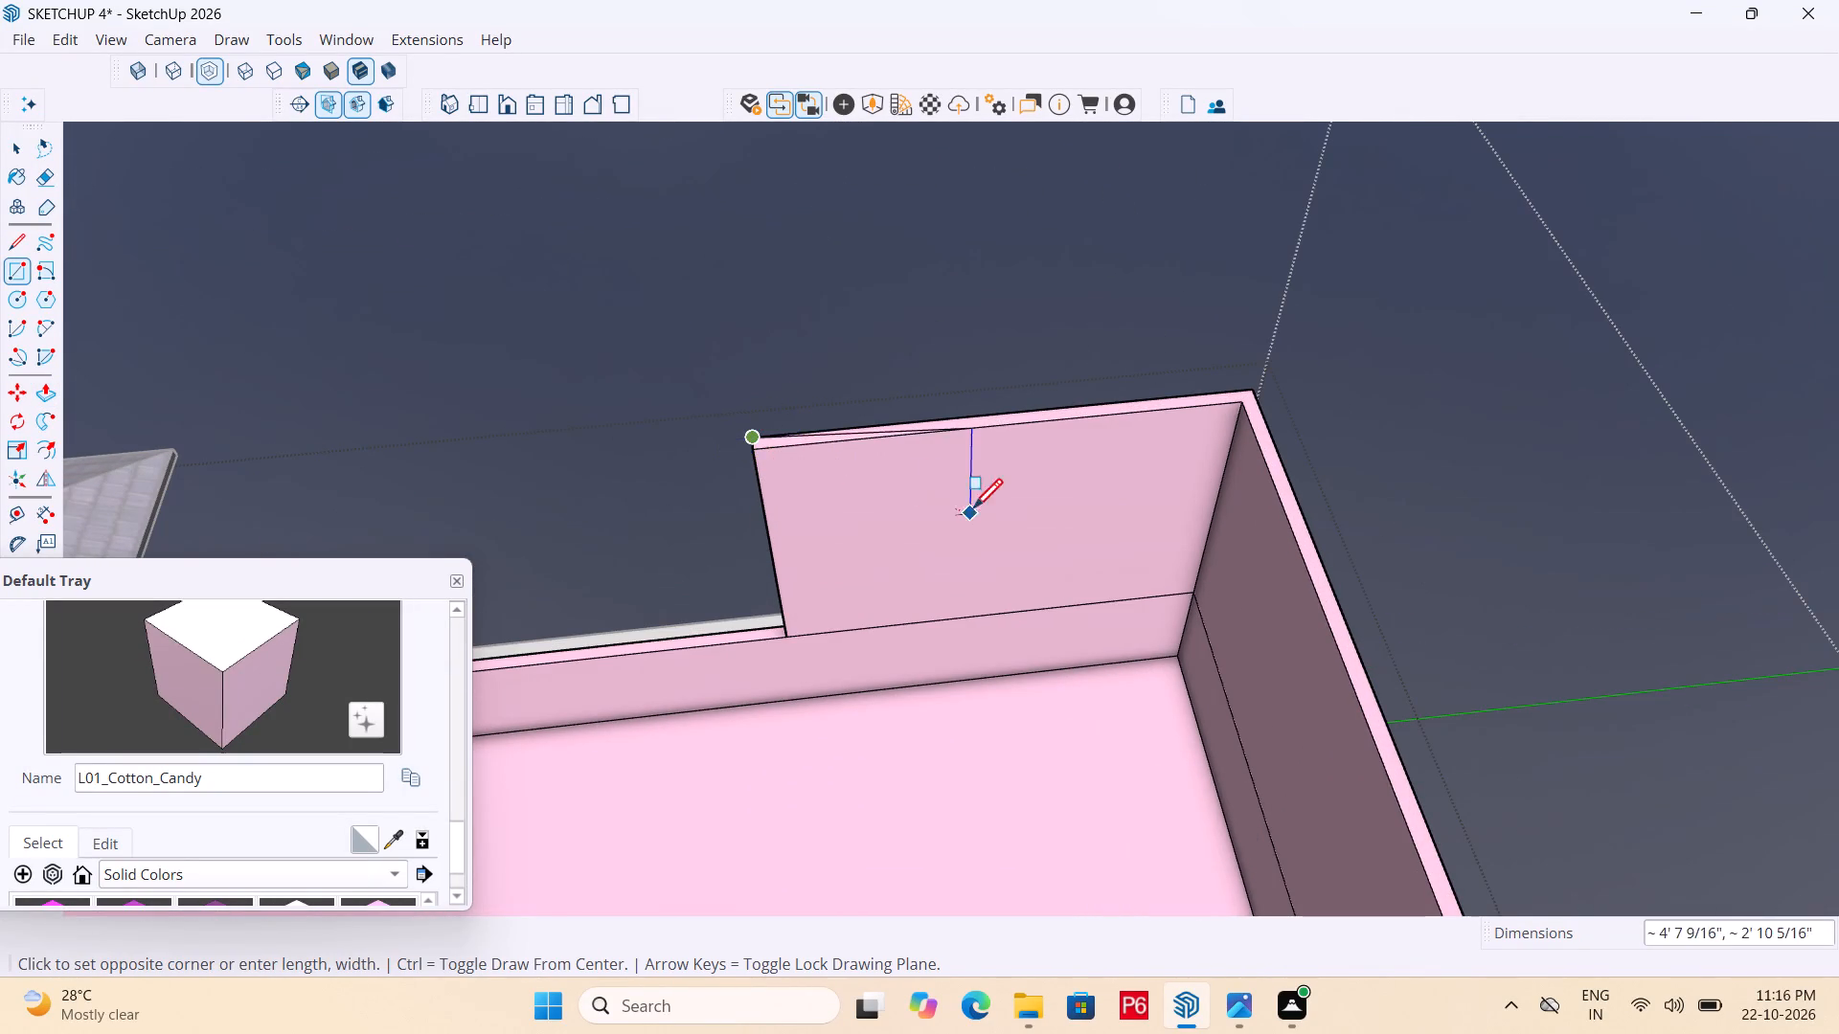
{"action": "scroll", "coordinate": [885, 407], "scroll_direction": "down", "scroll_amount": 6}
Undo the raising of the terrace parapet's L-shaped corner section.
{"action": "key", "text": "ctrl+z"}
{"action": "key", "text": "ctrl+z"}
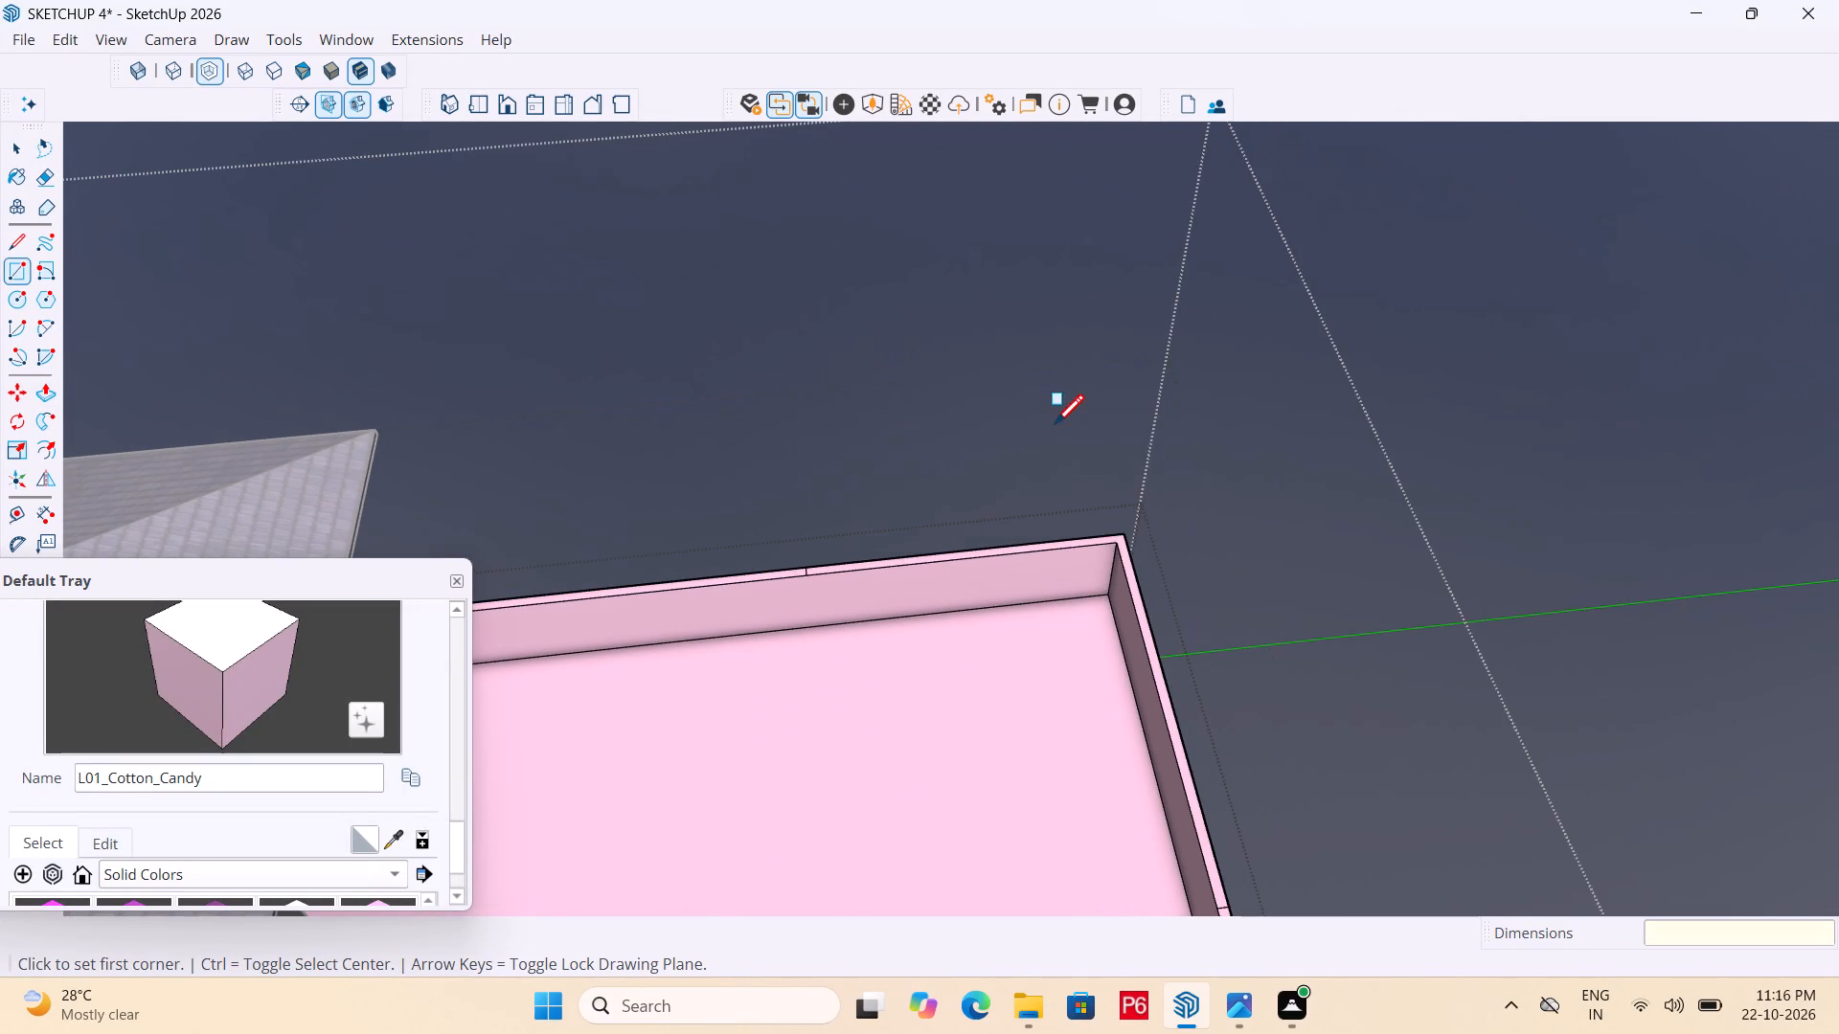
Make the L-shaped corner section of the parapet's top face, with its edges, a separate group.
{"action": "scroll", "coordinate": [1112, 566], "scroll_direction": "up", "scroll_amount": 5}
{"action": "key", "text": "space"}
{"action": "left_click", "coordinate": [1132, 542]}
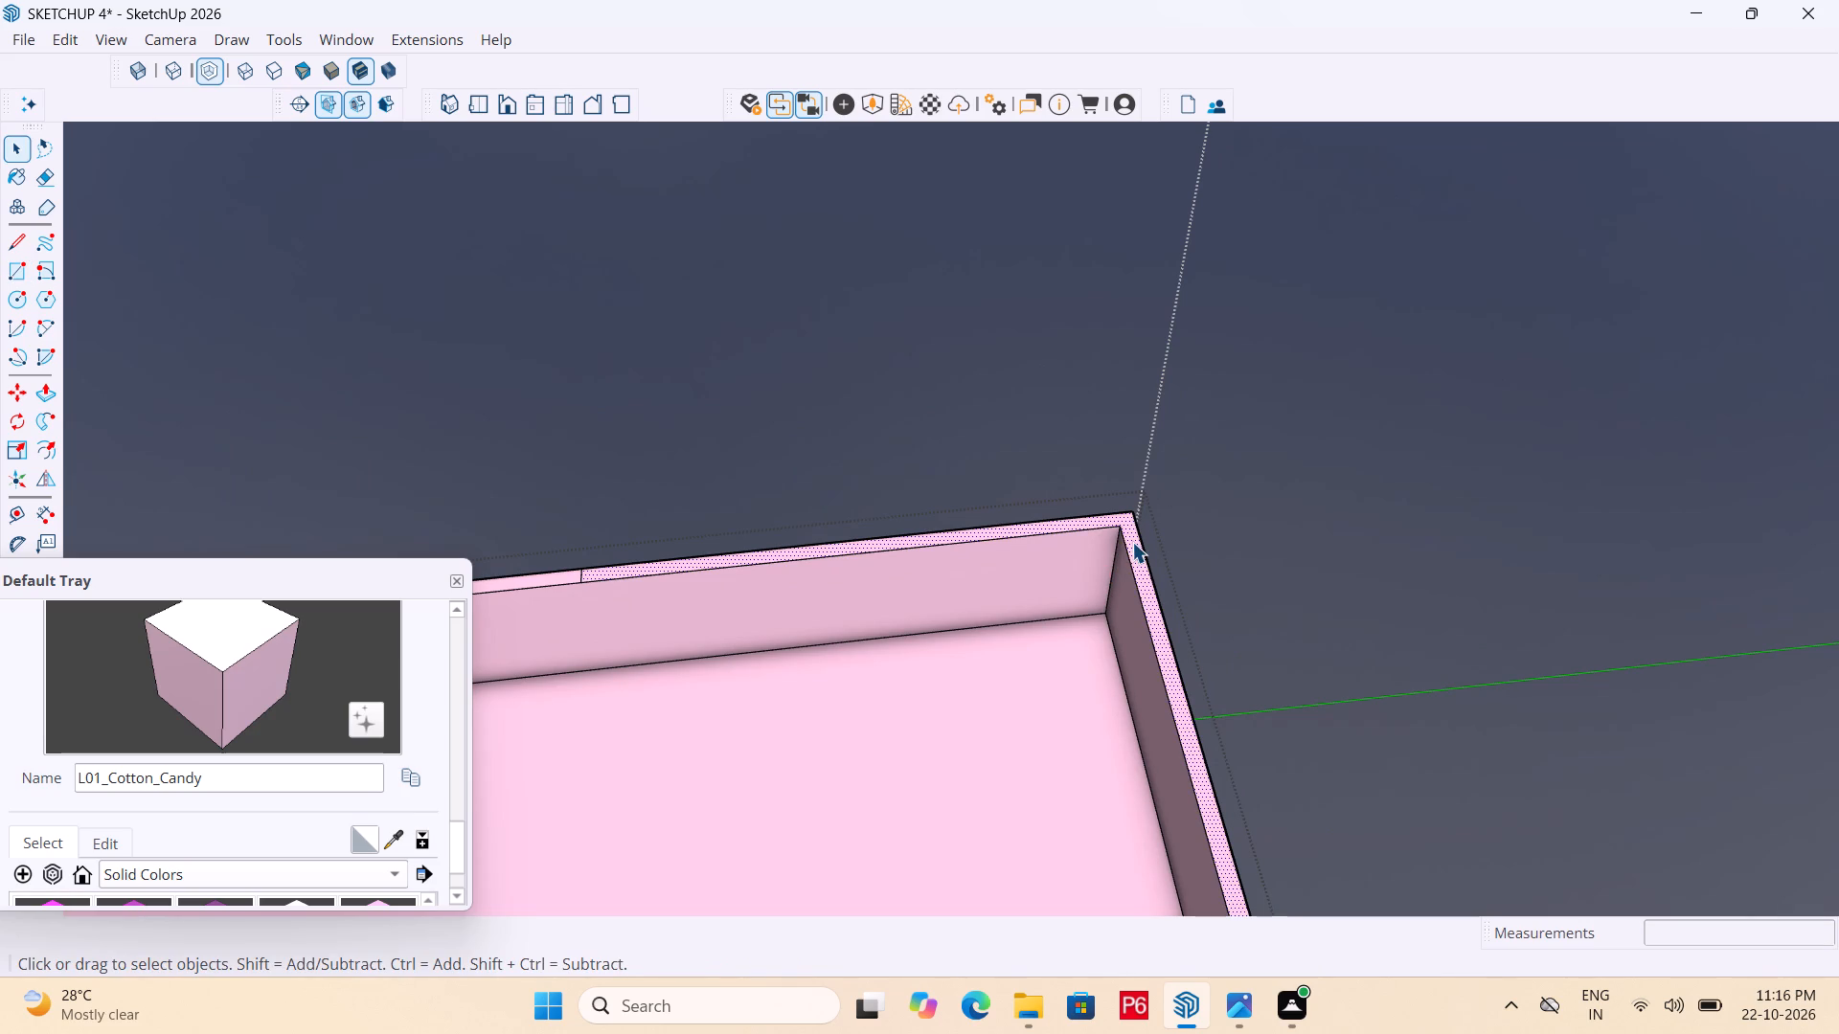
{"action": "double_click", "coordinate": [1132, 542]}
{"action": "right_click", "coordinate": [1132, 542]}
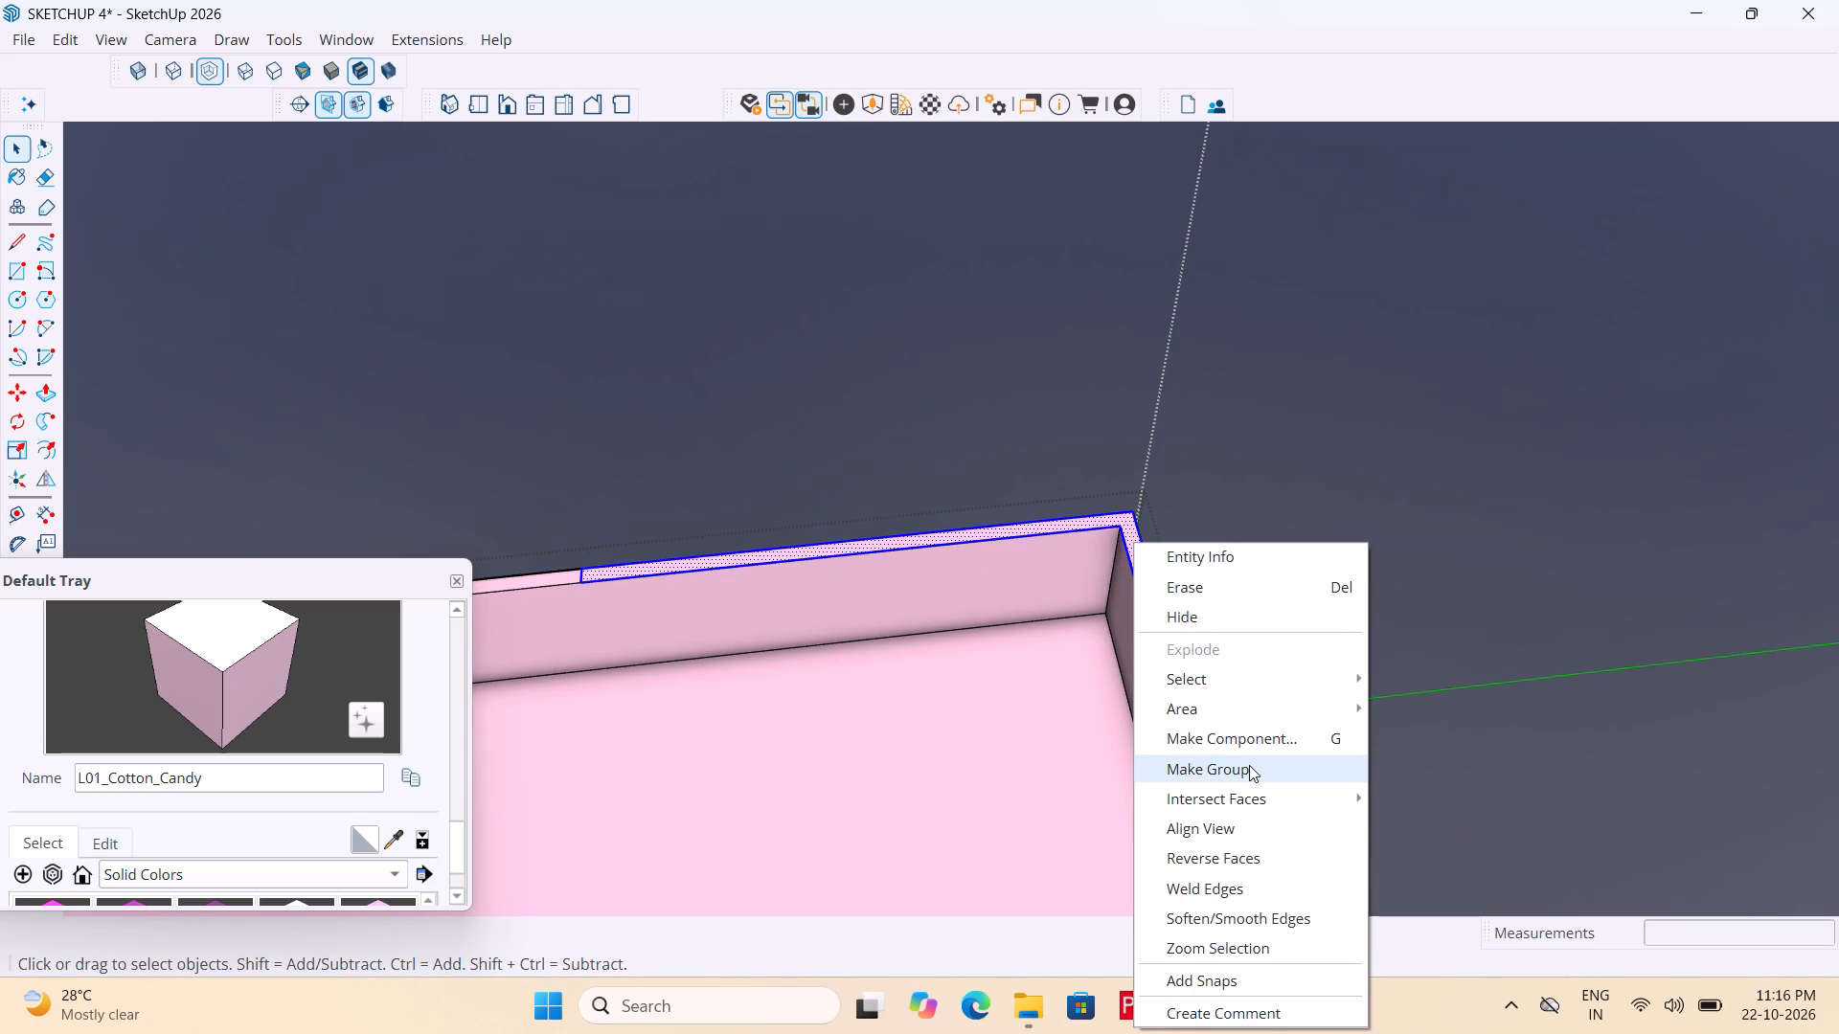
{"action": "left_click", "coordinate": [1249, 765]}
Open the new L-shaped corner group and Push/Pull its face up by 7'.
{"action": "scroll", "coordinate": [913, 483], "scroll_direction": "down", "scroll_amount": 2}
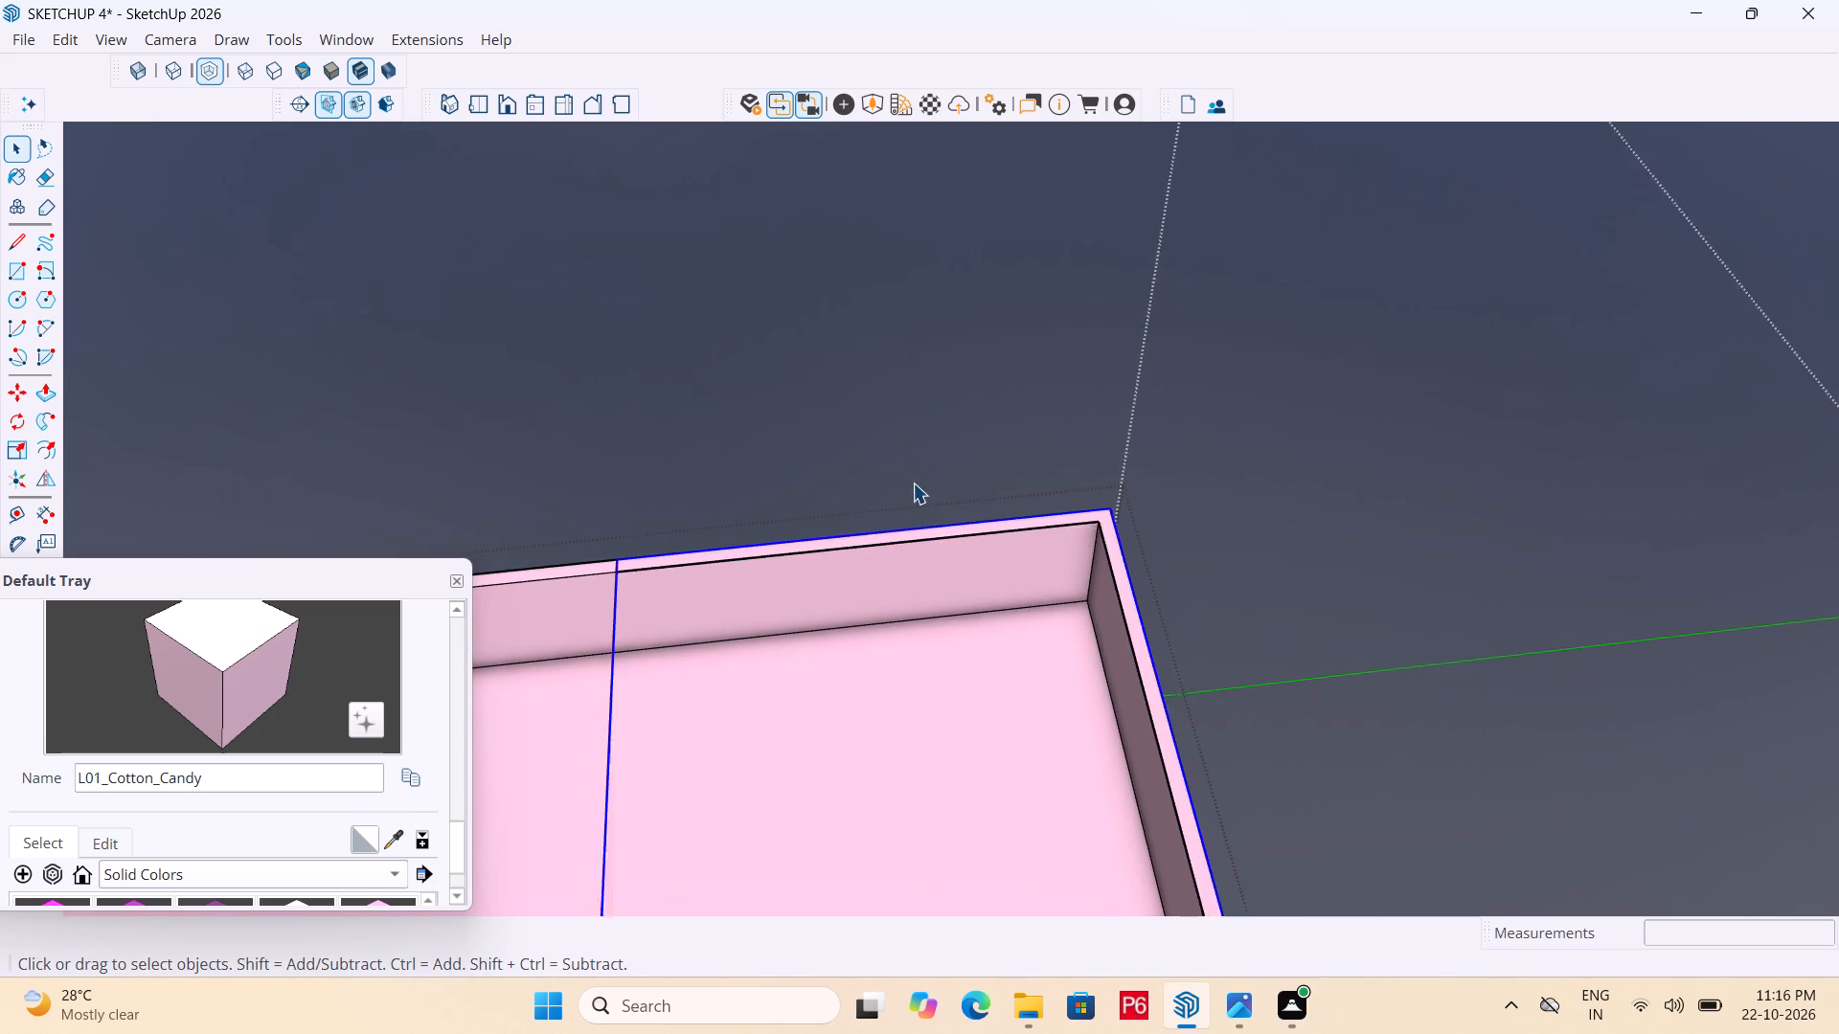
{"action": "scroll", "coordinate": [913, 483], "scroll_direction": "down", "scroll_amount": 4}
{"action": "scroll", "coordinate": [1023, 591], "scroll_direction": "up", "scroll_amount": 8}
{"action": "left_click", "coordinate": [1135, 635]}
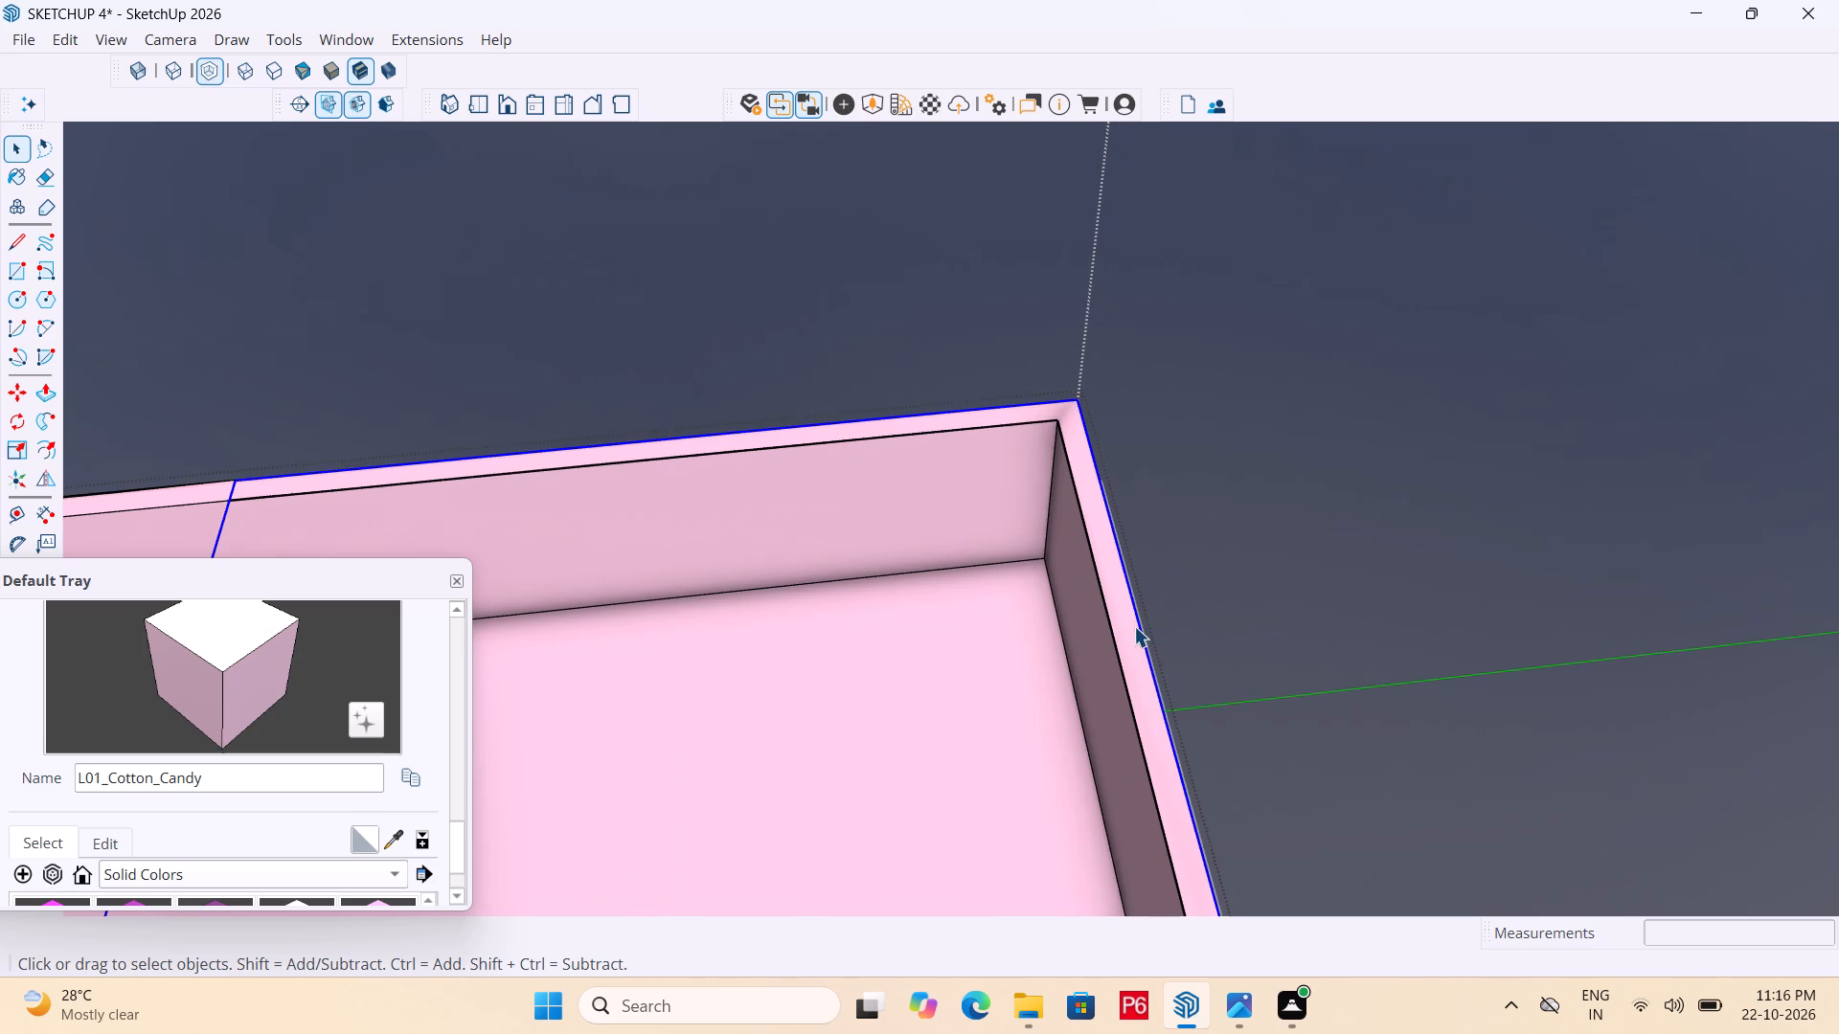
{"action": "left_click", "coordinate": [1134, 626]}
{"action": "double_click", "coordinate": [1113, 611]}
{"action": "left_click", "coordinate": [1119, 592]}
{"action": "key", "text": "p"}
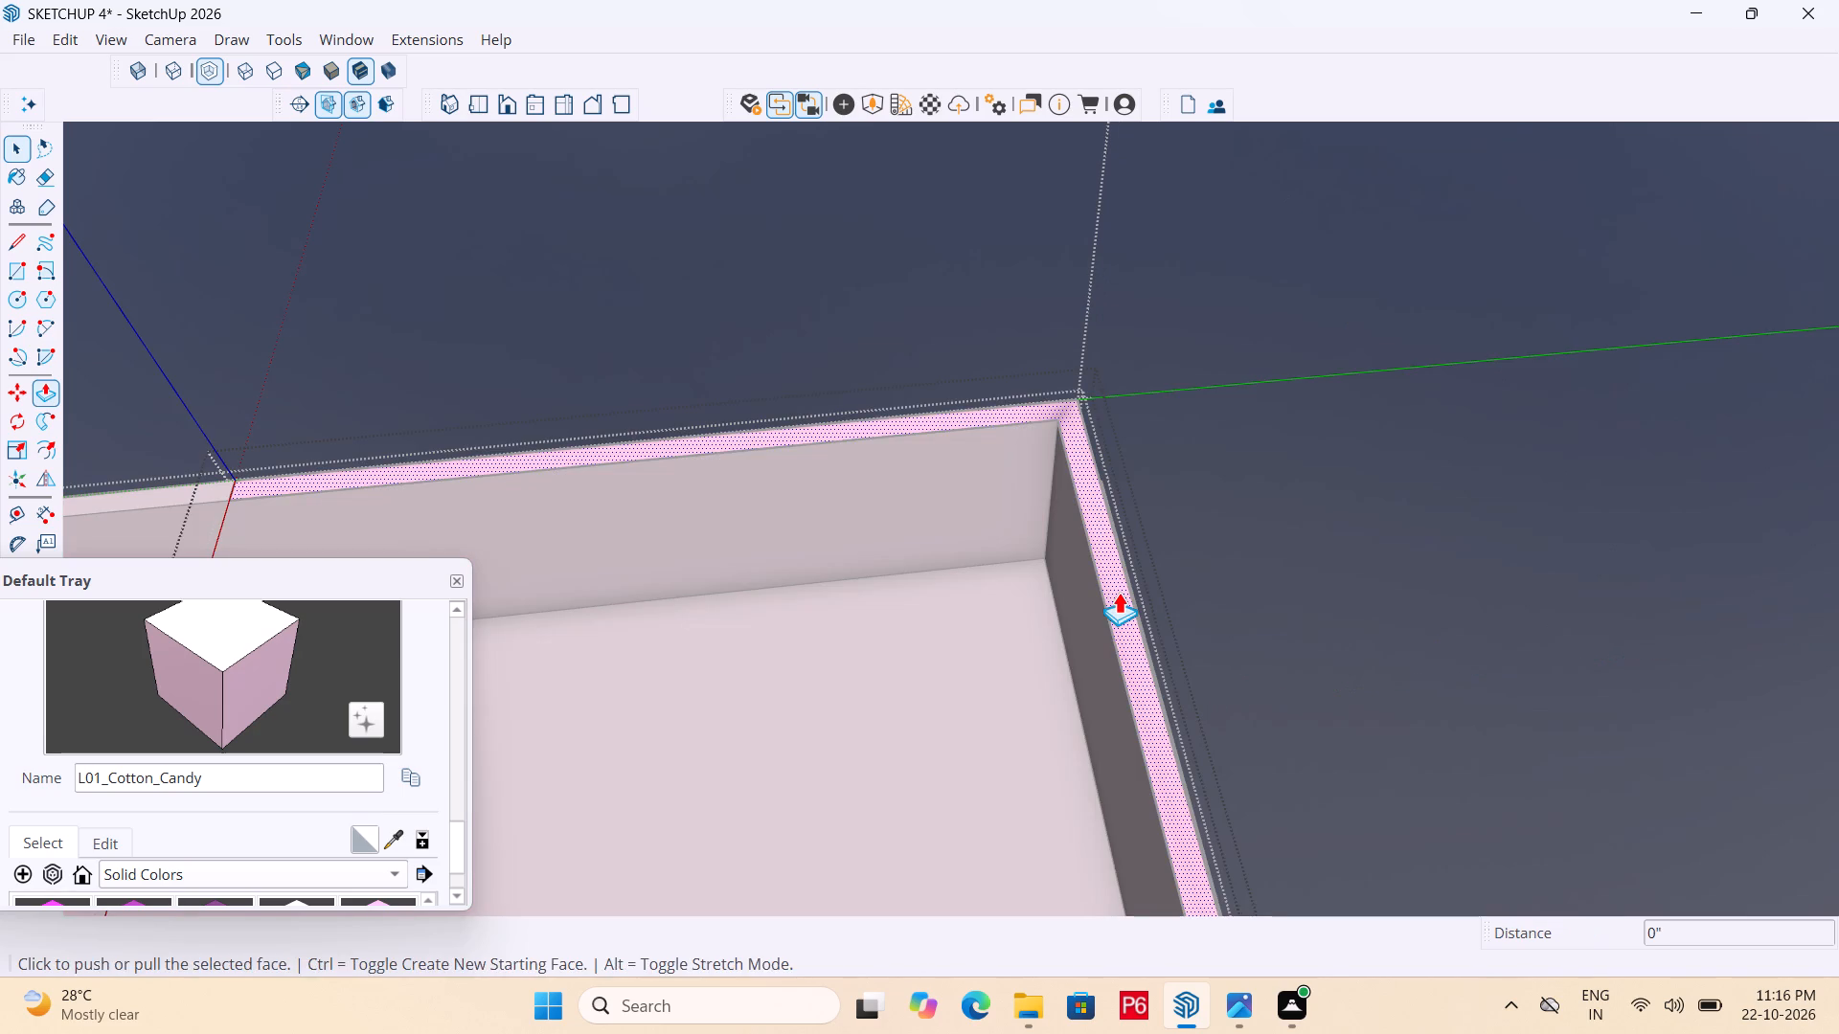
{"action": "left_click", "coordinate": [1119, 592]}
{"action": "type", "text": "7'"}
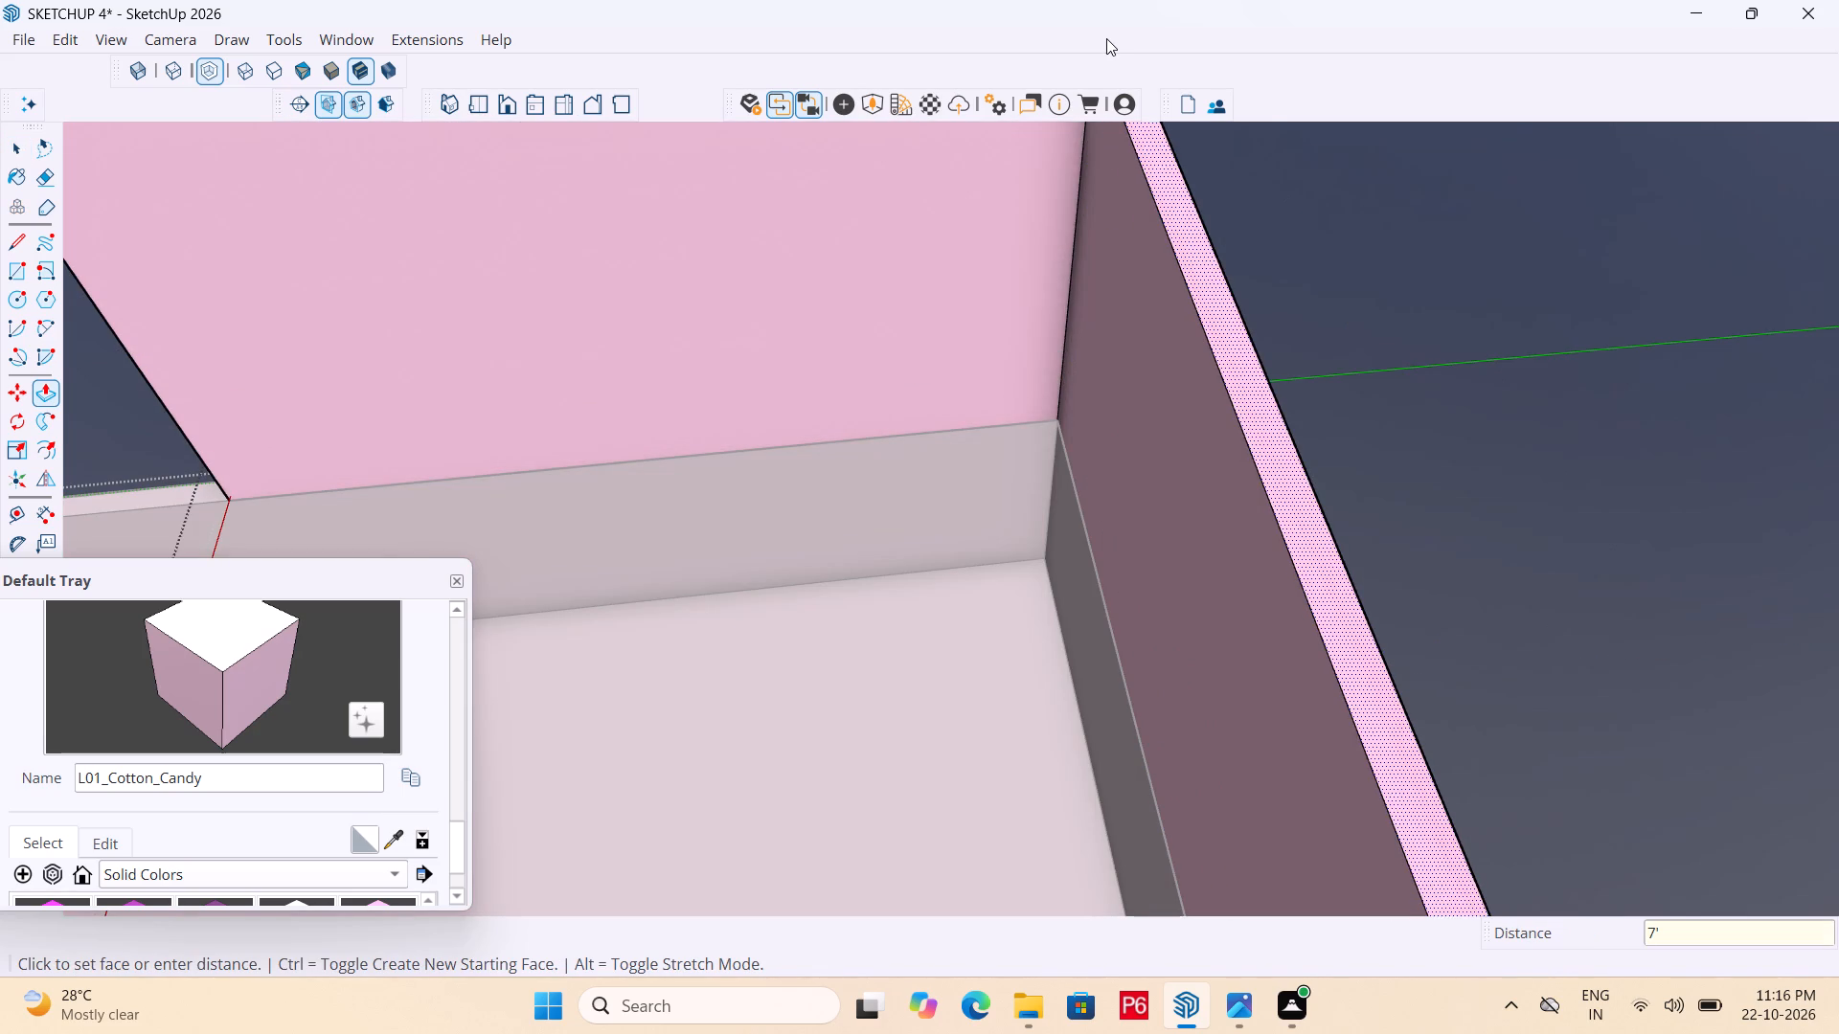
{"action": "key", "text": "Return"}
{"action": "scroll", "coordinate": [811, 553], "scroll_direction": "down", "scroll_amount": 5}
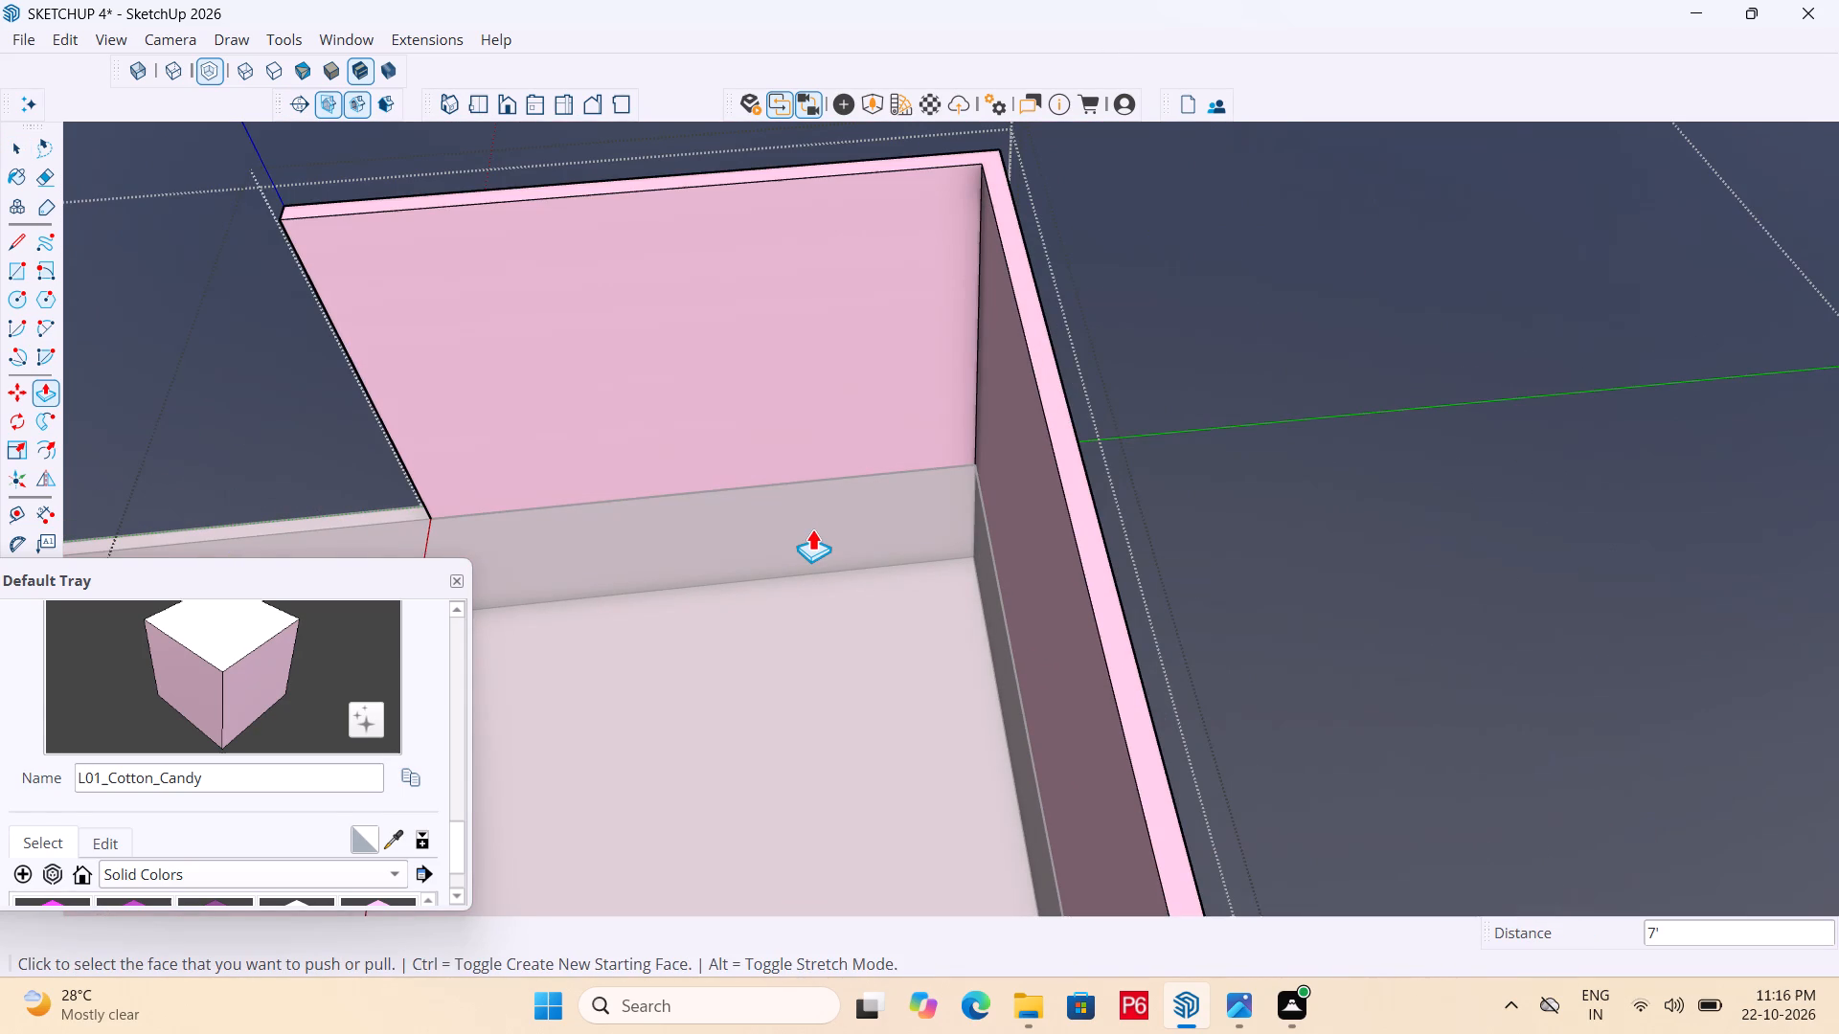
{"action": "key", "text": "Return"}
{"action": "key", "text": "Escape"}
Save the model with the regrouped corner wall.
{"action": "middle_click_drag", "start_coordinate": [1135, 396], "coordinate": [1082, 303]}
{"action": "scroll", "coordinate": [1135, 396], "scroll_direction": "down", "scroll_amount": 1}
{"action": "middle_click", "coordinate": [1021, 235]}
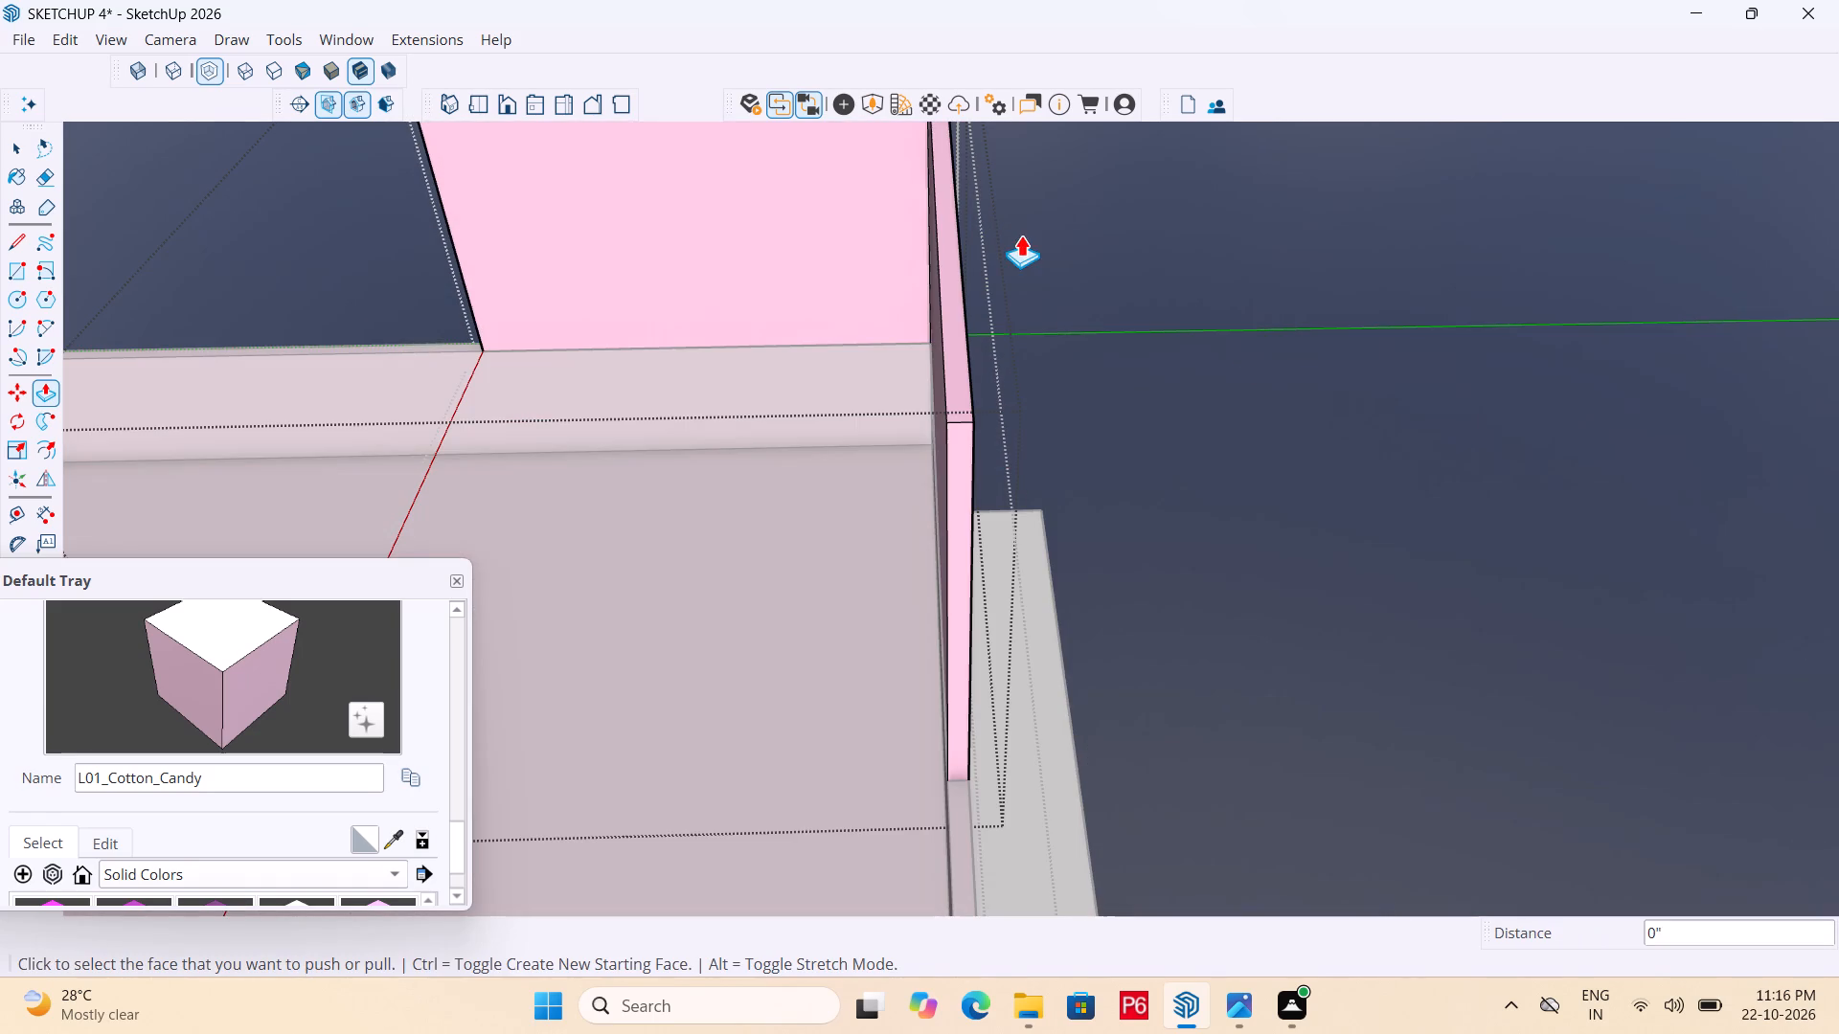
{"action": "middle_click_drag", "start_coordinate": [932, 353], "coordinate": [1435, 848]}
{"action": "scroll", "coordinate": [1435, 849], "scroll_direction": "down", "scroll_amount": 2}
{"action": "scroll", "coordinate": [781, 524], "scroll_direction": "down", "scroll_amount": 2}
{"action": "key", "text": "ctrl+s"}
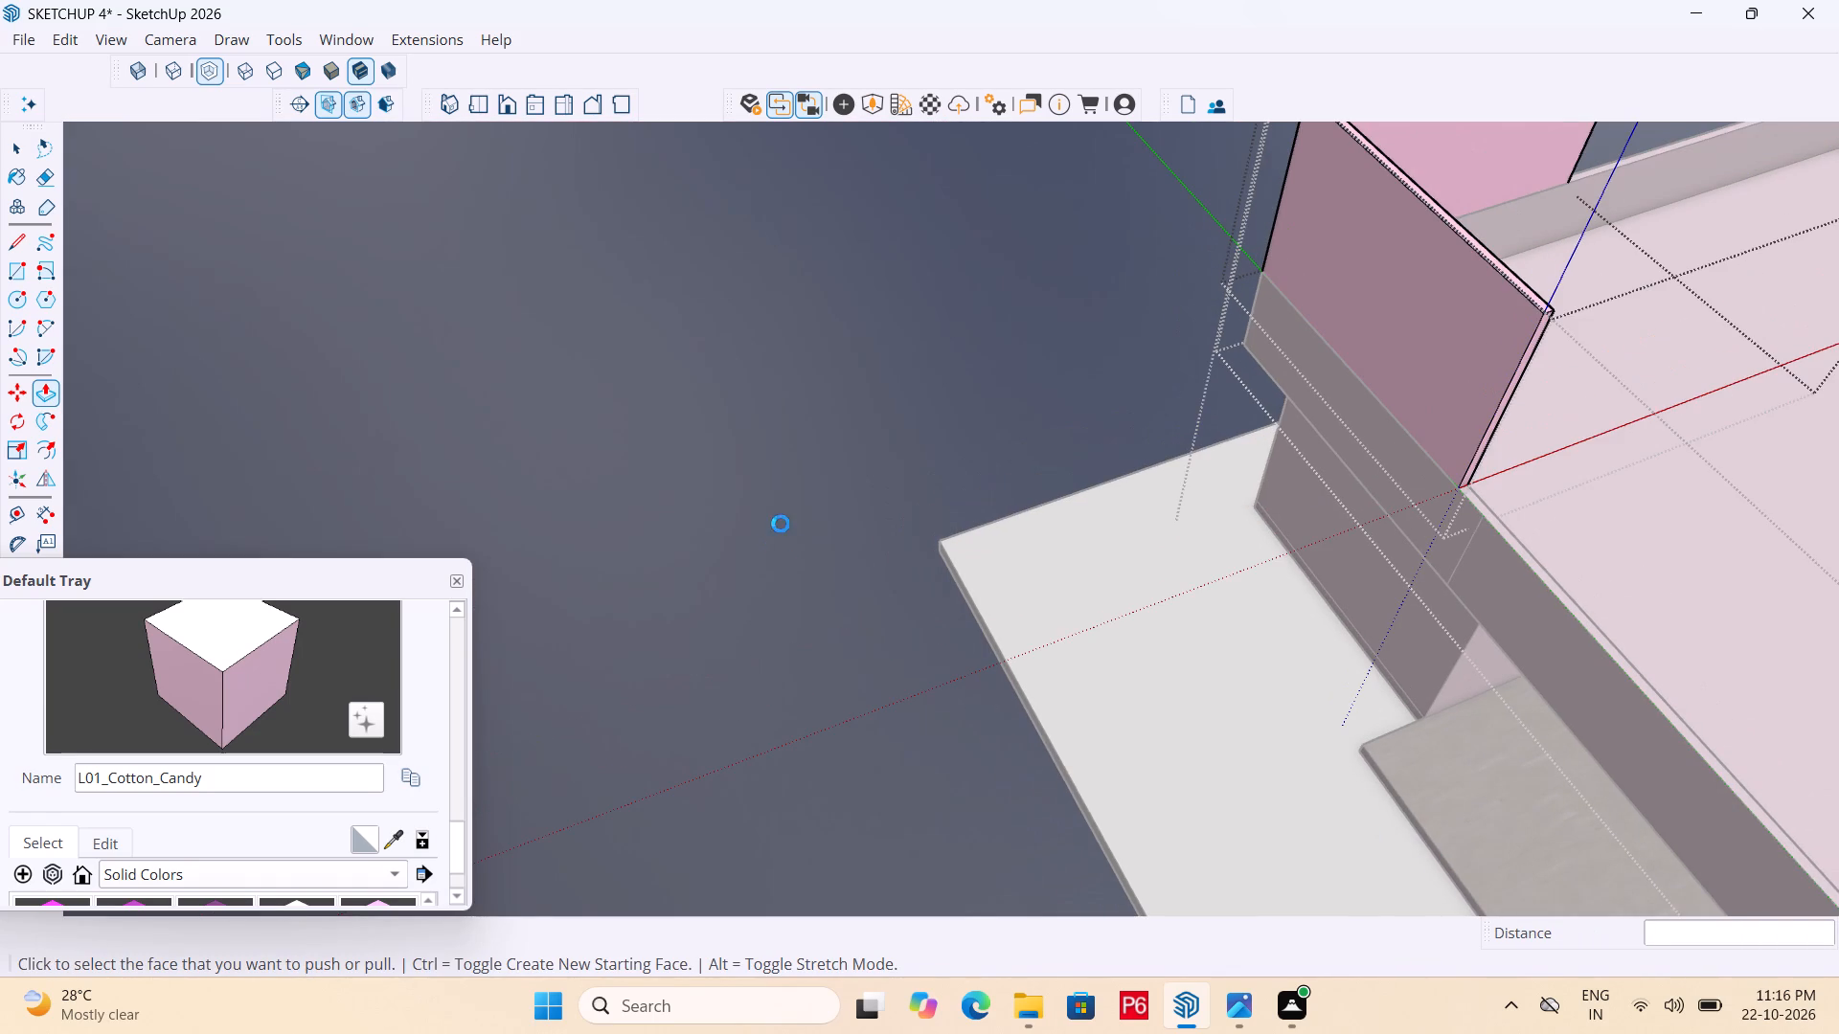
{"action": "key", "text": "ctrl+s"}
{"action": "key", "text": "ctrl+s"}
{"action": "key", "text": "ctrl+s"}
{"action": "key", "text": "ctrl+s"}
{"action": "key", "text": "ctrl+s"}
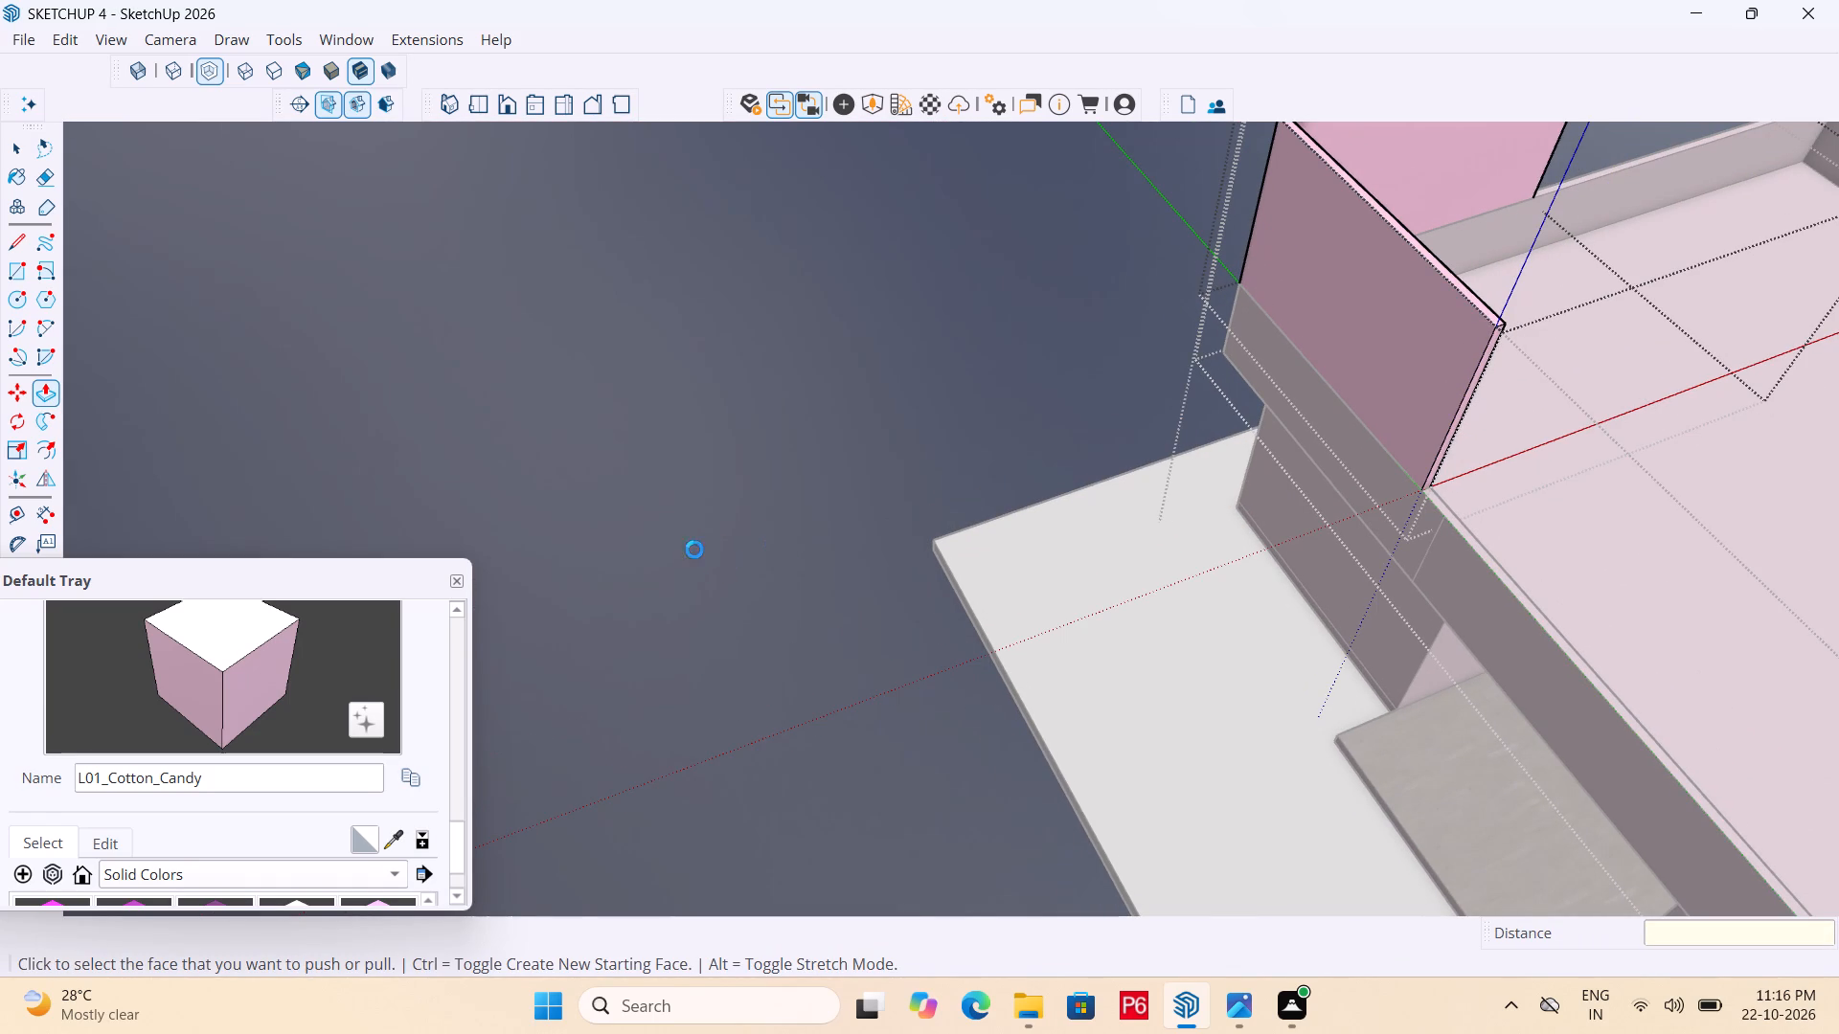
Examine the raised corner wall against the rear terrace, parapet and roof from all around the house.
{"action": "scroll", "coordinate": [694, 550], "scroll_direction": "down", "scroll_amount": 10}
{"action": "middle_click_drag", "start_coordinate": [1003, 423], "coordinate": [1392, 63]}
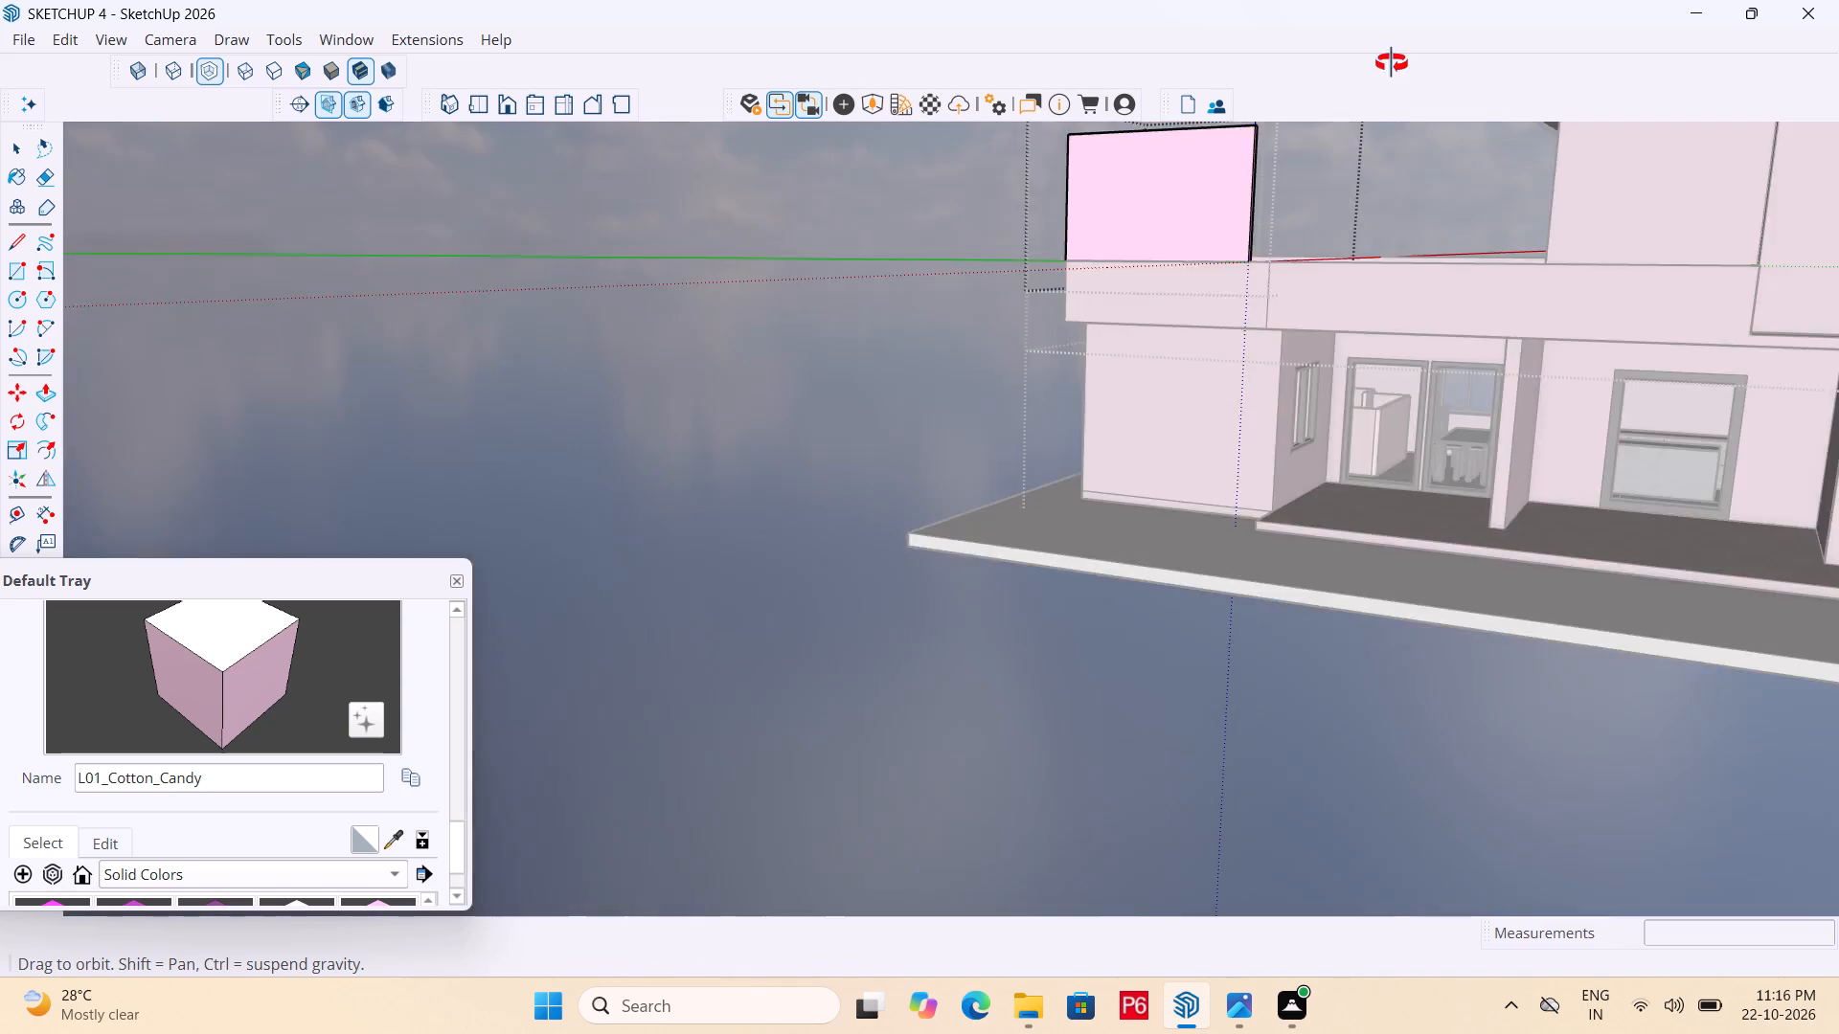
{"action": "middle_click_drag", "start_coordinate": [1392, 63], "coordinate": [1154, 302]}
{"action": "middle_click_drag", "start_coordinate": [1132, 315], "coordinate": [1375, 242]}
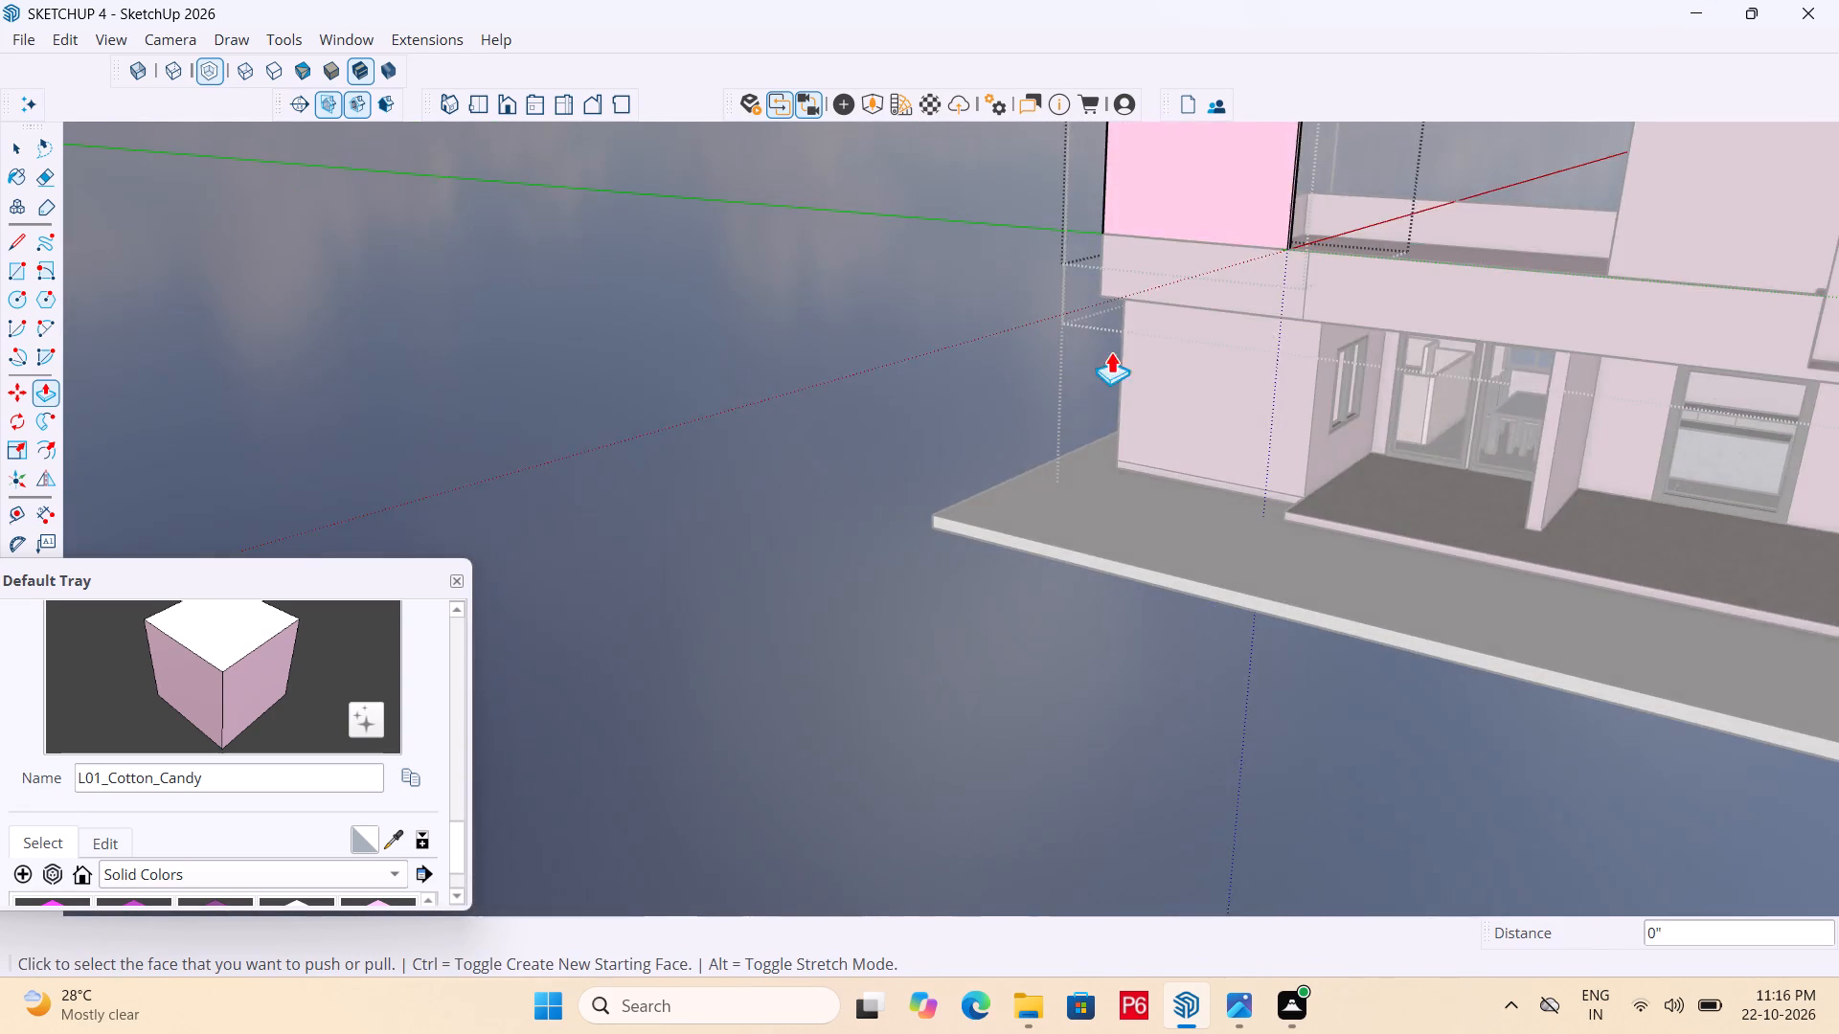
{"action": "scroll", "coordinate": [835, 571], "scroll_direction": "down", "scroll_amount": 5}
{"action": "scroll", "coordinate": [845, 471], "scroll_direction": "down", "scroll_amount": 4}
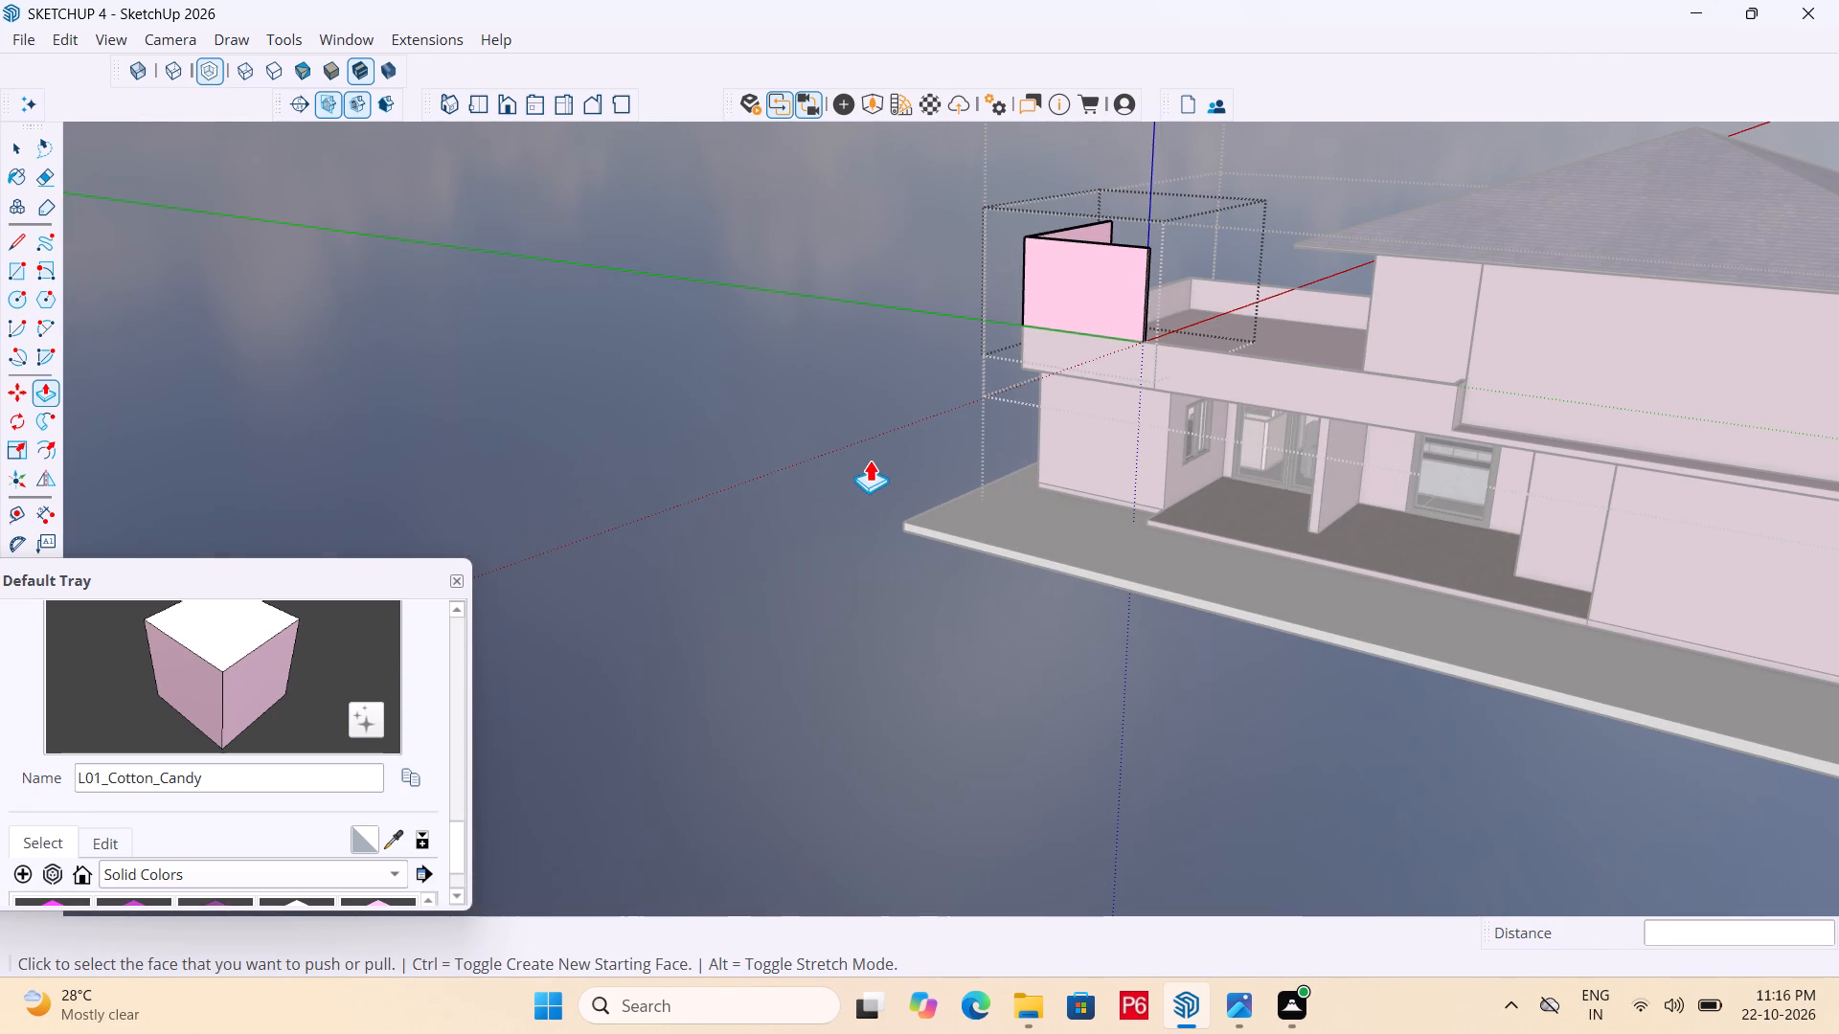
{"action": "middle_click", "coordinate": [1691, 0]}
{"action": "scroll", "coordinate": [1691, 0], "scroll_direction": "down", "scroll_amount": 1}
{"action": "middle_click_drag", "start_coordinate": [969, 382], "coordinate": [1410, 0]}
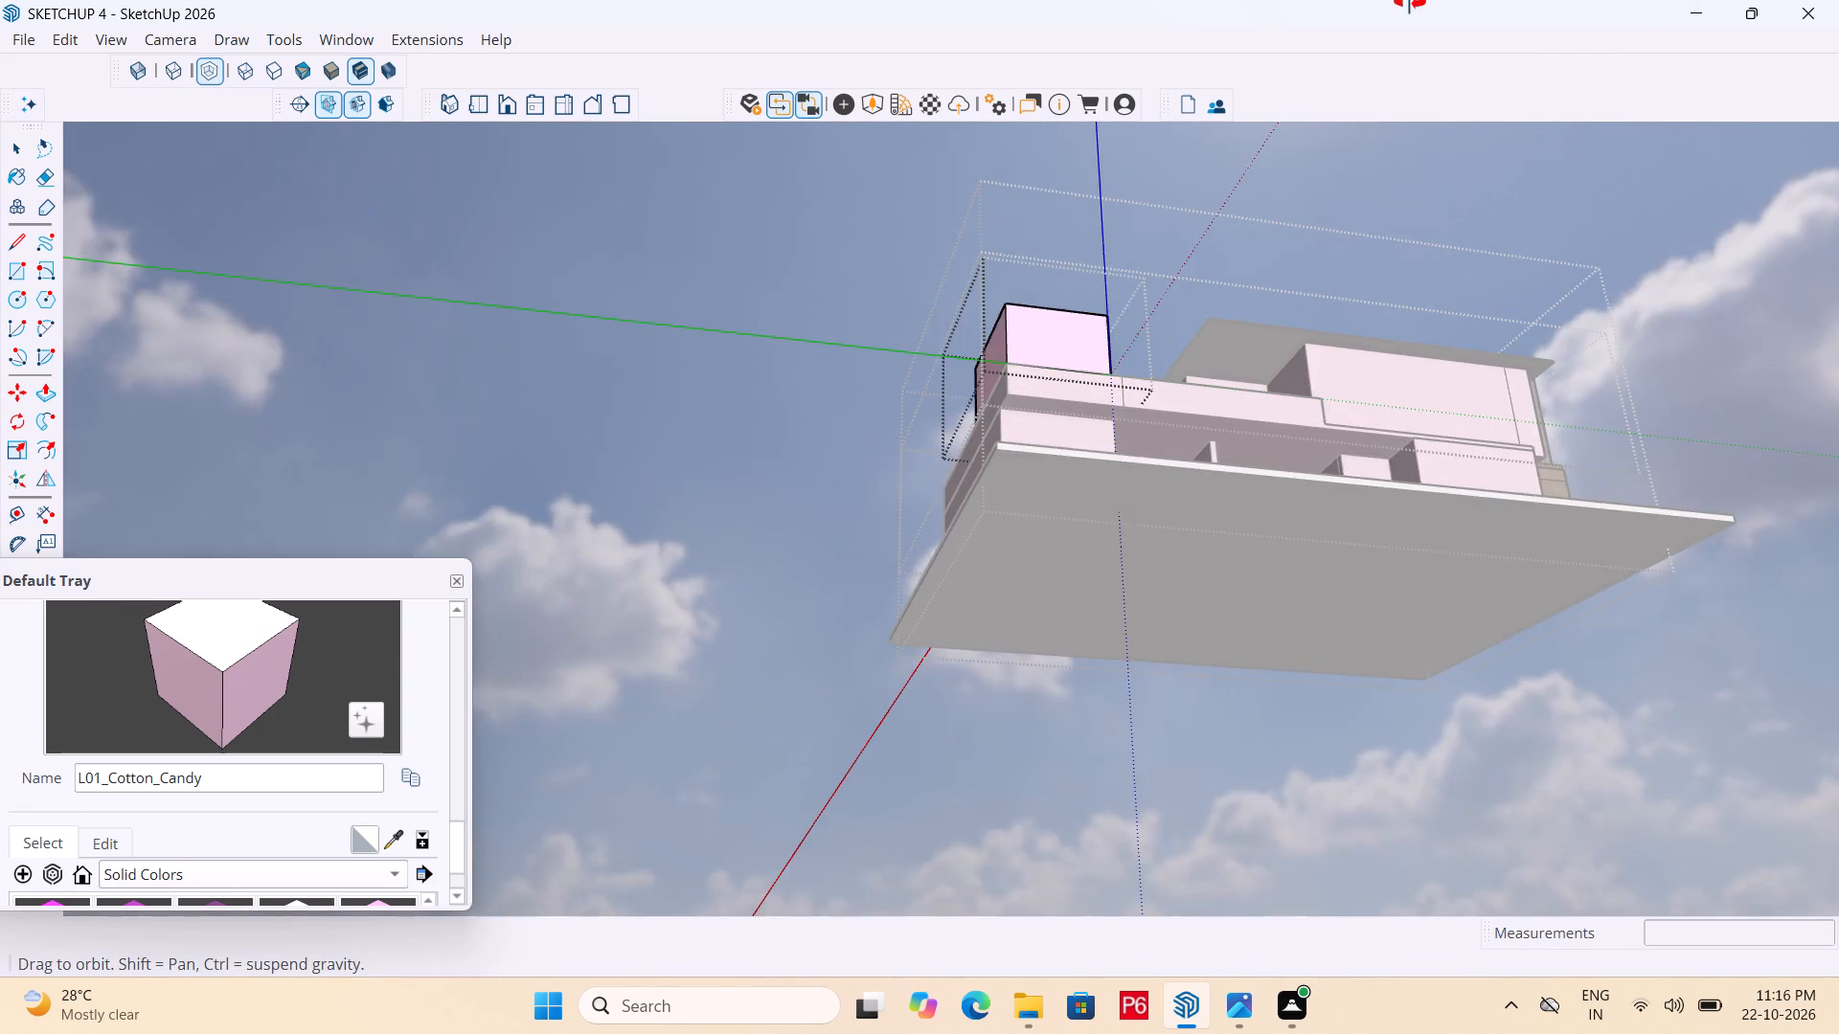
{"action": "middle_click_drag", "start_coordinate": [1410, 0], "coordinate": [1794, 161]}
{"action": "middle_click_drag", "start_coordinate": [1787, 168], "coordinate": [1760, 192]}
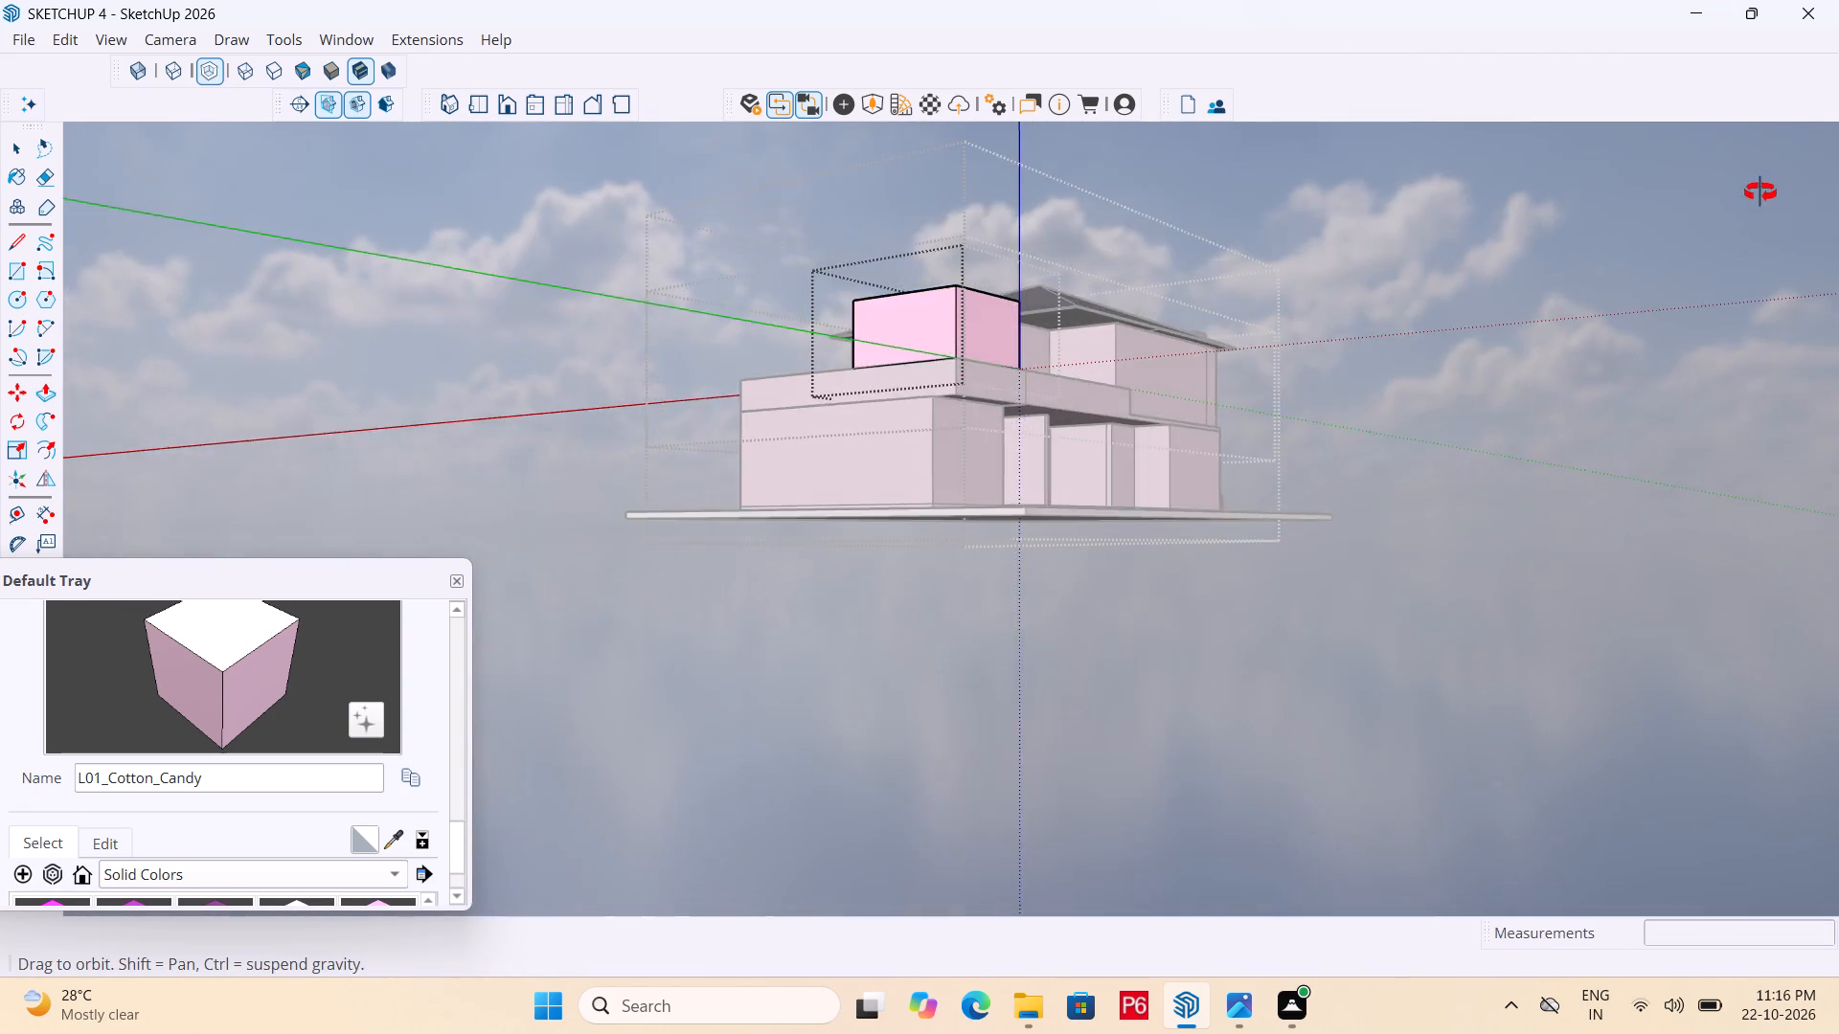
{"action": "middle_click_drag", "start_coordinate": [1760, 192], "coordinate": [978, 652]}
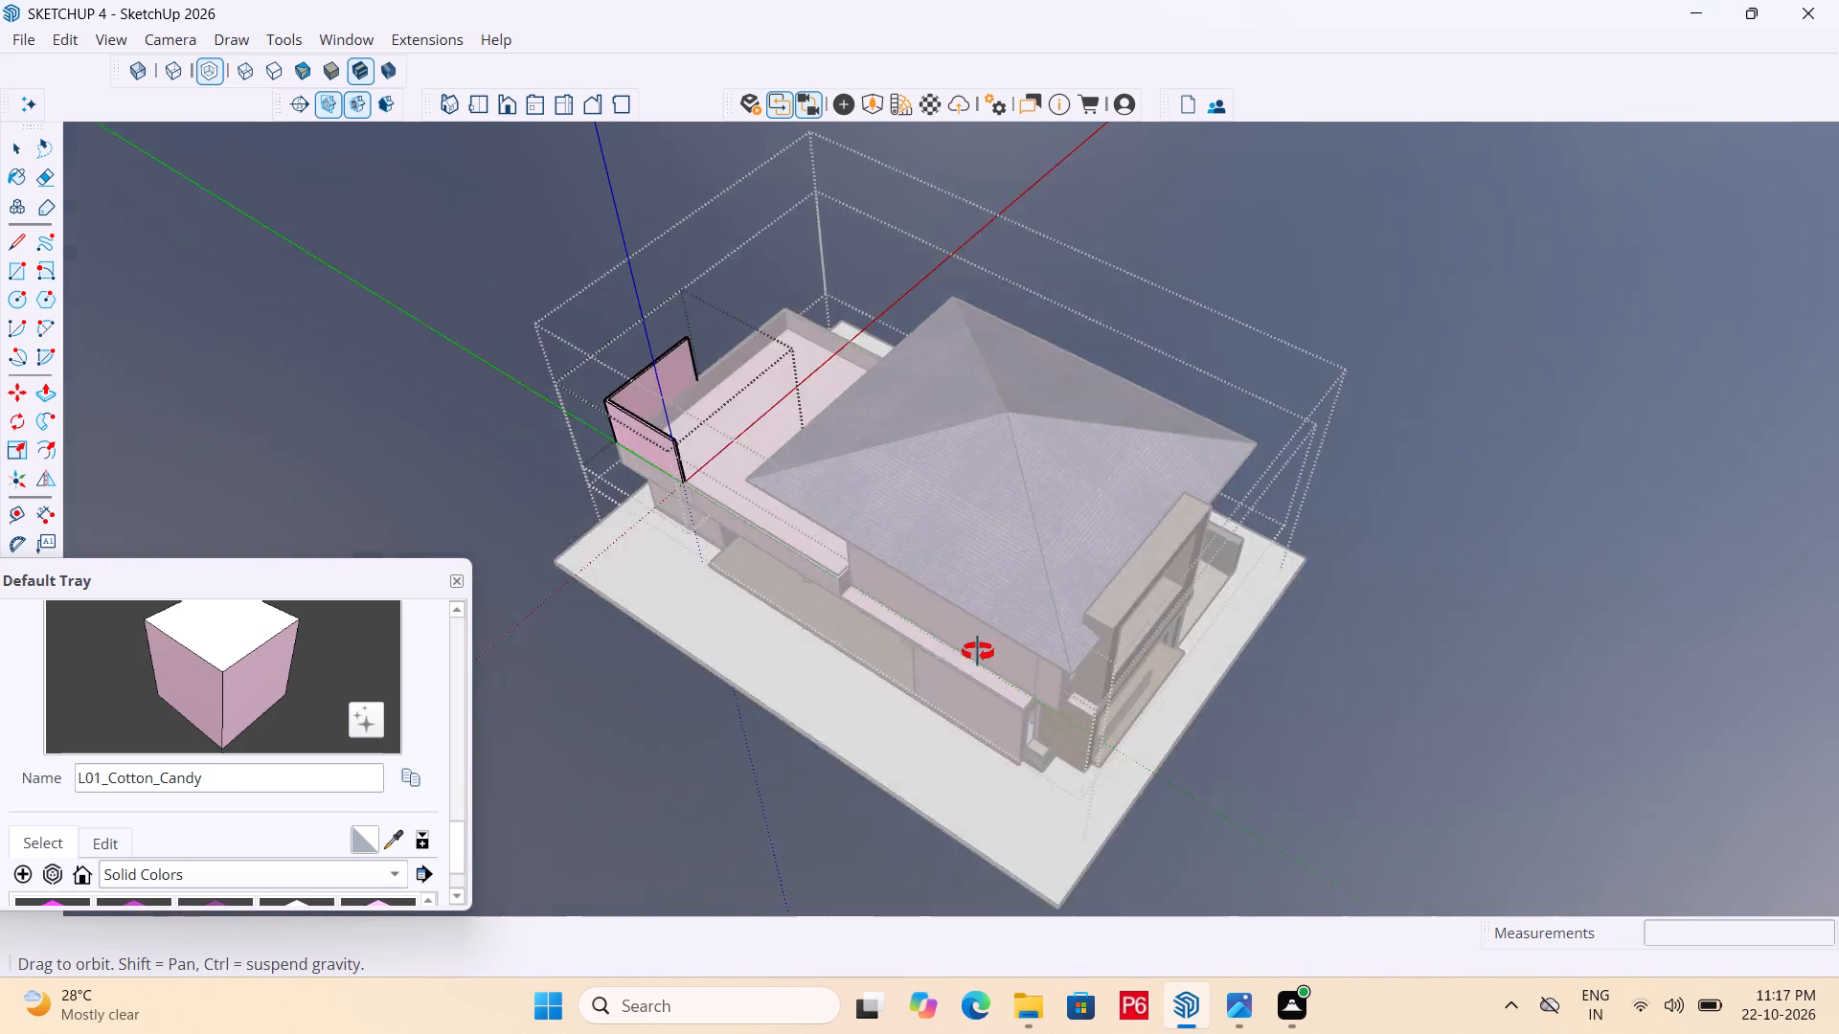
{"action": "middle_click_drag", "start_coordinate": [978, 652], "coordinate": [851, 675]}
{"action": "middle_click", "coordinate": [851, 675]}
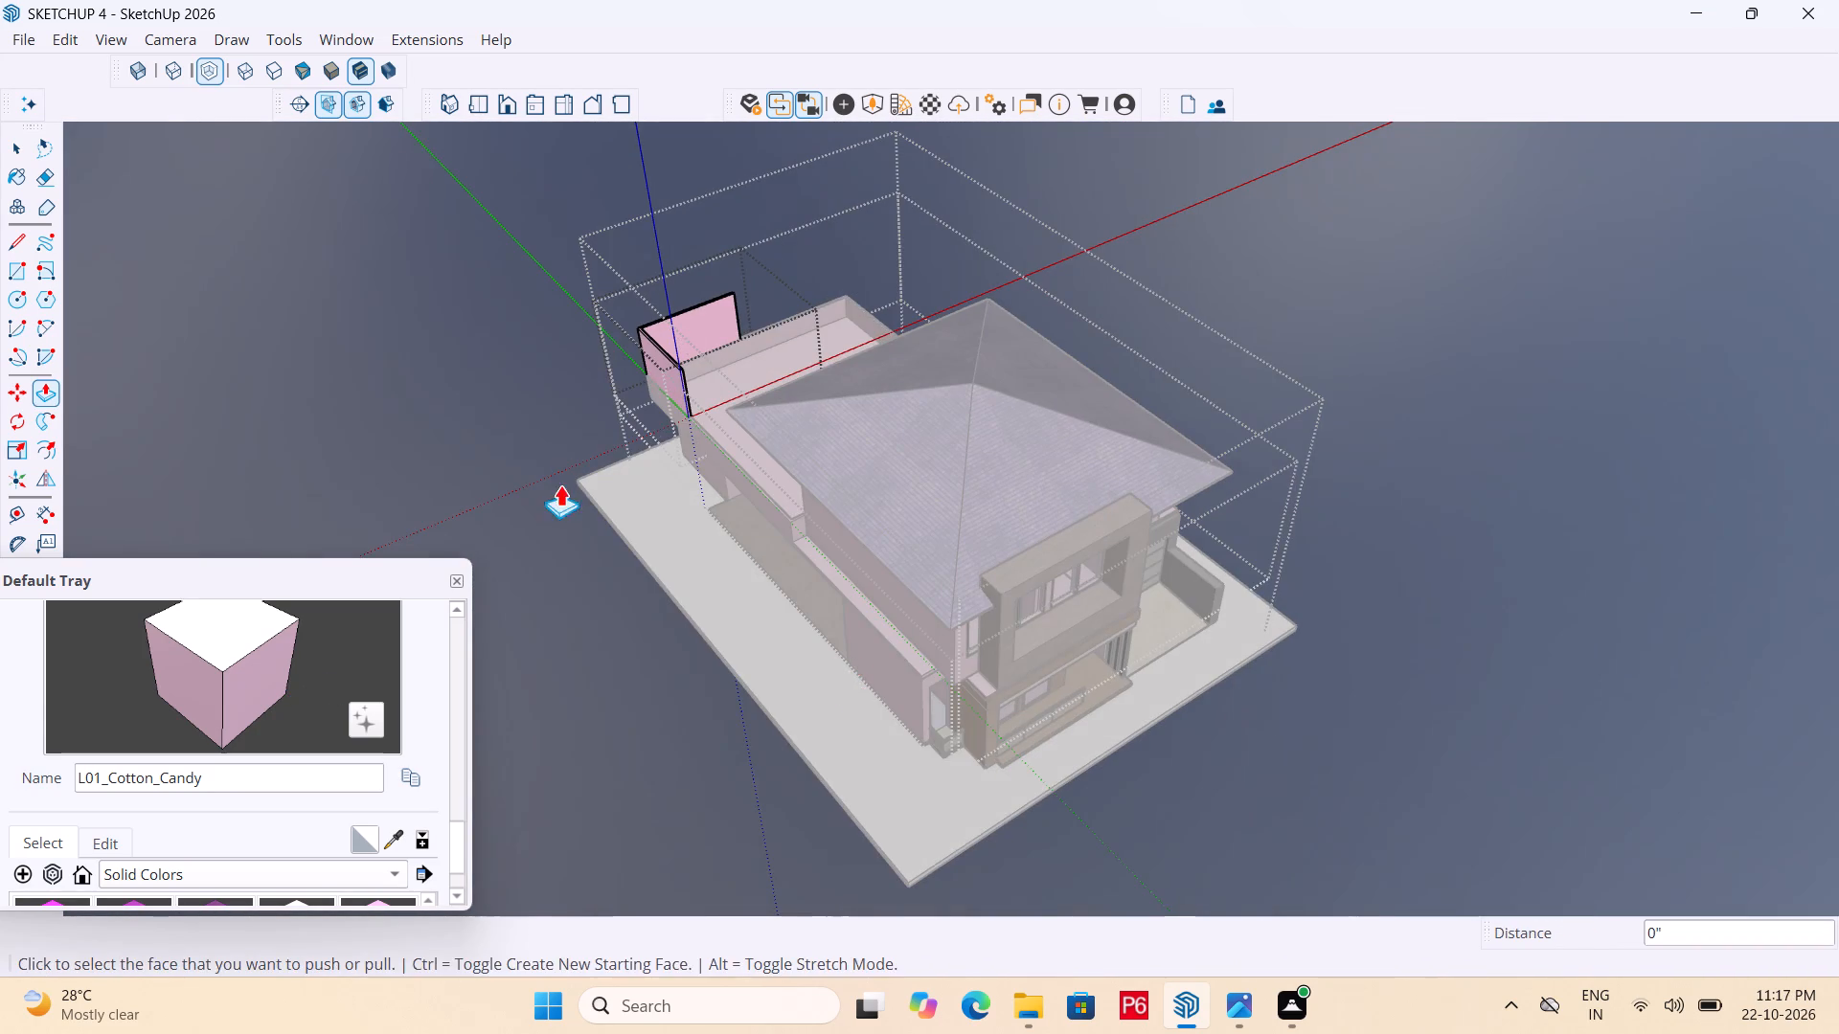
{"action": "middle_click_drag", "start_coordinate": [564, 480], "coordinate": [1135, 0]}
{"action": "middle_click_drag", "start_coordinate": [1141, 0], "coordinate": [1013, 285]}
{"action": "scroll", "coordinate": [843, 378], "scroll_direction": "up", "scroll_amount": 4}
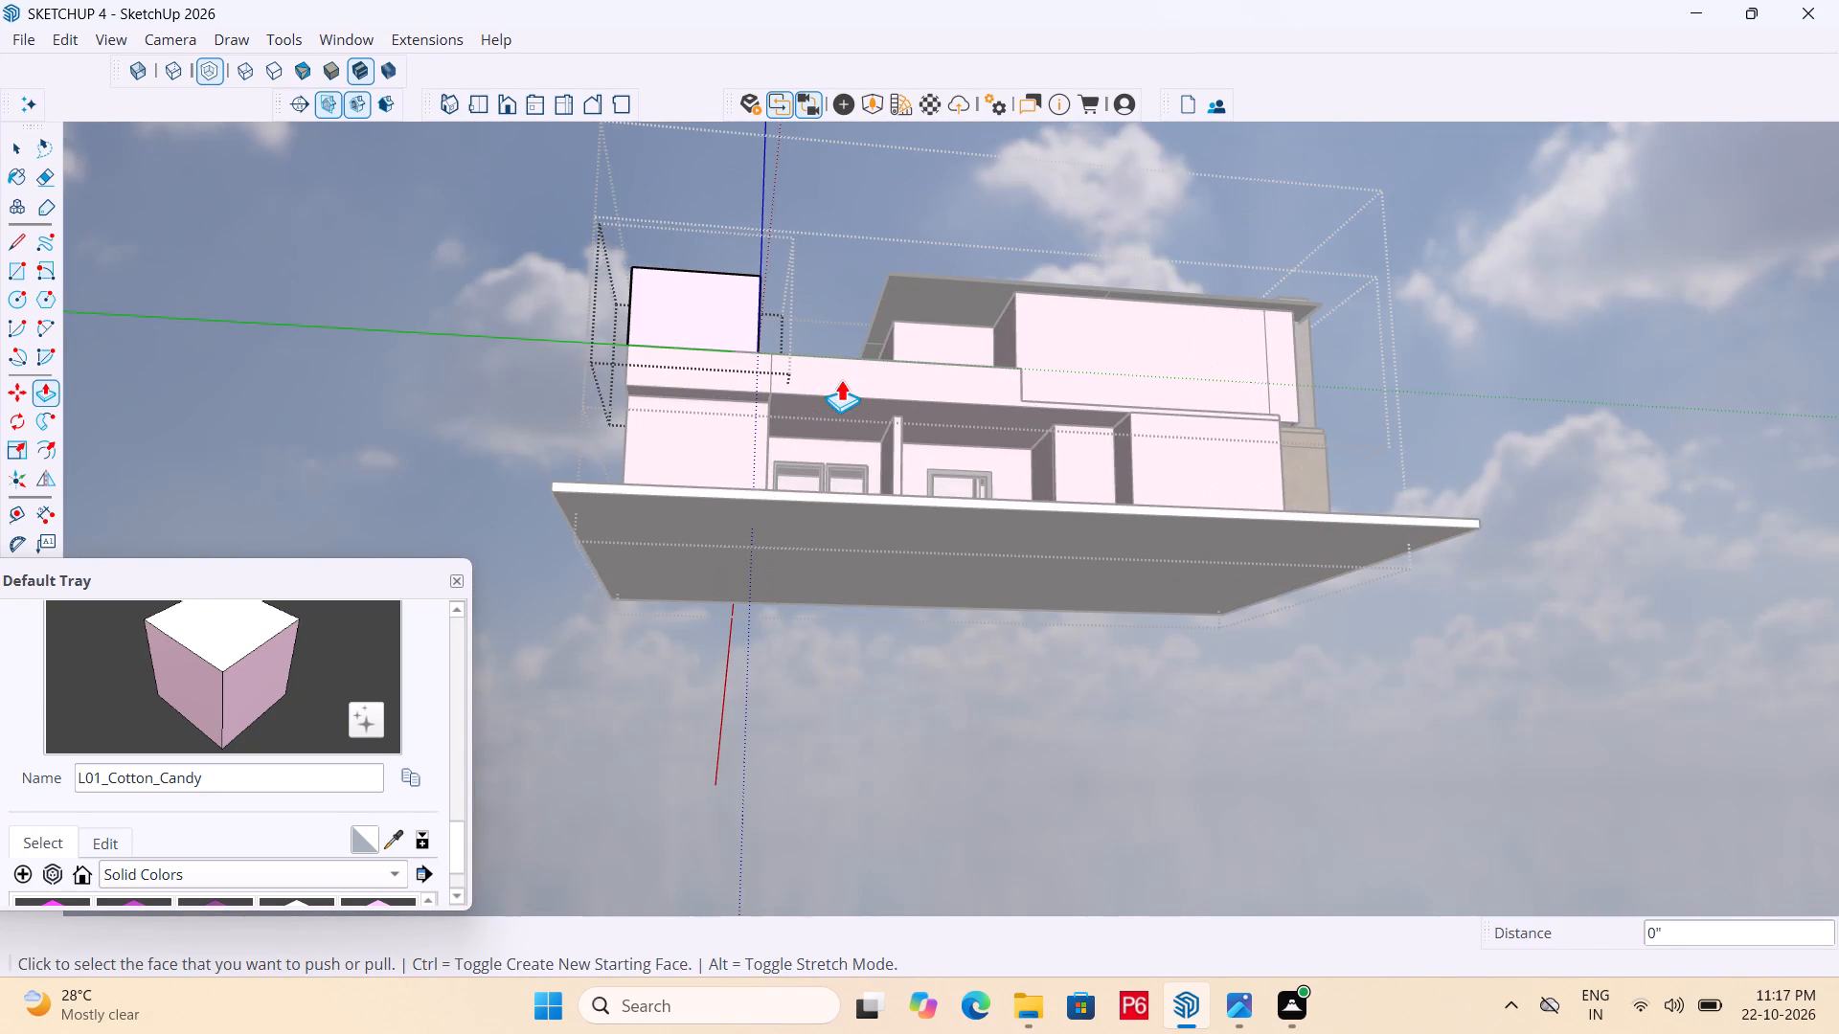
{"action": "middle_click_drag", "start_coordinate": [928, 282], "coordinate": [1281, 118]}
{"action": "middle_click_drag", "start_coordinate": [1530, 33], "coordinate": [1395, 544]}
{"action": "middle_click_drag", "start_coordinate": [1407, 586], "coordinate": [1424, 613]}
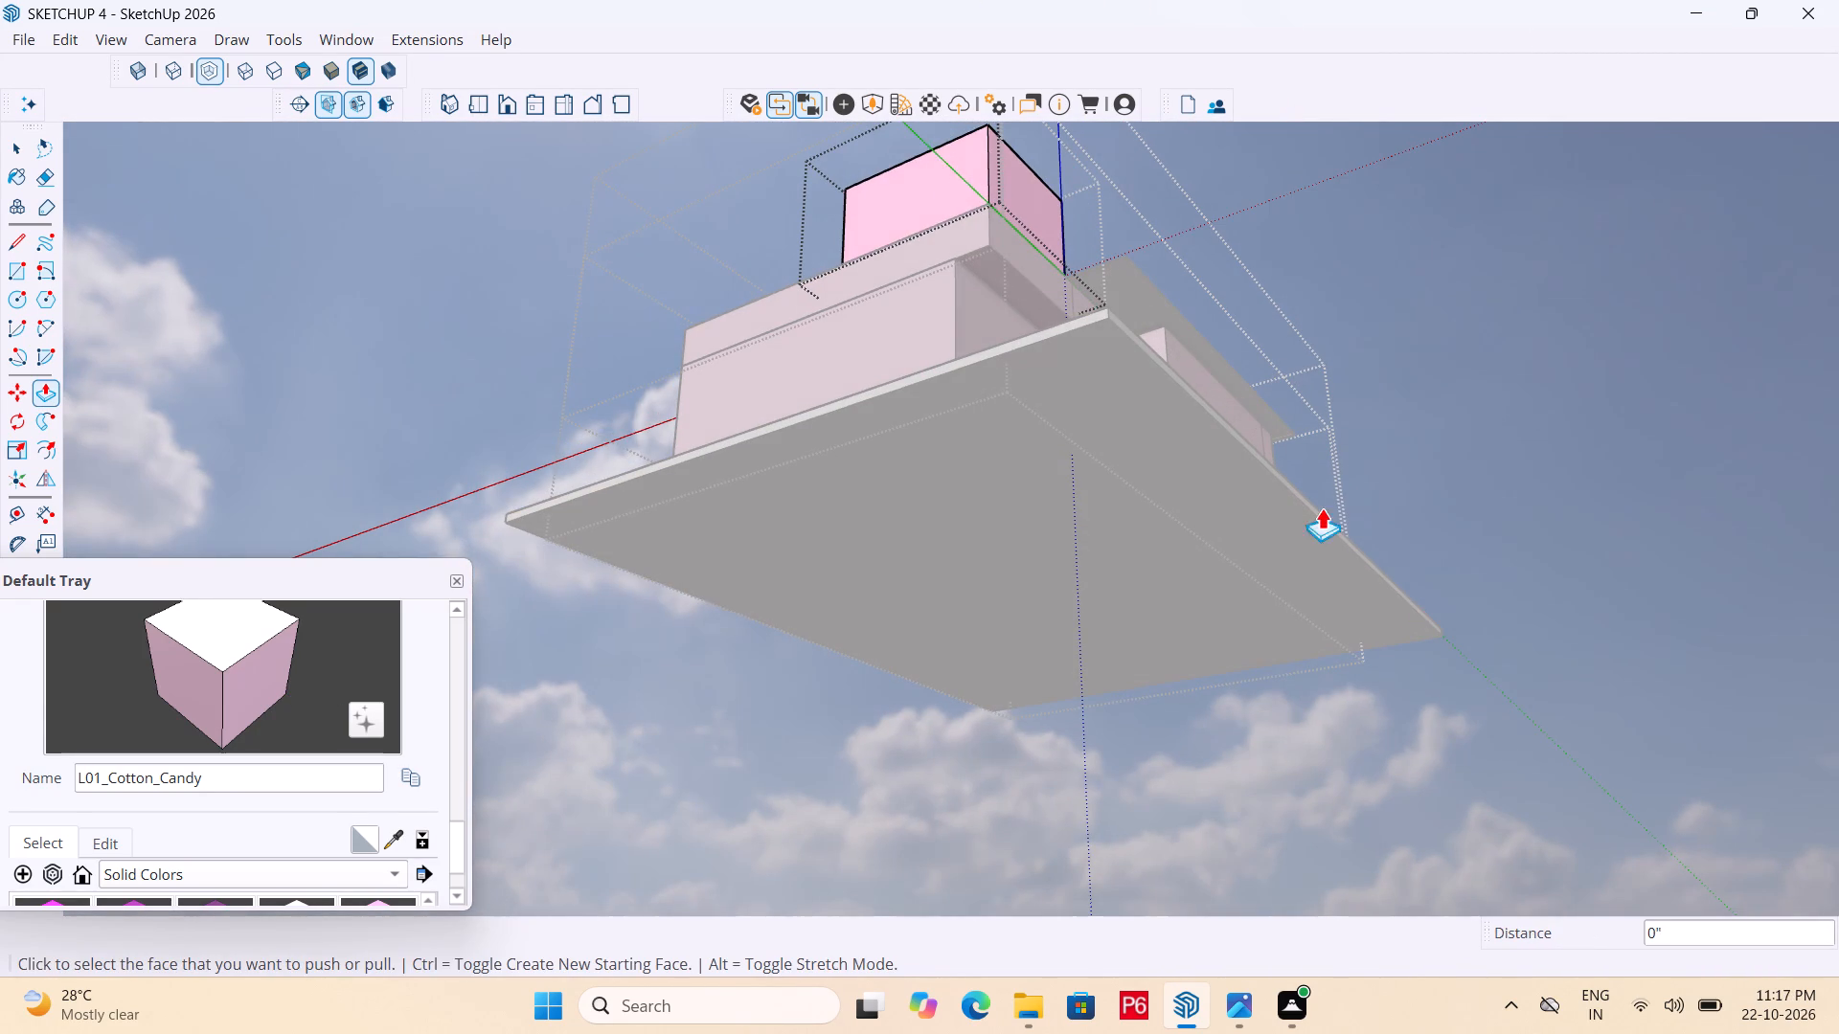
{"action": "middle_click_drag", "start_coordinate": [850, 83], "coordinate": [1015, 771]}
{"action": "scroll", "coordinate": [1128, 614], "scroll_direction": "up", "scroll_amount": 1}
{"action": "middle_click_drag", "start_coordinate": [1019, 348], "coordinate": [1059, 423]}
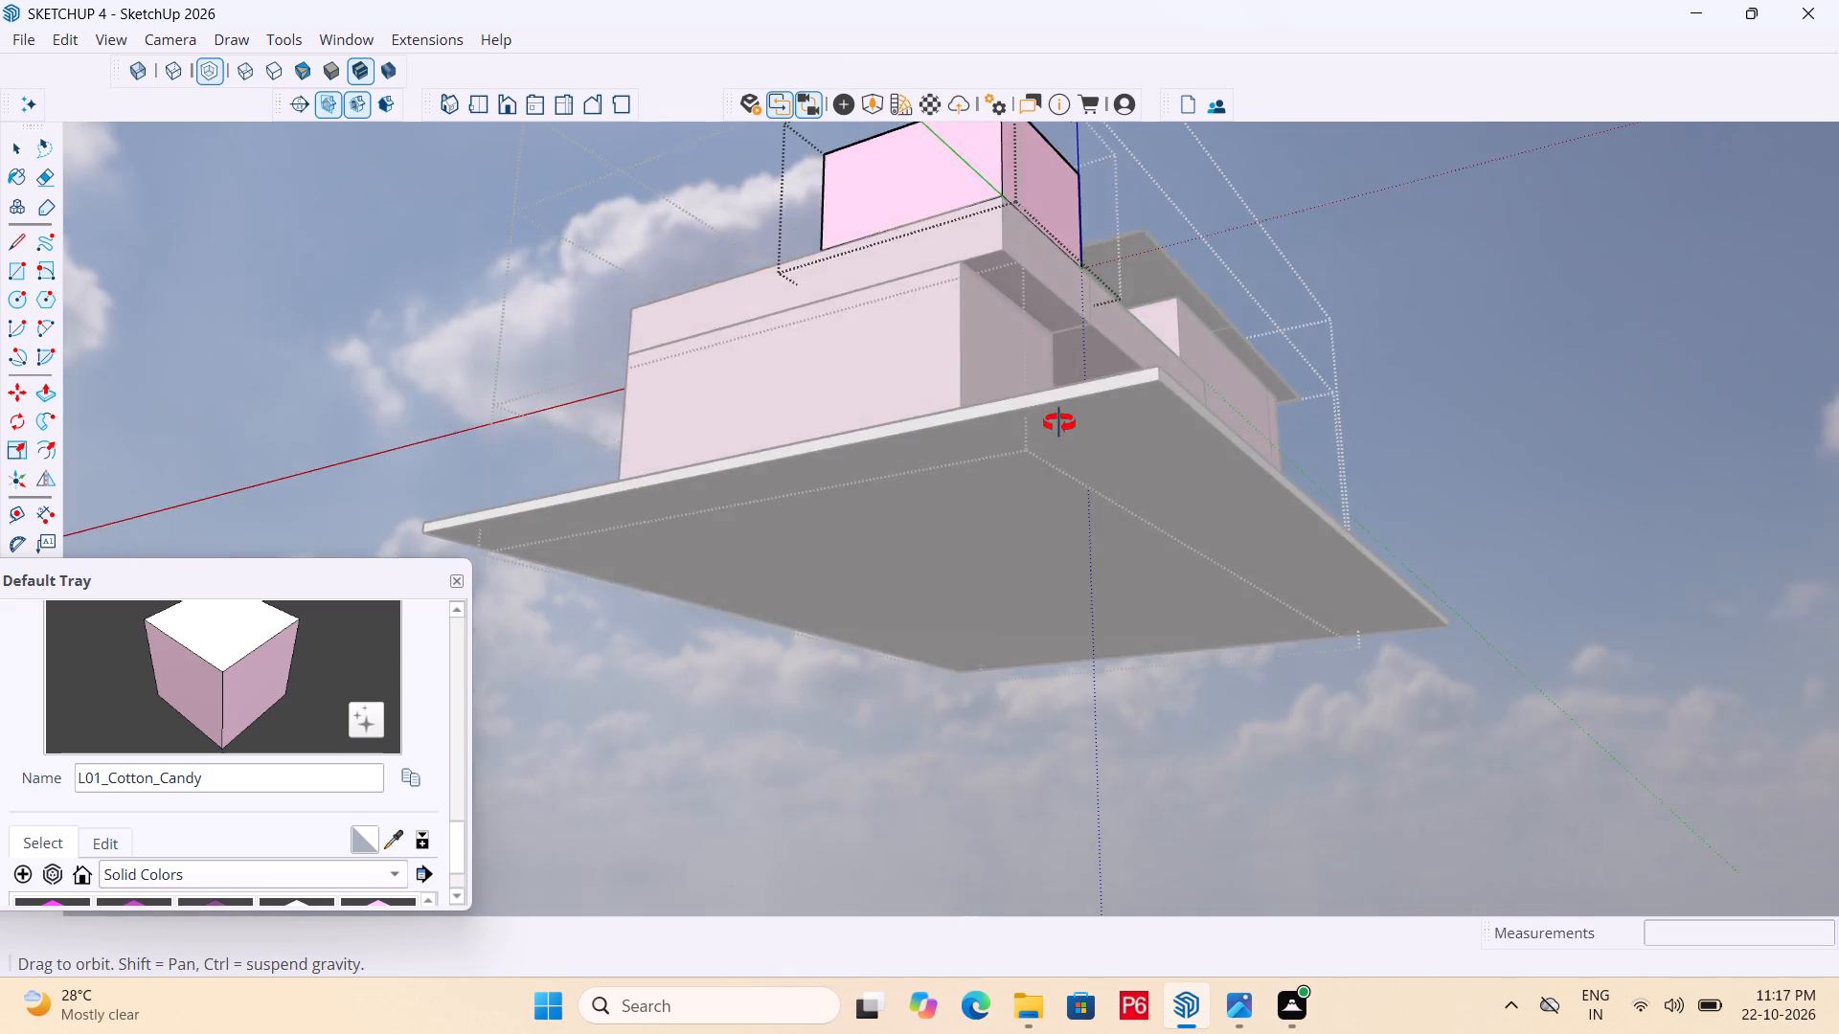
{"action": "middle_click_drag", "start_coordinate": [1059, 423], "coordinate": [1038, 488]}
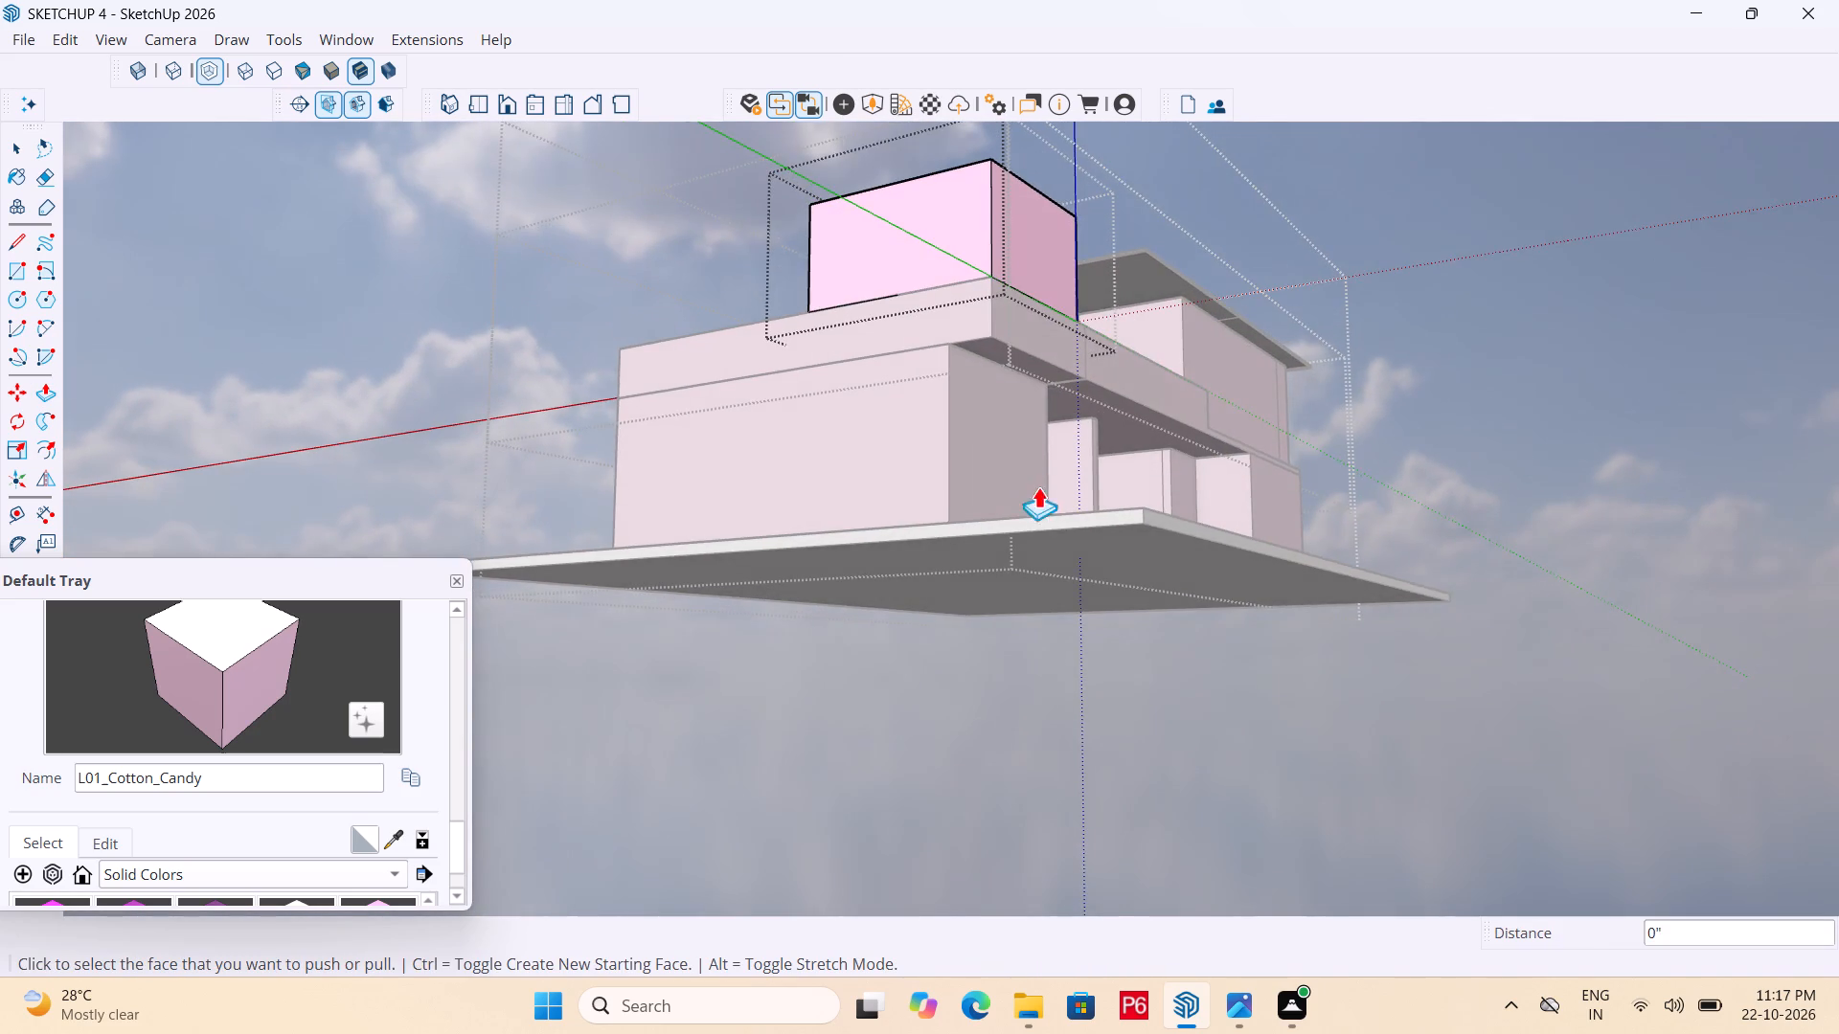
{"action": "scroll", "coordinate": [1046, 389], "scroll_direction": "up", "scroll_amount": 8}
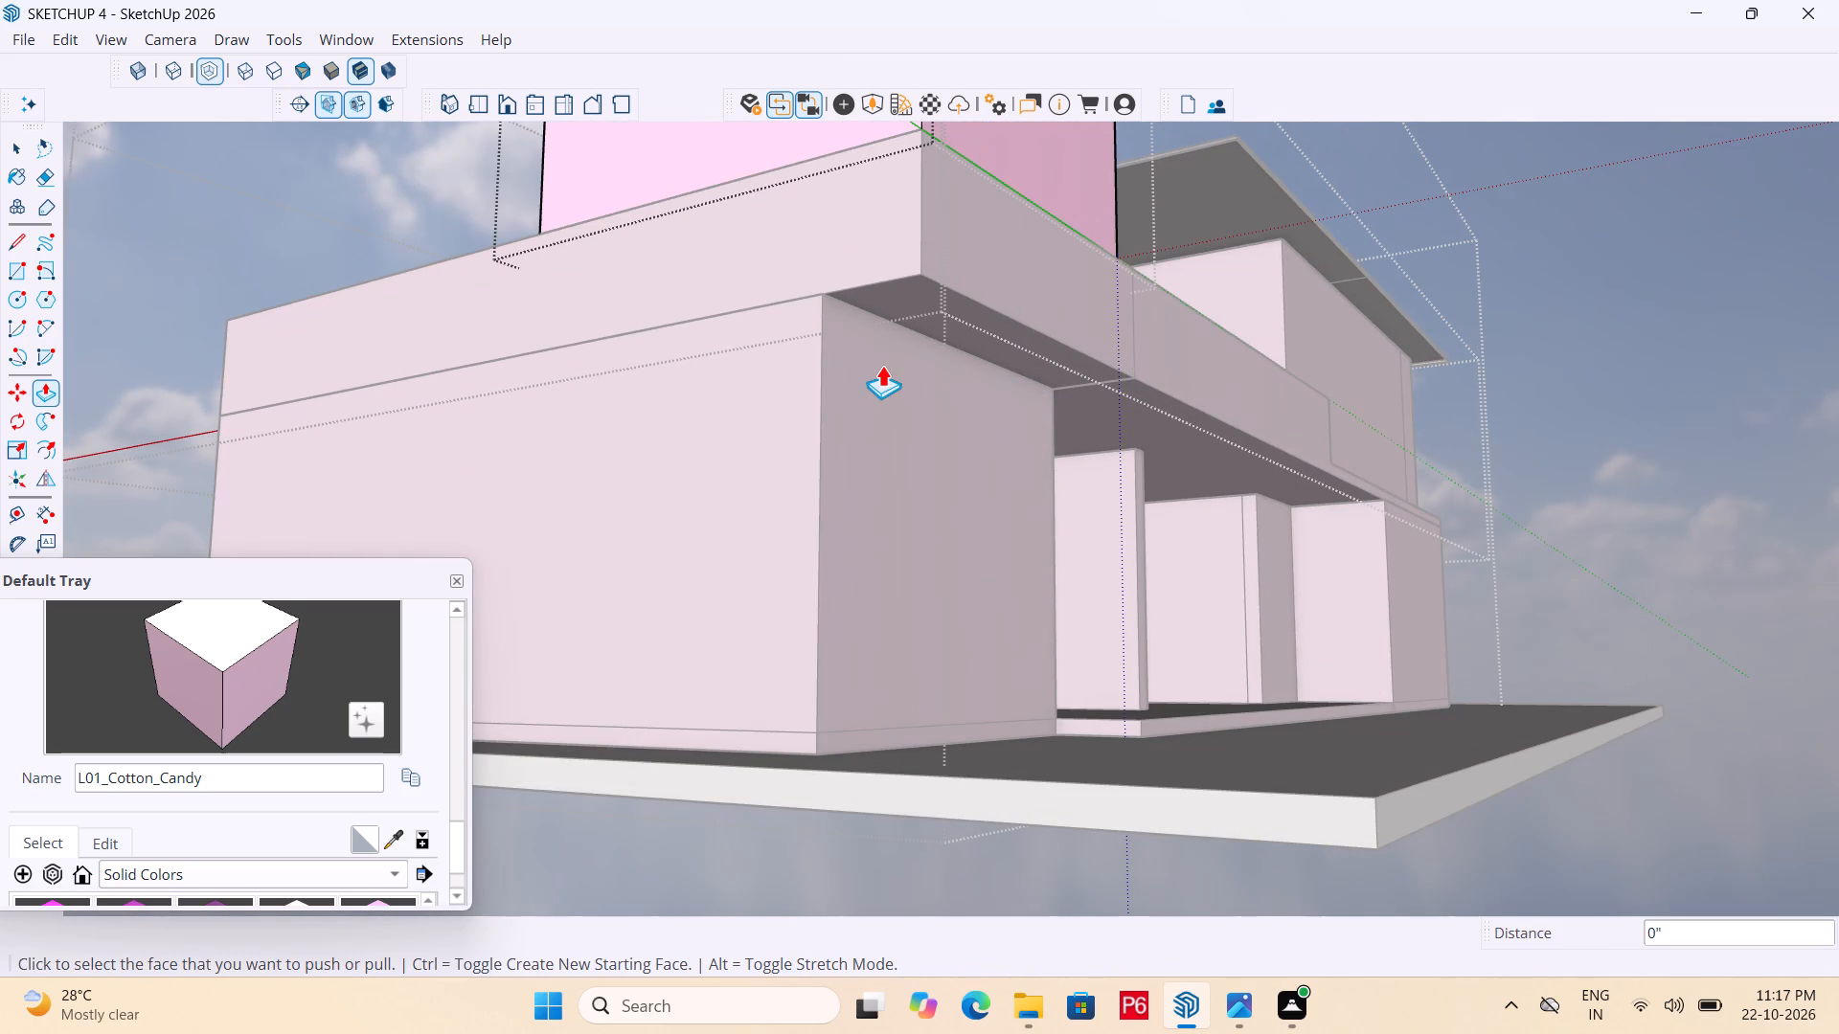
{"action": "scroll", "coordinate": [901, 365], "scroll_direction": "down", "scroll_amount": 1}
{"action": "middle_click_drag", "start_coordinate": [901, 366], "coordinate": [864, 507]}
{"action": "middle_click", "coordinate": [854, 536]}
{"action": "scroll", "coordinate": [796, 1033], "scroll_direction": "down", "scroll_amount": 5}
{"action": "scroll", "coordinate": [1013, 918], "scroll_direction": "down", "scroll_amount": 3}
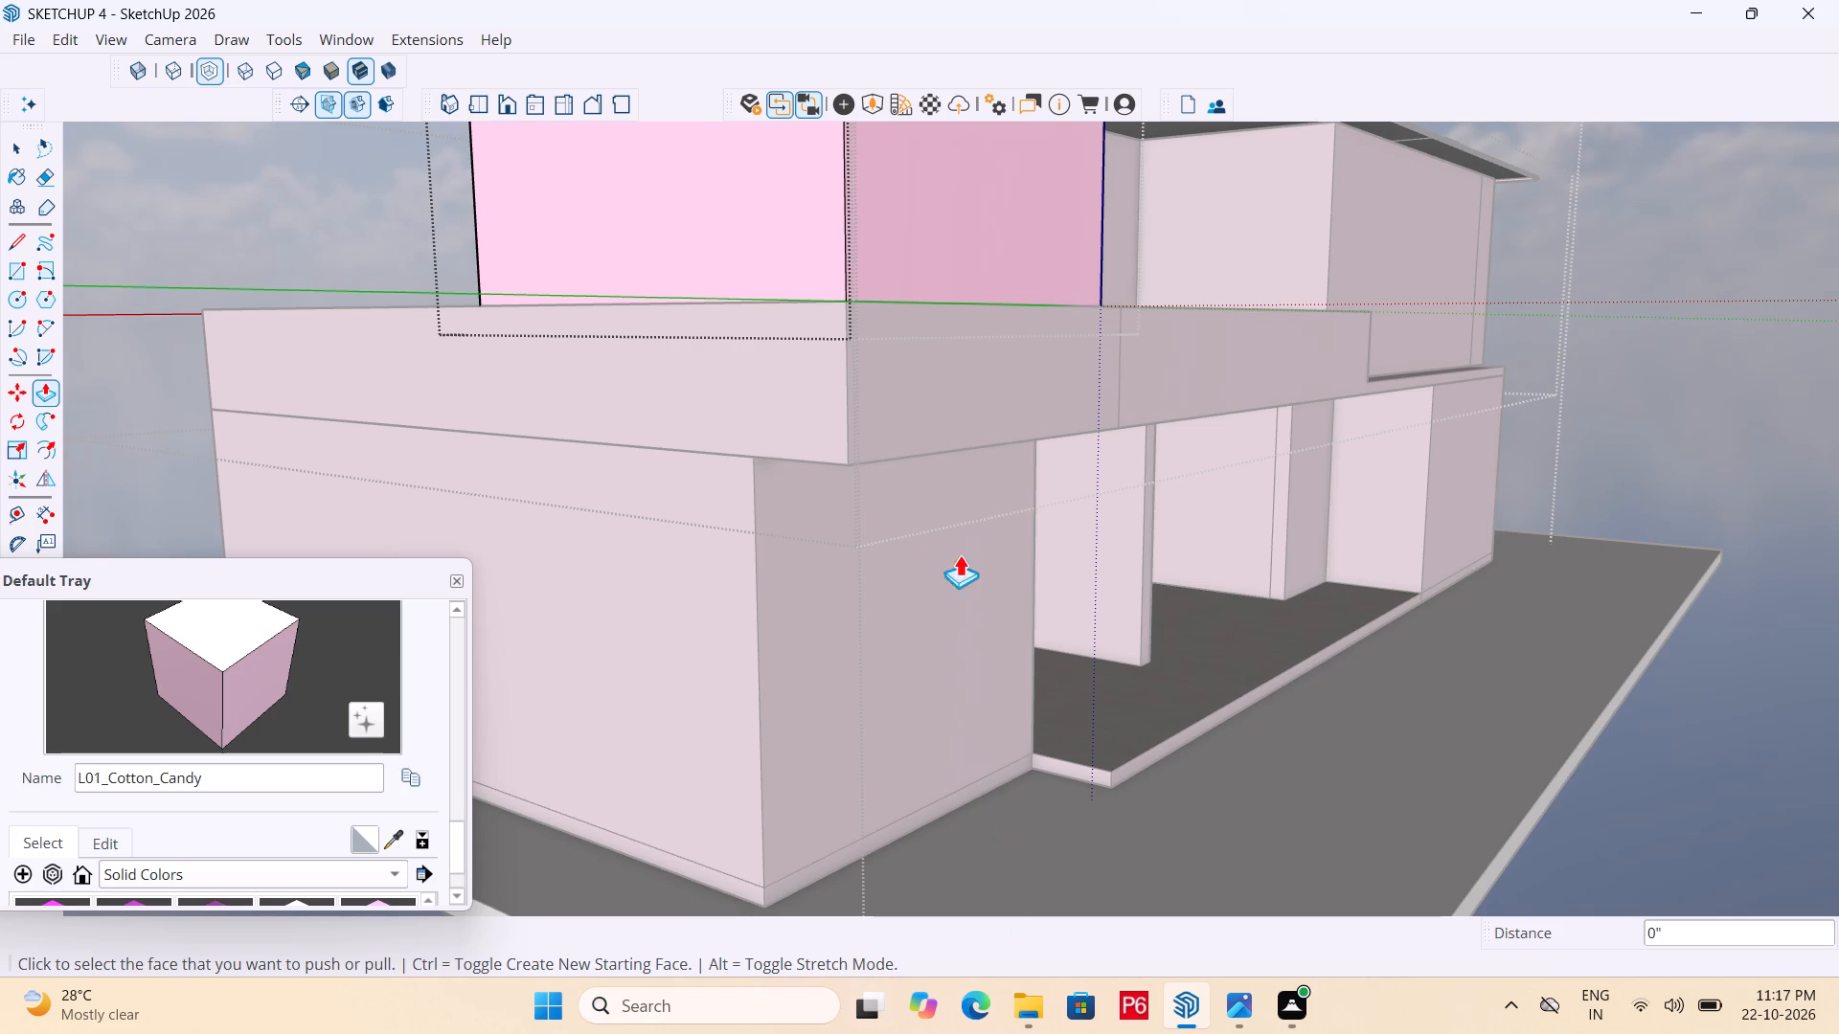
{"action": "scroll", "coordinate": [1052, 525], "scroll_direction": "down", "scroll_amount": 5}
{"action": "middle_click_drag", "start_coordinate": [1061, 531], "coordinate": [804, 605]}
Save the model again.
{"action": "key", "text": "ctrl+s"}
{"action": "key", "text": "ctrl+s"}
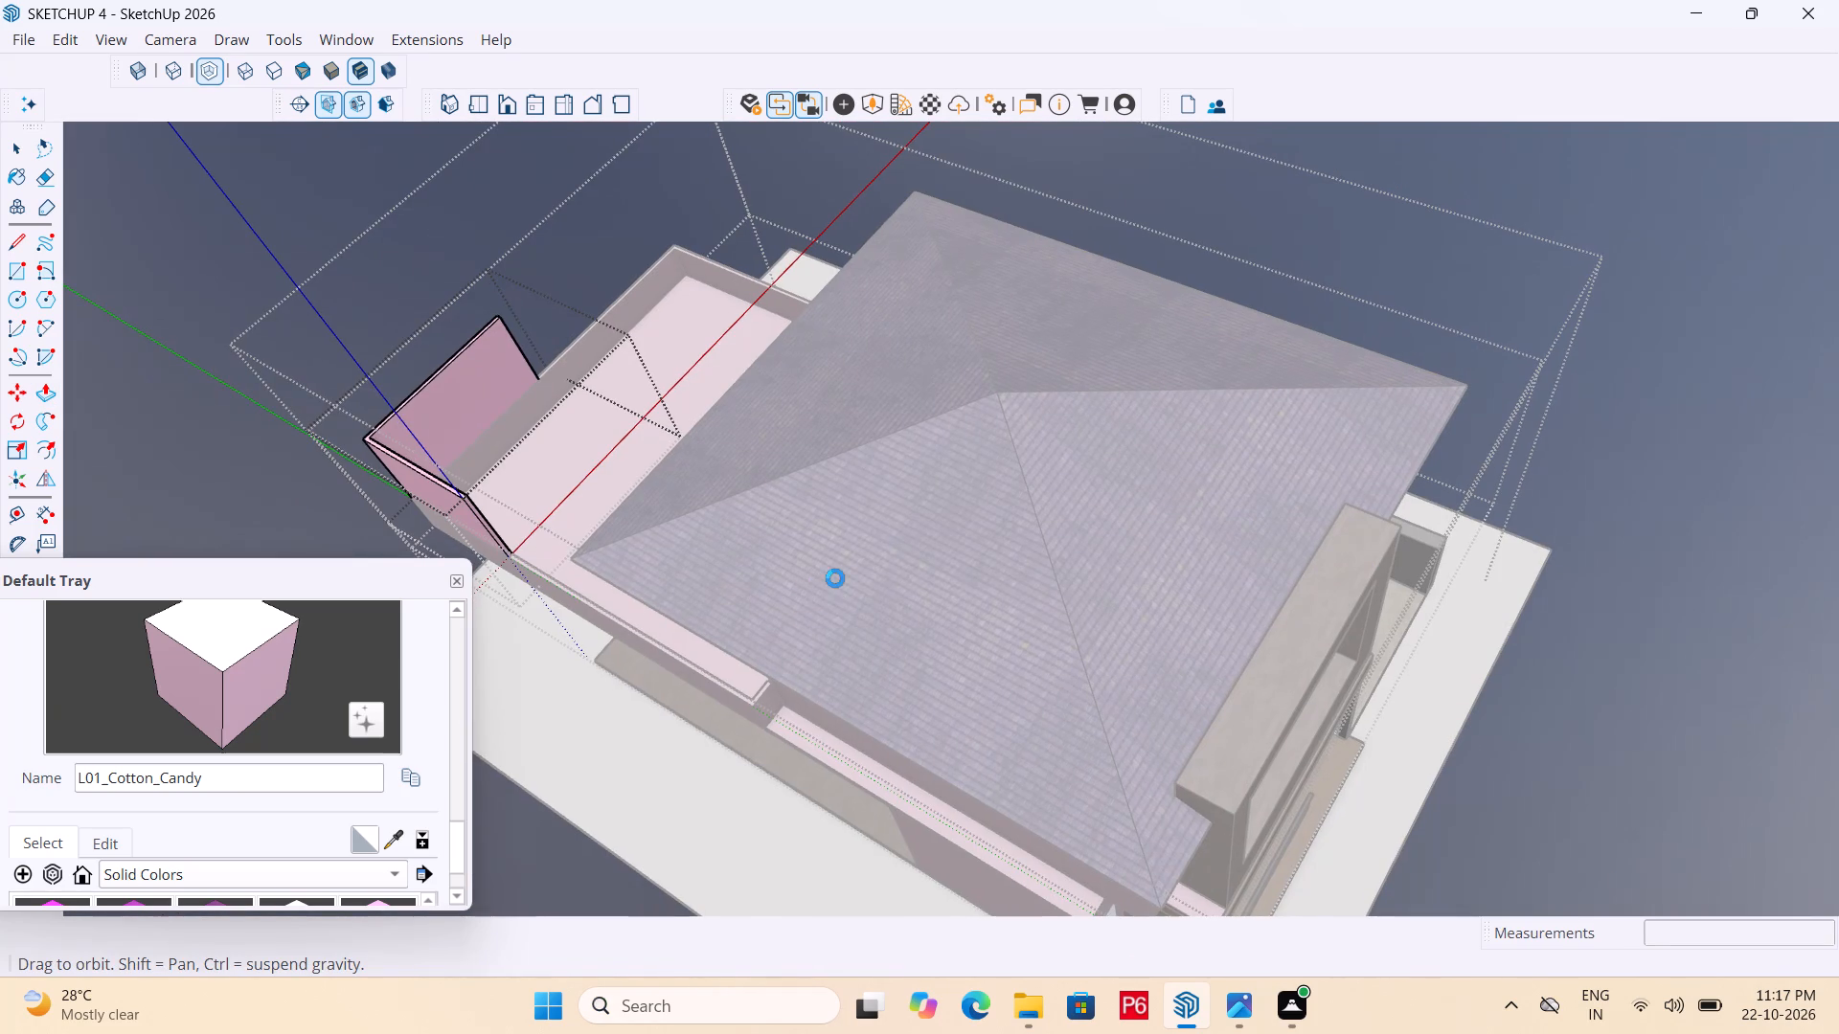
{"action": "key", "text": "ctrl+s"}
Examine the L-shaped corner wall and the open terrace from above and from the inner side.
{"action": "key", "text": "space"}
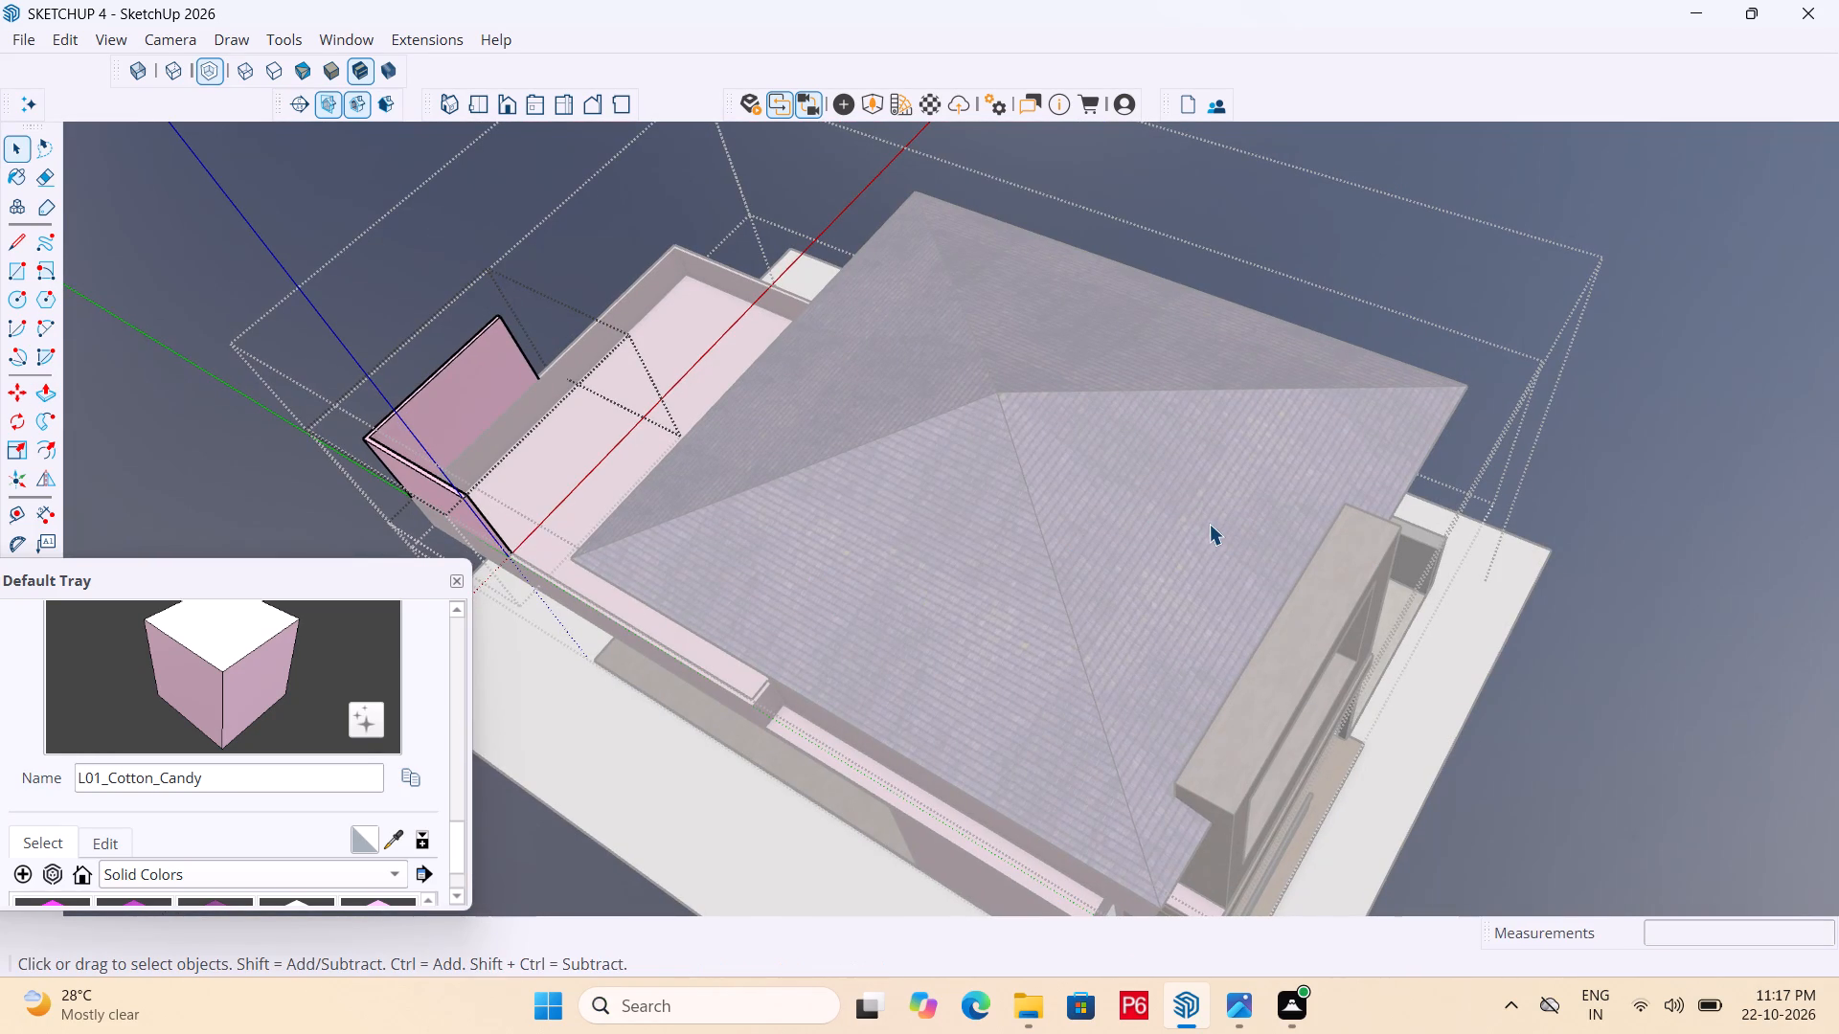
{"action": "scroll", "coordinate": [1336, 501], "scroll_direction": "down", "scroll_amount": 8}
{"action": "scroll", "coordinate": [1003, 483], "scroll_direction": "up", "scroll_amount": 10}
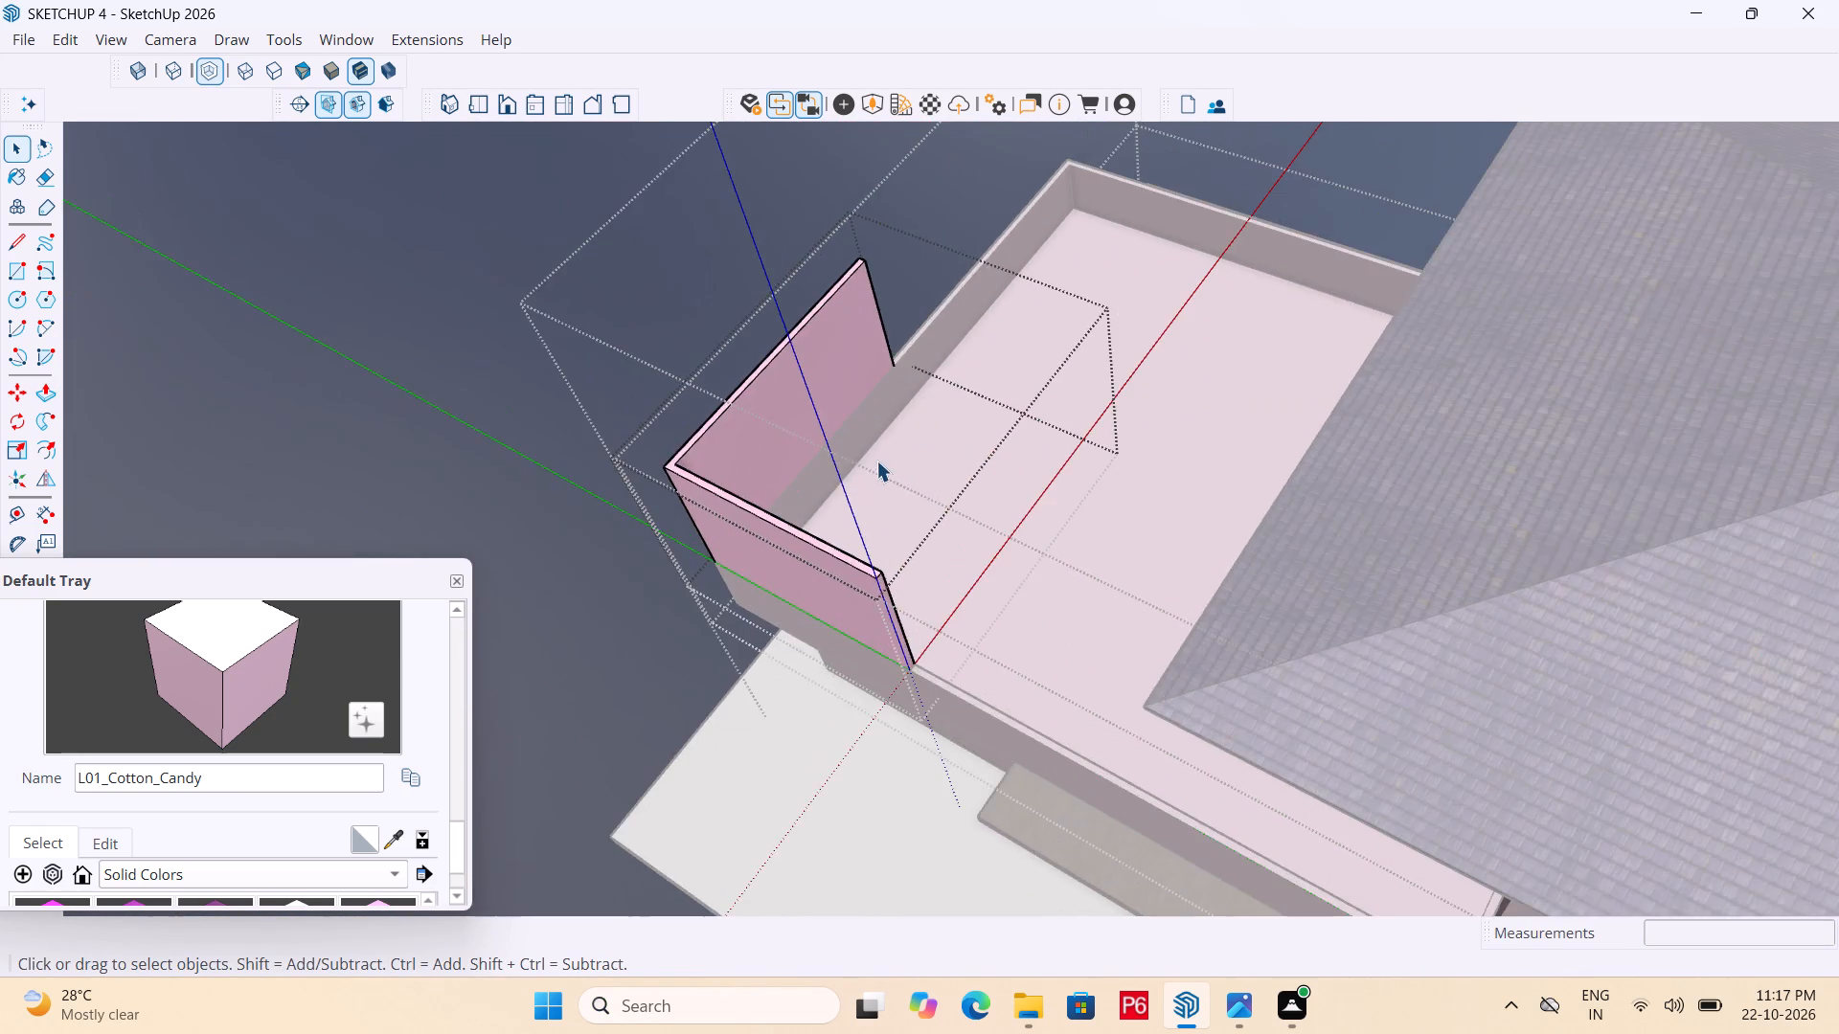
{"action": "scroll", "coordinate": [838, 479], "scroll_direction": "up", "scroll_amount": 2}
{"action": "middle_click_drag", "start_coordinate": [959, 482], "coordinate": [560, 533]}
{"action": "scroll", "coordinate": [938, 490], "scroll_direction": "down", "scroll_amount": 1}
{"action": "scroll", "coordinate": [730, 455], "scroll_direction": "up", "scroll_amount": 1}
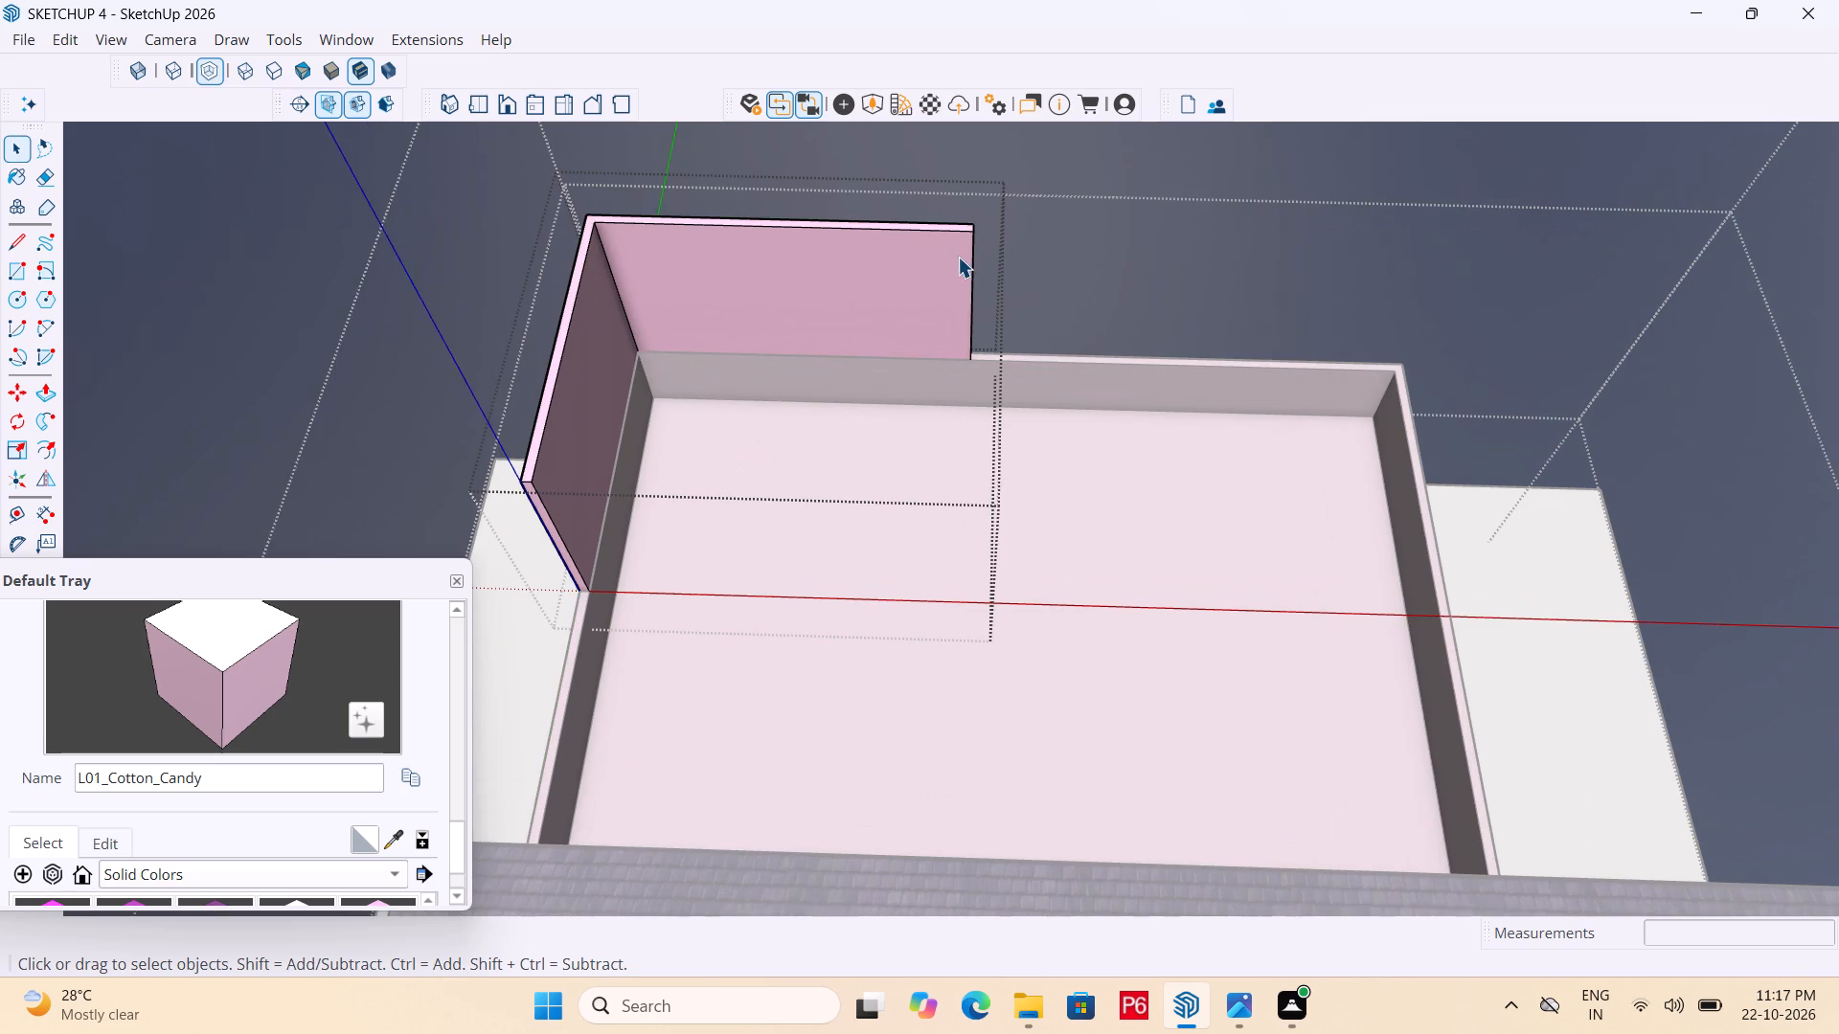
{"action": "middle_click_drag", "start_coordinate": [965, 294], "coordinate": [407, 301]}
{"action": "scroll", "coordinate": [1123, 666], "scroll_direction": "down", "scroll_amount": 4}
{"action": "middle_click_drag", "start_coordinate": [976, 566], "coordinate": [976, 551]}
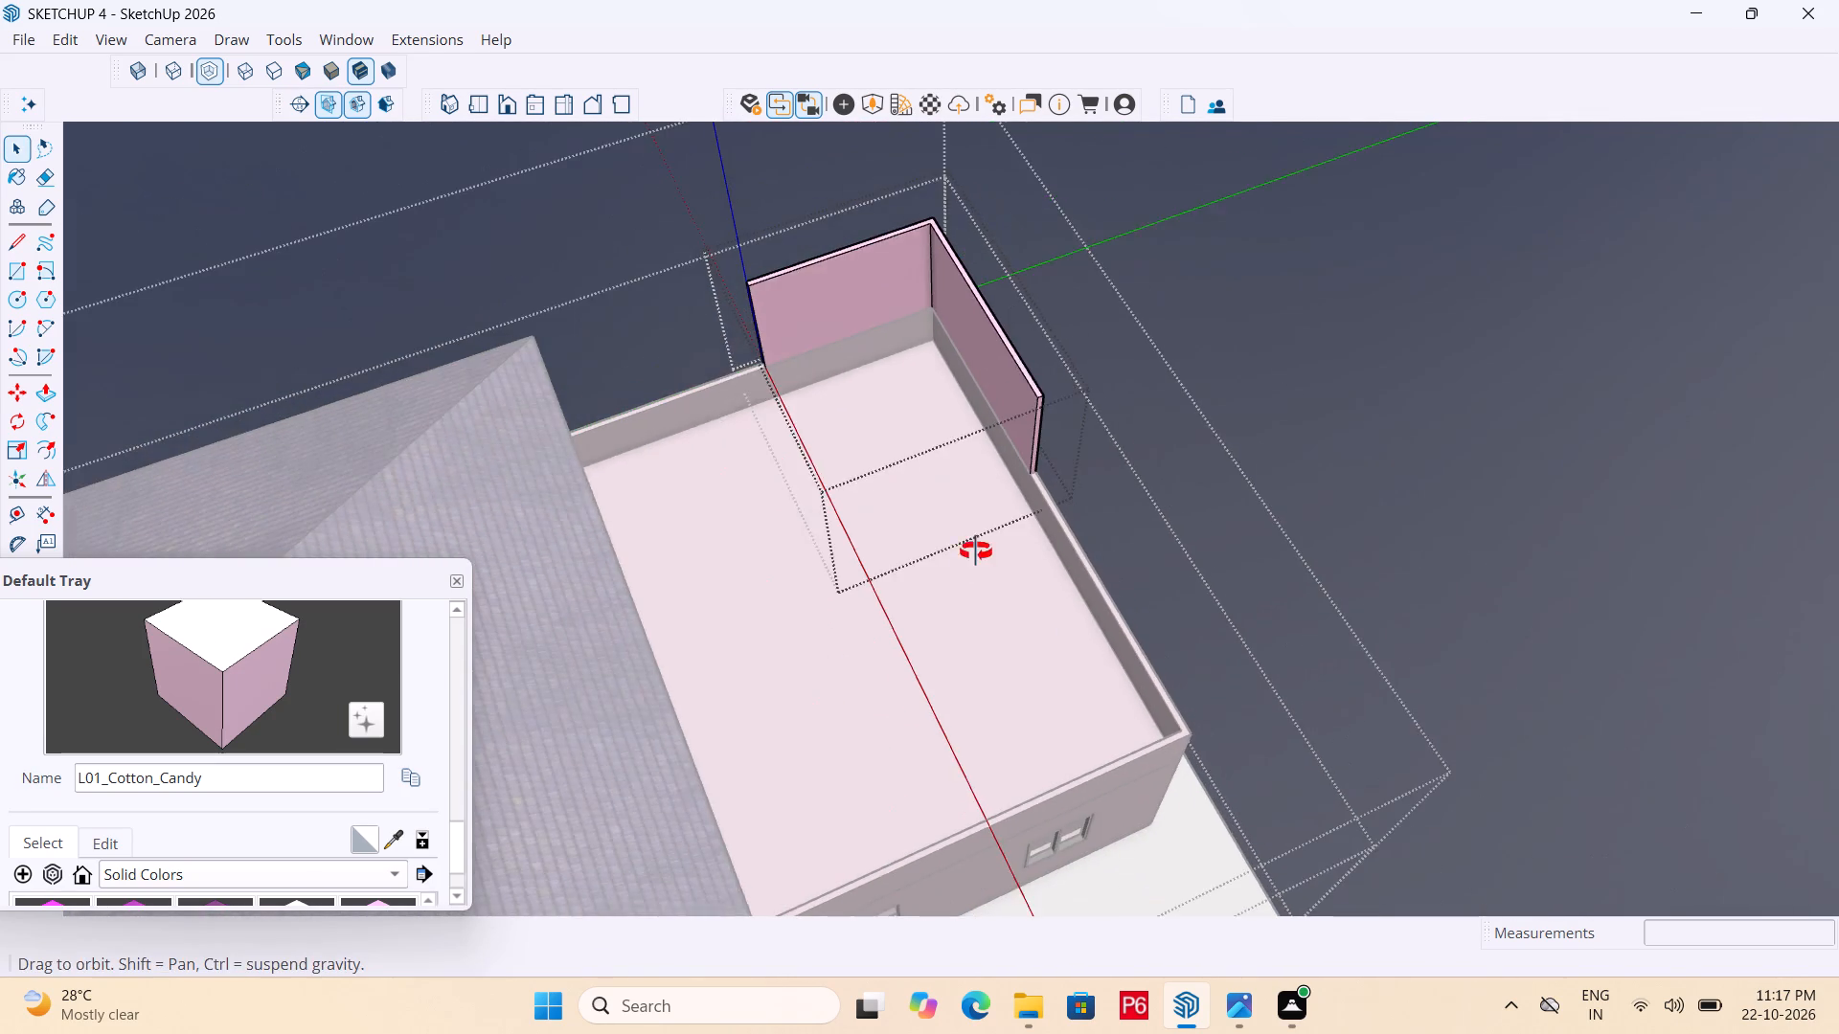
{"action": "middle_click_drag", "start_coordinate": [976, 551], "coordinate": [993, 488]}
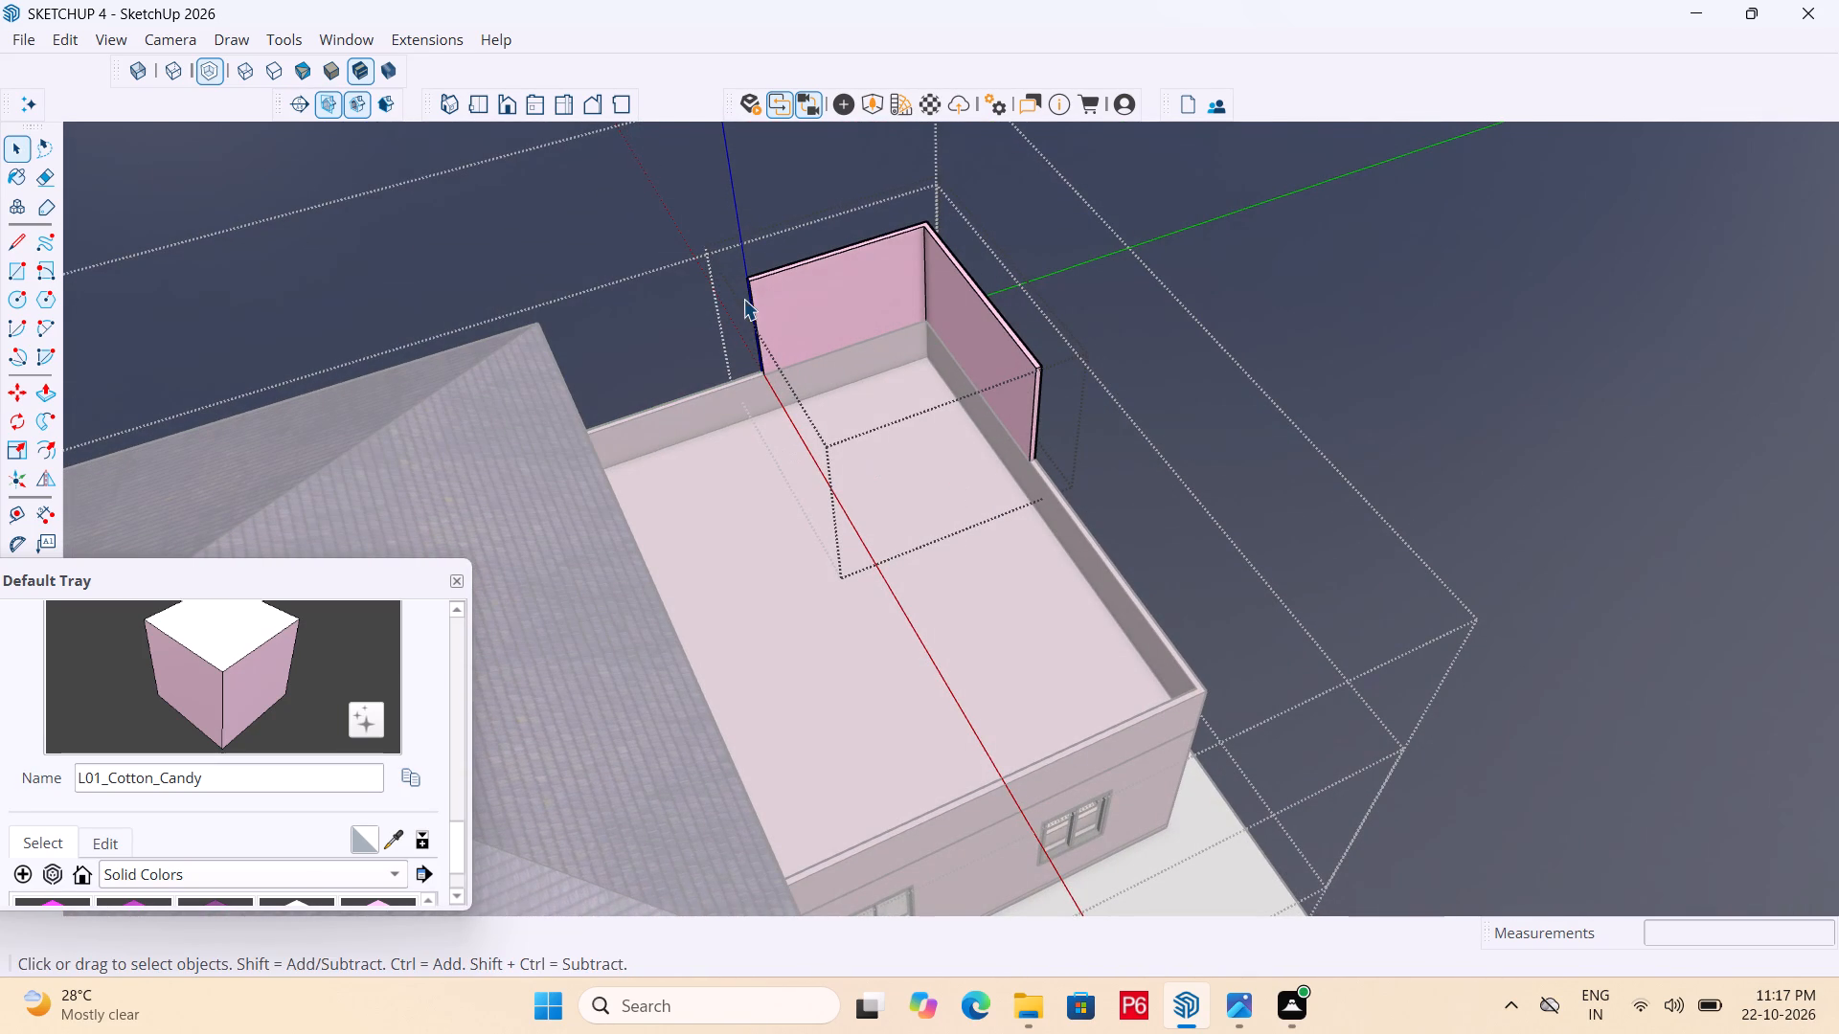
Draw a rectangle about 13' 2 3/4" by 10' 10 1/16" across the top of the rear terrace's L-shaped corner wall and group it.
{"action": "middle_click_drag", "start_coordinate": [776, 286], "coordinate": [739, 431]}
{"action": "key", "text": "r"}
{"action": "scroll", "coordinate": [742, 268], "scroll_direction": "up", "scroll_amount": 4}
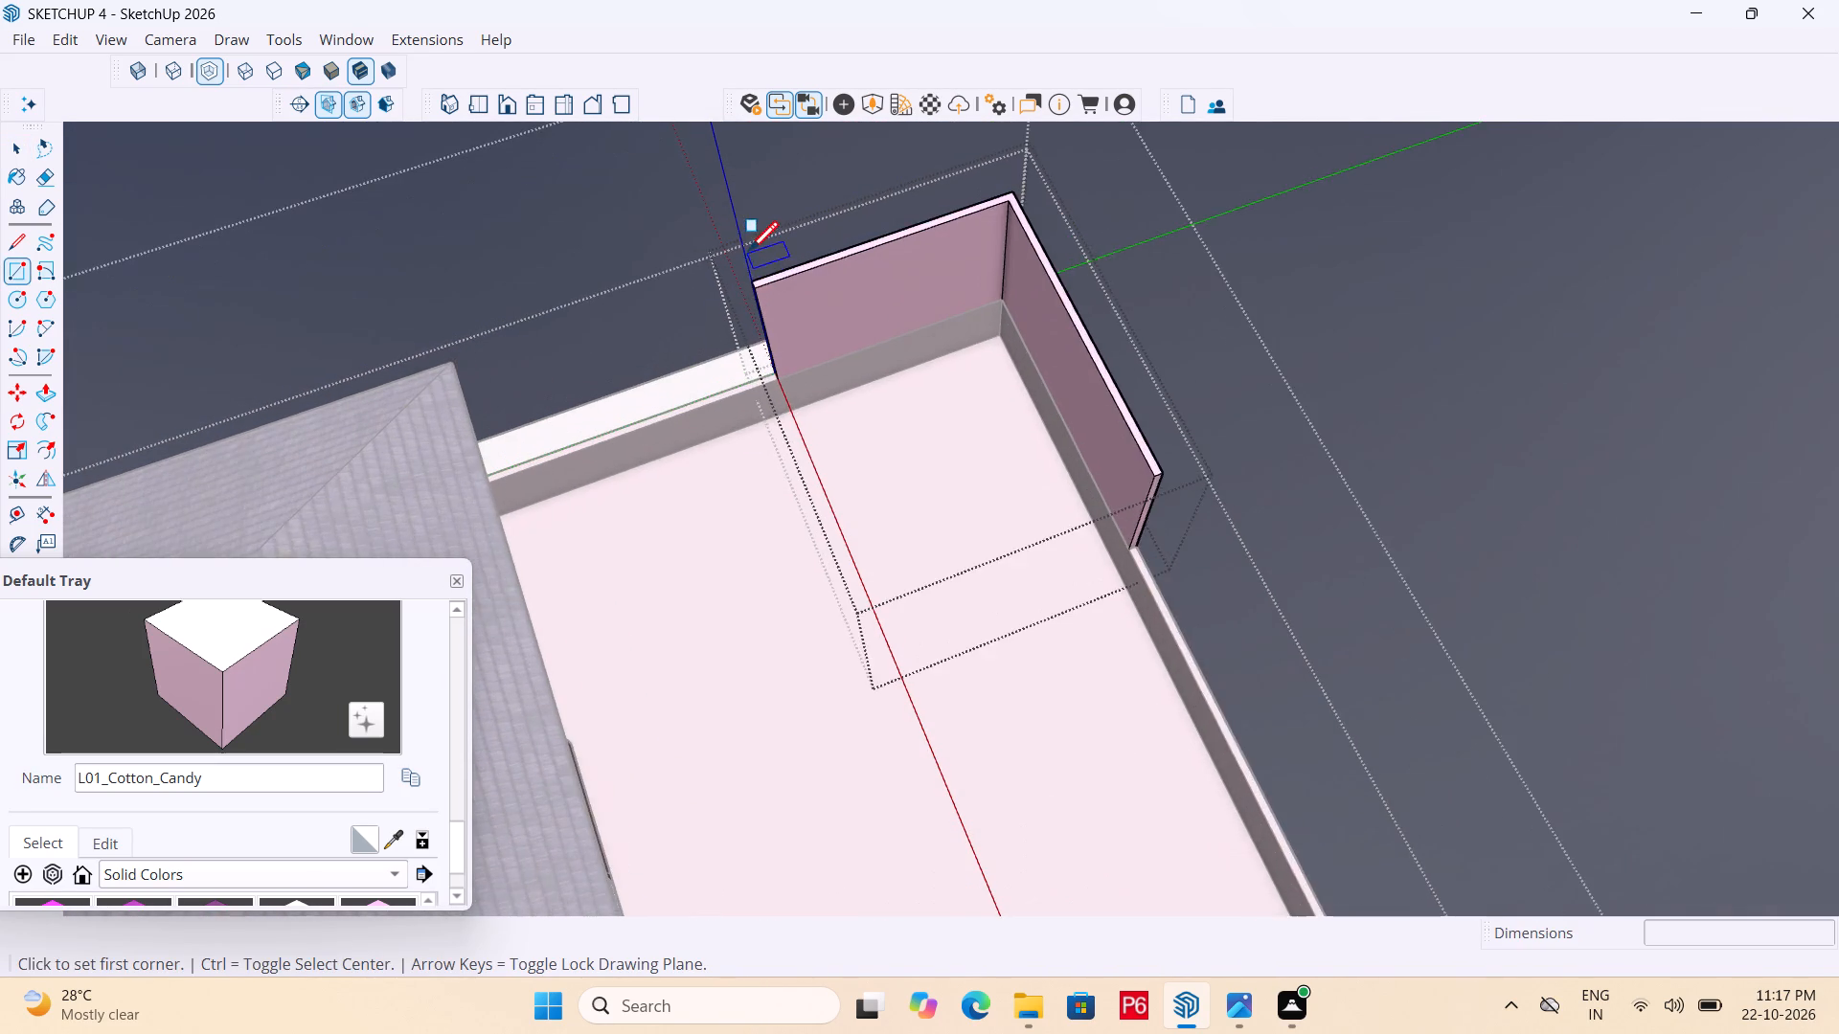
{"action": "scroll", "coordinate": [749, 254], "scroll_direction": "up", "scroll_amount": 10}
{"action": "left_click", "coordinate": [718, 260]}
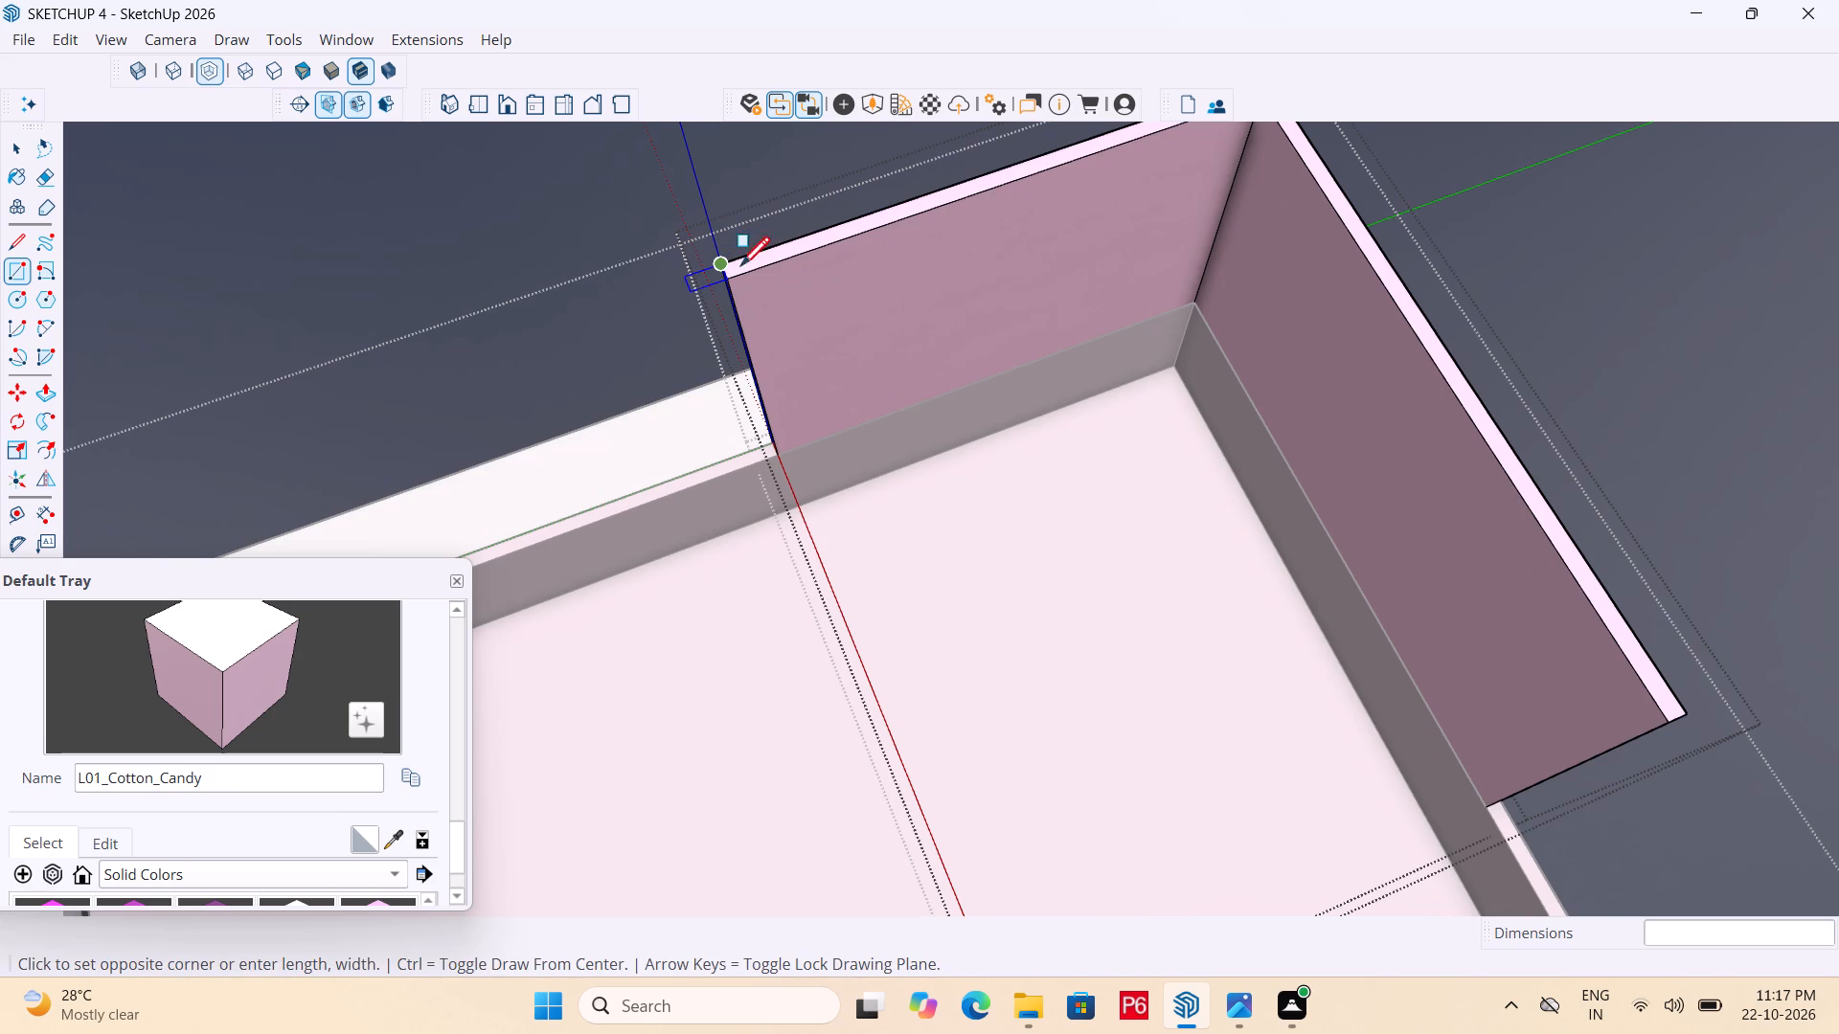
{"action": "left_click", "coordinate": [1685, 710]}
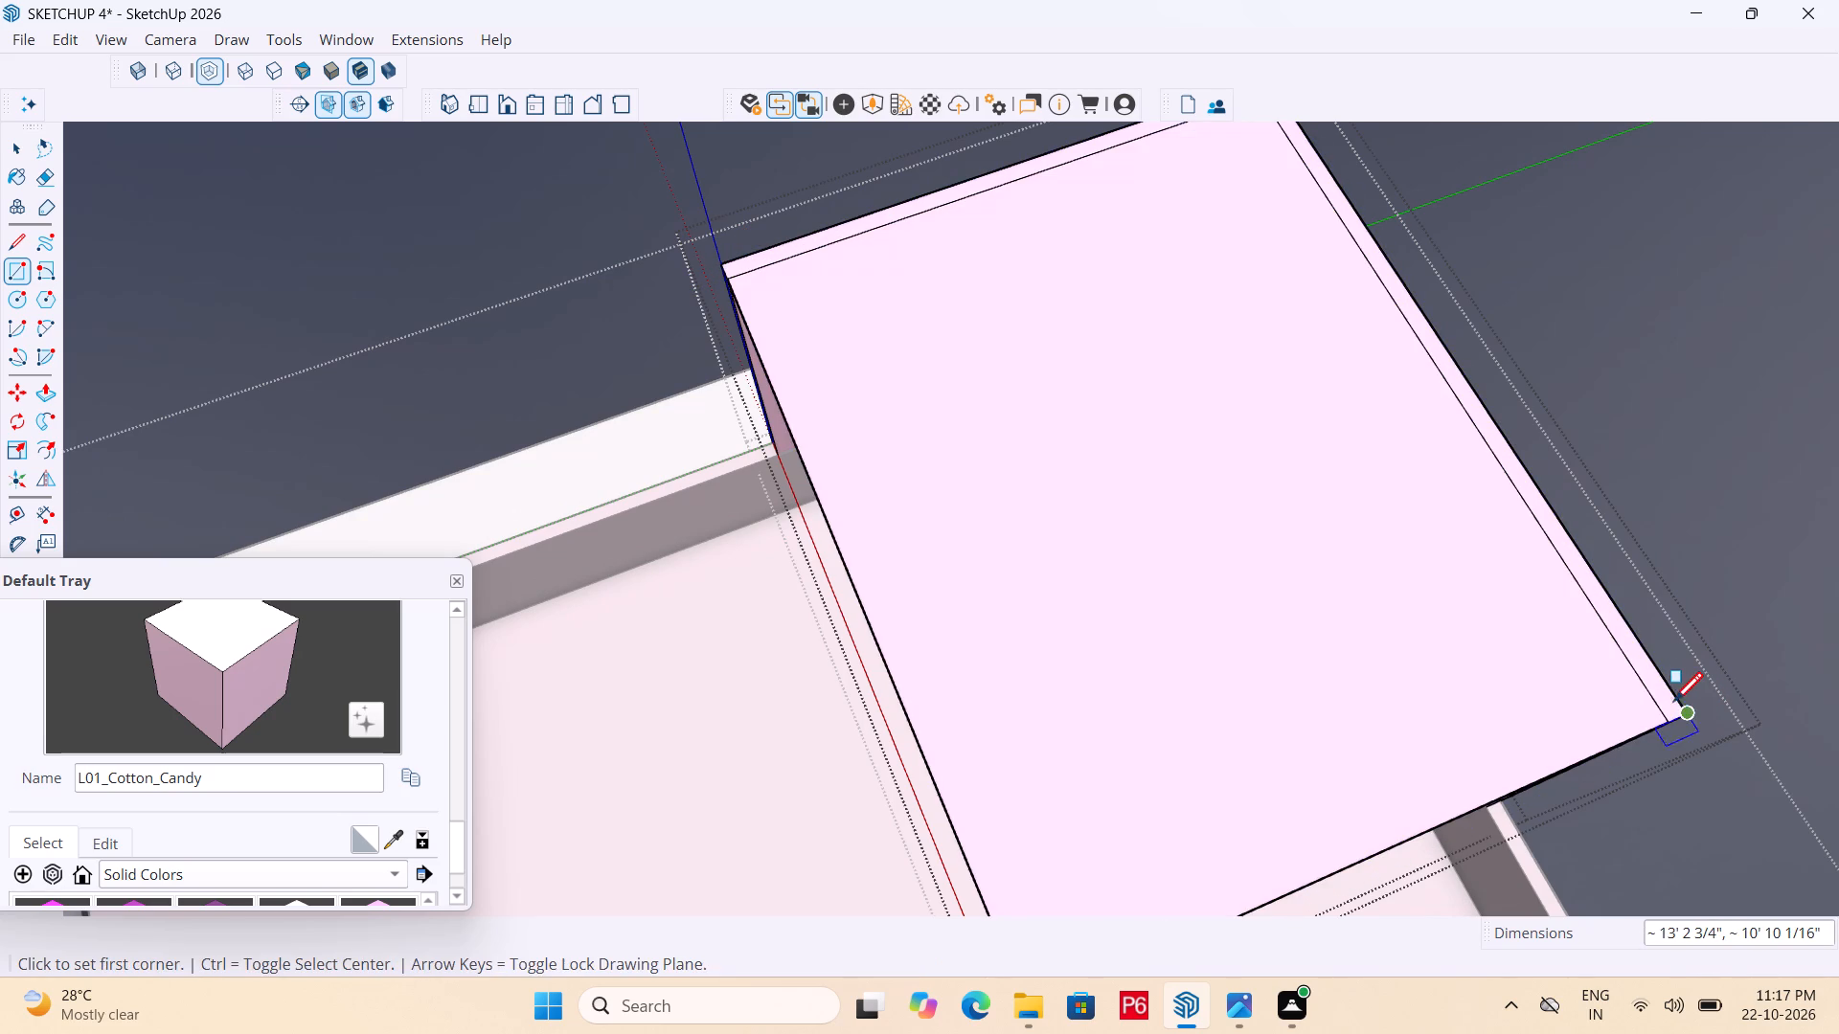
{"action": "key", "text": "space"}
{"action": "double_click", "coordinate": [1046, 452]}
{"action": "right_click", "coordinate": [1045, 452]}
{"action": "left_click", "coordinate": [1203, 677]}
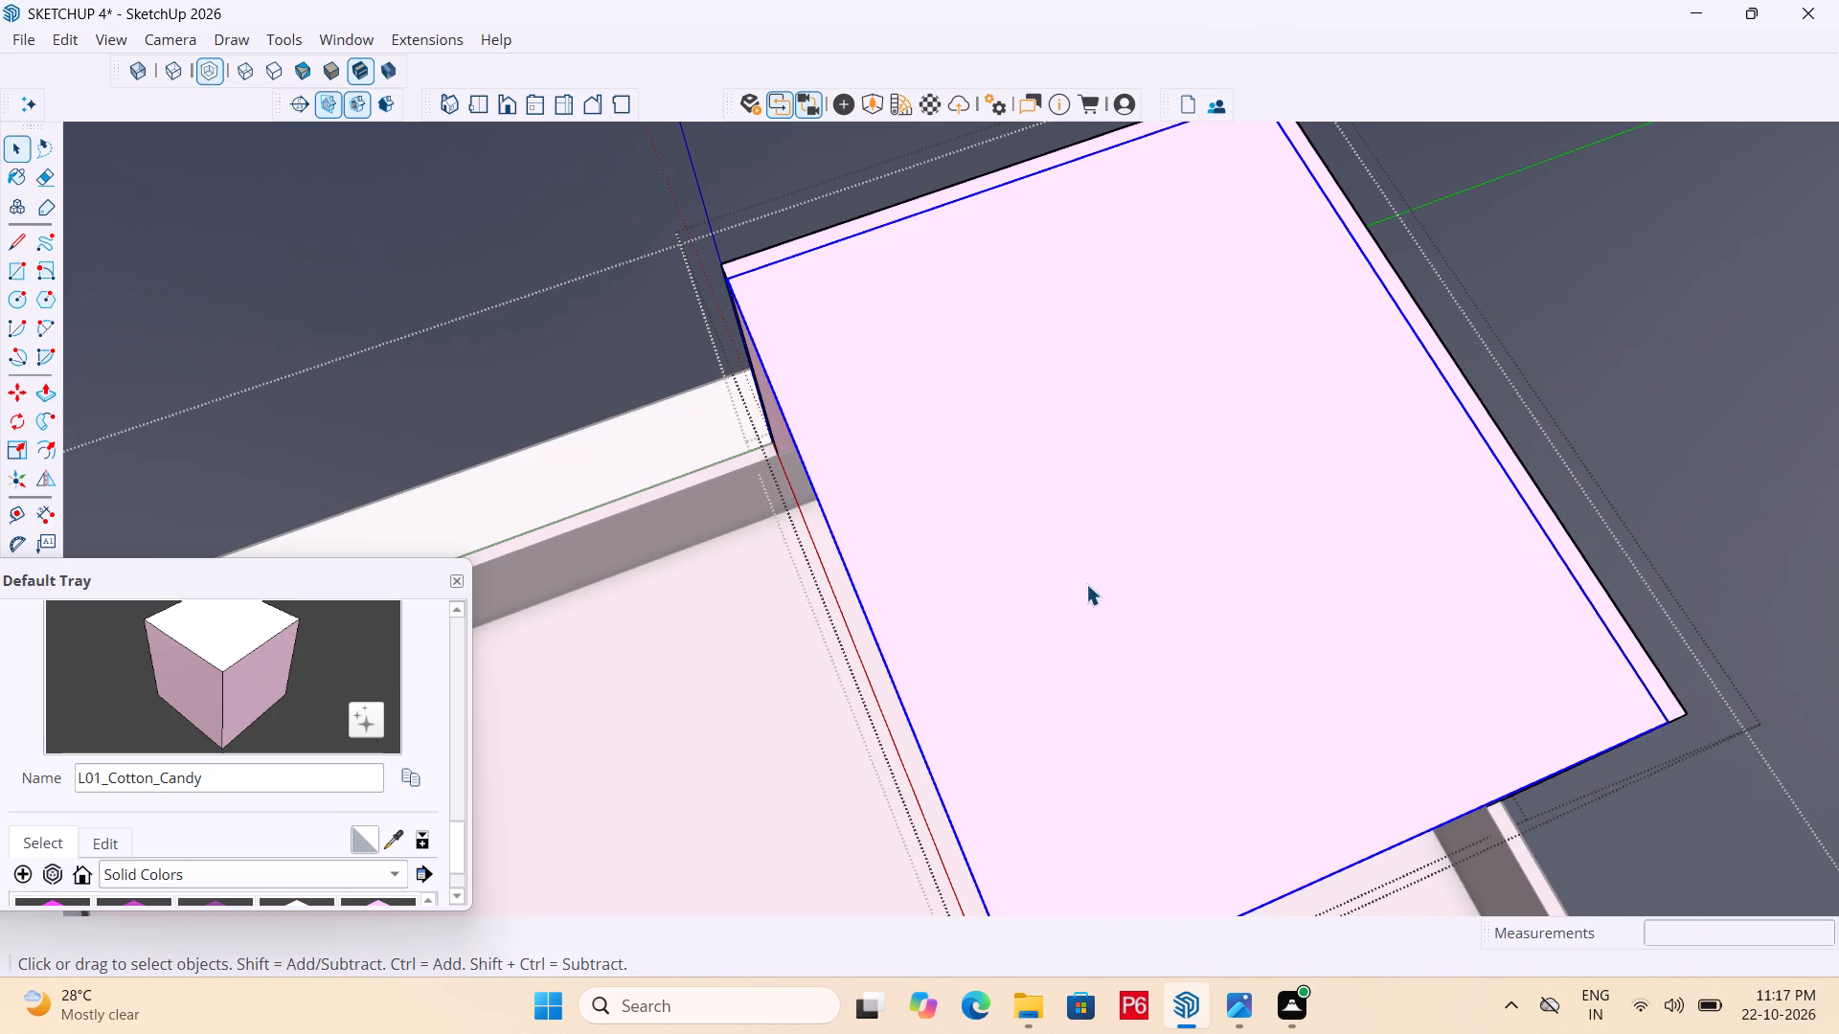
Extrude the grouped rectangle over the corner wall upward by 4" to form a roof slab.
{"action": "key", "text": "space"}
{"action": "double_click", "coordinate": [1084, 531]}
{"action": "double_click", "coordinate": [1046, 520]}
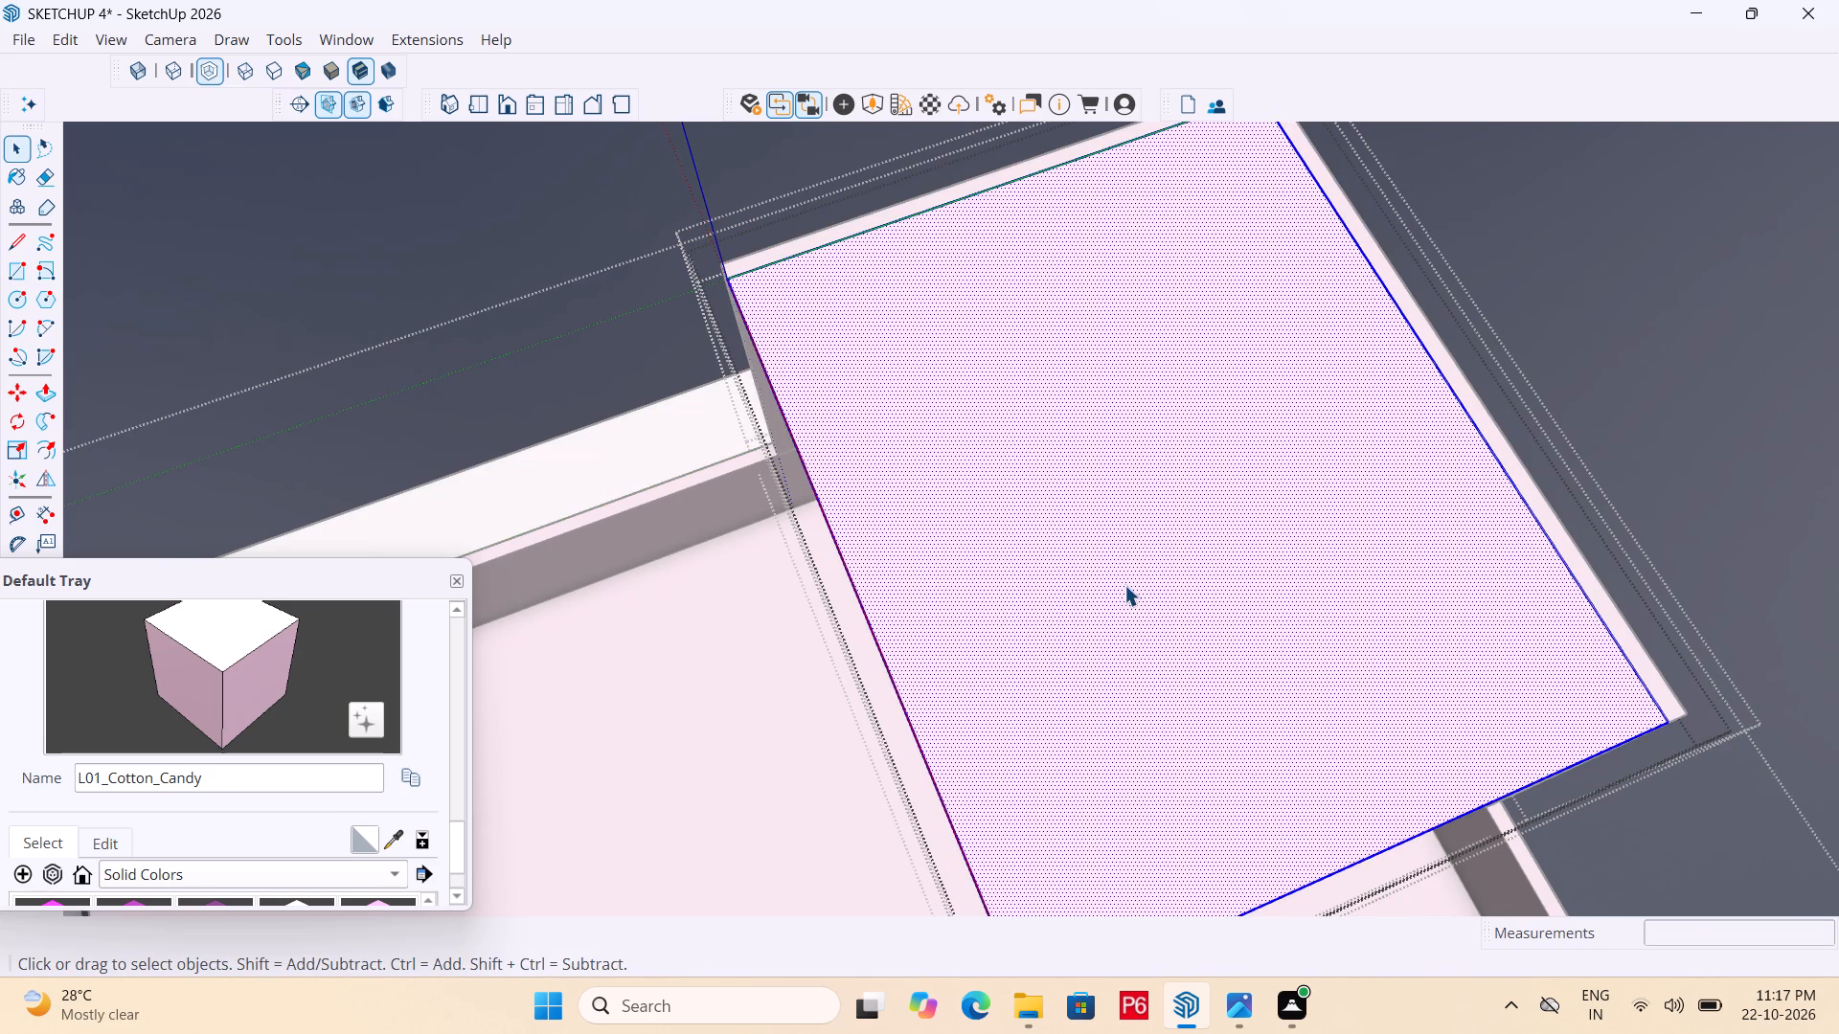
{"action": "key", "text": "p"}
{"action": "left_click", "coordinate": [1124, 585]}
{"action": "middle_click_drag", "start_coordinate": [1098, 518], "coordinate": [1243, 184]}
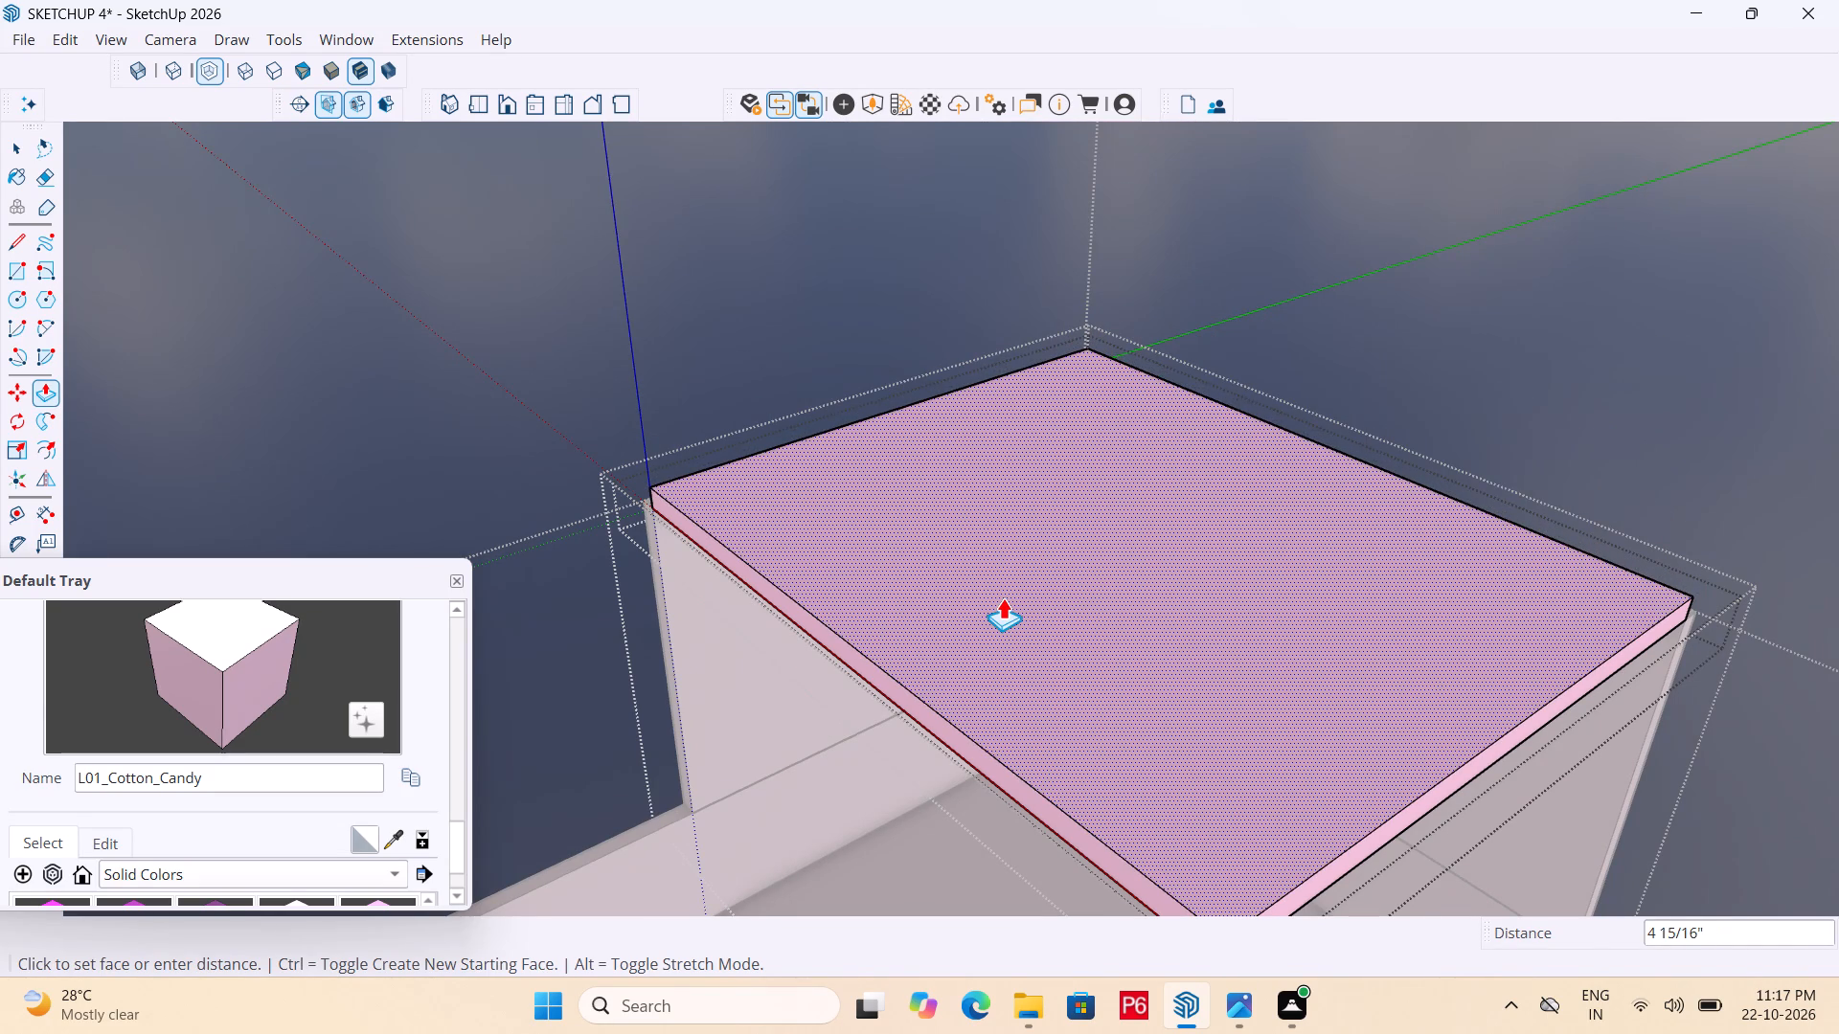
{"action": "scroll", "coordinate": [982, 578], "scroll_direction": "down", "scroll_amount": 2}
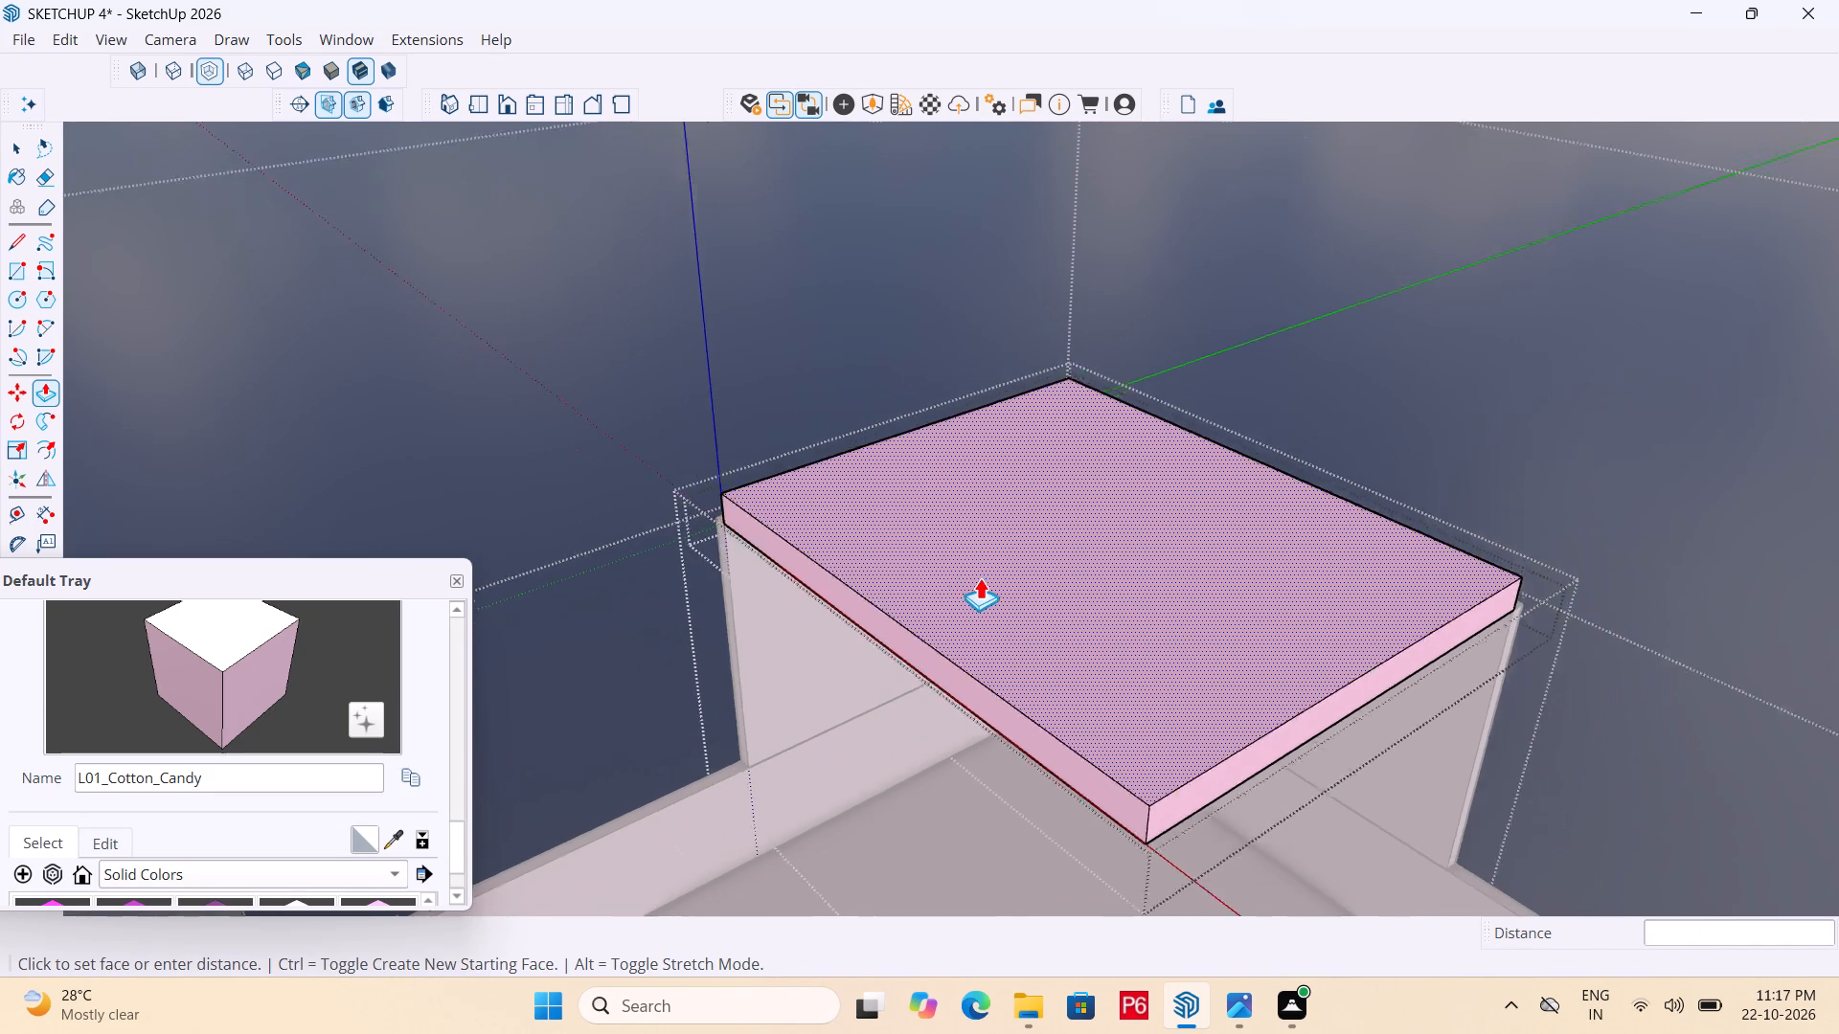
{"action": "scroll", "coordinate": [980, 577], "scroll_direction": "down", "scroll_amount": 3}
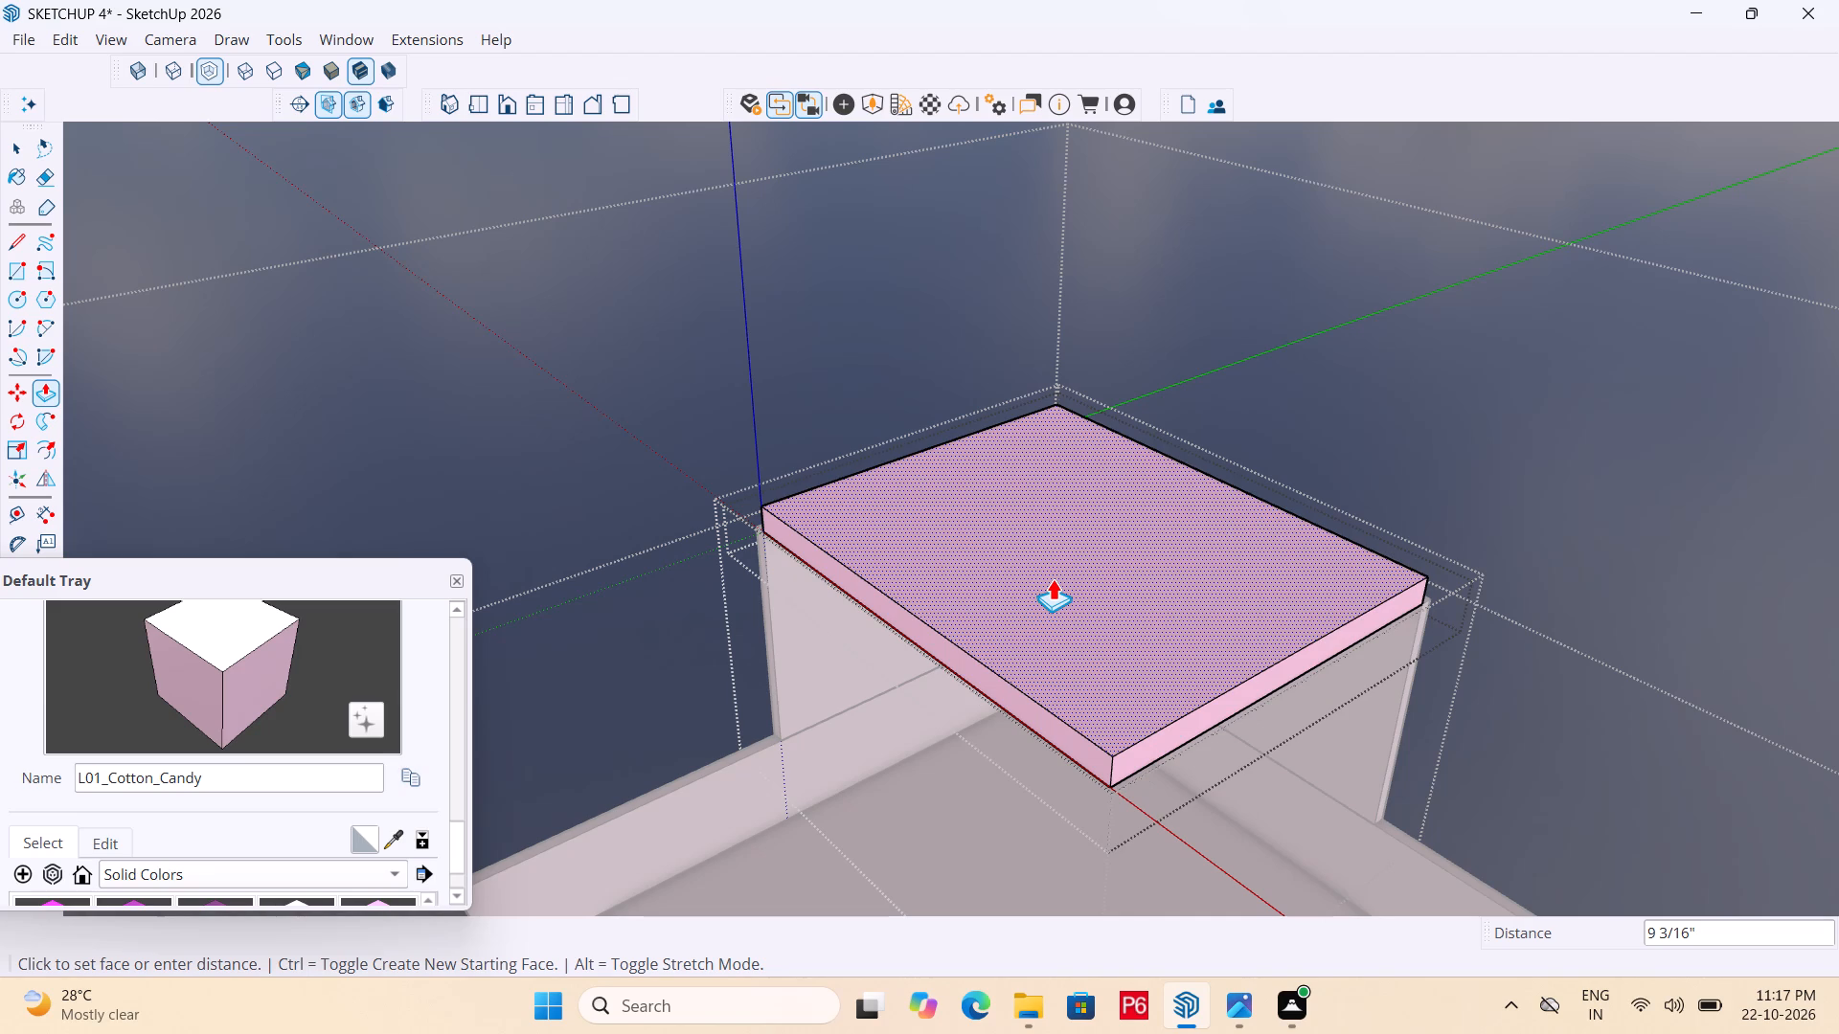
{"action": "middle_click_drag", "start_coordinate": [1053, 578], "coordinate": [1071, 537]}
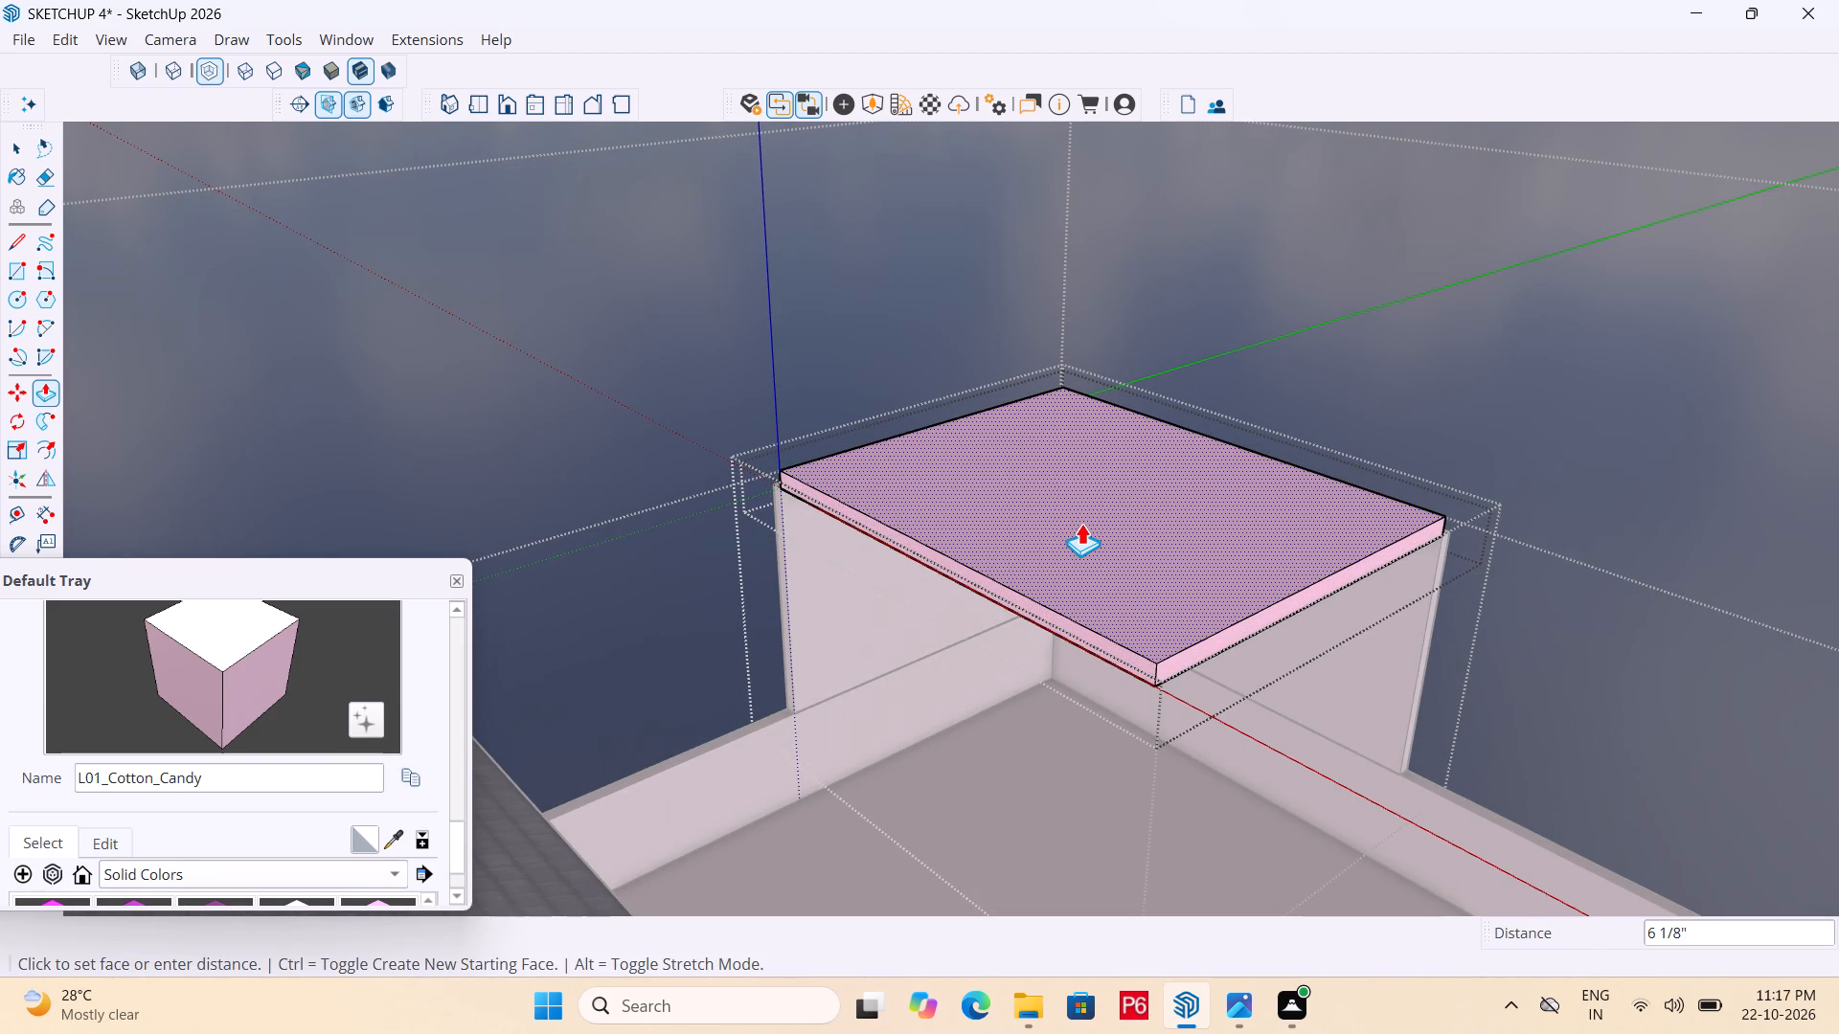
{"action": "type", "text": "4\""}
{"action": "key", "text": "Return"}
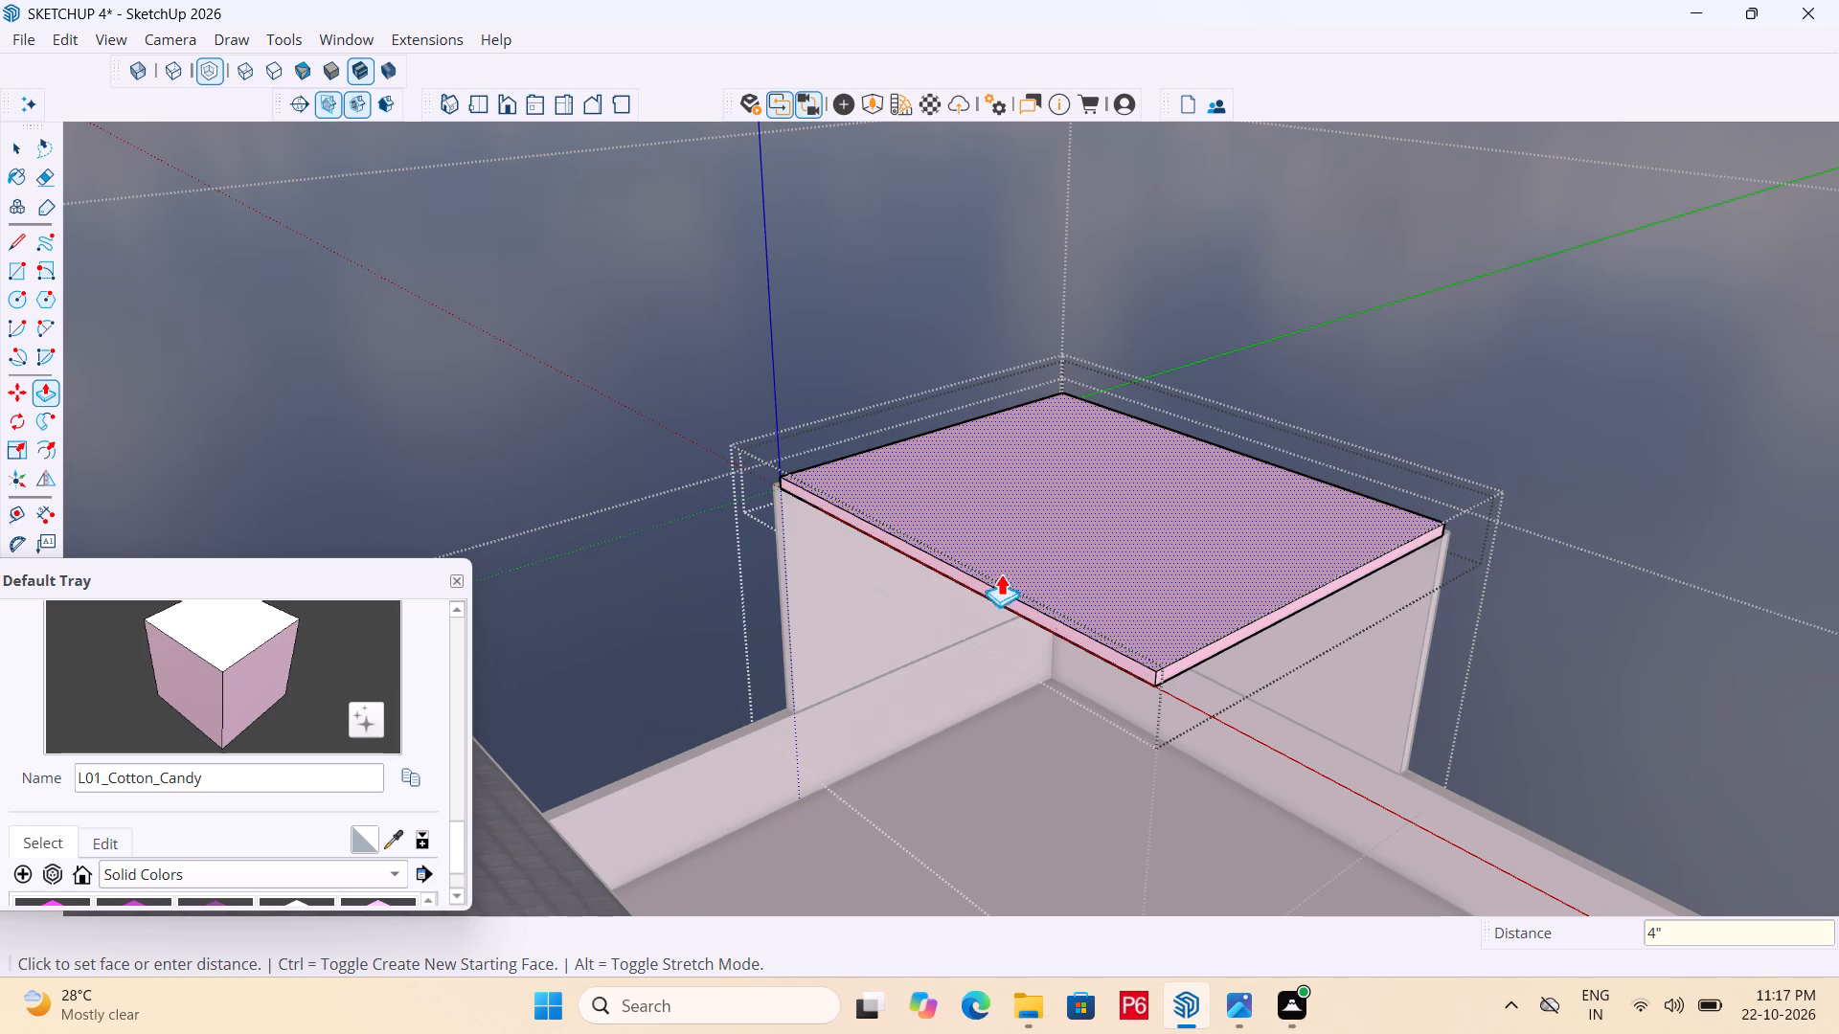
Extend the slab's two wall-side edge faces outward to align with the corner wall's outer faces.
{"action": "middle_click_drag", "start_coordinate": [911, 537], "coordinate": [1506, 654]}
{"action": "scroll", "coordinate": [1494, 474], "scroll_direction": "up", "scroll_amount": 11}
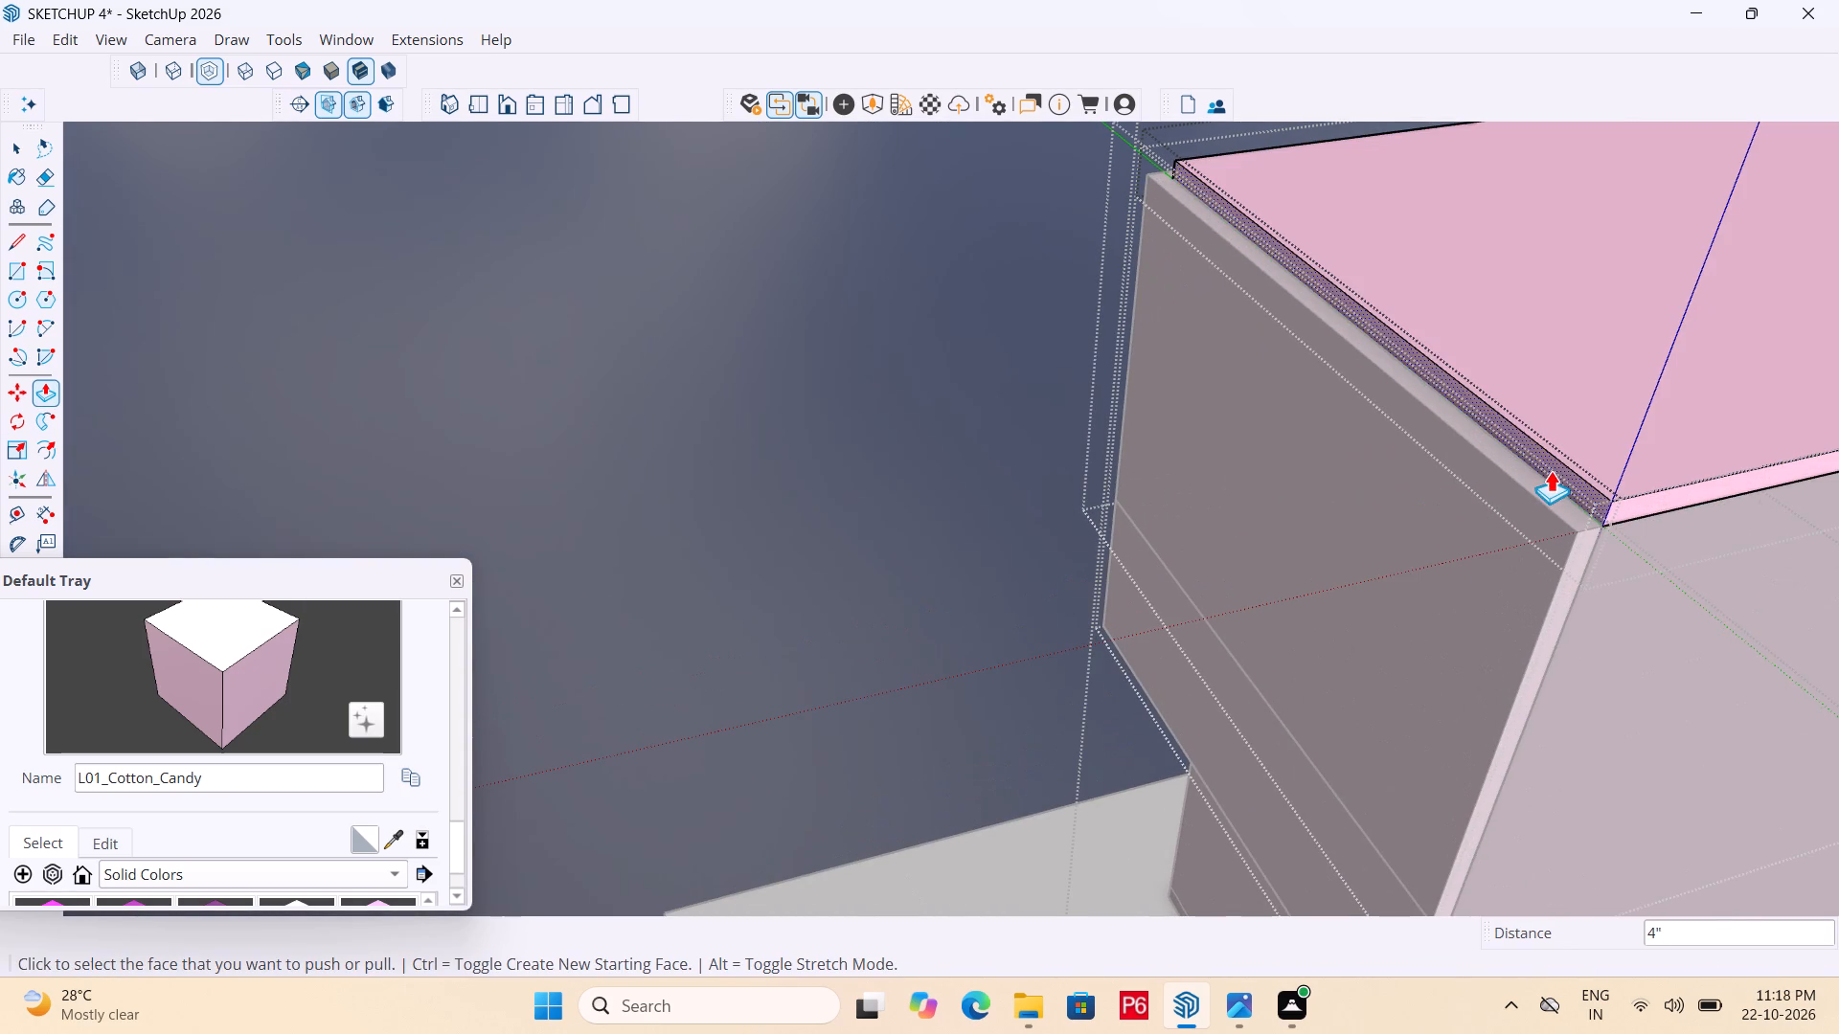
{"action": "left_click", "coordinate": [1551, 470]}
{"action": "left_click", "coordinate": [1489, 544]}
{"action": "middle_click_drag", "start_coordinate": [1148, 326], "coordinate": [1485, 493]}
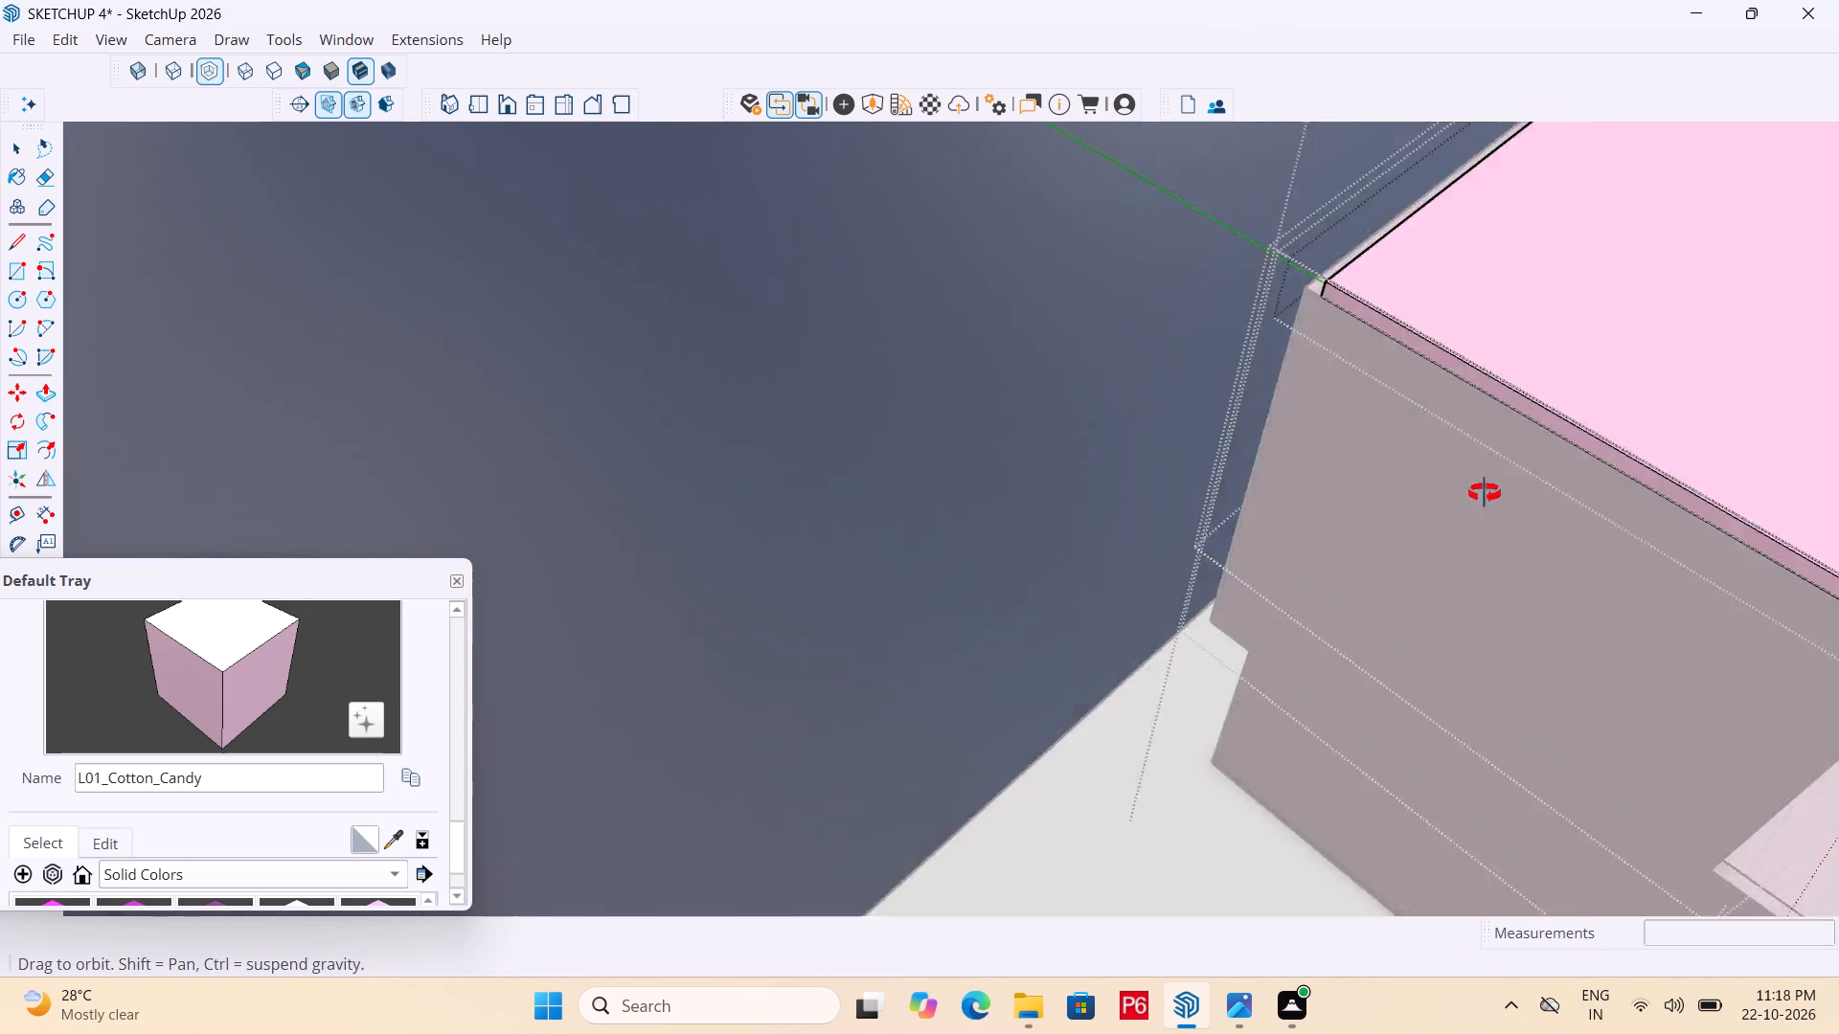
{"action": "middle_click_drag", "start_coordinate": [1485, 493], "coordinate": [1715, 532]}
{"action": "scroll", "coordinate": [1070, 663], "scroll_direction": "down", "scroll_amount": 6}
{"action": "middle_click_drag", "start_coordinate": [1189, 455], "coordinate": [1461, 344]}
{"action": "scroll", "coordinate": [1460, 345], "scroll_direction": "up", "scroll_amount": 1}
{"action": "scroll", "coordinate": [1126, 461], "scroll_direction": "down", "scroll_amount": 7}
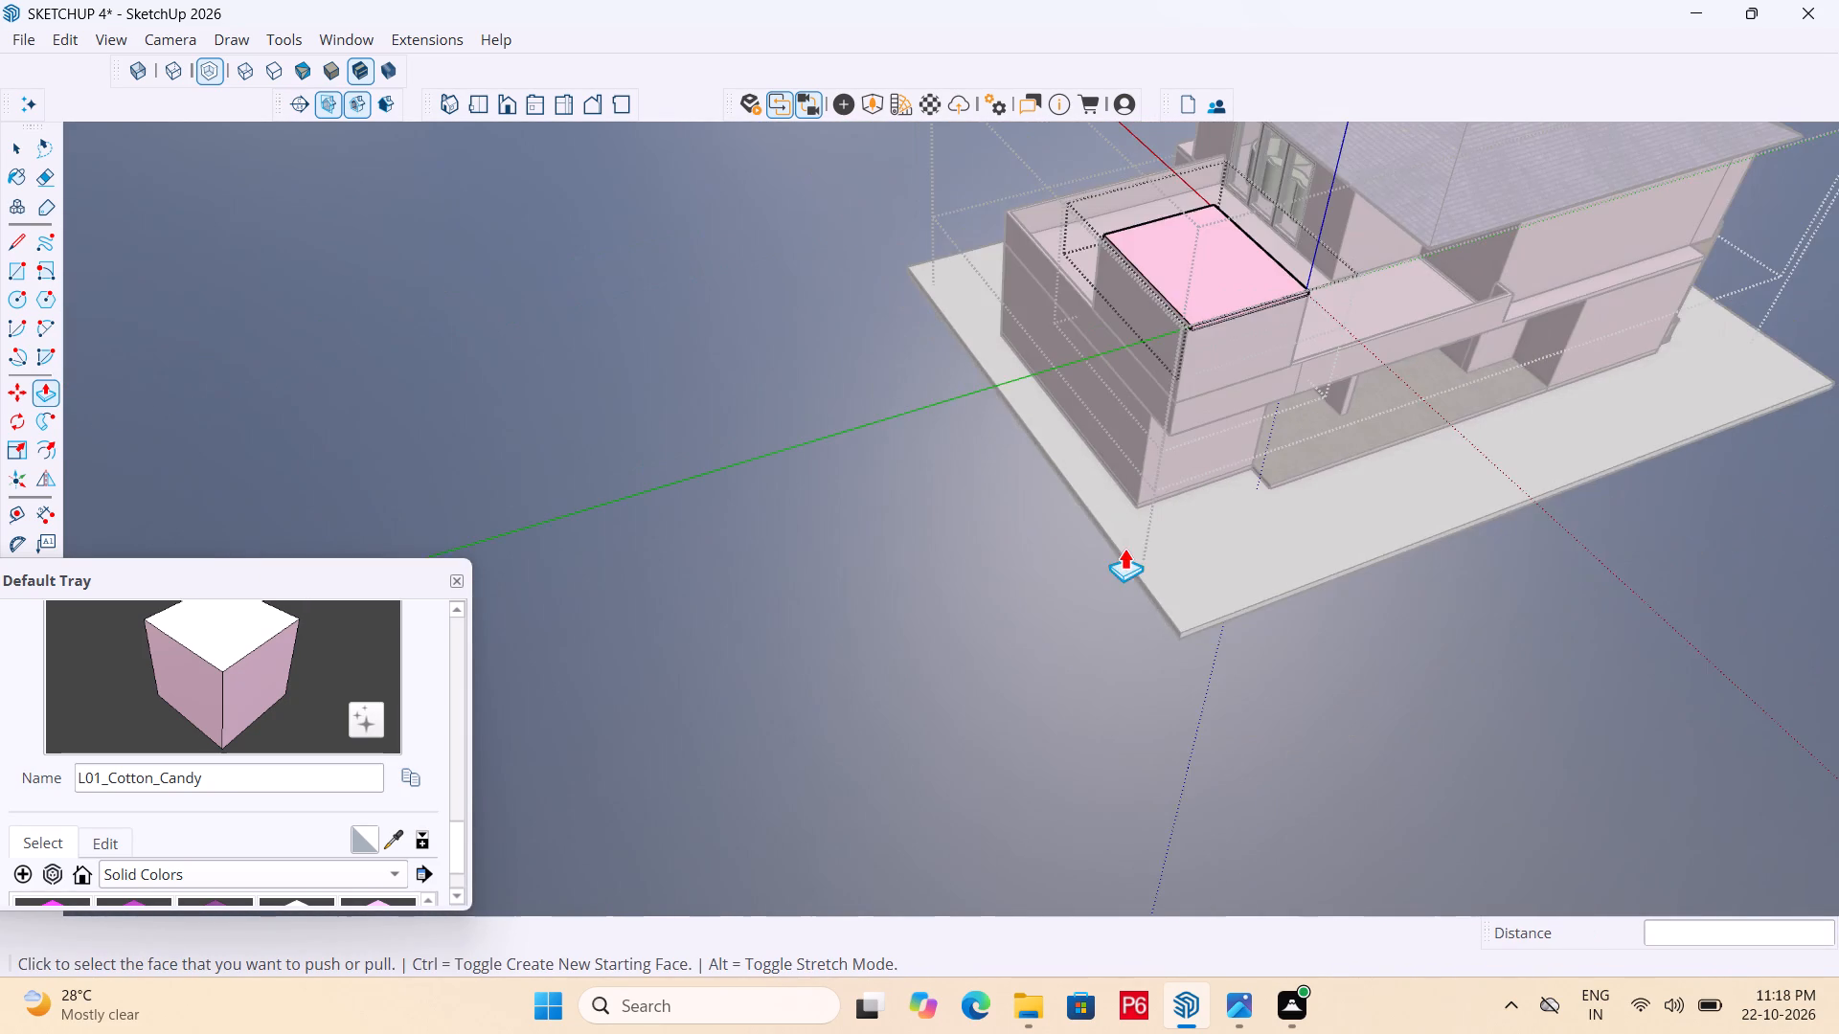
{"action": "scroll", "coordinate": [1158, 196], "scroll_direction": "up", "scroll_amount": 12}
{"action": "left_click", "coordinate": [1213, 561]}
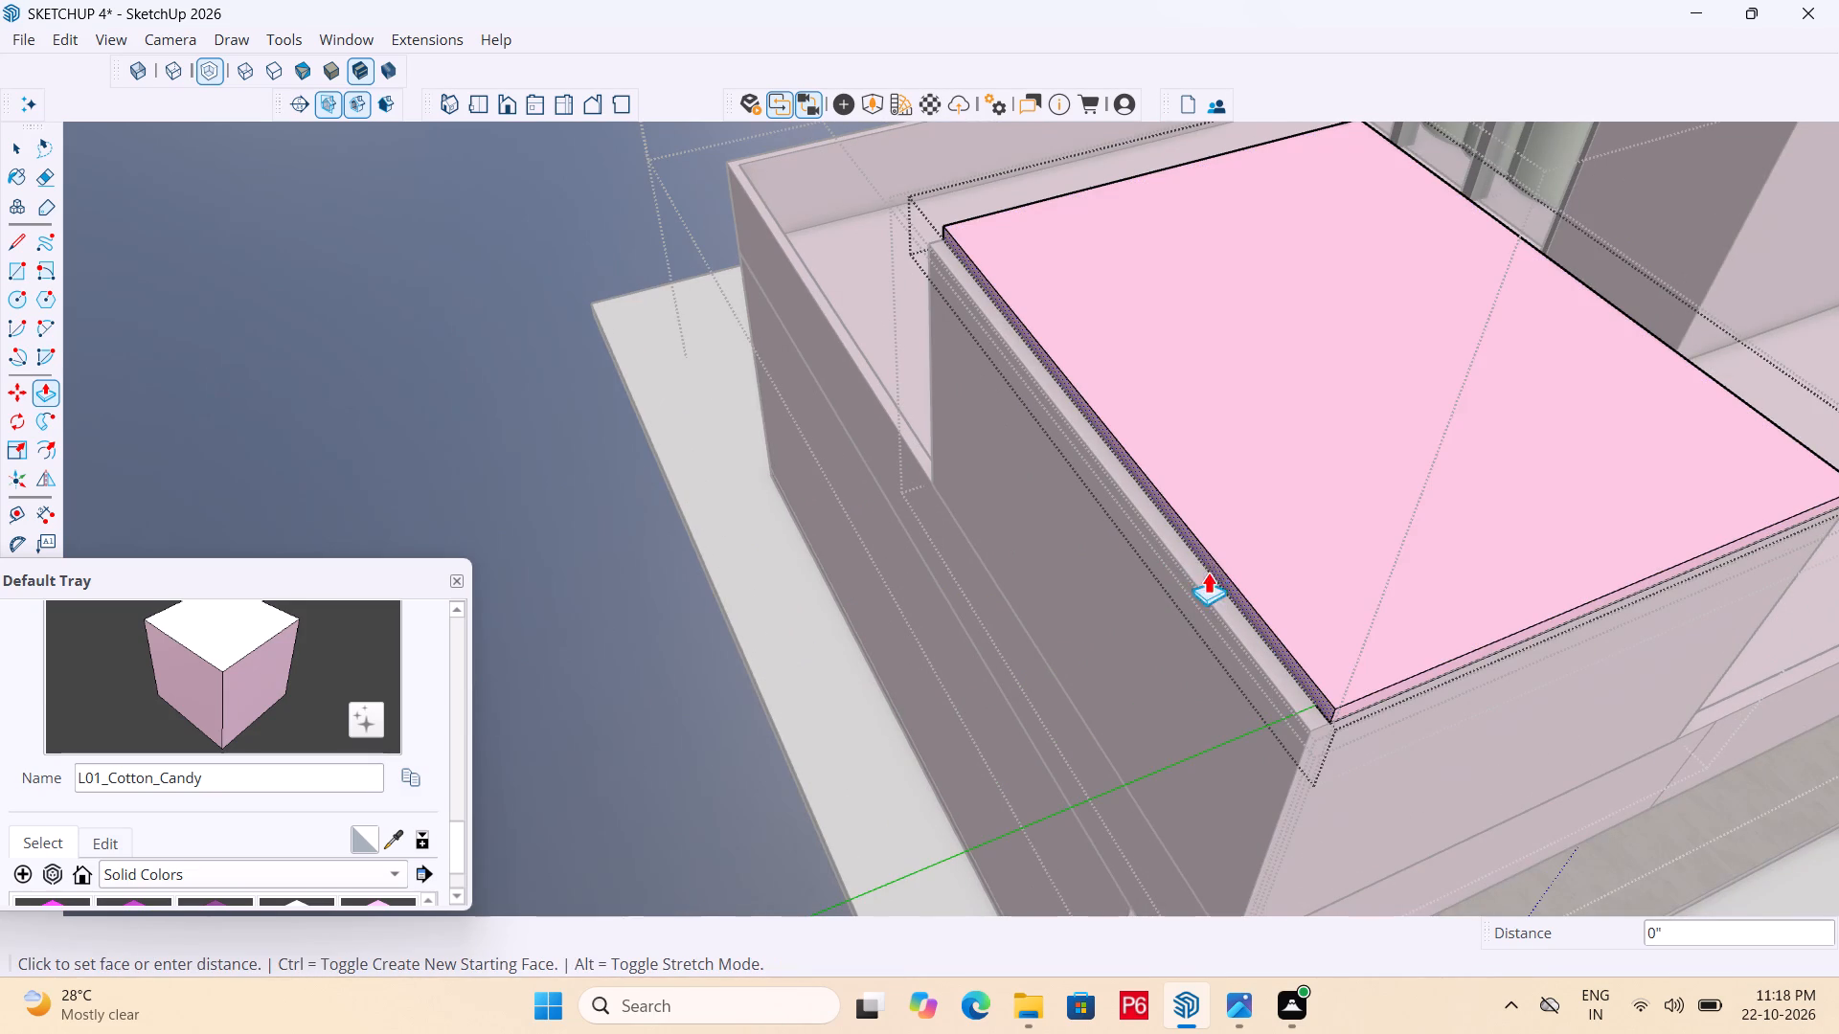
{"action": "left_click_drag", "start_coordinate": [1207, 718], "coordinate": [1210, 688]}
Examine the slab over the corner wall from all around the house, leaving the open groups.
{"action": "scroll", "coordinate": [1068, 467], "scroll_direction": "down", "scroll_amount": 8}
{"action": "middle_click_drag", "start_coordinate": [1260, 480], "coordinate": [1007, 424]}
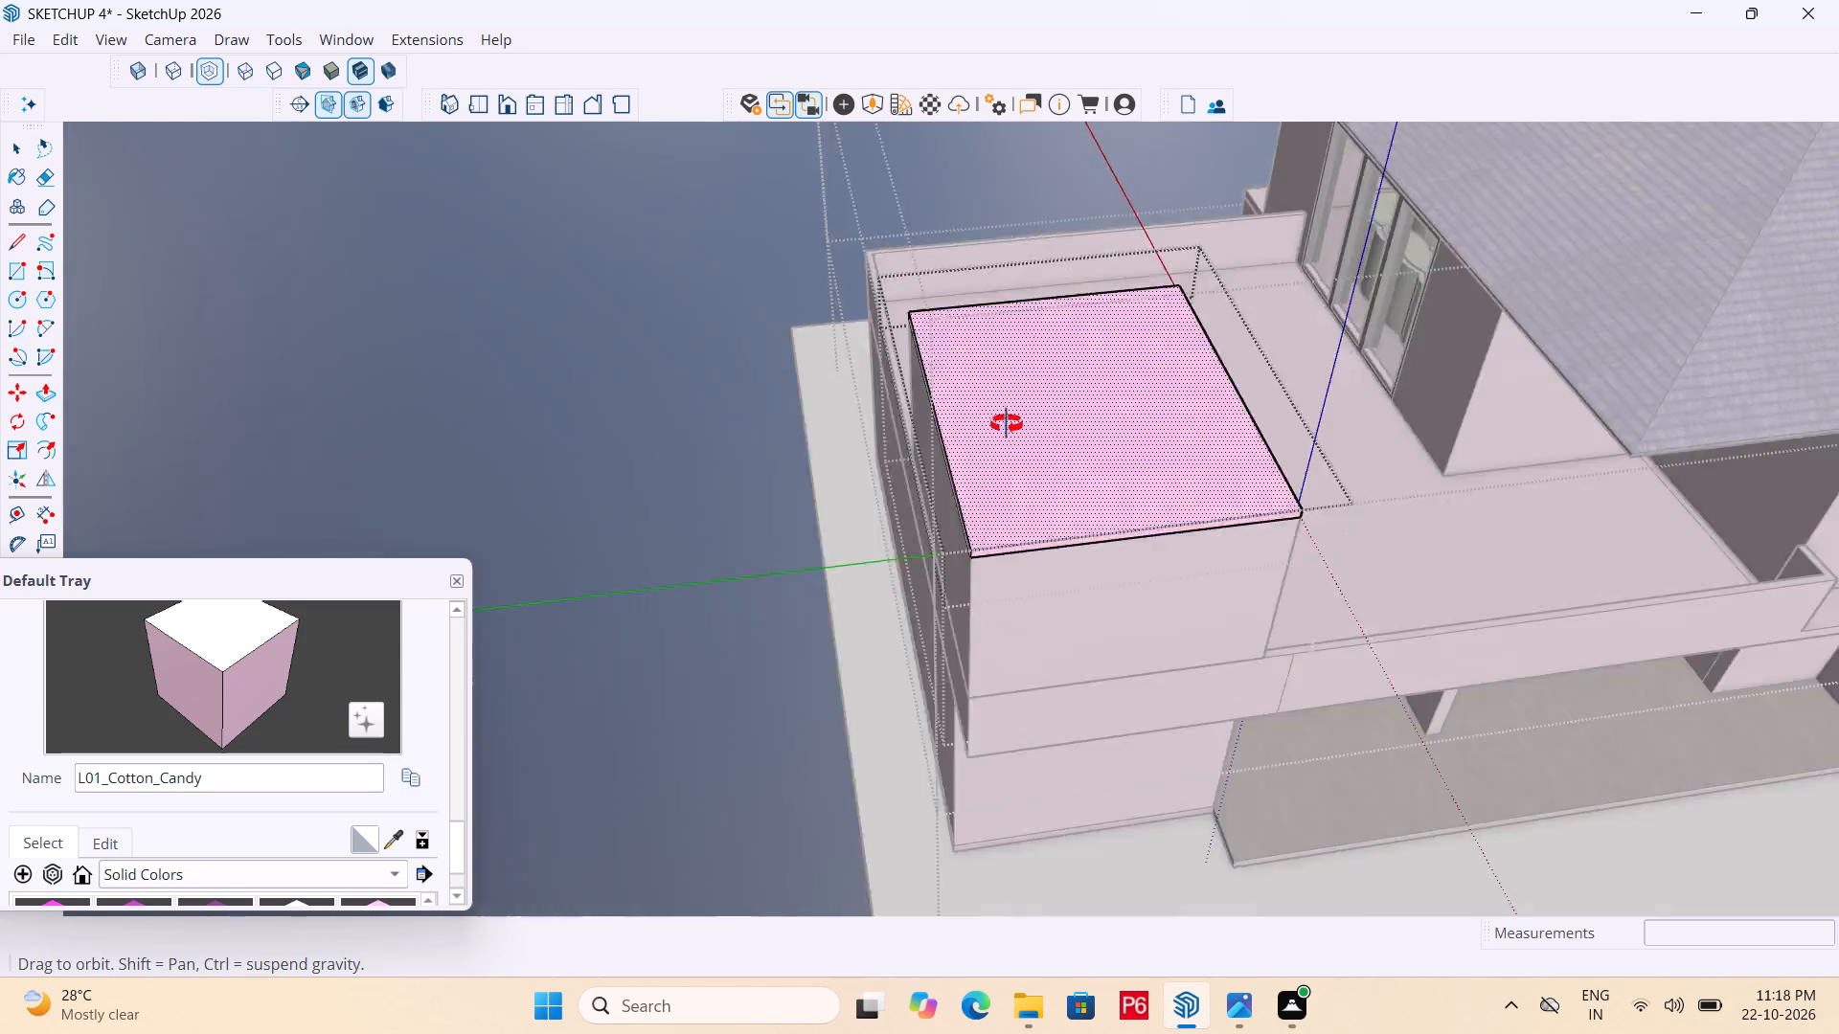
{"action": "middle_click_drag", "start_coordinate": [1007, 424], "coordinate": [614, 350]}
{"action": "scroll", "coordinate": [1068, 345], "scroll_direction": "down", "scroll_amount": 7}
{"action": "middle_click_drag", "start_coordinate": [966, 434], "coordinate": [449, 491]}
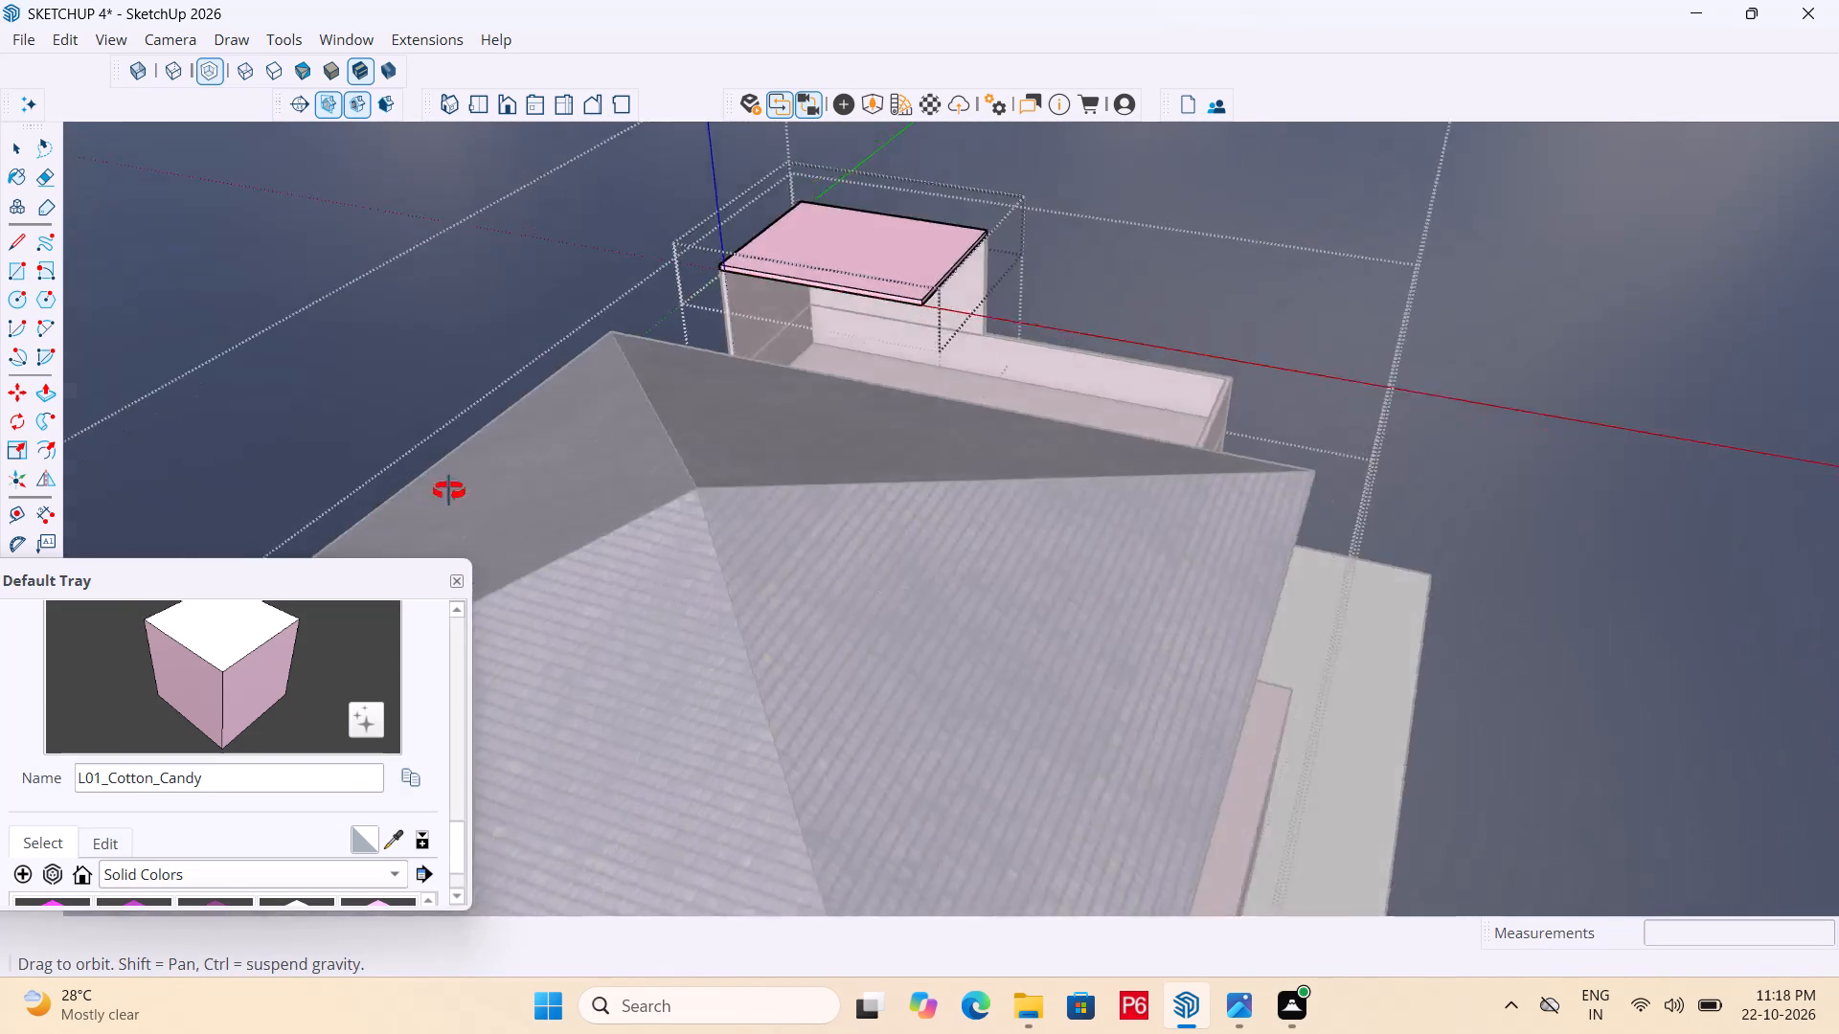
{"action": "middle_click_drag", "start_coordinate": [449, 491], "coordinate": [1271, 332]}
{"action": "middle_click_drag", "start_coordinate": [922, 527], "coordinate": [1258, 252]}
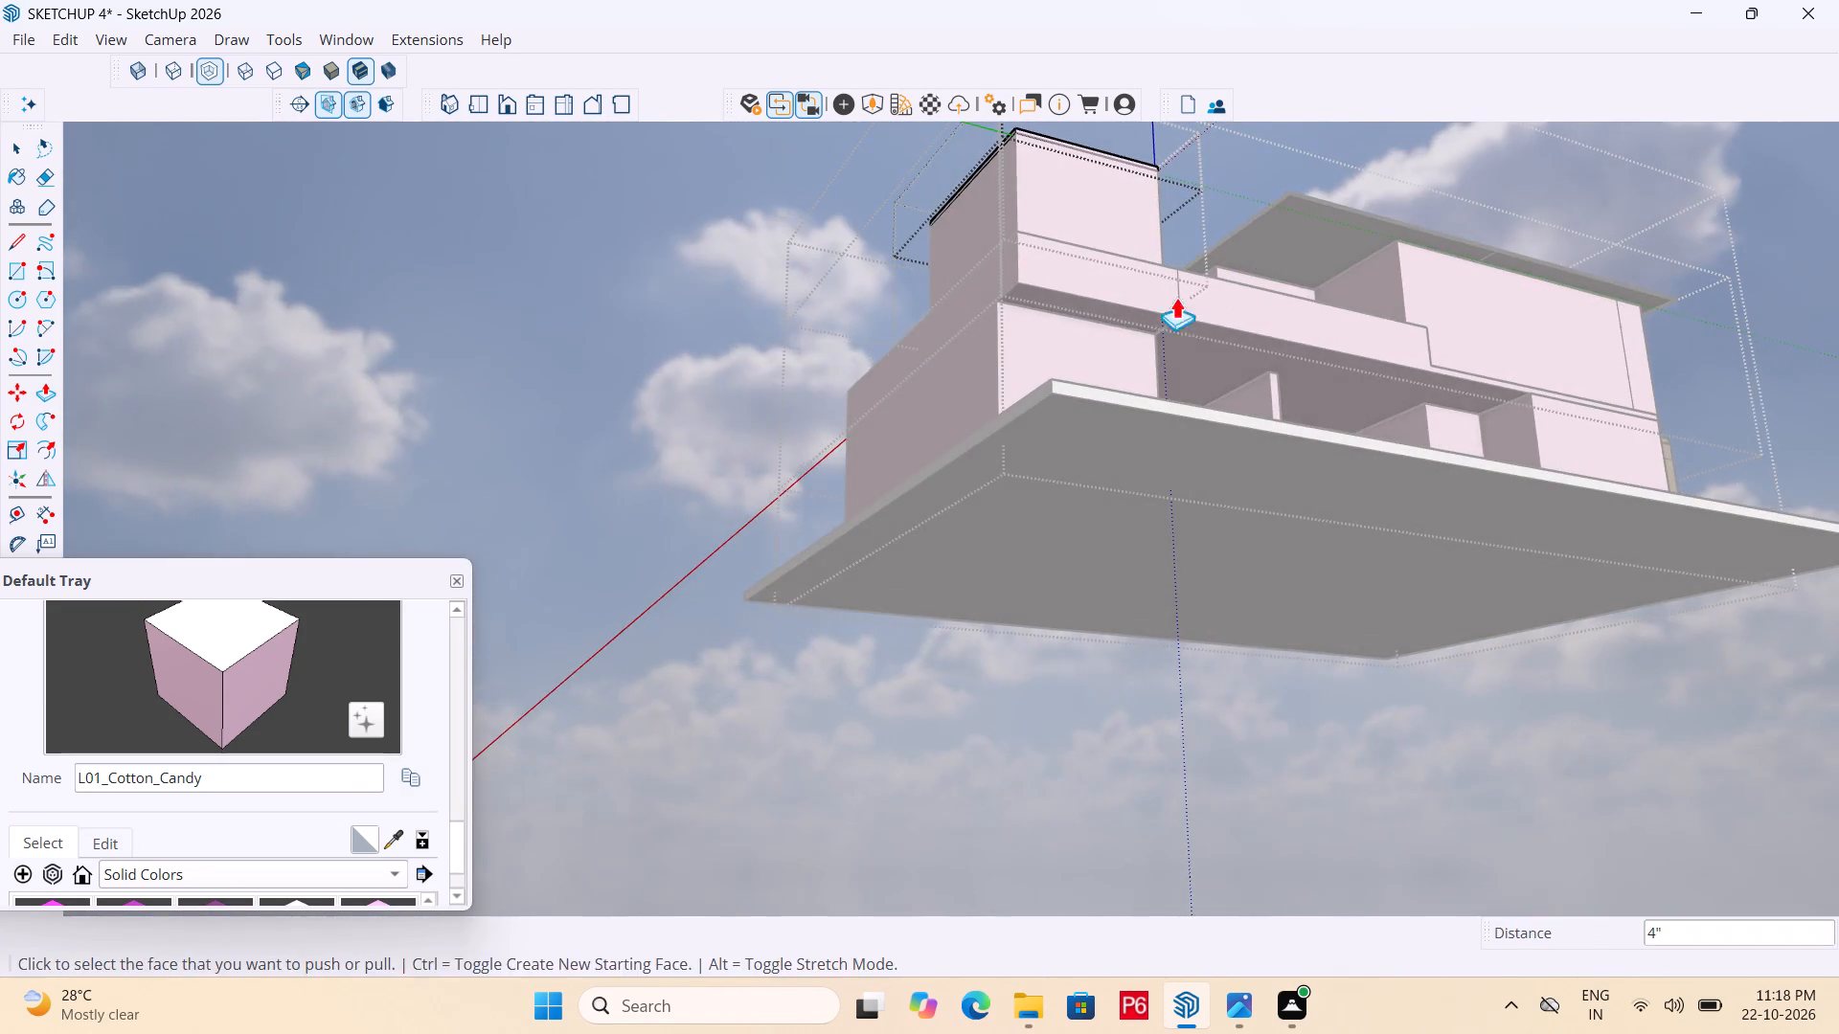
{"action": "middle_click_drag", "start_coordinate": [1033, 329], "coordinate": [1160, 389]}
{"action": "scroll", "coordinate": [1196, 376], "scroll_direction": "up", "scroll_amount": 5}
{"action": "key", "text": "space"}
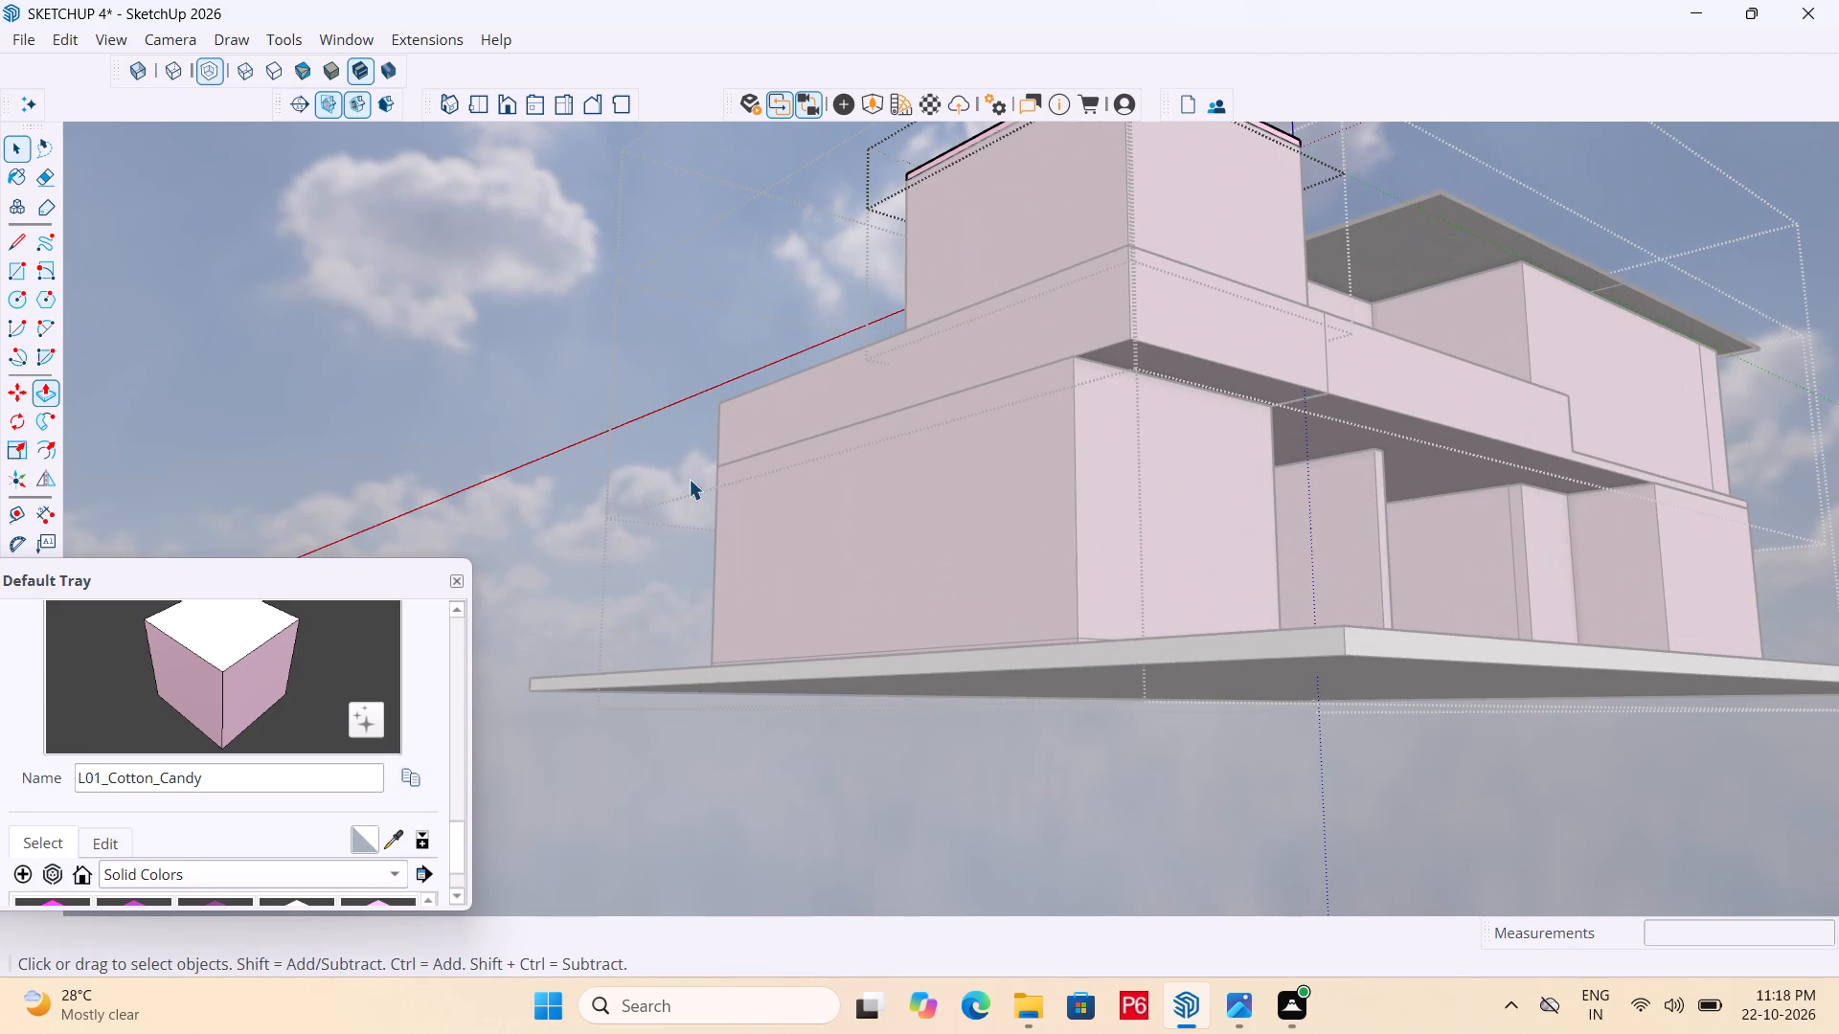
{"action": "triple_click", "coordinate": [663, 445]}
{"action": "left_click", "coordinate": [663, 444]}
{"action": "double_click", "coordinate": [660, 421]}
{"action": "double_click", "coordinate": [504, 410]}
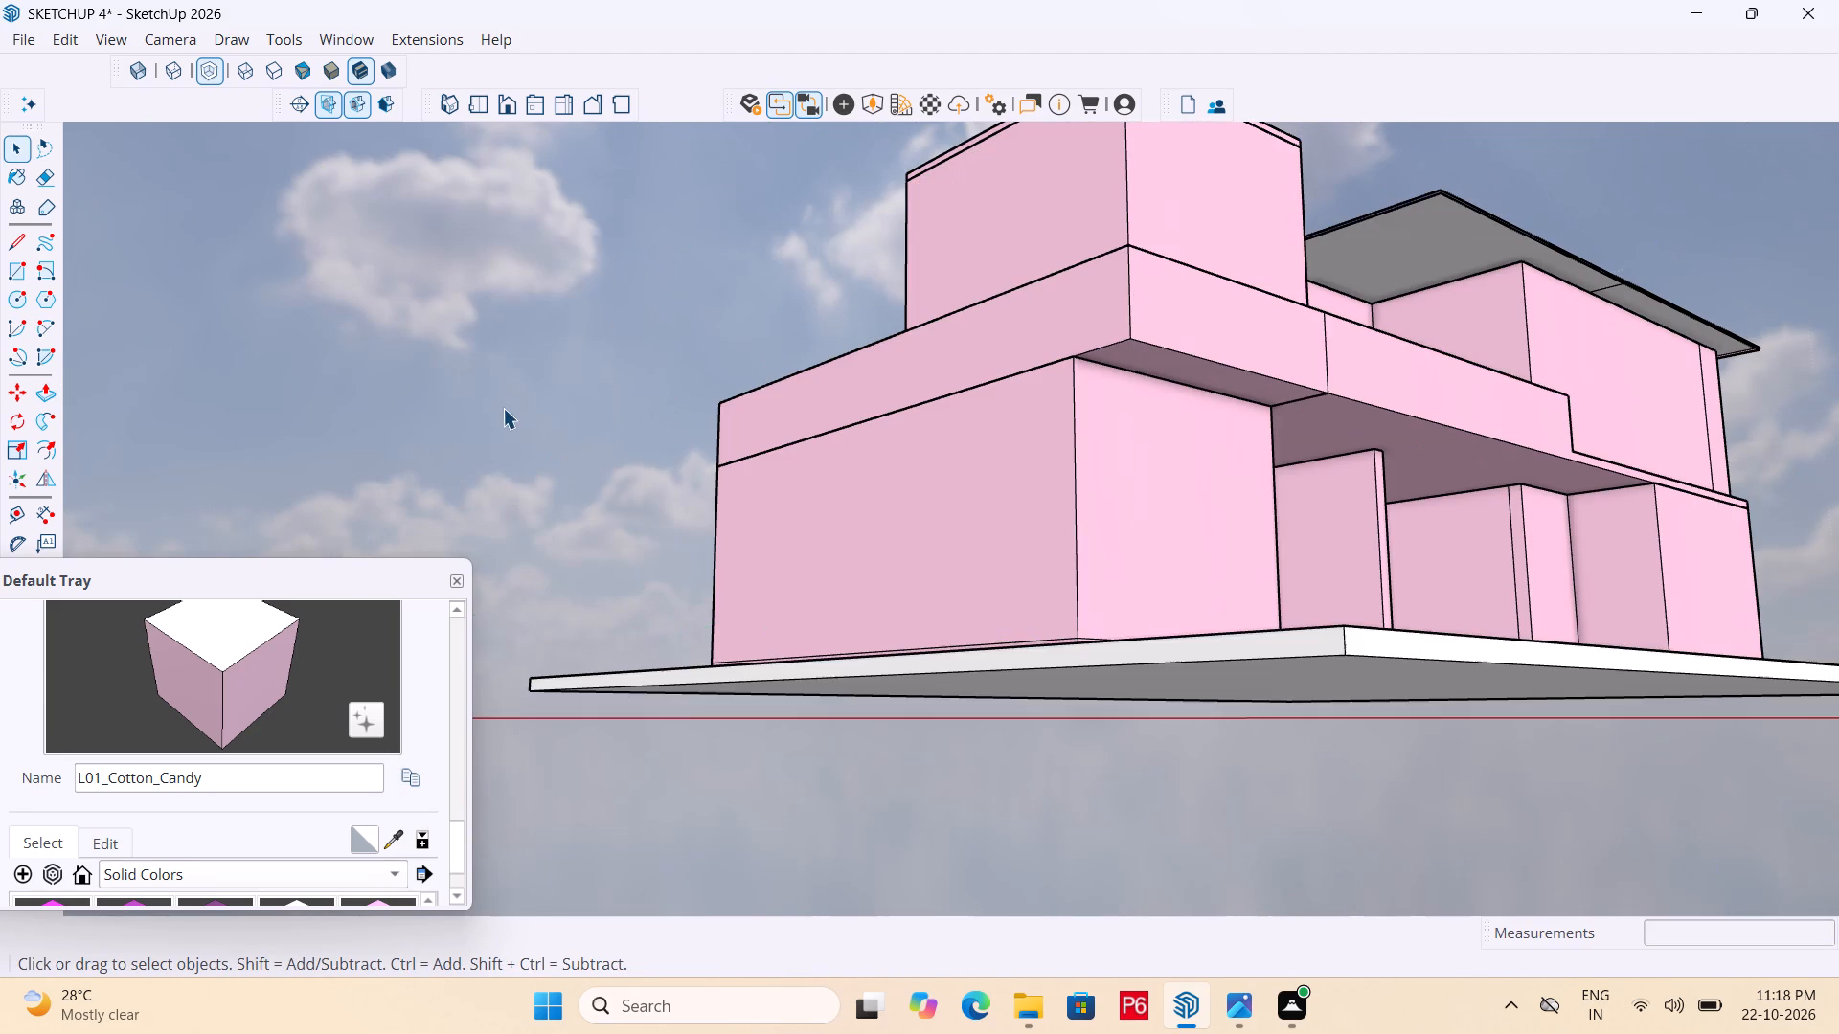
{"action": "middle_click_drag", "start_coordinate": [1107, 404], "coordinate": [1397, 588]}
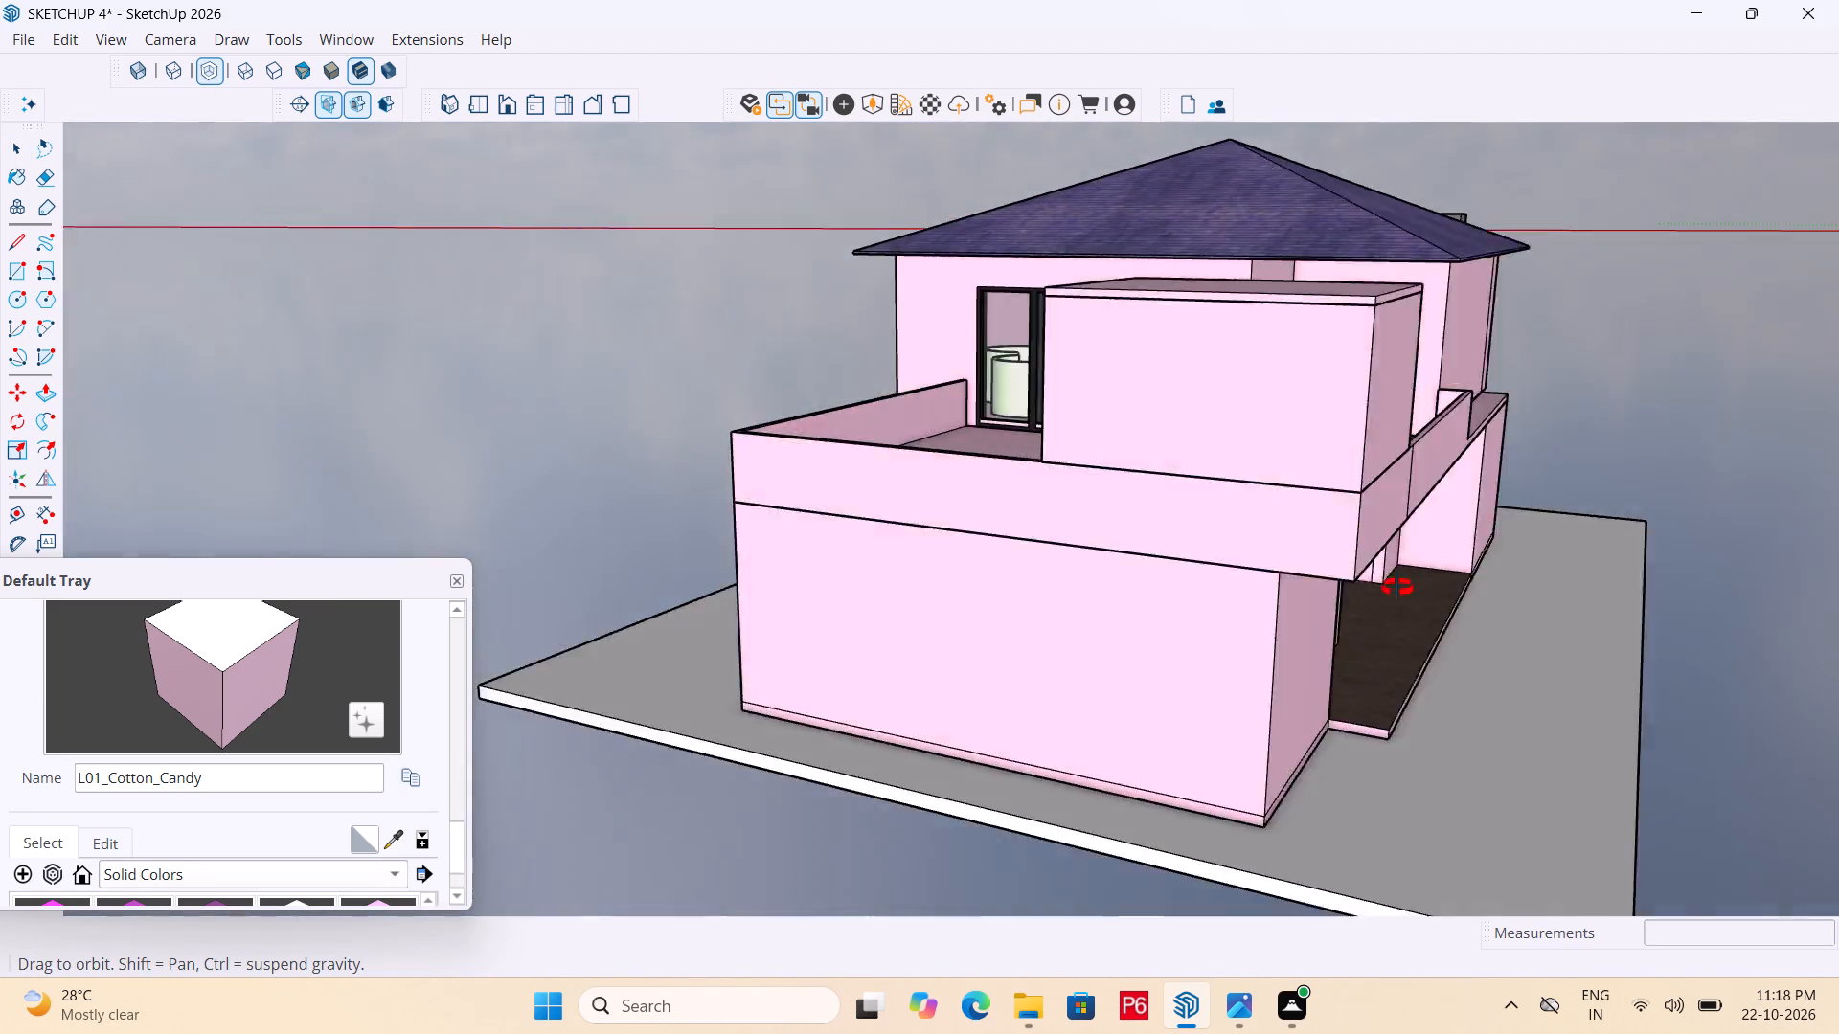
{"action": "middle_click_drag", "start_coordinate": [1397, 588], "coordinate": [1815, 579]}
Undo the slab and its base rectangle, going back to the corner wall being edited inside its group.
{"action": "key", "text": "ctrl+z"}
{"action": "key", "text": "ctrl+z"}
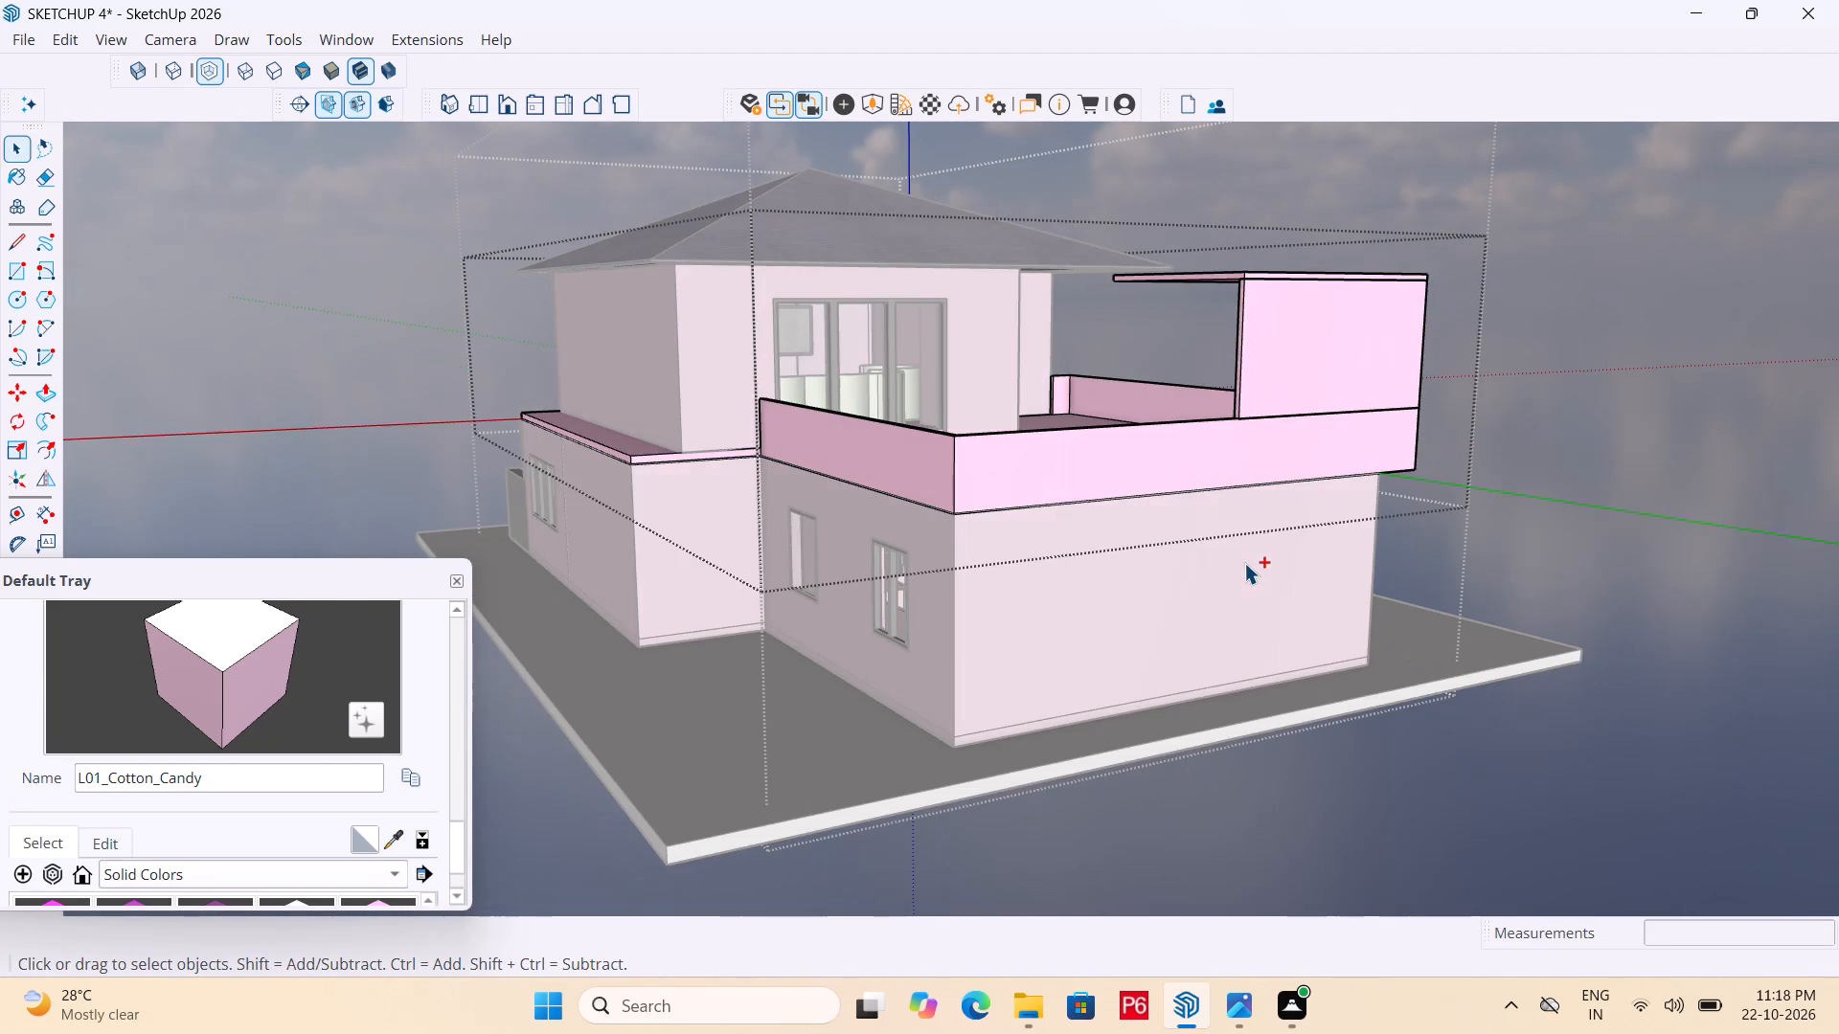
{"action": "key", "text": "ctrl+z"}
{"action": "key", "text": "ctrl+z"}
{"action": "key", "text": "ctrl+z"}
{"action": "key", "text": "ctrl+z"}
{"action": "key", "text": "ctrl+z"}
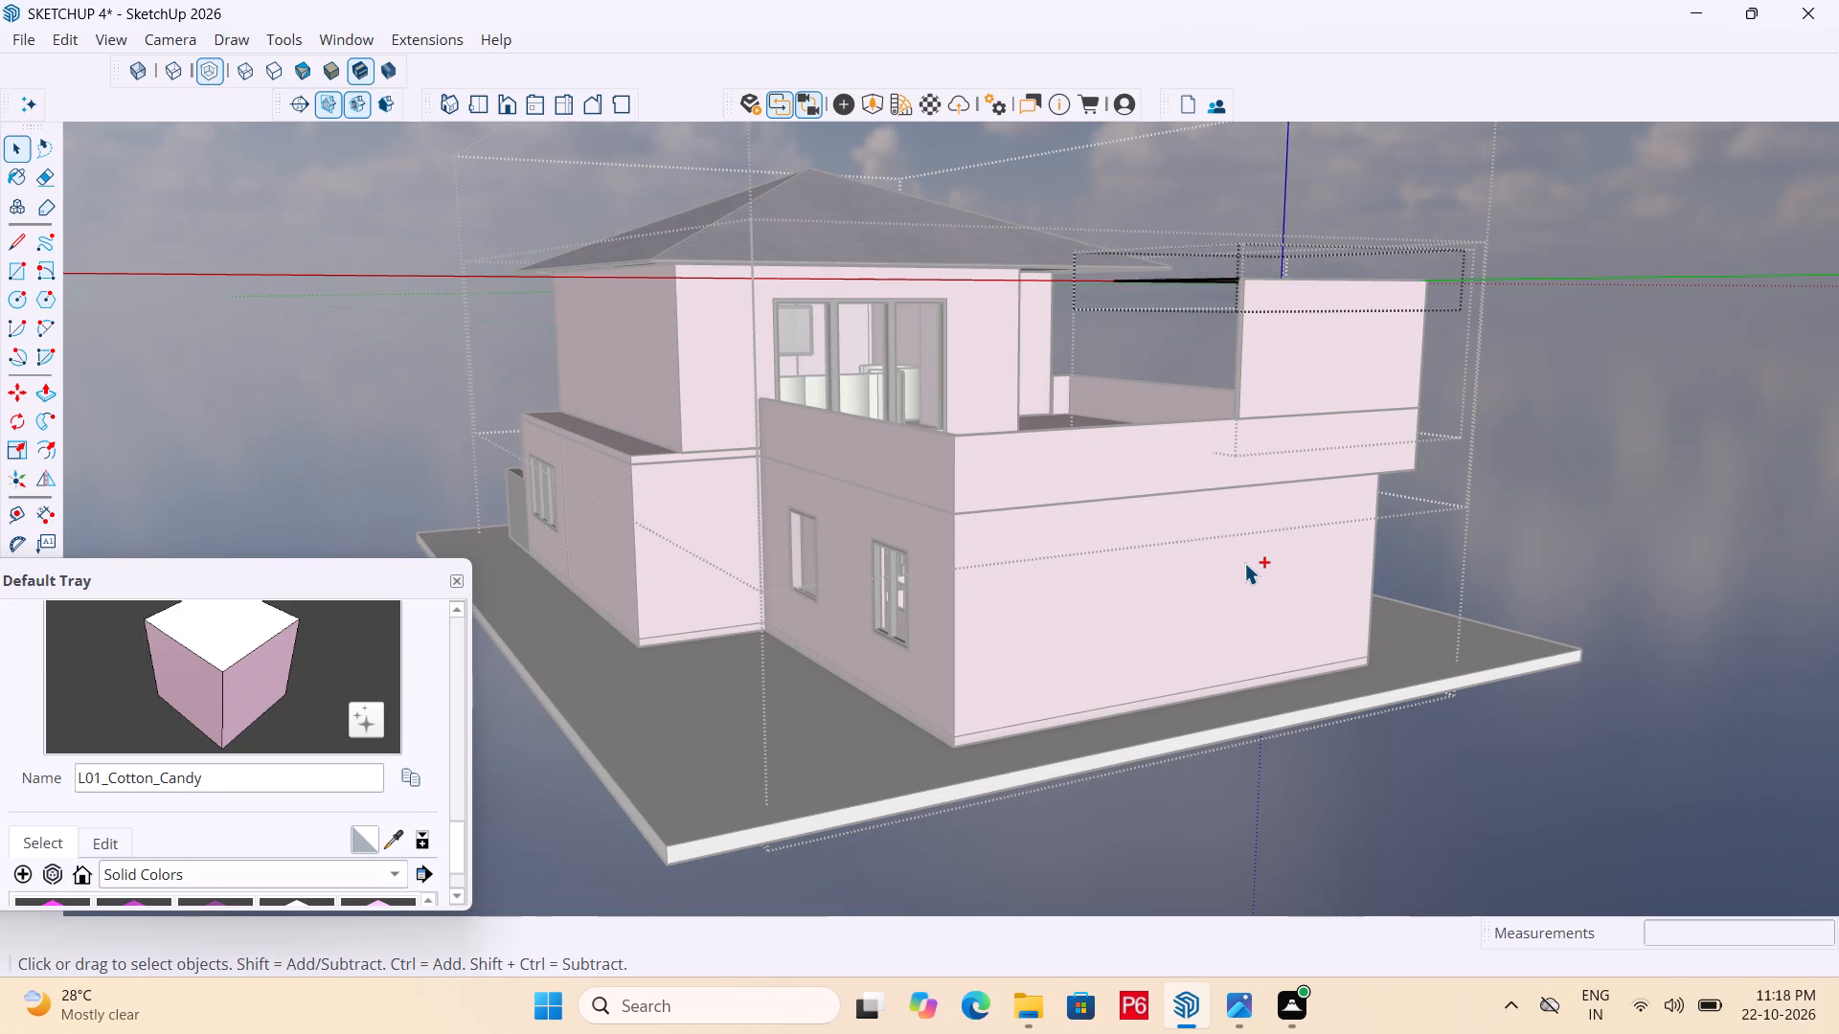
{"action": "key", "text": "ctrl+z"}
{"action": "key", "text": "ctrl+z"}
{"action": "key", "text": "ctrl+z"}
{"action": "key", "text": "ctrl+z"}
{"action": "key", "text": "ctrl+z"}
{"action": "key", "text": "ctrl+z"}
{"action": "key", "text": "ctrl+z"}
{"action": "key", "text": "ctrl+z"}
{"action": "key", "text": "ctrl+z"}
{"action": "key", "text": "ctrl+z"}
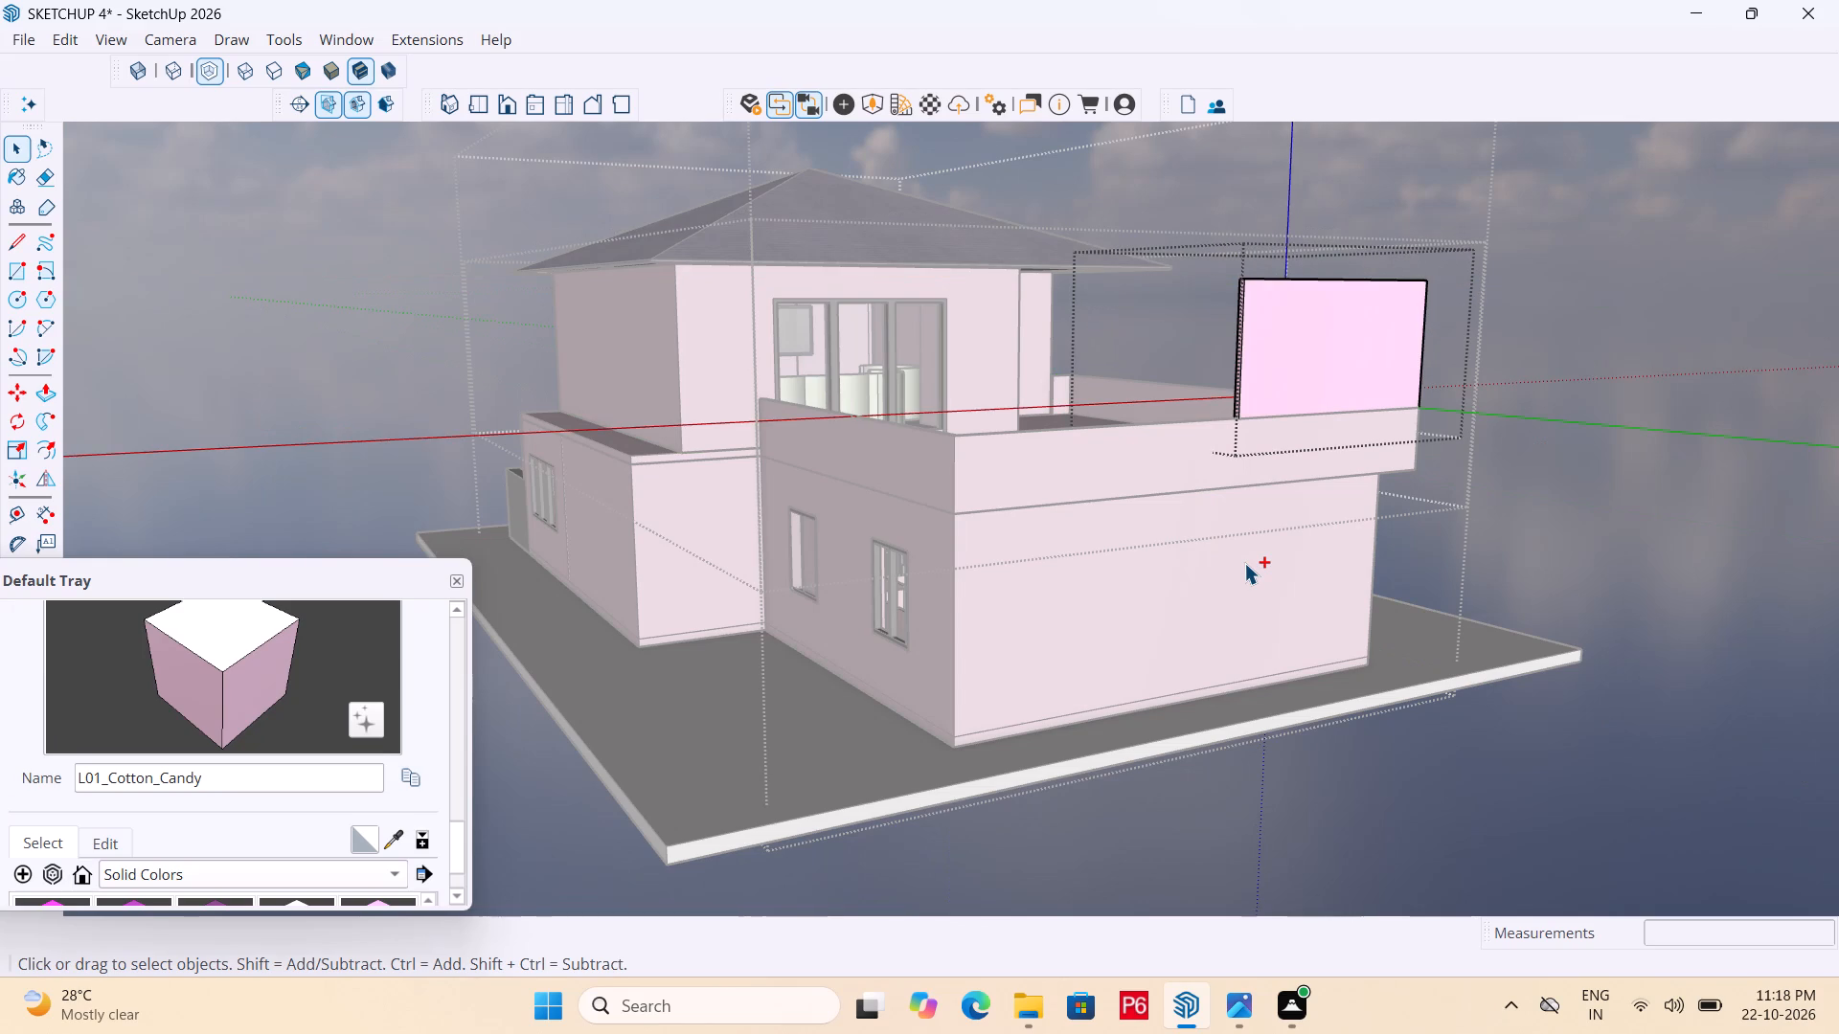
Continue undoing until the corner wall is gone and only the parapet surrounds the rear terrace.
{"action": "key", "text": "ctrl+z"}
{"action": "key", "text": "ctrl+z"}
{"action": "key", "text": "ctrl+z"}
{"action": "key", "text": "ctrl+z"}
{"action": "key", "text": "ctrl+z"}
{"action": "key", "text": "ctrl+z"}
{"action": "key", "text": "ctrl+z"}
{"action": "key", "text": "ctrl+z"}
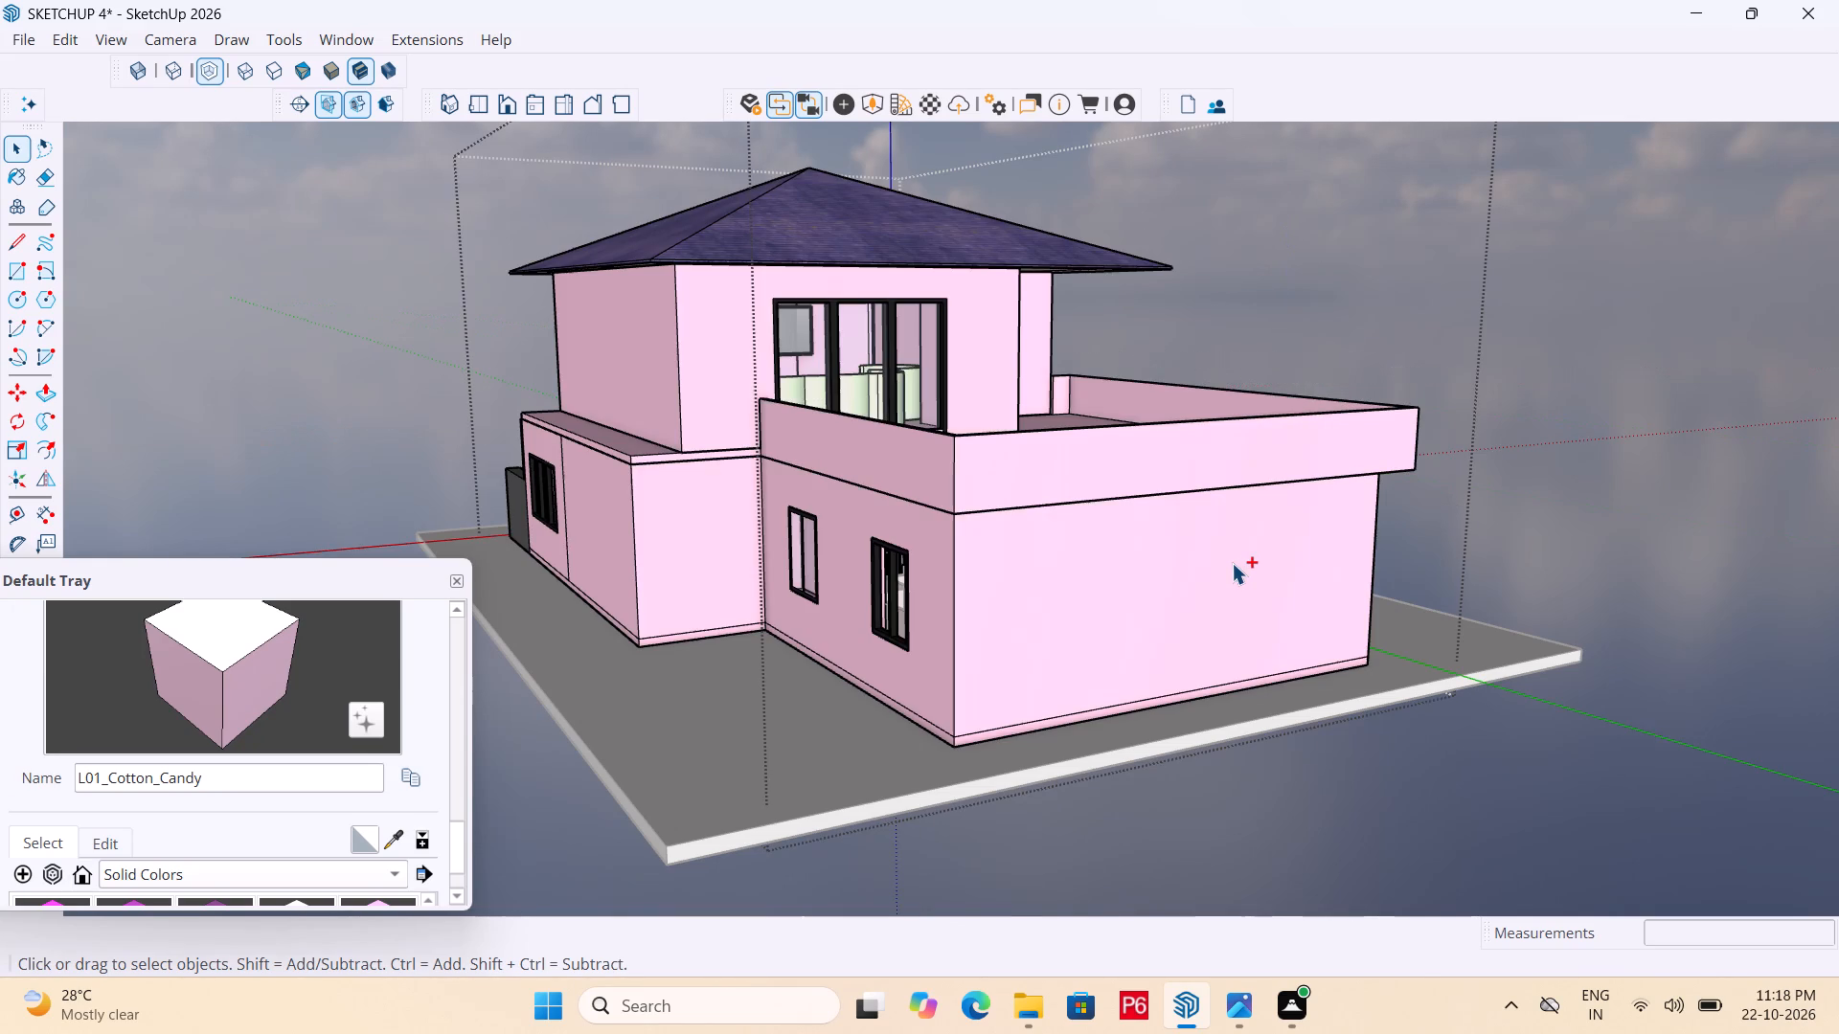
Continue undoing back to the section-cut ground floor with white exterior walls and only the living-area interior walls painted pink.
{"action": "key", "text": "ctrl+z"}
{"action": "key", "text": "ctrl+z"}
{"action": "key", "text": "ctrl+z"}
{"action": "key", "text": "ctrl+z"}
{"action": "key", "text": "ctrl+z"}
{"action": "key", "text": "ctrl+z"}
{"action": "key", "text": "ctrl+z"}
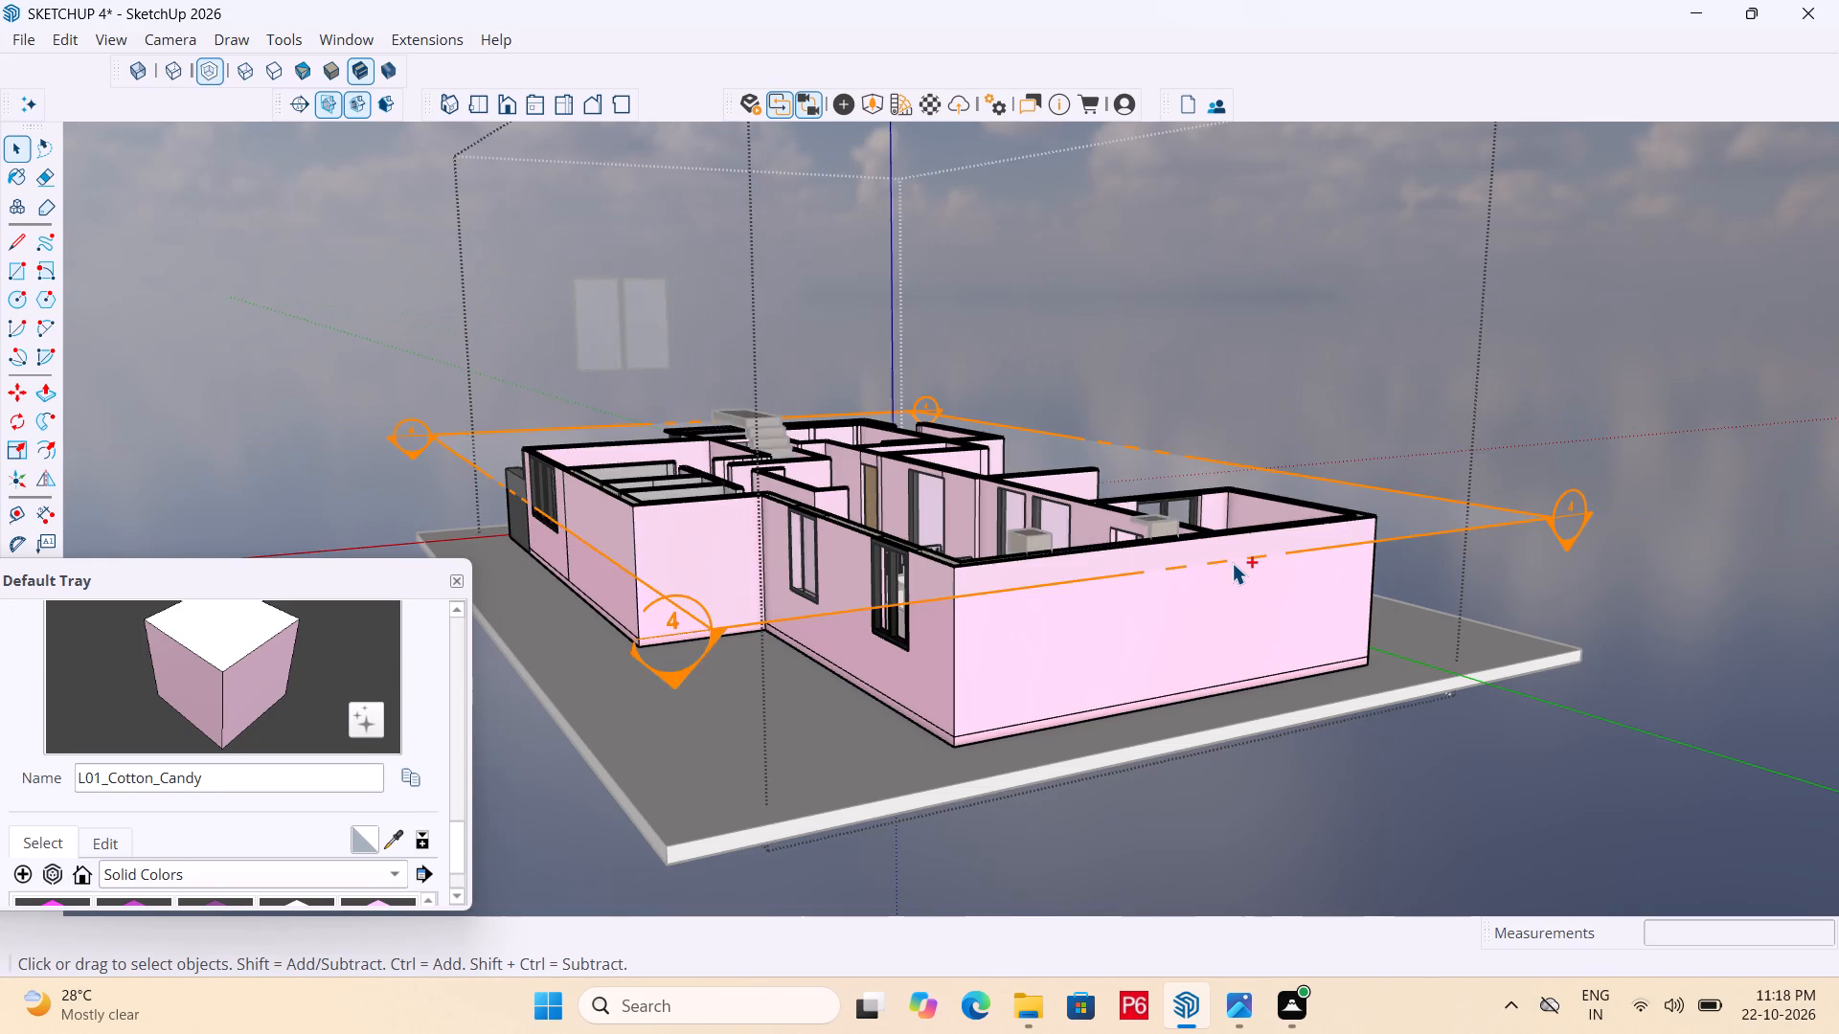
{"action": "key", "text": "ctrl+z"}
{"action": "key", "text": "ctrl+z"}
{"action": "key", "text": "ctrl+z"}
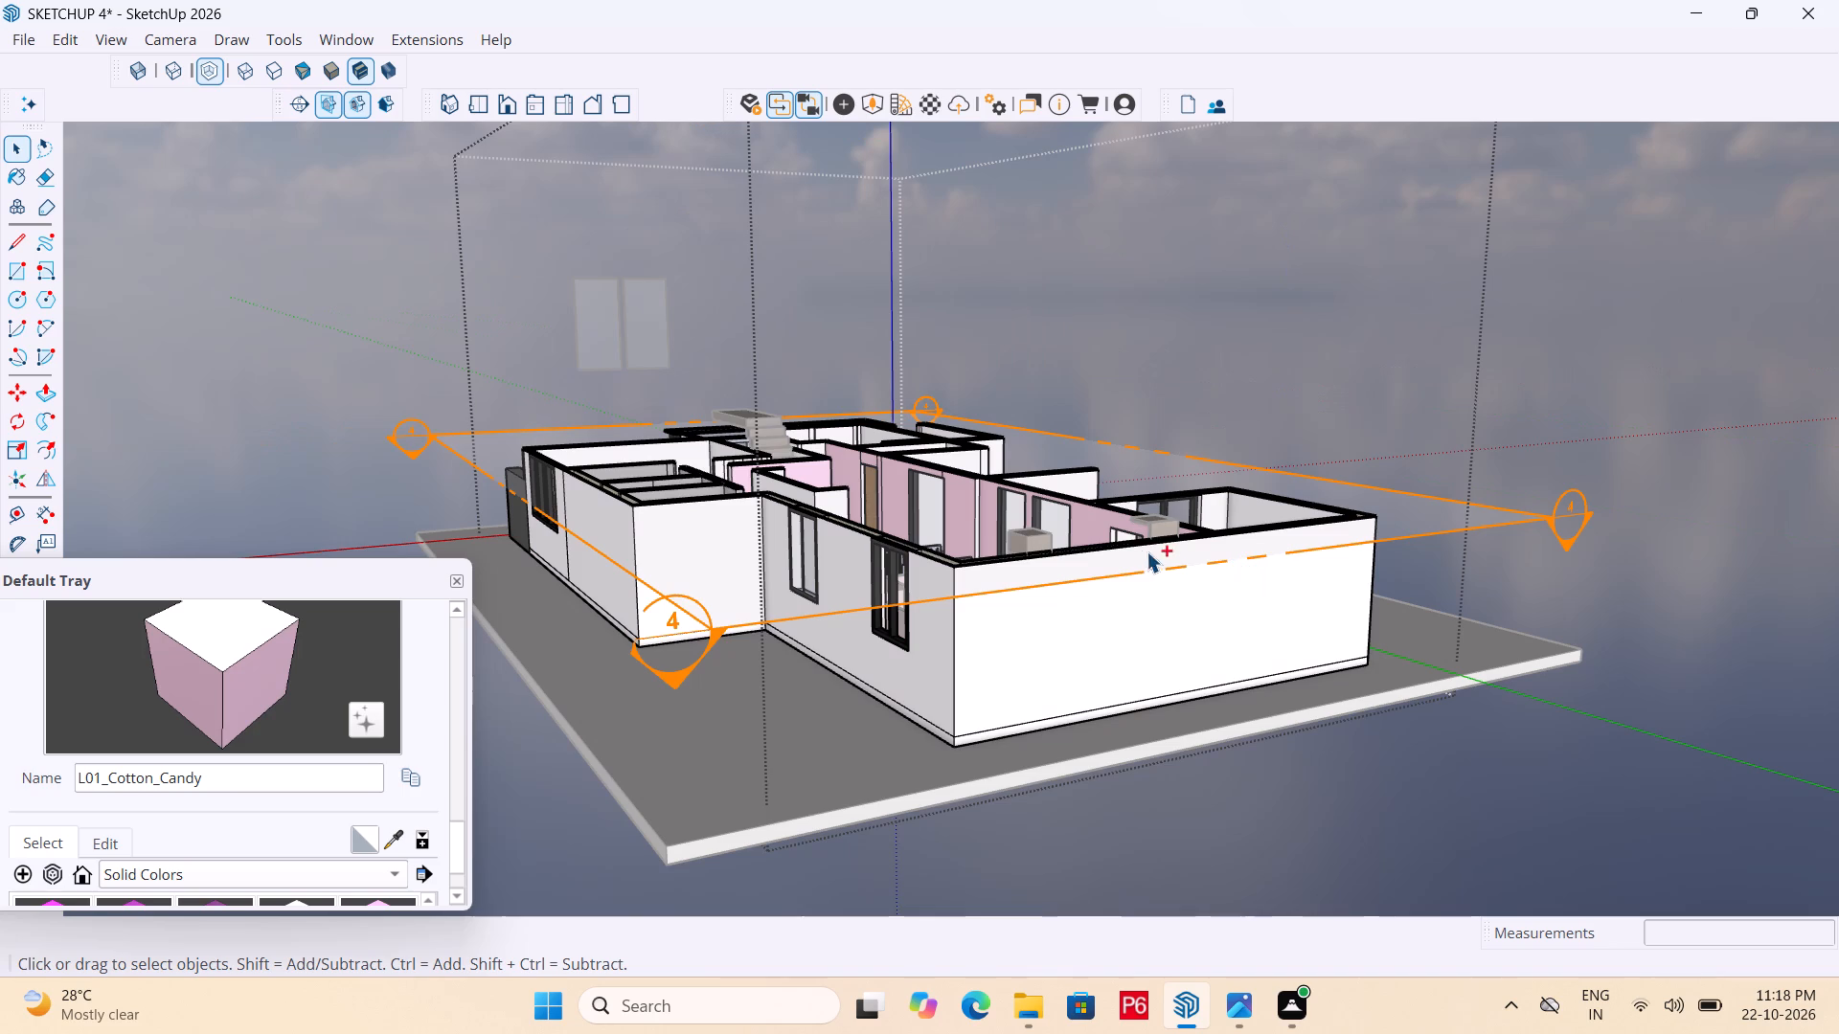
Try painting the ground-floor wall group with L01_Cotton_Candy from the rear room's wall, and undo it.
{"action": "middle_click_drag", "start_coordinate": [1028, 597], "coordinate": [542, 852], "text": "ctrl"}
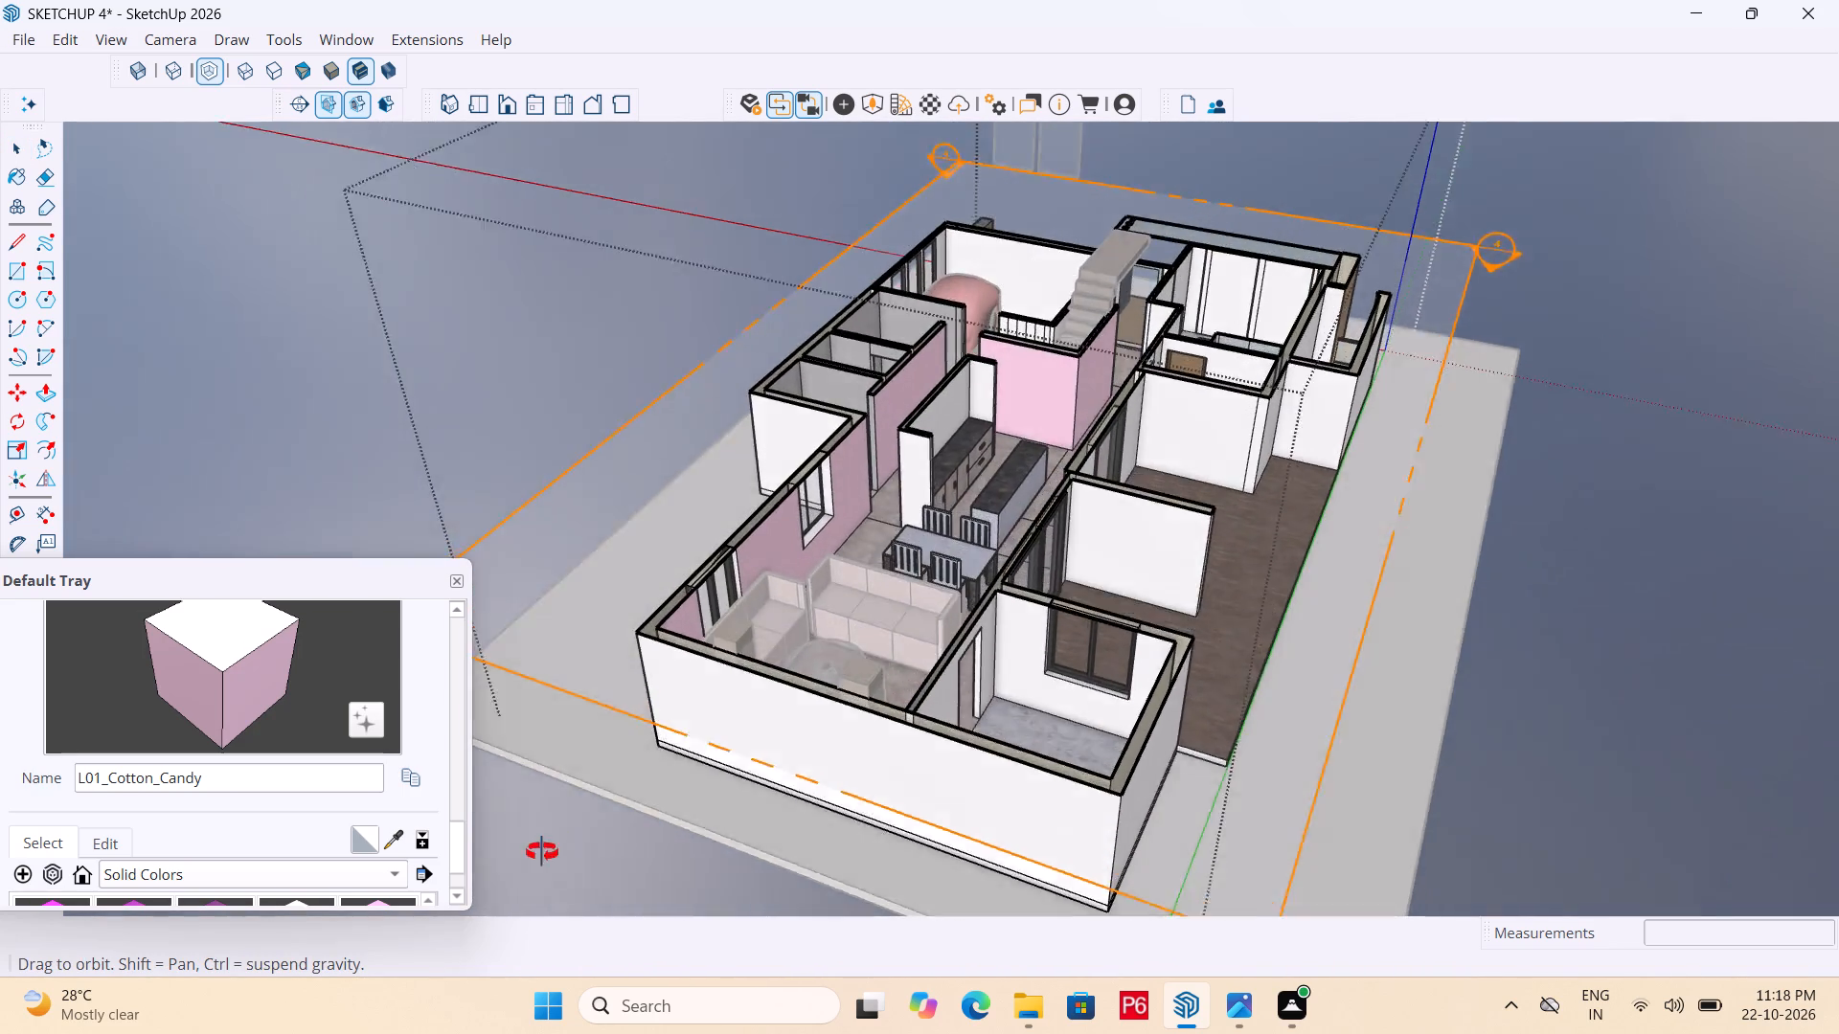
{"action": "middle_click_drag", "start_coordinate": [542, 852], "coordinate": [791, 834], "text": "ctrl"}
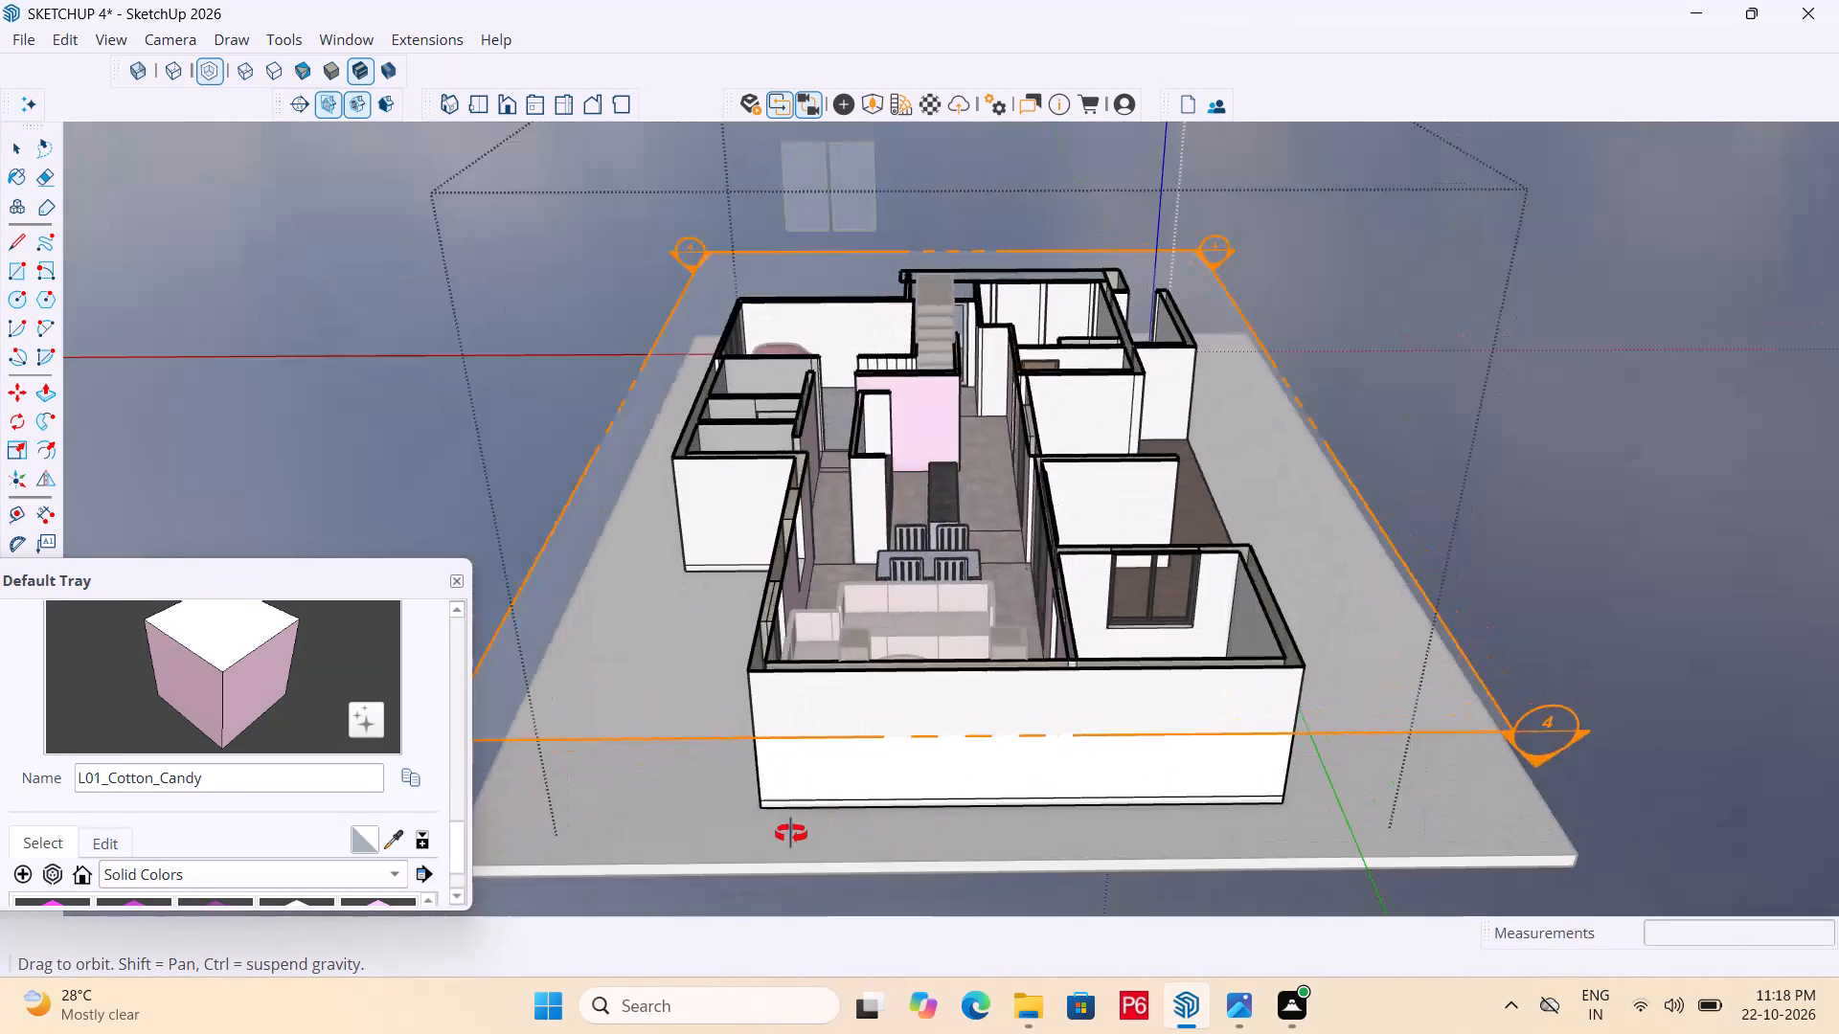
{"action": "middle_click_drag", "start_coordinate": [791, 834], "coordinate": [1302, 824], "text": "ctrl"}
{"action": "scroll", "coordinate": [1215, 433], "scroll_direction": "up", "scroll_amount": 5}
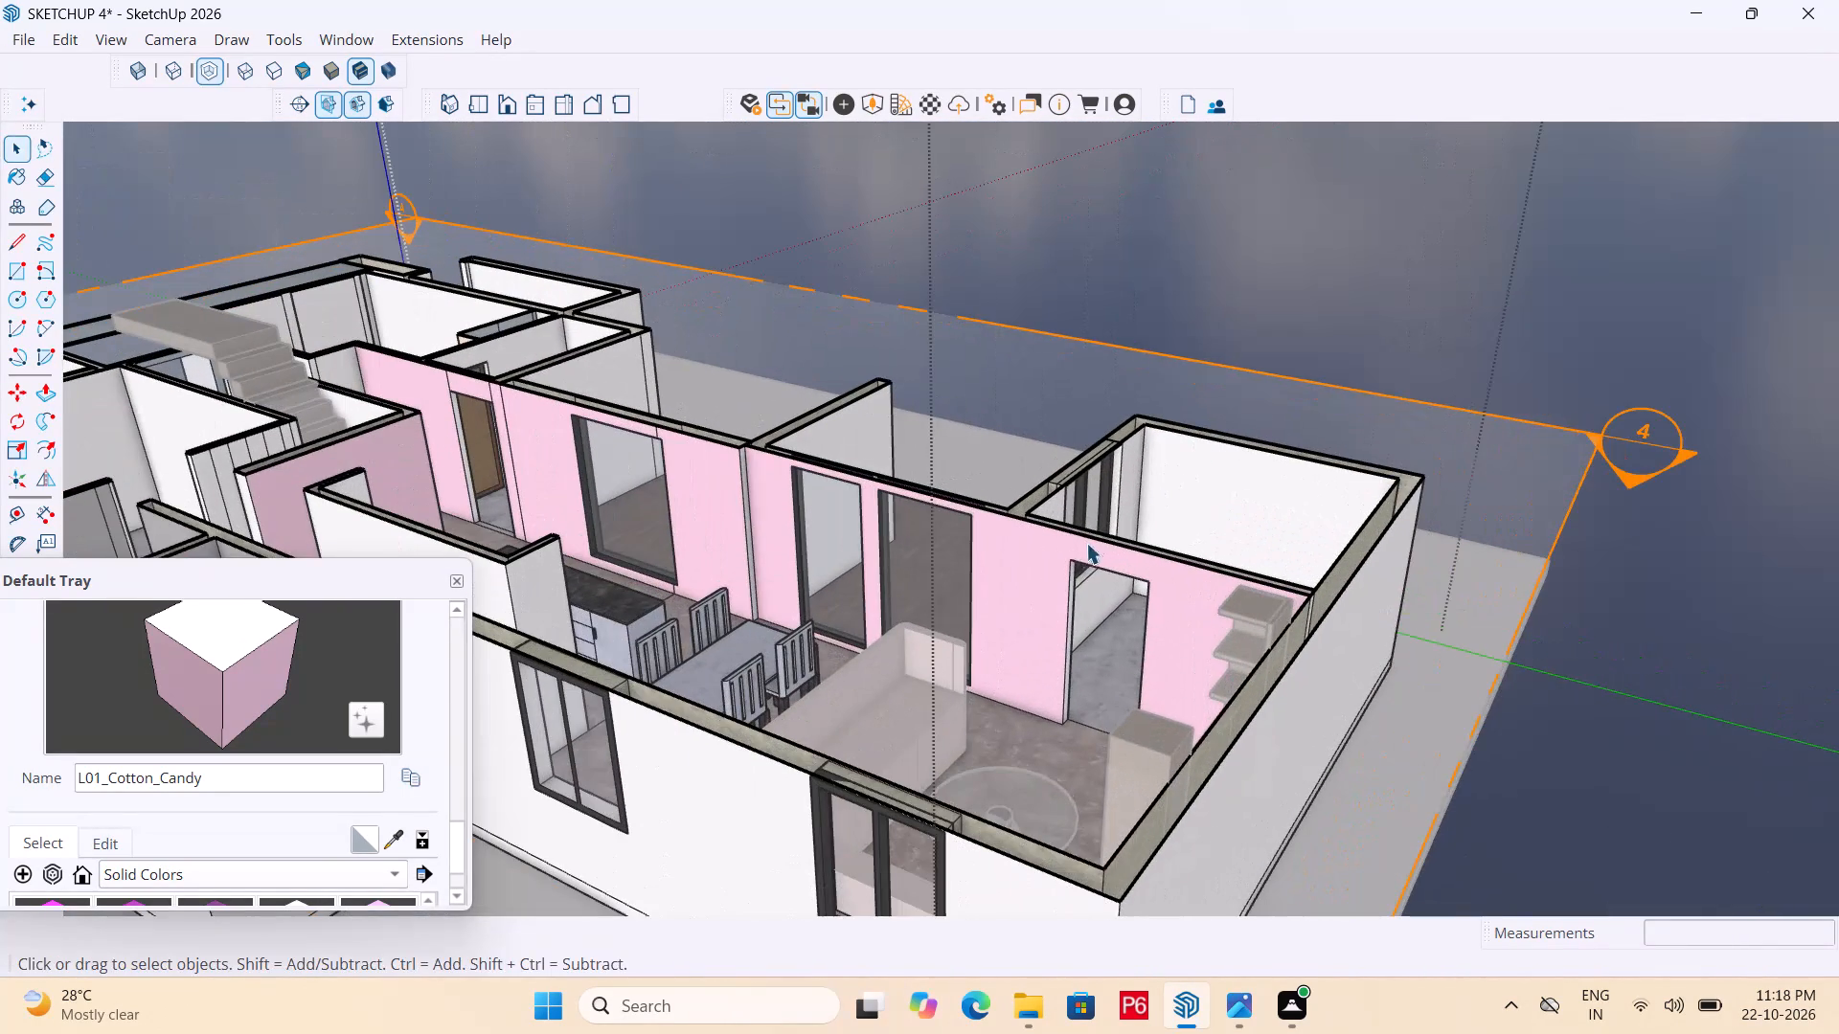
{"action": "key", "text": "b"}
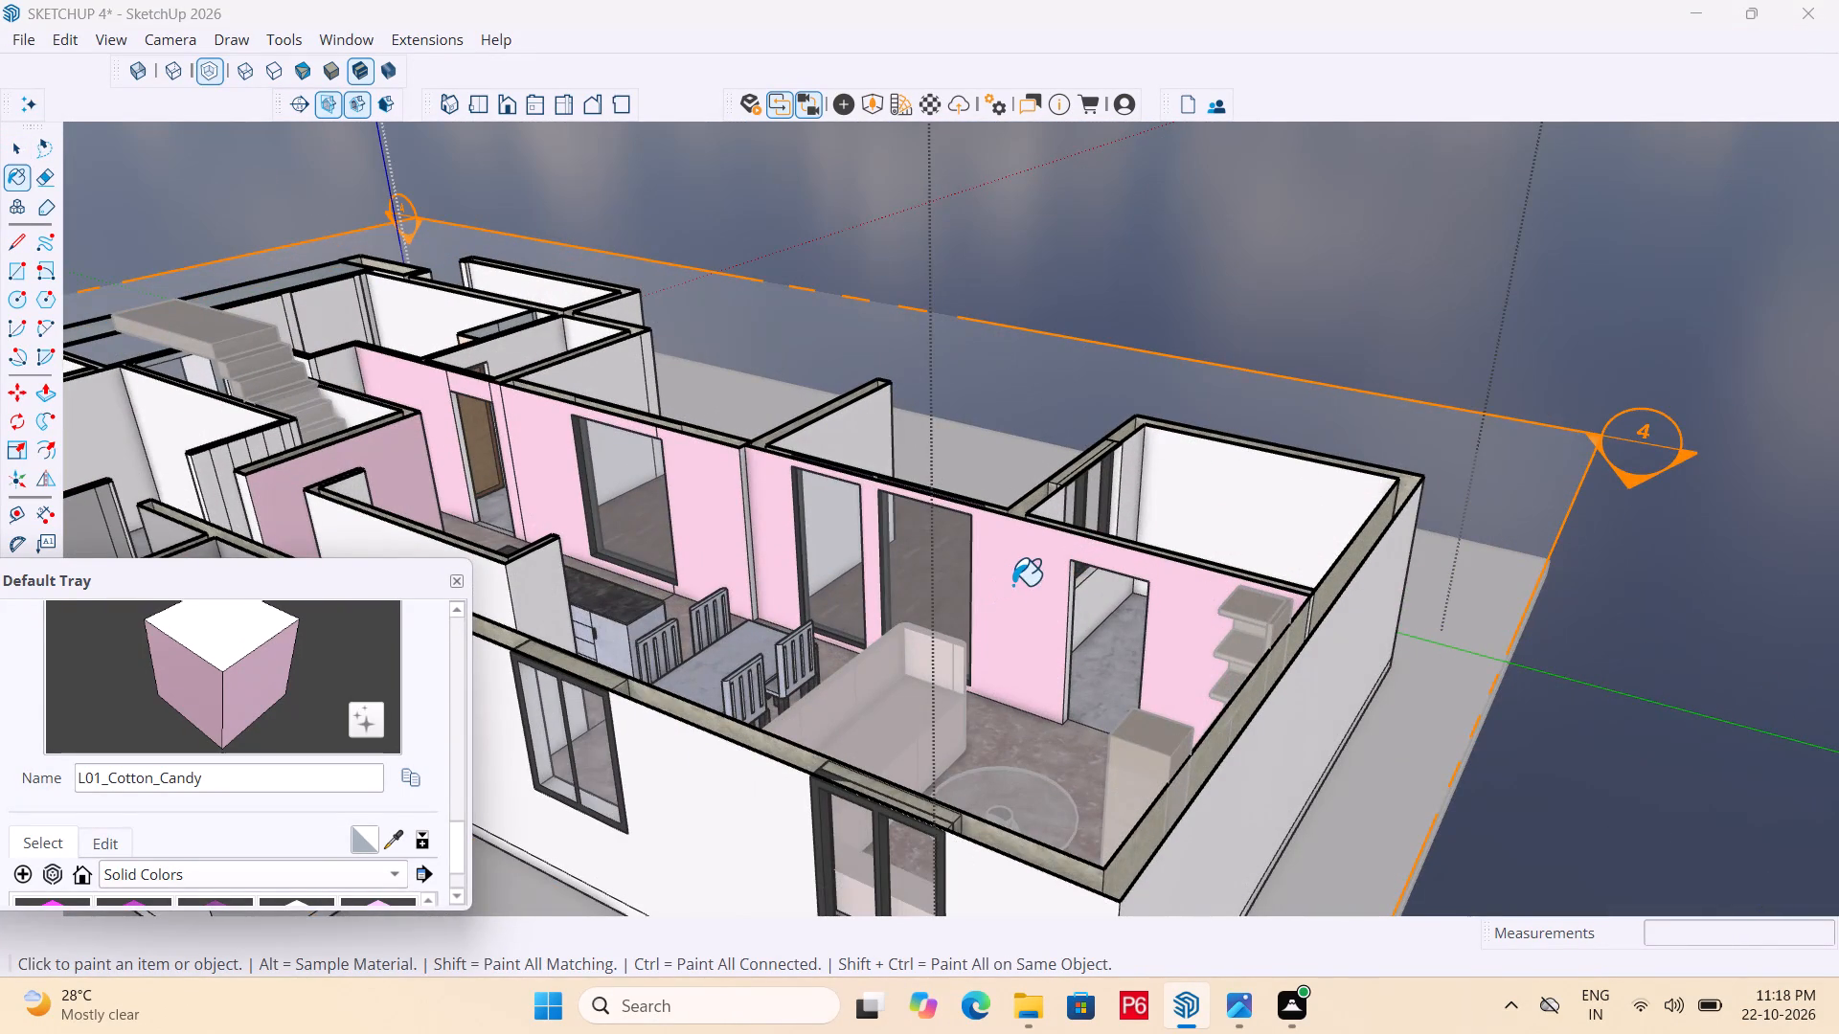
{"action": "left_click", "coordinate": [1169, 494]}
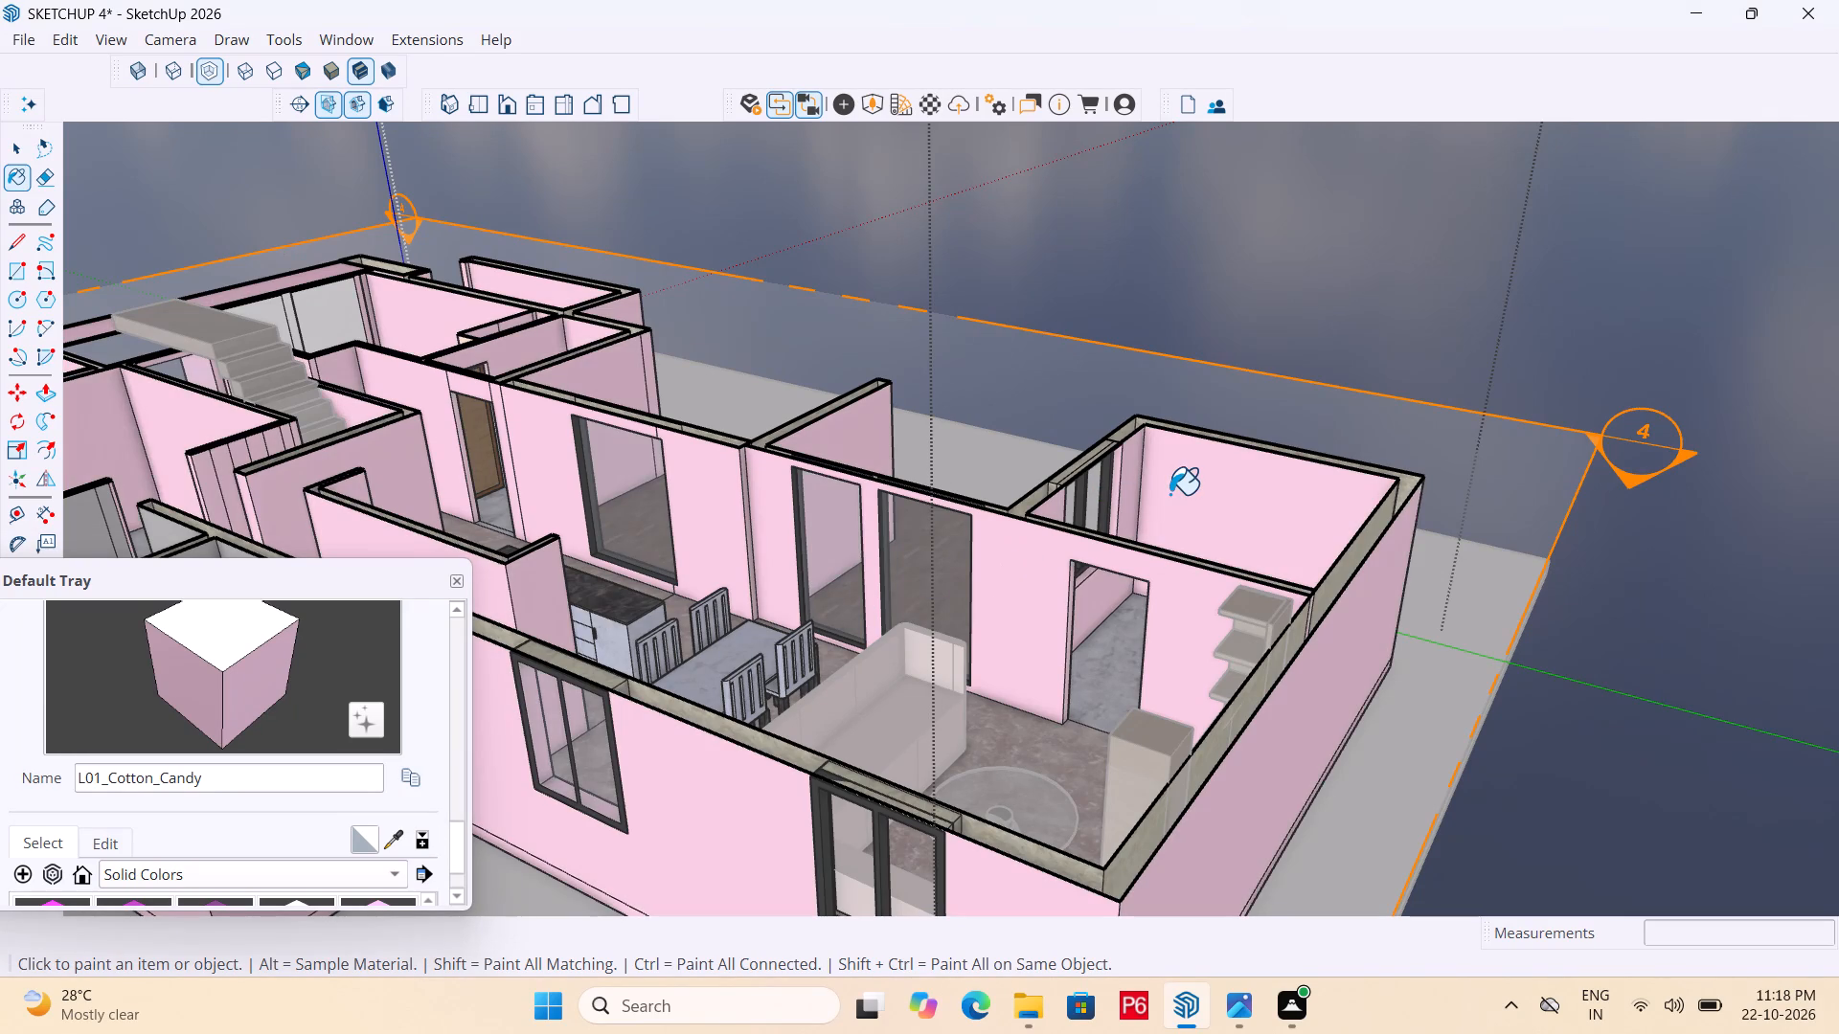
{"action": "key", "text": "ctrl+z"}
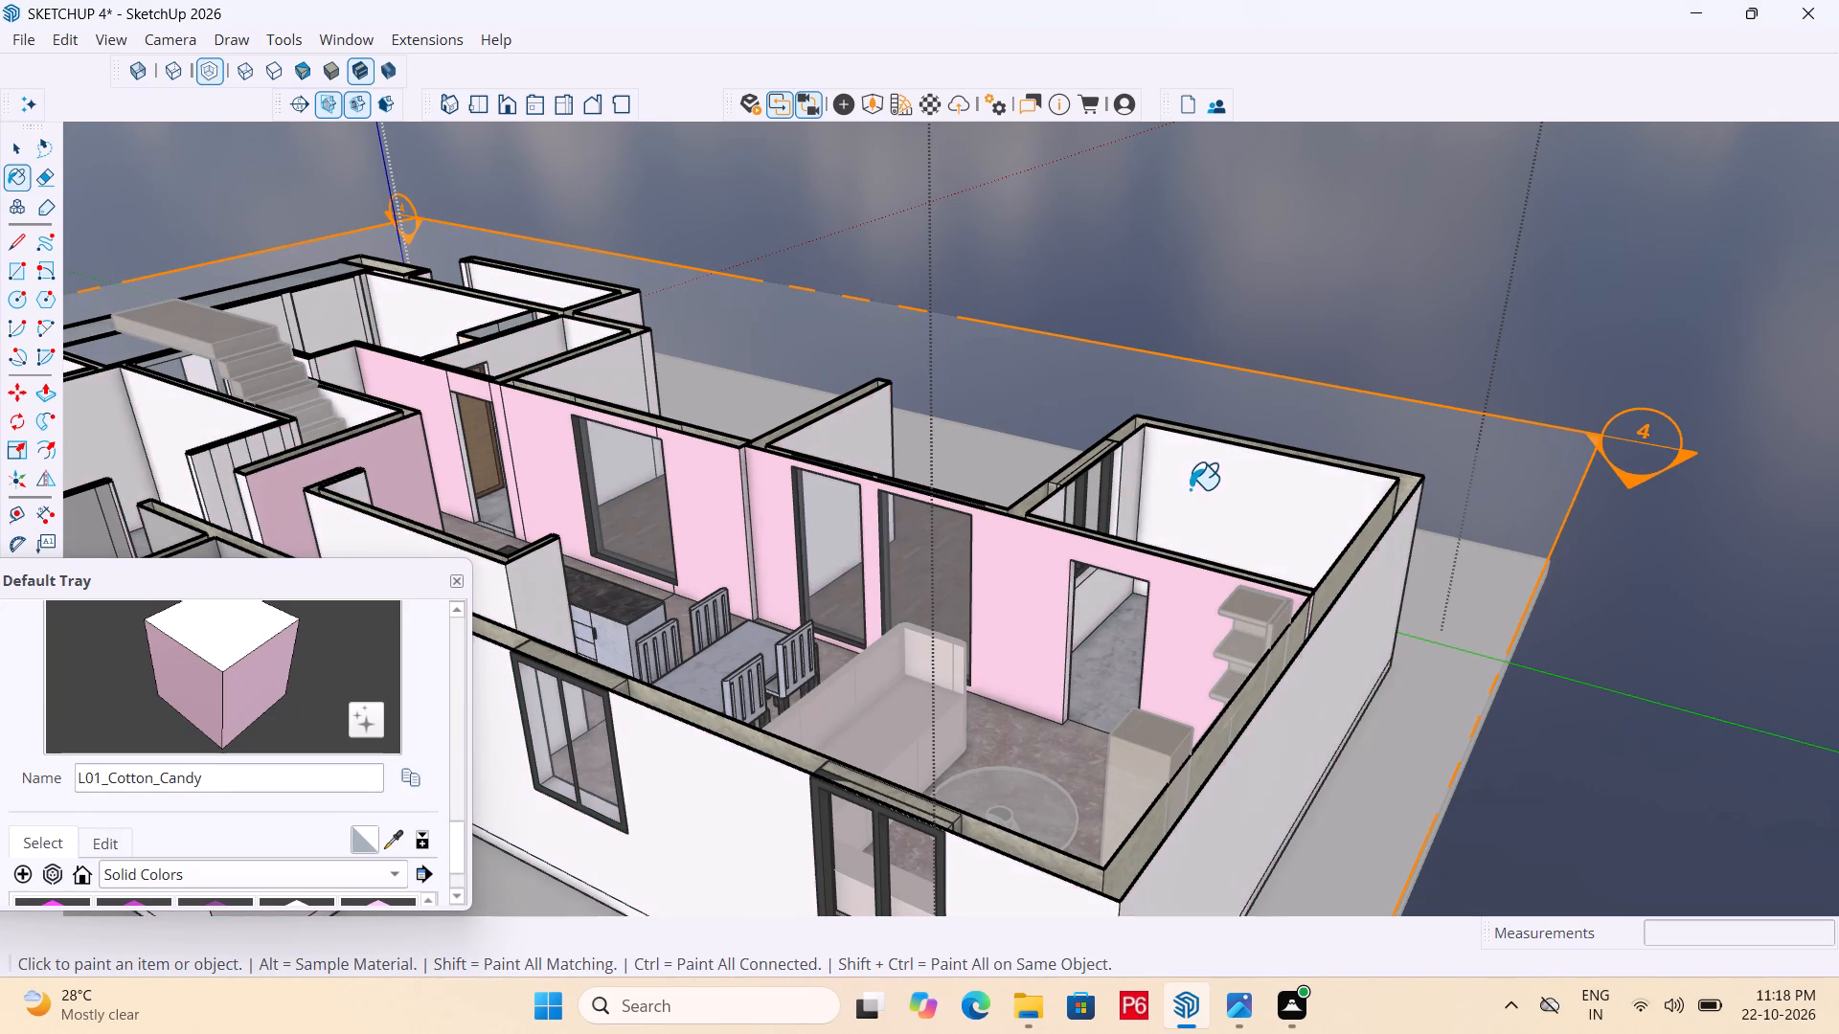
Open the ground-floor wall group and paint the rear corner room's interior wall faces individually with L01_Cotton_Candy.
{"action": "key", "text": "space"}
{"action": "double_click", "coordinate": [1191, 489]}
{"action": "left_click", "coordinate": [1192, 480]}
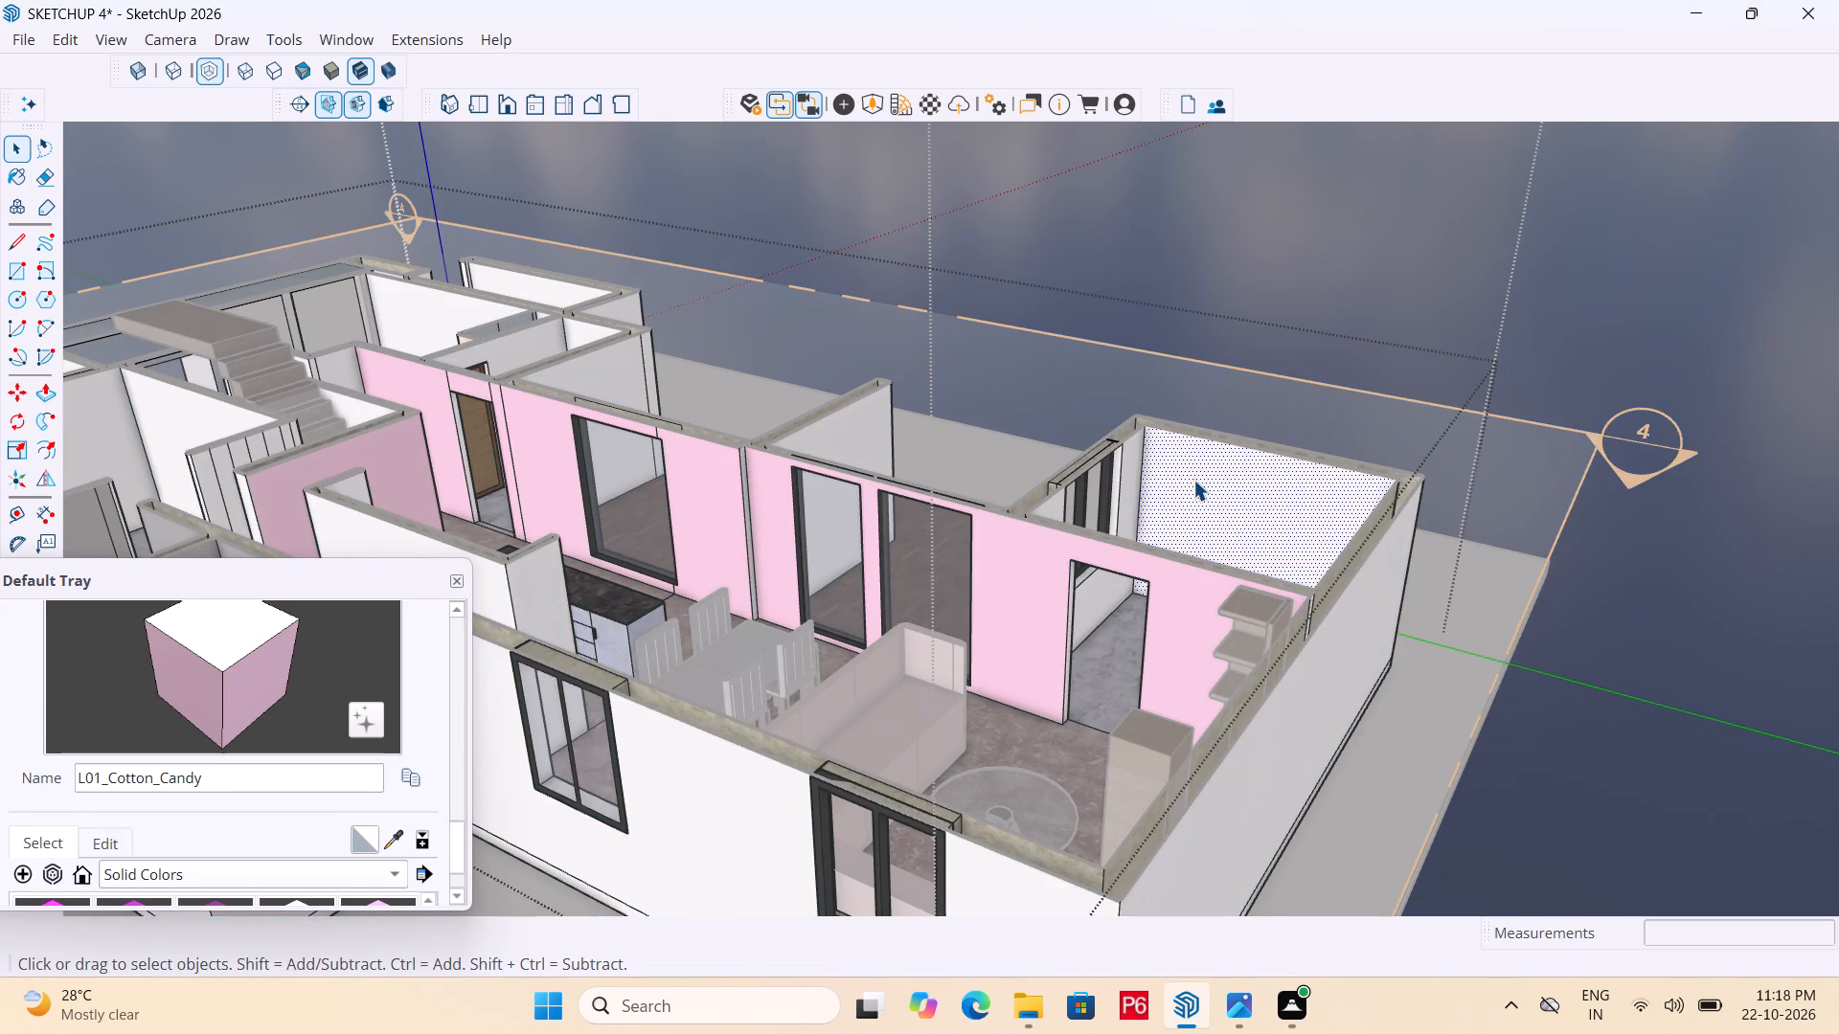
{"action": "key", "text": "b"}
{"action": "left_click", "coordinate": [1193, 480]}
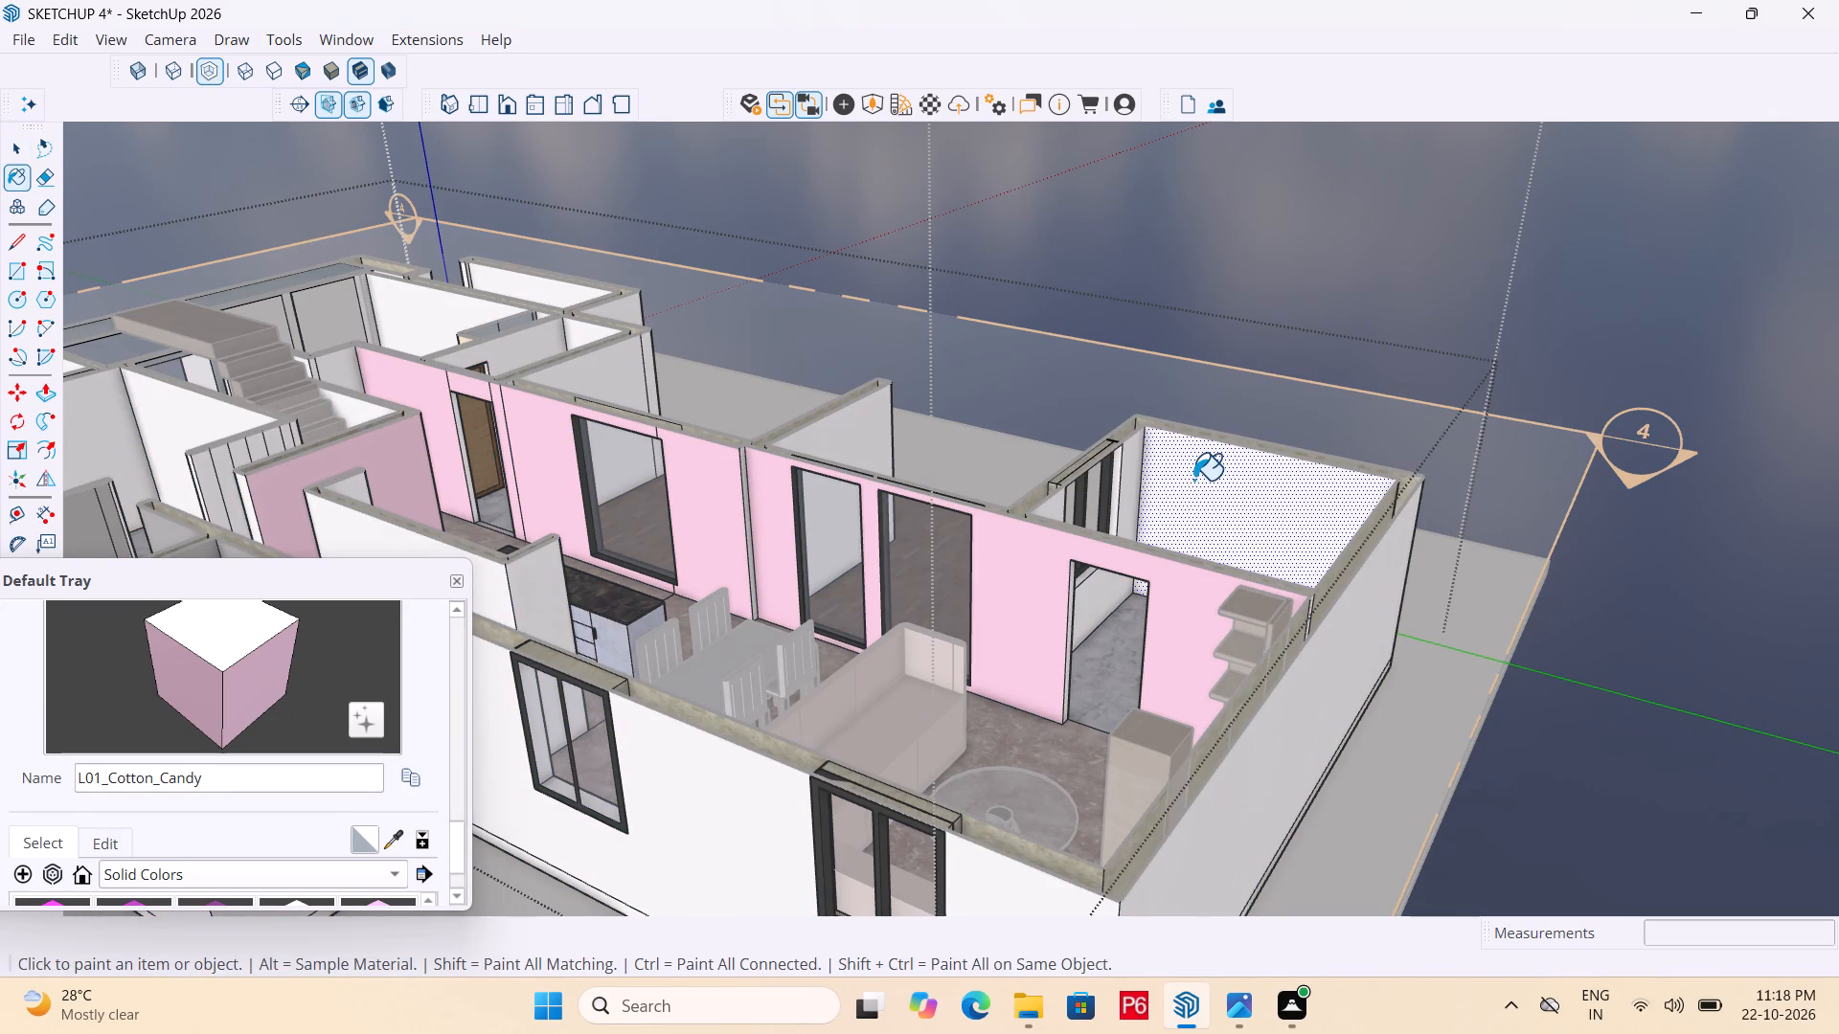
{"action": "middle_click_drag", "start_coordinate": [1101, 538], "coordinate": [561, 554]}
{"action": "left_click_drag", "start_coordinate": [1010, 590], "coordinate": [1006, 581]}
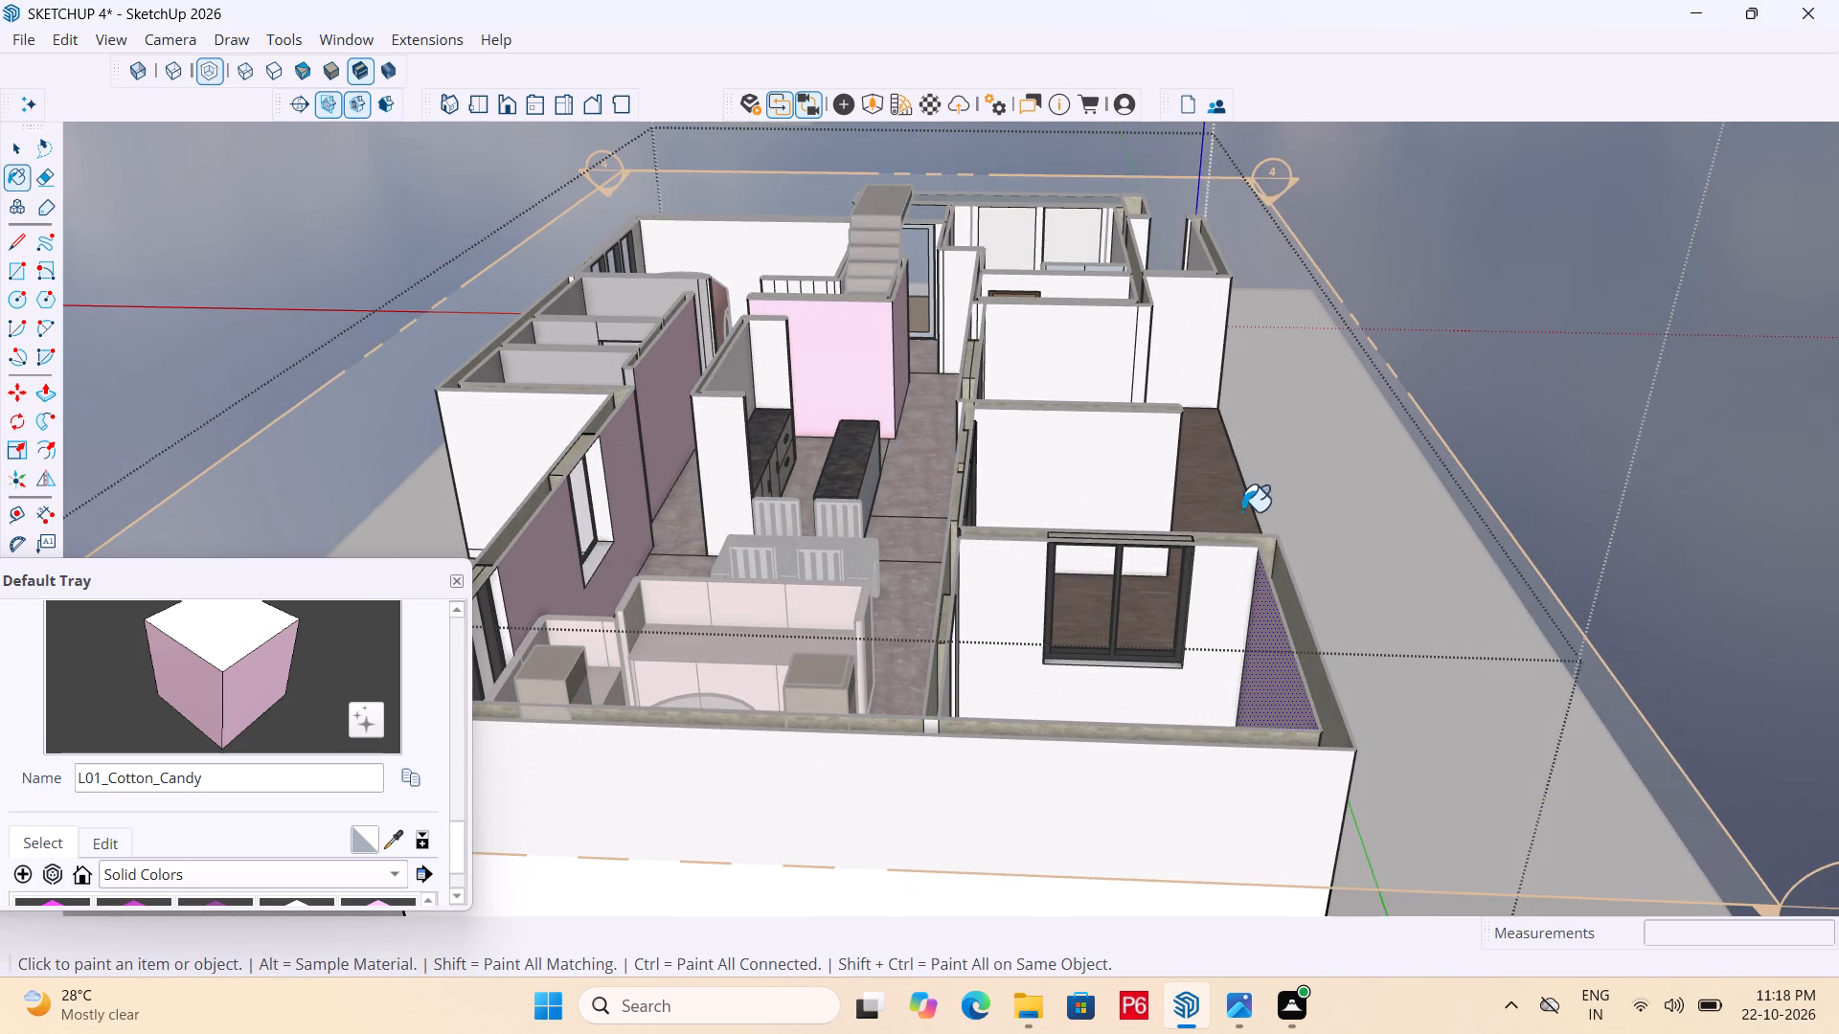
{"action": "middle_click_drag", "start_coordinate": [1232, 514], "coordinate": [565, 572]}
{"action": "scroll", "coordinate": [1152, 554], "scroll_direction": "down", "scroll_amount": 3}
{"action": "left_click", "coordinate": [593, 534]}
{"action": "scroll", "coordinate": [728, 548], "scroll_direction": "down", "scroll_amount": 1}
{"action": "middle_click_drag", "start_coordinate": [728, 548], "coordinate": [209, 603]}
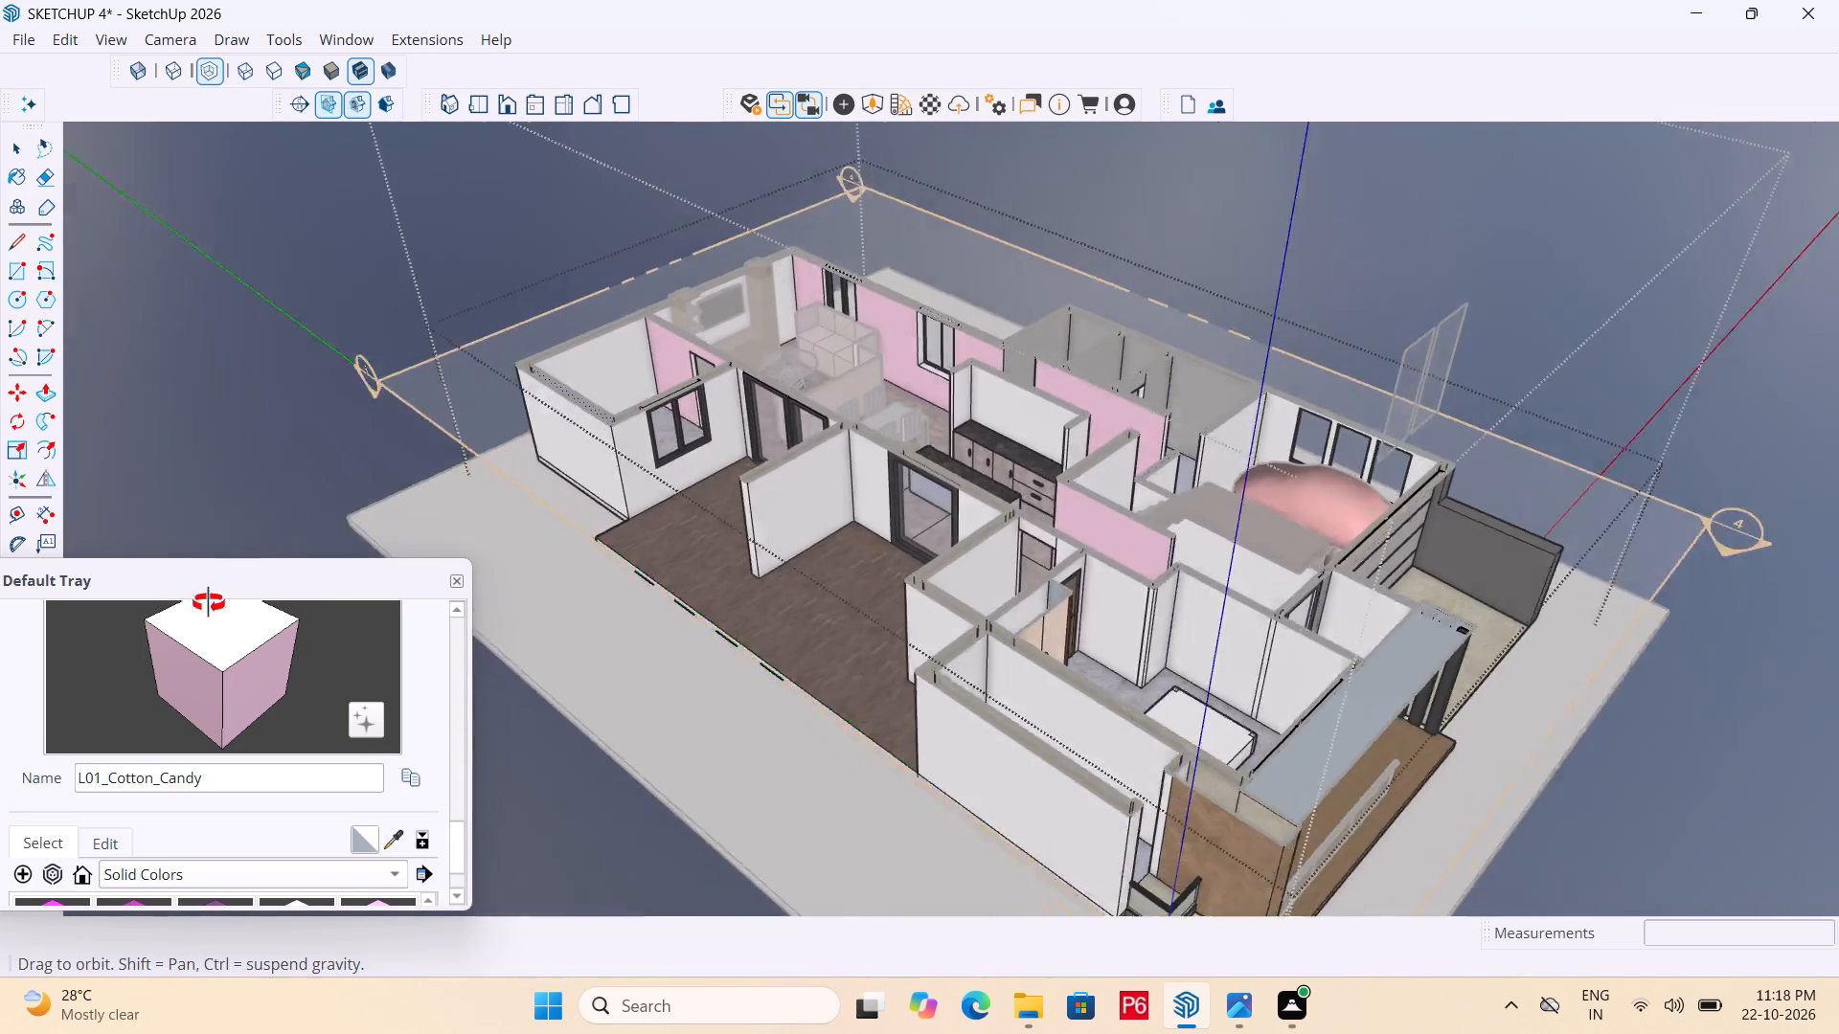
{"action": "middle_click_drag", "start_coordinate": [209, 603], "coordinate": [206, 599]}
{"action": "scroll", "coordinate": [566, 371], "scroll_direction": "up", "scroll_amount": 5}
{"action": "left_click", "coordinate": [641, 348]}
Paint the living area's end wall behind the TV unit with L01_Cotton_Candy.
{"action": "middle_click_drag", "start_coordinate": [530, 463], "coordinate": [1015, 569]}
{"action": "scroll", "coordinate": [551, 484], "scroll_direction": "down", "scroll_amount": 1}
{"action": "middle_click_drag", "start_coordinate": [829, 416], "coordinate": [303, 405]}
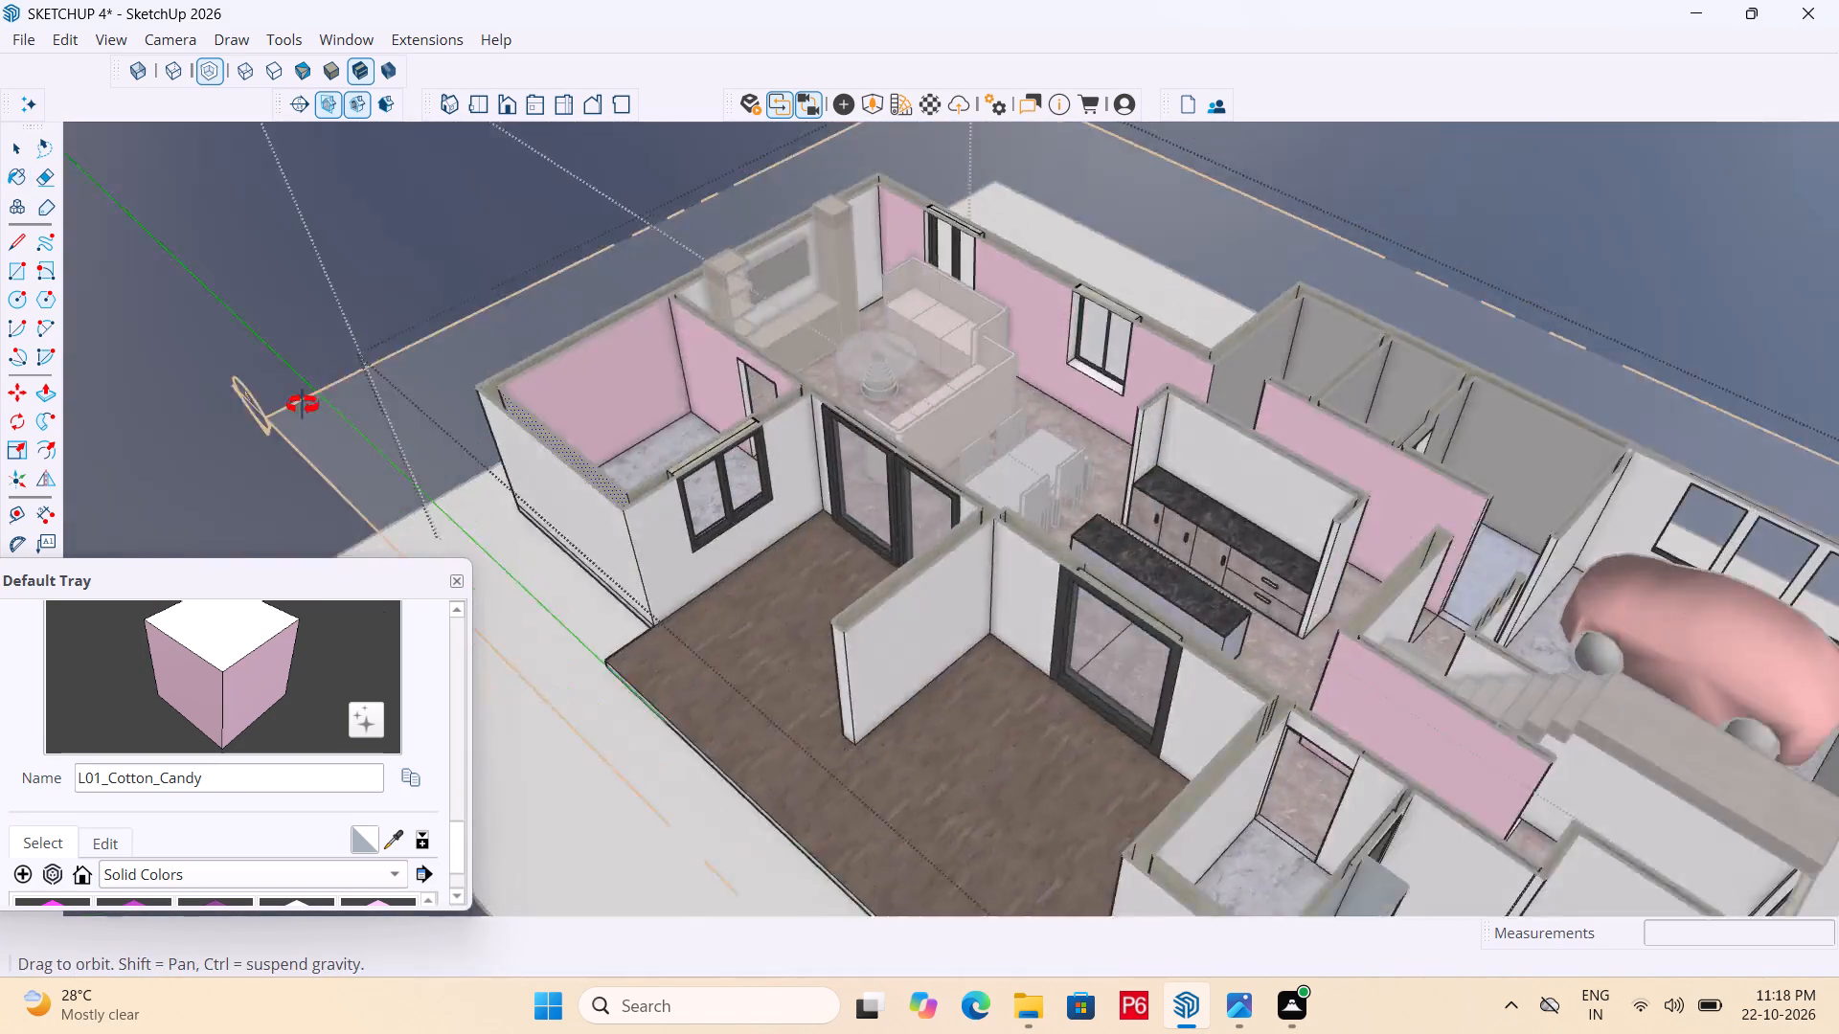
{"action": "middle_click_drag", "start_coordinate": [303, 405], "coordinate": [193, 377]}
{"action": "scroll", "coordinate": [1032, 292], "scroll_direction": "up", "scroll_amount": 7}
{"action": "left_click", "coordinate": [893, 229]}
{"action": "scroll", "coordinate": [781, 290], "scroll_direction": "down", "scroll_amount": 7}
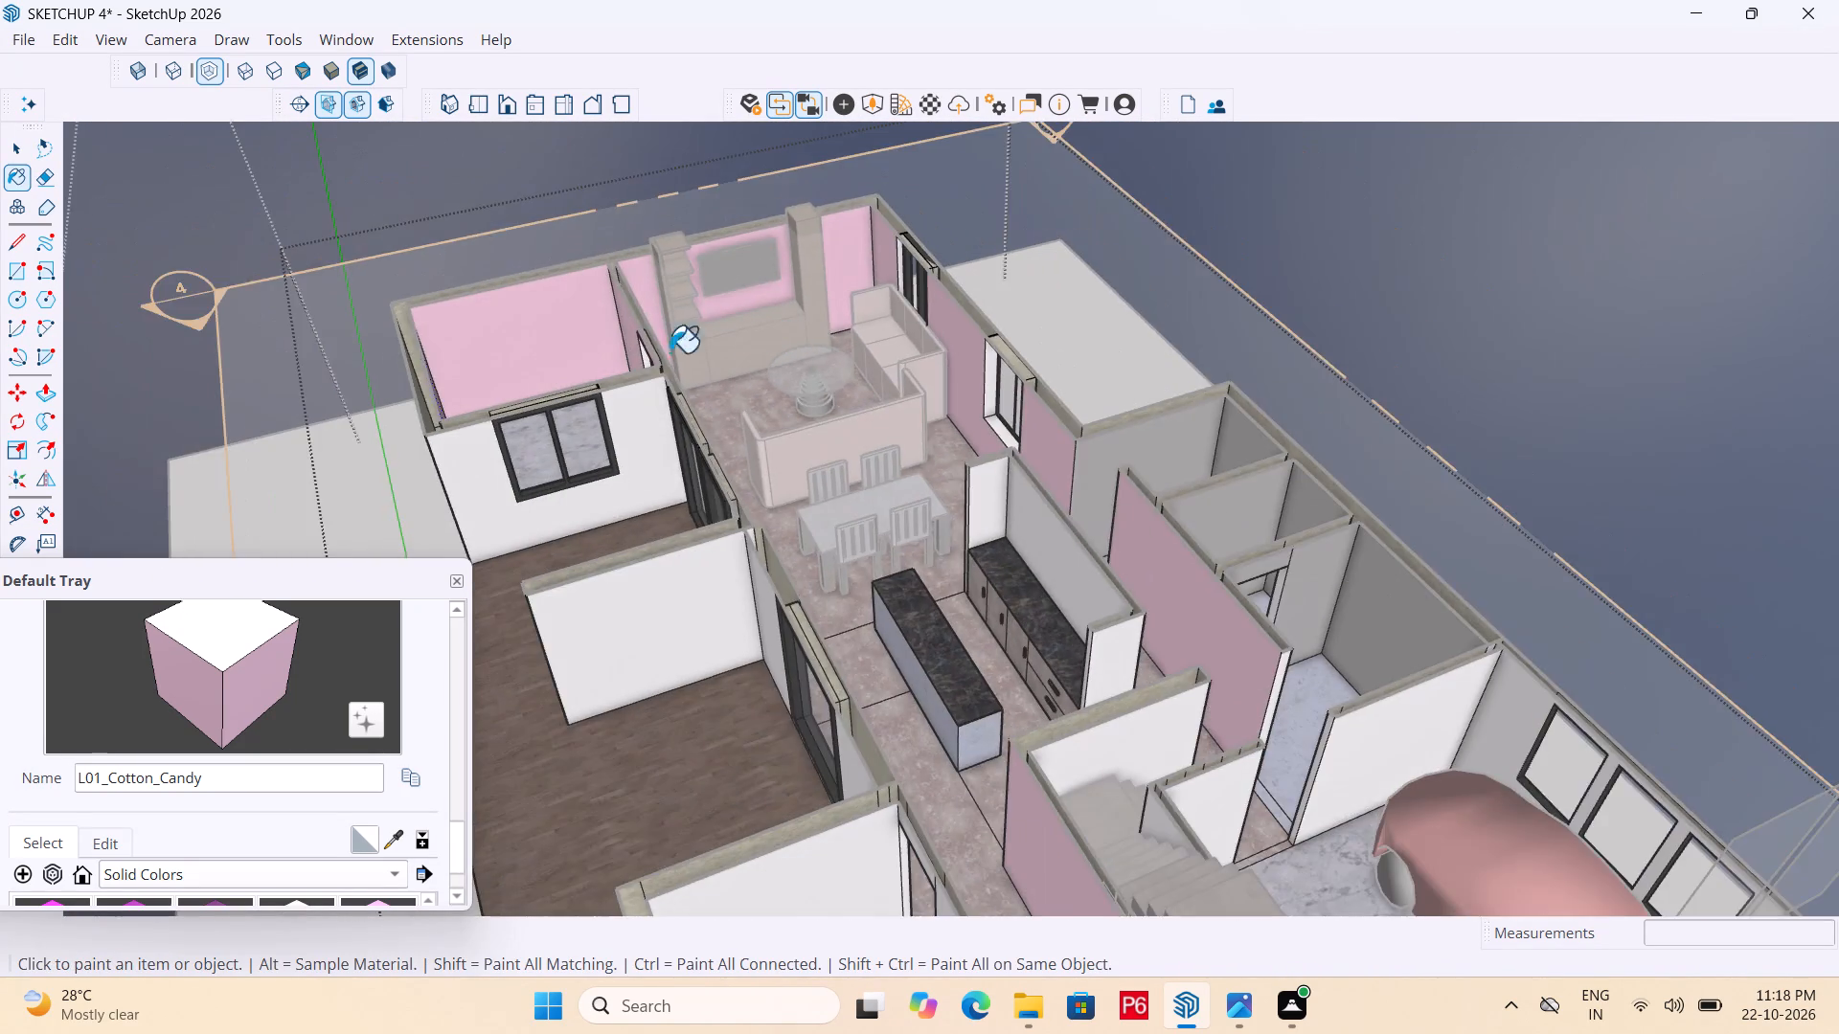
Paint the outer side faces of the U-shaped kitchen partition with L01_Cotton_Candy.
{"action": "scroll", "coordinate": [633, 380], "scroll_direction": "down", "scroll_amount": 5}
{"action": "middle_click_drag", "start_coordinate": [738, 438], "coordinate": [1322, 407]}
{"action": "scroll", "coordinate": [1322, 407], "scroll_direction": "up", "scroll_amount": 6}
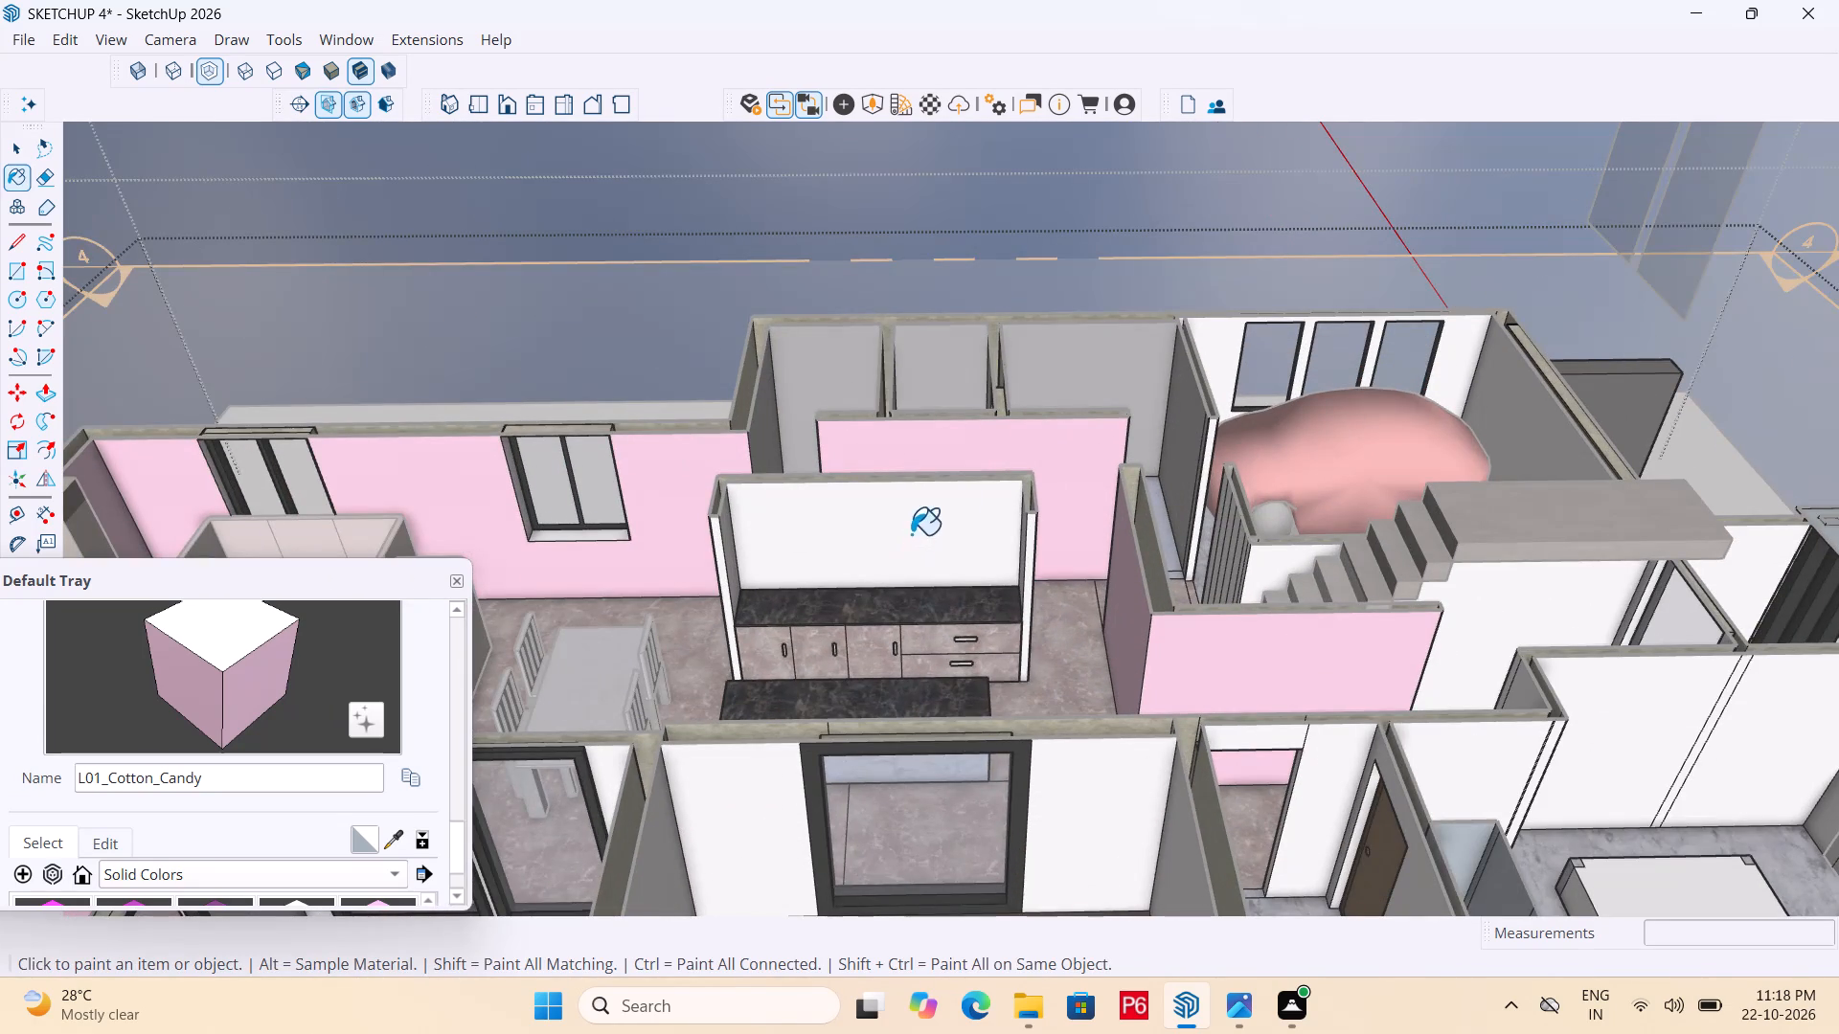
{"action": "middle_click_drag", "start_coordinate": [759, 521], "coordinate": [1484, 539]}
{"action": "scroll", "coordinate": [1084, 635], "scroll_direction": "up", "scroll_amount": 4}
{"action": "left_click_drag", "start_coordinate": [1059, 623], "coordinate": [1048, 615]}
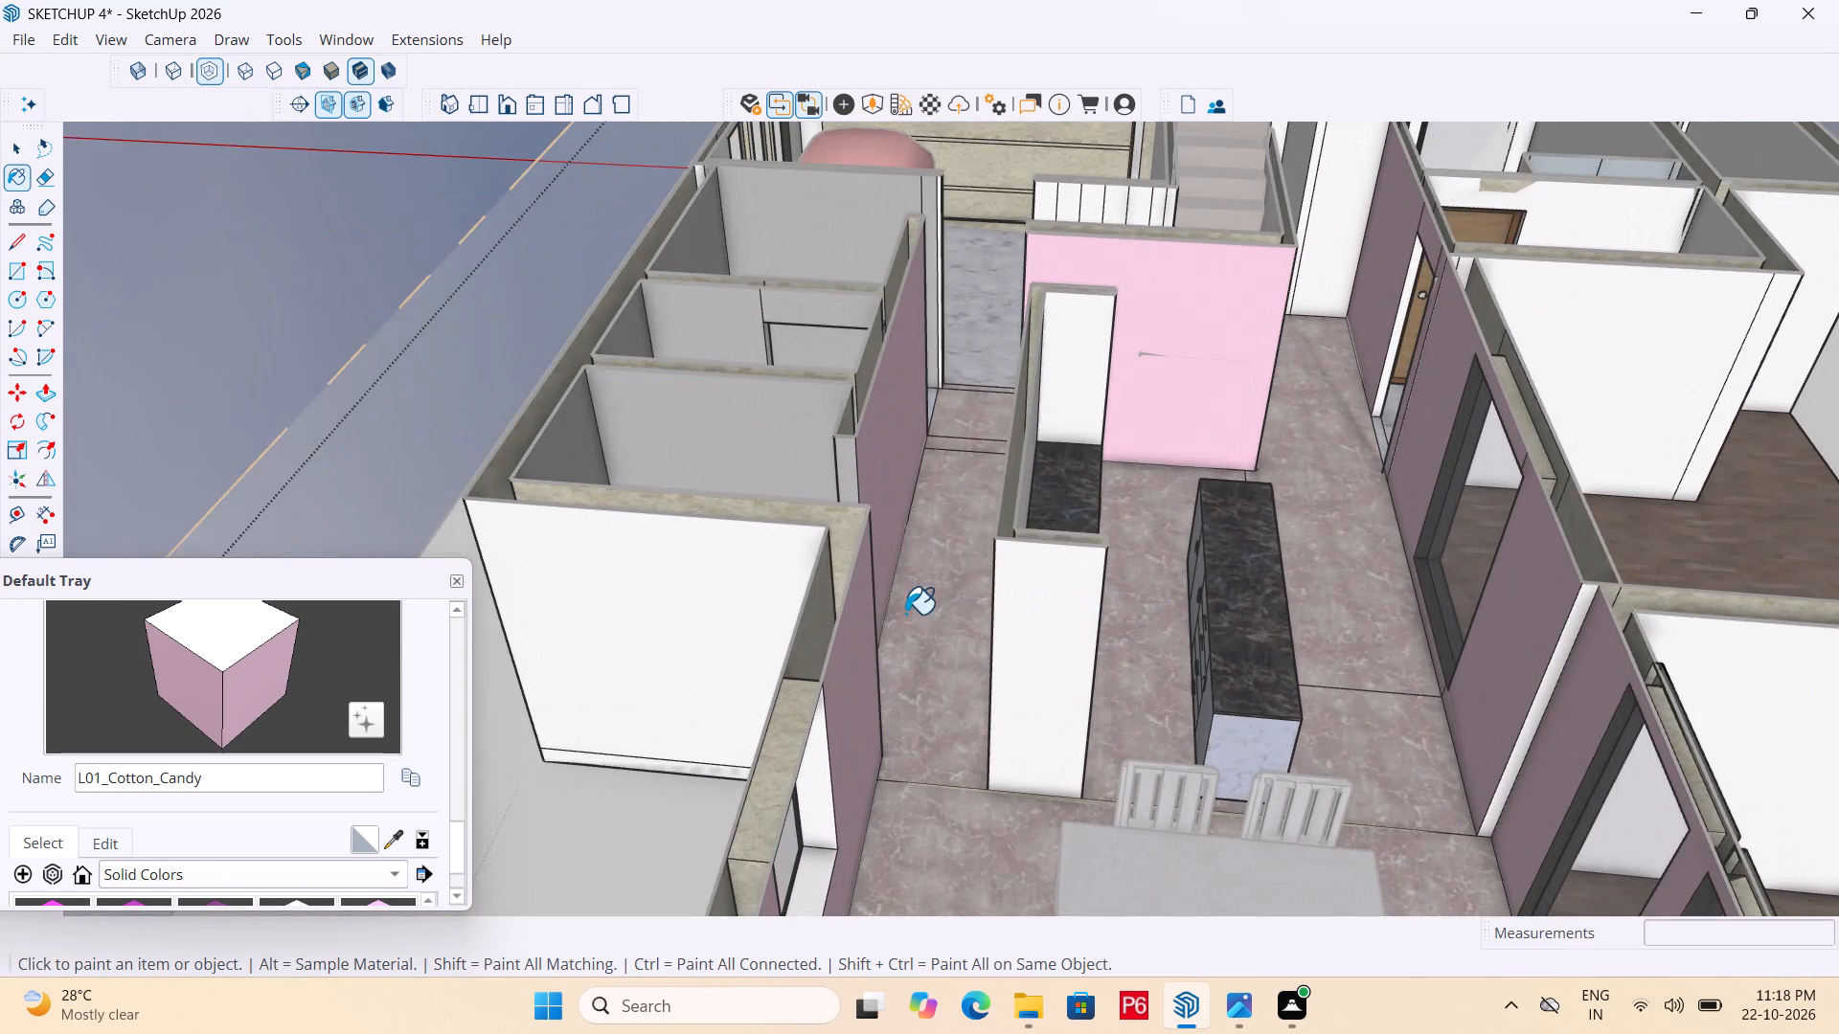
{"action": "middle_click_drag", "start_coordinate": [919, 622], "coordinate": [1140, 632]}
{"action": "left_click", "coordinate": [1313, 477]}
{"action": "middle_click_drag", "start_coordinate": [1423, 433], "coordinate": [52, 528]}
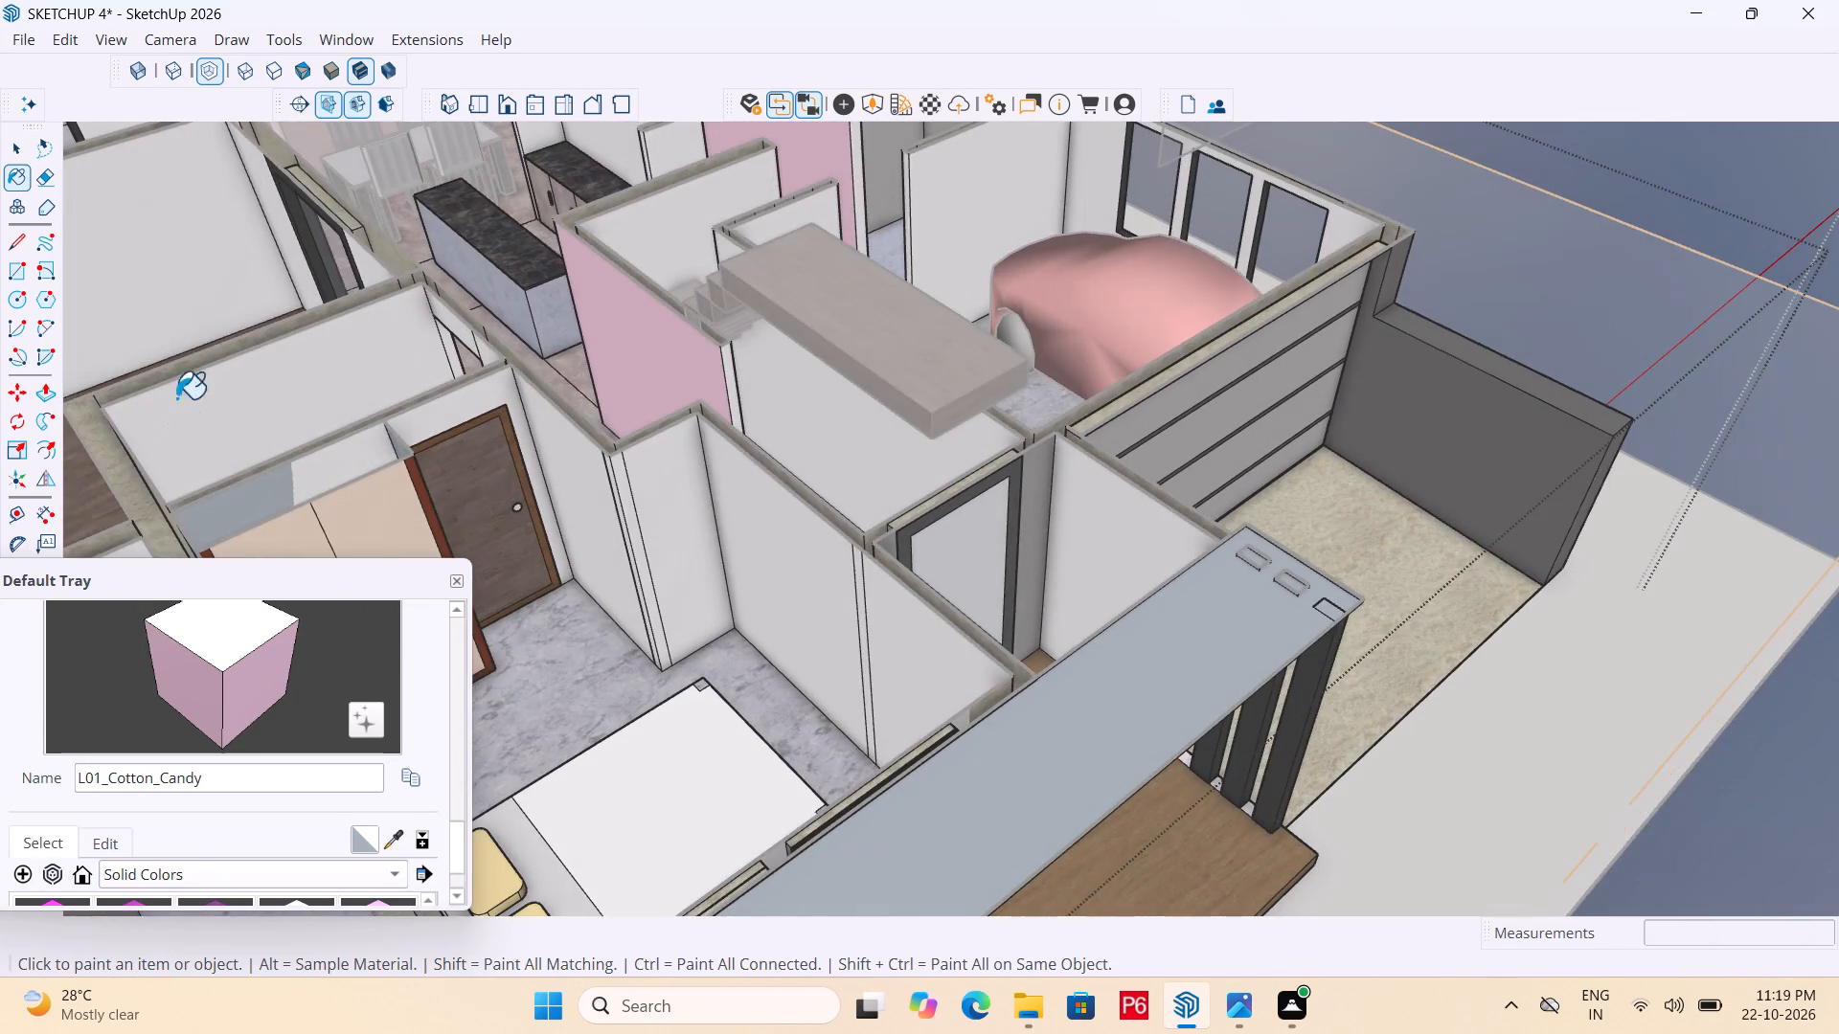
{"action": "scroll", "coordinate": [624, 630], "scroll_direction": "down", "scroll_amount": 6}
{"action": "scroll", "coordinate": [651, 361], "scroll_direction": "up", "scroll_amount": 6}
{"action": "left_click", "coordinate": [692, 374]}
{"action": "middle_click_drag", "start_coordinate": [506, 484], "coordinate": [764, 481]}
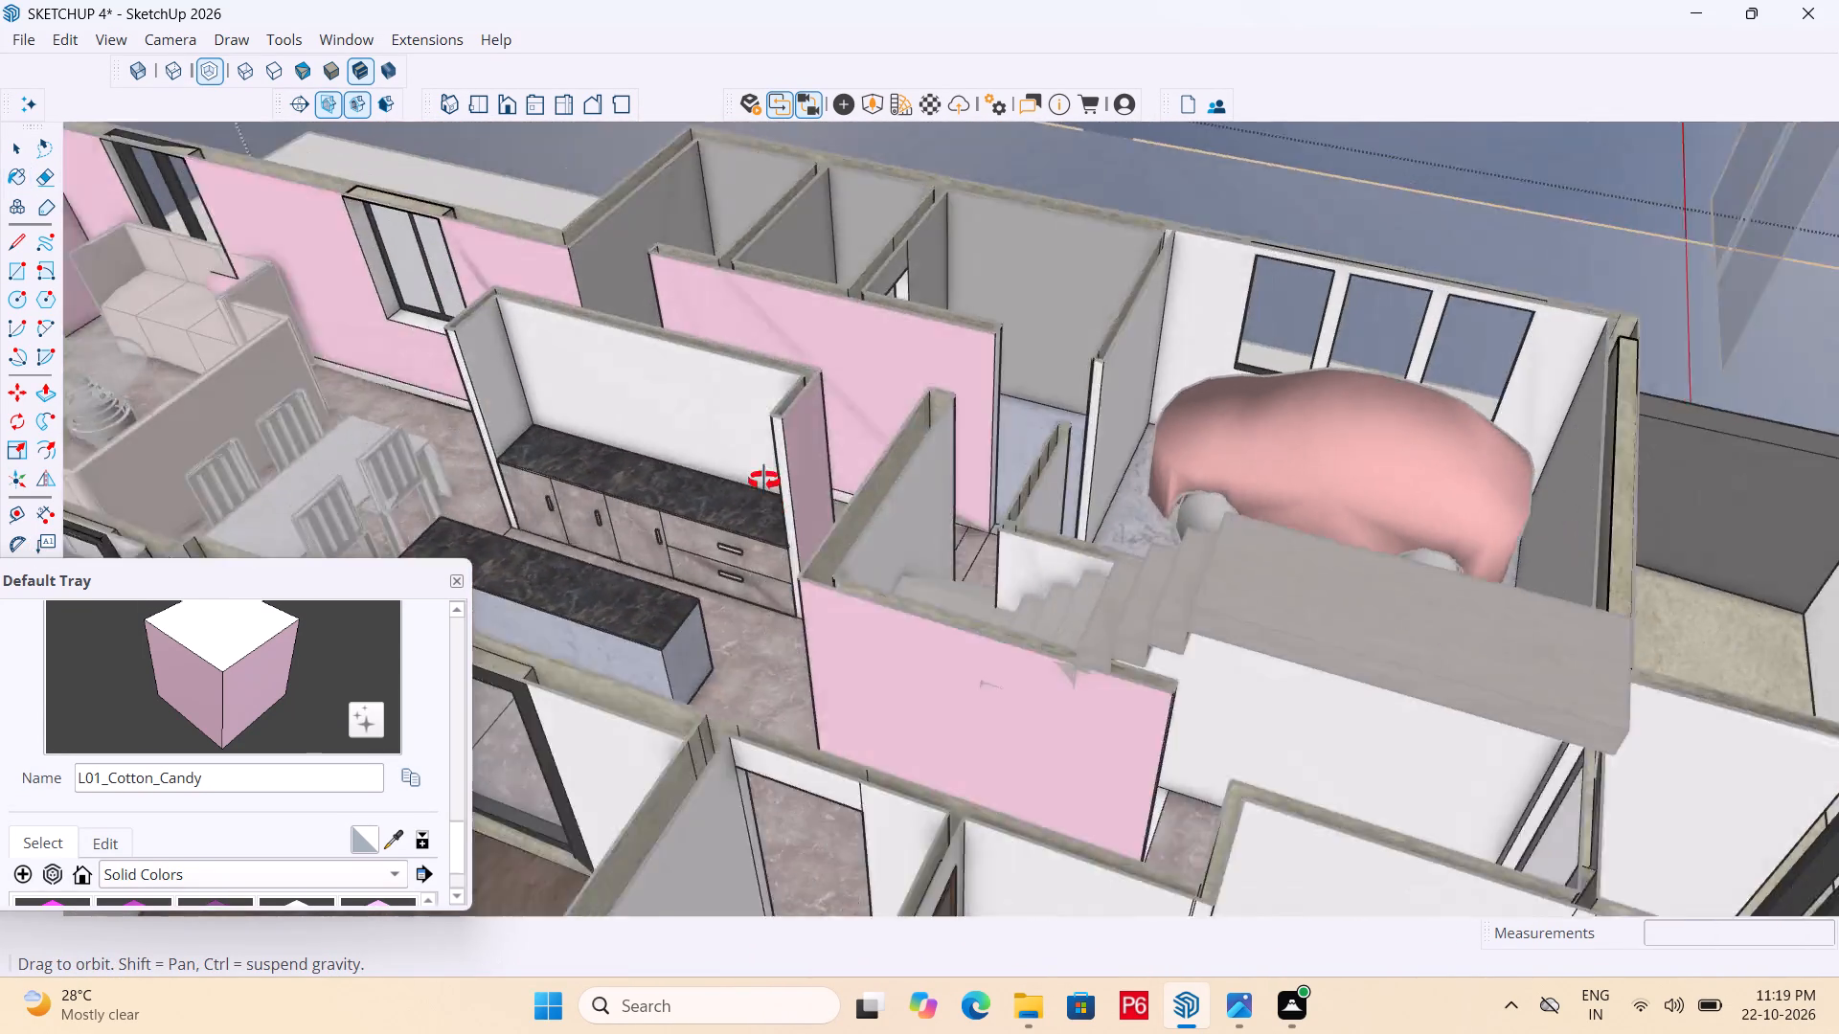
{"action": "middle_click_drag", "start_coordinate": [764, 481], "coordinate": [1212, 428]}
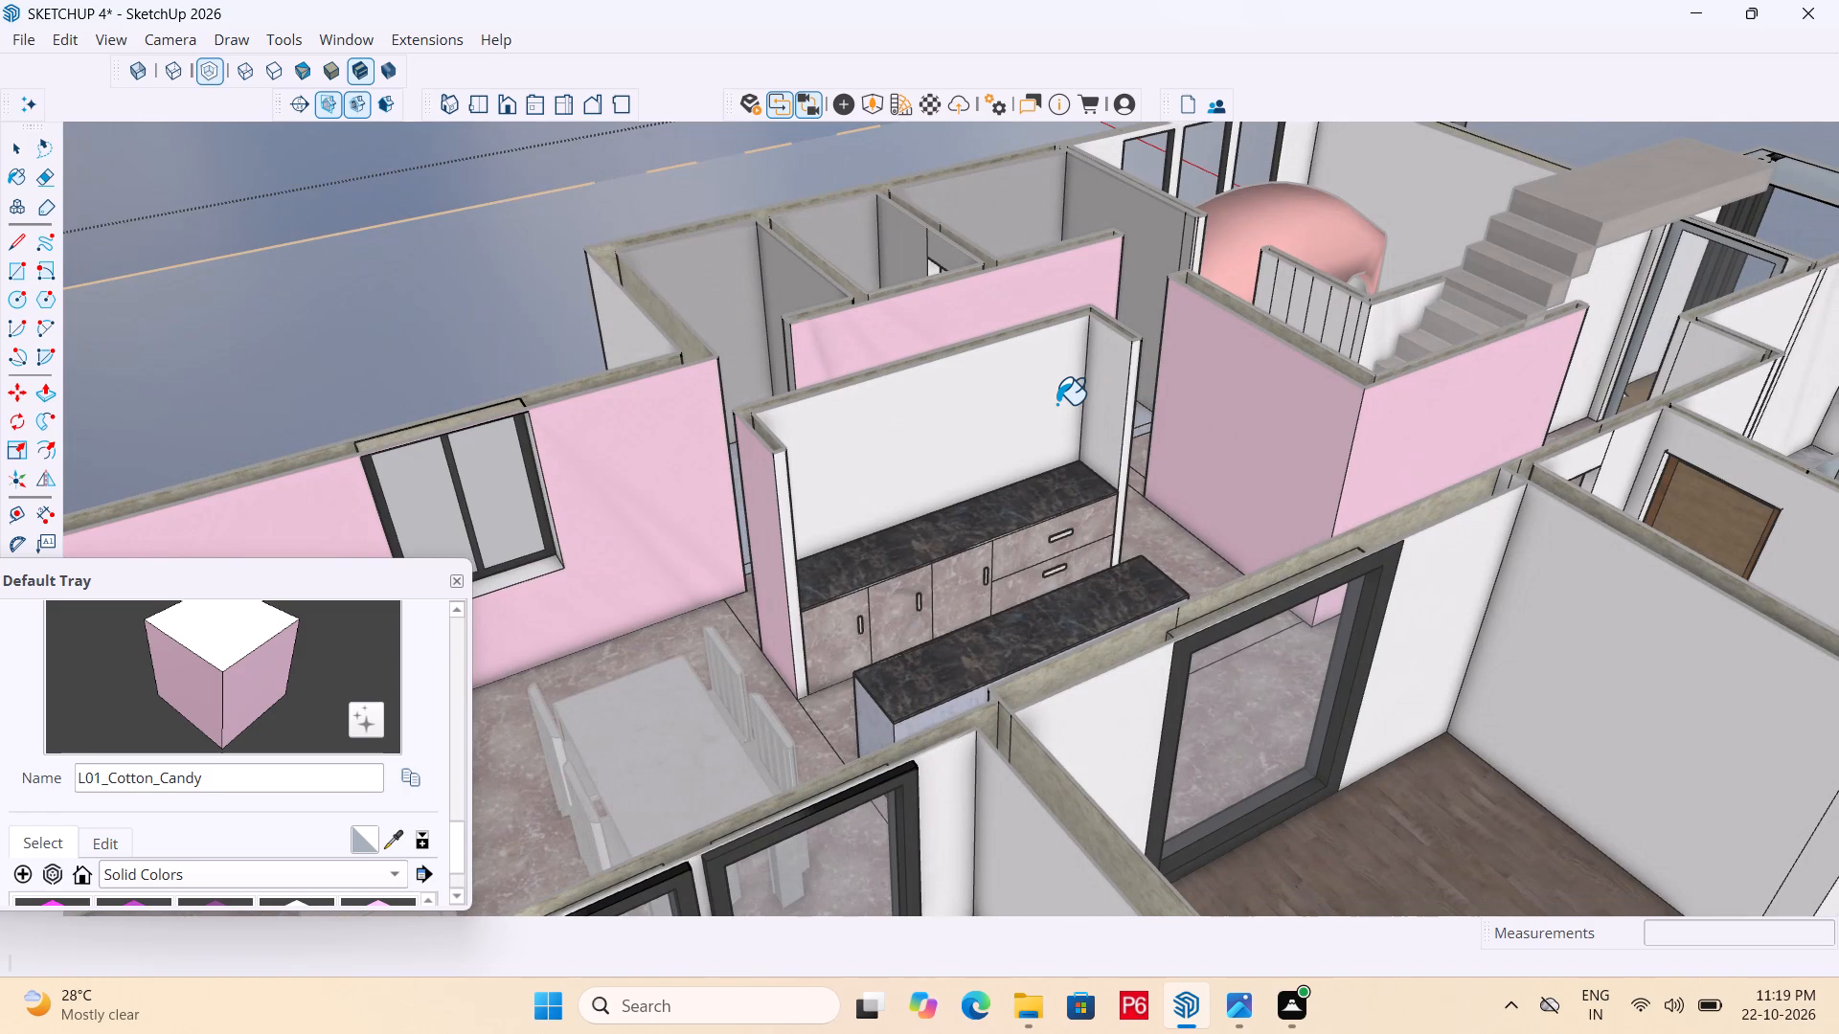
Paint the kitchen partition's back wall above the counter, its inner side faces and its front edges with L01_Cotton_Candy.
{"action": "left_click", "coordinate": [997, 420]}
{"action": "middle_click_drag", "start_coordinate": [844, 473], "coordinate": [394, 480]}
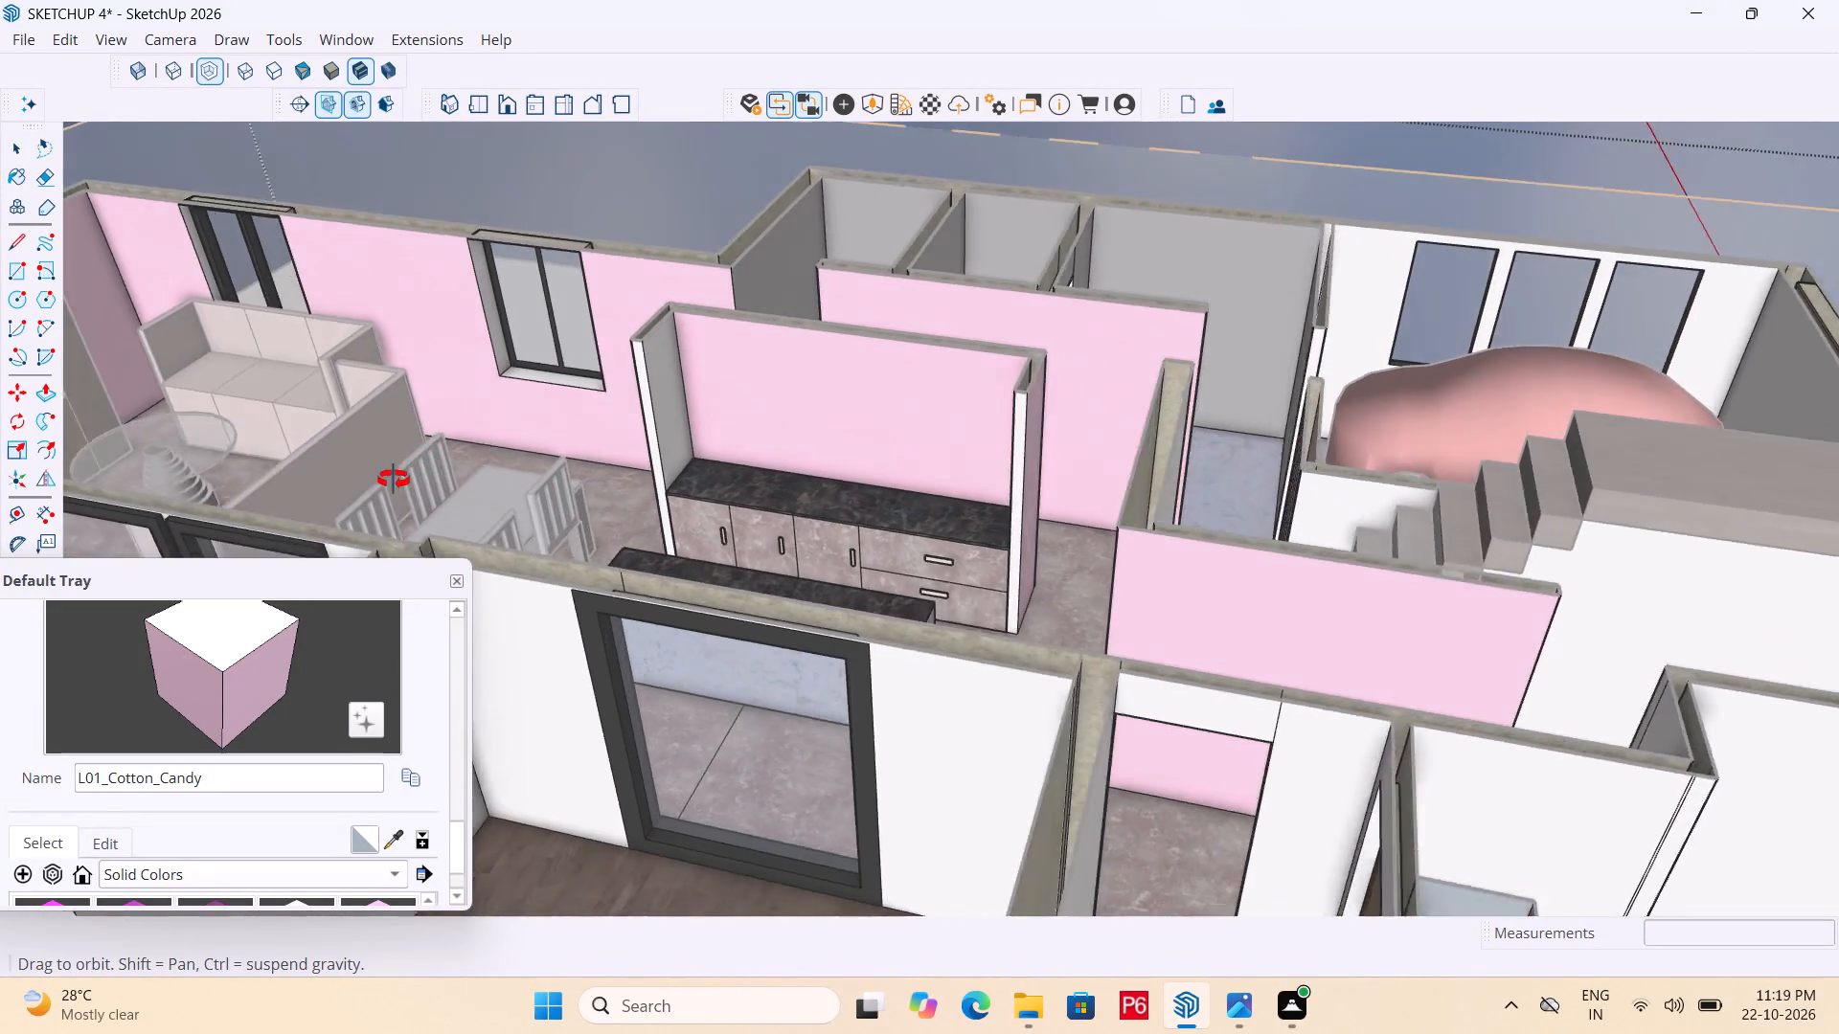
{"action": "middle_click_drag", "start_coordinate": [394, 480], "coordinate": [361, 470]}
{"action": "scroll", "coordinate": [633, 335], "scroll_direction": "up", "scroll_amount": 2}
{"action": "left_click", "coordinate": [670, 367]}
{"action": "scroll", "coordinate": [643, 369], "scroll_direction": "up", "scroll_amount": 6}
{"action": "left_click", "coordinate": [647, 353]}
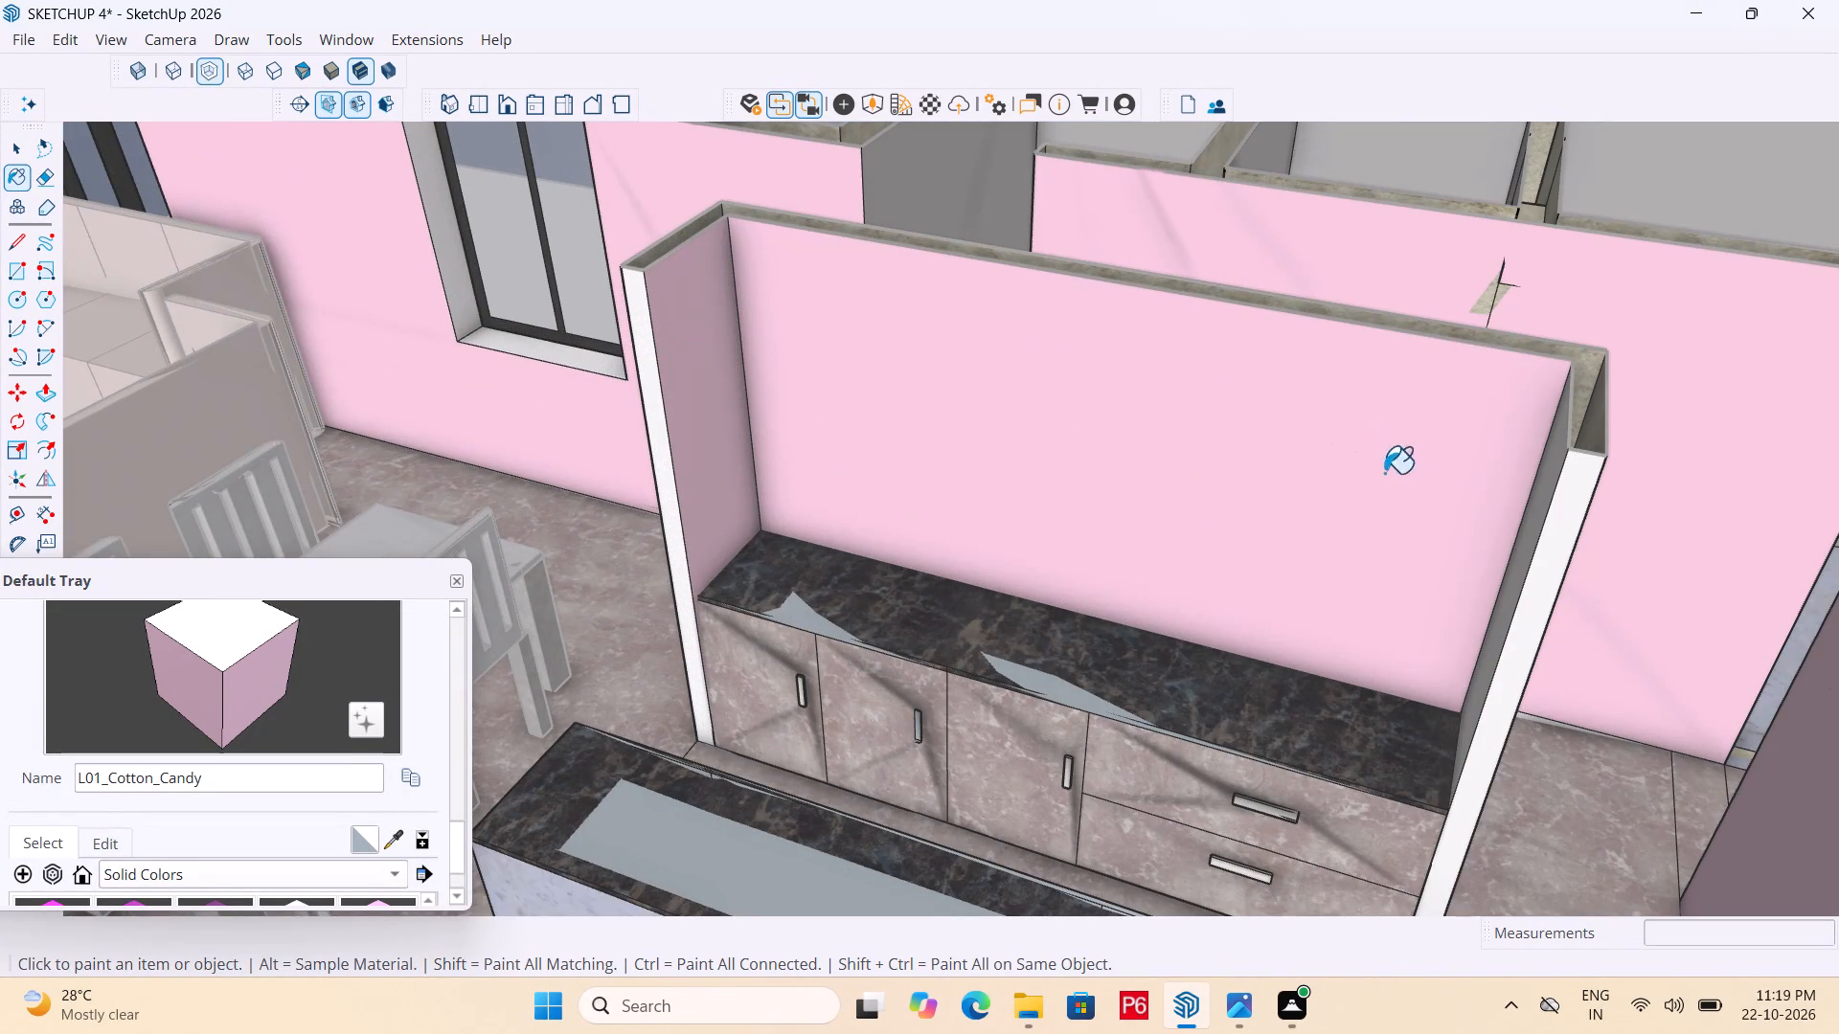
{"action": "left_click_drag", "start_coordinate": [1542, 547], "coordinate": [1541, 529]}
{"action": "left_click_drag", "start_coordinate": [1524, 494], "coordinate": [1535, 494]}
{"action": "left_click", "coordinate": [1558, 515]}
{"action": "scroll", "coordinate": [1249, 615], "scroll_direction": "down", "scroll_amount": 2}
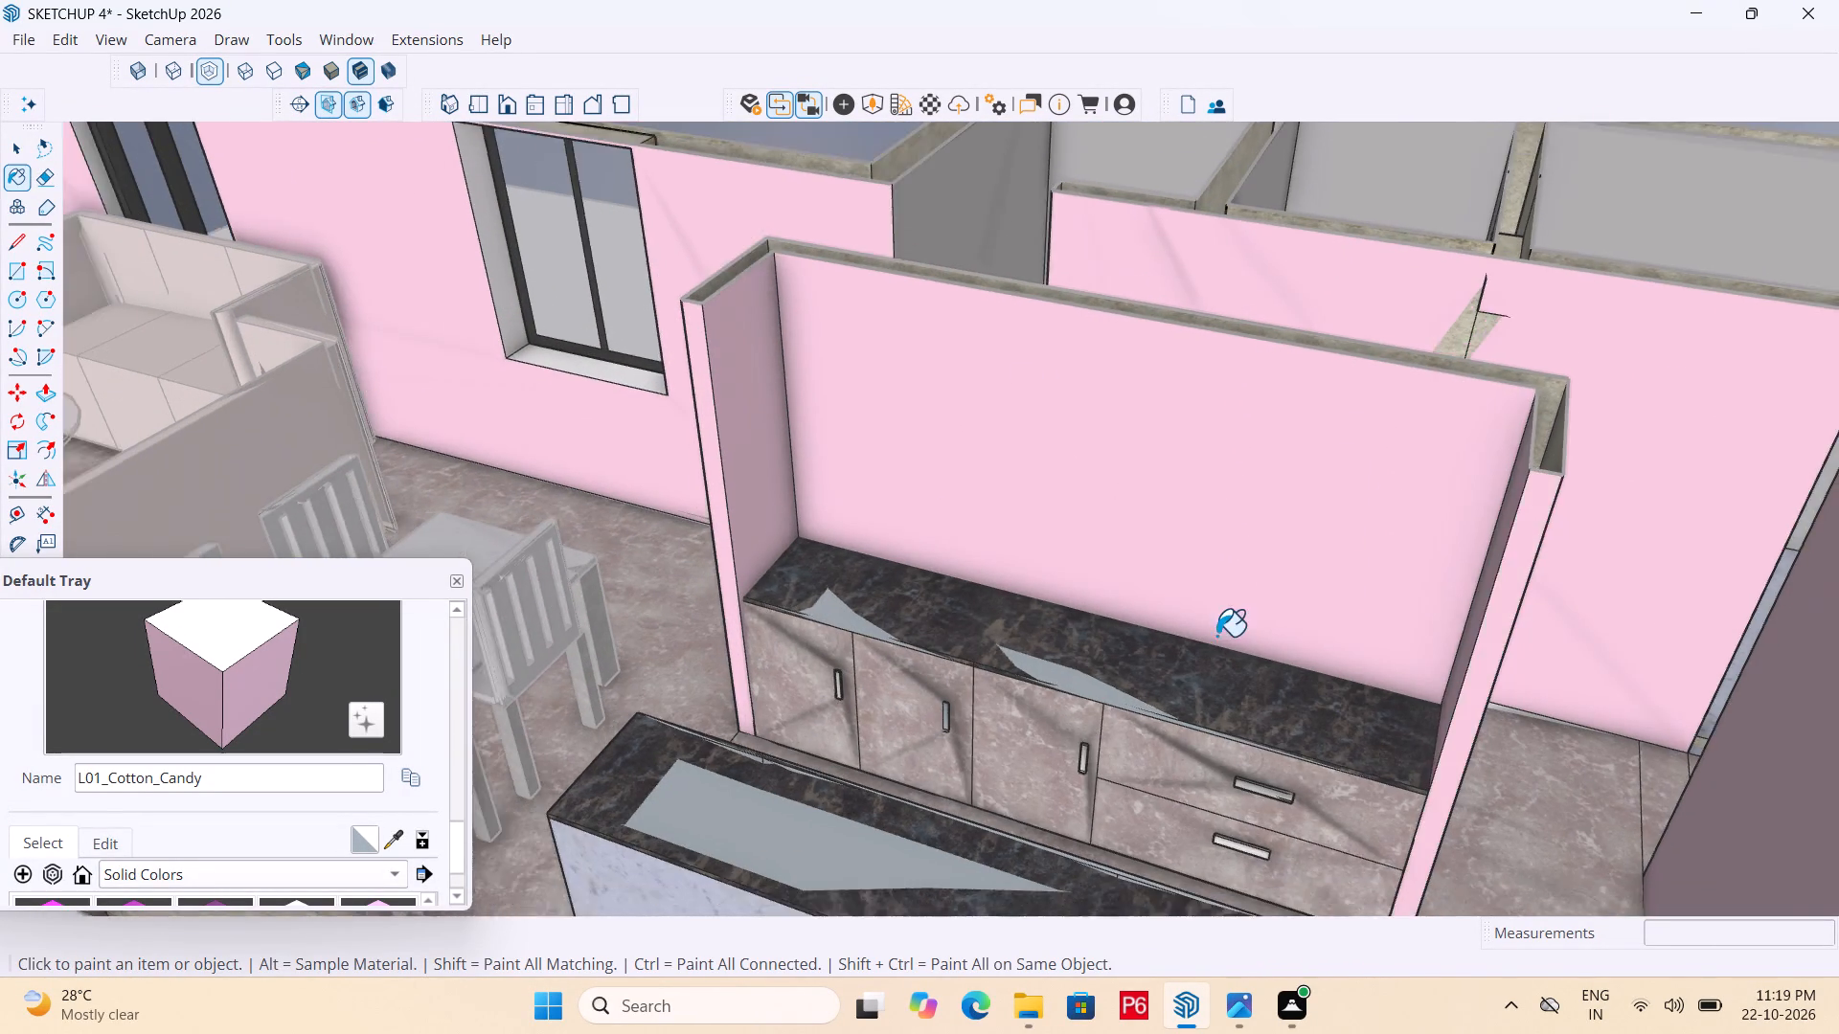
Paint the outer-wall faces and cross partitions inside the small rooms behind the kitchen with L01_Cotton_Candy.
{"action": "scroll", "coordinate": [1216, 636], "scroll_direction": "down", "scroll_amount": 4}
{"action": "scroll", "coordinate": [846, 582], "scroll_direction": "down", "scroll_amount": 4}
{"action": "scroll", "coordinate": [1077, 381], "scroll_direction": "up", "scroll_amount": 10}
{"action": "left_click_drag", "start_coordinate": [874, 428], "coordinate": [906, 405]}
{"action": "left_click_drag", "start_coordinate": [1002, 377], "coordinate": [1015, 376]}
{"action": "left_click_drag", "start_coordinate": [1316, 453], "coordinate": [1307, 456]}
{"action": "left_click_drag", "start_coordinate": [1210, 498], "coordinate": [1225, 490]}
{"action": "left_click", "coordinate": [1664, 483]}
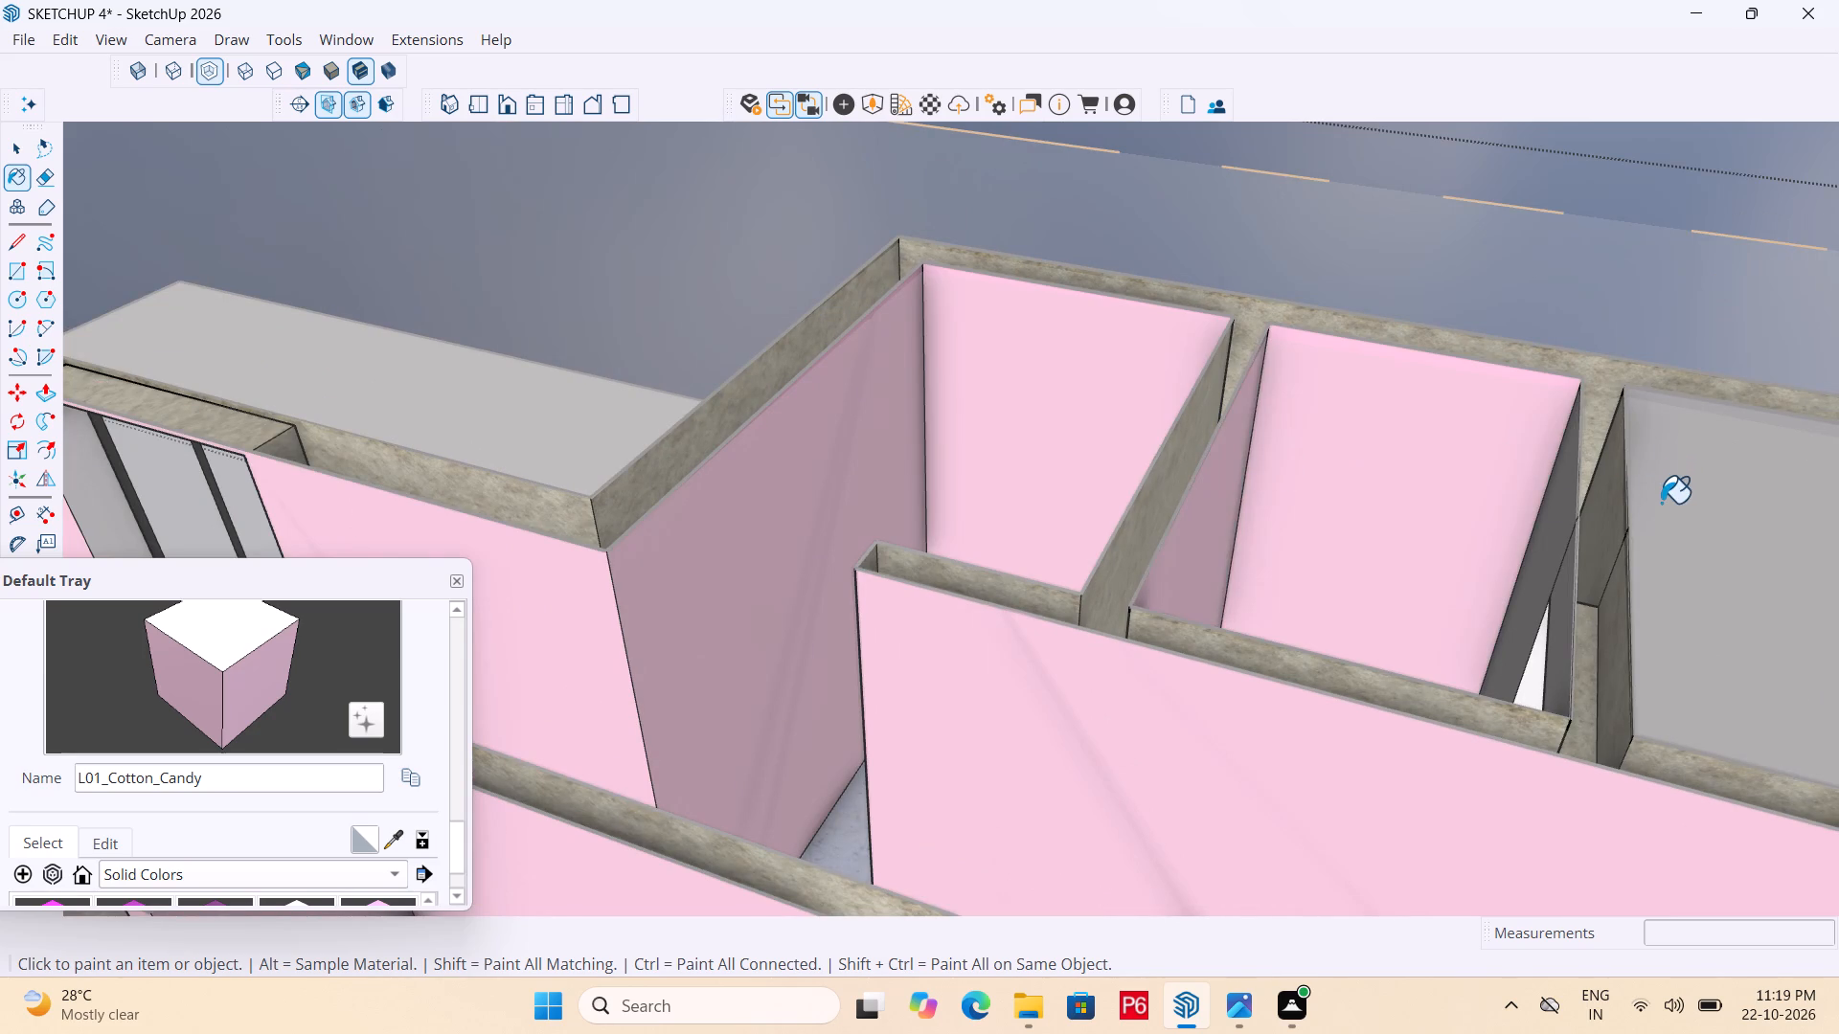
{"action": "scroll", "coordinate": [1324, 541], "scroll_direction": "down", "scroll_amount": 4}
{"action": "middle_click_drag", "start_coordinate": [1301, 575], "coordinate": [1755, 608]}
{"action": "left_click_drag", "start_coordinate": [1253, 379], "coordinate": [1257, 369]}
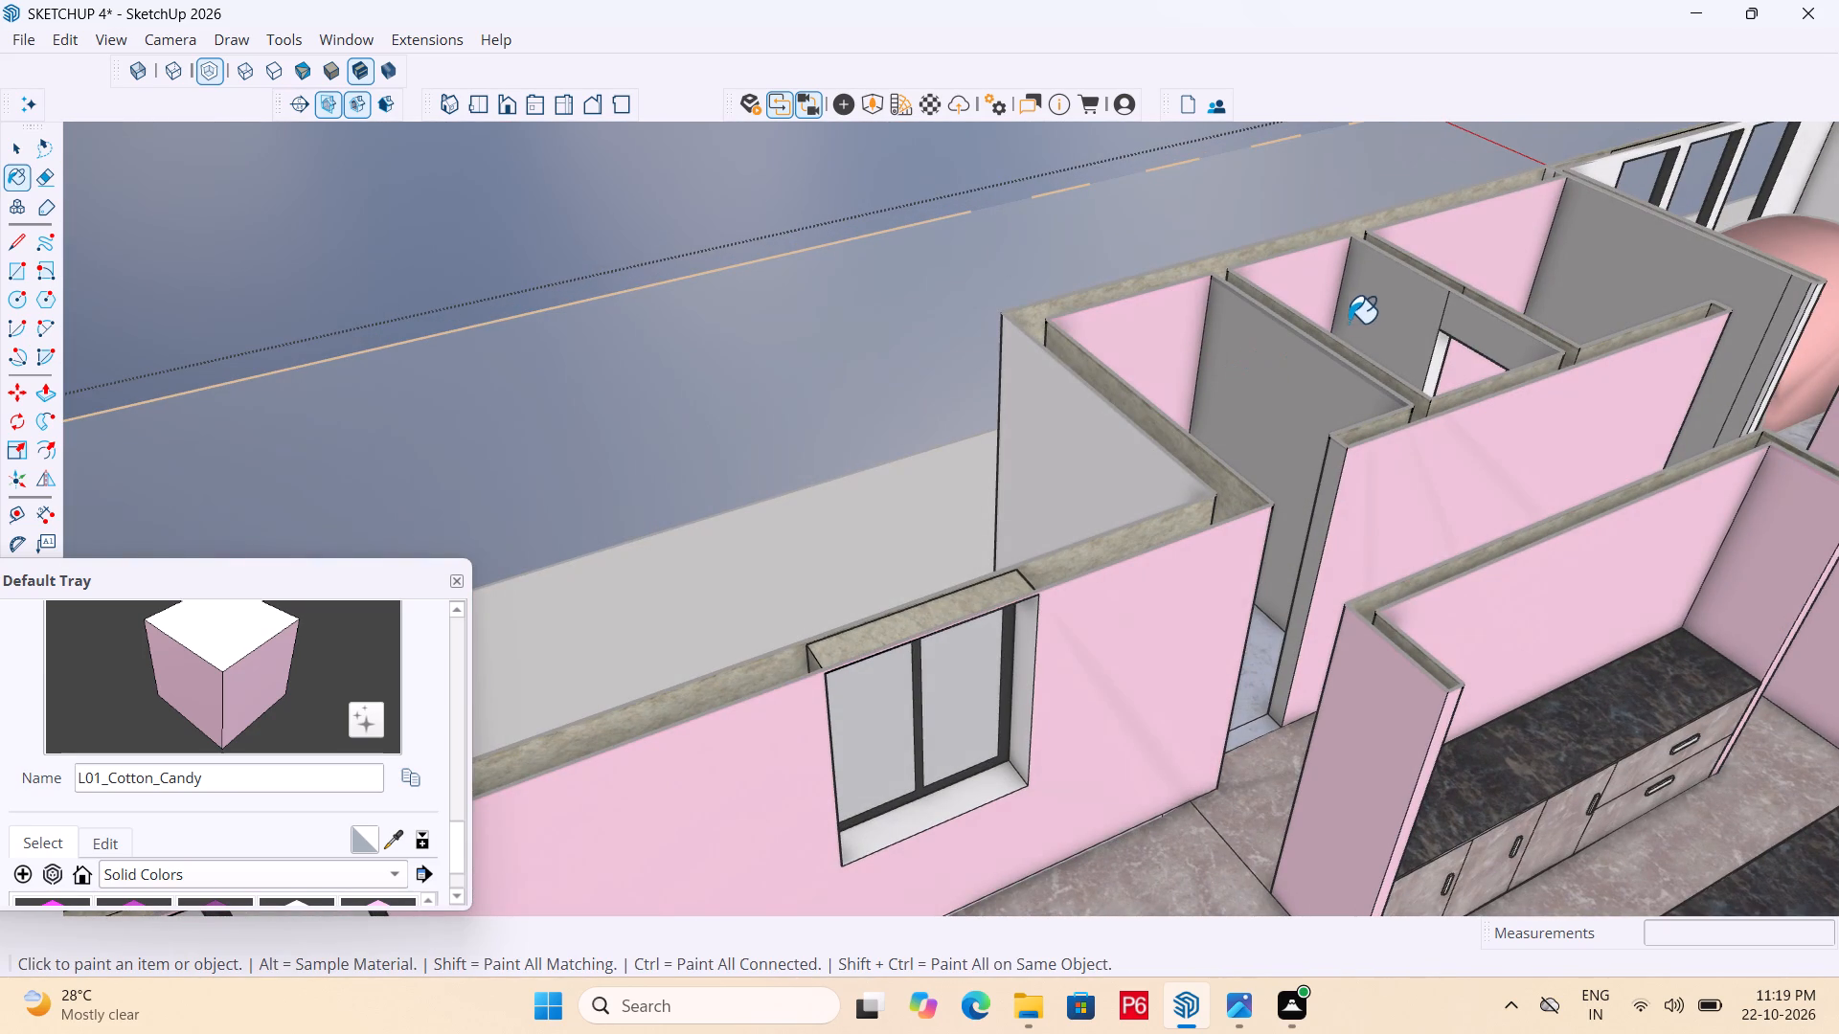
{"action": "left_click_drag", "start_coordinate": [1369, 299], "coordinate": [1393, 289]}
{"action": "left_click", "coordinate": [1461, 318]}
Paint the corridor-side inner walls and door-opening edges of the small rooms behind the kitchen with L01_Cotton_Candy.
{"action": "middle_click_drag", "start_coordinate": [1154, 420], "coordinate": [1575, 650]}
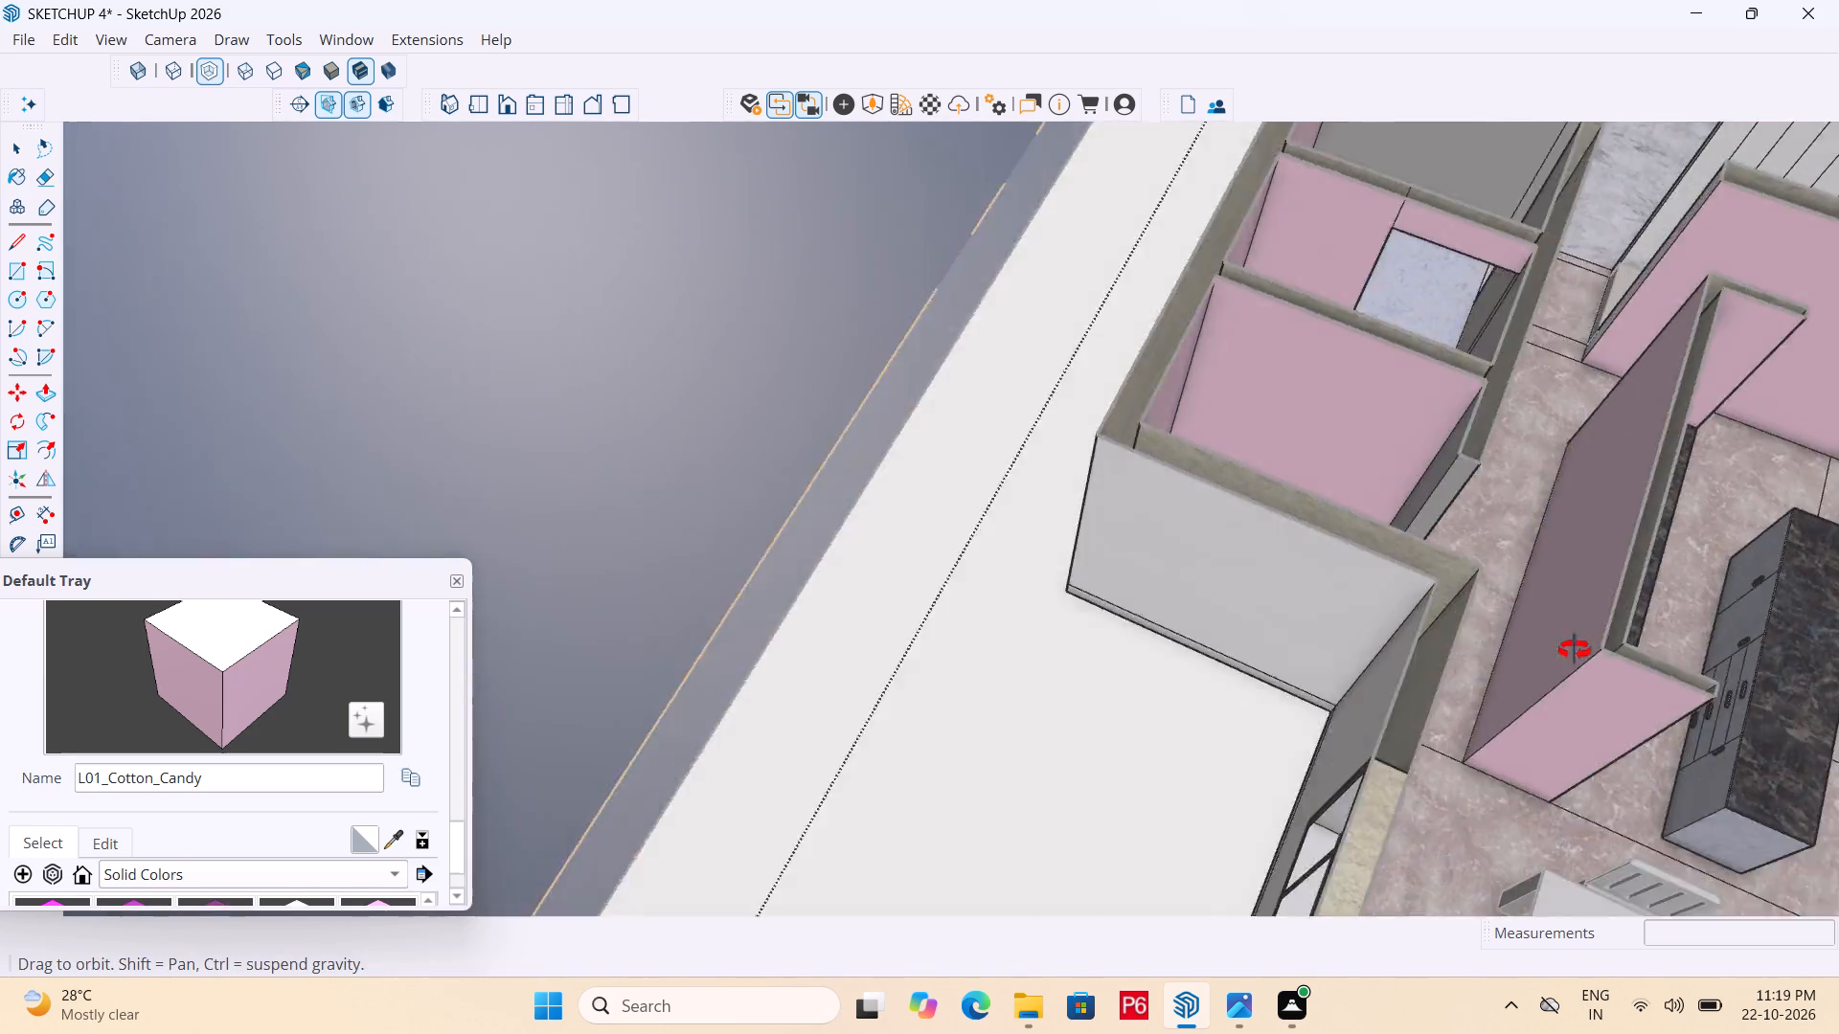
{"action": "middle_click_drag", "start_coordinate": [1575, 650], "coordinate": [1835, 563]}
{"action": "scroll", "coordinate": [1194, 593], "scroll_direction": "down", "scroll_amount": 7}
{"action": "scroll", "coordinate": [1244, 369], "scroll_direction": "up", "scroll_amount": 12}
{"action": "left_click_drag", "start_coordinate": [1294, 461], "coordinate": [1289, 431]}
{"action": "left_click", "coordinate": [1199, 309]}
{"action": "left_click", "coordinate": [1141, 274]}
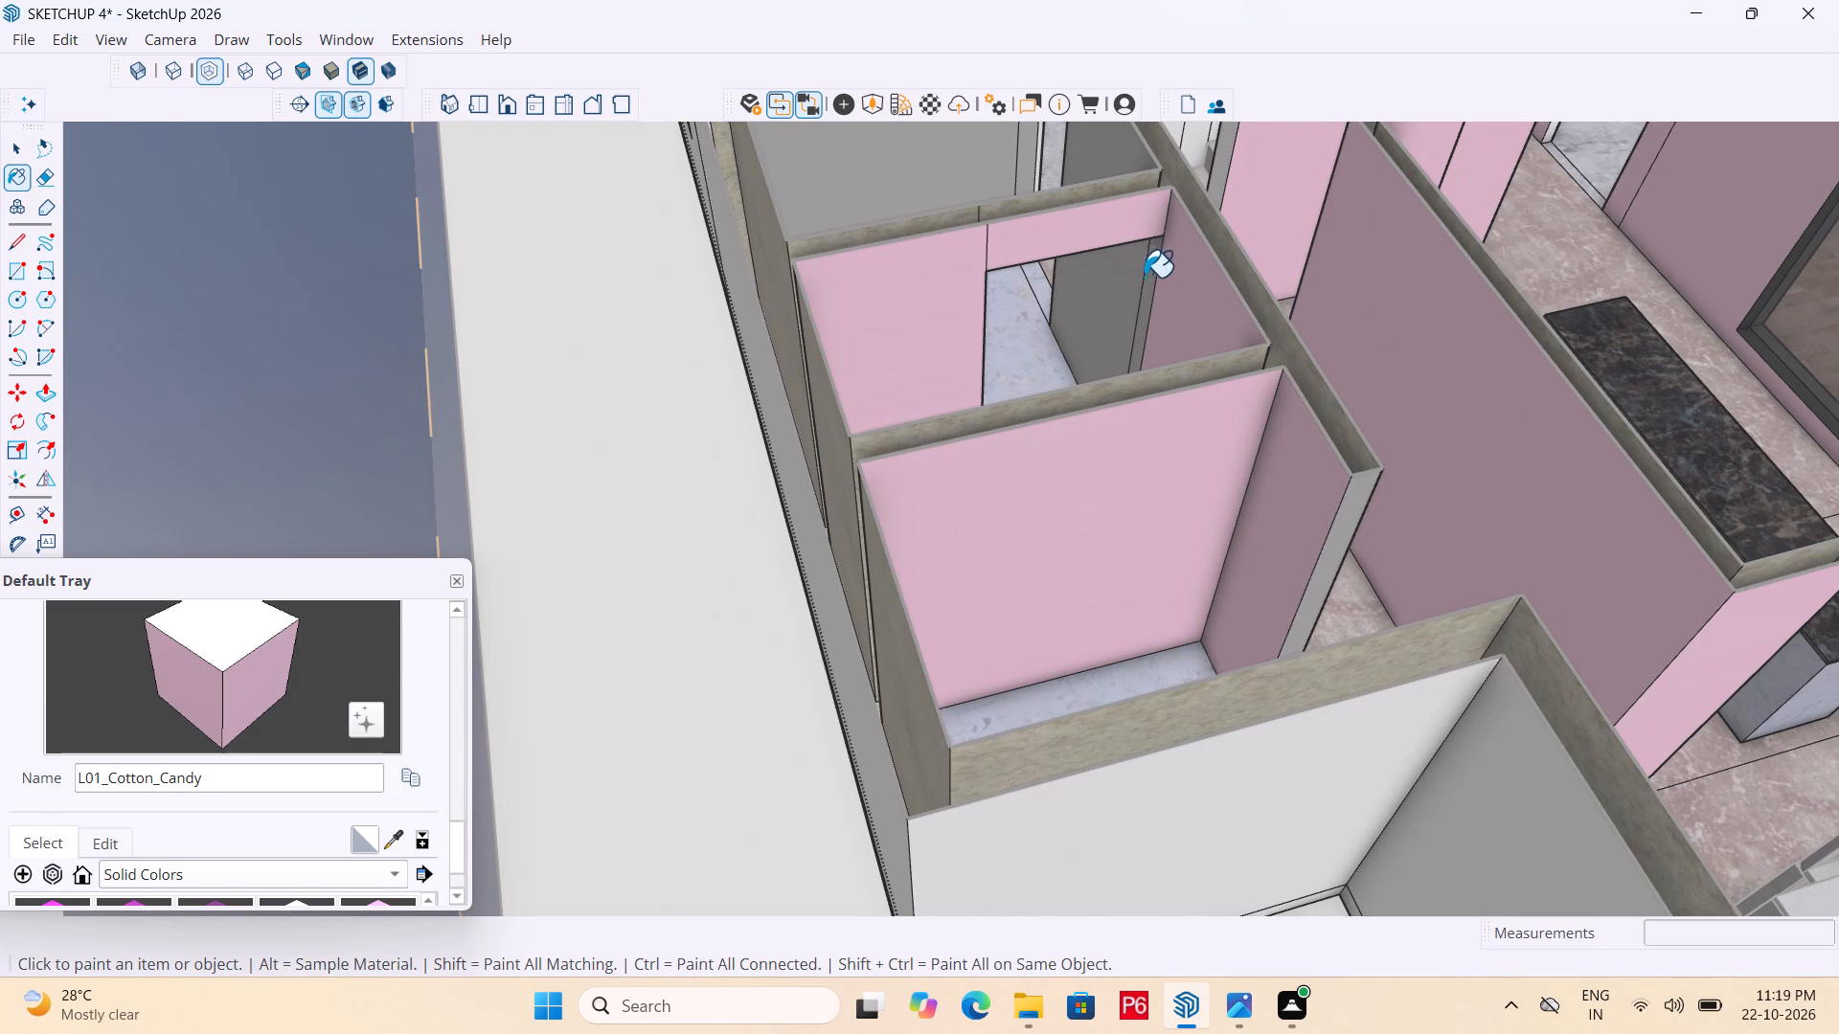
{"action": "left_click", "coordinate": [1148, 272]}
{"action": "left_click", "coordinate": [1349, 515]}
Paint the wall between the last small room and the garage with L01_Cotton_Candy, including the narrow strips near its free end.
{"action": "scroll", "coordinate": [1178, 683], "scroll_direction": "down", "scroll_amount": 6}
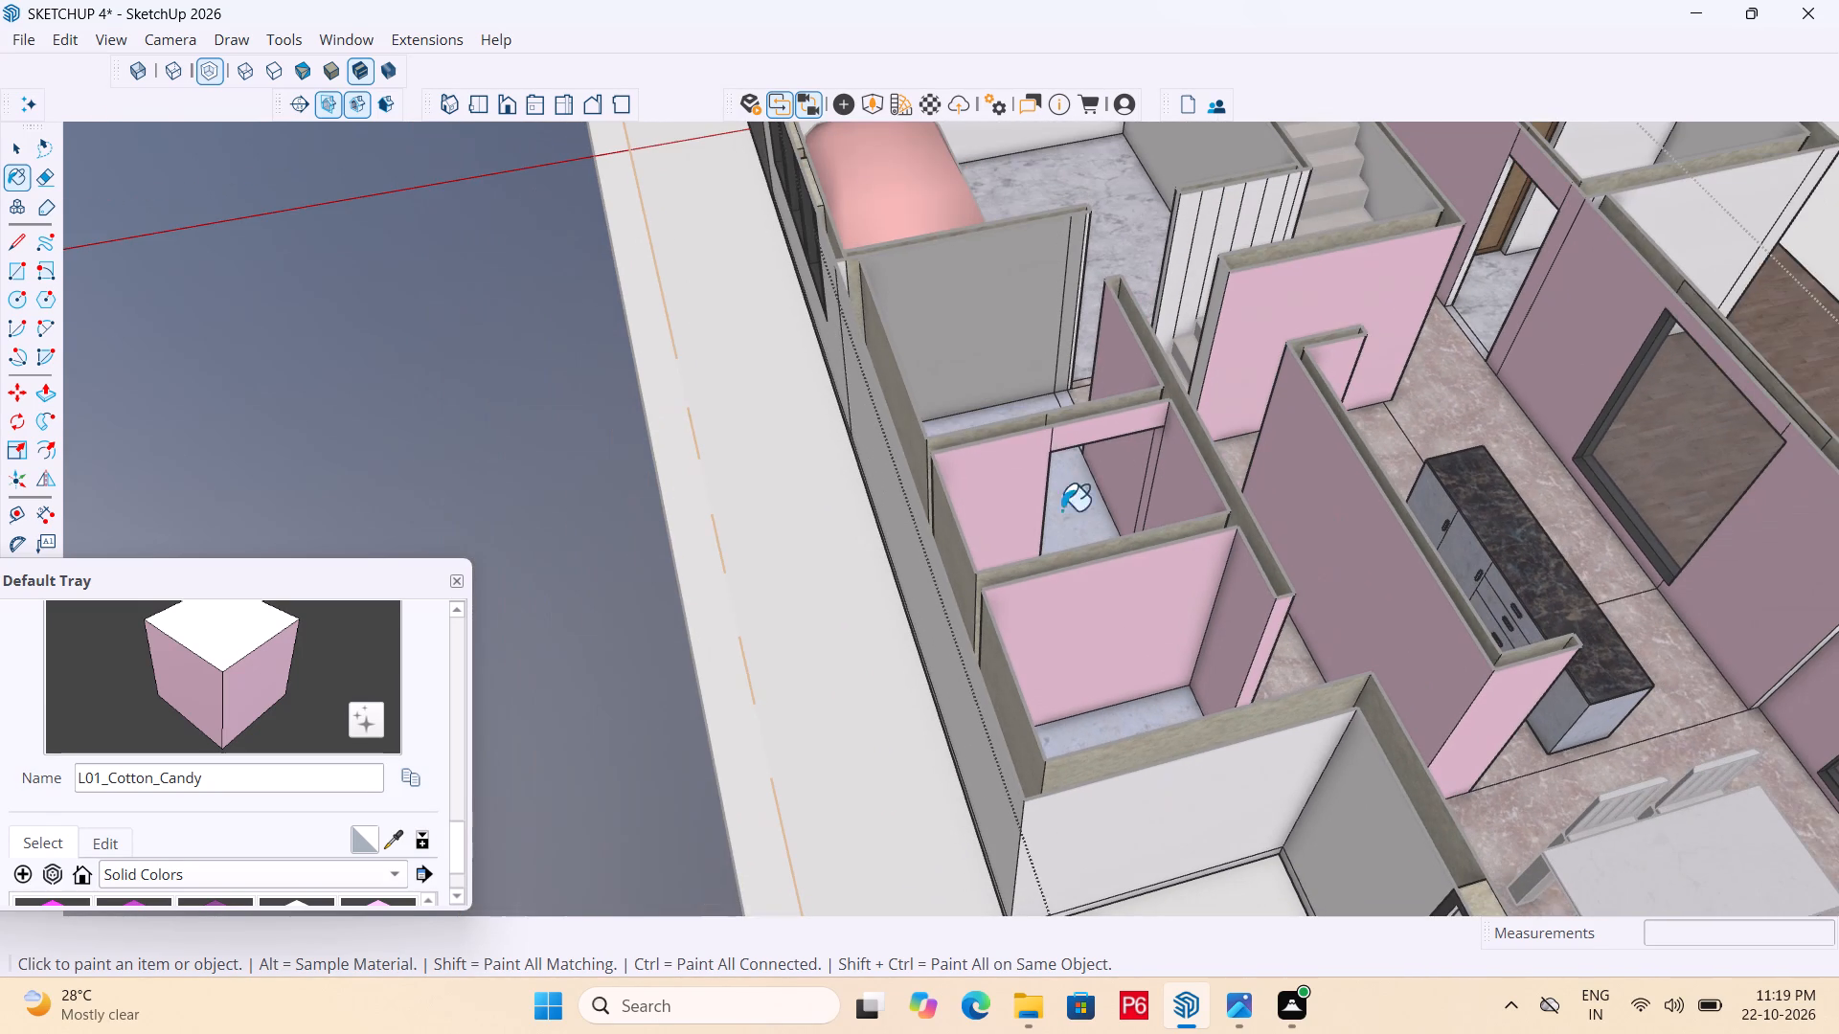
{"action": "left_click", "coordinate": [1000, 295]}
{"action": "middle_click_drag", "start_coordinate": [1075, 294], "coordinate": [511, 309]}
{"action": "scroll", "coordinate": [907, 326], "scroll_direction": "up", "scroll_amount": 8}
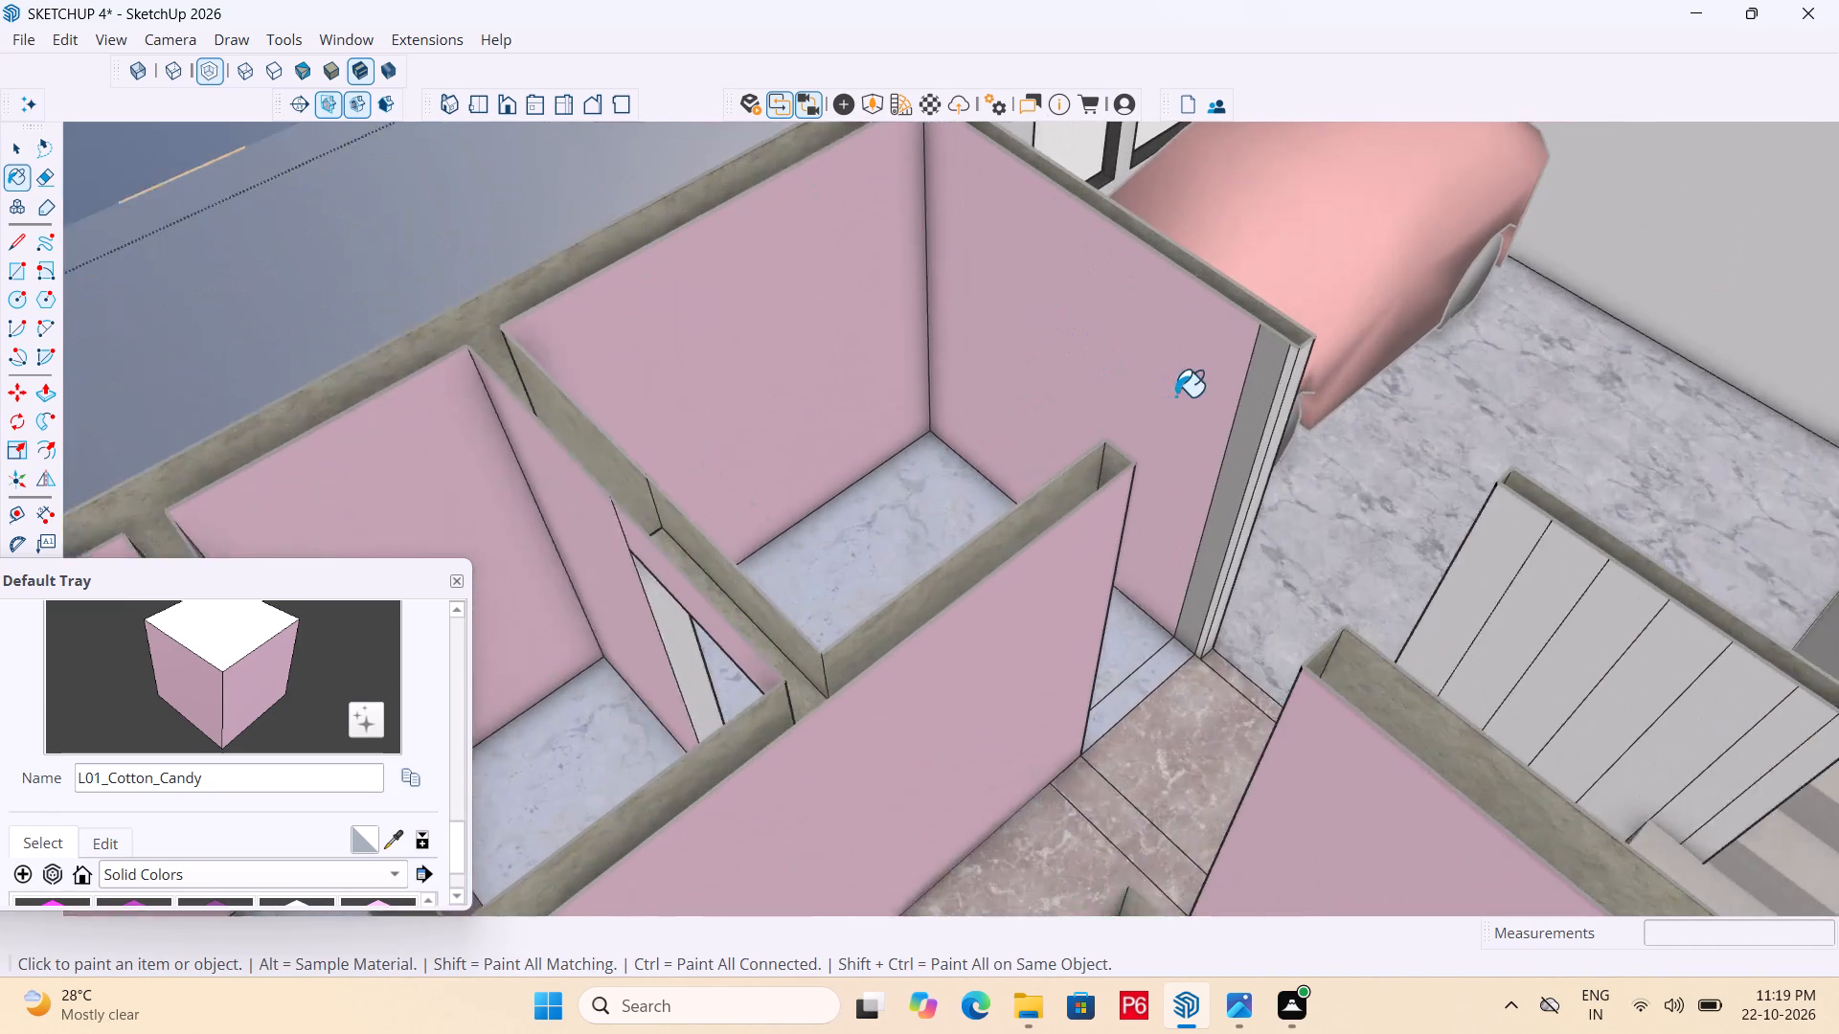
{"action": "scroll", "coordinate": [1175, 396], "scroll_direction": "up", "scroll_amount": 1}
{"action": "left_click", "coordinate": [1277, 424]}
{"action": "middle_click_drag", "start_coordinate": [1367, 413], "coordinate": [1170, 377]}
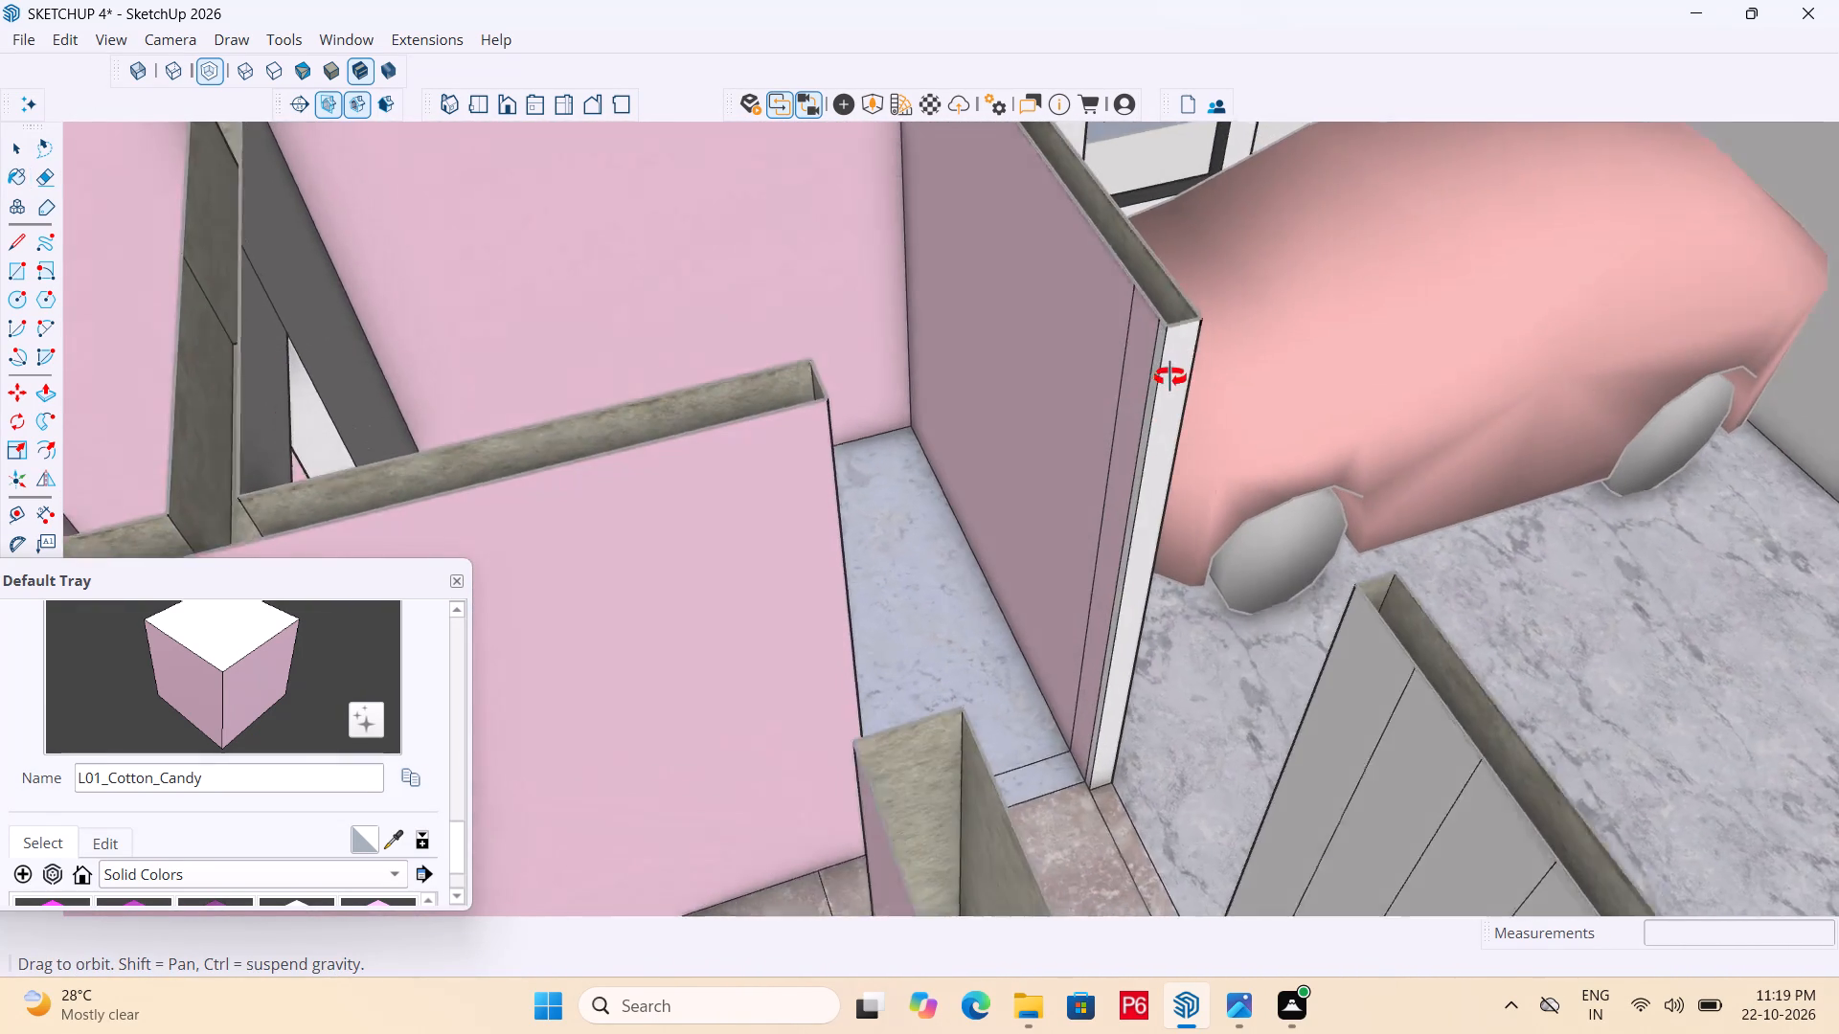
{"action": "middle_click_drag", "start_coordinate": [1170, 377], "coordinate": [1174, 377]}
{"action": "scroll", "coordinate": [1172, 371], "scroll_direction": "up", "scroll_amount": 5}
{"action": "left_click", "coordinate": [1164, 335]}
{"action": "scroll", "coordinate": [1094, 362], "scroll_direction": "down", "scroll_amount": 7}
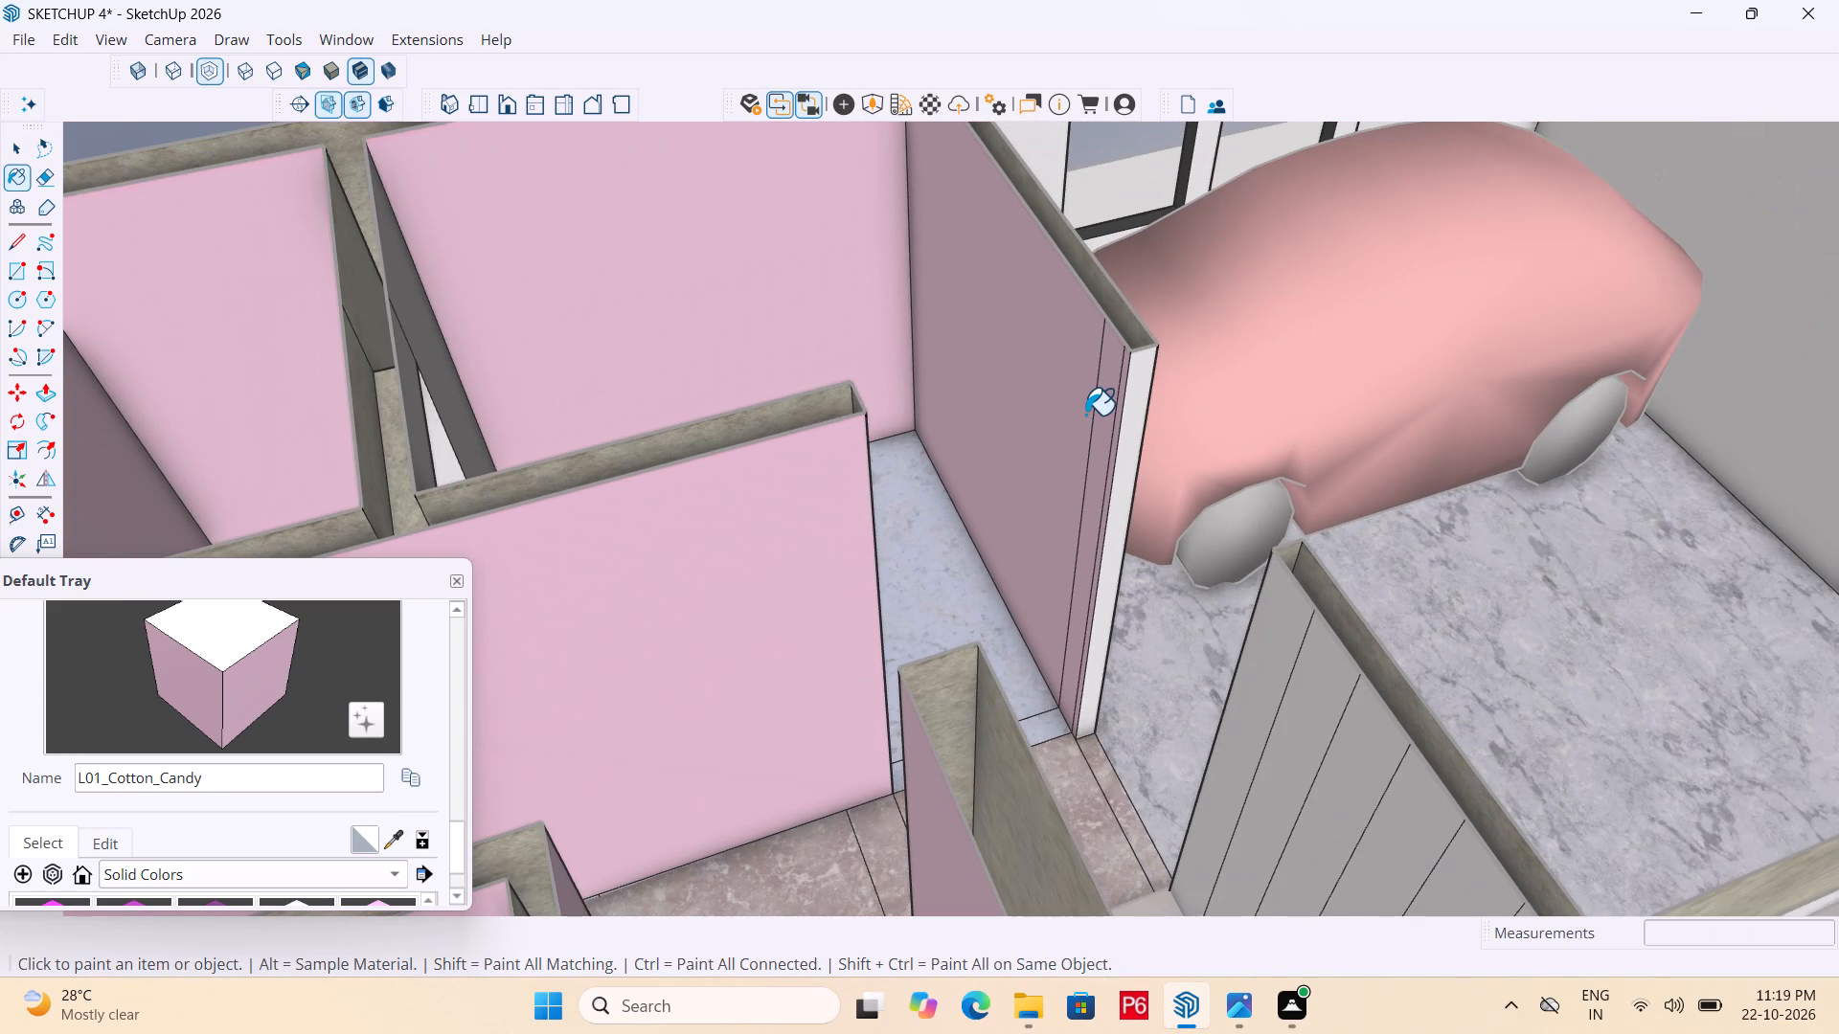
Save the model.
{"action": "key", "text": "ctrl+s"}
{"action": "key", "text": "ctrl+s"}
{"action": "key", "text": "ctrl+s"}
{"action": "key", "text": "ctrl+s"}
{"action": "key", "text": "ctrl+s"}
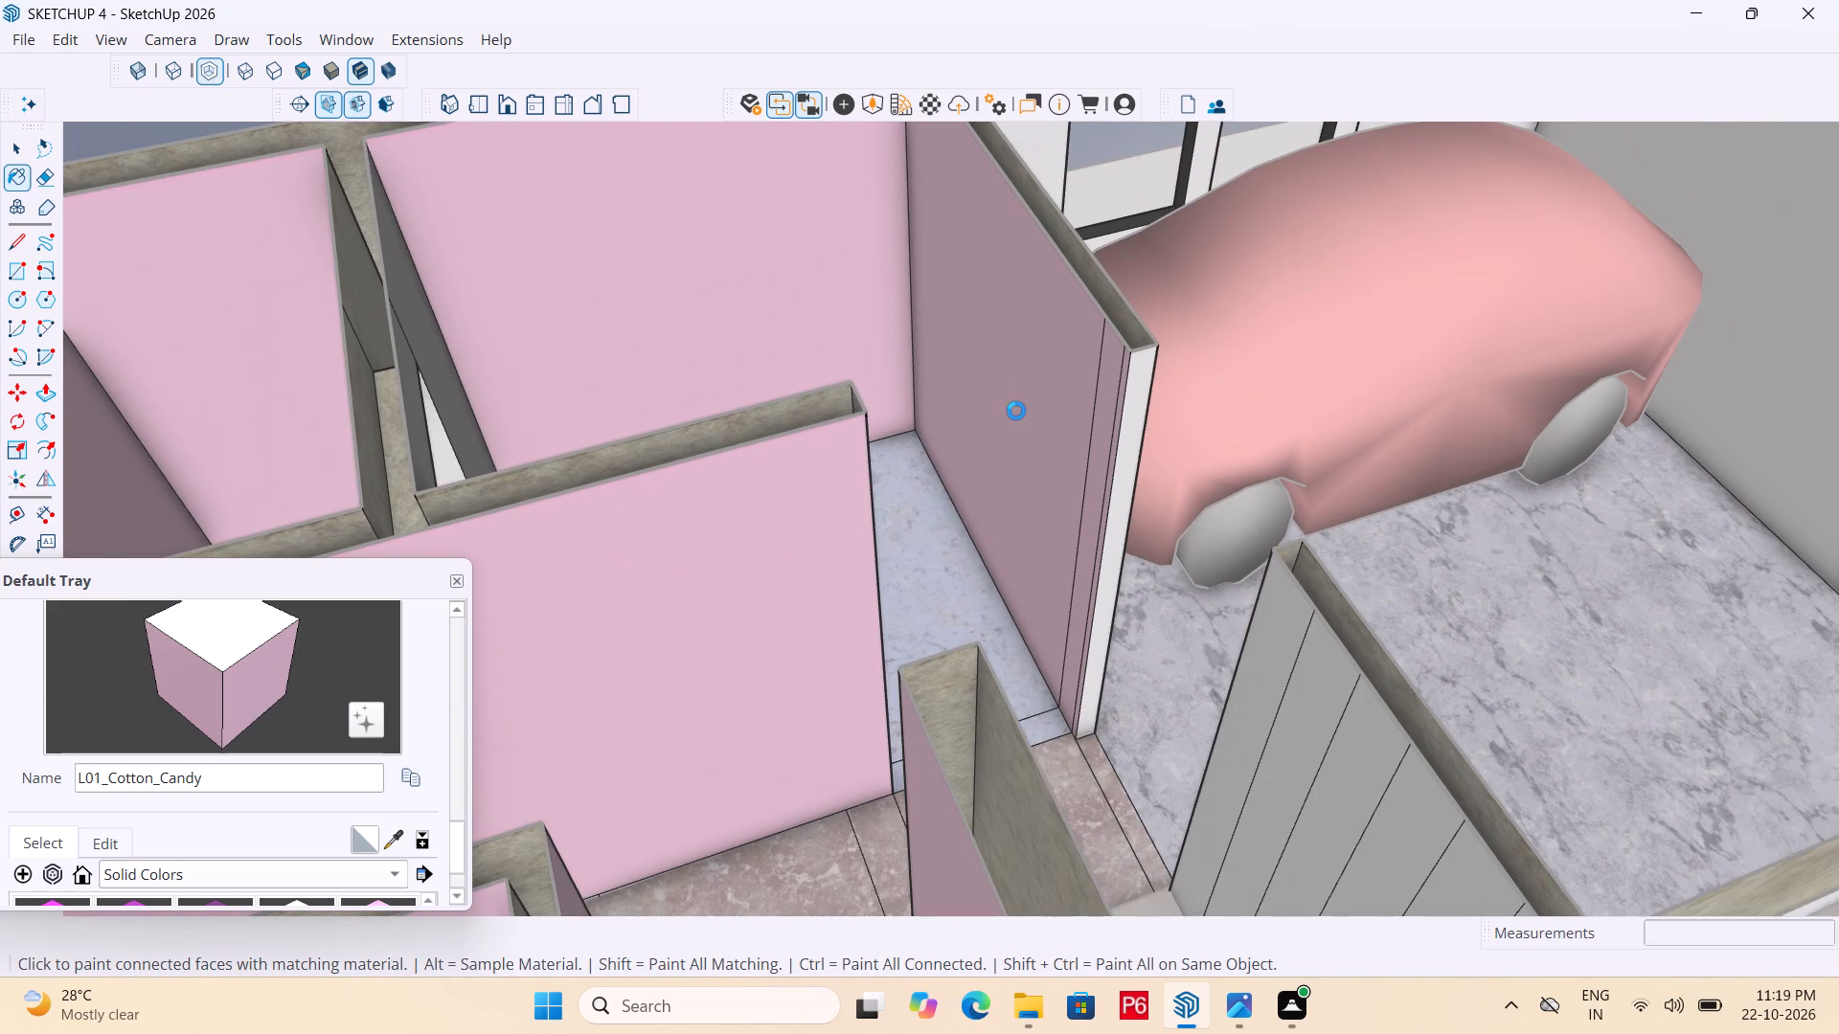
Erase the vertical dividing lines from the short wall between the staircase and the garage.
{"action": "scroll", "coordinate": [1016, 411], "scroll_direction": "down", "scroll_amount": 14}
{"action": "scroll", "coordinate": [905, 364], "scroll_direction": "down", "scroll_amount": 5}
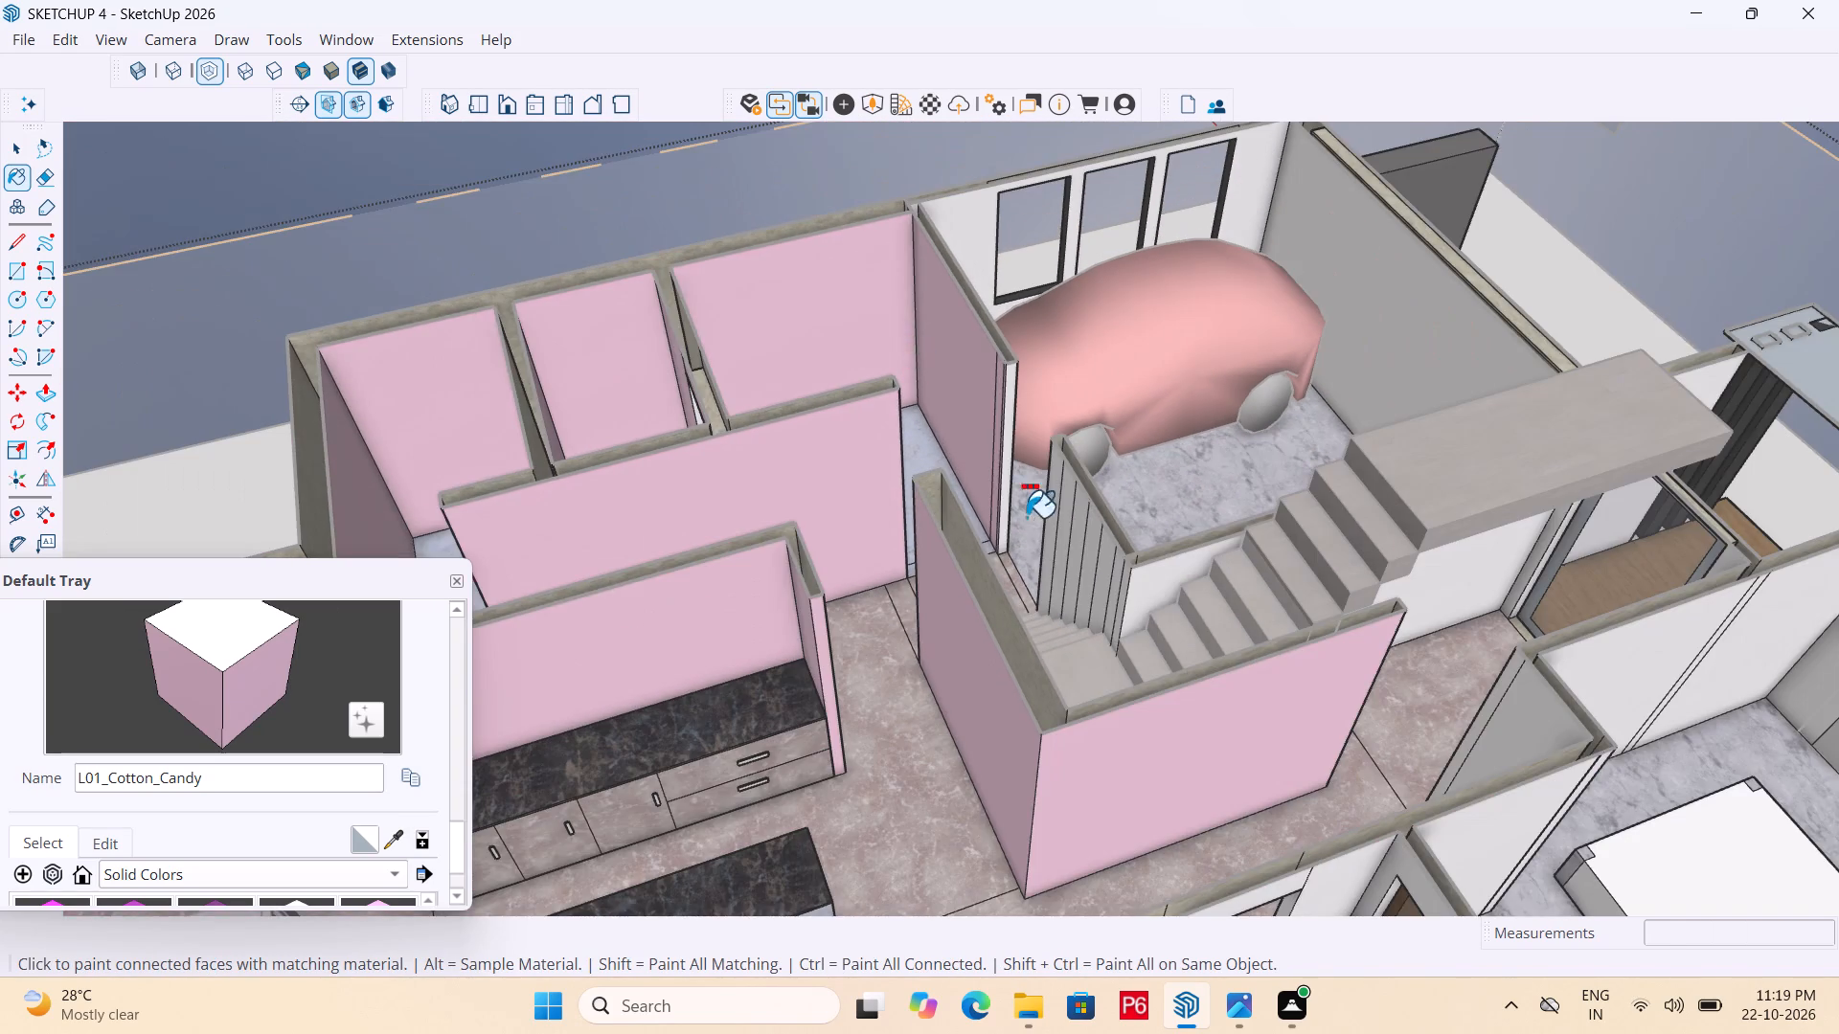
{"action": "middle_click_drag", "start_coordinate": [1106, 572], "coordinate": [267, 385]}
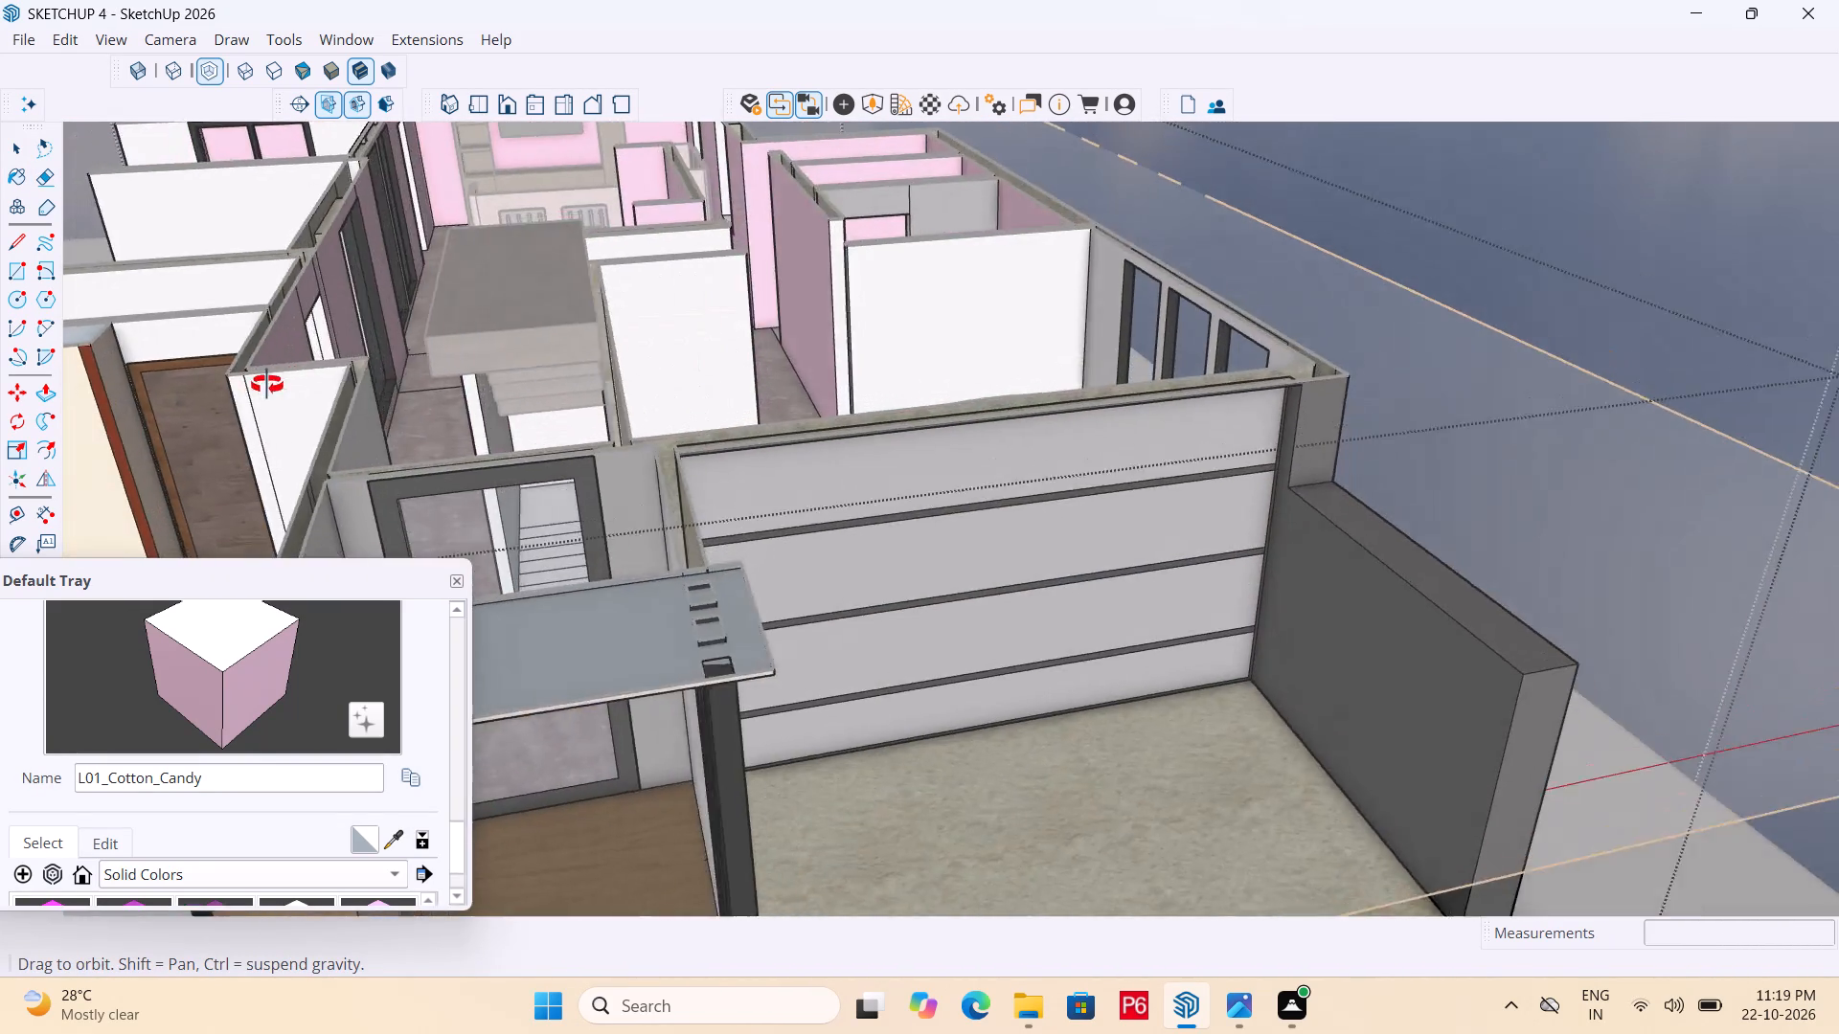
{"action": "middle_click_drag", "start_coordinate": [267, 385], "coordinate": [1275, 497]}
{"action": "scroll", "coordinate": [1247, 452], "scroll_direction": "up", "scroll_amount": 6}
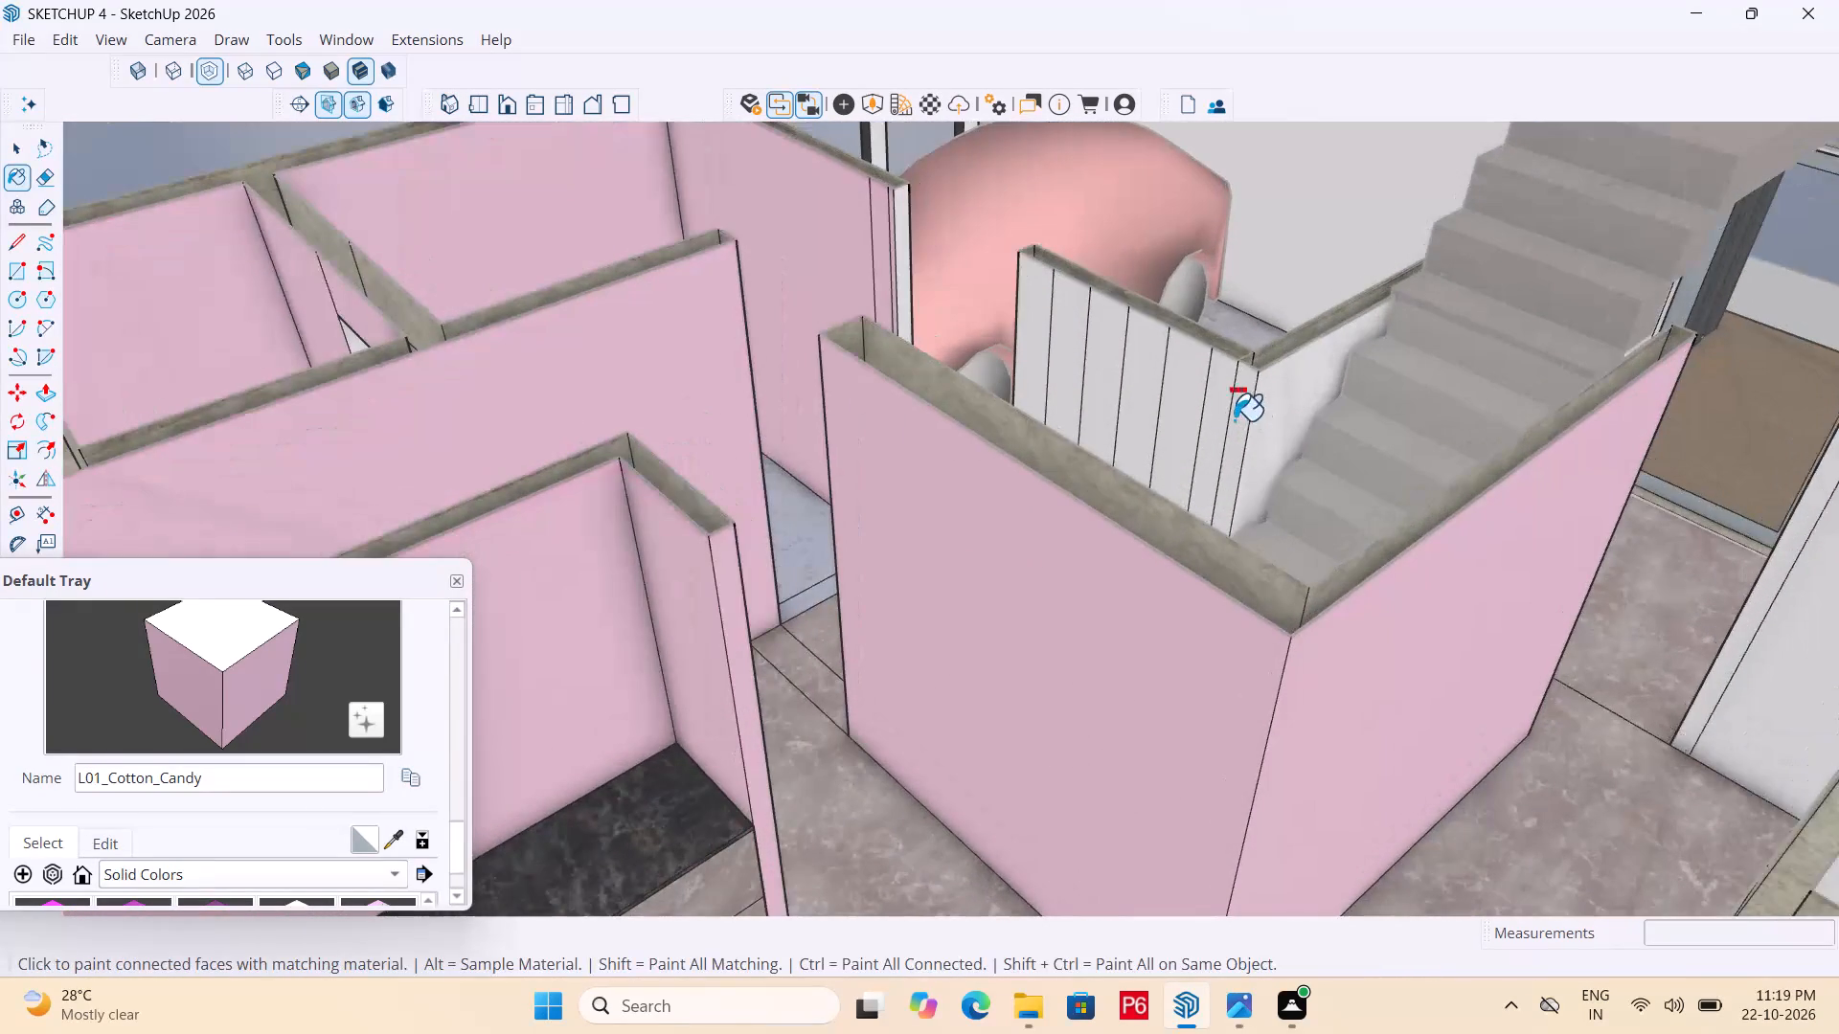
{"action": "left_click", "coordinate": [1168, 384]}
{"action": "key", "text": "space"}
{"action": "key", "text": "space"}
{"action": "double_click", "coordinate": [1168, 382]}
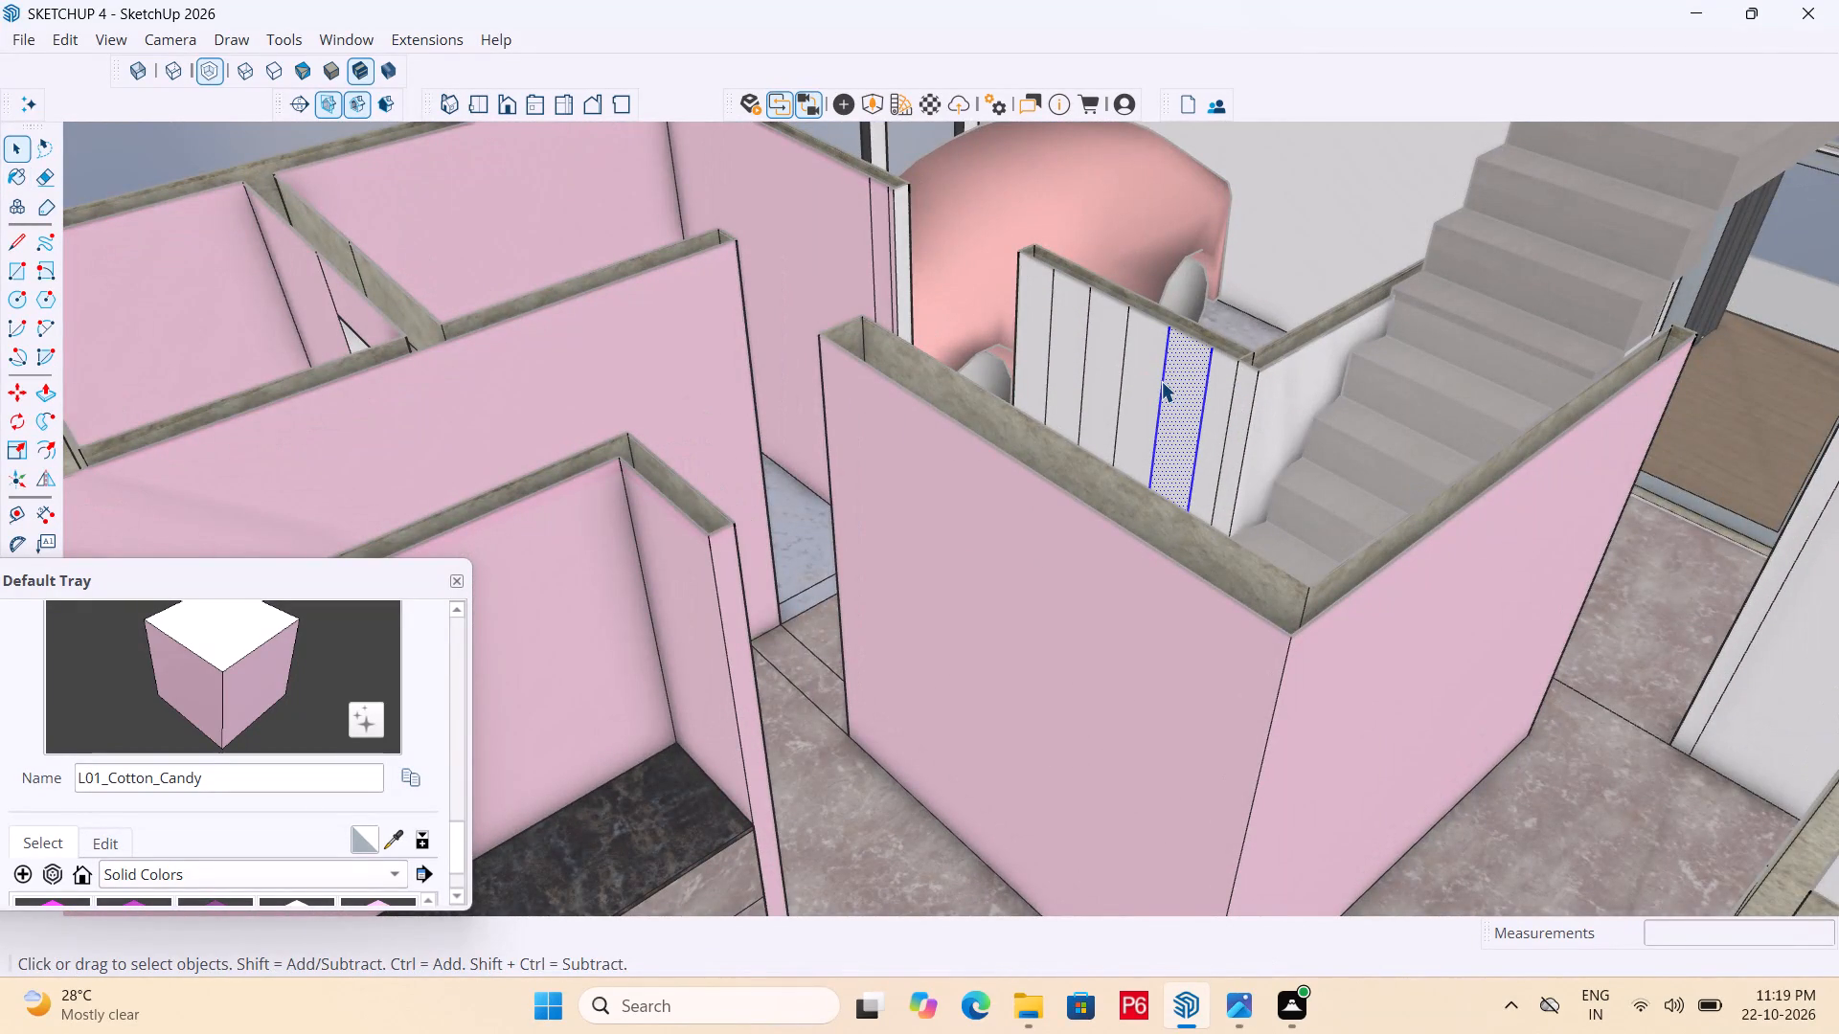
{"action": "key", "text": "e"}
{"action": "left_click_drag", "start_coordinate": [1241, 415], "coordinate": [1068, 344]}
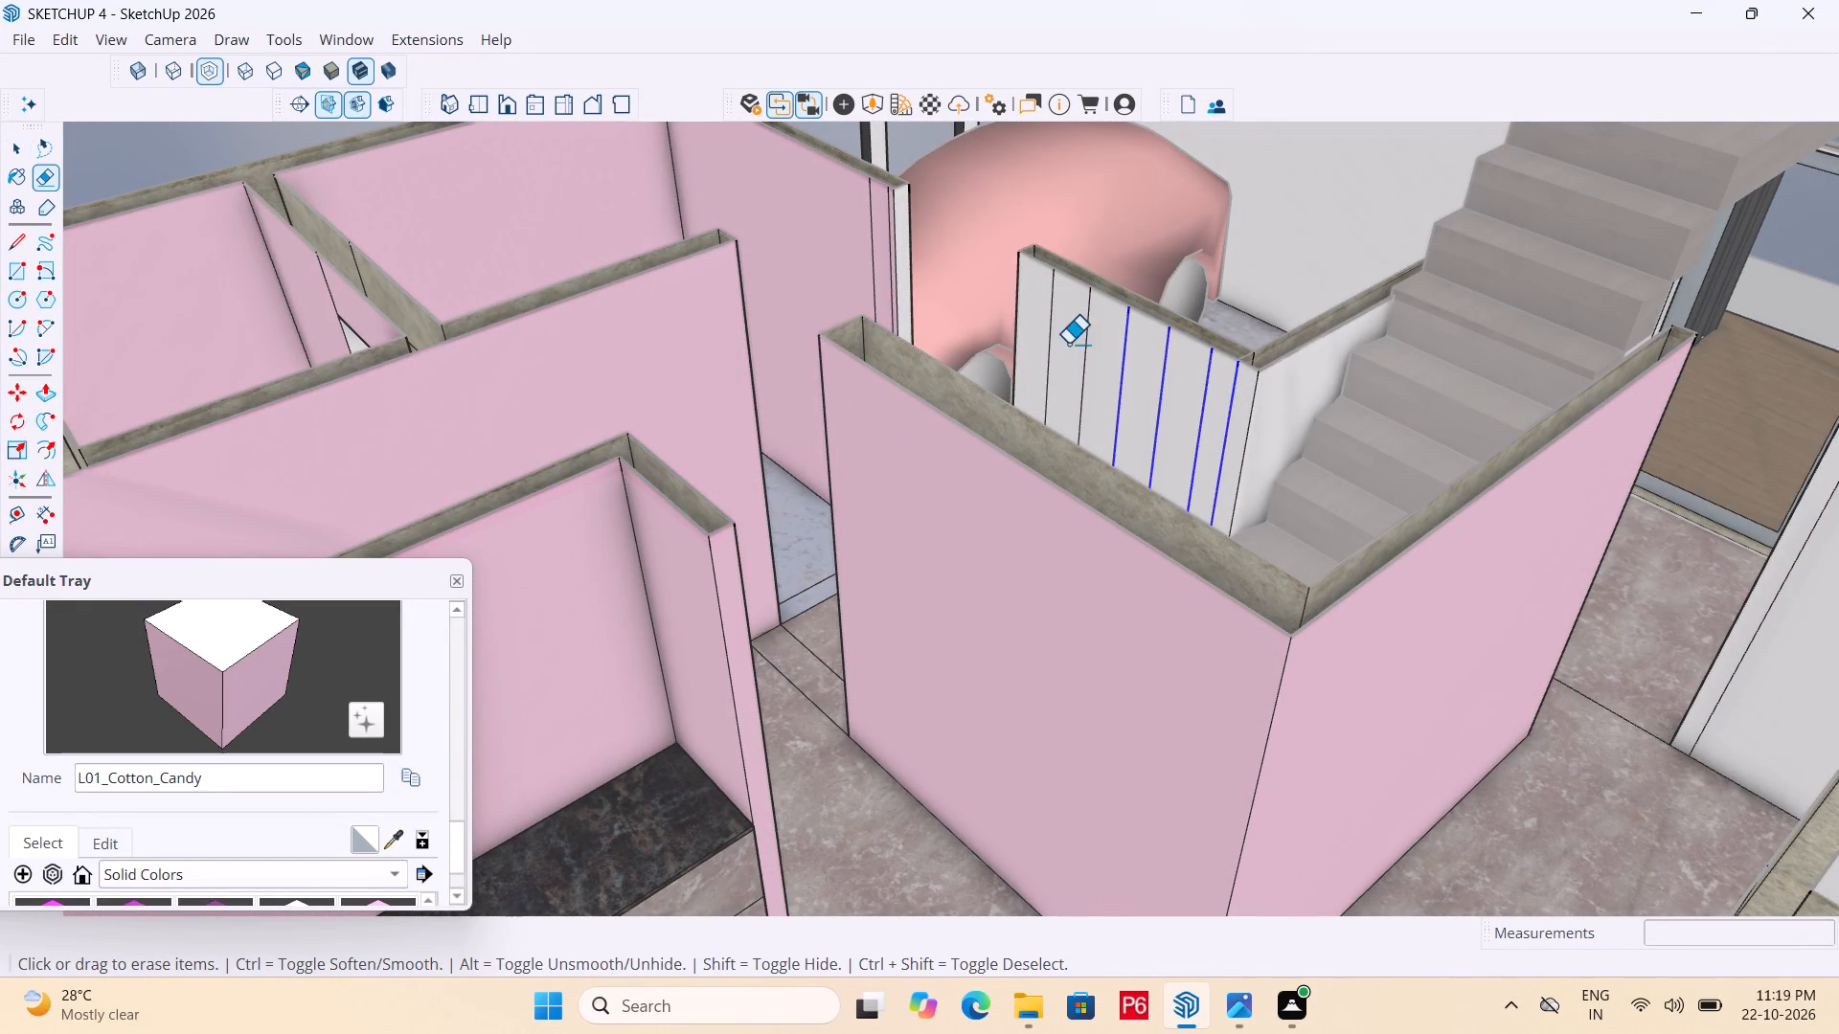
{"action": "left_click_drag", "start_coordinate": [1068, 344], "coordinate": [1040, 327]}
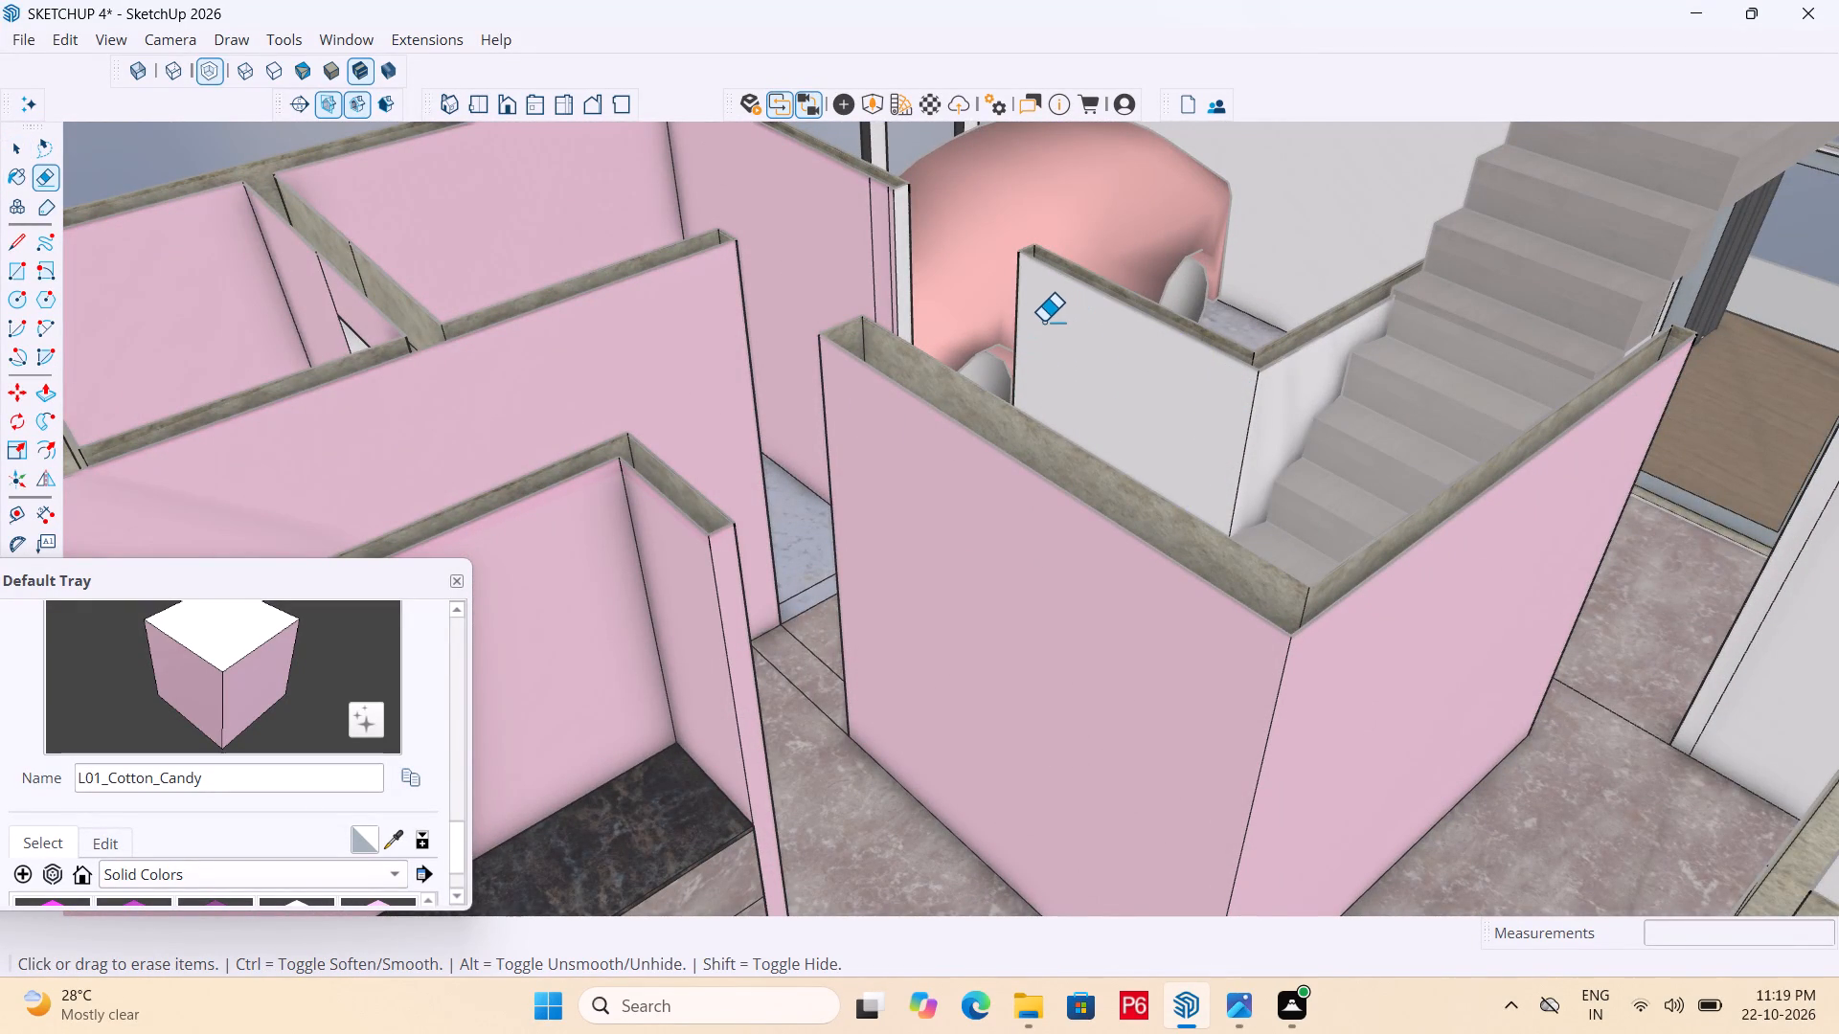
Paint the cleaned short wall and the adjoining wall alongside the stairs with L01_Cotton_Candy.
{"action": "key", "text": "b"}
{"action": "left_click", "coordinate": [1083, 329]}
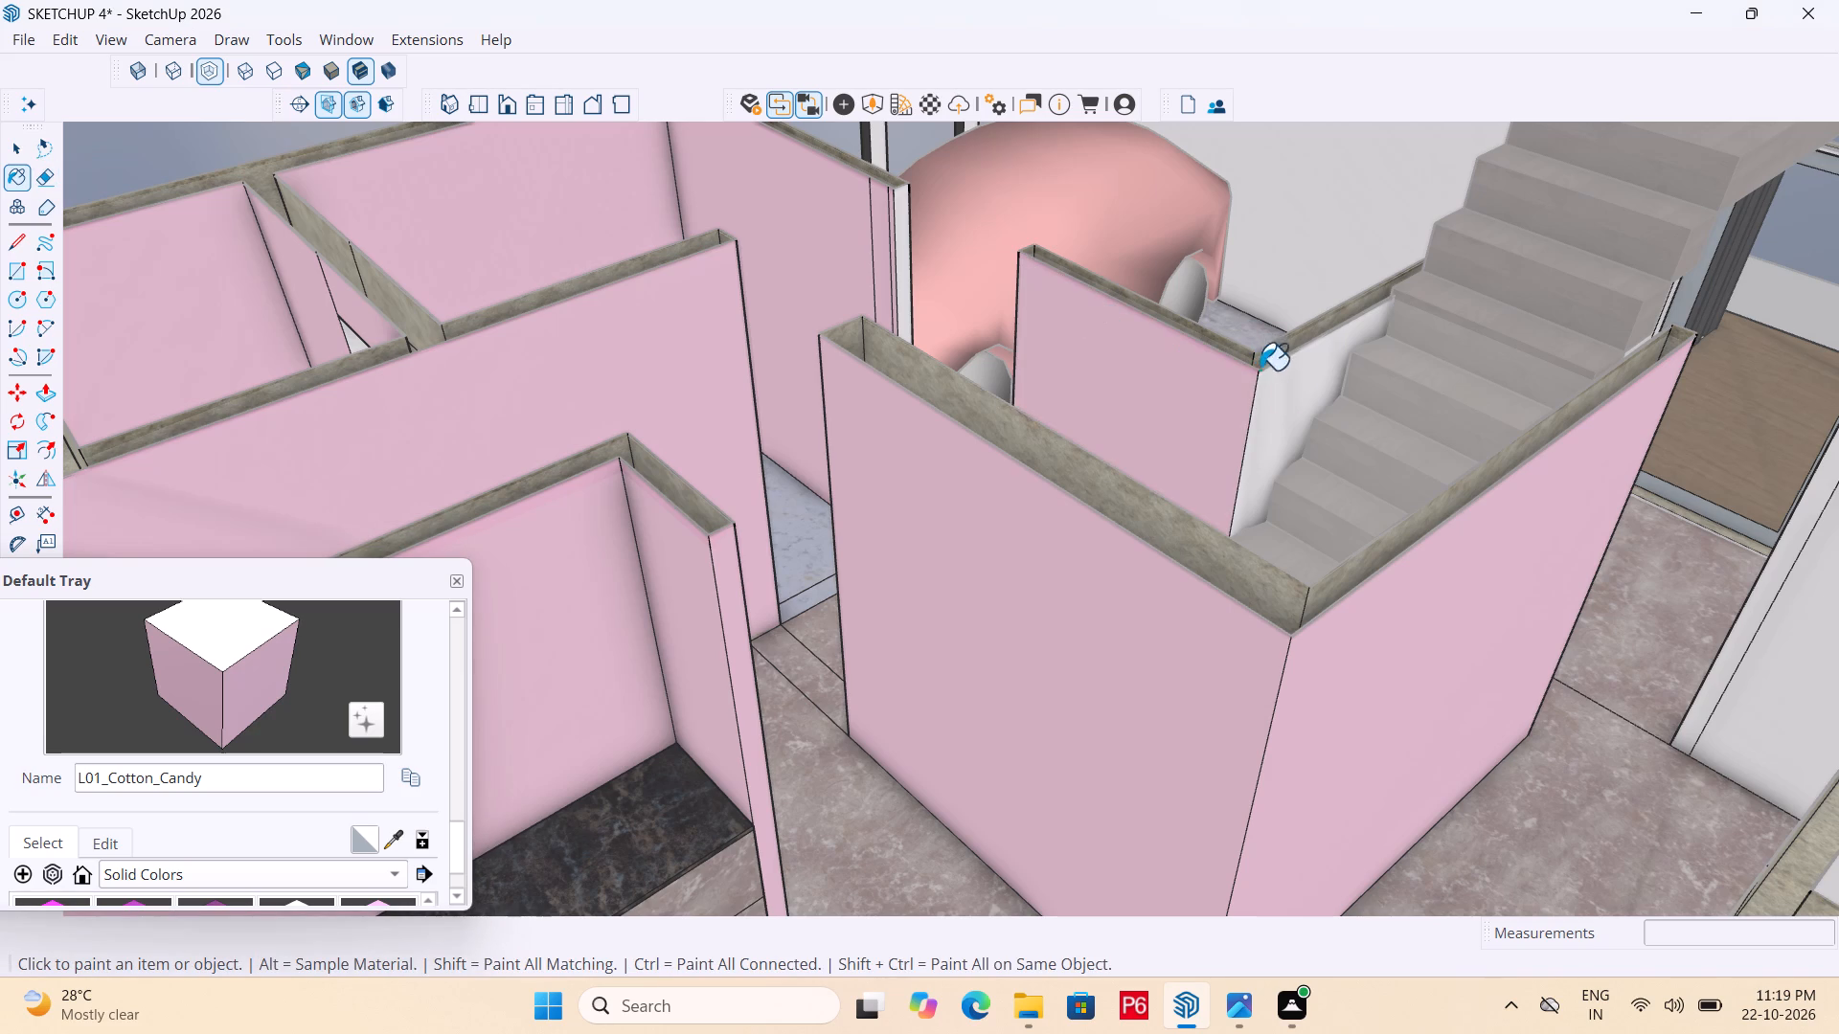
{"action": "left_click", "coordinate": [1281, 401]}
{"action": "middle_click_drag", "start_coordinate": [1294, 380], "coordinate": [1156, 359]}
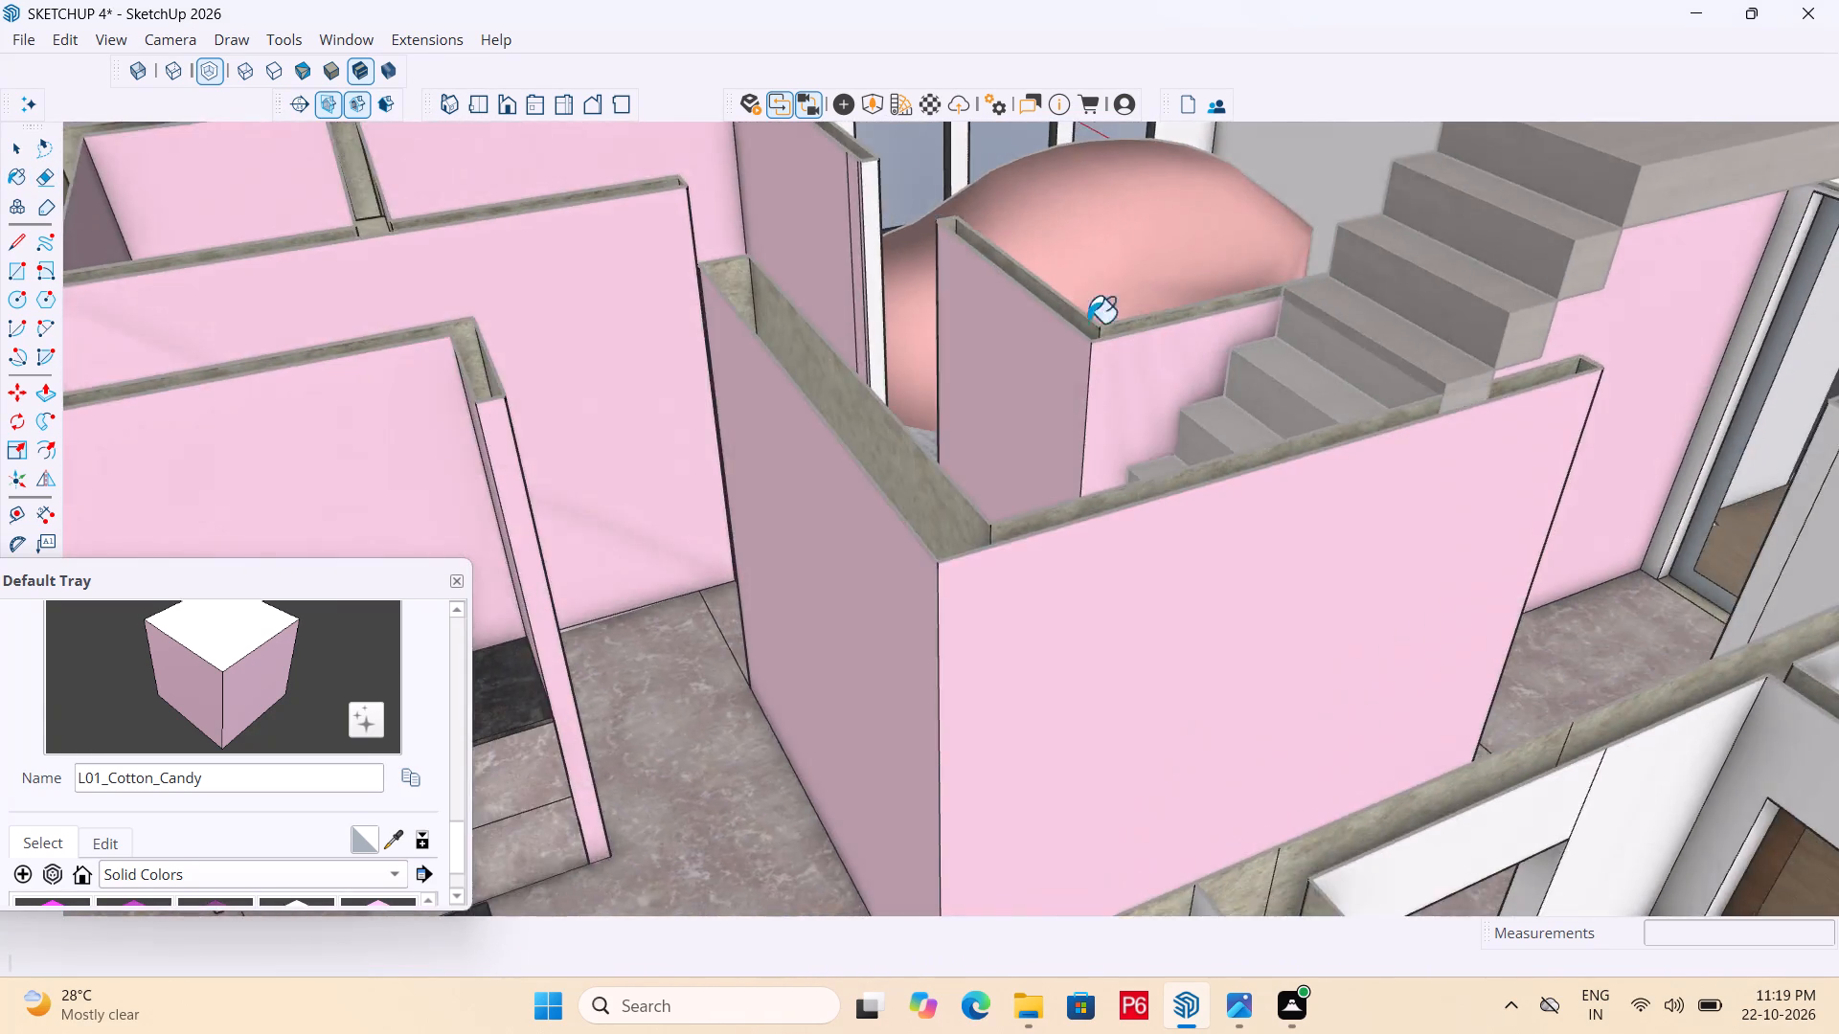
Paint the corridor's end wall near the stairs and its narrow edge strip with L01_Cotton_Candy, undoing the last fill.
{"action": "scroll", "coordinate": [944, 378], "scroll_direction": "down", "scroll_amount": 7}
{"action": "middle_click_drag", "start_coordinate": [776, 405], "coordinate": [1501, 497]}
{"action": "scroll", "coordinate": [1378, 270], "scroll_direction": "up", "scroll_amount": 4}
{"action": "scroll", "coordinate": [1138, 391], "scroll_direction": "down", "scroll_amount": 4}
{"action": "middle_click_drag", "start_coordinate": [1080, 468], "coordinate": [963, 576]}
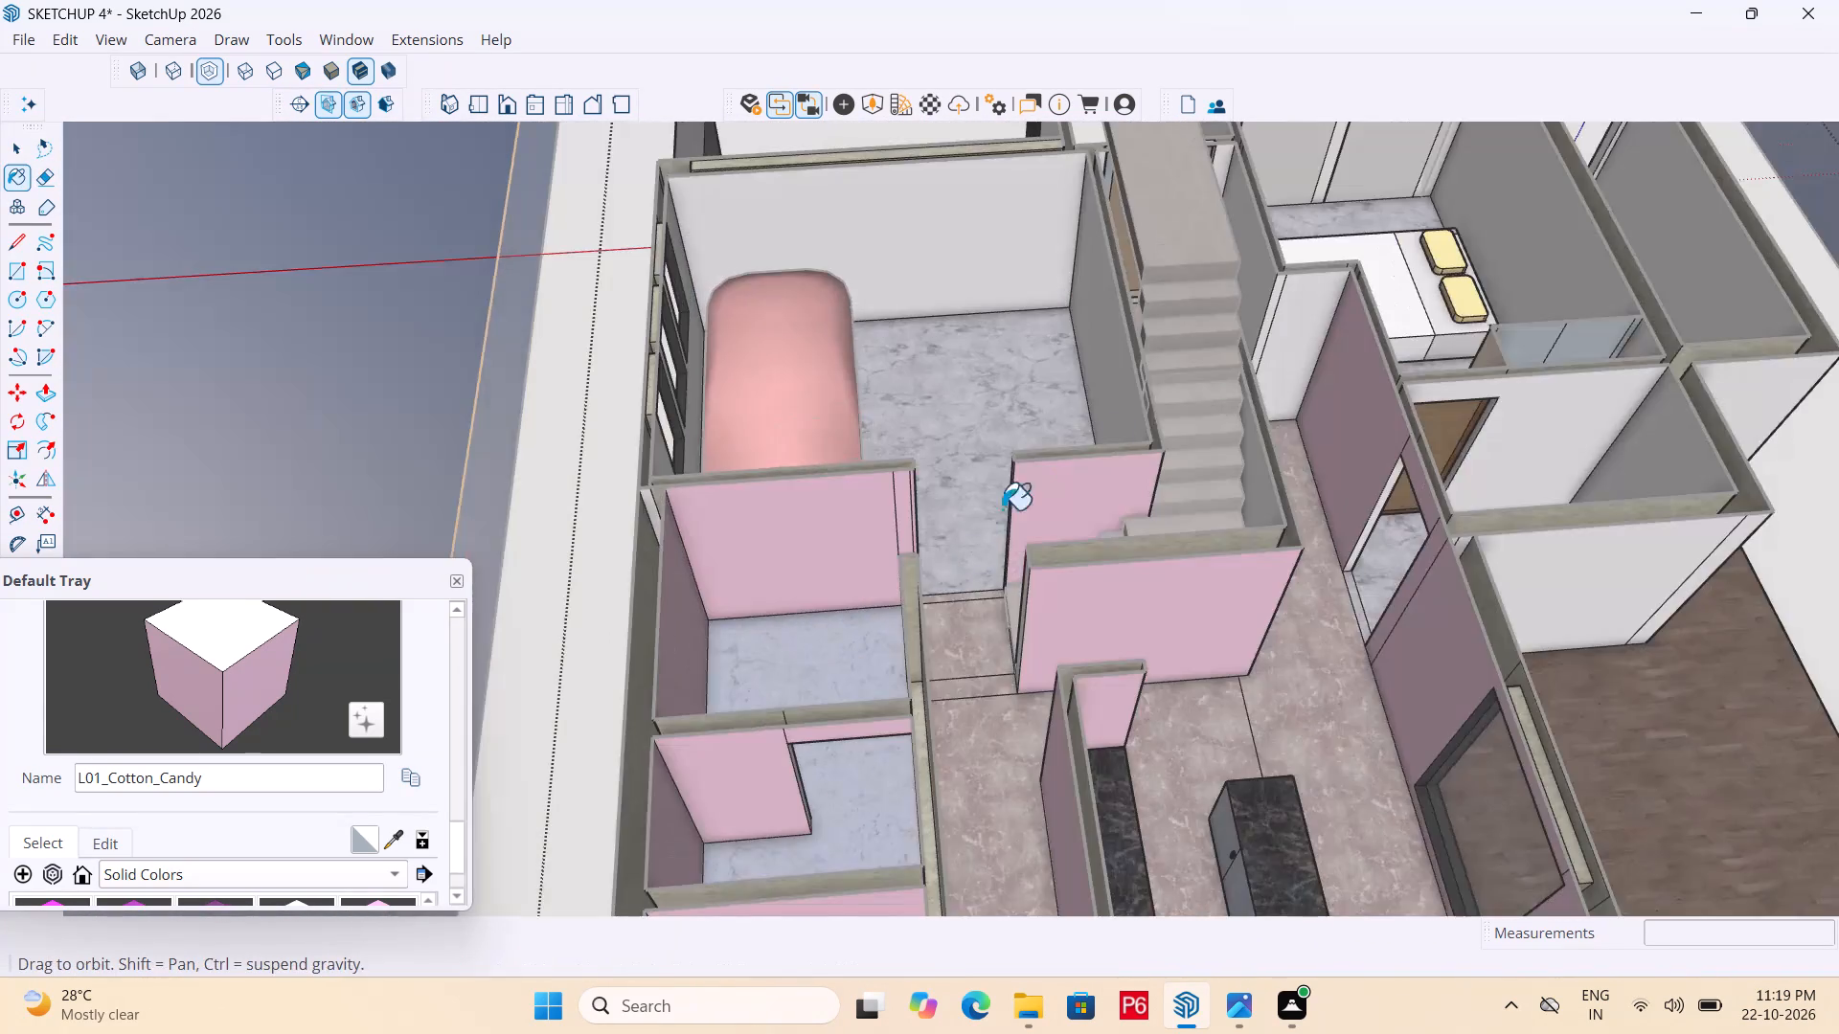
{"action": "scroll", "coordinate": [1183, 390], "scroll_direction": "up", "scroll_amount": 6}
{"action": "left_click", "coordinate": [1364, 303]}
{"action": "scroll", "coordinate": [1306, 262], "scroll_direction": "up", "scroll_amount": 5}
{"action": "left_click", "coordinate": [1306, 248]}
{"action": "left_click", "coordinate": [1258, 214]}
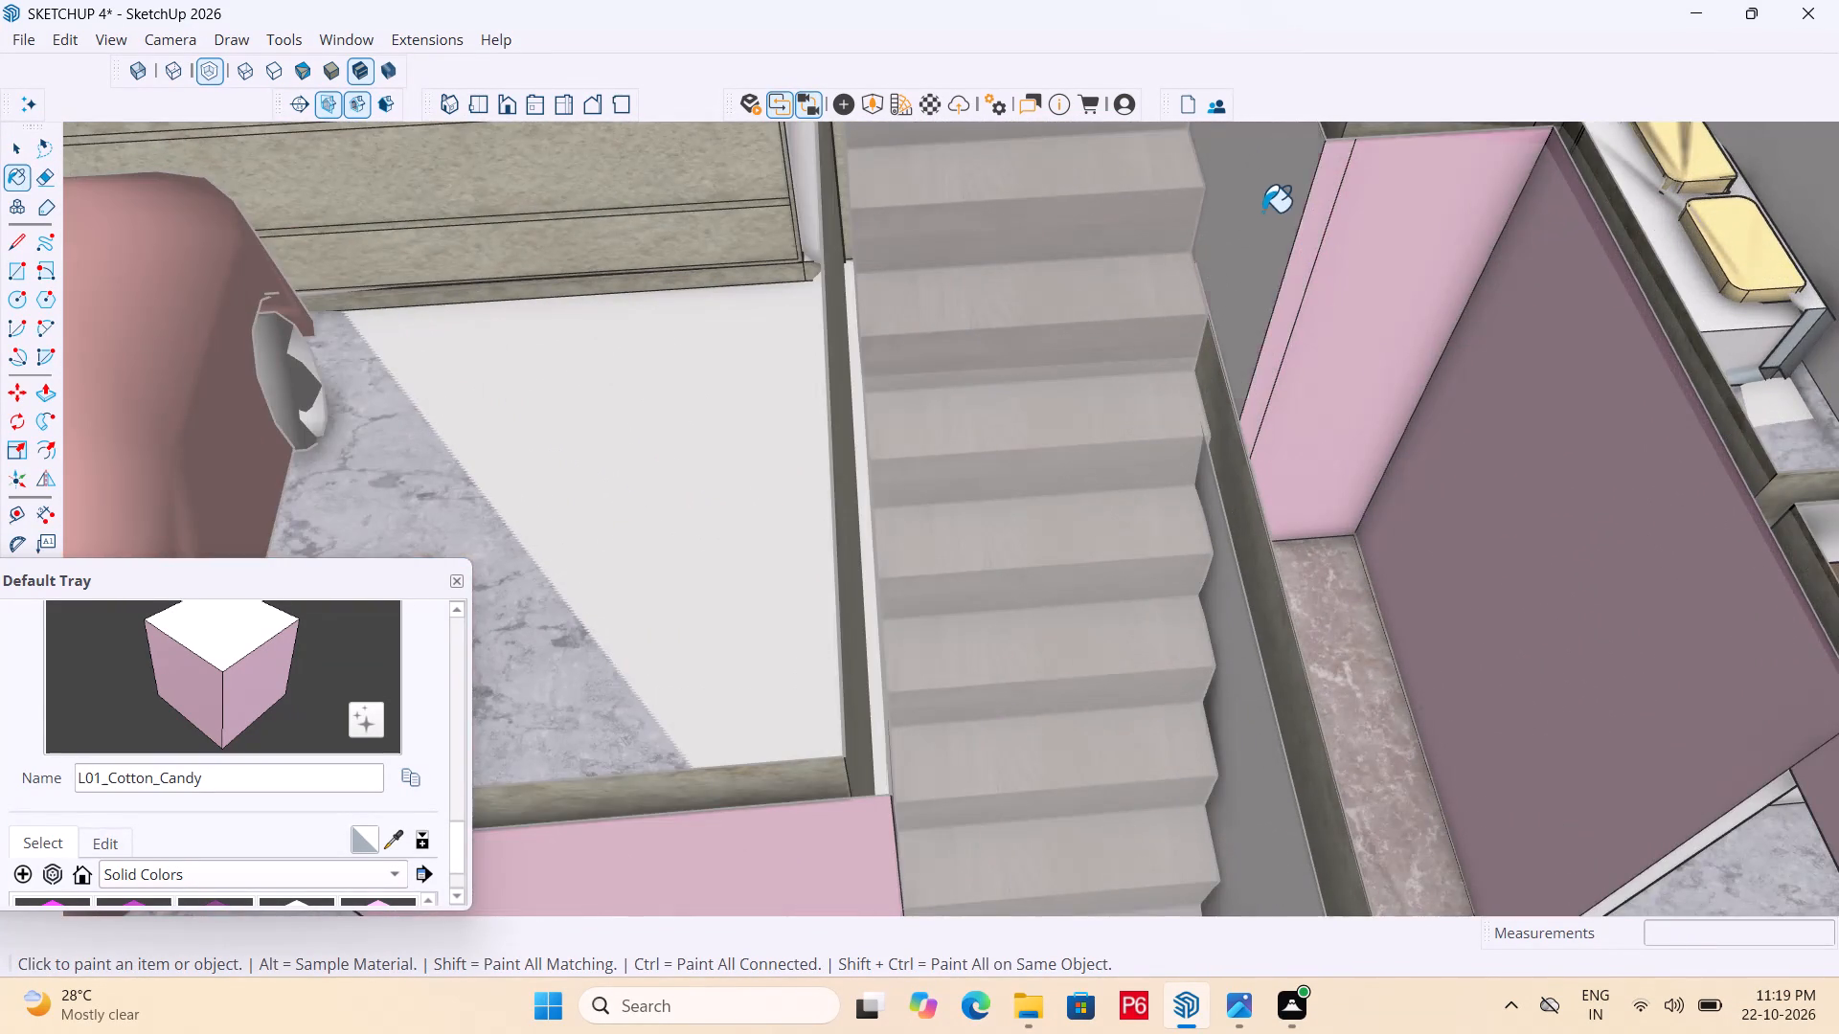
{"action": "scroll", "coordinate": [1082, 491], "scroll_direction": "down", "scroll_amount": 7}
{"action": "key", "text": "ctrl+z"}
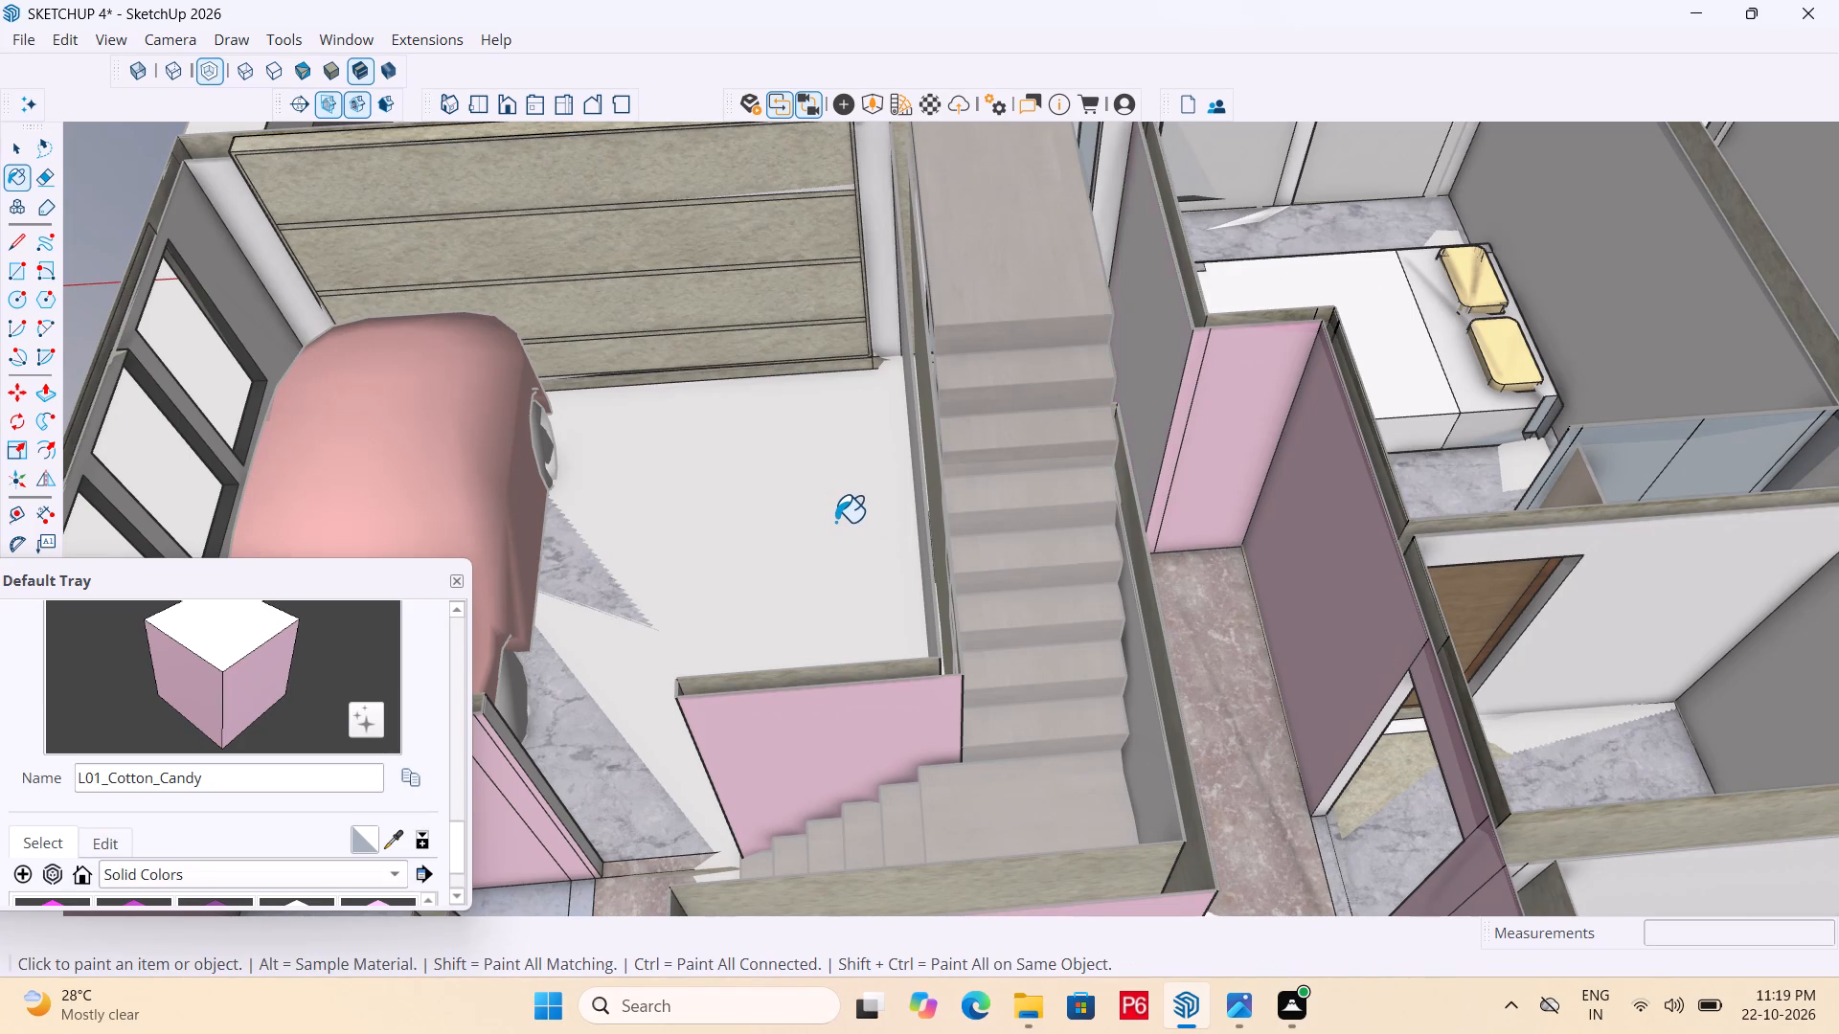
Save the model again.
{"action": "key", "text": "ctrl+s"}
{"action": "key", "text": "ctrl+s"}
{"action": "key", "text": "ctrl+s"}
{"action": "key", "text": "ctrl+s"}
Paint the corridor wall that backs onto the bedroom with L01_Cotton_Candy.
{"action": "left_click", "coordinate": [1183, 342]}
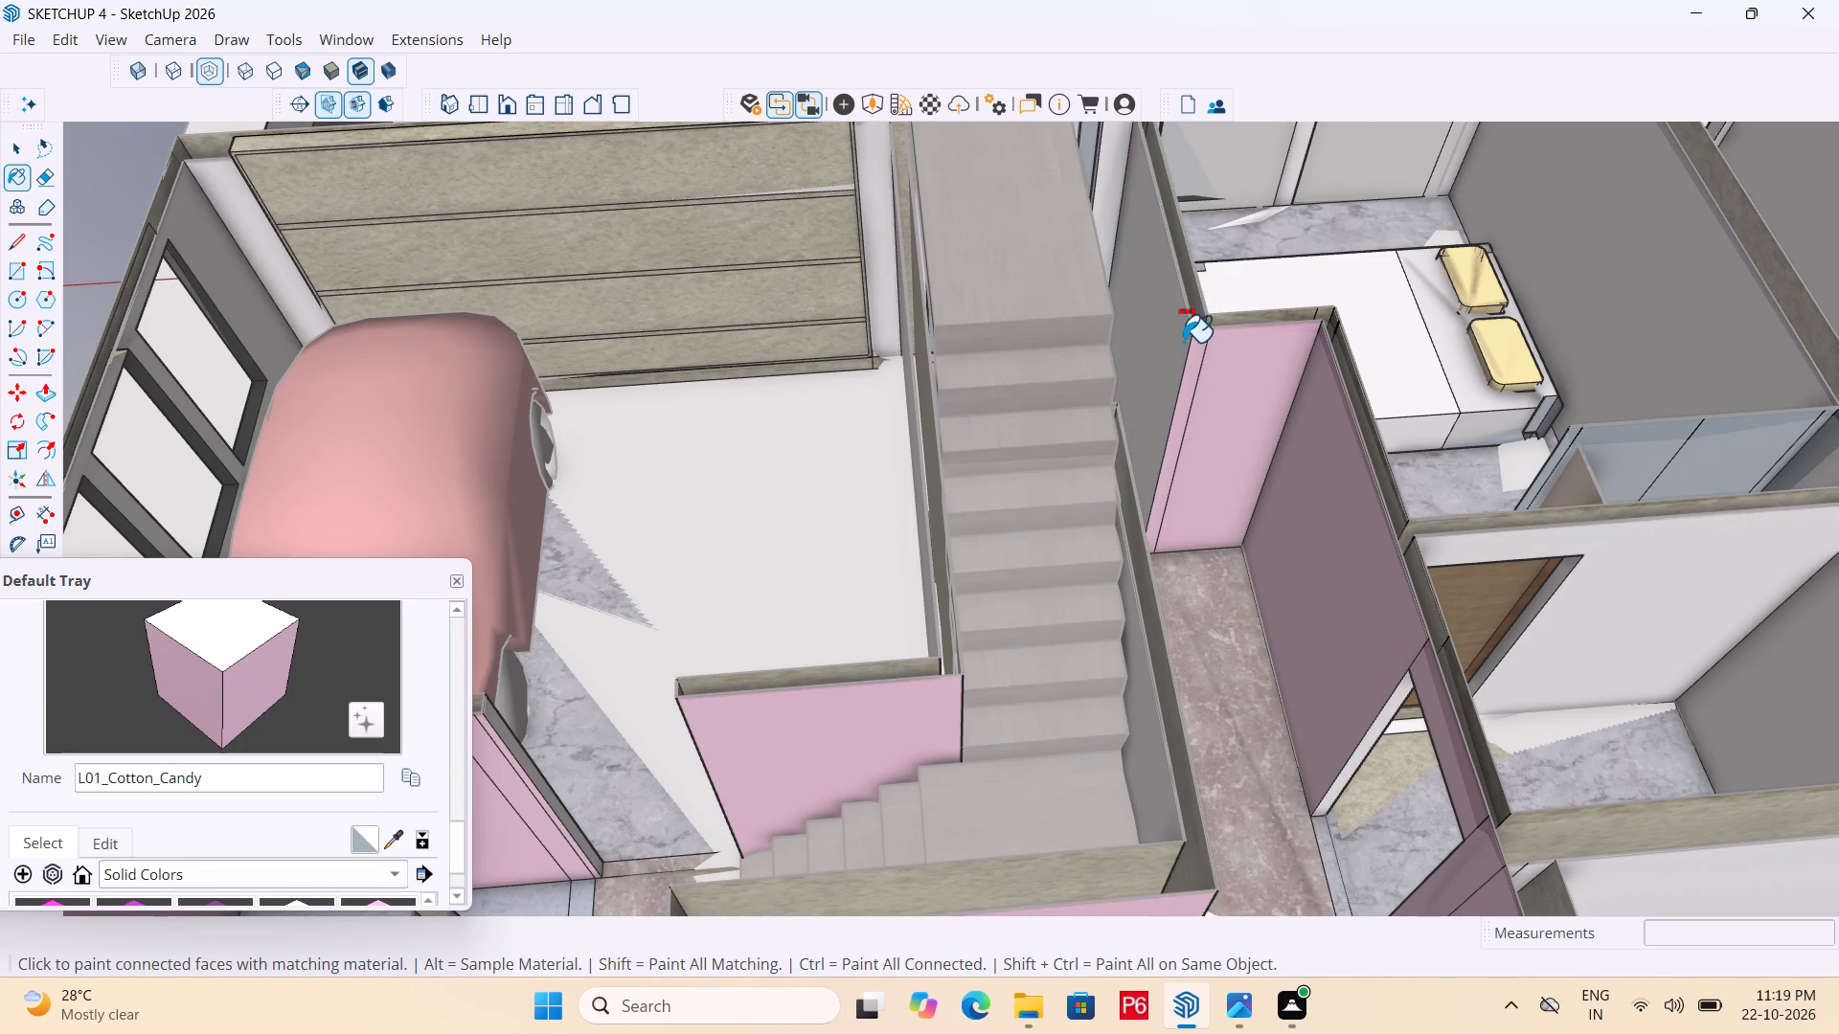
{"action": "left_click", "coordinate": [1183, 342]}
{"action": "left_click", "coordinate": [1178, 342]}
Paint the narrow wall strips around the glazed doorway at the corridor's end with L01_Cotton_Candy.
{"action": "scroll", "coordinate": [1018, 459], "scroll_direction": "down", "scroll_amount": 6}
{"action": "scroll", "coordinate": [1064, 349], "scroll_direction": "up", "scroll_amount": 5}
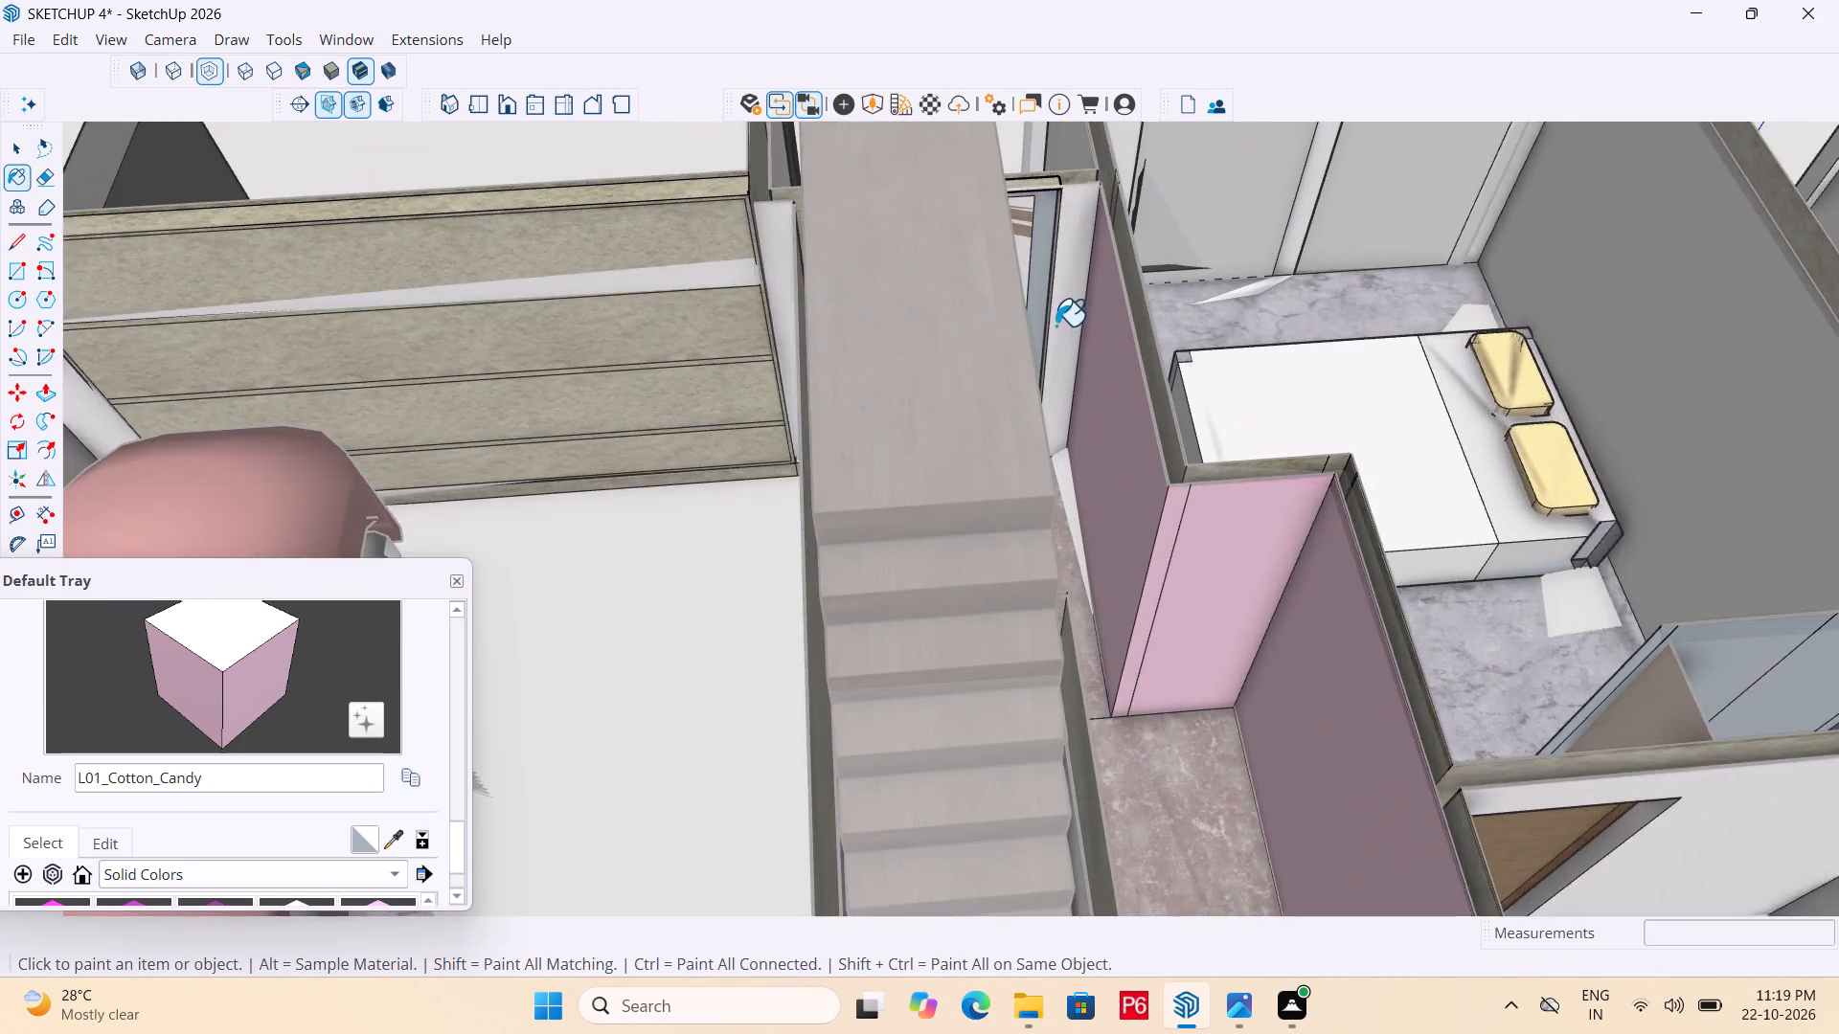
{"action": "scroll", "coordinate": [1056, 326], "scroll_direction": "up", "scroll_amount": 4}
{"action": "left_click", "coordinate": [1082, 286]}
{"action": "middle_click_drag", "start_coordinate": [1184, 354], "coordinate": [903, 290]}
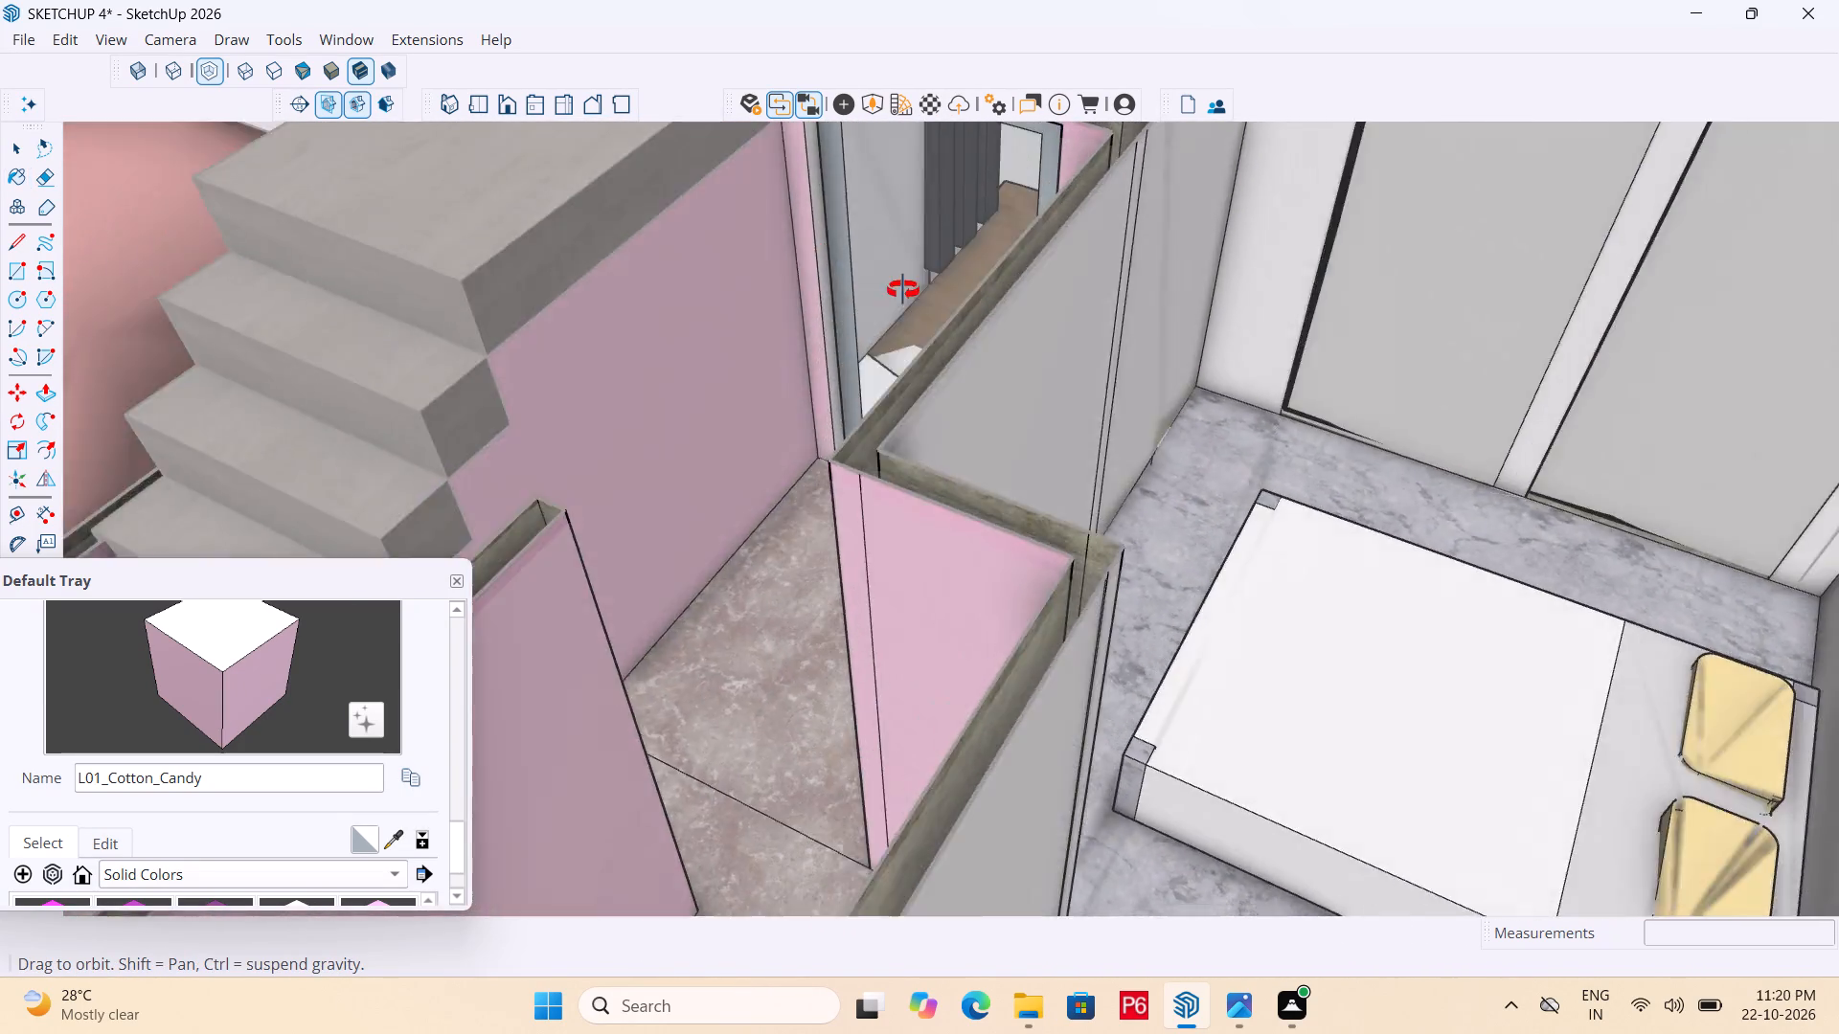
{"action": "middle_click_drag", "start_coordinate": [903, 290], "coordinate": [1084, 340]}
{"action": "scroll", "coordinate": [1045, 430], "scroll_direction": "down", "scroll_amount": 6}
{"action": "middle_click_drag", "start_coordinate": [982, 519], "coordinate": [0, 468]}
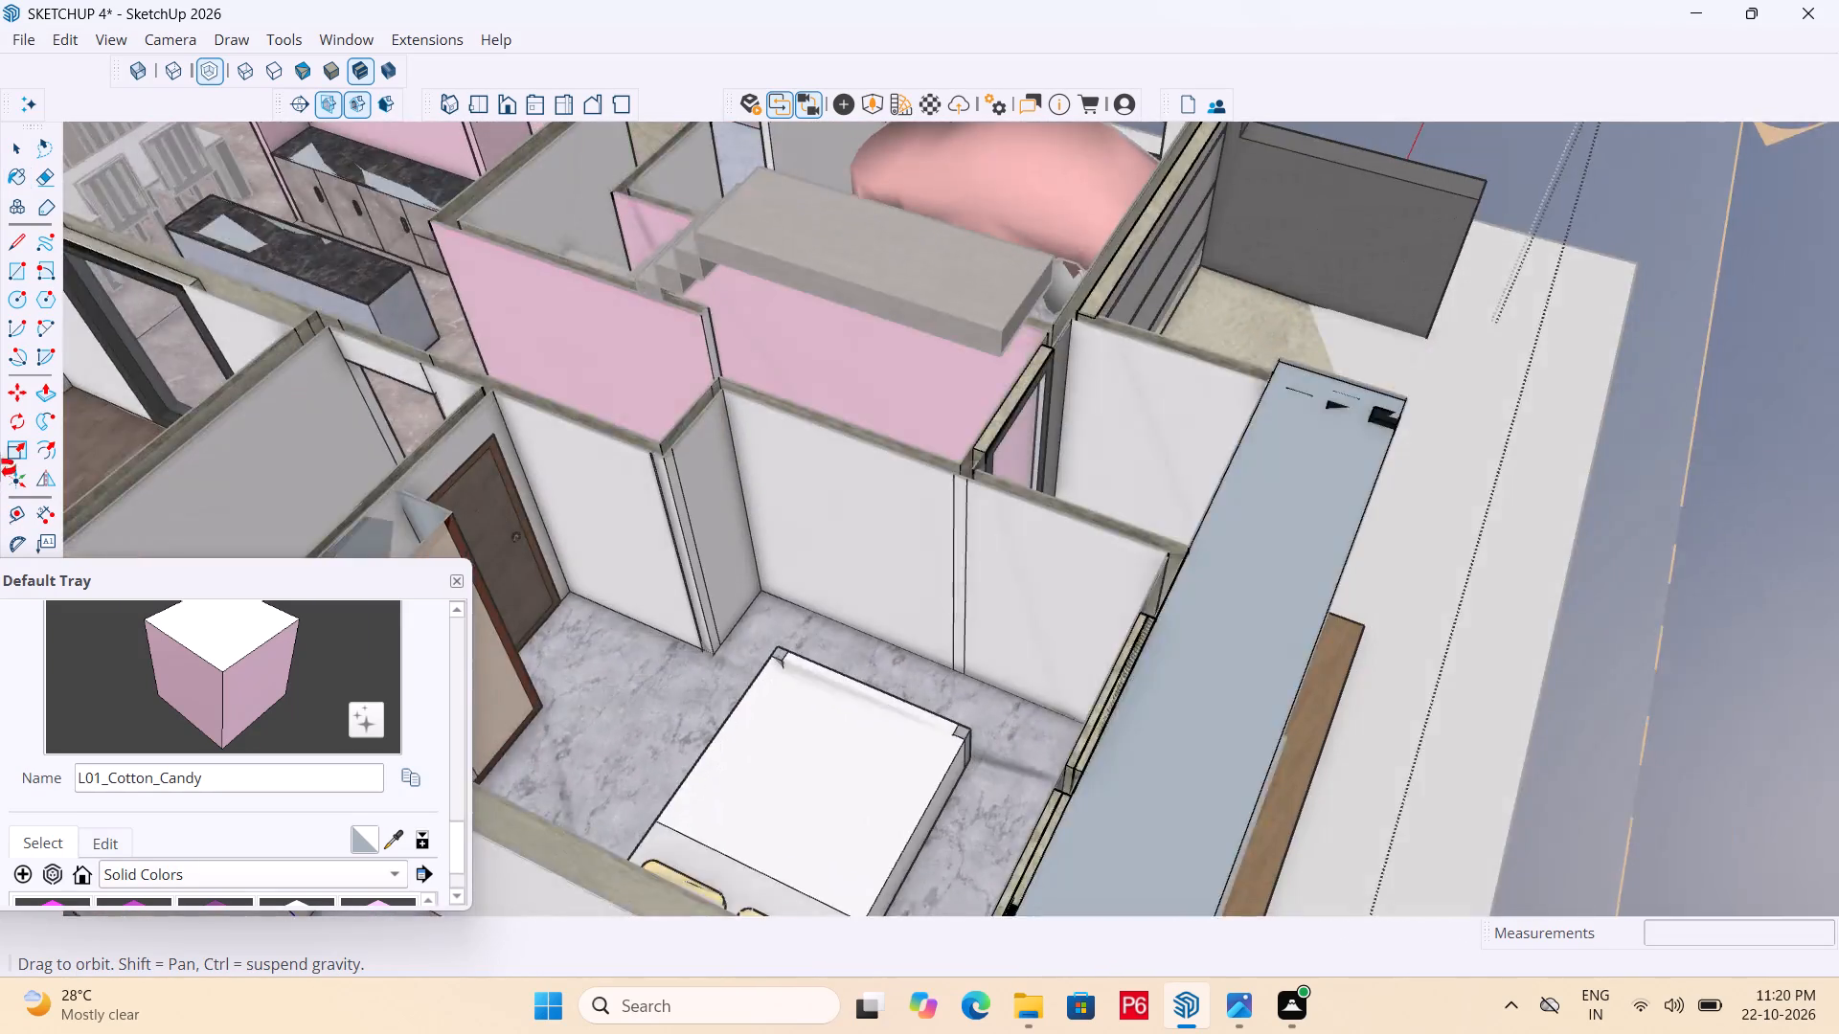
{"action": "middle_click_drag", "start_coordinate": [0, 468], "coordinate": [1063, 420]}
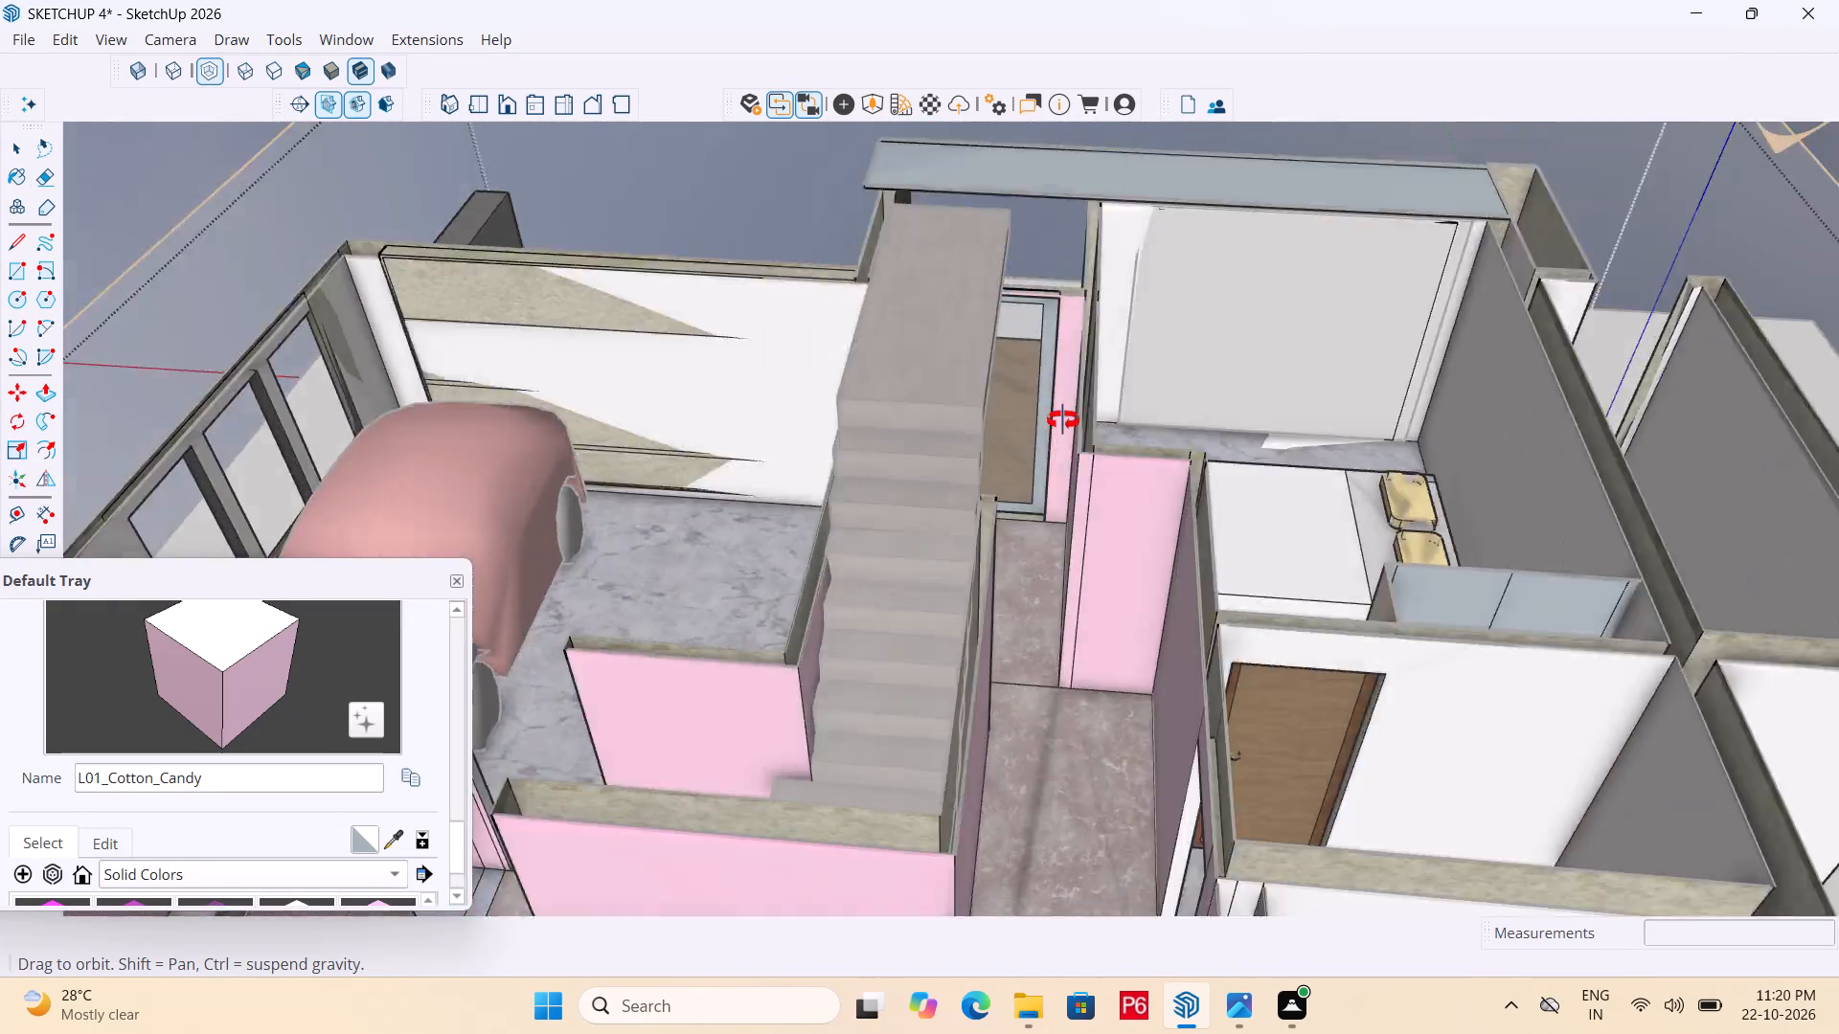
{"action": "middle_click_drag", "start_coordinate": [1063, 420], "coordinate": [1196, 379]}
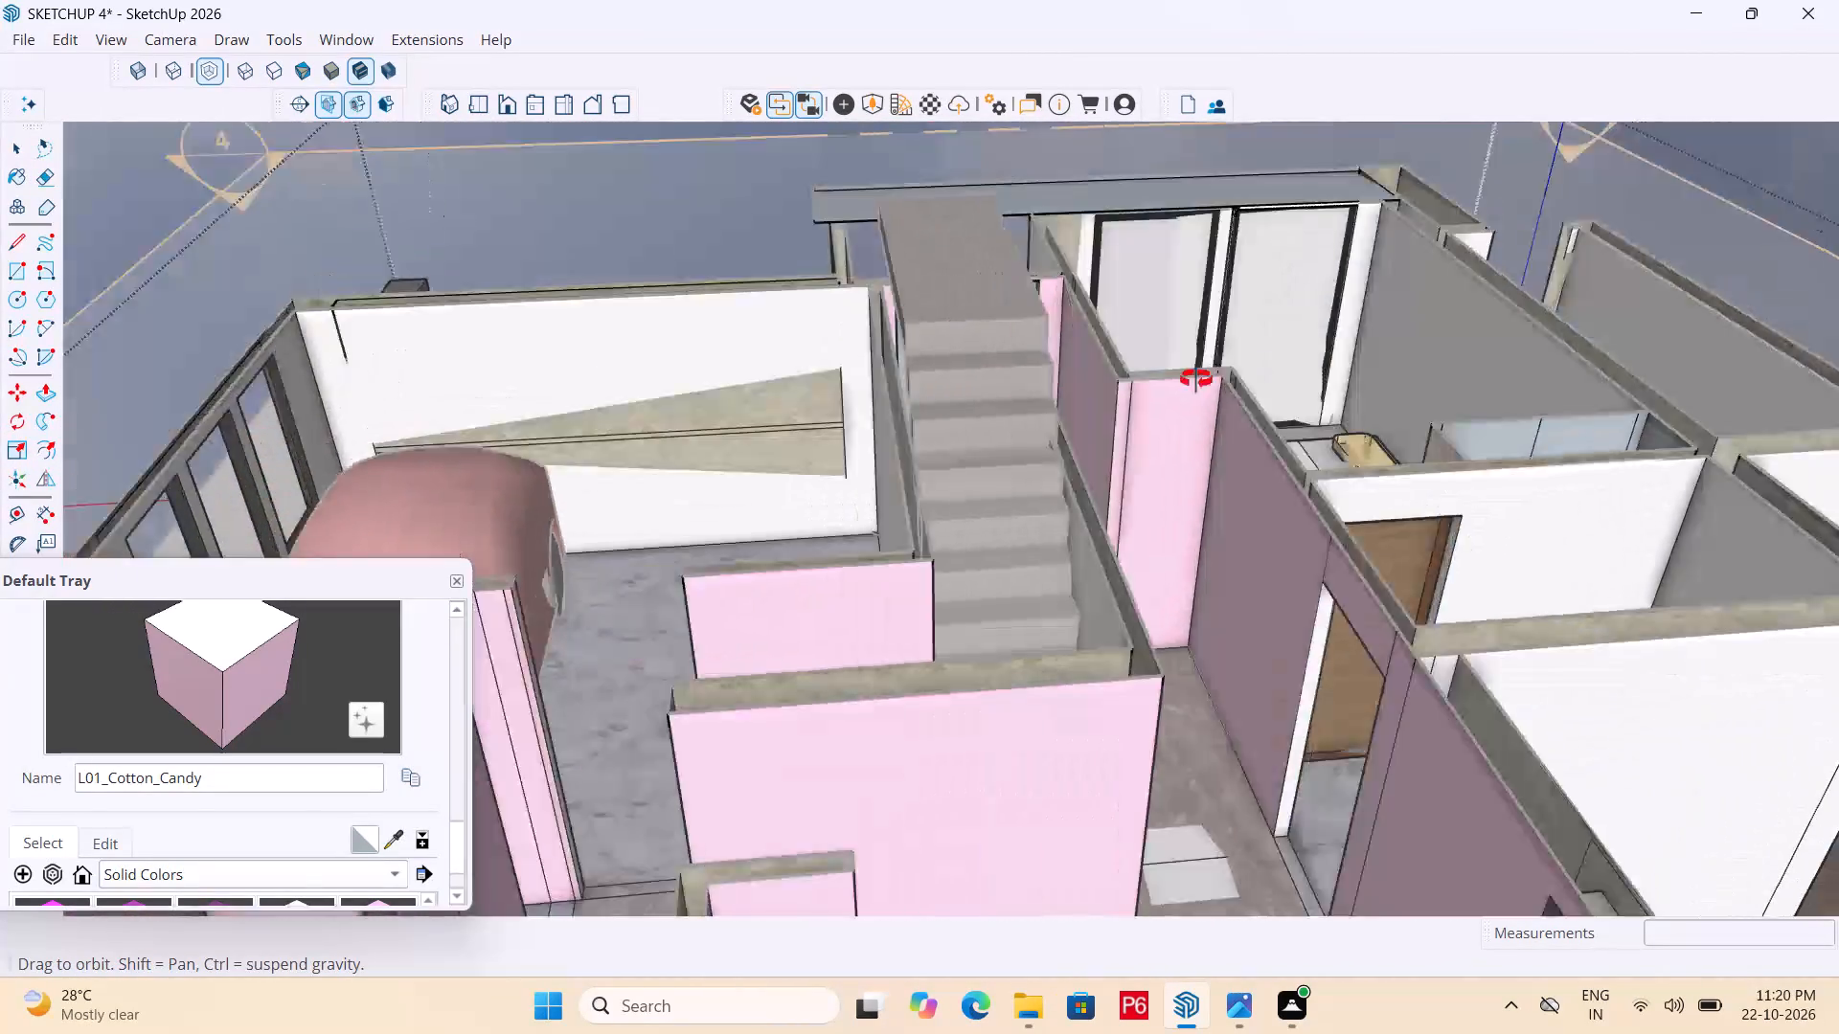
{"action": "middle_click_drag", "start_coordinate": [1196, 379], "coordinate": [567, 431]}
{"action": "scroll", "coordinate": [907, 295], "scroll_direction": "up", "scroll_amount": 8}
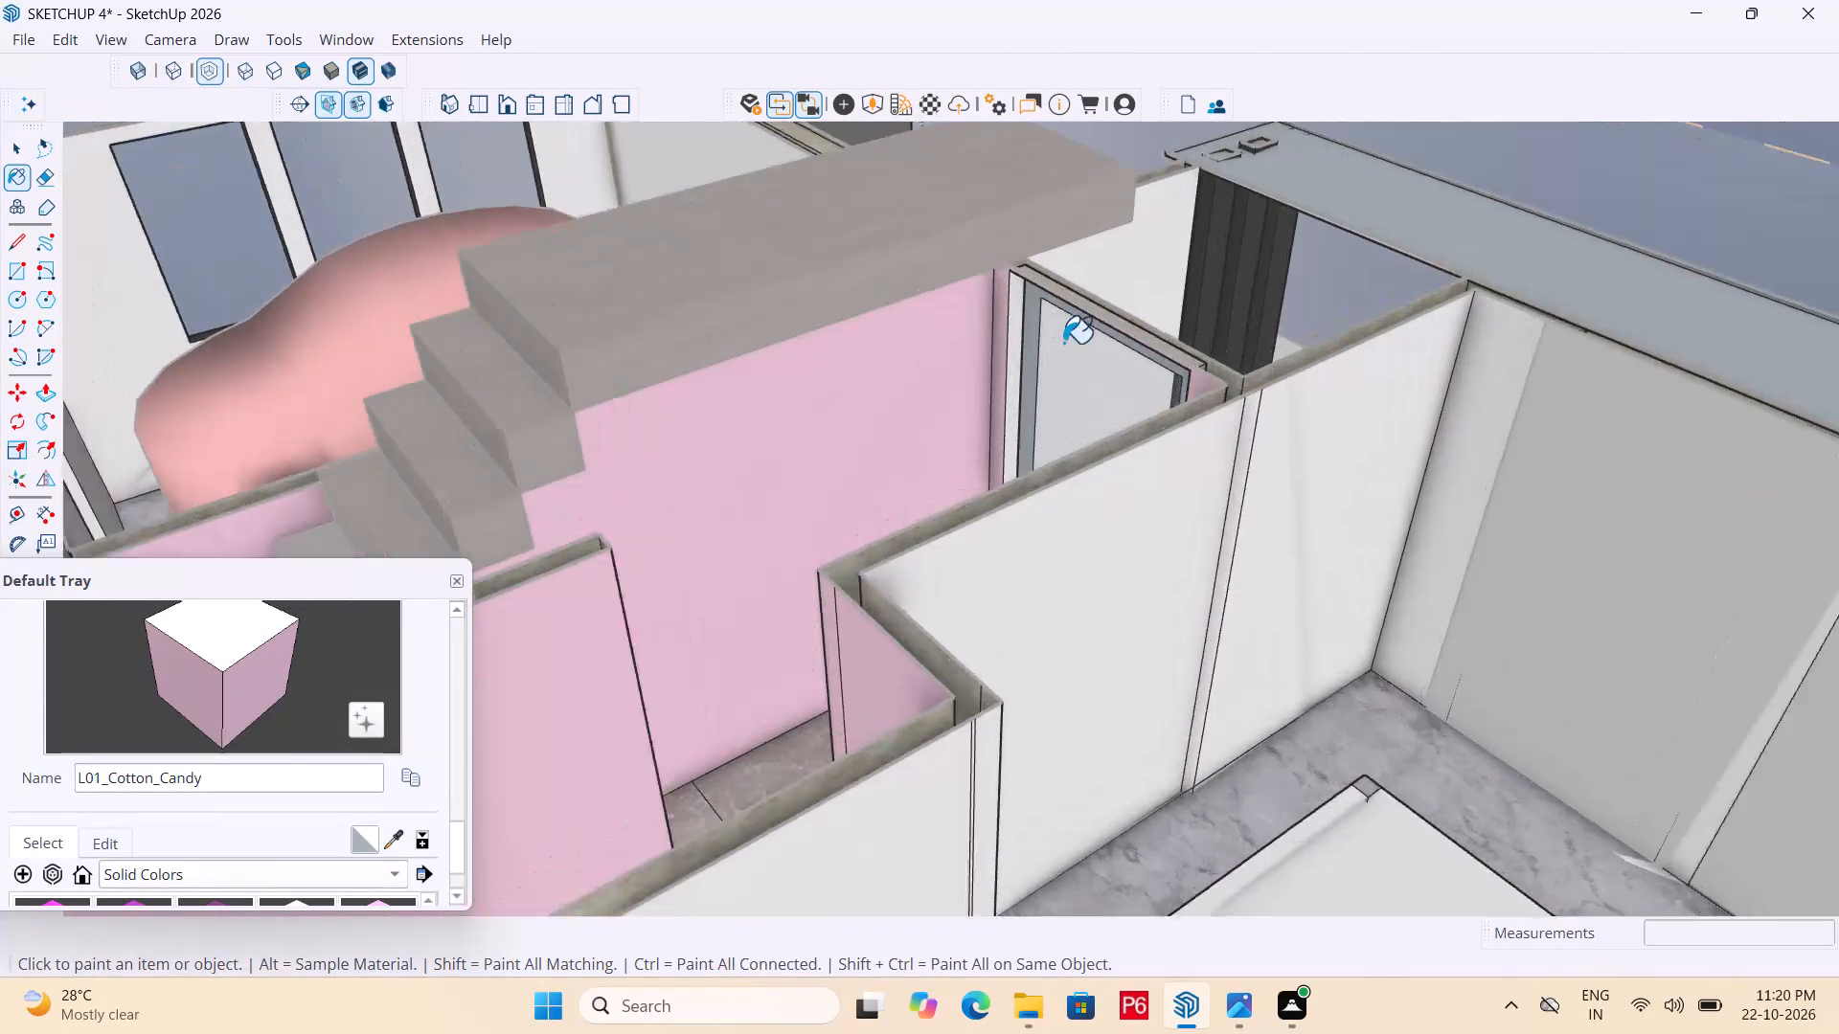
{"action": "scroll", "coordinate": [1063, 343], "scroll_direction": "up", "scroll_amount": 2}
{"action": "left_click", "coordinate": [997, 344]}
{"action": "scroll", "coordinate": [992, 328], "scroll_direction": "down", "scroll_amount": 7}
{"action": "middle_click_drag", "start_coordinate": [845, 392], "coordinate": [1345, 396]}
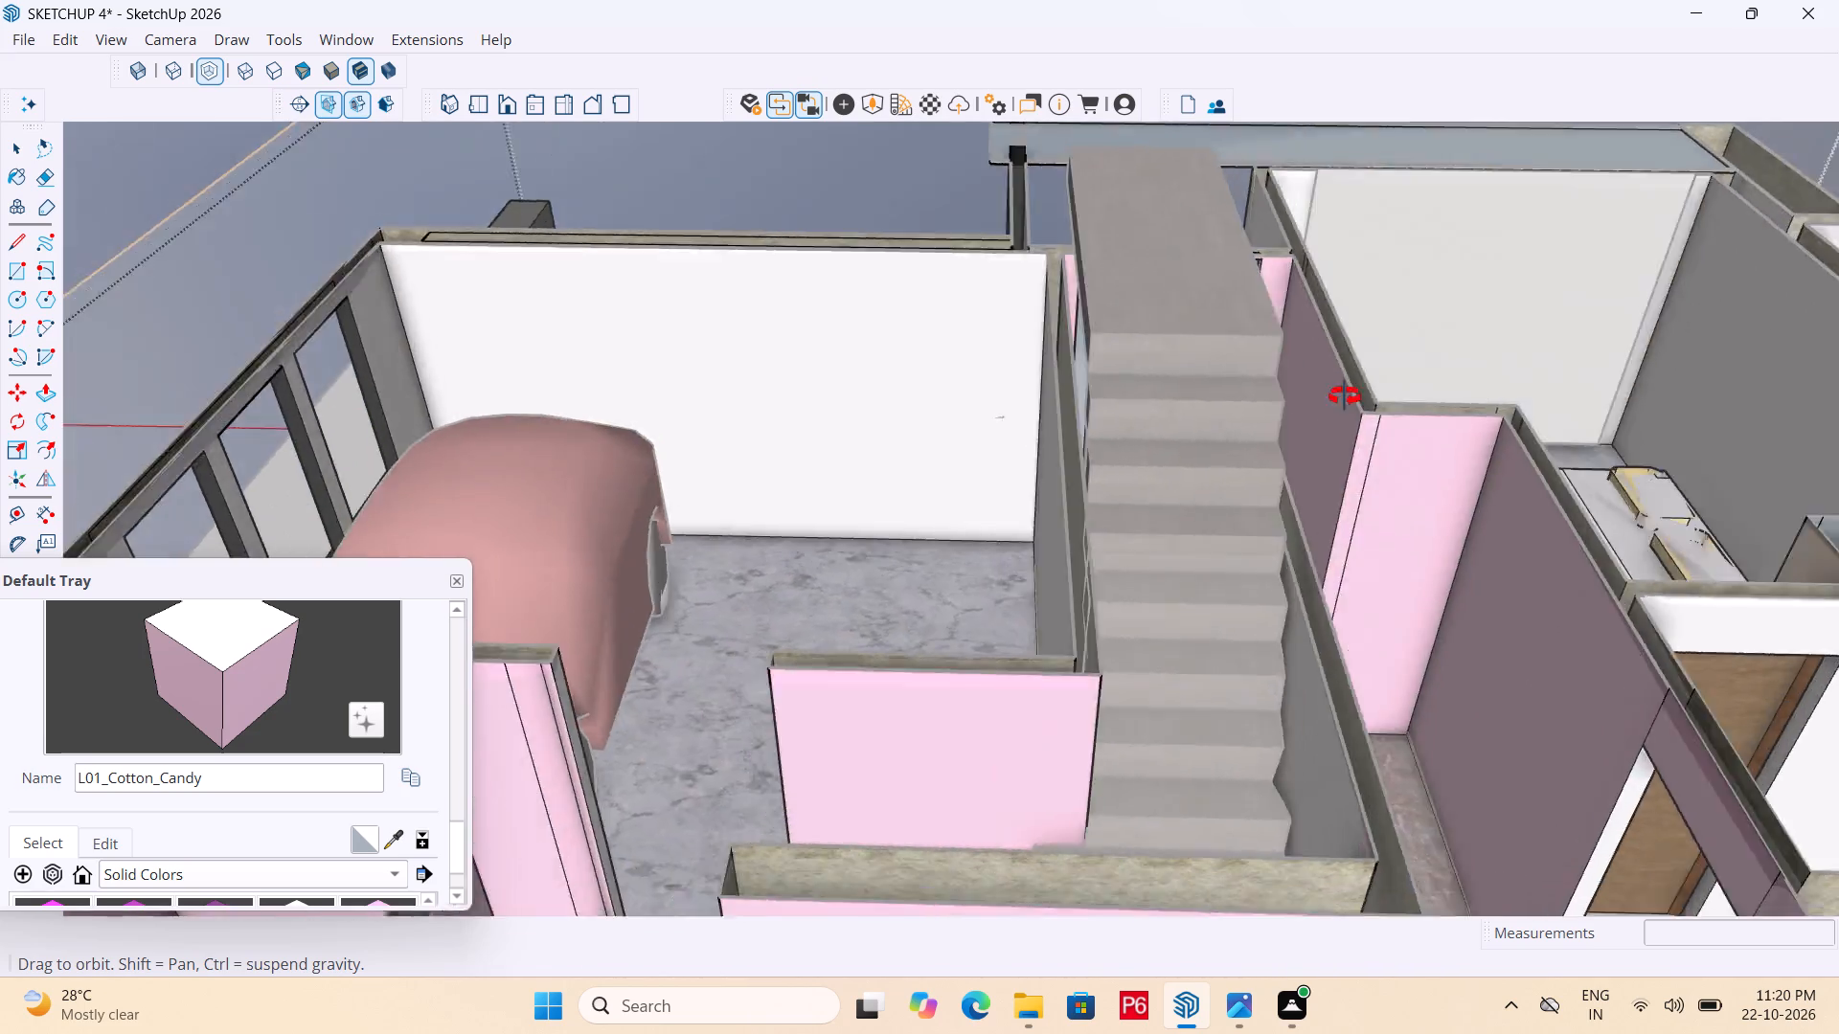
{"action": "middle_click_drag", "start_coordinate": [1345, 396], "coordinate": [1677, 395]}
{"action": "scroll", "coordinate": [1290, 243], "scroll_direction": "up", "scroll_amount": 9}
{"action": "left_click", "coordinate": [1148, 196]}
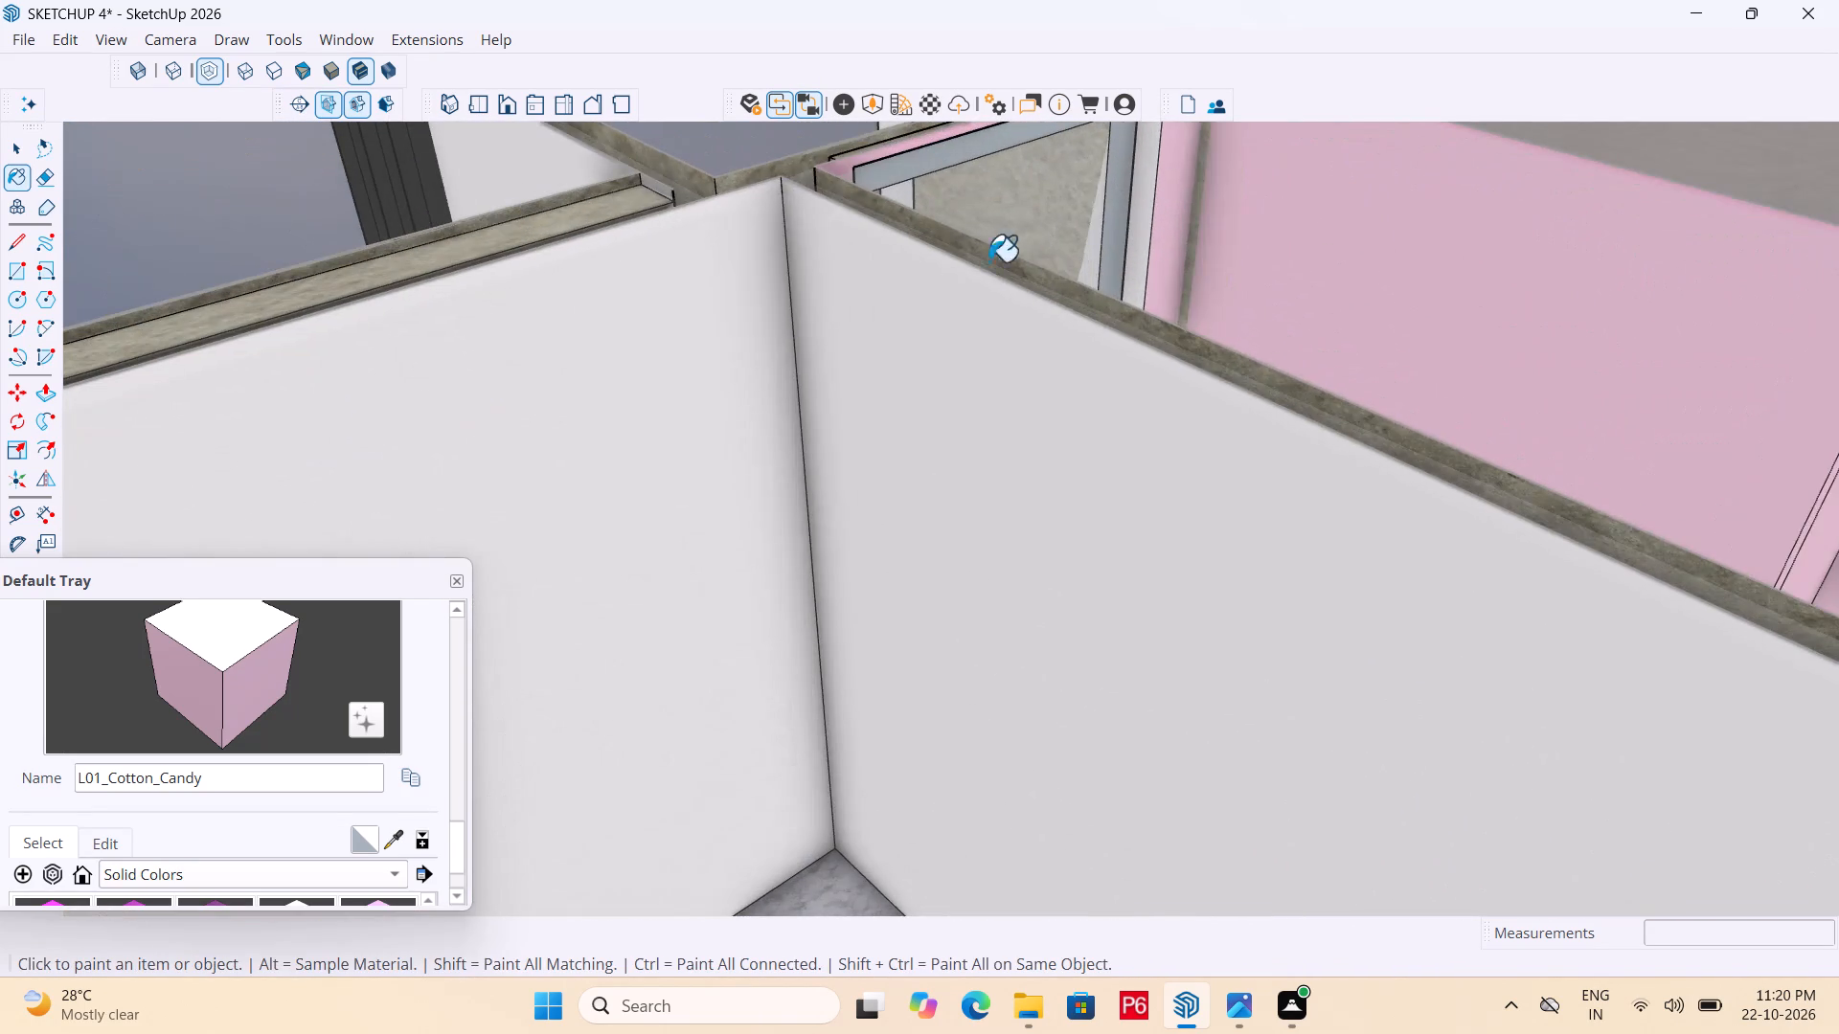
Paint the back wall, side wall and door wall of the small room behind the bedroom wardrobe with L01_Cotton_Candy.
{"action": "scroll", "coordinate": [915, 317], "scroll_direction": "down", "scroll_amount": 7}
{"action": "scroll", "coordinate": [711, 397], "scroll_direction": "down", "scroll_amount": 13}
{"action": "scroll", "coordinate": [790, 492], "scroll_direction": "down", "scroll_amount": 6}
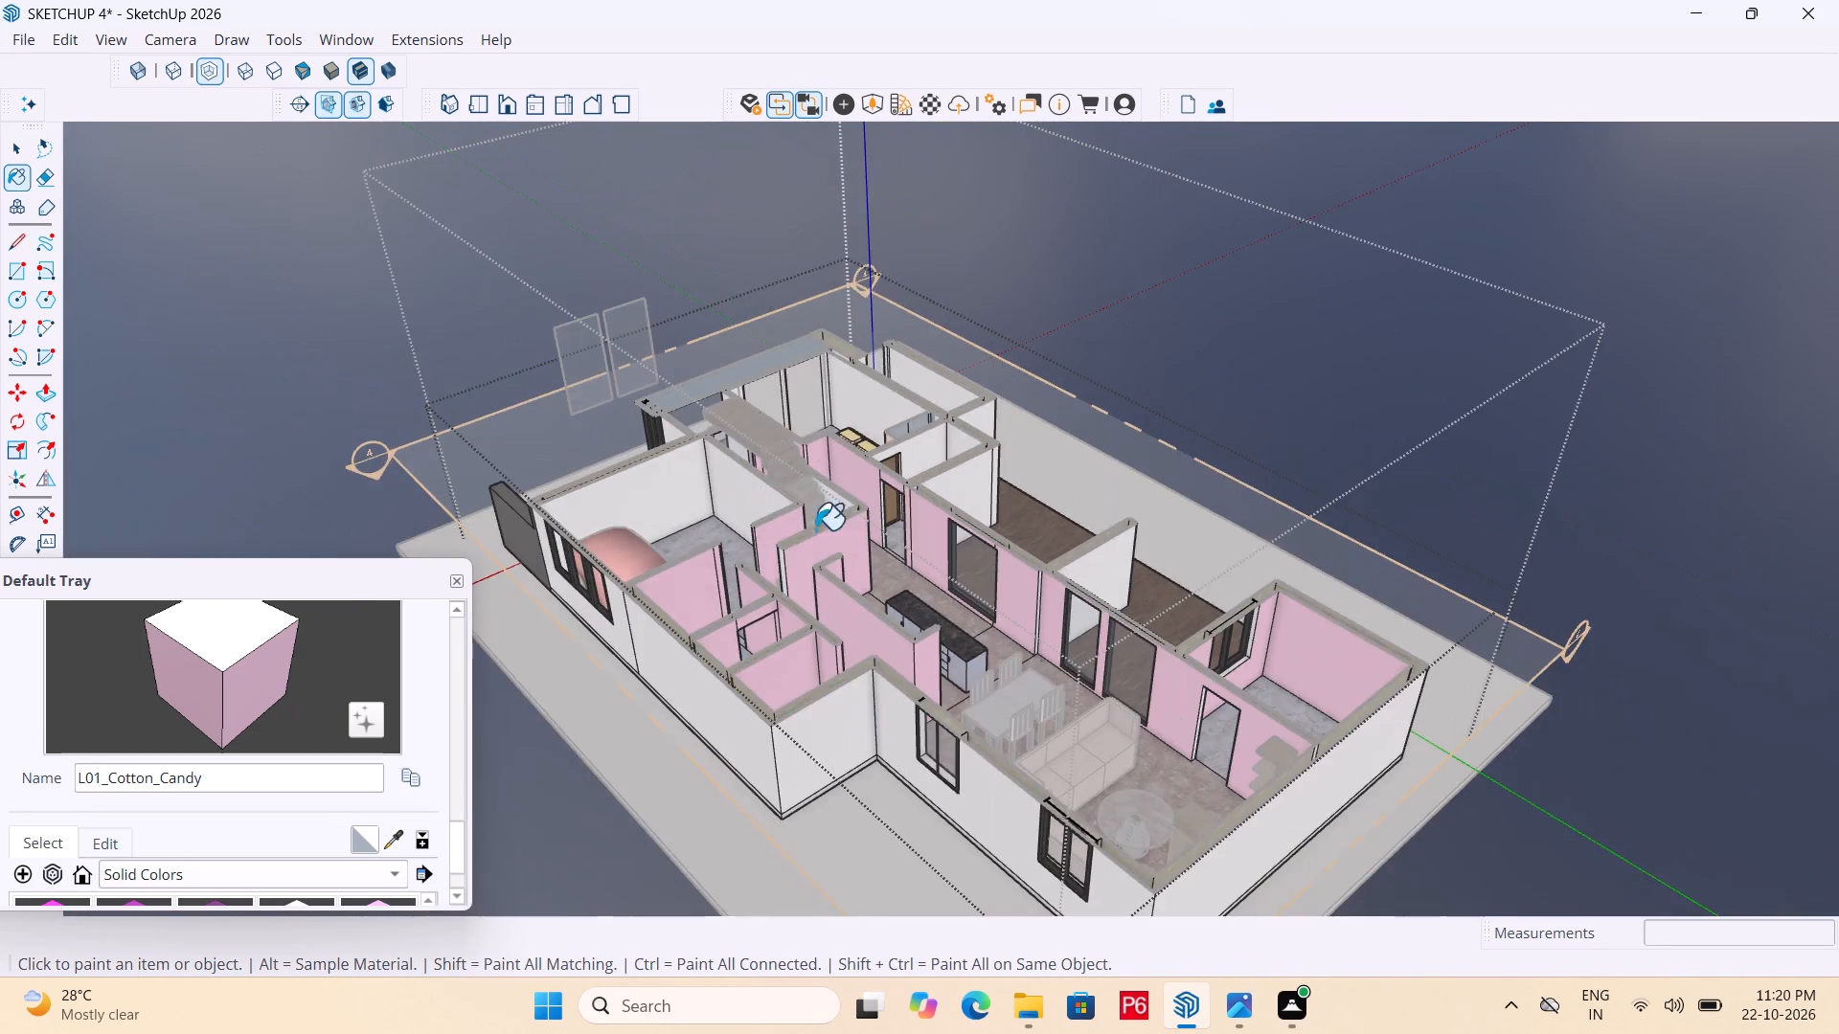
{"action": "middle_click_drag", "start_coordinate": [853, 554], "coordinate": [1352, 633]}
{"action": "scroll", "coordinate": [692, 394], "scroll_direction": "up", "scroll_amount": 12}
{"action": "left_click", "coordinate": [890, 522]}
{"action": "middle_click_drag", "start_coordinate": [772, 609], "coordinate": [861, 629]}
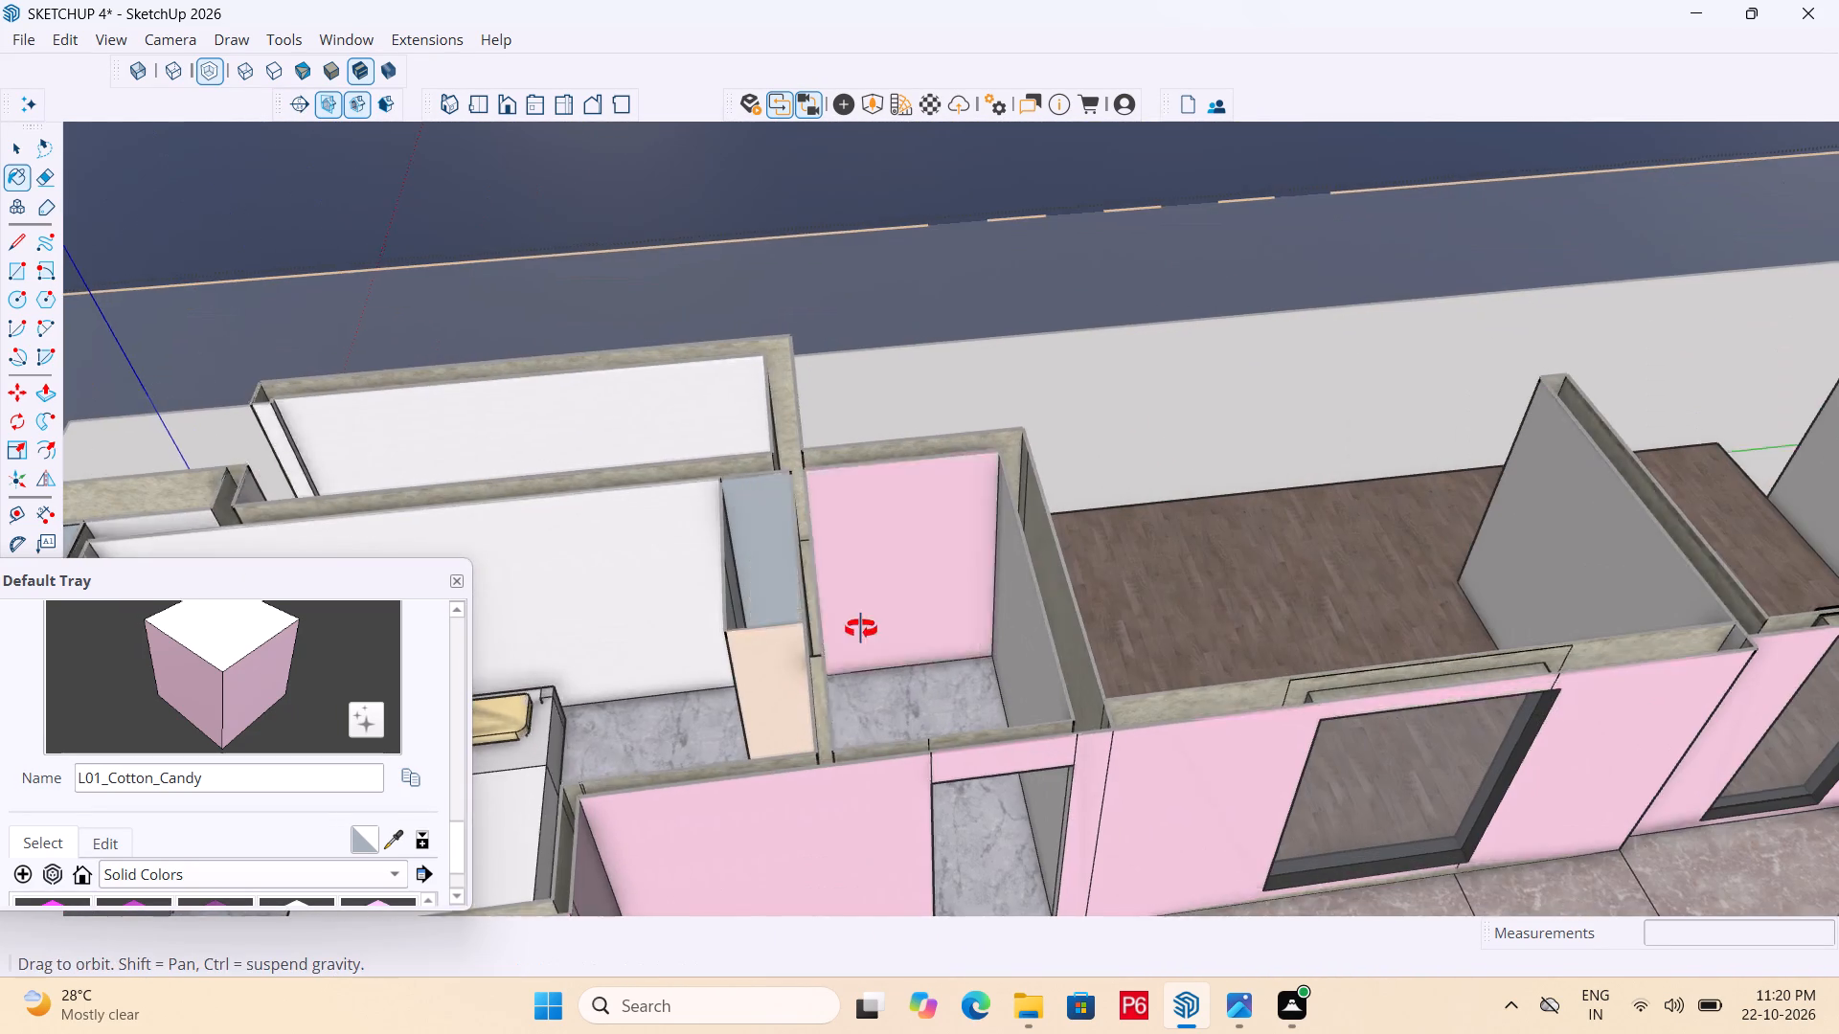
{"action": "middle_click_drag", "start_coordinate": [861, 629], "coordinate": [1043, 623]}
{"action": "left_click_drag", "start_coordinate": [1175, 573], "coordinate": [1184, 558]}
{"action": "middle_click_drag", "start_coordinate": [1325, 553], "coordinate": [456, 556]}
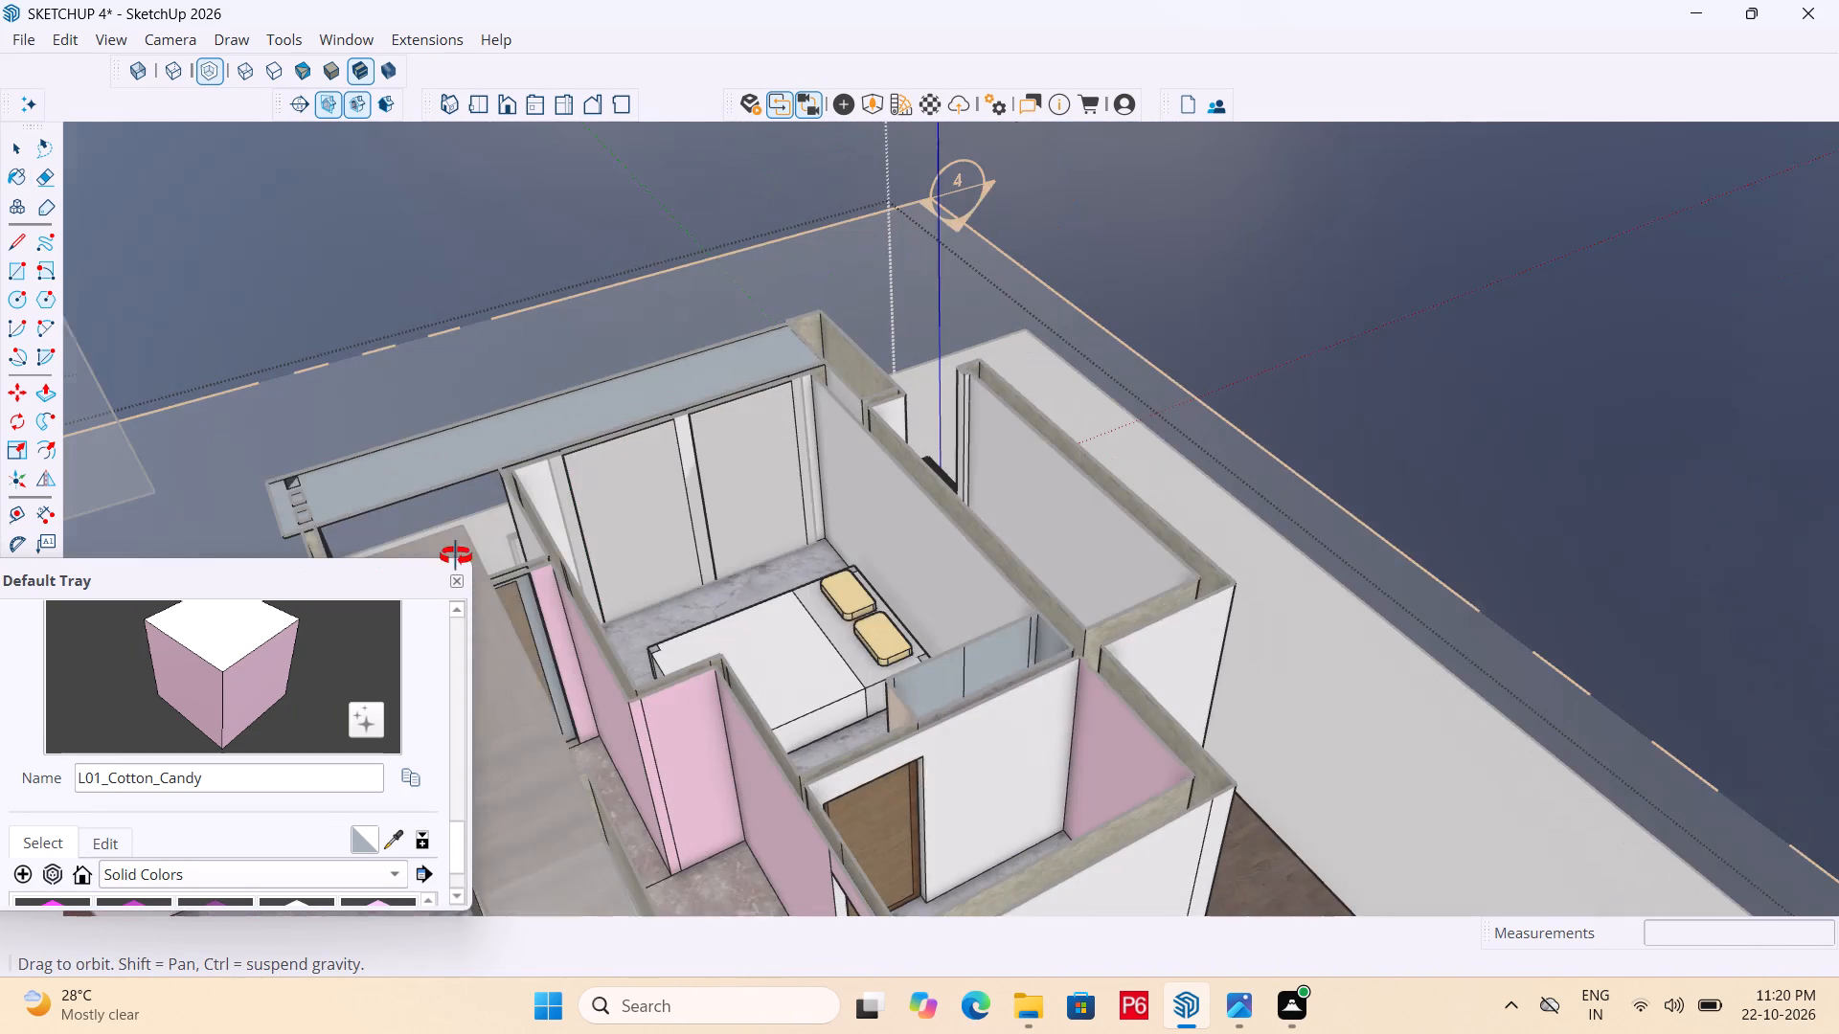
{"action": "middle_click_drag", "start_coordinate": [456, 556], "coordinate": [457, 556]}
{"action": "left_click", "coordinate": [992, 736]}
Paint the small room's corridor-side wall faces, including the strip beside the opening, with L01_Cotton_Candy.
{"action": "middle_click_drag", "start_coordinate": [846, 795], "coordinate": [751, 761]}
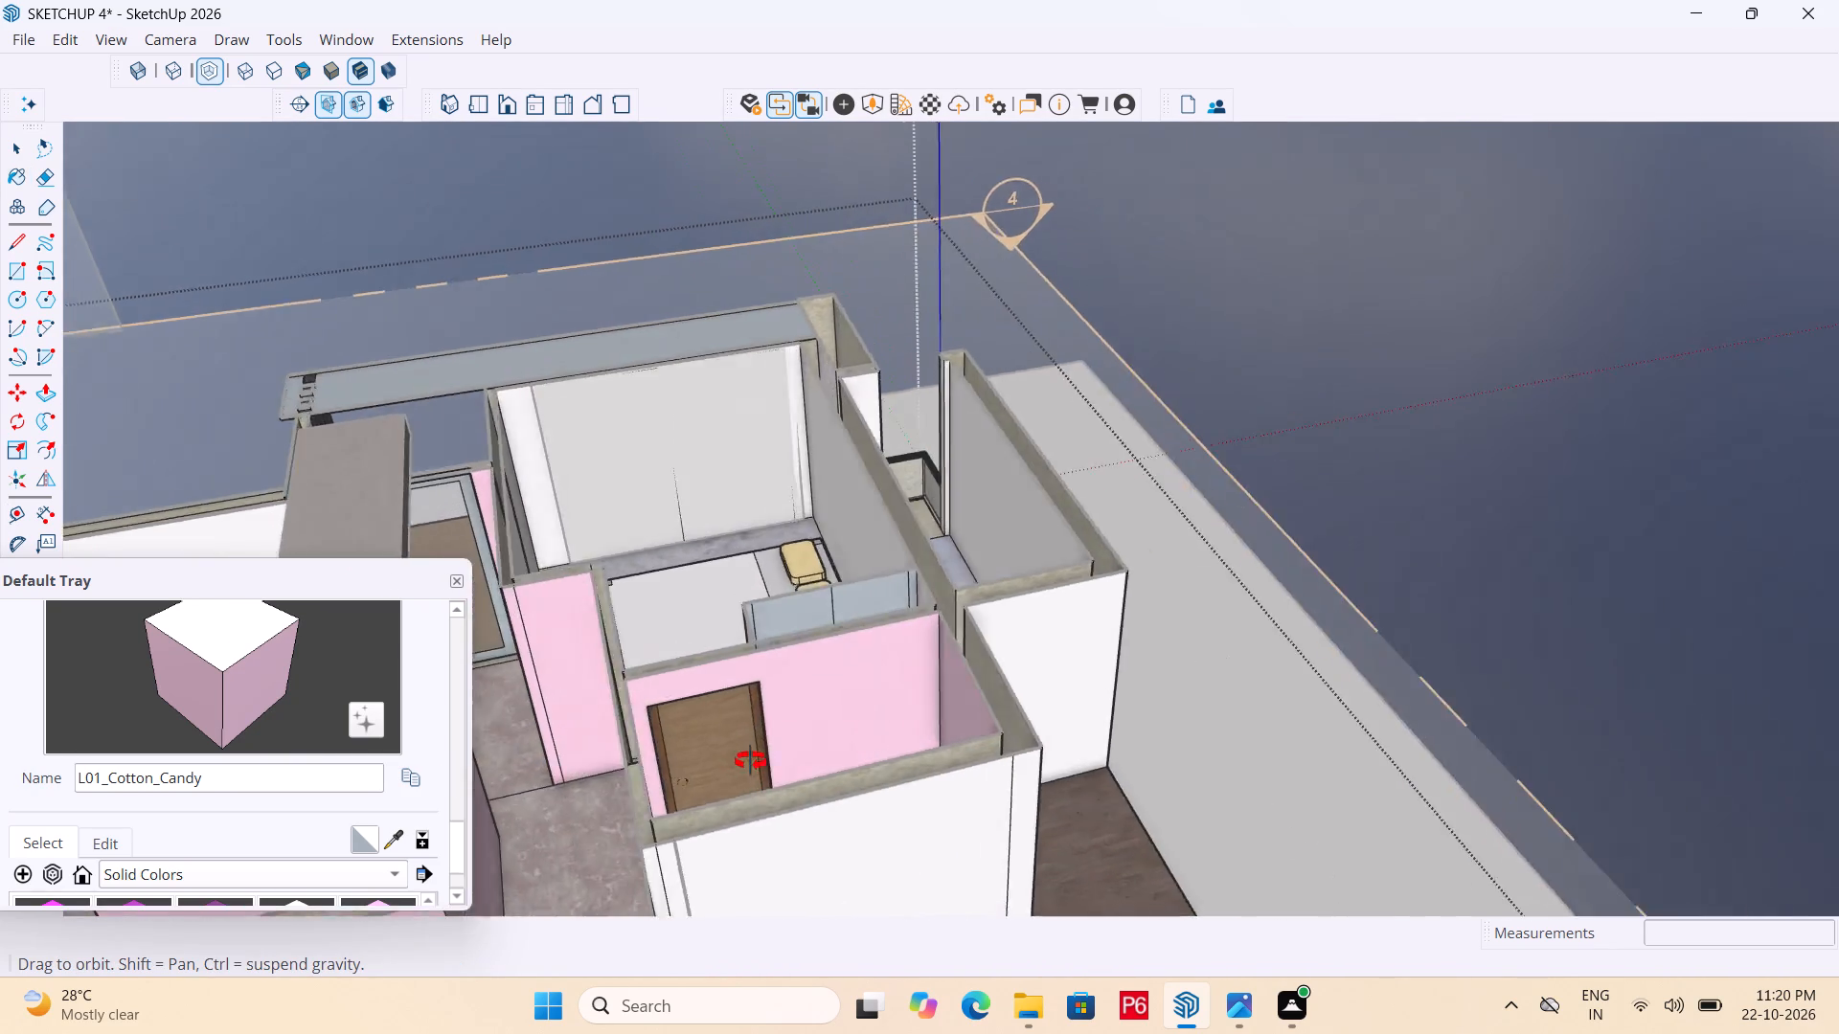
{"action": "middle_click_drag", "start_coordinate": [751, 761], "coordinate": [1351, 696]}
{"action": "scroll", "coordinate": [1052, 790], "scroll_direction": "down", "scroll_amount": 7}
{"action": "middle_click_drag", "start_coordinate": [844, 722], "coordinate": [1604, 883]}
{"action": "scroll", "coordinate": [1033, 403], "scroll_direction": "up", "scroll_amount": 5}
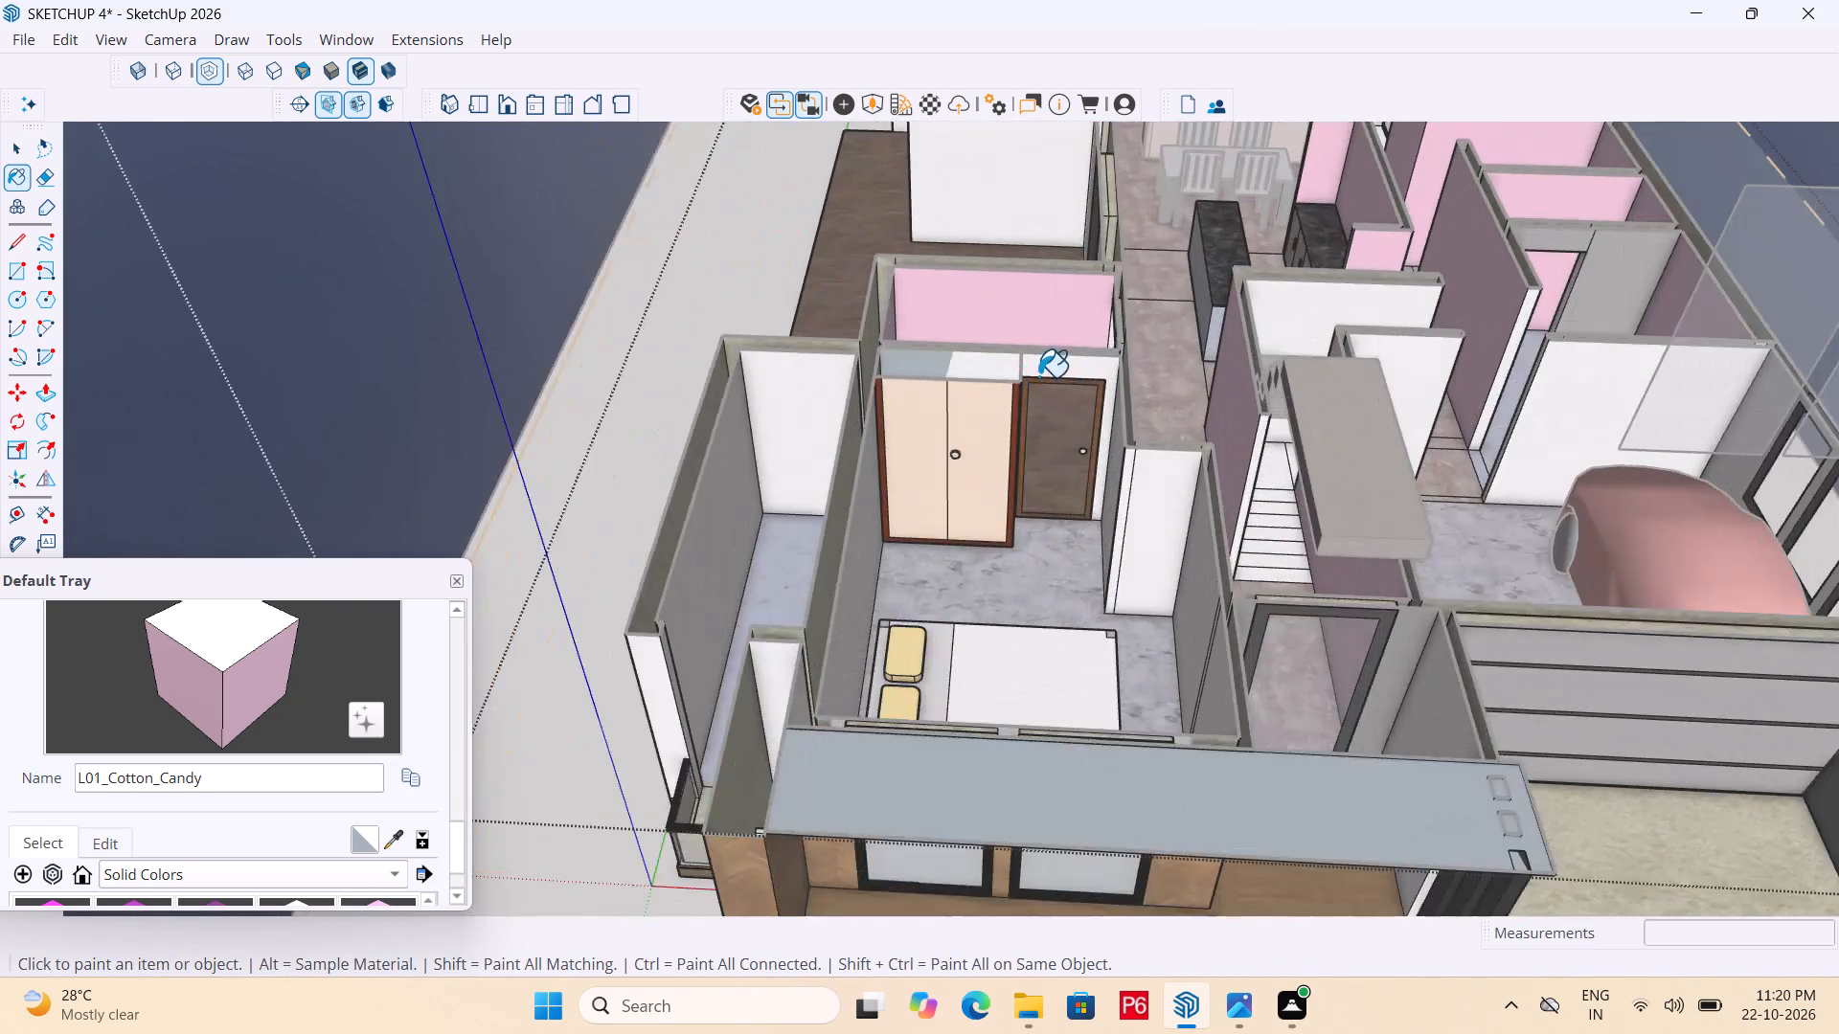
{"action": "scroll", "coordinate": [1038, 376], "scroll_direction": "up", "scroll_amount": 7}
{"action": "middle_click_drag", "start_coordinate": [1095, 376], "coordinate": [1386, 429]}
{"action": "scroll", "coordinate": [1180, 336], "scroll_direction": "up", "scroll_amount": 9}
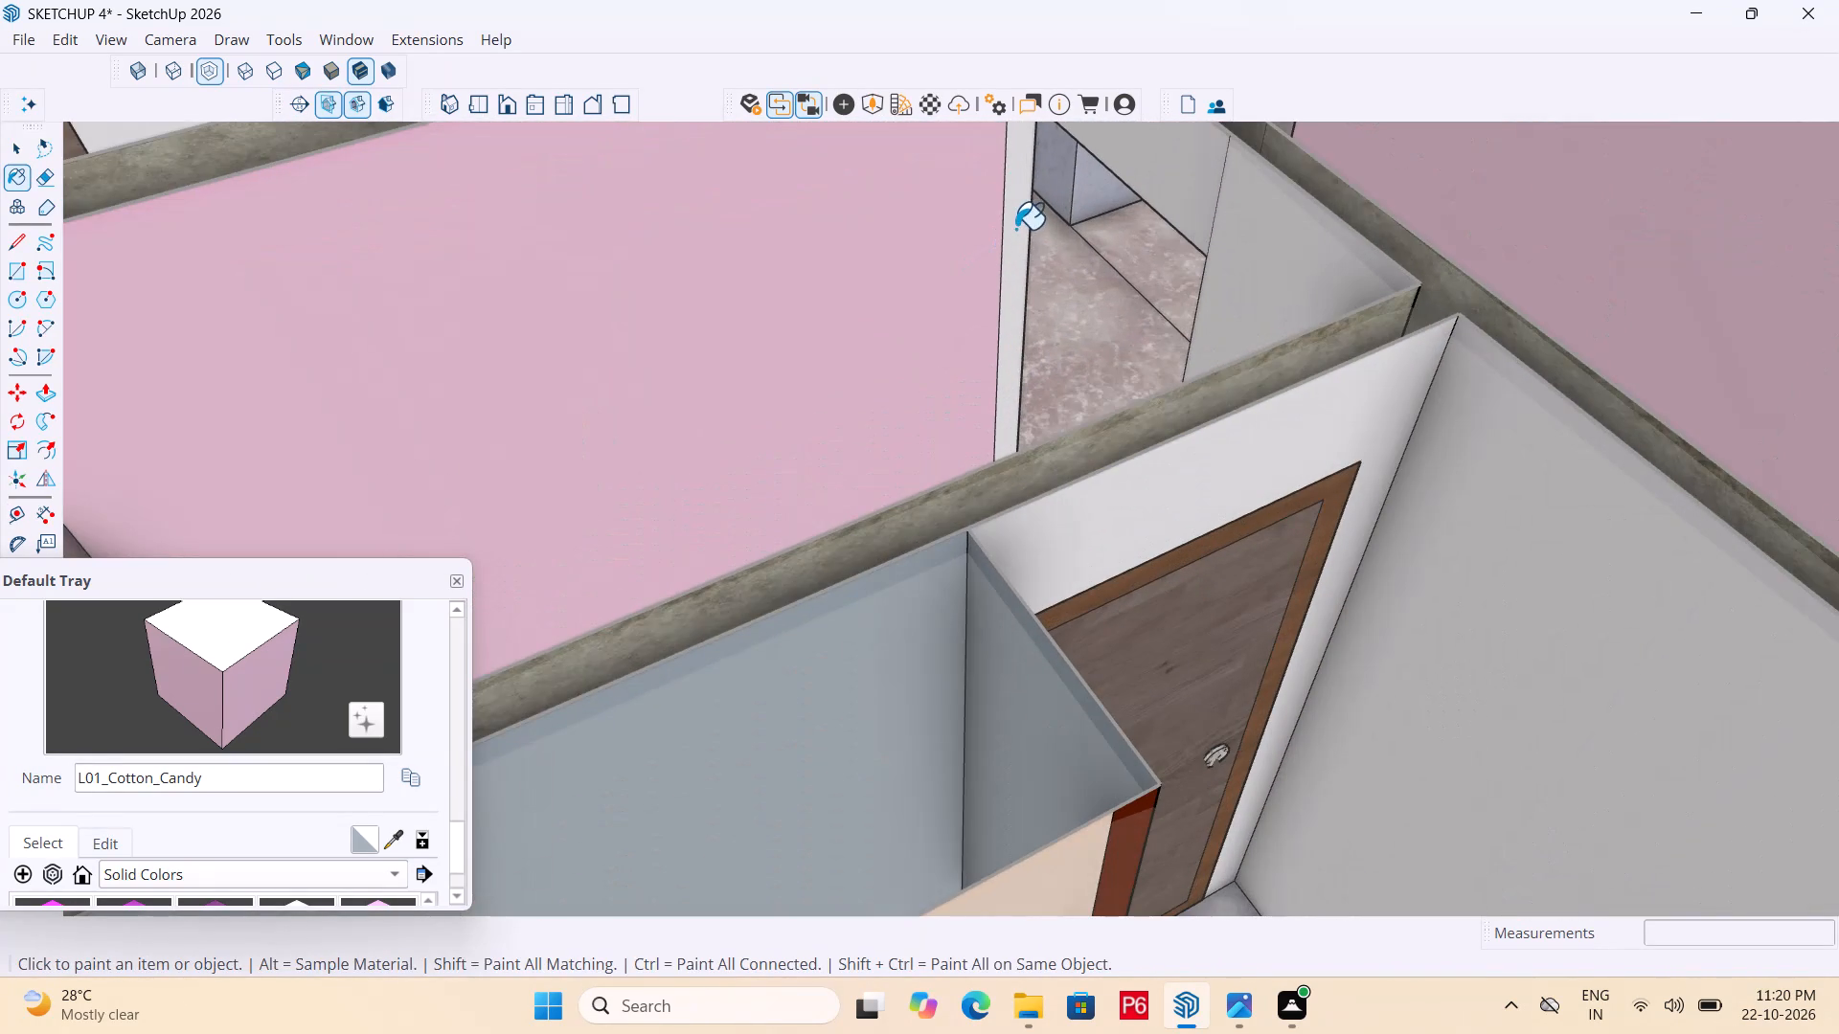
{"action": "left_click", "coordinate": [1015, 229]}
{"action": "left_click_drag", "start_coordinate": [1166, 193], "coordinate": [1194, 201]}
{"action": "left_click", "coordinate": [1285, 238]}
{"action": "scroll", "coordinate": [911, 361], "scroll_direction": "down", "scroll_amount": 7}
{"action": "scroll", "coordinate": [745, 333], "scroll_direction": "down", "scroll_amount": 5}
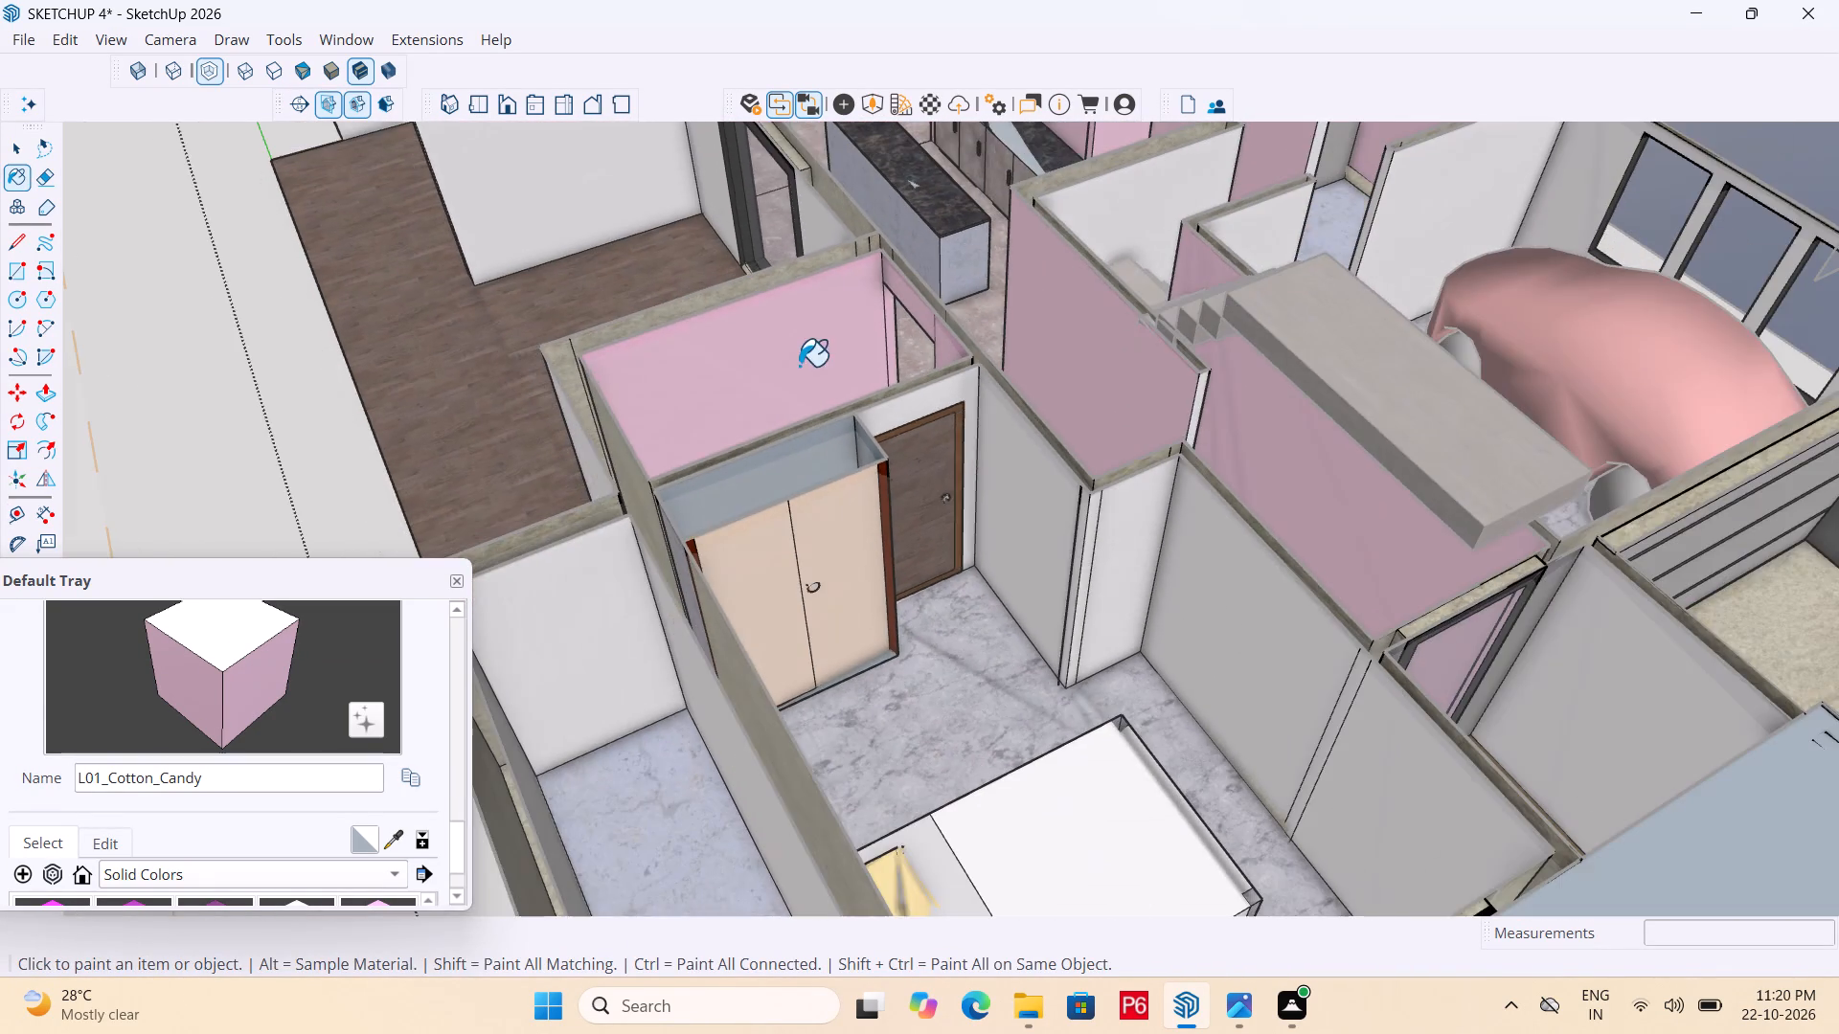
Paint the bedroom's door wall, the adjoining side wall and the short return wall with L01_Cotton_Candy.
{"action": "middle_click_drag", "start_coordinate": [994, 524], "coordinate": [813, 433]}
{"action": "scroll", "coordinate": [994, 524], "scroll_direction": "up", "scroll_amount": 1}
{"action": "scroll", "coordinate": [813, 433], "scroll_direction": "up", "scroll_amount": 5}
{"action": "left_click_drag", "start_coordinate": [890, 278], "coordinate": [913, 278]}
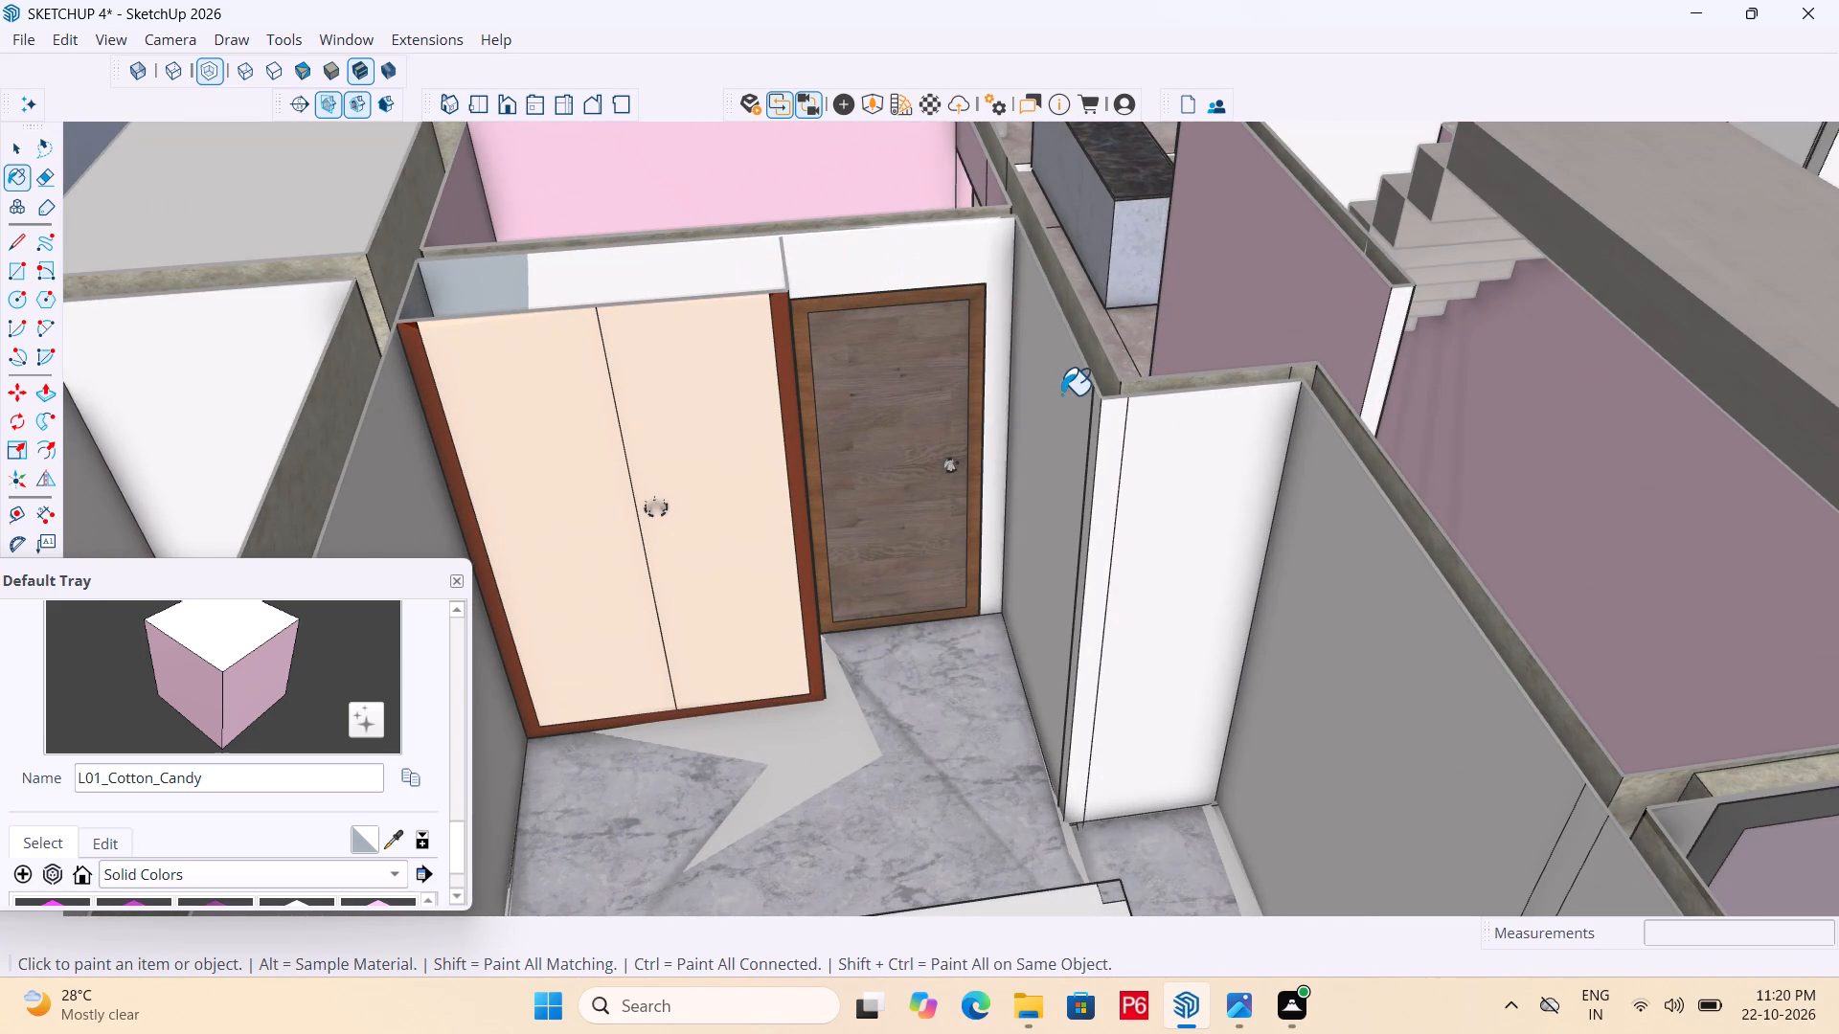
{"action": "left_click", "coordinate": [1061, 395]}
{"action": "left_click", "coordinate": [1144, 500]}
{"action": "left_click", "coordinate": [1101, 457]}
Paint the remaining narrow vertical strips at the bedroom's projecting wall corner with L01_Cotton_Candy.
{"action": "scroll", "coordinate": [1080, 449], "scroll_direction": "up", "scroll_amount": 6}
{"action": "middle_click", "coordinate": [1080, 449]}
{"action": "middle_click_drag", "start_coordinate": [1083, 448], "coordinate": [1085, 449]}
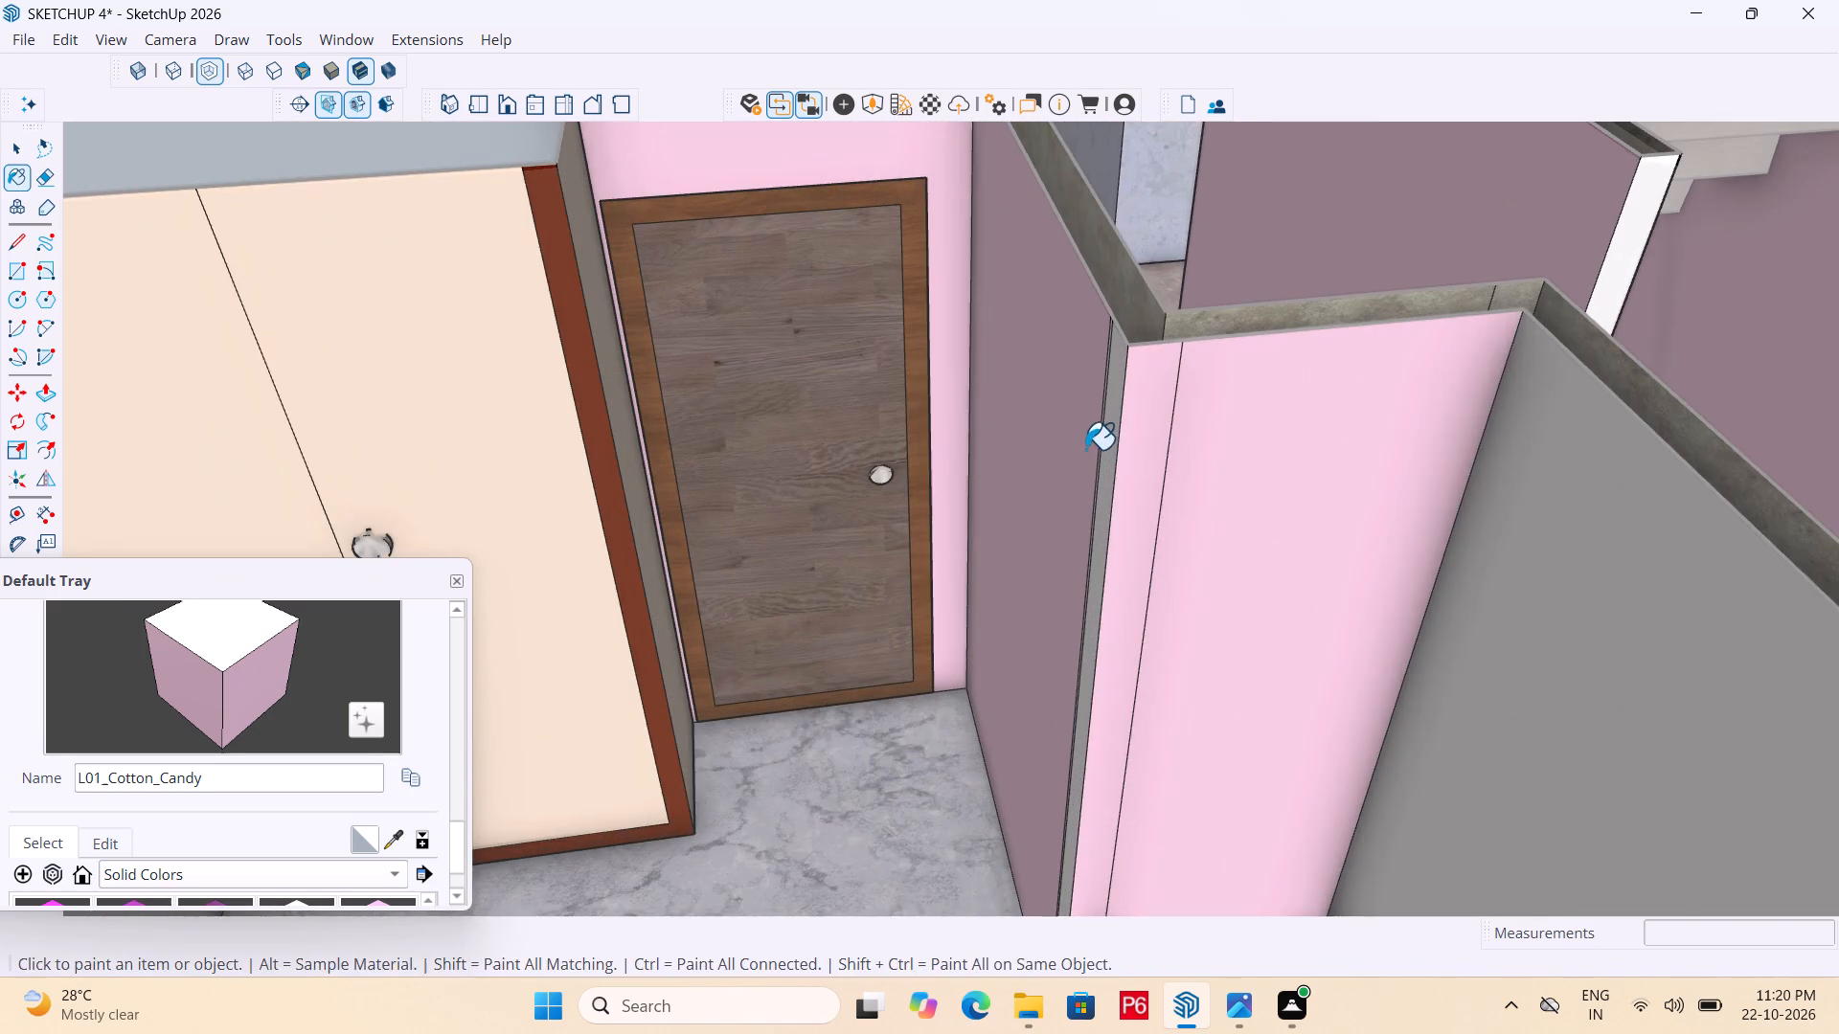
{"action": "middle_click_drag", "start_coordinate": [1085, 449], "coordinate": [1125, 461]}
{"action": "middle_click_drag", "start_coordinate": [1125, 461], "coordinate": [1311, 479]}
{"action": "left_click", "coordinate": [976, 483]}
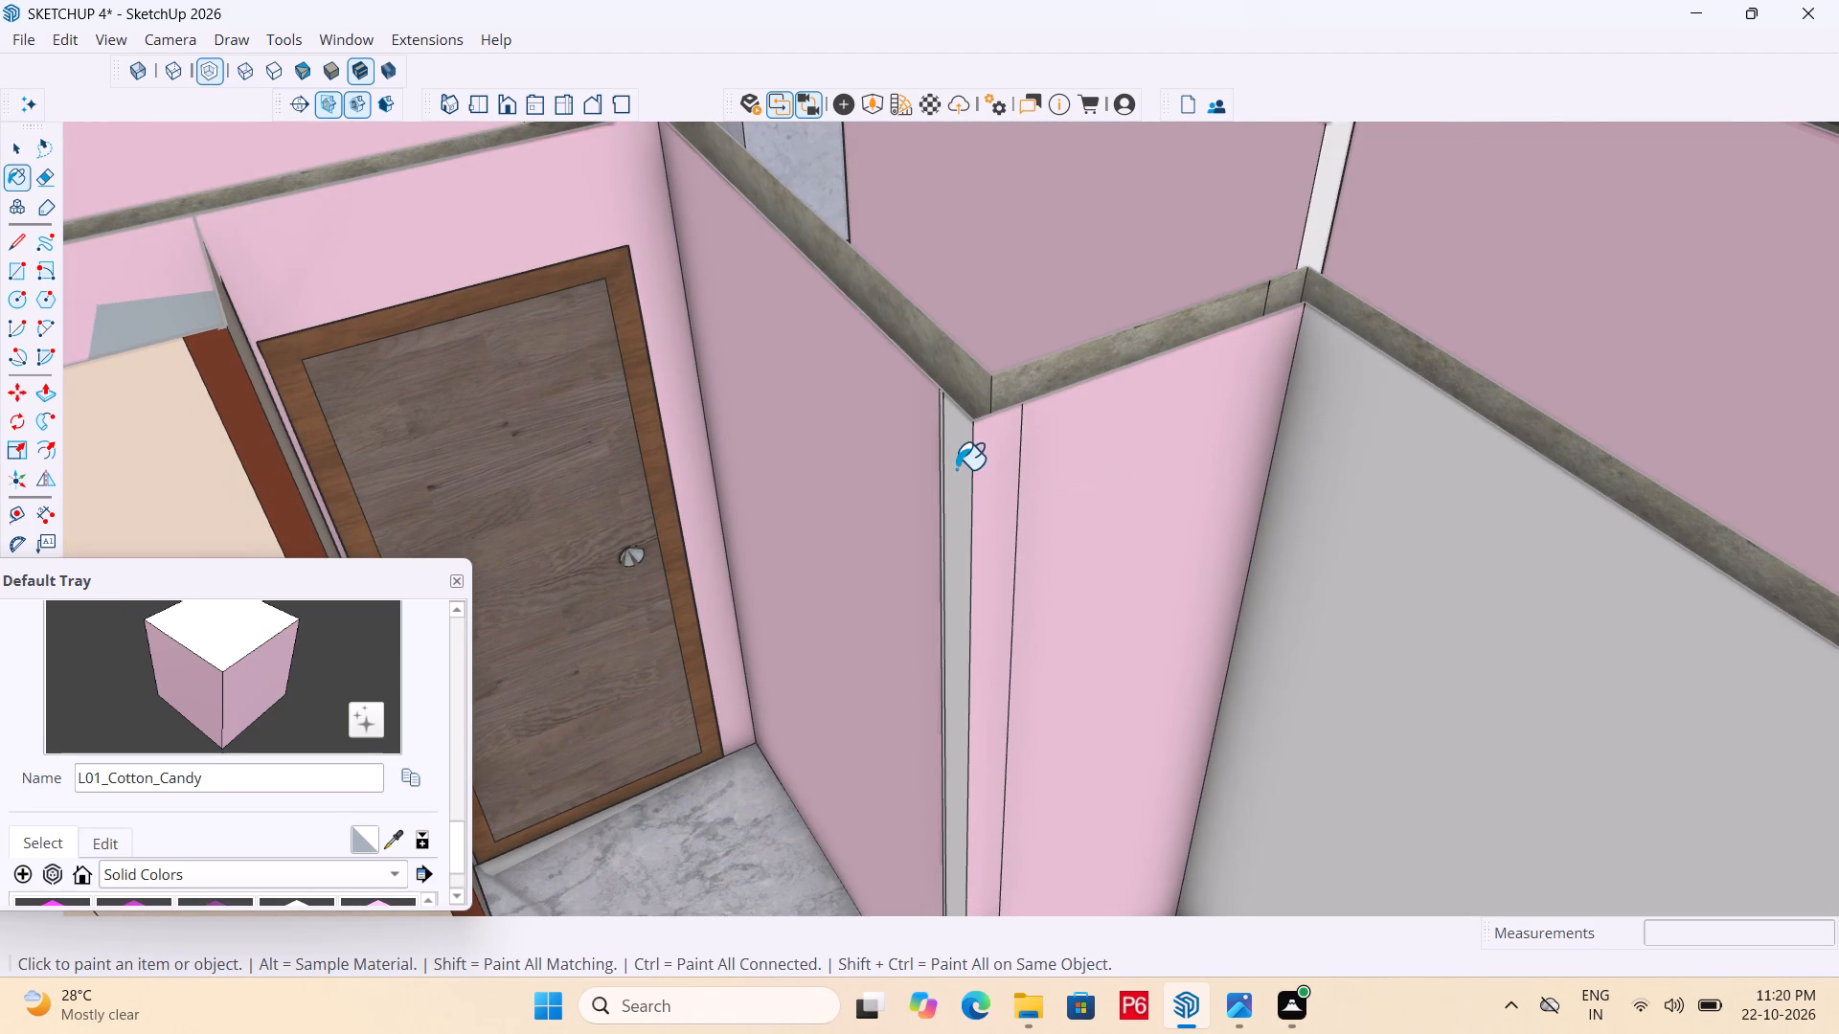
{"action": "left_click", "coordinate": [956, 469]}
{"action": "scroll", "coordinate": [857, 503], "scroll_direction": "up", "scroll_amount": 6}
{"action": "middle_click_drag", "start_coordinate": [869, 503], "coordinate": [1062, 473]}
{"action": "left_click", "coordinate": [1064, 401]}
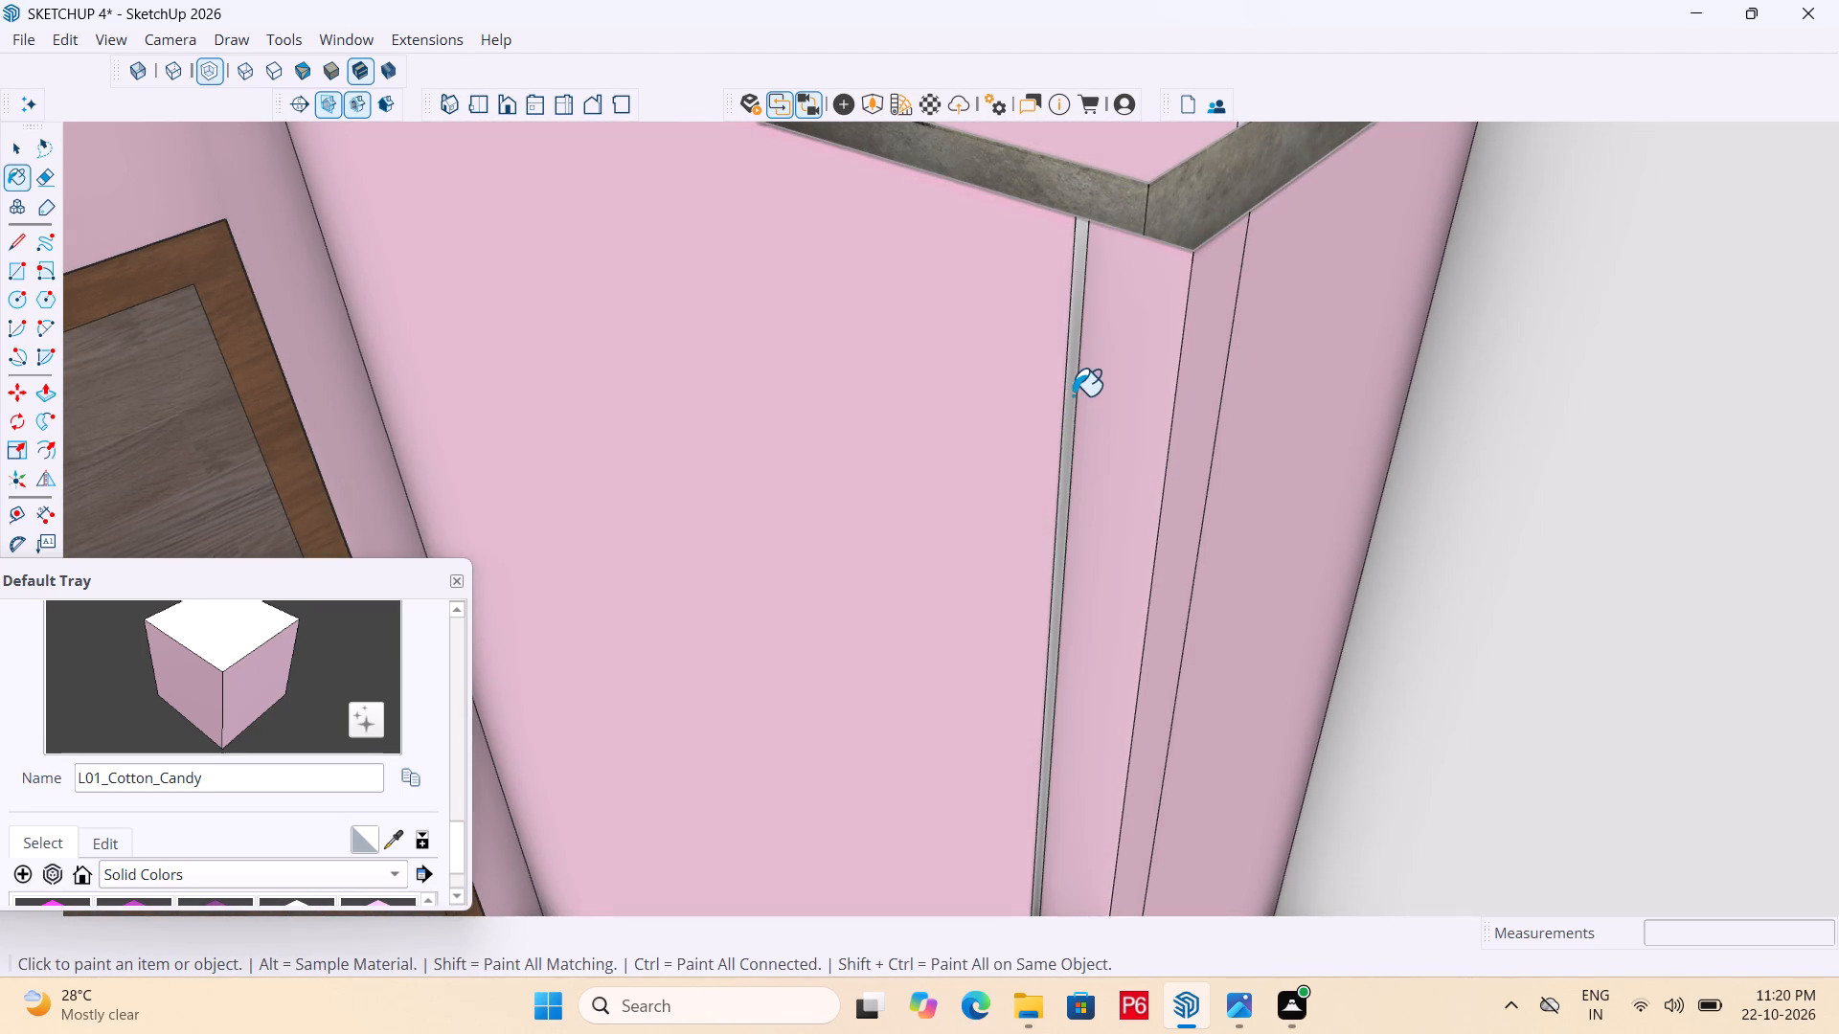
Paint the bedroom's long wall opposite the headboard, including both sections and the strip between them, with L01_Cotton_Candy.
{"action": "middle_click_drag", "start_coordinate": [1074, 395], "coordinate": [782, 361]}
{"action": "scroll", "coordinate": [783, 397], "scroll_direction": "down", "scroll_amount": 12}
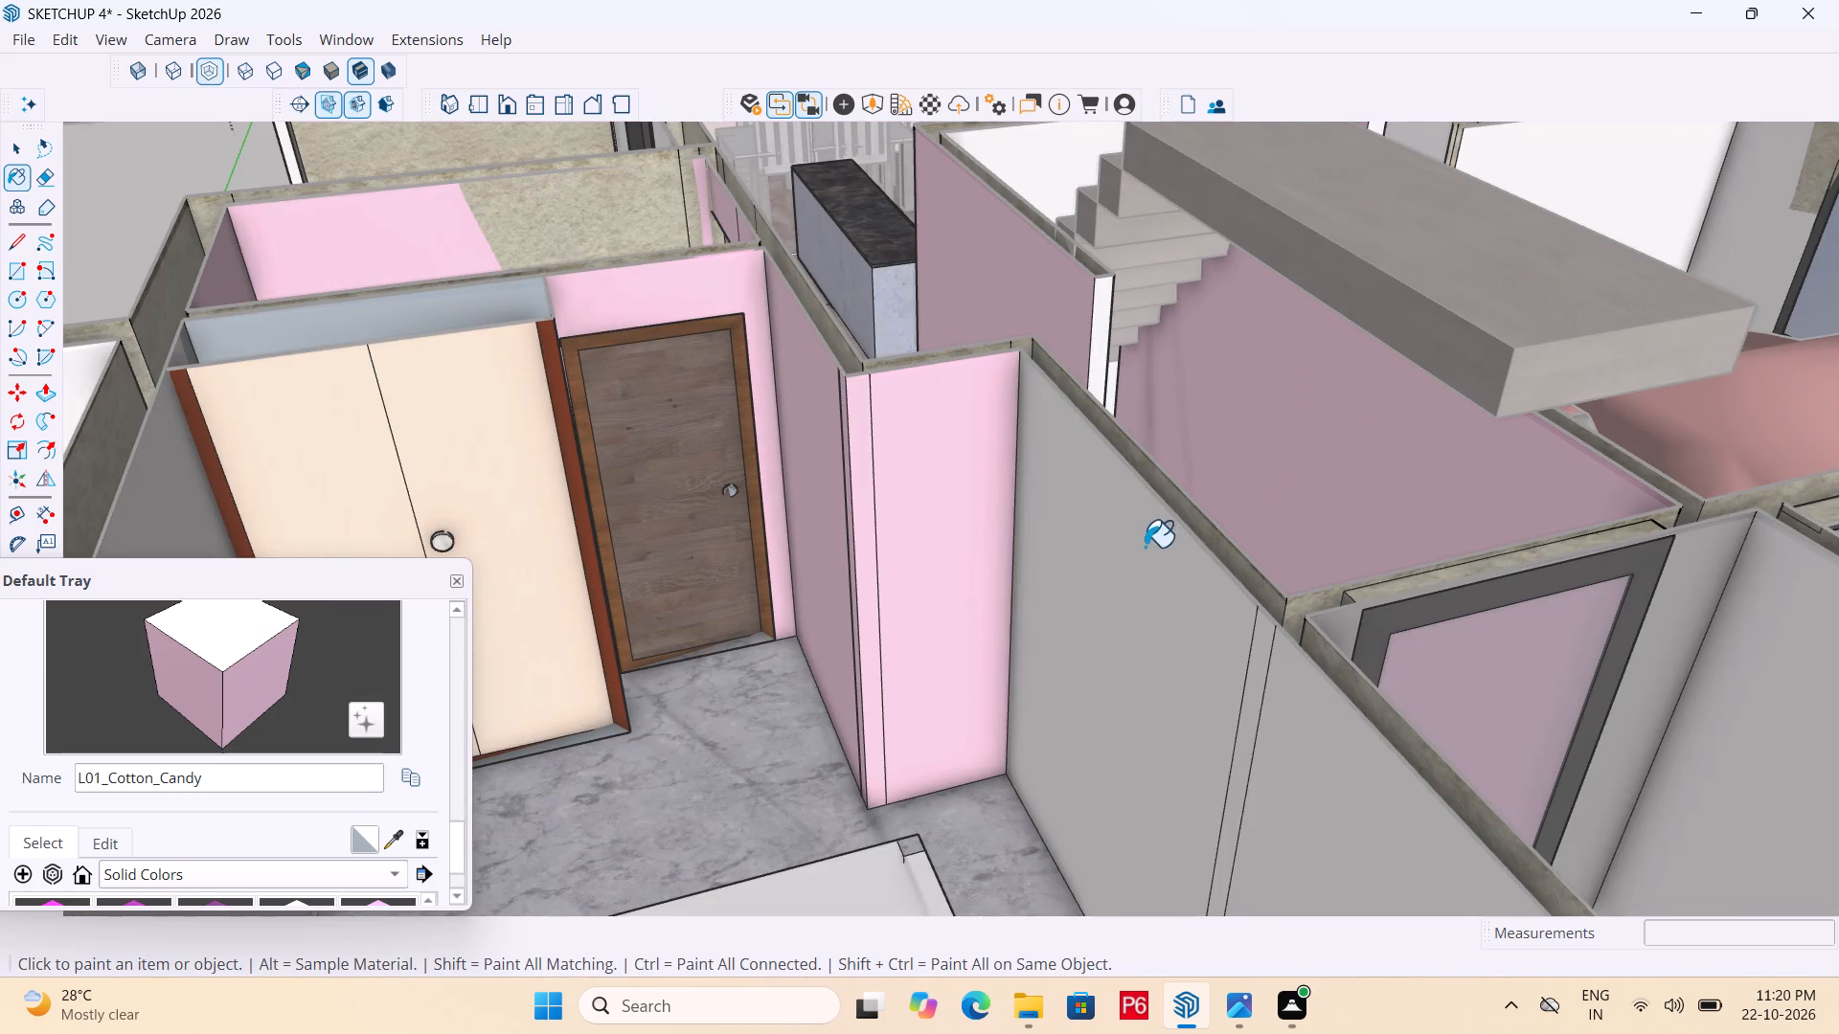
{"action": "left_click_drag", "start_coordinate": [1145, 548], "coordinate": [1152, 535]}
{"action": "scroll", "coordinate": [933, 391], "scroll_direction": "down", "scroll_amount": 7}
{"action": "middle_click_drag", "start_coordinate": [1005, 591], "coordinate": [1323, 687]}
{"action": "scroll", "coordinate": [1322, 687], "scroll_direction": "up", "scroll_amount": 1}
{"action": "scroll", "coordinate": [1516, 606], "scroll_direction": "up", "scroll_amount": 6}
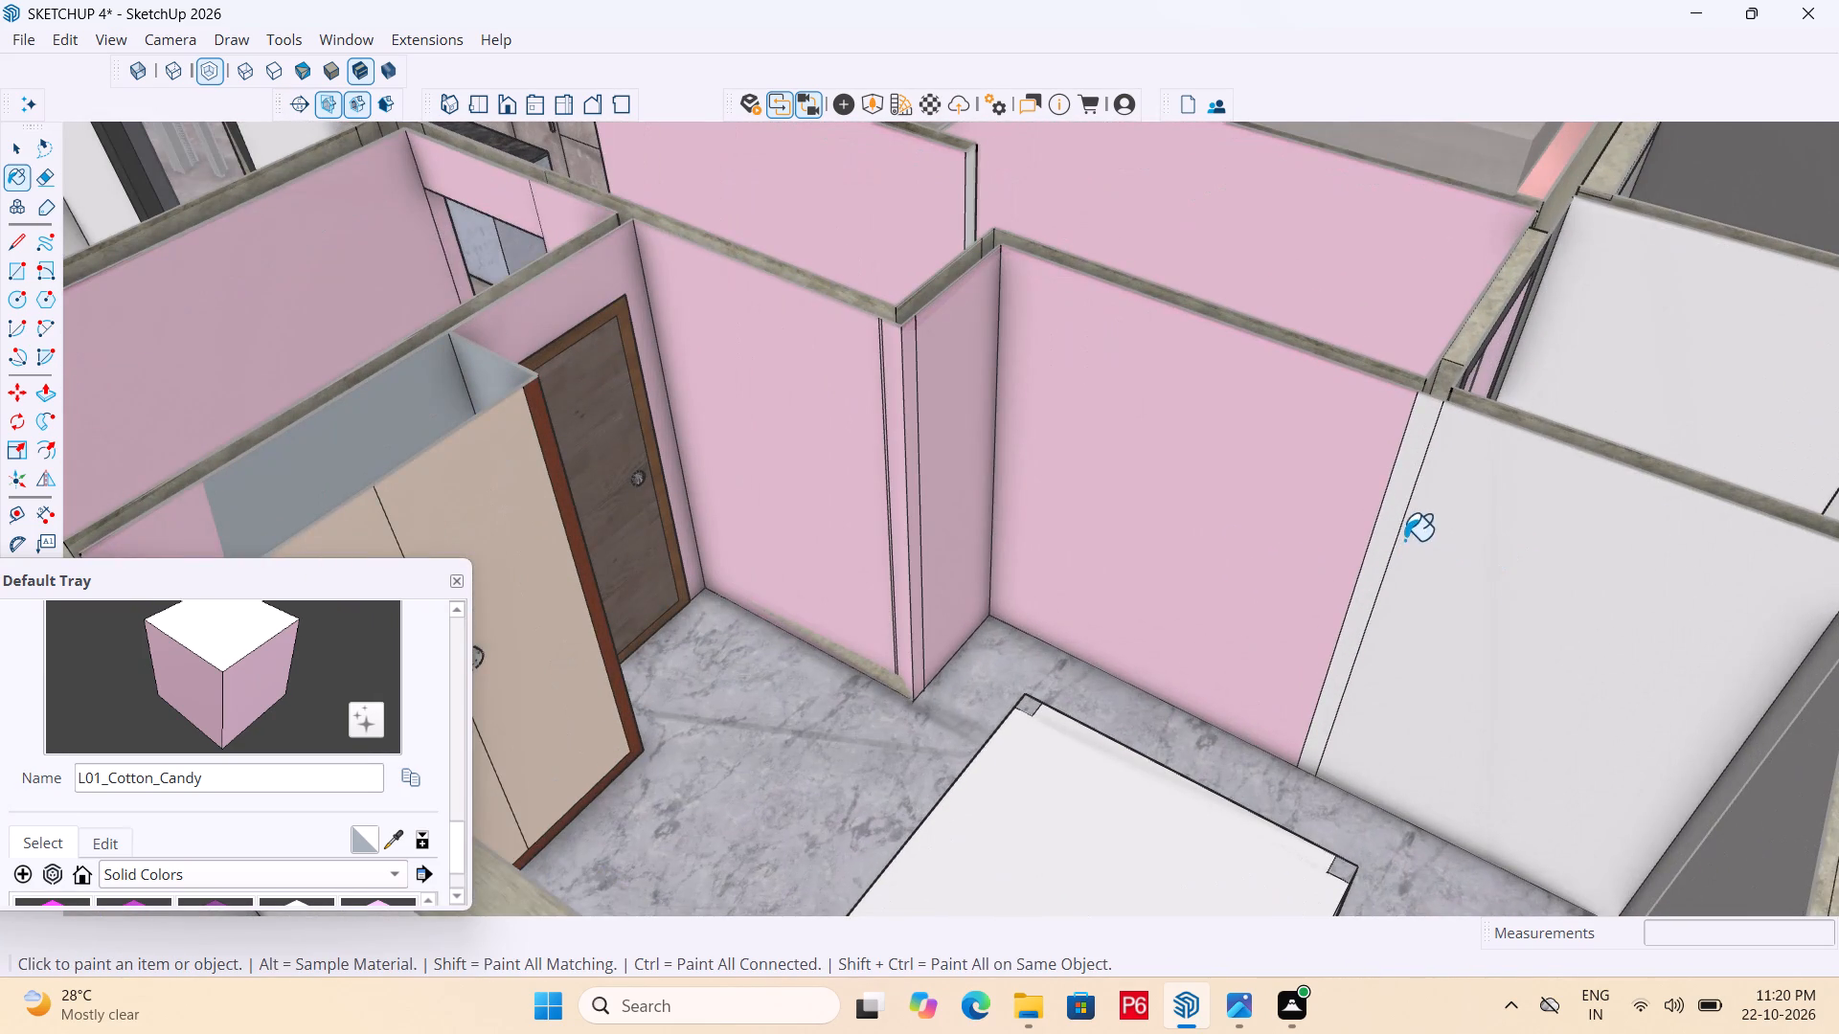
{"action": "left_click_drag", "start_coordinate": [1395, 516], "coordinate": [1408, 518]}
{"action": "left_click", "coordinate": [1483, 541]}
{"action": "left_click", "coordinate": [1383, 503]}
{"action": "scroll", "coordinate": [952, 538], "scroll_direction": "down", "scroll_amount": 3}
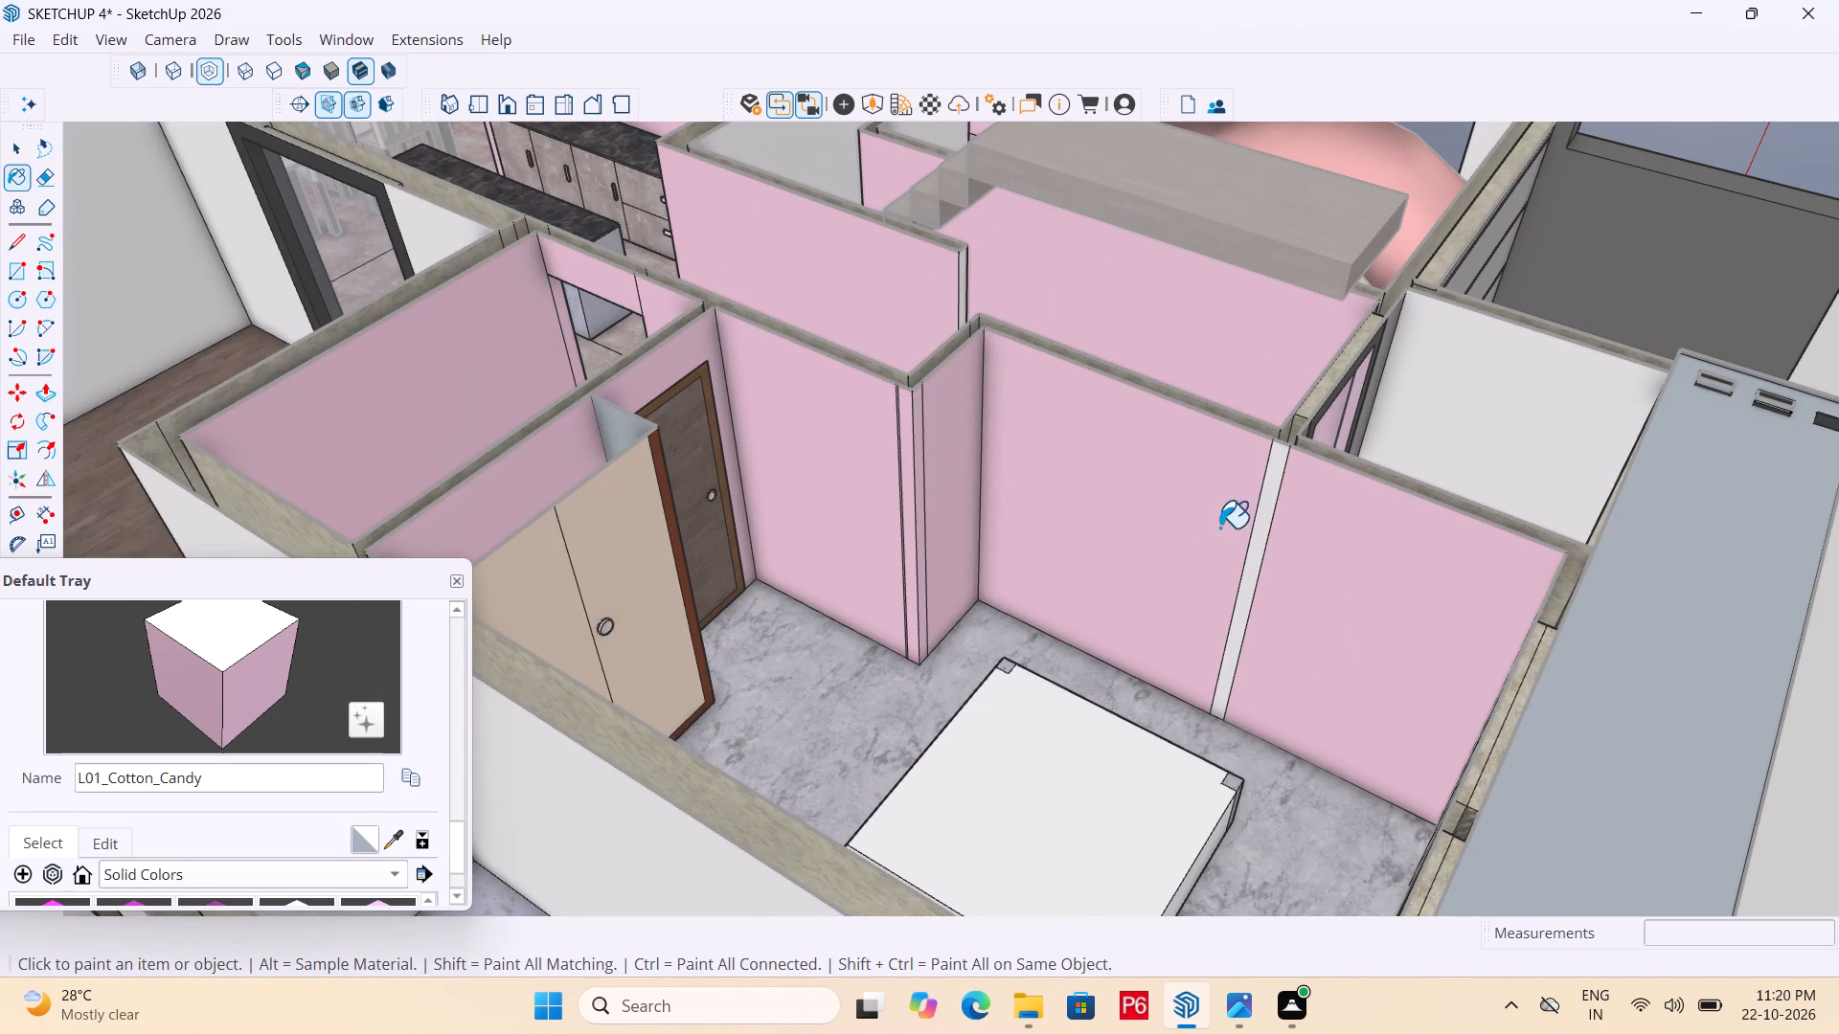
{"action": "left_click", "coordinate": [1273, 474]}
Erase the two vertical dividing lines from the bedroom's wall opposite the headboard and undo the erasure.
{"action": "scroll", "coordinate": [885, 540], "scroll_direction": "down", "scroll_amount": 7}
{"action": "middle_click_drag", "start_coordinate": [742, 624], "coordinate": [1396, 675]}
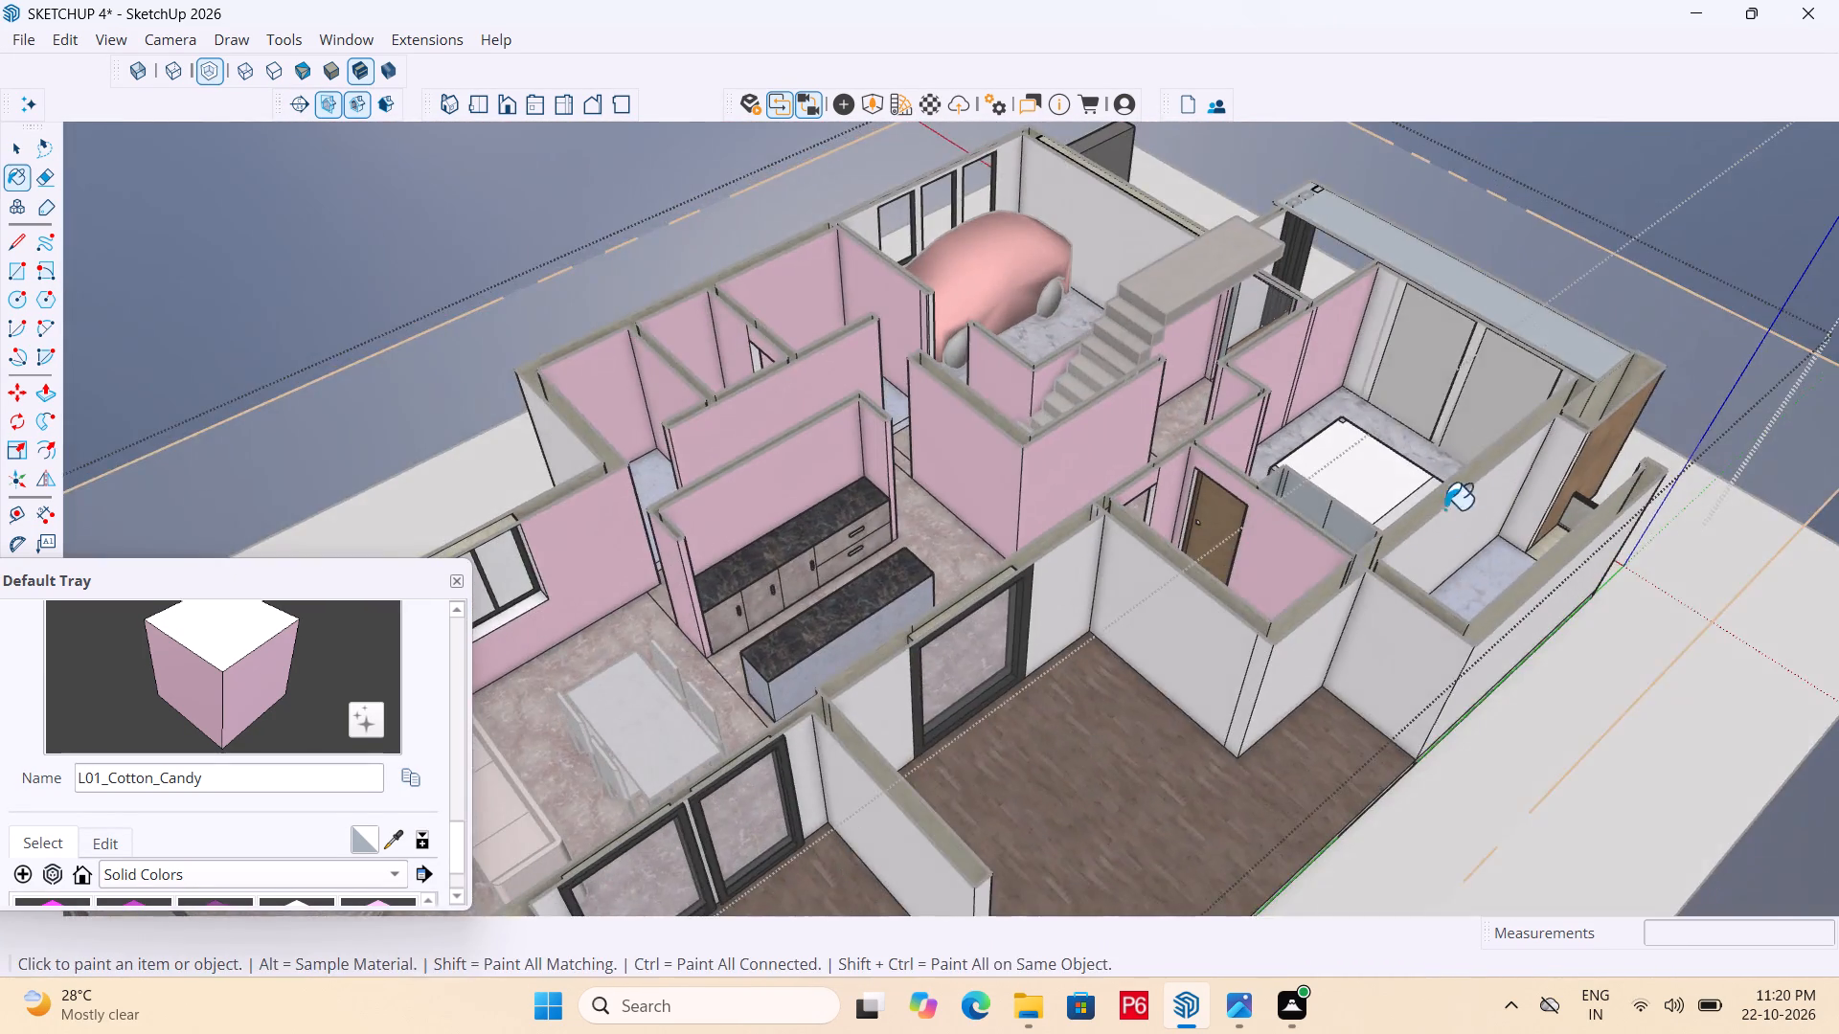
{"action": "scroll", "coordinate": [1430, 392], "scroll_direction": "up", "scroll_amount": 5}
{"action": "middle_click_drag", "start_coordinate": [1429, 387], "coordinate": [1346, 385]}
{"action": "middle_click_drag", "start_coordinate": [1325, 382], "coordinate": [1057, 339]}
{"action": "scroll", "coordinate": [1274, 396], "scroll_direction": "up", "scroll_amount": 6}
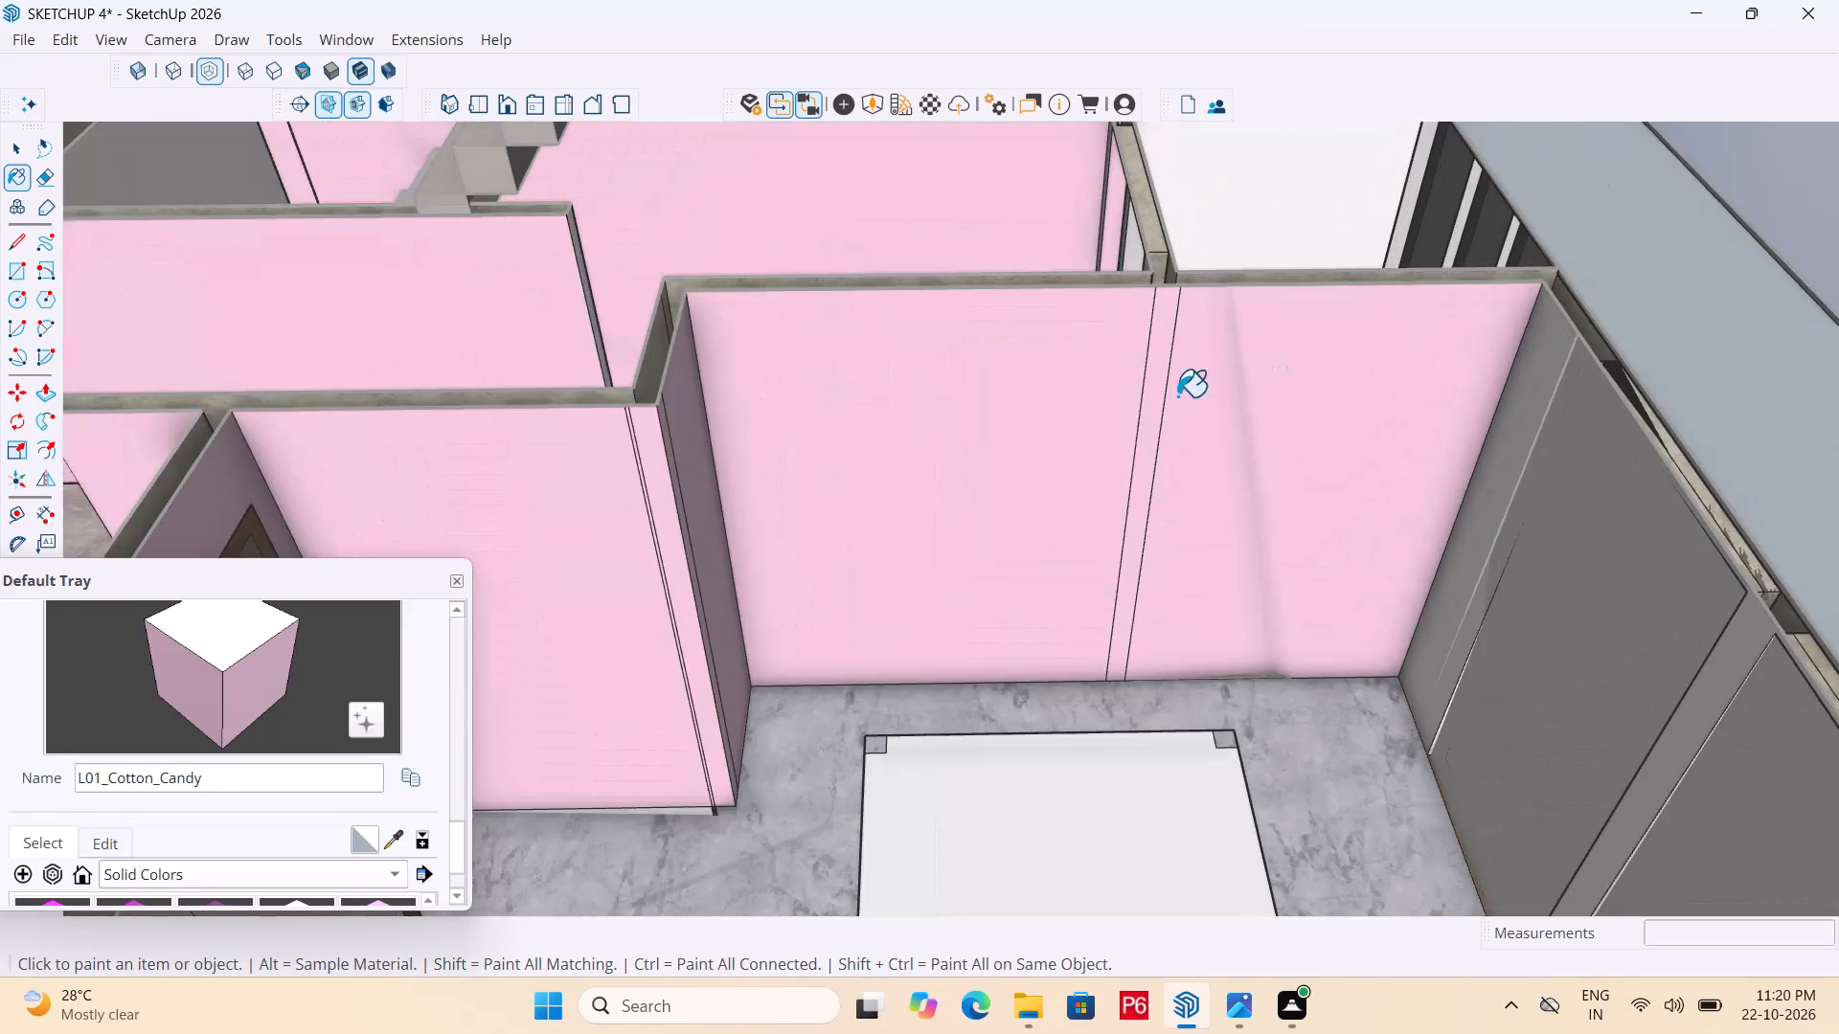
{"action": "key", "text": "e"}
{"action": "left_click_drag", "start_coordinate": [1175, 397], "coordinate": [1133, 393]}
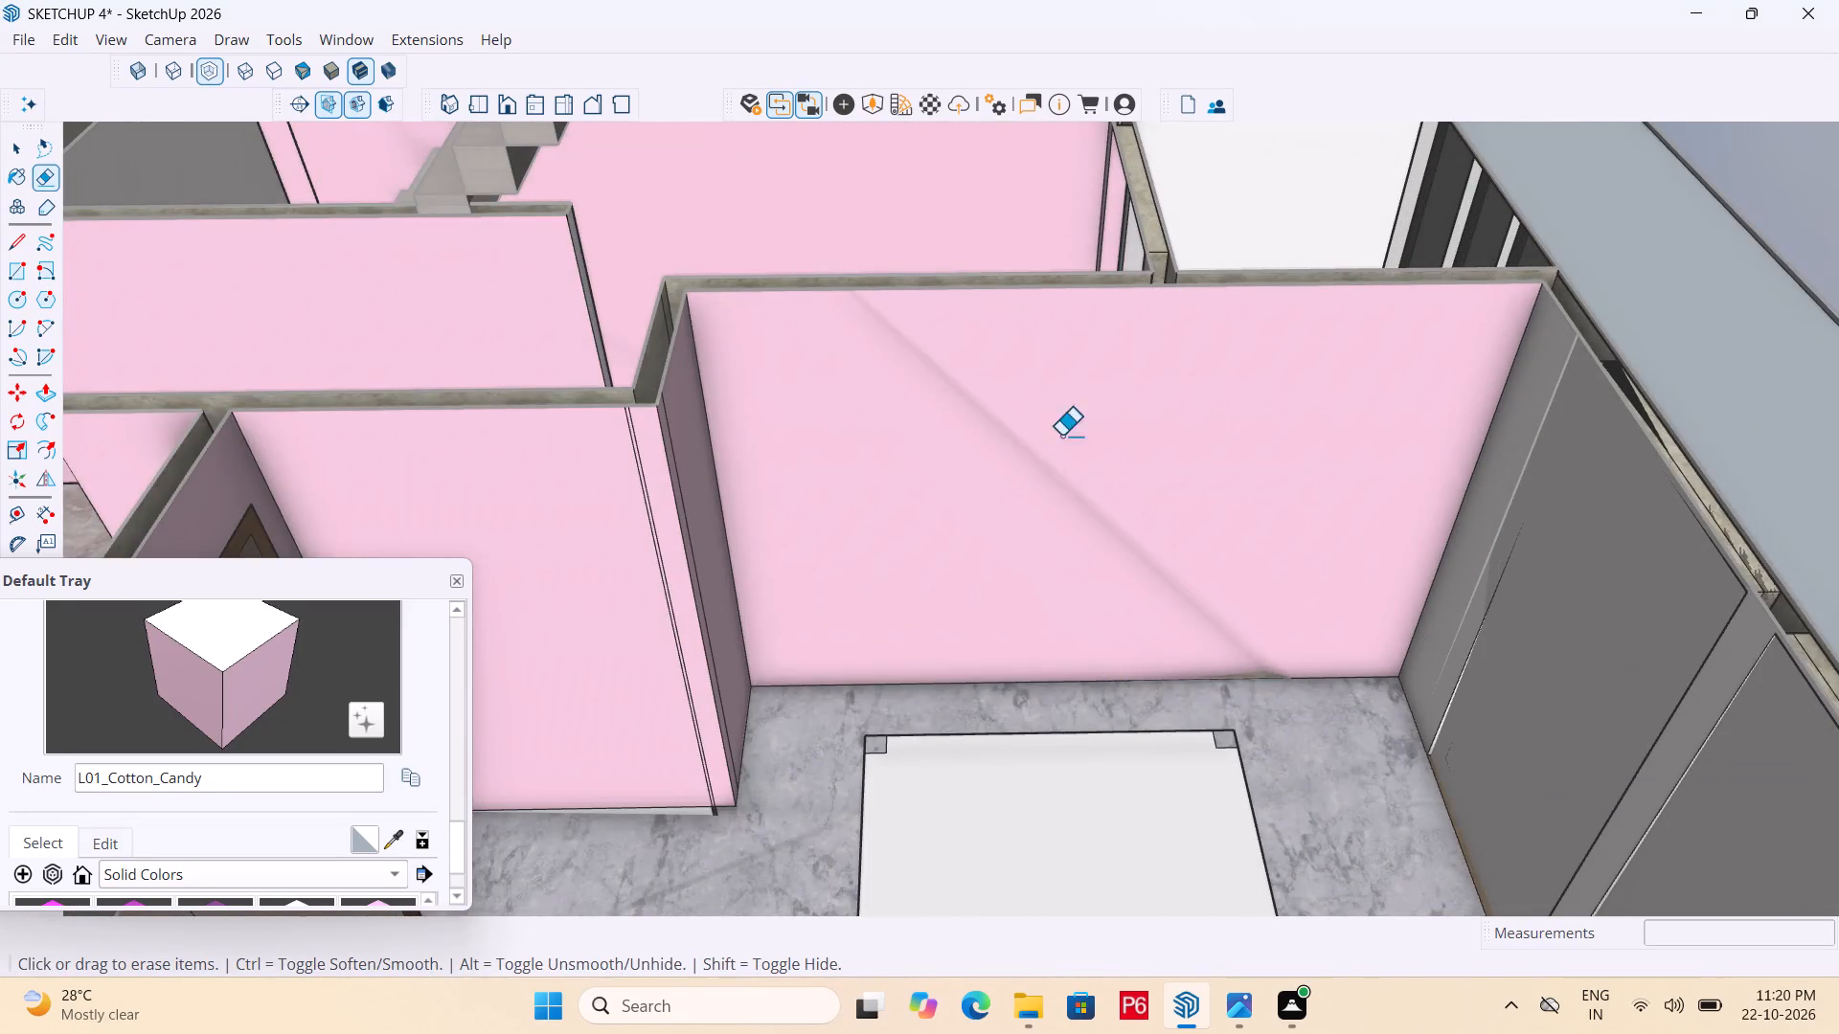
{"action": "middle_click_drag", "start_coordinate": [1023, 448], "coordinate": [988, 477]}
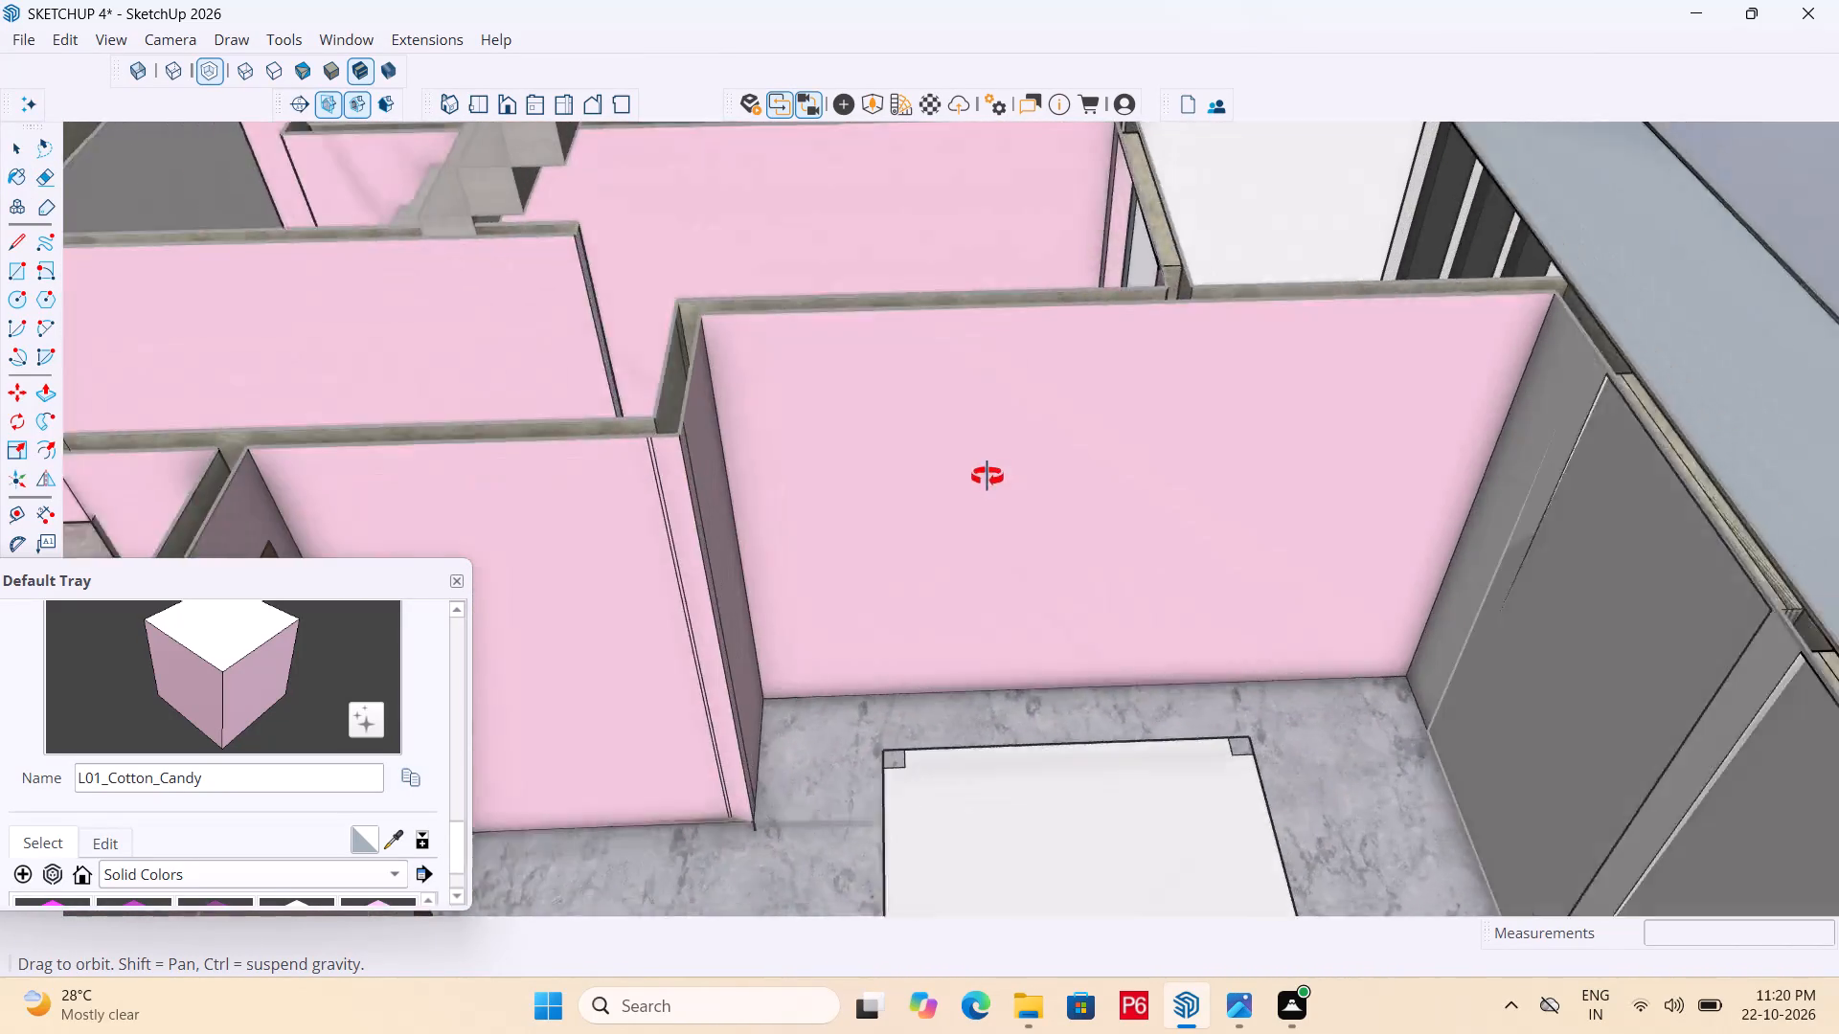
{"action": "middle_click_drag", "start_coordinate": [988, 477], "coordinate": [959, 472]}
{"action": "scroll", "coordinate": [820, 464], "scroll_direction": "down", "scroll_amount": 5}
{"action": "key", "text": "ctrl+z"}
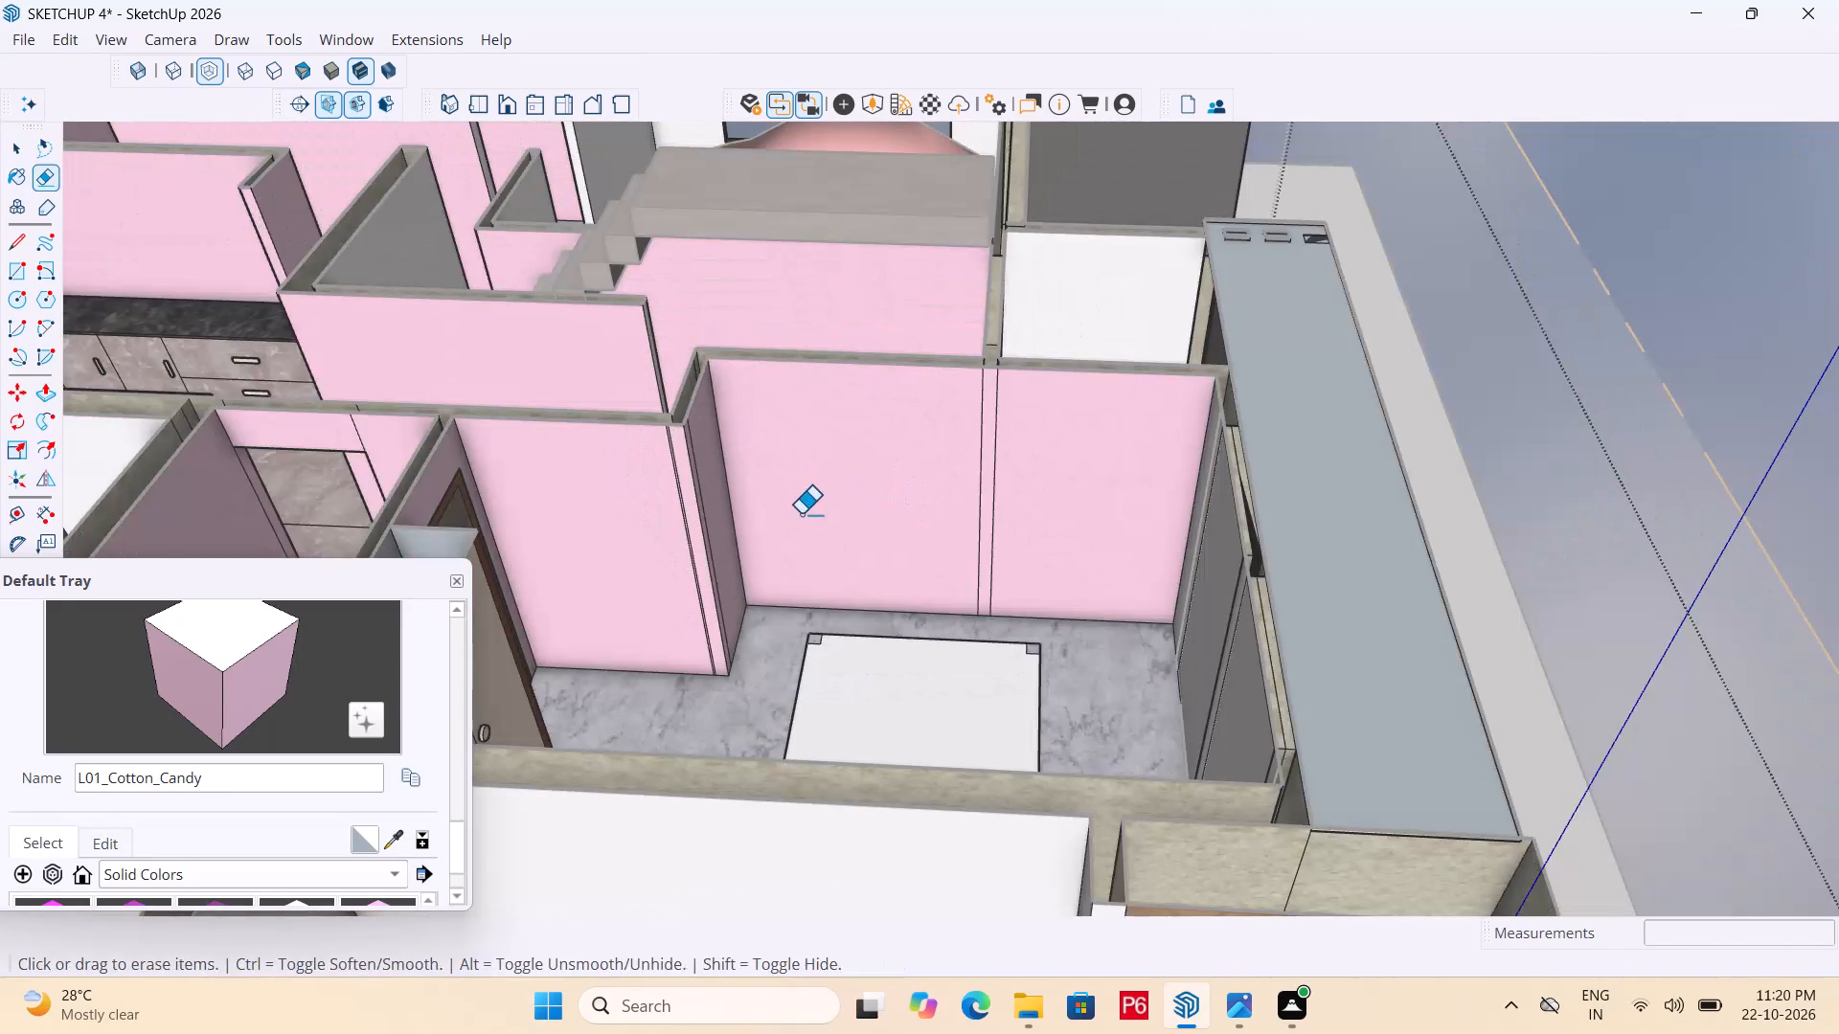
Examine the bedroom's unpainted window and headboard walls from inside and from the front porch side.
{"action": "scroll", "coordinate": [801, 514], "scroll_direction": "down", "scroll_amount": 1}
{"action": "middle_click_drag", "start_coordinate": [801, 514], "coordinate": [1096, 499]}
{"action": "scroll", "coordinate": [806, 458], "scroll_direction": "down", "scroll_amount": 5}
{"action": "scroll", "coordinate": [1303, 462], "scroll_direction": "up", "scroll_amount": 5}
{"action": "middle_click_drag", "start_coordinate": [994, 531], "coordinate": [1424, 597]}
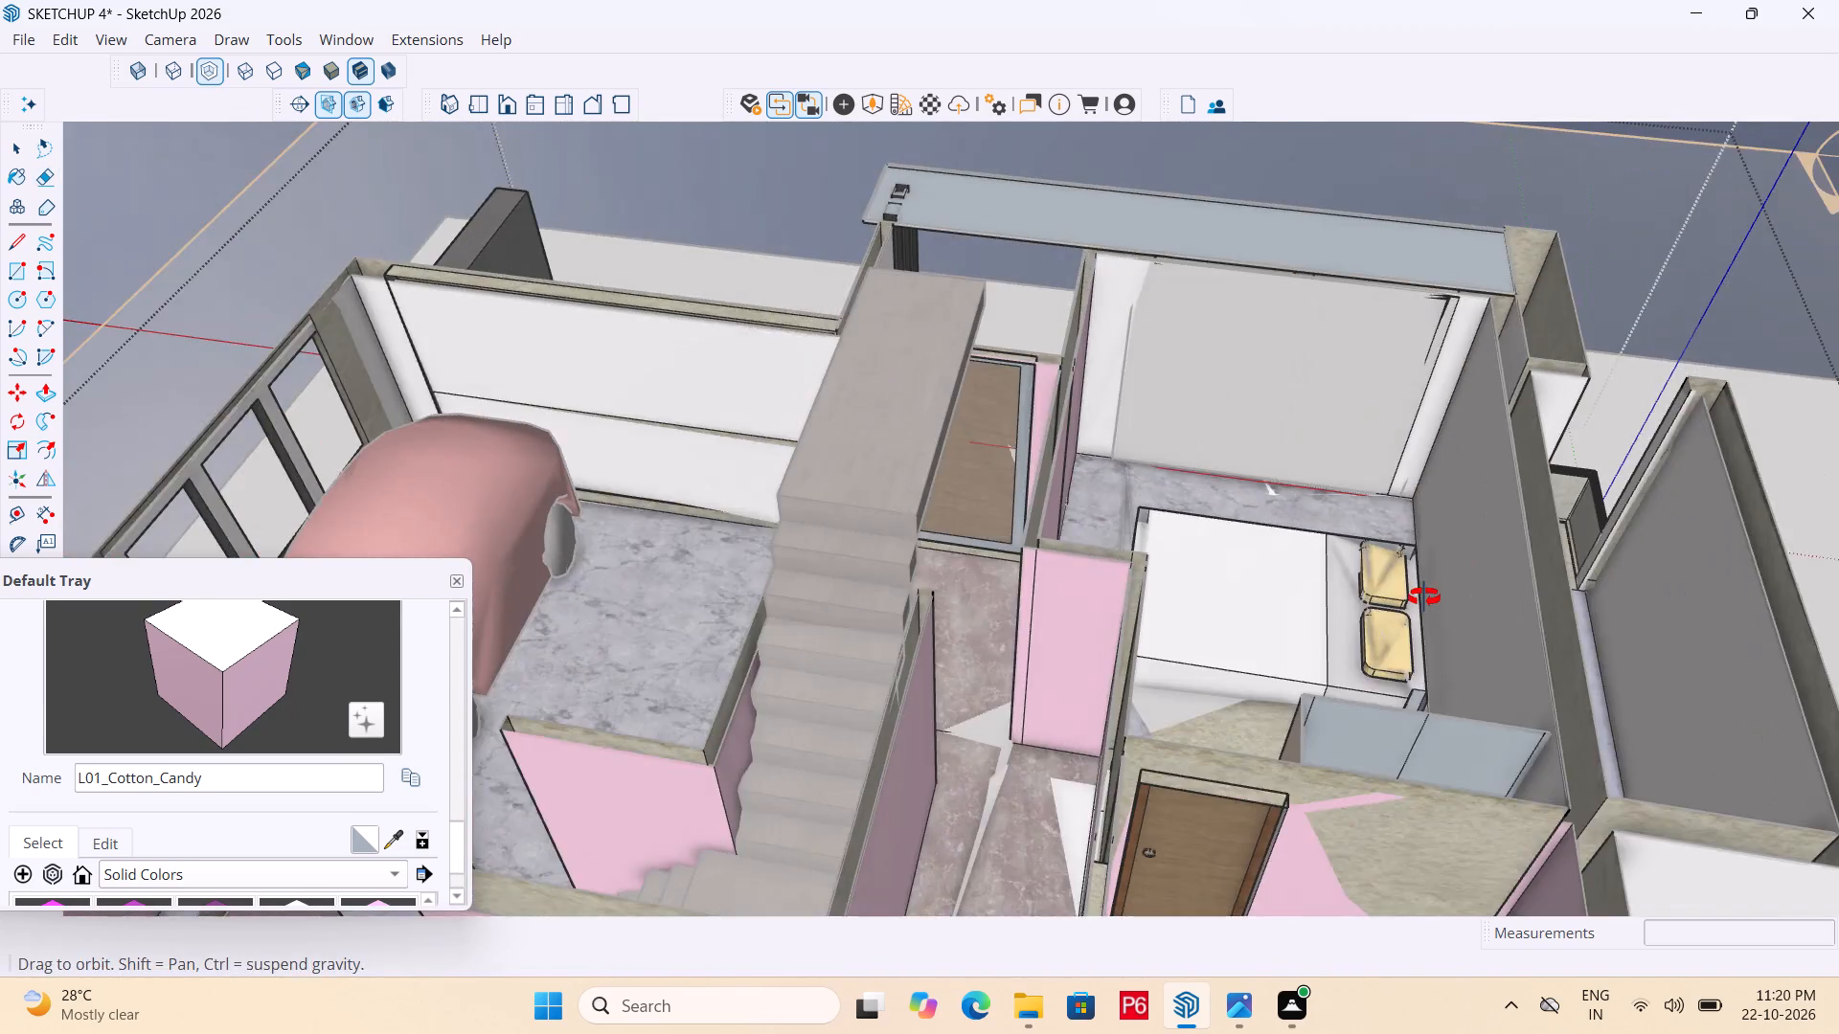
{"action": "middle_click_drag", "start_coordinate": [1424, 597], "coordinate": [1425, 572]}
{"action": "scroll", "coordinate": [1419, 511], "scroll_direction": "up", "scroll_amount": 1}
{"action": "middle_click_drag", "start_coordinate": [1396, 495], "coordinate": [1147, 450]}
{"action": "scroll", "coordinate": [1095, 364], "scroll_direction": "up", "scroll_amount": 3}
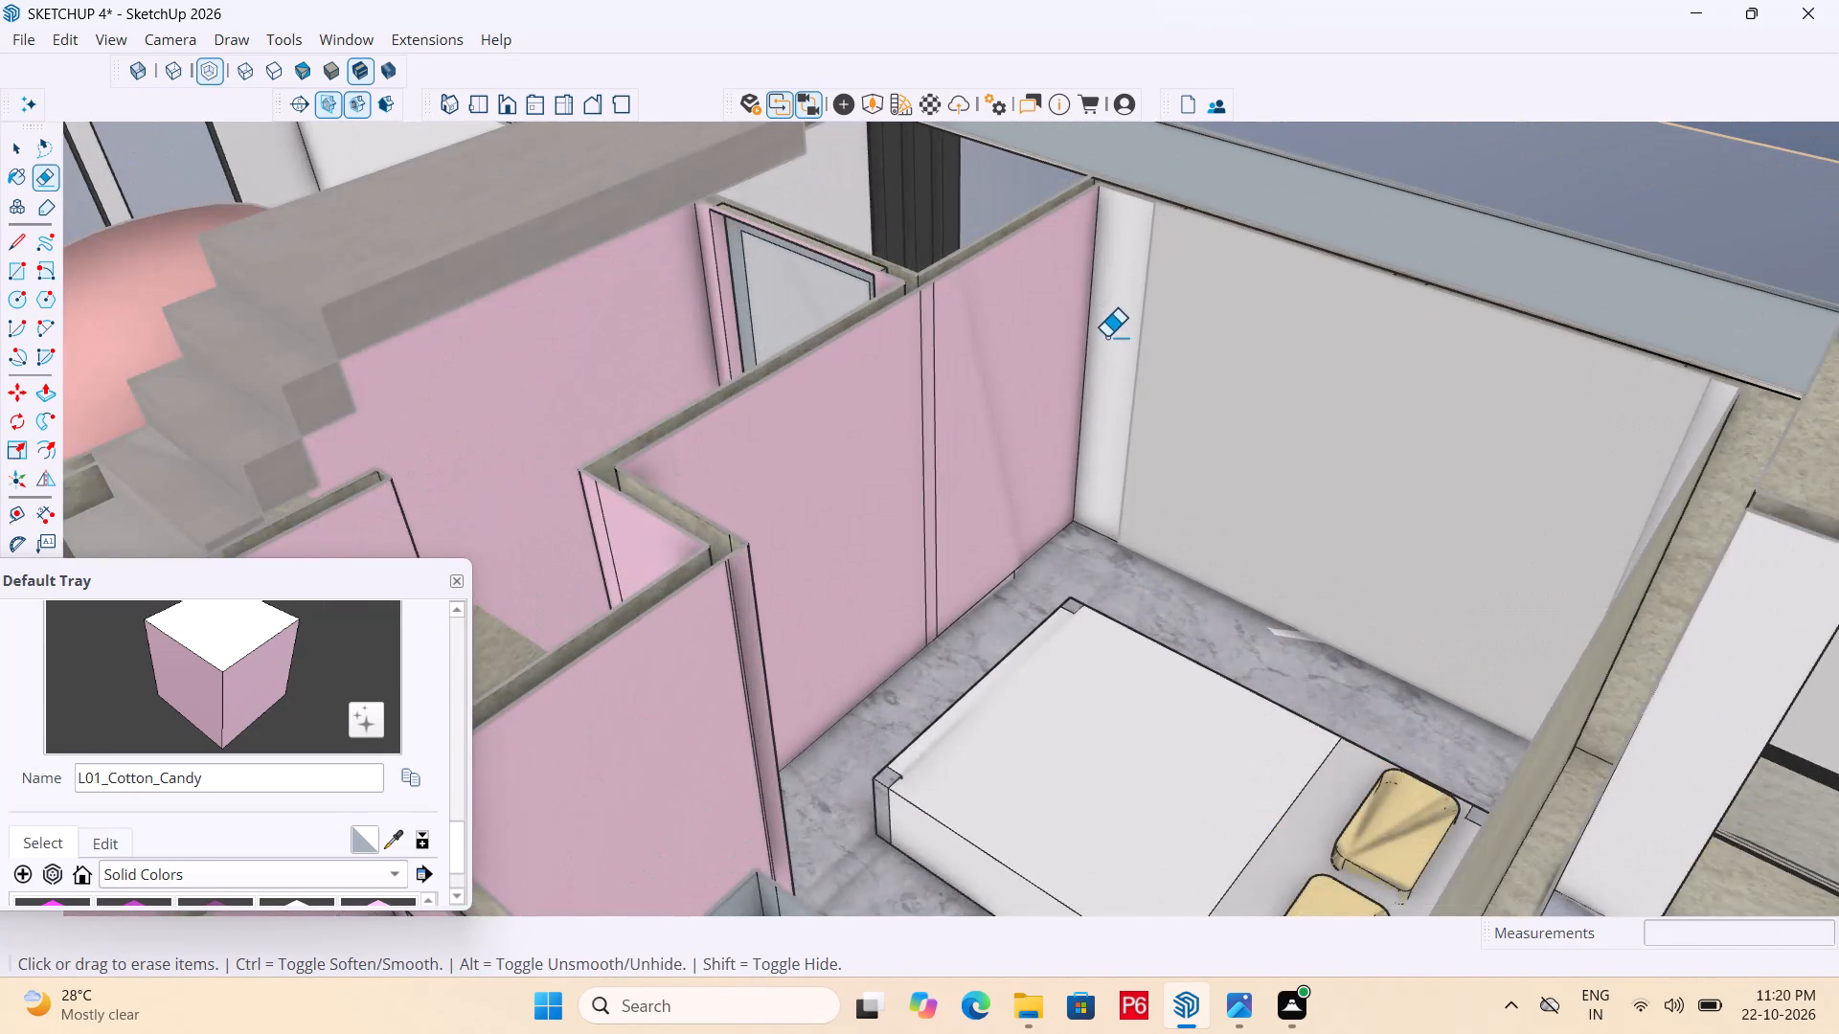
{"action": "scroll", "coordinate": [1094, 361], "scroll_direction": "down", "scroll_amount": 4}
{"action": "middle_click_drag", "start_coordinate": [1107, 435], "coordinate": [1143, 460]}
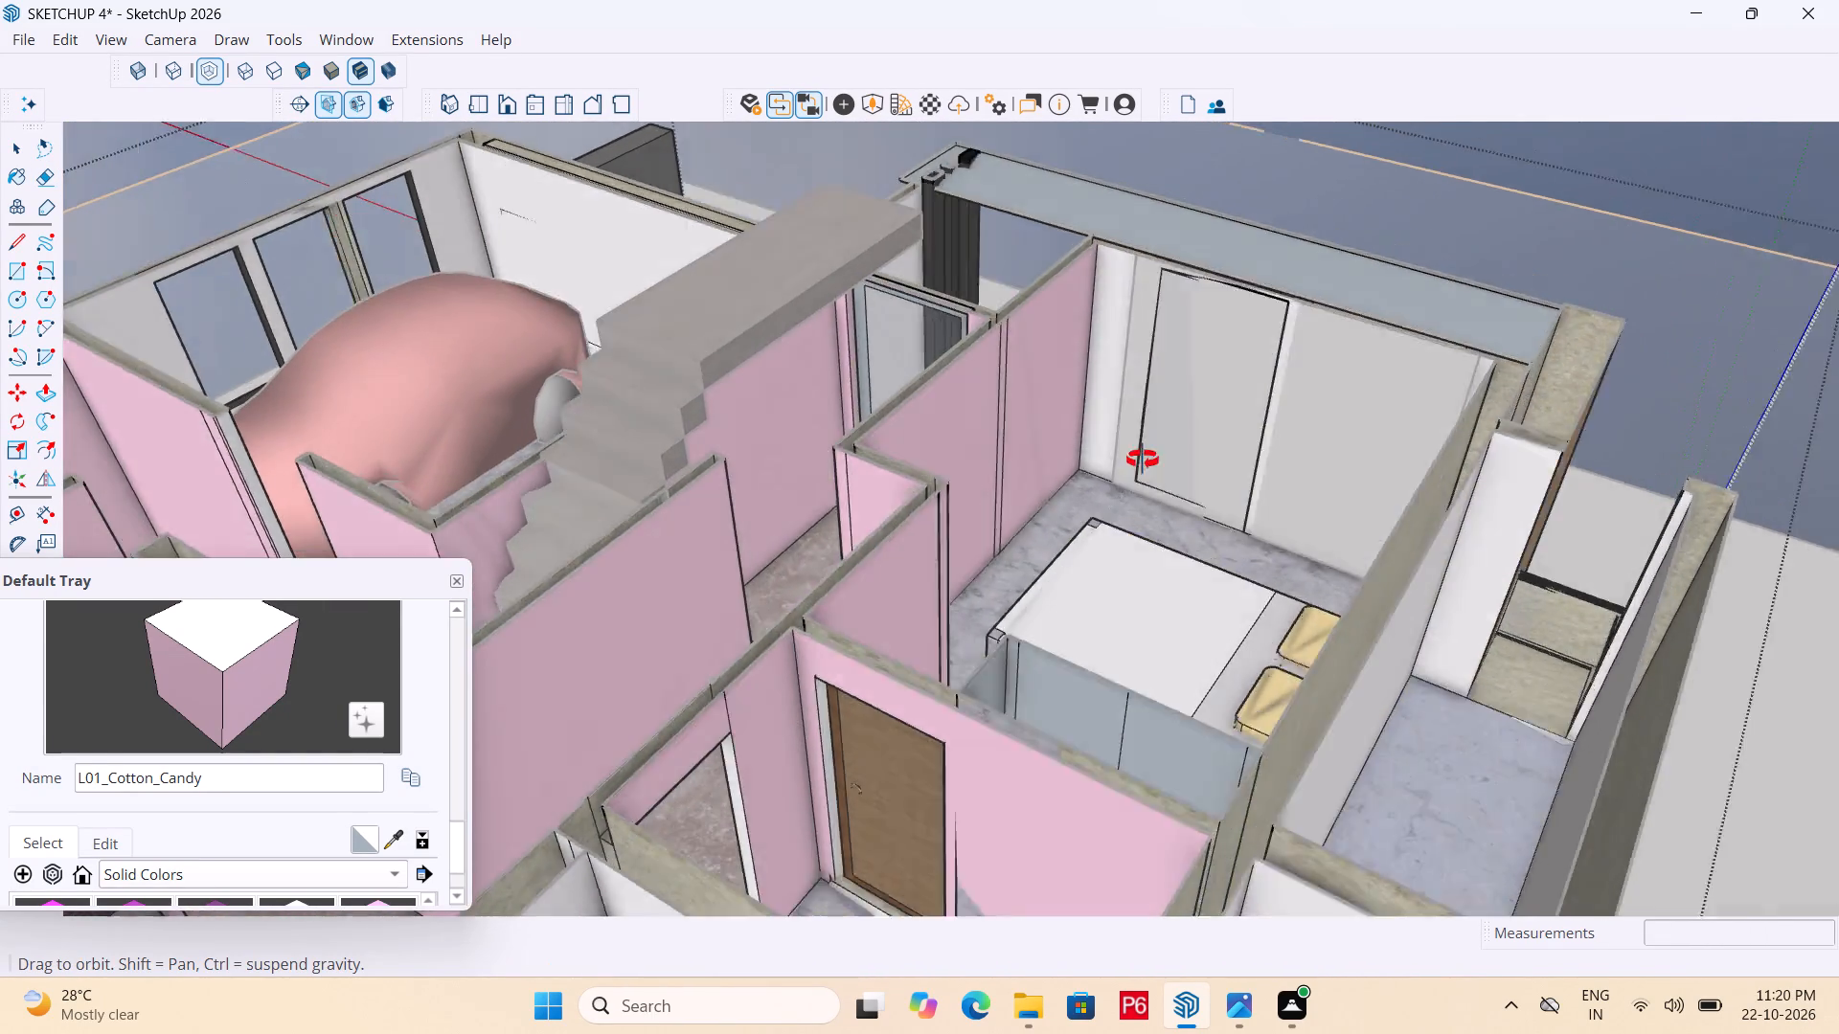
{"action": "middle_click_drag", "start_coordinate": [1143, 460], "coordinate": [0, 427]}
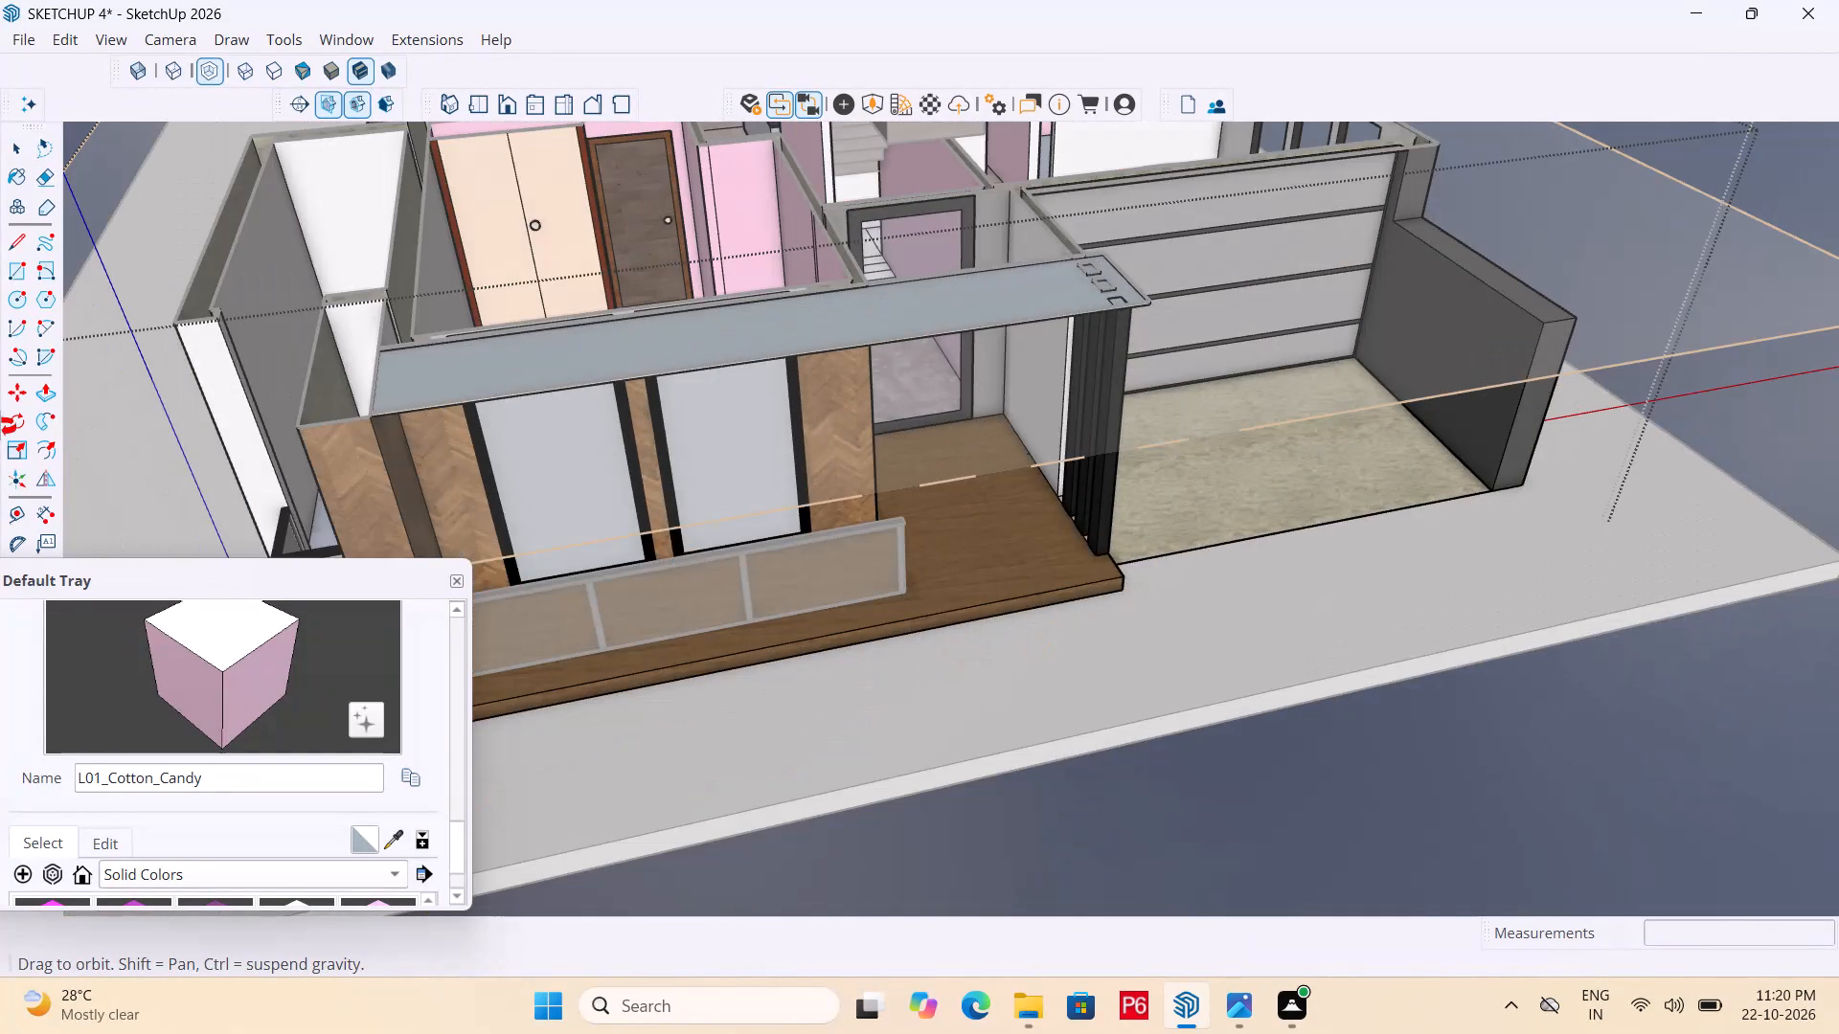
{"action": "middle_click_drag", "start_coordinate": [0, 427], "coordinate": [1505, 751]}
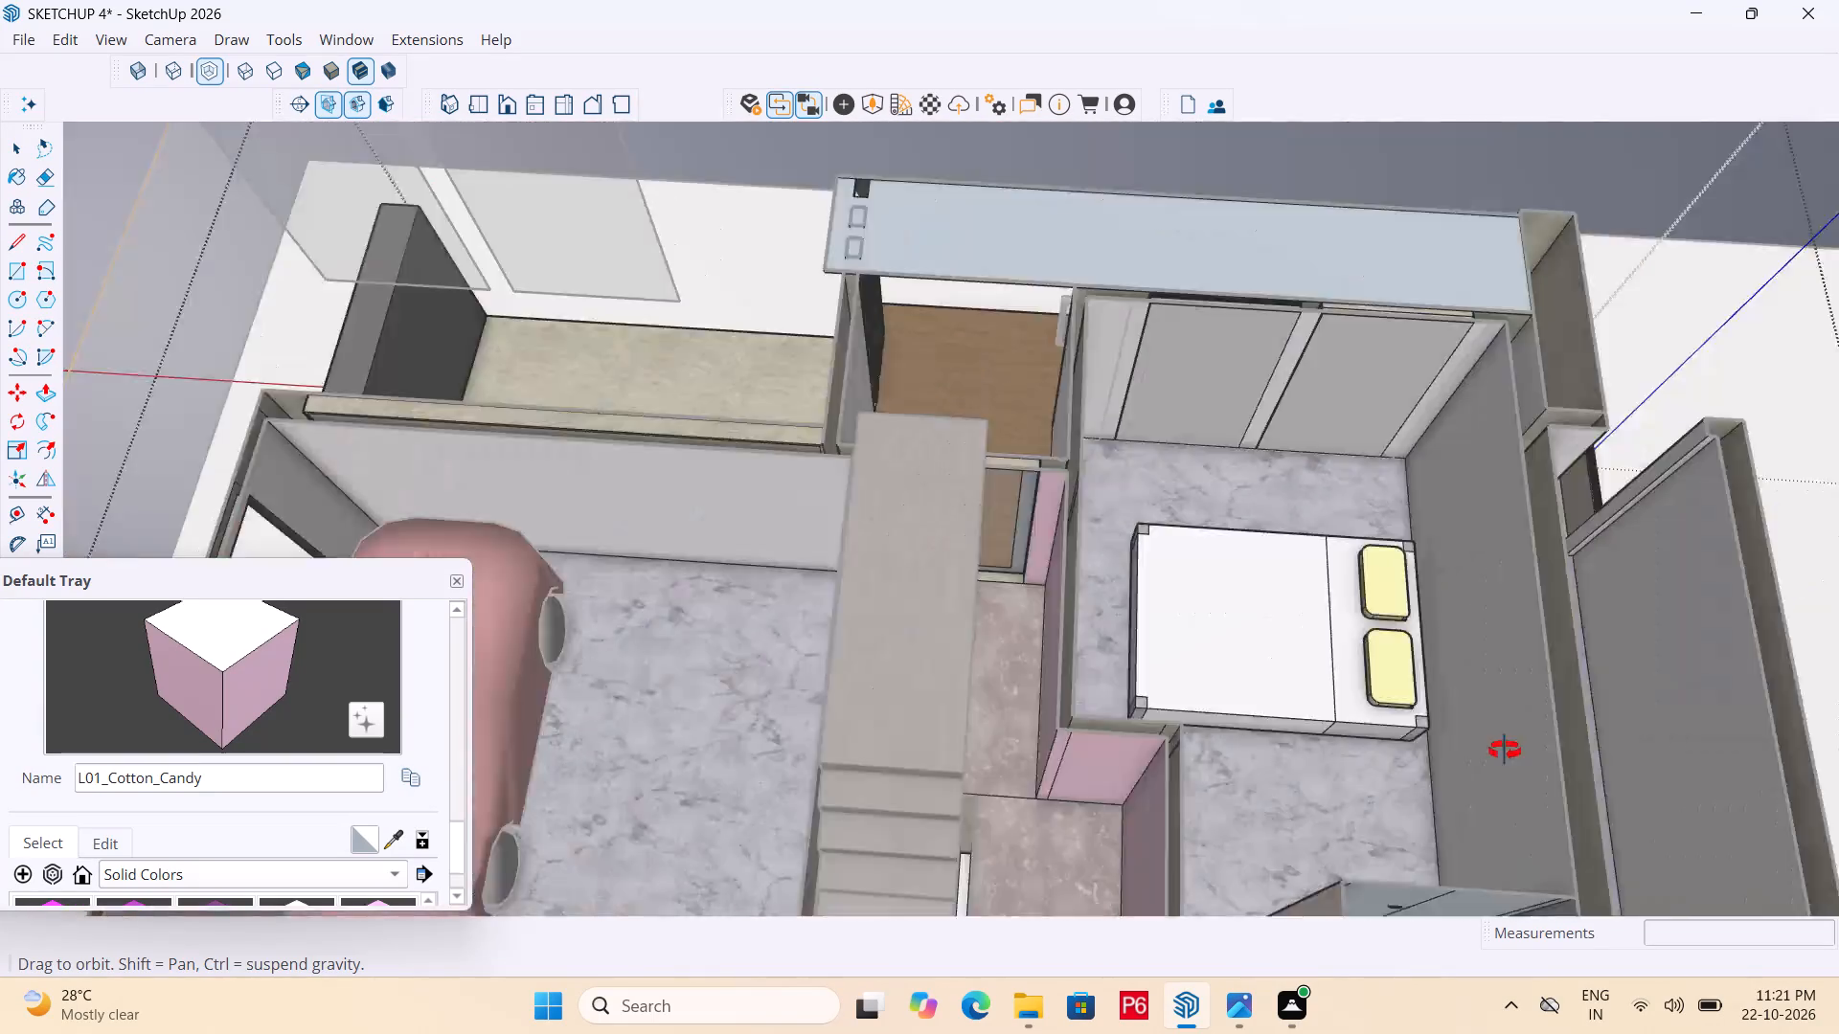
{"action": "middle_click_drag", "start_coordinate": [1505, 751], "coordinate": [1569, 651]}
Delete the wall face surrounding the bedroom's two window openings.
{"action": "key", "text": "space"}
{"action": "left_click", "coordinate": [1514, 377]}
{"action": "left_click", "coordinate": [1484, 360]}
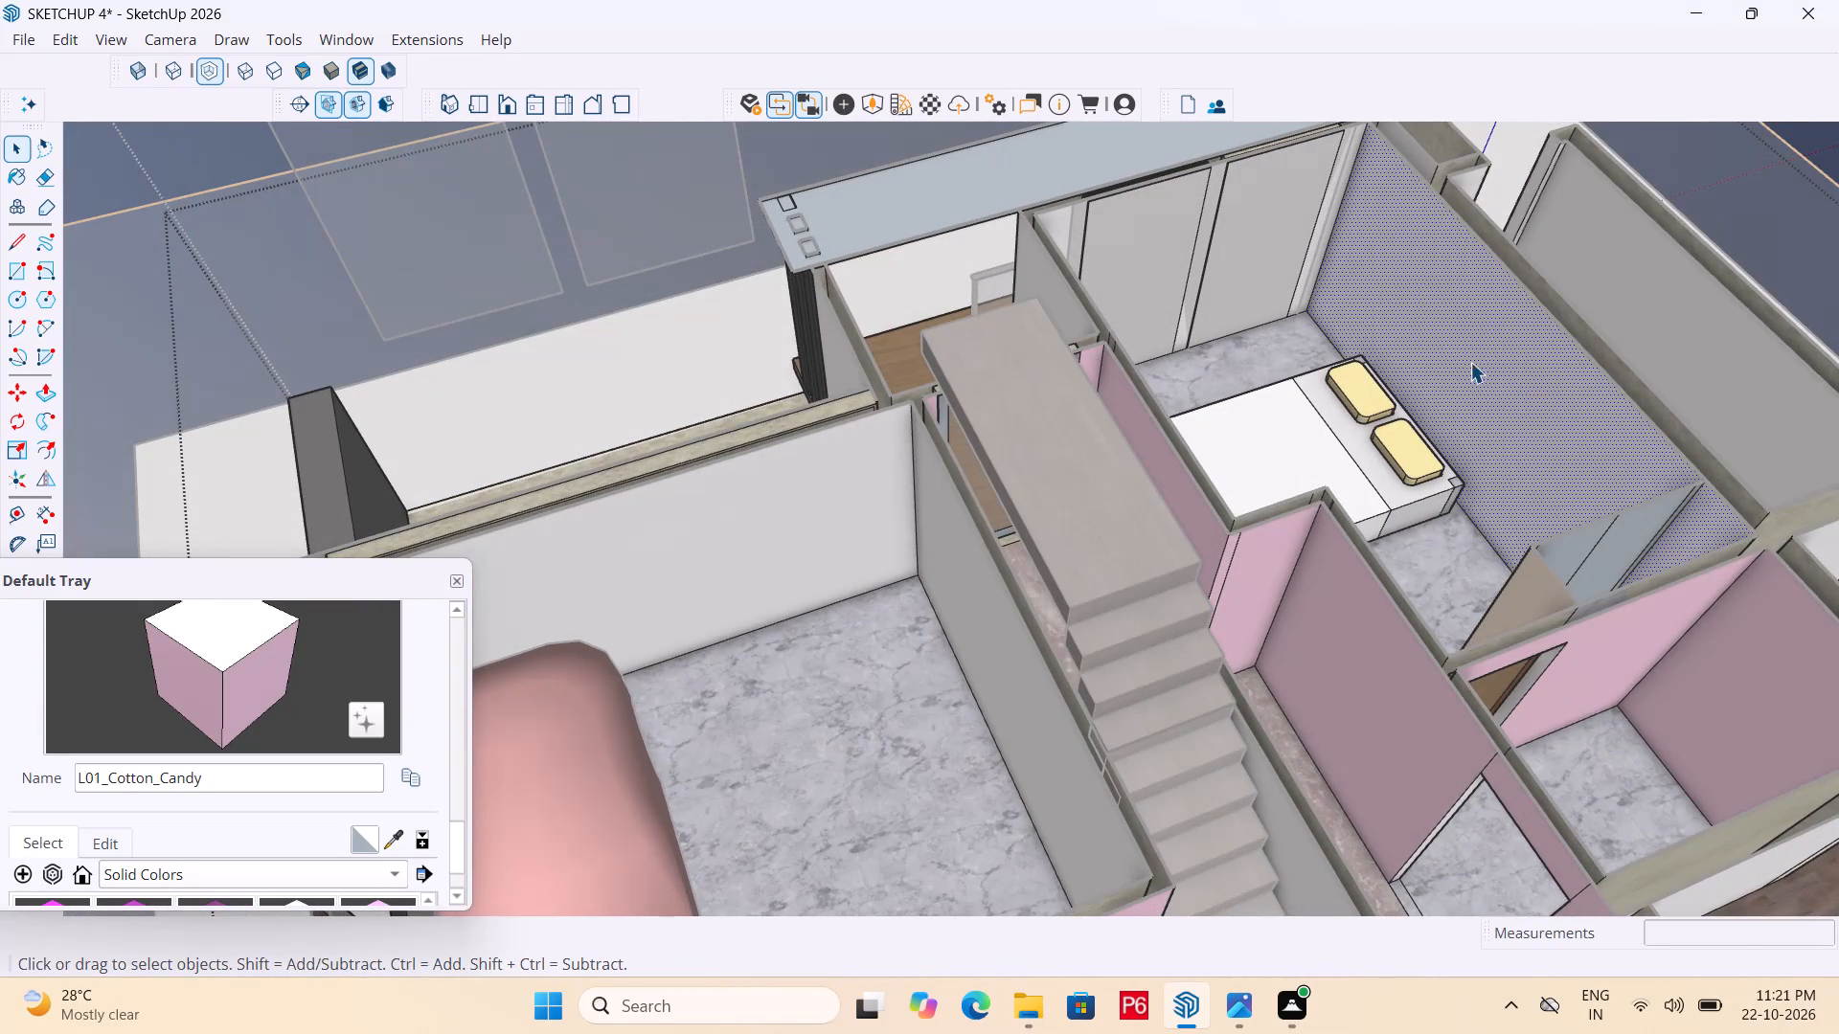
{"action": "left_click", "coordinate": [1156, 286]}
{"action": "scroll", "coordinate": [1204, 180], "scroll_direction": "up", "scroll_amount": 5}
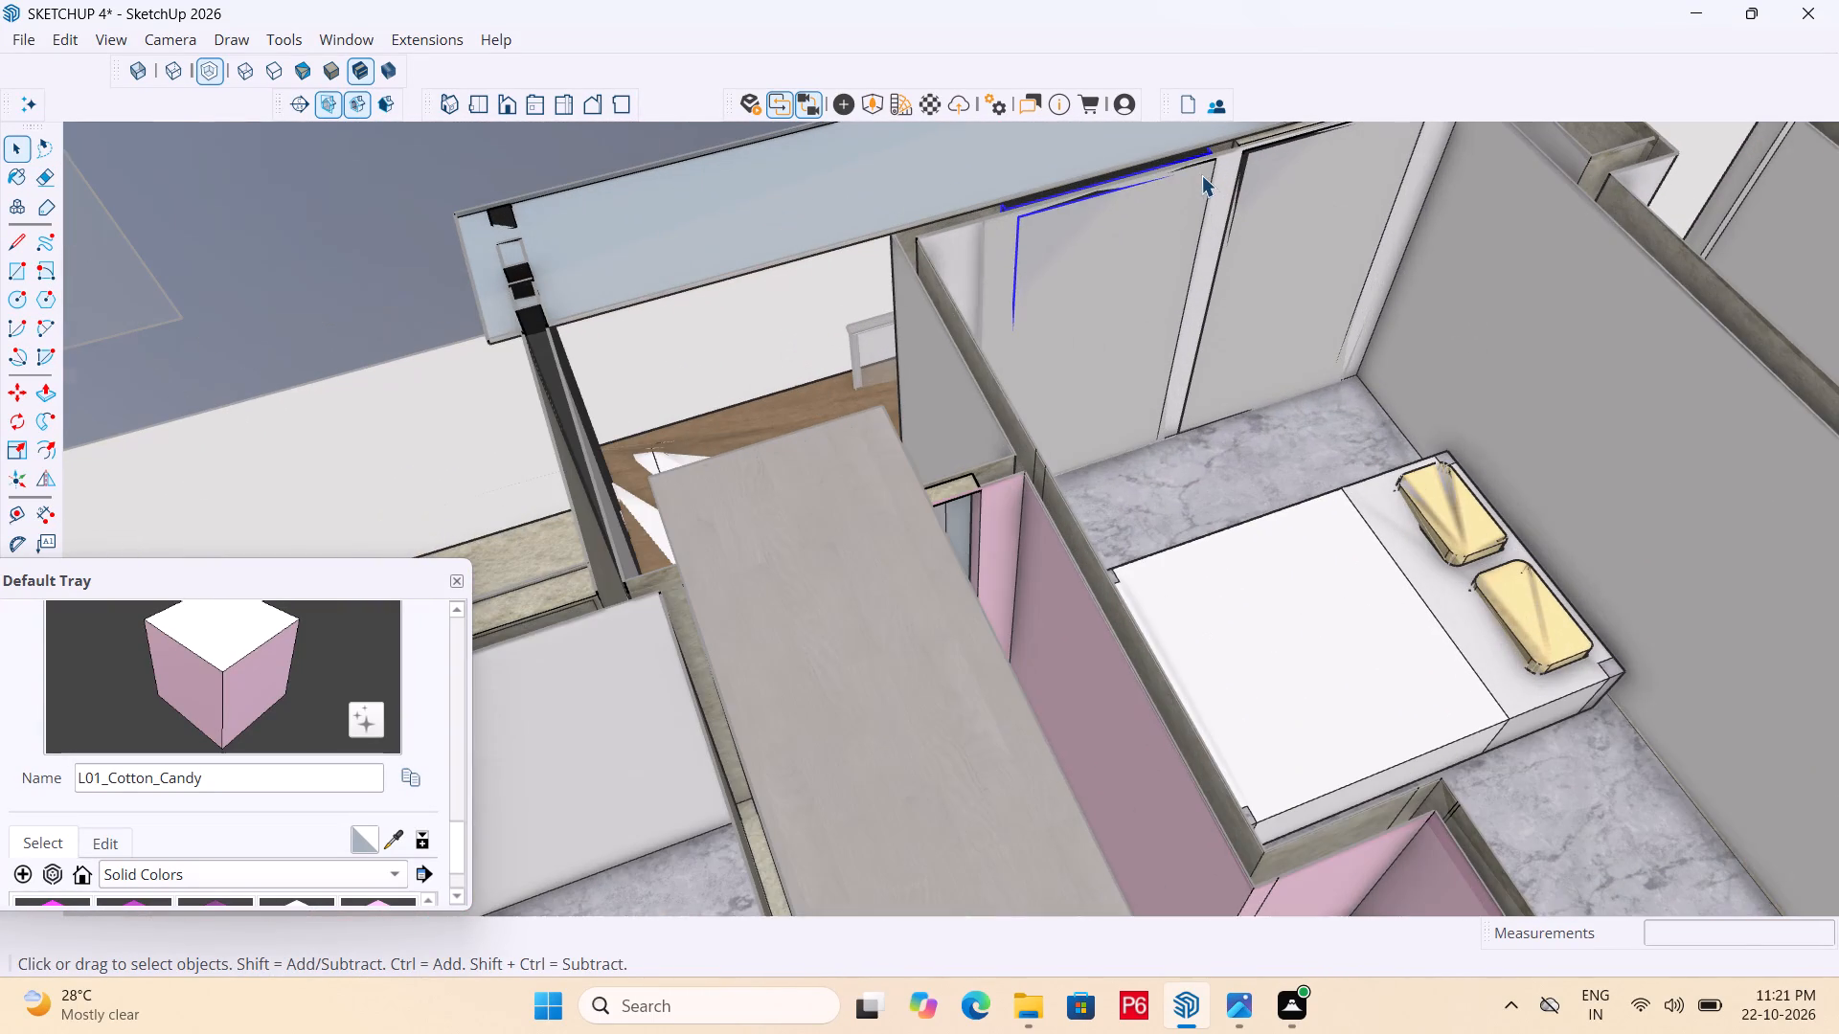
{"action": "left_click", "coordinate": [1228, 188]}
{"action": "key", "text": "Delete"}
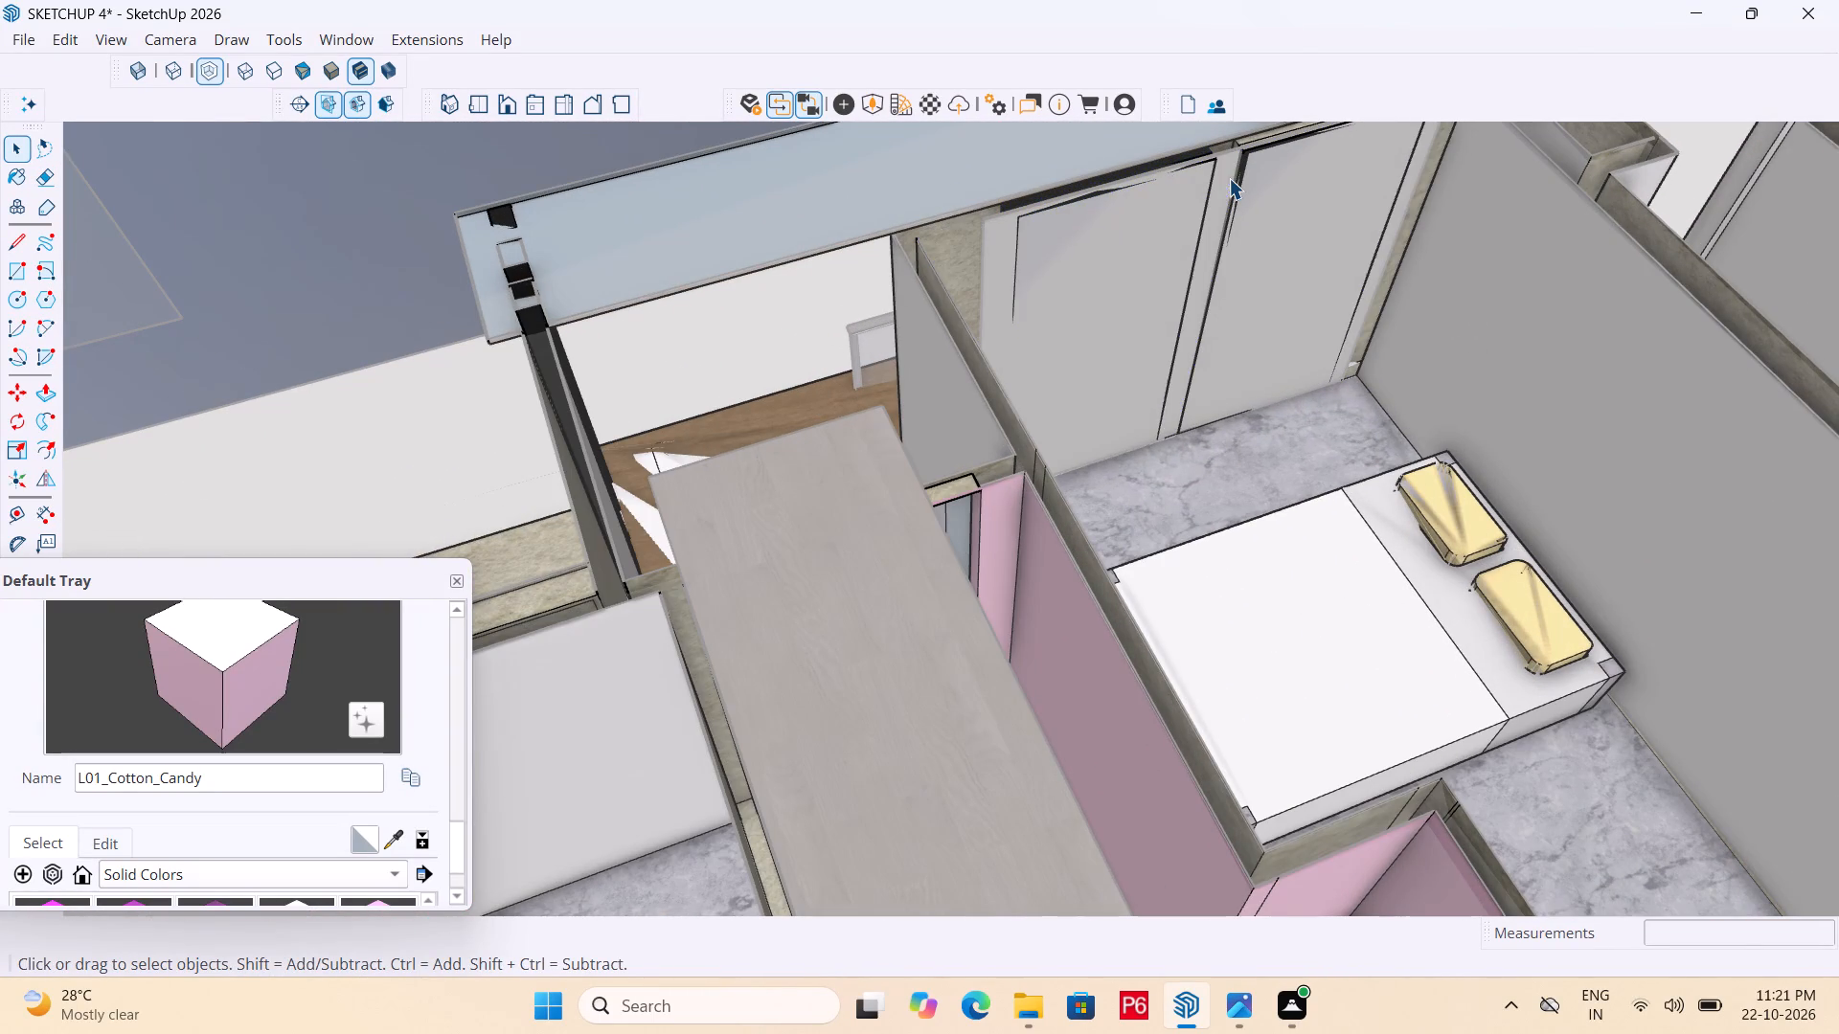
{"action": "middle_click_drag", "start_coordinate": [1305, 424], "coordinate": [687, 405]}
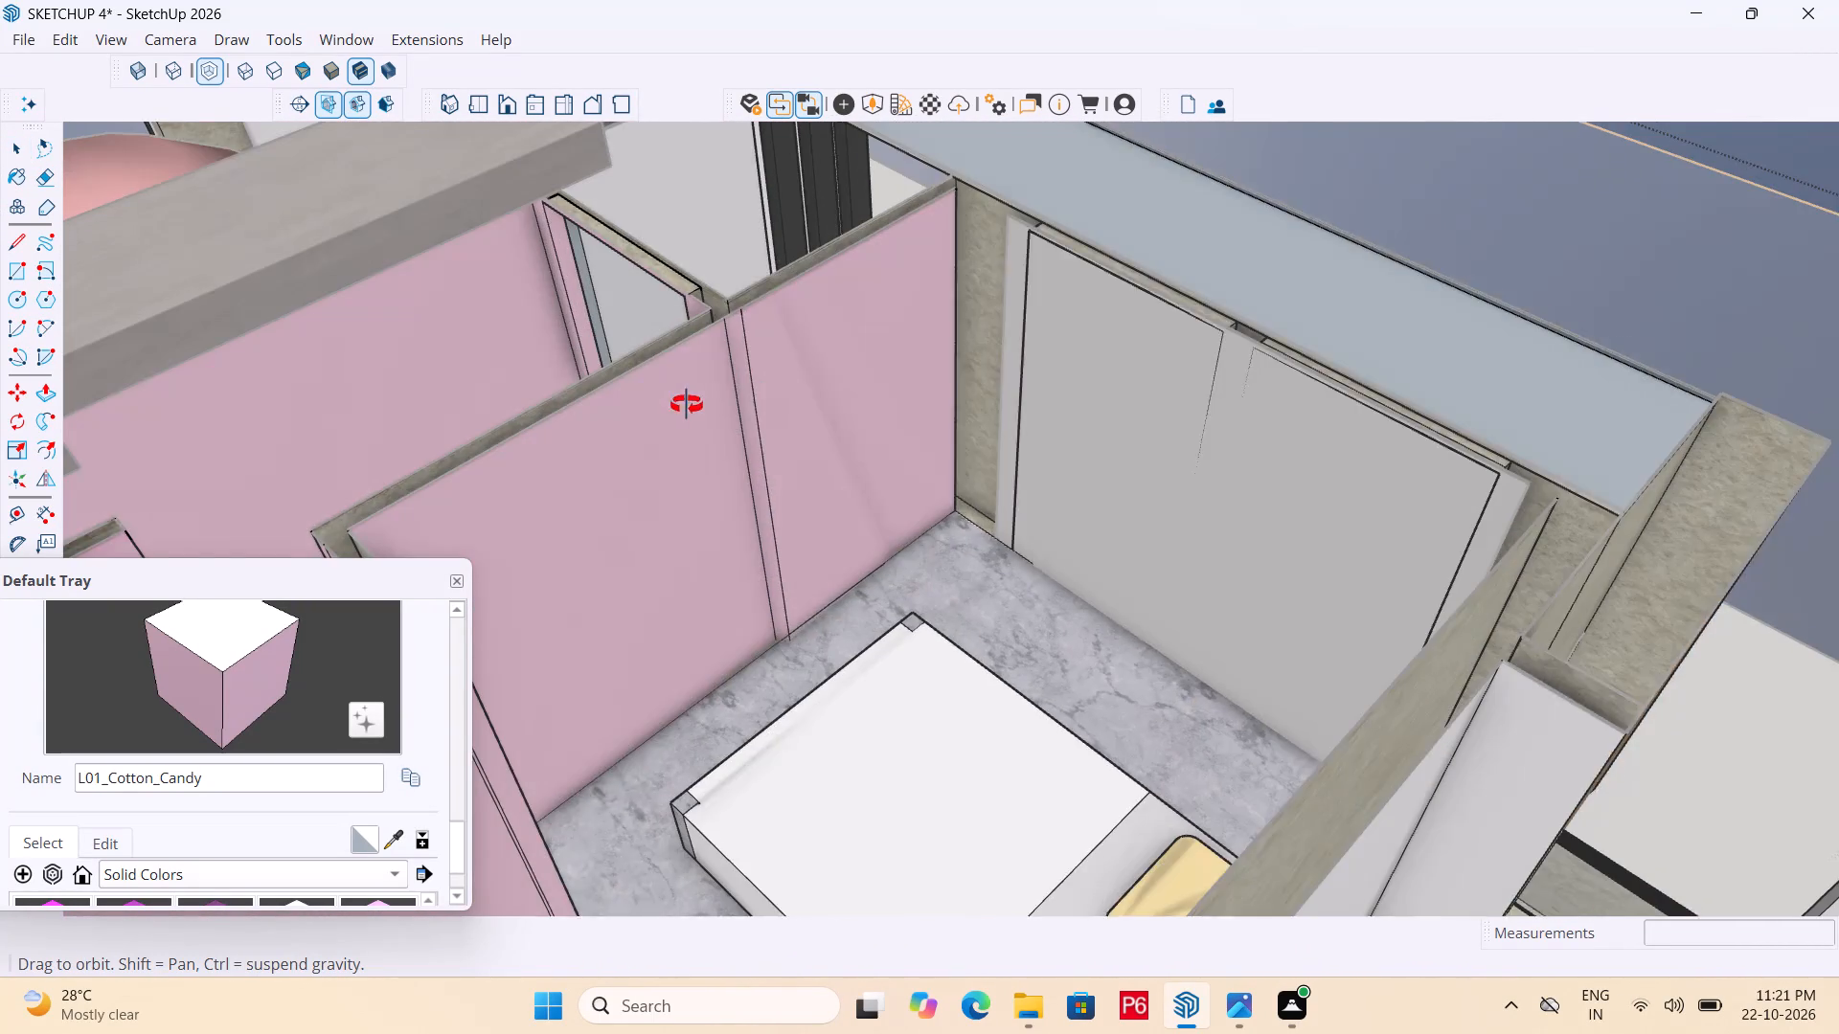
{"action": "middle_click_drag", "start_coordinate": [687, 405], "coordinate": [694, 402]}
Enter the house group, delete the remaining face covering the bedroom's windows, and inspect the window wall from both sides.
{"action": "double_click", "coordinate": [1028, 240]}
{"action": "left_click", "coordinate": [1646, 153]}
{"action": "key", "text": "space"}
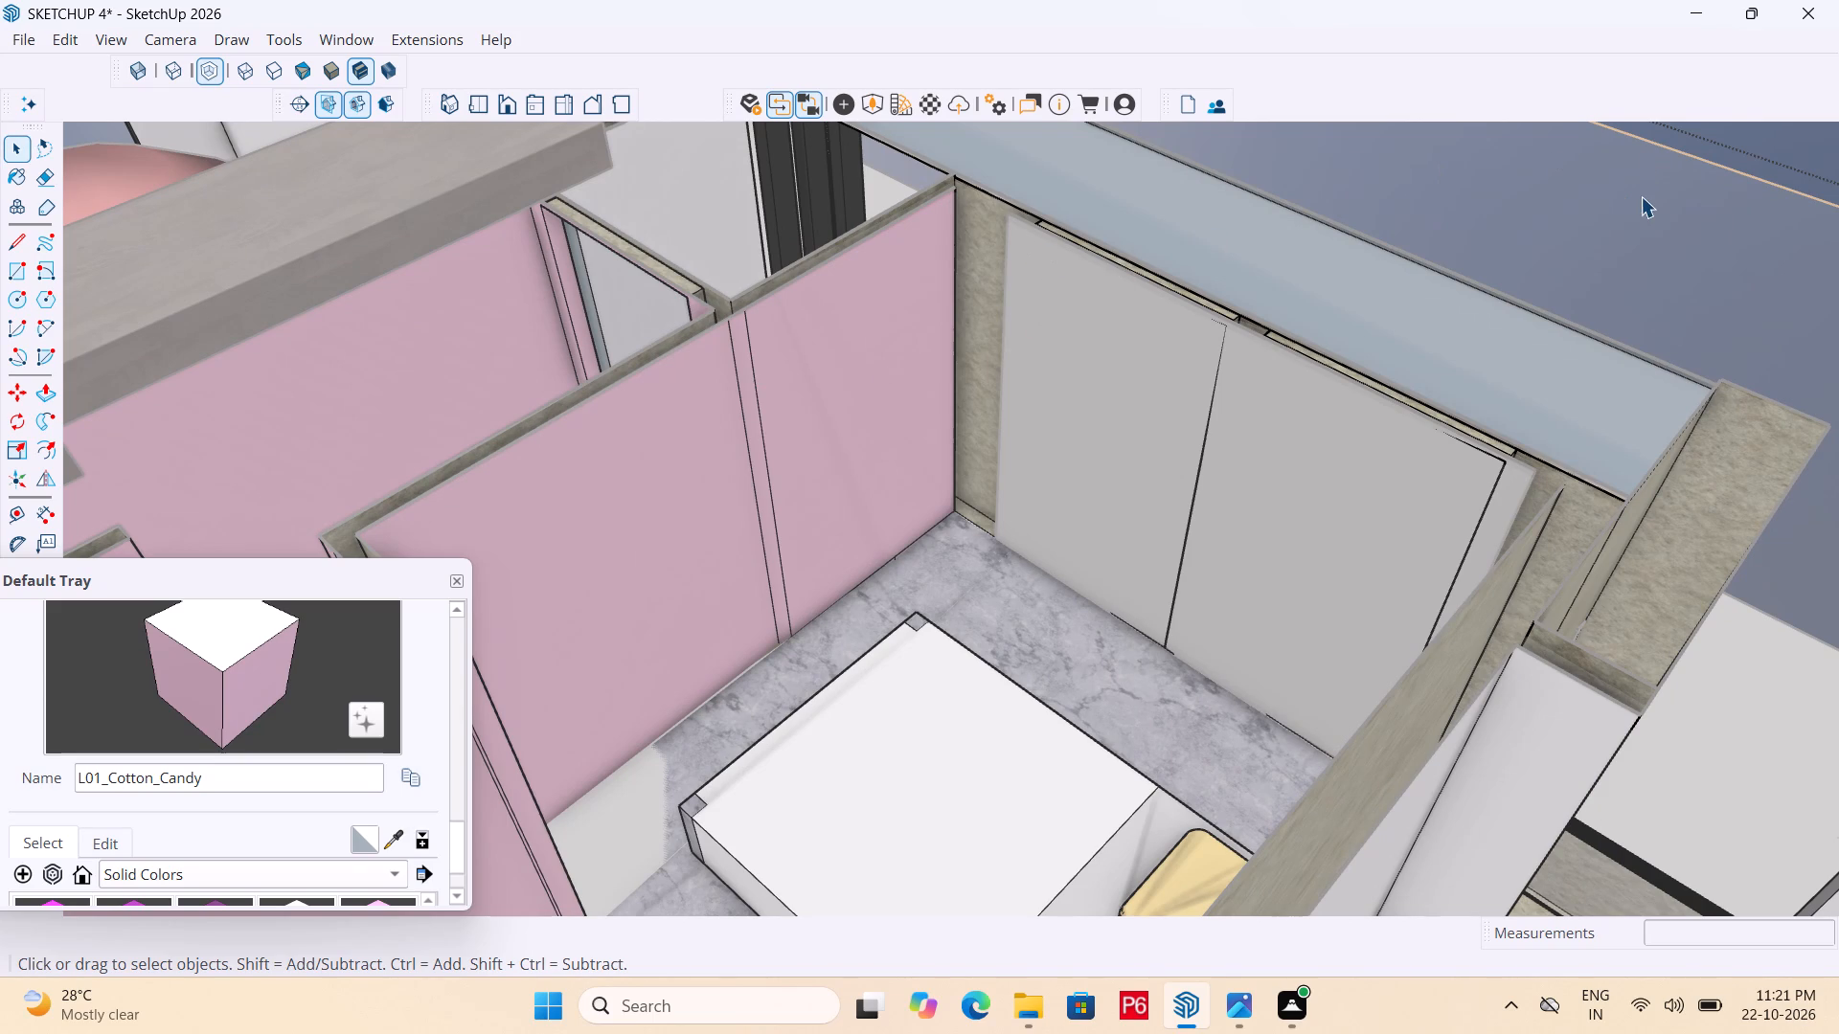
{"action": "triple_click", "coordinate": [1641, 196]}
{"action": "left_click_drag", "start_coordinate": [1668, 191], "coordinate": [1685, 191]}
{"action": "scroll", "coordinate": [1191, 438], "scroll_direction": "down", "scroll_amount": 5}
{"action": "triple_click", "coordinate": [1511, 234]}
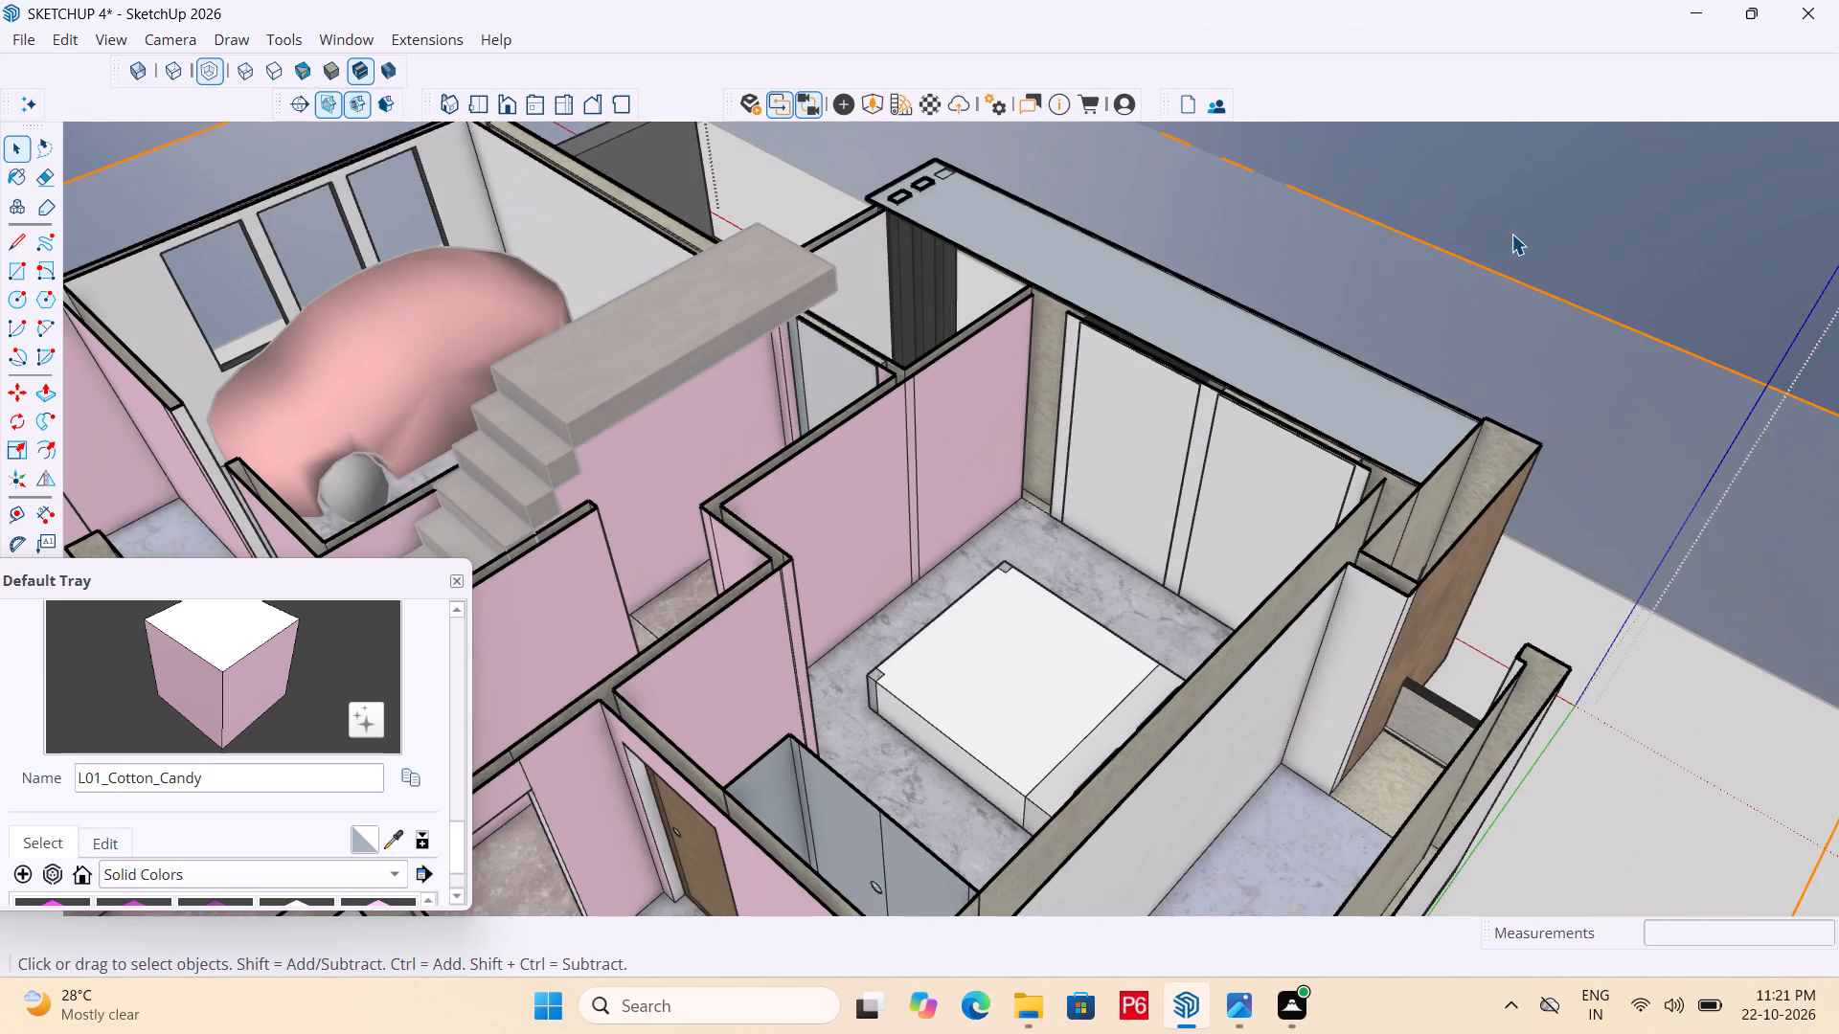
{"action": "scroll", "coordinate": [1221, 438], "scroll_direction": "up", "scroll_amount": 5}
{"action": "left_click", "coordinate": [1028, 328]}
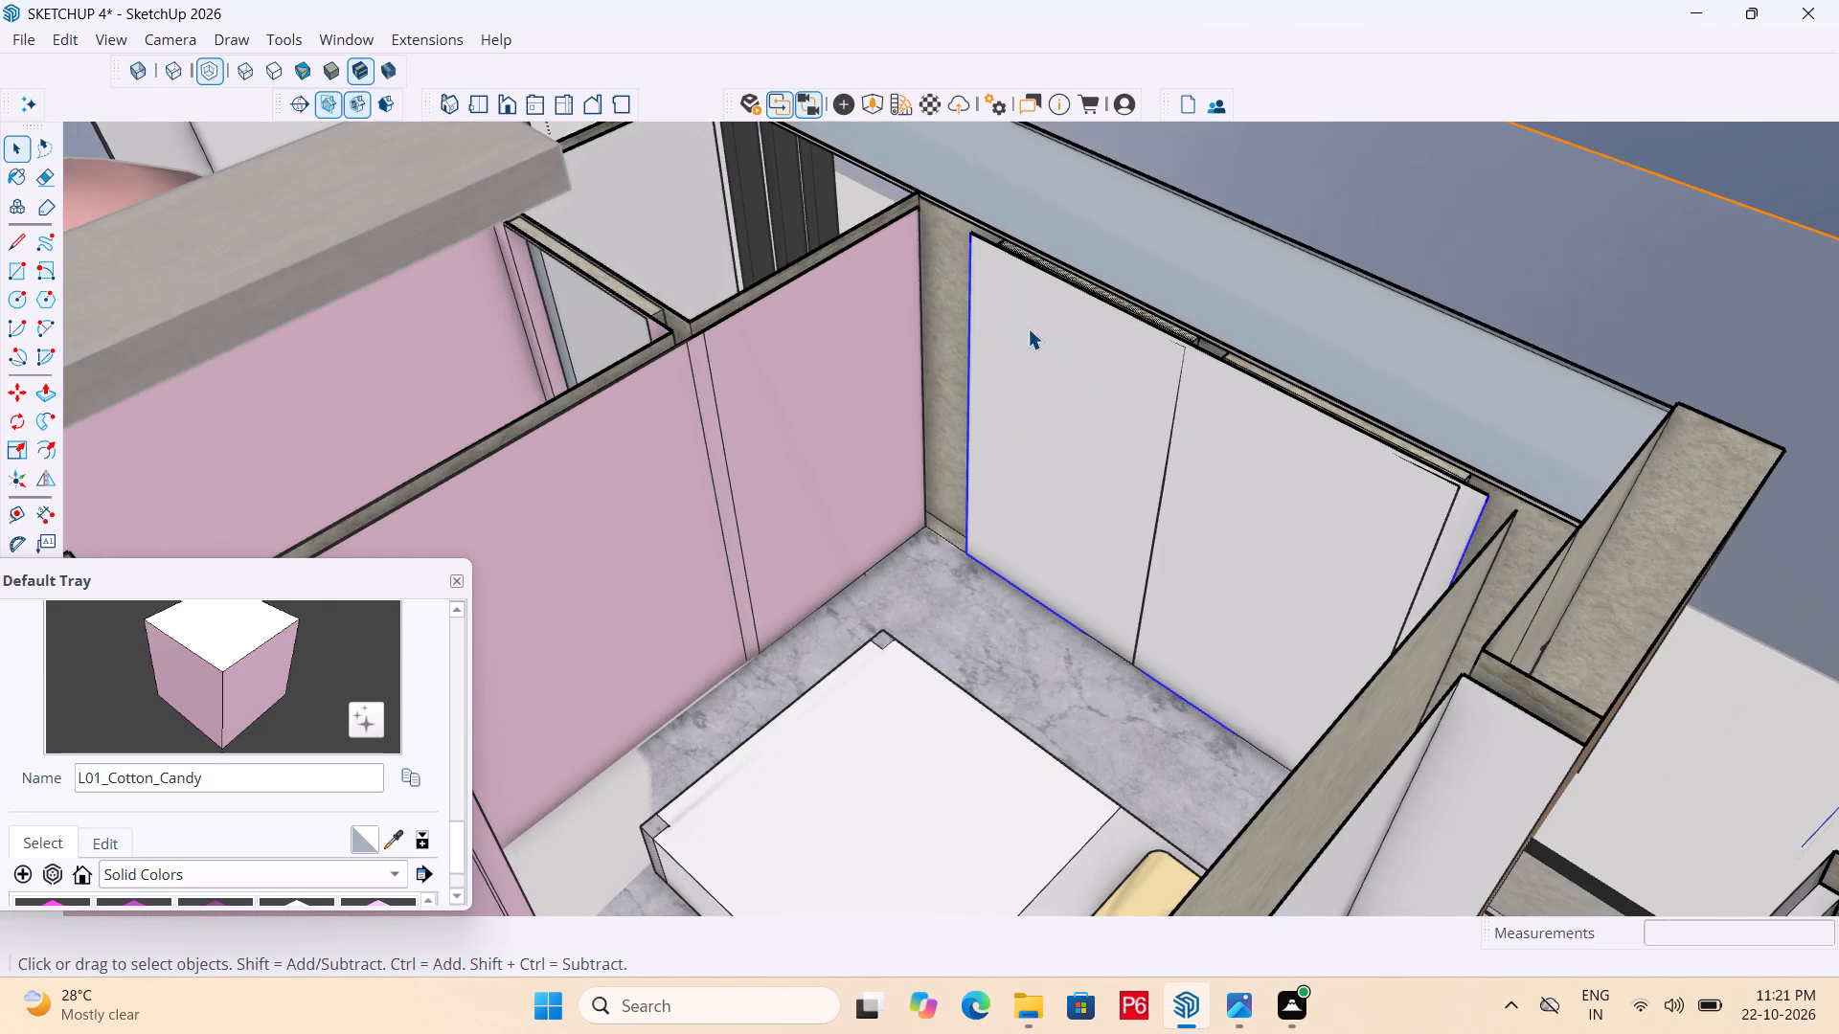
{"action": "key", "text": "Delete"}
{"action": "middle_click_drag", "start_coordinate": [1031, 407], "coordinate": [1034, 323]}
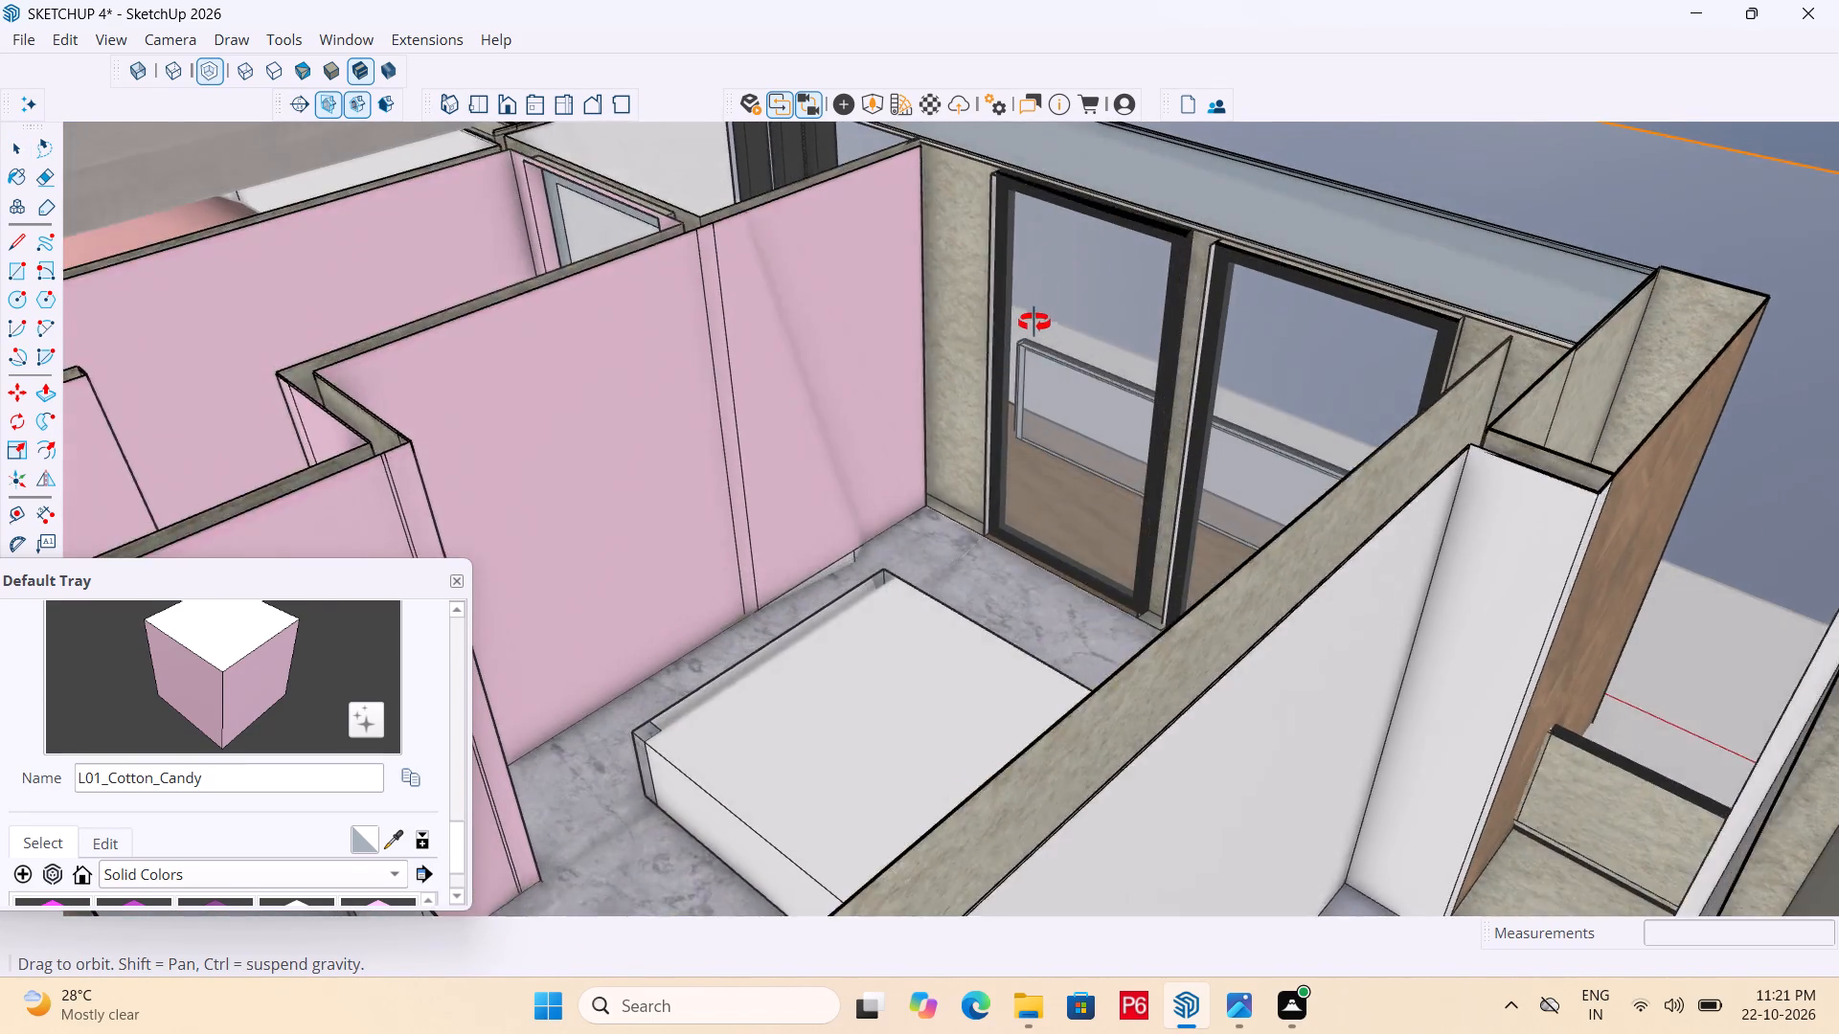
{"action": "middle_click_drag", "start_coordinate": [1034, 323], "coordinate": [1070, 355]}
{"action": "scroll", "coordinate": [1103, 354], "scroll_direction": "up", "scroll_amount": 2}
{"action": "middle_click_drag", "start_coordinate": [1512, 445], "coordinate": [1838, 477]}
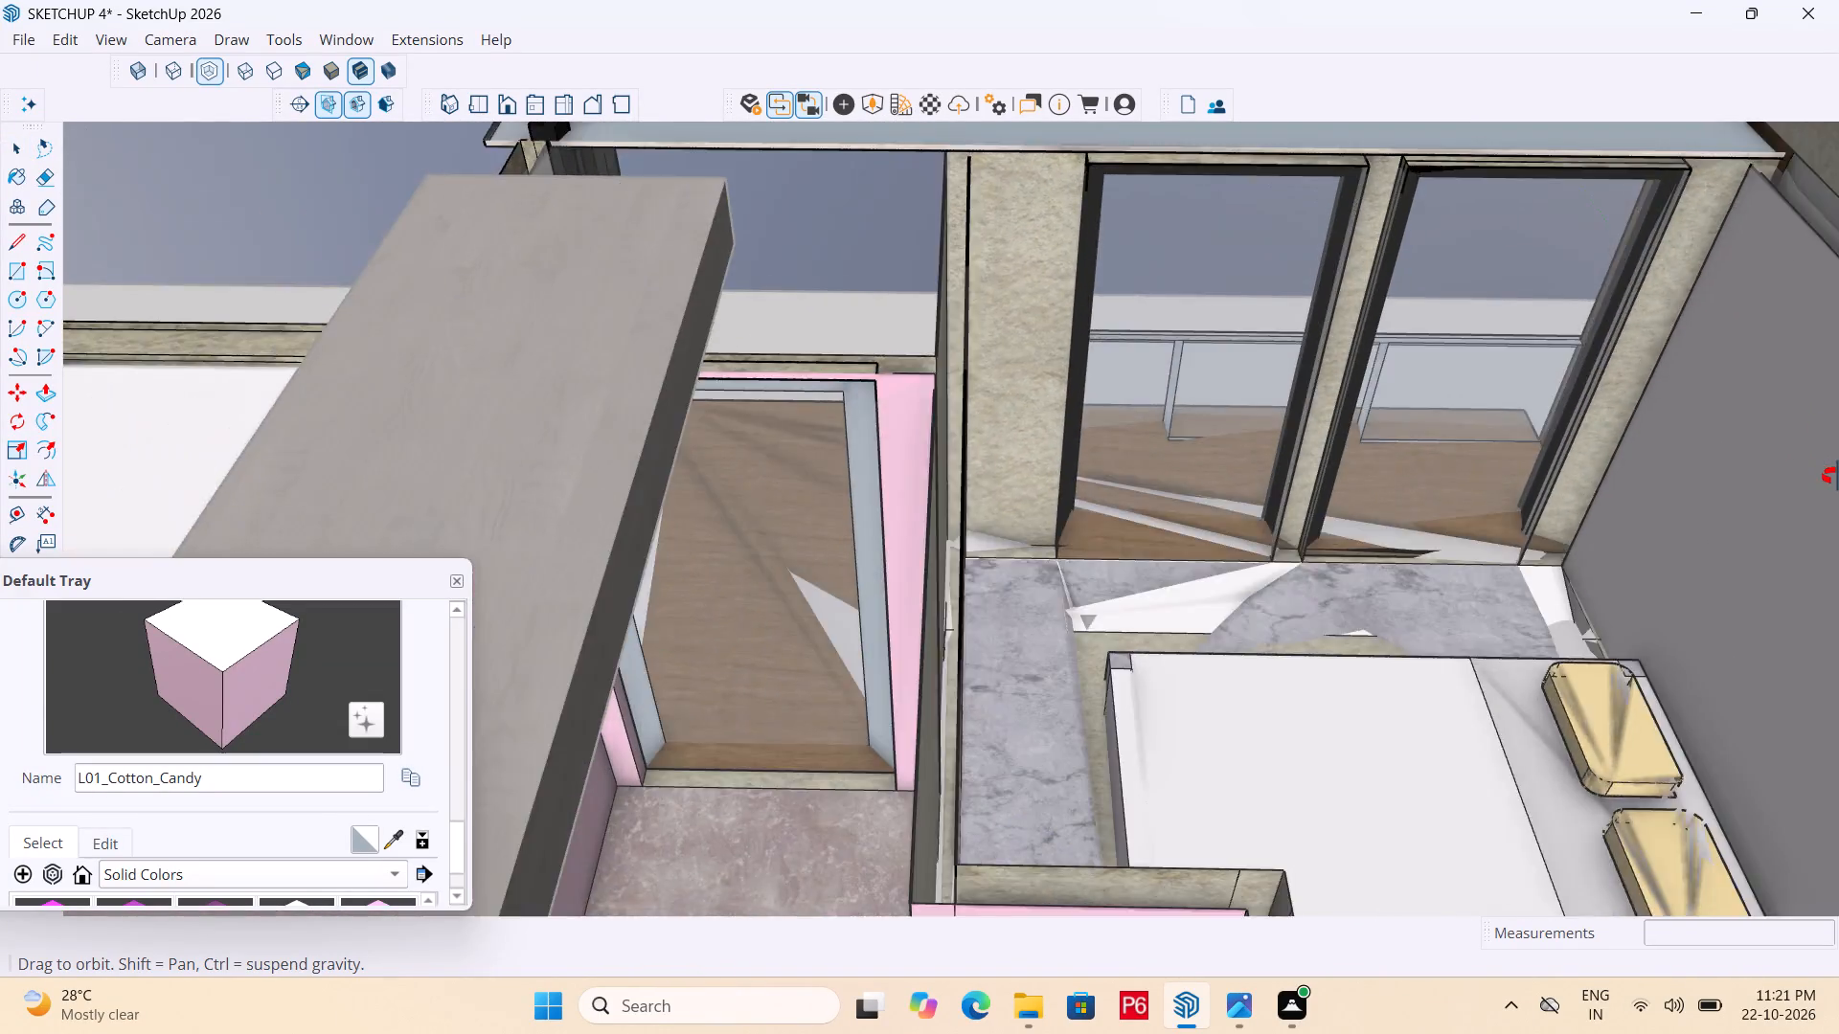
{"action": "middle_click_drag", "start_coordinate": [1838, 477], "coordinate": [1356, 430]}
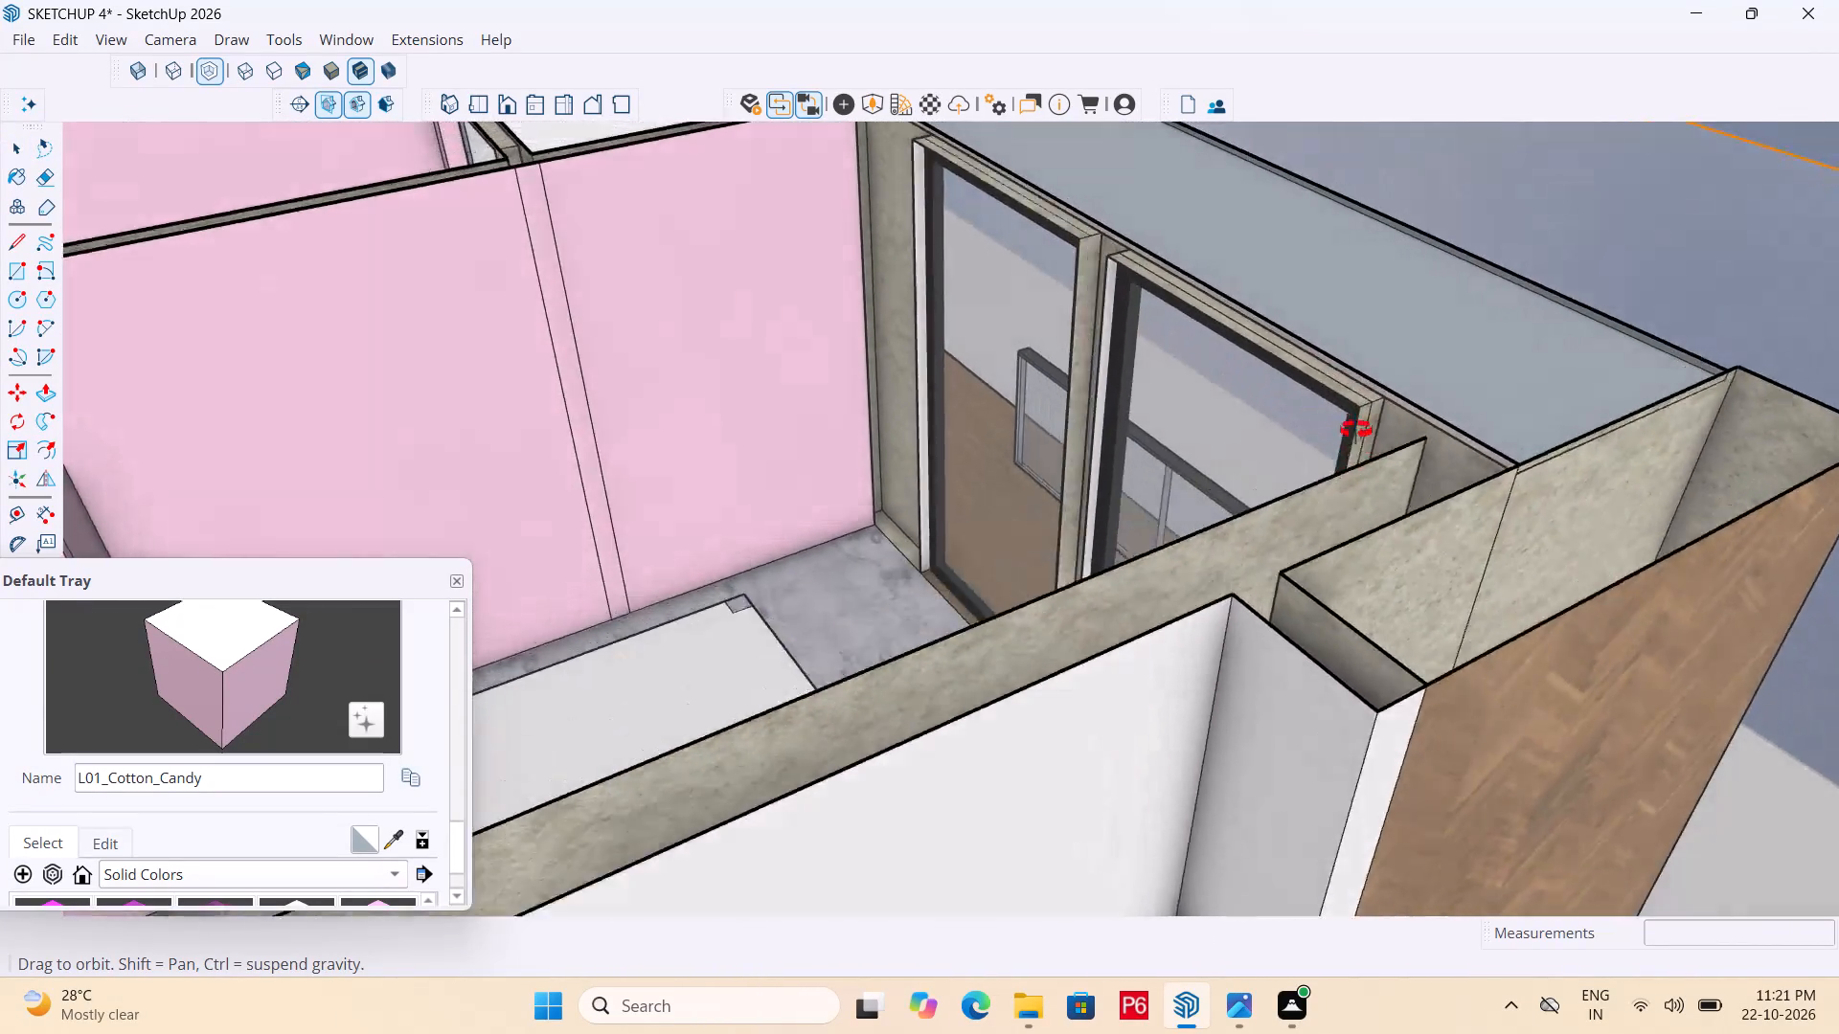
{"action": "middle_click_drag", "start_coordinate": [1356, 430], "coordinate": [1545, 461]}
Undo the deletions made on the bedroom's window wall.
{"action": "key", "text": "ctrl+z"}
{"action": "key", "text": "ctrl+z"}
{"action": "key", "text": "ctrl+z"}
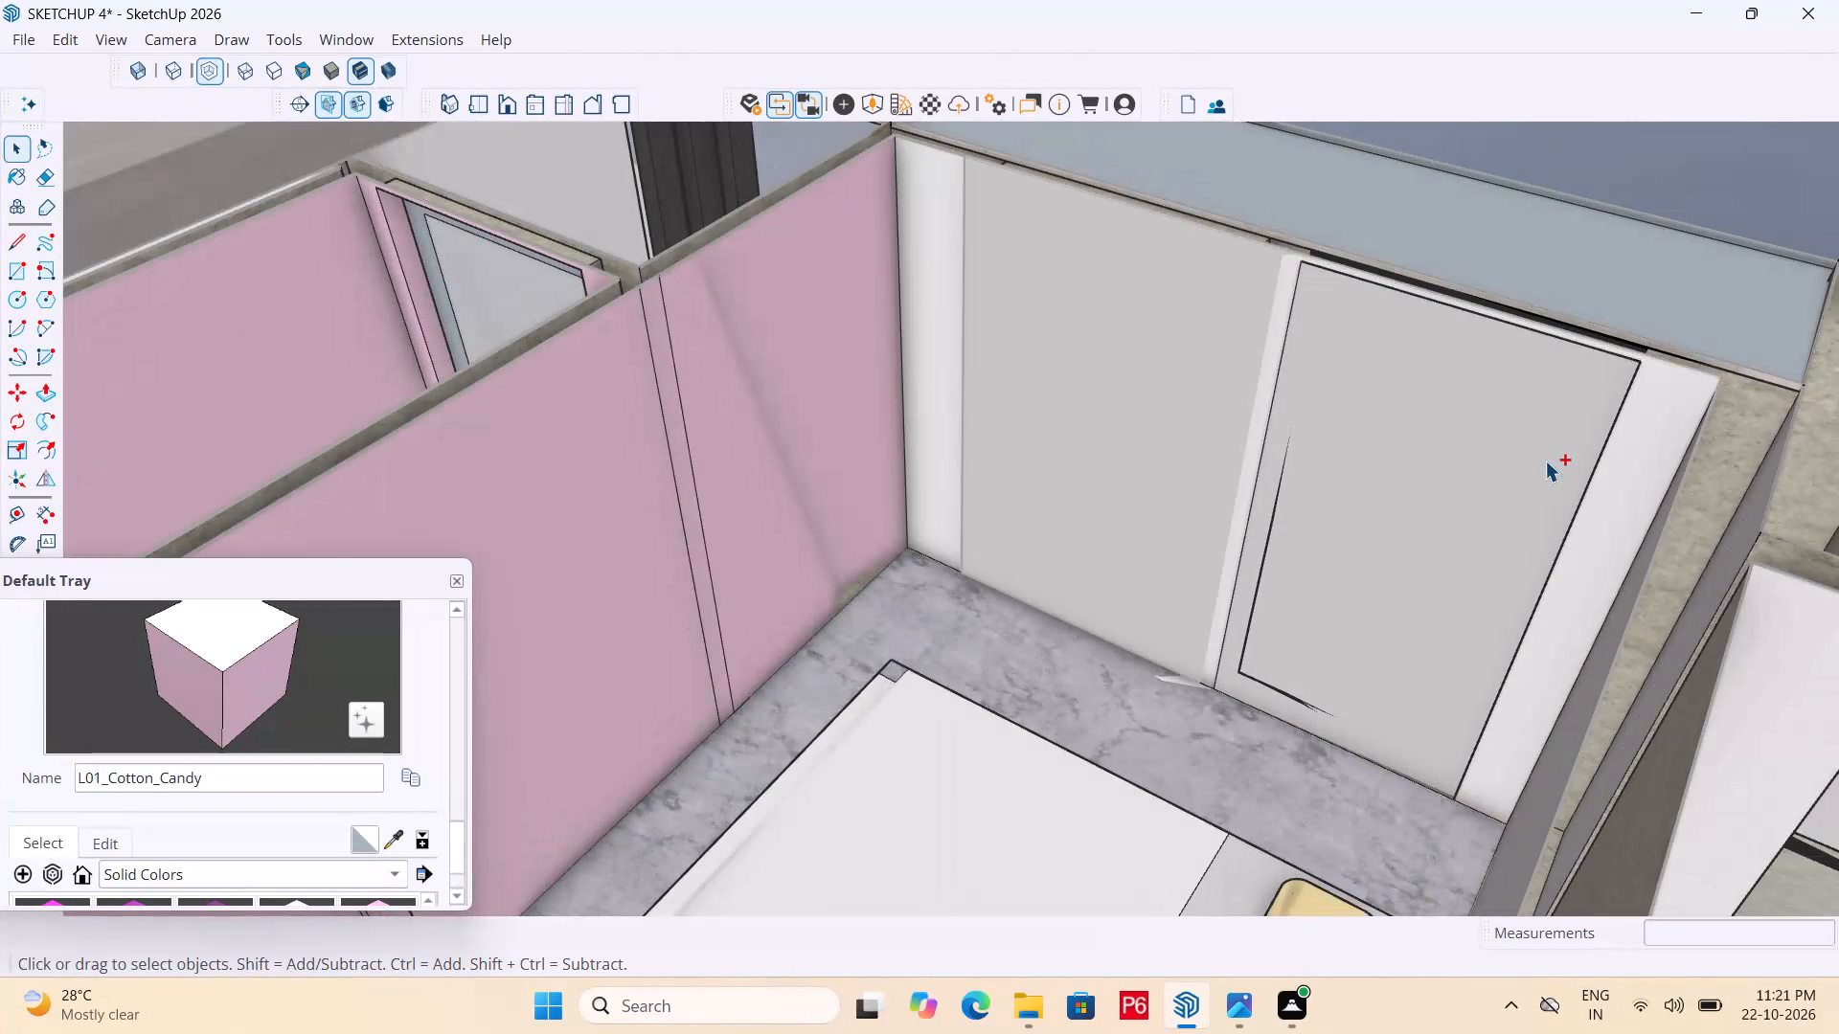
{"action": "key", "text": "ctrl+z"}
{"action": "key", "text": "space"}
Open the bedroom's window-wall group for editing and delete only the faces covering the two window openings.
{"action": "scroll", "coordinate": [1284, 308], "scroll_direction": "down", "scroll_amount": 7}
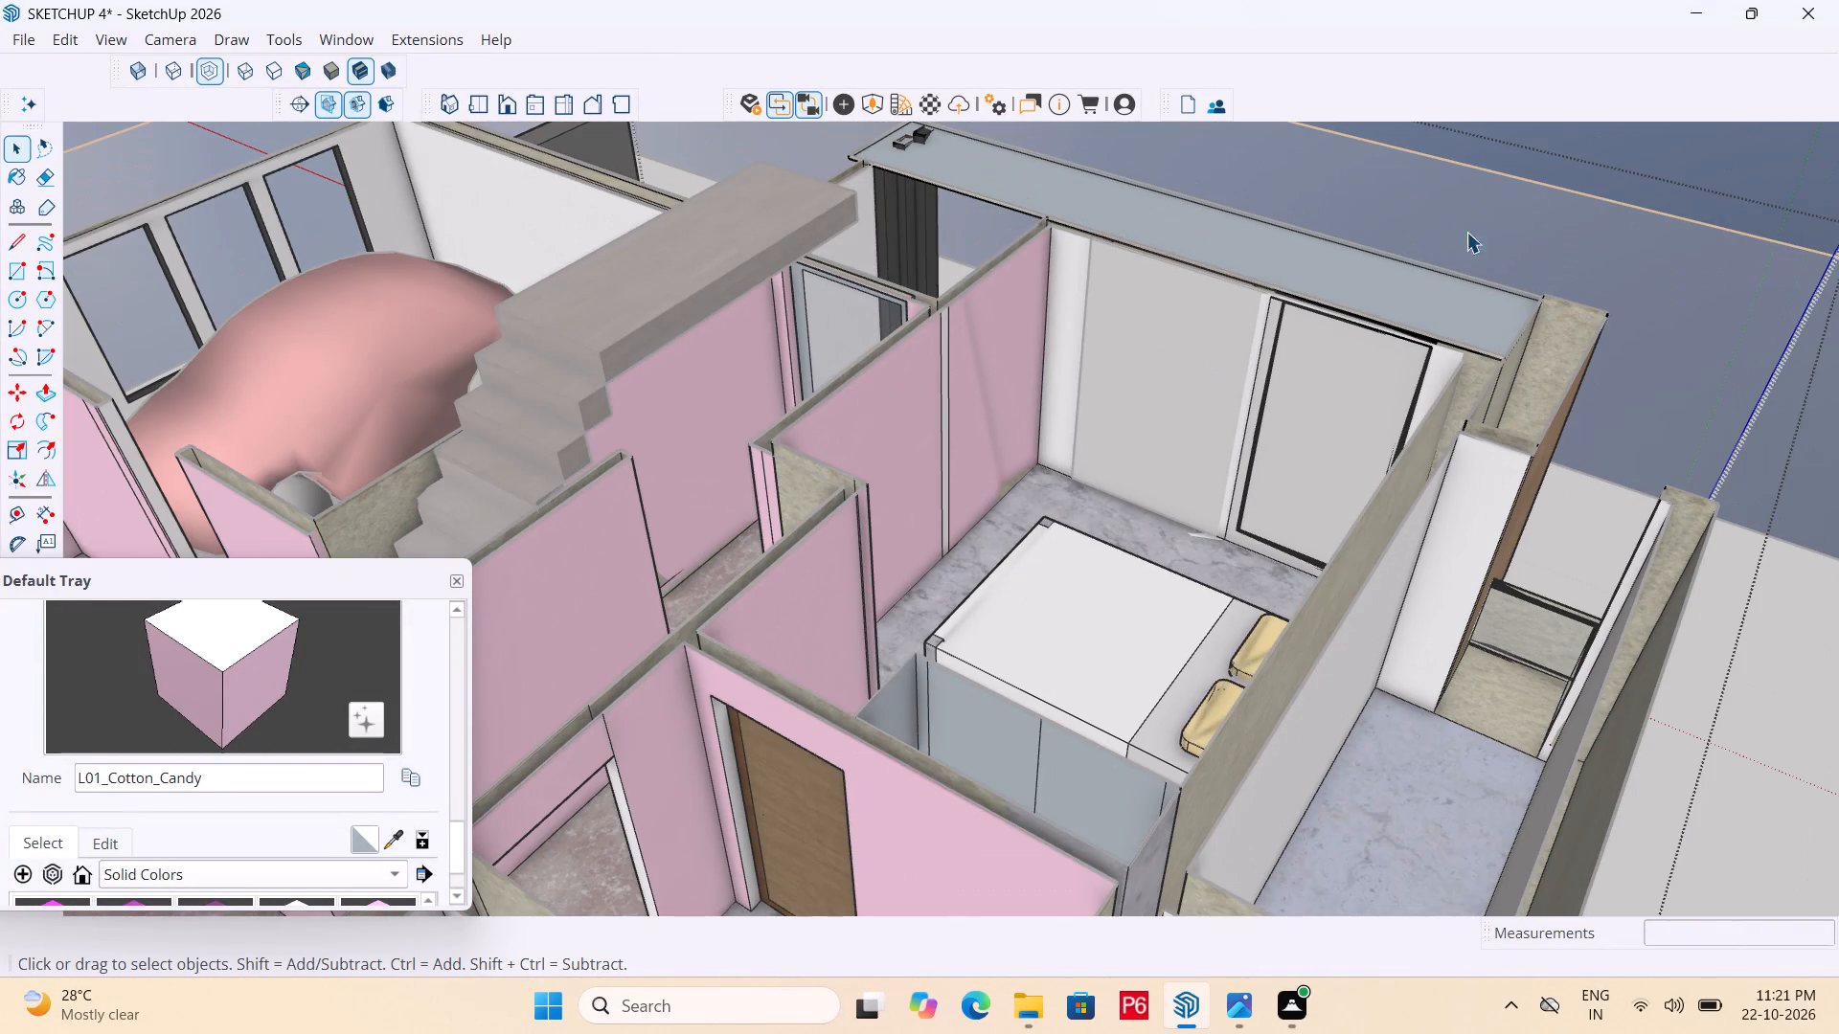
{"action": "triple_click", "coordinate": [1519, 214]}
{"action": "double_click", "coordinate": [1687, 190]}
{"action": "double_click", "coordinate": [1711, 153]}
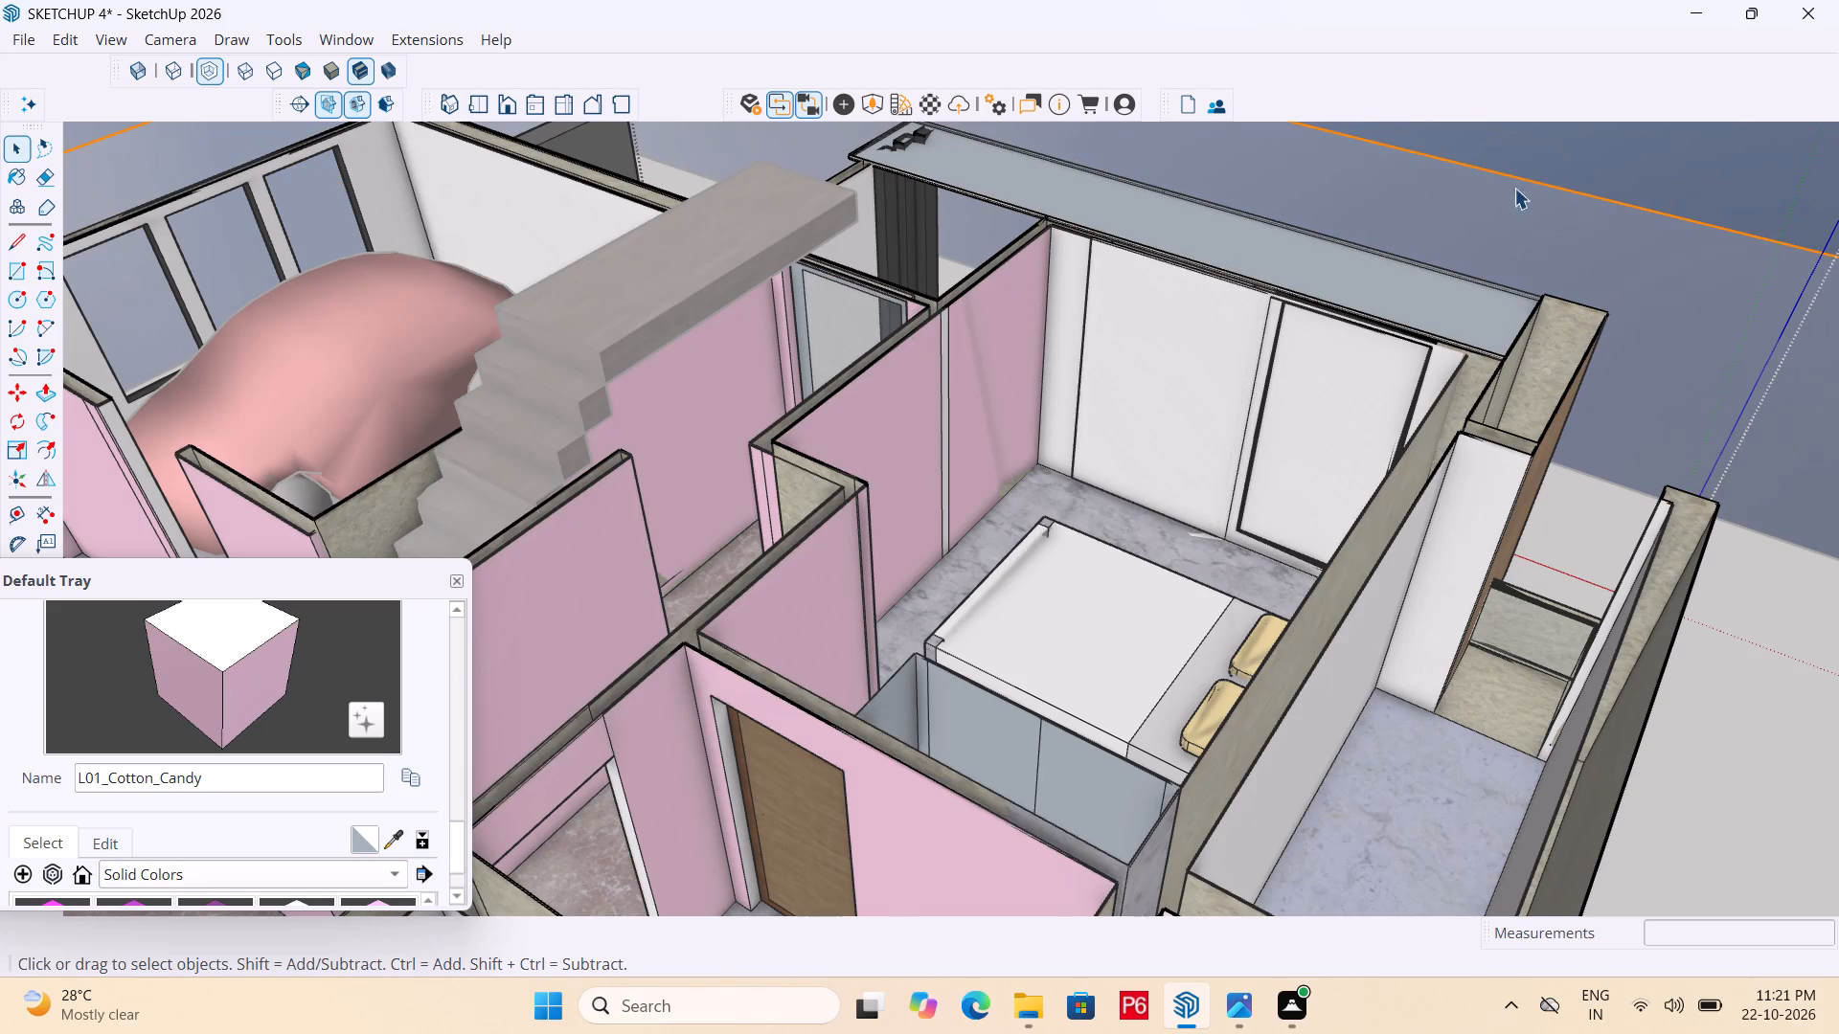
{"action": "double_click", "coordinate": [1557, 141]}
{"action": "left_click", "coordinate": [1644, 211]}
{"action": "left_click", "coordinate": [1689, 173]}
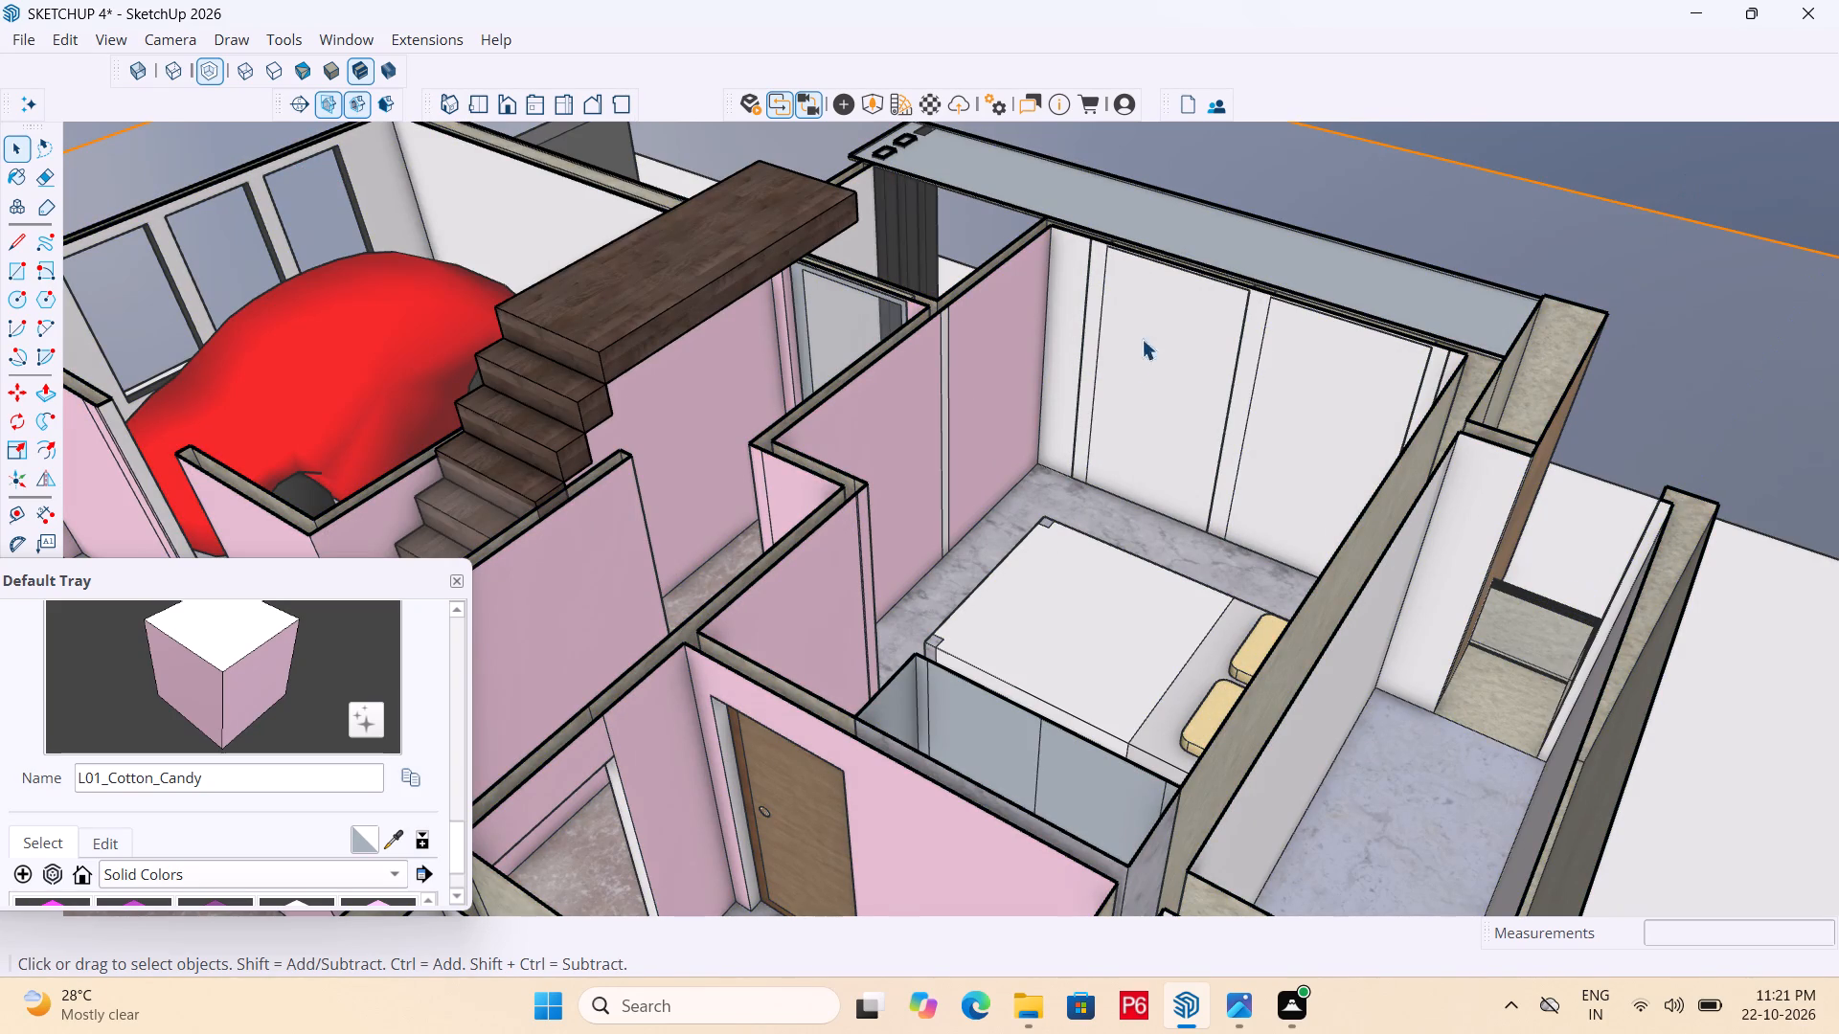
{"action": "left_click", "coordinate": [1125, 358]}
{"action": "double_click", "coordinate": [1125, 355]}
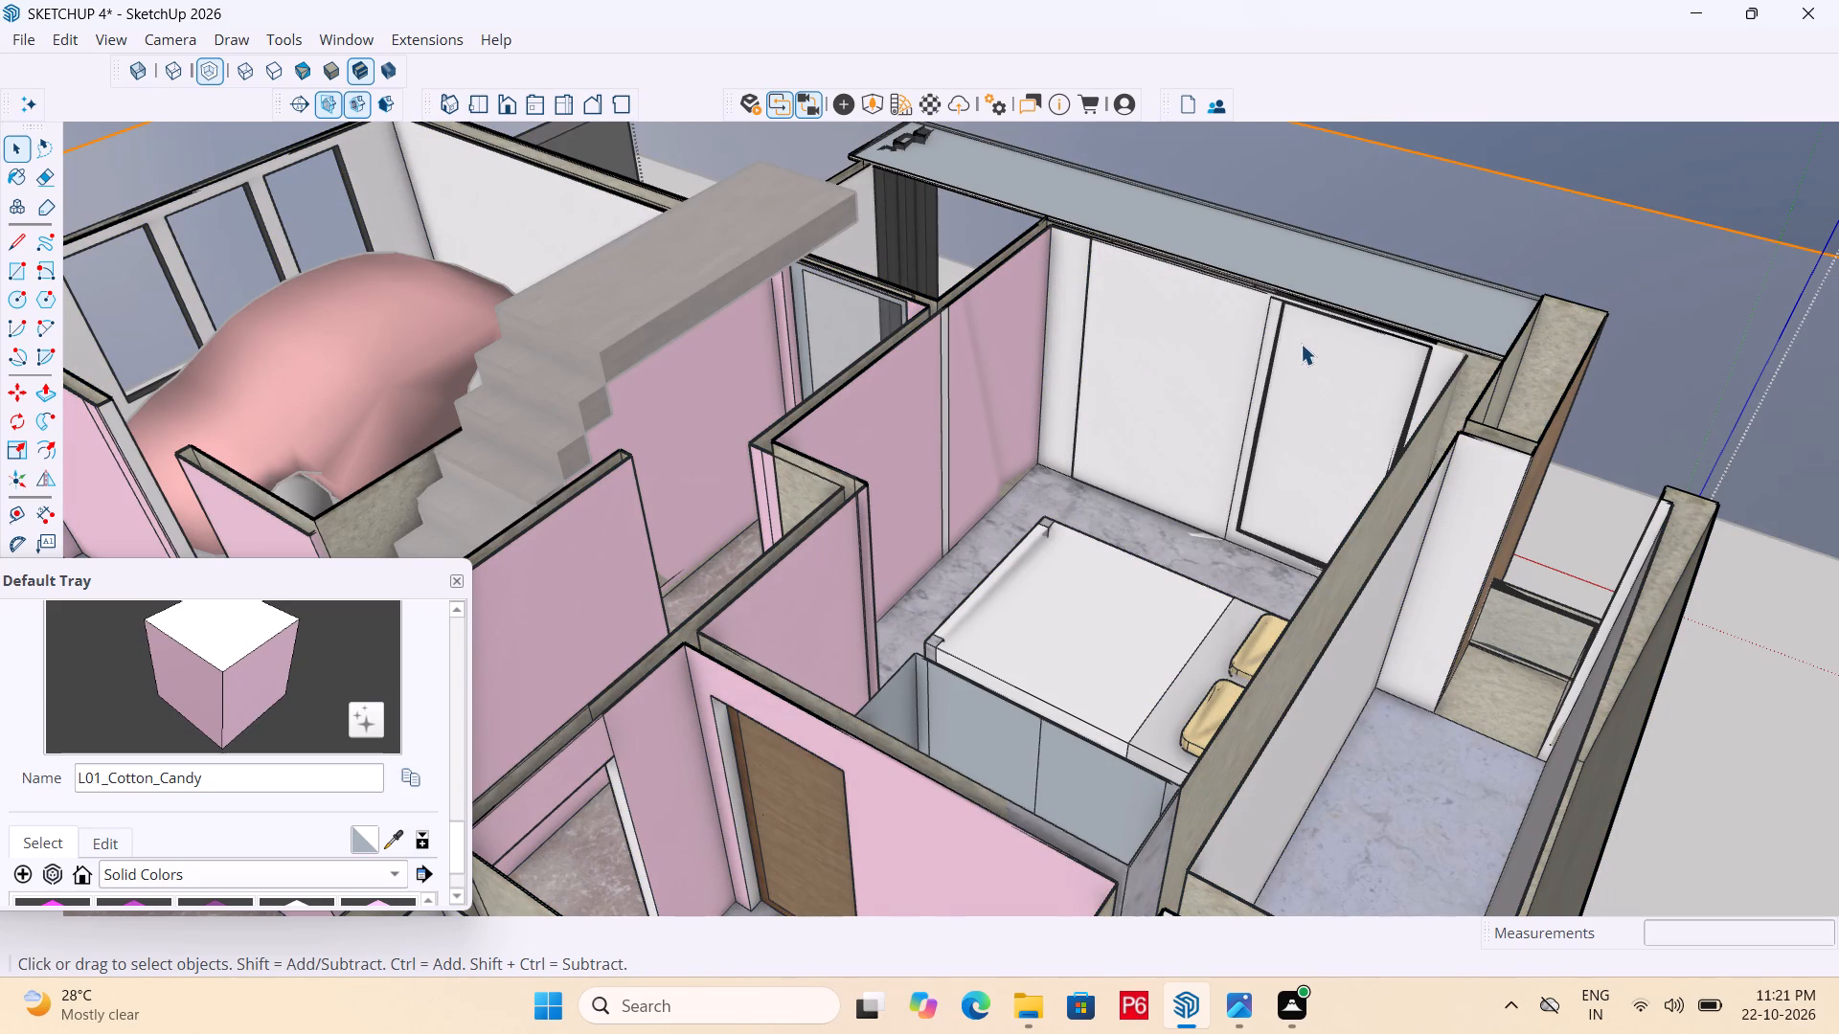
{"action": "double_click", "coordinate": [1285, 351]}
{"action": "left_click", "coordinate": [1196, 314]}
{"action": "left_click", "coordinate": [1196, 314]}
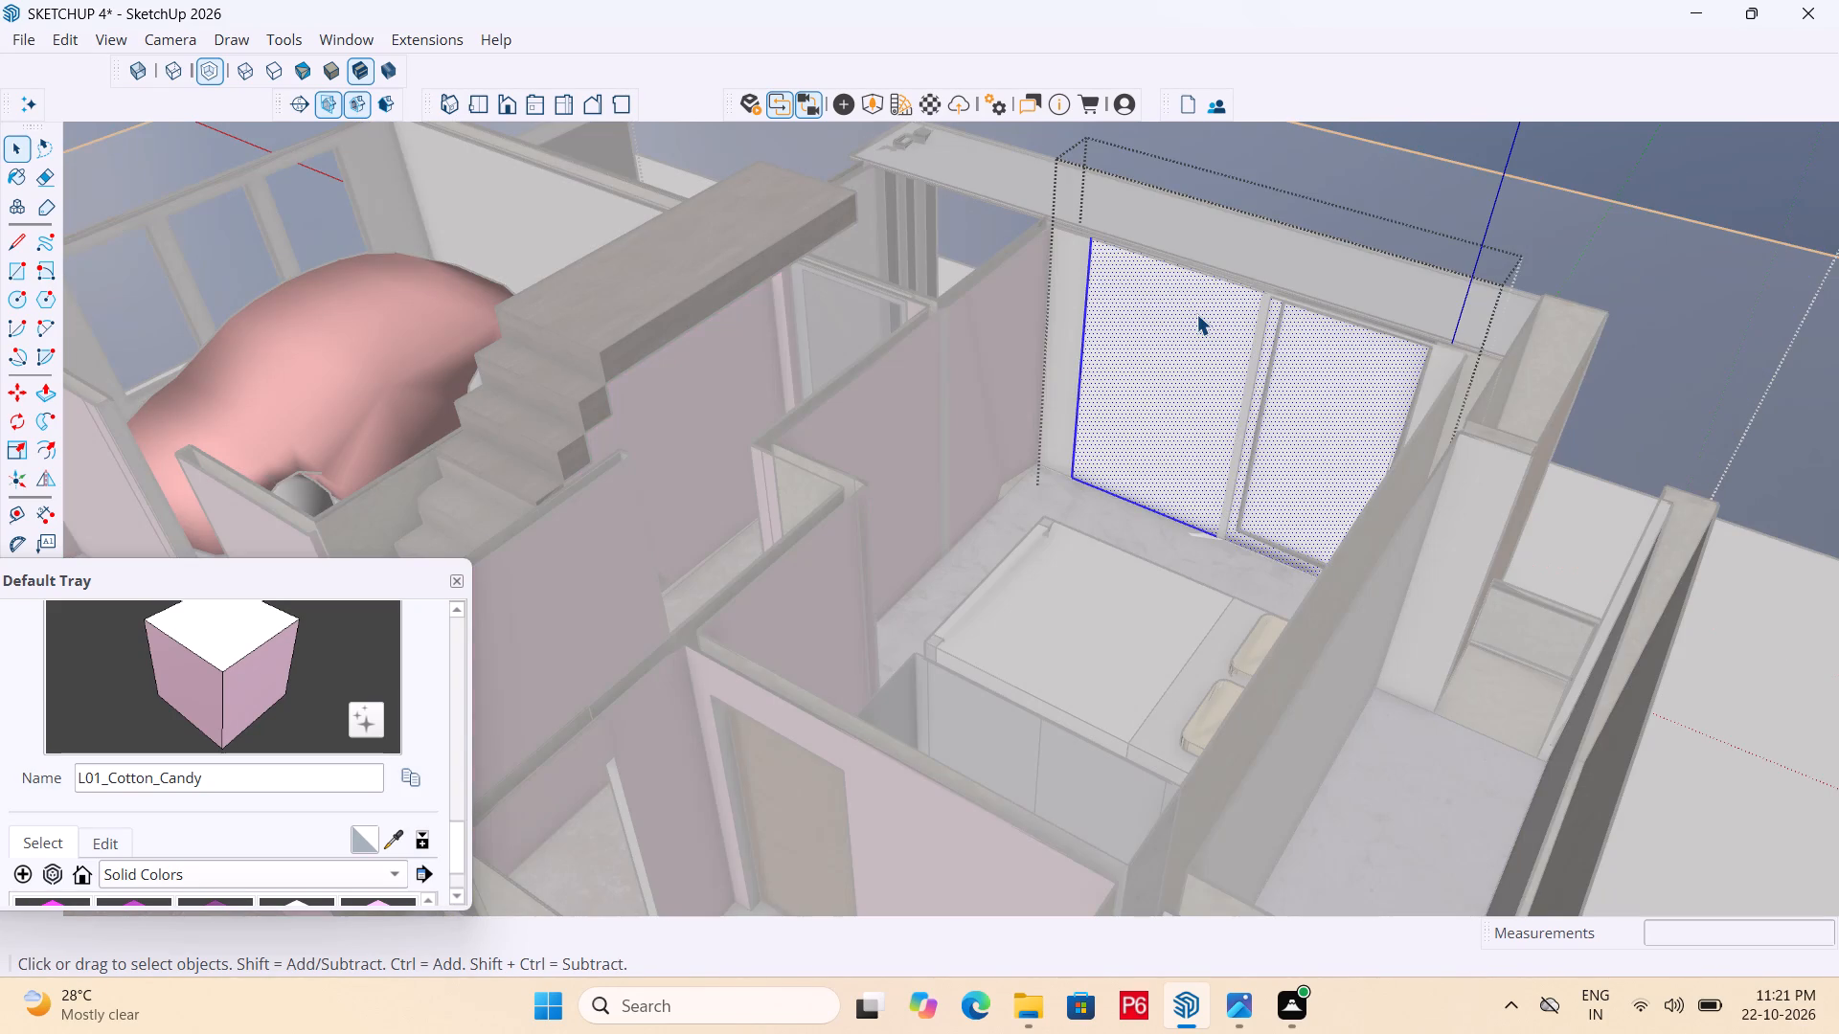
{"action": "key", "text": "Delete"}
Save the model.
{"action": "key", "text": "ctrl+s"}
{"action": "key", "text": "ctrl+s"}
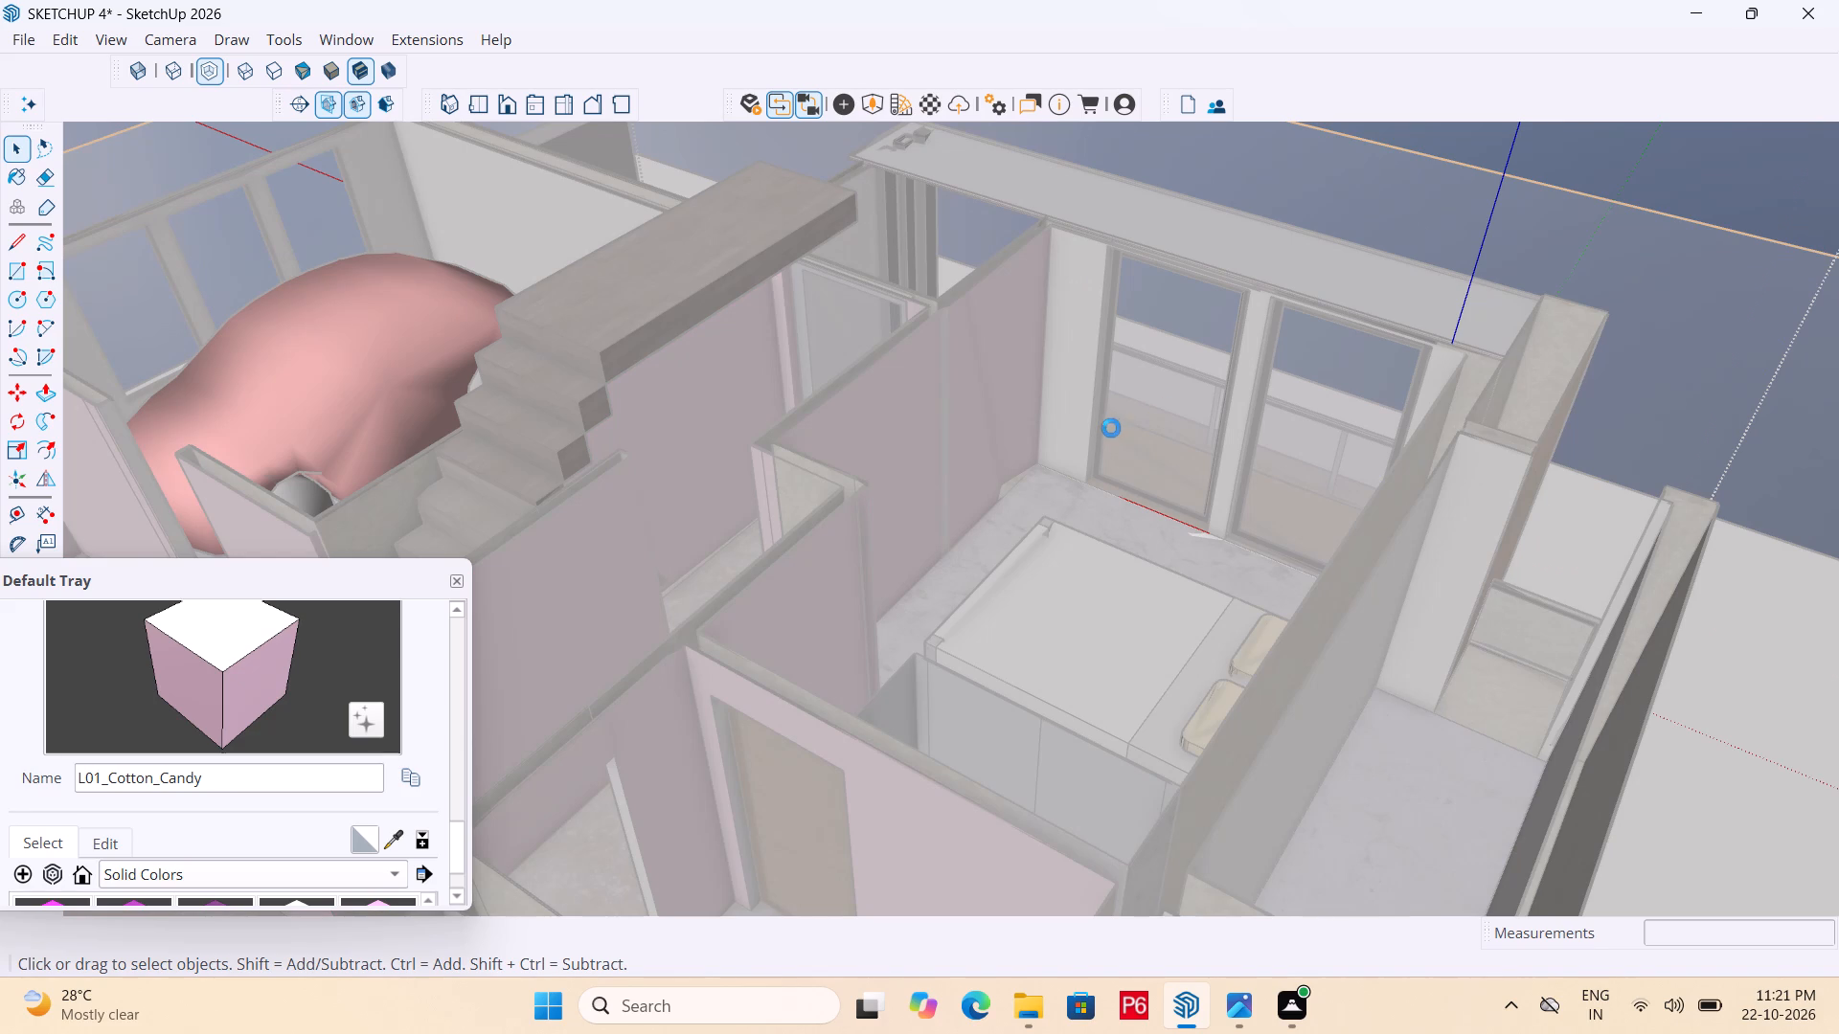
{"action": "key", "text": "ctrl+s"}
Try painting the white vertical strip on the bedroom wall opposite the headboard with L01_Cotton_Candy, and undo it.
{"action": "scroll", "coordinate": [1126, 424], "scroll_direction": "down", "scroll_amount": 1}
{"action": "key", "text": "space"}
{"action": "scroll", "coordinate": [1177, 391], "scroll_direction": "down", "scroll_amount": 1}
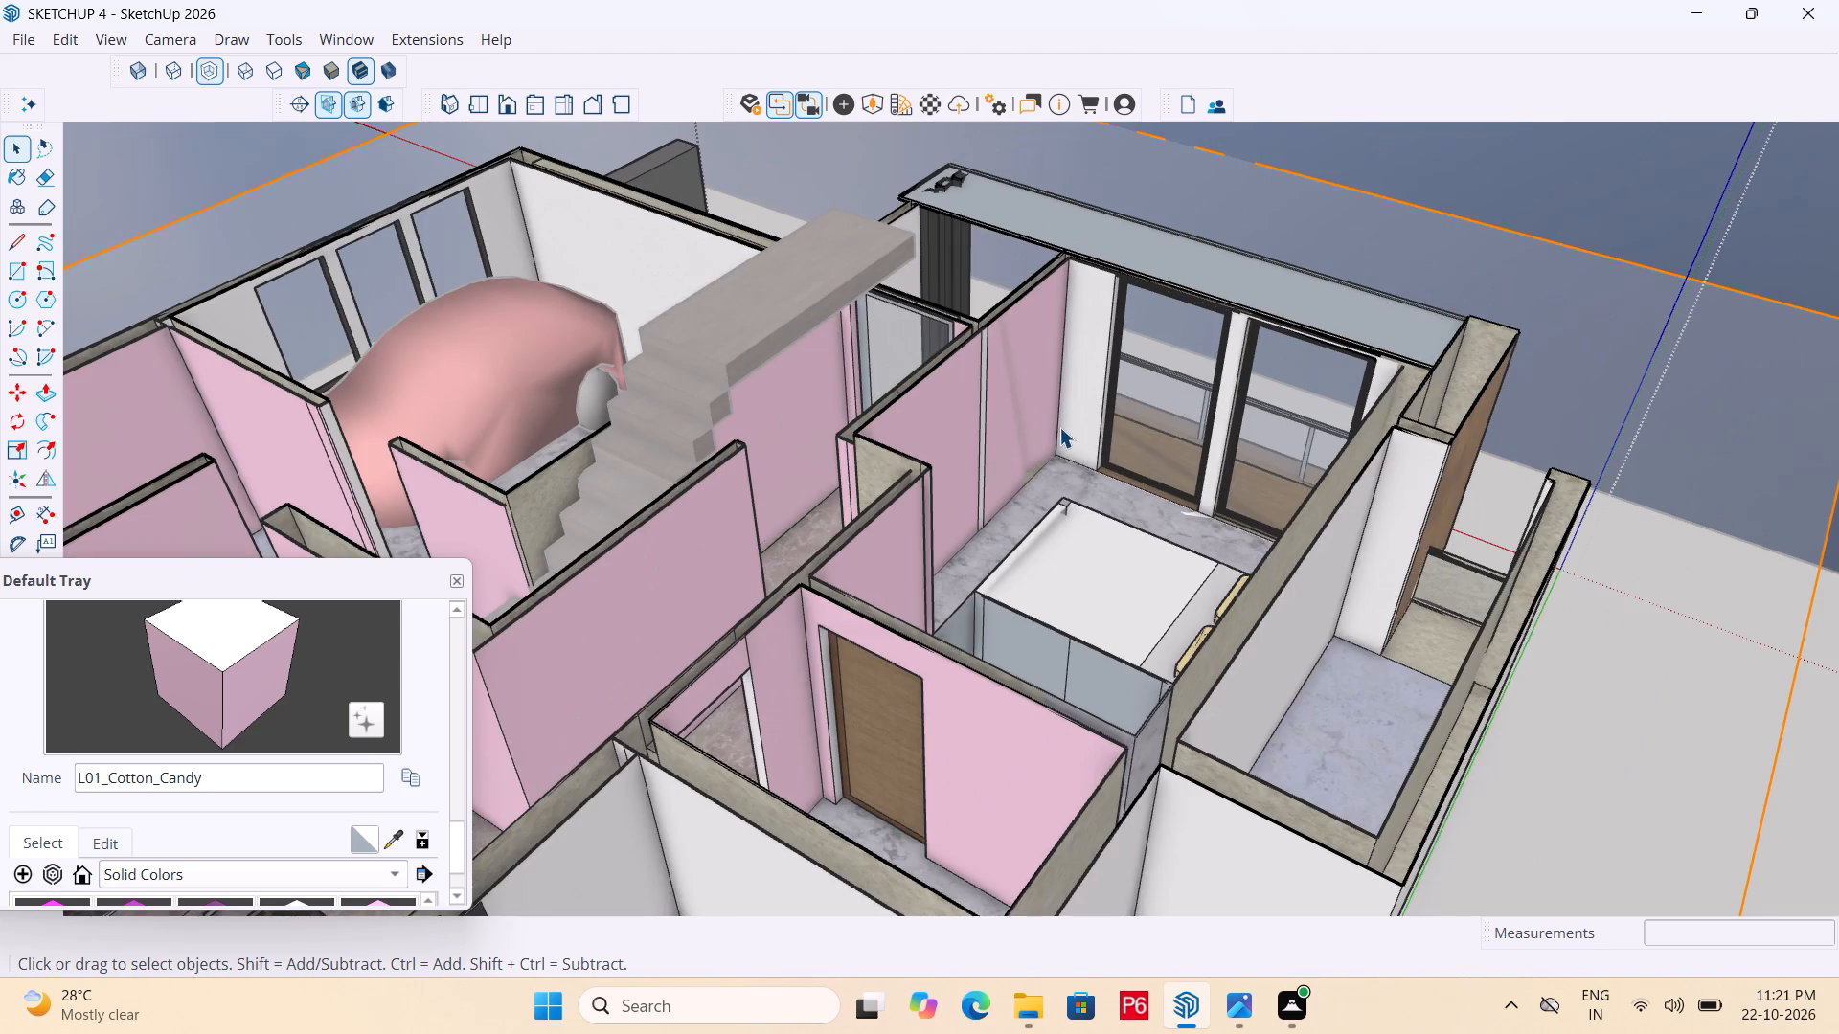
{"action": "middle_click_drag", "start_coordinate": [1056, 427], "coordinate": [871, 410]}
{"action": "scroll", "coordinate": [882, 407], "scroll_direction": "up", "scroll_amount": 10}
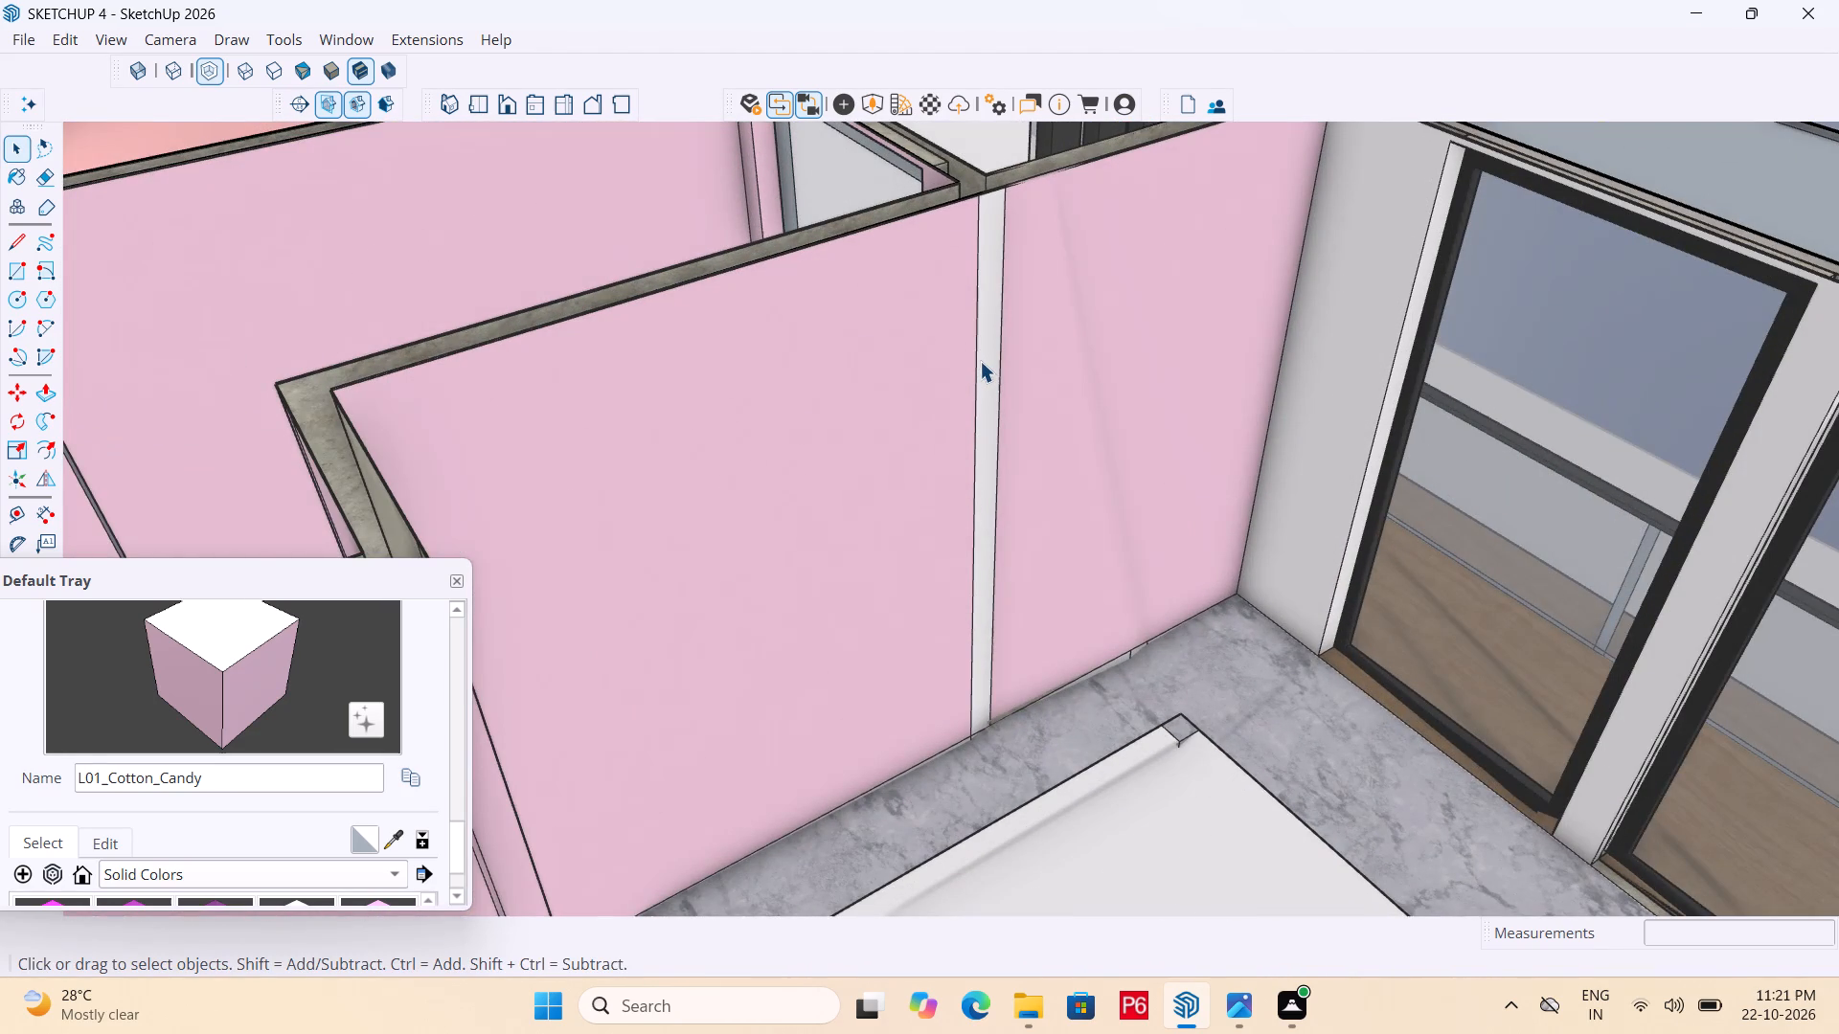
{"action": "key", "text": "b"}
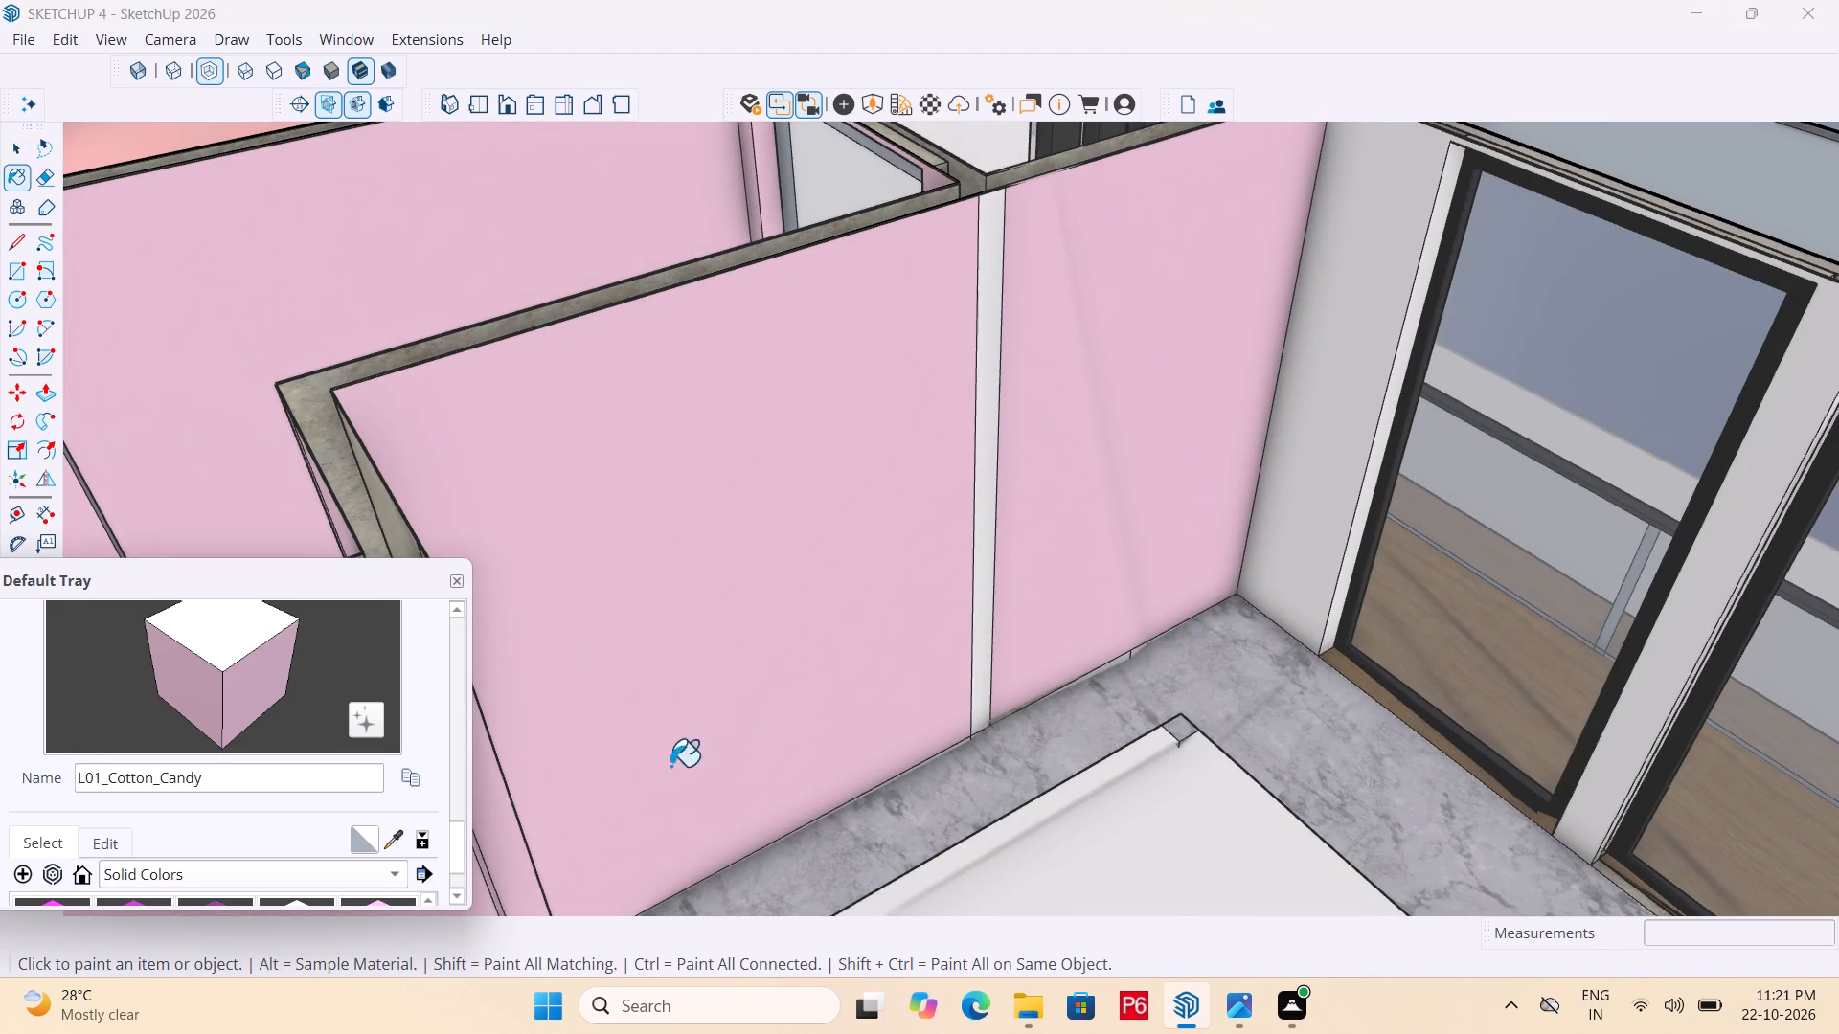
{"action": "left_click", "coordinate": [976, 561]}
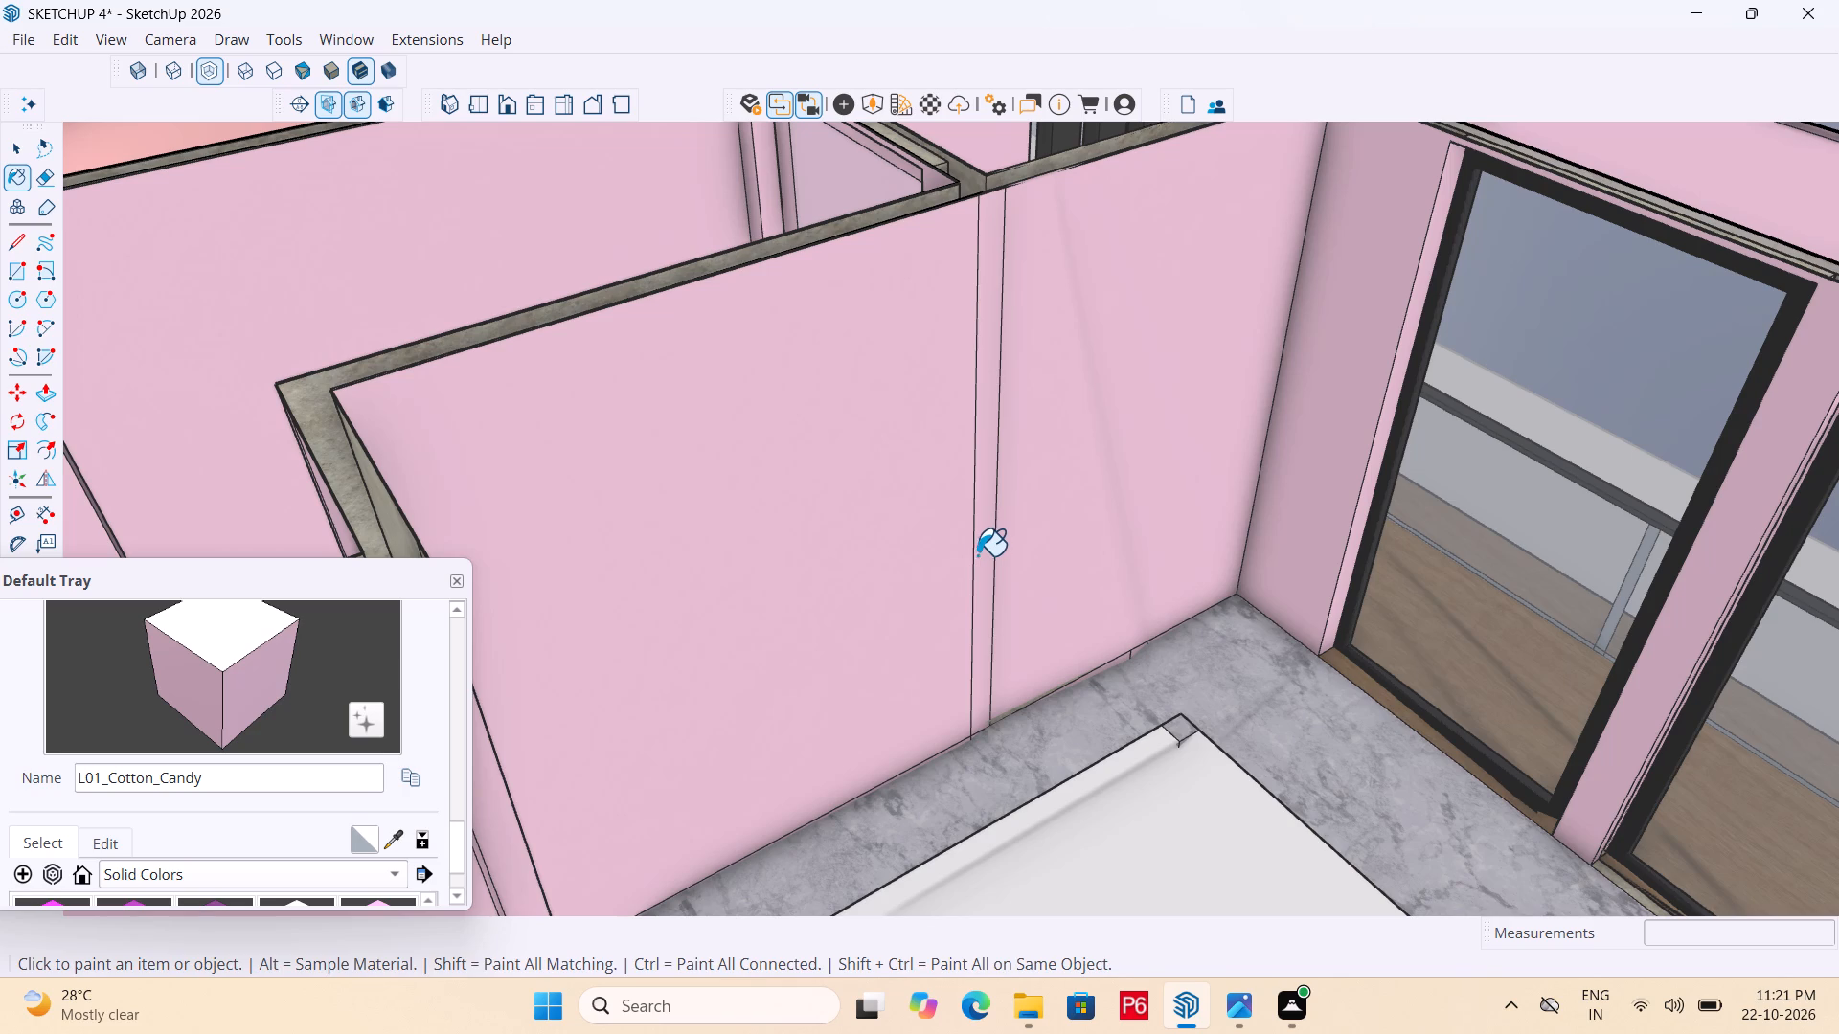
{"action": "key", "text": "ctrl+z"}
Select only the white vertical strip face on the wall opposite the headboard and paint it with L01_Cotton_Candy.
{"action": "key", "text": "space"}
{"action": "triple_click", "coordinate": [984, 546]}
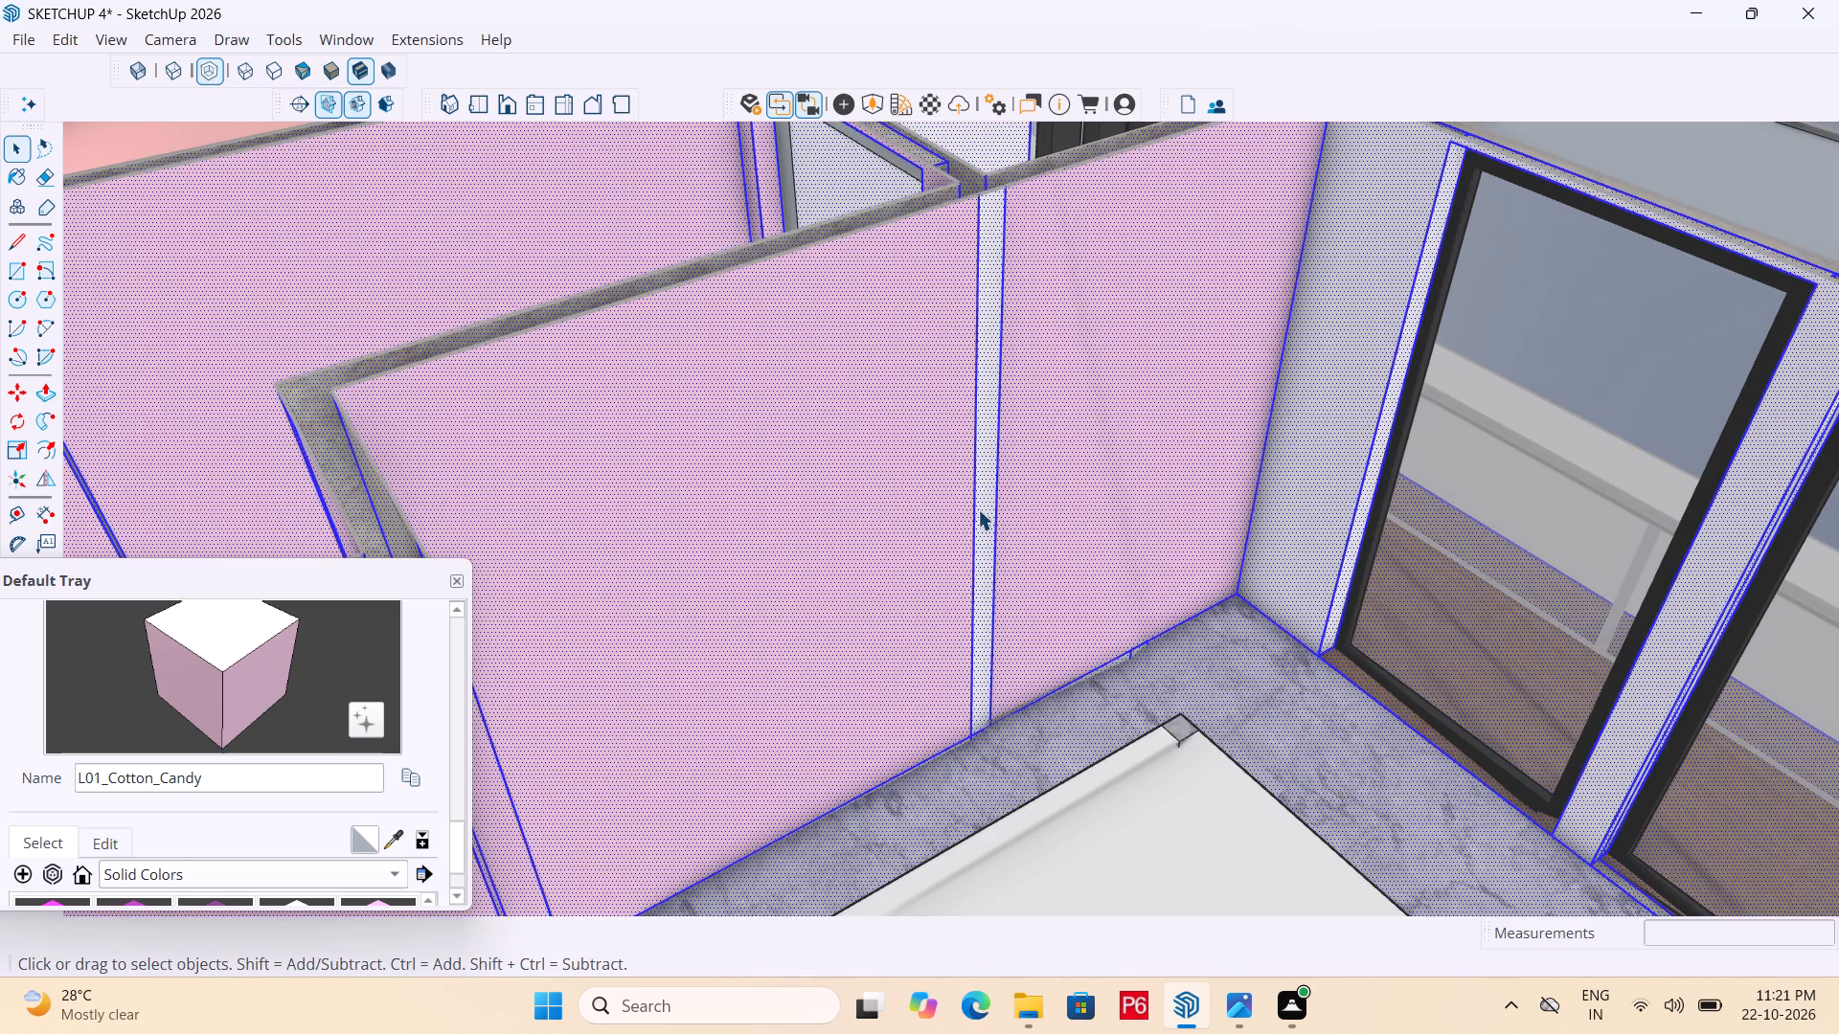
{"action": "left_click", "coordinate": [978, 509]}
{"action": "left_click", "coordinate": [981, 504]}
{"action": "key", "text": "b"}
{"action": "left_click", "coordinate": [986, 496]}
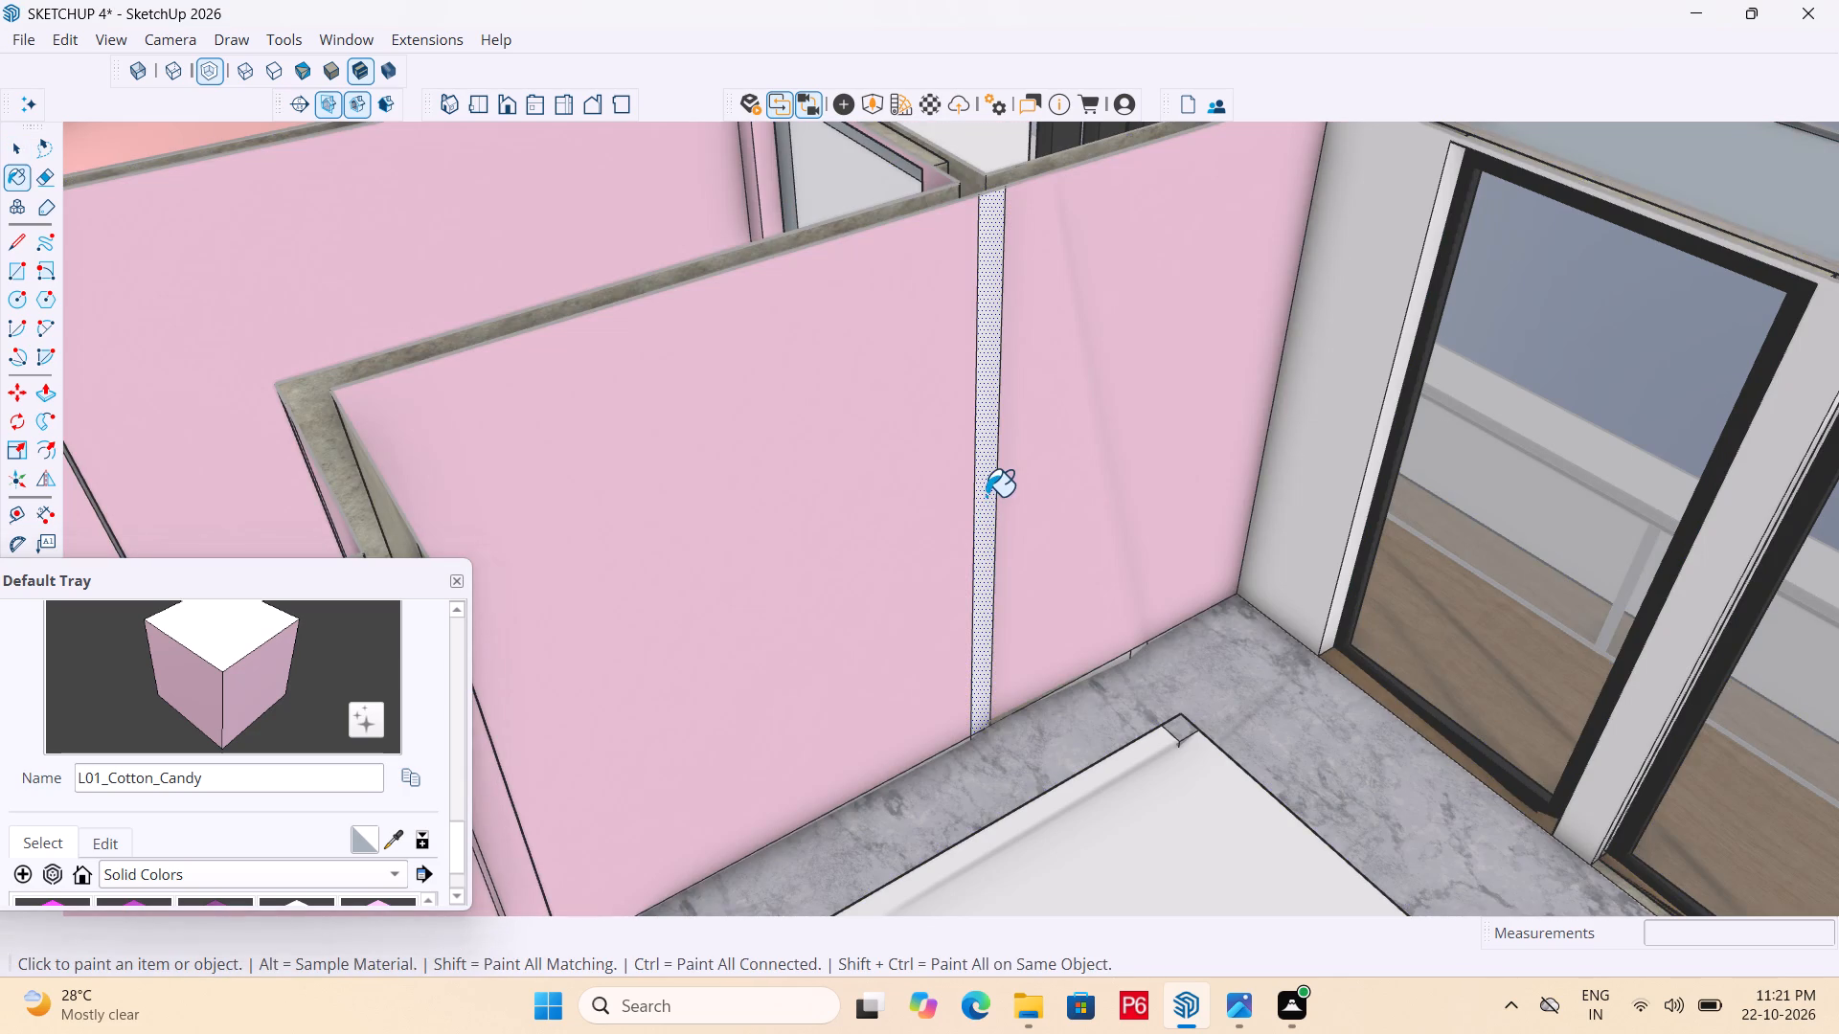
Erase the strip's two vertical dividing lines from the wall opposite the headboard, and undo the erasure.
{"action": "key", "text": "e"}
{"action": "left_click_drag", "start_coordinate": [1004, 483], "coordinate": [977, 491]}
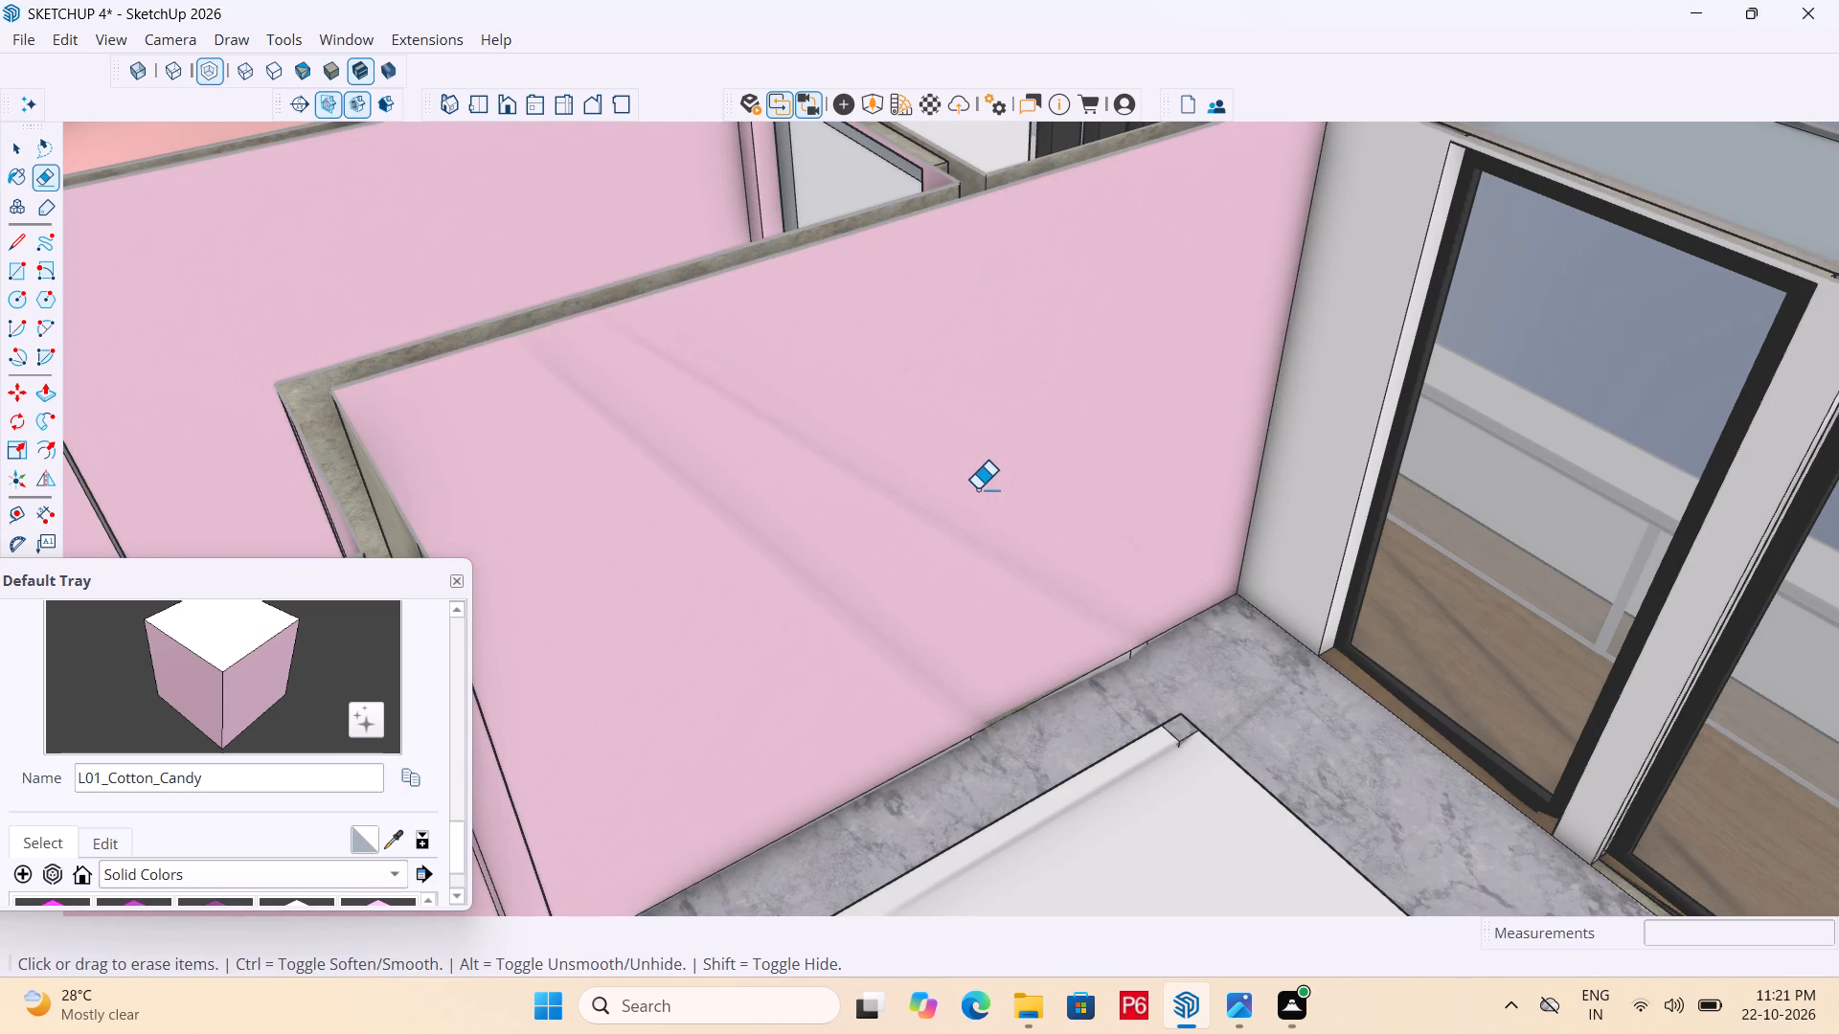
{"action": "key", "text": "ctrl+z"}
Paint the bedroom's window wall and headboard wall with L01_Cotton_Candy.
{"action": "scroll", "coordinate": [984, 475], "scroll_direction": "down", "scroll_amount": 5}
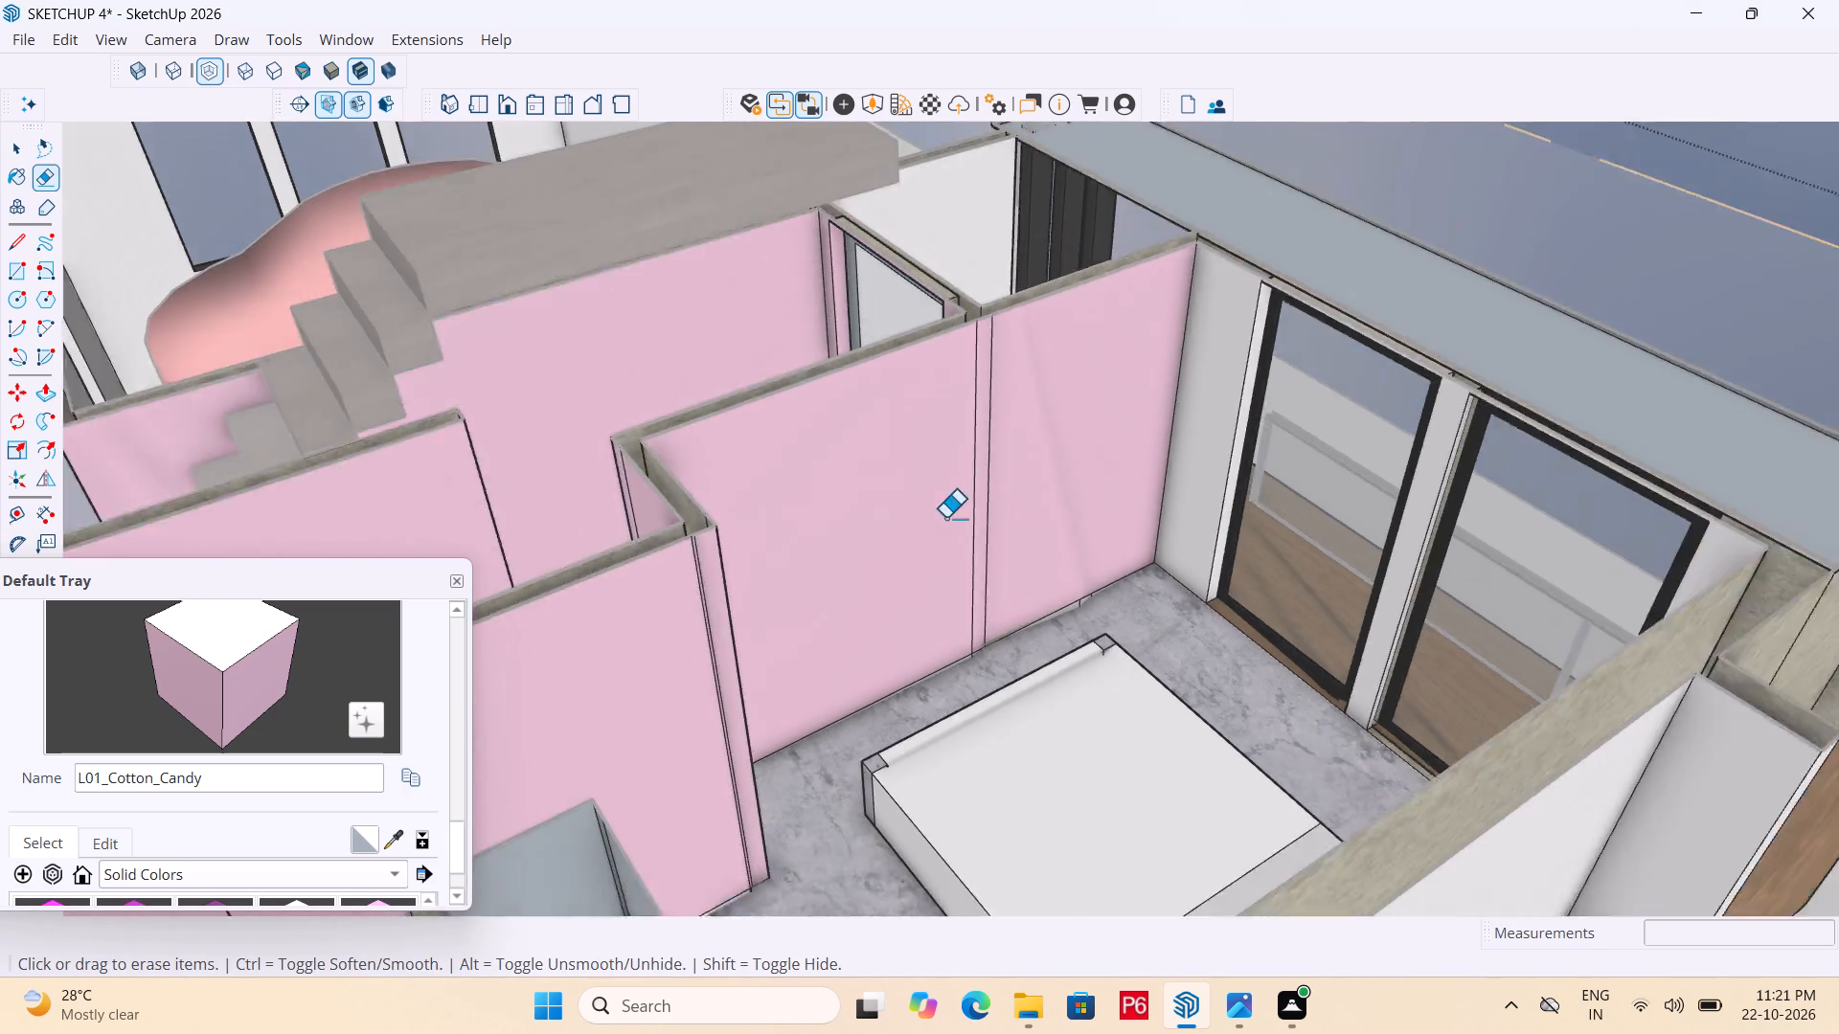
{"action": "scroll", "coordinate": [945, 518], "scroll_direction": "down", "scroll_amount": 9}
{"action": "middle_click_drag", "start_coordinate": [776, 553], "coordinate": [1652, 665]}
{"action": "scroll", "coordinate": [940, 672], "scroll_direction": "down", "scroll_amount": 5}
{"action": "scroll", "coordinate": [1243, 455], "scroll_direction": "up", "scroll_amount": 5}
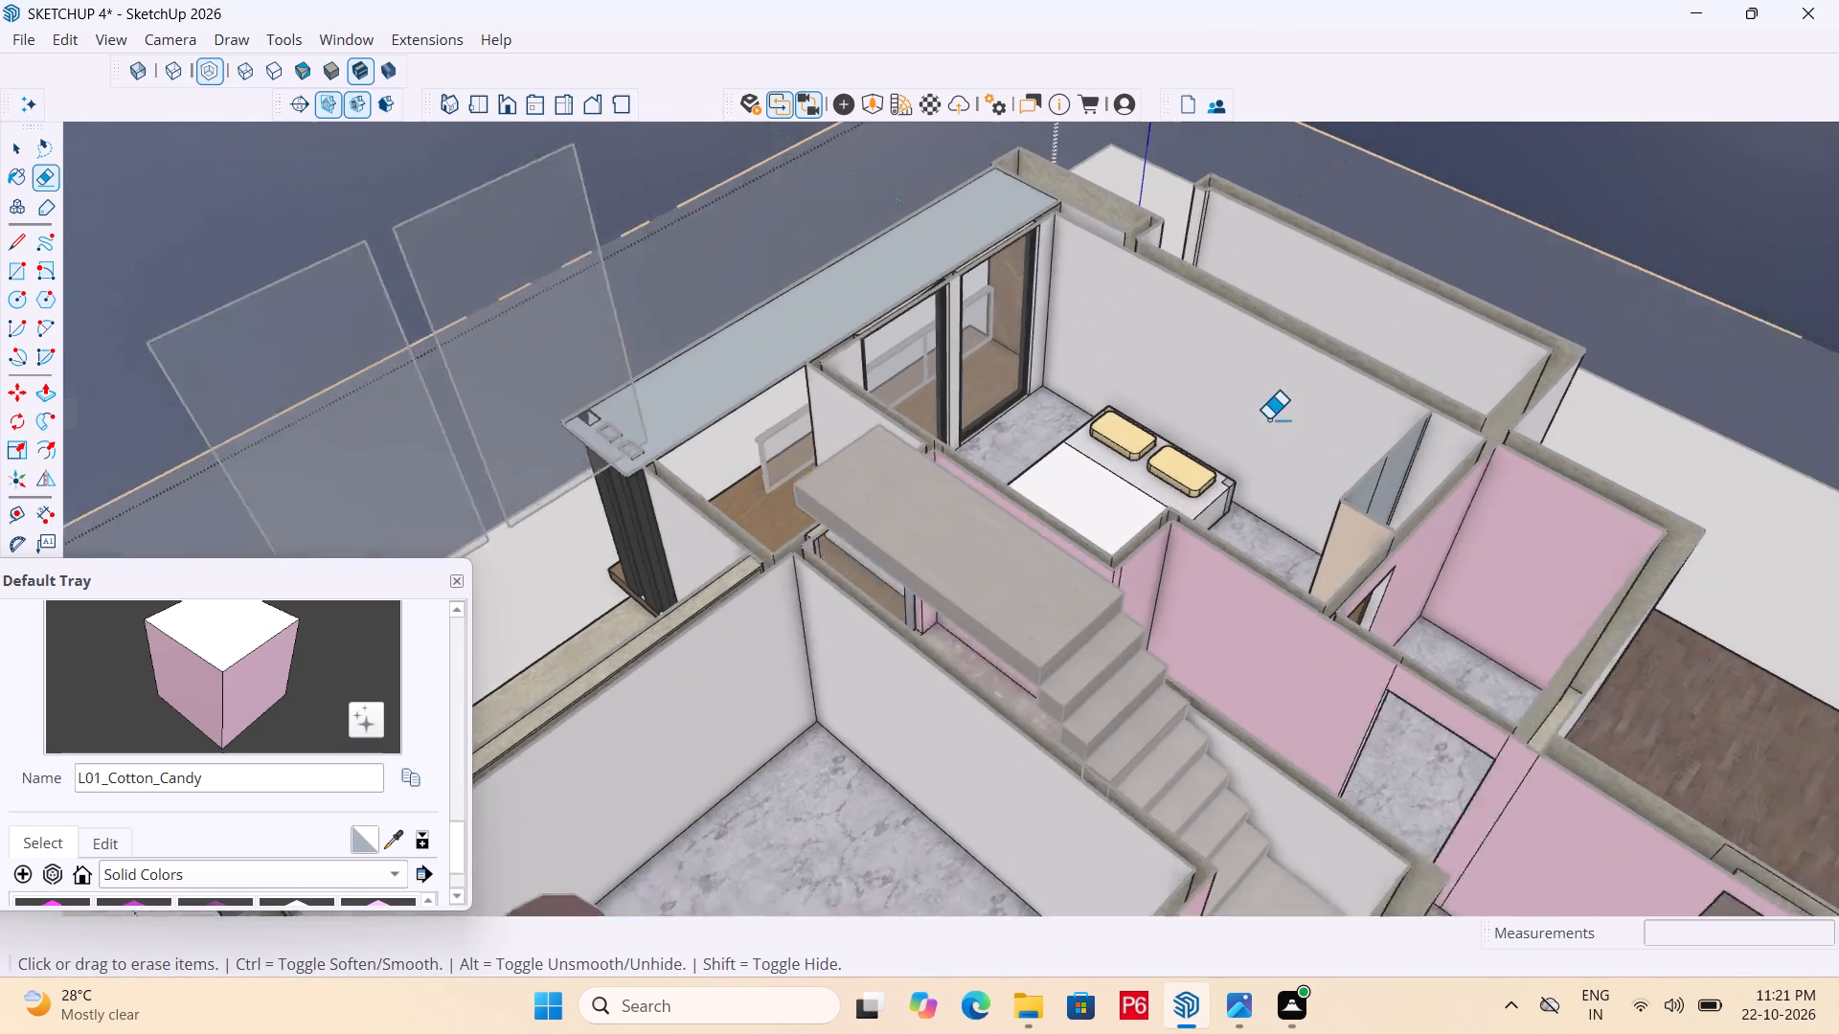
{"action": "scroll", "coordinate": [1258, 398], "scroll_direction": "up", "scroll_amount": 4}
{"action": "middle_click_drag", "start_coordinate": [1205, 386], "coordinate": [926, 342]}
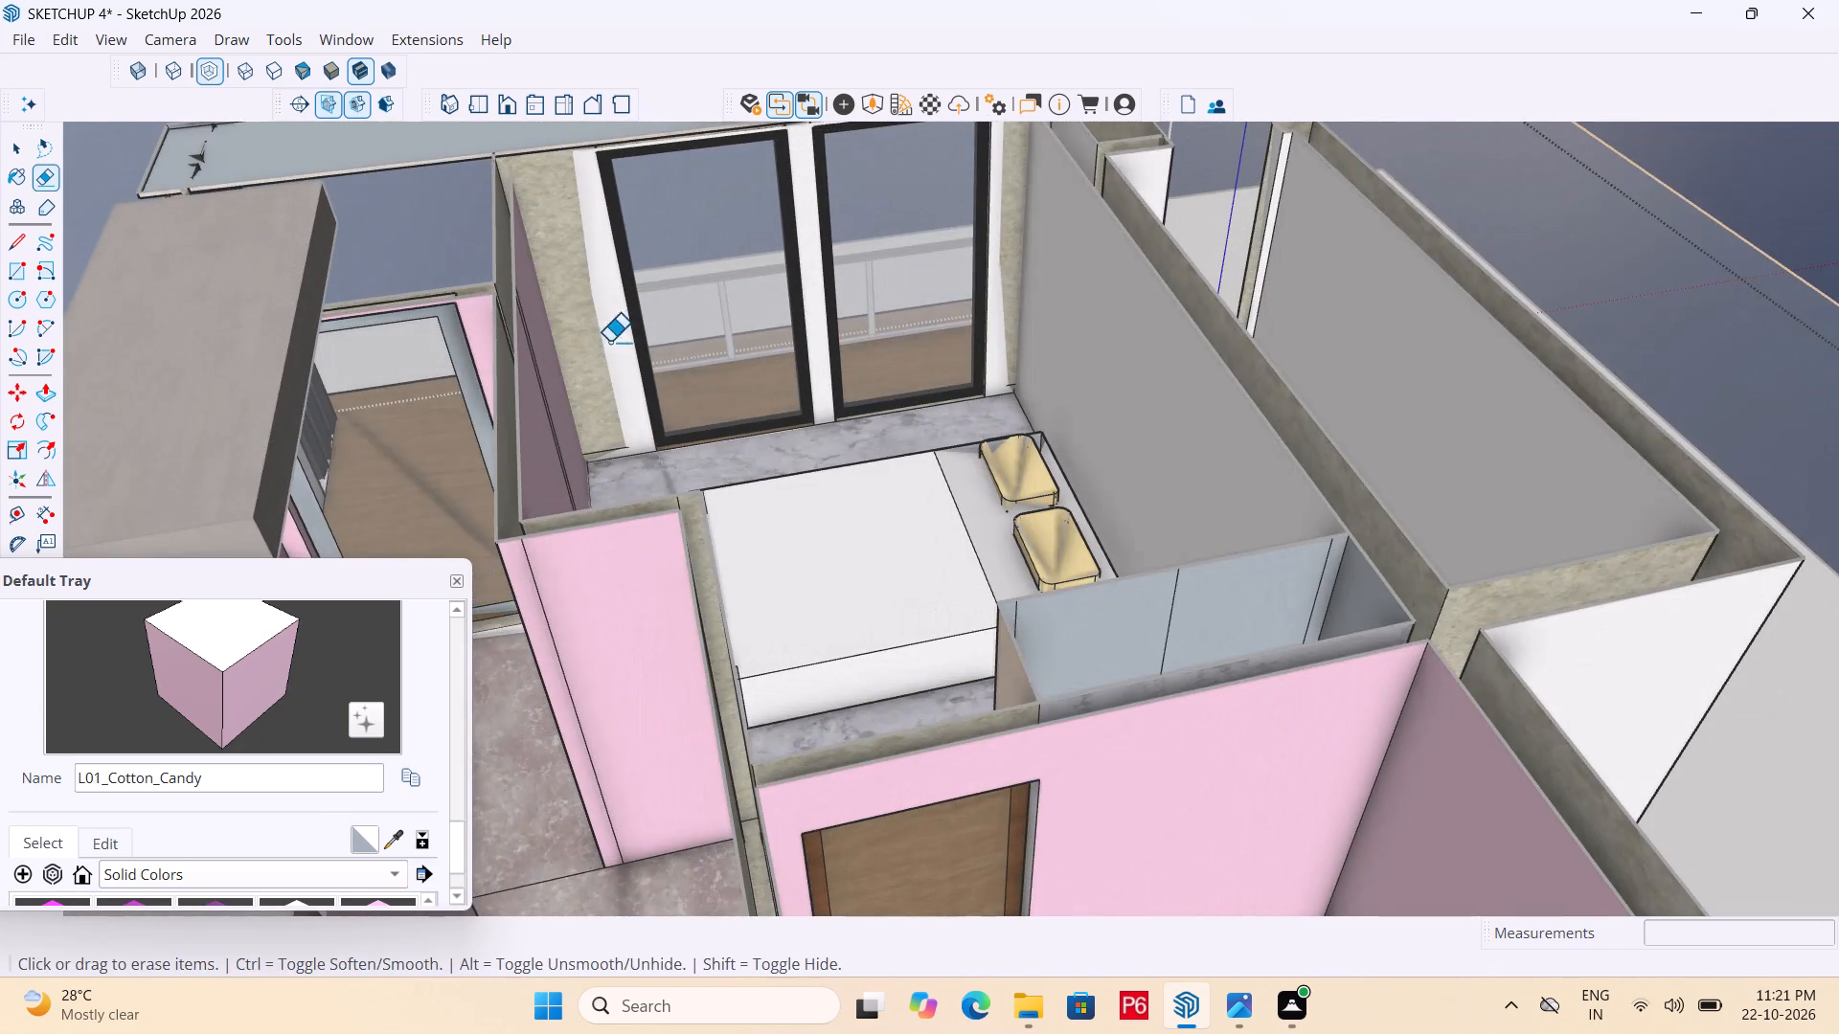
{"action": "middle_click_drag", "start_coordinate": [602, 331], "coordinate": [587, 337]}
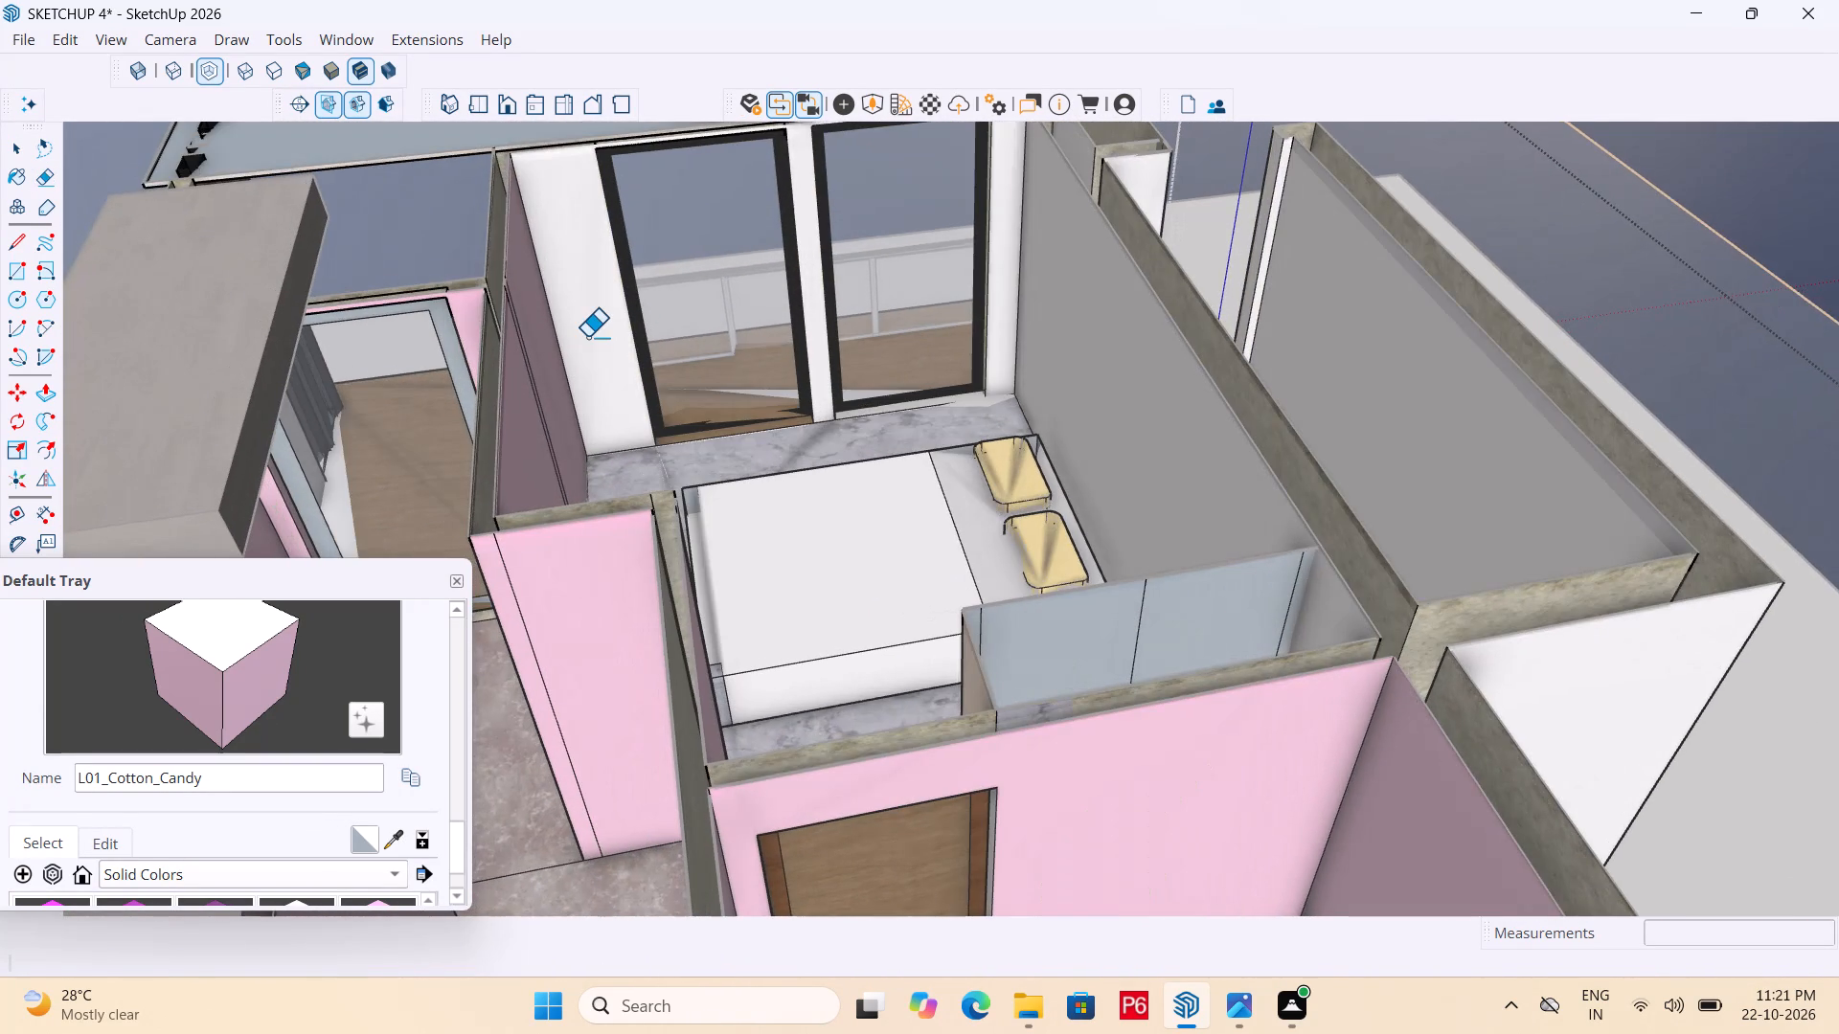
{"action": "key", "text": "b"}
{"action": "left_click", "coordinate": [593, 334]}
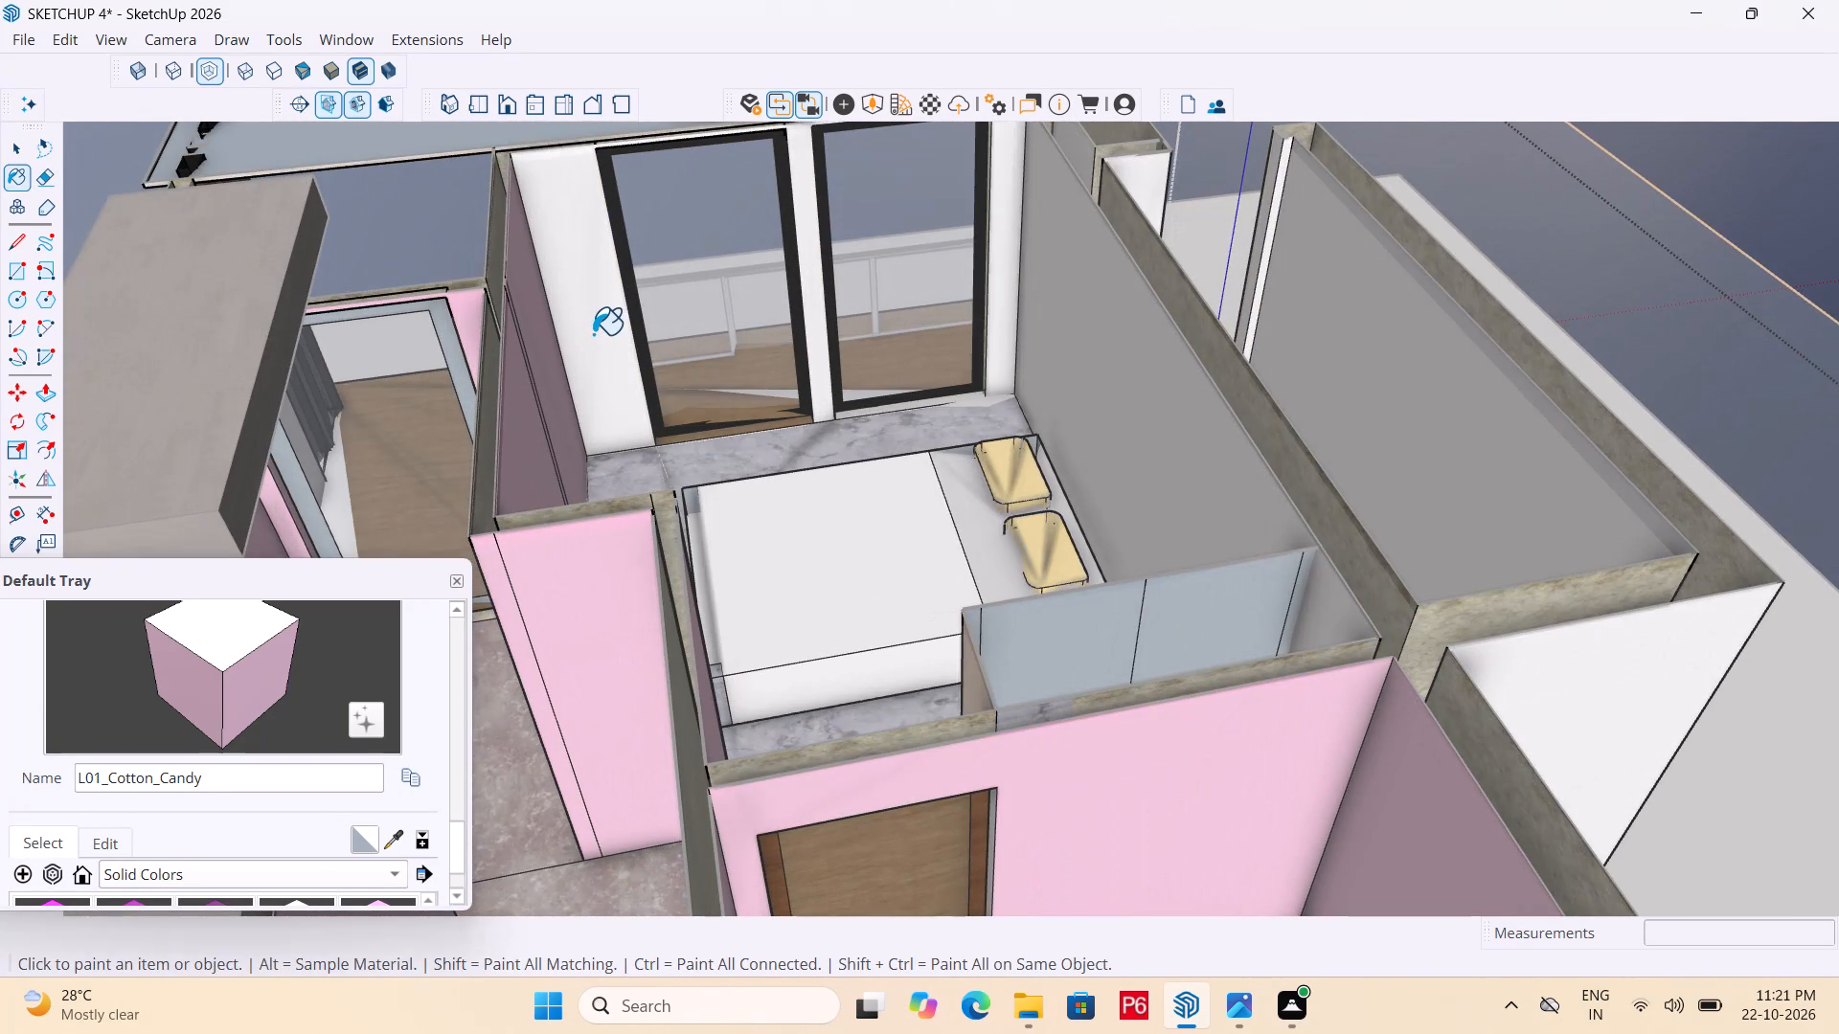
{"action": "left_click", "coordinate": [1154, 362]}
Paint the inner face of the long outer wall in the narrow room behind the headboard with L01_Cotton_Candy.
{"action": "middle_click_drag", "start_coordinate": [665, 739], "coordinate": [1244, 862]}
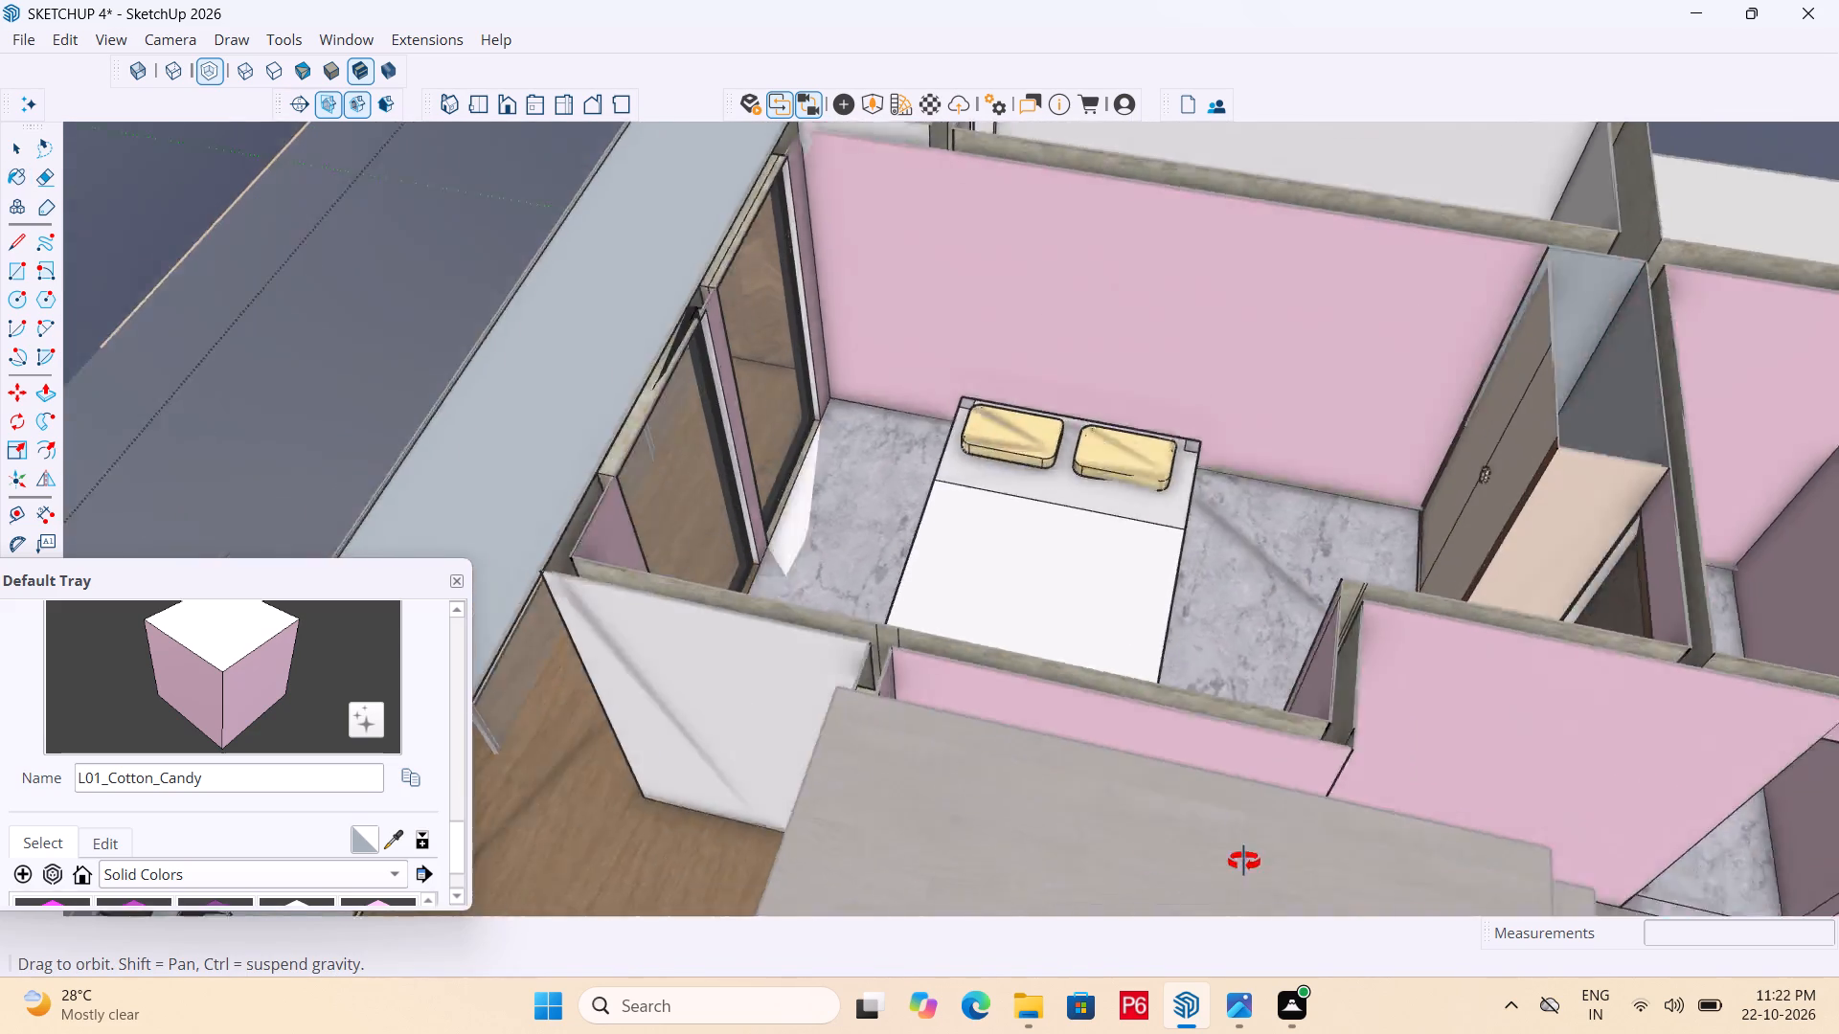
{"action": "middle_click_drag", "start_coordinate": [1244, 862], "coordinate": [1411, 836]}
{"action": "scroll", "coordinate": [731, 662], "scroll_direction": "down", "scroll_amount": 6}
{"action": "scroll", "coordinate": [981, 559], "scroll_direction": "down", "scroll_amount": 5}
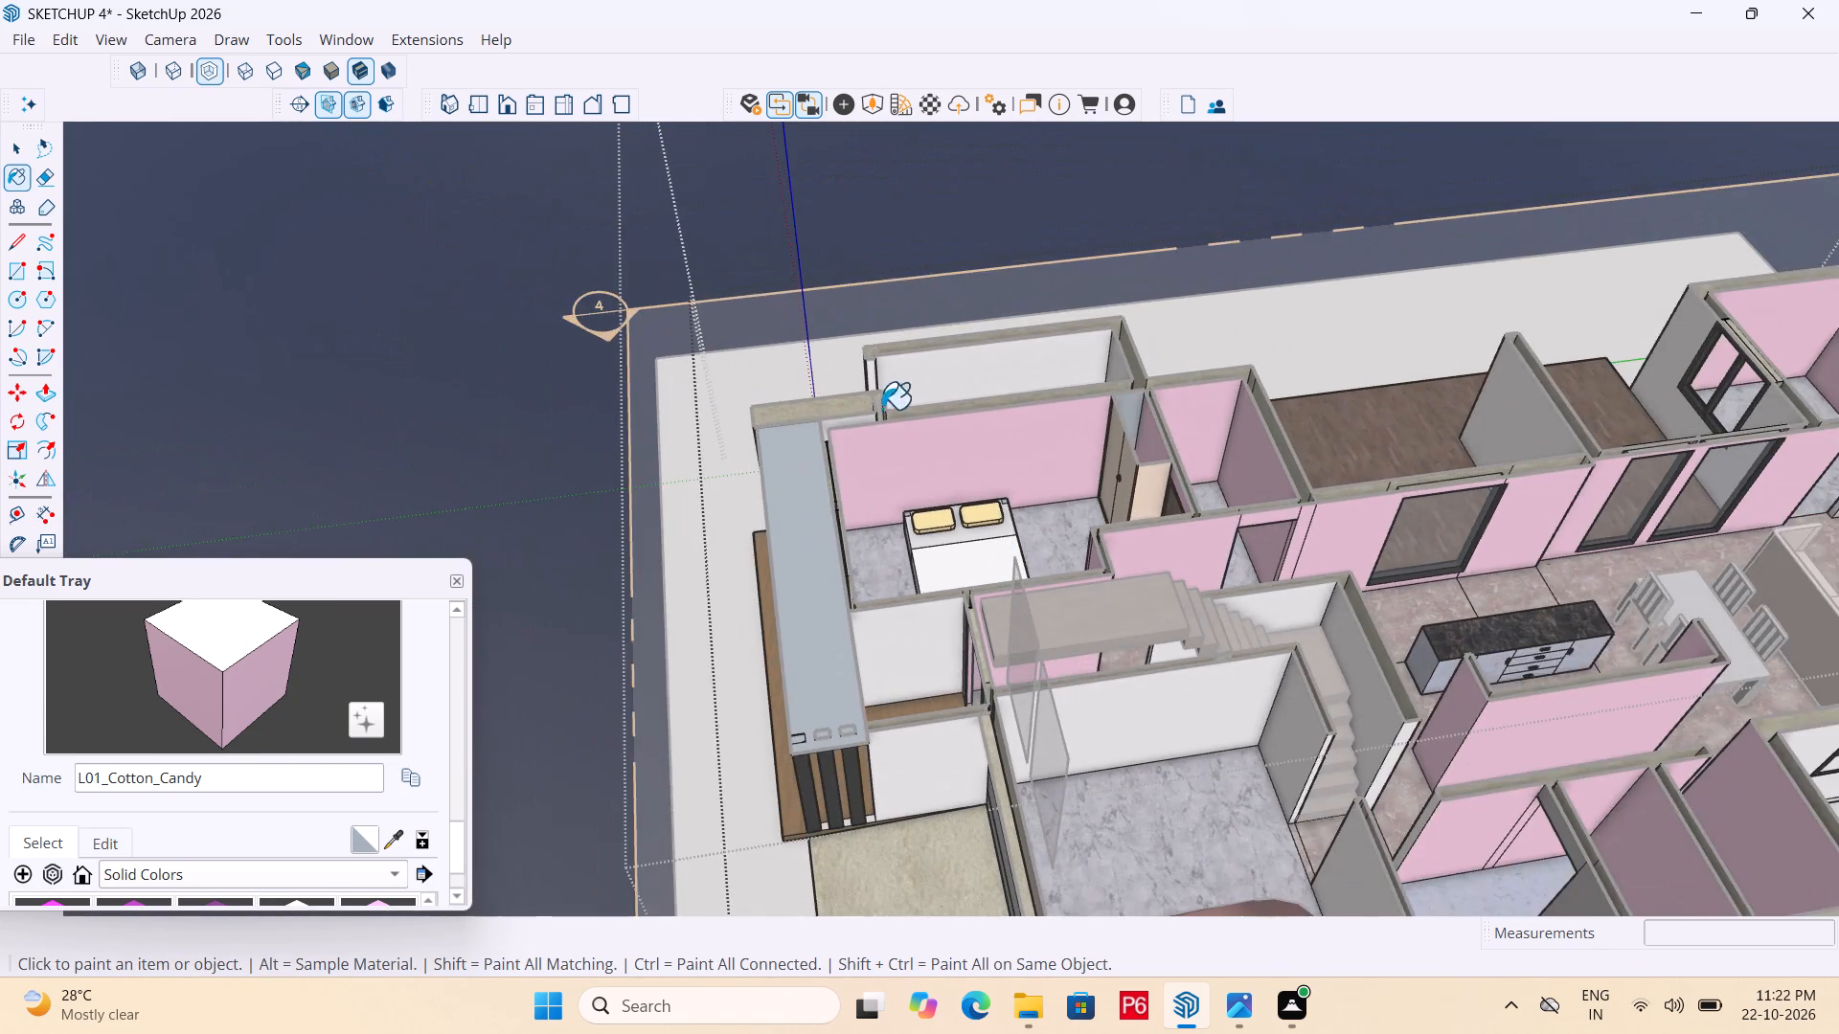
{"action": "middle_click_drag", "start_coordinate": [888, 479], "coordinate": [0, 612]}
{"action": "scroll", "coordinate": [620, 535], "scroll_direction": "up", "scroll_amount": 5}
{"action": "scroll", "coordinate": [1271, 581], "scroll_direction": "up", "scroll_amount": 5}
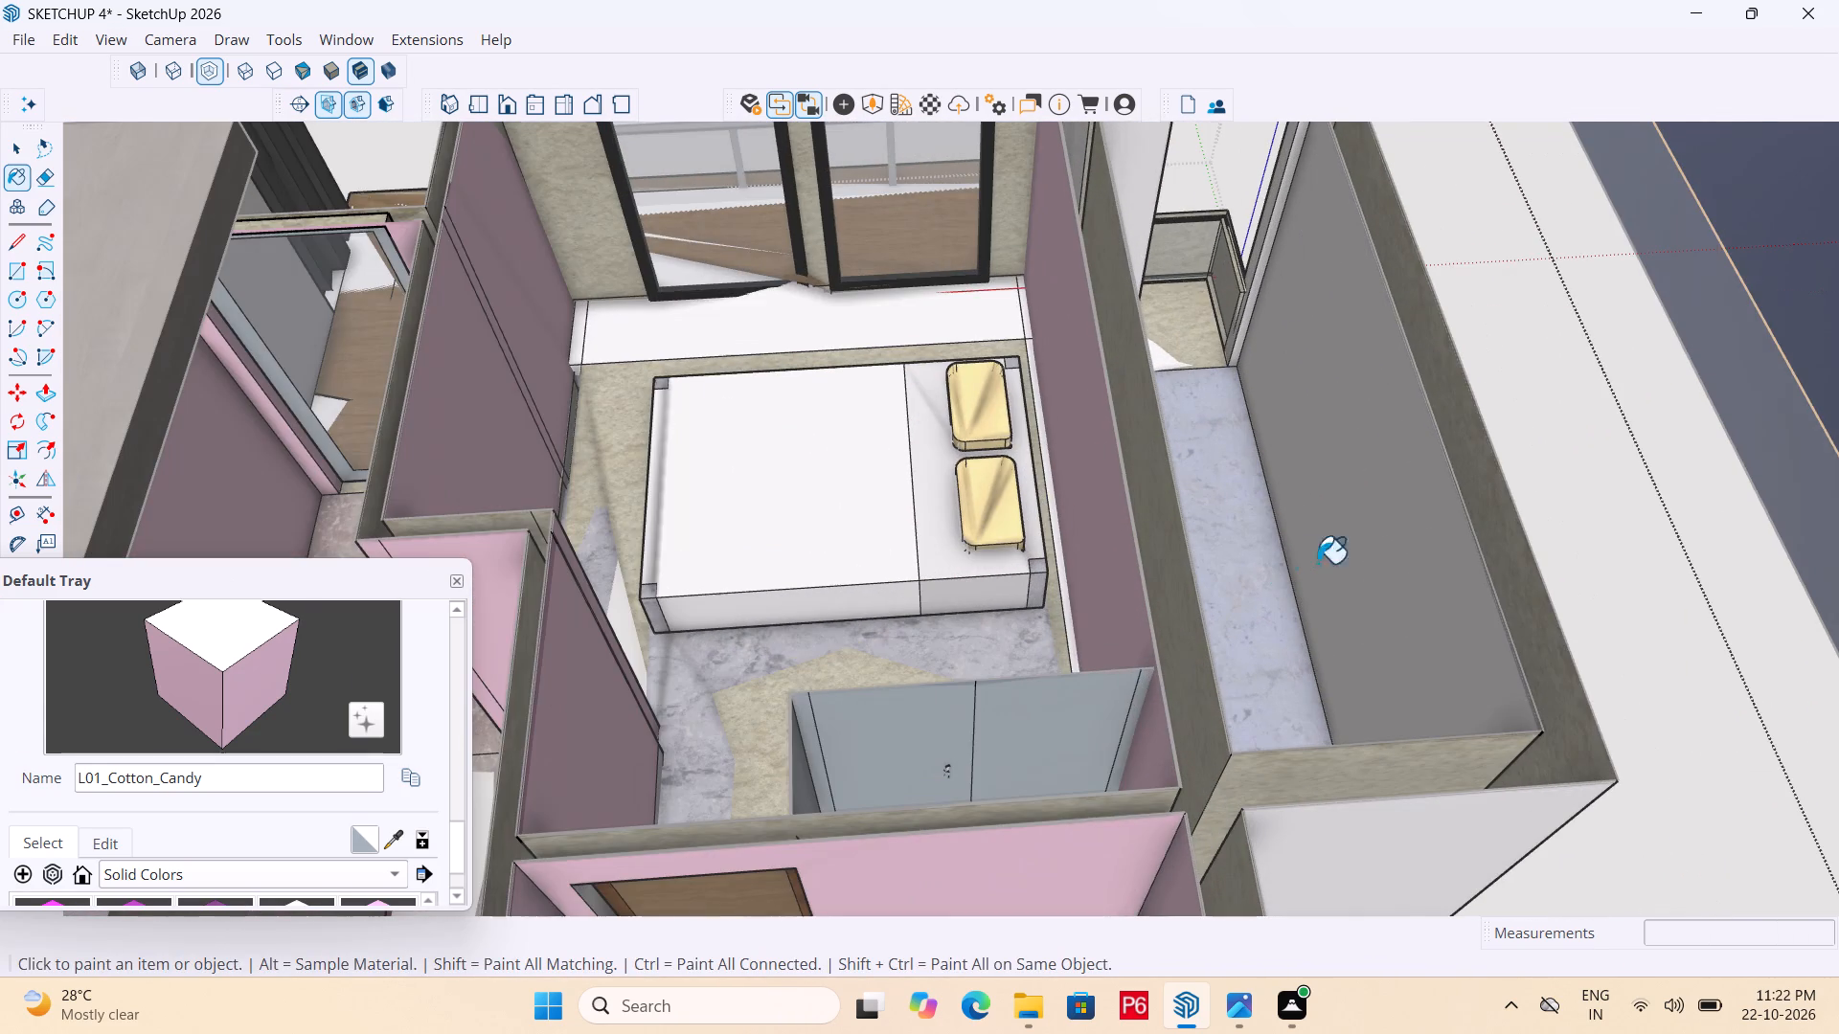
{"action": "left_click", "coordinate": [1373, 550]}
Paint the narrow room's side of the headboard wall and the adjoining projecting faces at its end with L01_Cotton_Candy.
{"action": "middle_click_drag", "start_coordinate": [810, 621], "coordinate": [190, 604]}
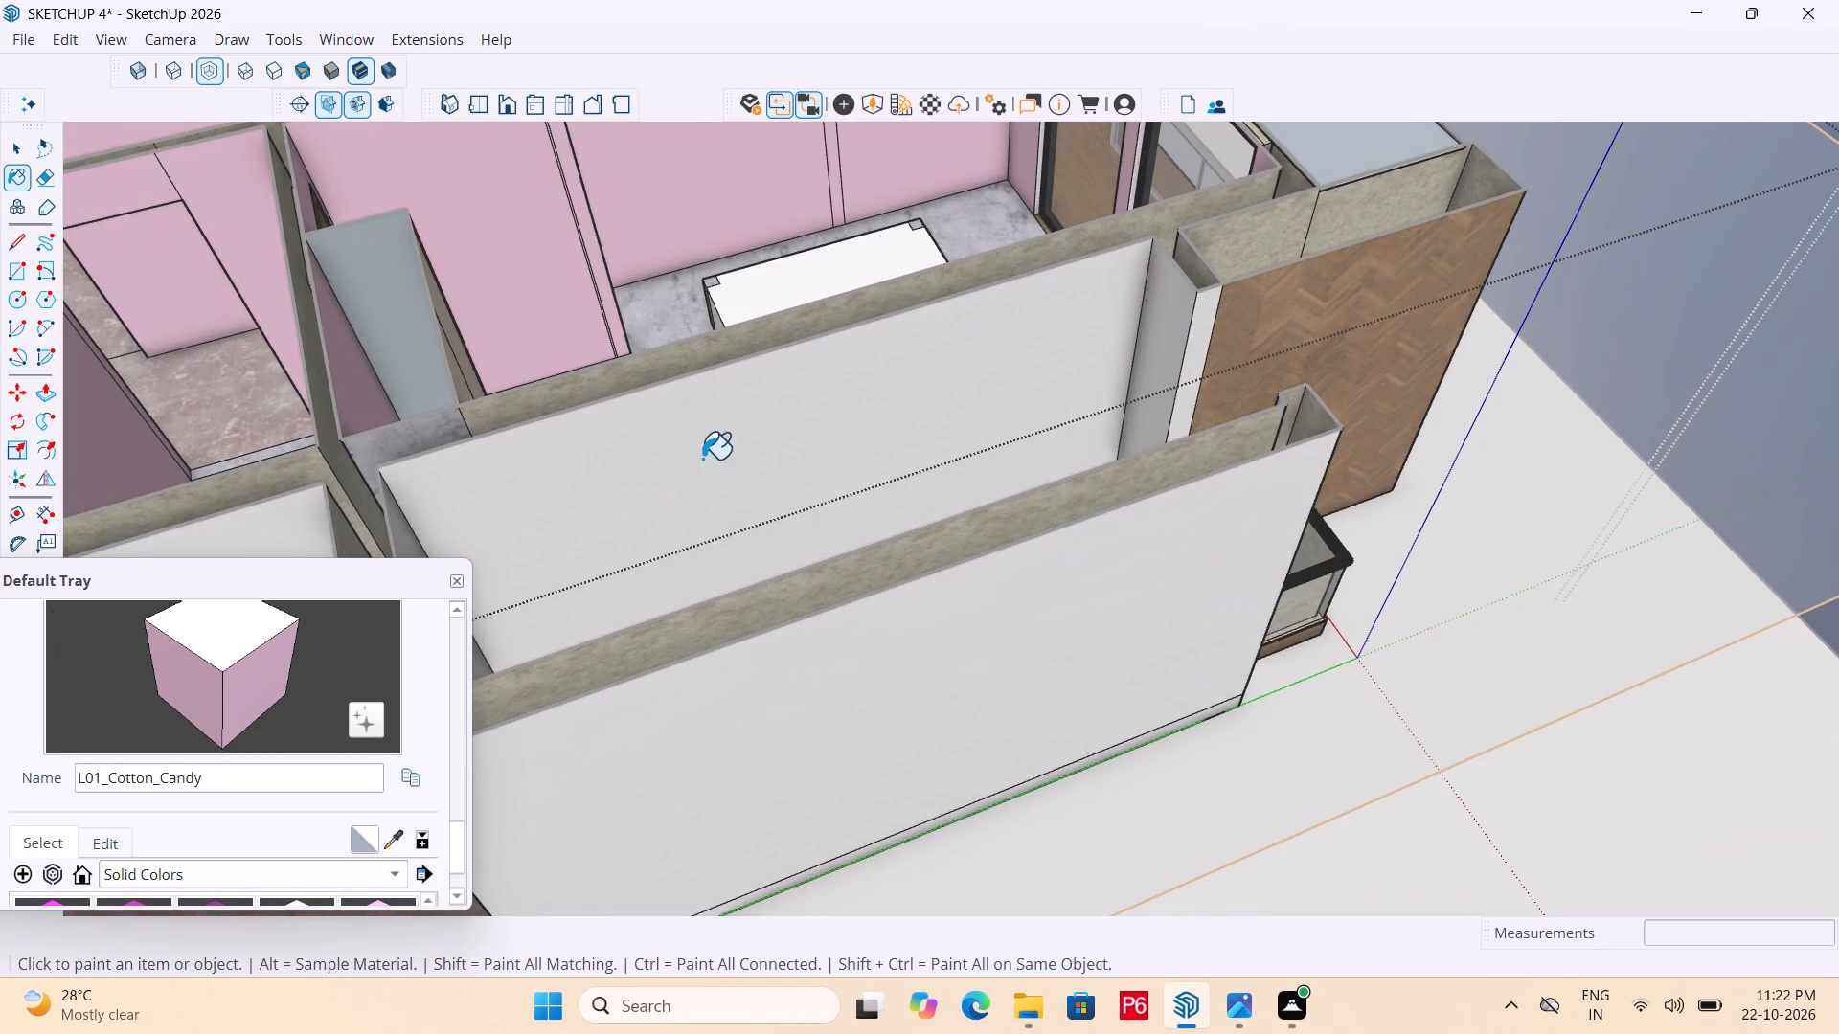
{"action": "left_click_drag", "start_coordinate": [702, 459], "coordinate": [730, 453]}
{"action": "left_click", "coordinate": [1134, 342]}
{"action": "left_click", "coordinate": [1164, 362]}
{"action": "middle_click_drag", "start_coordinate": [972, 459], "coordinate": [974, 465]}
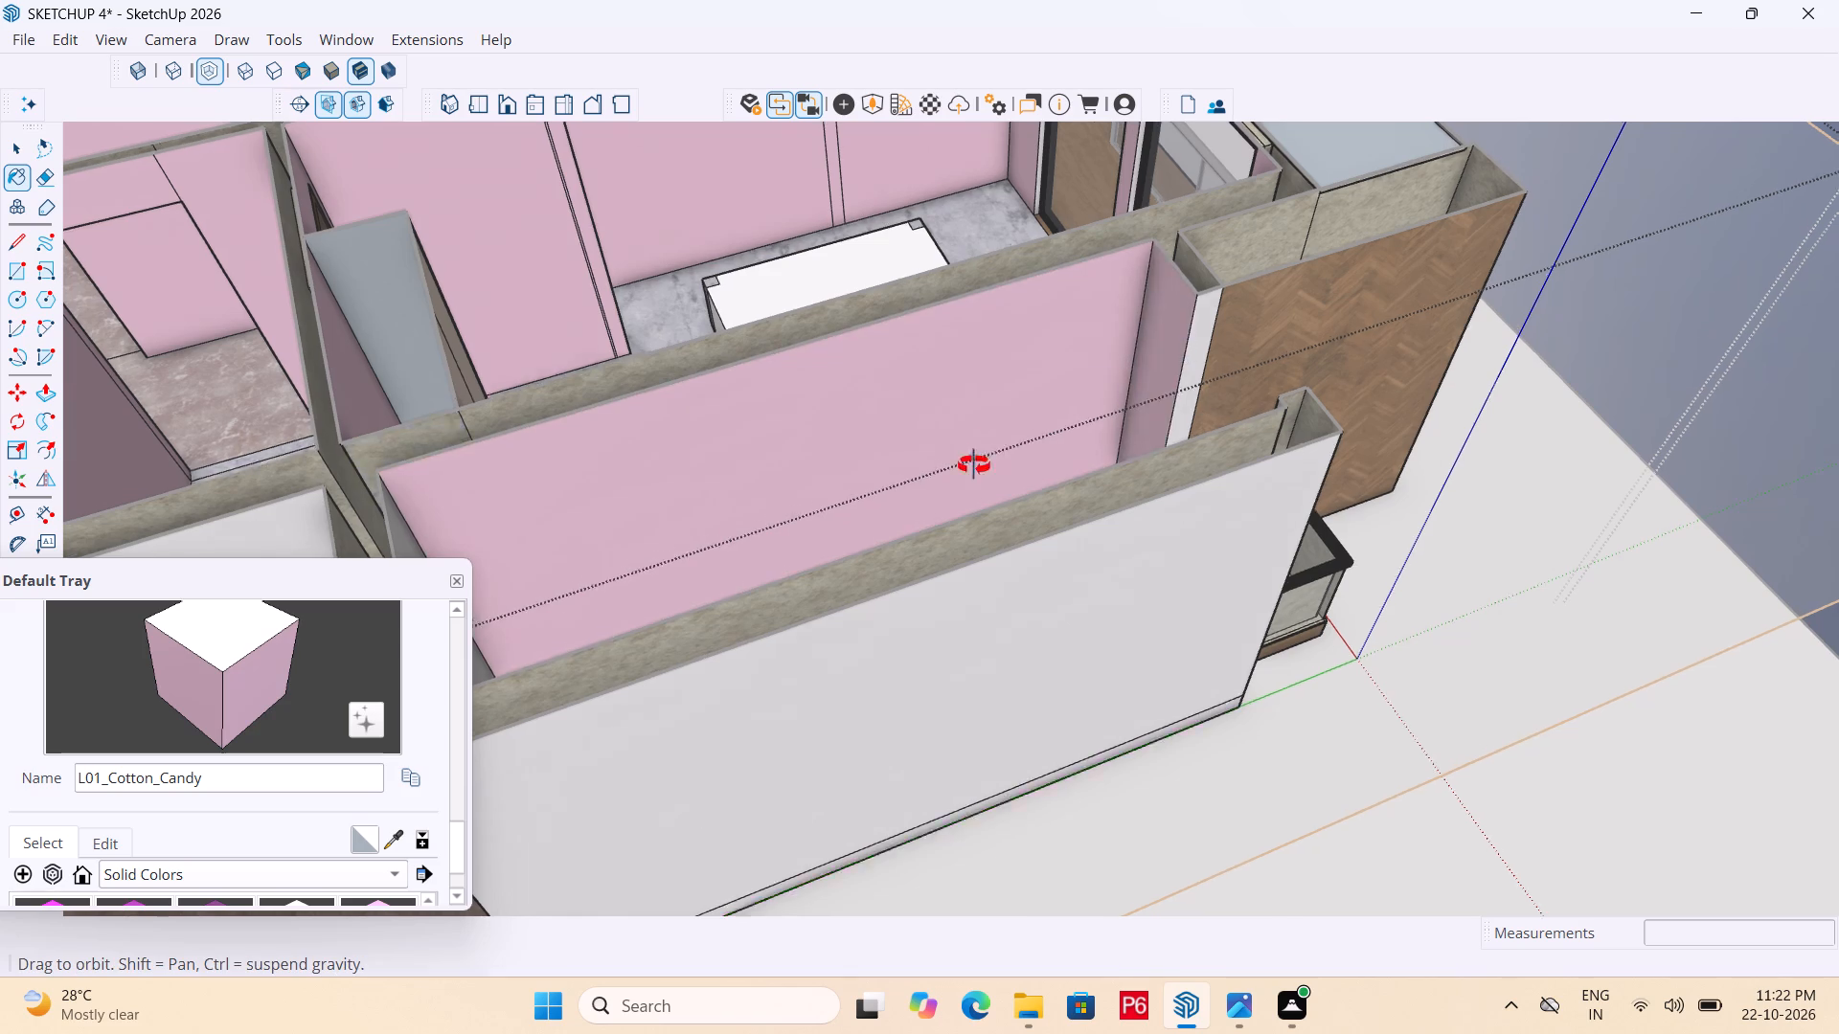
{"action": "middle_click_drag", "start_coordinate": [974, 465], "coordinate": [1633, 411]}
{"action": "scroll", "coordinate": [1305, 174], "scroll_direction": "up", "scroll_amount": 9}
{"action": "scroll", "coordinate": [888, 537], "scroll_direction": "down", "scroll_amount": 6}
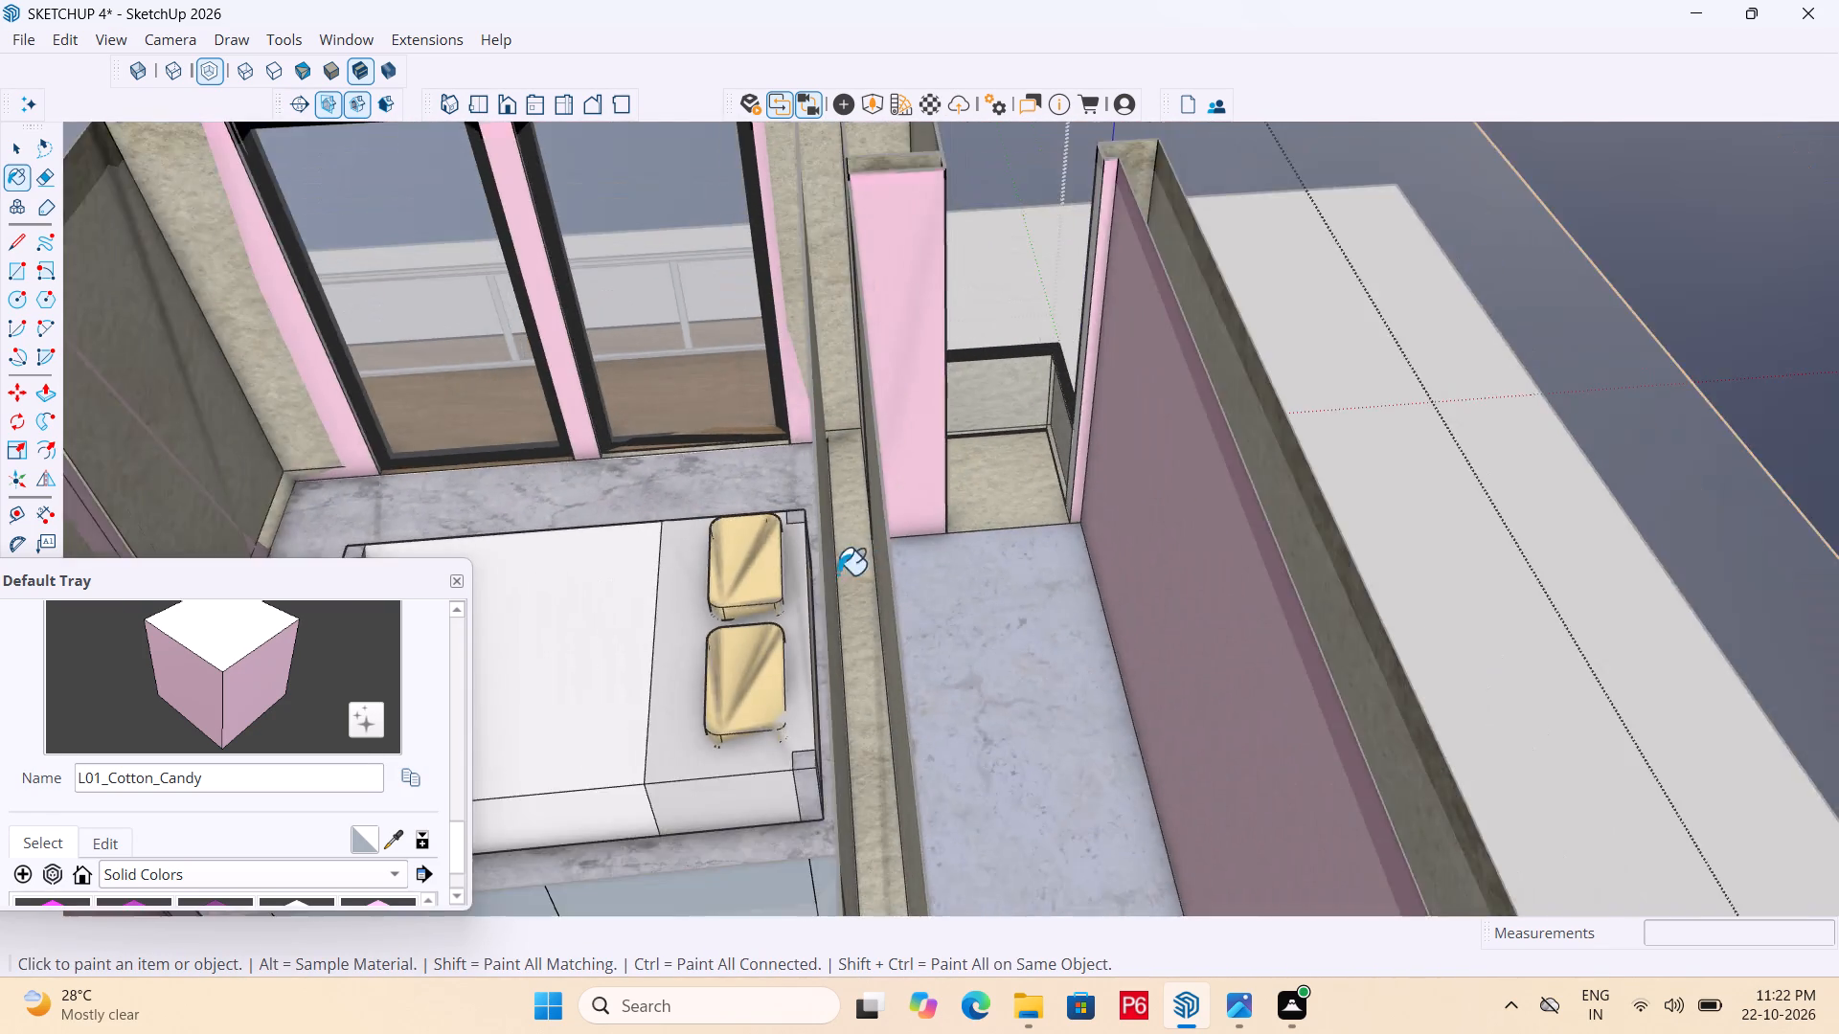
Paint the white end wall of the narrow room behind the bedroom headboard with L01_Cotton_Candy.
{"action": "scroll", "coordinate": [837, 574], "scroll_direction": "down", "scroll_amount": 8}
{"action": "middle_click_drag", "start_coordinate": [550, 592], "coordinate": [1744, 686]}
{"action": "scroll", "coordinate": [1291, 49], "scroll_direction": "up", "scroll_amount": 6}
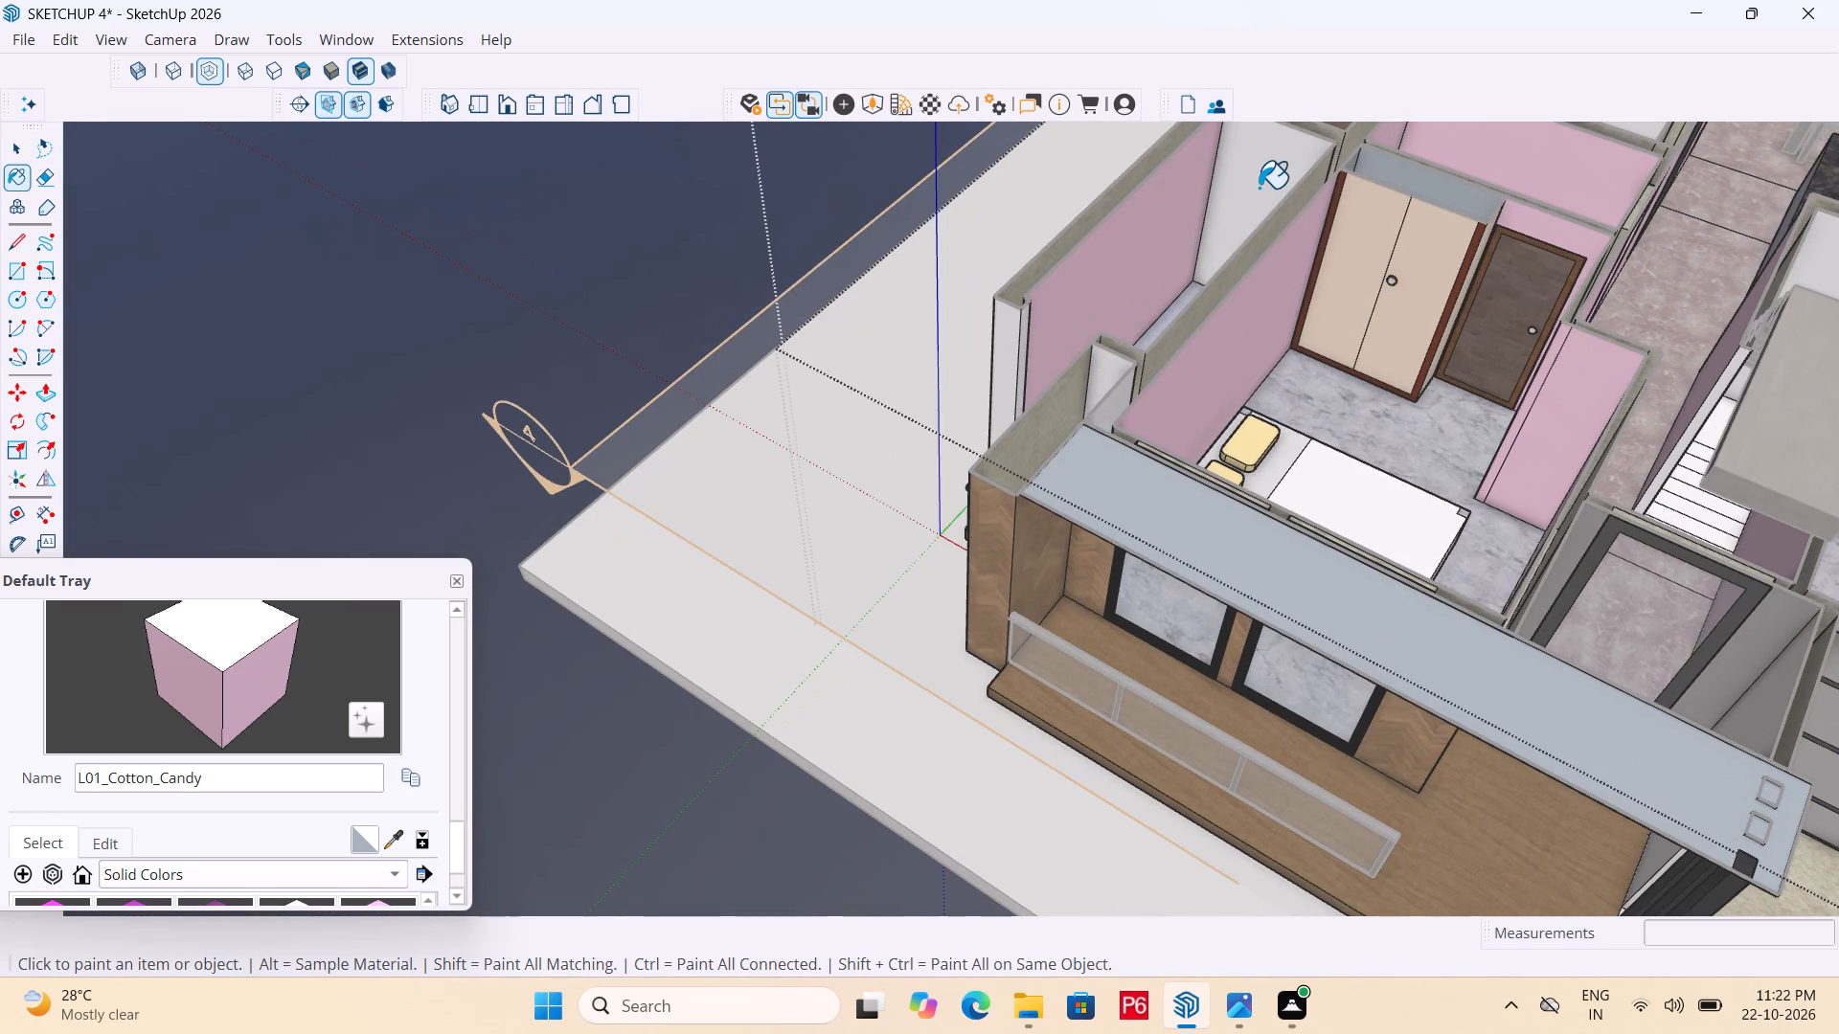
{"action": "left_click", "coordinate": [1261, 180]}
Paint the slim white return face at the front end of the narrow room's outer wall with L01_Cotton_Candy.
{"action": "scroll", "coordinate": [934, 584], "scroll_direction": "down", "scroll_amount": 6}
{"action": "scroll", "coordinate": [1033, 527], "scroll_direction": "up", "scroll_amount": 6}
{"action": "middle_click_drag", "start_coordinate": [995, 556], "coordinate": [1305, 566]}
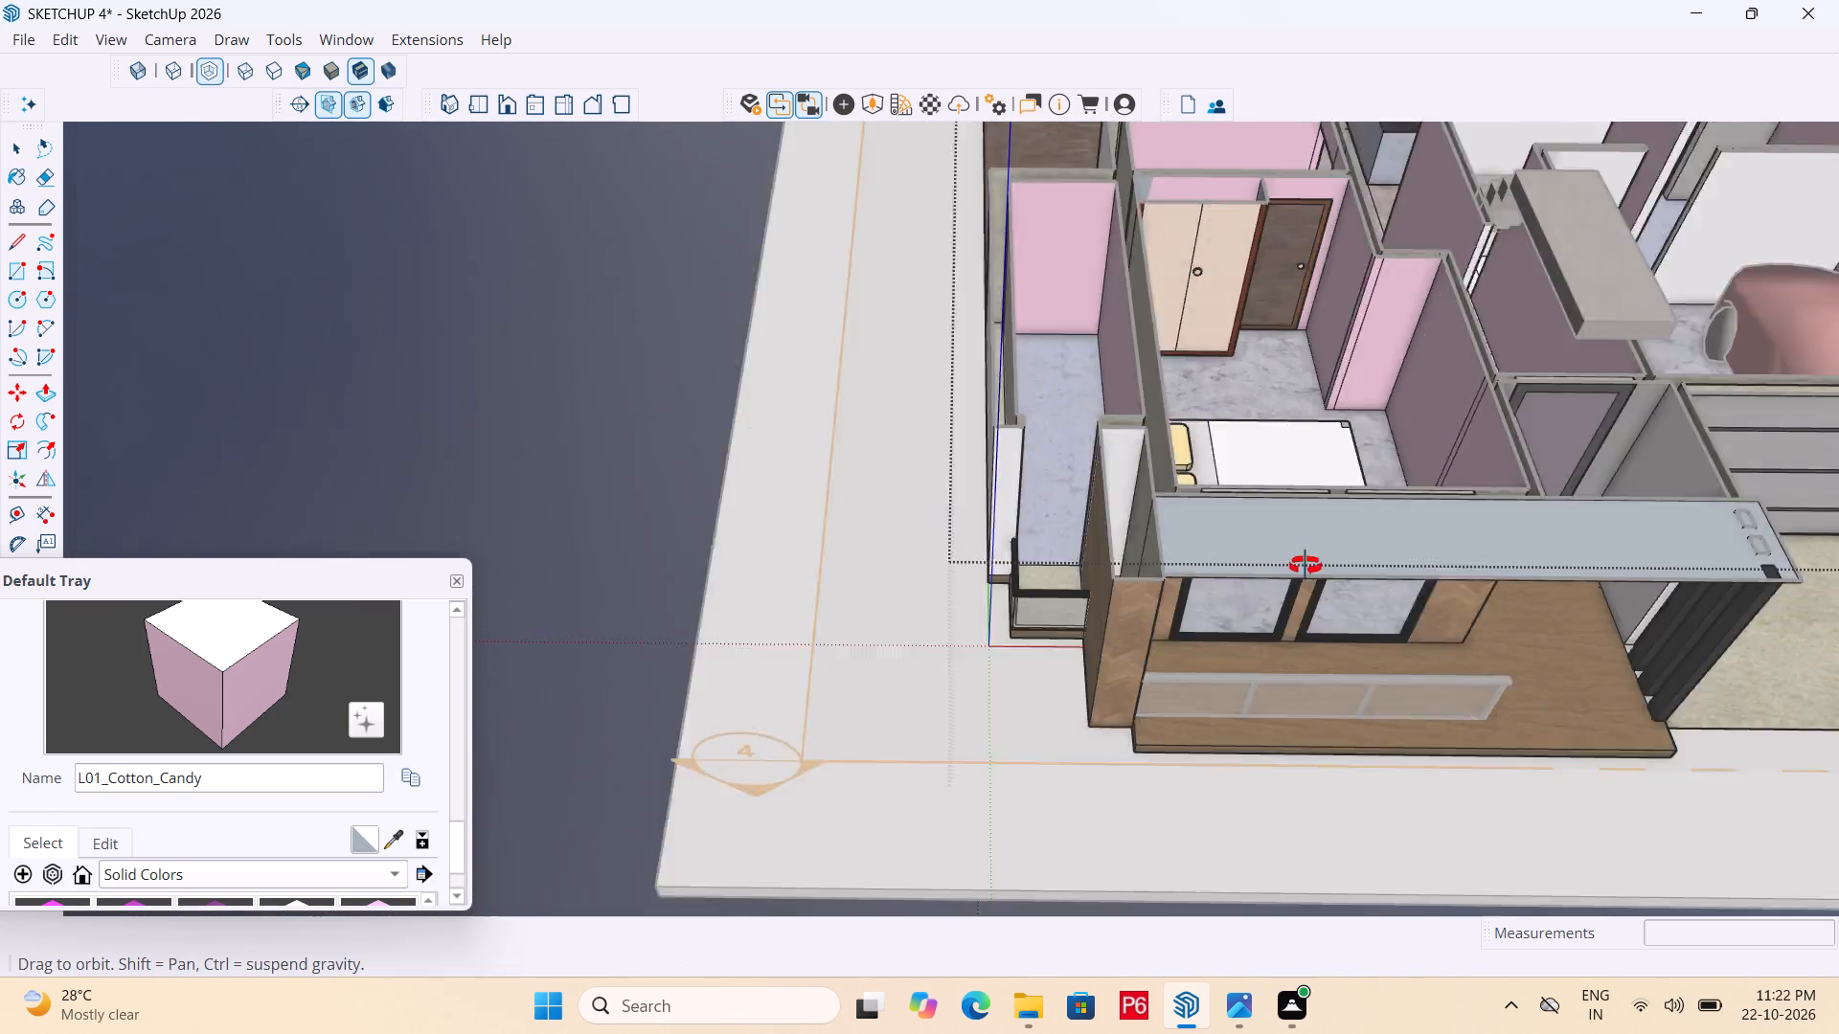
{"action": "middle_click_drag", "start_coordinate": [1305, 566], "coordinate": [1068, 555]}
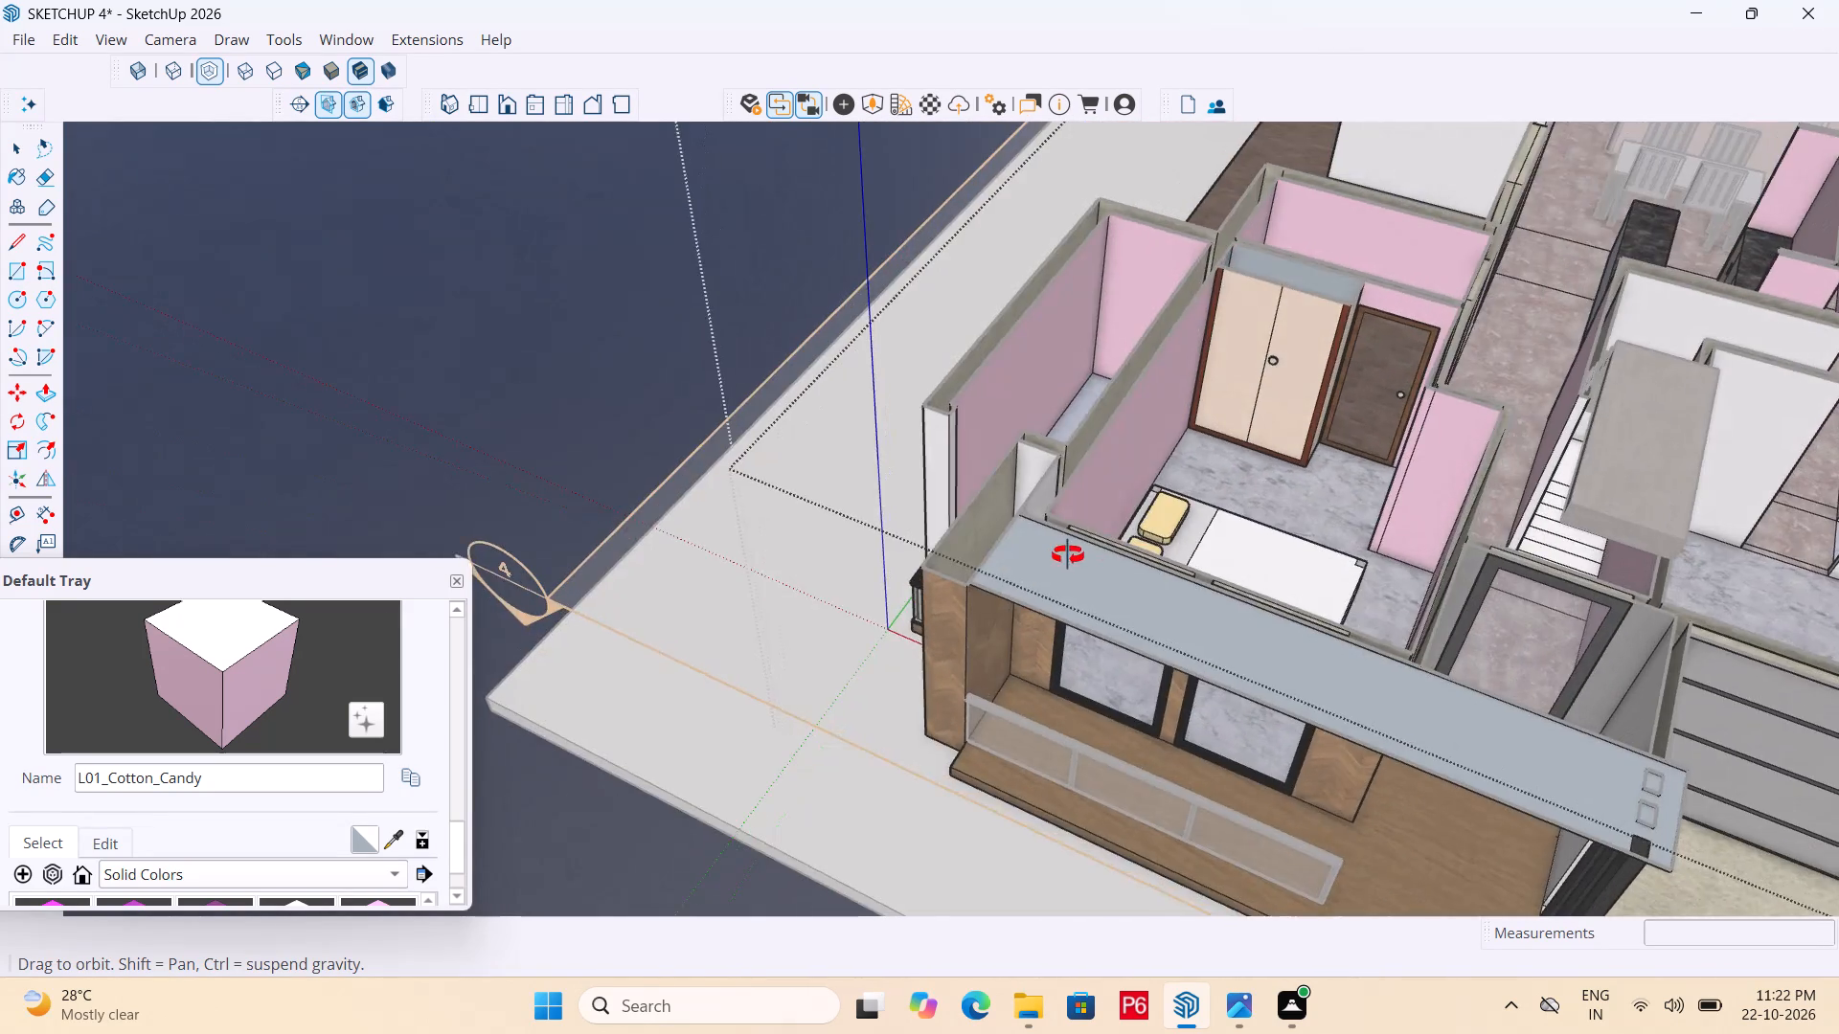
{"action": "middle_click_drag", "start_coordinate": [1068, 555], "coordinate": [1111, 535]}
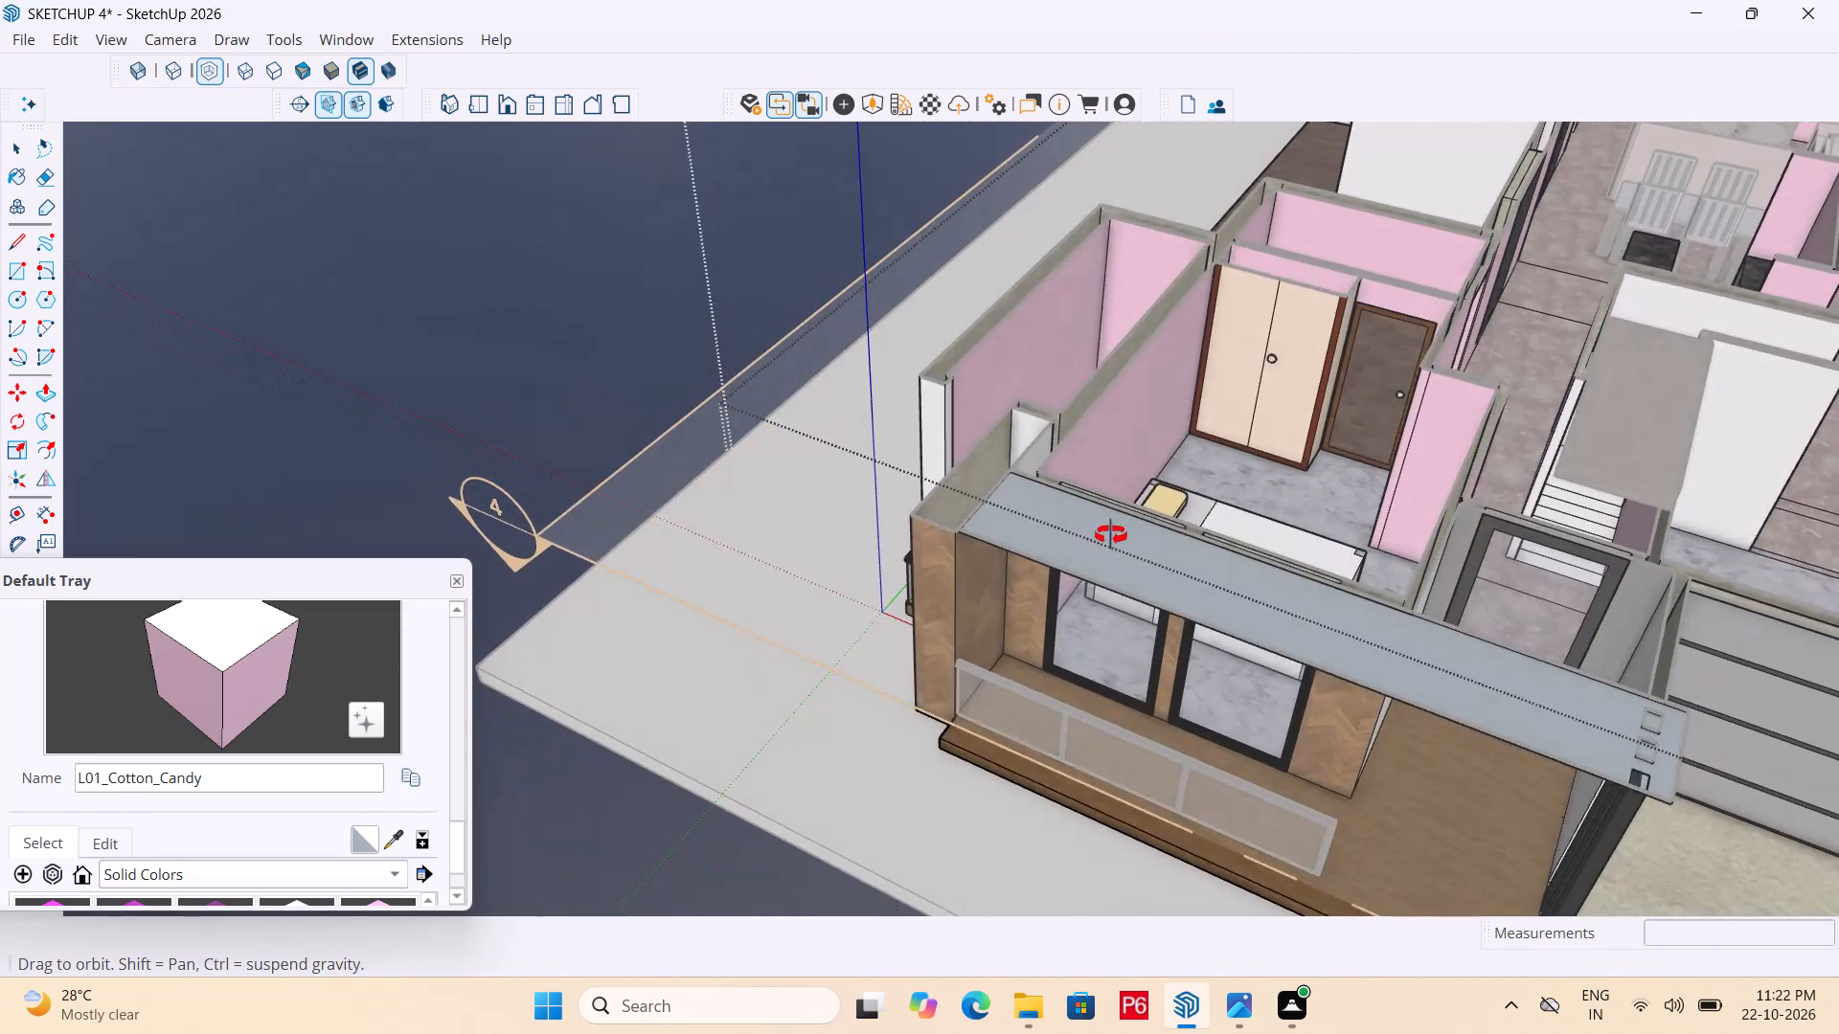
{"action": "middle_click_drag", "start_coordinate": [1111, 535], "coordinate": [1207, 542]}
{"action": "middle_click_drag", "start_coordinate": [1214, 543], "coordinate": [980, 409]}
{"action": "scroll", "coordinate": [947, 398], "scroll_direction": "up", "scroll_amount": 3}
{"action": "scroll", "coordinate": [997, 334], "scroll_direction": "up", "scroll_amount": 5}
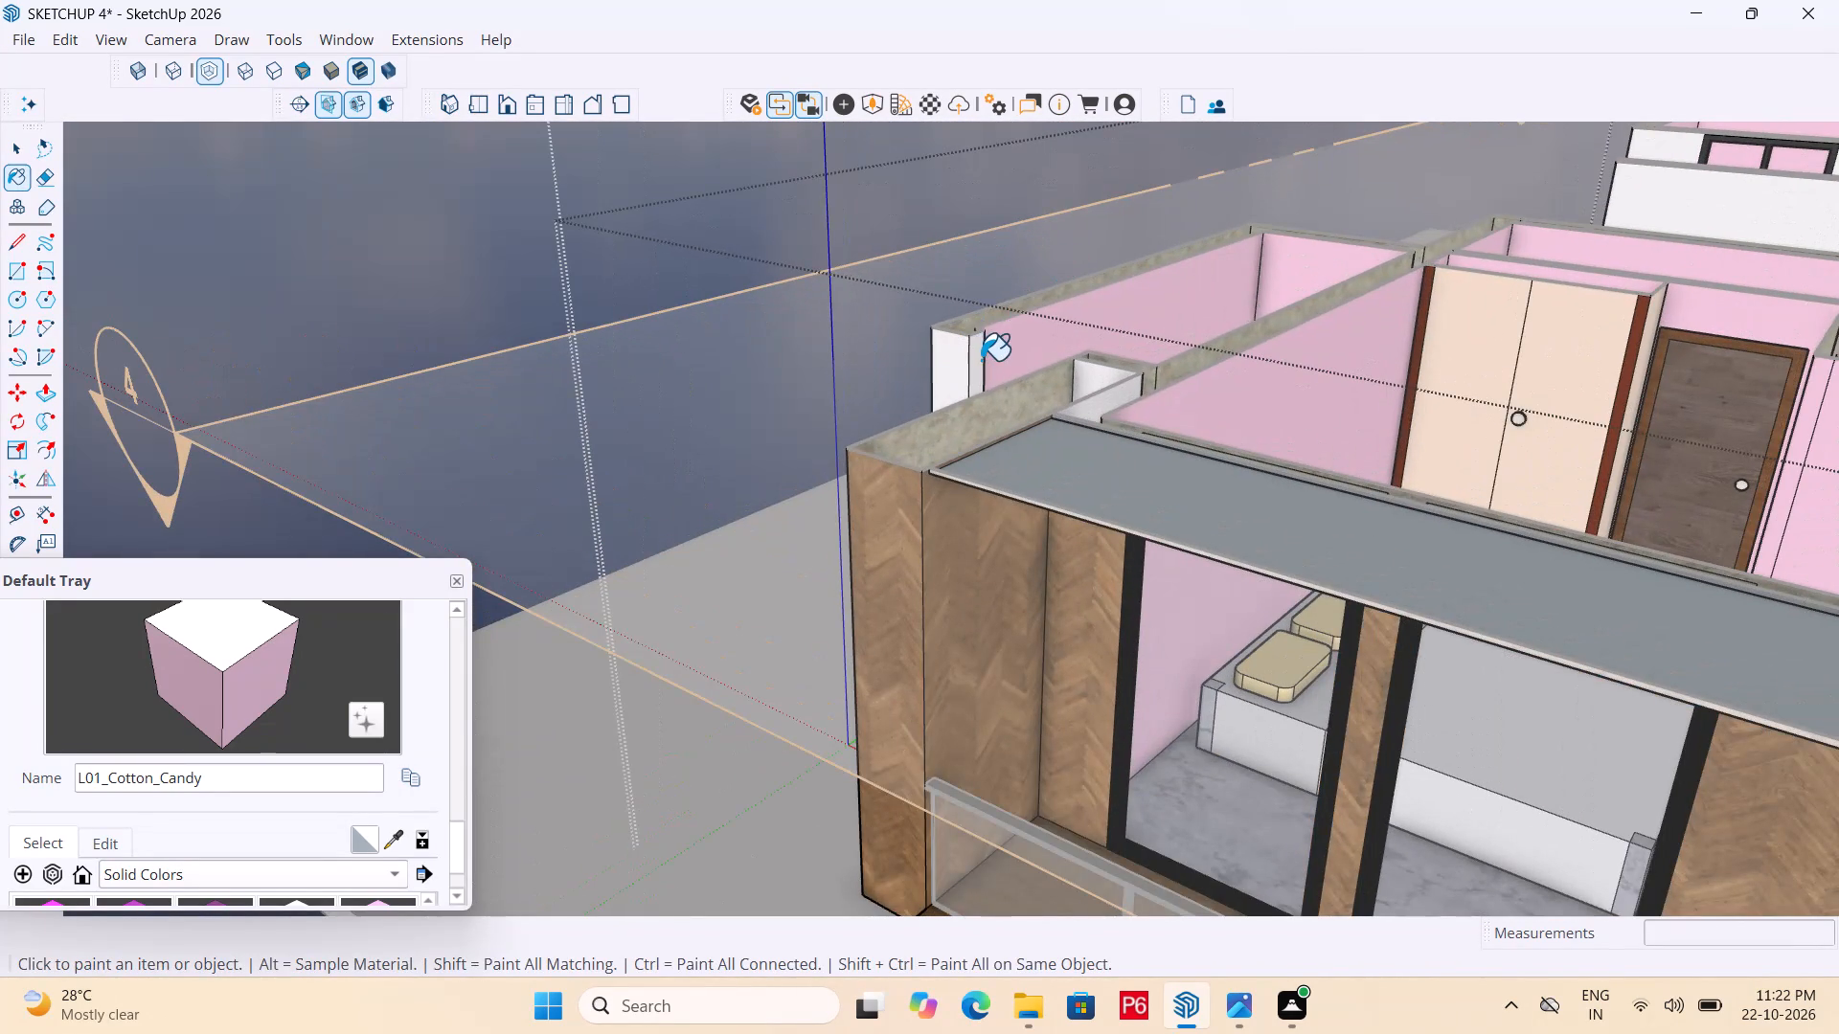
{"action": "left_click", "coordinate": [966, 364]}
{"action": "left_click", "coordinate": [976, 359]}
{"action": "scroll", "coordinate": [849, 420], "scroll_direction": "down", "scroll_amount": 6}
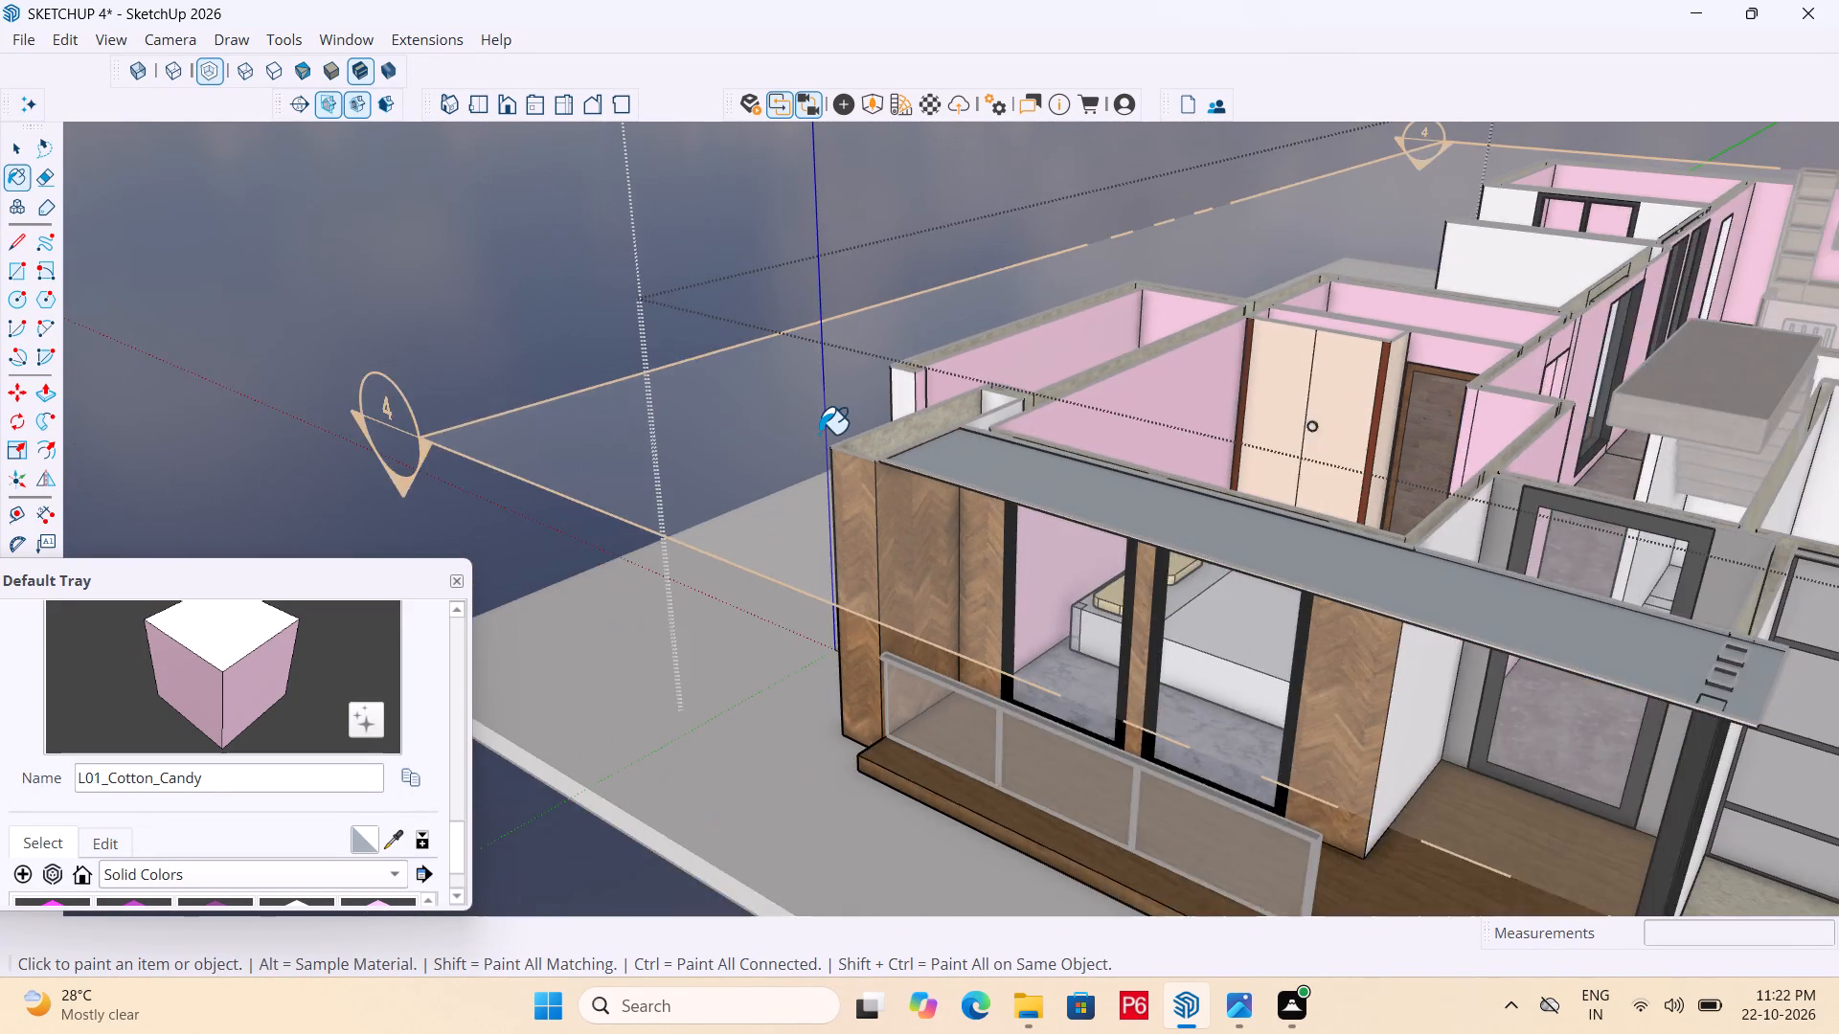
Stop painting and leave the nested group editing so the whole model is at top level.
{"action": "scroll", "coordinate": [764, 470], "scroll_direction": "down", "scroll_amount": 5}
{"action": "middle_click_drag", "start_coordinate": [1464, 486], "coordinate": [1289, 564]}
{"action": "scroll", "coordinate": [1430, 510], "scroll_direction": "down", "scroll_amount": 1}
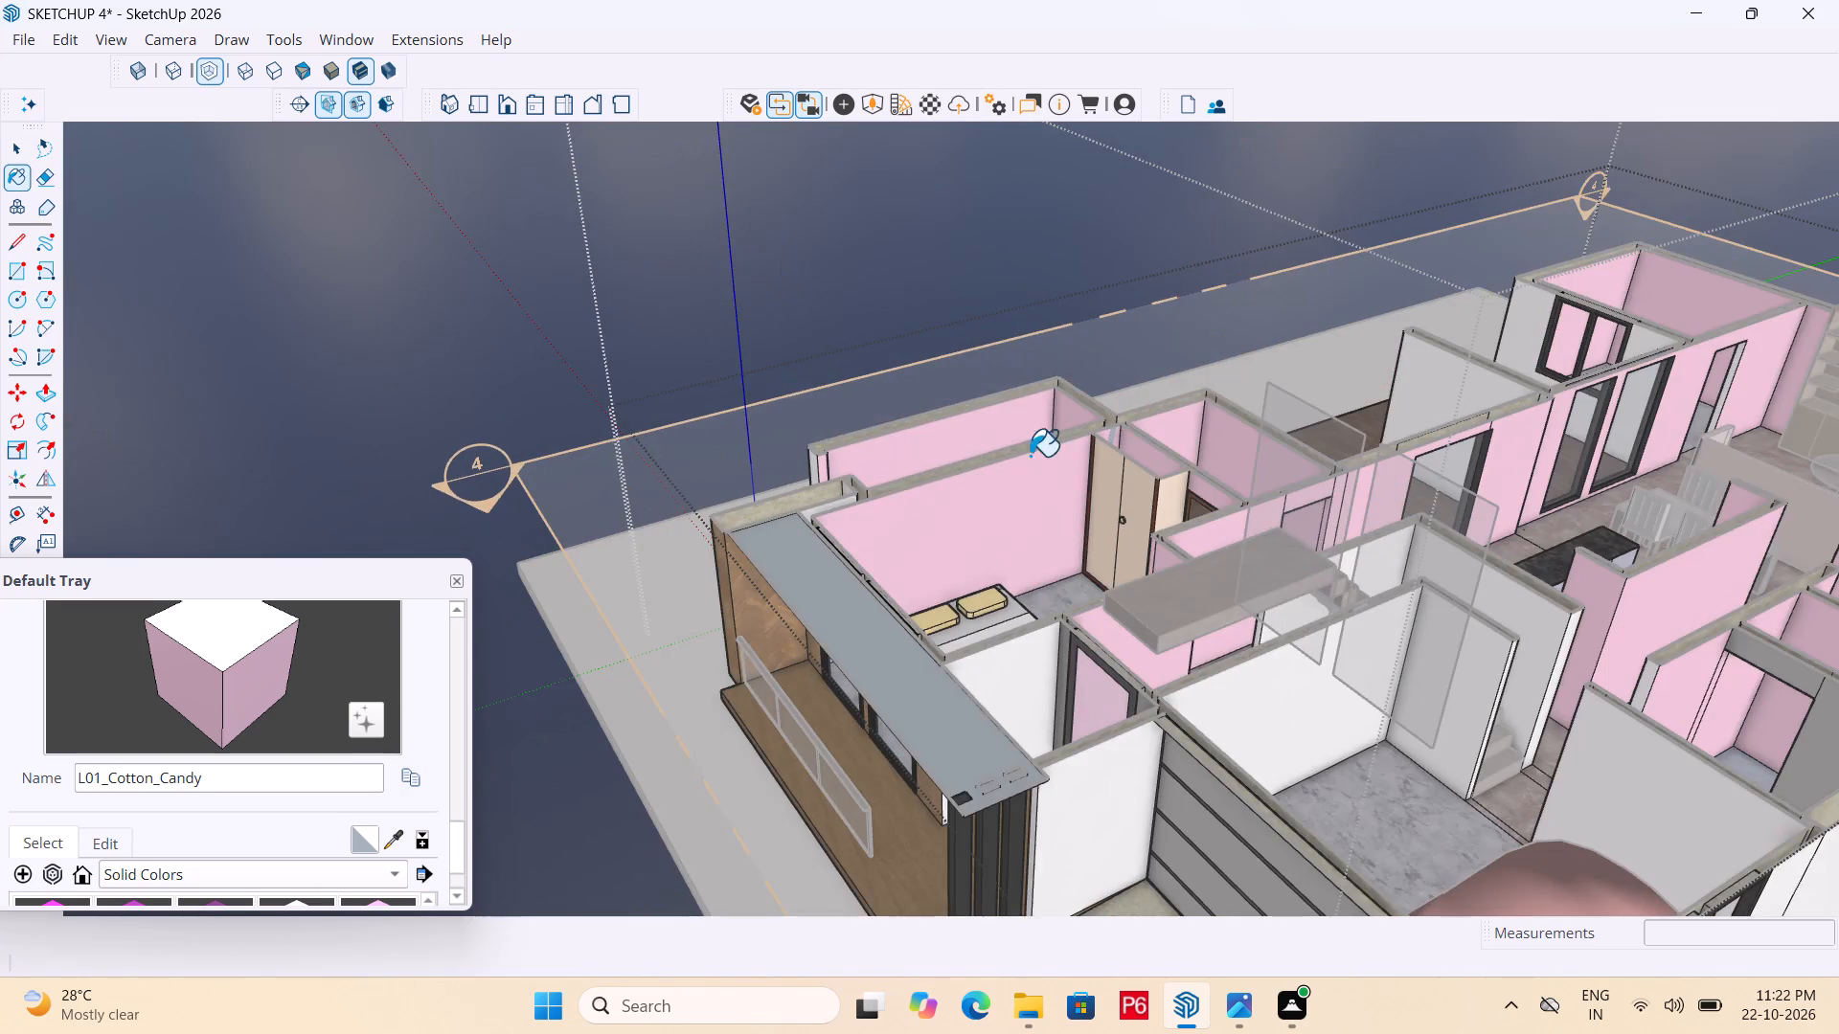
{"action": "scroll", "coordinate": [895, 468], "scroll_direction": "down", "scroll_amount": 5}
{"action": "middle_click_drag", "start_coordinate": [1188, 718], "coordinate": [1530, 894]}
{"action": "key", "text": "space"}
{"action": "double_click", "coordinate": [647, 249]}
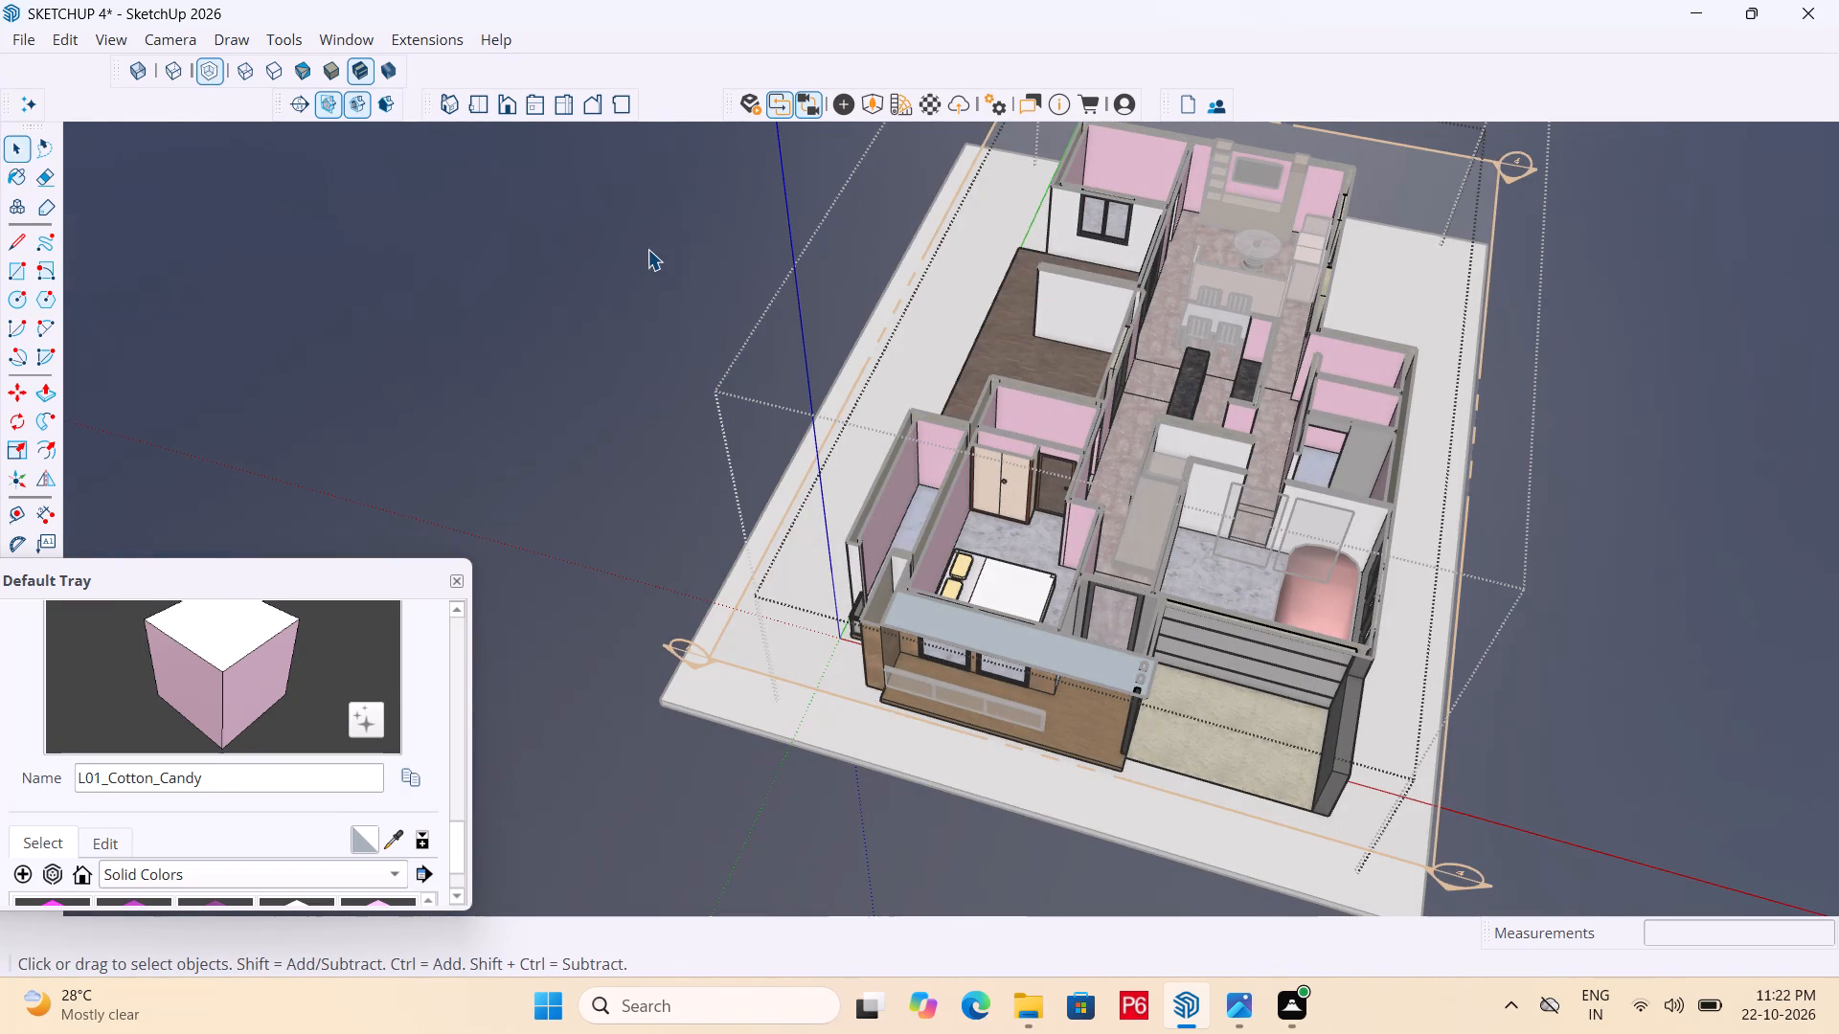
{"action": "left_click", "coordinate": [647, 249]}
{"action": "middle_click_drag", "start_coordinate": [788, 362], "coordinate": [1838, 253]}
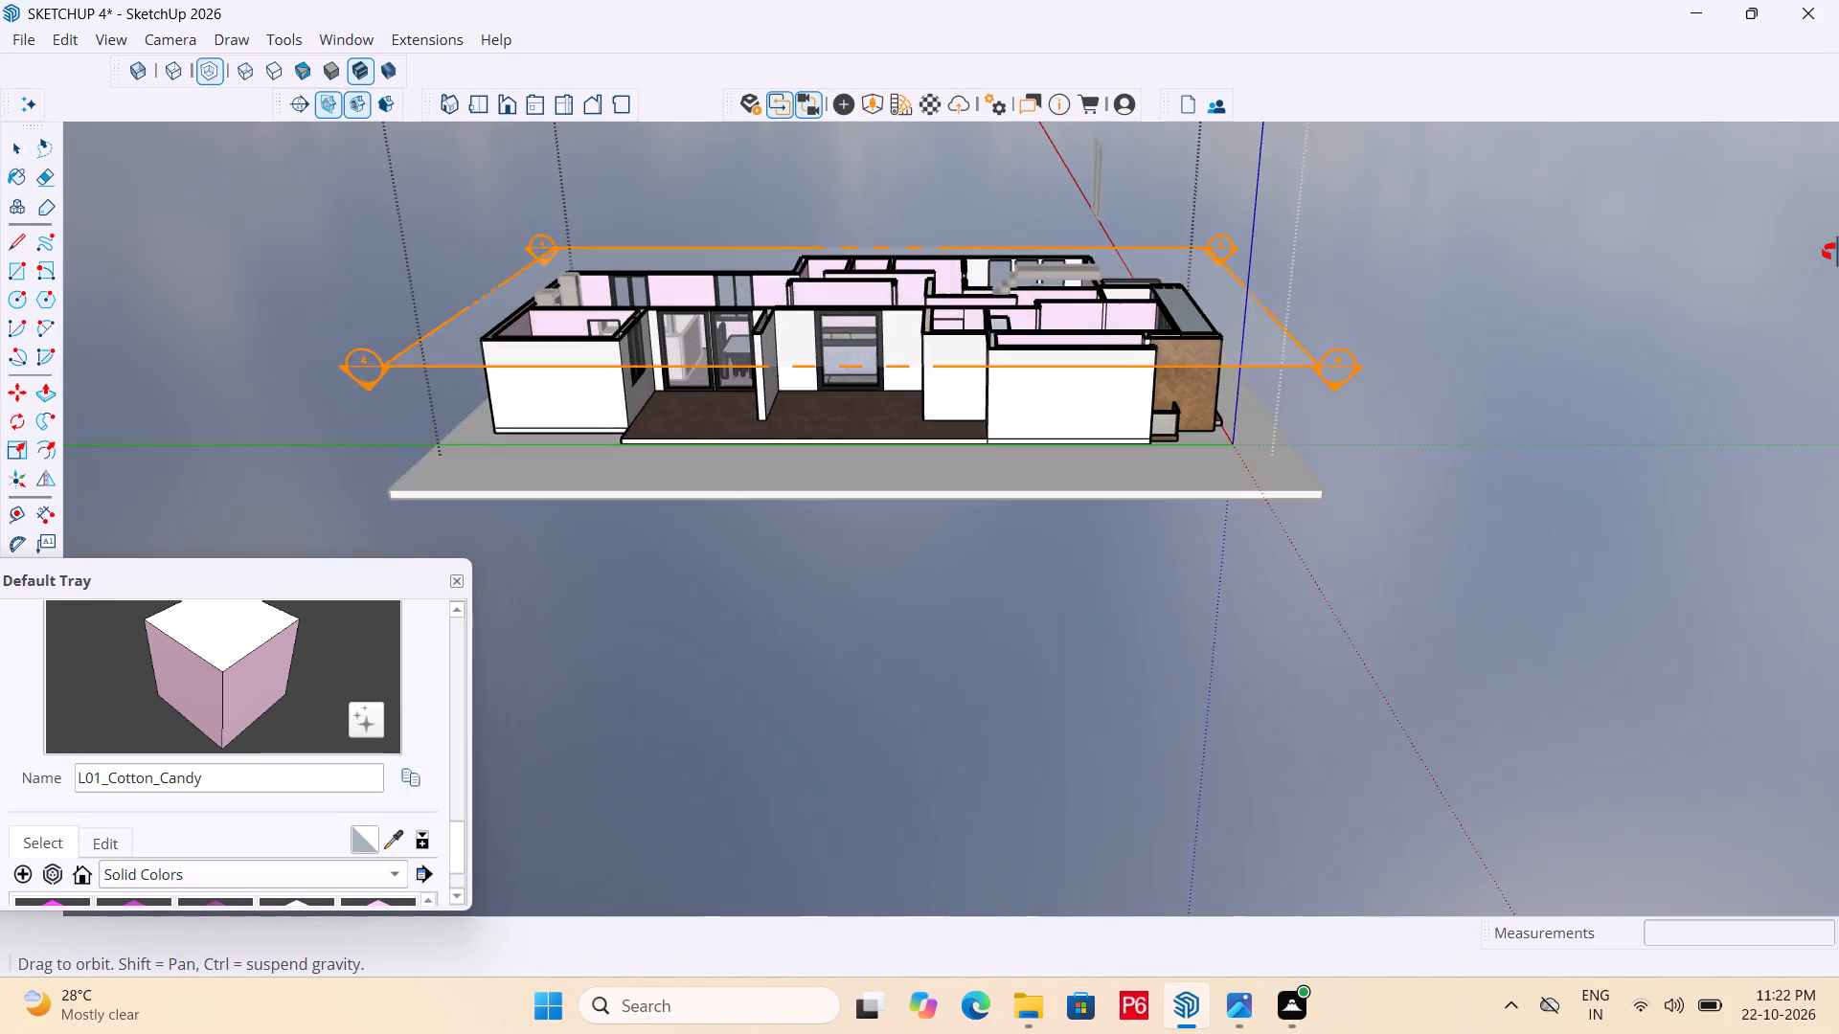
{"action": "middle_click_drag", "start_coordinate": [1838, 253], "coordinate": [1192, 531]}
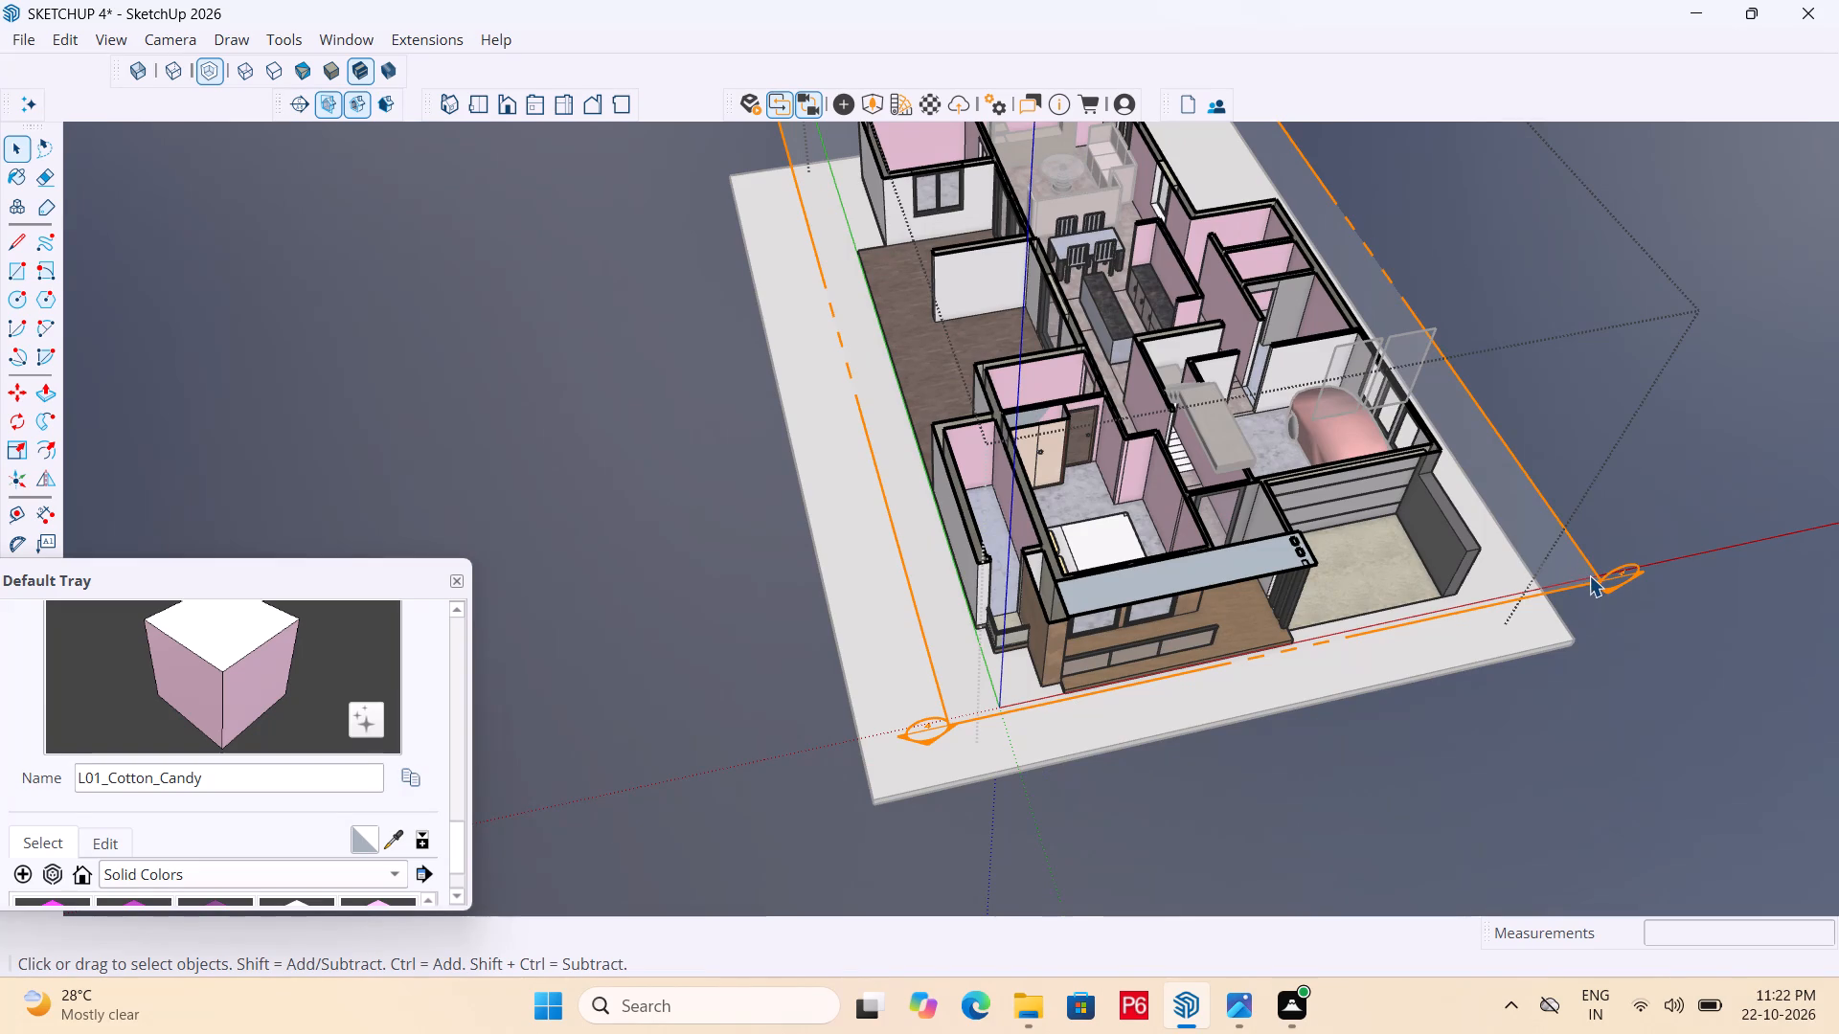
{"action": "left_click", "coordinate": [1589, 575]}
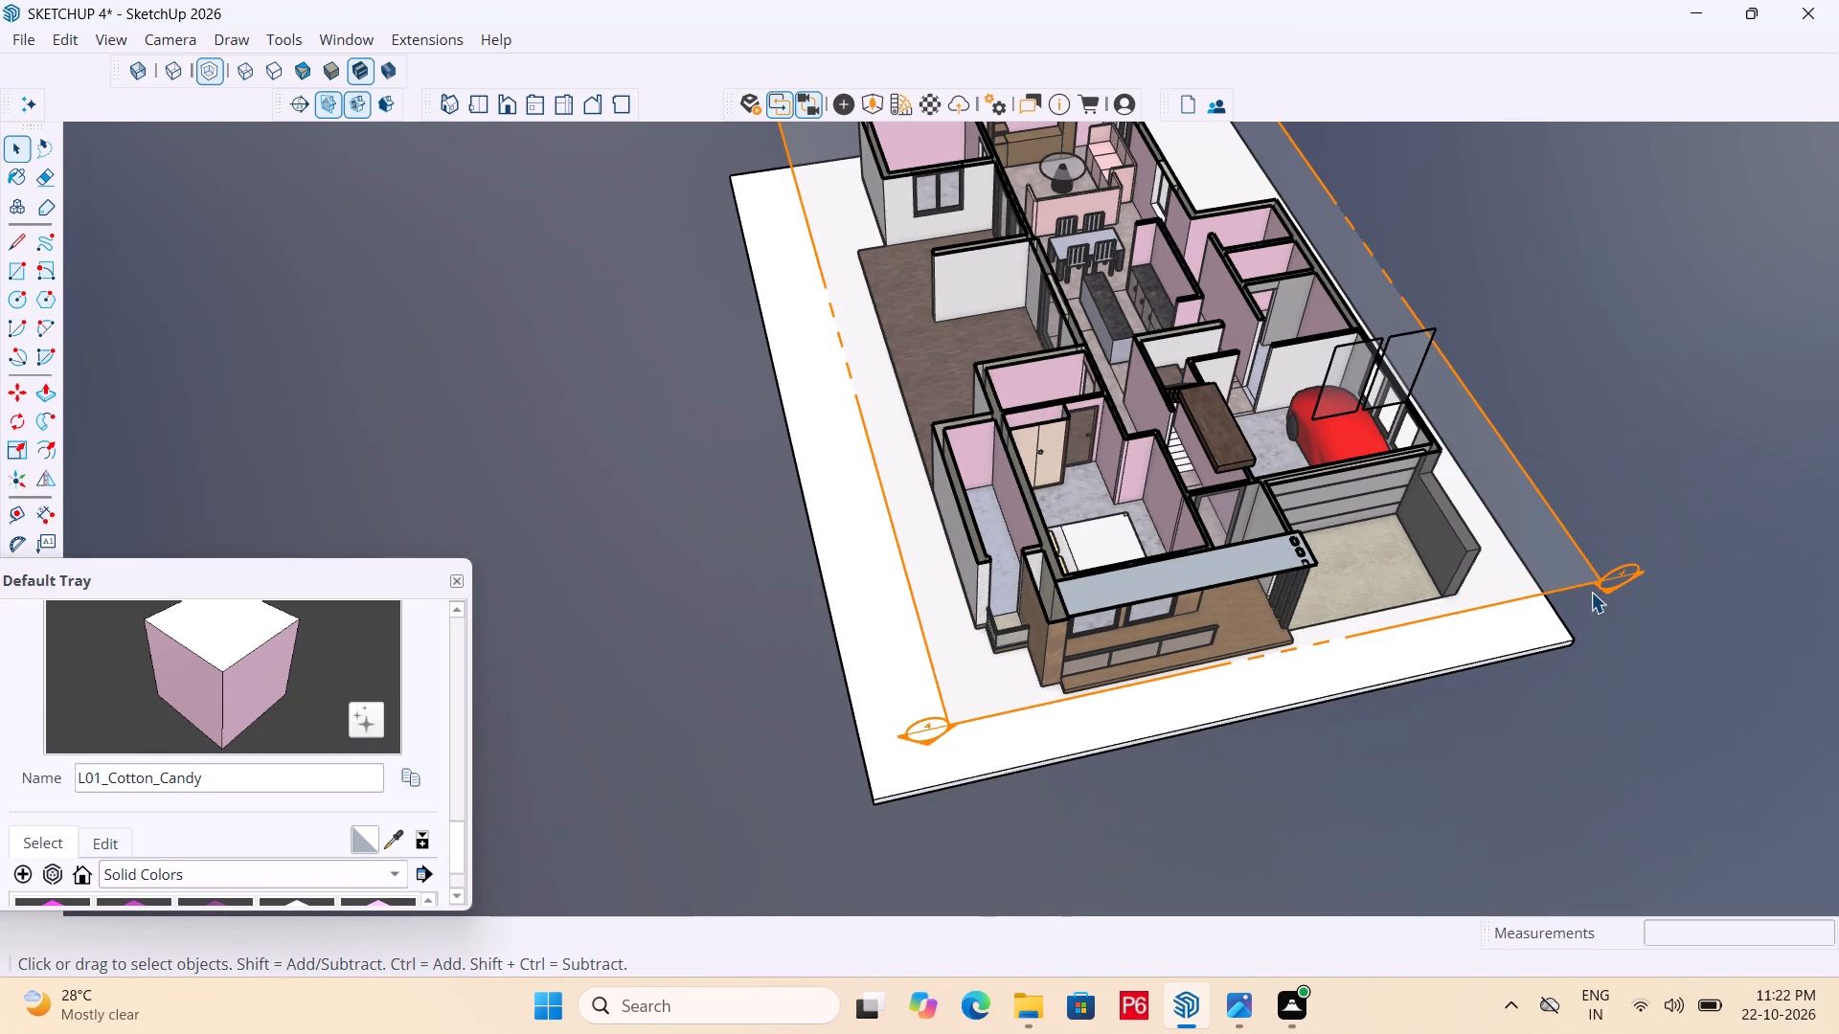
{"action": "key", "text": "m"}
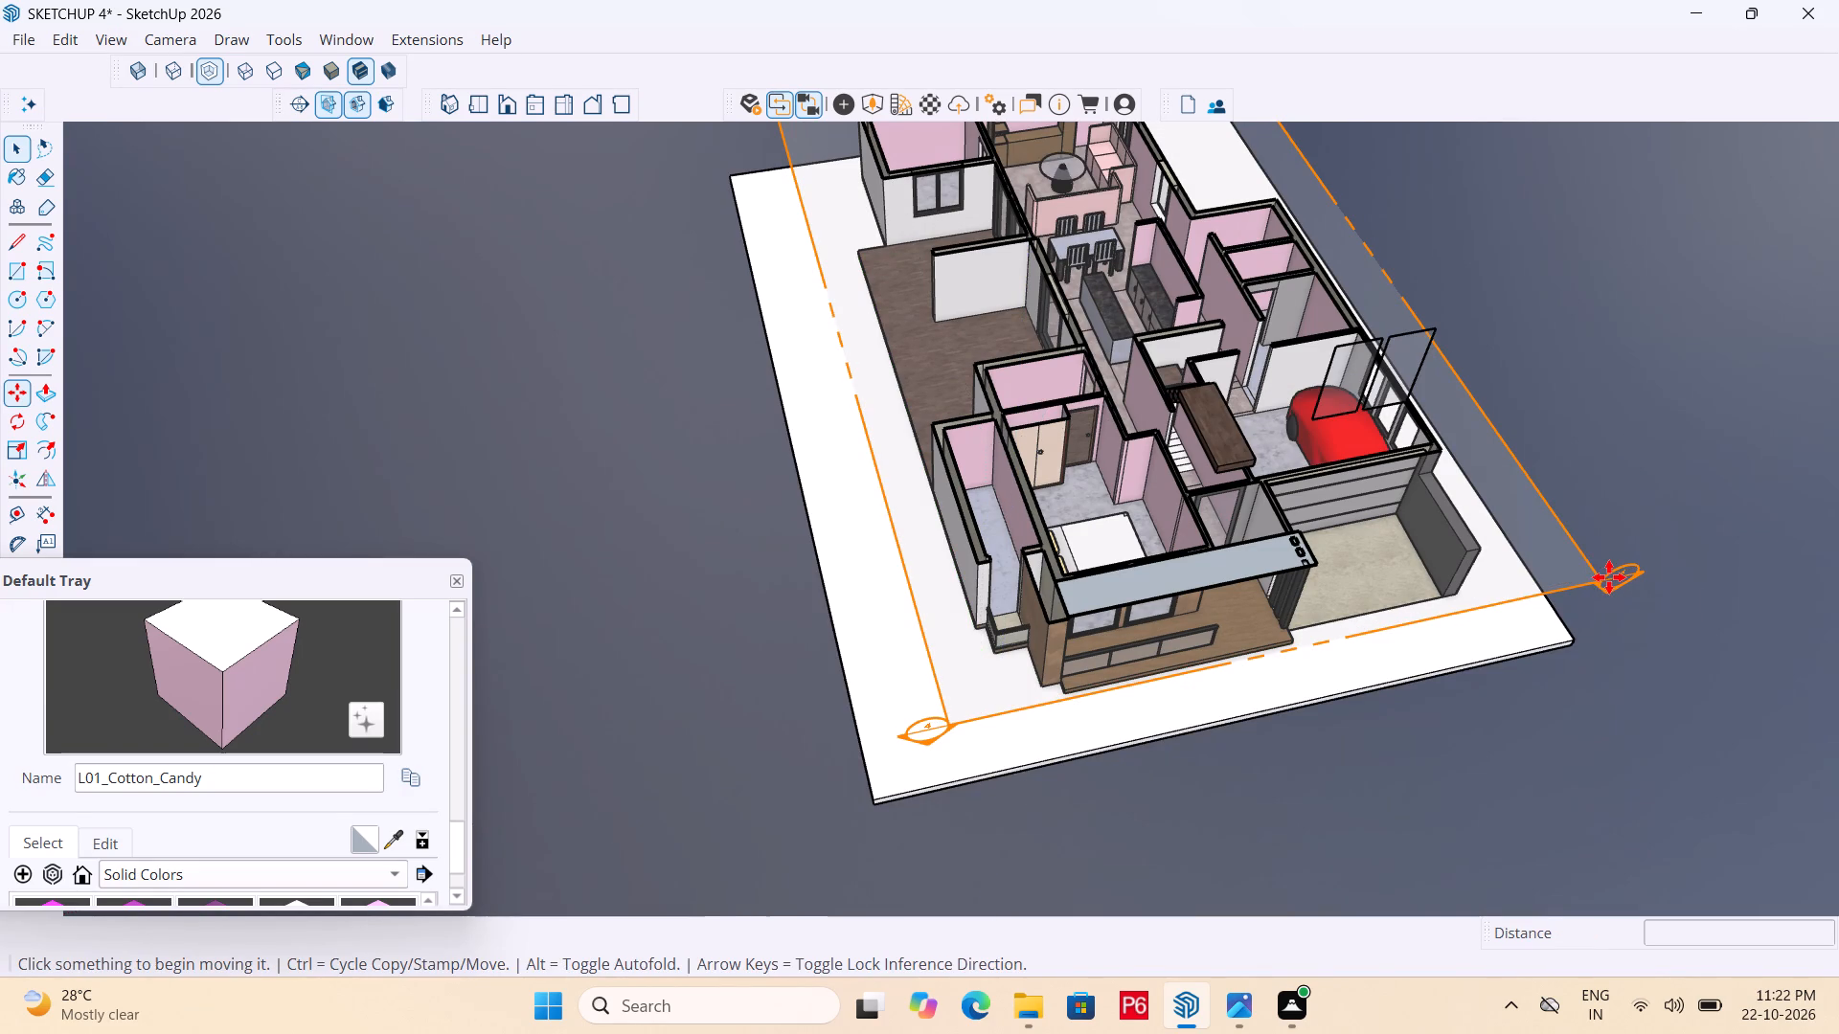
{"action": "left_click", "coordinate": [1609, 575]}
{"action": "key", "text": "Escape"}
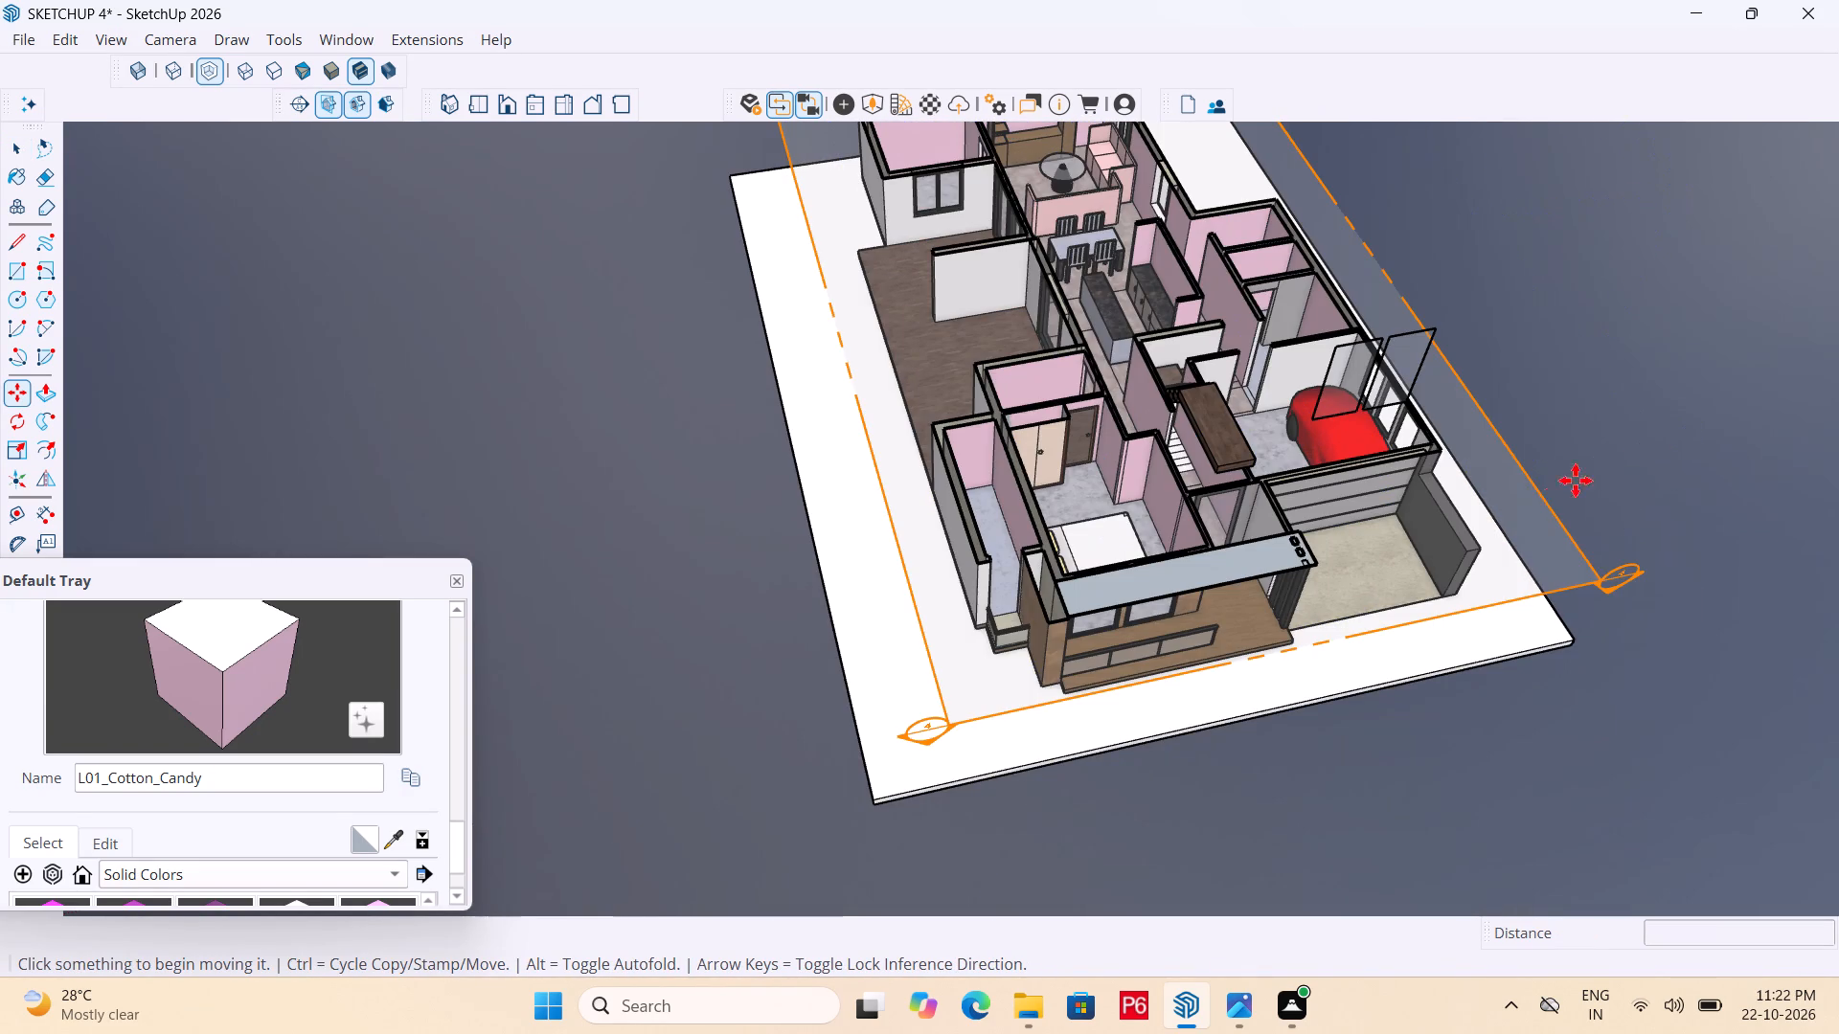
Save the model.
{"action": "key", "text": "ctrl+s"}
{"action": "key", "text": "ctrl+s"}
{"action": "key", "text": "ctrl+s"}
{"action": "key", "text": "ctrl+s"}
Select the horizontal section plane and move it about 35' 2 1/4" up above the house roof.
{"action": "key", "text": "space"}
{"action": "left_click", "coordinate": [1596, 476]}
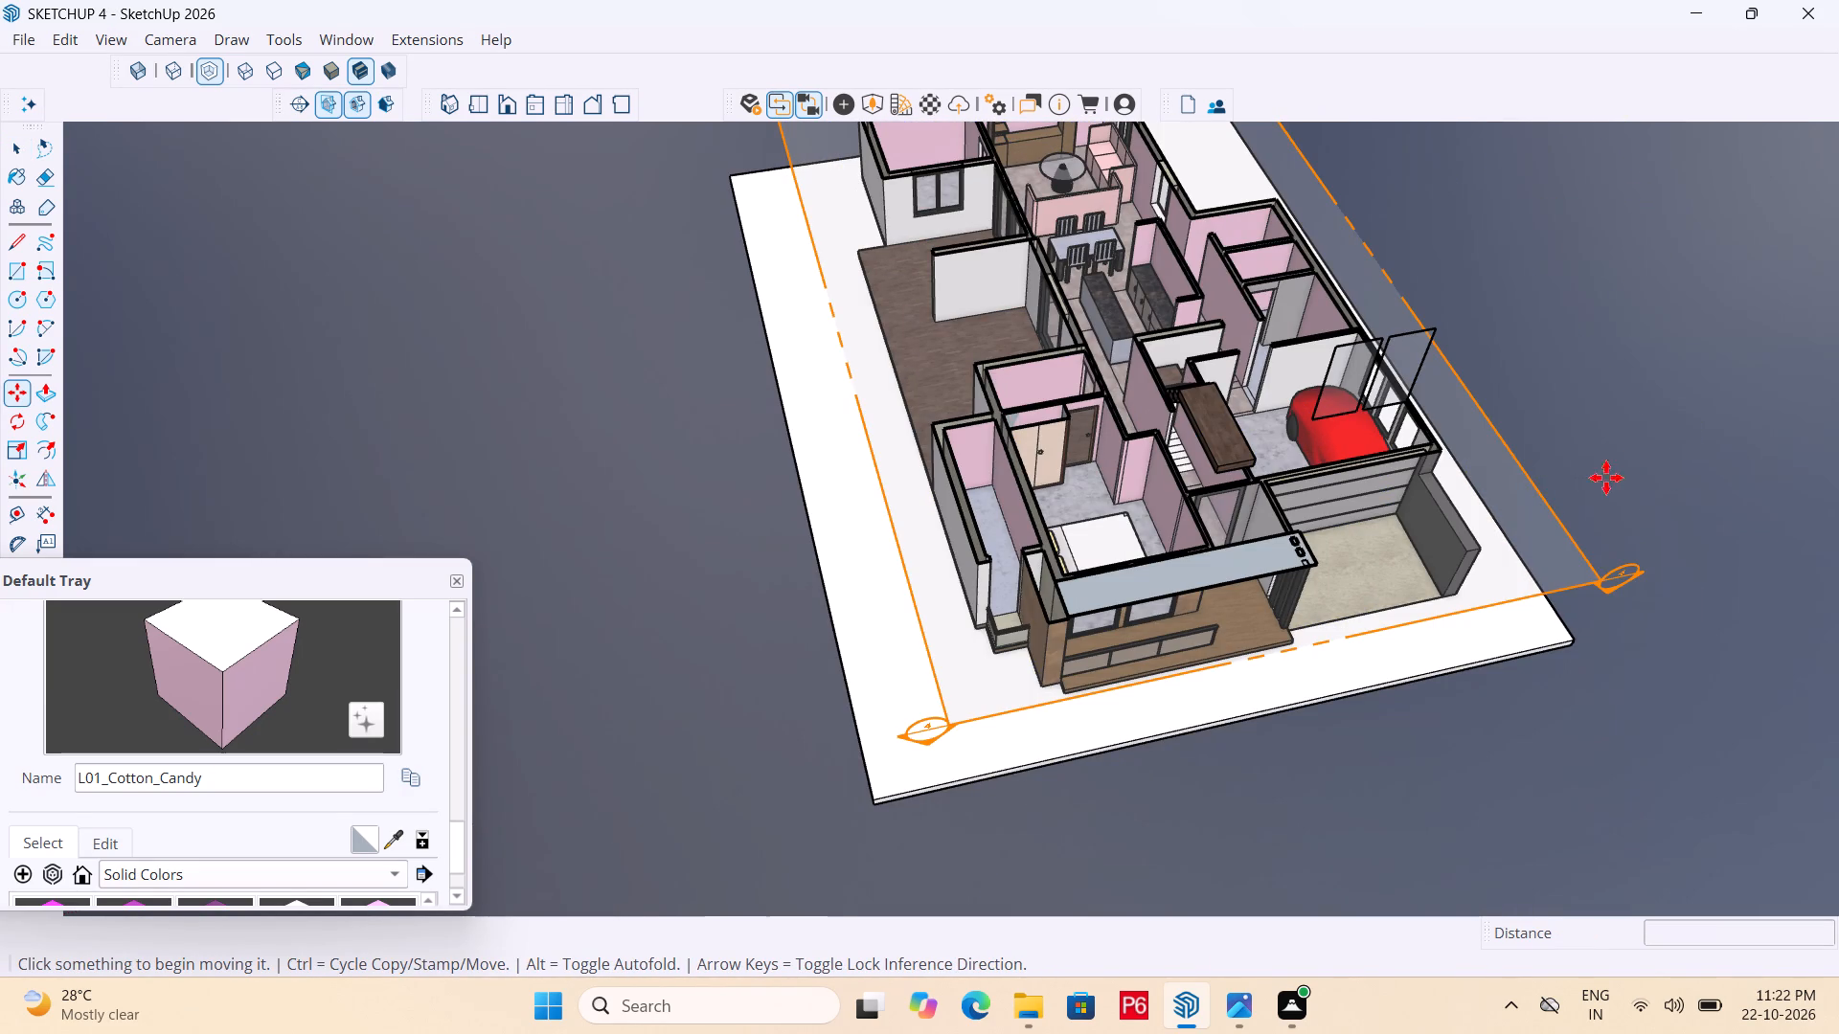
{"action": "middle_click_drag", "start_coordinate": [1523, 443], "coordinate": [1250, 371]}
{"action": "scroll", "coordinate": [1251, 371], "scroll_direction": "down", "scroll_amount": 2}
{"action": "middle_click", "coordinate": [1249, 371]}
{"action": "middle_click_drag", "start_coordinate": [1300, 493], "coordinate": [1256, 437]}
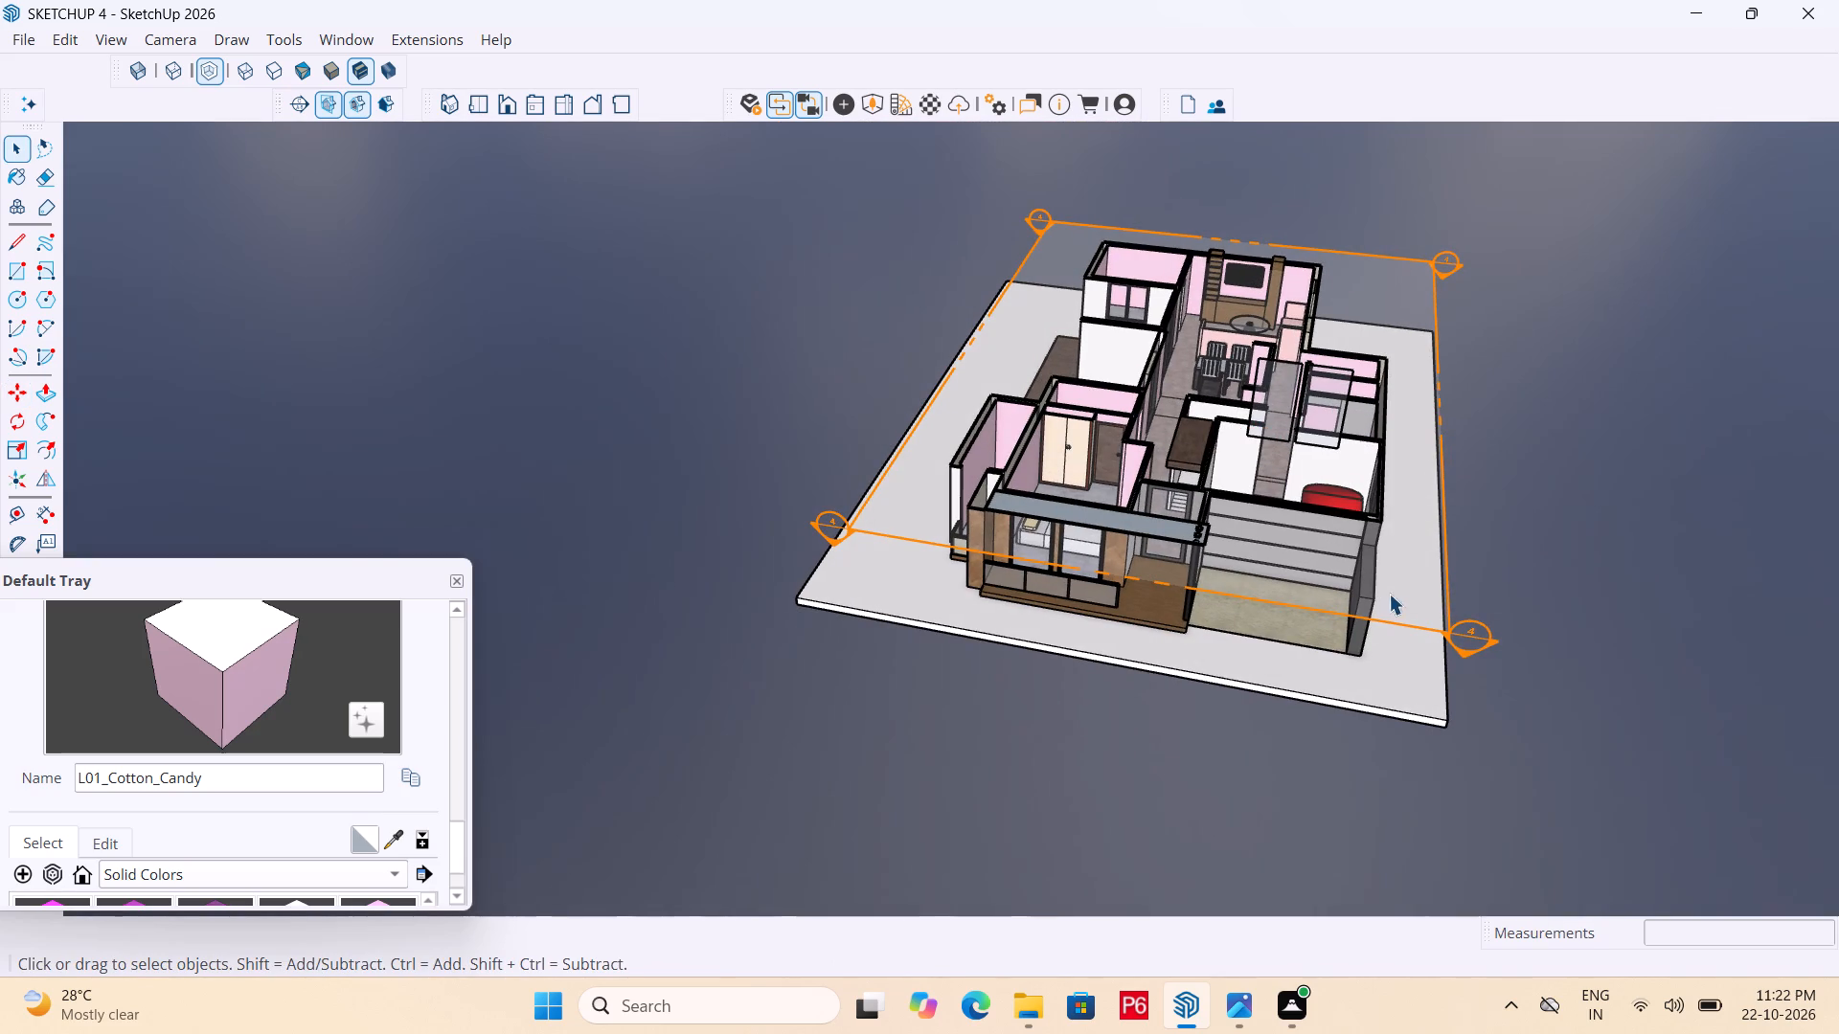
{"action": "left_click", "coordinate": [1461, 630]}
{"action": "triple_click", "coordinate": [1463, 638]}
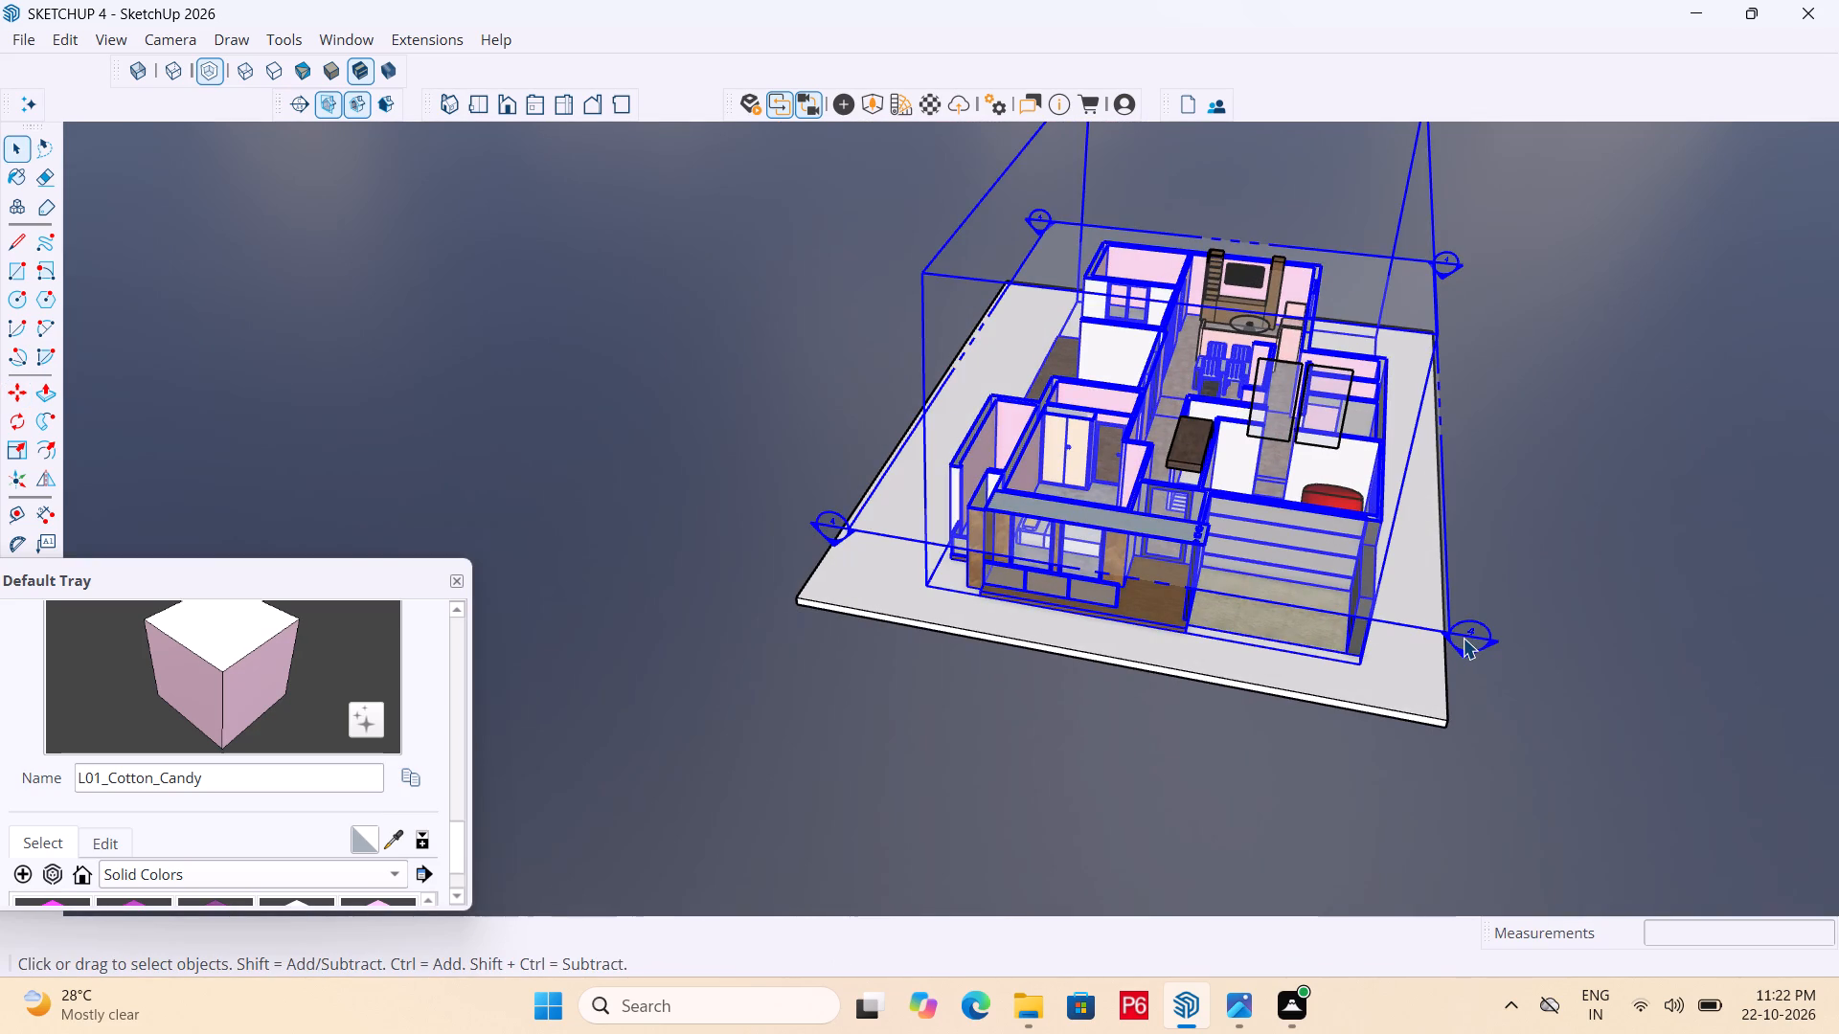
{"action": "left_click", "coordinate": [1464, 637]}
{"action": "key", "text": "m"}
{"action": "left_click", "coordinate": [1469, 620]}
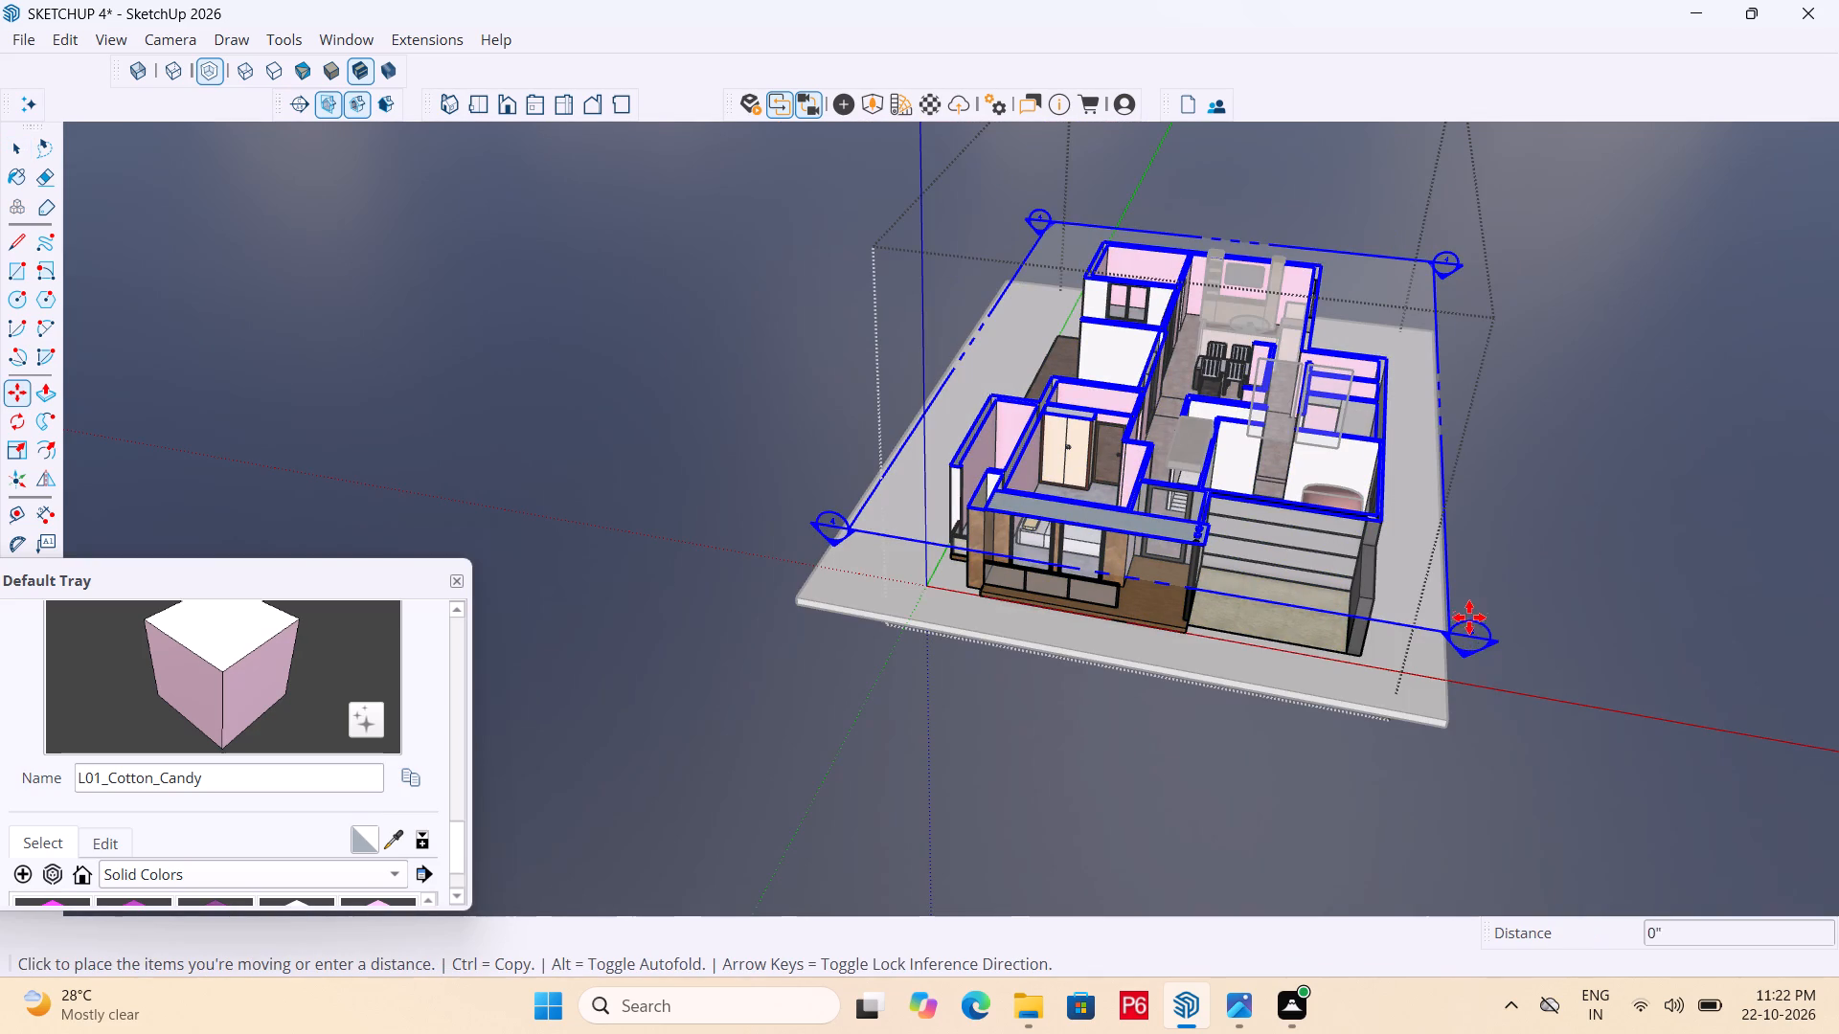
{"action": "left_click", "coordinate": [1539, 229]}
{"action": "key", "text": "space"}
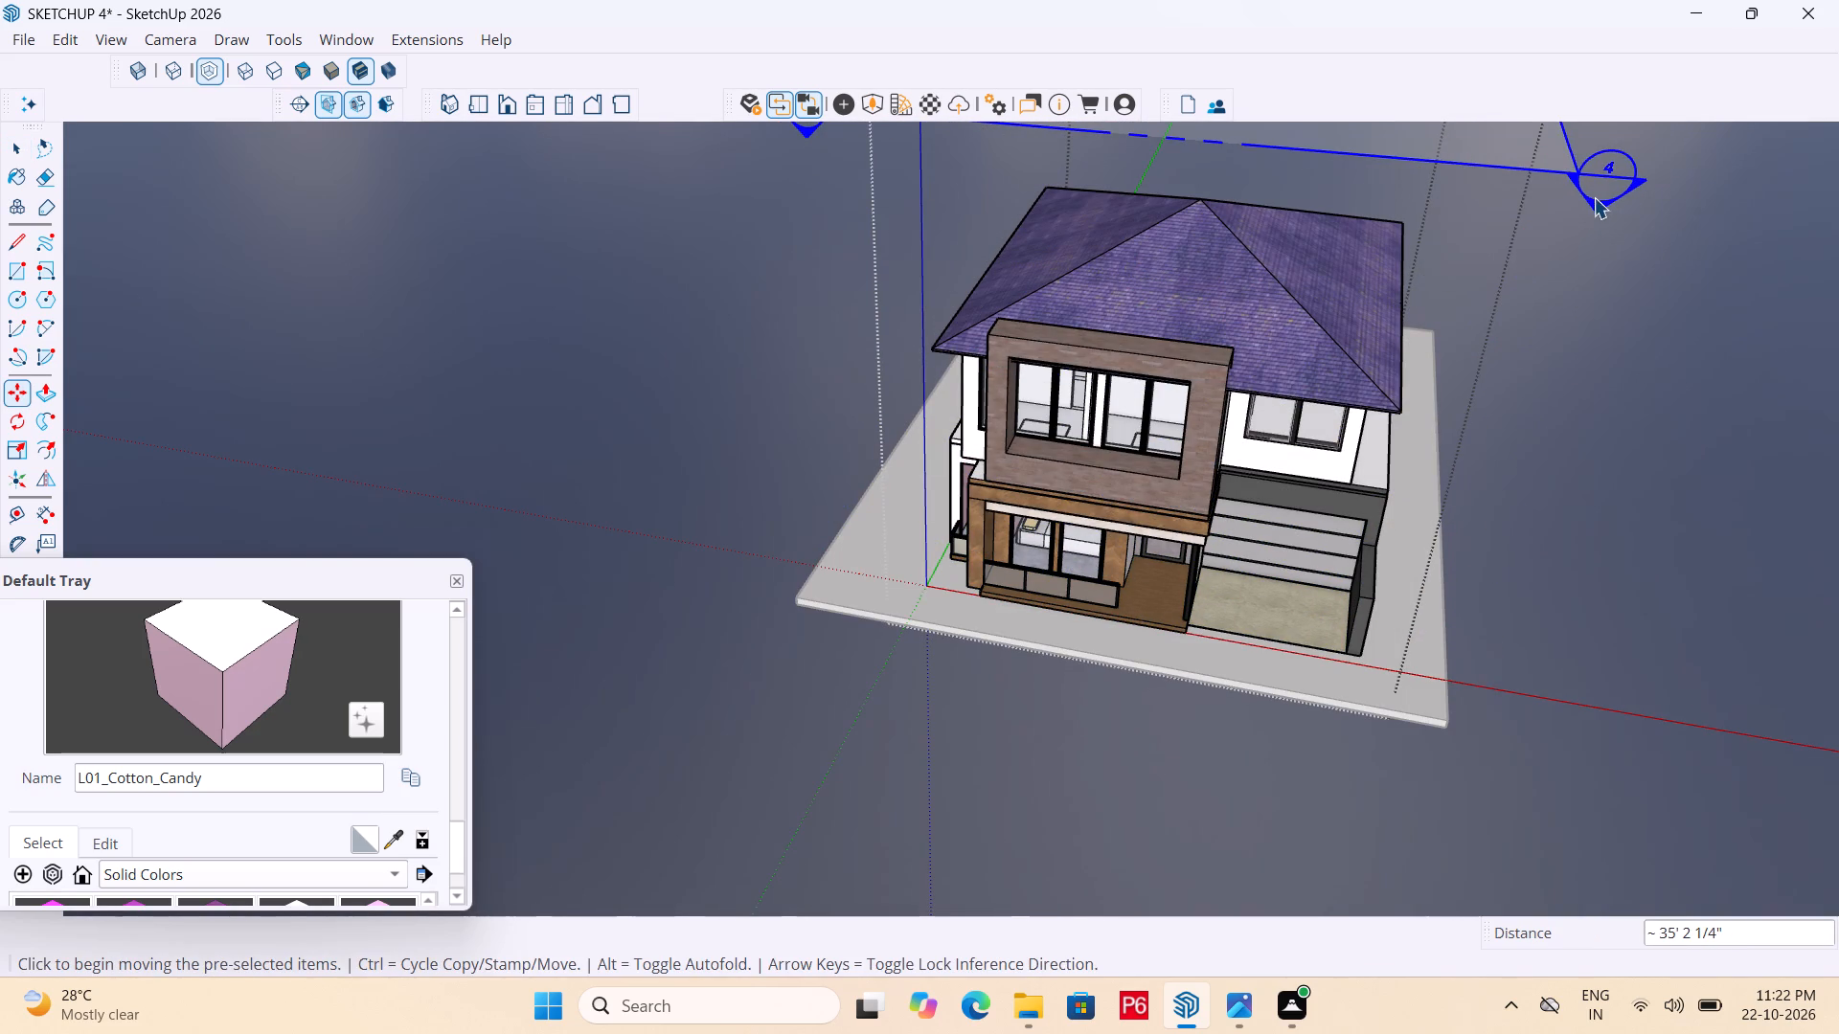
Delete the horizontal section plane above the house.
{"action": "left_click", "coordinate": [1597, 192]}
{"action": "key", "text": "Delete"}
Save the model.
{"action": "scroll", "coordinate": [1184, 586], "scroll_direction": "down", "scroll_amount": 5}
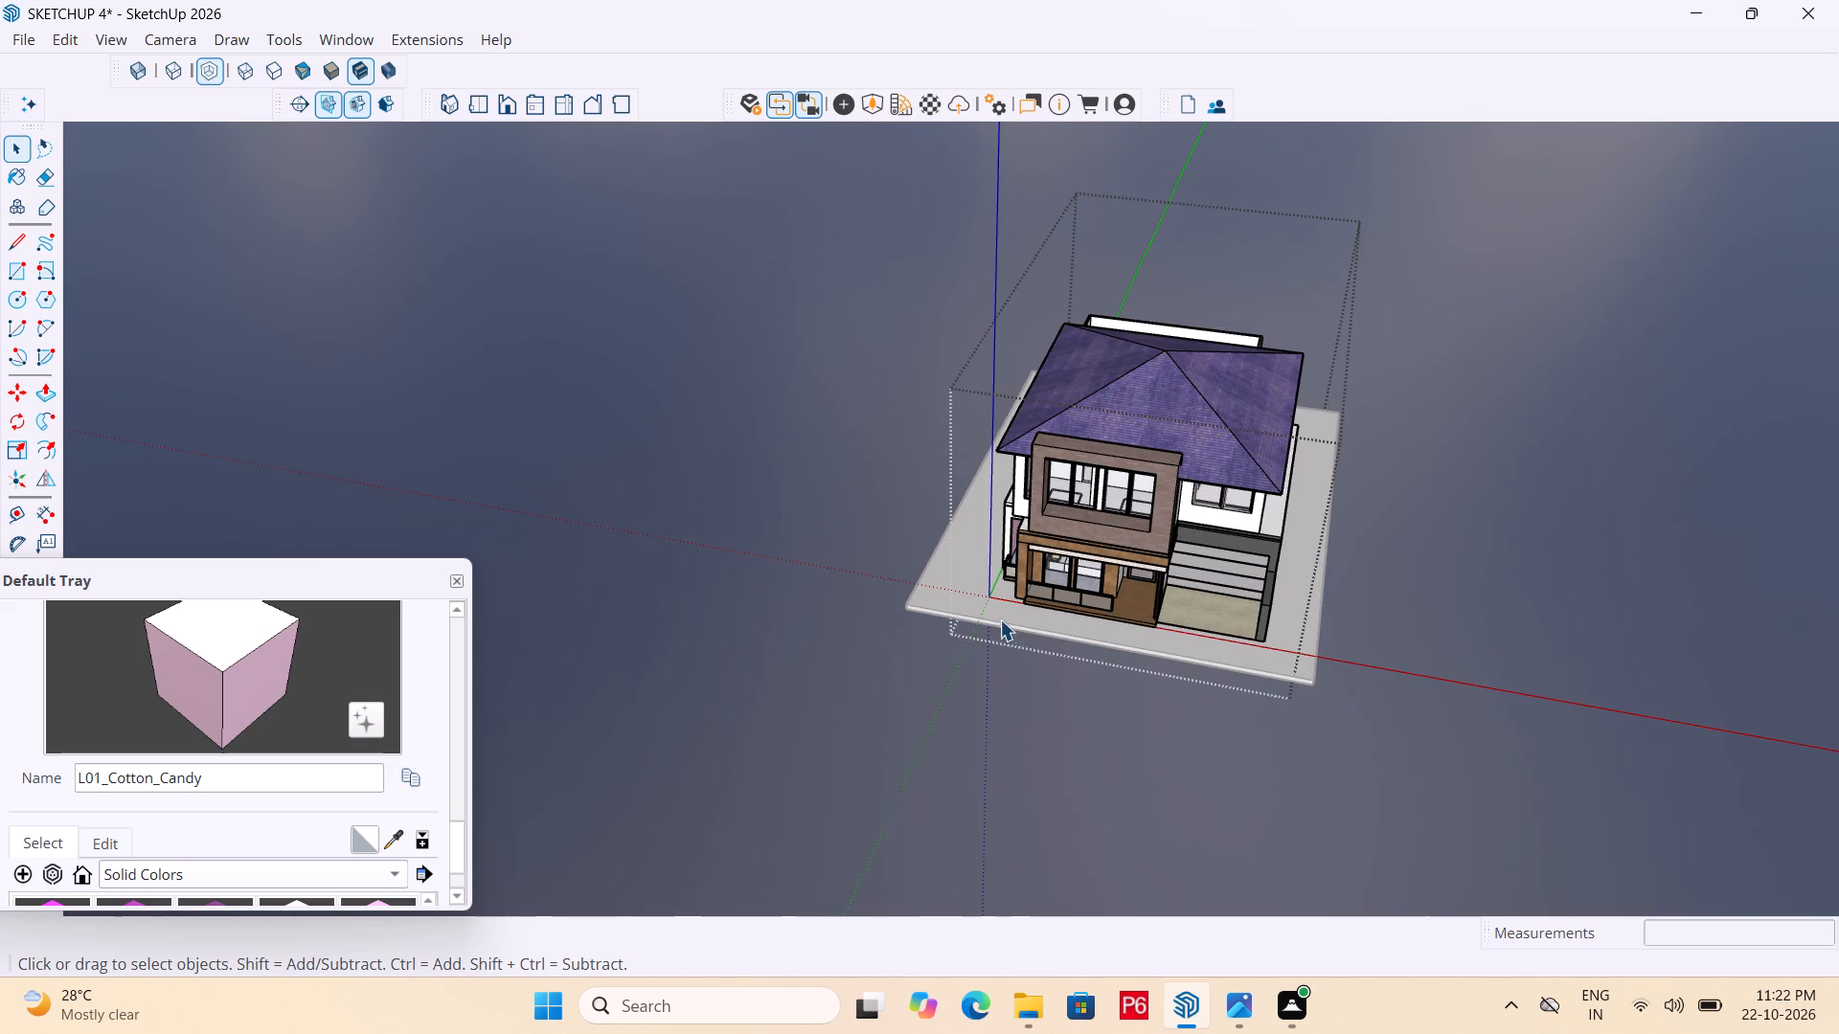
{"action": "key", "text": "ctrl+s"}
{"action": "key", "text": "ctrl+s"}
{"action": "key", "text": "ctrl+s"}
{"action": "key", "text": "ctrl+s"}
{"action": "key", "text": "ctrl+s"}
Examine the complete house exterior from the front, the side and above the hip roof.
{"action": "middle_click_drag", "start_coordinate": [1132, 489], "coordinate": [988, 396]}
{"action": "scroll", "coordinate": [988, 394], "scroll_direction": "up", "scroll_amount": 2}
{"action": "middle_click_drag", "start_coordinate": [1185, 378], "coordinate": [1100, 438]}
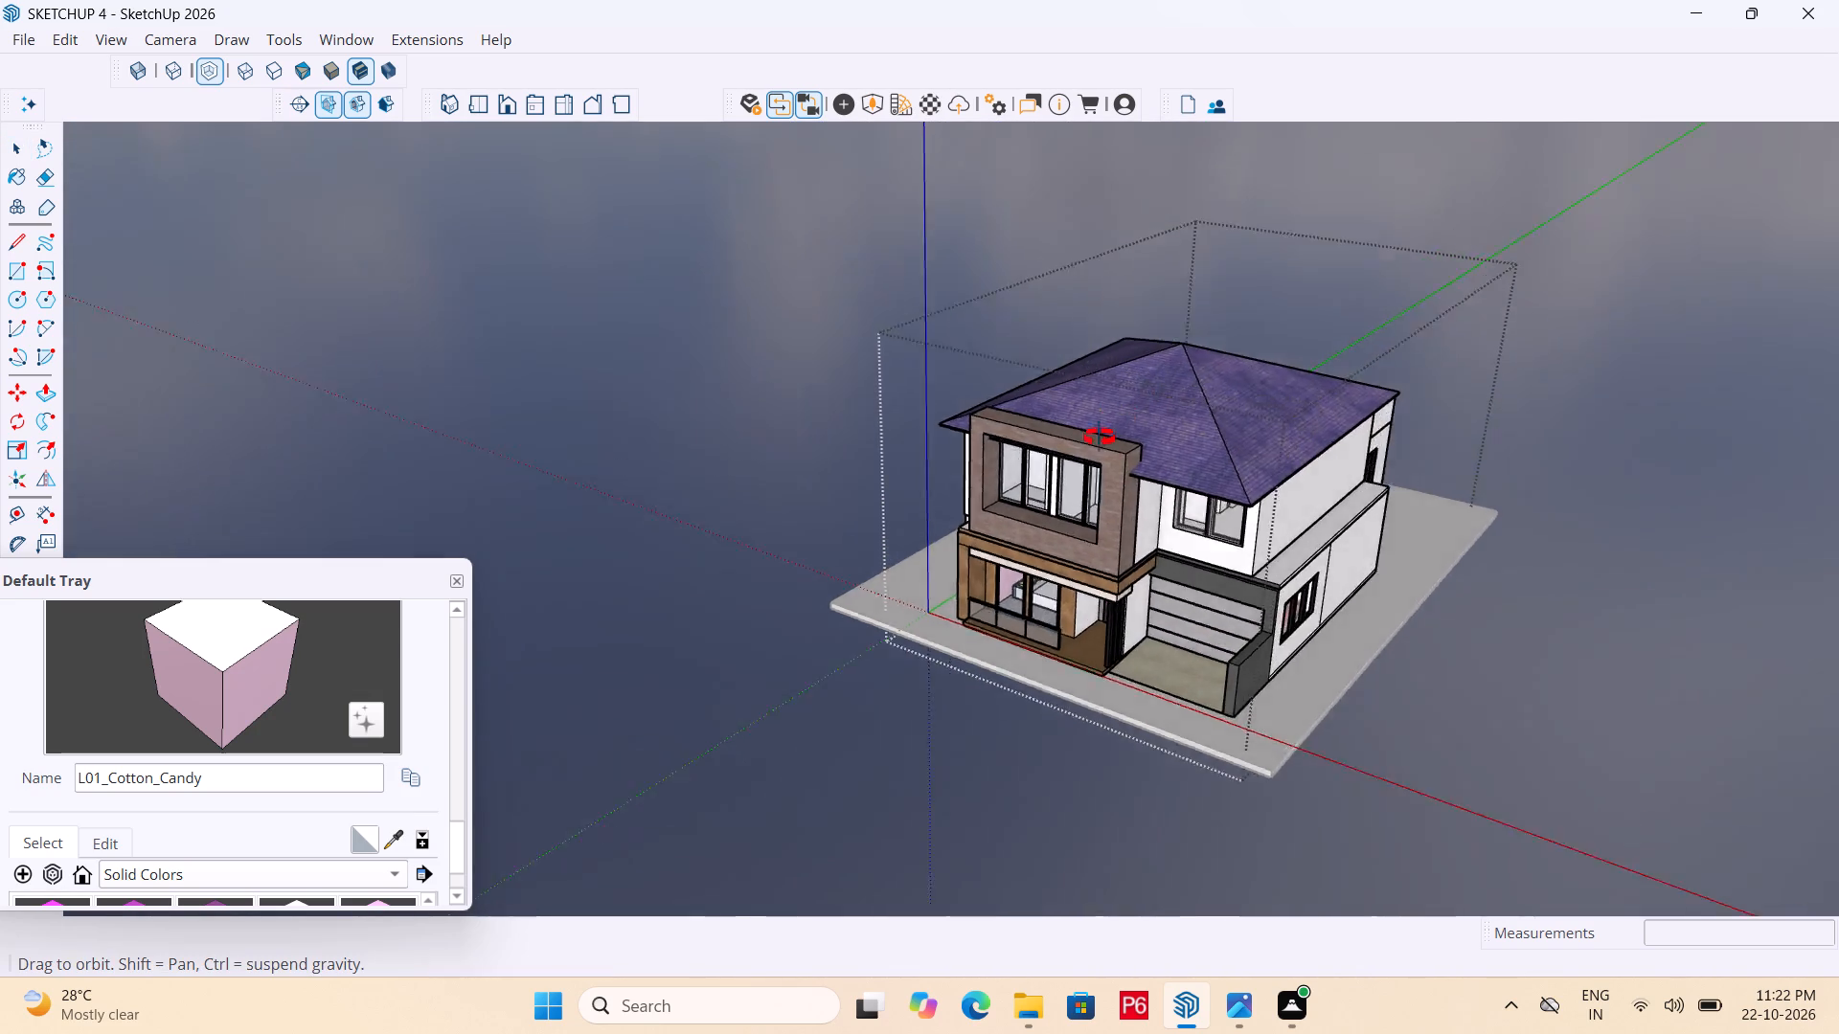
{"action": "middle_click_drag", "start_coordinate": [1100, 438], "coordinate": [955, 720]}
{"action": "middle_click_drag", "start_coordinate": [1219, 604], "coordinate": [1060, 510]}
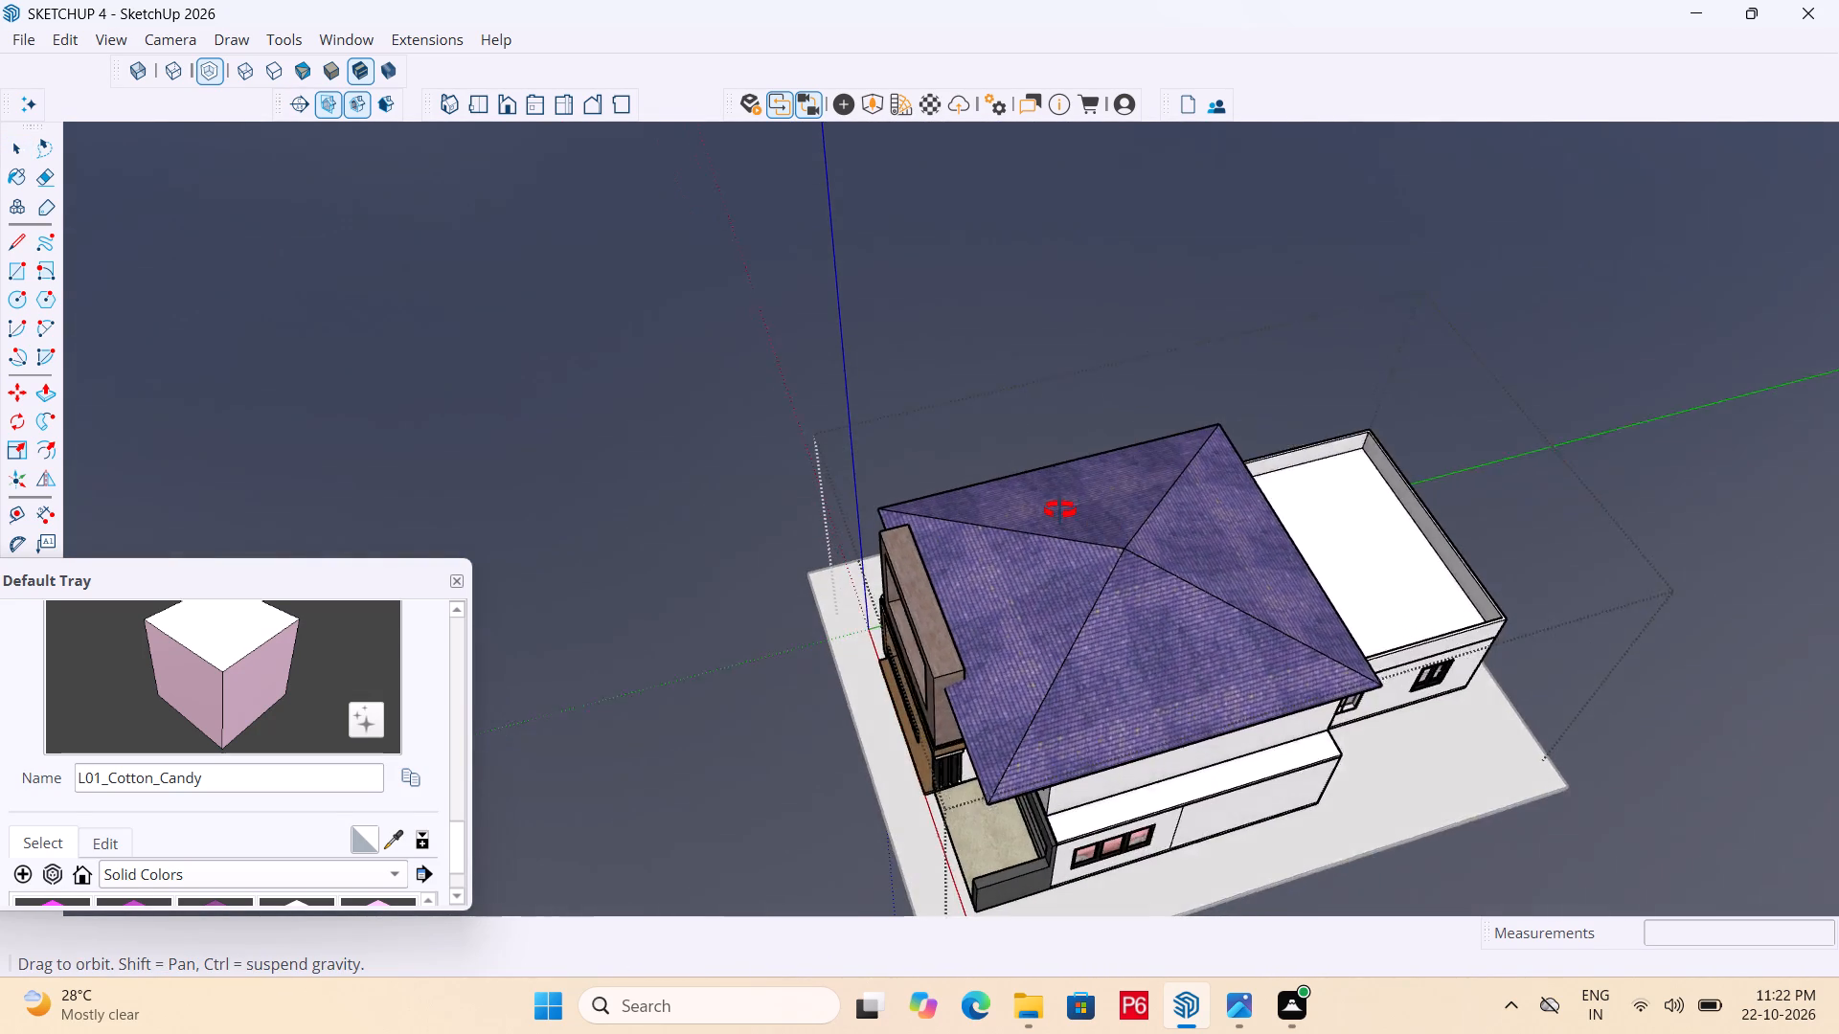
{"action": "middle_click_drag", "start_coordinate": [1060, 510], "coordinate": [1050, 510]}
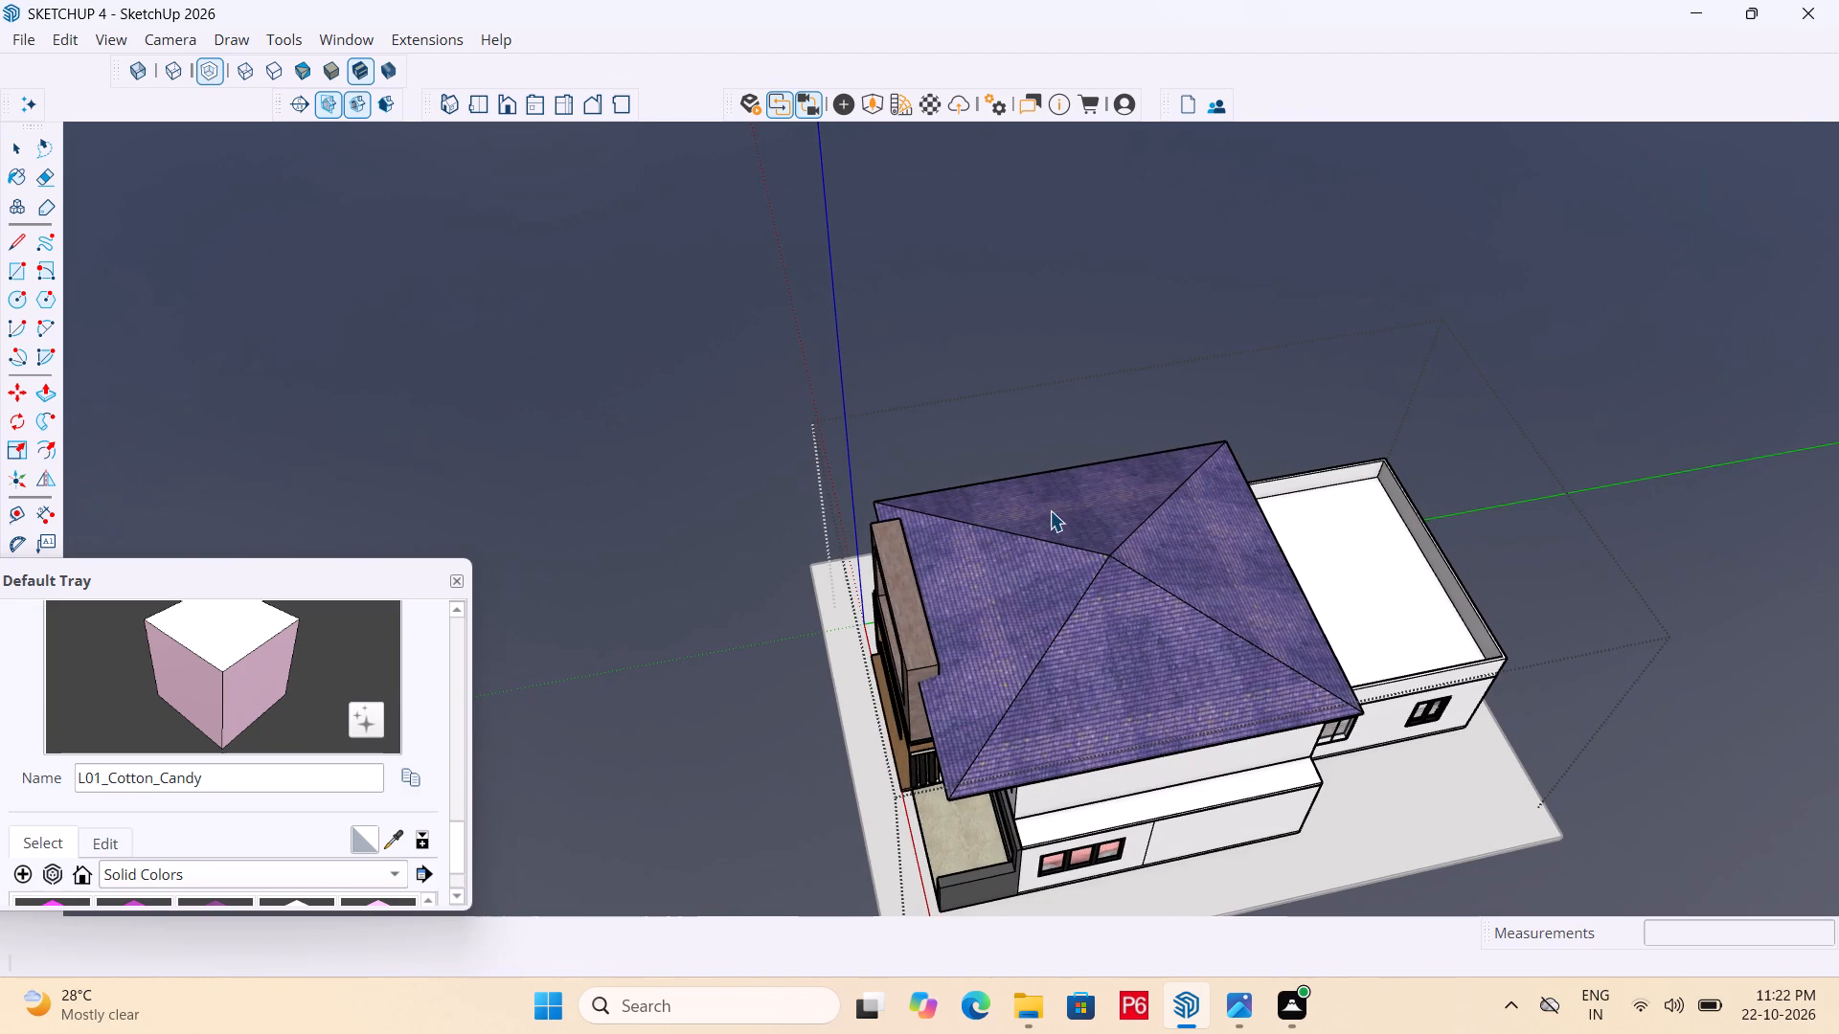
{"action": "scroll", "coordinate": [1496, 556], "scroll_direction": "up", "scroll_amount": 5}
{"action": "middle_click_drag", "start_coordinate": [1367, 553], "coordinate": [1121, 455]}
{"action": "scroll", "coordinate": [1235, 483], "scroll_direction": "up", "scroll_amount": 4}
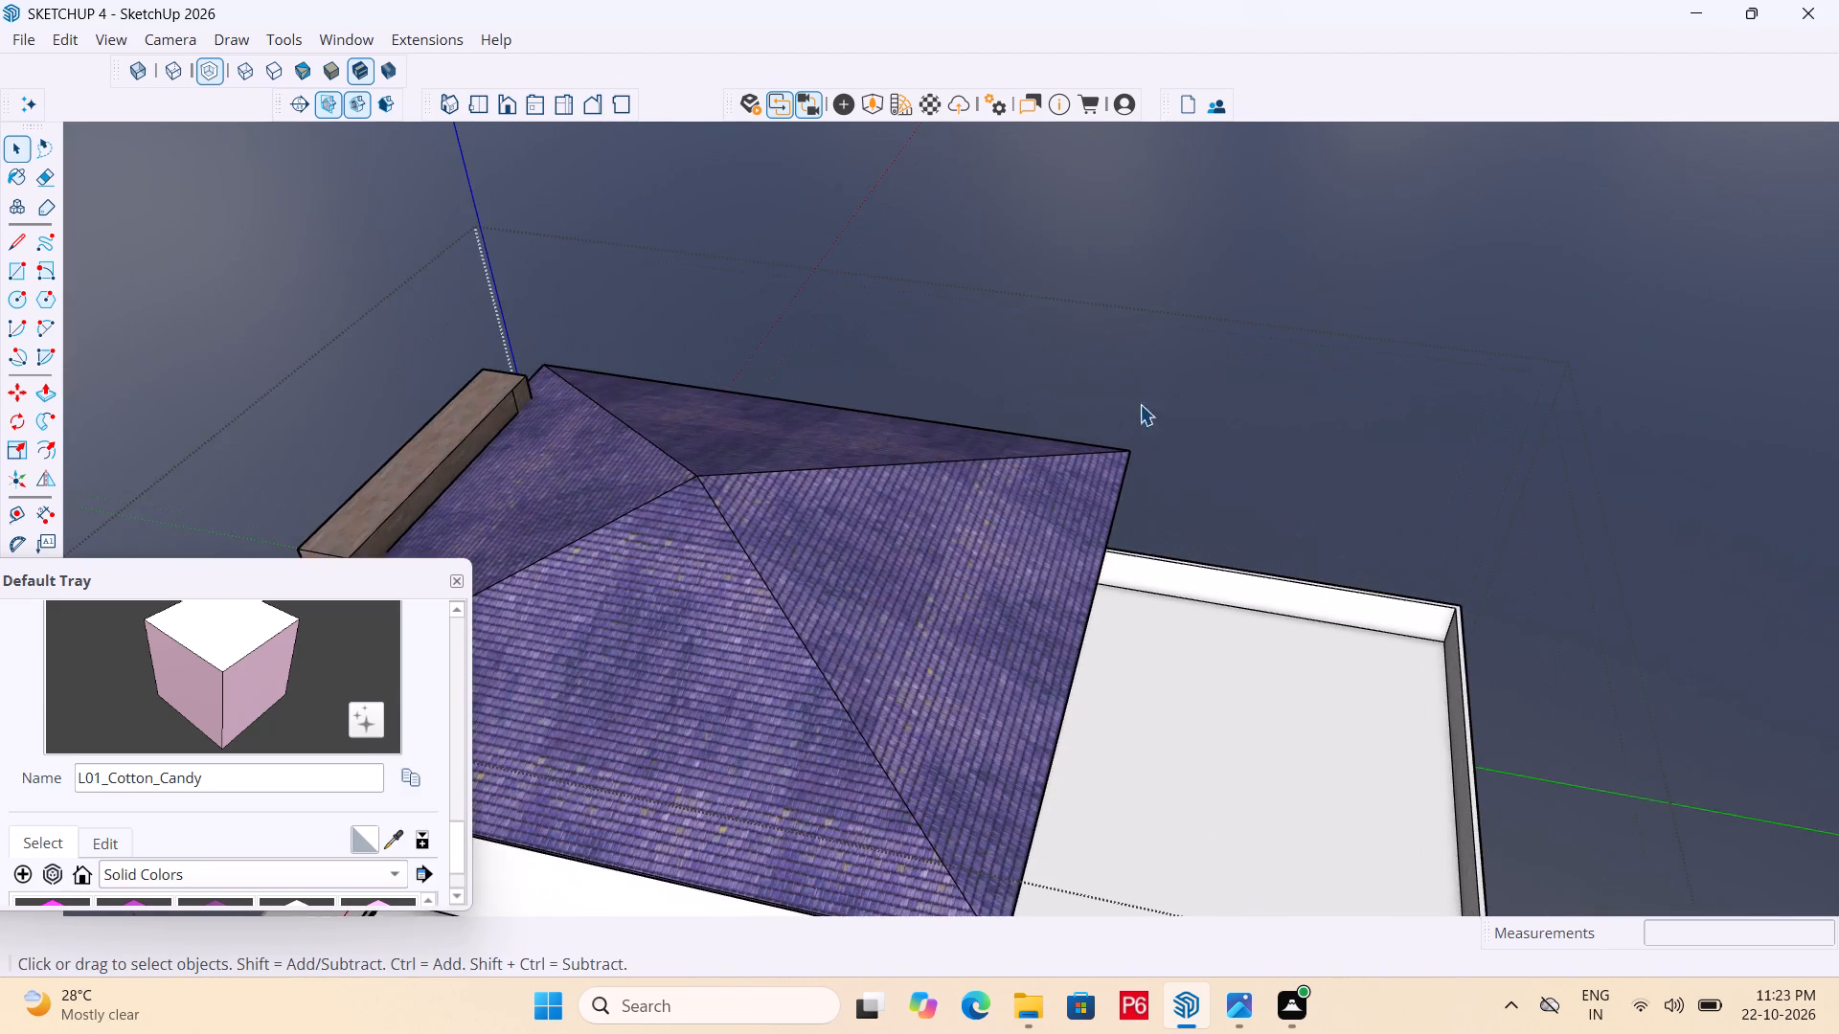
{"action": "scroll", "coordinate": [1078, 379], "scroll_direction": "down", "scroll_amount": 5}
Draw a 9" by 9" rectangle at the outer corner of the rear terrace overhang's underside.
{"action": "middle_click_drag", "start_coordinate": [1362, 765], "coordinate": [357, 447]}
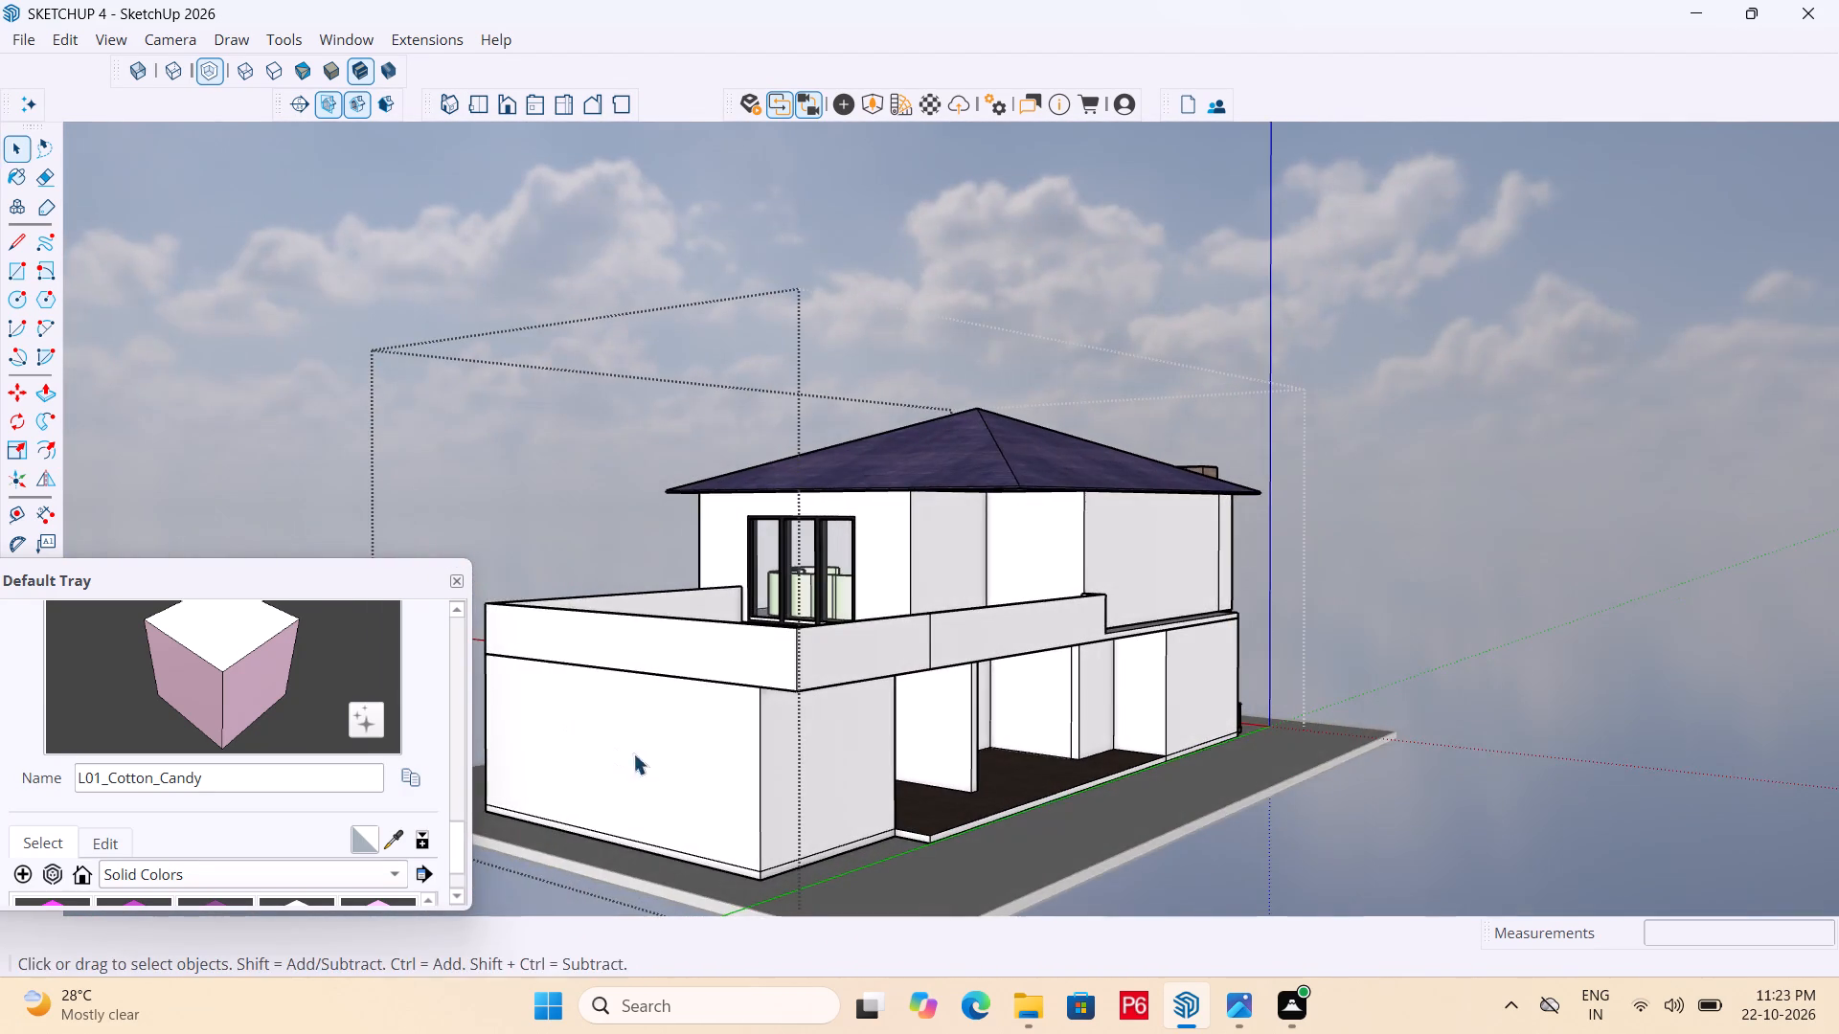
{"action": "middle_click_drag", "start_coordinate": [669, 755], "coordinate": [716, 602]}
{"action": "scroll", "coordinate": [770, 567], "scroll_direction": "up", "scroll_amount": 3}
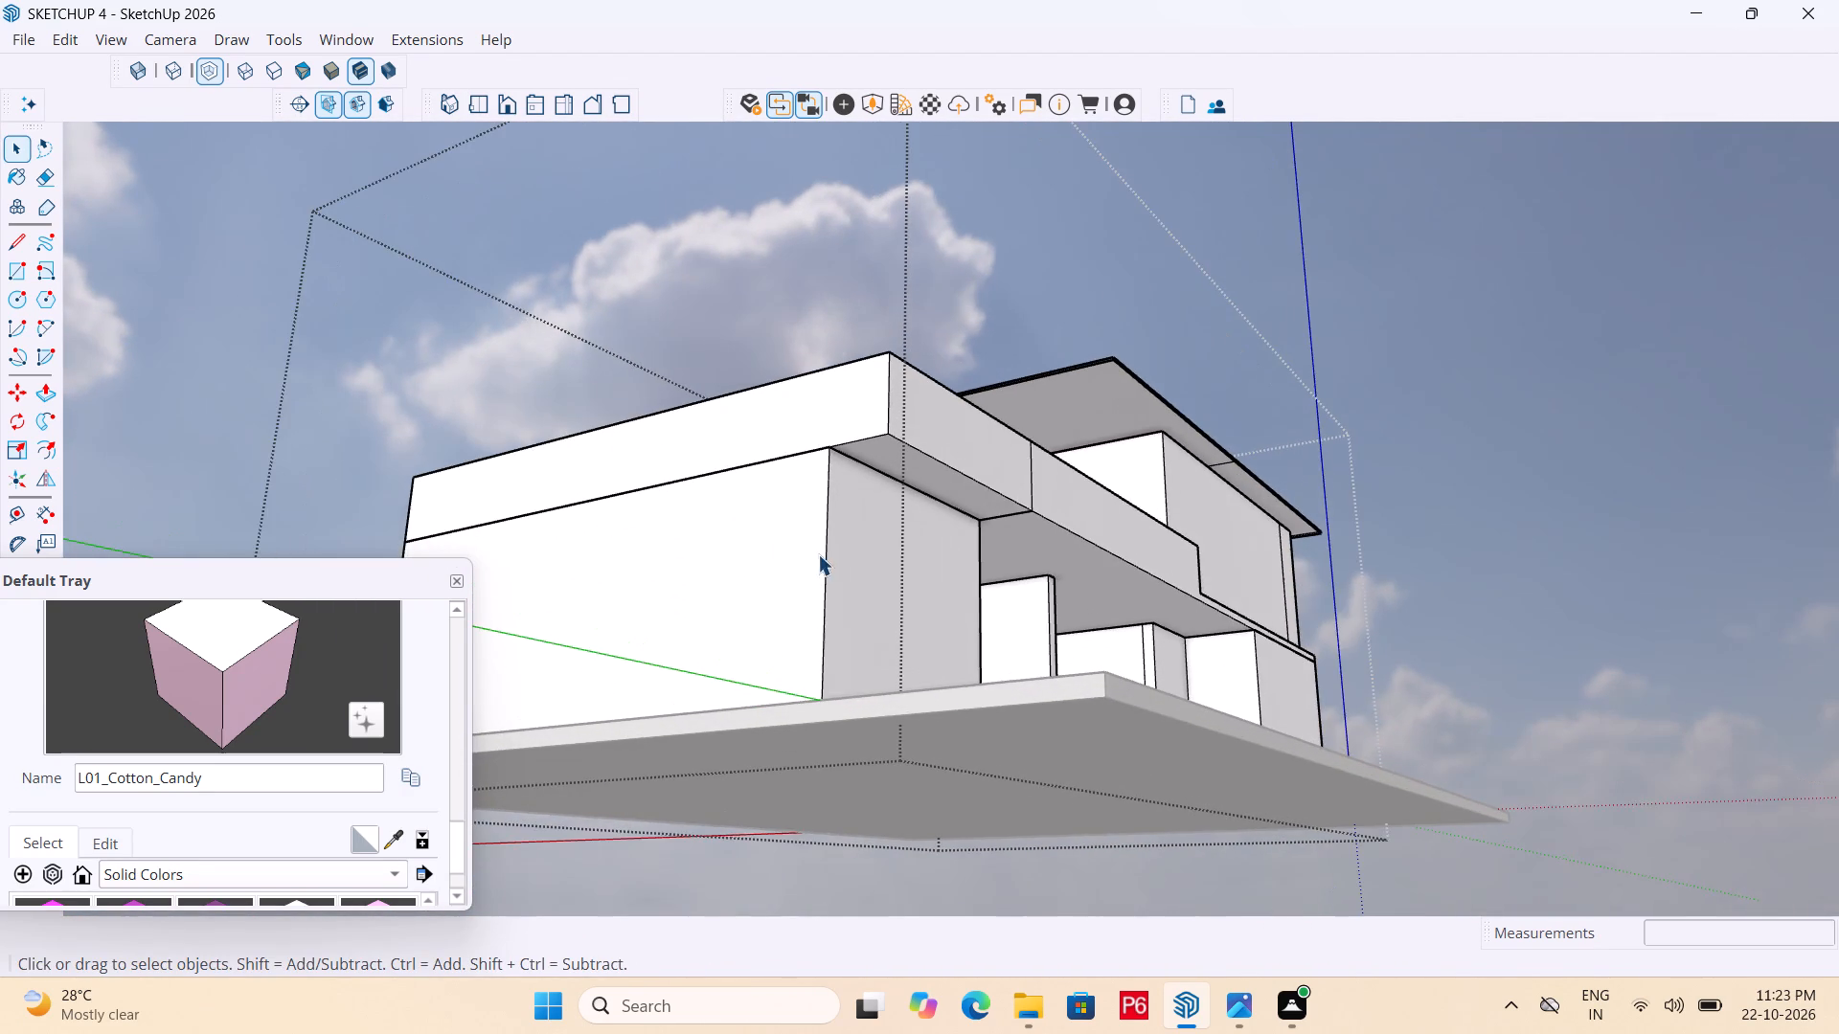
{"action": "scroll", "coordinate": [879, 461], "scroll_direction": "up", "scroll_amount": 8}
{"action": "middle_click_drag", "start_coordinate": [895, 416], "coordinate": [897, 370]}
{"action": "scroll", "coordinate": [896, 394], "scroll_direction": "up", "scroll_amount": 6}
{"action": "middle_click", "coordinate": [891, 357]}
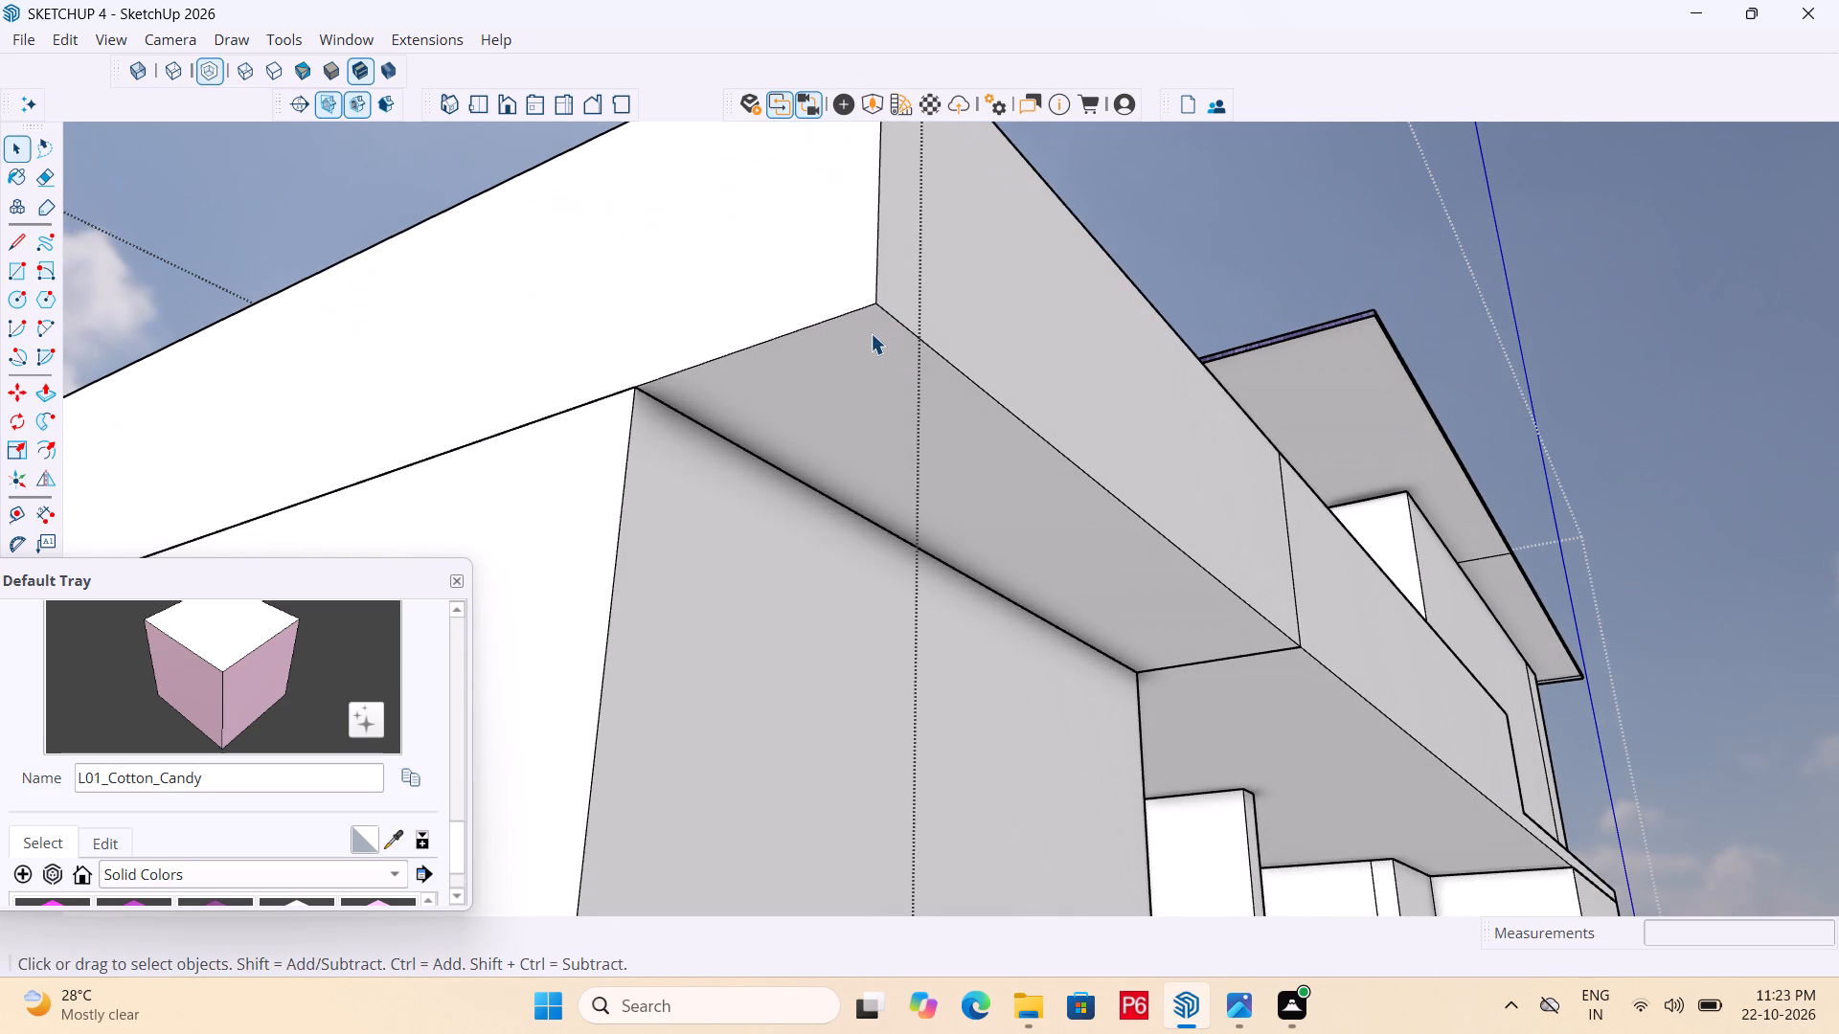
{"action": "key", "text": "r"}
{"action": "left_click", "coordinate": [874, 308]}
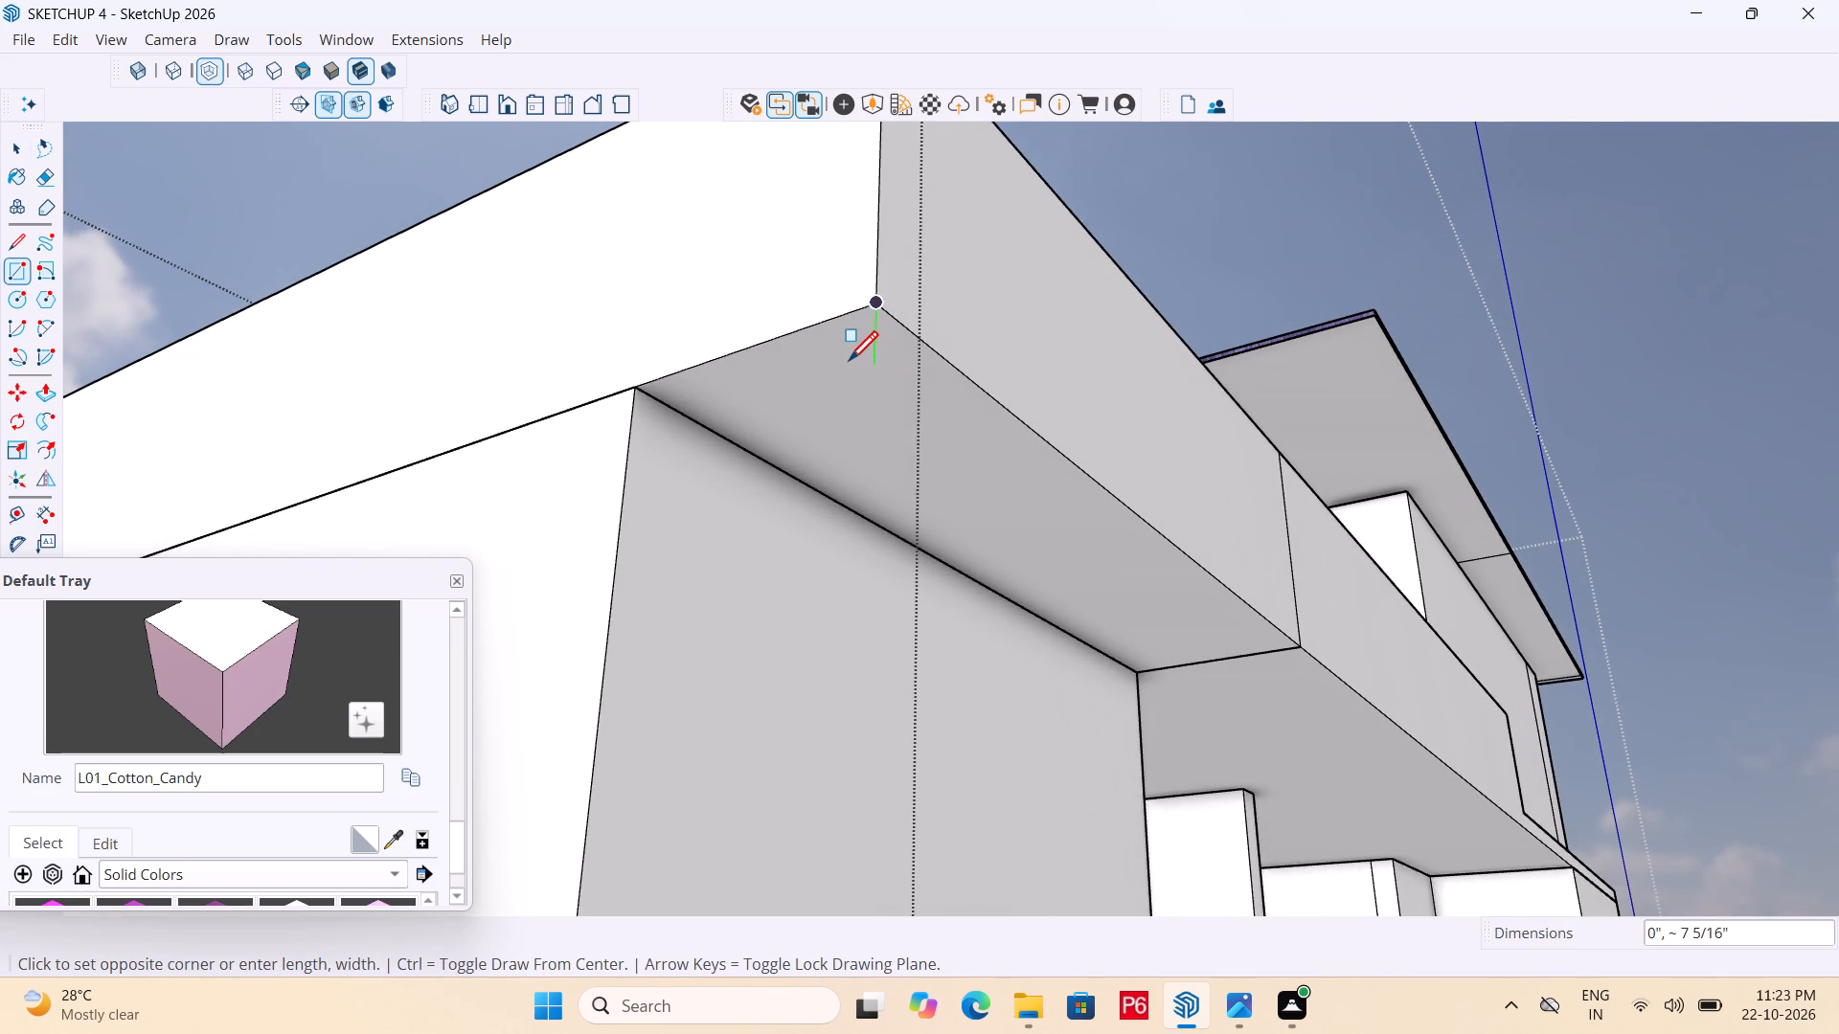
{"action": "scroll", "coordinate": [848, 347], "scroll_direction": "up", "scroll_amount": 5}
{"action": "middle_click", "coordinate": [847, 348]}
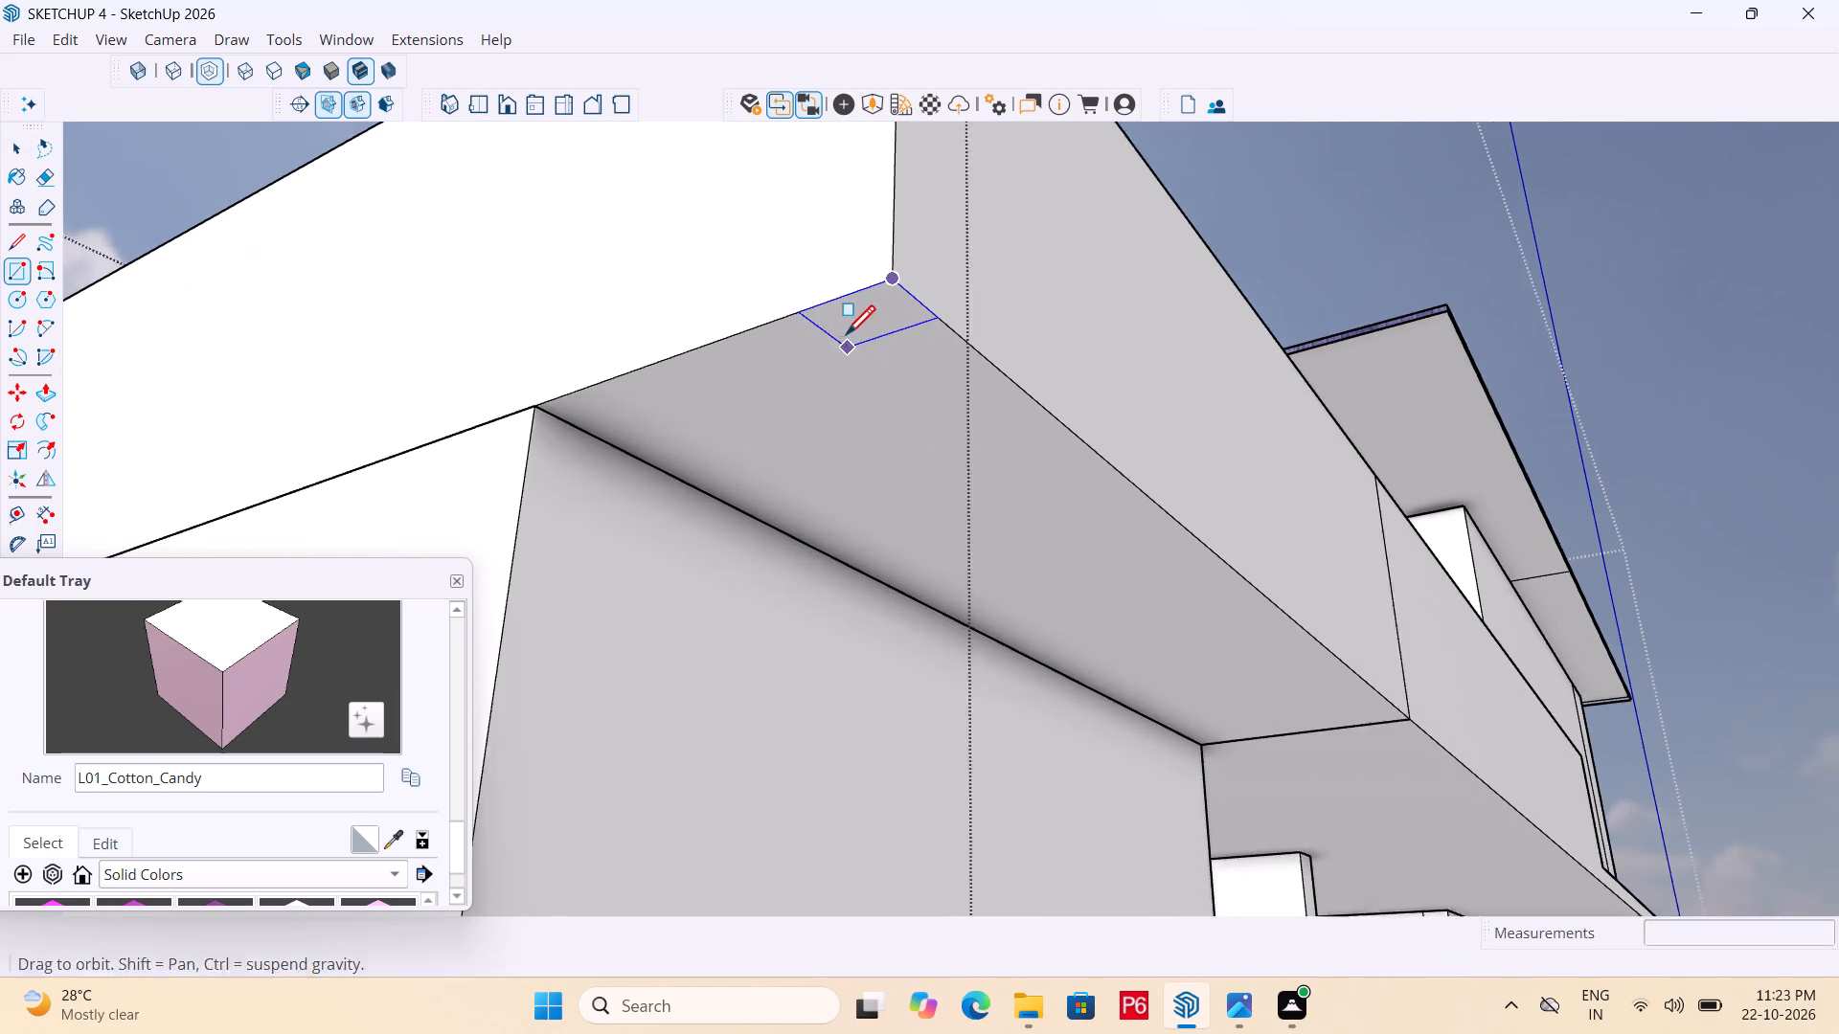
{"action": "type", "text": "9\",9\""}
{"action": "key", "text": "Return"}
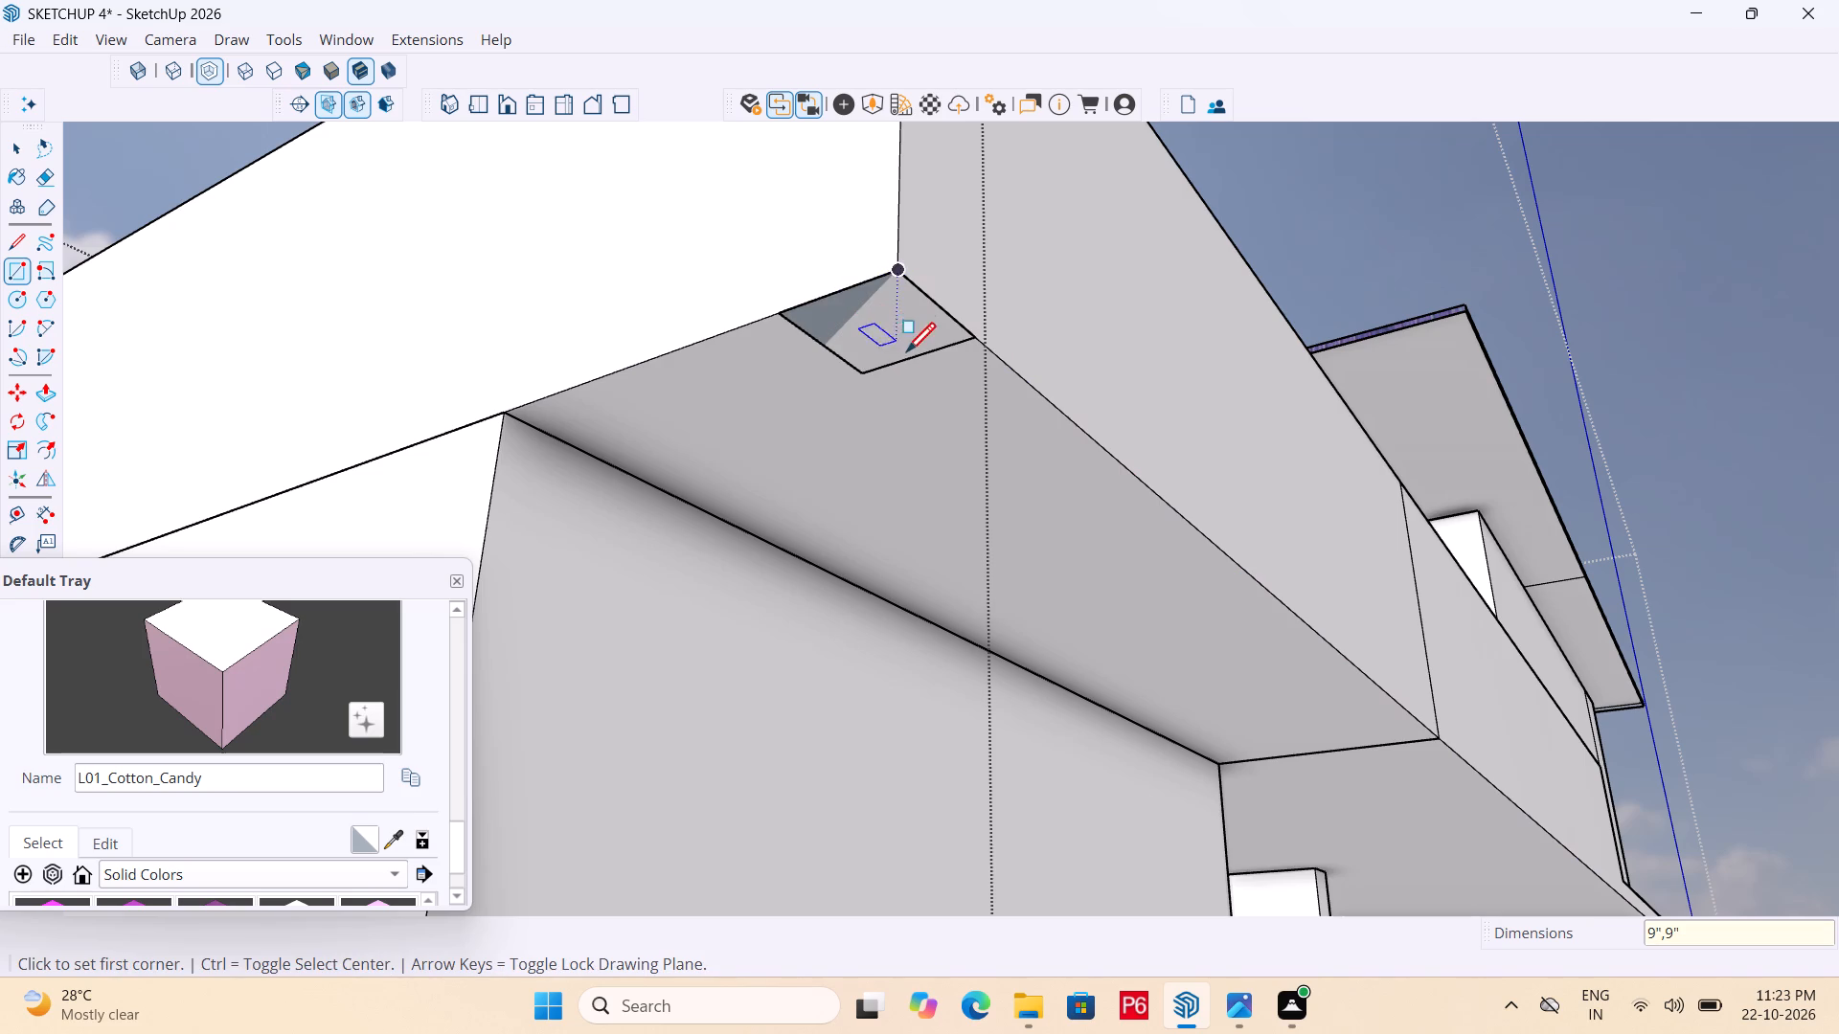
Make a group from the 9" square face and its edges under the terrace corner.
{"action": "scroll", "coordinate": [832, 315], "scroll_direction": "down", "scroll_amount": 4}
{"action": "key", "text": "space"}
{"action": "key", "text": "p"}
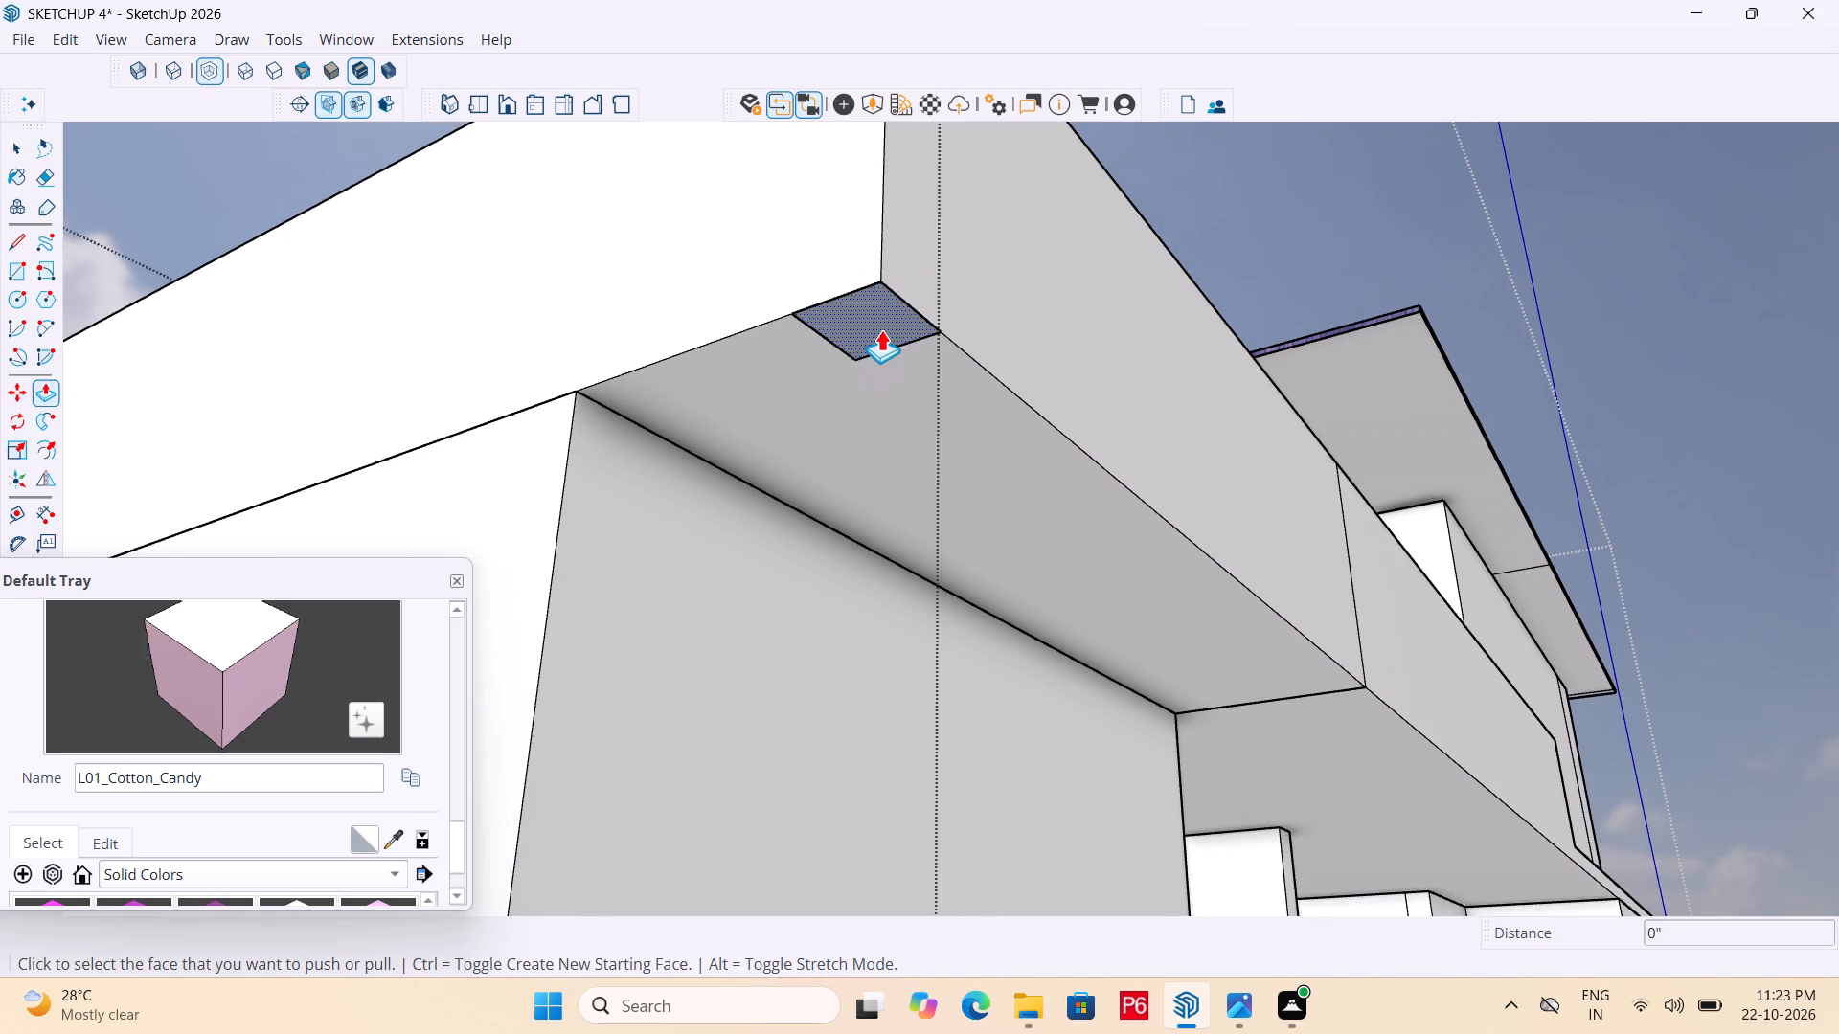
{"action": "key", "text": "space"}
{"action": "double_click", "coordinate": [883, 316]}
{"action": "right_click", "coordinate": [883, 316]}
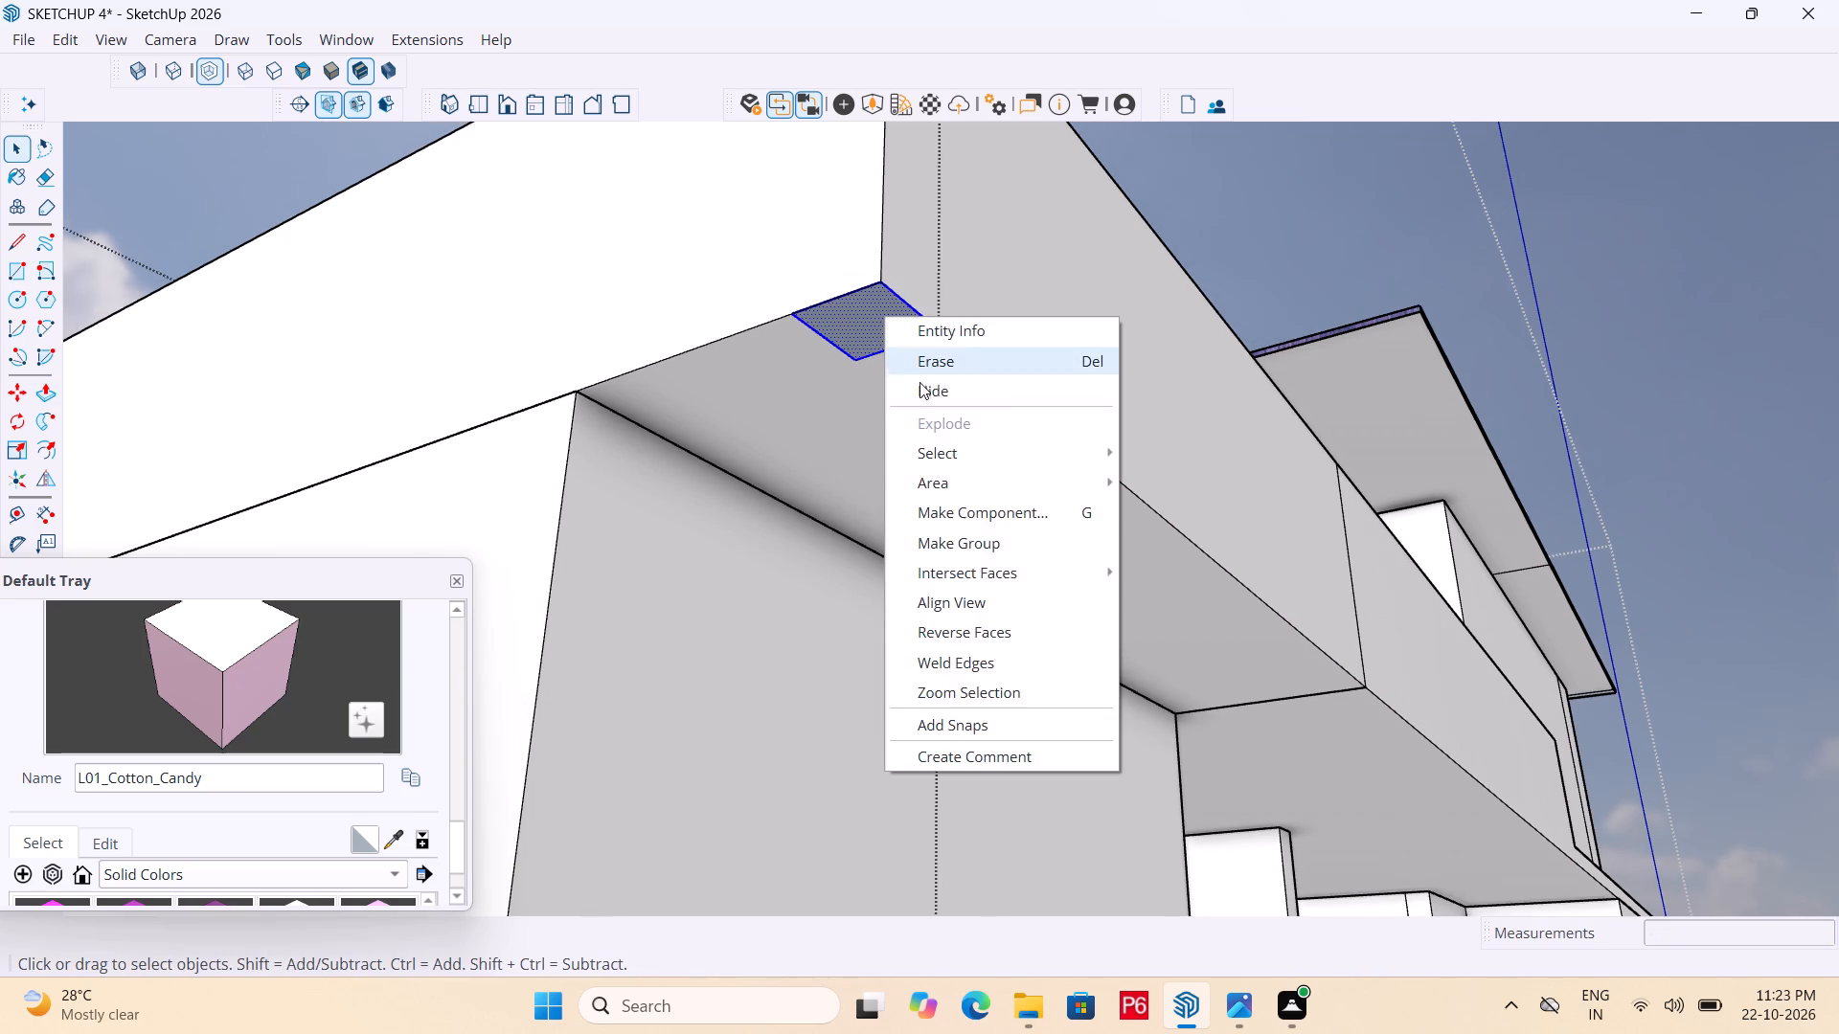
{"action": "left_click", "coordinate": [1010, 542]}
Inside the group, push/pull the 9" square down 11' to the ground slab to form a corner column.
{"action": "double_click", "coordinate": [863, 310]}
{"action": "left_click", "coordinate": [863, 321]}
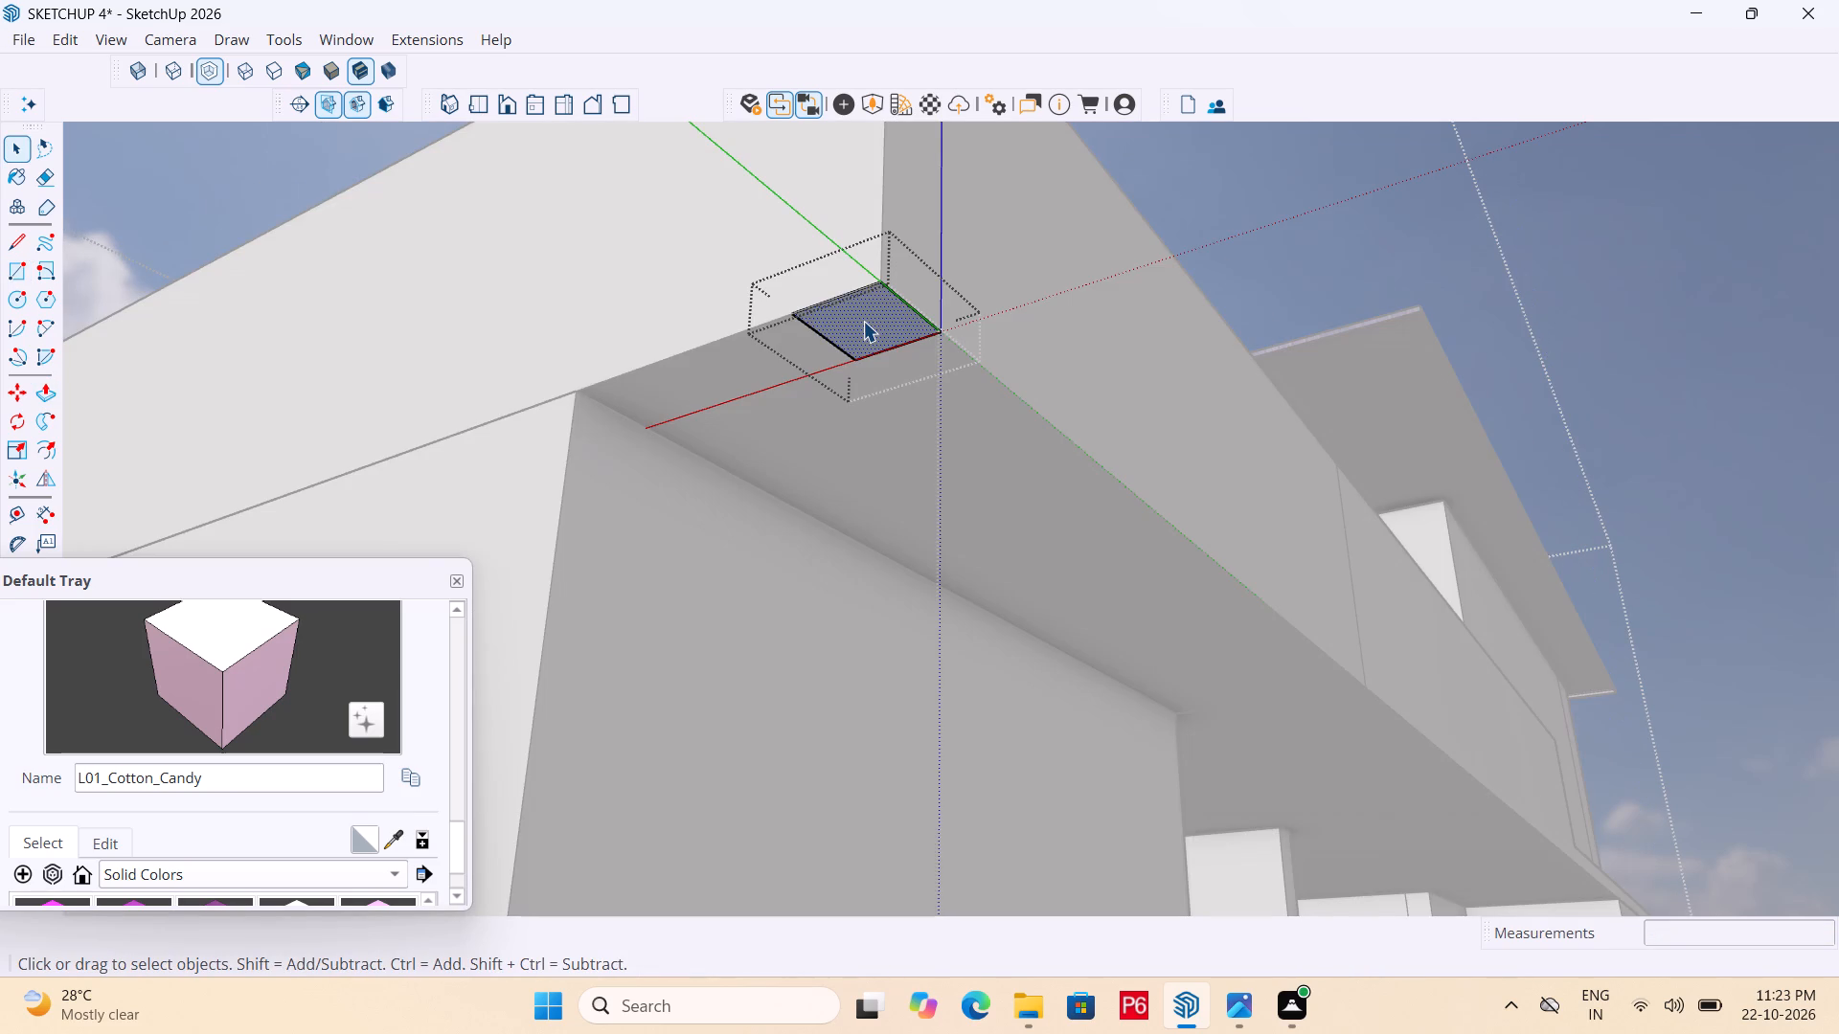
{"action": "key", "text": "p"}
{"action": "left_click", "coordinate": [863, 321]}
{"action": "scroll", "coordinate": [842, 333], "scroll_direction": "down", "scroll_amount": 10}
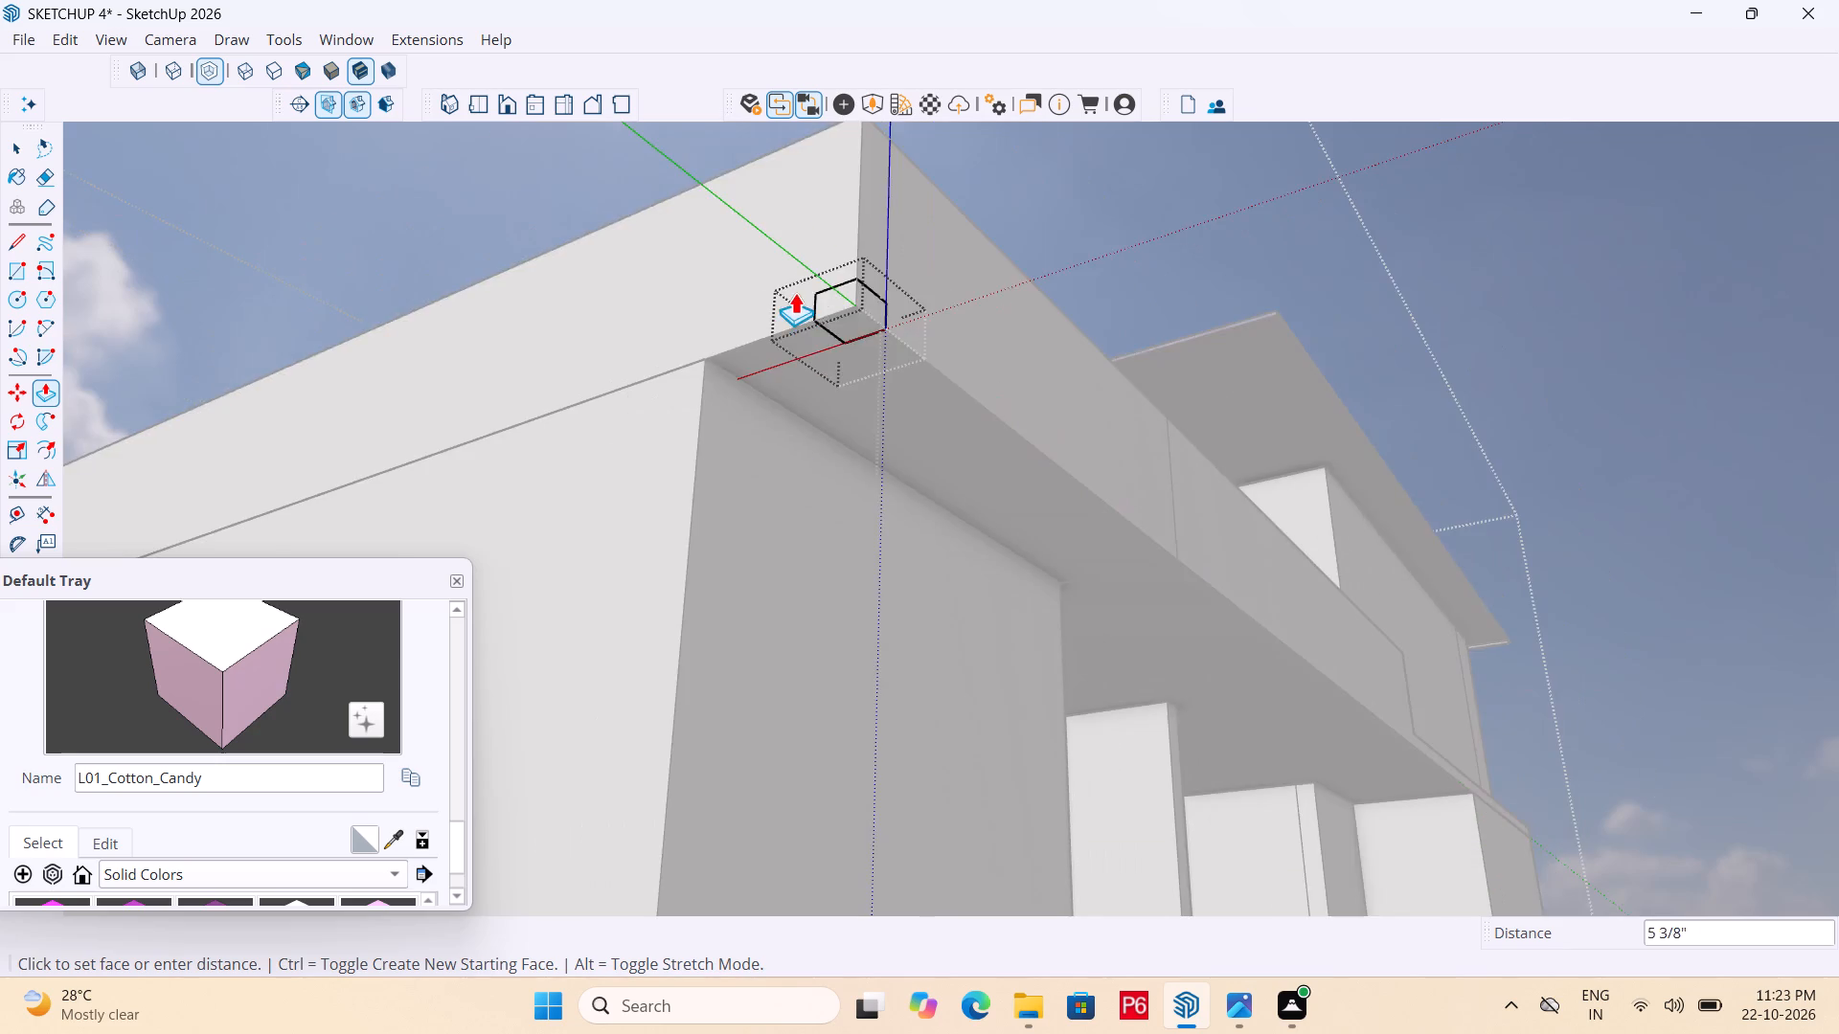
{"action": "scroll", "coordinate": [795, 292], "scroll_direction": "down", "scroll_amount": 5}
{"action": "middle_click_drag", "start_coordinate": [799, 330], "coordinate": [787, 679]}
{"action": "scroll", "coordinate": [799, 330], "scroll_direction": "down", "scroll_amount": 1}
{"action": "double_click", "coordinate": [1027, 819]}
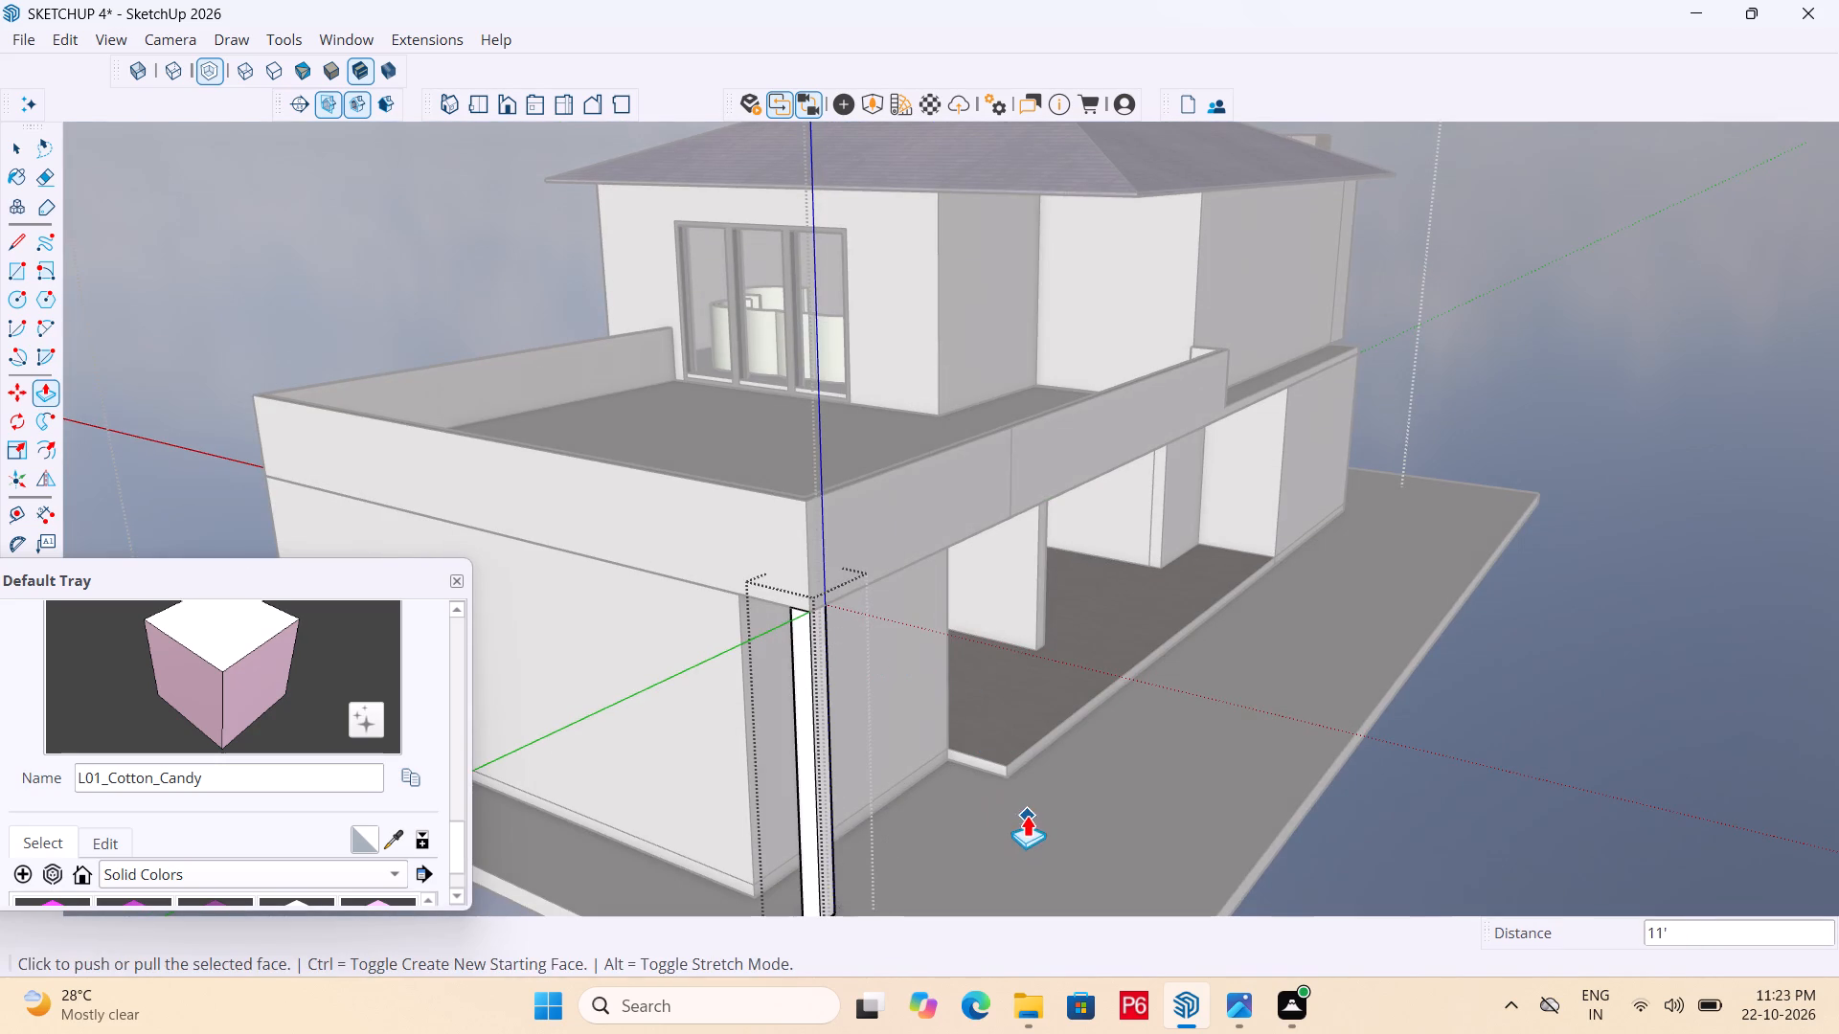
Save the model and exit the corner column's group.
{"action": "middle_click_drag", "start_coordinate": [1111, 678], "coordinate": [1175, 624]}
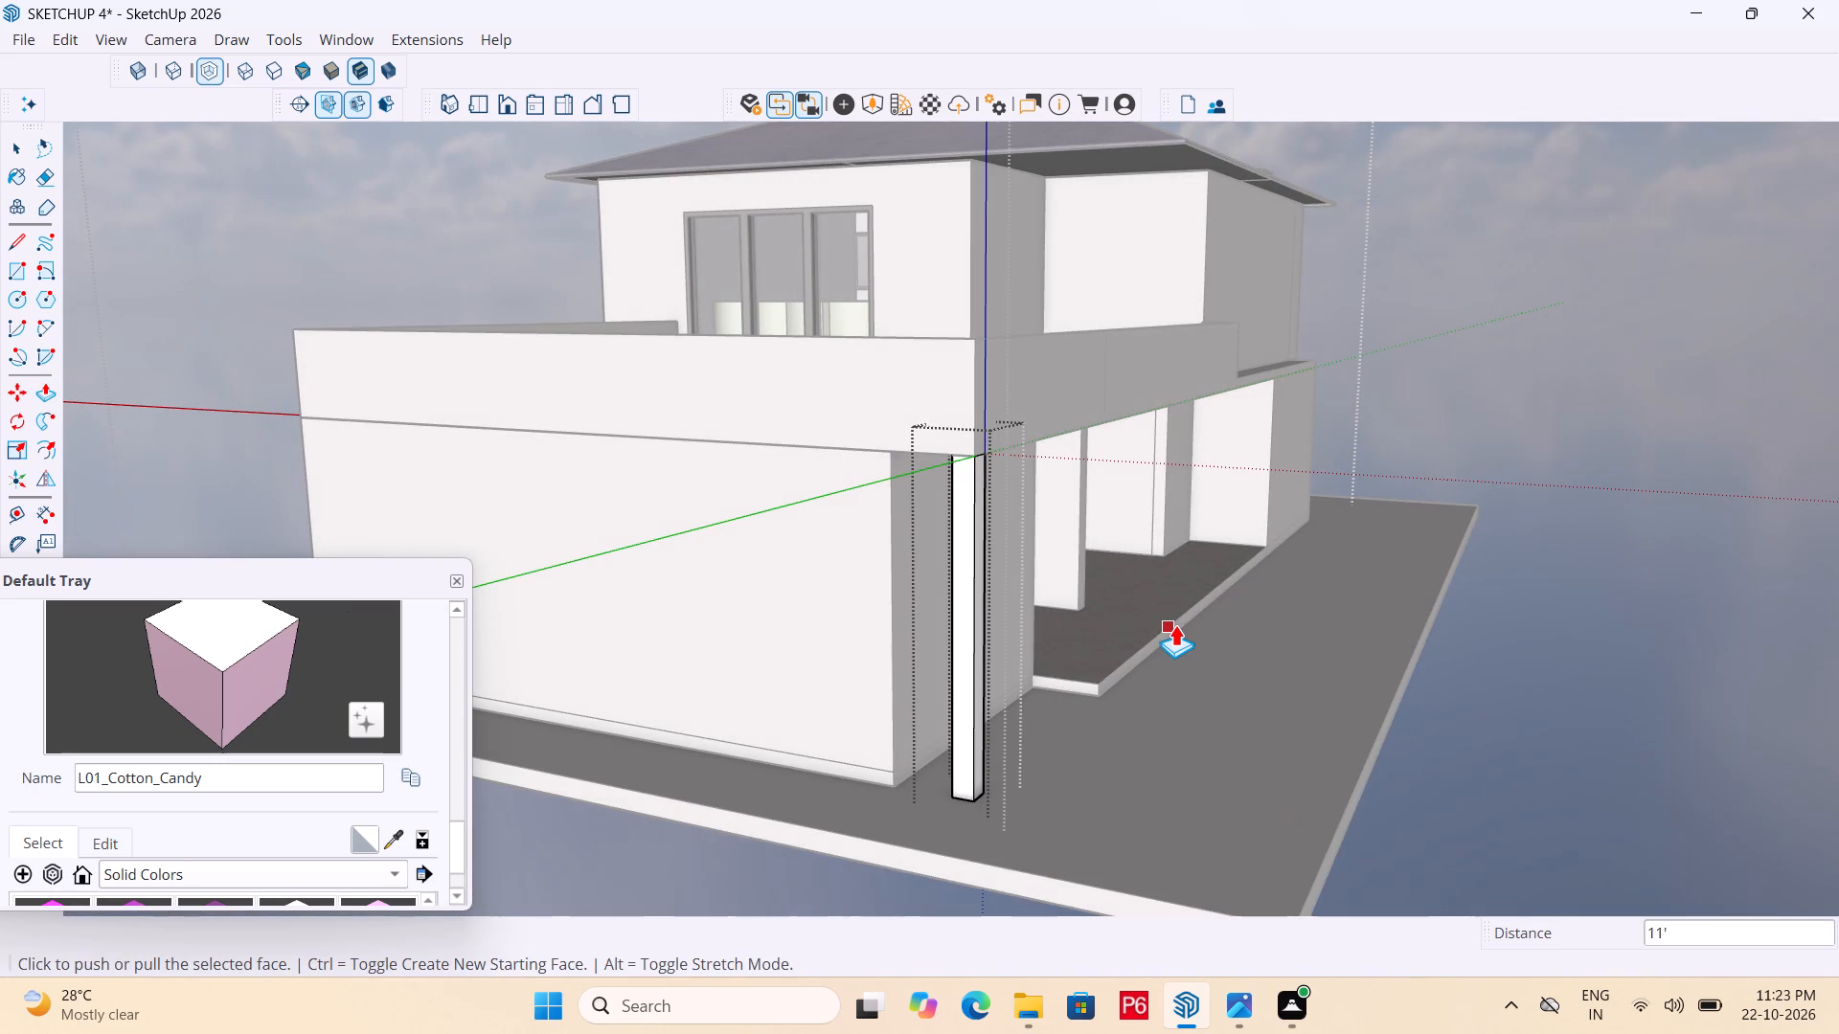
{"action": "key", "text": "ctrl+s"}
{"action": "key", "text": "ctrl+s"}
{"action": "key", "text": "ctrl+s"}
{"action": "key", "text": "ctrl+s"}
{"action": "key", "text": "ctrl+s"}
{"action": "key", "text": "space"}
{"action": "double_click", "coordinate": [1548, 601]}
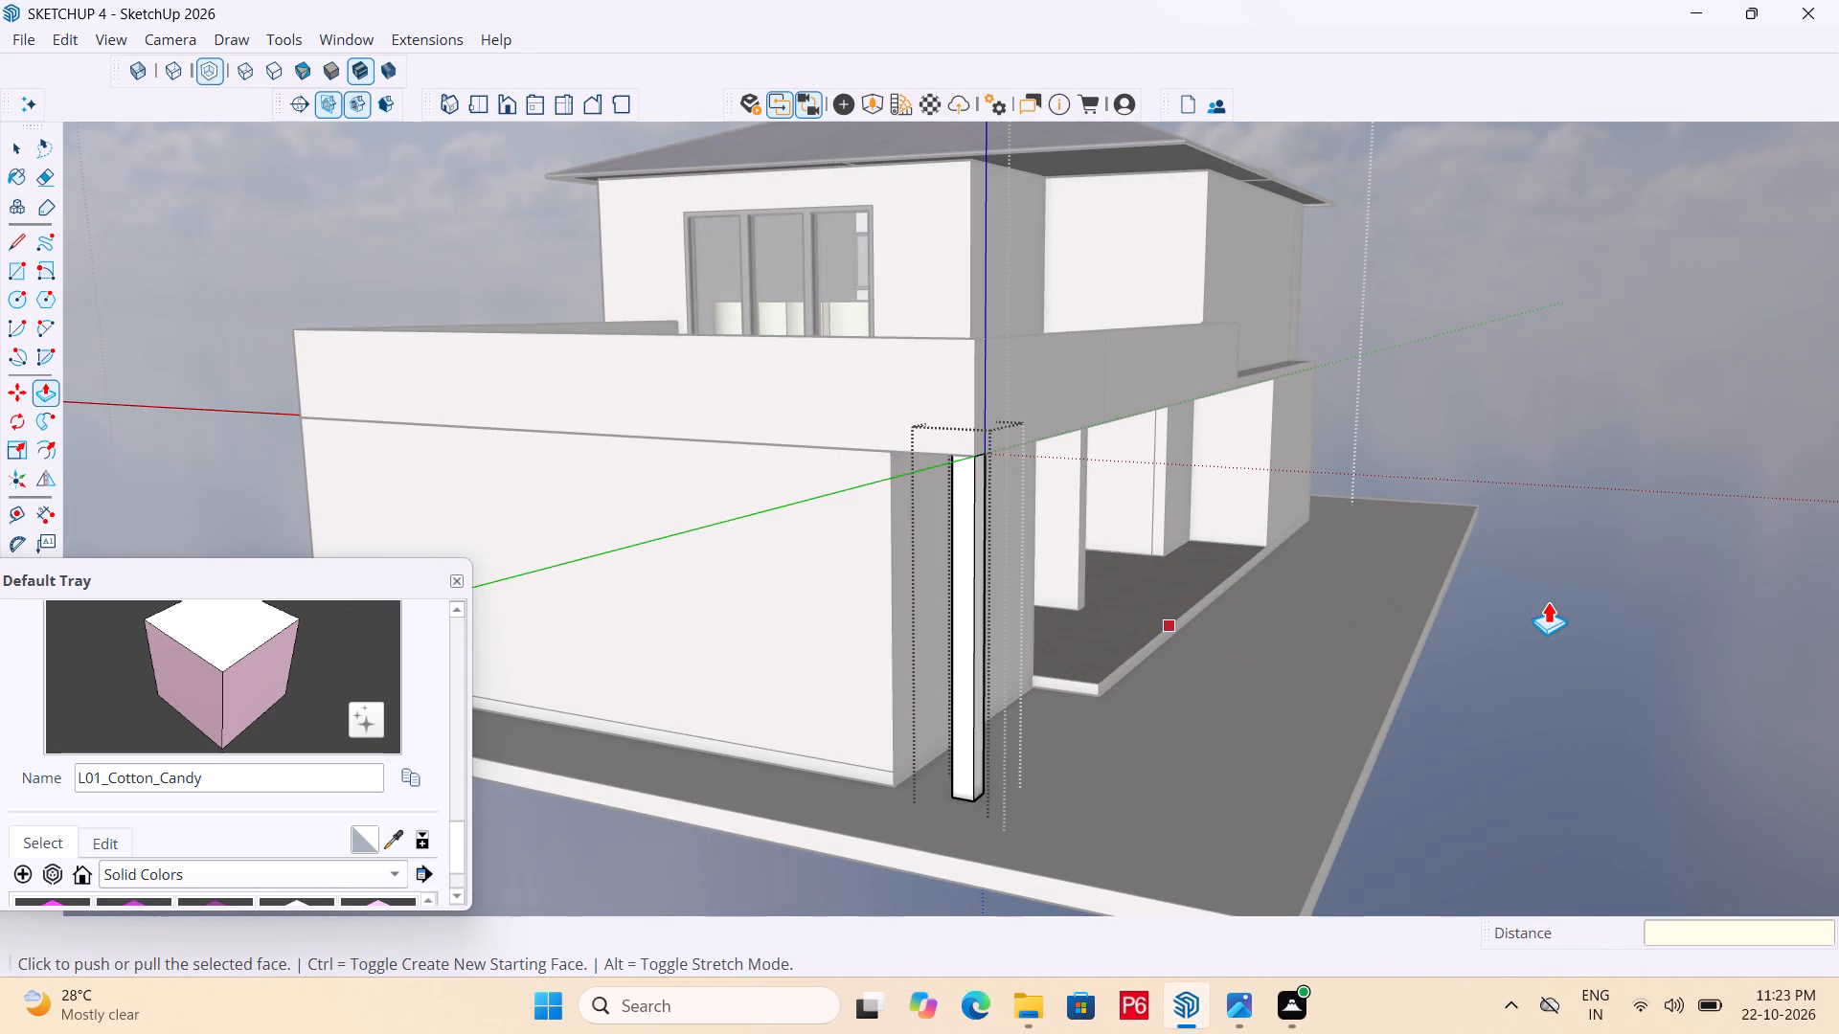
{"action": "key", "text": "space"}
{"action": "key", "text": "space"}
{"action": "left_click", "coordinate": [1551, 580]}
Inside the terrace parapet group, erase the vertical seam line on the outer face of the side parapet.
{"action": "middle_click_drag", "start_coordinate": [1032, 454], "coordinate": [1001, 441]}
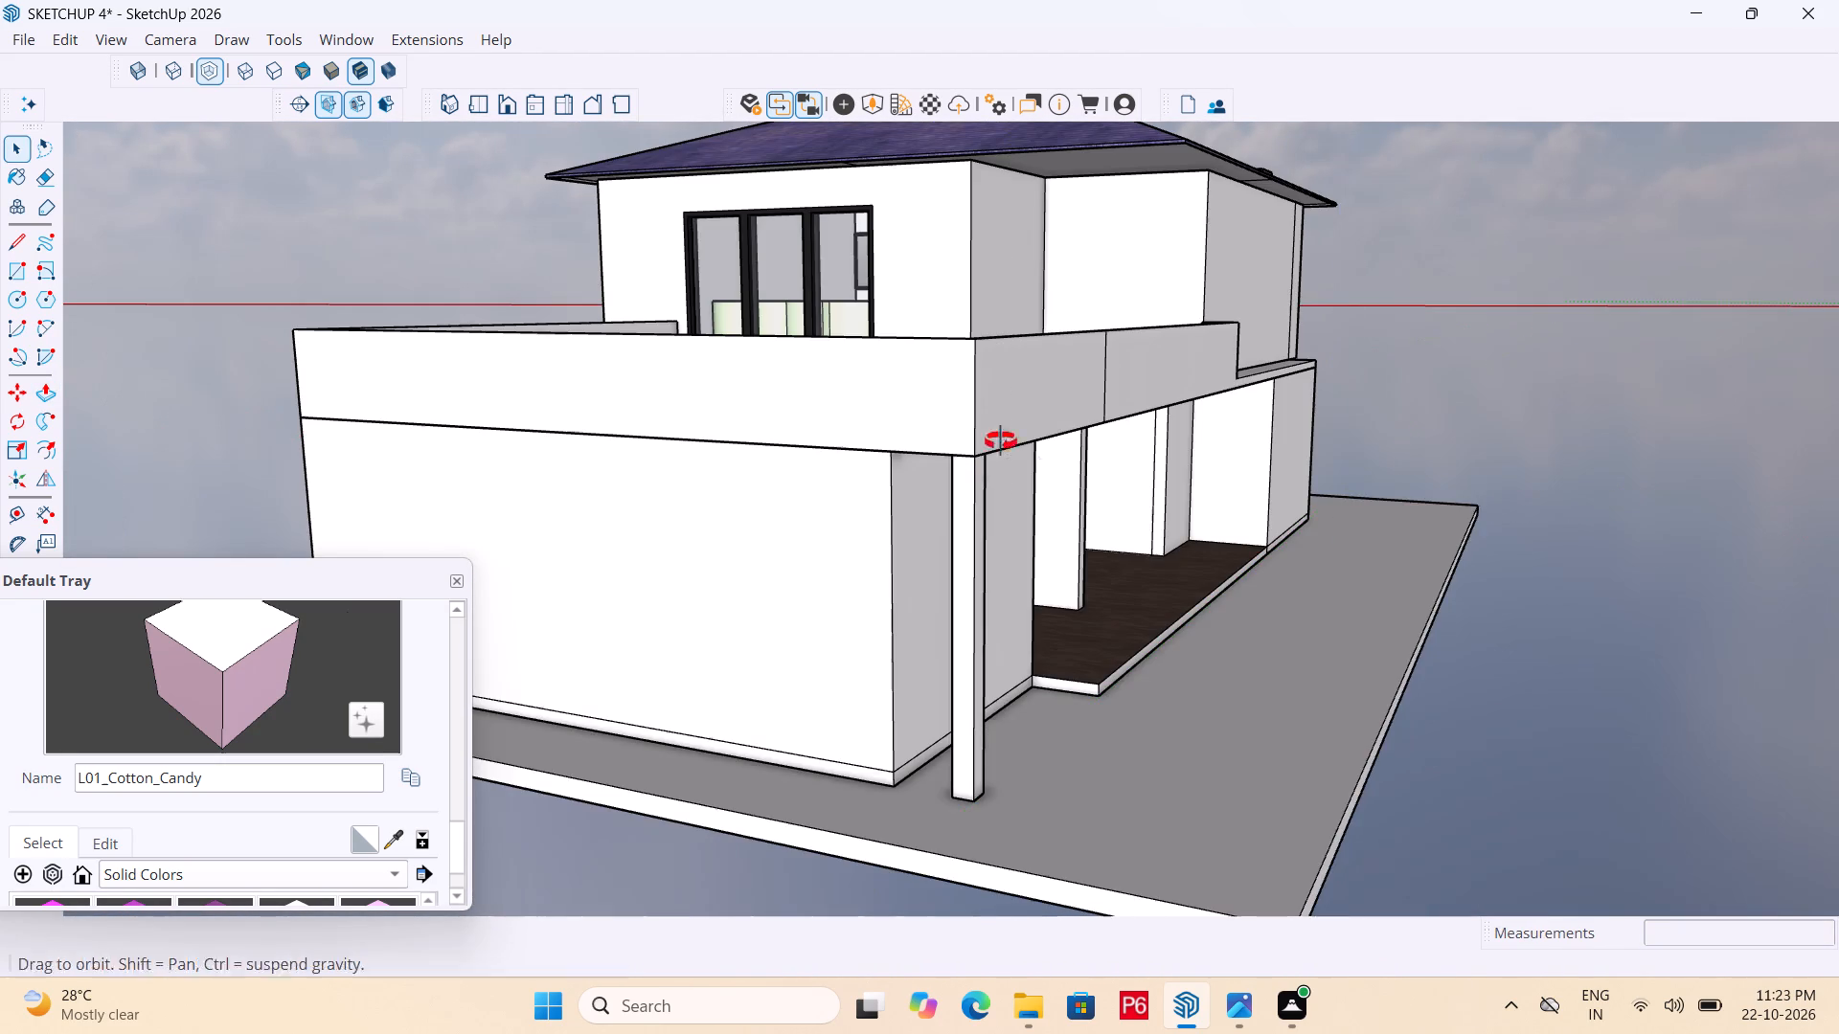
{"action": "middle_click_drag", "start_coordinate": [1001, 441], "coordinate": [1150, 437]}
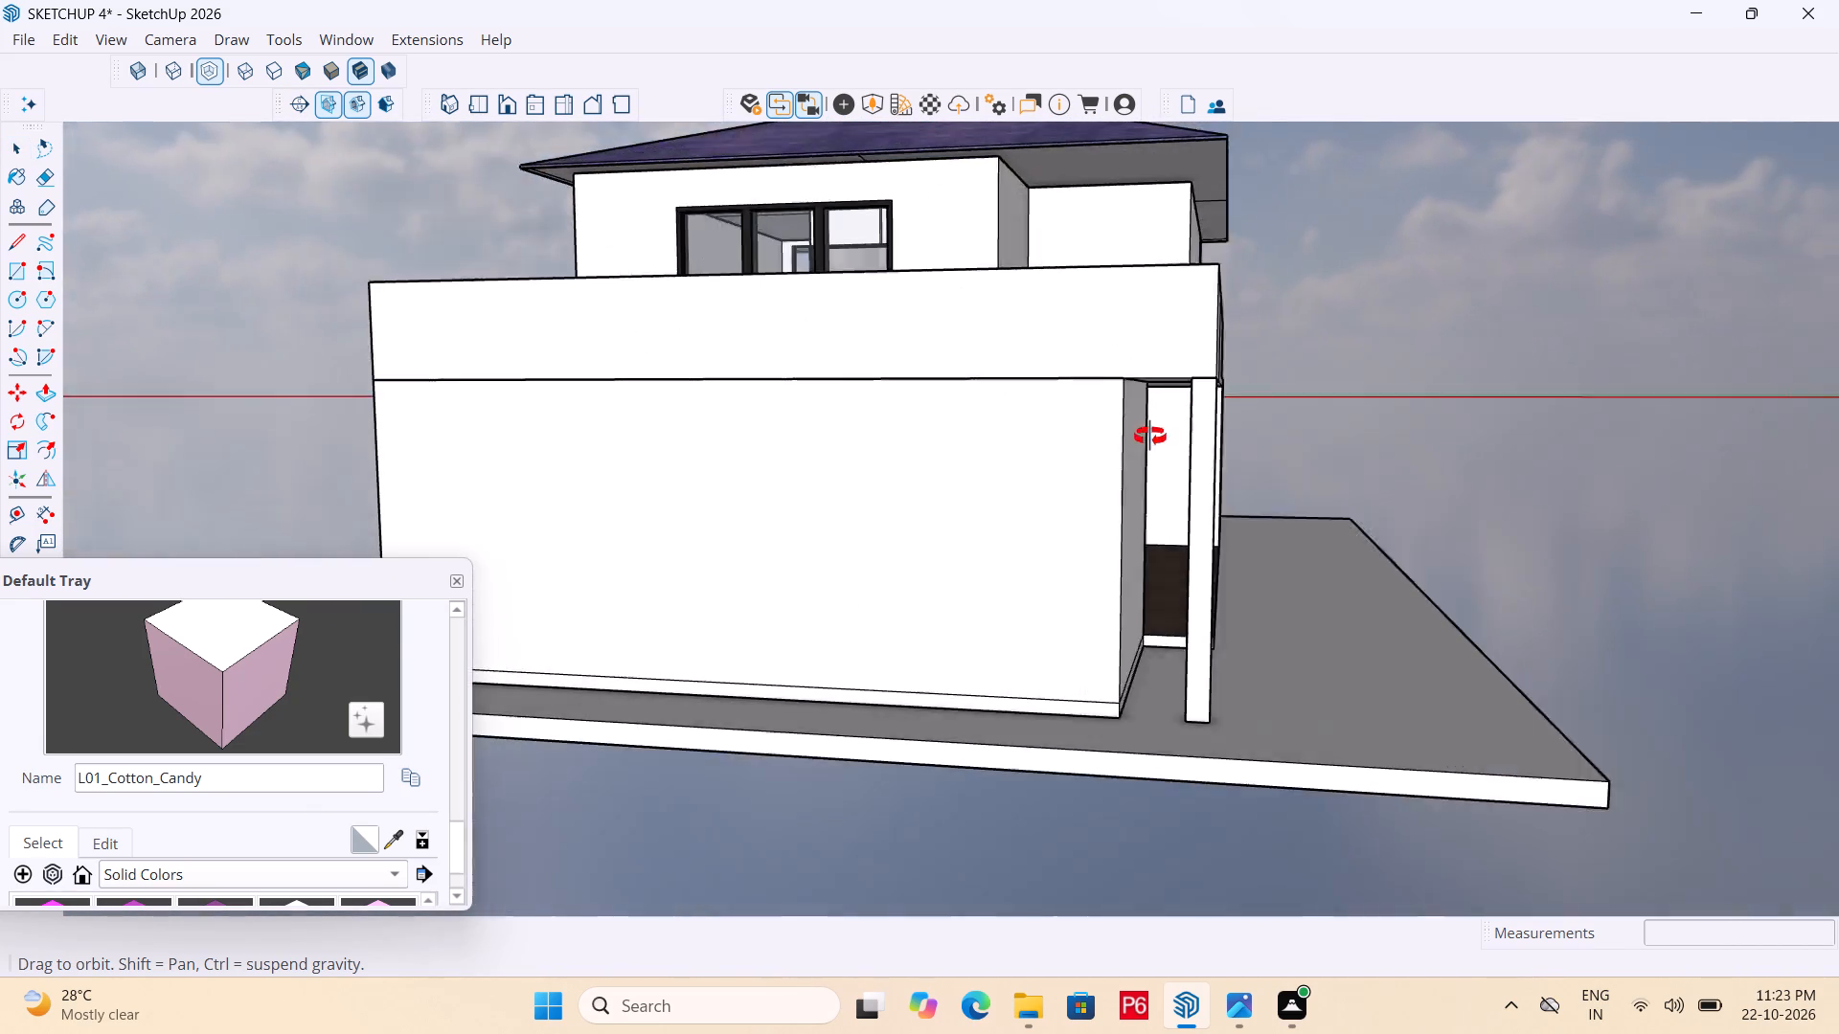
{"action": "middle_click_drag", "start_coordinate": [1150, 437], "coordinate": [1114, 510]}
{"action": "scroll", "coordinate": [1255, 435], "scroll_direction": "down", "scroll_amount": 5}
{"action": "middle_click_drag", "start_coordinate": [1188, 440], "coordinate": [753, 546]}
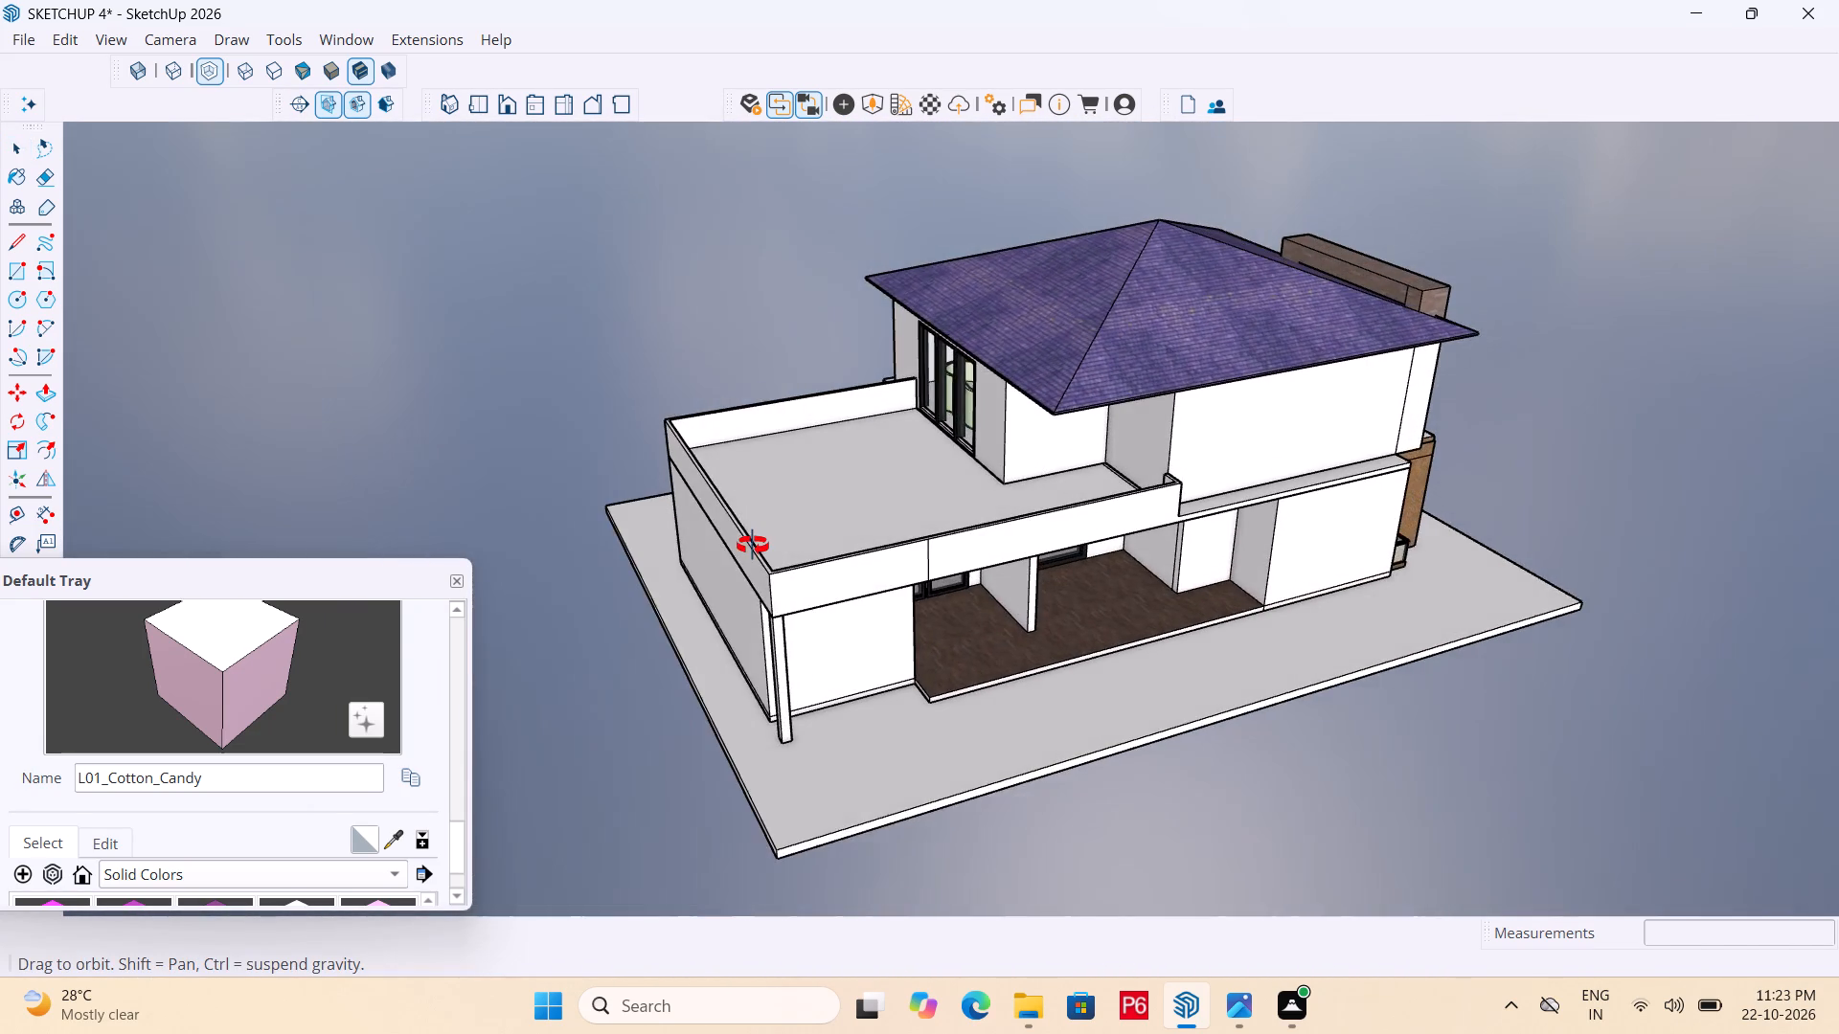
{"action": "middle_click_drag", "start_coordinate": [753, 546], "coordinate": [934, 653]}
{"action": "scroll", "coordinate": [934, 653], "scroll_direction": "up", "scroll_amount": 5}
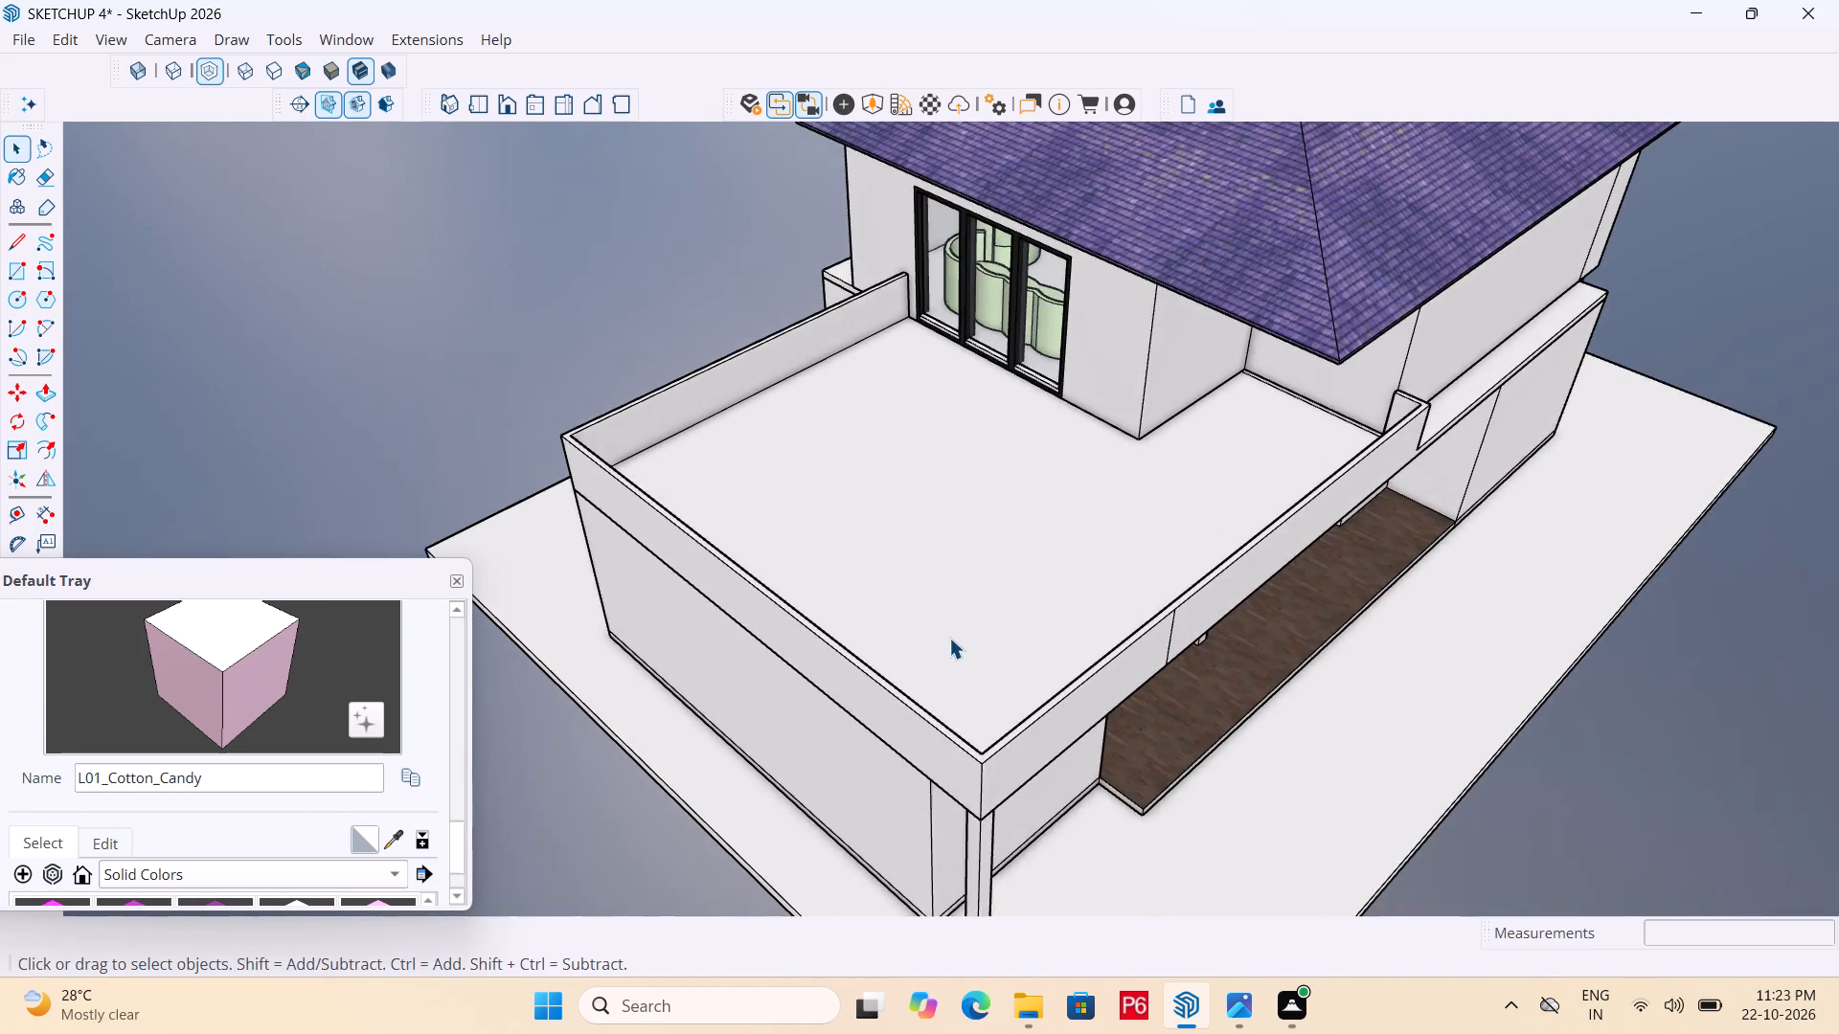
{"action": "middle_click_drag", "start_coordinate": [950, 637], "coordinate": [313, 627]}
{"action": "scroll", "coordinate": [306, 501], "scroll_direction": "up", "scroll_amount": 11}
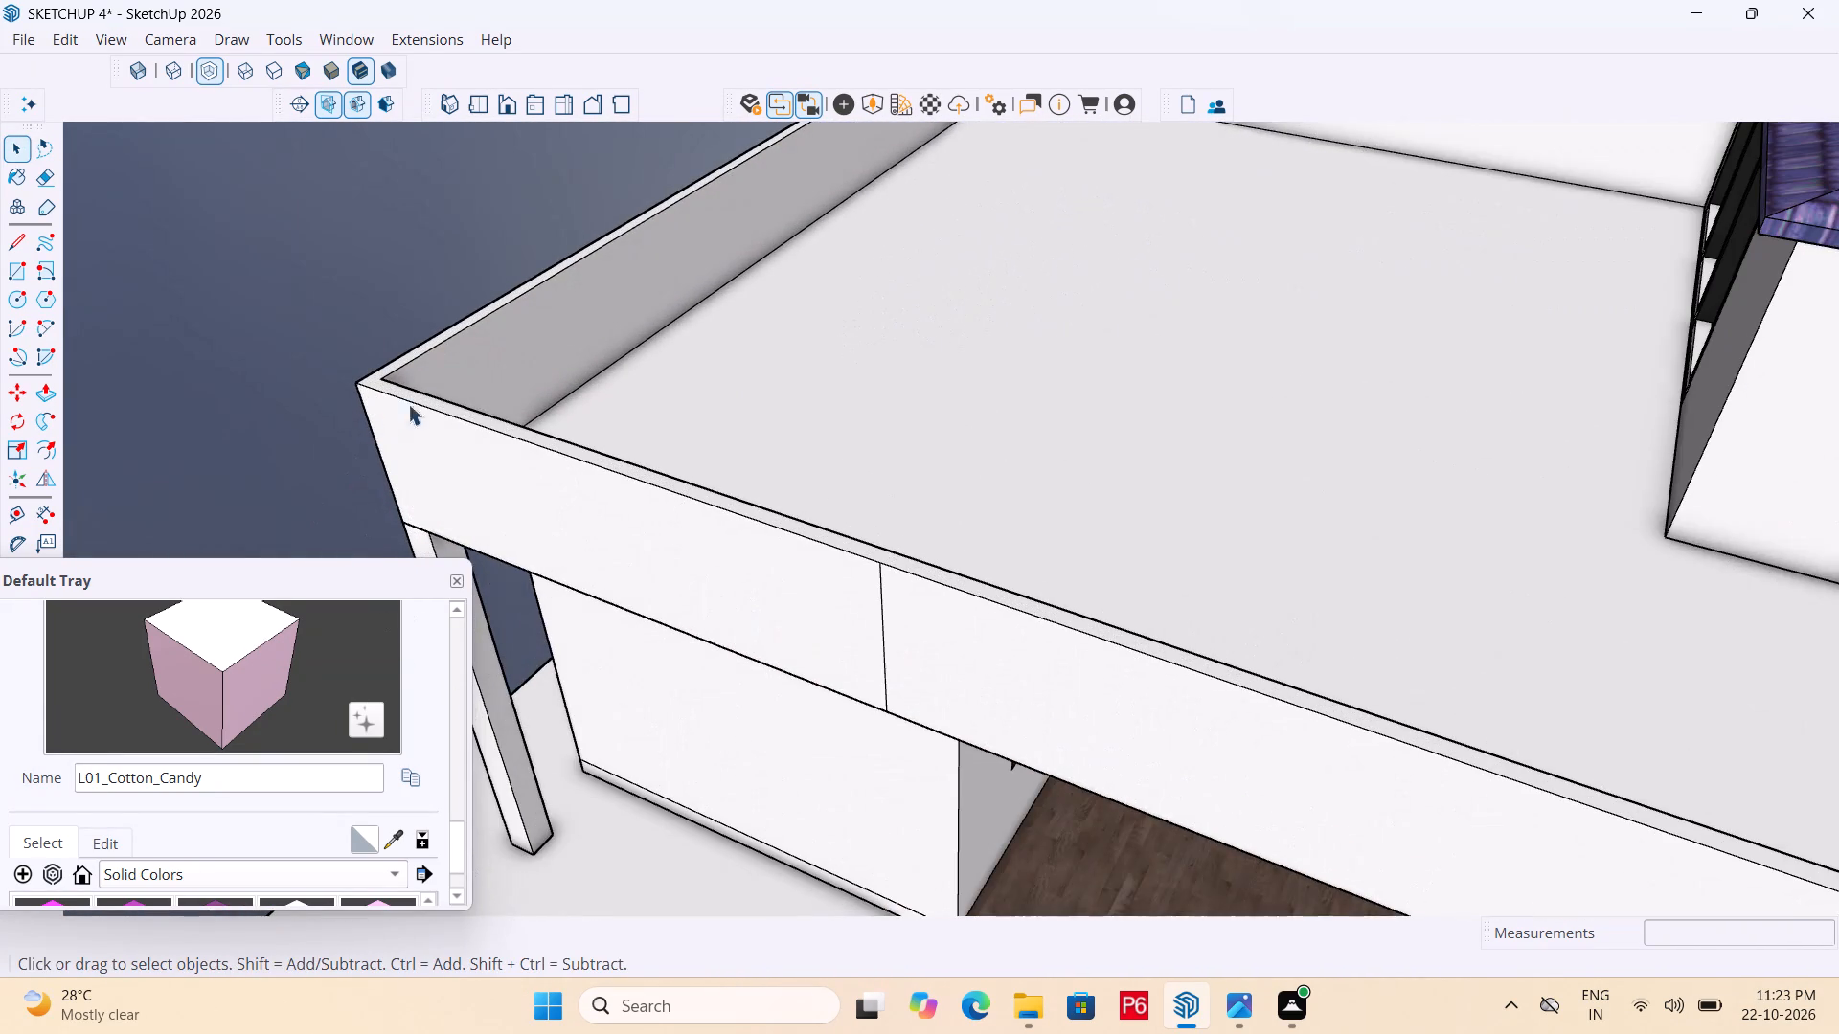
{"action": "middle_click_drag", "start_coordinate": [529, 439], "coordinate": [703, 544]}
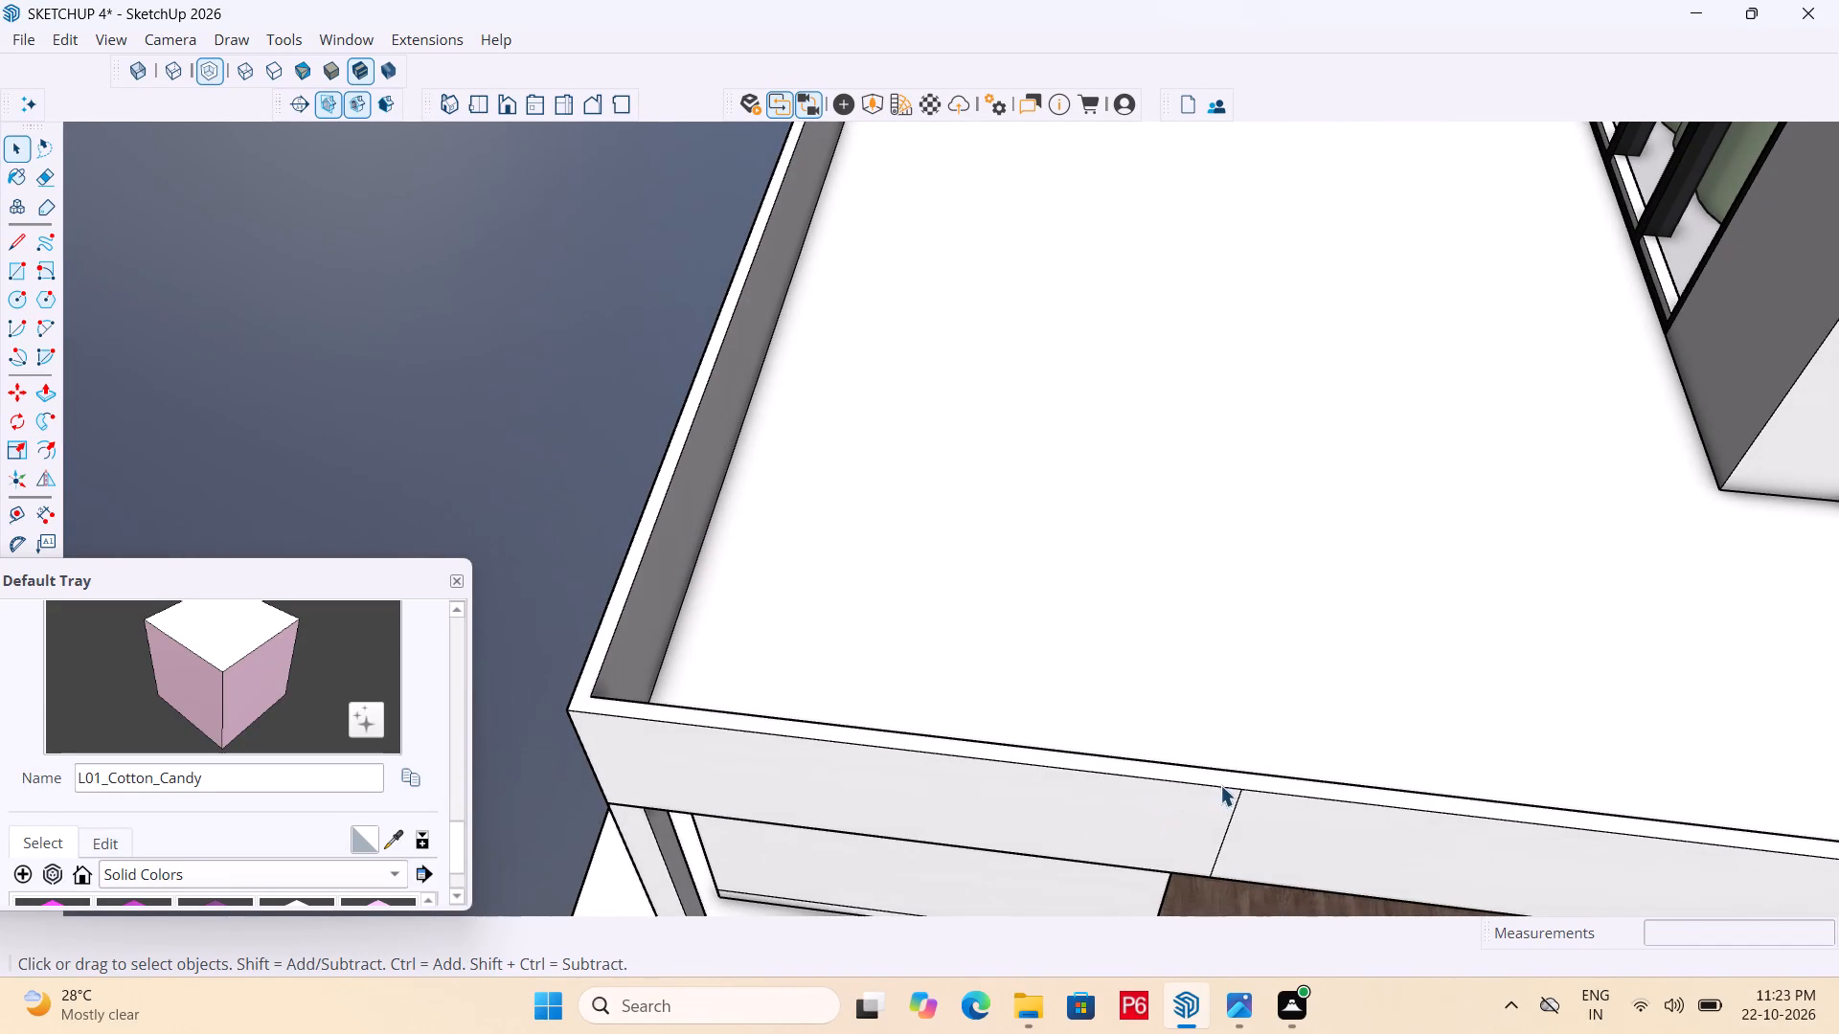
{"action": "middle_click_drag", "start_coordinate": [1028, 790], "coordinate": [947, 732]}
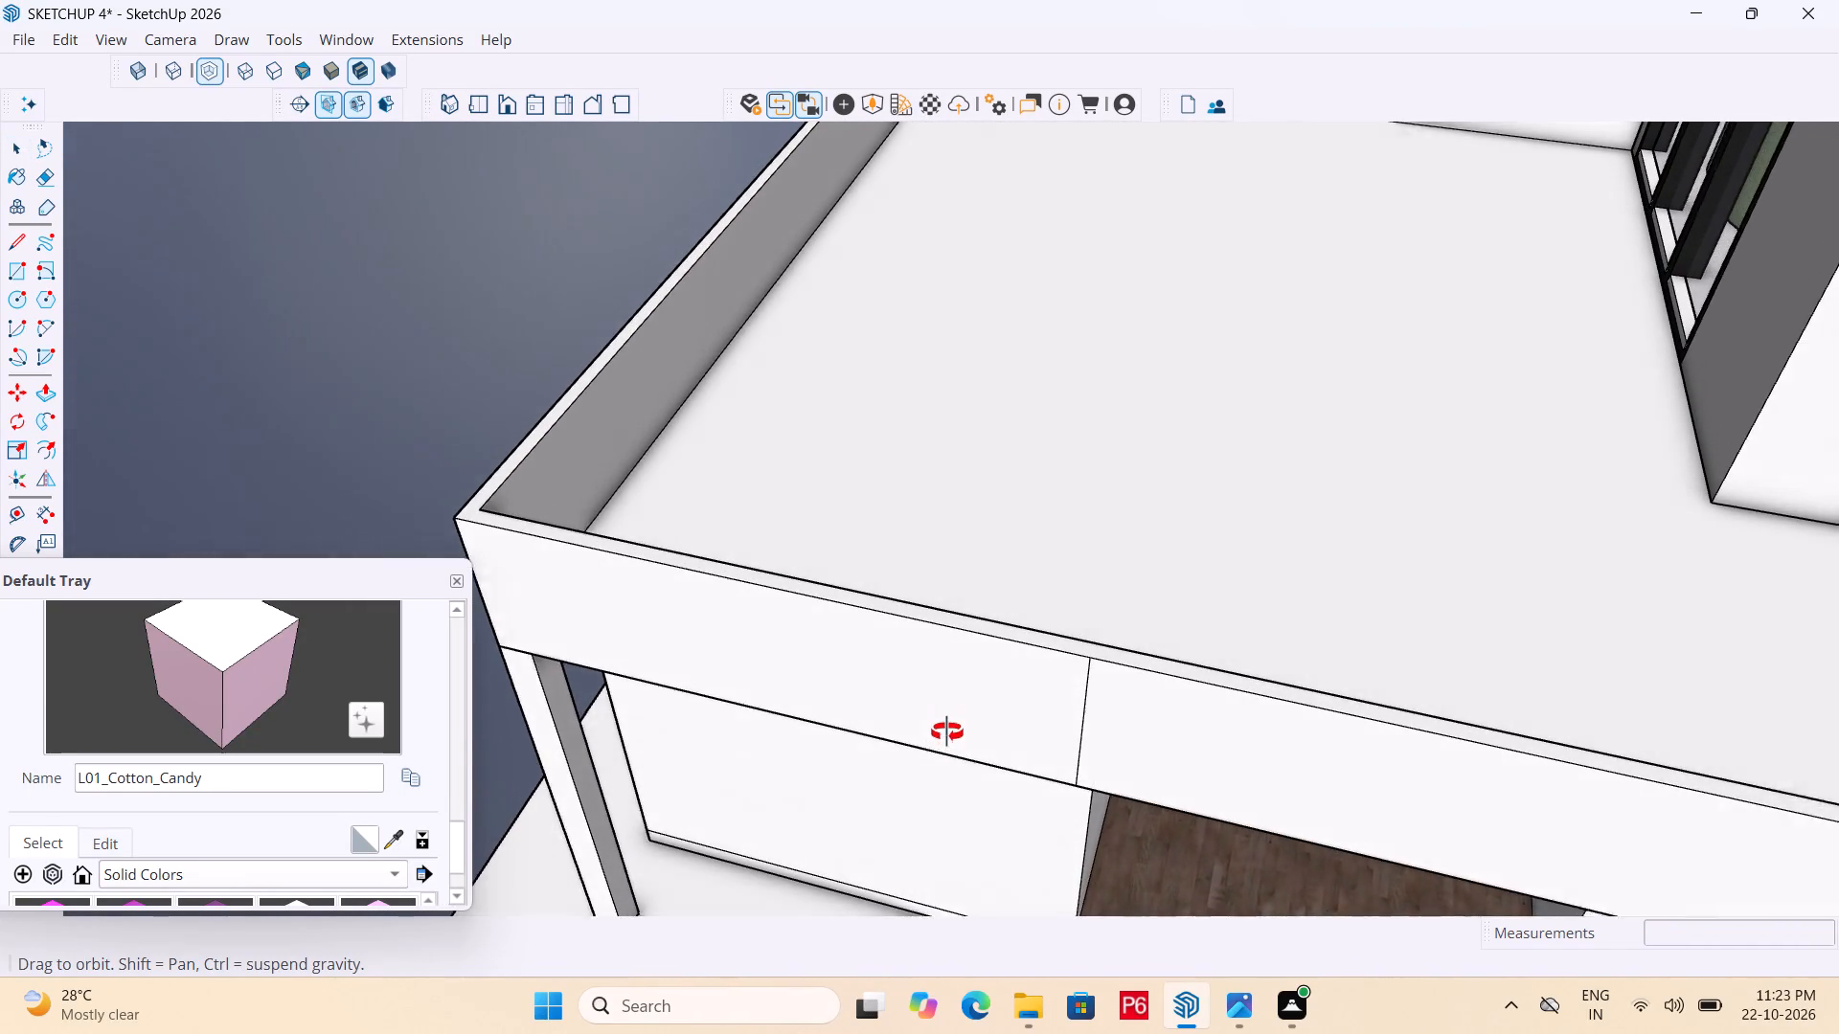
{"action": "middle_click_drag", "start_coordinate": [947, 732], "coordinate": [949, 748]}
{"action": "left_click", "coordinate": [785, 669]}
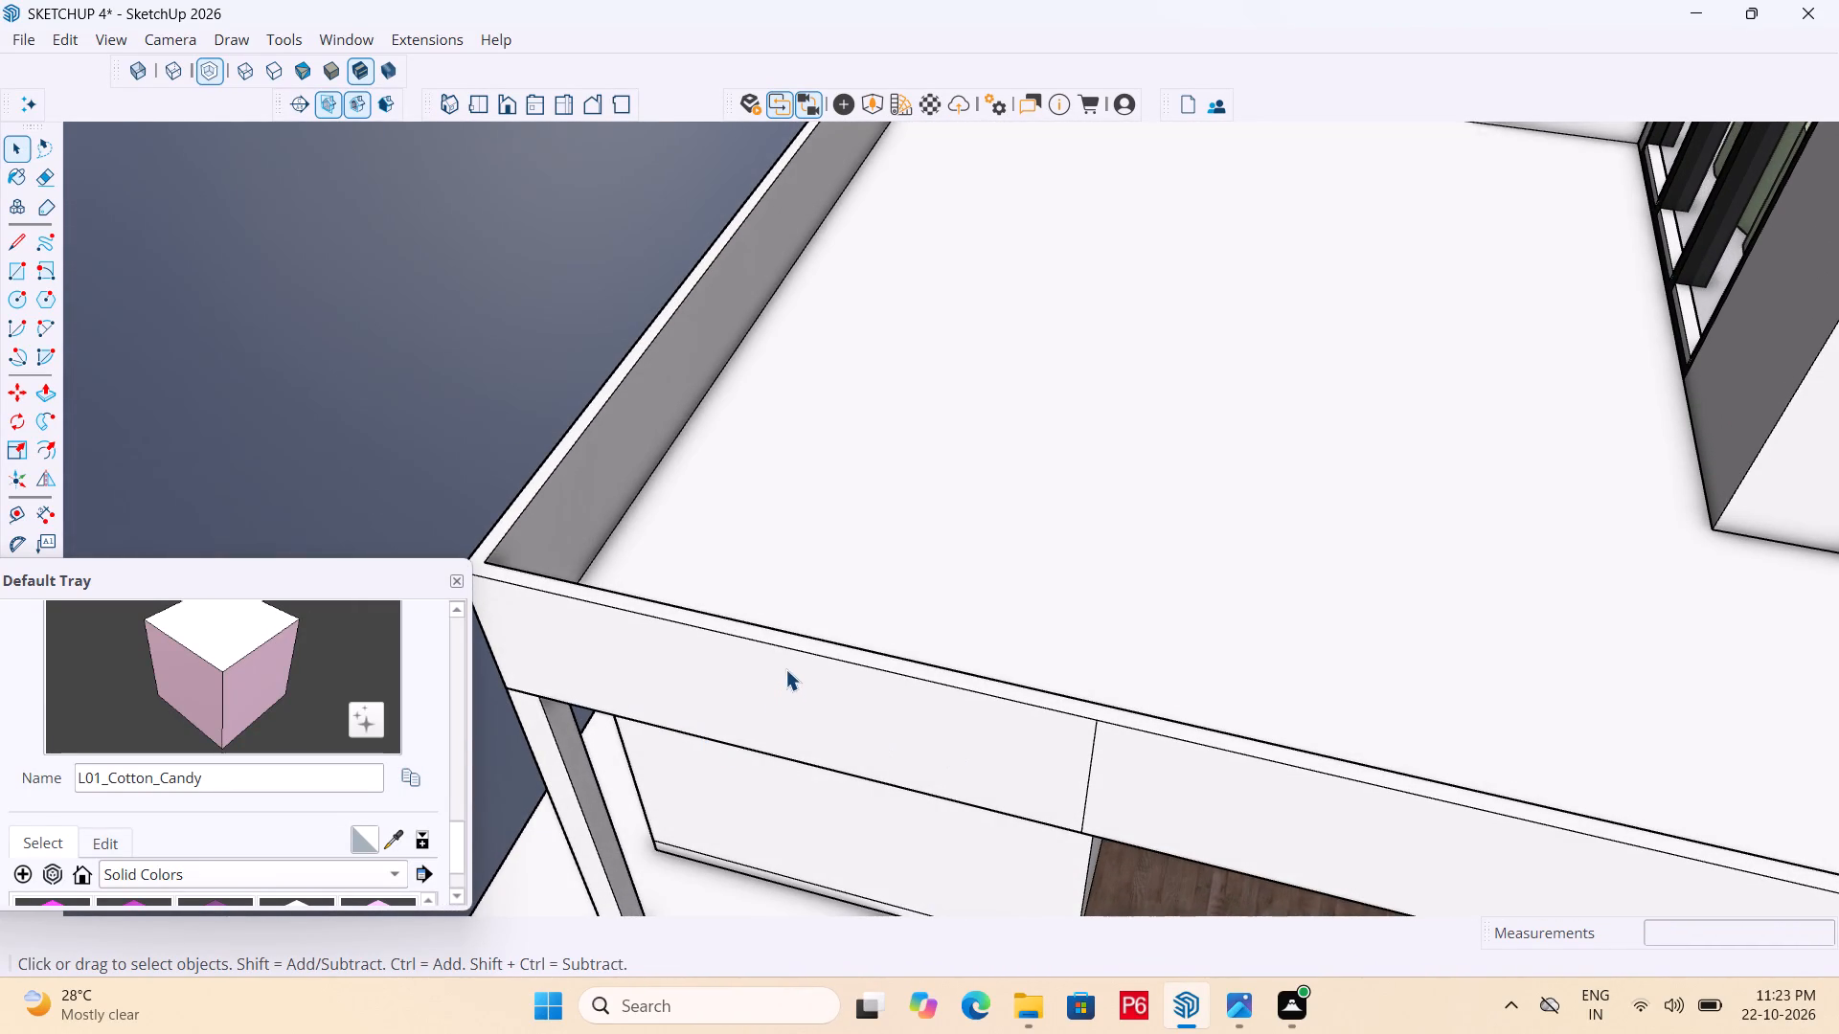
{"action": "double_click", "coordinate": [793, 659]}
{"action": "left_click", "coordinate": [813, 646]}
{"action": "scroll", "coordinate": [1047, 687], "scroll_direction": "up", "scroll_amount": 1}
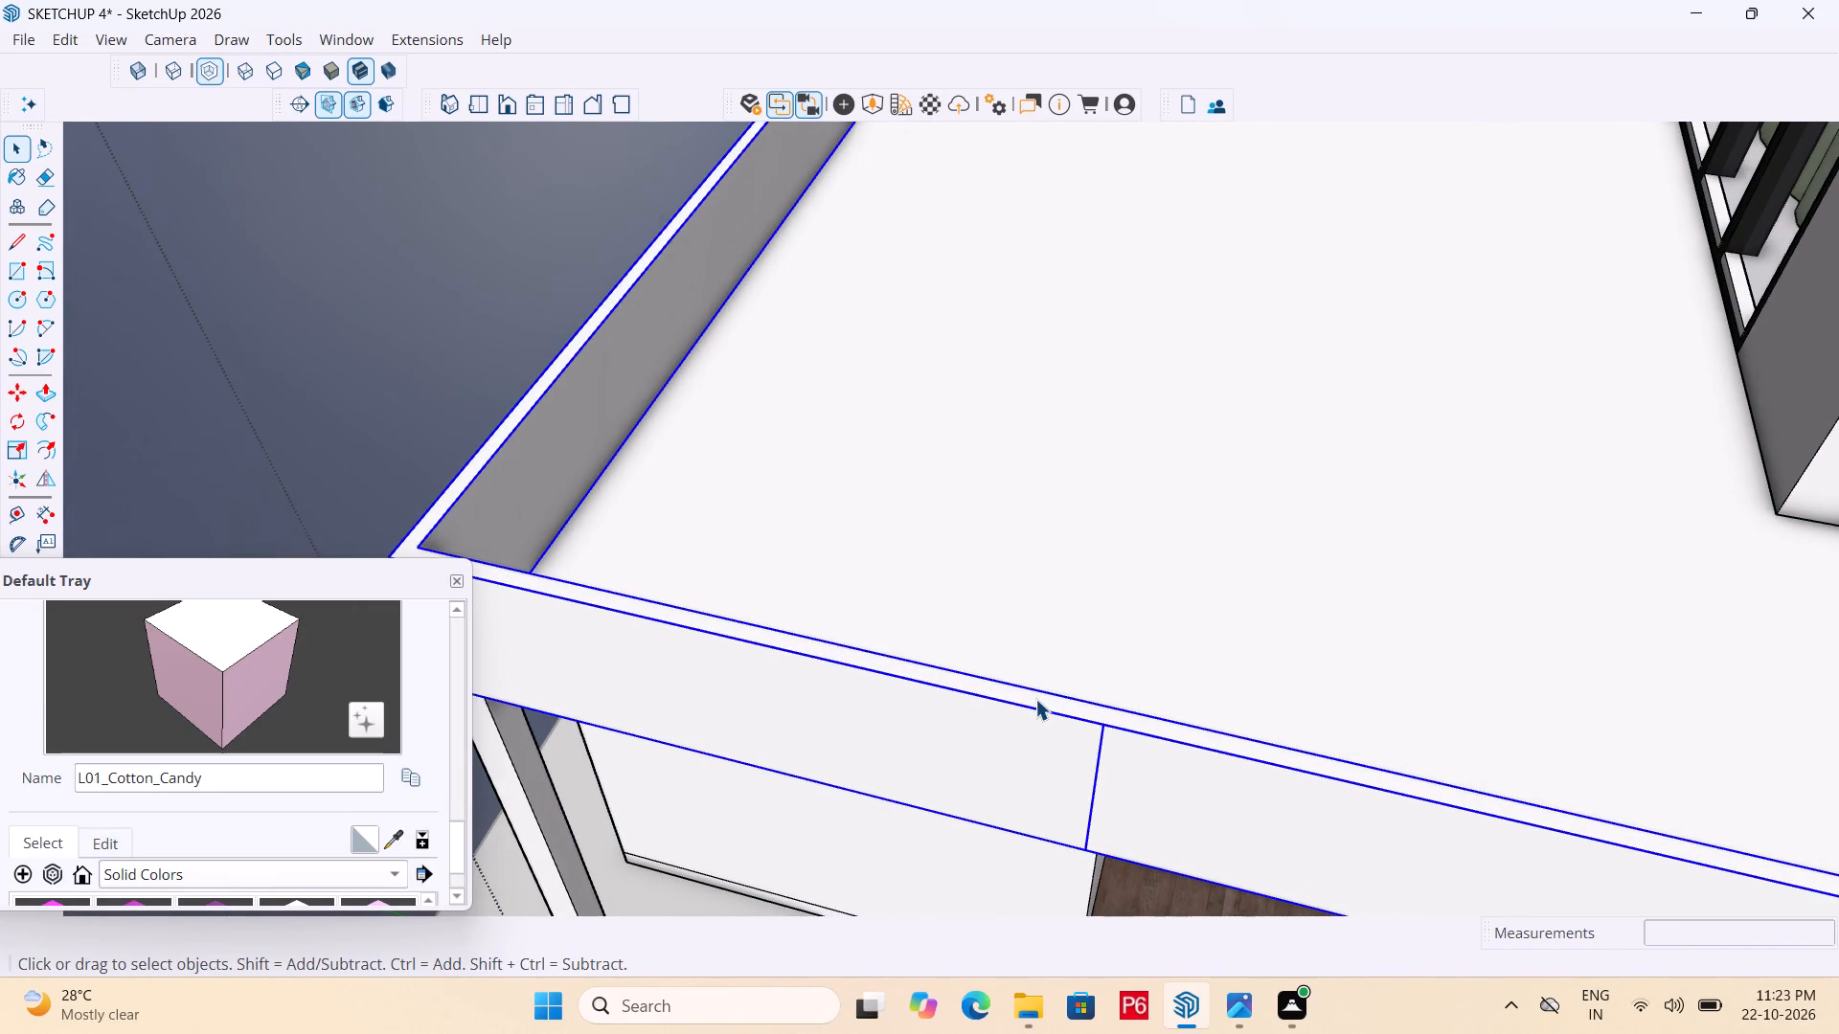
{"action": "double_click", "coordinate": [1035, 699]}
{"action": "left_click", "coordinate": [1041, 700]}
{"action": "scroll", "coordinate": [1135, 719], "scroll_direction": "up", "scroll_amount": 3}
{"action": "key", "text": "l"}
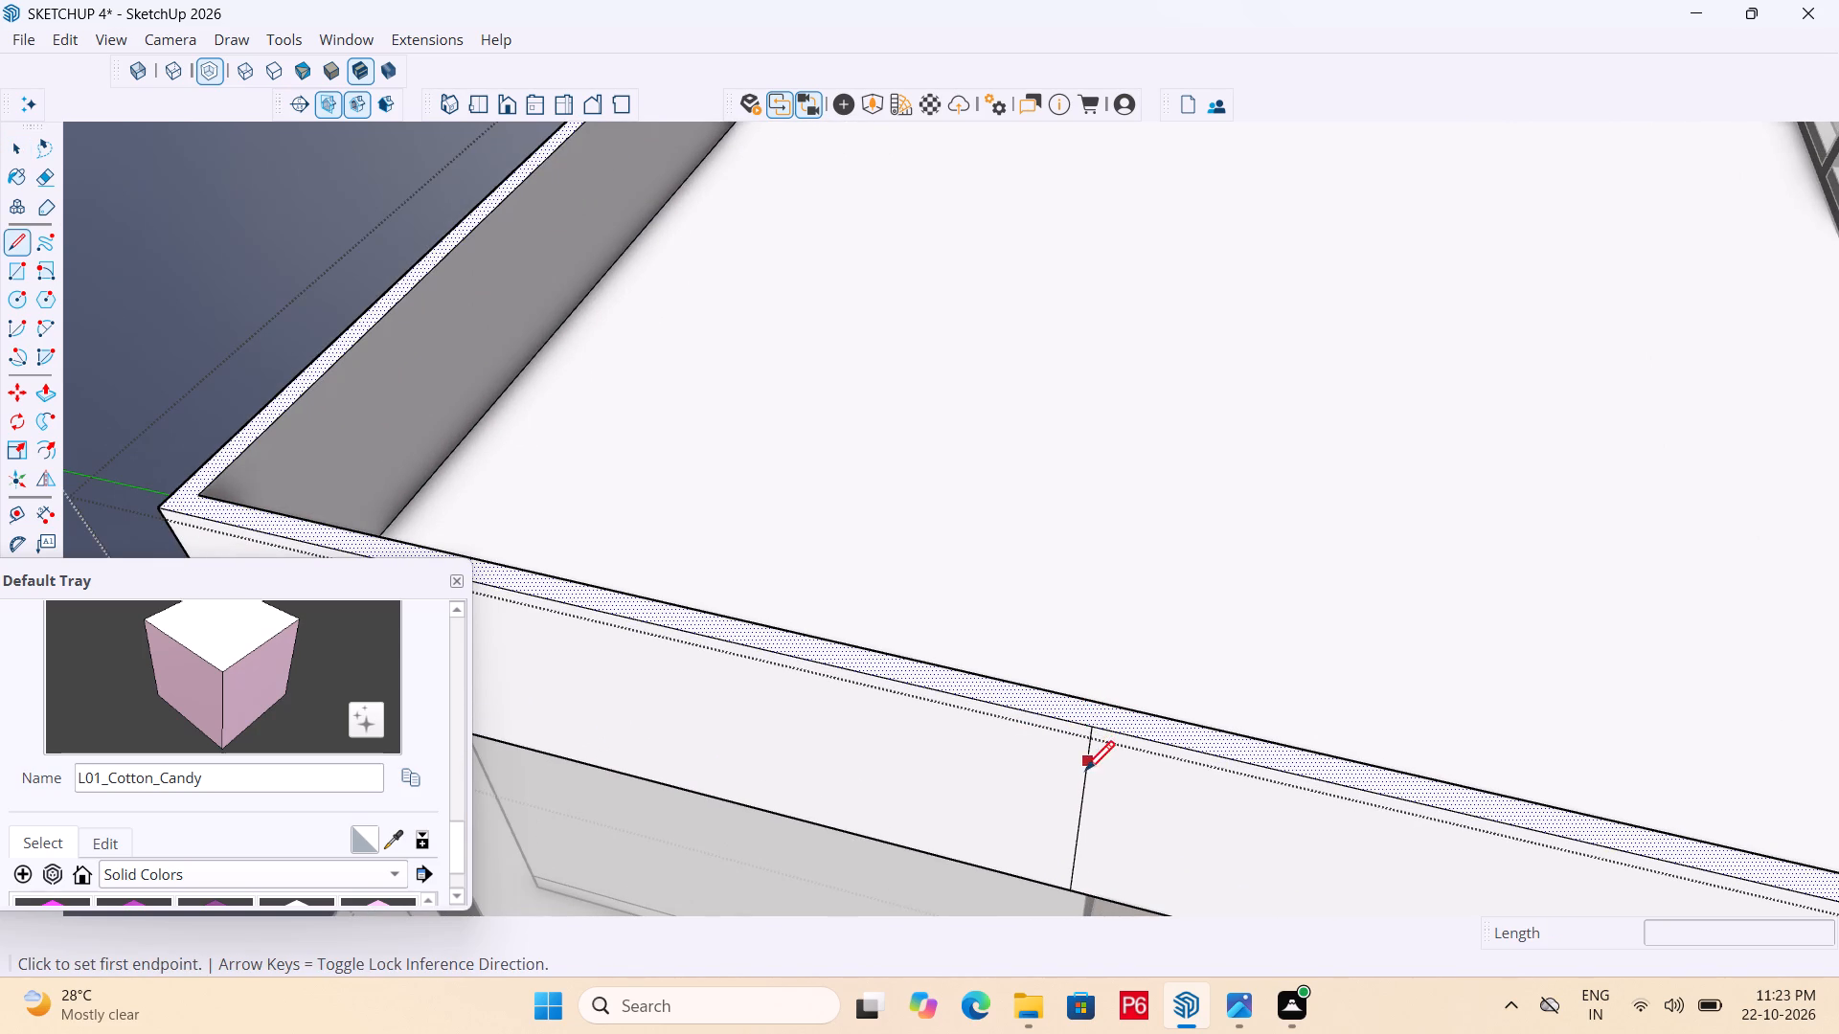
{"action": "key", "text": "e"}
{"action": "left_click_drag", "start_coordinate": [1102, 818], "coordinate": [1076, 814]}
Draw two lines across the parapet's top face, one on each side of the column corner, dividing off an L-shaped section.
{"action": "middle_click_drag", "start_coordinate": [1006, 672], "coordinate": [1006, 583]}
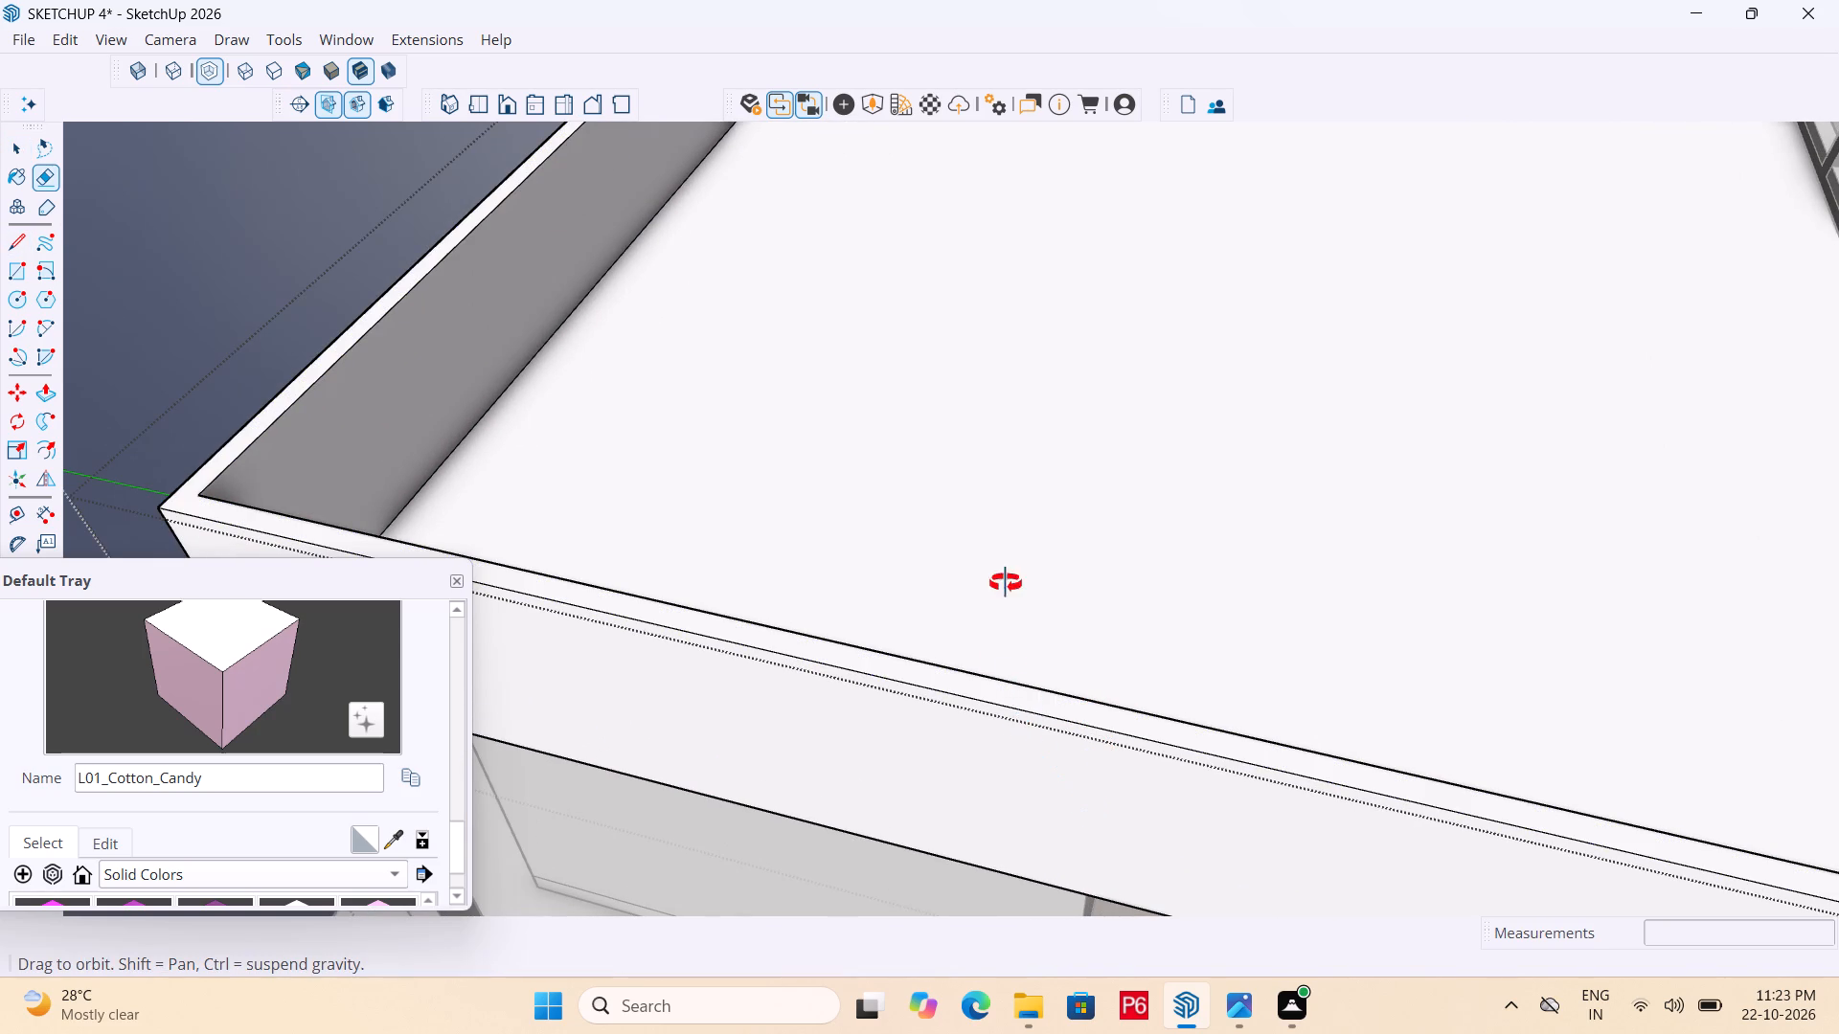
{"action": "middle_click_drag", "start_coordinate": [1006, 583], "coordinate": [946, 705]}
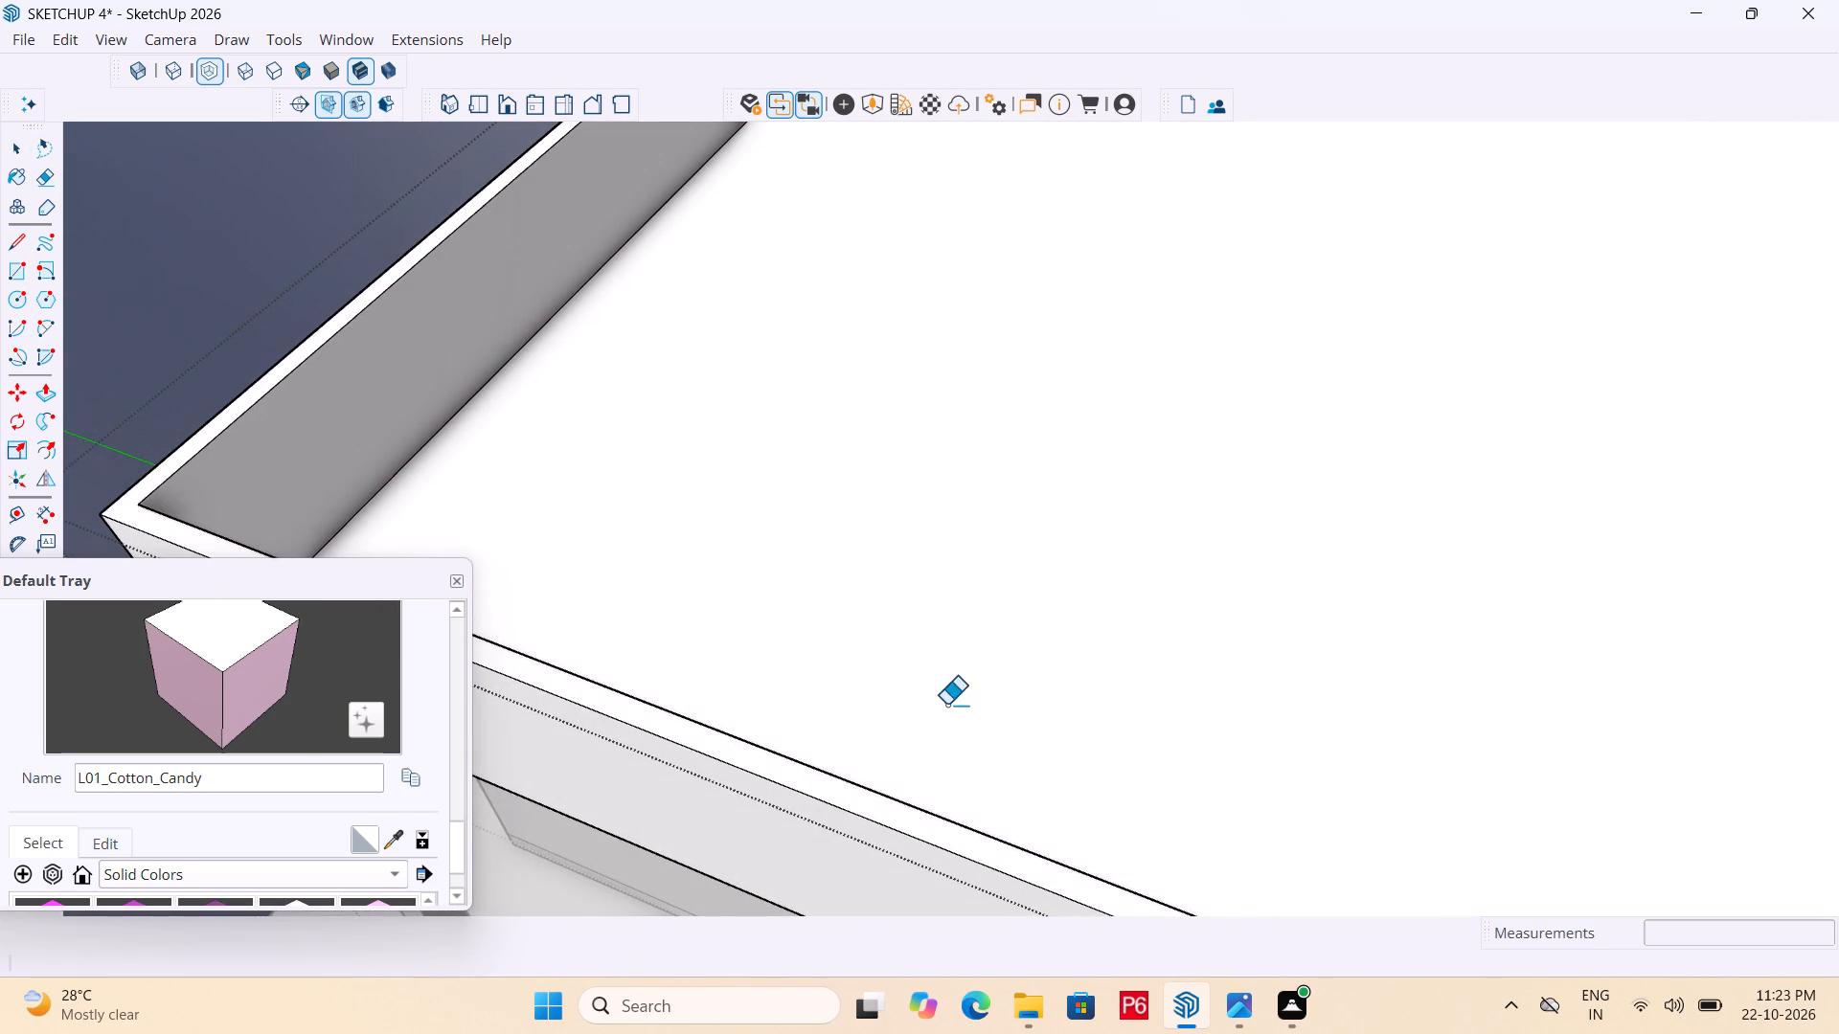
{"action": "key", "text": "l"}
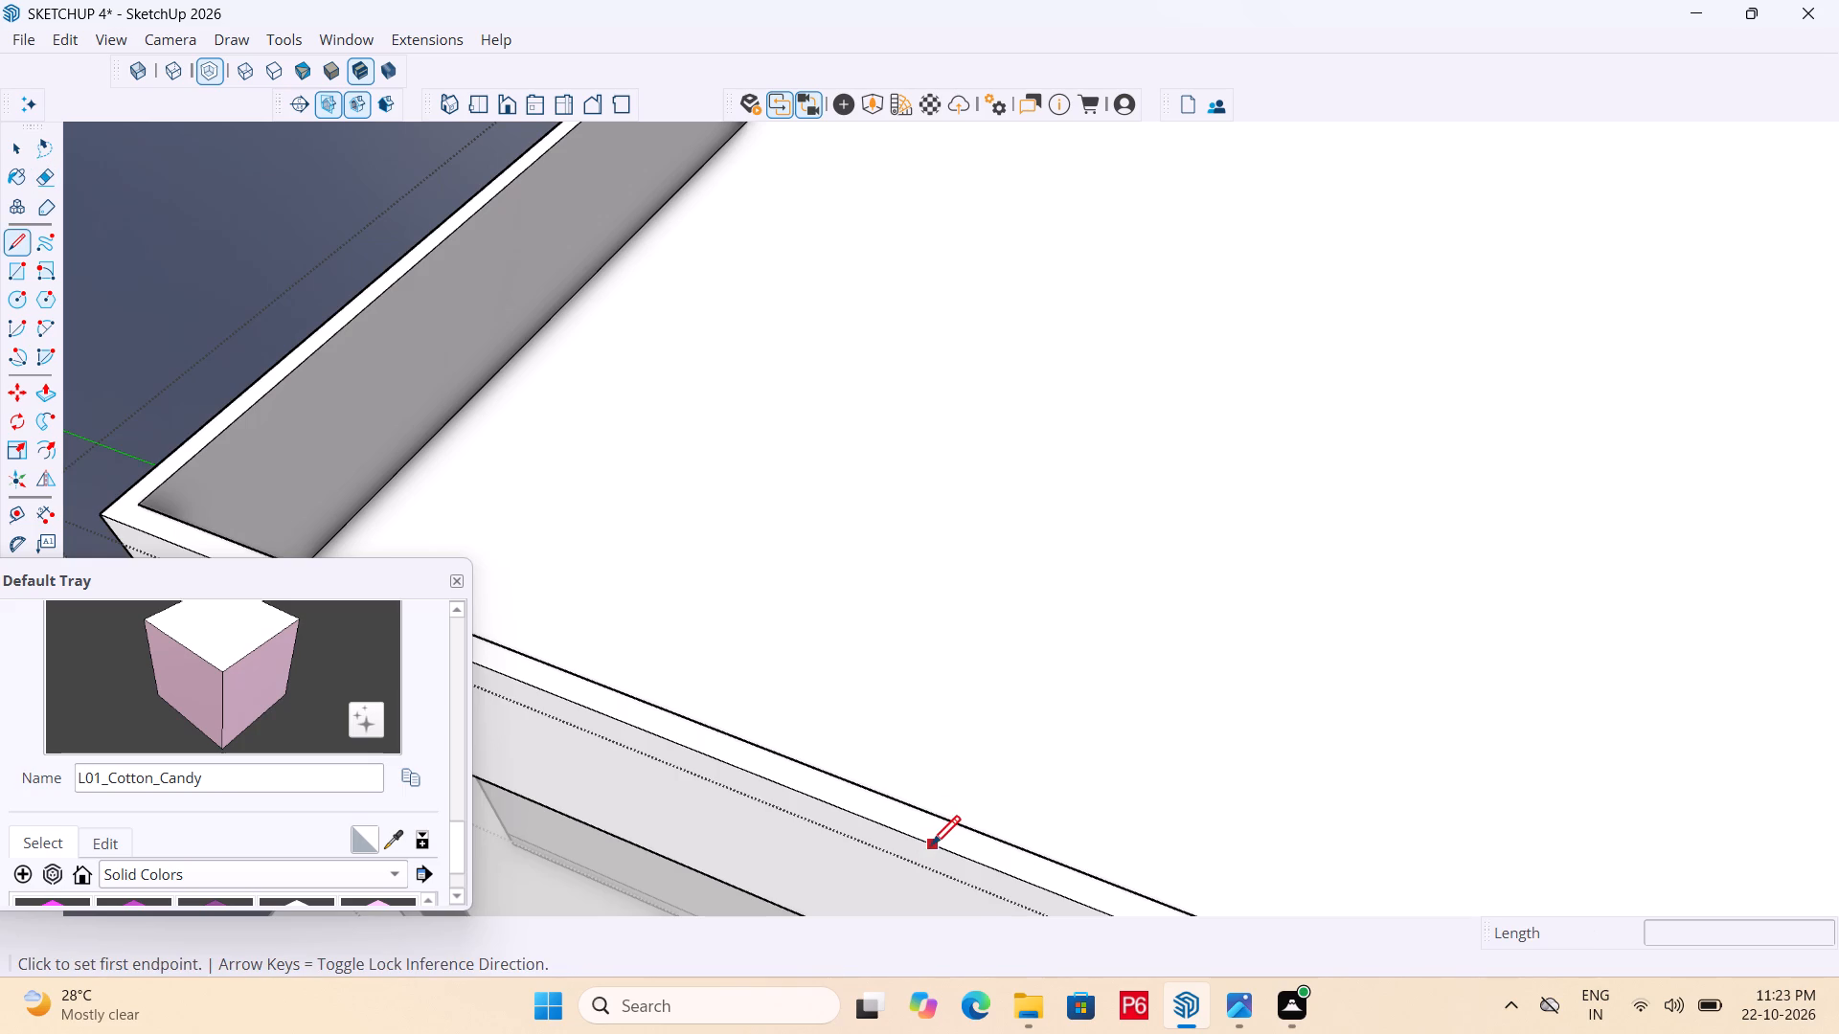
{"action": "left_click_drag", "start_coordinate": [931, 848], "coordinate": [943, 823]}
{"action": "left_click", "coordinate": [946, 822]}
{"action": "scroll", "coordinate": [957, 831], "scroll_direction": "down", "scroll_amount": 6}
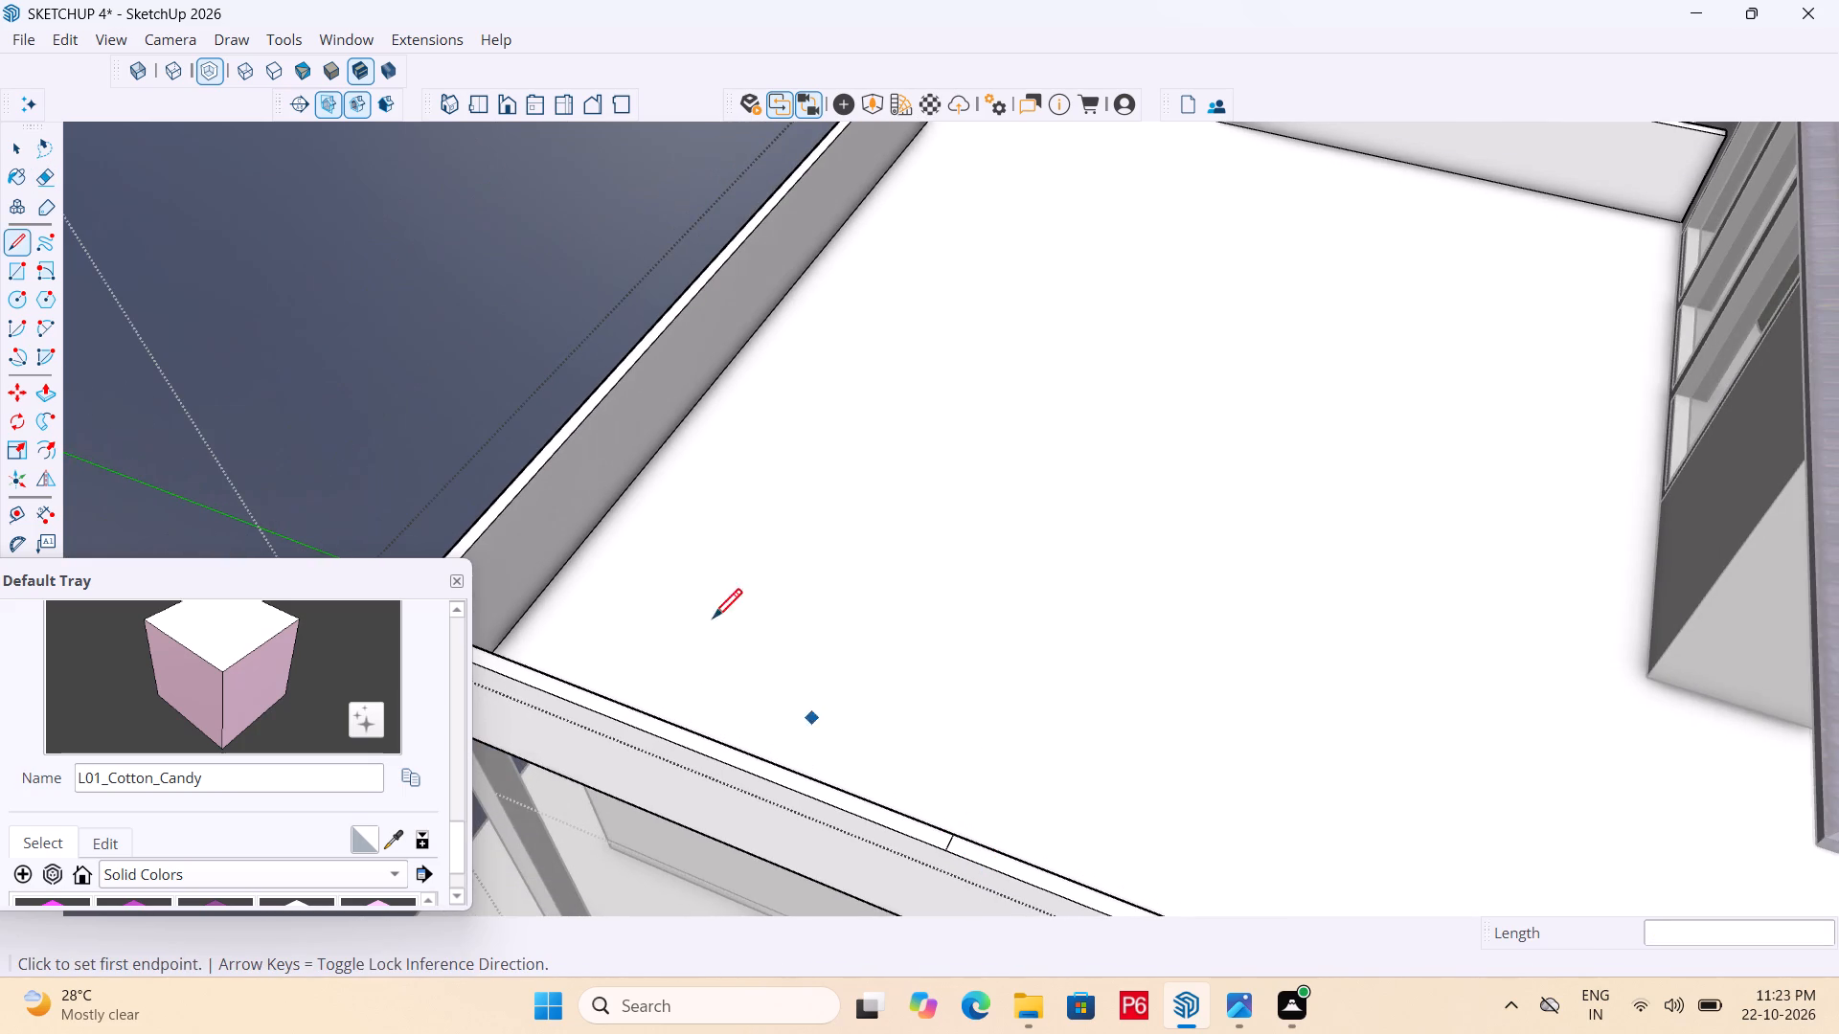
{"action": "scroll", "coordinate": [789, 448], "scroll_direction": "down", "scroll_amount": 6}
{"action": "middle_click_drag", "start_coordinate": [801, 545], "coordinate": [711, 565]}
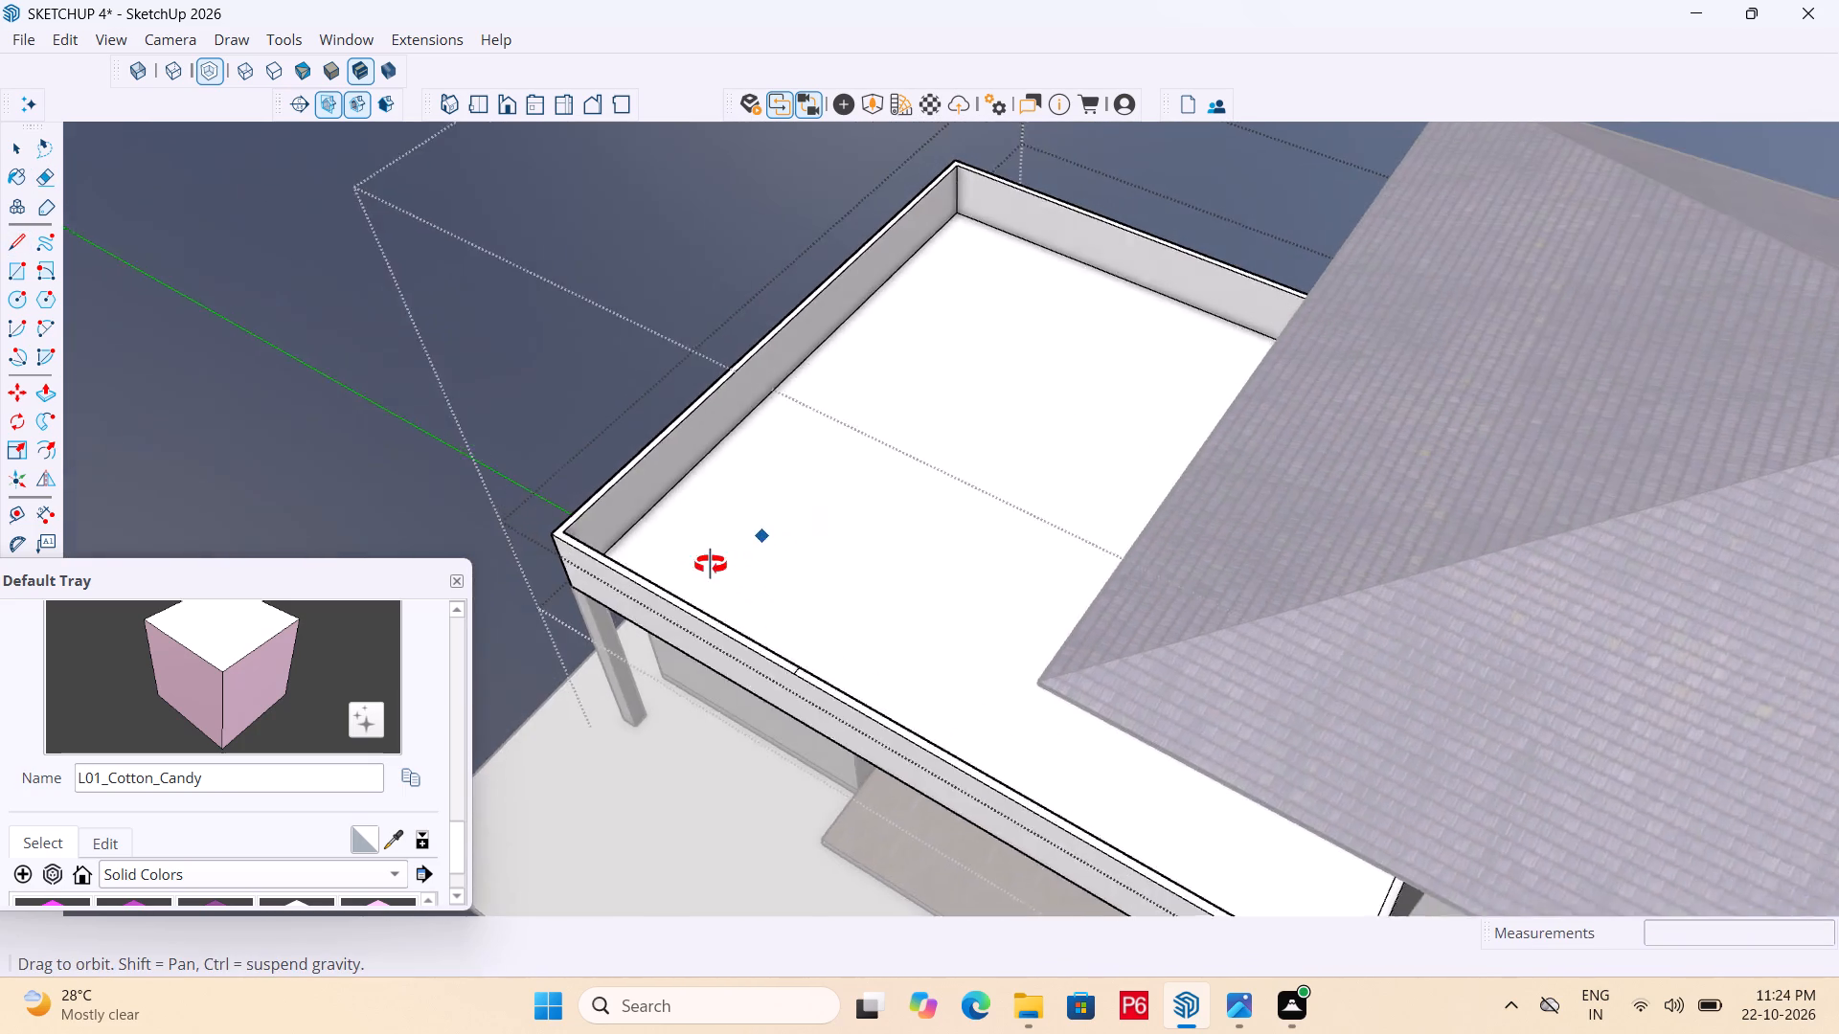
{"action": "middle_click_drag", "start_coordinate": [711, 565], "coordinate": [692, 564]}
{"action": "scroll", "coordinate": [703, 440], "scroll_direction": "up", "scroll_amount": 5}
{"action": "scroll", "coordinate": [663, 340], "scroll_direction": "up", "scroll_amount": 4}
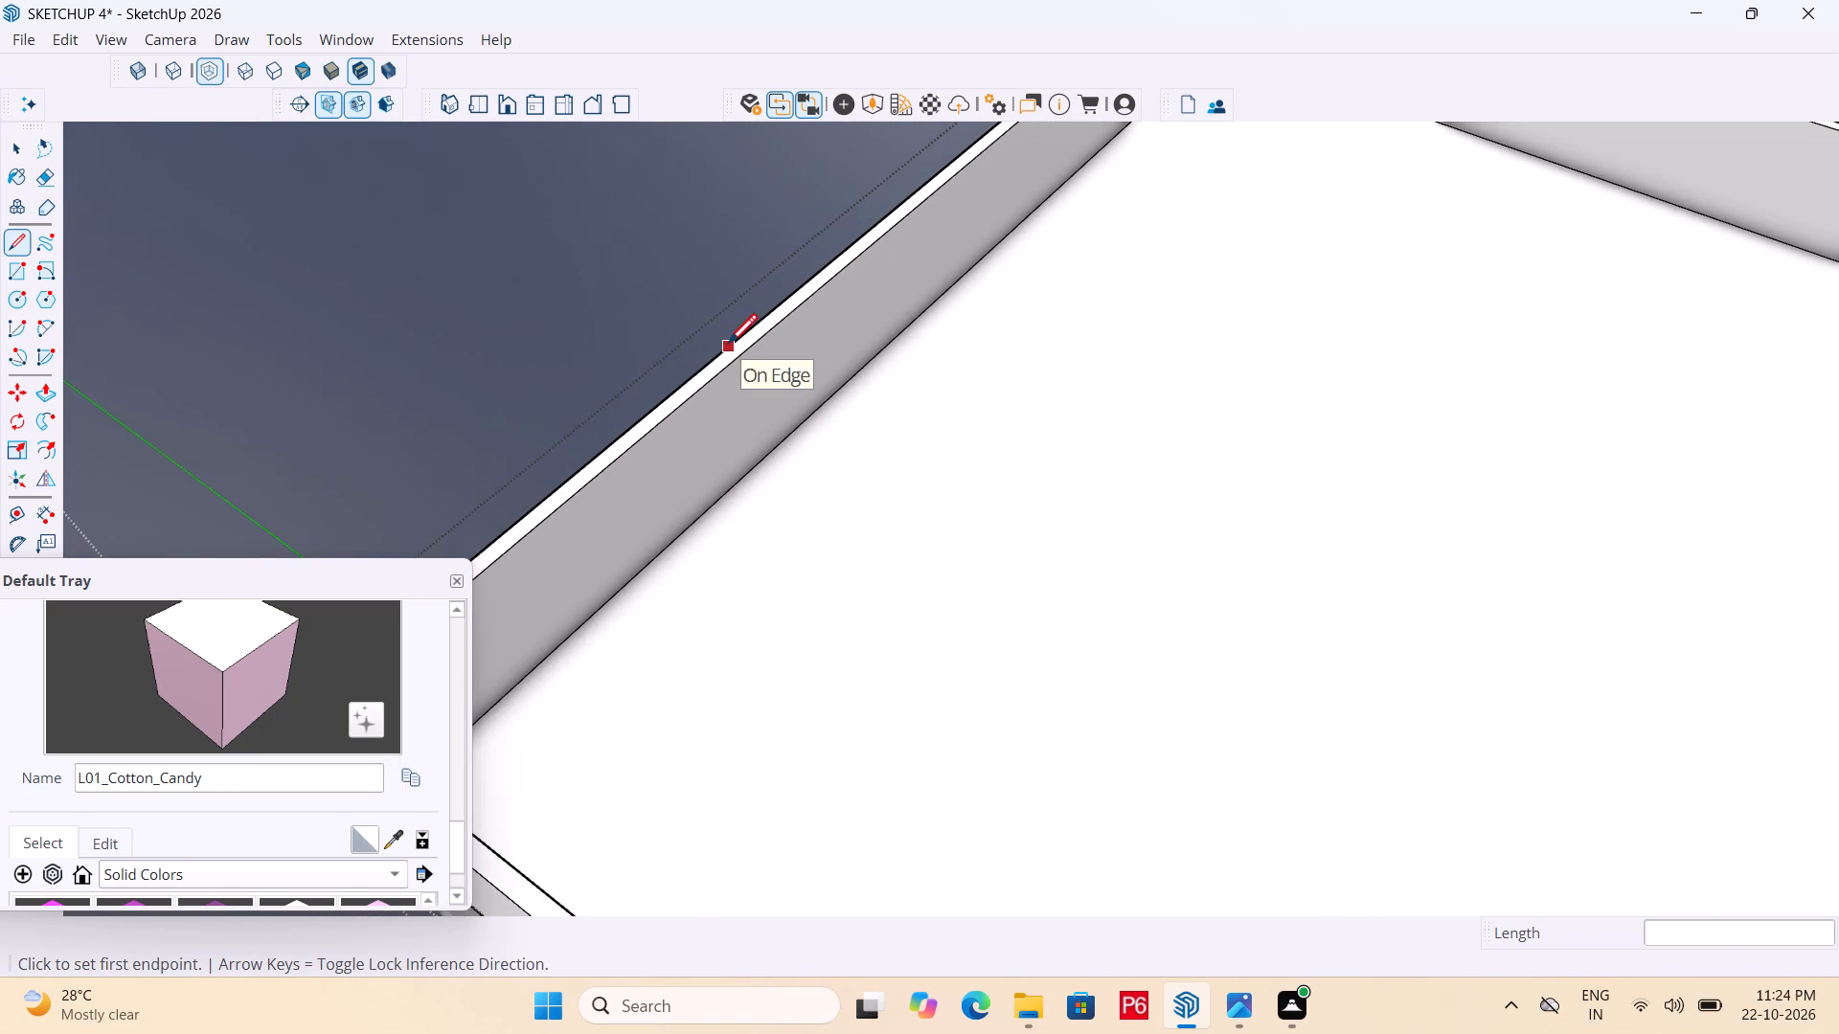
{"action": "left_click", "coordinate": [738, 342]}
{"action": "left_click", "coordinate": [744, 349]}
{"action": "key", "text": "space"}
Push/pull the L-shaped corner section of the parapet's top face up 7'.
{"action": "scroll", "coordinate": [729, 353], "scroll_direction": "down", "scroll_amount": 5}
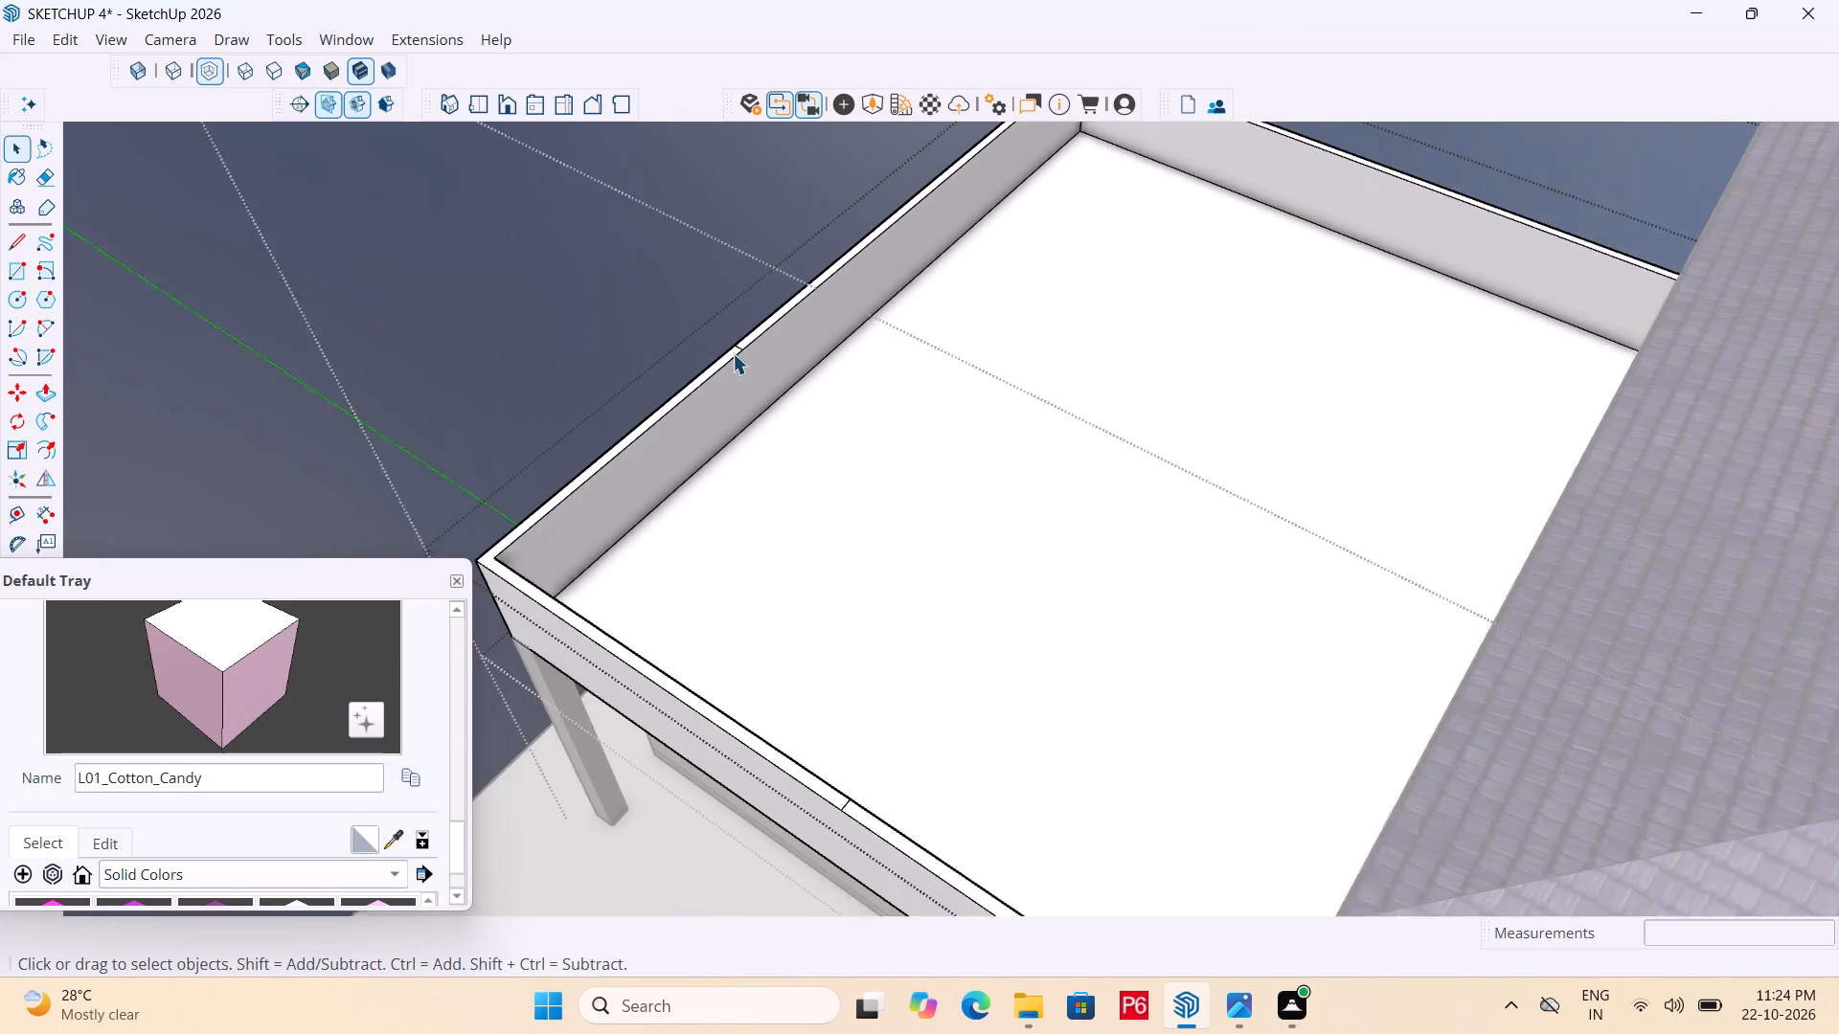
{"action": "scroll", "coordinate": [733, 353], "scroll_direction": "down", "scroll_amount": 1}
{"action": "middle_click_drag", "start_coordinate": [632, 673], "coordinate": [787, 662]}
{"action": "scroll", "coordinate": [778, 666], "scroll_direction": "up", "scroll_amount": 5}
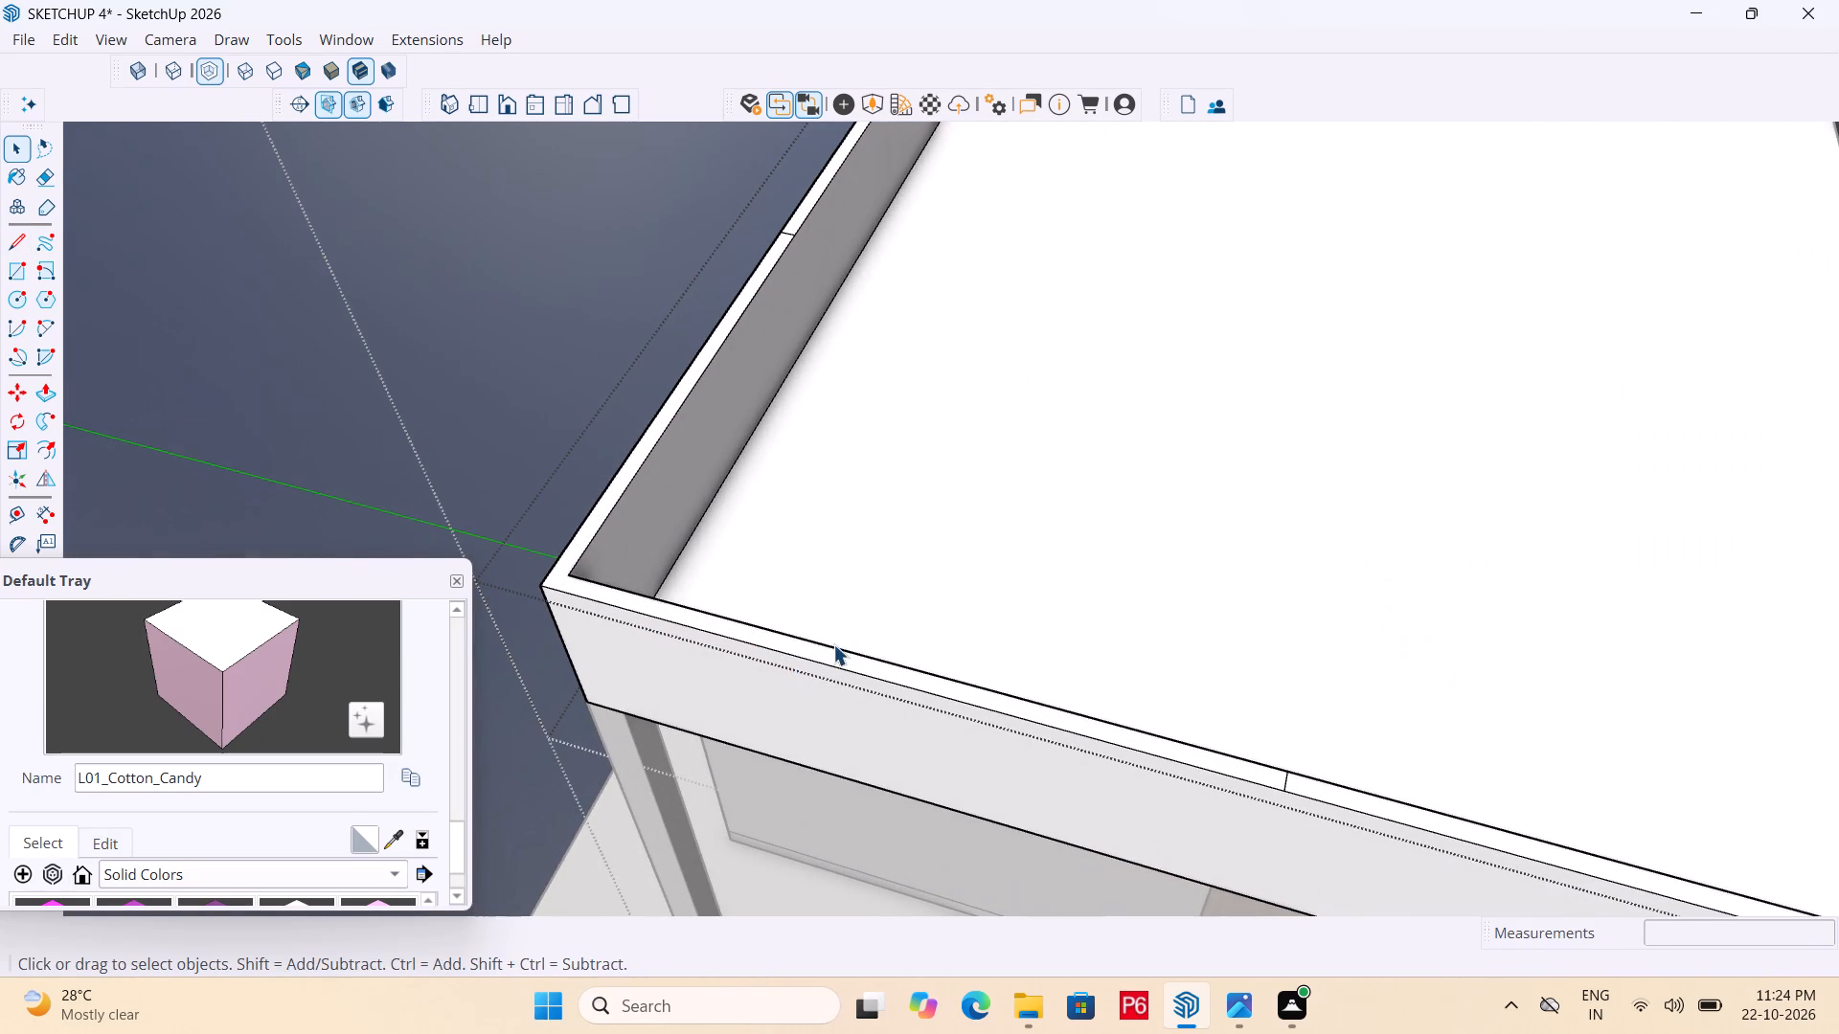
{"action": "left_click", "coordinate": [835, 653]}
{"action": "key", "text": "p"}
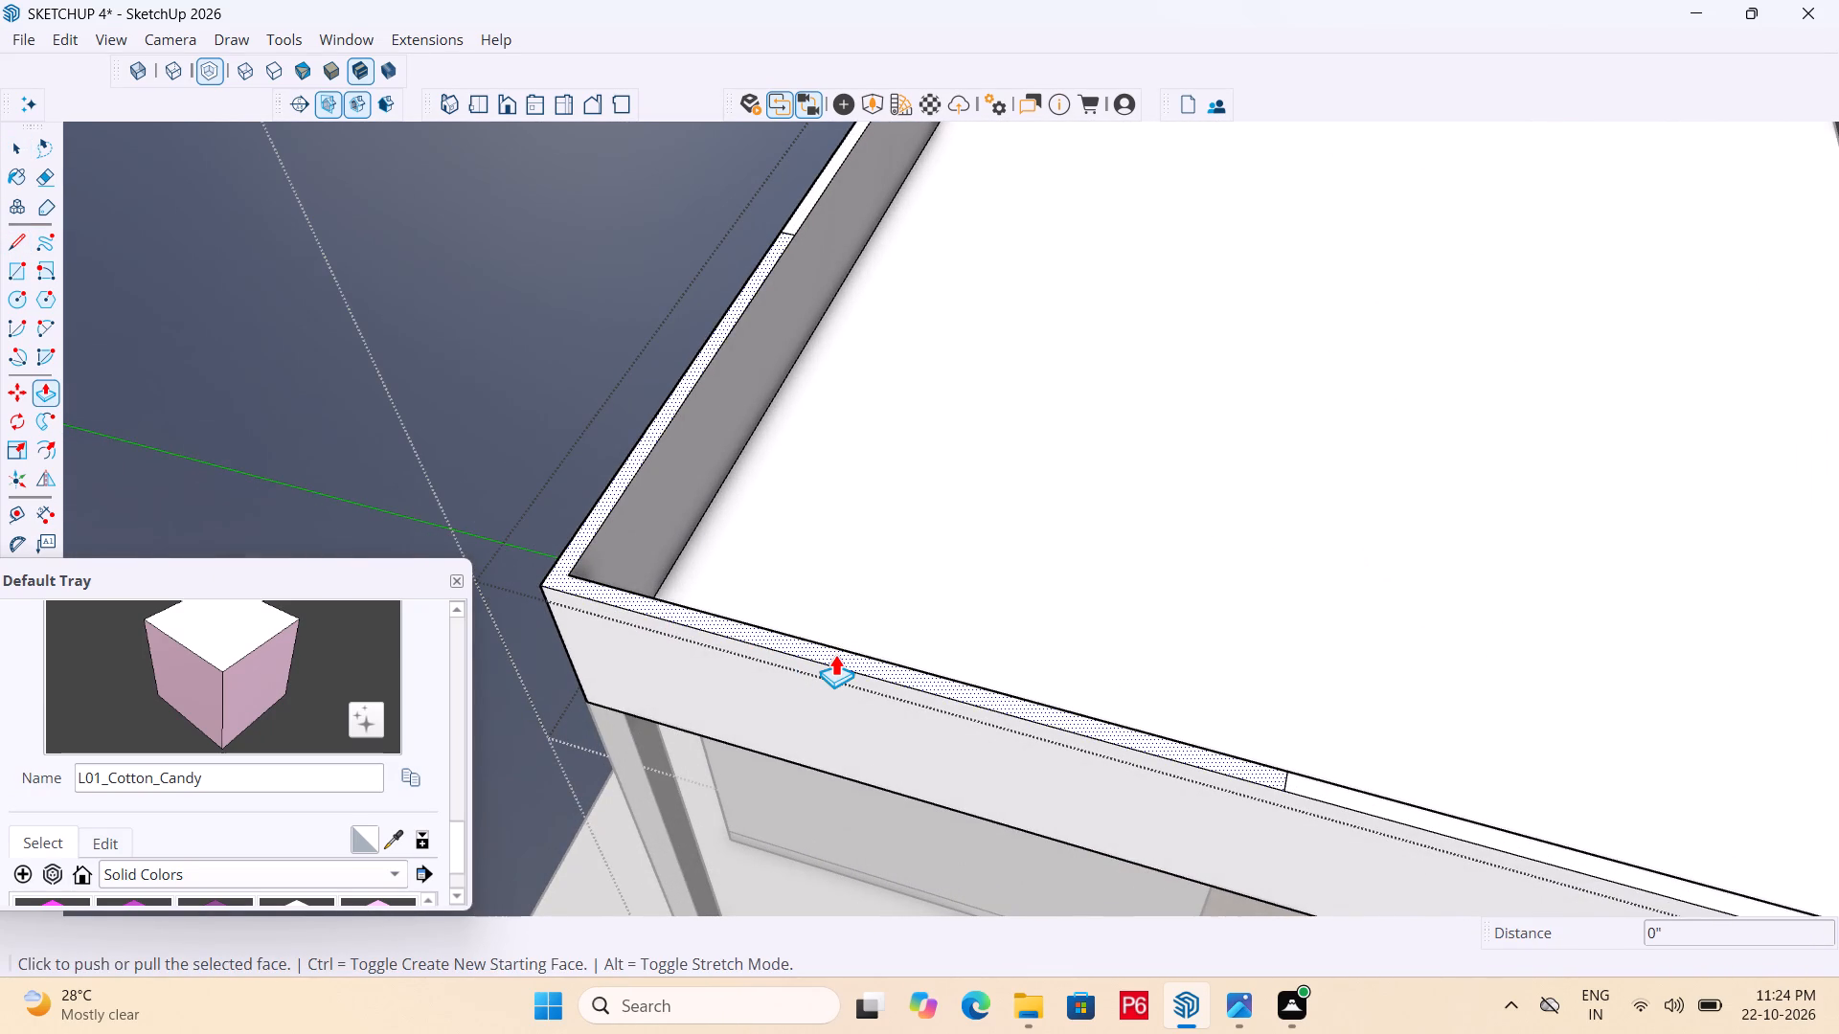
{"action": "left_click", "coordinate": [835, 652]}
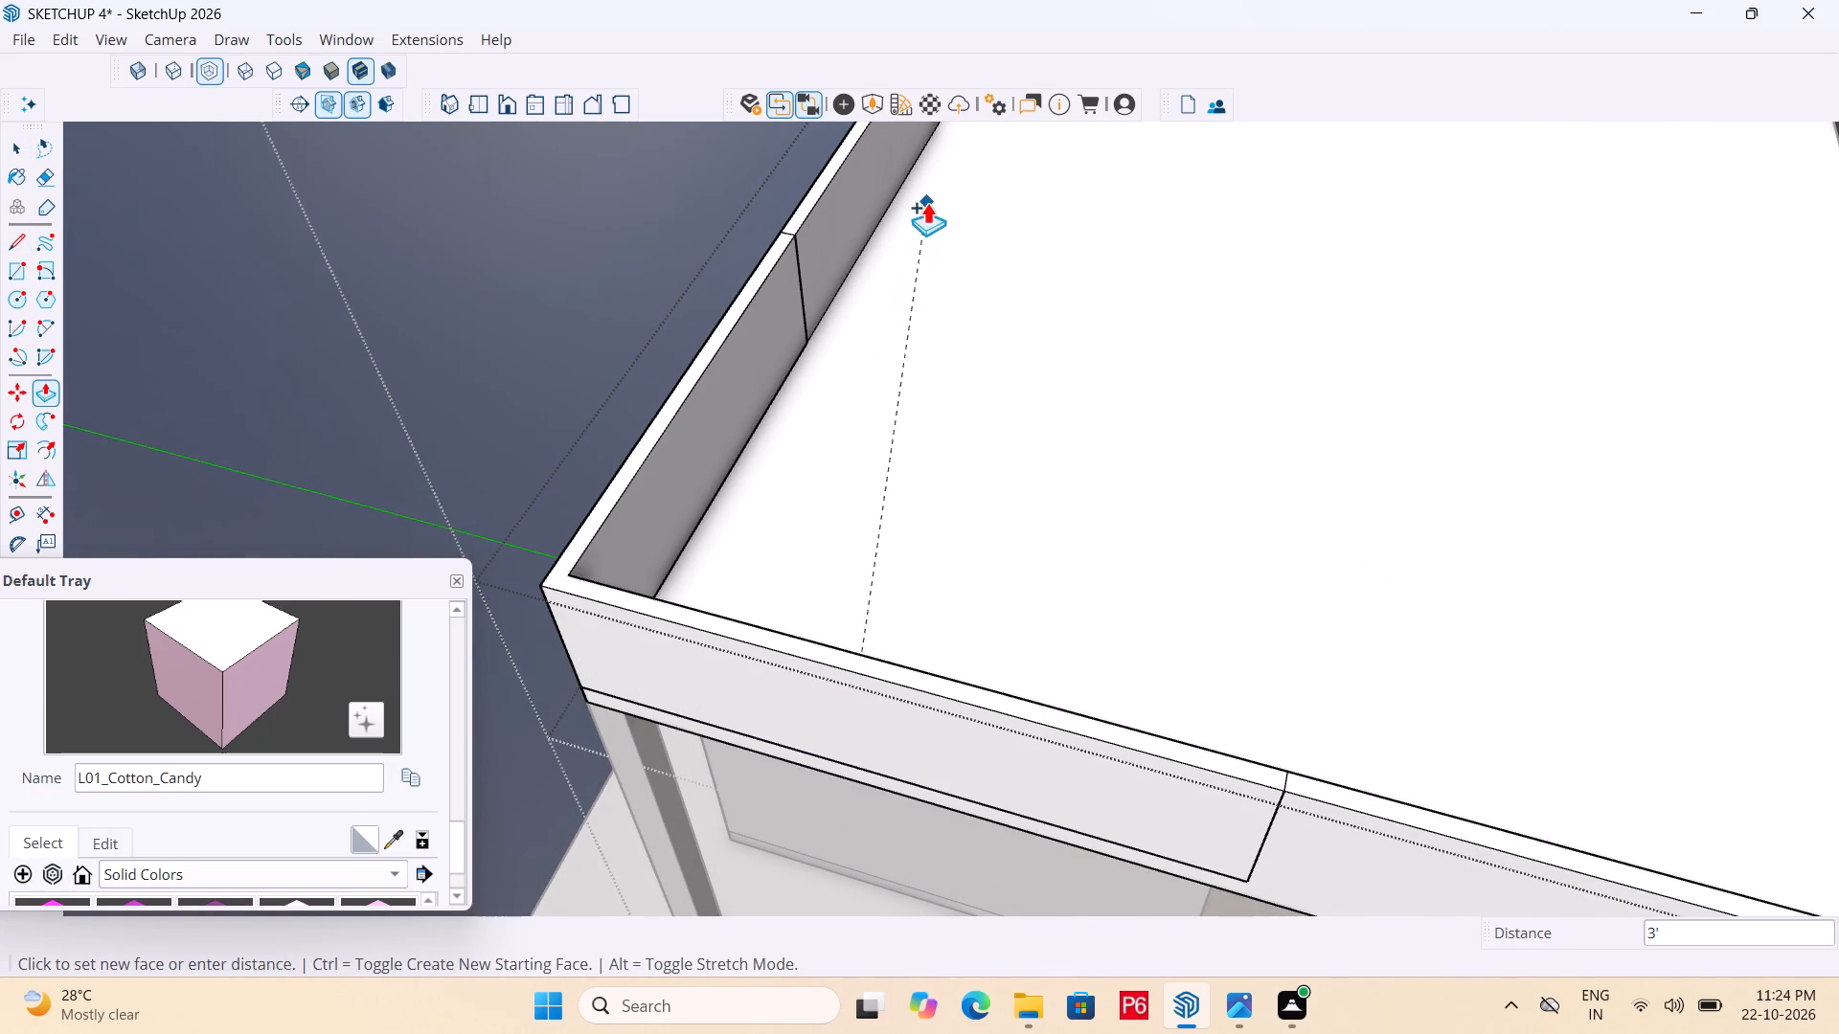
{"action": "scroll", "coordinate": [649, 320], "scroll_direction": "down", "scroll_amount": 2}
{"action": "middle_click_drag", "start_coordinate": [642, 320], "coordinate": [641, 320]}
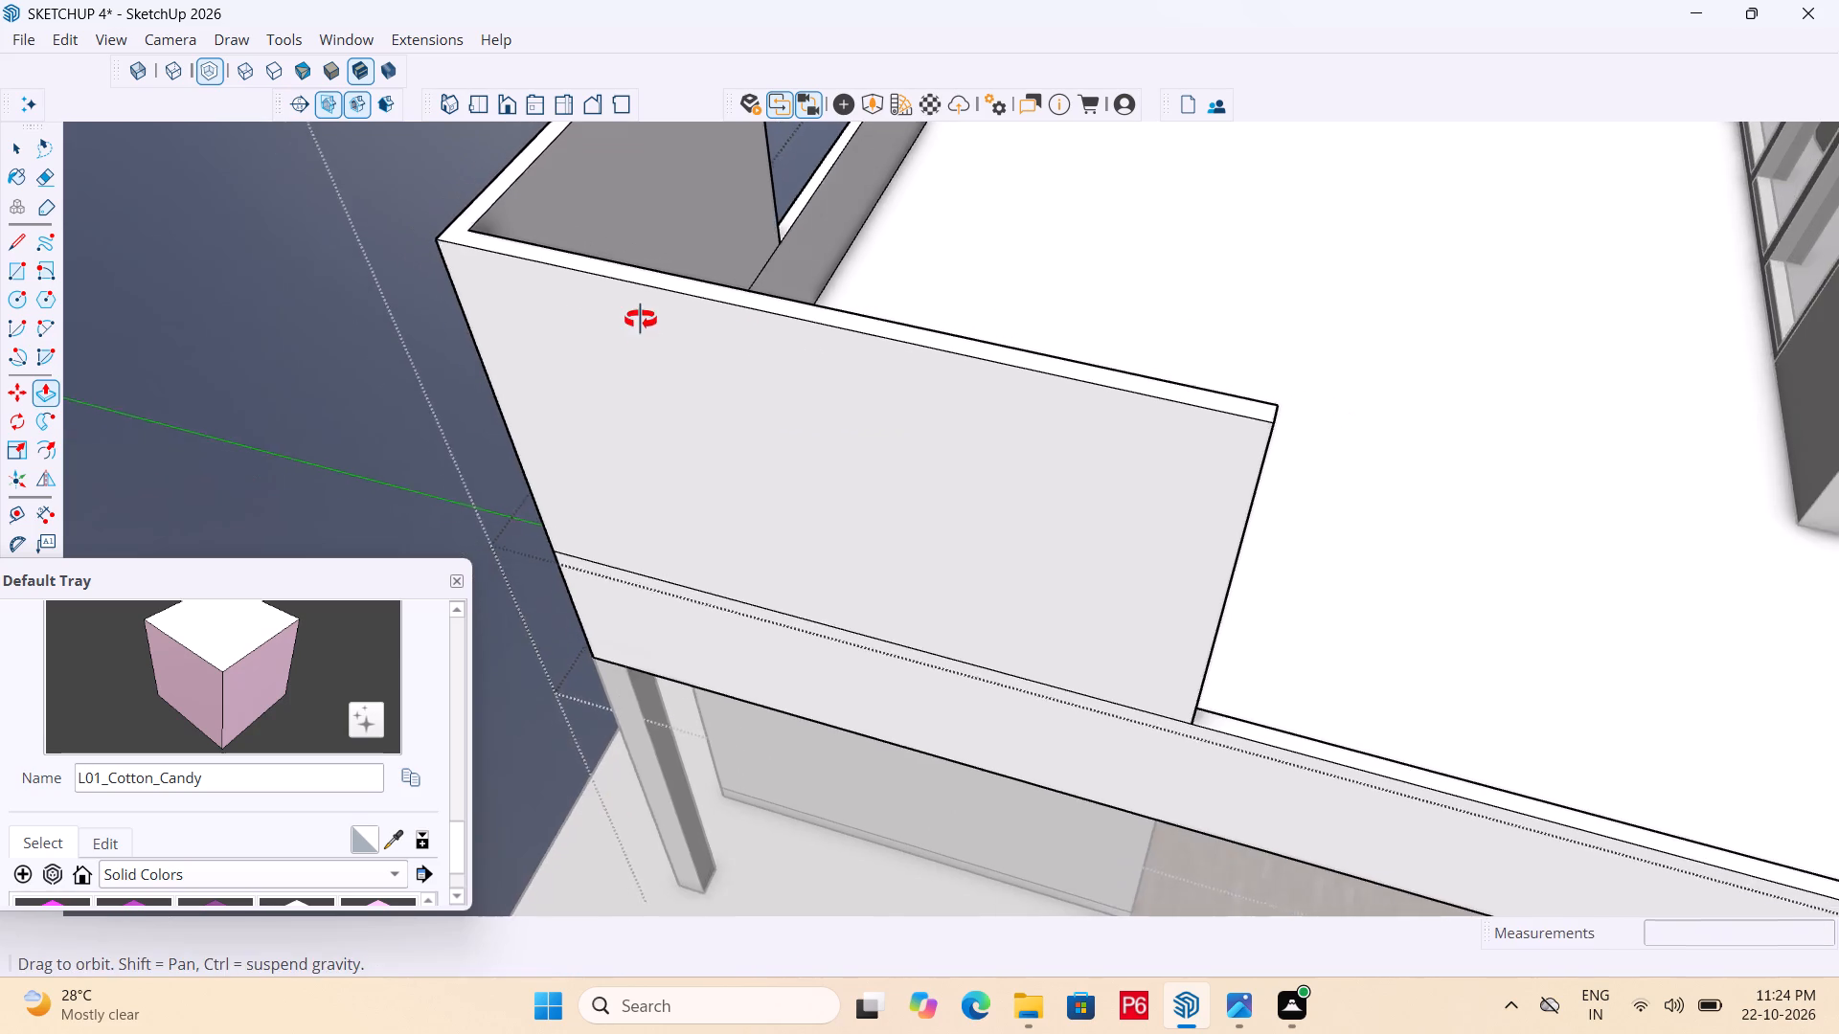
{"action": "middle_click_drag", "start_coordinate": [641, 320], "coordinate": [624, 296]}
{"action": "type", "text": "7'"}
{"action": "key", "text": "Return"}
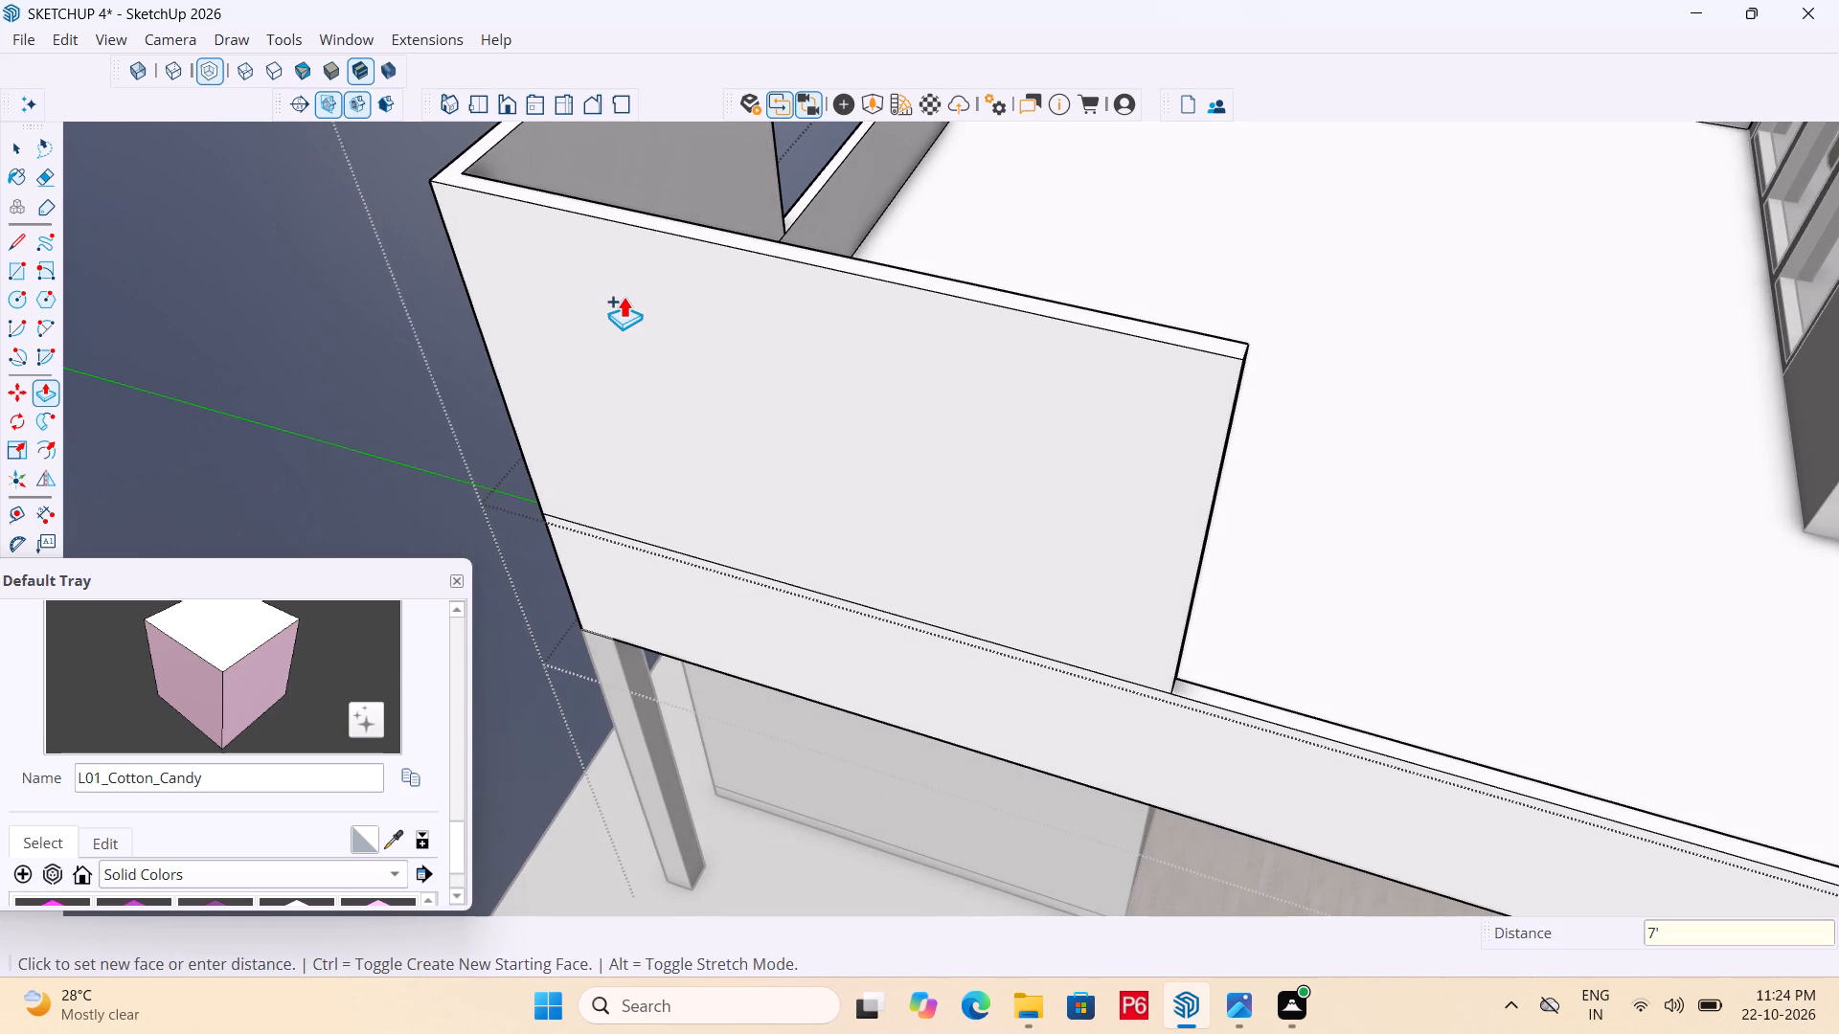
Extend the raised wall along the terrace's rear edge by pulling its end face out about 1' 6 1/2".
{"action": "scroll", "coordinate": [997, 509], "scroll_direction": "down", "scroll_amount": 2}
{"action": "middle_click_drag", "start_coordinate": [989, 515], "coordinate": [427, 536]}
{"action": "scroll", "coordinate": [983, 524], "scroll_direction": "down", "scroll_amount": 5}
{"action": "middle_click_drag", "start_coordinate": [975, 568], "coordinate": [352, 520]}
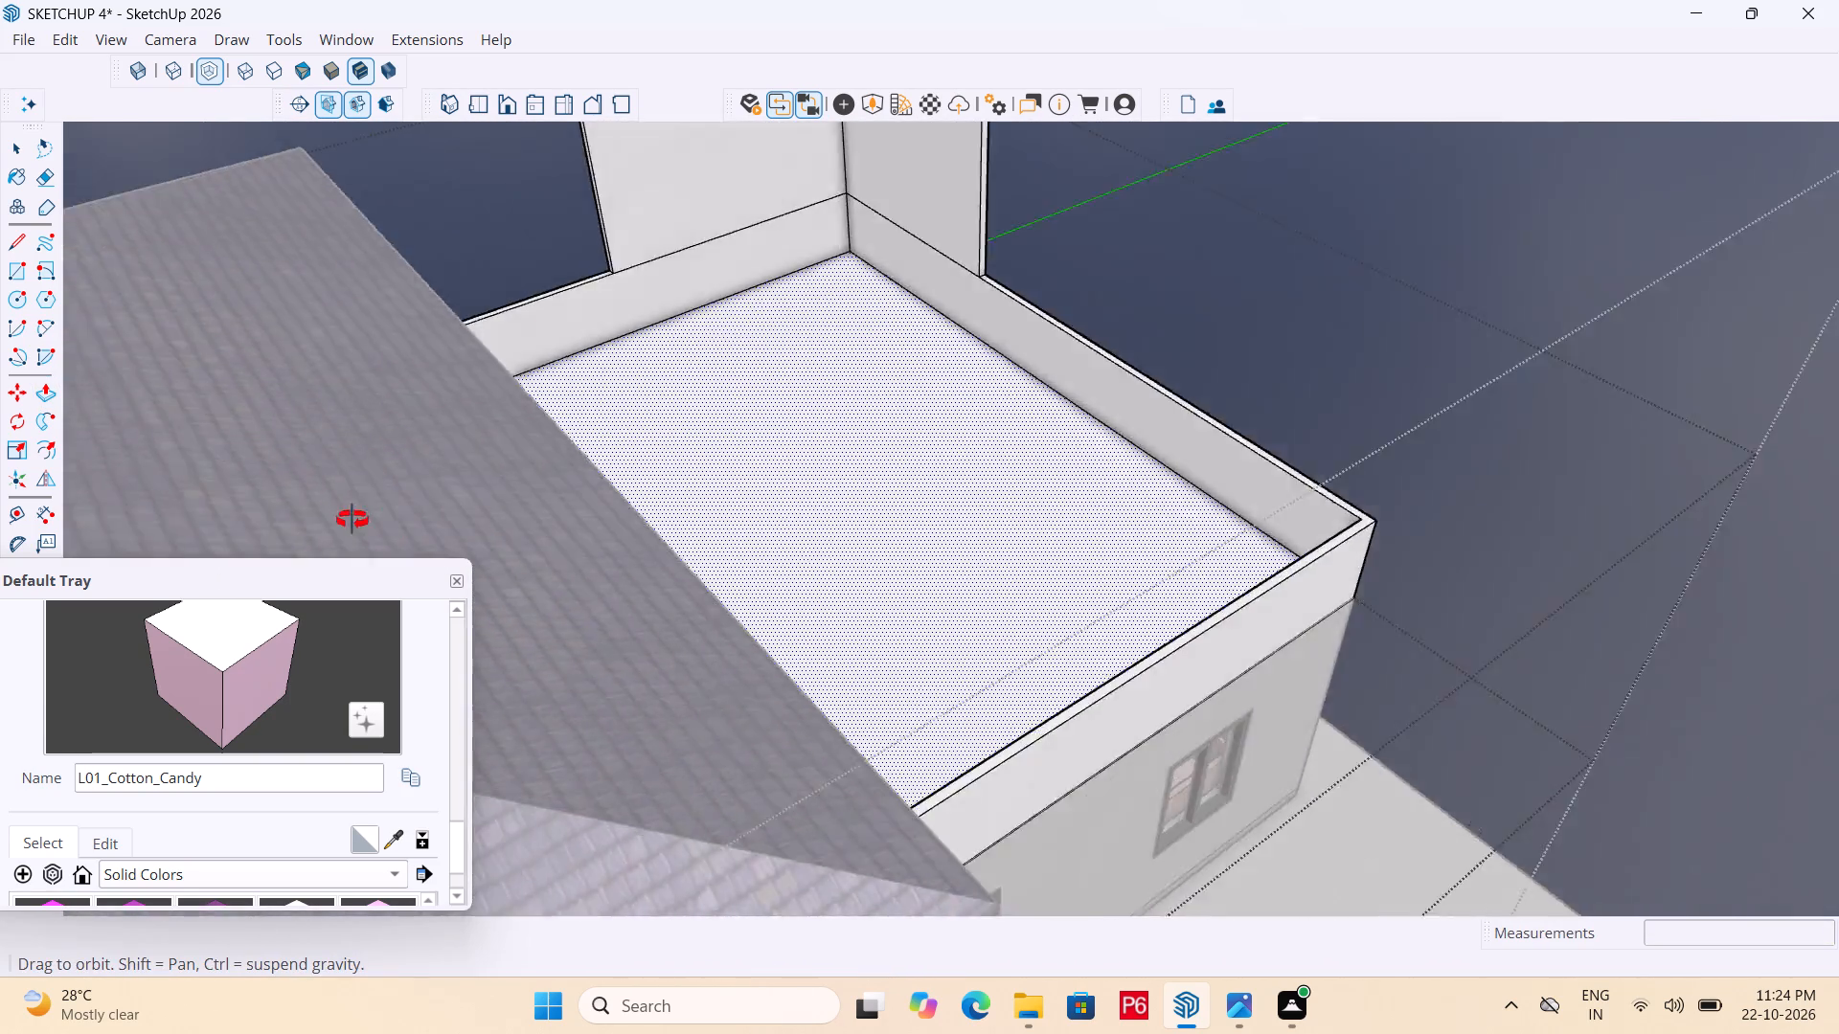
{"action": "middle_click_drag", "start_coordinate": [352, 520], "coordinate": [388, 520]}
{"action": "scroll", "coordinate": [961, 563], "scroll_direction": "down", "scroll_amount": 5}
{"action": "scroll", "coordinate": [747, 294], "scroll_direction": "up", "scroll_amount": 5}
{"action": "scroll", "coordinate": [1119, 360], "scroll_direction": "up", "scroll_amount": 6}
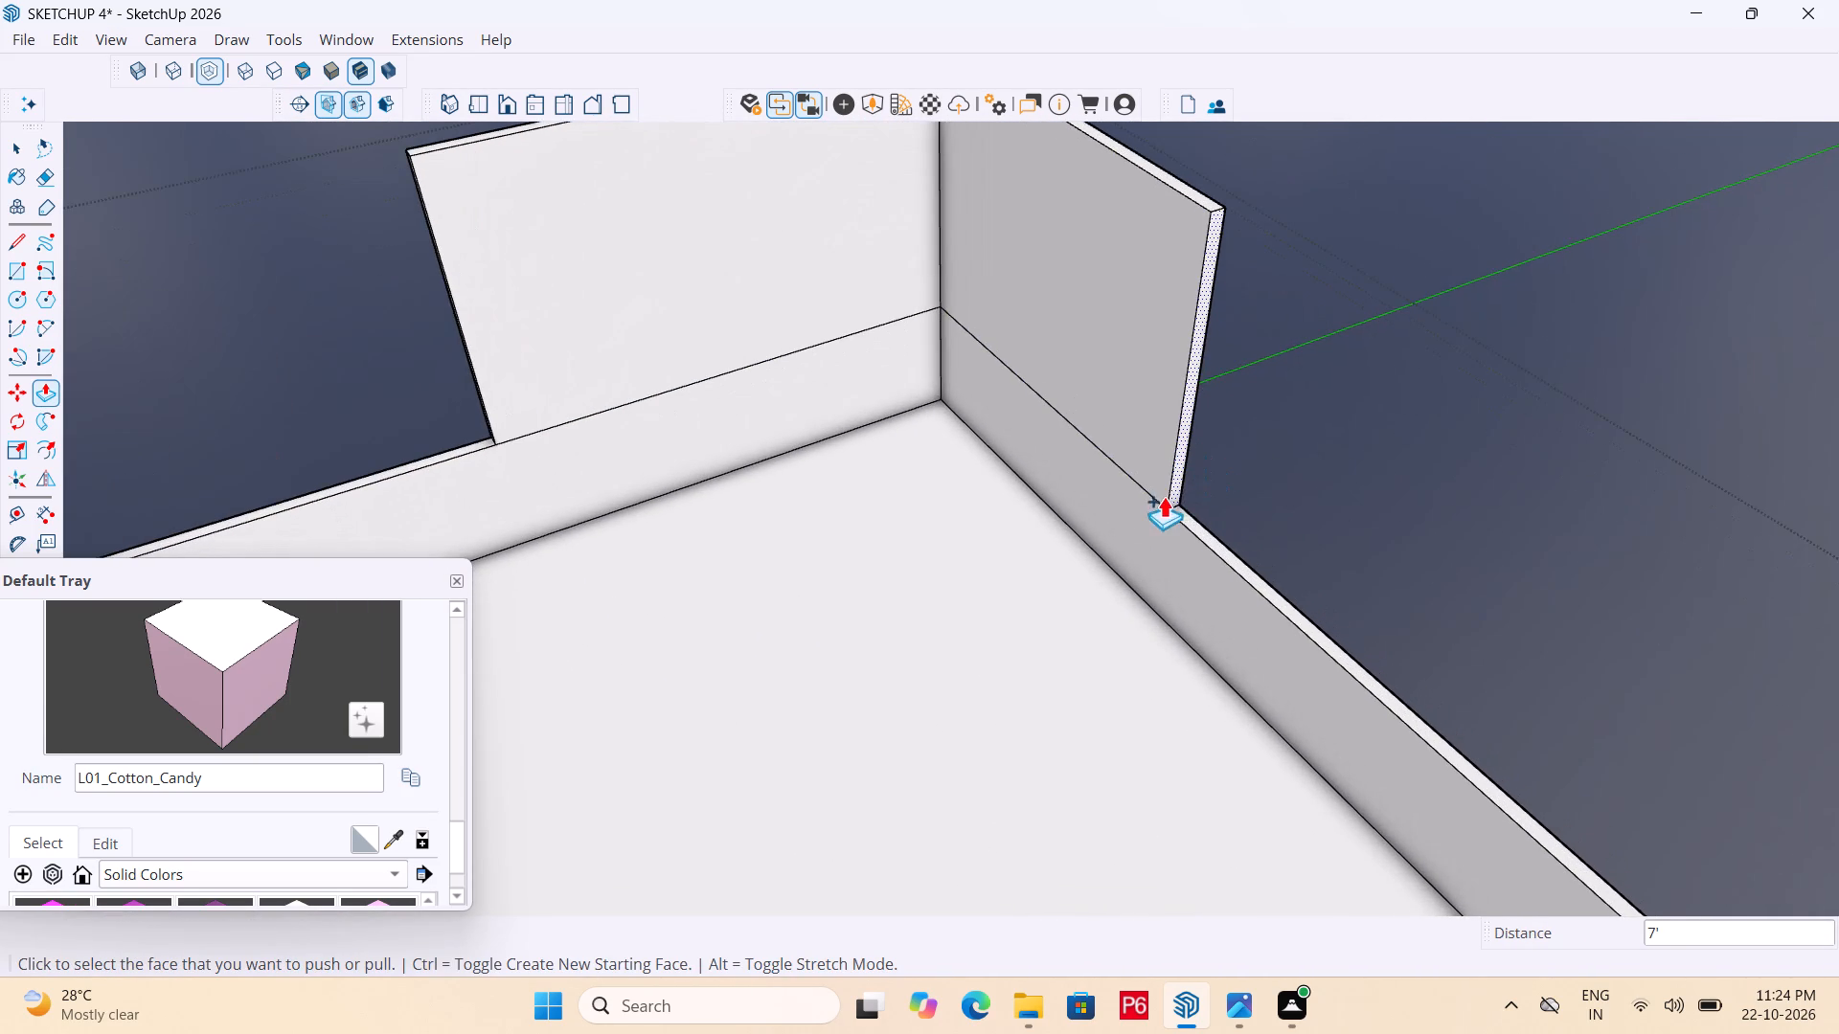
{"action": "left_click", "coordinate": [1179, 493]}
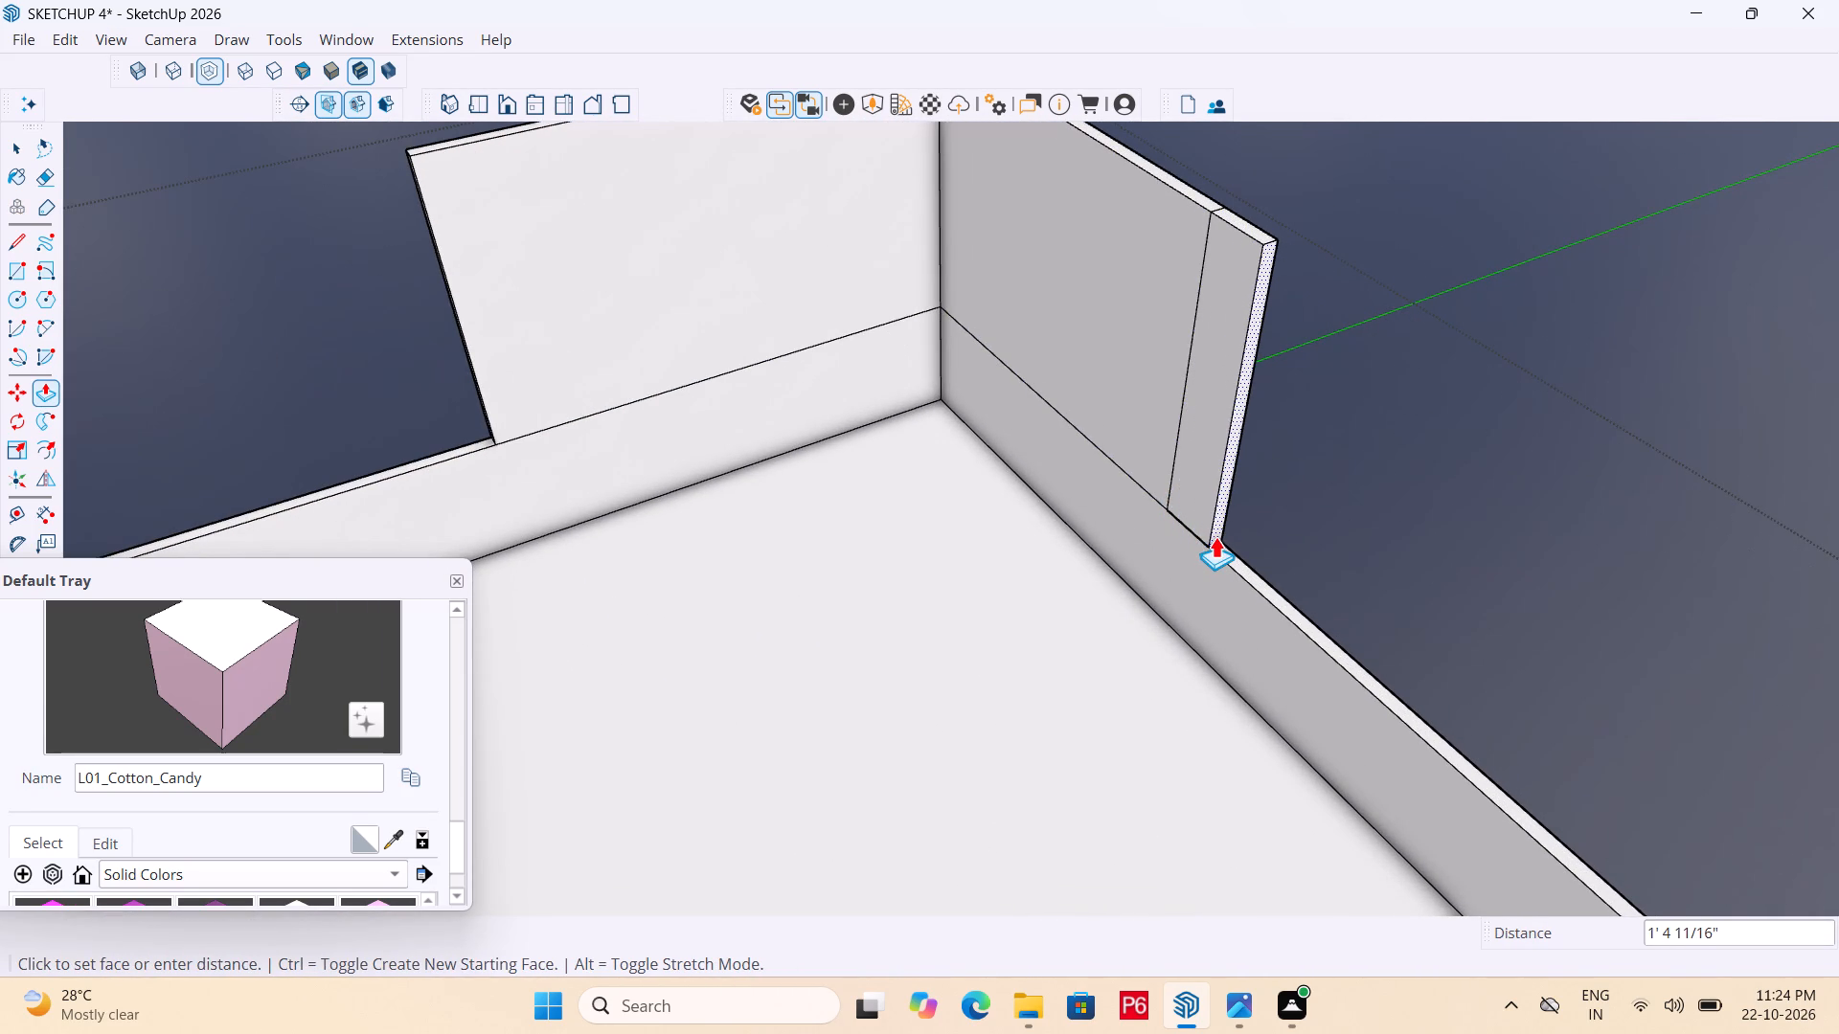
{"action": "left_click_drag", "start_coordinate": [1225, 535], "coordinate": [1234, 538]}
Draw a horizontal rectangle between the base ends of the two raised corner walls, at parapet-top level.
{"action": "scroll", "coordinate": [1424, 614], "scroll_direction": "down", "scroll_amount": 4}
{"action": "middle_click_drag", "start_coordinate": [1155, 507], "coordinate": [963, 348]}
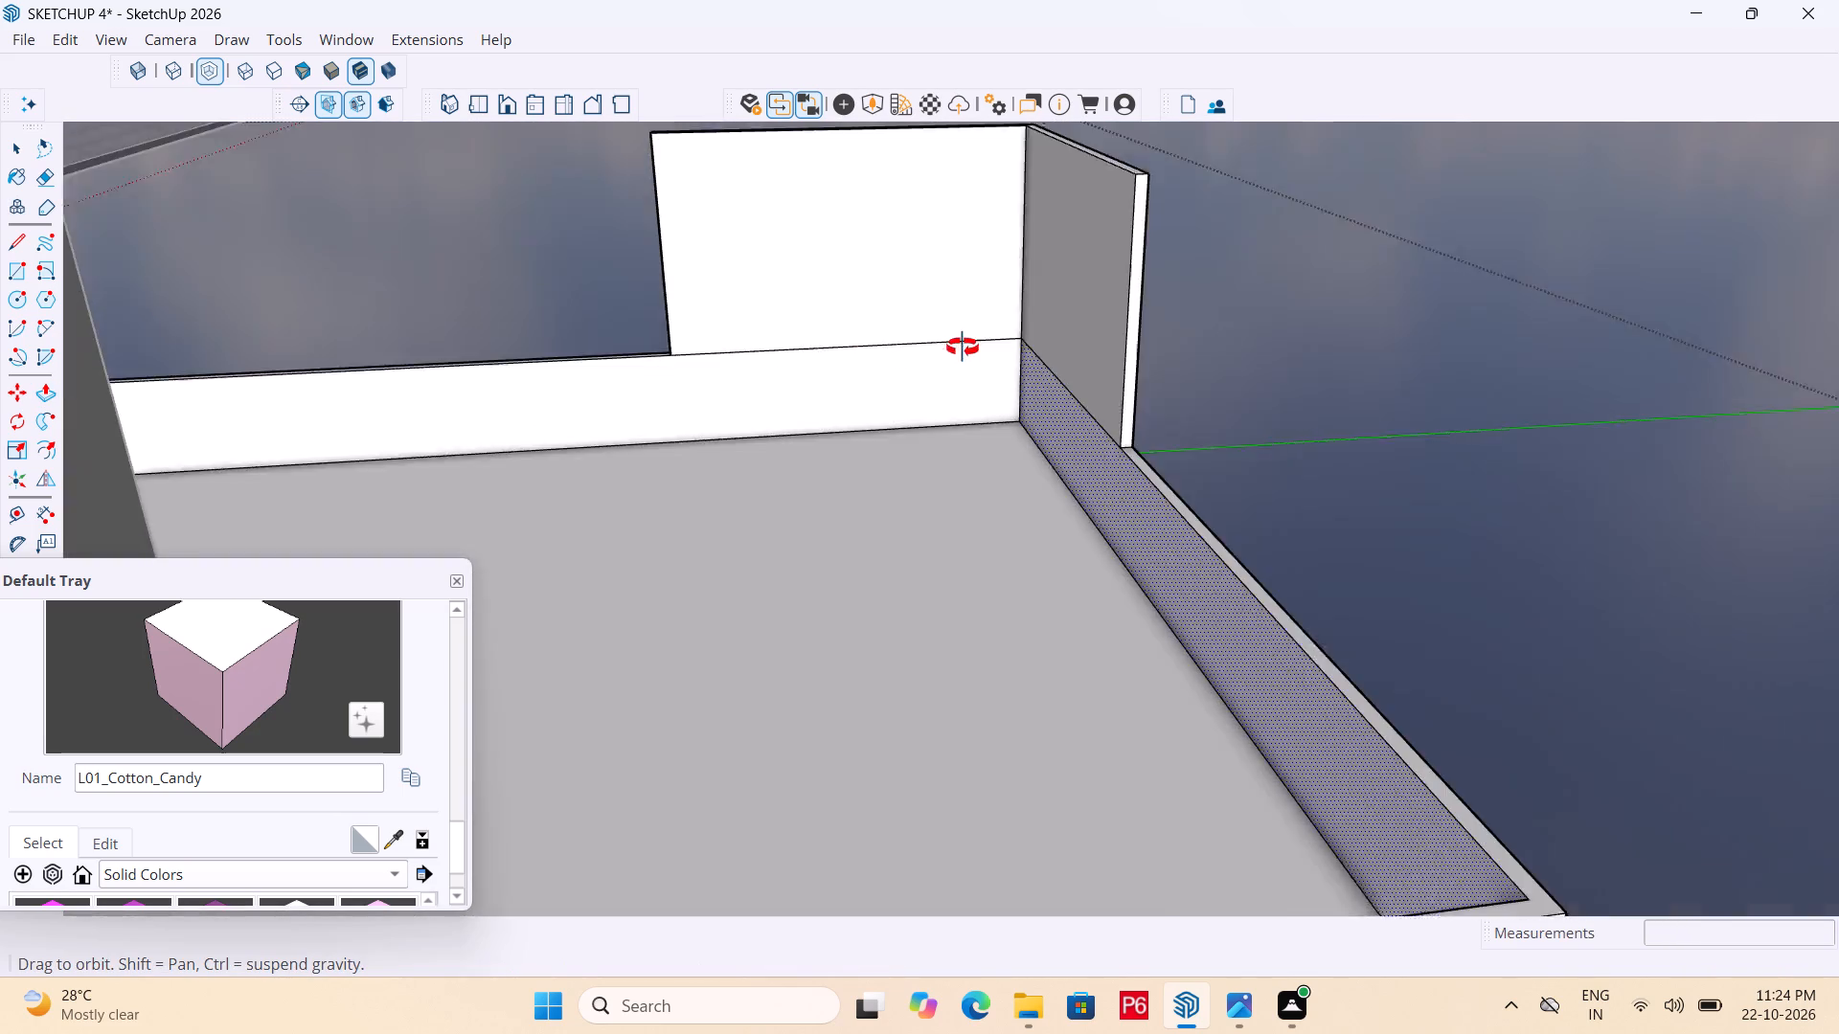
{"action": "middle_click_drag", "start_coordinate": [963, 348], "coordinate": [1046, 437]}
{"action": "middle_click_drag", "start_coordinate": [669, 312], "coordinate": [897, 367]}
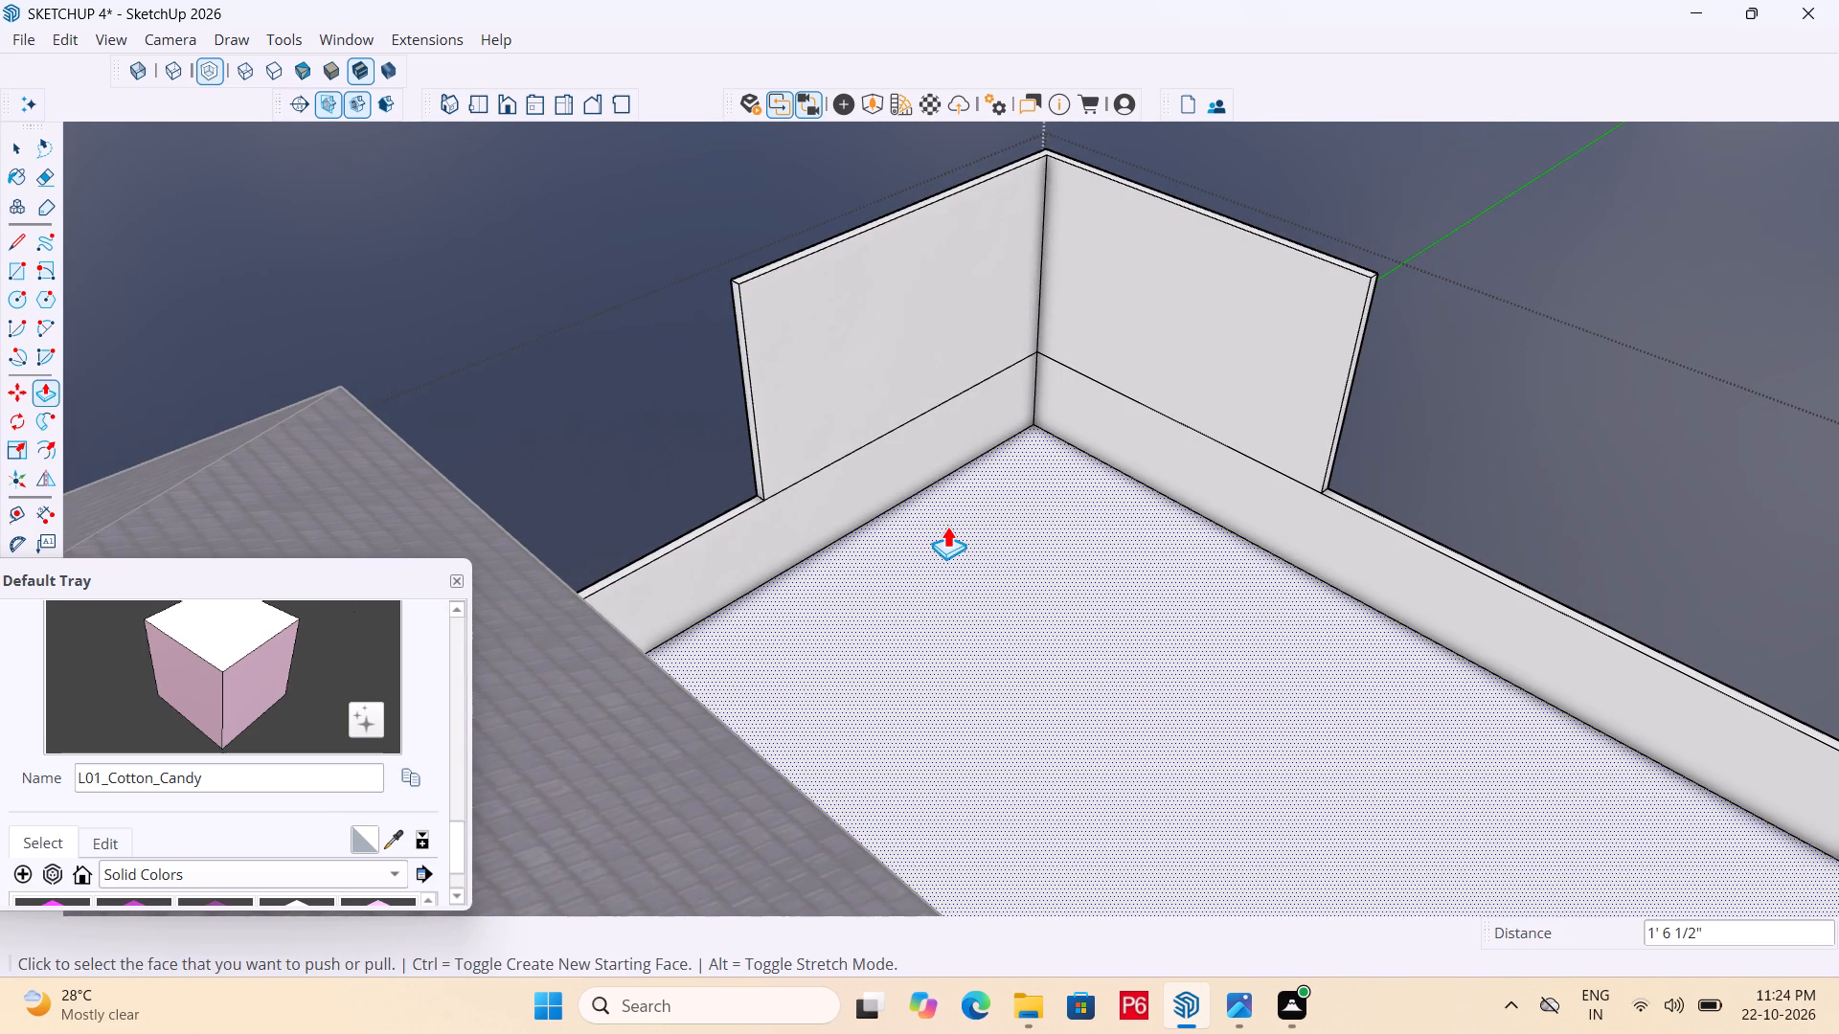
{"action": "key", "text": "r"}
{"action": "left_click", "coordinate": [766, 504]}
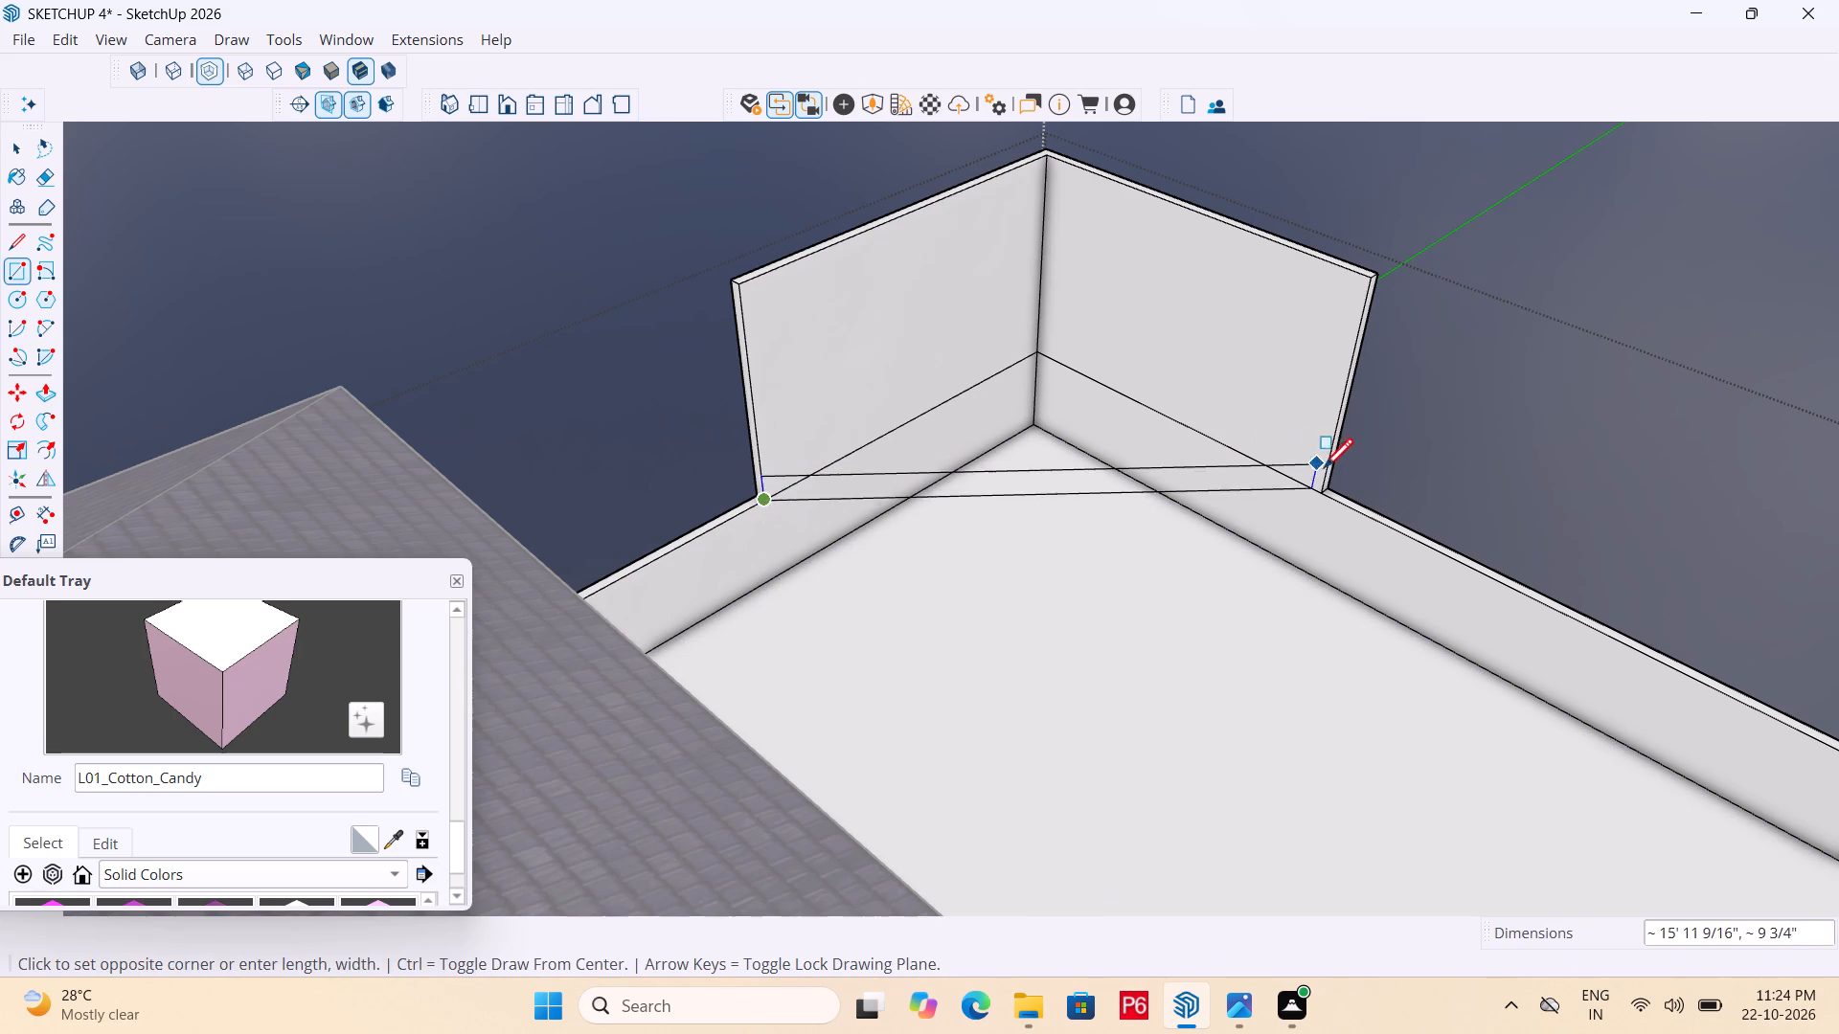
{"action": "left_click", "coordinate": [1318, 498]}
Make a group from the new rectangle face and its edges between the raised corner walls.
{"action": "key", "text": "space"}
{"action": "double_click", "coordinate": [1123, 501]}
{"action": "right_click", "coordinate": [1123, 501]}
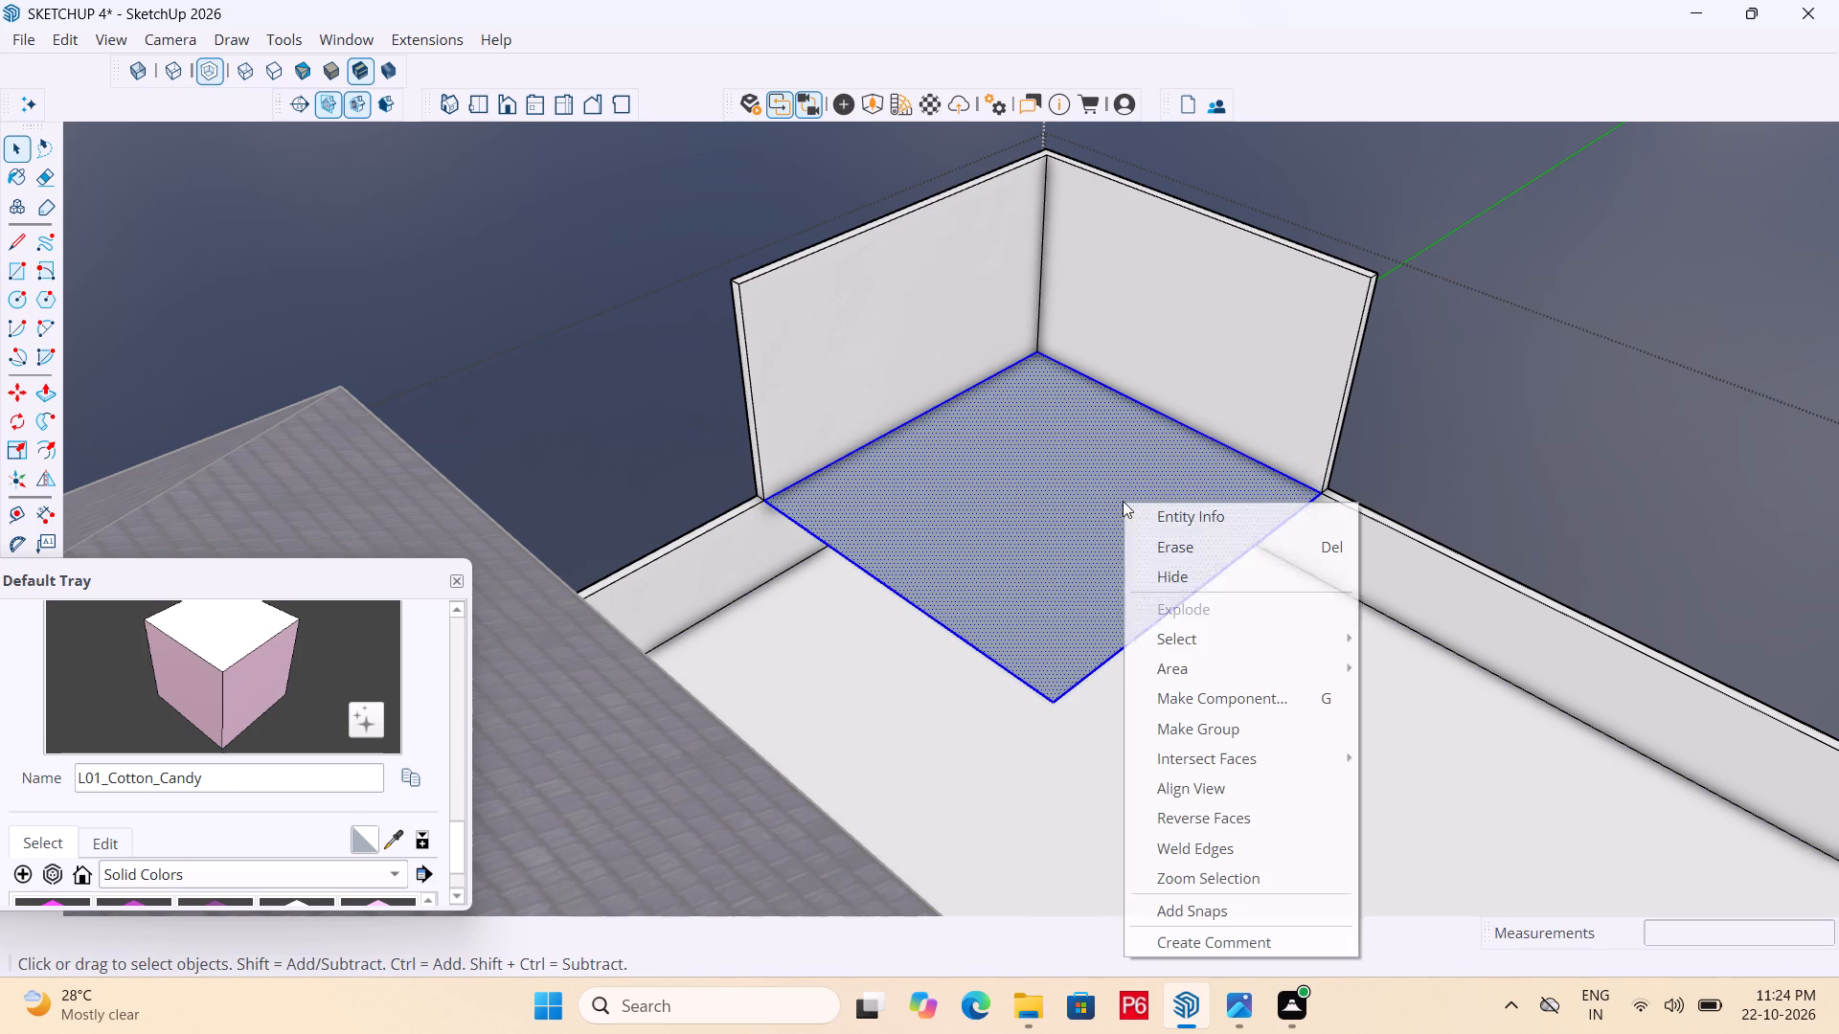
{"action": "left_click", "coordinate": [1240, 737]}
{"action": "double_click", "coordinate": [1078, 605]}
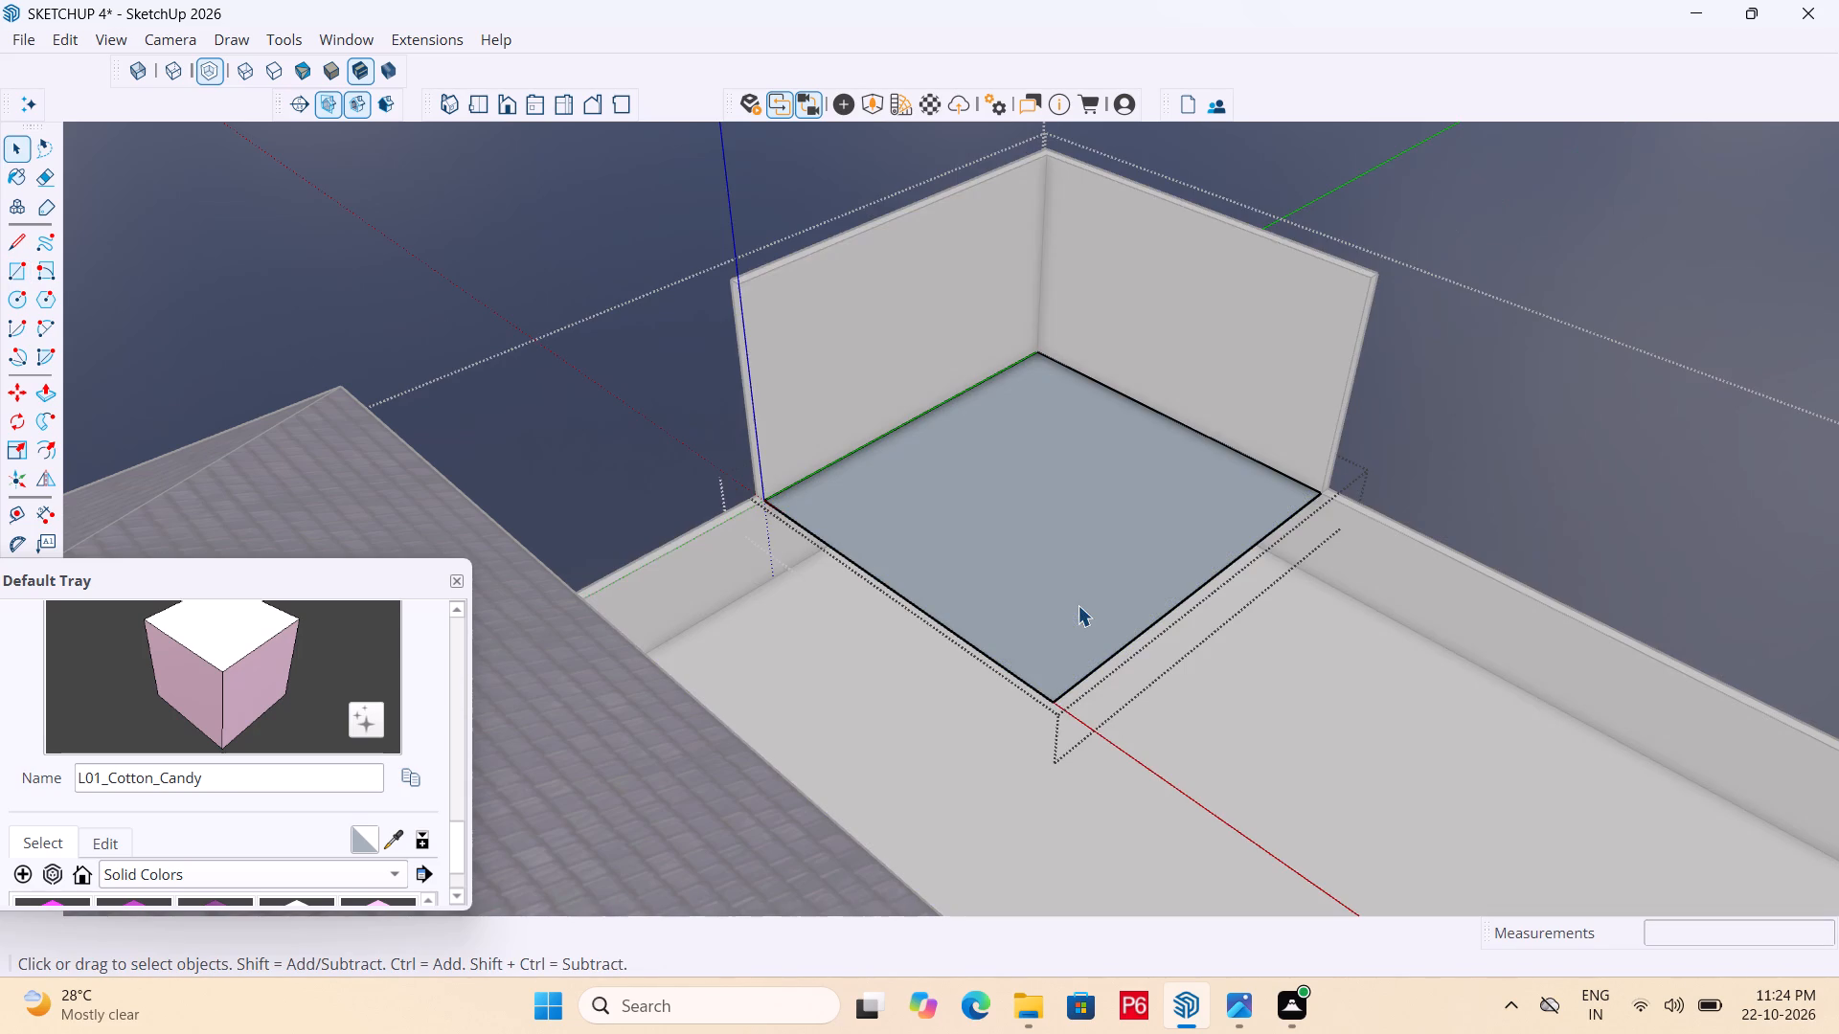
{"action": "double_click", "coordinate": [1451, 444]}
Finish editing the new rectangle group between the raised corner walls.
{"action": "left_click", "coordinate": [1178, 562]}
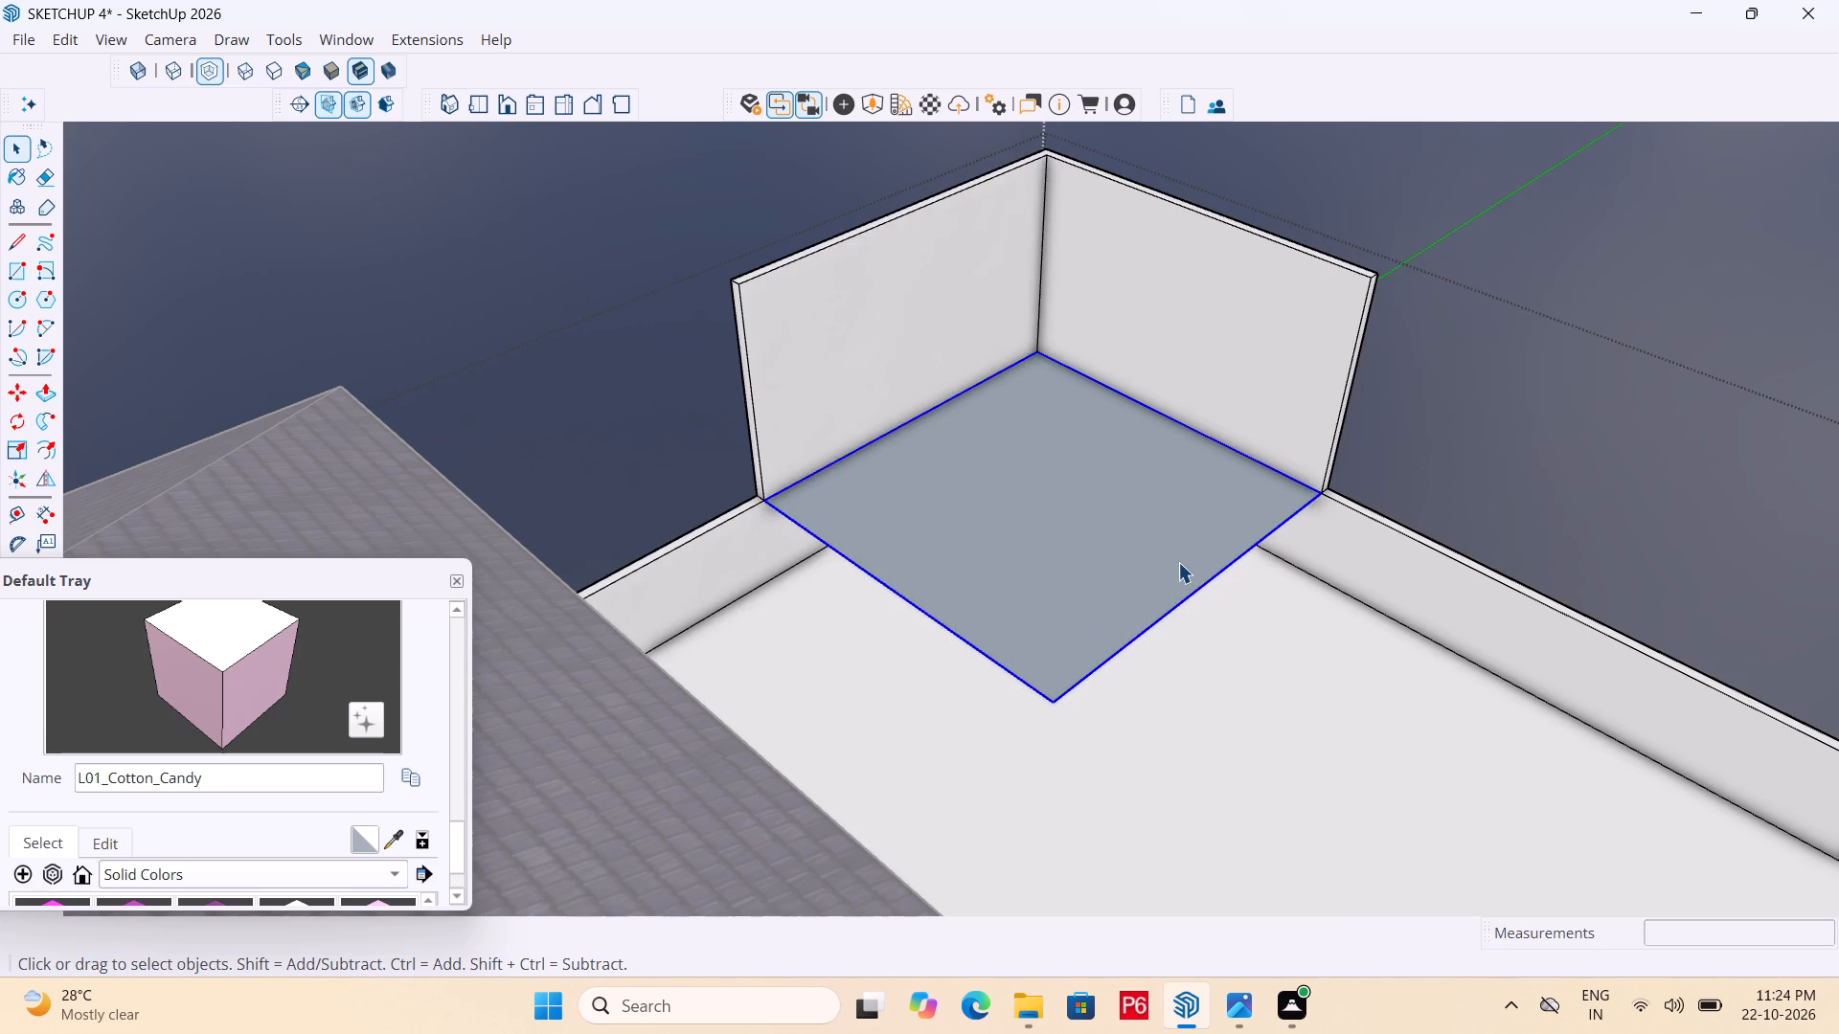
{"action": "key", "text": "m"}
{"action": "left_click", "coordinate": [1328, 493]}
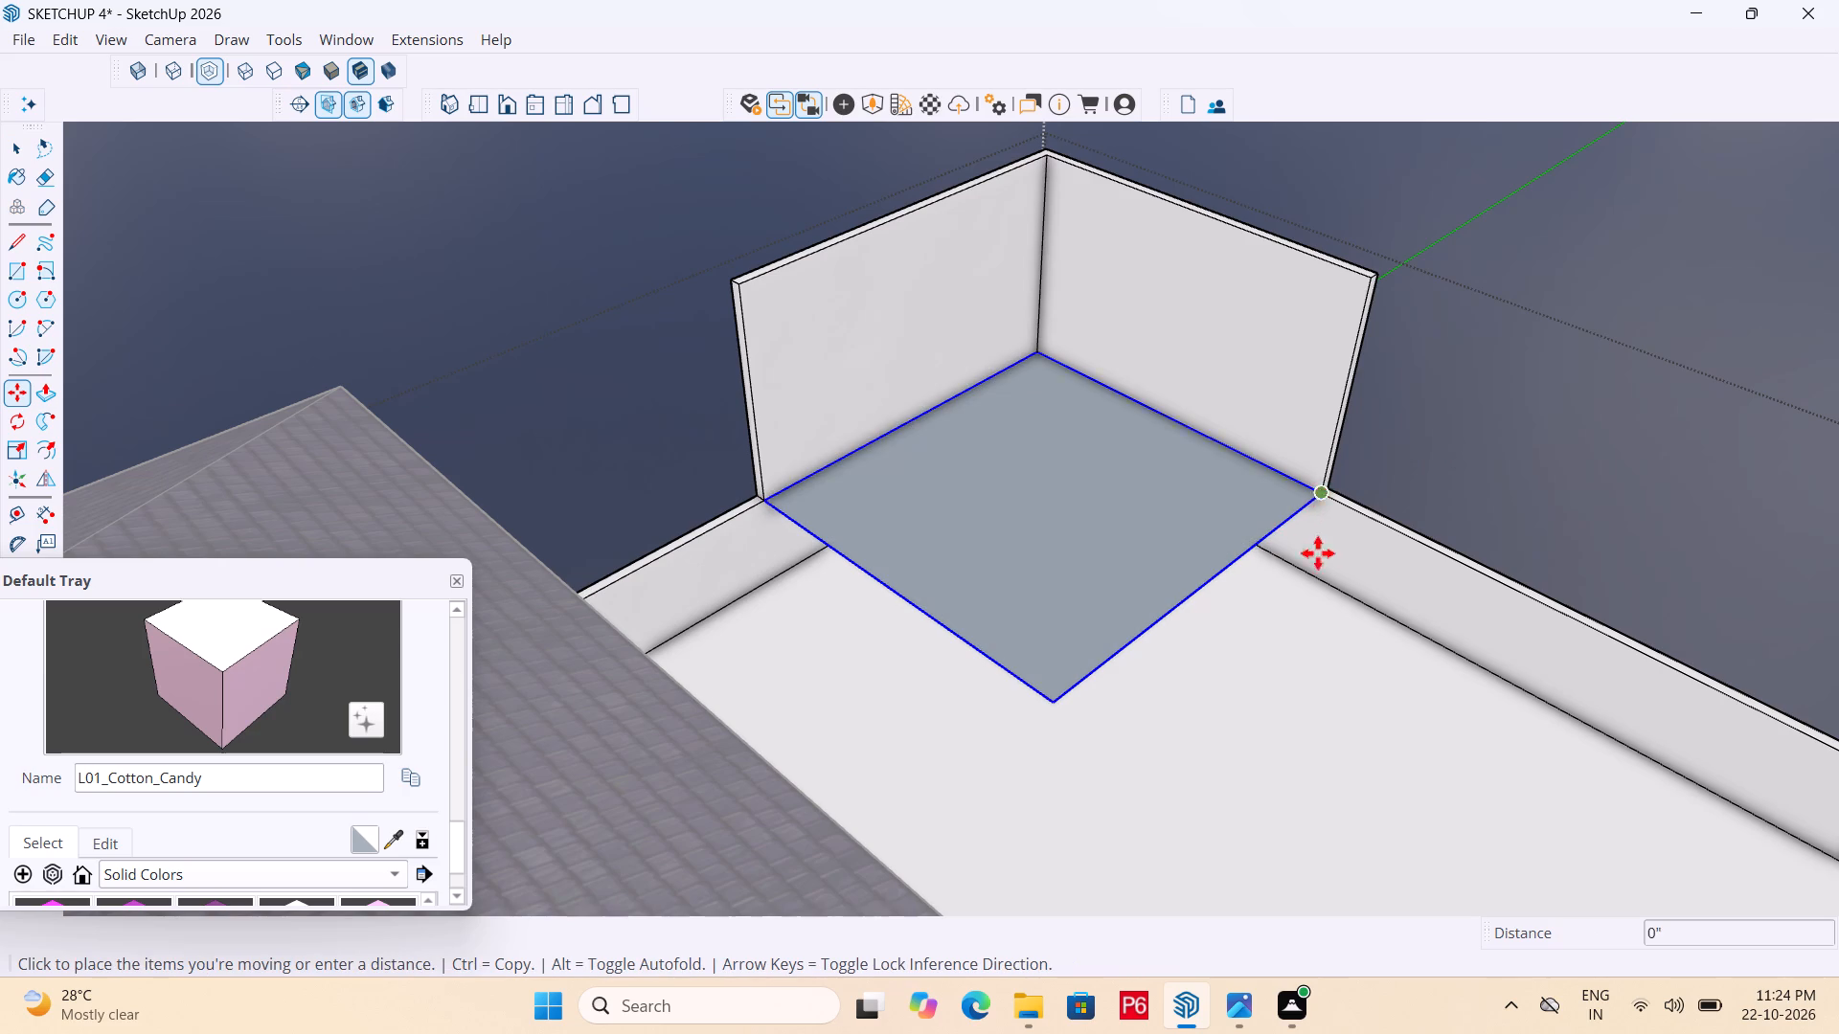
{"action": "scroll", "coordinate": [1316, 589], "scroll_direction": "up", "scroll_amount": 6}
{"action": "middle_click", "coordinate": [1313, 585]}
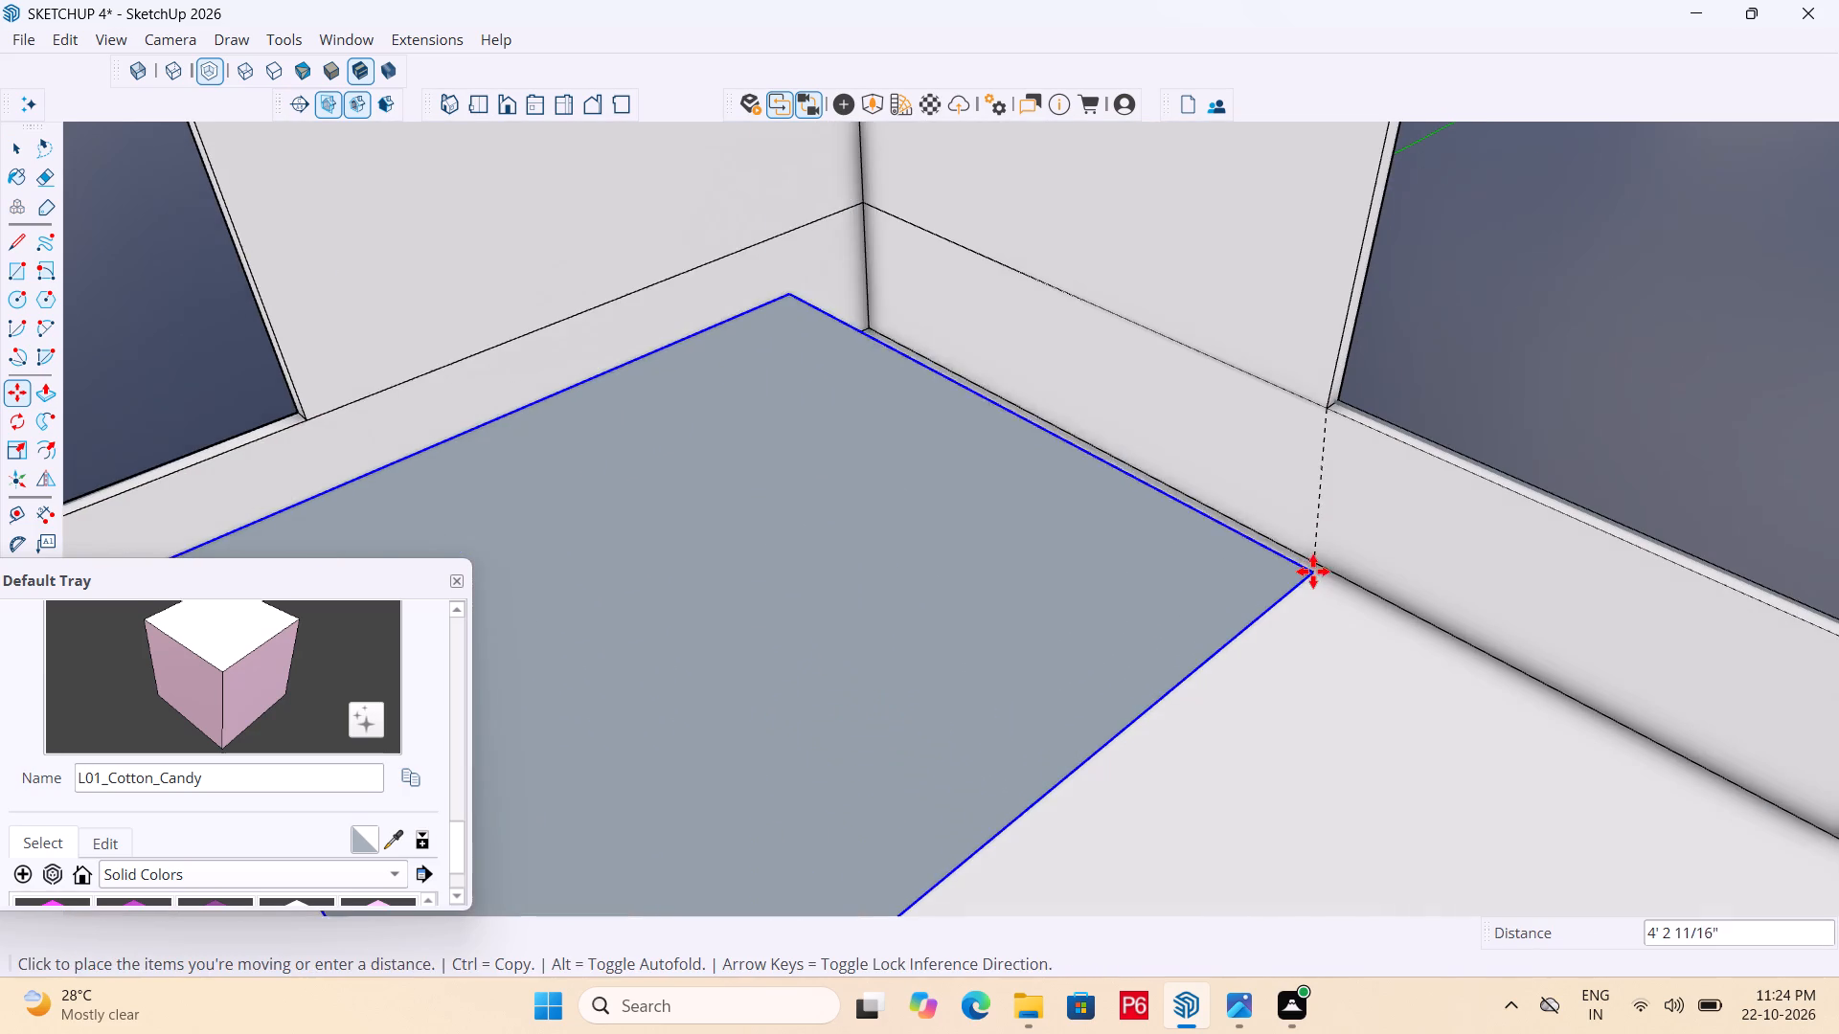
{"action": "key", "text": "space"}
Move the rectangle group about 3' 6" straight down from its inner wall corner to the terrace floor corner.
{"action": "key", "text": "m"}
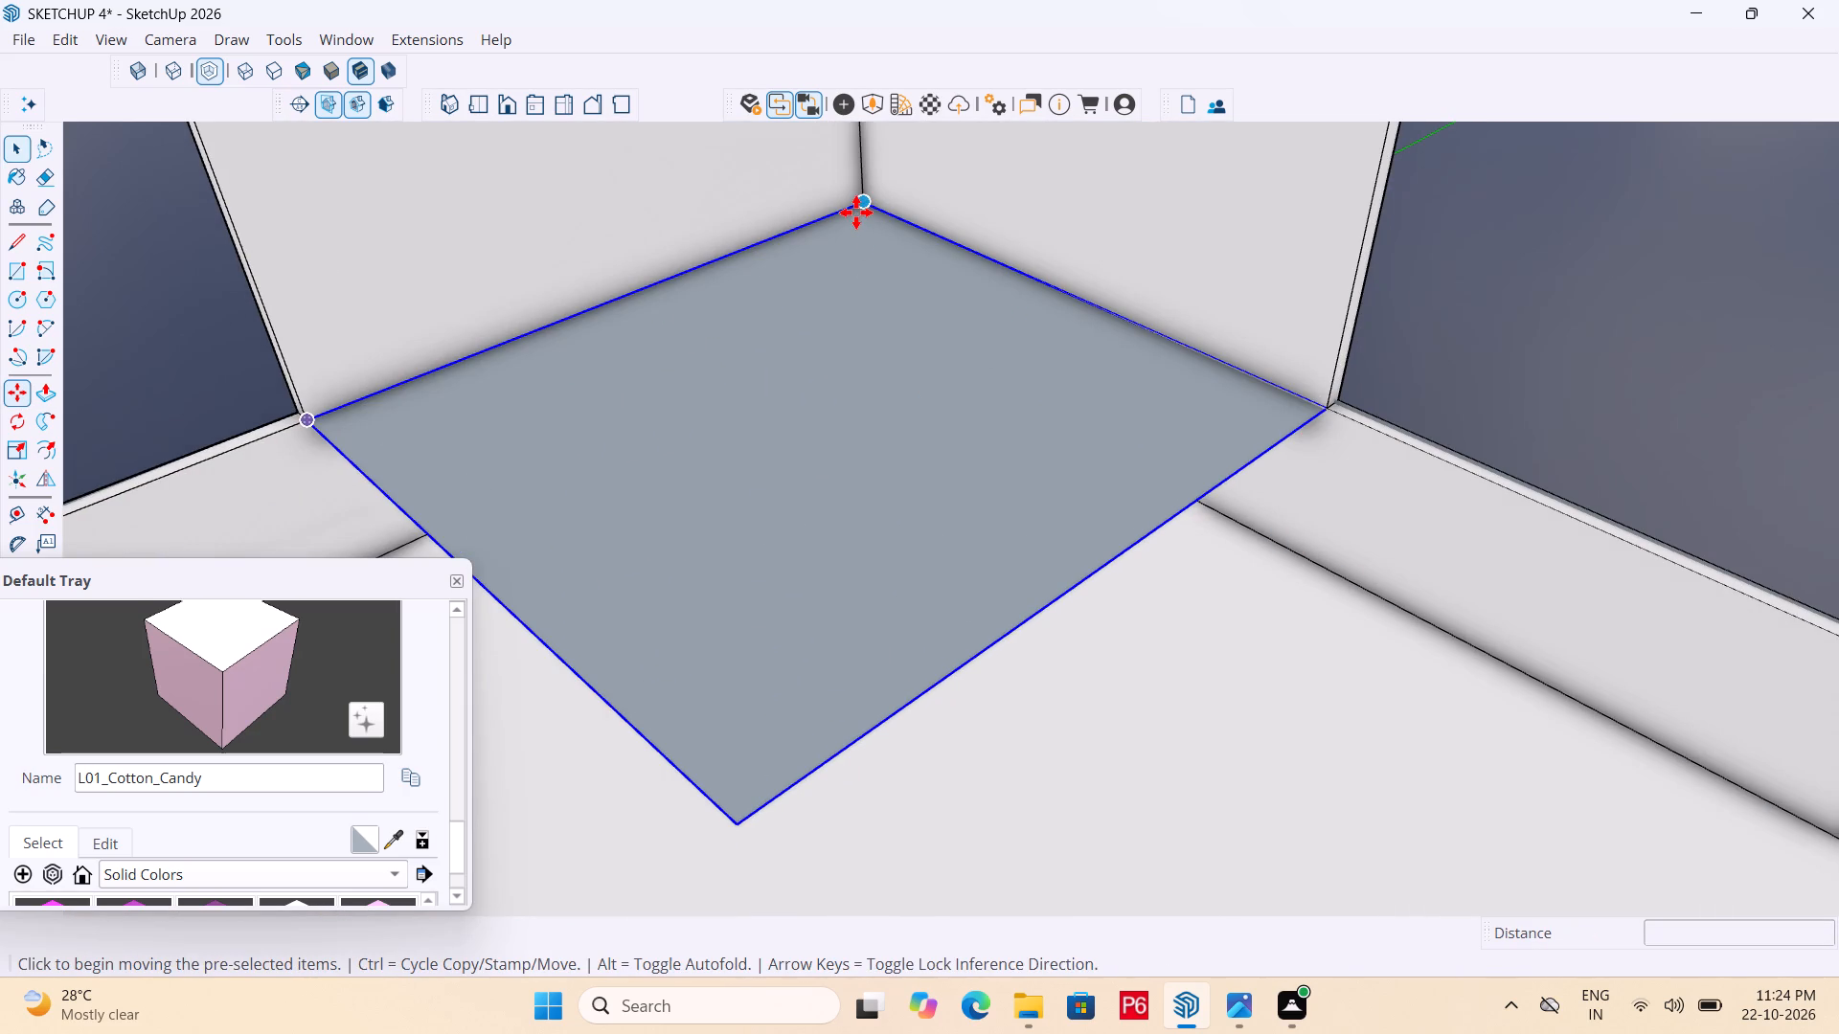
{"action": "left_click", "coordinate": [861, 201]}
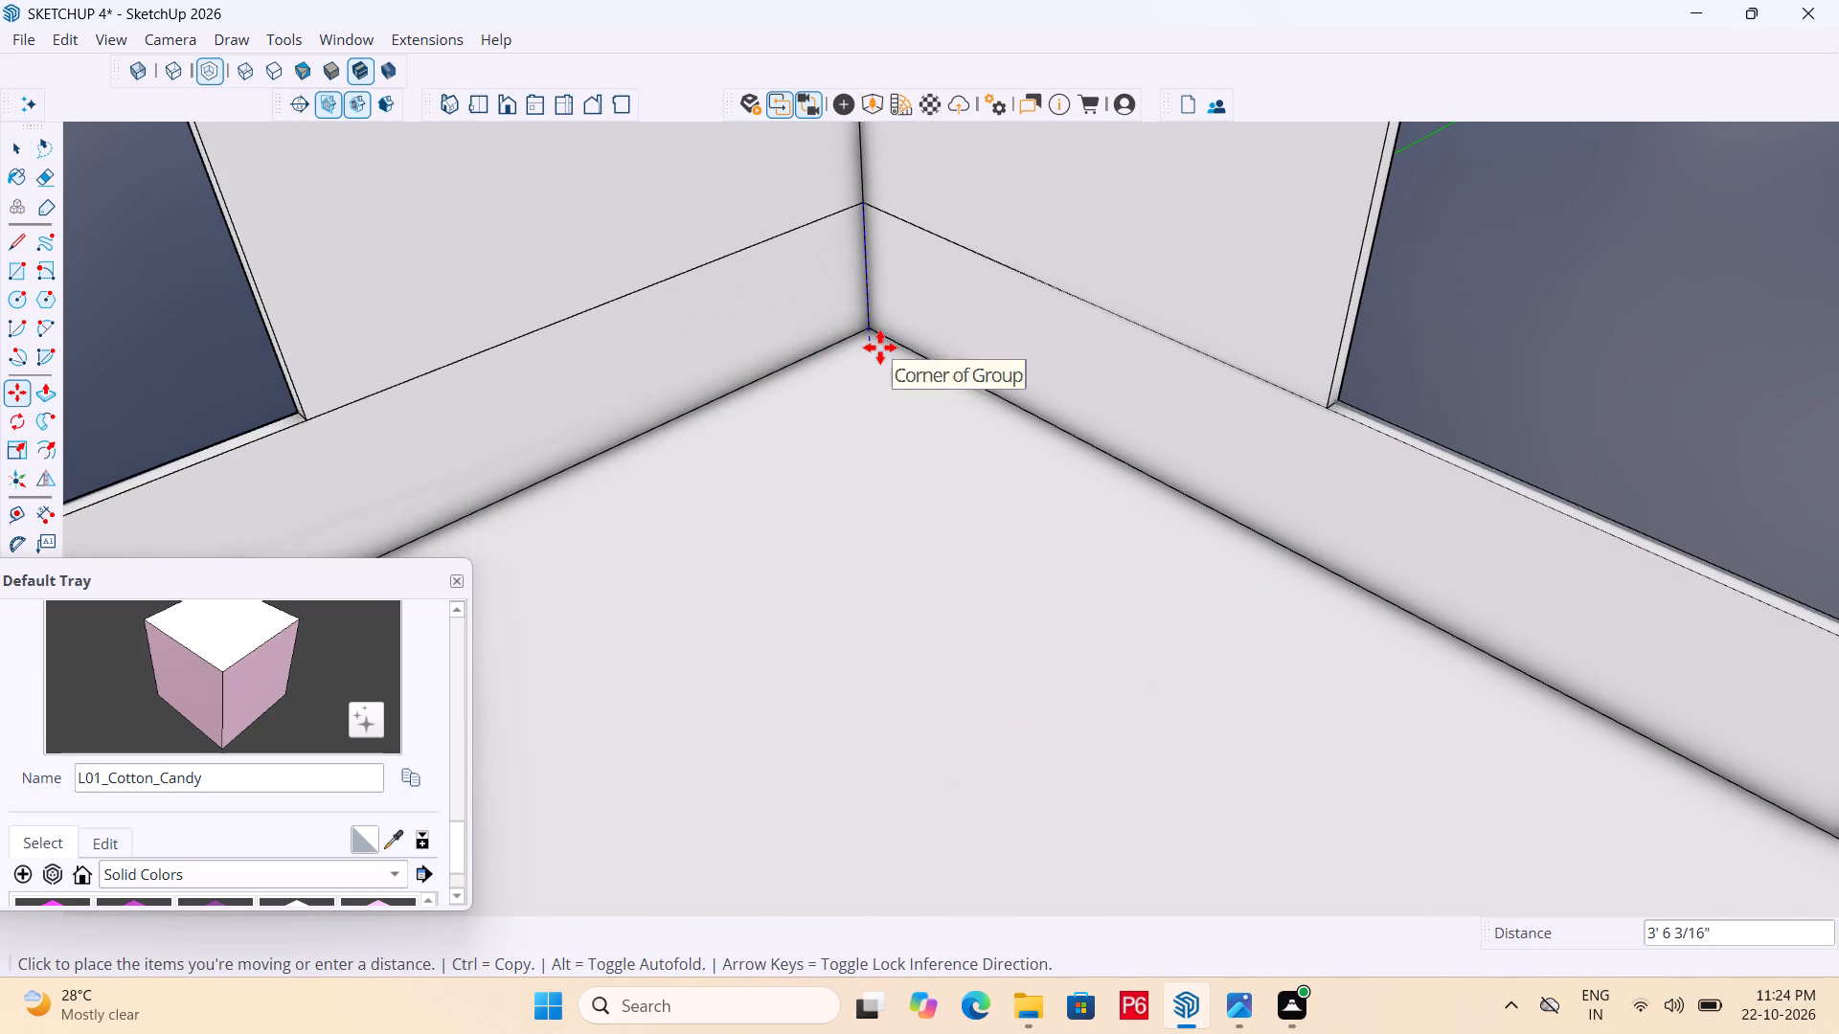
{"action": "left_click", "coordinate": [875, 329]}
{"action": "key", "text": "space"}
Open the rectangle group for editing and push/pull its face 1" to form a thin slab.
{"action": "double_click", "coordinate": [954, 480]}
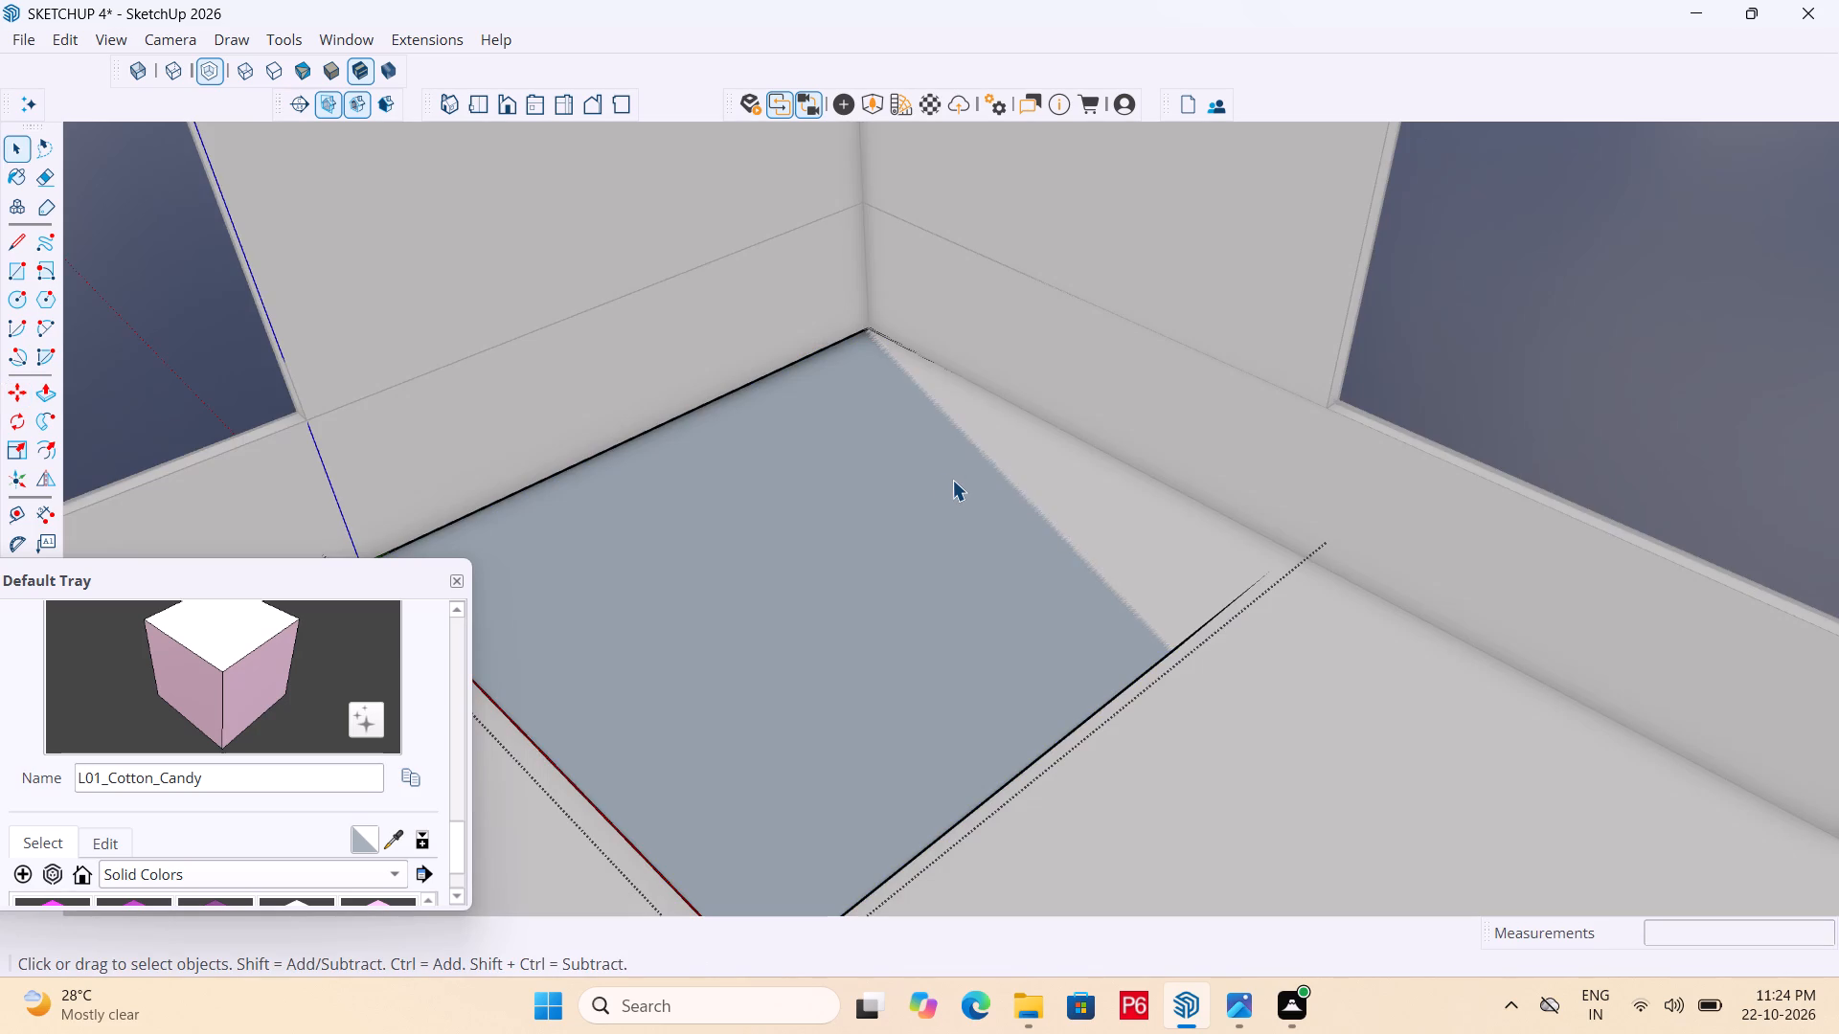
{"action": "left_click", "coordinate": [926, 469]}
{"action": "key", "text": "p"}
{"action": "left_click", "coordinate": [901, 520]}
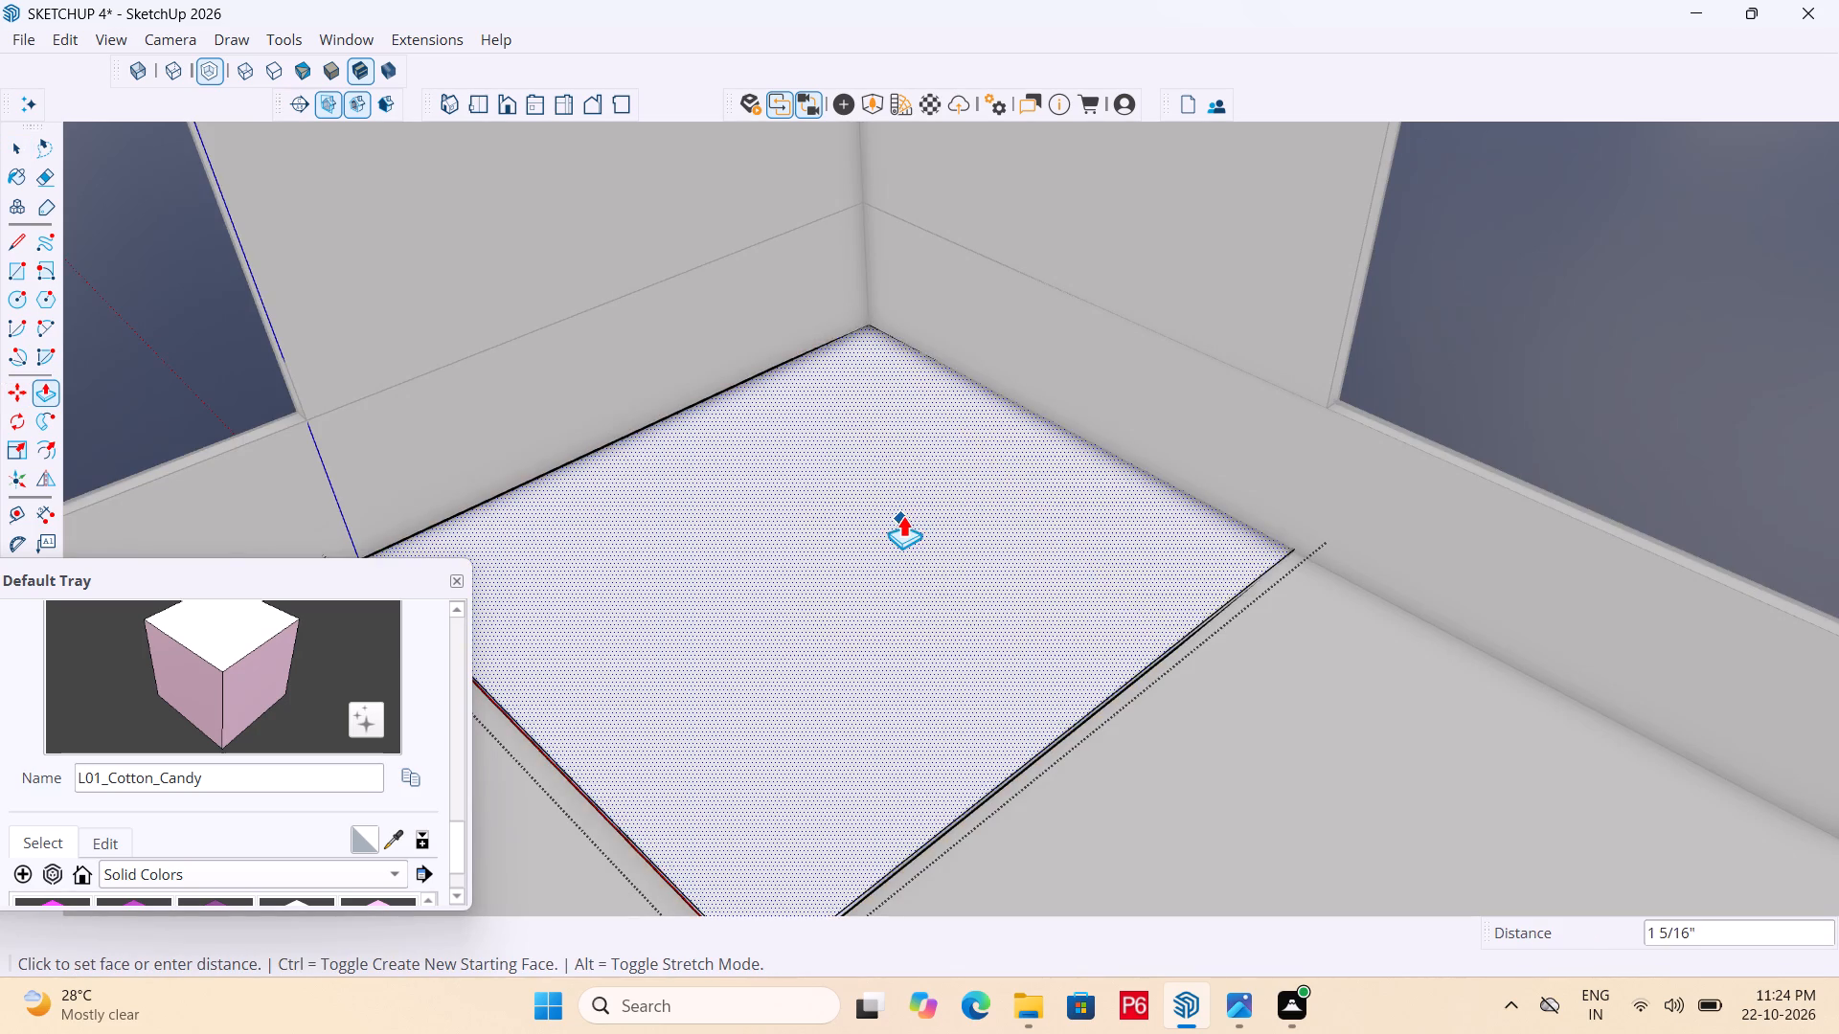
{"action": "type", "text": "1\""}
{"action": "key", "text": "Return"}
{"action": "scroll", "coordinate": [934, 479], "scroll_direction": "down", "scroll_amount": 4}
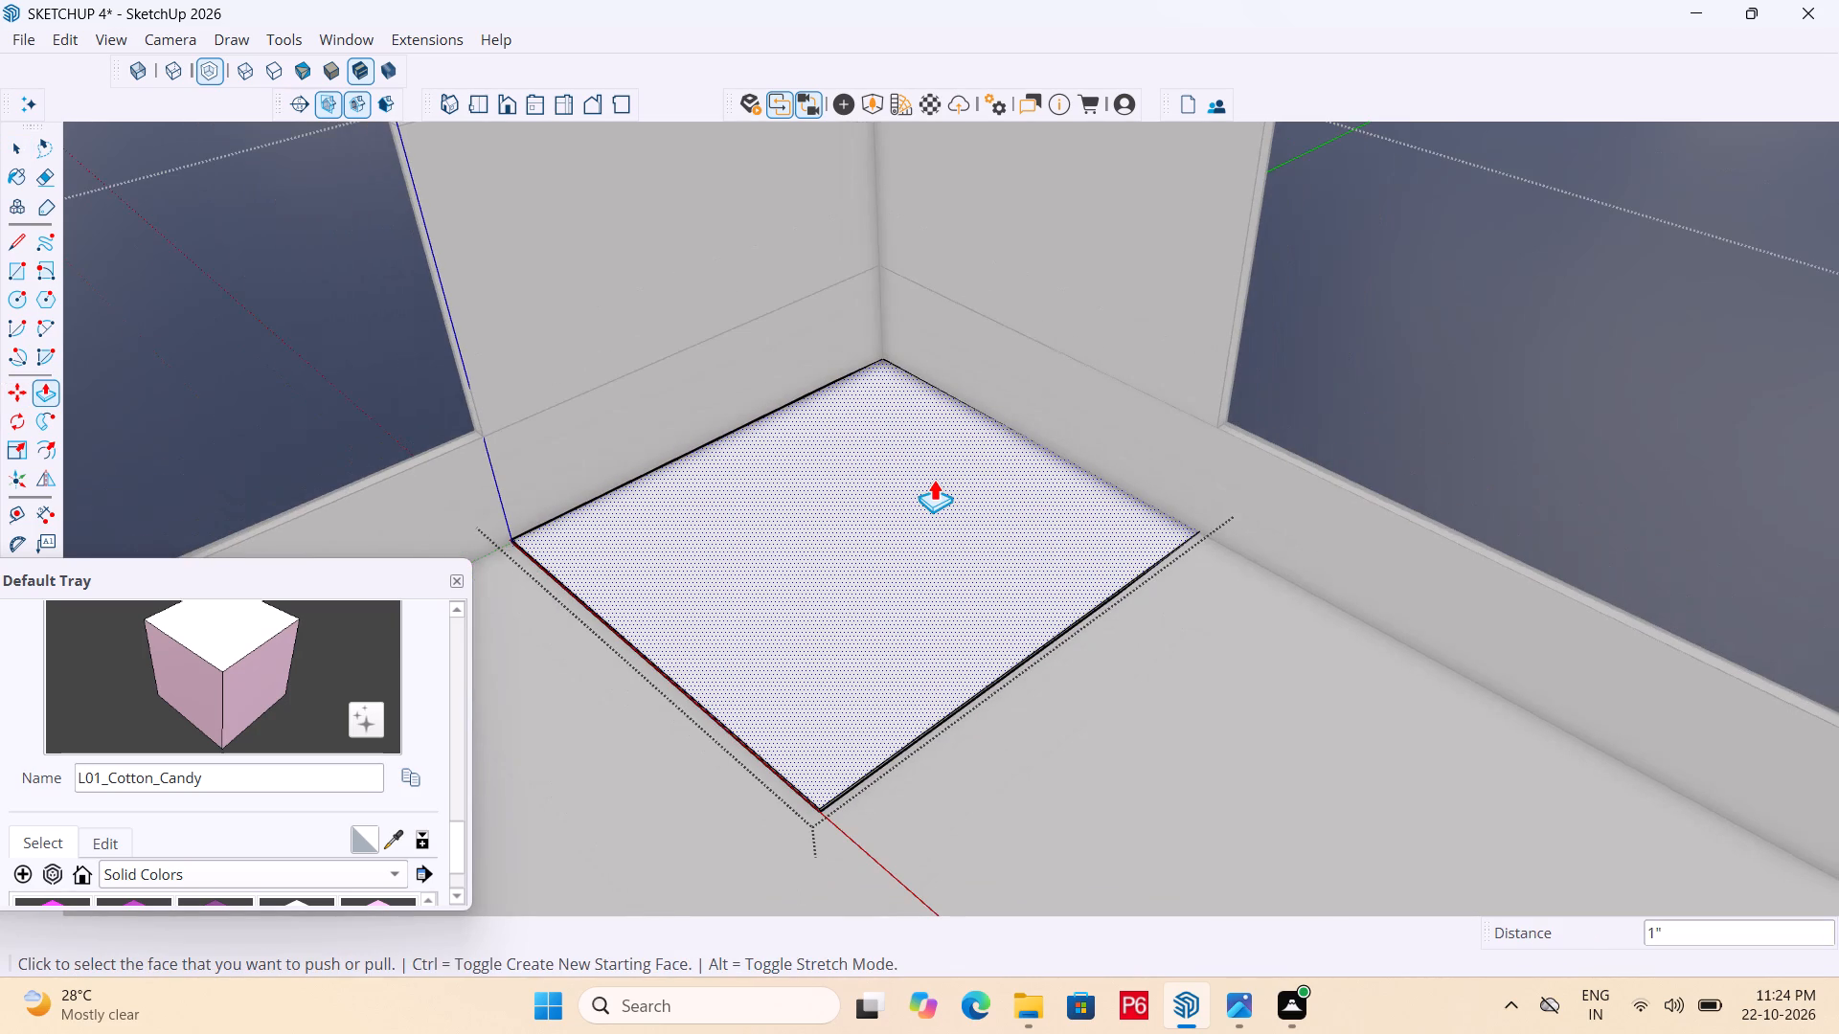
Save the model.
{"action": "key", "text": "ctrl+s"}
{"action": "key", "text": "ctrl+s"}
{"action": "key", "text": "ctrl+s"}
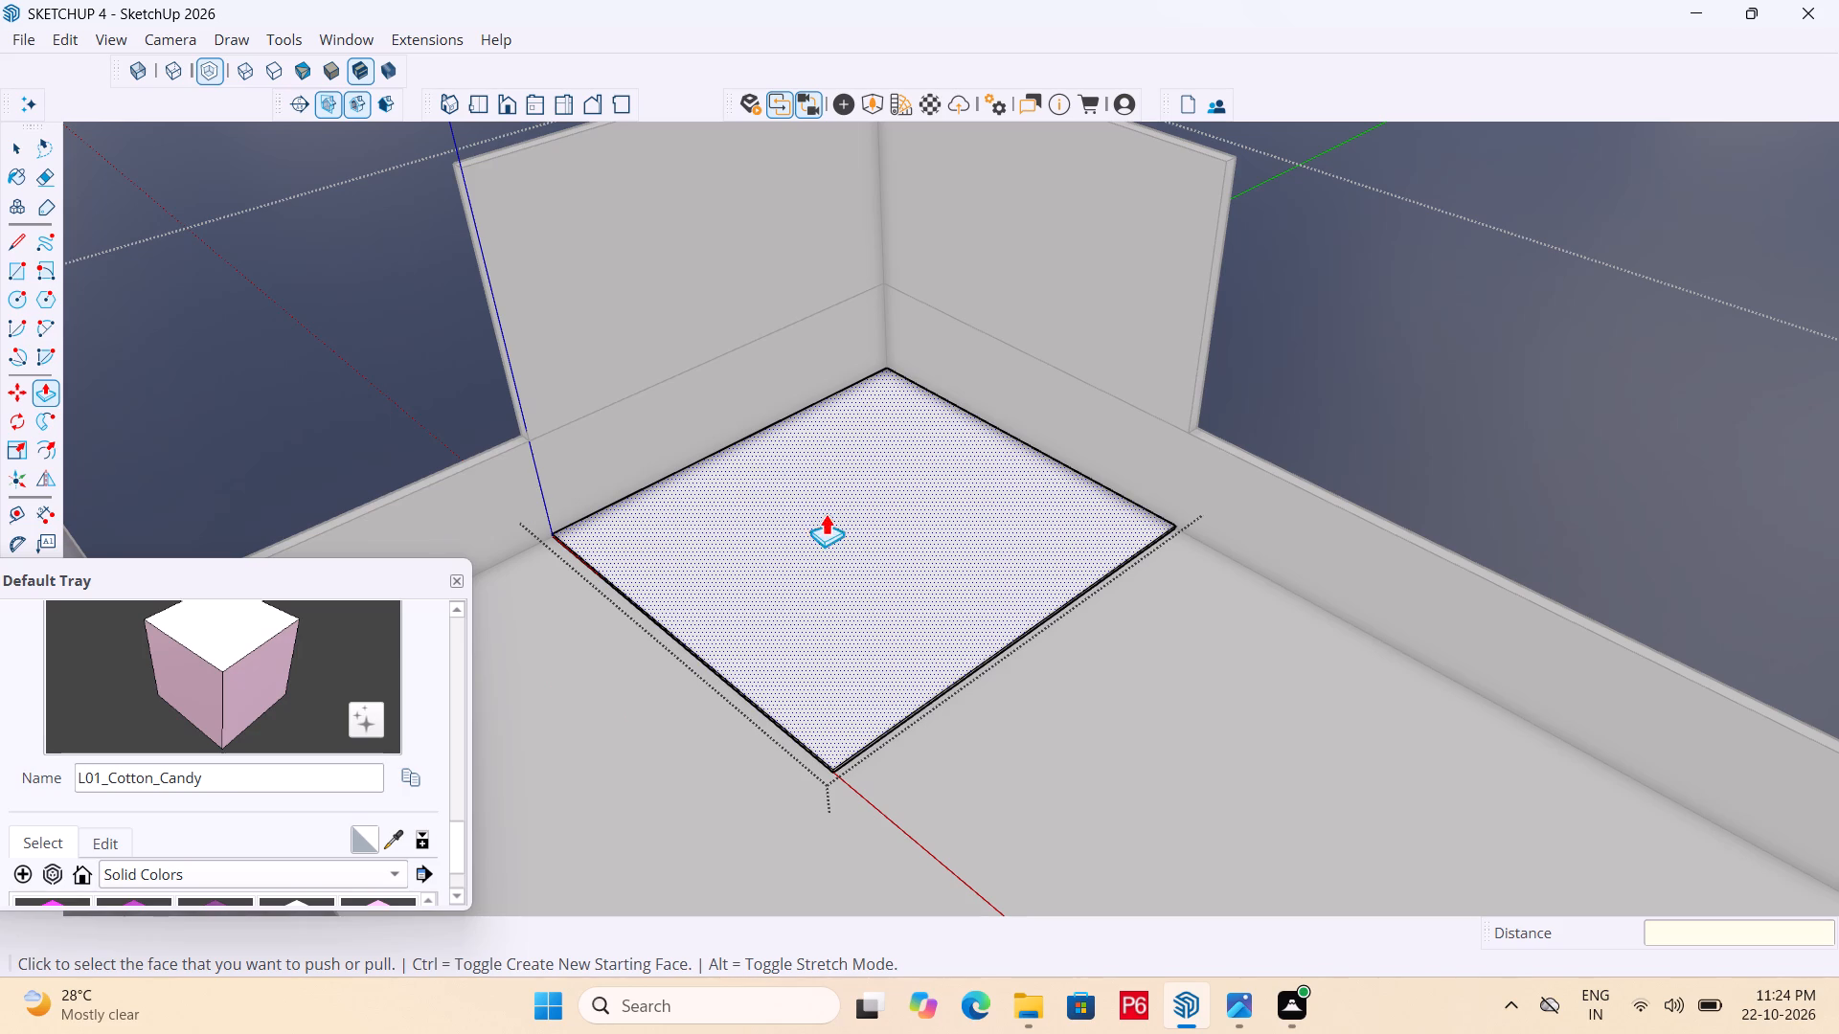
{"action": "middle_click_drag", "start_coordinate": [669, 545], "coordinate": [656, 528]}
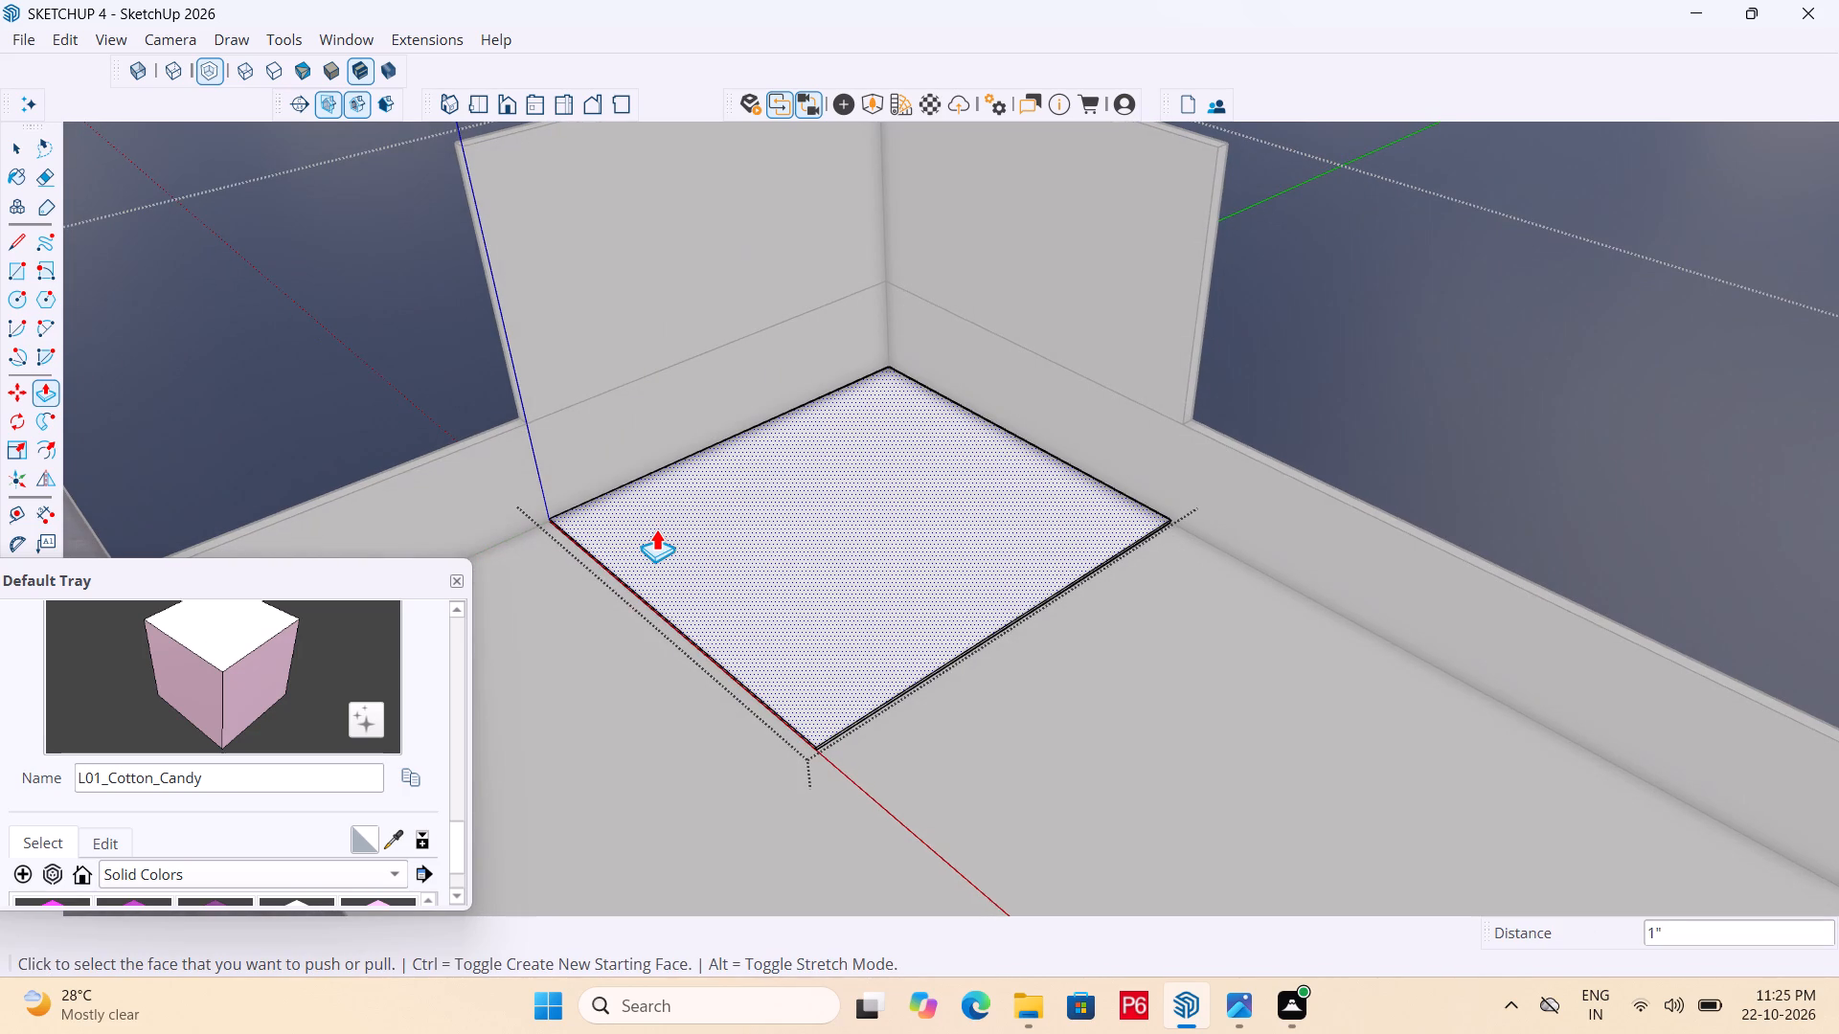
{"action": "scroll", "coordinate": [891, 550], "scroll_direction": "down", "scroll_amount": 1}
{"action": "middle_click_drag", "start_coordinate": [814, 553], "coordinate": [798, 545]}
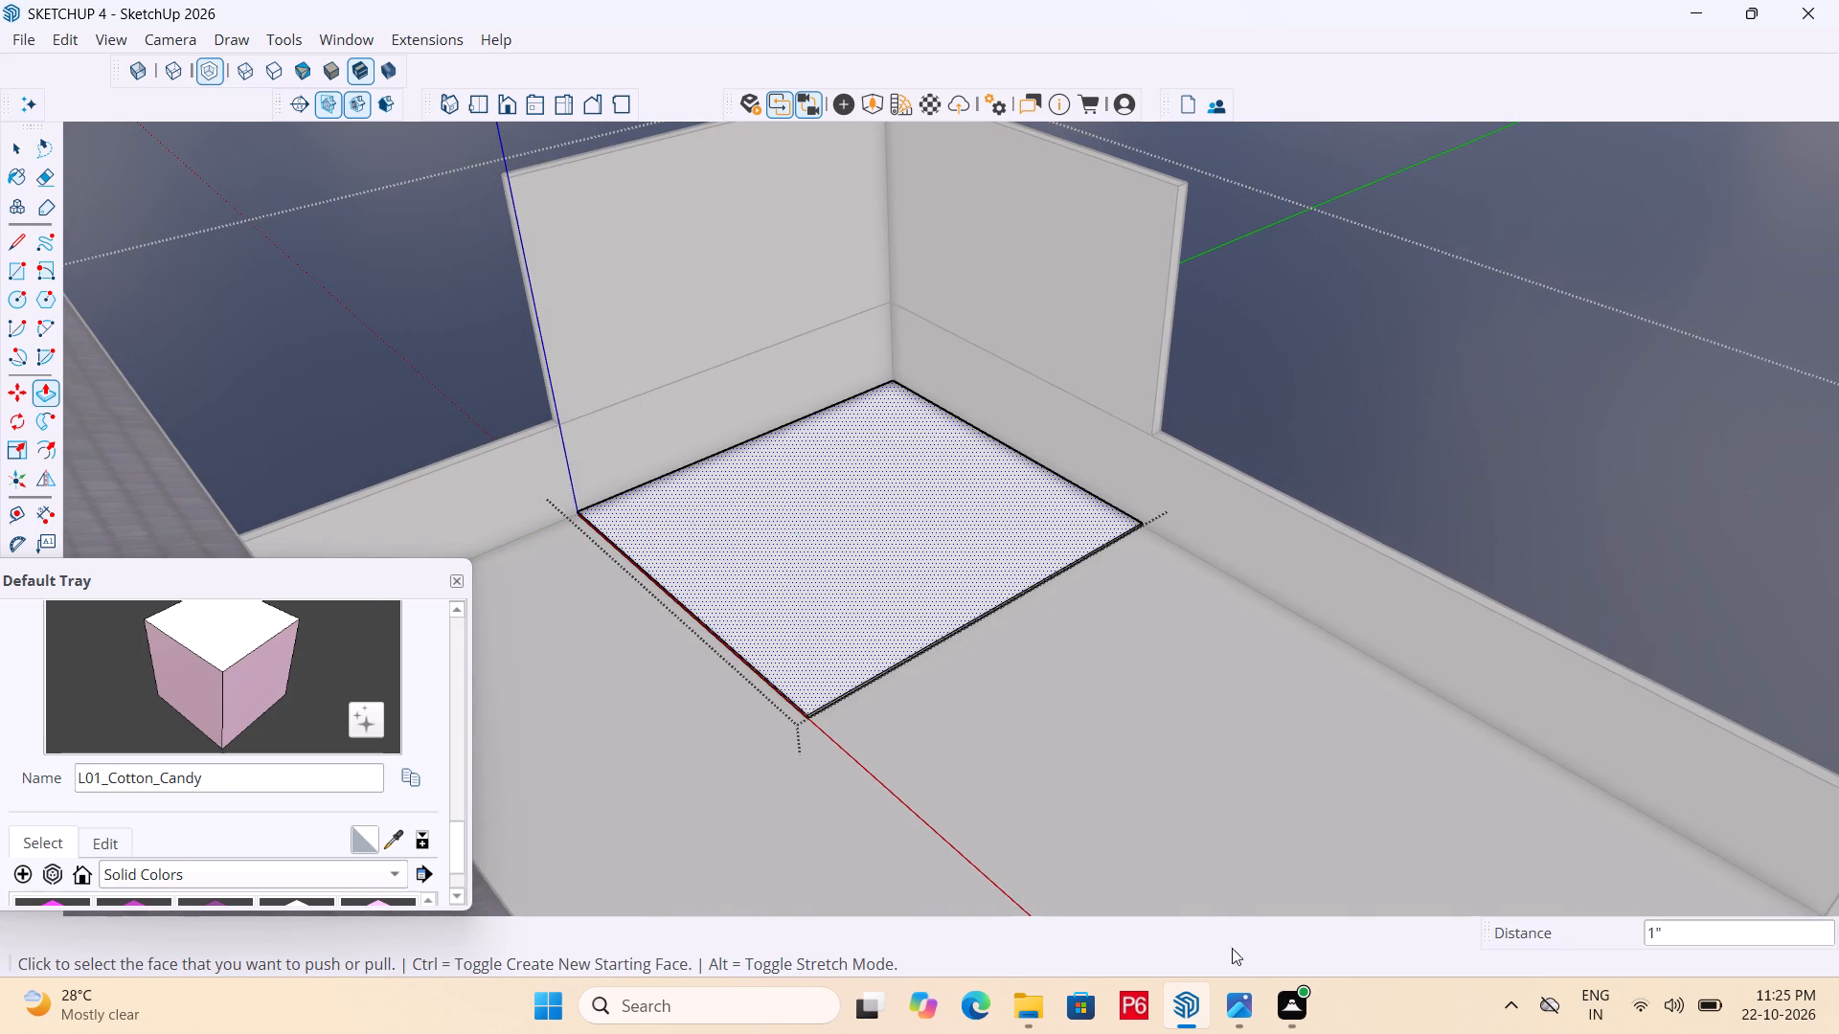
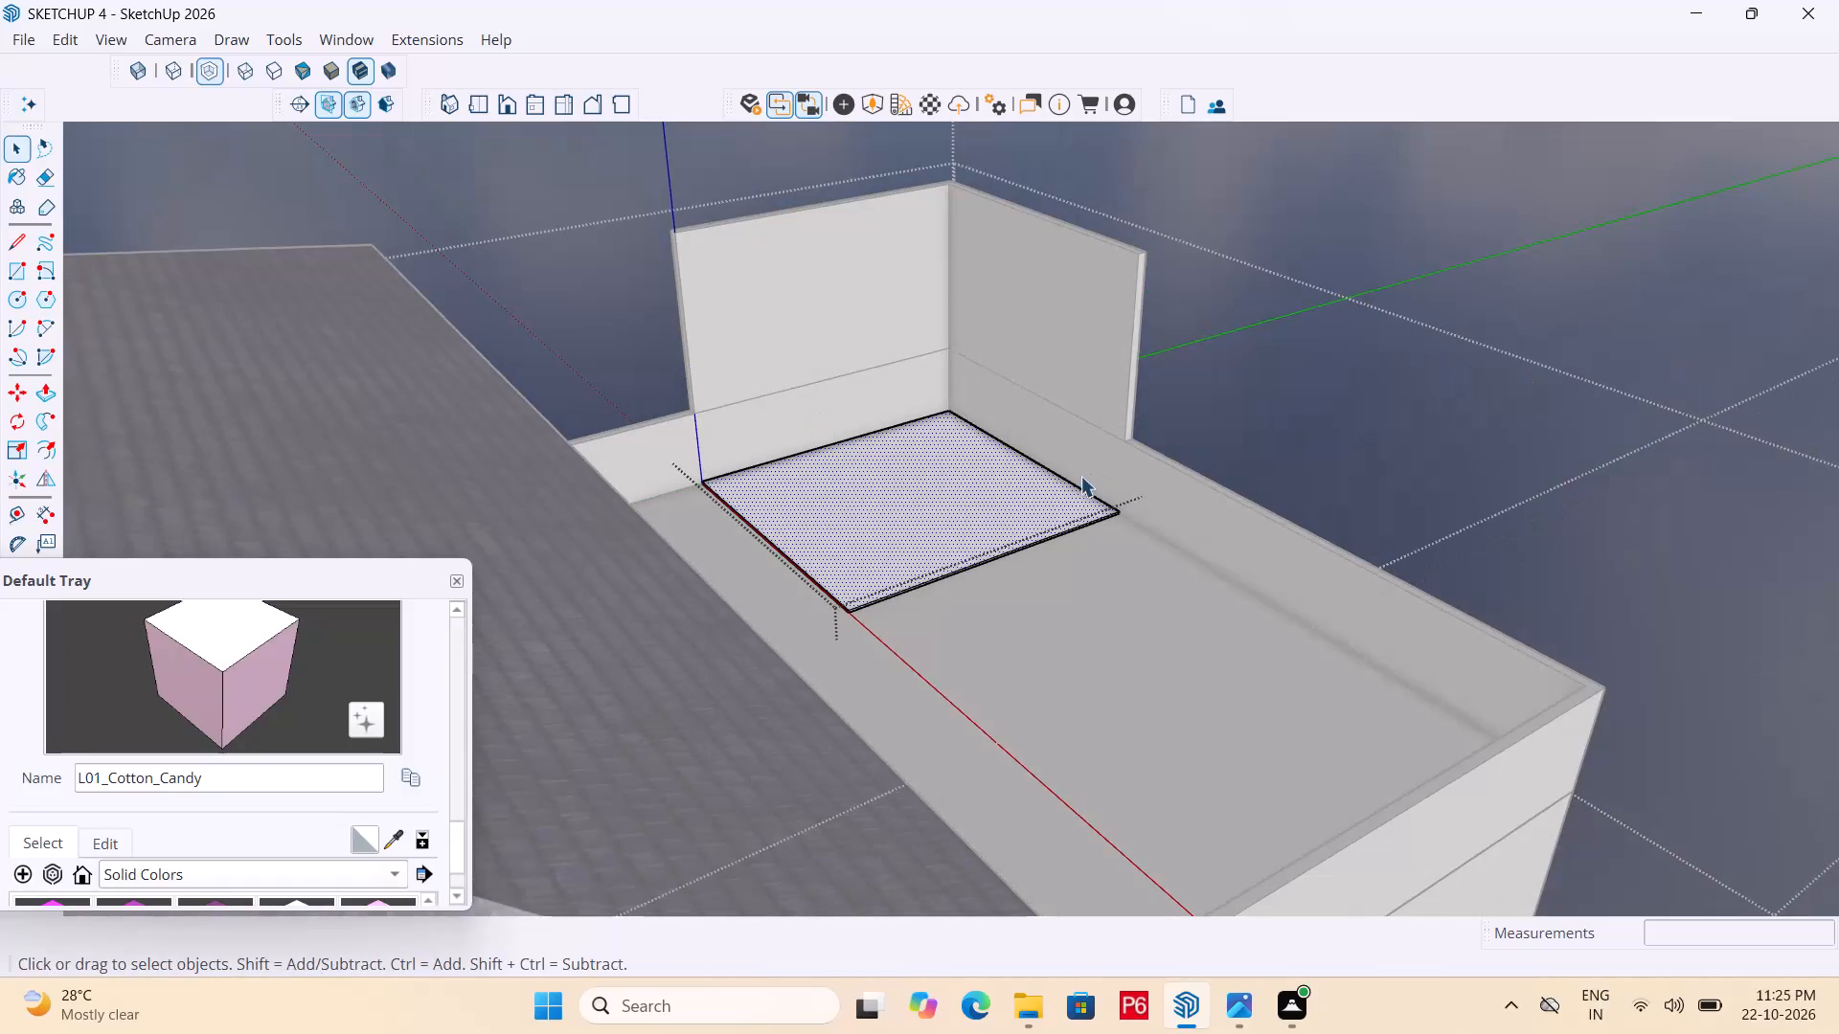
Draw a rectangle about 11' 9 1/2" by 11' 6 1/2" across the tops of the two raised corner walls.
{"action": "left_click", "coordinate": [912, 514]}
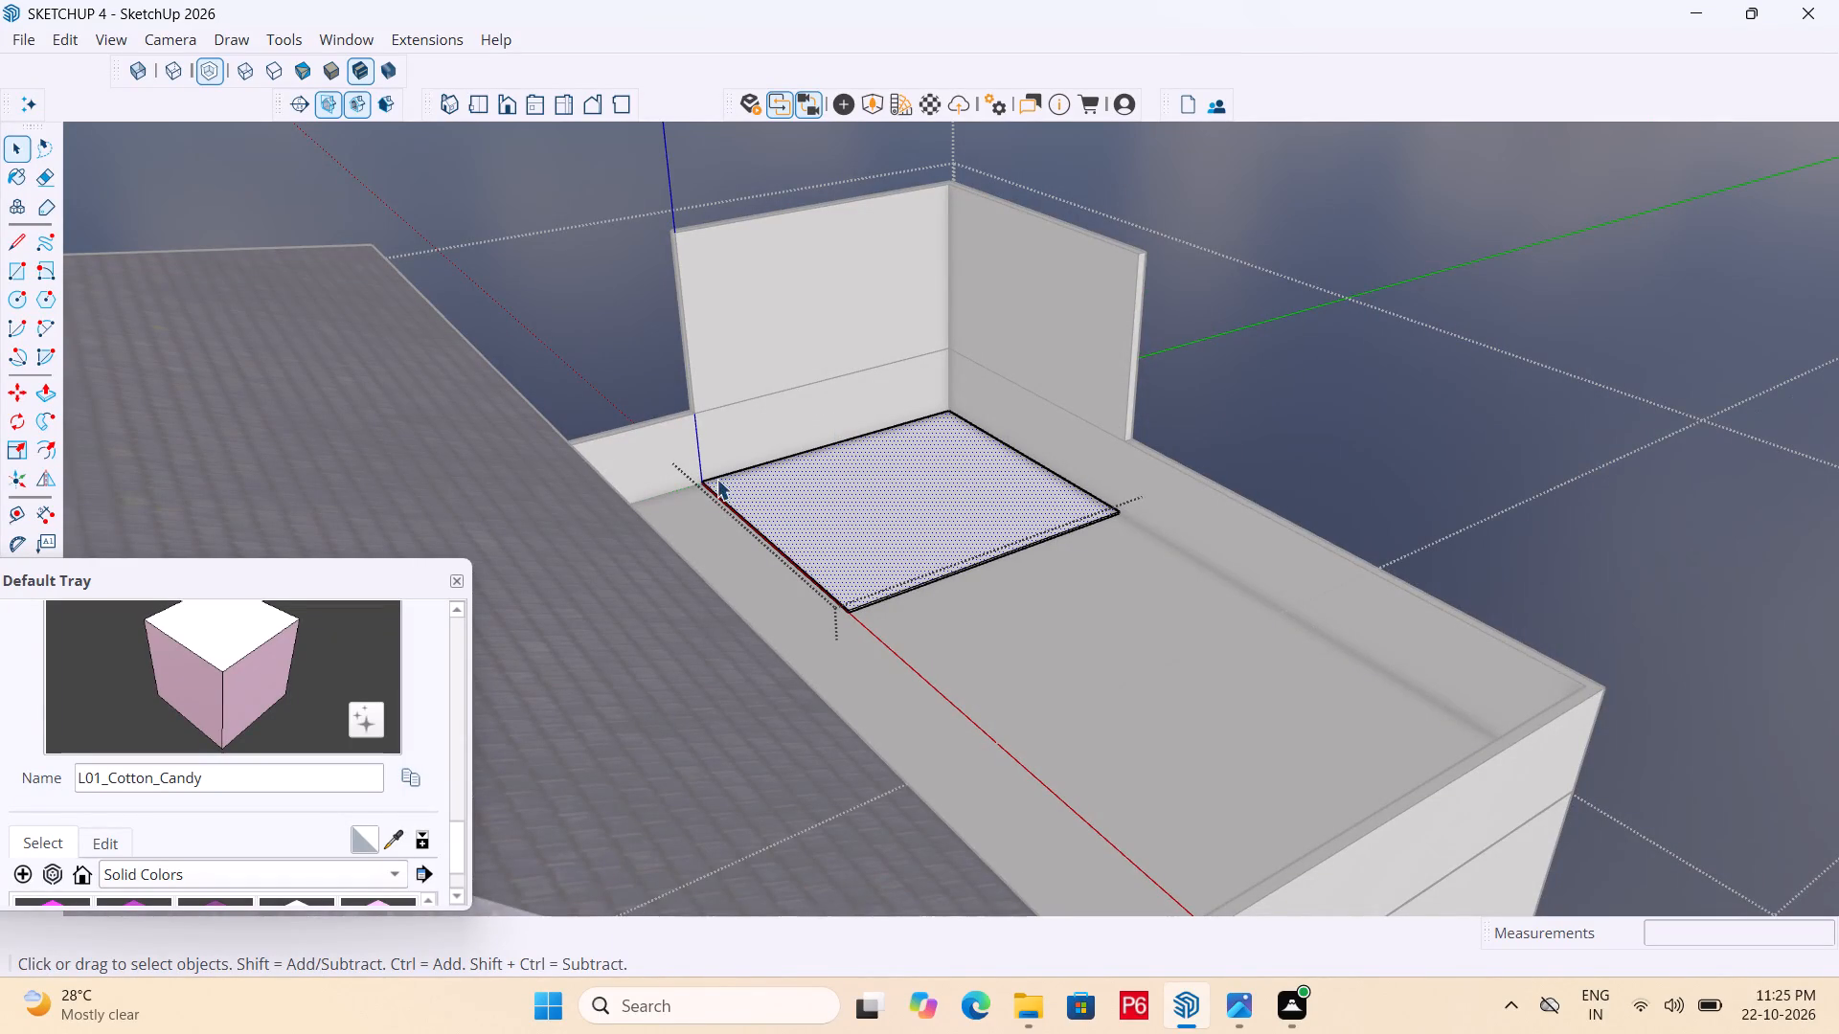
{"action": "middle_click_drag", "start_coordinate": [715, 478], "coordinate": [844, 610]}
{"action": "scroll", "coordinate": [893, 520], "scroll_direction": "up", "scroll_amount": 2}
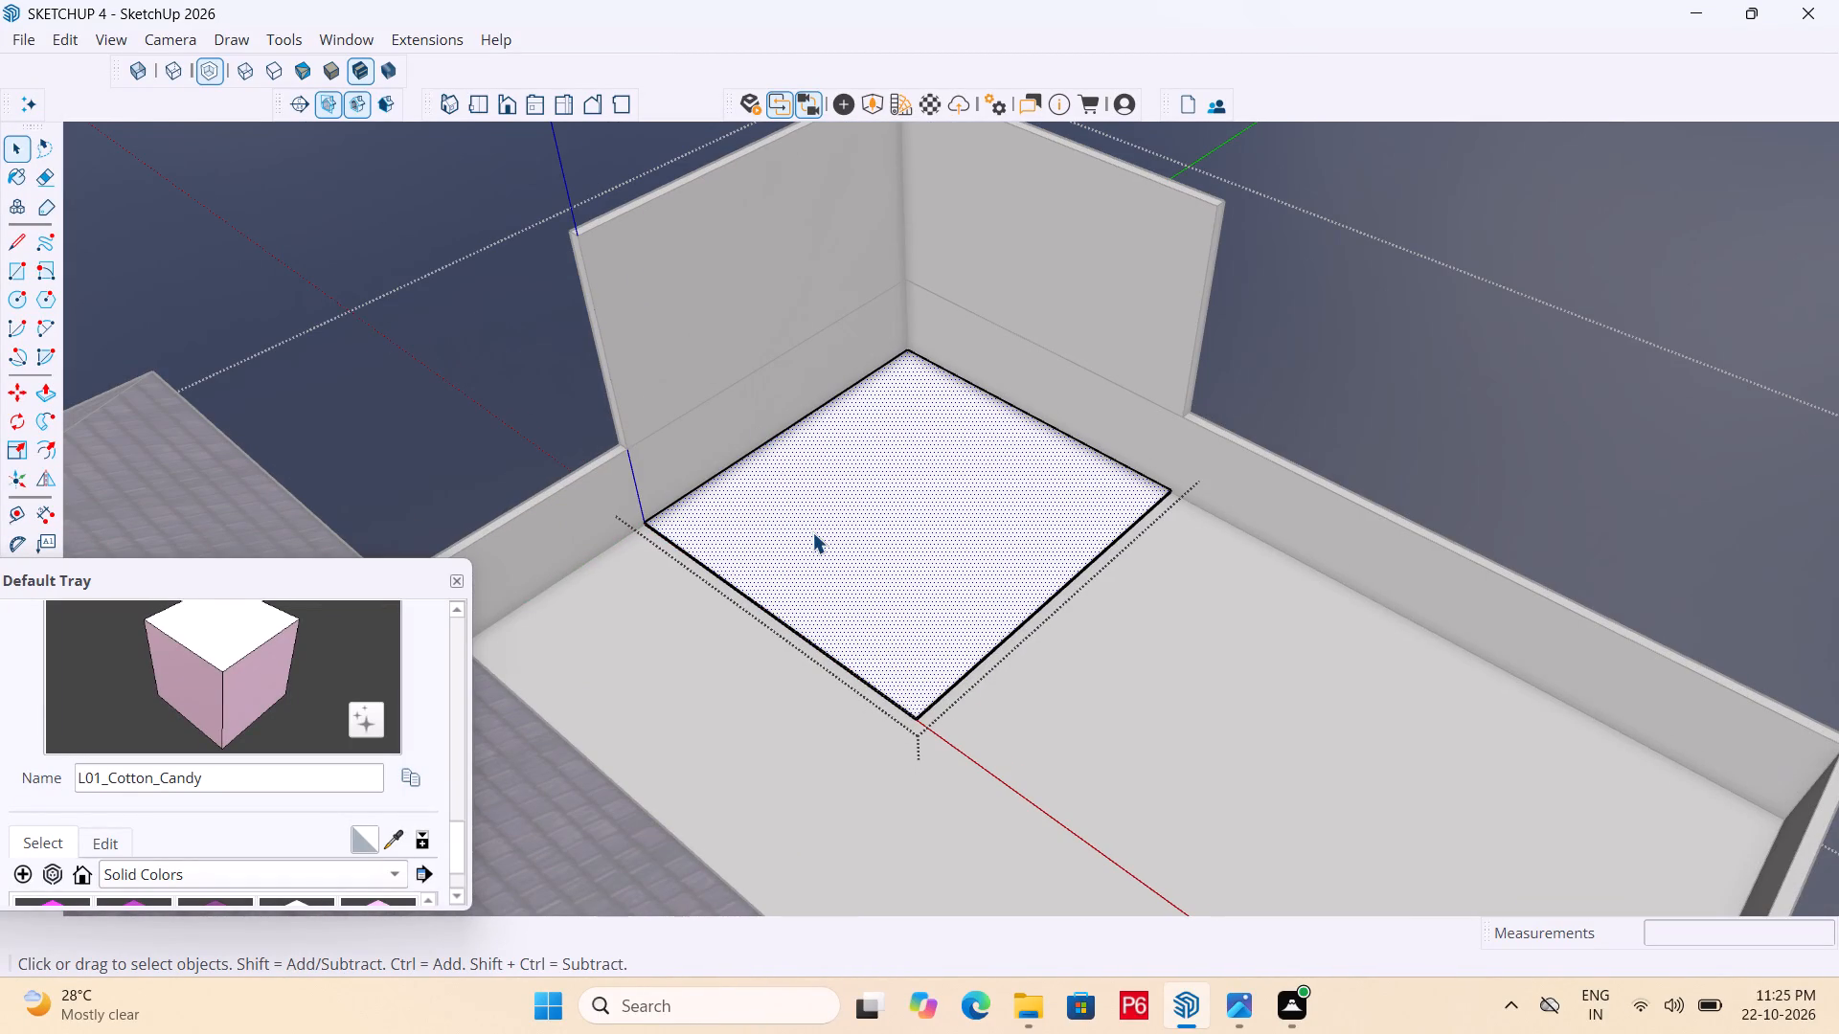
{"action": "scroll", "coordinate": [877, 700], "scroll_direction": "down", "scroll_amount": 3}
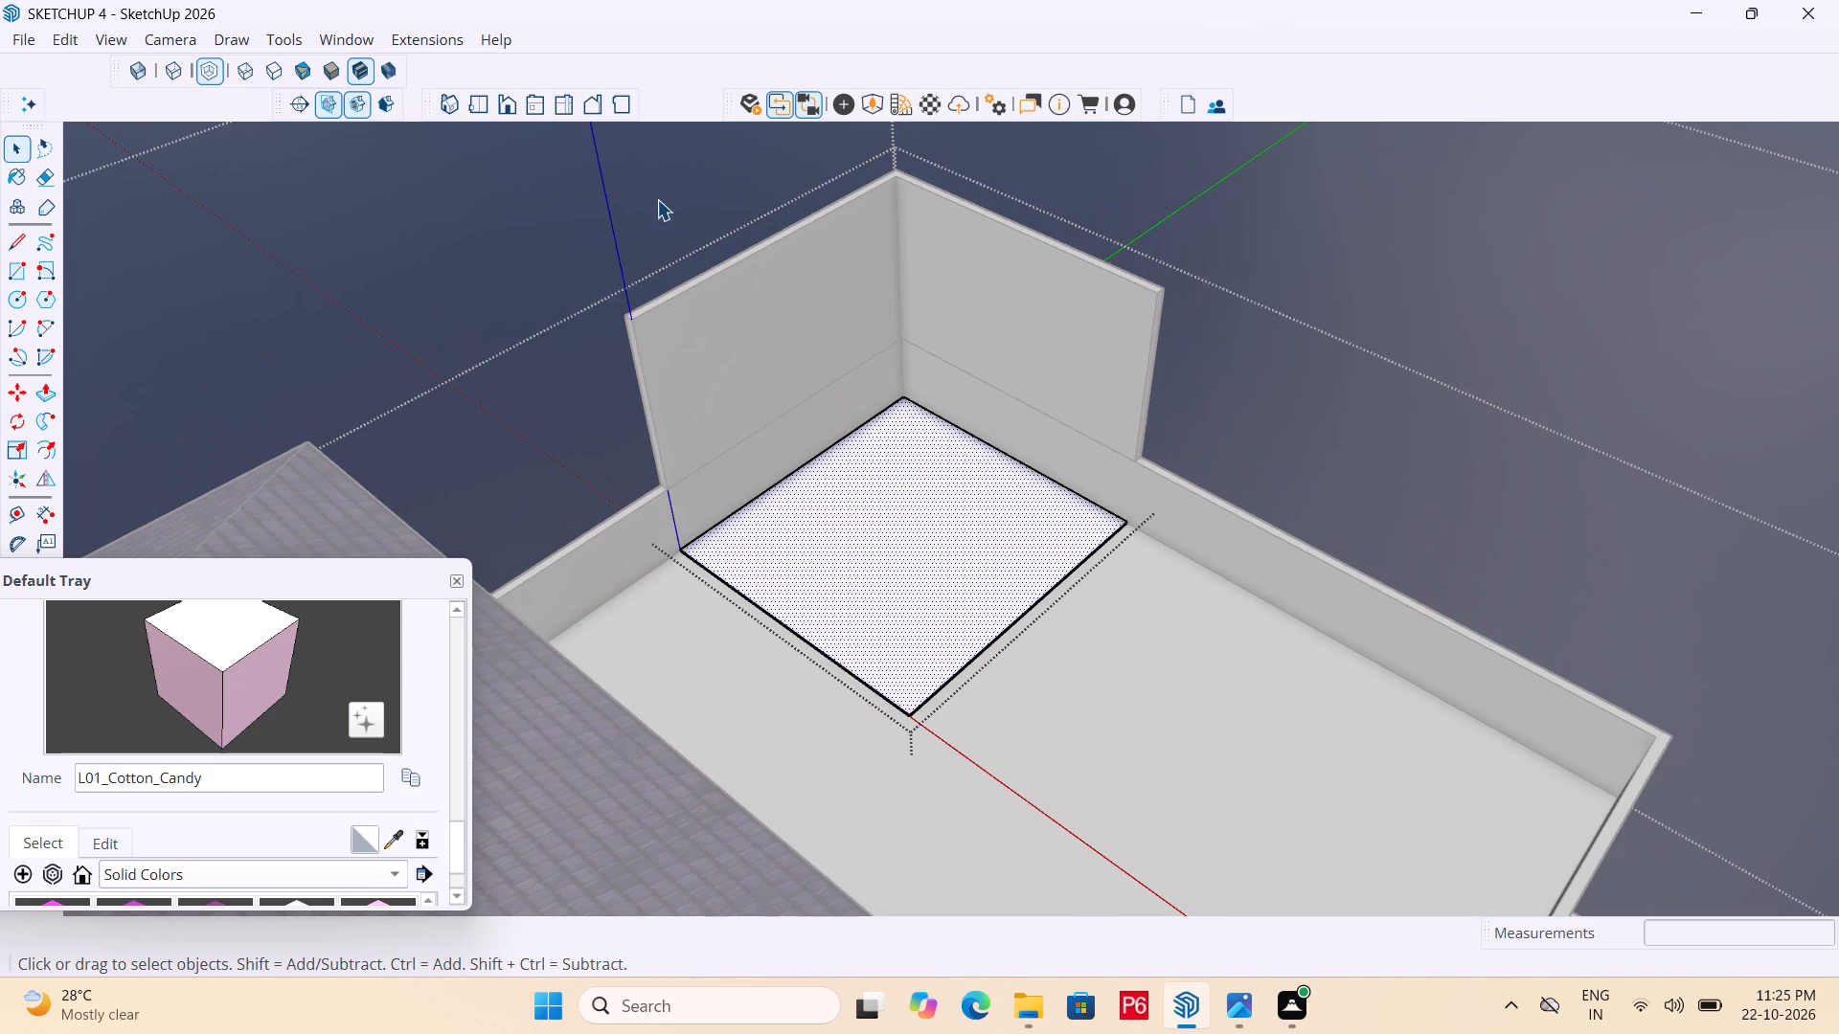
{"action": "middle_click_drag", "start_coordinate": [663, 221], "coordinate": [648, 262]}
{"action": "key", "text": "space"}
{"action": "middle_click_drag", "start_coordinate": [648, 265], "coordinate": [829, 327]}
{"action": "double_click", "coordinate": [1260, 348]}
{"action": "middle_click_drag", "start_coordinate": [687, 336], "coordinate": [491, 433]}
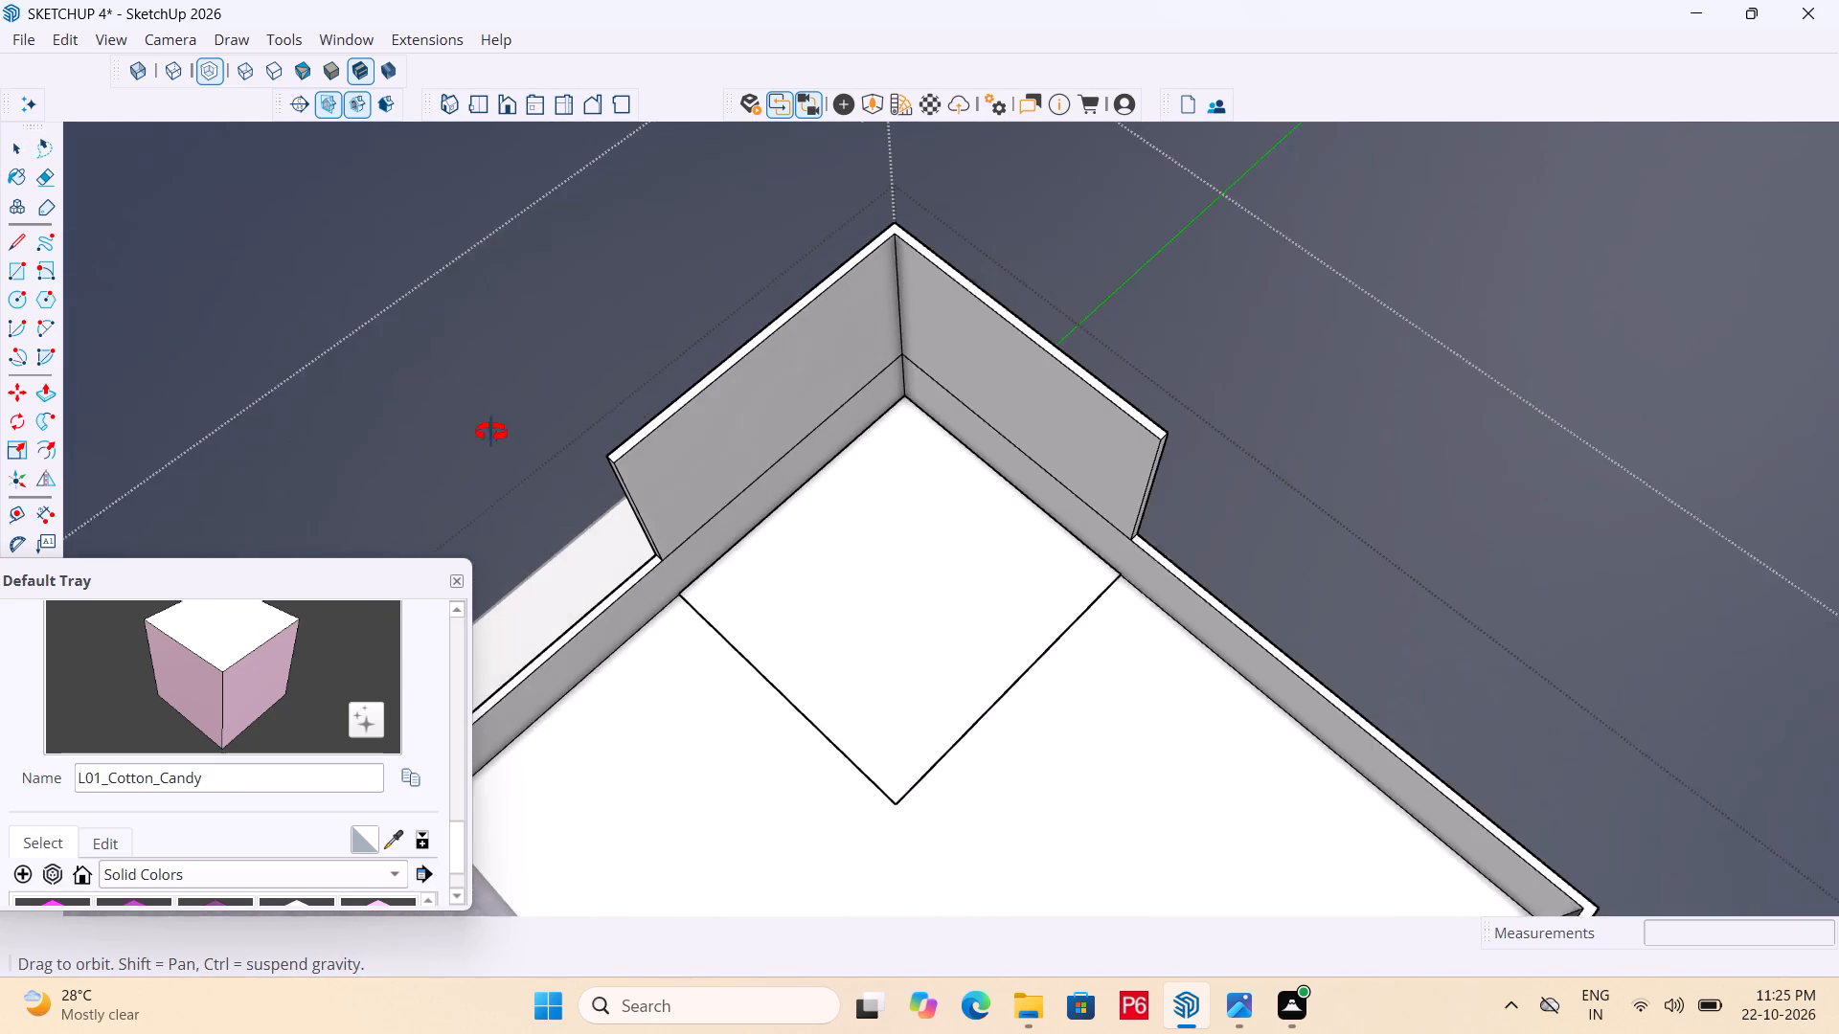
{"action": "middle_click_drag", "start_coordinate": [491, 433], "coordinate": [467, 426]}
{"action": "scroll", "coordinate": [620, 424], "scroll_direction": "up", "scroll_amount": 4}
{"action": "key", "text": "r"}
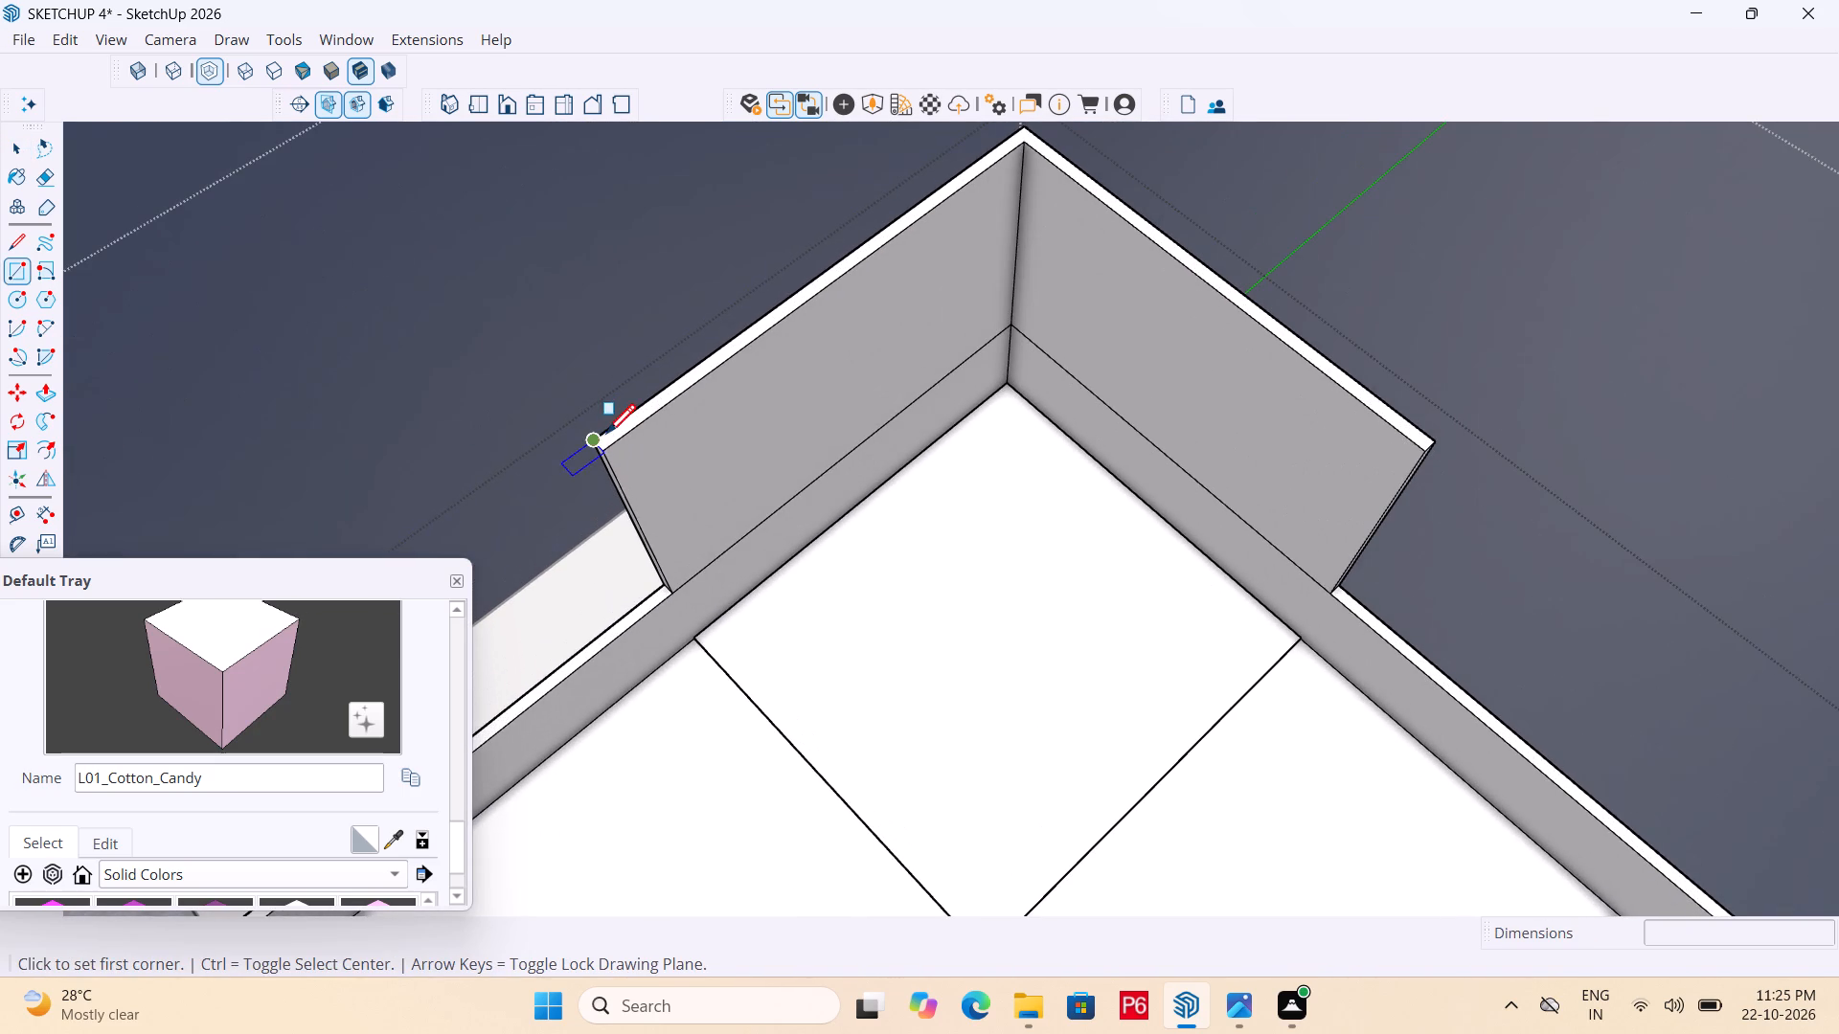
{"action": "left_click", "coordinate": [597, 442]}
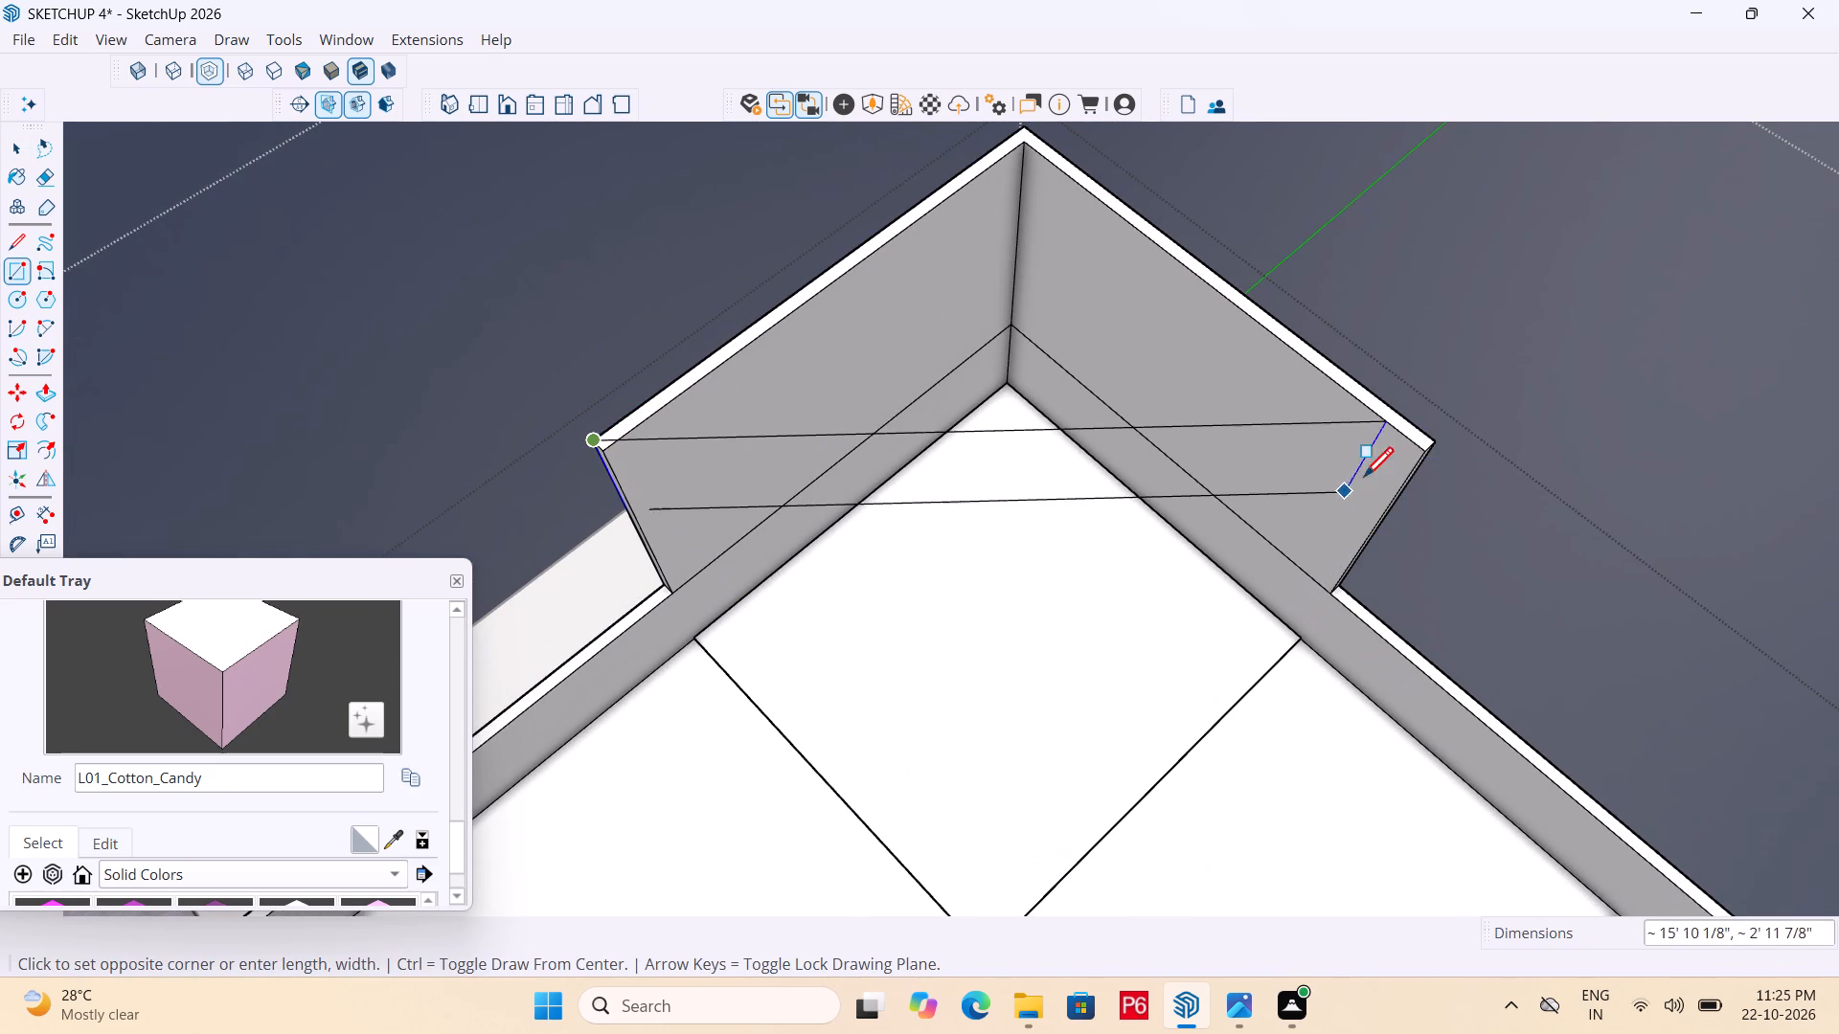
{"action": "left_click", "coordinate": [1431, 449]}
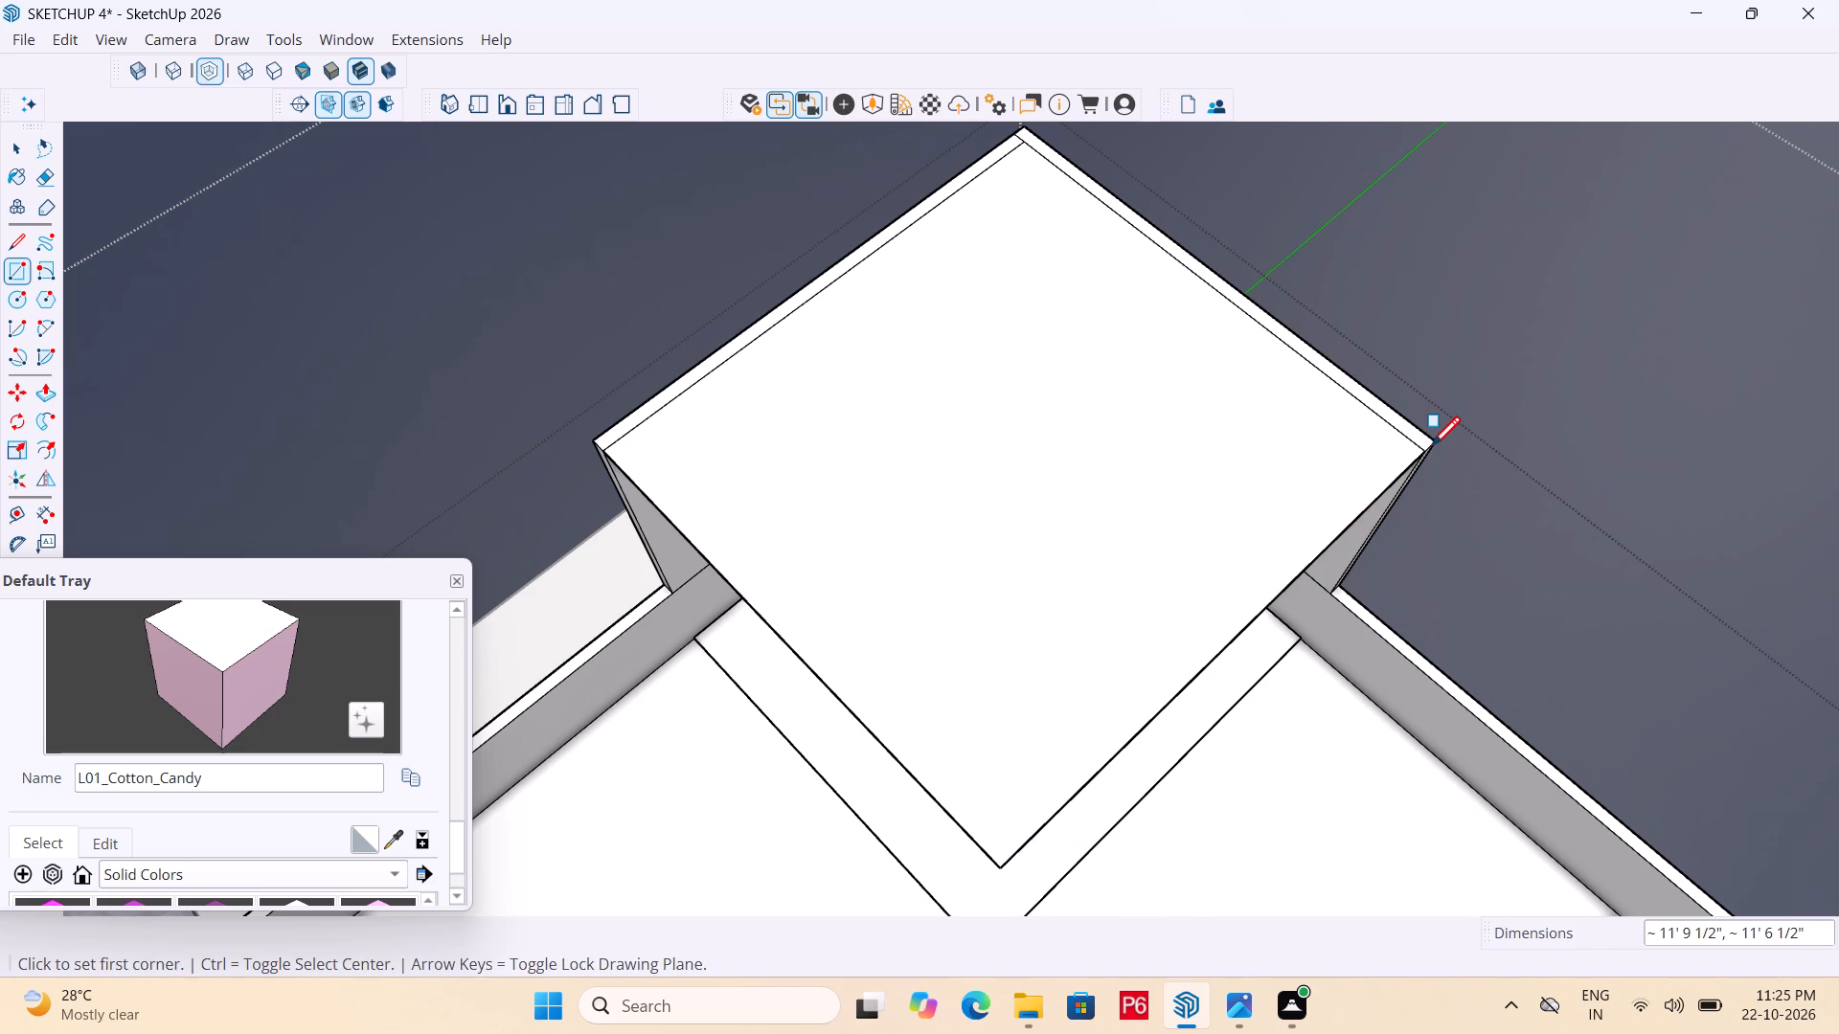
Make a group from the new face enclosed by the raised corner walls, together with its edges.
{"action": "key", "text": "space"}
{"action": "double_click", "coordinate": [652, 450]}
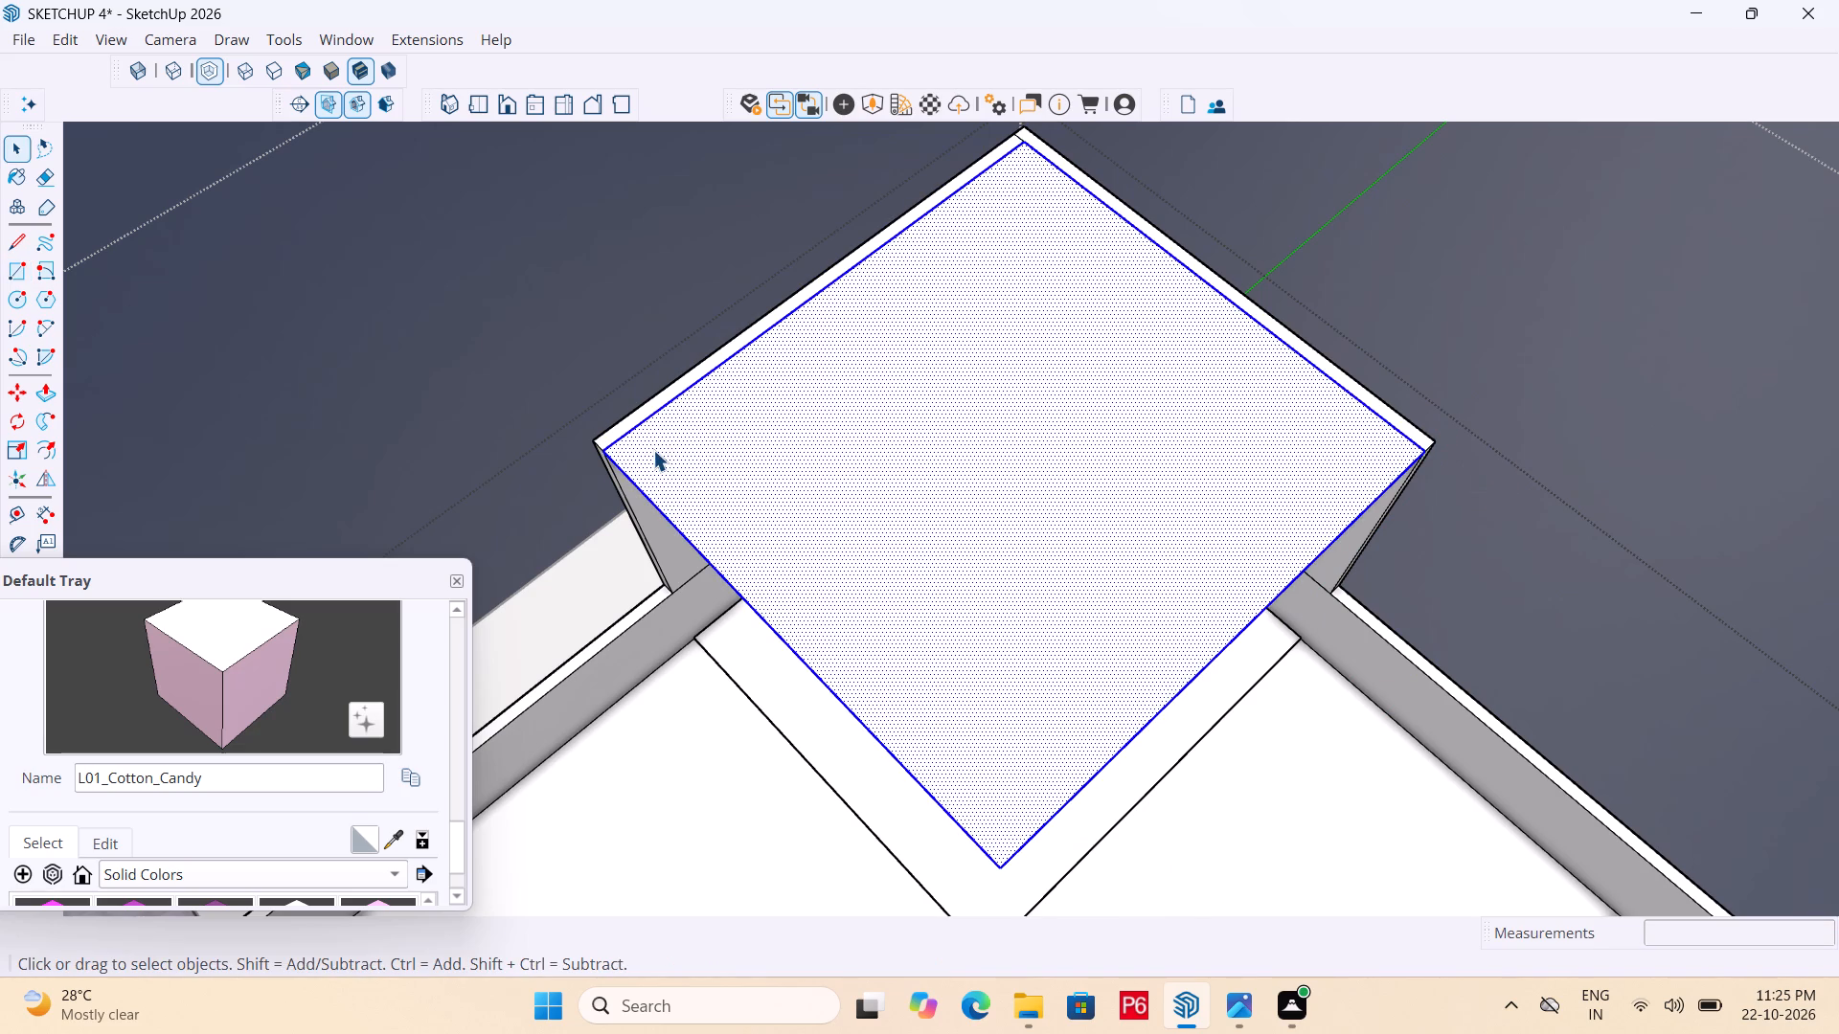
{"action": "triple_click", "coordinate": [653, 450]}
{"action": "left_click", "coordinate": [653, 450]}
{"action": "triple_click", "coordinate": [653, 450]}
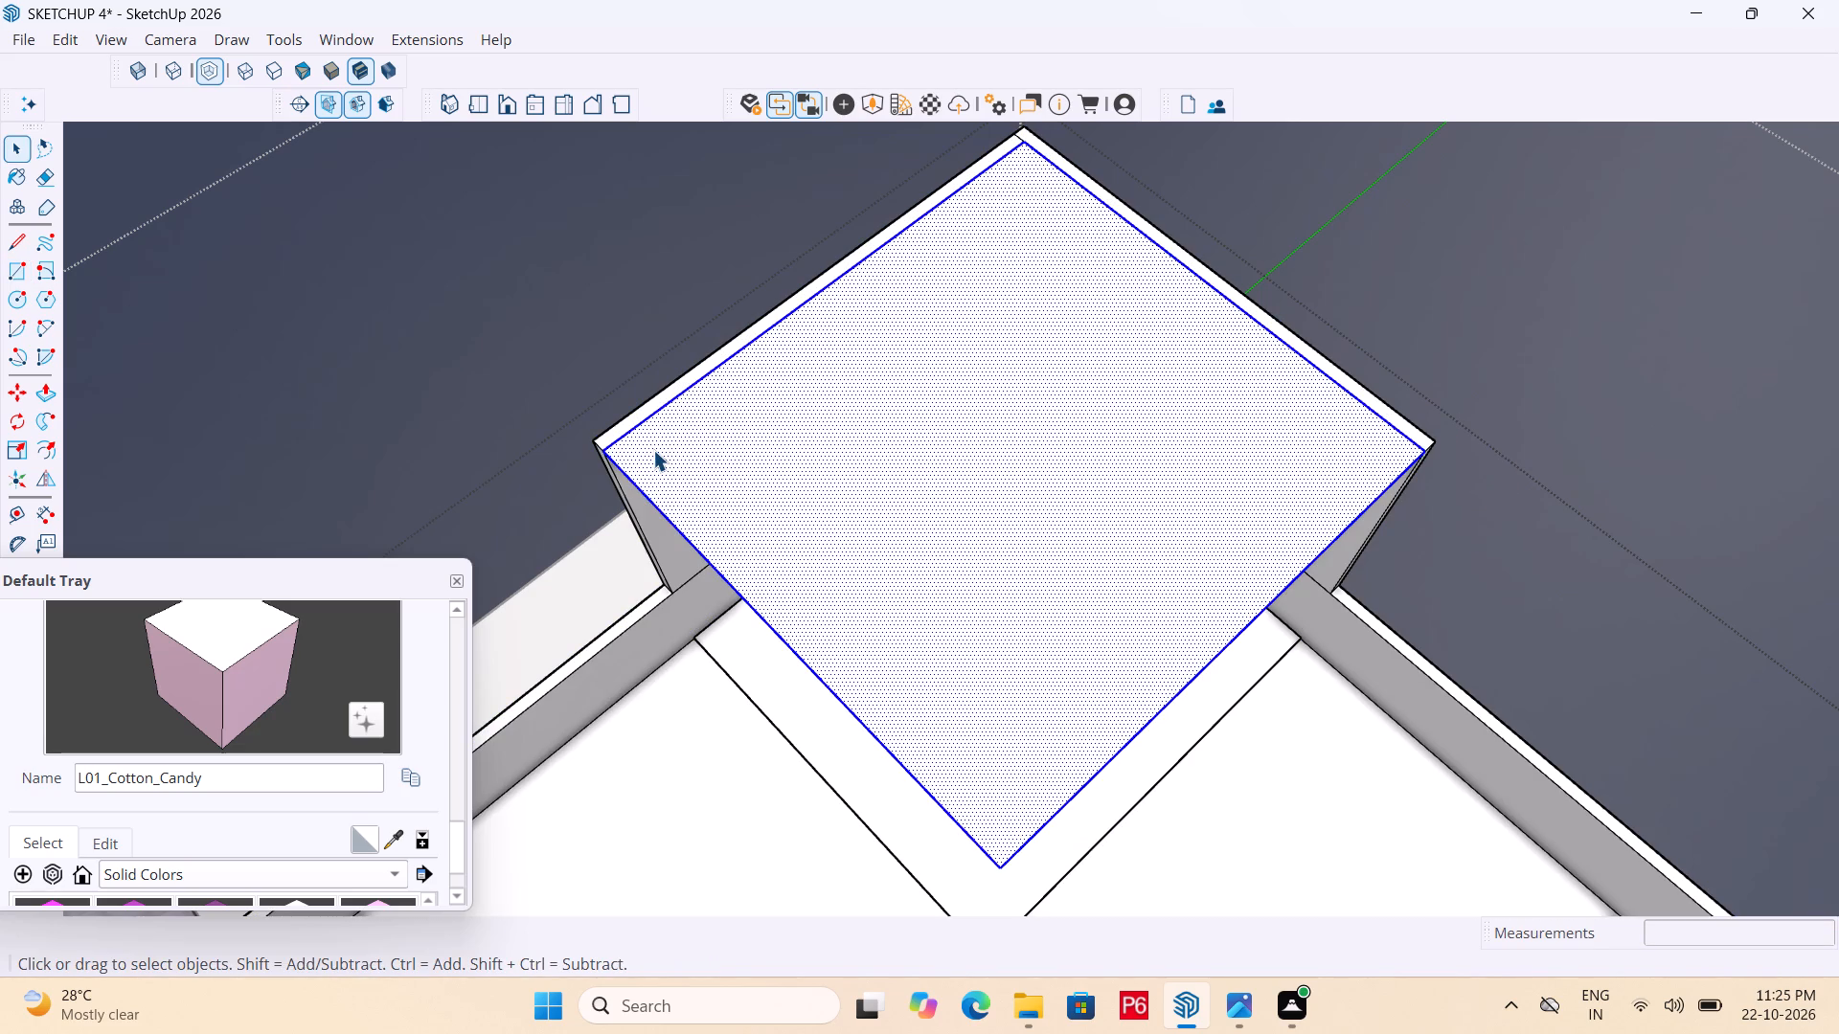
{"action": "double_click", "coordinate": [653, 450]}
{"action": "right_click", "coordinate": [653, 450]}
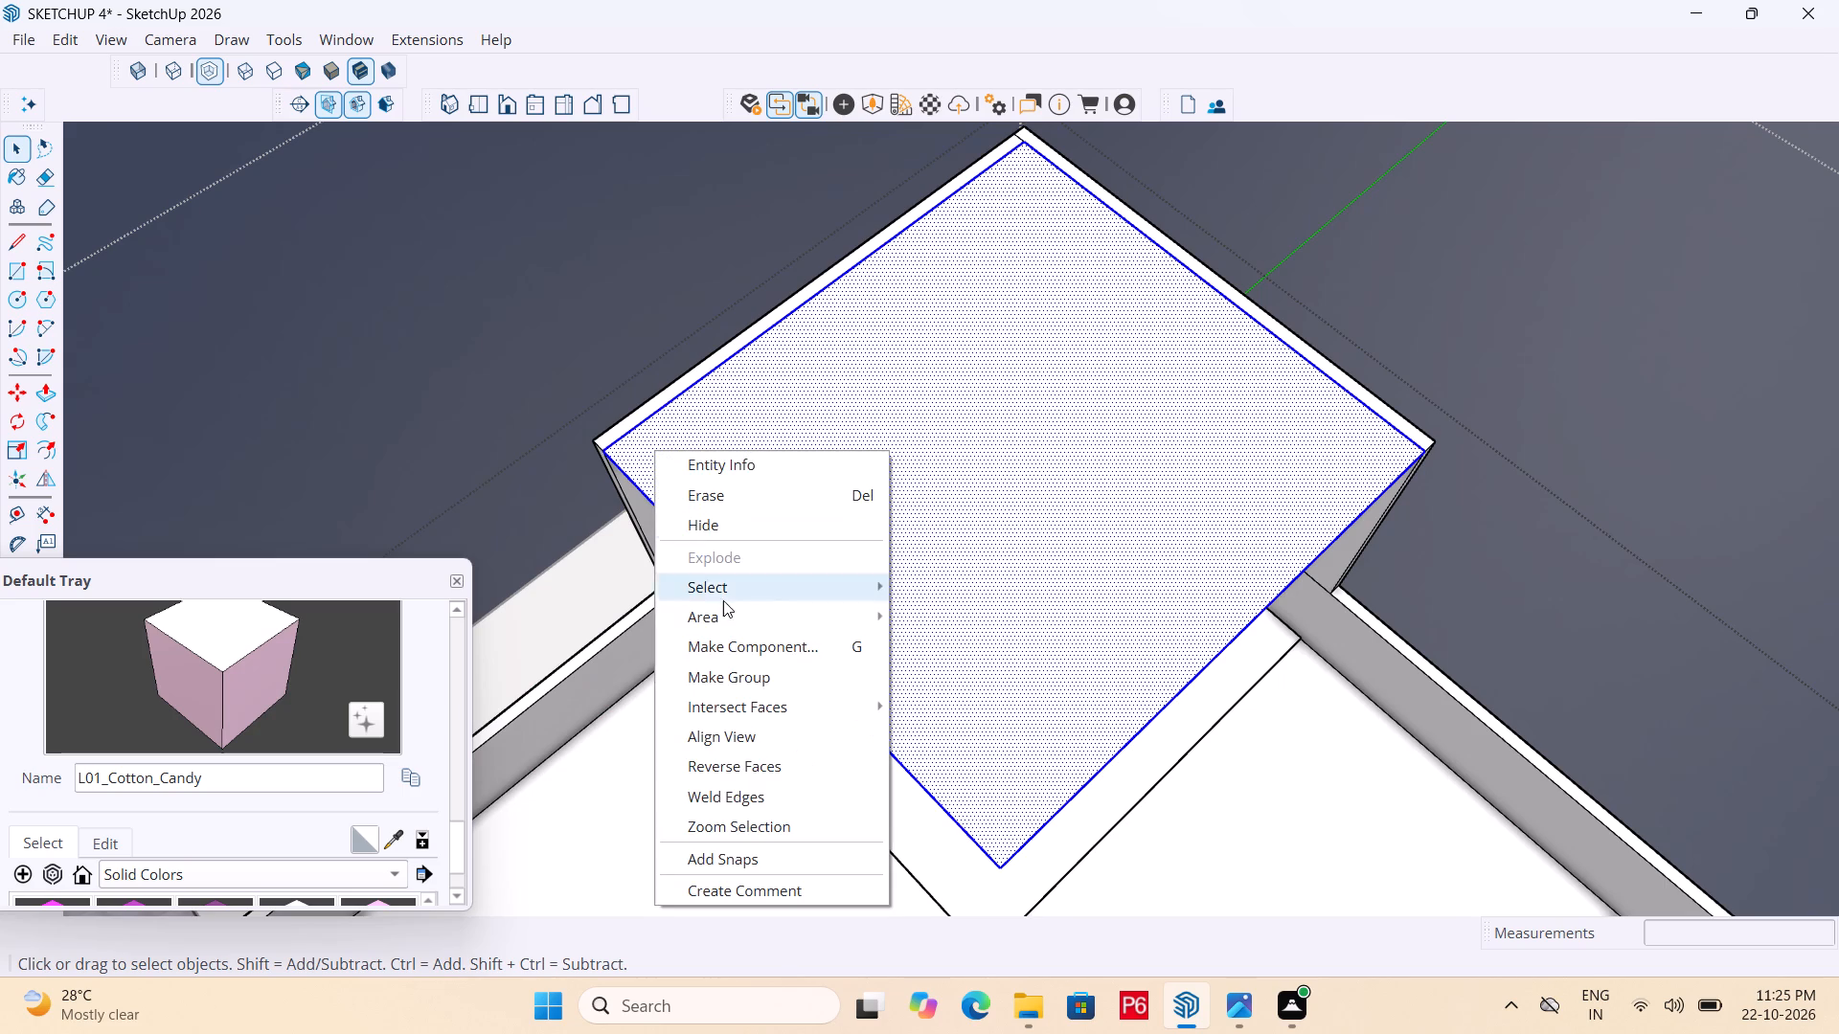
{"action": "left_click", "coordinate": [756, 678]}
Open the new roof group and Push/Pull its face up 4" to form a slab.
{"action": "key", "text": "space"}
{"action": "middle_click_drag", "start_coordinate": [896, 527], "coordinate": [880, 401]}
{"action": "double_click", "coordinate": [888, 401]}
{"action": "left_click", "coordinate": [874, 374]}
{"action": "left_click", "coordinate": [874, 374]}
{"action": "left_click", "coordinate": [874, 374]}
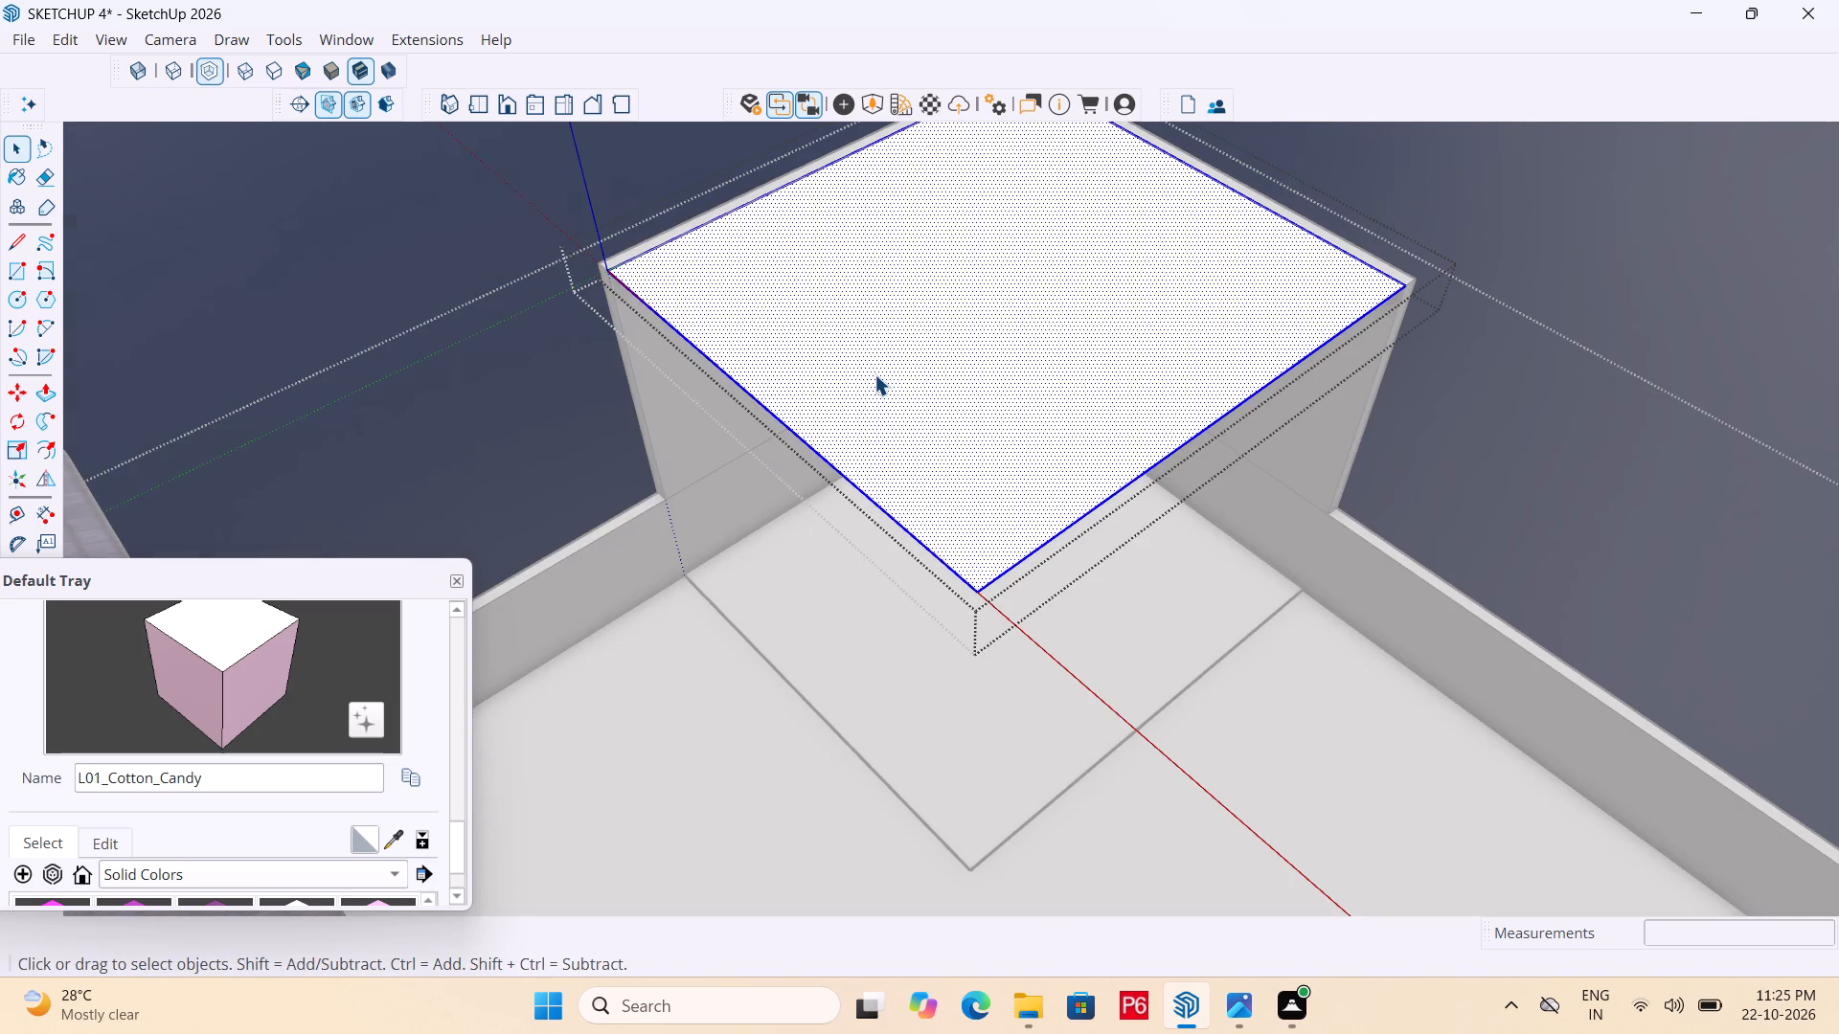
{"action": "key", "text": "p"}
{"action": "left_click", "coordinate": [874, 374]}
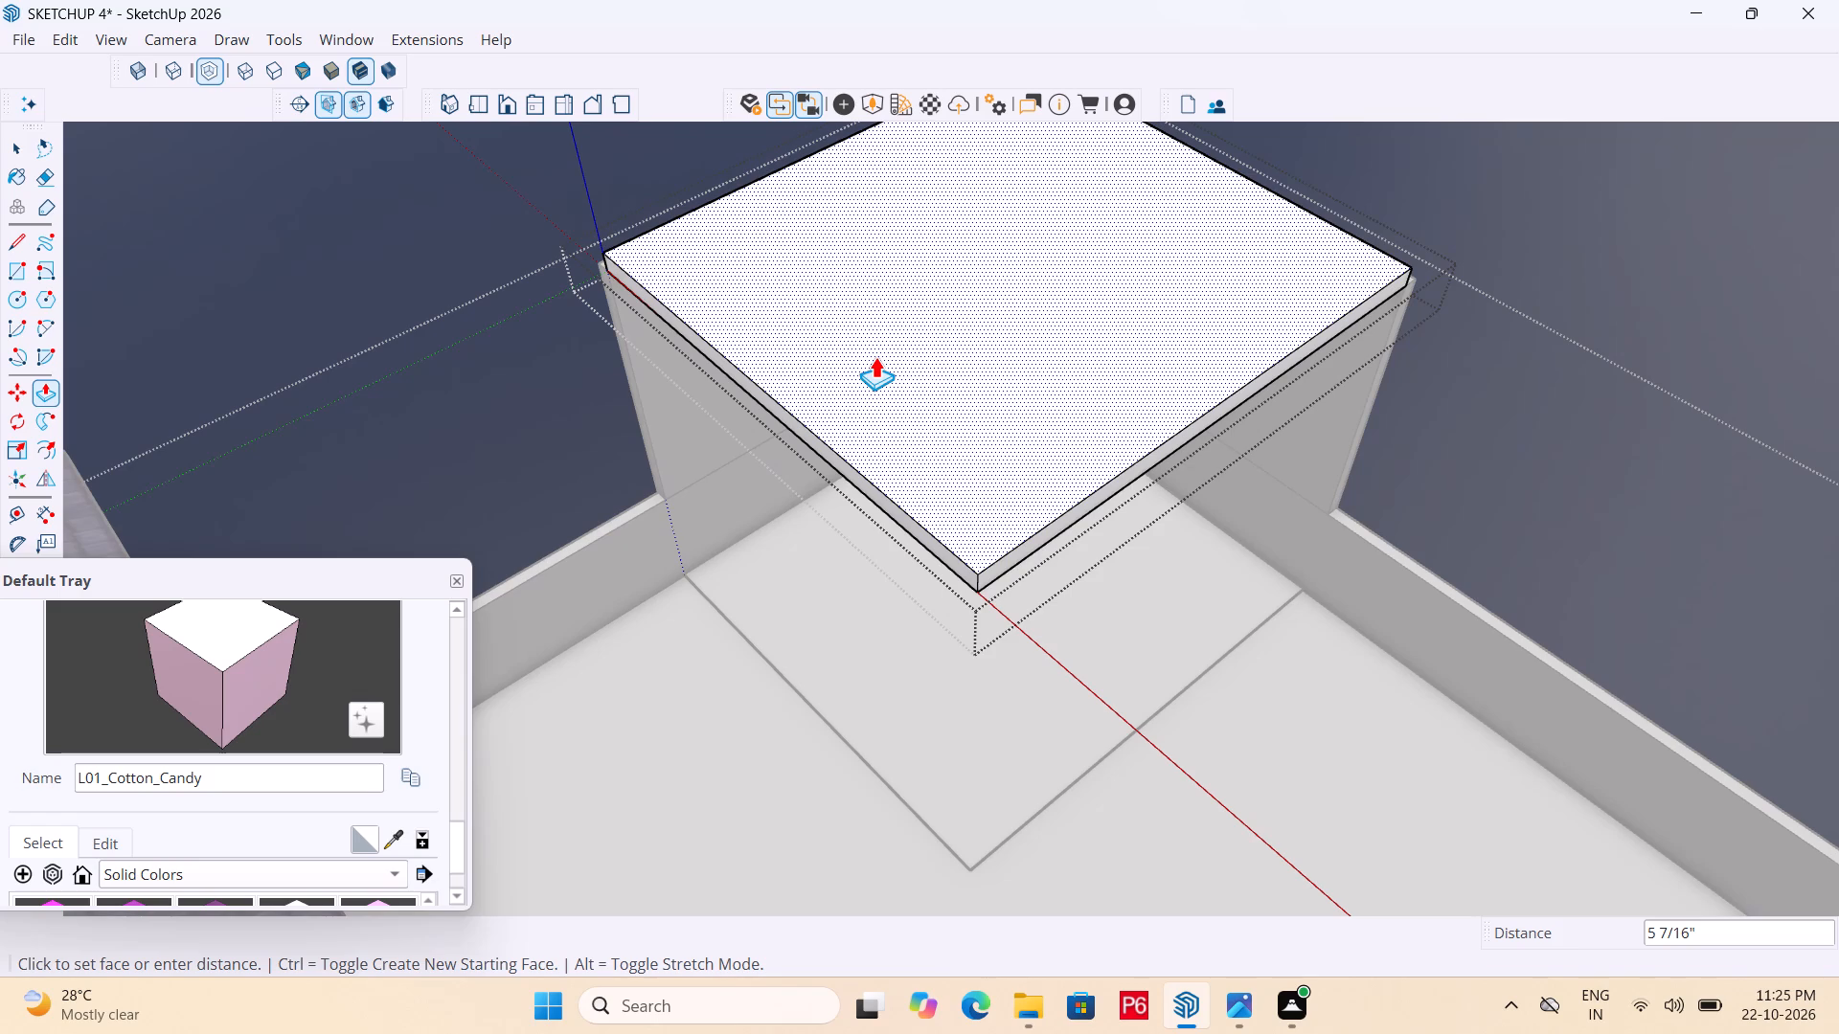
{"action": "type", "text": "4\""}
{"action": "key", "text": "Return"}
Push/Pull the slab's two wall-side edge faces outward 4", flush with the outer faces of the corner walls.
{"action": "middle_click_drag", "start_coordinate": [617, 327], "coordinate": [1330, 400]}
{"action": "scroll", "coordinate": [1330, 401], "scroll_direction": "up", "scroll_amount": 3}
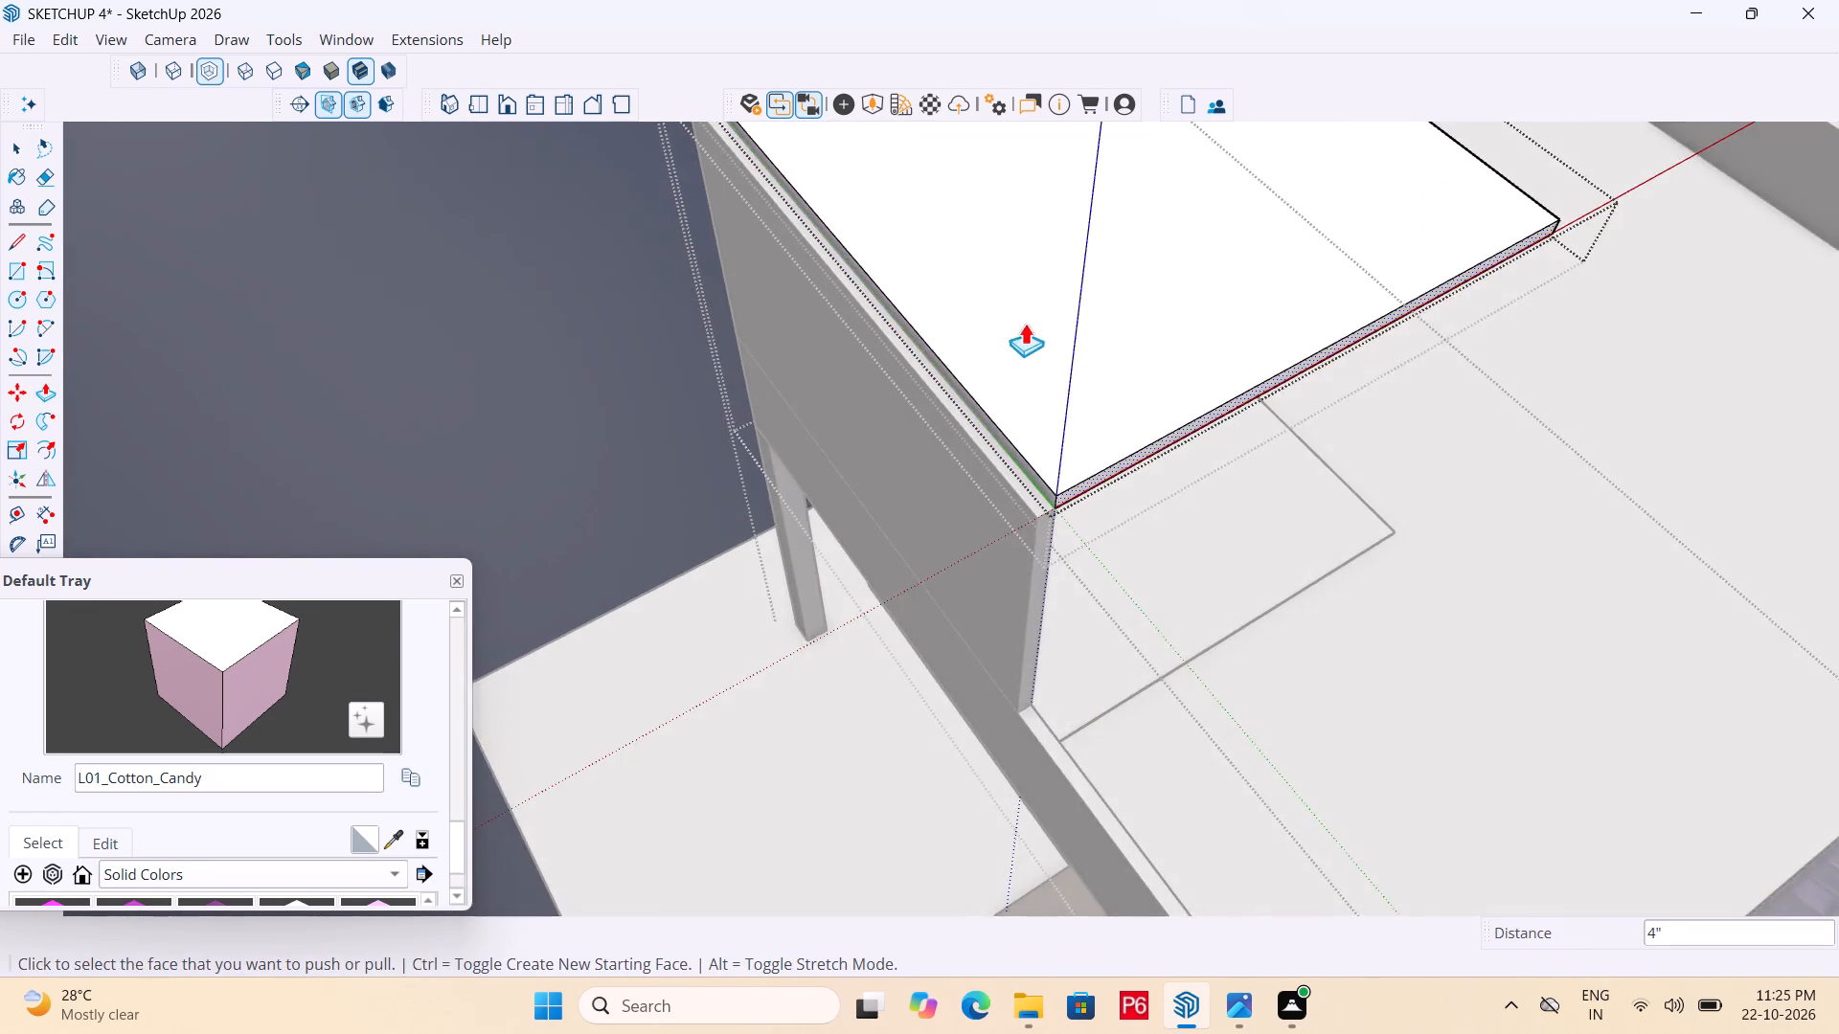
{"action": "scroll", "coordinate": [1025, 323], "scroll_direction": "up", "scroll_amount": 5}
{"action": "left_click", "coordinate": [981, 470]}
{"action": "left_click_drag", "start_coordinate": [965, 605], "coordinate": [978, 594]}
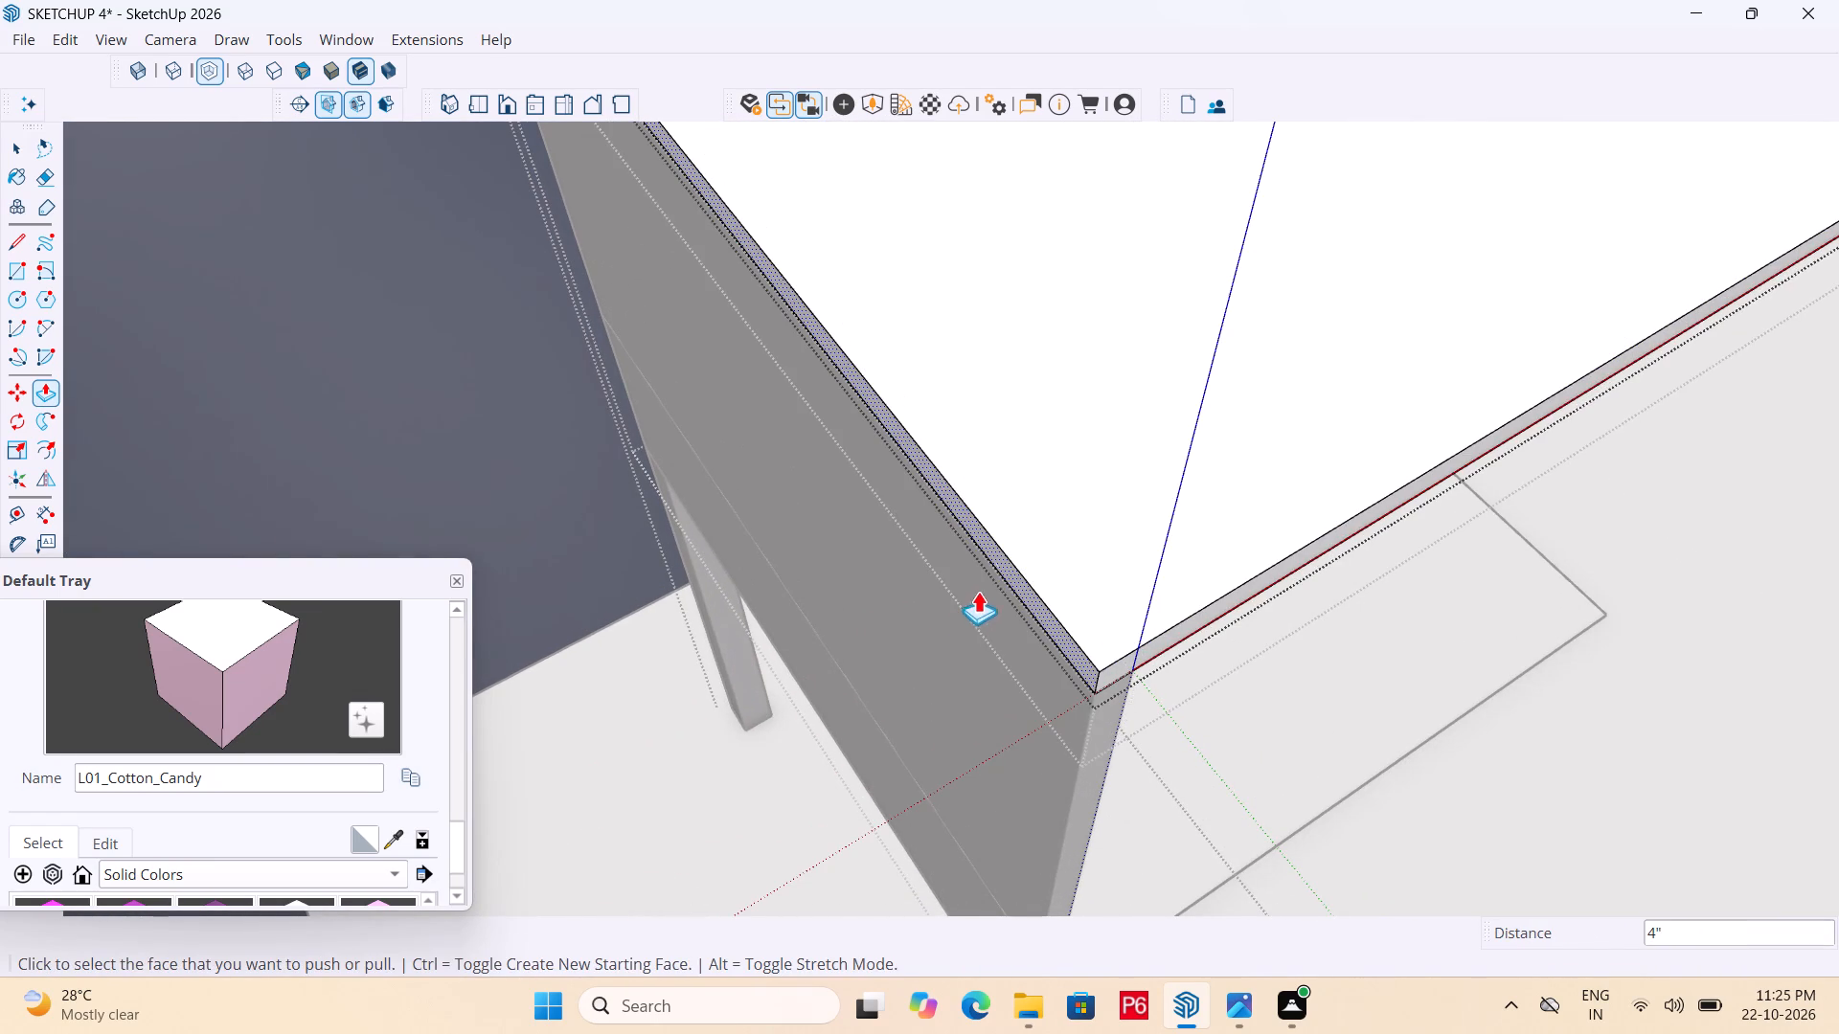
{"action": "scroll", "coordinate": [1104, 541], "scroll_direction": "down", "scroll_amount": 6}
{"action": "middle_click_drag", "start_coordinate": [619, 409], "coordinate": [1652, 492]}
{"action": "scroll", "coordinate": [957, 565], "scroll_direction": "down", "scroll_amount": 6}
{"action": "scroll", "coordinate": [992, 381], "scroll_direction": "up", "scroll_amount": 4}
{"action": "middle_click_drag", "start_coordinate": [992, 380], "coordinate": [966, 298]}
{"action": "scroll", "coordinate": [992, 380], "scroll_direction": "up", "scroll_amount": 2}
{"action": "scroll", "coordinate": [993, 278], "scroll_direction": "up", "scroll_amount": 6}
{"action": "middle_click", "coordinate": [994, 278]}
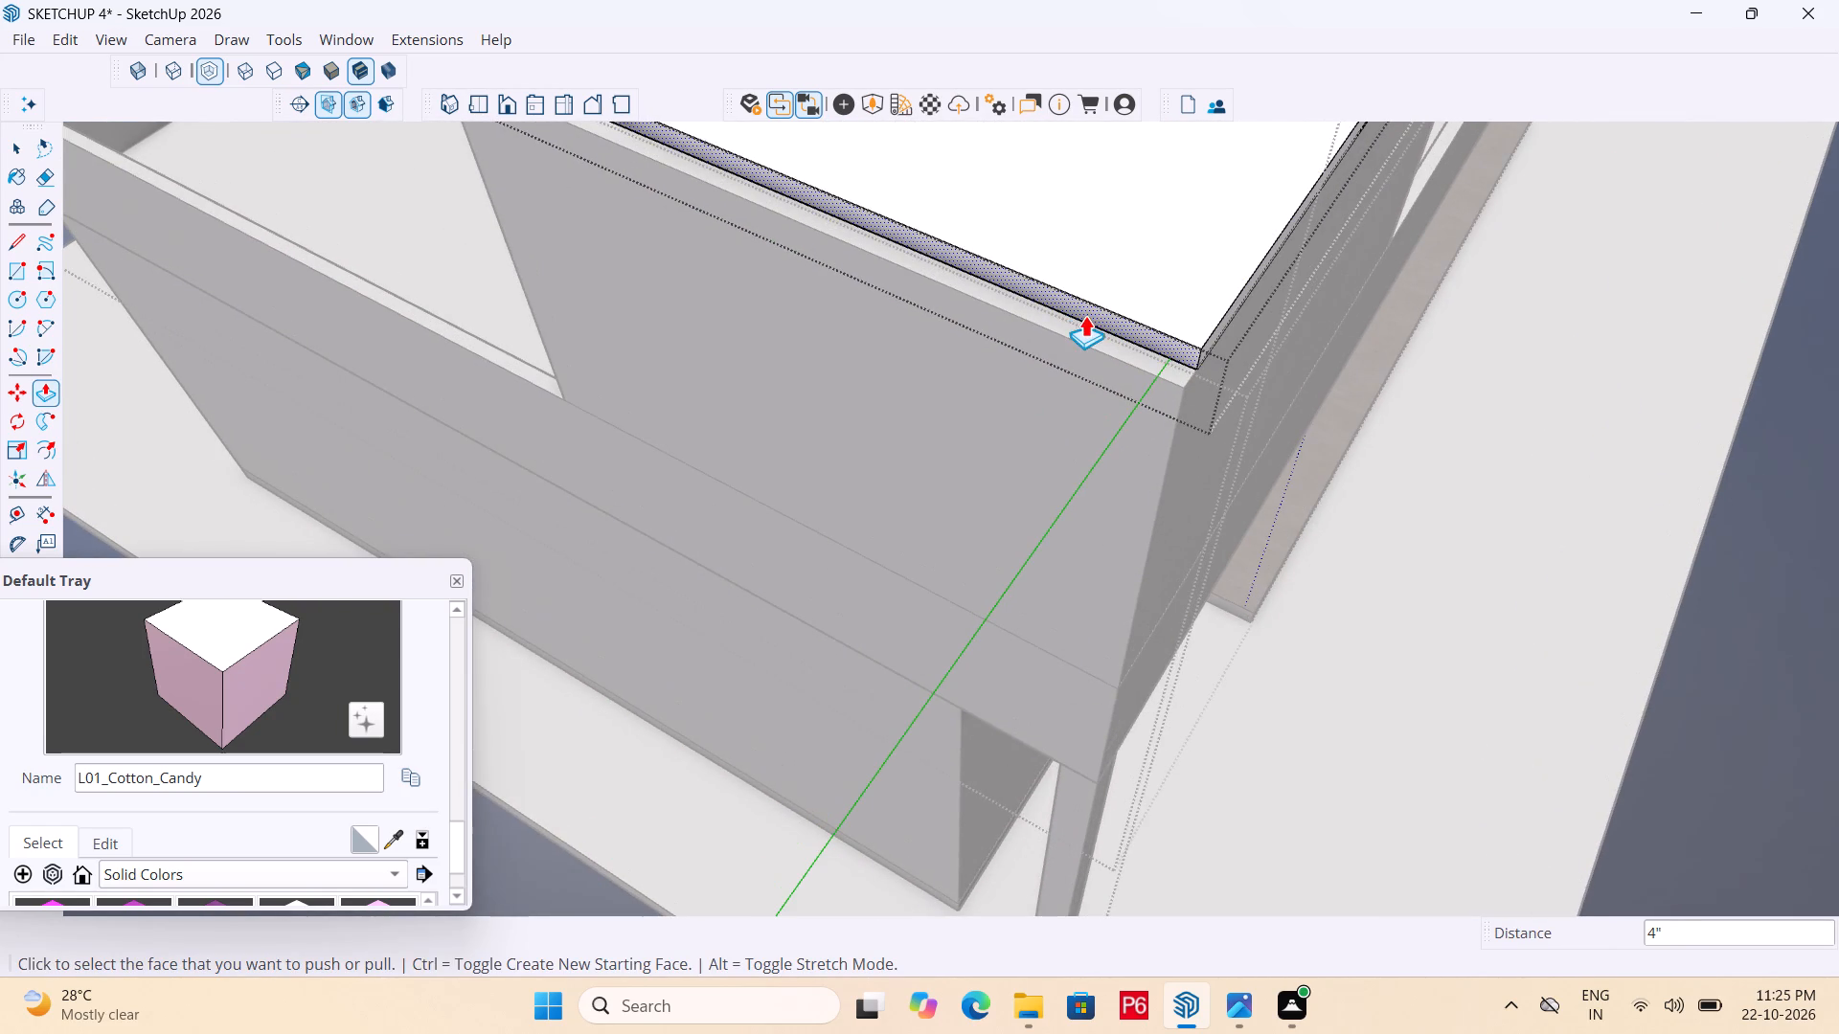
{"action": "left_click", "coordinate": [1085, 315]}
{"action": "left_click", "coordinate": [1063, 424]}
Save the model.
{"action": "scroll", "coordinate": [1105, 455], "scroll_direction": "down", "scroll_amount": 8}
{"action": "middle_click_drag", "start_coordinate": [697, 394], "coordinate": [1417, 376]}
{"action": "key", "text": "ctrl+s"}
{"action": "key", "text": "ctrl+s"}
{"action": "key", "text": "ctrl+s"}
{"action": "key", "text": "ctrl+s"}
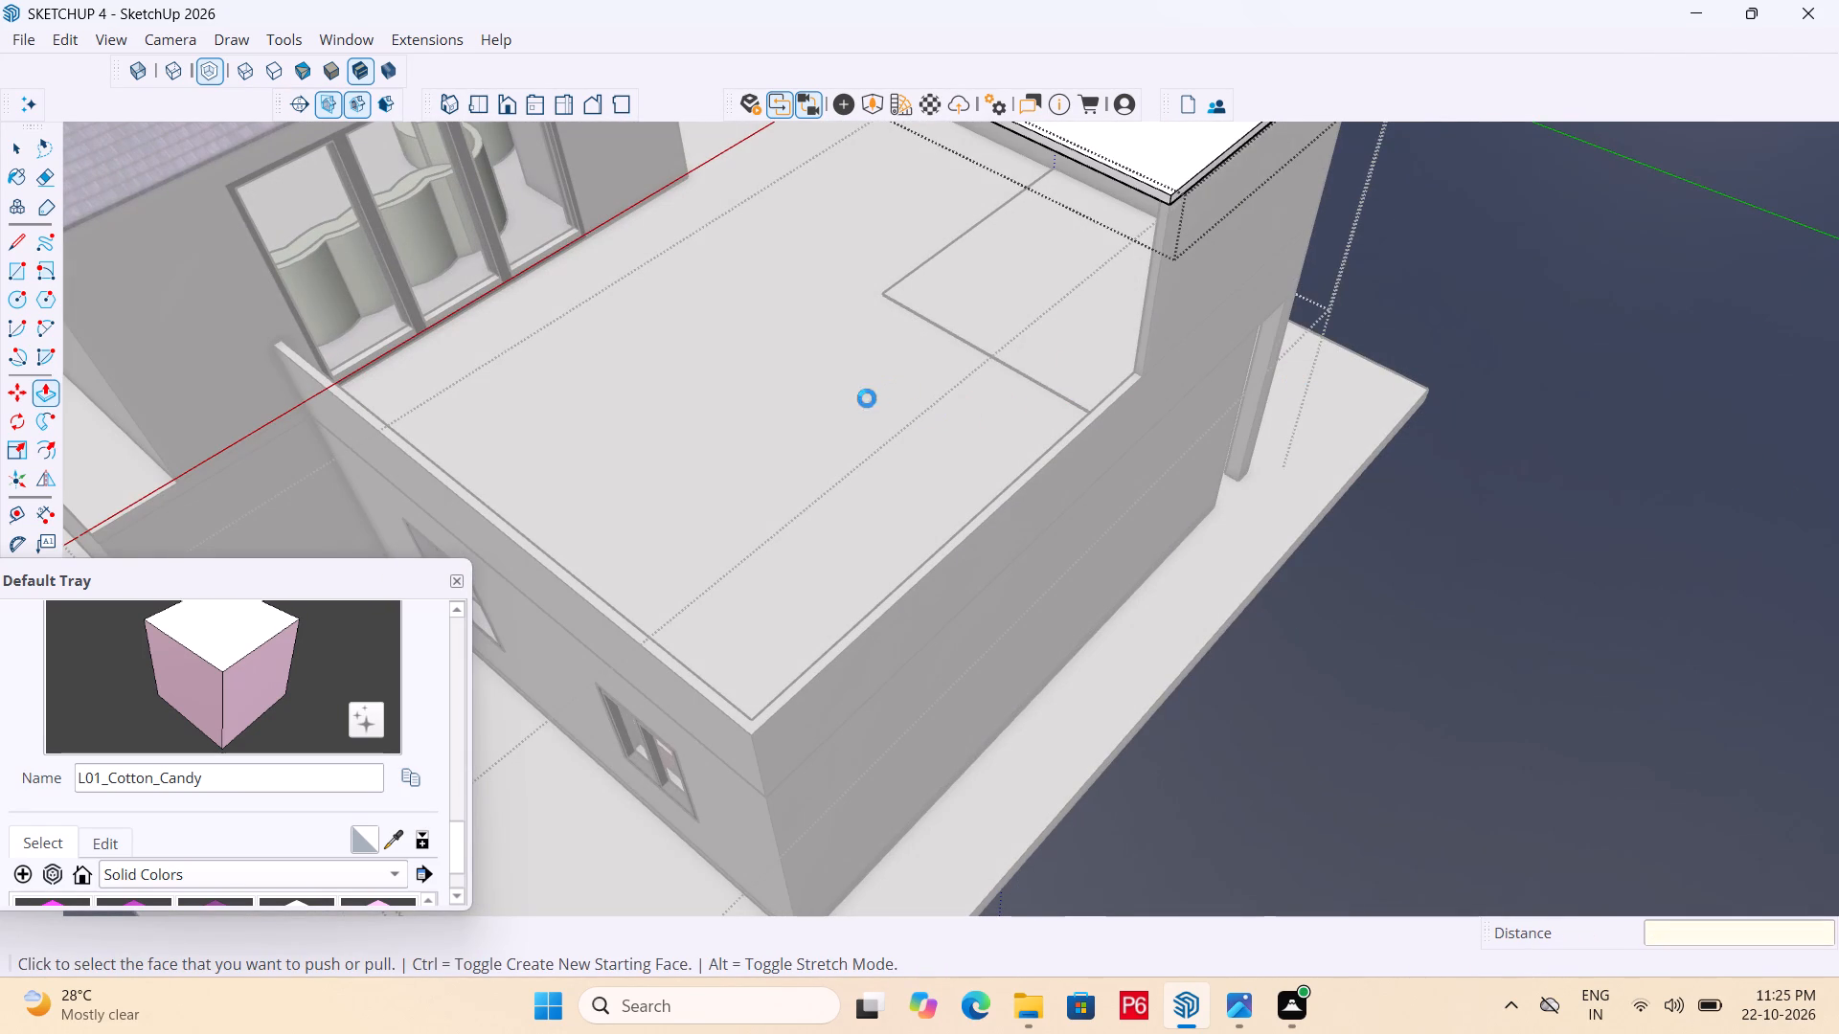
Exit the slab group and draw a vertical strip about 6' 9 1/2" by 6" on the corner wall's outer face, above the parapet line.
{"action": "scroll", "coordinate": [848, 433], "scroll_direction": "down", "scroll_amount": 9}
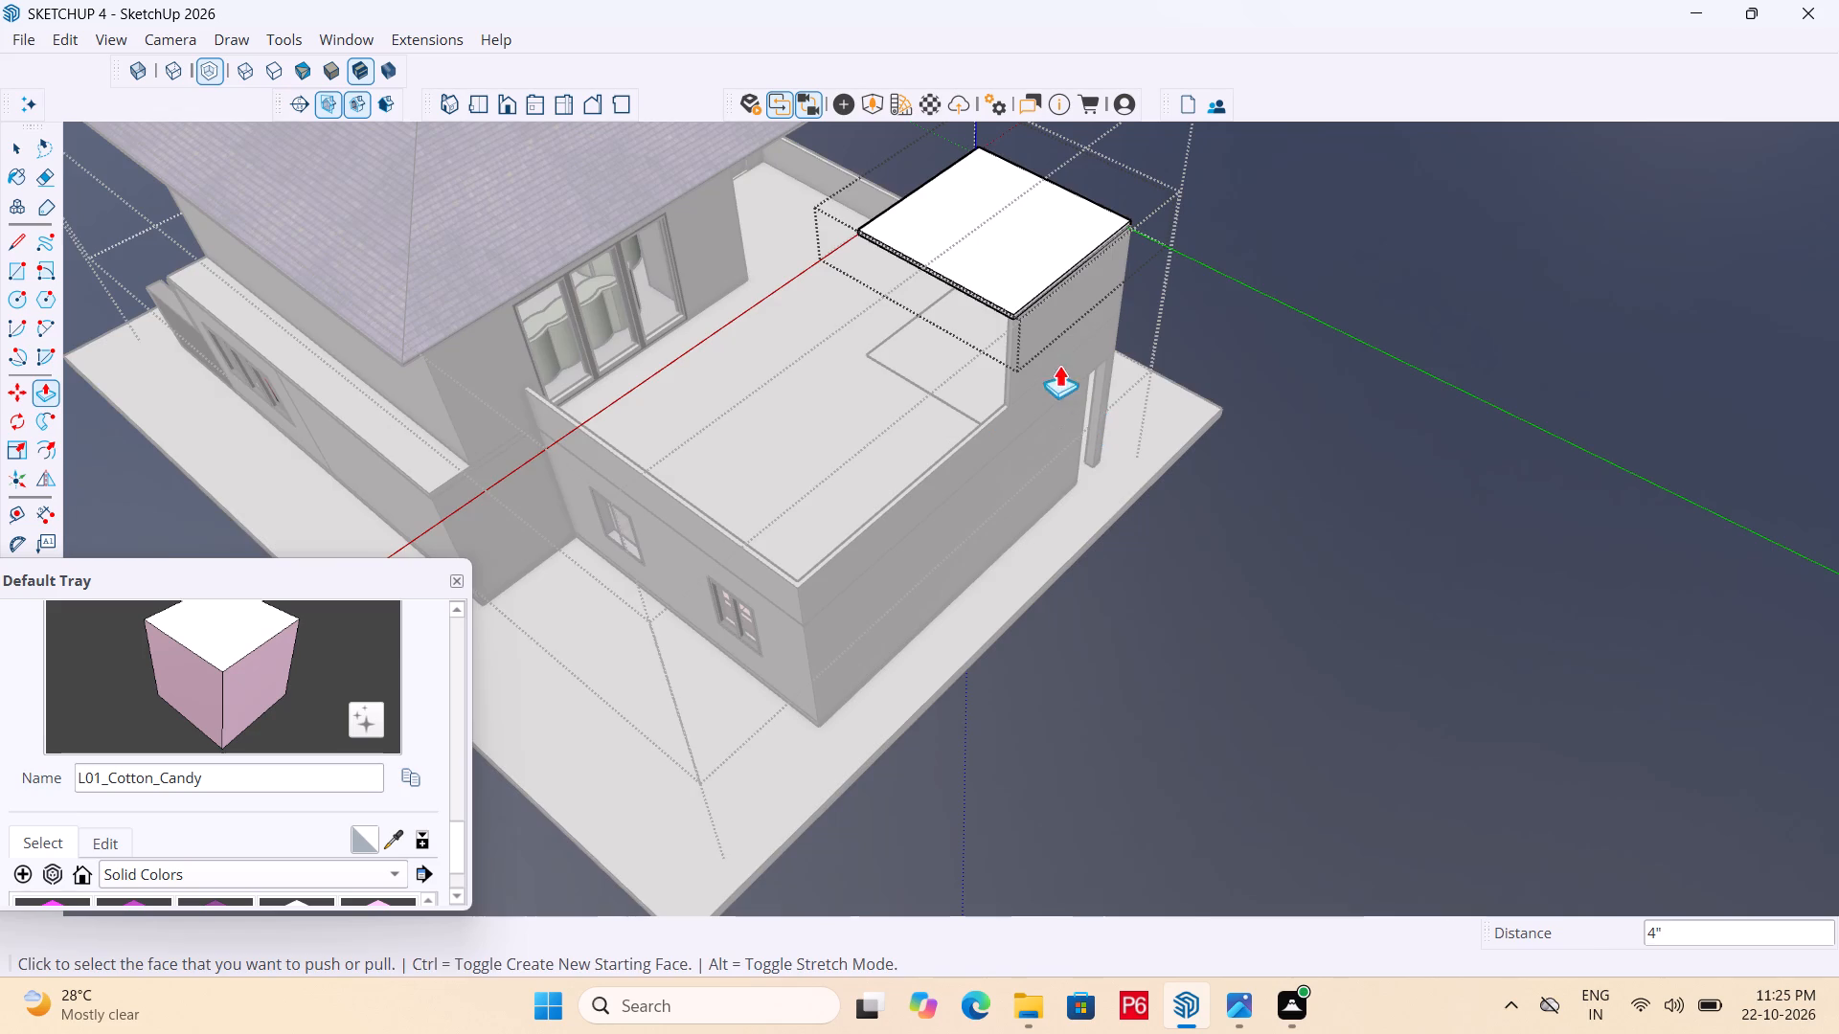
{"action": "middle_click_drag", "start_coordinate": [1059, 365], "coordinate": [0, 322]}
{"action": "key", "text": "space"}
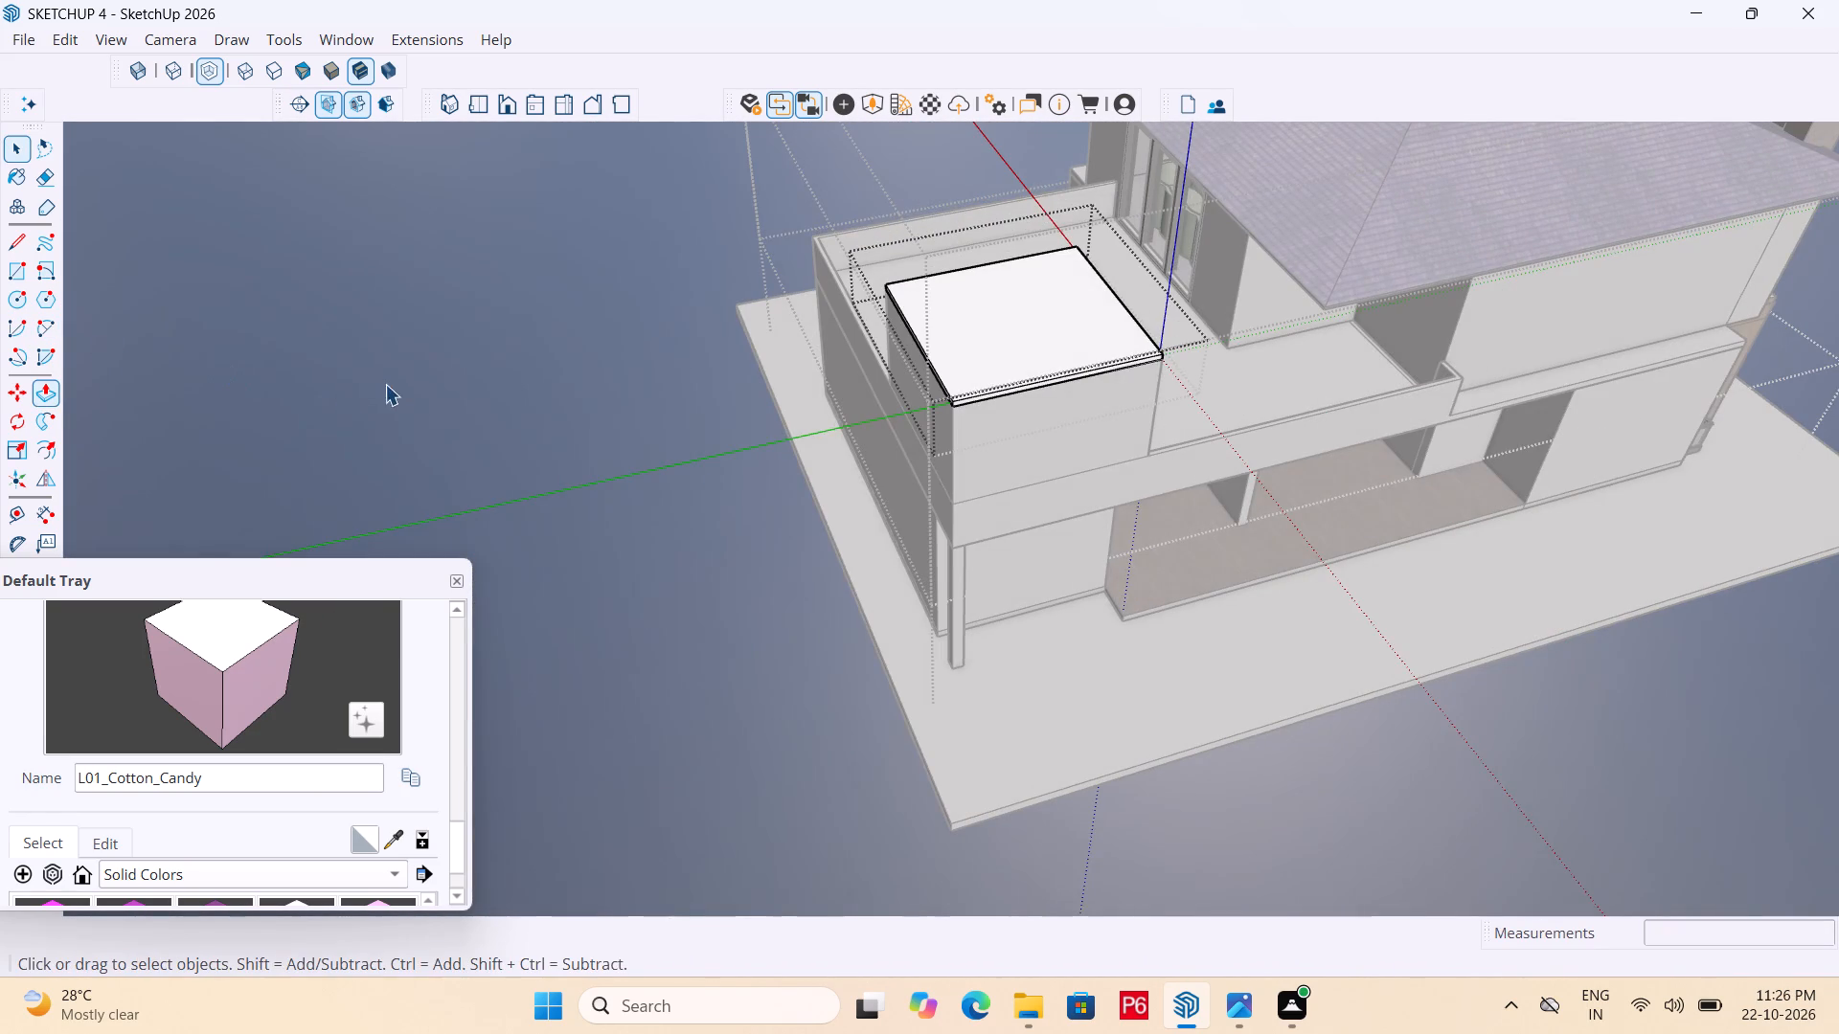
{"action": "triple_click", "coordinate": [453, 388]}
{"action": "middle_click_drag", "start_coordinate": [1059, 453], "coordinate": [423, 364]}
{"action": "scroll", "coordinate": [604, 308], "scroll_direction": "up", "scroll_amount": 3}
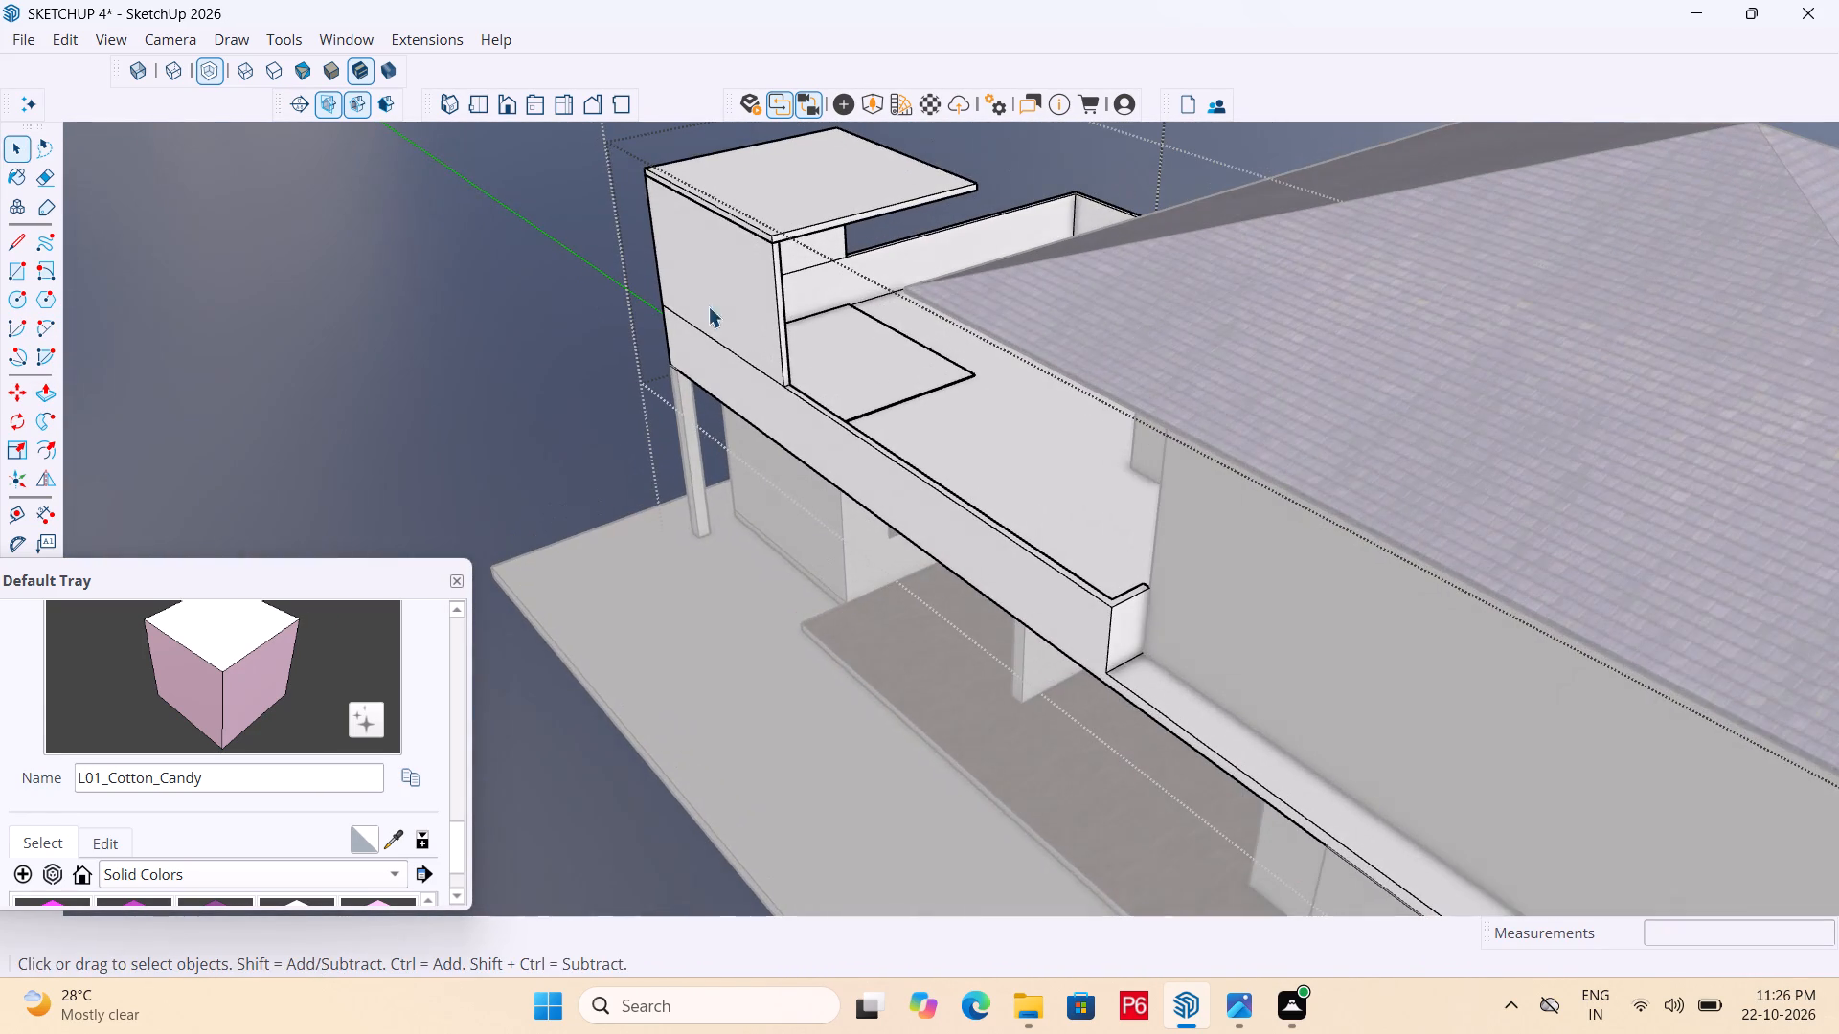
{"action": "left_click", "coordinate": [769, 309]}
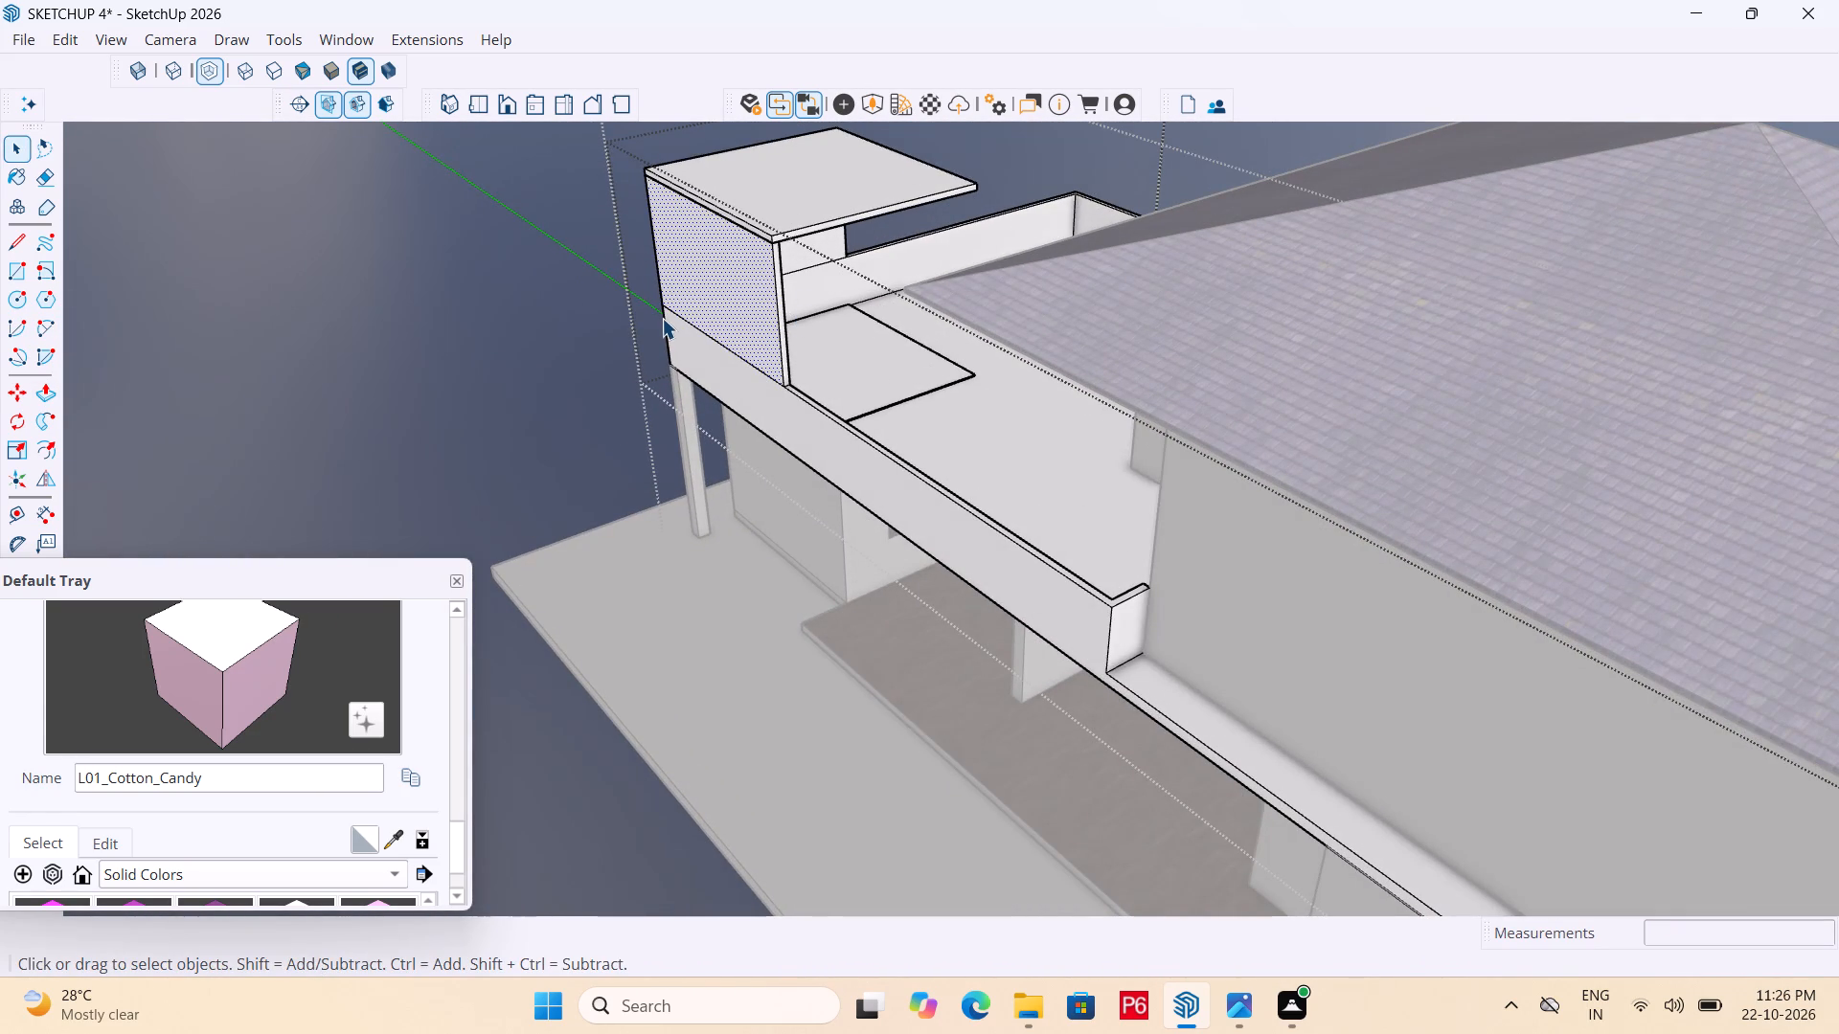
{"action": "middle_click_drag", "start_coordinate": [665, 317], "coordinate": [1051, 290]}
{"action": "scroll", "coordinate": [993, 247], "scroll_direction": "up", "scroll_amount": 4}
{"action": "middle_click_drag", "start_coordinate": [850, 235], "coordinate": [866, 224]}
{"action": "scroll", "coordinate": [849, 234], "scroll_direction": "up", "scroll_amount": 5}
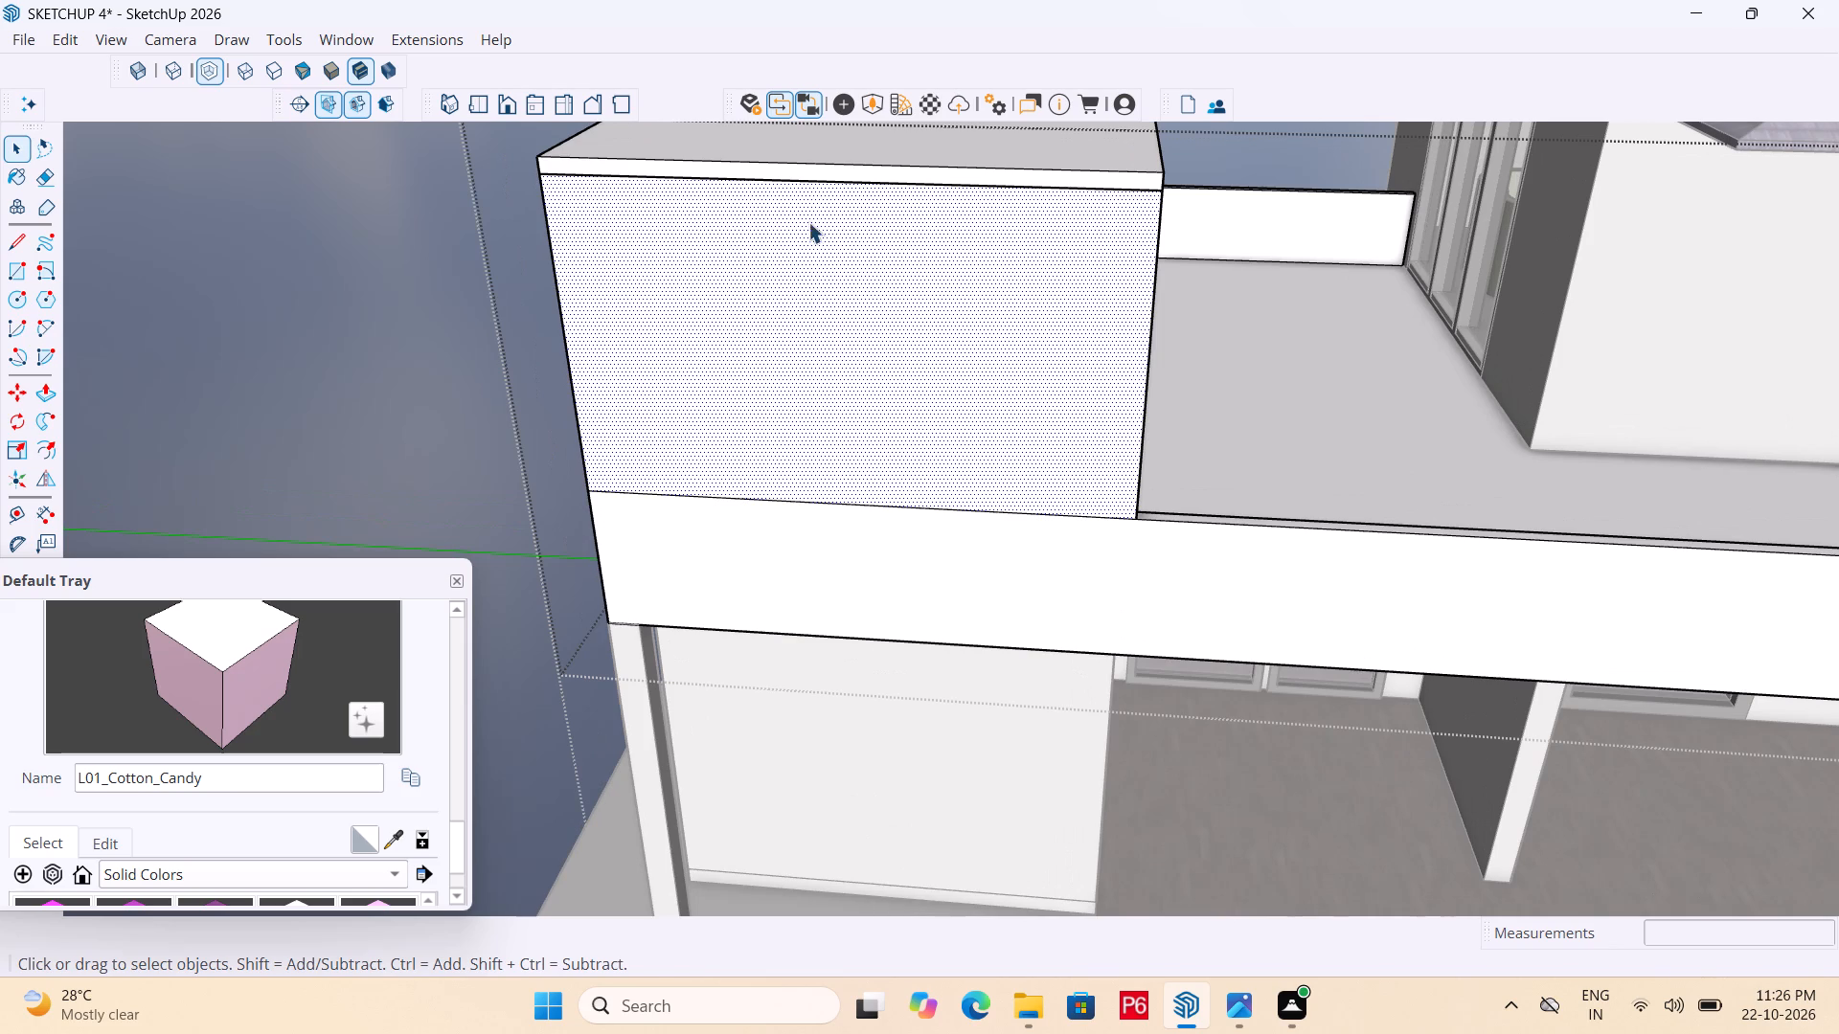
{"action": "key", "text": "r"}
{"action": "left_click", "coordinate": [735, 187]}
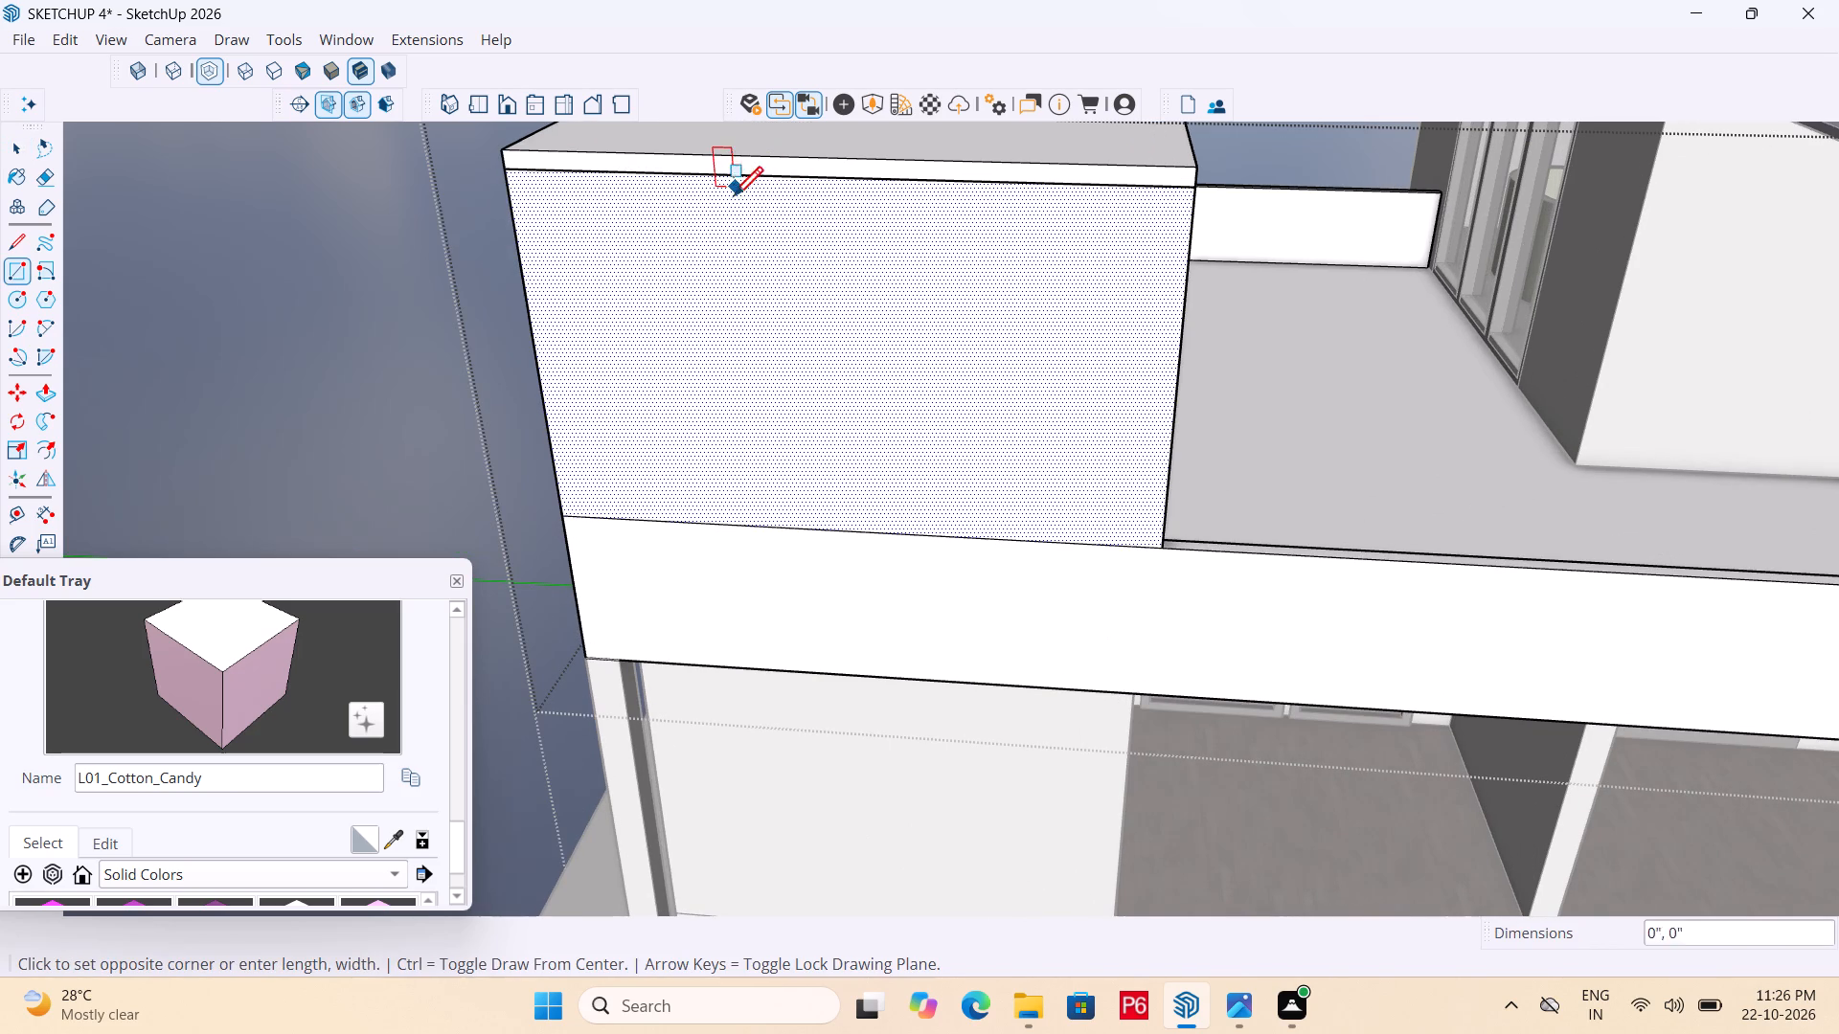
{"action": "left_click", "coordinate": [738, 507]}
{"action": "key", "text": "space"}
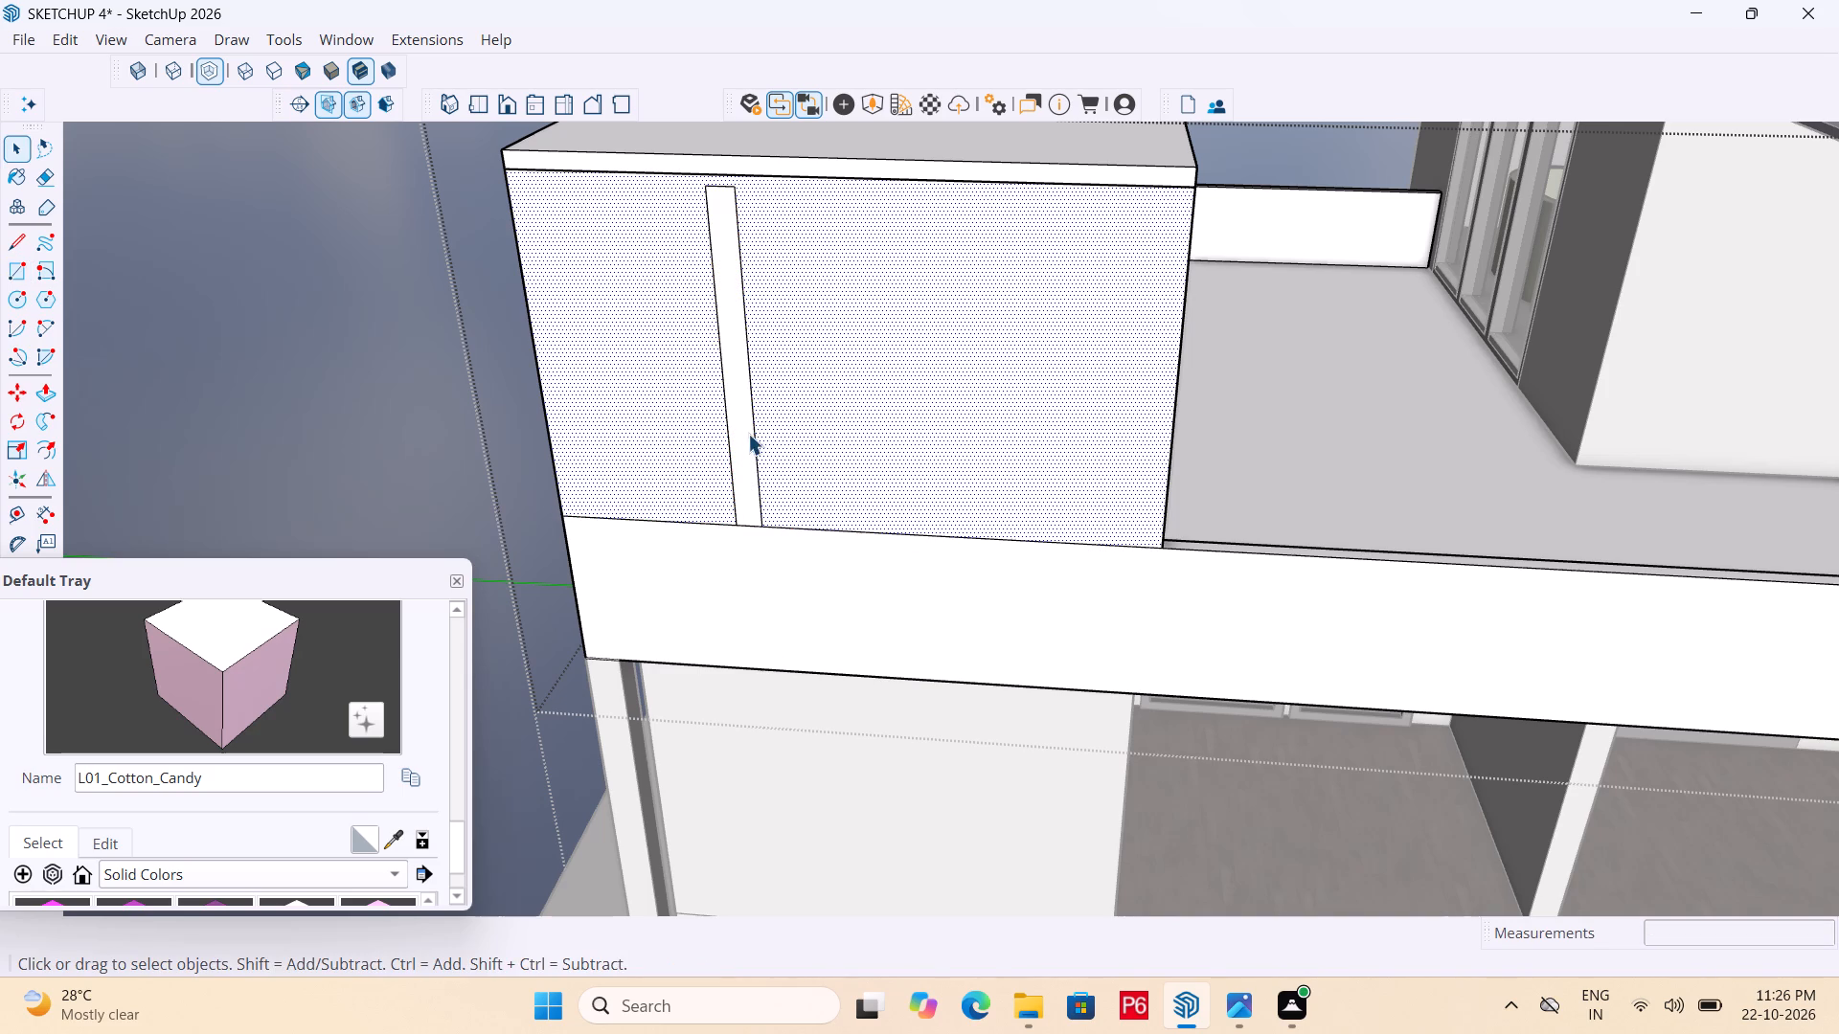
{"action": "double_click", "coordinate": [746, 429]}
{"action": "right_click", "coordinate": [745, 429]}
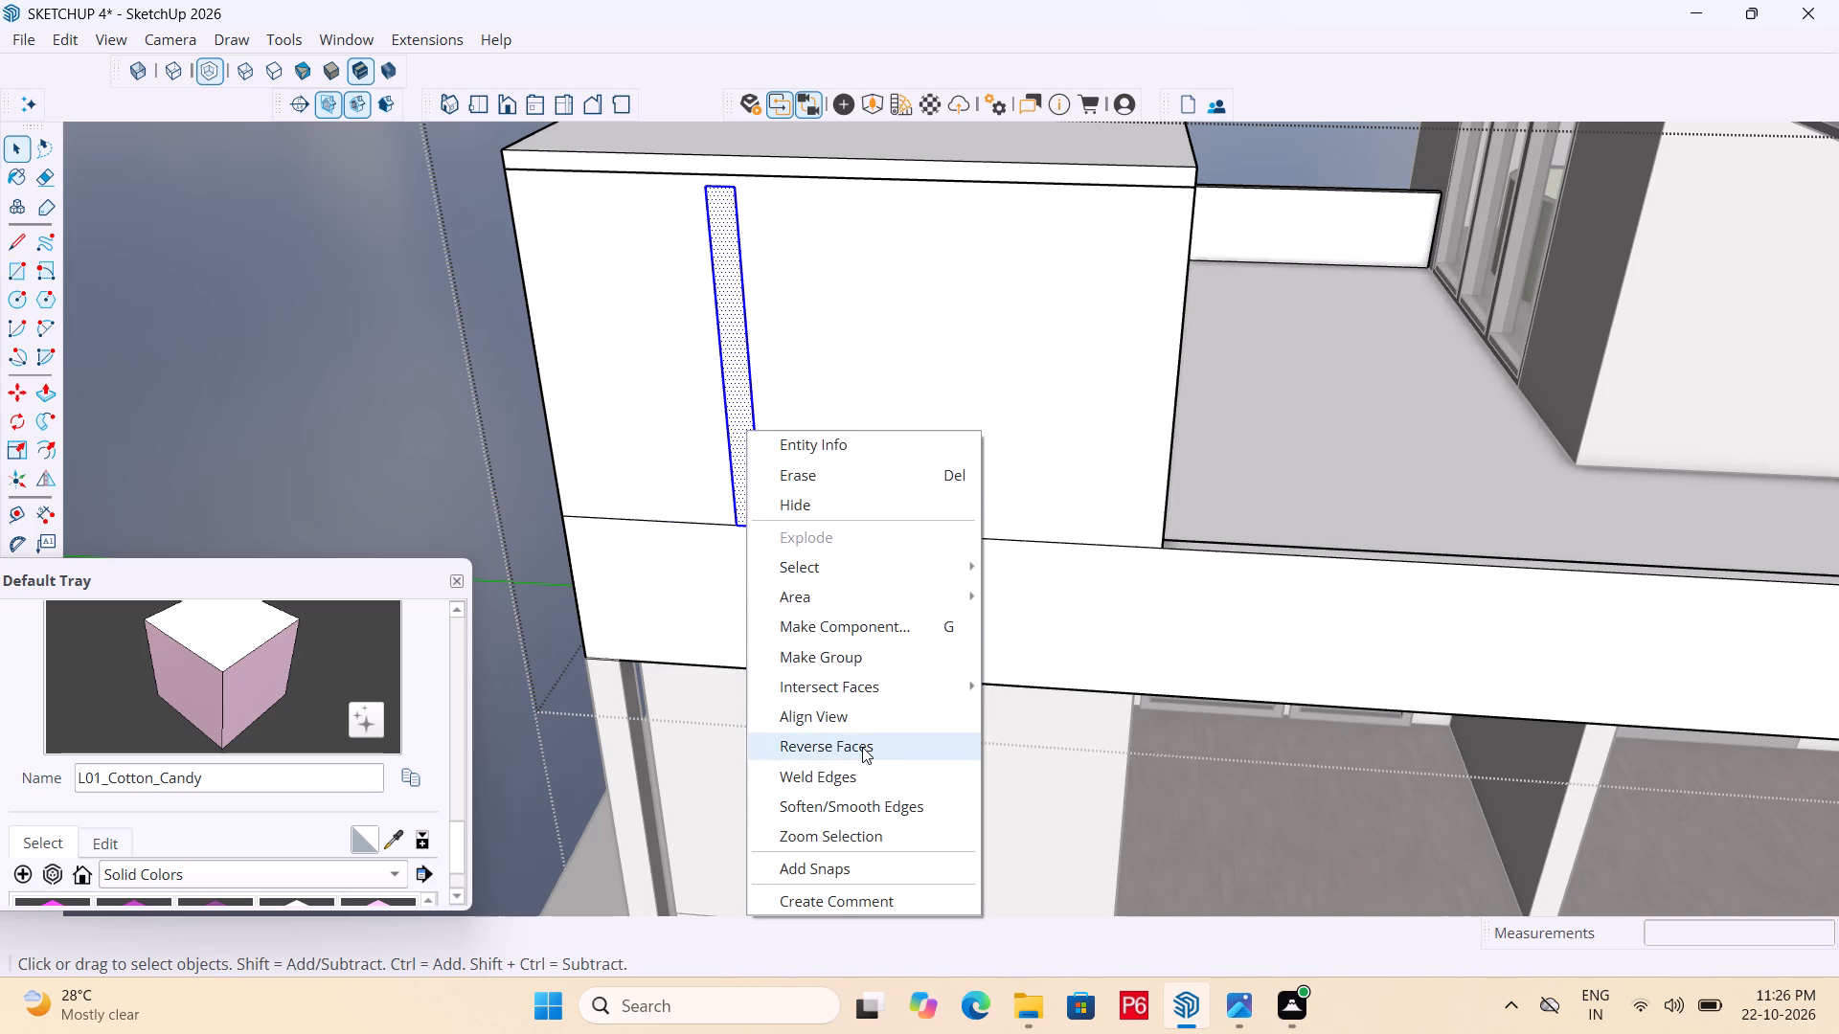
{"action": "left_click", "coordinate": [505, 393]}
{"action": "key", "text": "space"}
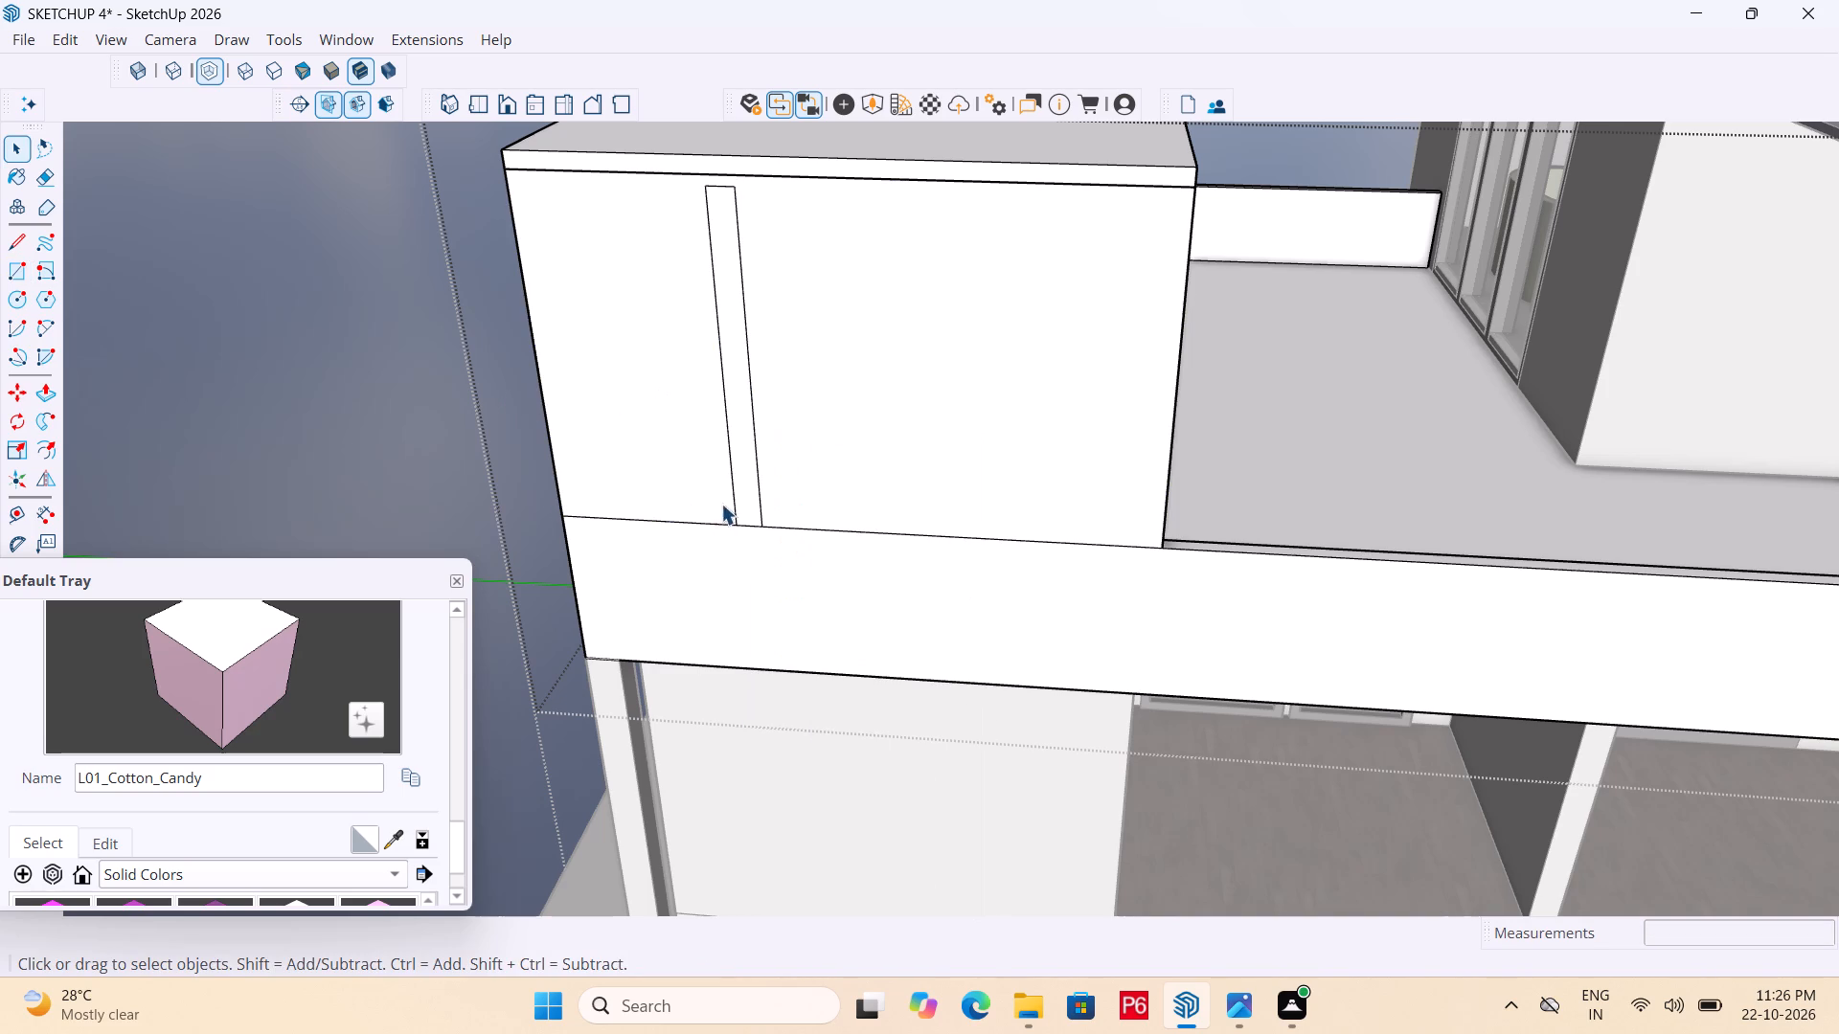
Copy the strip 6' 7 3/8" along the wall and divide the distance into 6 equally spaced copies.
{"action": "triple_click", "coordinate": [736, 488]}
{"action": "double_click", "coordinate": [743, 479]}
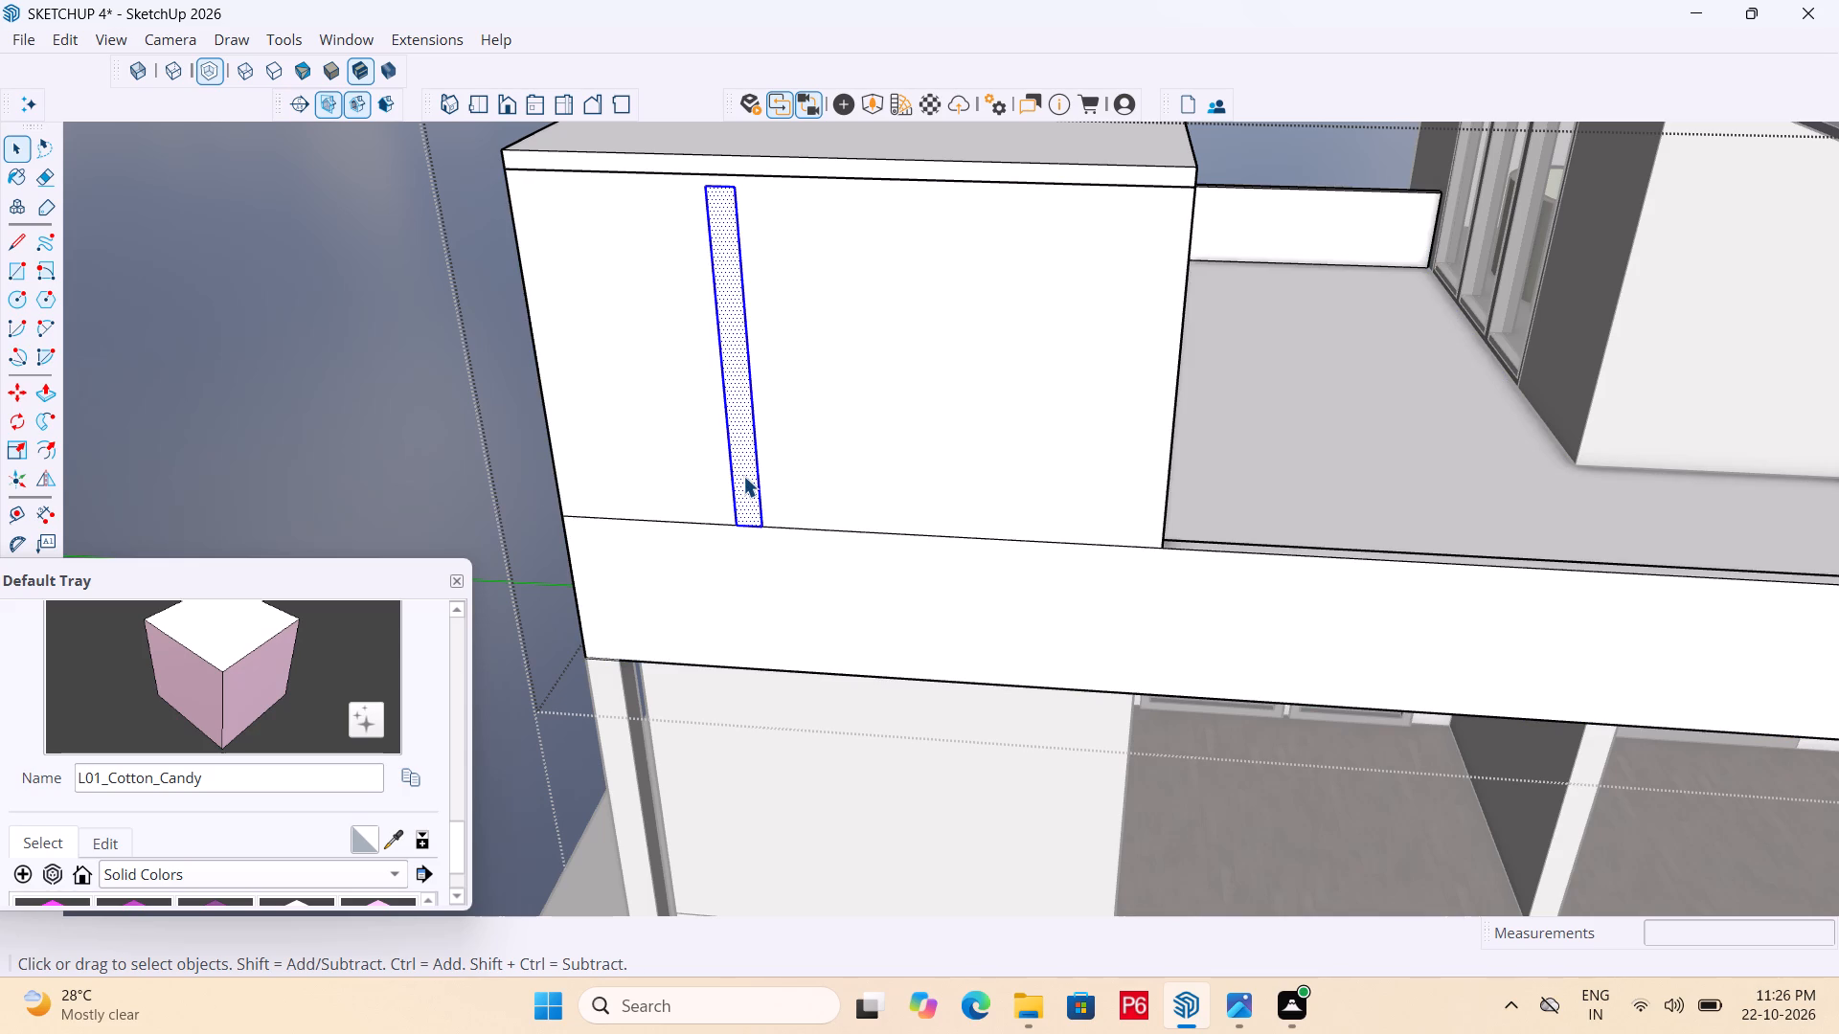
{"action": "key", "text": "m"}
{"action": "left_click", "coordinate": [769, 527]}
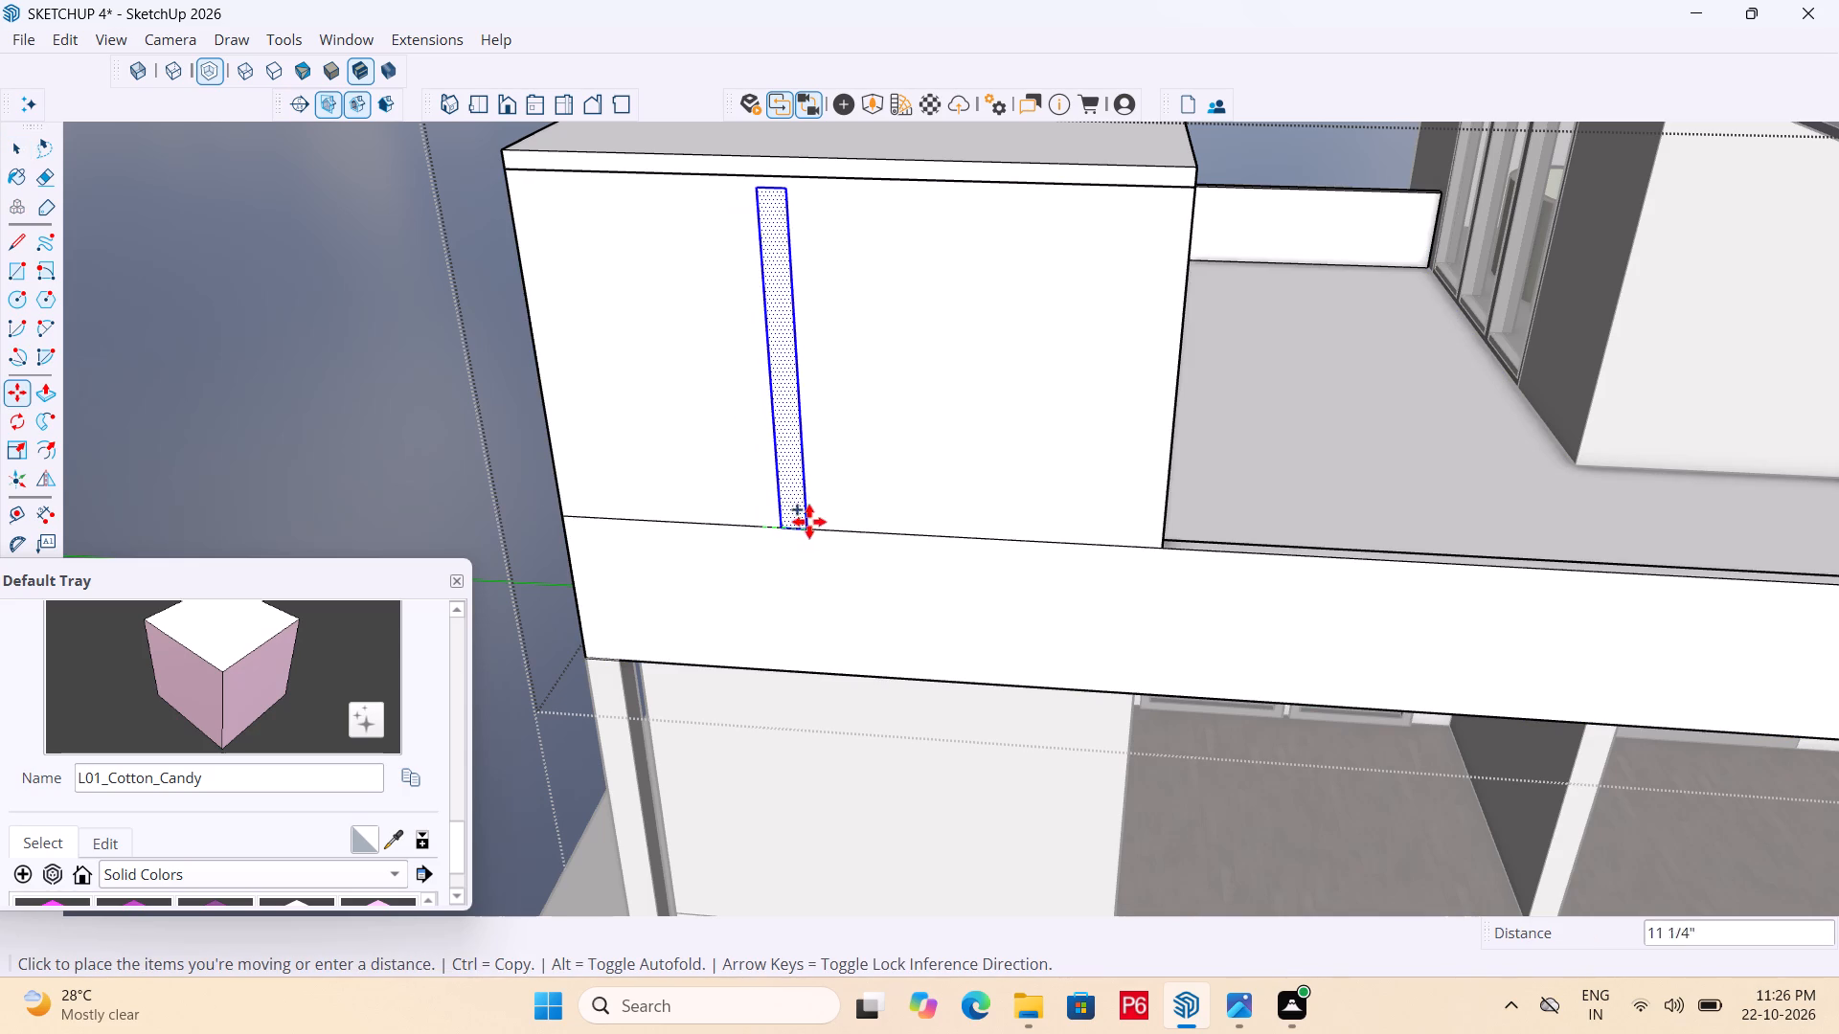
{"action": "left_click", "coordinate": [1093, 551]}
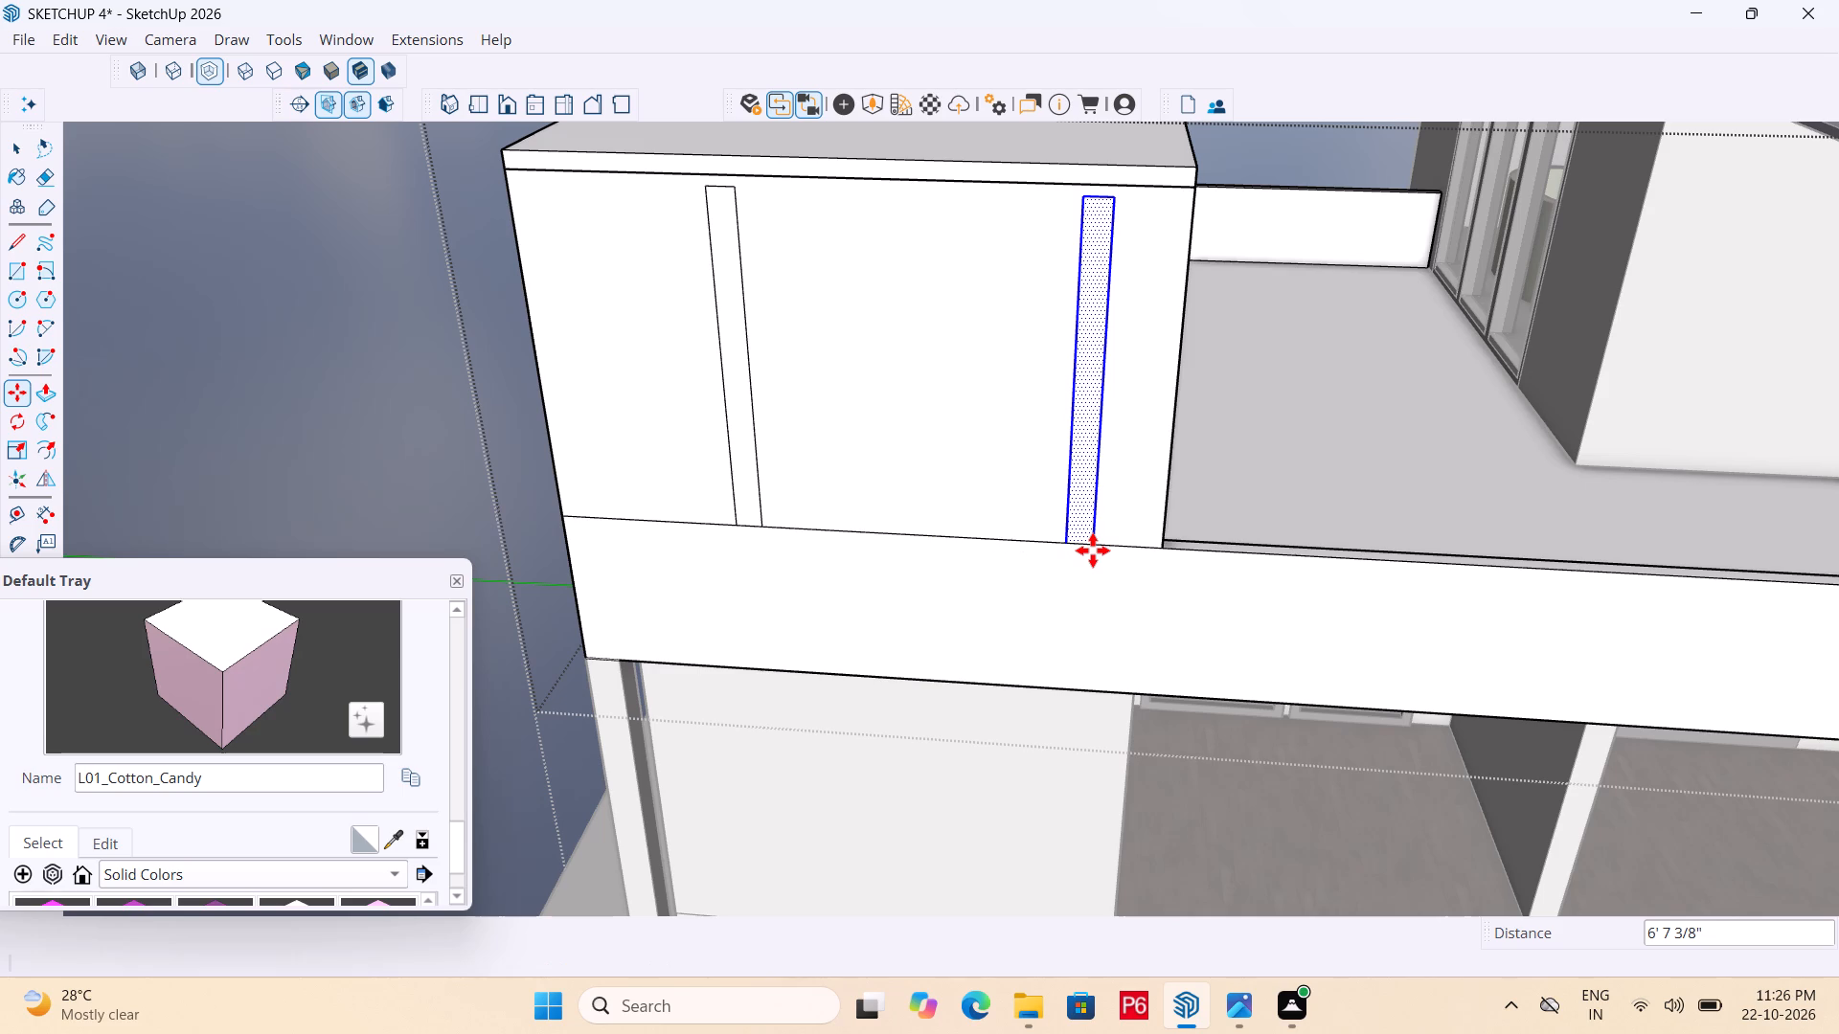
{"action": "key", "text": "slash"}
{"action": "key", "text": "6"}
{"action": "key", "text": "Return"}
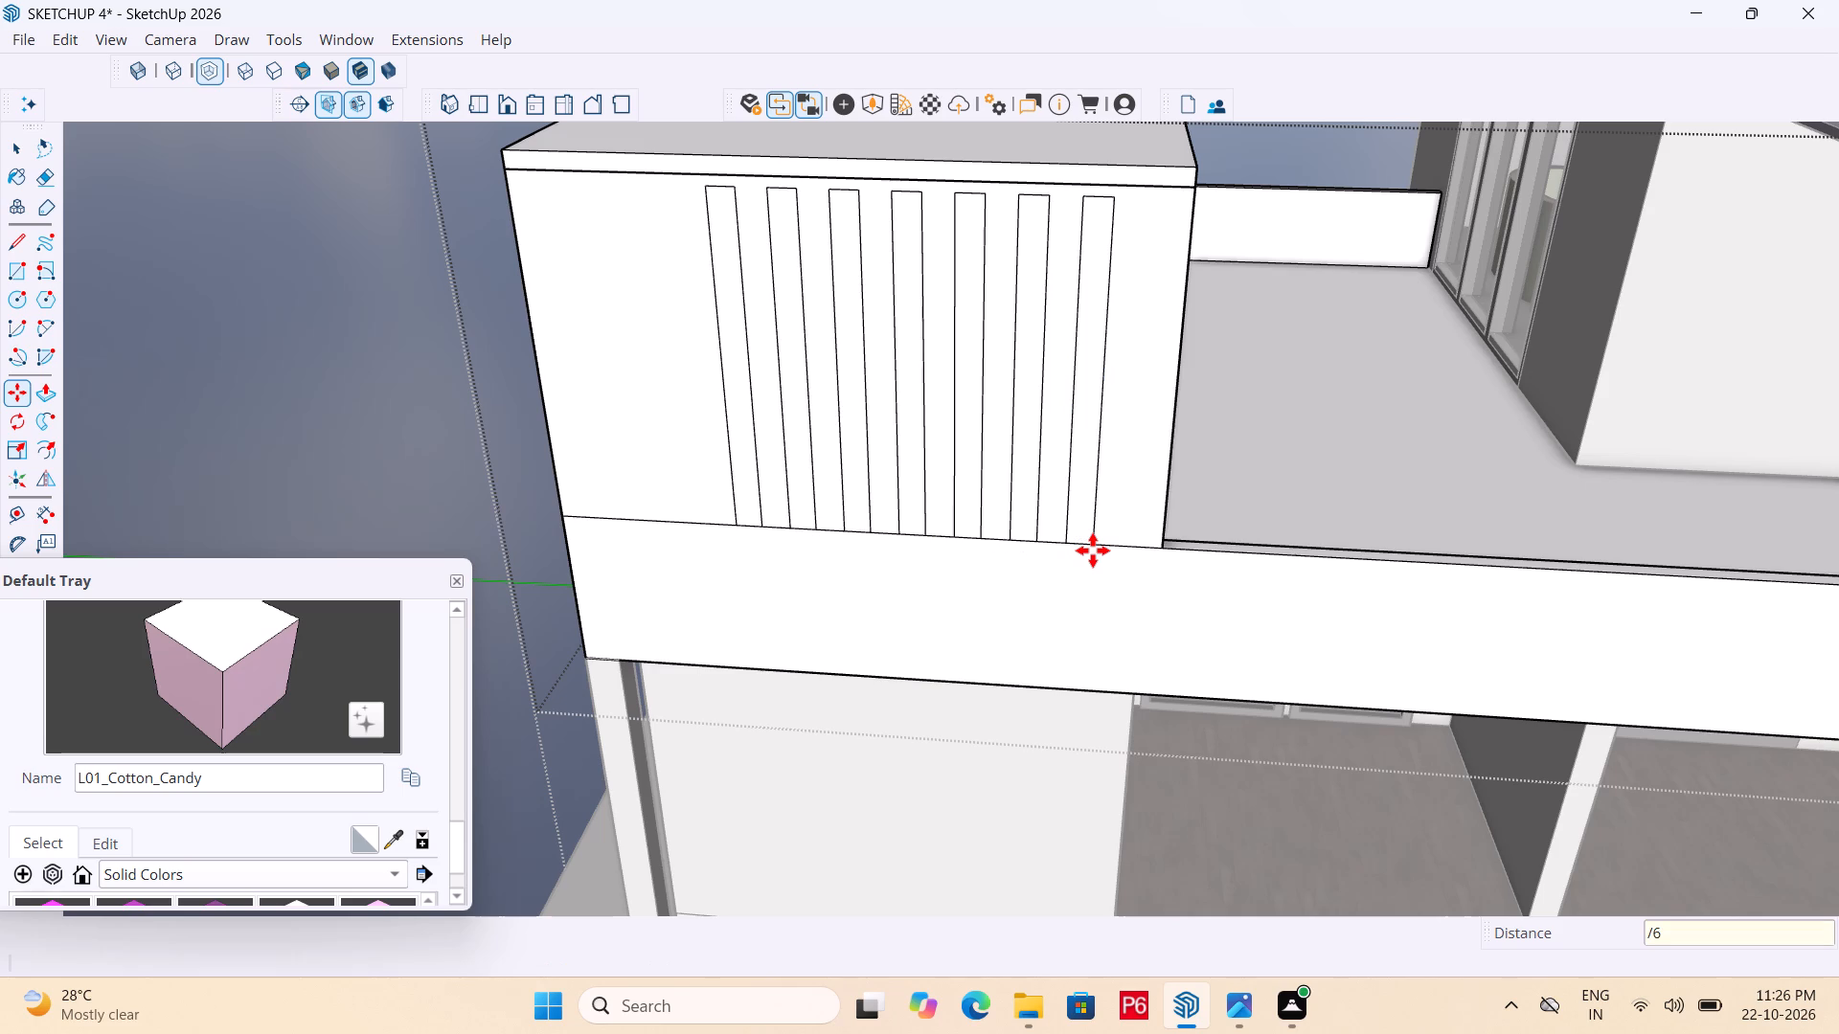
Save the model with the row of strips.
{"action": "scroll", "coordinate": [1192, 457], "scroll_direction": "down", "scroll_amount": 1}
{"action": "middle_click_drag", "start_coordinate": [1192, 457], "coordinate": [799, 557]}
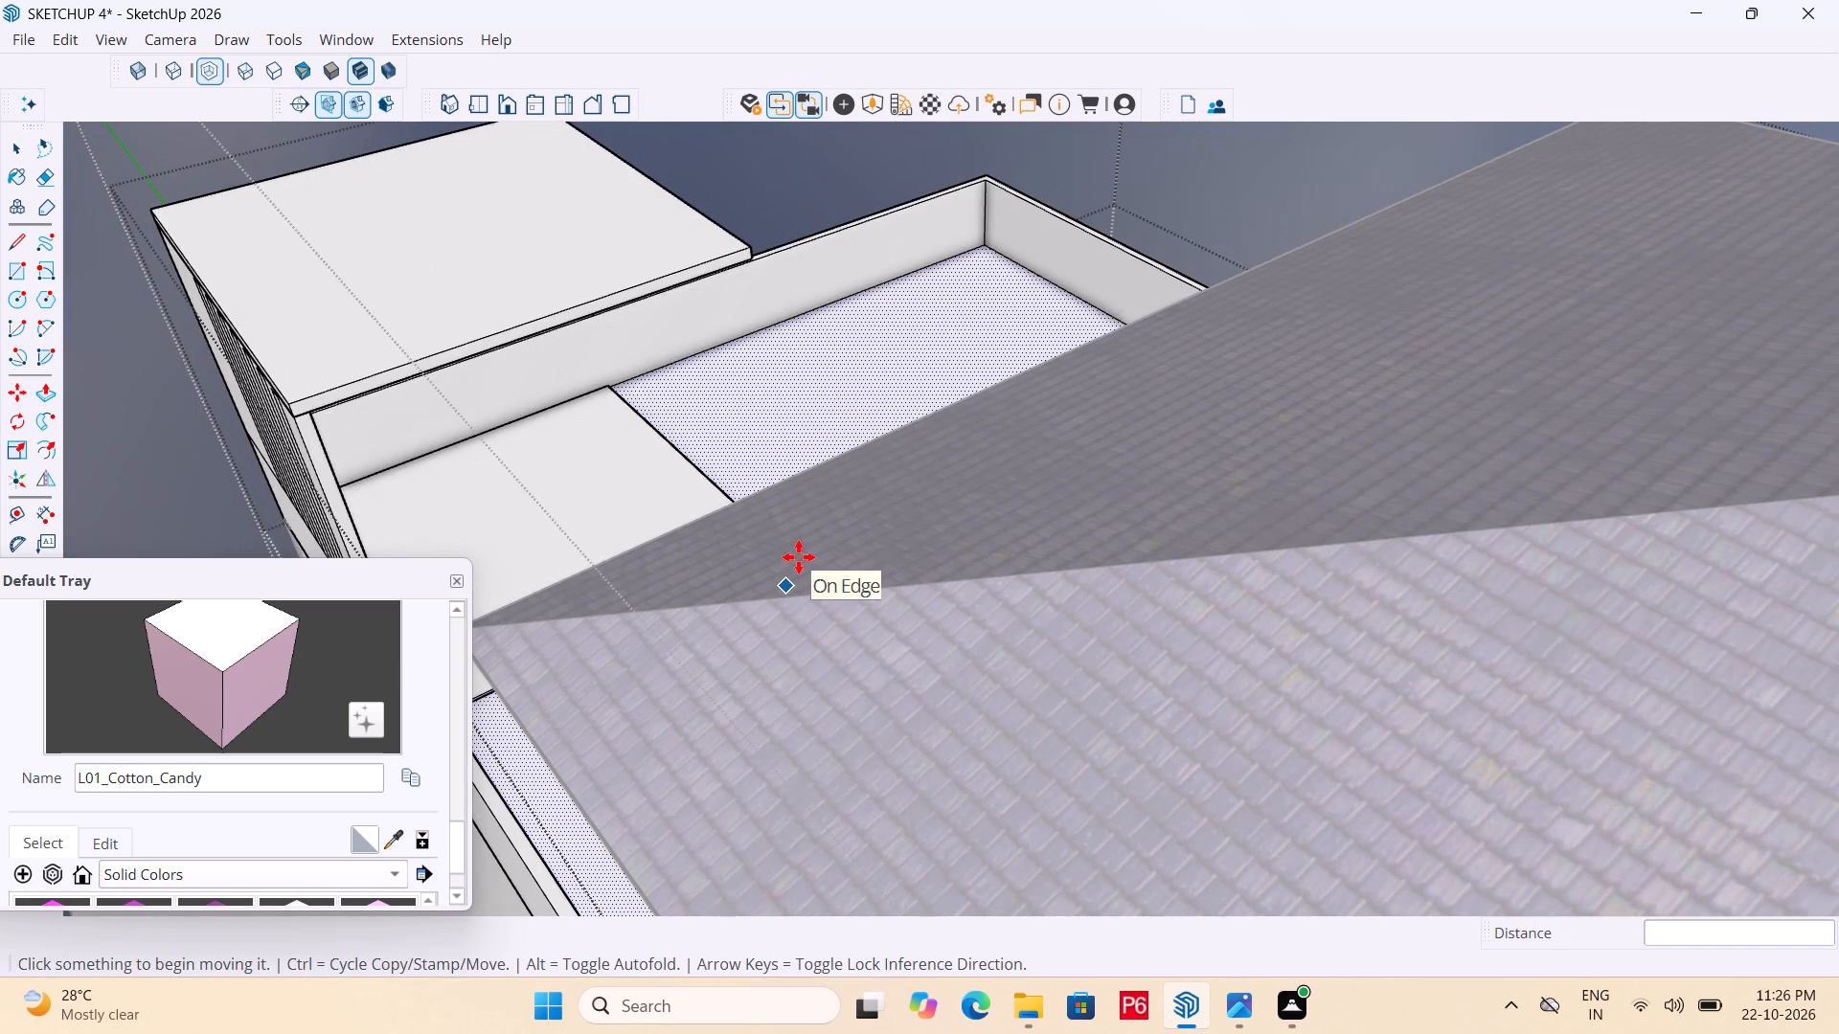
{"action": "key", "text": "ctrl+s"}
{"action": "key", "text": "ctrl+s"}
{"action": "key", "text": "ctrl+s"}
{"action": "key", "text": "ctrl+s"}
{"action": "scroll", "coordinate": [1174, 501], "scroll_direction": "down", "scroll_amount": 3, "text": "ctrl"}
{"action": "key", "text": "ctrl+s"}
{"action": "key", "text": "ctrl+s"}
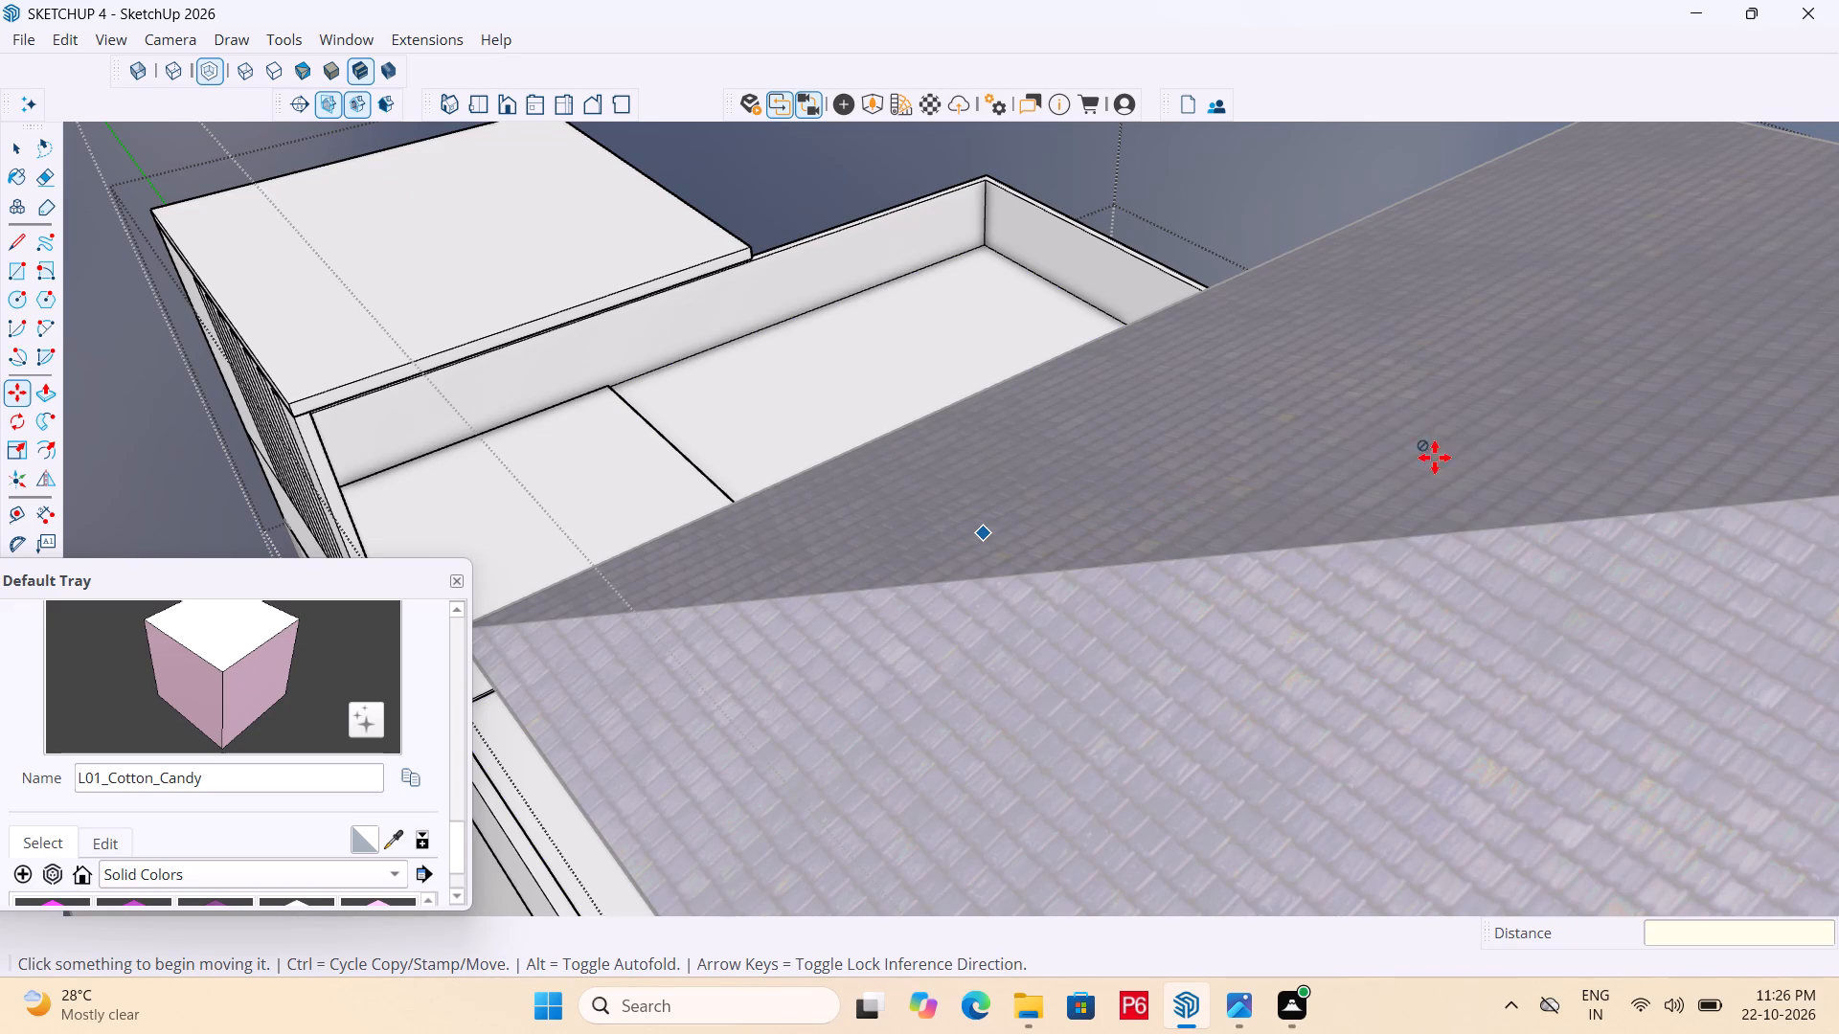
Push the strip nearest the corner wall's free end in 4" to cut an opening through the wall.
{"action": "scroll", "coordinate": [1443, 438], "scroll_direction": "down", "scroll_amount": 5}
{"action": "scroll", "coordinate": [1621, 383], "scroll_direction": "down", "scroll_amount": 7}
{"action": "scroll", "coordinate": [778, 483], "scroll_direction": "up", "scroll_amount": 2}
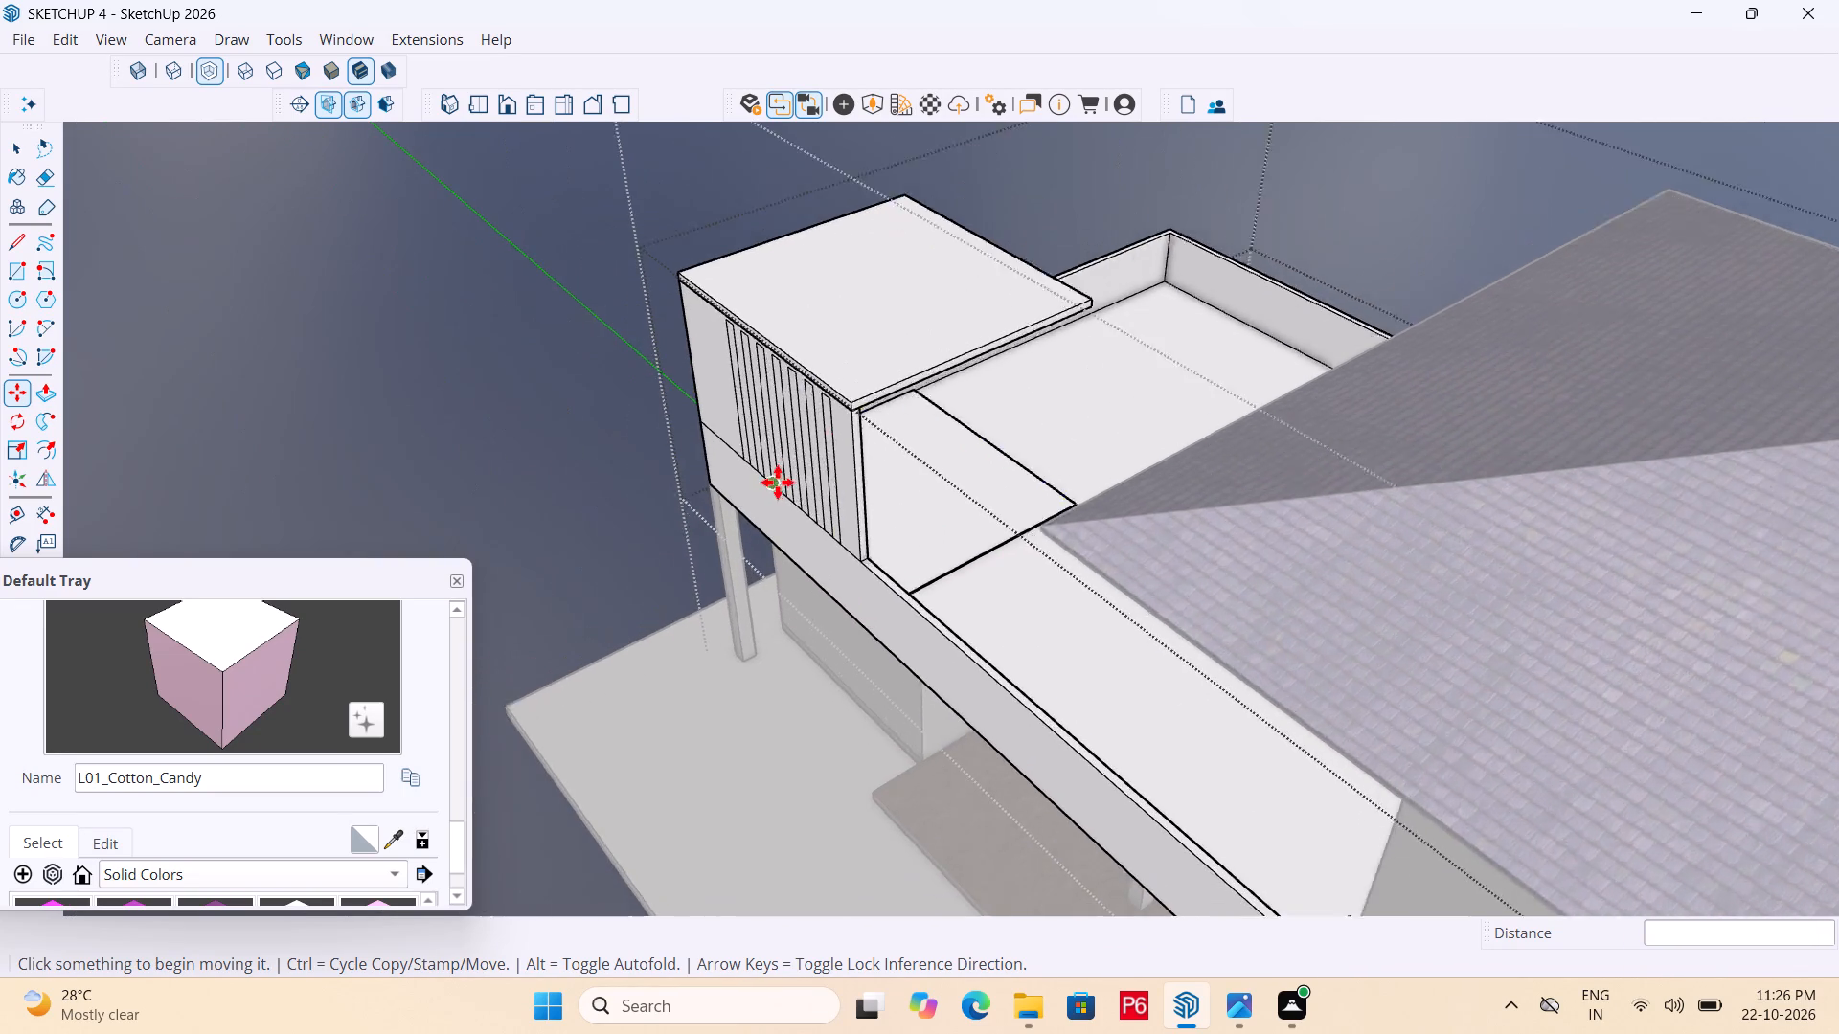
{"action": "scroll", "coordinate": [778, 483], "scroll_direction": "up", "scroll_amount": 4}
{"action": "middle_click_drag", "start_coordinate": [874, 492], "coordinate": [1093, 398]}
{"action": "scroll", "coordinate": [989, 536], "scroll_direction": "down", "scroll_amount": 3}
{"action": "scroll", "coordinate": [1141, 308], "scroll_direction": "up", "scroll_amount": 3}
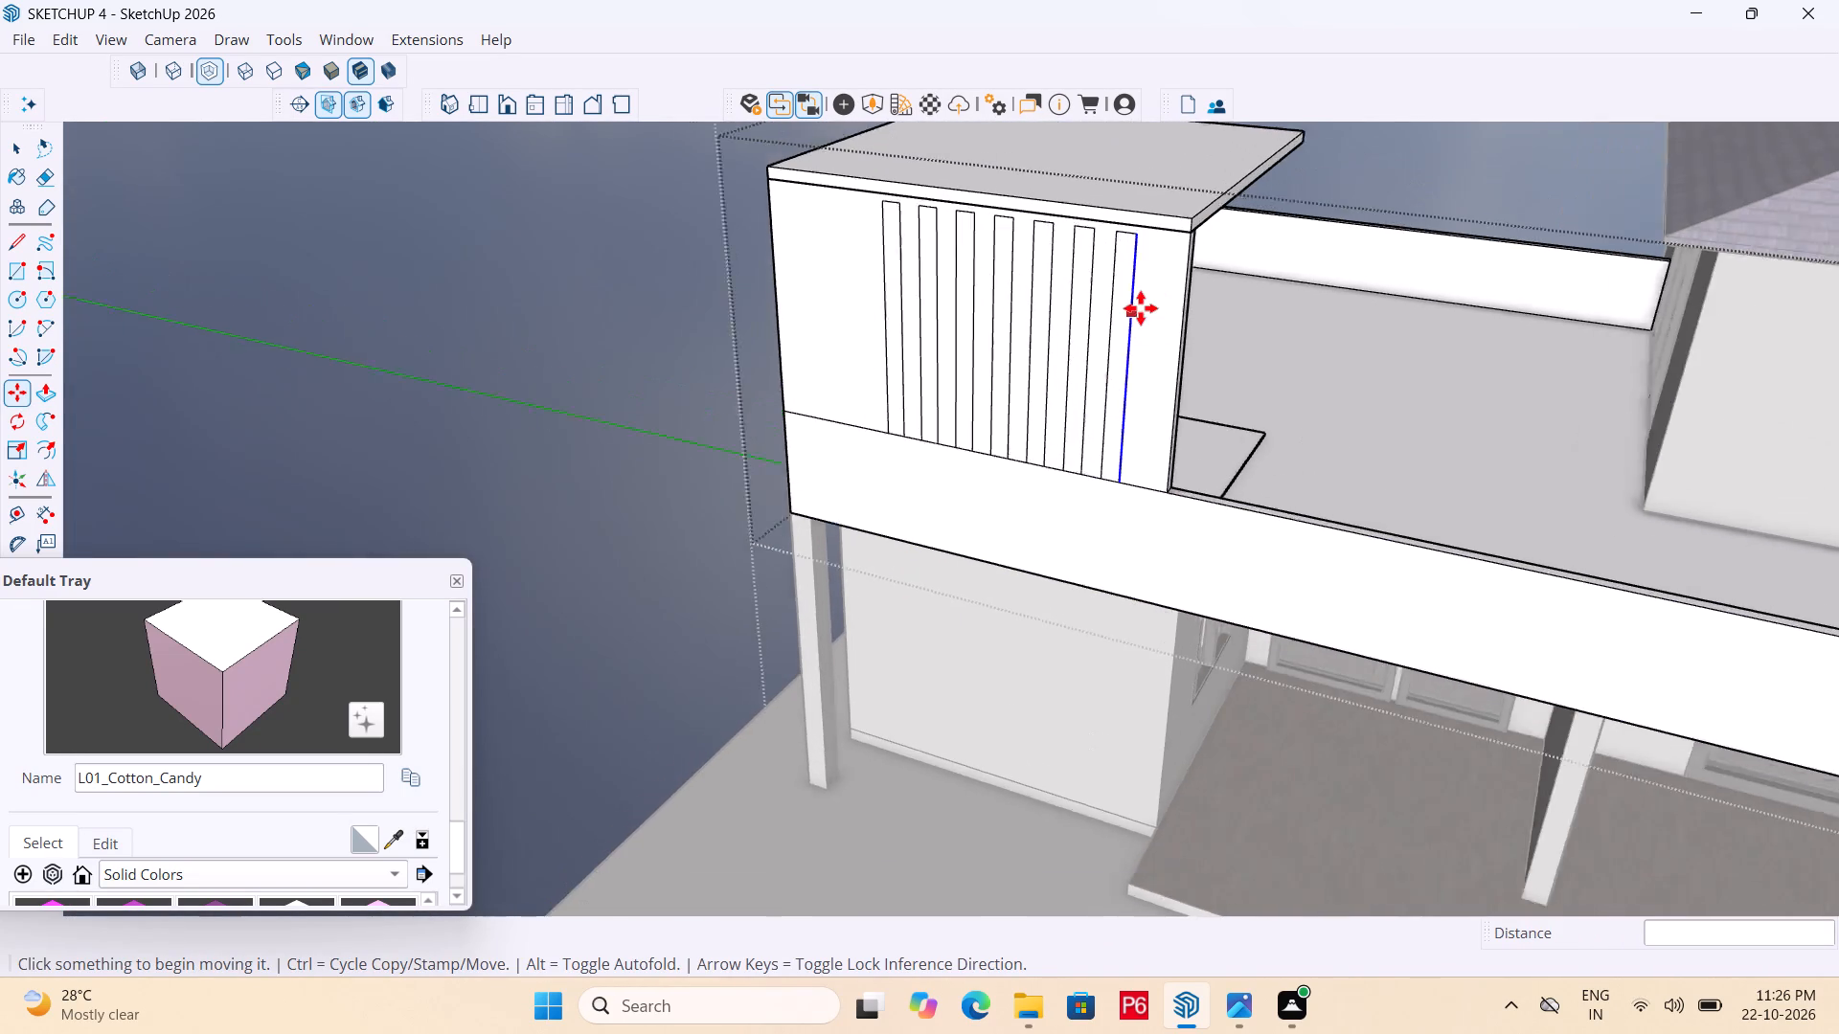
{"action": "scroll", "coordinate": [1141, 308], "scroll_direction": "up", "scroll_amount": 1}
{"action": "key", "text": "p"}
{"action": "left_click", "coordinate": [1114, 341]}
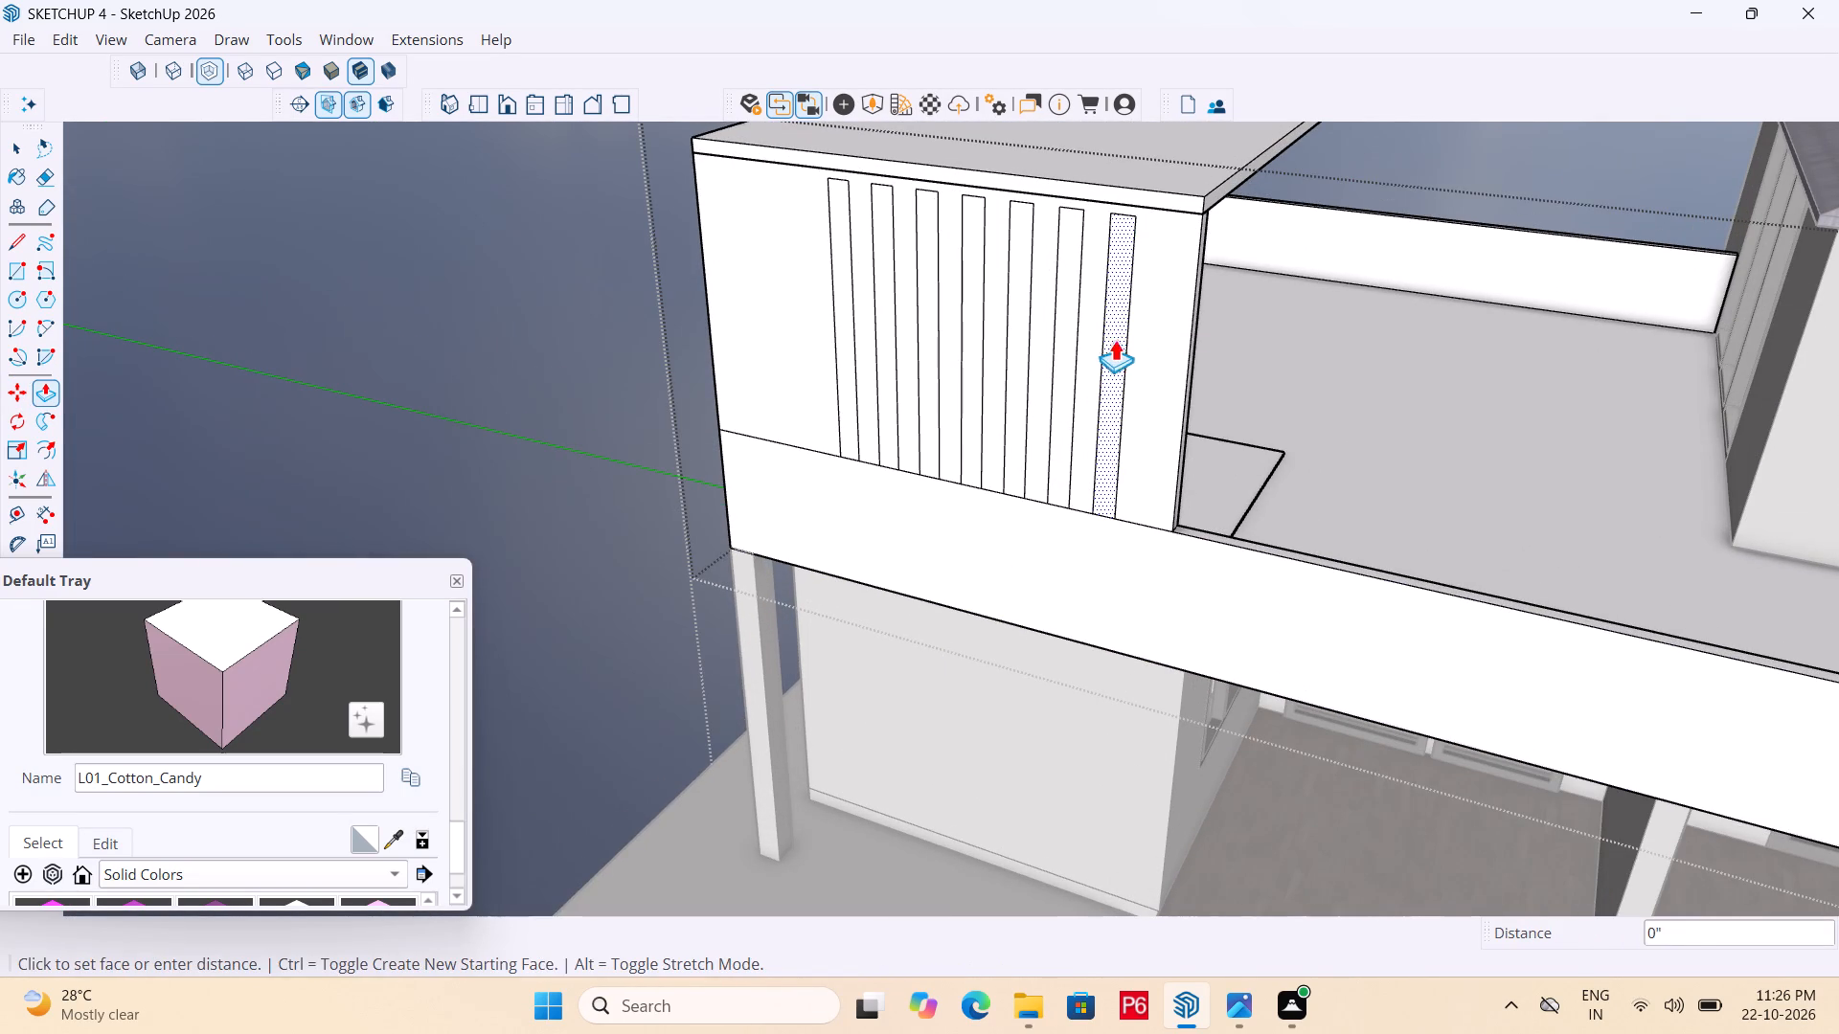
{"action": "middle_click_drag", "start_coordinate": [1219, 265], "coordinate": [717, 356]}
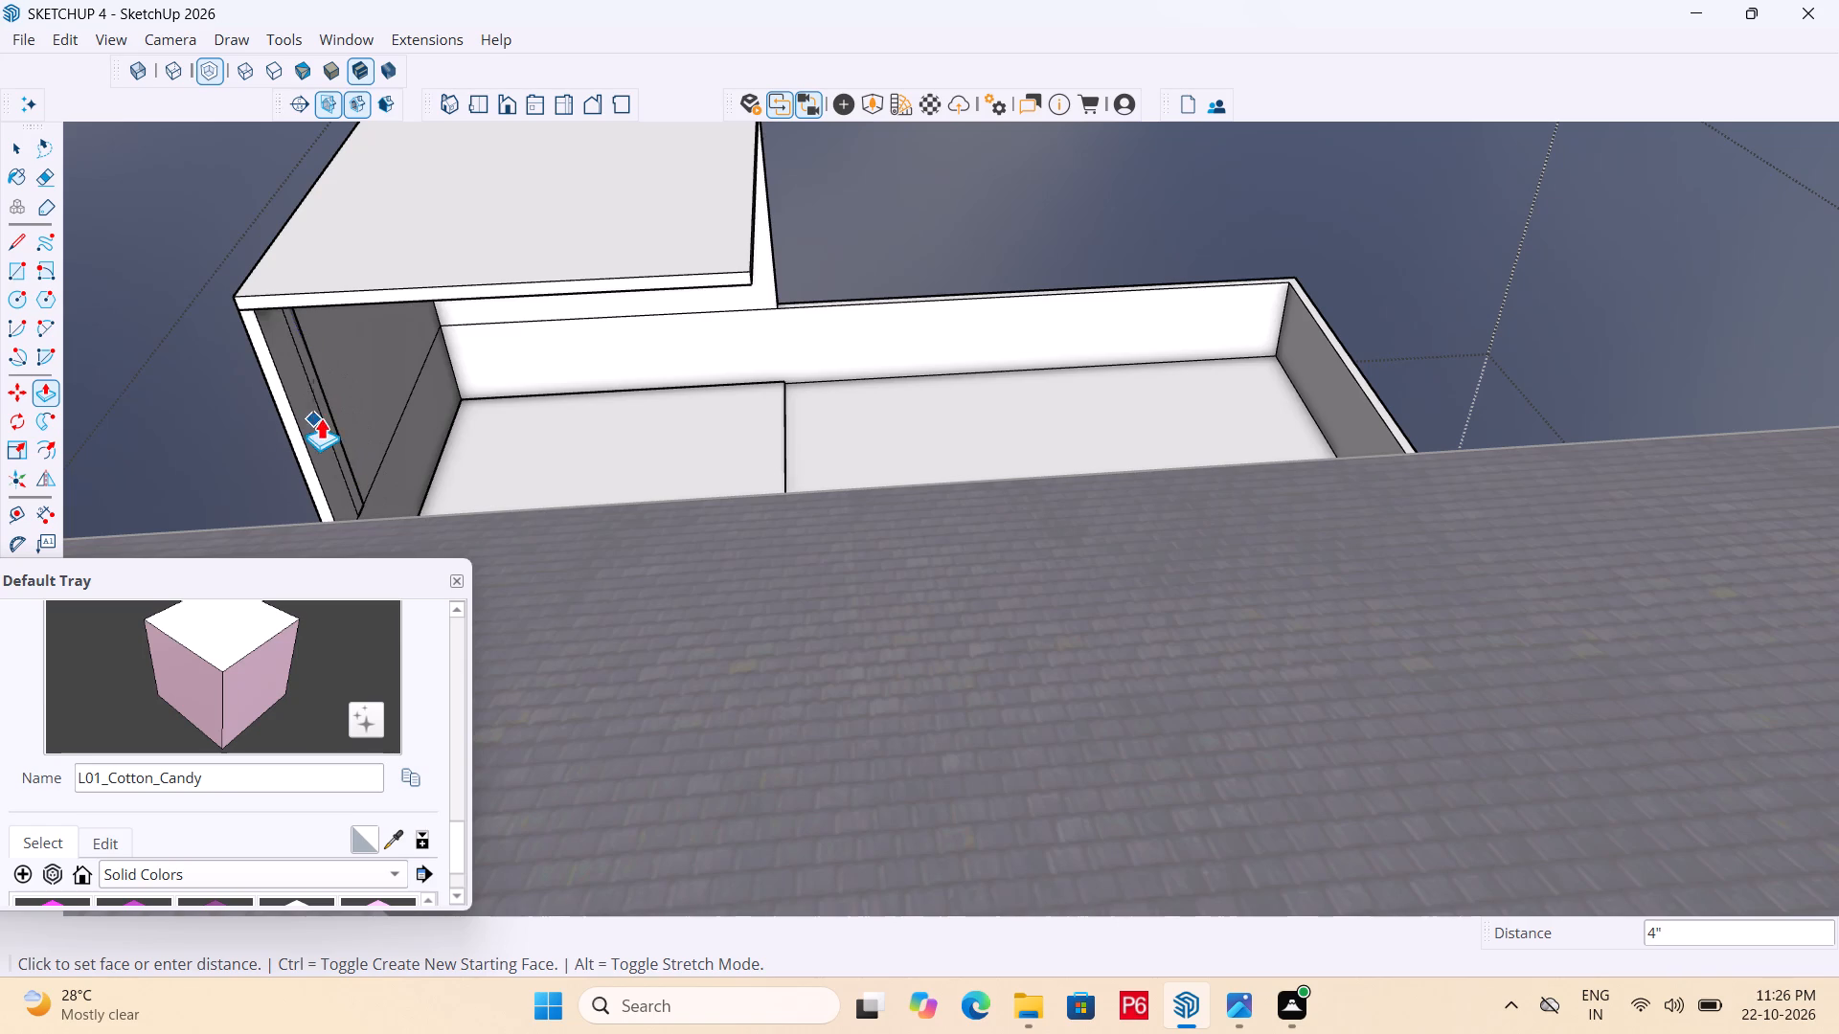
{"action": "left_click", "coordinate": [372, 395]}
Cut the remaining six strips through the corner wall with the same 4" push.
{"action": "middle_click_drag", "start_coordinate": [295, 462], "coordinate": [1086, 376]}
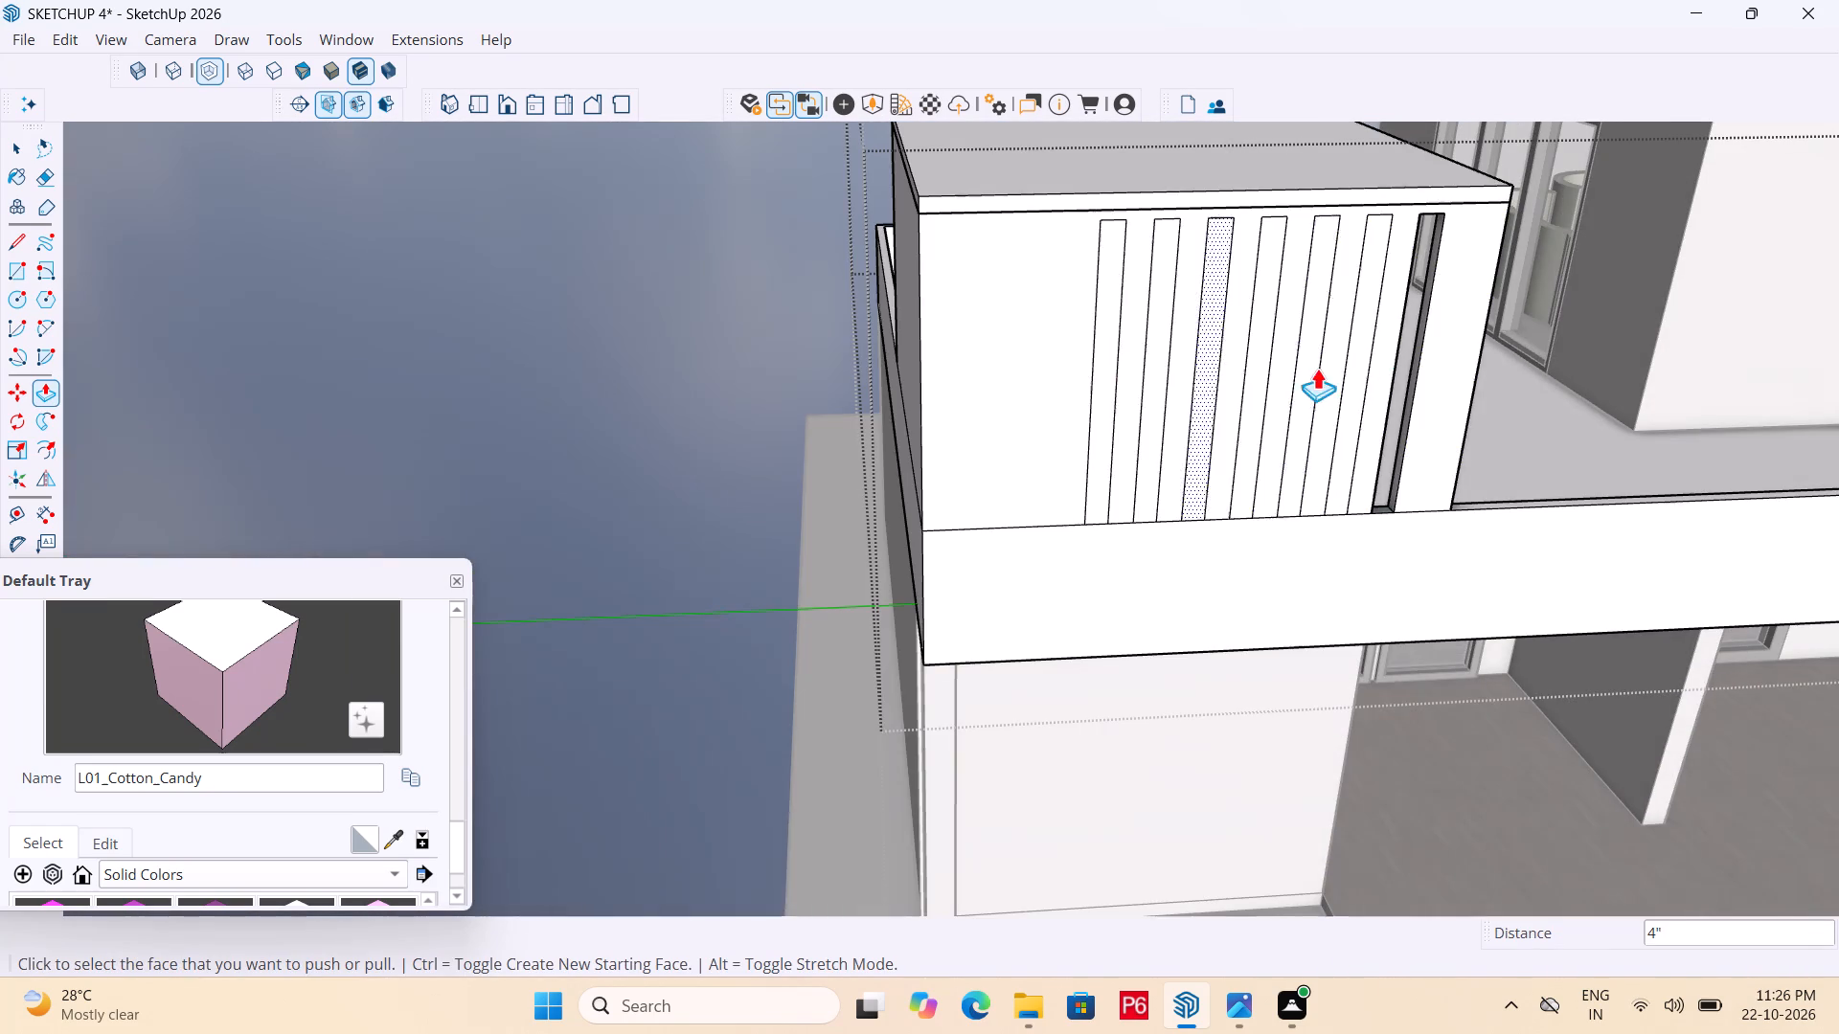
{"action": "scroll", "coordinate": [1369, 384], "scroll_direction": "up", "scroll_amount": 2}
{"action": "double_click", "coordinate": [1343, 421]}
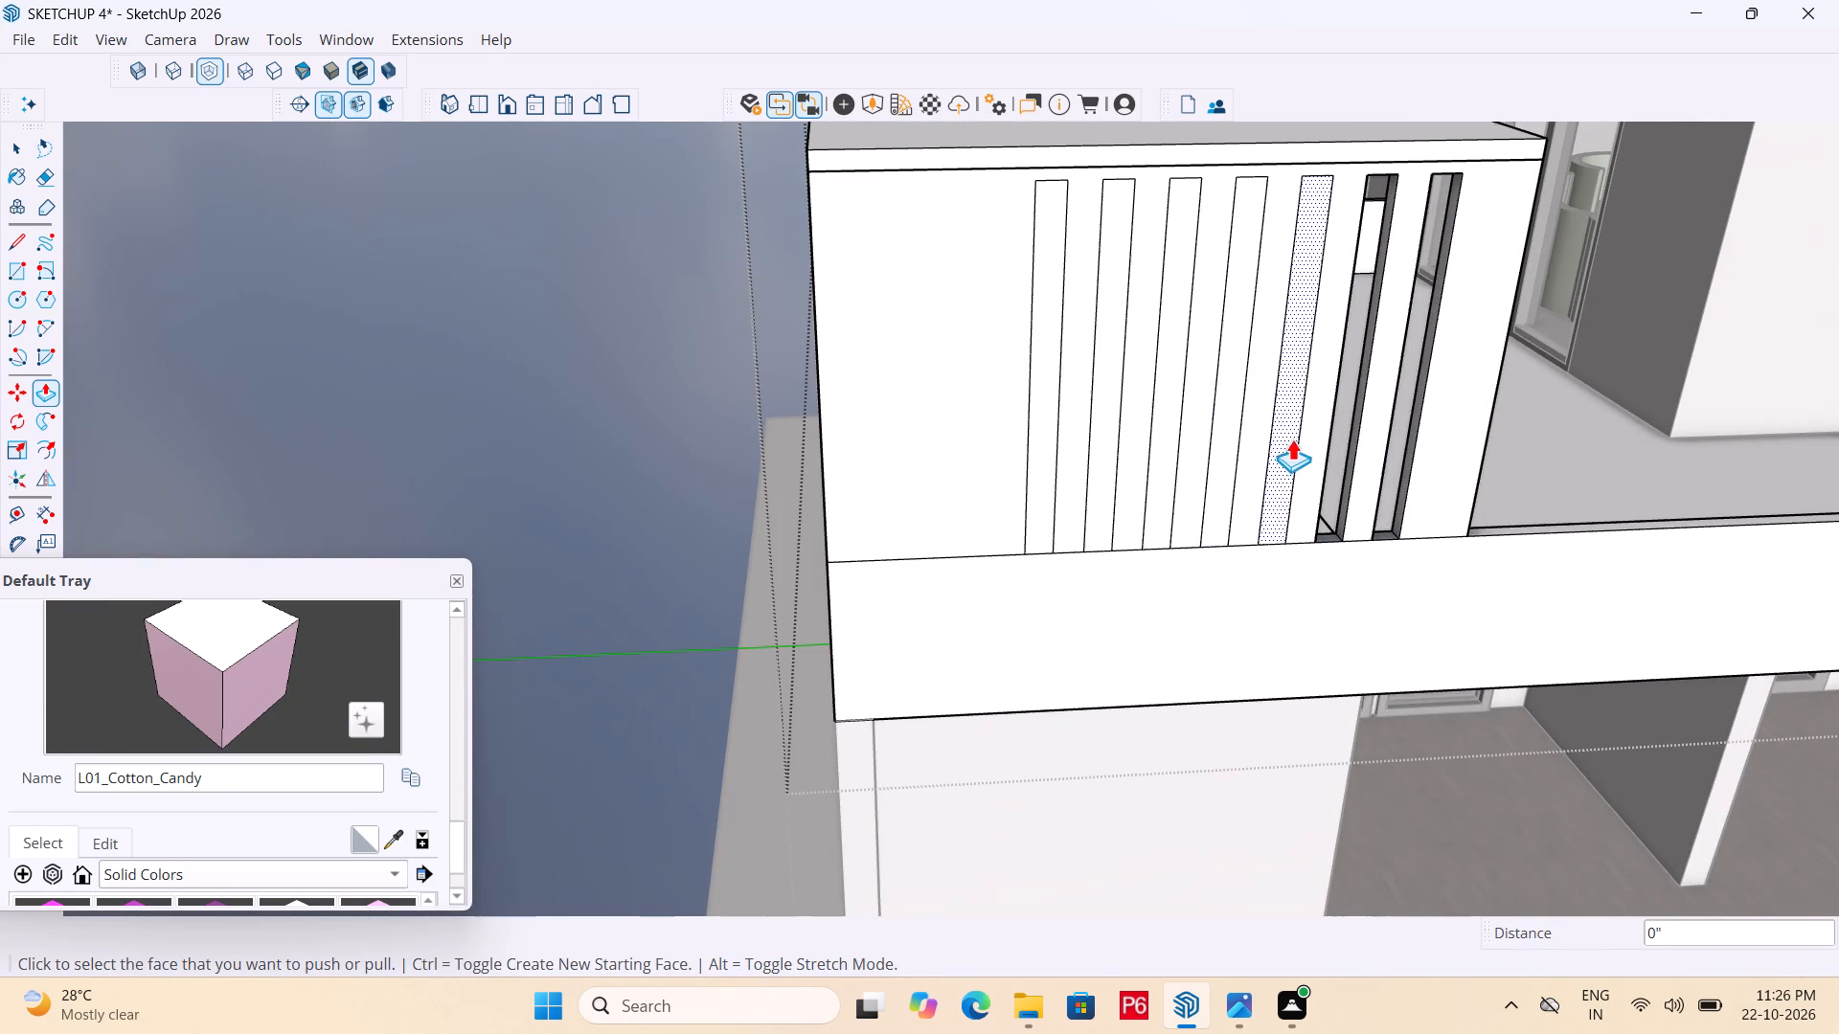
{"action": "double_click", "coordinate": [1288, 441]}
{"action": "double_click", "coordinate": [1227, 460]}
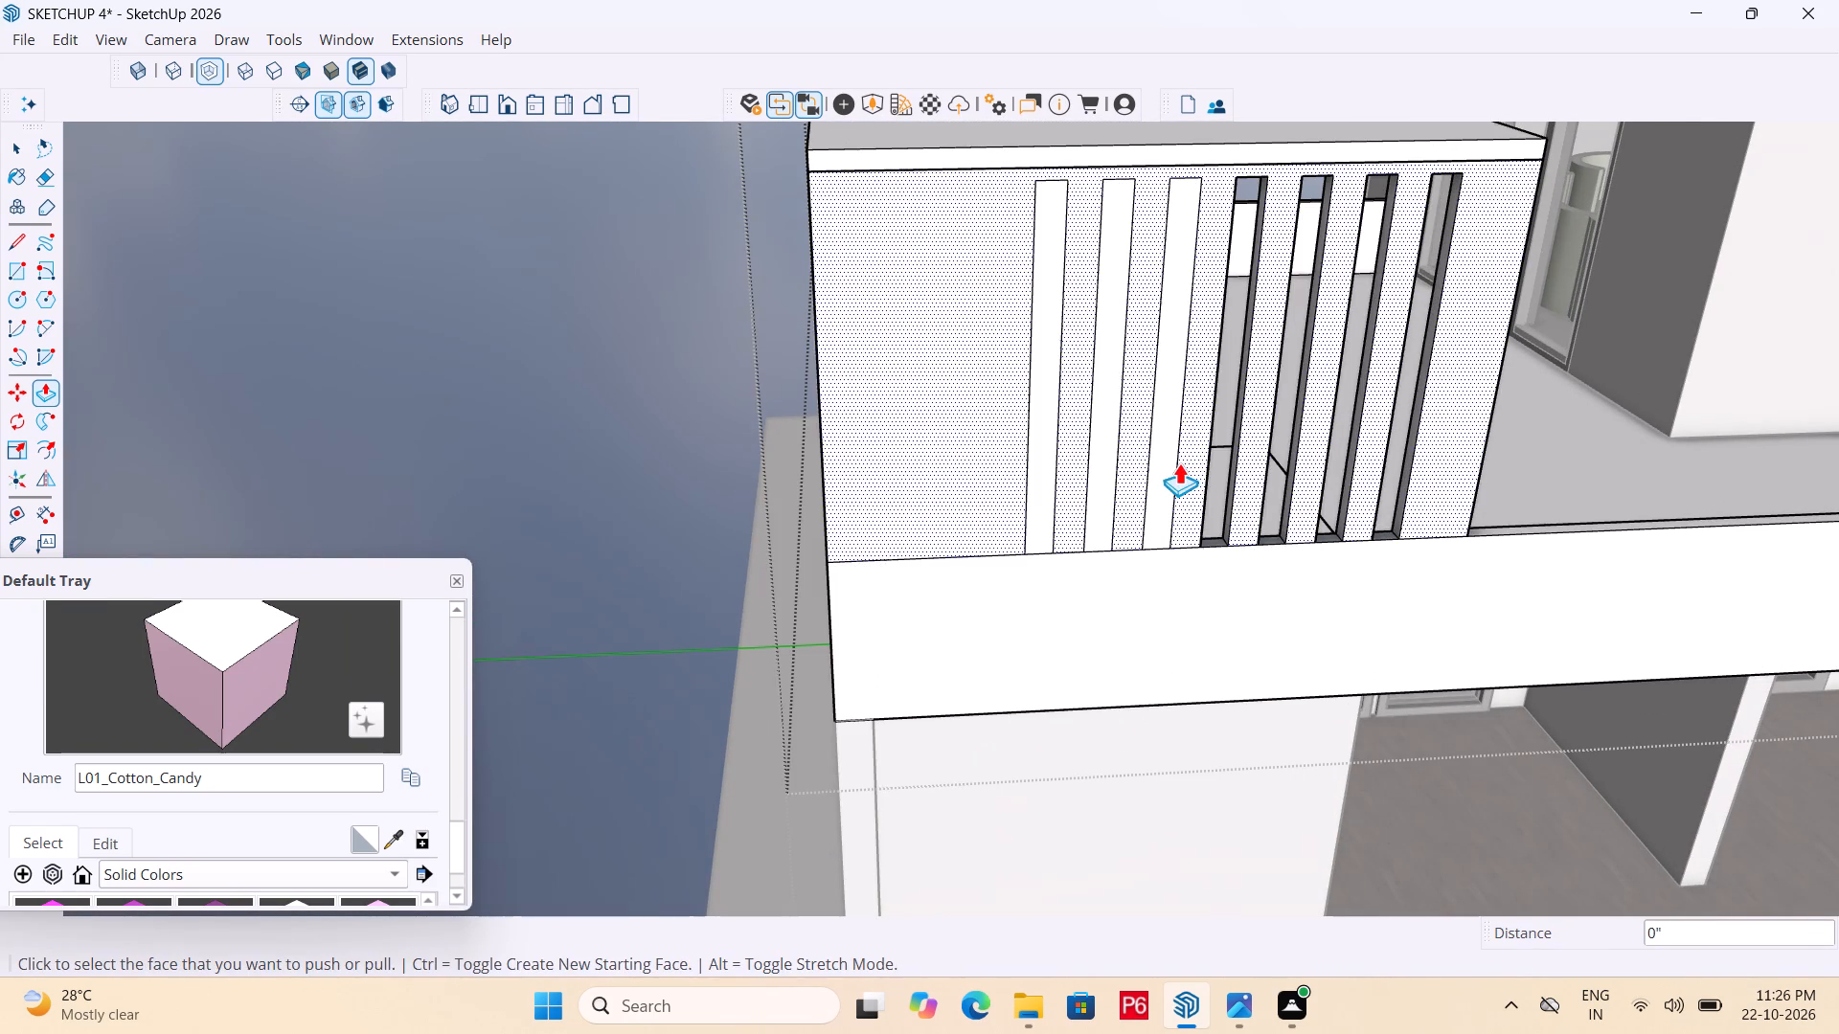
{"action": "double_click", "coordinate": [1162, 468]}
{"action": "double_click", "coordinate": [1101, 469]}
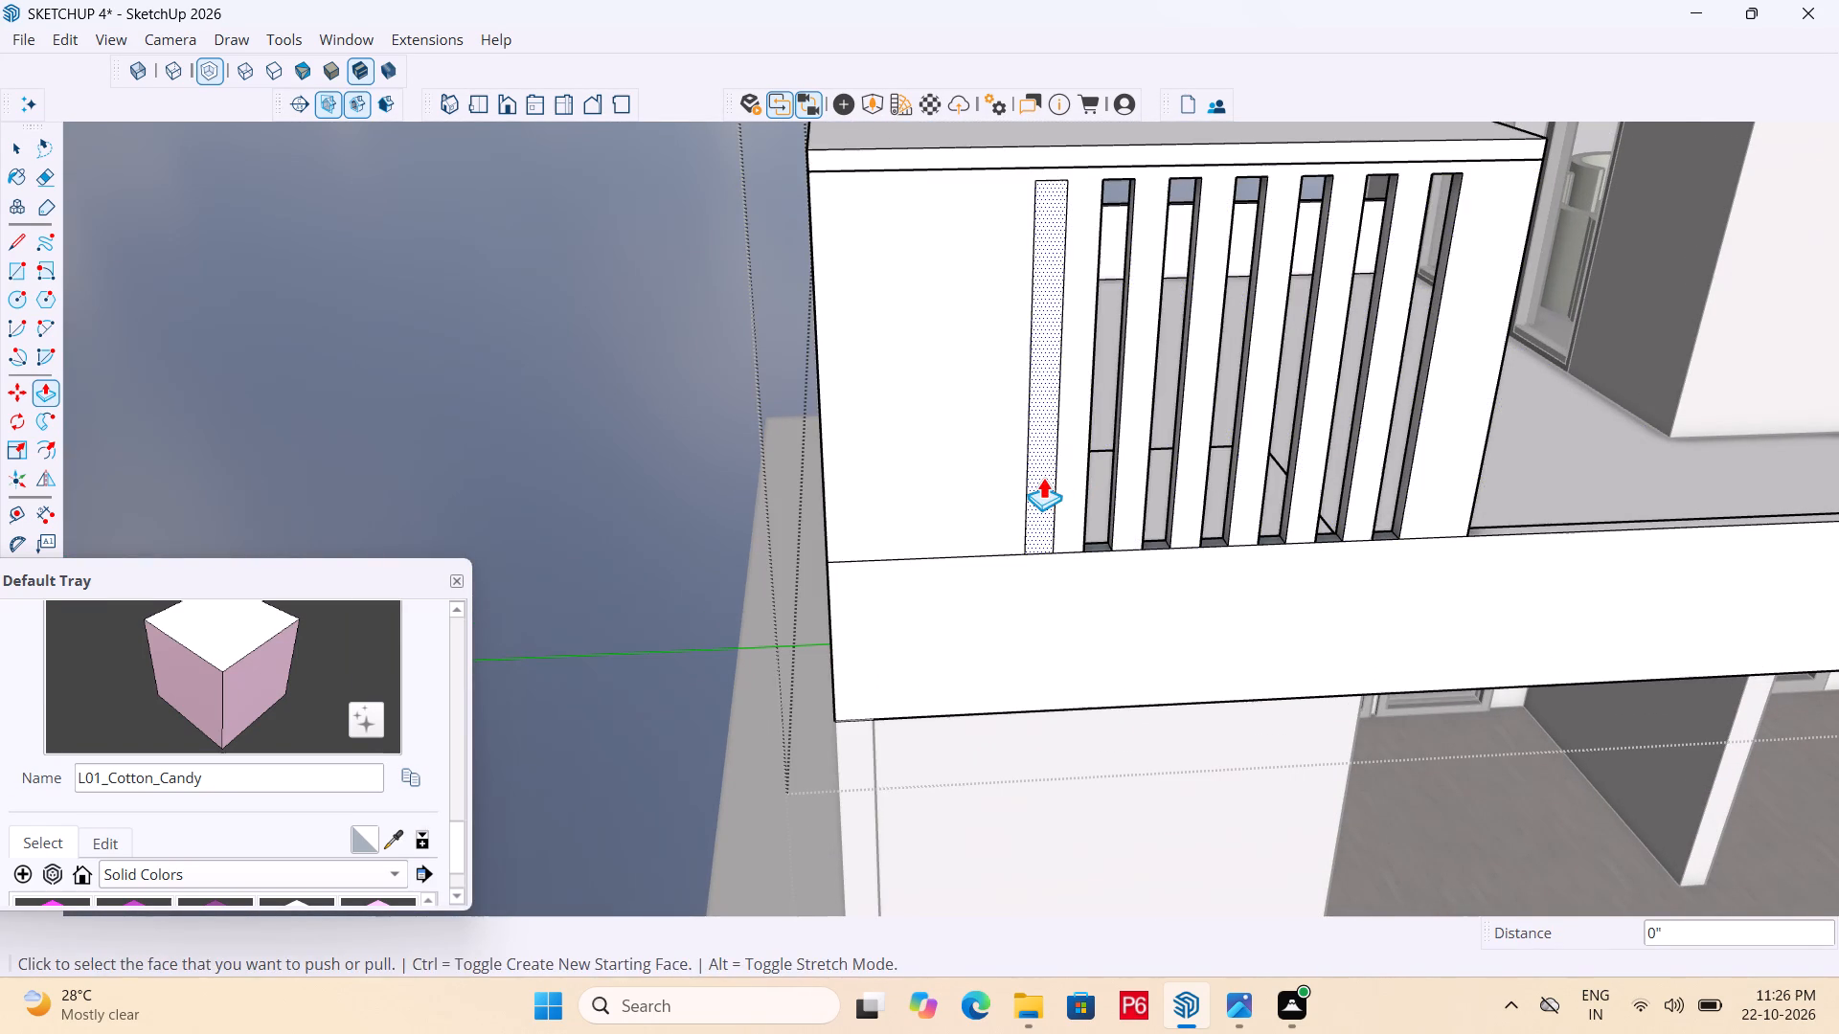
{"action": "double_click", "coordinate": [1043, 477]}
{"action": "middle_click_drag", "start_coordinate": [961, 464], "coordinate": [607, 461]}
{"action": "scroll", "coordinate": [1192, 506], "scroll_direction": "down", "scroll_amount": 7}
{"action": "middle_click_drag", "start_coordinate": [988, 483], "coordinate": [888, 497]}
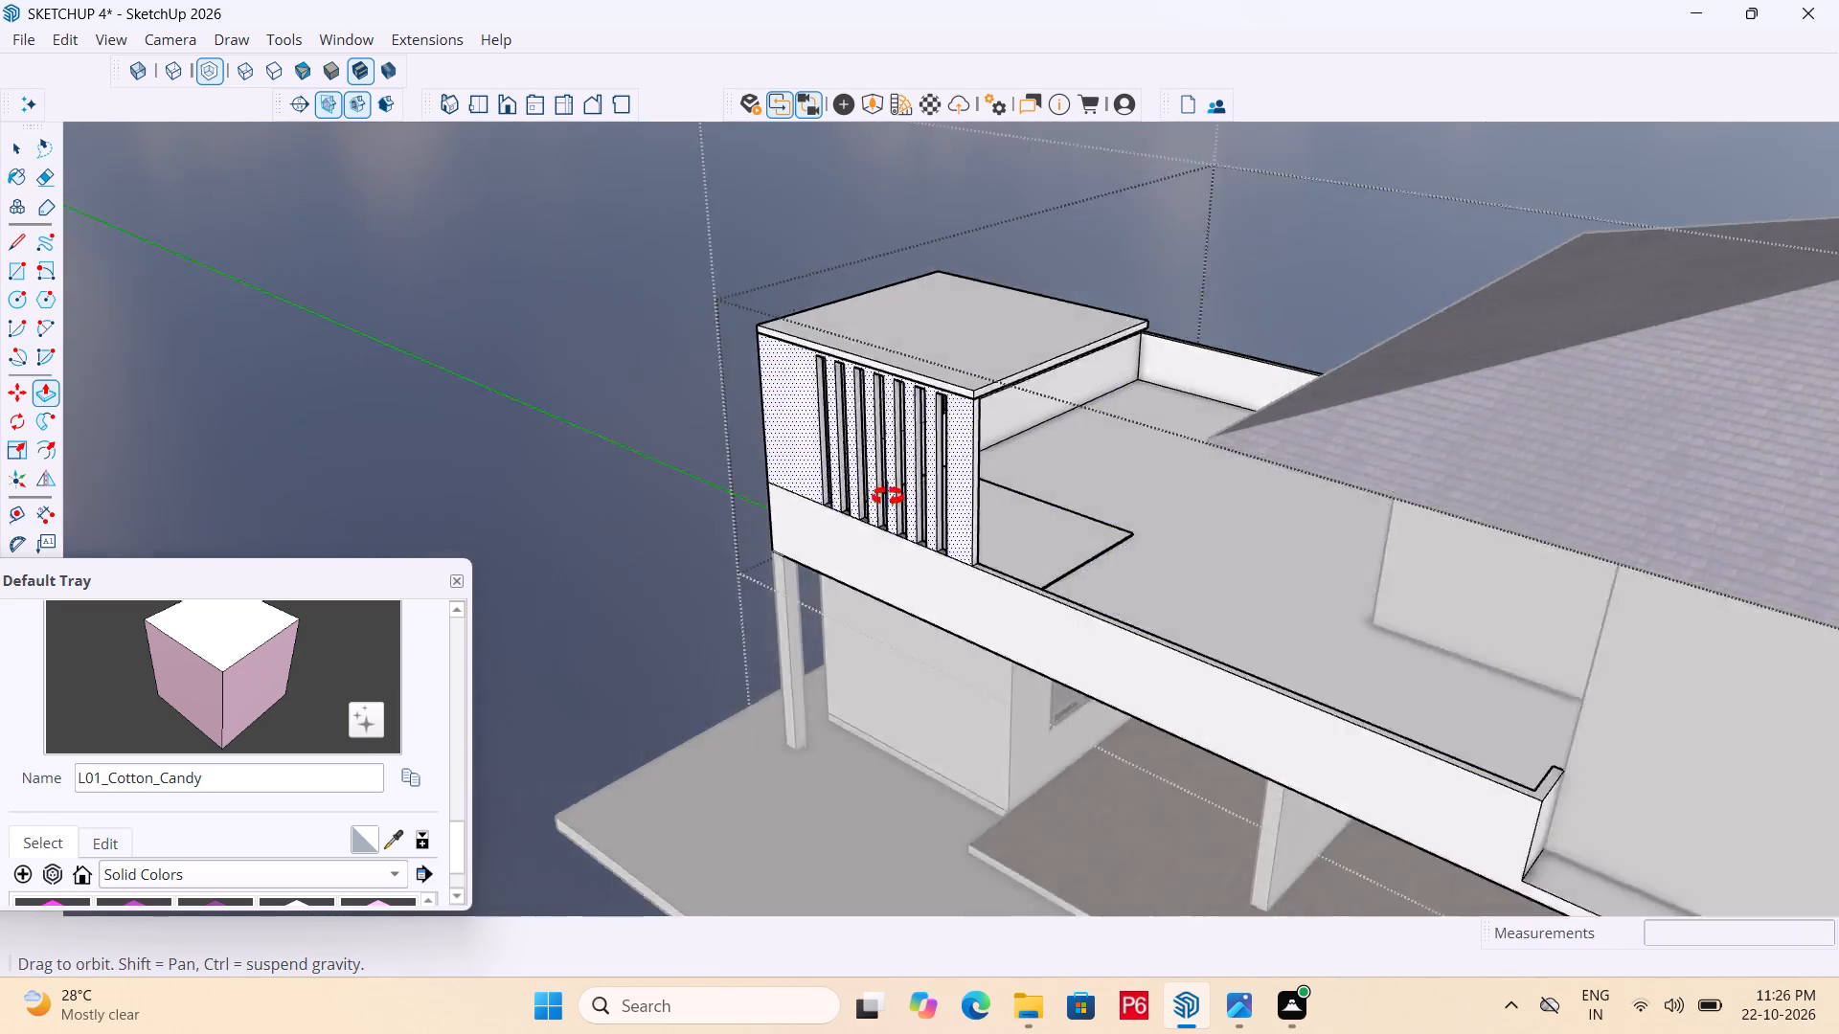
{"action": "middle_click_drag", "start_coordinate": [888, 497], "coordinate": [771, 515]}
Save the model with the slotted wall.
{"action": "key", "text": "ctrl+s"}
{"action": "key", "text": "ctrl+s"}
{"action": "key", "text": "ctrl+s"}
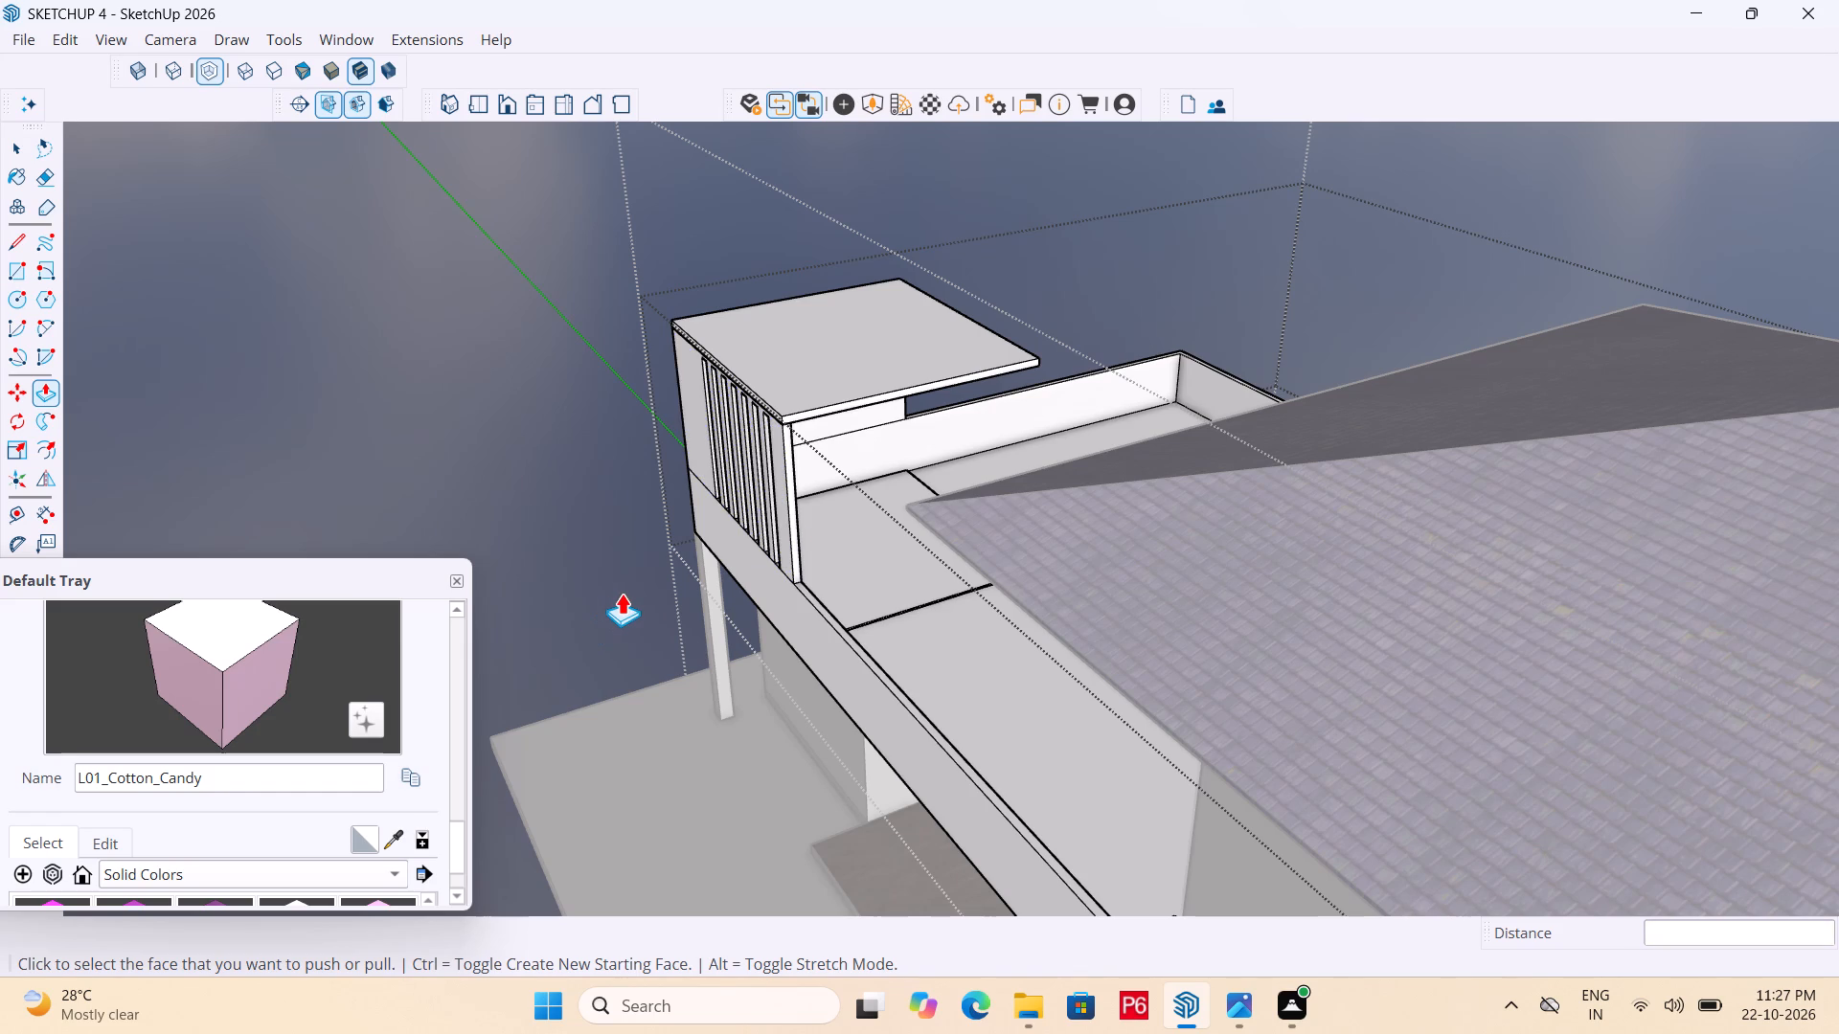
Open the roof slab group and draw a 9" by 9" square on its underside at the unsupported corner.
{"action": "scroll", "coordinate": [1065, 431], "scroll_direction": "down", "scroll_amount": 1}
{"action": "middle_click_drag", "start_coordinate": [1065, 431], "coordinate": [713, 512]}
{"action": "scroll", "coordinate": [962, 406], "scroll_direction": "down", "scroll_amount": 5}
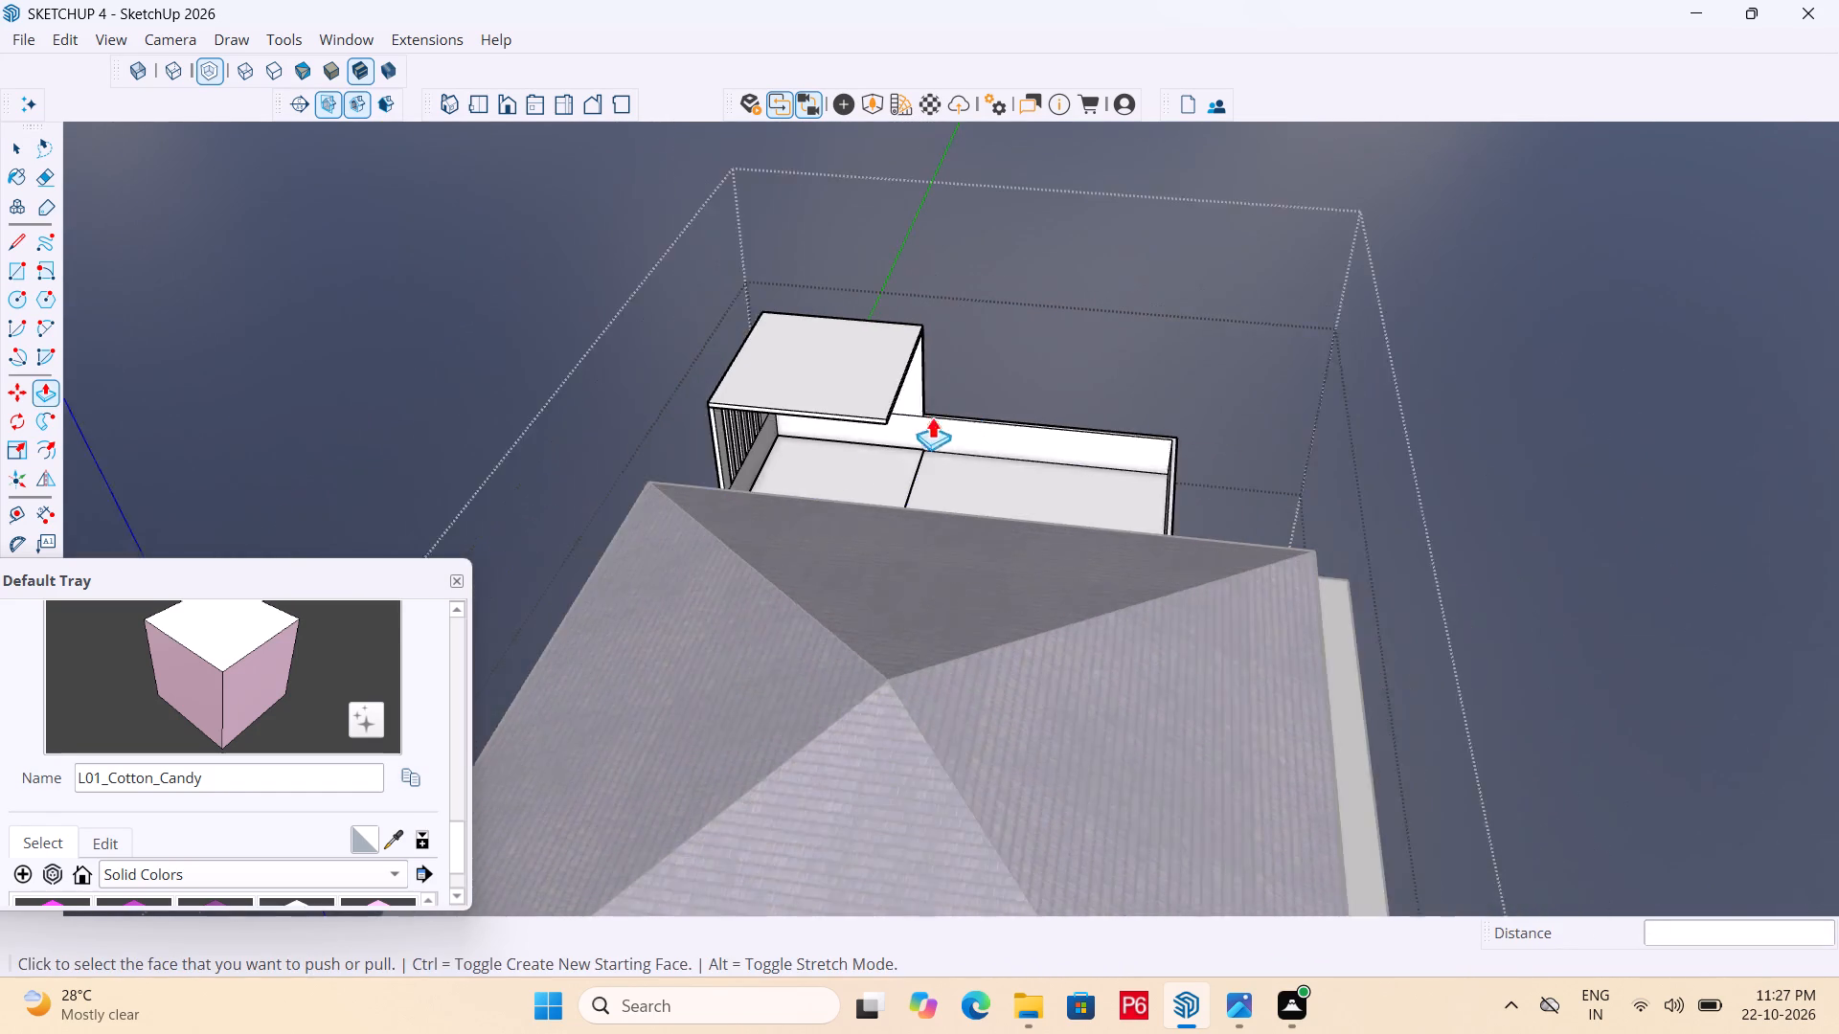
{"action": "middle_click_drag", "start_coordinate": [864, 422], "coordinate": [443, 381]}
{"action": "scroll", "coordinate": [561, 381], "scroll_direction": "up", "scroll_amount": 1}
{"action": "scroll", "coordinate": [700, 370], "scroll_direction": "up", "scroll_amount": 5}
{"action": "middle_click_drag", "start_coordinate": [1013, 363], "coordinate": [949, 324]}
{"action": "scroll", "coordinate": [999, 344], "scroll_direction": "up", "scroll_amount": 6}
{"action": "middle_click_drag", "start_coordinate": [940, 350], "coordinate": [922, 194]}
{"action": "scroll", "coordinate": [922, 194], "scroll_direction": "up", "scroll_amount": 5}
{"action": "middle_click_drag", "start_coordinate": [928, 248], "coordinate": [931, 199]}
{"action": "scroll", "coordinate": [926, 234], "scroll_direction": "up", "scroll_amount": 1}
{"action": "scroll", "coordinate": [887, 495], "scroll_direction": "down", "scroll_amount": 3}
{"action": "middle_click_drag", "start_coordinate": [932, 252], "coordinate": [932, 248]}
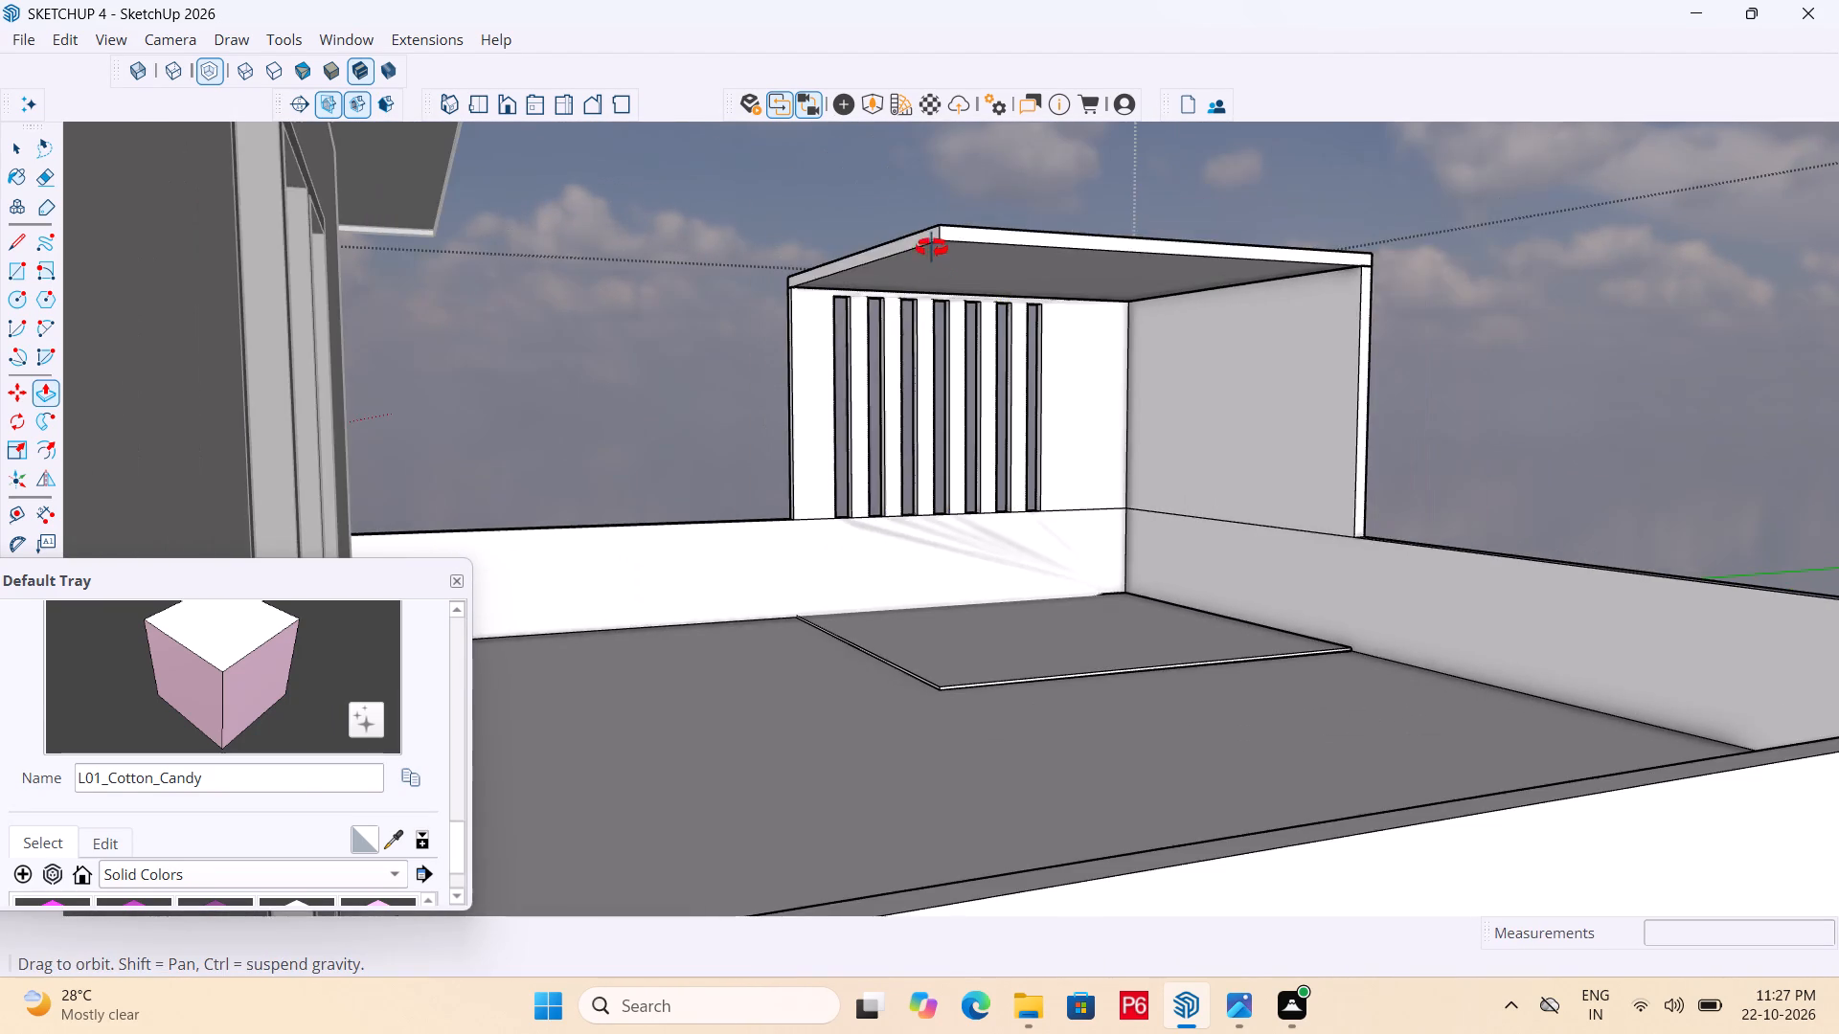
{"action": "middle_click_drag", "start_coordinate": [932, 248], "coordinate": [938, 214]}
{"action": "scroll", "coordinate": [951, 196], "scroll_direction": "up", "scroll_amount": 9}
{"action": "middle_click_drag", "start_coordinate": [949, 195], "coordinate": [950, 116]}
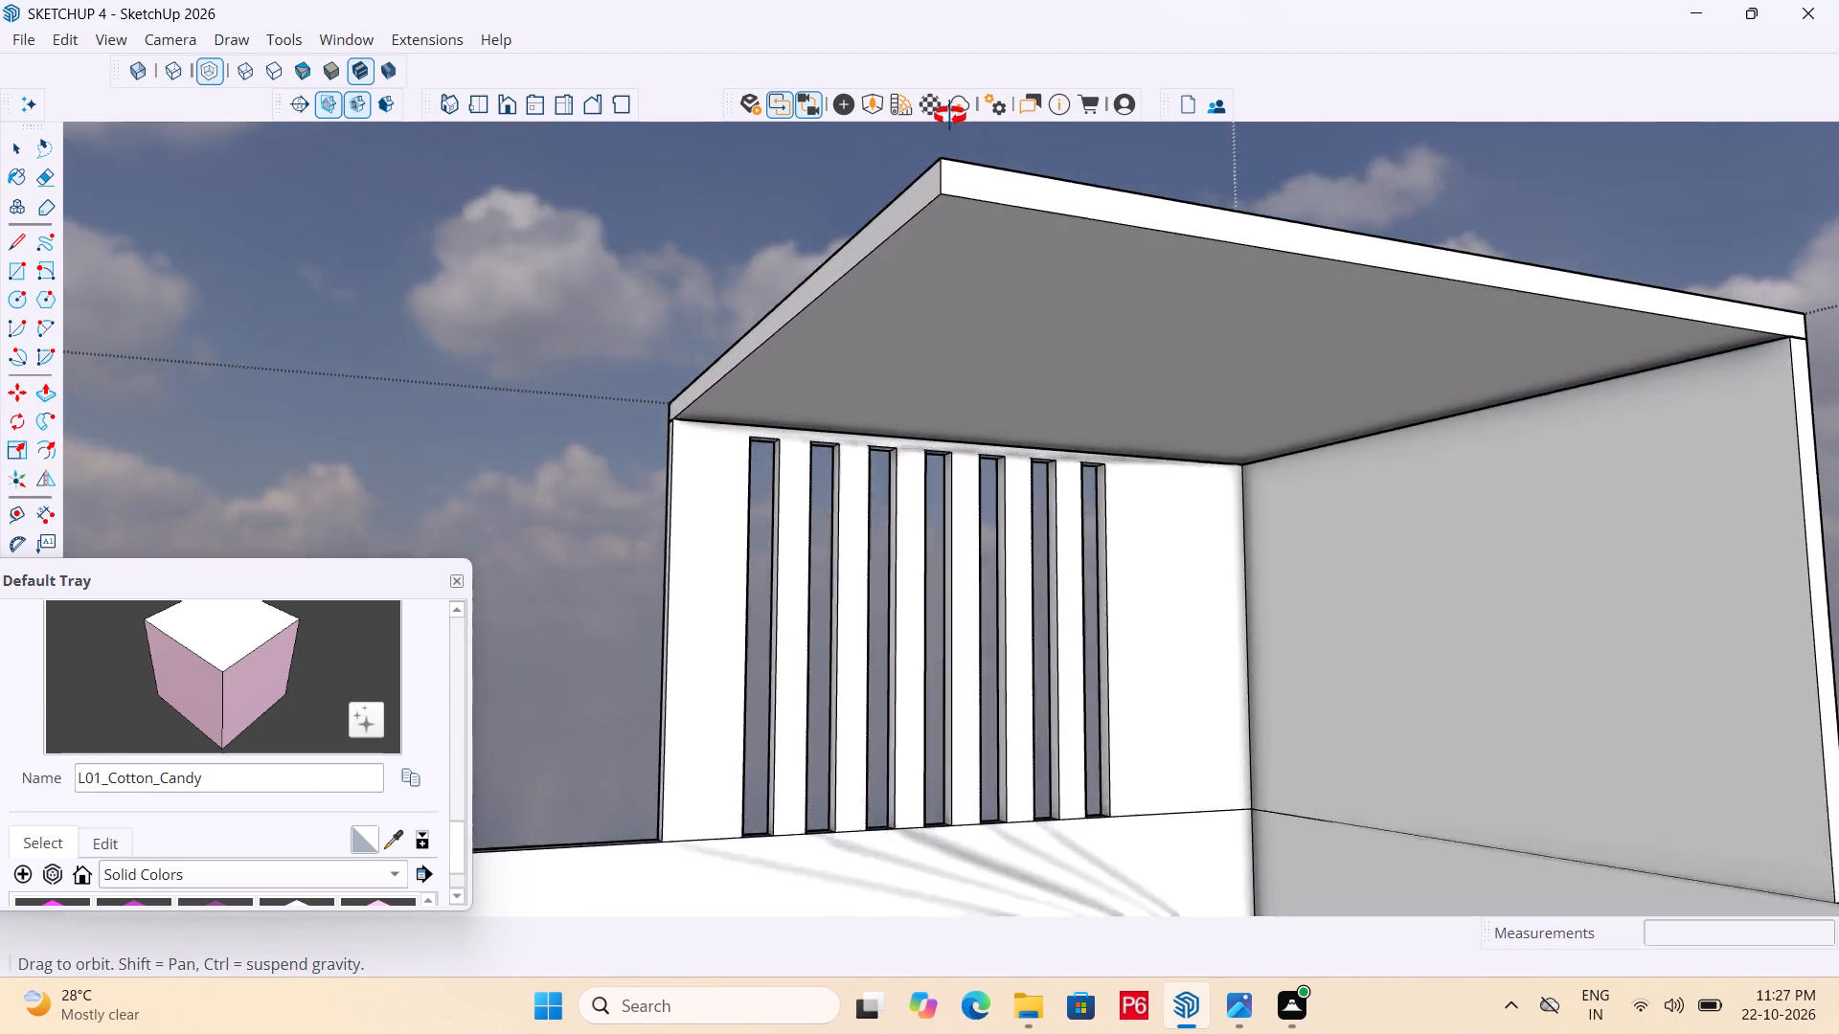
{"action": "middle_click_drag", "start_coordinate": [950, 116], "coordinate": [955, 69]}
{"action": "key", "text": "space"}
{"action": "double_click", "coordinate": [943, 208]}
{"action": "double_click", "coordinate": [944, 205]}
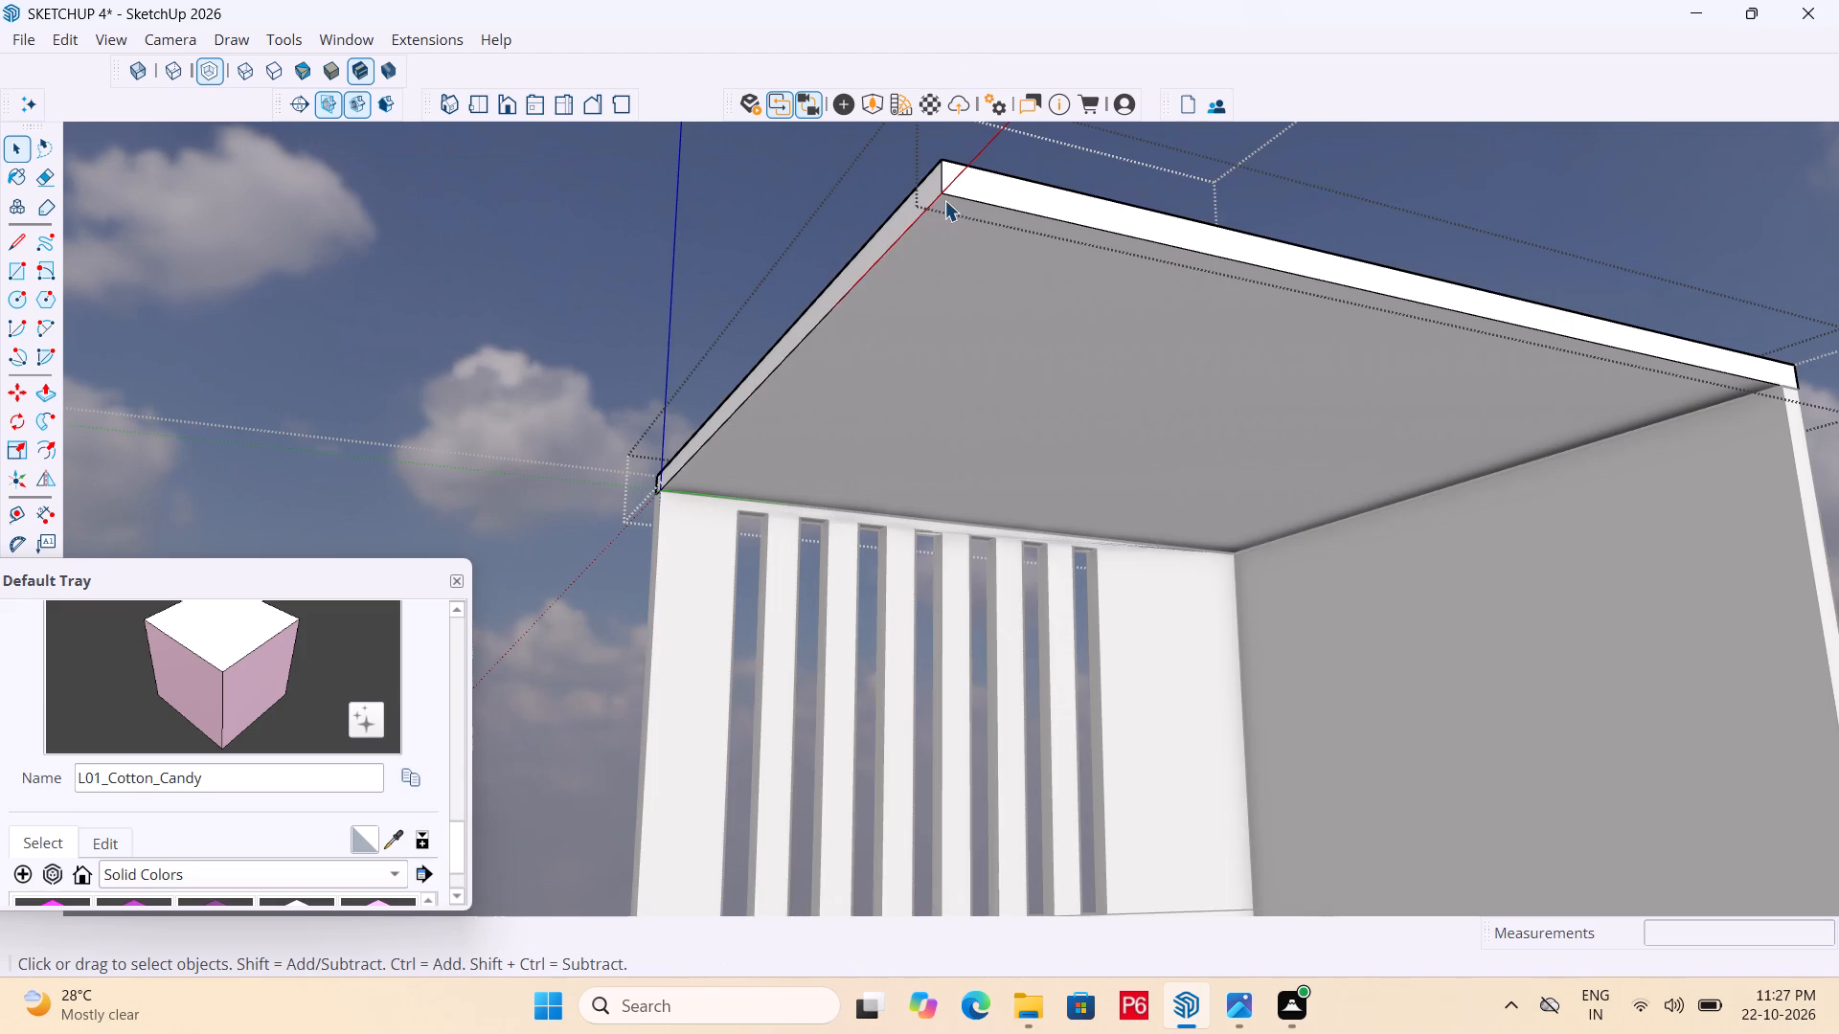
{"action": "double_click", "coordinate": [943, 210]}
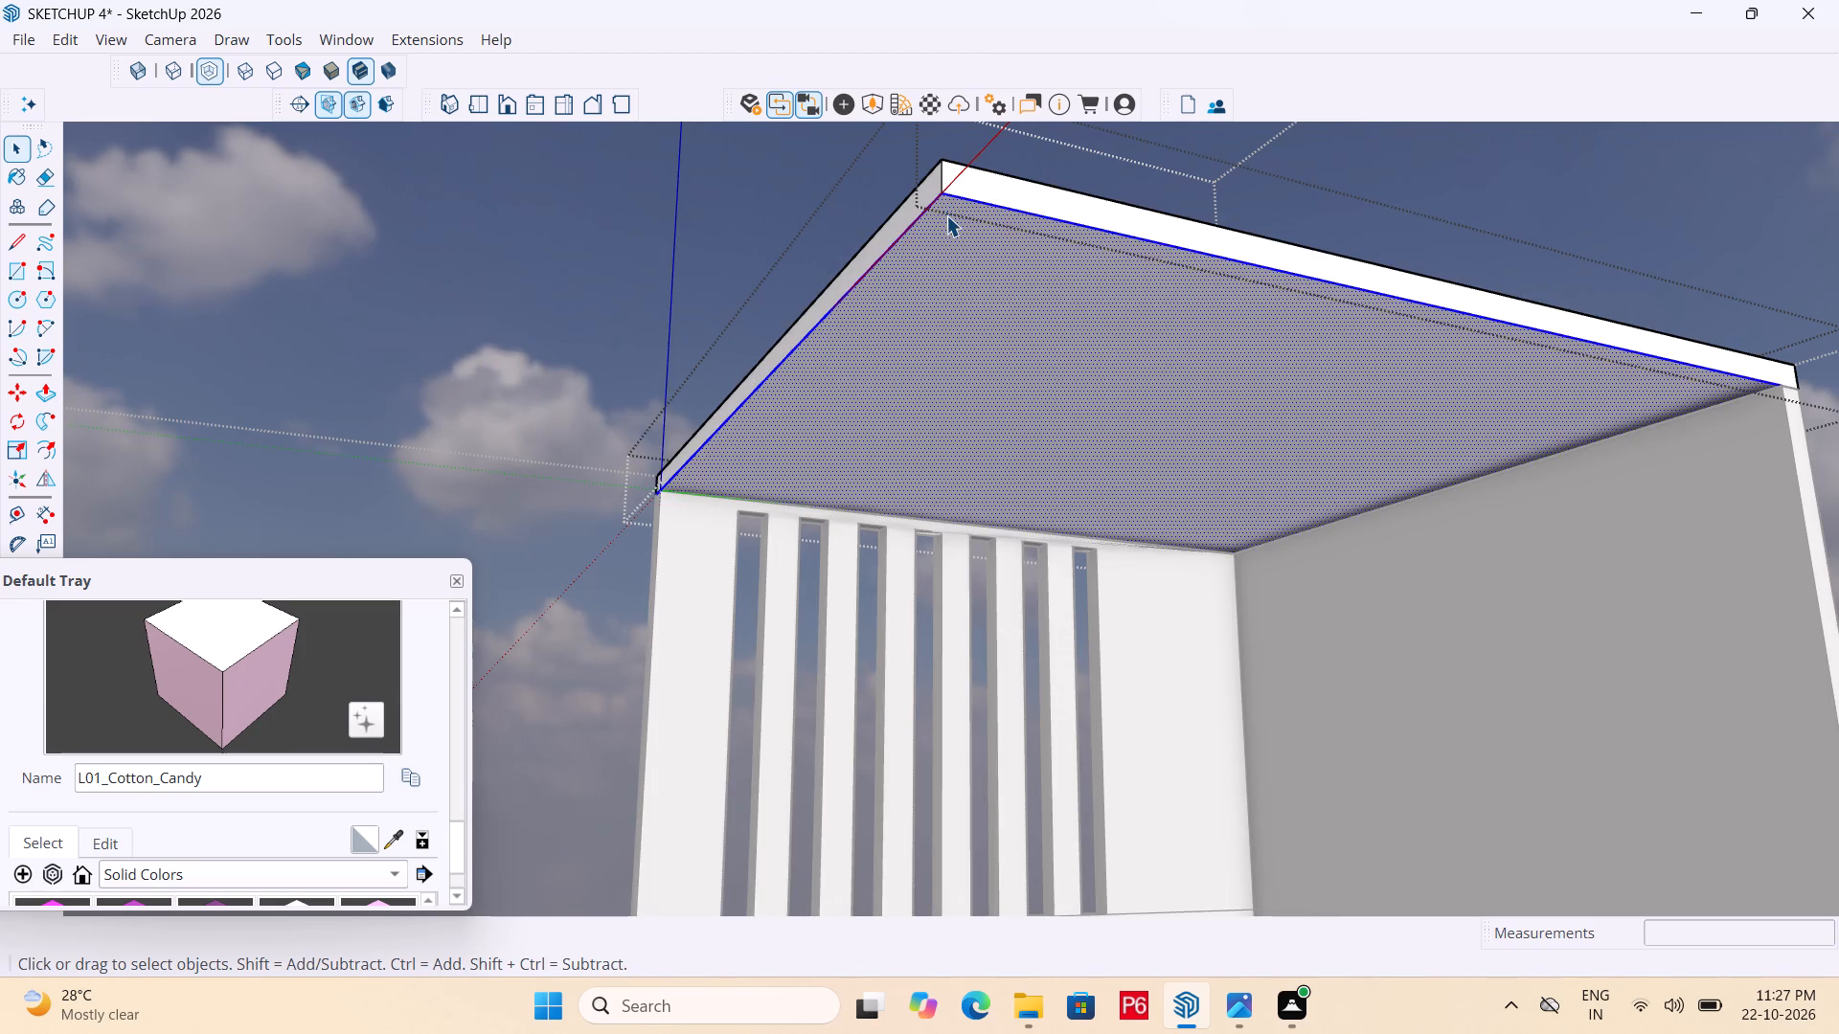
{"action": "key", "text": "r"}
{"action": "left_click", "coordinate": [940, 196]}
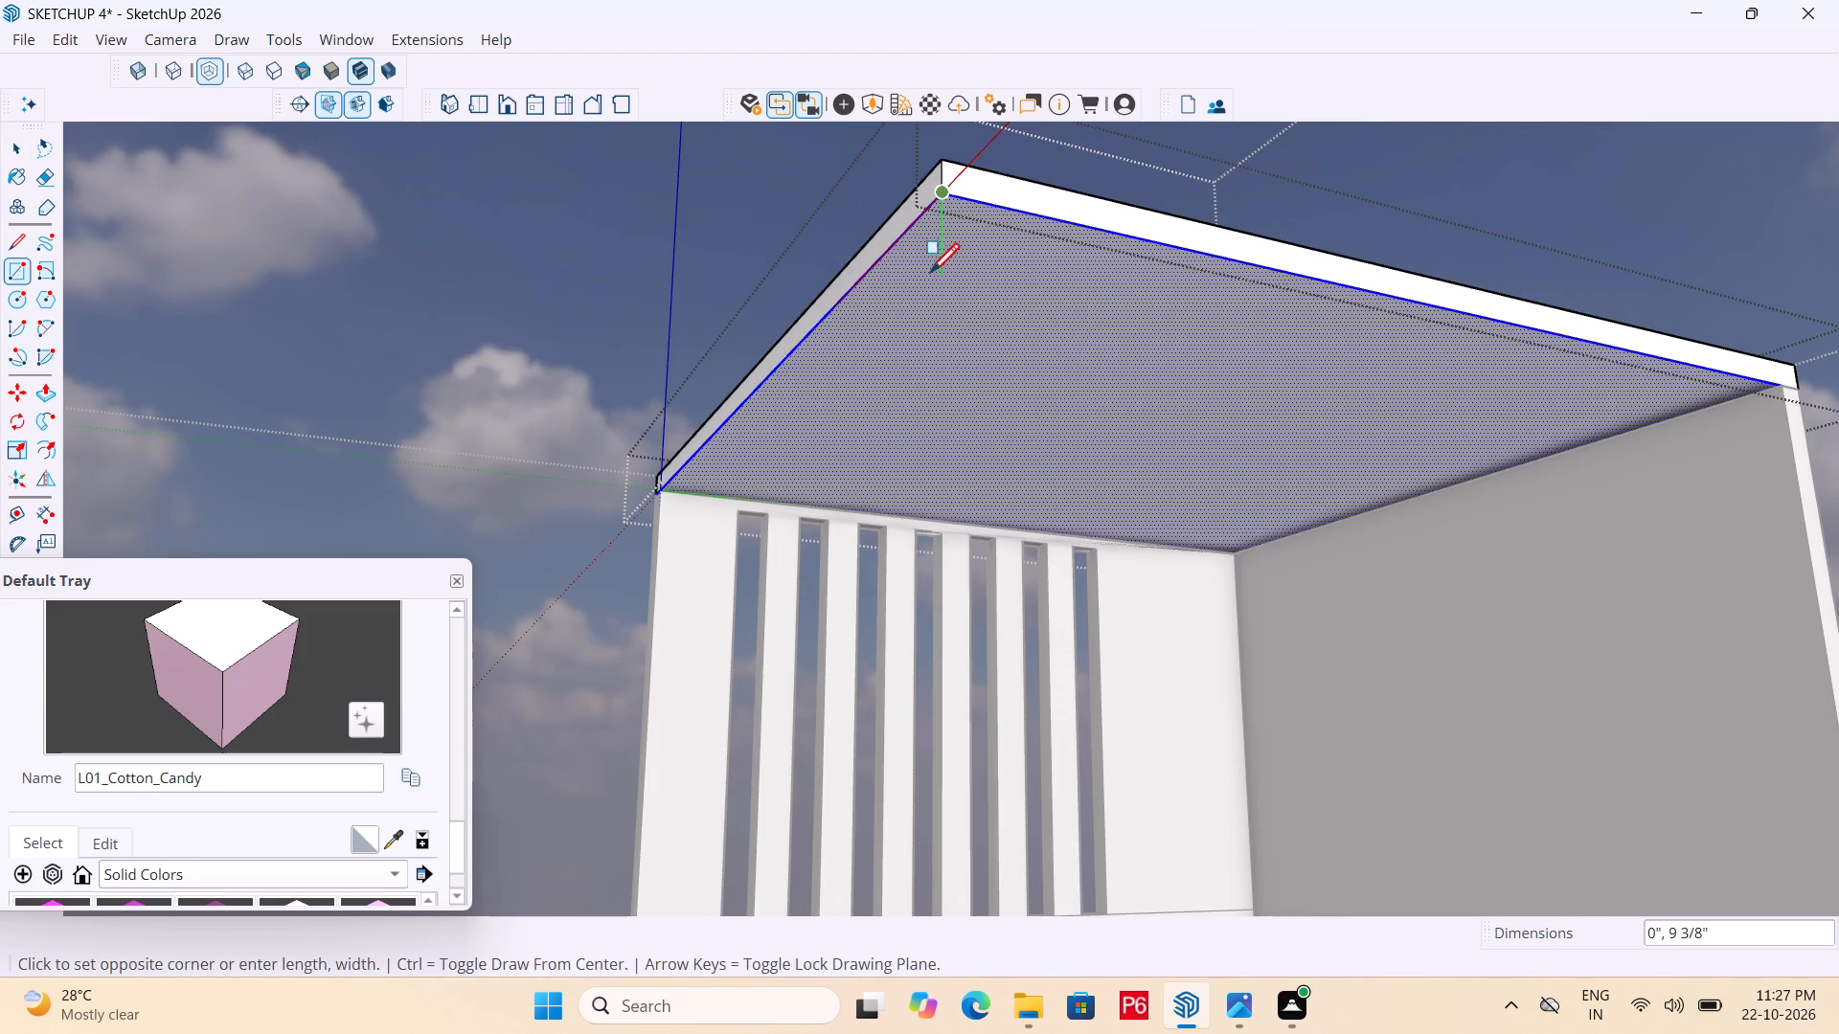
{"action": "scroll", "coordinate": [948, 274], "scroll_direction": "up", "scroll_amount": 5}
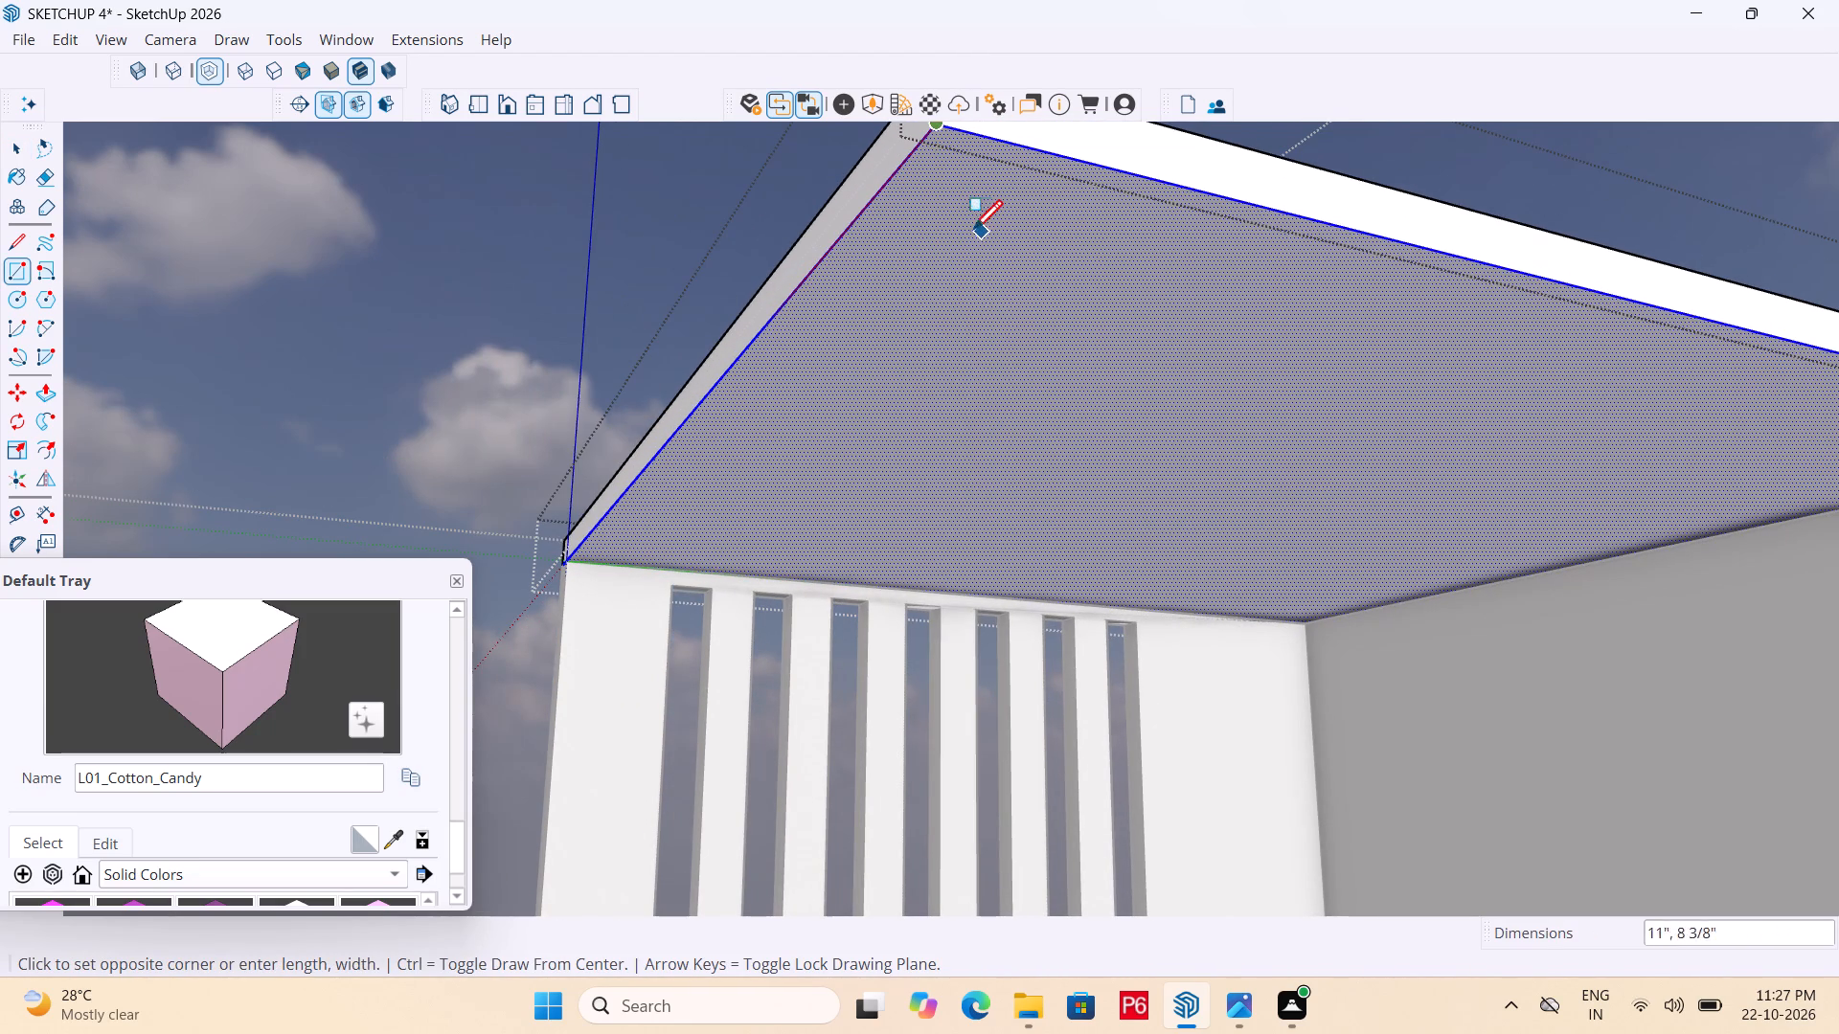
{"action": "scroll", "coordinate": [934, 310], "scroll_direction": "down", "scroll_amount": 3}
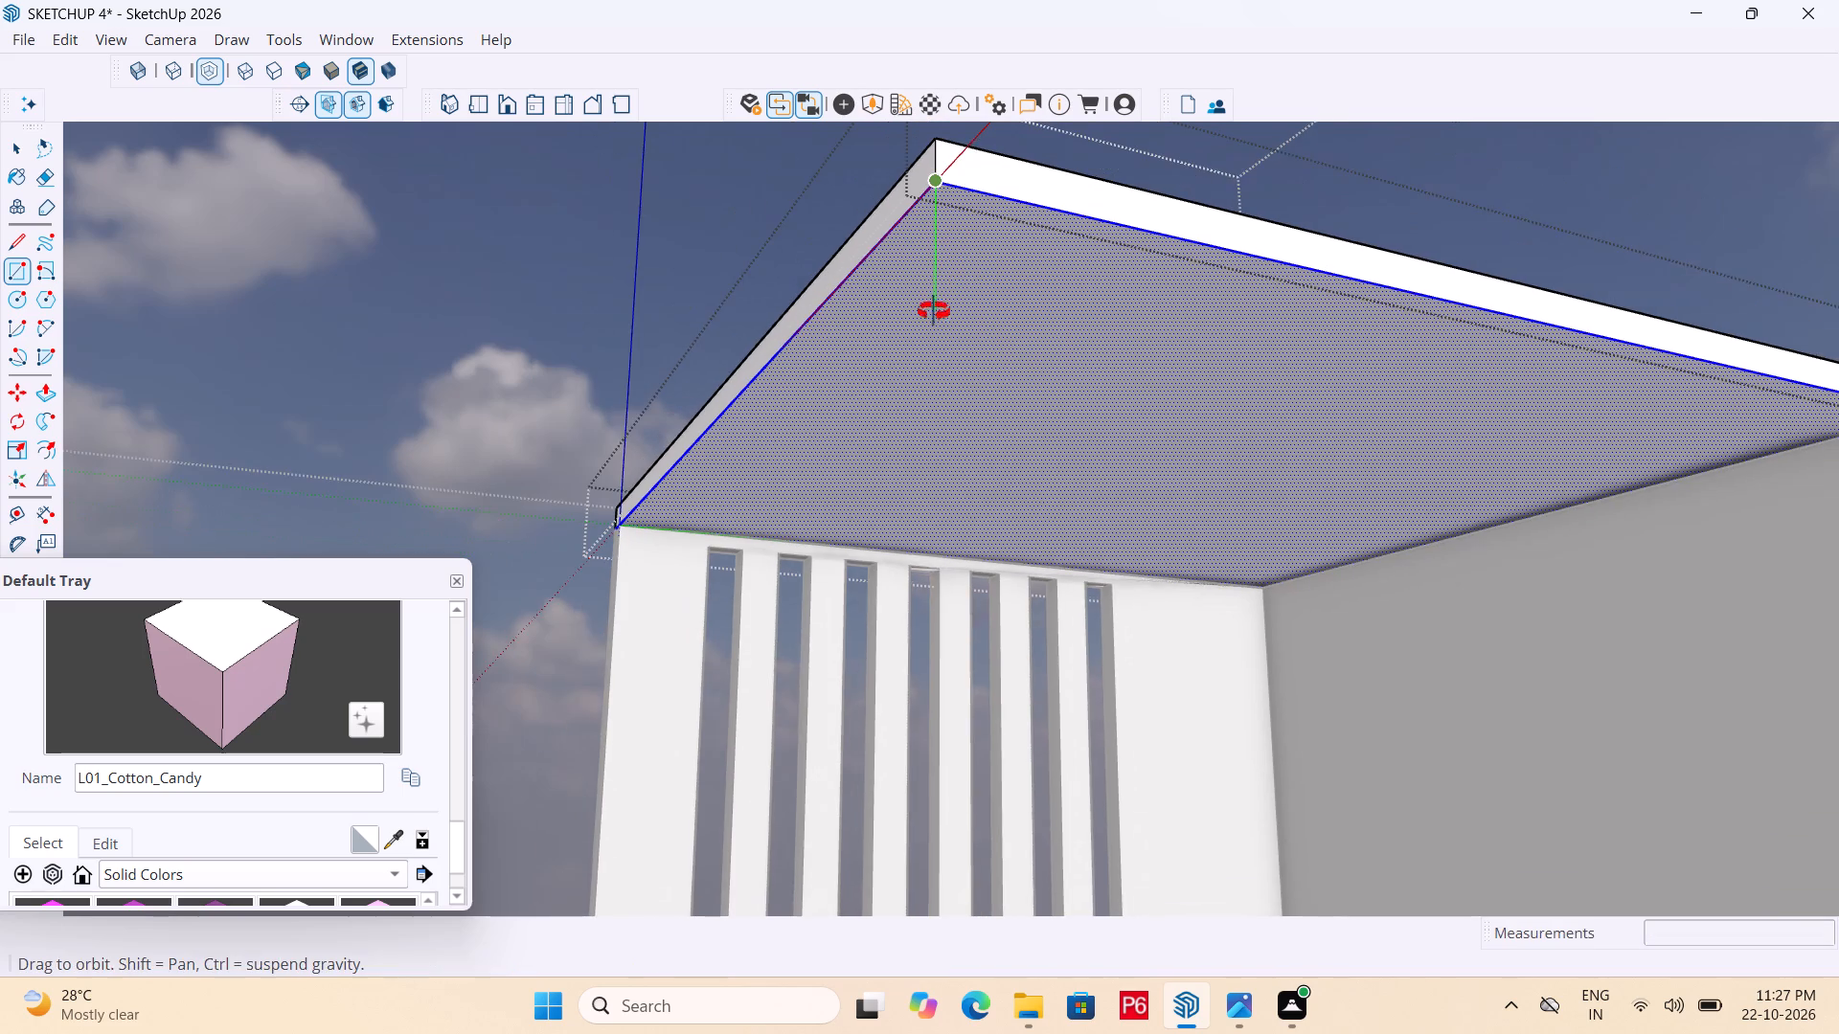
{"action": "middle_click", "coordinate": [934, 311]}
{"action": "type", "text": "9\""}
{"action": "type", "text": ",9\""}
{"action": "key", "text": "Return"}
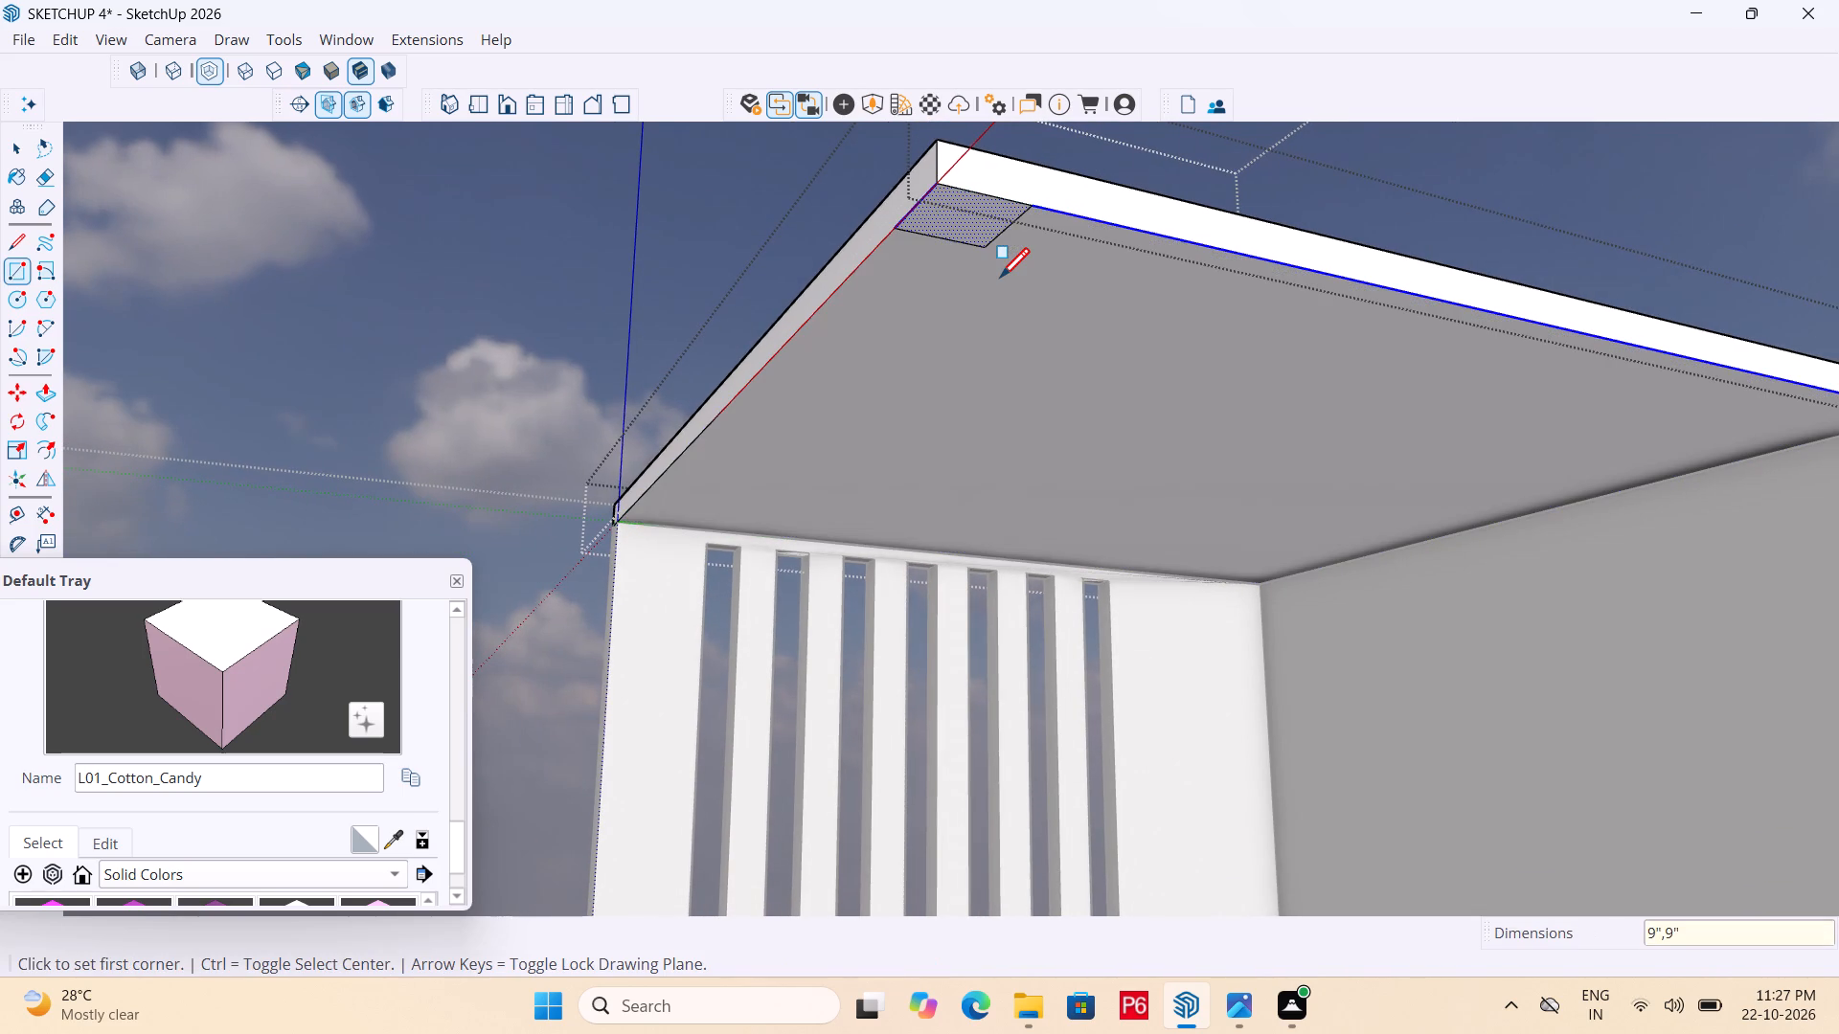
{"action": "key", "text": "Return"}
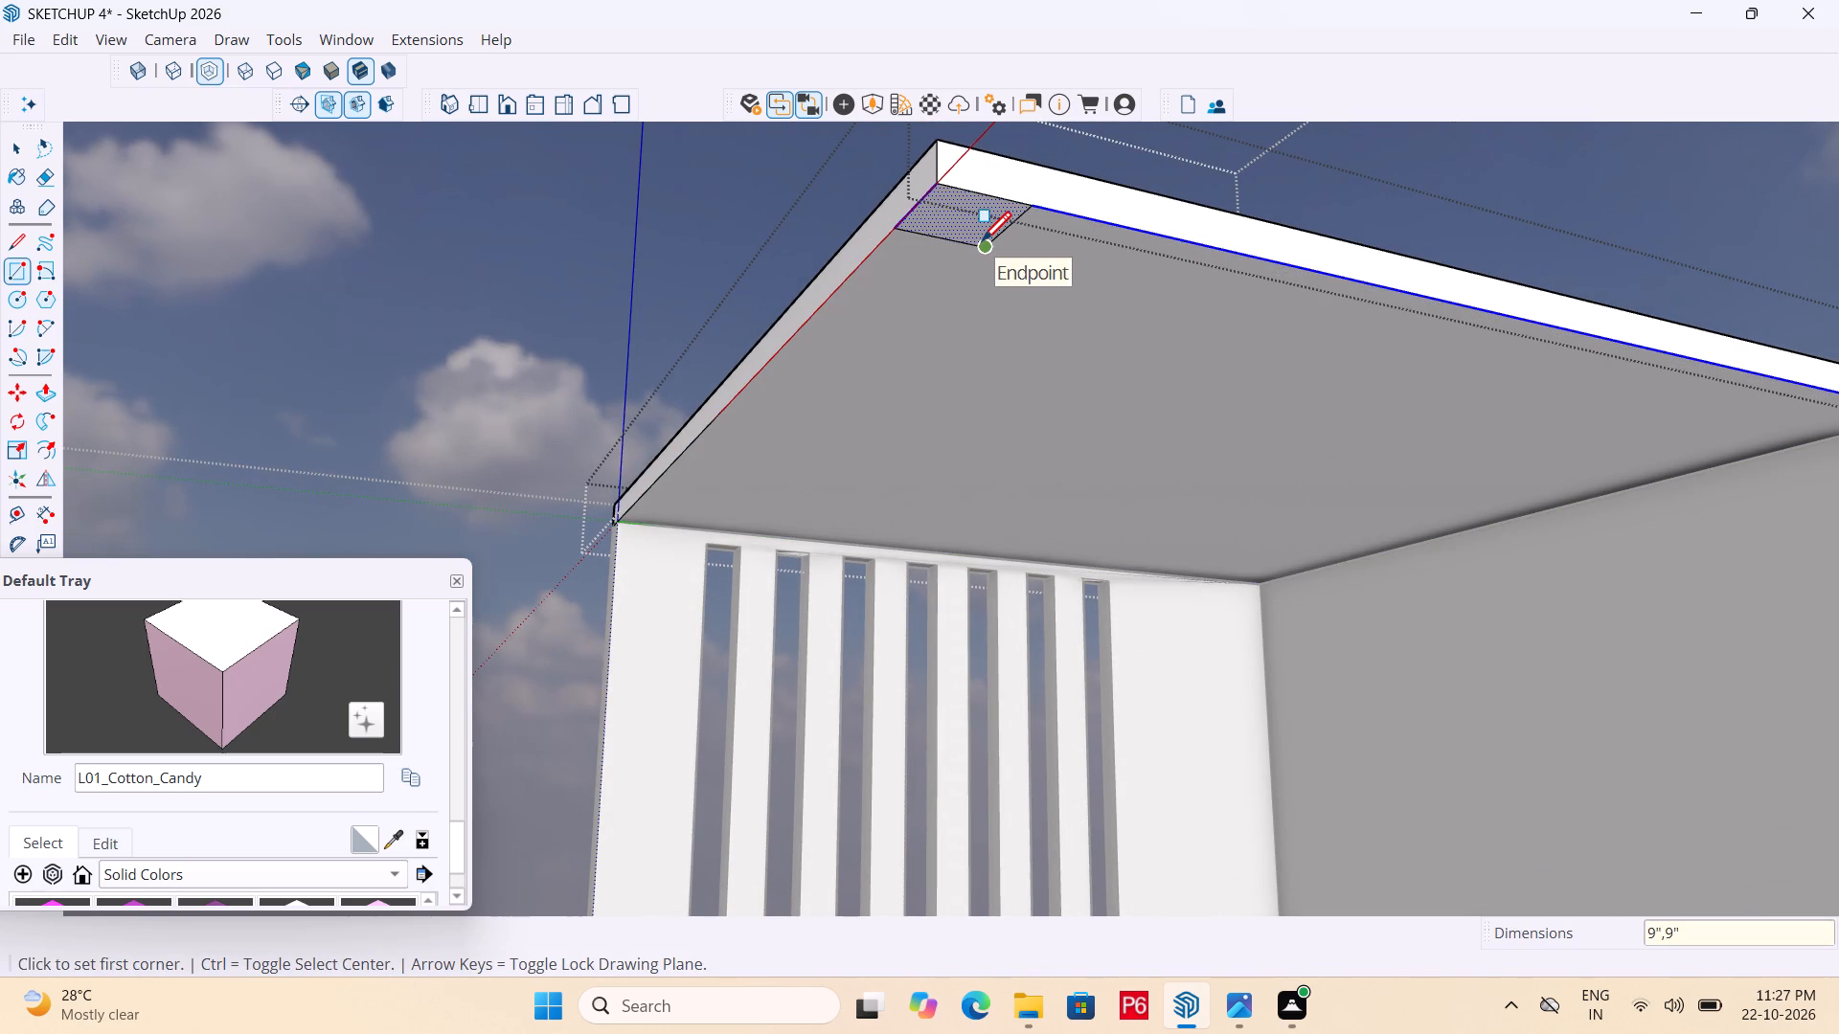
Pull the square down 10' to the terrace floor to form a corner column.
{"action": "key", "text": "p"}
{"action": "left_click", "coordinate": [984, 229]}
{"action": "scroll", "coordinate": [939, 416], "scroll_direction": "down", "scroll_amount": 5}
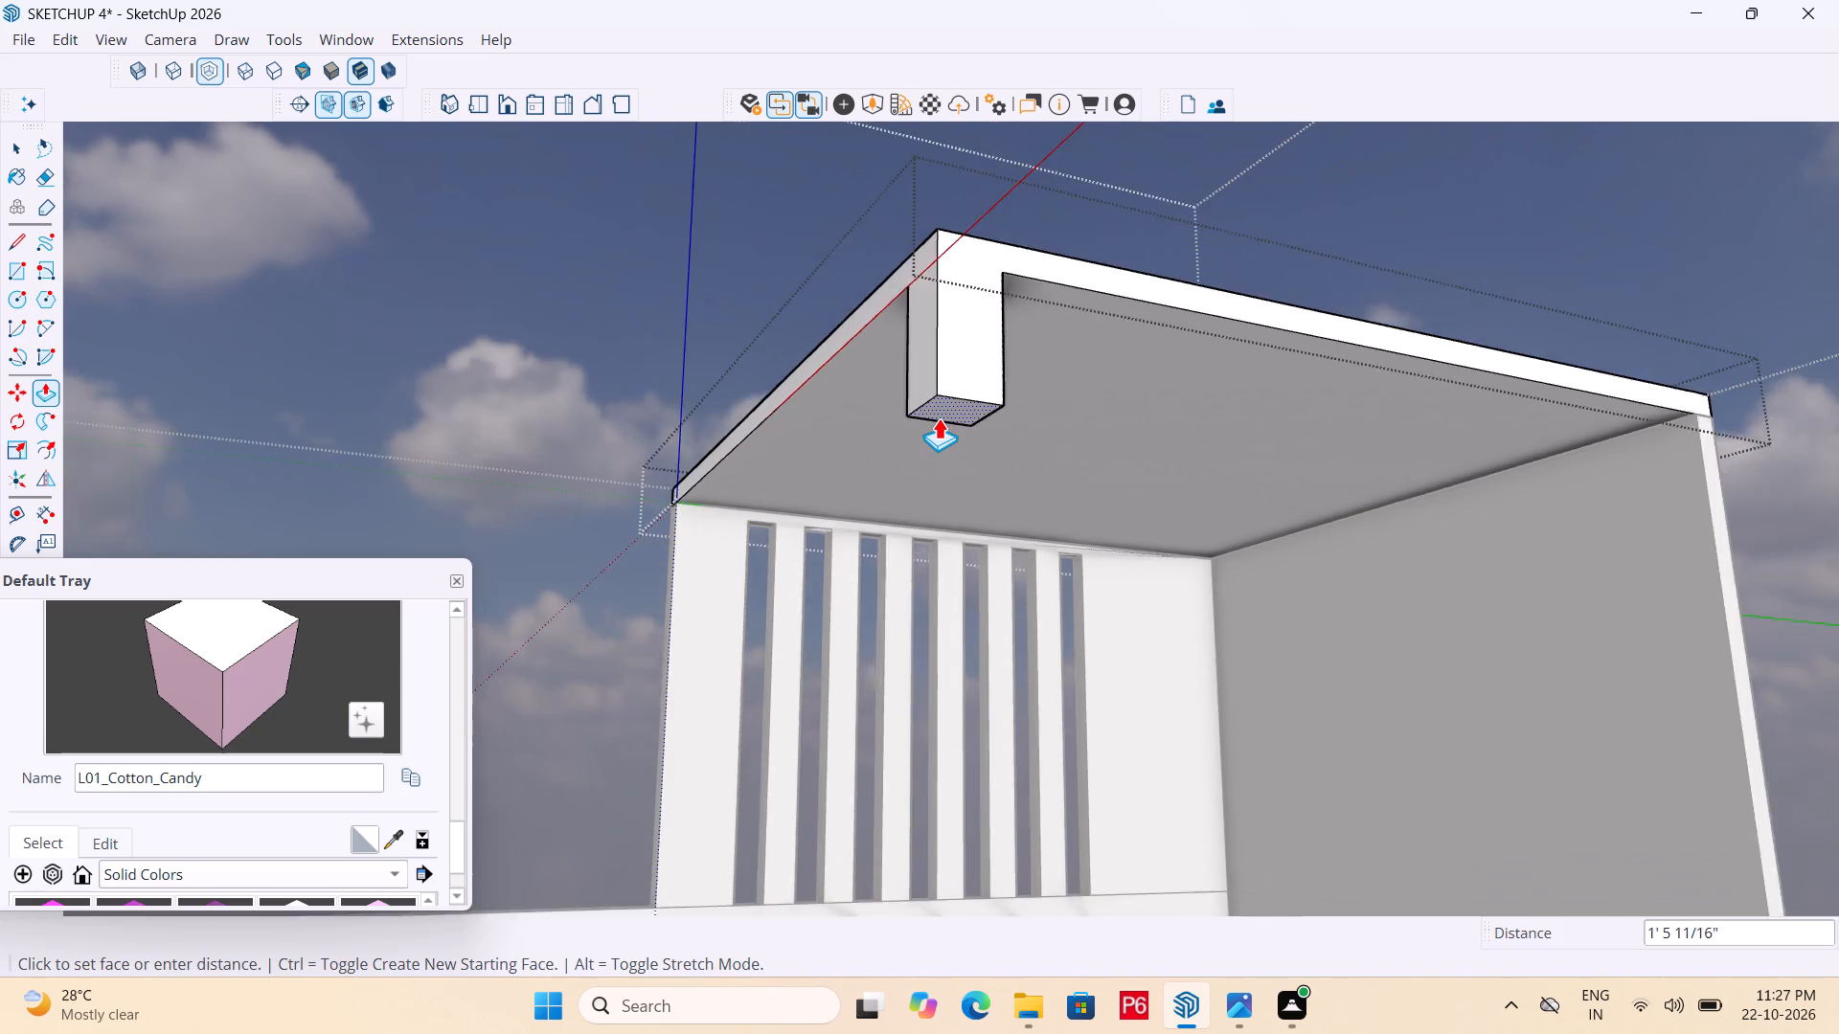
{"action": "scroll", "coordinate": [939, 417], "scroll_direction": "down", "scroll_amount": 2}
{"action": "middle_click_drag", "start_coordinate": [939, 419], "coordinate": [830, 668]}
{"action": "scroll", "coordinate": [994, 424], "scroll_direction": "down", "scroll_amount": 11}
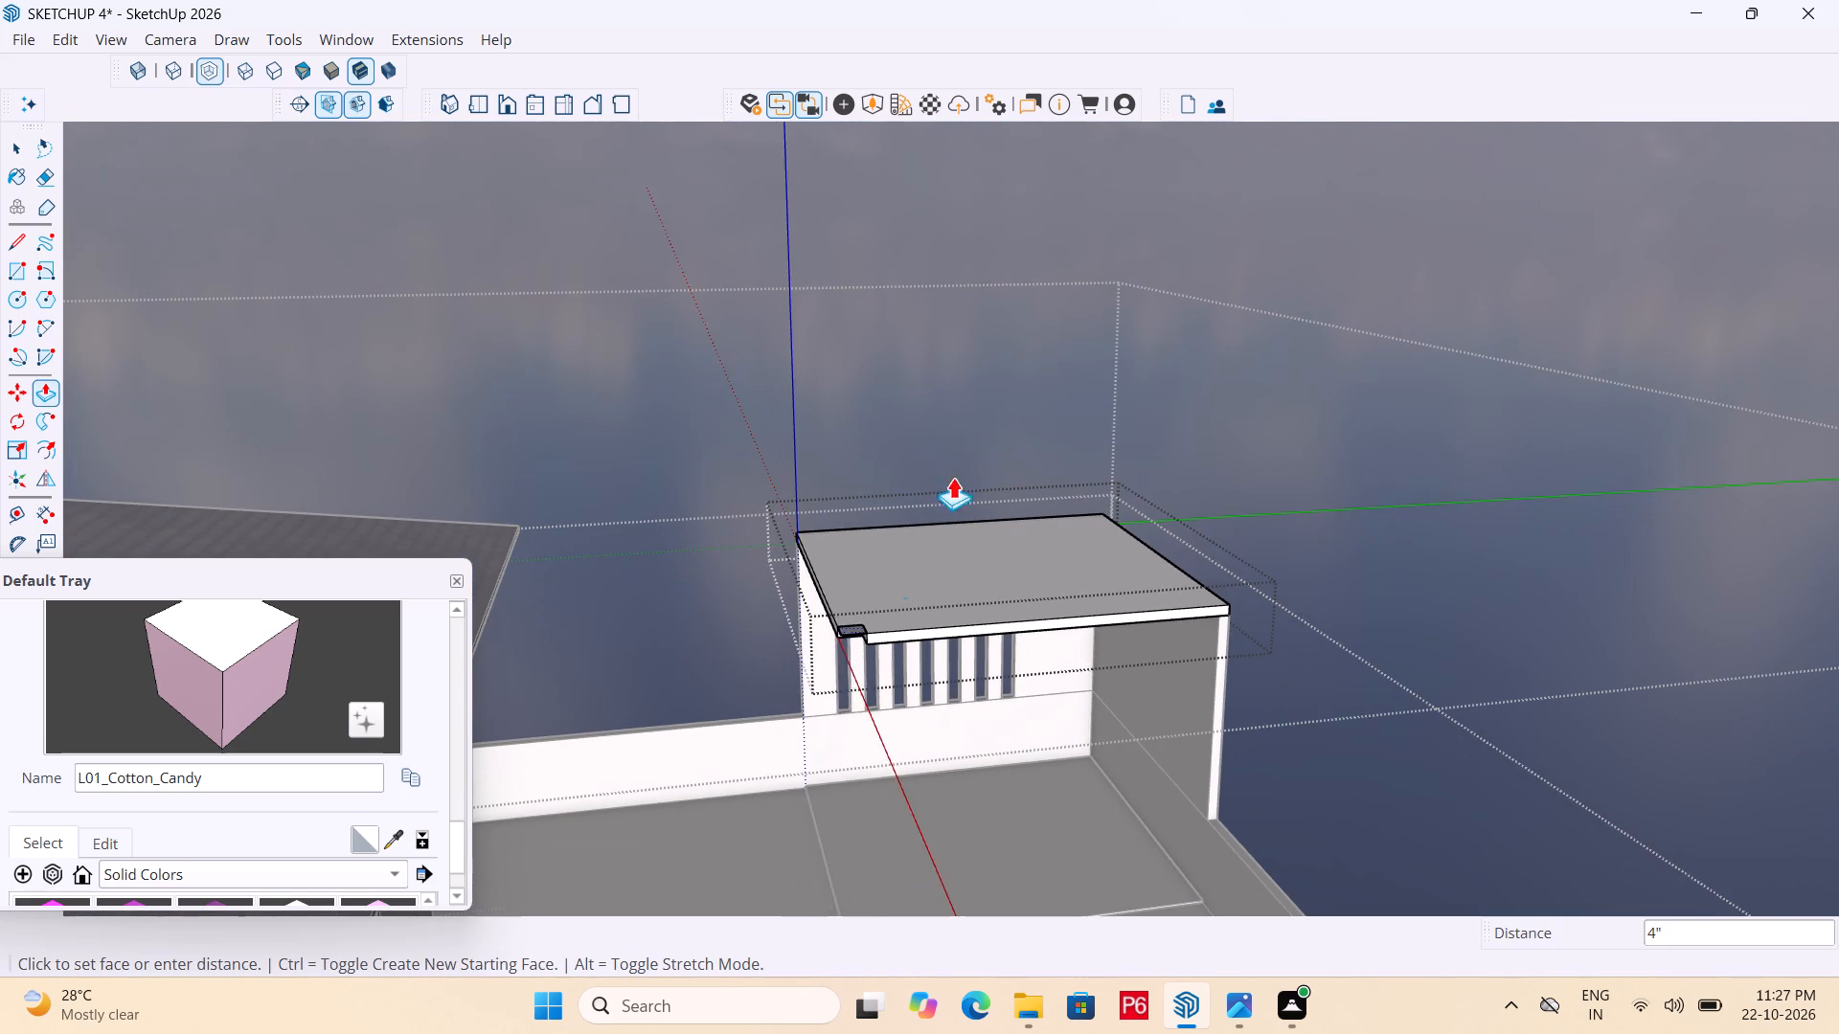
{"action": "scroll", "coordinate": [930, 649], "scroll_direction": "down", "scroll_amount": 5}
{"action": "left_click", "coordinate": [934, 839]}
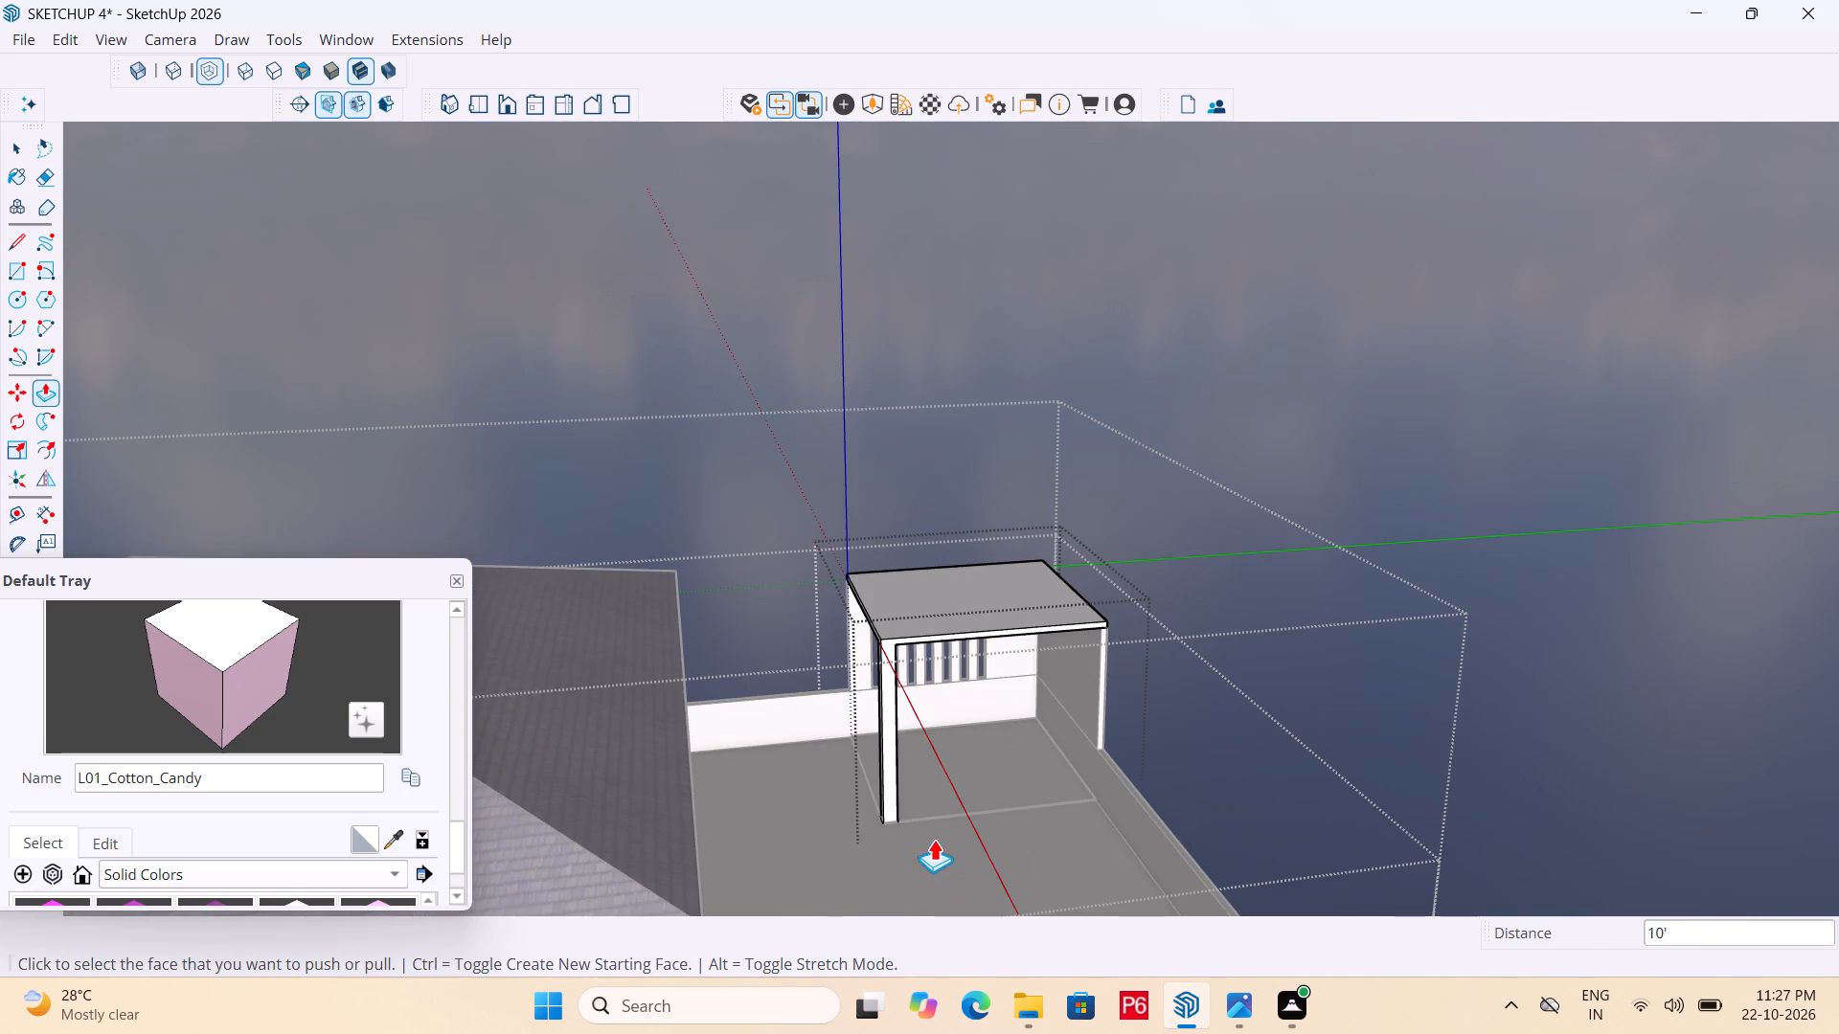
Save the model with the corner column.
{"action": "key", "text": "ctrl+s"}
{"action": "key", "text": "ctrl+s"}
{"action": "key", "text": "ctrl+s"}
{"action": "key", "text": "ctrl+s"}
{"action": "key", "text": "ctrl+s"}
{"action": "key", "text": "ctrl+s"}
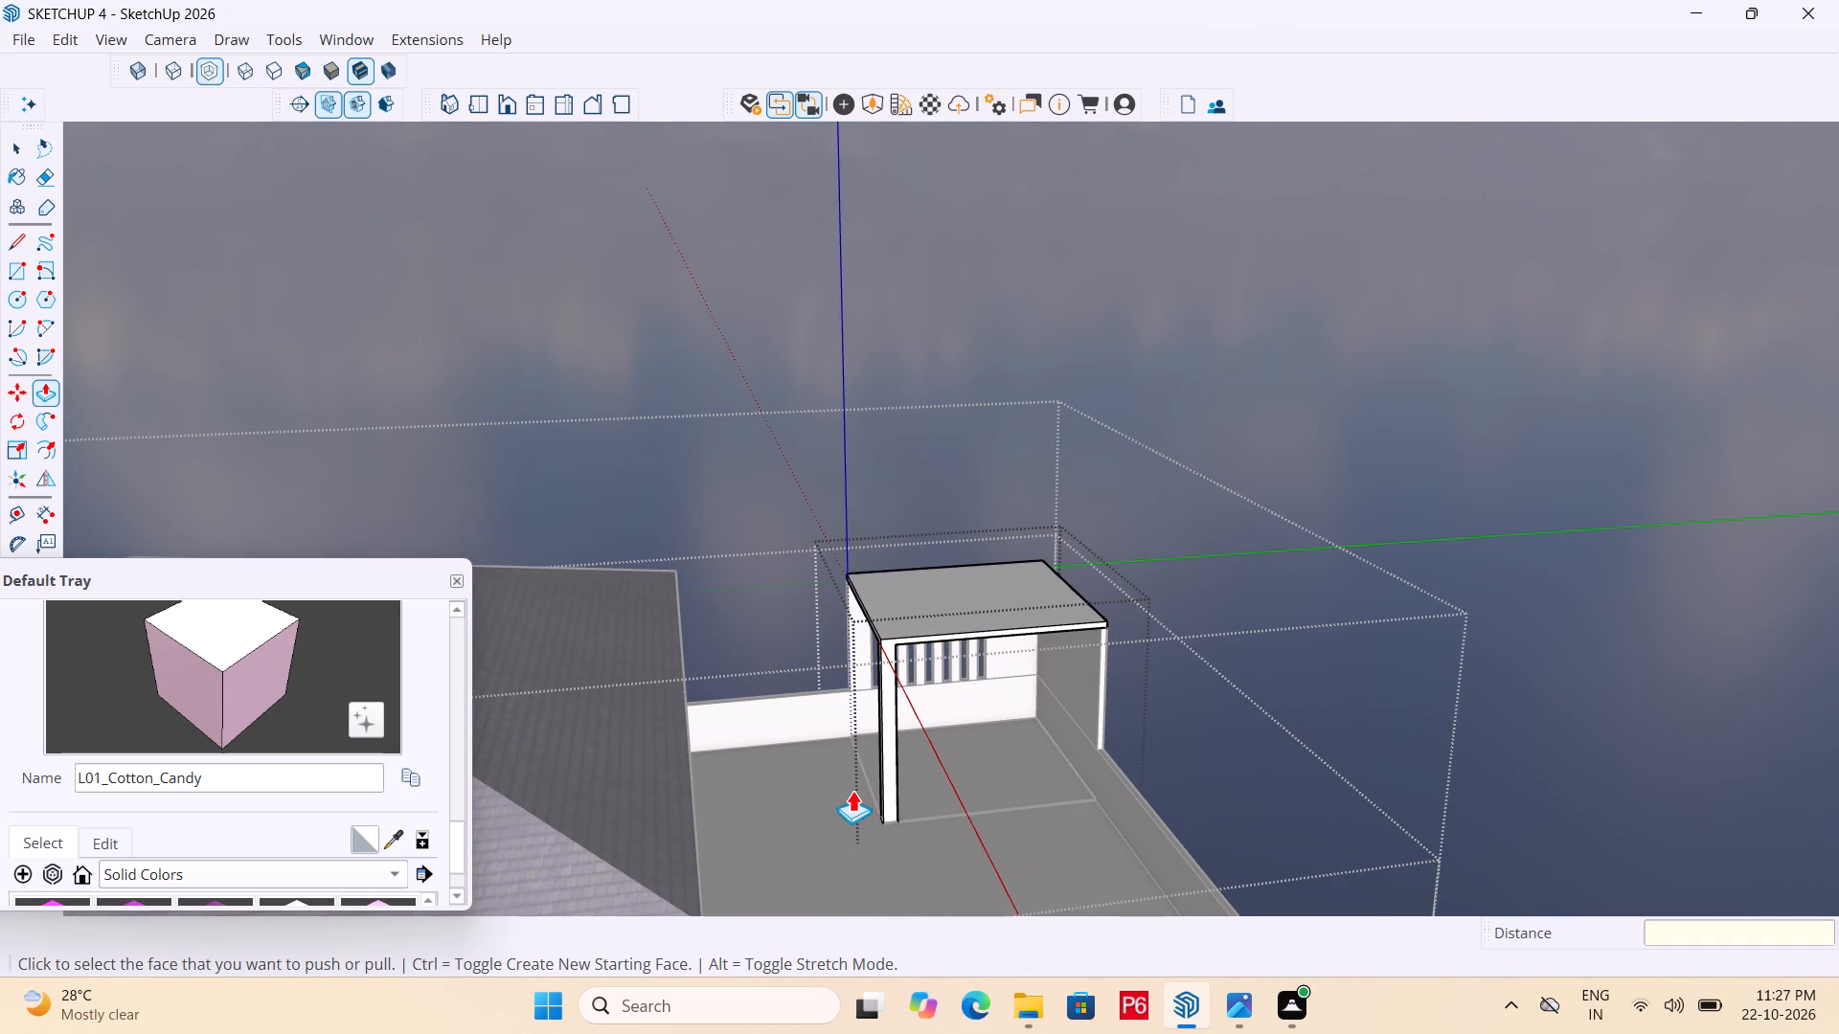
{"action": "key", "text": "ctrl+s"}
{"action": "key", "text": "ctrl+s"}
{"action": "key", "text": "ctrl+s"}
Examine the house from several sides and the rooftop corner structure with its column and slotted wall up close.
{"action": "middle_click_drag", "start_coordinate": [797, 754], "coordinate": [1099, 587]}
{"action": "scroll", "coordinate": [977, 530], "scroll_direction": "down", "scroll_amount": 5}
{"action": "scroll", "coordinate": [870, 598], "scroll_direction": "down", "scroll_amount": 4}
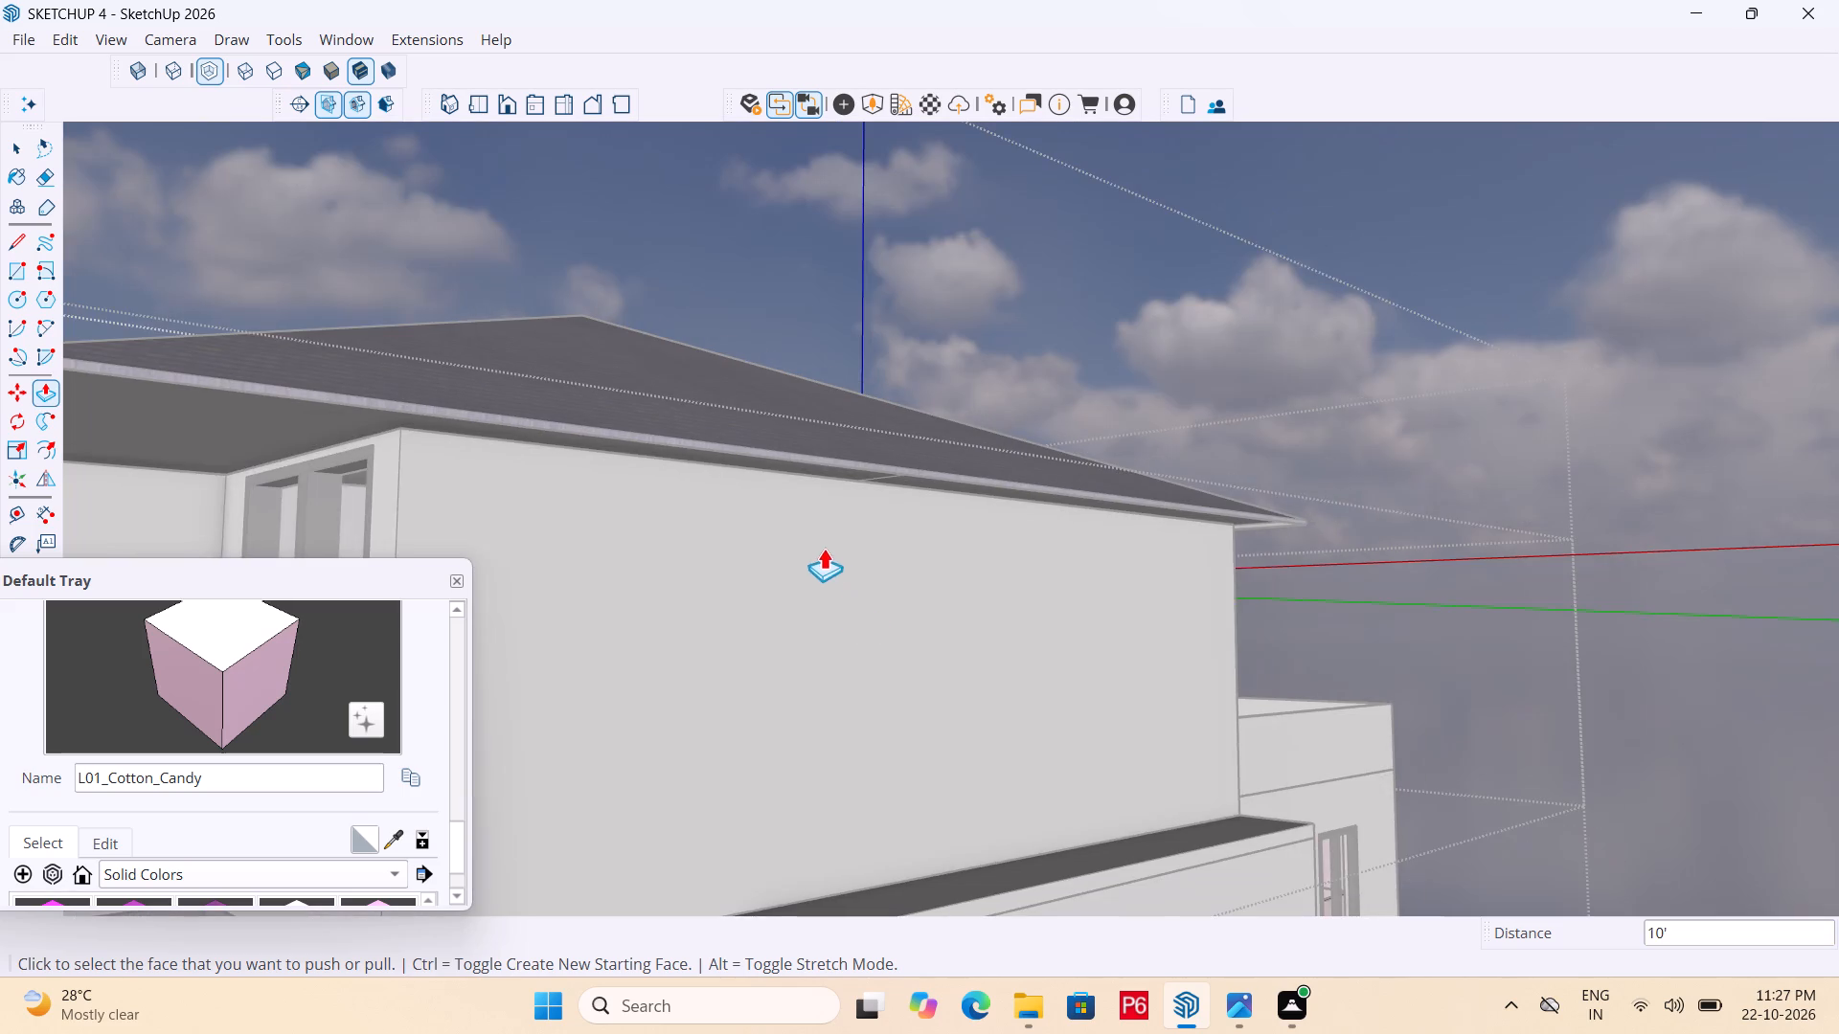
{"action": "middle_click_drag", "start_coordinate": [829, 551], "coordinate": [1448, 594]}
{"action": "middle_click_drag", "start_coordinate": [753, 546], "coordinate": [1080, 538]}
{"action": "scroll", "coordinate": [818, 546], "scroll_direction": "down", "scroll_amount": 1}
{"action": "scroll", "coordinate": [856, 461], "scroll_direction": "down", "scroll_amount": 6}
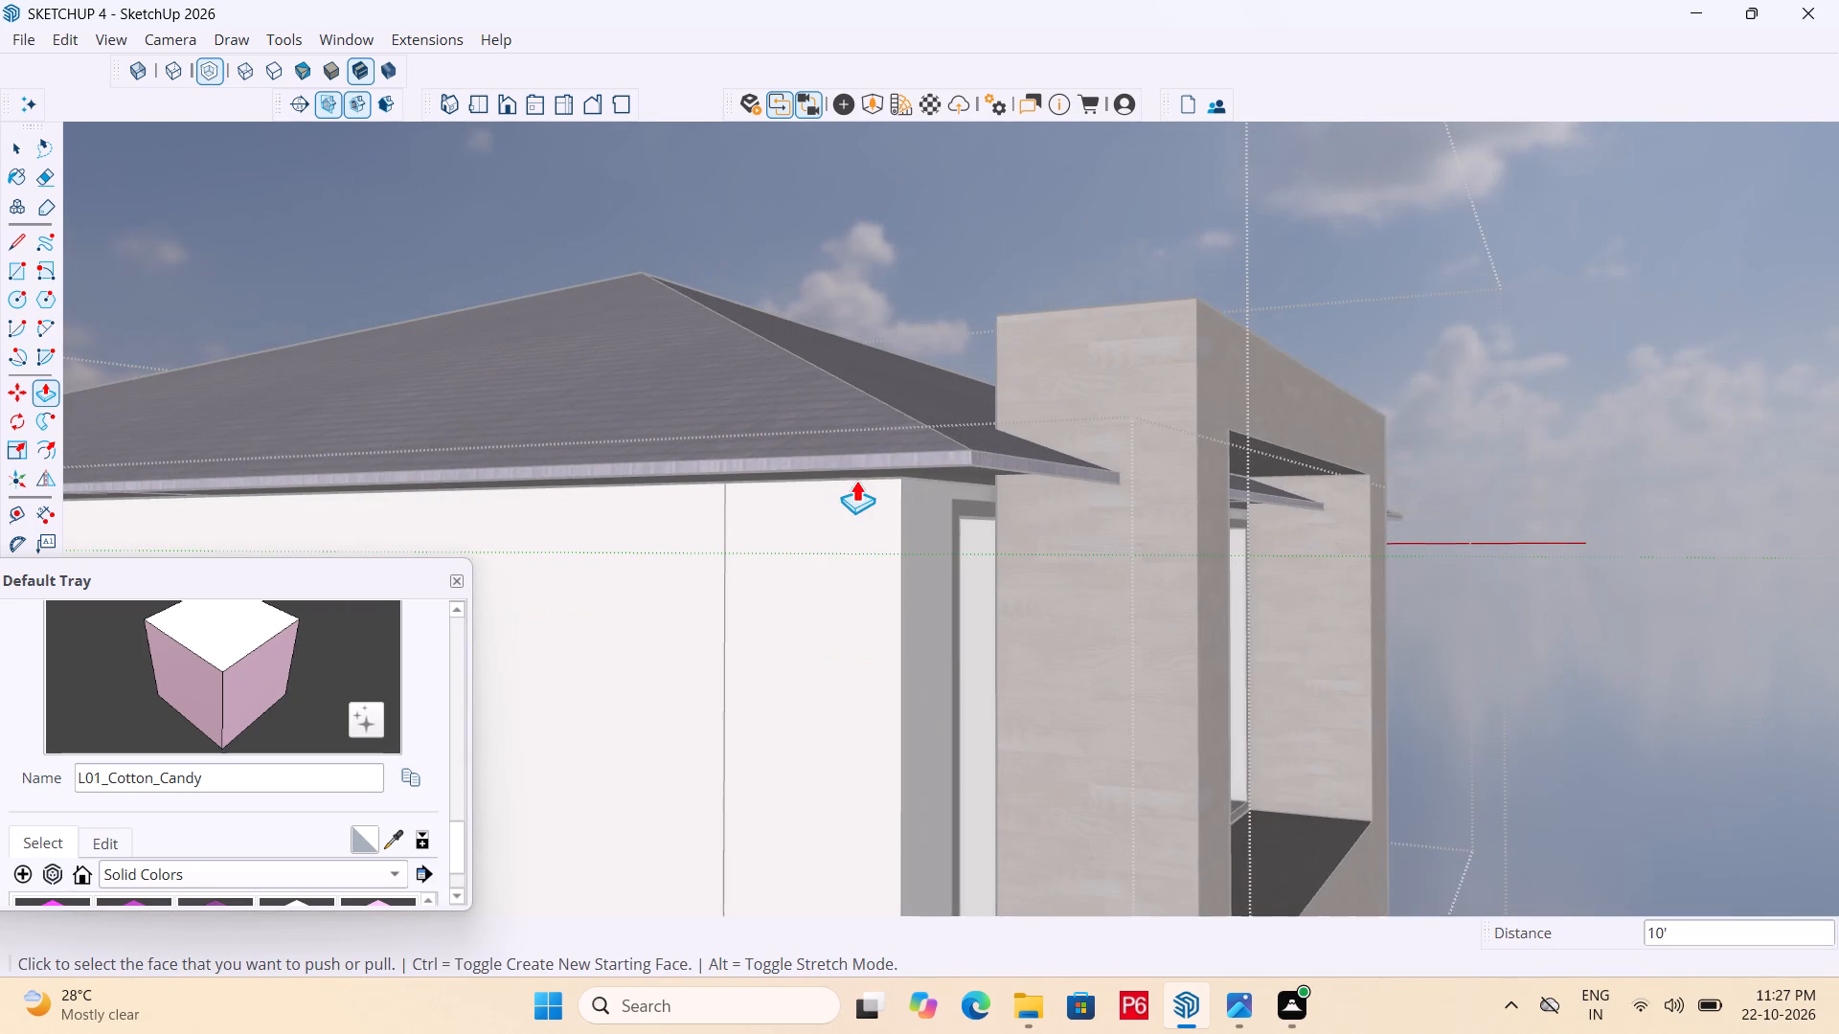
{"action": "scroll", "coordinate": [856, 480], "scroll_direction": "down", "scroll_amount": 1}
{"action": "scroll", "coordinate": [983, 469], "scroll_direction": "down", "scroll_amount": 7}
{"action": "scroll", "coordinate": [1720, 450], "scroll_direction": "down", "scroll_amount": 7}
{"action": "scroll", "coordinate": [1333, 558], "scroll_direction": "down", "scroll_amount": 5}
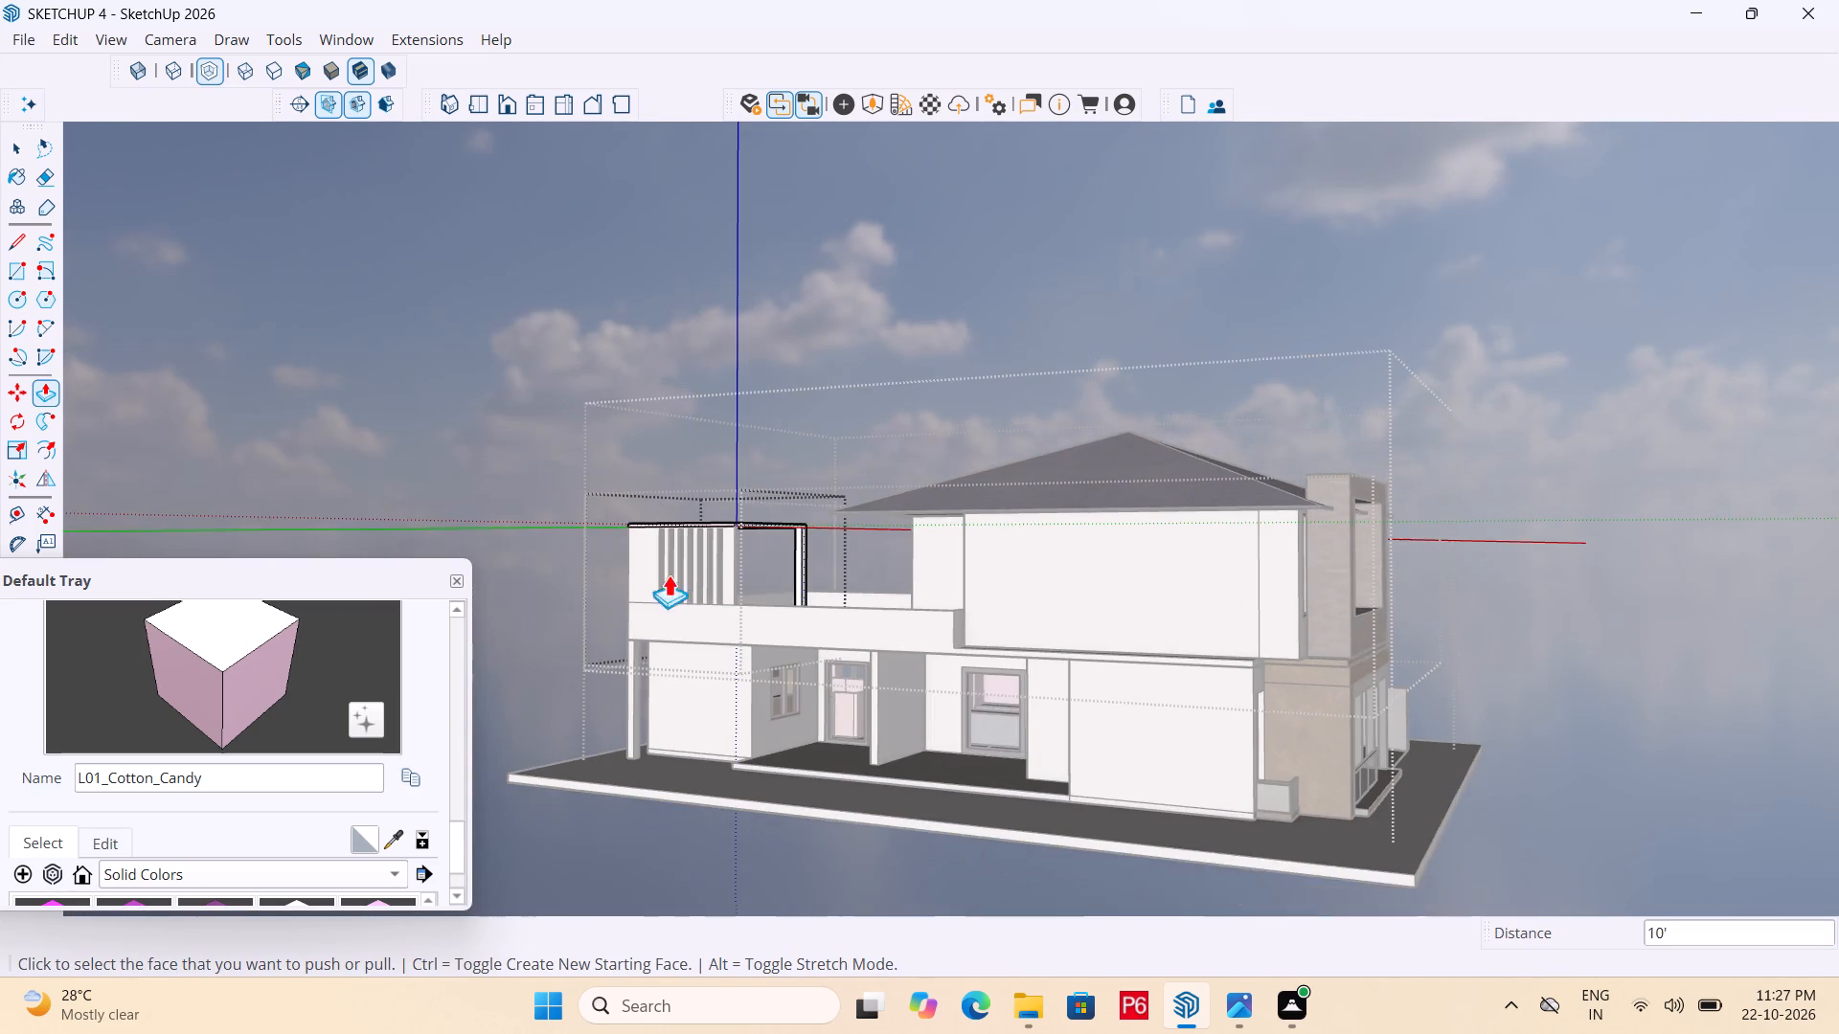
{"action": "scroll", "coordinate": [610, 586], "scroll_direction": "up", "scroll_amount": 5}
{"action": "middle_click_drag", "start_coordinate": [866, 502], "coordinate": [374, 697]}
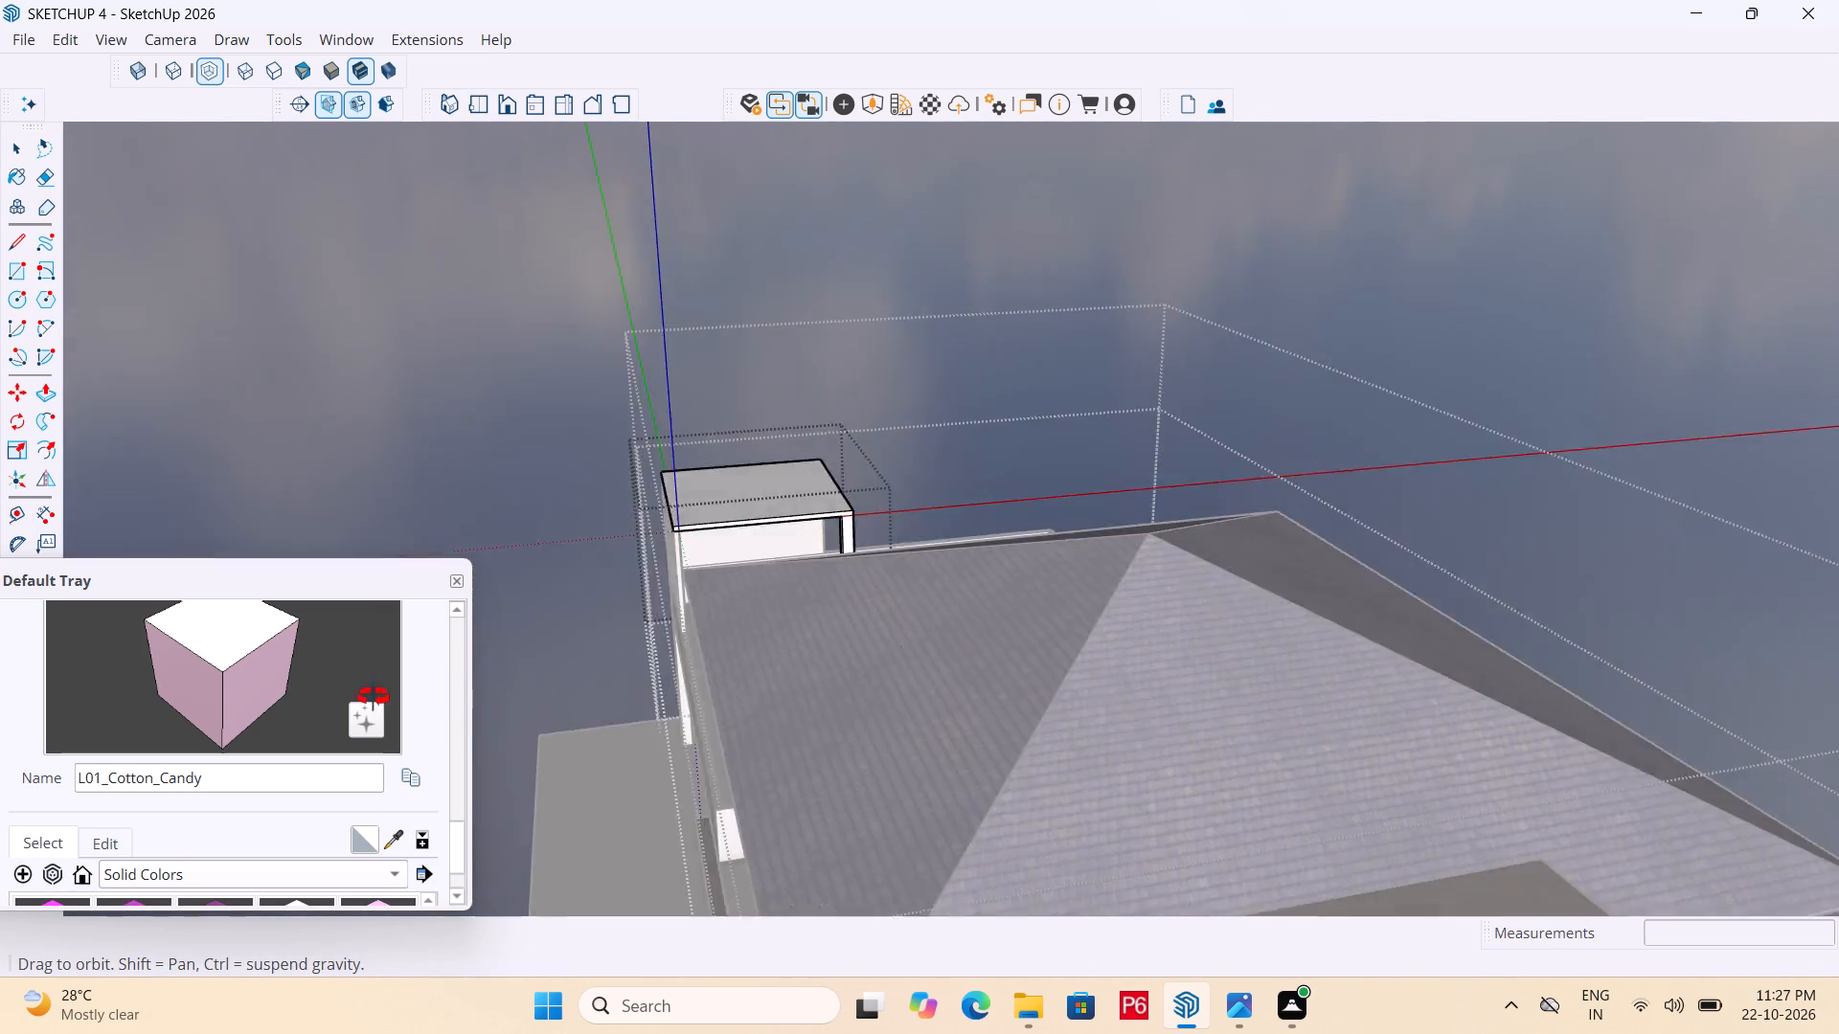
{"action": "middle_click_drag", "start_coordinate": [374, 697], "coordinate": [253, 716]}
{"action": "middle_click_drag", "start_coordinate": [1092, 595], "coordinate": [480, 620]}
{"action": "scroll", "coordinate": [633, 531], "scroll_direction": "up", "scroll_amount": 6}
{"action": "middle_click_drag", "start_coordinate": [996, 461], "coordinate": [967, 429]}
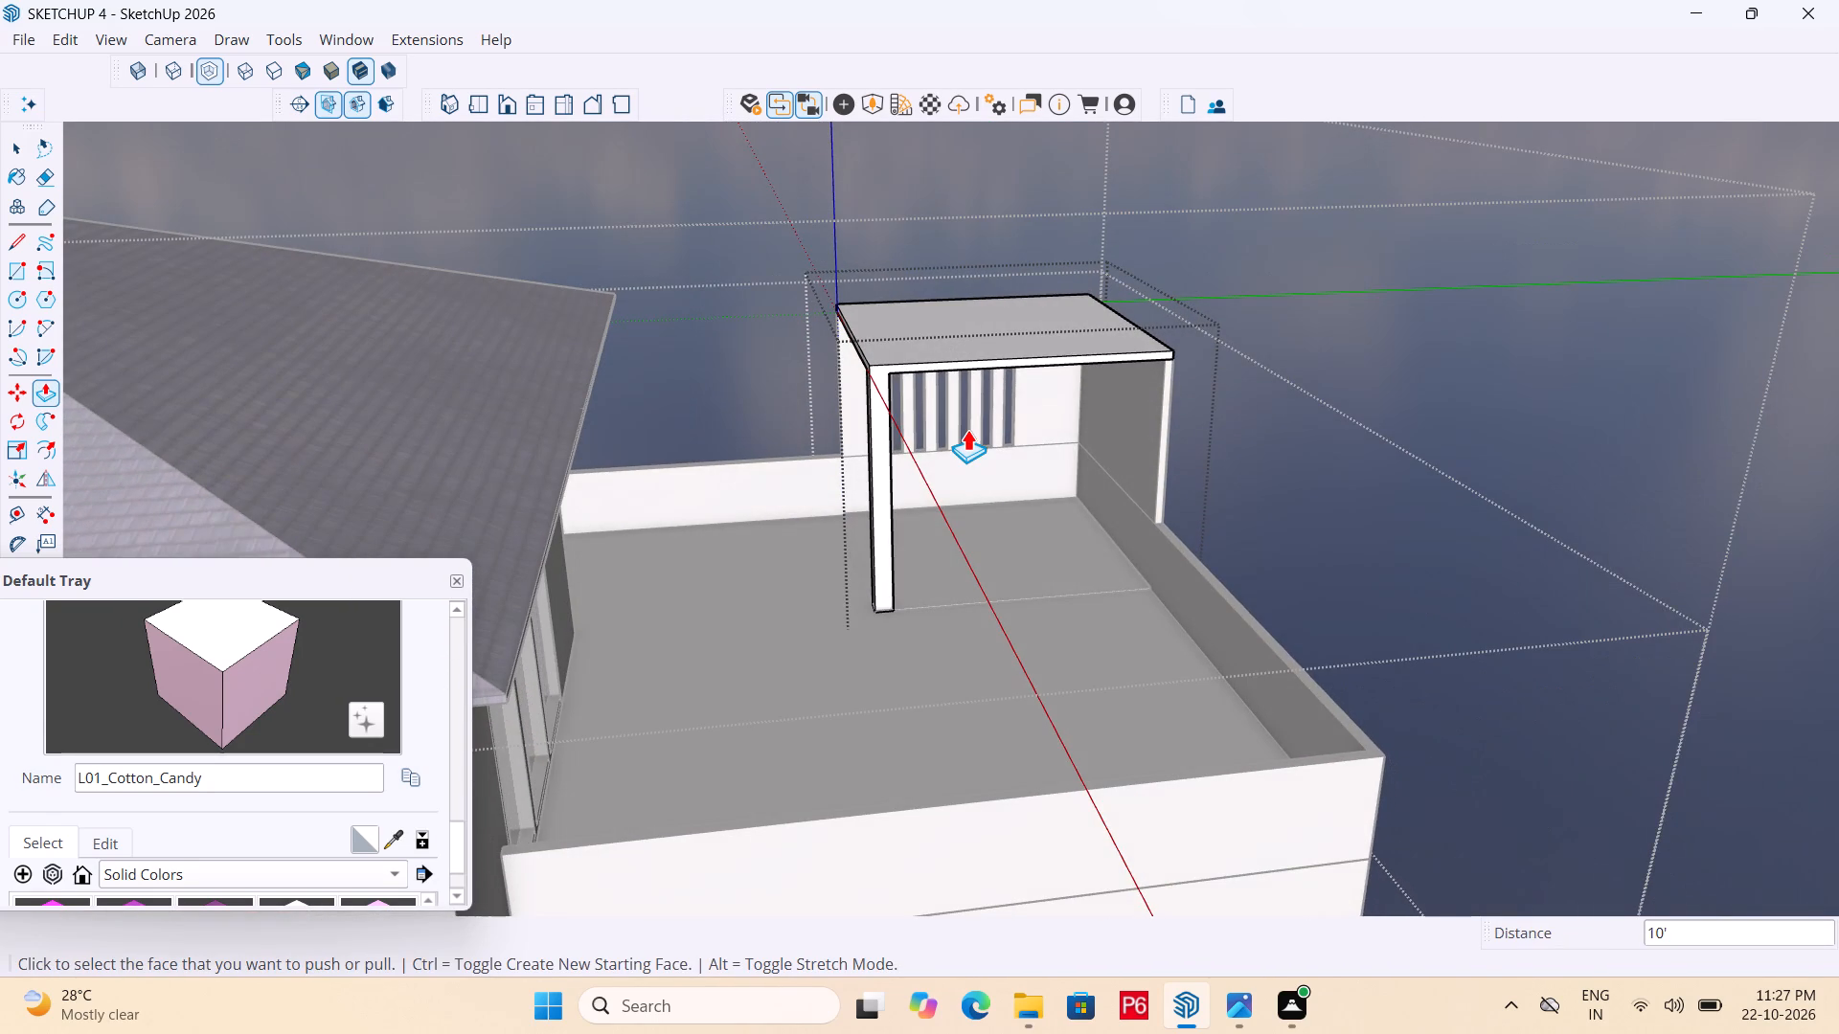
{"action": "scroll", "coordinate": [1076, 436], "scroll_direction": "up", "scroll_amount": 3}
{"action": "scroll", "coordinate": [1172, 561], "scroll_direction": "up", "scroll_amount": 5}
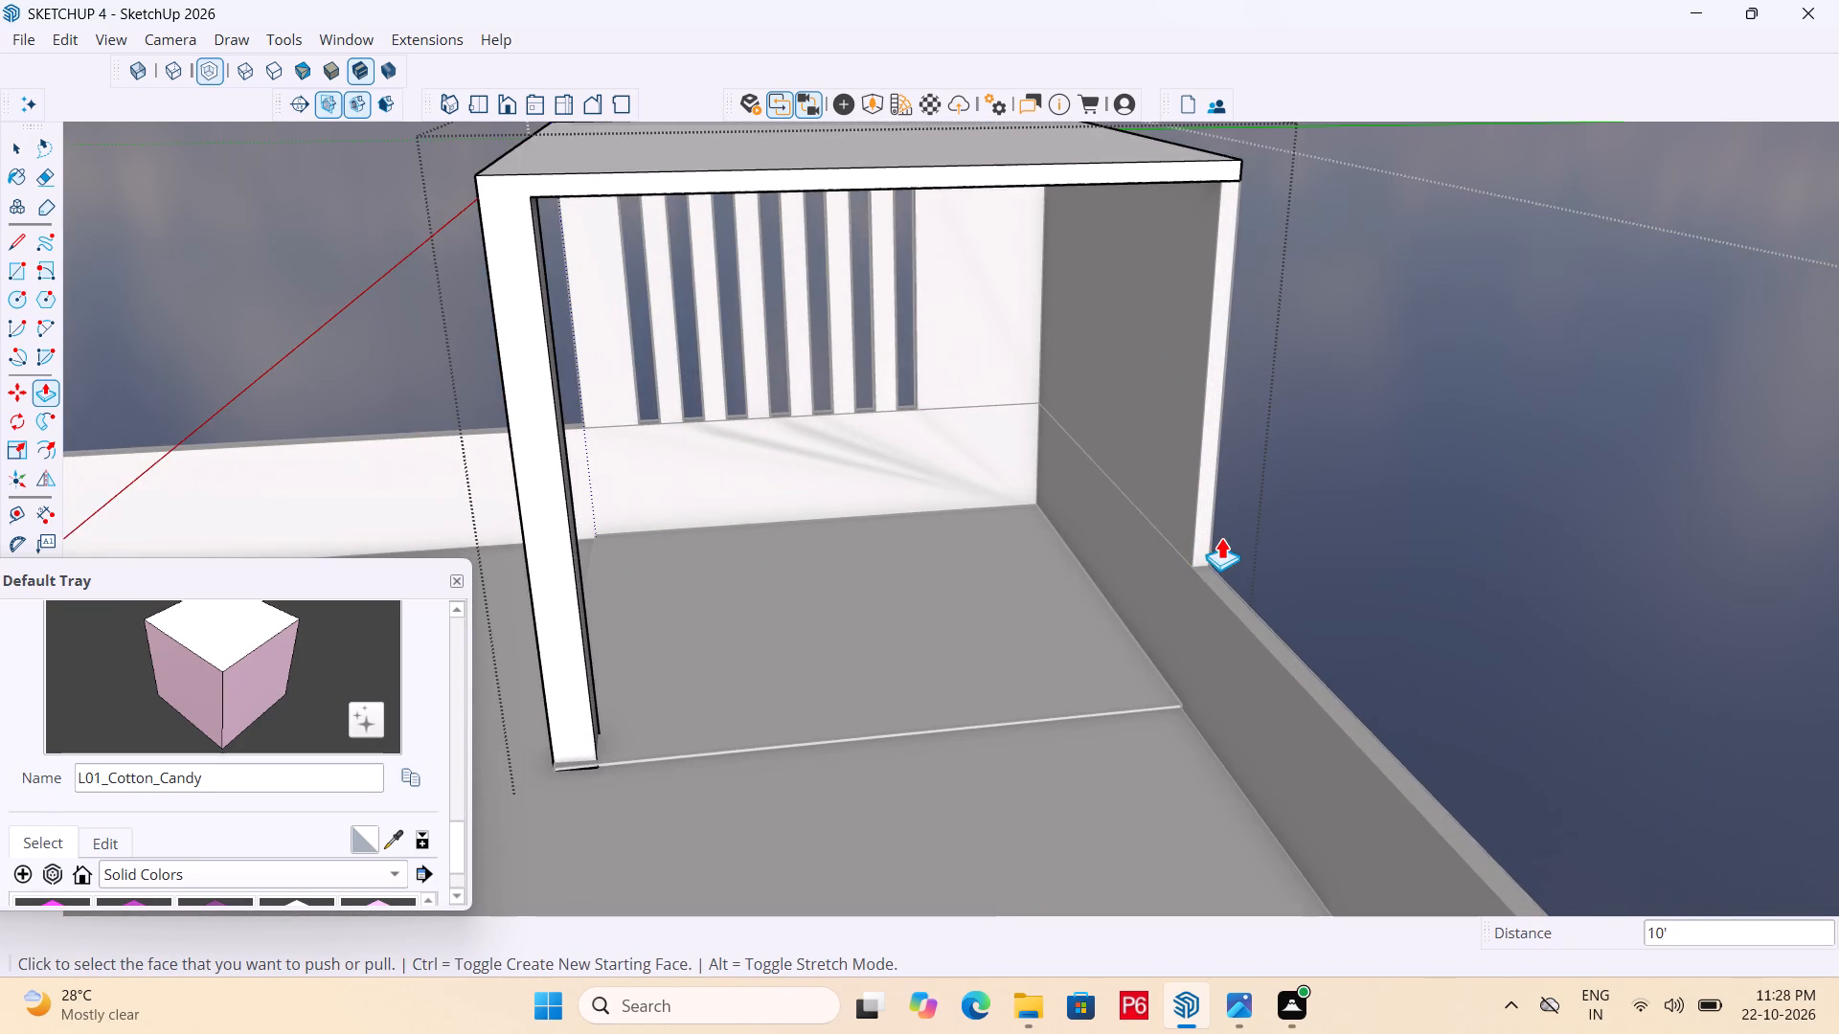
{"action": "scroll", "coordinate": [1158, 638], "scroll_direction": "down", "scroll_amount": 4}
{"action": "middle_click_drag", "start_coordinate": [1126, 409], "coordinate": [1271, 279]}
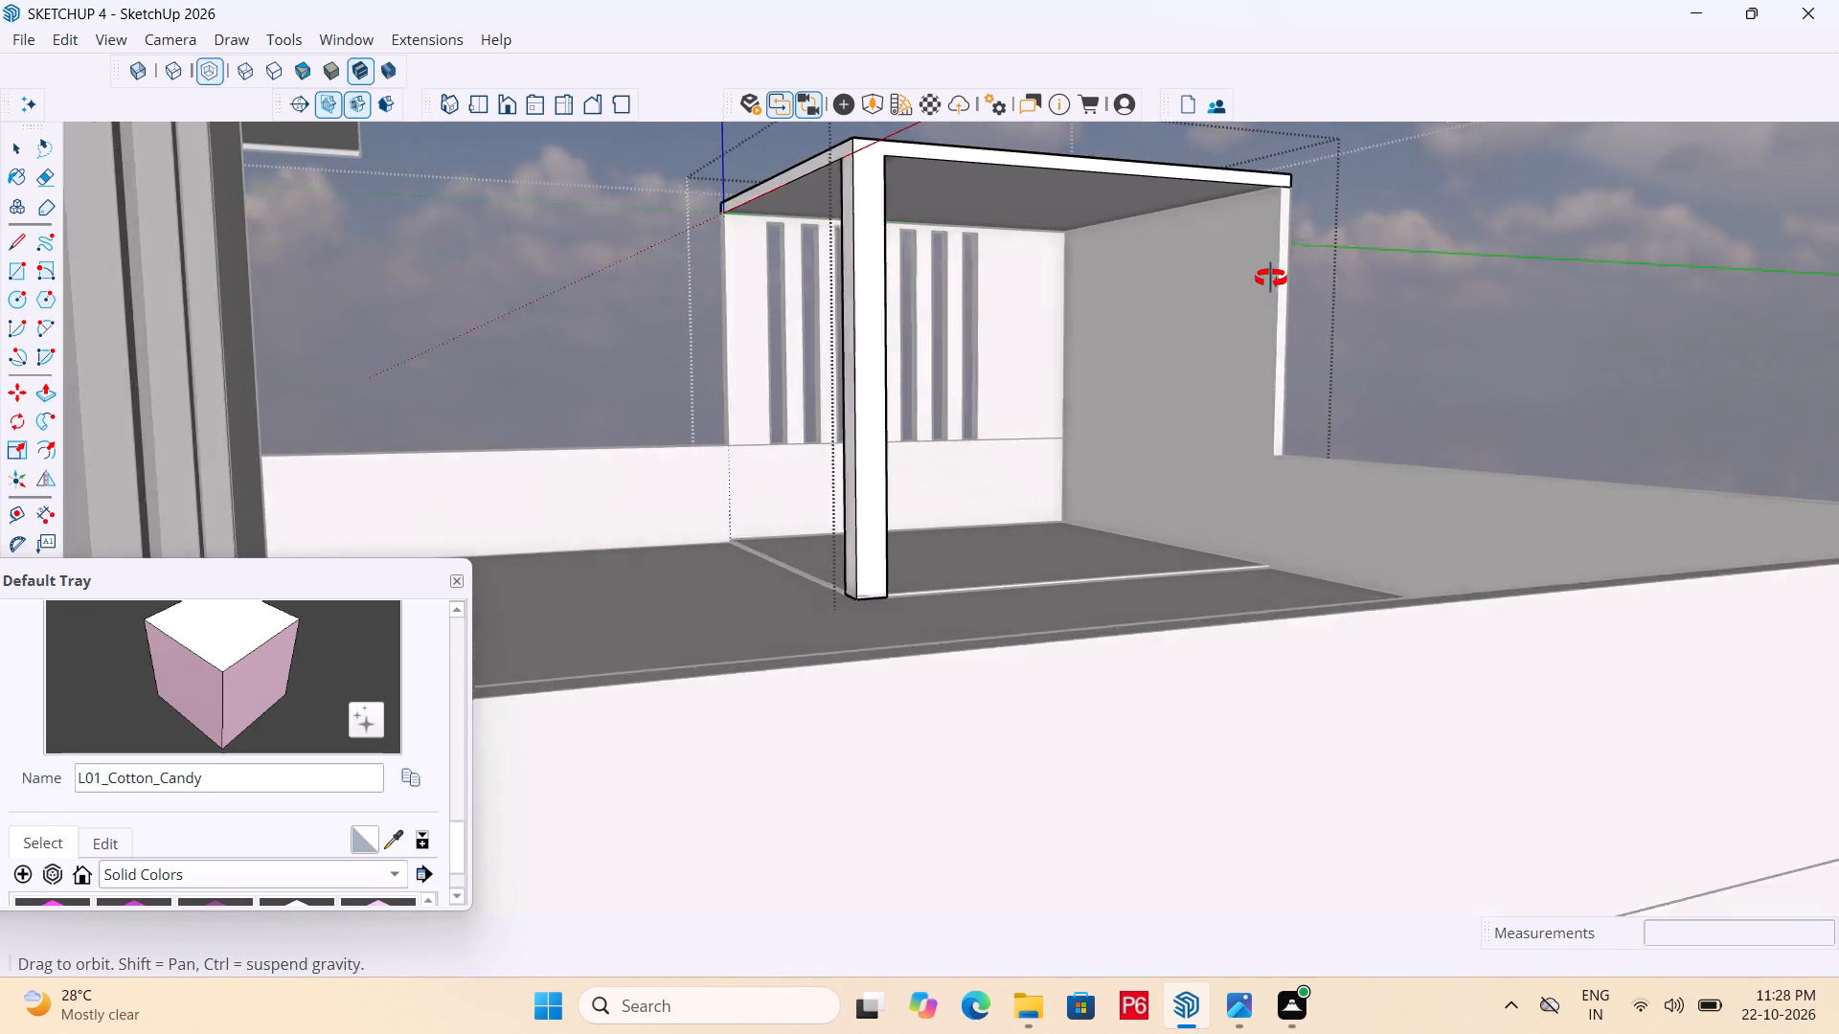
{"action": "middle_click_drag", "start_coordinate": [1271, 279], "coordinate": [1277, 301]}
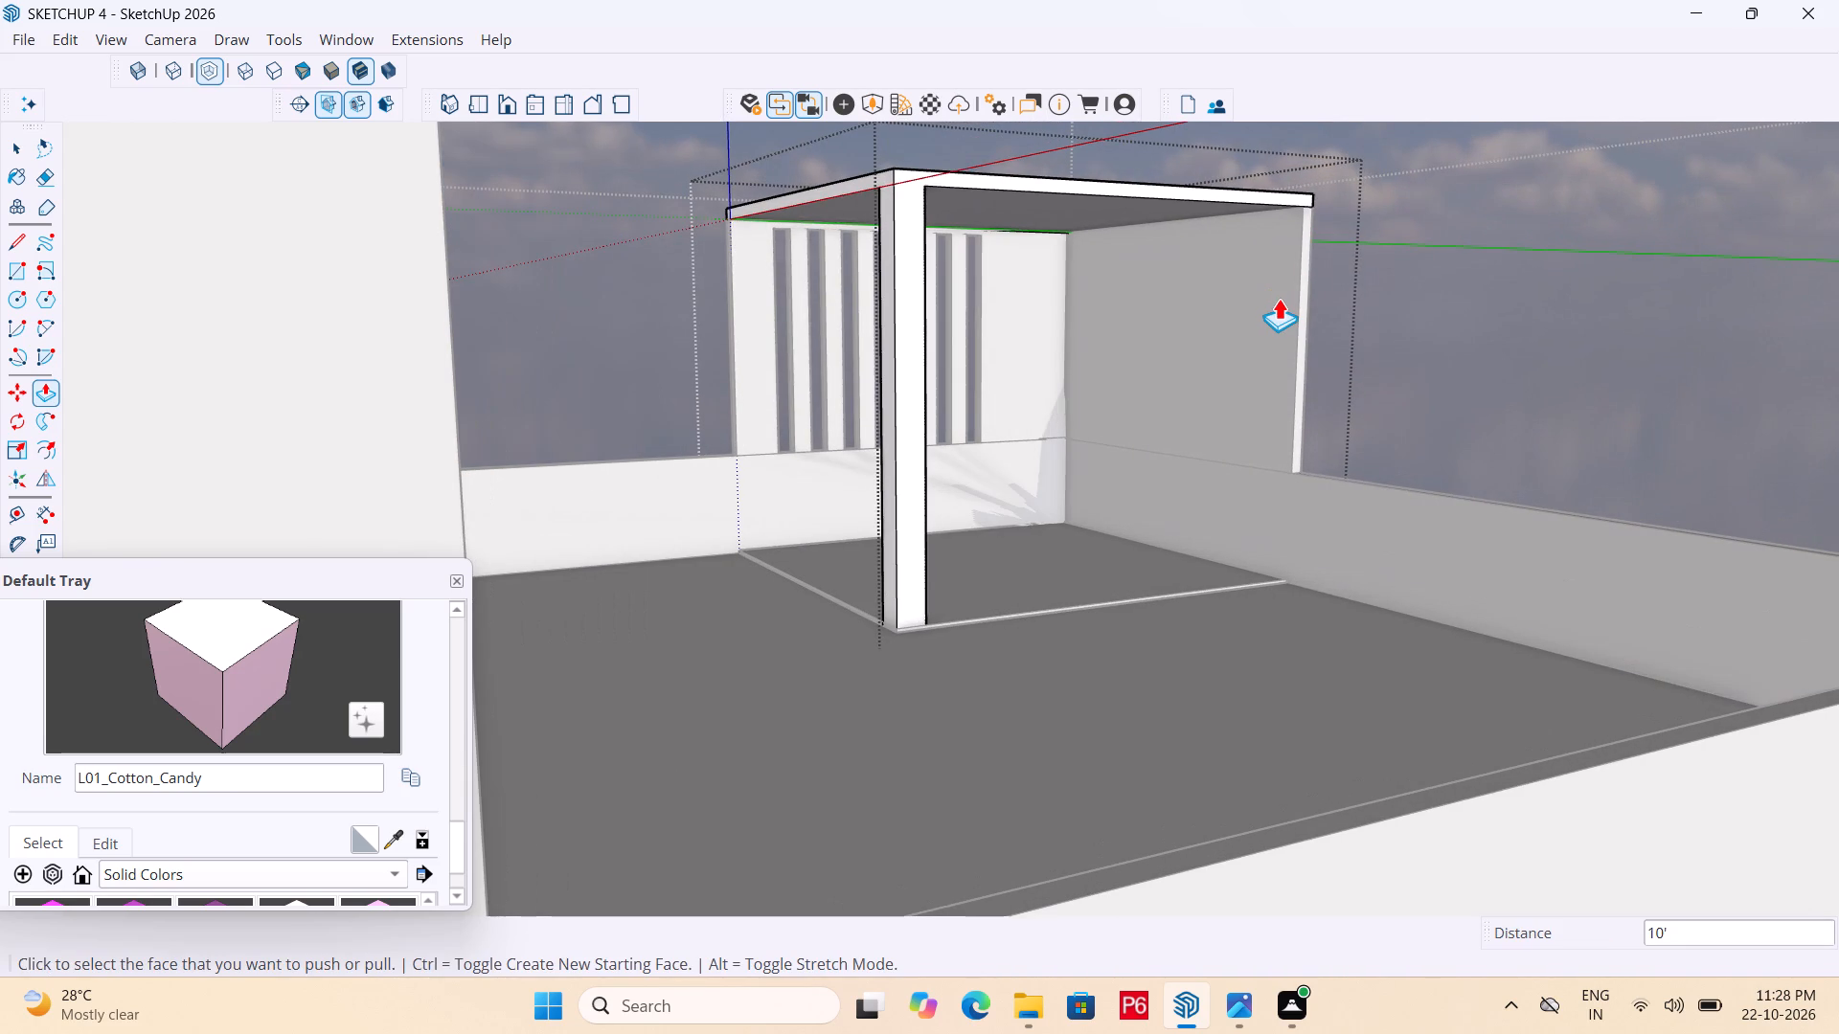
{"action": "scroll", "coordinate": [1279, 298], "scroll_direction": "up", "scroll_amount": 4}
{"action": "middle_click_drag", "start_coordinate": [1199, 285], "coordinate": [1195, 285]}
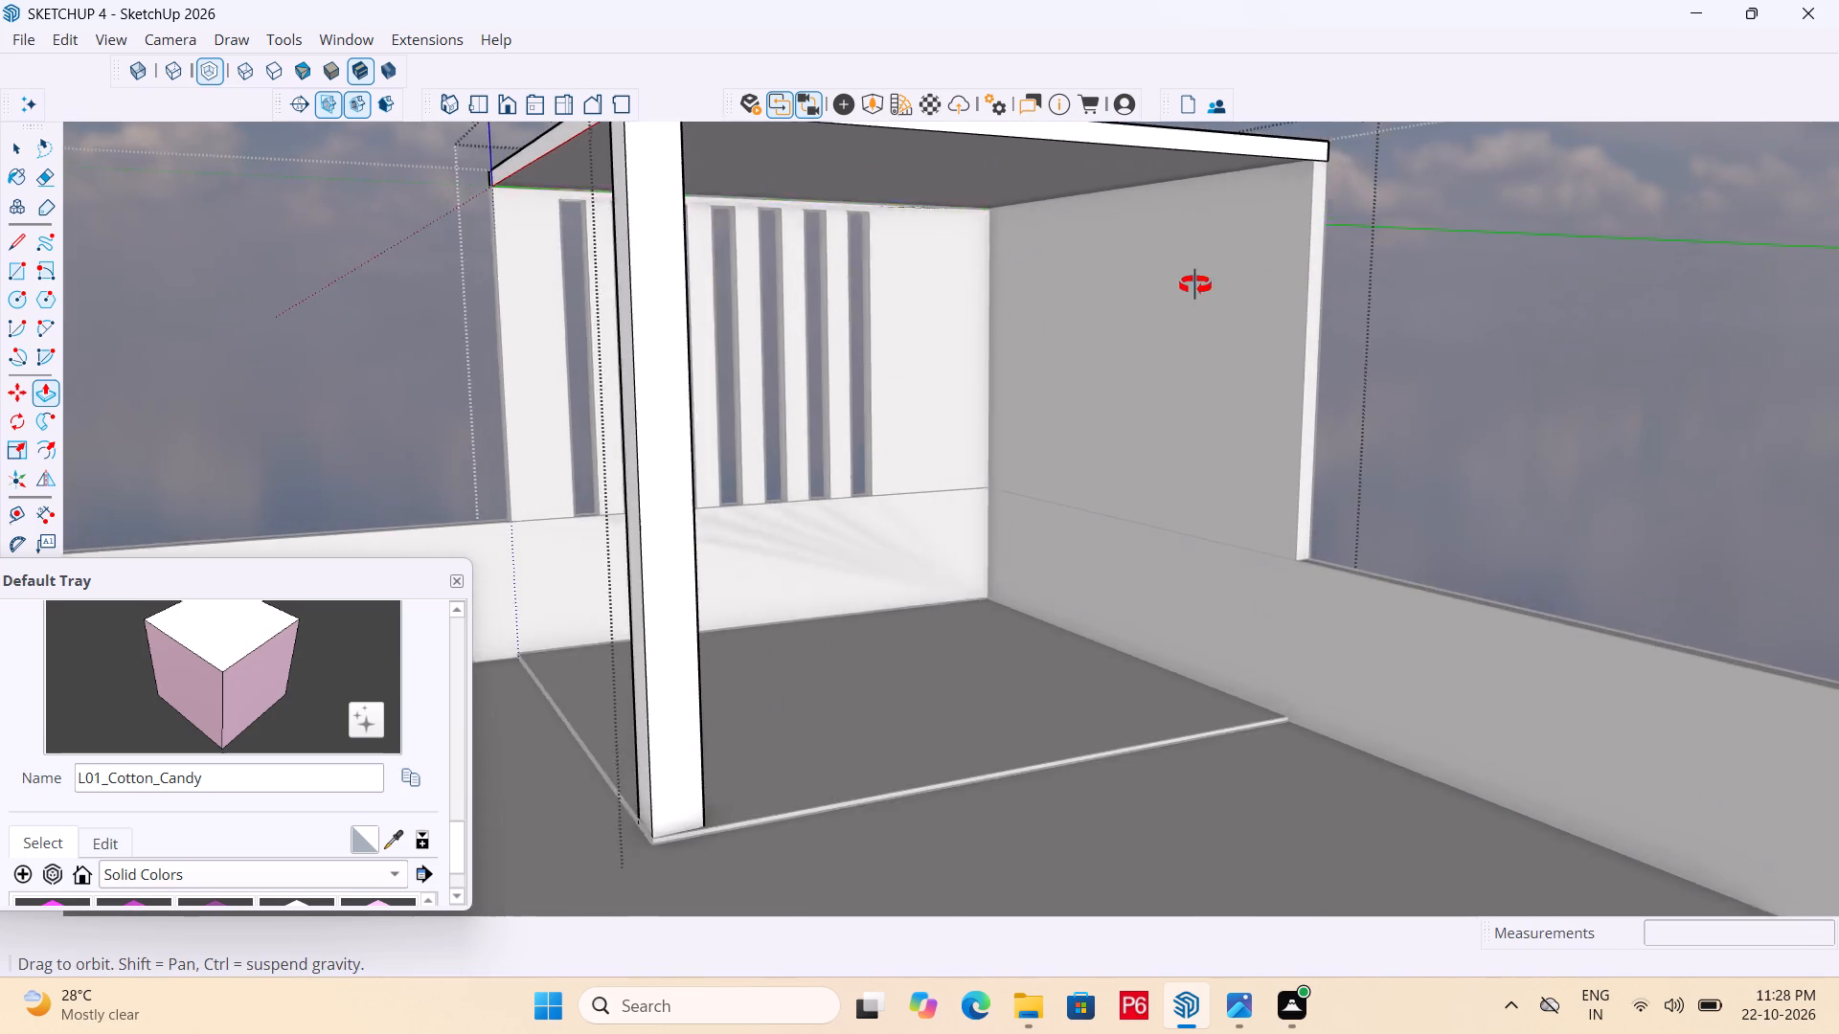
{"action": "middle_click_drag", "start_coordinate": [1195, 285], "coordinate": [1111, 318]}
Exit the roof slab group.
{"action": "left_click", "coordinate": [1283, 297]}
{"action": "key", "text": "space"}
{"action": "double_click", "coordinate": [1302, 300]}
{"action": "scroll", "coordinate": [1464, 281], "scroll_direction": "down", "scroll_amount": 2}
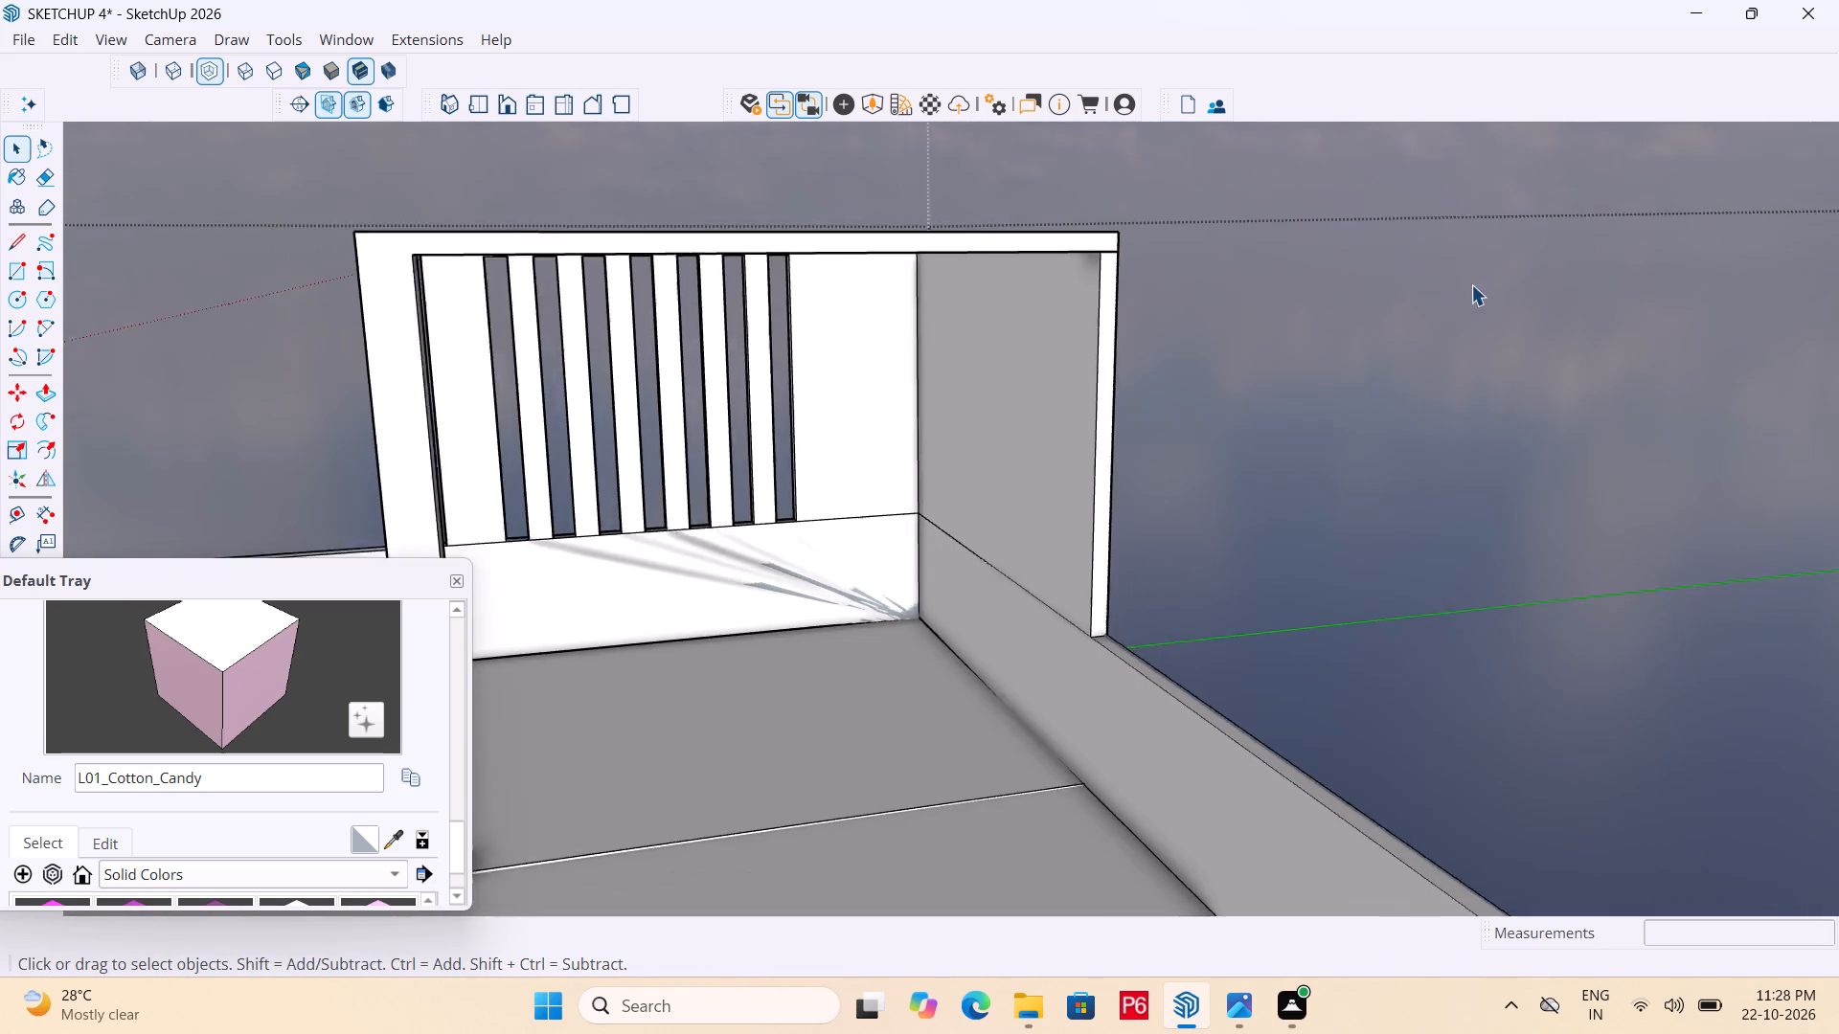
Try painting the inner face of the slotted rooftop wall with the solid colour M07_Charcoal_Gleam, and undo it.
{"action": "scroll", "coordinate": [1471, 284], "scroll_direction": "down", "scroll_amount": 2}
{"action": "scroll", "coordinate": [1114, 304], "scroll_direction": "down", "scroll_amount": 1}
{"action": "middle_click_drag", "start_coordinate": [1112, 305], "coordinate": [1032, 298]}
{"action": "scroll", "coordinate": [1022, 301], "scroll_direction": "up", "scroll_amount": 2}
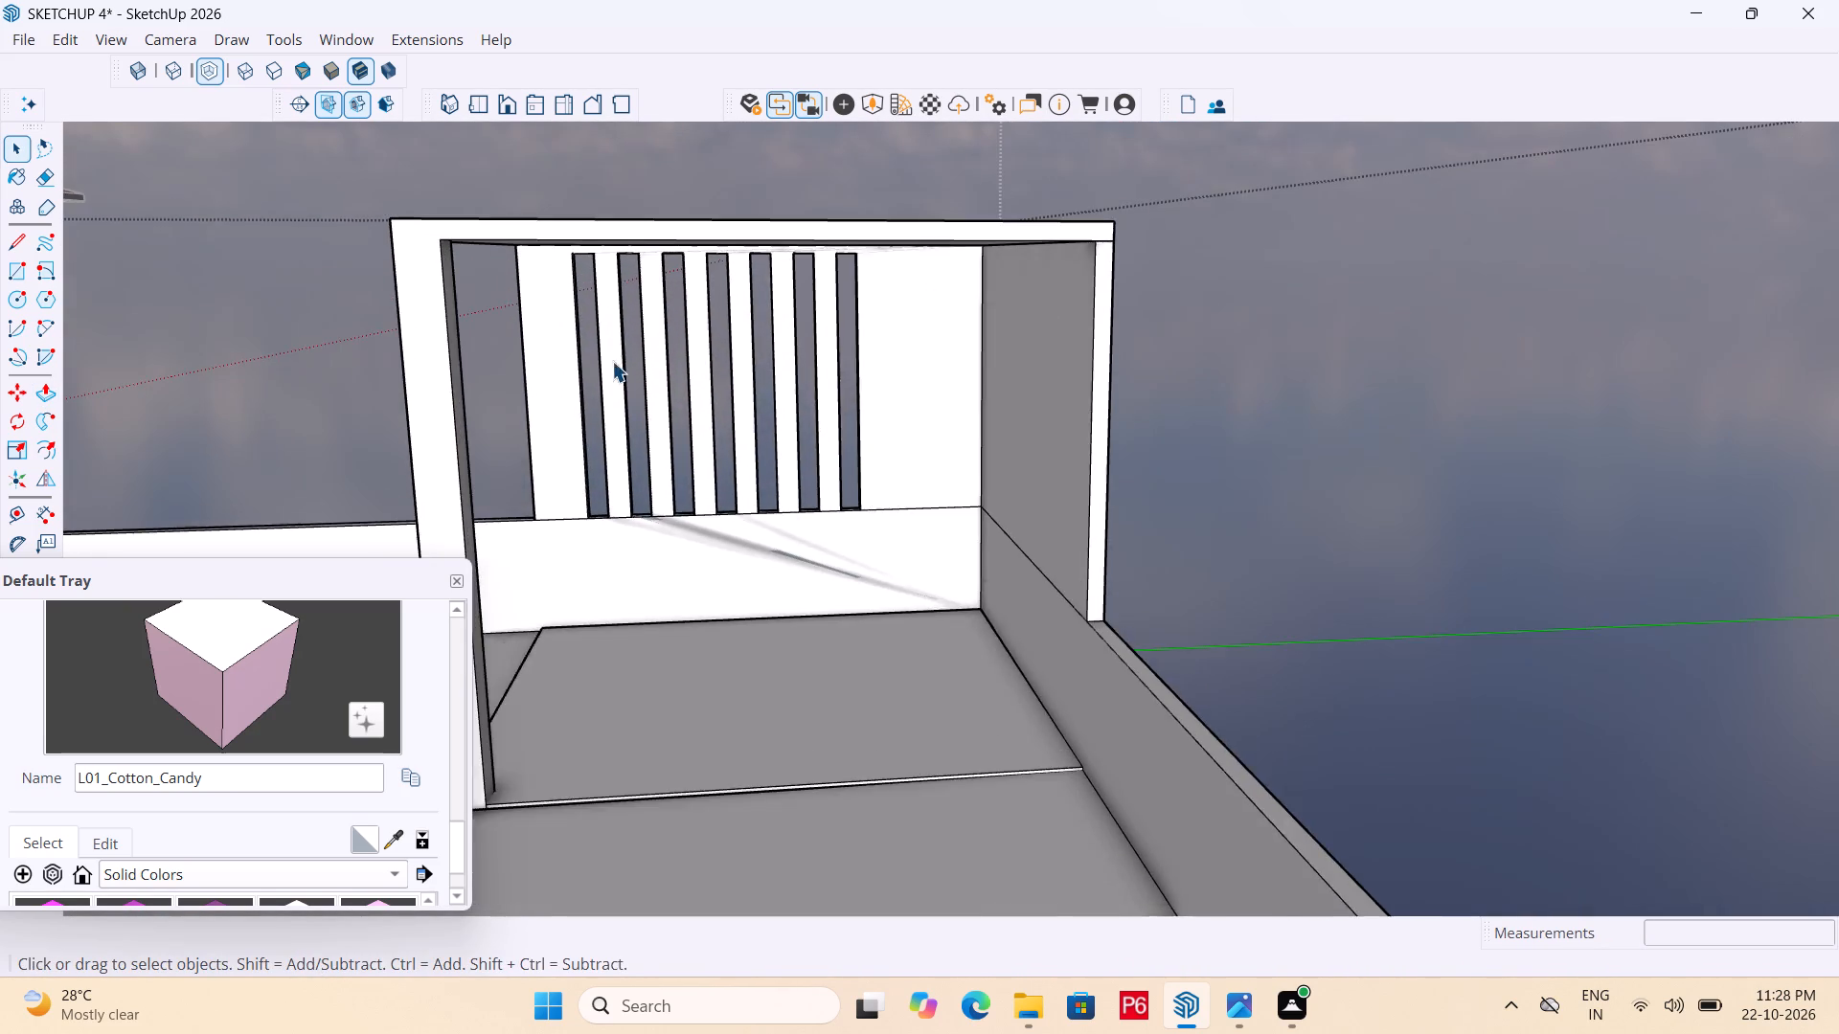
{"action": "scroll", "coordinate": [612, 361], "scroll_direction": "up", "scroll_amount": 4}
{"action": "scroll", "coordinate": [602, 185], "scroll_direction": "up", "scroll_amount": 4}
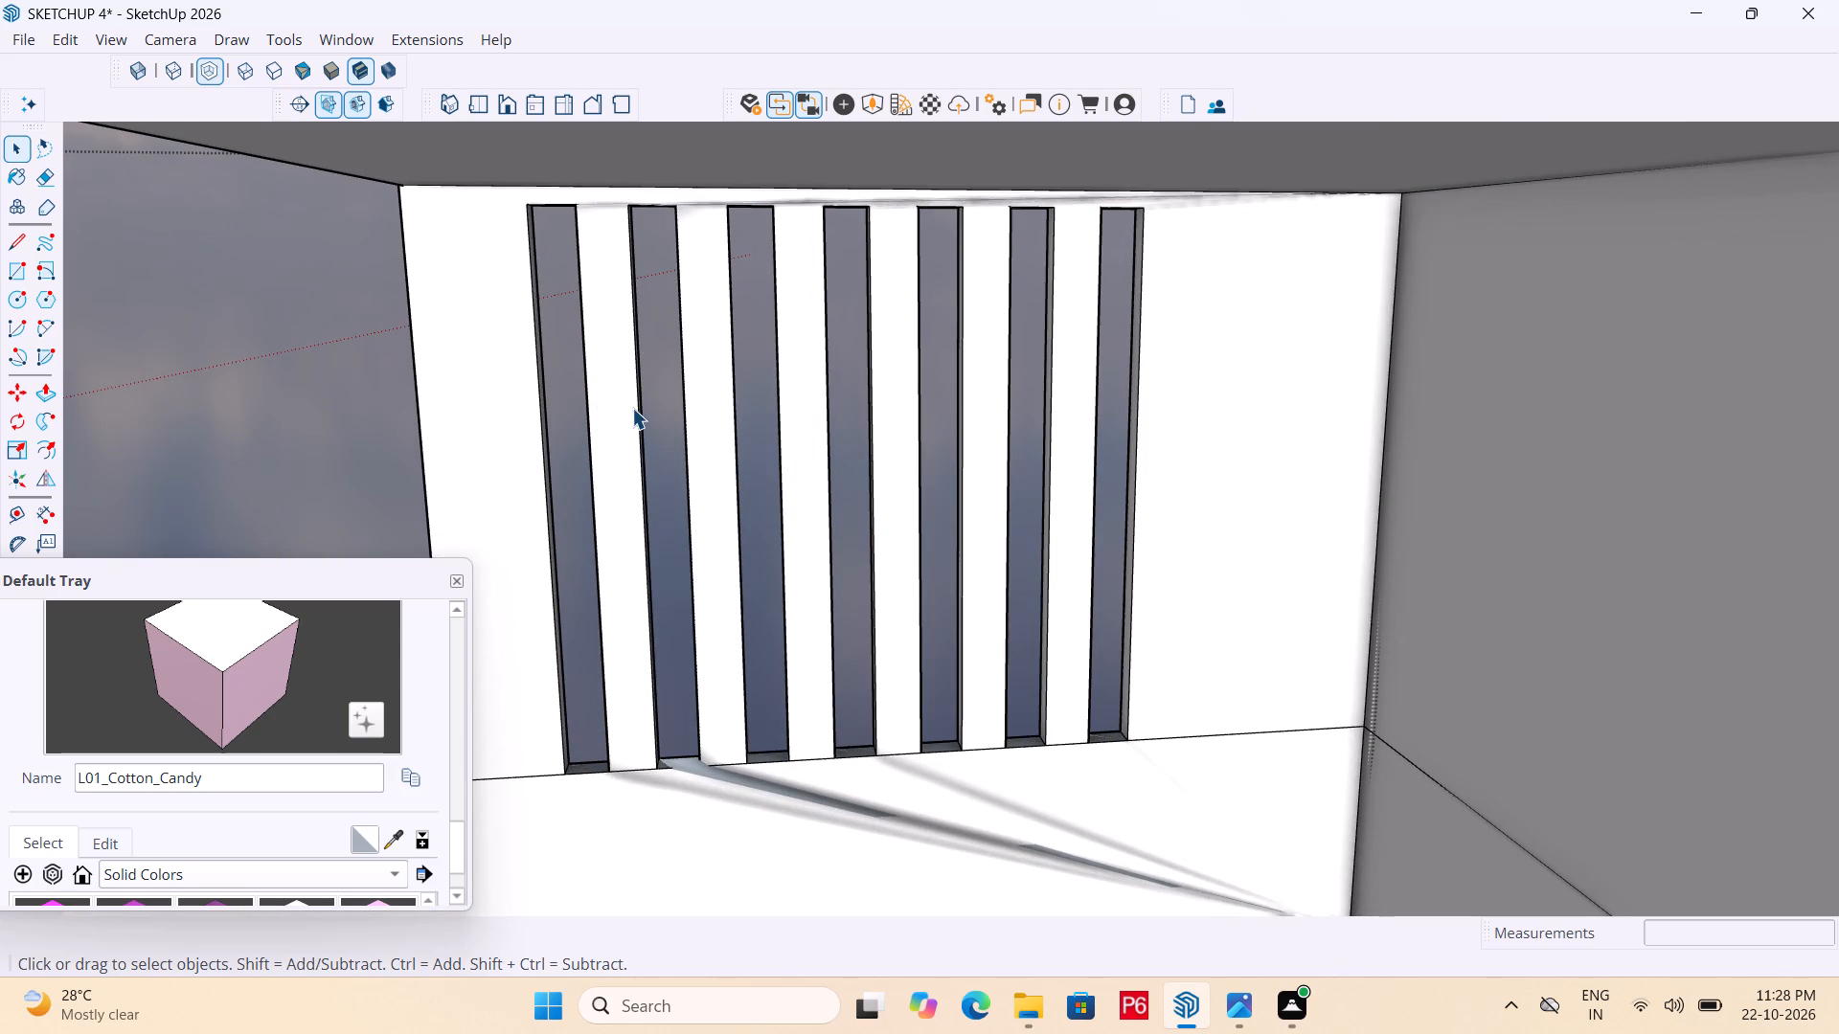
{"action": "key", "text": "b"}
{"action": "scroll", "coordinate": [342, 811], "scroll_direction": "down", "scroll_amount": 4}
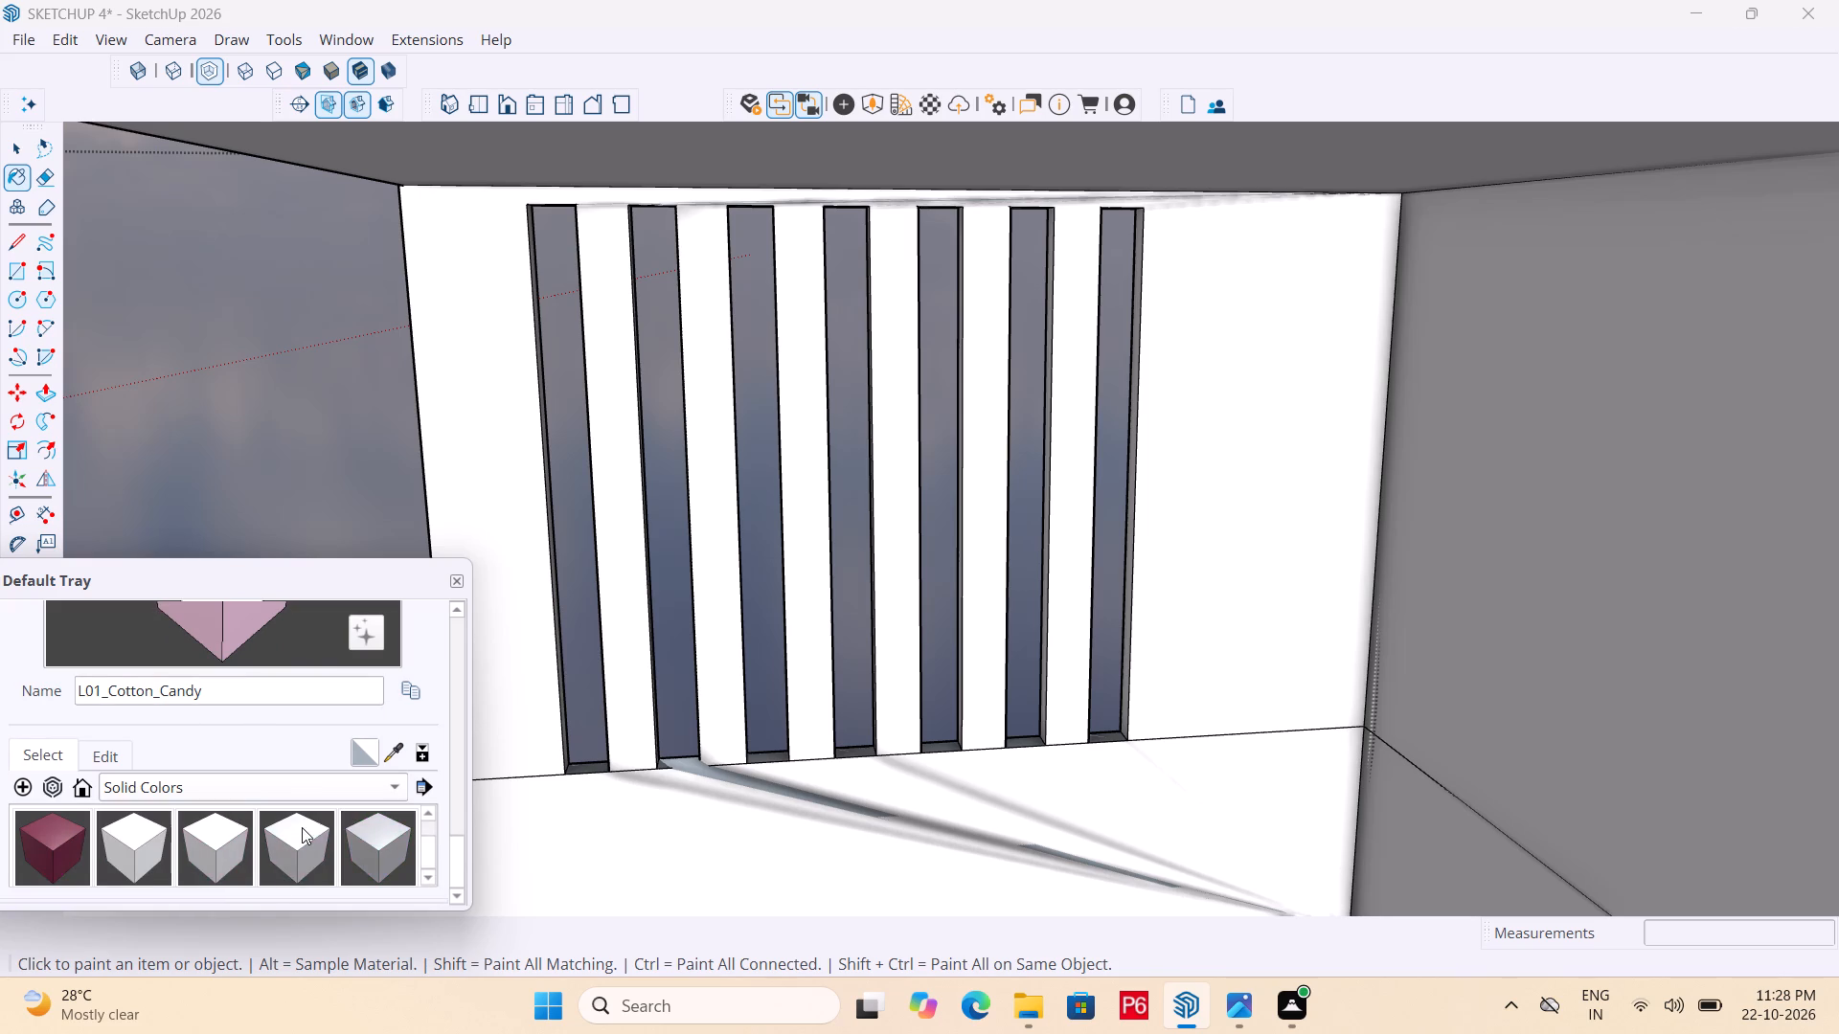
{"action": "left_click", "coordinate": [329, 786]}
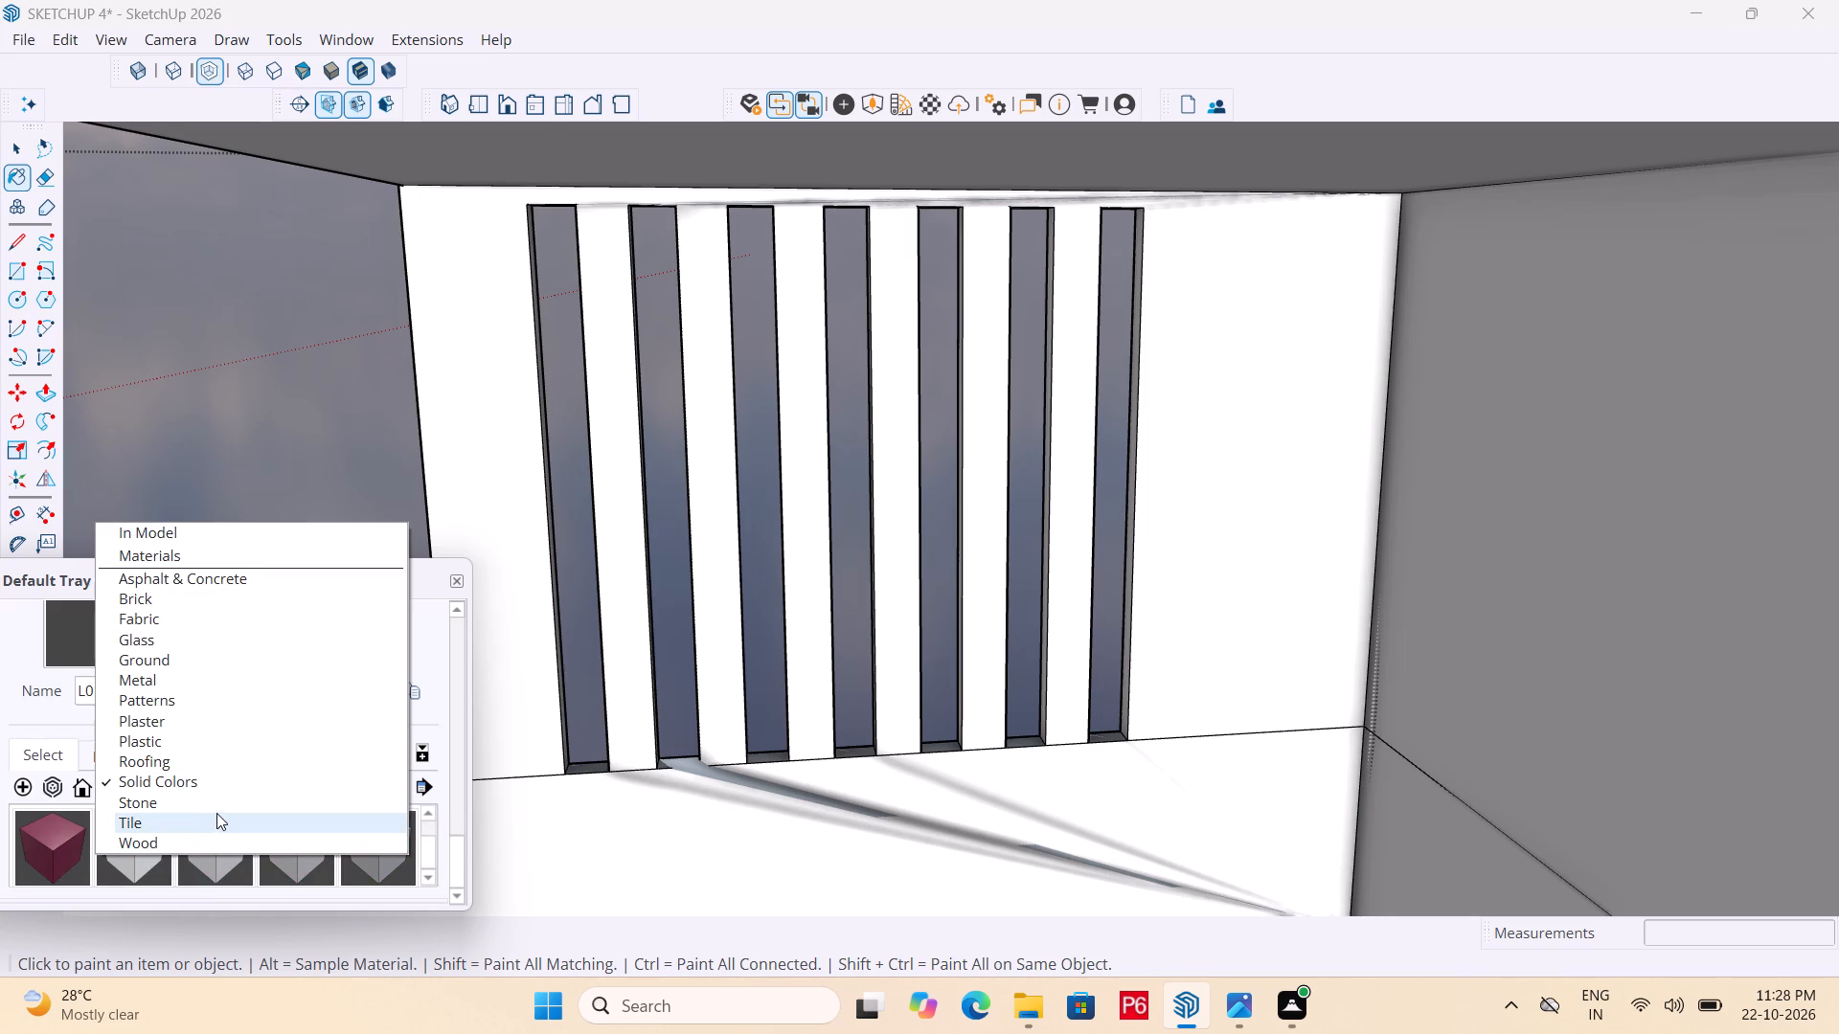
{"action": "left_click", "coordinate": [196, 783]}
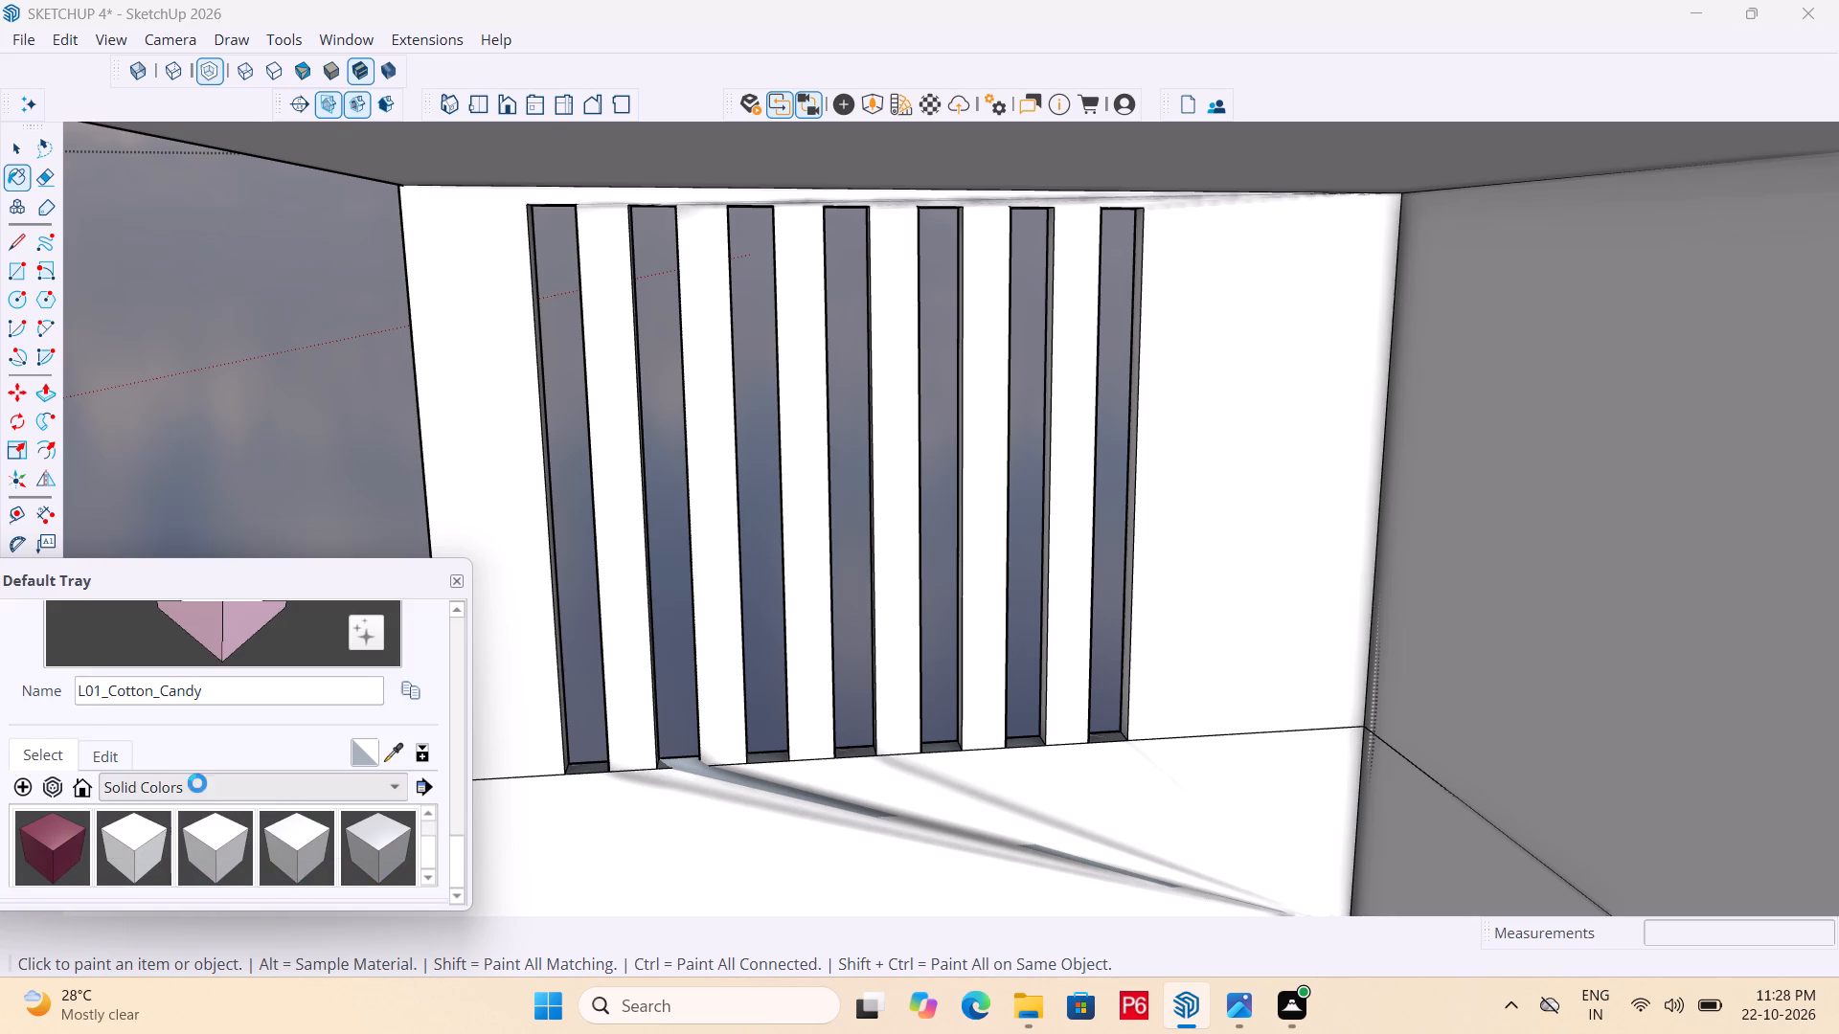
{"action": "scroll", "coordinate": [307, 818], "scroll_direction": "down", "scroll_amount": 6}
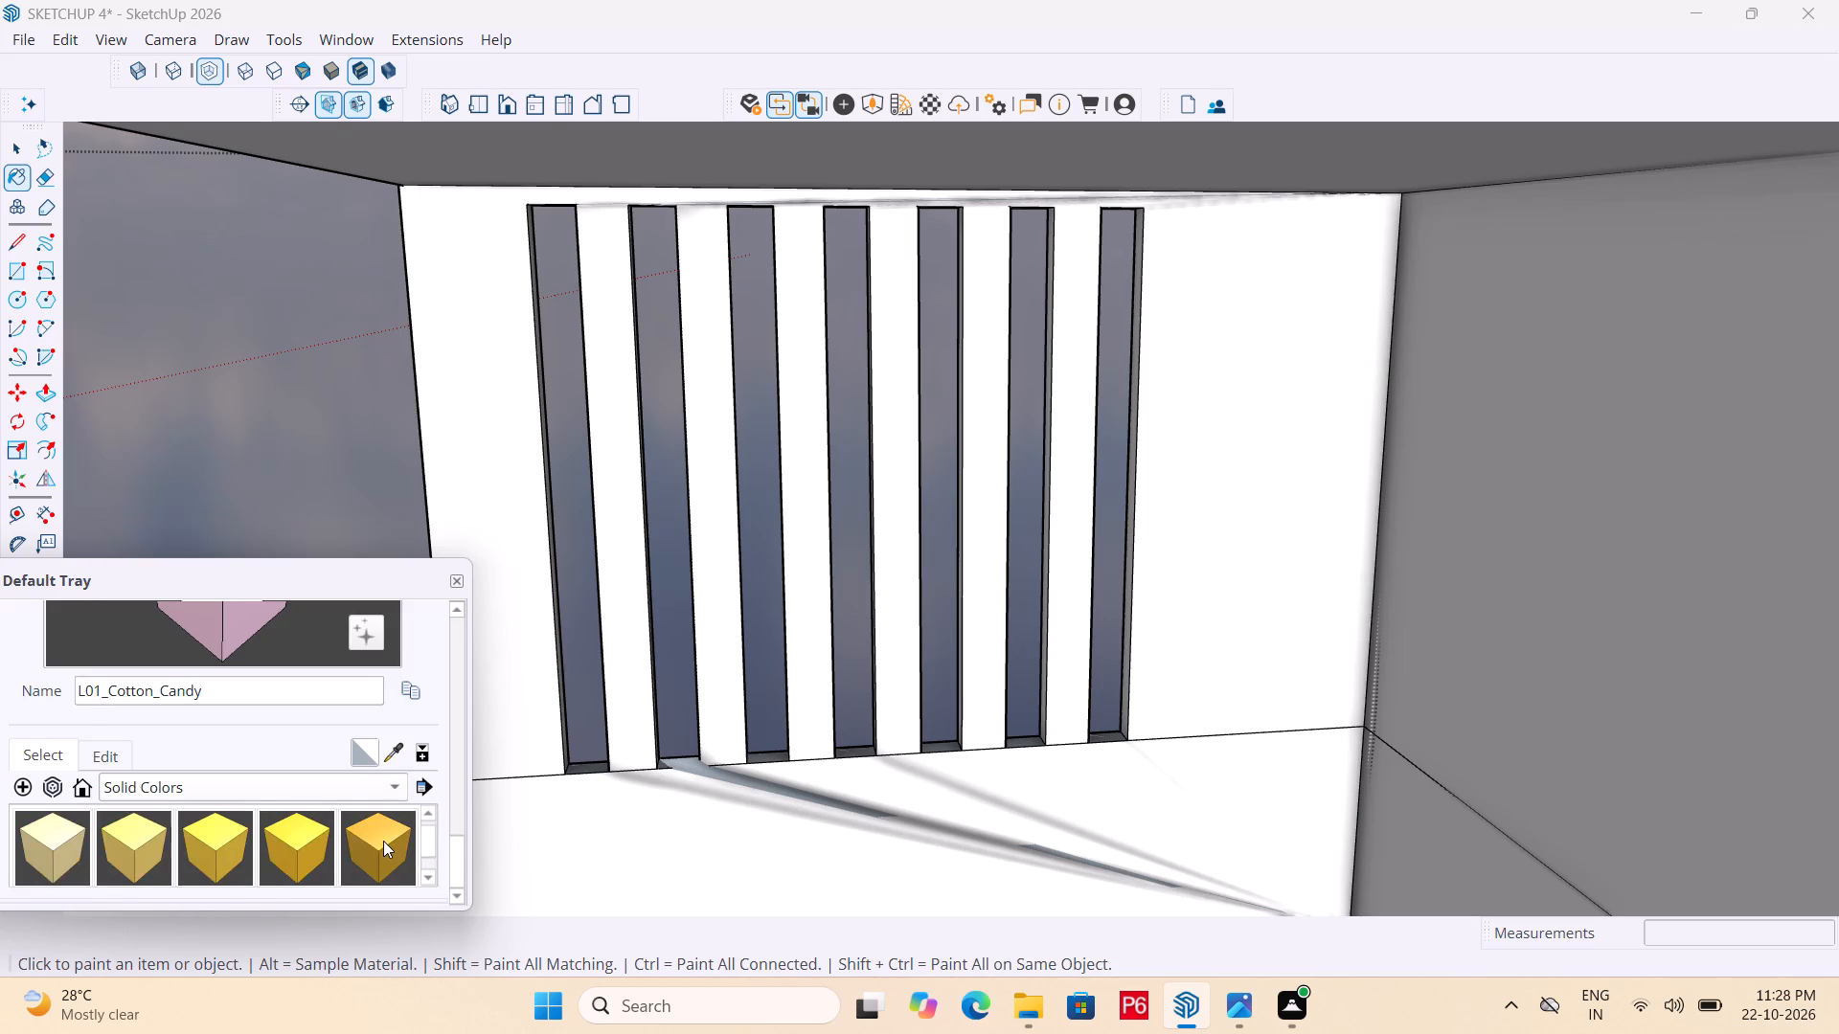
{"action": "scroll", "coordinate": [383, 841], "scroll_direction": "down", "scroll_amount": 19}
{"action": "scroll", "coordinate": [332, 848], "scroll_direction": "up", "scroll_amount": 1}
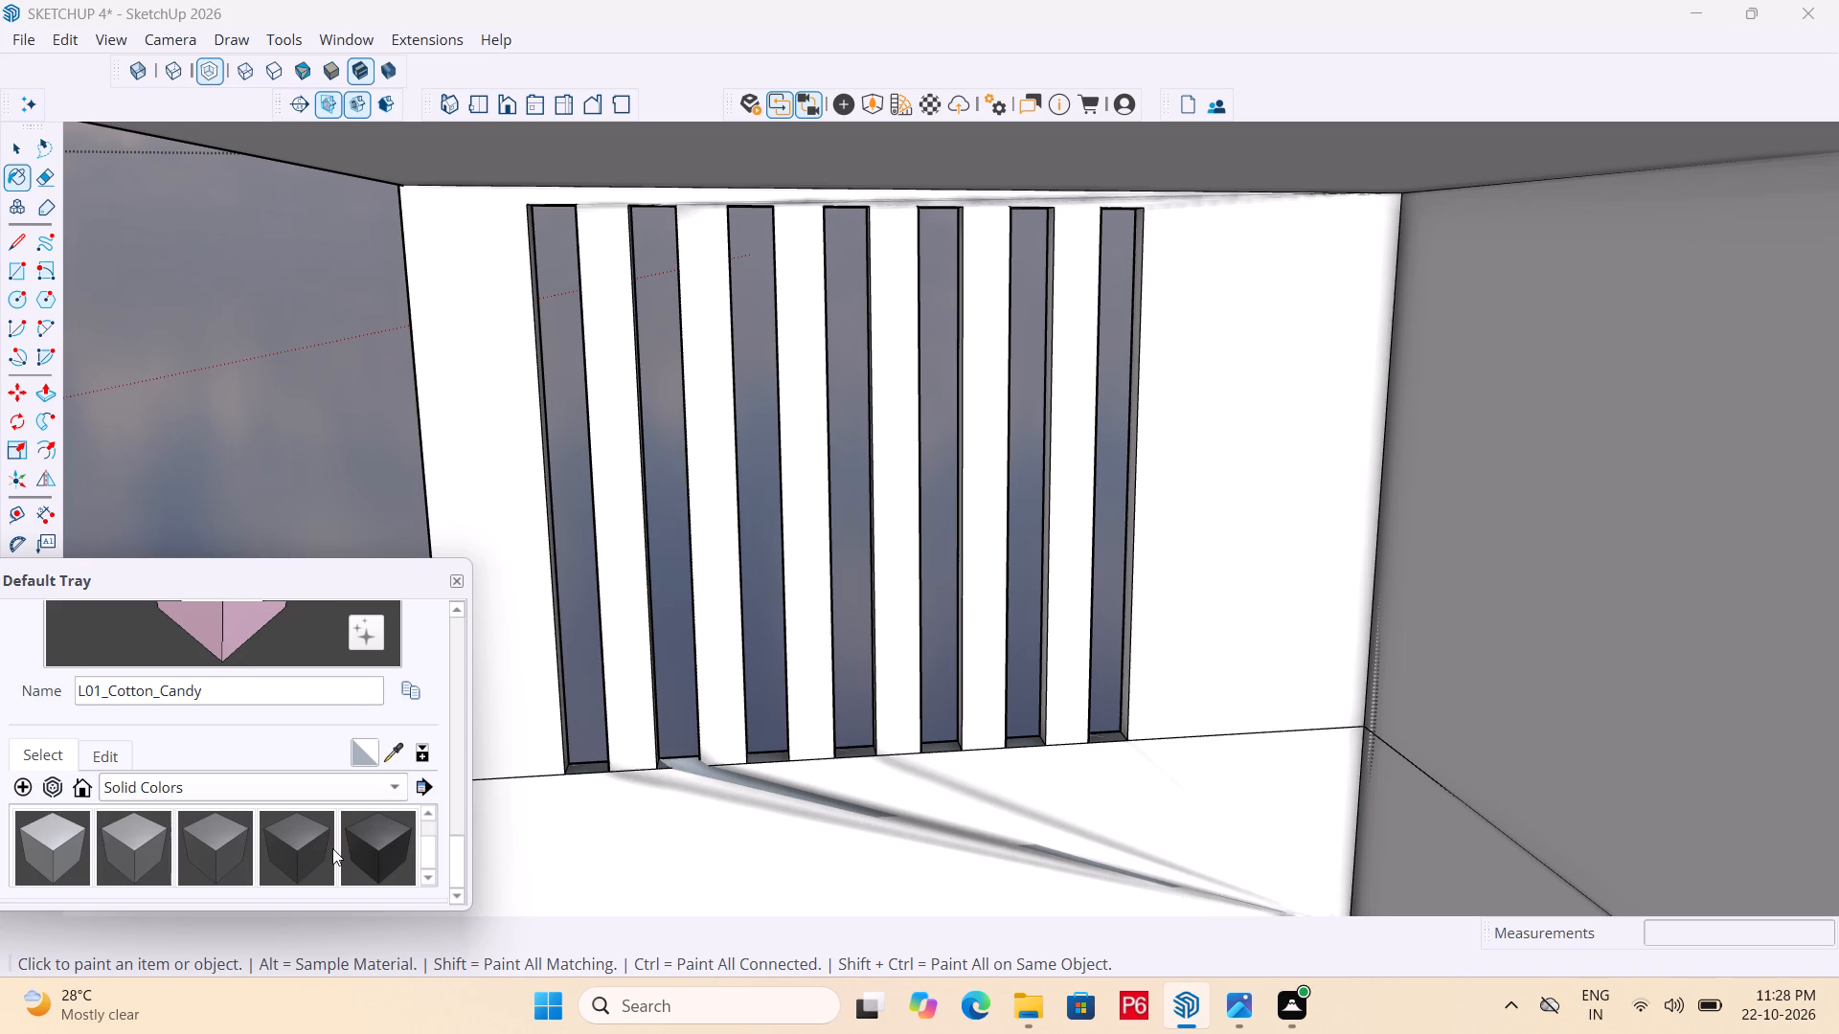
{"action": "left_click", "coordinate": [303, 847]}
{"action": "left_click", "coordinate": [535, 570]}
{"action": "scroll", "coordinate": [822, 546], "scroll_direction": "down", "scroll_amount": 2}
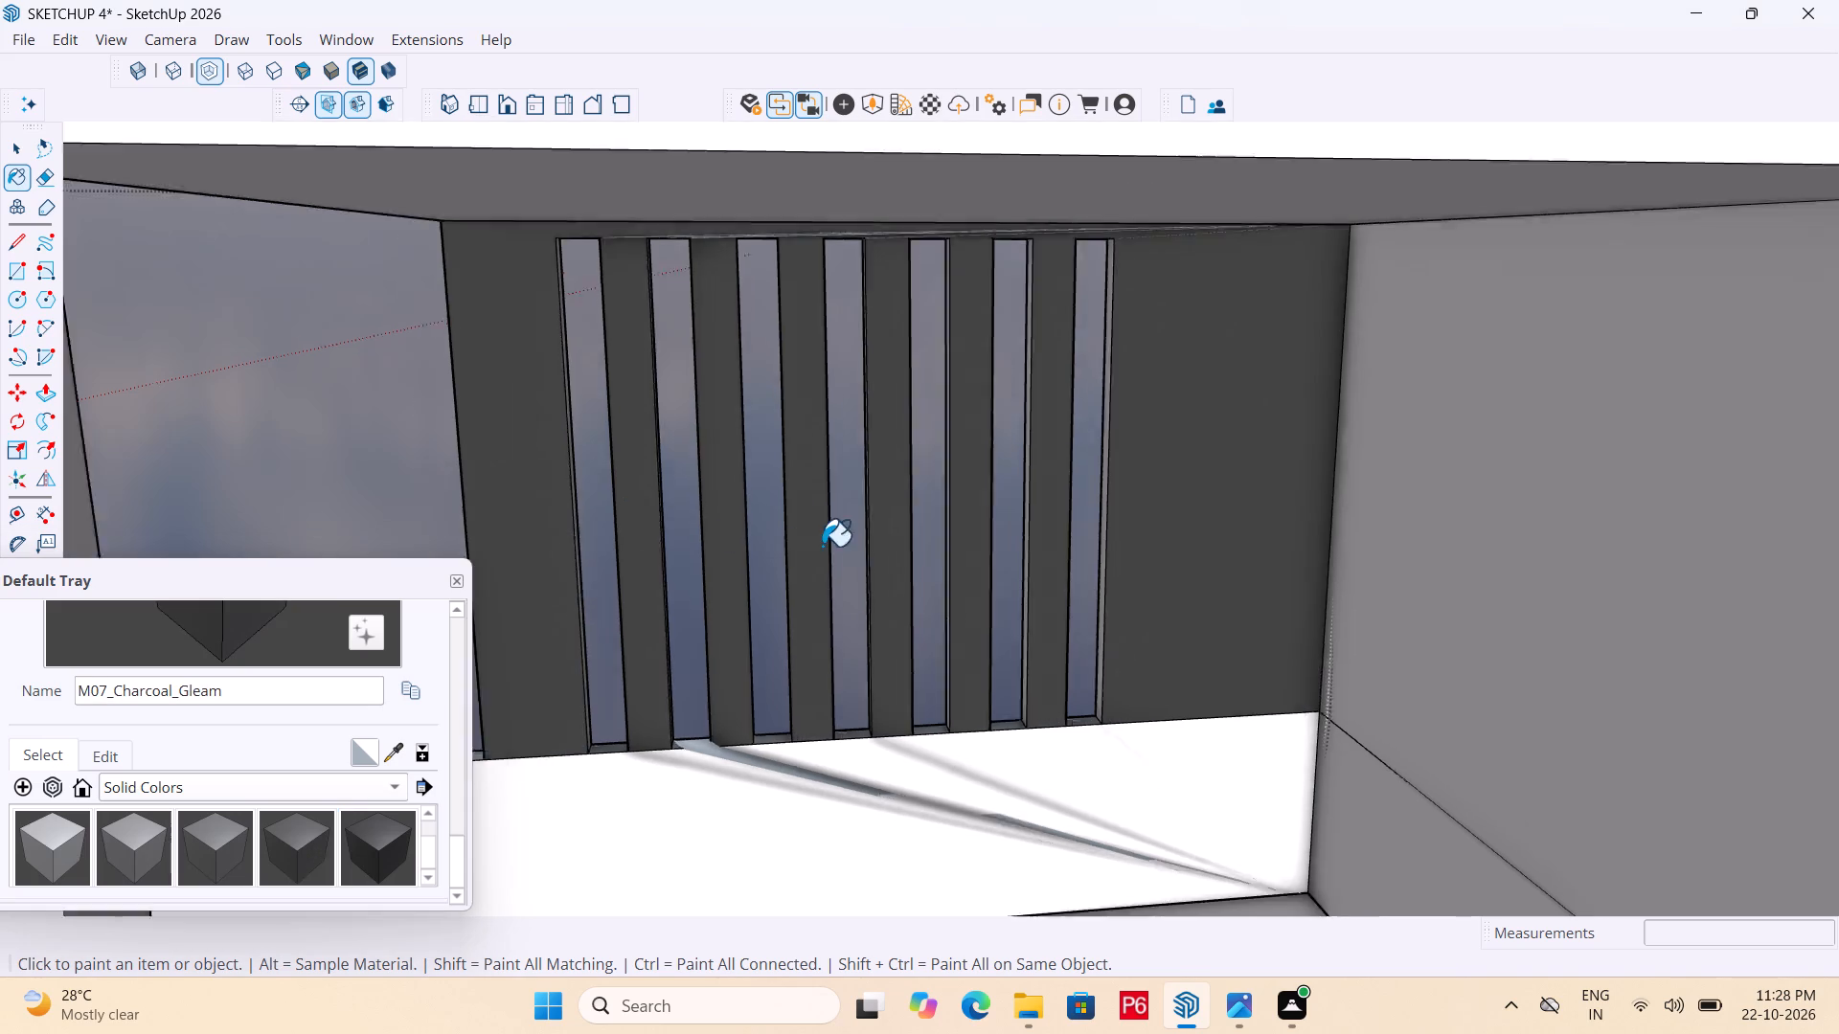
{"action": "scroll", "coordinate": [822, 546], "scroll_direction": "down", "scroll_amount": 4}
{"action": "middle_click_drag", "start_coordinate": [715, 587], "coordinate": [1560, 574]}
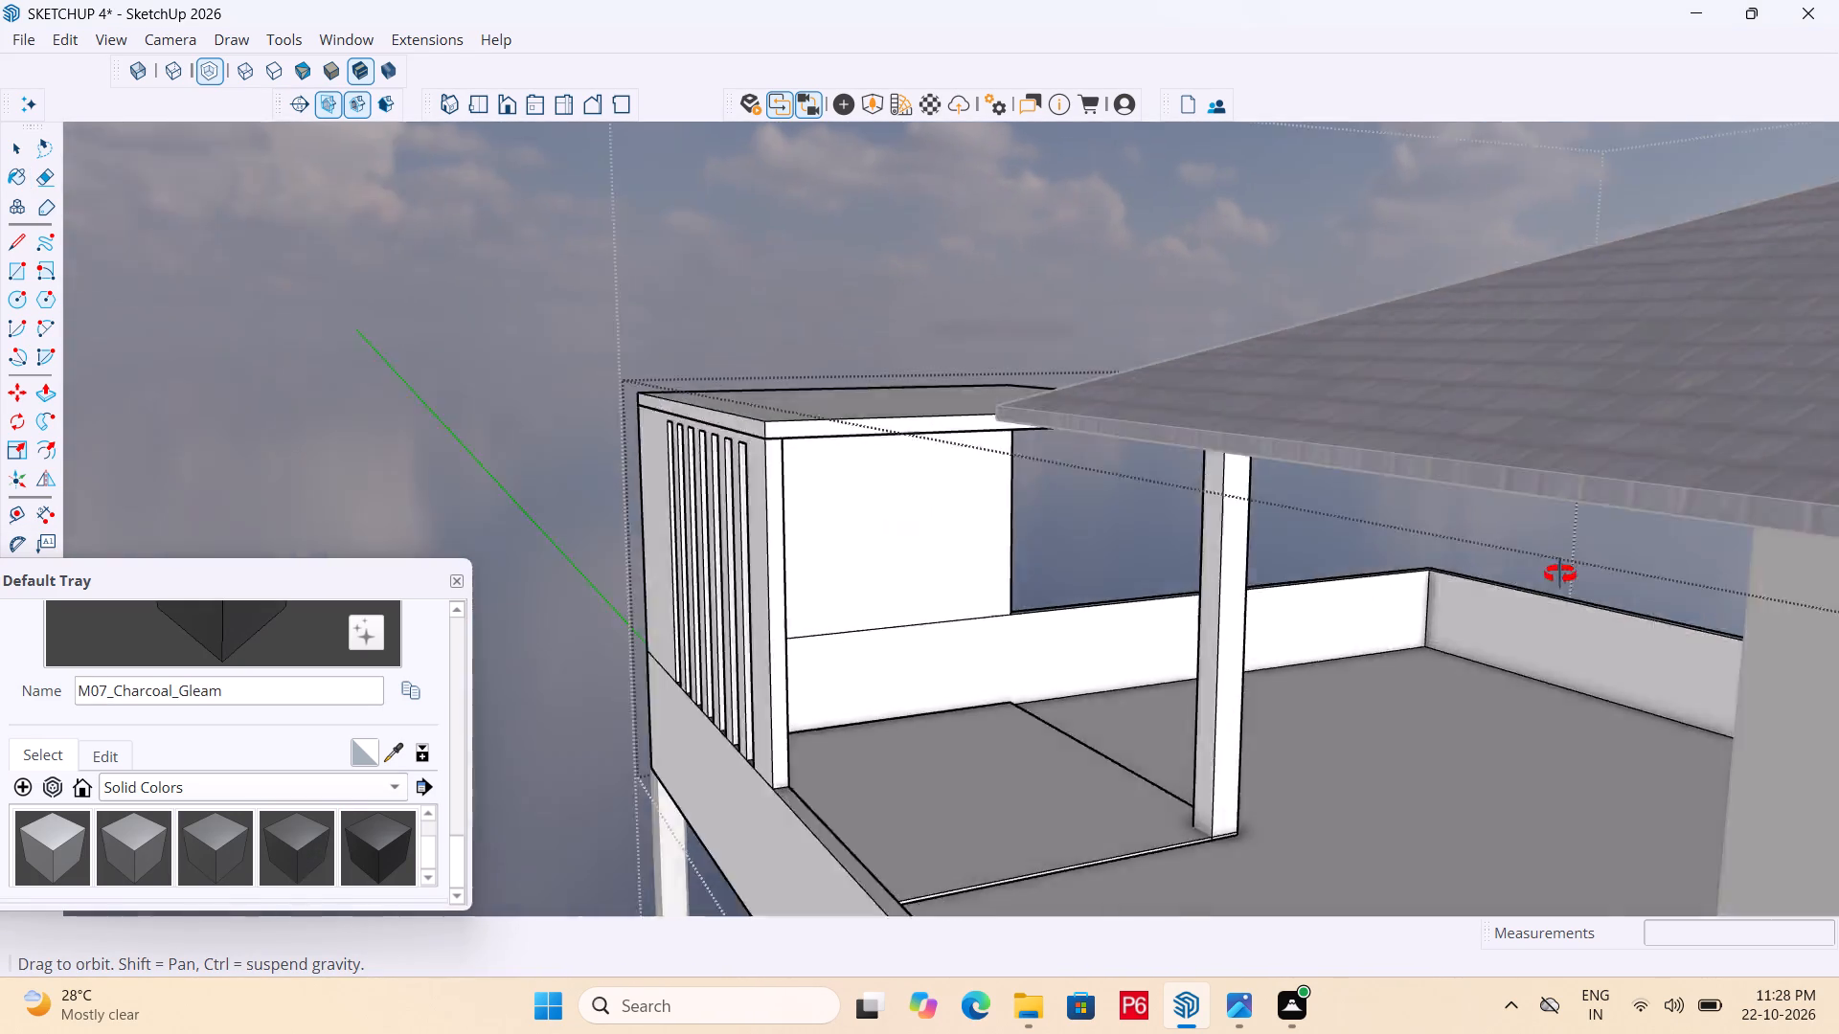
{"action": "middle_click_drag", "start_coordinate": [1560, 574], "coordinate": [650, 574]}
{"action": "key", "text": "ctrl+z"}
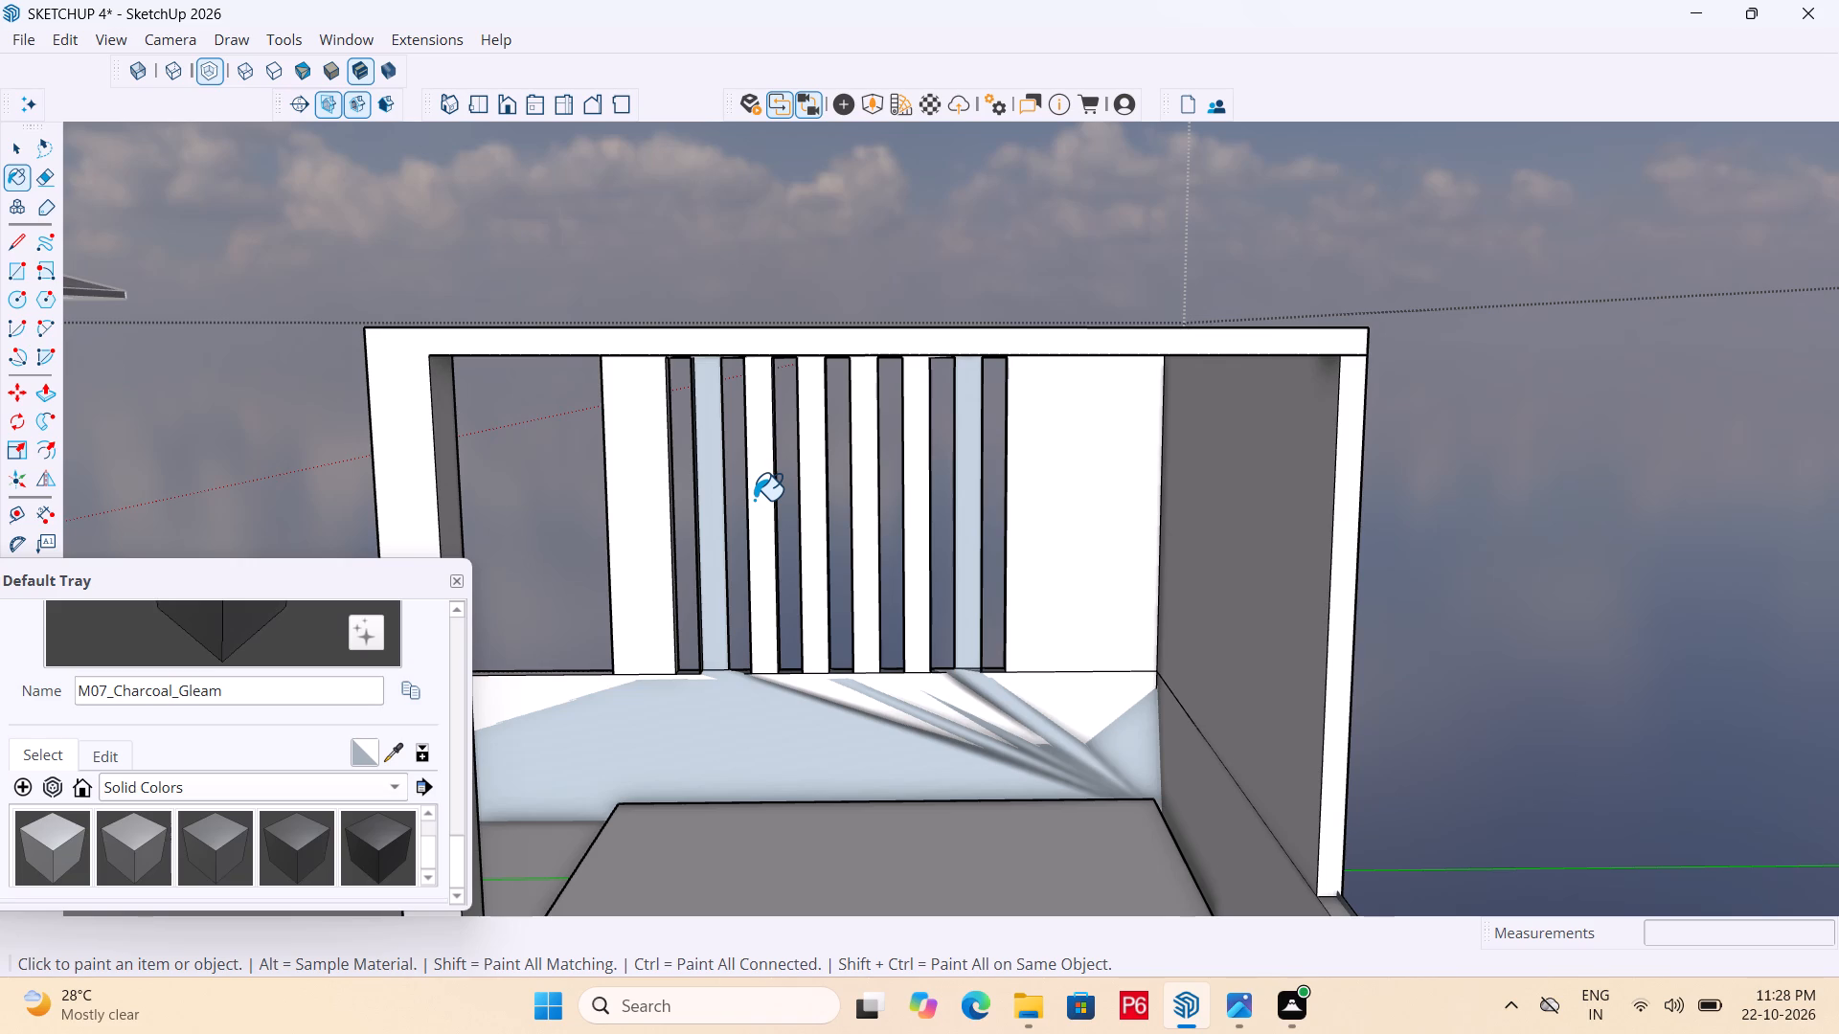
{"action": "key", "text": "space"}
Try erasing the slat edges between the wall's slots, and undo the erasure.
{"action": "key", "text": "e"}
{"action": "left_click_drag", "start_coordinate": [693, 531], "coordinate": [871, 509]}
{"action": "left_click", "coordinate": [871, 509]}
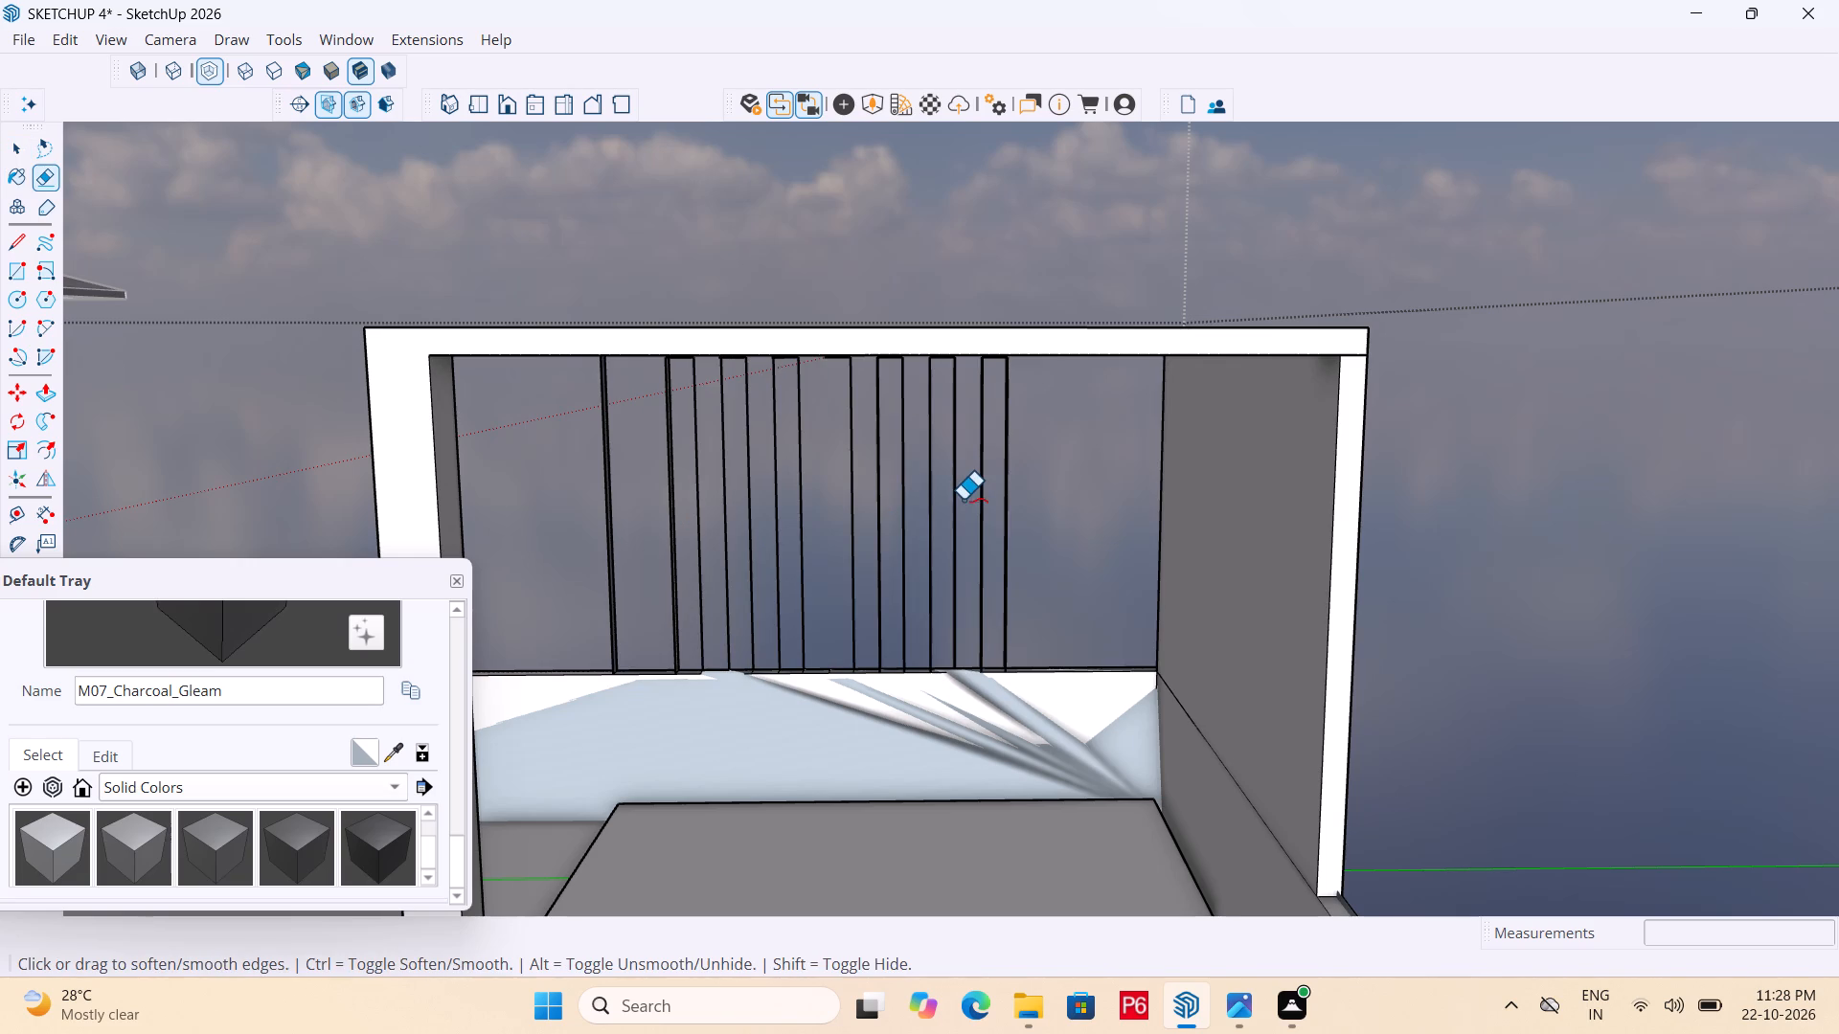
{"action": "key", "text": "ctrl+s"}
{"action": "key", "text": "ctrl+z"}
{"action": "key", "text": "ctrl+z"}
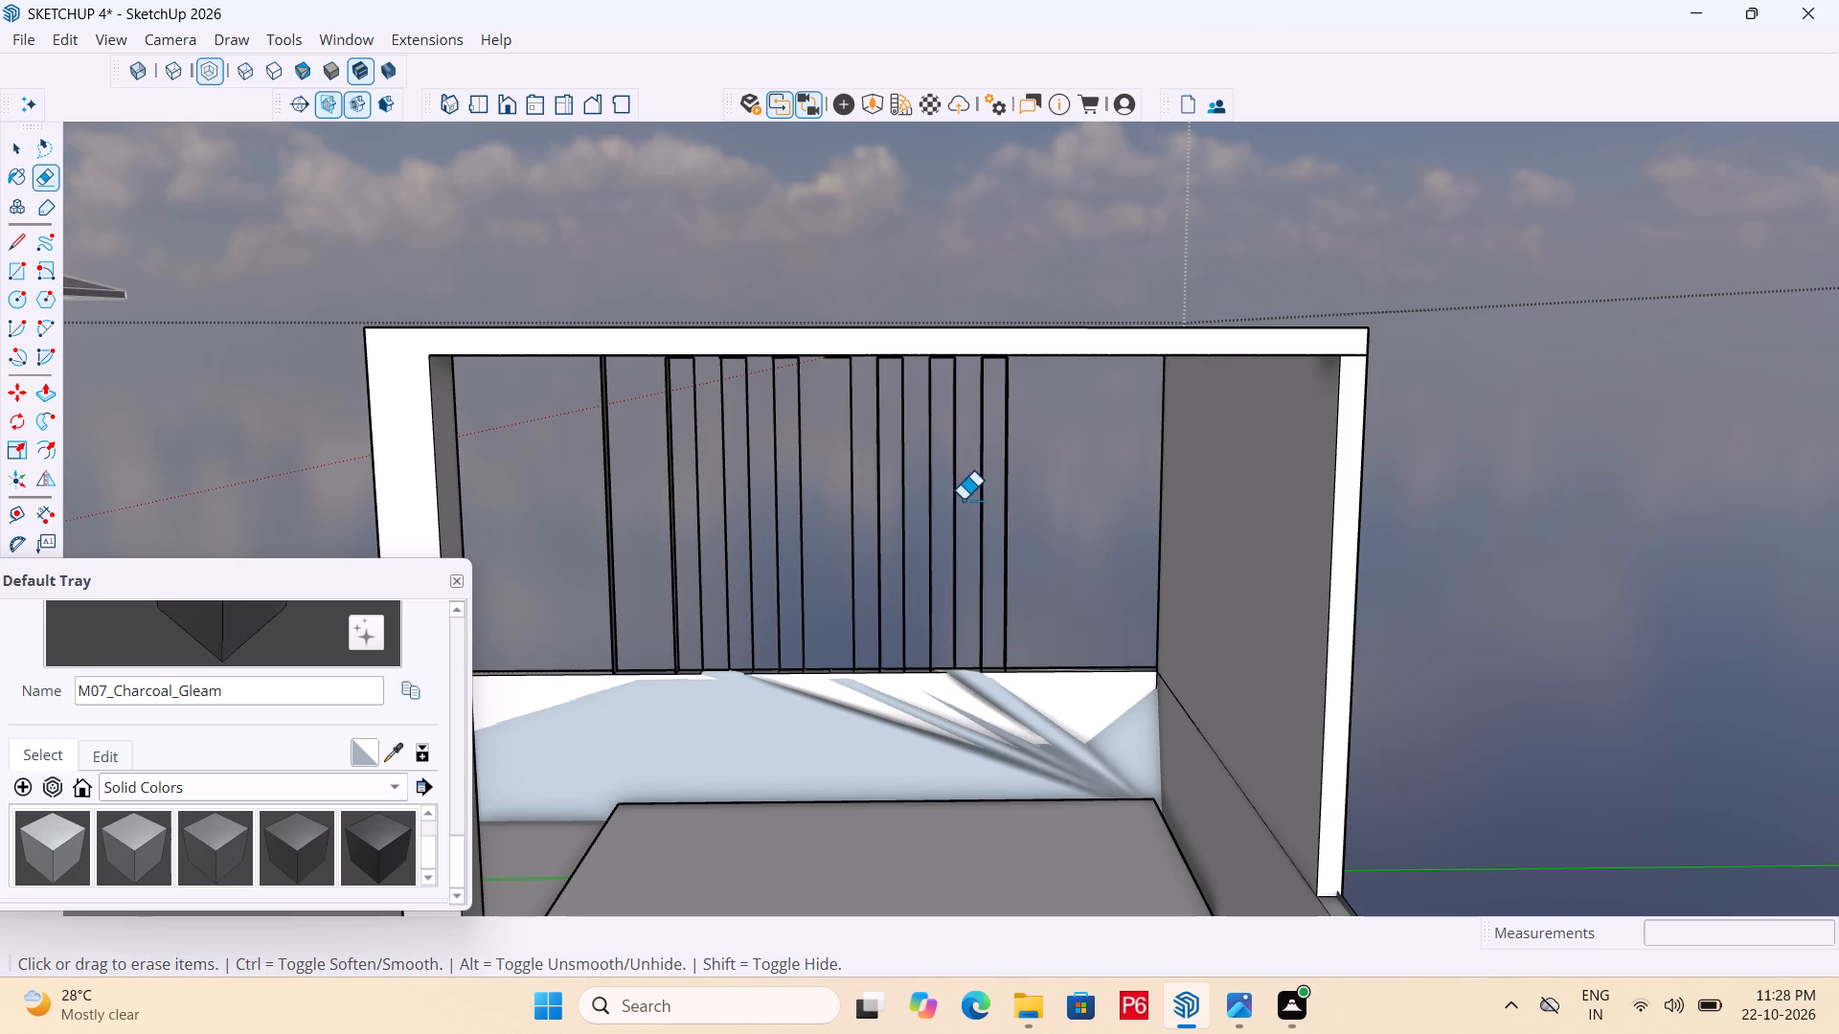
Draw a rectangle about 7' 2" wide by 6' 10" high over the whole slotted area on the wall's inner face.
{"action": "middle_click_drag", "start_coordinate": [835, 474], "coordinate": [836, 415]}
{"action": "key", "text": "r"}
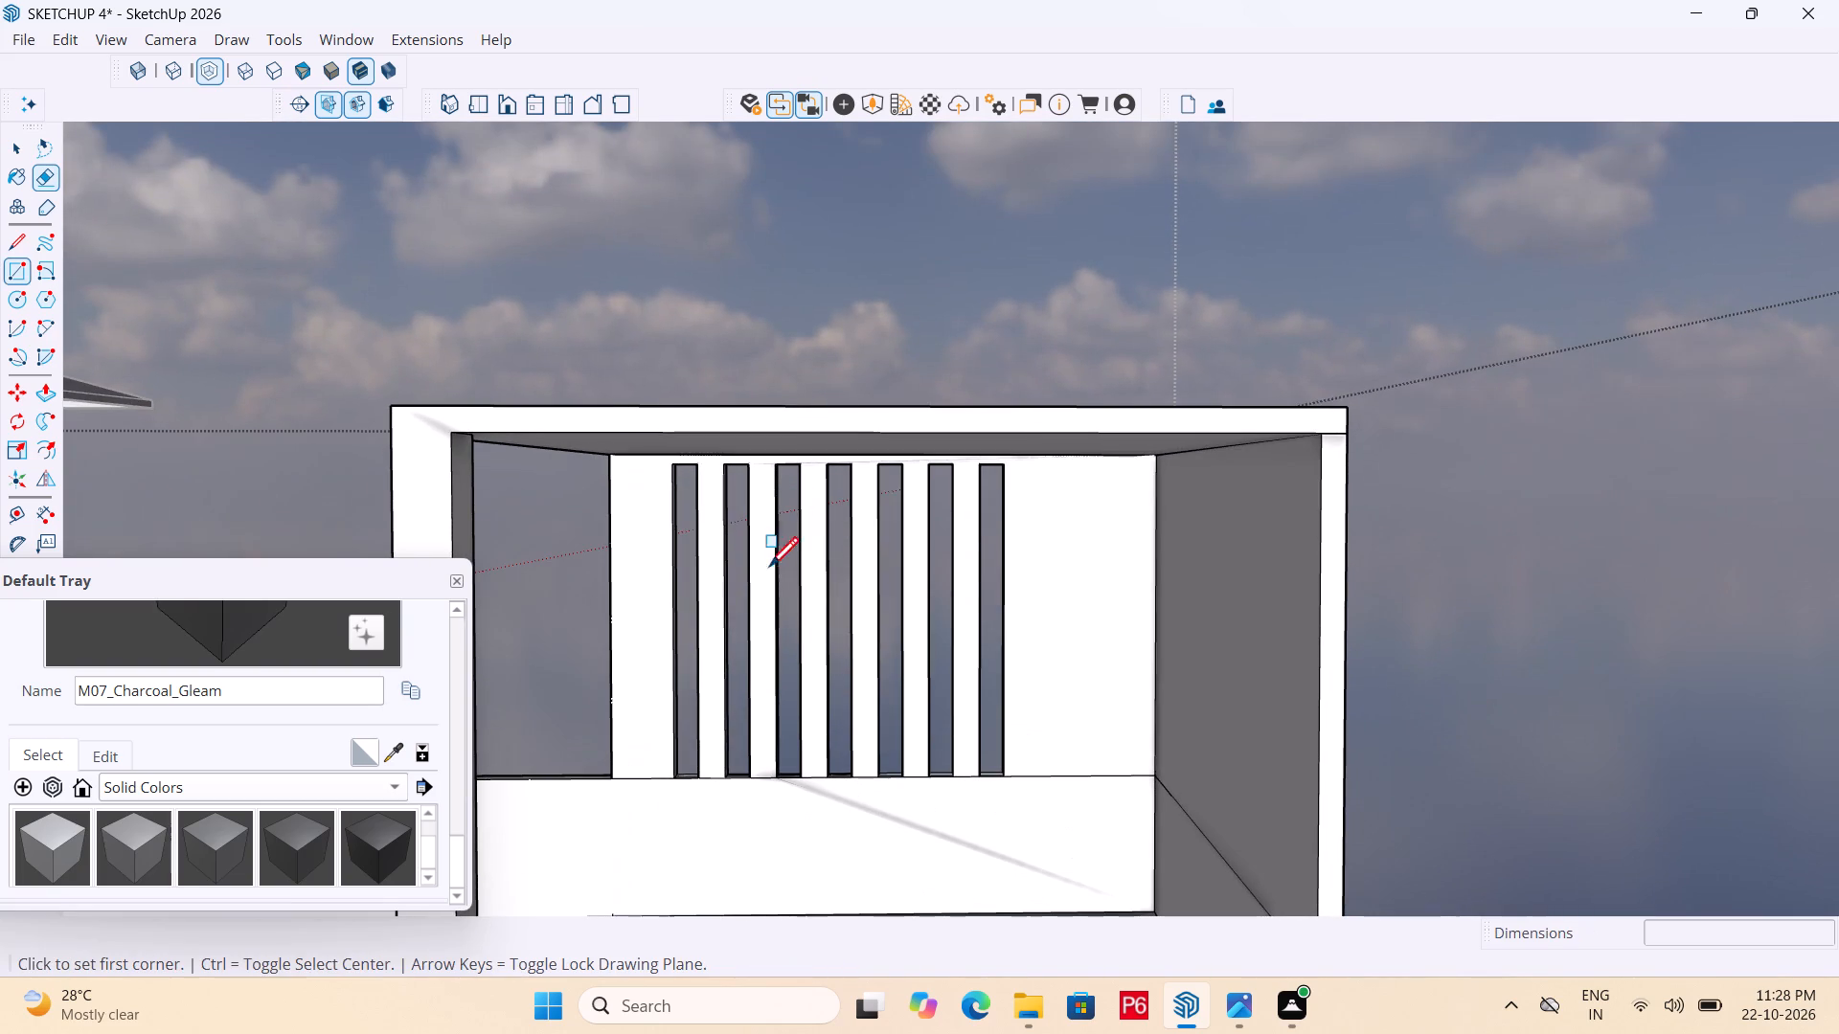
{"action": "scroll", "coordinate": [703, 546], "scroll_direction": "up", "scroll_amount": 4}
{"action": "left_click", "coordinate": [655, 431]}
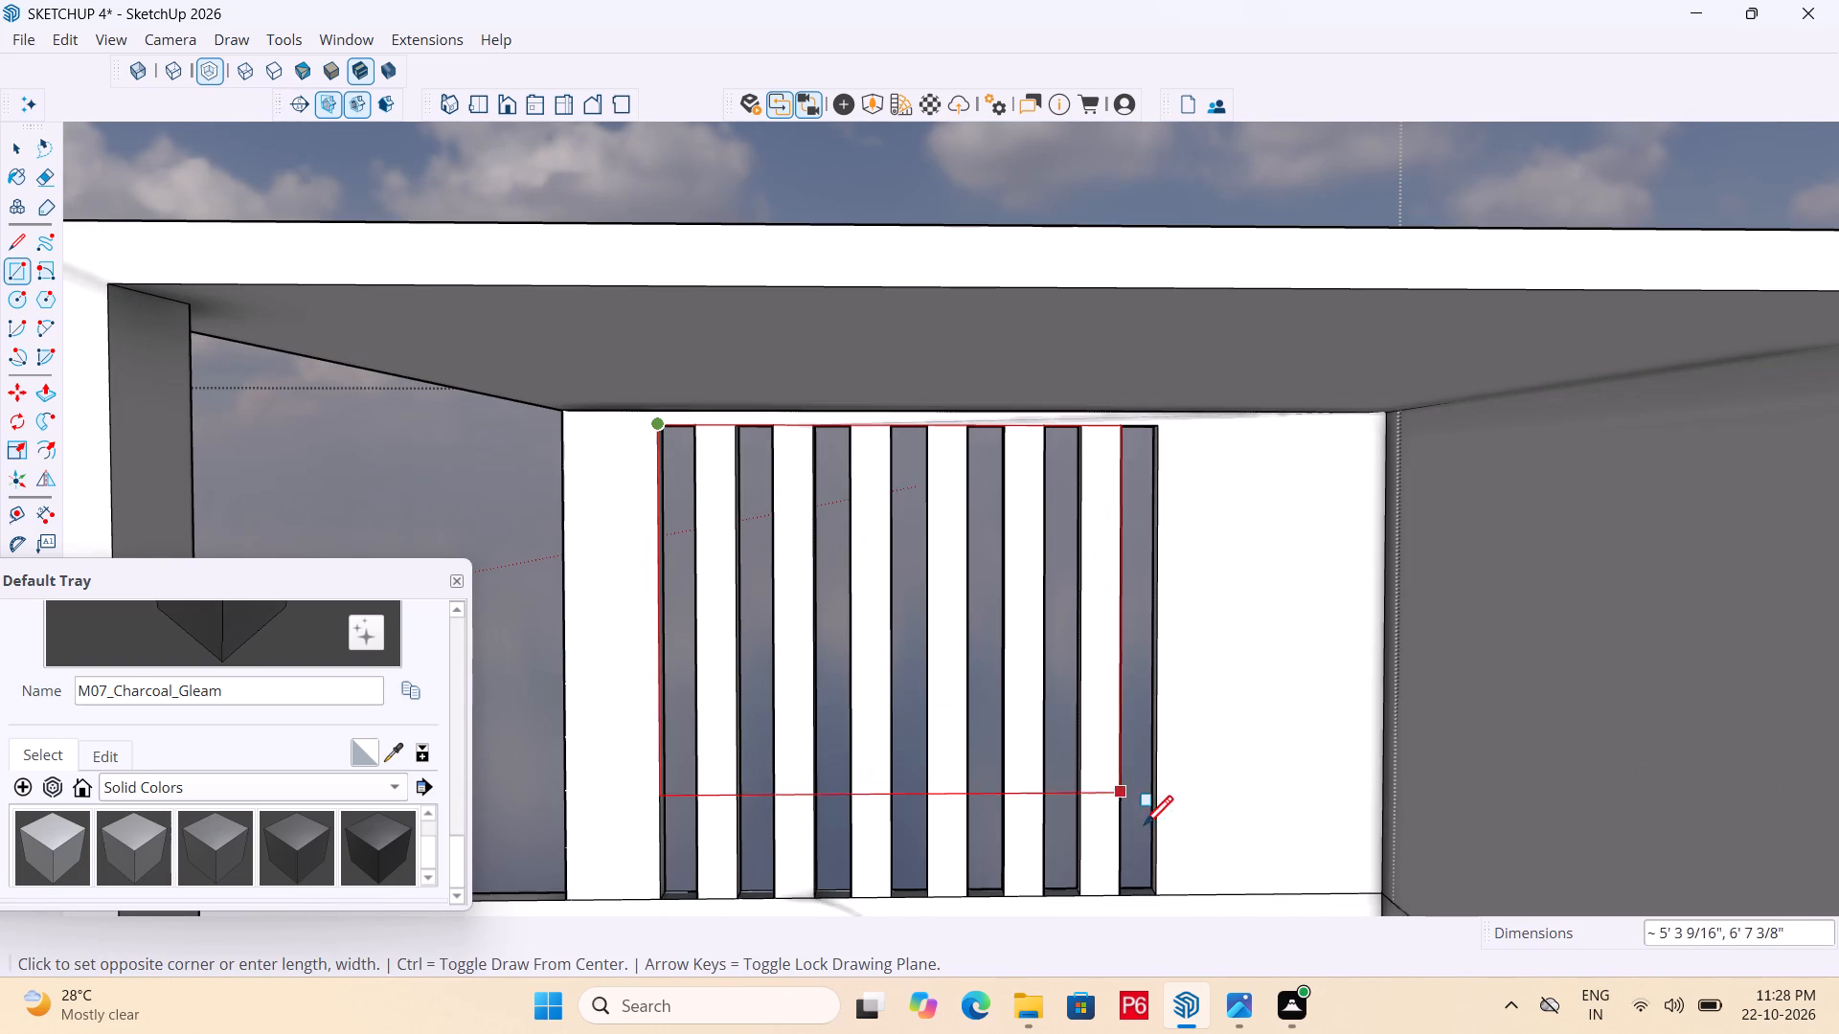
{"action": "double_click", "coordinate": [1160, 894]}
{"action": "key", "text": "space"}
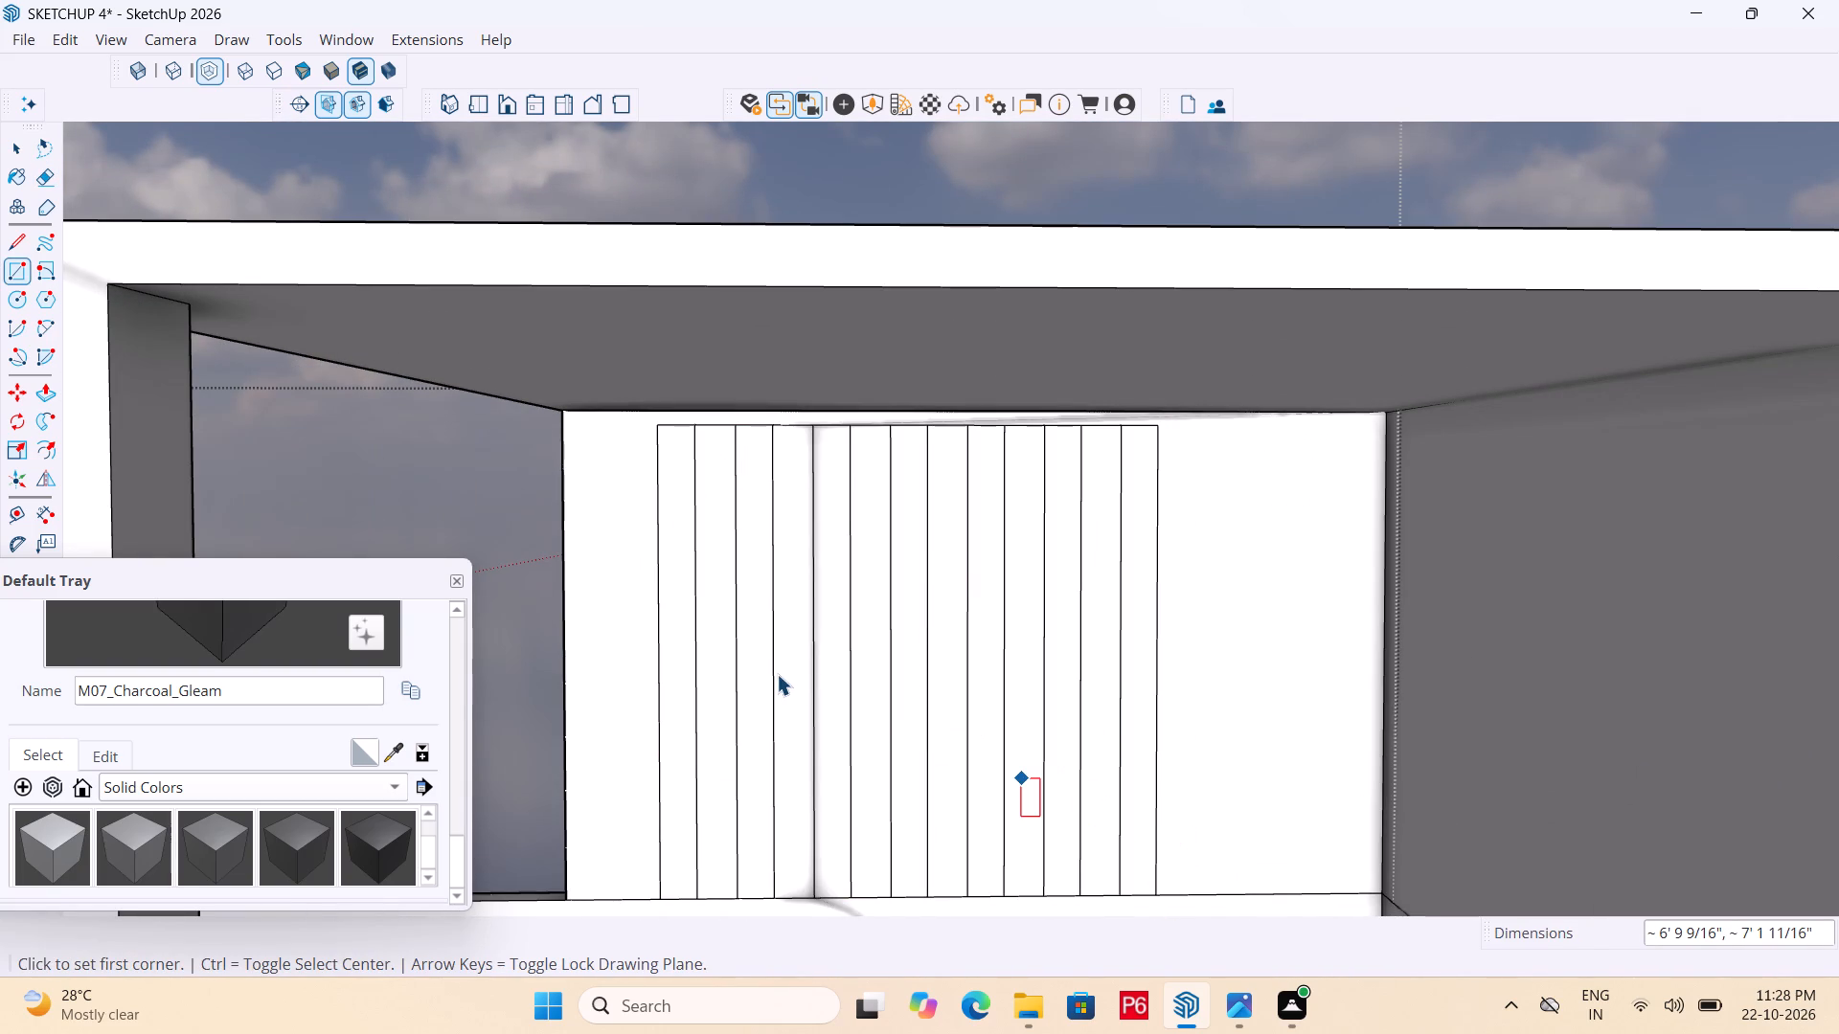
Erase the vertical slot lines inside the rectangle so it becomes a single face.
{"action": "key", "text": "e"}
{"action": "left_click_drag", "start_coordinate": [703, 645], "coordinate": [811, 623]}
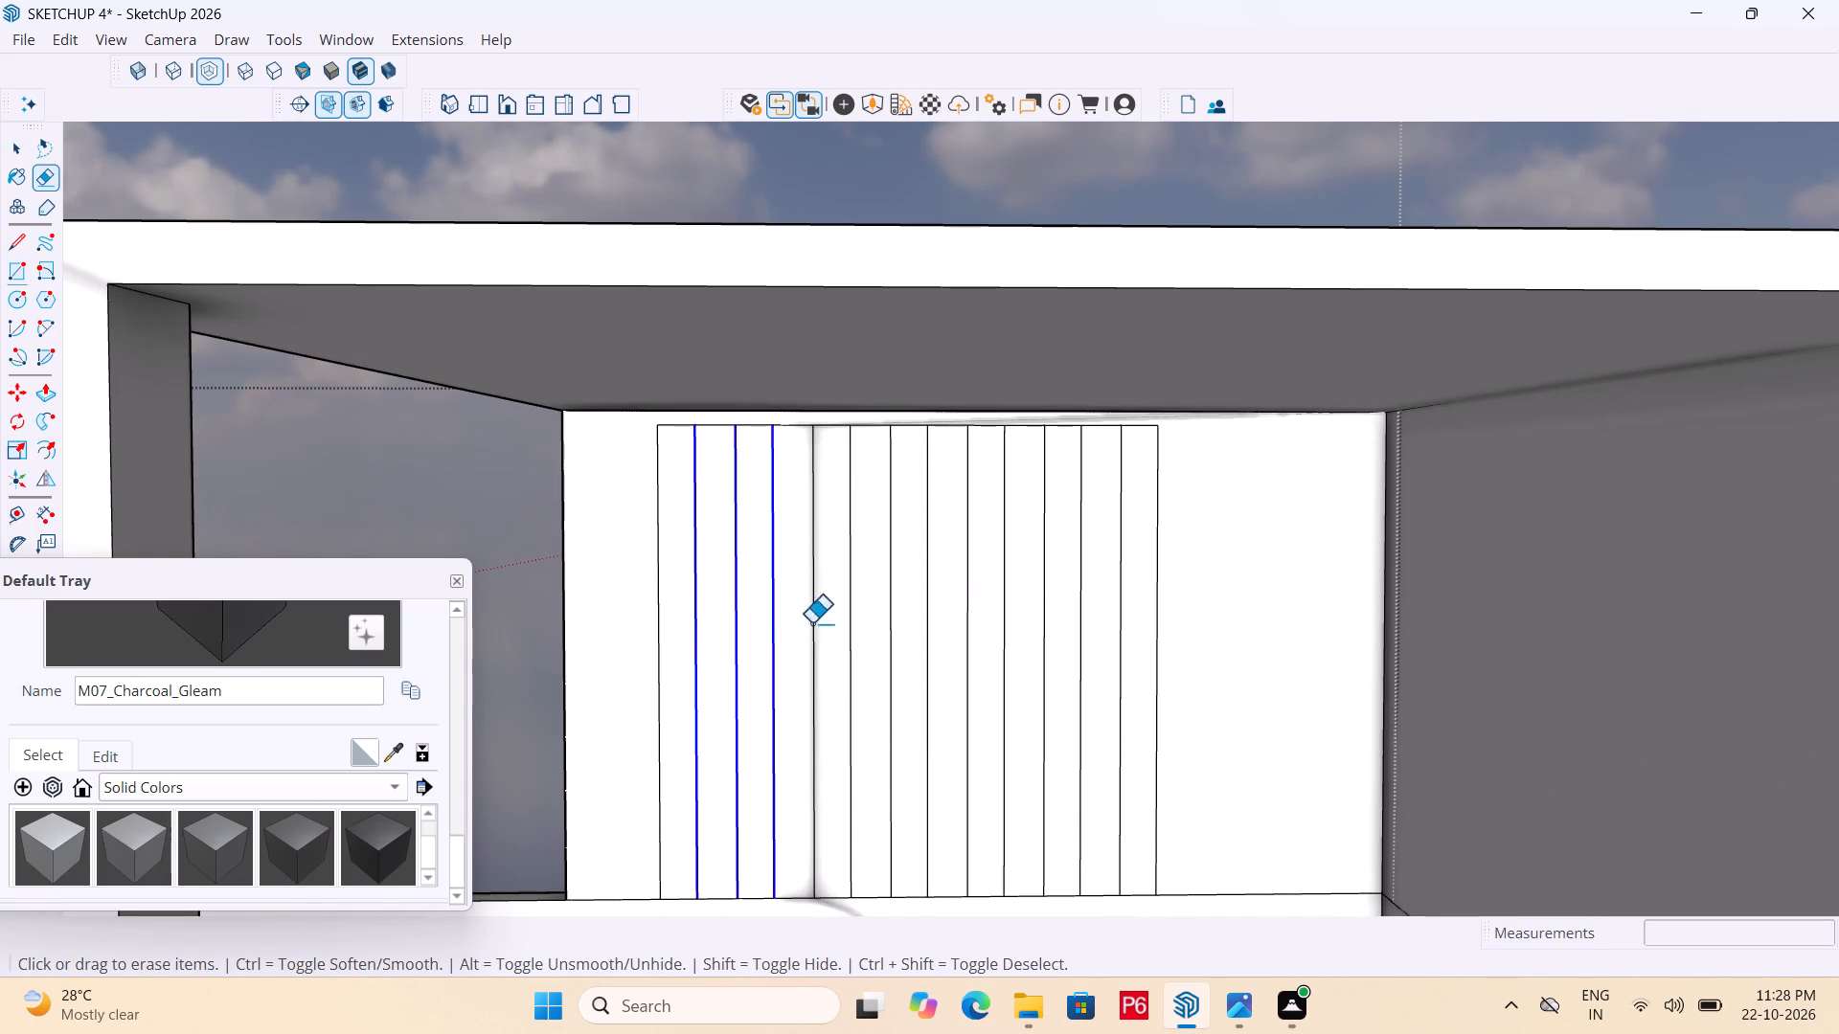
{"action": "left_click_drag", "start_coordinate": [811, 623], "coordinate": [1008, 620]}
{"action": "left_click_drag", "start_coordinate": [1125, 603], "coordinate": [1032, 616]}
{"action": "left_click", "coordinate": [1026, 616]}
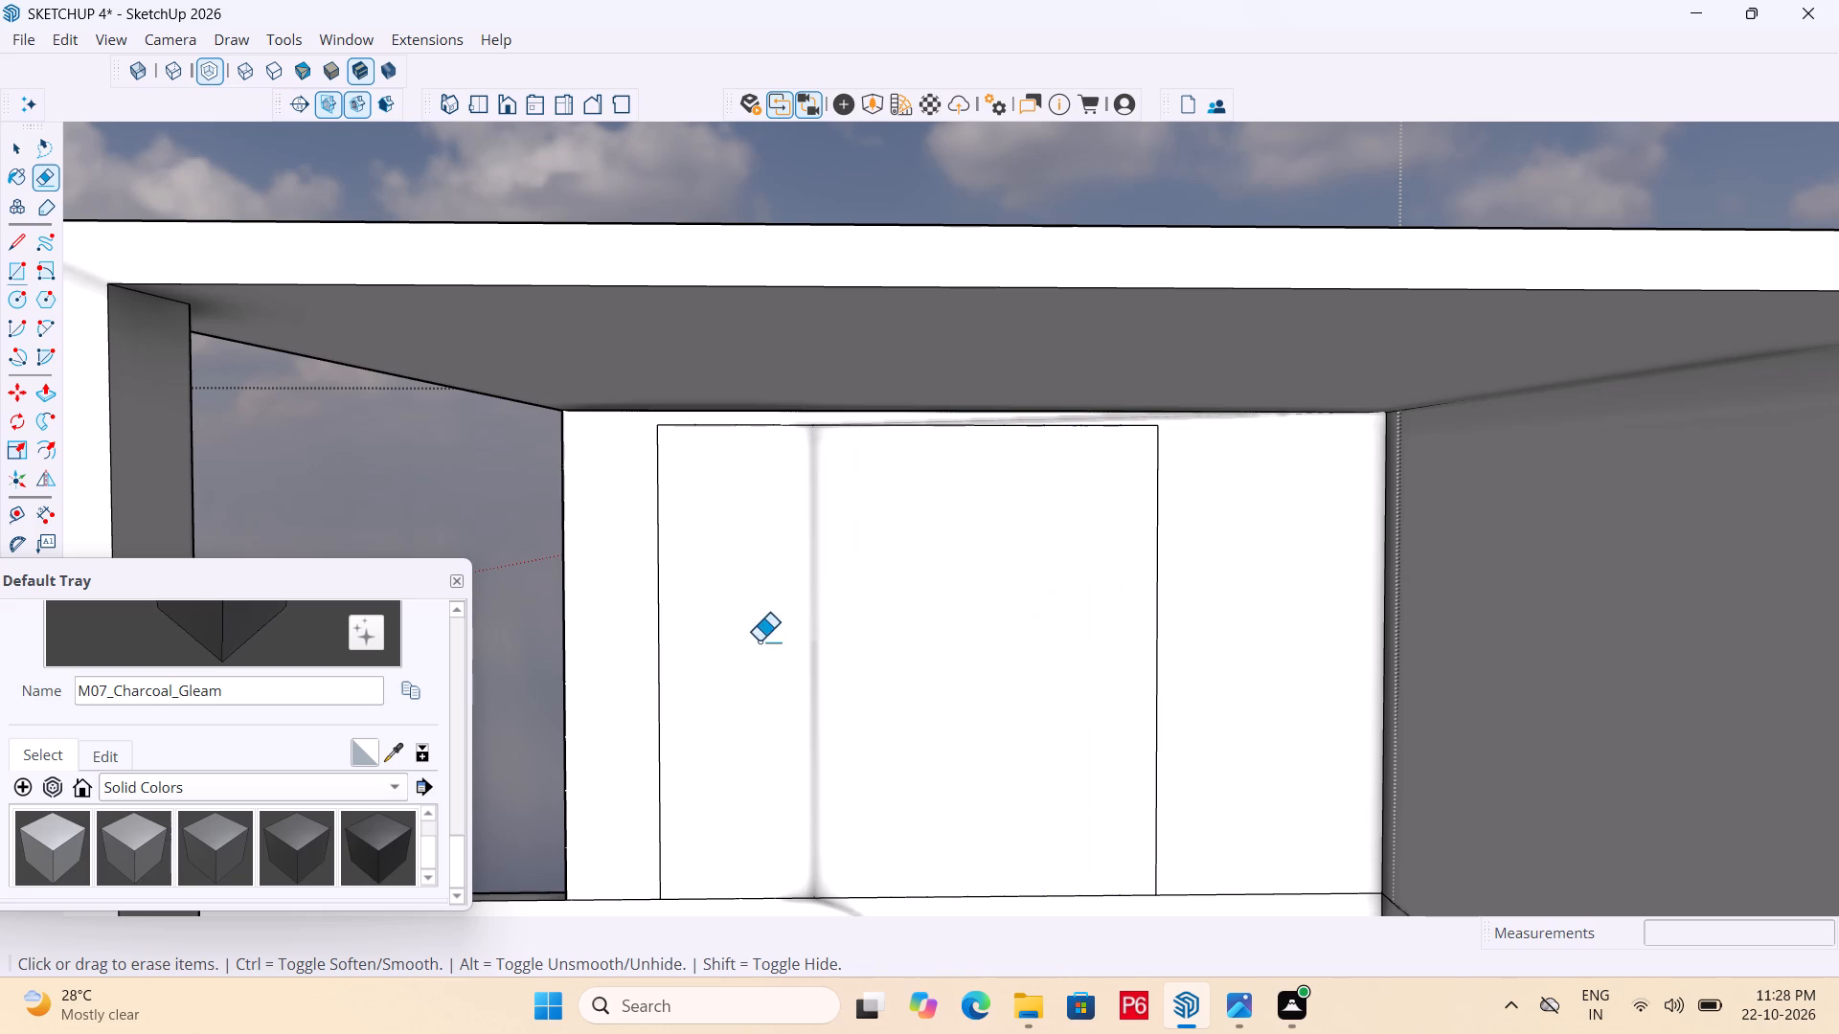
Push the rectangular face 4" through the wall thickness to its outer side.
{"action": "middle_click_drag", "start_coordinate": [733, 641], "coordinate": [735, 659]}
{"action": "key", "text": "p"}
{"action": "left_click", "coordinate": [869, 654]}
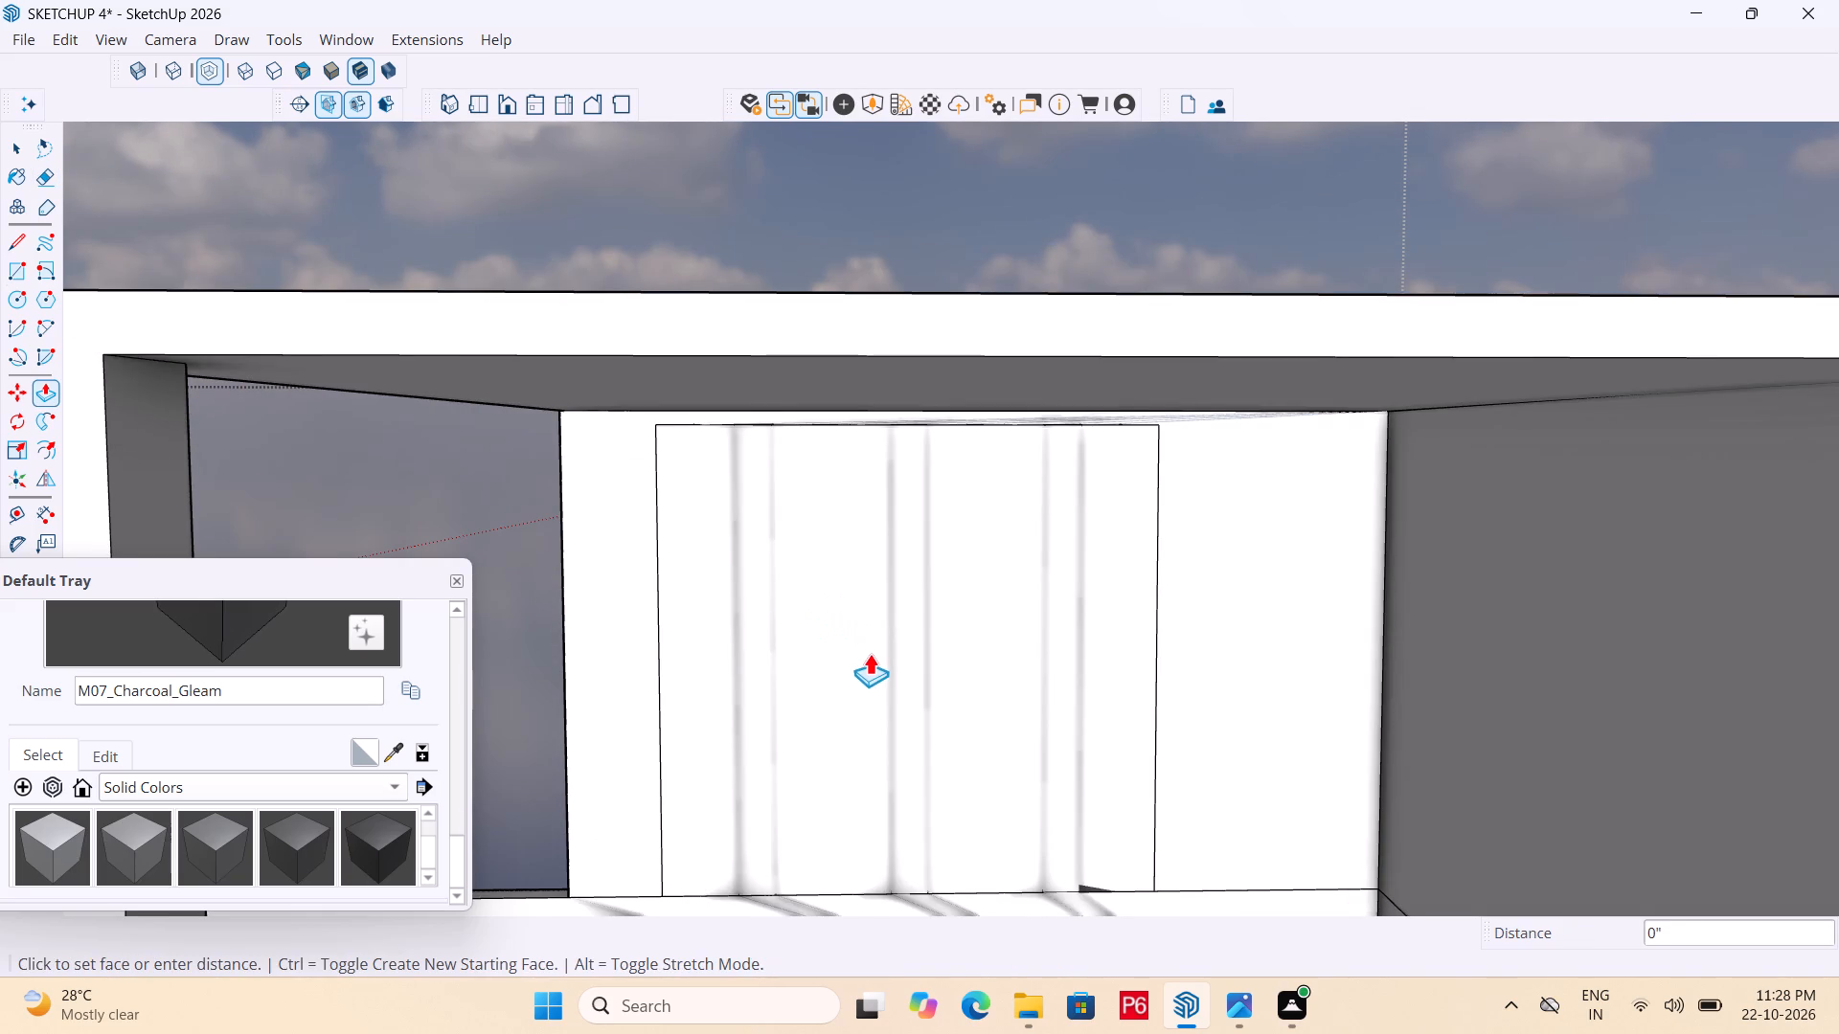
{"action": "middle_click_drag", "start_coordinate": [855, 587], "coordinate": [0, 863]}
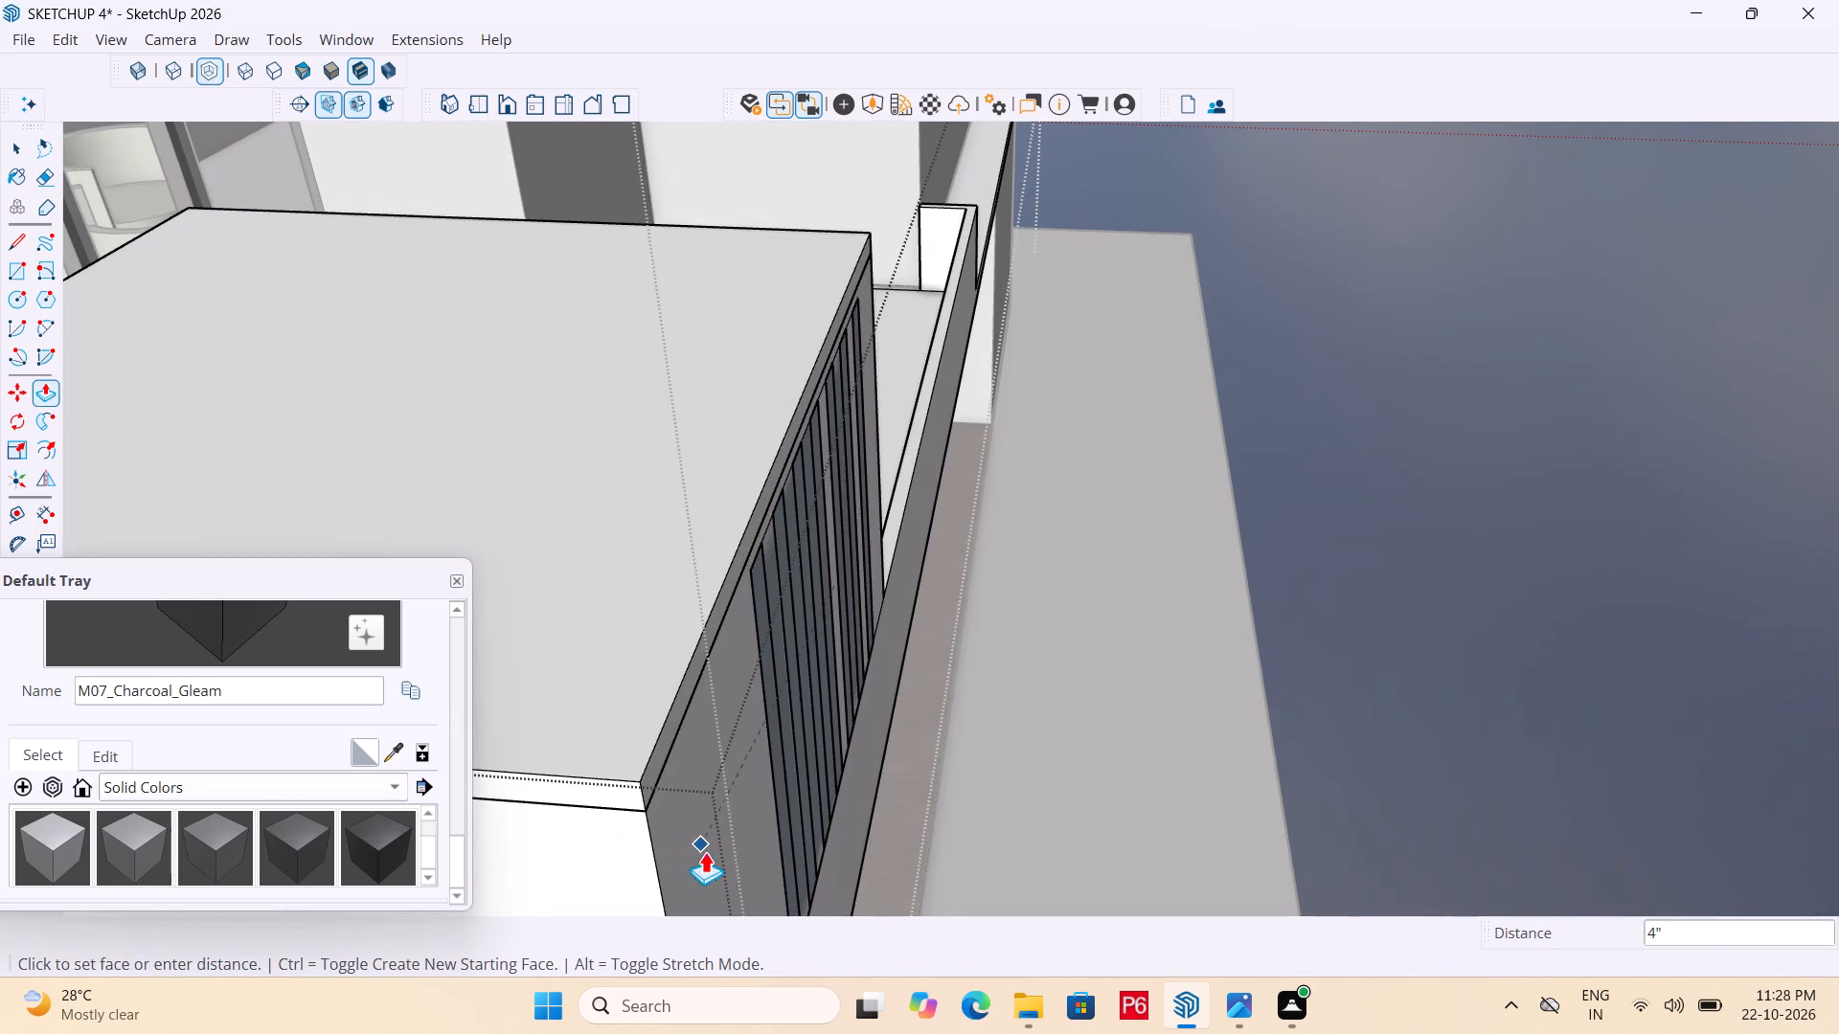
{"action": "left_click", "coordinate": [758, 824]}
Erase the vertical slat edges on the recessed back face to merge it into one face.
{"action": "middle_click_drag", "start_coordinate": [854, 739], "coordinate": [664, 693]}
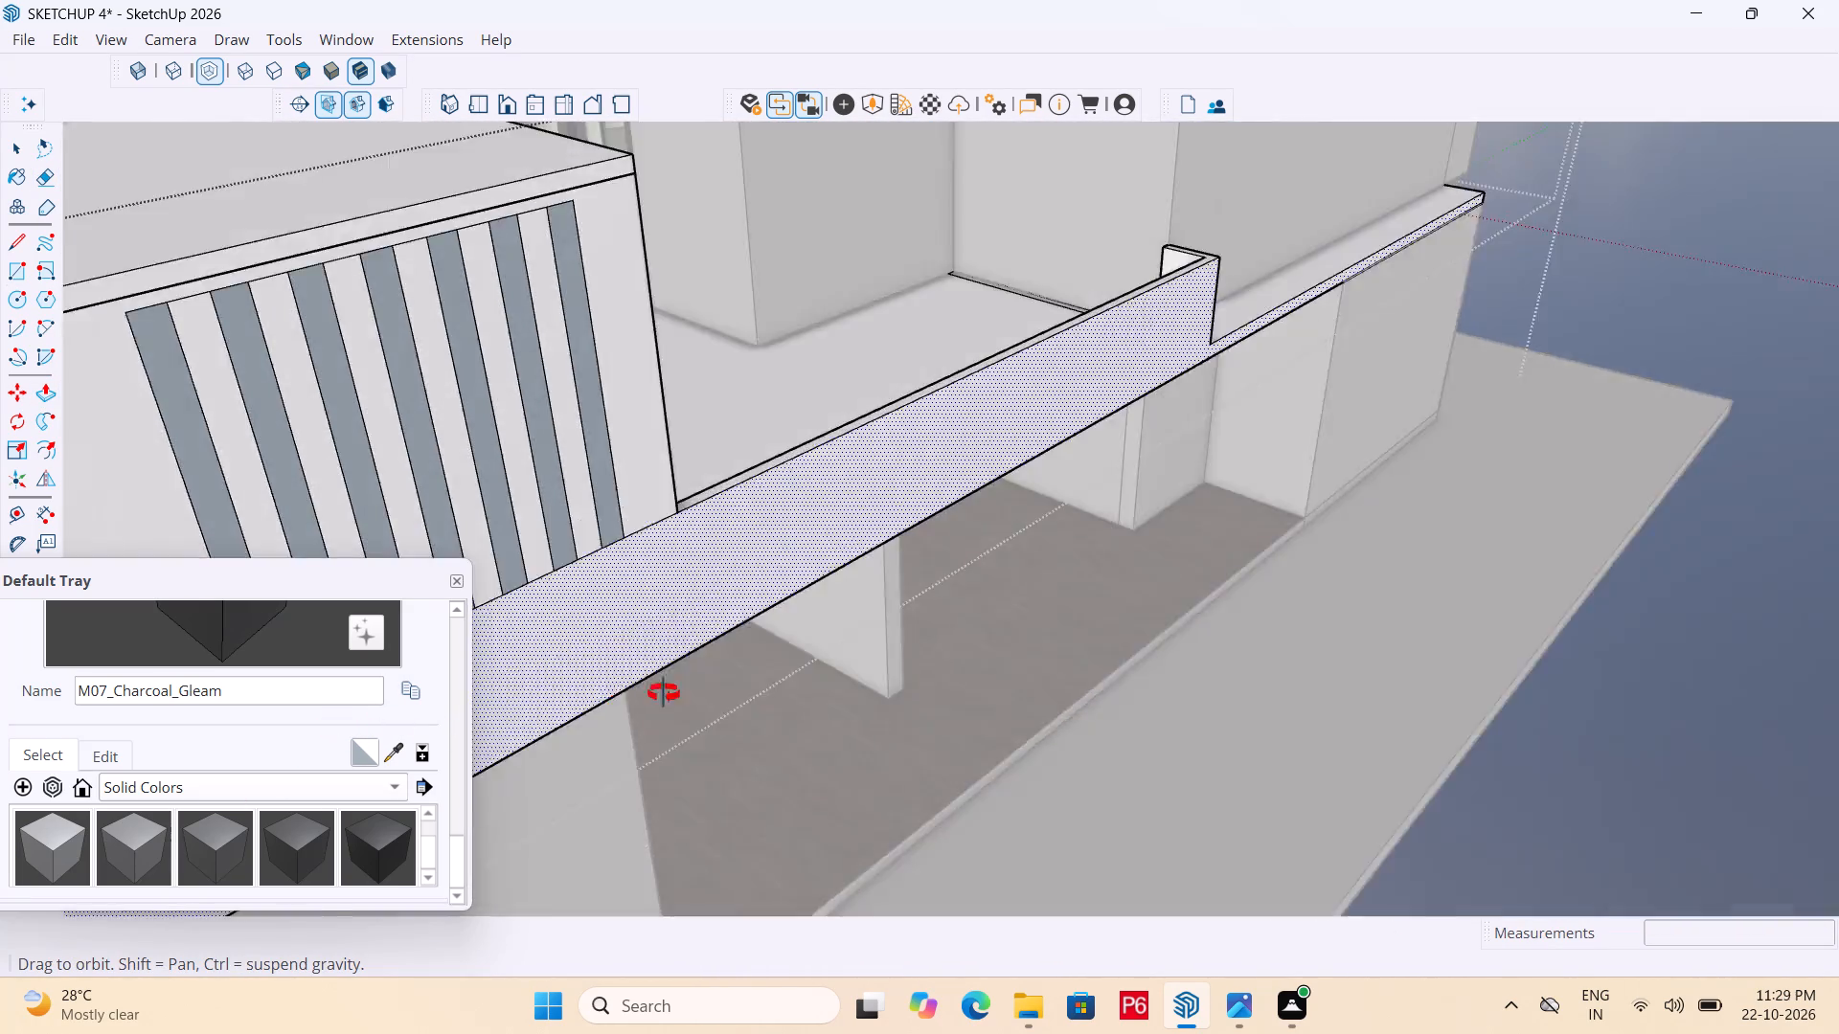
{"action": "middle_click_drag", "start_coordinate": [664, 693], "coordinate": [1396, 601]}
{"action": "scroll", "coordinate": [1174, 717], "scroll_direction": "down", "scroll_amount": 4}
{"action": "scroll", "coordinate": [1461, 487], "scroll_direction": "up", "scroll_amount": 6}
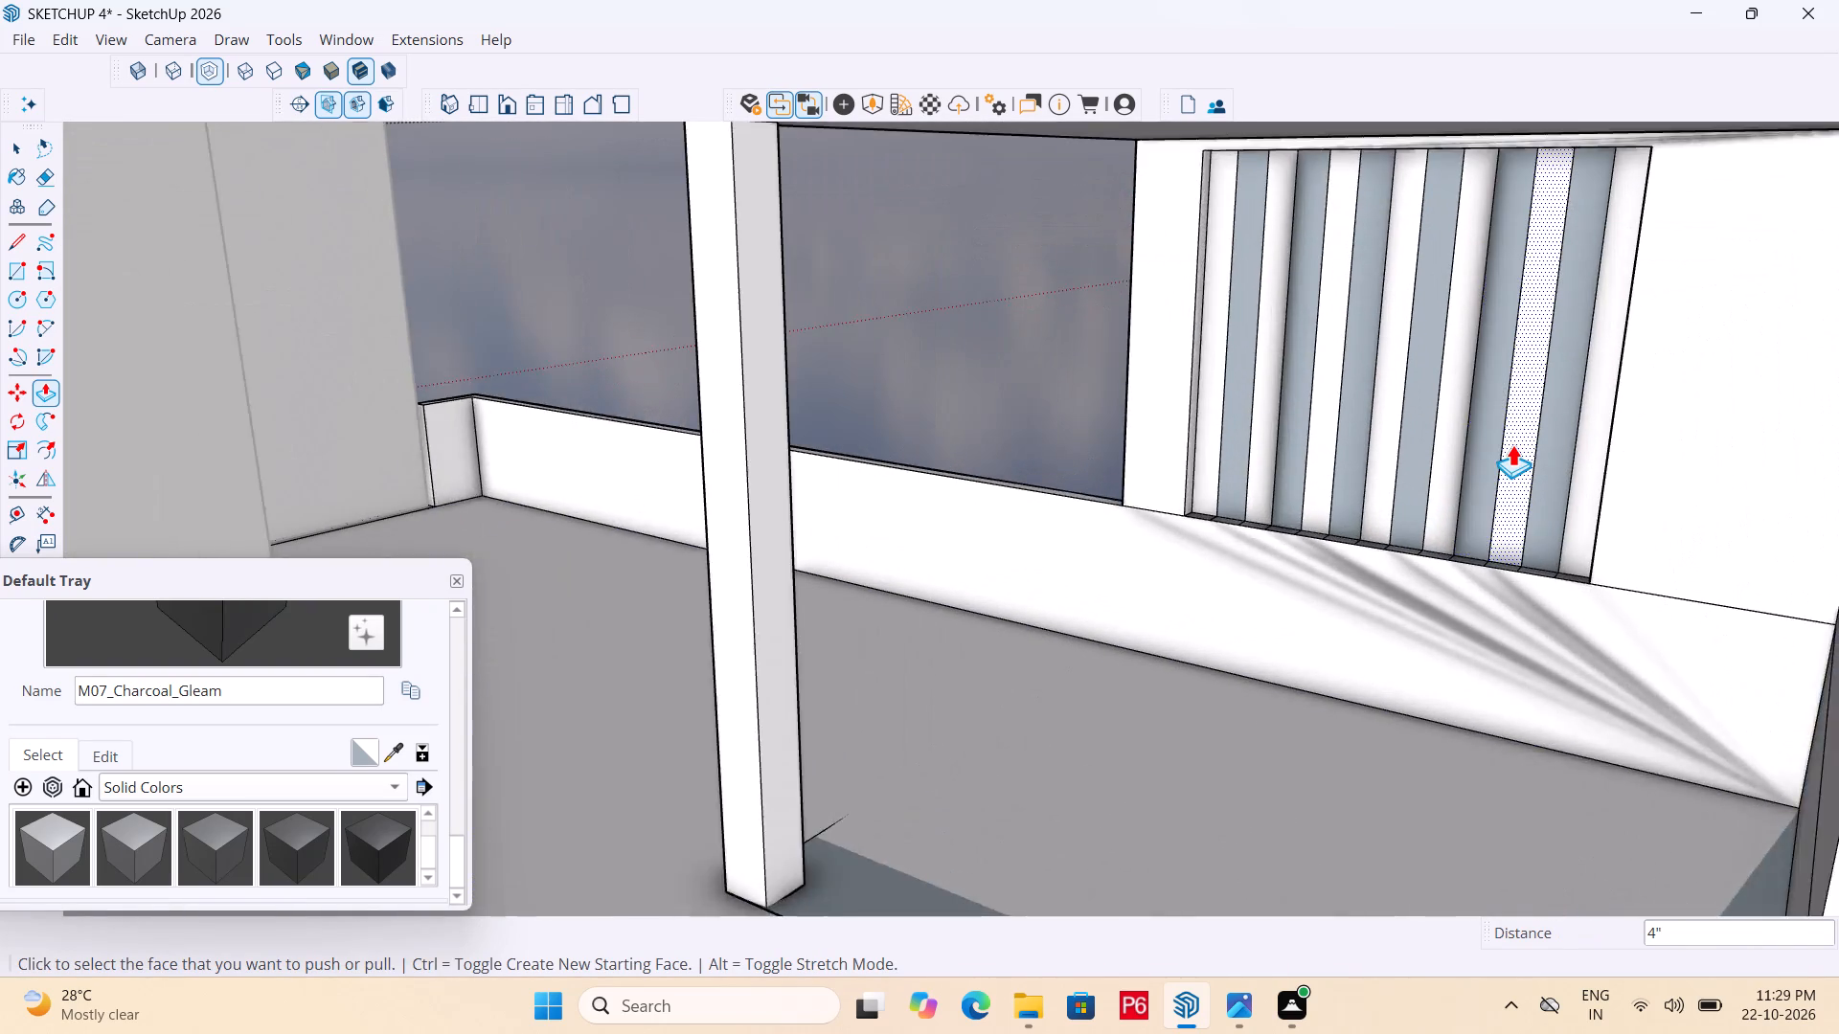
{"action": "scroll", "coordinate": [1512, 444], "scroll_direction": "up", "scroll_amount": 2}
{"action": "key", "text": "e"}
{"action": "left_click_drag", "start_coordinate": [1103, 394], "coordinate": [1129, 394]}
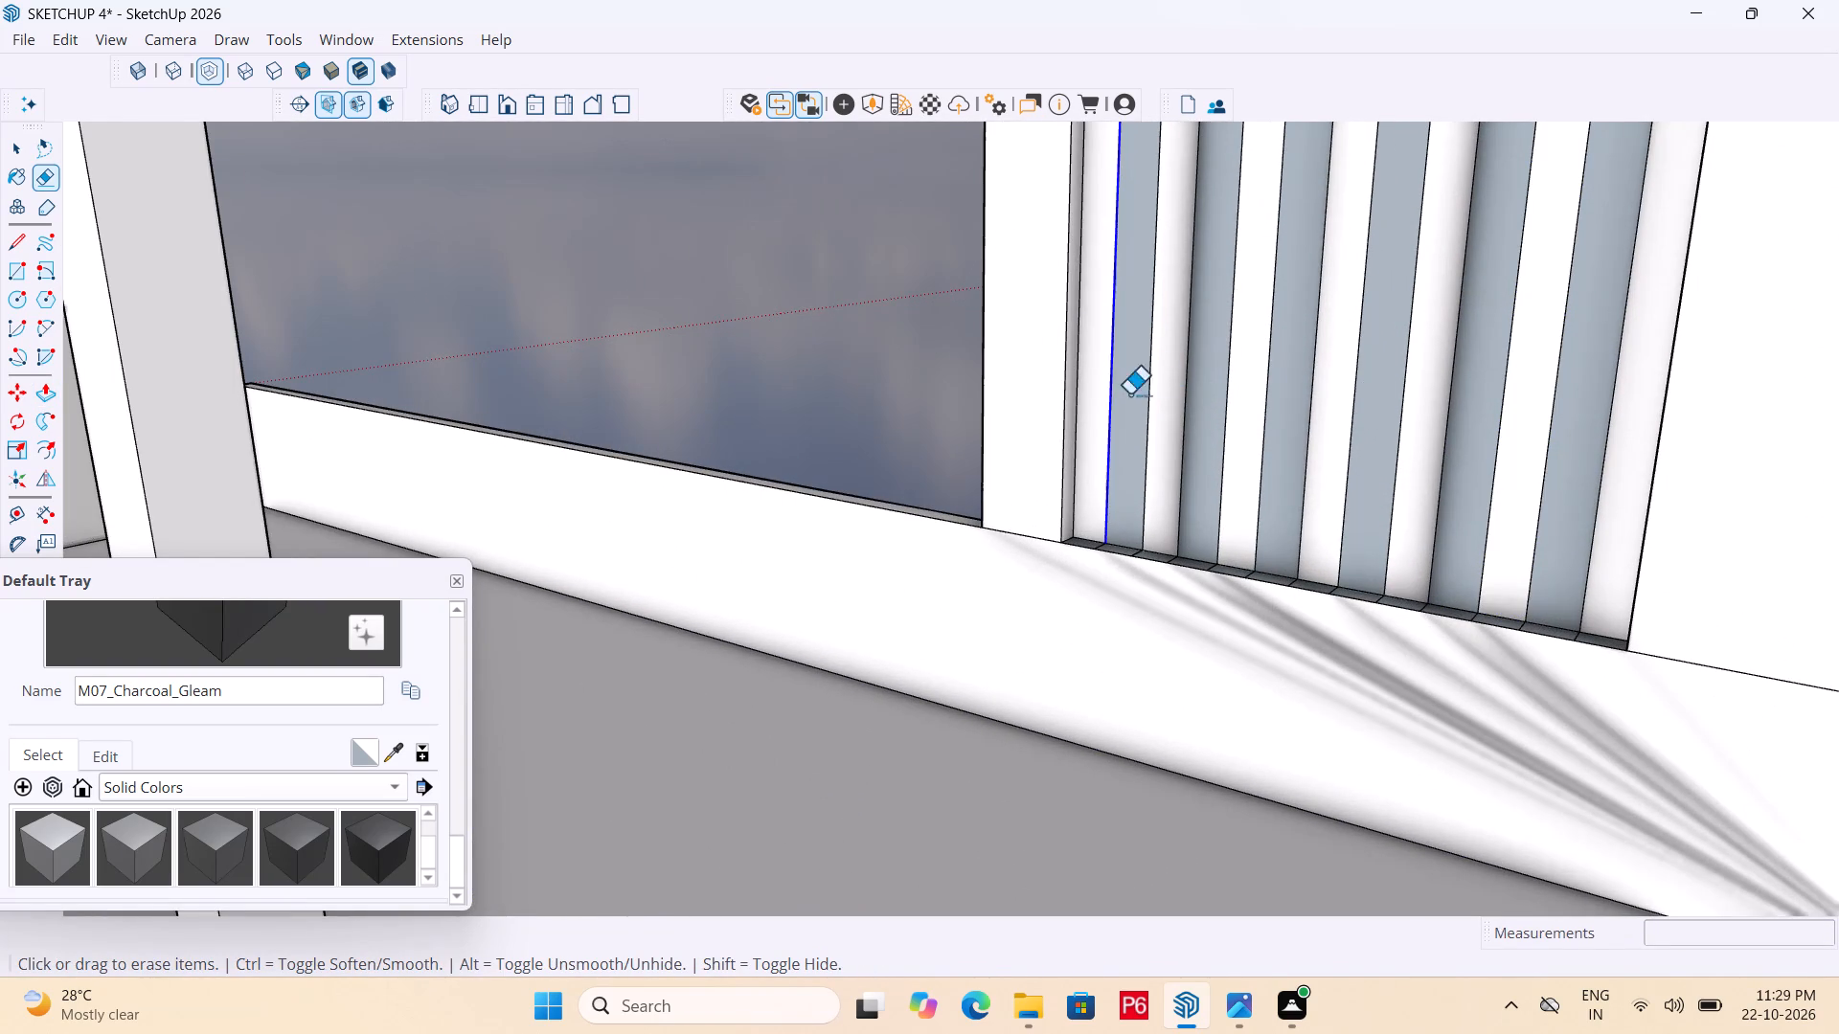
{"action": "left_click_drag", "start_coordinate": [1129, 394], "coordinate": [1488, 406]}
{"action": "left_click_drag", "start_coordinate": [1612, 417], "coordinate": [1582, 418]}
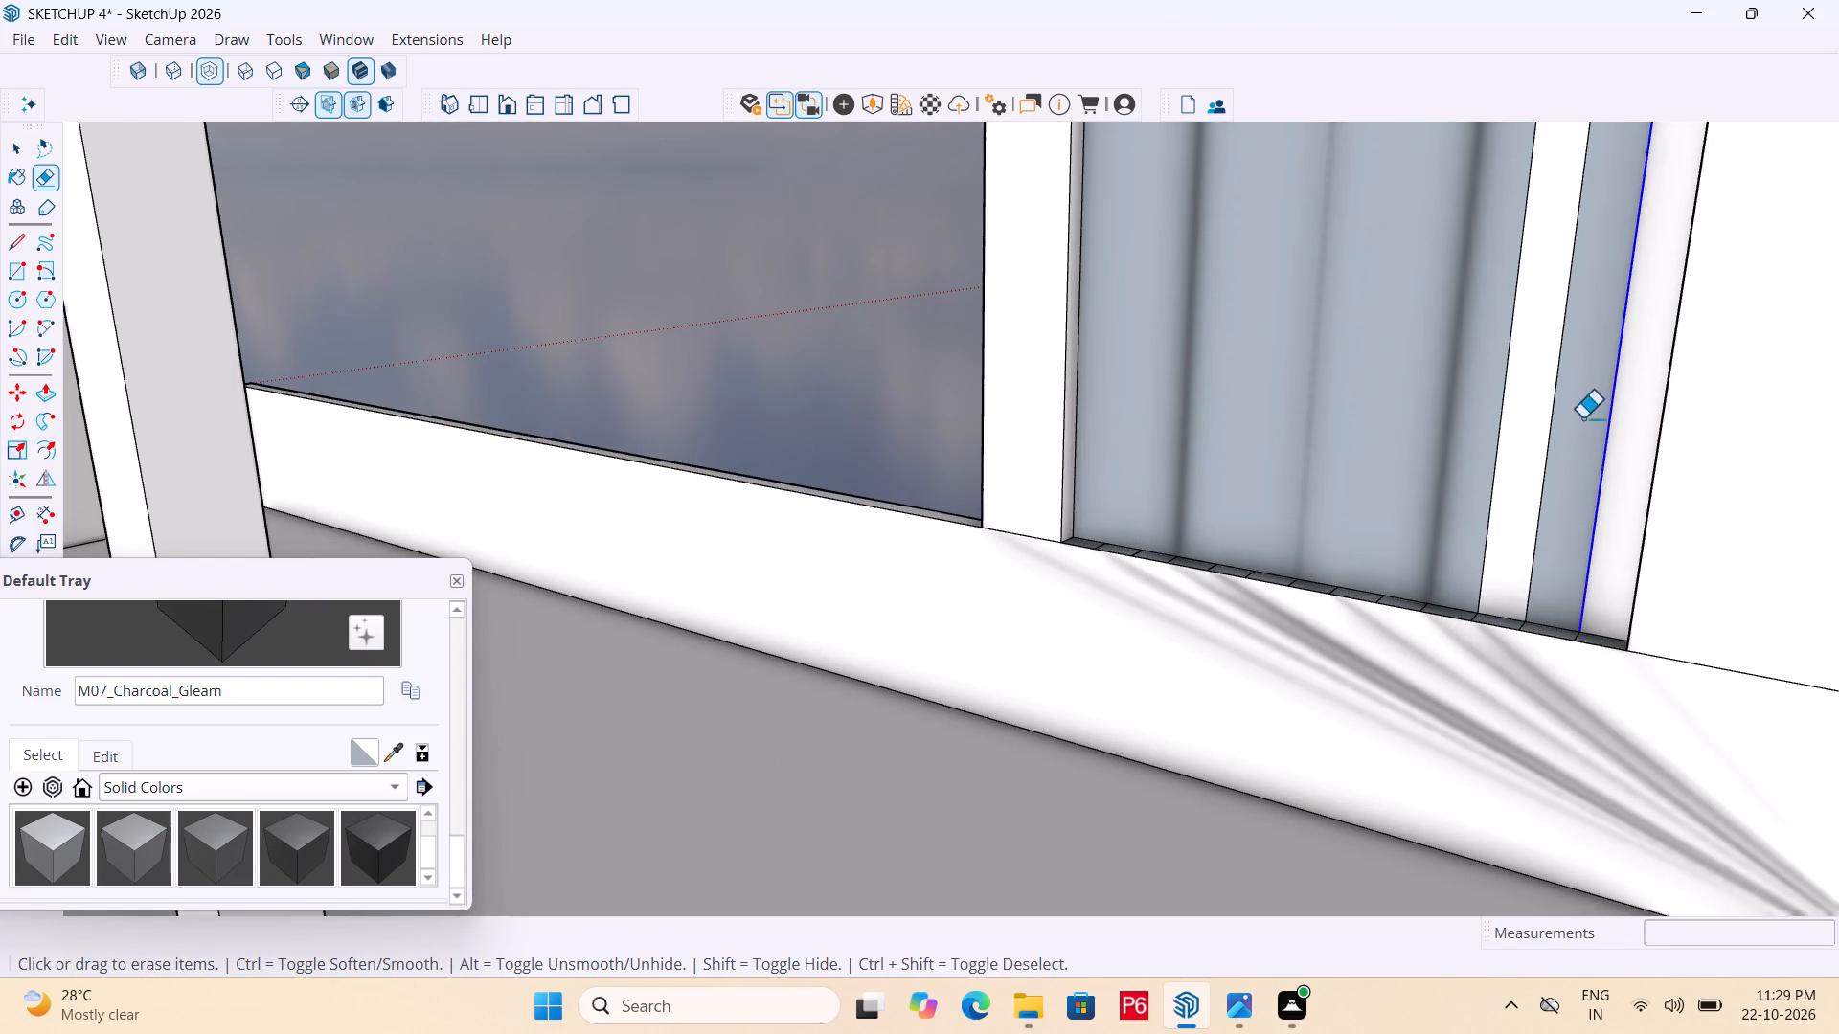
{"action": "left_click_drag", "start_coordinate": [1582, 418], "coordinate": [1484, 403]}
Delete the merged back face to leave one large opening through the wall.
{"action": "key", "text": "space"}
{"action": "scroll", "coordinate": [1272, 454], "scroll_direction": "down", "scroll_amount": 2}
{"action": "middle_click_drag", "start_coordinate": [1269, 454], "coordinate": [1261, 416]}
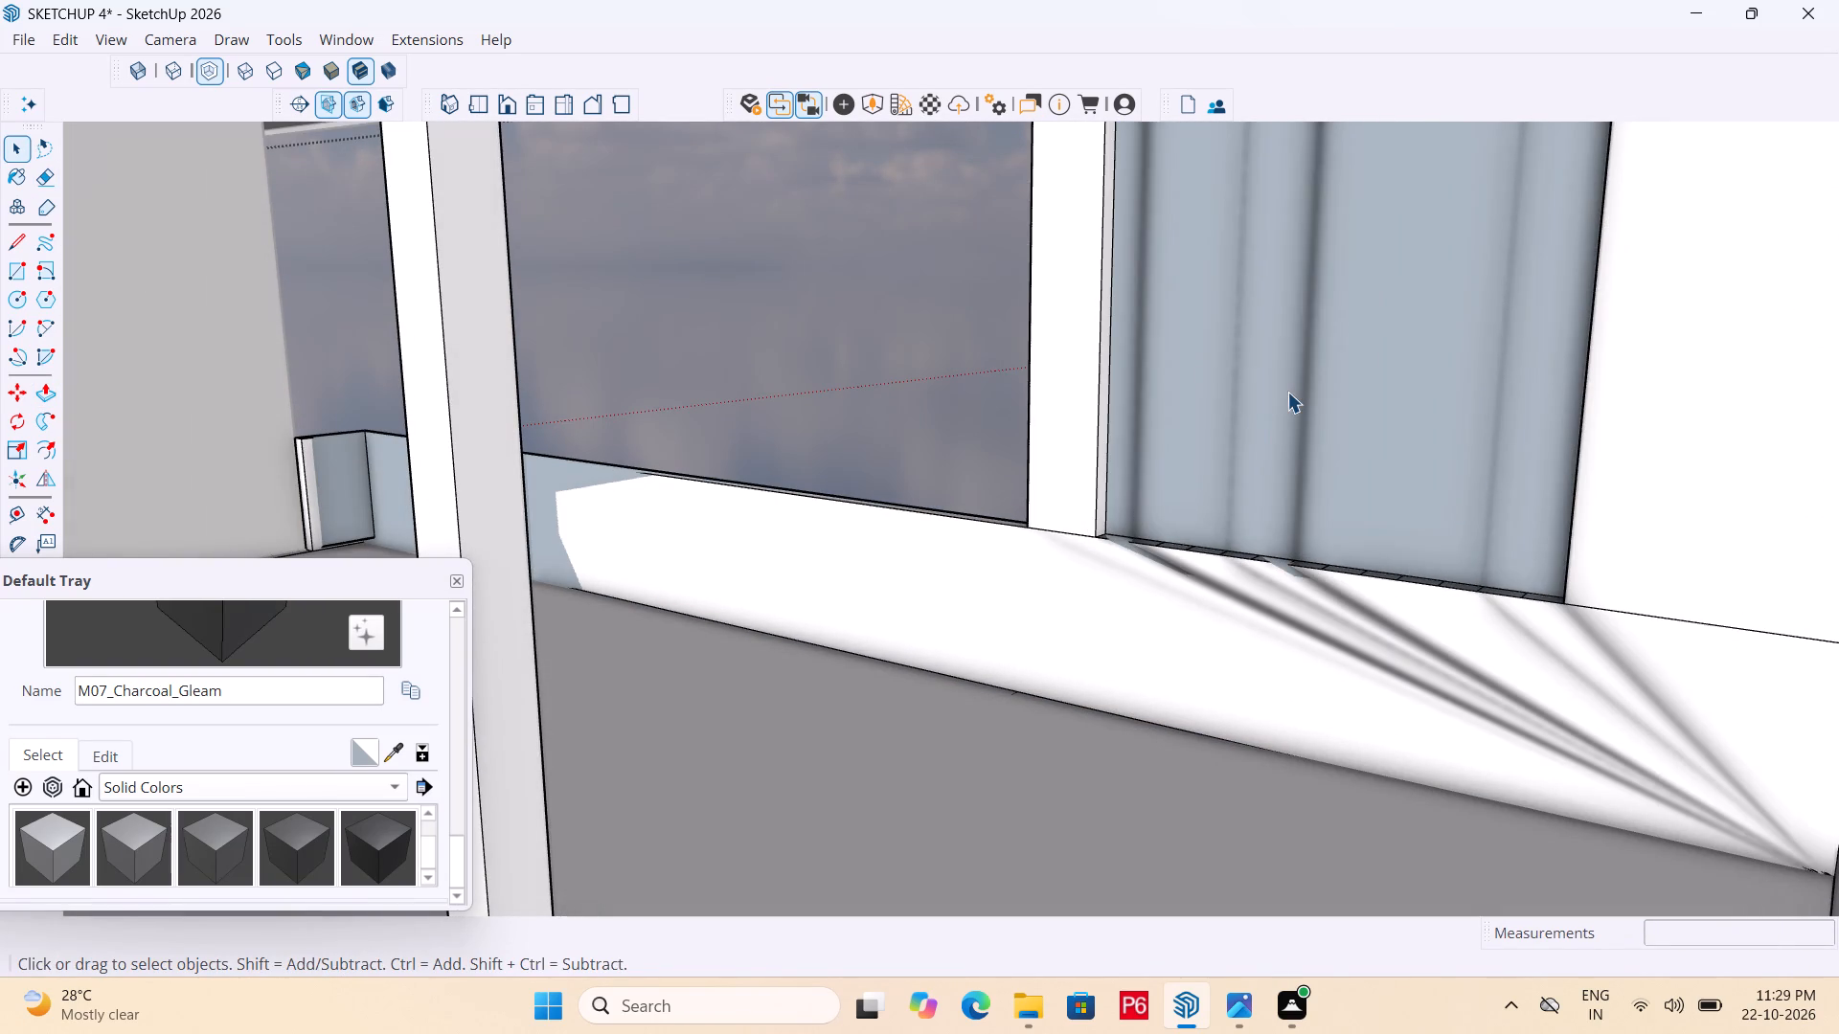
{"action": "left_click", "coordinate": [1287, 392]}
{"action": "key", "text": "Delete"}
Erase the leftover slot division lines along the underside of the opening's head.
{"action": "middle_click_drag", "start_coordinate": [1226, 446], "coordinate": [854, 508]}
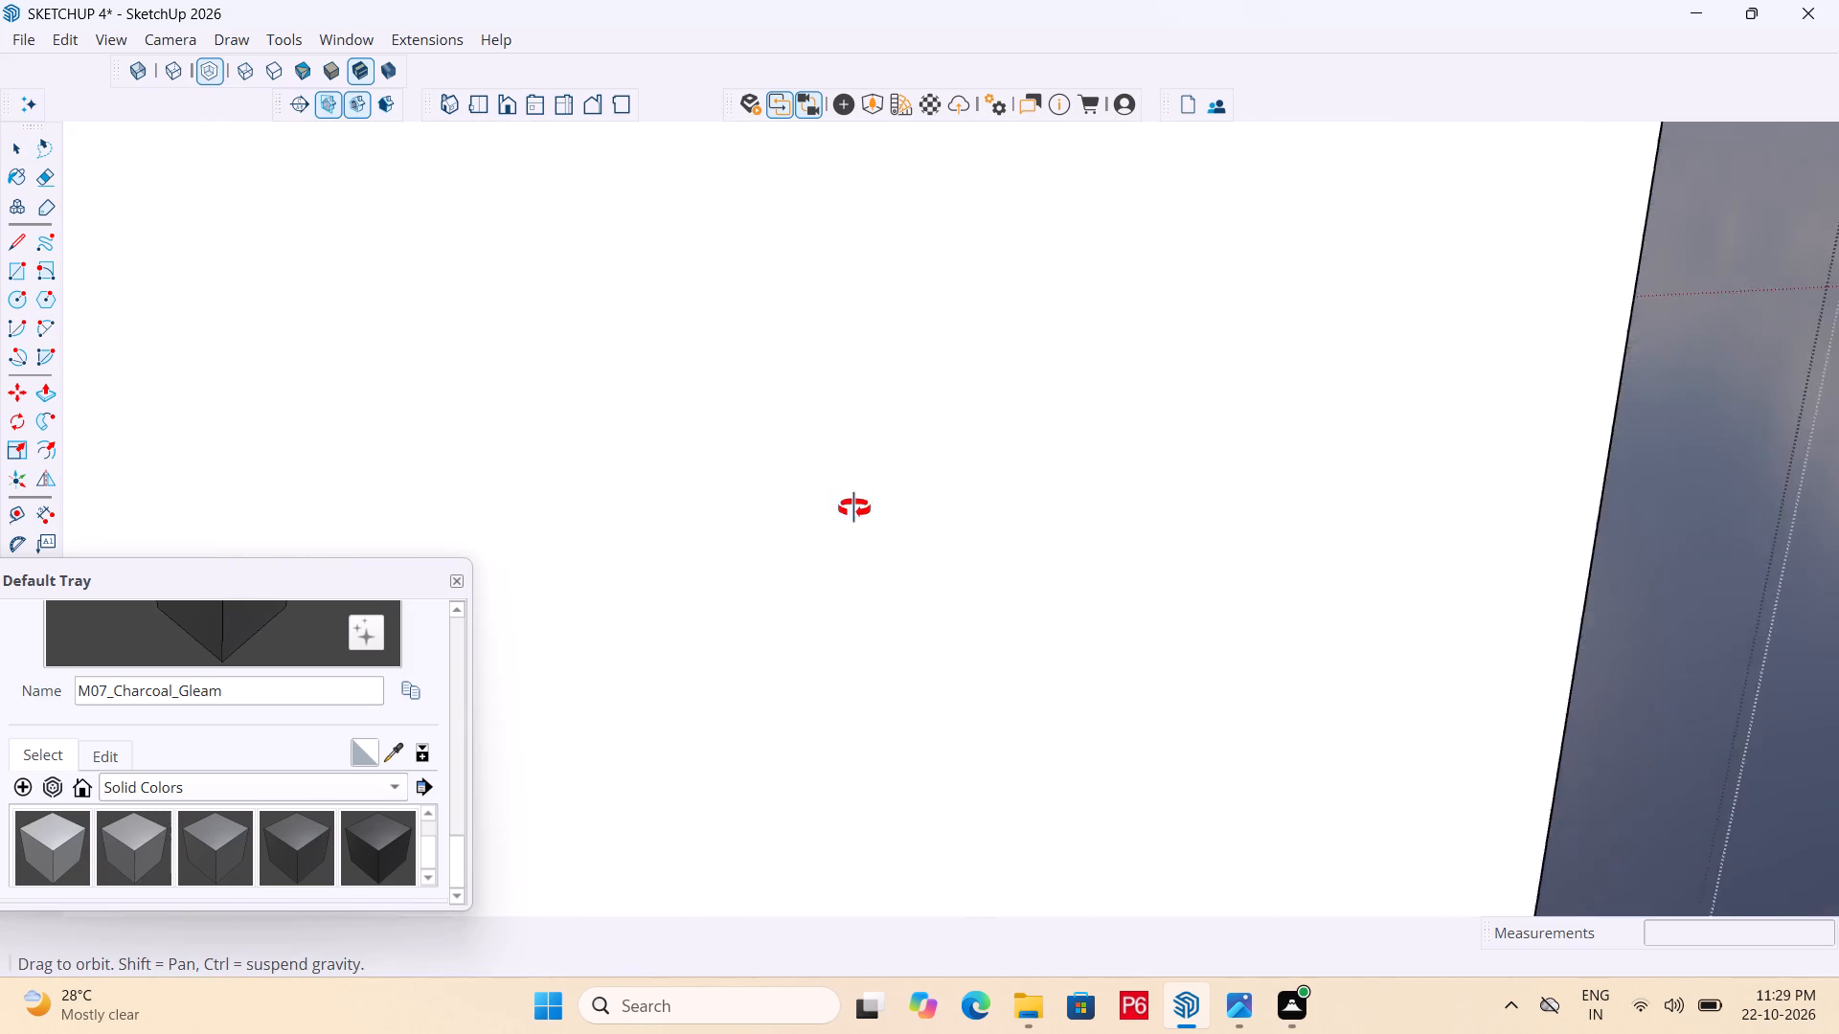
{"action": "middle_click_drag", "start_coordinate": [854, 508], "coordinate": [509, 609]}
{"action": "scroll", "coordinate": [1130, 565], "scroll_direction": "down", "scroll_amount": 5}
{"action": "middle_click_drag", "start_coordinate": [795, 619], "coordinate": [175, 558]}
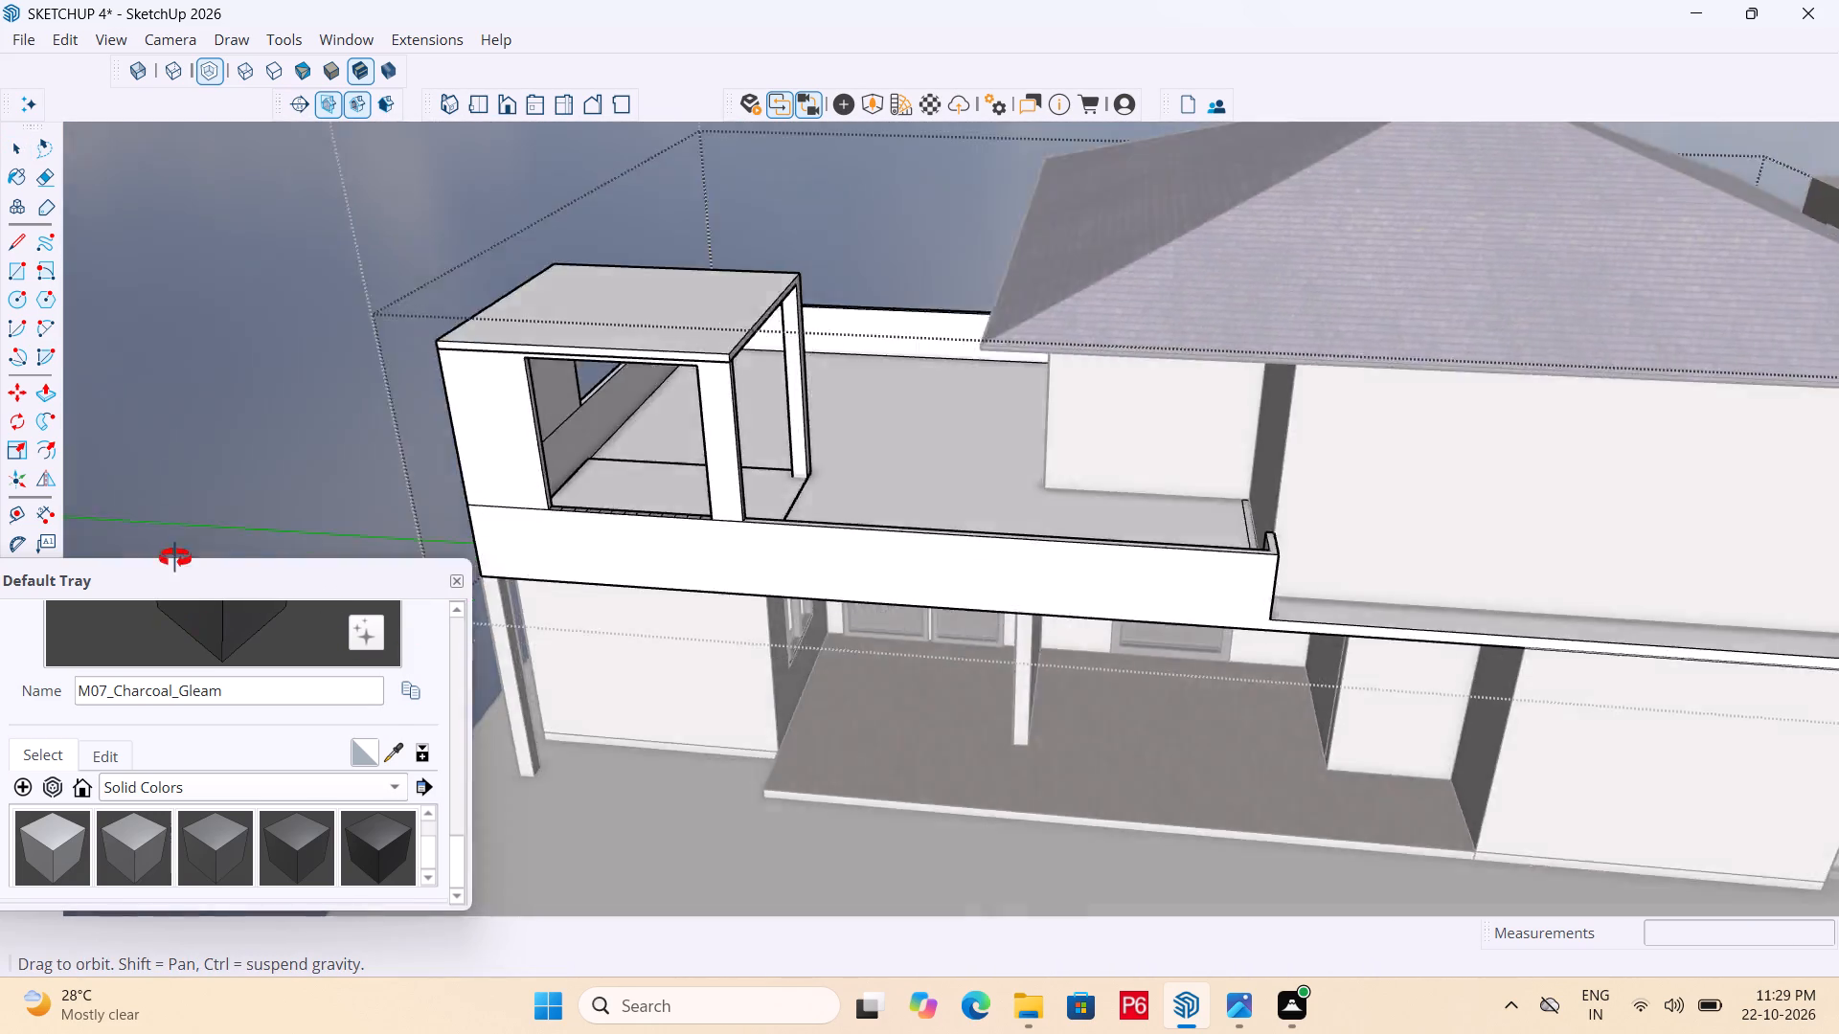
{"action": "middle_click_drag", "start_coordinate": [175, 558], "coordinate": [262, 211]}
{"action": "scroll", "coordinate": [603, 249], "scroll_direction": "up", "scroll_amount": 12}
{"action": "middle_click_drag", "start_coordinate": [779, 221], "coordinate": [831, 202]}
{"action": "scroll", "coordinate": [829, 216], "scroll_direction": "up", "scroll_amount": 1}
{"action": "scroll", "coordinate": [975, 337], "scroll_direction": "down", "scroll_amount": 5}
{"action": "middle_click_drag", "start_coordinate": [838, 319], "coordinate": [725, 197]}
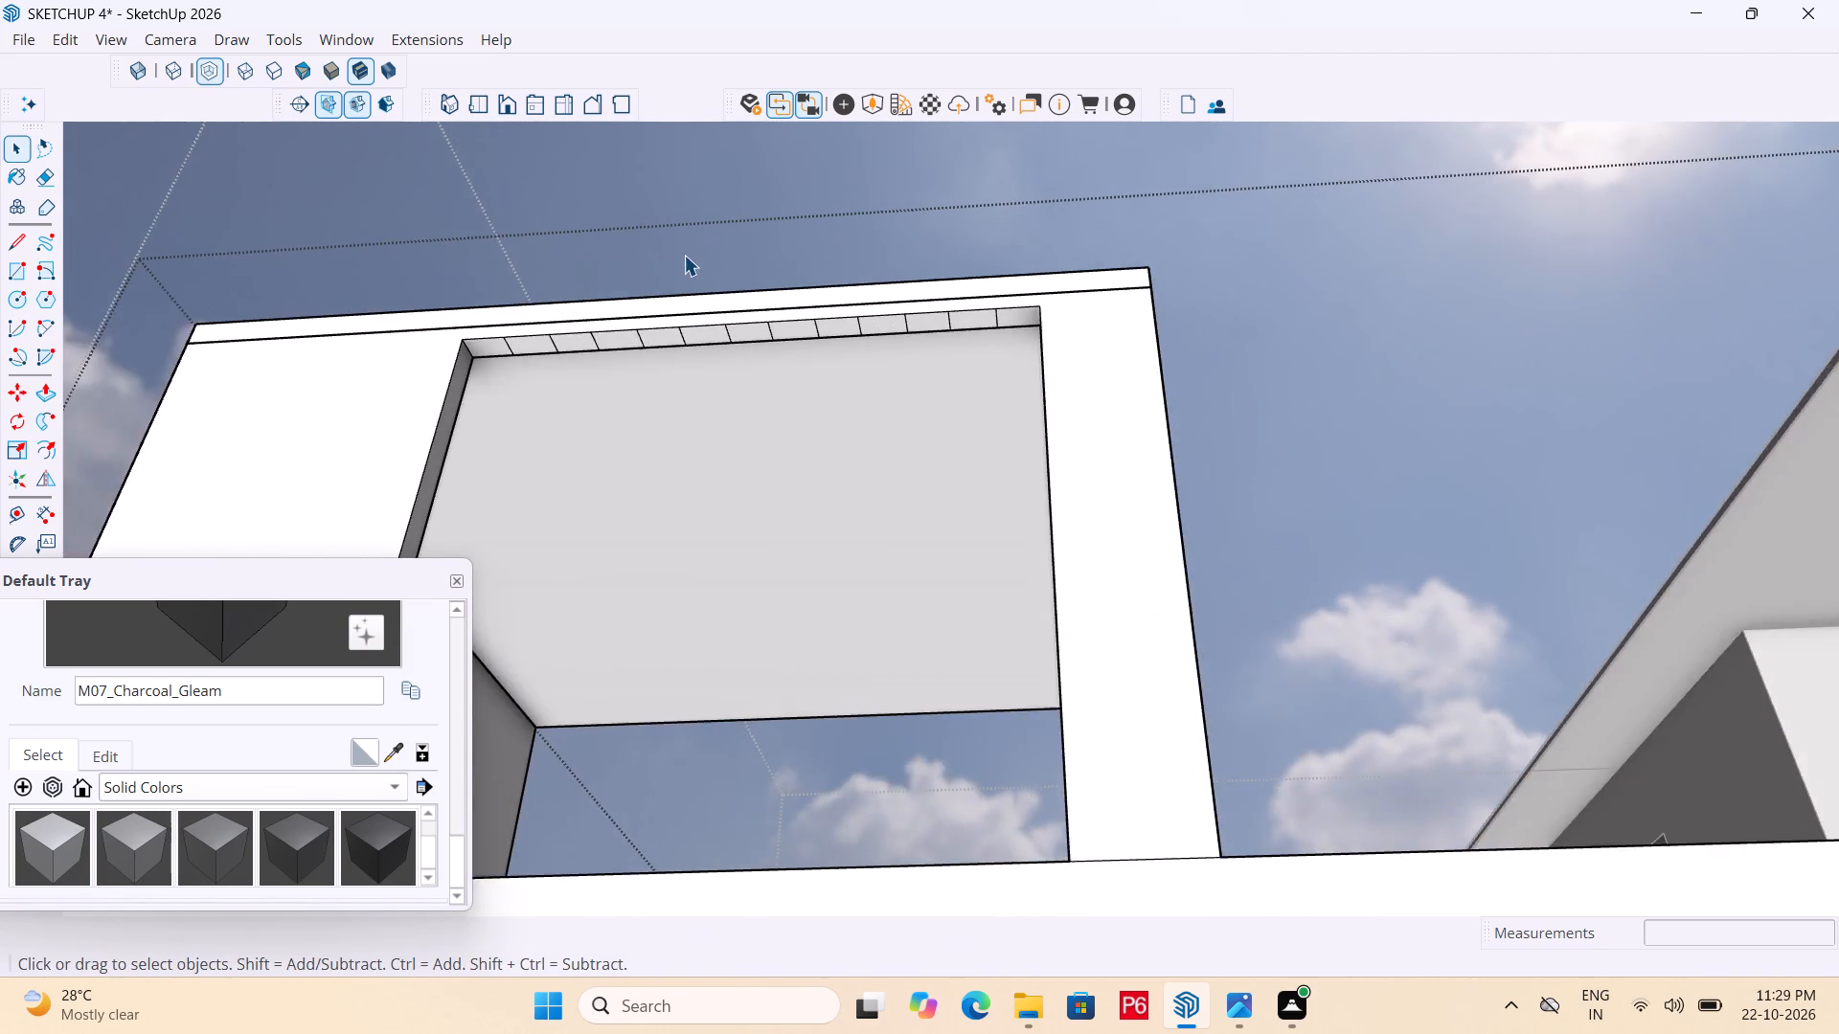
{"action": "scroll", "coordinate": [684, 258], "scroll_direction": "up", "scroll_amount": 3}
{"action": "key", "text": "r"}
{"action": "key", "text": "e"}
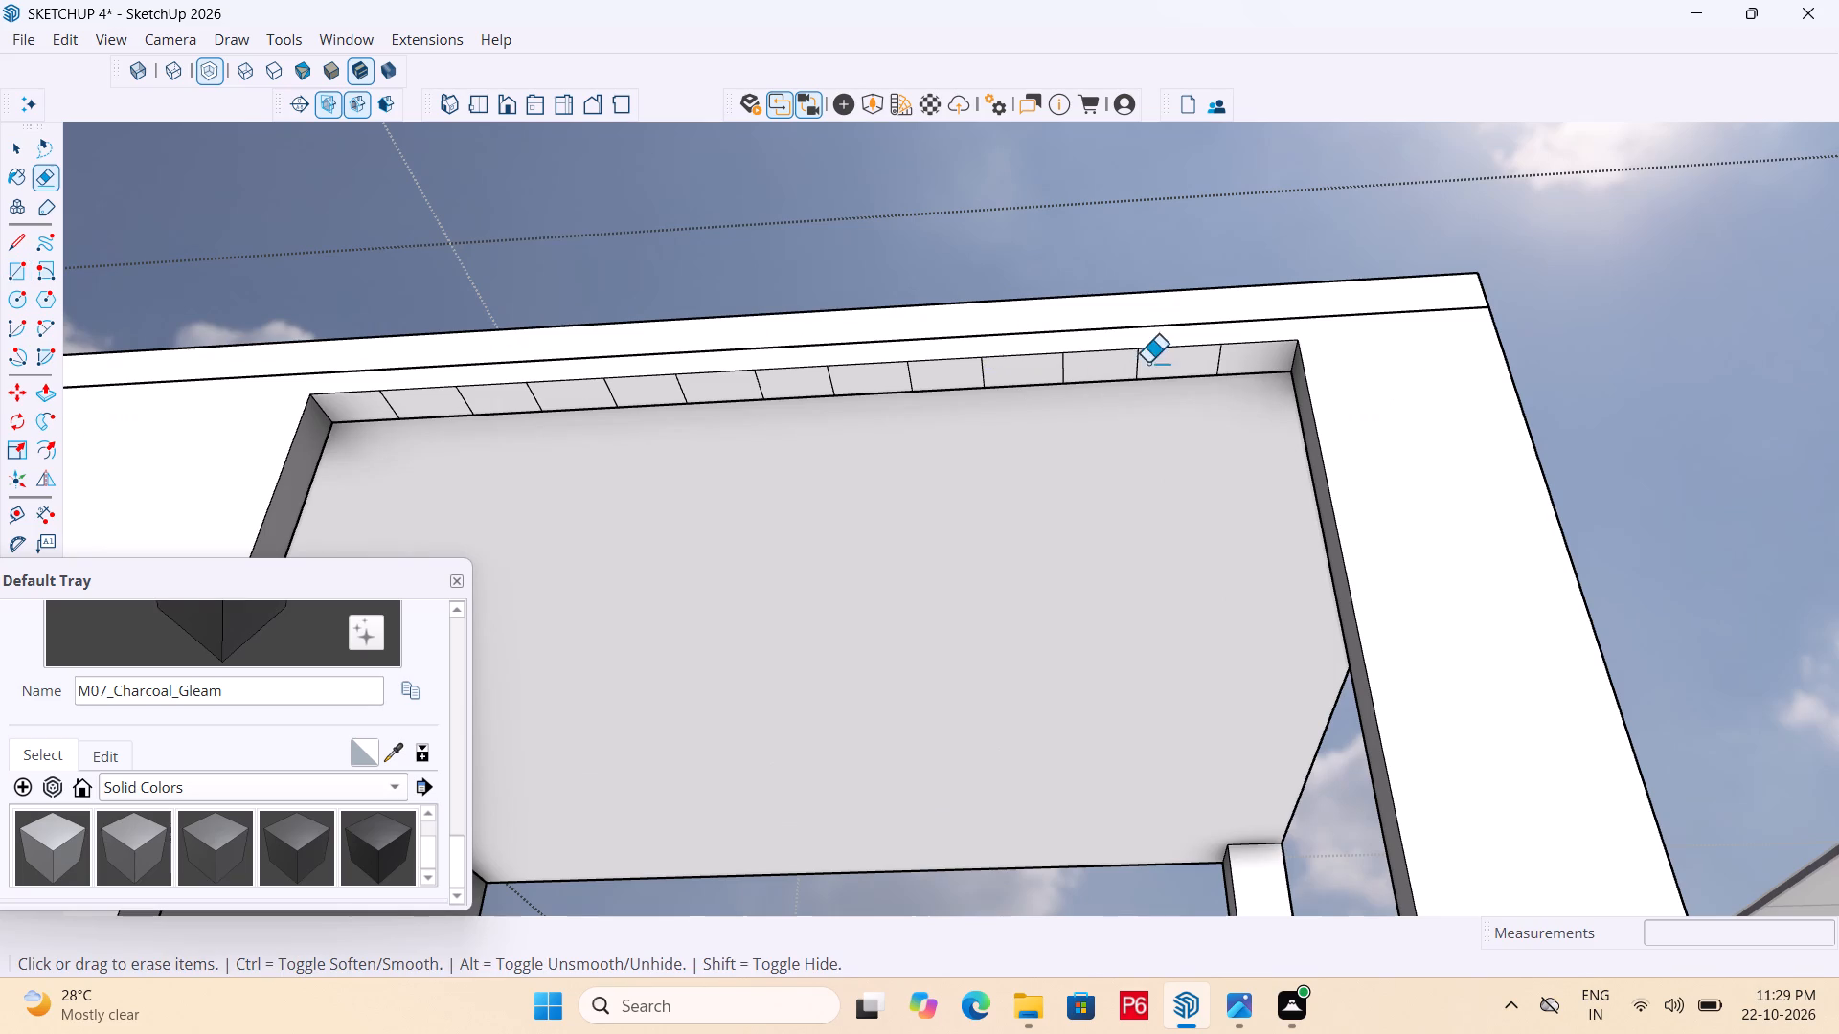
{"action": "left_click_drag", "start_coordinate": [1226, 360], "coordinate": [971, 368]}
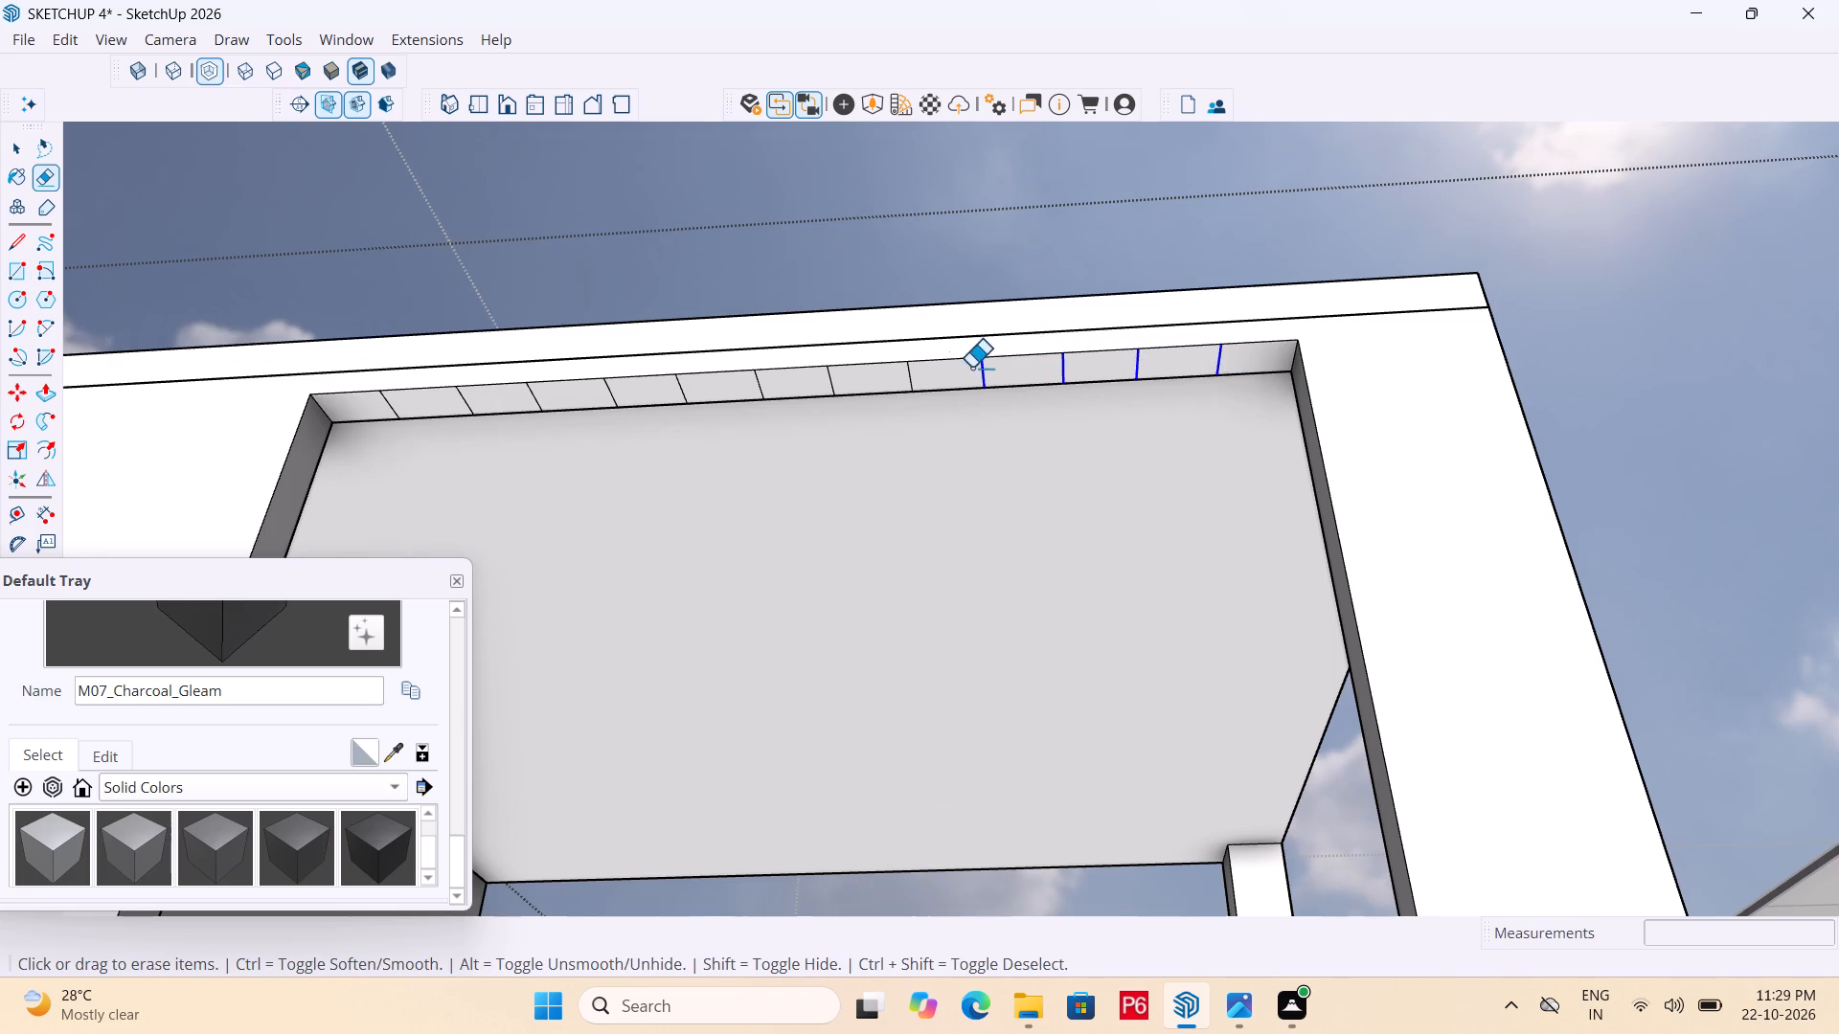
{"action": "left_click_drag", "start_coordinate": [971, 368], "coordinate": [396, 411]}
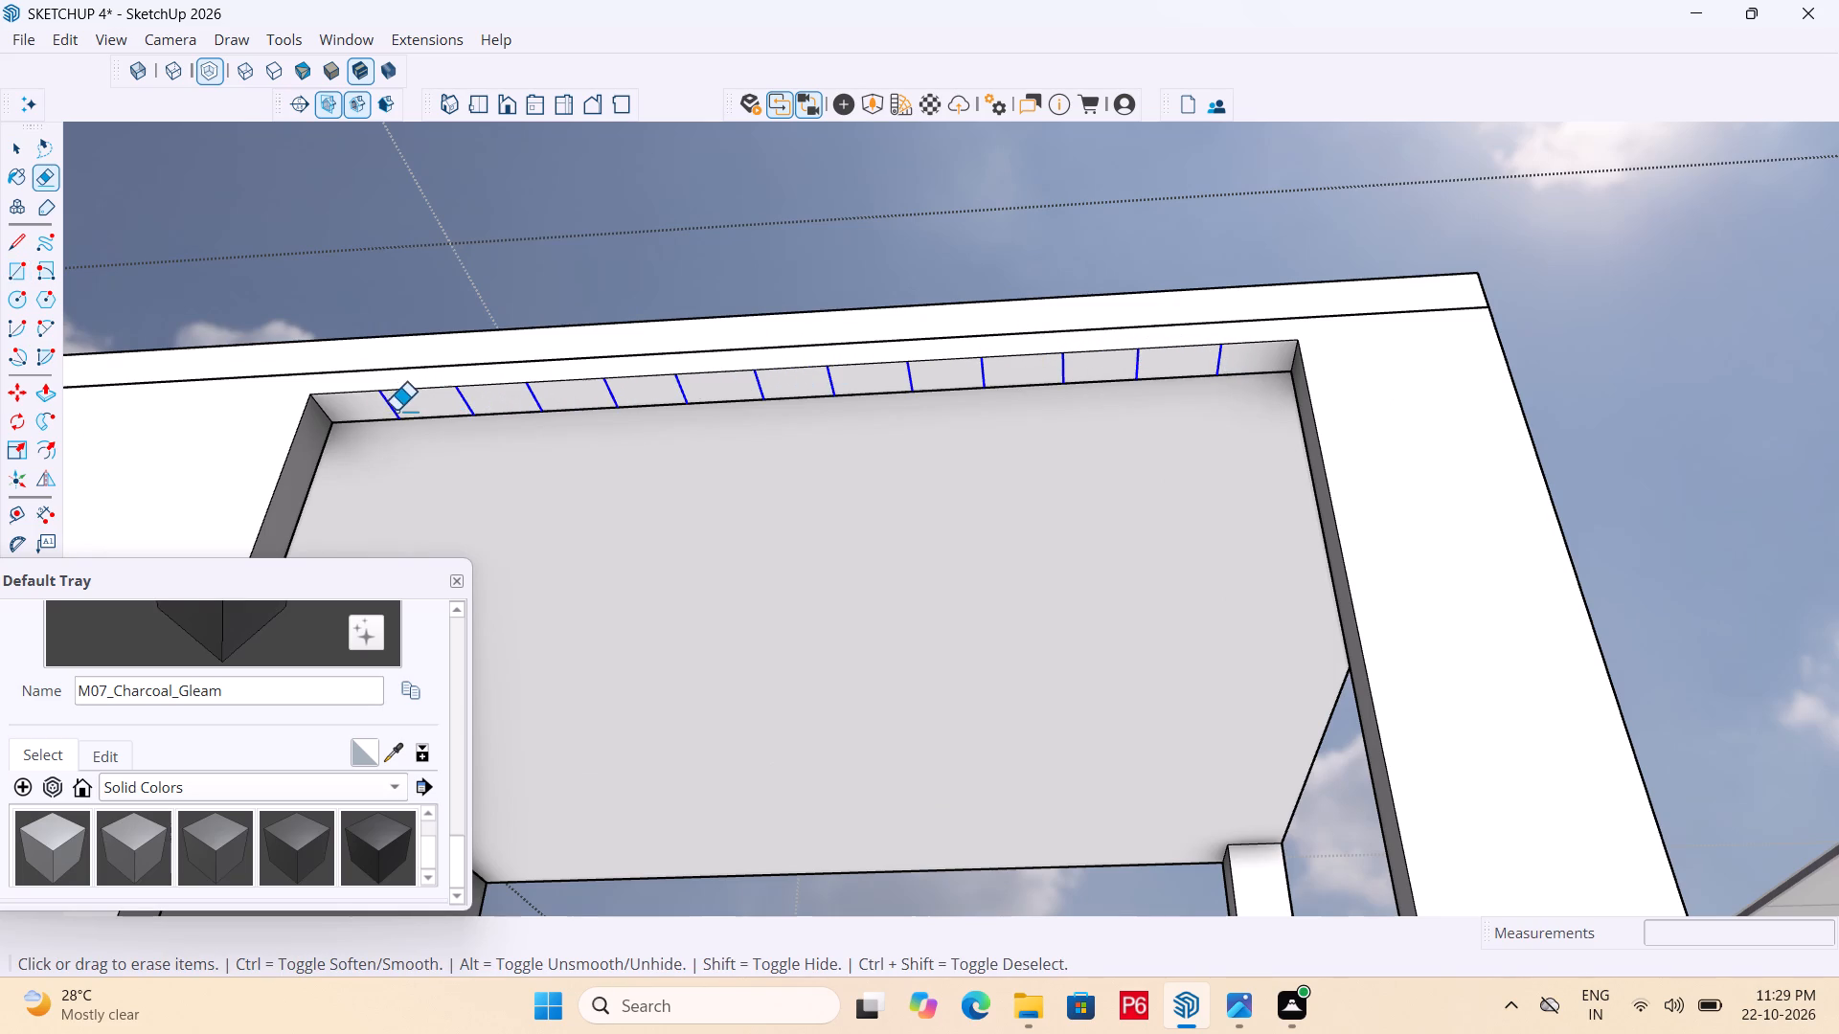
{"action": "left_click_drag", "start_coordinate": [396, 411], "coordinate": [391, 411]}
Erase the slot division lines along the first part of the wall opening's sill, starting from its outer corner end.
{"action": "scroll", "coordinate": [571, 353], "scroll_direction": "down", "scroll_amount": 7}
{"action": "scroll", "coordinate": [686, 318], "scroll_direction": "down", "scroll_amount": 3}
{"action": "middle_click_drag", "start_coordinate": [688, 318], "coordinate": [547, 810]}
{"action": "scroll", "coordinate": [548, 806], "scroll_direction": "down", "scroll_amount": 2}
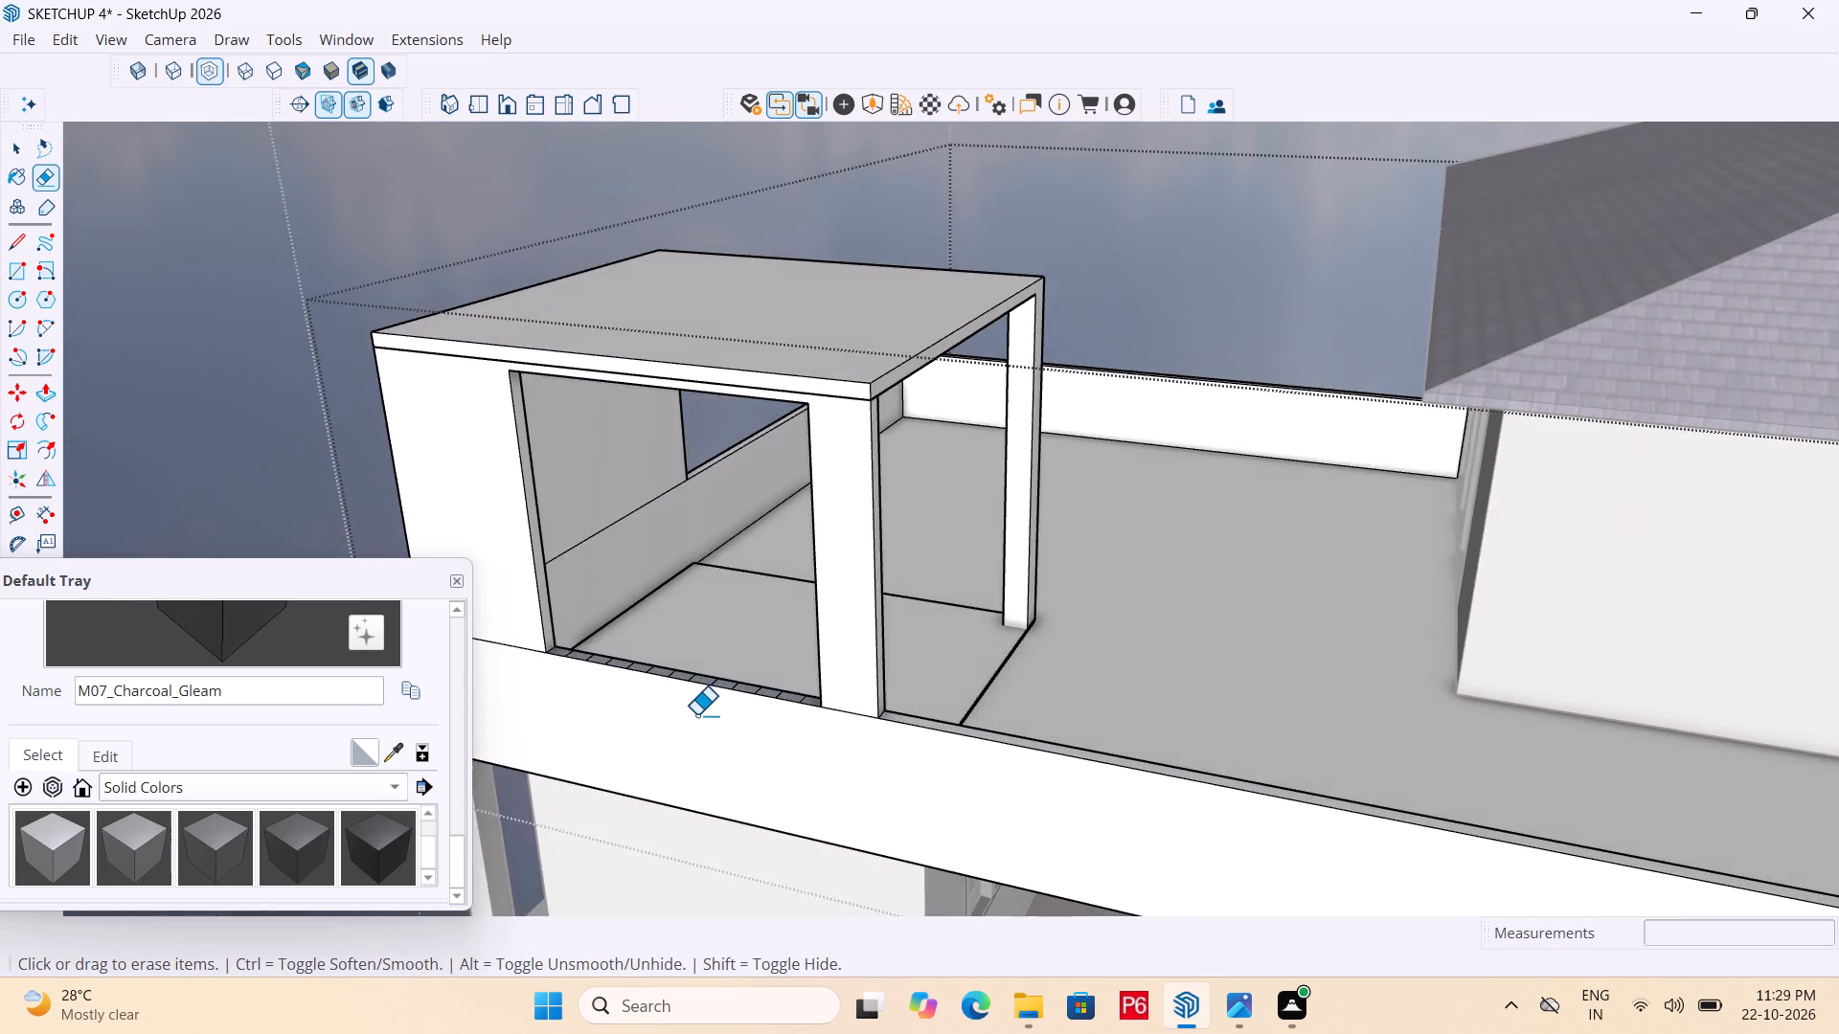
{"action": "scroll", "coordinate": [695, 715], "scroll_direction": "up", "scroll_amount": 7}
{"action": "middle_click_drag", "start_coordinate": [654, 746], "coordinate": [1167, 818]}
{"action": "scroll", "coordinate": [1239, 522], "scroll_direction": "down", "scroll_amount": 4}
{"action": "middle_click_drag", "start_coordinate": [766, 726], "coordinate": [476, 819]}
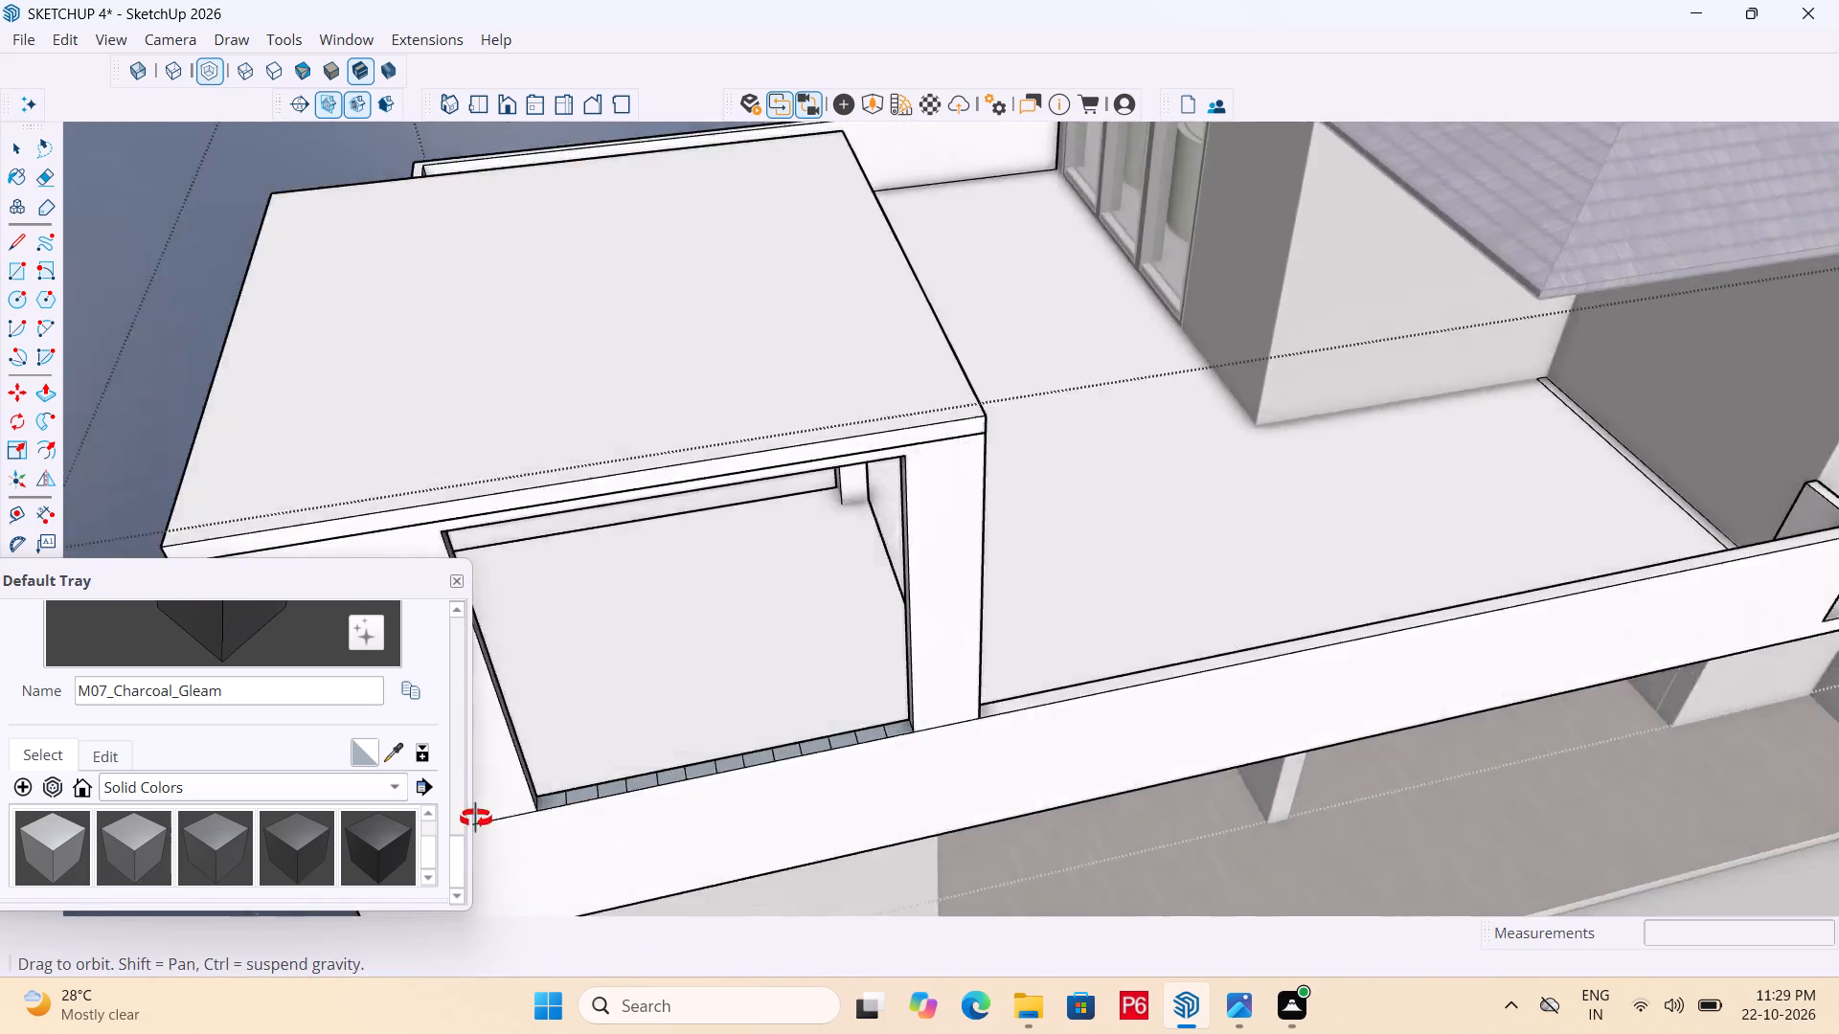
{"action": "middle_click_drag", "start_coordinate": [476, 819], "coordinate": [475, 819]}
{"action": "scroll", "coordinate": [475, 819], "scroll_direction": "up", "scroll_amount": 5}
{"action": "scroll", "coordinate": [1254, 578], "scroll_direction": "down", "scroll_amount": 7}
{"action": "scroll", "coordinate": [732, 636], "scroll_direction": "up", "scroll_amount": 4}
{"action": "middle_click_drag", "start_coordinate": [694, 644], "coordinate": [625, 647]}
{"action": "scroll", "coordinate": [860, 626], "scroll_direction": "up", "scroll_amount": 6}
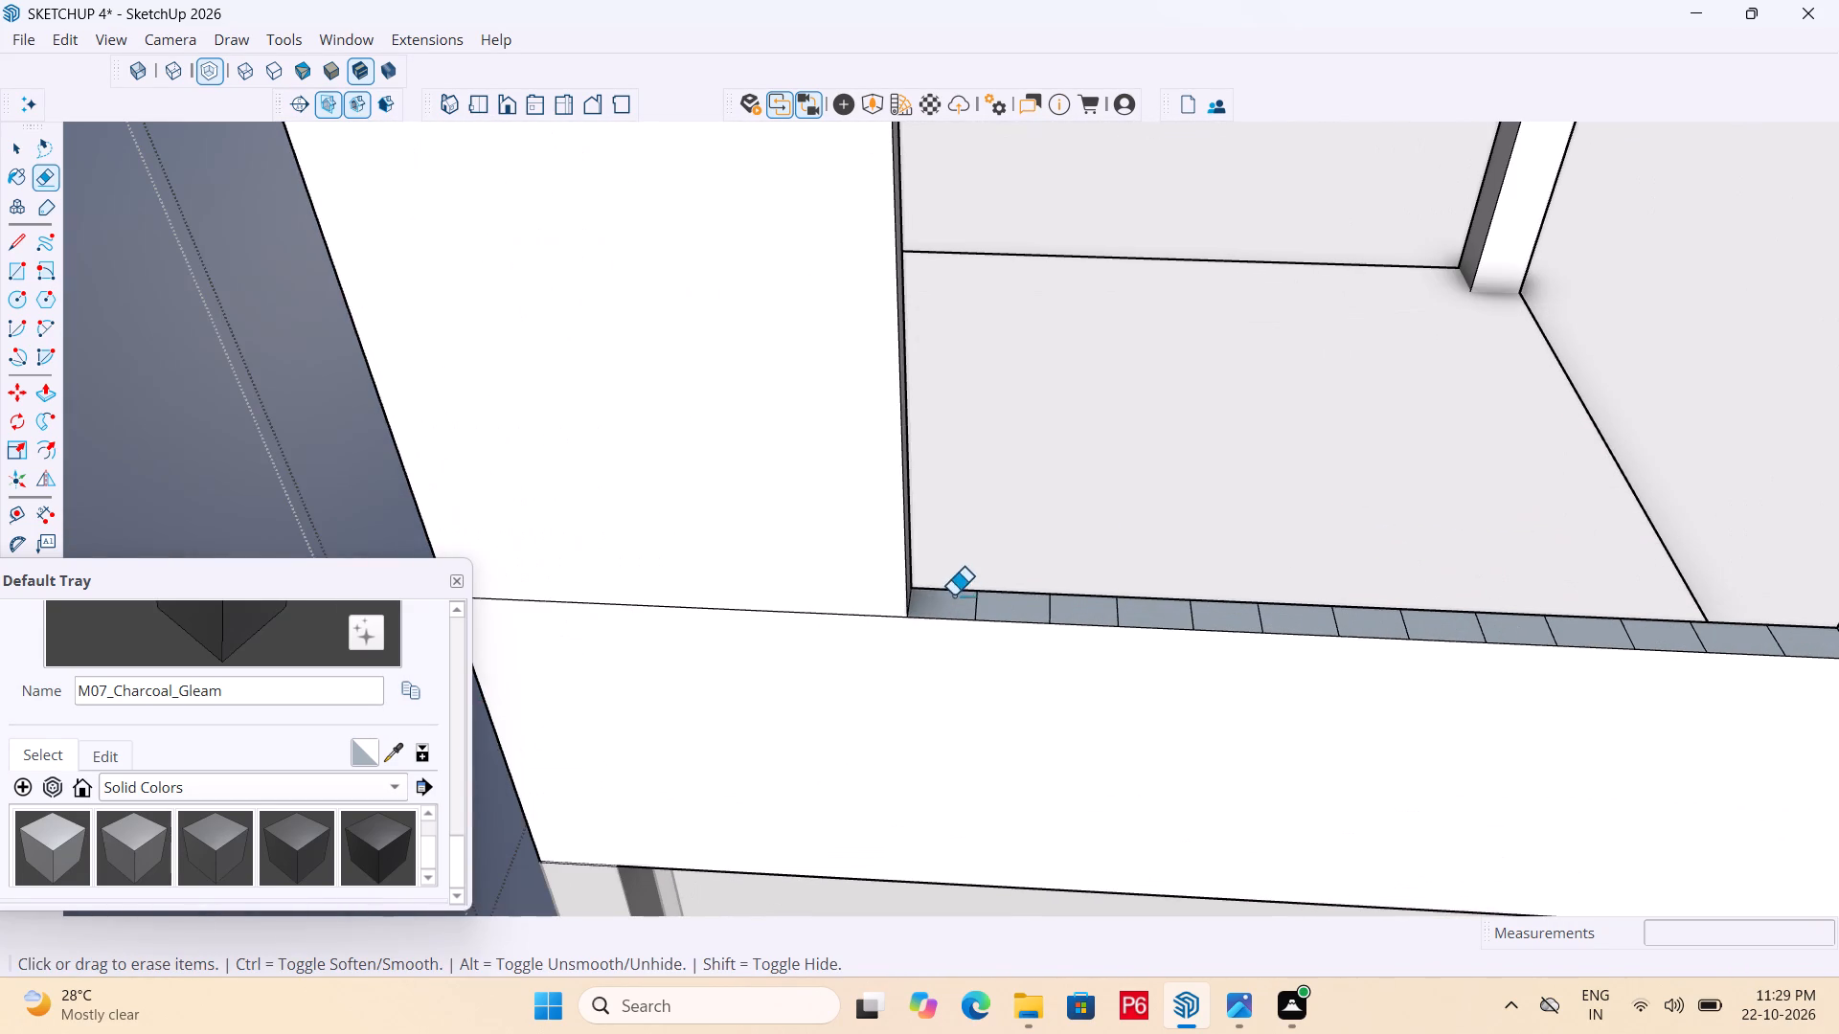
{"action": "left_click_drag", "start_coordinate": [962, 603], "coordinate": [1291, 614]}
{"action": "left_click_drag", "start_coordinate": [1298, 614], "coordinate": [1387, 617]}
{"action": "left_click_drag", "start_coordinate": [1390, 617], "coordinate": [1435, 619]}
{"action": "left_click", "coordinate": [1436, 619]}
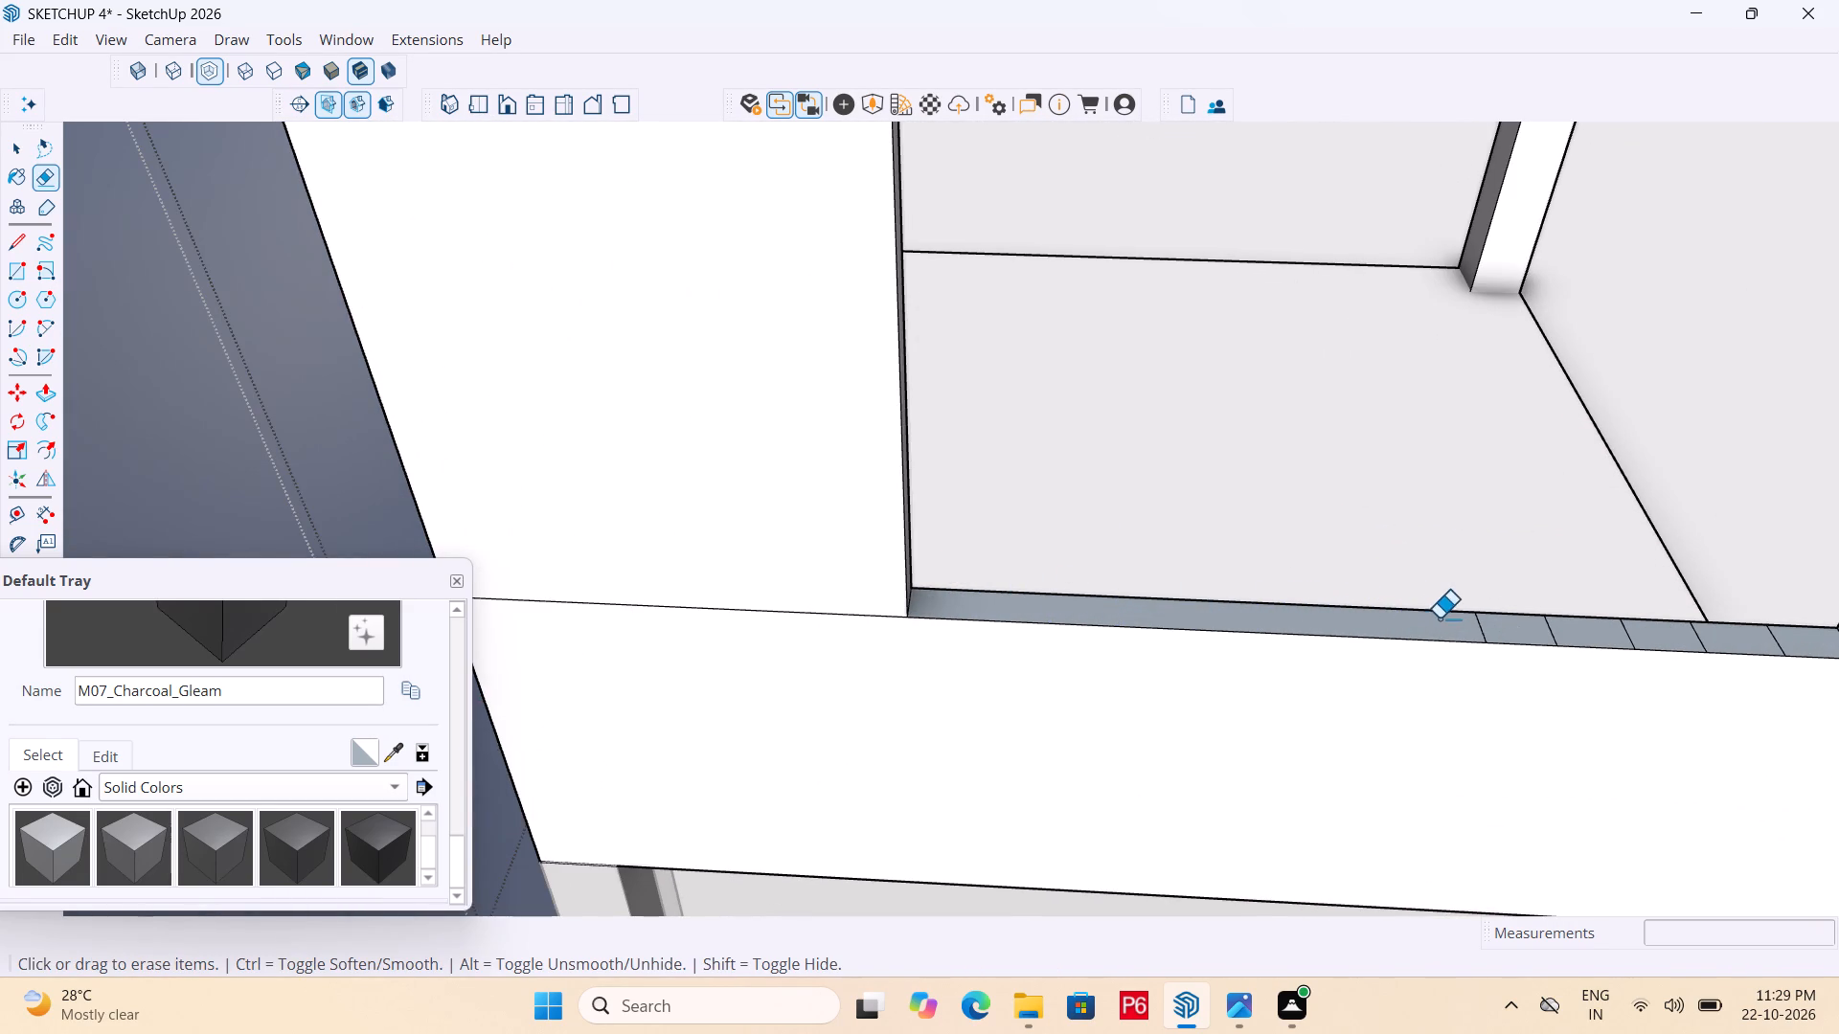
Erase the remaining slot division lines at the other end of the opening's sill, keeping the sill's long edges.
{"action": "scroll", "coordinate": [652, 624], "scroll_direction": "down", "scroll_amount": 7}
{"action": "scroll", "coordinate": [1274, 627], "scroll_direction": "up", "scroll_amount": 6}
{"action": "middle_click_drag", "start_coordinate": [1277, 625], "coordinate": [1351, 622]}
{"action": "scroll", "coordinate": [1532, 620], "scroll_direction": "up", "scroll_amount": 2}
{"action": "left_click_drag", "start_coordinate": [1520, 590], "coordinate": [1440, 603]}
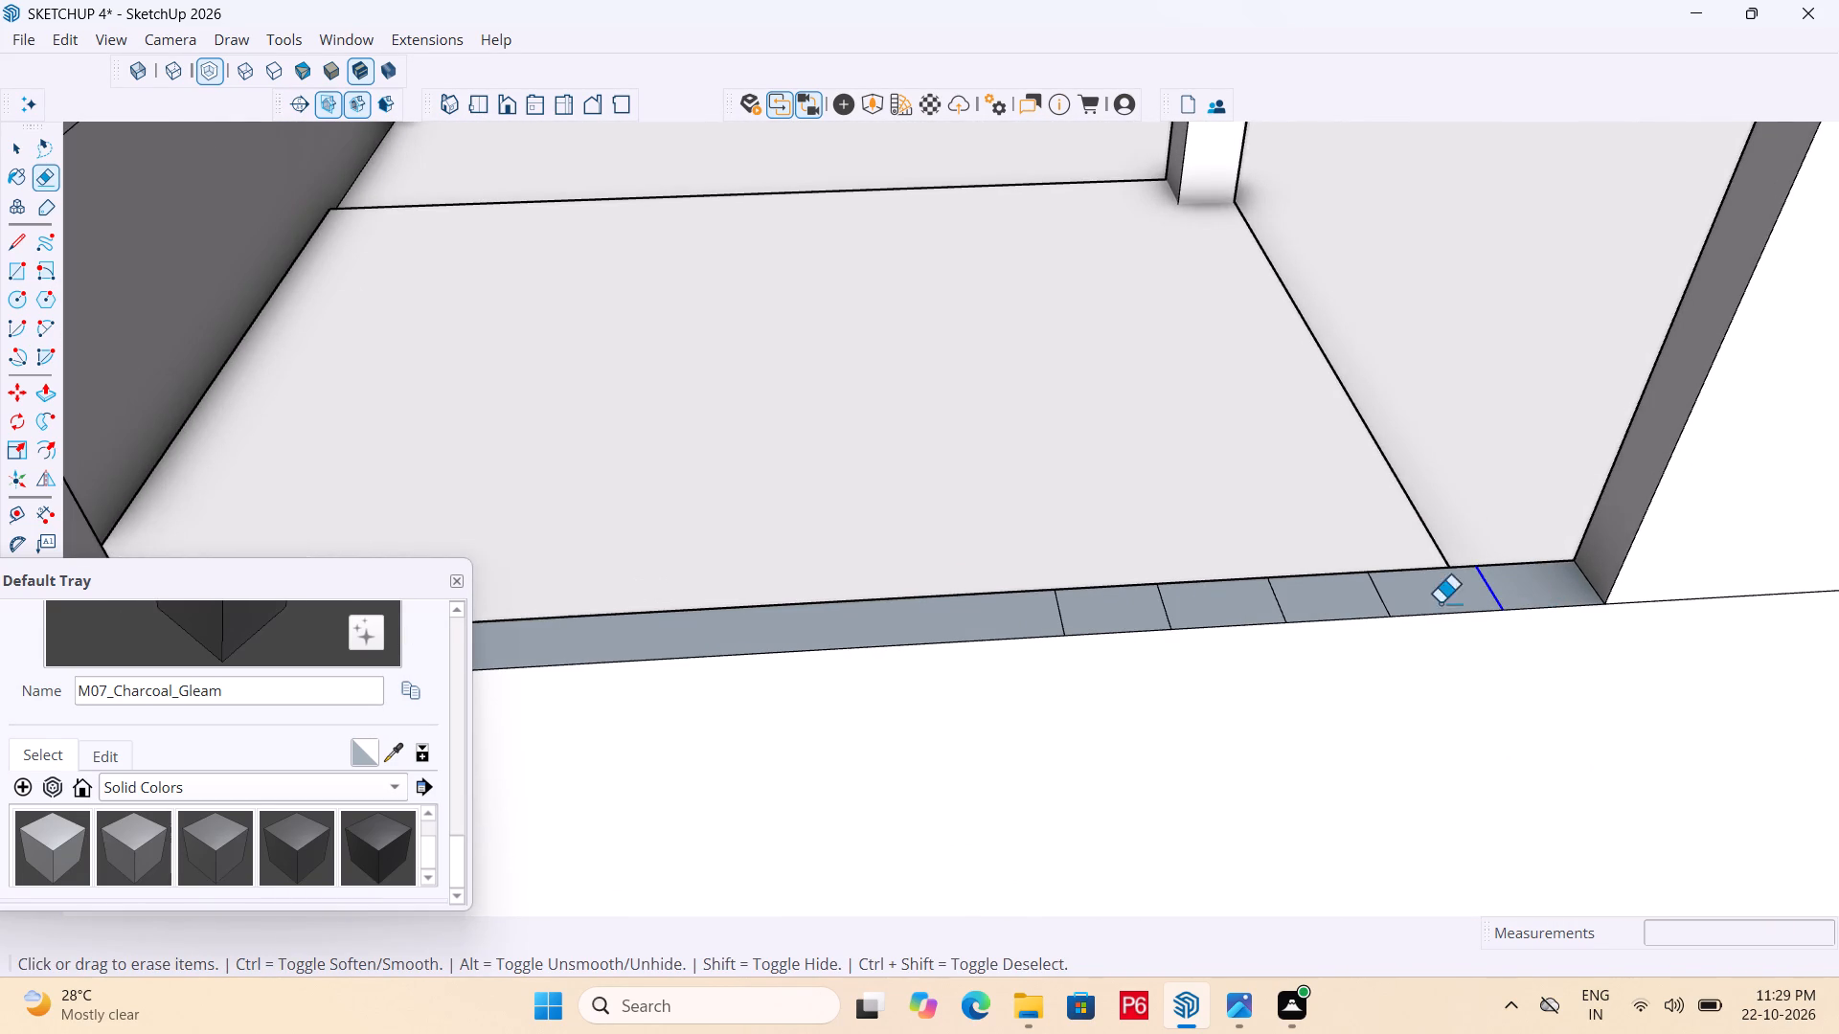
{"action": "left_click_drag", "start_coordinate": [1440, 603], "coordinate": [1054, 630]}
{"action": "left_click", "coordinate": [1054, 630]}
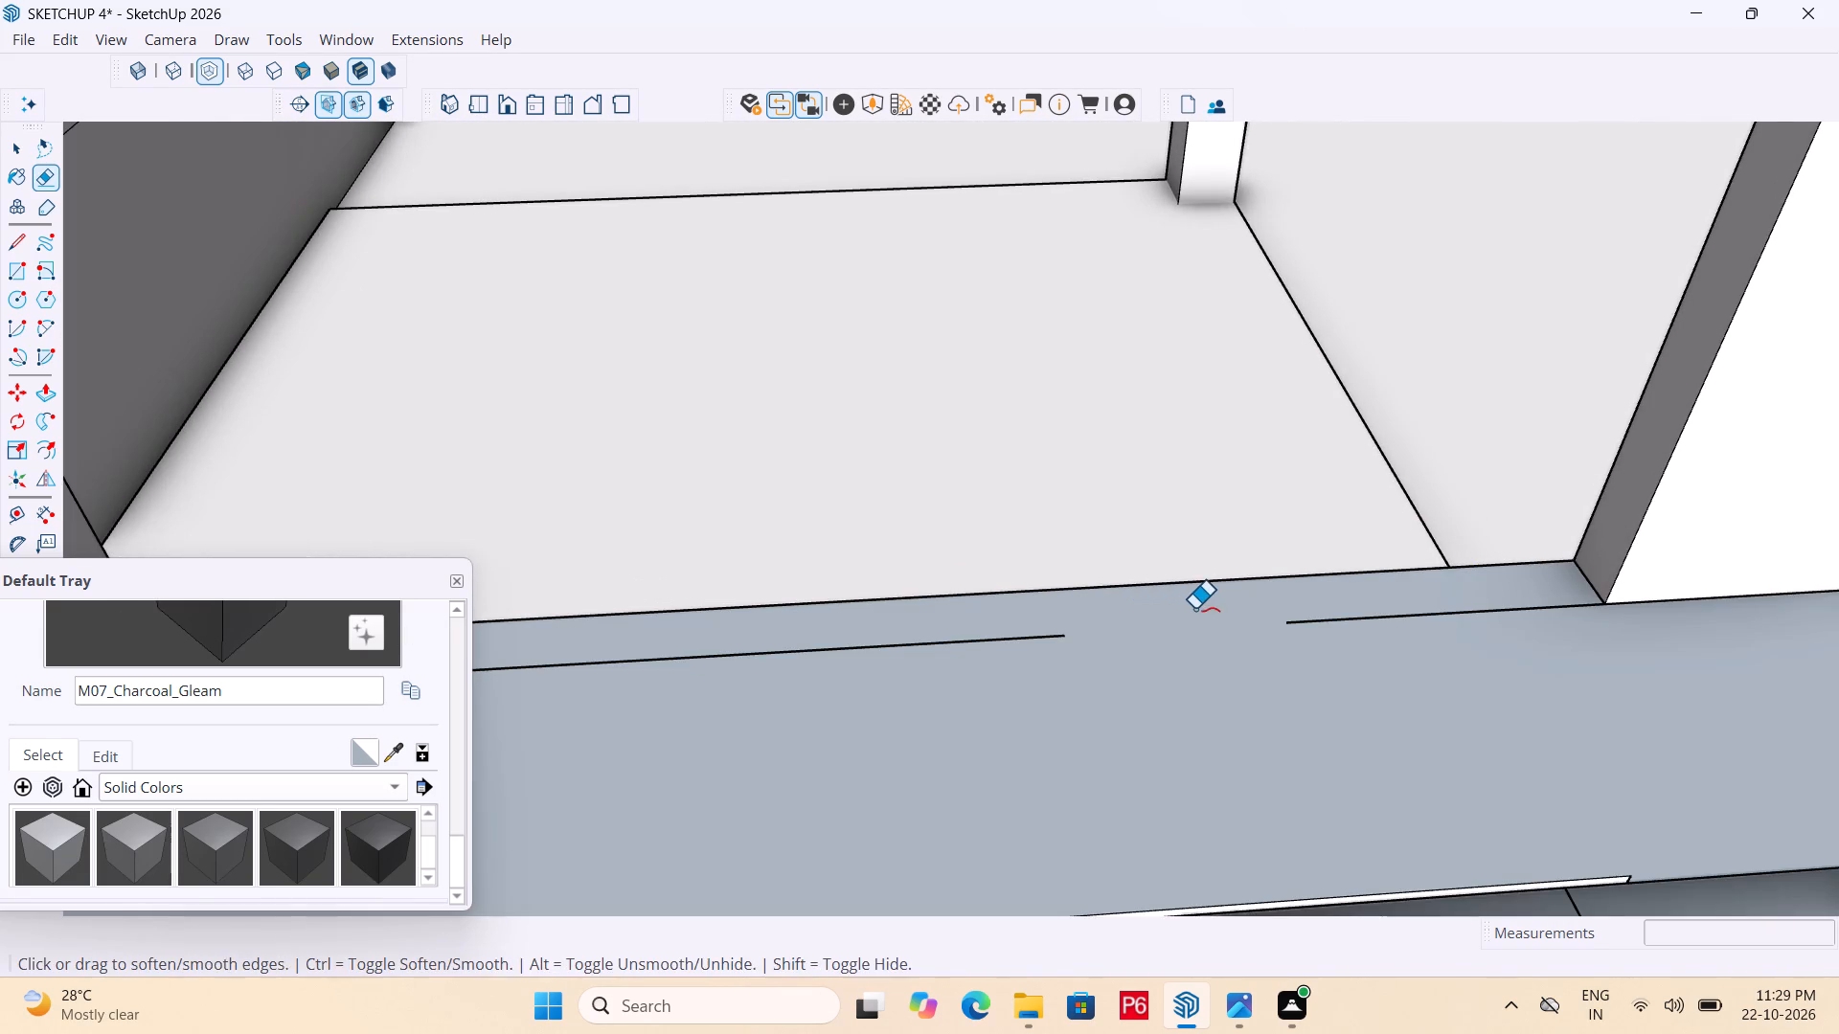
{"action": "key", "text": "ctrl+z"}
{"action": "left_click_drag", "start_coordinate": [1501, 578], "coordinate": [1022, 603]}
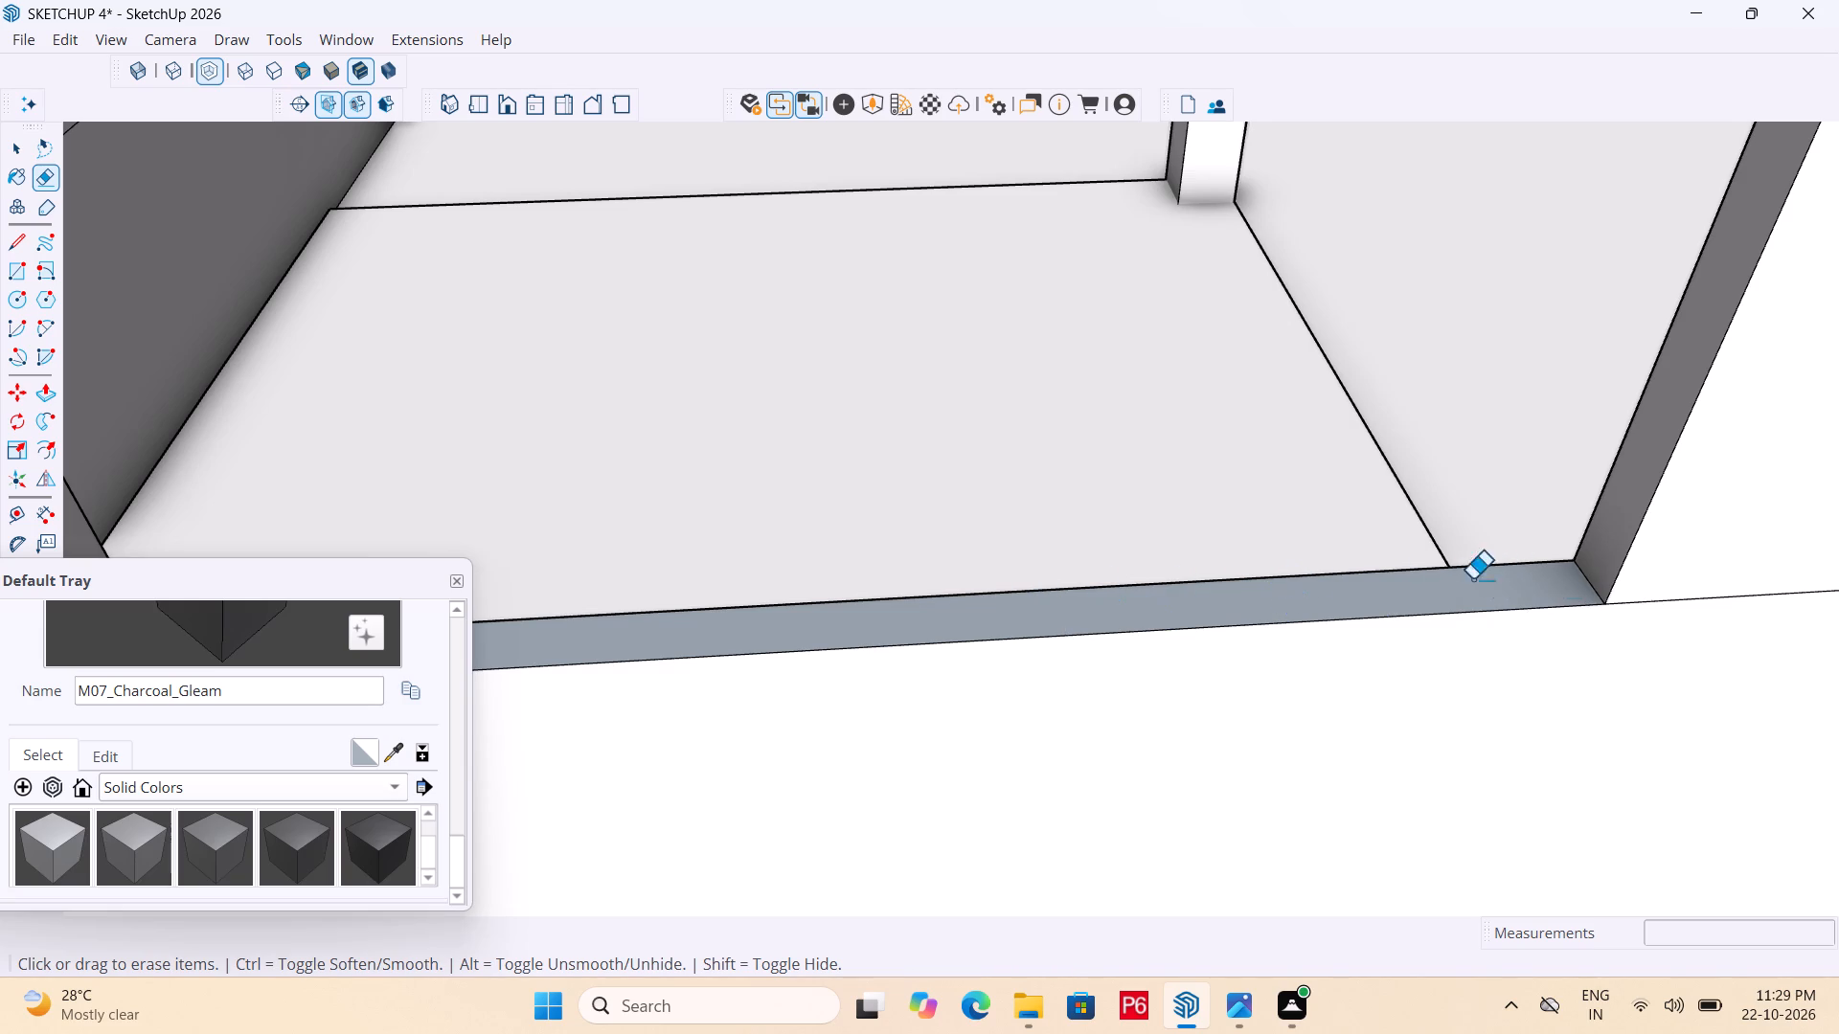
Push the opening's jamb on the outer corner side about 2' 10 11/16", in line with the column below, to widen the opening.
{"action": "scroll", "coordinate": [1555, 592], "scroll_direction": "down", "scroll_amount": 18}
{"action": "middle_click_drag", "start_coordinate": [1418, 573], "coordinate": [1105, 513]}
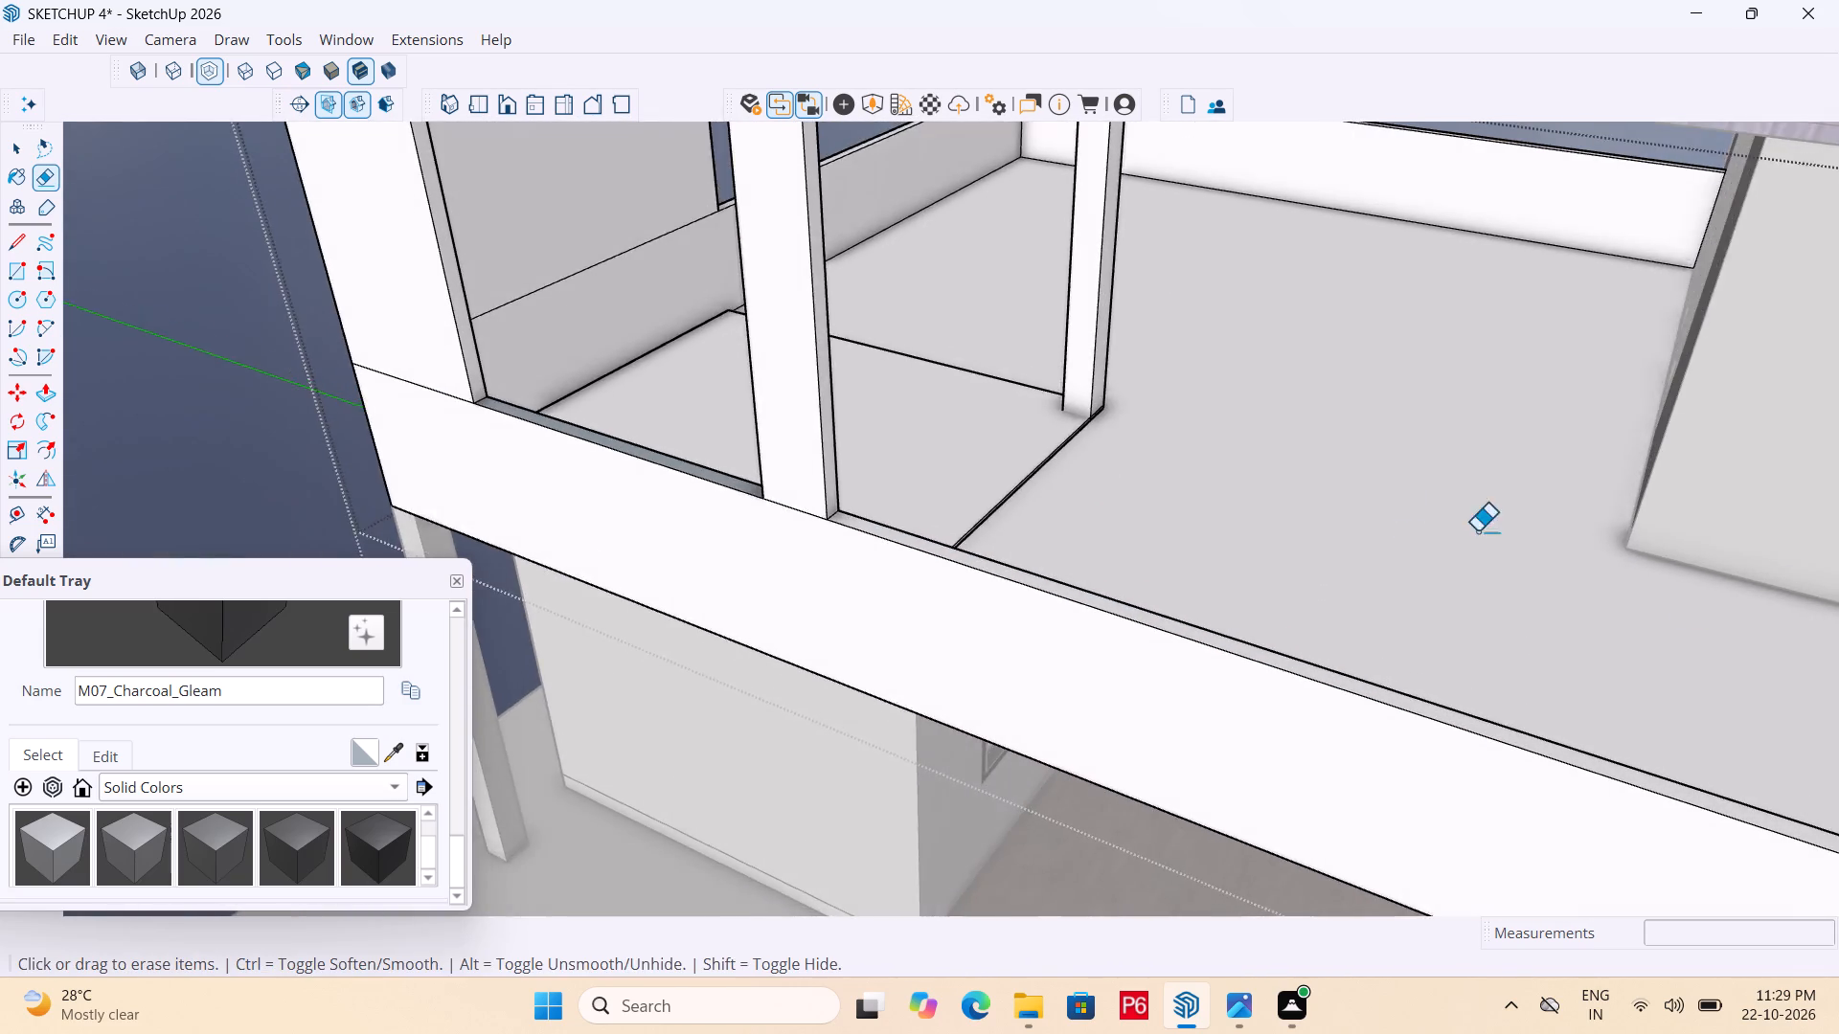
{"action": "scroll", "coordinate": [1544, 561], "scroll_direction": "down", "scroll_amount": 6}
{"action": "middle_click", "coordinate": [949, 474]}
{"action": "scroll", "coordinate": [759, 403], "scroll_direction": "up", "scroll_amount": 4}
{"action": "middle_click_drag", "start_coordinate": [832, 406], "coordinate": [668, 396]}
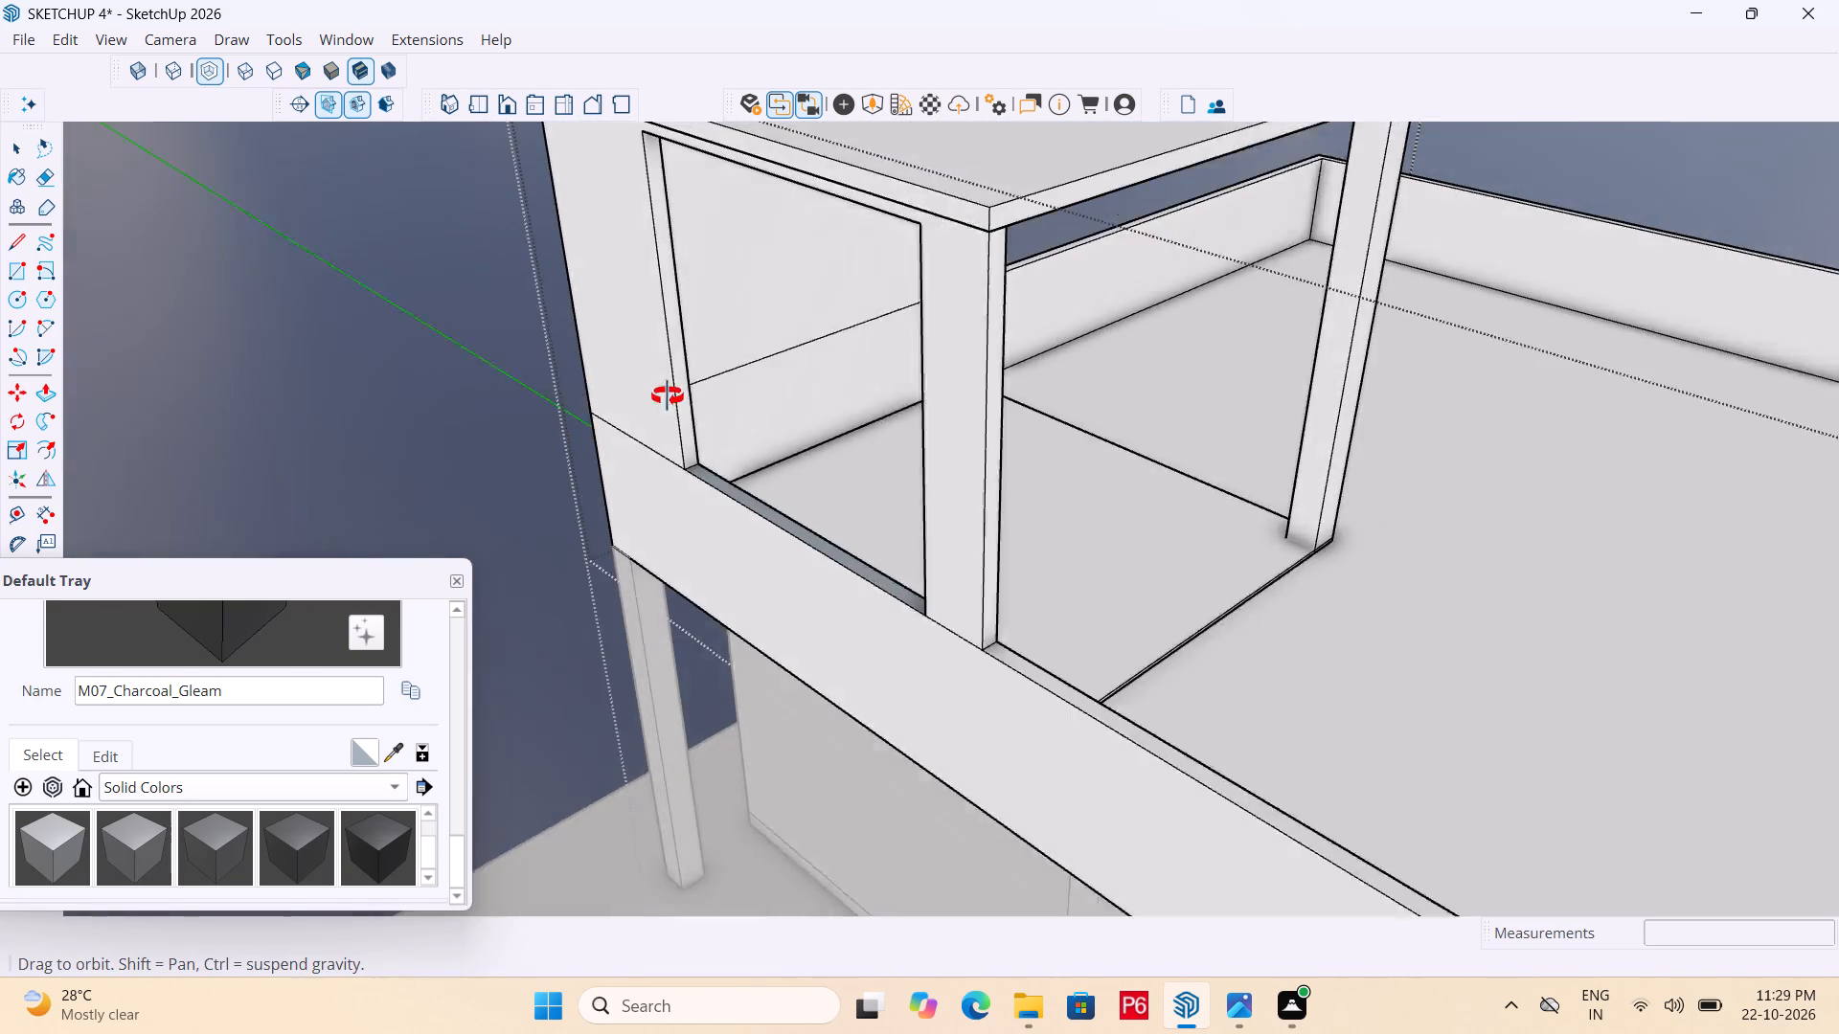
{"action": "middle_click_drag", "start_coordinate": [668, 396], "coordinate": [637, 393]}
{"action": "key", "text": "space"}
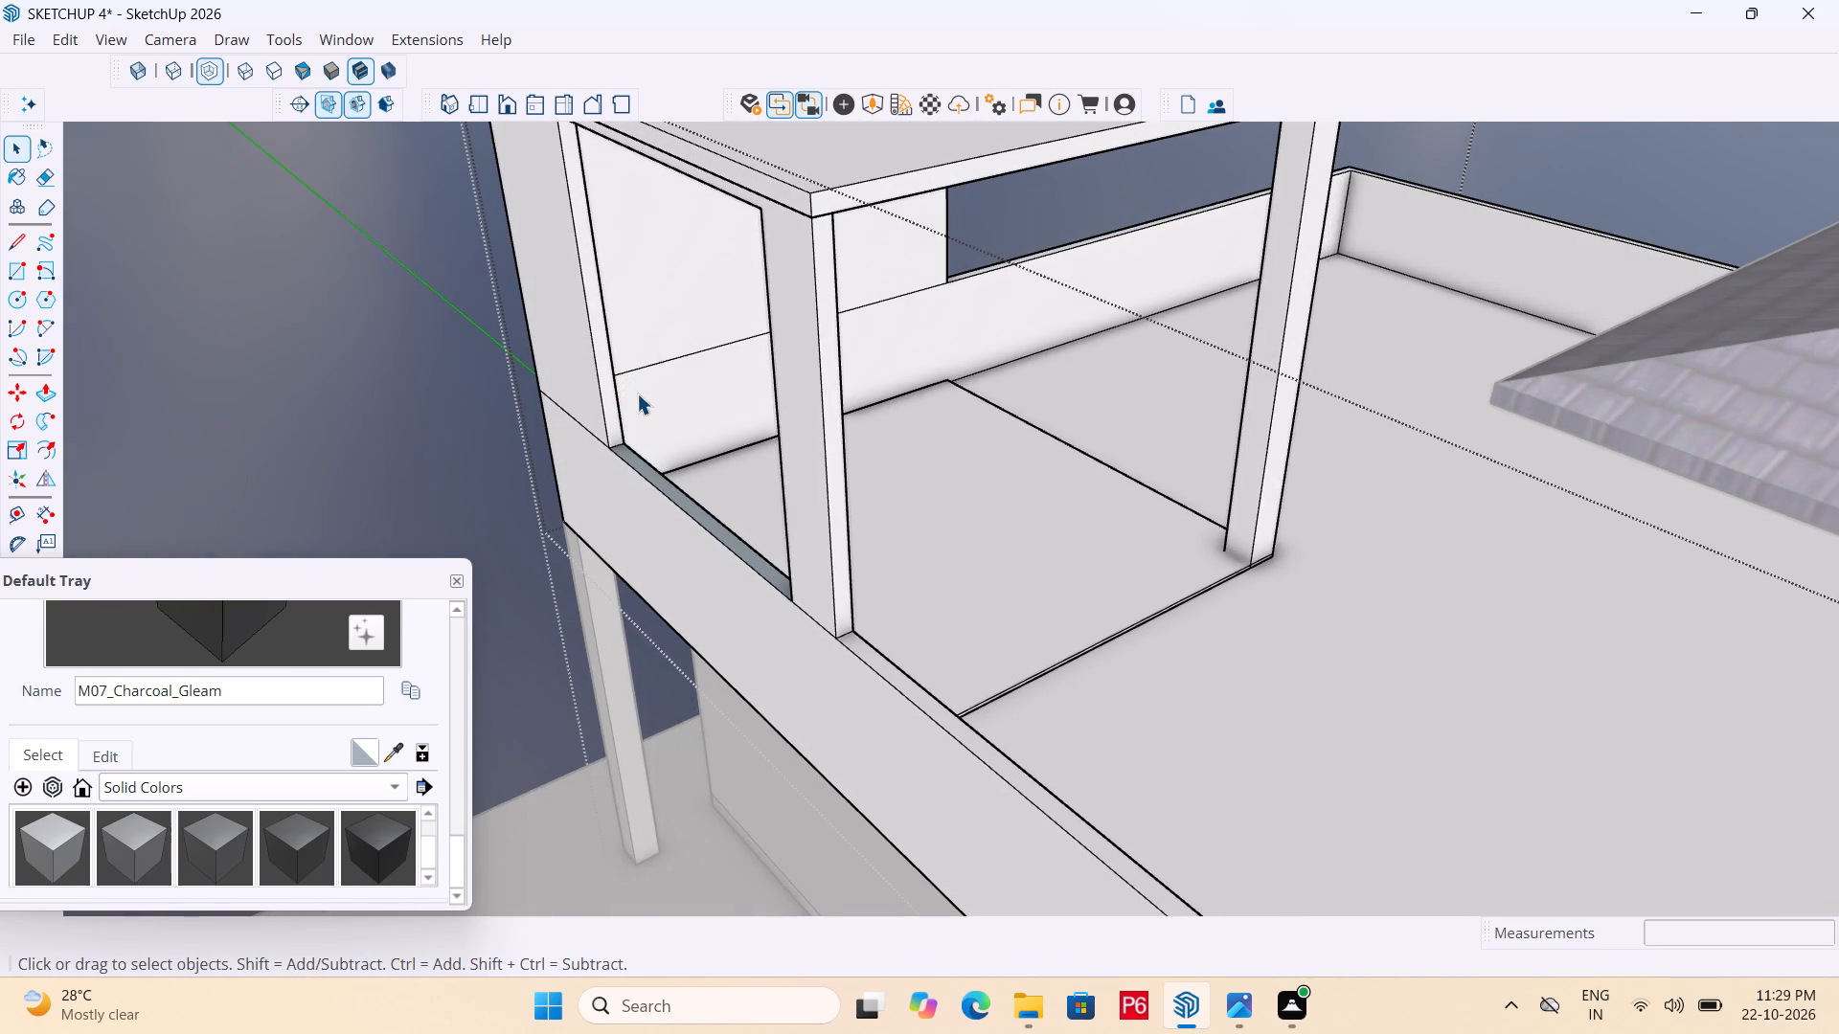
{"action": "left_click", "coordinate": [611, 410]}
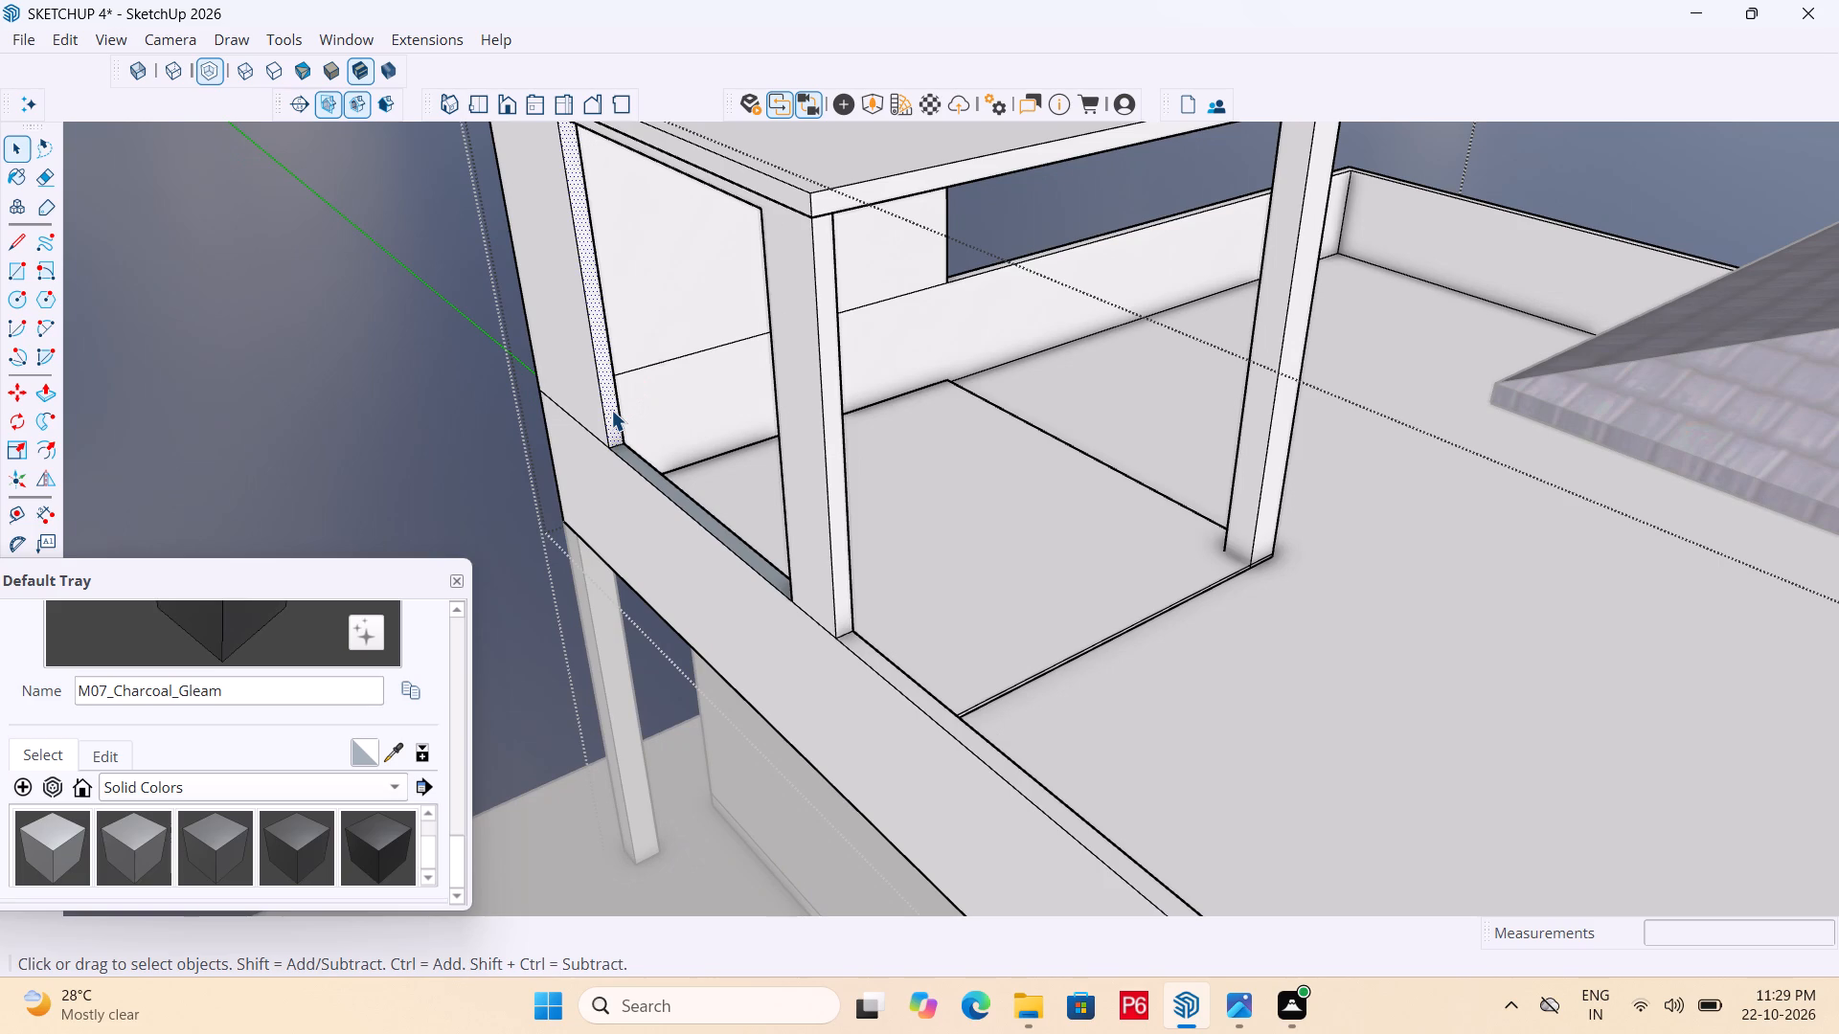
{"action": "key", "text": "p"}
{"action": "left_click", "coordinate": [611, 410]}
{"action": "middle_click_drag", "start_coordinate": [531, 397], "coordinate": [726, 373]}
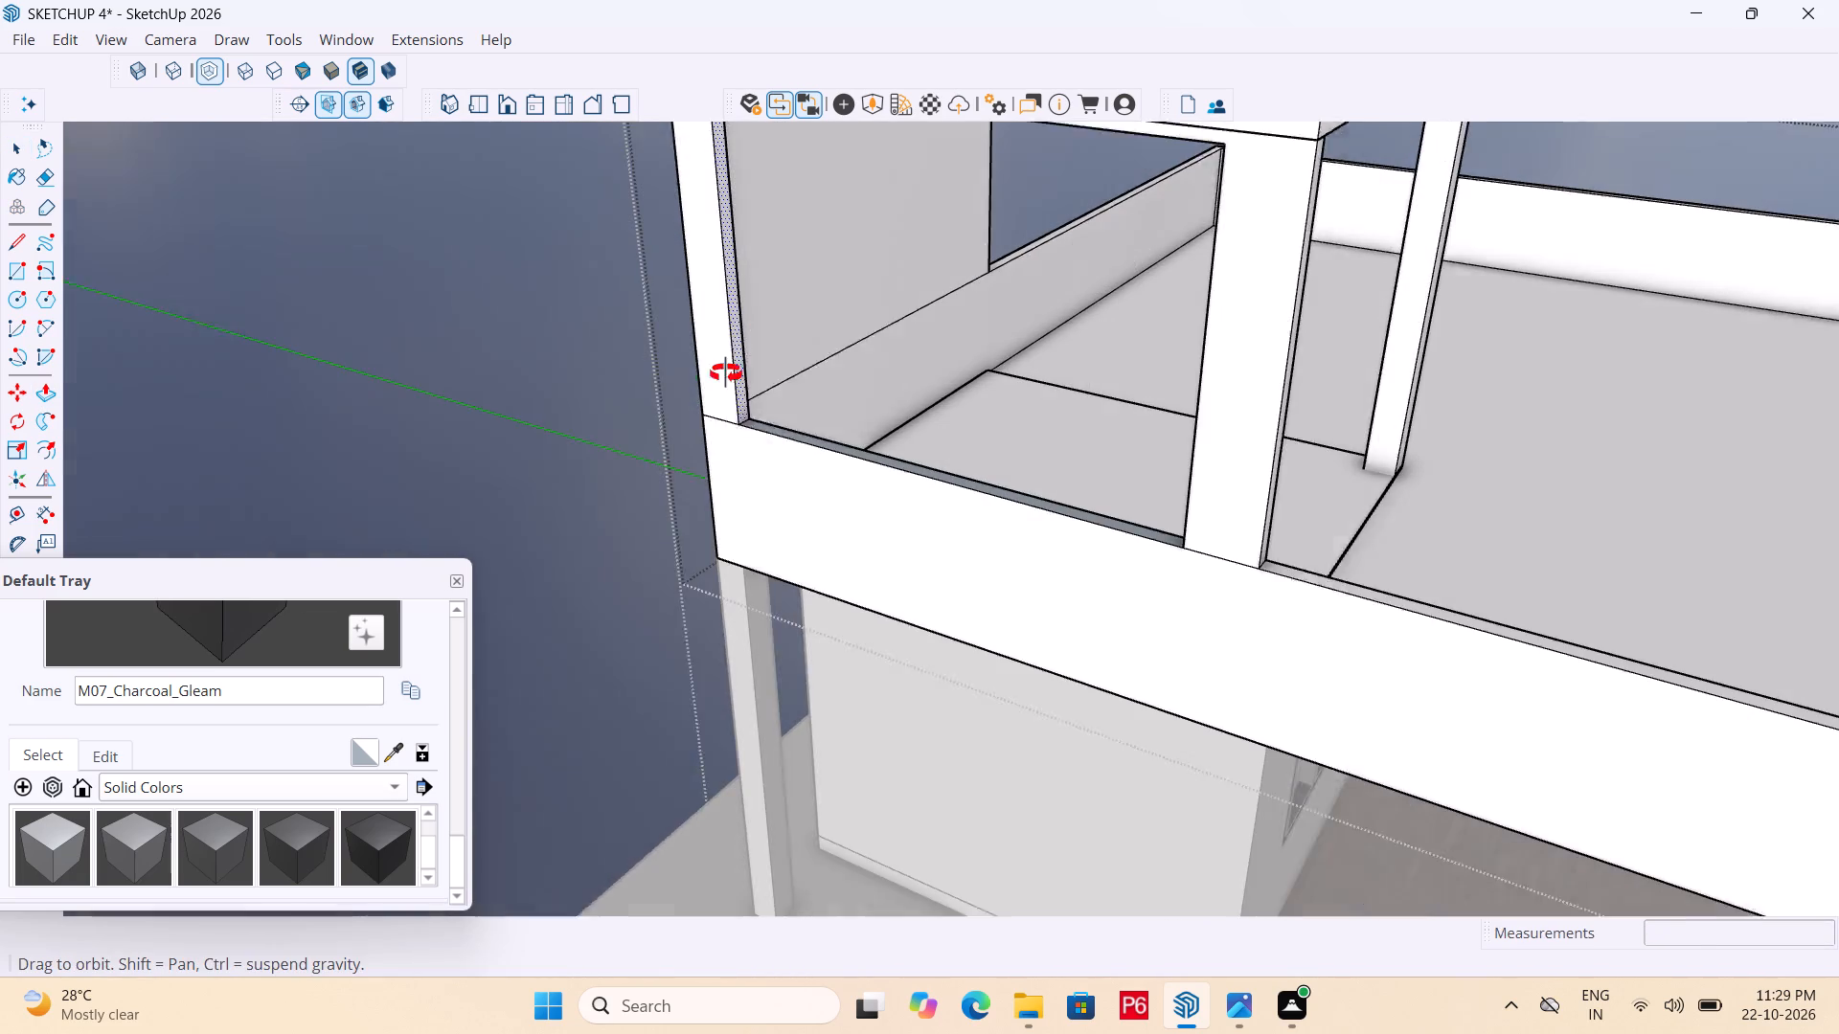
{"action": "middle_click_drag", "start_coordinate": [726, 373], "coordinate": [732, 371]}
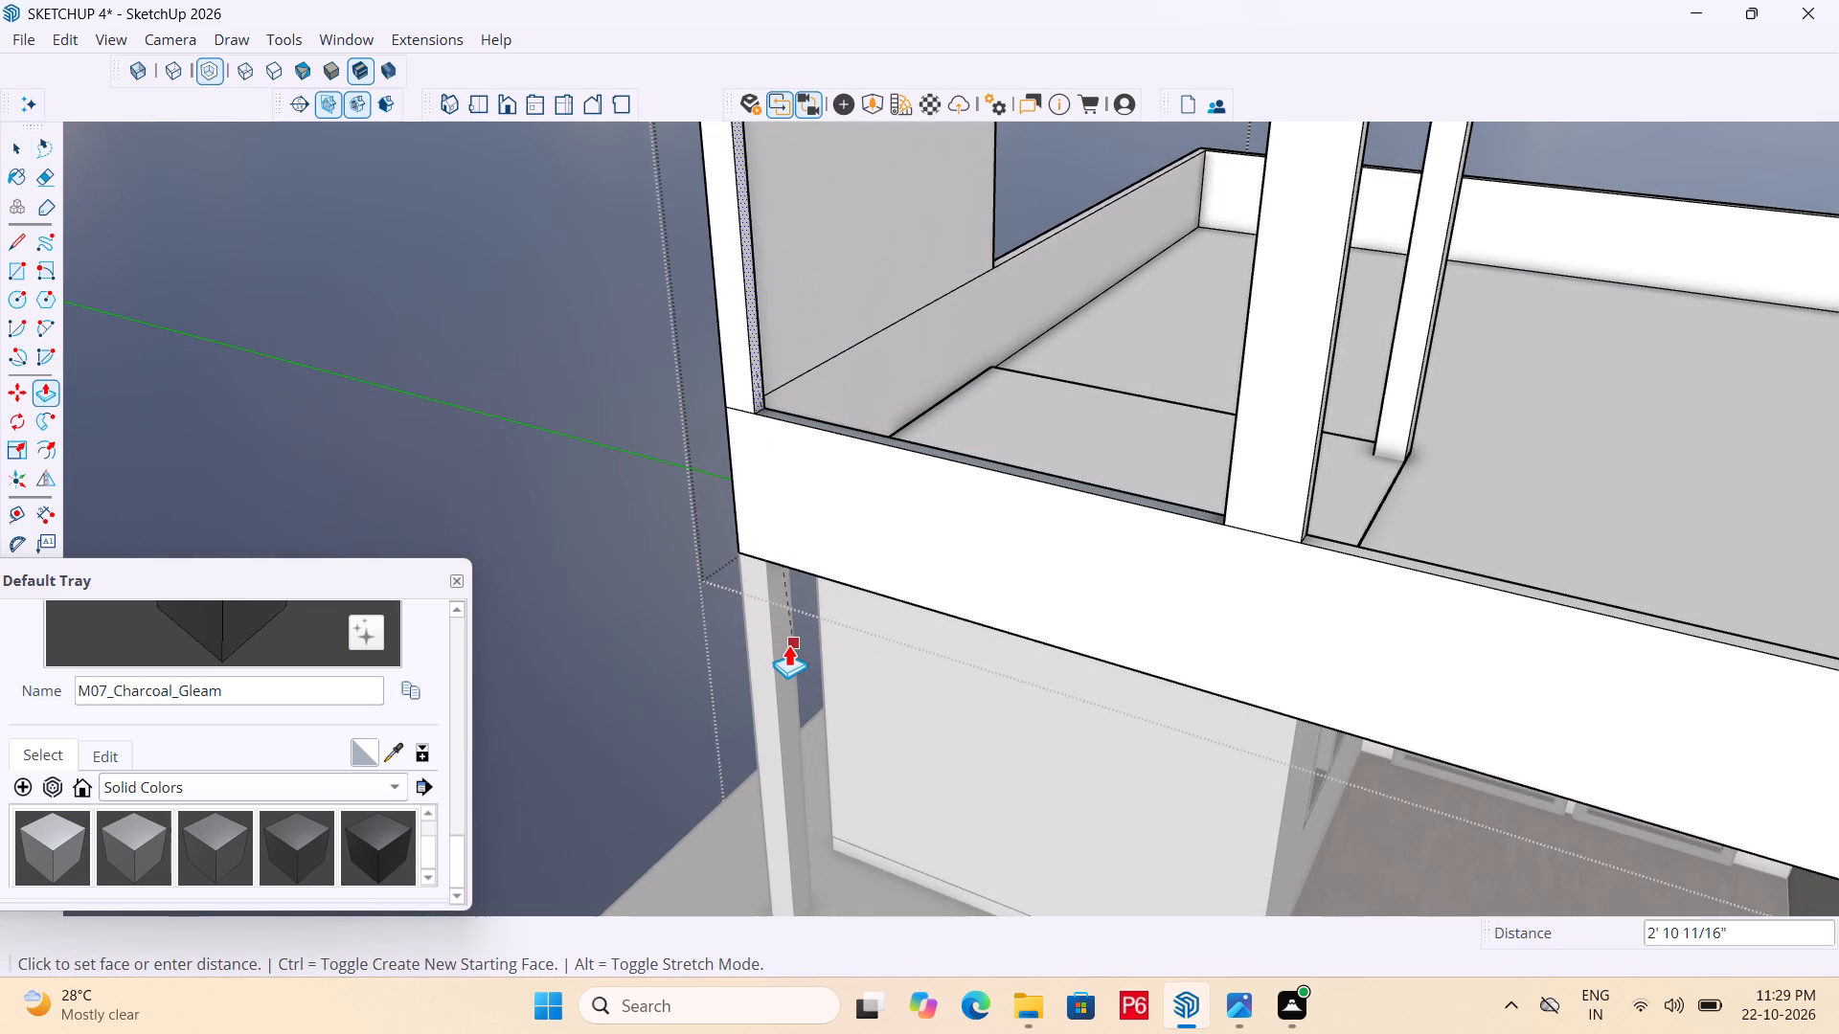
{"action": "left_click", "coordinate": [788, 644]}
Draw a circle with a radius of about 1 11/16" on the opening's sill beside the outer corner jamb.
{"action": "middle_click_drag", "start_coordinate": [826, 393], "coordinate": [793, 498]}
{"action": "scroll", "coordinate": [804, 472], "scroll_direction": "down", "scroll_amount": 4}
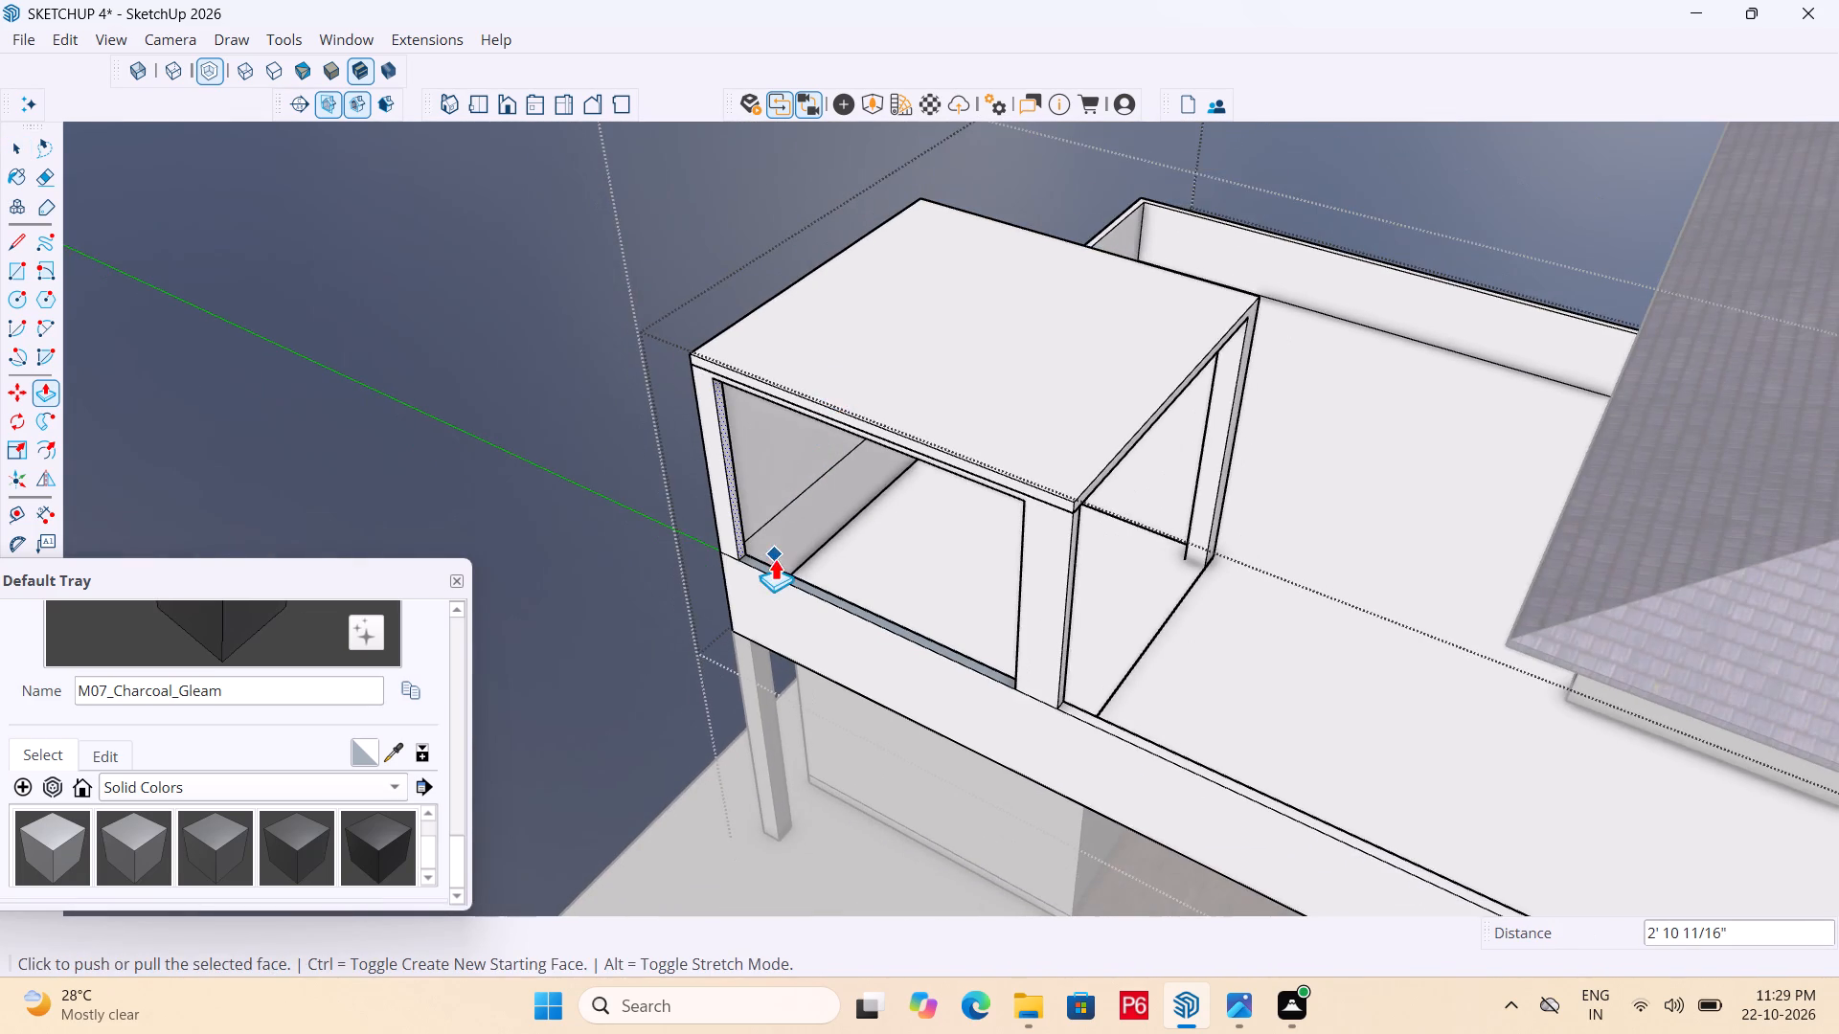
{"action": "scroll", "coordinate": [783, 558], "scroll_direction": "up", "scroll_amount": 13}
{"action": "middle_click_drag", "start_coordinate": [784, 558], "coordinate": [768, 559]}
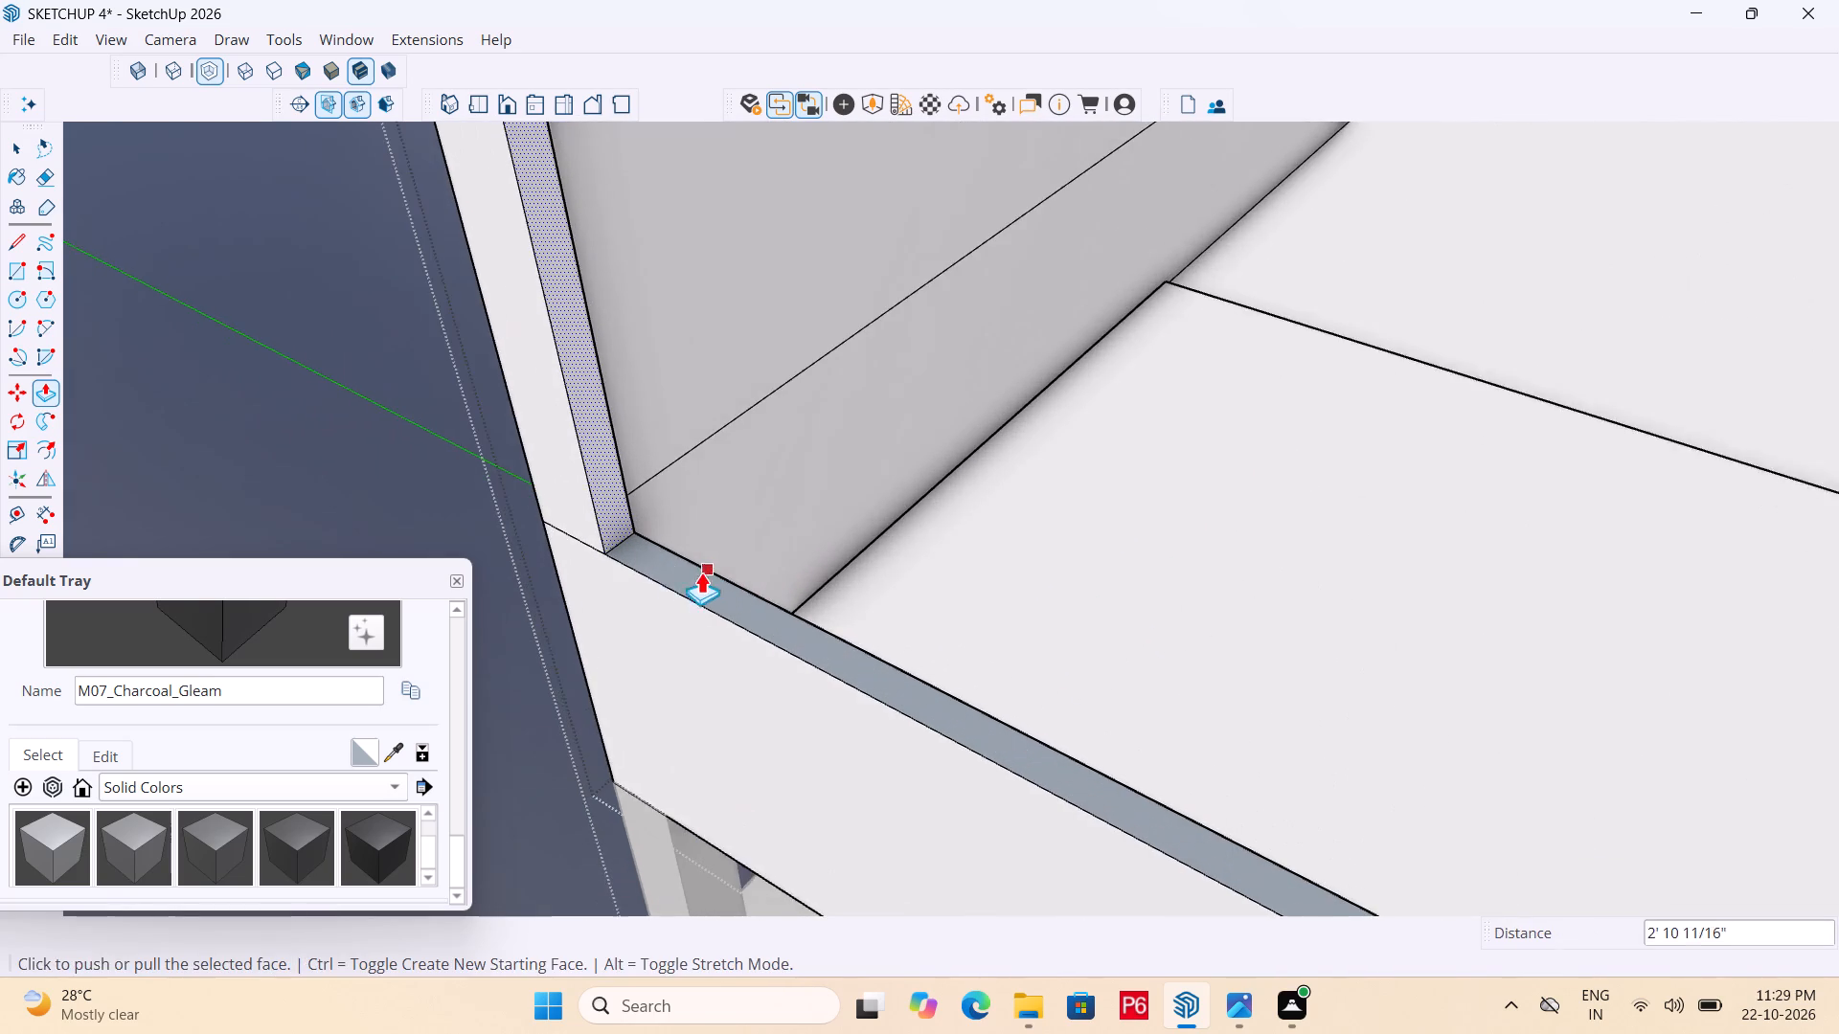
{"action": "scroll", "coordinate": [701, 572], "scroll_direction": "up", "scroll_amount": 5}
{"action": "middle_click", "coordinate": [659, 566]}
{"action": "key", "text": "c"}
{"action": "scroll", "coordinate": [634, 560], "scroll_direction": "up", "scroll_amount": 5}
{"action": "left_click", "coordinate": [628, 541]}
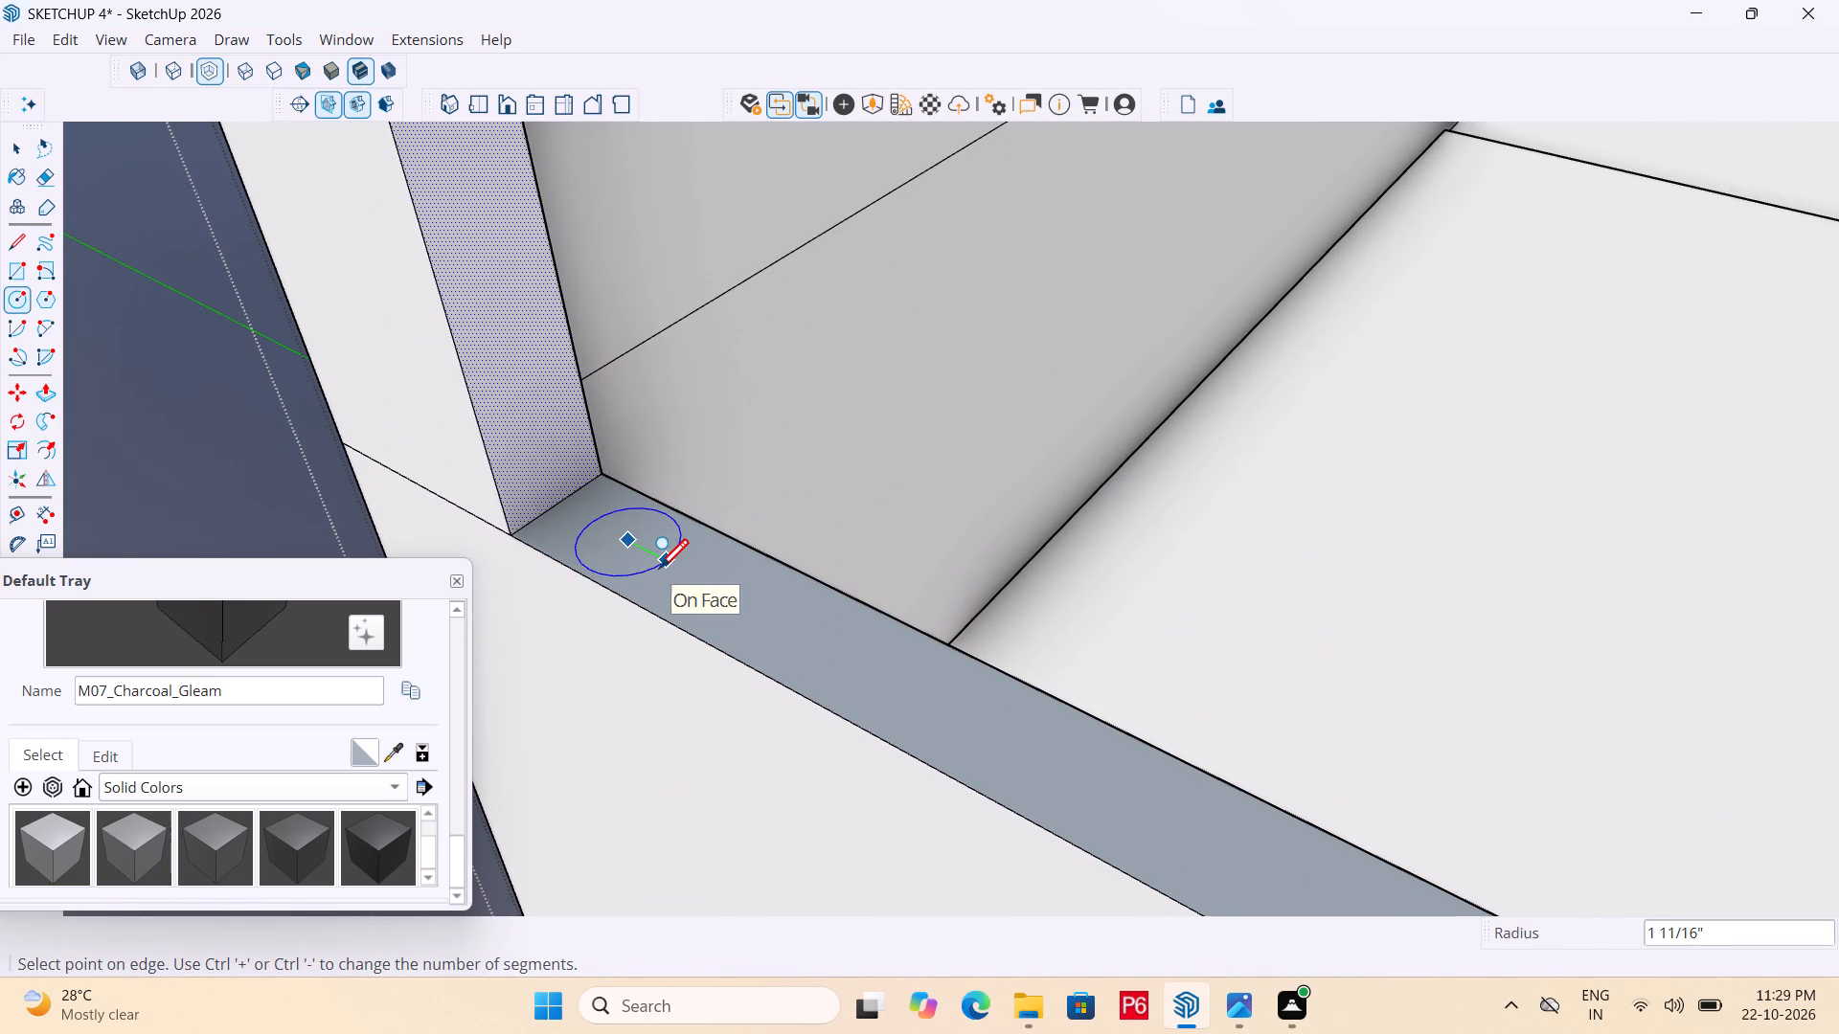
{"action": "left_click", "coordinate": [659, 572]}
Group the sill circle with its face, open the group for editing and select the circular face.
{"action": "key", "text": "space"}
{"action": "double_click", "coordinate": [643, 532]}
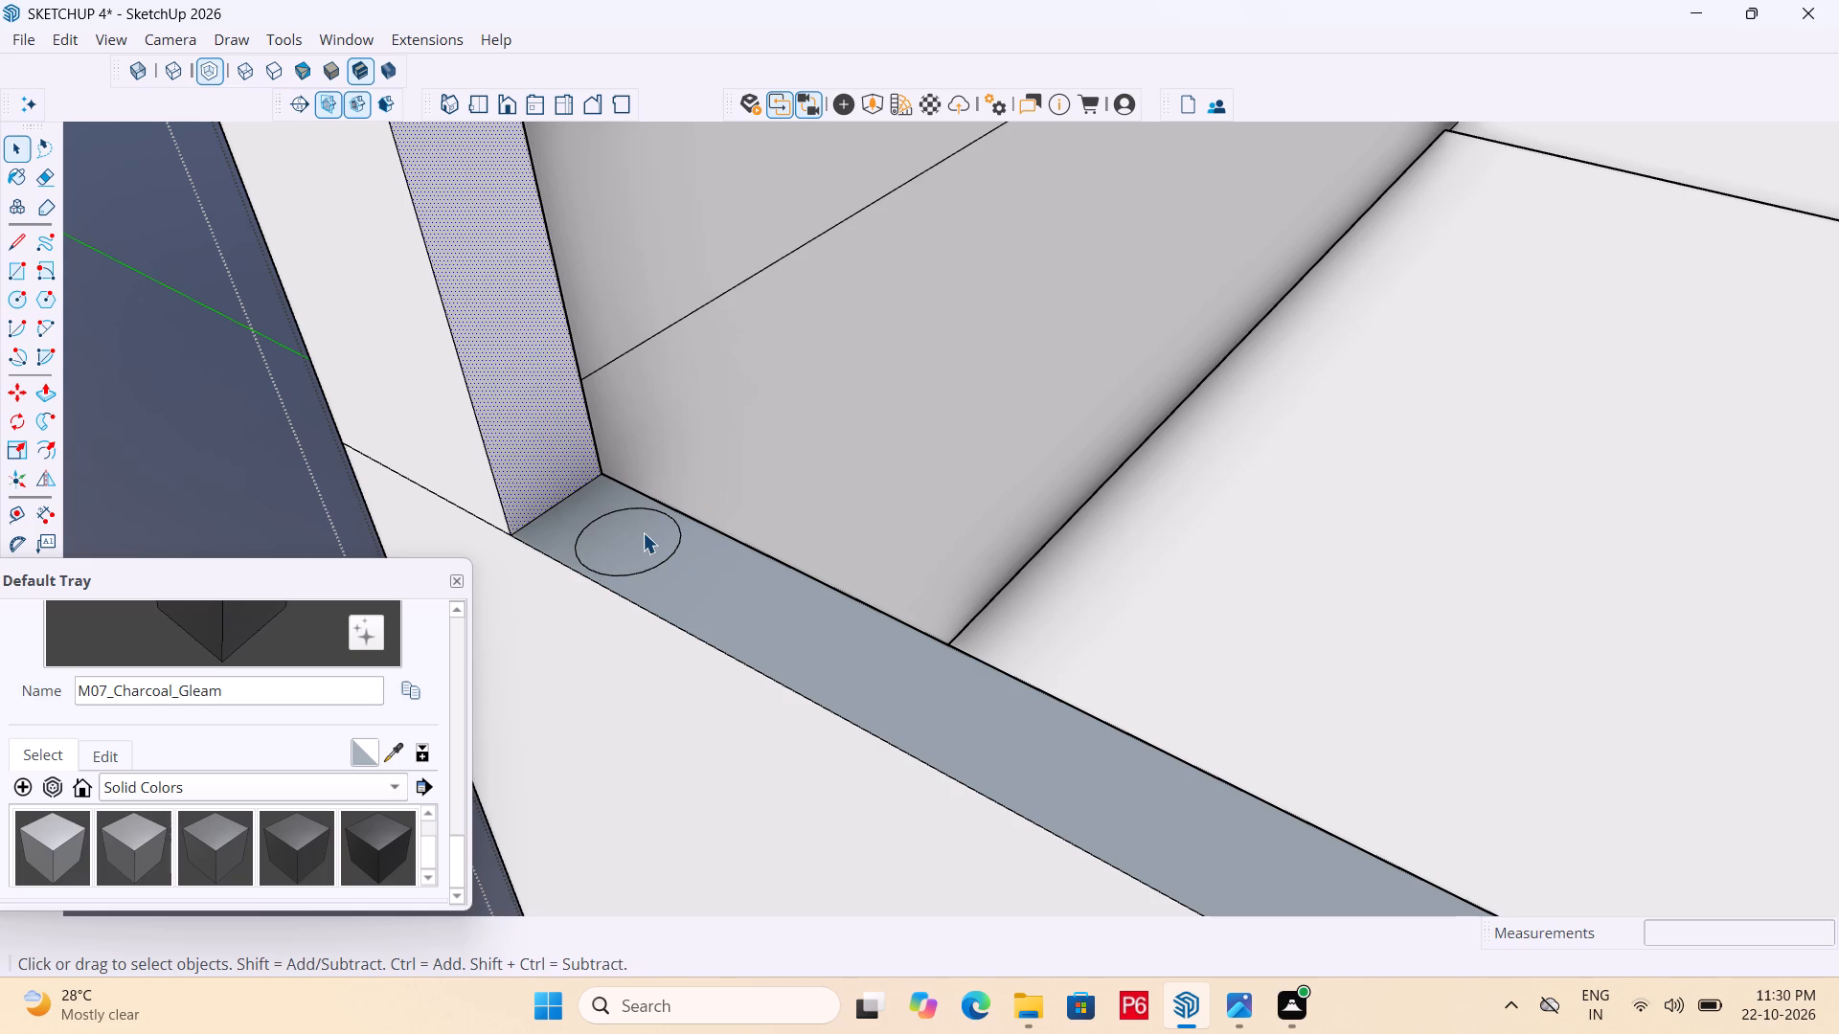
{"action": "right_click", "coordinate": [643, 532]}
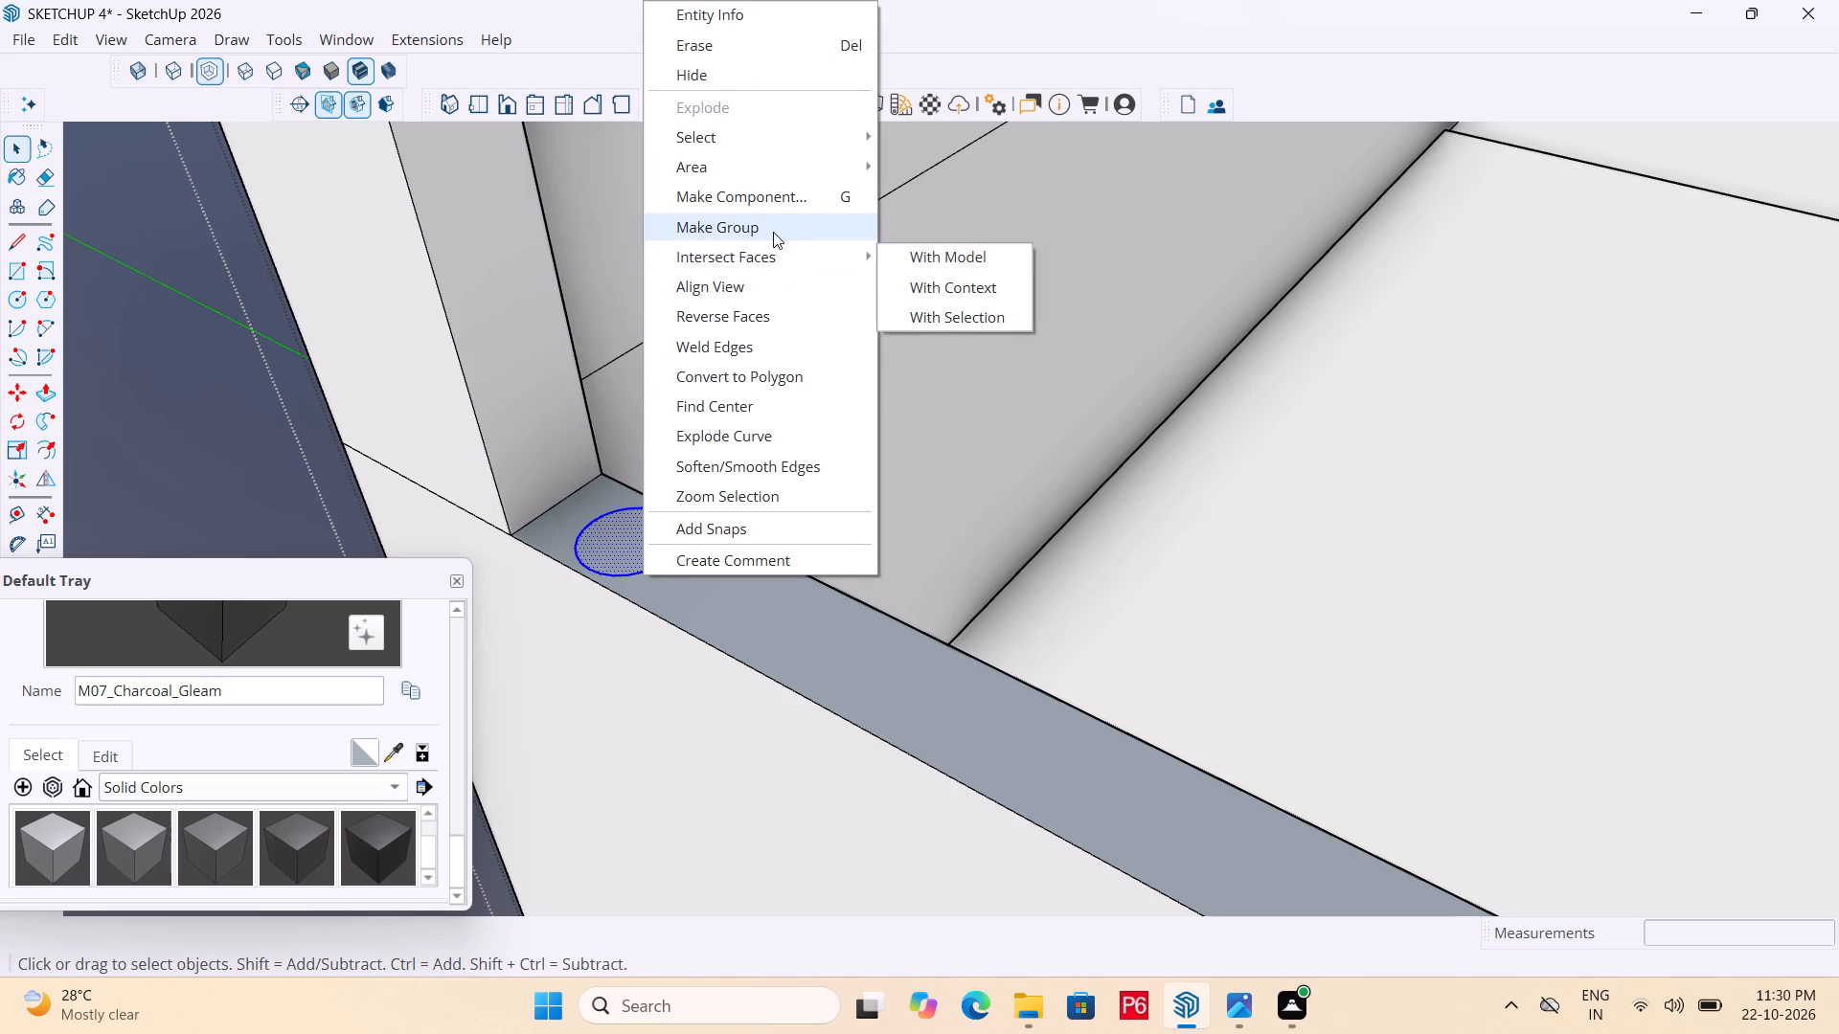
{"action": "left_click", "coordinate": [775, 227]}
{"action": "double_click", "coordinate": [650, 519]}
{"action": "left_click", "coordinate": [632, 539]}
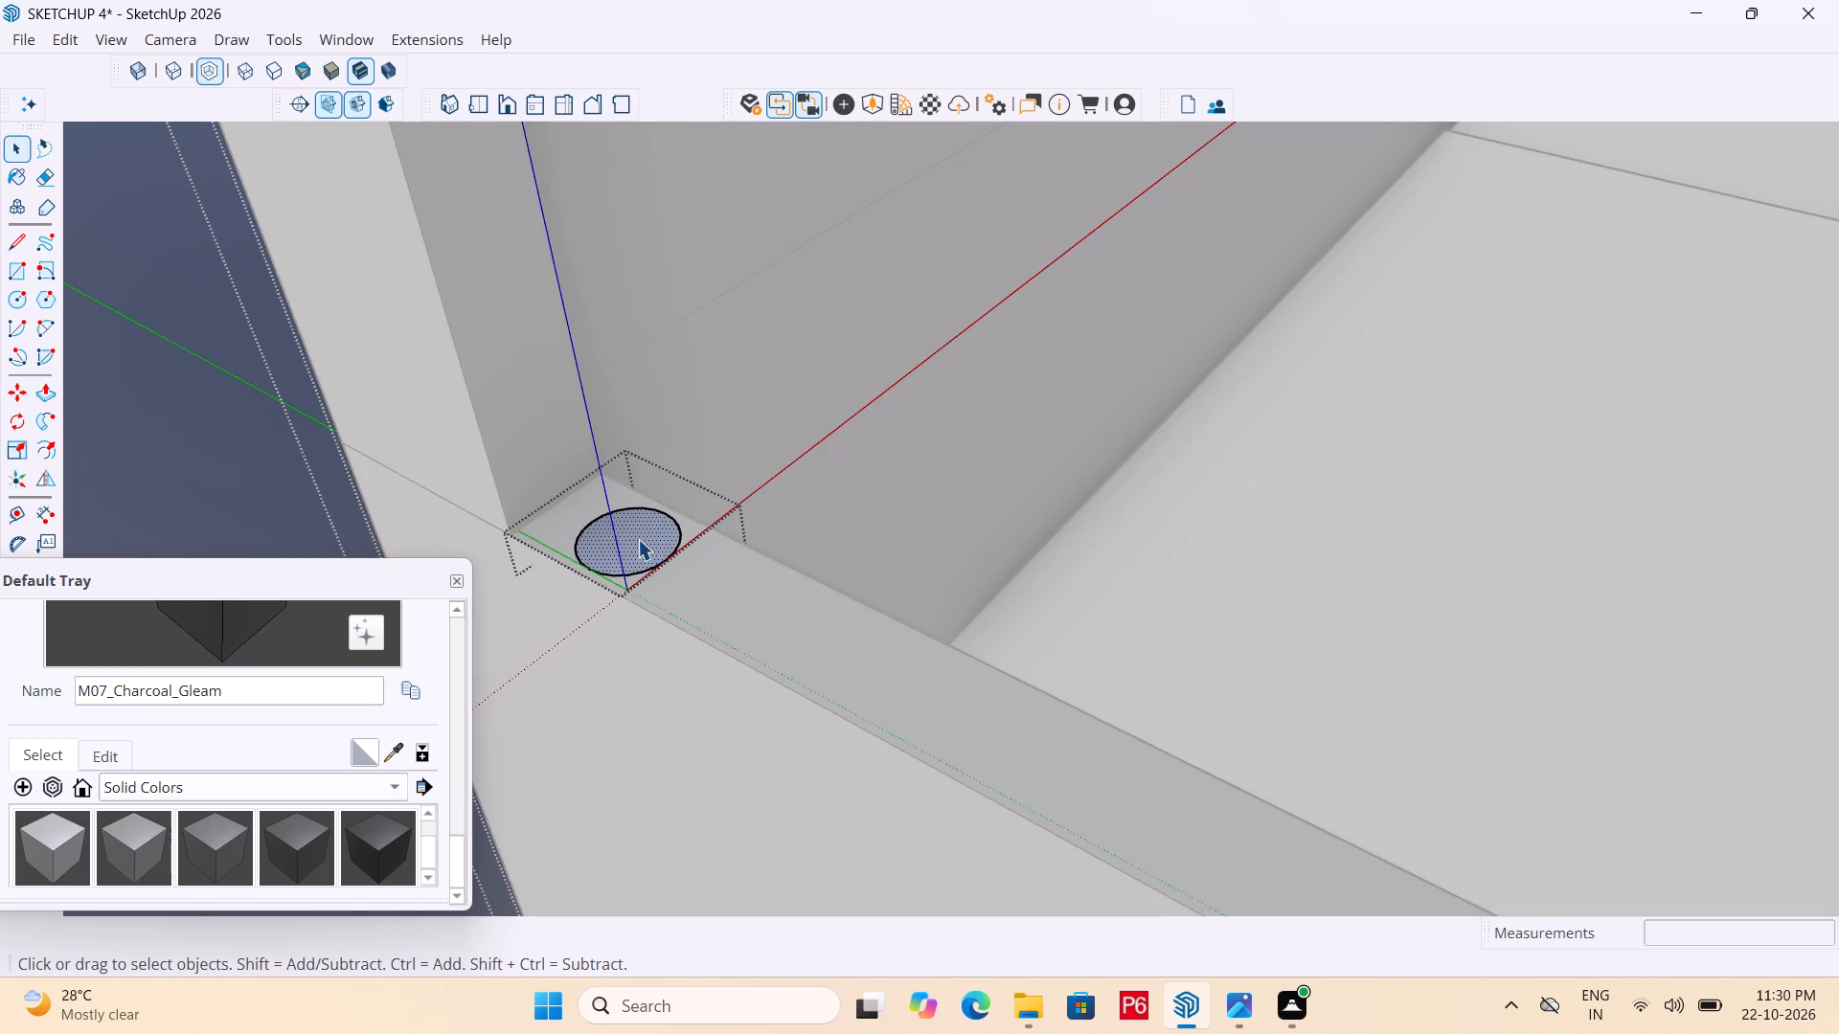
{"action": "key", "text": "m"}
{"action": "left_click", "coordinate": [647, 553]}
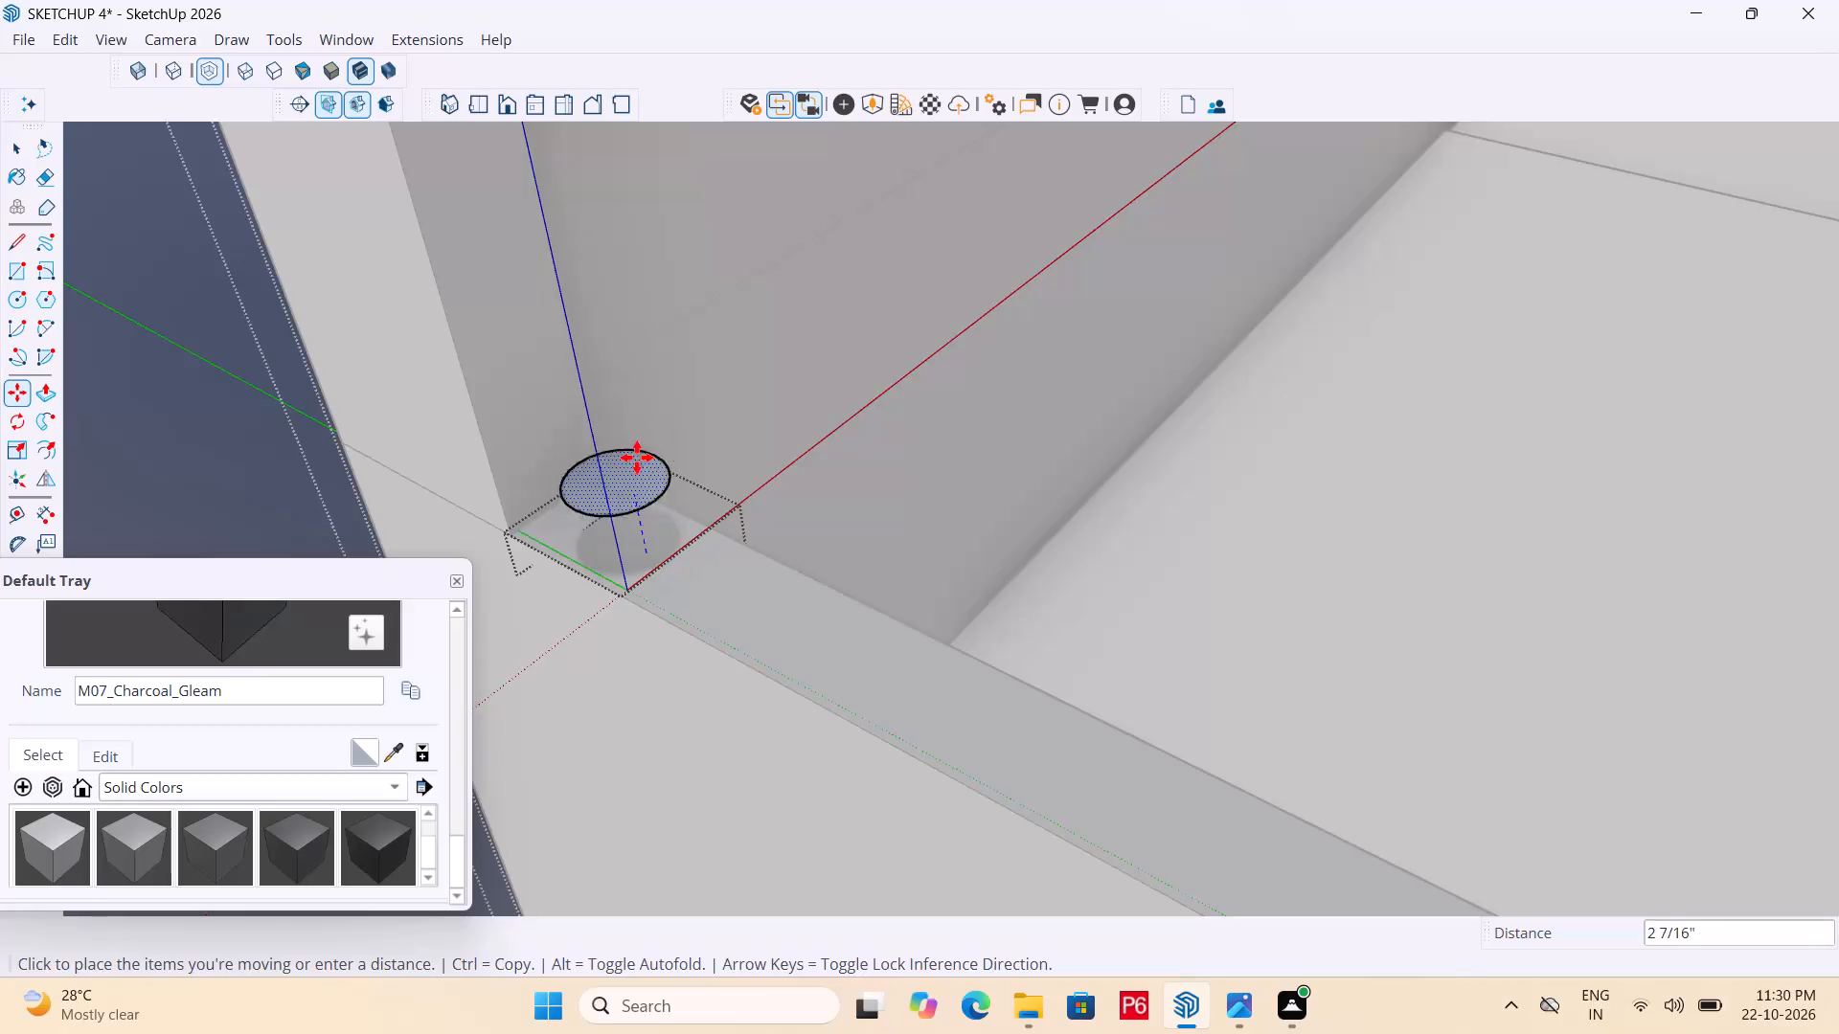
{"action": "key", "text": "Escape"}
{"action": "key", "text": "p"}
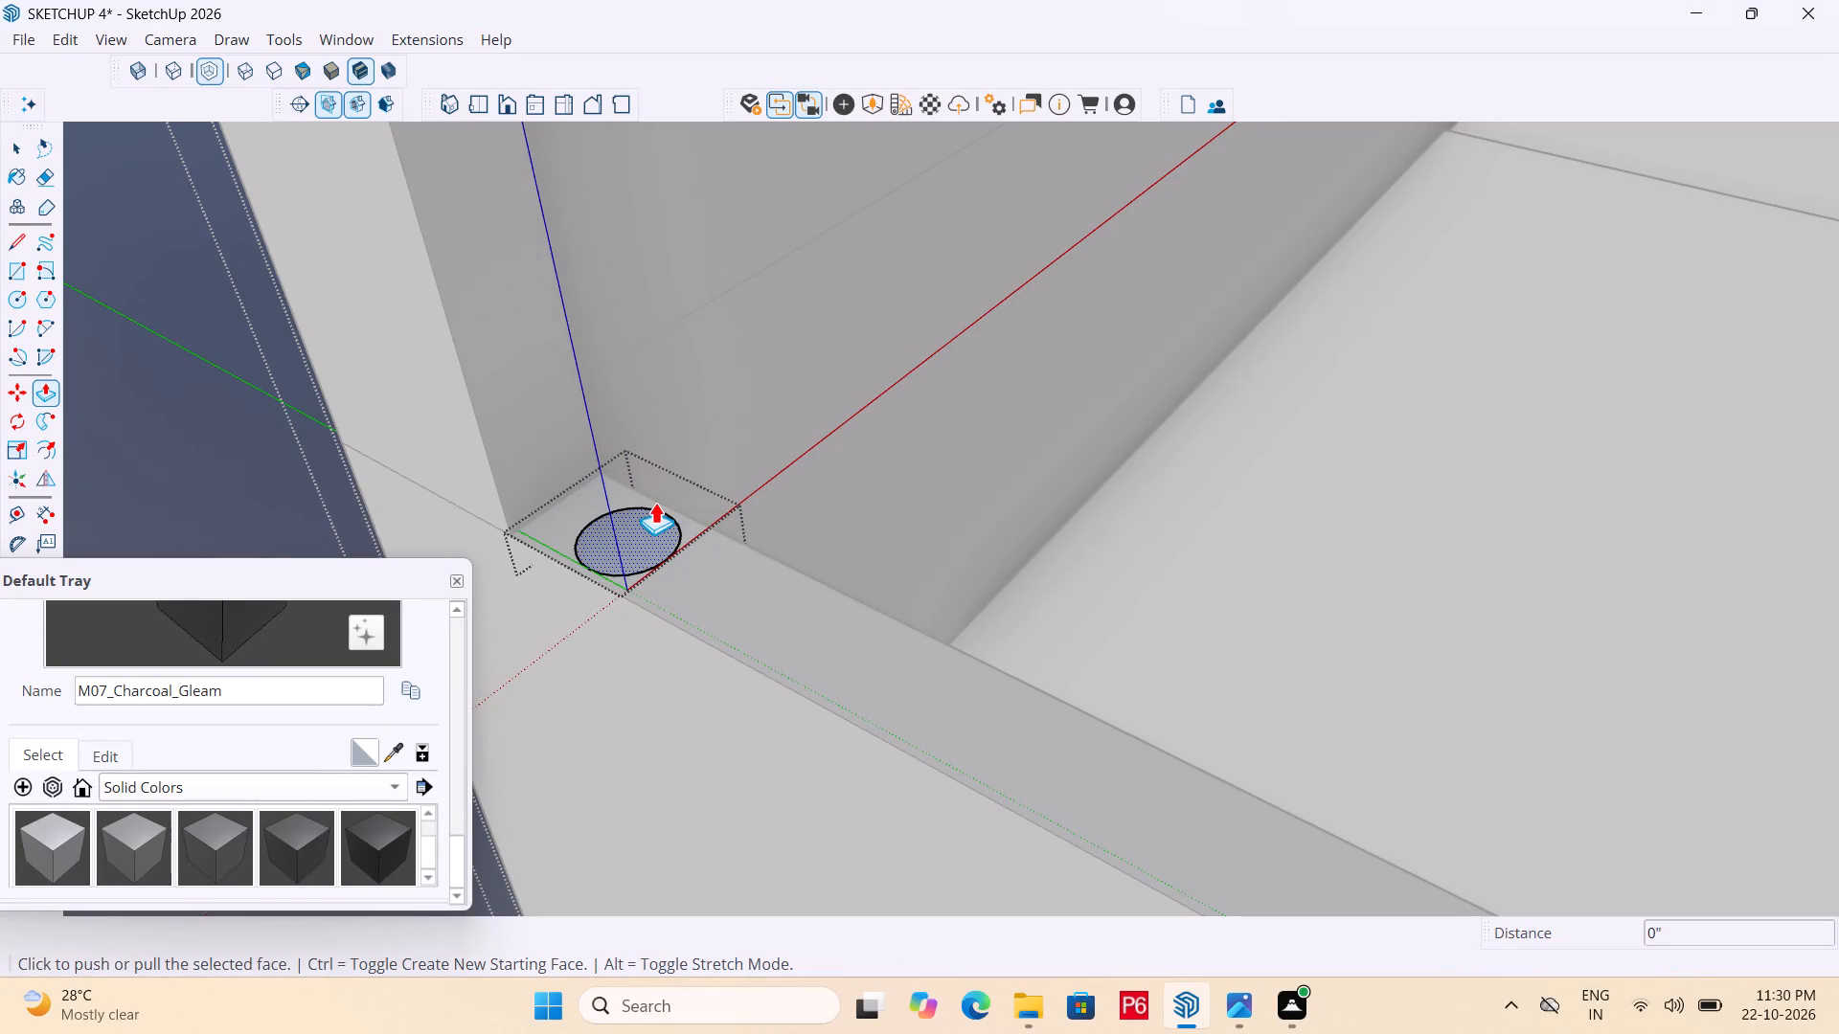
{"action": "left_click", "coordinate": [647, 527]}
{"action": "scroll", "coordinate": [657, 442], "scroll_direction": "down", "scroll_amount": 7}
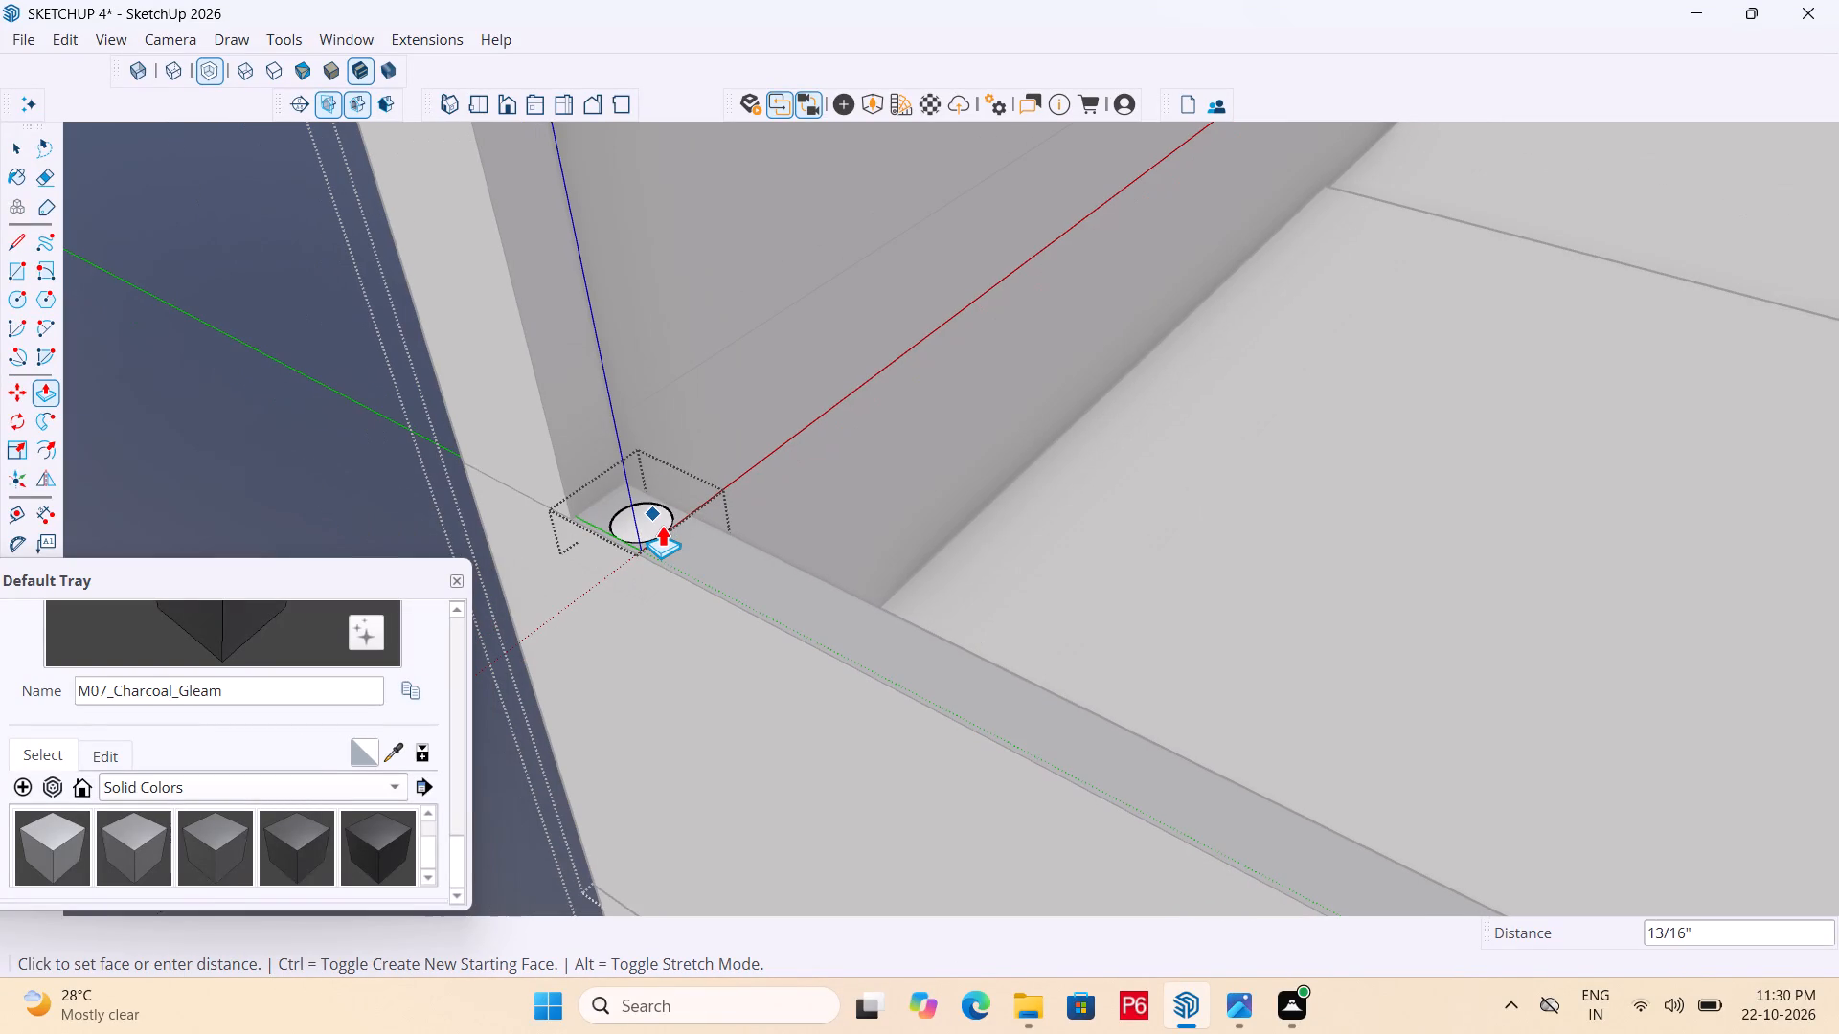
Paint the circular face with the M07_Charcoal_Gleam material.
{"action": "key", "text": "b"}
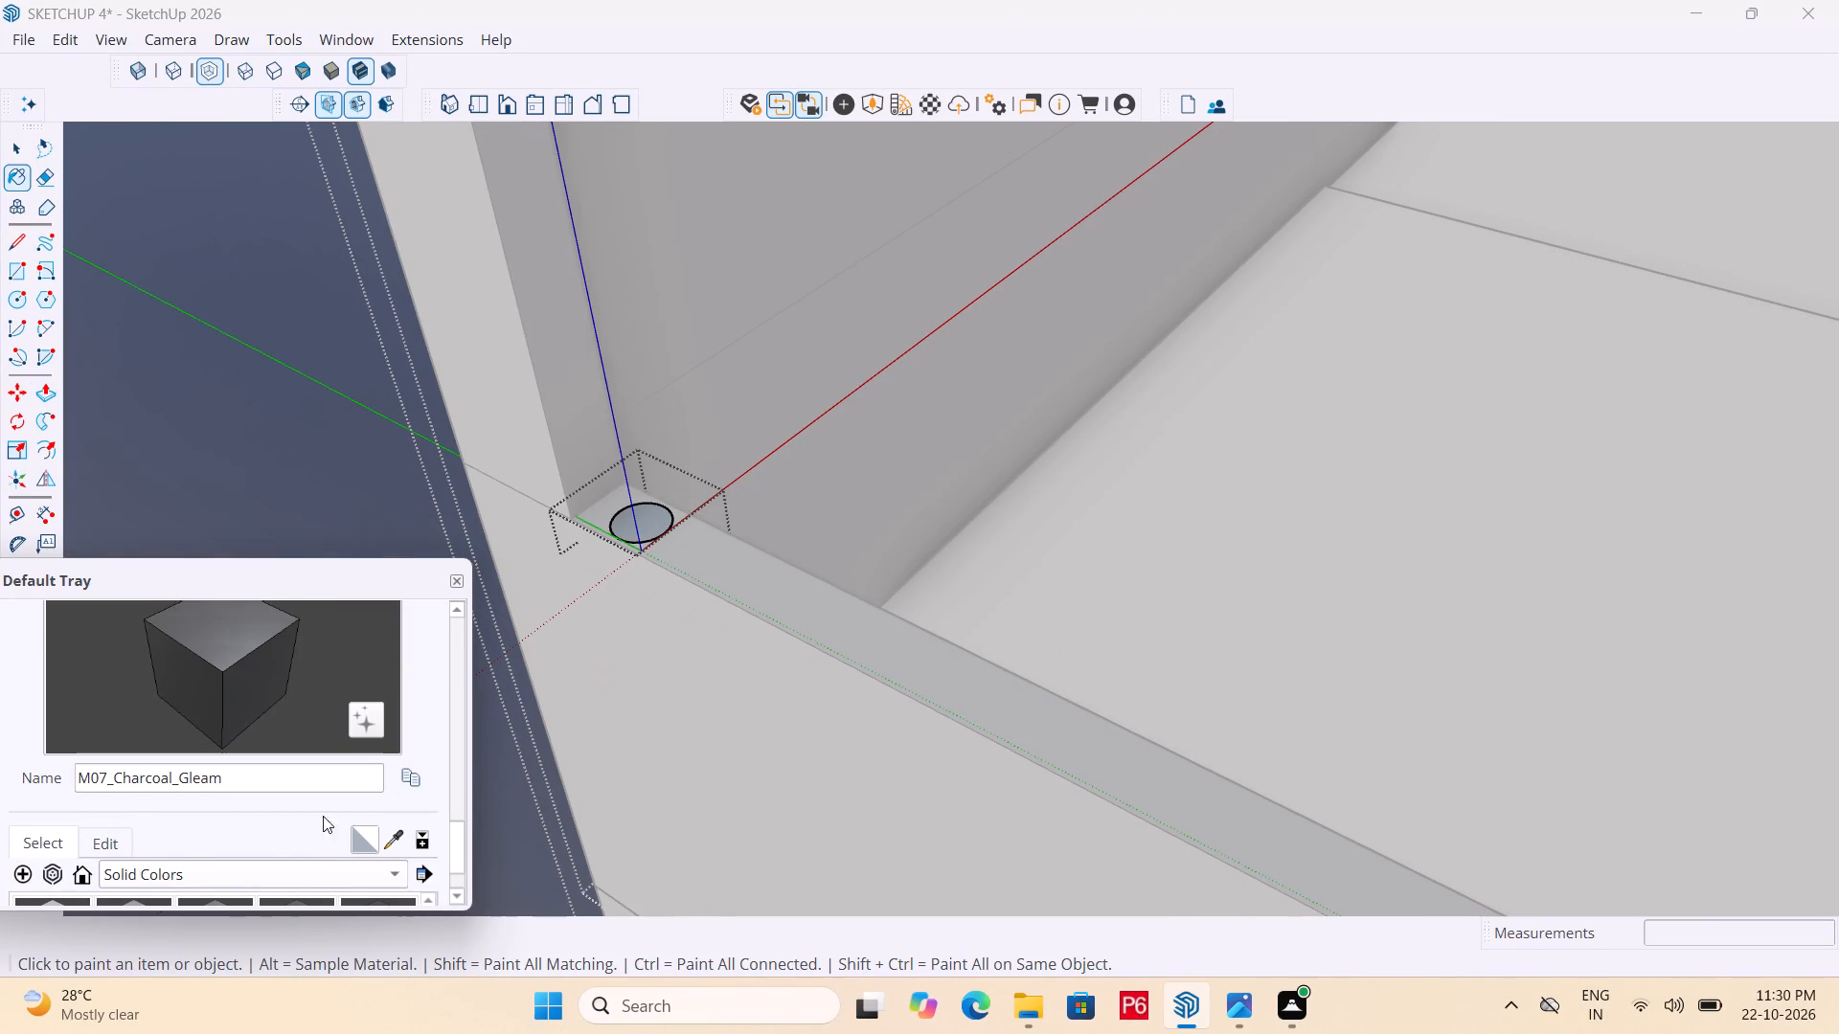
{"action": "scroll", "coordinate": [377, 855], "scroll_direction": "down", "scroll_amount": 3}
{"action": "scroll", "coordinate": [172, 860], "scroll_direction": "up", "scroll_amount": 1}
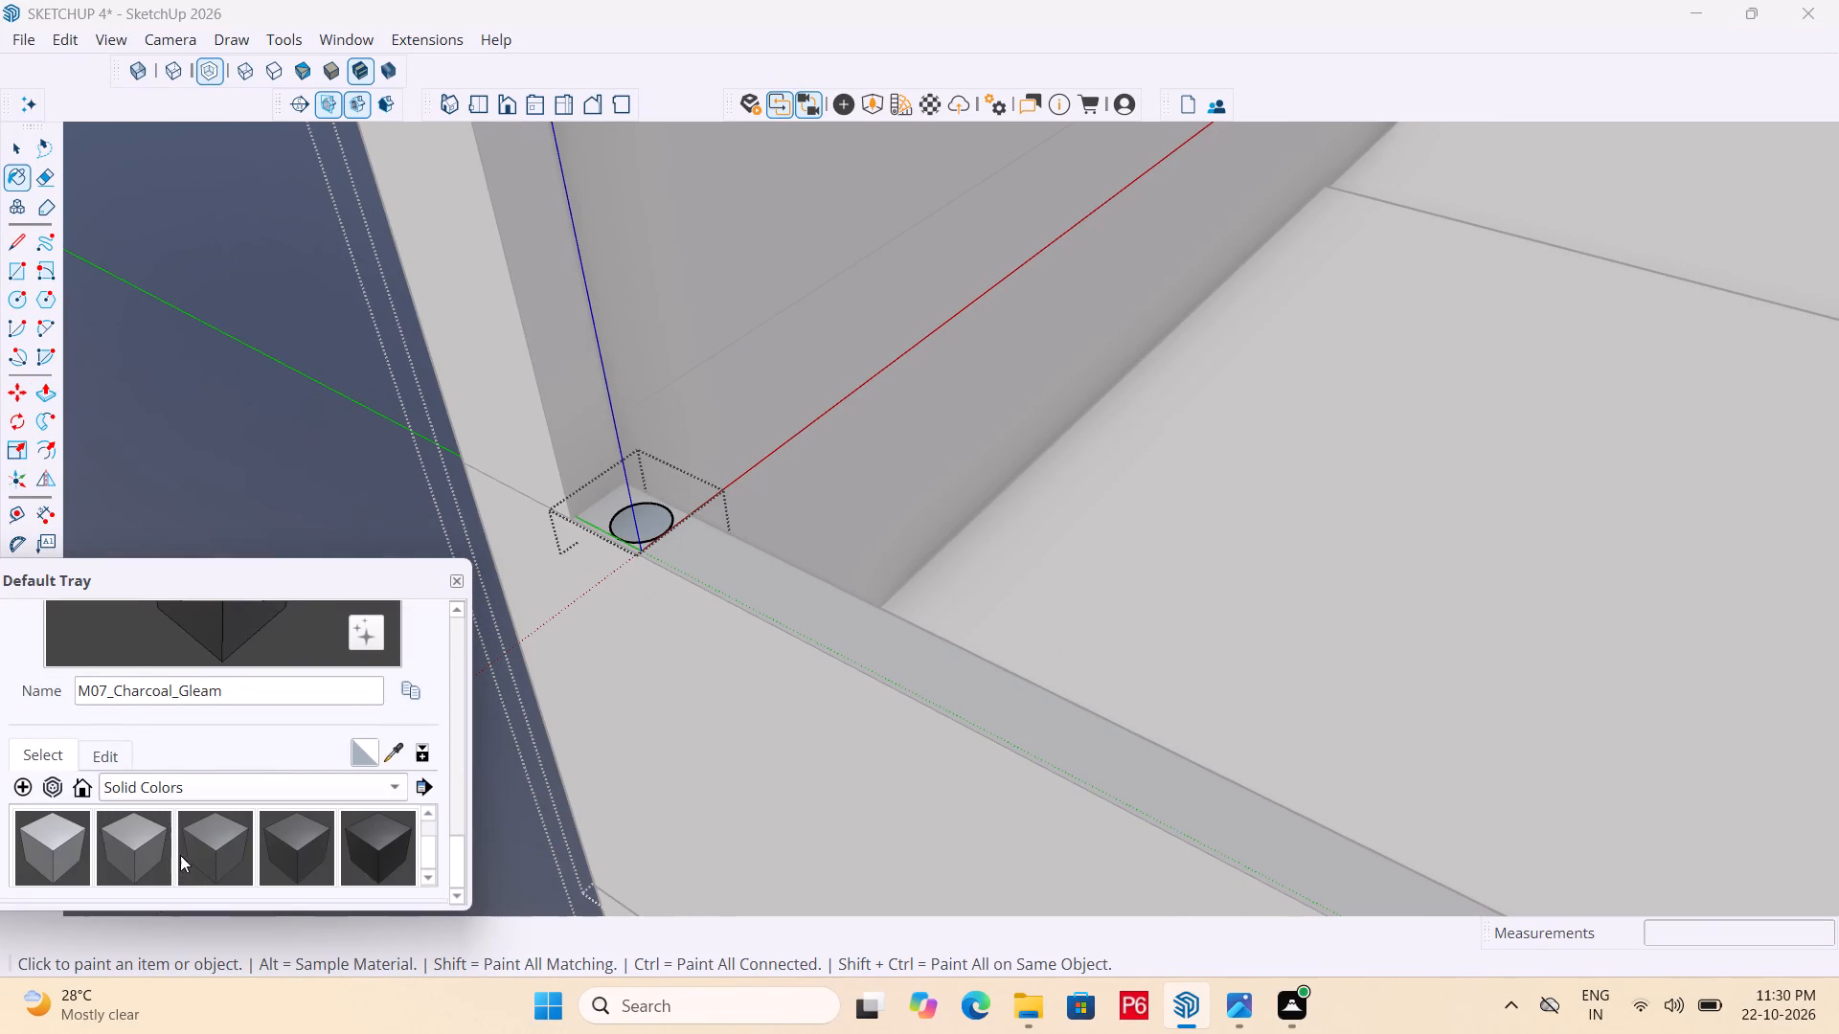
{"action": "left_click_drag", "start_coordinate": [397, 854], "coordinate": [409, 834]}
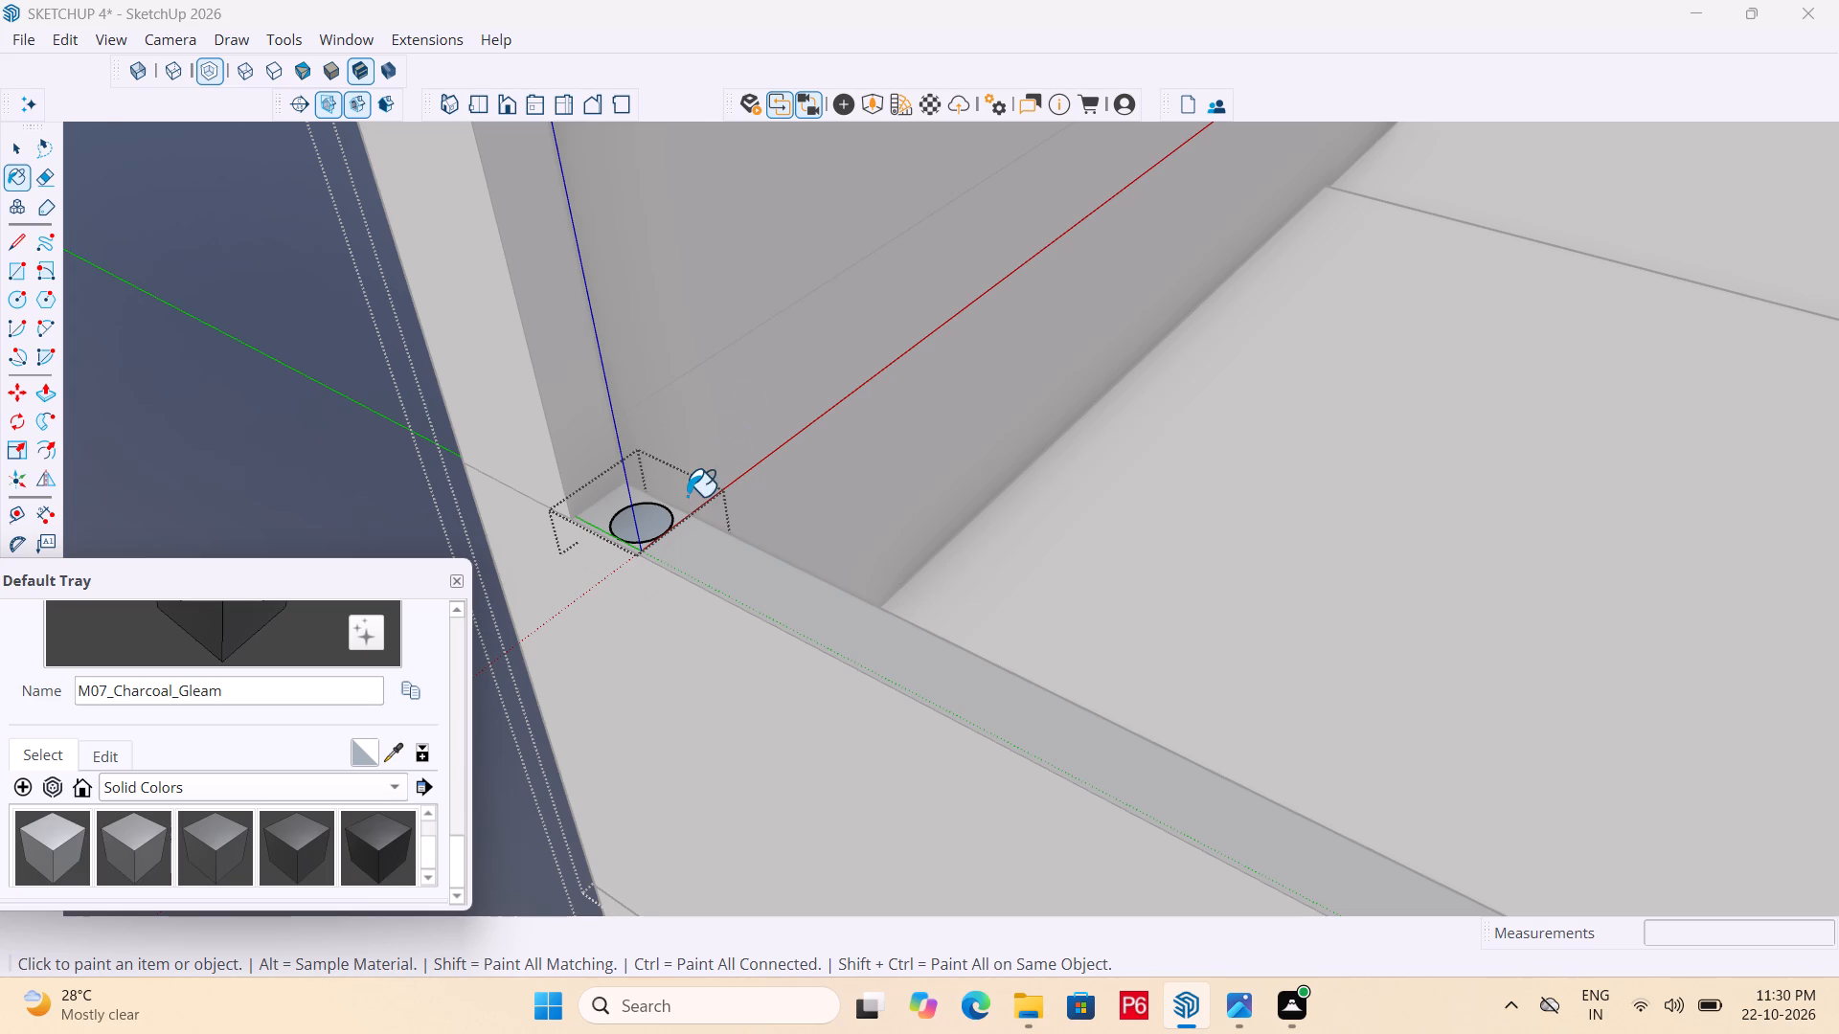
{"action": "left_click", "coordinate": [650, 527]}
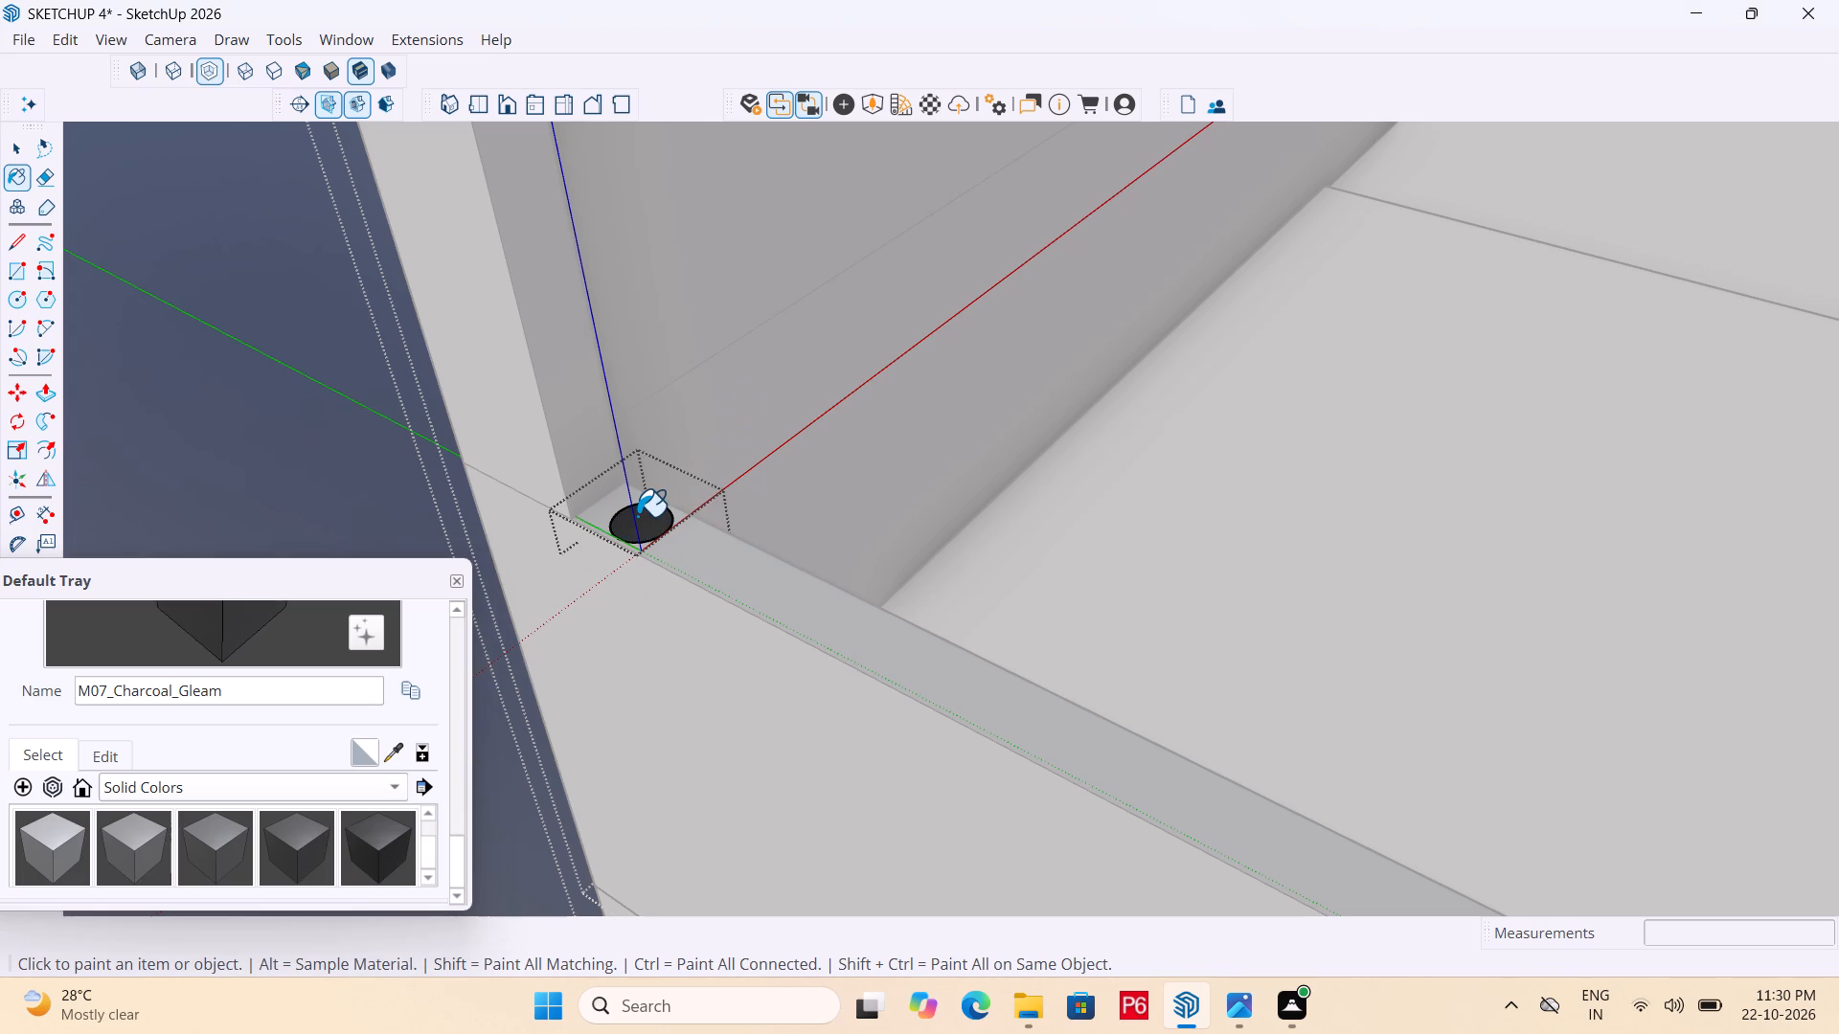
Push/pull the charcoal circular face by about 1/4".
{"action": "key", "text": "p"}
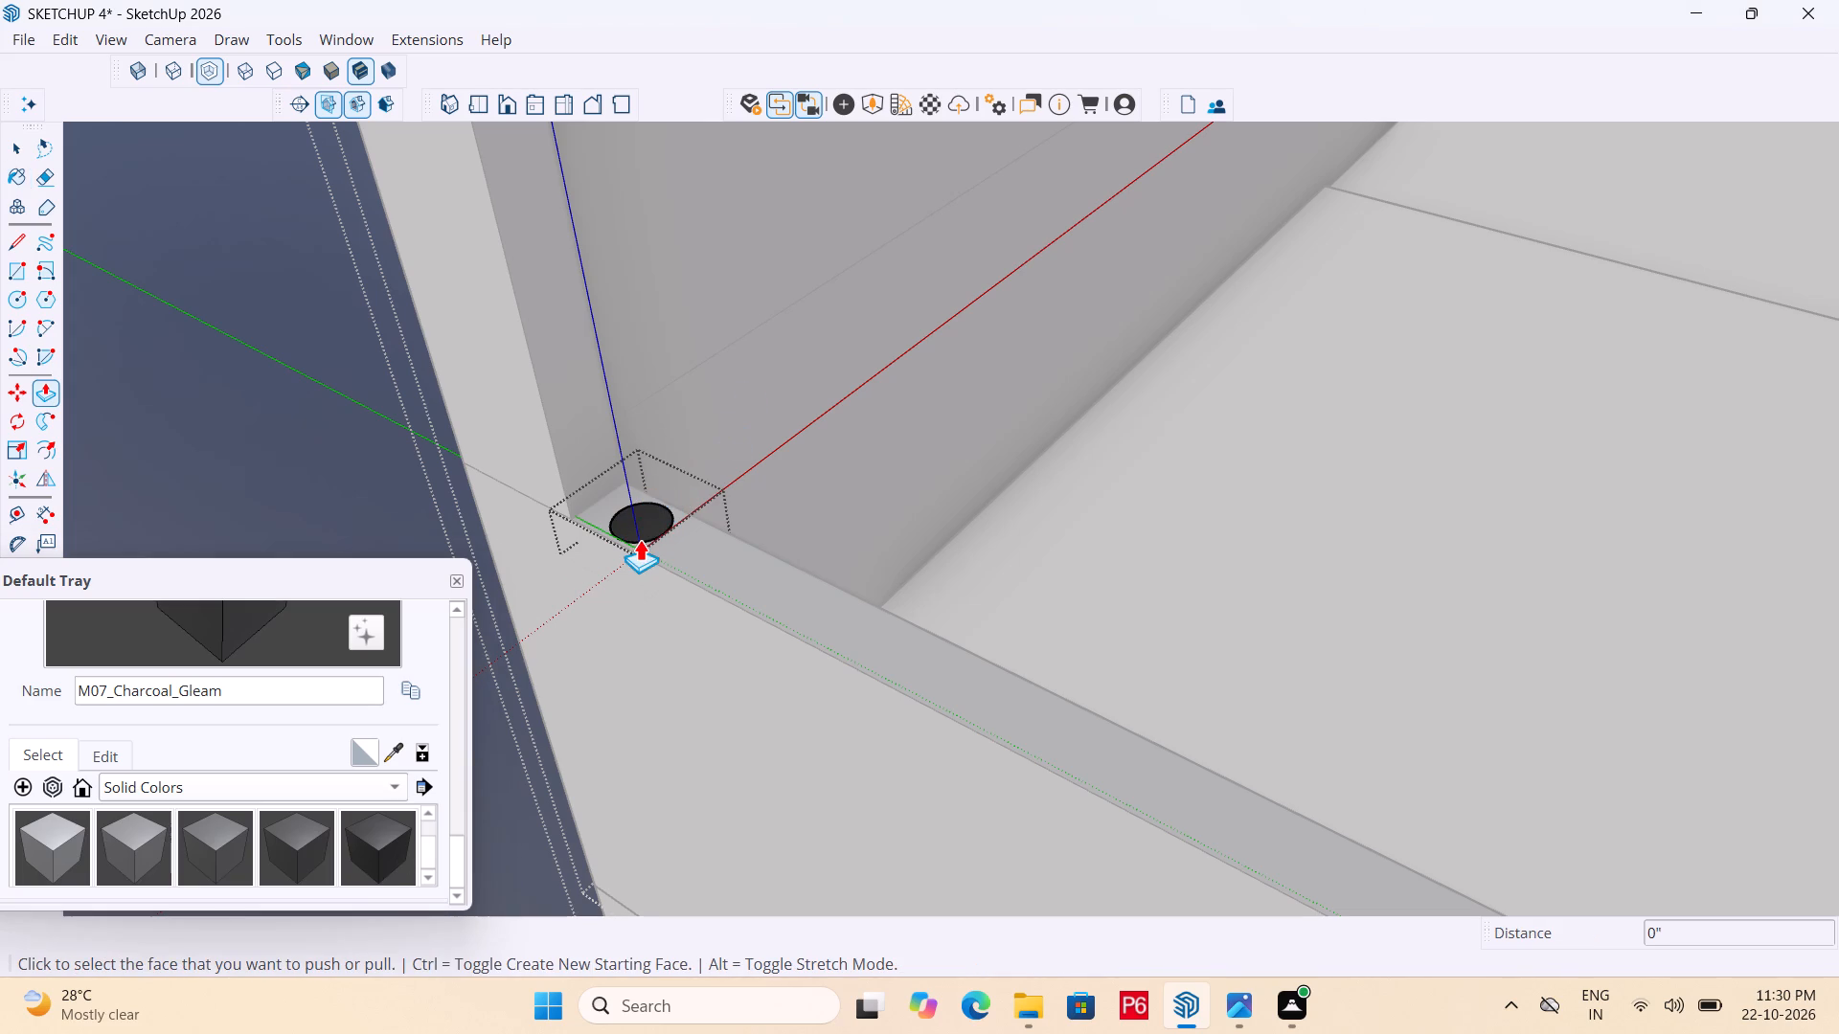
{"action": "left_click", "coordinate": [655, 506]}
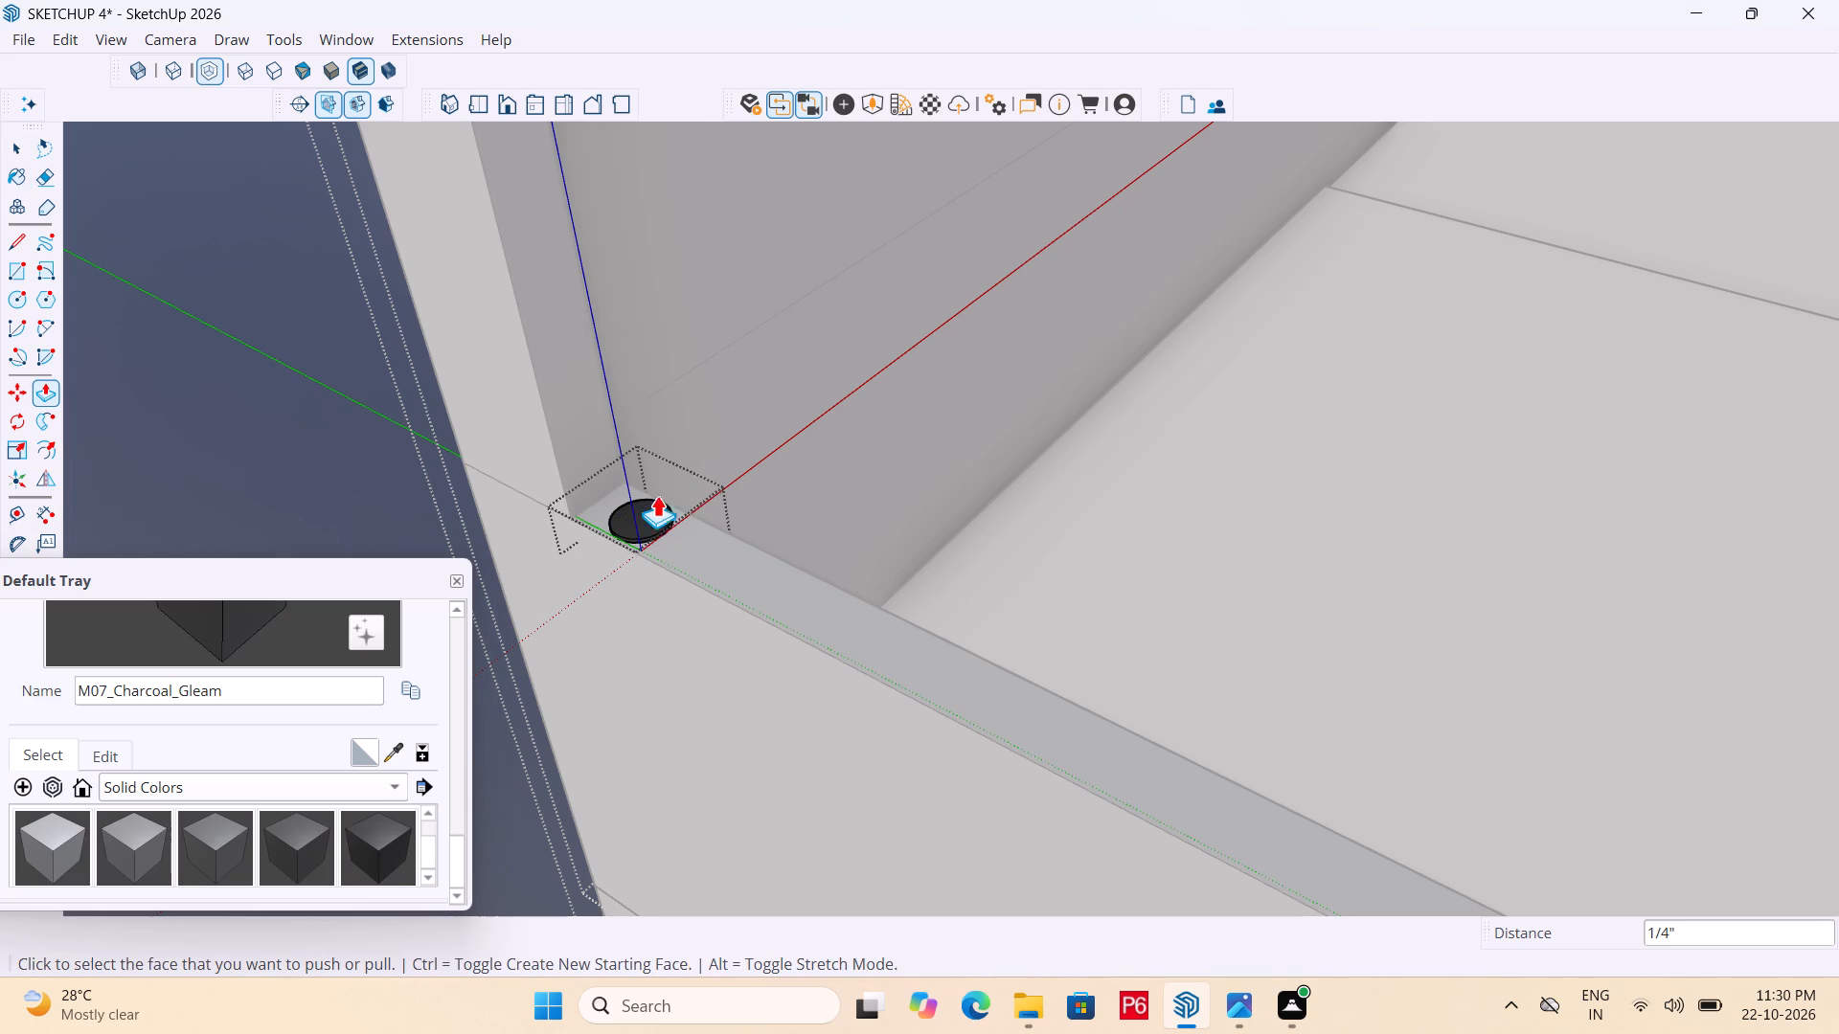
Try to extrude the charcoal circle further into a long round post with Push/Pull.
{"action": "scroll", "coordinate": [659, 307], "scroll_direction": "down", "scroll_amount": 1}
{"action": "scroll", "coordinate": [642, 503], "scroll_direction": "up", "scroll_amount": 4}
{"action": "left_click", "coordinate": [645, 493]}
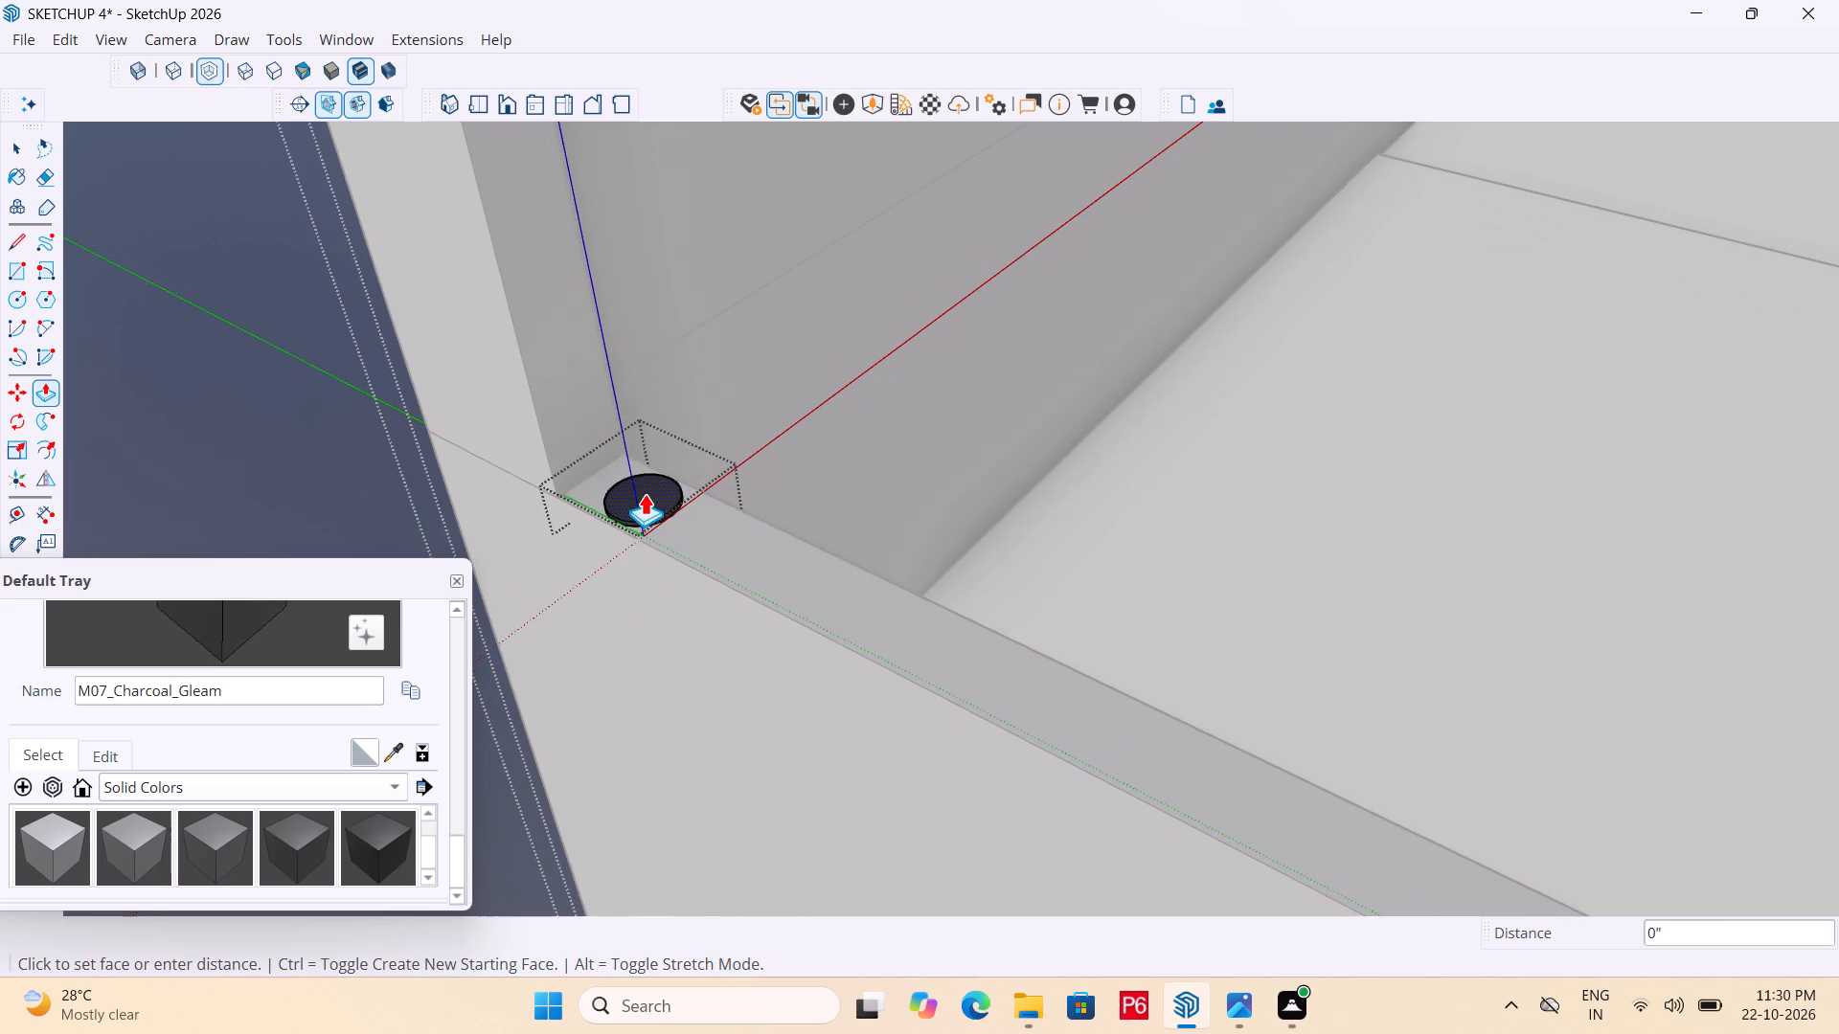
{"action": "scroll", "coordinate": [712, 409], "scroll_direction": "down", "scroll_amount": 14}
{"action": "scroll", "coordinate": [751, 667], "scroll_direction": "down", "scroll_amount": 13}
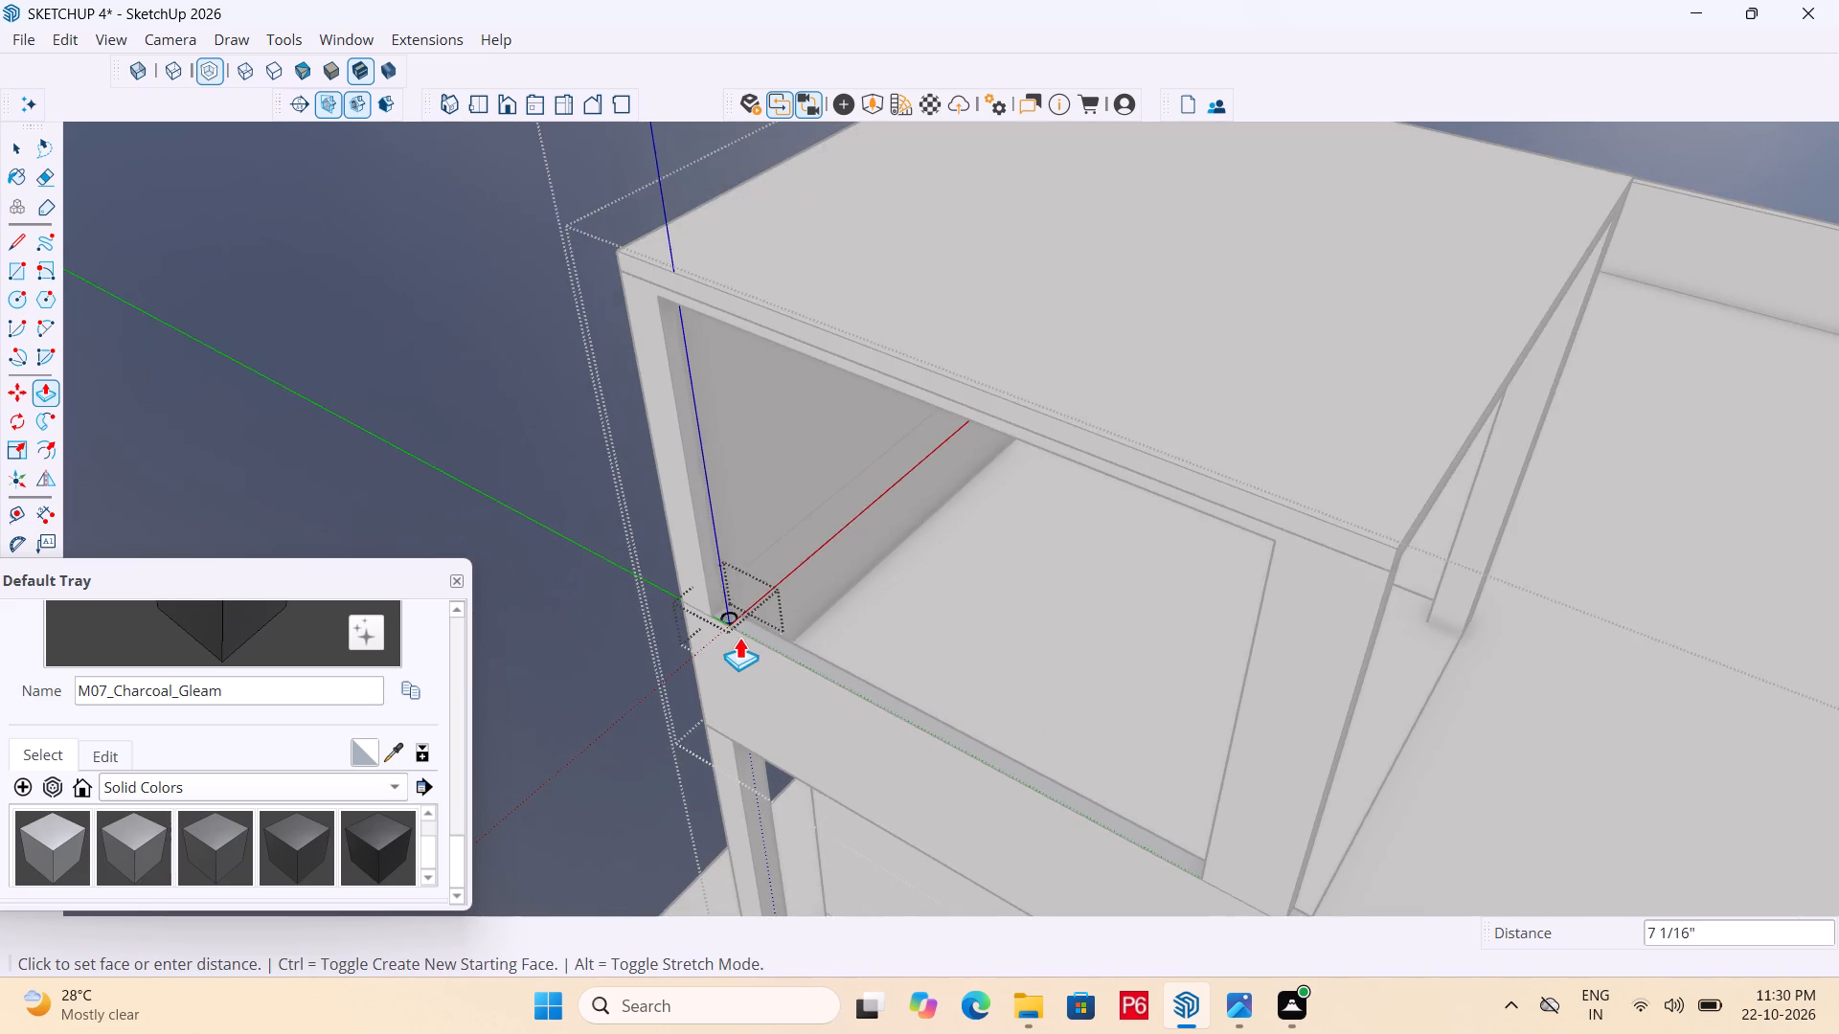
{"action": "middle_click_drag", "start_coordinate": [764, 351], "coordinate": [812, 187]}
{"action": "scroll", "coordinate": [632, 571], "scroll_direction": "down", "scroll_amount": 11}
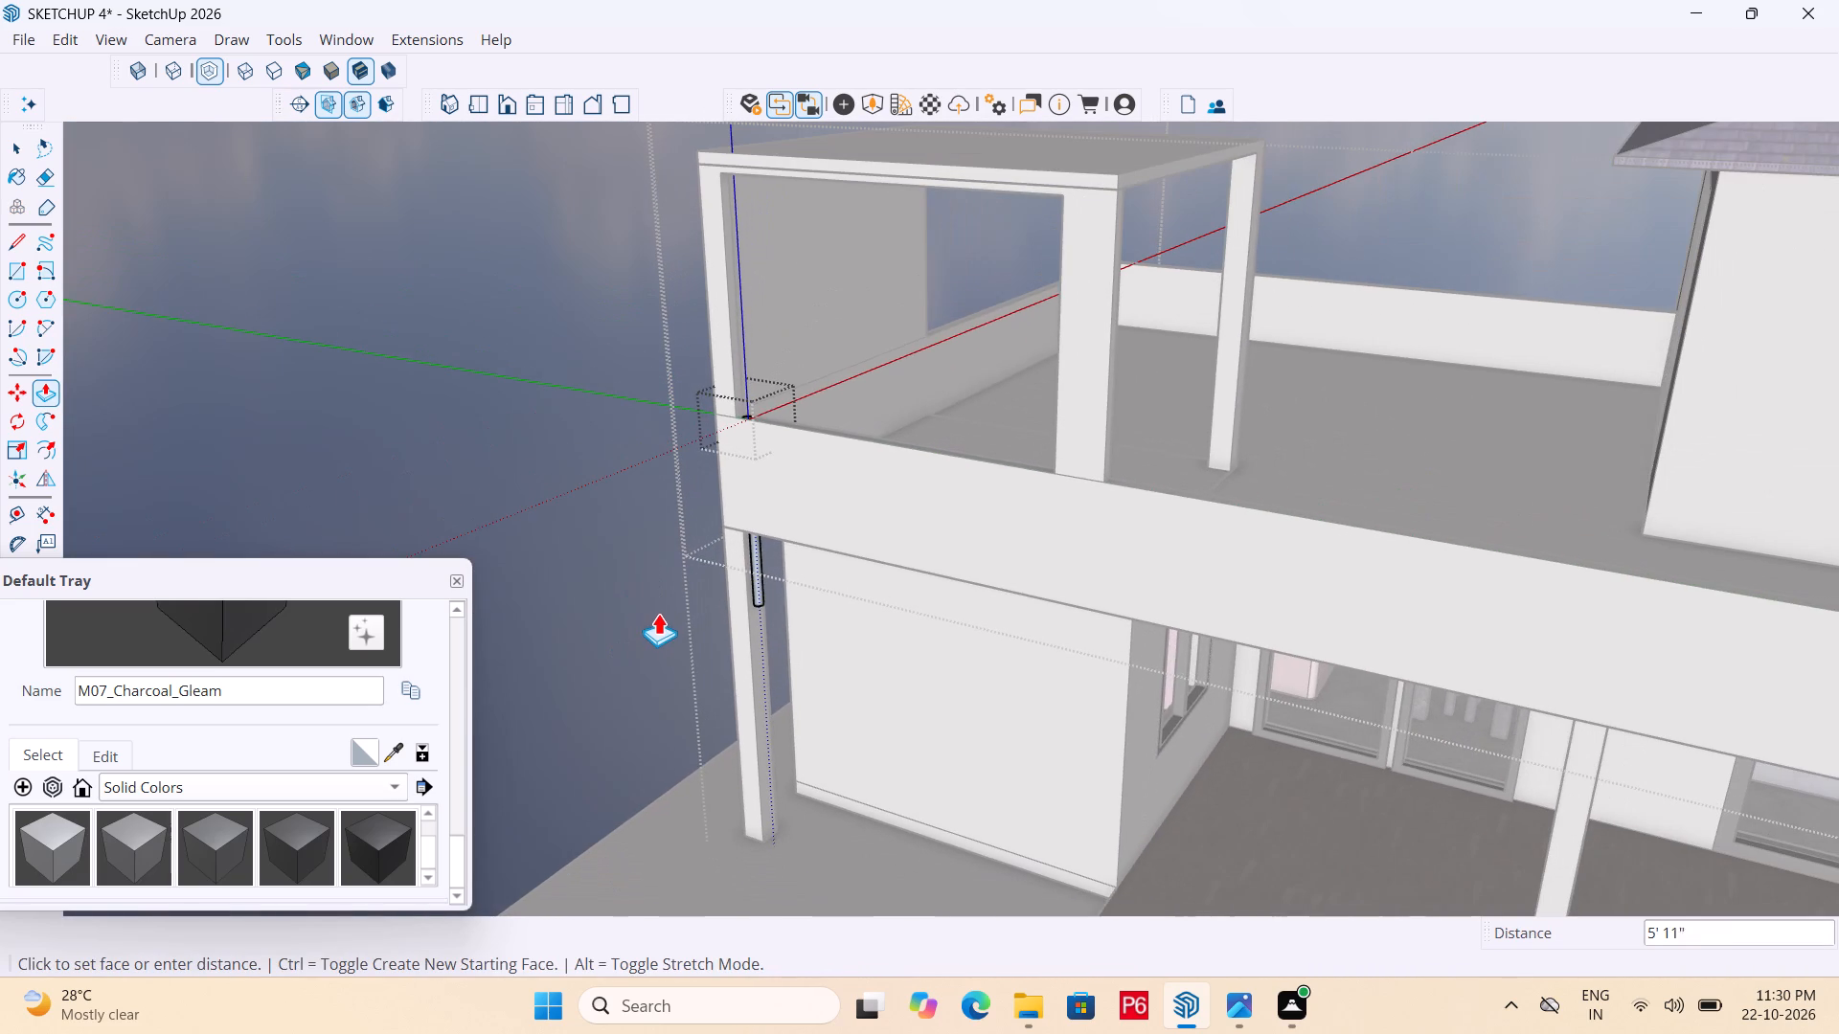
Save the model and close the circle's group.
{"action": "key", "text": "ctrl+s"}
{"action": "key", "text": "ctrl+s"}
{"action": "key", "text": "ctrl+s"}
{"action": "key", "text": "ctrl+s"}
{"action": "key", "text": "ctrl+s"}
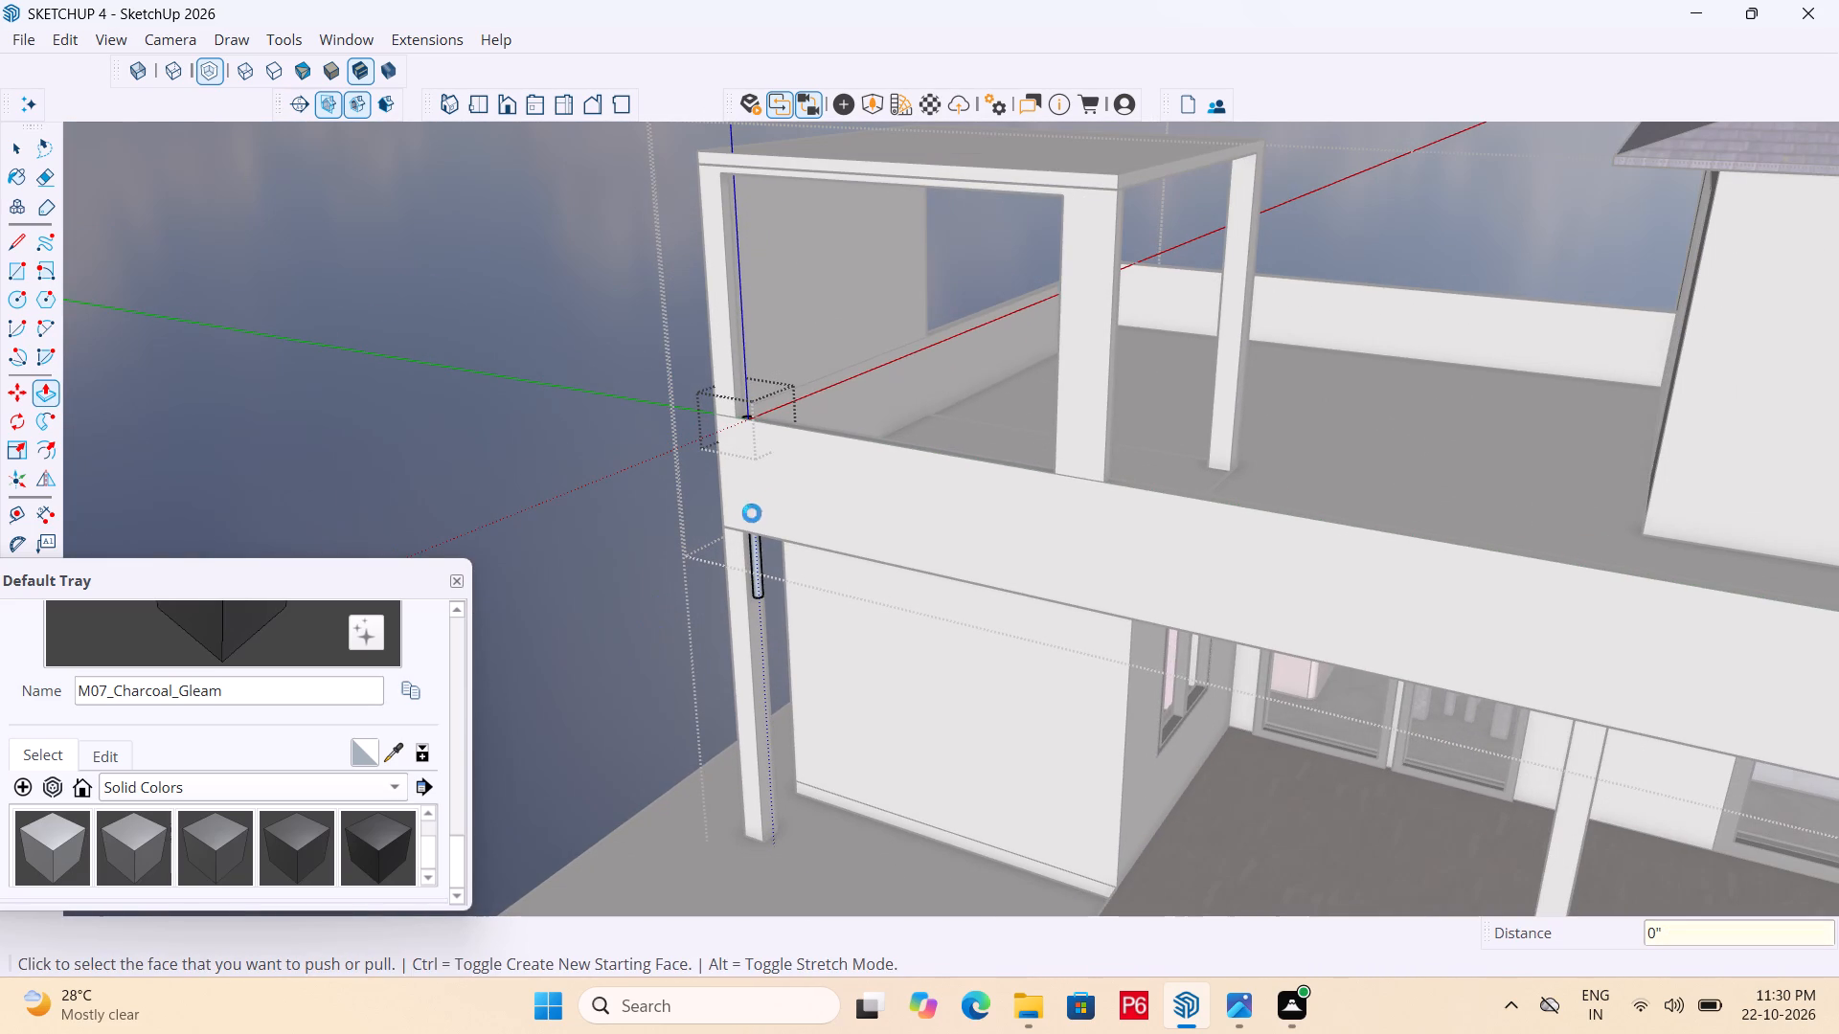
{"action": "key", "text": "space"}
{"action": "key", "text": "space"}
{"action": "left_click", "coordinate": [619, 316]}
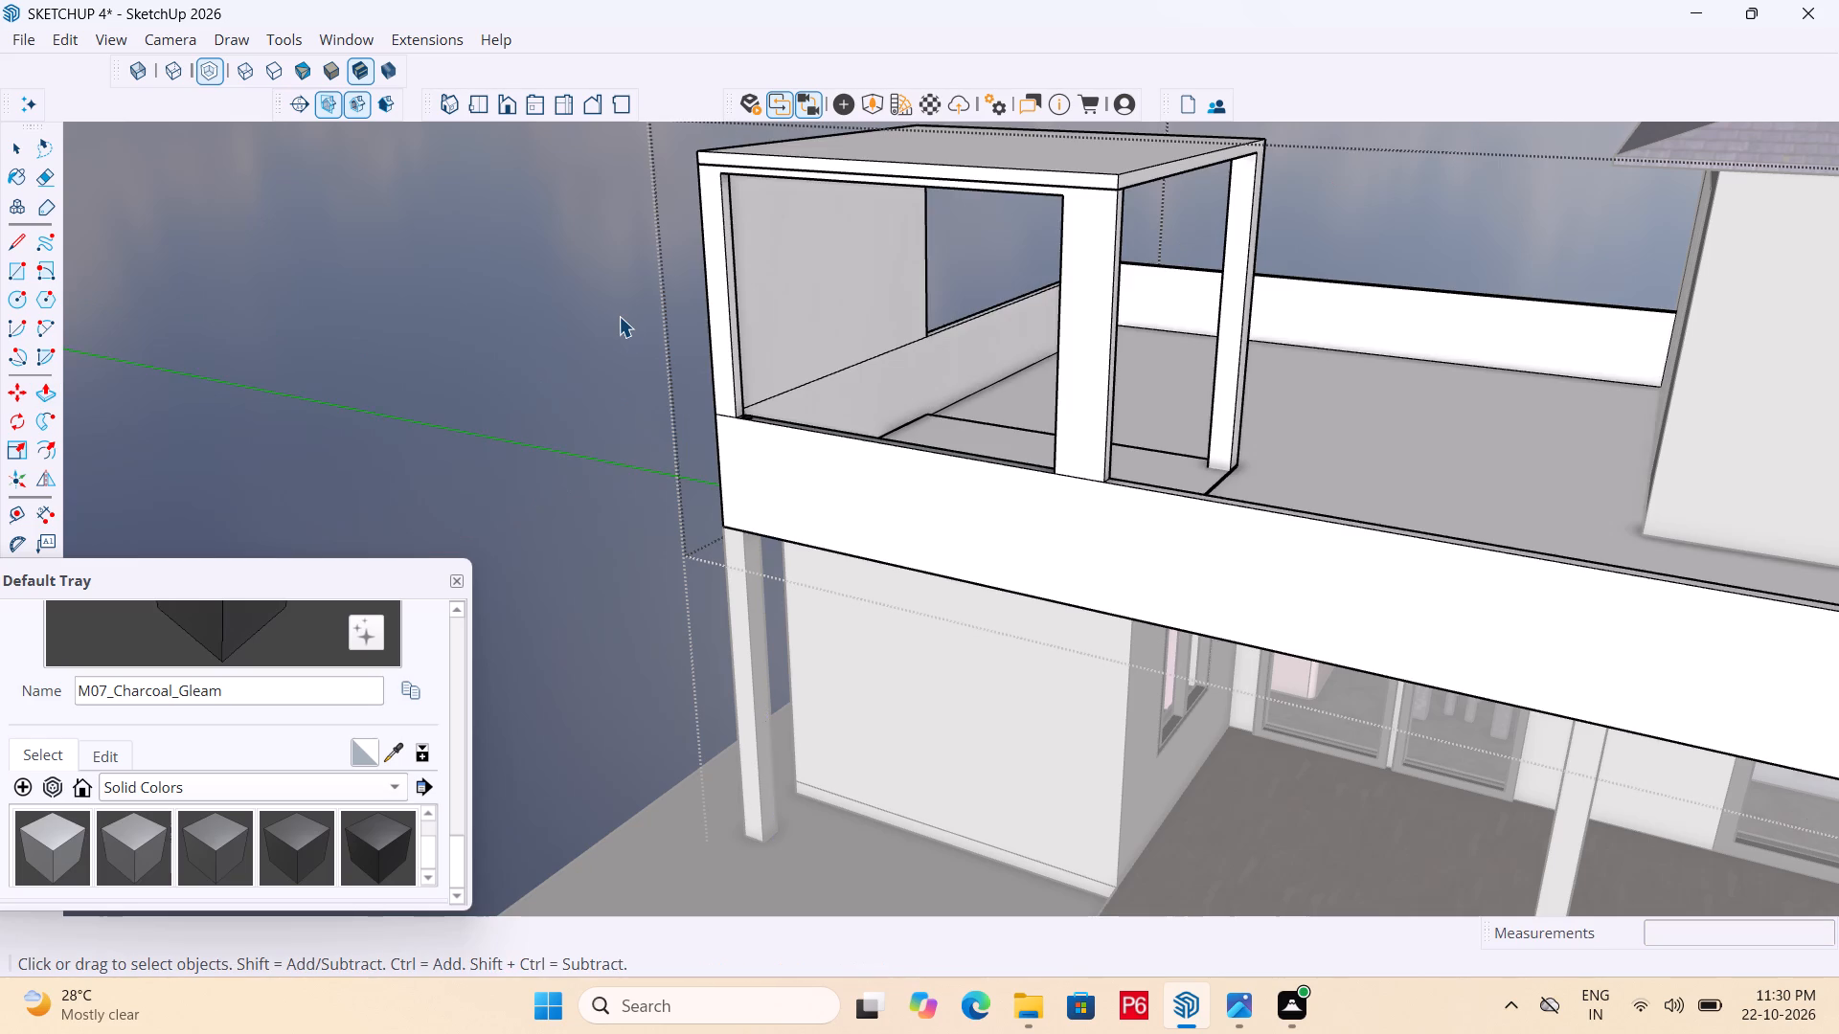
{"action": "double_click", "coordinate": [619, 316]}
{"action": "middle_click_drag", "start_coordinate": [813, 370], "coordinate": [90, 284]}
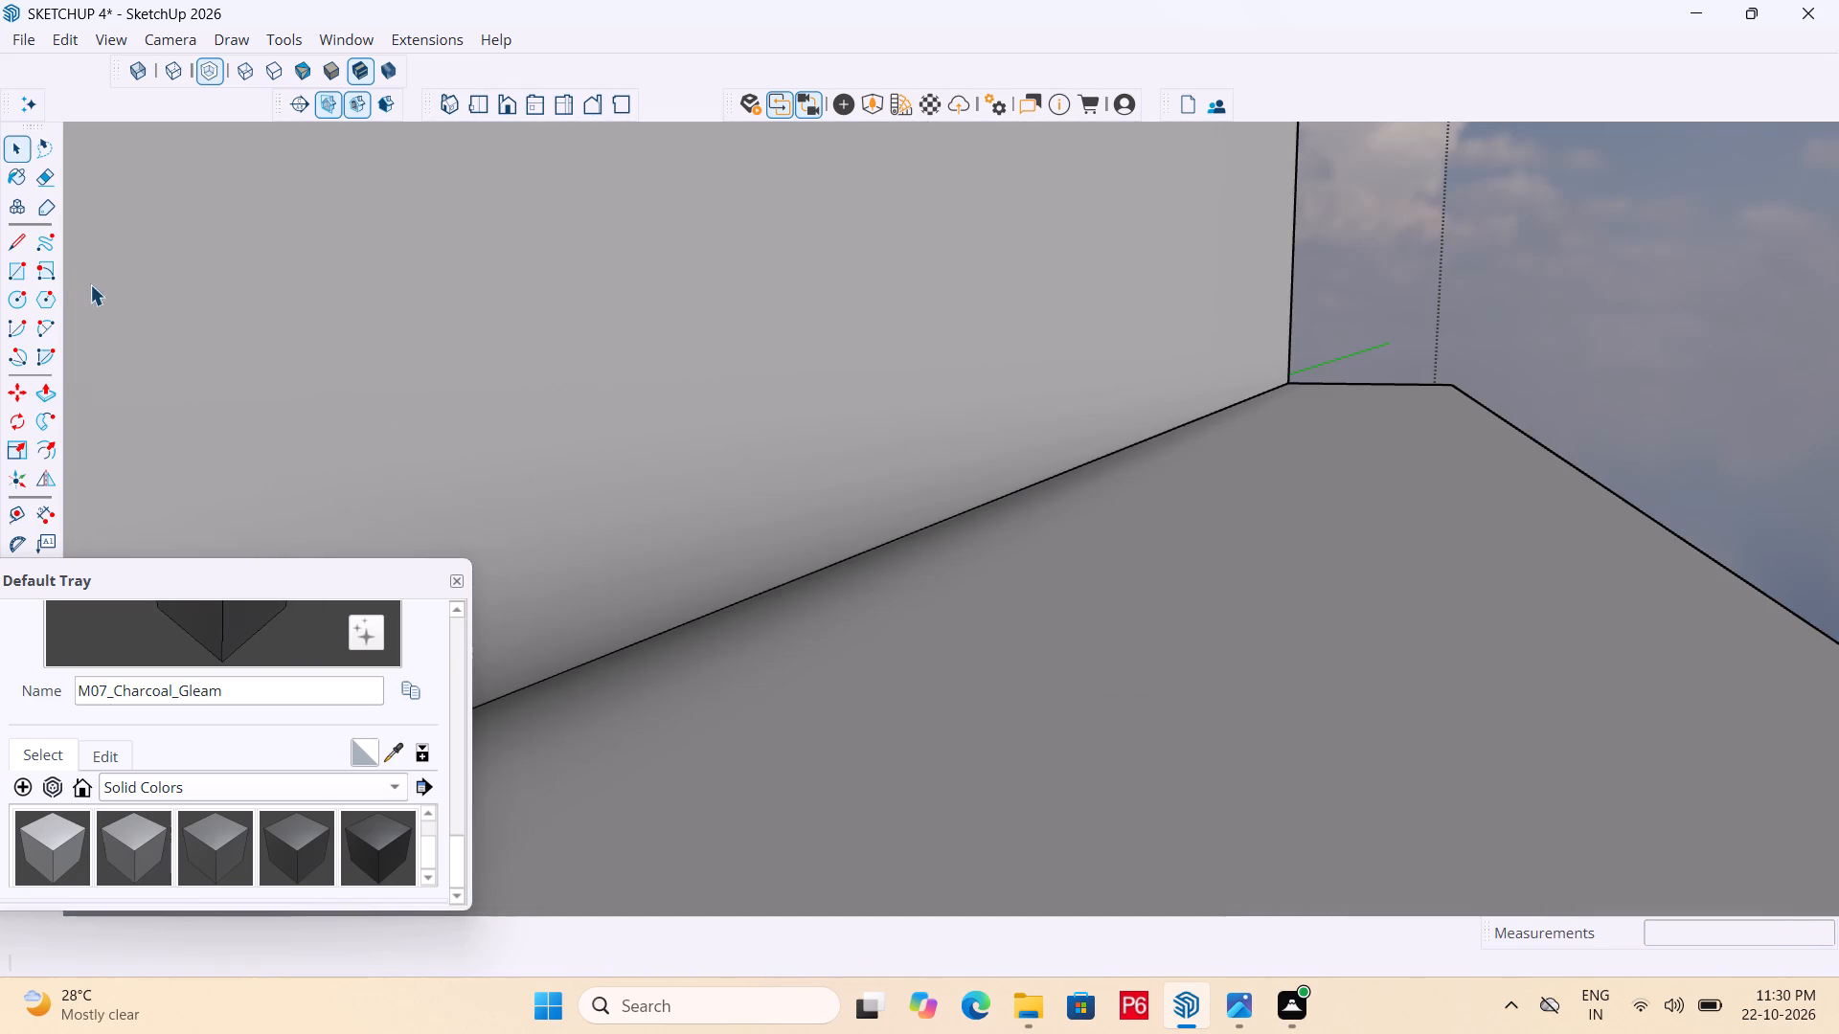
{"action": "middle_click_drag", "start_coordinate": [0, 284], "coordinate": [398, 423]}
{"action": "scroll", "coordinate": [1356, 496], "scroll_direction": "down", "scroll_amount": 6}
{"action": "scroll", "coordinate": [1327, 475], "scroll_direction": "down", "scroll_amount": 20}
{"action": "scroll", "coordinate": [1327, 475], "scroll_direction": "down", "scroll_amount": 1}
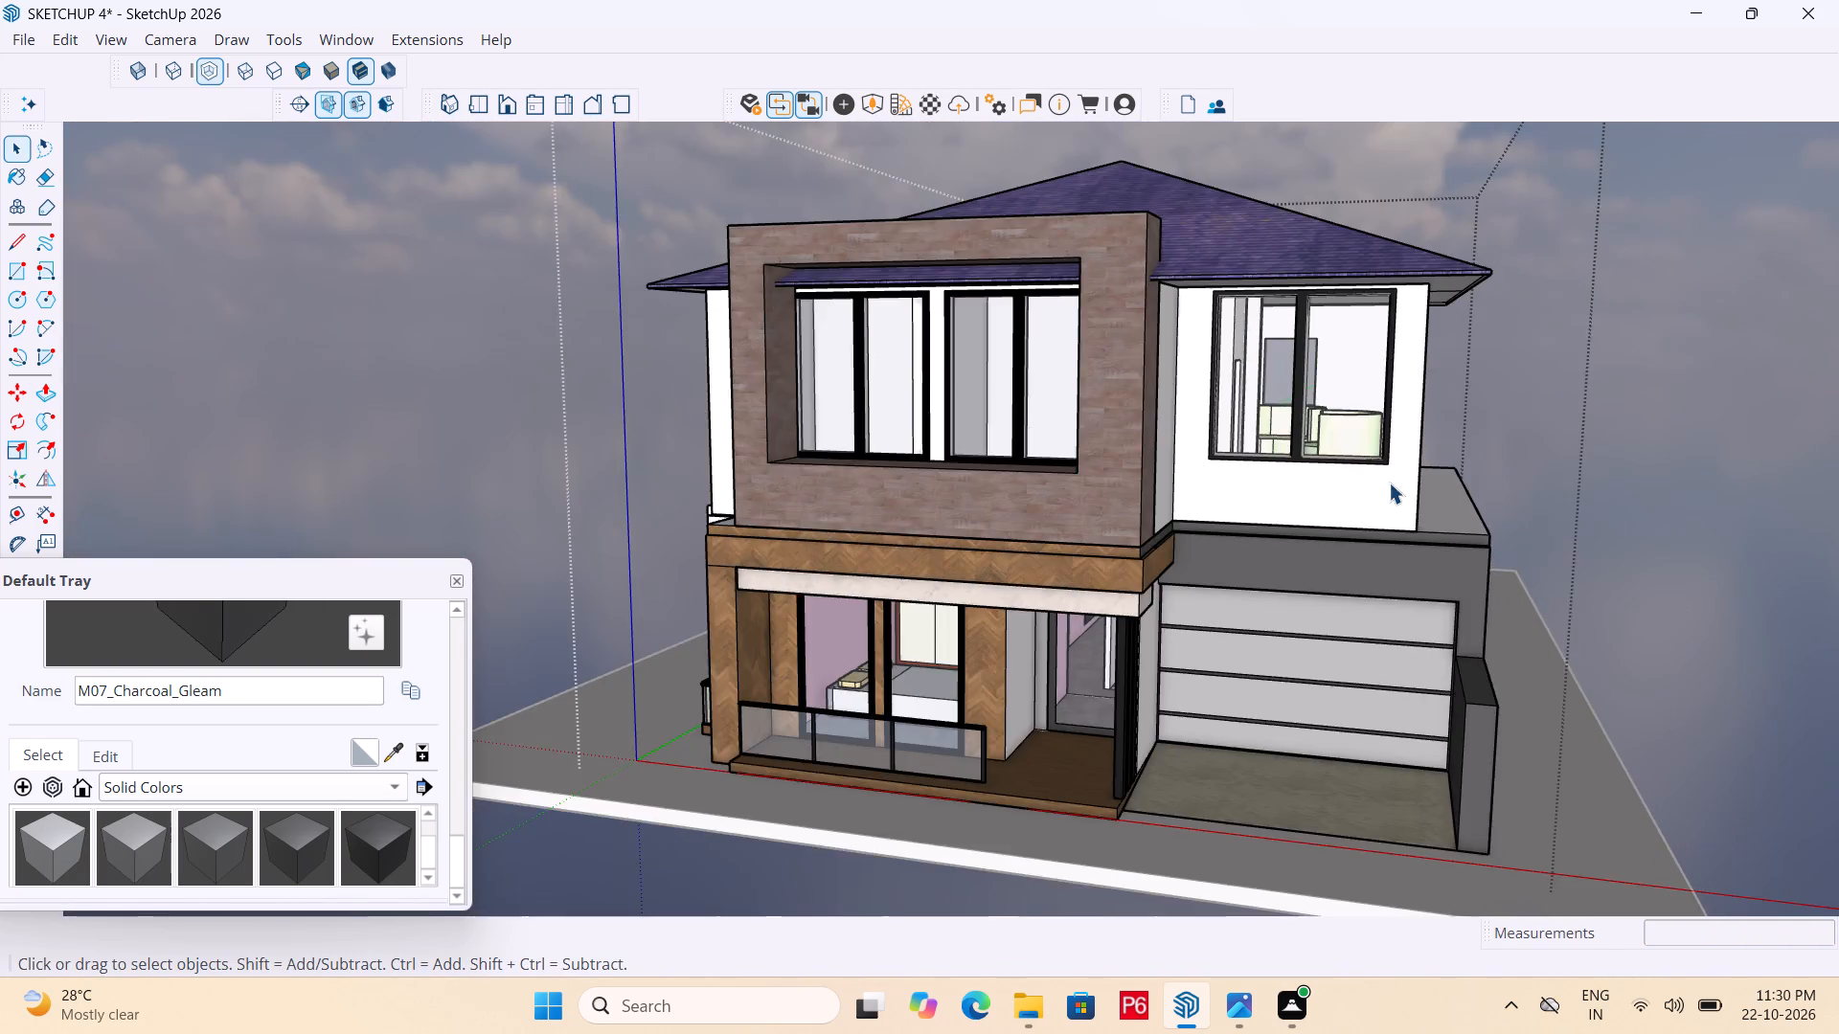
Delete the charcoal circle from the corner of the rooftop wall opening's sill.
{"action": "scroll", "coordinate": [1389, 483], "scroll_direction": "down", "scroll_amount": 5}
{"action": "middle_click_drag", "start_coordinate": [1109, 457], "coordinate": [1767, 617]}
{"action": "scroll", "coordinate": [795, 321], "scroll_direction": "up", "scroll_amount": 14}
{"action": "middle_click", "coordinate": [662, 342]}
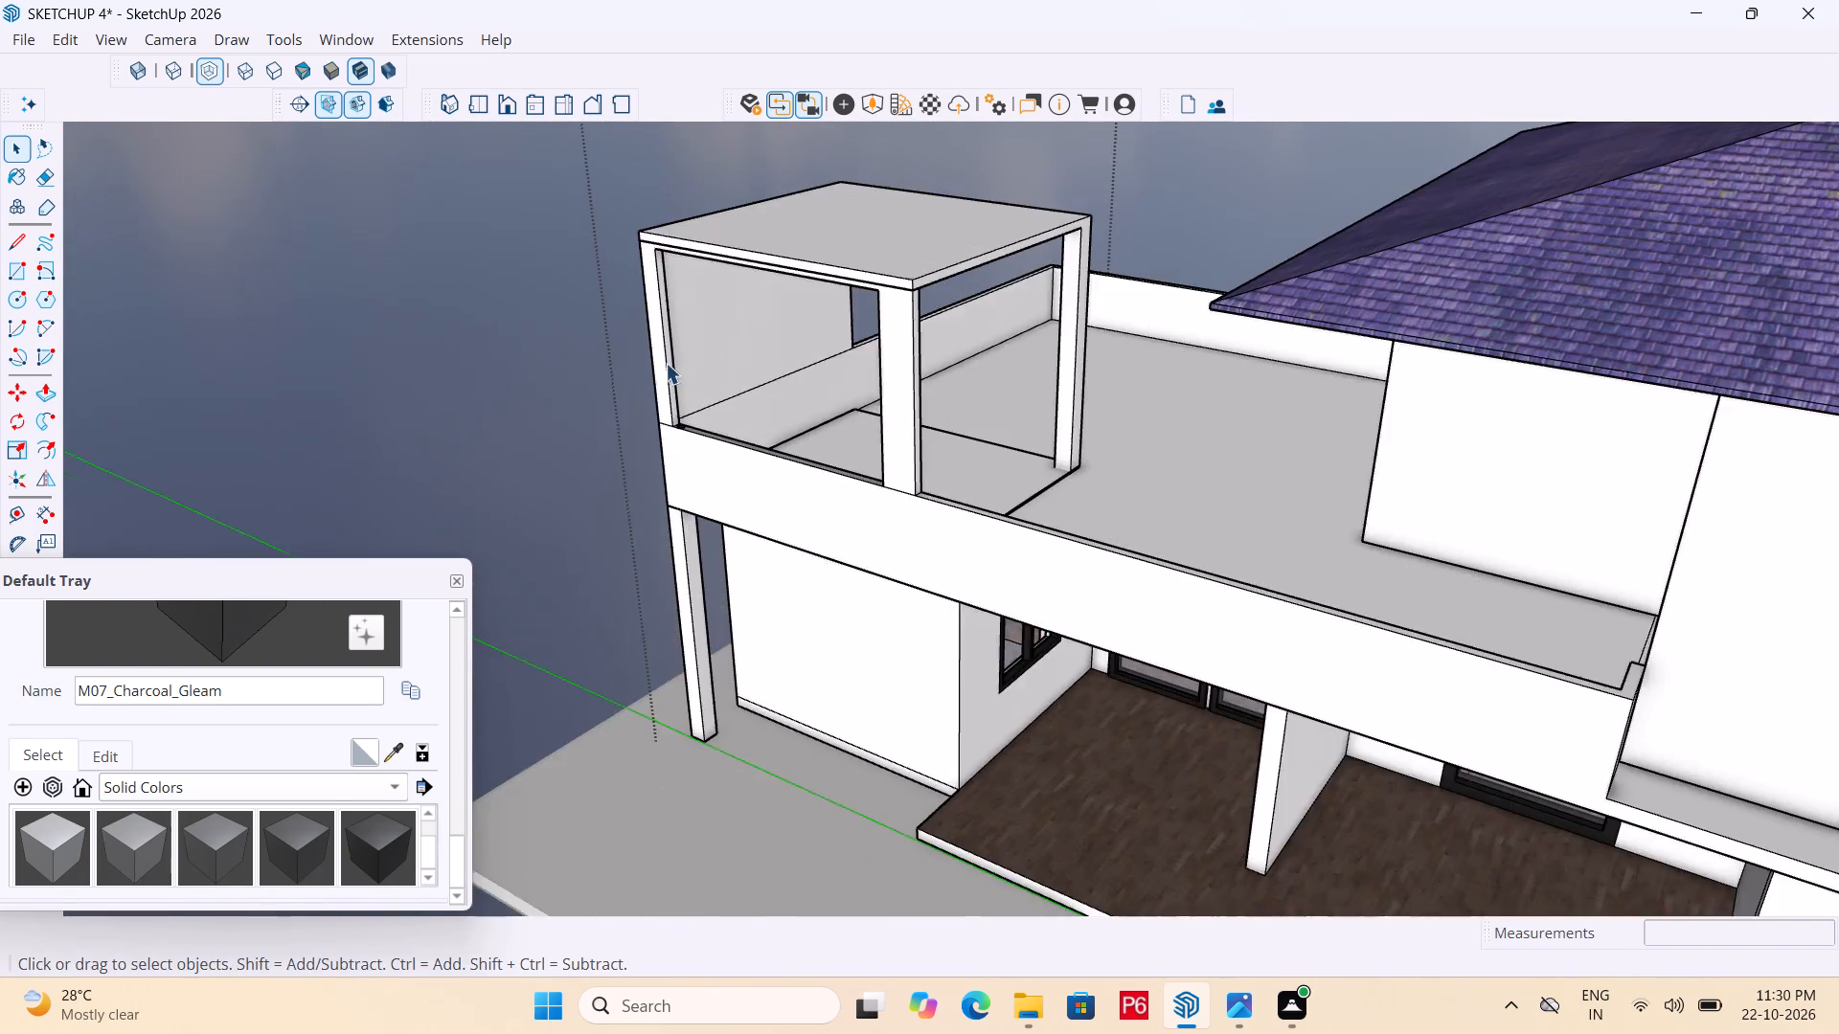
{"action": "scroll", "coordinate": [666, 363], "scroll_direction": "up", "scroll_amount": 10}
{"action": "middle_click_drag", "start_coordinate": [688, 465], "coordinate": [684, 523]}
{"action": "scroll", "coordinate": [684, 523], "scroll_direction": "up", "scroll_amount": 2}
{"action": "scroll", "coordinate": [686, 679], "scroll_direction": "up", "scroll_amount": 5}
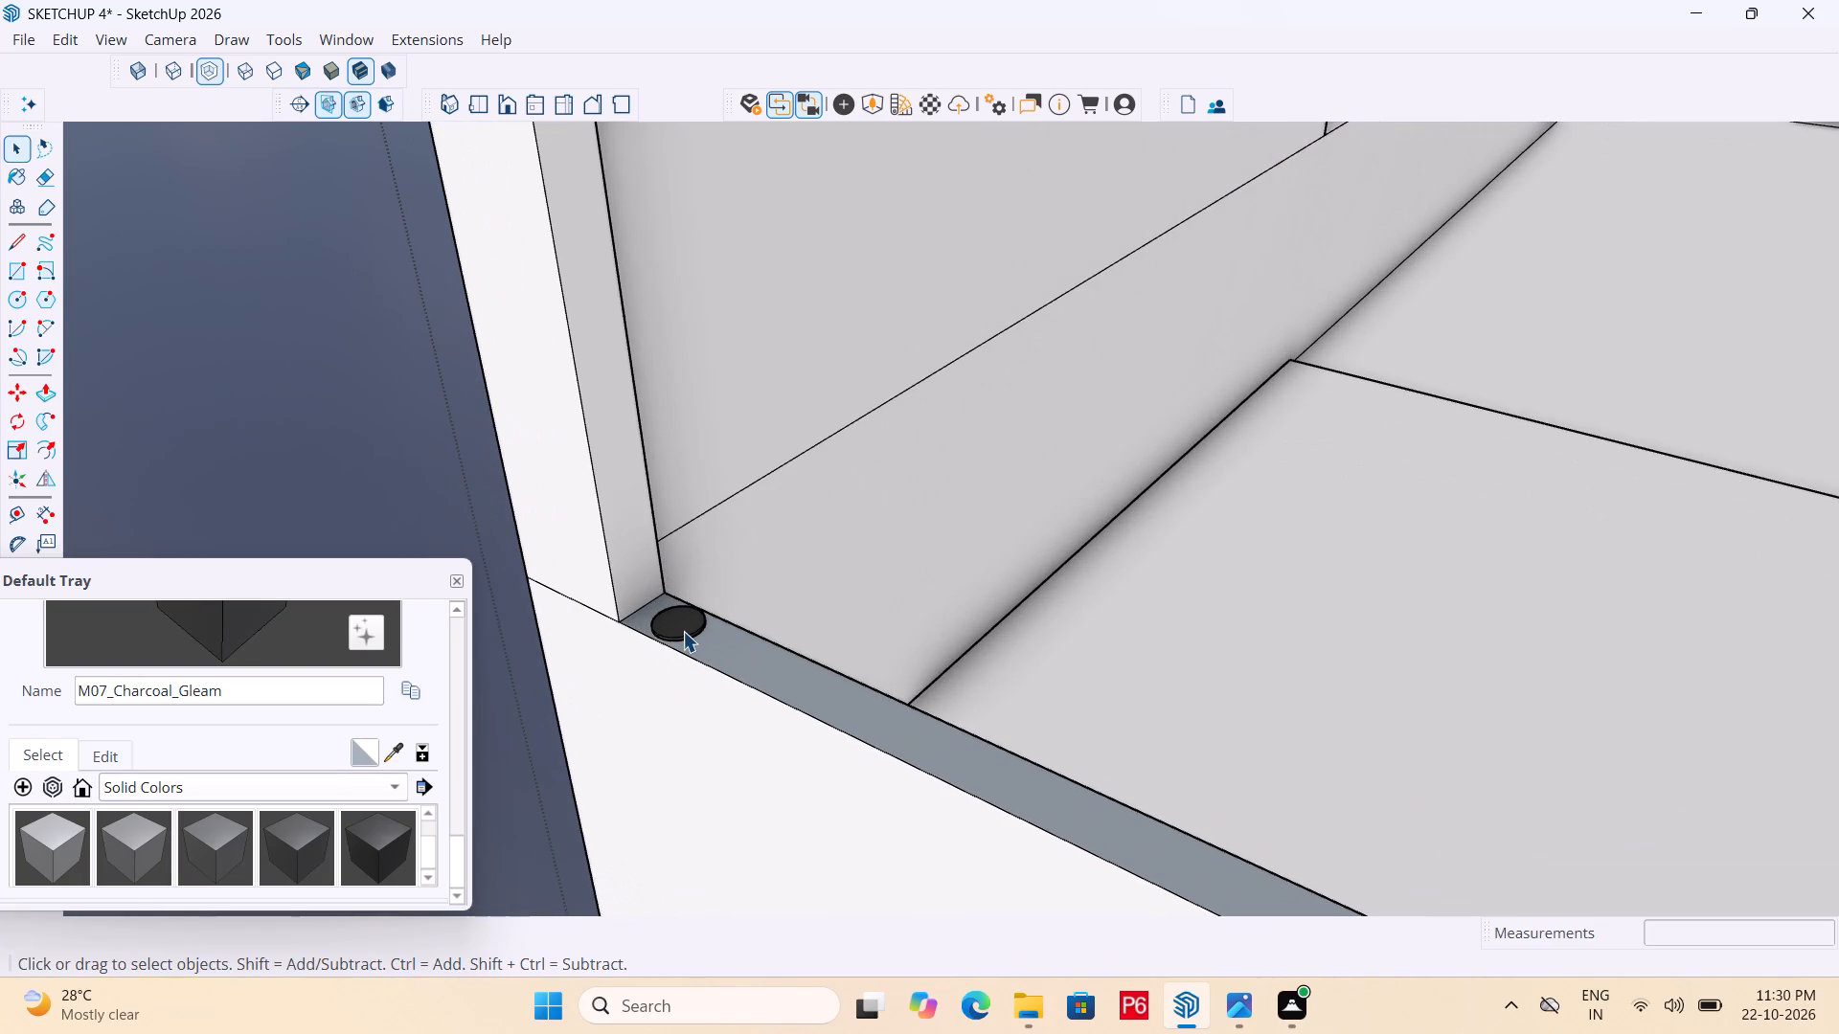
{"action": "left_click", "coordinate": [683, 631]}
{"action": "triple_click", "coordinate": [683, 631]}
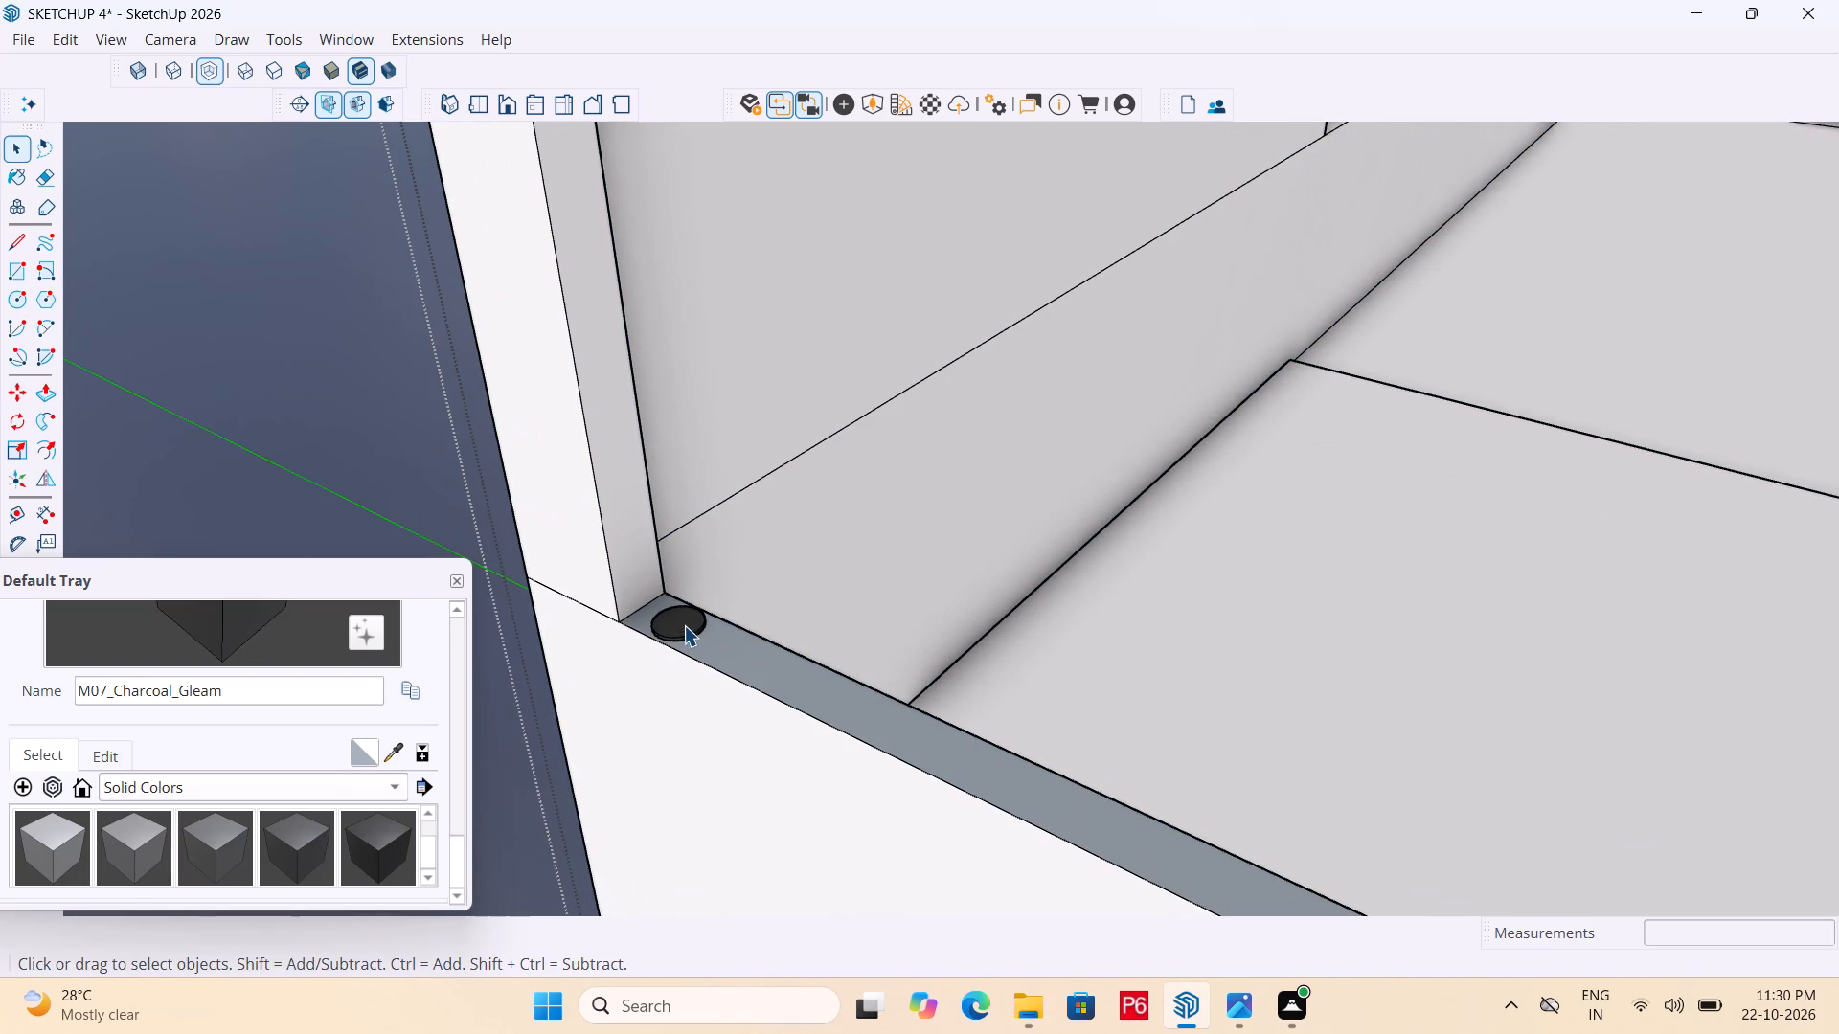
{"action": "key", "text": "Delete"}
Draw a small rectangle on the sill beside the corner where the charcoal circle was.
{"action": "scroll", "coordinate": [663, 626], "scroll_direction": "up", "scroll_amount": 12}
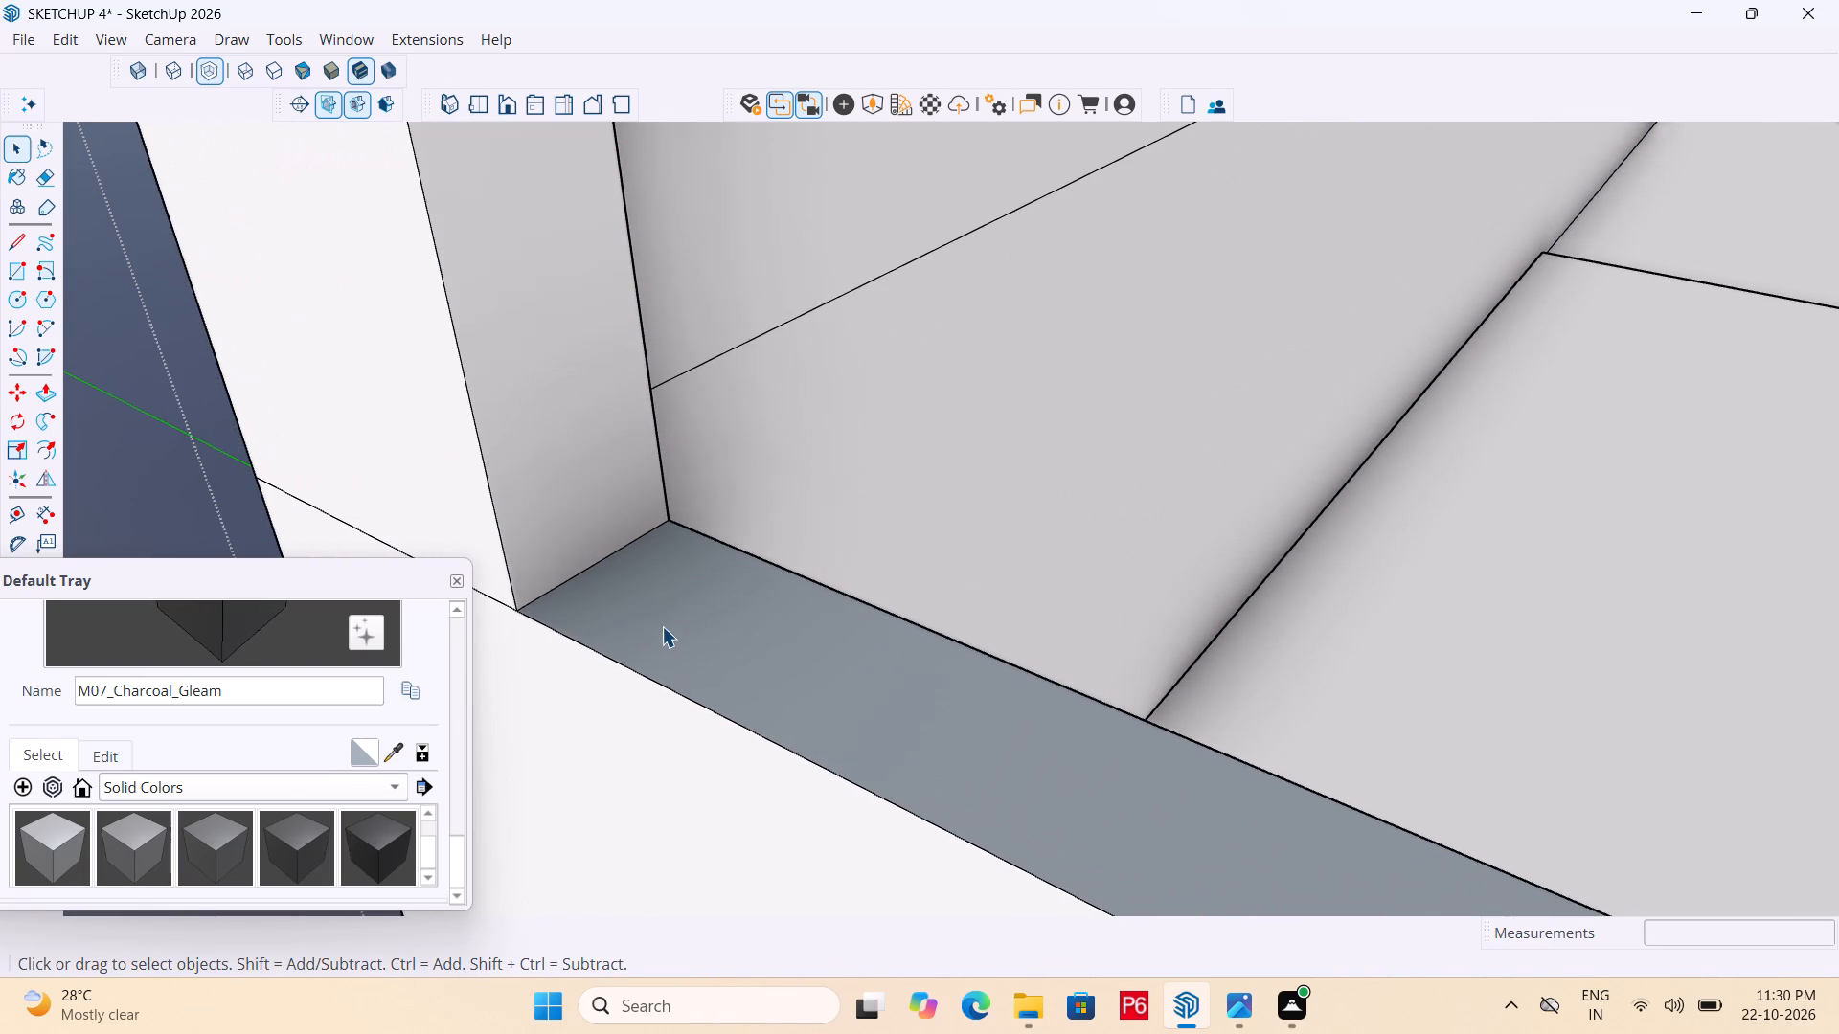
{"action": "scroll", "coordinate": [653, 593], "scroll_direction": "up", "scroll_amount": 3}
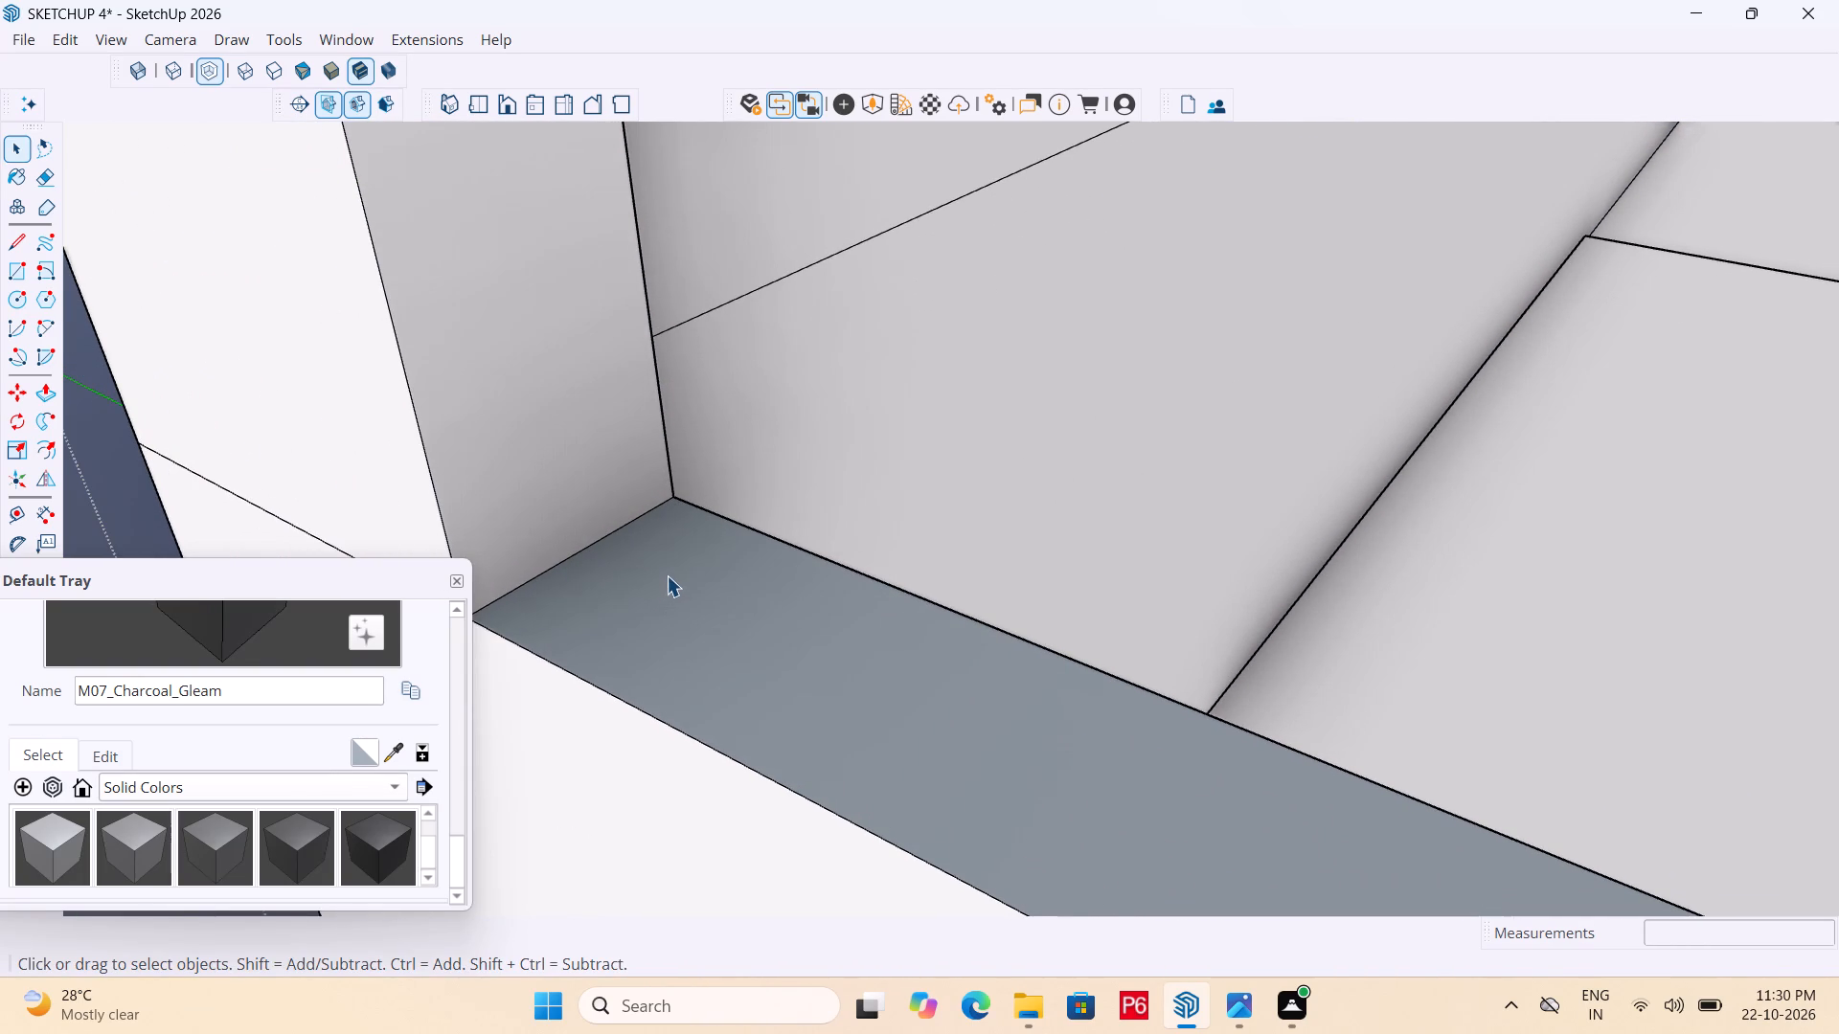
{"action": "key", "text": "r"}
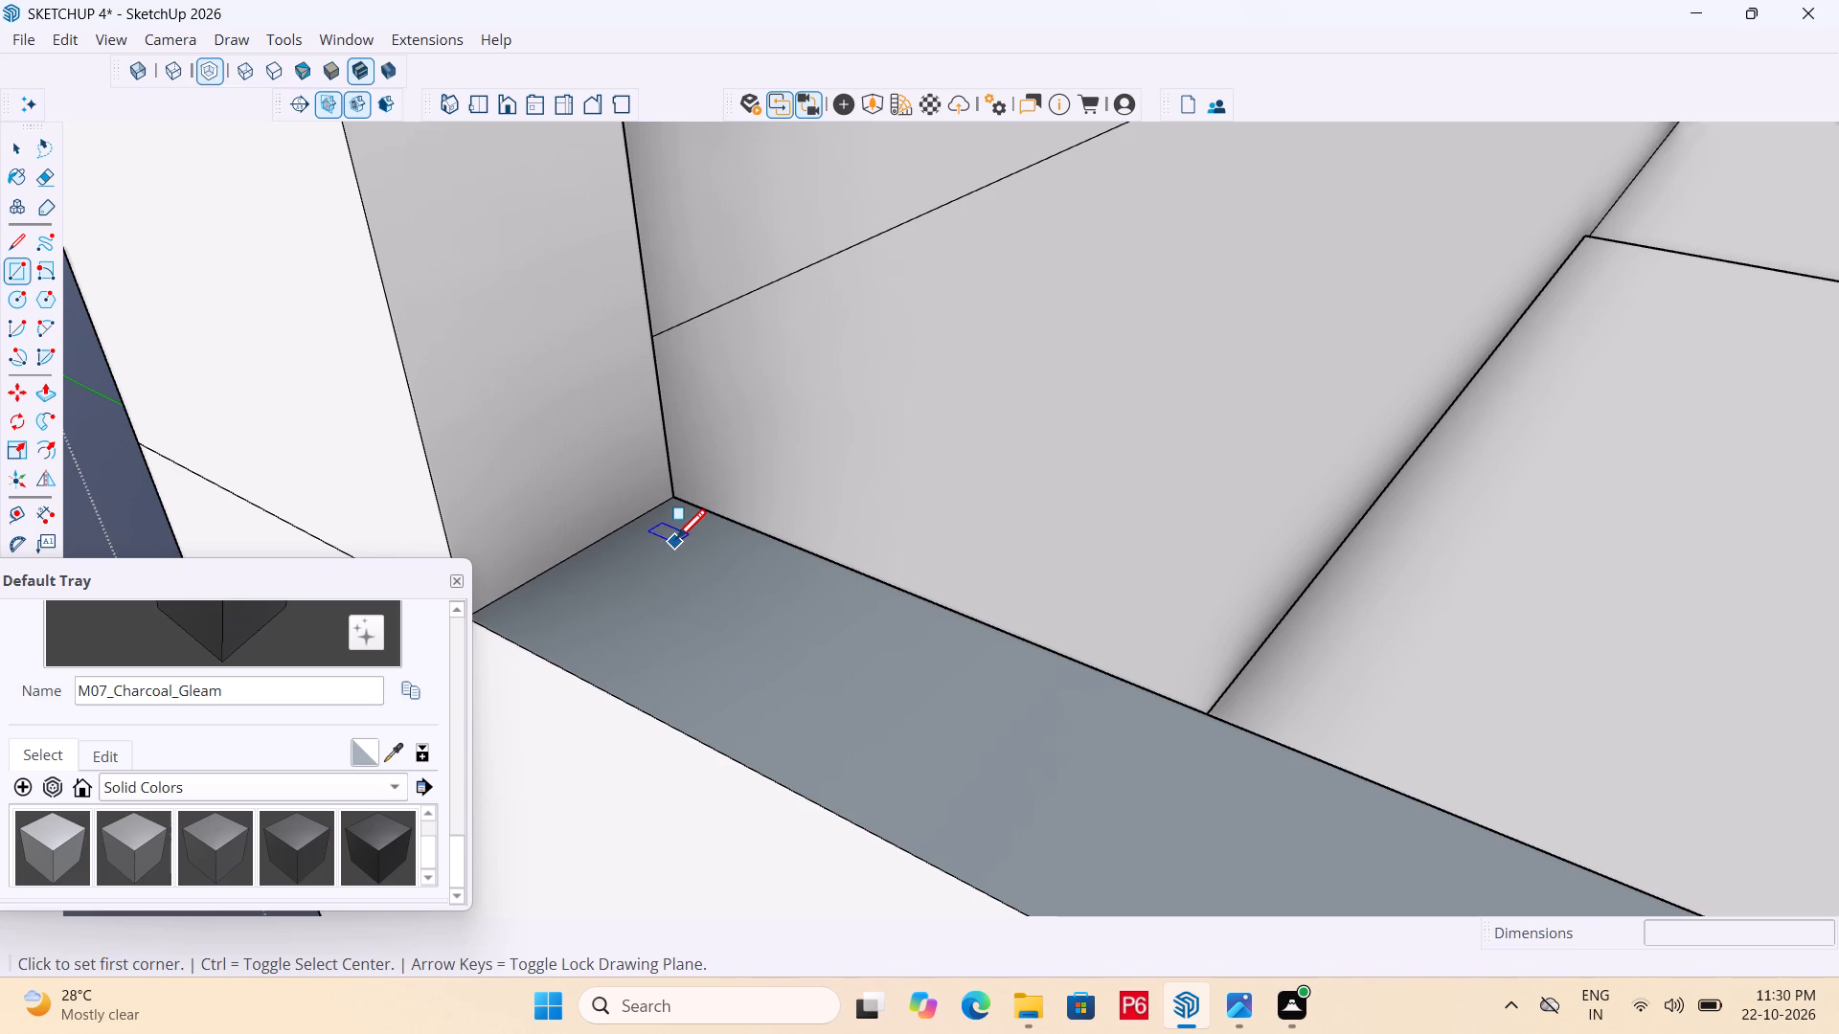
{"action": "left_click", "coordinate": [676, 541]}
{"action": "left_click", "coordinate": [647, 672]}
{"action": "key", "text": "space"}
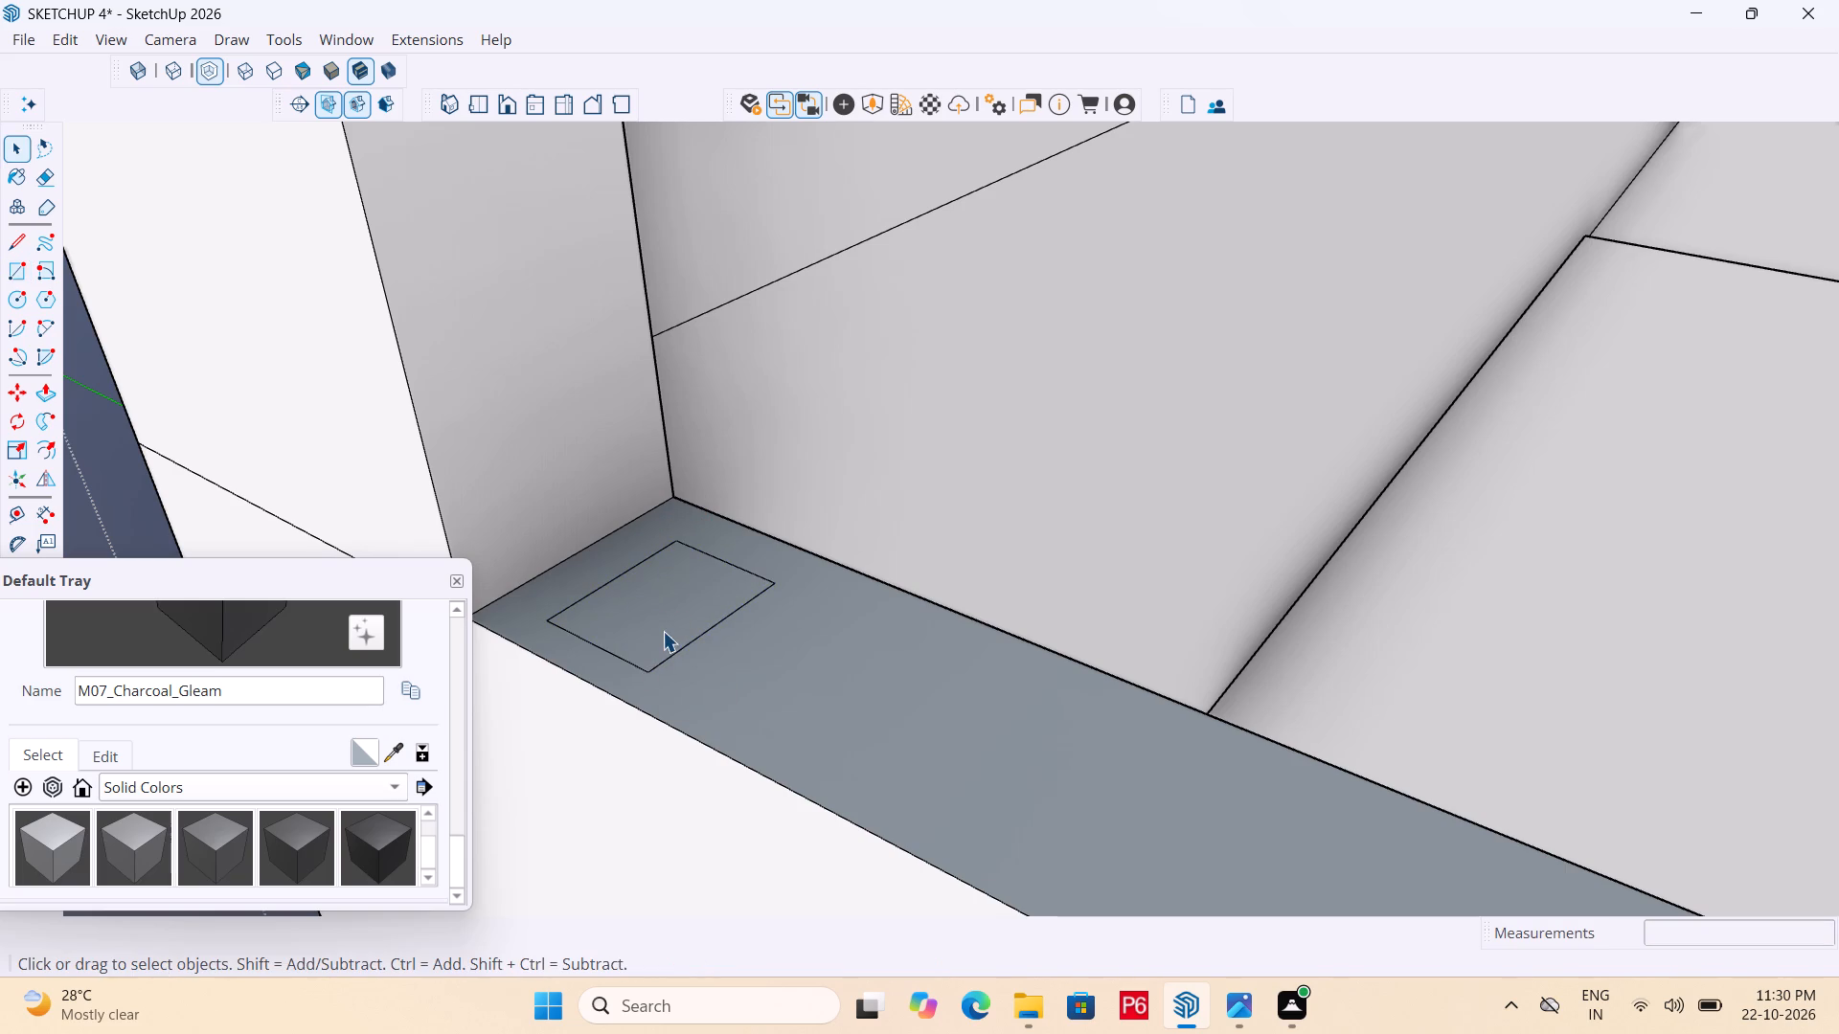
Make a group of the small rectangle's face and edges.
{"action": "triple_click", "coordinate": [663, 631]}
{"action": "double_click", "coordinate": [662, 628]}
{"action": "left_click", "coordinate": [662, 618]}
{"action": "right_click", "coordinate": [662, 618]}
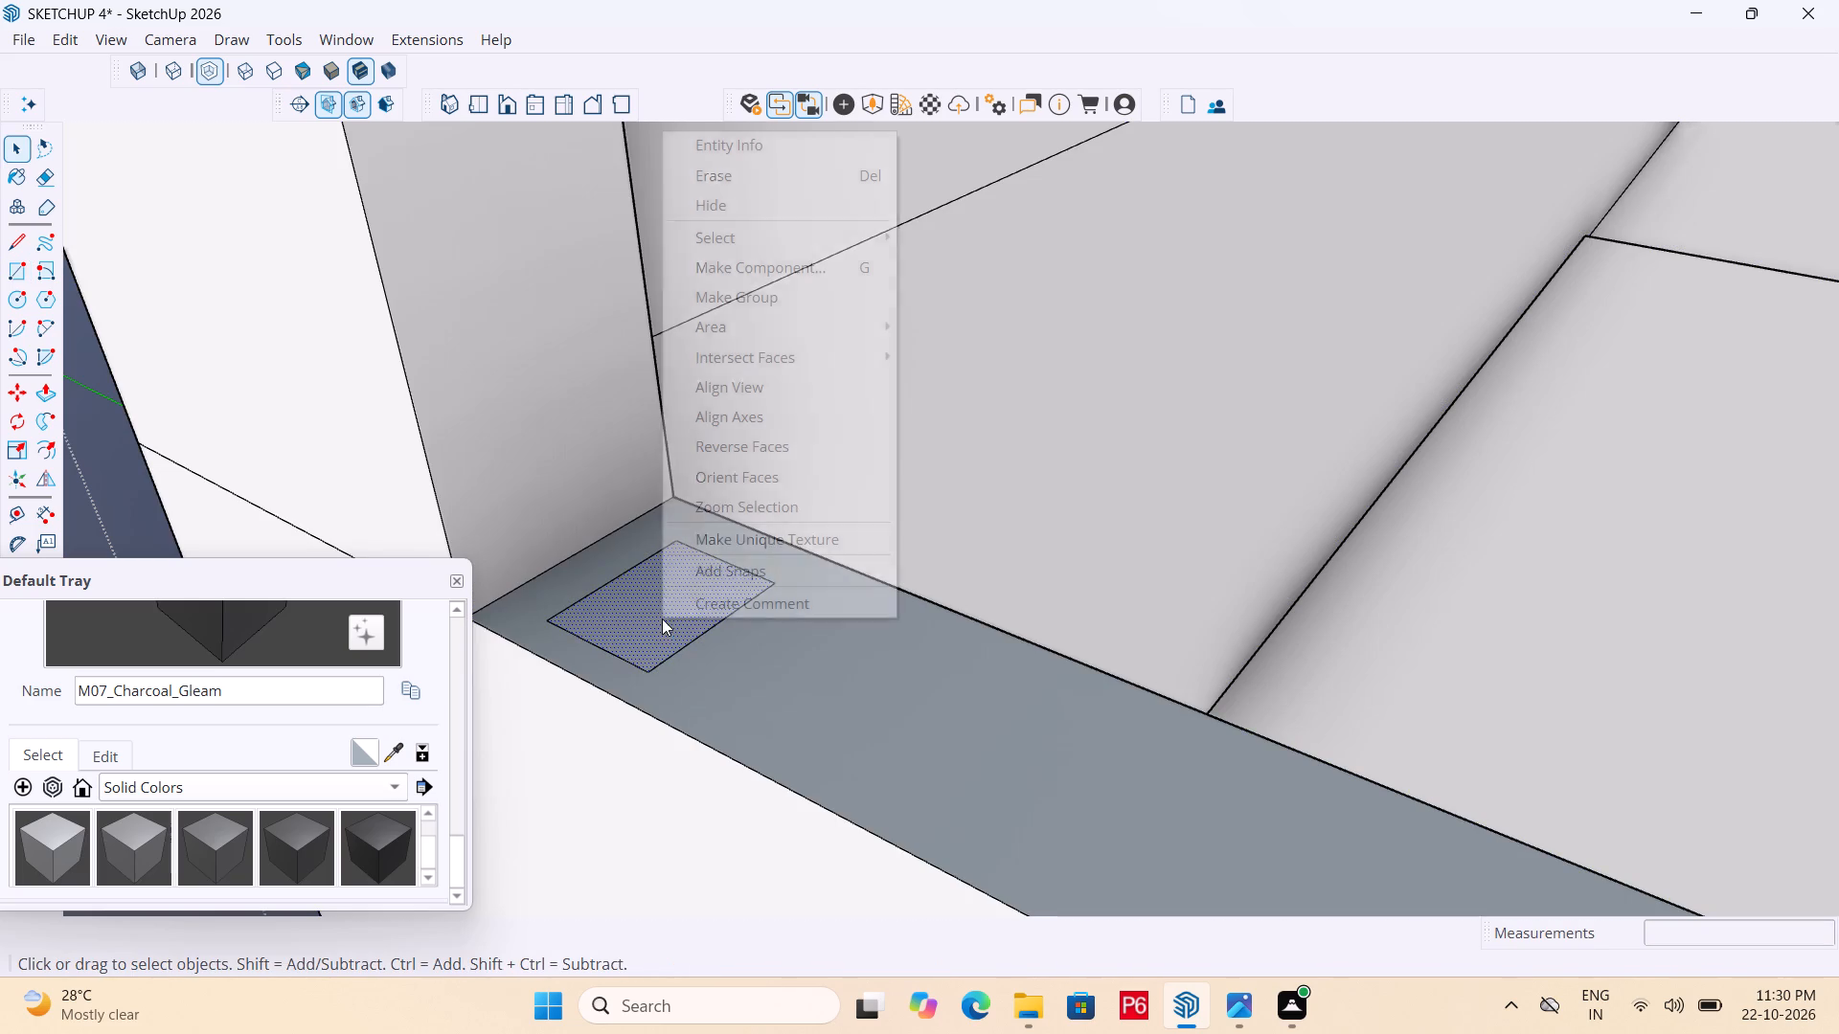
{"action": "double_click", "coordinate": [649, 620]}
{"action": "right_click", "coordinate": [649, 620]}
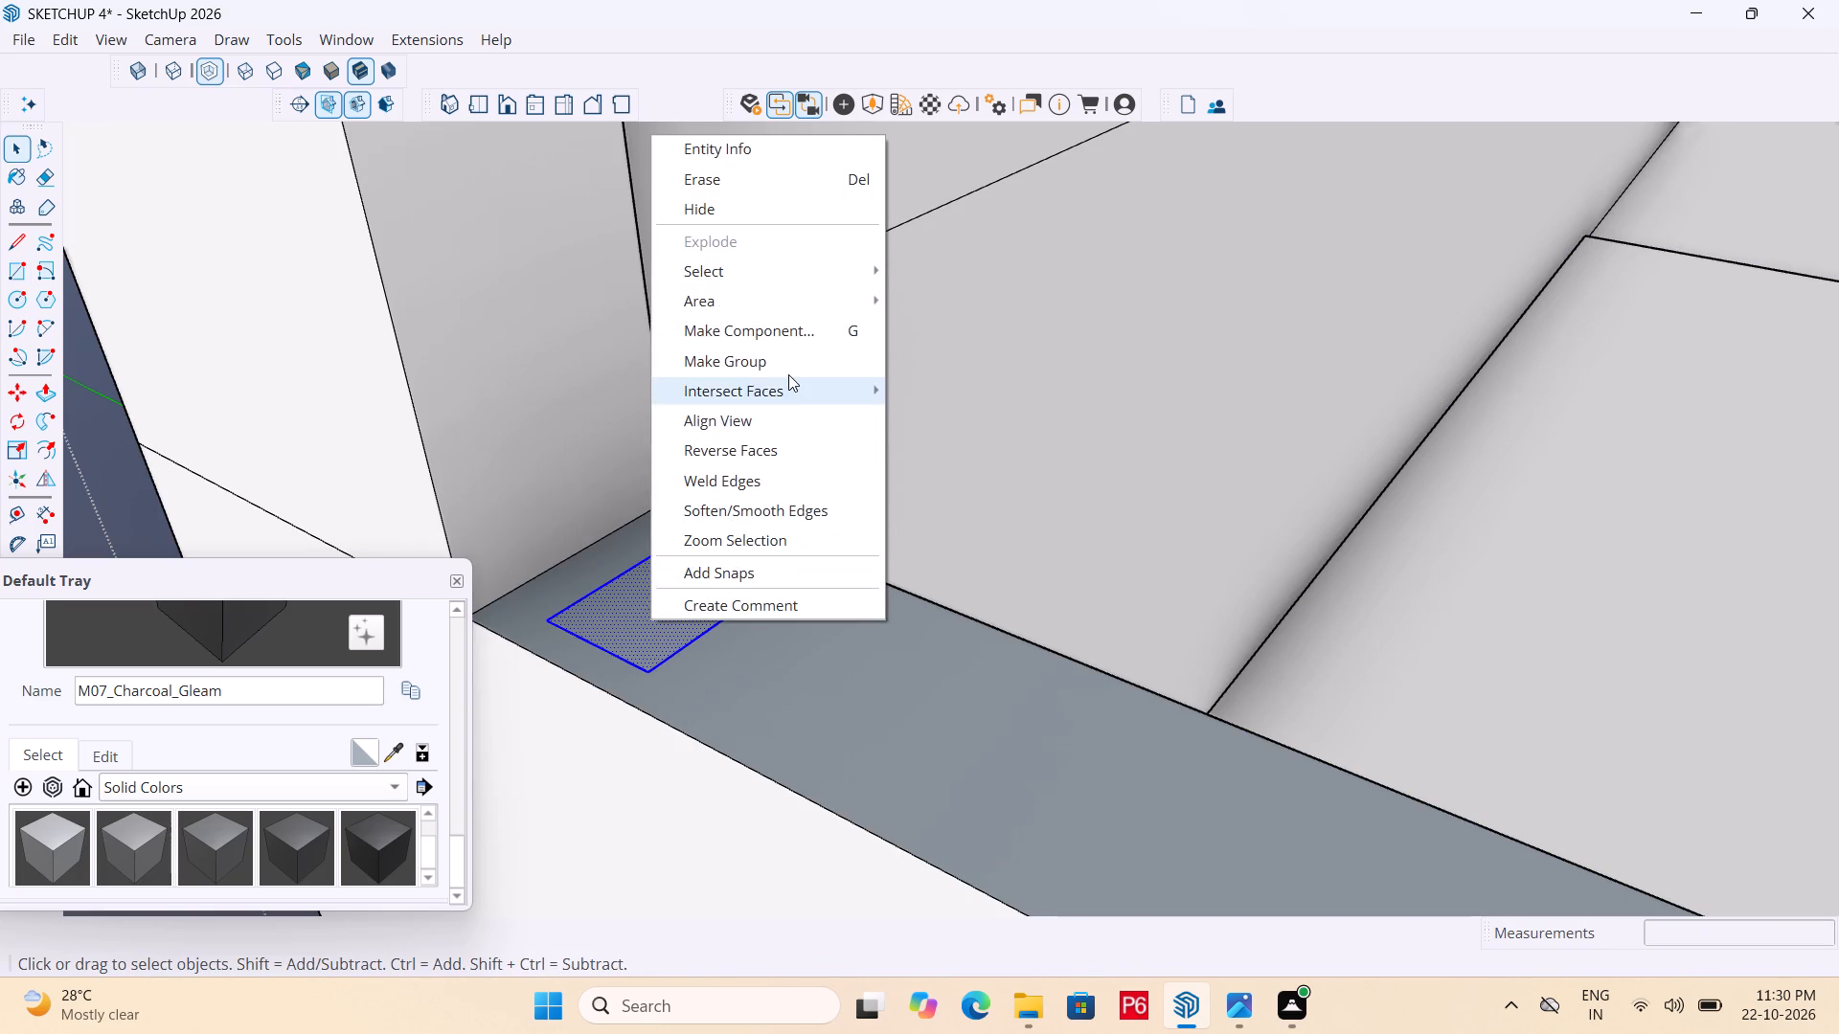
{"action": "left_click", "coordinate": [788, 374]}
{"action": "left_click", "coordinate": [725, 603]}
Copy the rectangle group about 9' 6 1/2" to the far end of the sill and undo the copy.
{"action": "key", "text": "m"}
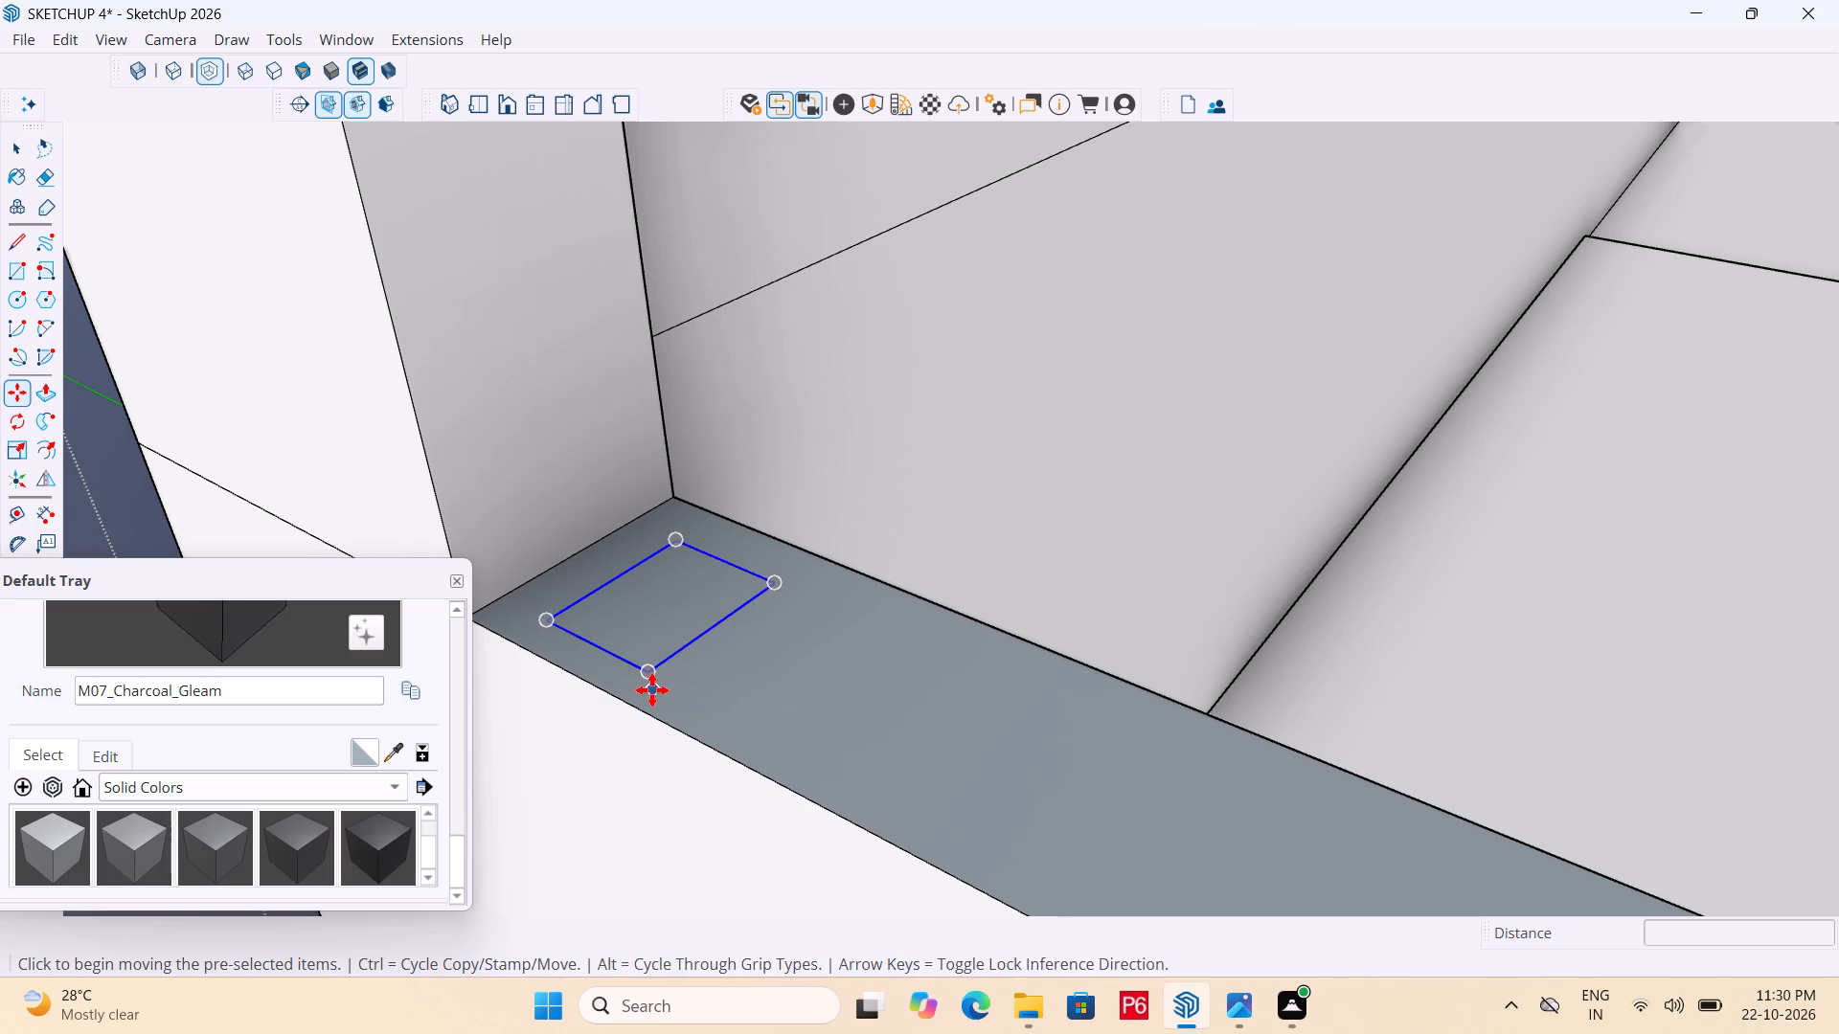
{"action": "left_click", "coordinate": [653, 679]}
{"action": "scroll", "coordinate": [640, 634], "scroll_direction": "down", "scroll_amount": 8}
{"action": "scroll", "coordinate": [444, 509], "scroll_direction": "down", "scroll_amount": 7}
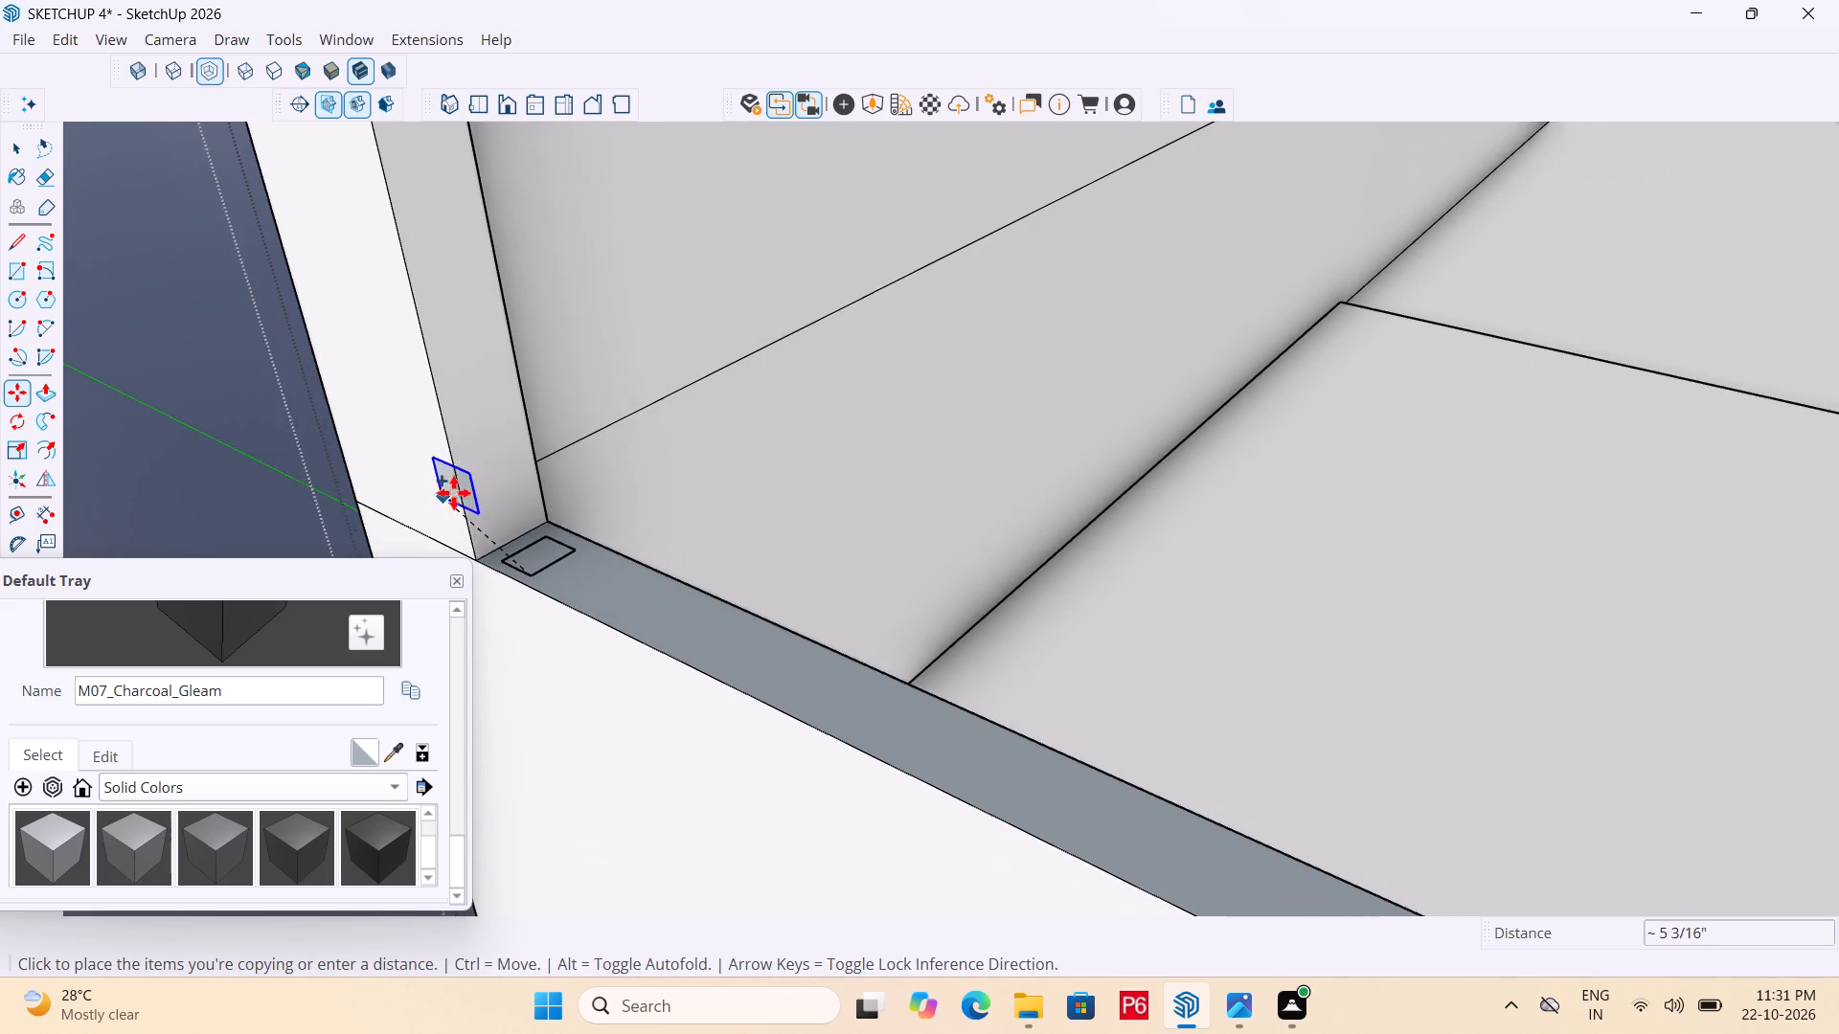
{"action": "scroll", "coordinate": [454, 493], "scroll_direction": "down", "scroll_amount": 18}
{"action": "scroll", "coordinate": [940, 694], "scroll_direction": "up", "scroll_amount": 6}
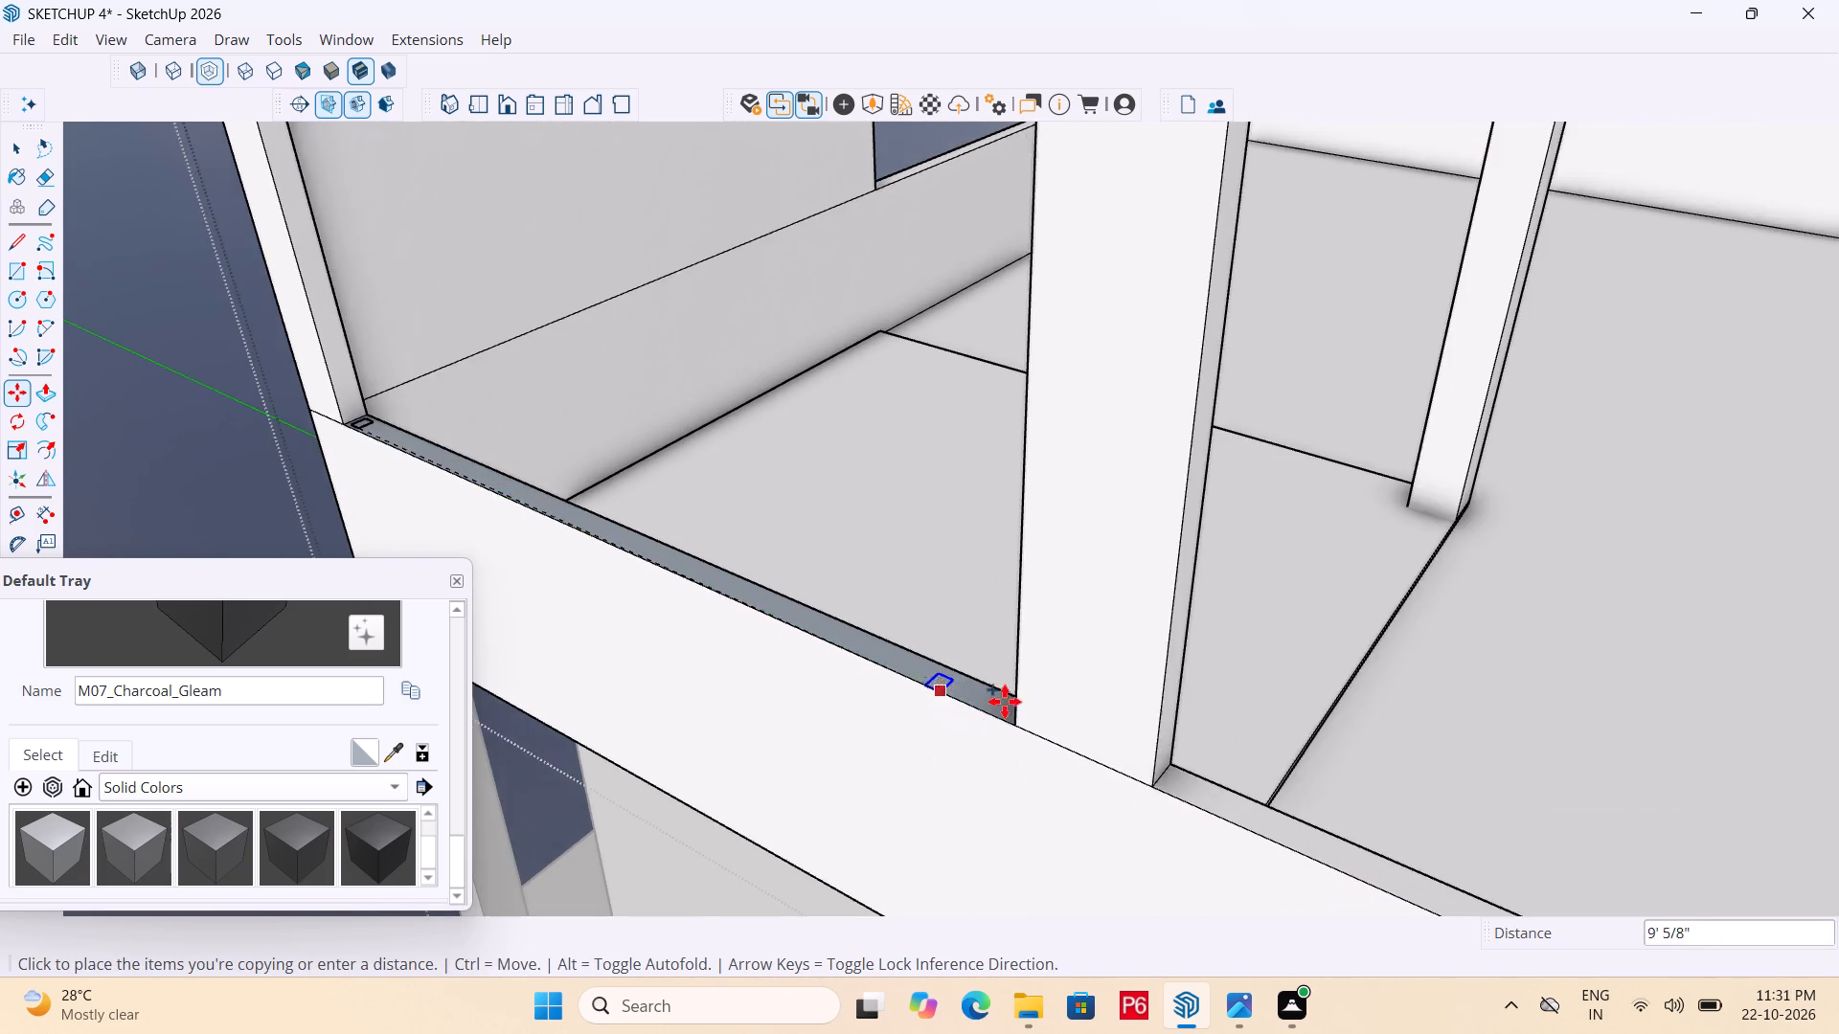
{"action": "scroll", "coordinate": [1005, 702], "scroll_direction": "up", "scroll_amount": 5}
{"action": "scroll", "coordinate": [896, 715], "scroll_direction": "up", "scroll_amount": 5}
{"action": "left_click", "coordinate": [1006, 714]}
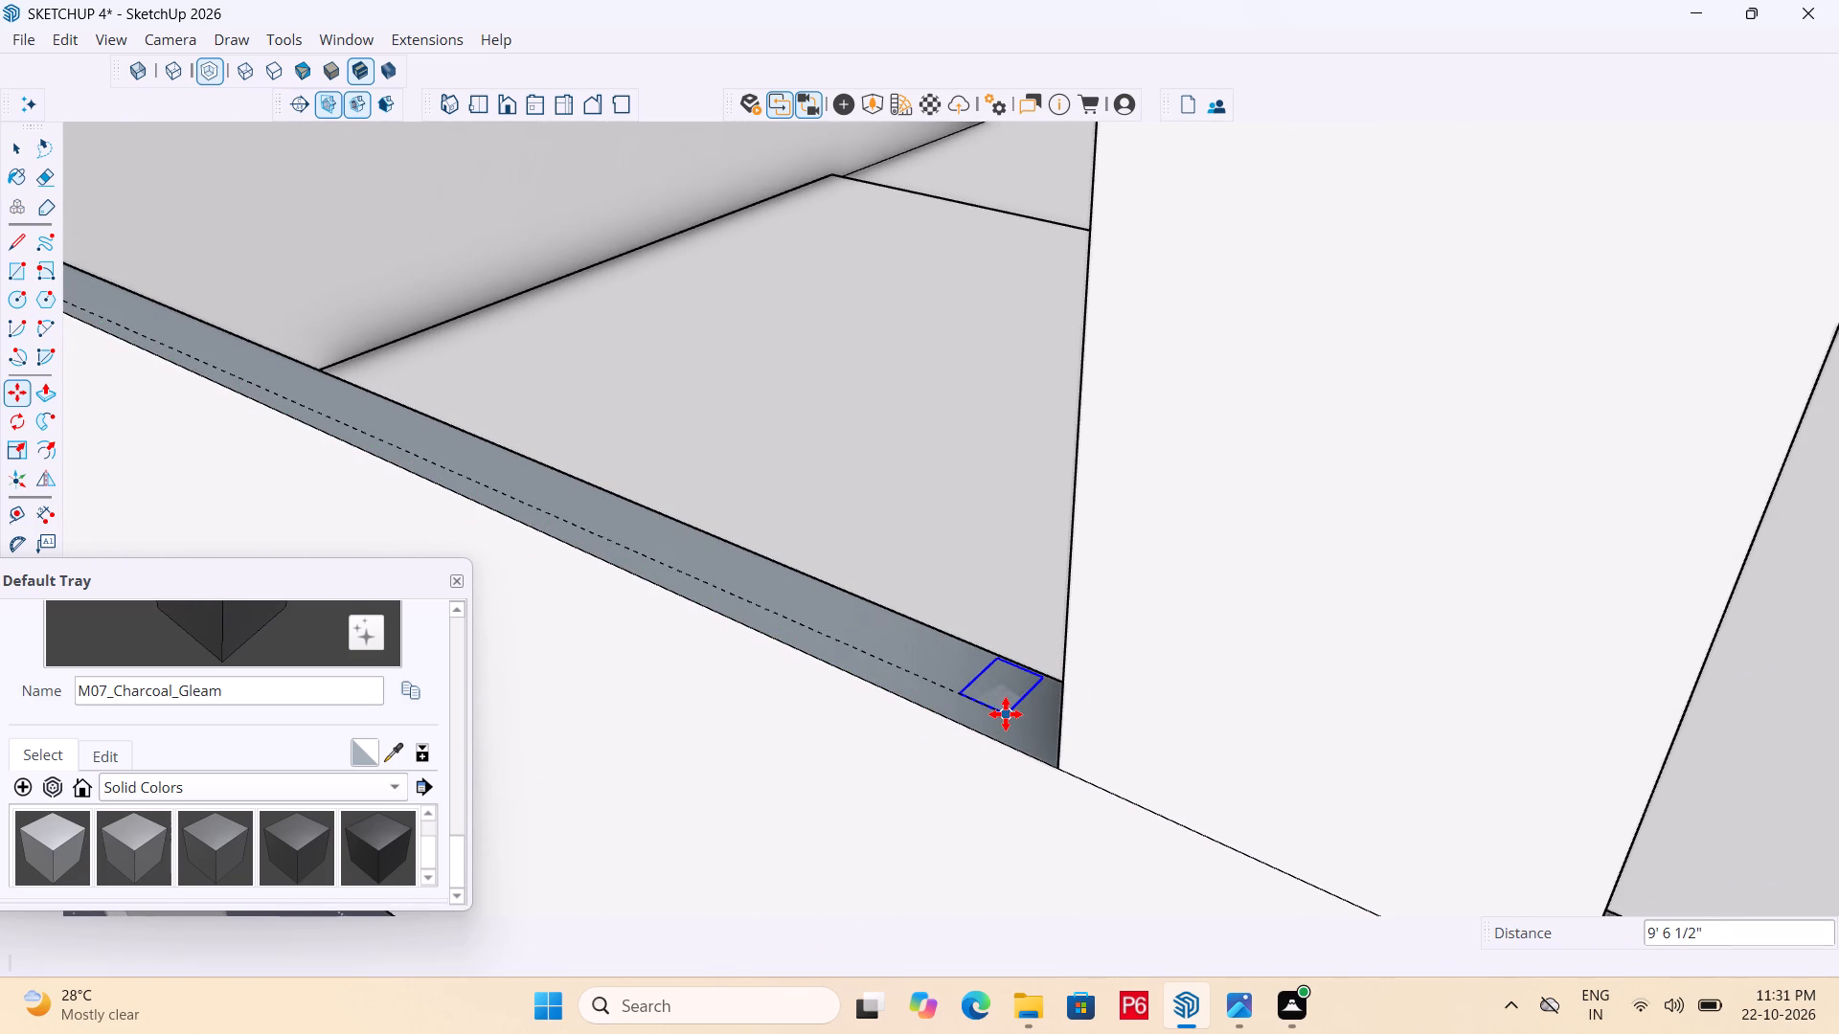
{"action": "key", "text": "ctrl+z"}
Copy the rectangle group about 9' 5 15/16" to the sill's far end and divide the span into 15 equal spacings (/15).
{"action": "scroll", "coordinate": [1084, 765], "scroll_direction": "down", "scroll_amount": 8}
{"action": "scroll", "coordinate": [1073, 628], "scroll_direction": "down", "scroll_amount": 6}
{"action": "scroll", "coordinate": [377, 488], "scroll_direction": "up", "scroll_amount": 13}
{"action": "key", "text": "space"}
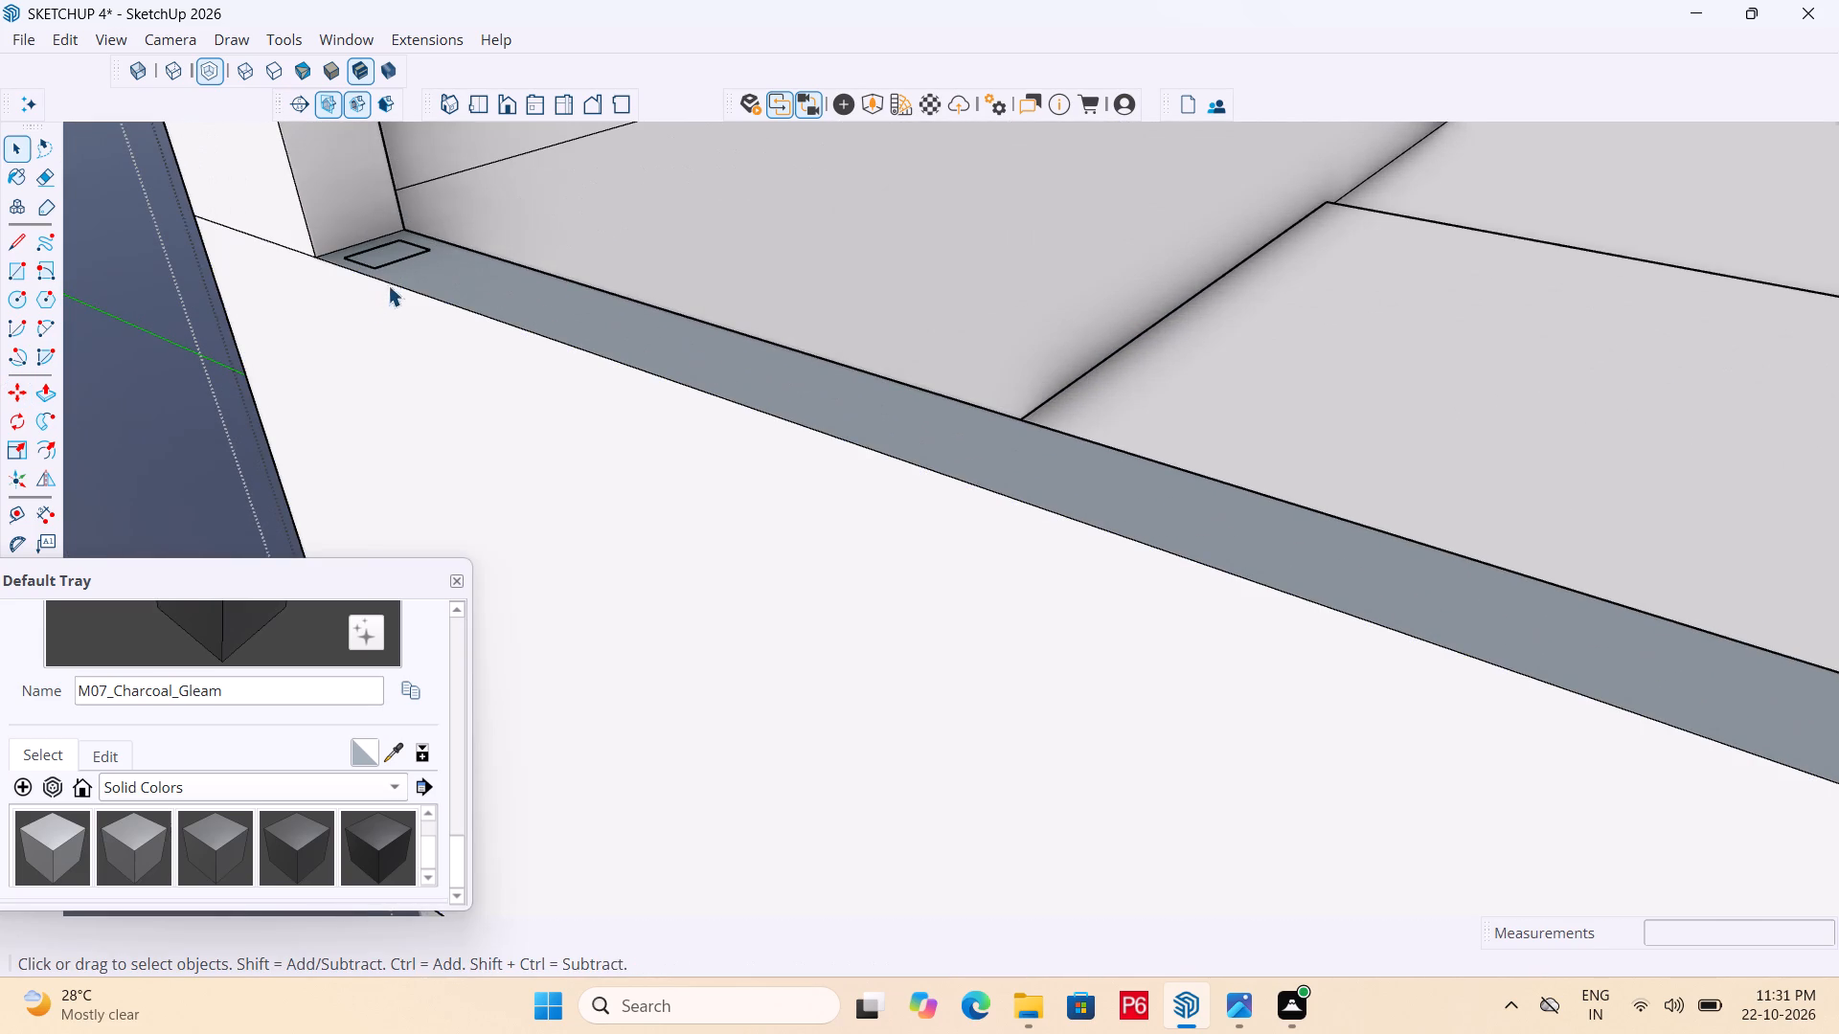
{"action": "left_click", "coordinate": [382, 265]}
{"action": "scroll", "coordinate": [382, 265], "scroll_direction": "up", "scroll_amount": 5}
{"action": "key", "text": "m"}
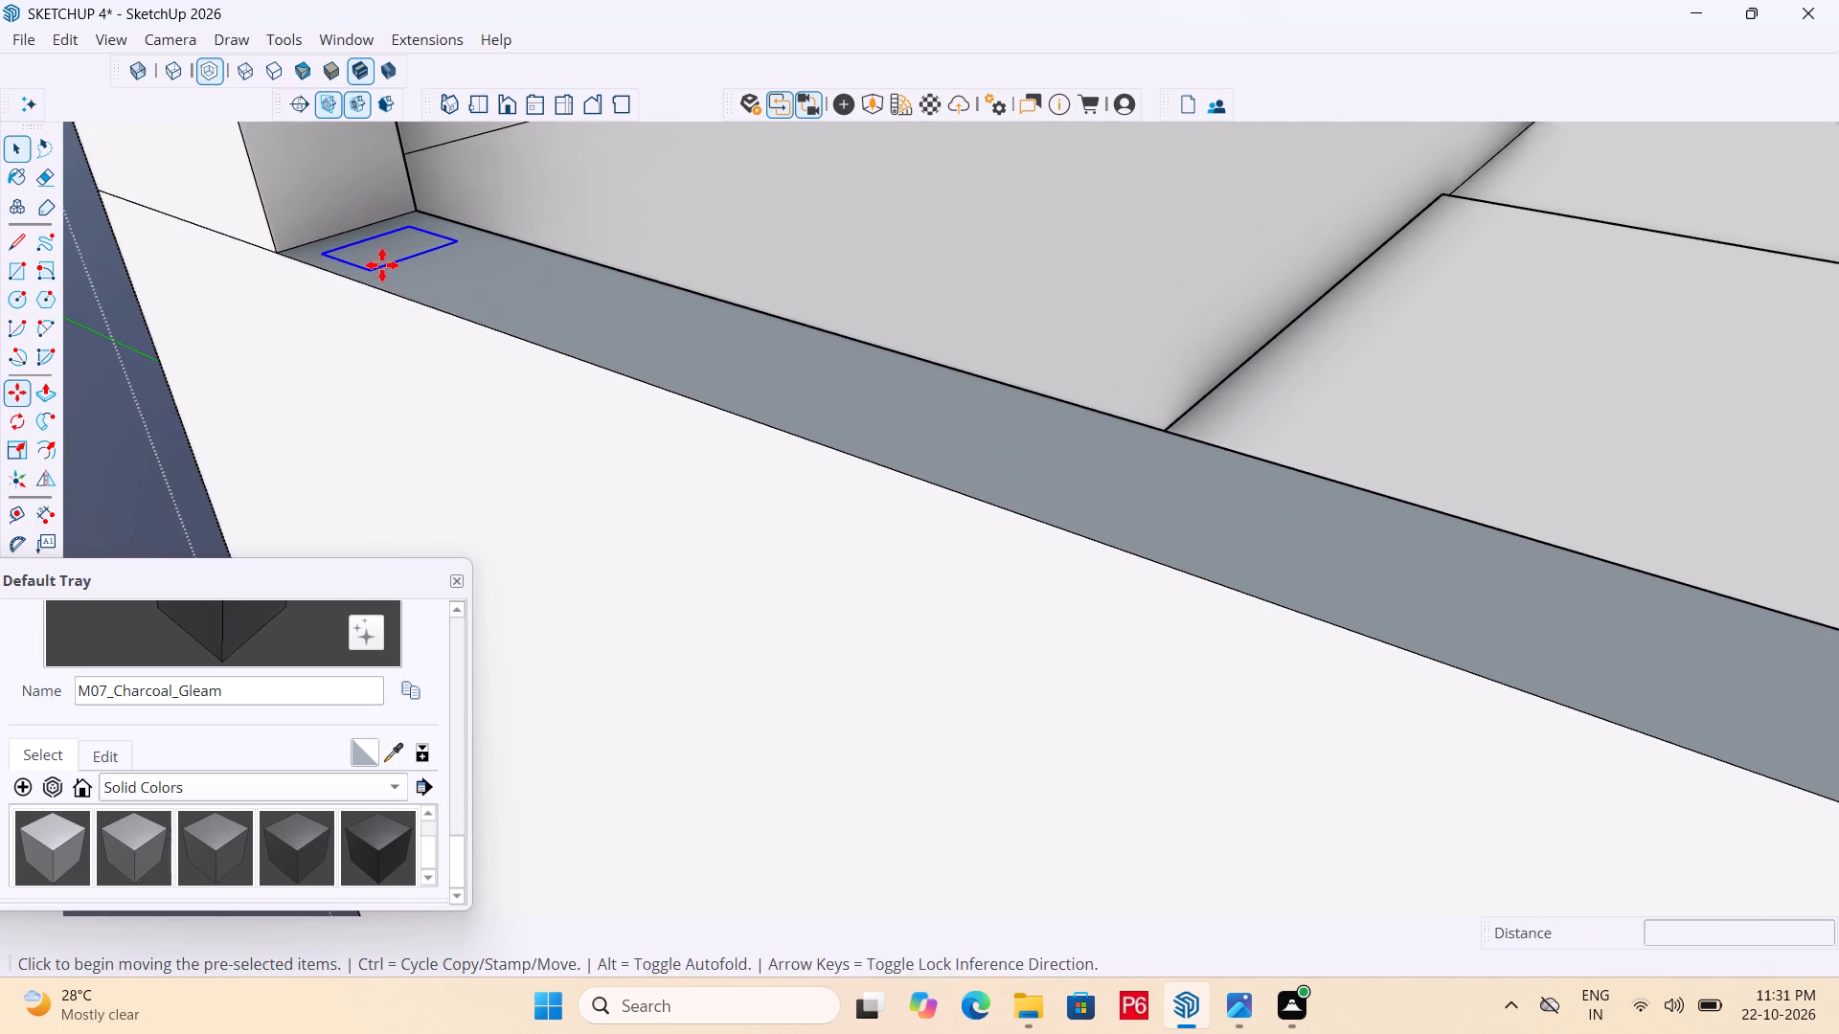
{"action": "left_click", "coordinate": [370, 272]}
{"action": "scroll", "coordinate": [390, 304], "scroll_direction": "down", "scroll_amount": 7}
{"action": "scroll", "coordinate": [190, 281], "scroll_direction": "down", "scroll_amount": 11}
{"action": "scroll", "coordinate": [656, 465], "scroll_direction": "up", "scroll_amount": 10}
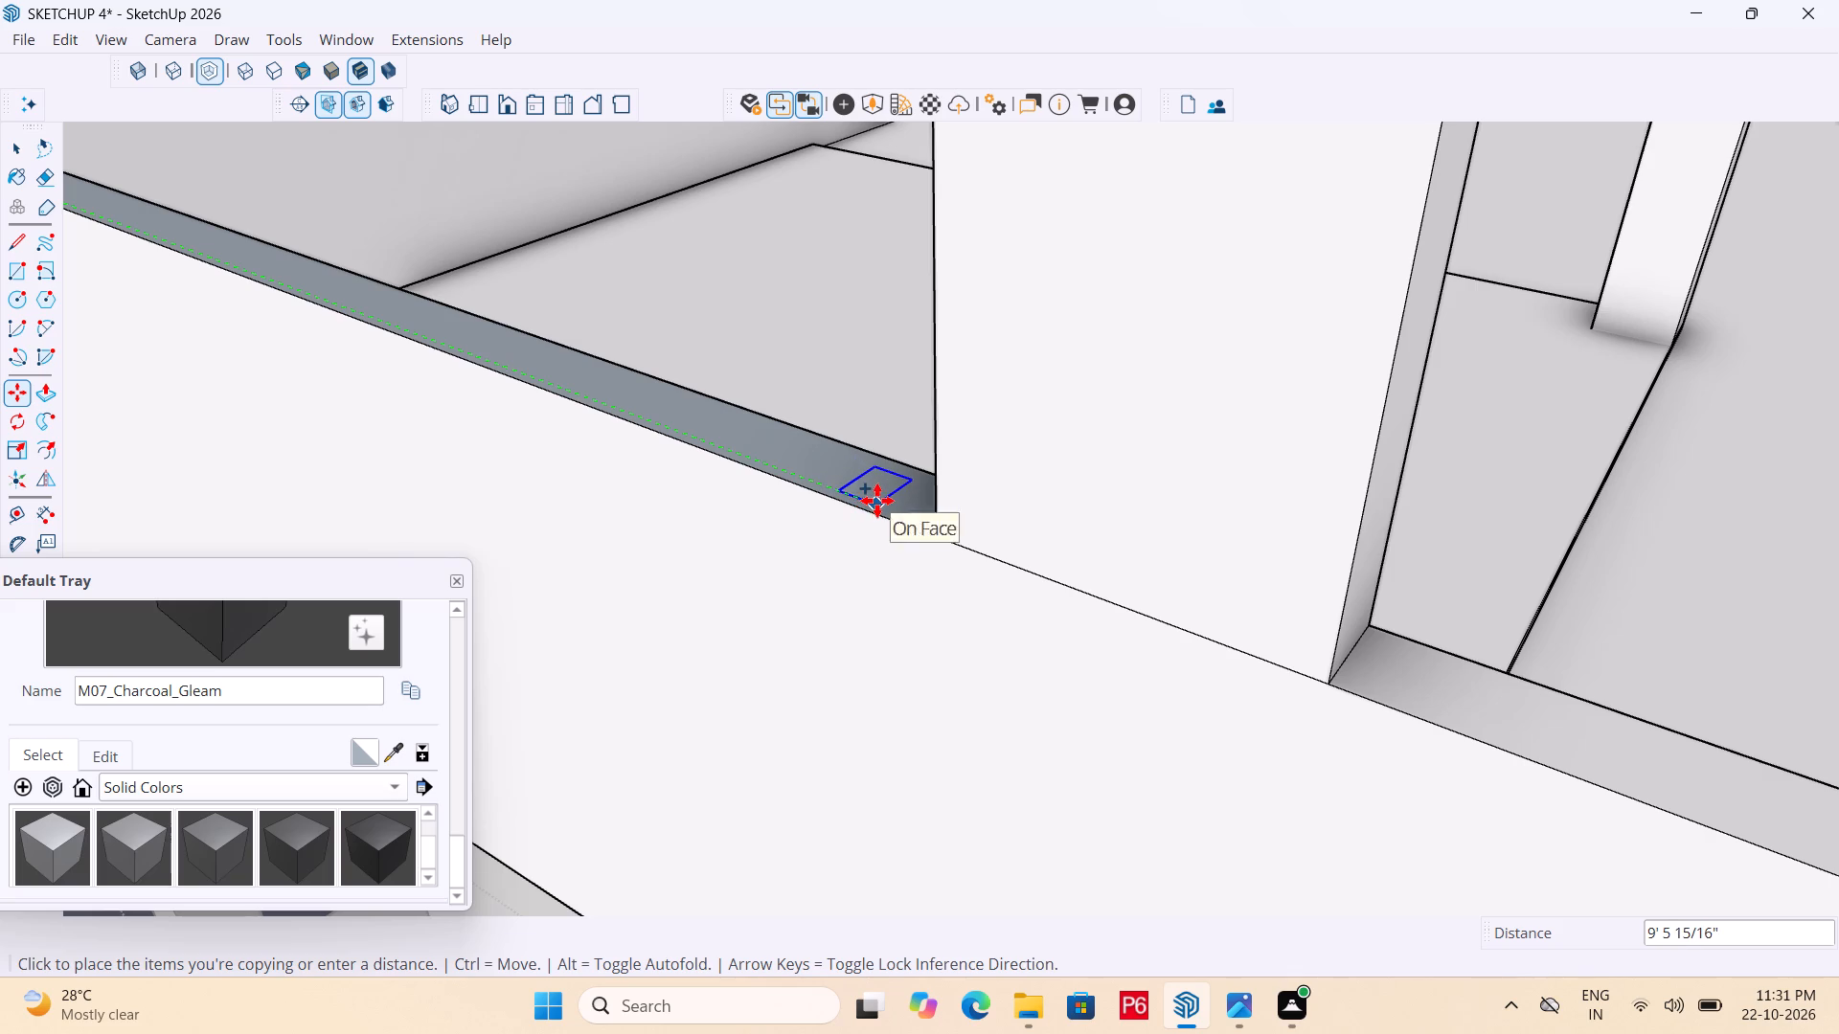
{"action": "left_click", "coordinate": [877, 501]}
{"action": "key", "text": "slash"}
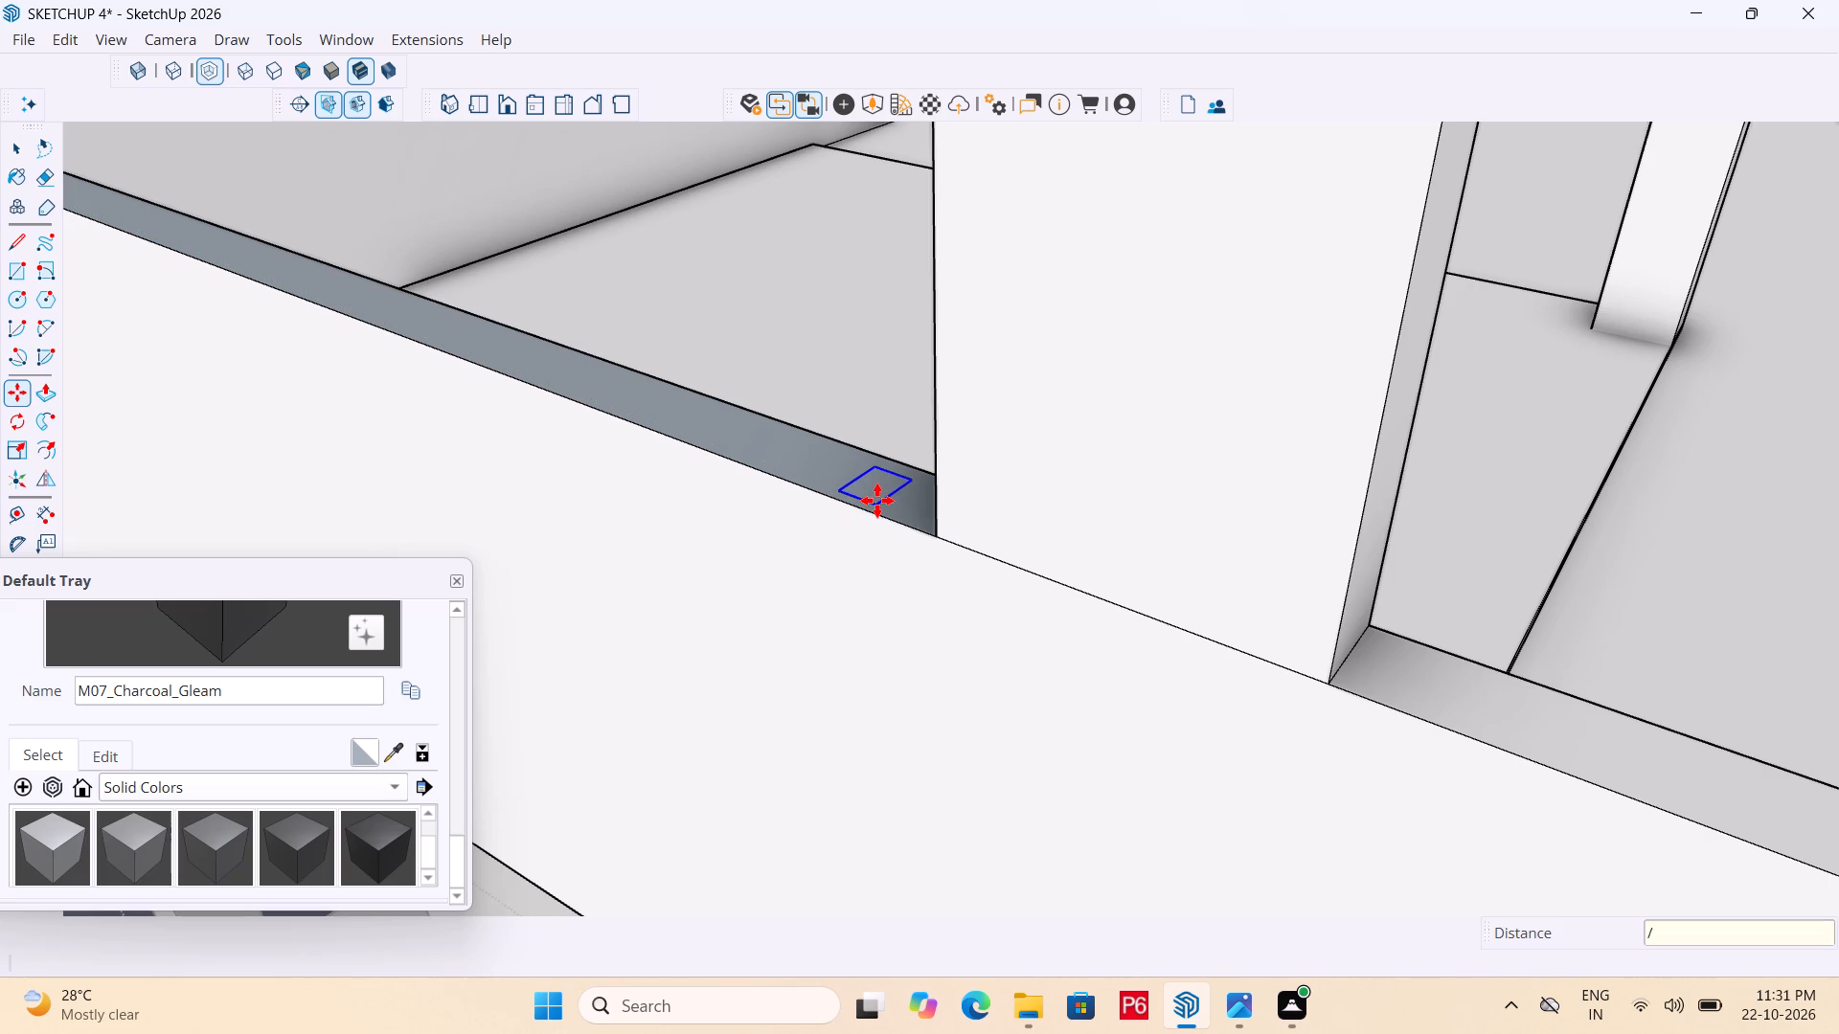
{"action": "type", "text": "15"}
{"action": "key", "text": "Return"}
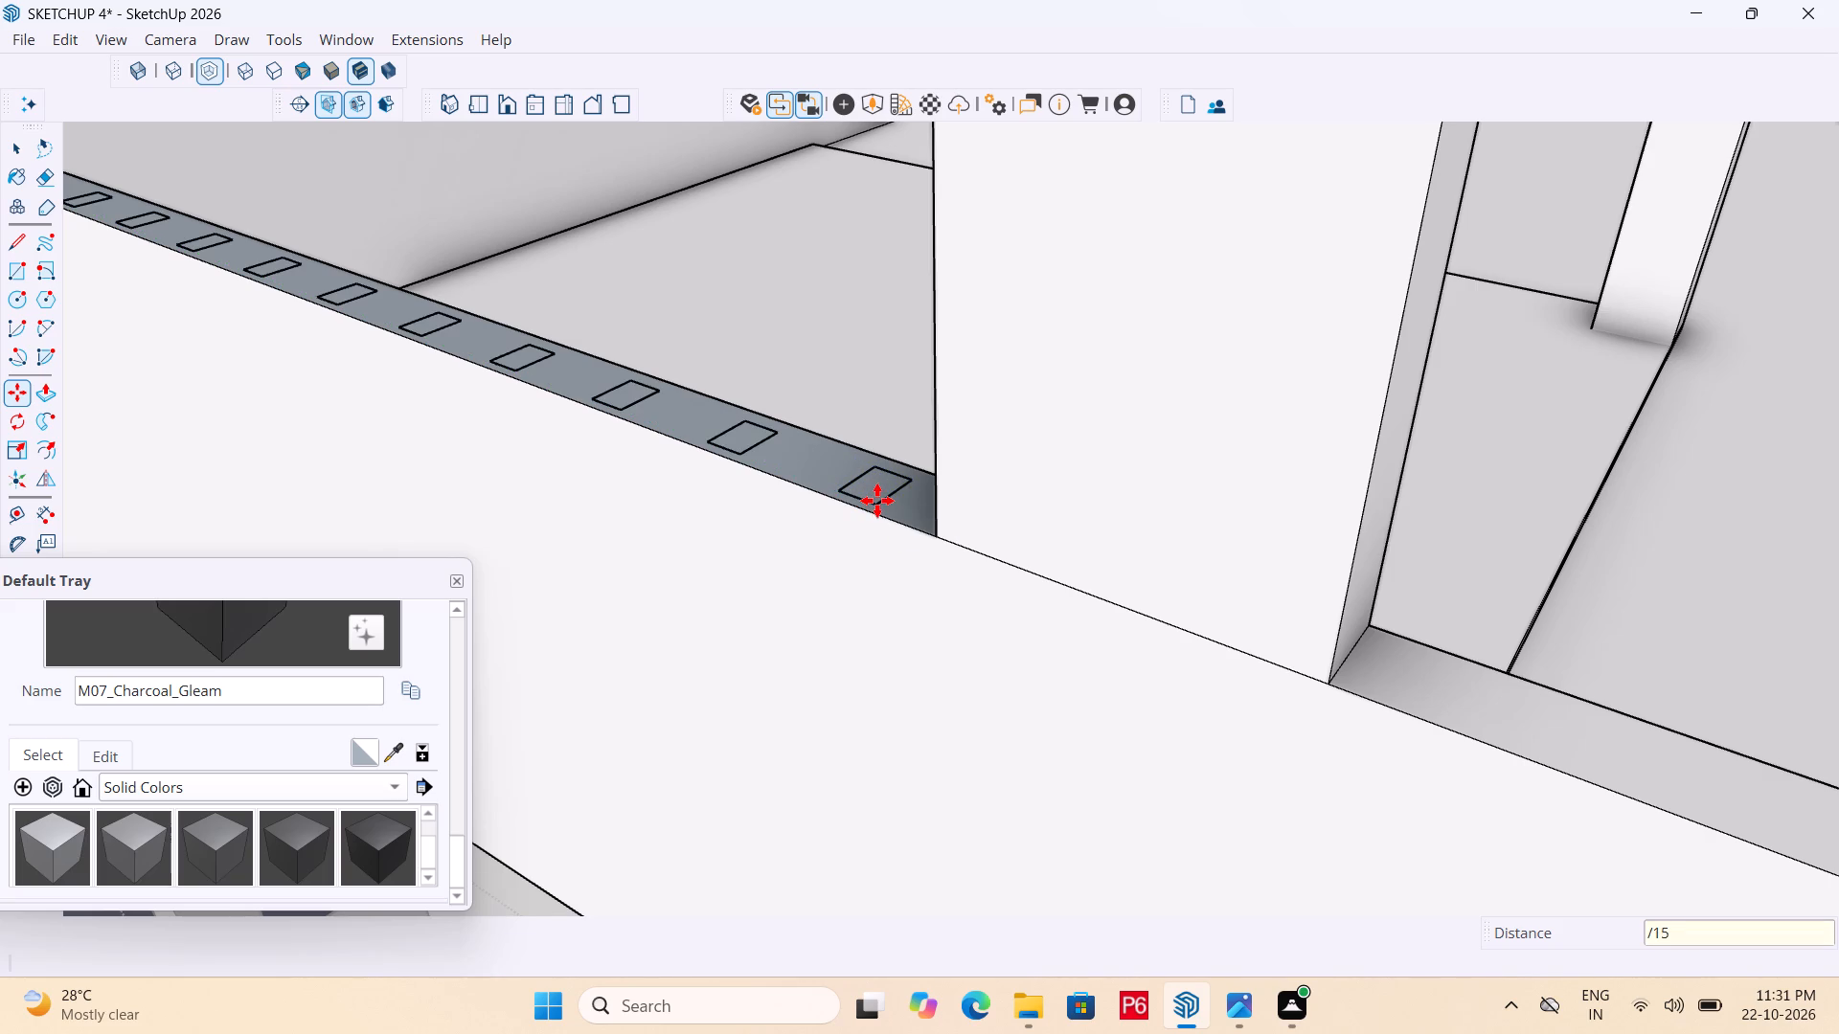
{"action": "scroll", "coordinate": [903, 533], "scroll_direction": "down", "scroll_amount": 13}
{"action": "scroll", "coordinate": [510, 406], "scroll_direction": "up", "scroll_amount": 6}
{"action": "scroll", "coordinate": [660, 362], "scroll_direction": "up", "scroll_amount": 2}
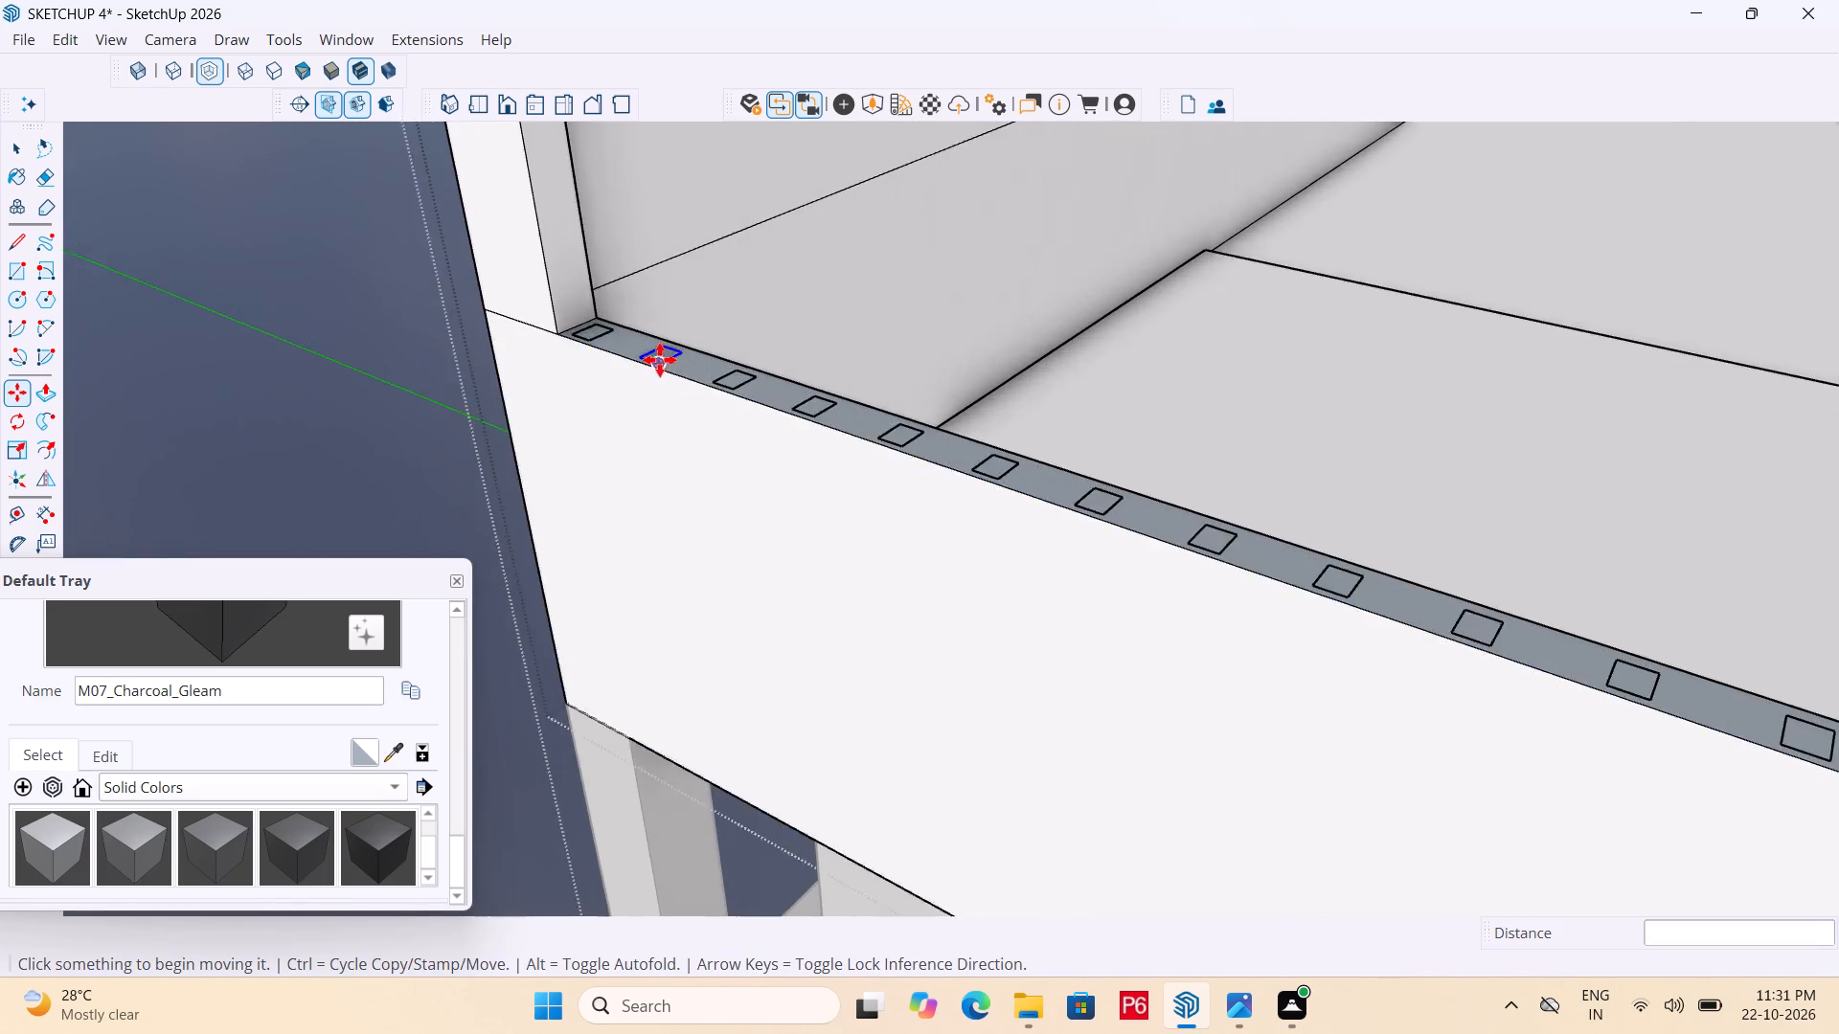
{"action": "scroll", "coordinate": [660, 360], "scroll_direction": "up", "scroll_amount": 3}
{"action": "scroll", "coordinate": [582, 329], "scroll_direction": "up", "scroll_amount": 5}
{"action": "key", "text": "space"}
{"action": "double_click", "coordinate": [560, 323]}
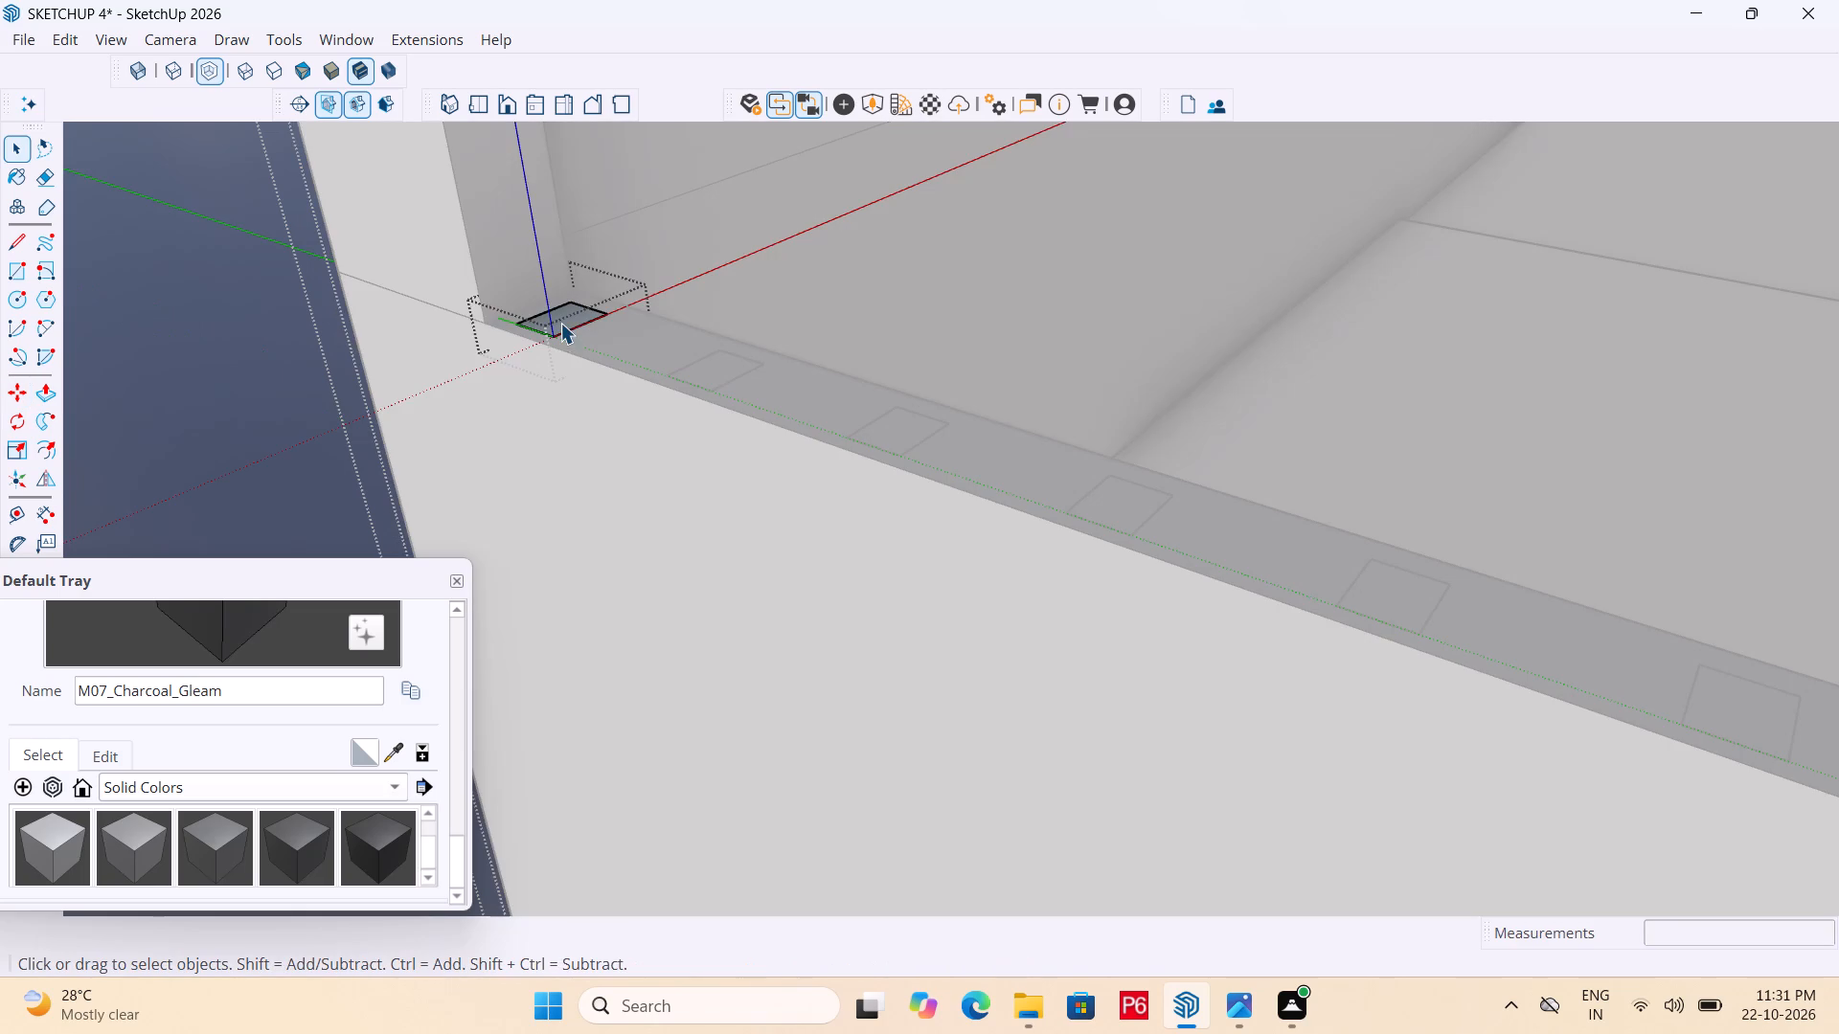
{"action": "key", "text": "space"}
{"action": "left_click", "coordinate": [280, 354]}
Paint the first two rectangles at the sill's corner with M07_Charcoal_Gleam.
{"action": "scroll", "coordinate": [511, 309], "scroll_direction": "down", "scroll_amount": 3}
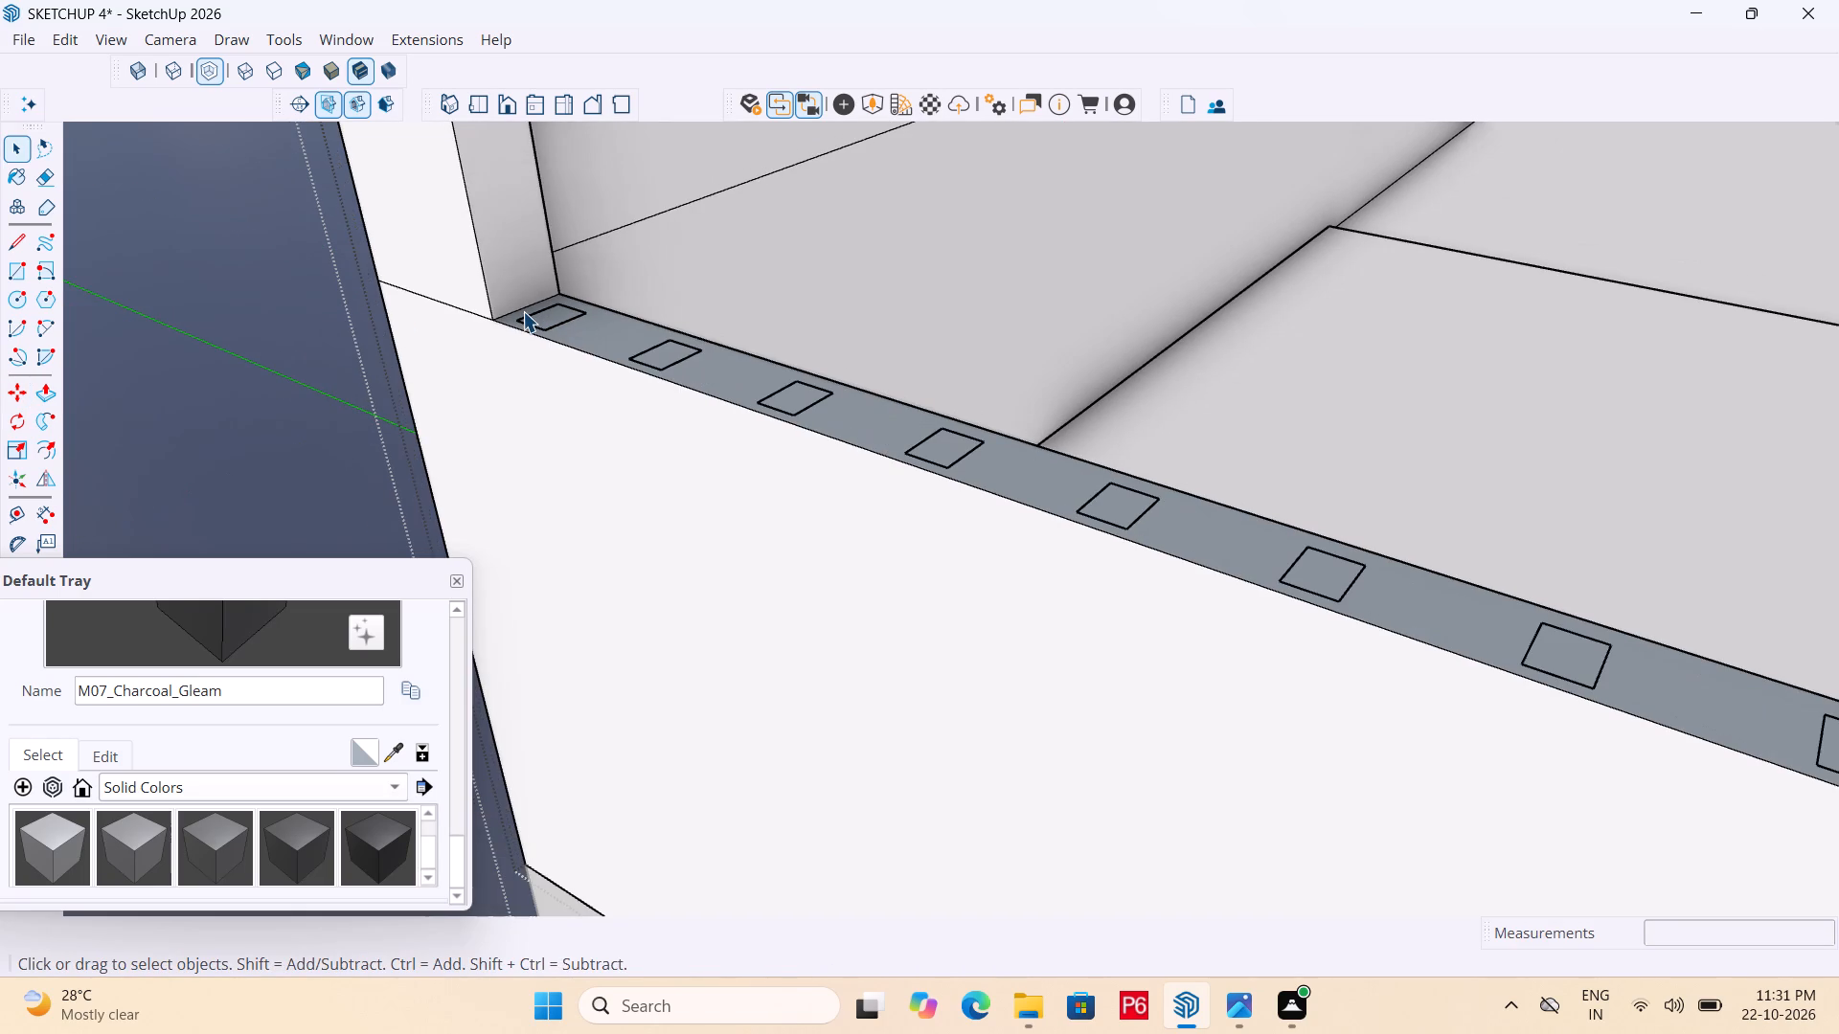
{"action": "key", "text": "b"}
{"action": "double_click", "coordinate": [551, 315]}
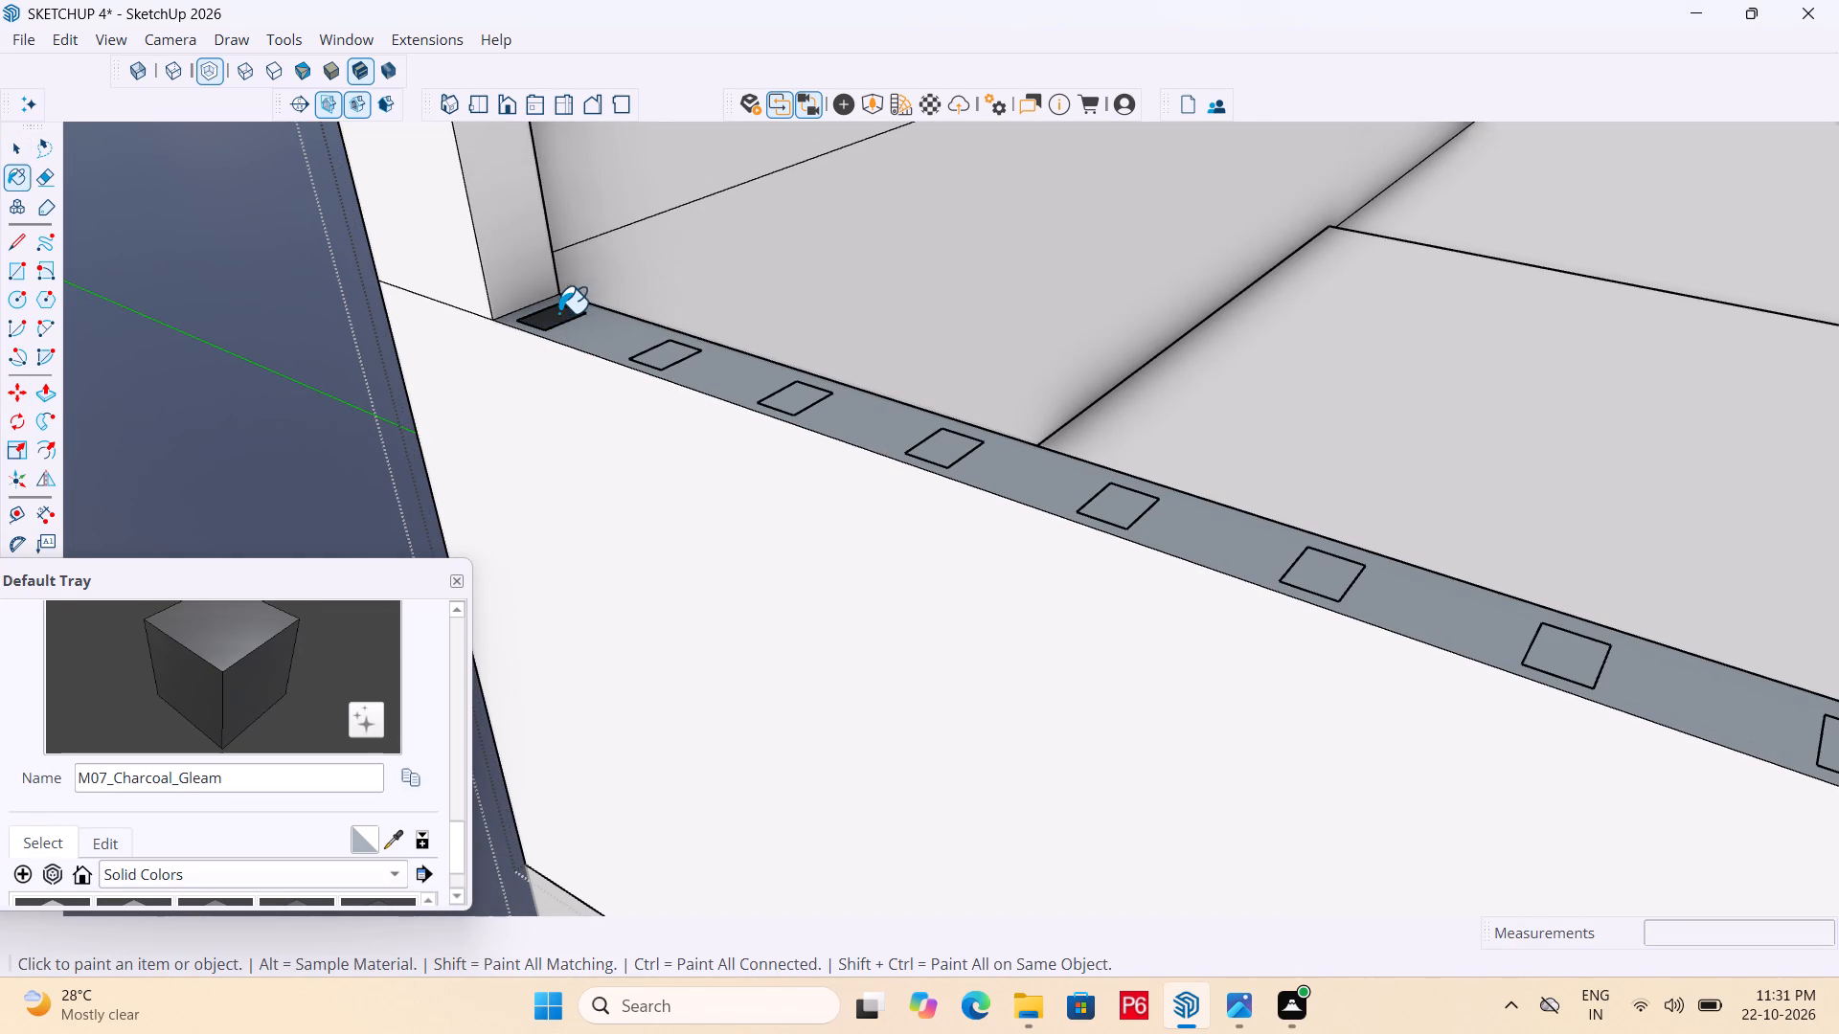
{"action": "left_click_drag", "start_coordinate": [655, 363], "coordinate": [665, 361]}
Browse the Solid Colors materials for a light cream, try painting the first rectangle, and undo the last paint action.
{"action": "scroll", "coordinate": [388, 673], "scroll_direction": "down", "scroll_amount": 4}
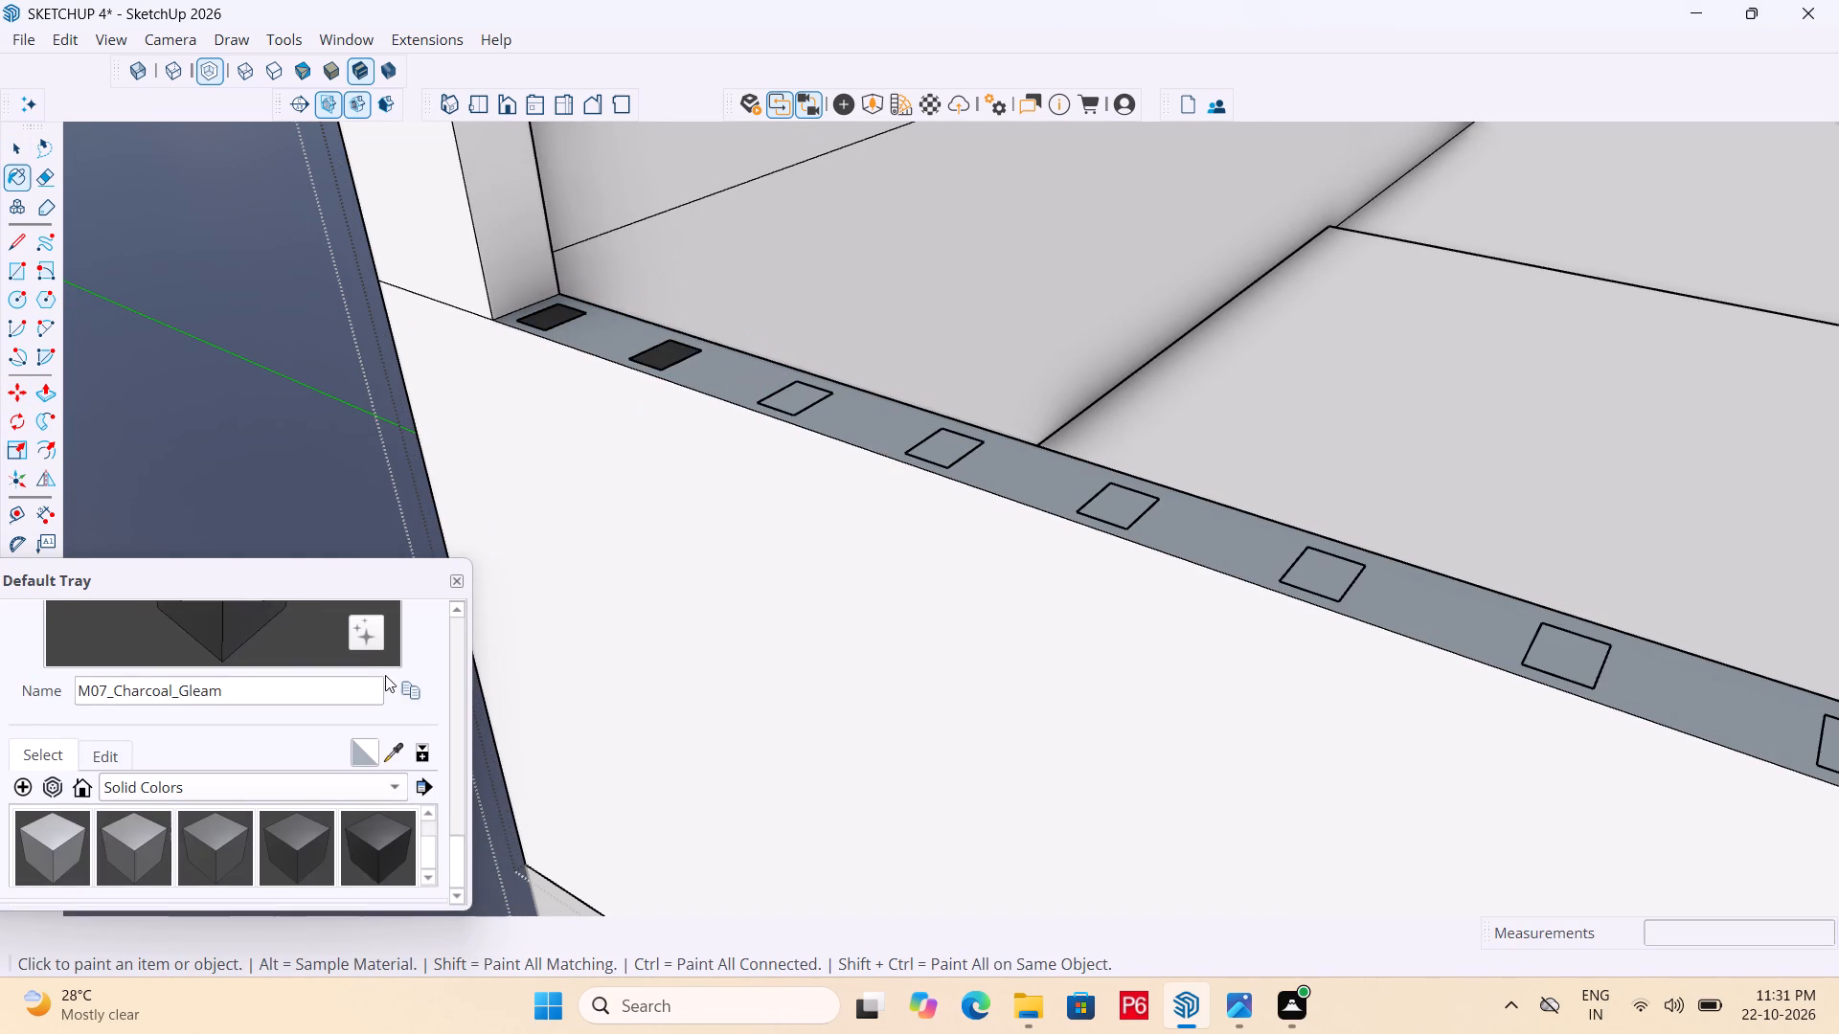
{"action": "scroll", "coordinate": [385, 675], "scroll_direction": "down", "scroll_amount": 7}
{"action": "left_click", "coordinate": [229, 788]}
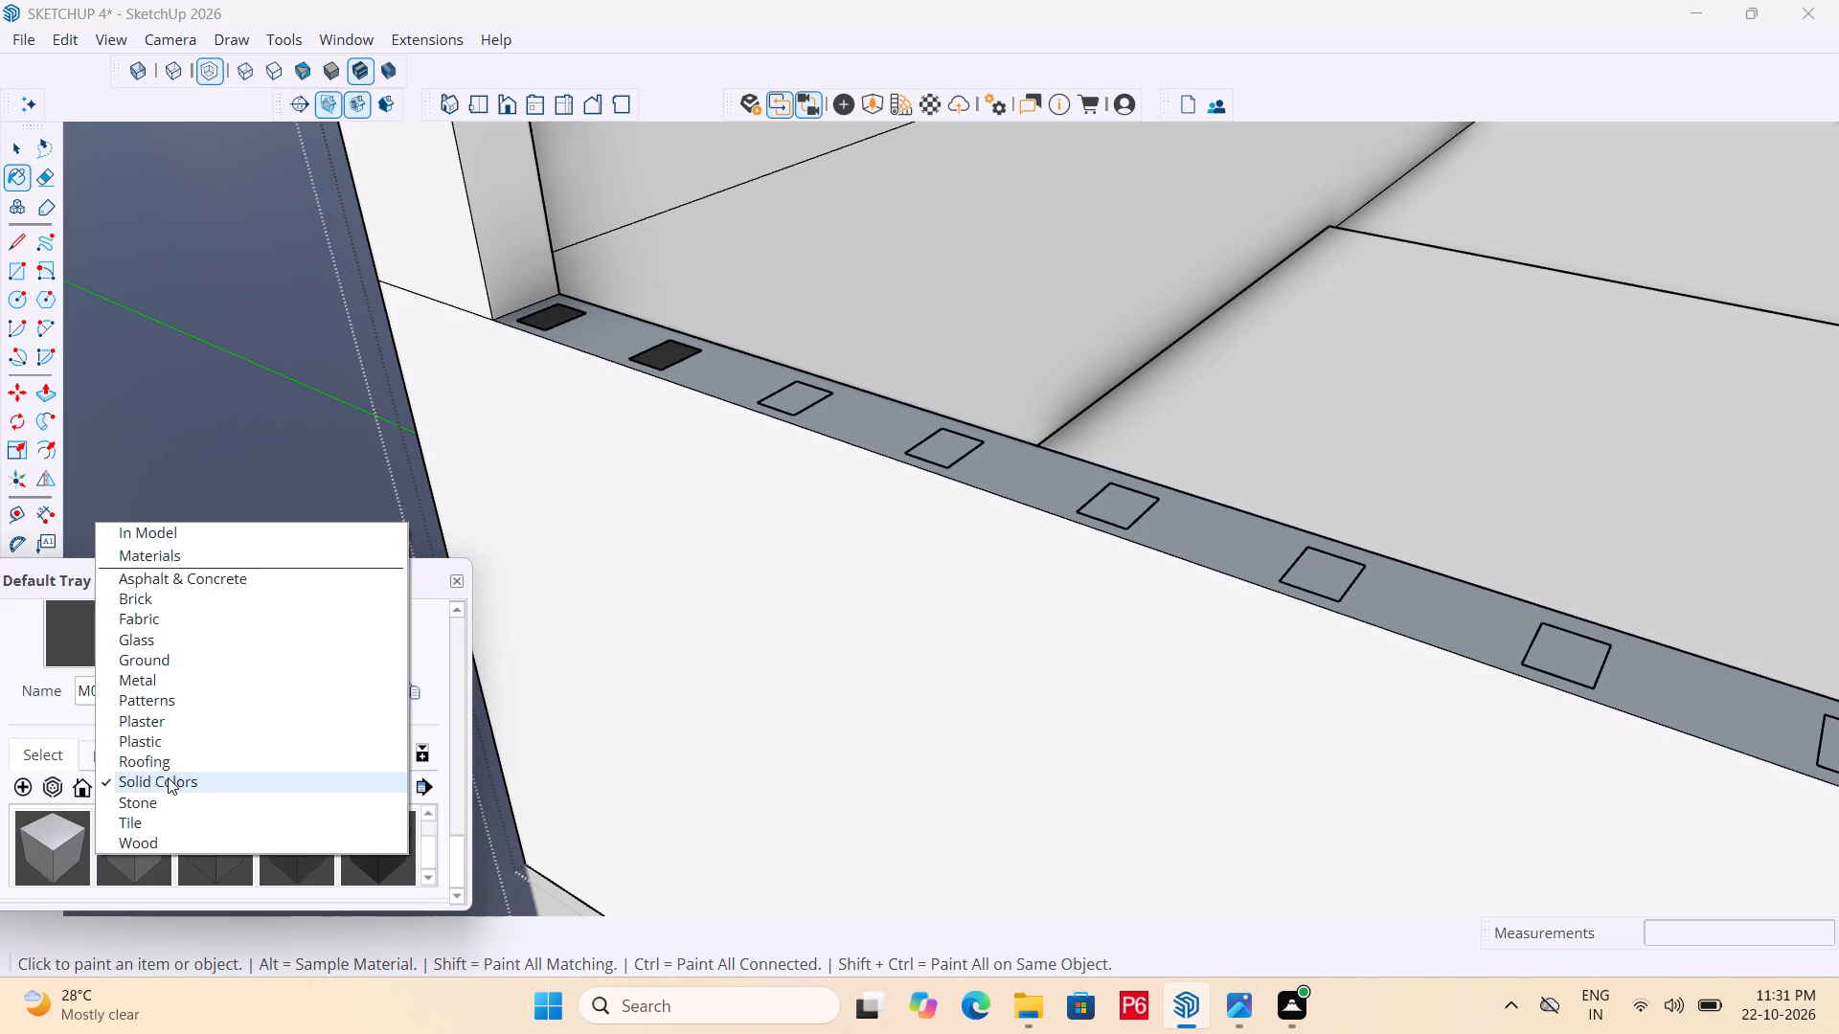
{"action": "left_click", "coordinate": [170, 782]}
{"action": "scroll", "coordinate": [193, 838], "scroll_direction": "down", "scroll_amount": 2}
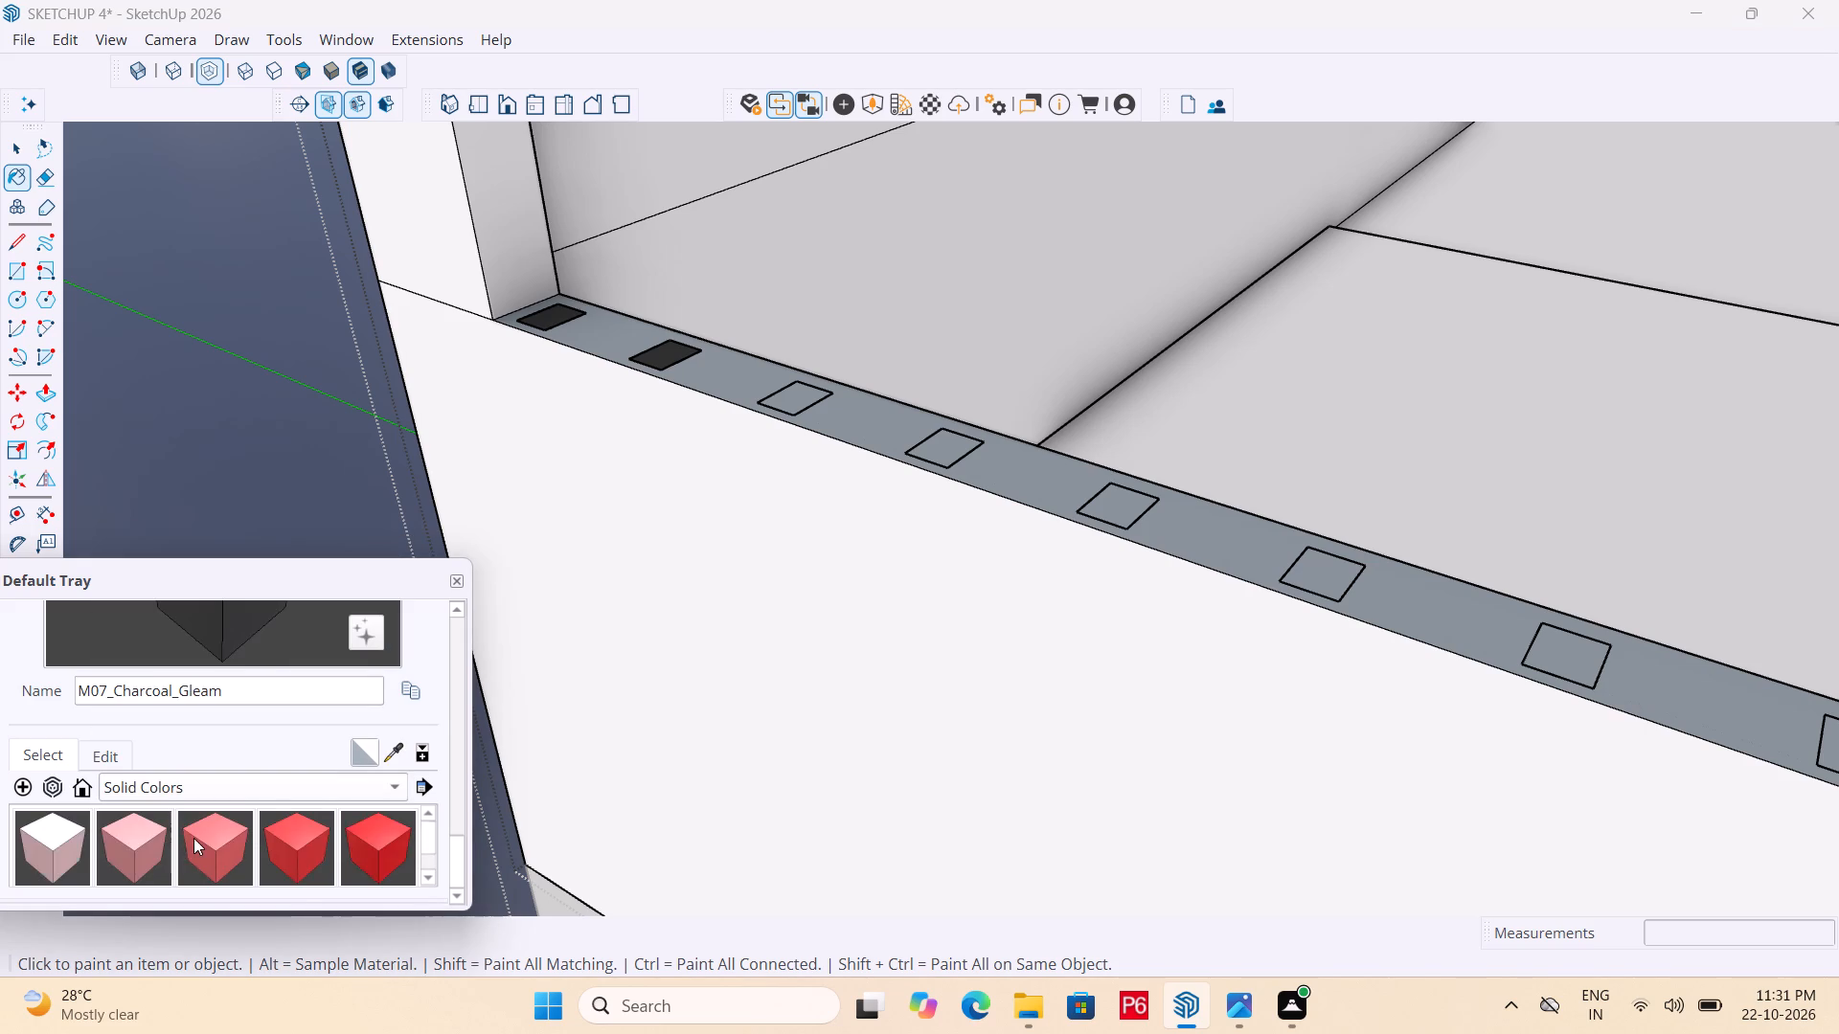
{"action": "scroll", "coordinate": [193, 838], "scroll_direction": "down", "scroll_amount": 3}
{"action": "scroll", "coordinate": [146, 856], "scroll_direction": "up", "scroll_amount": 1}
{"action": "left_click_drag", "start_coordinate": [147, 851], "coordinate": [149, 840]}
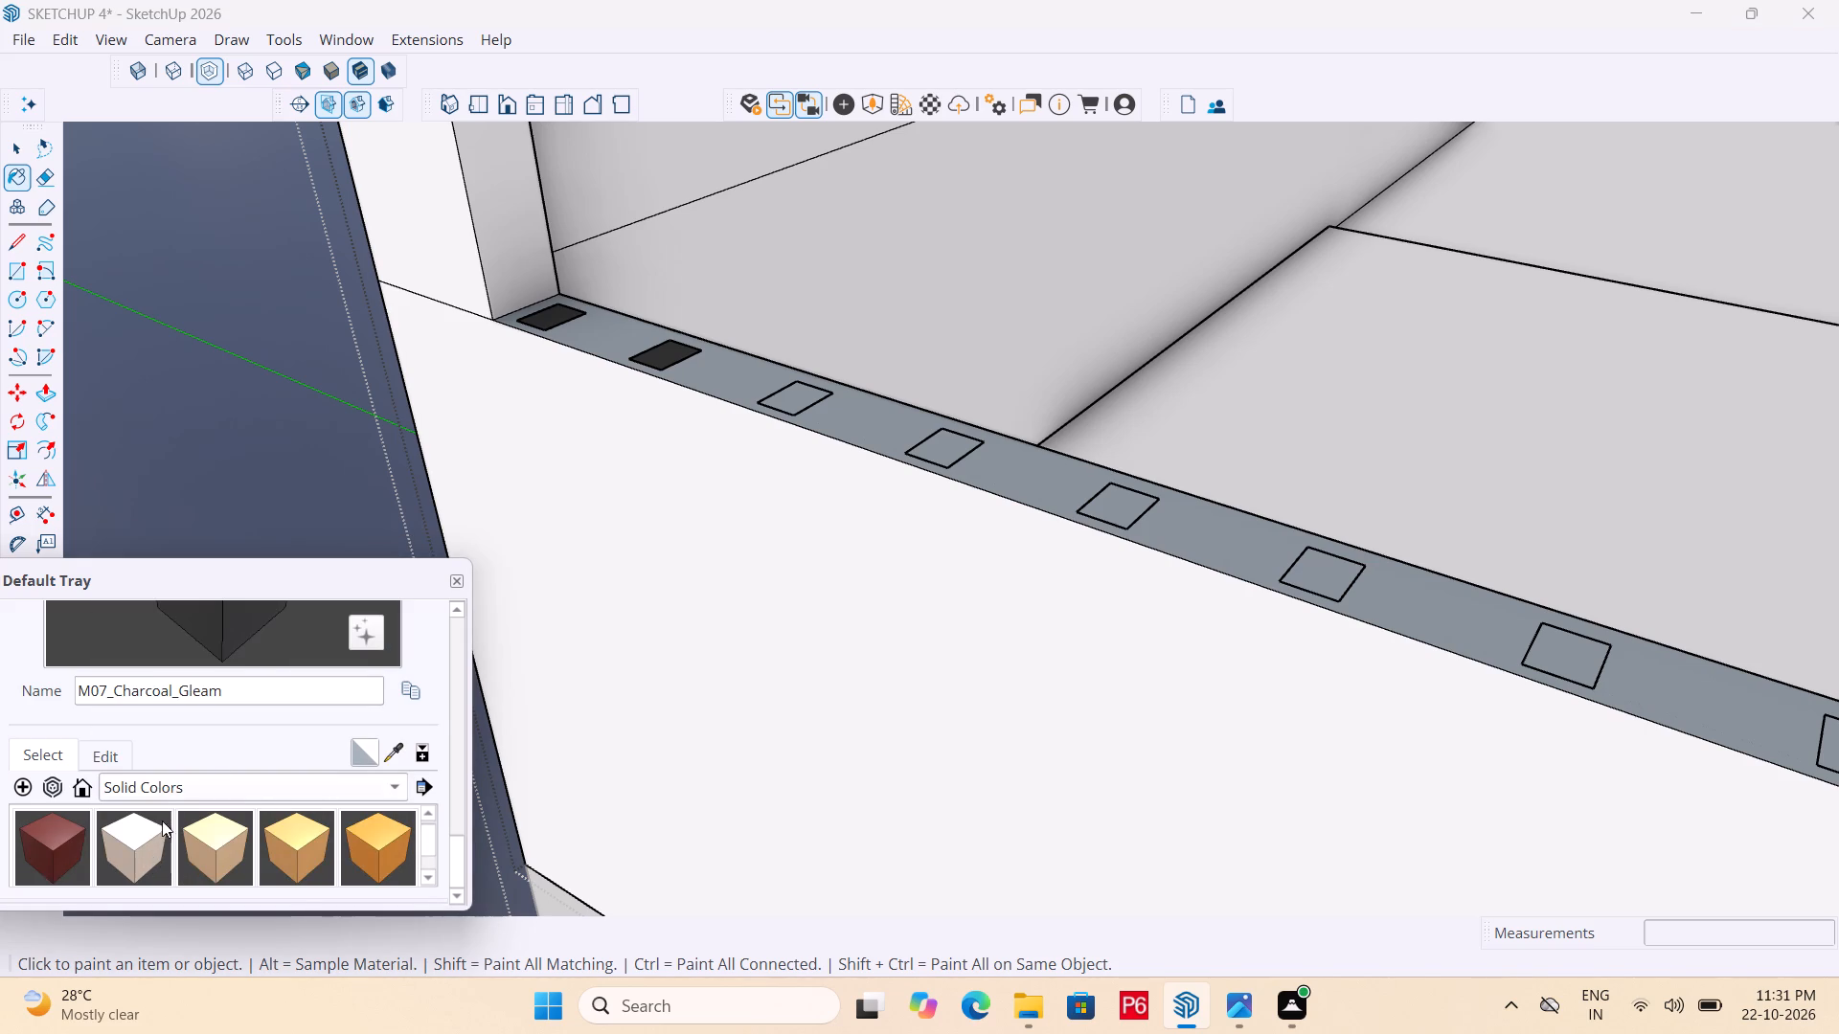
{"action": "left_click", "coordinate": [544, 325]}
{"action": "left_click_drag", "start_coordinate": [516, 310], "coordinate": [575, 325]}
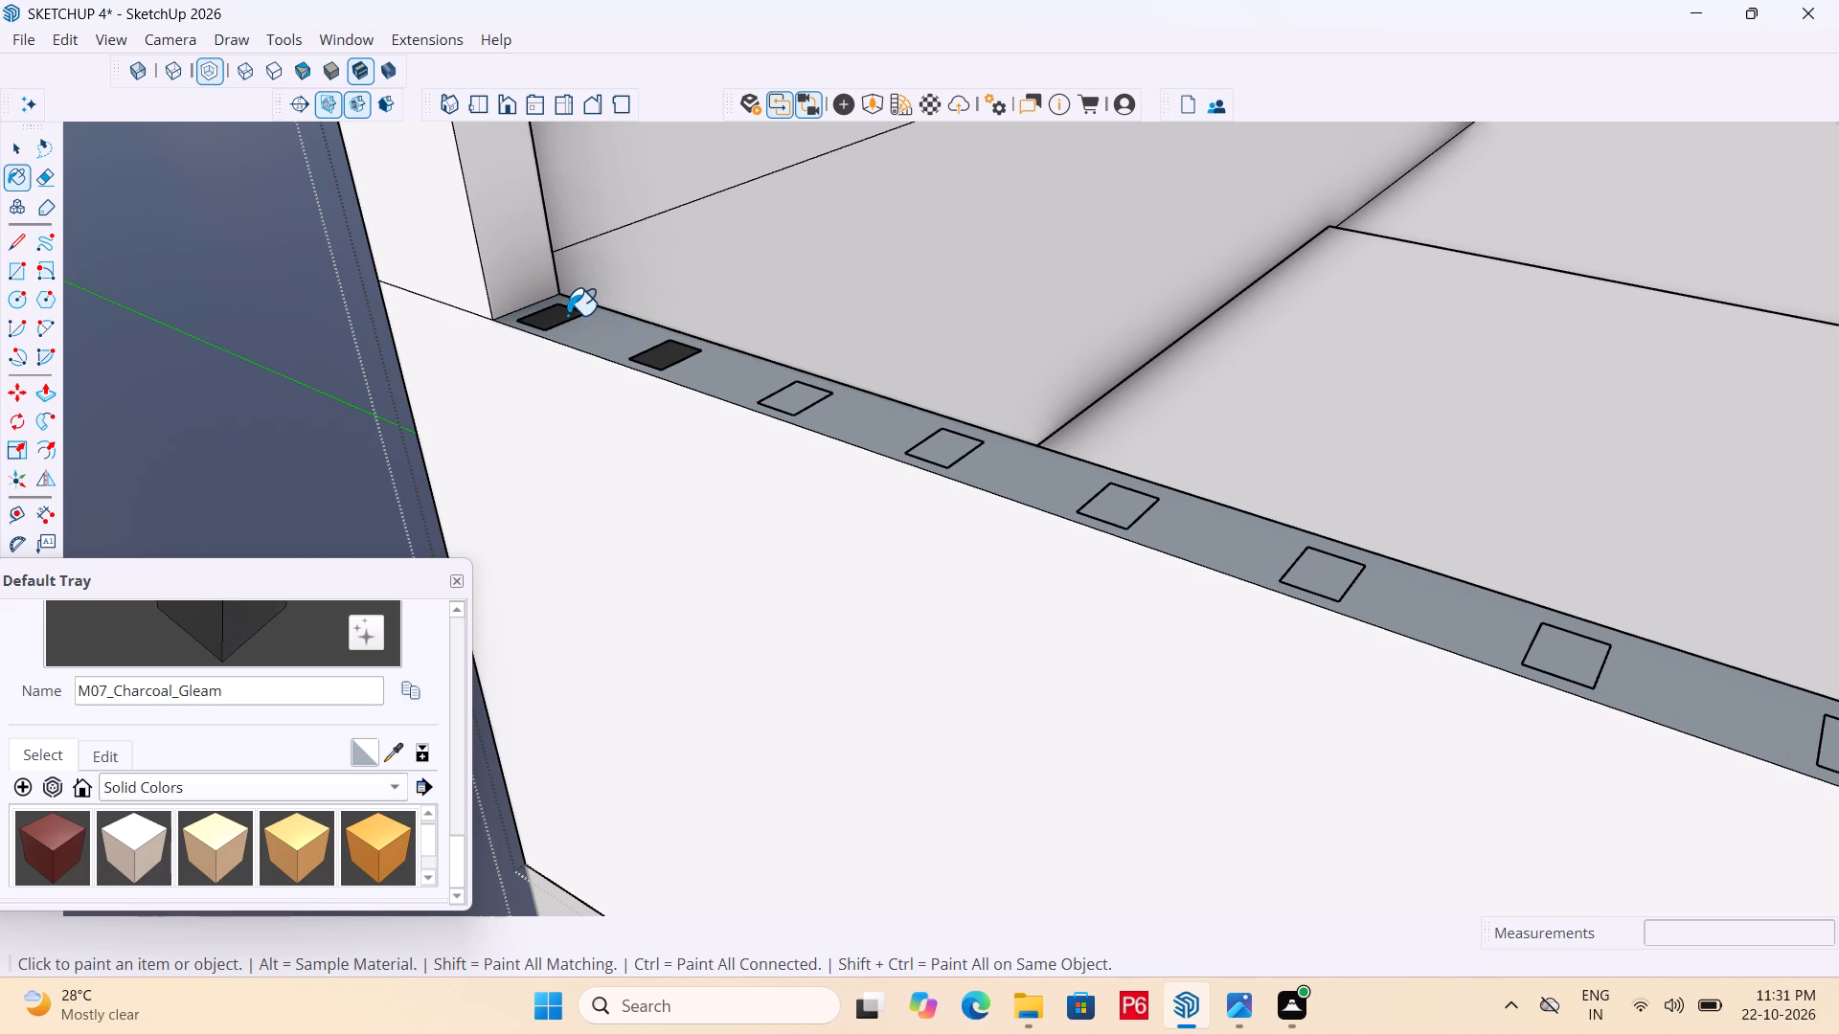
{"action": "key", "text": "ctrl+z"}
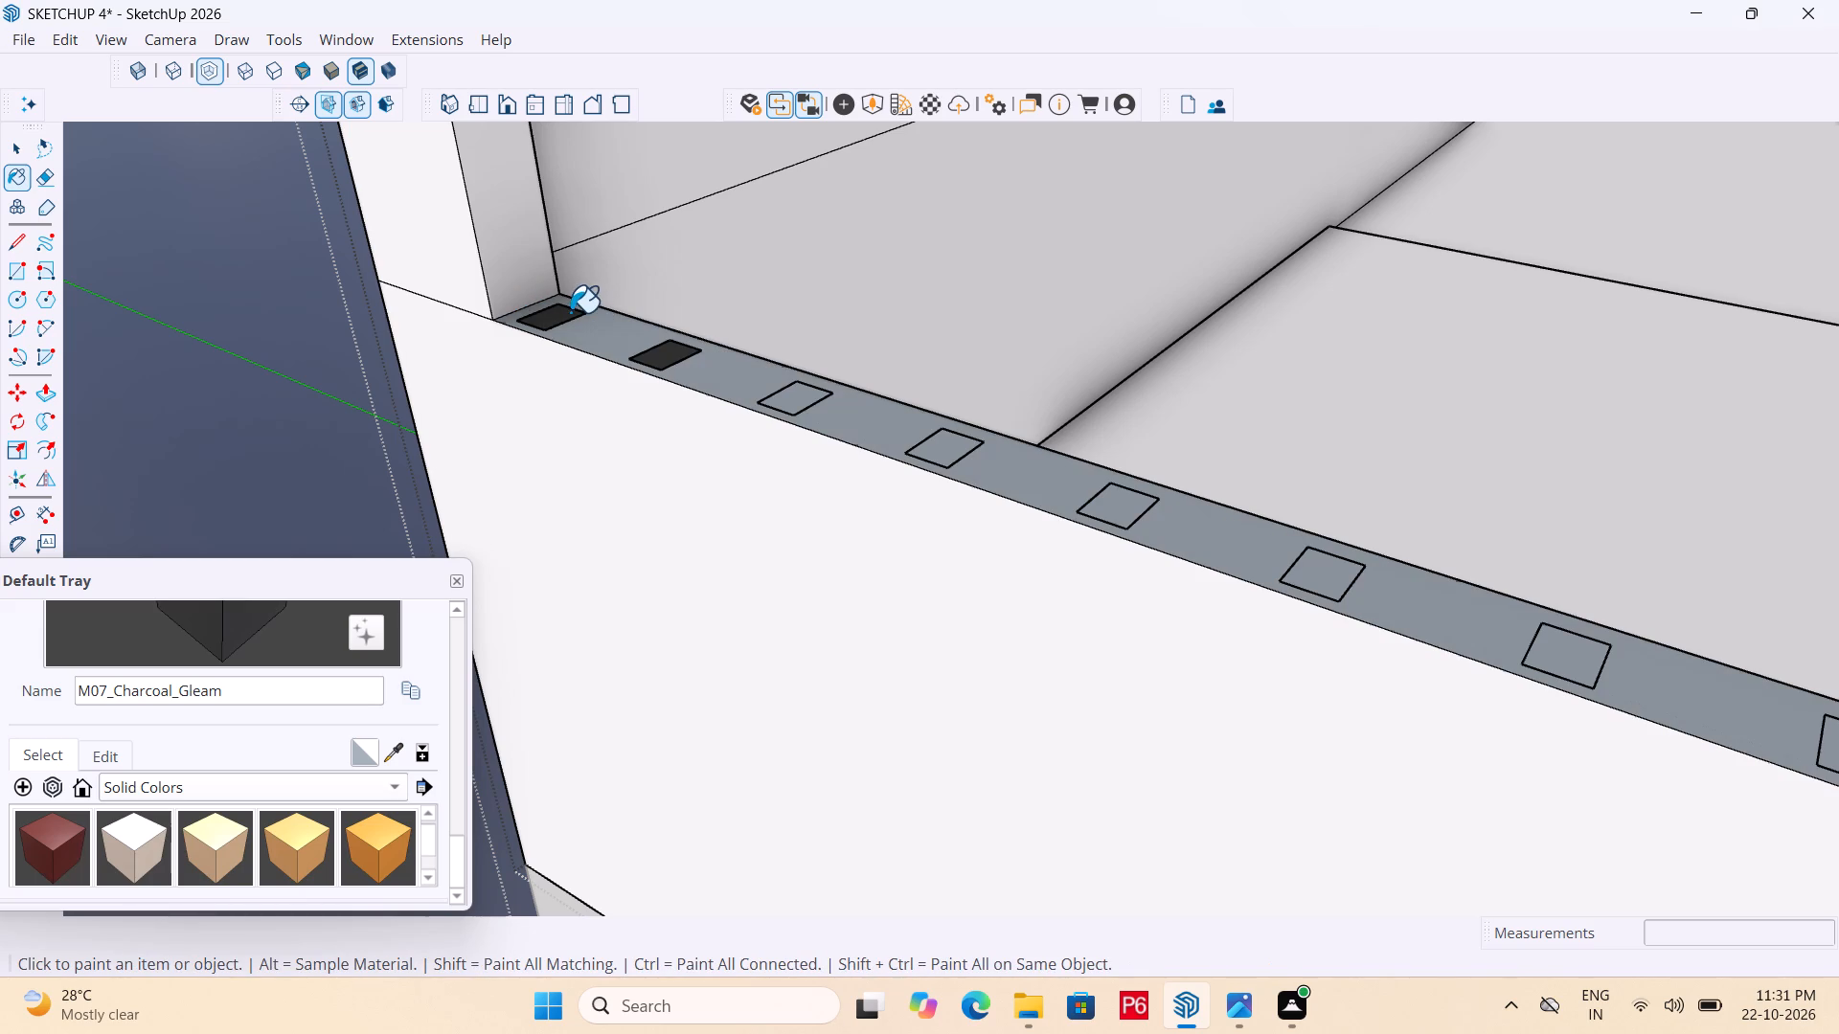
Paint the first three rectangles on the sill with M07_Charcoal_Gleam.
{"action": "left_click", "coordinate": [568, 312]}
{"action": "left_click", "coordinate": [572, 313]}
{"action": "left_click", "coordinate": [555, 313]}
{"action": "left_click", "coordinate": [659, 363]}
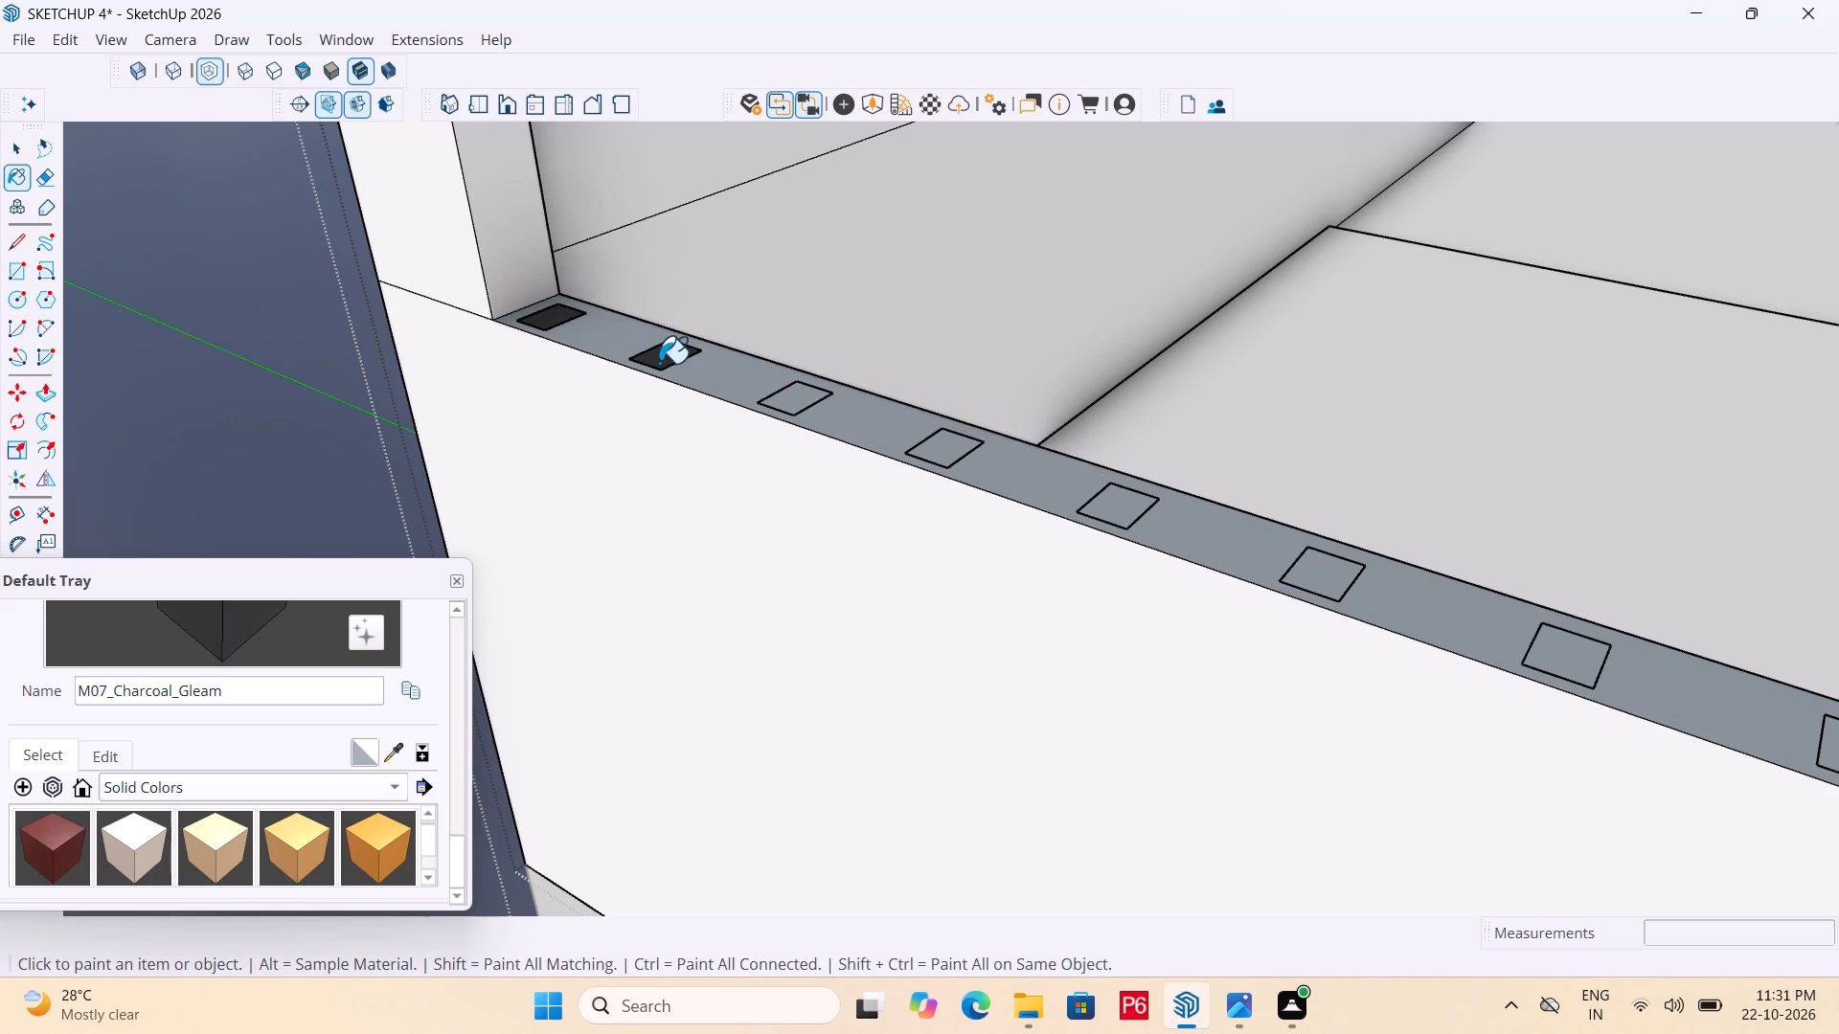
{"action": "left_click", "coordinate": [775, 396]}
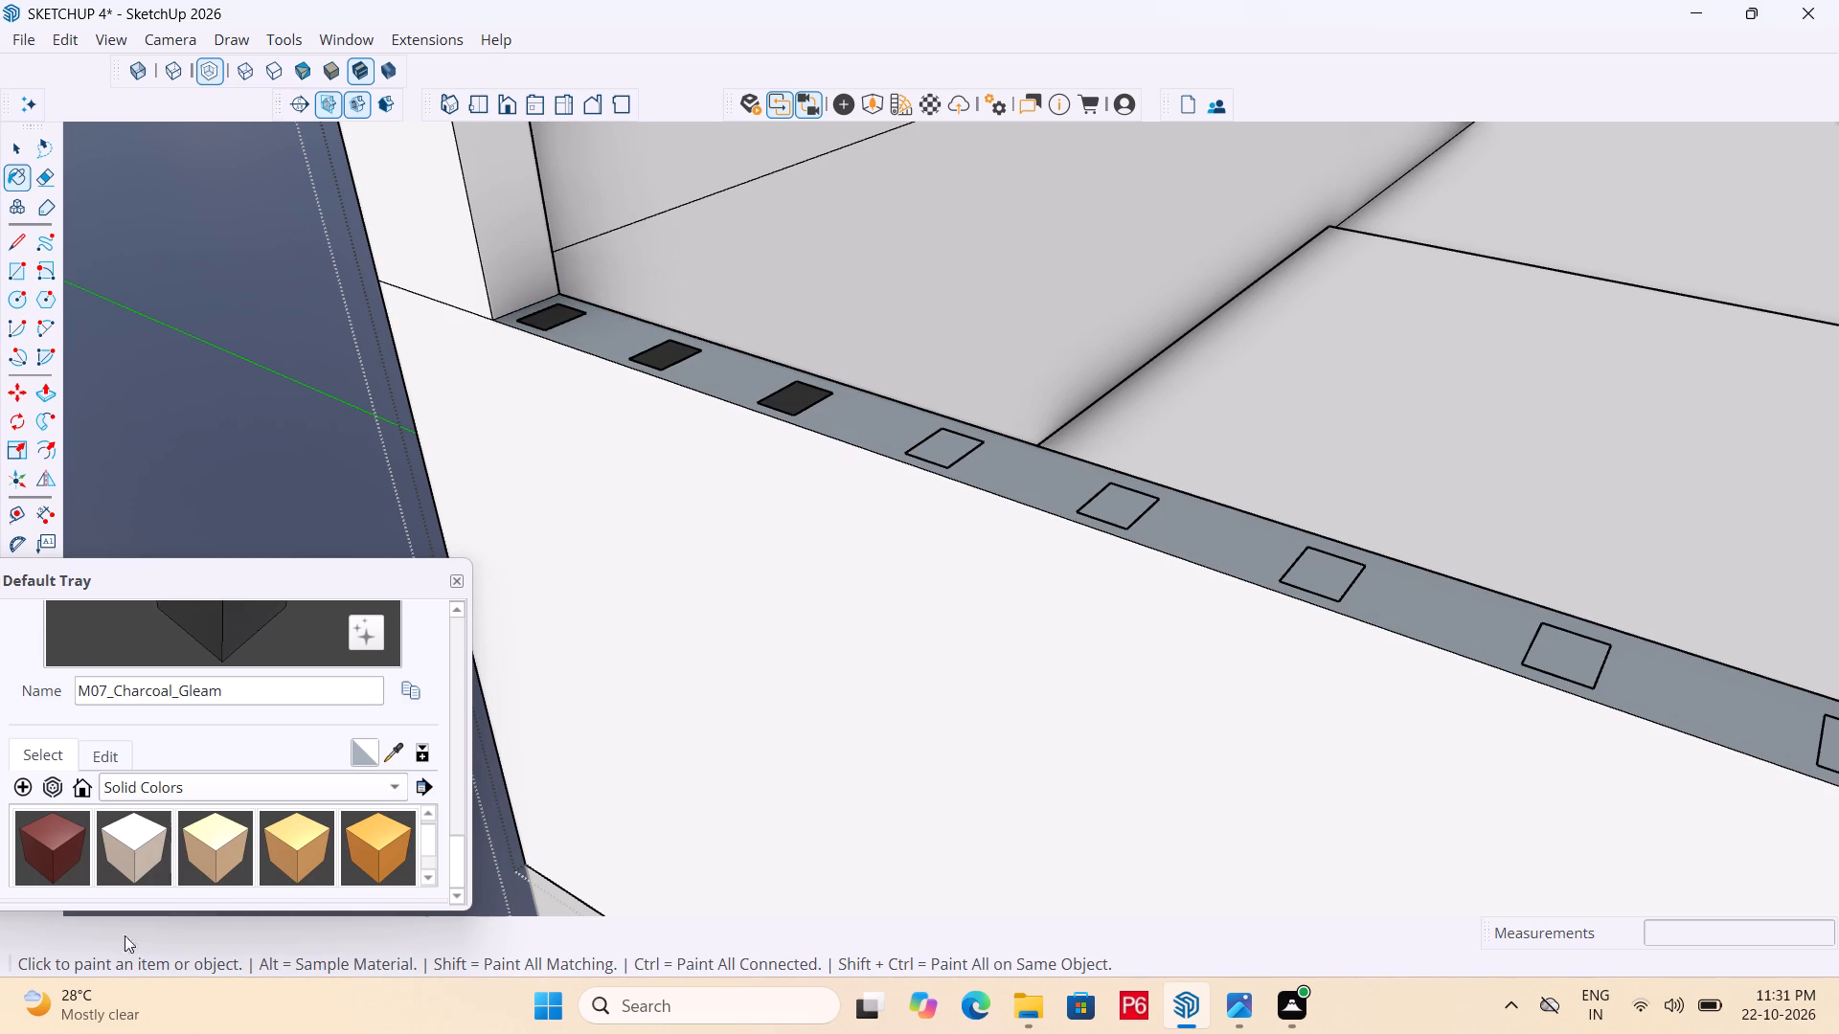
Paint the first four rectangles on the sill with C01_Vanilla_Cream from Solid Colors.
{"action": "double_click", "coordinate": [140, 861]}
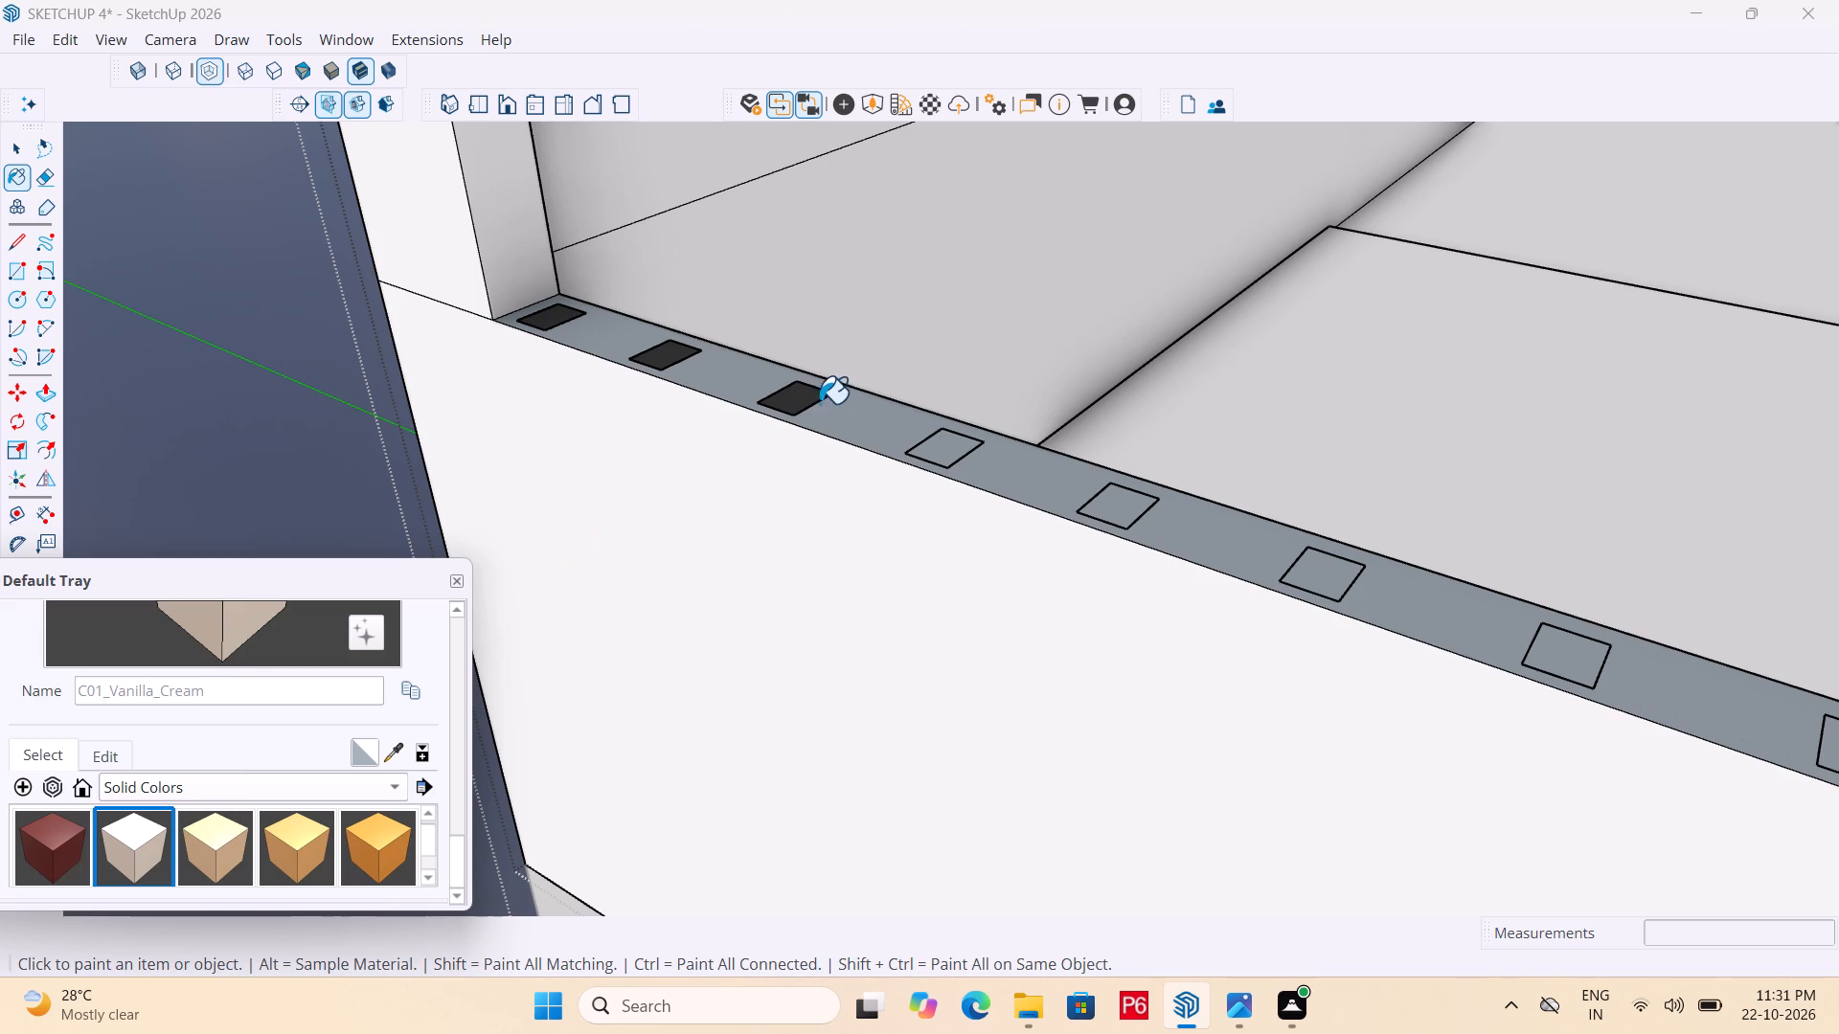
{"action": "left_click", "coordinate": [805, 396]}
{"action": "left_click", "coordinate": [677, 350]}
{"action": "left_click_drag", "start_coordinate": [542, 305], "coordinate": [555, 309]}
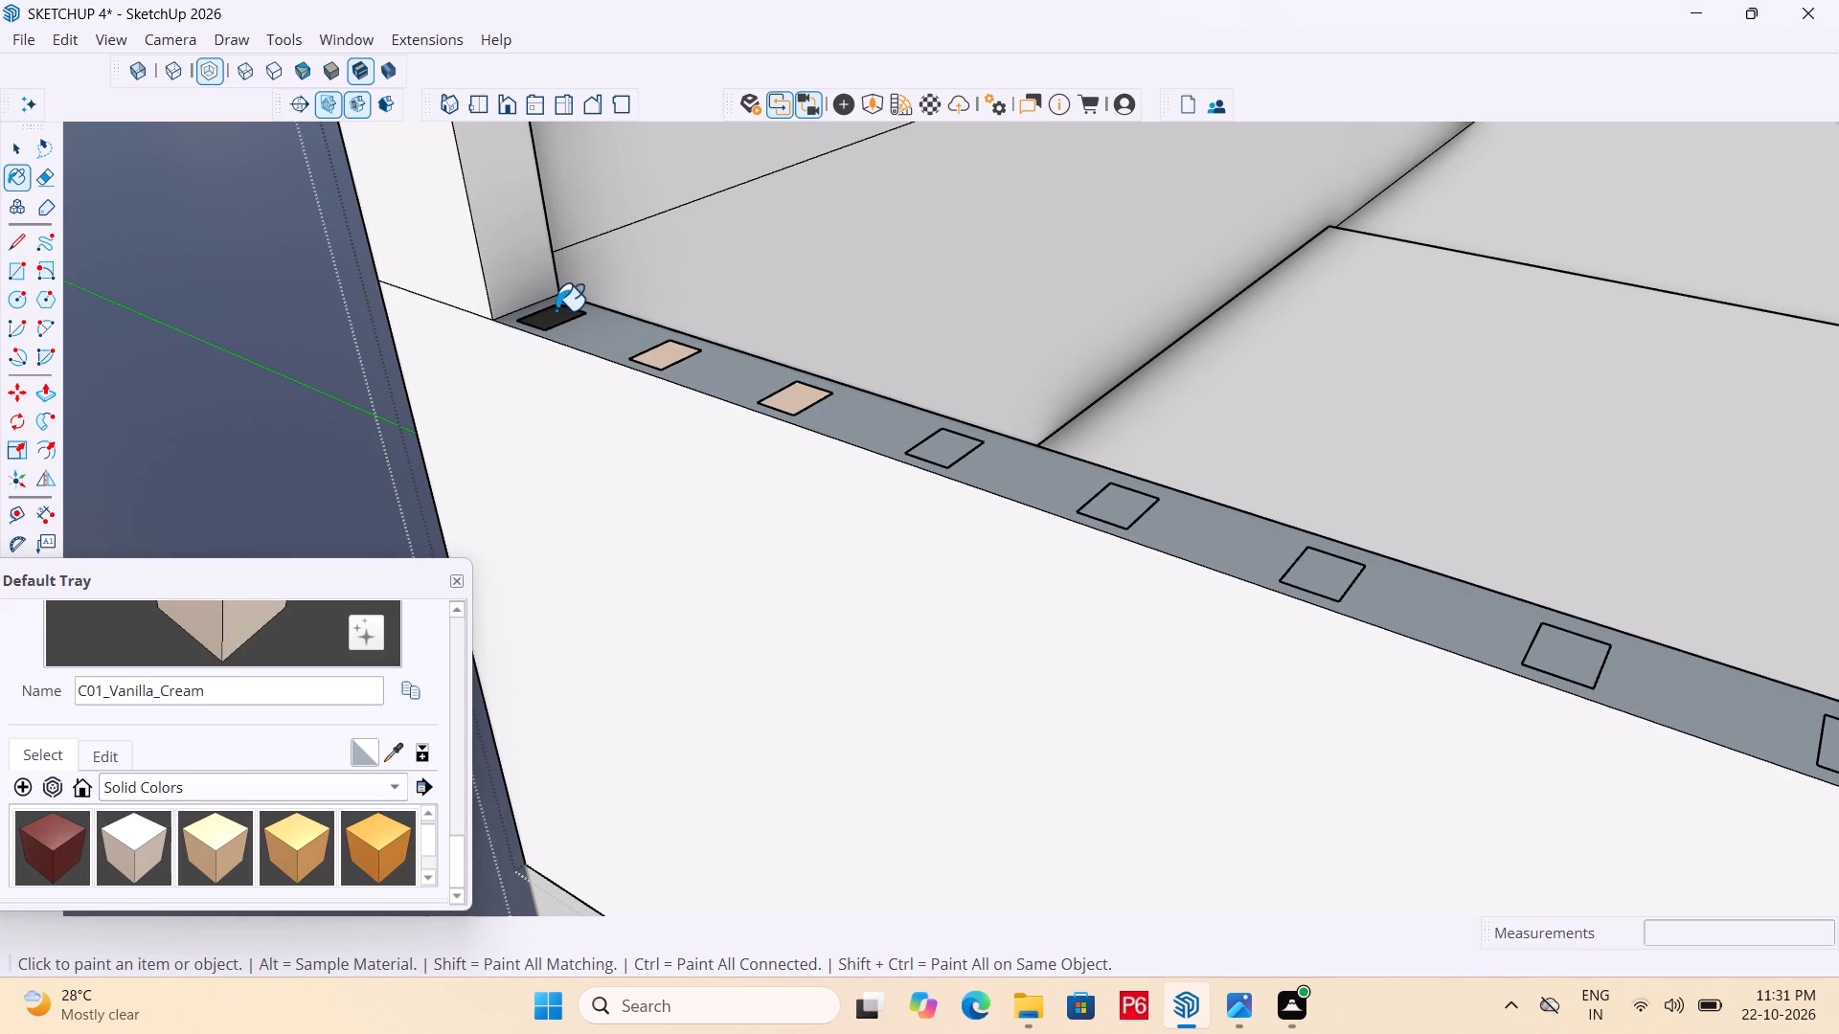
{"action": "left_click", "coordinate": [930, 441]}
Paint the fifth to ninth rectangles along the sill with C01_Vanilla_Cream.
{"action": "scroll", "coordinate": [620, 388], "scroll_direction": "down", "scroll_amount": 4}
{"action": "scroll", "coordinate": [921, 440], "scroll_direction": "up", "scroll_amount": 2}
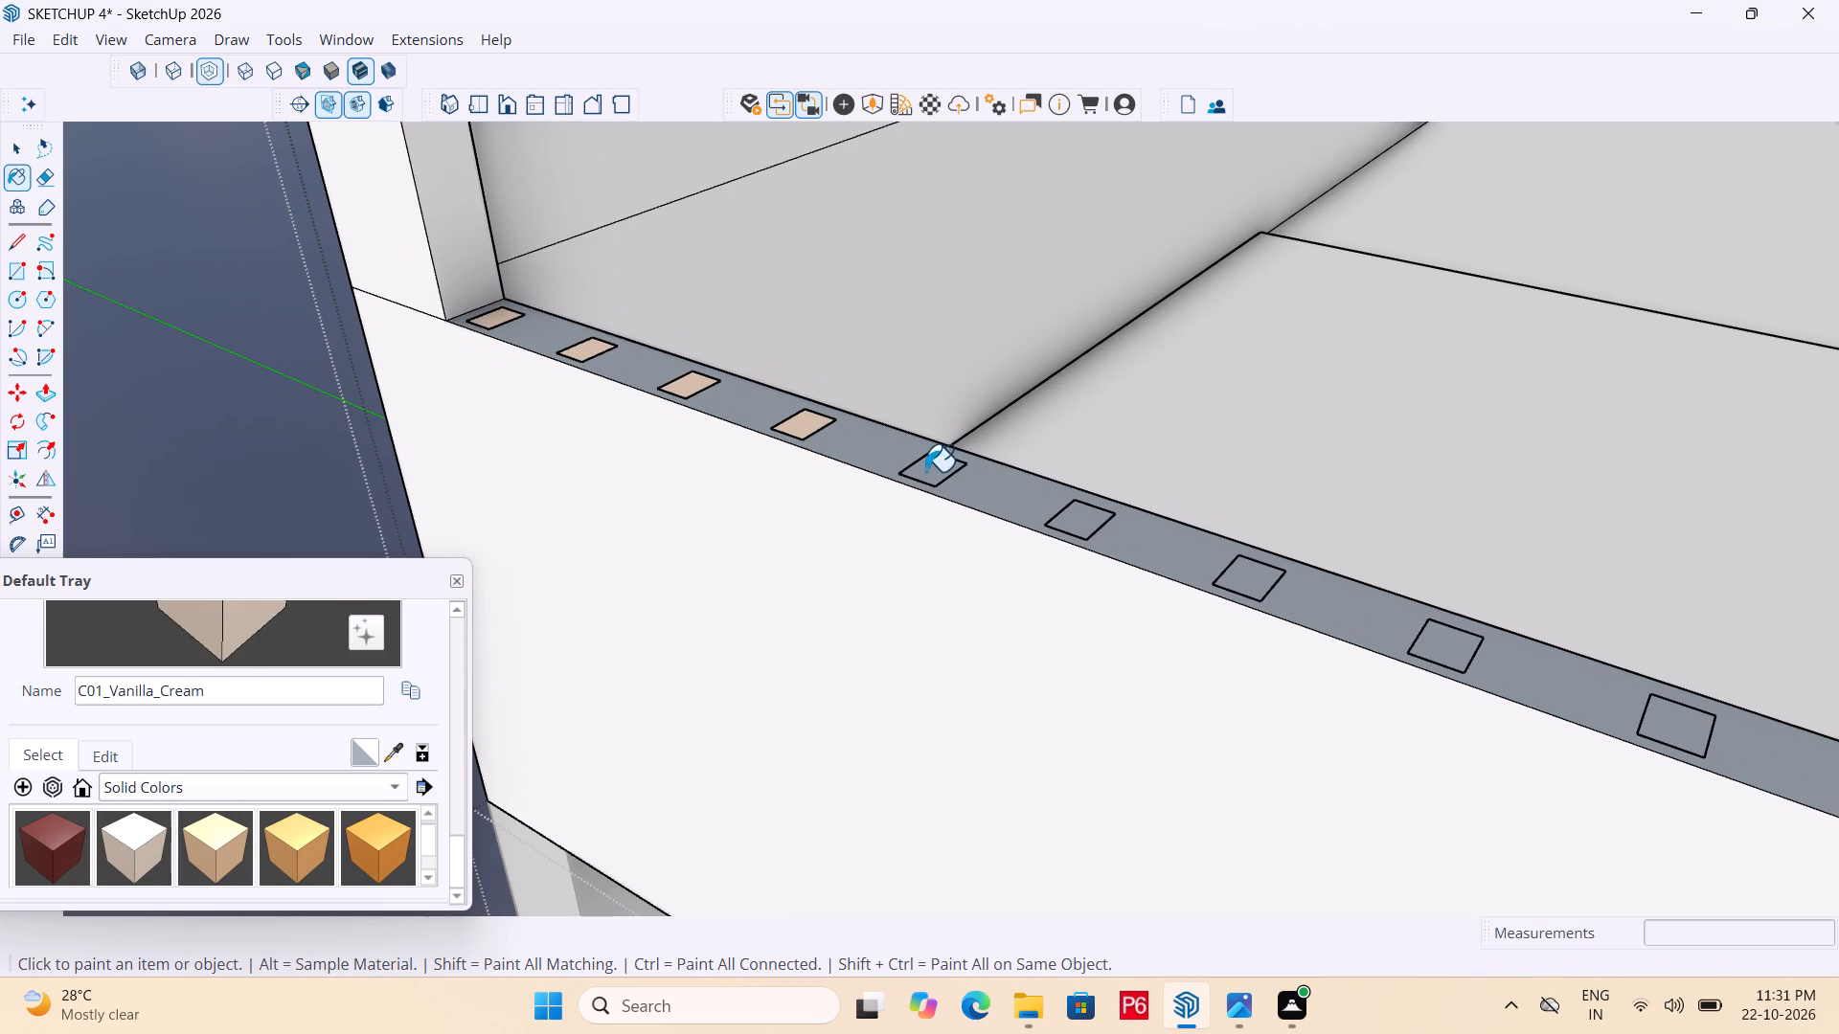
{"action": "left_click_drag", "start_coordinate": [926, 471], "coordinate": [948, 472]}
{"action": "left_click_drag", "start_coordinate": [1073, 521], "coordinate": [1097, 521]}
{"action": "left_click_drag", "start_coordinate": [1247, 572], "coordinate": [1241, 561]}
{"action": "scroll", "coordinate": [726, 476], "scroll_direction": "down", "scroll_amount": 5}
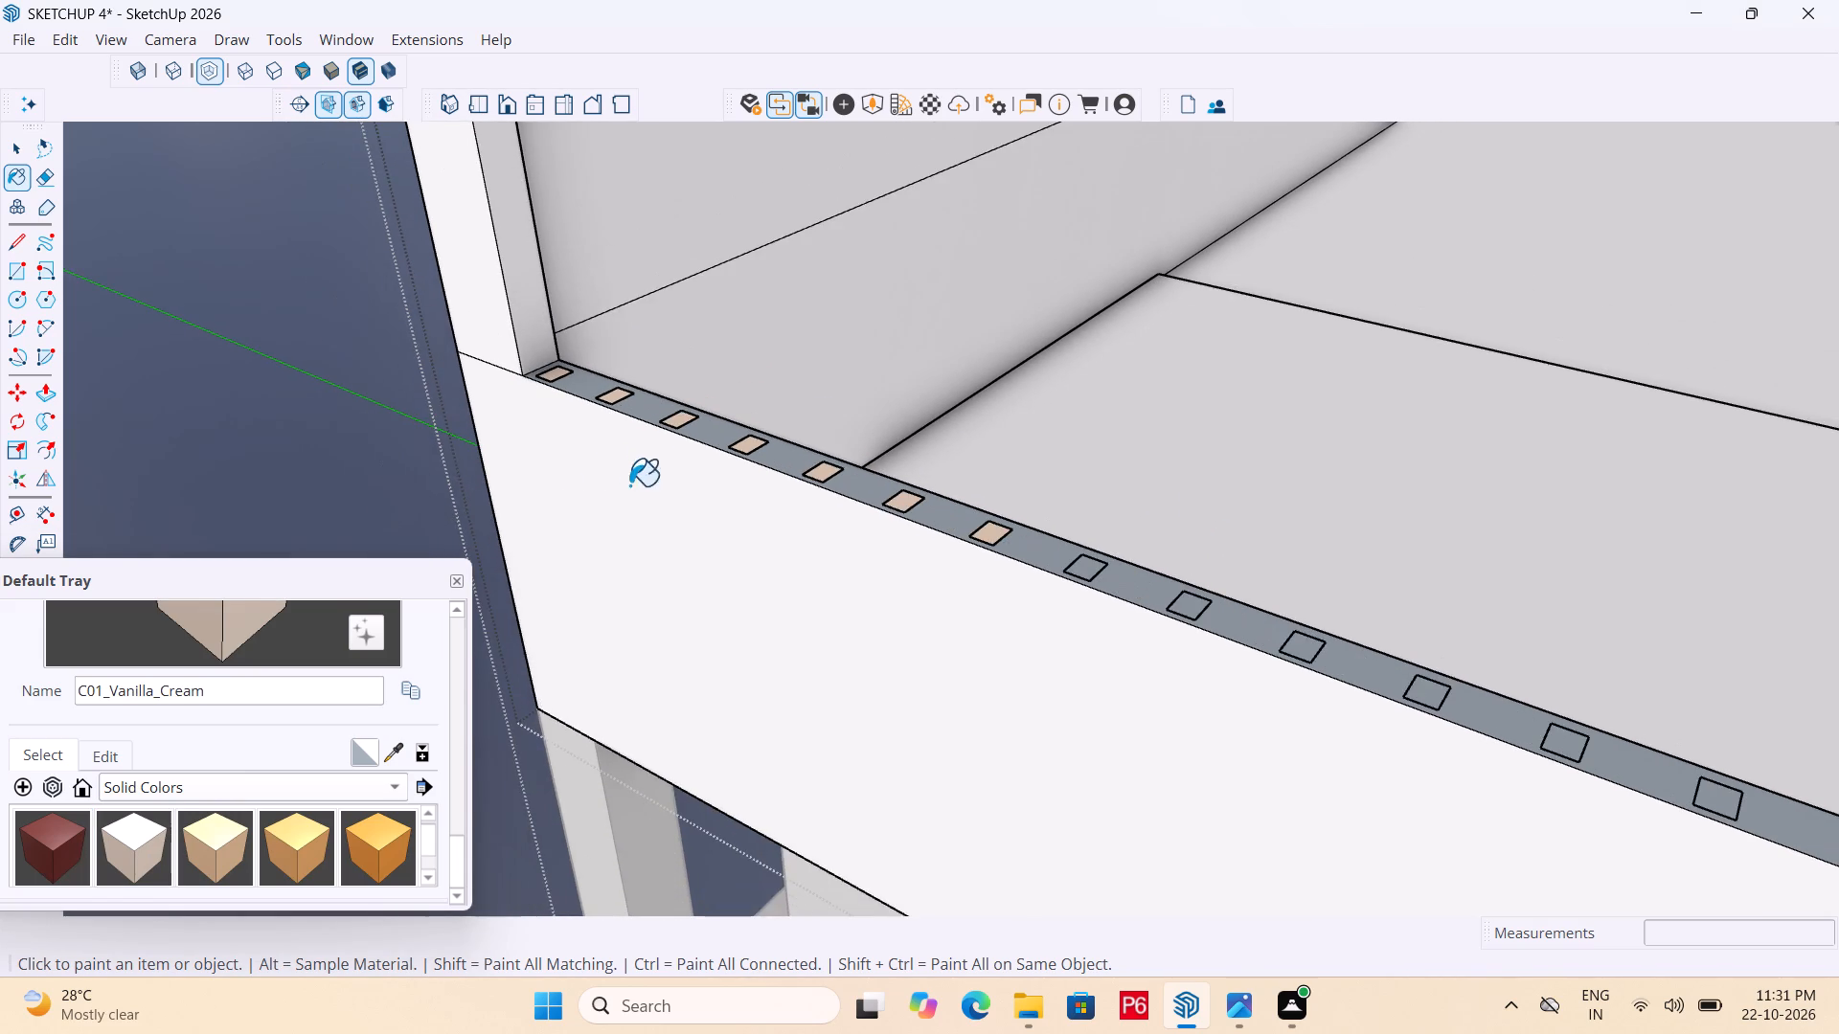
{"action": "scroll", "coordinate": [1109, 596], "scroll_direction": "up", "scroll_amount": 4}
{"action": "left_click", "coordinate": [1068, 548]}
{"action": "left_click_drag", "start_coordinate": [1225, 626], "coordinate": [1213, 603]}
{"action": "scroll", "coordinate": [604, 481], "scroll_direction": "down", "scroll_amount": 4}
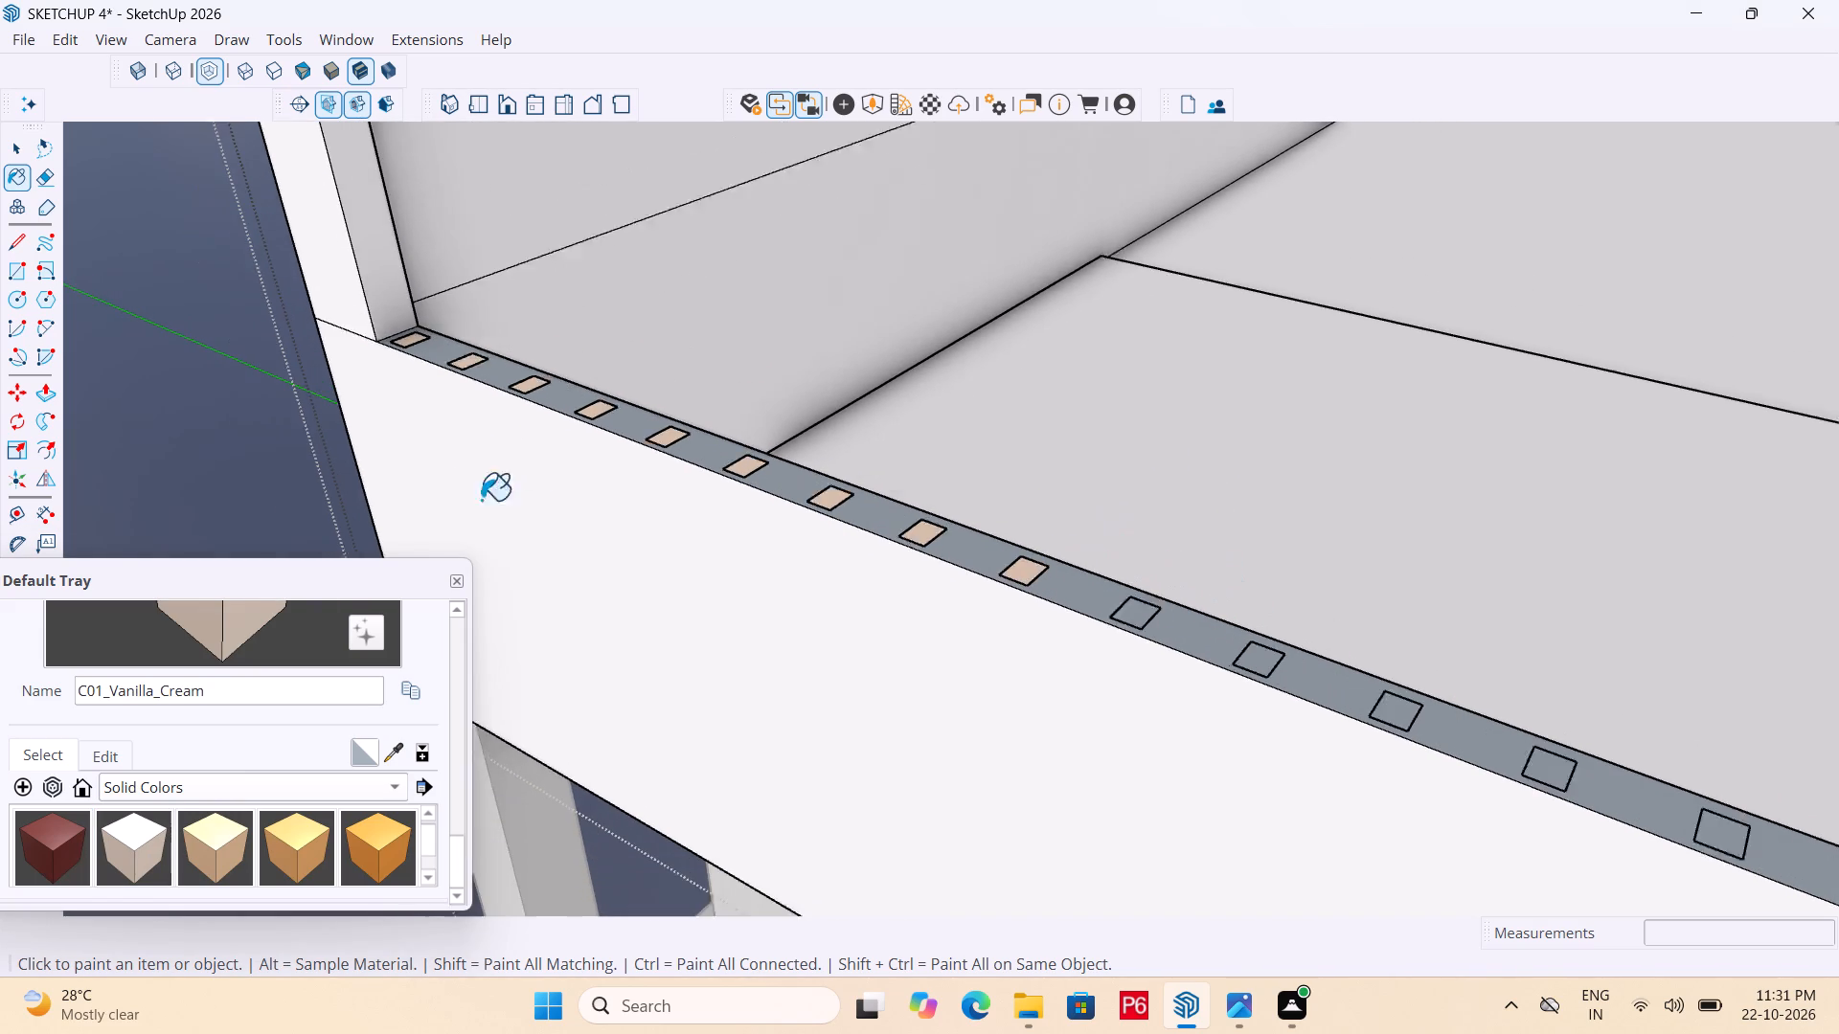
Paint the remaining seven rectangles along the sill, up to the wide column, with C01_Vanilla_Cream.
{"action": "scroll", "coordinate": [481, 500], "scroll_direction": "down", "scroll_amount": 1}
{"action": "scroll", "coordinate": [1198, 710], "scroll_direction": "up", "scroll_amount": 5}
{"action": "middle_click_drag", "start_coordinate": [1200, 708], "coordinate": [1135, 652]}
{"action": "left_click", "coordinate": [916, 540]}
{"action": "left_click", "coordinate": [1042, 591]}
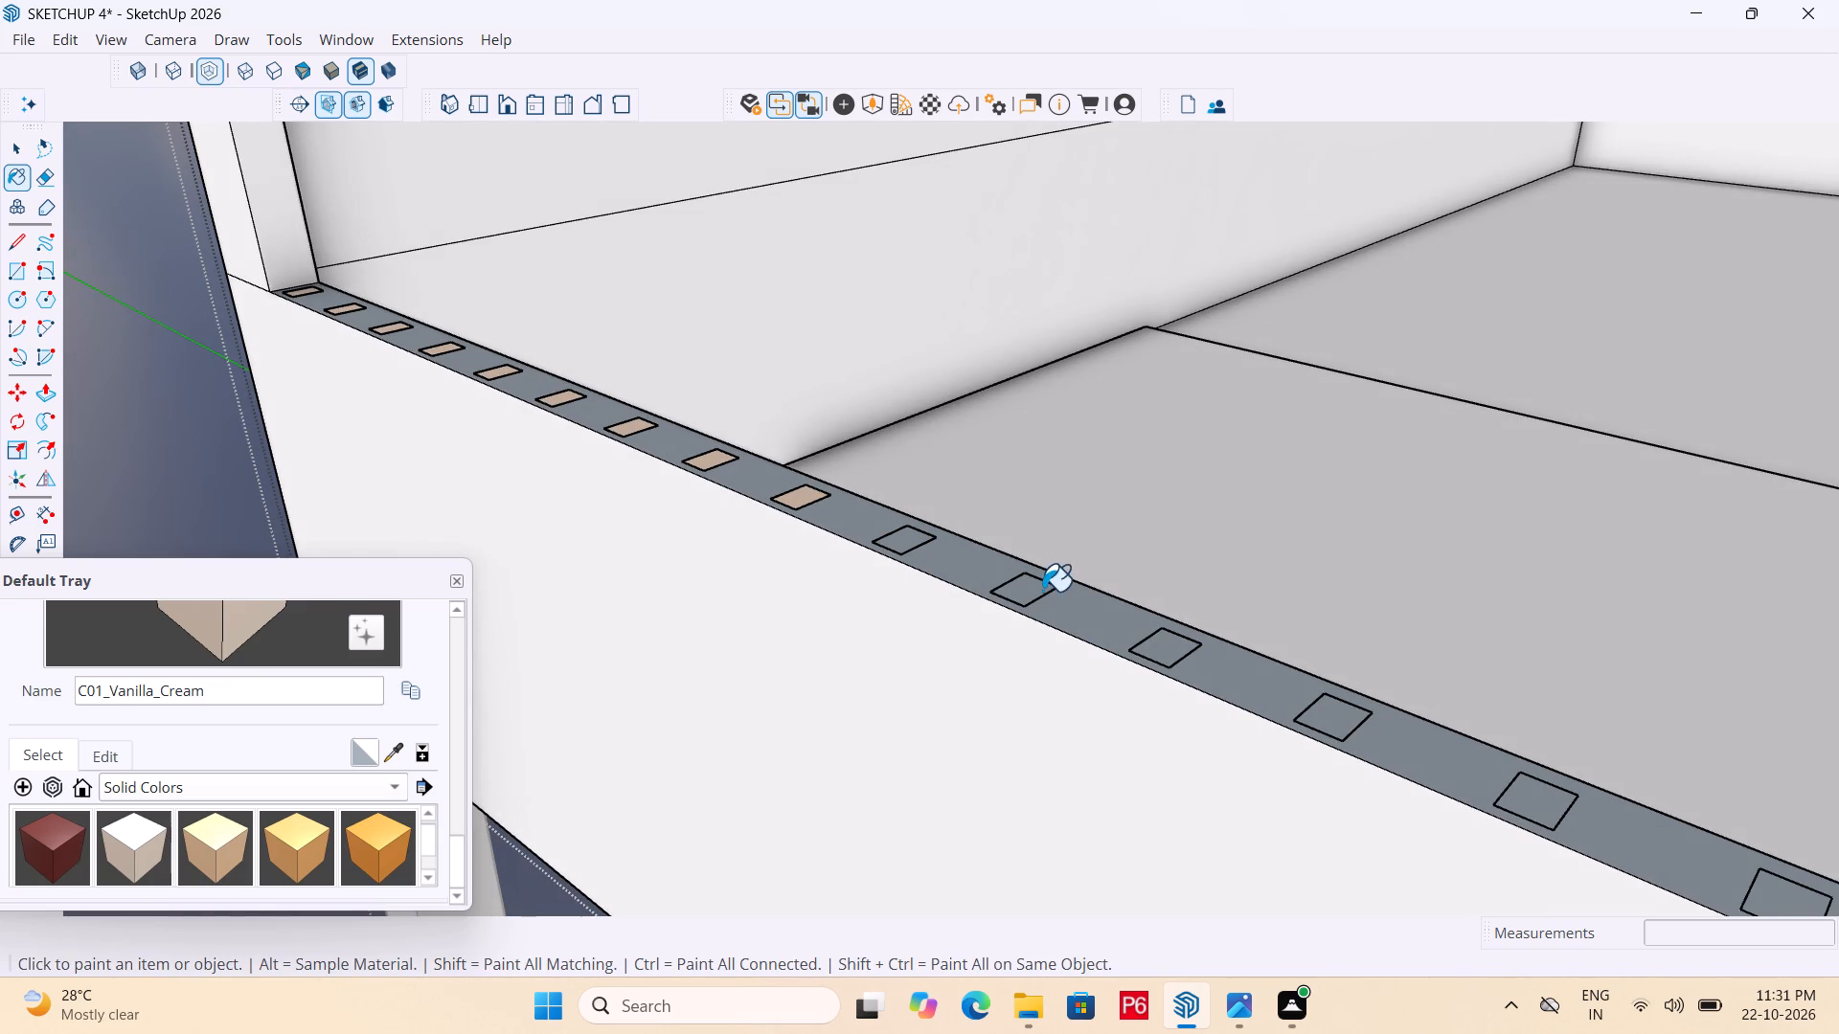
{"action": "left_click_drag", "start_coordinate": [1172, 644], "coordinate": [1182, 651]}
{"action": "left_click", "coordinate": [1336, 716]}
{"action": "scroll", "coordinate": [678, 588], "scroll_direction": "down", "scroll_amount": 7}
{"action": "scroll", "coordinate": [1007, 723], "scroll_direction": "up", "scroll_amount": 5}
{"action": "middle_click_drag", "start_coordinate": [1010, 723], "coordinate": [1015, 716]}
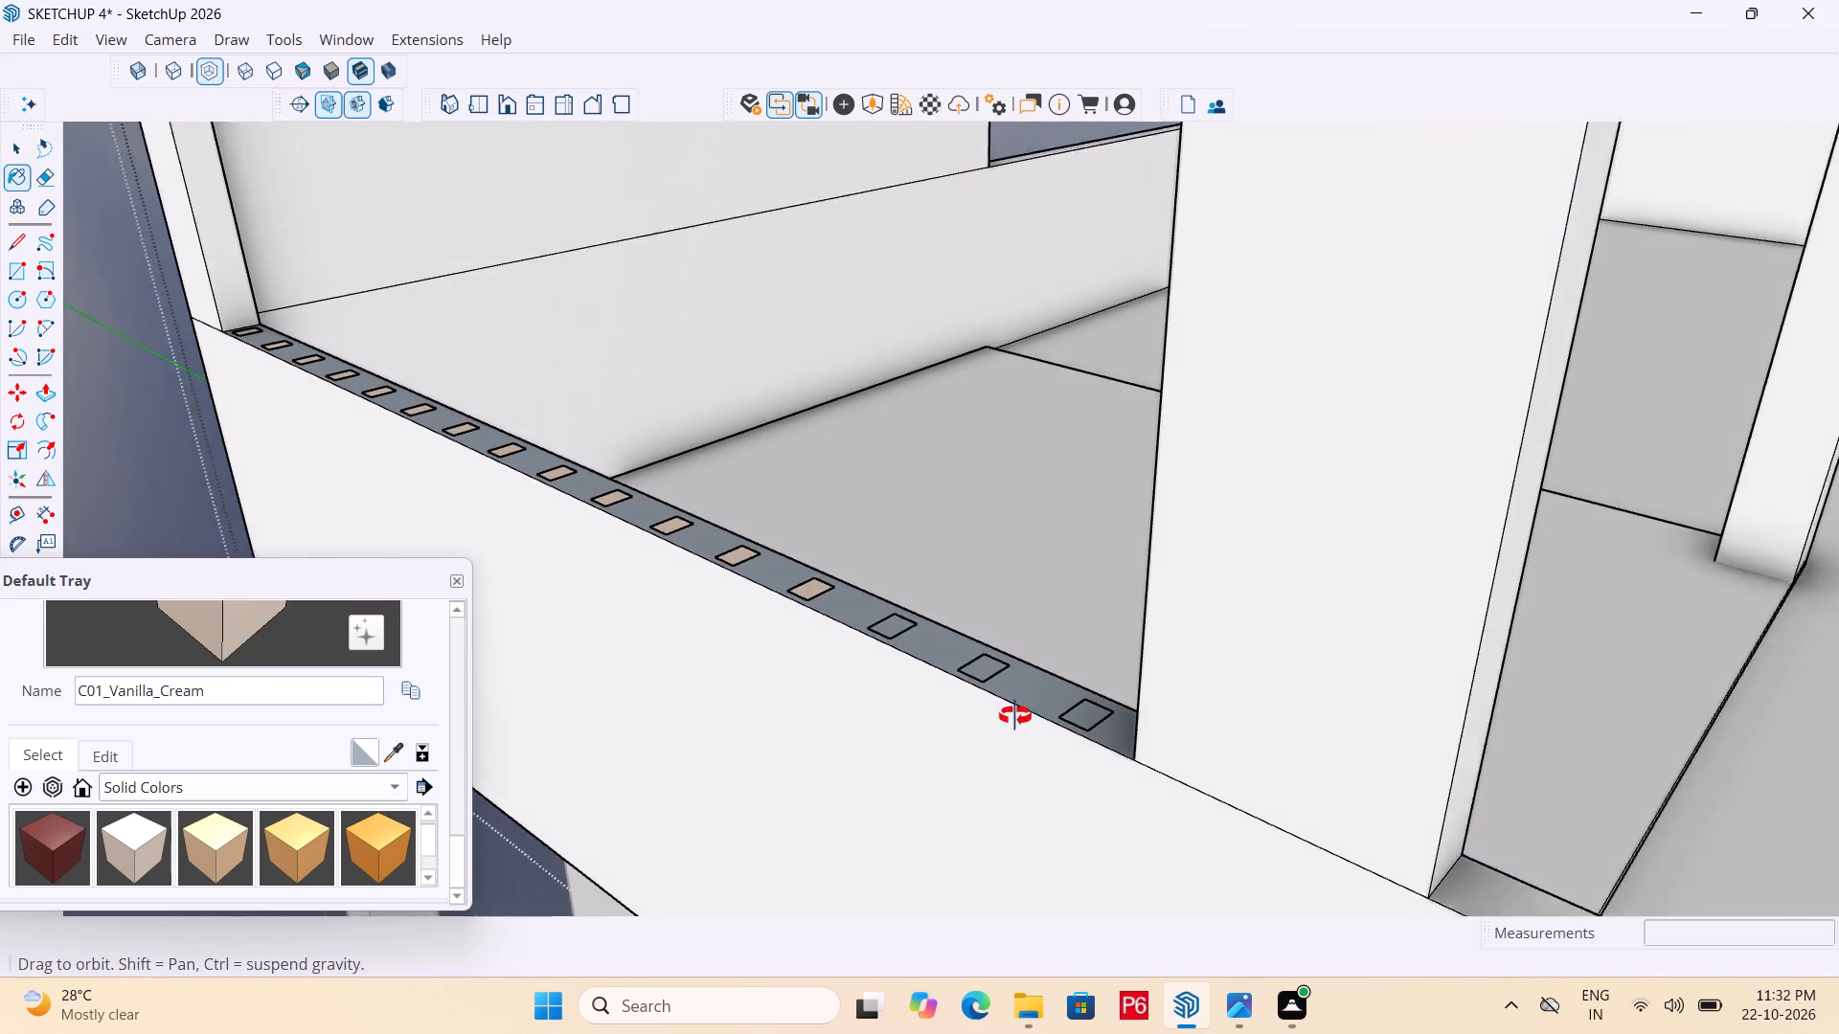
{"action": "scroll", "coordinate": [1015, 716], "scroll_direction": "up", "scroll_amount": 1}
{"action": "middle_click_drag", "start_coordinate": [1015, 716], "coordinate": [1008, 699]}
{"action": "left_click", "coordinate": [872, 609]}
{"action": "left_click_drag", "start_coordinate": [966, 660], "coordinate": [979, 660]}
{"action": "left_click", "coordinate": [1088, 715]}
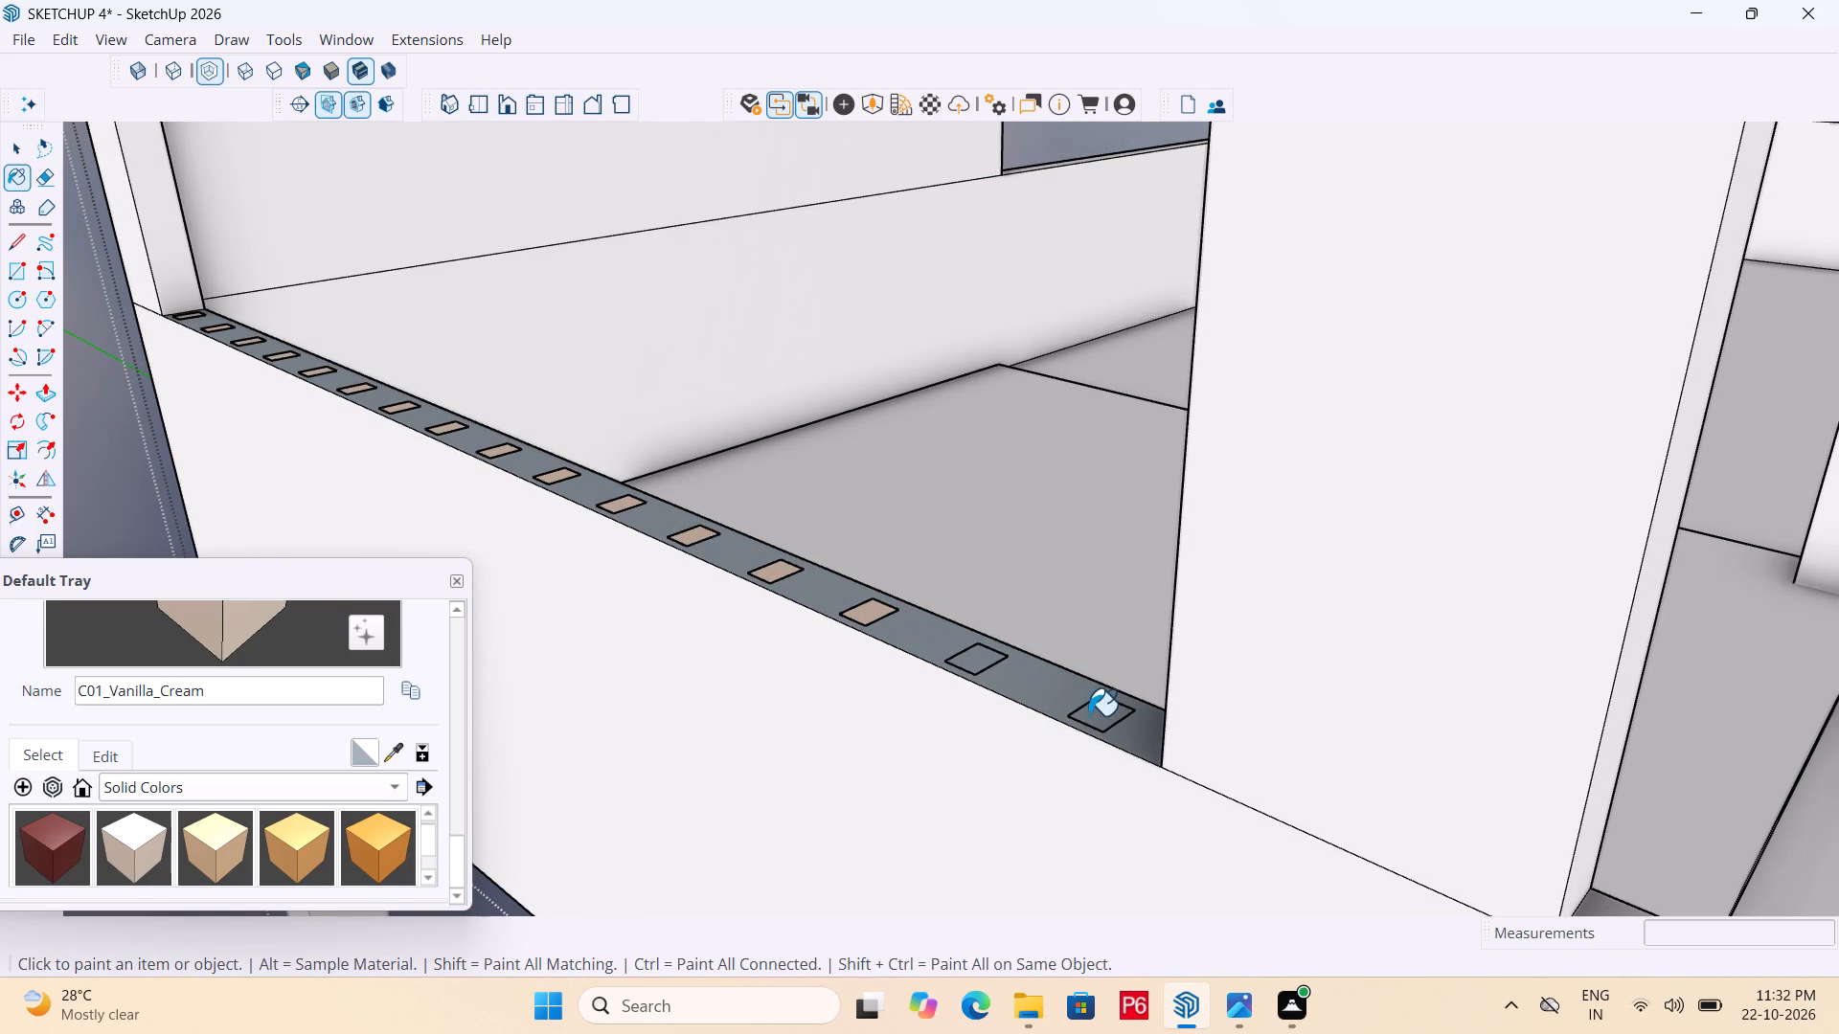
Push/Pull the rectangle nearest the wide column up to the underside of the opening's top beam, inside its group.
{"action": "key", "text": "p"}
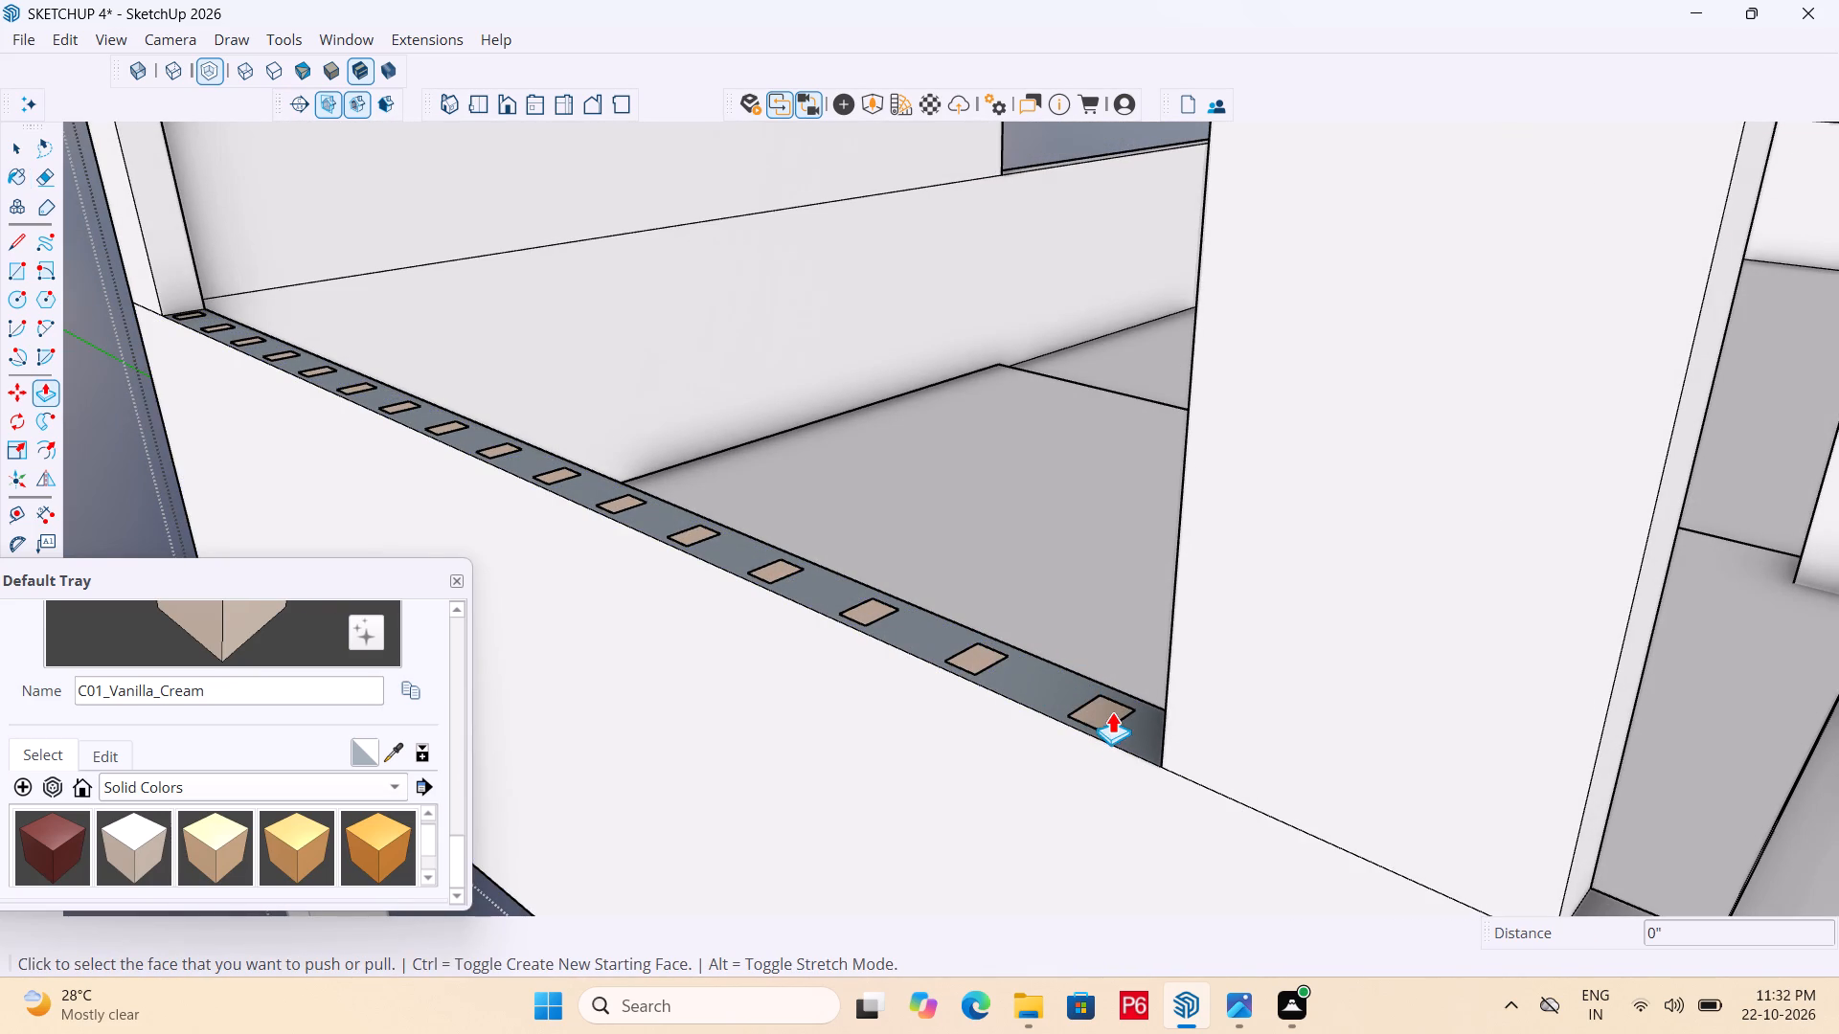
{"action": "key", "text": "space"}
{"action": "double_click", "coordinate": [1109, 707]}
{"action": "key", "text": "p"}
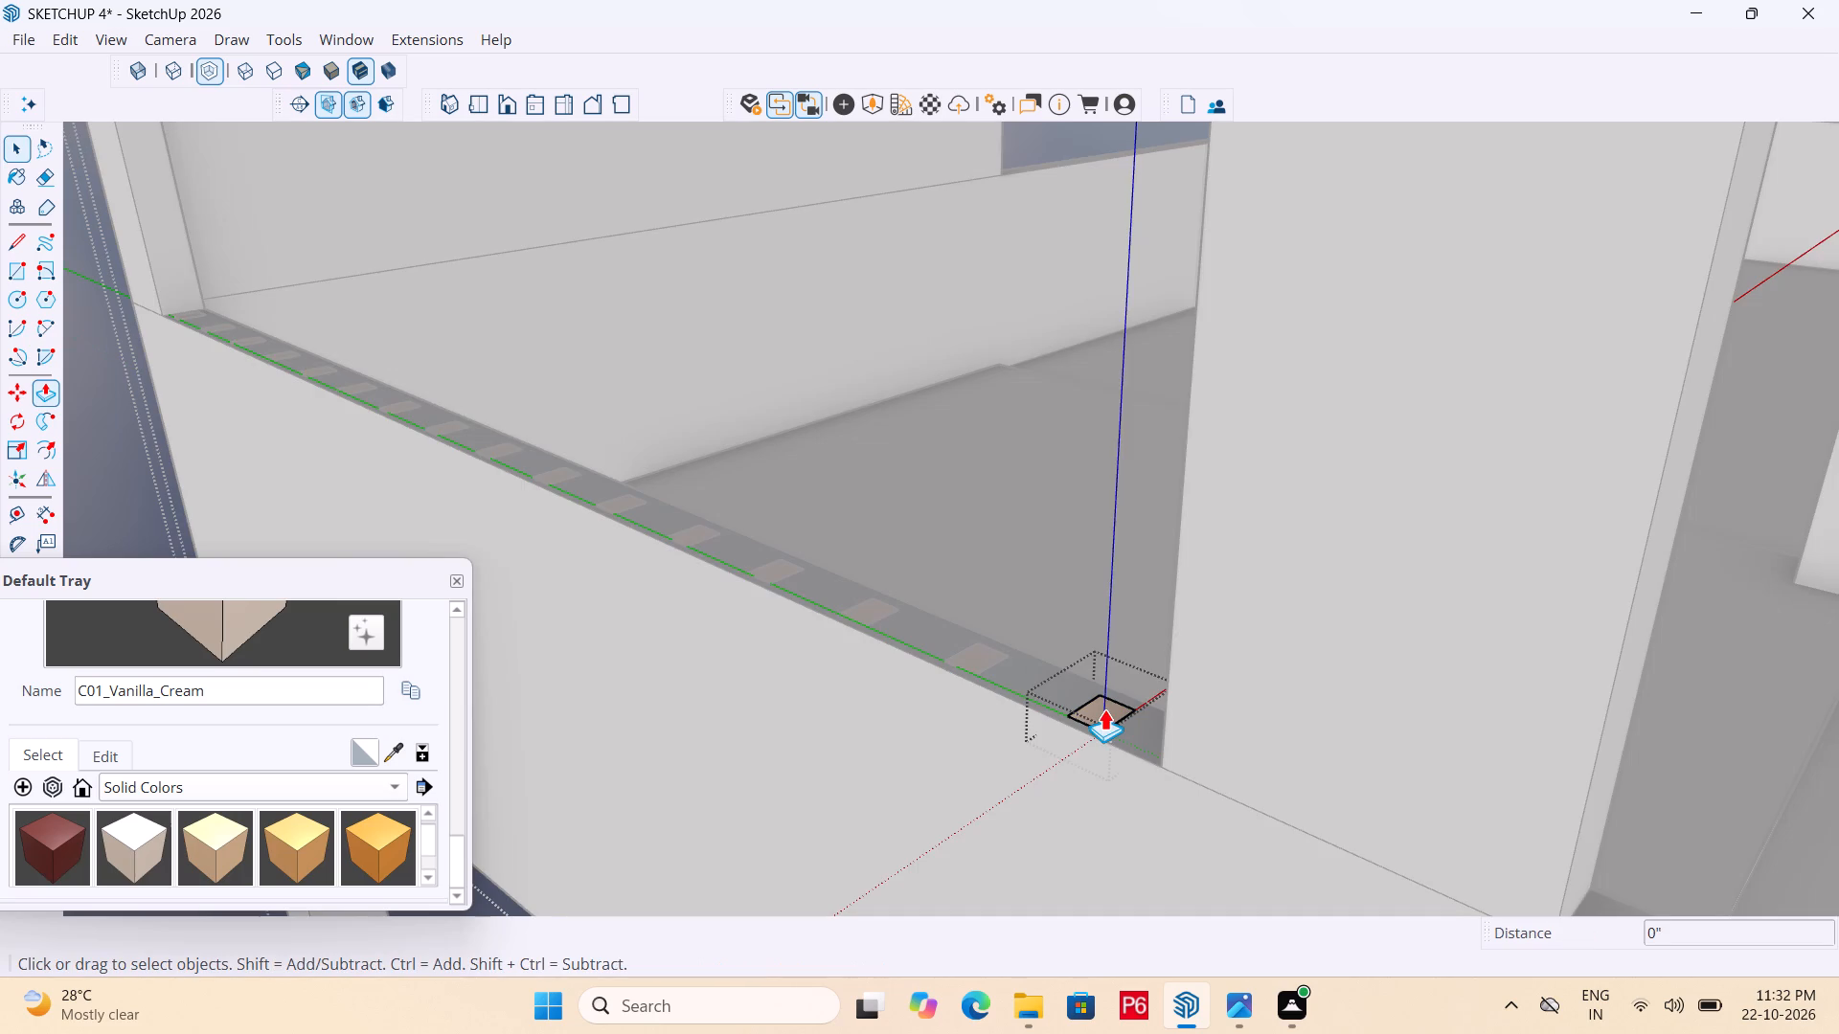
{"action": "left_click", "coordinate": [1104, 708]}
{"action": "scroll", "coordinate": [1094, 506], "scroll_direction": "down", "scroll_amount": 11}
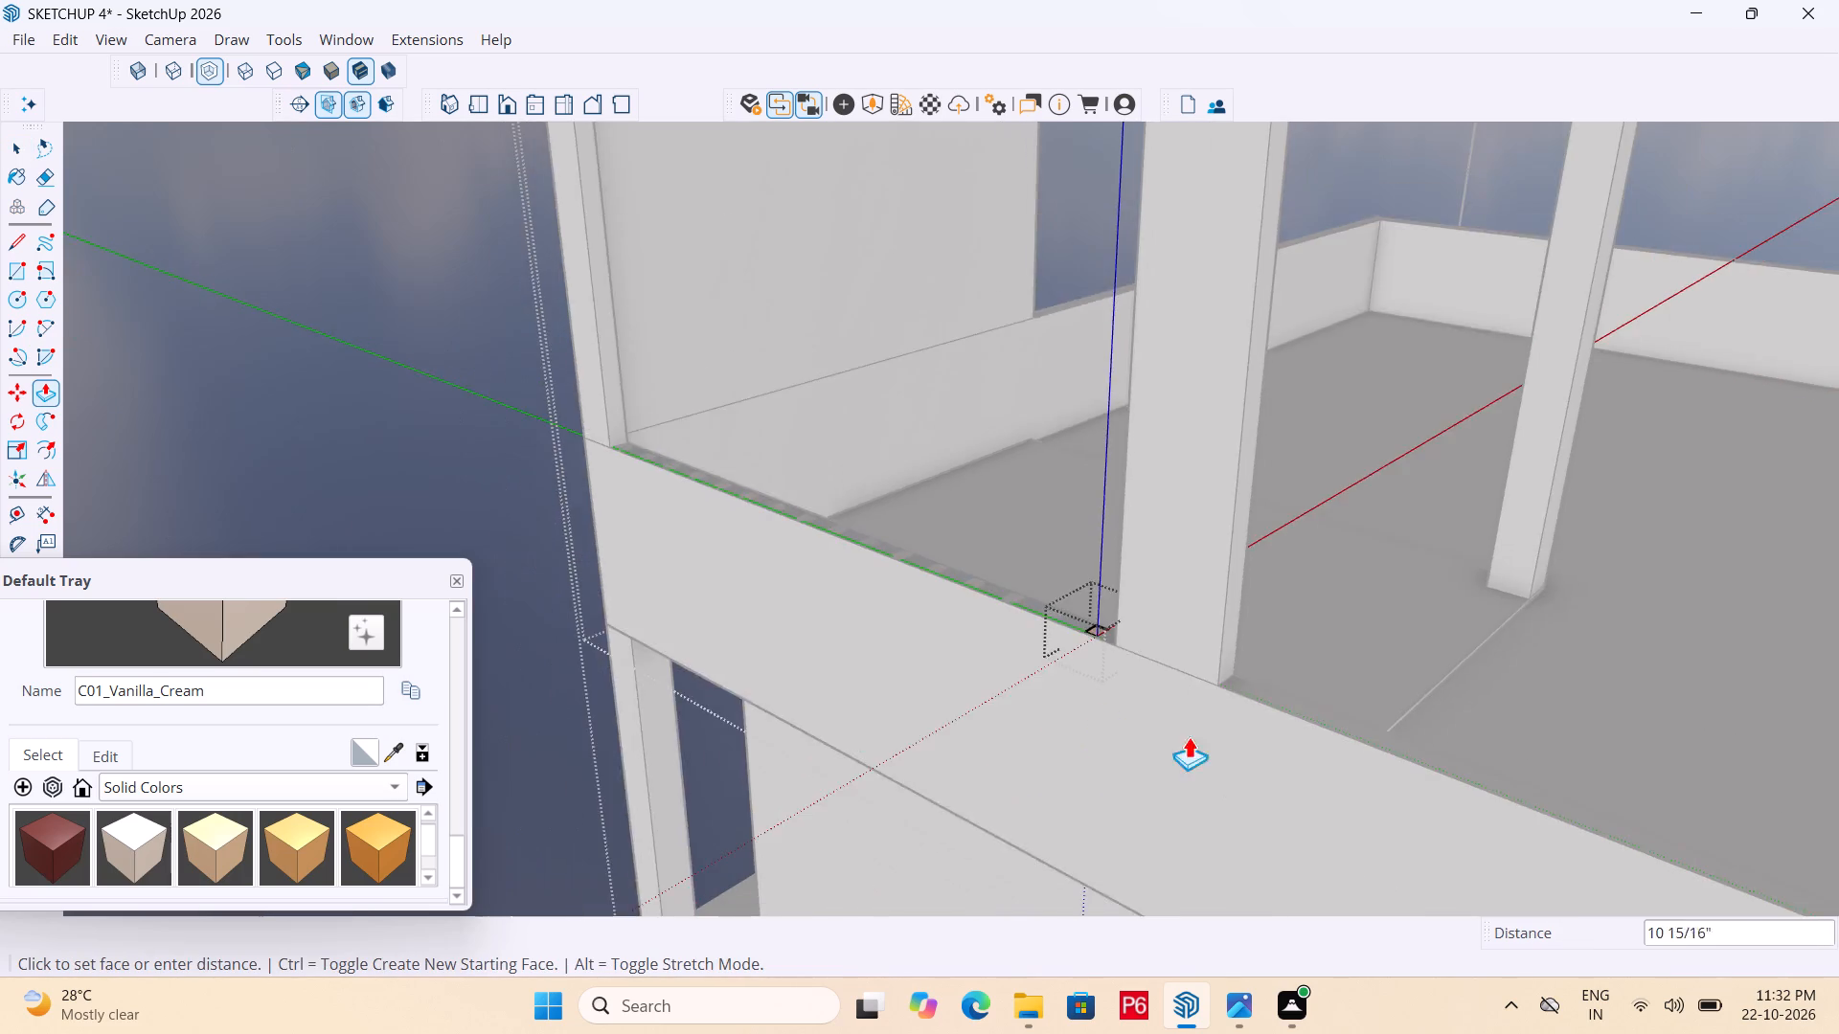
{"action": "scroll", "coordinate": [1189, 736], "scroll_direction": "down", "scroll_amount": 3}
{"action": "middle_click_drag", "start_coordinate": [1223, 342], "coordinate": [1610, 273]}
{"action": "scroll", "coordinate": [1601, 241], "scroll_direction": "up", "scroll_amount": 4}
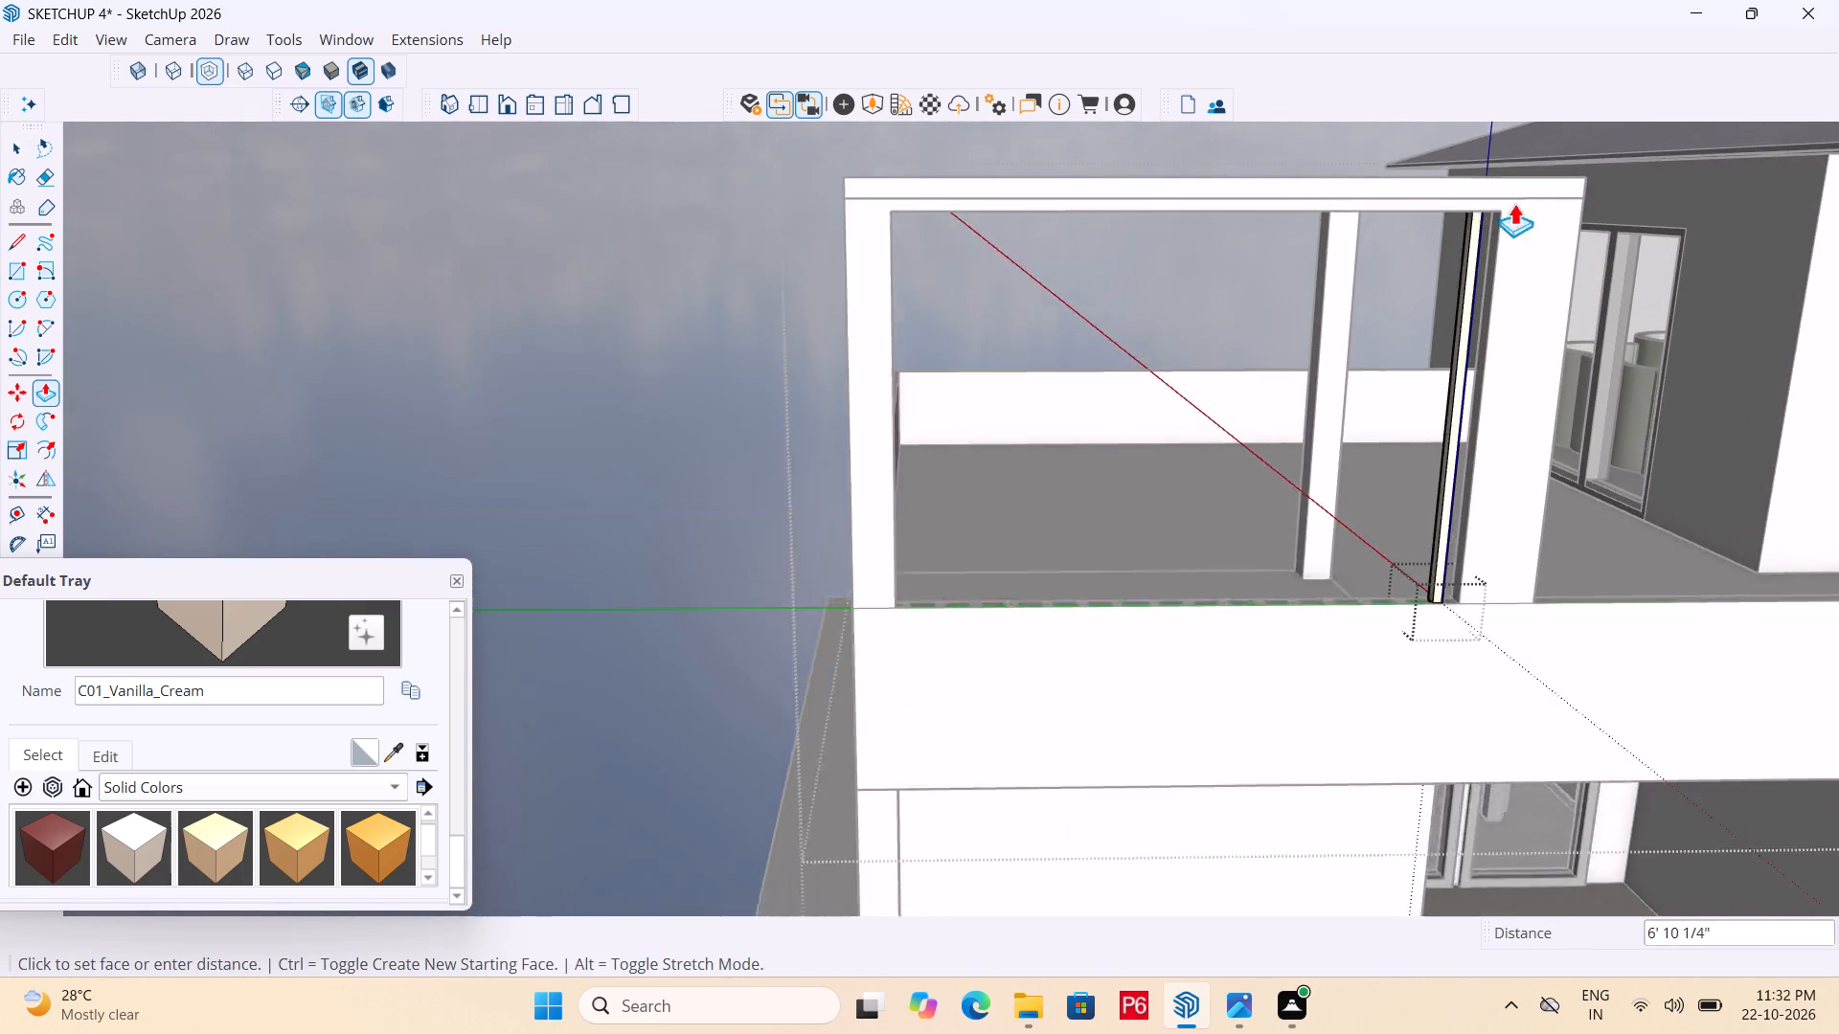
{"action": "scroll", "coordinate": [1514, 203], "scroll_direction": "up", "scroll_amount": 6}
{"action": "left_click", "coordinate": [1483, 213]}
{"action": "scroll", "coordinate": [1535, 218], "scroll_direction": "down", "scroll_amount": 2}
{"action": "middle_click_drag", "start_coordinate": [1409, 335], "coordinate": [1382, 353]}
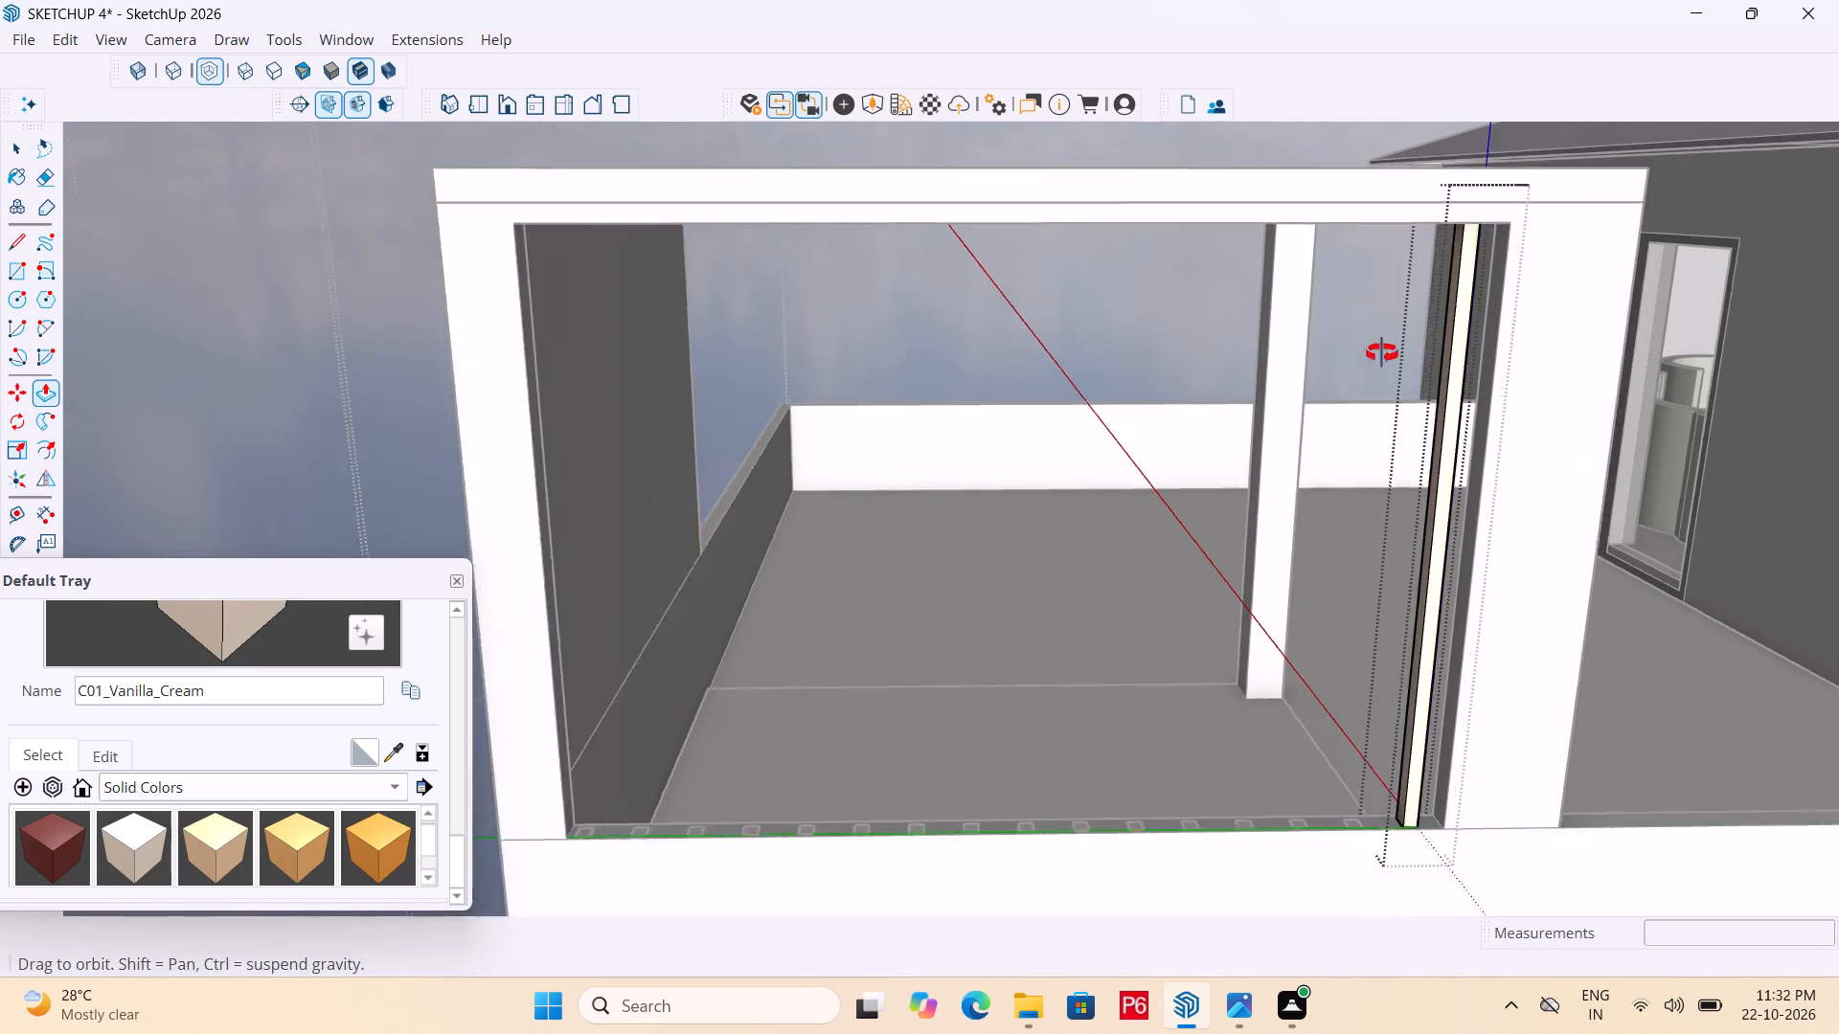
{"action": "scroll", "coordinate": [1382, 353], "scroll_direction": "down", "scroll_amount": 1}
{"action": "middle_click_drag", "start_coordinate": [1382, 353], "coordinate": [1179, 444]}
{"action": "scroll", "coordinate": [1645, 246], "scroll_direction": "down", "scroll_amount": 6}
{"action": "scroll", "coordinate": [712, 701], "scroll_direction": "up", "scroll_amount": 1}
{"action": "key", "text": "space"}
Open the second rectangle from the wide column and Push/Pull its face up to the underside of the top beam.
{"action": "scroll", "coordinate": [986, 749], "scroll_direction": "up", "scroll_amount": 6}
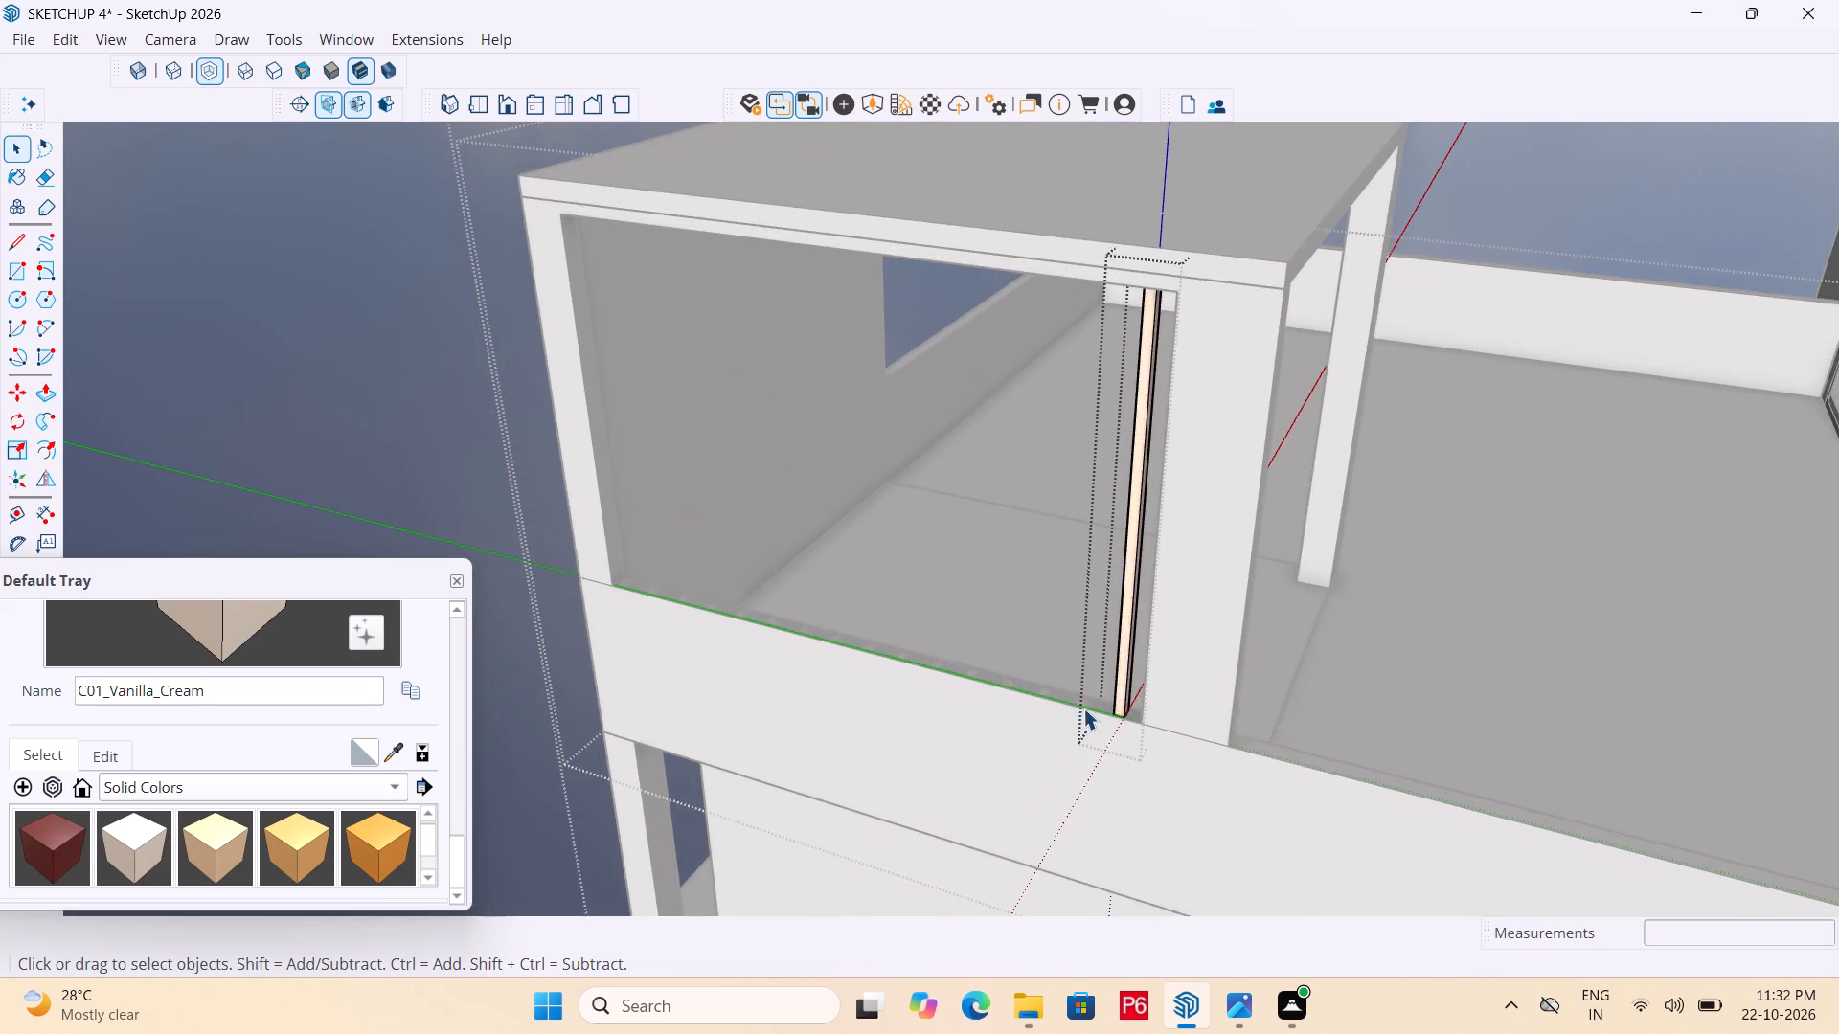
{"action": "scroll", "coordinate": [1083, 708], "scroll_direction": "up", "scroll_amount": 3}
{"action": "left_click", "coordinate": [1077, 702]}
{"action": "double_click", "coordinate": [1085, 697]}
{"action": "left_click", "coordinate": [1081, 697]}
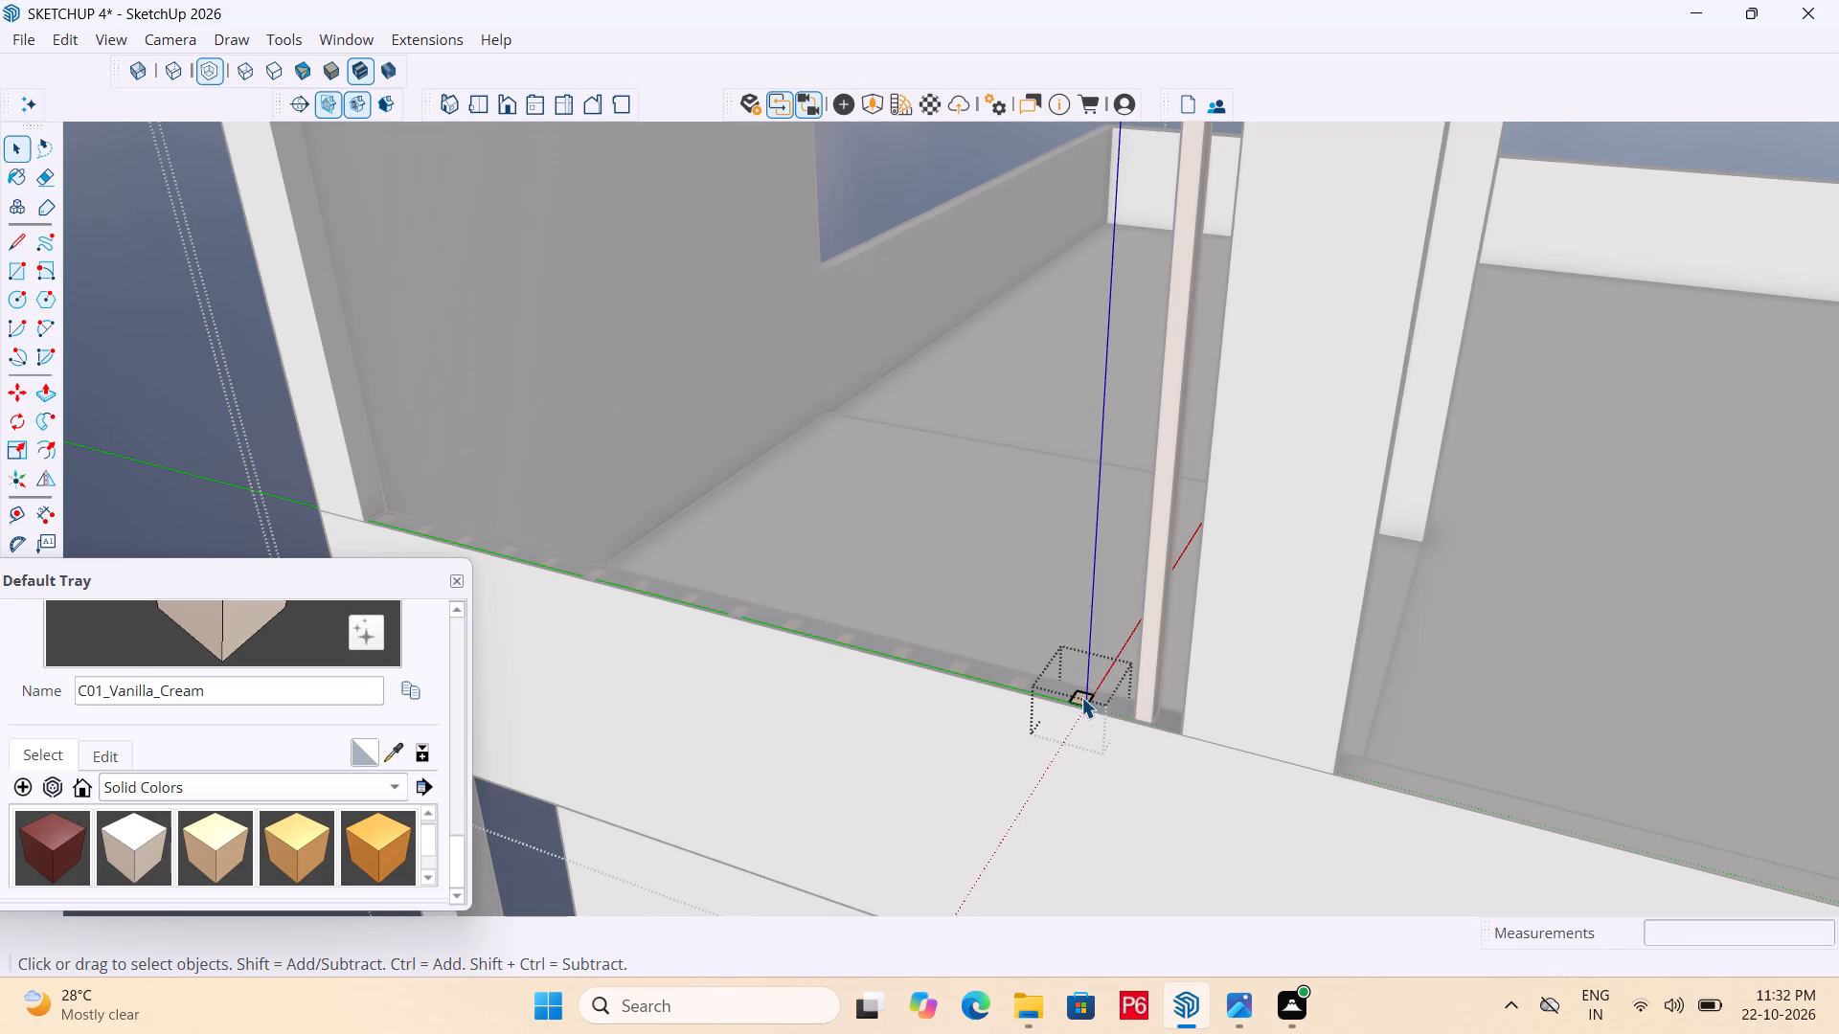
{"action": "key", "text": "p"}
{"action": "left_click", "coordinate": [1081, 697]}
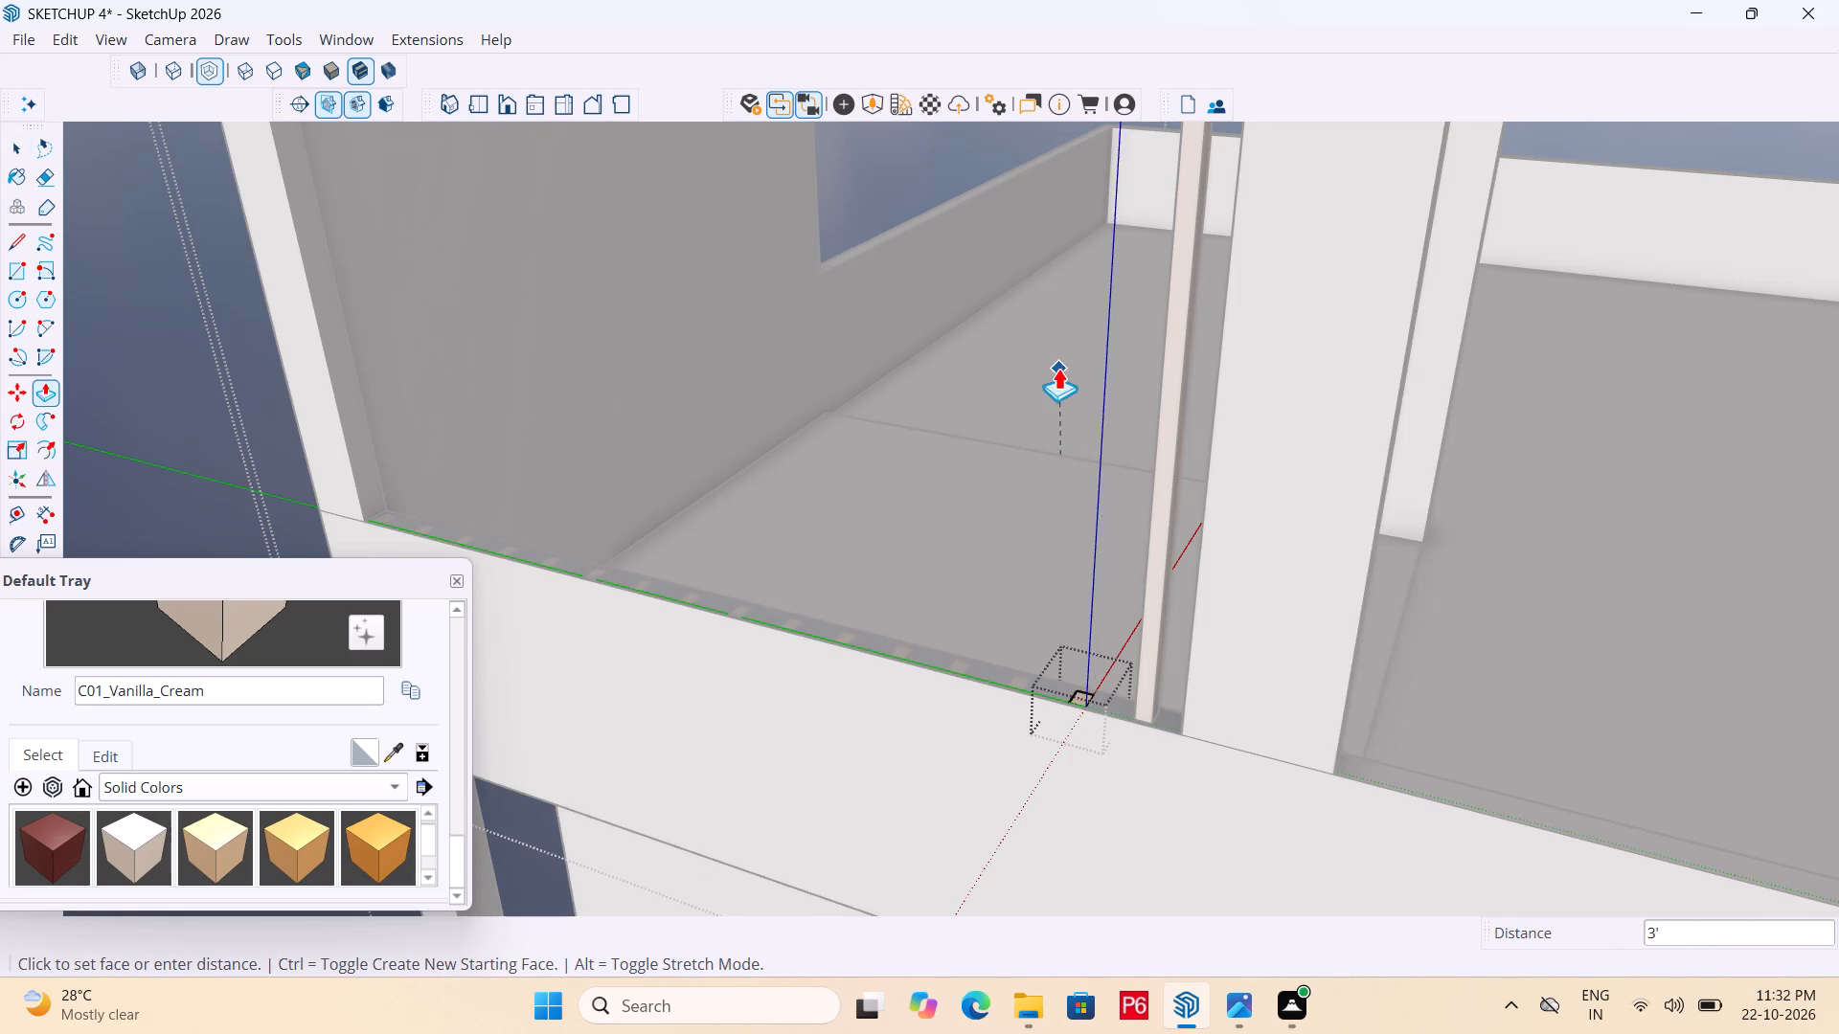
{"action": "scroll", "coordinate": [1100, 534], "scroll_direction": "down", "scroll_amount": 7}
{"action": "middle_click_drag", "start_coordinate": [1109, 340], "coordinate": [1154, 280]}
{"action": "scroll", "coordinate": [1154, 280], "scroll_direction": "up", "scroll_amount": 1}
{"action": "left_click", "coordinate": [1198, 192]}
{"action": "middle_click_drag", "start_coordinate": [1166, 373], "coordinate": [986, 578]}
{"action": "key", "text": "space"}
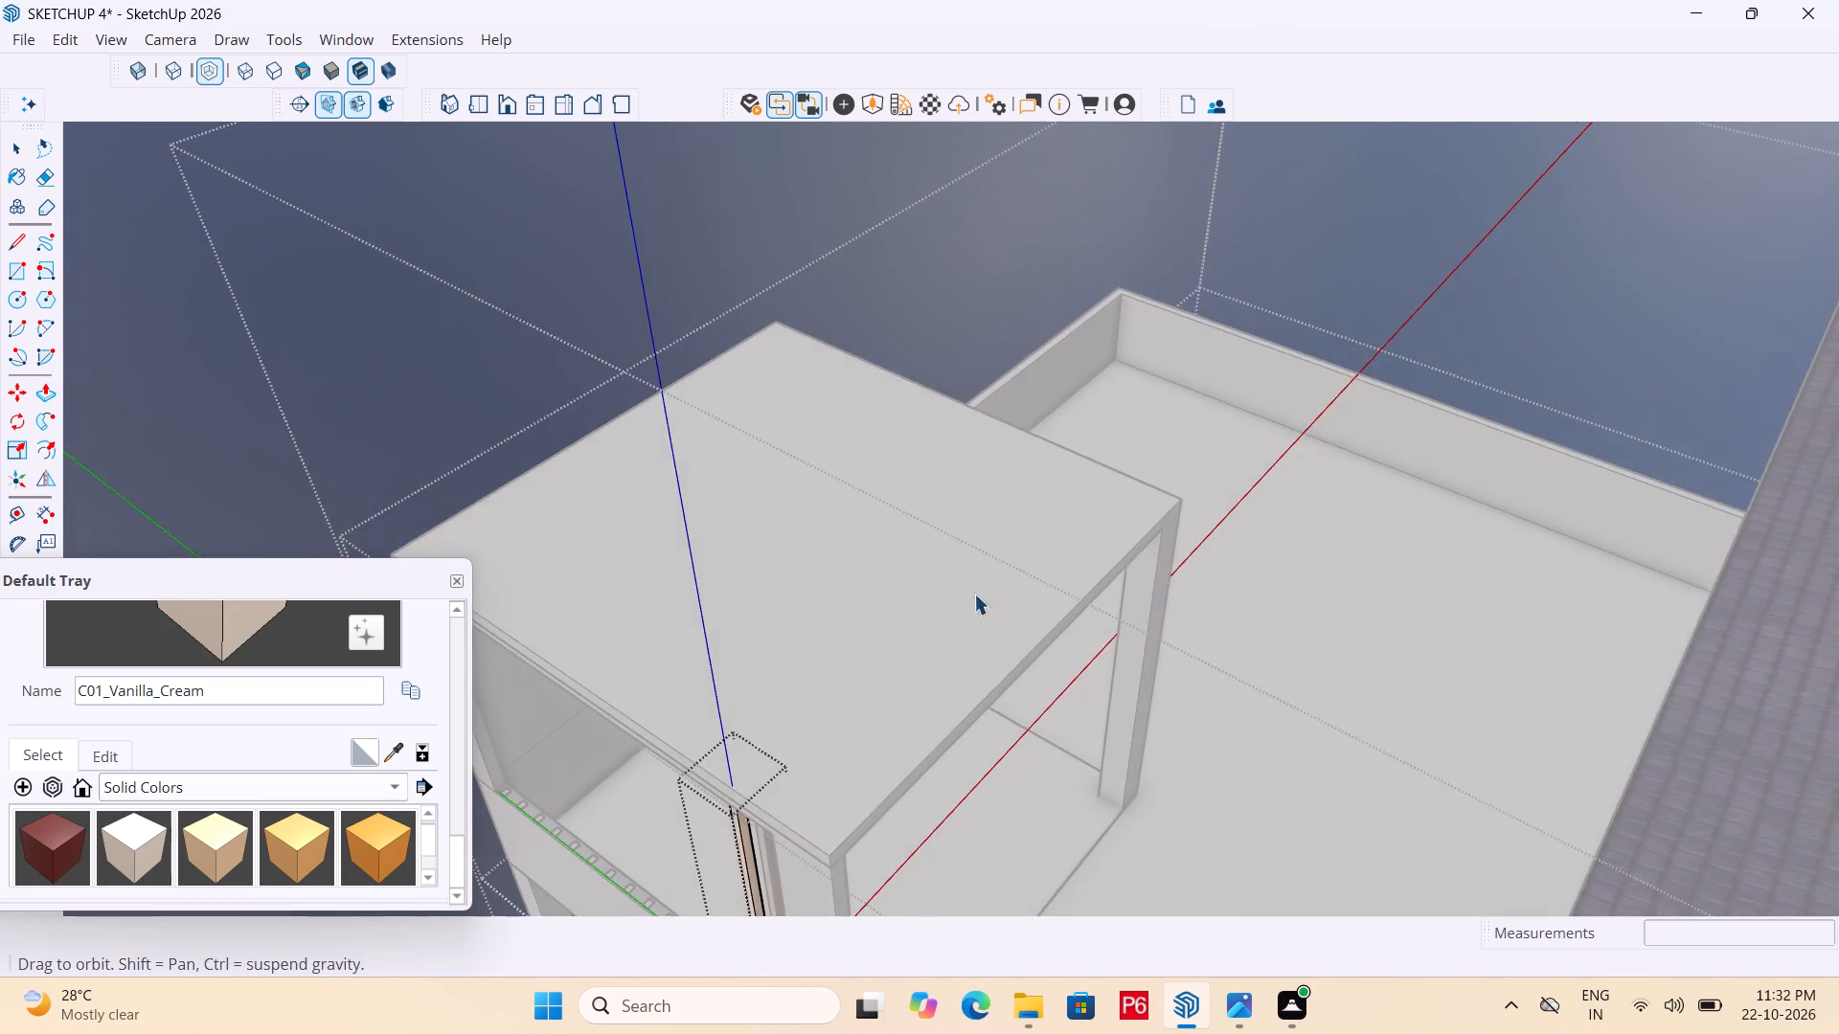
Open the third rectangle from the wide column and Push/Pull its face up to the underside of the top beam.
{"action": "scroll", "coordinate": [1070, 533], "scroll_direction": "down", "scroll_amount": 5}
{"action": "scroll", "coordinate": [759, 931], "scroll_direction": "up", "scroll_amount": 18}
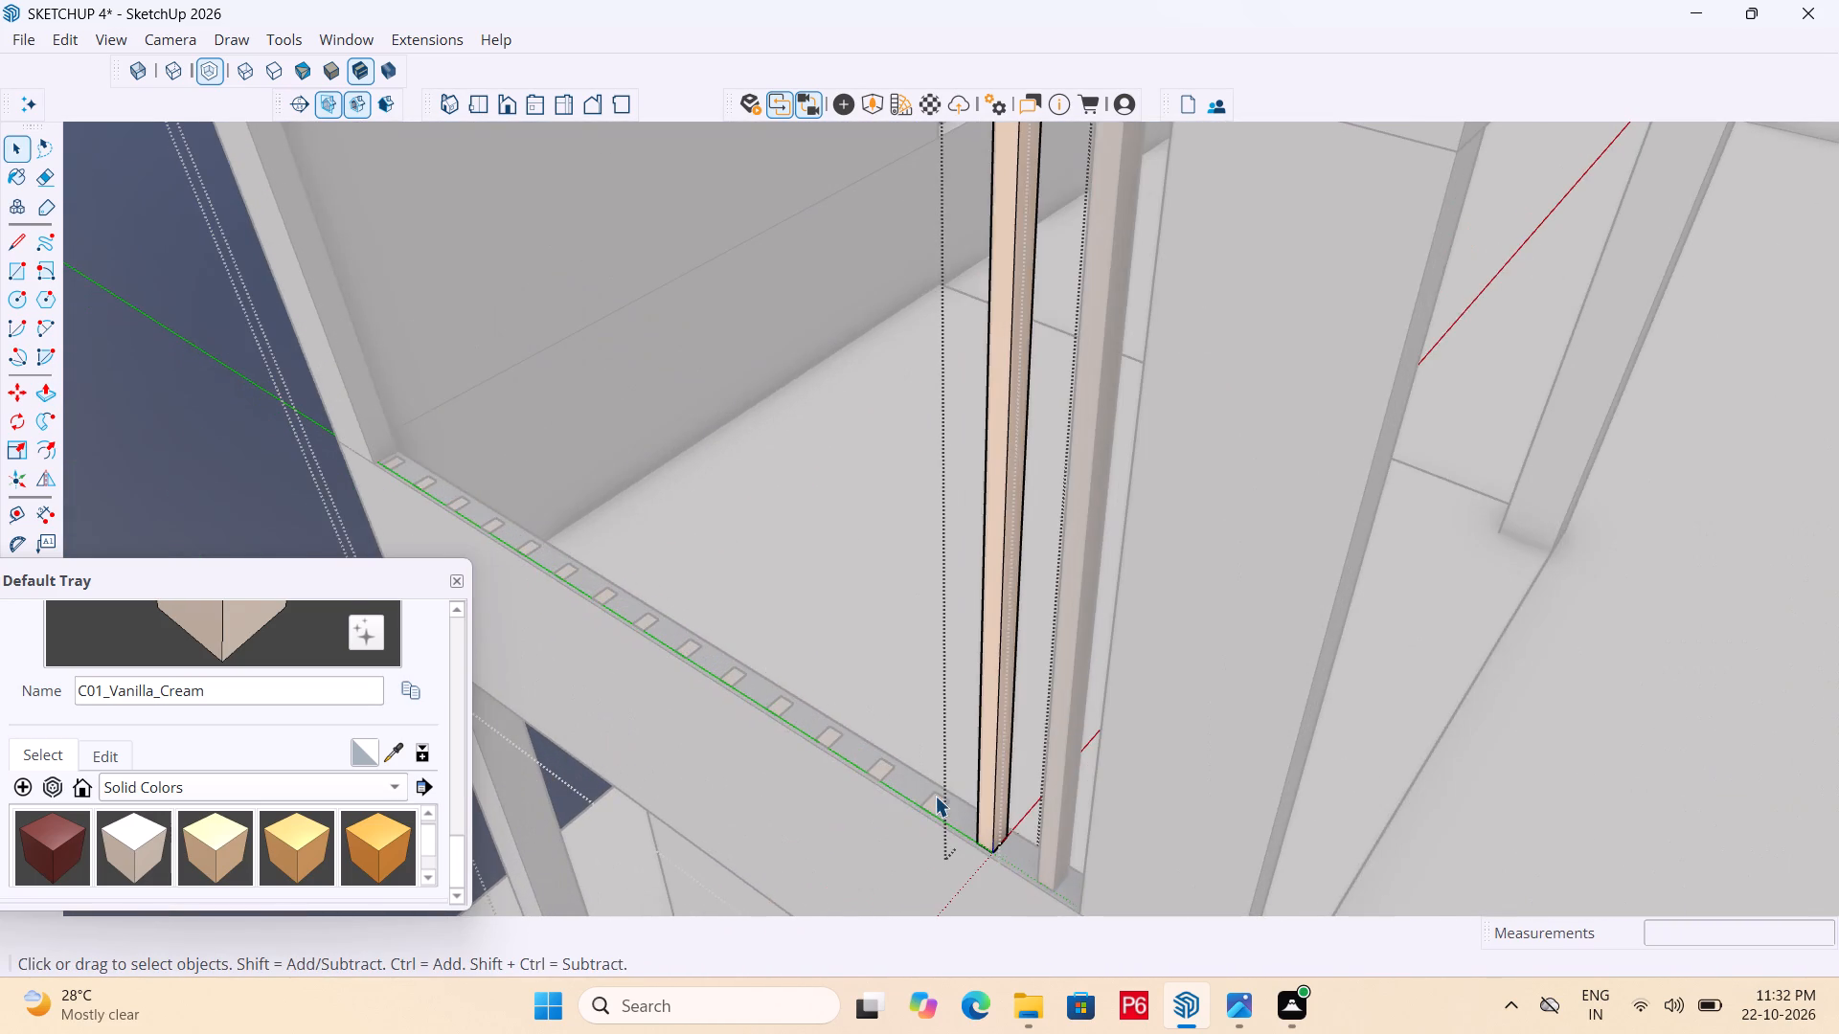
{"action": "left_click", "coordinate": [935, 796]}
{"action": "double_click", "coordinate": [935, 804]}
{"action": "left_click", "coordinate": [935, 804]}
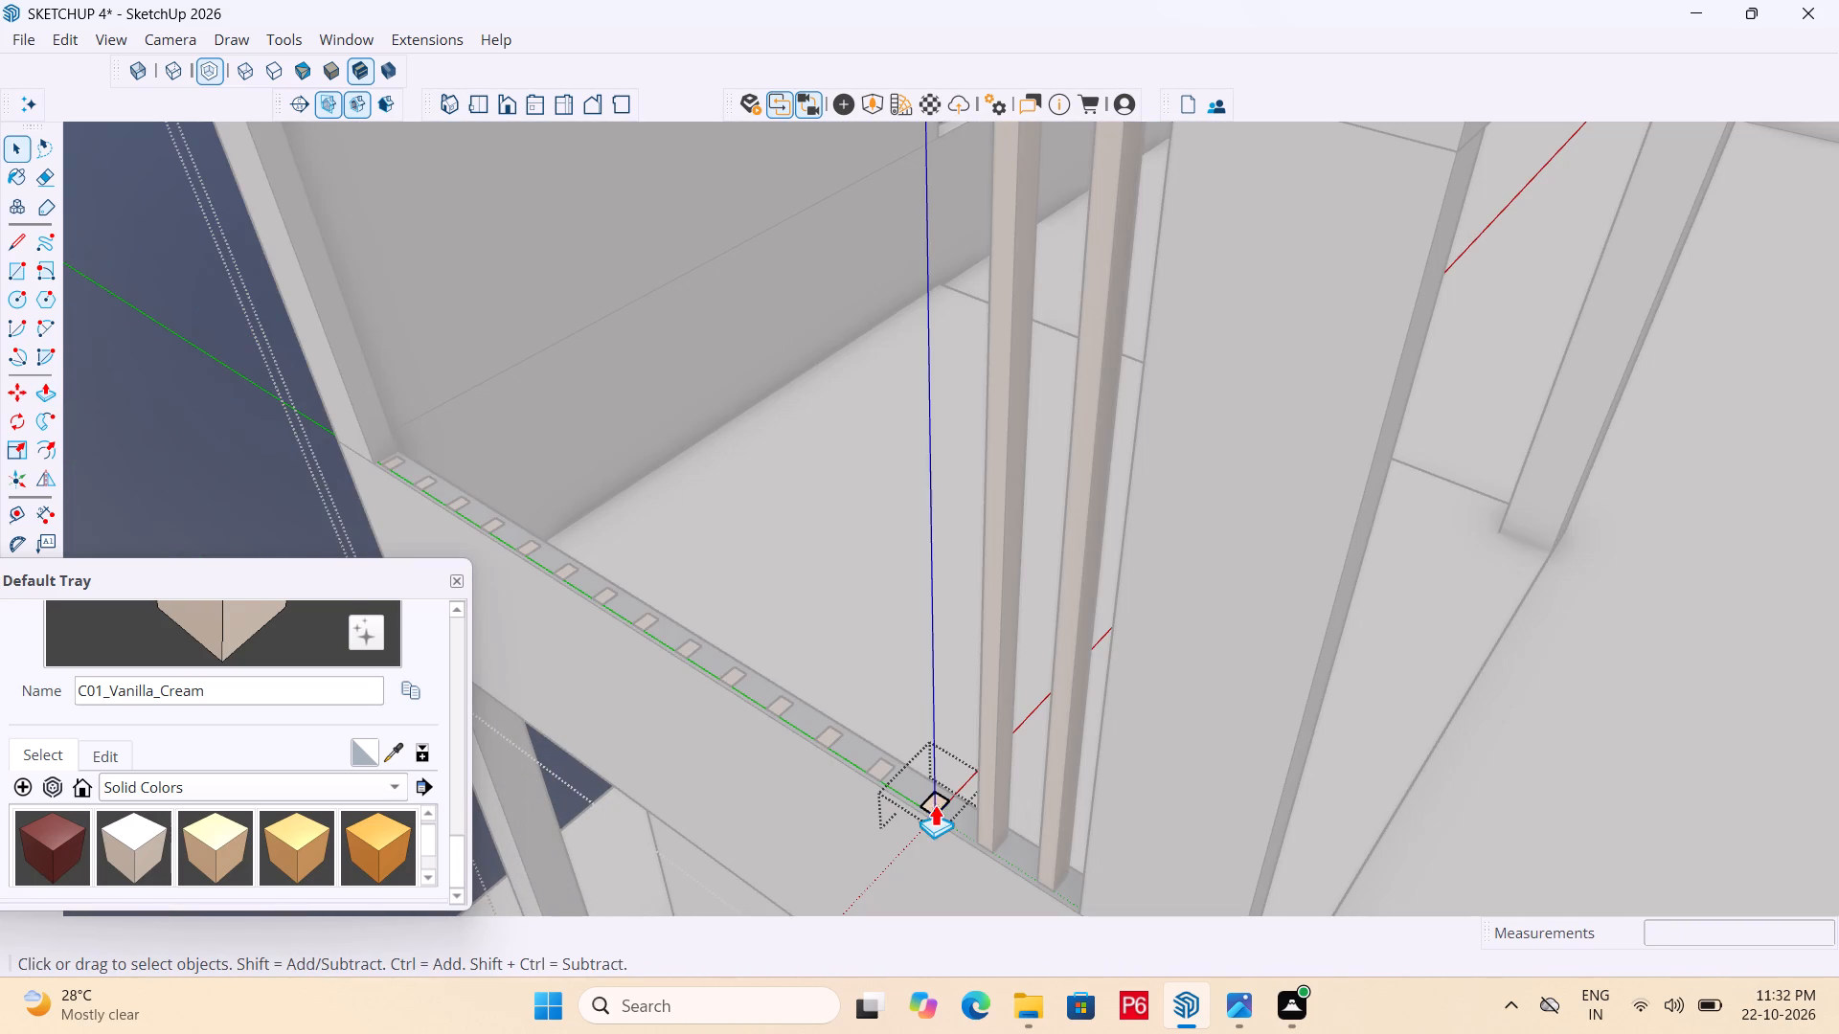
{"action": "key", "text": "p"}
{"action": "left_click", "coordinate": [935, 804]}
{"action": "scroll", "coordinate": [1085, 705], "scroll_direction": "down", "scroll_amount": 12}
{"action": "middle_click_drag", "start_coordinate": [1051, 630], "coordinate": [1051, 481]}
{"action": "scroll", "coordinate": [1058, 490], "scroll_direction": "down", "scroll_amount": 5}
{"action": "scroll", "coordinate": [1052, 279], "scroll_direction": "up", "scroll_amount": 10}
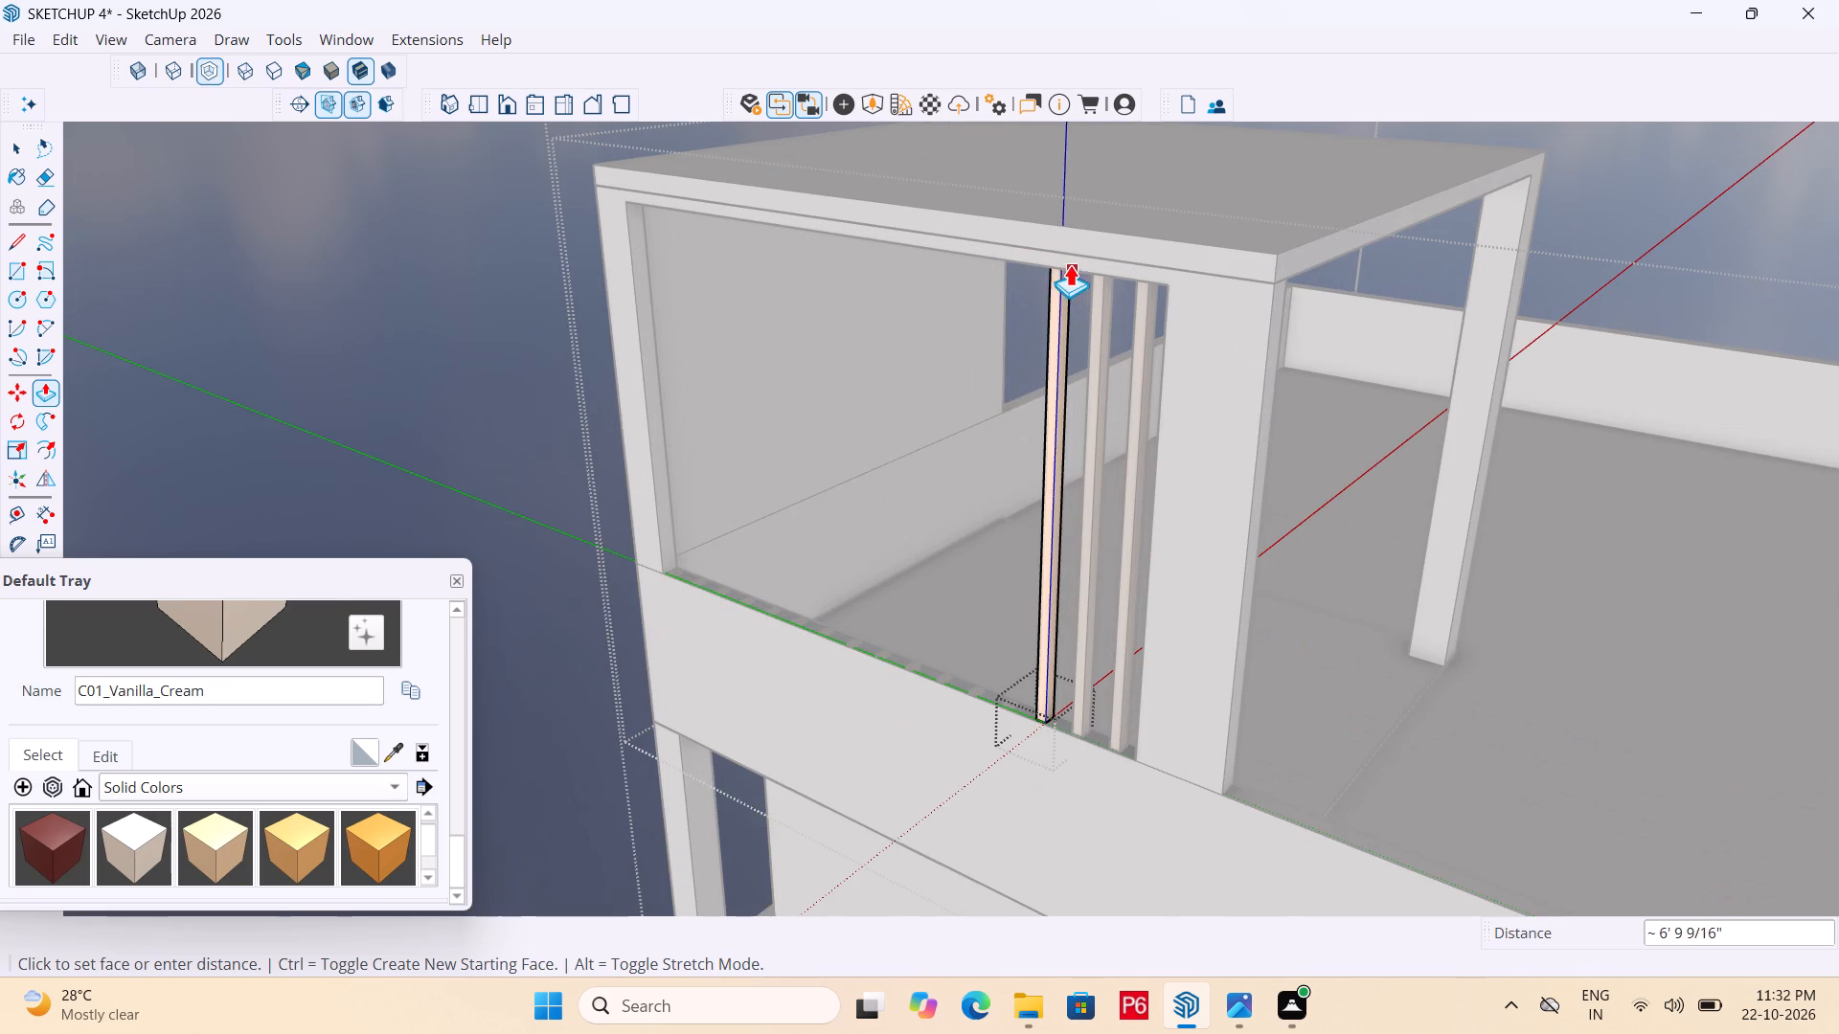
{"action": "left_click", "coordinate": [1063, 257]}
{"action": "middle_click_drag", "start_coordinate": [1055, 364], "coordinate": [1039, 438]}
{"action": "key", "text": "space"}
Open the fourth rectangle from the wide column and Push/Pull its face up to the underside of the top beam.
{"action": "scroll", "coordinate": [950, 805], "scroll_direction": "up", "scroll_amount": 5}
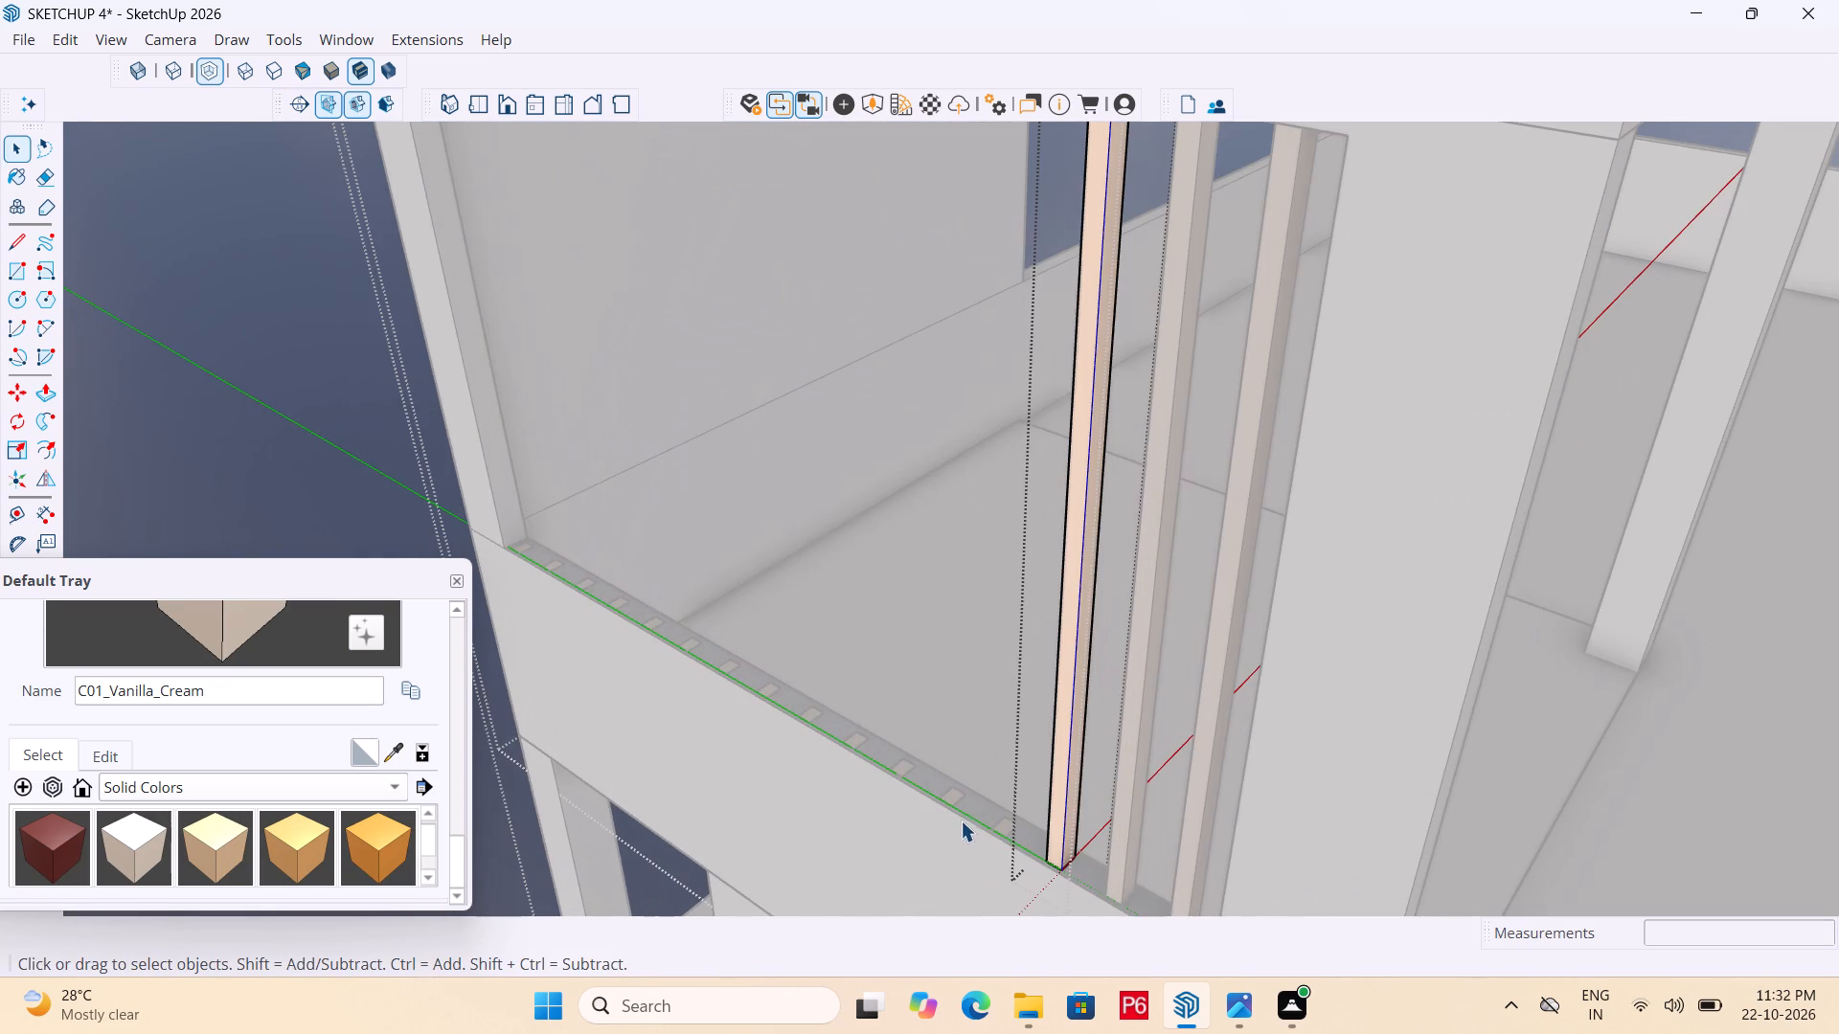
{"action": "triple_click", "coordinate": [1003, 827]}
{"action": "key", "text": "p"}
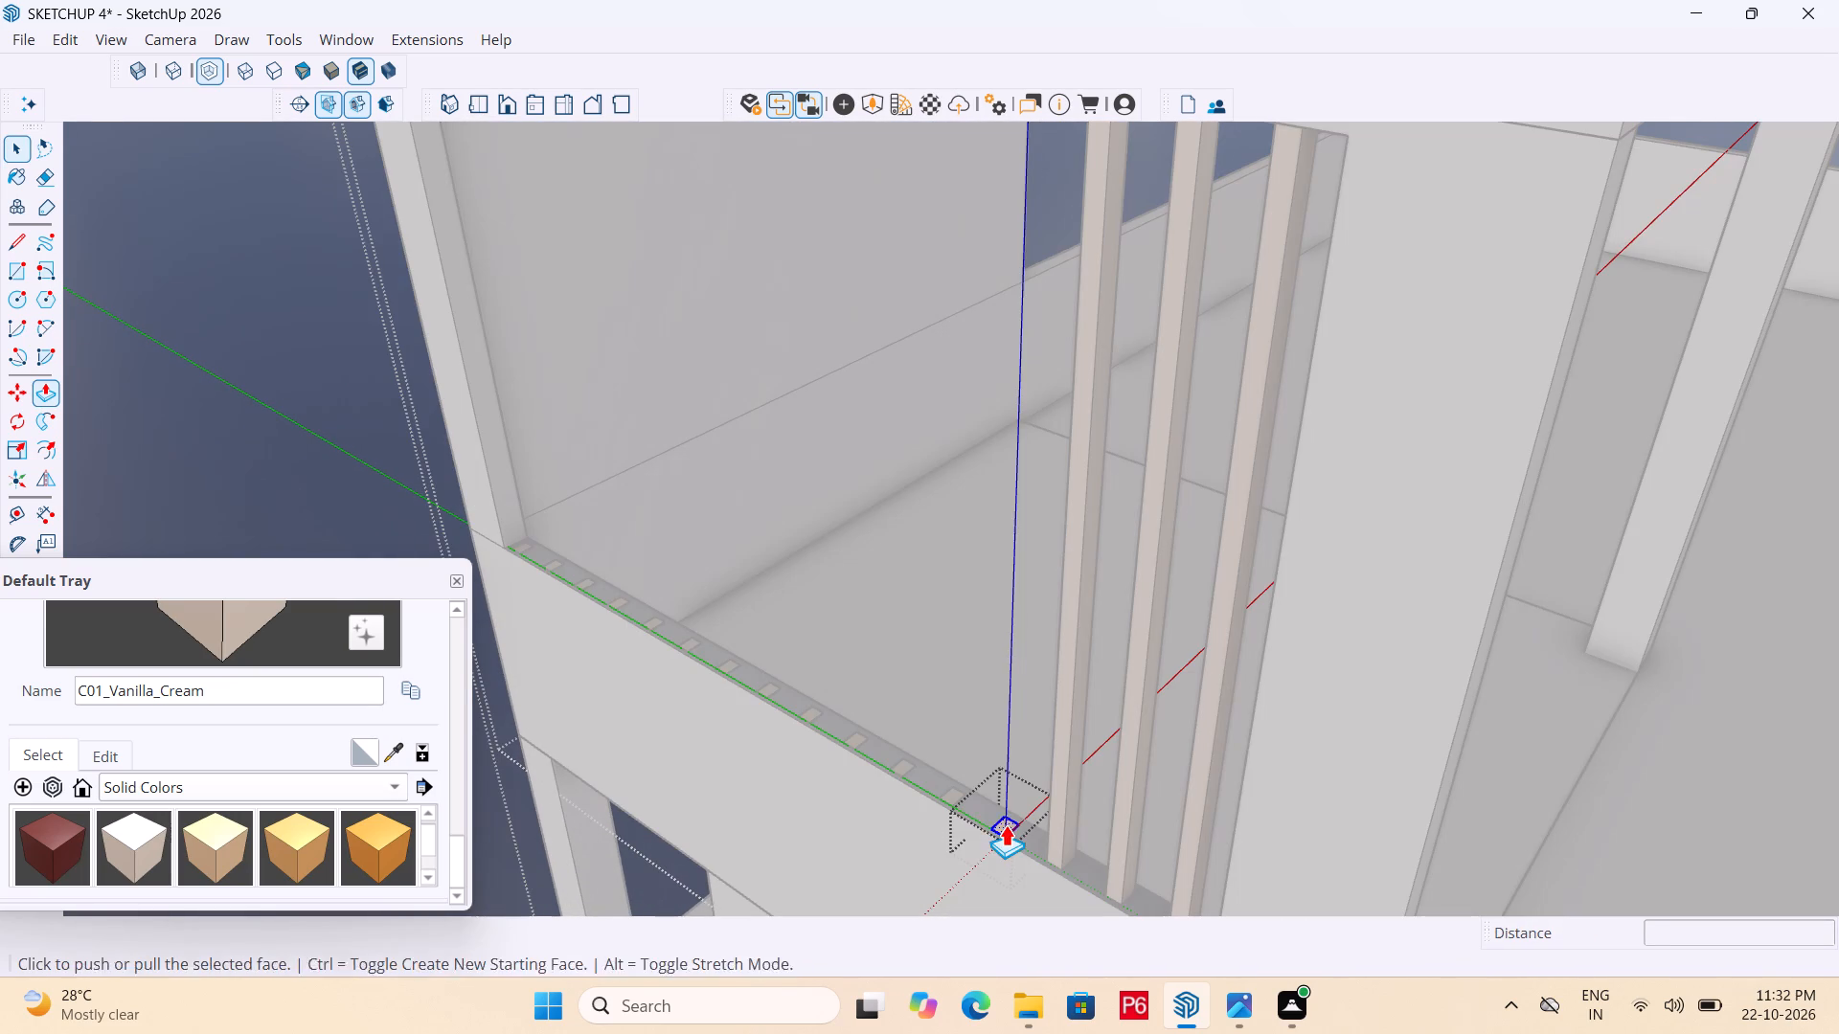
{"action": "left_click", "coordinate": [1006, 824]}
{"action": "scroll", "coordinate": [997, 619], "scroll_direction": "down", "scroll_amount": 6}
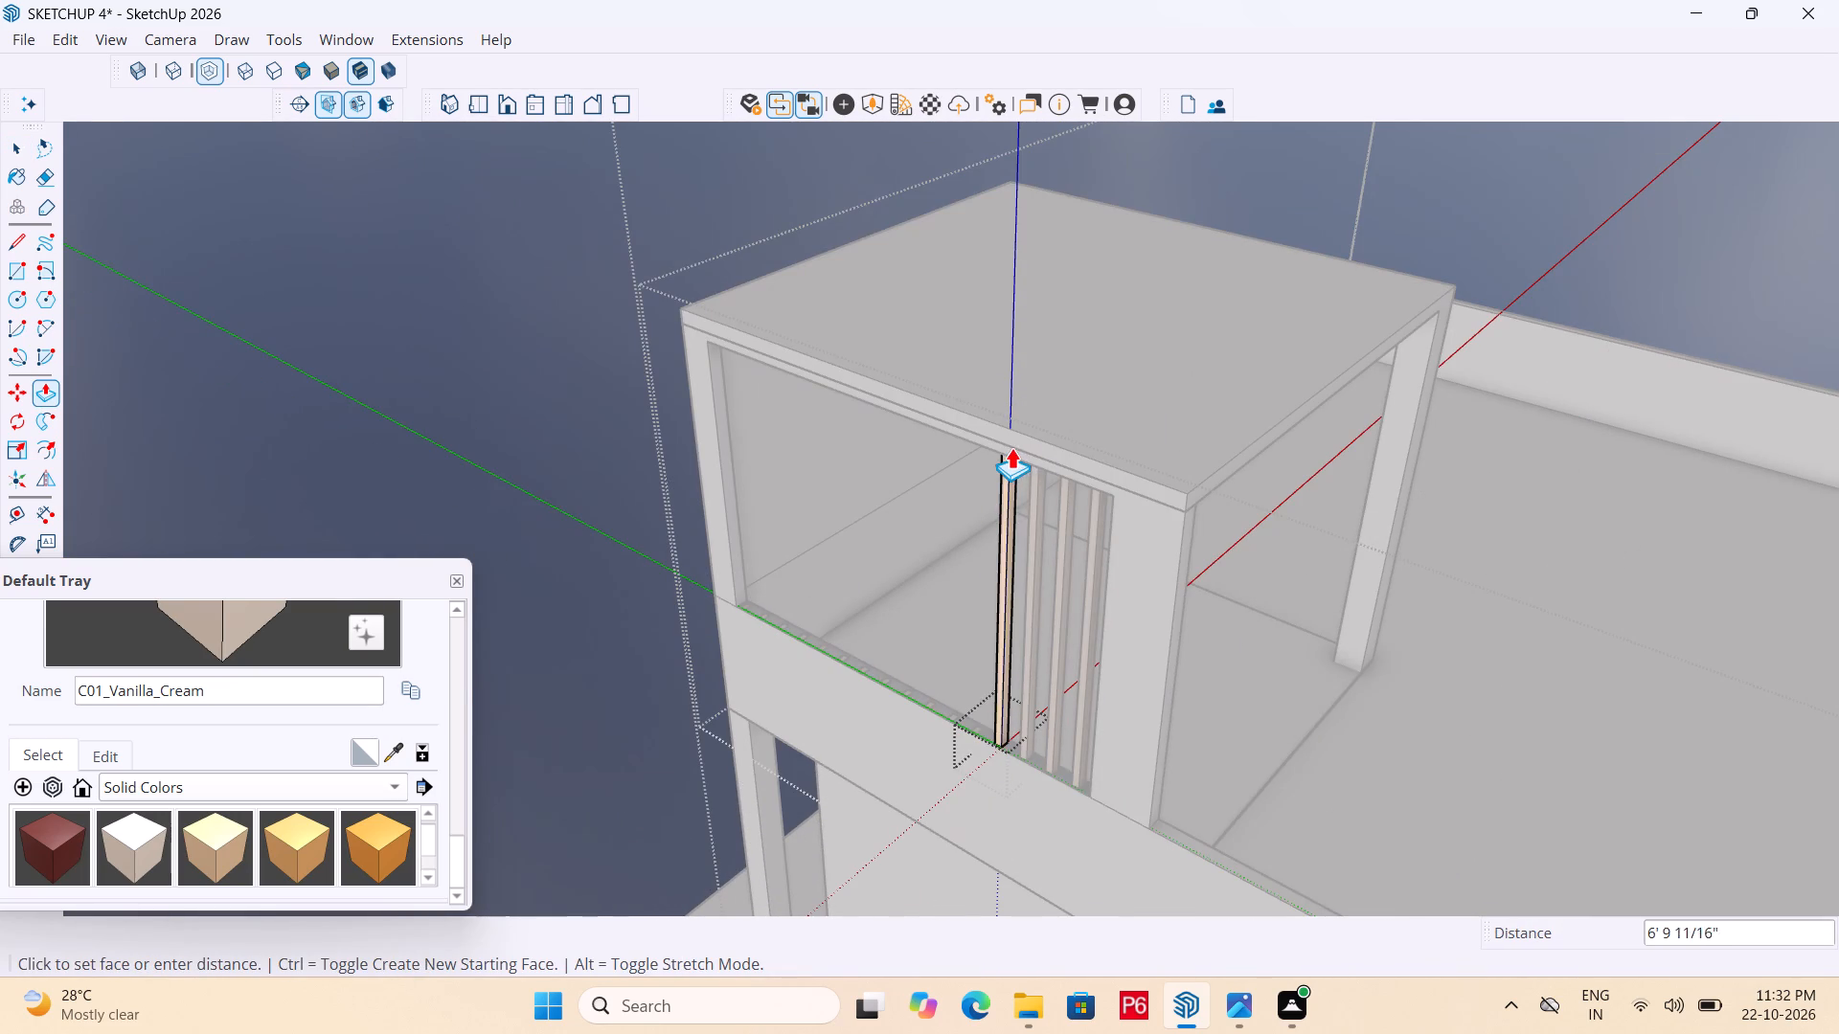
{"action": "left_click", "coordinate": [1011, 444]}
{"action": "key", "text": "space"}
Open the fifth rectangle from the wide column and Push/Pull its face up to the underside of the top beam.
{"action": "scroll", "coordinate": [970, 757], "scroll_direction": "up", "scroll_amount": 10}
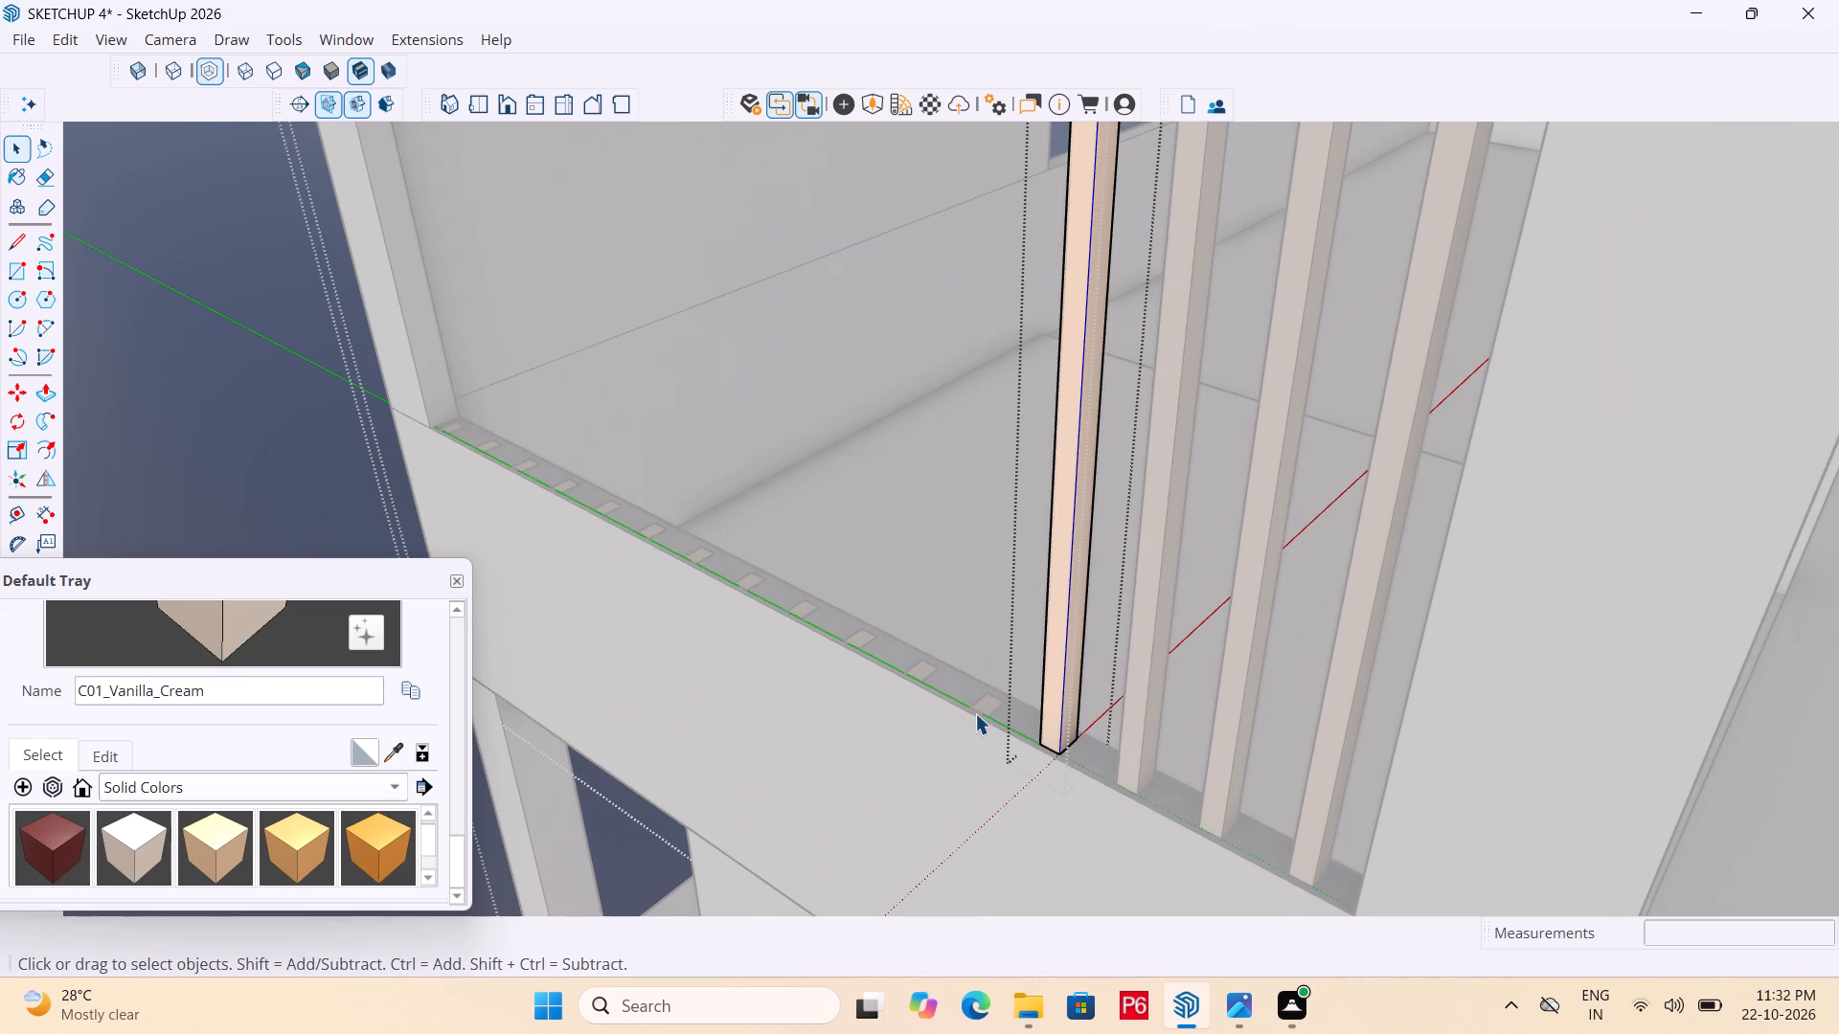
{"action": "left_click", "coordinate": [981, 706]}
{"action": "double_click", "coordinate": [988, 702]}
{"action": "left_click", "coordinate": [988, 702]}
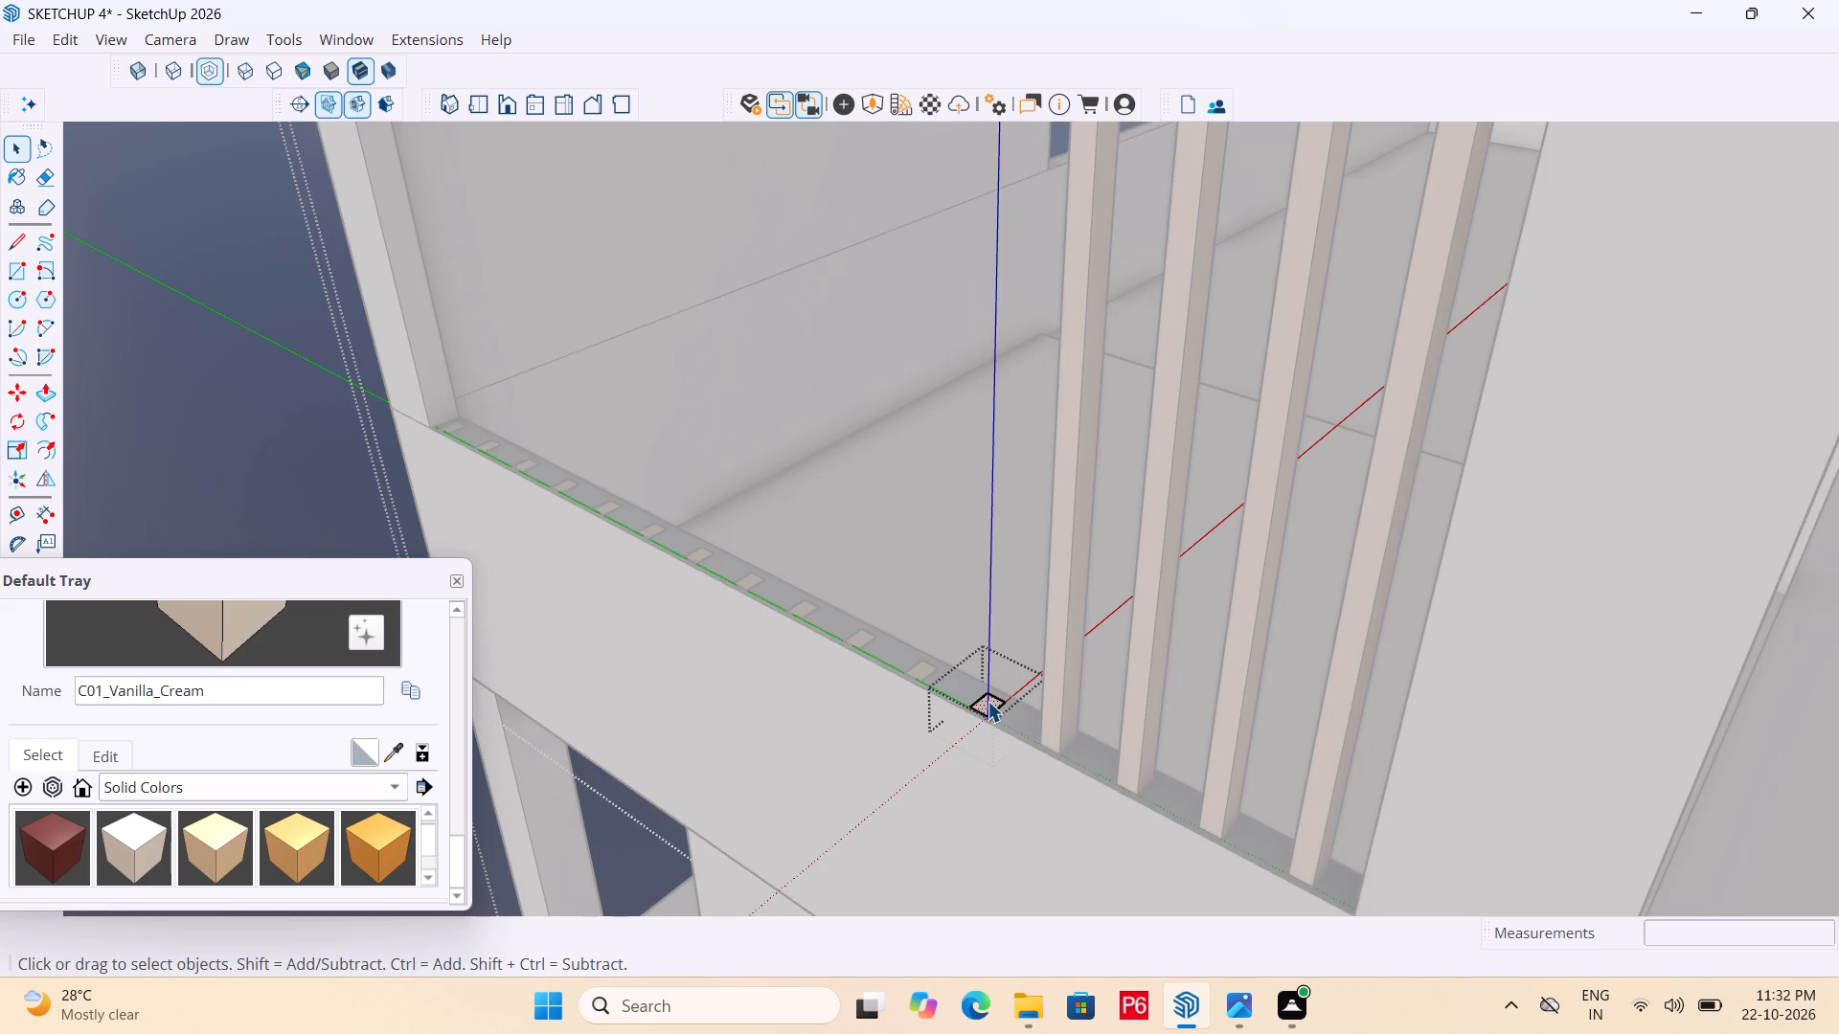
{"action": "double_click", "coordinate": [988, 701]}
{"action": "key", "text": "p"}
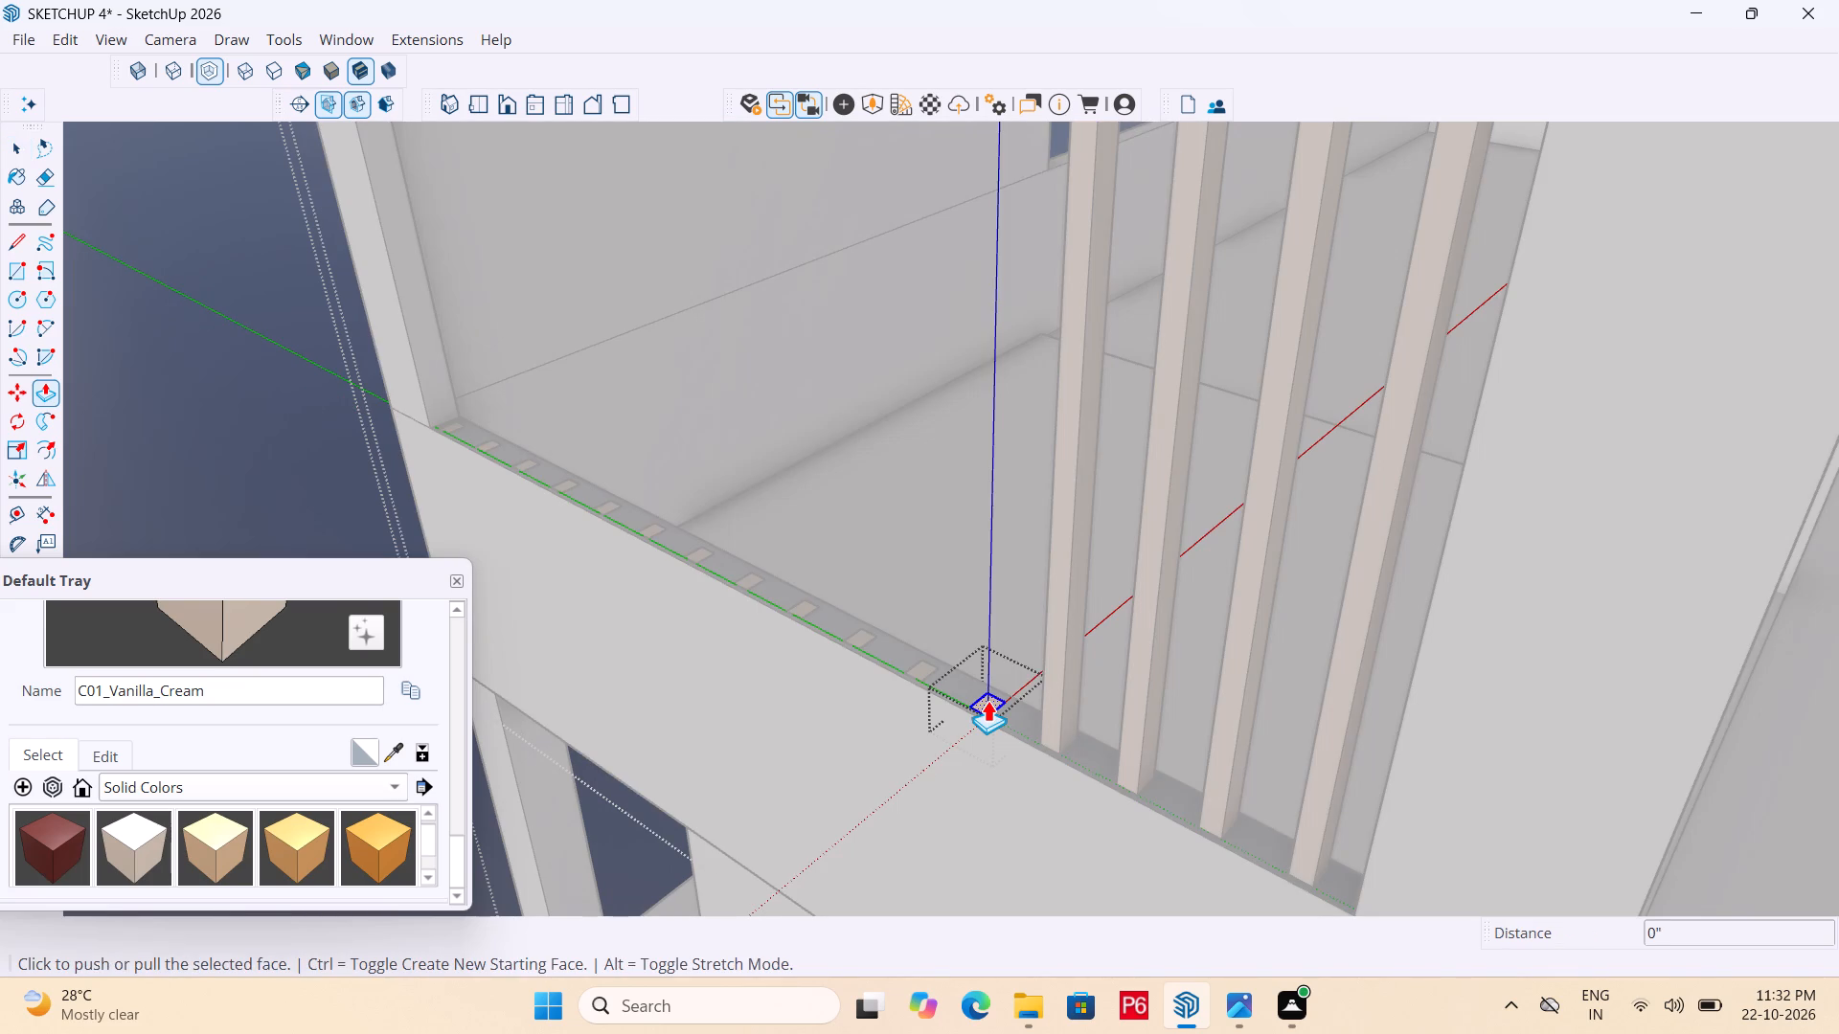
{"action": "left_click", "coordinate": [988, 700]}
{"action": "scroll", "coordinate": [977, 602], "scroll_direction": "down", "scroll_amount": 8}
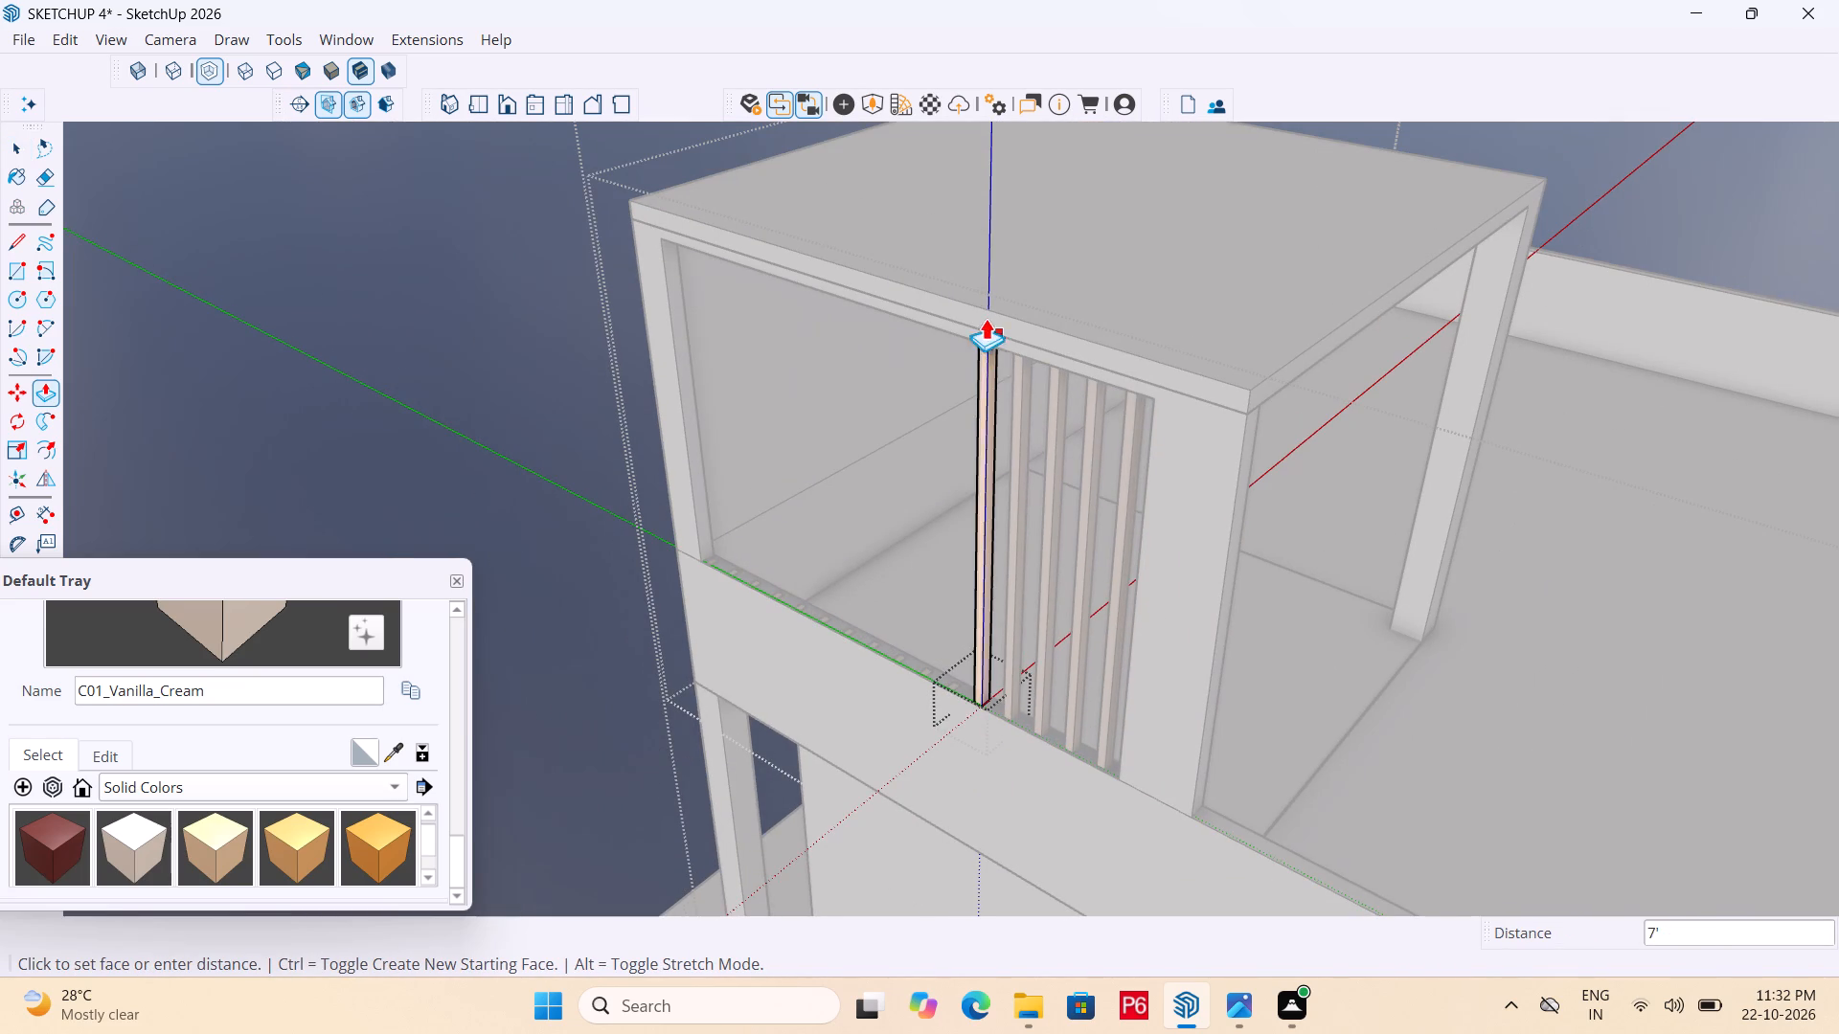
{"action": "left_click", "coordinate": [997, 341]}
{"action": "middle_click_drag", "start_coordinate": [949, 437], "coordinate": [955, 548]}
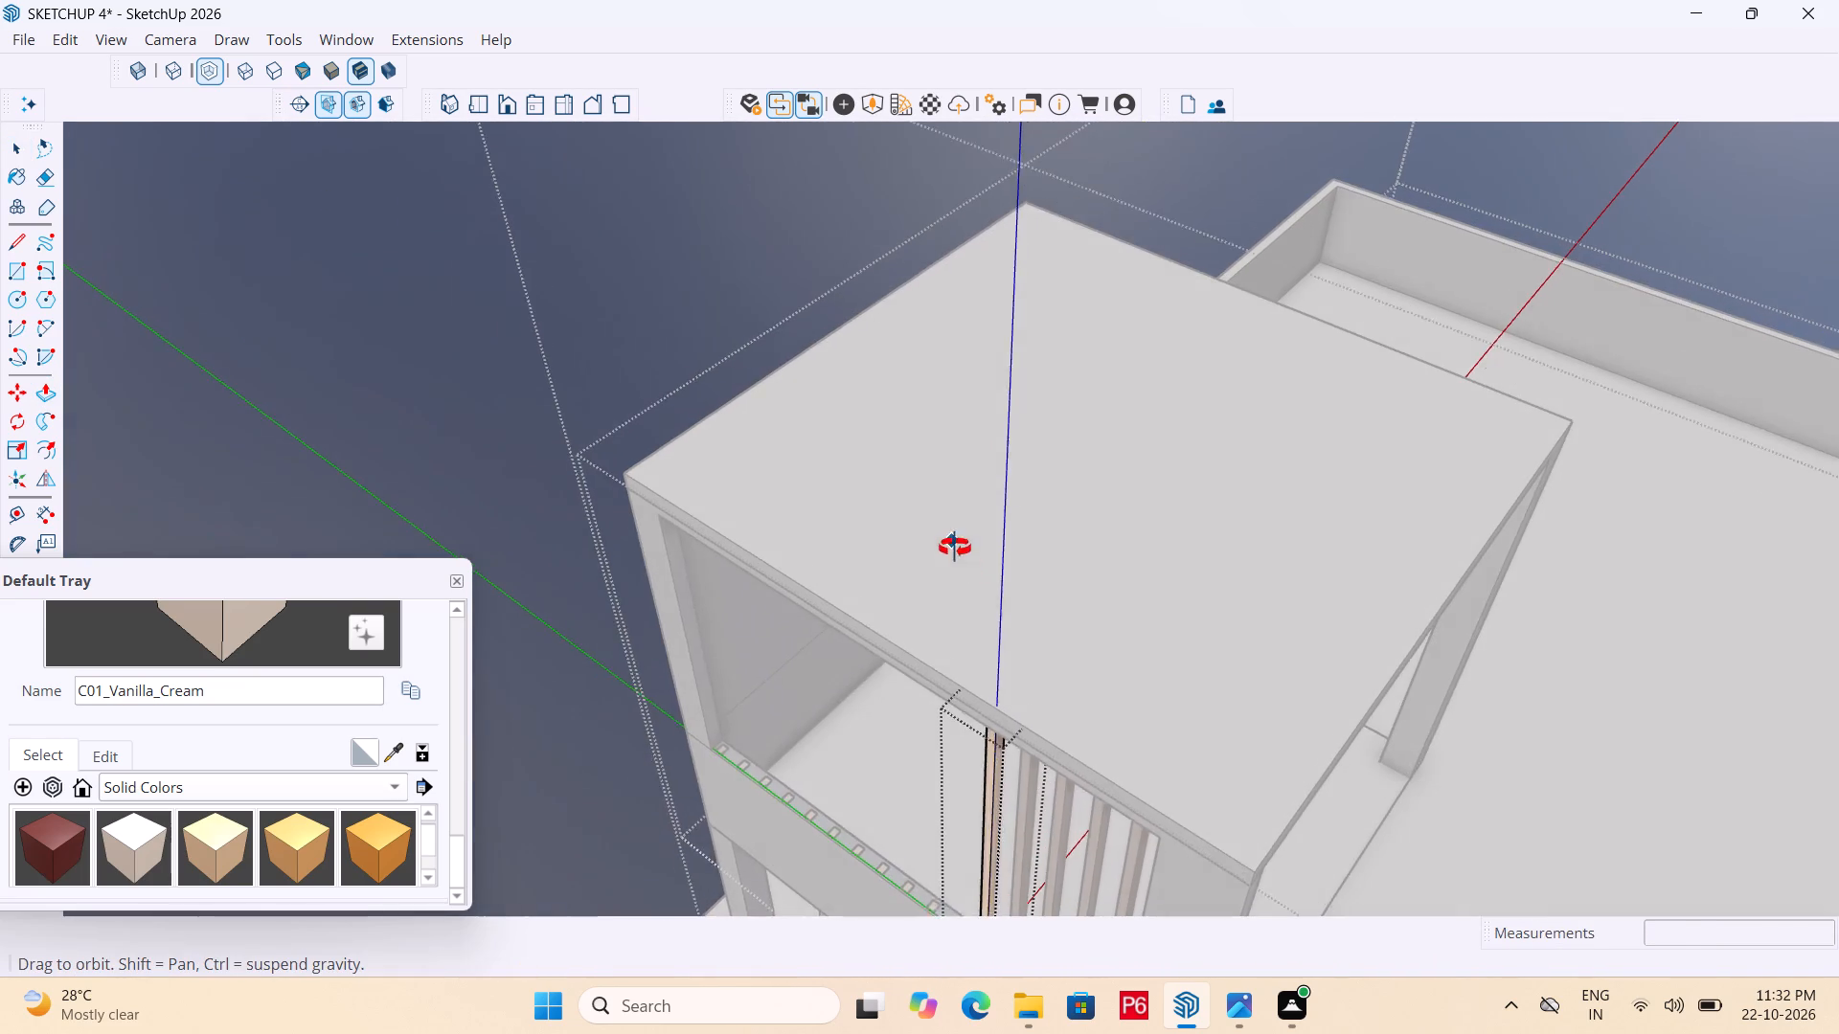
{"action": "middle_click_drag", "start_coordinate": [955, 548], "coordinate": [952, 550]}
{"action": "scroll", "coordinate": [1086, 413], "scroll_direction": "down", "scroll_amount": 4}
{"action": "scroll", "coordinate": [1009, 706], "scroll_direction": "up", "scroll_amount": 6}
{"action": "key", "text": "space"}
Open the sixth rectangle from the wide column and Push/Pull its face up to the underside of the top beam.
{"action": "double_click", "coordinate": [980, 843]}
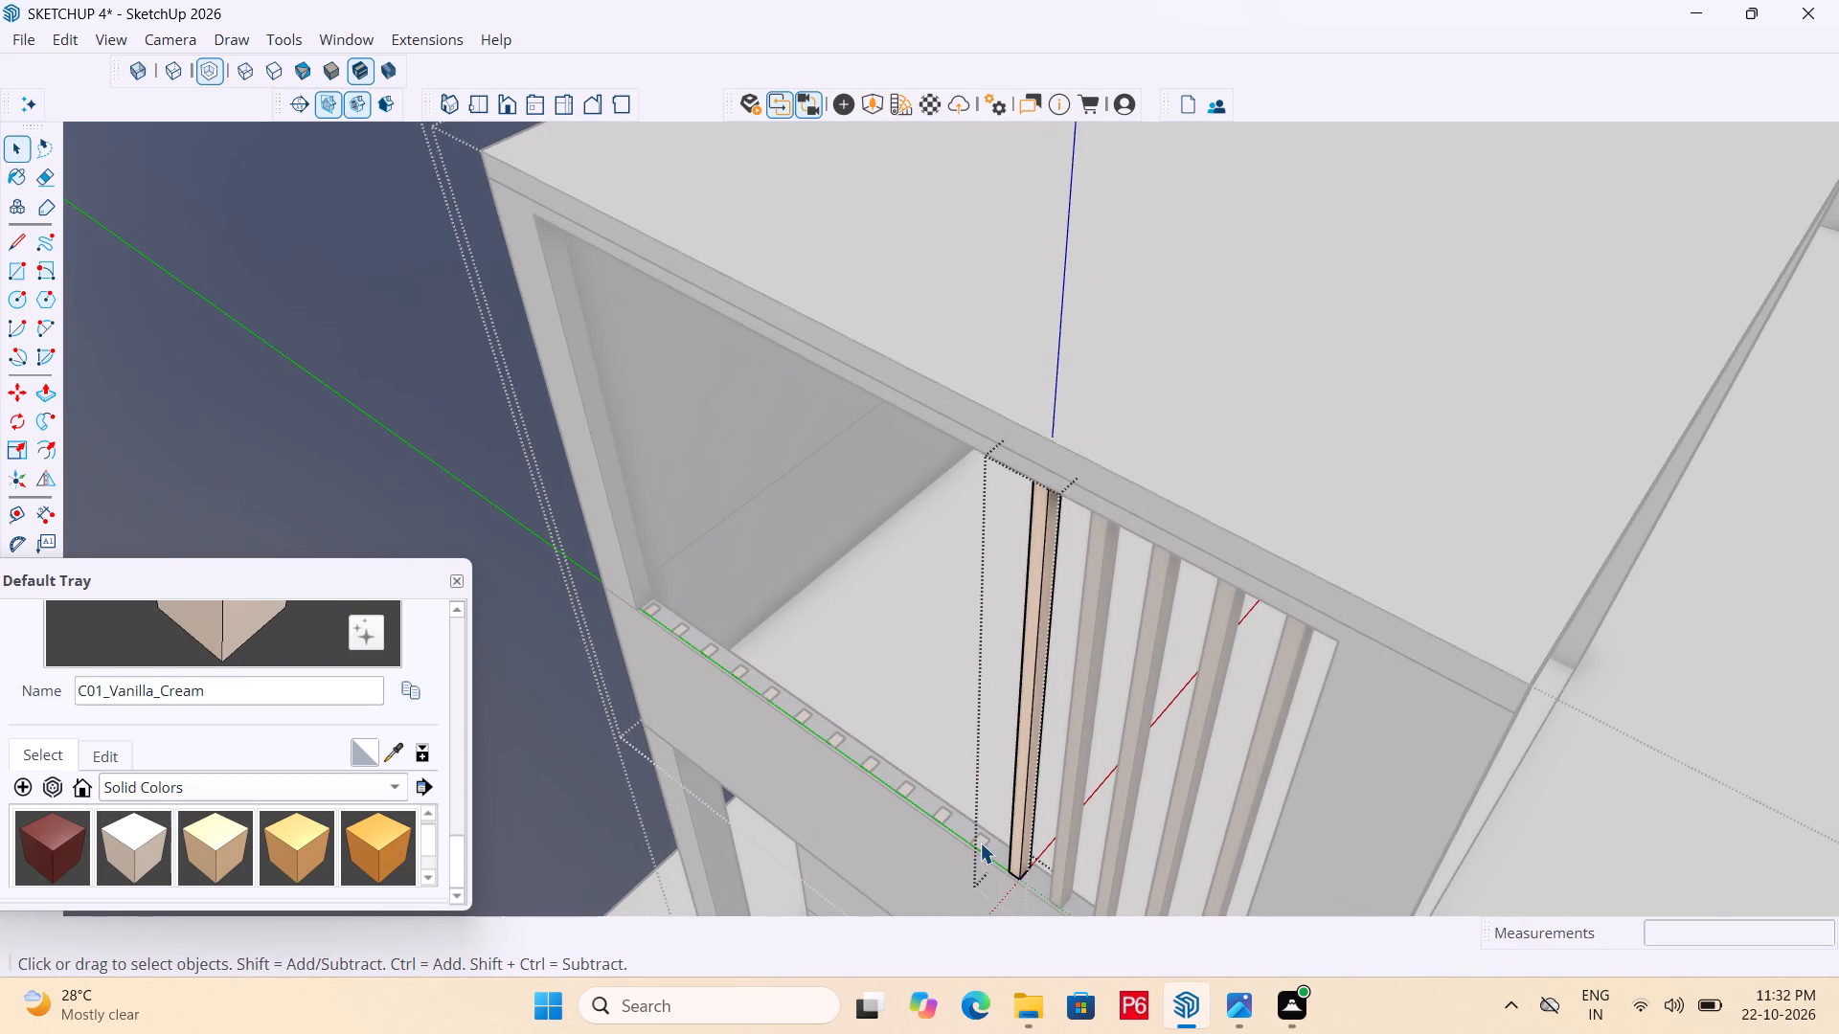
{"action": "left_click", "coordinate": [980, 843]}
{"action": "key", "text": "p"}
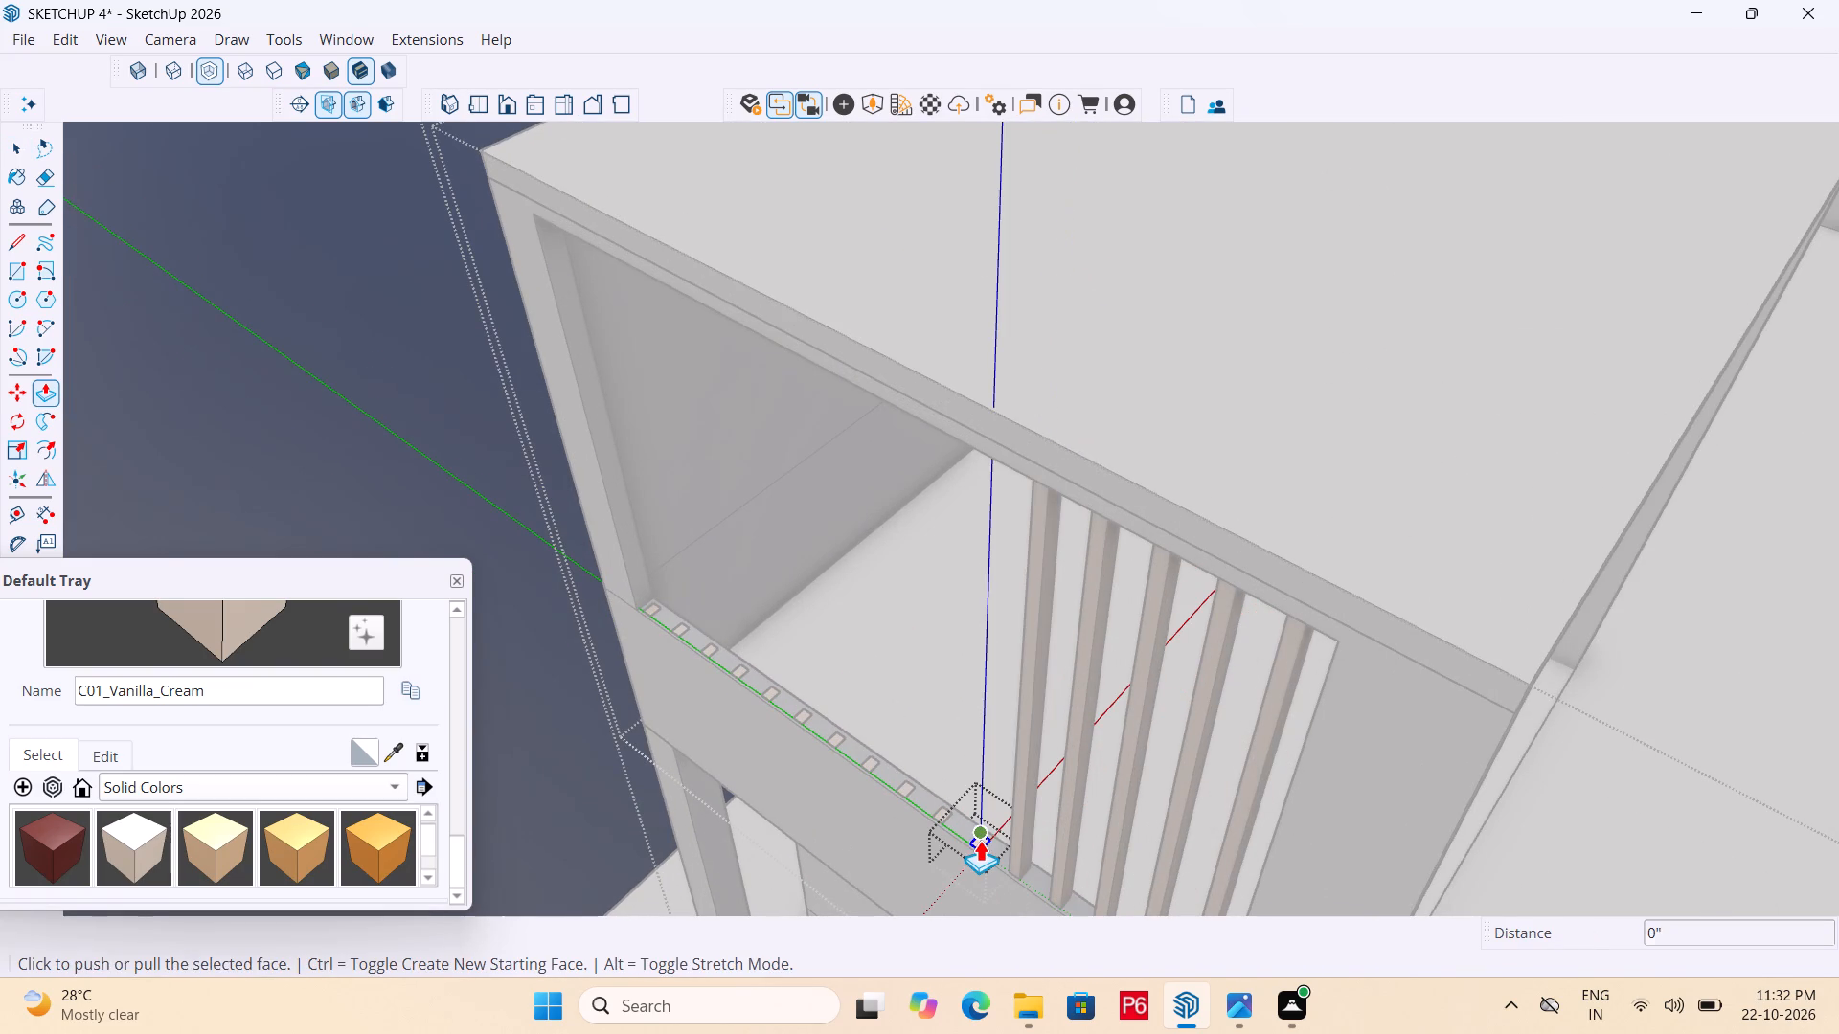
{"action": "left_click", "coordinate": [980, 840]}
{"action": "scroll", "coordinate": [967, 817], "scroll_direction": "up", "scroll_amount": 6}
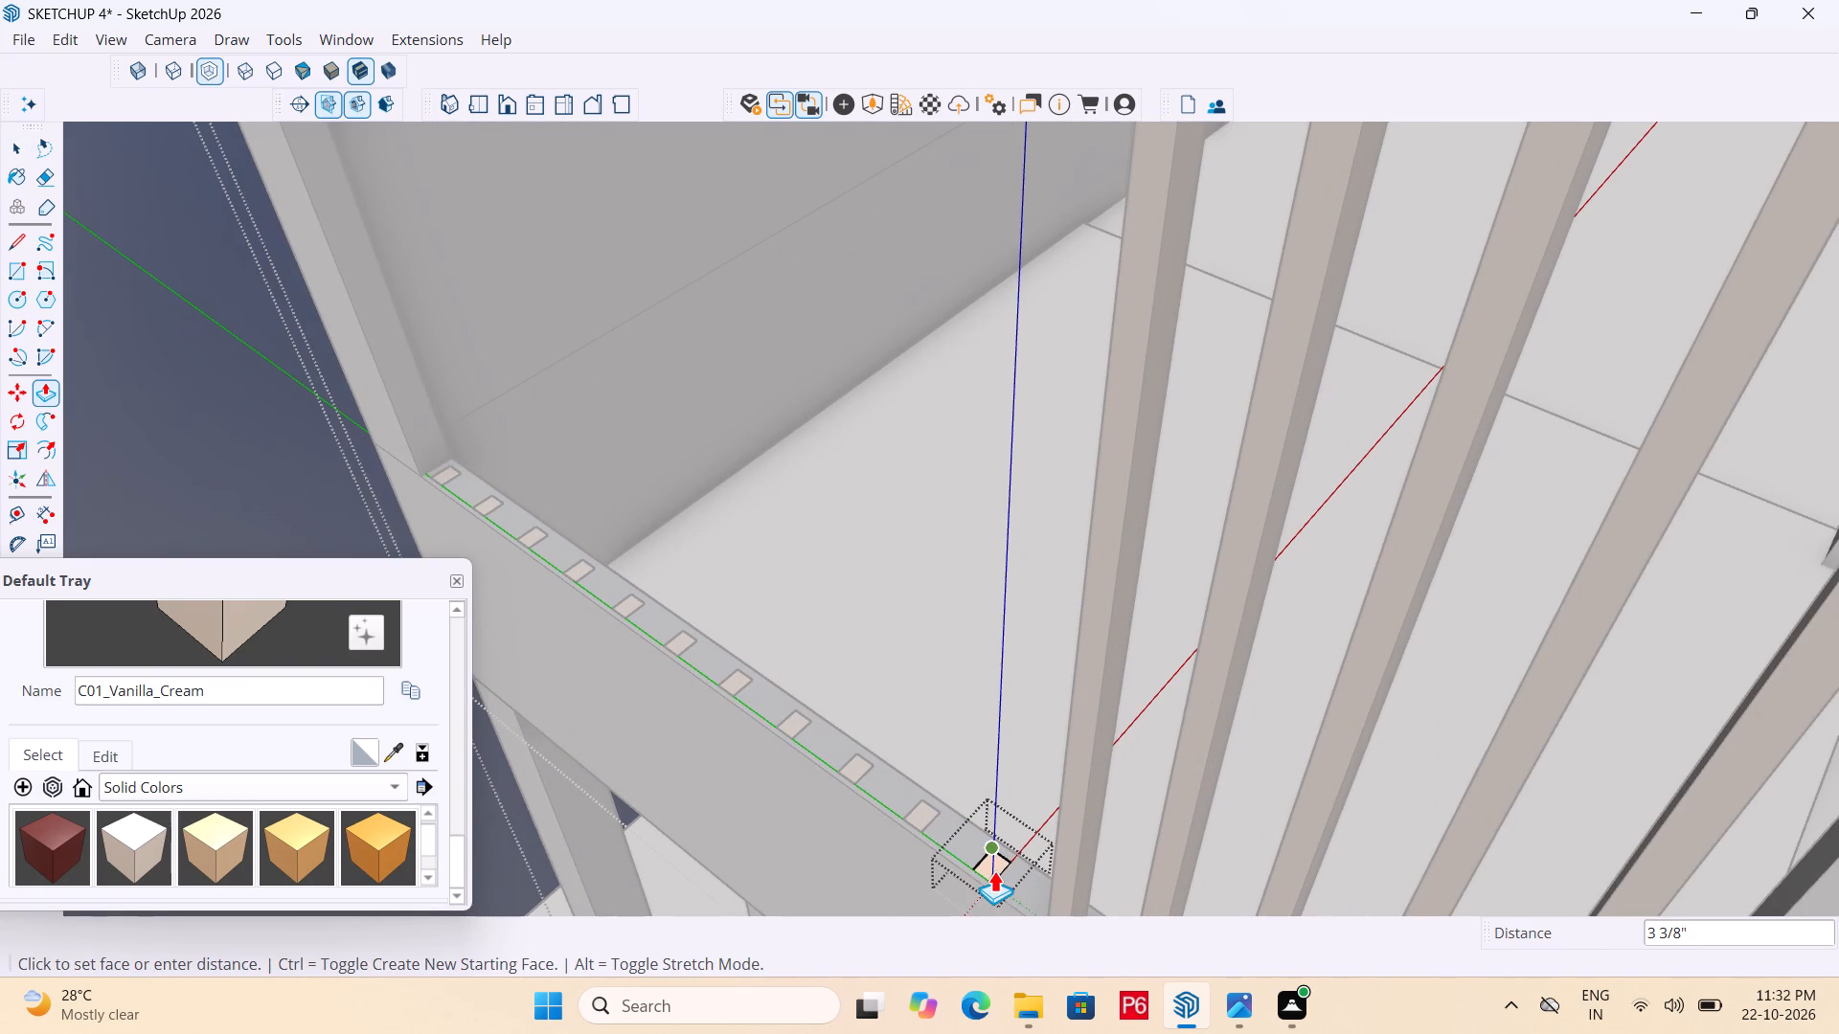
{"action": "key", "text": "p"}
{"action": "left_click", "coordinate": [994, 866]}
{"action": "scroll", "coordinate": [1021, 541], "scroll_direction": "down", "scroll_amount": 7}
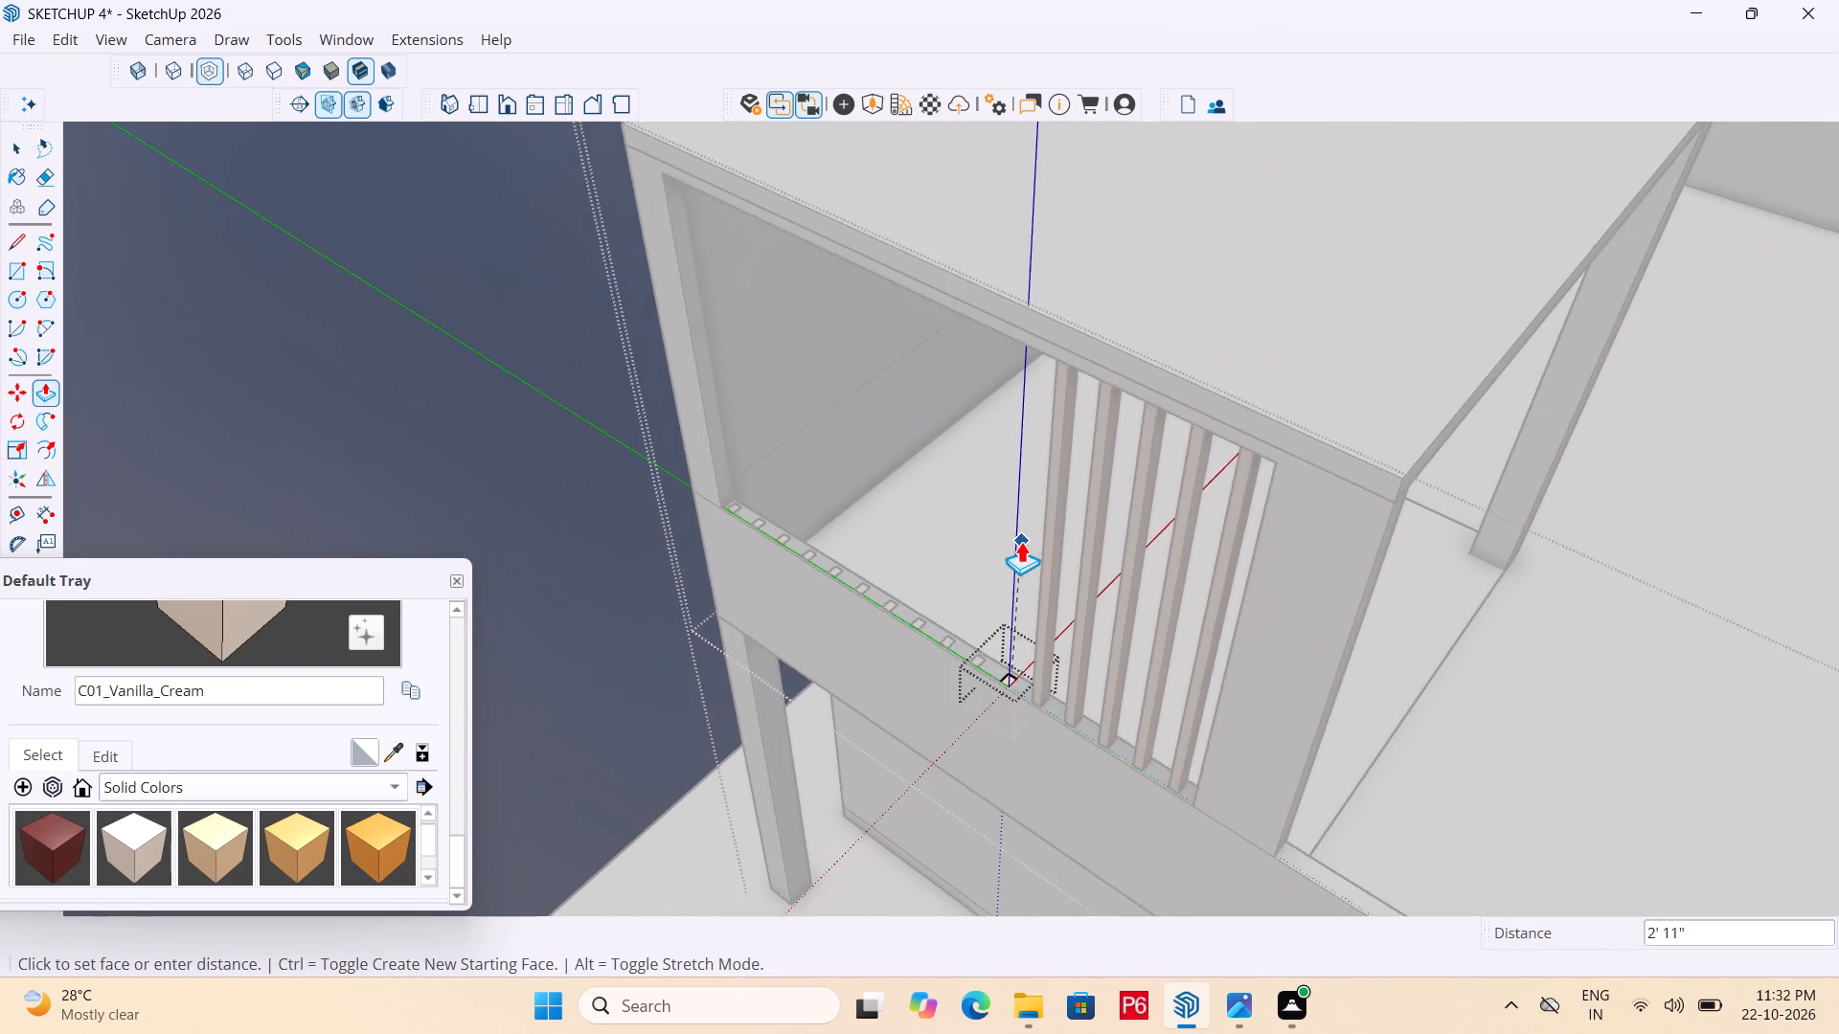
{"action": "middle_click_drag", "start_coordinate": [1033, 386], "coordinate": [1089, 319]}
{"action": "scroll", "coordinate": [1059, 471], "scroll_direction": "down", "scroll_amount": 5}
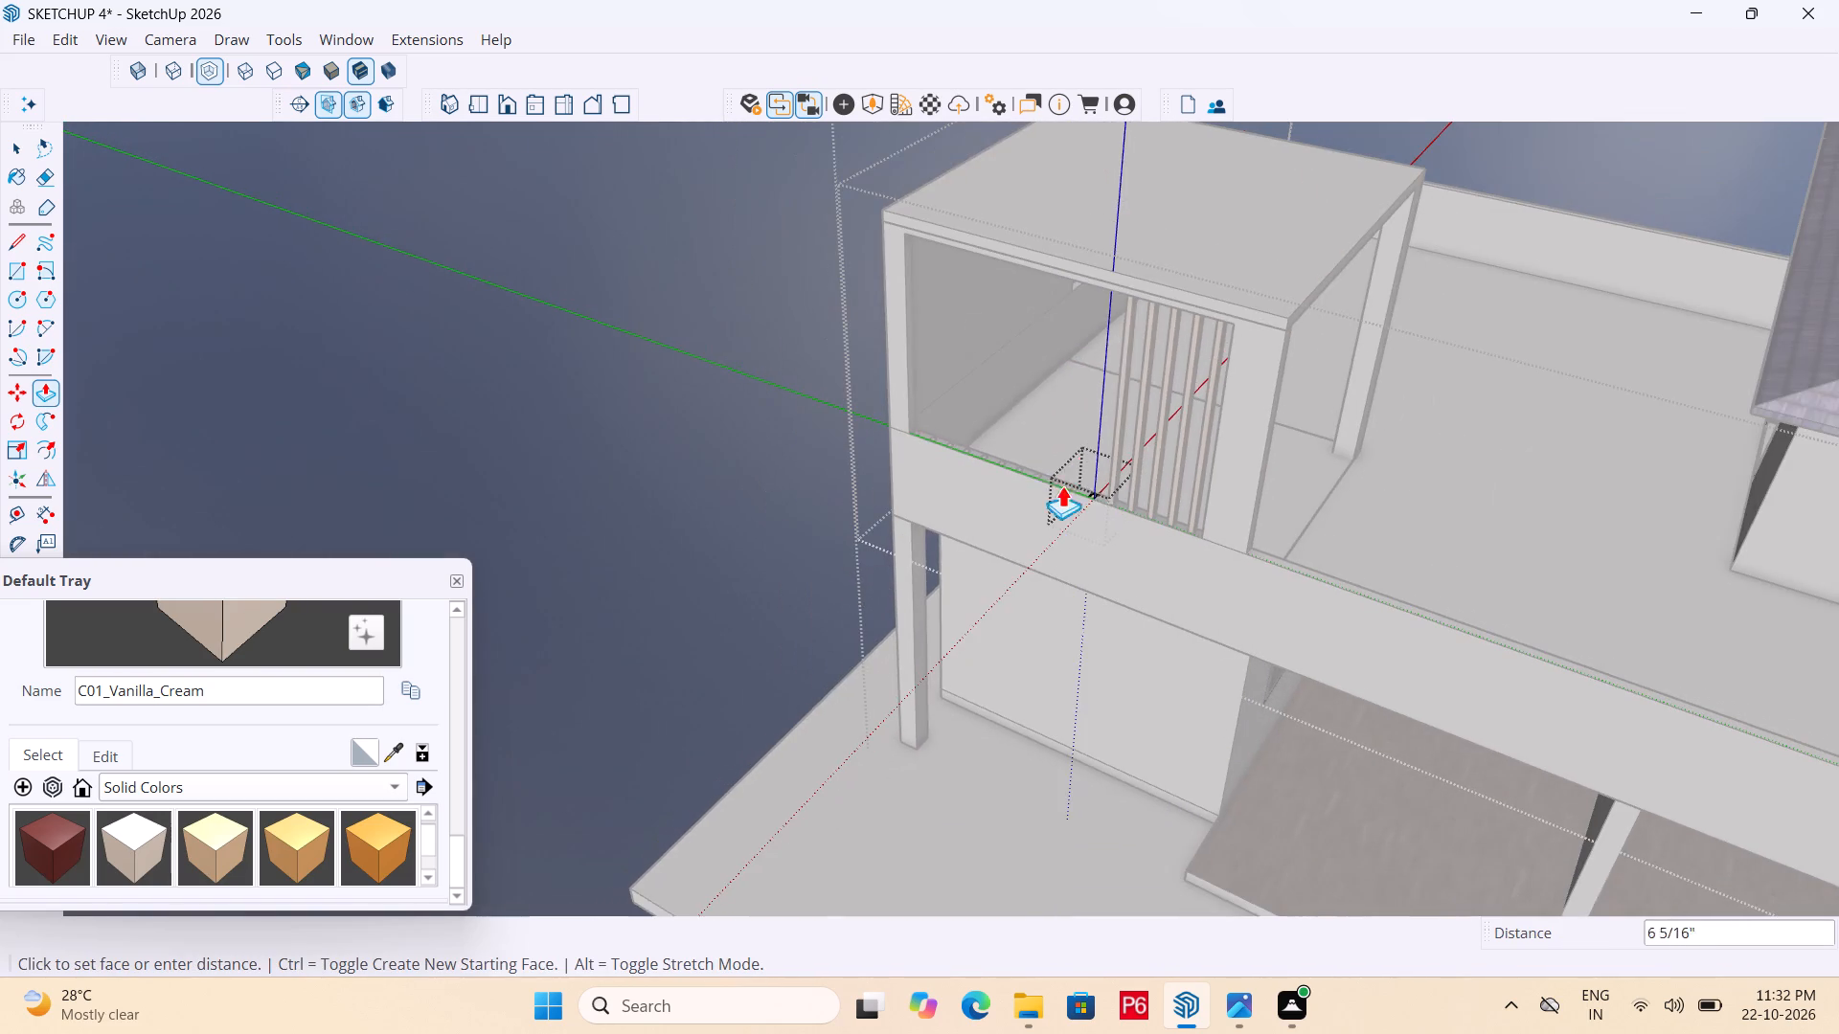
{"action": "scroll", "coordinate": [1150, 242], "scroll_direction": "up", "scroll_amount": 4}
{"action": "middle_click_drag", "start_coordinate": [1136, 260], "coordinate": [1163, 219]}
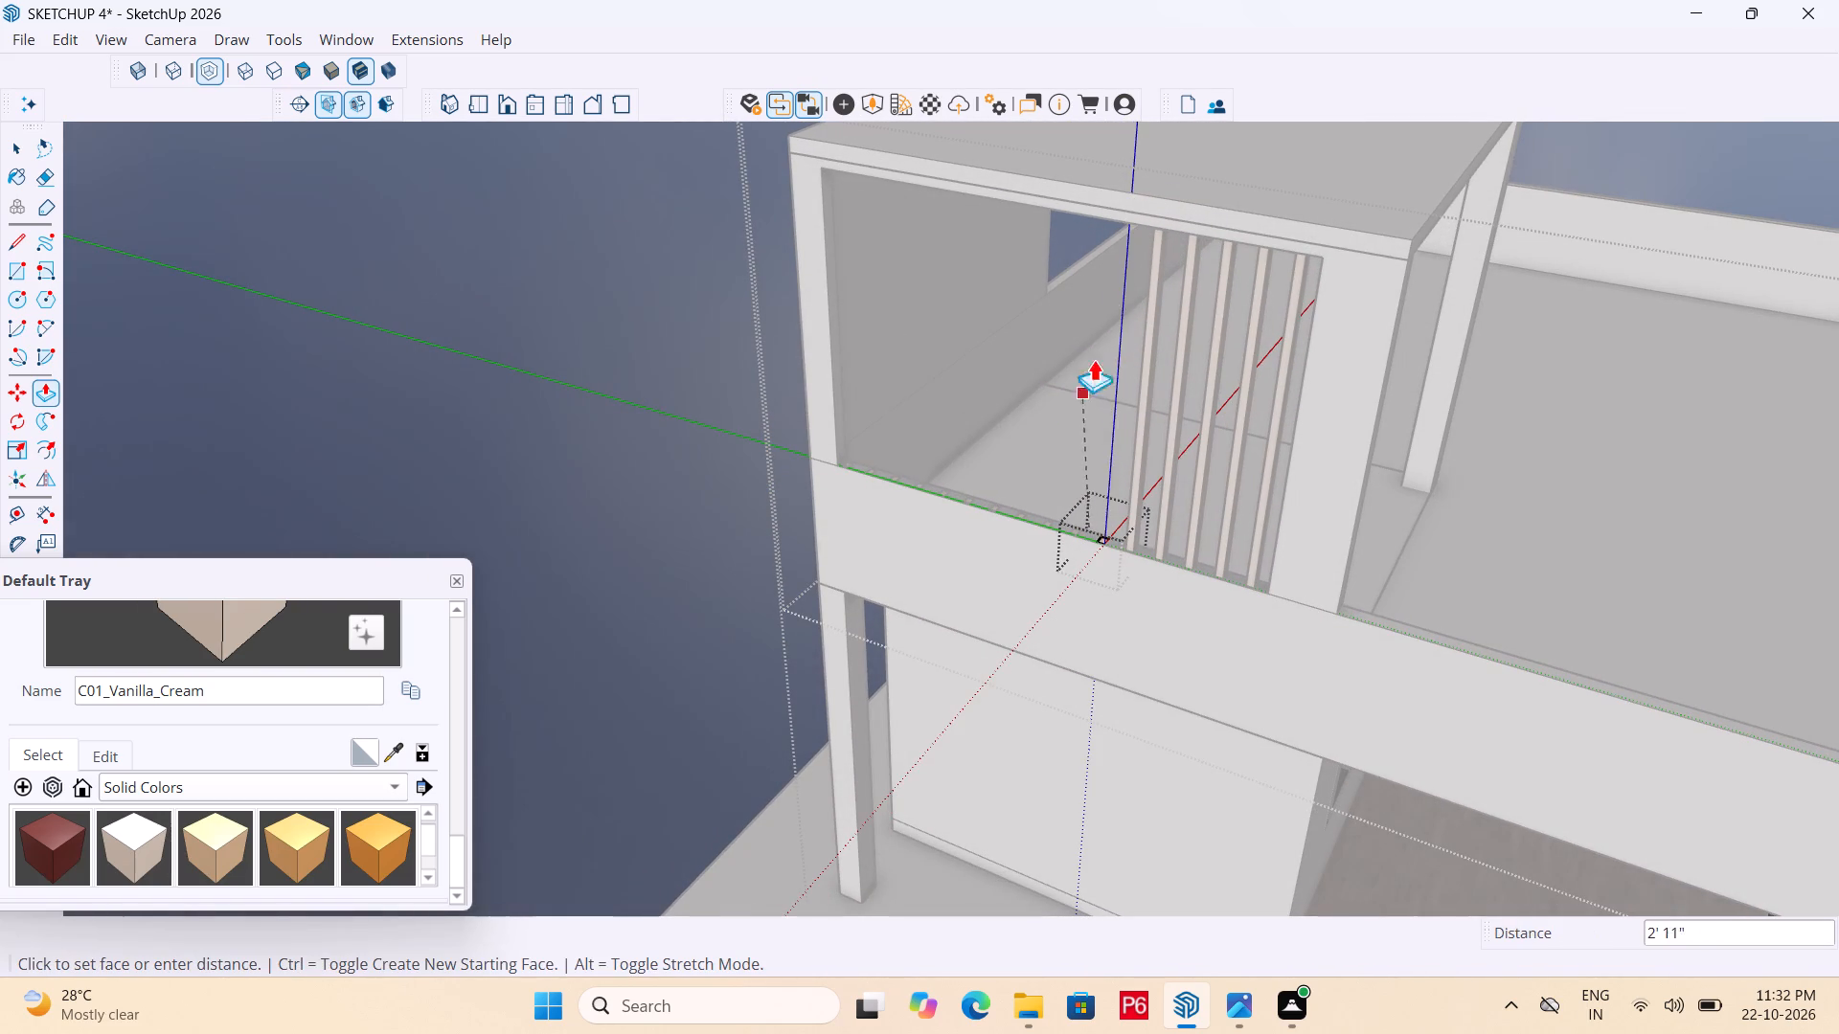
{"action": "scroll", "coordinate": [1152, 175], "scroll_direction": "up", "scroll_amount": 6}
{"action": "middle_click_drag", "start_coordinate": [1146, 188], "coordinate": [1145, 19]}
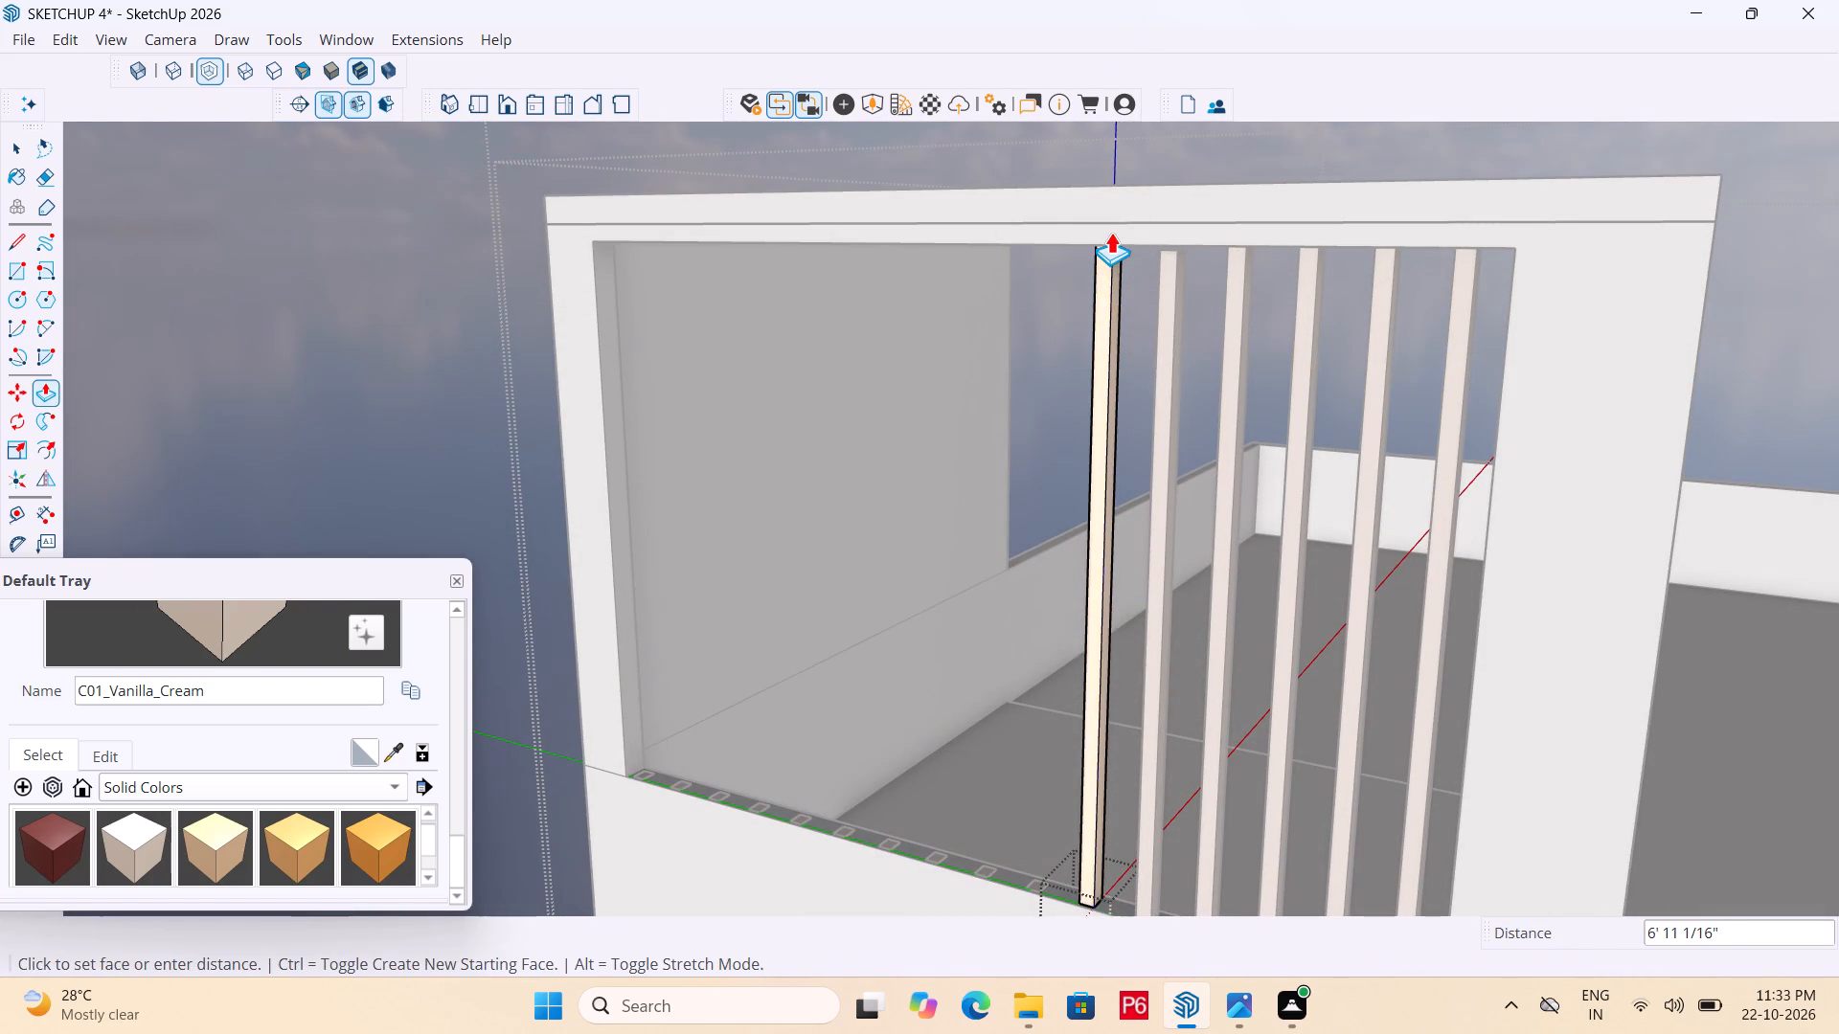
{"action": "left_click", "coordinate": [1111, 232]}
{"action": "middle_click_drag", "start_coordinate": [1074, 343], "coordinate": [1008, 444]}
{"action": "scroll", "coordinate": [1044, 395], "scroll_direction": "down", "scroll_amount": 1}
{"action": "scroll", "coordinate": [1239, 266], "scroll_direction": "down", "scroll_amount": 12}
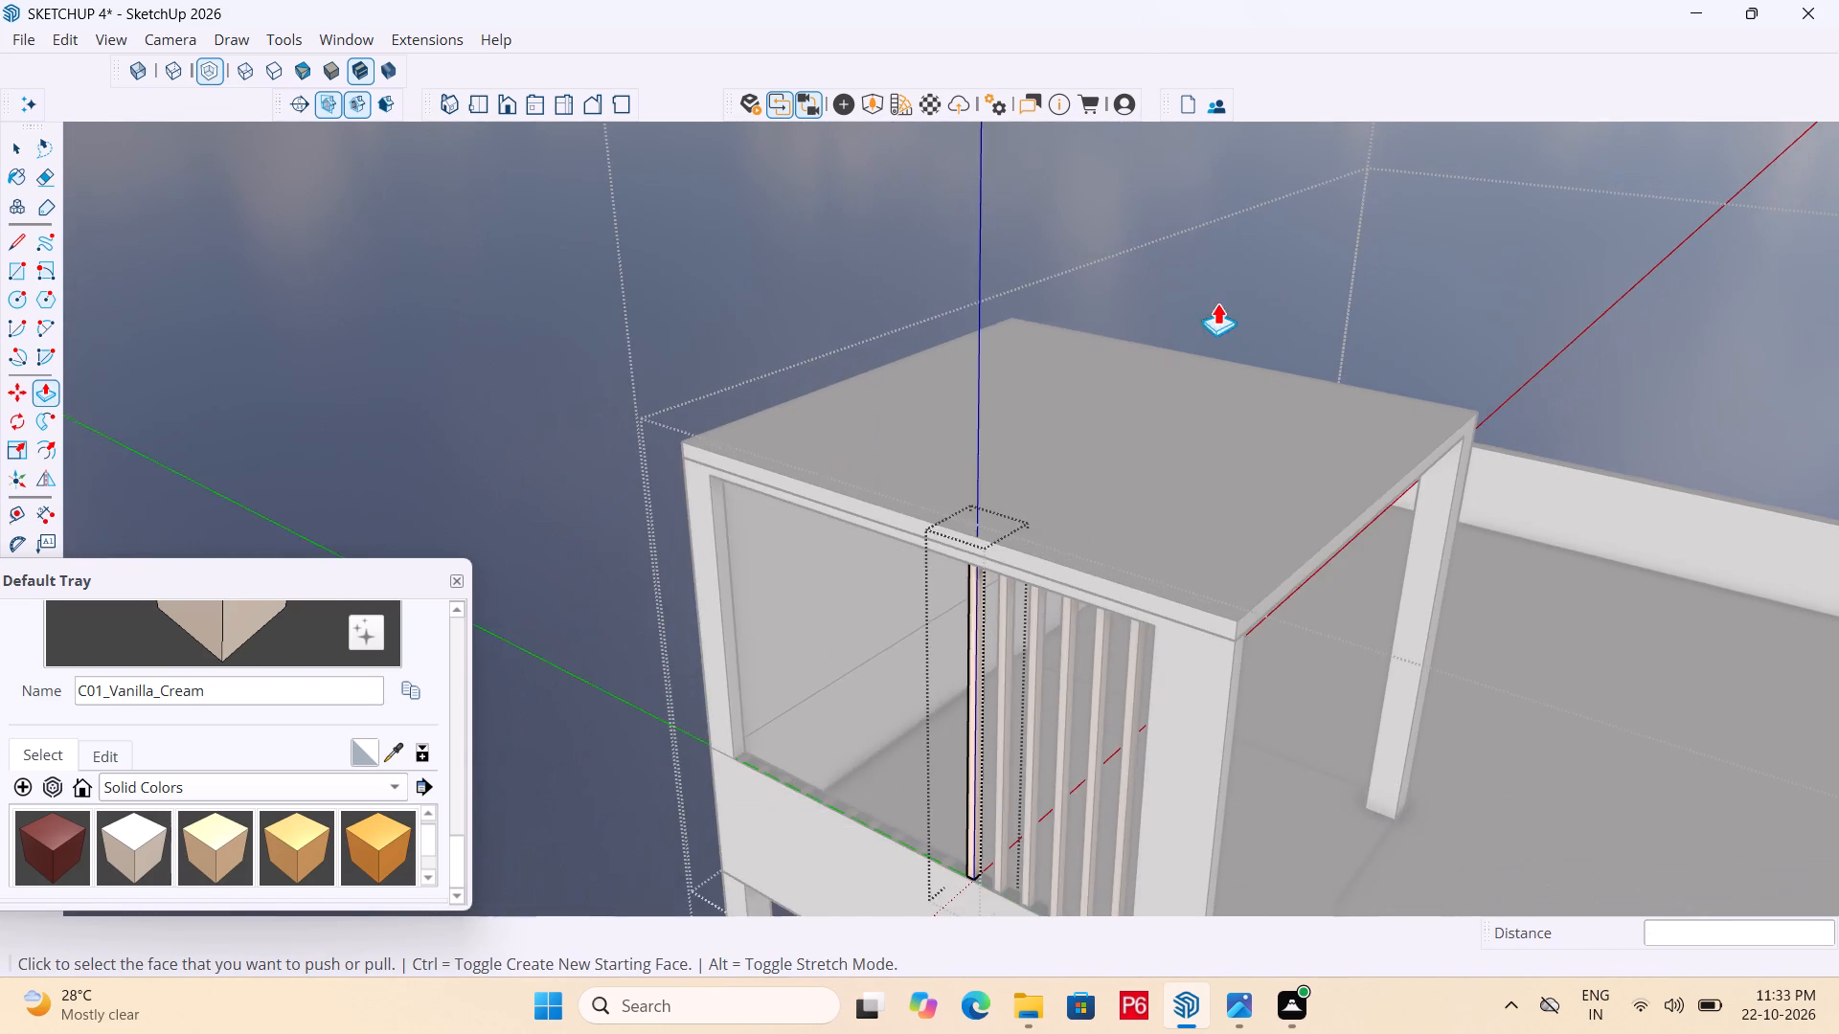
{"action": "scroll", "coordinate": [903, 827], "scroll_direction": "up", "scroll_amount": 7}
{"action": "key", "text": "space"}
Open the seventh rectangle from the wide column and Push/Pull its face up to the underside of the top beam.
{"action": "left_click", "coordinate": [1010, 821]}
{"action": "left_click", "coordinate": [998, 816]}
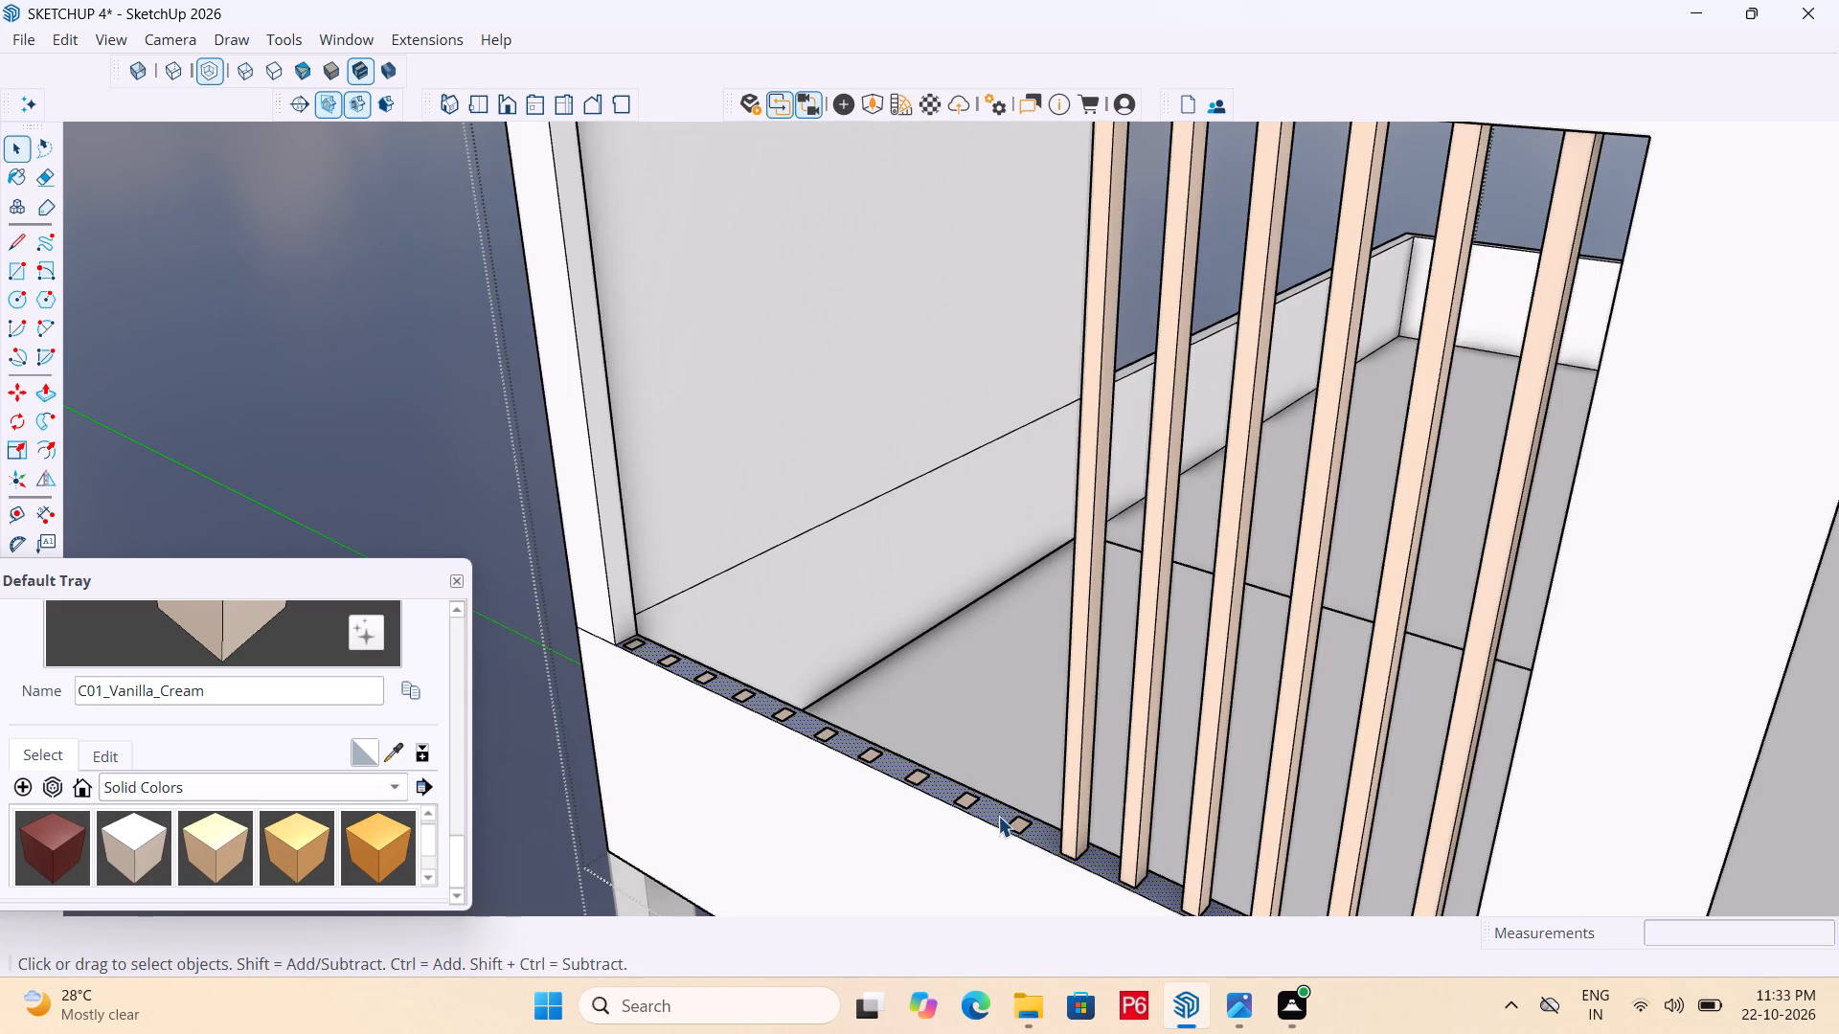
{"action": "left_click", "coordinate": [1023, 830]}
{"action": "double_click", "coordinate": [1021, 825]}
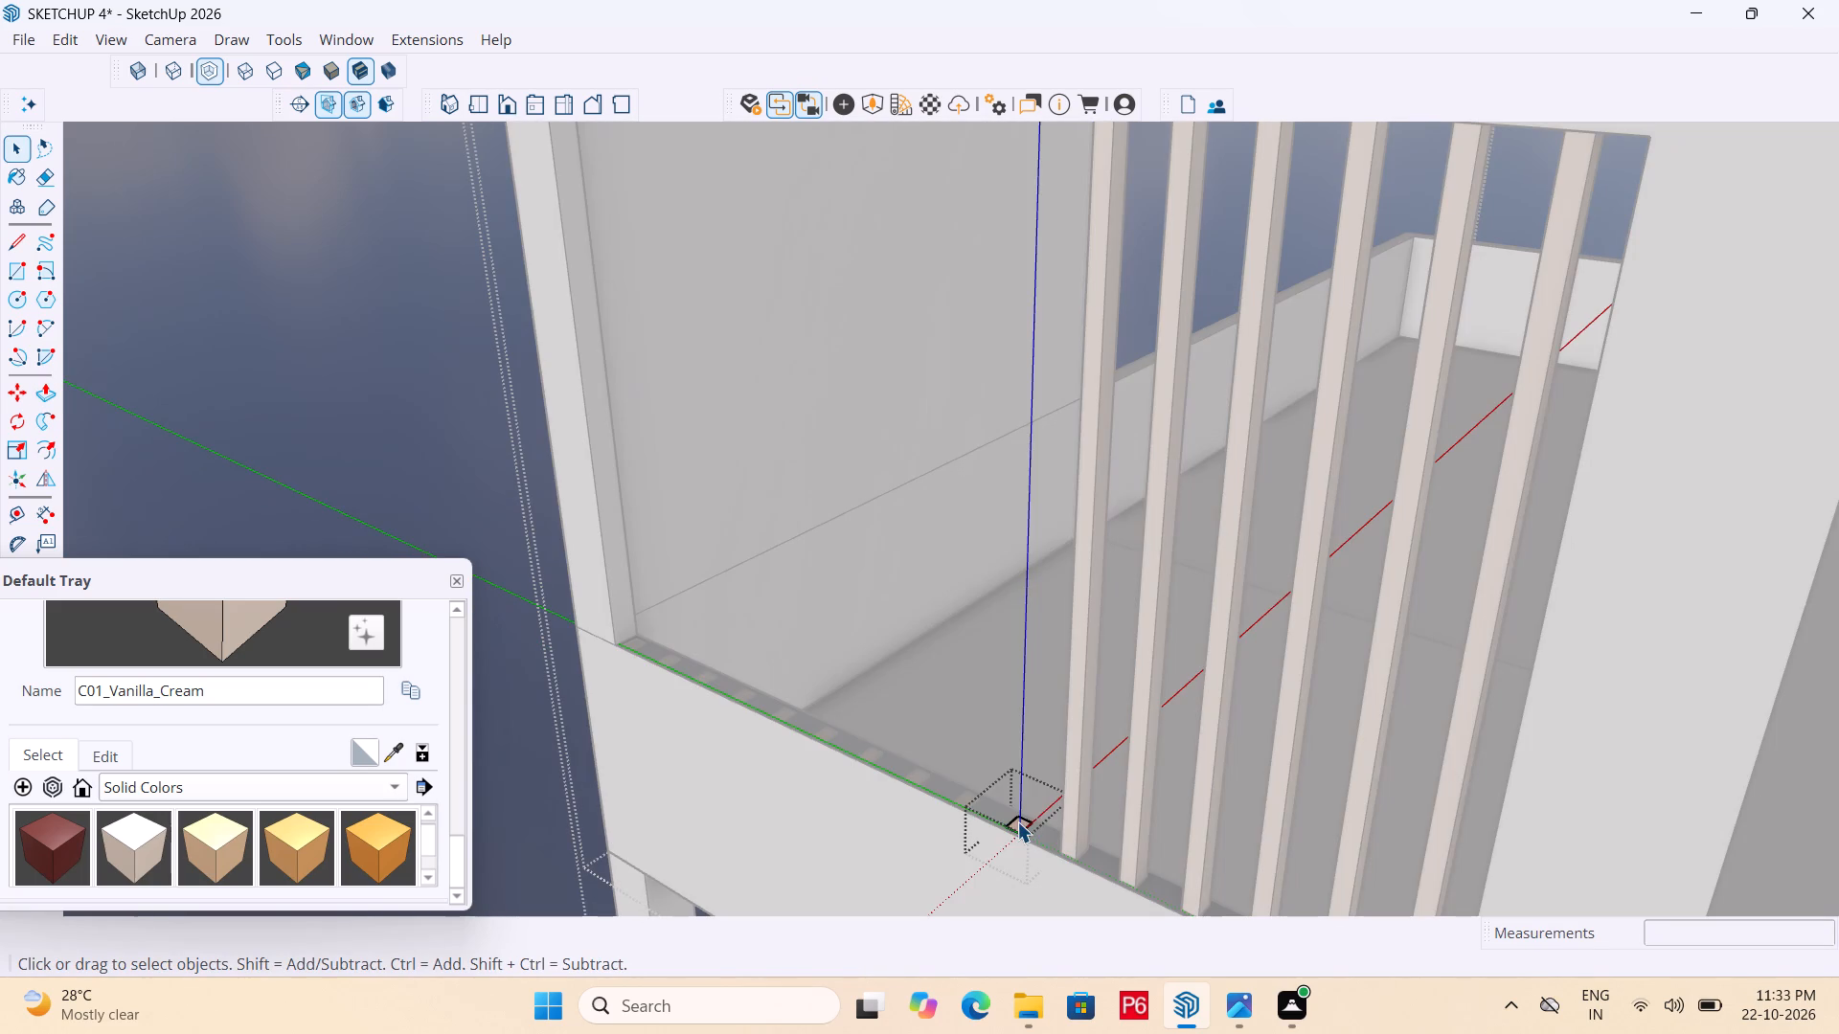
{"action": "key", "text": "p"}
{"action": "double_click", "coordinate": [1021, 819]}
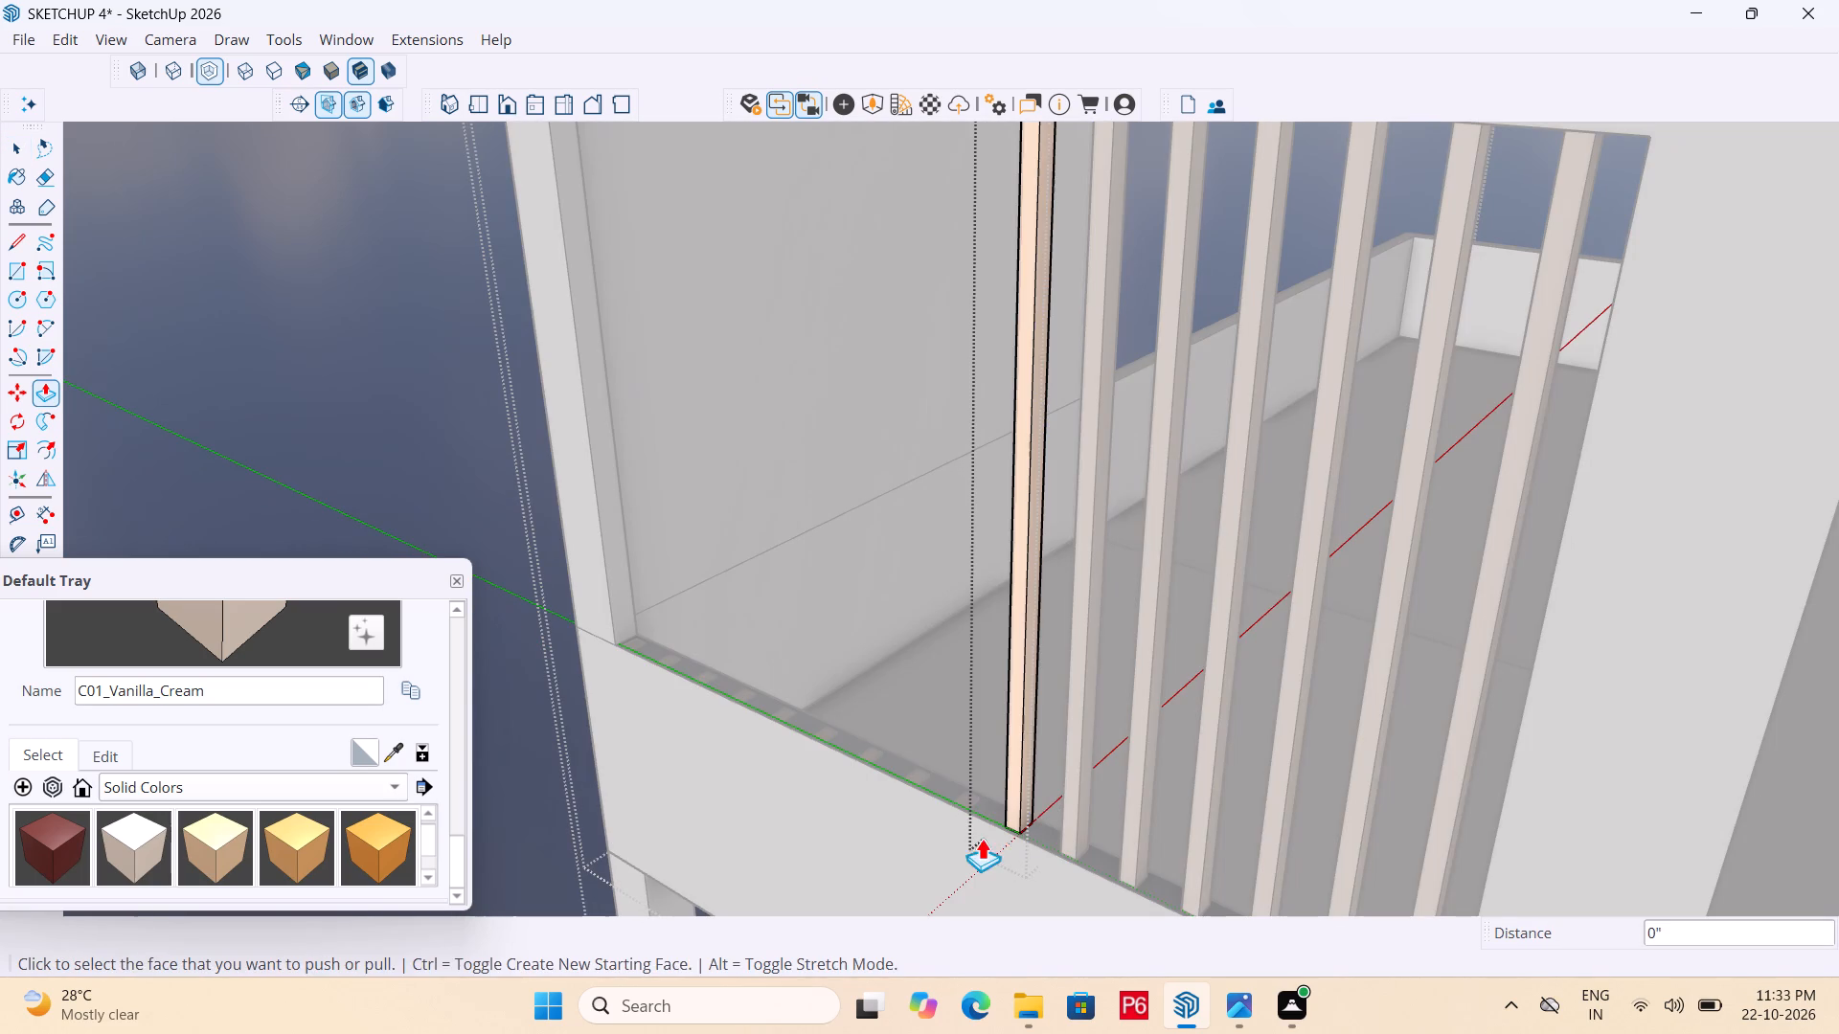
Open the eighth rectangle from the wide column and Push/Pull its face up to the underside of the top beam.
{"action": "key", "text": "space"}
{"action": "left_click", "coordinate": [965, 817]}
{"action": "left_click", "coordinate": [965, 797]}
{"action": "double_click", "coordinate": [965, 798]}
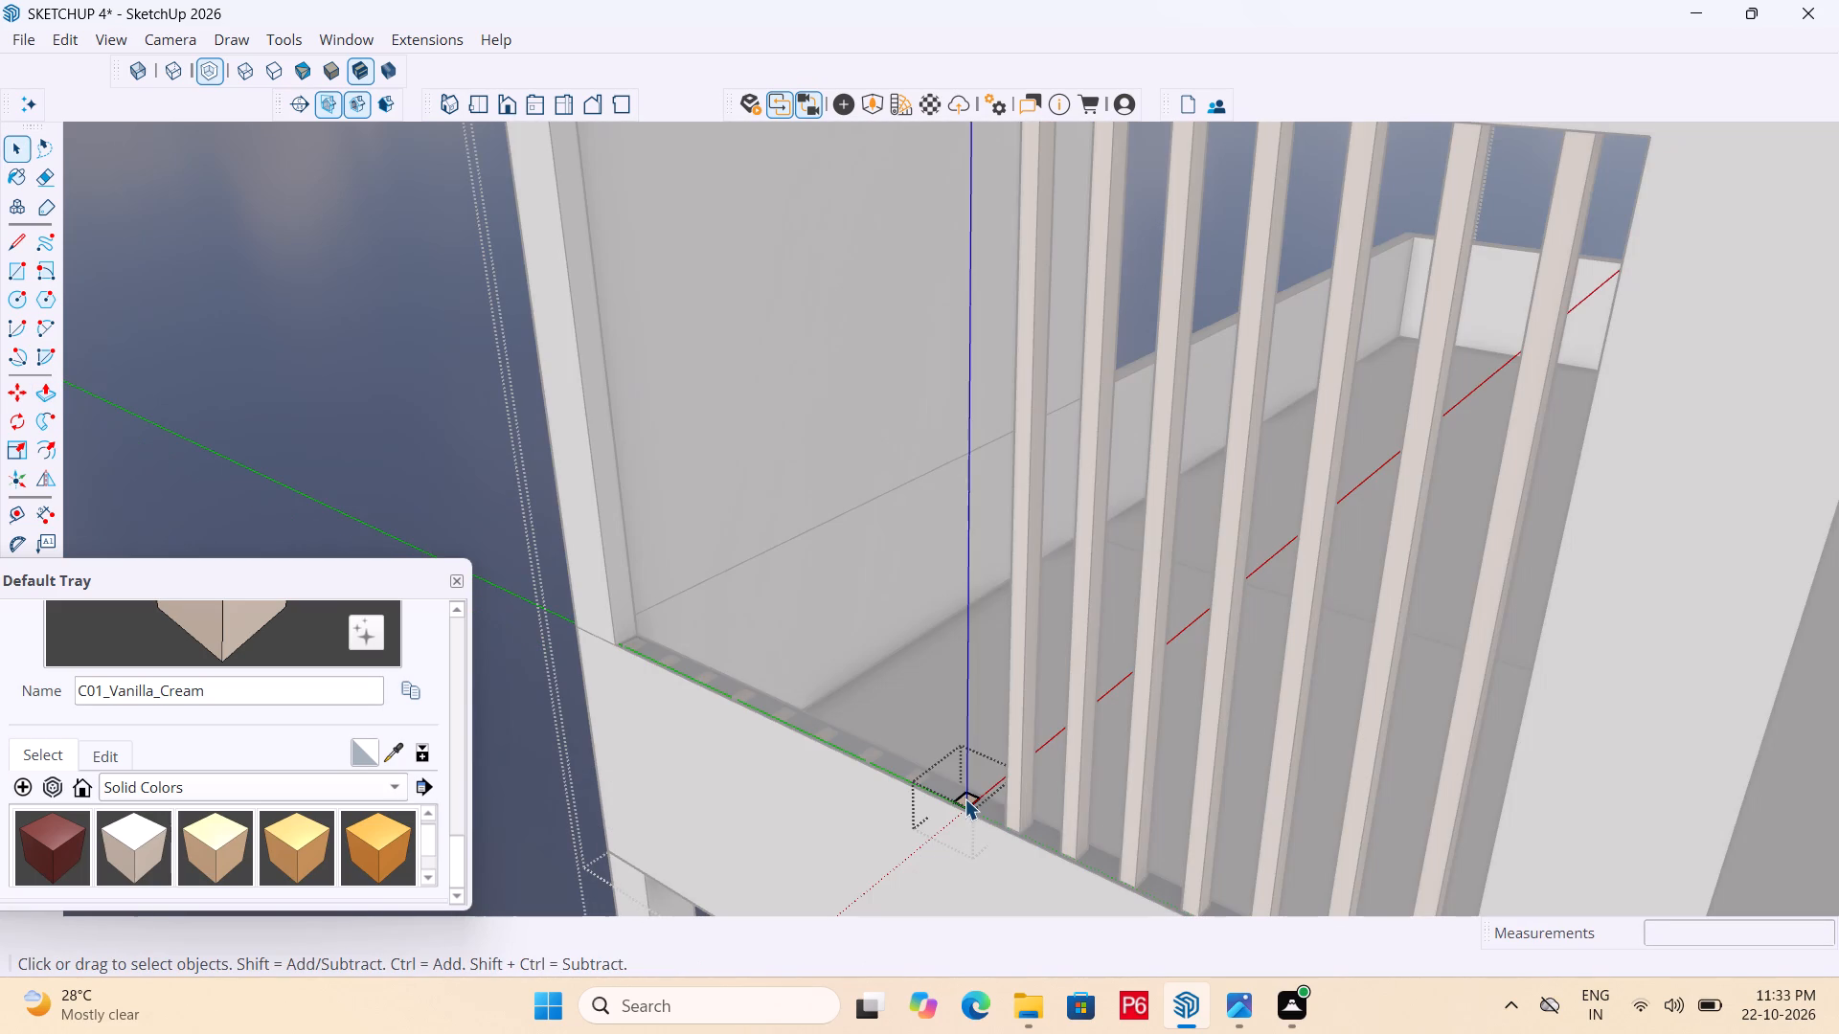
{"action": "key", "text": "p"}
{"action": "double_click", "coordinate": [965, 797]}
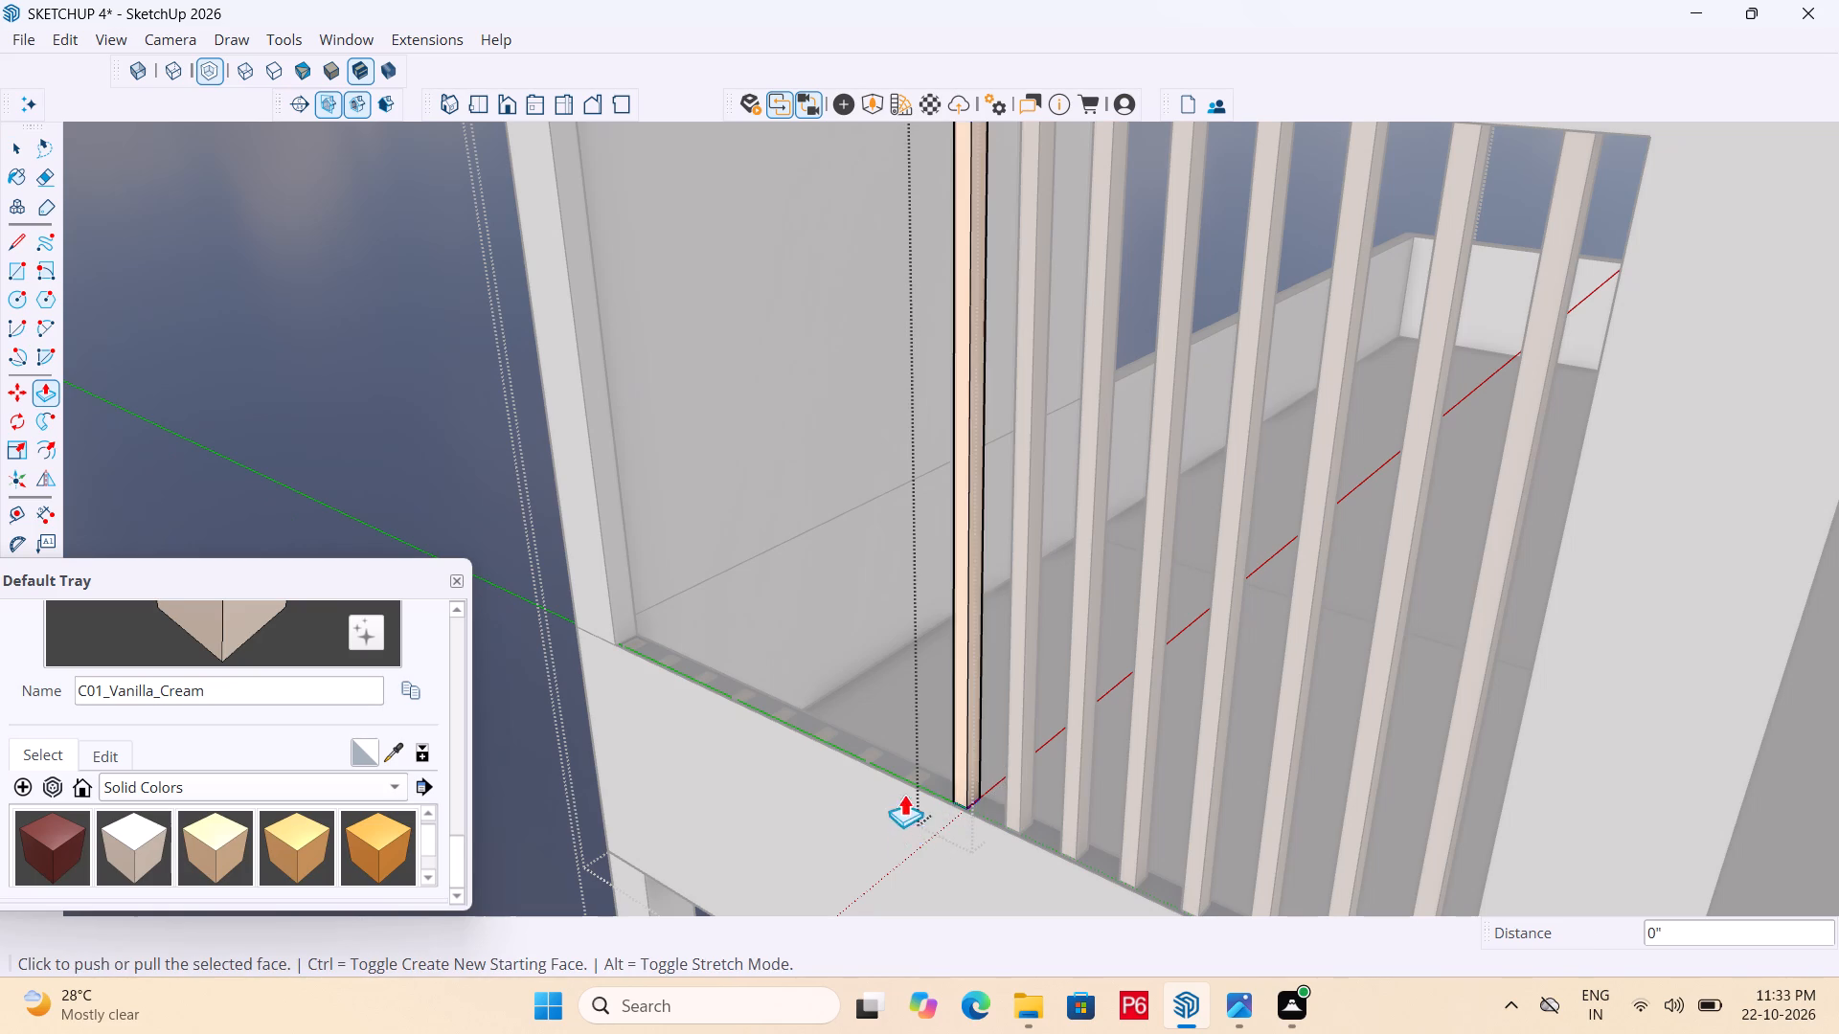
Open the ninth rectangle from the wide column and Push/Pull its face up to the underside of the top beam.
{"action": "scroll", "coordinate": [904, 794], "scroll_direction": "up", "scroll_amount": 6}
{"action": "key", "text": "space"}
{"action": "double_click", "coordinate": [929, 770]}
{"action": "left_click", "coordinate": [930, 769]}
{"action": "key", "text": "p"}
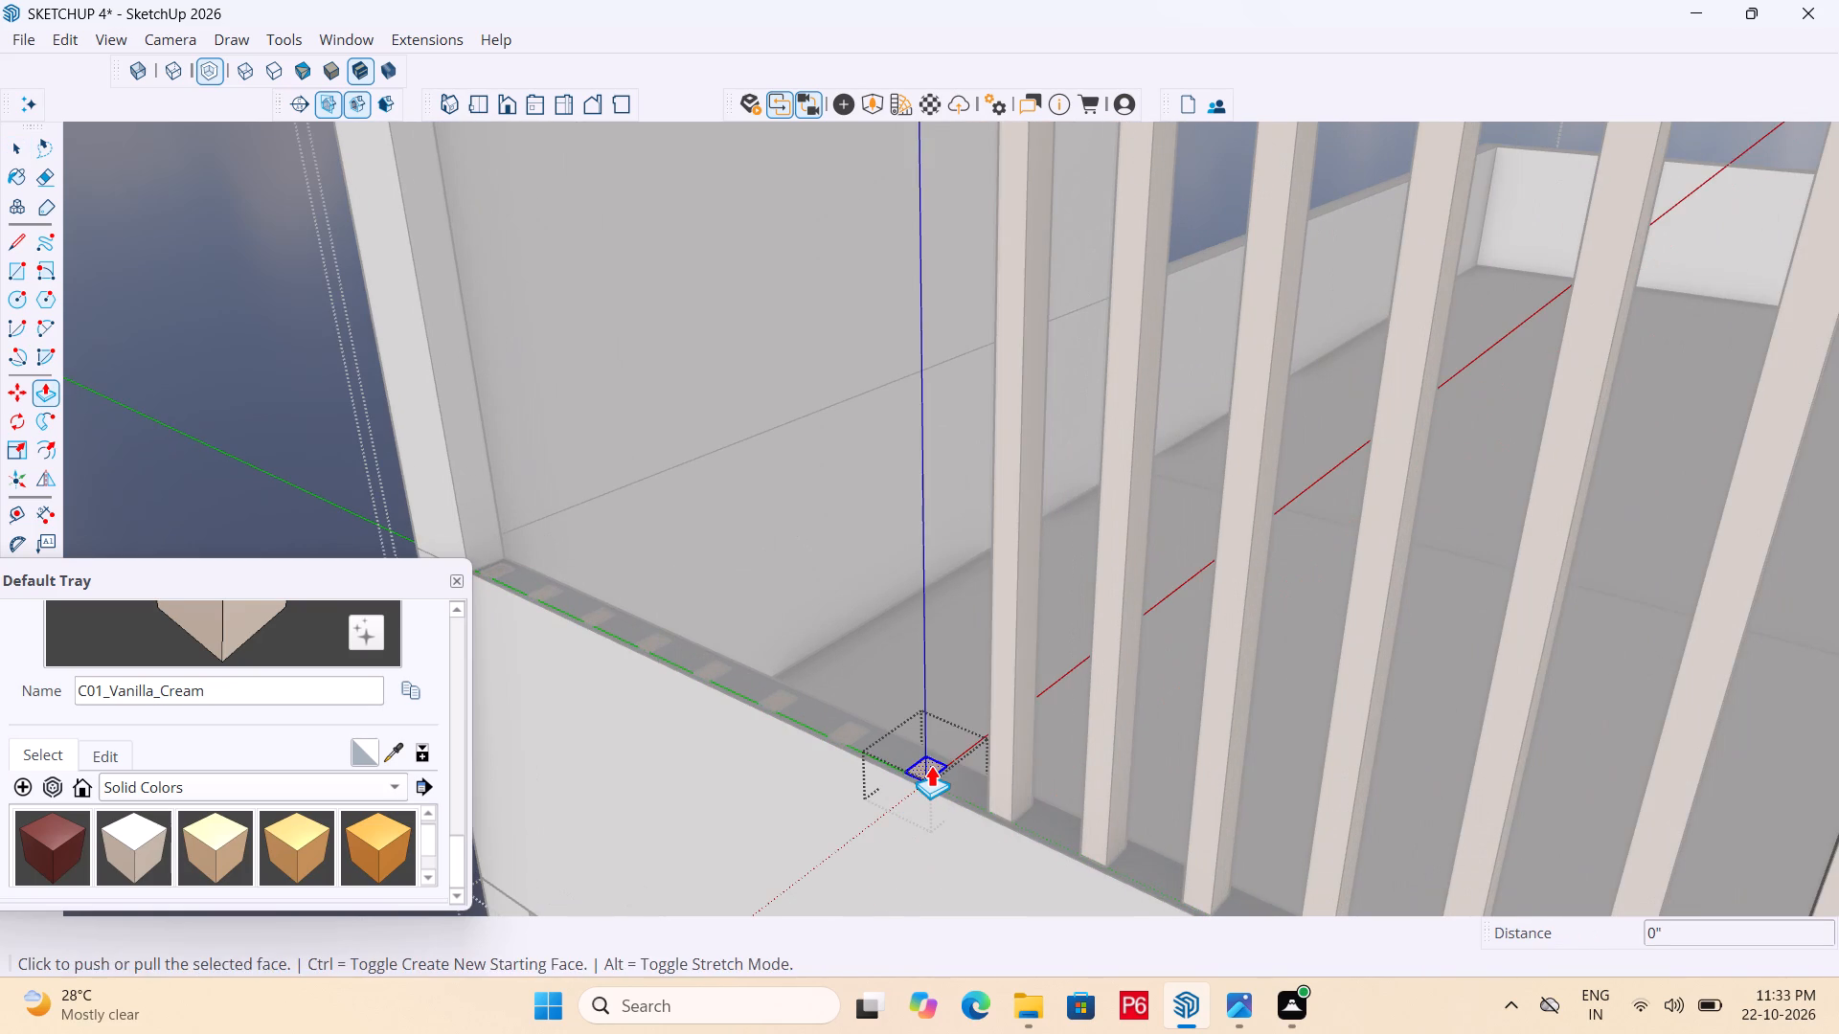
{"action": "double_click", "coordinate": [931, 765]}
{"action": "scroll", "coordinate": [1030, 801], "scroll_direction": "down", "scroll_amount": 4}
Open the tenth rectangle from the wide column and Push/Pull its face up to the underside of the top beam.
{"action": "key", "text": "space"}
{"action": "scroll", "coordinate": [894, 789], "scroll_direction": "up", "scroll_amount": 7}
{"action": "triple_click", "coordinate": [913, 749]}
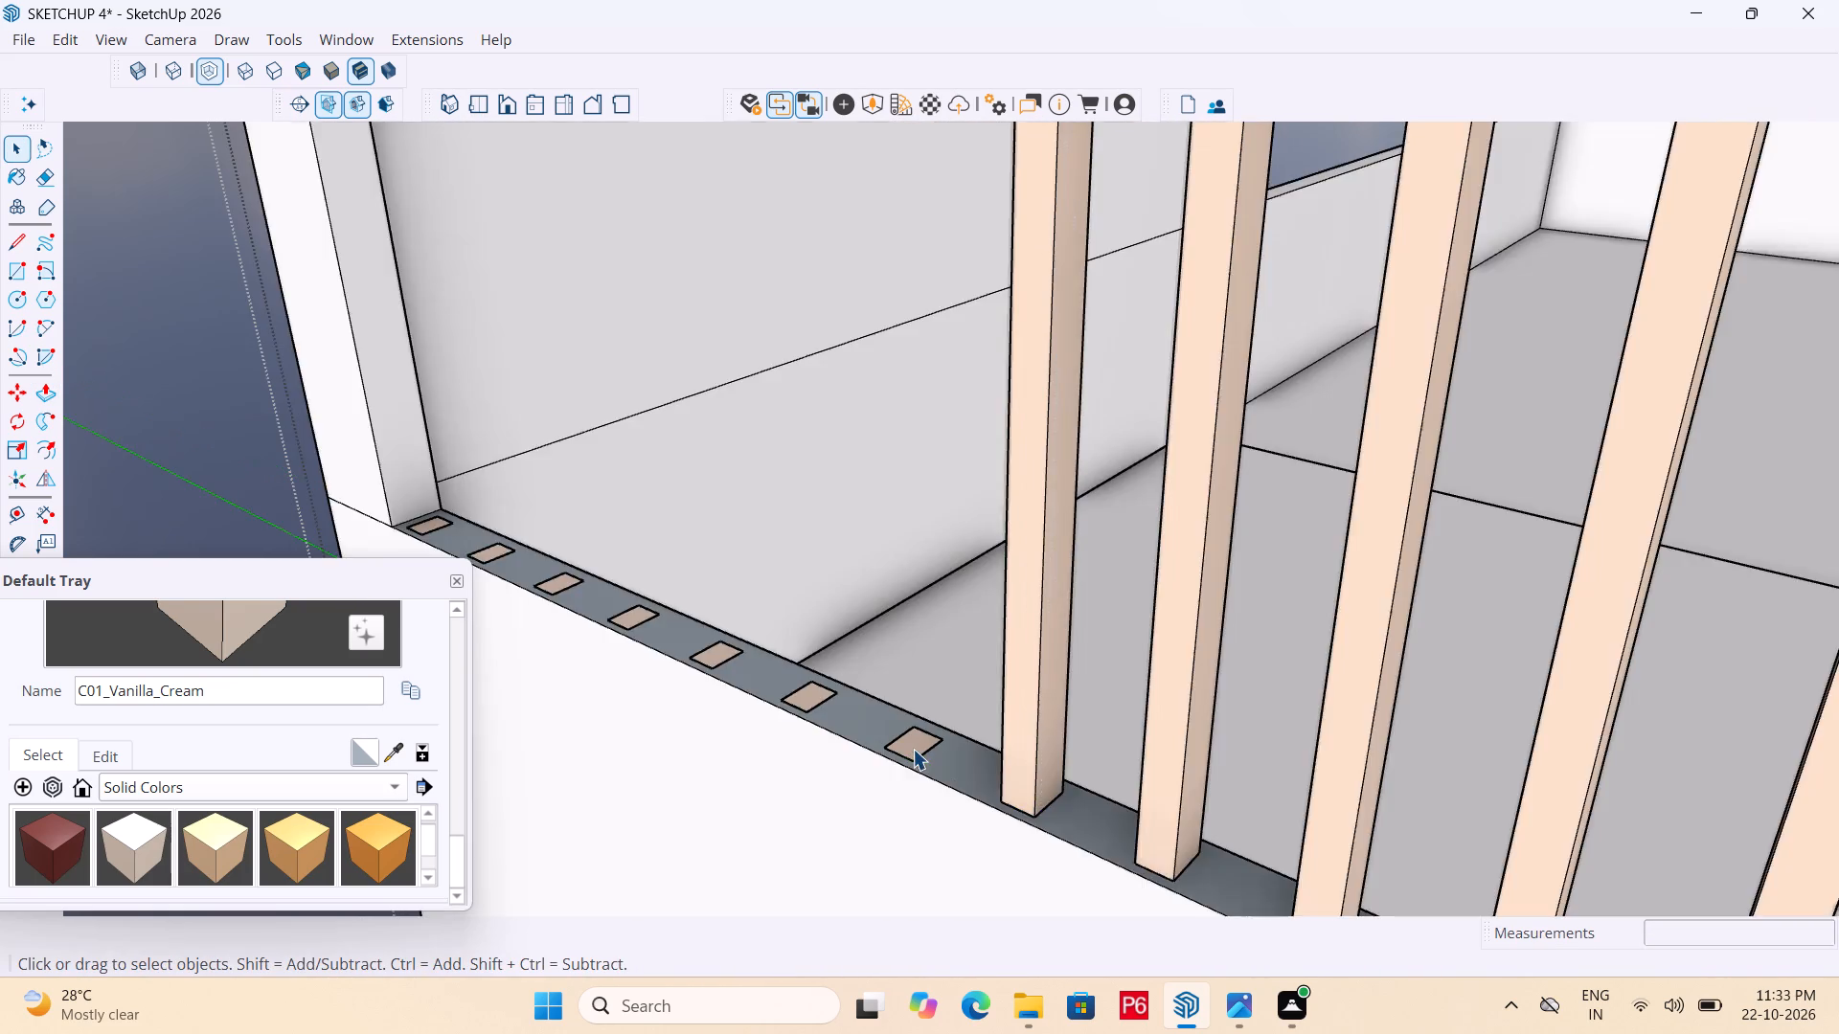
{"action": "key", "text": "p"}
{"action": "double_click", "coordinate": [915, 747]}
{"action": "scroll", "coordinate": [997, 806], "scroll_direction": "down", "scroll_amount": 4}
Open the eleventh rectangle from the wide column and Push/Pull its face up to the underside of the top beam.
{"action": "key", "text": "space"}
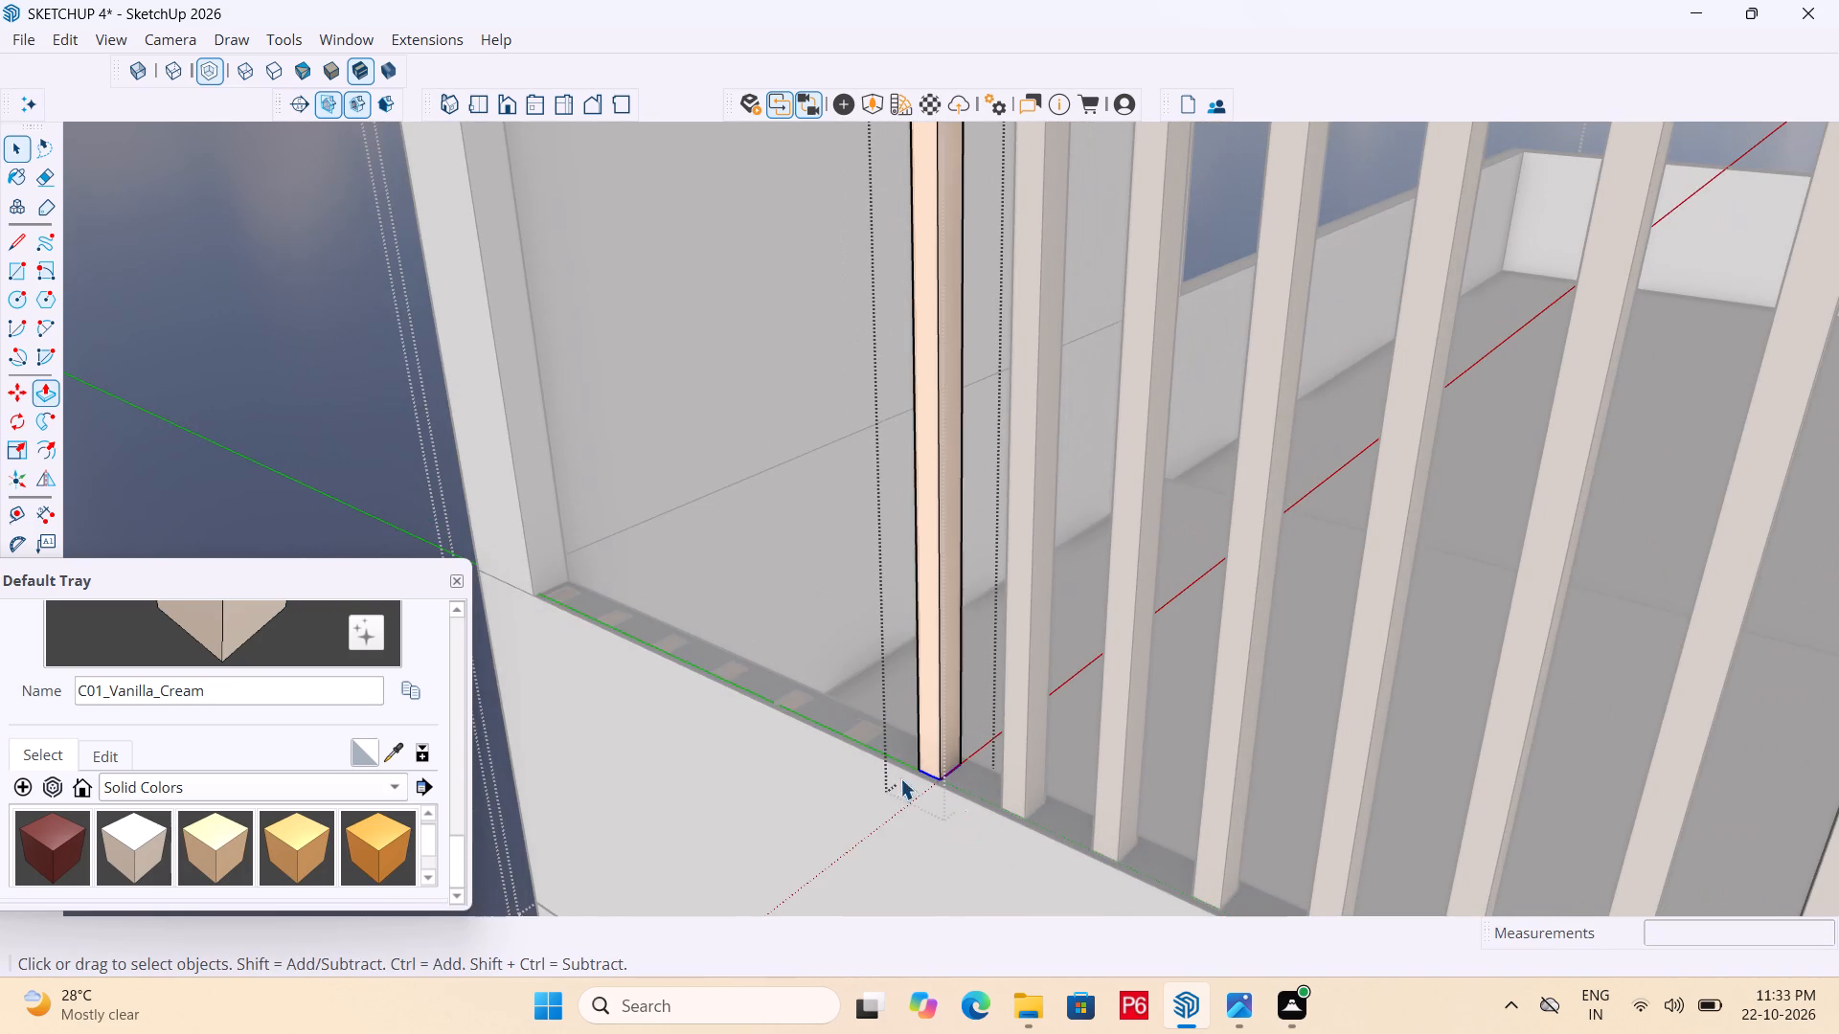
{"action": "left_click_drag", "start_coordinate": [856, 710], "coordinate": [857, 721]}
{"action": "triple_click", "coordinate": [861, 728]}
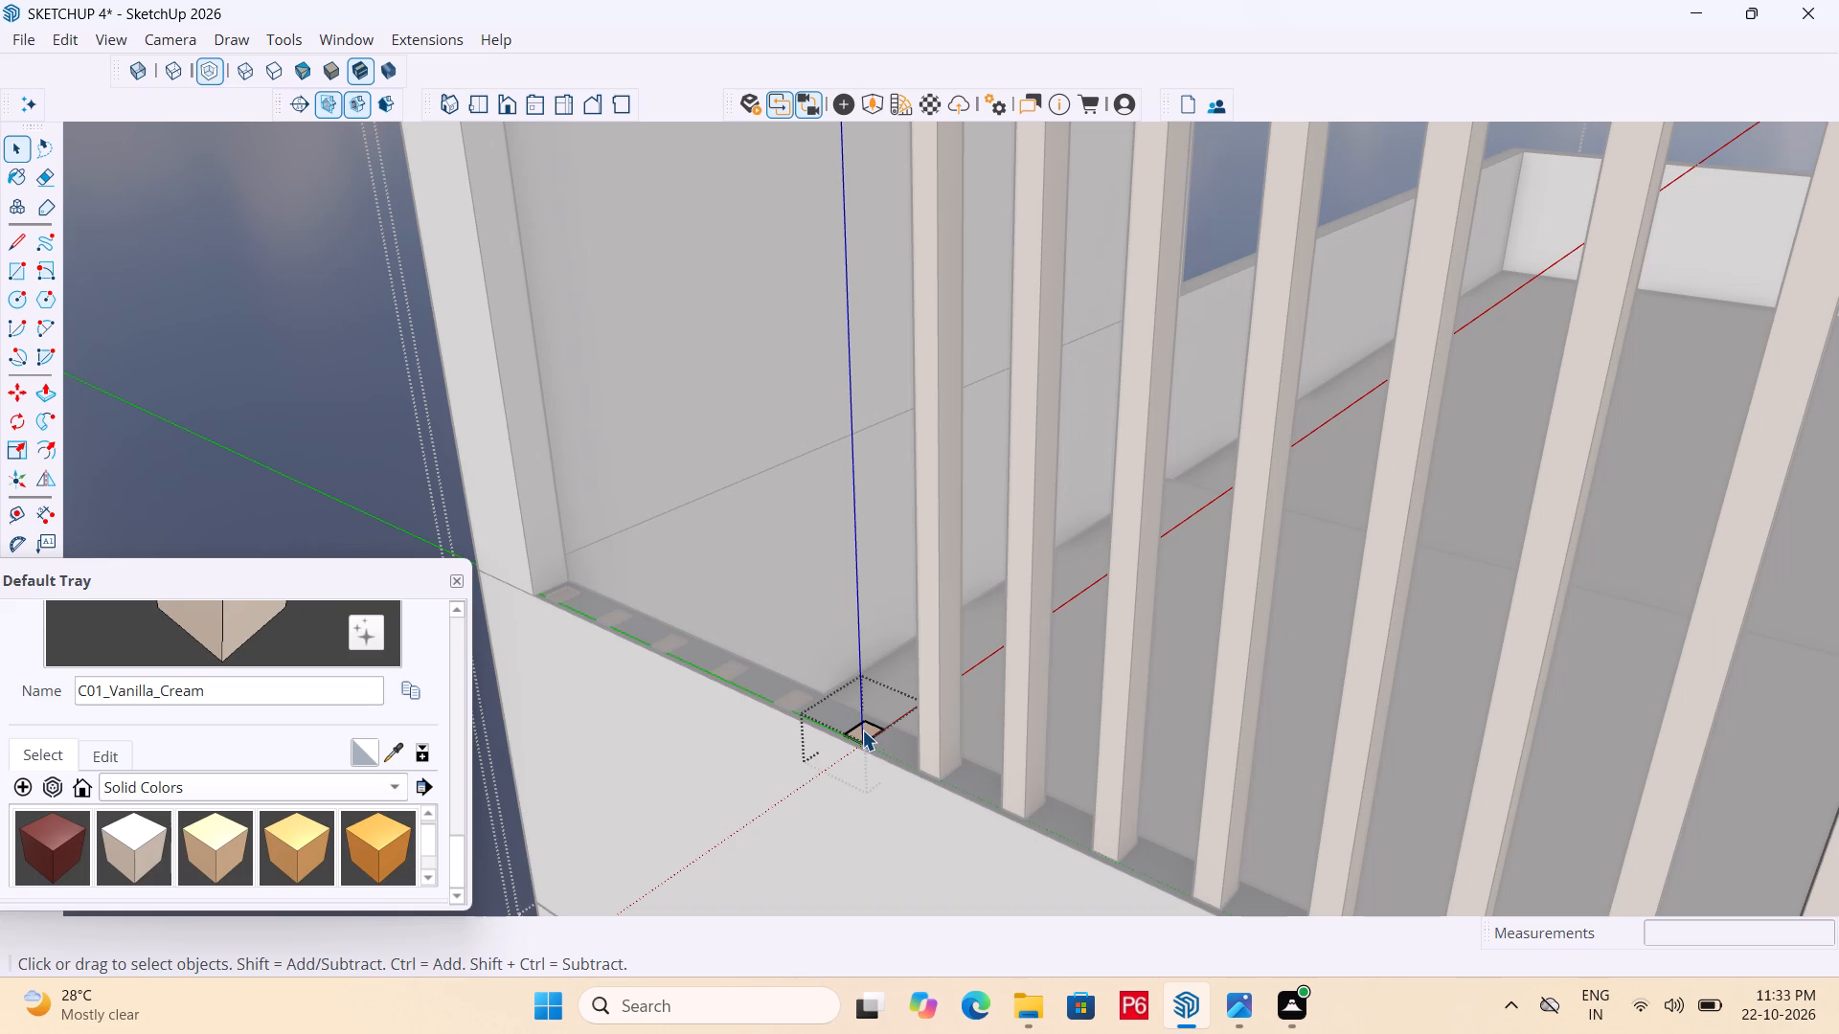
{"action": "key", "text": "p"}
{"action": "double_click", "coordinate": [862, 730]}
{"action": "scroll", "coordinate": [998, 801], "scroll_direction": "down", "scroll_amount": 5}
{"action": "scroll", "coordinate": [886, 751], "scroll_direction": "up", "scroll_amount": 7}
Open the twelfth rectangle from the wide column and Push/Pull its face up to the underside of the top beam.
{"action": "key", "text": "space"}
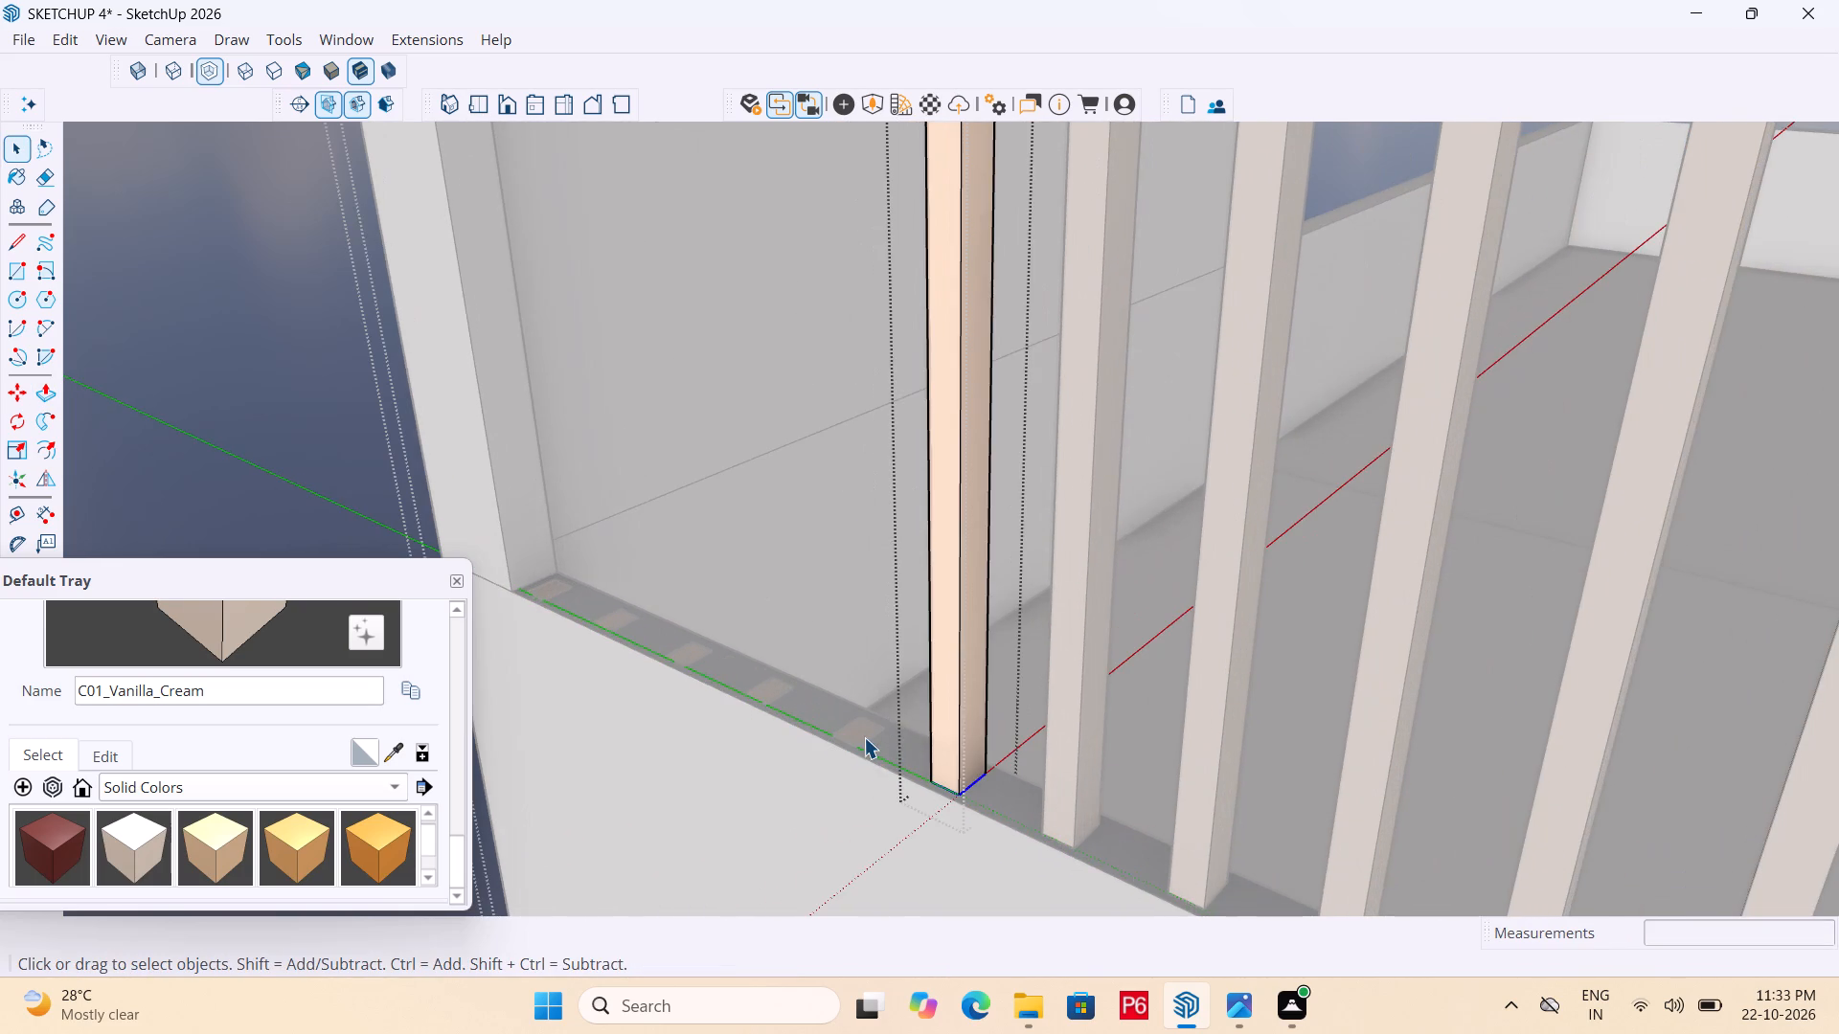
{"action": "triple_click", "coordinate": [864, 736]}
{"action": "key", "text": "p"}
{"action": "double_click", "coordinate": [862, 731]}
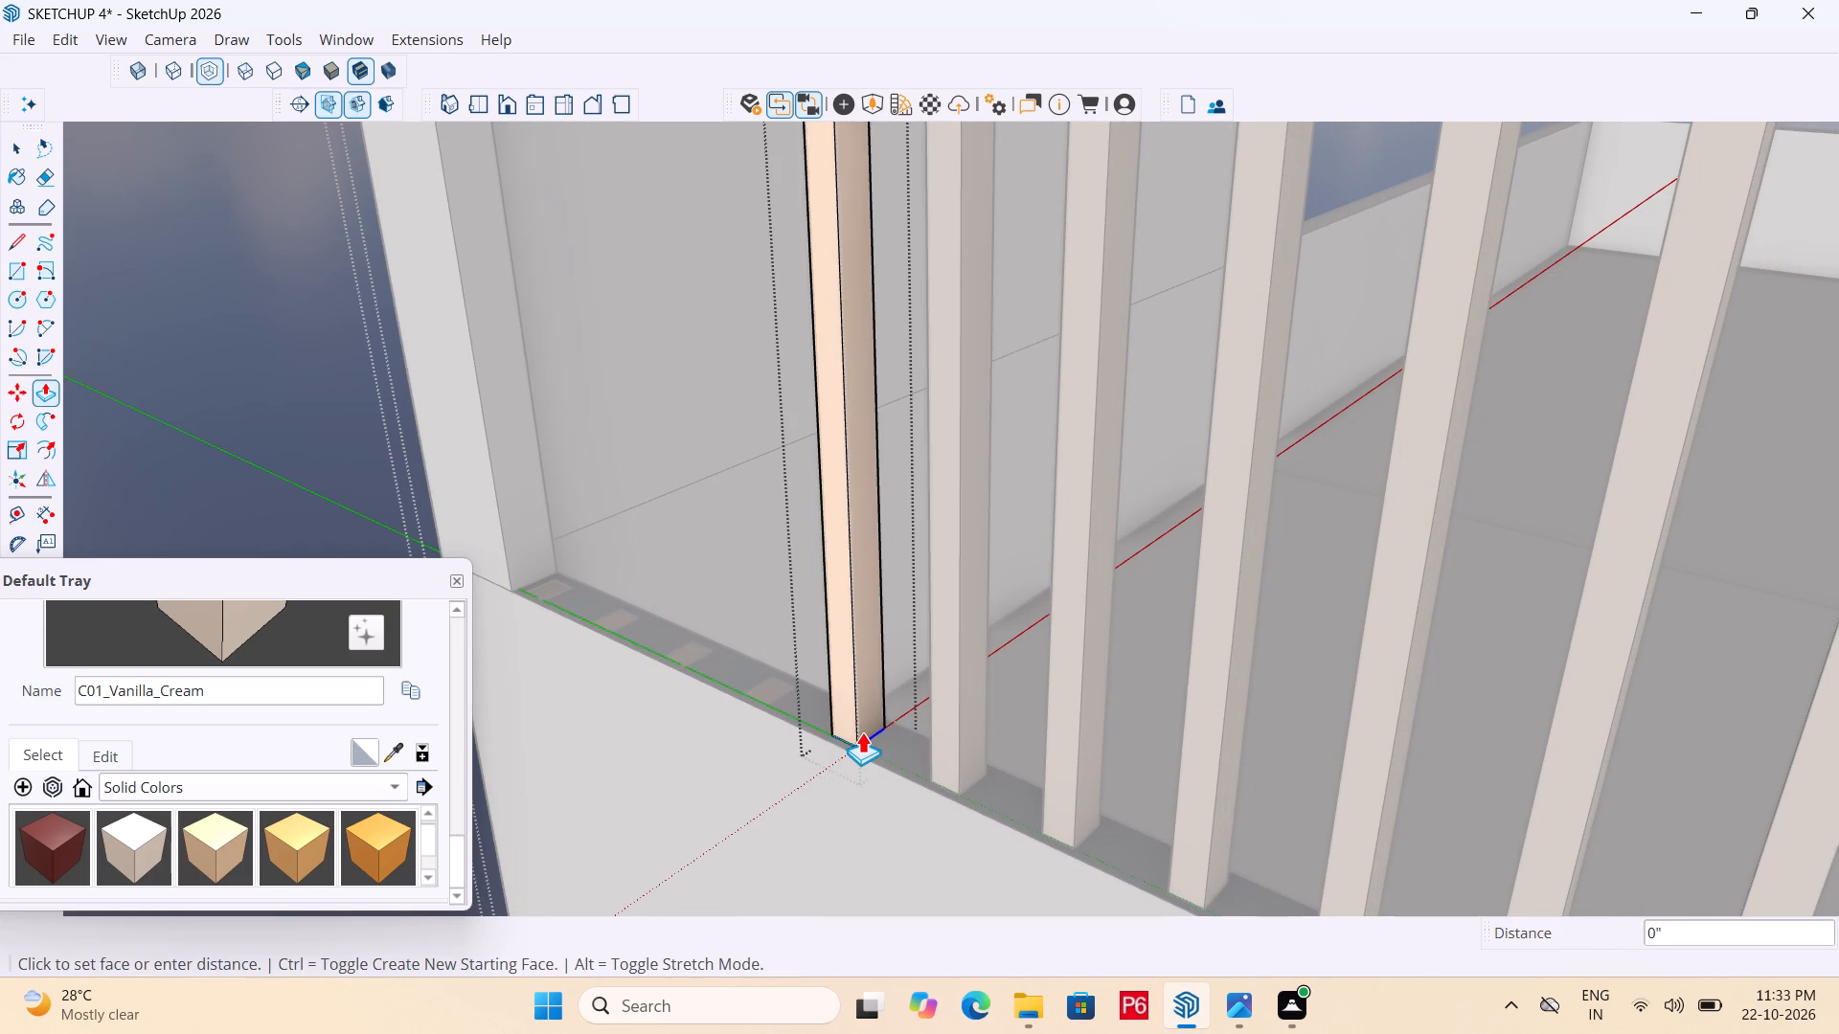
Open the thirteenth rectangle from the wide column and Push/Pull its face up to the underside of the top beam.
{"action": "key", "text": "space"}
{"action": "double_click", "coordinate": [784, 695]}
{"action": "left_click", "coordinate": [775, 692]}
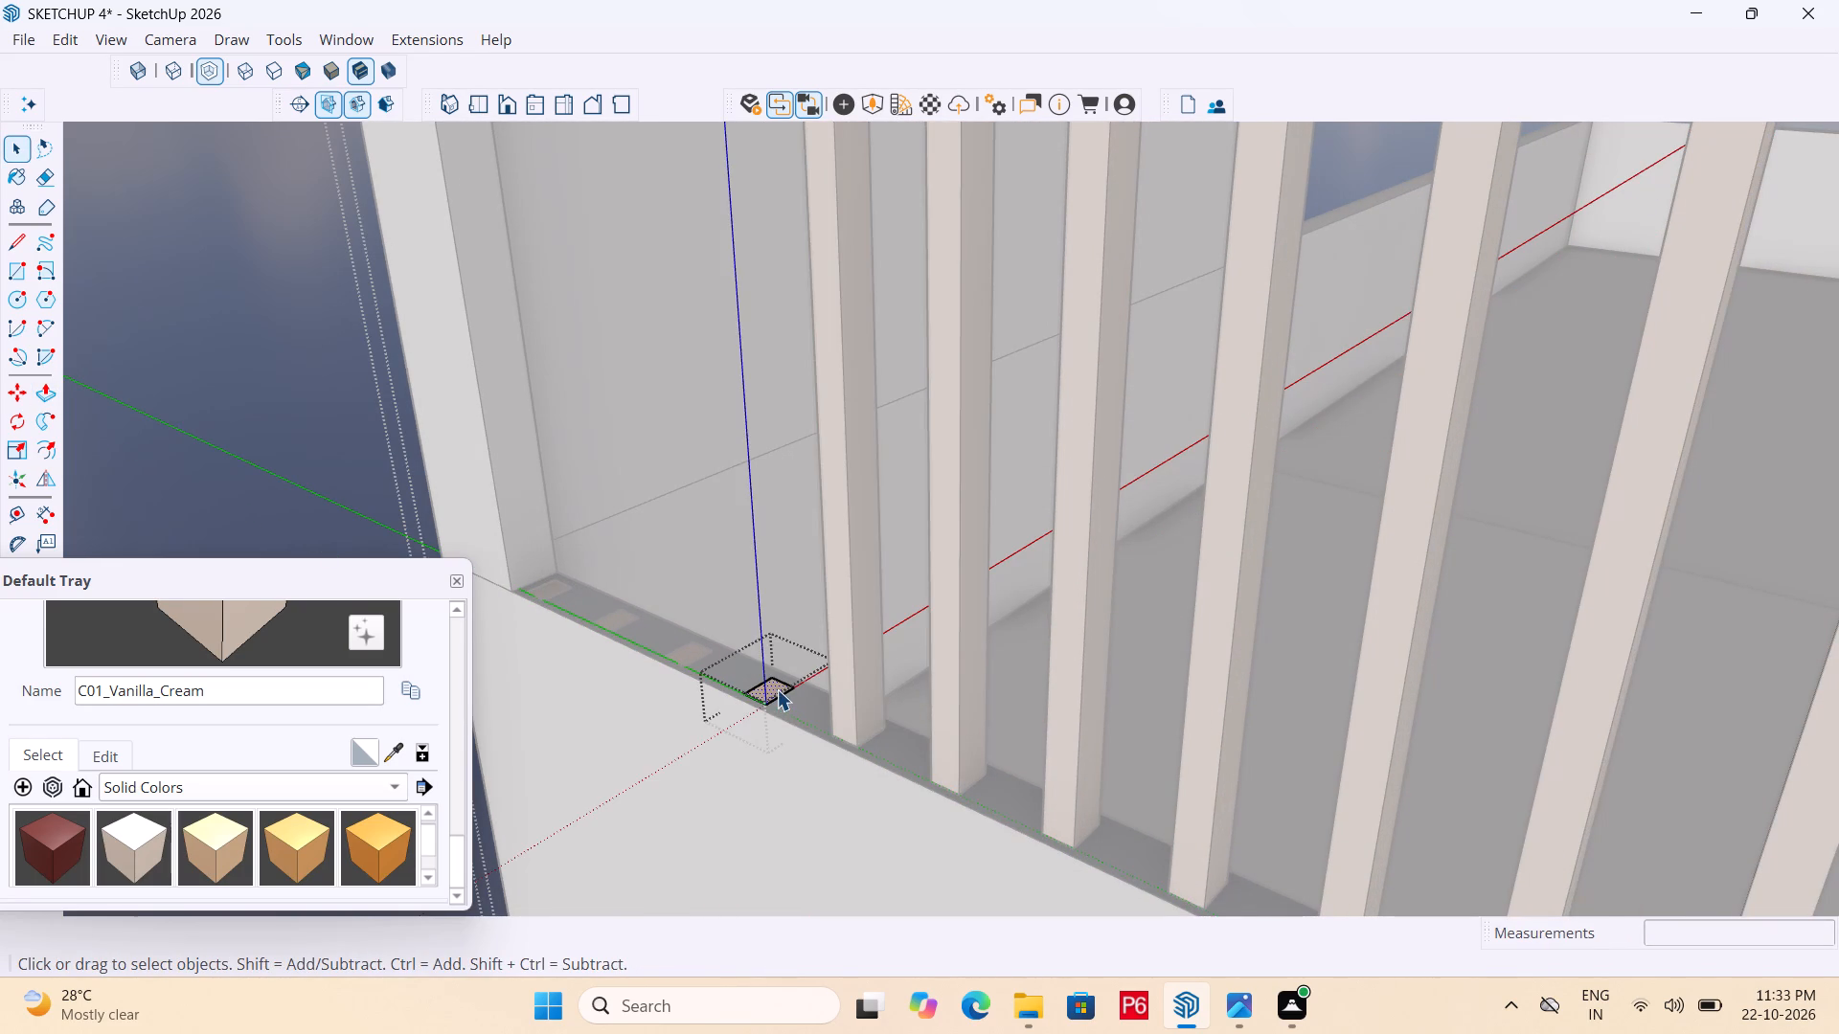
{"action": "double_click", "coordinate": [773, 689]}
{"action": "key", "text": "p"}
{"action": "double_click", "coordinate": [773, 689]}
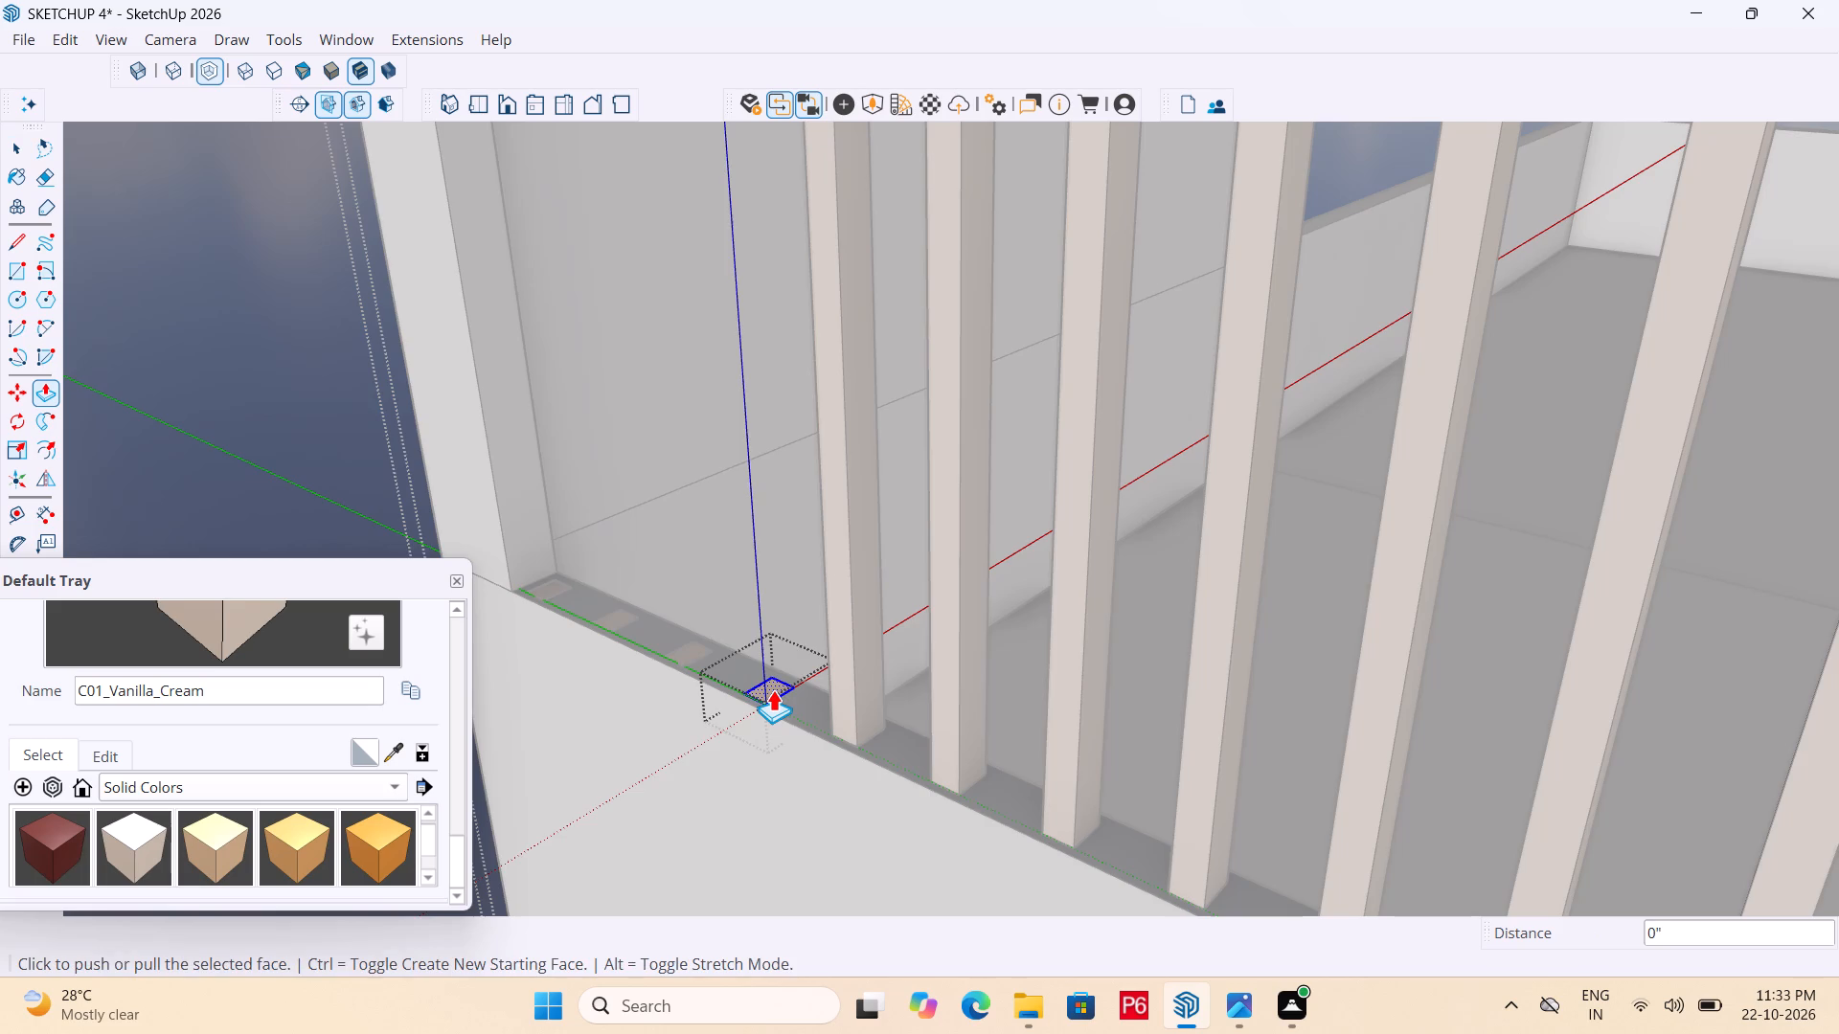
{"action": "scroll", "coordinate": [797, 735], "scroll_direction": "down", "scroll_amount": 5}
{"action": "scroll", "coordinate": [730, 714], "scroll_direction": "up", "scroll_amount": 6}
Open the fourteenth rectangle from the wide column and Push/Pull its face up to the underside of the top beam.
{"action": "key", "text": "space"}
{"action": "triple_click", "coordinate": [751, 685]}
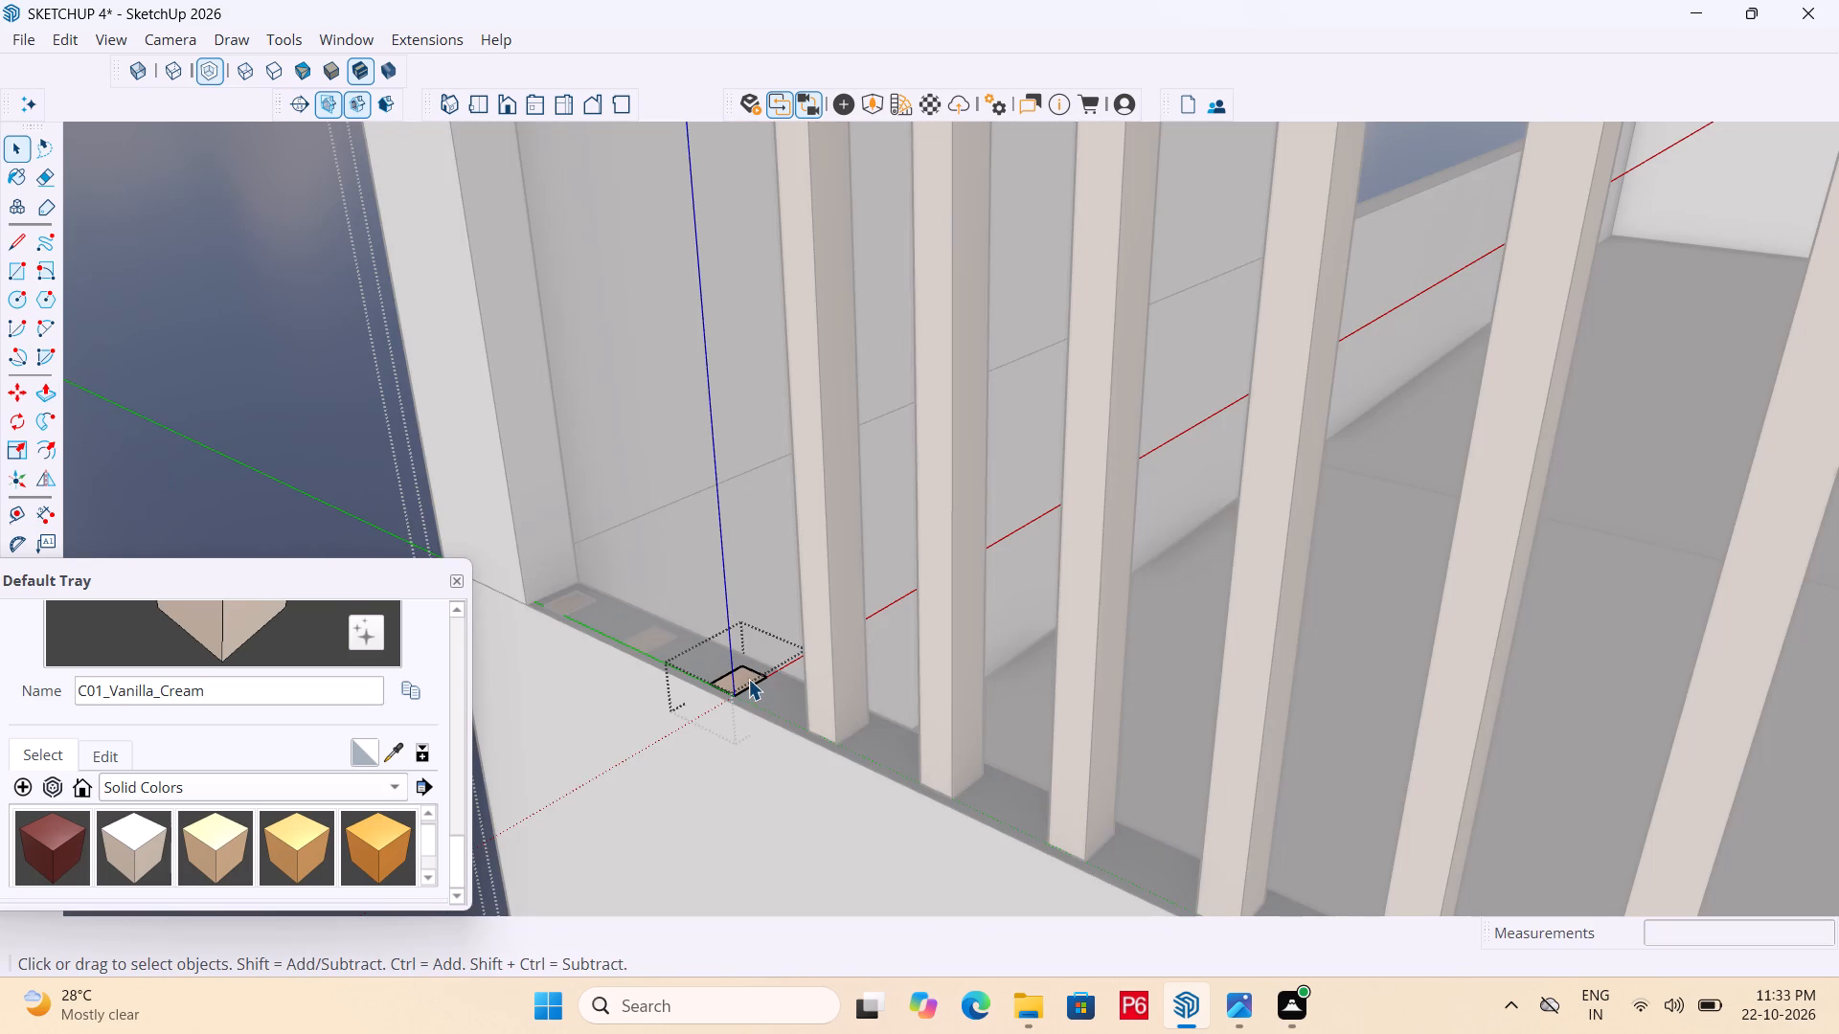
{"action": "key", "text": "p"}
{"action": "double_click", "coordinate": [748, 679]}
{"action": "scroll", "coordinate": [766, 724], "scroll_direction": "down", "scroll_amount": 4}
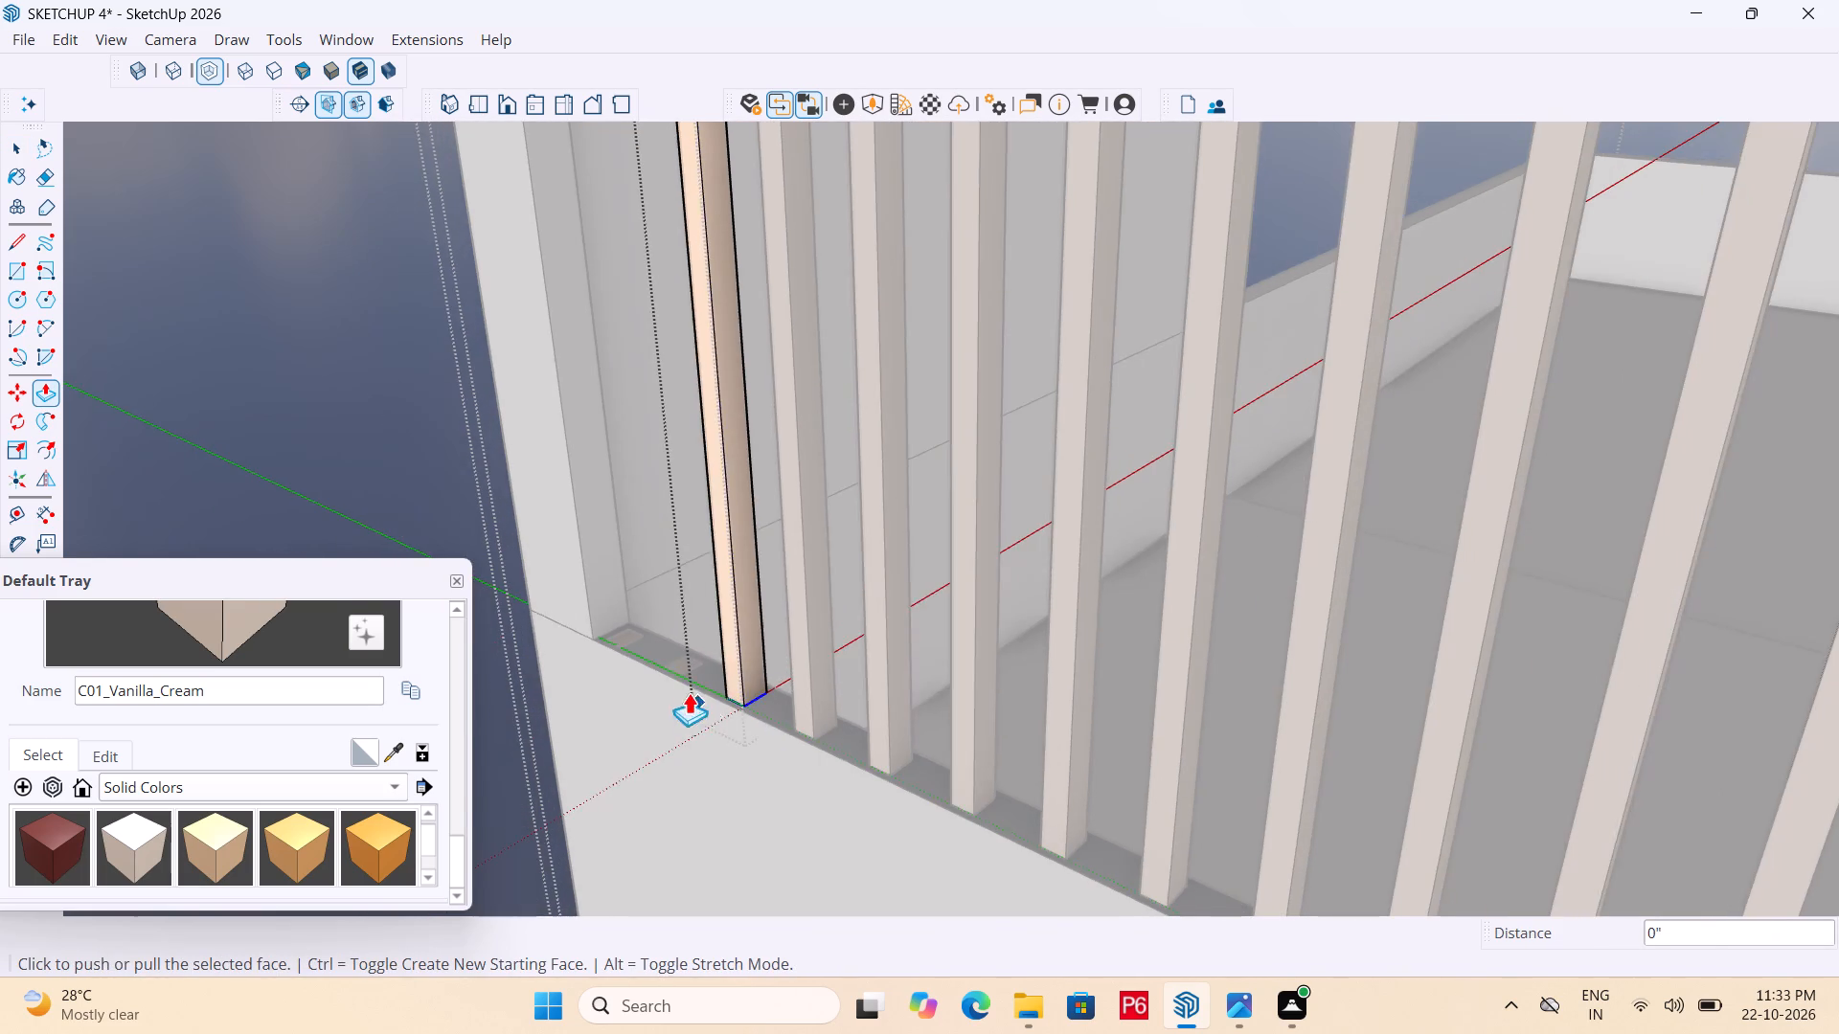
Open the fifteenth rectangle from the wide column and Push/Pull its face up to the underside of the top beam.
{"action": "key", "text": "space"}
{"action": "scroll", "coordinate": [683, 669], "scroll_direction": "up", "scroll_amount": 6}
{"action": "triple_click", "coordinate": [687, 663]}
{"action": "left_click", "coordinate": [692, 657]}
{"action": "double_click", "coordinate": [692, 657]}
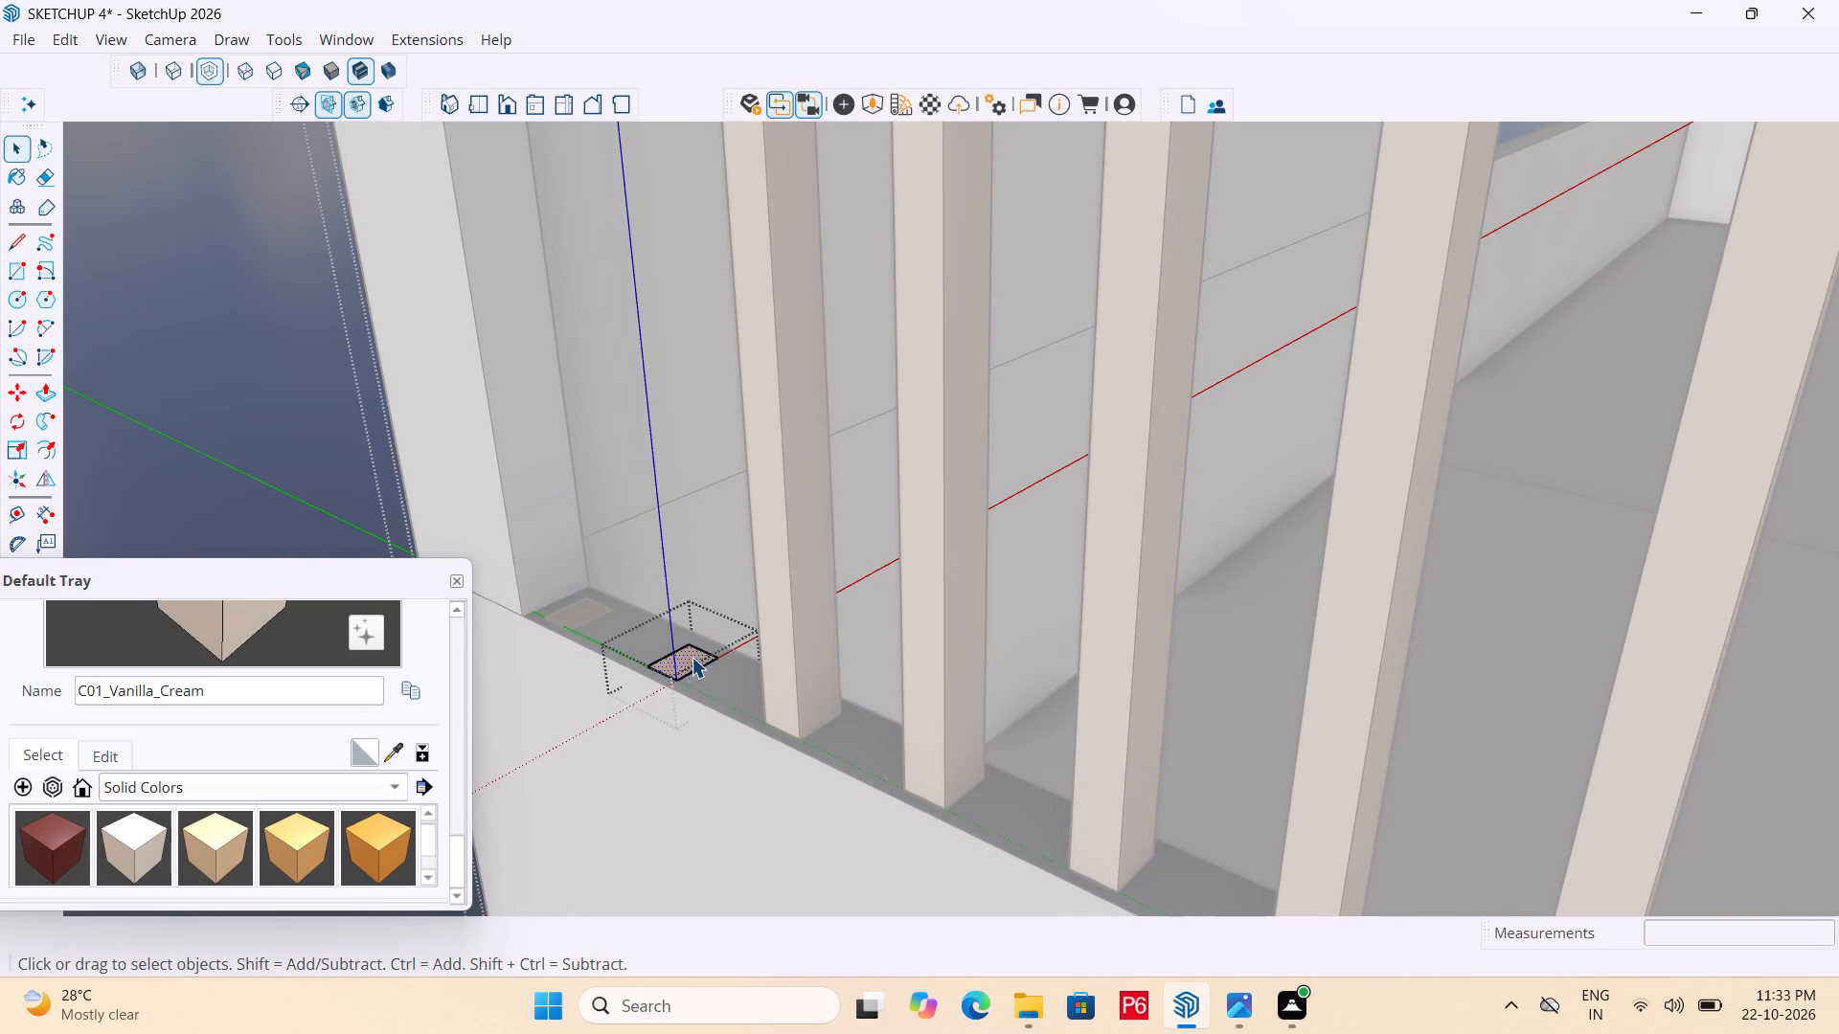
{"action": "key", "text": "p"}
{"action": "double_click", "coordinate": [692, 657]}
{"action": "scroll", "coordinate": [692, 657], "scroll_direction": "down", "scroll_amount": 2}
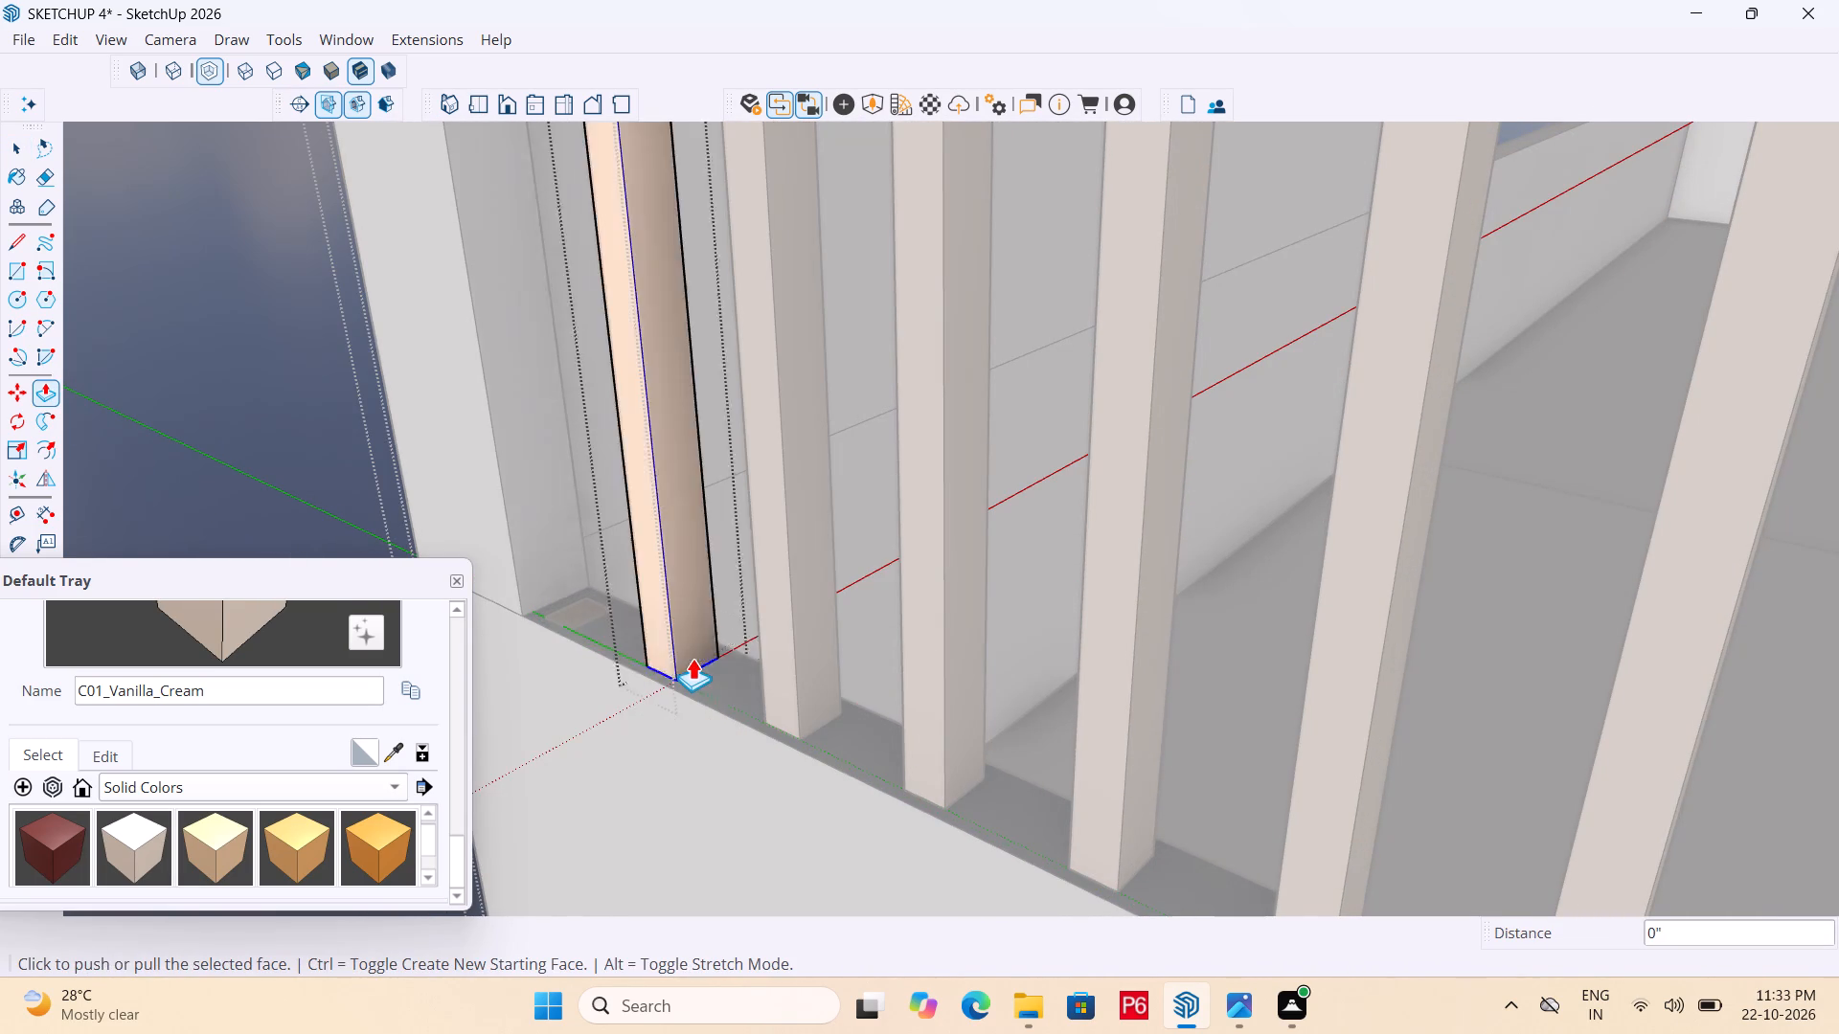
{"action": "scroll", "coordinate": [692, 658], "scroll_direction": "down", "scroll_amount": 3}
{"action": "scroll", "coordinate": [566, 618], "scroll_direction": "up", "scroll_amount": 6}
Open the last rectangle at the far end of the sill, Push/Pull its face up to the top beam, and exit the group.
{"action": "key", "text": "space"}
{"action": "double_click", "coordinate": [650, 633]}
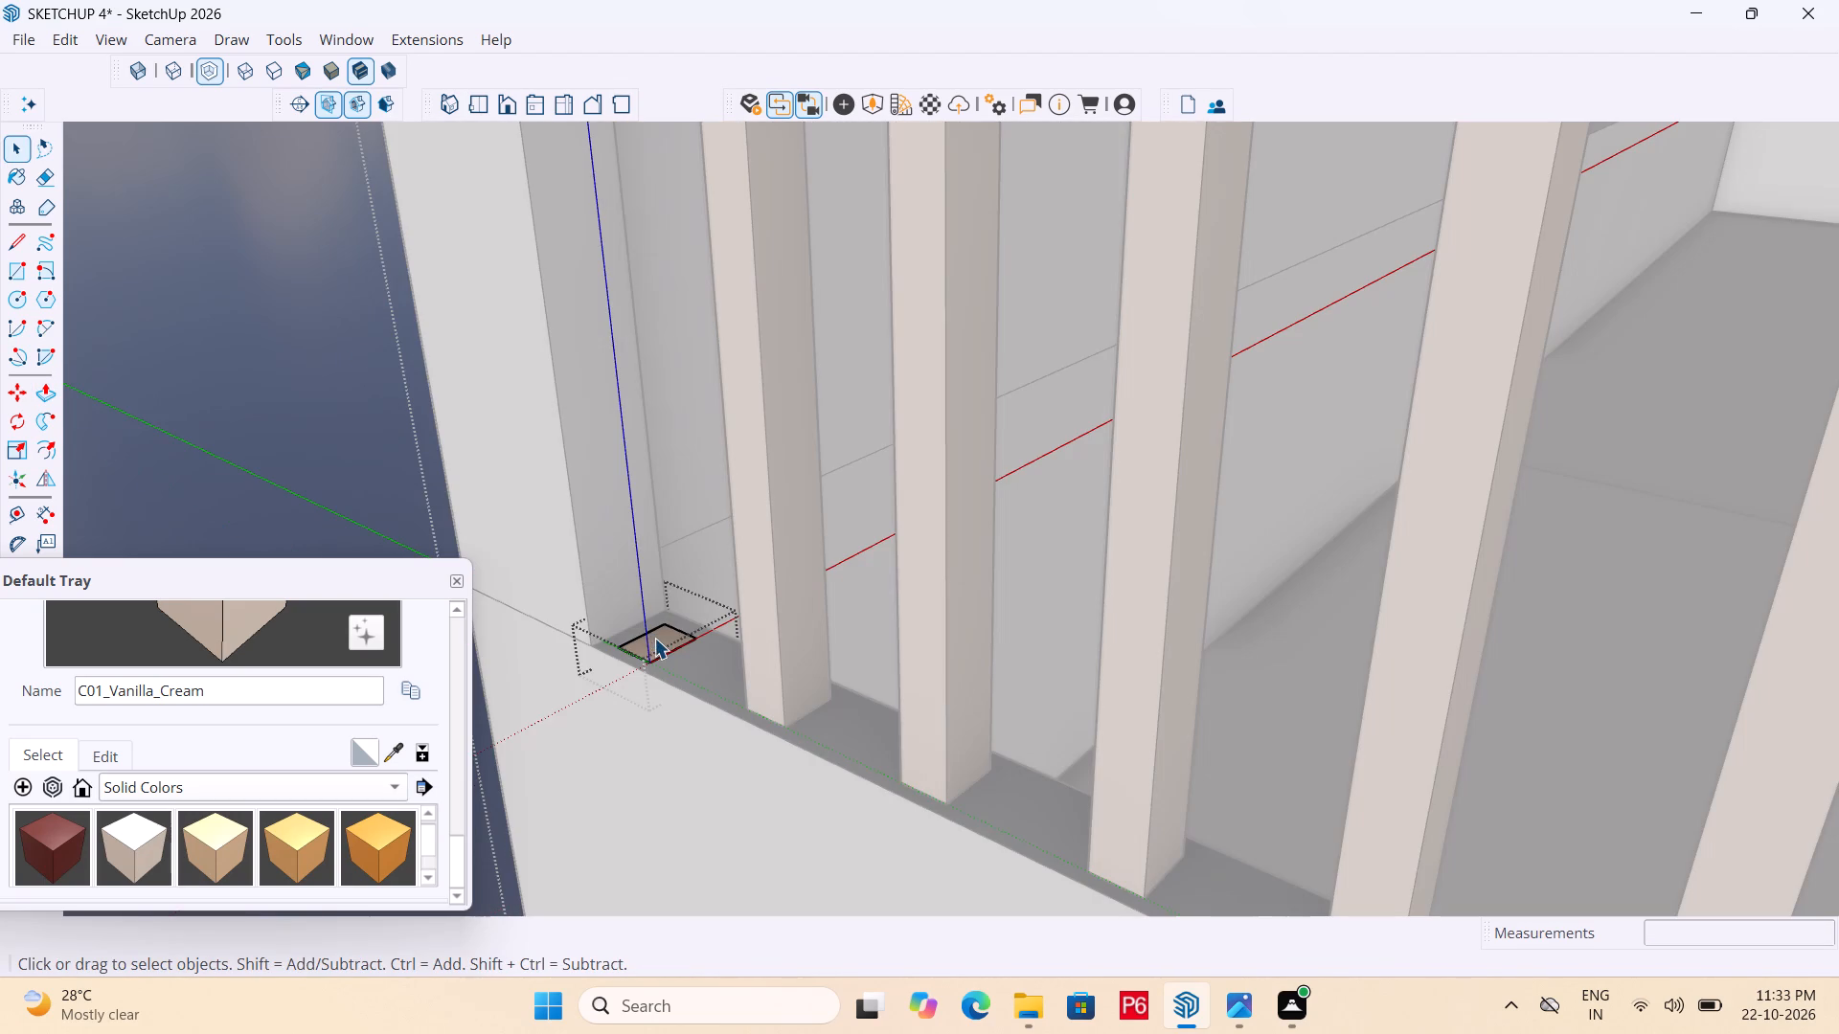
{"action": "left_click", "coordinate": [656, 640]}
{"action": "double_click", "coordinate": [656, 640]}
{"action": "key", "text": "p"}
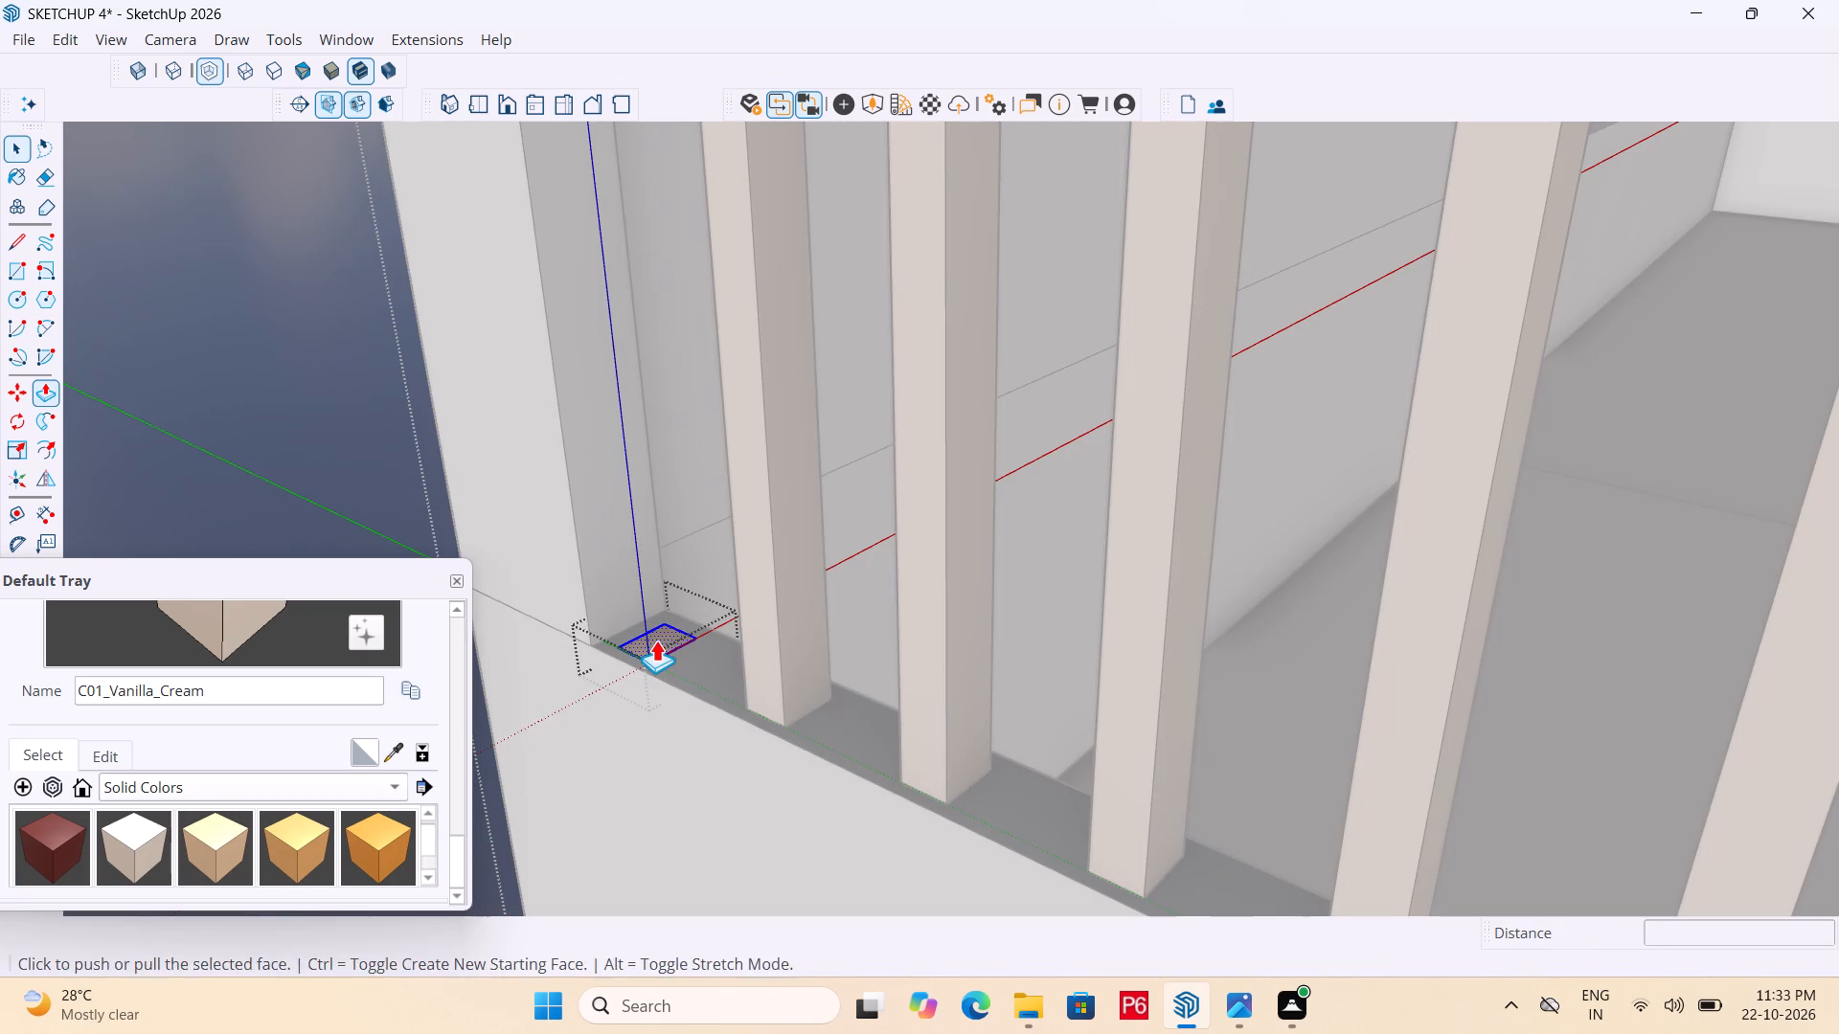
{"action": "double_click", "coordinate": [656, 640]}
{"action": "scroll", "coordinate": [644, 669], "scroll_direction": "down", "scroll_amount": 20}
{"action": "scroll", "coordinate": [644, 669], "scroll_direction": "down", "scroll_amount": 6}
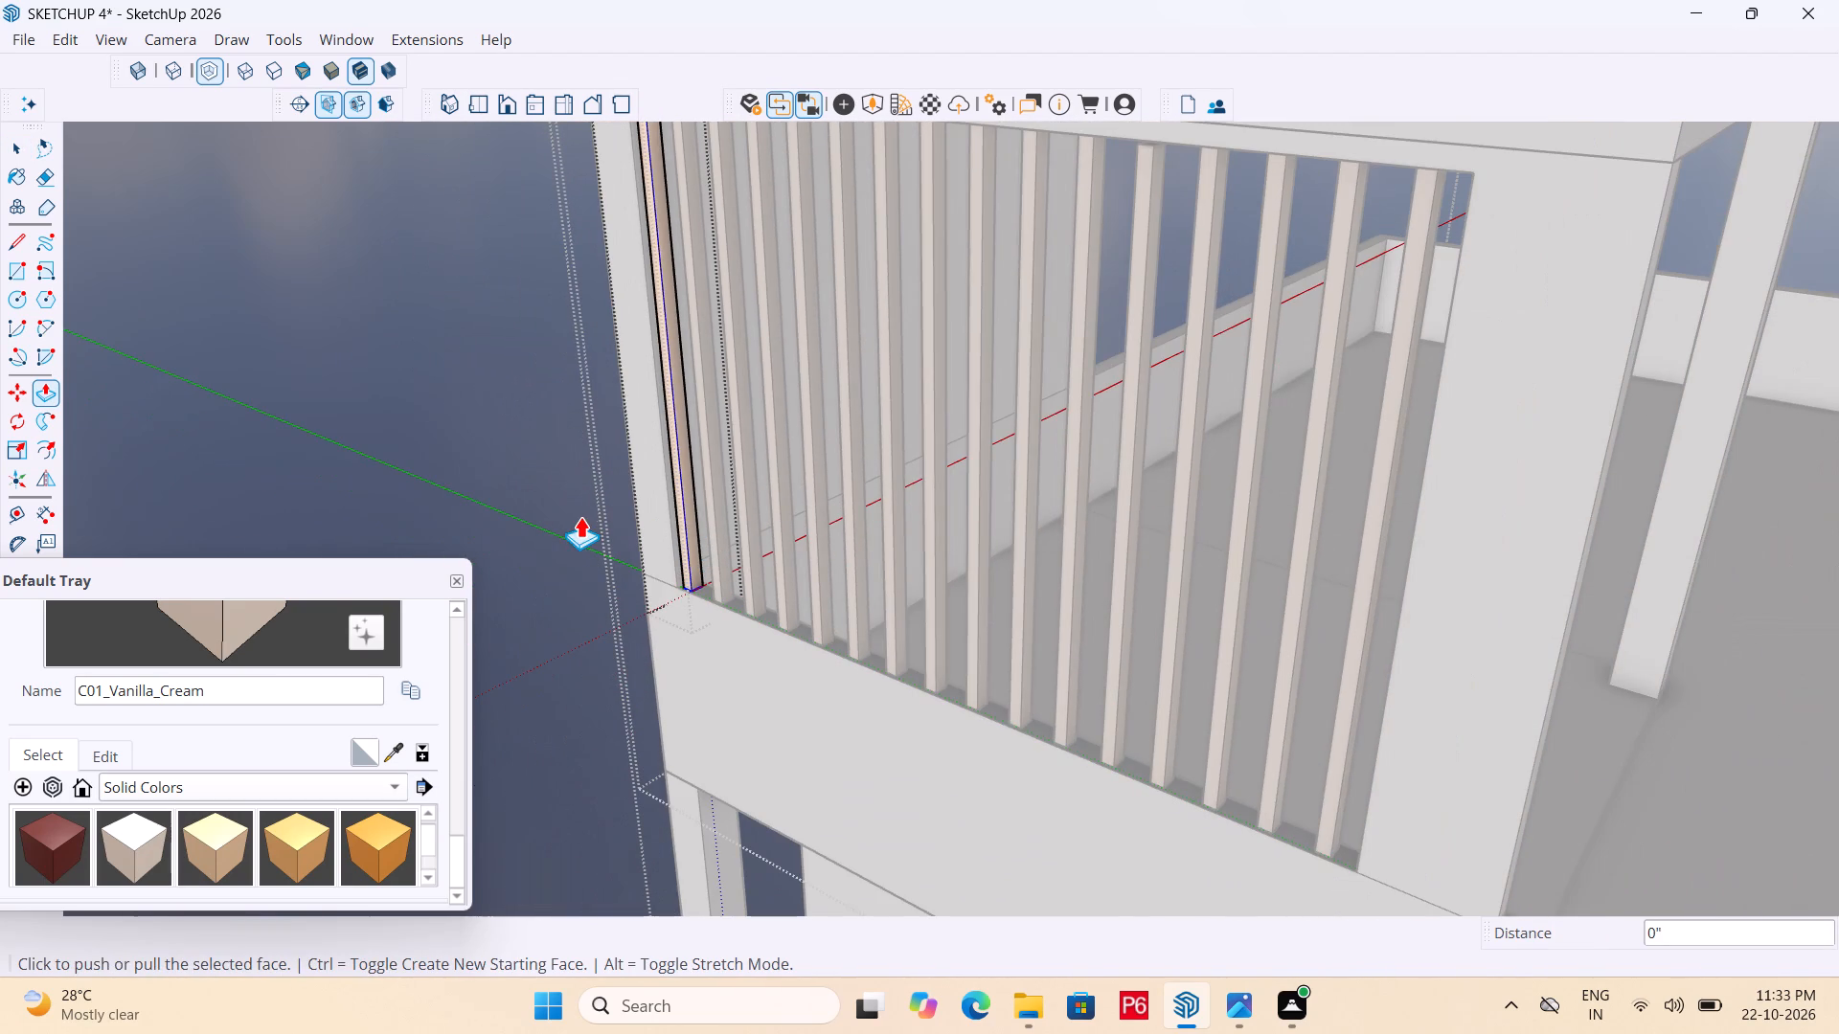
{"action": "key", "text": "space"}
{"action": "triple_click", "coordinate": [580, 516]}
{"action": "left_click", "coordinate": [580, 516]}
Save the model.
{"action": "key", "text": "ctrl+s"}
{"action": "key", "text": "ctrl+s"}
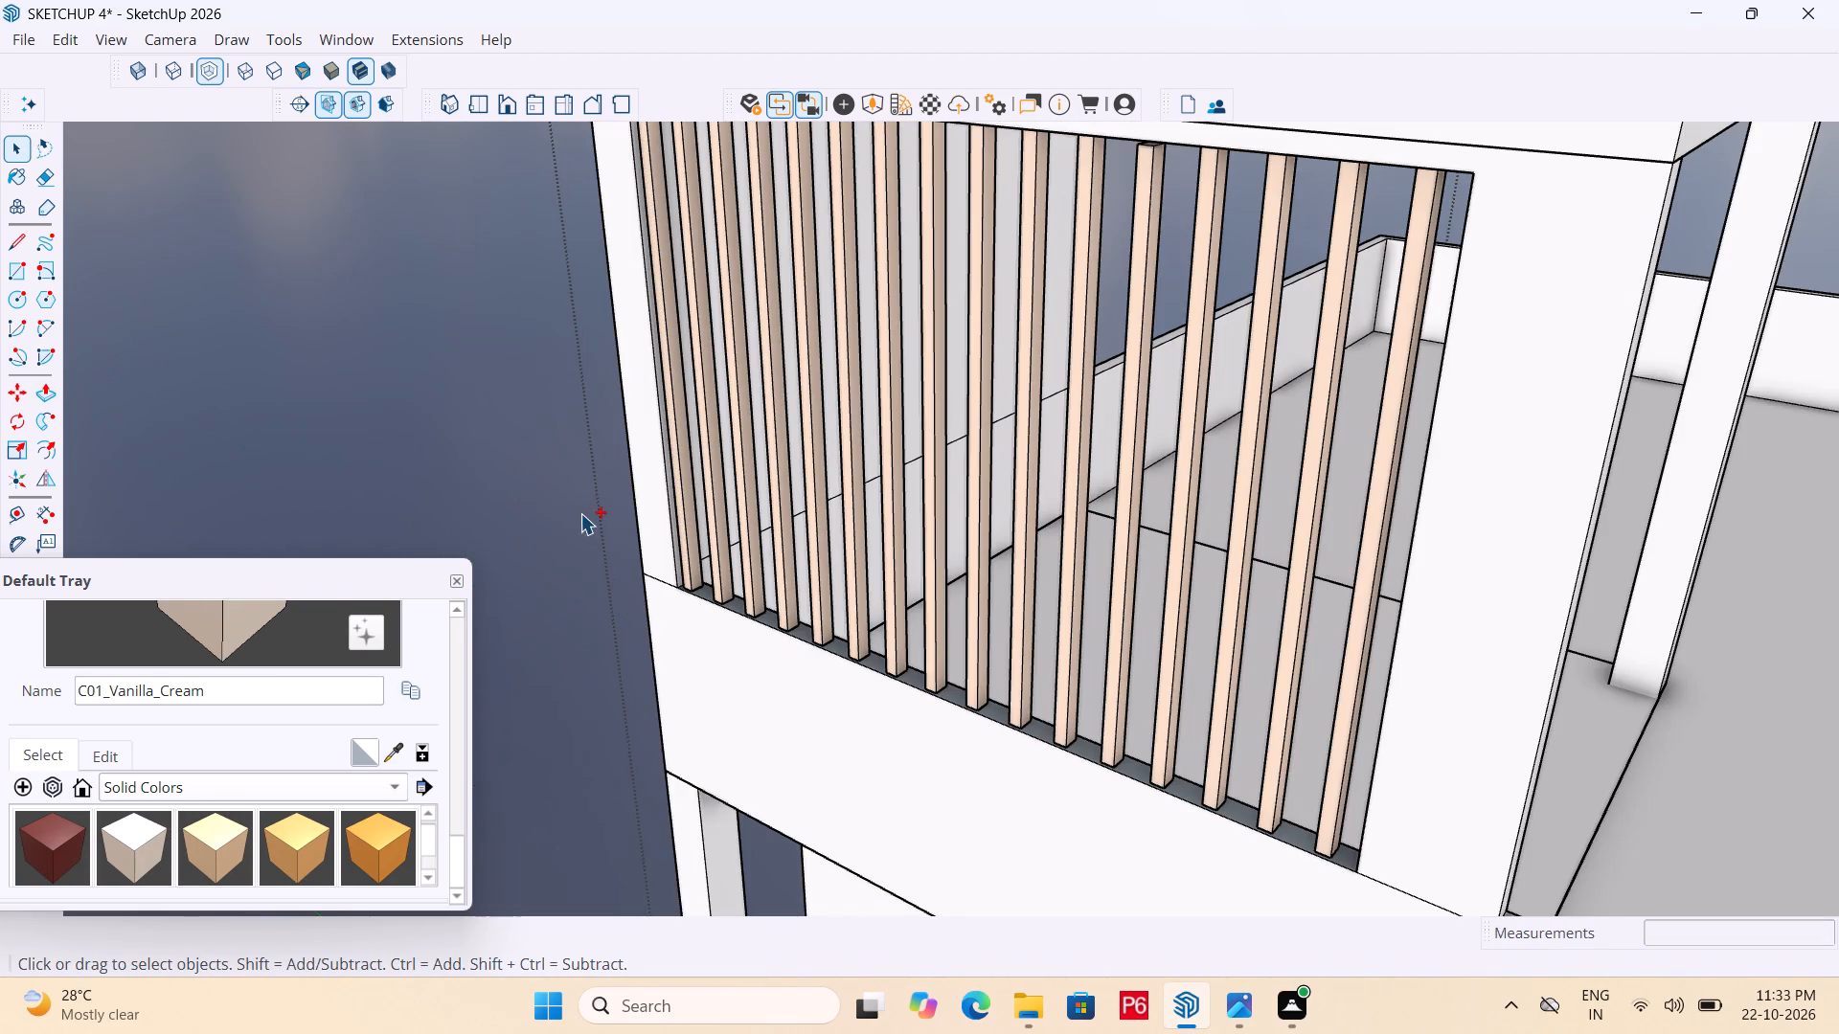
{"action": "key", "text": "ctrl+s"}
{"action": "key", "text": "ctrl+s"}
{"action": "key", "text": "ctrl+s"}
{"action": "key", "text": "ctrl+s"}
{"action": "key", "text": "ctrl+s"}
{"action": "key", "text": "ctrl+s"}
Paint the inner face of the rooftop structure's solid side wall with the Wood_Veneer_15_1K material from the Wood collection.
{"action": "scroll", "coordinate": [751, 521], "scroll_direction": "down", "scroll_amount": 3}
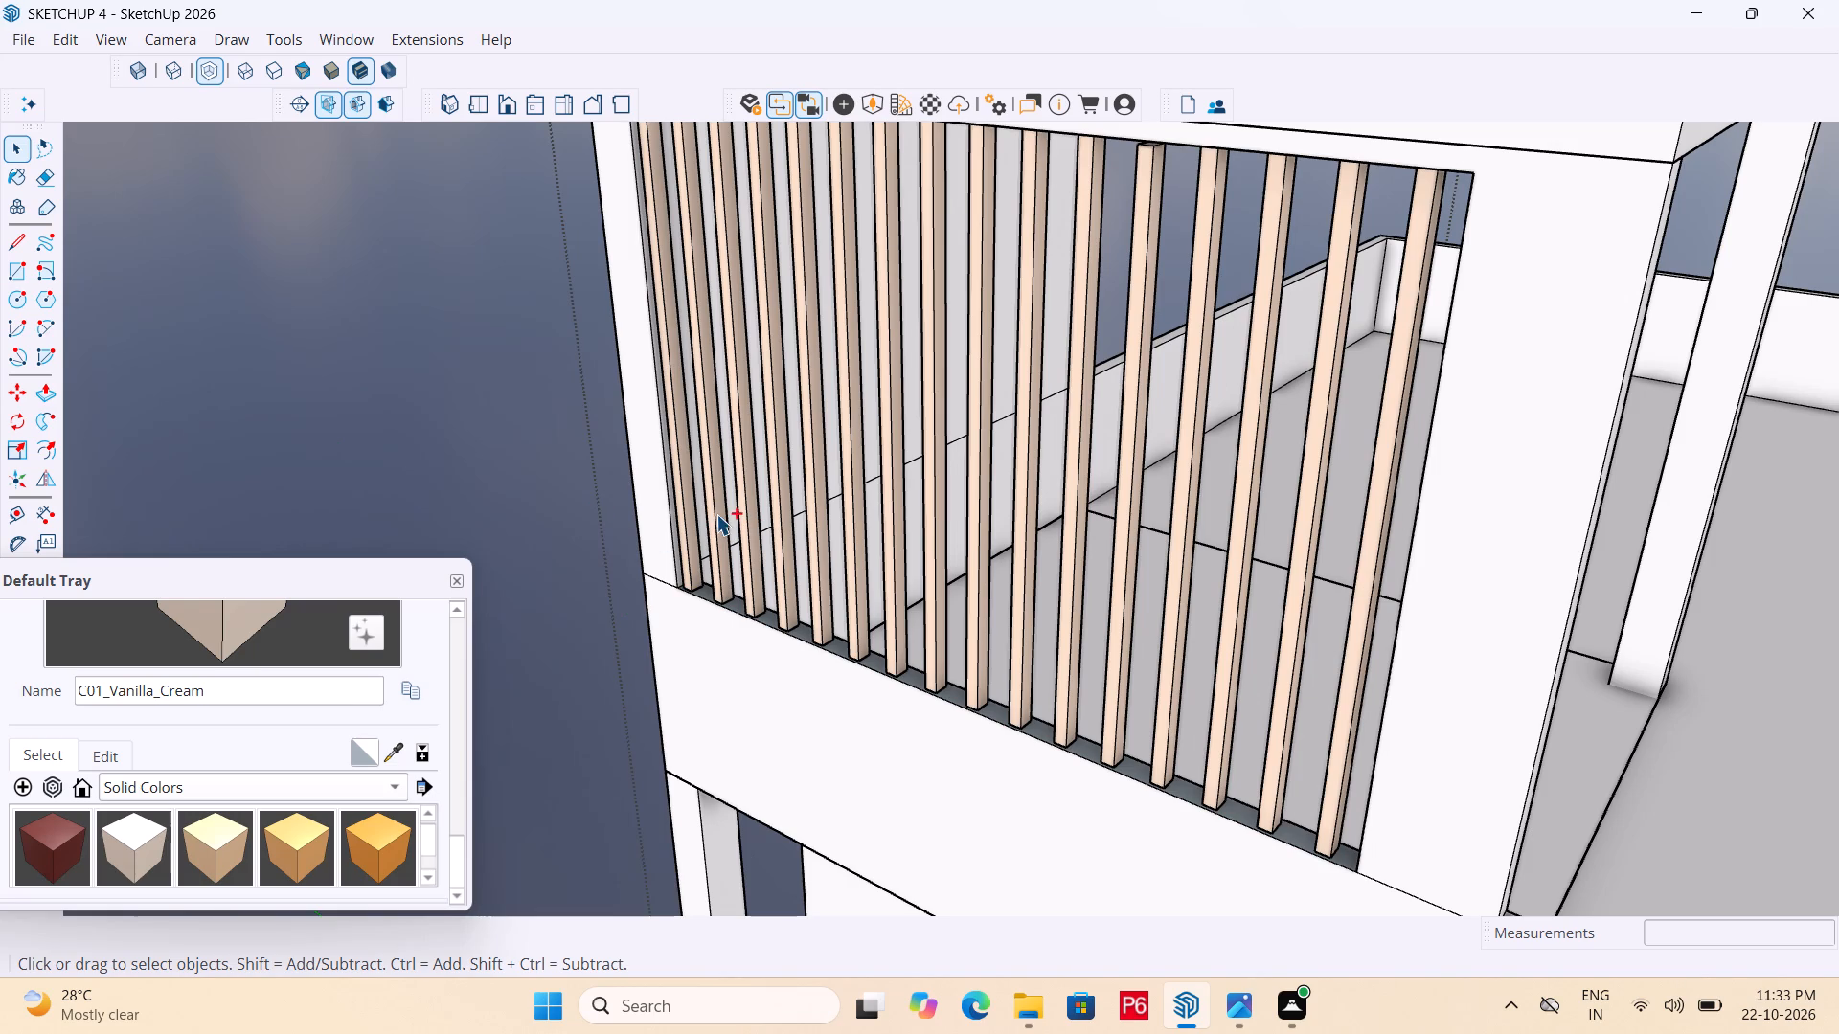
{"action": "scroll", "coordinate": [716, 514], "scroll_direction": "down", "scroll_amount": 3}
{"action": "scroll", "coordinate": [886, 452], "scroll_direction": "down", "scroll_amount": 4}
{"action": "scroll", "coordinate": [1085, 426], "scroll_direction": "down", "scroll_amount": 2}
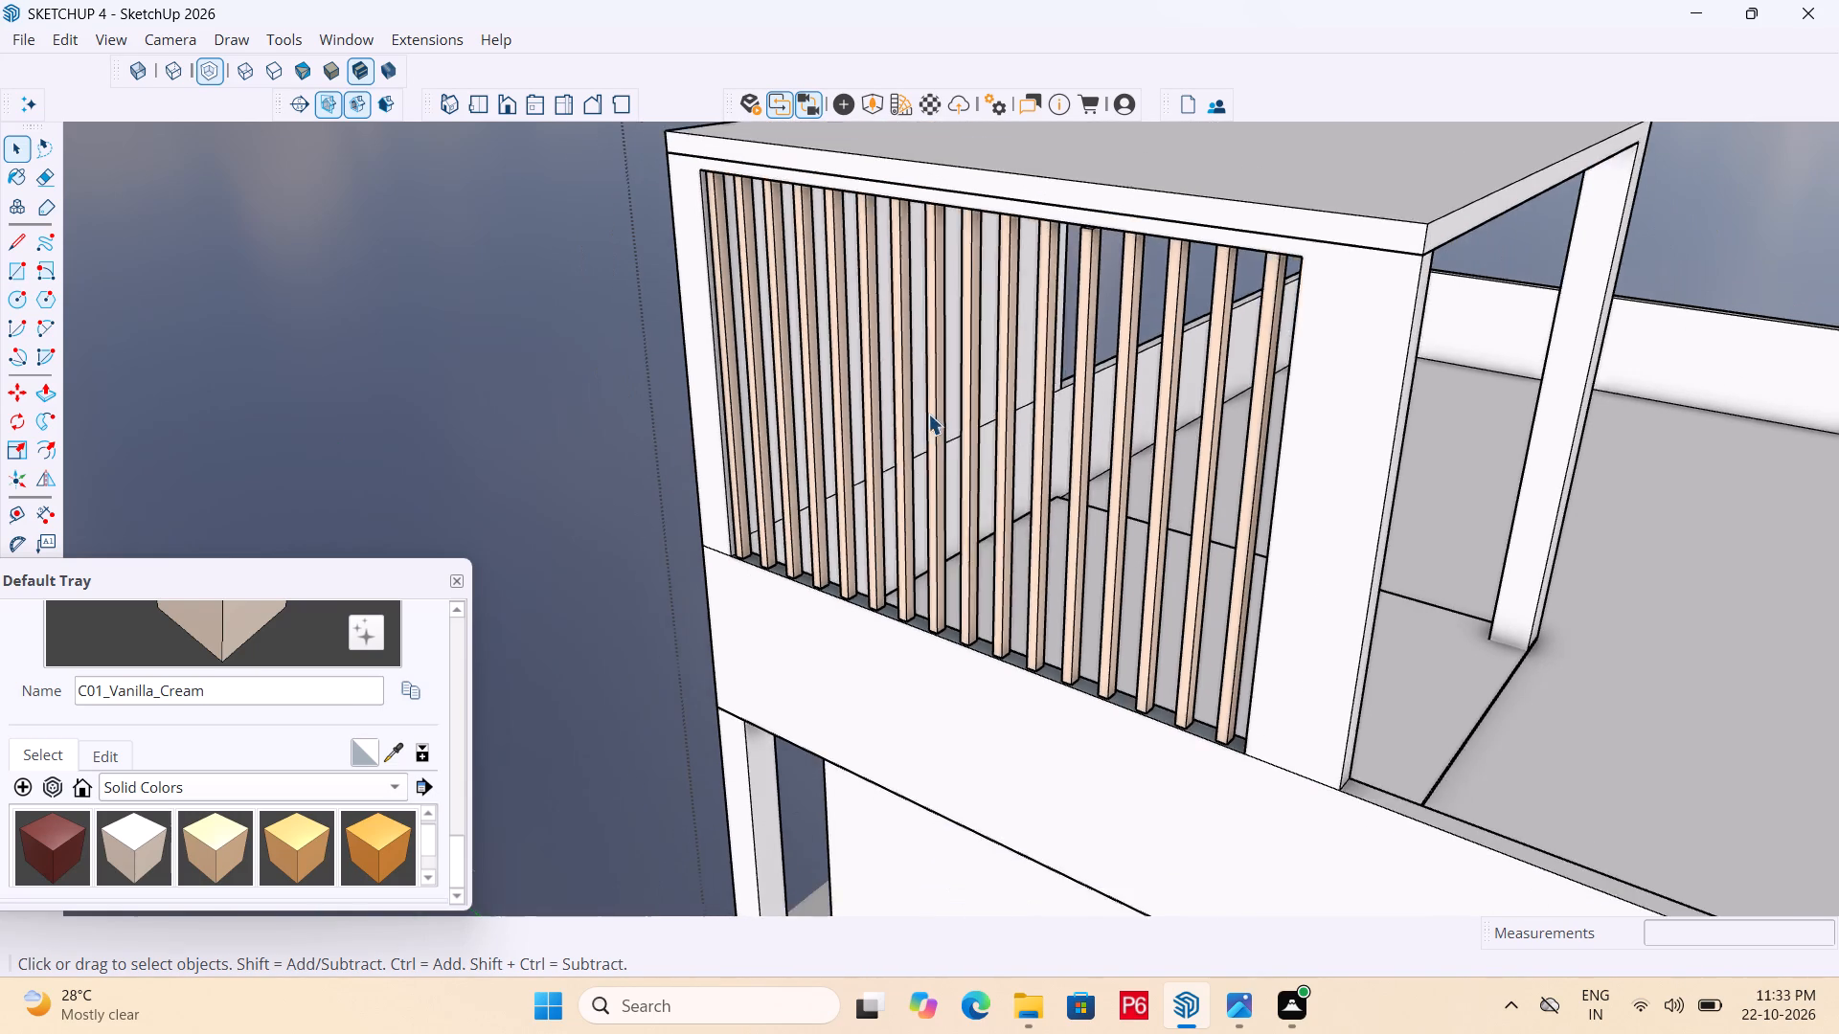
{"action": "scroll", "coordinate": [928, 414], "scroll_direction": "down", "scroll_amount": 2}
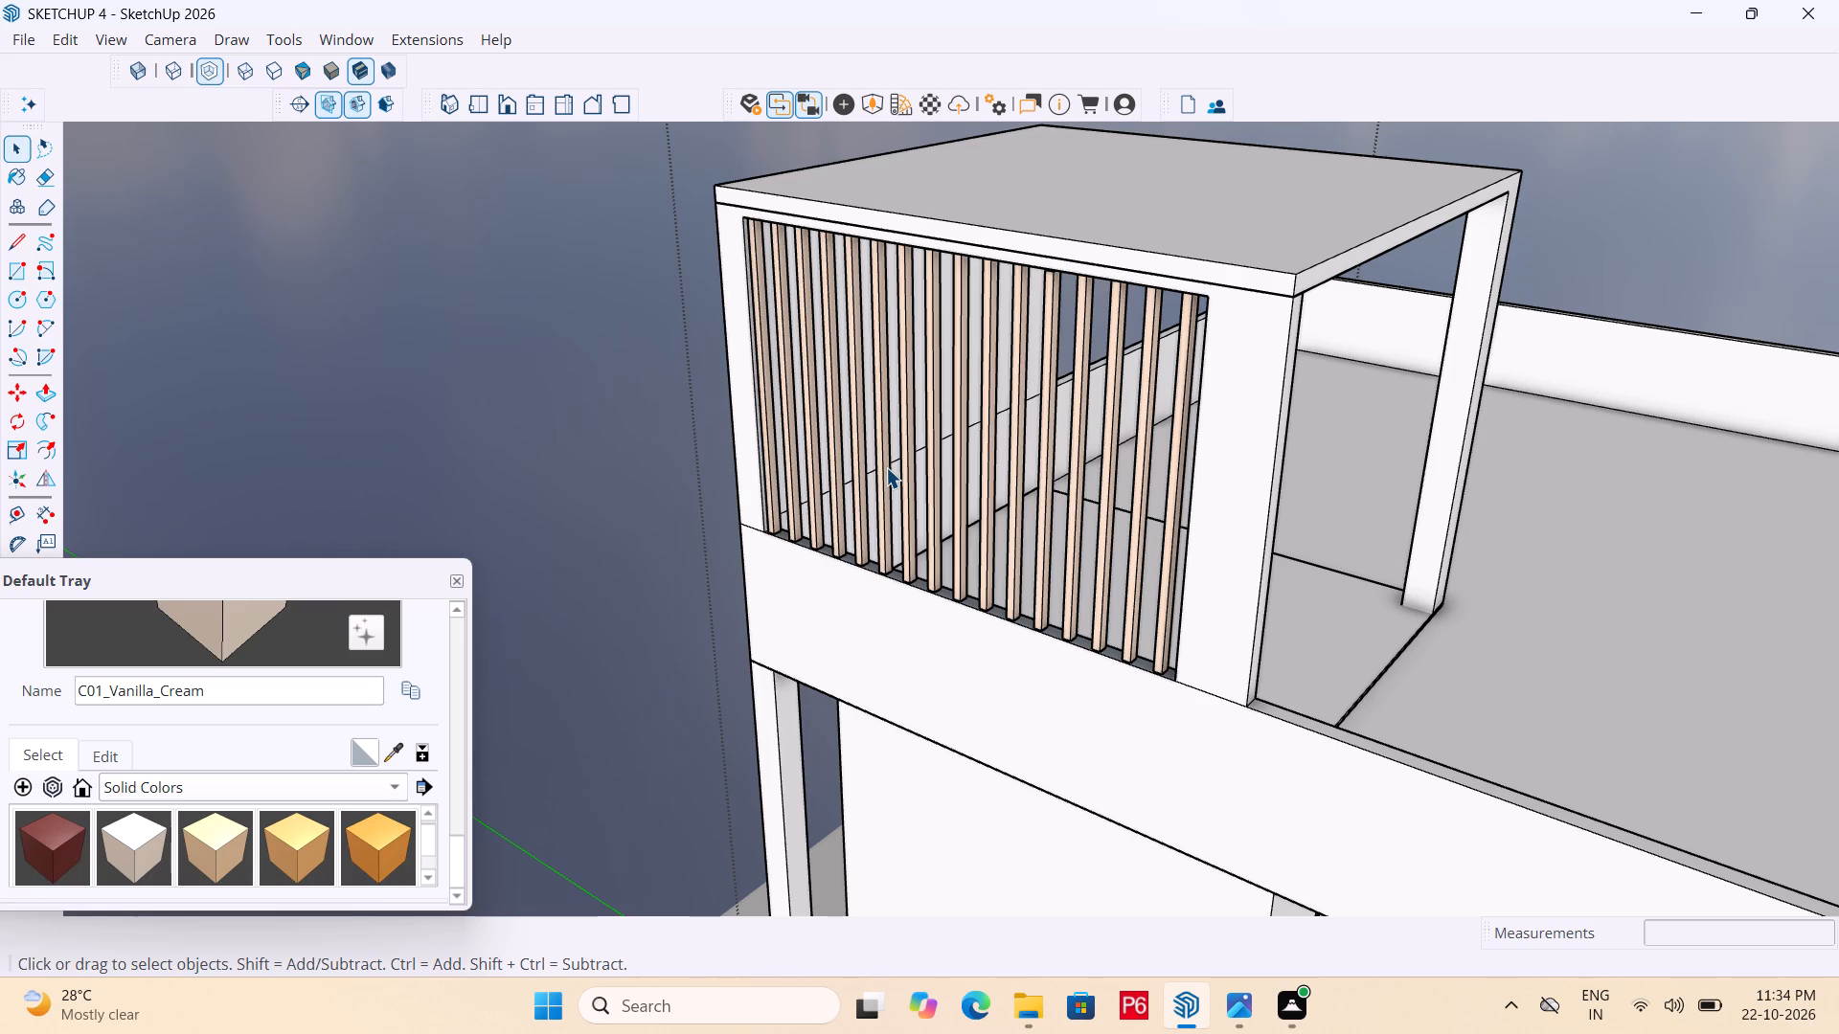
{"action": "middle_click_drag", "start_coordinate": [1122, 438], "coordinate": [196, 508]}
{"action": "scroll", "coordinate": [1113, 435], "scroll_direction": "down", "scroll_amount": 1}
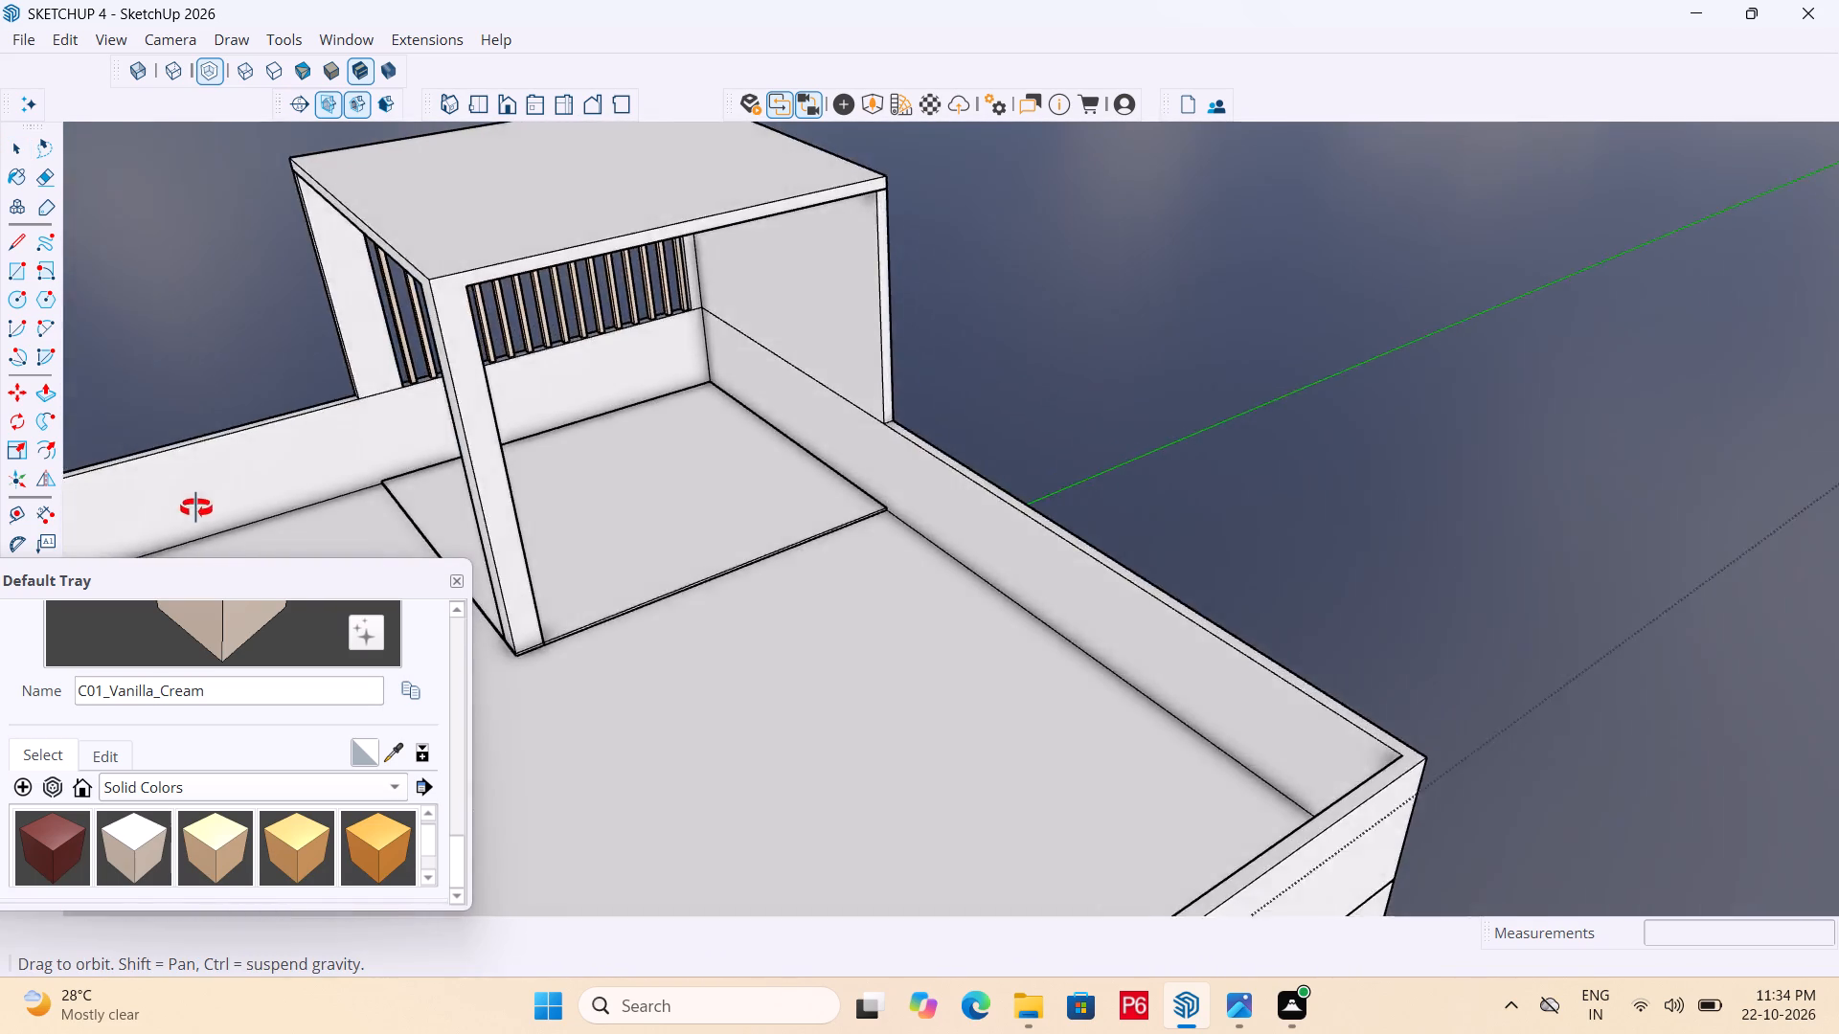
{"action": "middle_click_drag", "start_coordinate": [196, 508], "coordinate": [343, 497]}
{"action": "scroll", "coordinate": [1064, 558], "scroll_direction": "down", "scroll_amount": 5}
{"action": "middle_click_drag", "start_coordinate": [666, 481], "coordinate": [452, 502]}
{"action": "scroll", "coordinate": [564, 406], "scroll_direction": "up", "scroll_amount": 5}
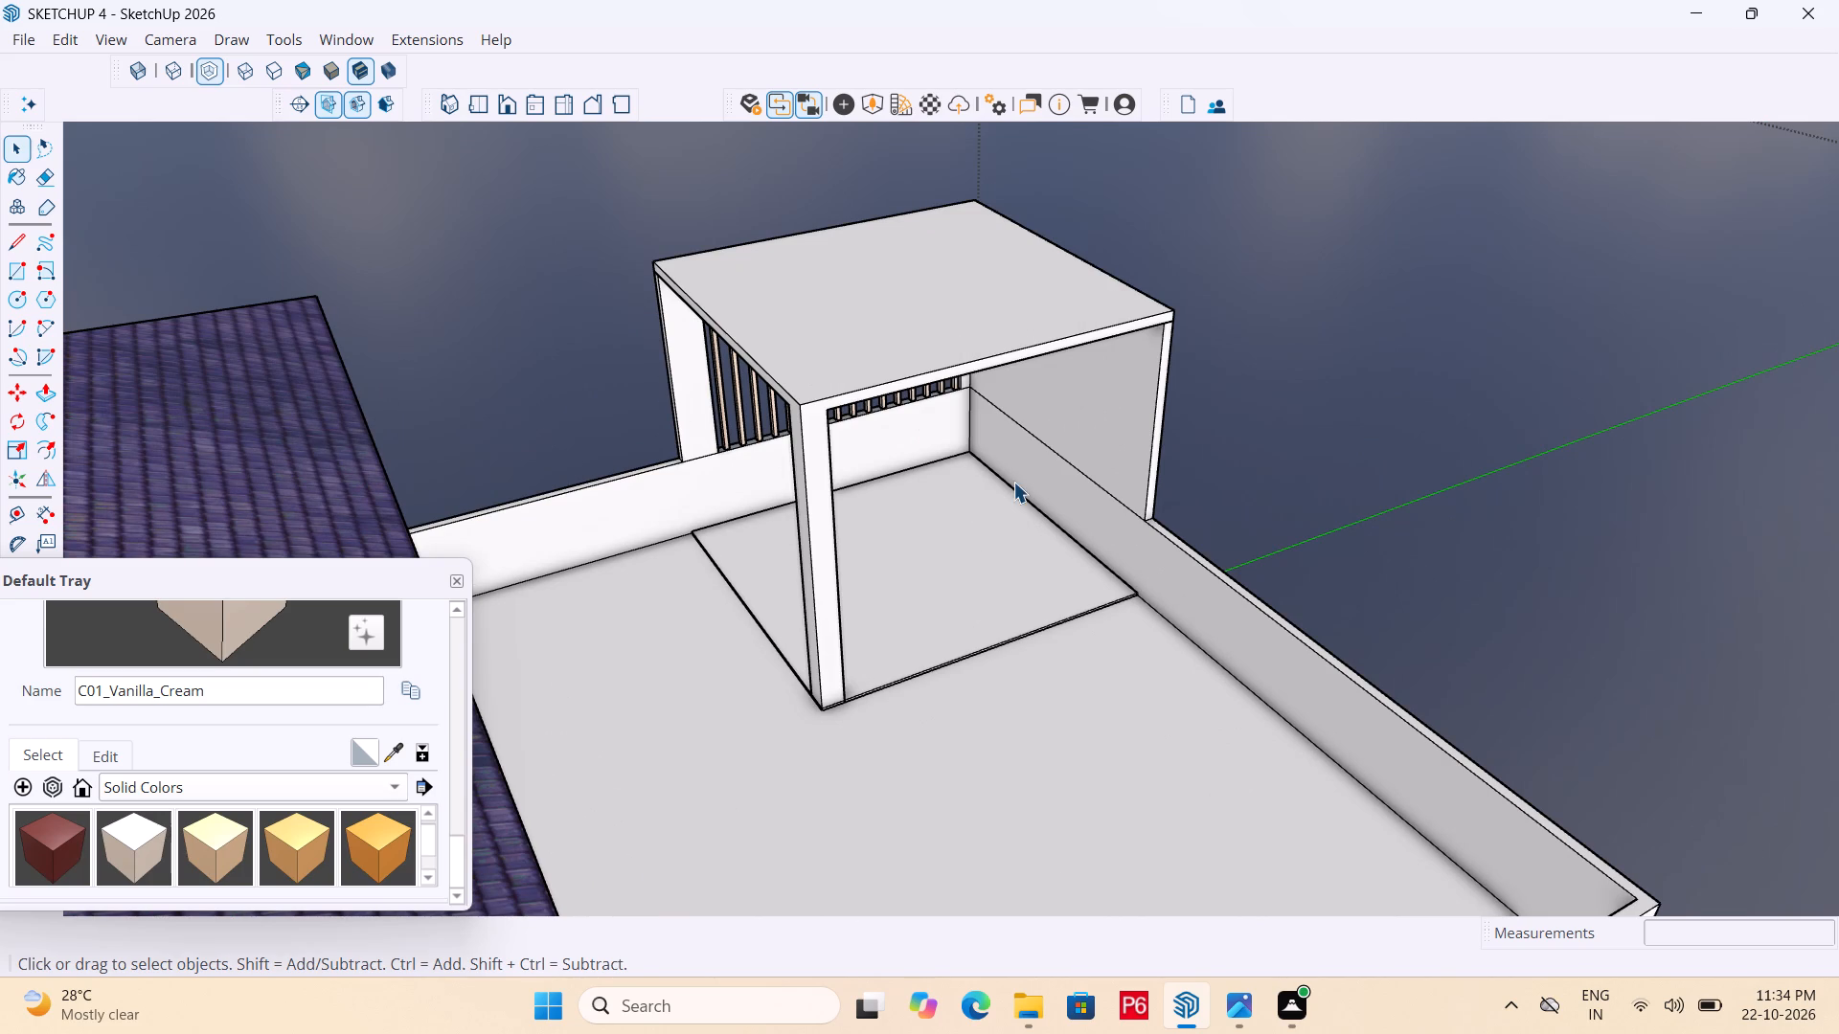
{"action": "middle_click_drag", "start_coordinate": [661, 420], "coordinate": [775, 399]}
{"action": "middle_click_drag", "start_coordinate": [962, 498], "coordinate": [897, 471]}
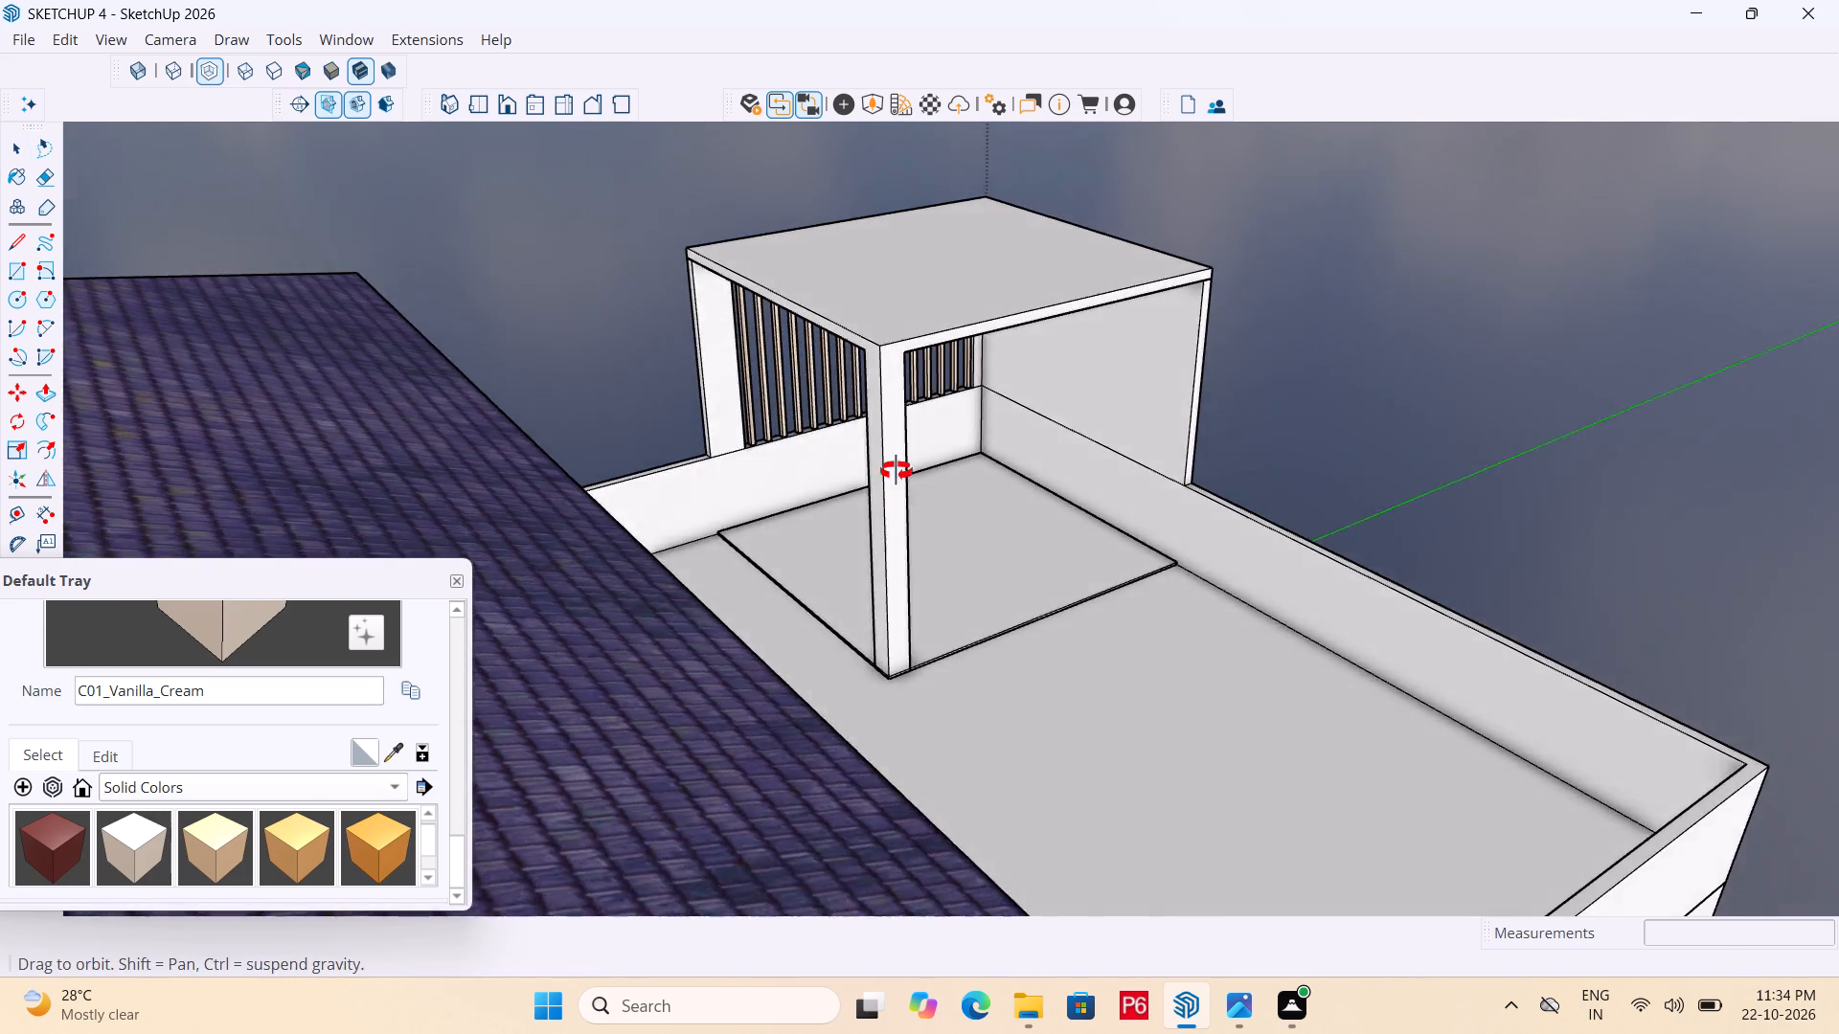
{"action": "middle_click_drag", "start_coordinate": [897, 471], "coordinate": [836, 483]}
{"action": "scroll", "coordinate": [956, 446], "scroll_direction": "up", "scroll_amount": 4}
{"action": "middle_click_drag", "start_coordinate": [860, 491], "coordinate": [725, 487]}
{"action": "key", "text": "space"}
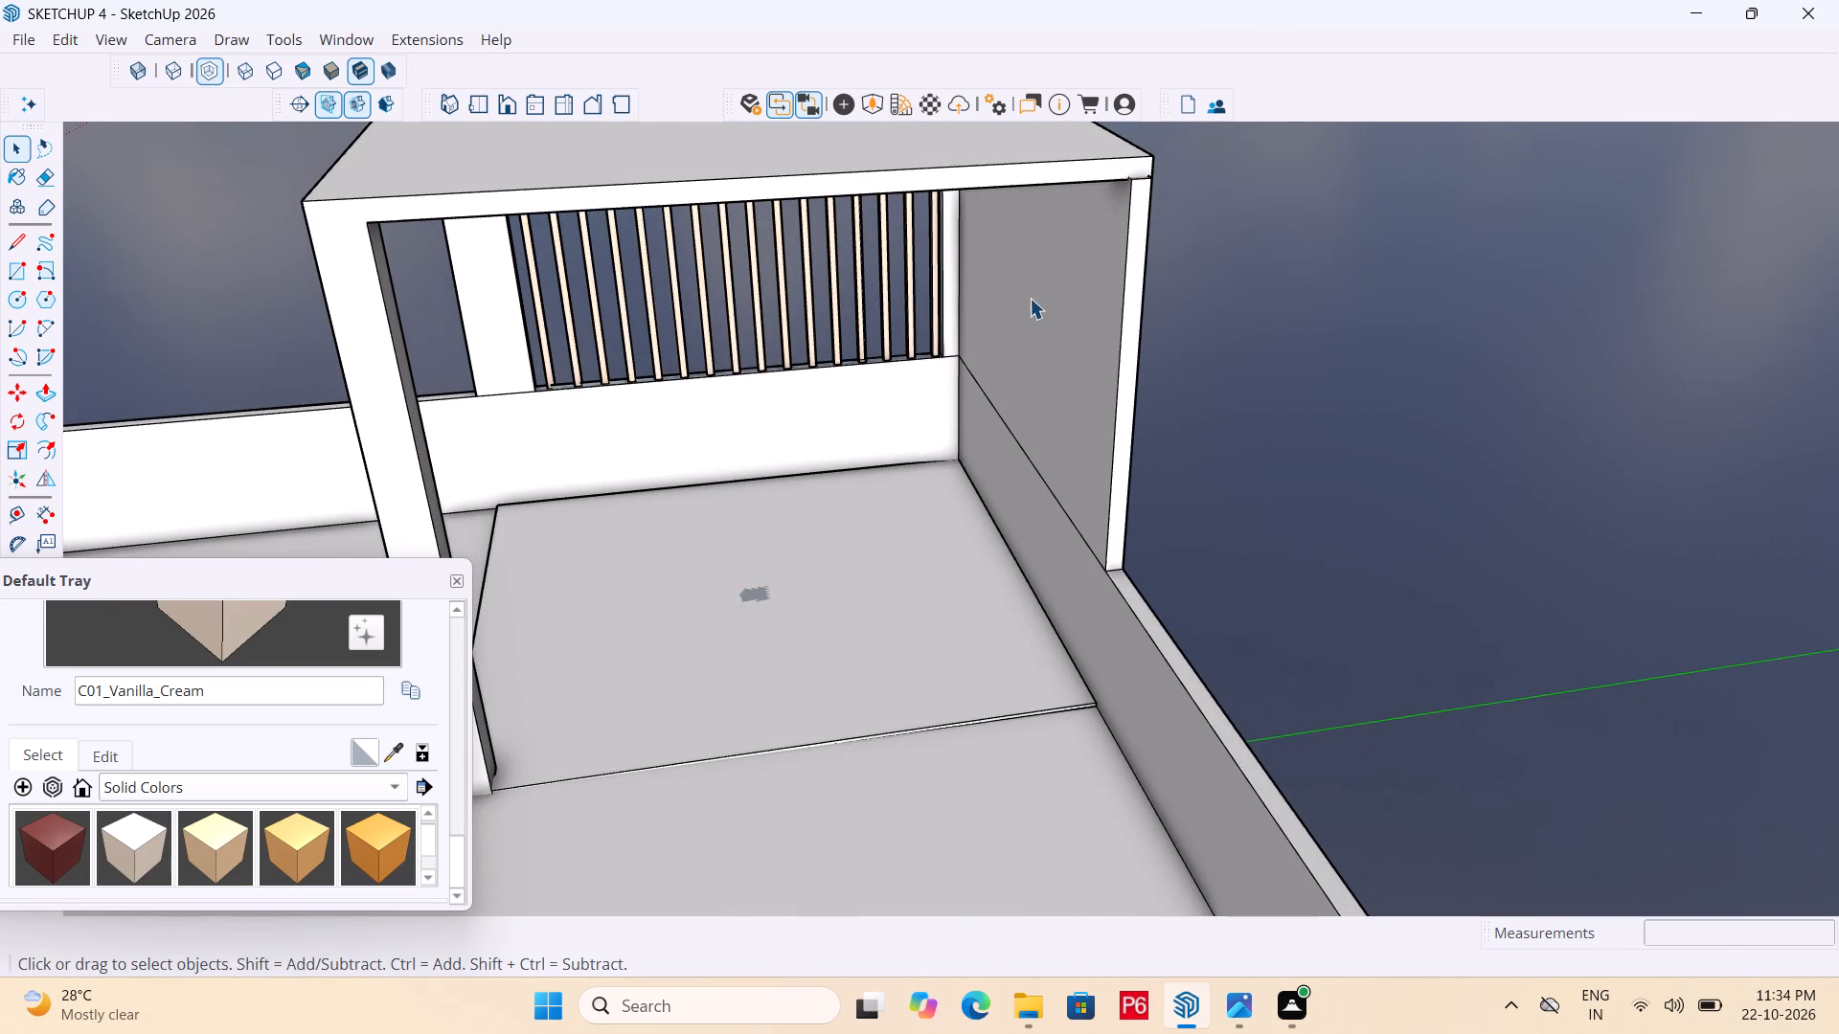
{"action": "left_click", "coordinate": [1044, 298]}
{"action": "middle_click_drag", "start_coordinate": [830, 323], "coordinate": [901, 323]}
{"action": "double_click", "coordinate": [1114, 302]}
{"action": "left_click", "coordinate": [1098, 260]}
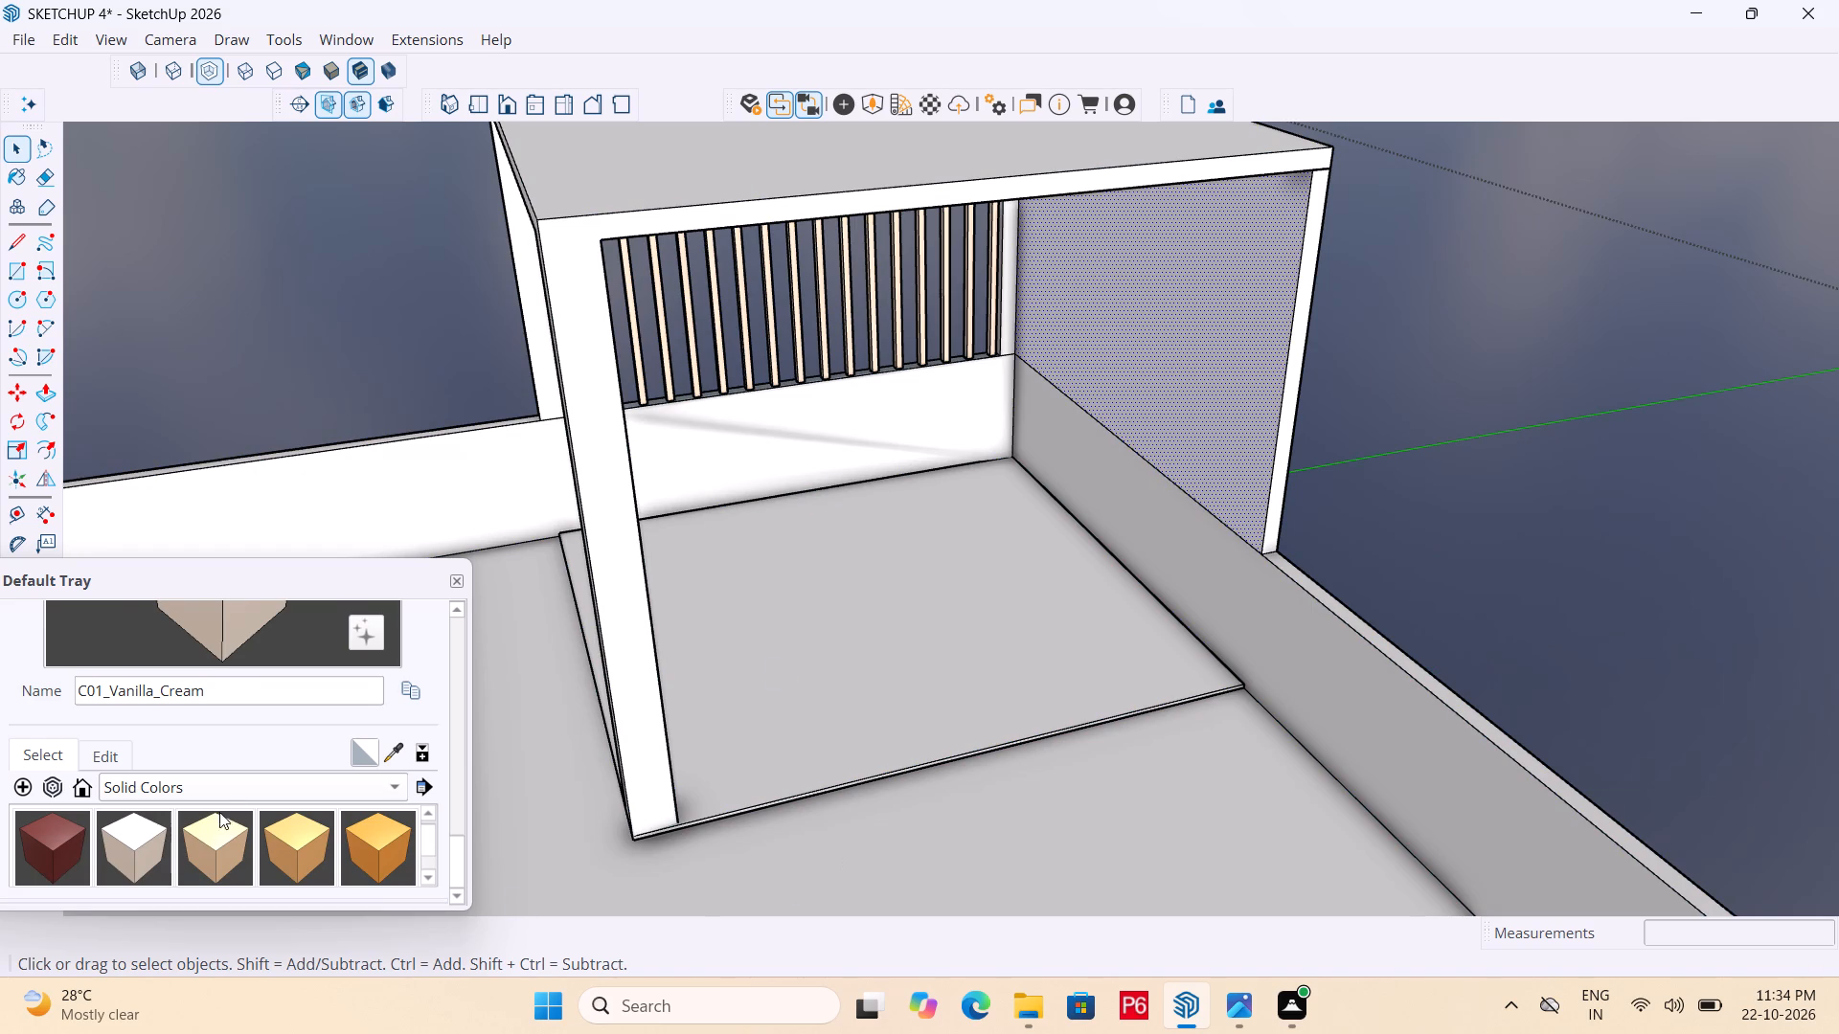
{"action": "left_click", "coordinate": [240, 792]}
{"action": "left_click", "coordinate": [136, 846]}
{"action": "scroll", "coordinate": [193, 843], "scroll_direction": "down", "scroll_amount": 3}
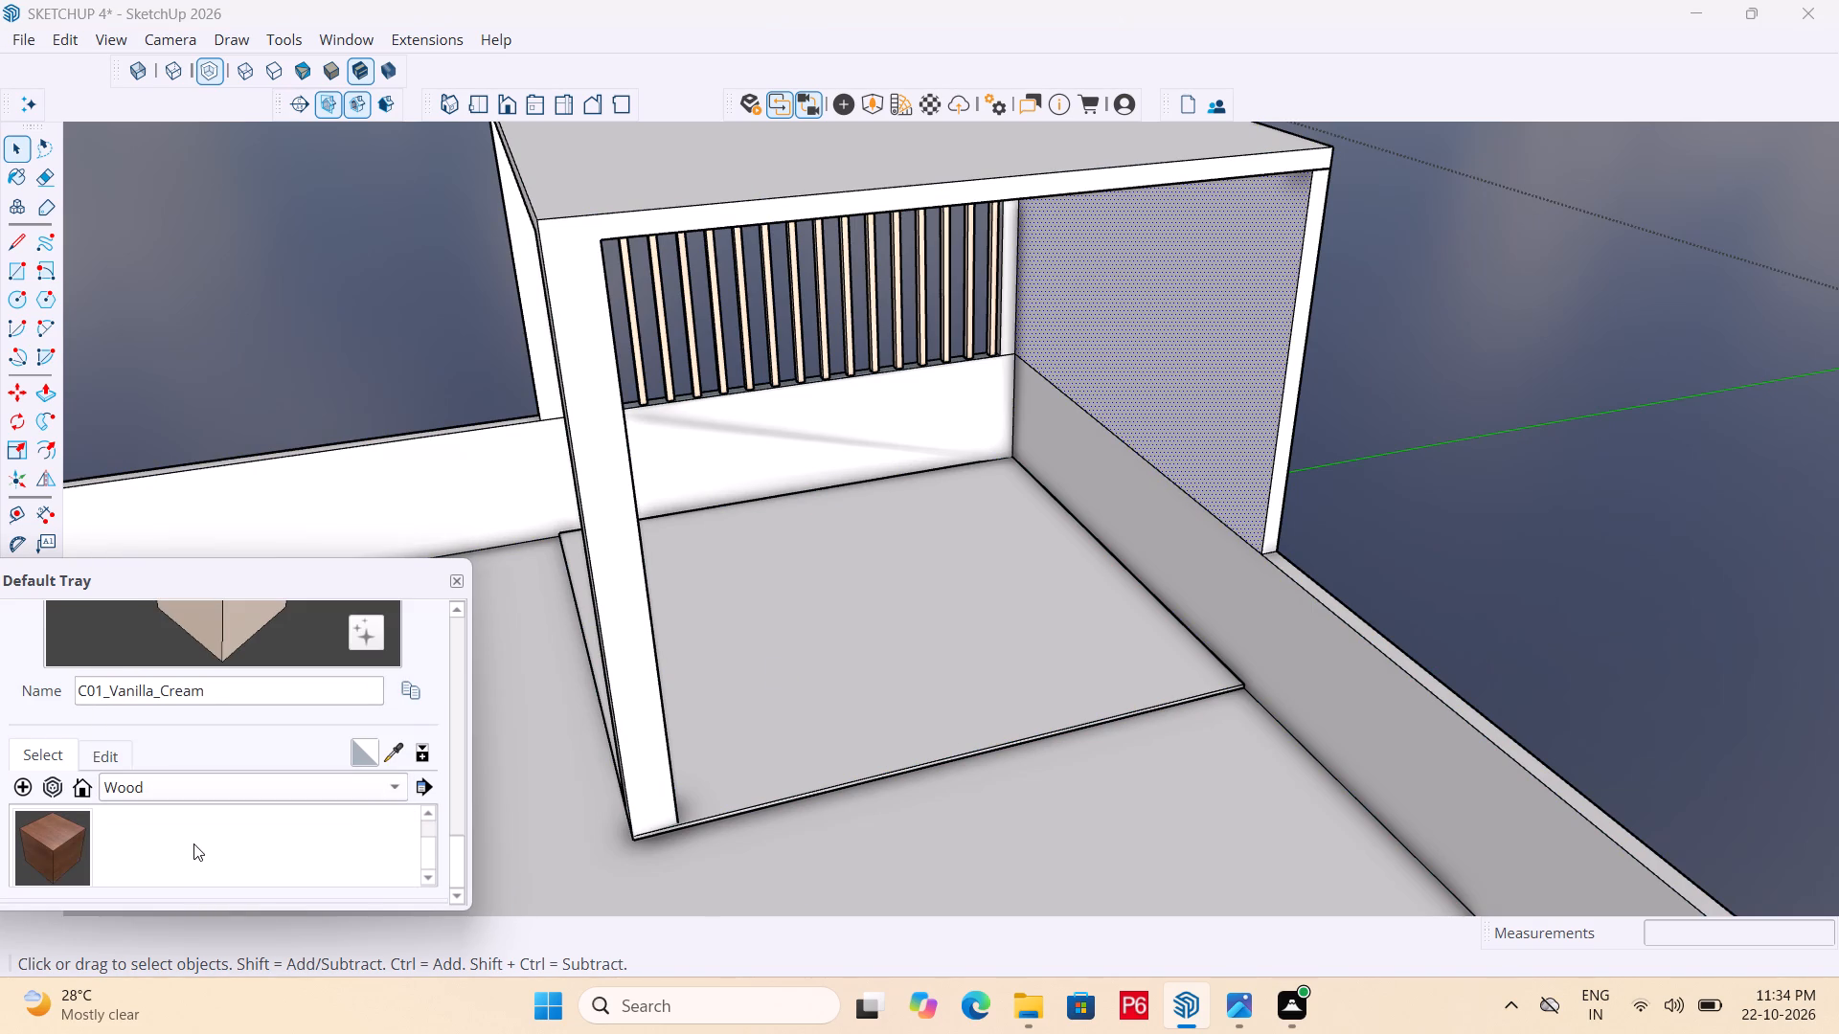
{"action": "scroll", "coordinate": [193, 843], "scroll_direction": "down", "scroll_amount": 3}
{"action": "left_click", "coordinate": [34, 838]}
{"action": "left_click", "coordinate": [1071, 355]}
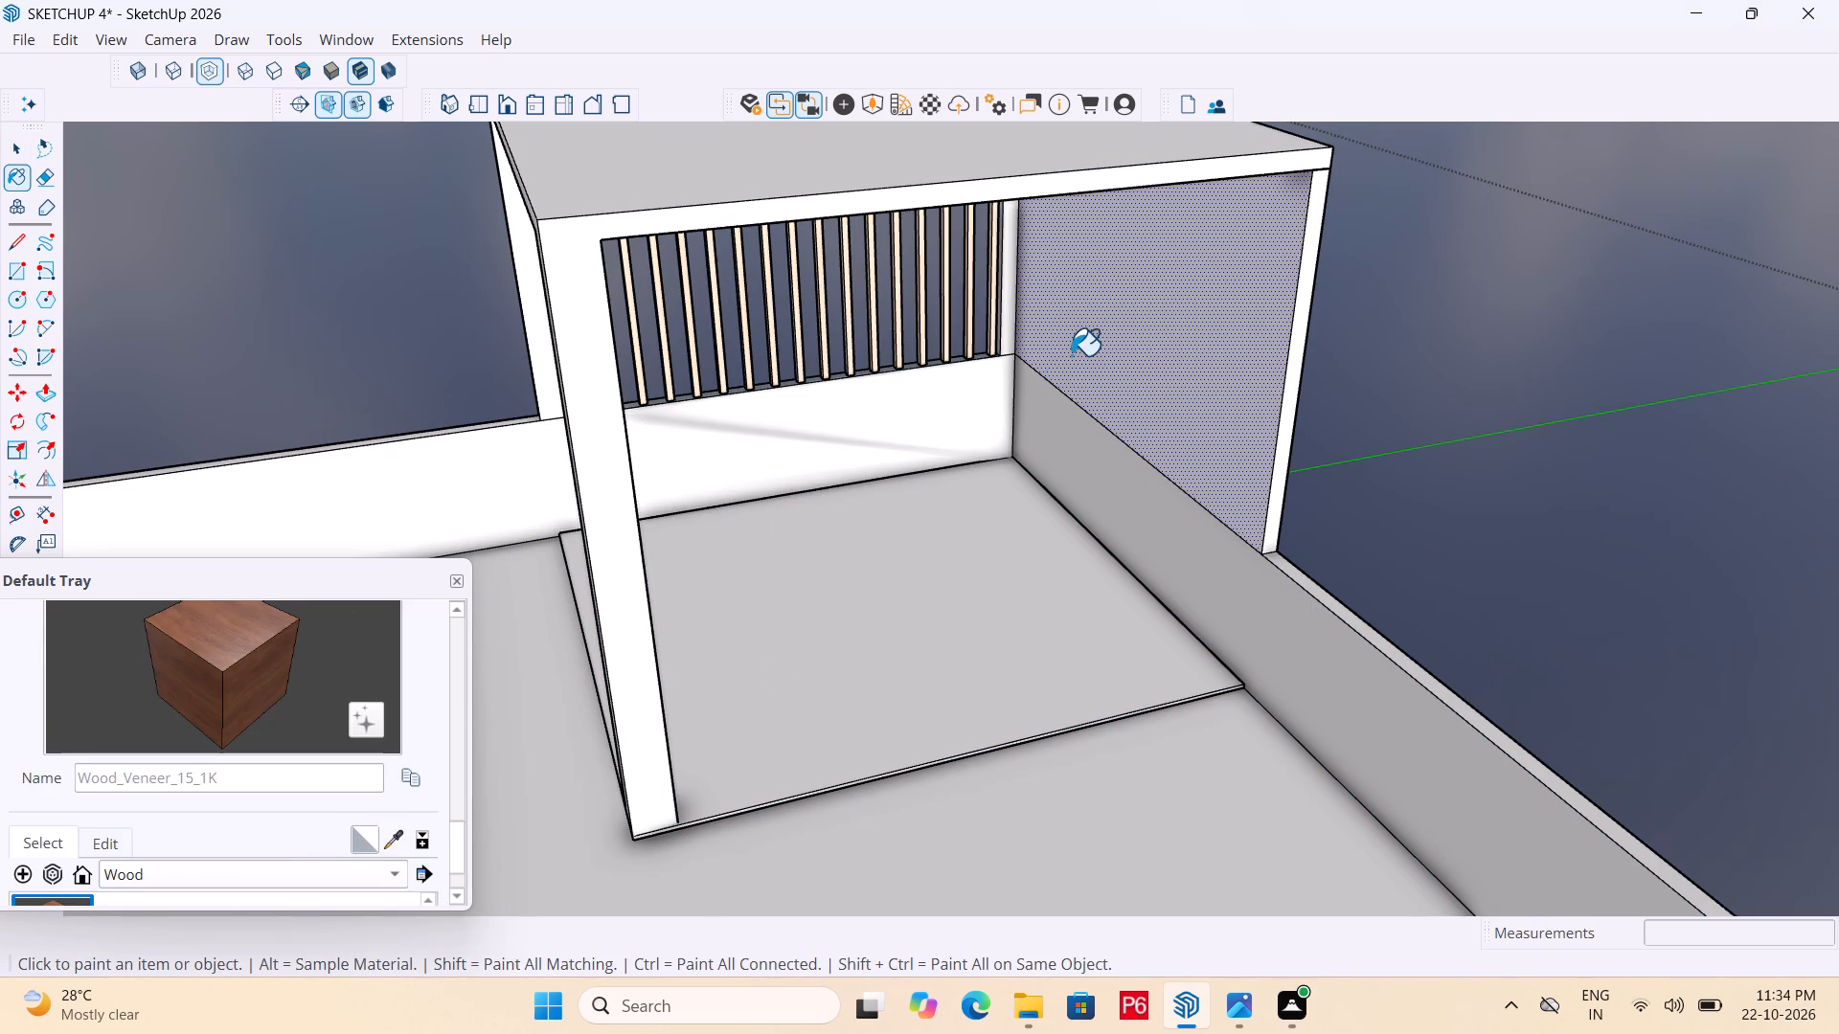
Paint the inner wall face framing the row of posts with Wood_Veneer_15_1K.
{"action": "scroll", "coordinate": [989, 260], "scroll_direction": "up", "scroll_amount": 4}
{"action": "left_click", "coordinate": [1018, 248]}
Draw a rectangle about 2' by 11'6" on the inner face of the low wall beneath the row of posts.
{"action": "scroll", "coordinate": [638, 539], "scroll_direction": "down", "scroll_amount": 4}
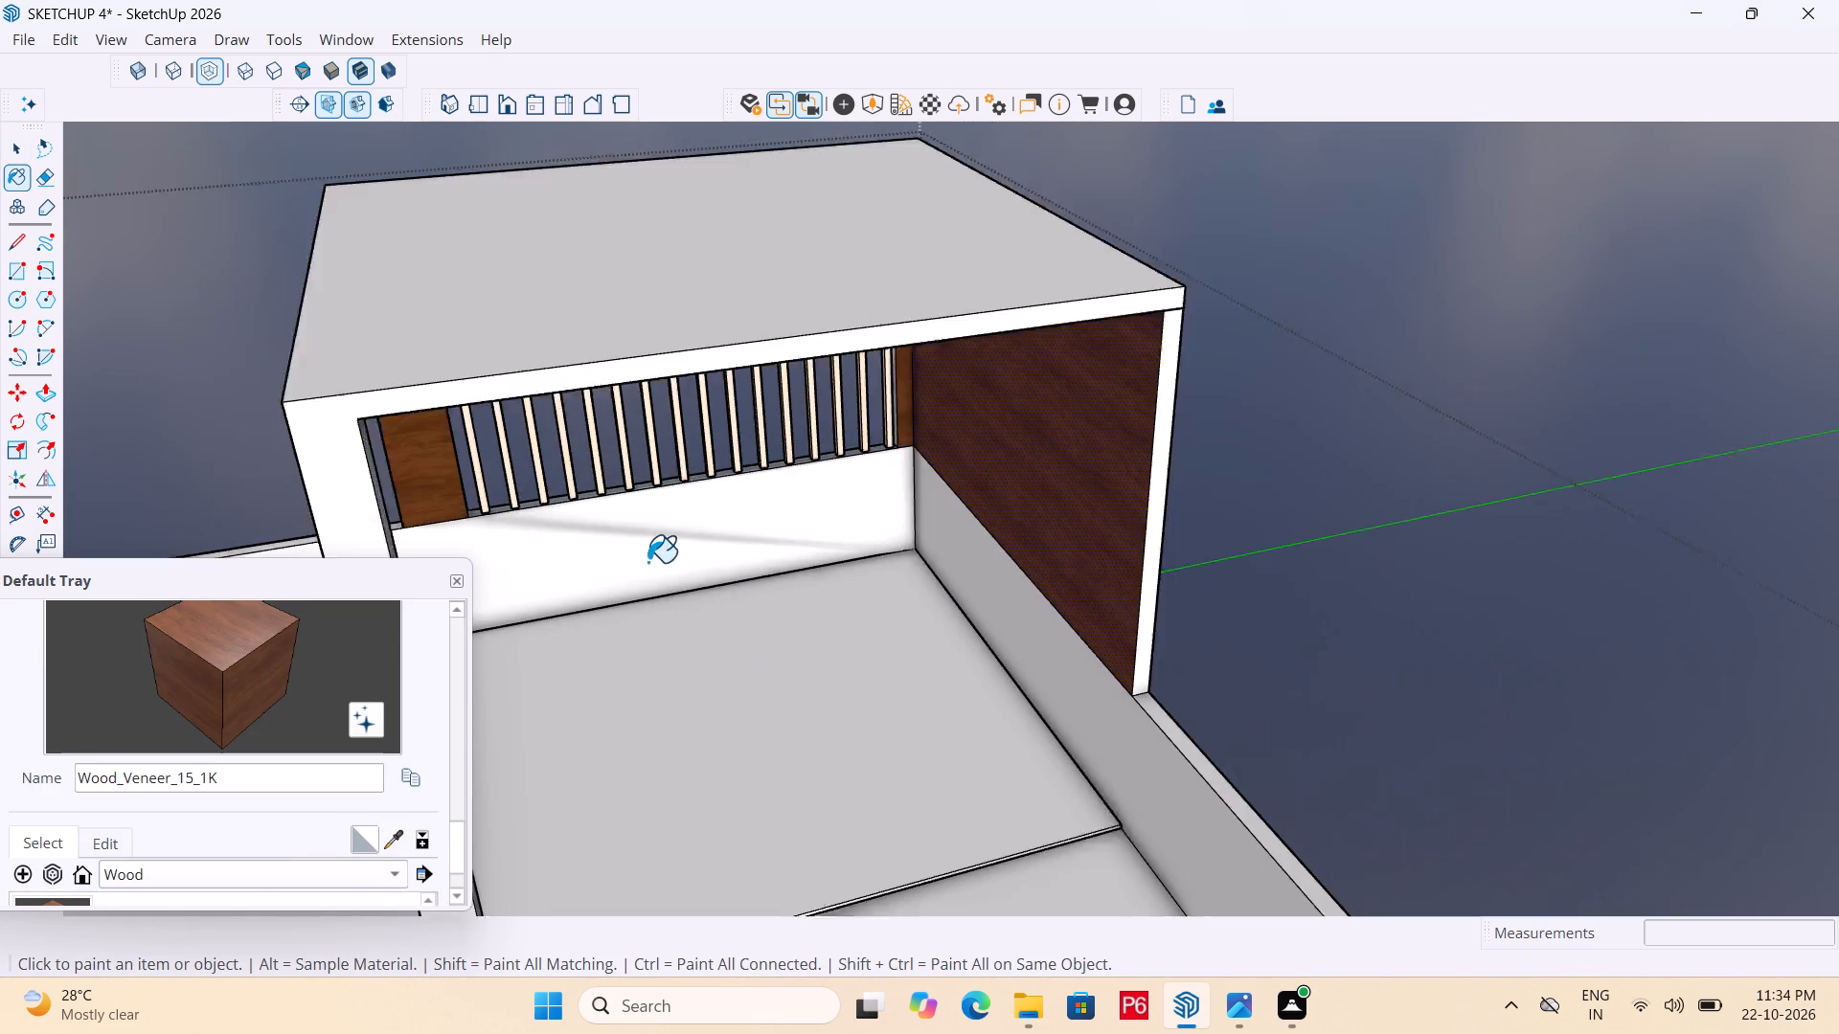
{"action": "scroll", "coordinate": [647, 562], "scroll_direction": "down", "scroll_amount": 1}
{"action": "middle_click_drag", "start_coordinate": [648, 539], "coordinate": [663, 473]}
{"action": "middle_click_drag", "start_coordinate": [625, 210], "coordinate": [579, 344]}
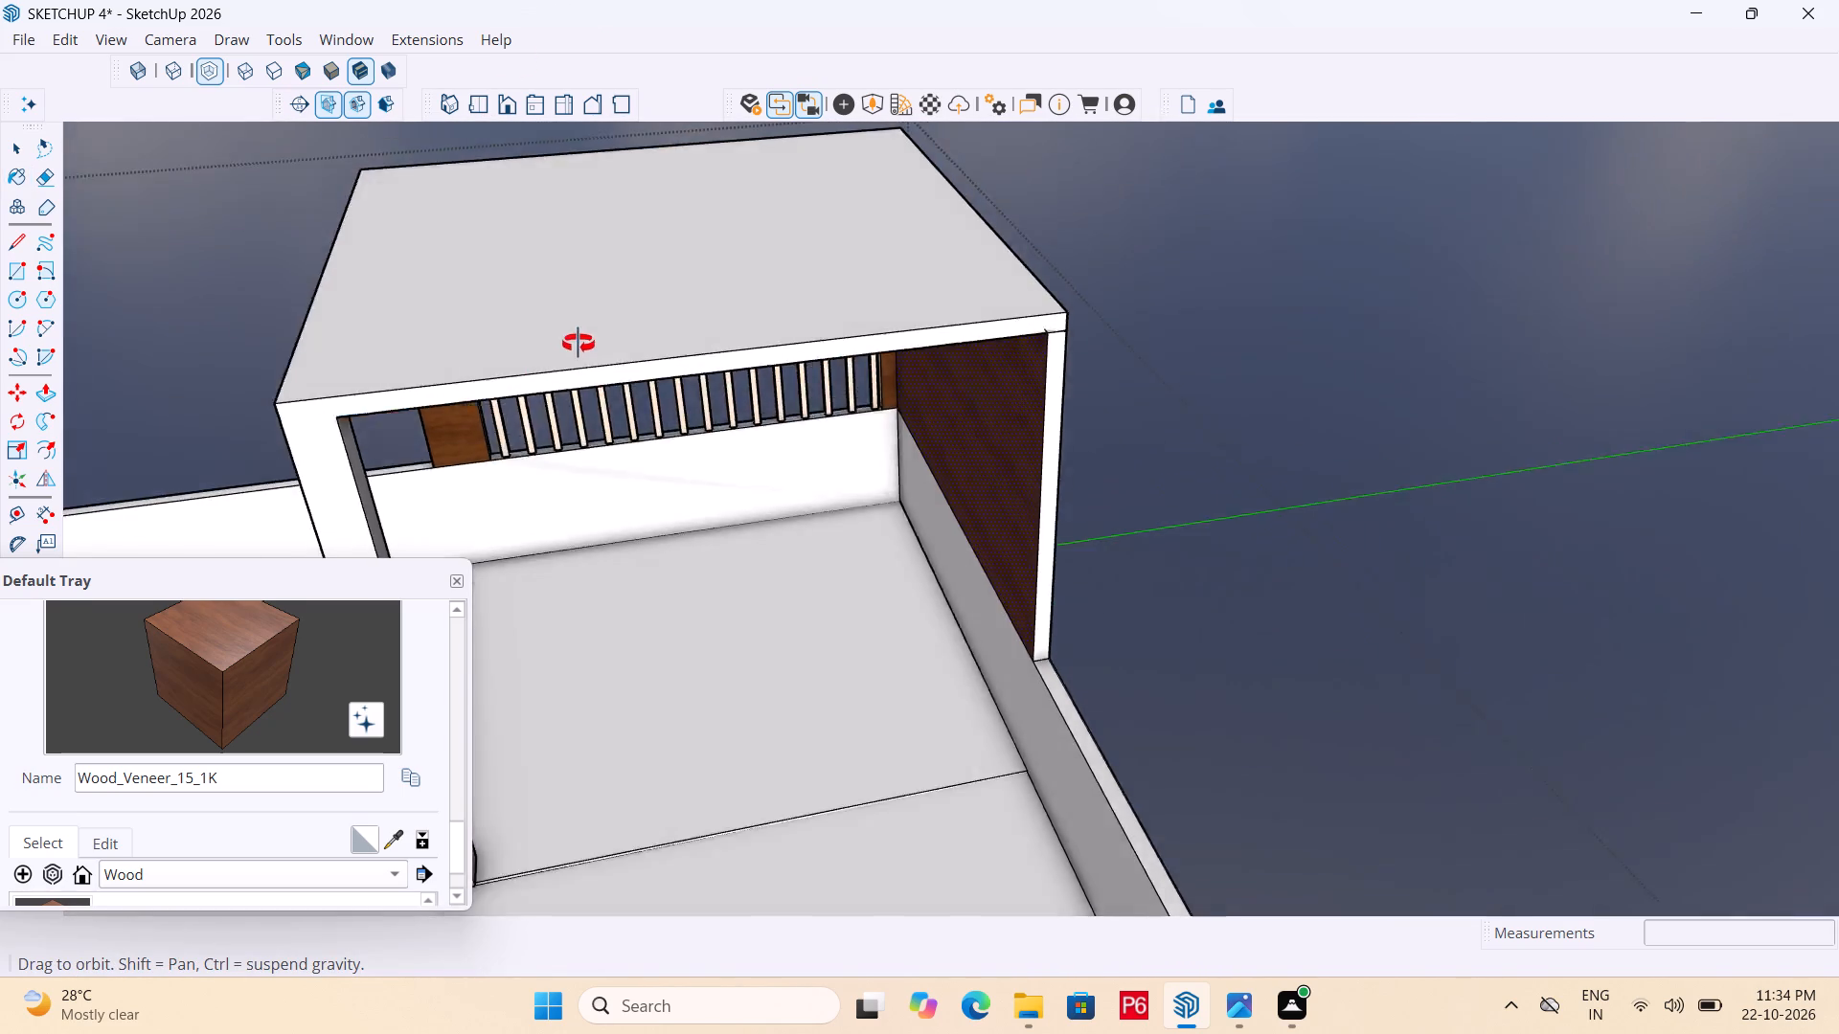
{"action": "middle_click_drag", "start_coordinate": [579, 344], "coordinate": [636, 125]}
{"action": "scroll", "coordinate": [709, 576], "scroll_direction": "down", "scroll_amount": 5}
{"action": "middle_click_drag", "start_coordinate": [658, 476], "coordinate": [652, 444]}
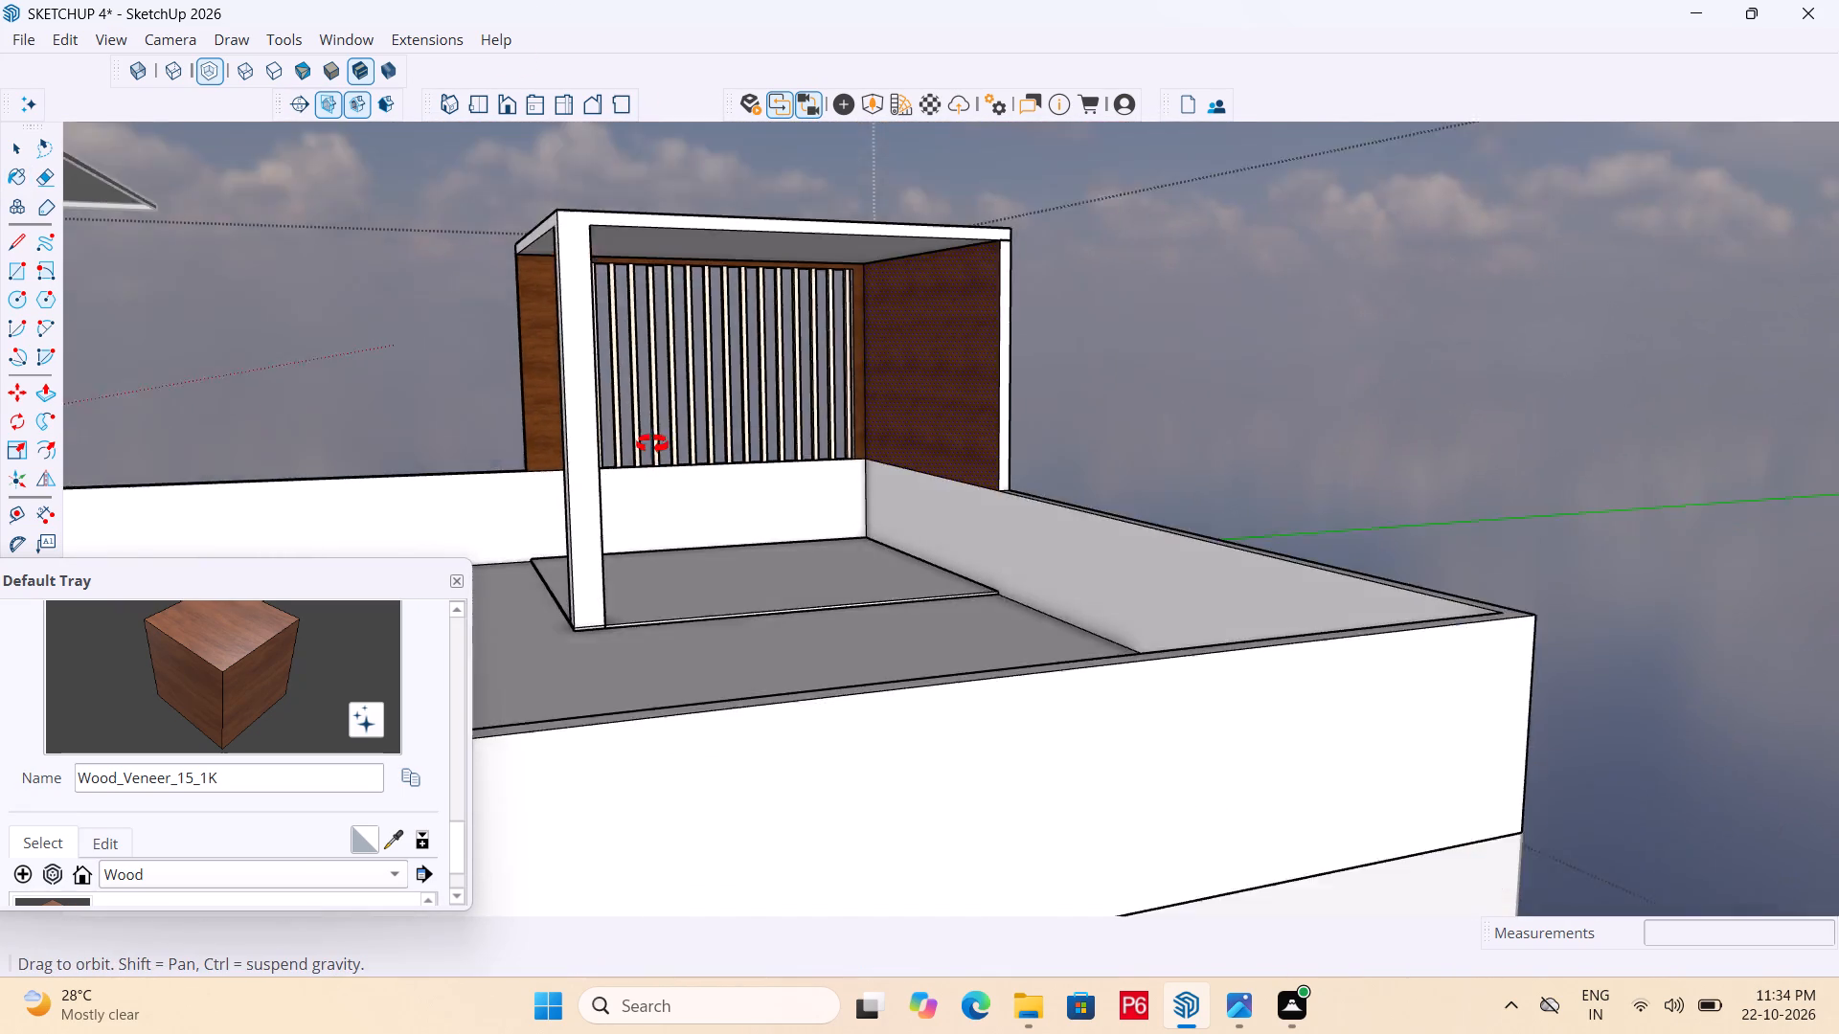
{"action": "middle_click_drag", "start_coordinate": [652, 444], "coordinate": [615, 512]}
{"action": "scroll", "coordinate": [615, 512], "scroll_direction": "up", "scroll_amount": 4}
{"action": "middle_click_drag", "start_coordinate": [709, 521], "coordinate": [670, 571]}
{"action": "key", "text": "r"}
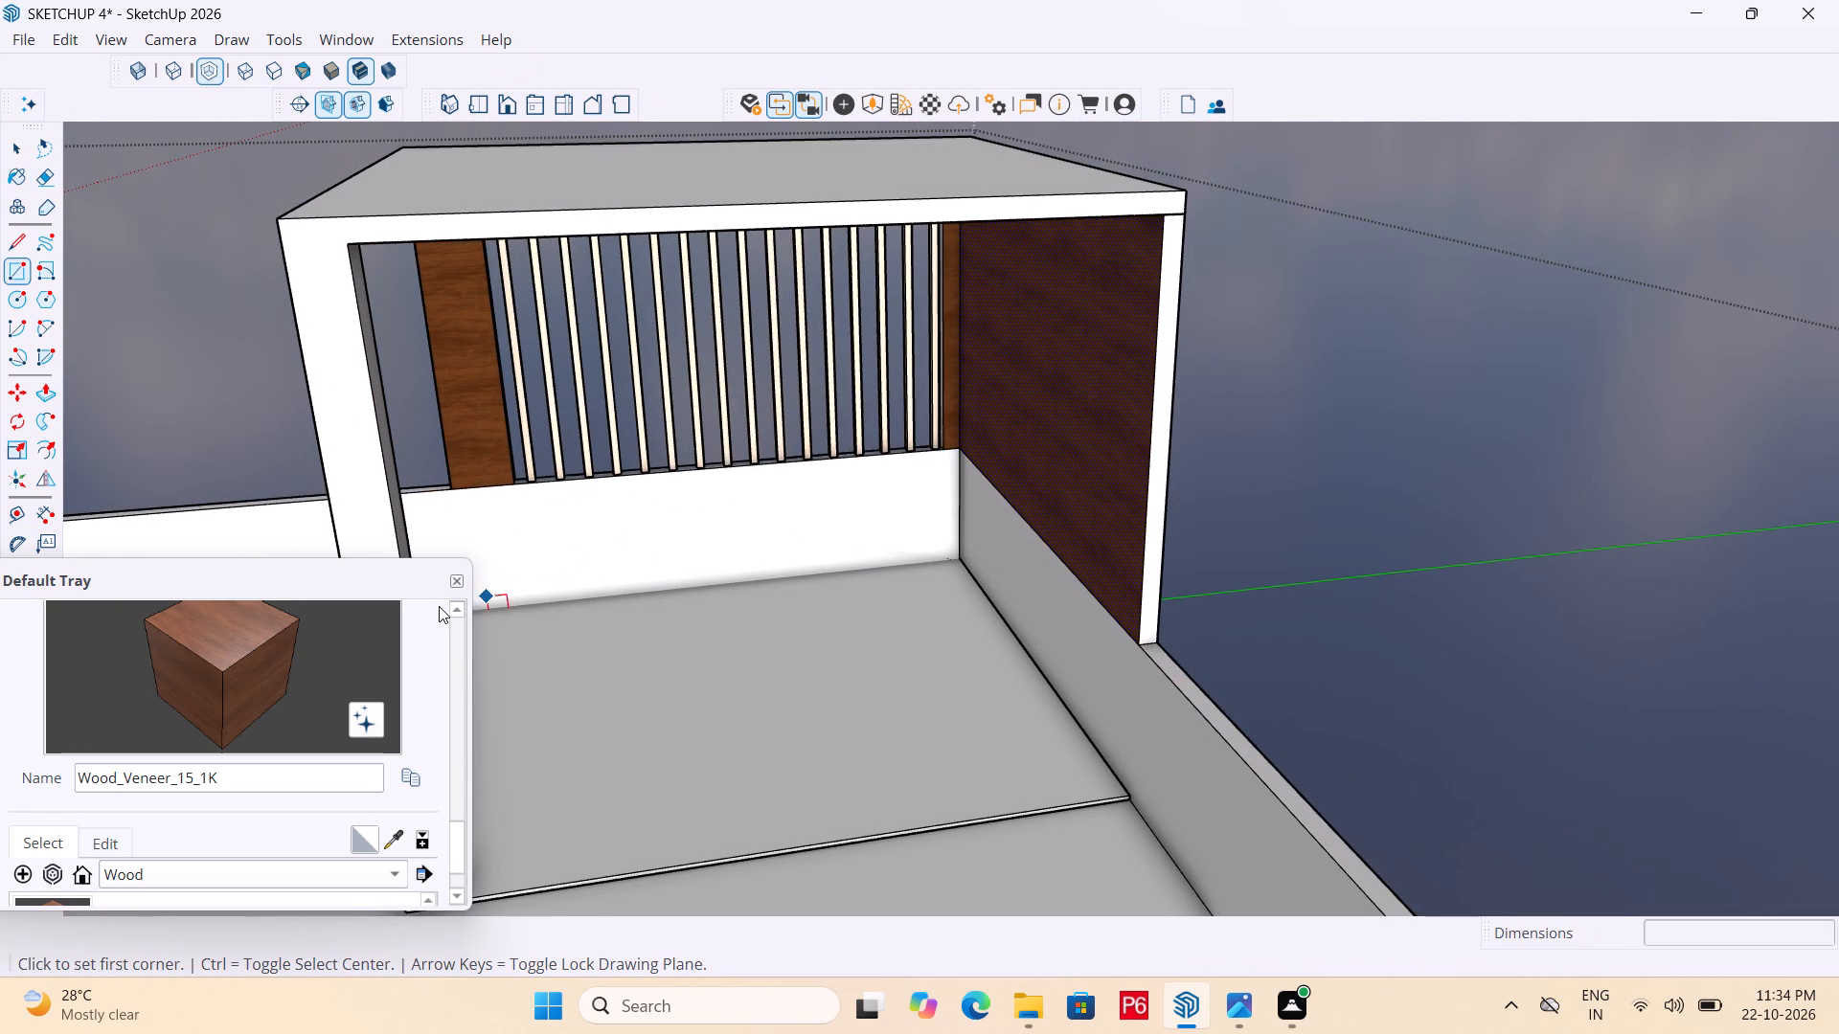
{"action": "scroll", "coordinate": [819, 505], "scroll_direction": "down", "scroll_amount": 5}
{"action": "left_click", "coordinate": [919, 535]}
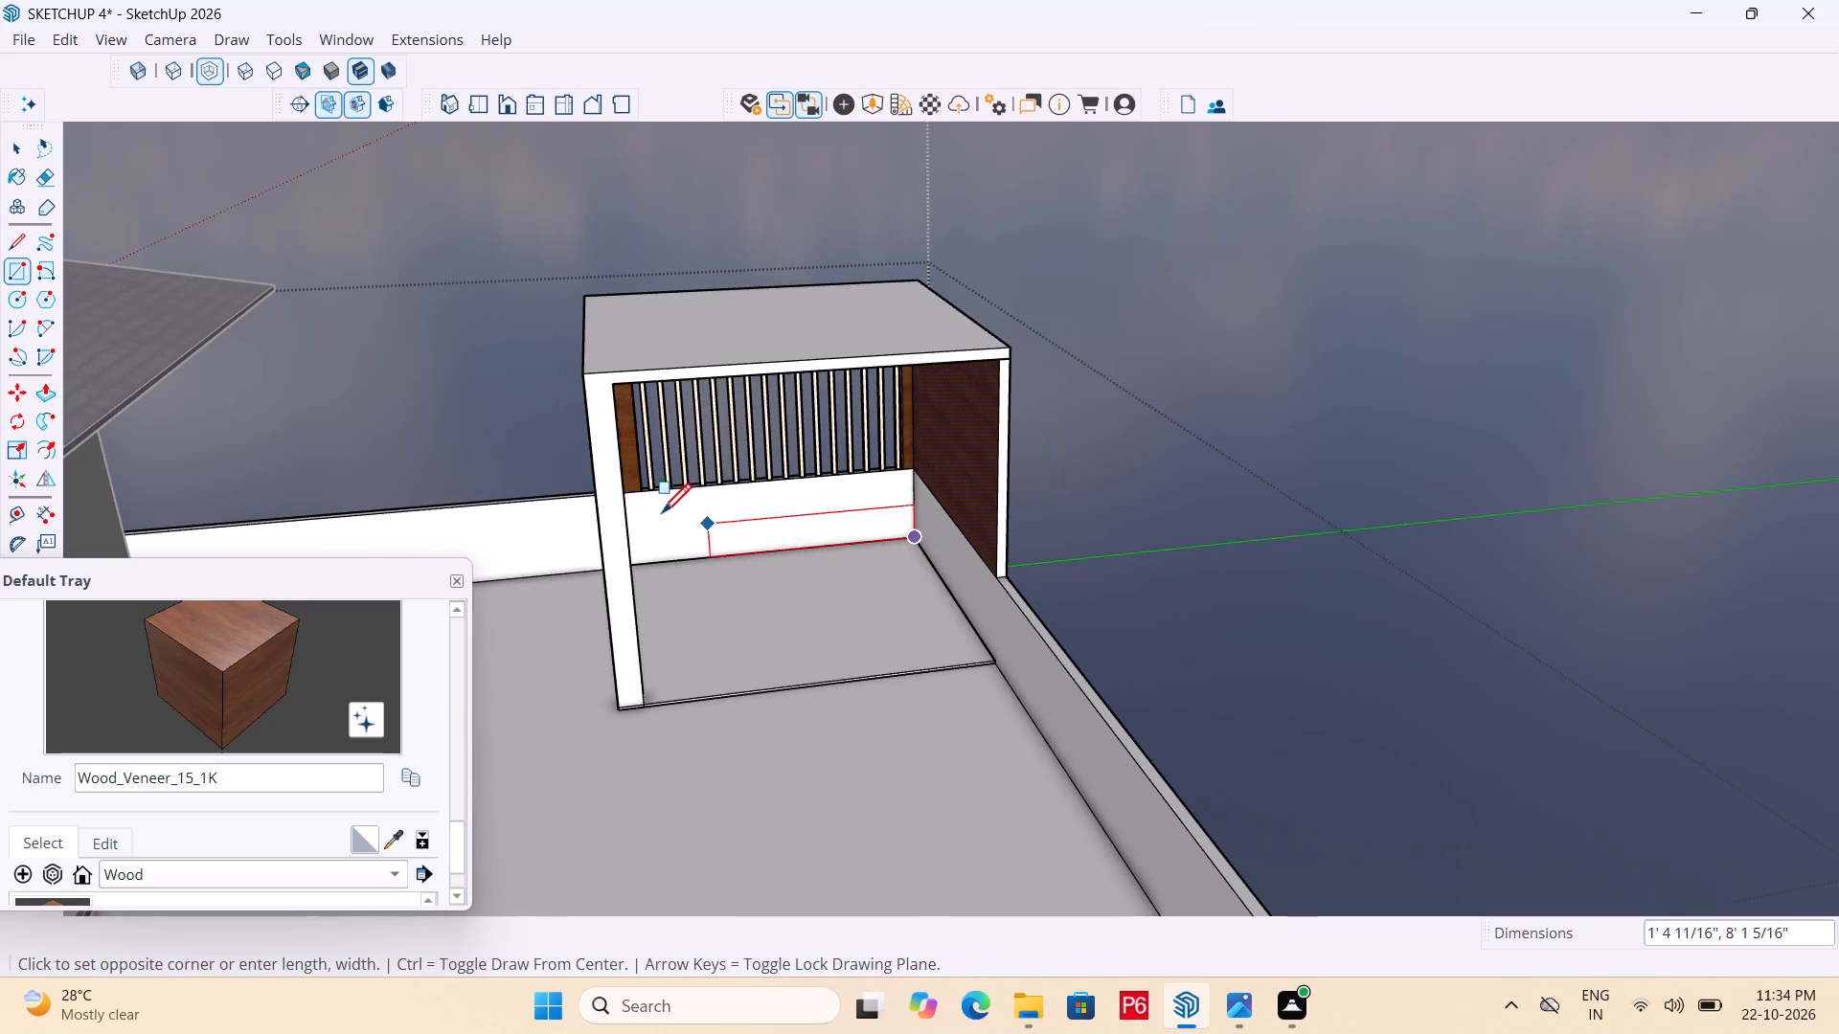
{"action": "scroll", "coordinate": [649, 512], "scroll_direction": "up", "scroll_amount": 4}
{"action": "middle_click_drag", "start_coordinate": [666, 461], "coordinate": [655, 461]}
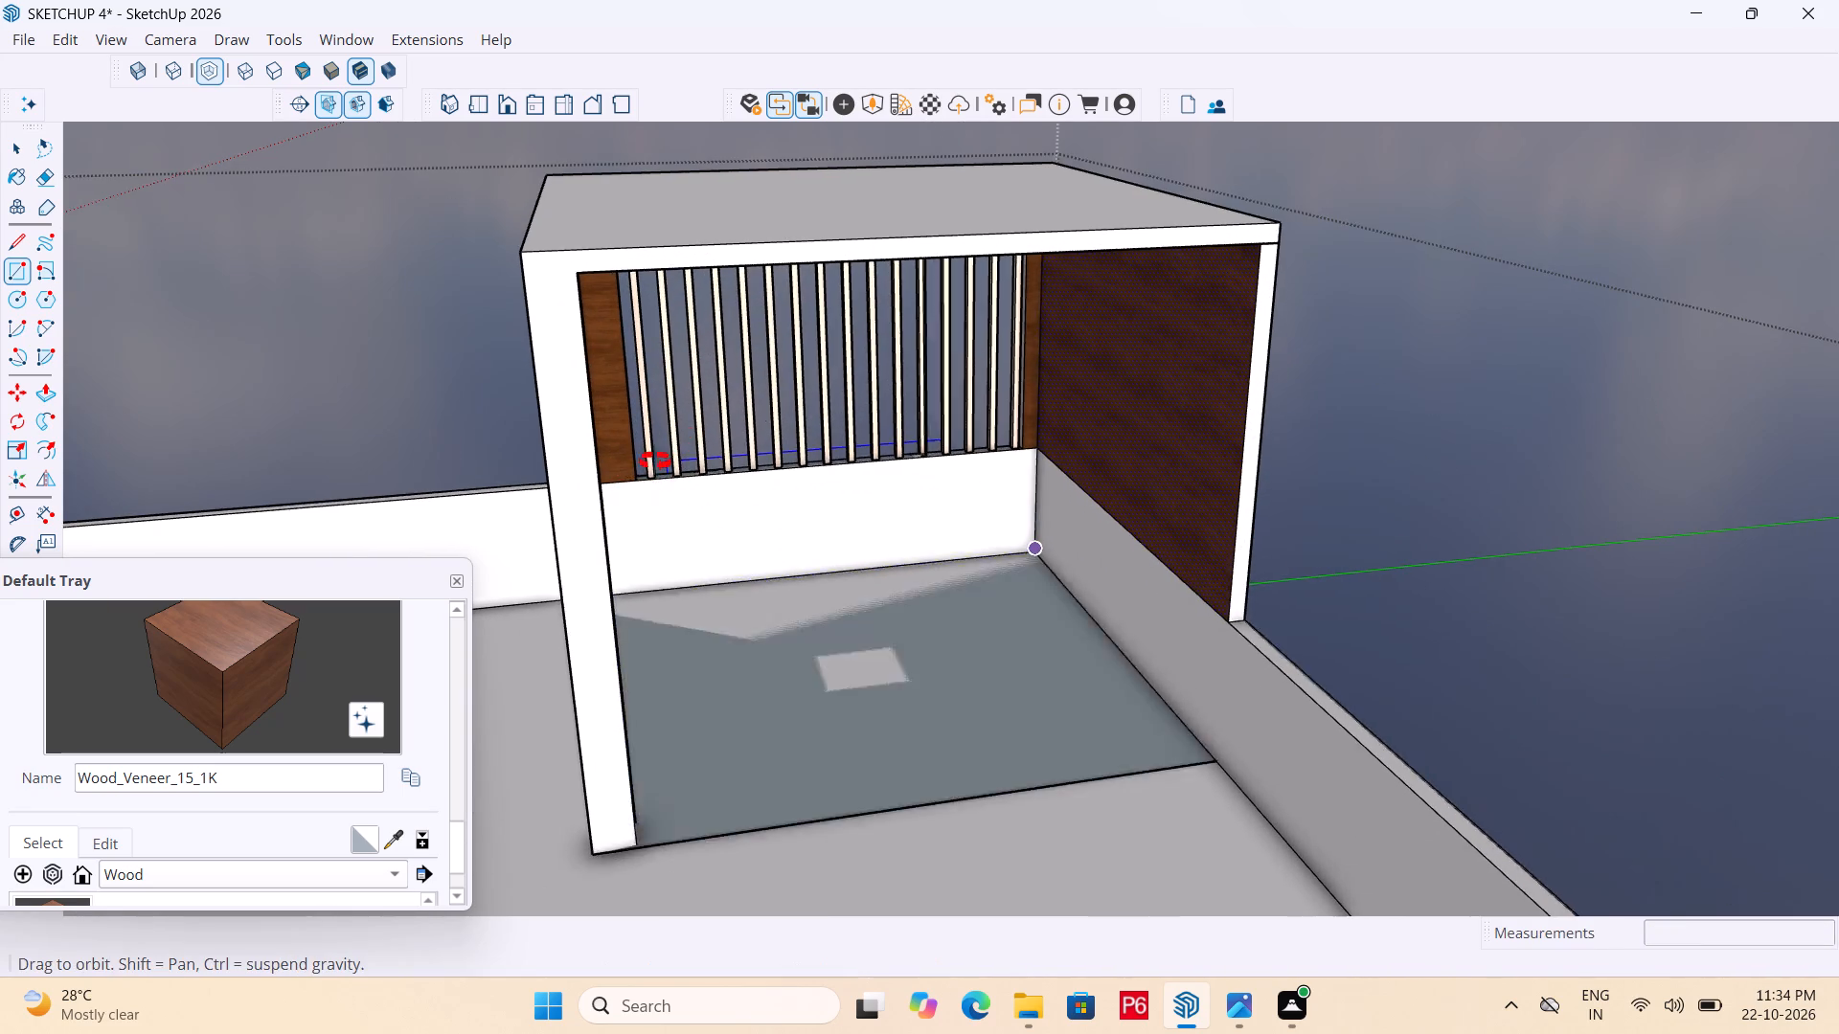
{"action": "middle_click_drag", "start_coordinate": [655, 461], "coordinate": [582, 466]}
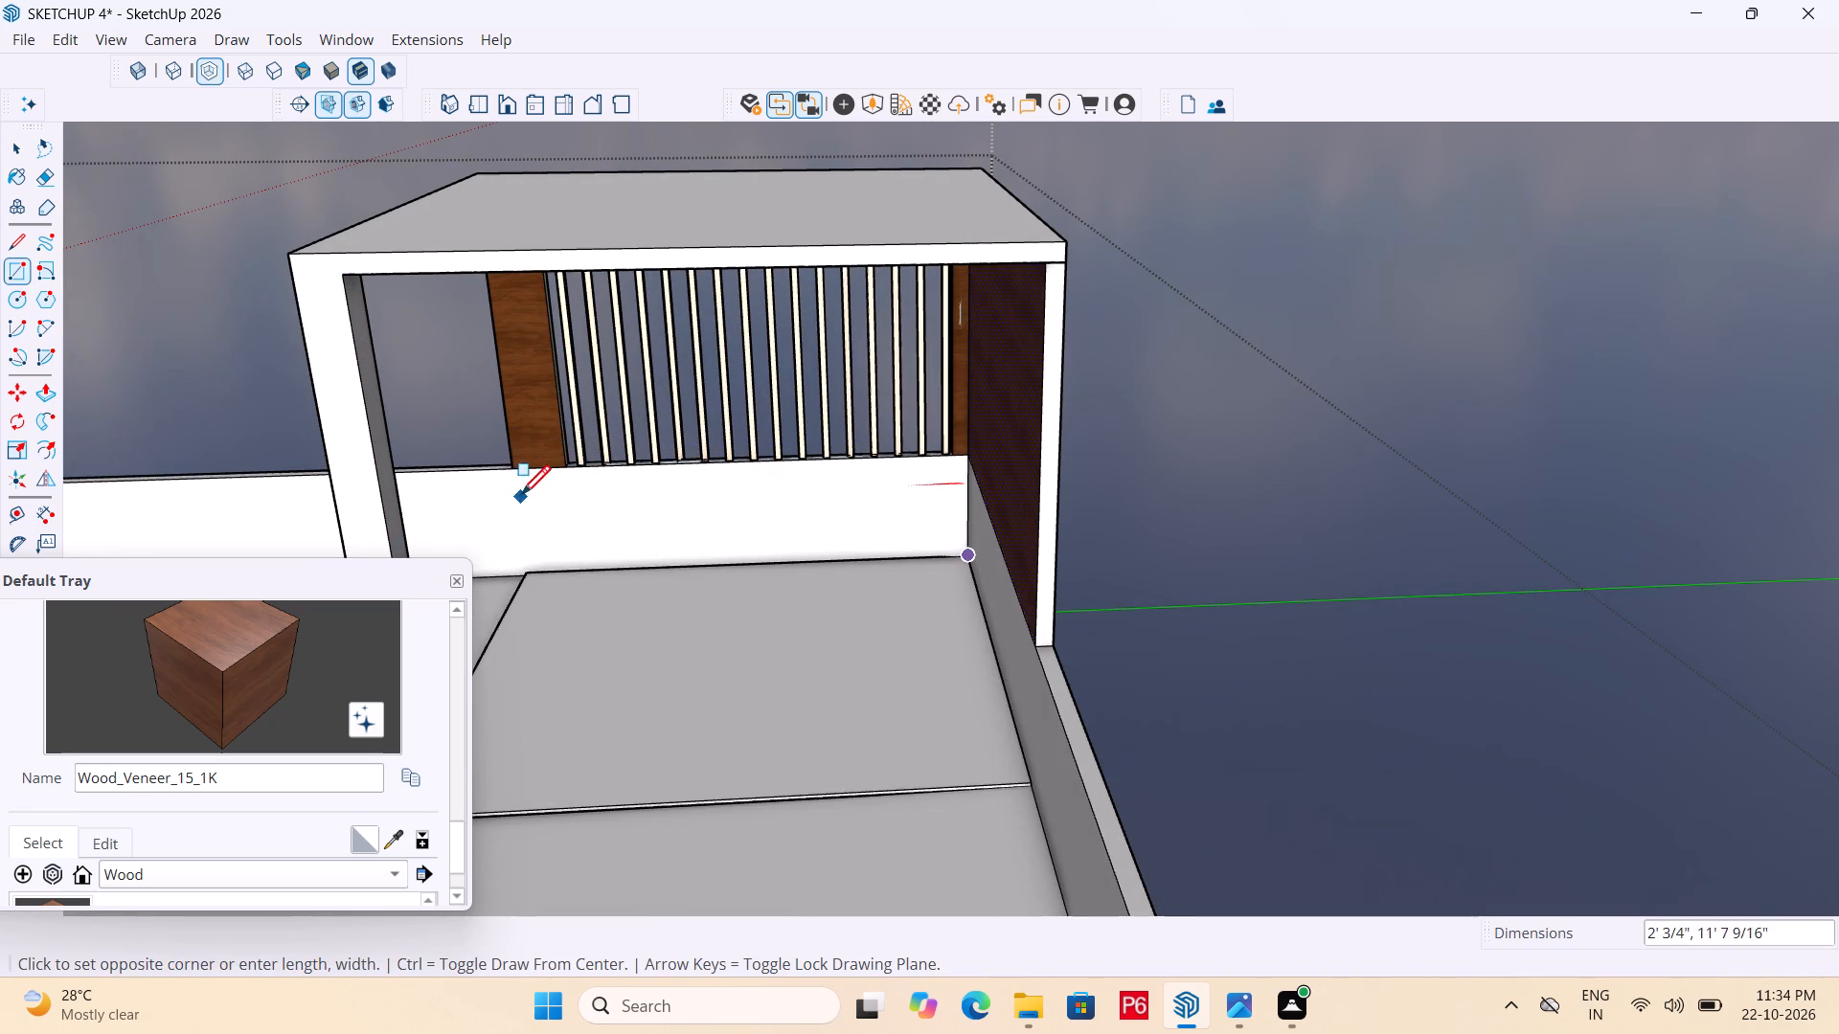
{"action": "middle_click_drag", "start_coordinate": [521, 498], "coordinate": [878, 554]}
{"action": "scroll", "coordinate": [863, 553], "scroll_direction": "down", "scroll_amount": 2}
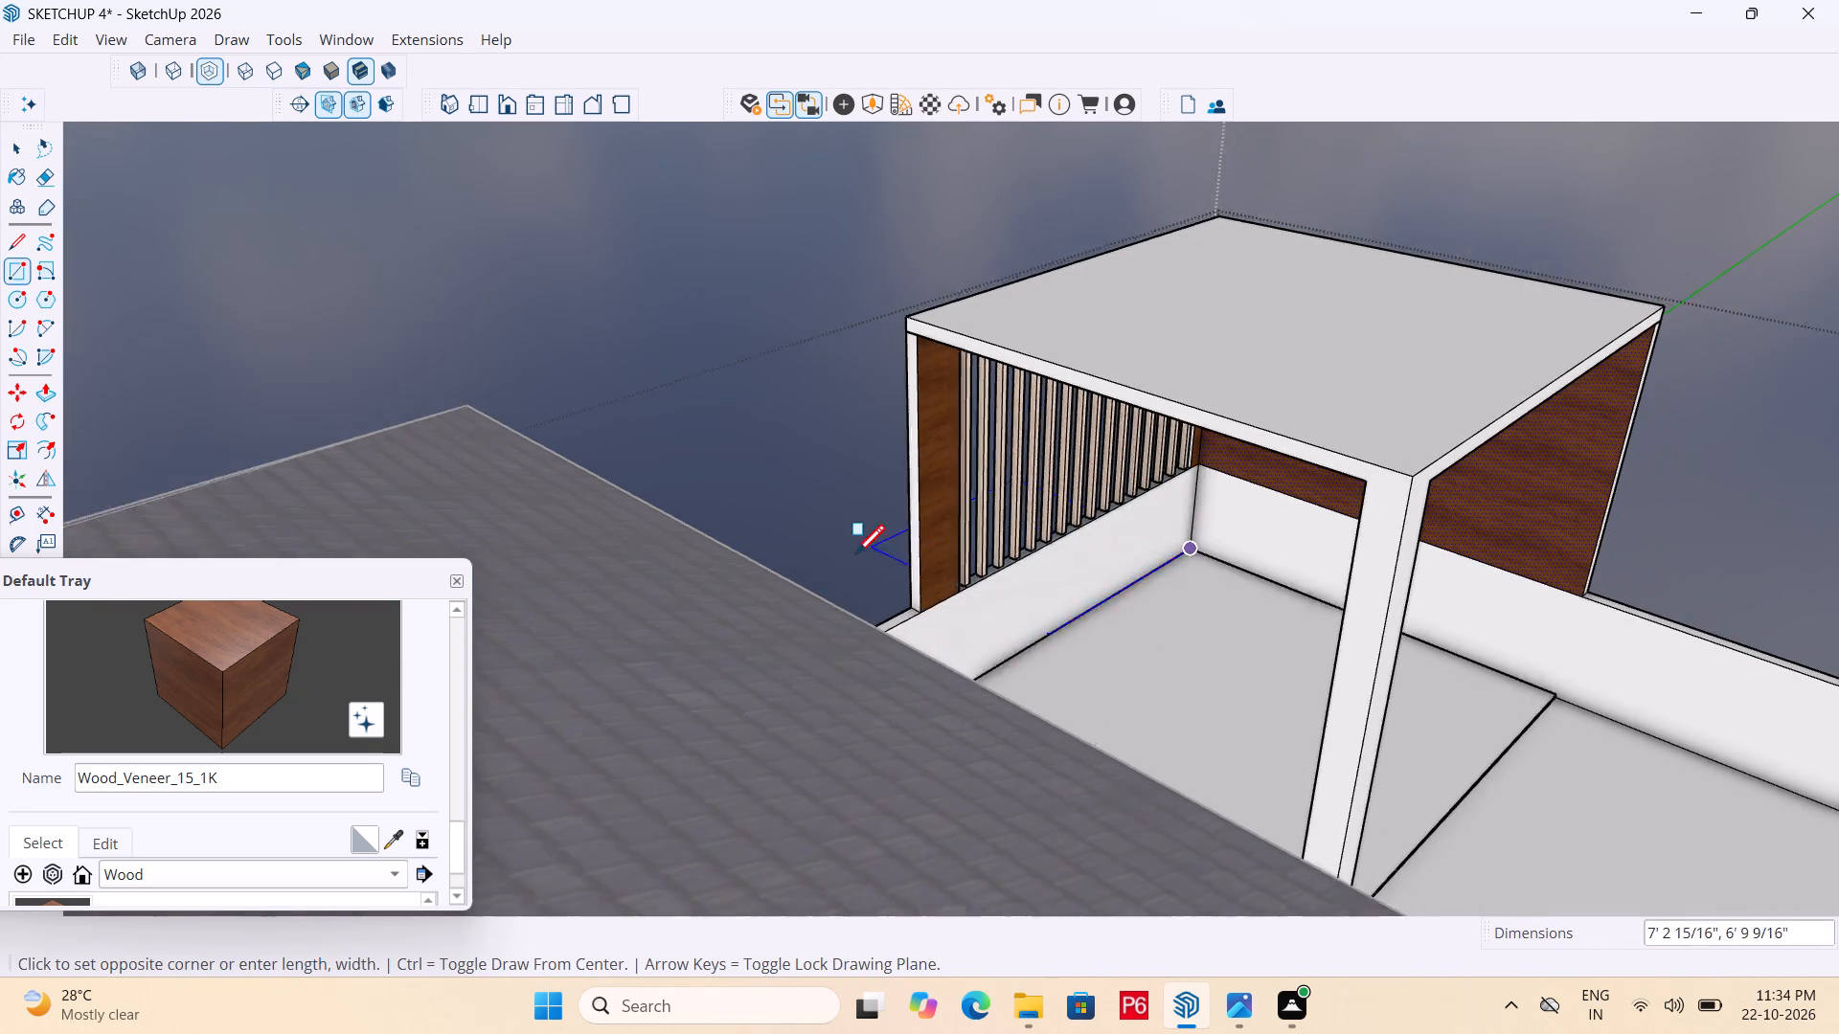
{"action": "scroll", "coordinate": [855, 557], "scroll_direction": "down", "scroll_amount": 1}
{"action": "middle_click_drag", "start_coordinate": [964, 633], "coordinate": [872, 653]}
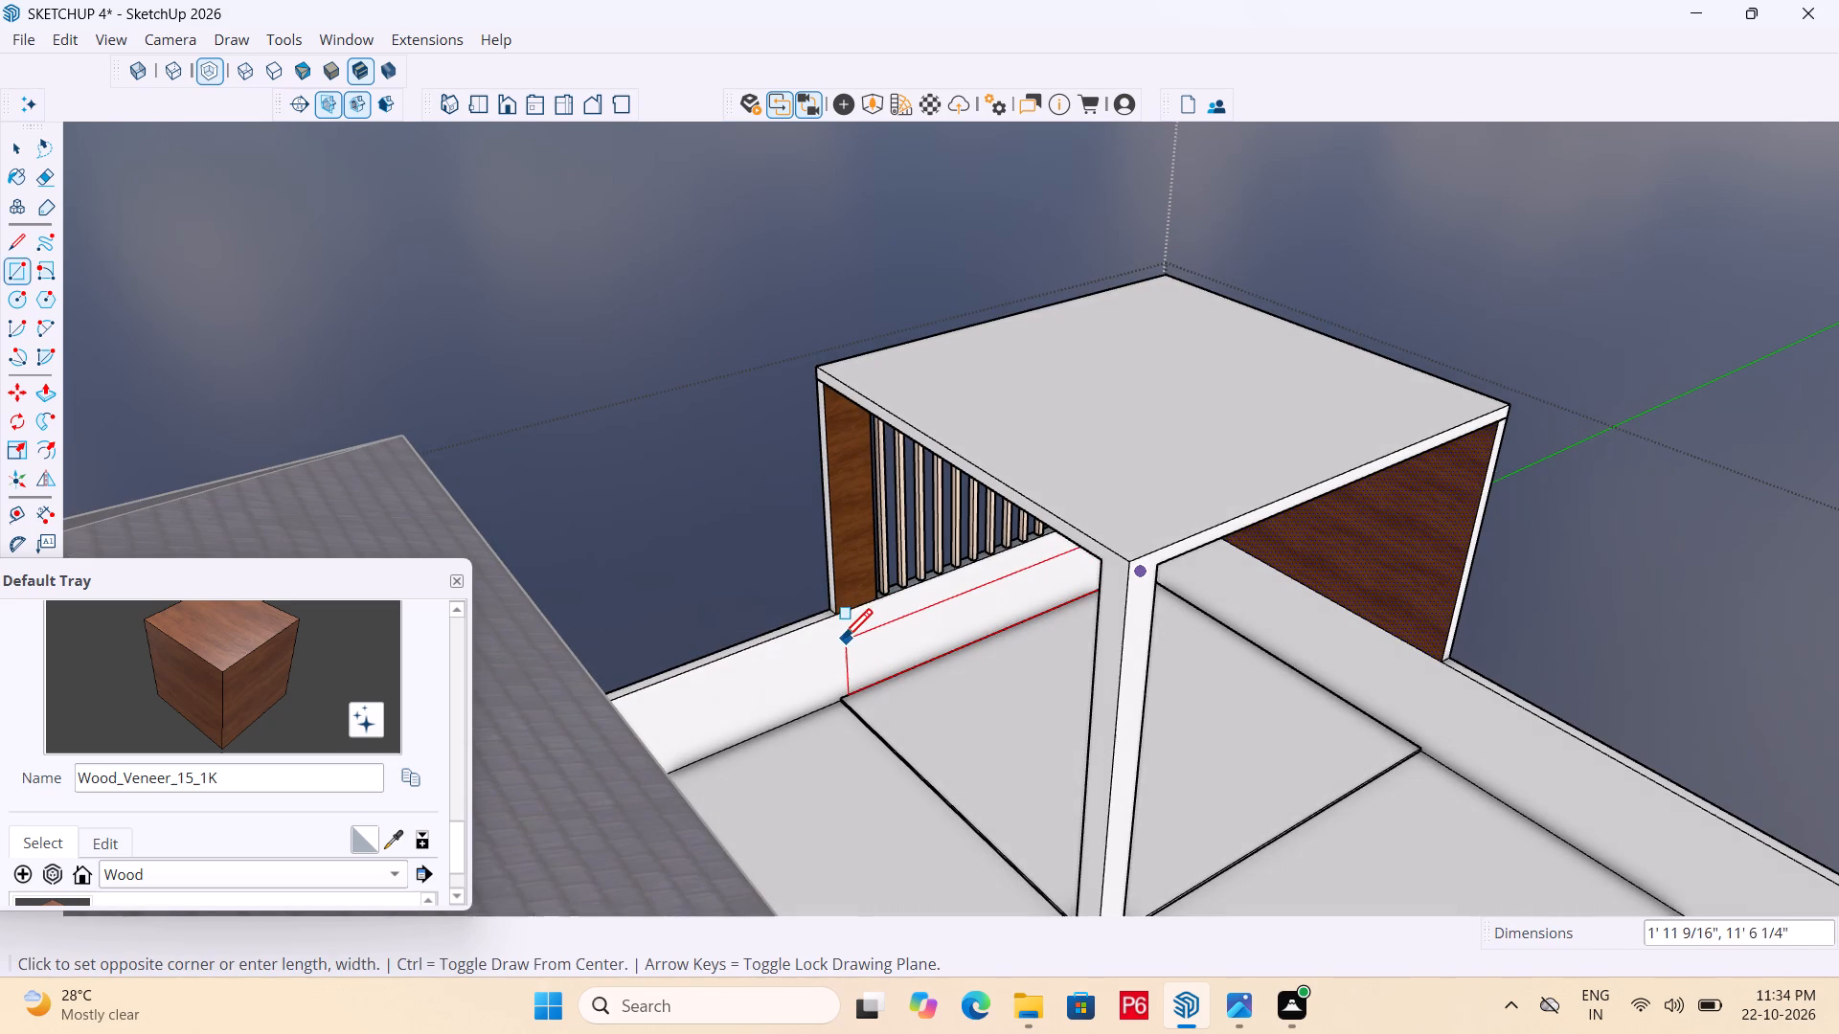
{"action": "left_click", "coordinate": [846, 642]}
Make the new rectangle on the low wall, with its edges, into a group.
{"action": "key", "text": "space"}
{"action": "double_click", "coordinate": [894, 652]}
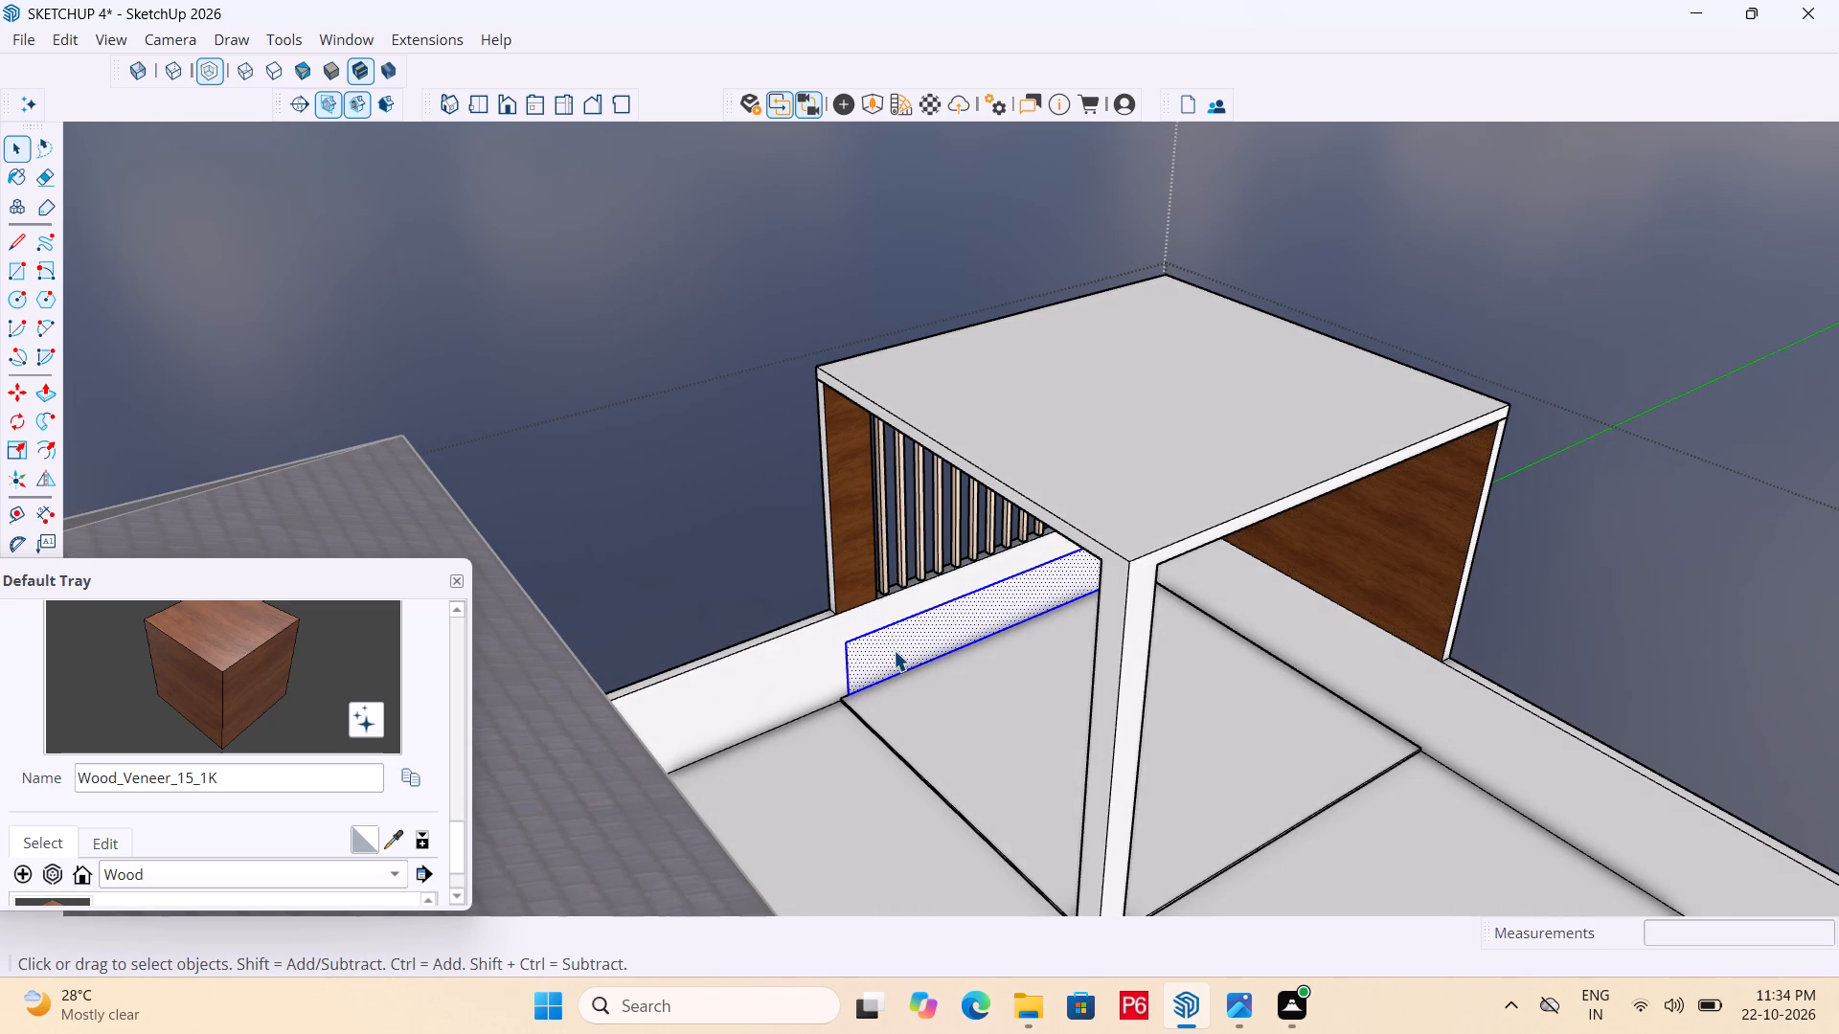
{"action": "double_click", "coordinate": [894, 650]}
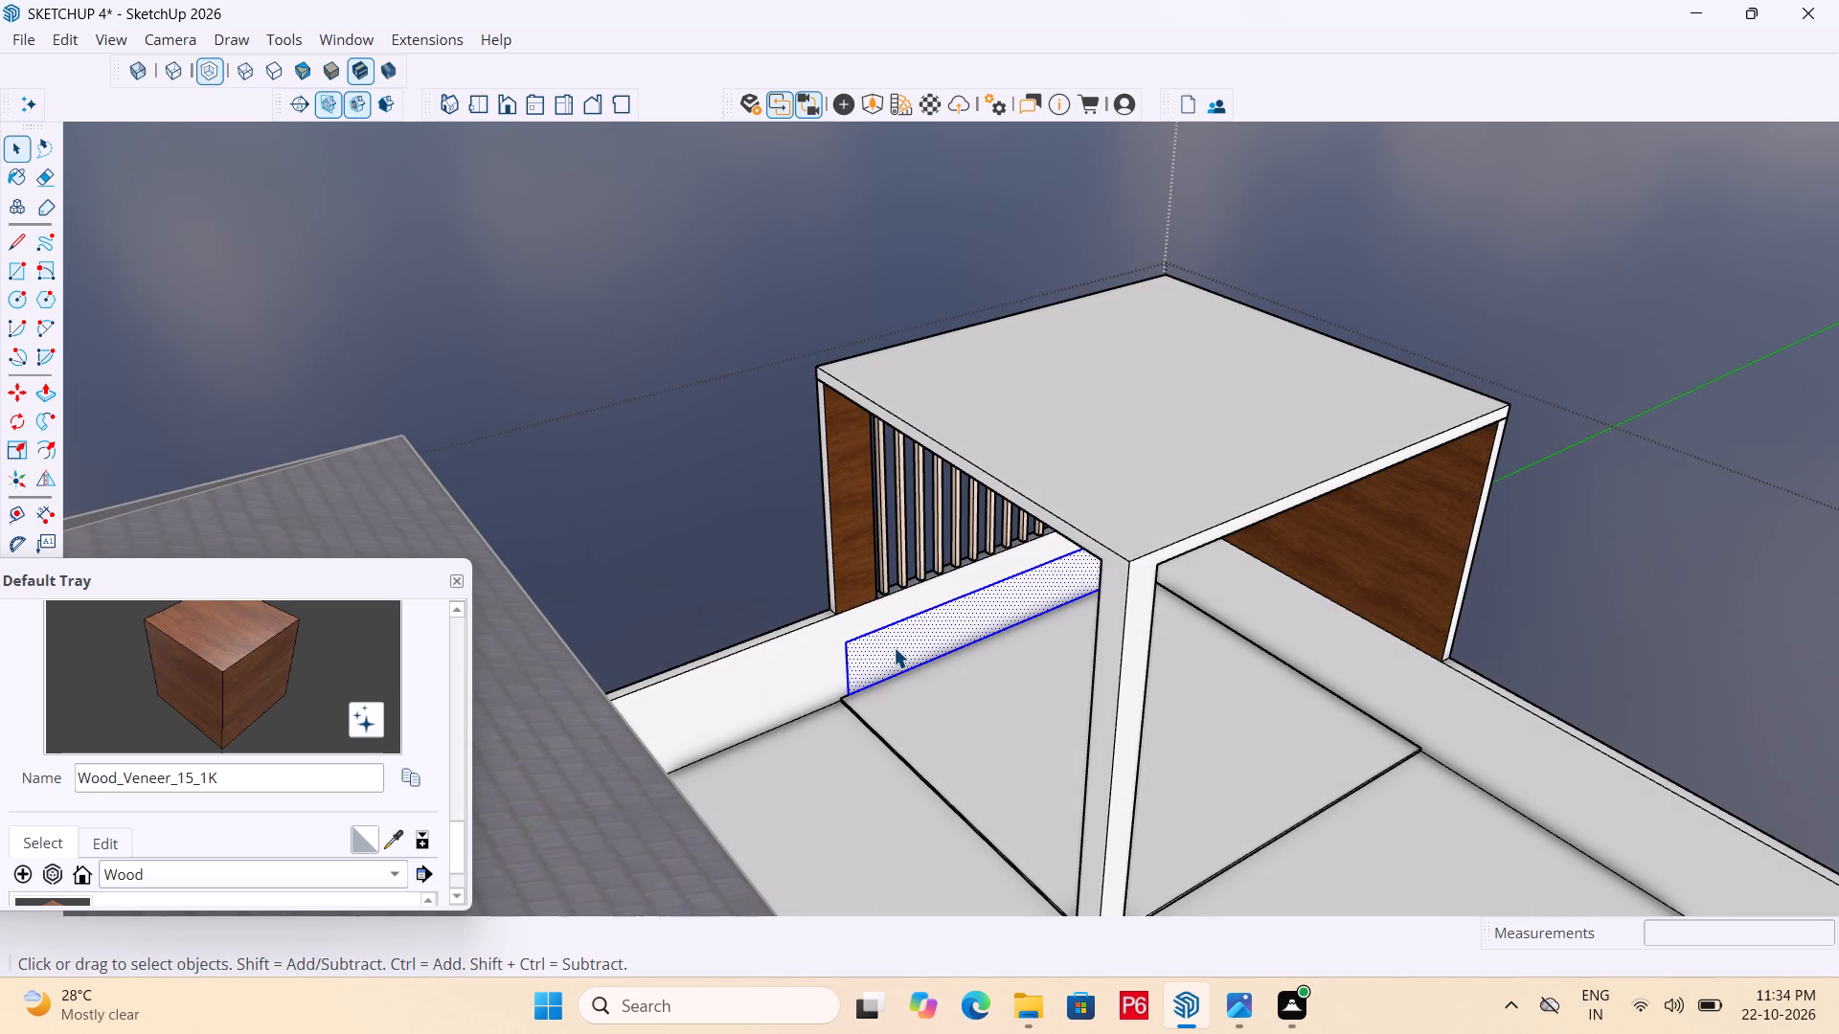
{"action": "right_click", "coordinate": [894, 647]}
{"action": "left_click", "coordinate": [1007, 394]}
{"action": "key", "text": "space"}
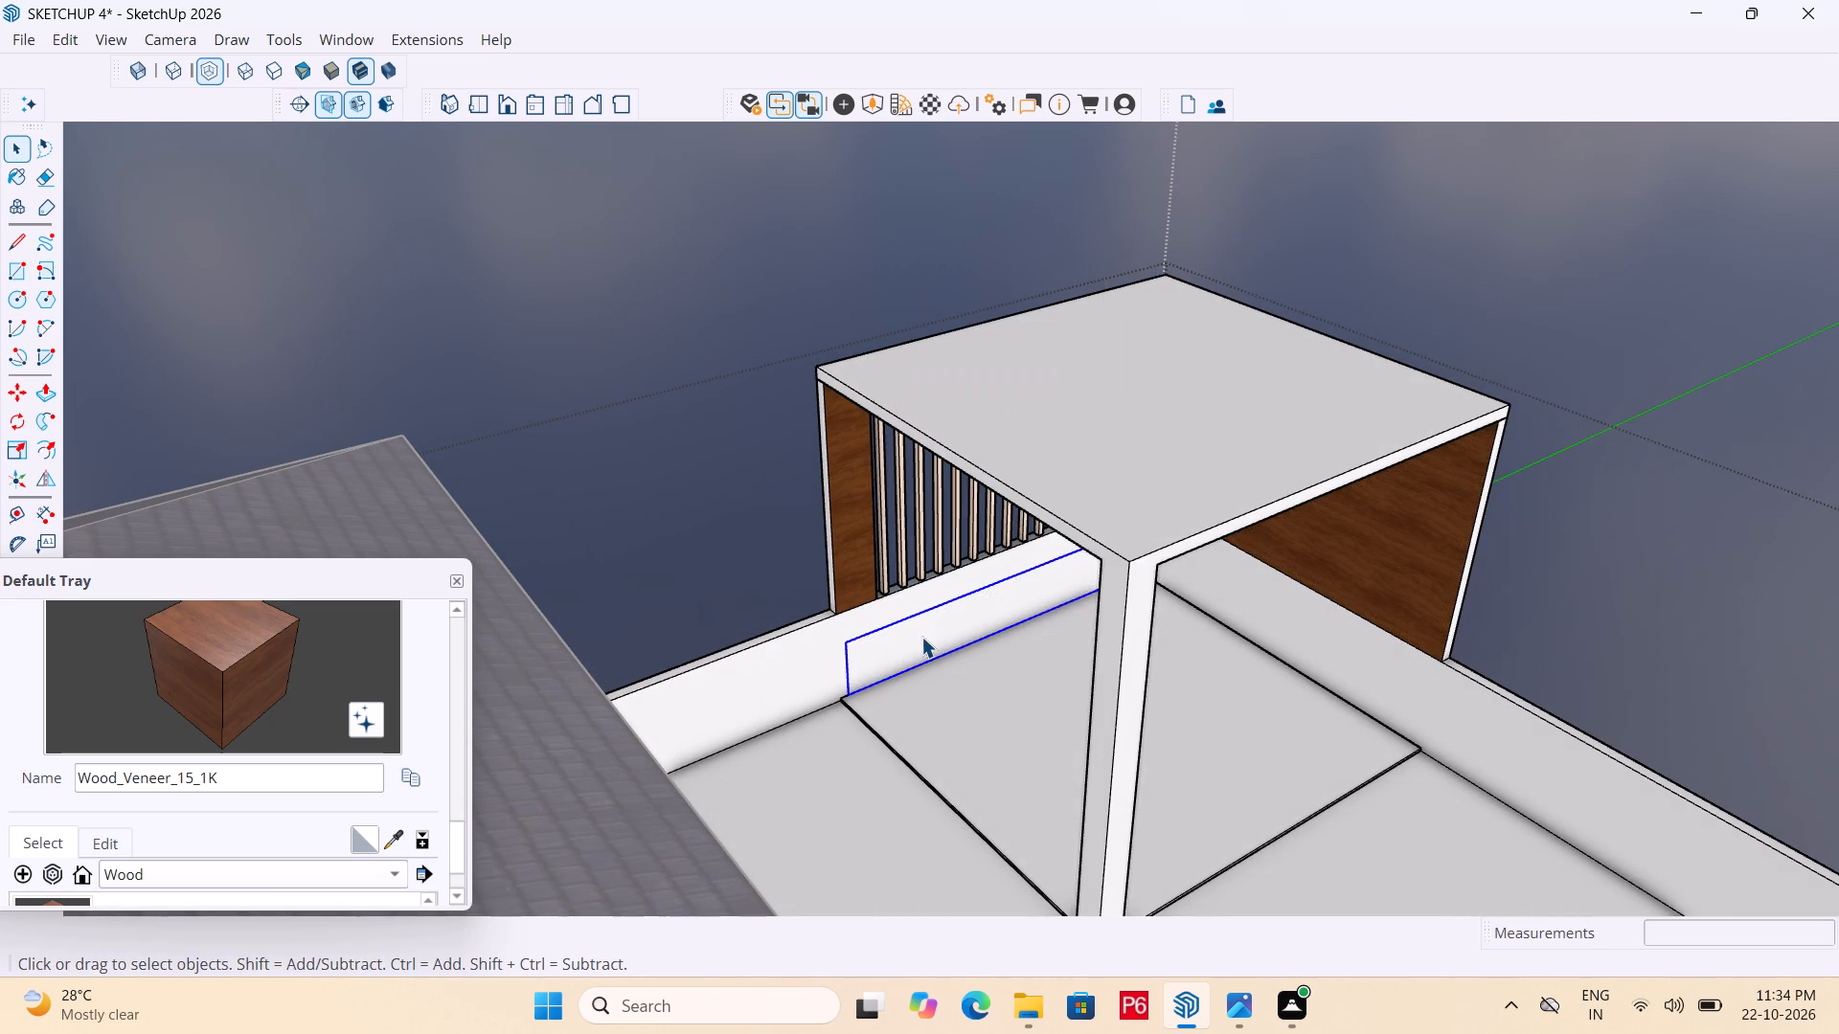
Open the rectangle's group and Push/Pull its face 2' out over the rooftop floor to form a planter box.
{"action": "double_click", "coordinate": [921, 637]}
{"action": "left_click", "coordinate": [901, 637]}
{"action": "scroll", "coordinate": [892, 661], "scroll_direction": "up", "scroll_amount": 5}
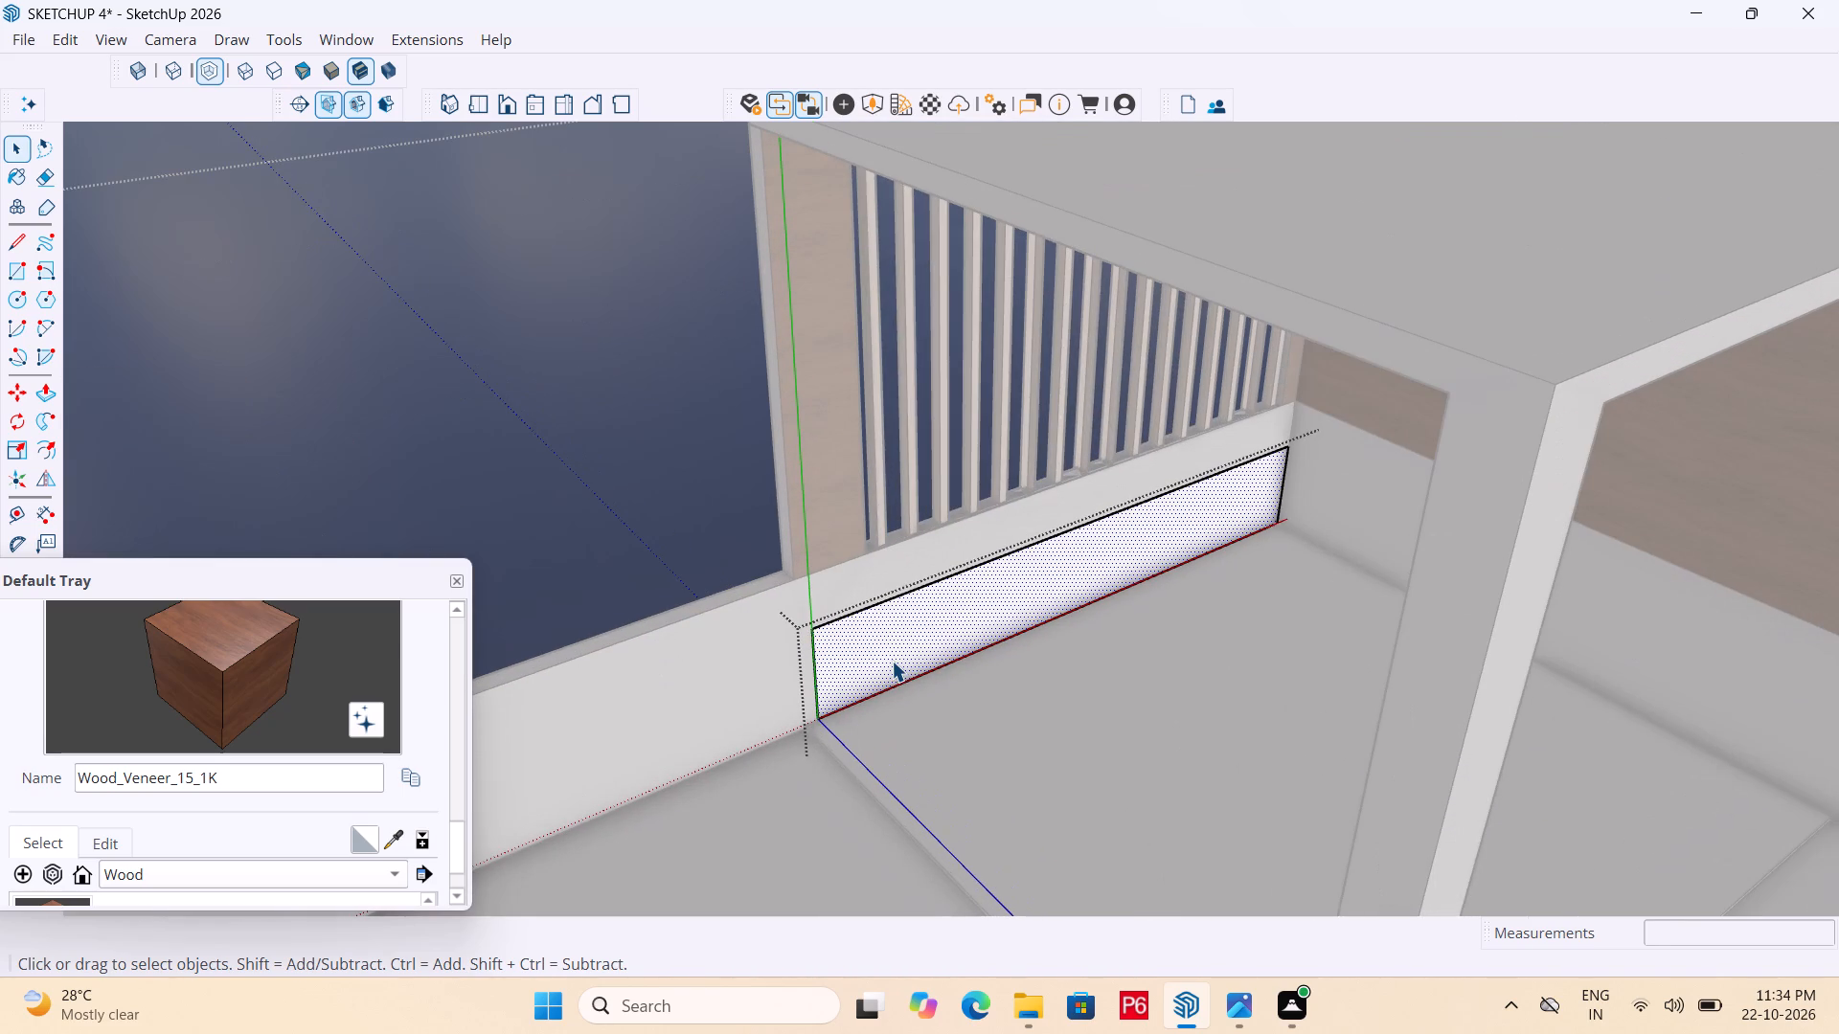
{"action": "key", "text": "p"}
{"action": "left_click", "coordinate": [887, 637]}
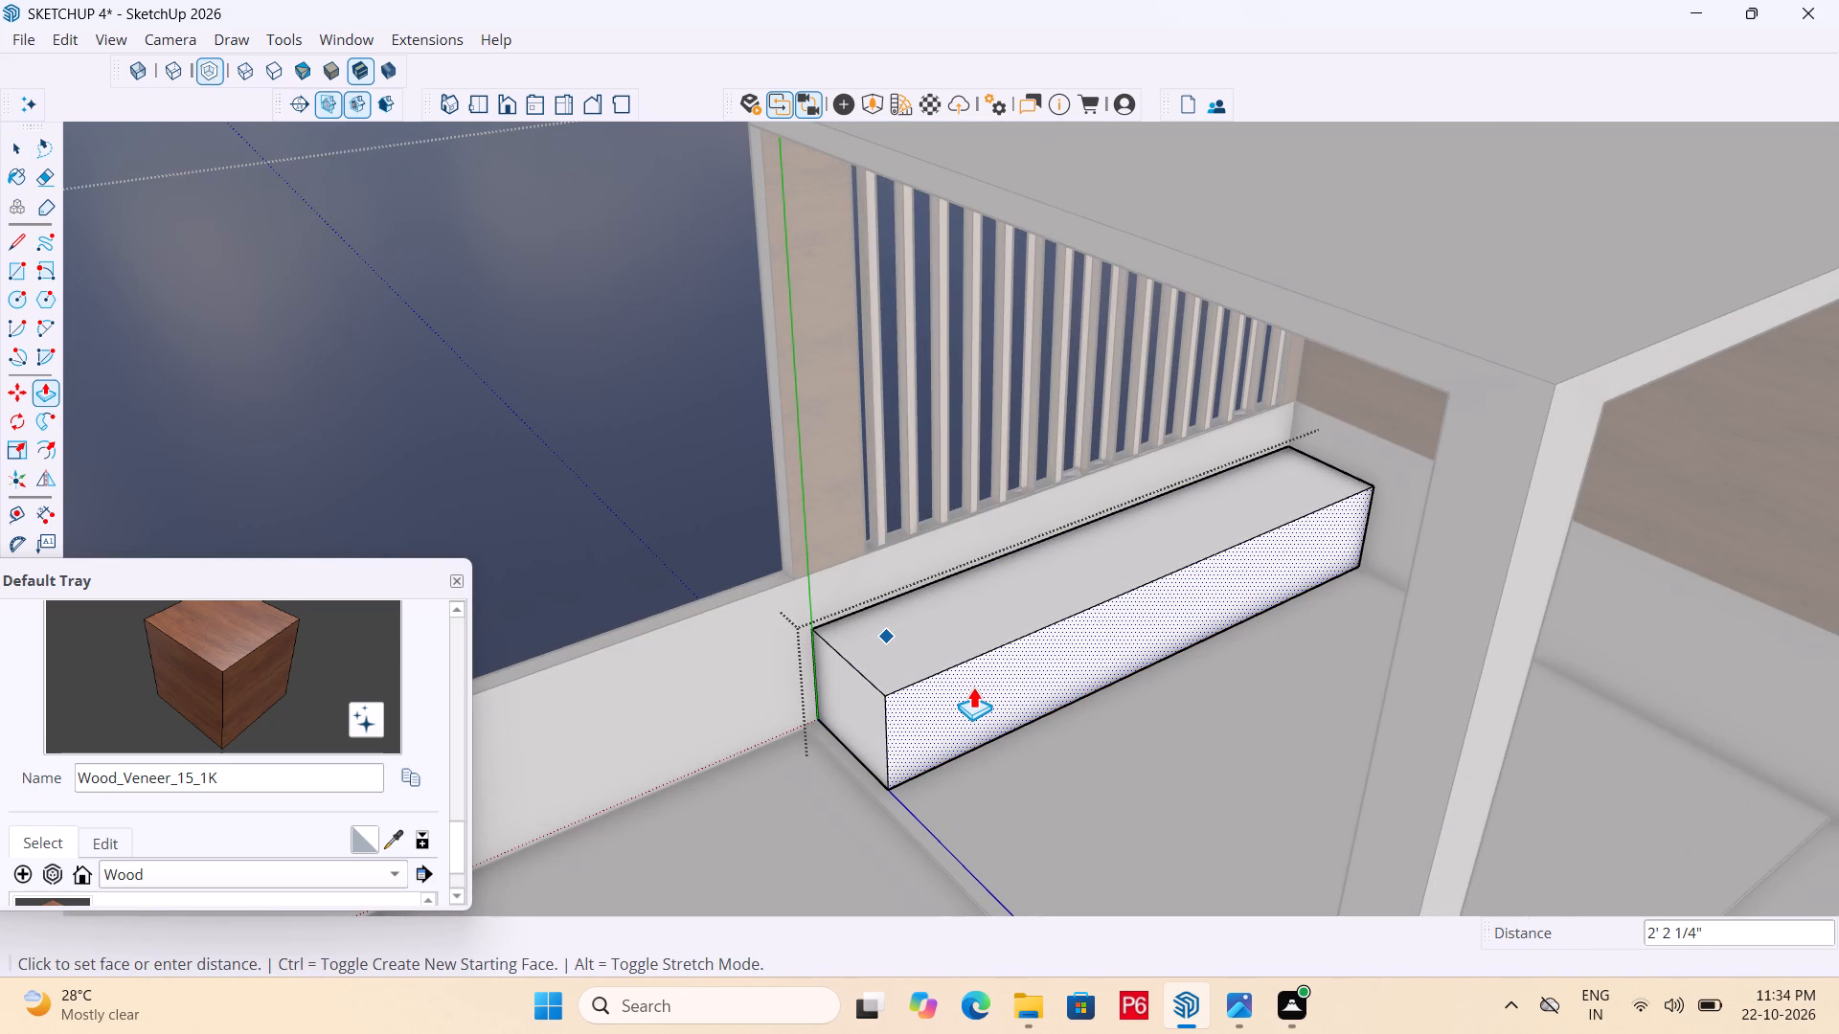
{"action": "type", "text": "2'"}
{"action": "key", "text": "Return"}
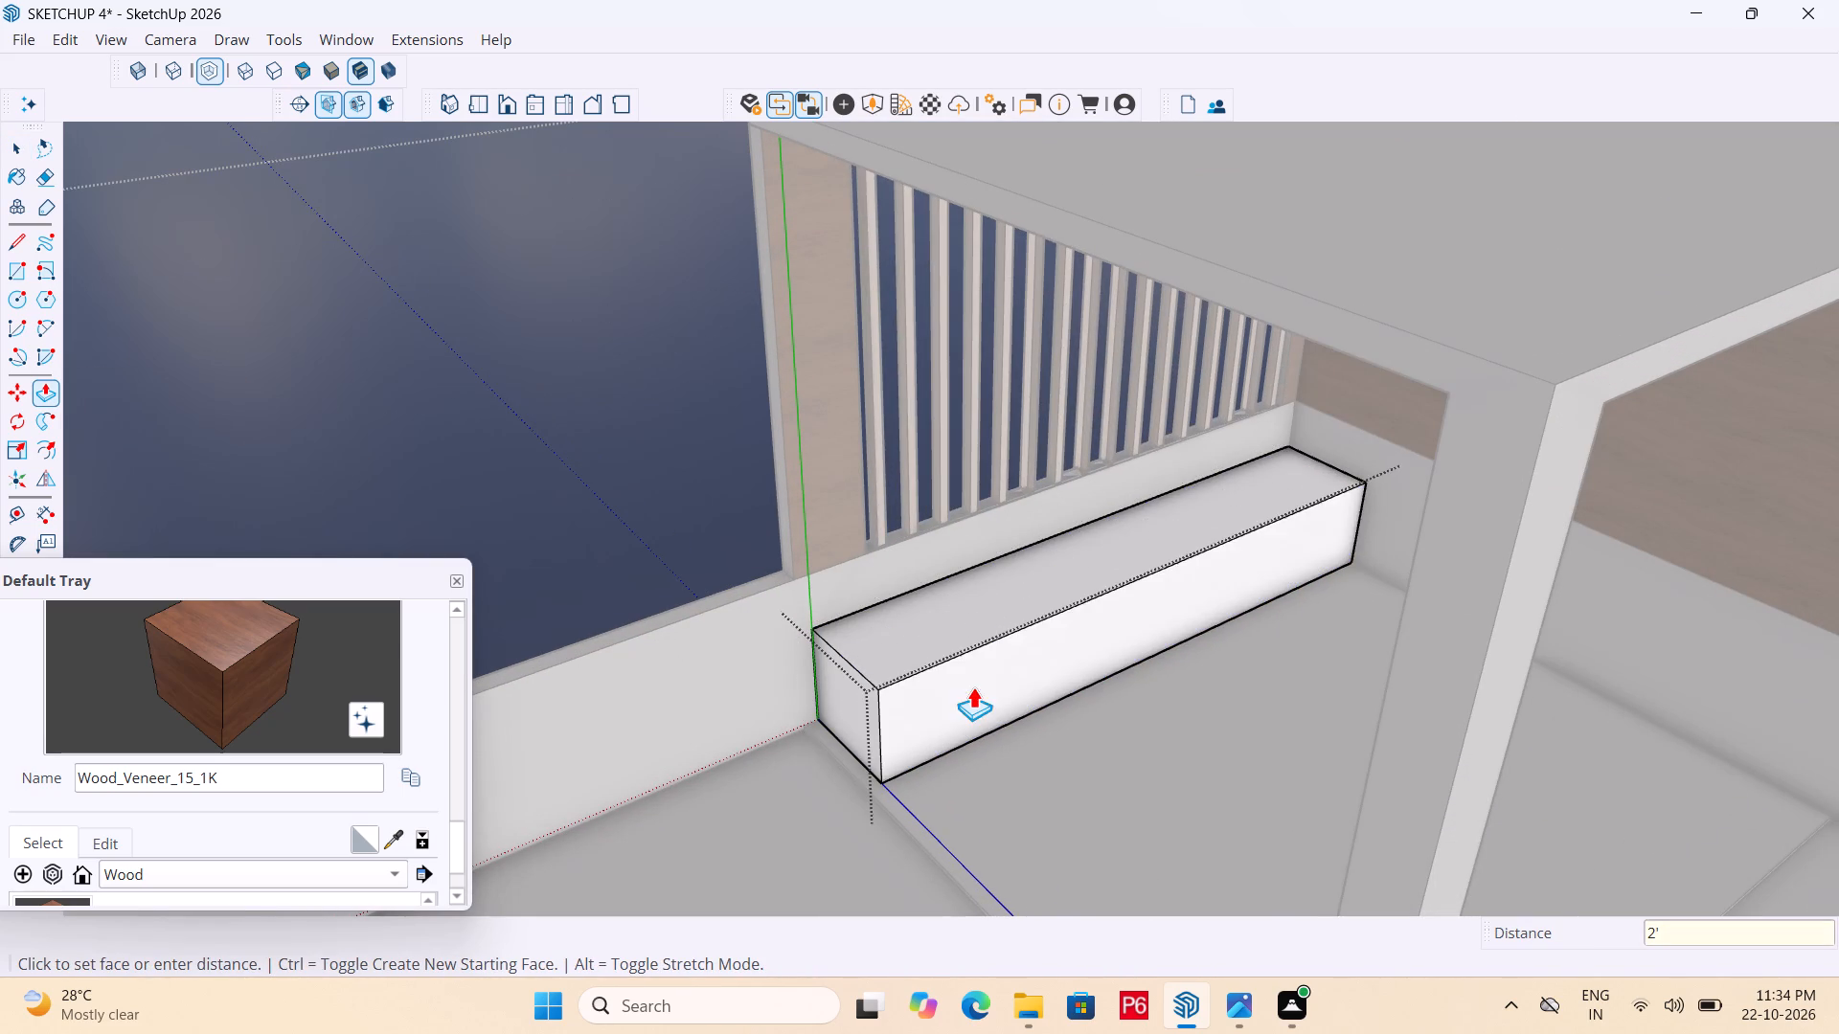
Offset the edges of the planter box's top face 3" inward.
{"action": "scroll", "coordinate": [860, 611], "scroll_direction": "down", "scroll_amount": 3}
{"action": "middle_click_drag", "start_coordinate": [873, 605], "coordinate": [894, 691]}
{"action": "scroll", "coordinate": [917, 651], "scroll_direction": "up", "scroll_amount": 6}
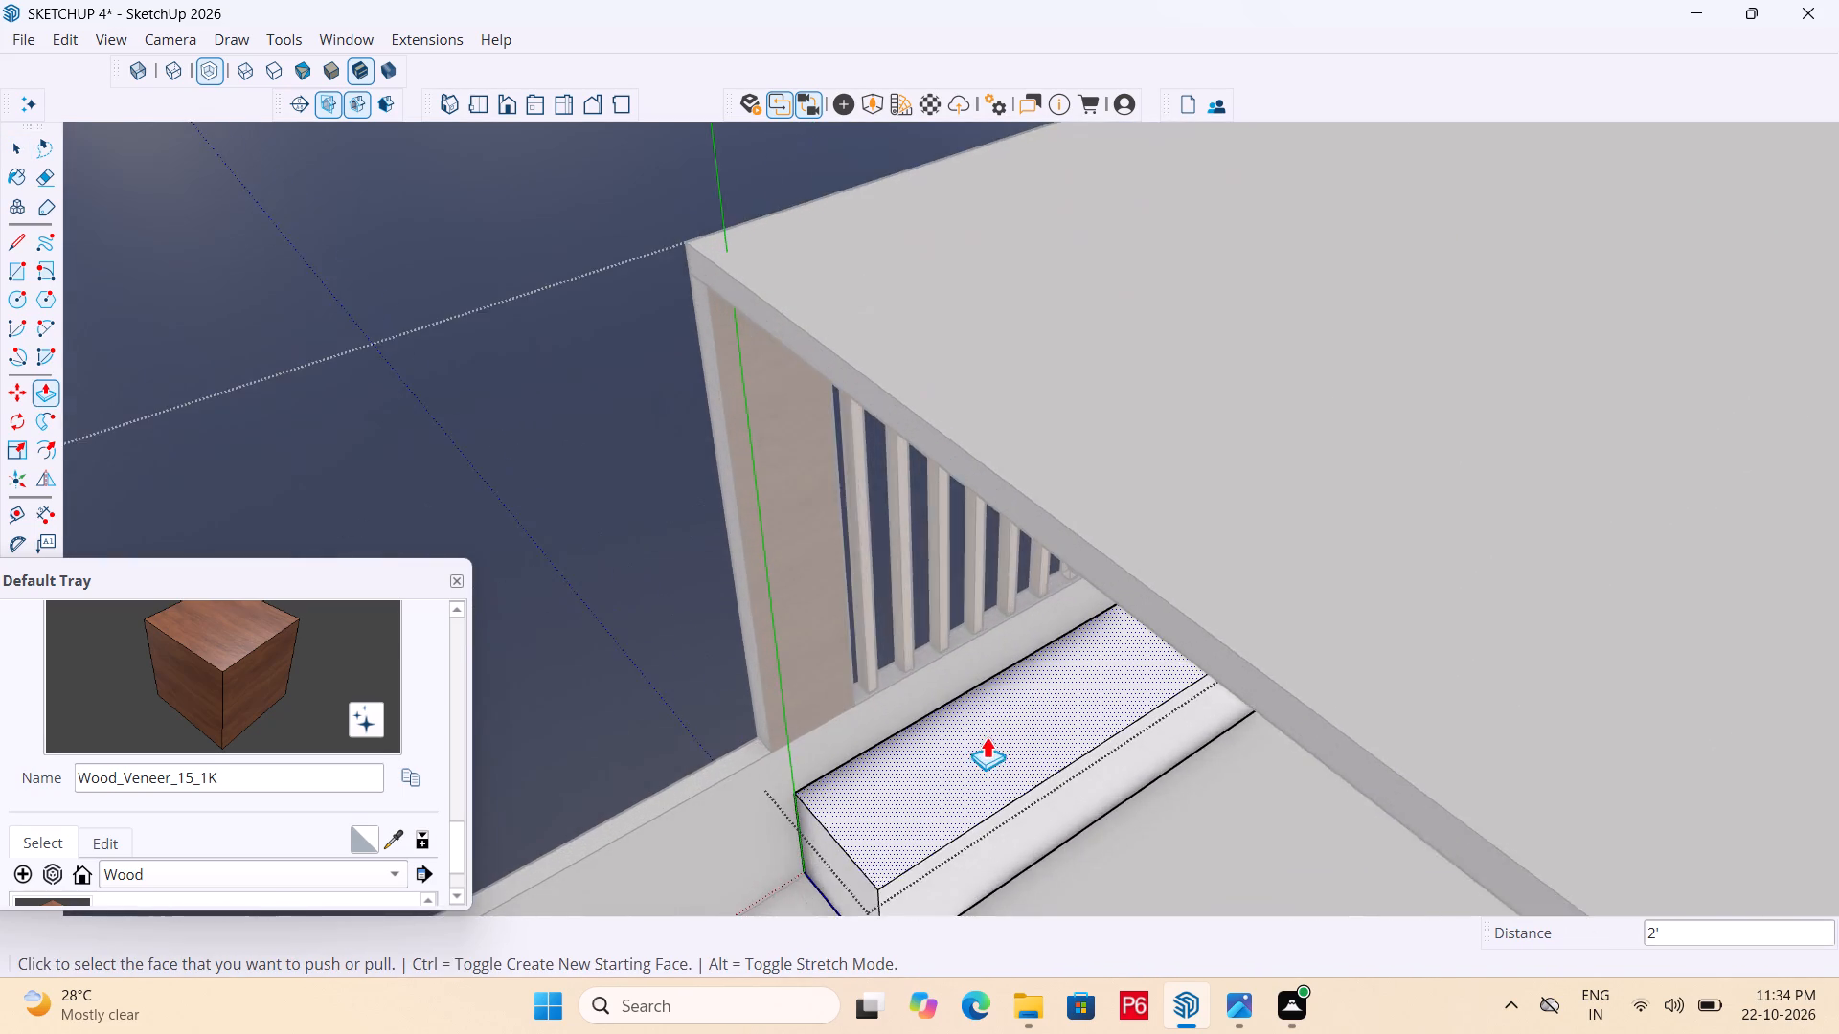
{"action": "middle_click_drag", "start_coordinate": [987, 729], "coordinate": [986, 663]}
{"action": "key", "text": "space"}
{"action": "left_click", "coordinate": [1003, 631]}
{"action": "scroll", "coordinate": [303, 836], "scroll_direction": "down", "scroll_amount": 2}
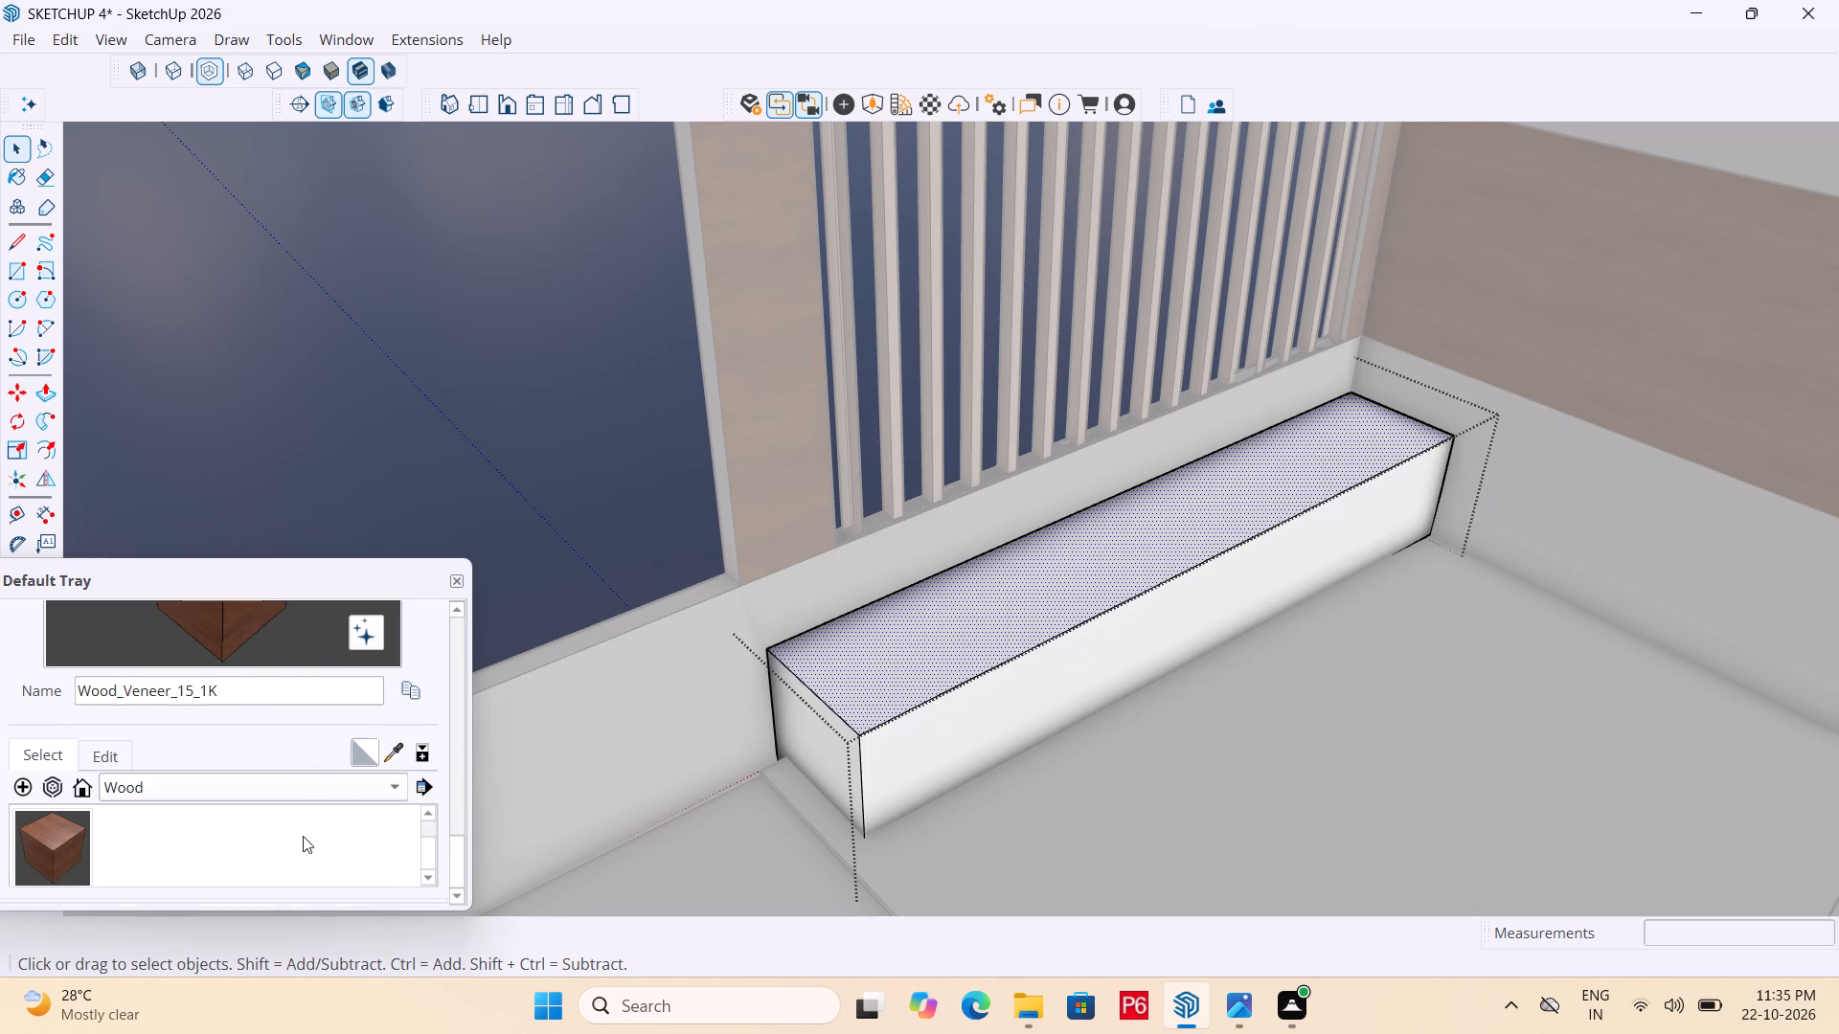
{"action": "scroll", "coordinate": [303, 836], "scroll_direction": "down", "scroll_amount": 2}
{"action": "left_click", "coordinate": [314, 782]}
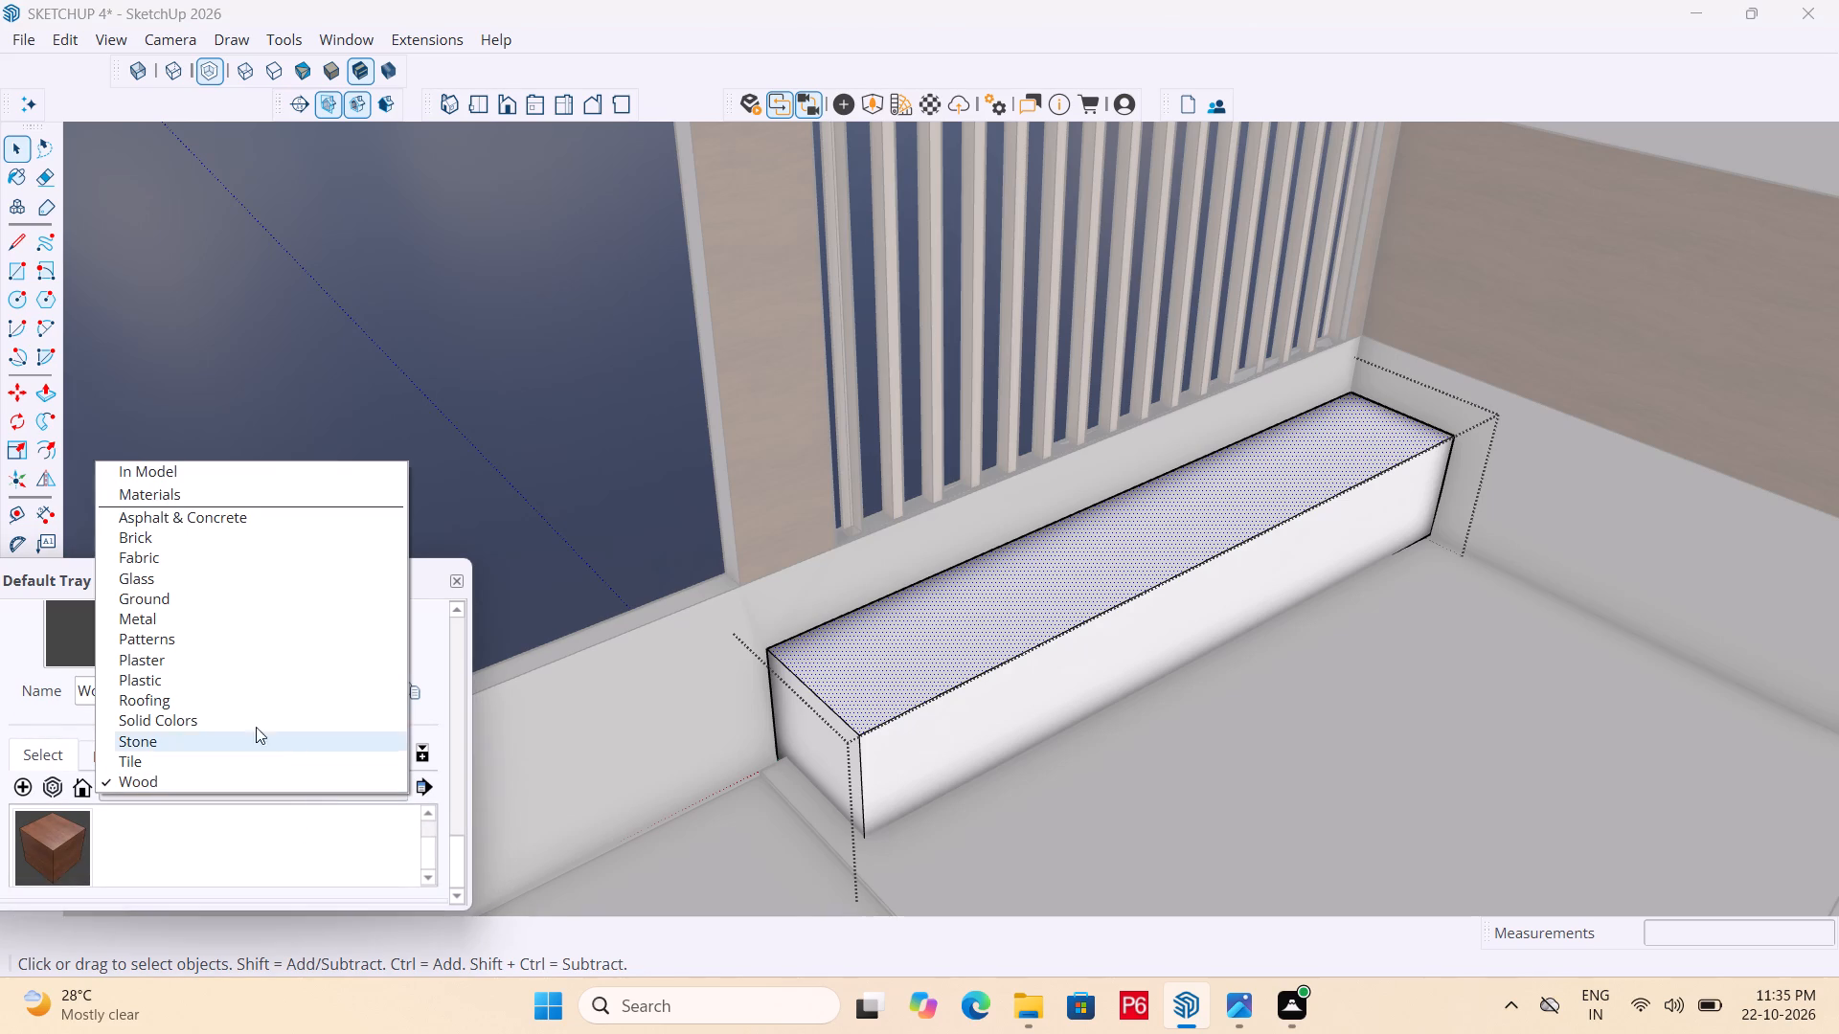
{"action": "left_click", "coordinate": [39, 450]}
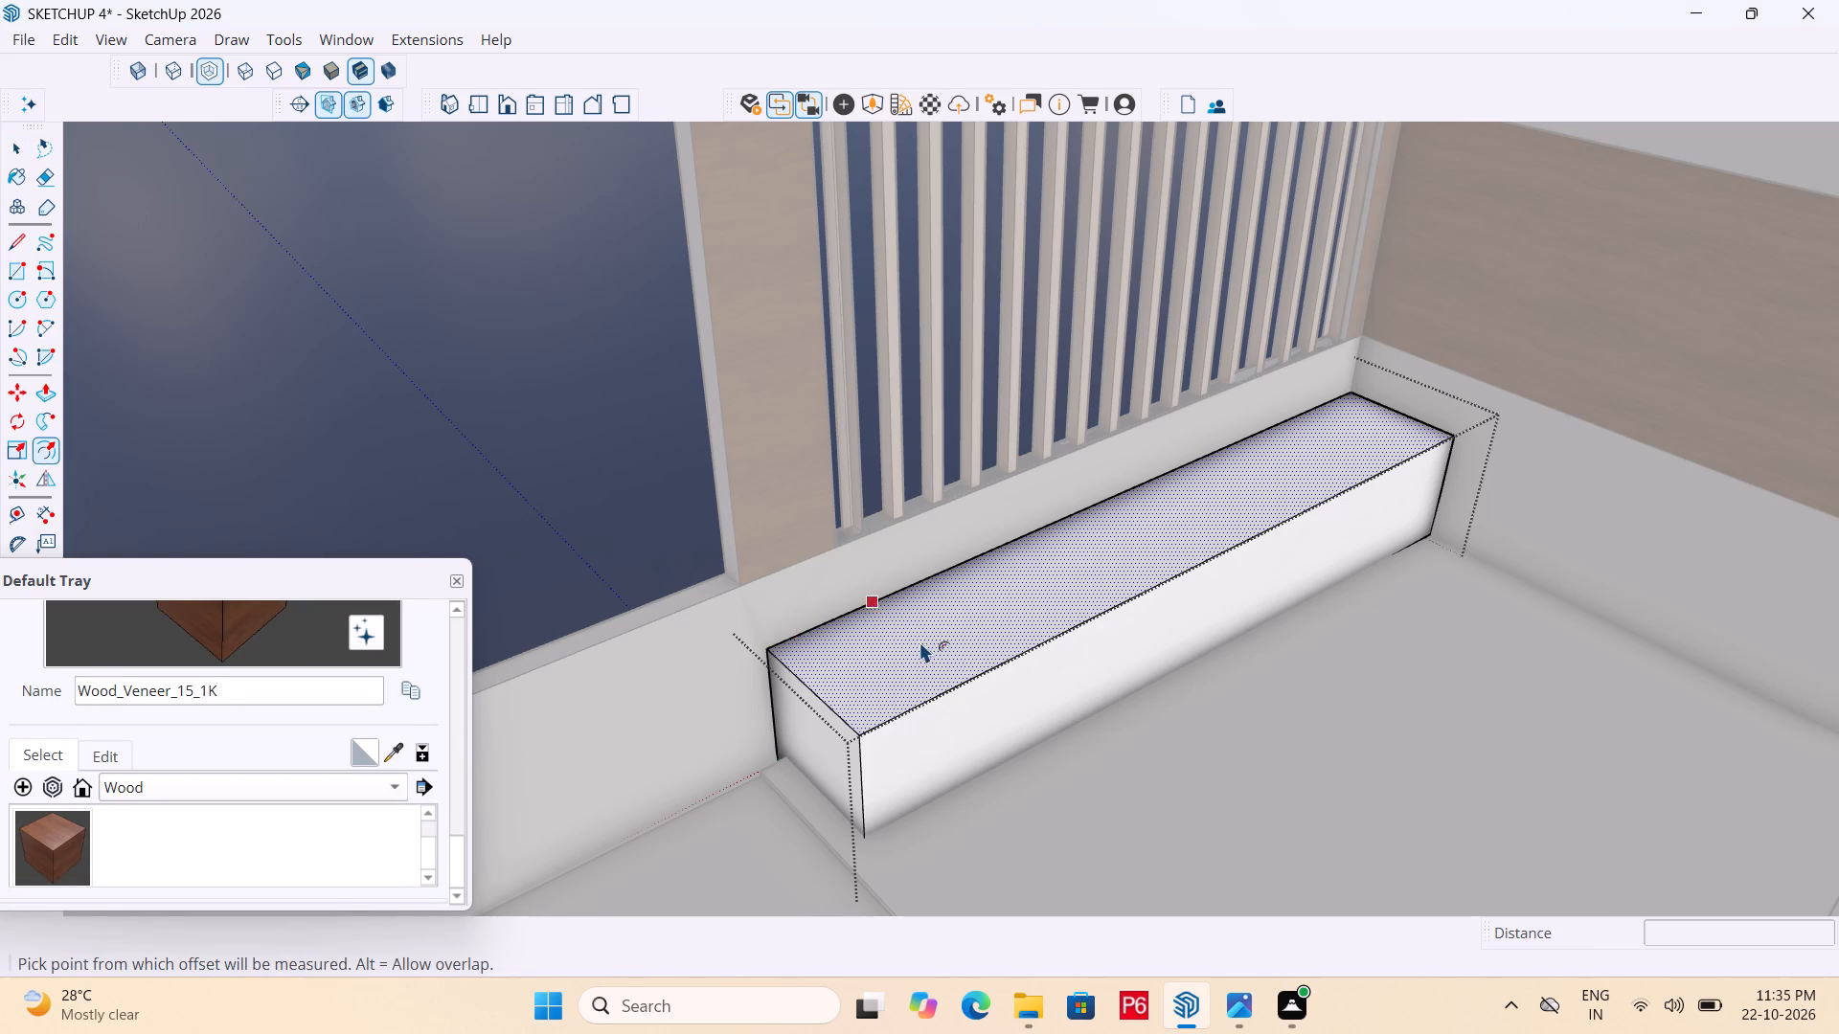
{"action": "left_click", "coordinate": [919, 643]}
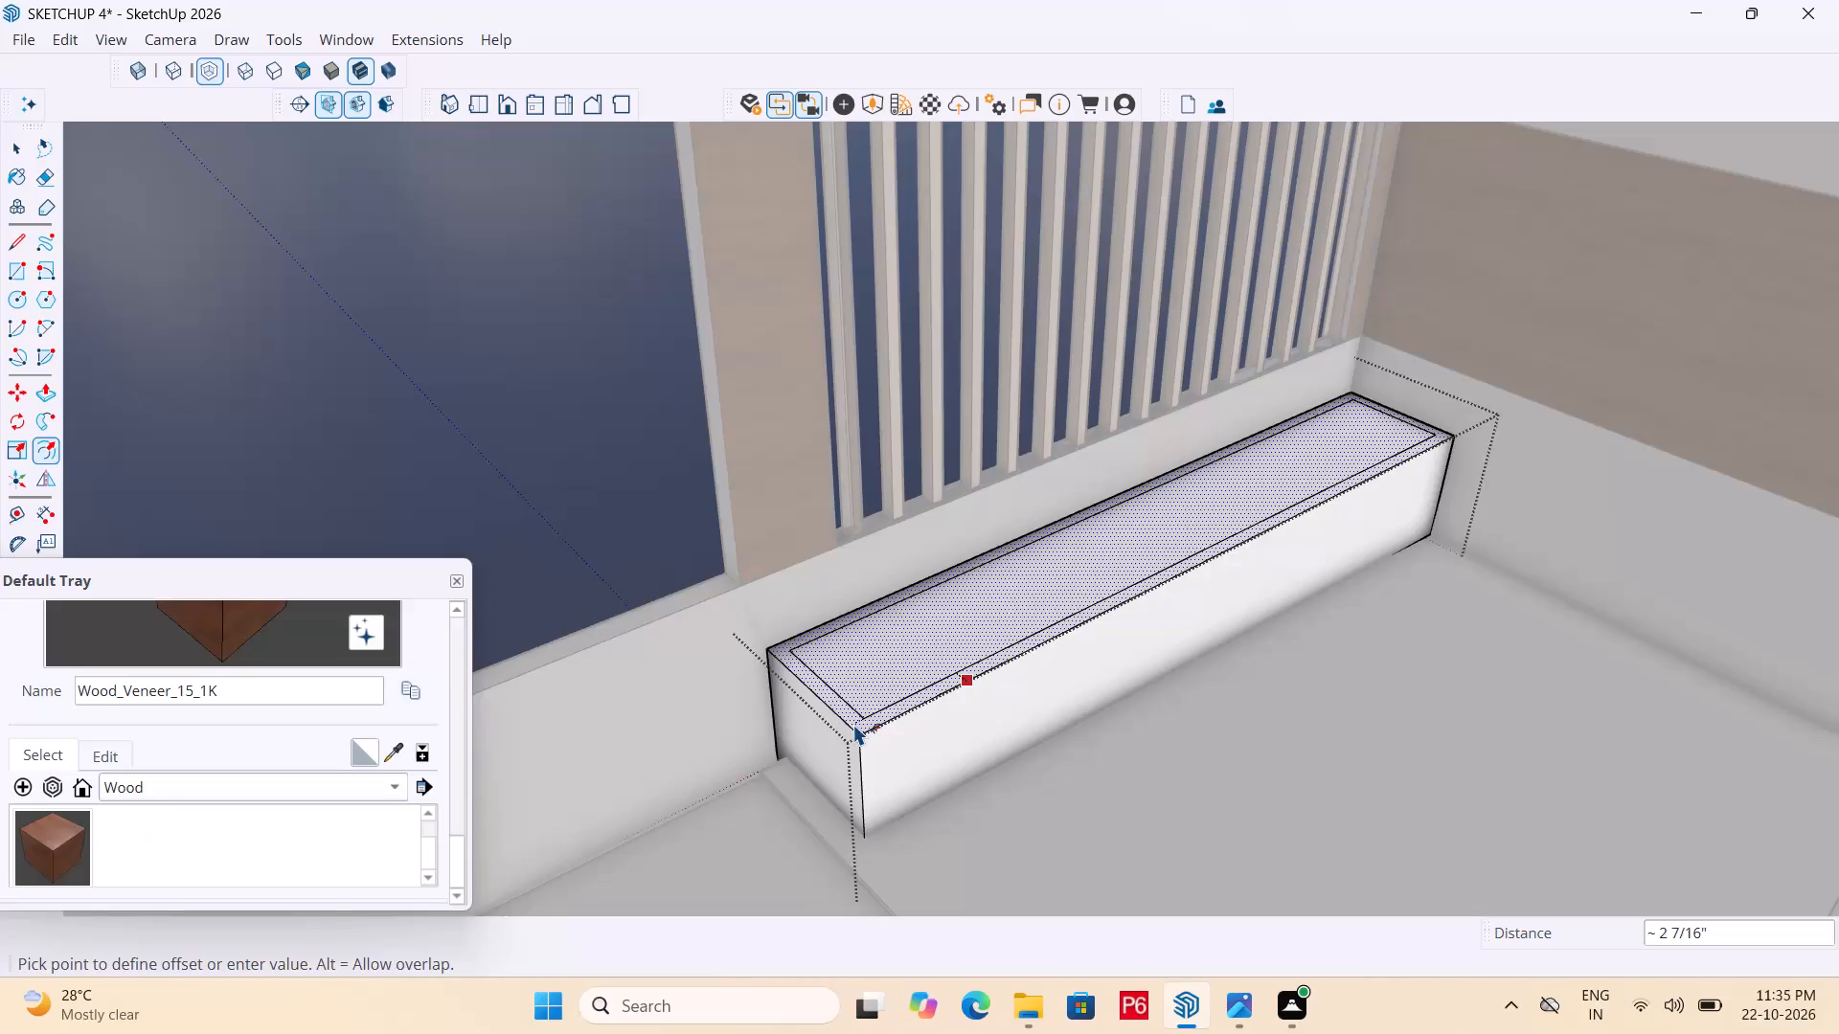
{"action": "type", "text": "3\""}
{"action": "key", "text": "Return"}
Push/Pull the inner top face of the planter box about 6" down to hollow it out.
{"action": "scroll", "coordinate": [829, 604], "scroll_direction": "up", "scroll_amount": 1}
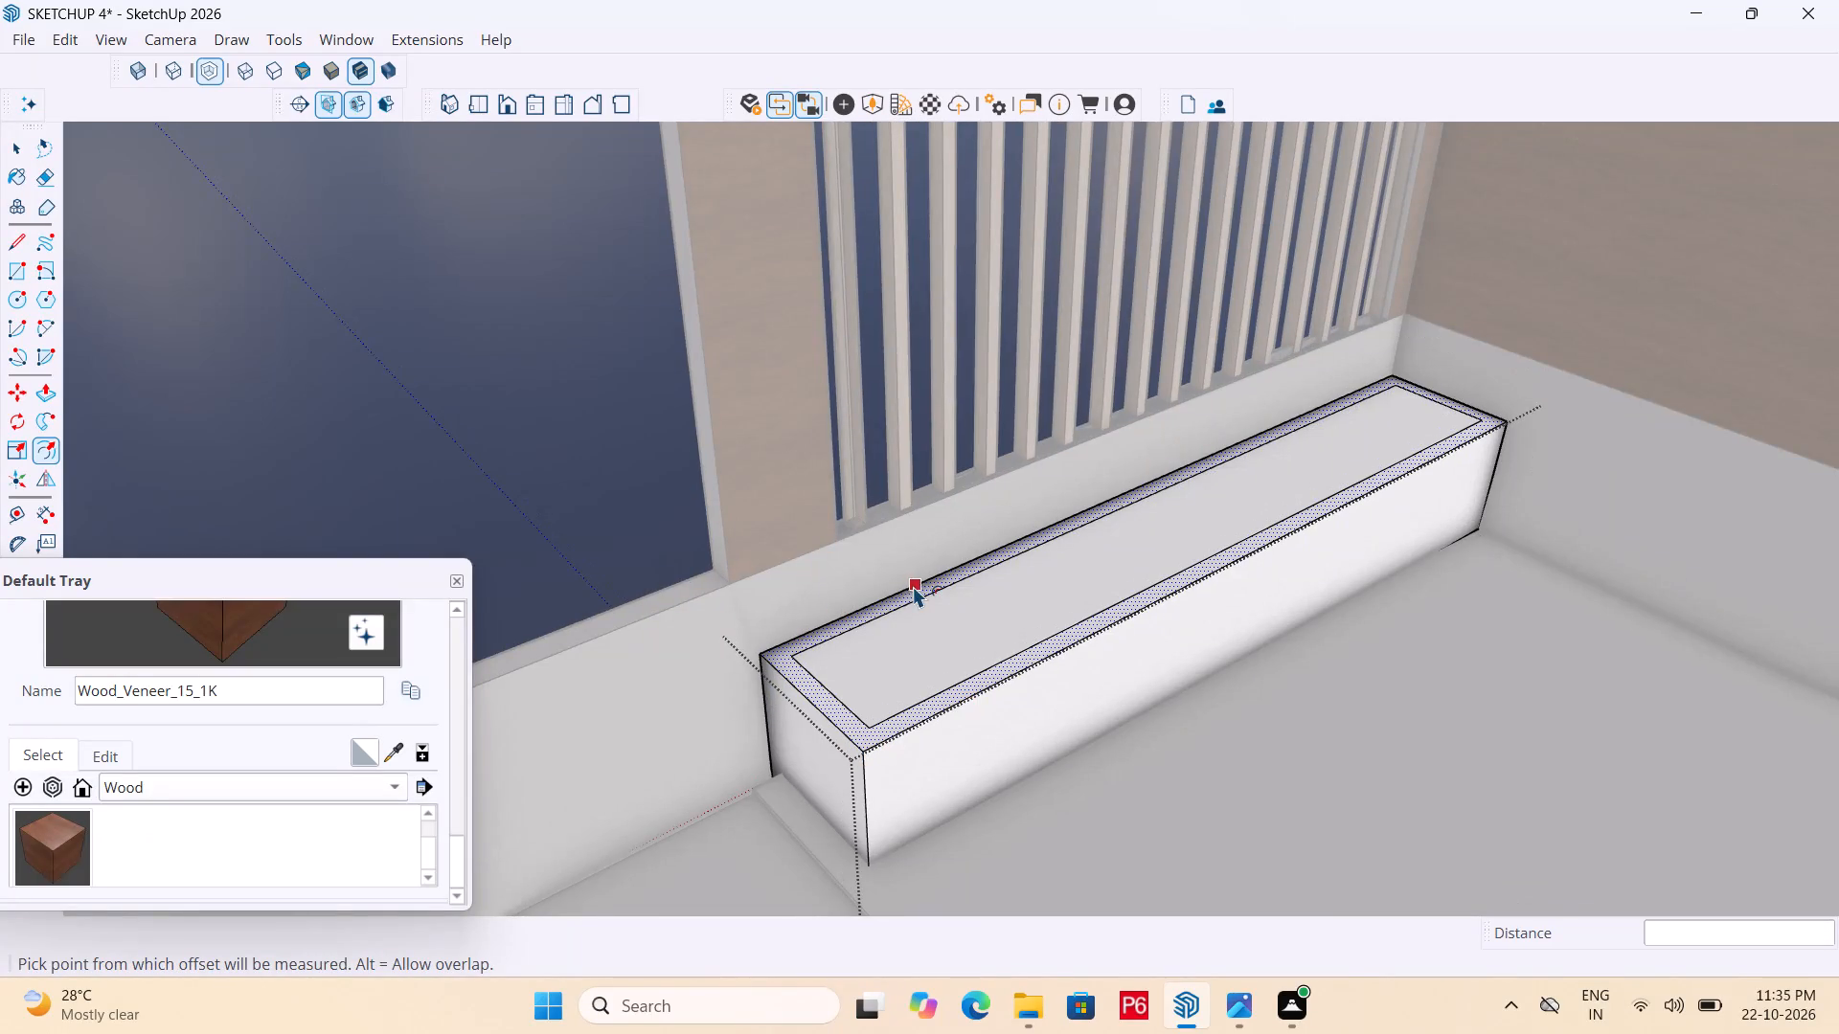
{"action": "scroll", "coordinate": [971, 679], "scroll_direction": "up", "scroll_amount": 2}
{"action": "key", "text": "p"}
{"action": "left_click", "coordinate": [912, 642]}
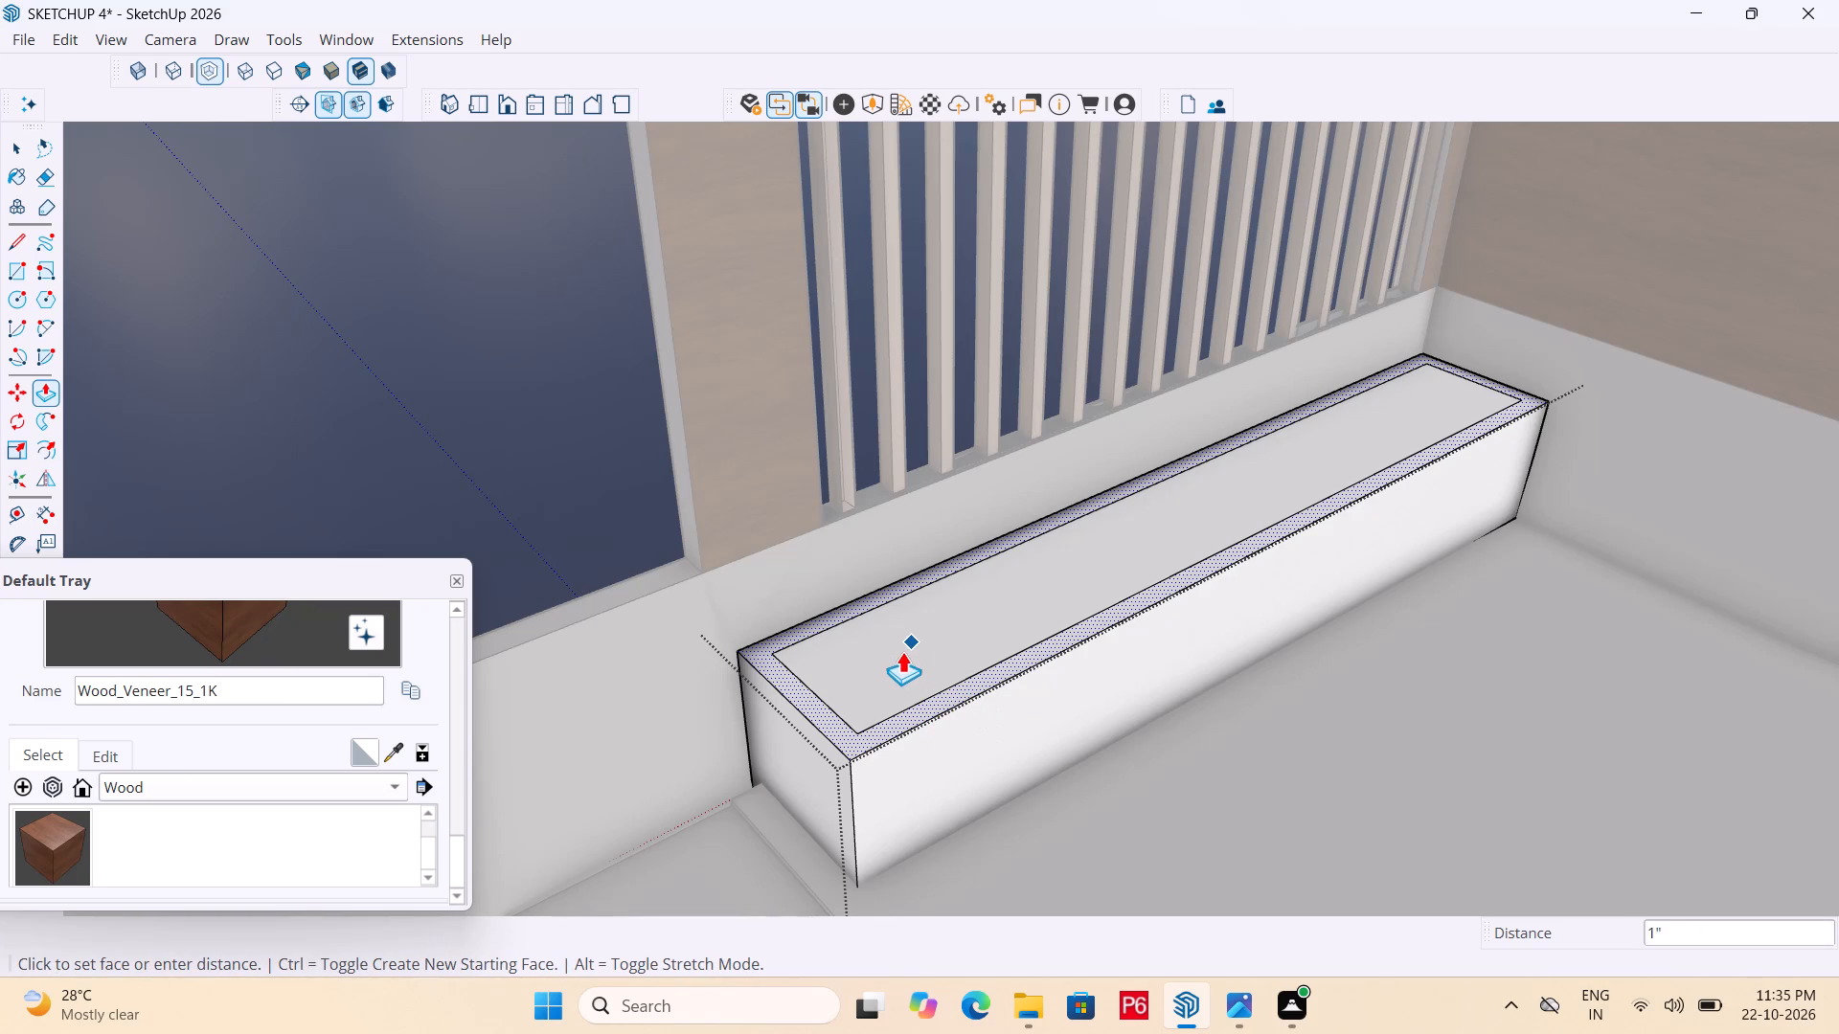
{"action": "key", "text": "Escape"}
{"action": "left_click", "coordinate": [898, 650]}
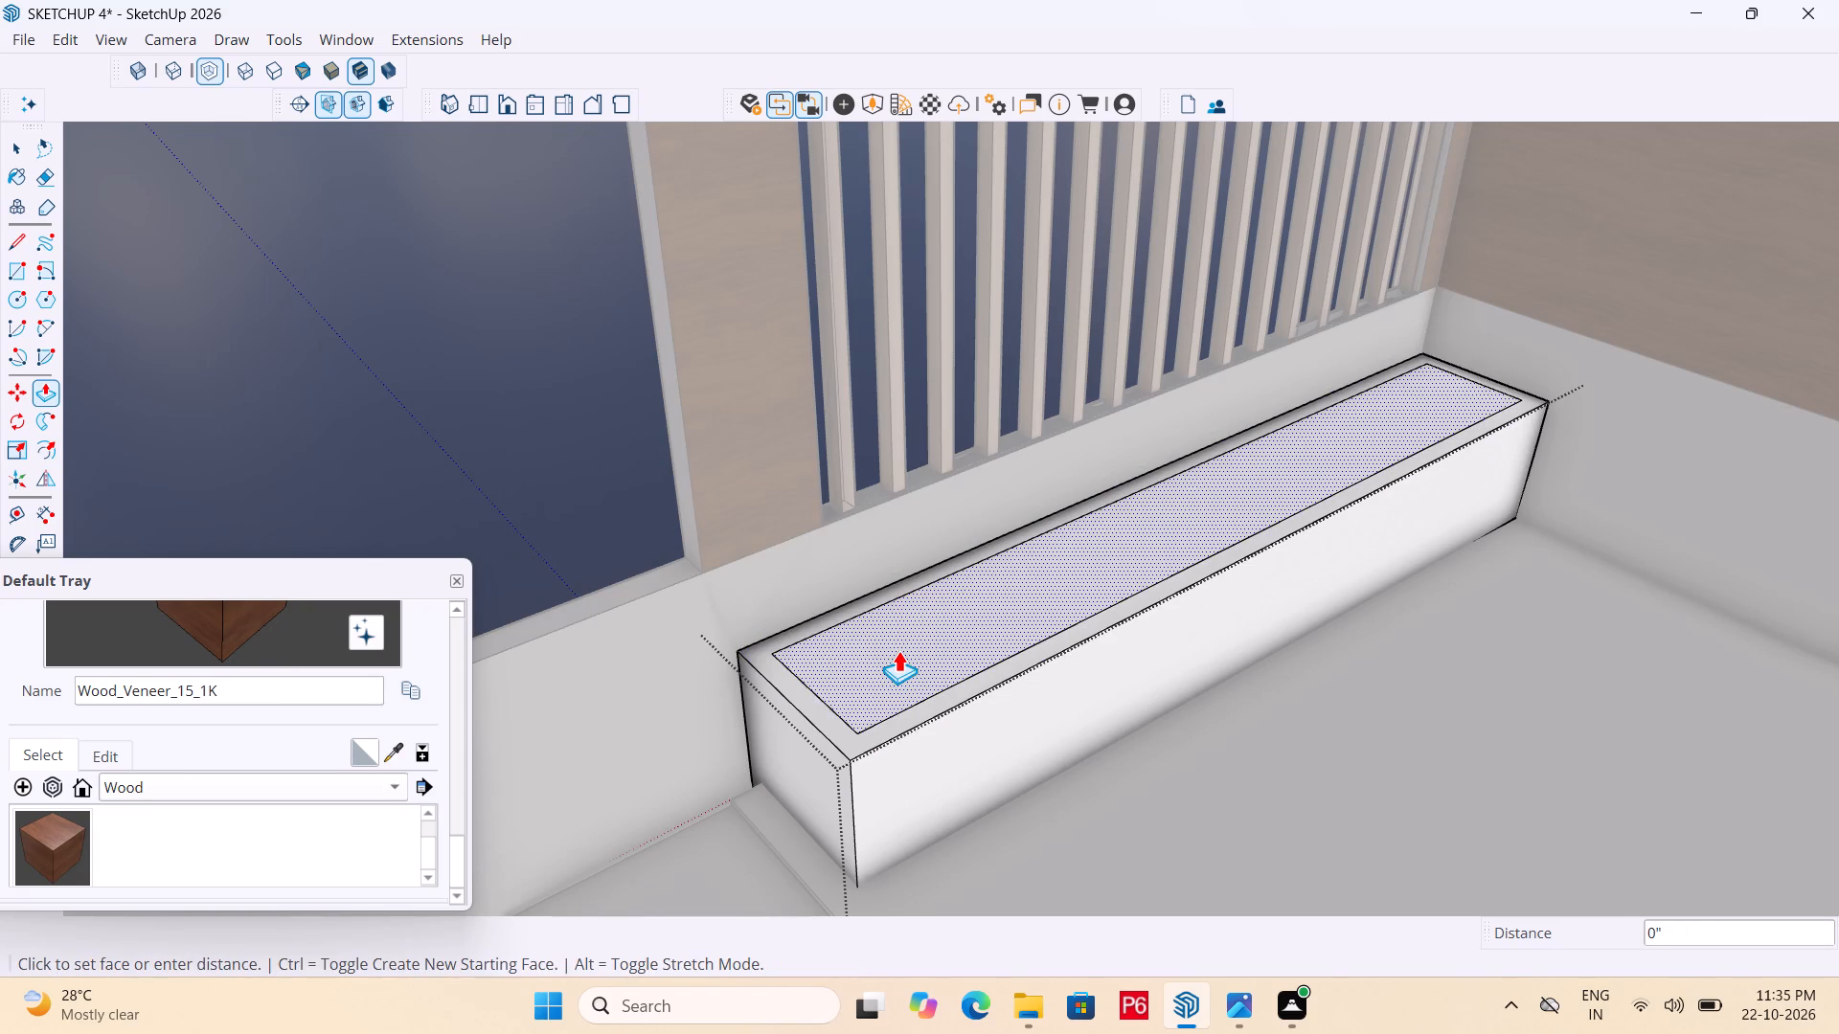
{"action": "scroll", "coordinate": [887, 681], "scroll_direction": "up", "scroll_amount": 4}
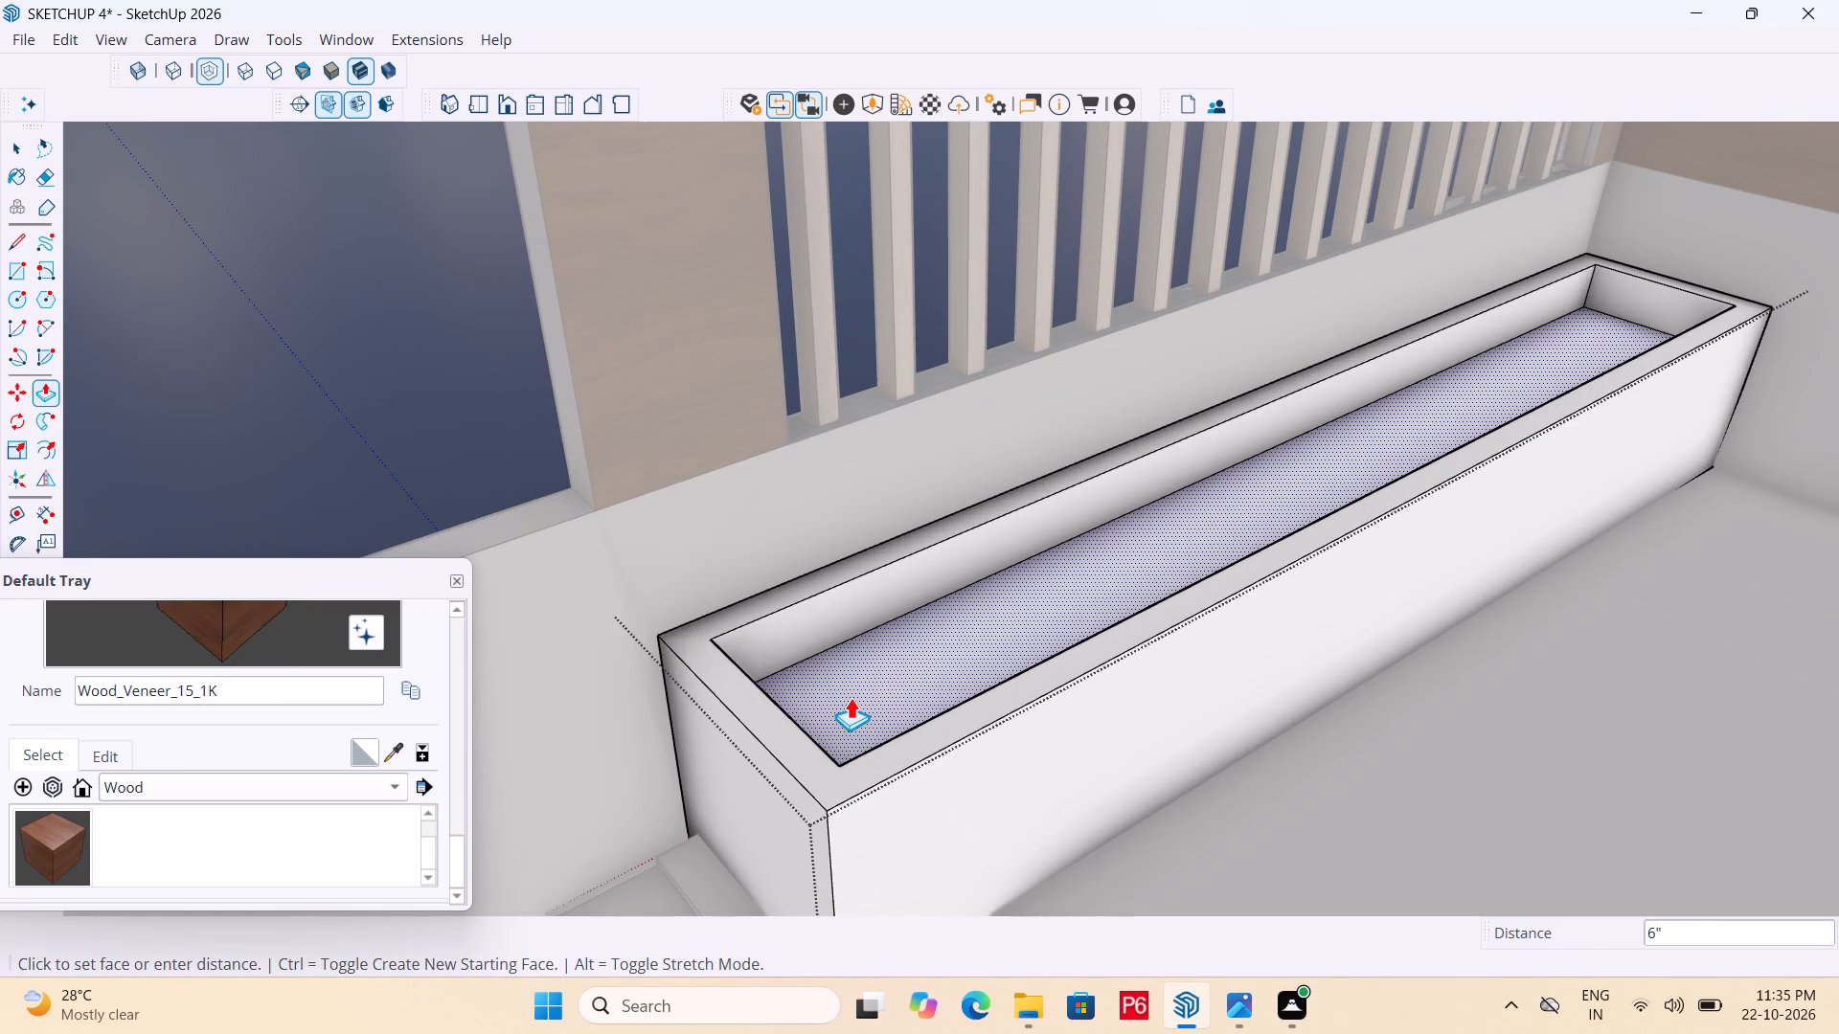
{"action": "left_click", "coordinate": [851, 697]}
{"action": "left_click_drag", "start_coordinate": [850, 697], "coordinate": [874, 677]}
{"action": "key", "text": "space"}
Paint the planter's recessed floor with the Soil_04_1K material from the Ground collection.
{"action": "middle_click_drag", "start_coordinate": [889, 641], "coordinate": [831, 675]}
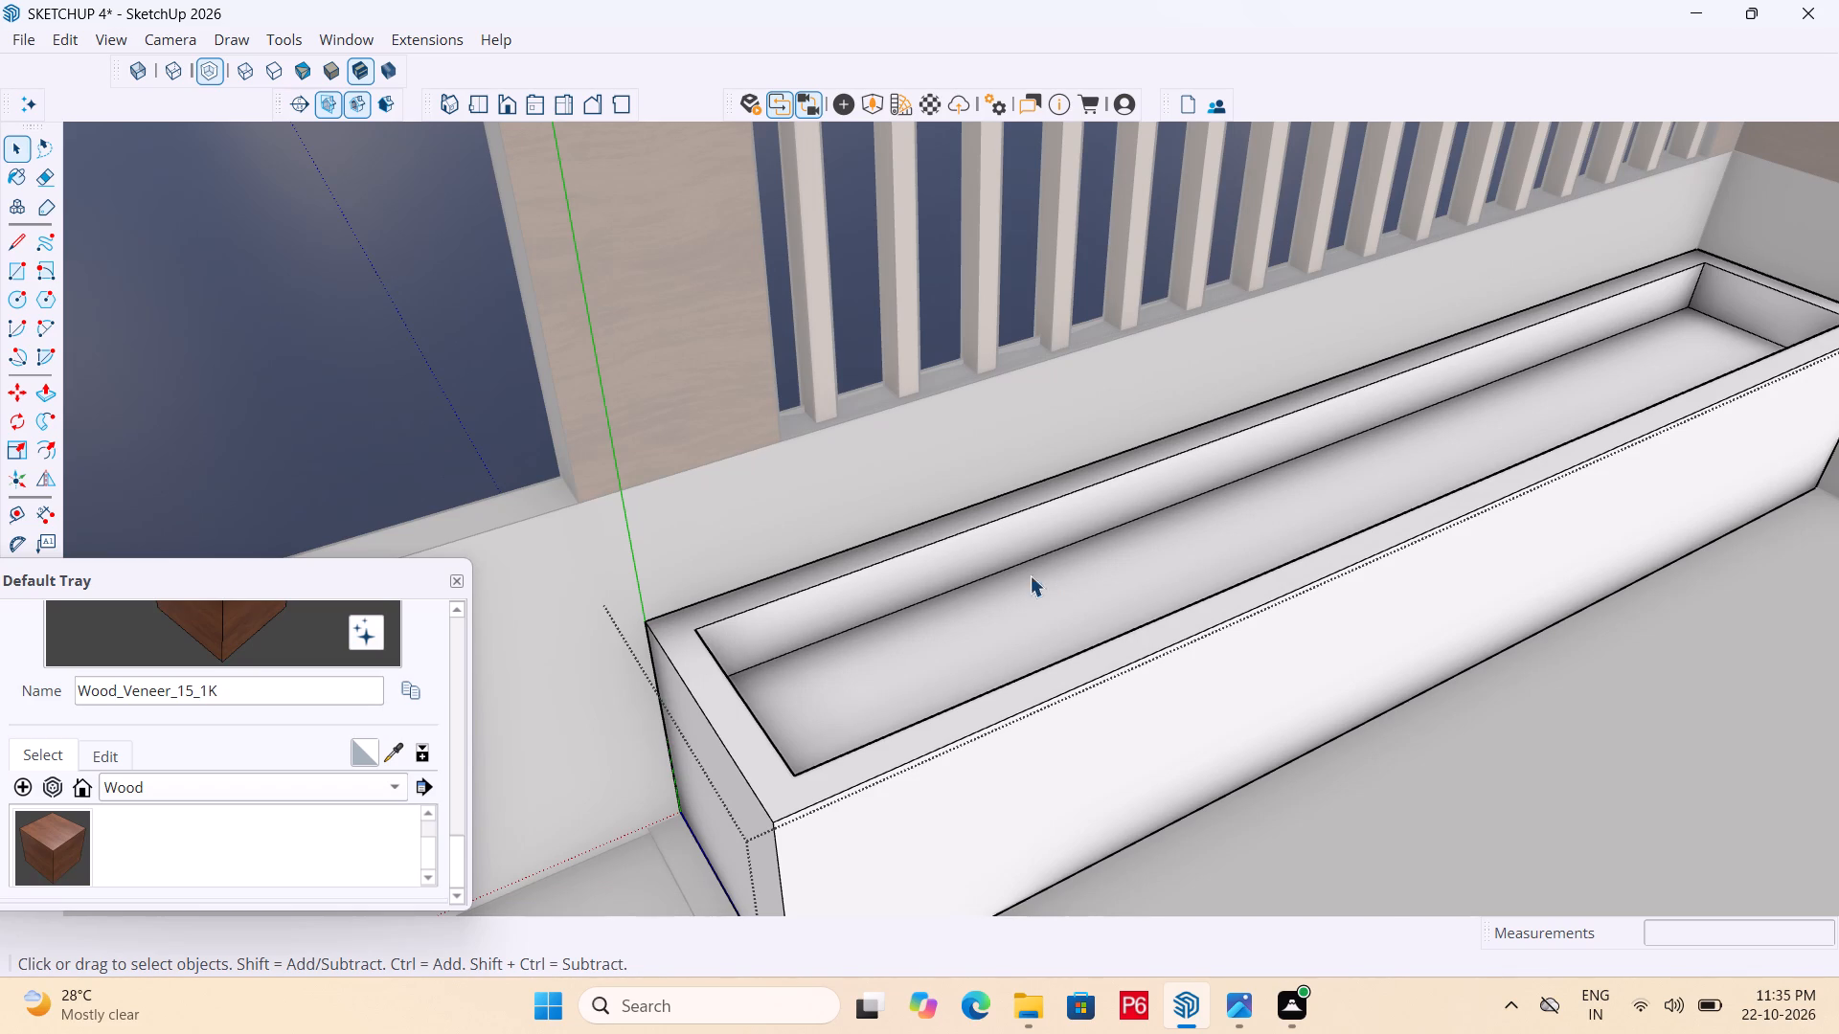
{"action": "left_click", "coordinate": [232, 793]}
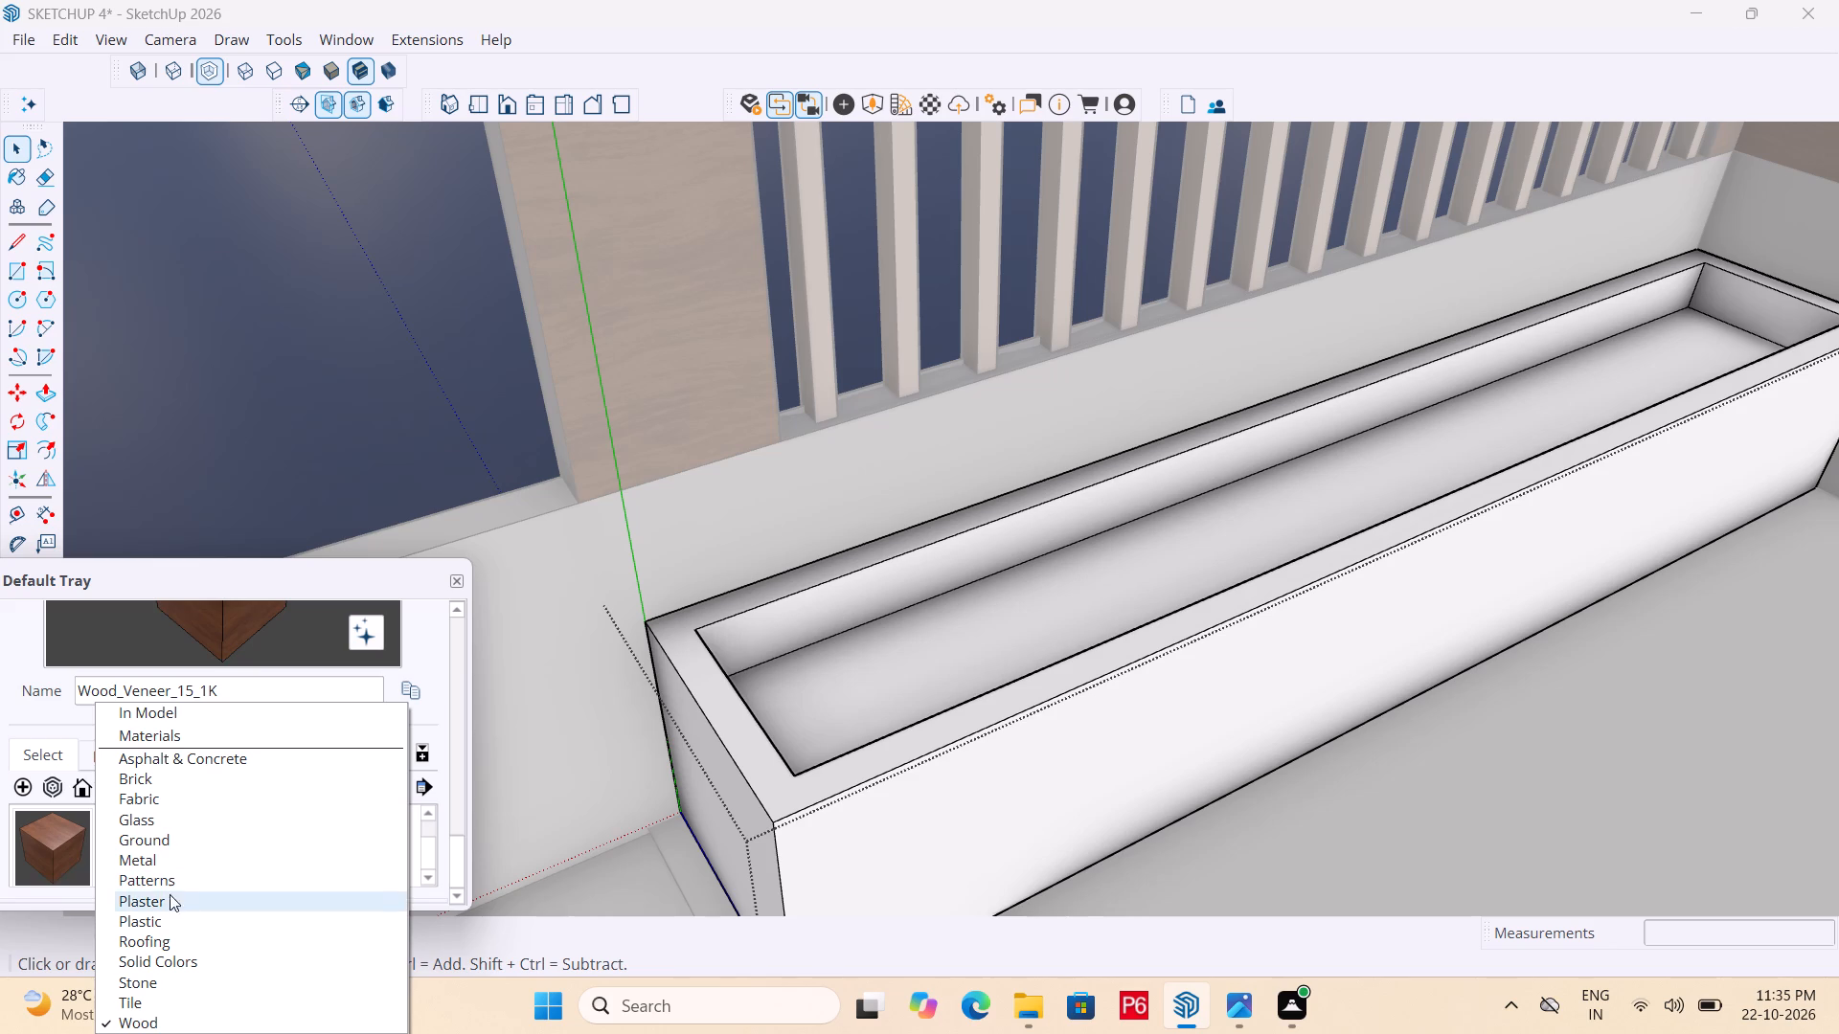
{"action": "left_click", "coordinate": [182, 844]}
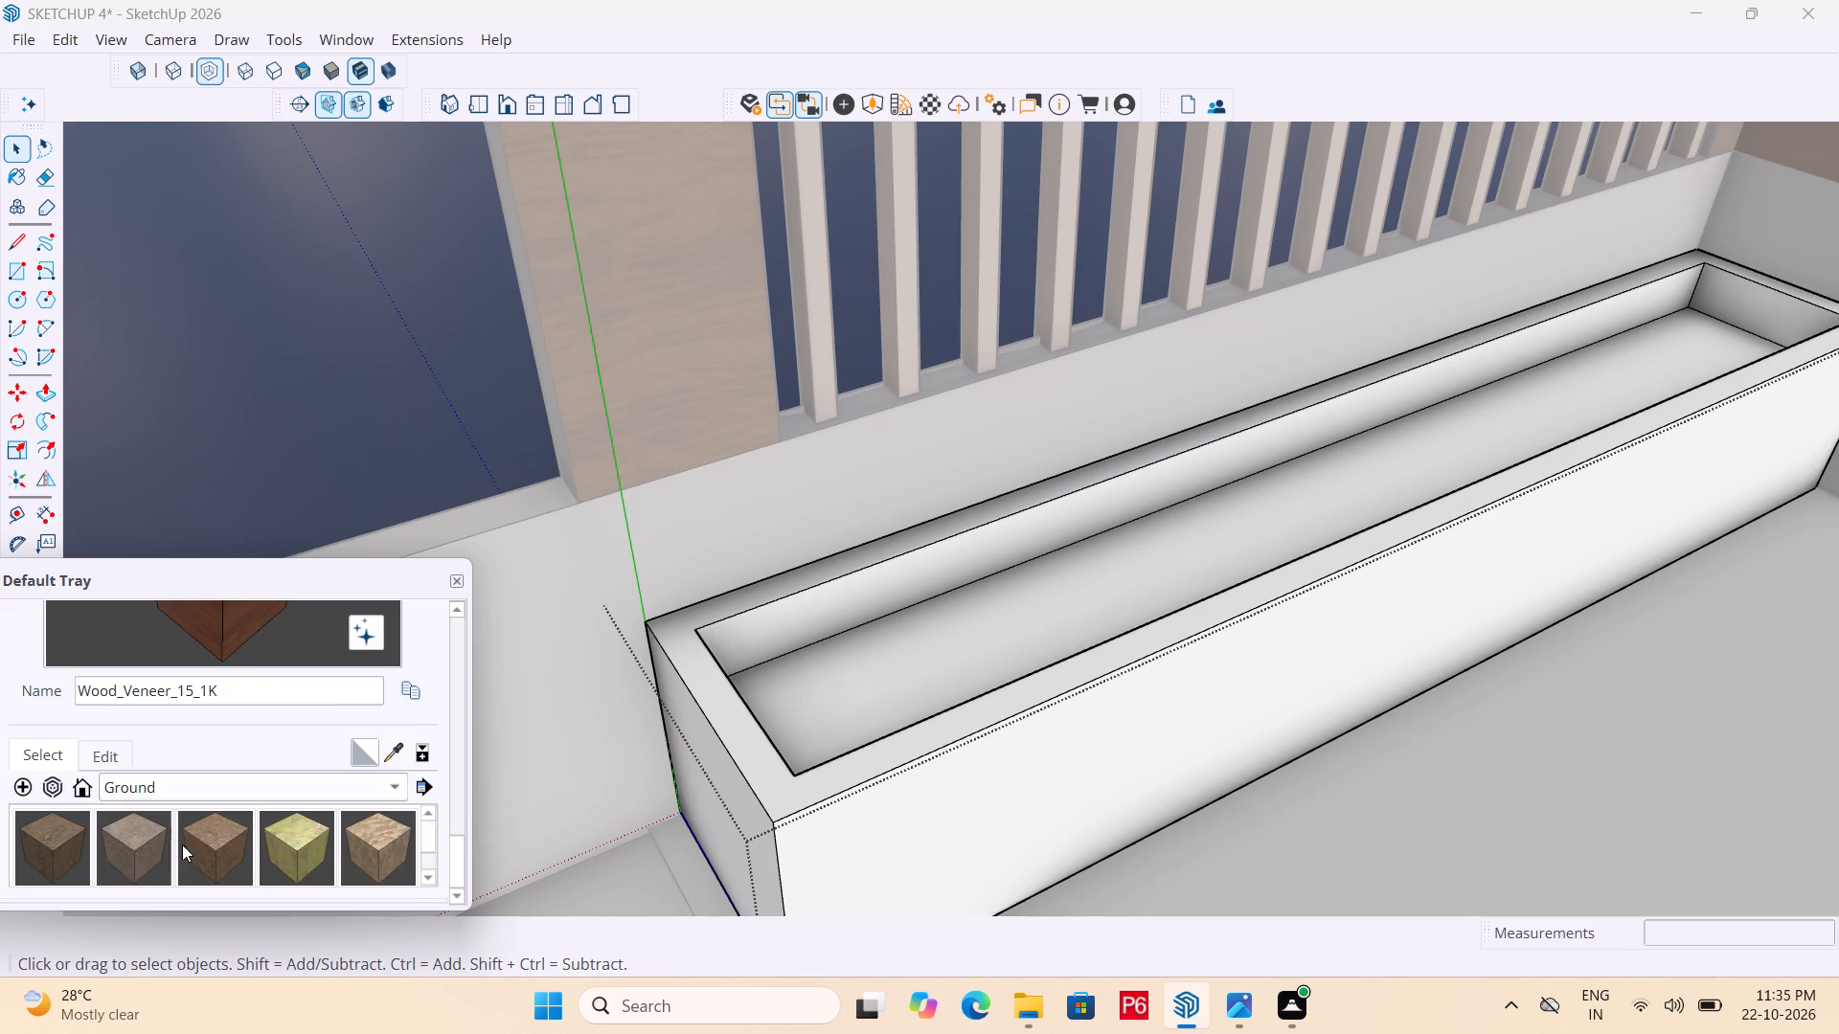
{"action": "left_click", "coordinate": [285, 843]}
{"action": "left_click", "coordinate": [849, 661]}
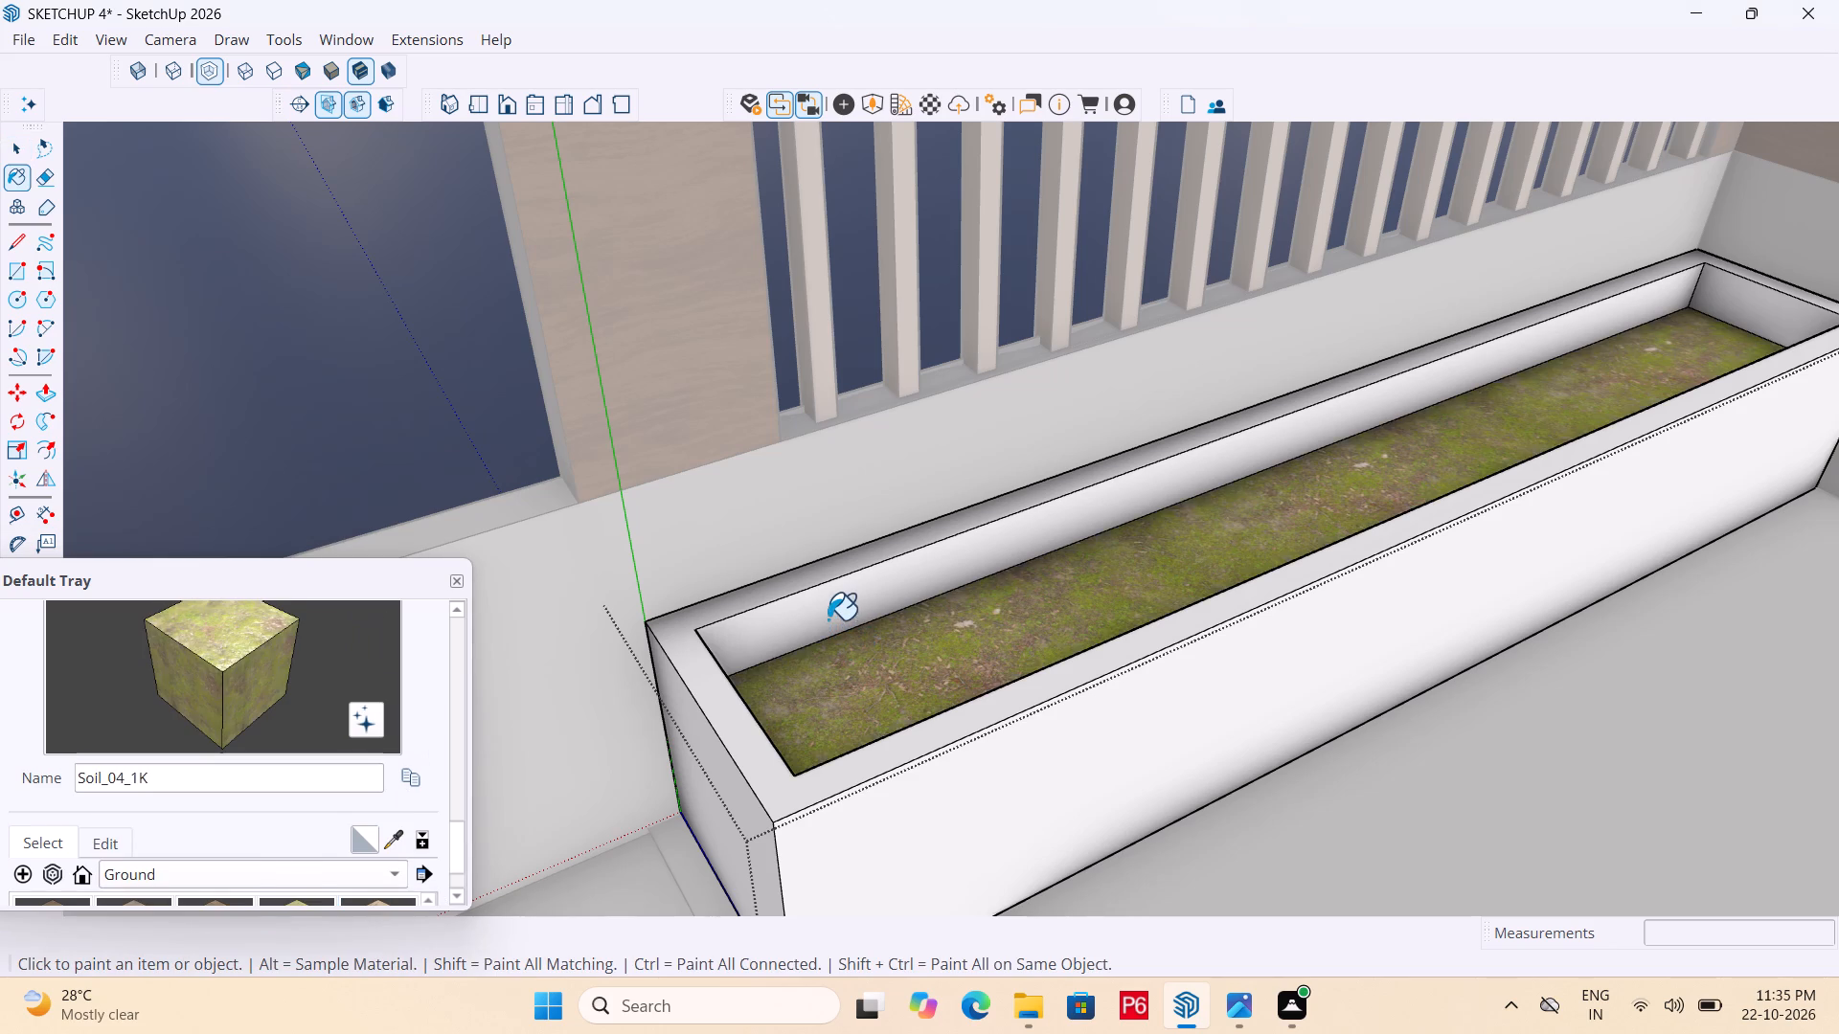
Paint the inner back and end faces of the planter's recess with Soil_04_1K.
{"action": "middle_click_drag", "start_coordinate": [976, 625], "coordinate": [350, 643]}
{"action": "left_click_drag", "start_coordinate": [651, 521], "coordinate": [678, 521]}
{"action": "left_click", "coordinate": [830, 519]}
{"action": "scroll", "coordinate": [755, 654], "scroll_direction": "down", "scroll_amount": 6}
{"action": "middle_click_drag", "start_coordinate": [745, 663], "coordinate": [1152, 676]}
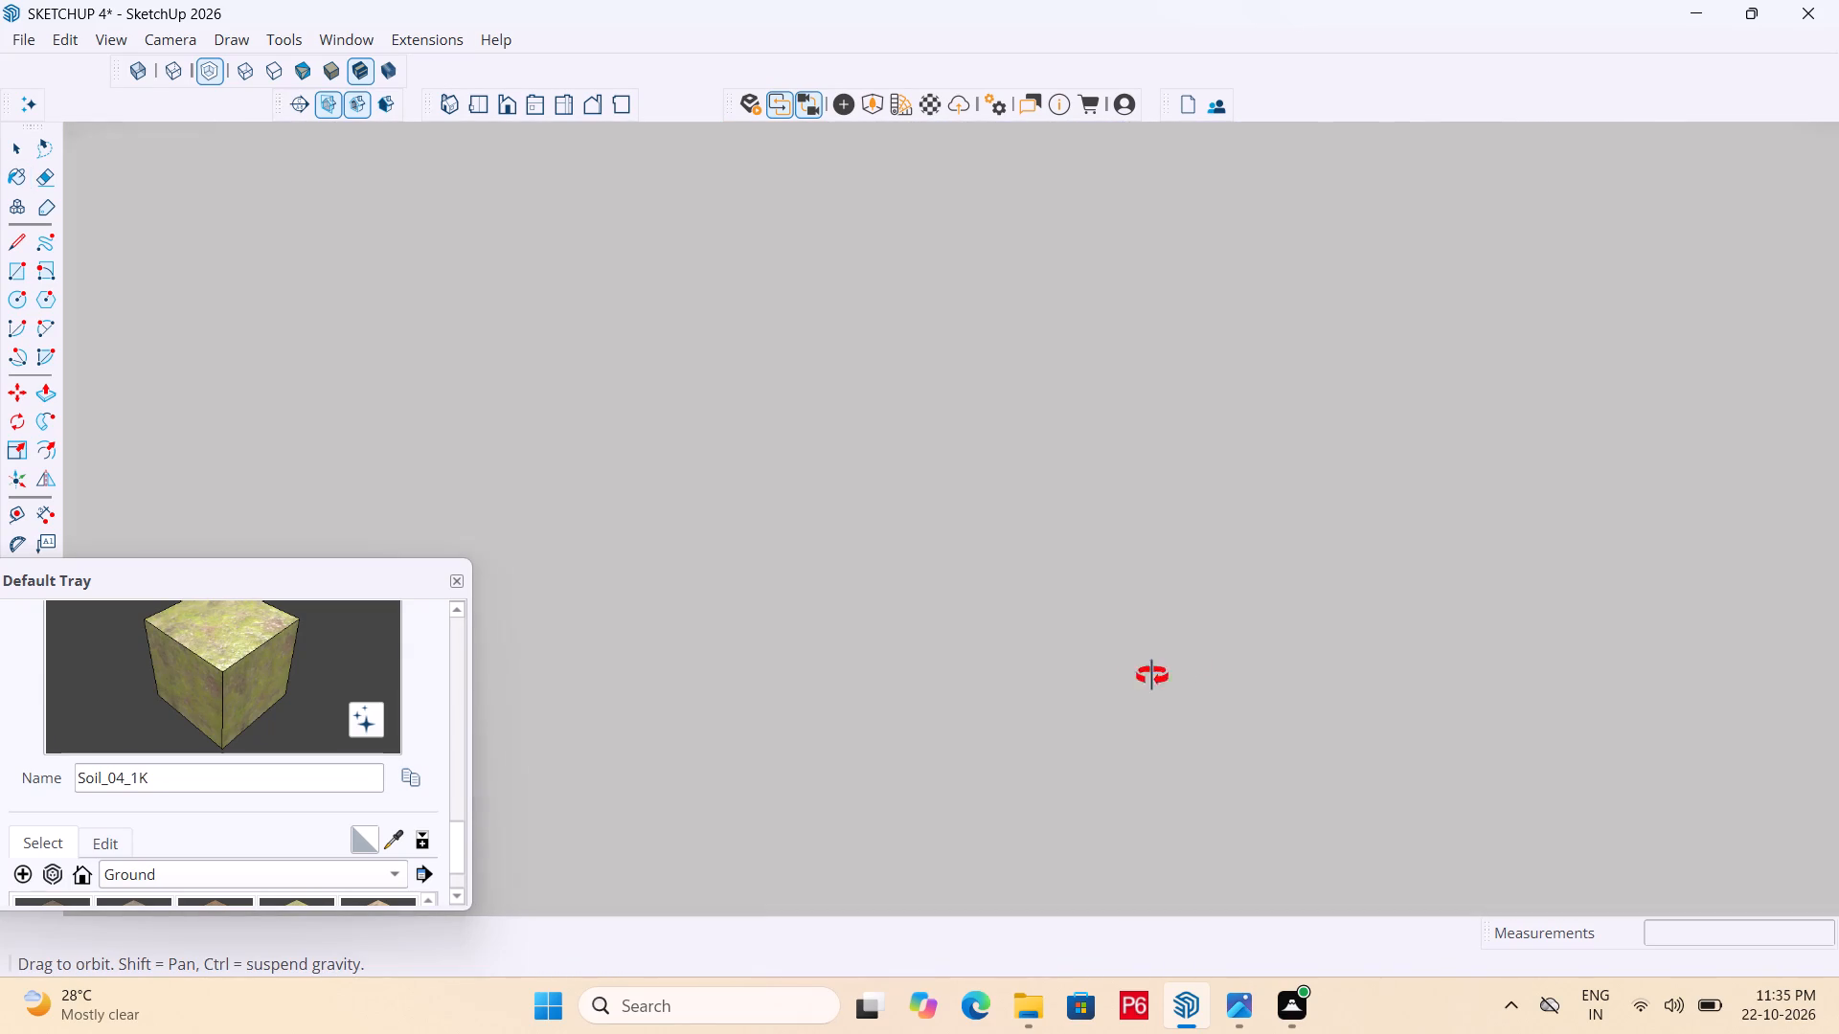
{"action": "middle_click_drag", "start_coordinate": [1152, 676], "coordinate": [1317, 624]}
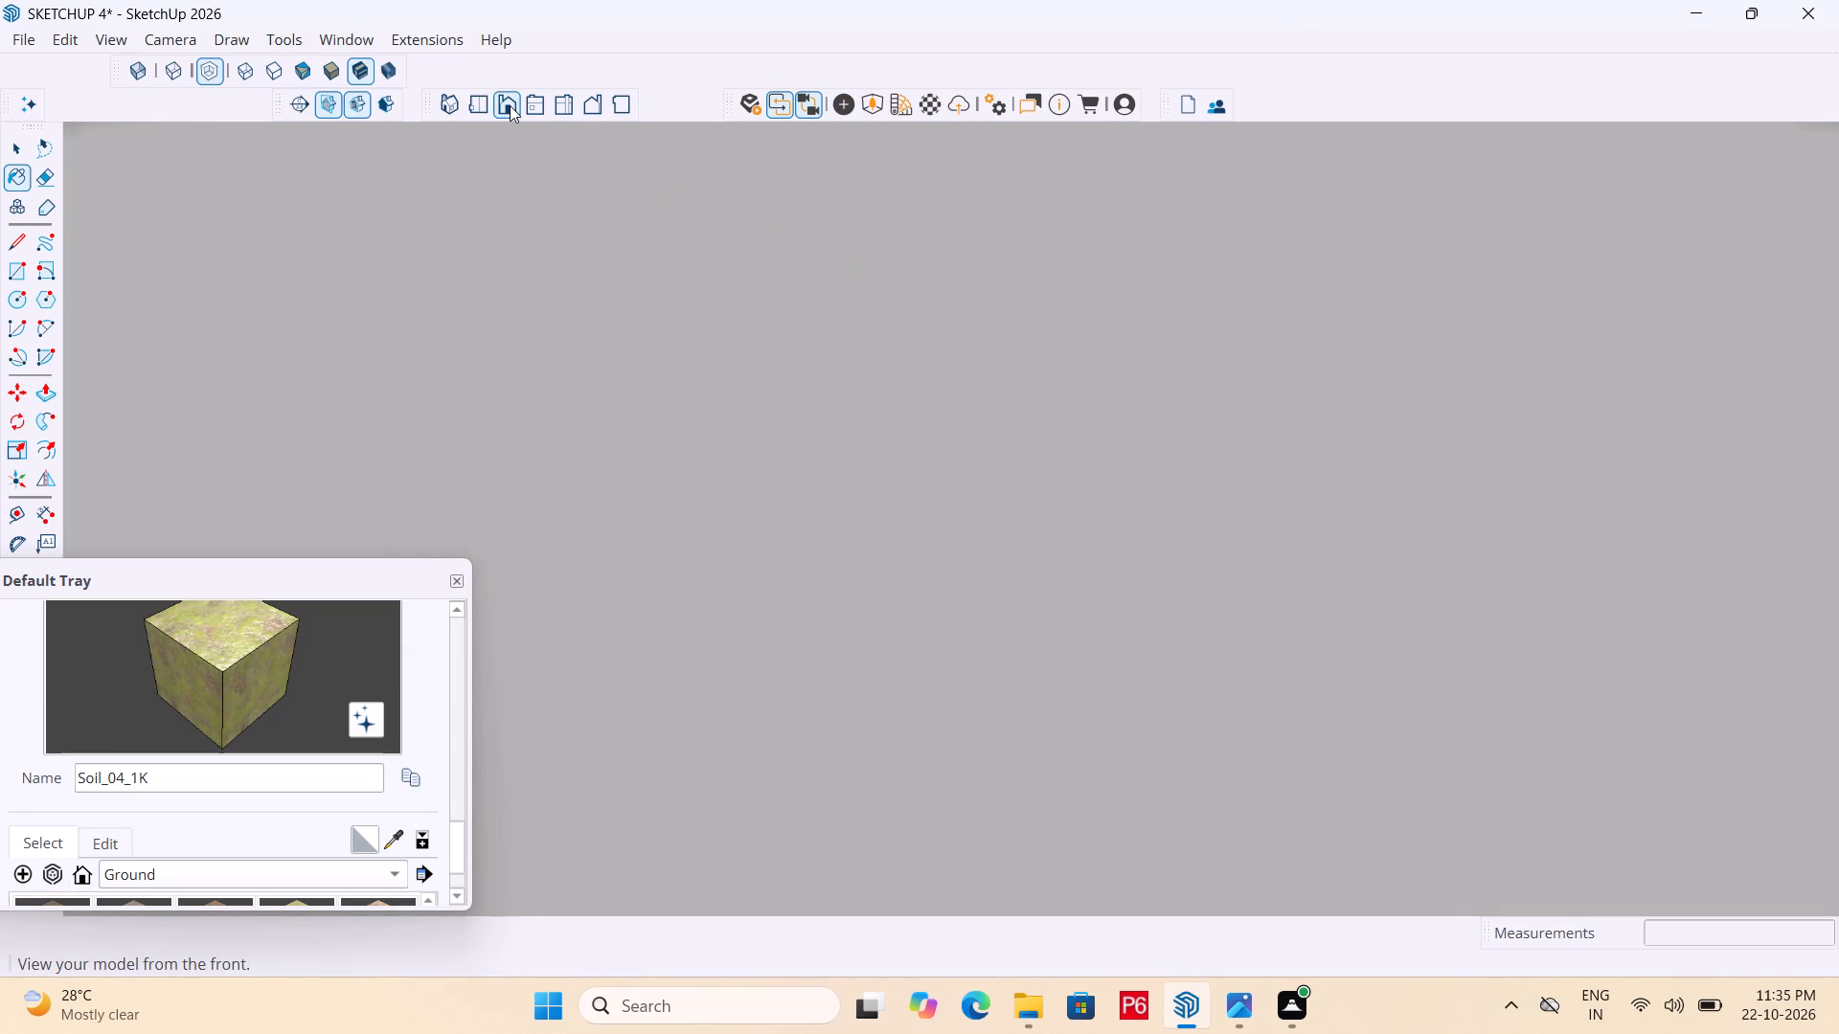
{"action": "left_click", "coordinate": [510, 105]}
{"action": "left_click", "coordinate": [452, 105]}
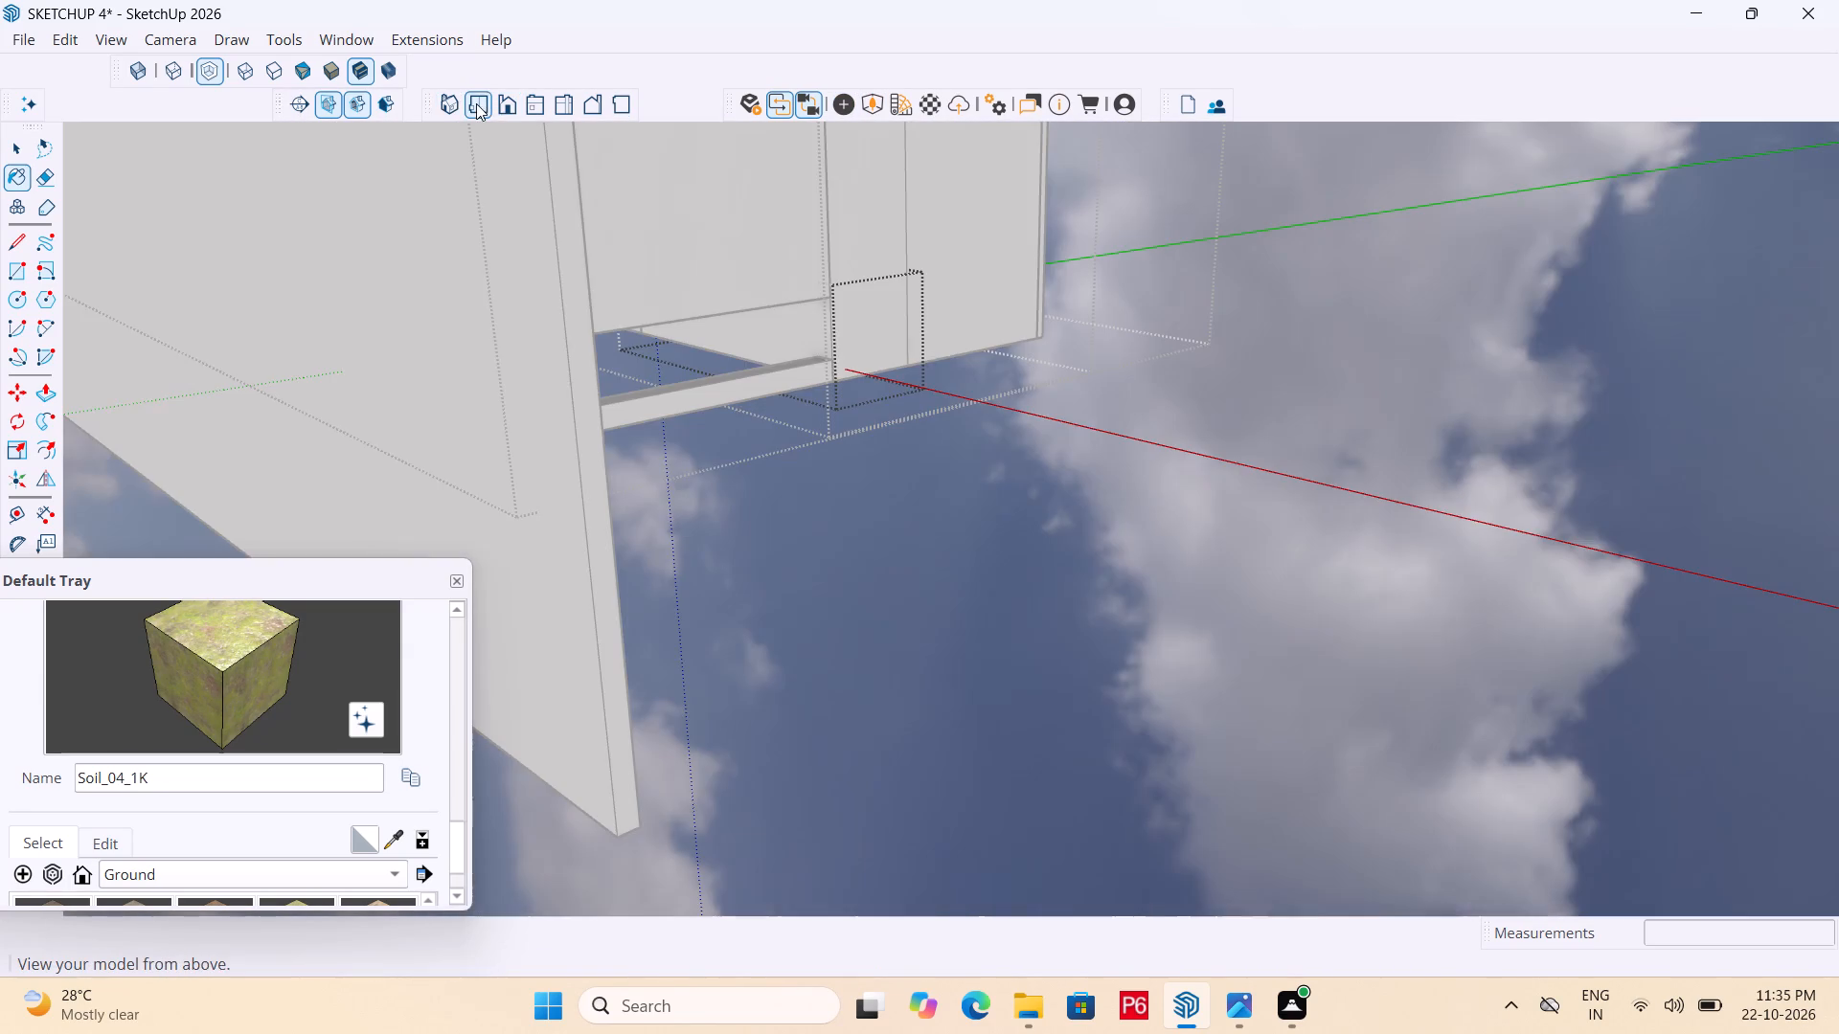
{"action": "left_click", "coordinate": [482, 103]}
{"action": "scroll", "coordinate": [847, 416], "scroll_direction": "down", "scroll_amount": 7}
{"action": "middle_click_drag", "start_coordinate": [863, 475], "coordinate": [525, 611]}
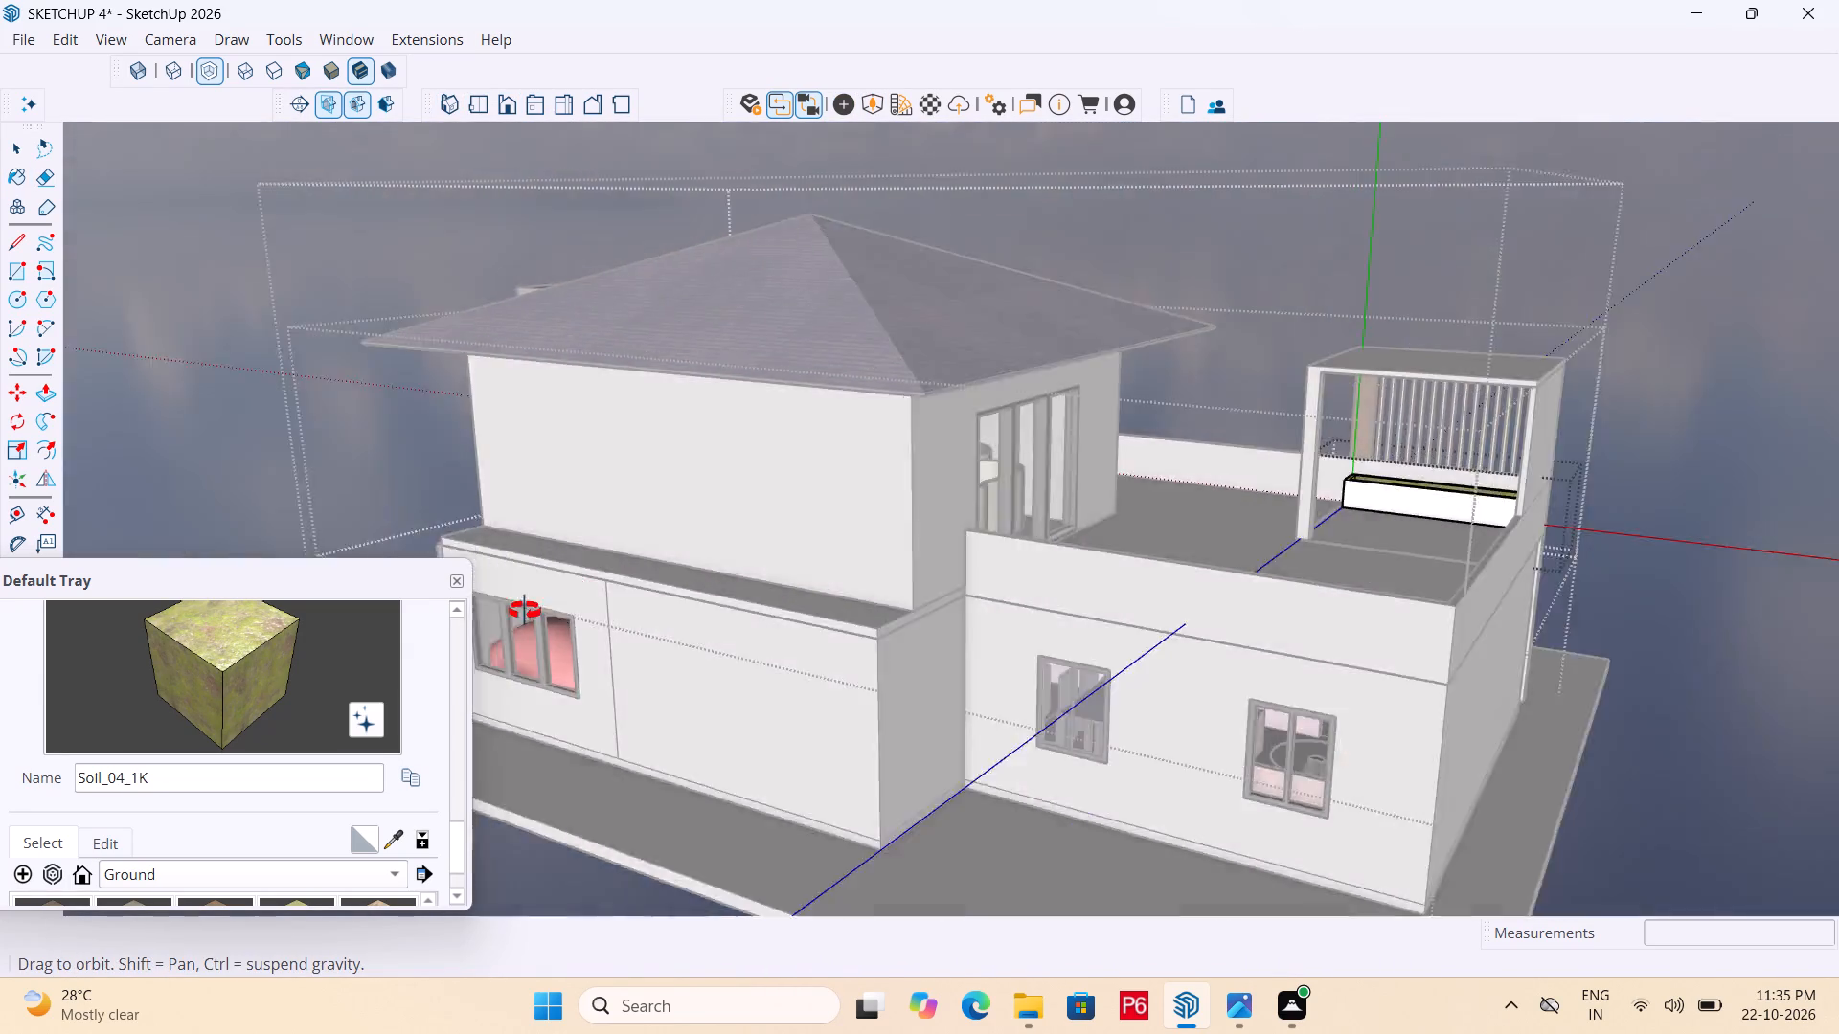
{"action": "middle_click_drag", "start_coordinate": [525, 611], "coordinate": [378, 622]}
{"action": "scroll", "coordinate": [1482, 532], "scroll_direction": "up", "scroll_amount": 6}
{"action": "middle_click_drag", "start_coordinate": [1188, 518], "coordinate": [1496, 601]}
{"action": "scroll", "coordinate": [1702, 475], "scroll_direction": "up", "scroll_amount": 4}
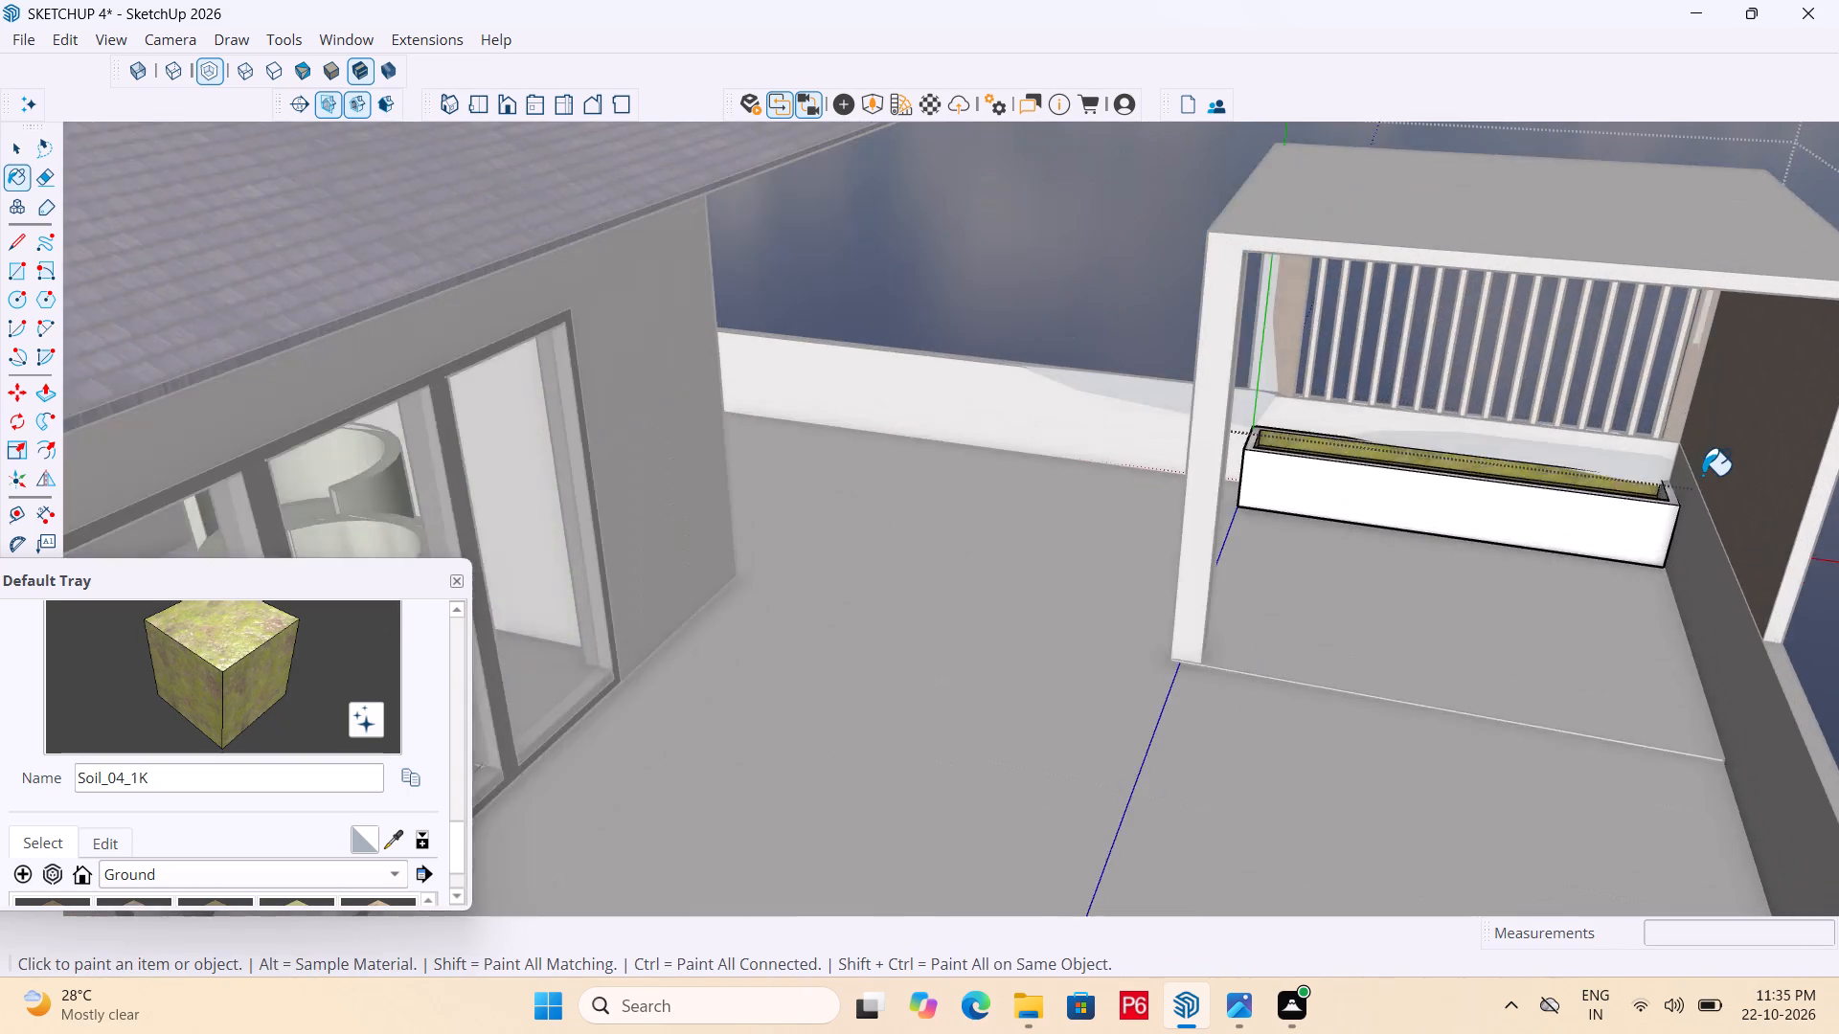
{"action": "scroll", "coordinate": [1702, 475], "scroll_direction": "up", "scroll_amount": 18}
{"action": "left_click", "coordinate": [1681, 489]}
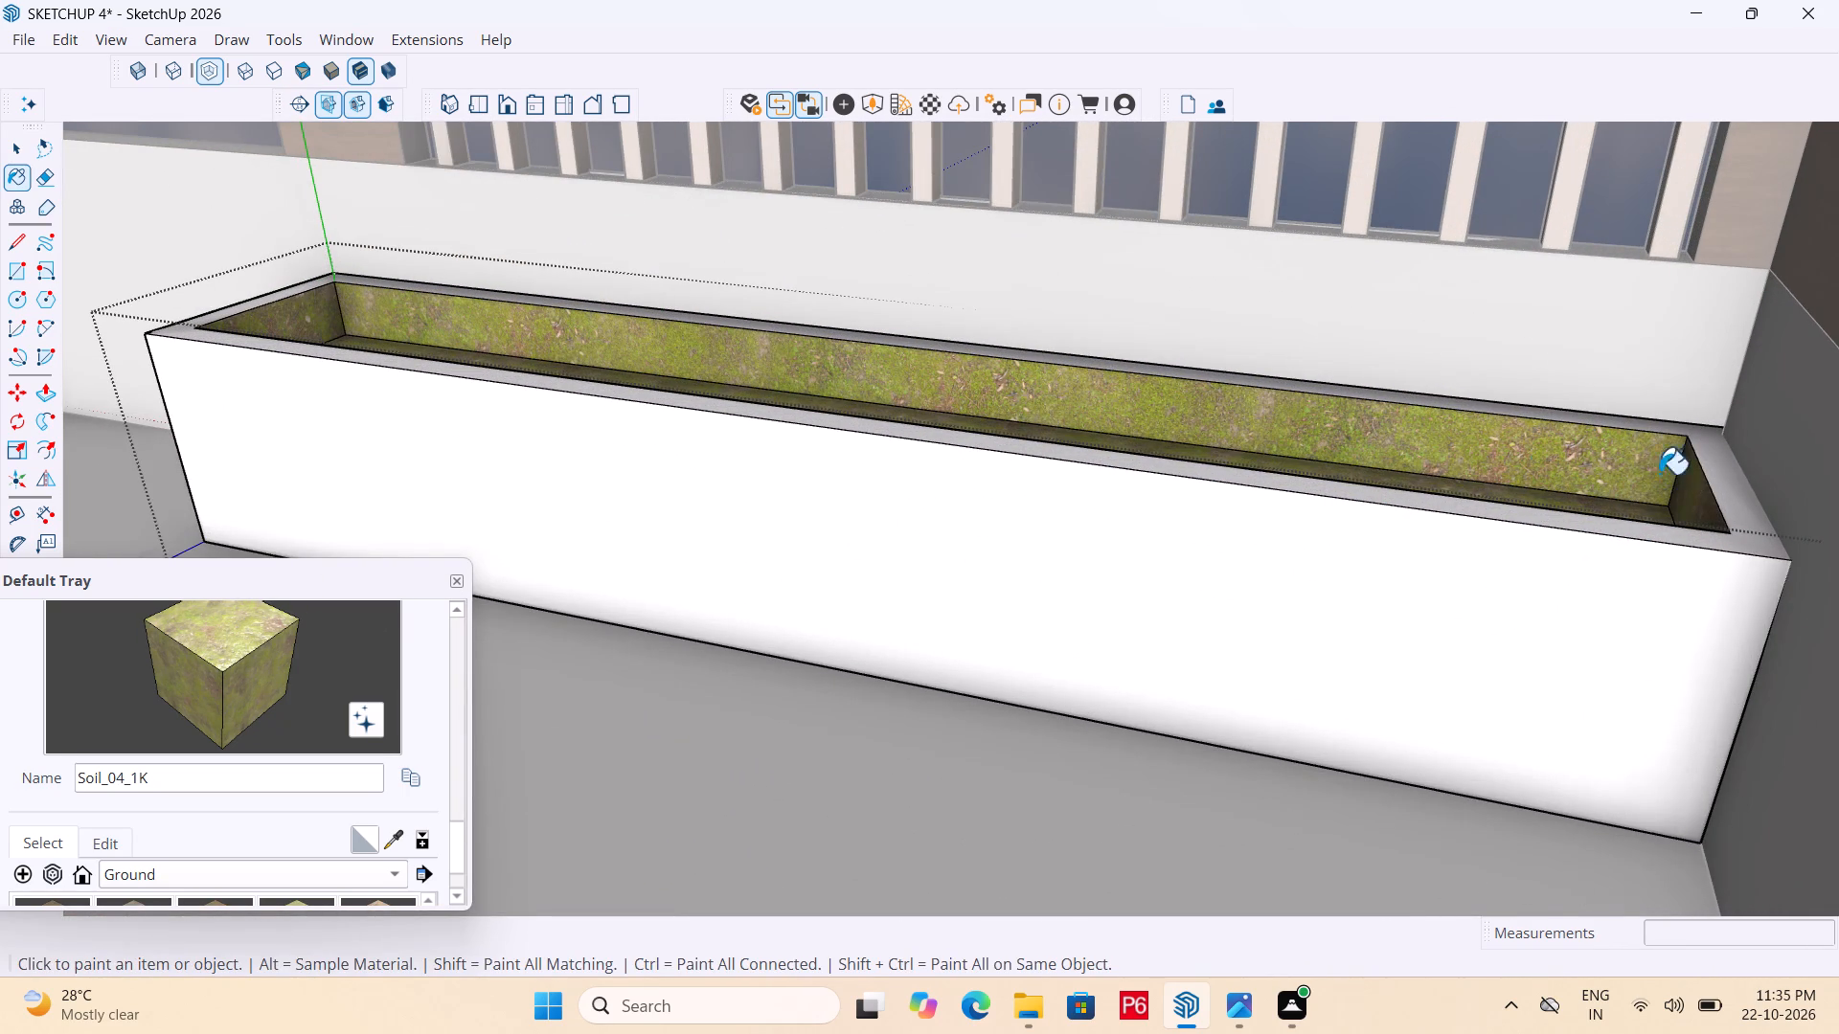
Try to paint the planter's remaining long side with Soil_04_1K from behind the slats, and close the planter group.
{"action": "middle_click_drag", "start_coordinate": [1310, 475], "coordinate": [0, 514]}
{"action": "scroll", "coordinate": [1016, 491], "scroll_direction": "down", "scroll_amount": 5}
{"action": "scroll", "coordinate": [1172, 663], "scroll_direction": "up", "scroll_amount": 6}
{"action": "left_click", "coordinate": [1151, 713]}
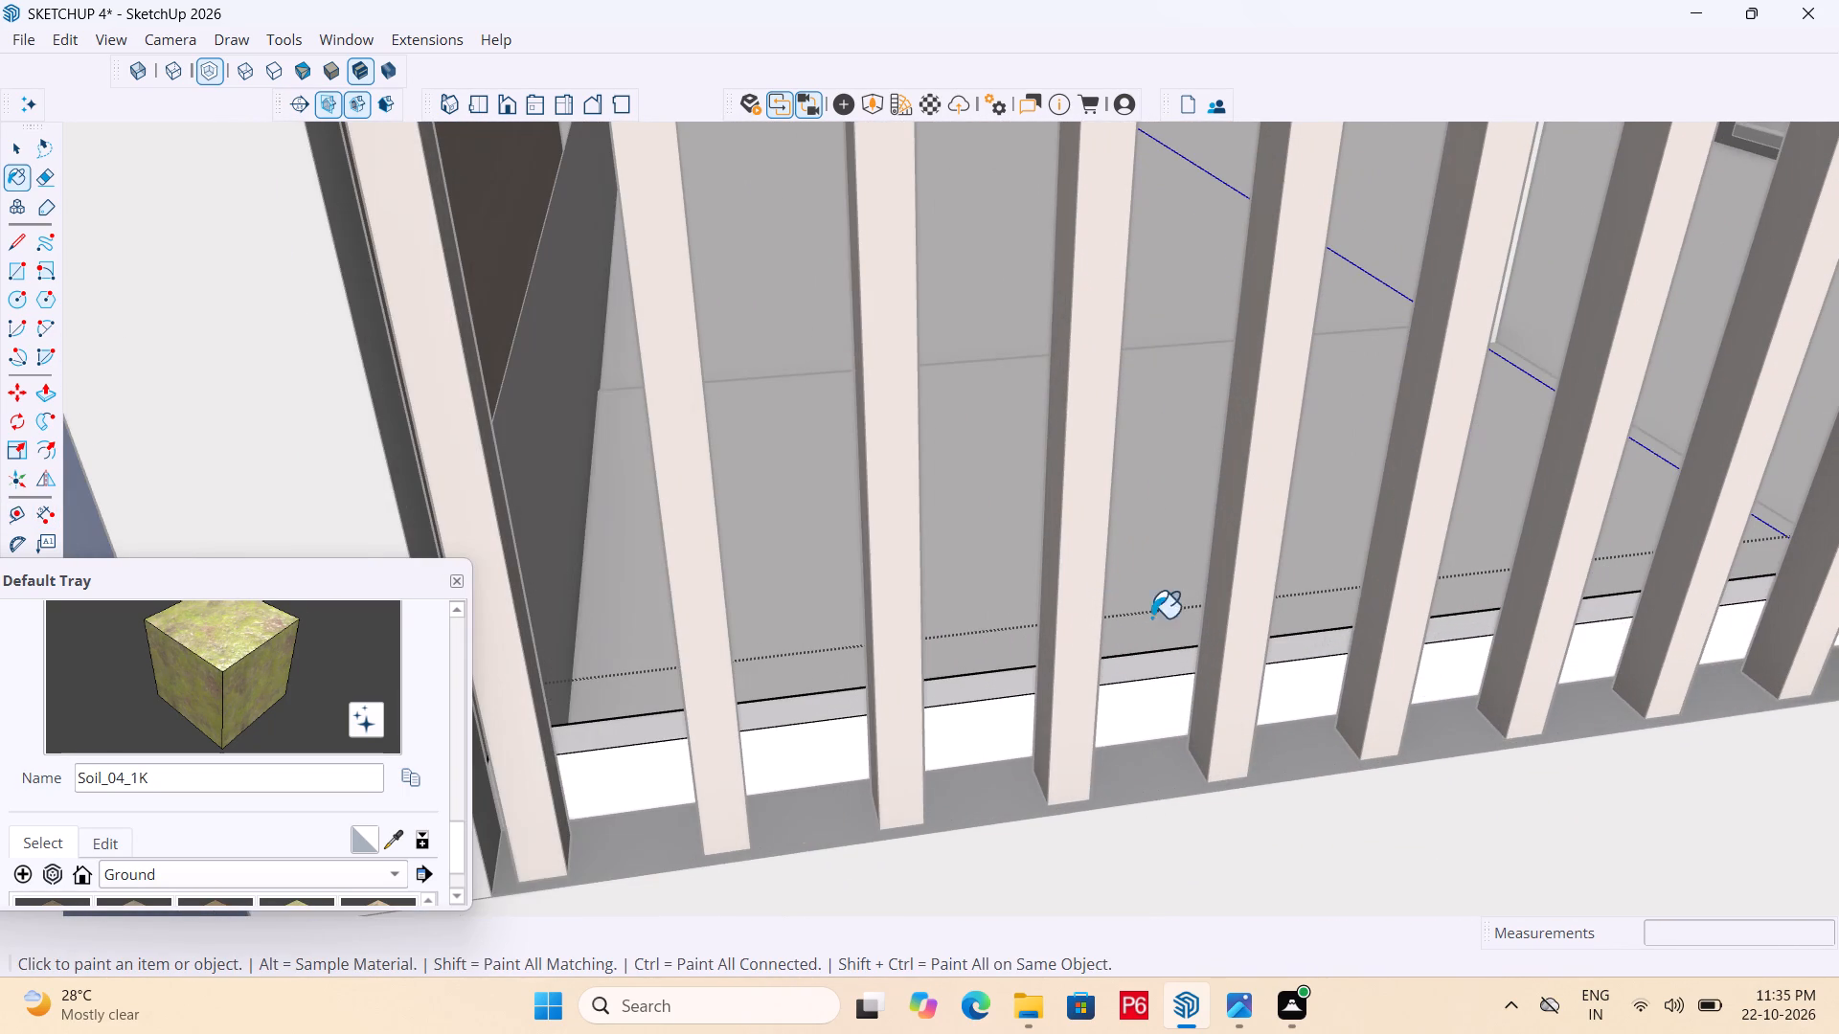
{"action": "scroll", "coordinate": [1122, 618], "scroll_direction": "down", "scroll_amount": 13}
{"action": "middle_click_drag", "start_coordinate": [746, 639], "coordinate": [1838, 731]}
{"action": "scroll", "coordinate": [1270, 671], "scroll_direction": "down", "scroll_amount": 6}
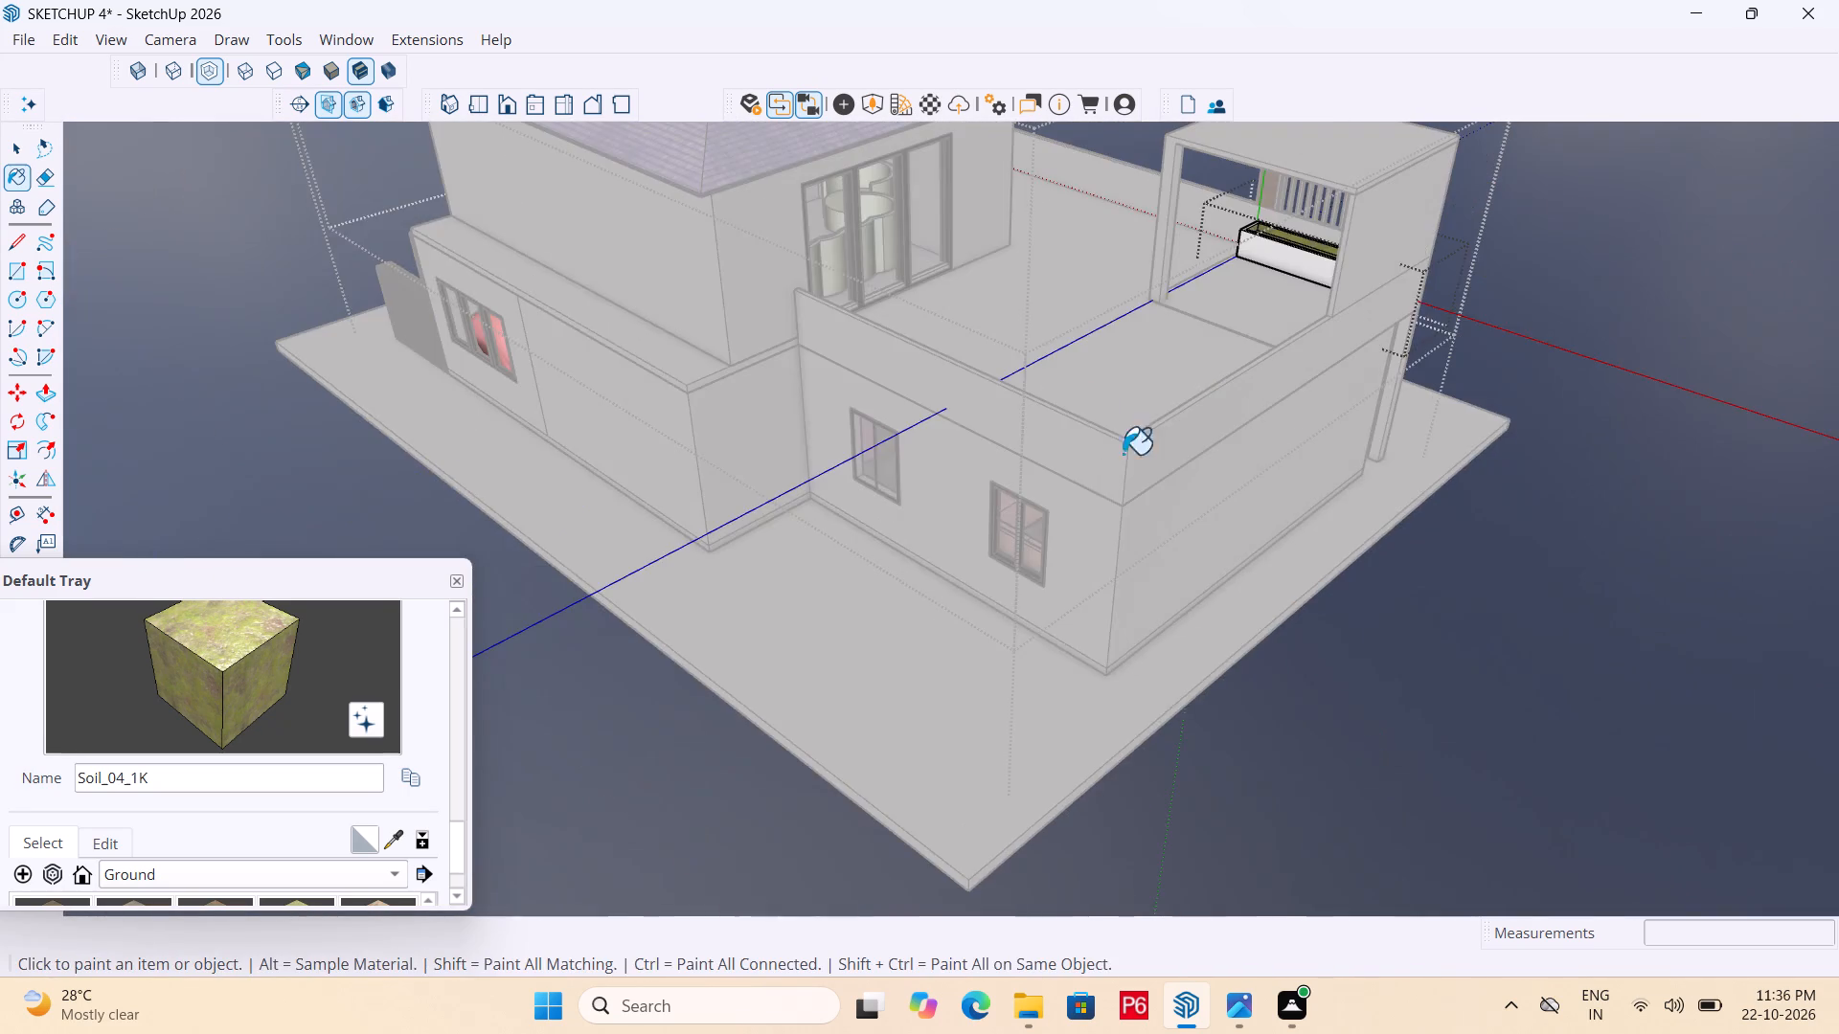
{"action": "middle_click_drag", "start_coordinate": [1090, 424], "coordinate": [1532, 475]}
{"action": "scroll", "coordinate": [1149, 173], "scroll_direction": "up", "scroll_amount": 4}
{"action": "scroll", "coordinate": [1212, 653], "scroll_direction": "down", "scroll_amount": 5}
{"action": "middle_click_drag", "start_coordinate": [1075, 342], "coordinate": [1220, 238]}
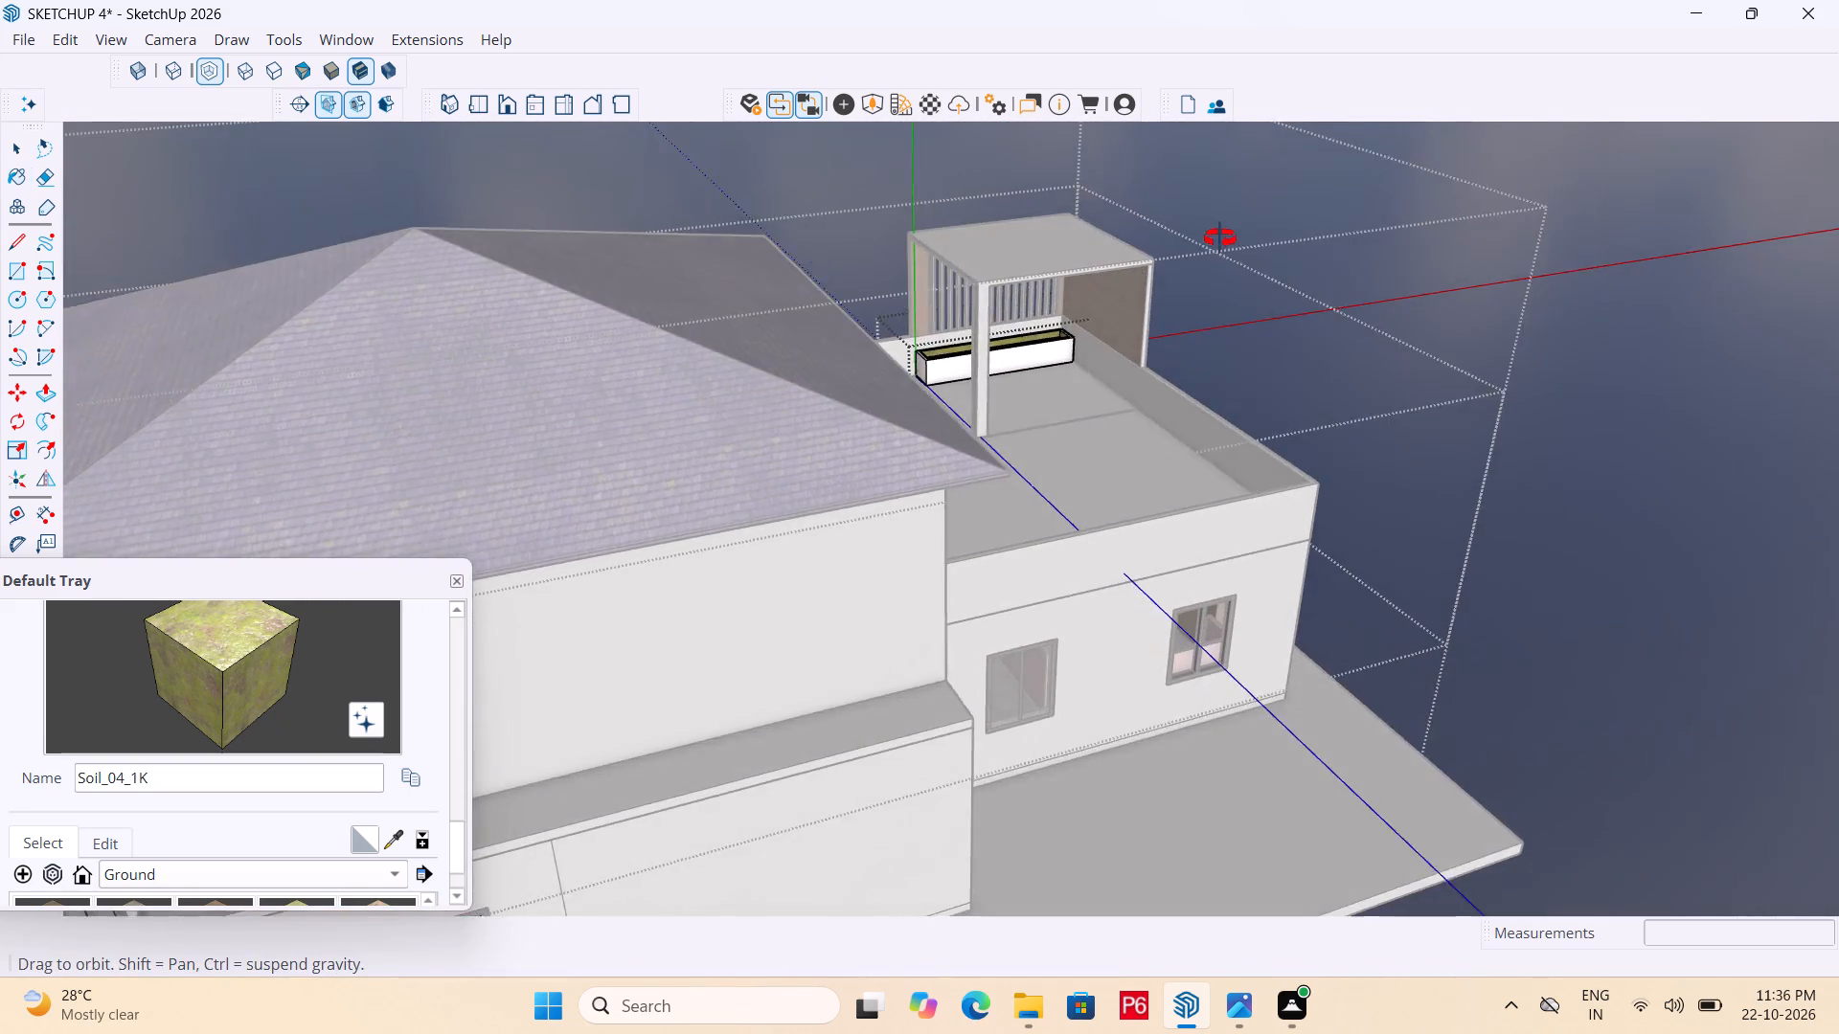
{"action": "middle_click_drag", "start_coordinate": [1220, 238], "coordinate": [1185, 258]}
{"action": "scroll", "coordinate": [1209, 242], "scroll_direction": "up", "scroll_amount": 13}
{"action": "key", "text": "space"}
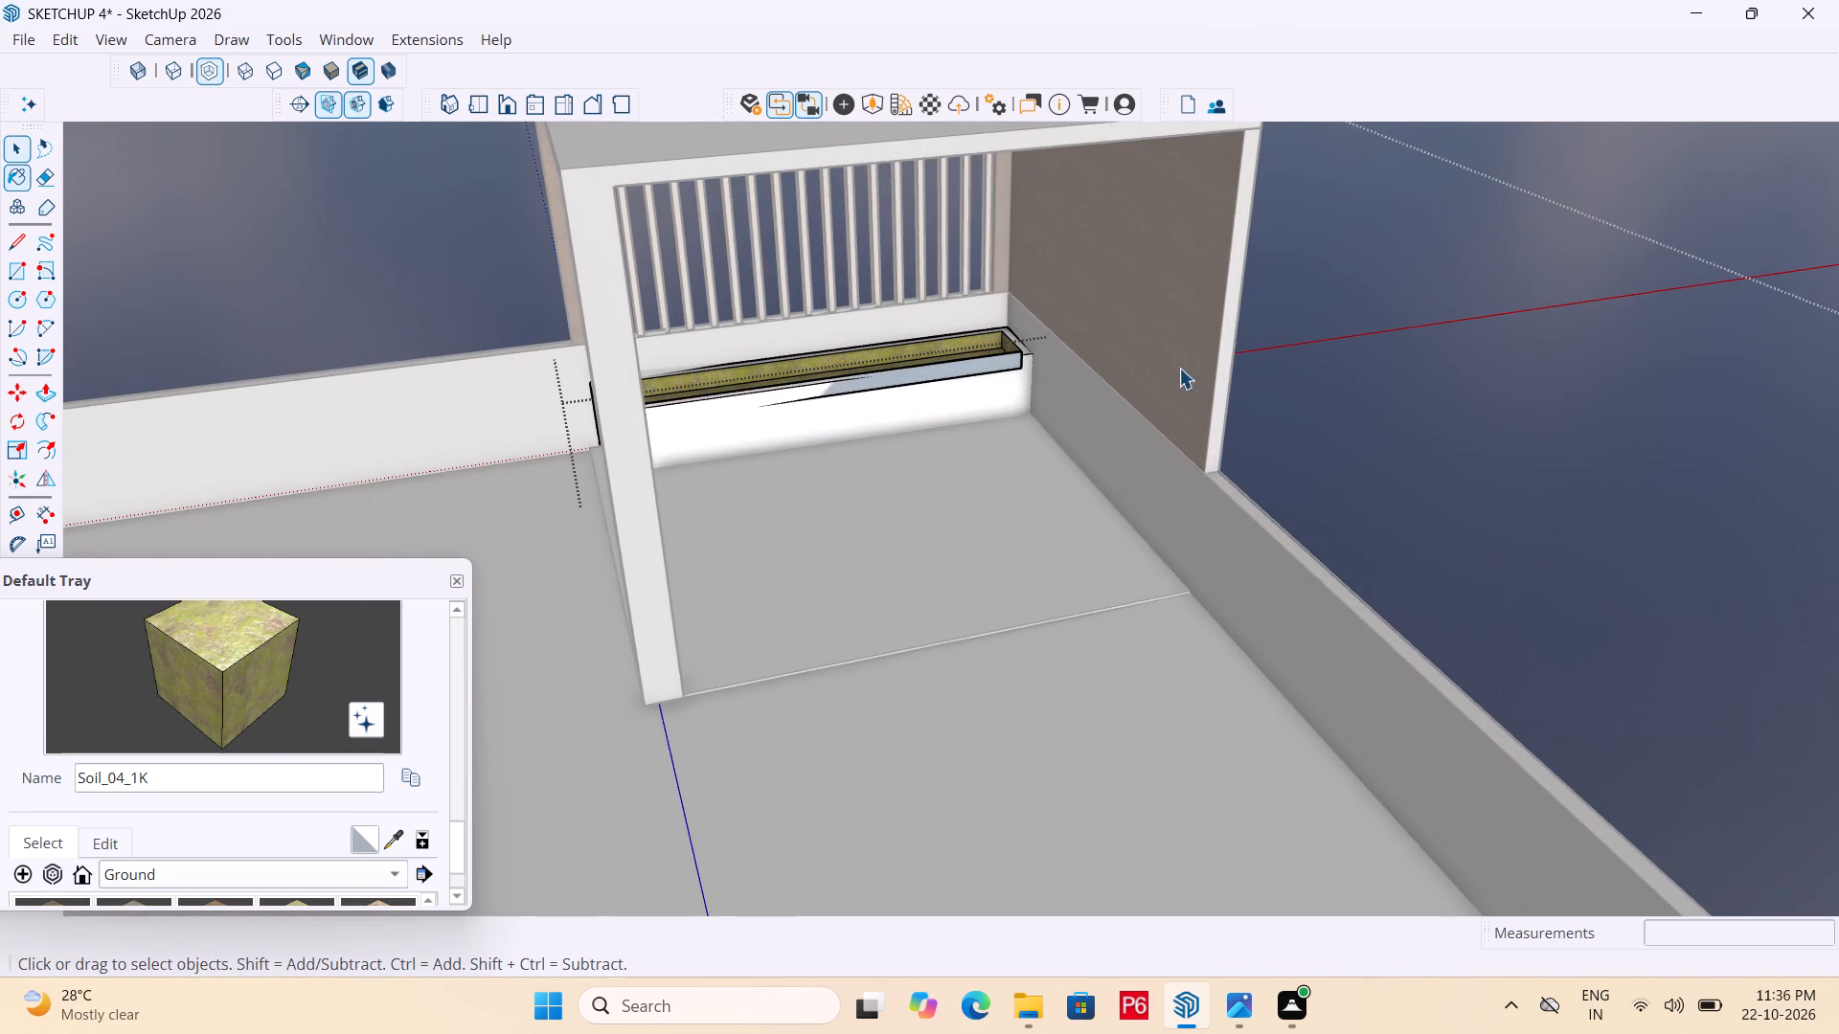
{"action": "double_click", "coordinate": [1333, 363]}
Draw a floor rectangle about 9' 2 1/2" by 2' 1 7/16" from the planter's front corner along the adjoining low wall.
{"action": "middle_click_drag", "start_coordinate": [910, 331], "coordinate": [941, 388]}
{"action": "scroll", "coordinate": [943, 384], "scroll_direction": "up", "scroll_amount": 2}
{"action": "middle_click_drag", "start_coordinate": [943, 449], "coordinate": [905, 414]}
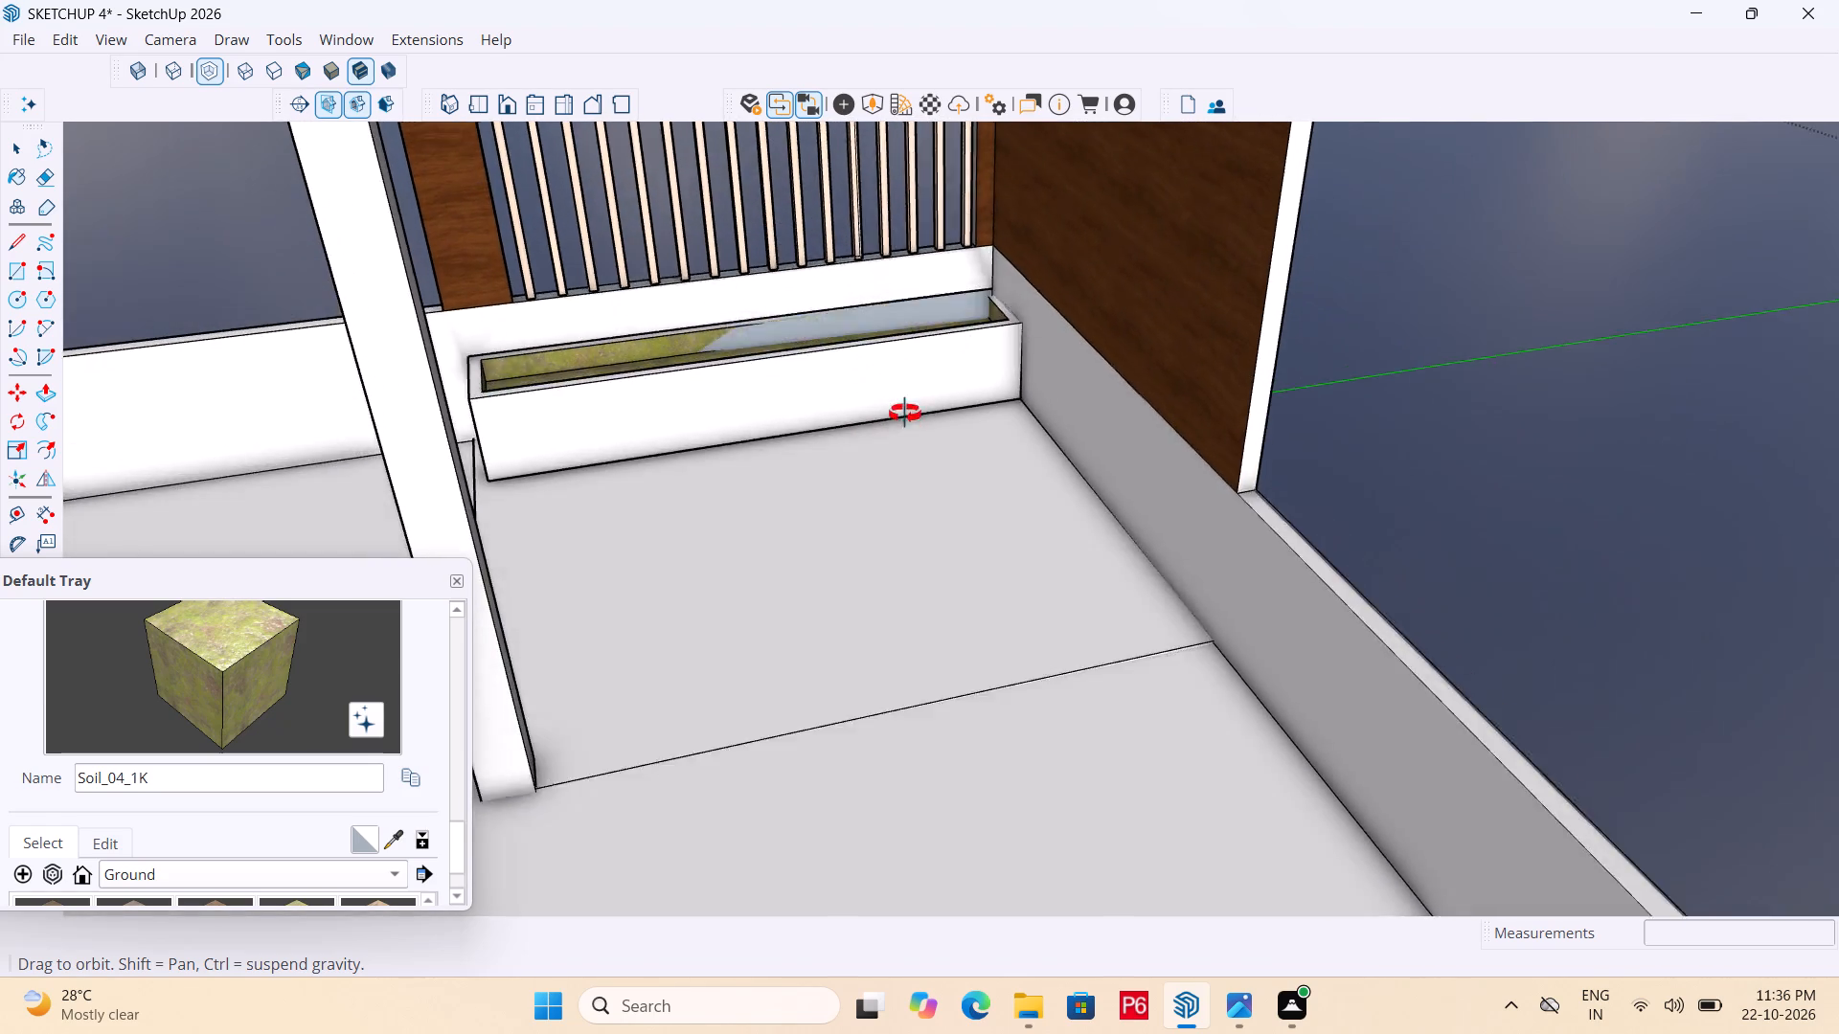
{"action": "middle_click_drag", "start_coordinate": [905, 414], "coordinate": [906, 455]}
{"action": "scroll", "coordinate": [856, 410], "scroll_direction": "up", "scroll_amount": 5}
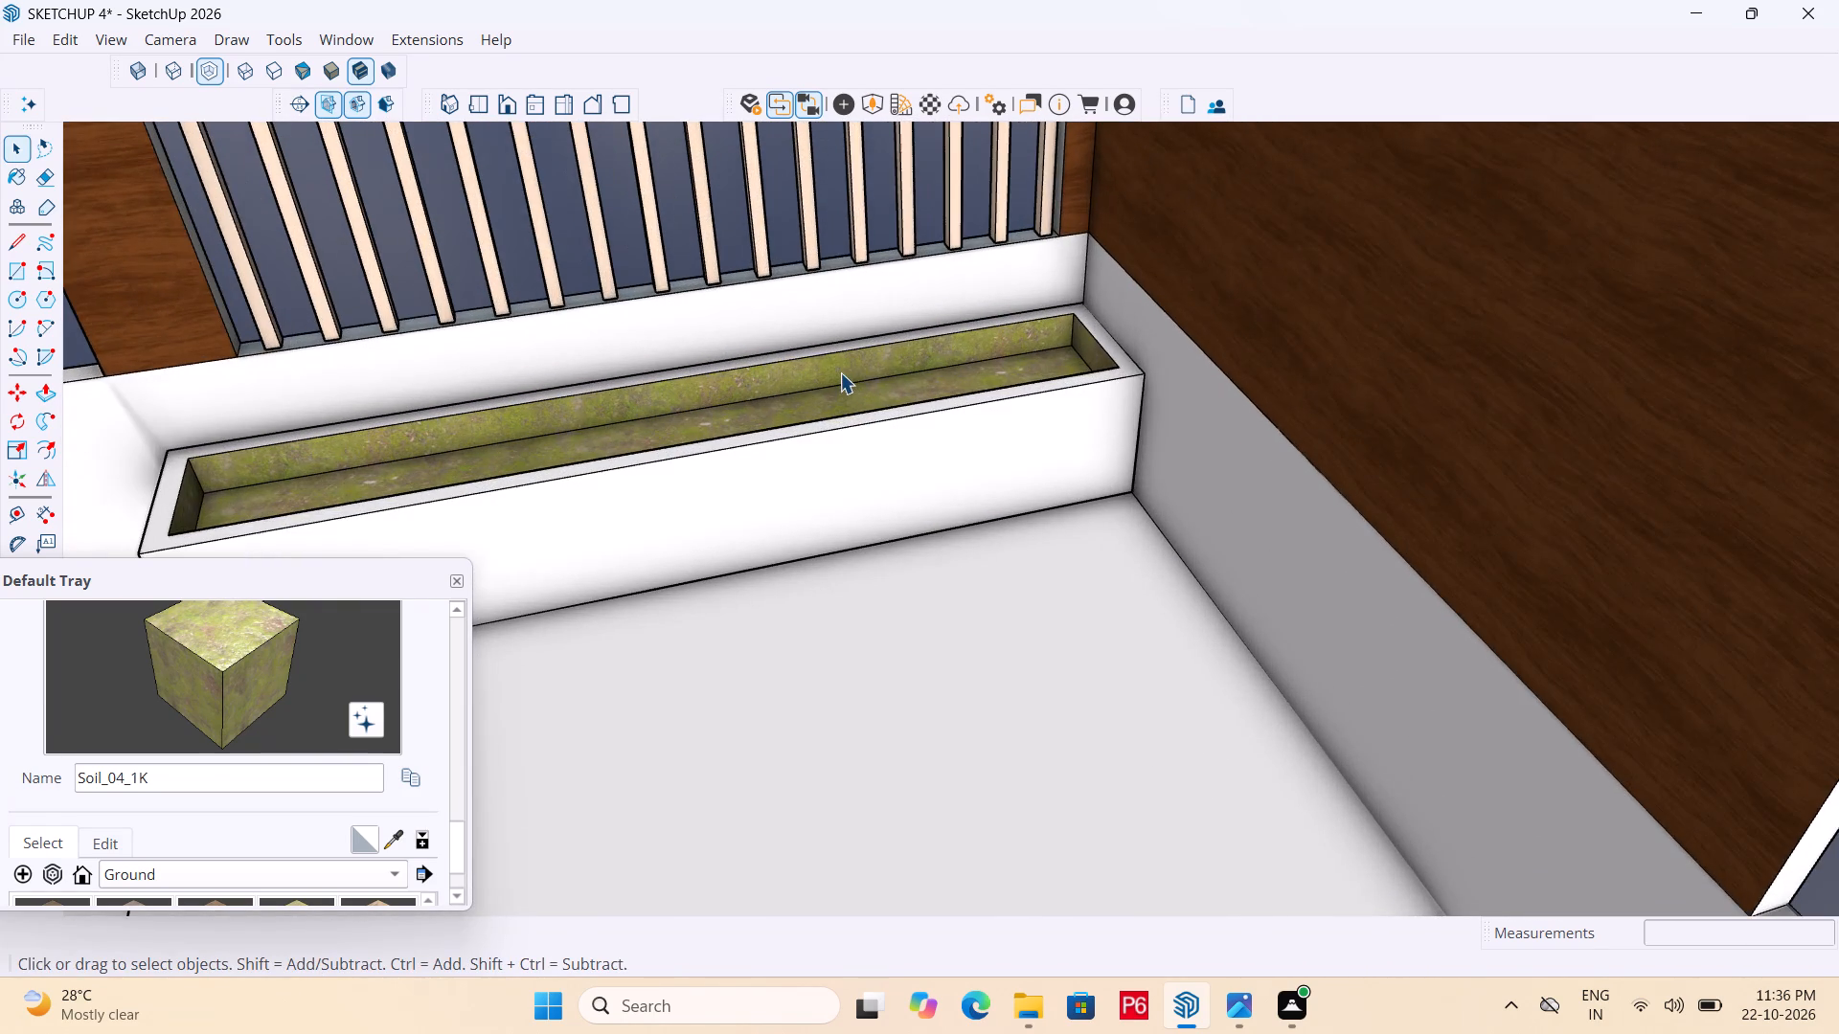
{"action": "scroll", "coordinate": [888, 271], "scroll_direction": "down", "scroll_amount": 5}
{"action": "key", "text": "r"}
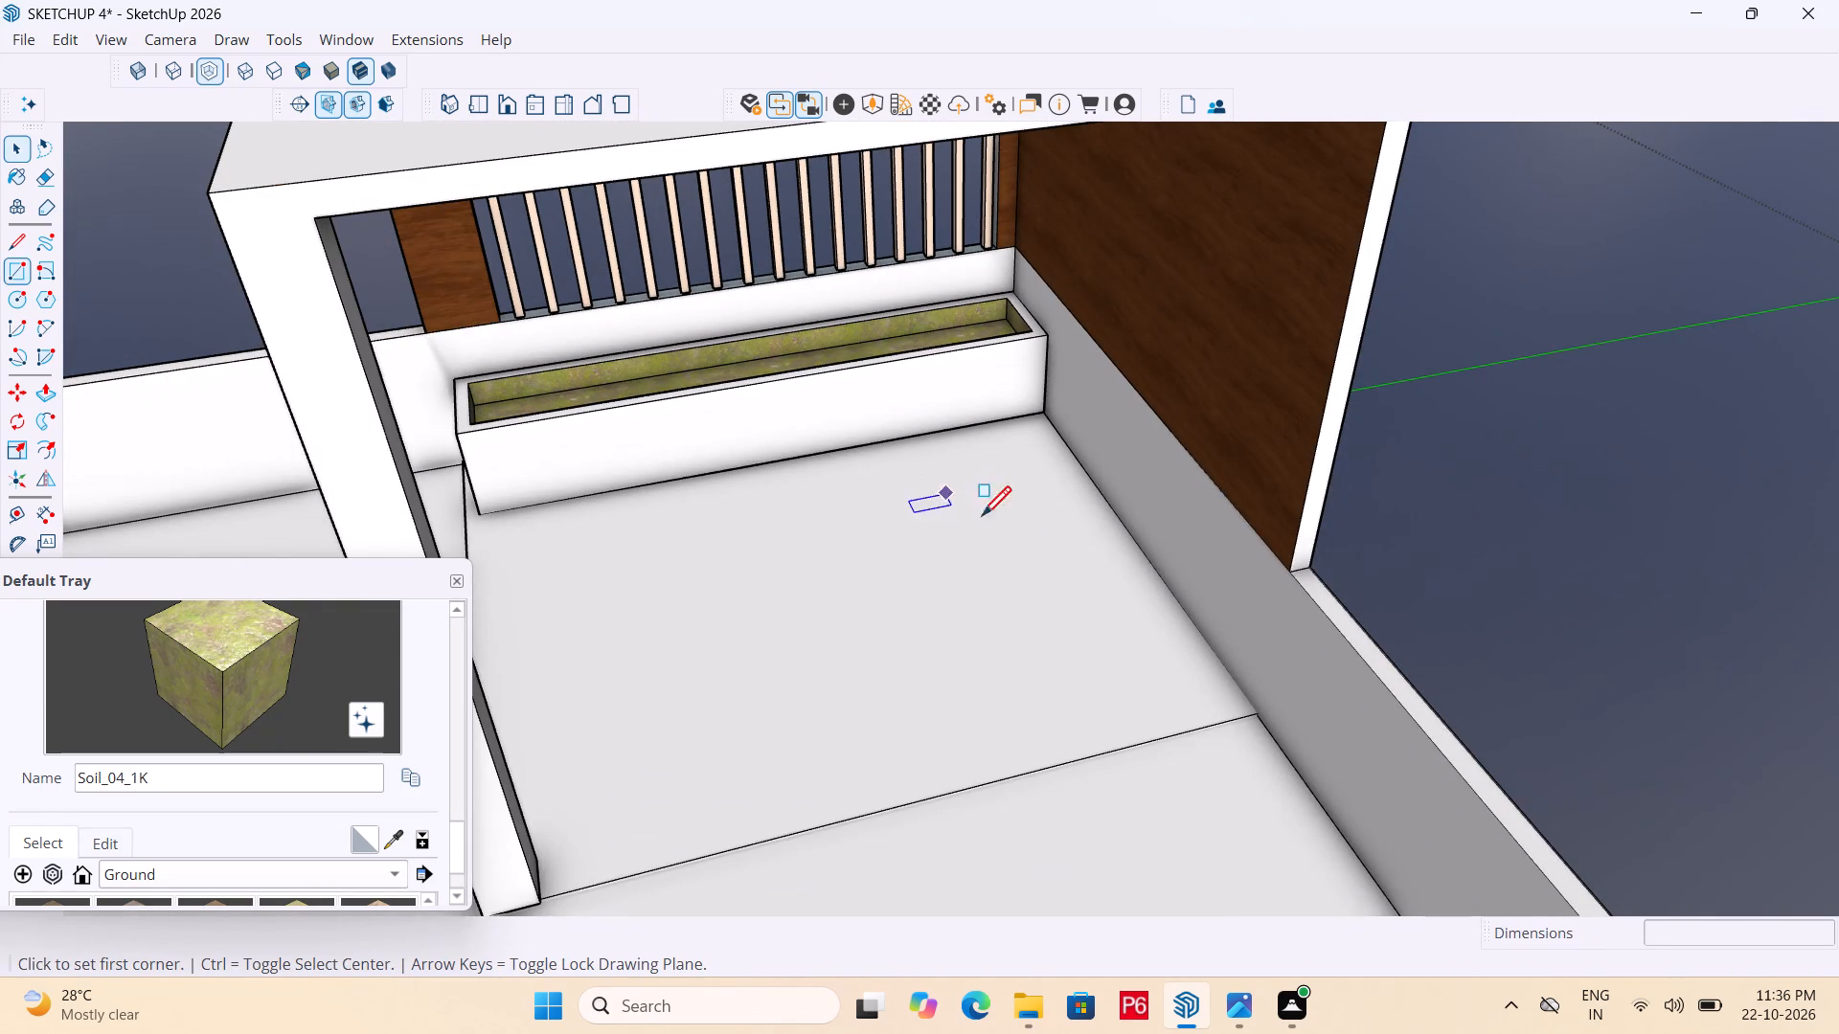
{"action": "left_click", "coordinate": [1050, 405]}
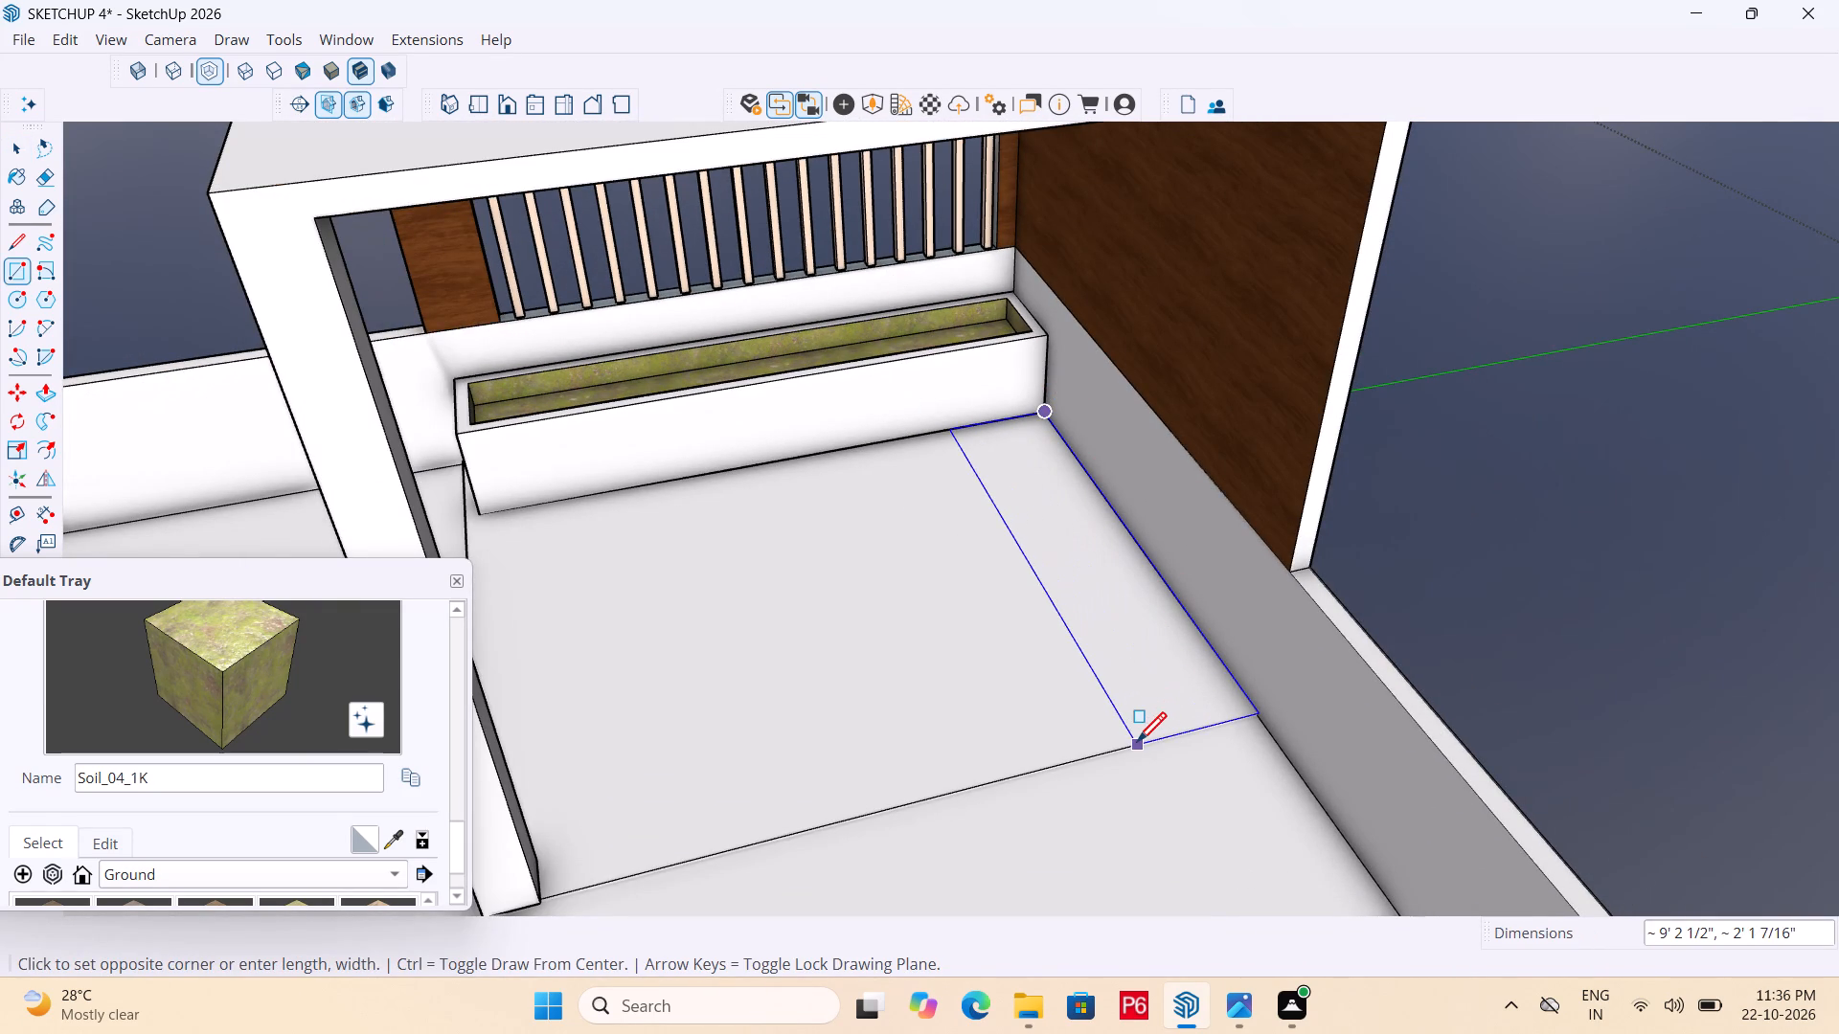
{"action": "left_click", "coordinate": [1141, 748]}
Group the new floor rectangle with its edges.
{"action": "key", "text": "space"}
{"action": "triple_click", "coordinate": [1114, 595]}
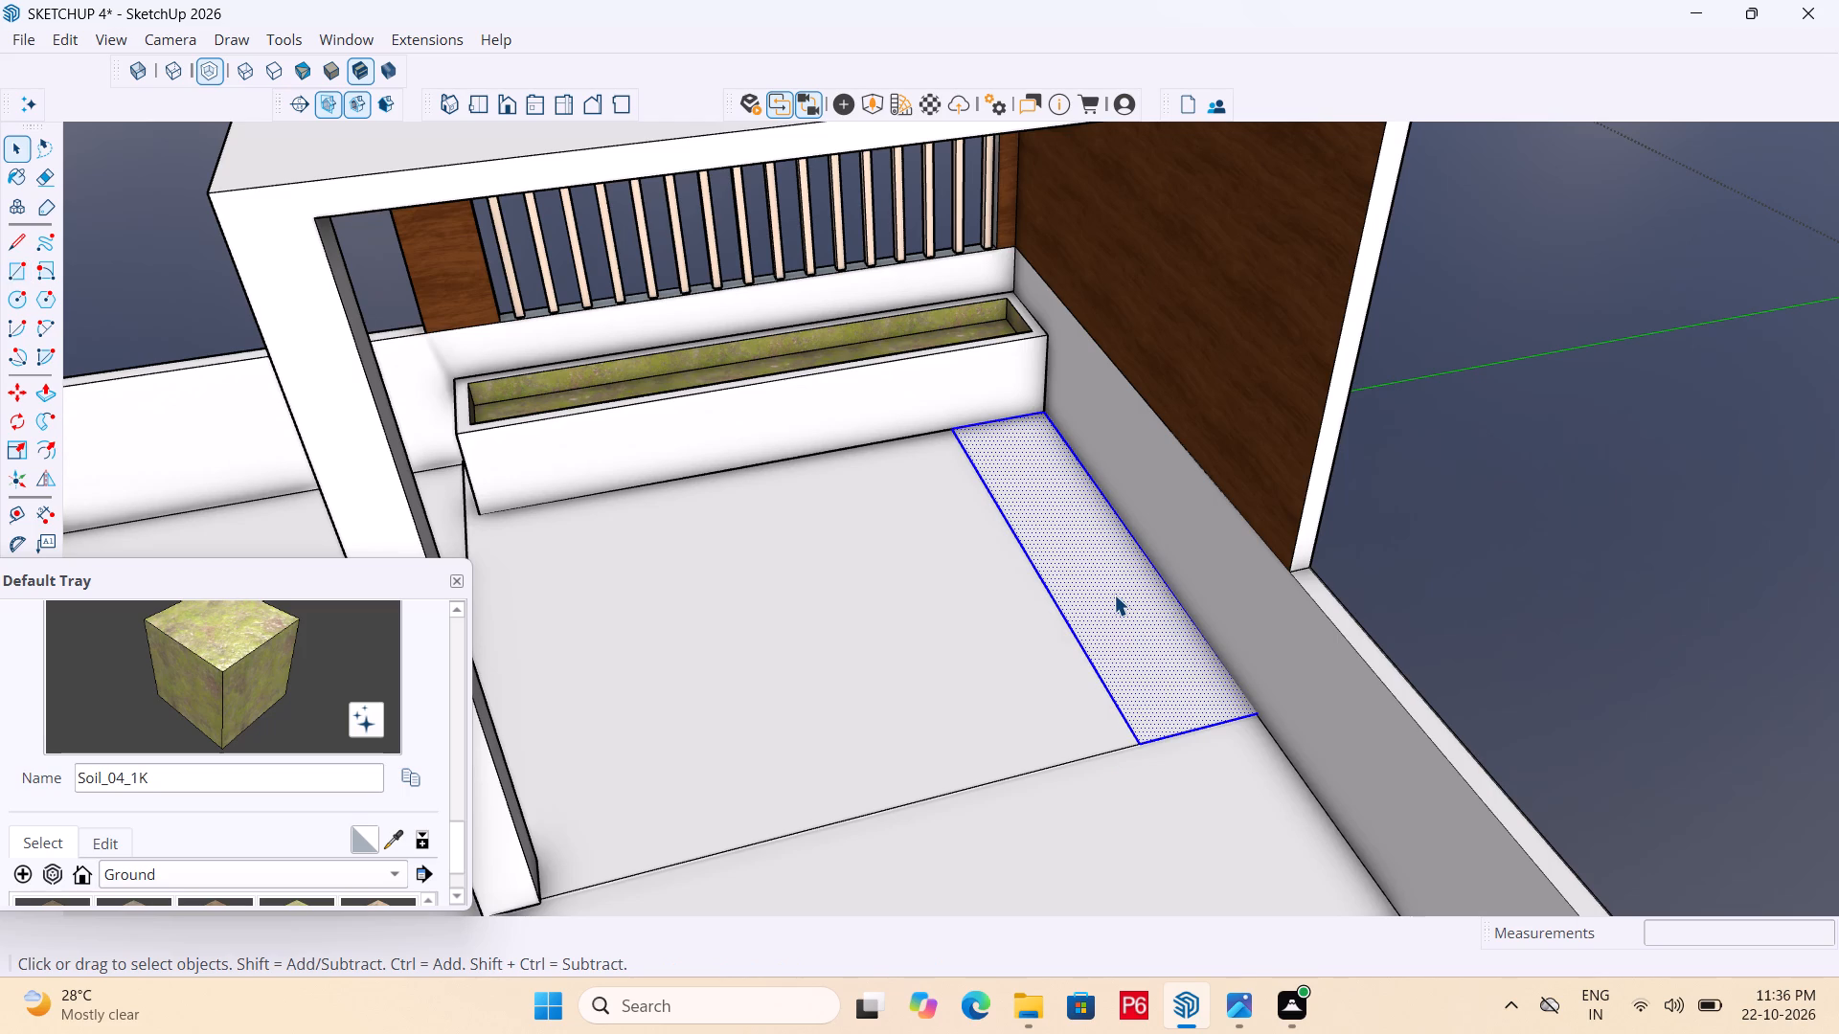
{"action": "right_click", "coordinate": [1114, 595]}
{"action": "left_click", "coordinate": [1223, 368]}
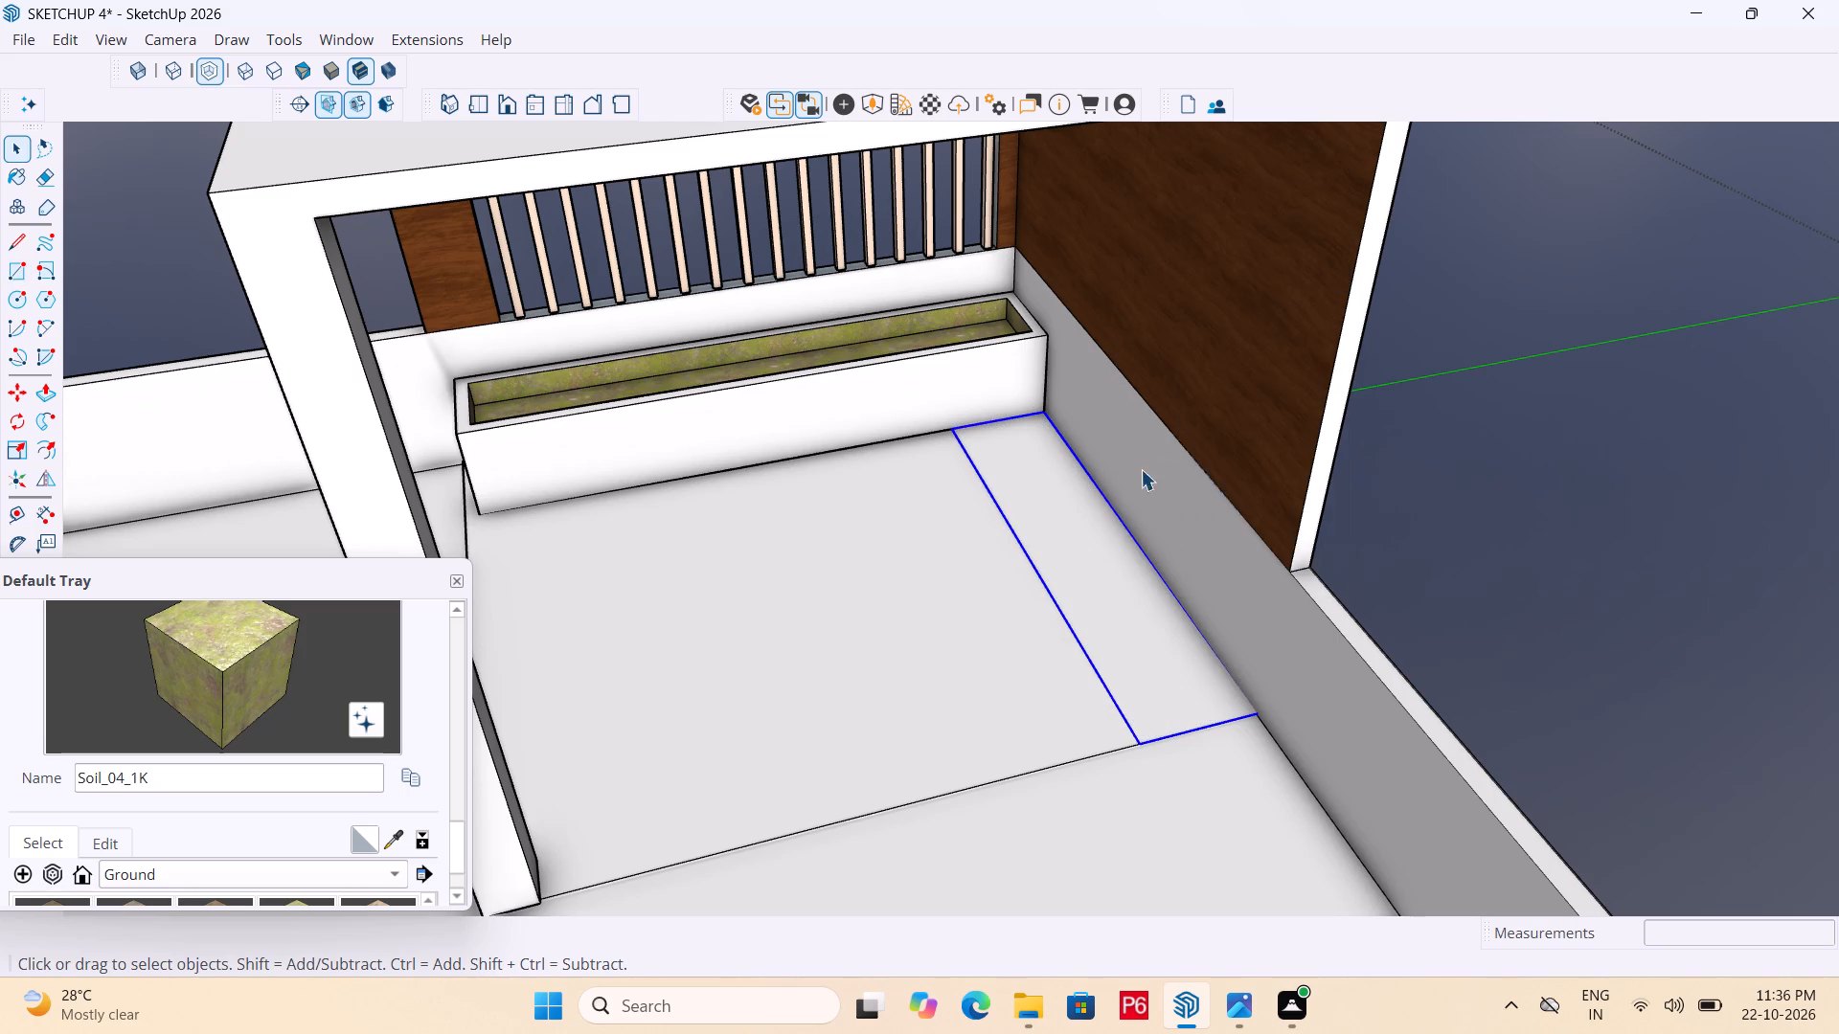
Offset the grouped rectangle's edges 3" inward.
{"action": "double_click", "coordinate": [1102, 546]}
{"action": "left_click", "coordinate": [1082, 536]}
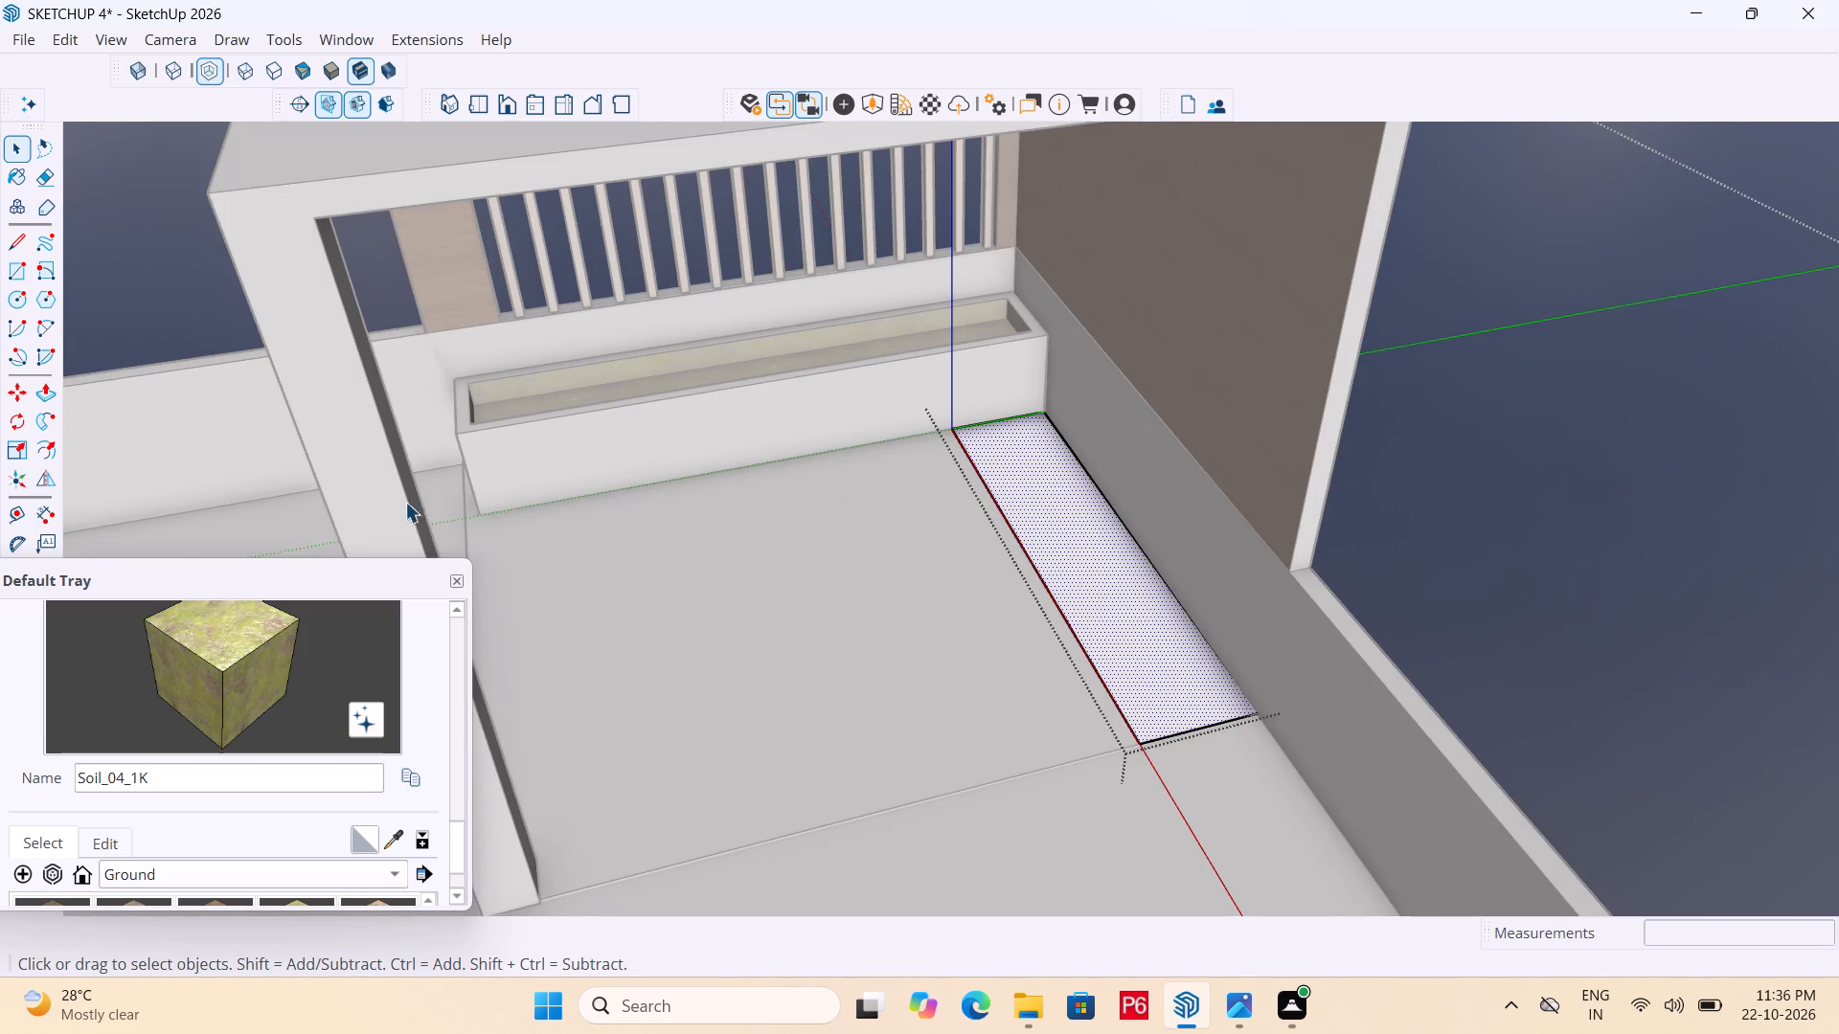
{"action": "left_click", "coordinate": [40, 452]}
{"action": "double_click", "coordinate": [1104, 592]}
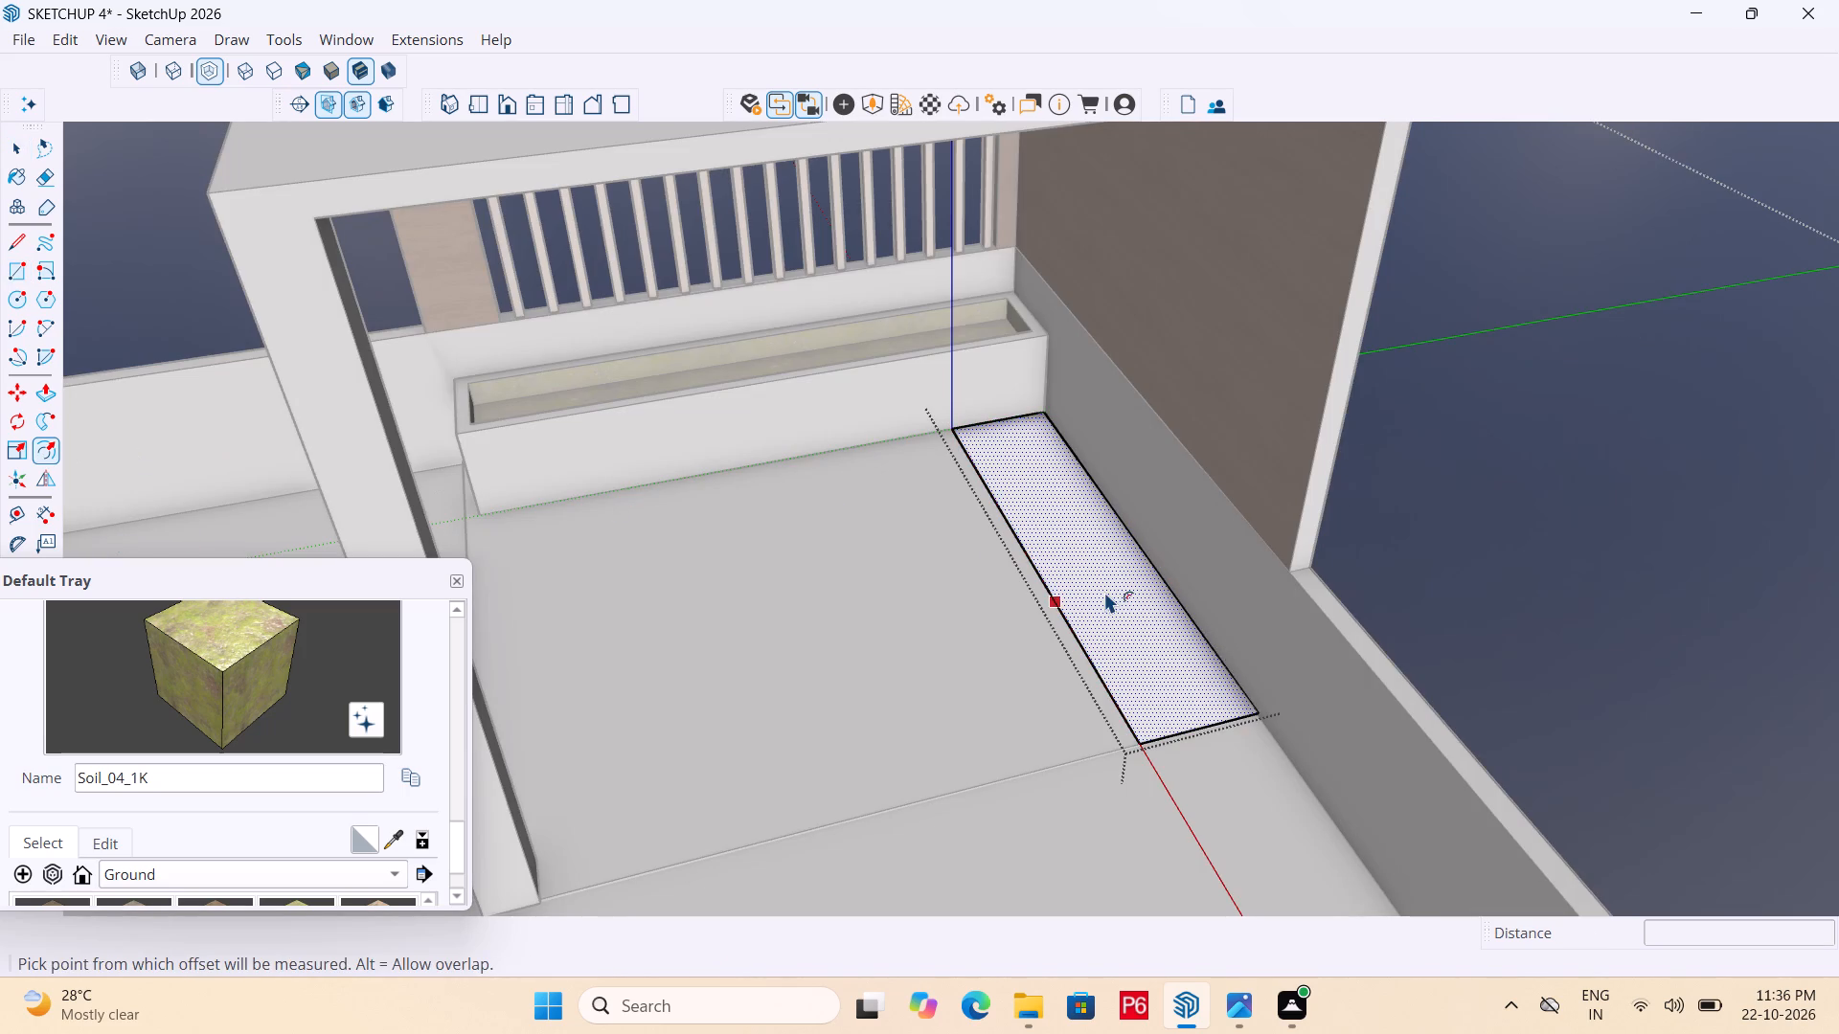
{"action": "key", "text": "ctrl+z"}
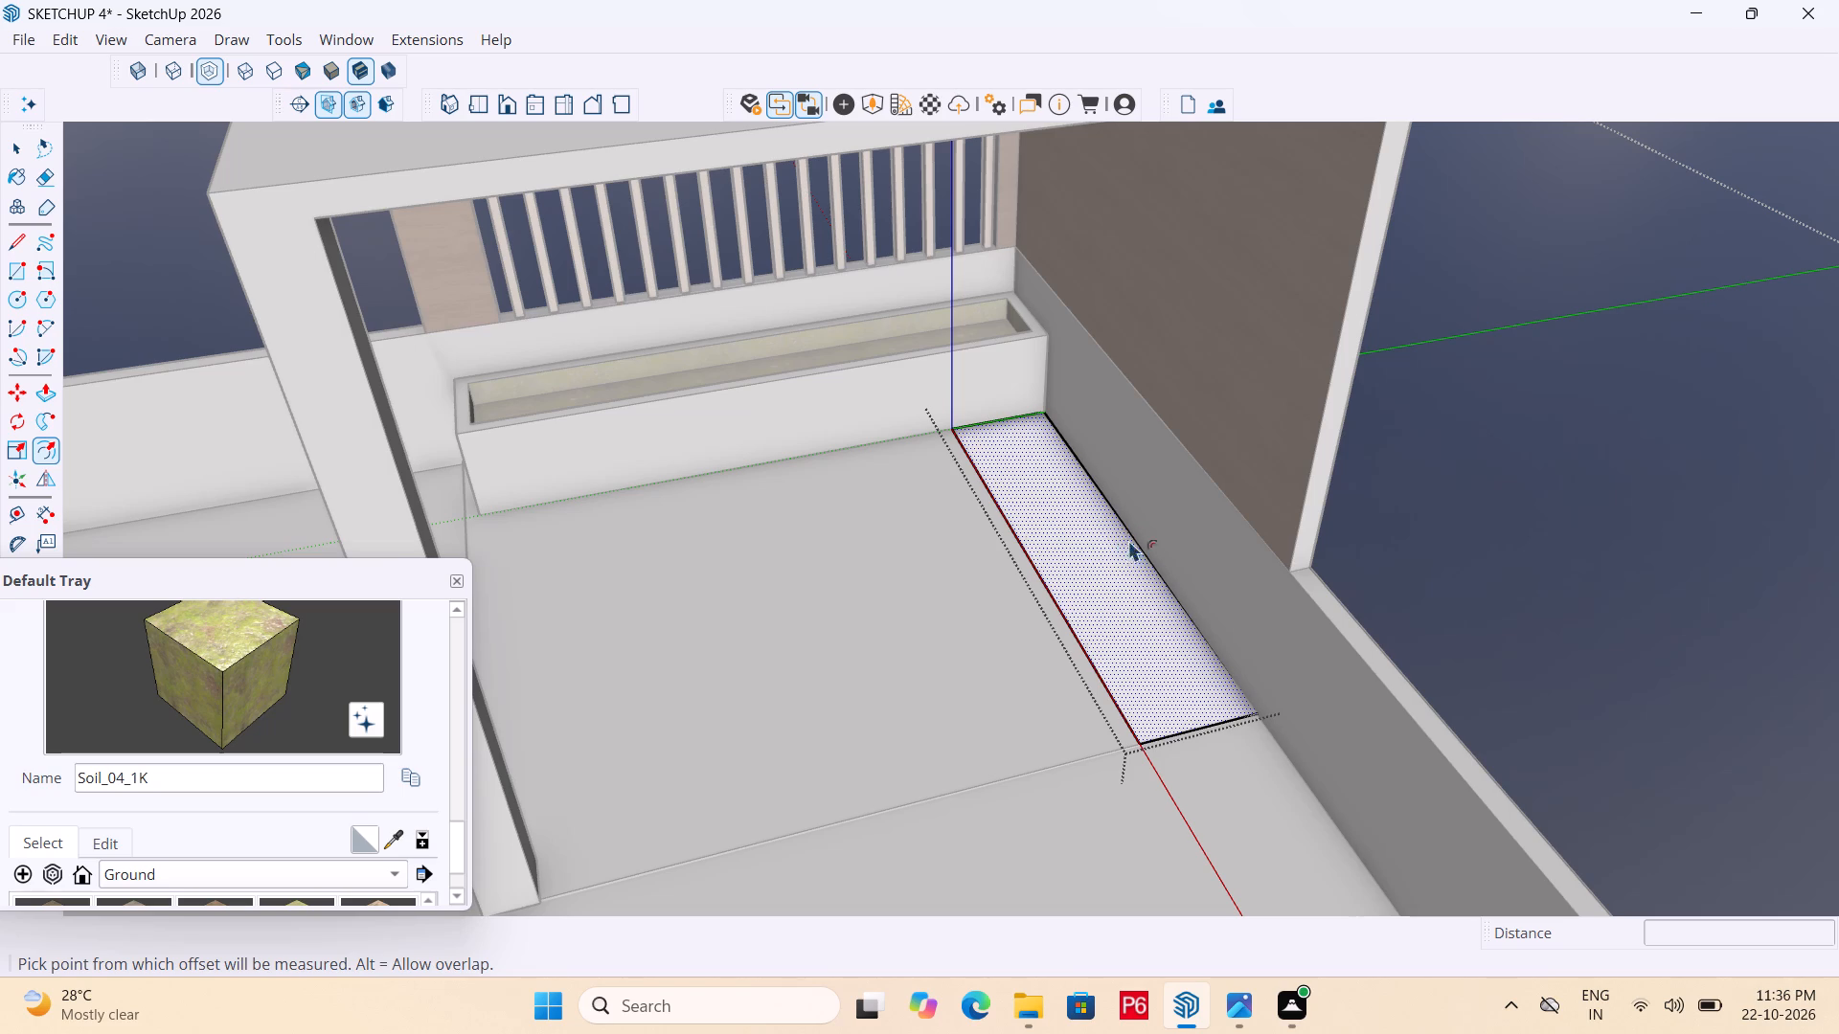
{"action": "left_click", "coordinate": [1092, 537]}
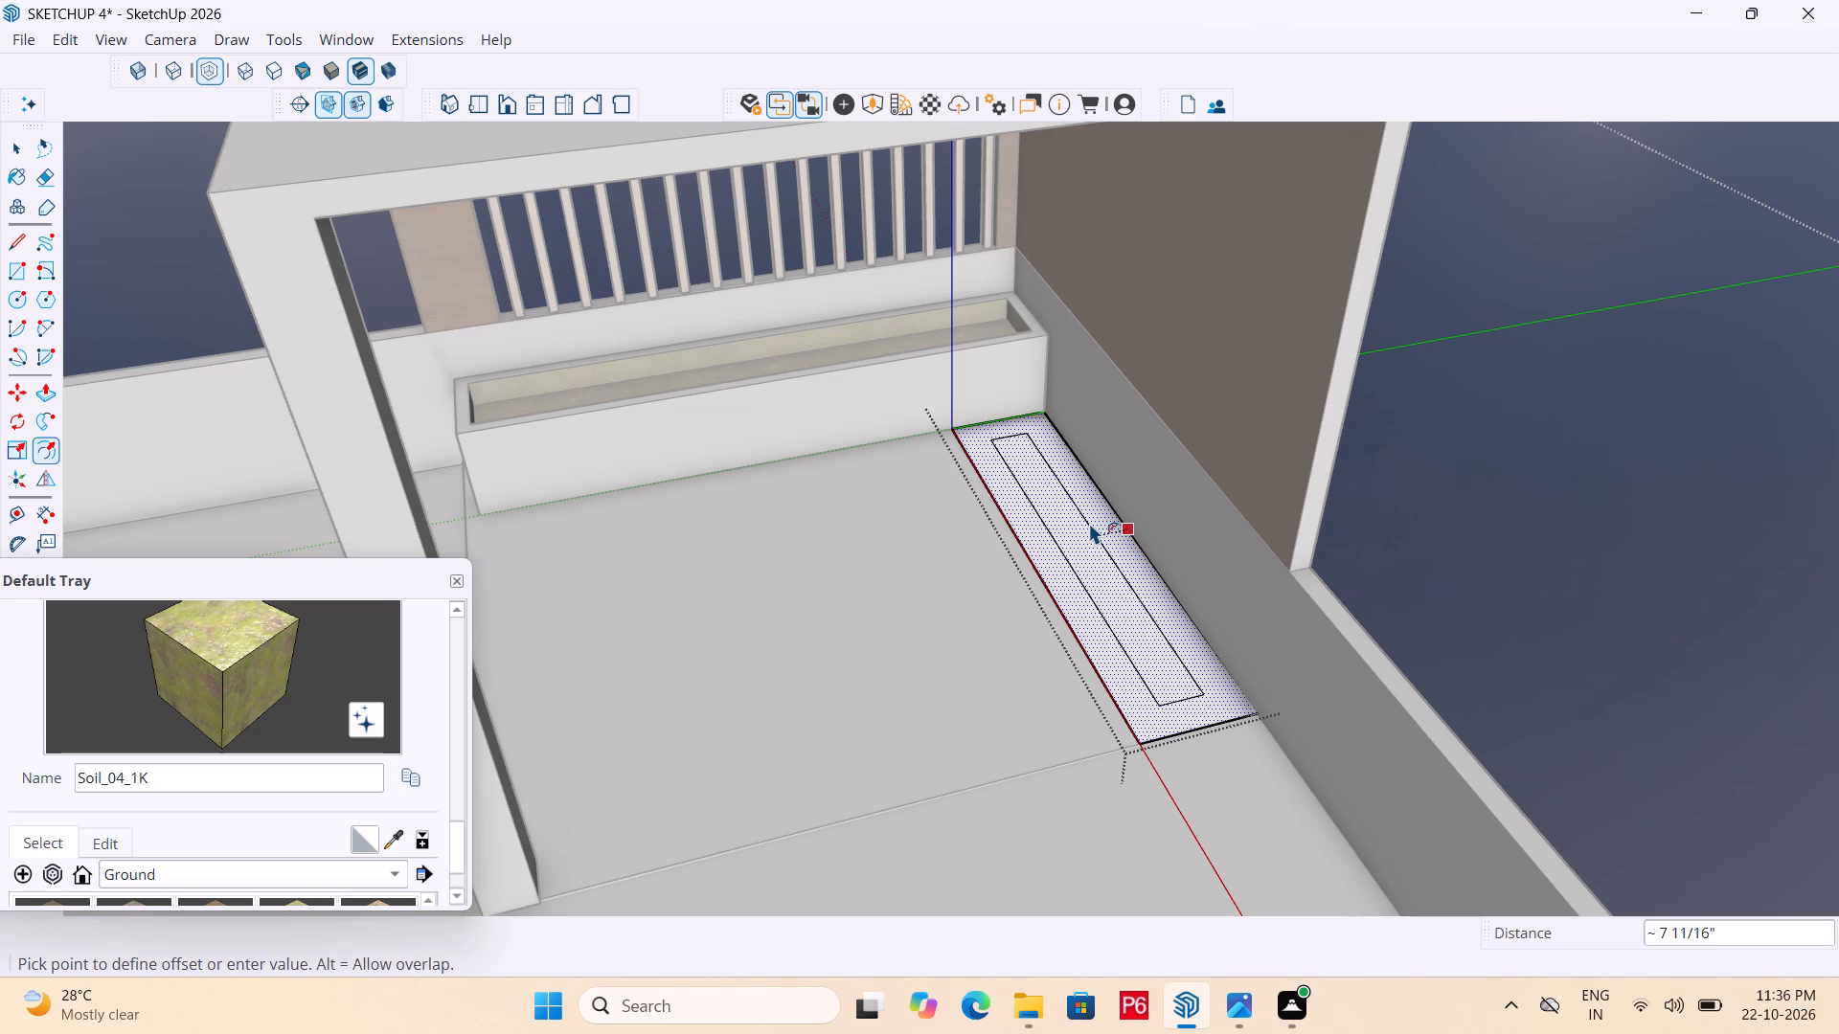
{"action": "type", "text": "3\""}
{"action": "key", "text": "Return"}
{"action": "scroll", "coordinate": [1152, 640], "scroll_direction": "up", "scroll_amount": 5}
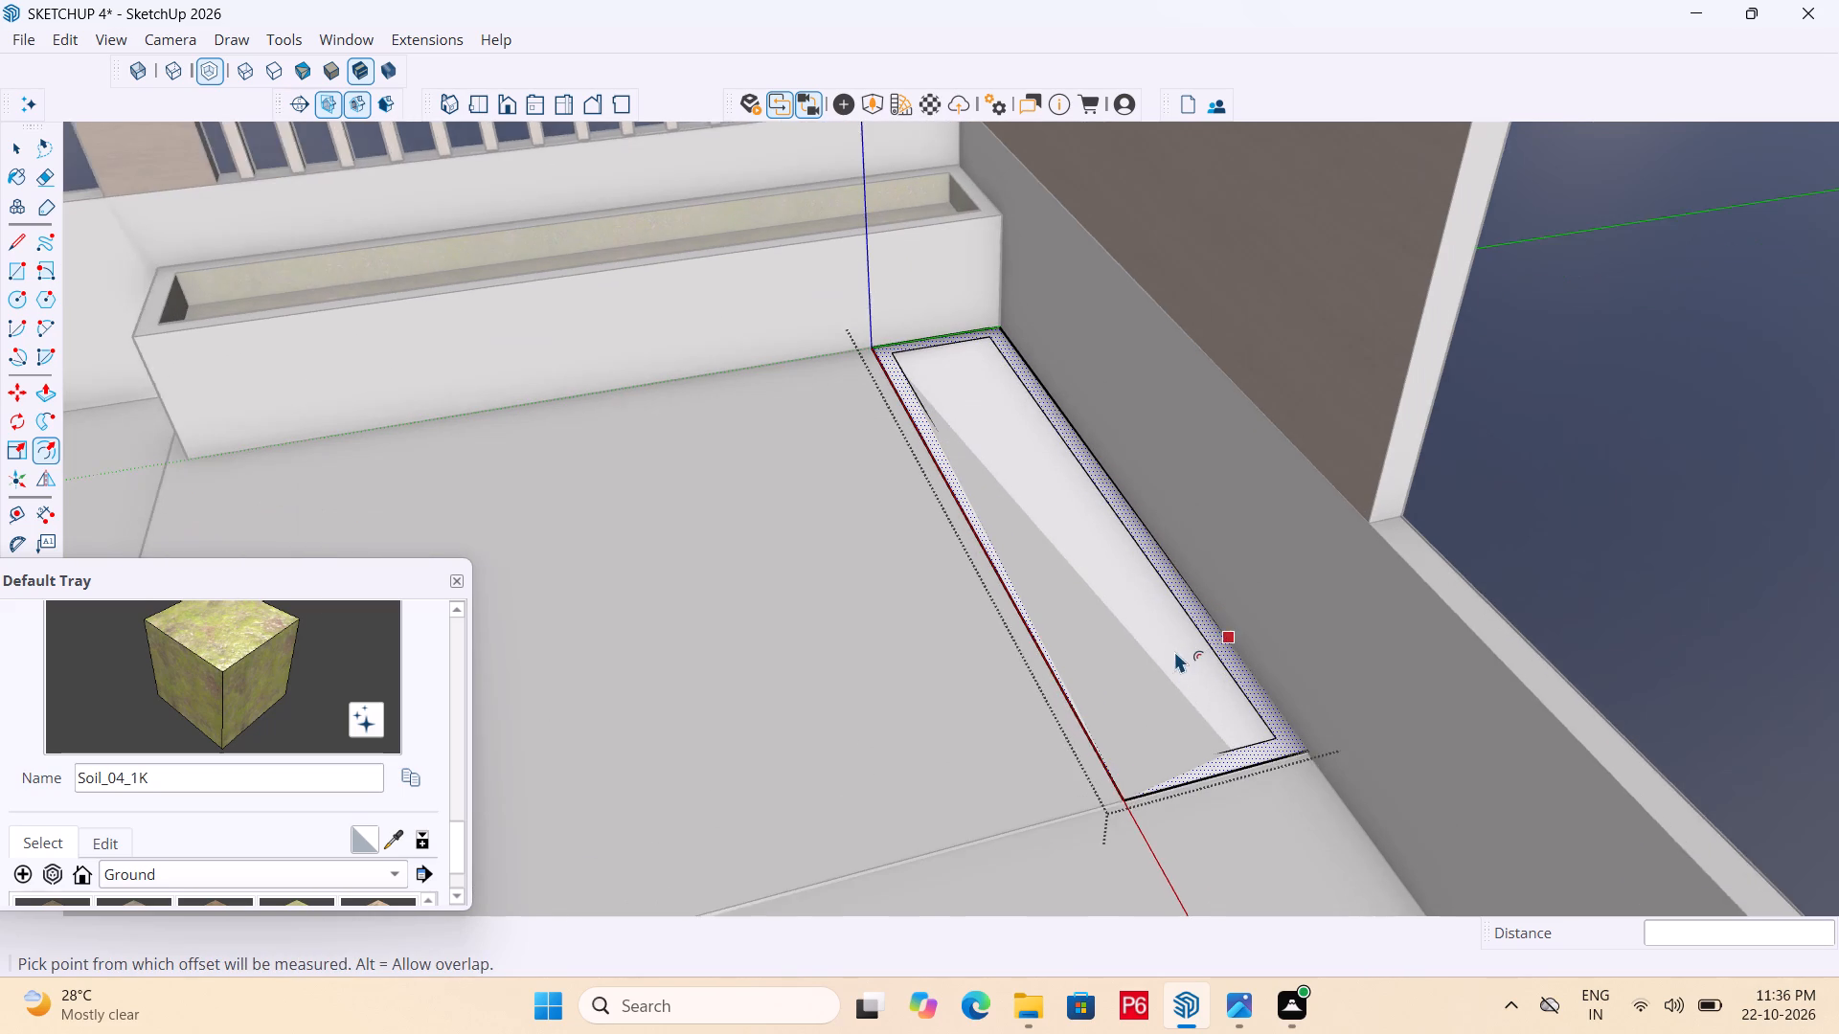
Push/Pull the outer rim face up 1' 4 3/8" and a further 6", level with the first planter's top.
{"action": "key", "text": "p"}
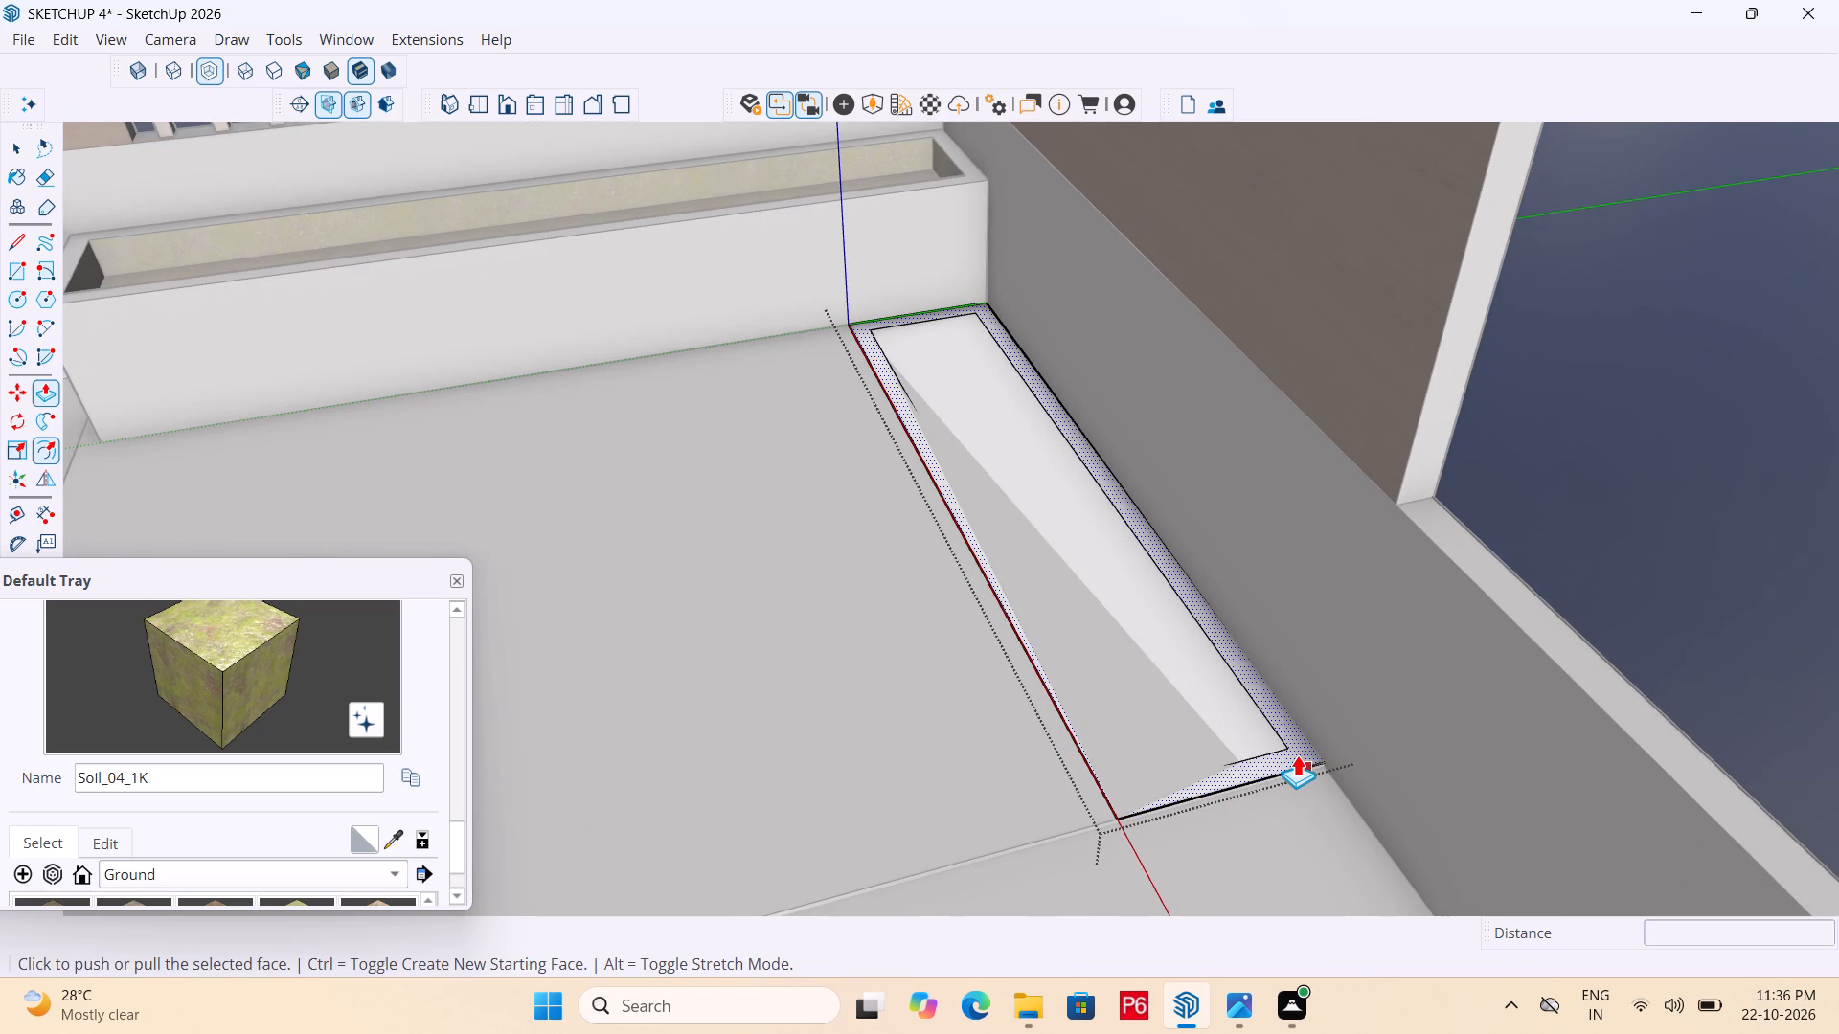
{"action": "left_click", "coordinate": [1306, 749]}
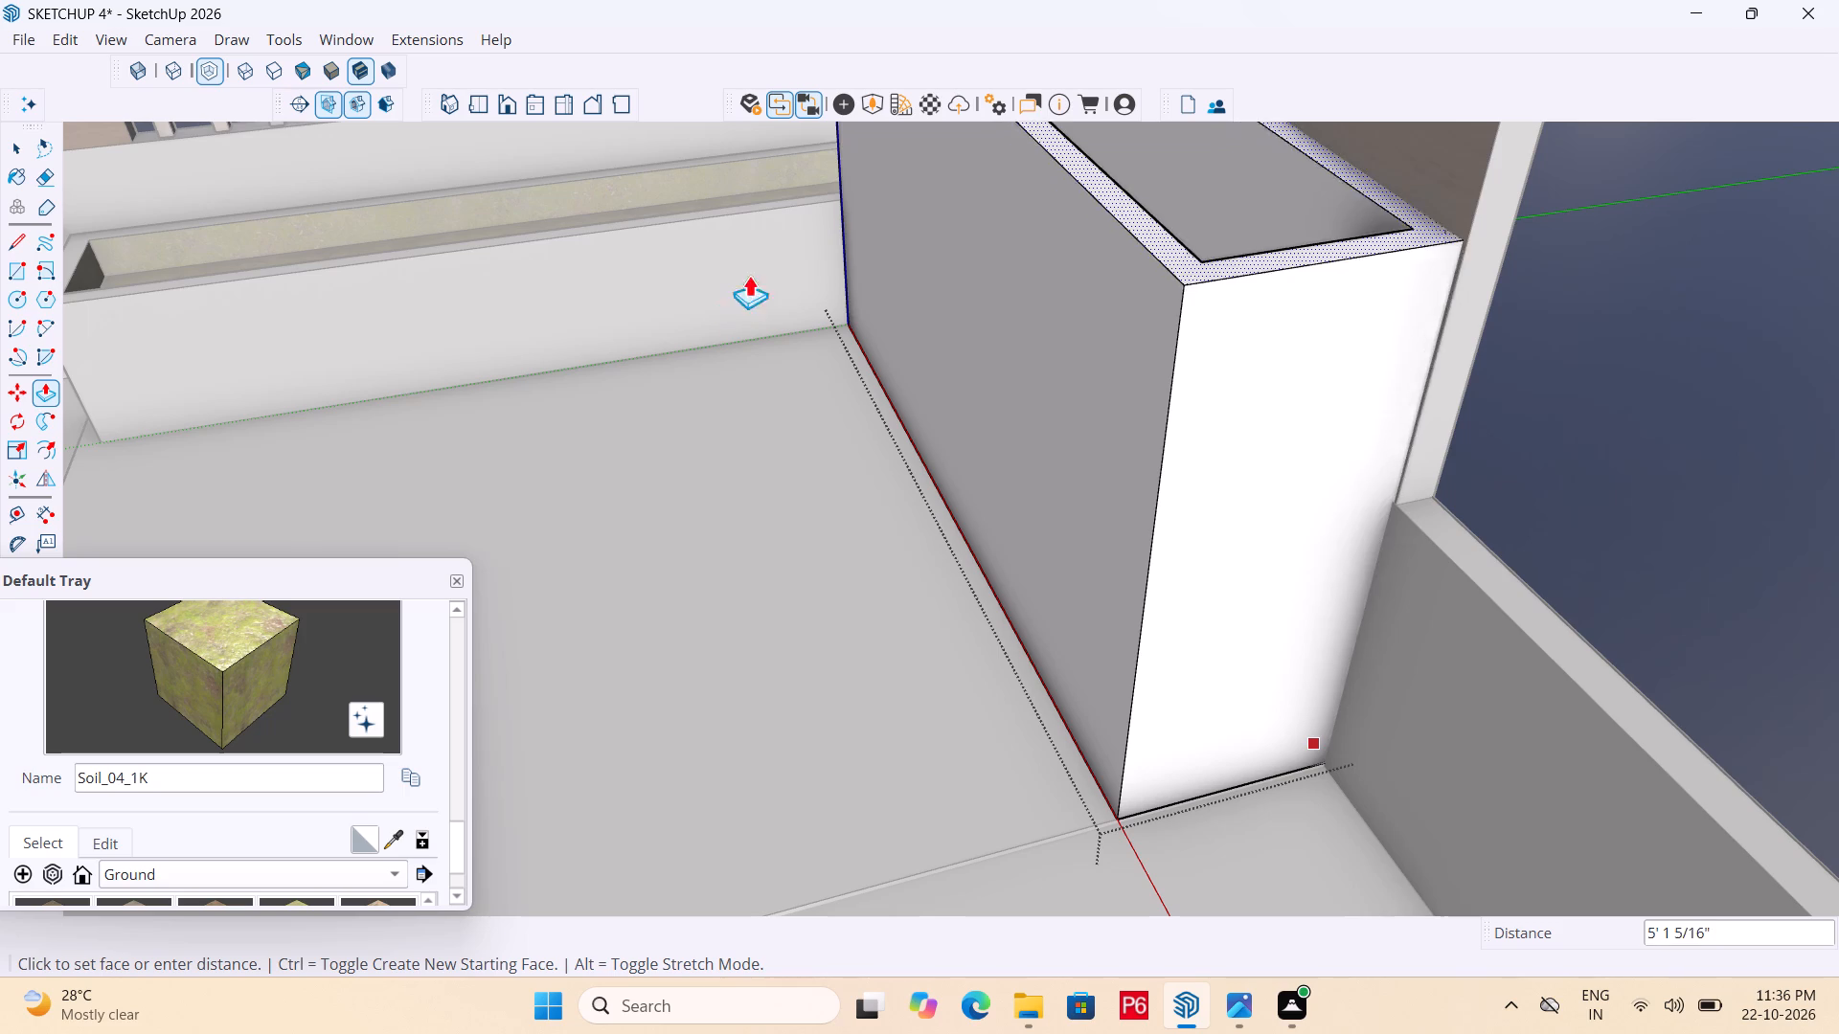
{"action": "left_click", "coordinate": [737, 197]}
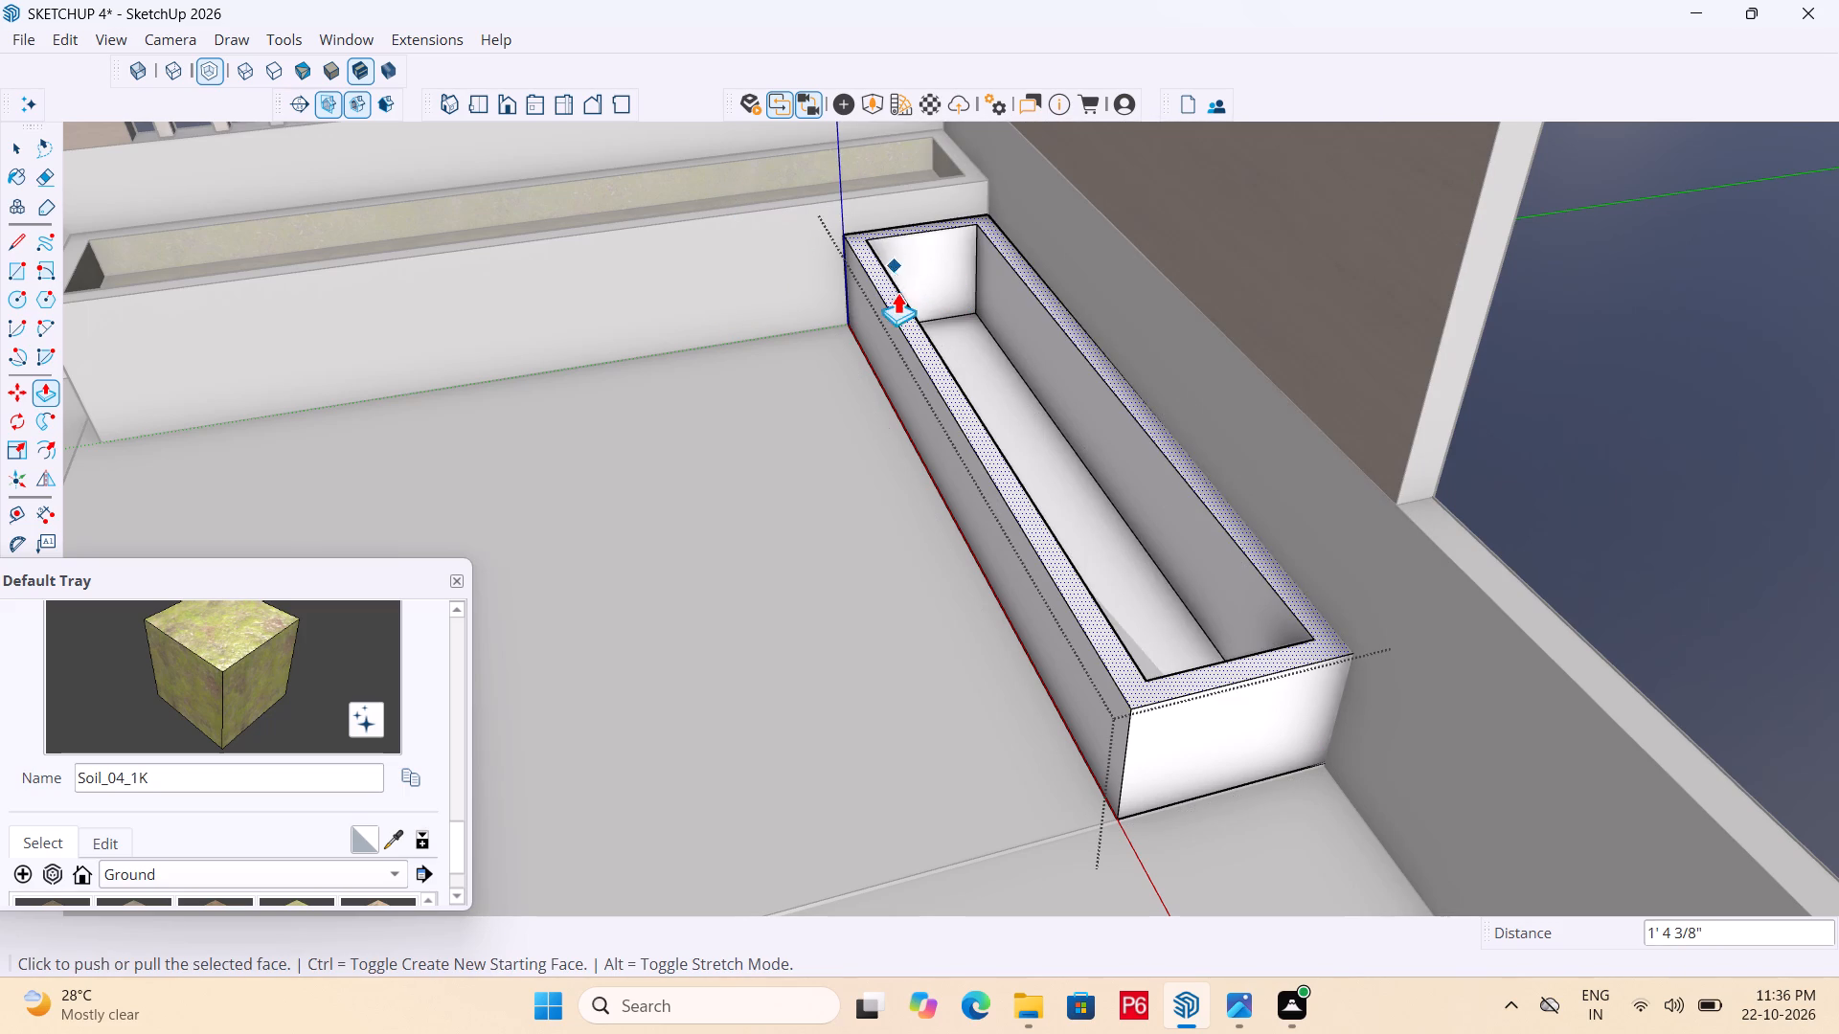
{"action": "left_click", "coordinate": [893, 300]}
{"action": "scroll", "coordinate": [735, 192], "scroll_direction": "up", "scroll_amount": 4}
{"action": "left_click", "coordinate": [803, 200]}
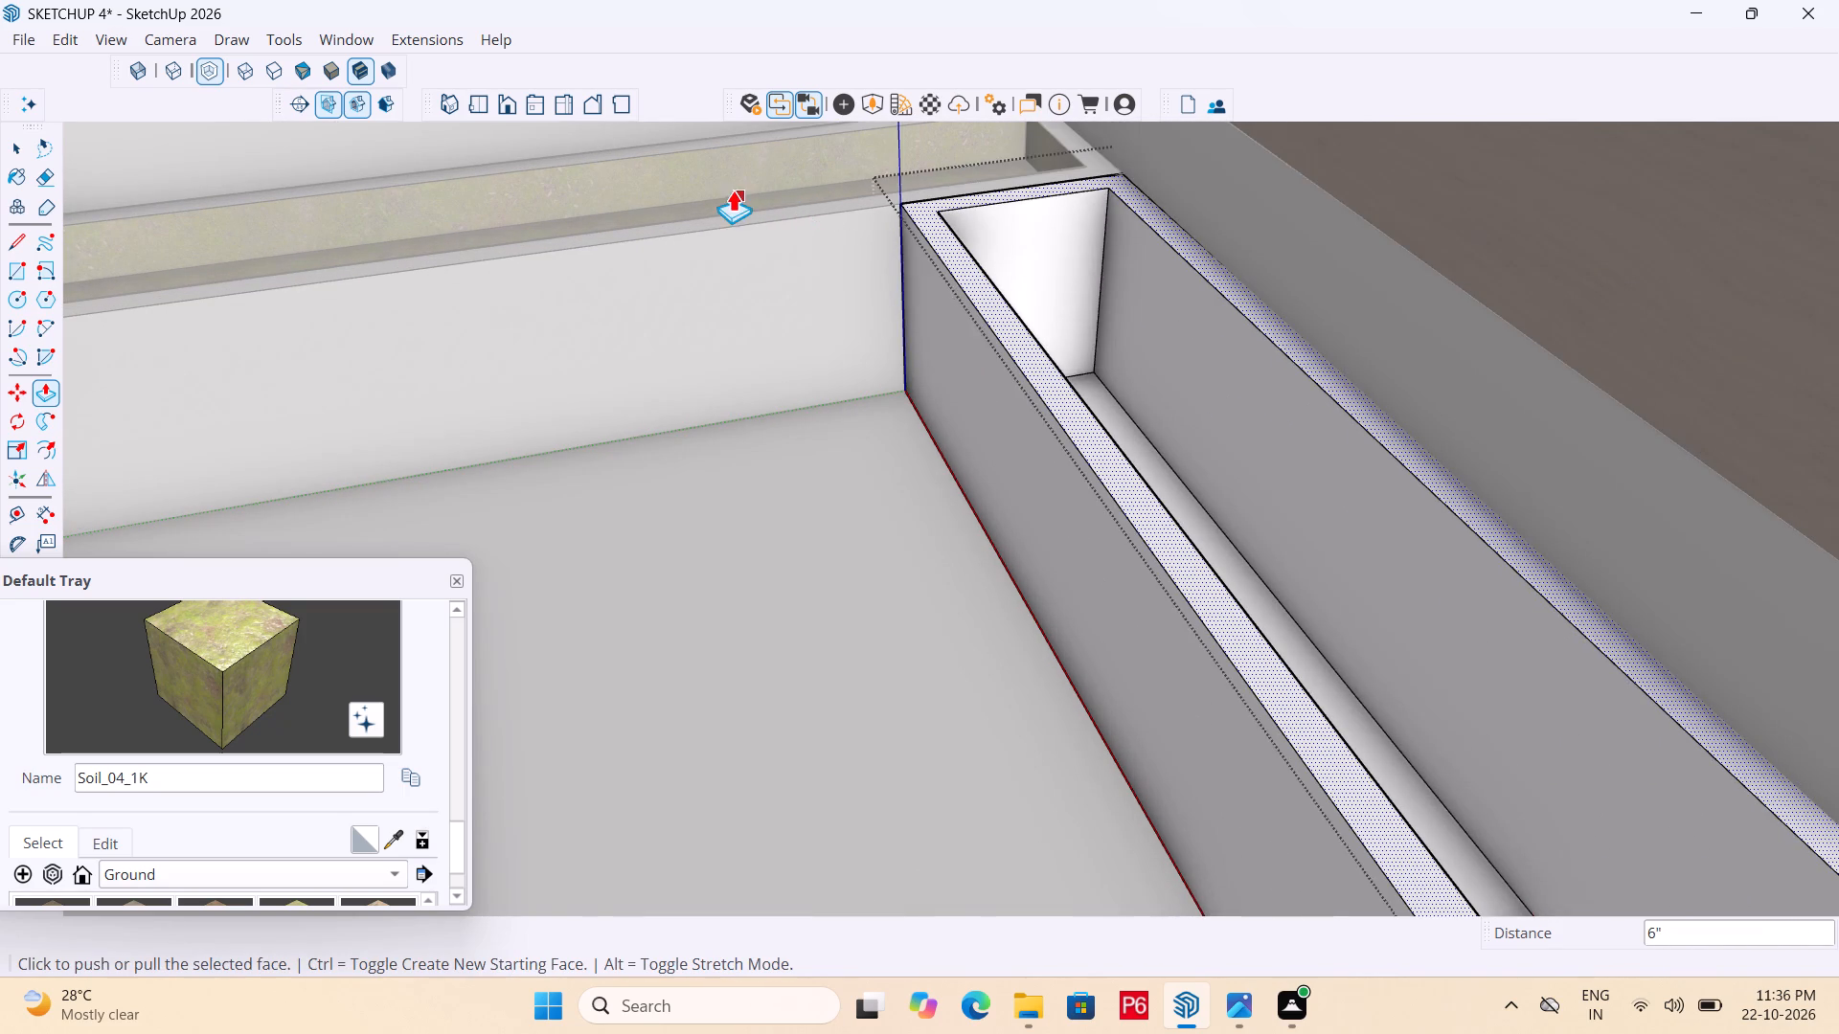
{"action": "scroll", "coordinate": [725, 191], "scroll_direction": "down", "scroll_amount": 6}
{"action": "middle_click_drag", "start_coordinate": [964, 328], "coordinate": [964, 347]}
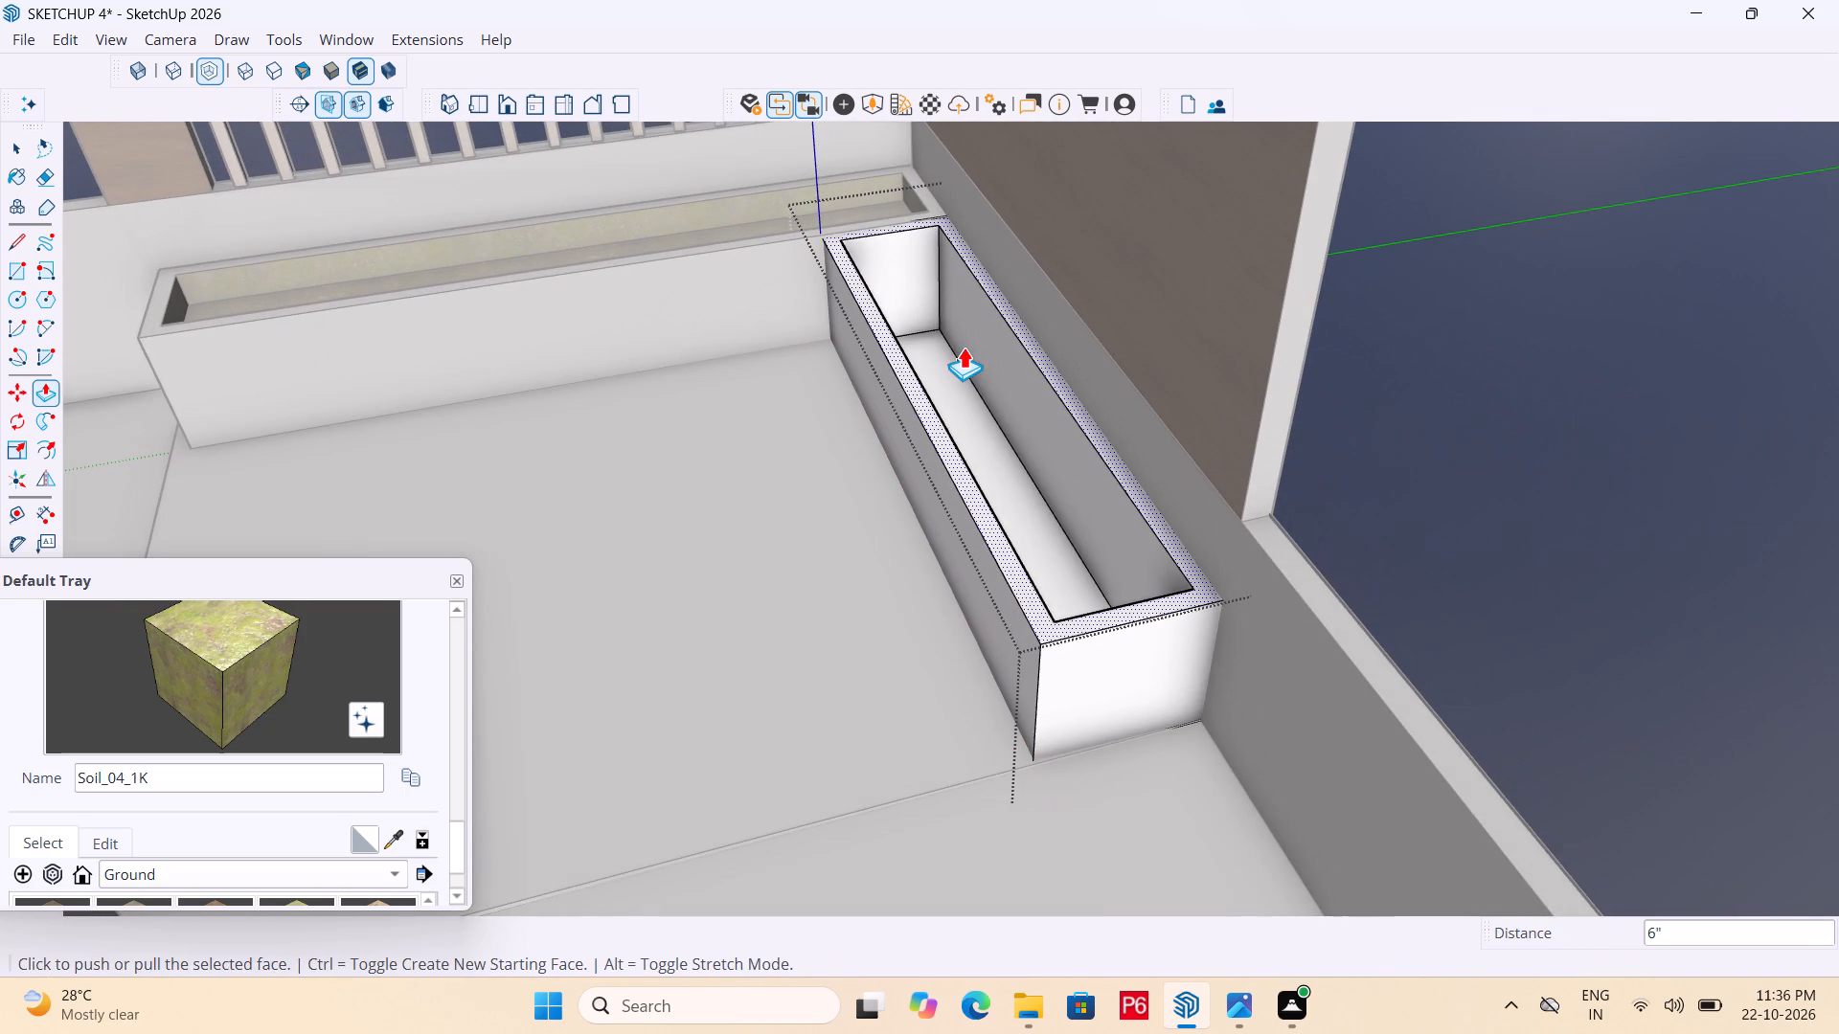
Save the model.
{"action": "key", "text": "ctrl+s"}
{"action": "key", "text": "ctrl+s"}
{"action": "key", "text": "ctrl+s"}
{"action": "key", "text": "ctrl+s"}
{"action": "key", "text": "ctrl+s"}
{"action": "key", "text": "ctrl+s"}
{"action": "key", "text": "ctrl+s"}
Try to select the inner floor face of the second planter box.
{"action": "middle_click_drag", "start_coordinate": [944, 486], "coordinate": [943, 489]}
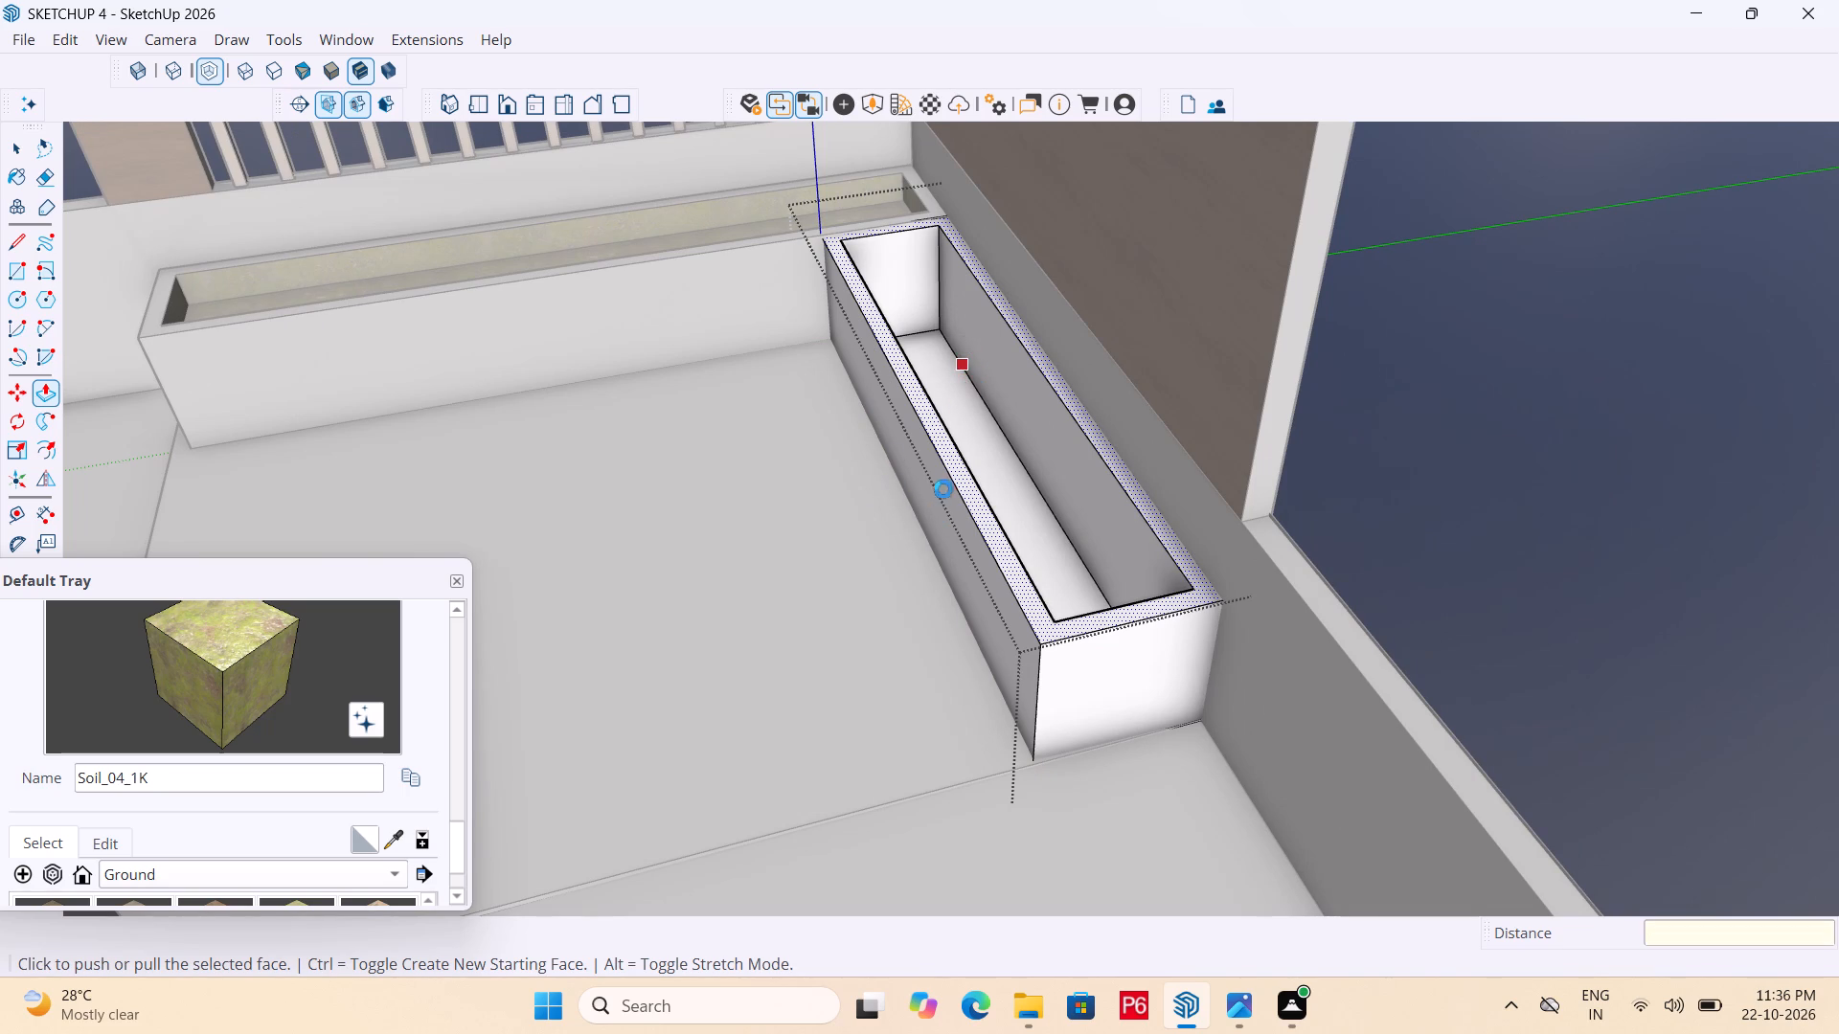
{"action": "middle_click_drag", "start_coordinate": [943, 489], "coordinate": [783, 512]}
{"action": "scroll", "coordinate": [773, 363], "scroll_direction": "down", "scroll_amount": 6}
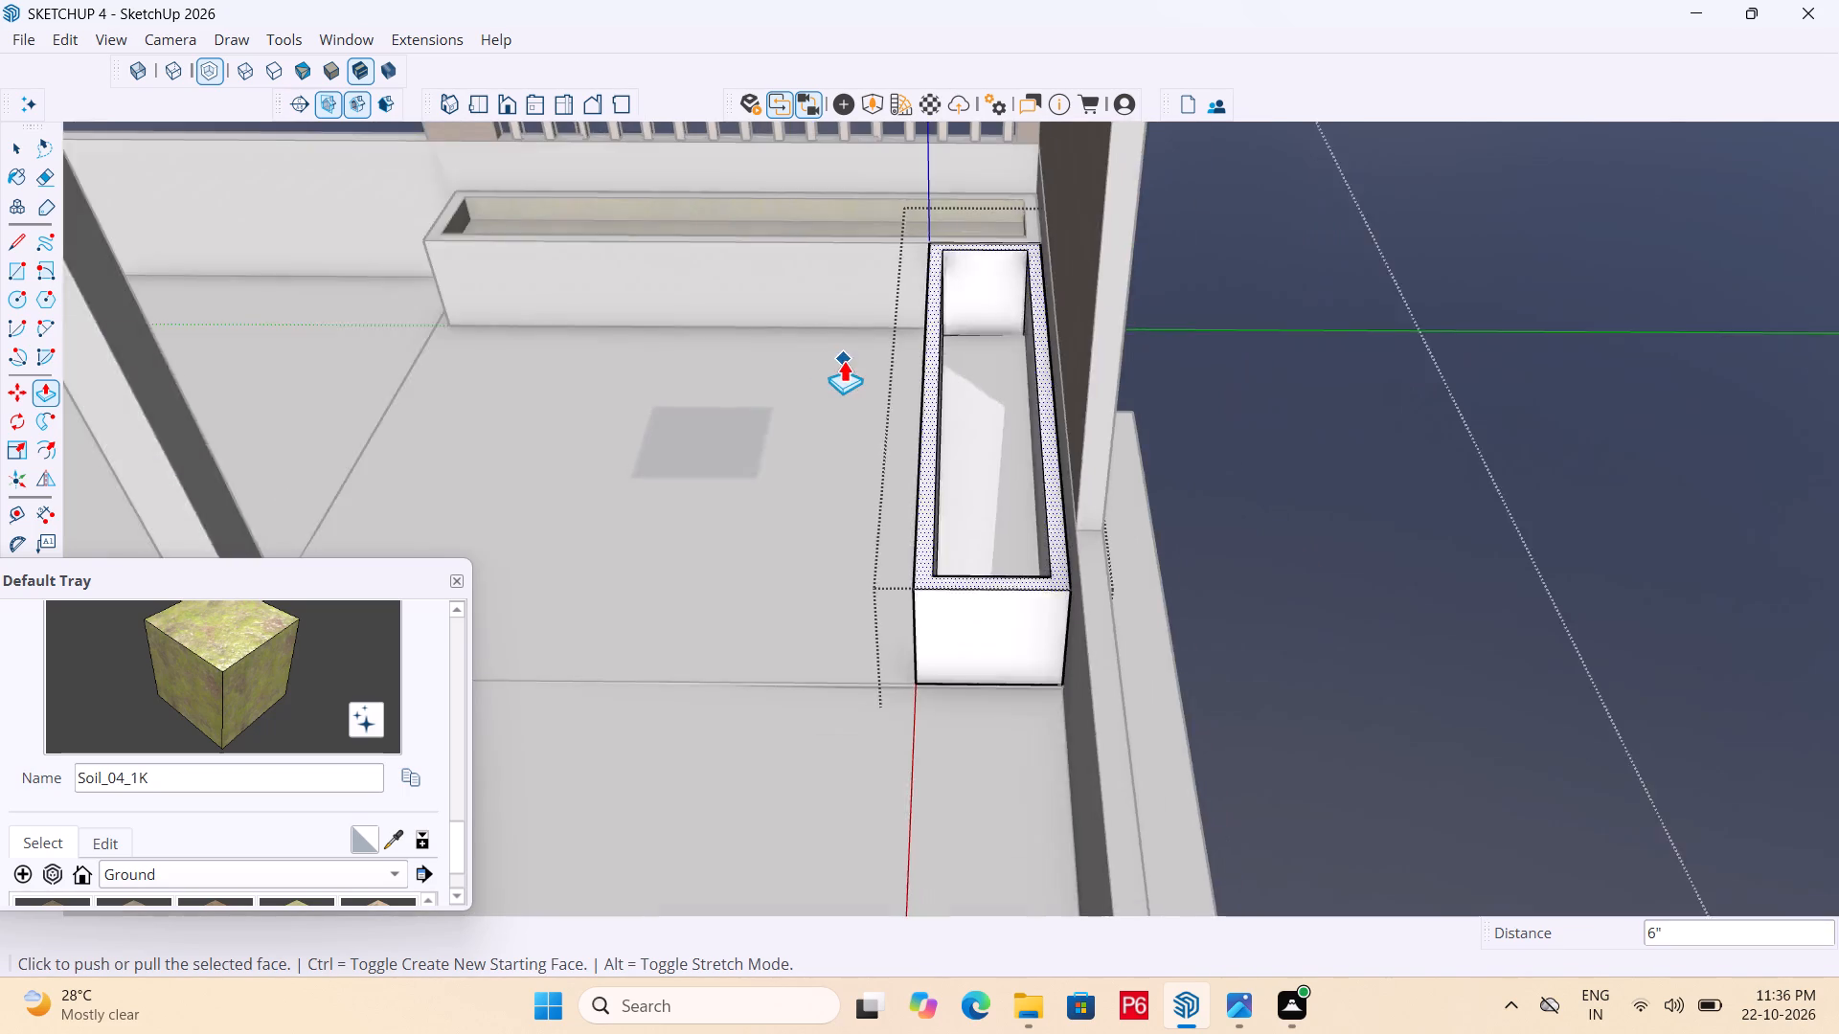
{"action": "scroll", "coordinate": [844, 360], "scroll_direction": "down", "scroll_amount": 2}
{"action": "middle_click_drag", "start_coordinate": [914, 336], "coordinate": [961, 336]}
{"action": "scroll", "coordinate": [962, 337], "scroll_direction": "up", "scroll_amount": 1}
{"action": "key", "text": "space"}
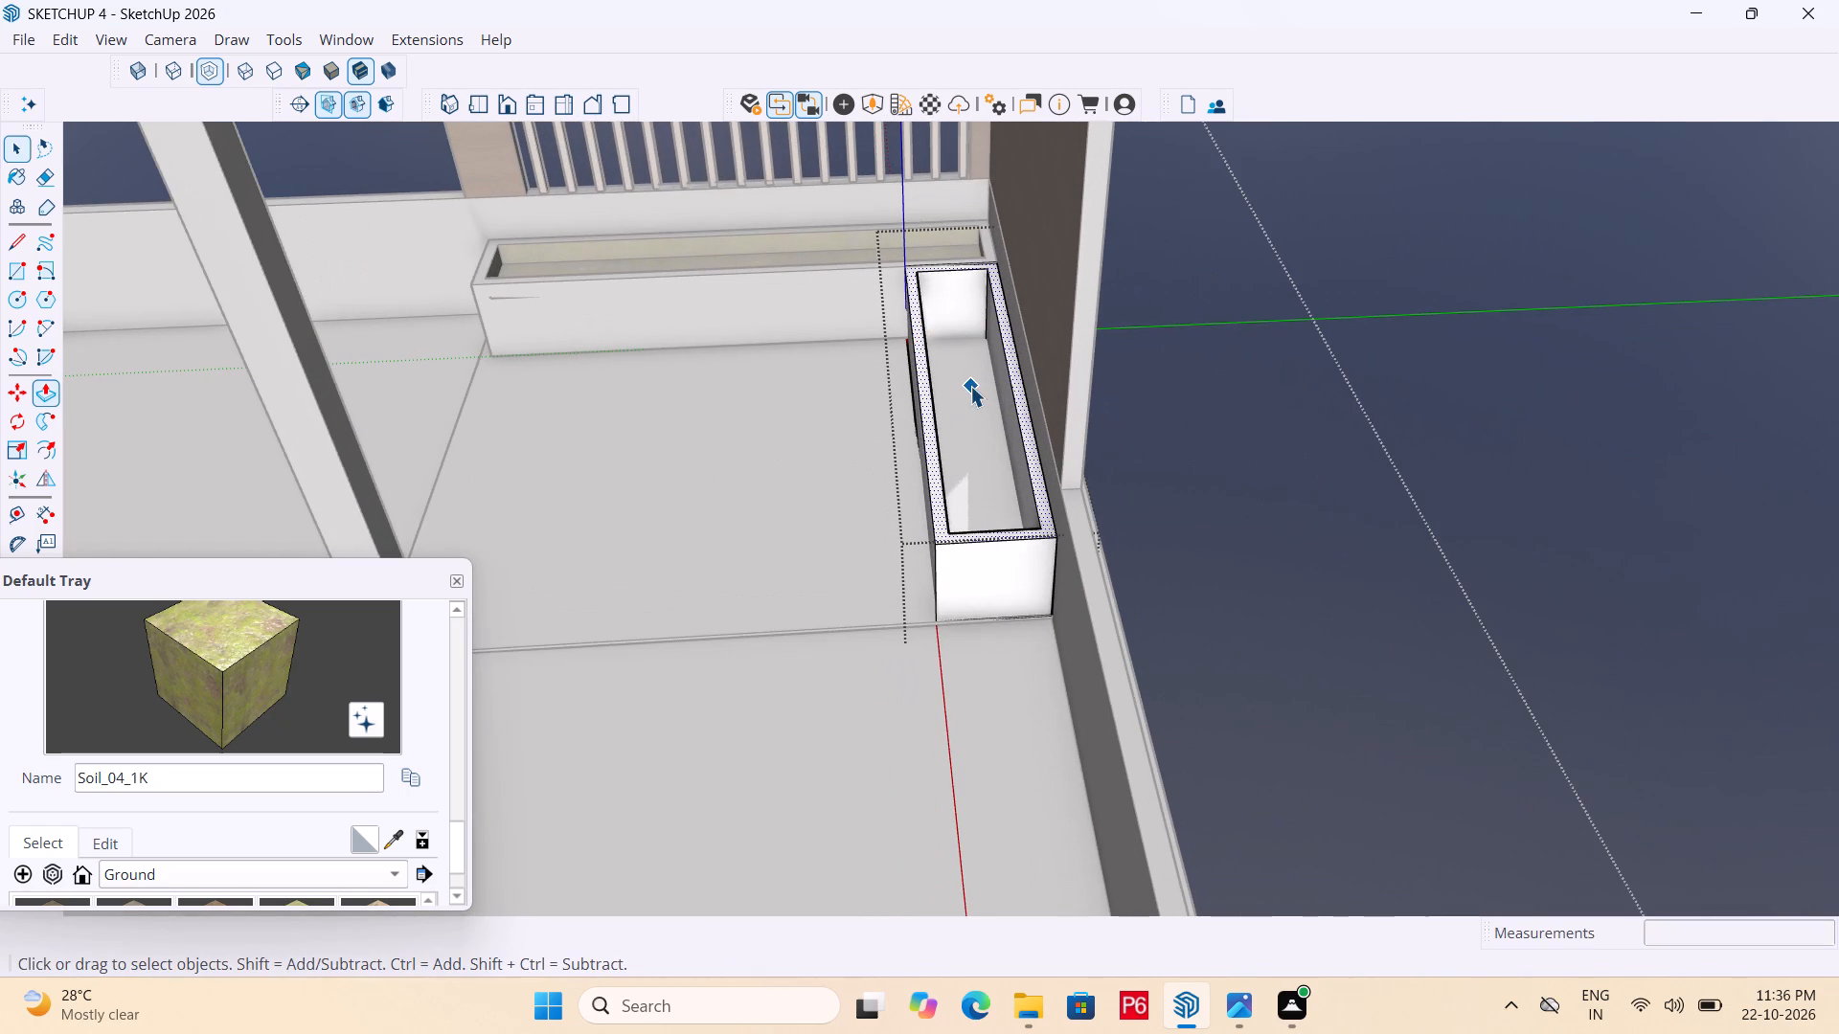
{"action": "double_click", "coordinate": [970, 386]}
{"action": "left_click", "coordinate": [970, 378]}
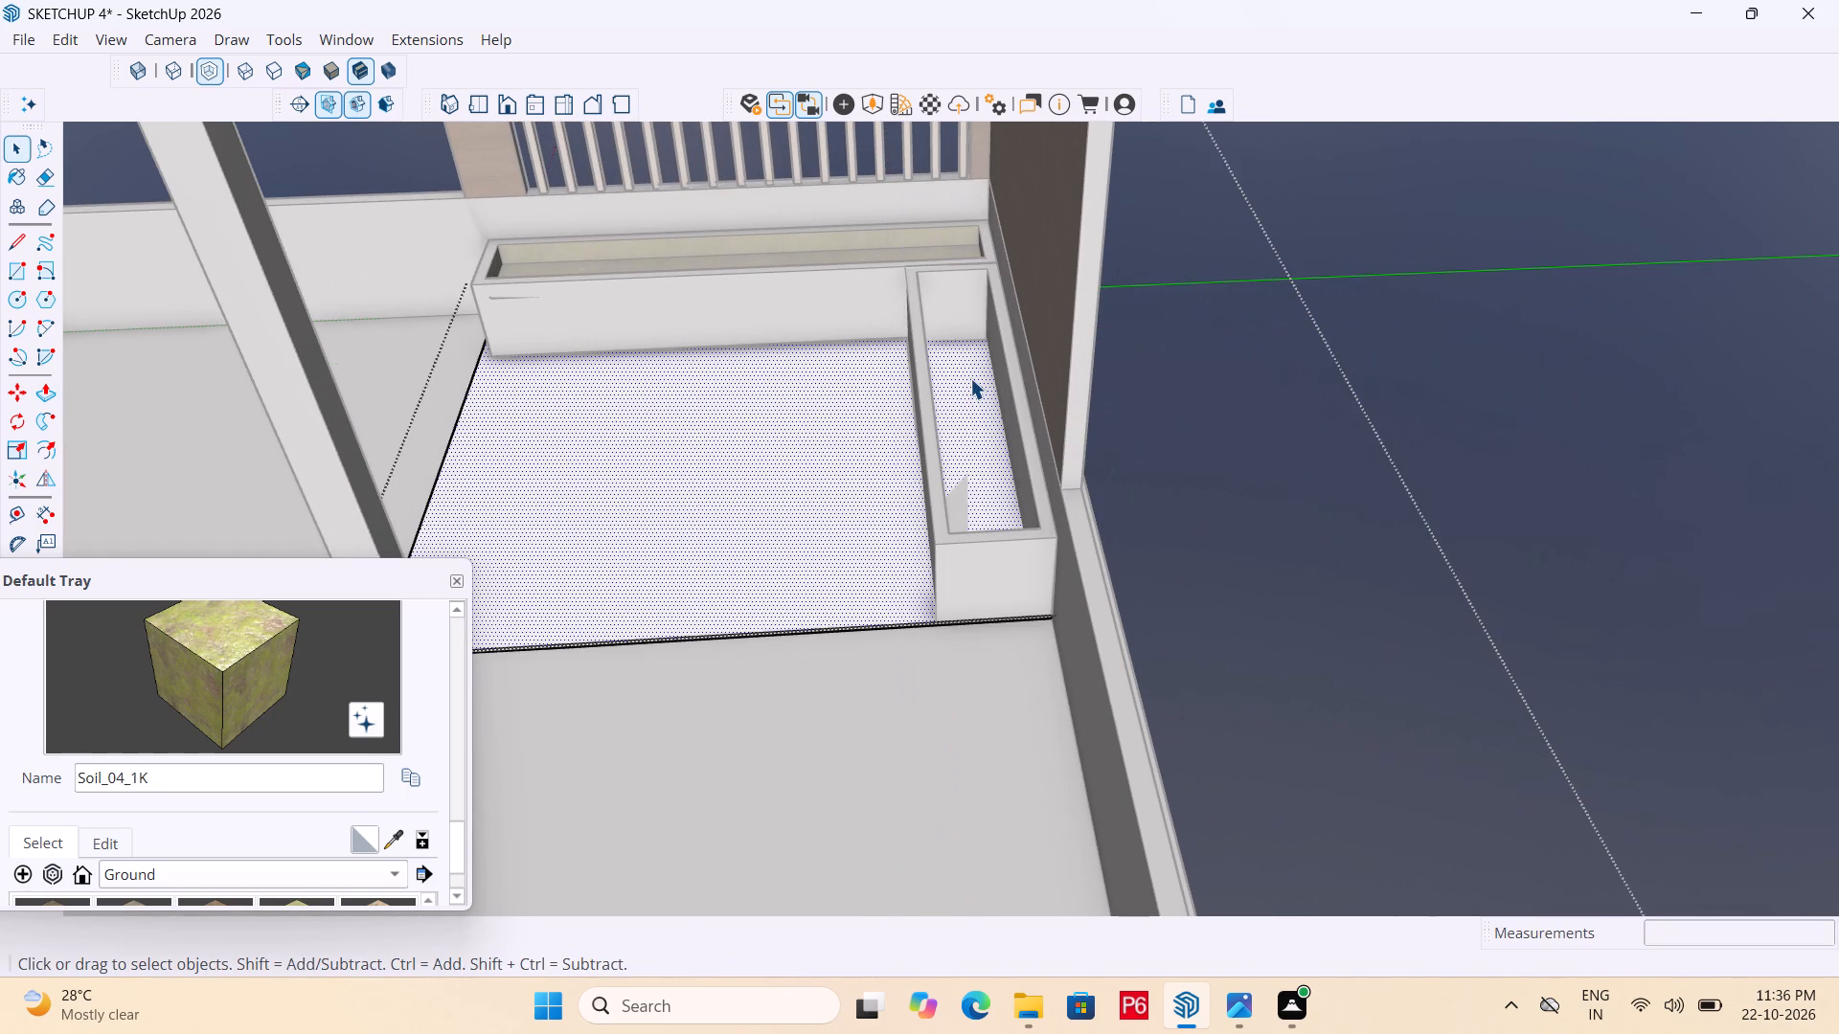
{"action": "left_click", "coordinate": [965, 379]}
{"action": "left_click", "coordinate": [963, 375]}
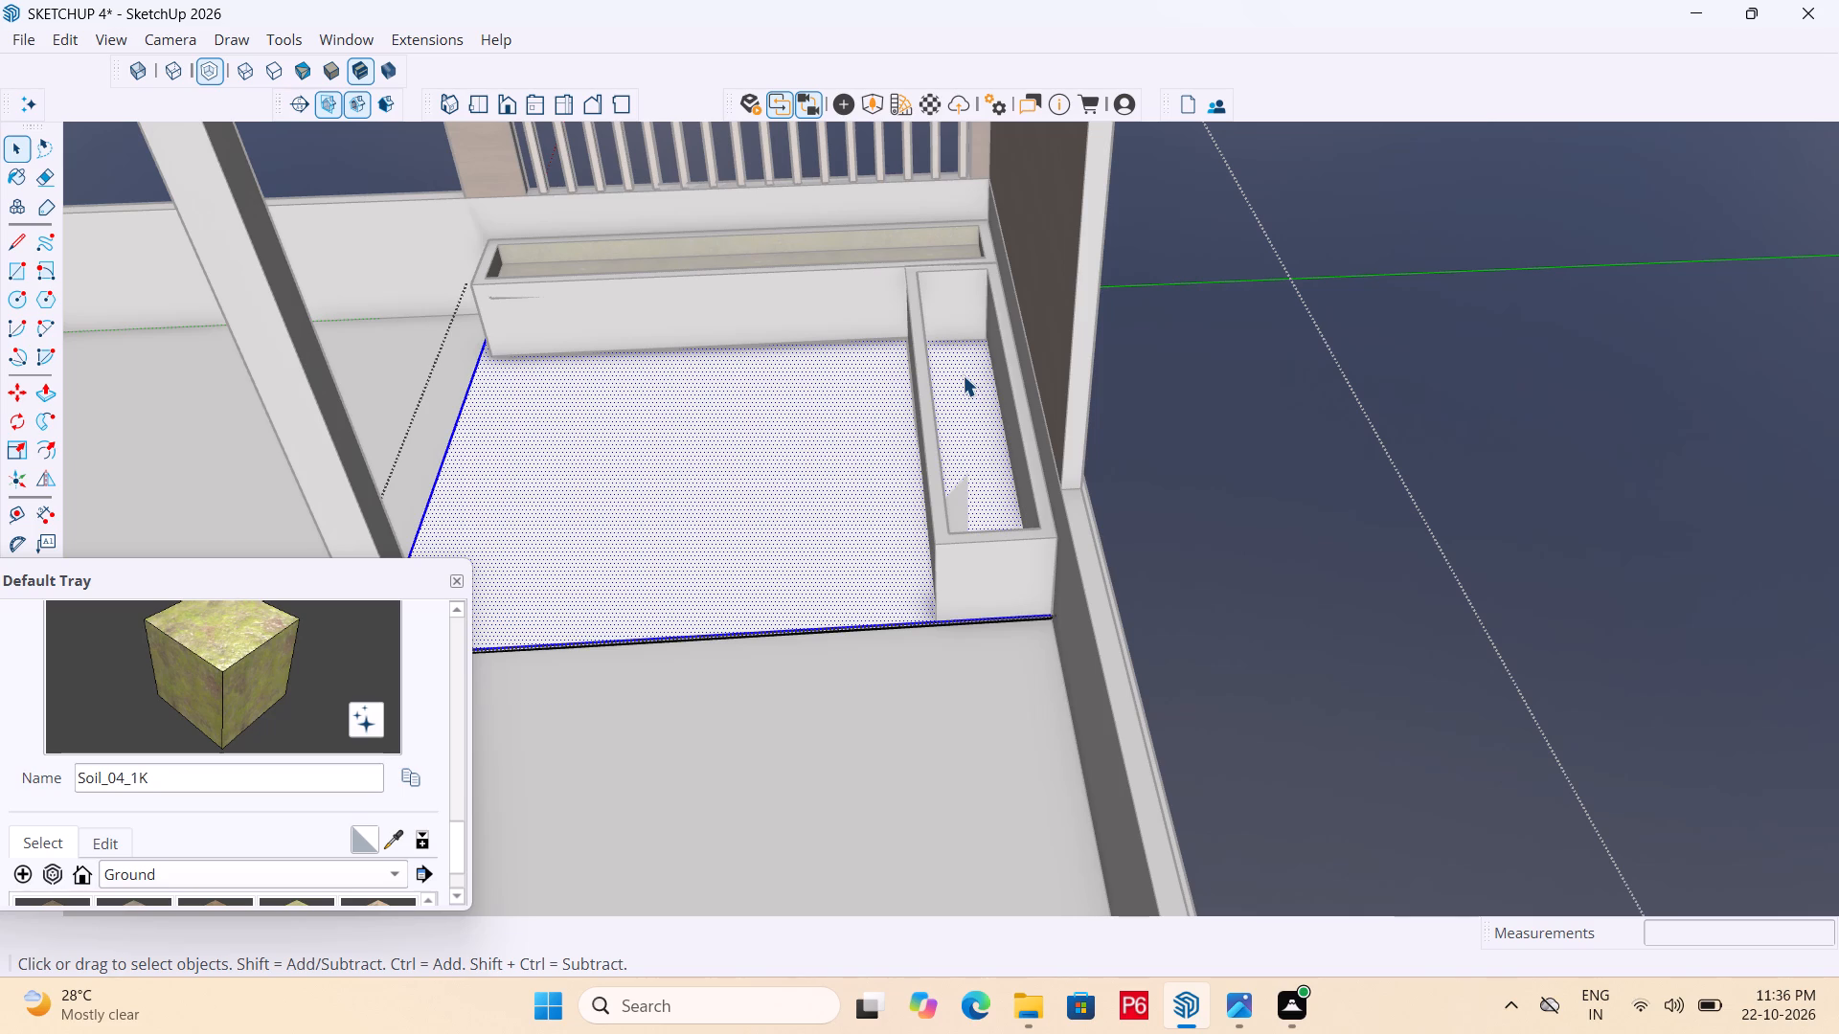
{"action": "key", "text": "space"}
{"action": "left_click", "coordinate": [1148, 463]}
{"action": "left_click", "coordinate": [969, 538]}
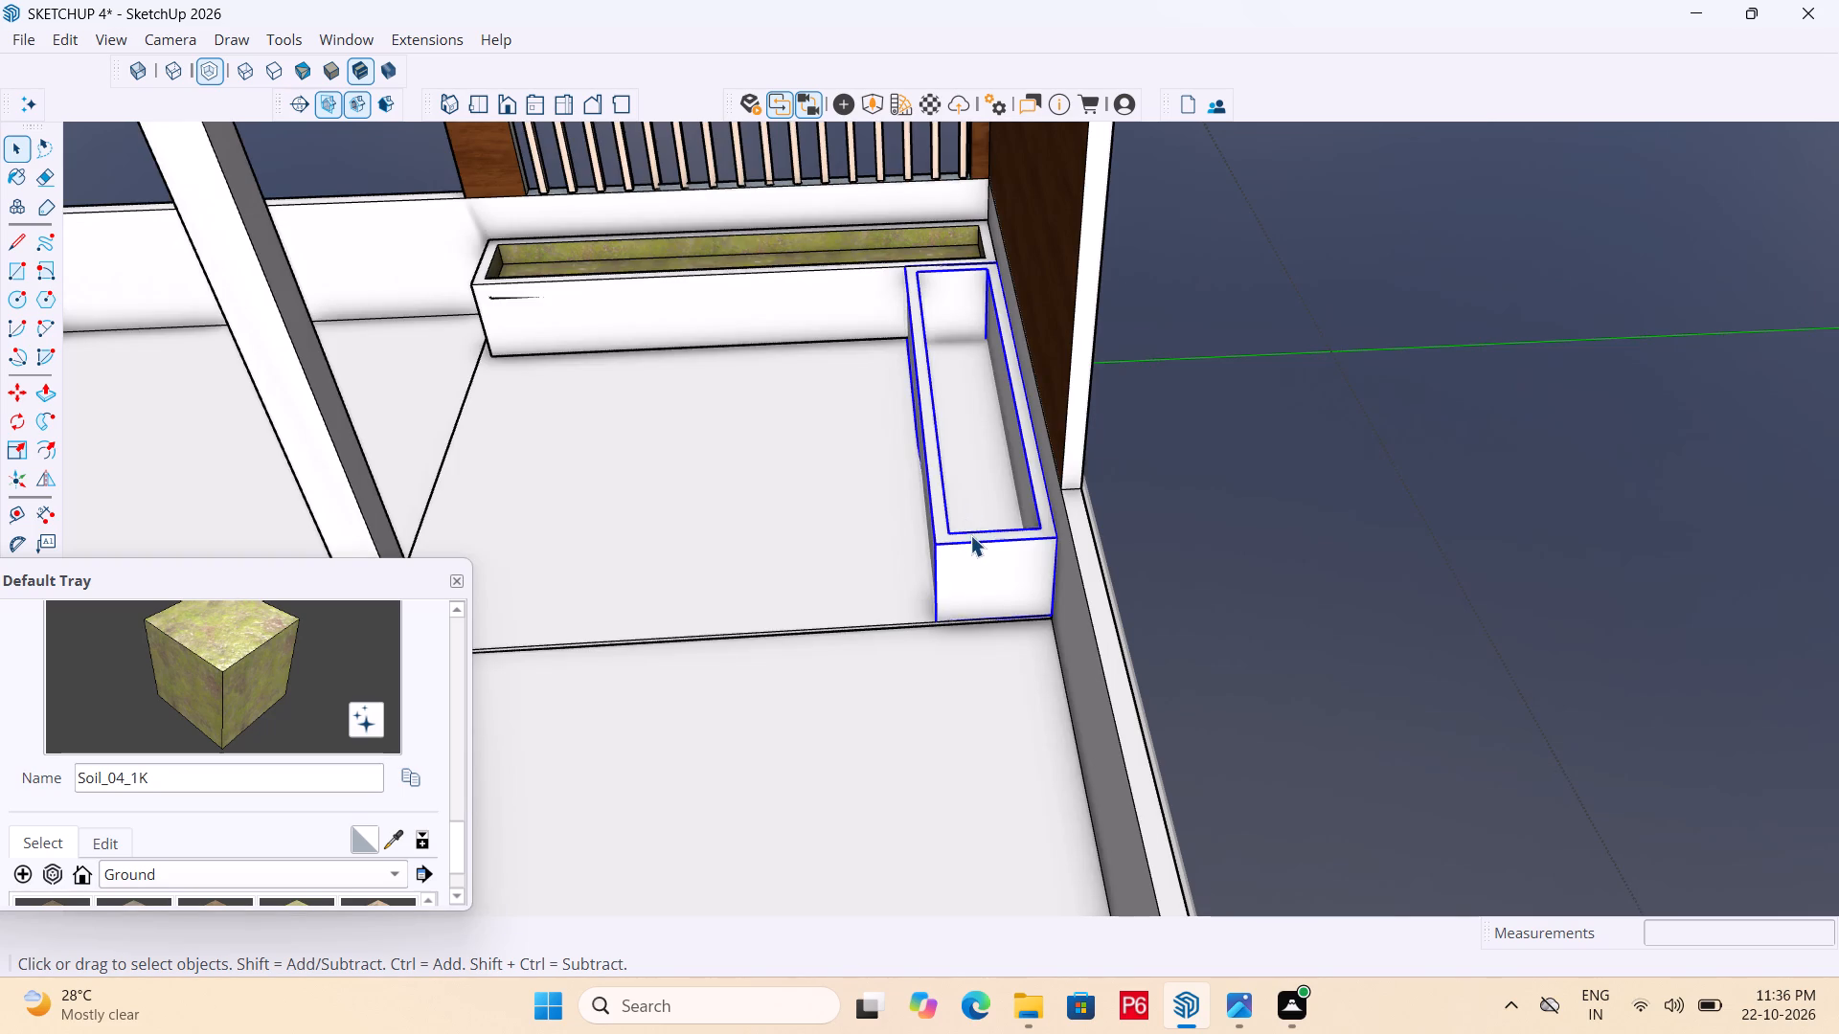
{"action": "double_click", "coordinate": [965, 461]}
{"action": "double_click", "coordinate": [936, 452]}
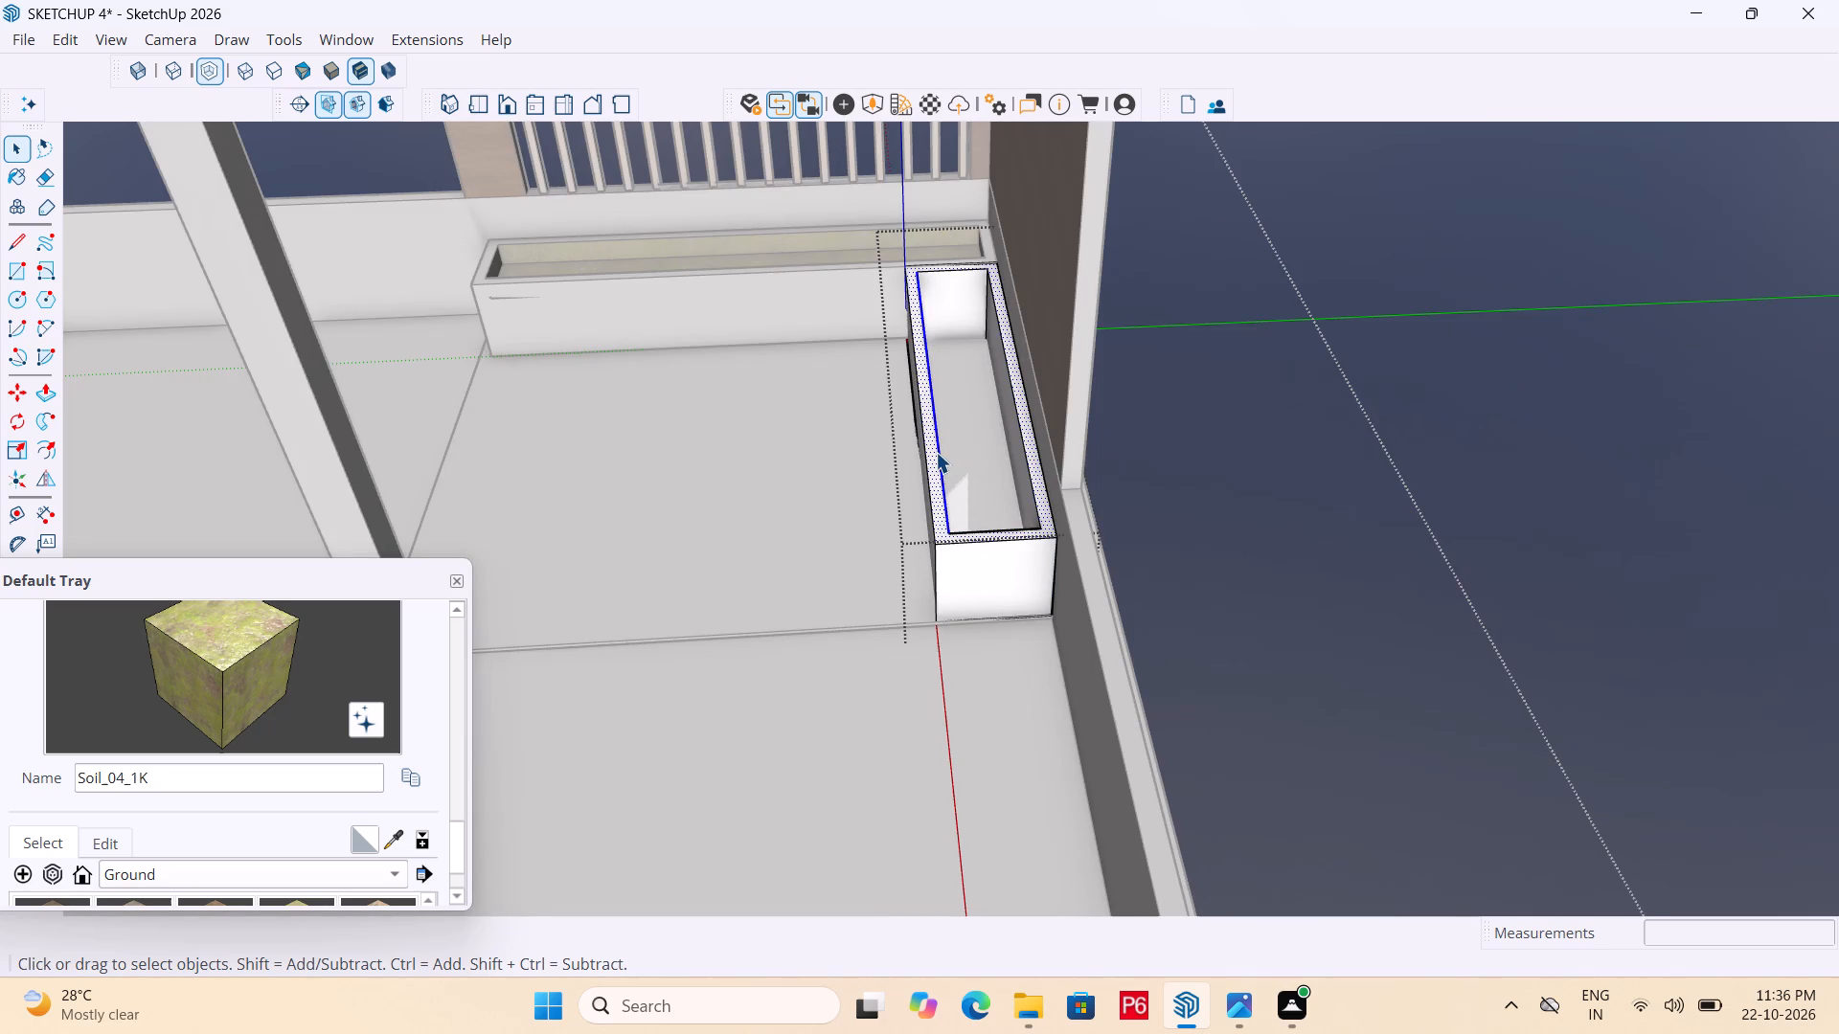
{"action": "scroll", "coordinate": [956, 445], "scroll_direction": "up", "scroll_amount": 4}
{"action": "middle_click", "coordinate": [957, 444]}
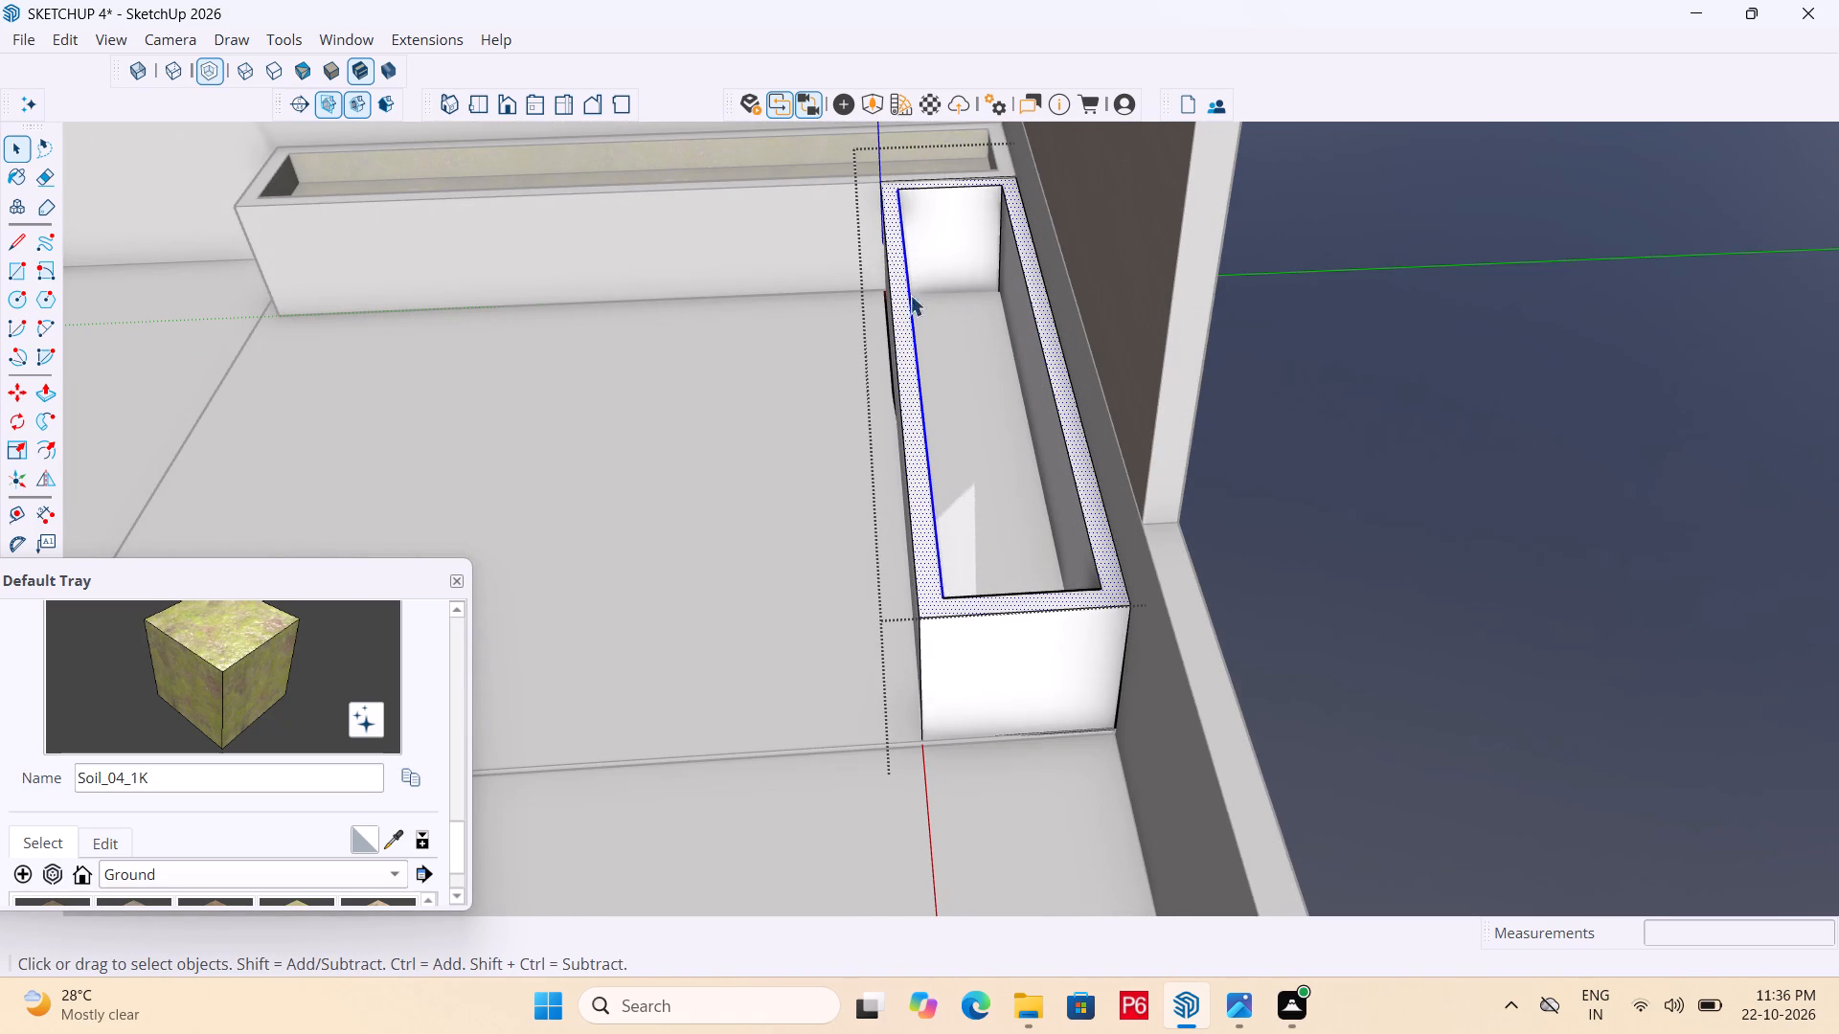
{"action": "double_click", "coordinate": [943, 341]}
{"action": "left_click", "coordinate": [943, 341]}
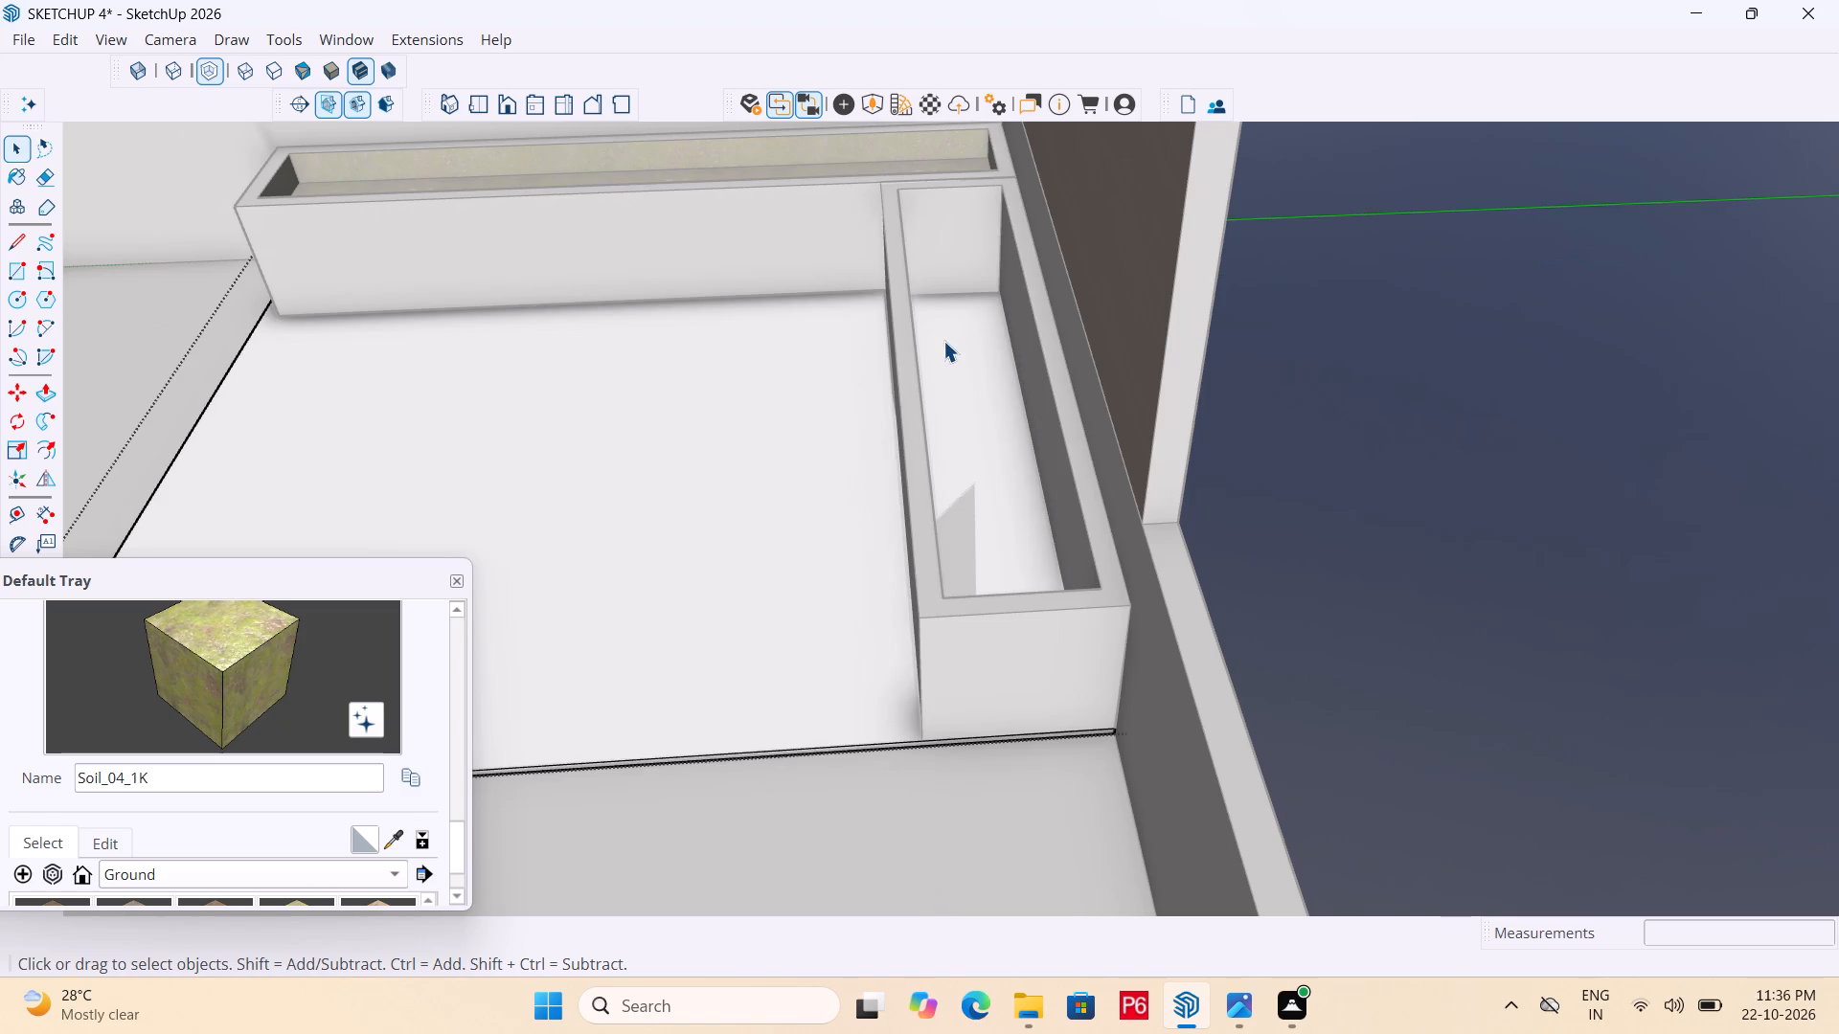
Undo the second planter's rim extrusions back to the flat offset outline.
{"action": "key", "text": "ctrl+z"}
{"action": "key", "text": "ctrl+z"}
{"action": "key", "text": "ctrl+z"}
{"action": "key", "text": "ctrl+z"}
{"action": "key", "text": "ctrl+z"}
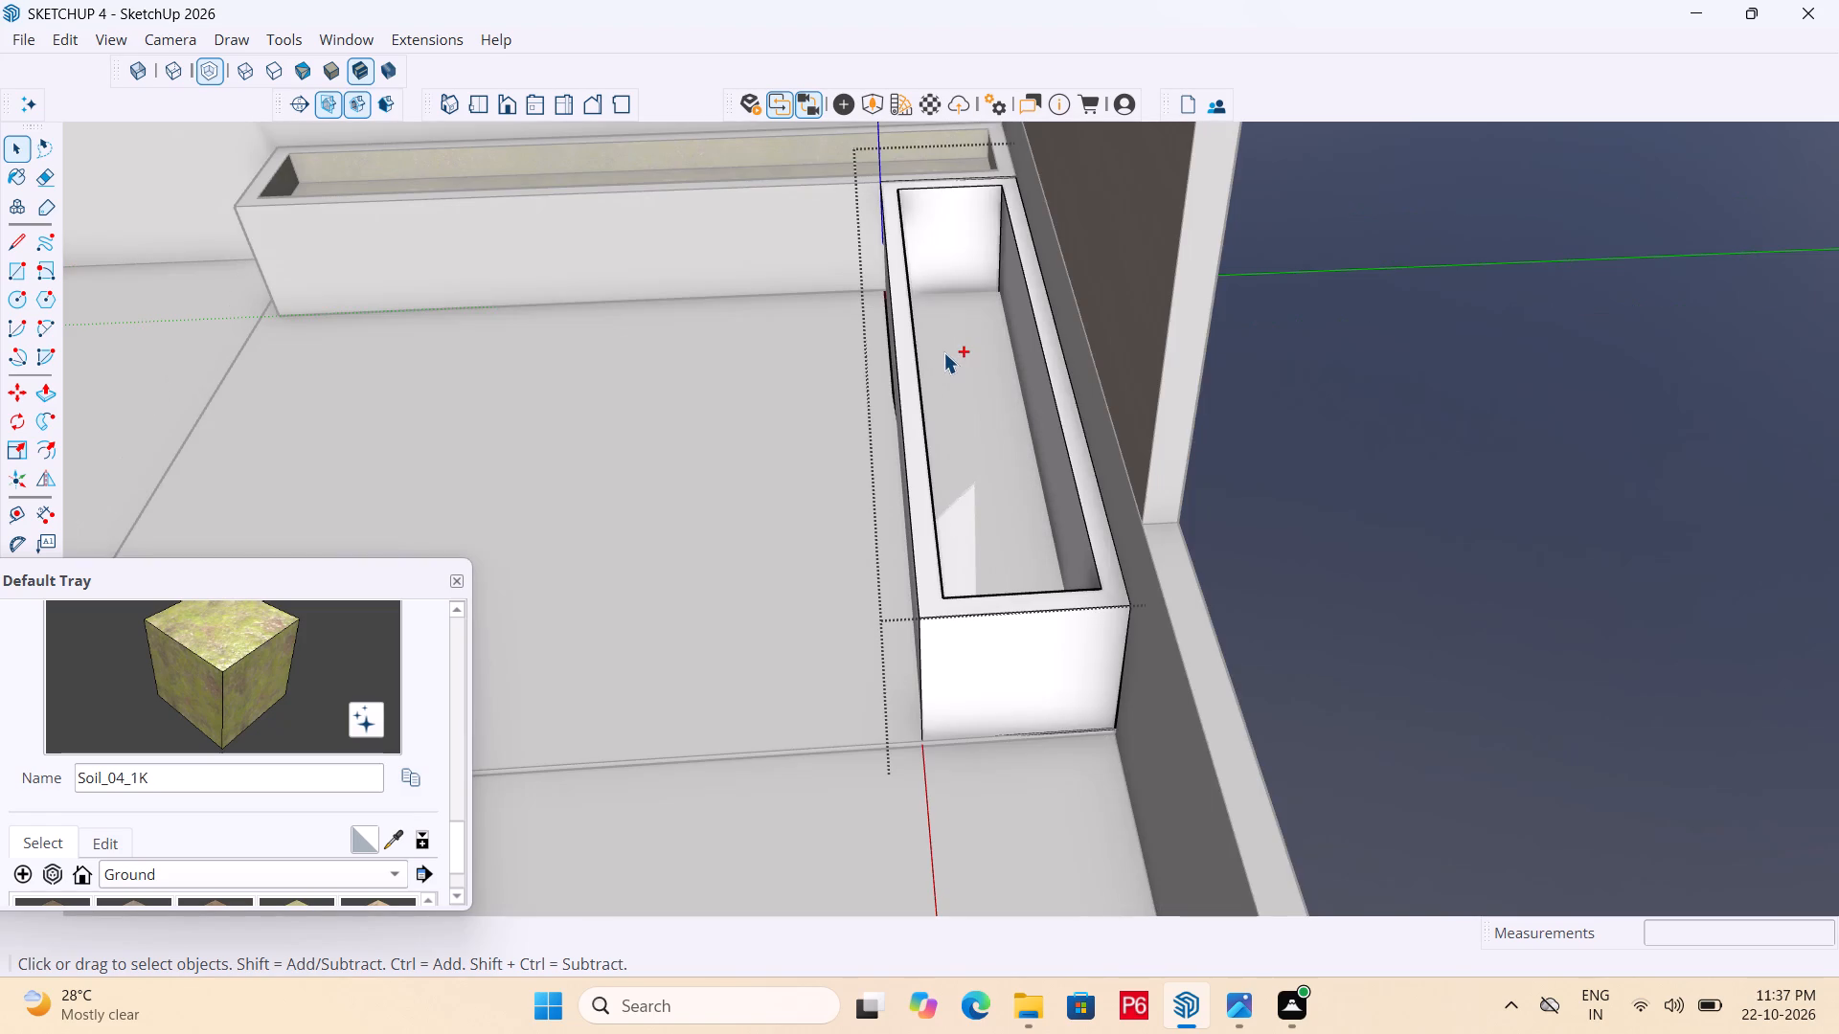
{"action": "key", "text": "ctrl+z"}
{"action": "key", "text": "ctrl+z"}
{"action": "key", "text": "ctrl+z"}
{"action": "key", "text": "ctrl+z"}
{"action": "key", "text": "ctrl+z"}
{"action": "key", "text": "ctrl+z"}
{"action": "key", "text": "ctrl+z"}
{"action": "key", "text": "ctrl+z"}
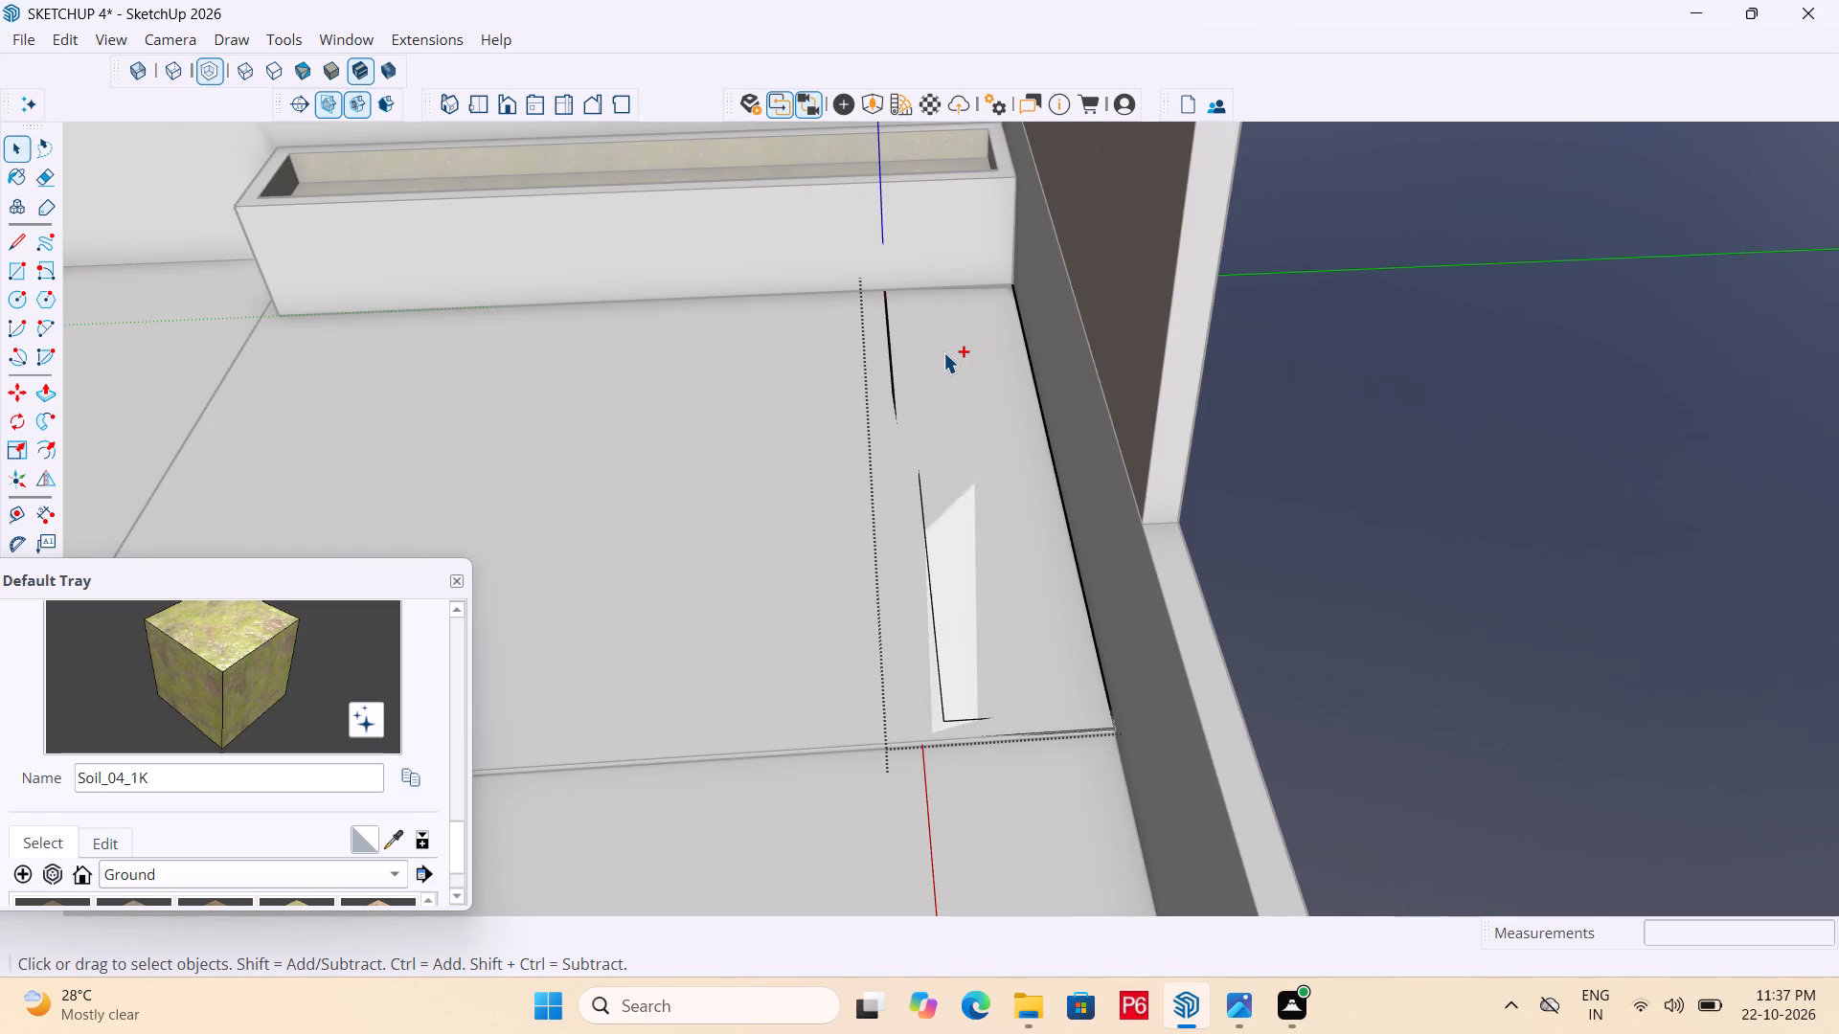
Check the inner face of the offset floor outline inside its group, and close the group.
{"action": "key", "text": "space"}
{"action": "left_click", "coordinate": [1245, 506]}
{"action": "left_click", "coordinate": [975, 594]}
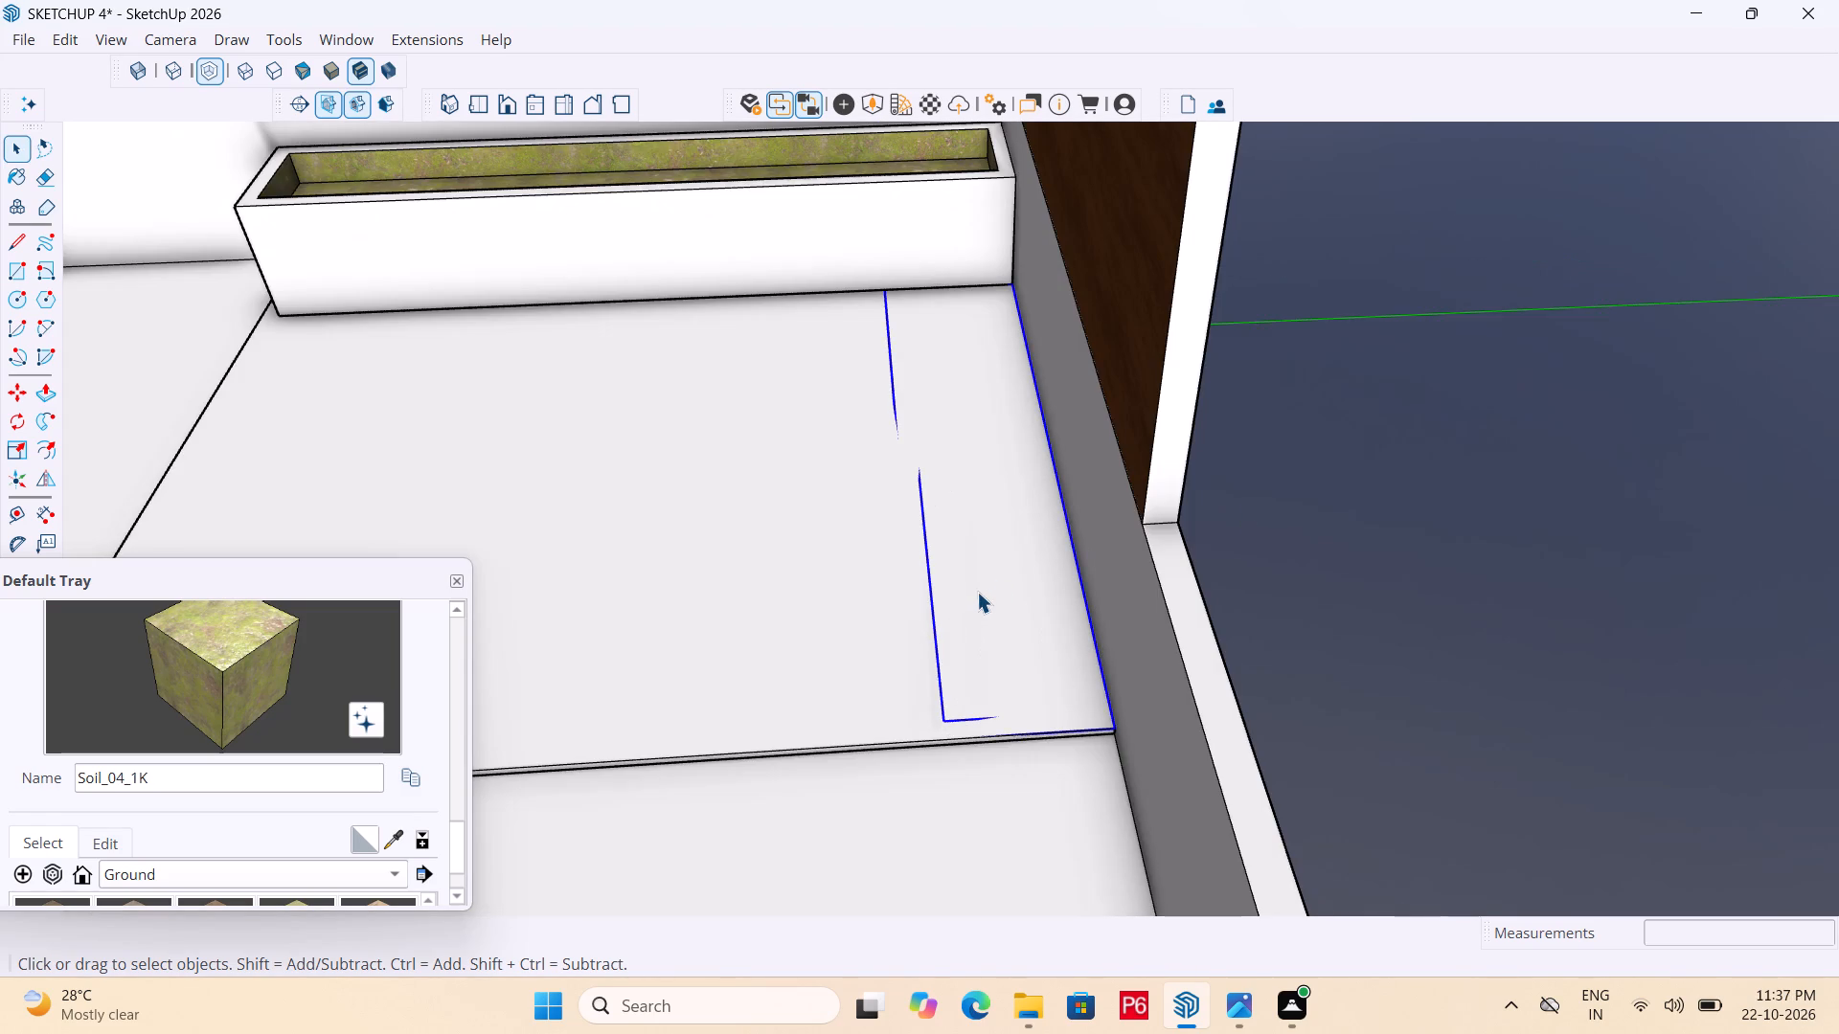
{"action": "double_click", "coordinate": [977, 591]}
{"action": "middle_click_drag", "start_coordinate": [931, 588], "coordinate": [964, 534]}
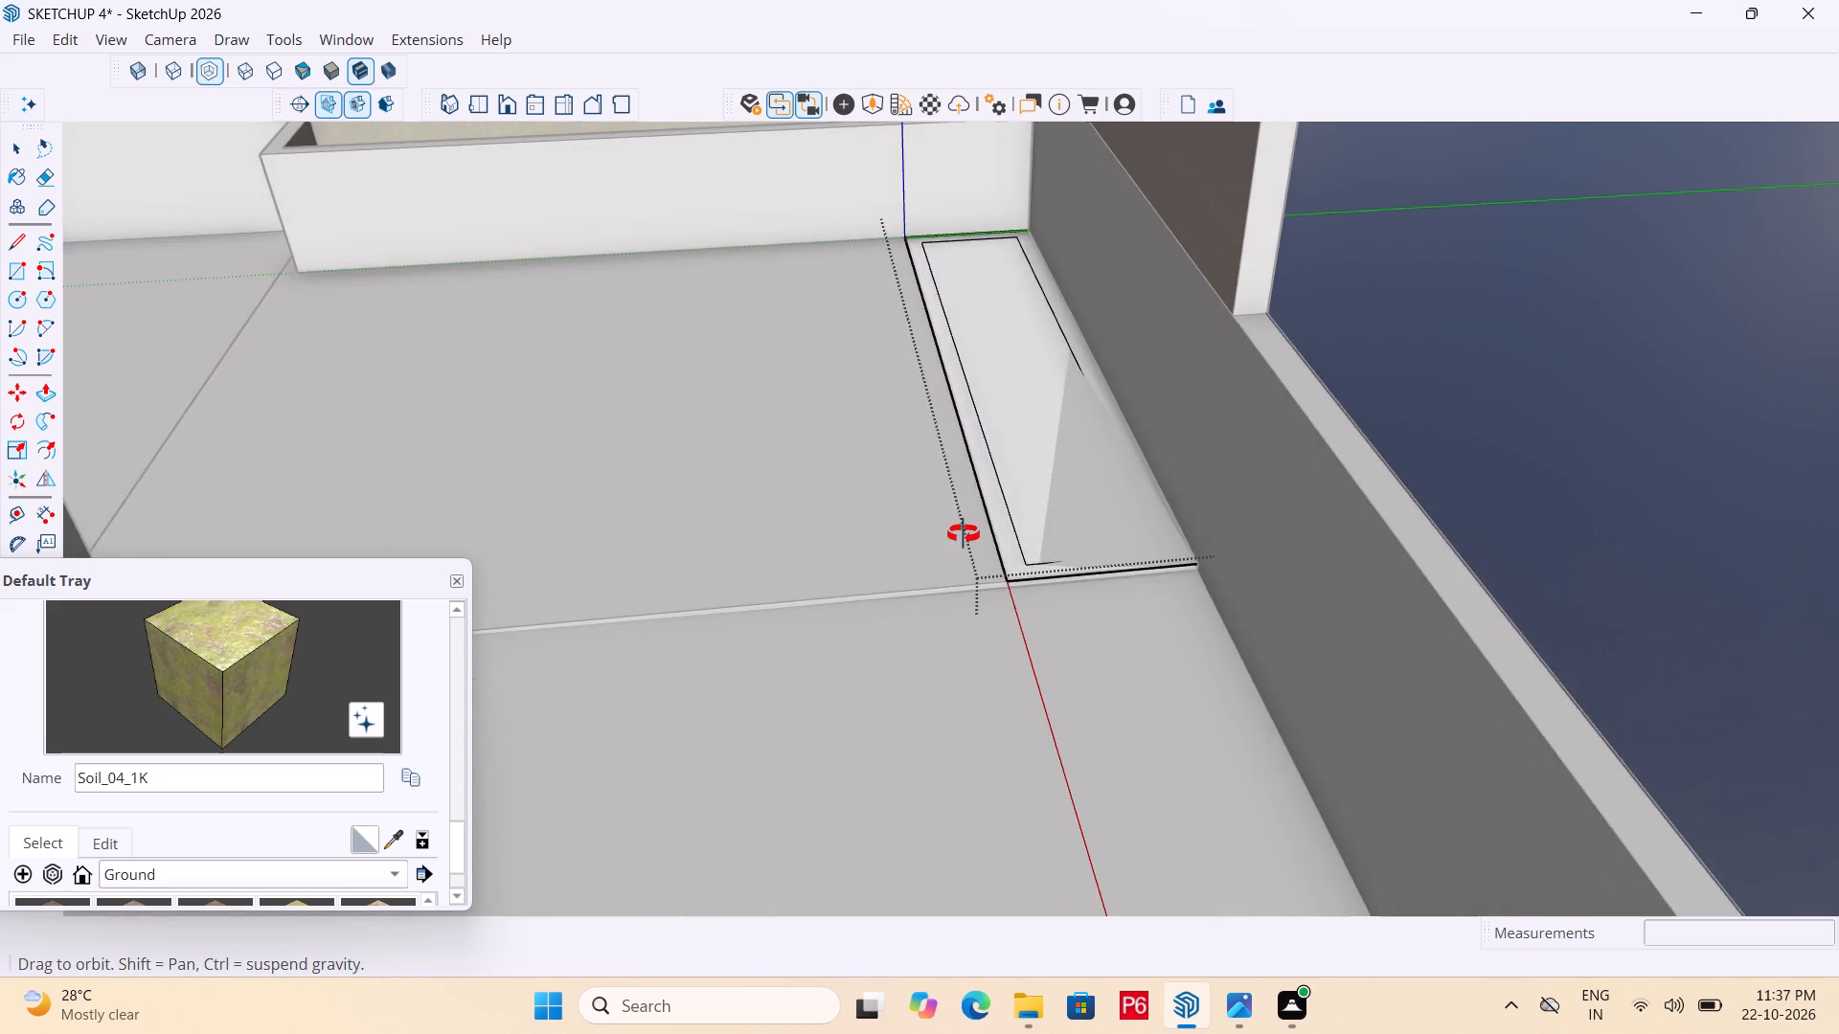
{"action": "middle_click_drag", "start_coordinate": [964, 534], "coordinate": [961, 566]}
{"action": "double_click", "coordinate": [1008, 537]}
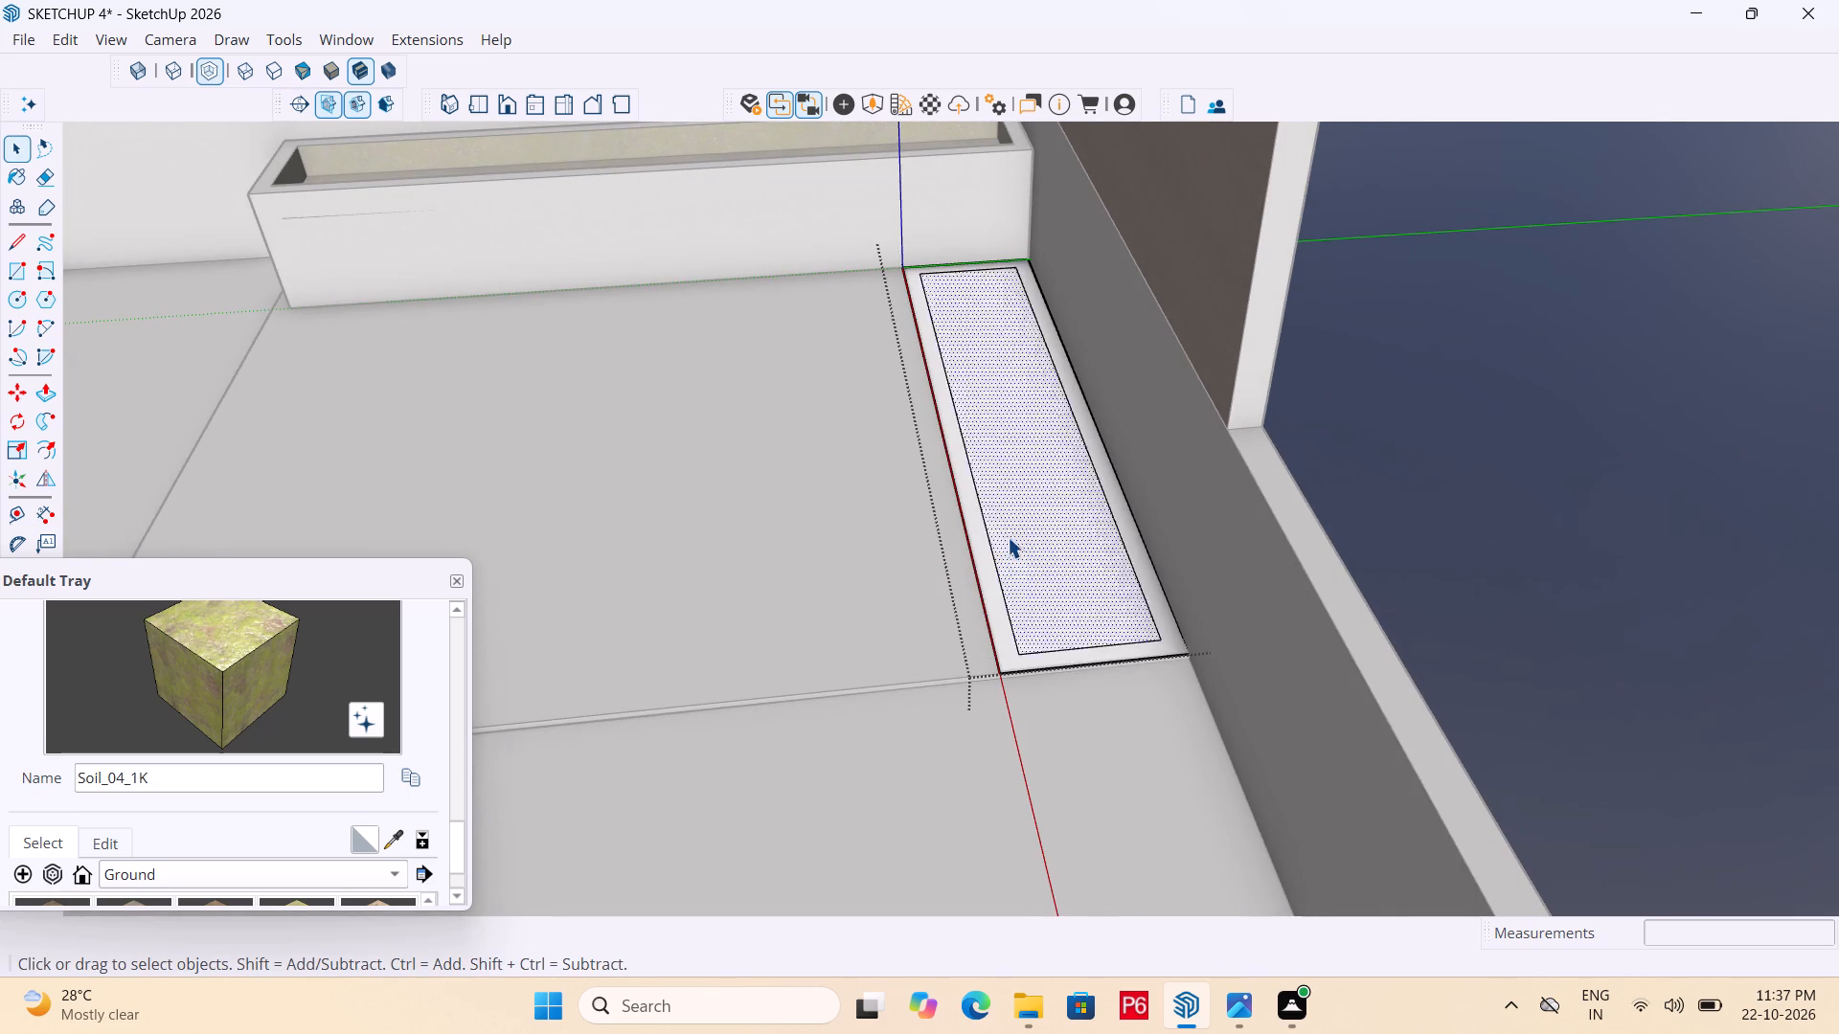
{"action": "left_click", "coordinate": [1027, 503]}
{"action": "double_click", "coordinate": [1466, 402]}
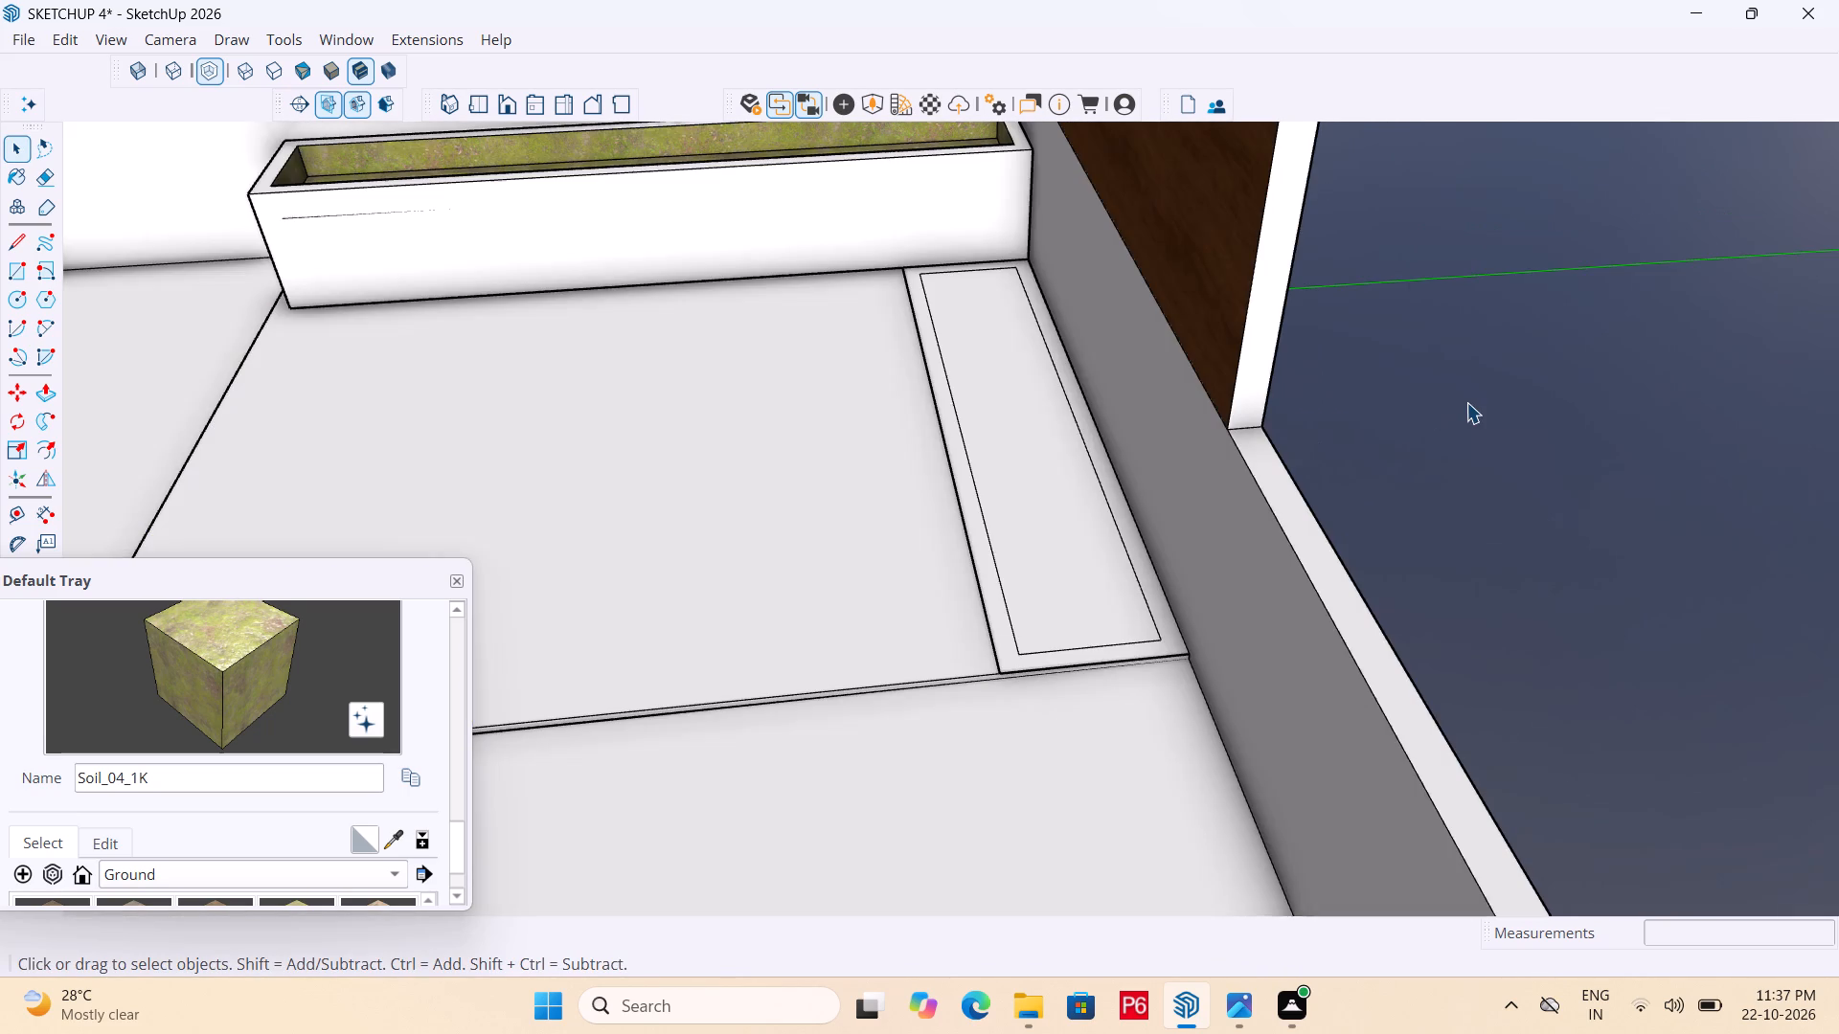
Push/Pull the inner floor face of the second planter's offset outline up 1' 4 3/8" inside its group.
{"action": "left_click", "coordinate": [1102, 464]}
{"action": "double_click", "coordinate": [1075, 470]}
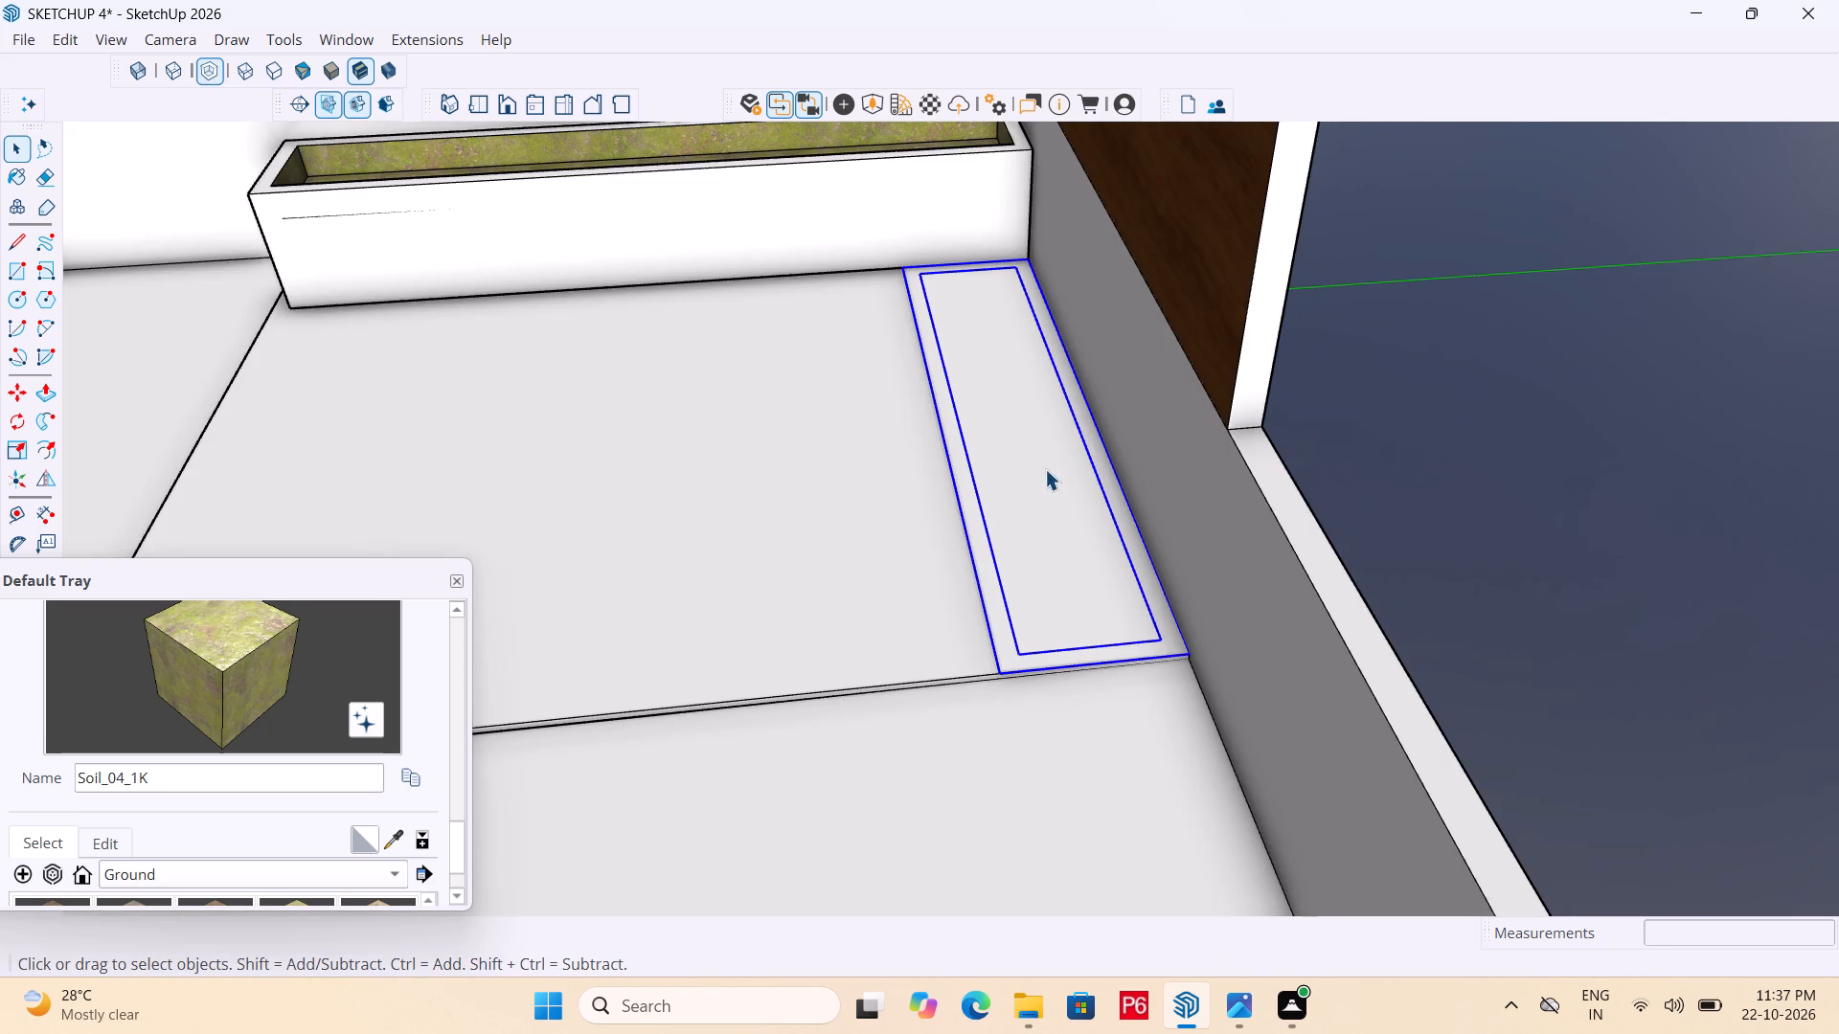
{"action": "key", "text": "p"}
{"action": "left_click", "coordinate": [1016, 498]}
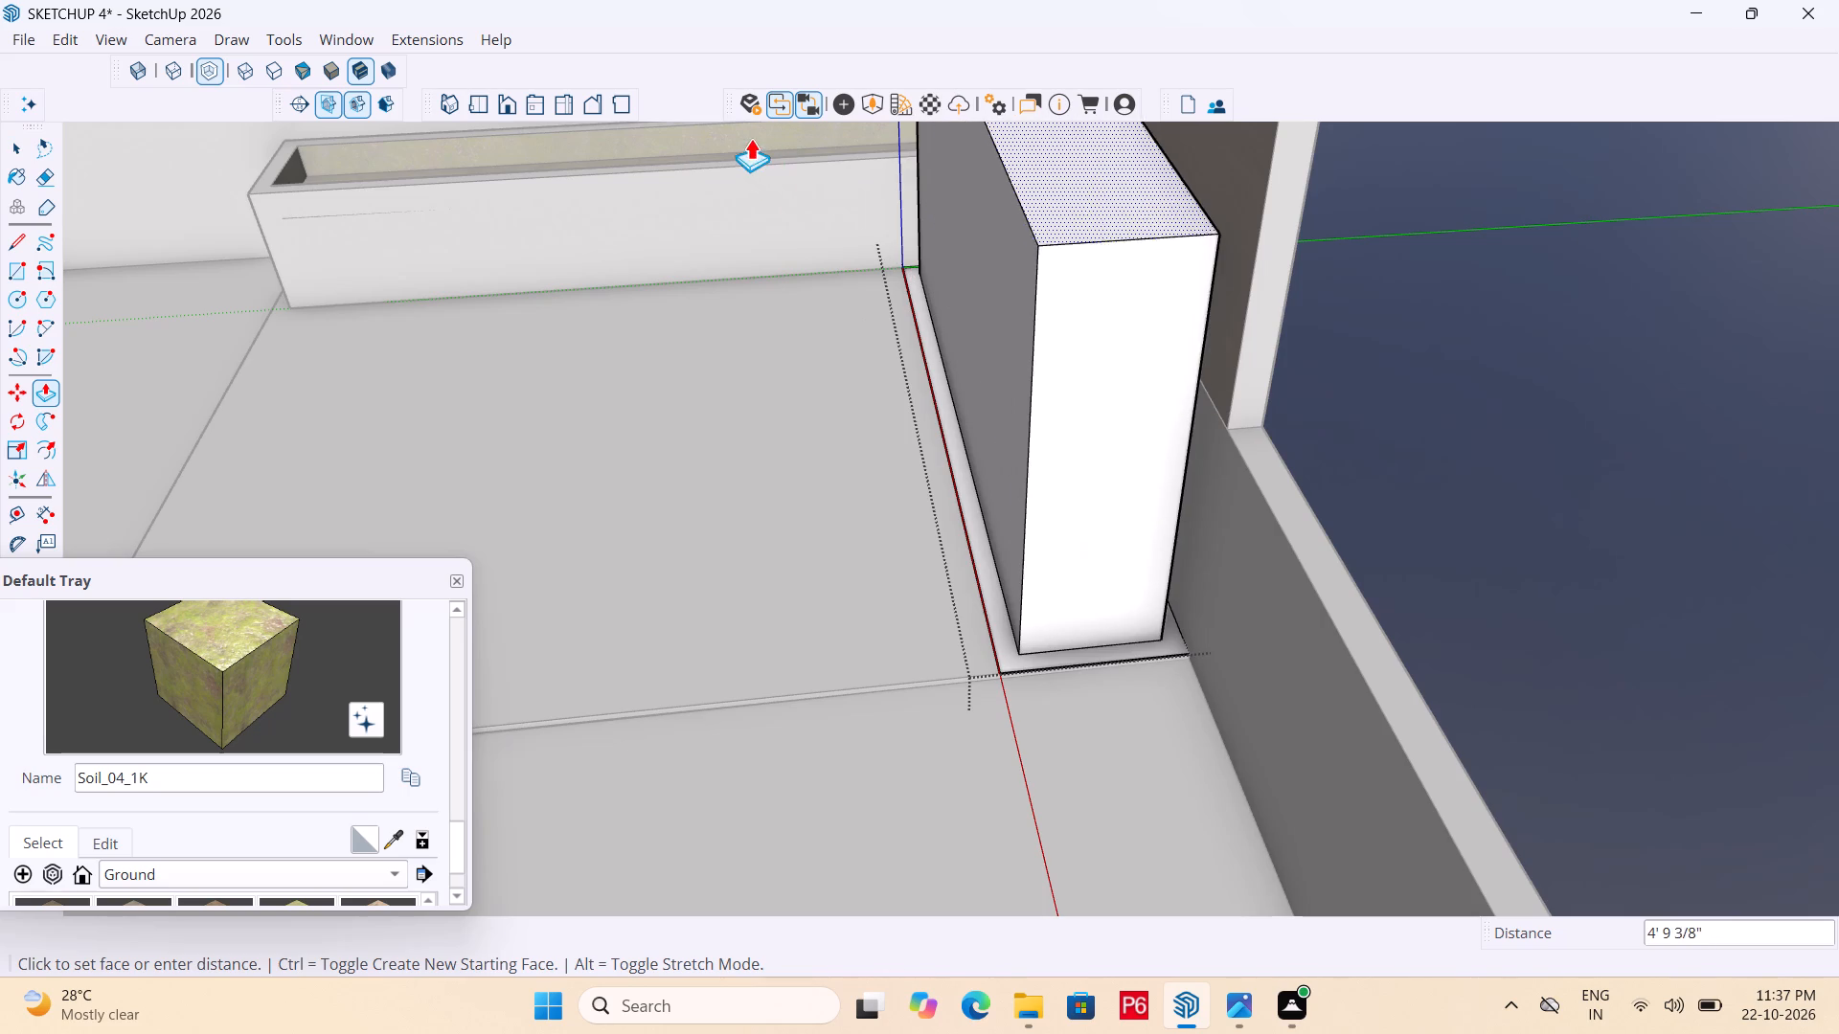
{"action": "middle_click_drag", "start_coordinate": [744, 165], "coordinate": [724, 298]}
{"action": "middle_click_drag", "start_coordinate": [865, 290], "coordinate": [881, 56]}
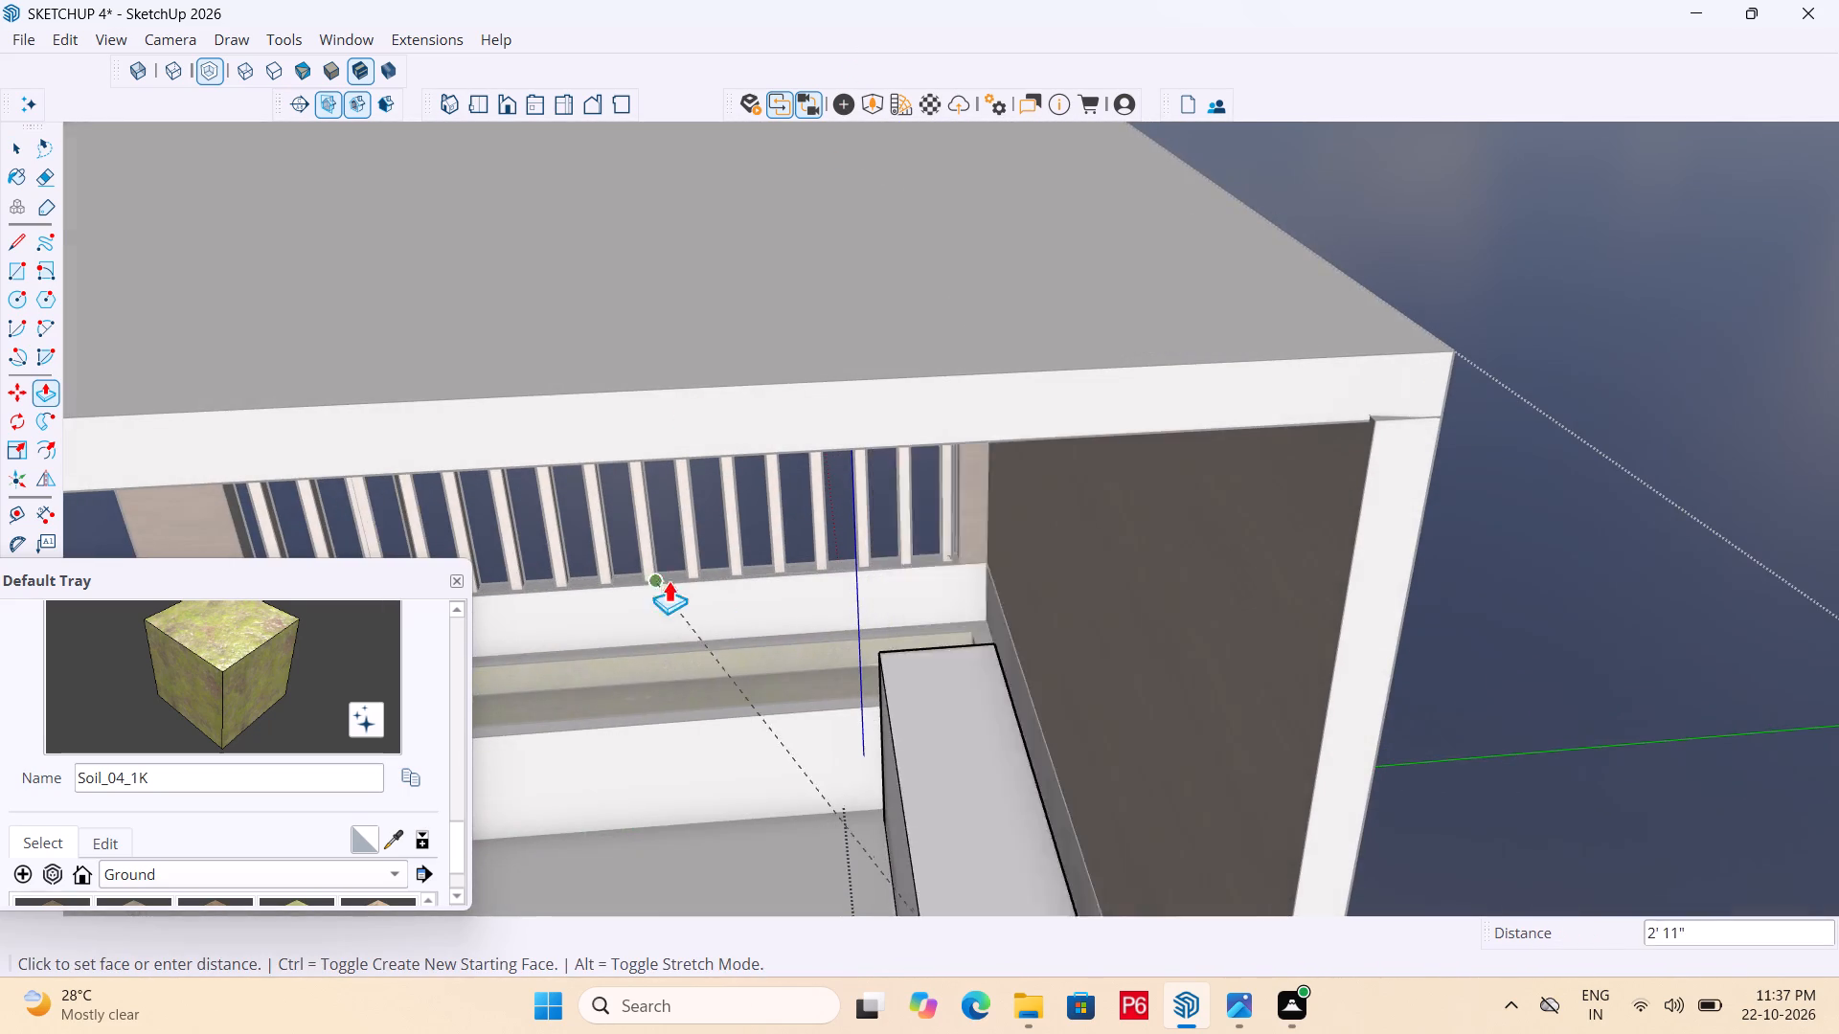
{"action": "scroll", "coordinate": [740, 598], "scroll_direction": "up", "scroll_amount": 5}
{"action": "left_click", "coordinate": [851, 720]}
{"action": "scroll", "coordinate": [879, 532], "scroll_direction": "down", "scroll_amount": 7}
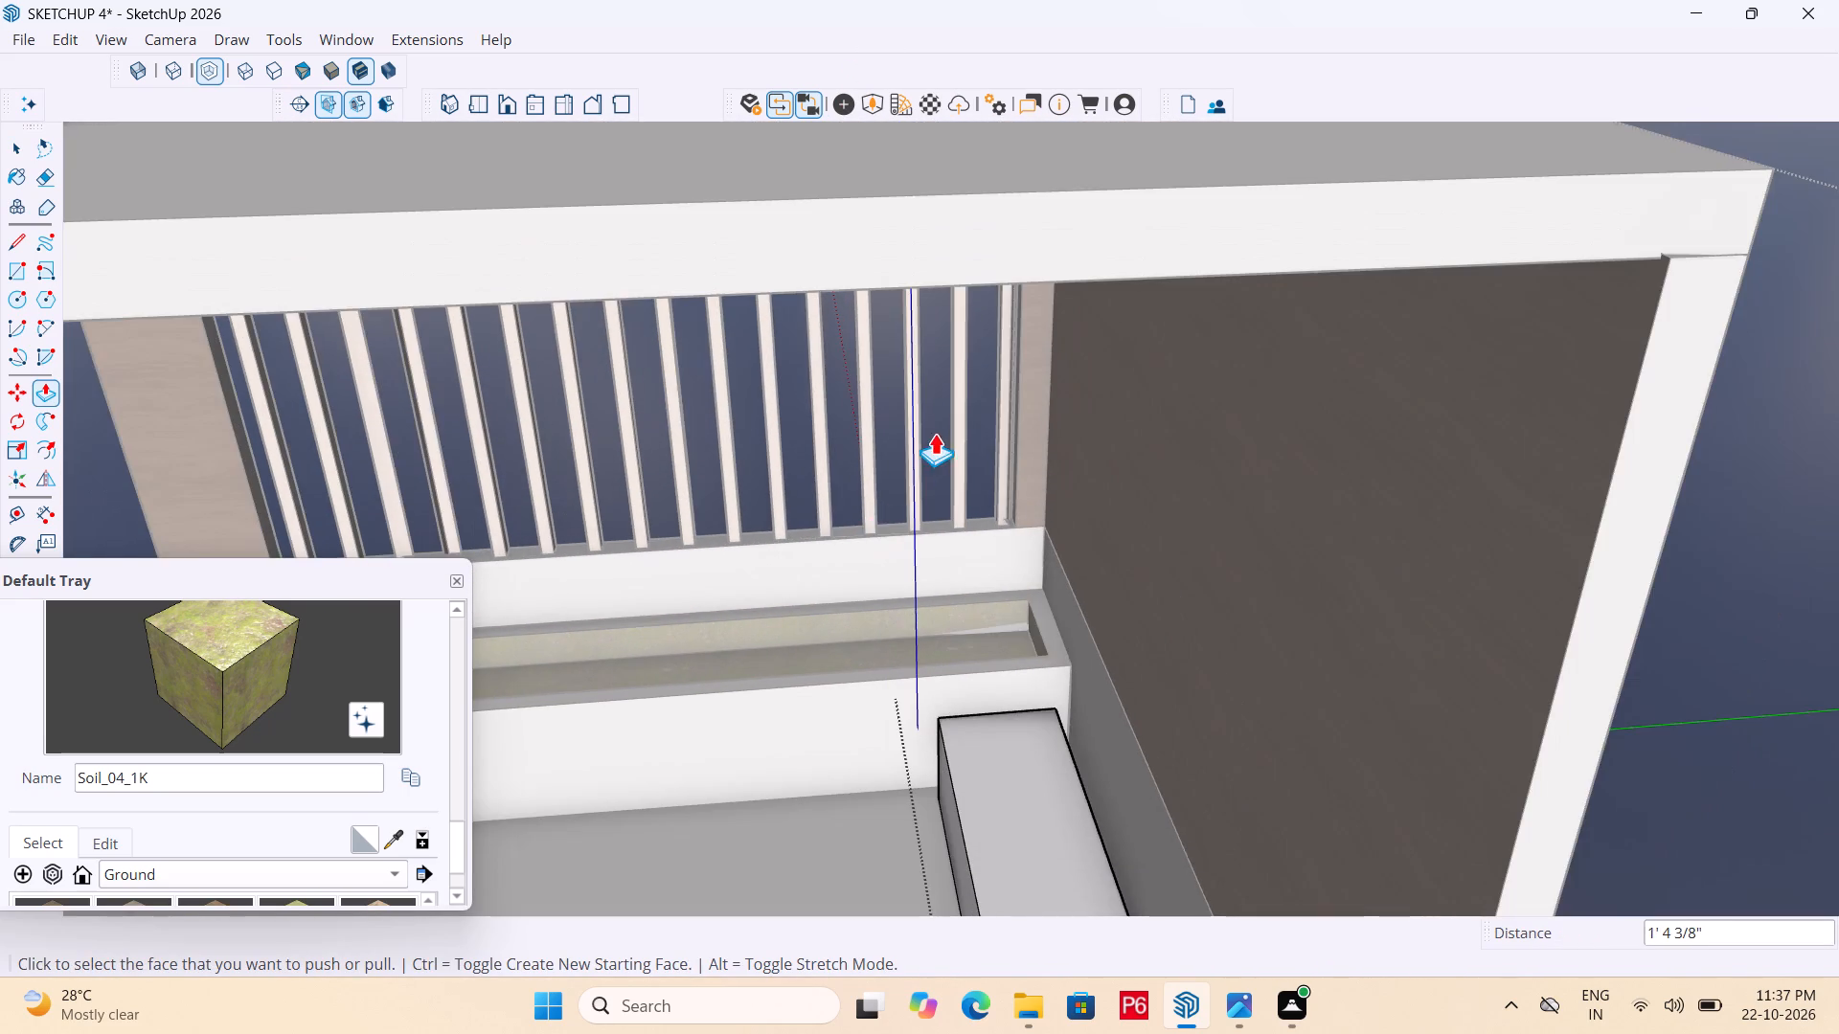
{"action": "scroll", "coordinate": [935, 433], "scroll_direction": "down", "scroll_amount": 11}
{"action": "scroll", "coordinate": [951, 793], "scroll_direction": "up", "scroll_amount": 6}
{"action": "middle_click", "coordinate": [951, 793]}
{"action": "key", "text": "space"}
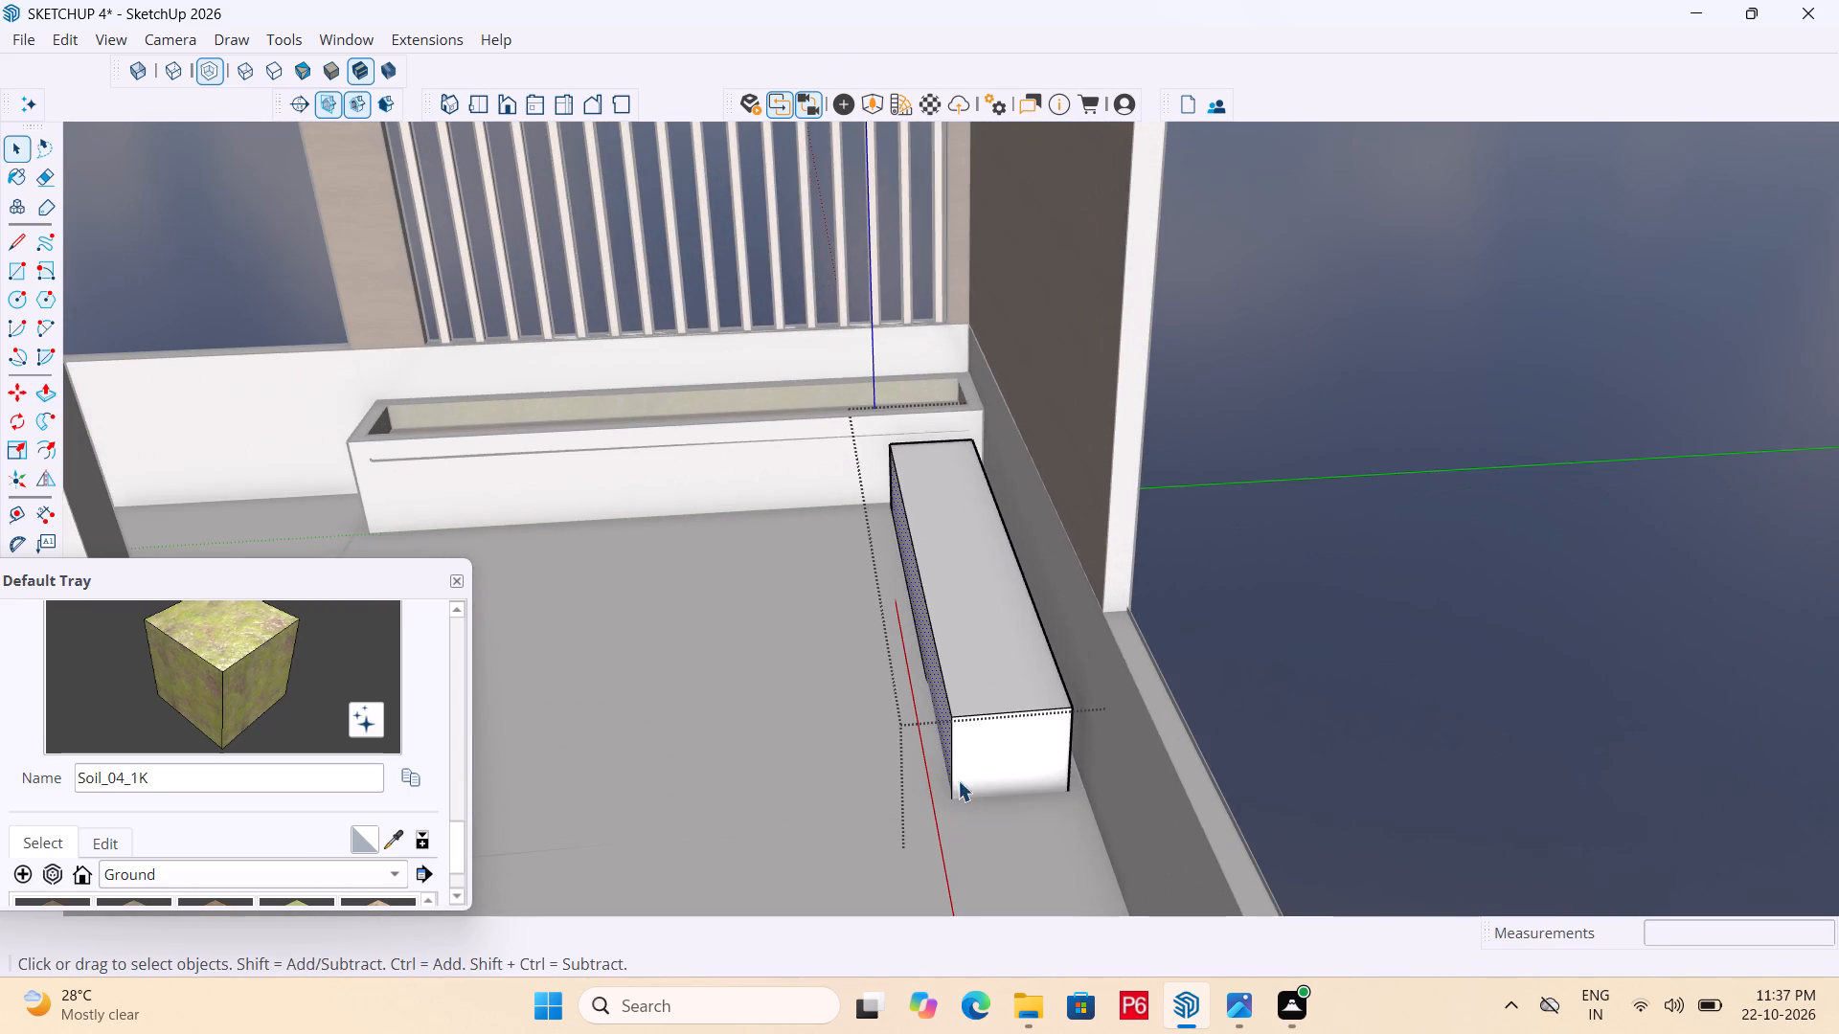
Push/Pull the second planter's outer rim face up 1' 4 3/8", level with its raised inner block.
{"action": "scroll", "coordinate": [907, 803], "scroll_direction": "up", "scroll_amount": 4}
{"action": "middle_click", "coordinate": [907, 802]}
{"action": "middle_click_drag", "start_coordinate": [888, 728], "coordinate": [867, 762]}
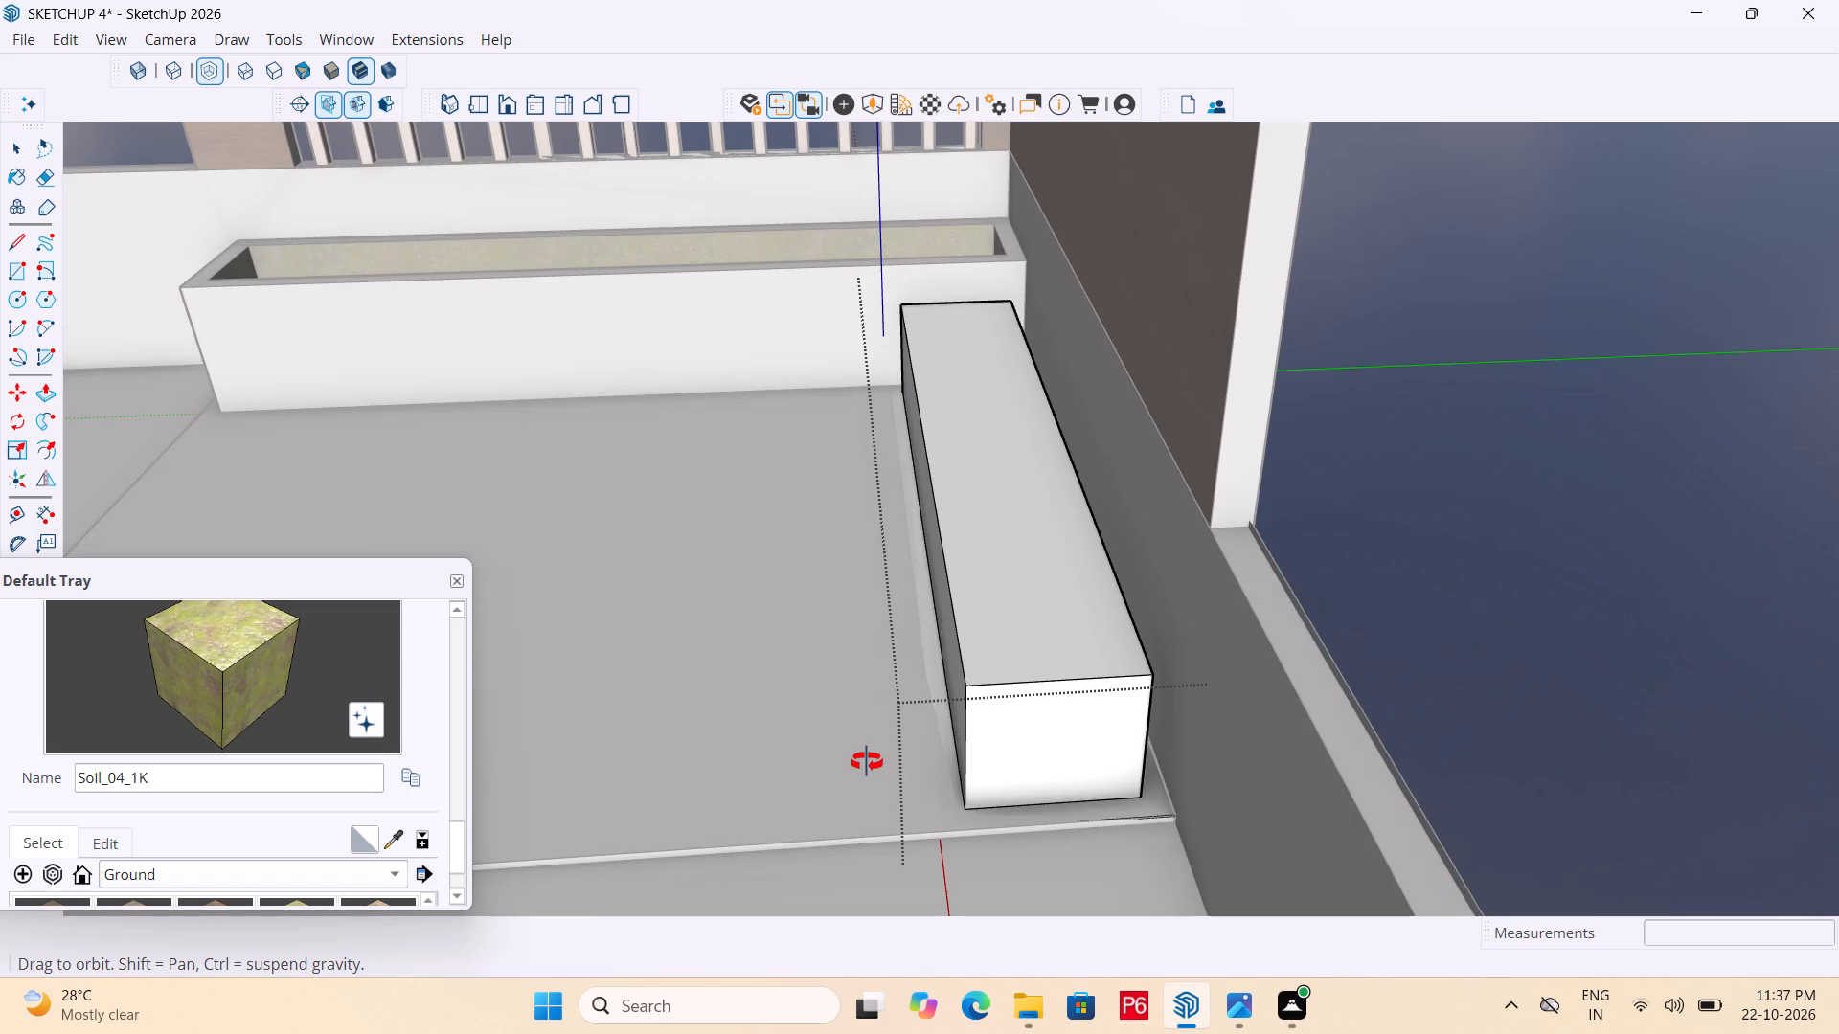
{"action": "middle_click_drag", "start_coordinate": [867, 762], "coordinate": [878, 747]}
{"action": "left_click", "coordinate": [896, 540]}
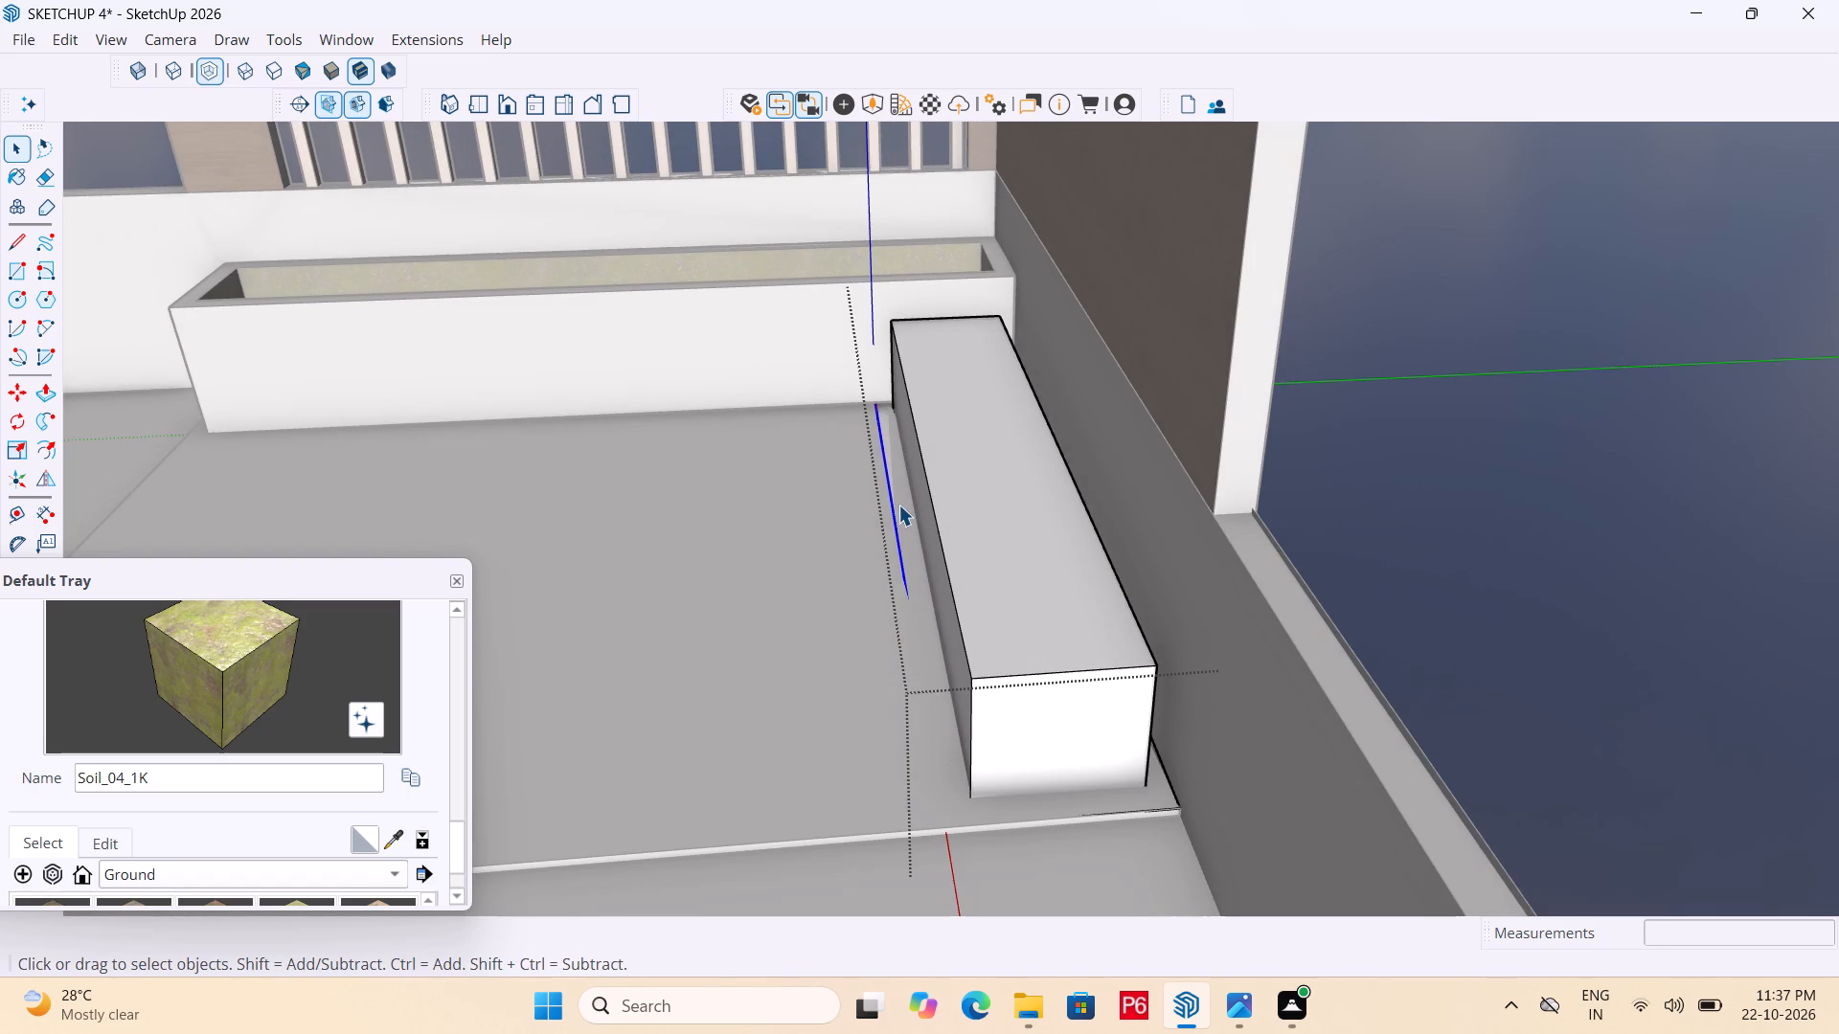
{"action": "key", "text": "p"}
{"action": "left_click", "coordinate": [900, 495]}
{"action": "left_click", "coordinate": [964, 438]}
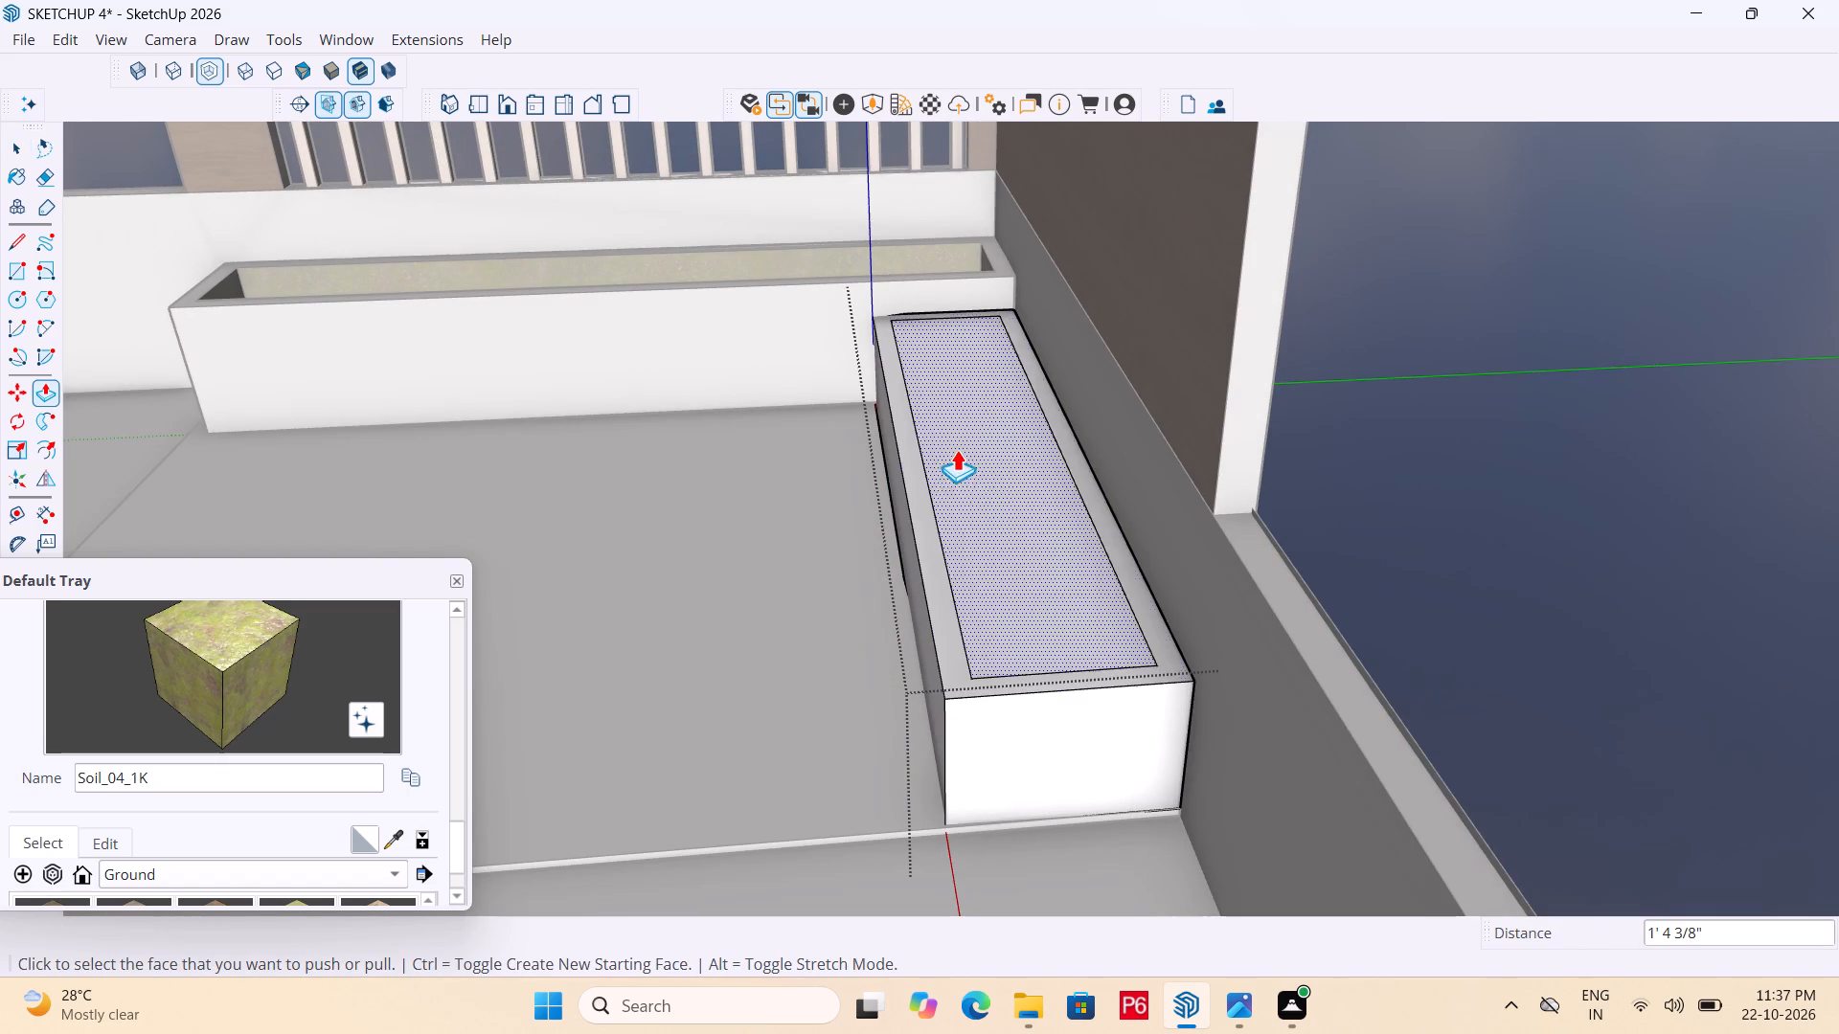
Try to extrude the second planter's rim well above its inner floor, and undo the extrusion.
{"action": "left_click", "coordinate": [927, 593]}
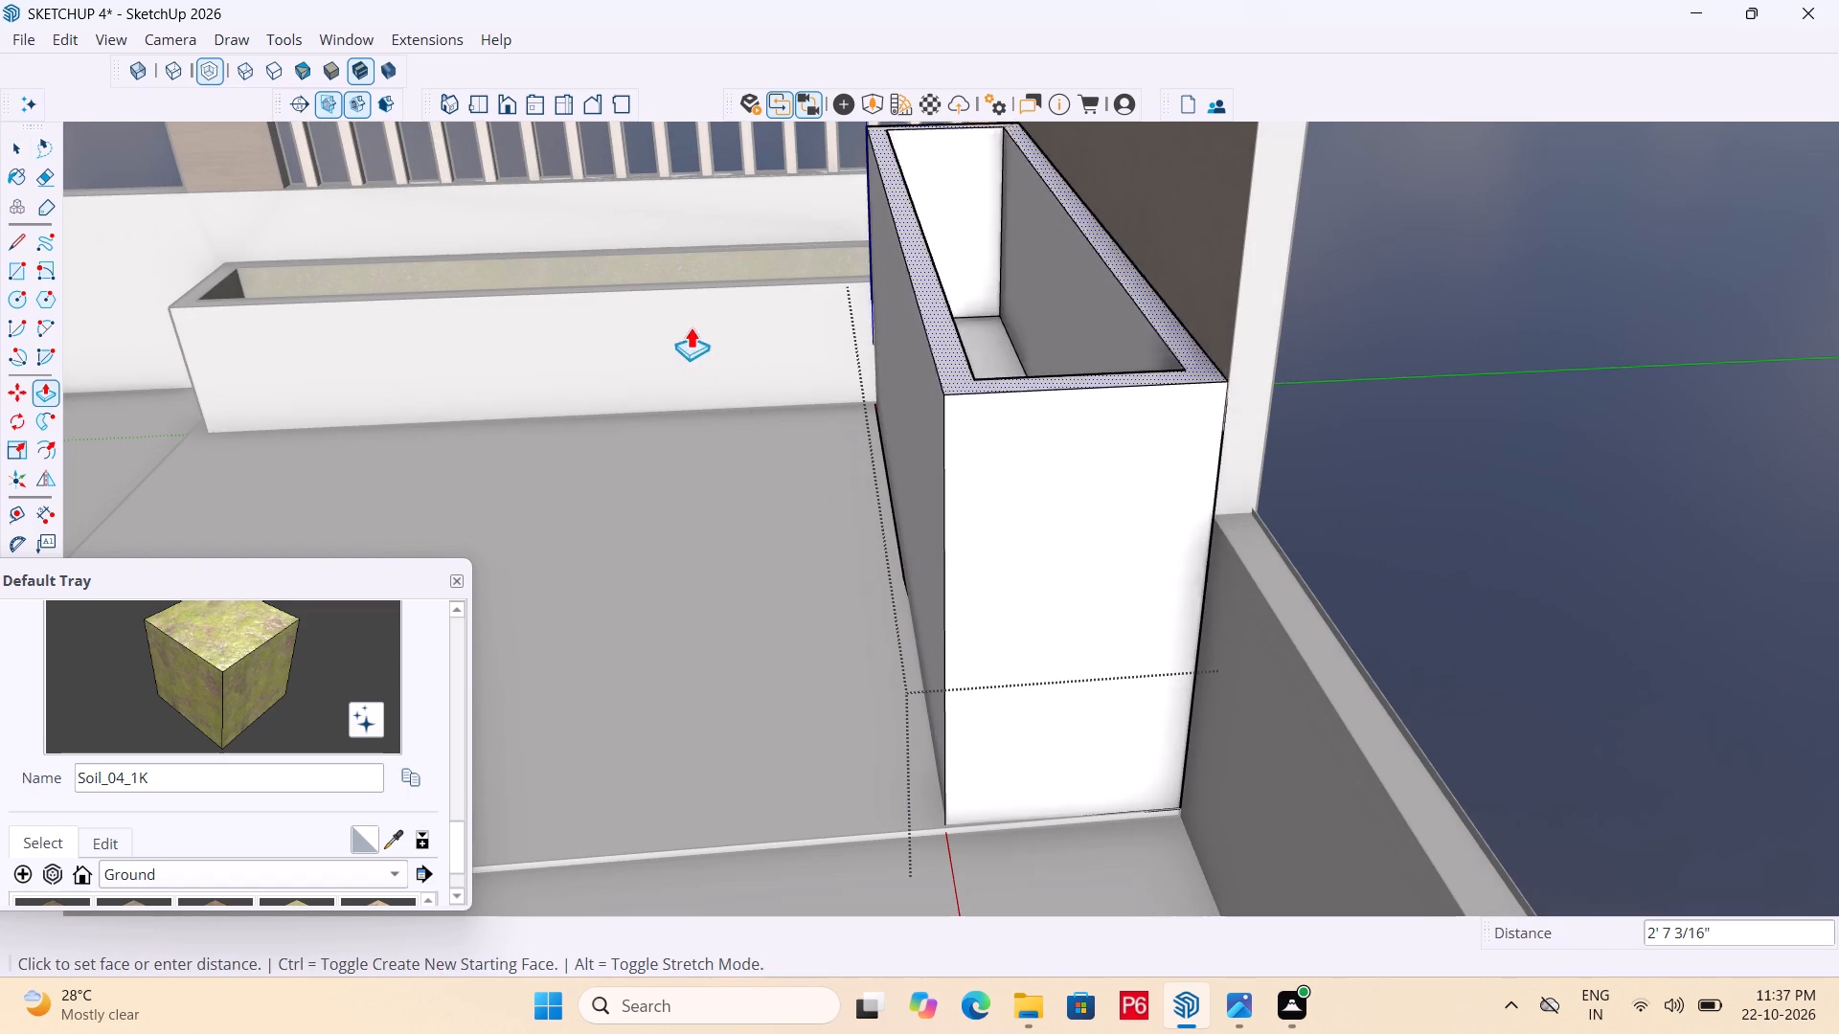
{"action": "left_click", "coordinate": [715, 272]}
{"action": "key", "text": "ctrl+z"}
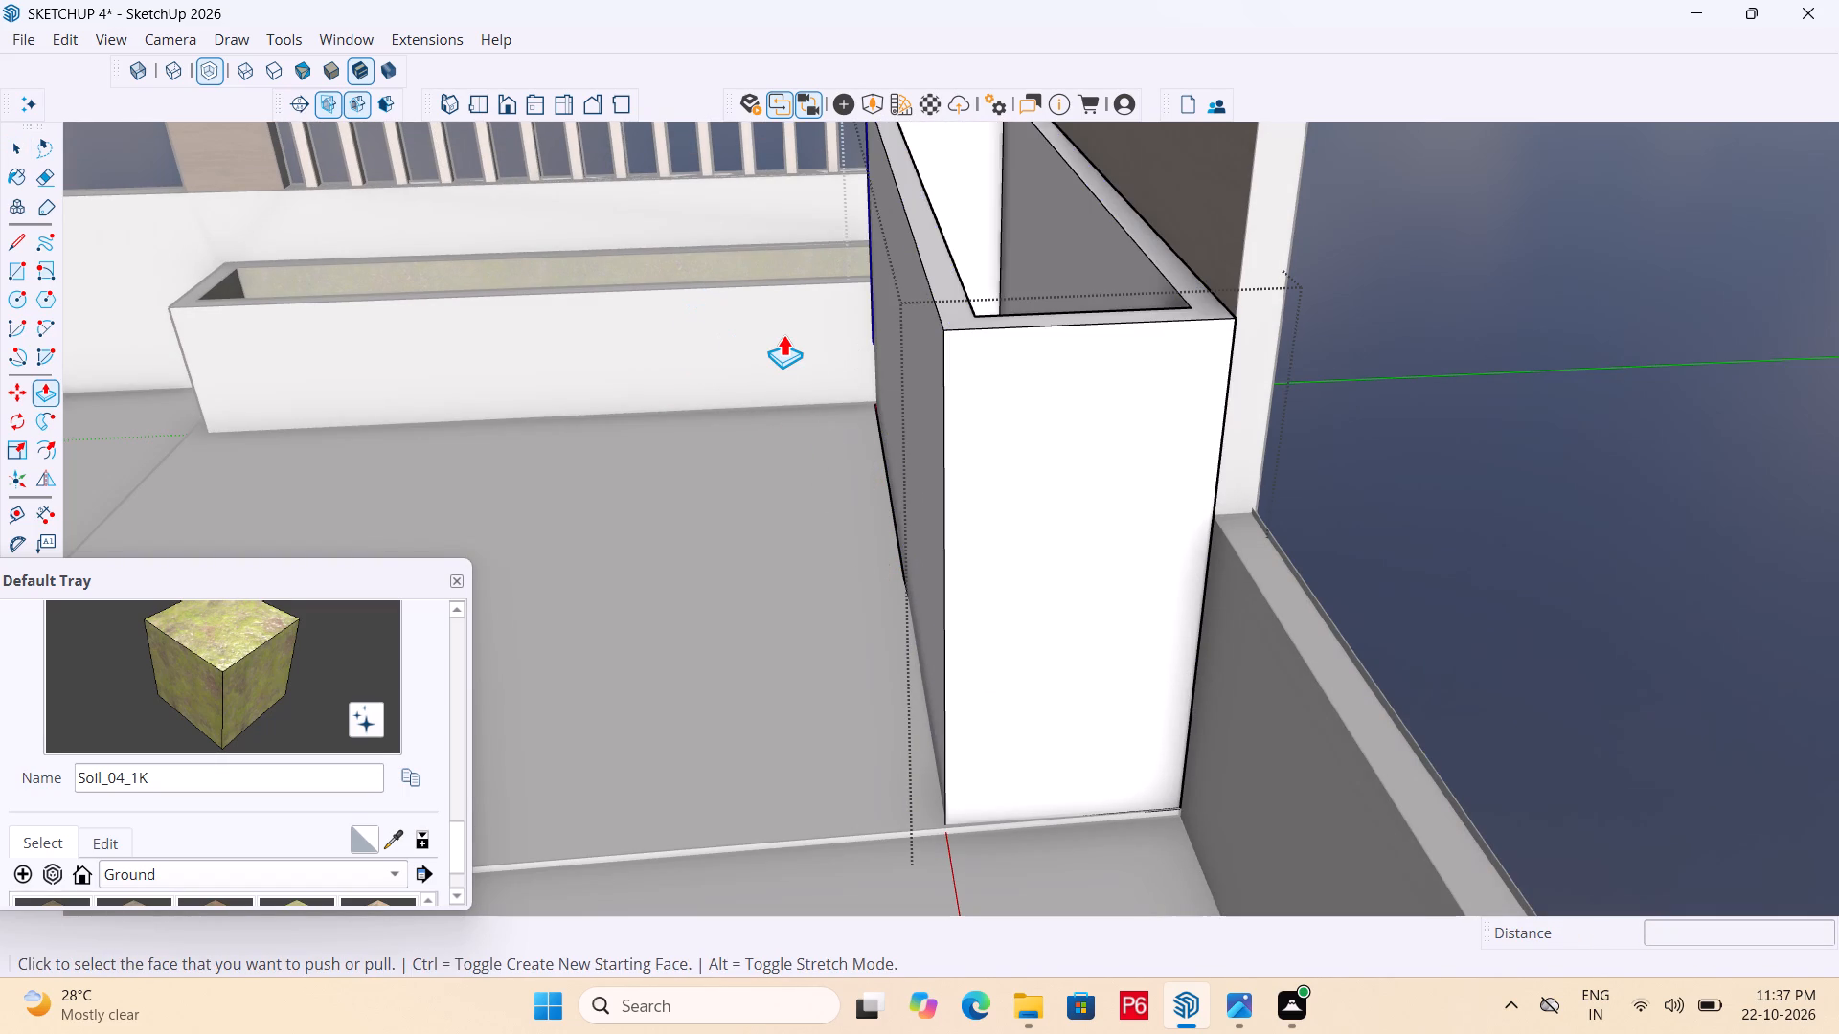
Extrude the second planter's rim 6" above its inner floor, matching the first planter's top.
{"action": "middle_click_drag", "start_coordinate": [861, 360], "coordinate": [945, 368]}
{"action": "scroll", "coordinate": [1034, 332], "scroll_direction": "up", "scroll_amount": 5}
{"action": "left_click", "coordinate": [1029, 348]}
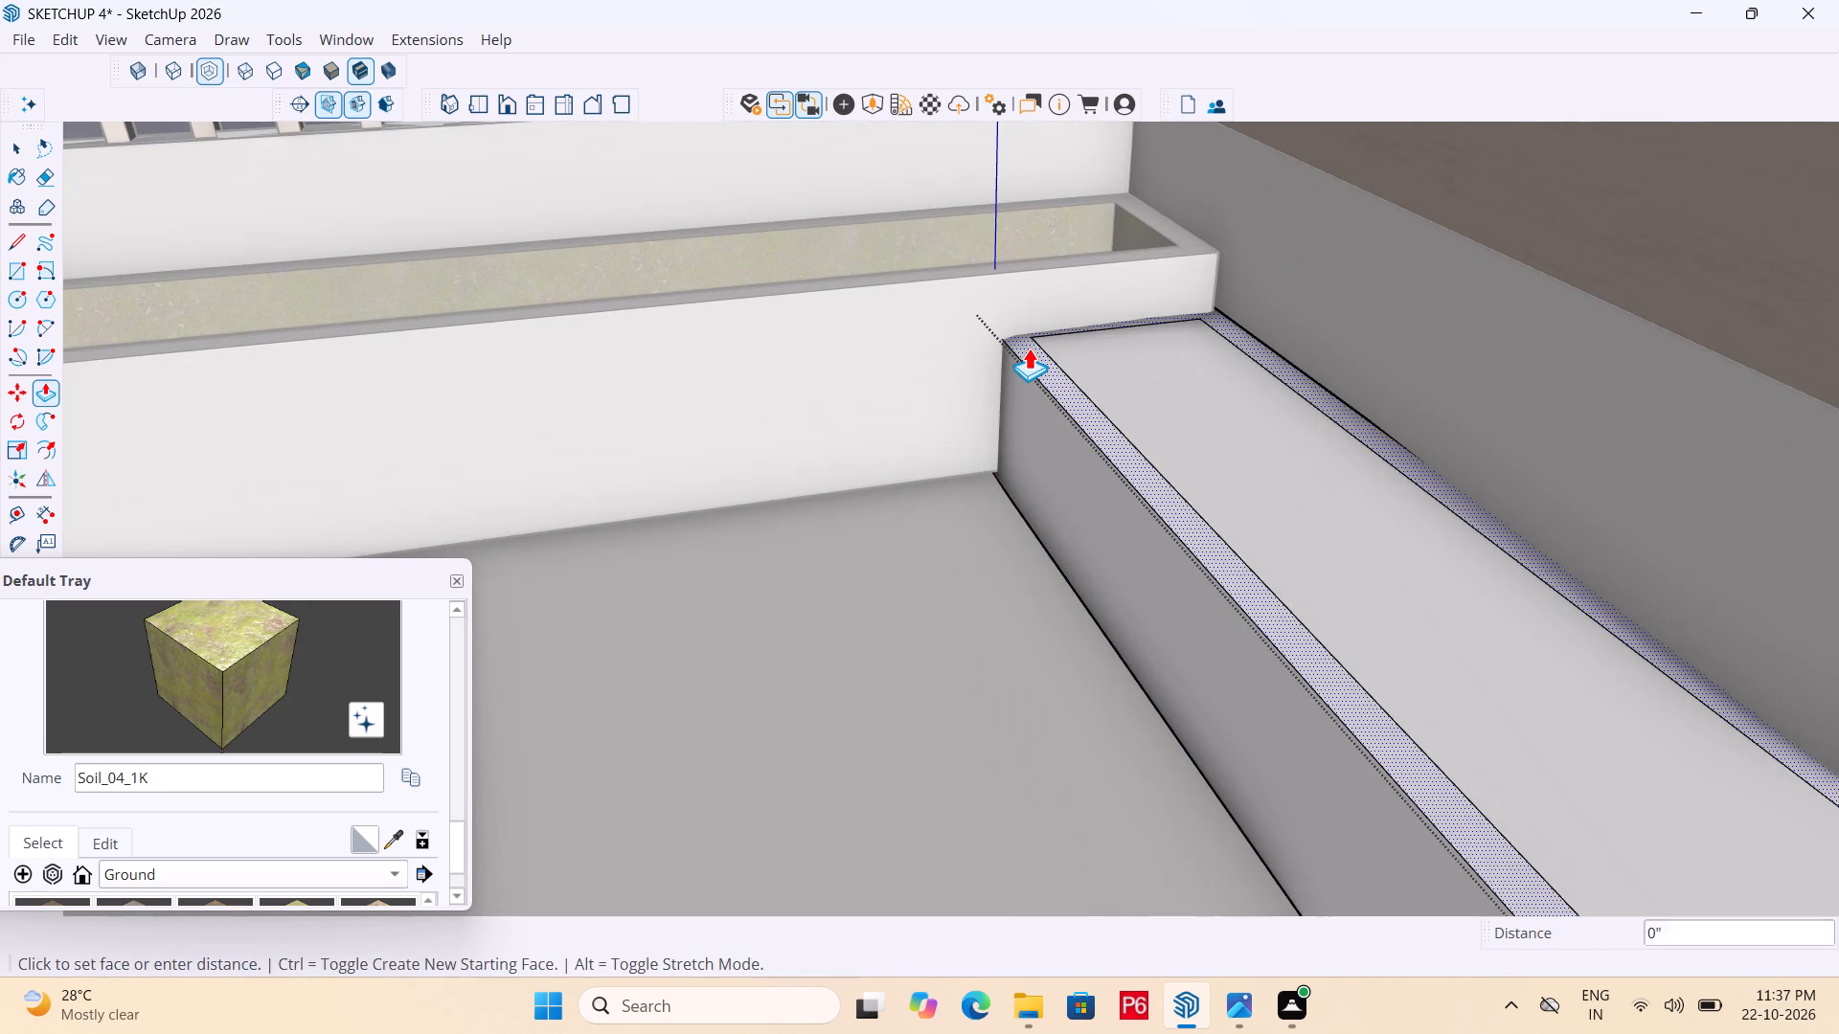
{"action": "left_click", "coordinate": [920, 265]}
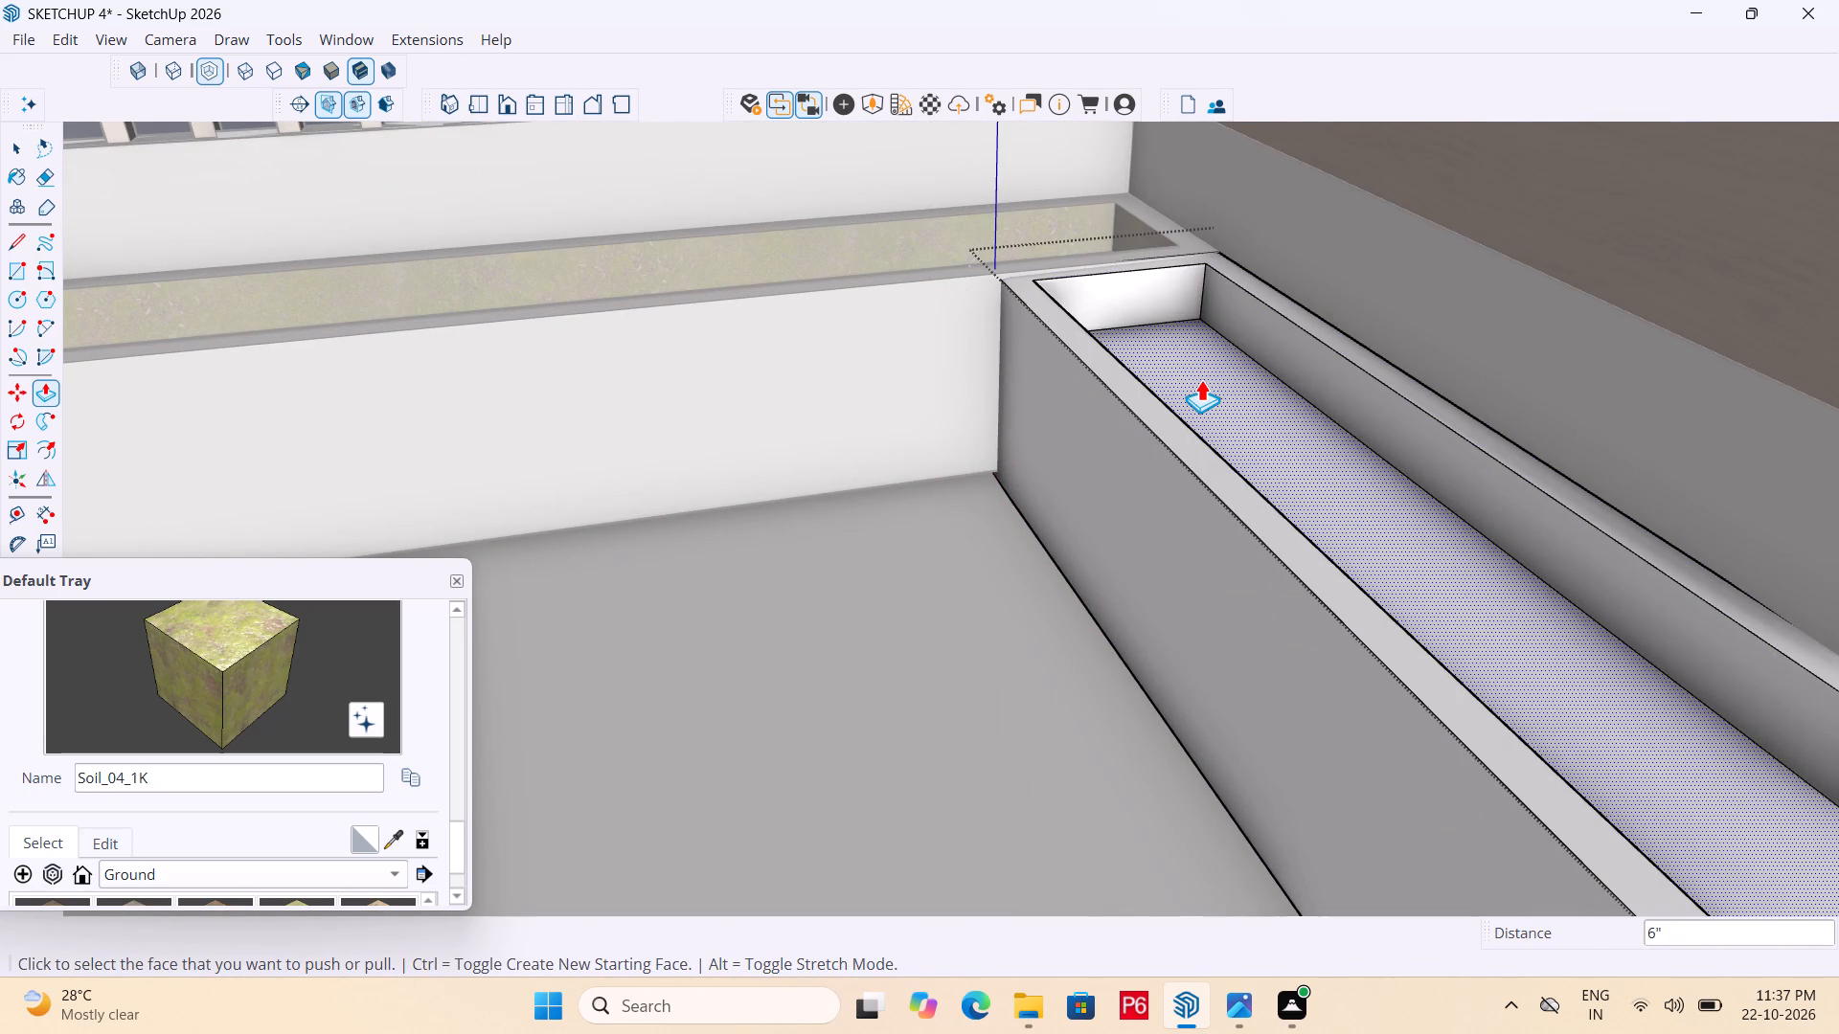
Paint the second planter's inner floor, the far inner end wall and one long inner wall with Soil_04_1K.
{"action": "middle_click_drag", "start_coordinate": [1027, 356], "coordinate": [920, 358]}
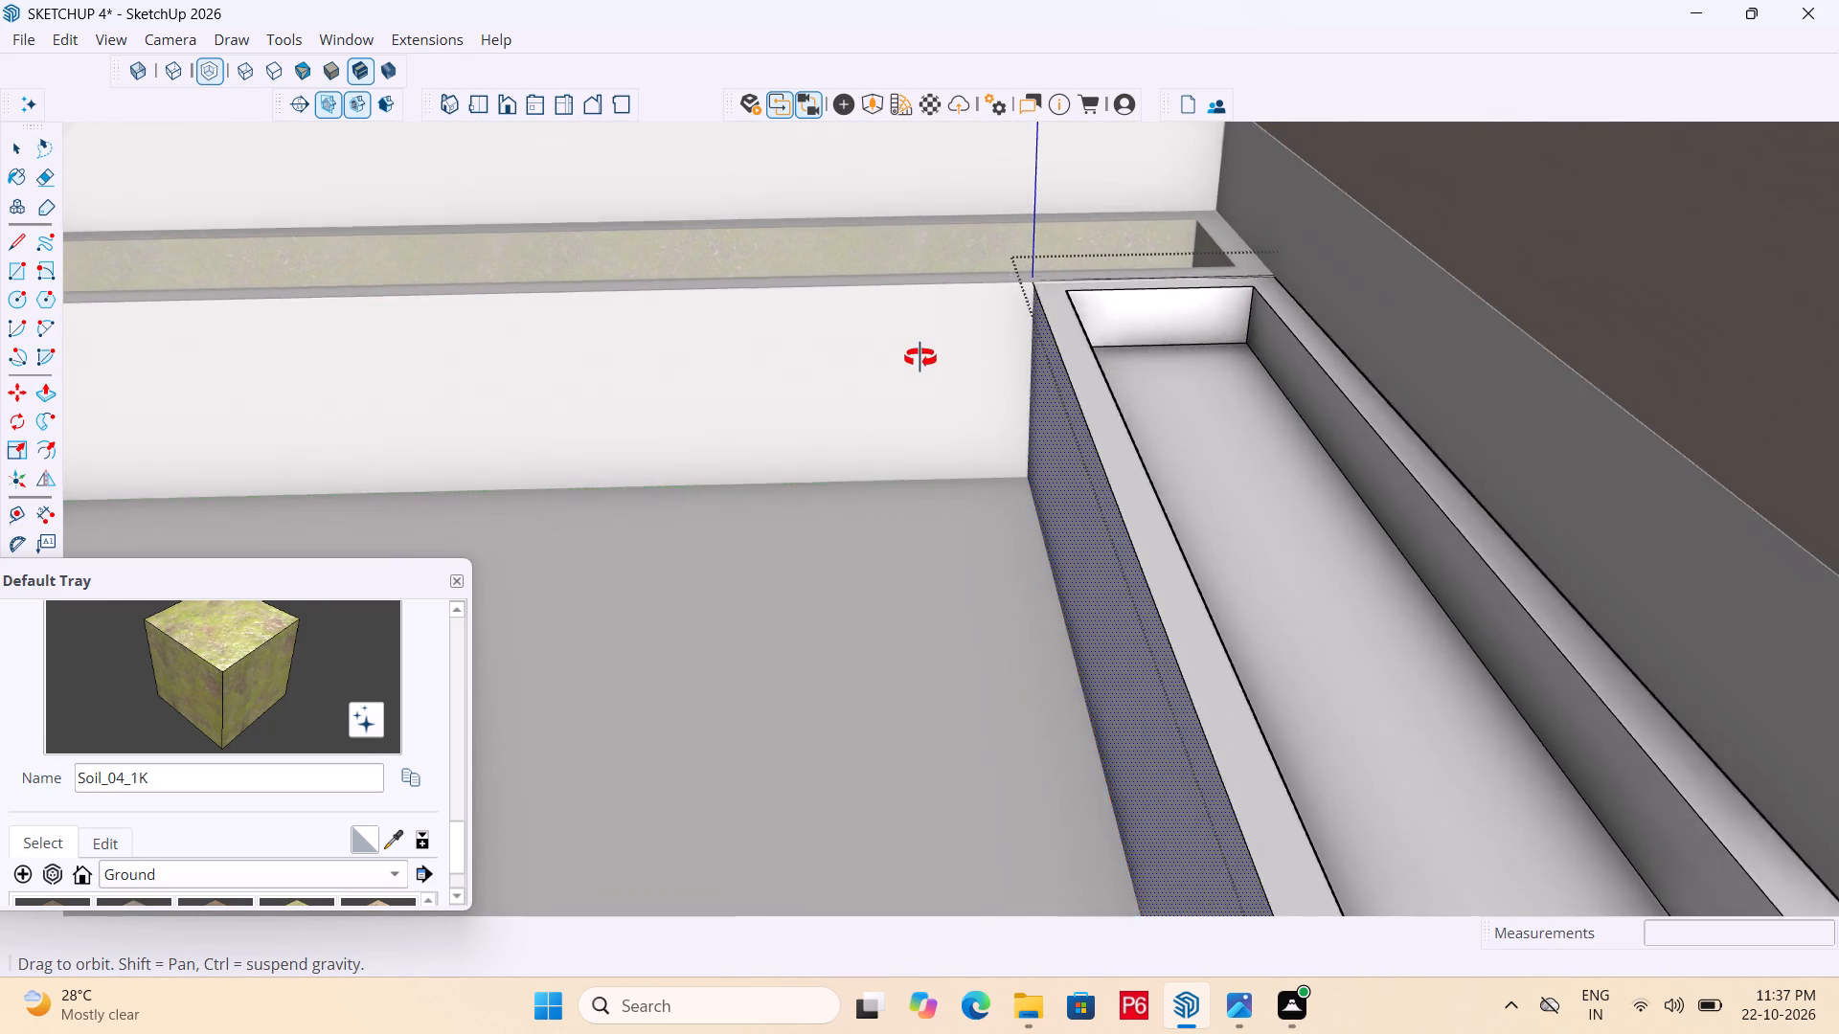
{"action": "middle_click_drag", "start_coordinate": [920, 358], "coordinate": [929, 370]}
{"action": "key", "text": "b"}
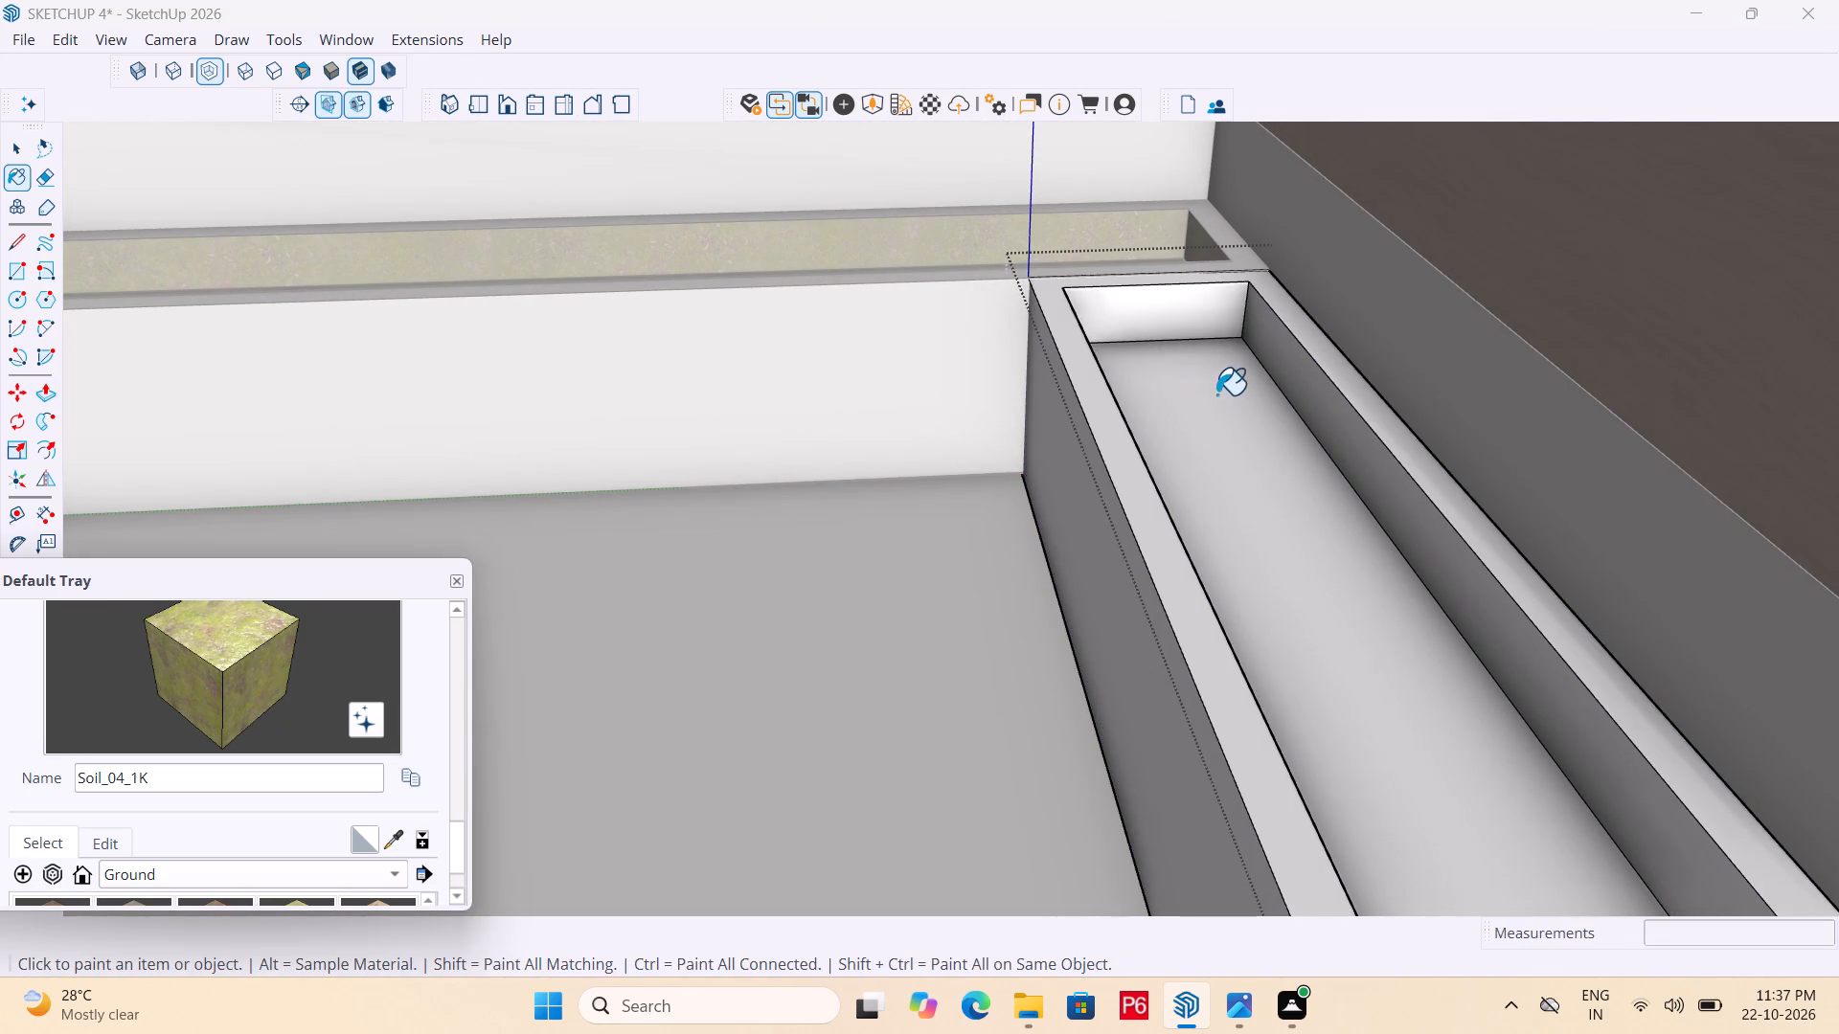
{"action": "left_click", "coordinate": [1231, 545]}
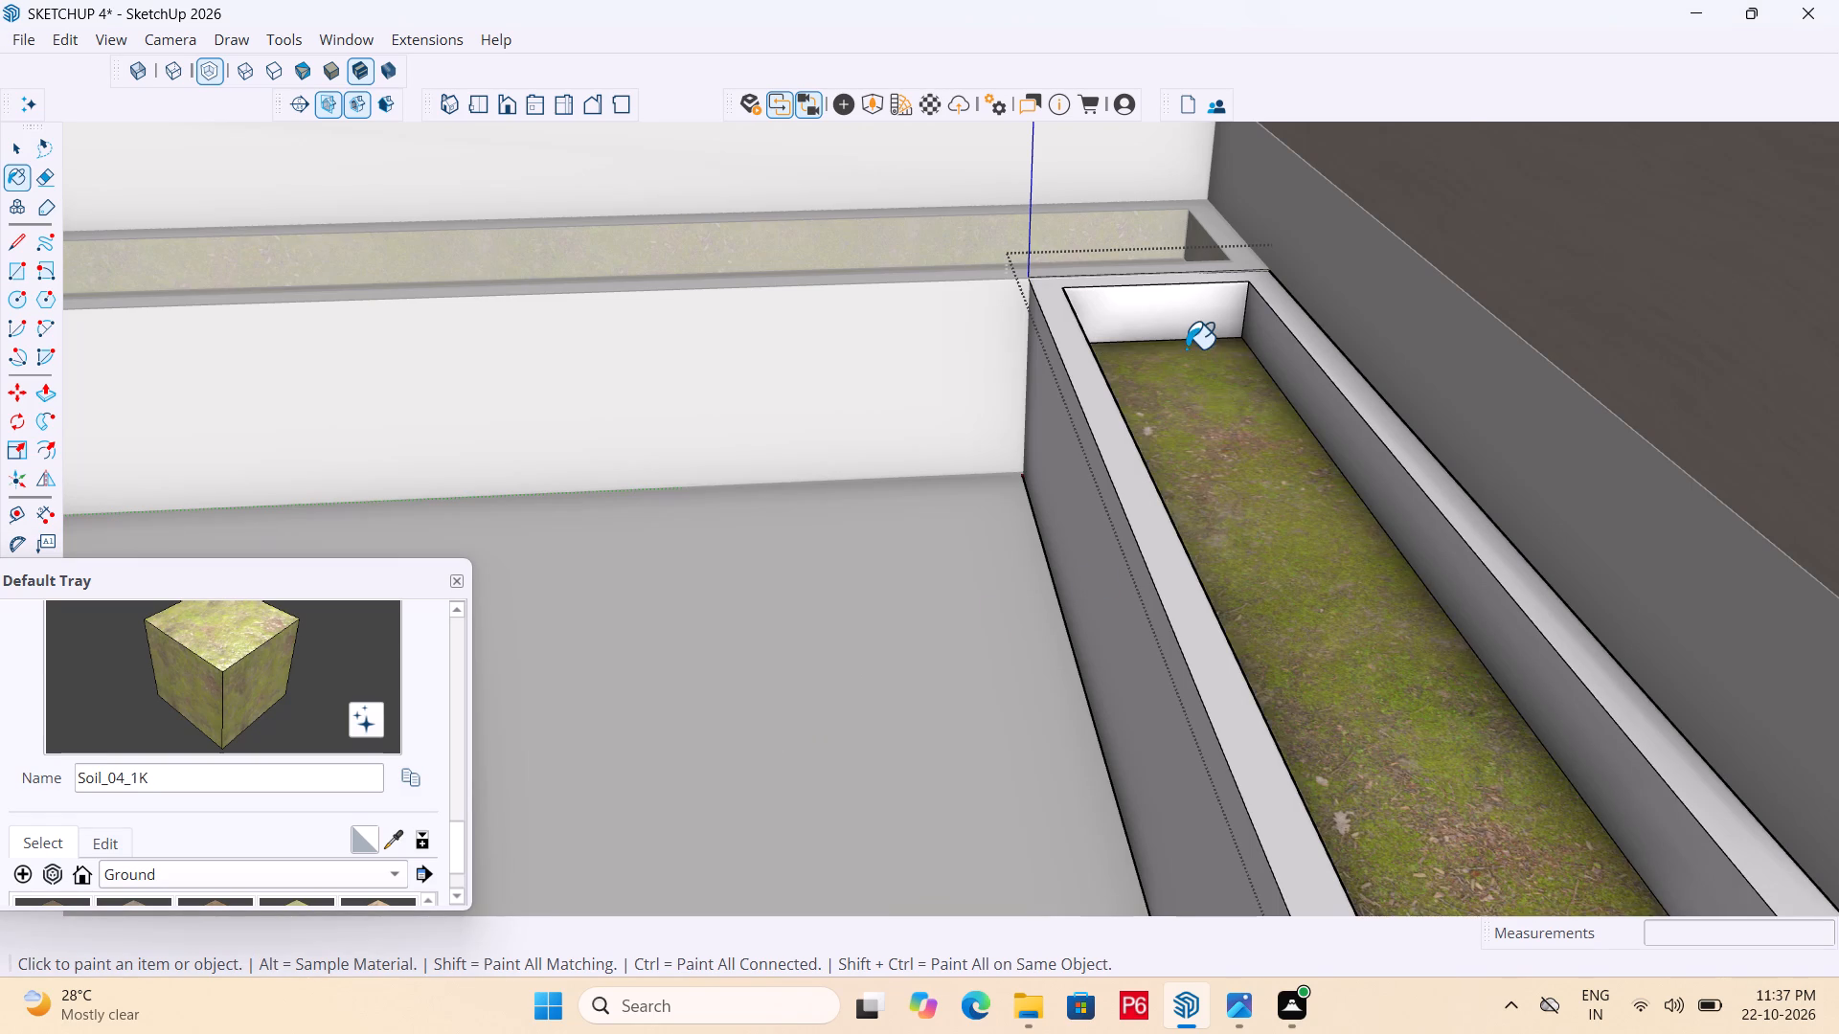
{"action": "scroll", "coordinate": [1186, 348], "scroll_direction": "up", "scroll_amount": 4}
{"action": "left_click_drag", "start_coordinate": [1172, 314], "coordinate": [1205, 314]}
{"action": "left_click", "coordinate": [1330, 337]}
Paint the second planter's remaining inner wall faces with Soil_04_1K.
{"action": "middle_click_drag", "start_coordinate": [1260, 326], "coordinate": [1045, 303]}
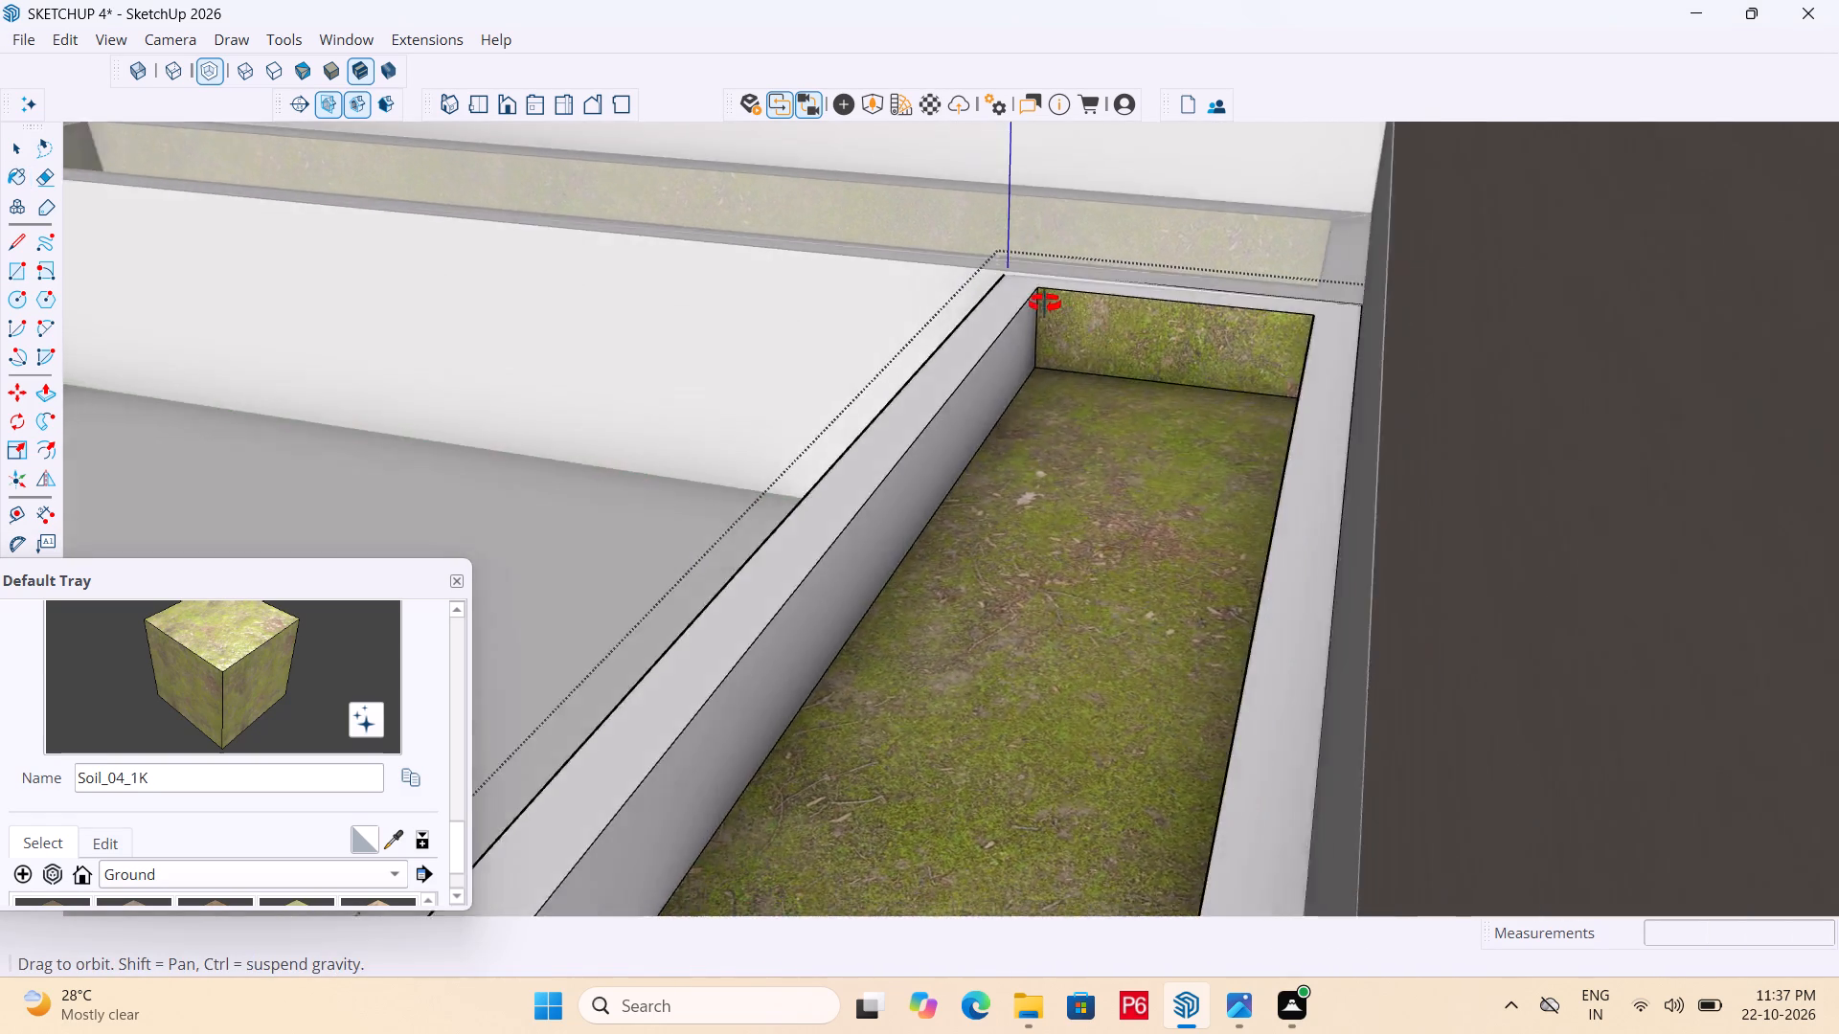
{"action": "middle_click_drag", "start_coordinate": [1045, 303], "coordinate": [1044, 303]}
{"action": "scroll", "coordinate": [1227, 350], "scroll_direction": "down", "scroll_amount": 7}
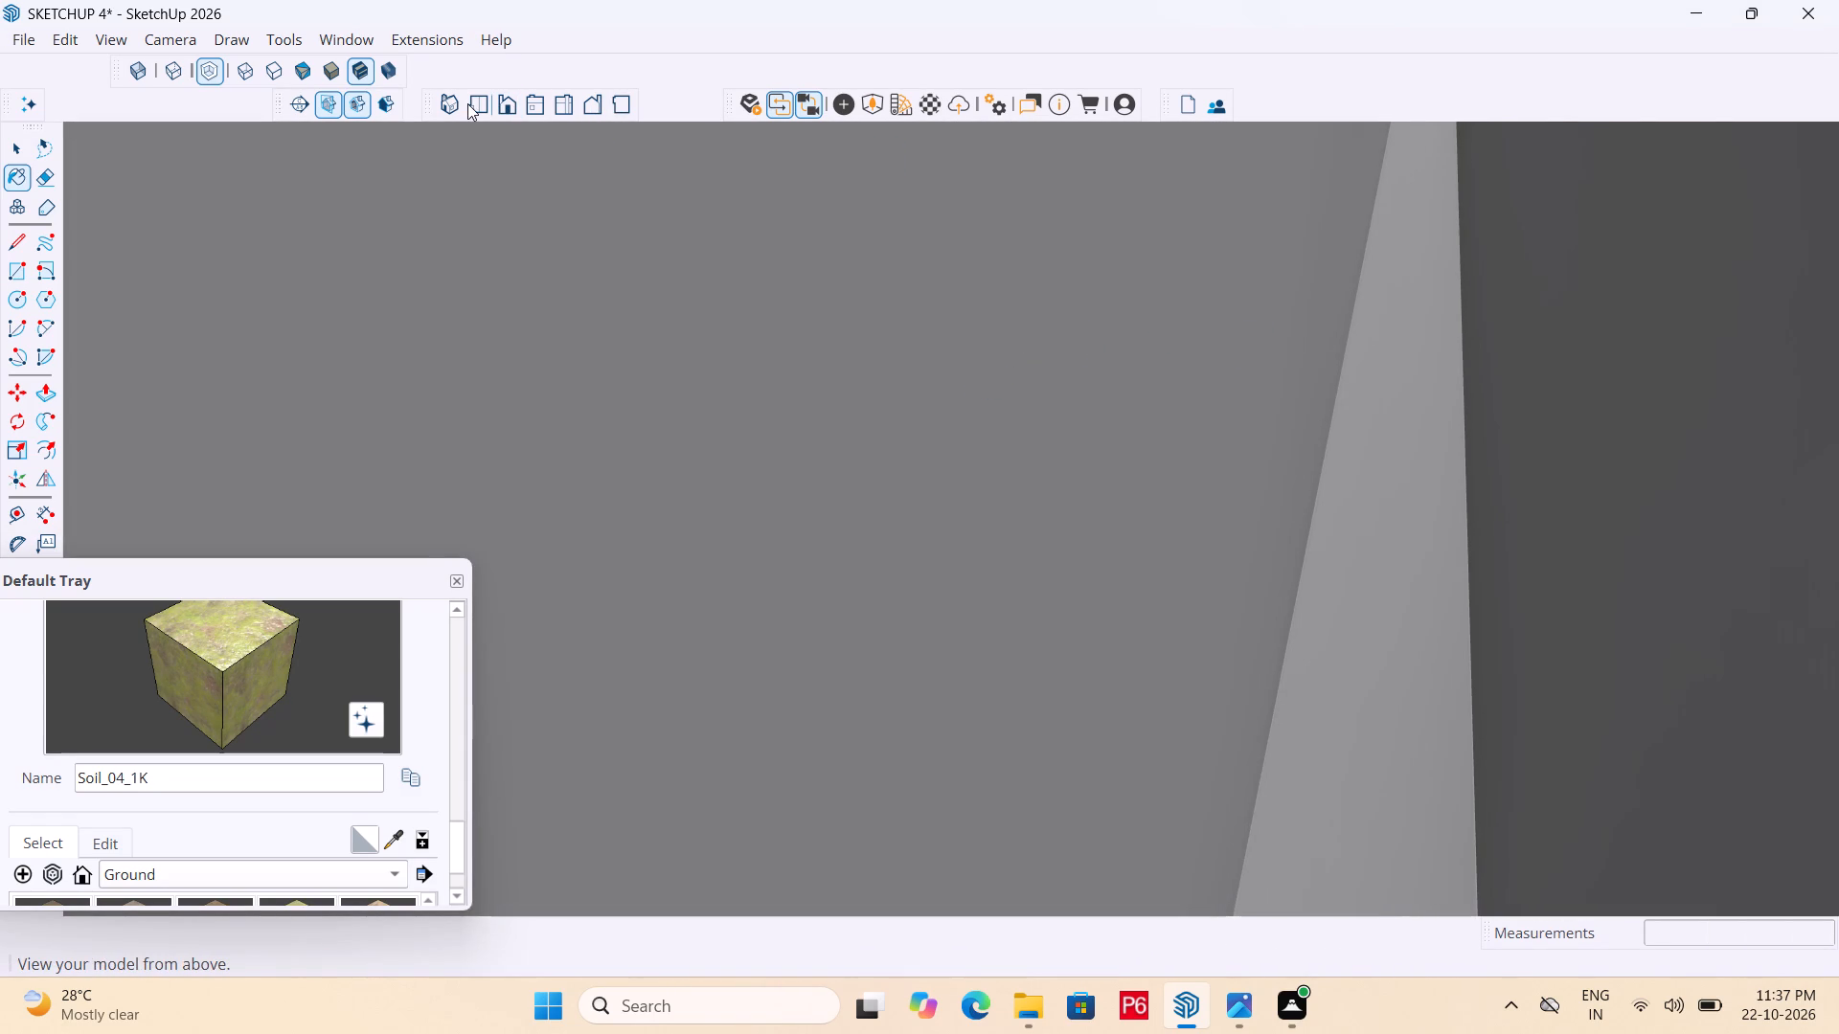
{"action": "left_click", "coordinate": [473, 108]}
{"action": "scroll", "coordinate": [853, 248], "scroll_direction": "down", "scroll_amount": 11}
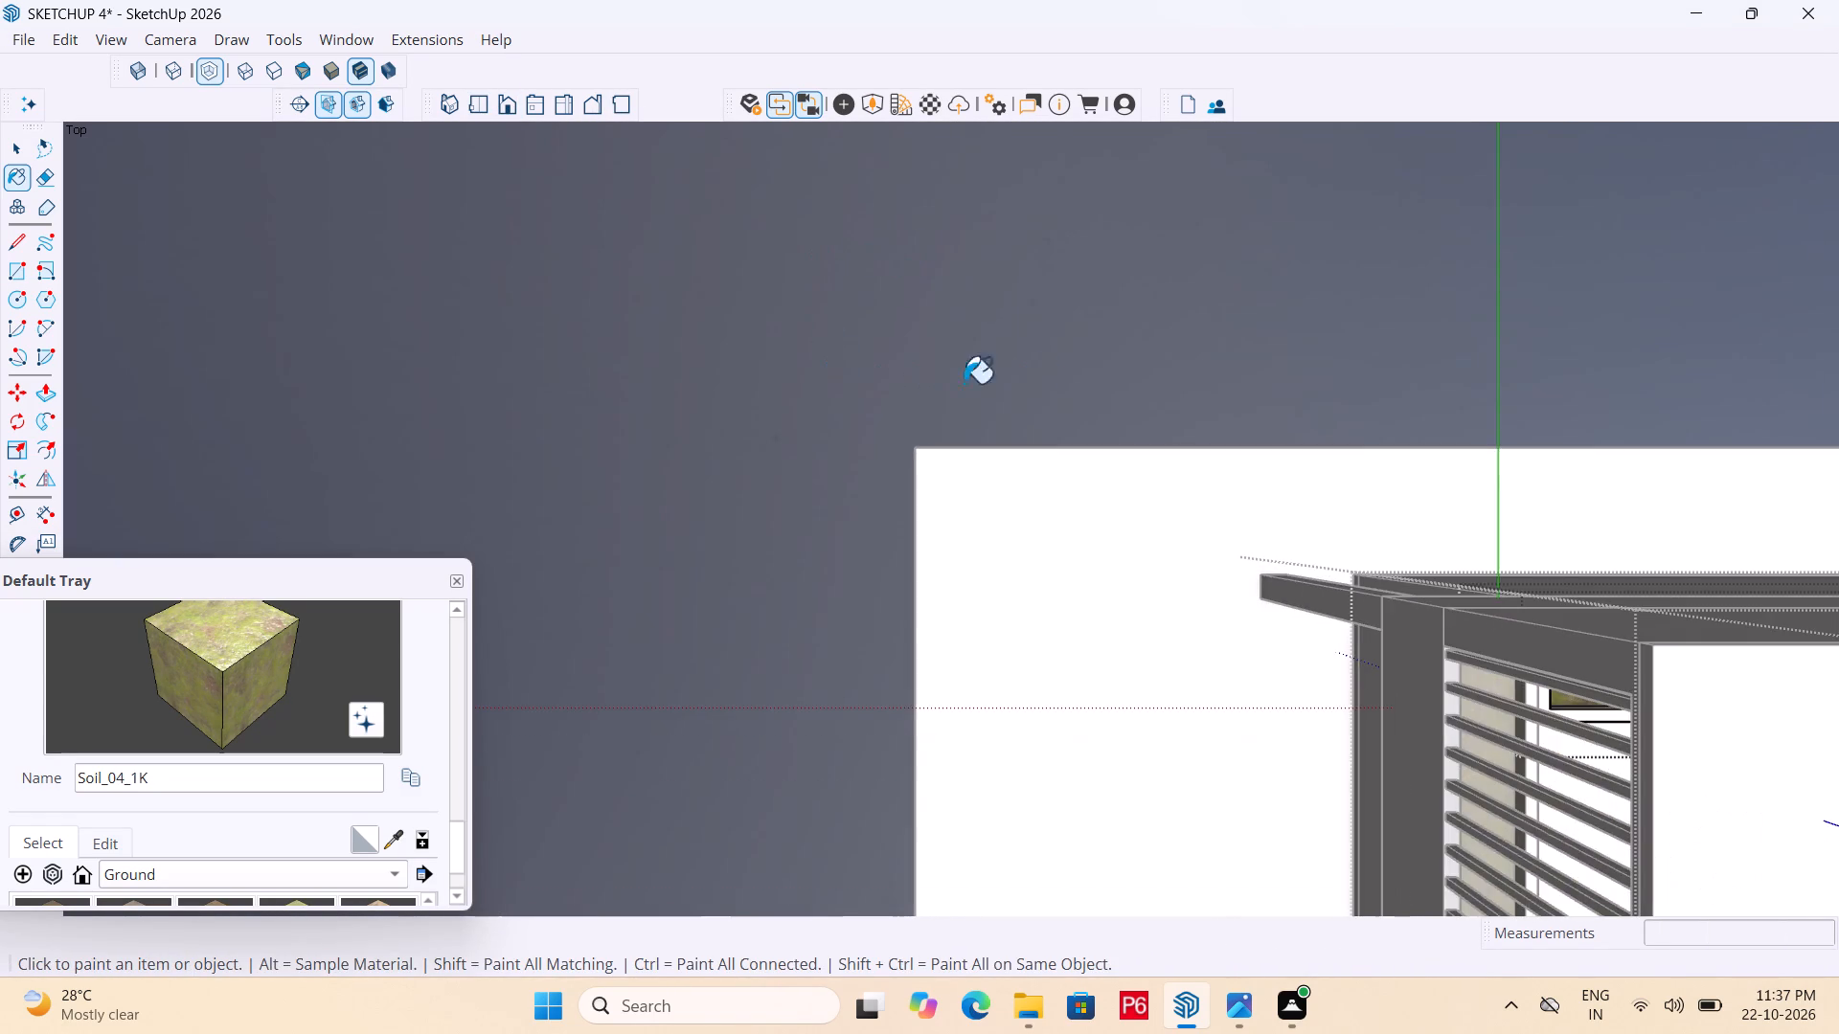
{"action": "scroll", "coordinate": [1022, 385], "scroll_direction": "down", "scroll_amount": 19}
{"action": "middle_click_drag", "start_coordinate": [1271, 538], "coordinate": [867, 238]}
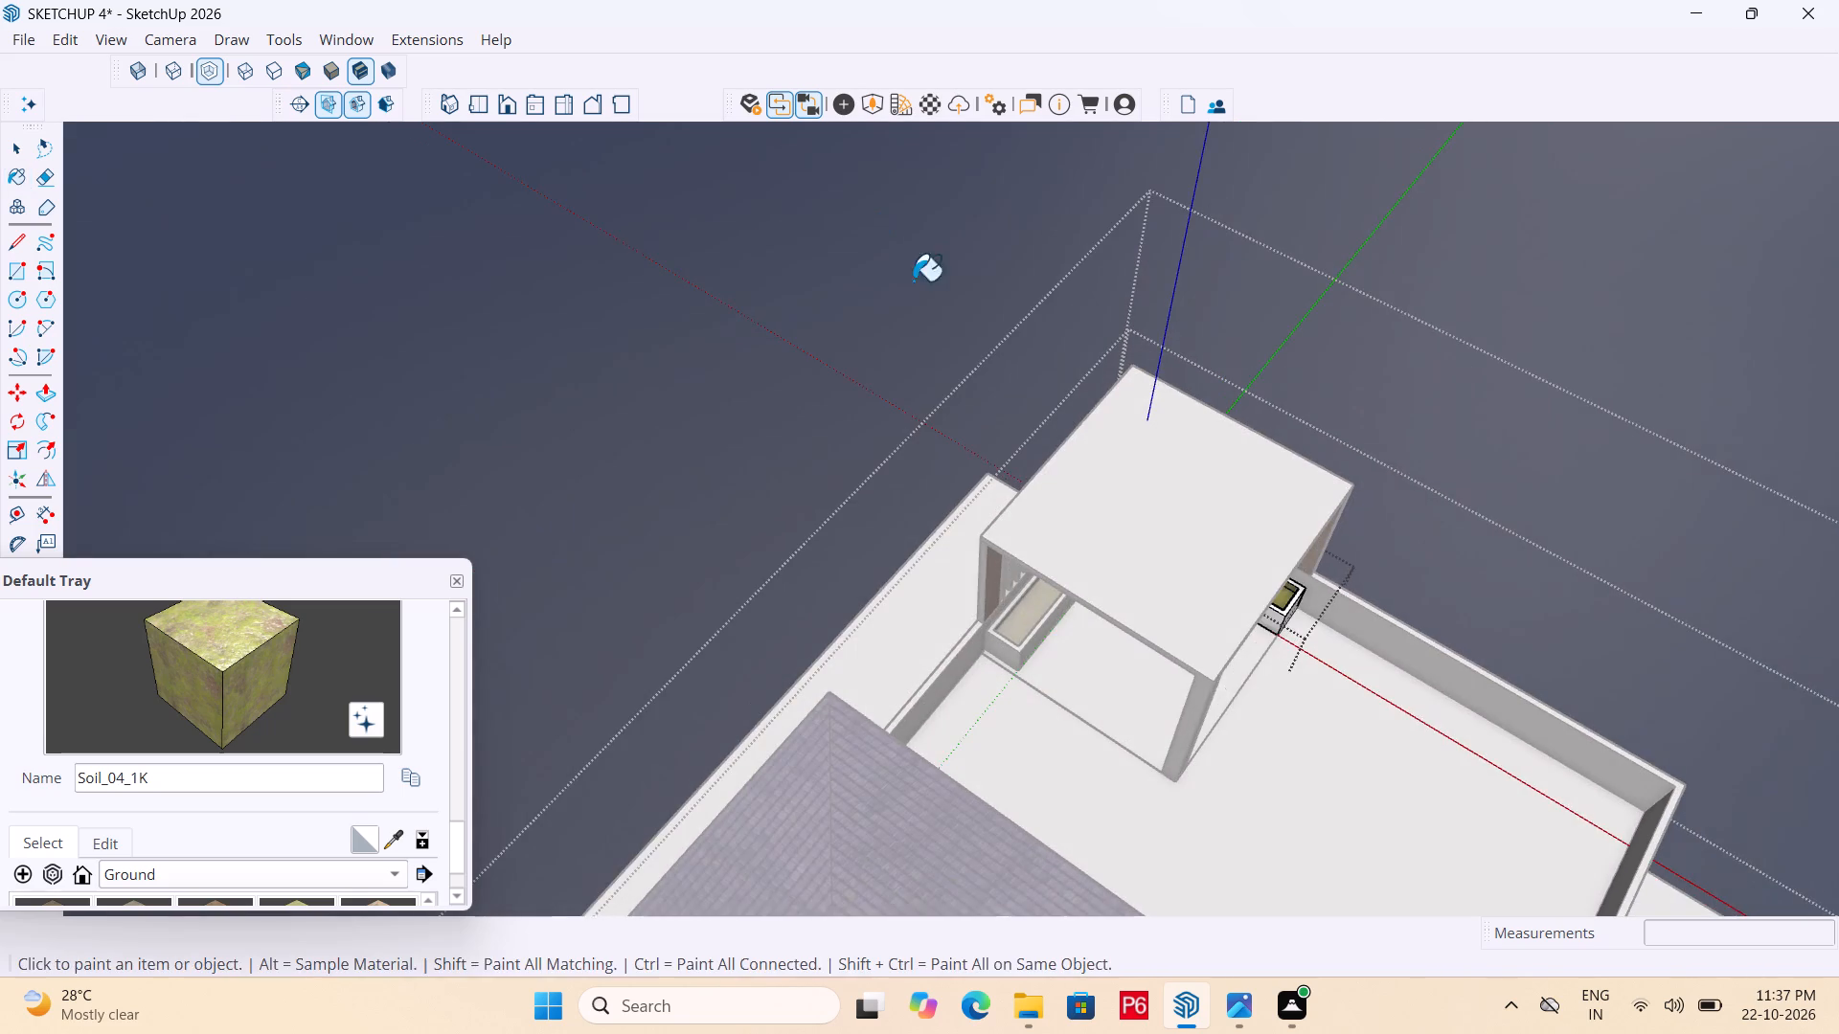
{"action": "scroll", "coordinate": [1296, 746], "scroll_direction": "up", "scroll_amount": 7}
{"action": "middle_click_drag", "start_coordinate": [1266, 694], "coordinate": [1204, 620]}
{"action": "middle_click_drag", "start_coordinate": [1305, 536], "coordinate": [785, 476]}
{"action": "scroll", "coordinate": [790, 477], "scroll_direction": "up", "scroll_amount": 9}
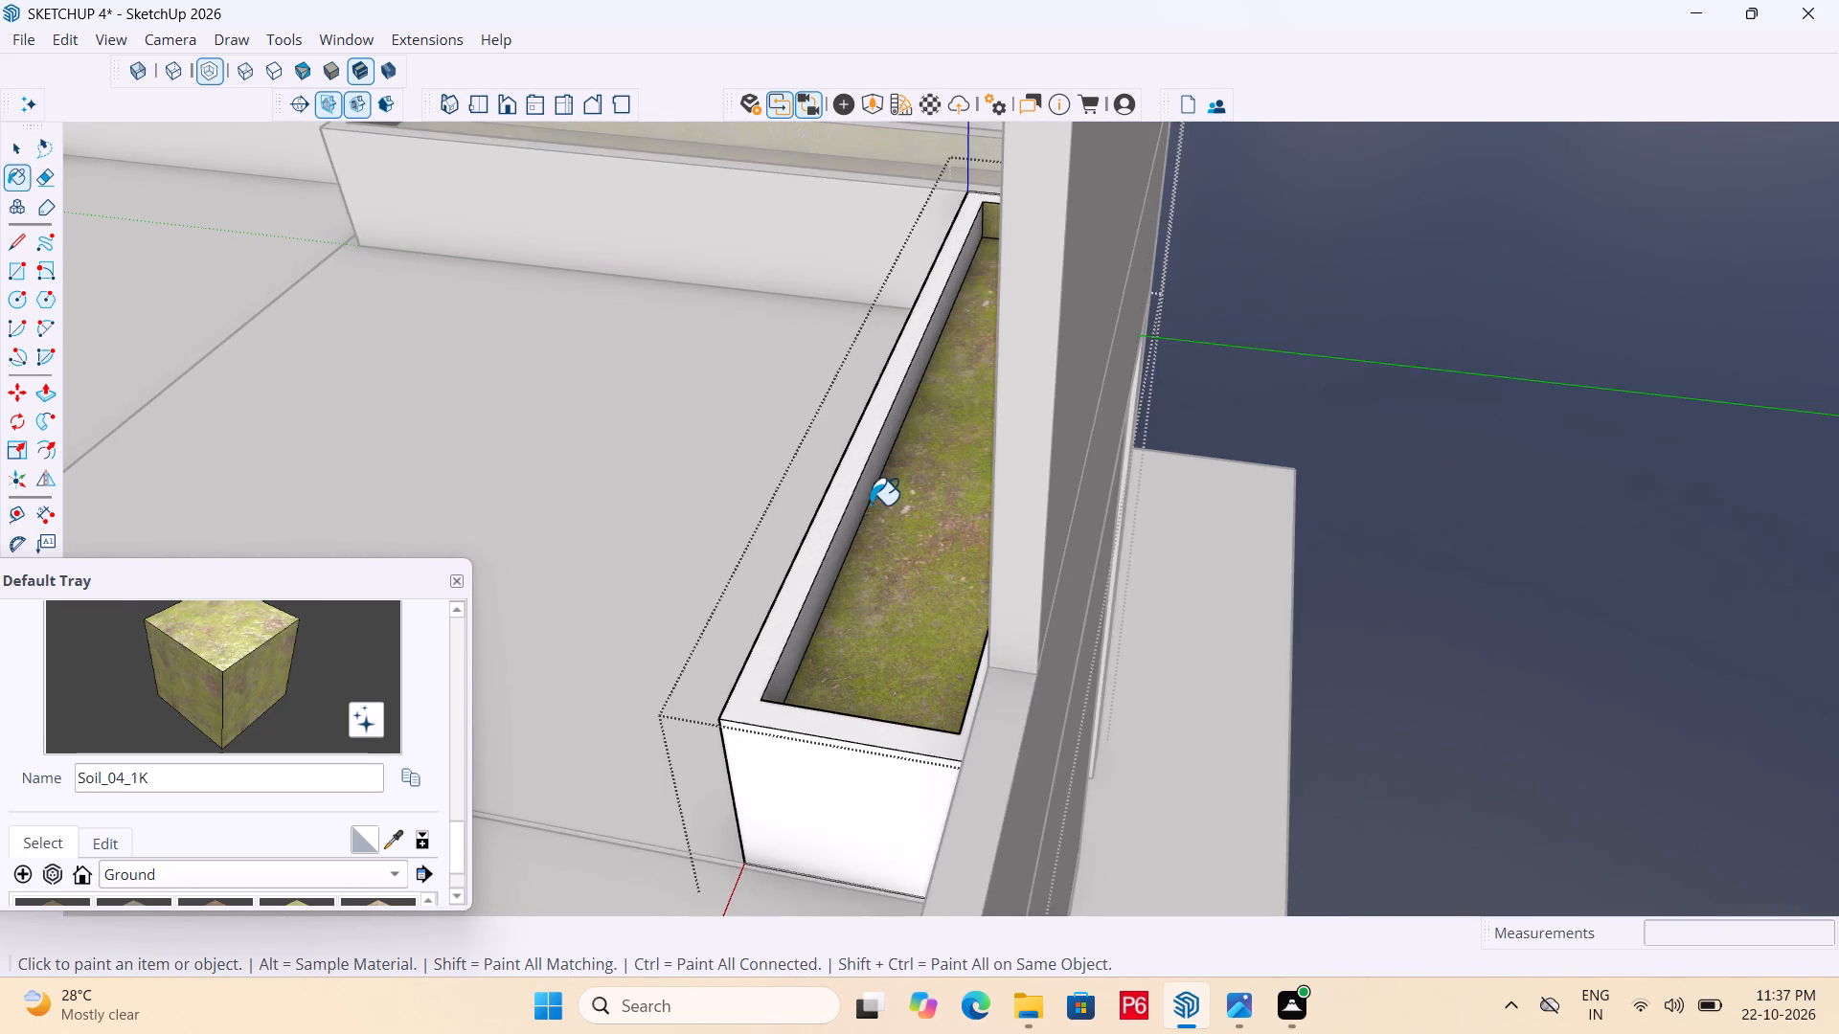
{"action": "left_click", "coordinate": [857, 503]}
{"action": "middle_click_drag", "start_coordinate": [692, 668], "coordinate": [1838, 580]}
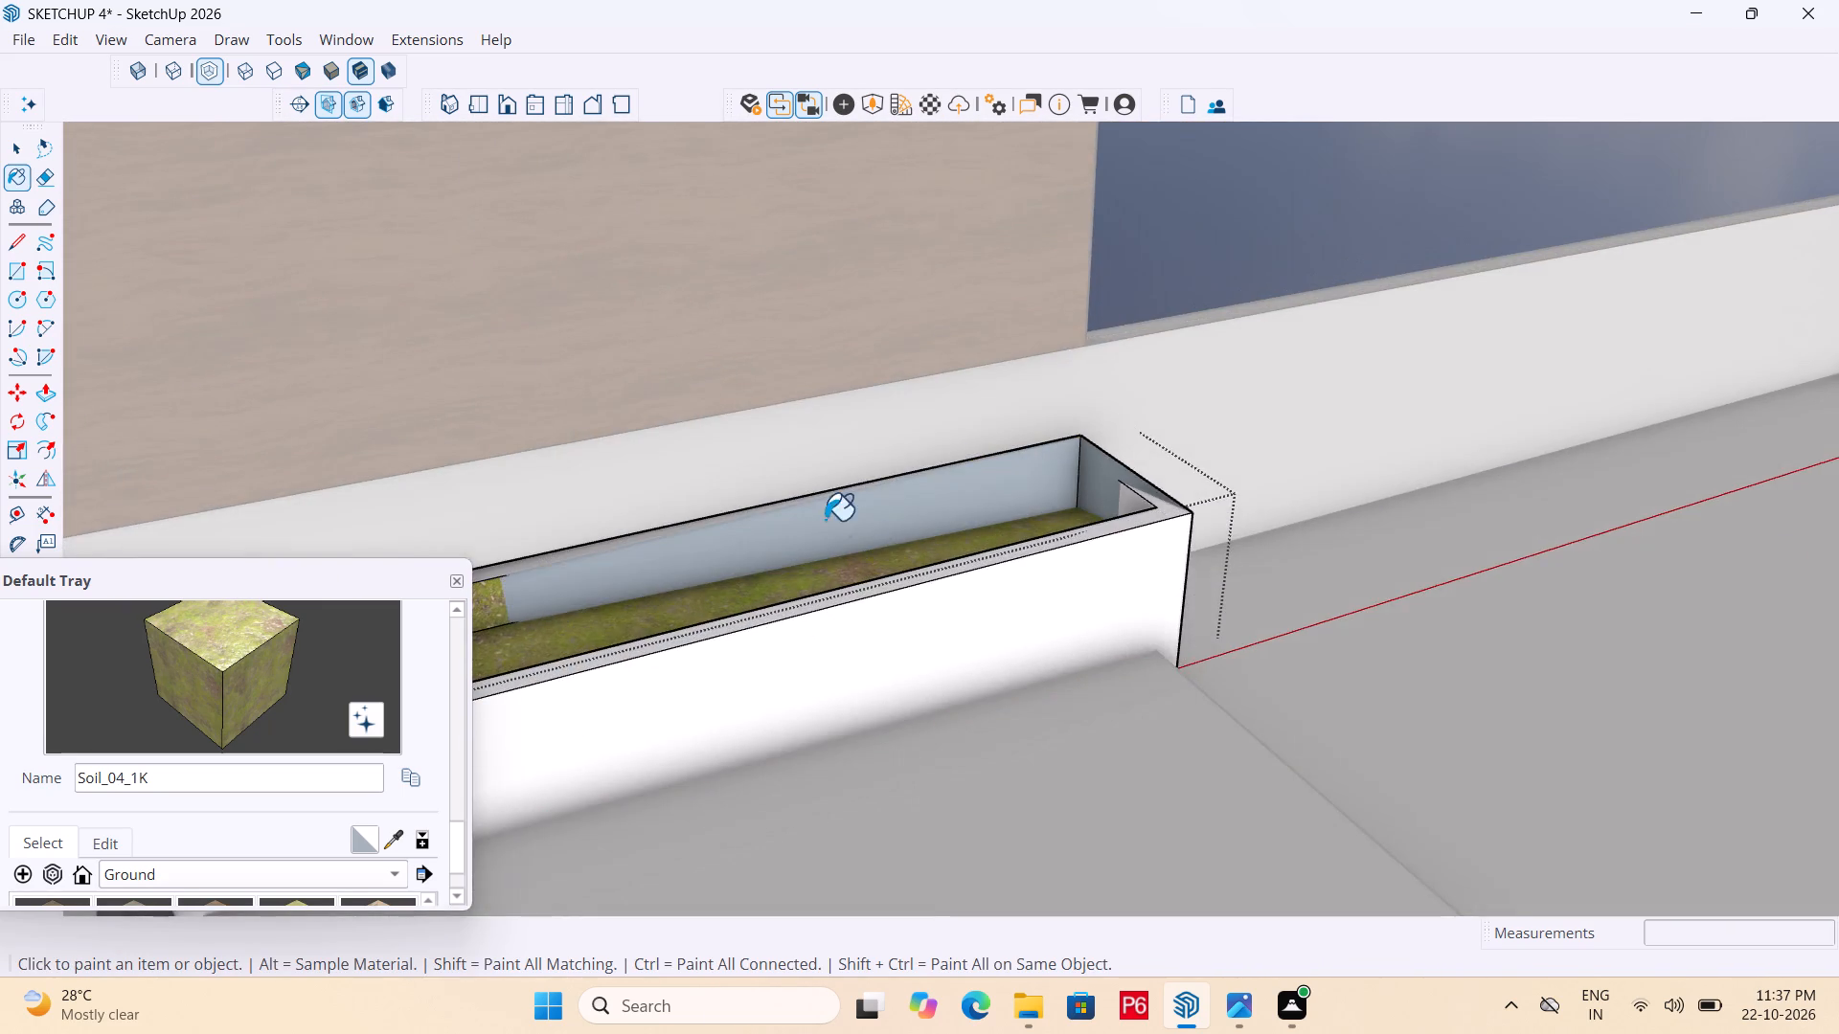
{"action": "scroll", "coordinate": [844, 510], "scroll_direction": "up", "scroll_amount": 6}
{"action": "left_click", "coordinate": [1259, 487]}
Save the model.
{"action": "scroll", "coordinate": [1146, 432], "scroll_direction": "down", "scroll_amount": 7}
{"action": "middle_click_drag", "start_coordinate": [1401, 438], "coordinate": [712, 576]}
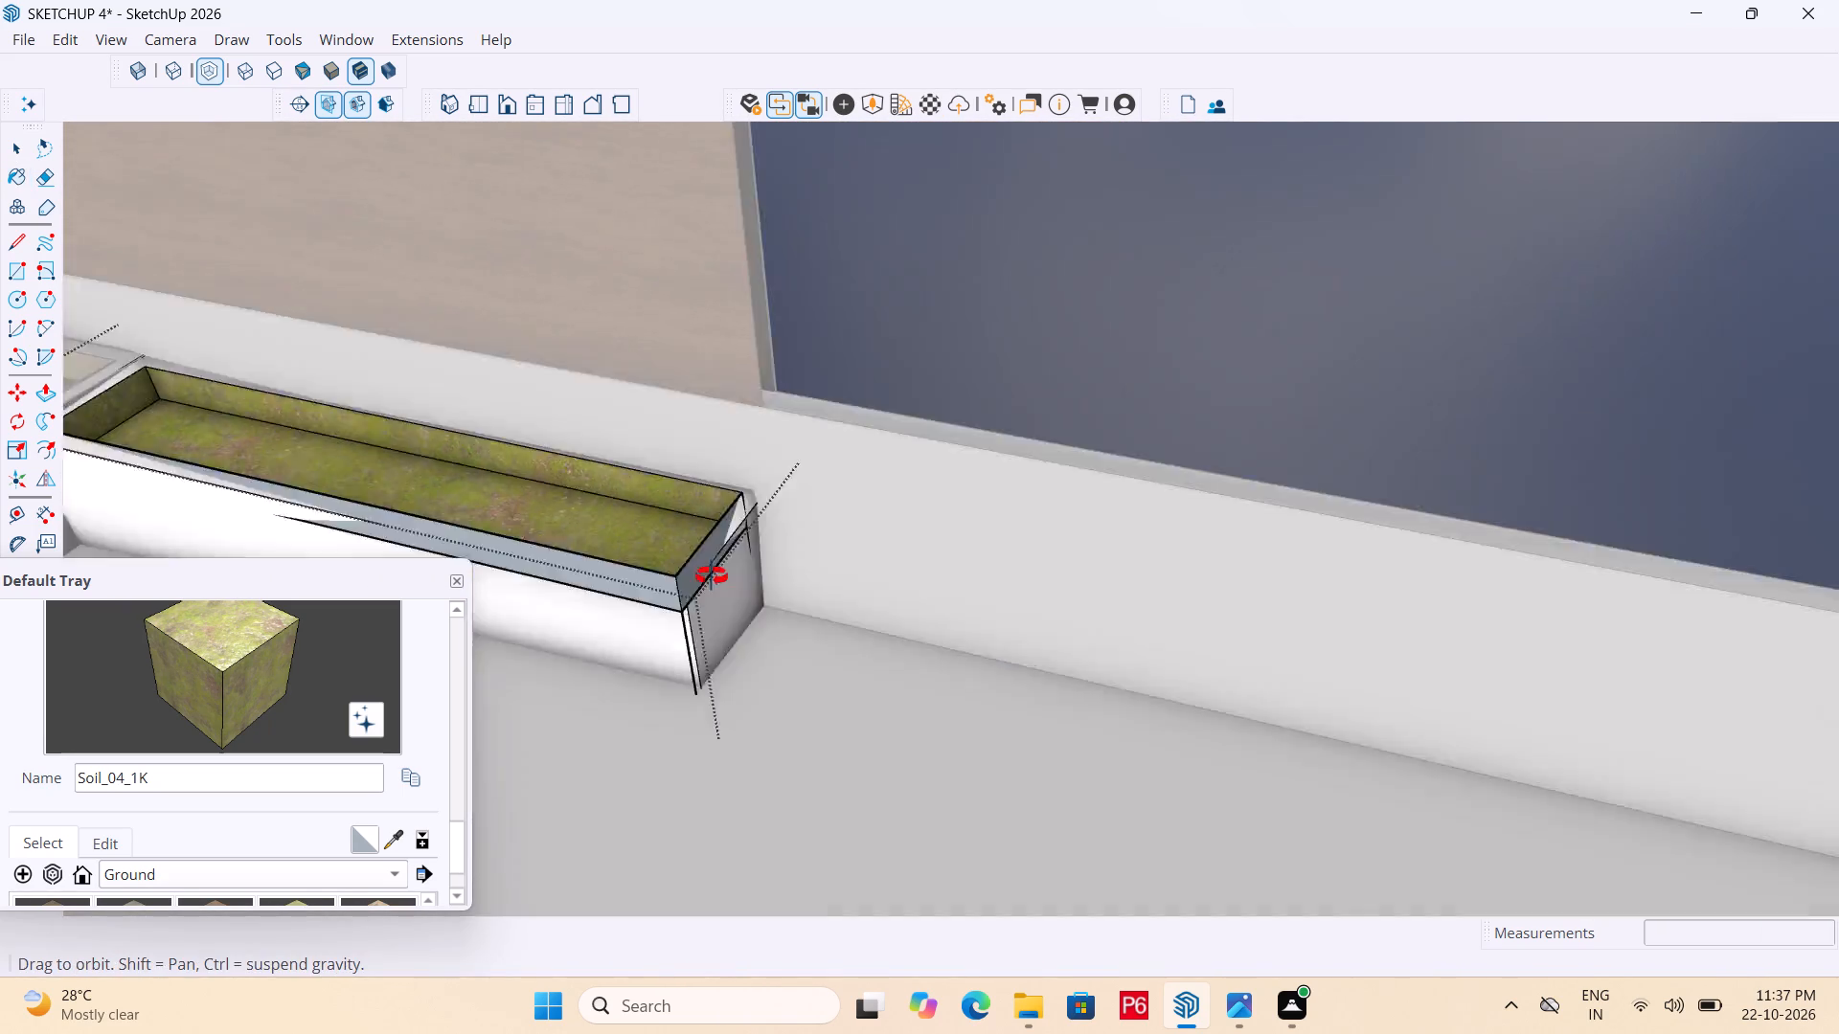
{"action": "middle_click_drag", "start_coordinate": [712, 576], "coordinate": [558, 601]}
{"action": "scroll", "coordinate": [575, 598], "scroll_direction": "down", "scroll_amount": 1}
{"action": "scroll", "coordinate": [1141, 526], "scroll_direction": "down", "scroll_amount": 6}
{"action": "scroll", "coordinate": [1280, 531], "scroll_direction": "down", "scroll_amount": 6}
{"action": "scroll", "coordinate": [1357, 581], "scroll_direction": "down", "scroll_amount": 6}
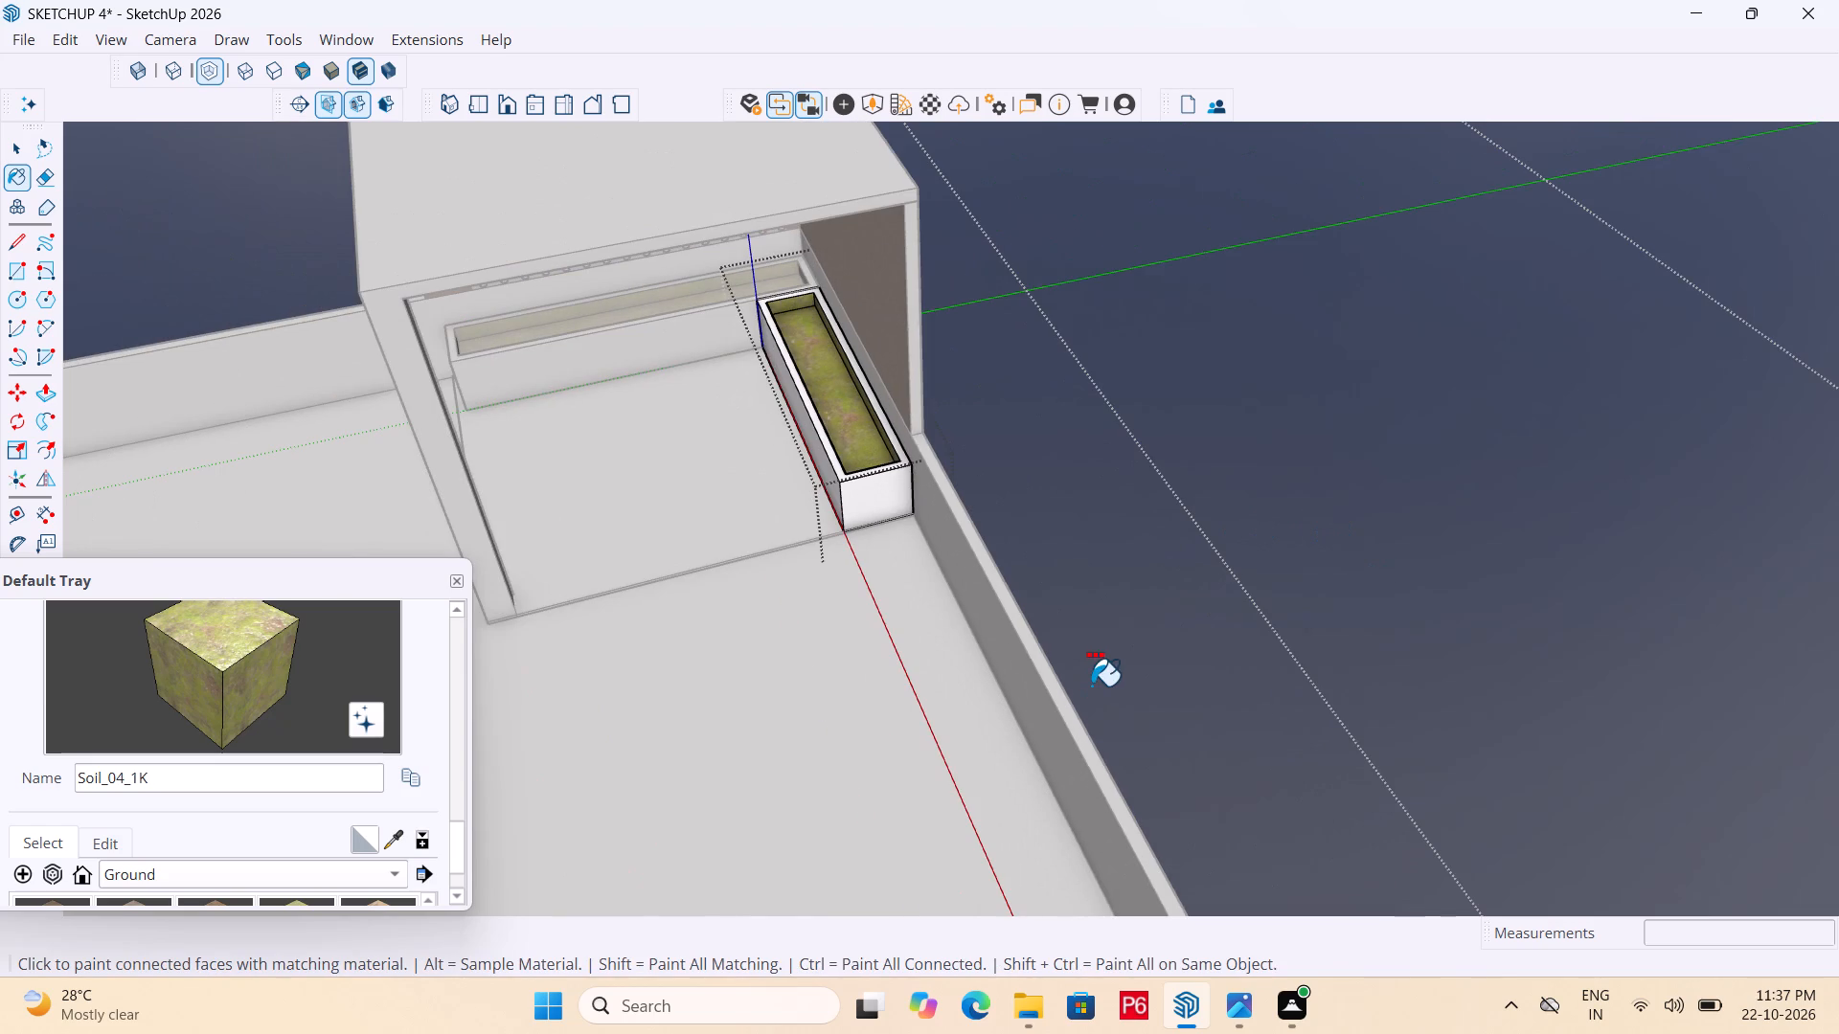
{"action": "key", "text": "ctrl+s"}
{"action": "key", "text": "ctrl+s"}
{"action": "key", "text": "ctrl+s"}
{"action": "key", "text": "ctrl+s"}
{"action": "key", "text": "ctrl+s"}
{"action": "key", "text": "ctrl+s"}
{"action": "scroll", "coordinate": [1181, 687], "scroll_direction": "down", "scroll_amount": 1, "text": "ctrl"}
{"action": "key", "text": "ctrl+s"}
{"action": "key", "text": "ctrl+s"}
{"action": "key", "text": "ctrl+s"}
{"action": "scroll", "coordinate": [1196, 697], "scroll_direction": "down", "scroll_amount": 1, "text": "ctrl"}
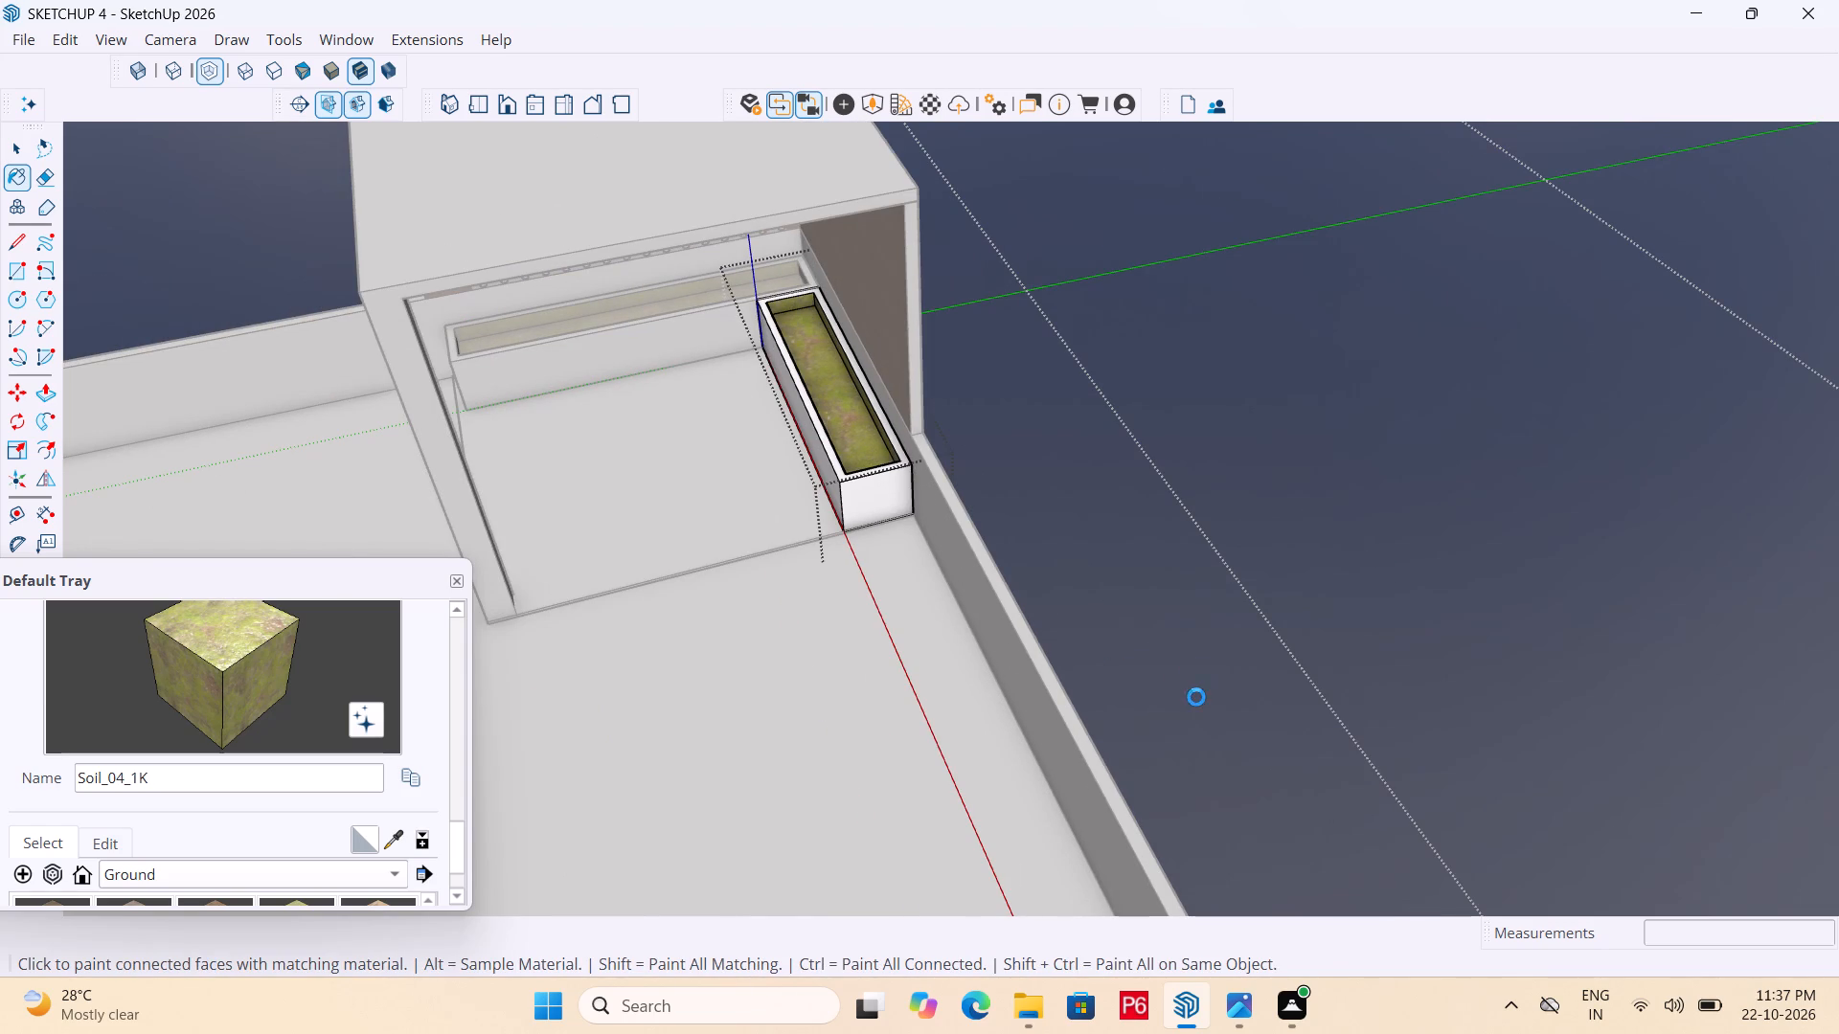
{"action": "scroll", "coordinate": [1260, 595], "scroll_direction": "down", "scroll_amount": 5}
{"action": "scroll", "coordinate": [1447, 514], "scroll_direction": "down", "scroll_amount": 6}
{"action": "key", "text": "space"}
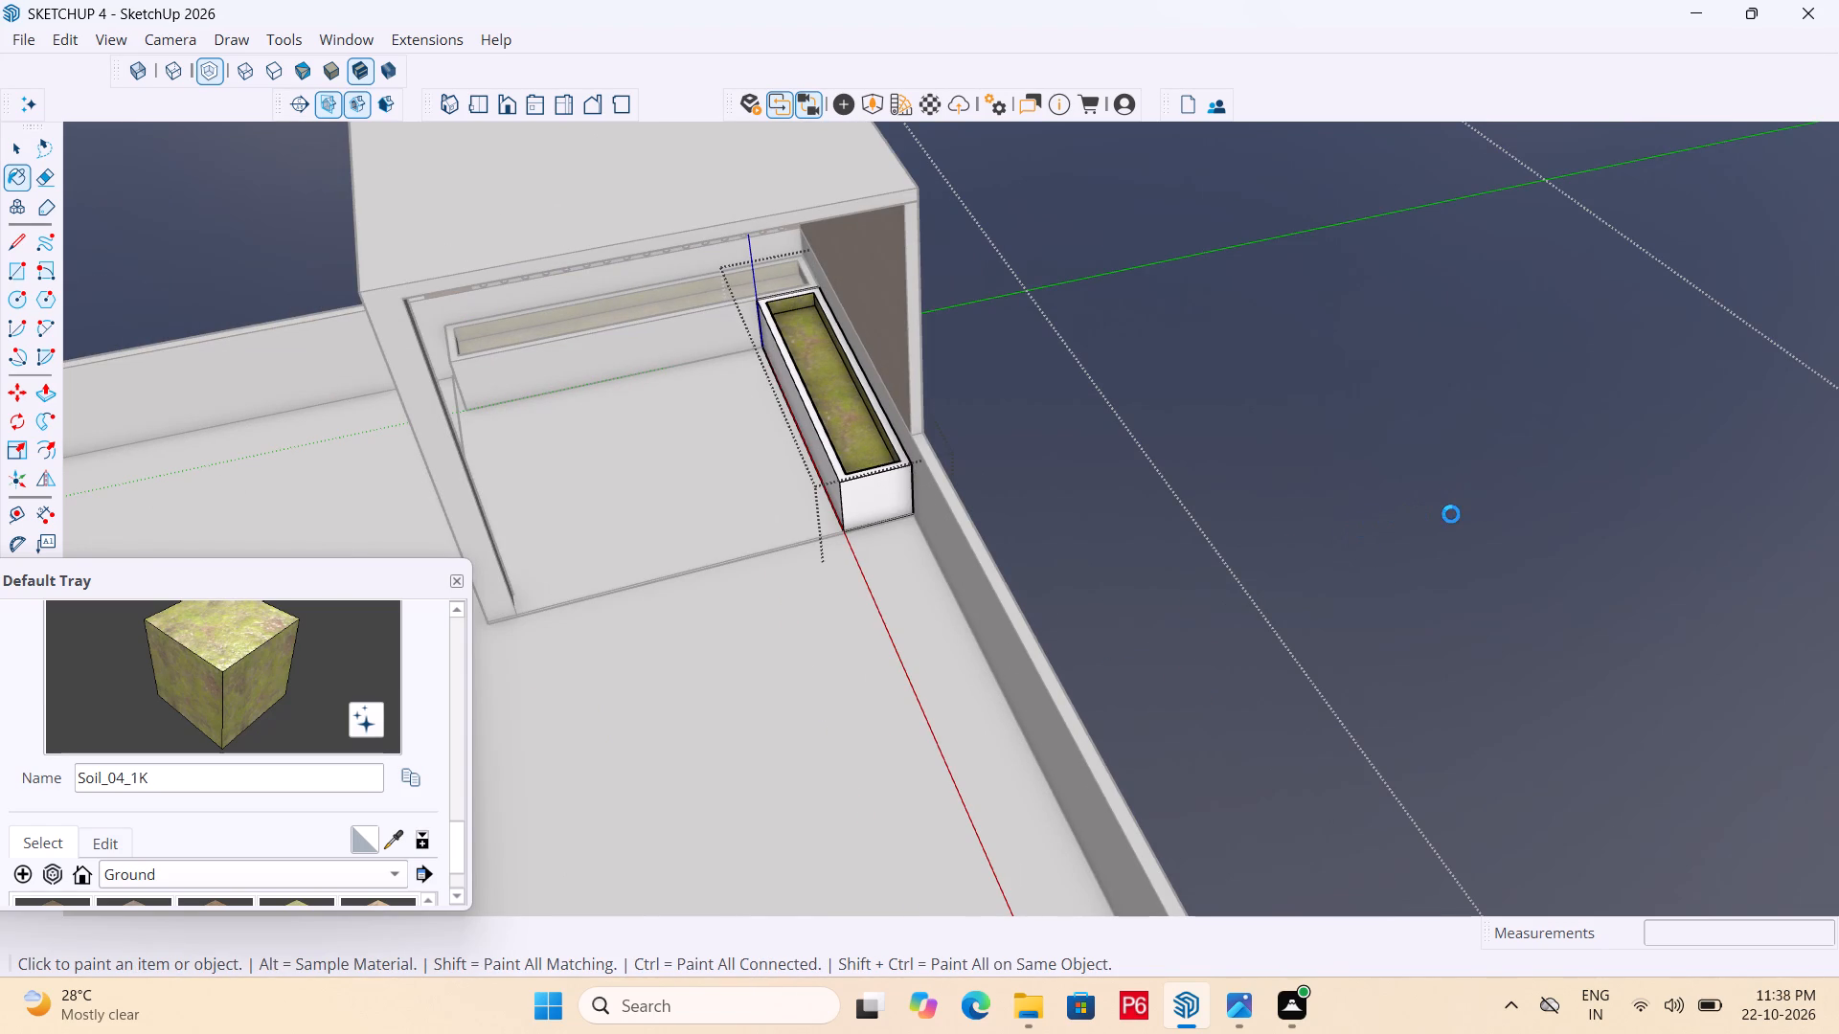
{"action": "scroll", "coordinate": [1458, 496], "scroll_direction": "down", "scroll_amount": 4}
{"action": "key", "text": "space"}
Close the second planter's group.
{"action": "middle_click_drag", "start_coordinate": [1112, 486], "coordinate": [1150, 404]}
{"action": "double_click", "coordinate": [1231, 383]}
{"action": "key", "text": "space"}
{"action": "double_click", "coordinate": [1208, 384]}
Paint the rooftop corner structure's roof-and-post frame with the solid colour M07_Charcoal_Gleam, and close the group.
{"action": "middle_click_drag", "start_coordinate": [632, 332], "coordinate": [671, 243]}
{"action": "scroll", "coordinate": [1005, 483], "scroll_direction": "down", "scroll_amount": 5}
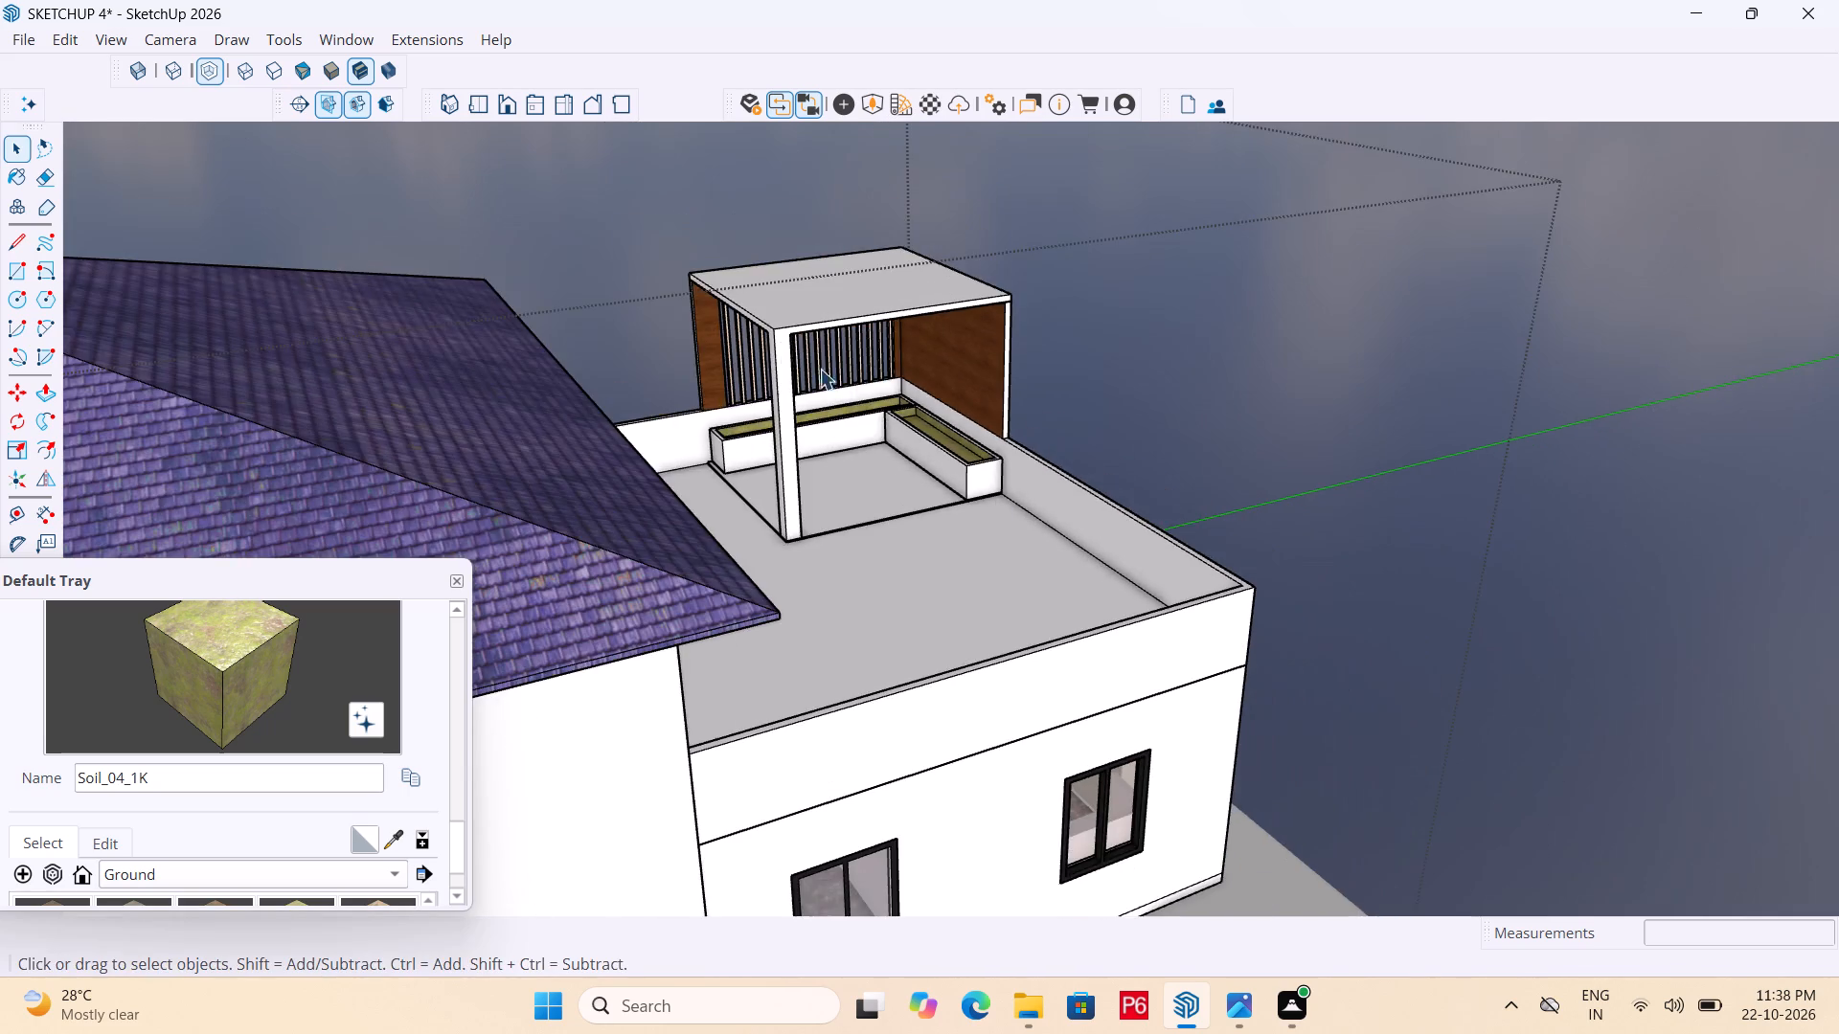
{"action": "middle_click_drag", "start_coordinate": [779, 338], "coordinate": [621, 266]}
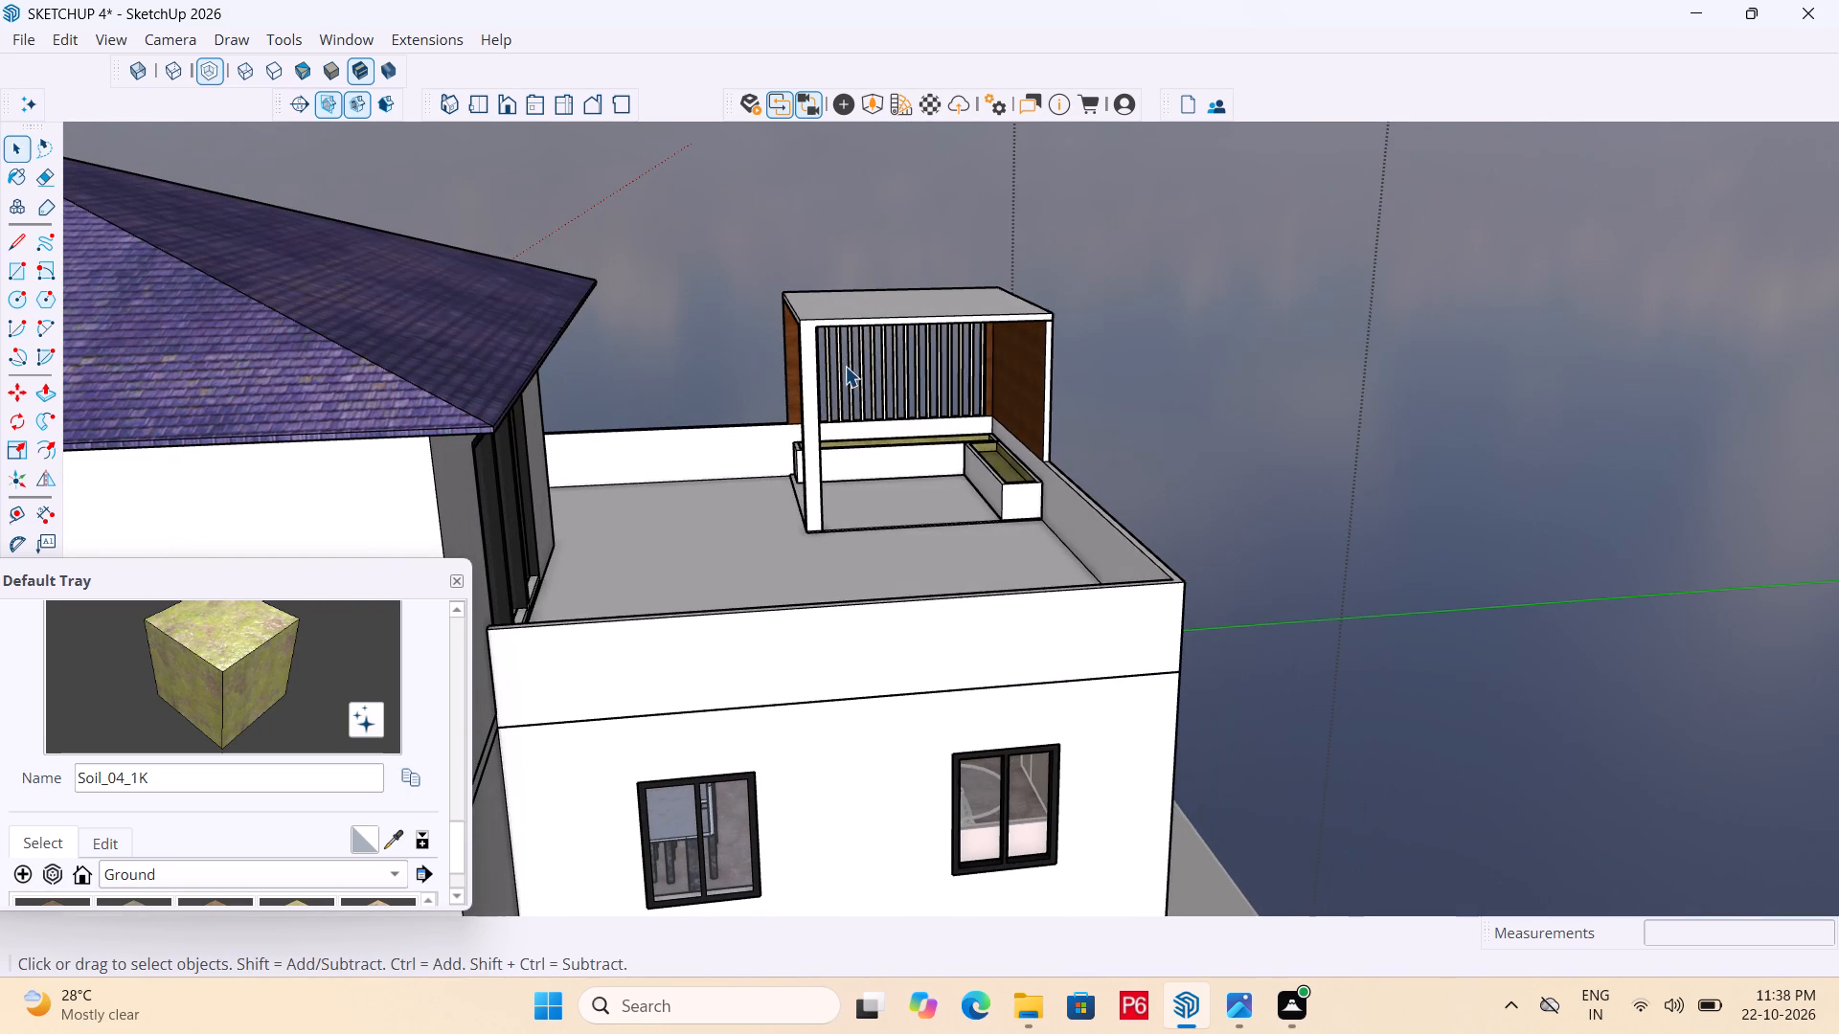
{"action": "scroll", "coordinate": [850, 362], "scroll_direction": "up", "scroll_amount": 5}
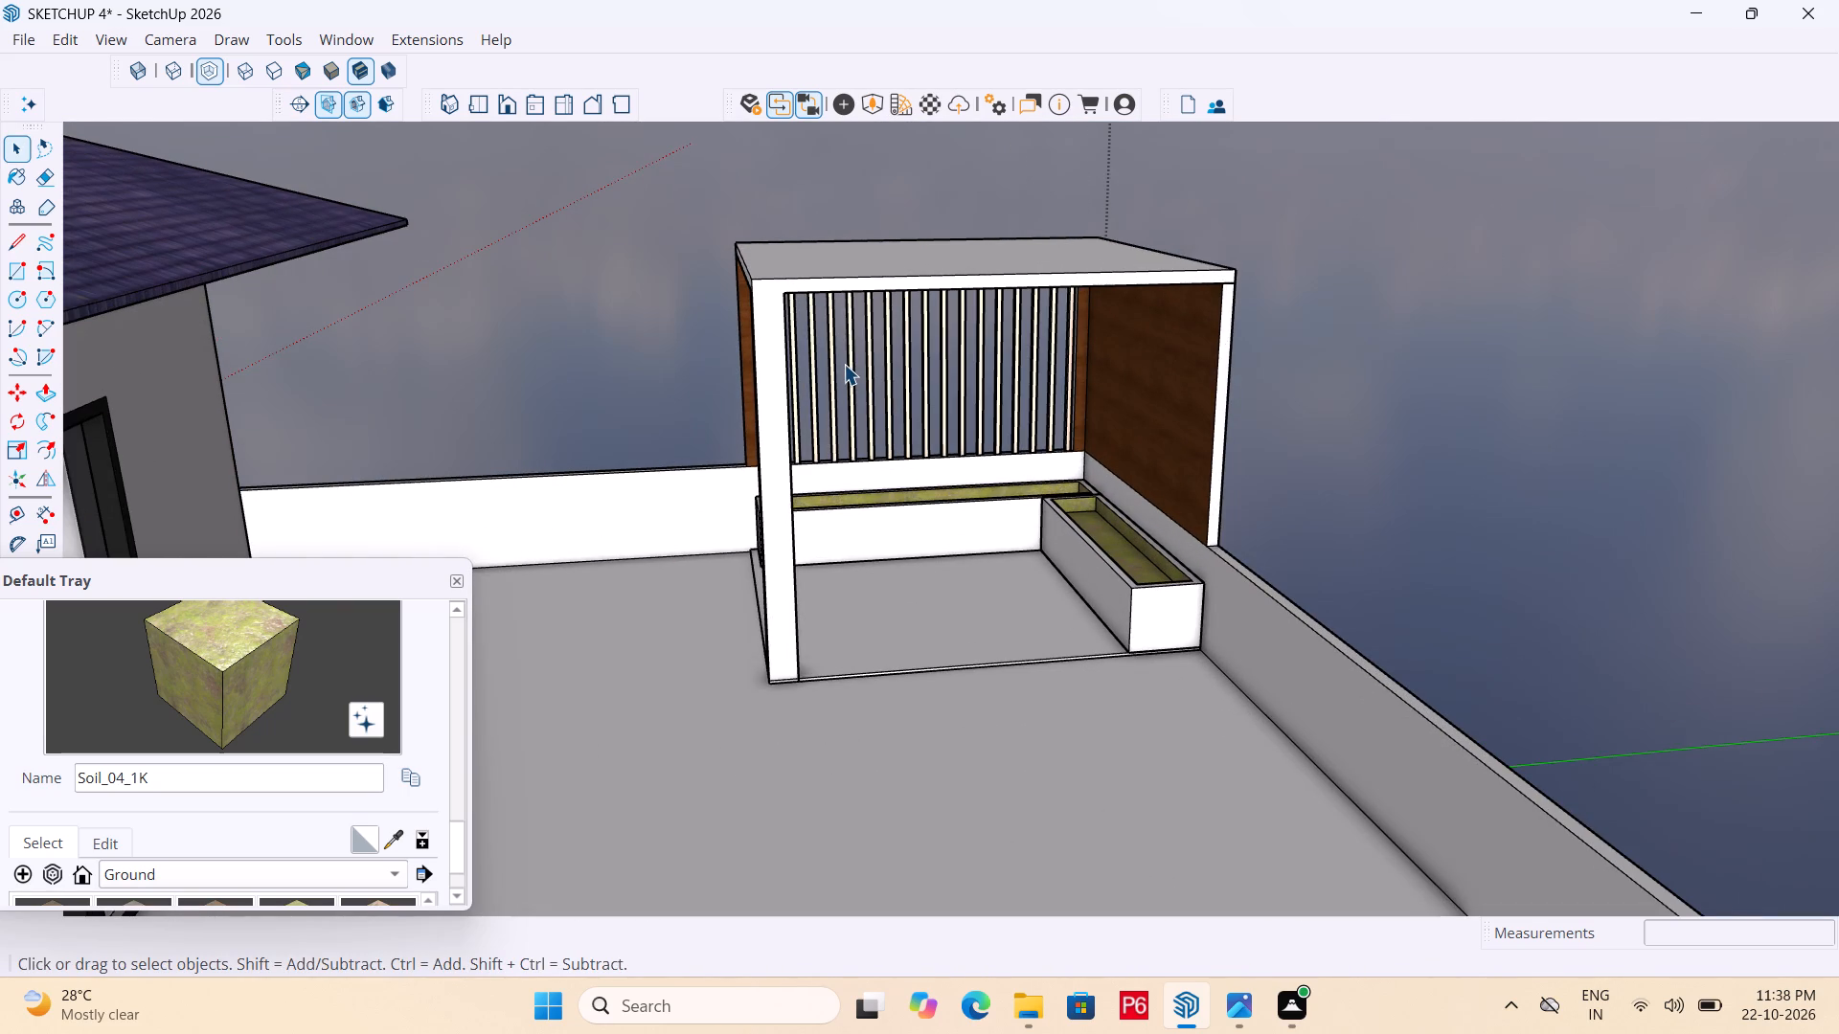
{"action": "middle_click_drag", "start_coordinate": [815, 342], "coordinate": [897, 342]}
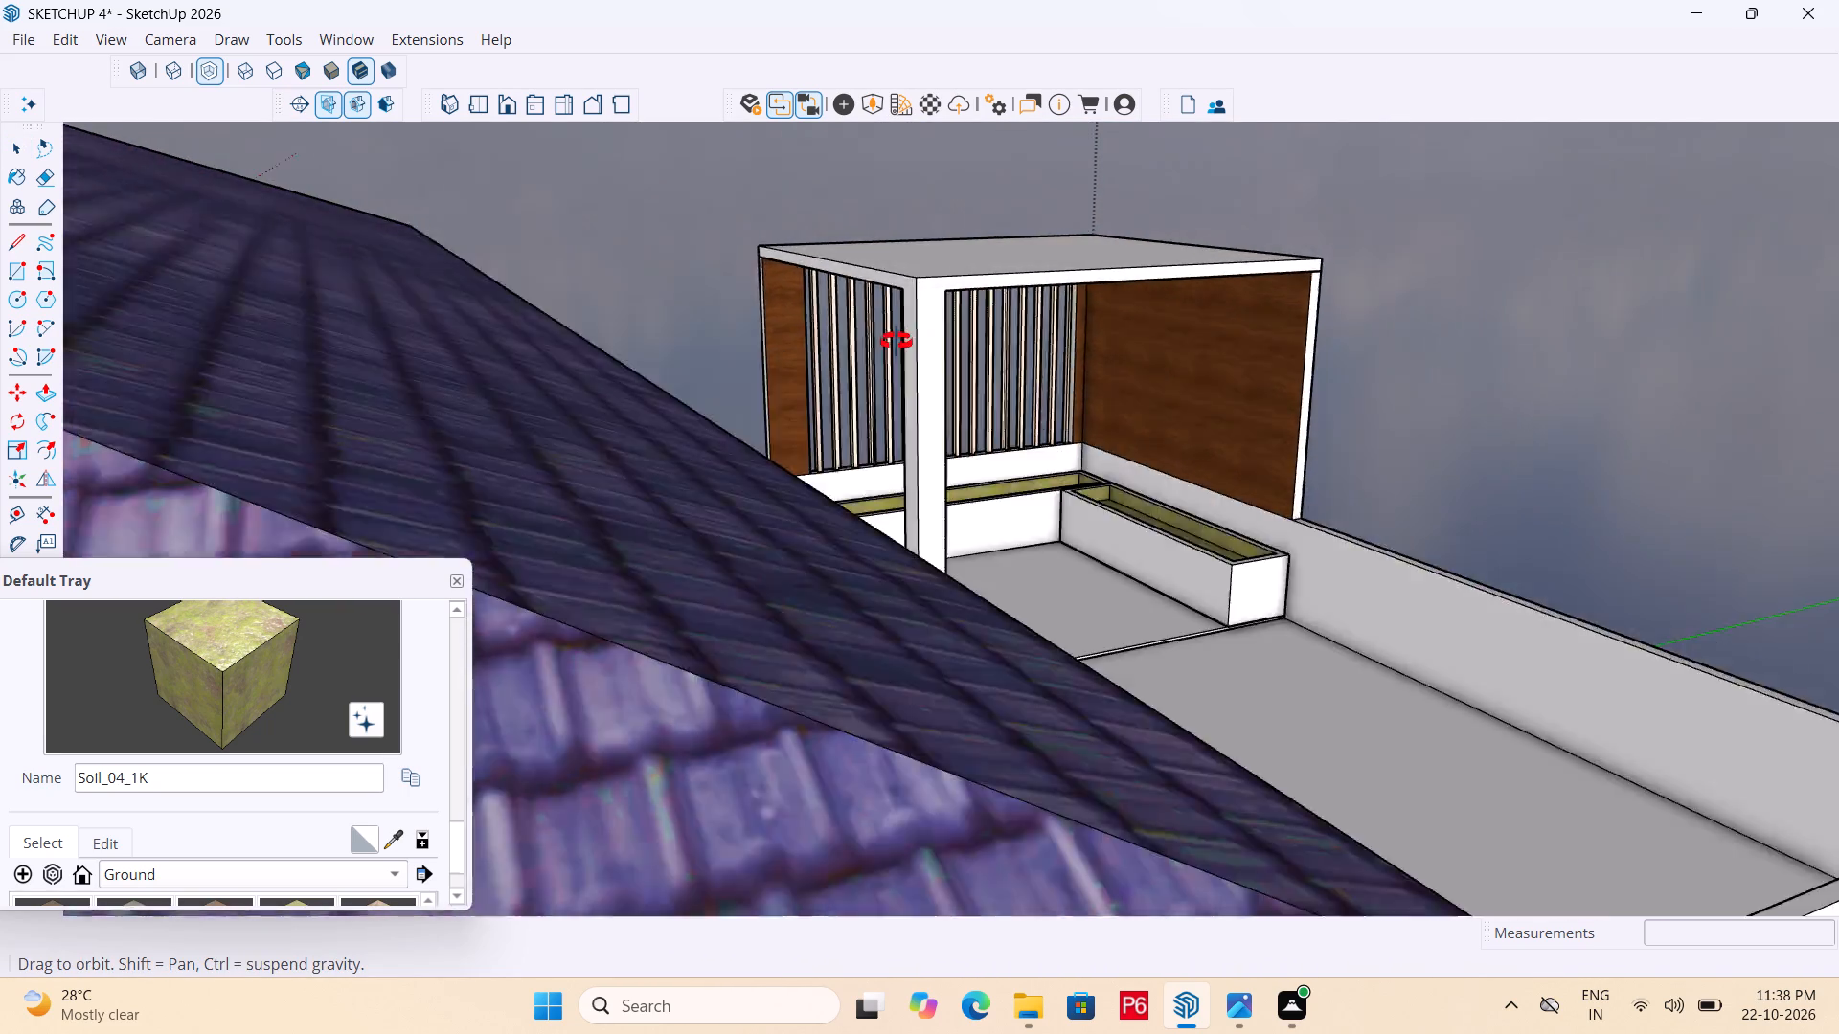
{"action": "middle_click_drag", "start_coordinate": [897, 342], "coordinate": [817, 376]}
{"action": "scroll", "coordinate": [846, 325], "scroll_direction": "up", "scroll_amount": 3}
{"action": "left_click", "coordinate": [840, 290]}
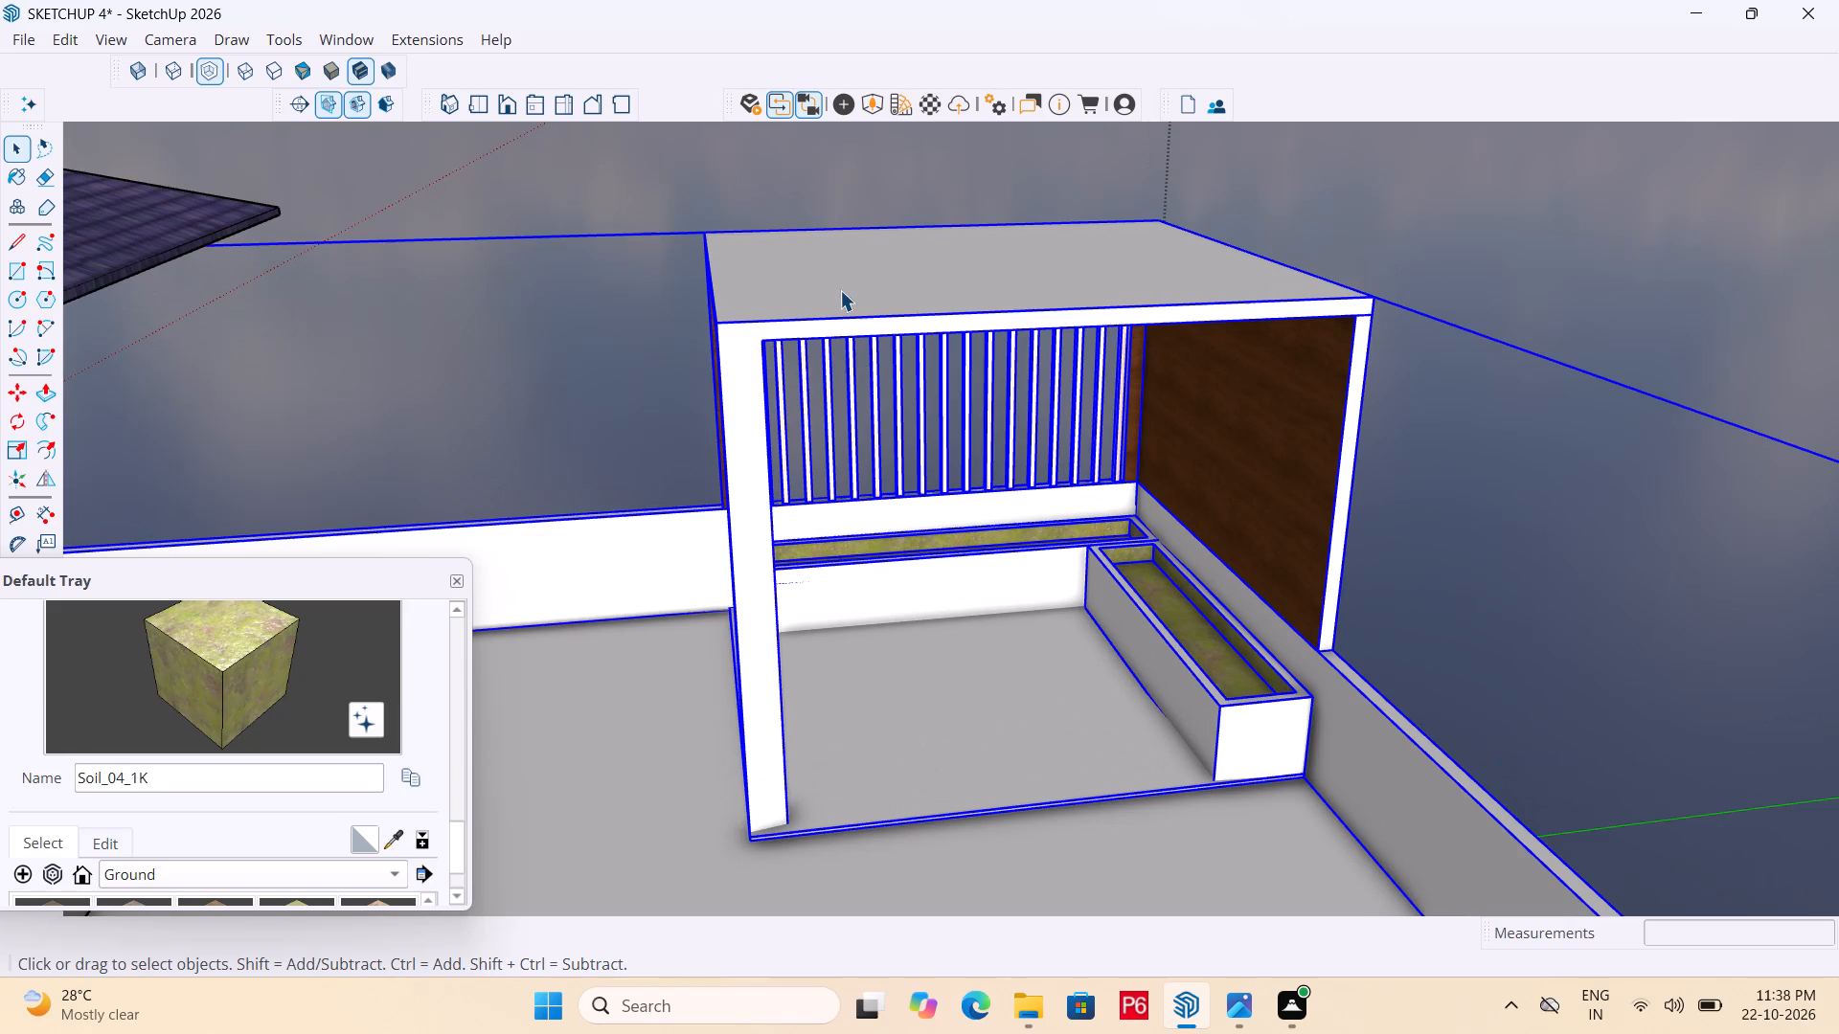
{"action": "double_click", "coordinate": [840, 290]}
{"action": "left_click", "coordinate": [800, 280]}
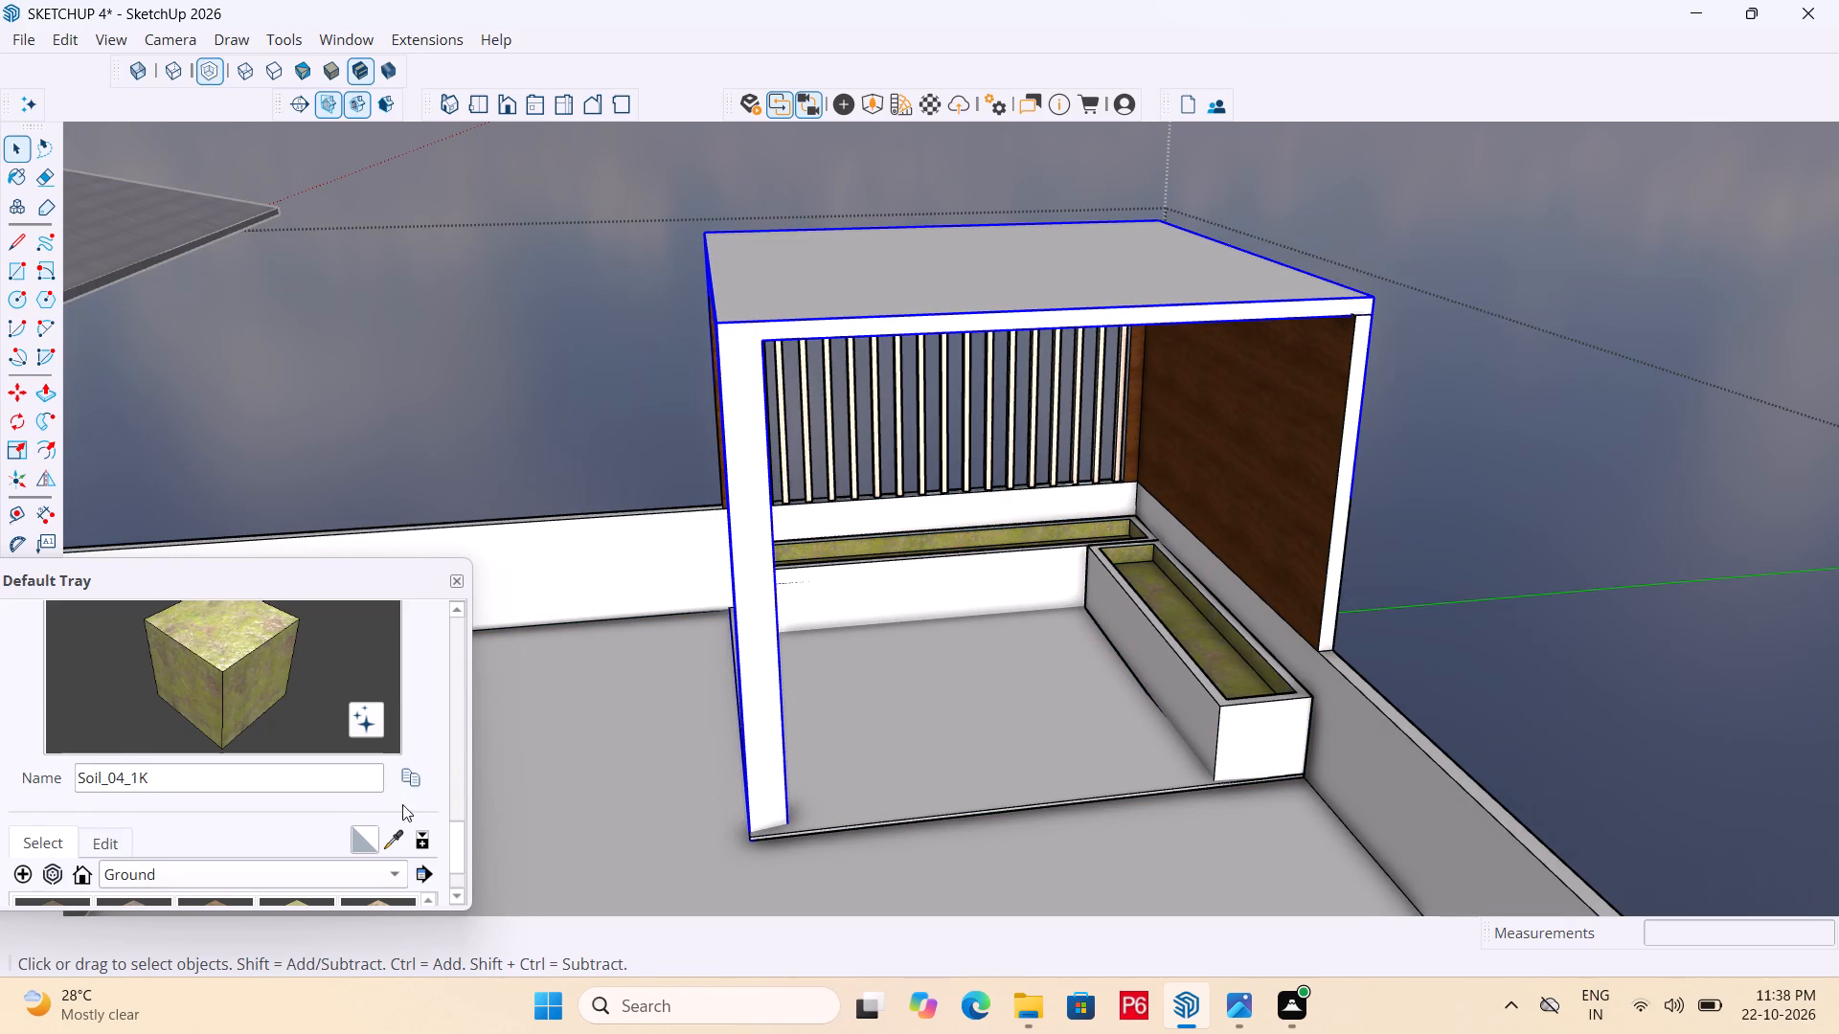
{"action": "scroll", "coordinate": [369, 844], "scroll_direction": "down", "scroll_amount": 13}
{"action": "left_click", "coordinate": [375, 798]}
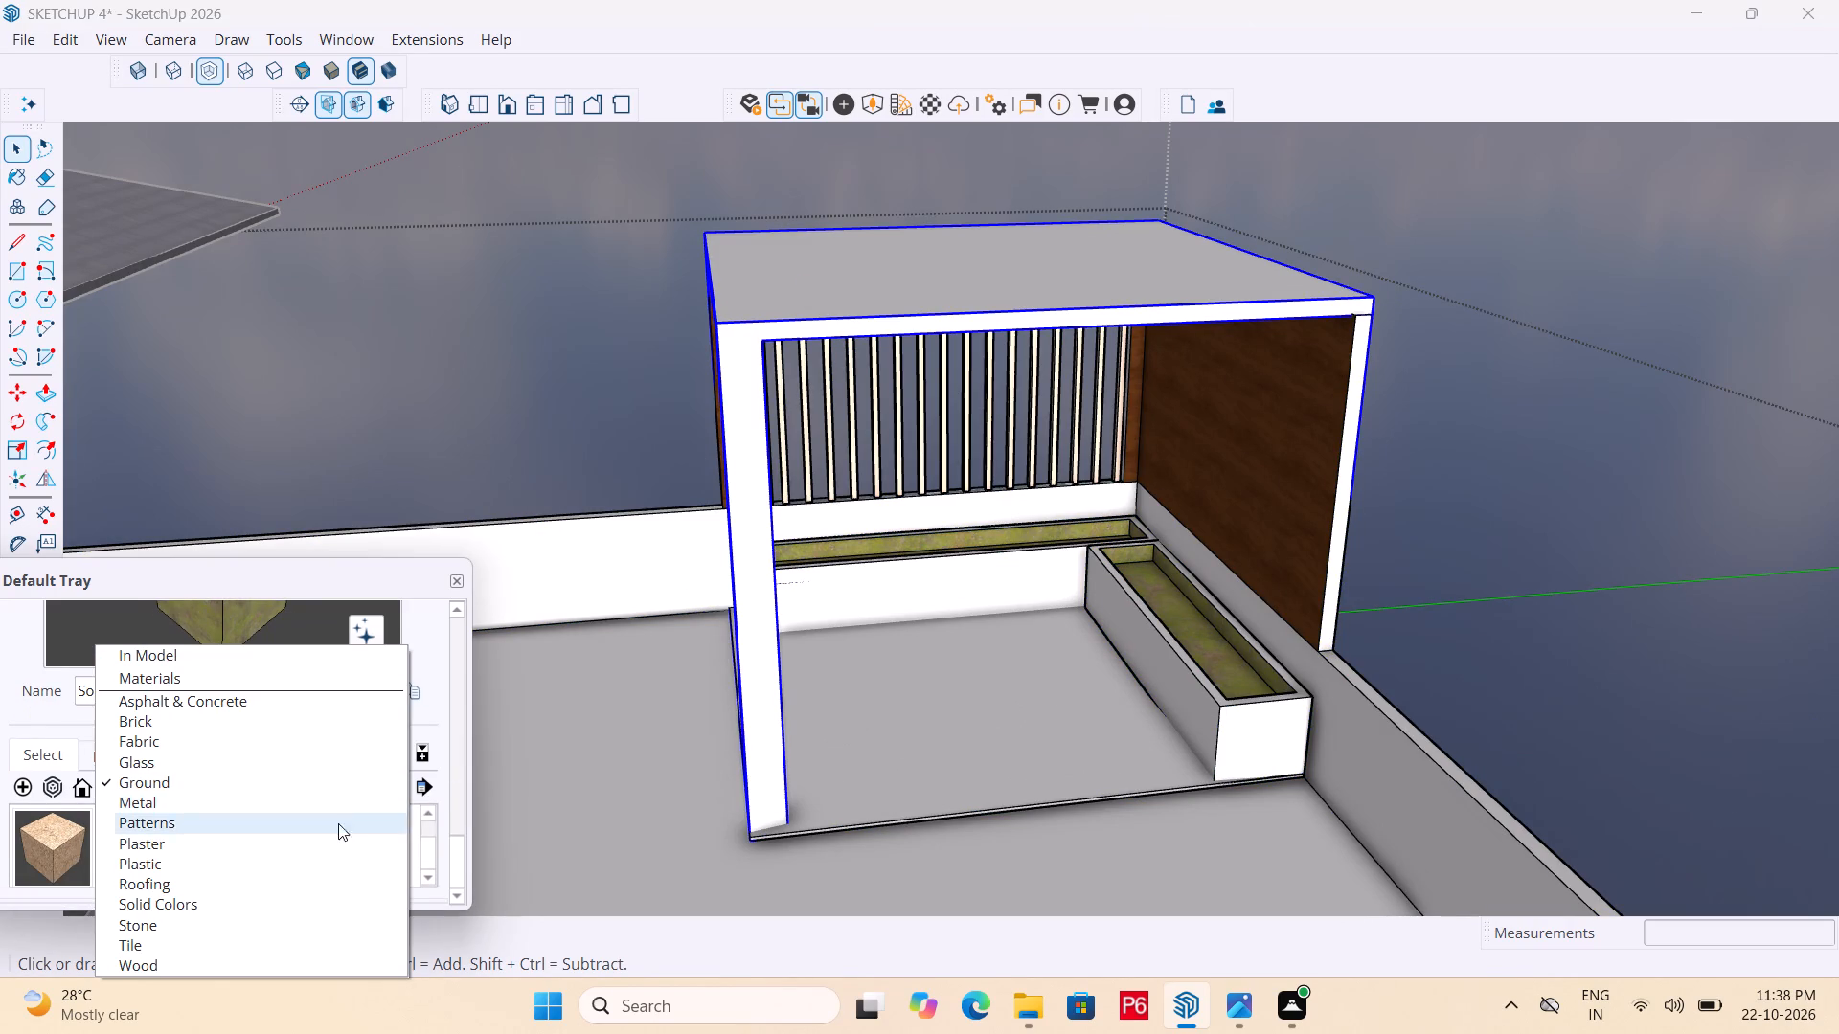
{"action": "double_click", "coordinate": [218, 906]}
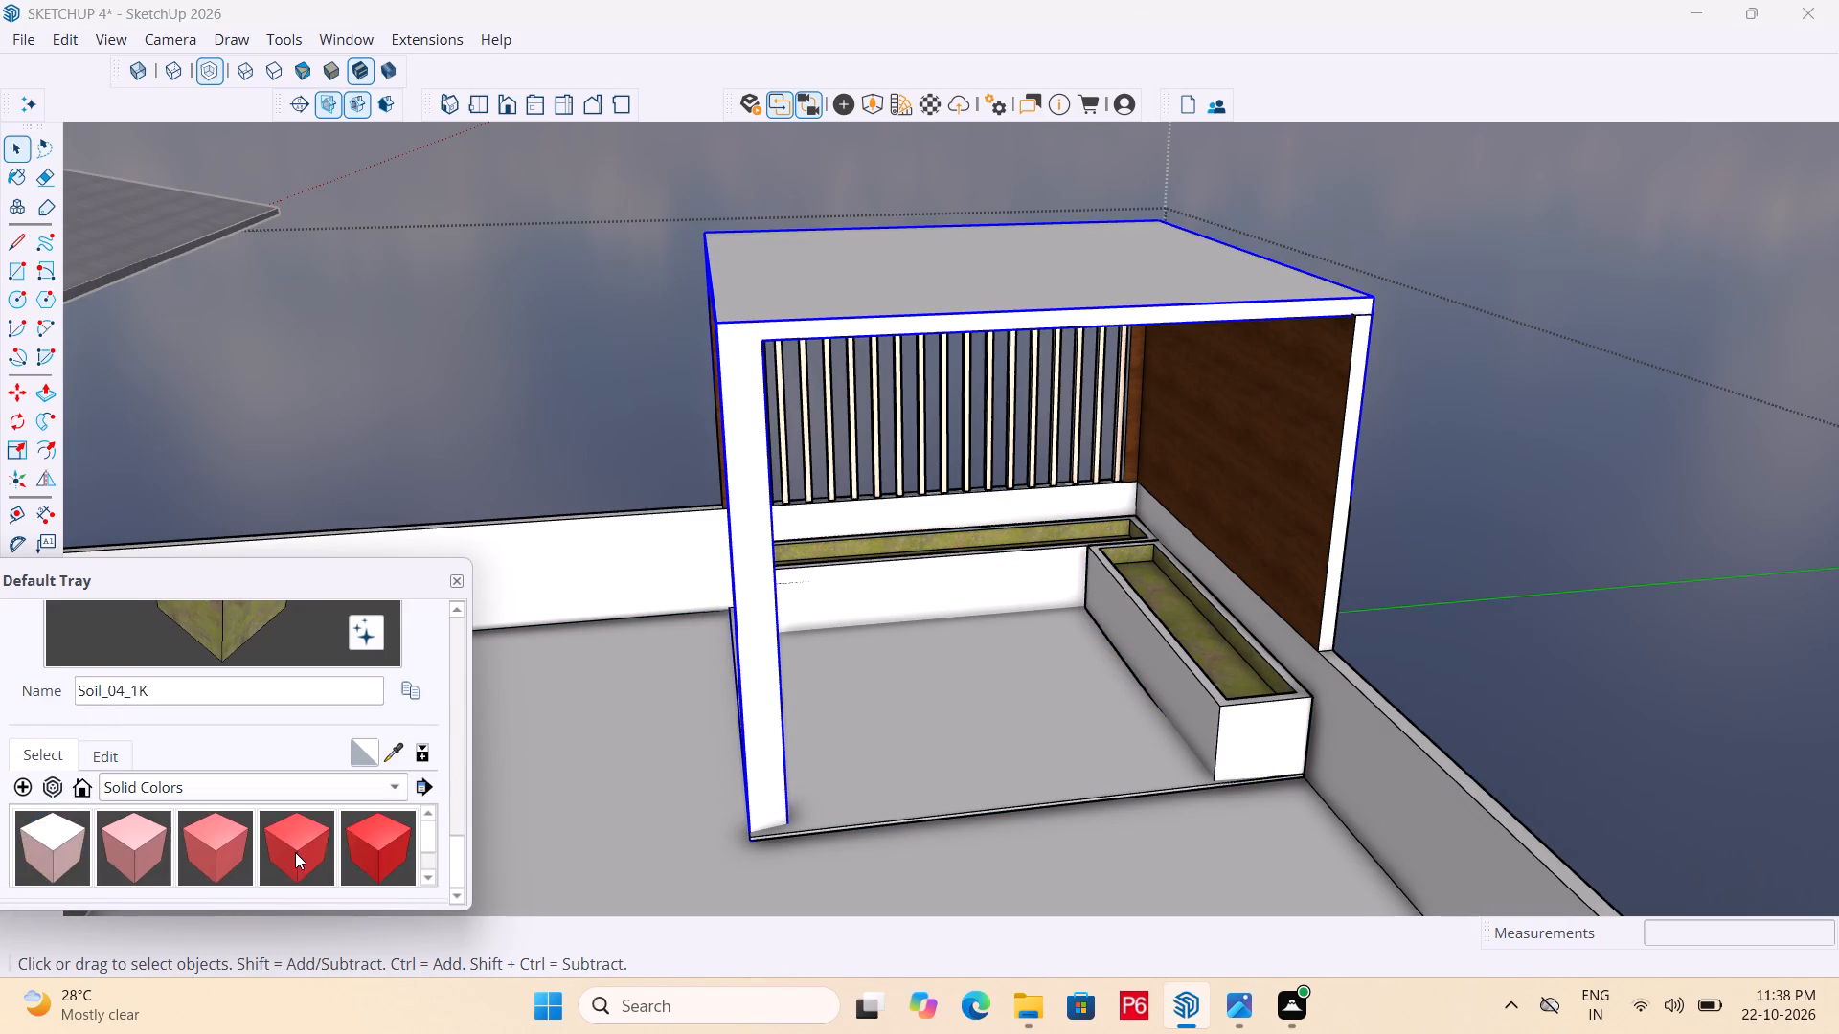
{"action": "scroll", "coordinate": [295, 852], "scroll_direction": "down", "scroll_amount": 17}
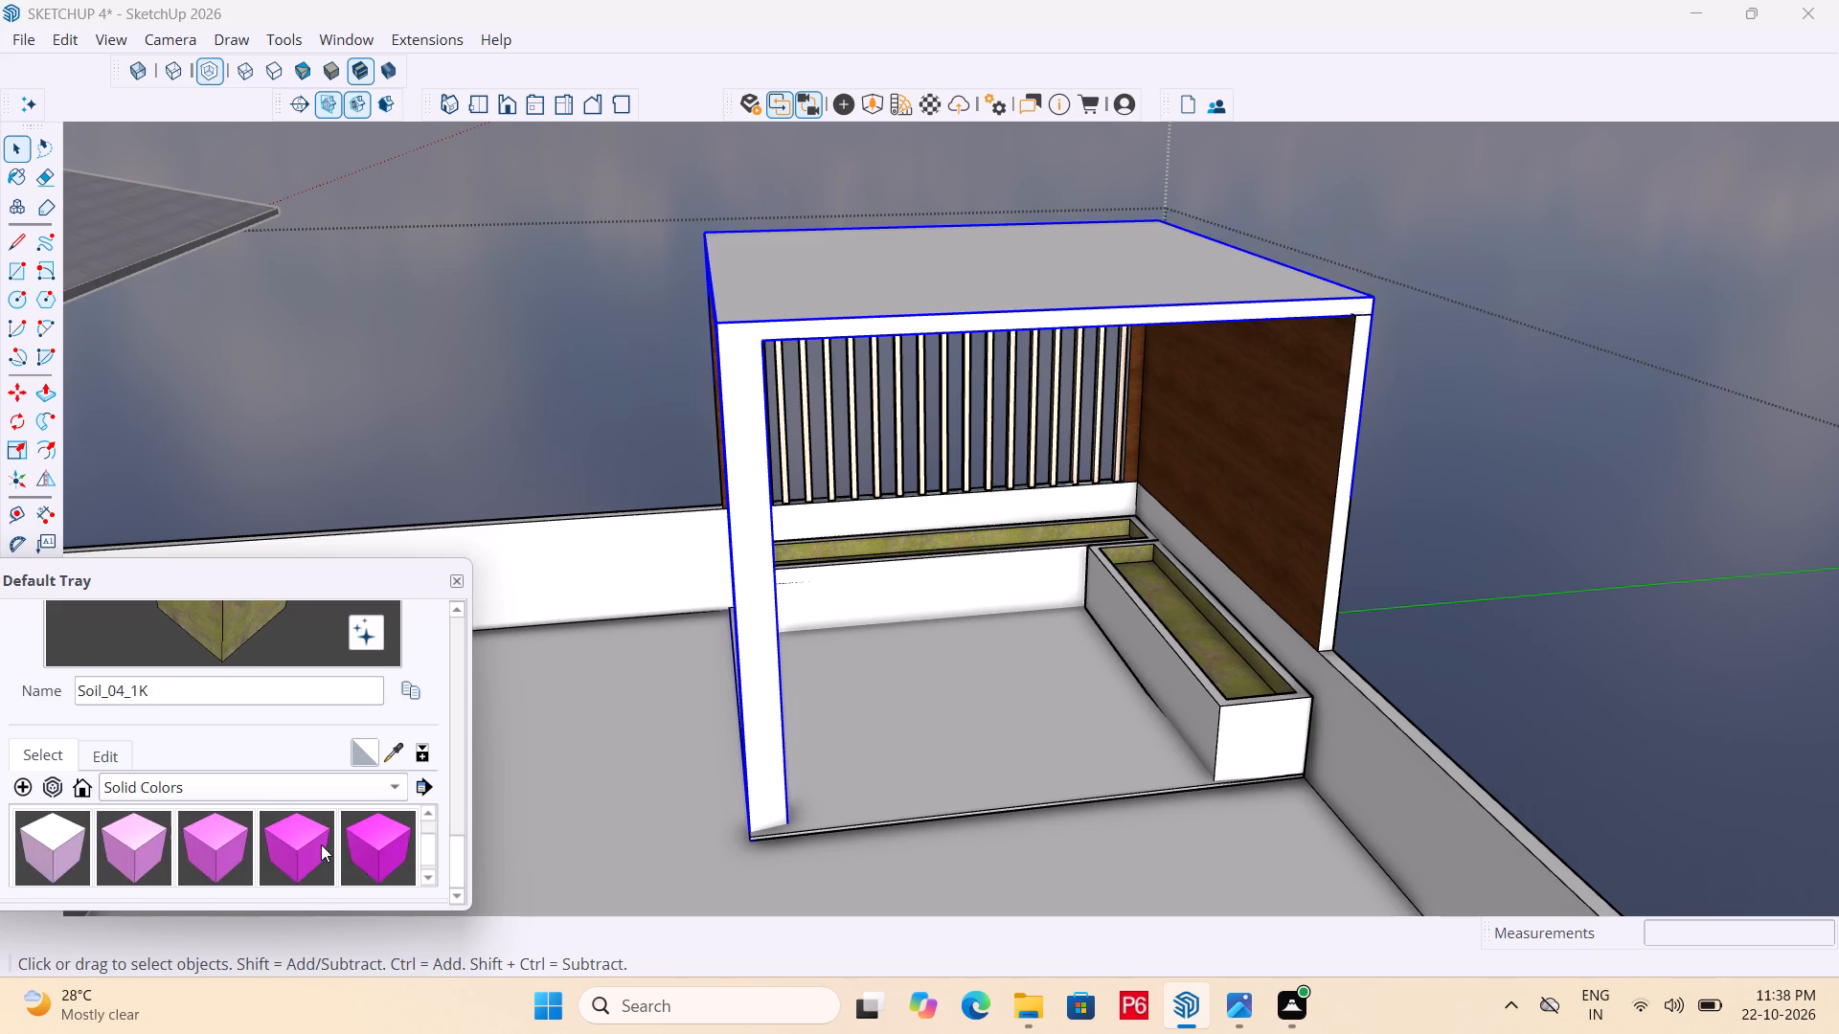
{"action": "scroll", "coordinate": [321, 844], "scroll_direction": "down", "scroll_amount": 6}
{"action": "scroll", "coordinate": [146, 856], "scroll_direction": "up", "scroll_amount": 1}
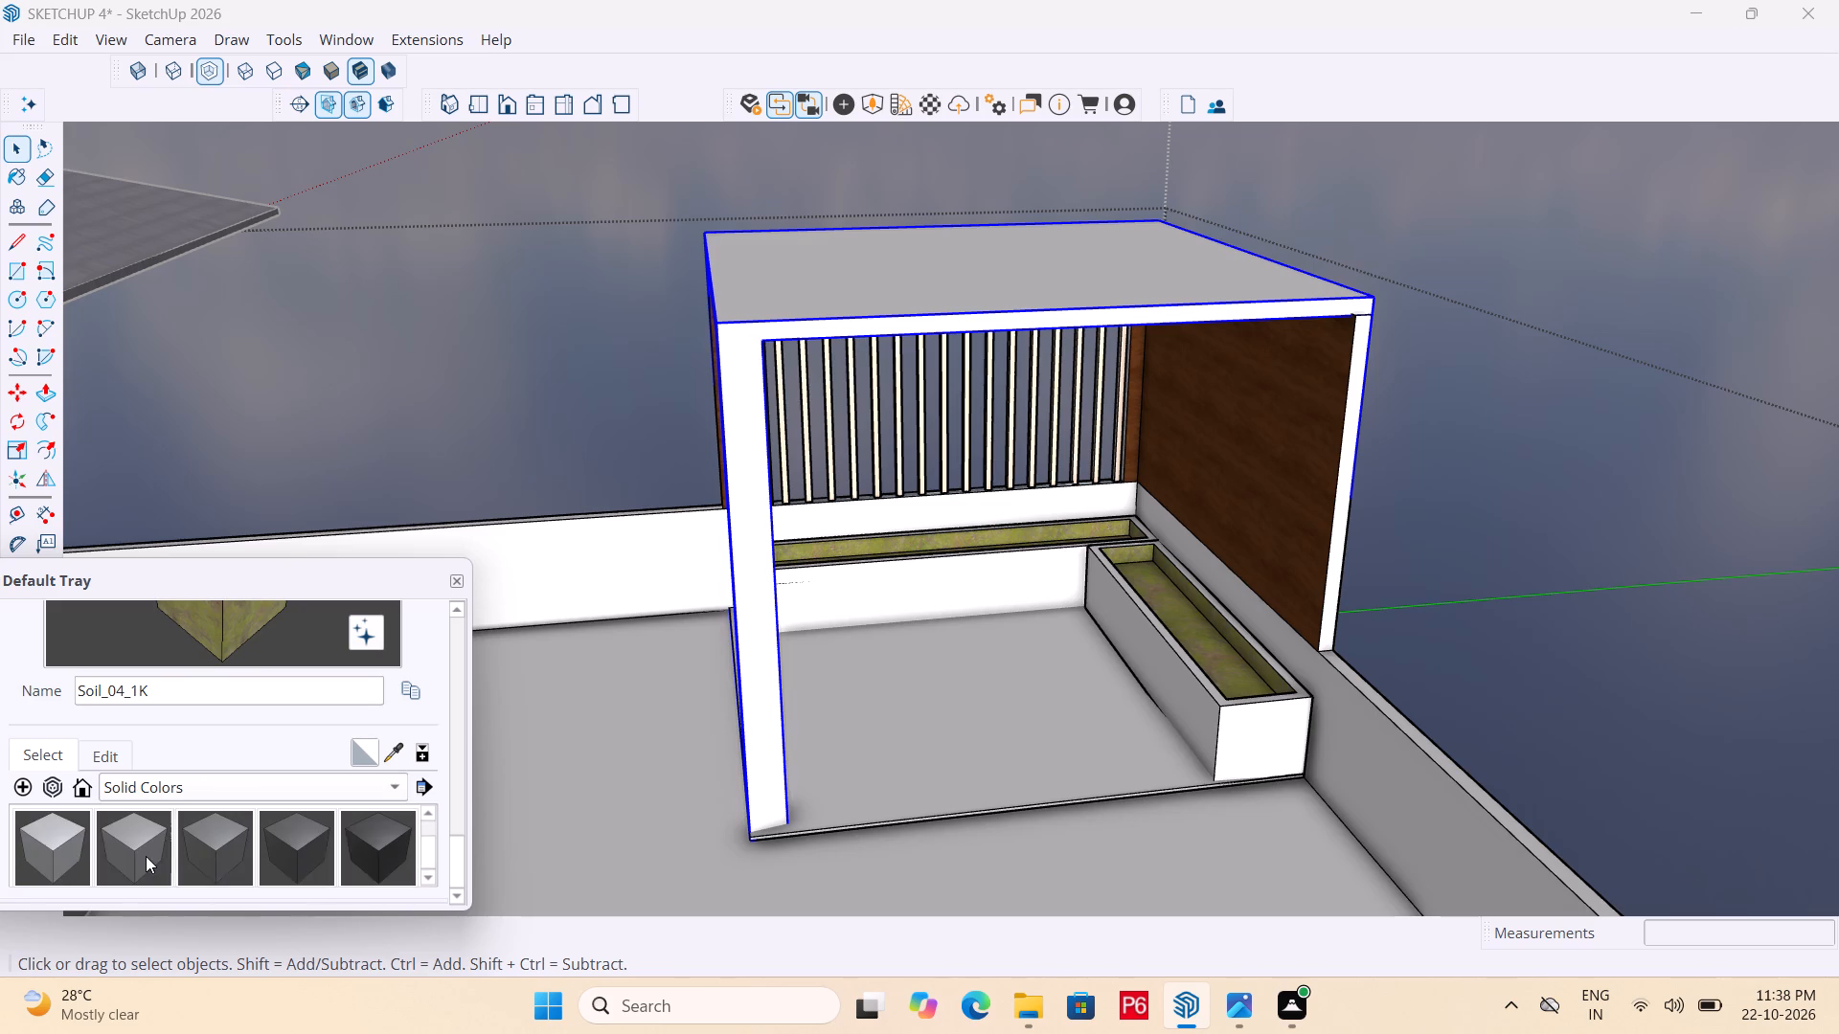
{"action": "left_click", "coordinate": [313, 847]}
{"action": "left_click", "coordinate": [840, 299]}
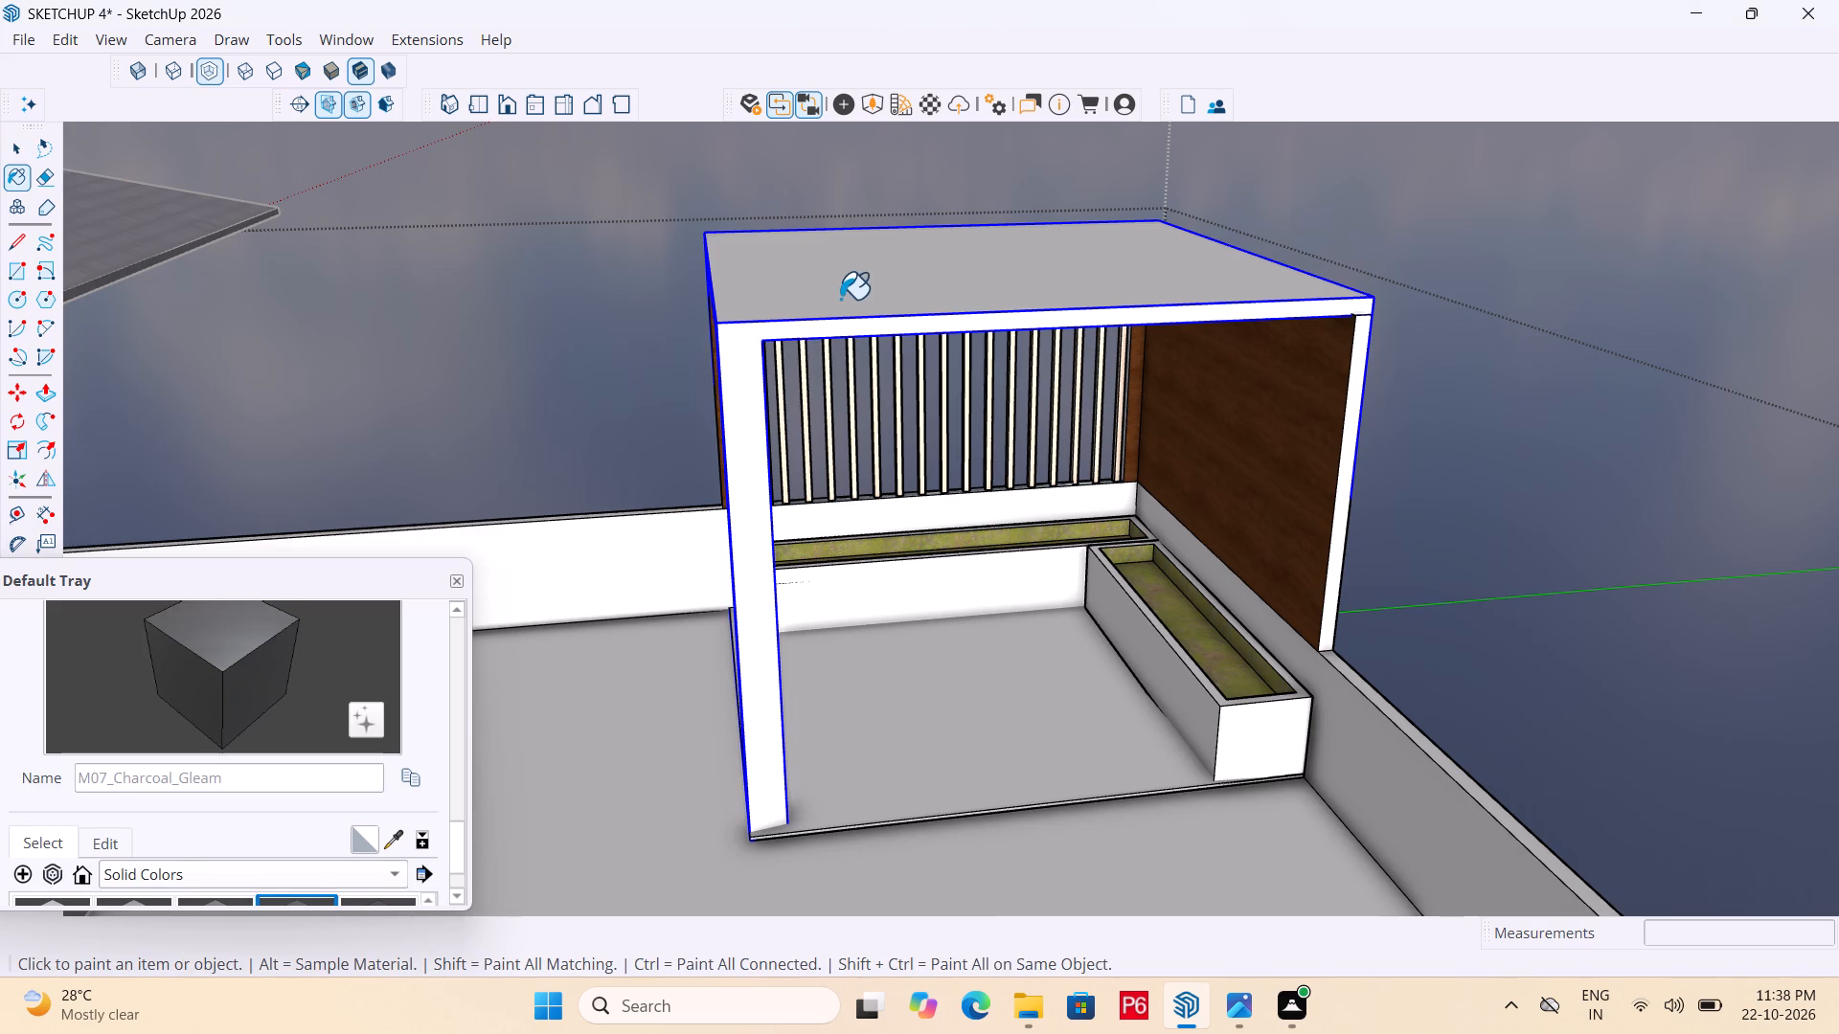
{"action": "middle_click_drag", "start_coordinate": [1207, 335], "coordinate": [982, 363]}
{"action": "key", "text": "space"}
{"action": "double_click", "coordinate": [1261, 359]}
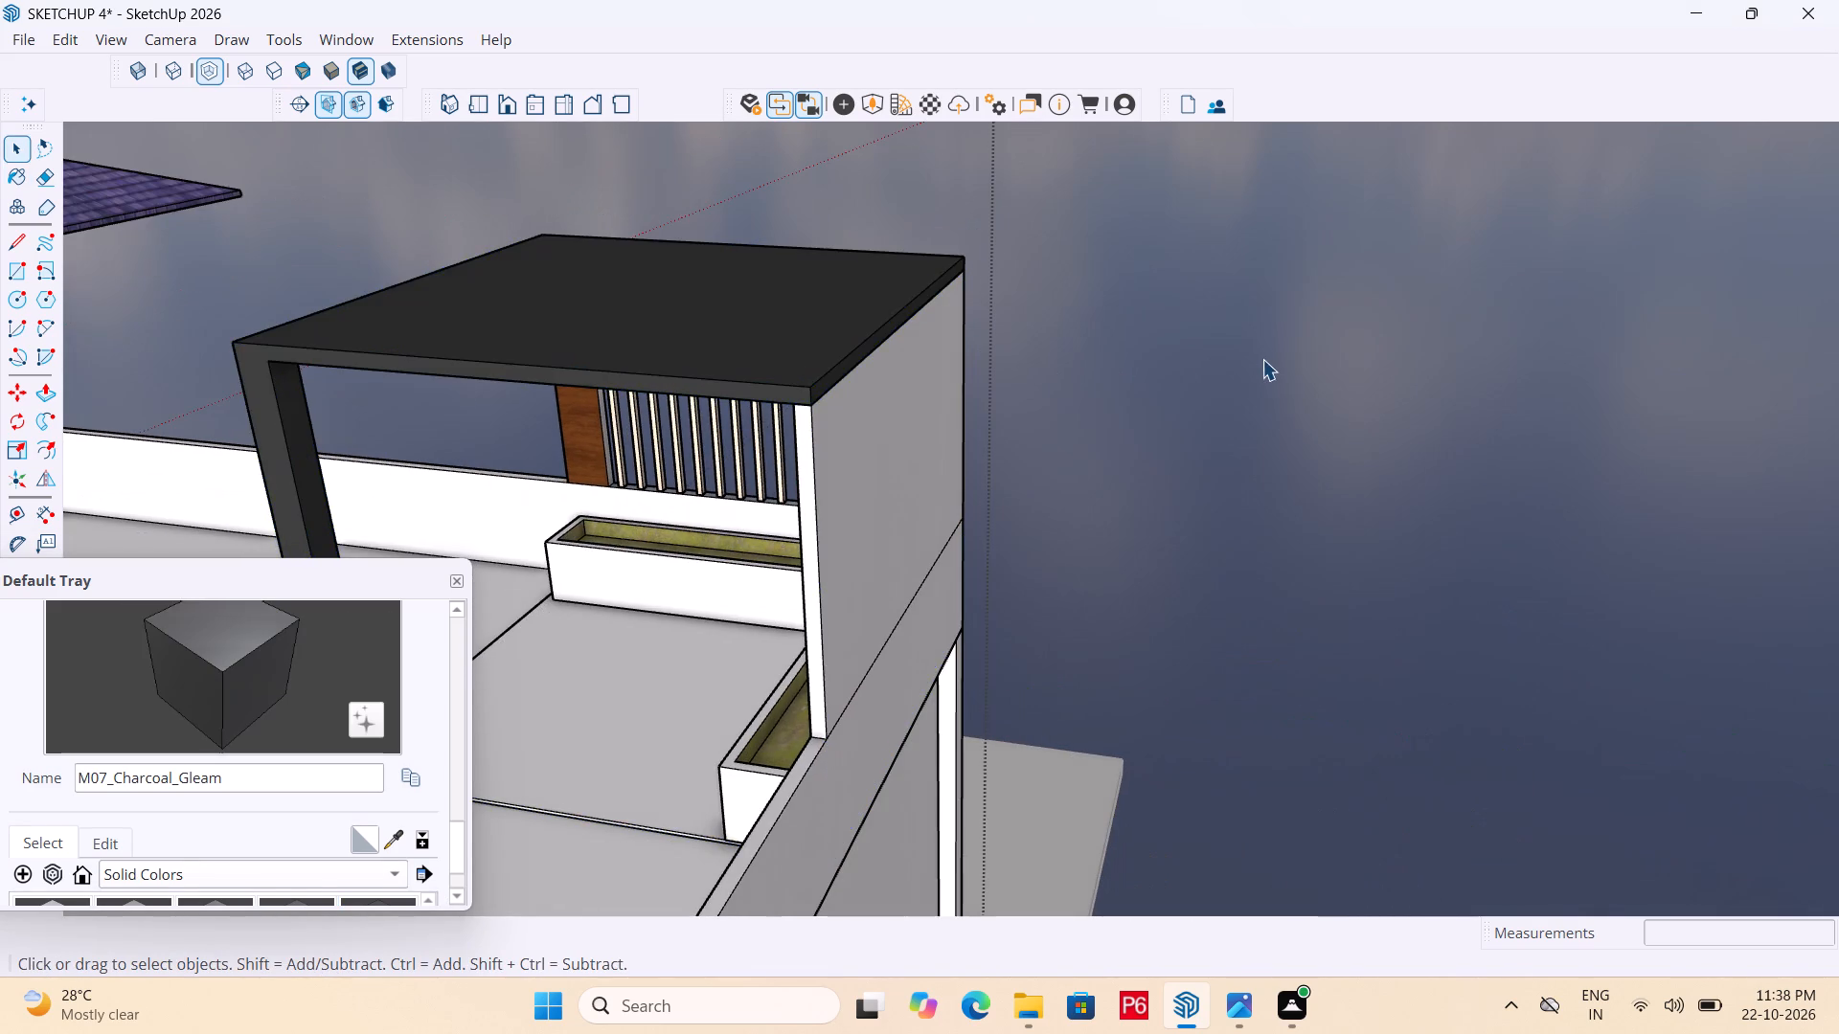
Save the model.
{"action": "middle_click_drag", "start_coordinate": [624, 476], "coordinate": [957, 405]}
{"action": "key", "text": "ctrl+s"}
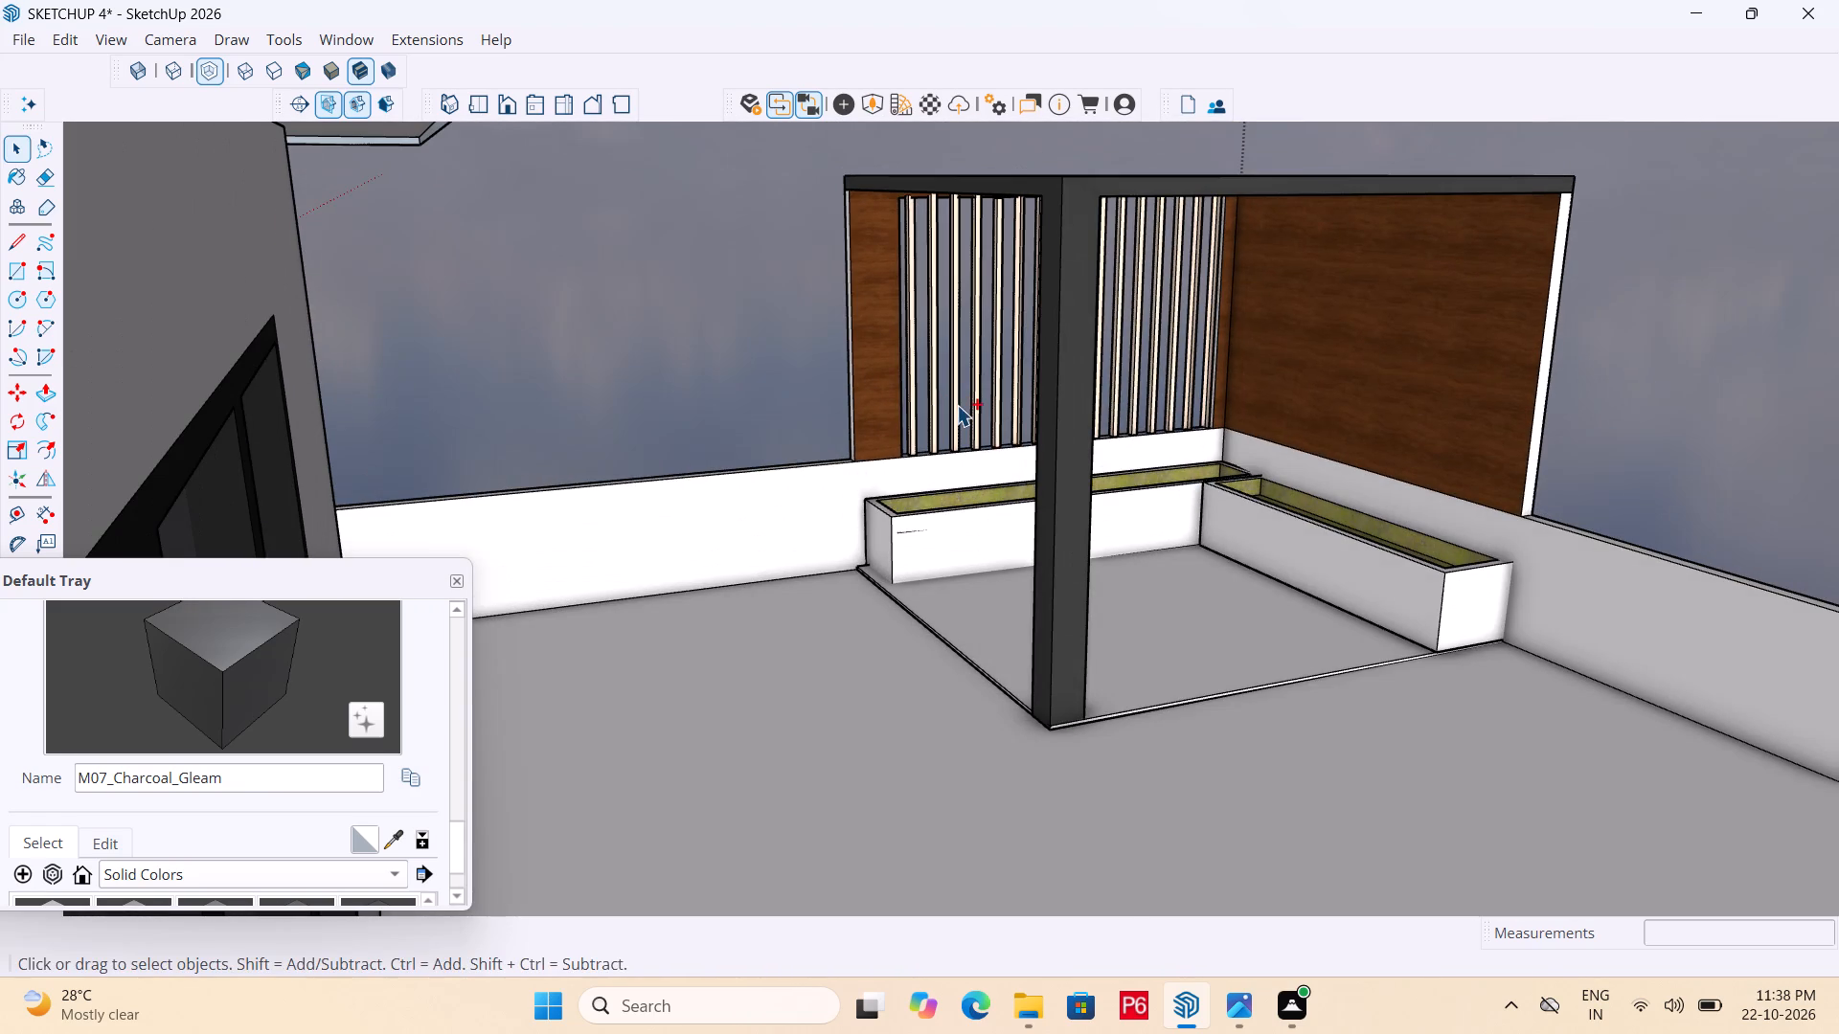
{"action": "key", "text": "ctrl+s"}
{"action": "key", "text": "ctrl+s"}
{"action": "key", "text": "ctrl+s"}
{"action": "key", "text": "ctrl+s"}
{"action": "key", "text": "ctrl+s"}
{"action": "key", "text": "ctrl+s"}
{"action": "key", "text": "ctrl+s"}
Examine the rooftop corner structure from the top view and from angled views over the house.
{"action": "scroll", "coordinate": [888, 442], "scroll_direction": "down", "scroll_amount": 12}
{"action": "key", "text": "space"}
{"action": "scroll", "coordinate": [1180, 353], "scroll_direction": "down", "scroll_amount": 4}
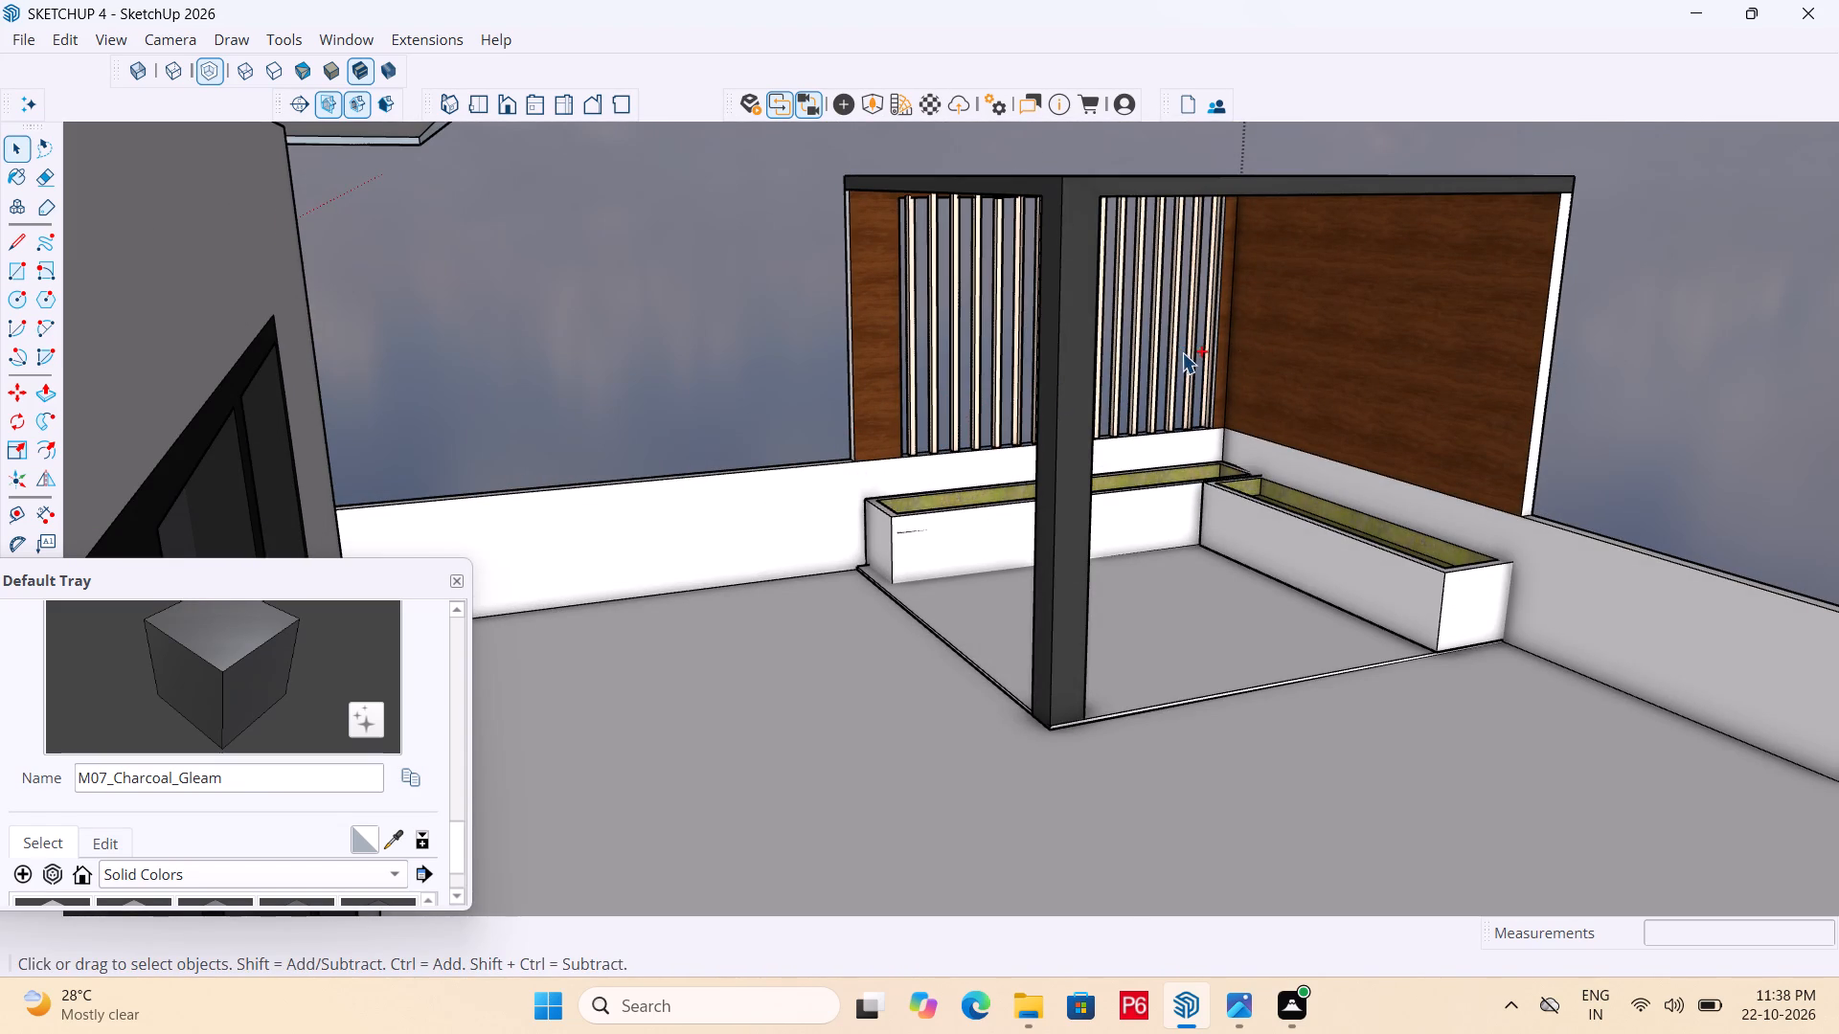
{"action": "scroll", "coordinate": [970, 417], "scroll_direction": "down", "scroll_amount": 6}
{"action": "left_click", "coordinate": [473, 104]}
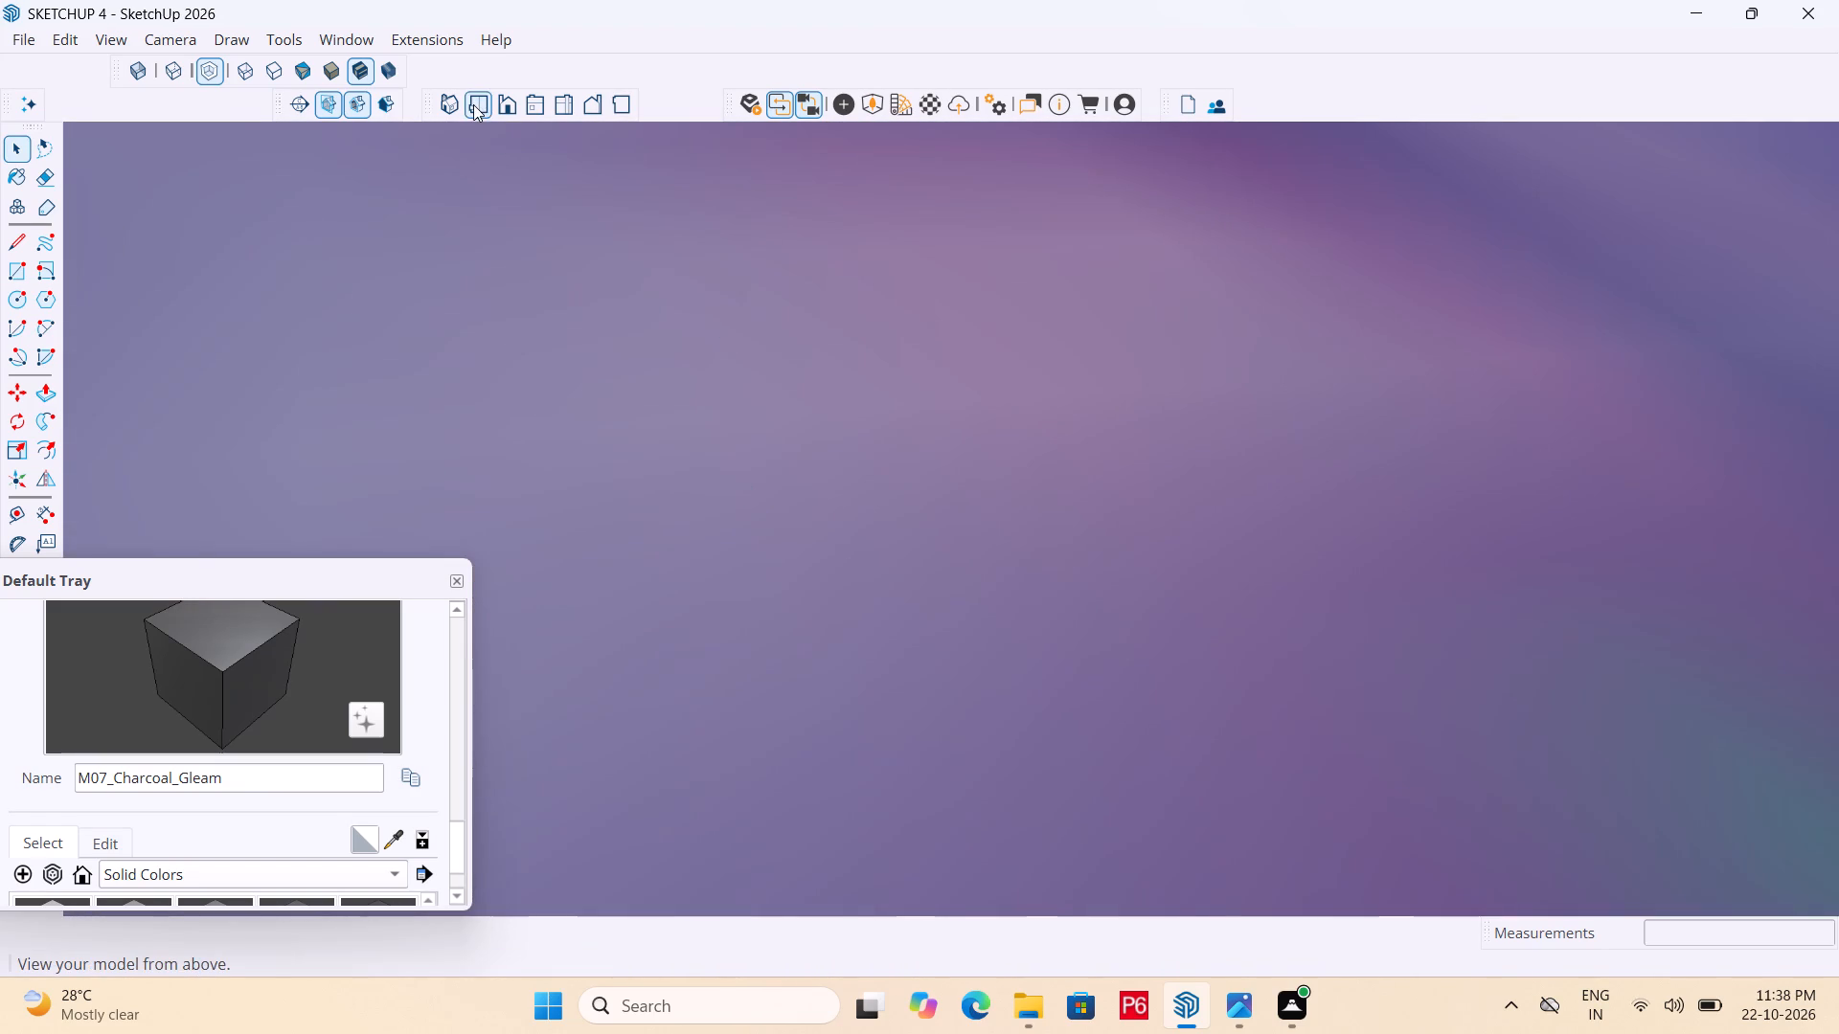
{"action": "scroll", "coordinate": [782, 415], "scroll_direction": "down", "scroll_amount": 7}
{"action": "scroll", "coordinate": [664, 432], "scroll_direction": "down", "scroll_amount": 6}
{"action": "middle_click_drag", "start_coordinate": [1022, 563], "coordinate": [624, 332]}
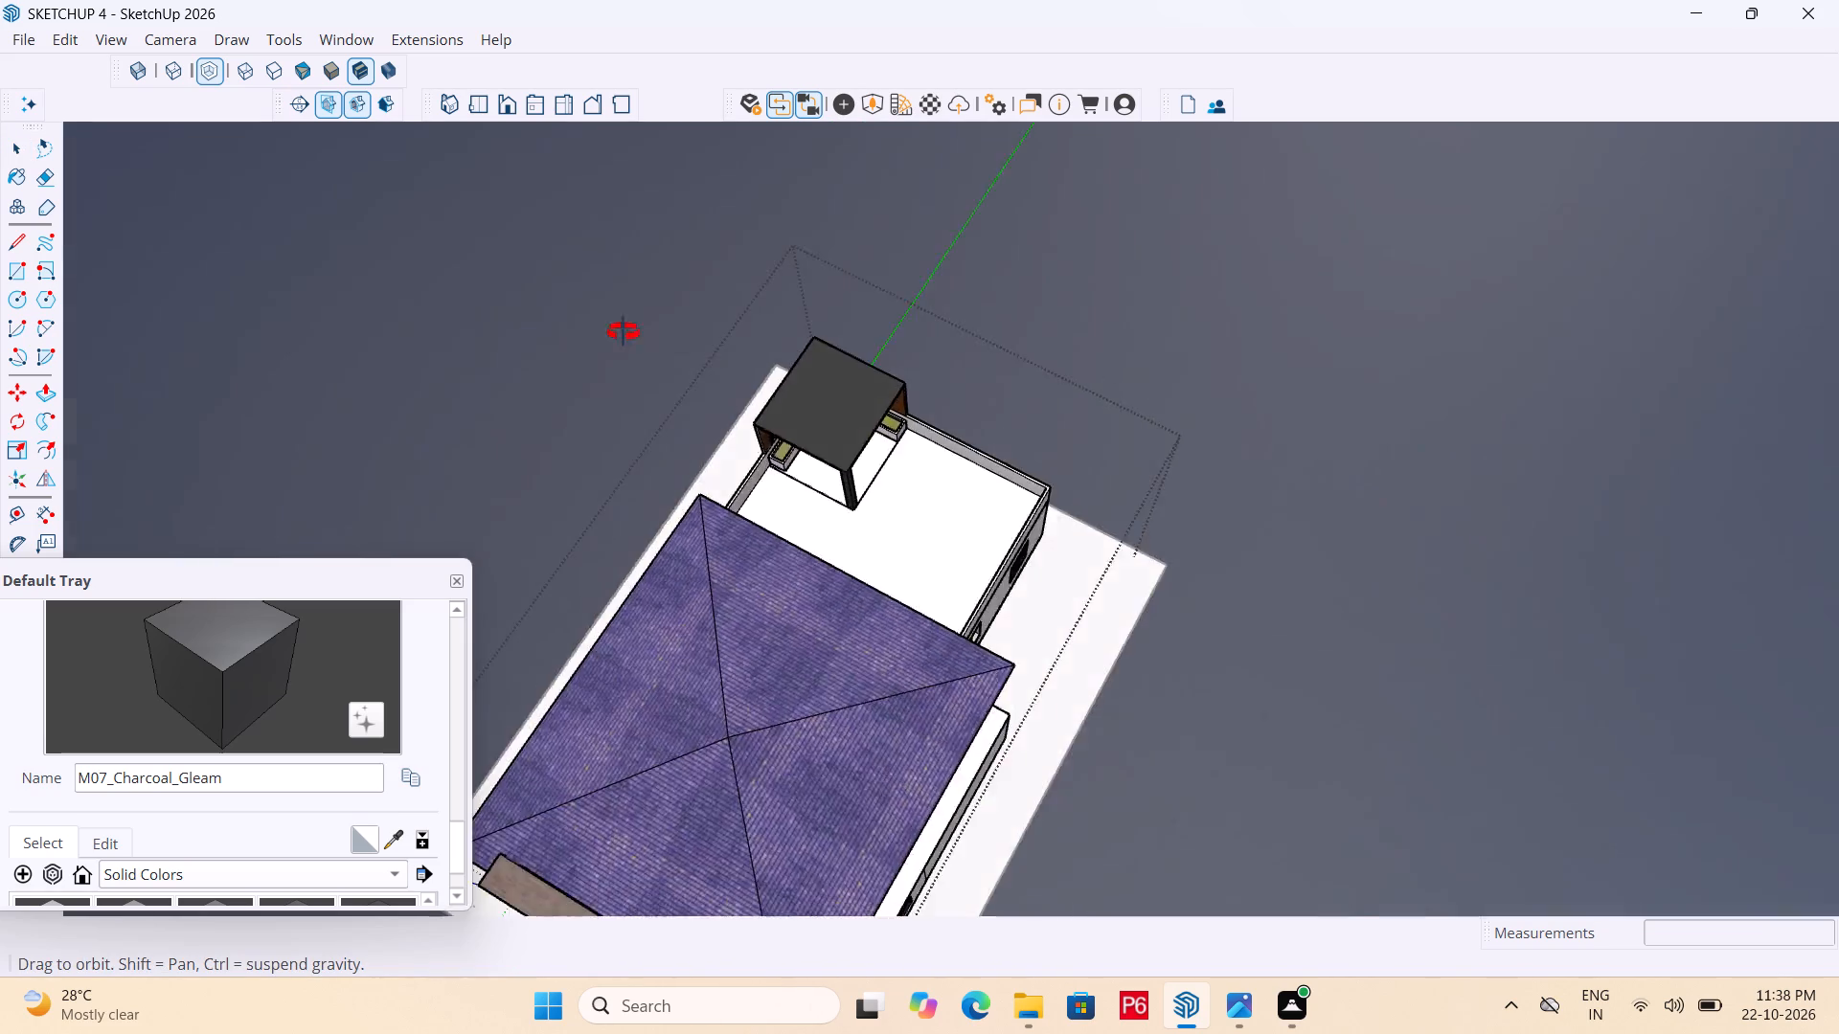
{"action": "middle_click_drag", "start_coordinate": [624, 332], "coordinate": [504, 236]}
{"action": "scroll", "coordinate": [1015, 413], "scroll_direction": "up", "scroll_amount": 5}
{"action": "middle_click_drag", "start_coordinate": [776, 402], "coordinate": [672, 198]}
Save the model again.
{"action": "key", "text": "ctrl+s"}
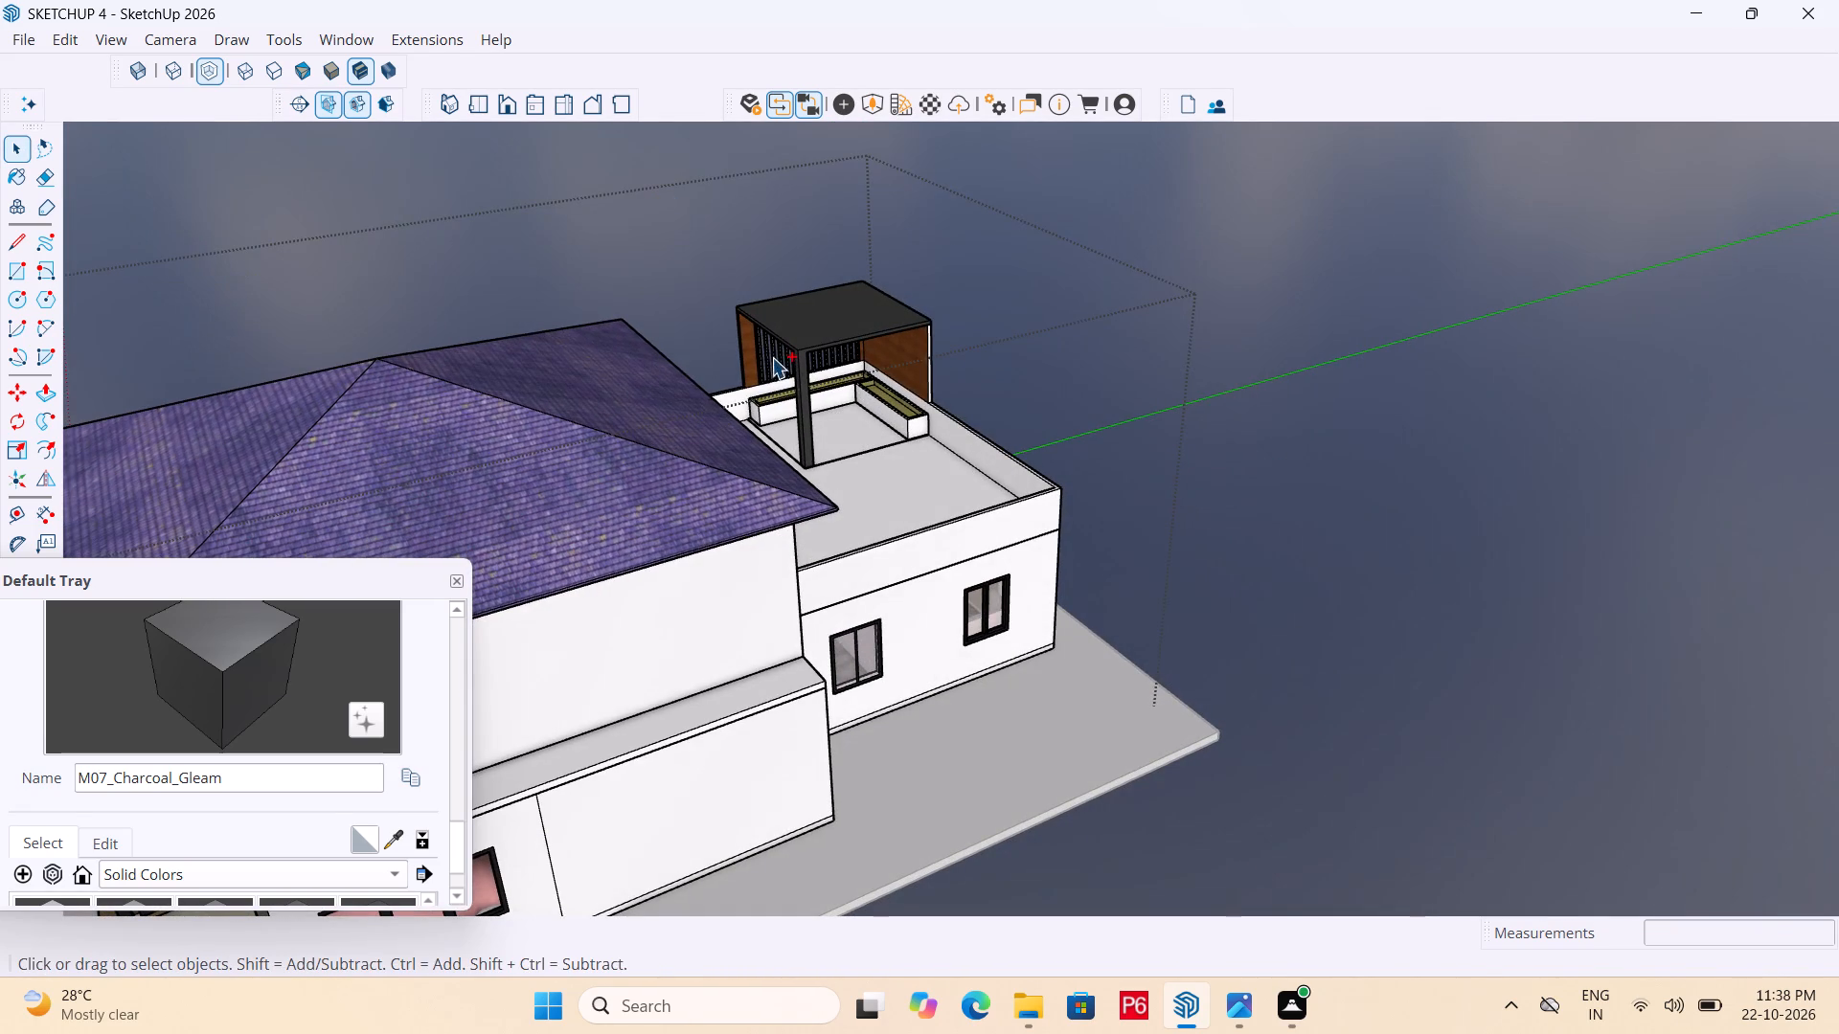
{"action": "key", "text": "ctrl+s"}
{"action": "key", "text": "ctrl+s"}
{"action": "key", "text": "ctrl+s"}
{"action": "key", "text": "ctrl+s"}
{"action": "key", "text": "ctrl+s"}
{"action": "key", "text": "ctrl+s"}
{"action": "key", "text": "ctrl+s"}
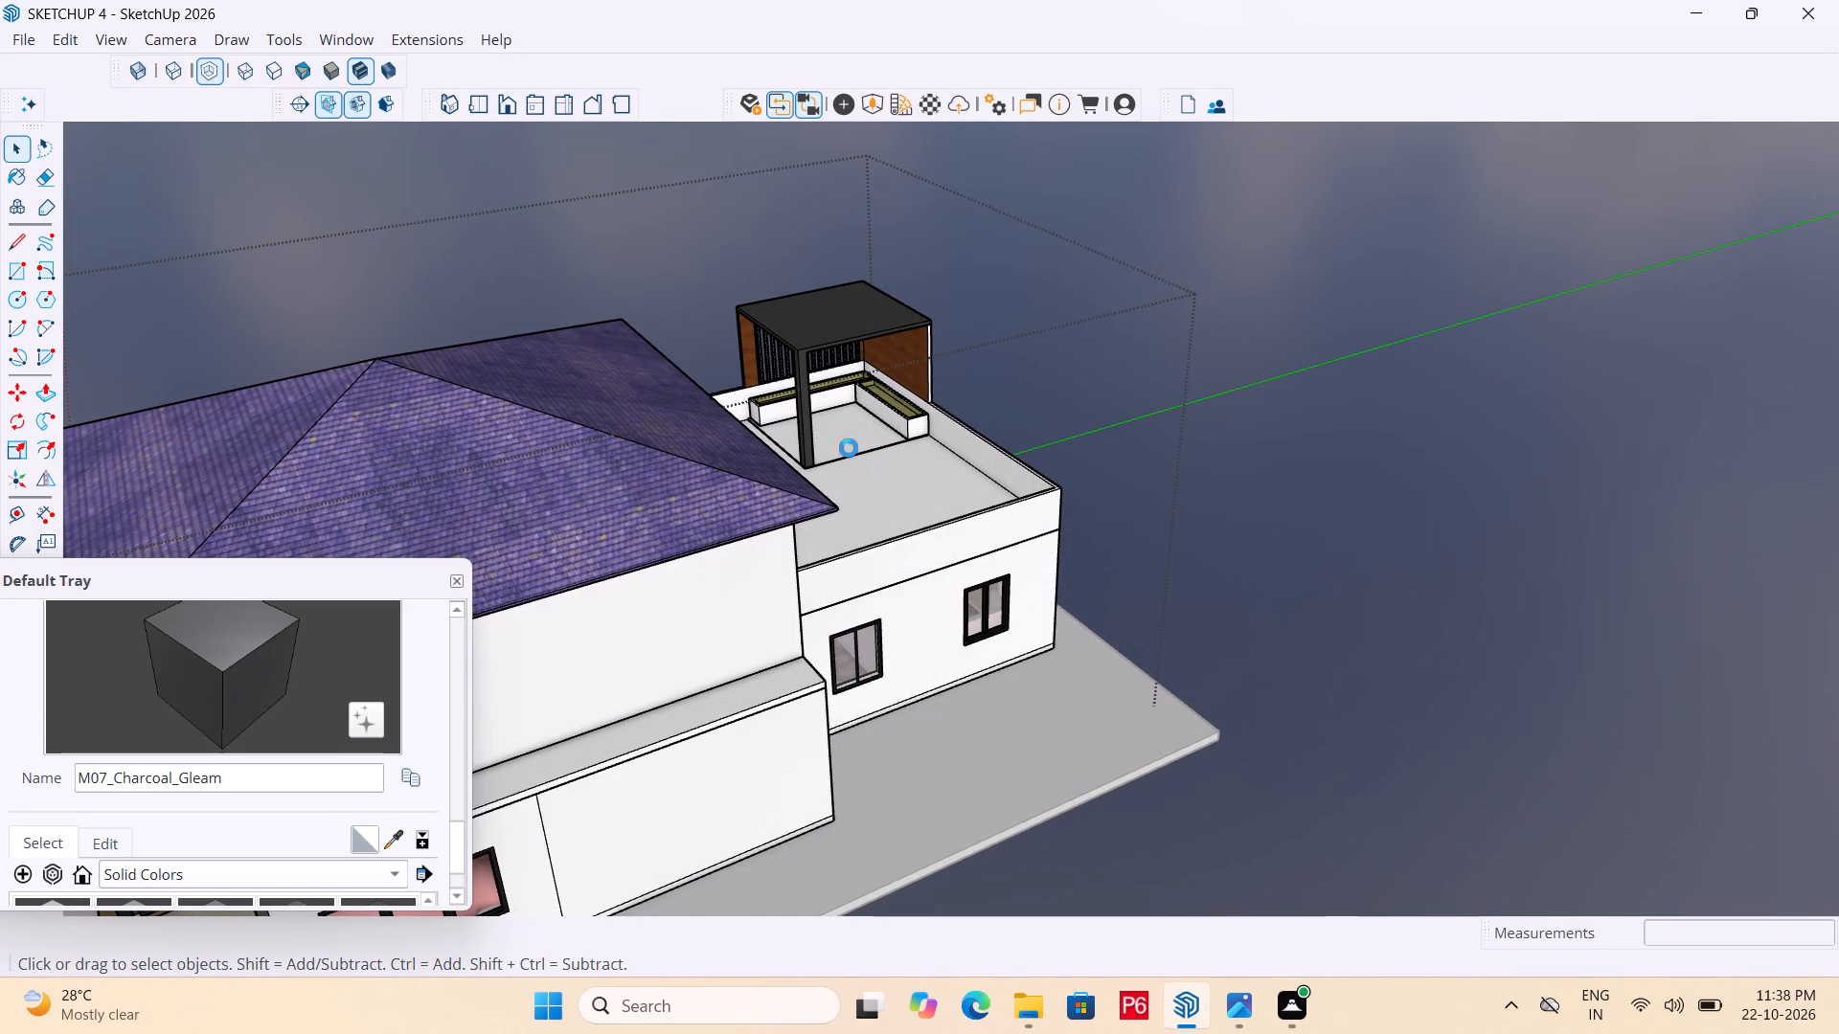
Examine the whole house from outside, going around from the rear walls to the front facade.
{"action": "scroll", "coordinate": [911, 393], "scroll_direction": "down", "scroll_amount": 1}
{"action": "middle_click_drag", "start_coordinate": [908, 391], "coordinate": [818, 212]}
{"action": "middle_click_drag", "start_coordinate": [1073, 434], "coordinate": [251, 431]}
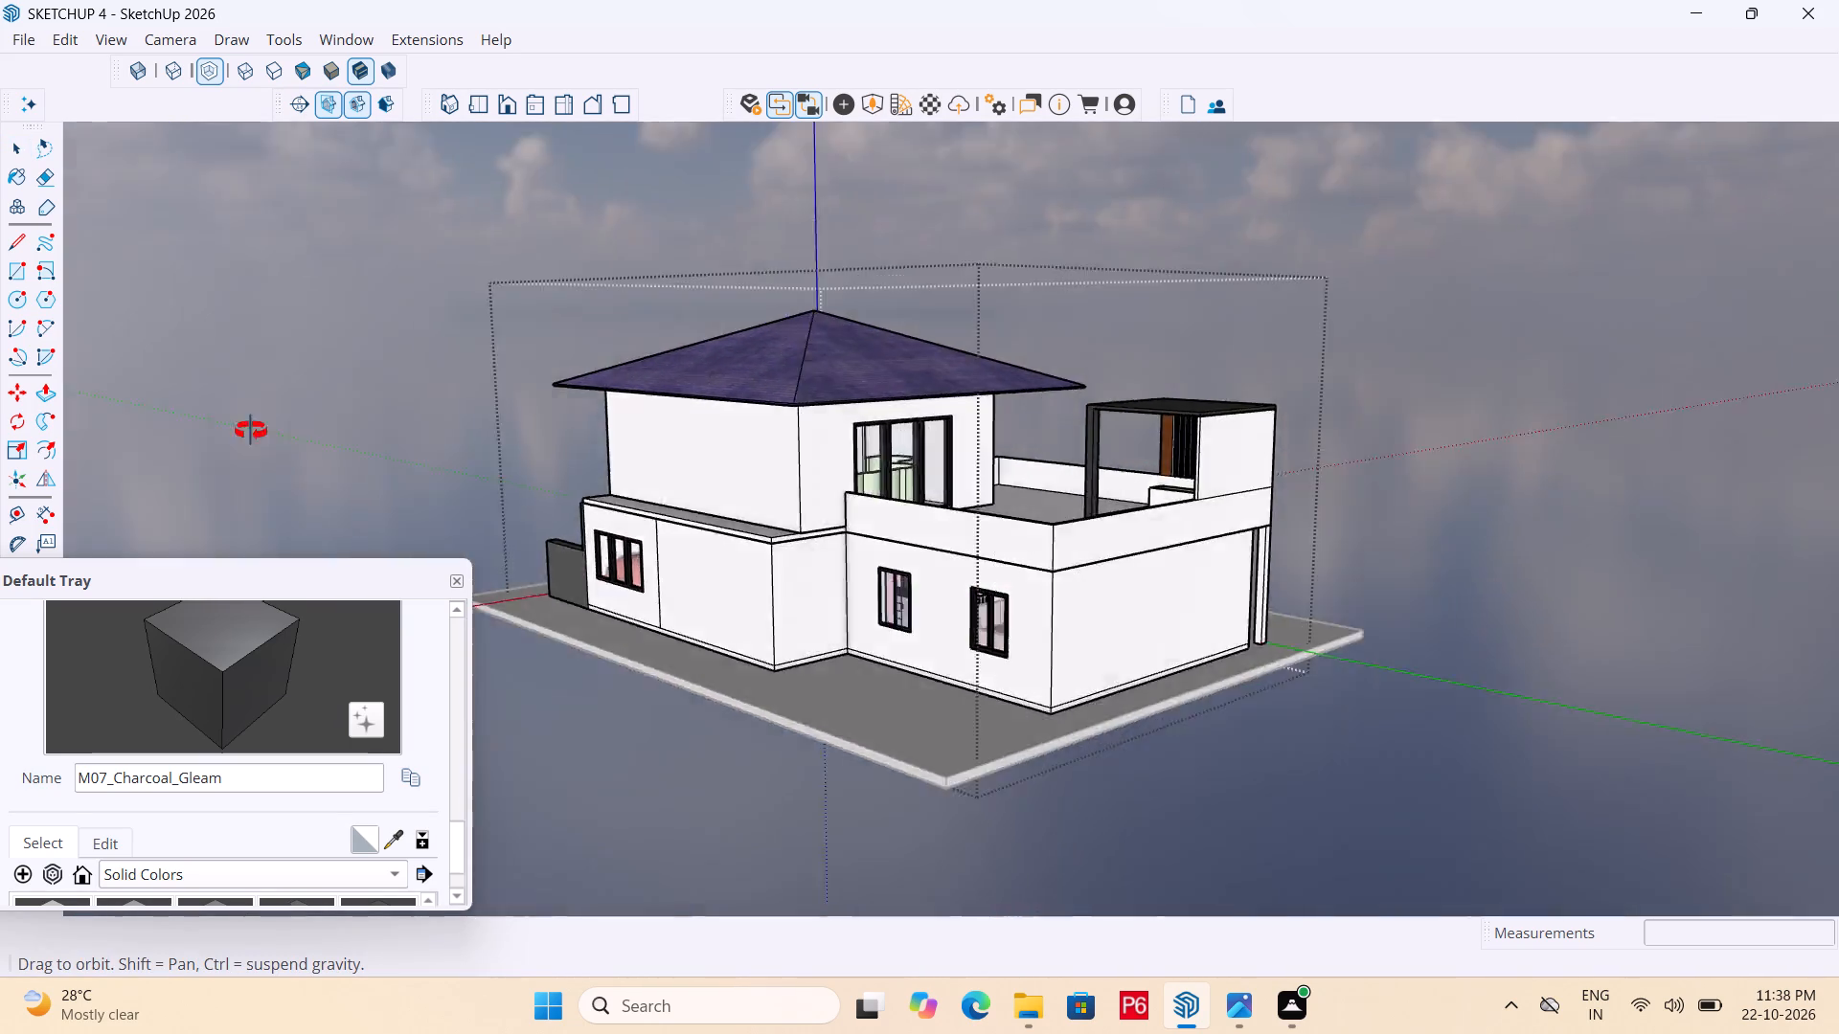
{"action": "middle_click_drag", "start_coordinate": [251, 431], "coordinate": [1789, 429]}
{"action": "scroll", "coordinate": [1124, 417], "scroll_direction": "down", "scroll_amount": 6}
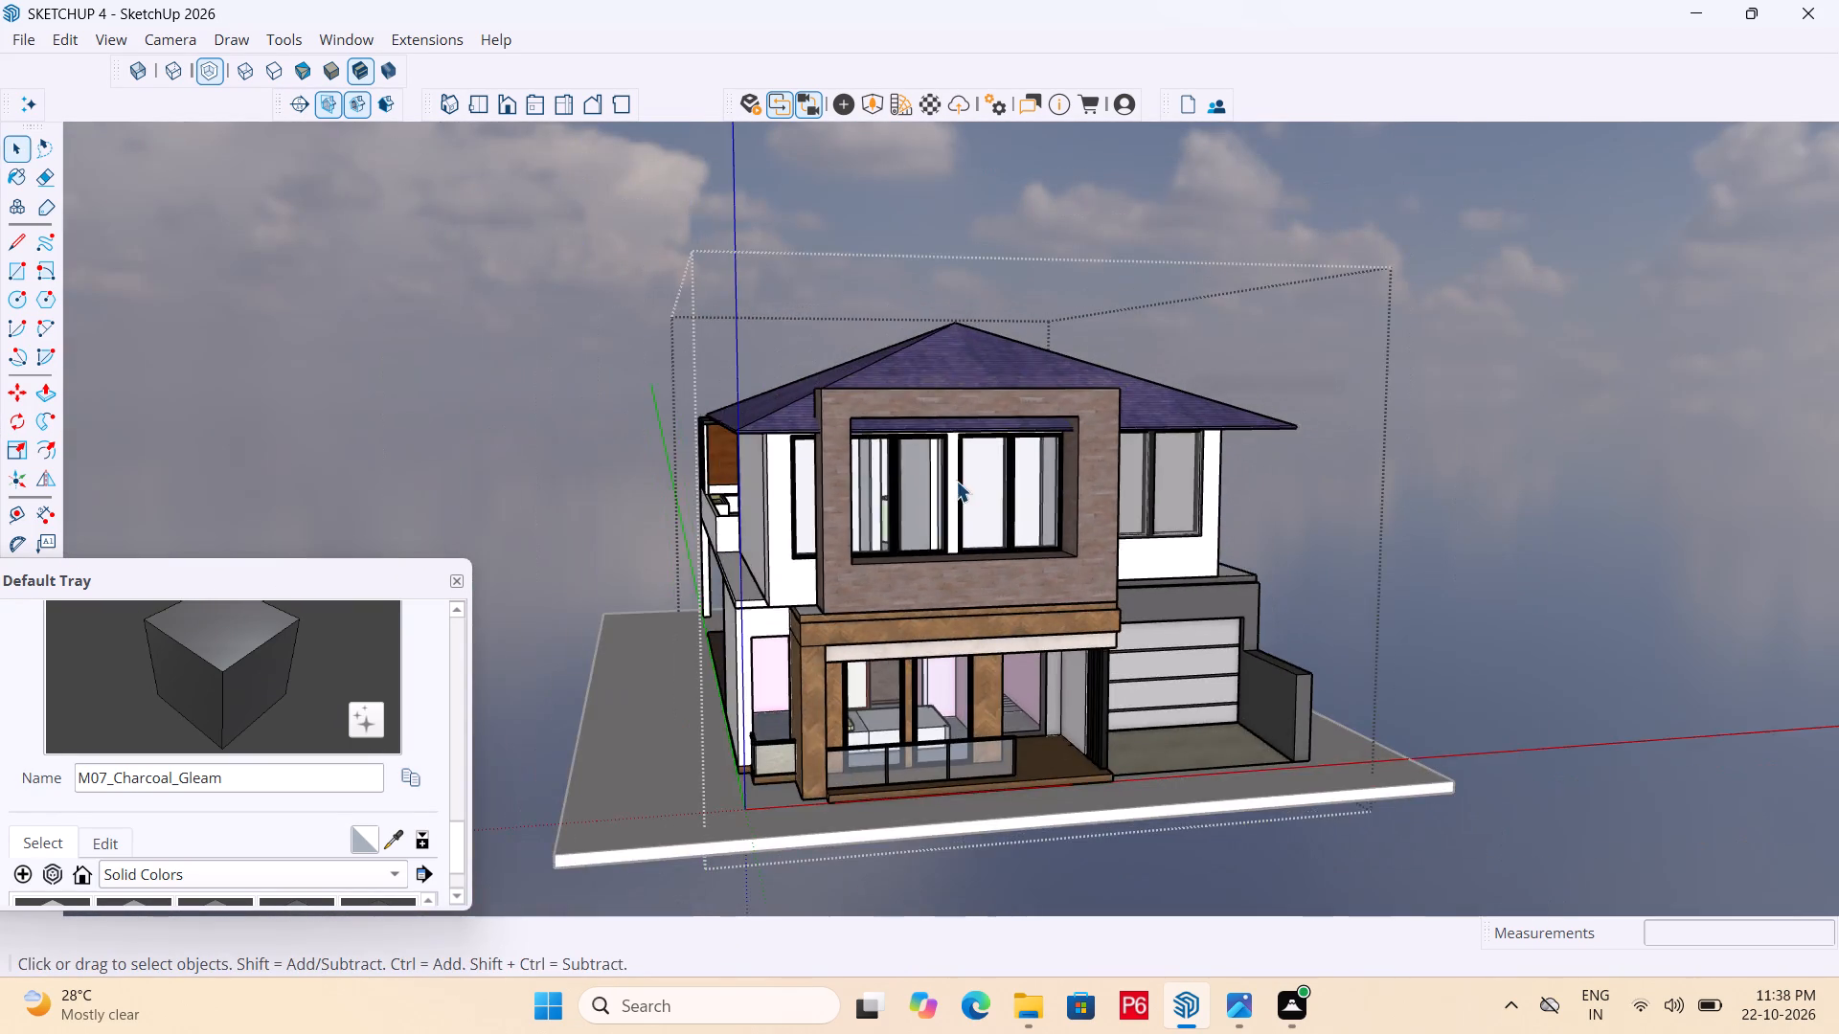
{"action": "middle_click_drag", "start_coordinate": [949, 481], "coordinate": [822, 517]}
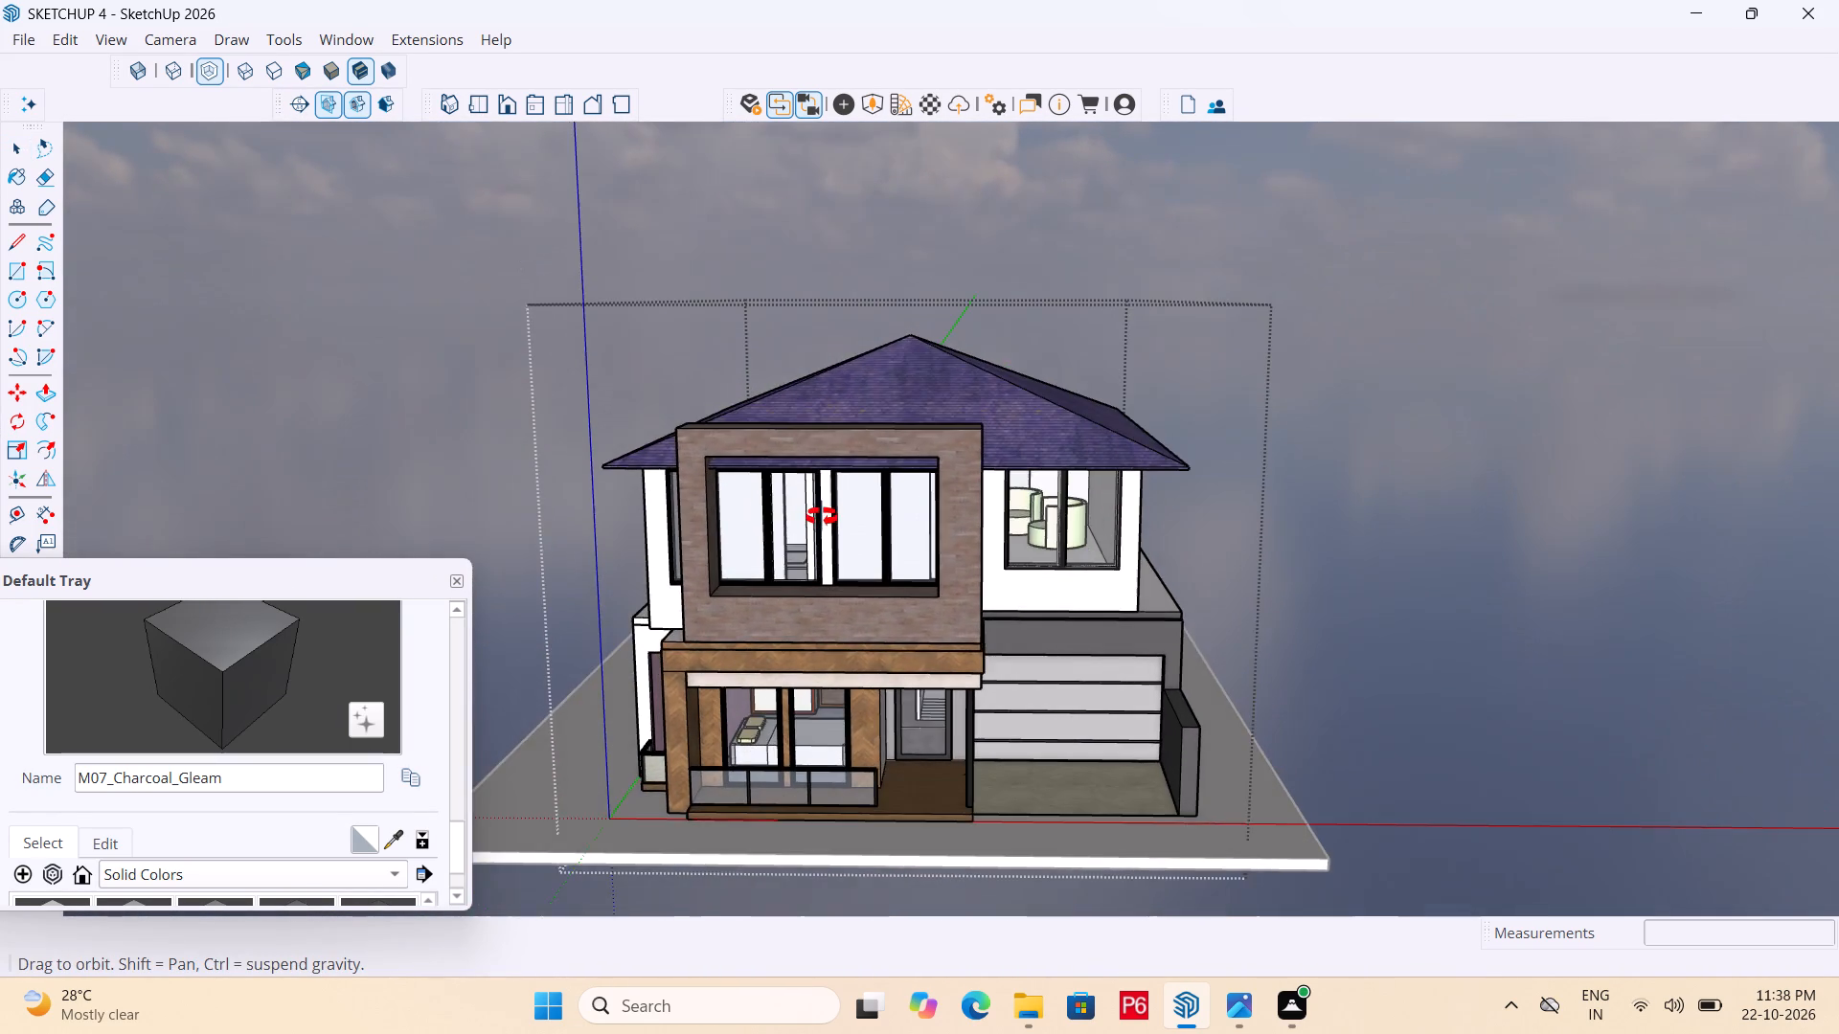
{"action": "middle_click_drag", "start_coordinate": [822, 517], "coordinate": [738, 471]}
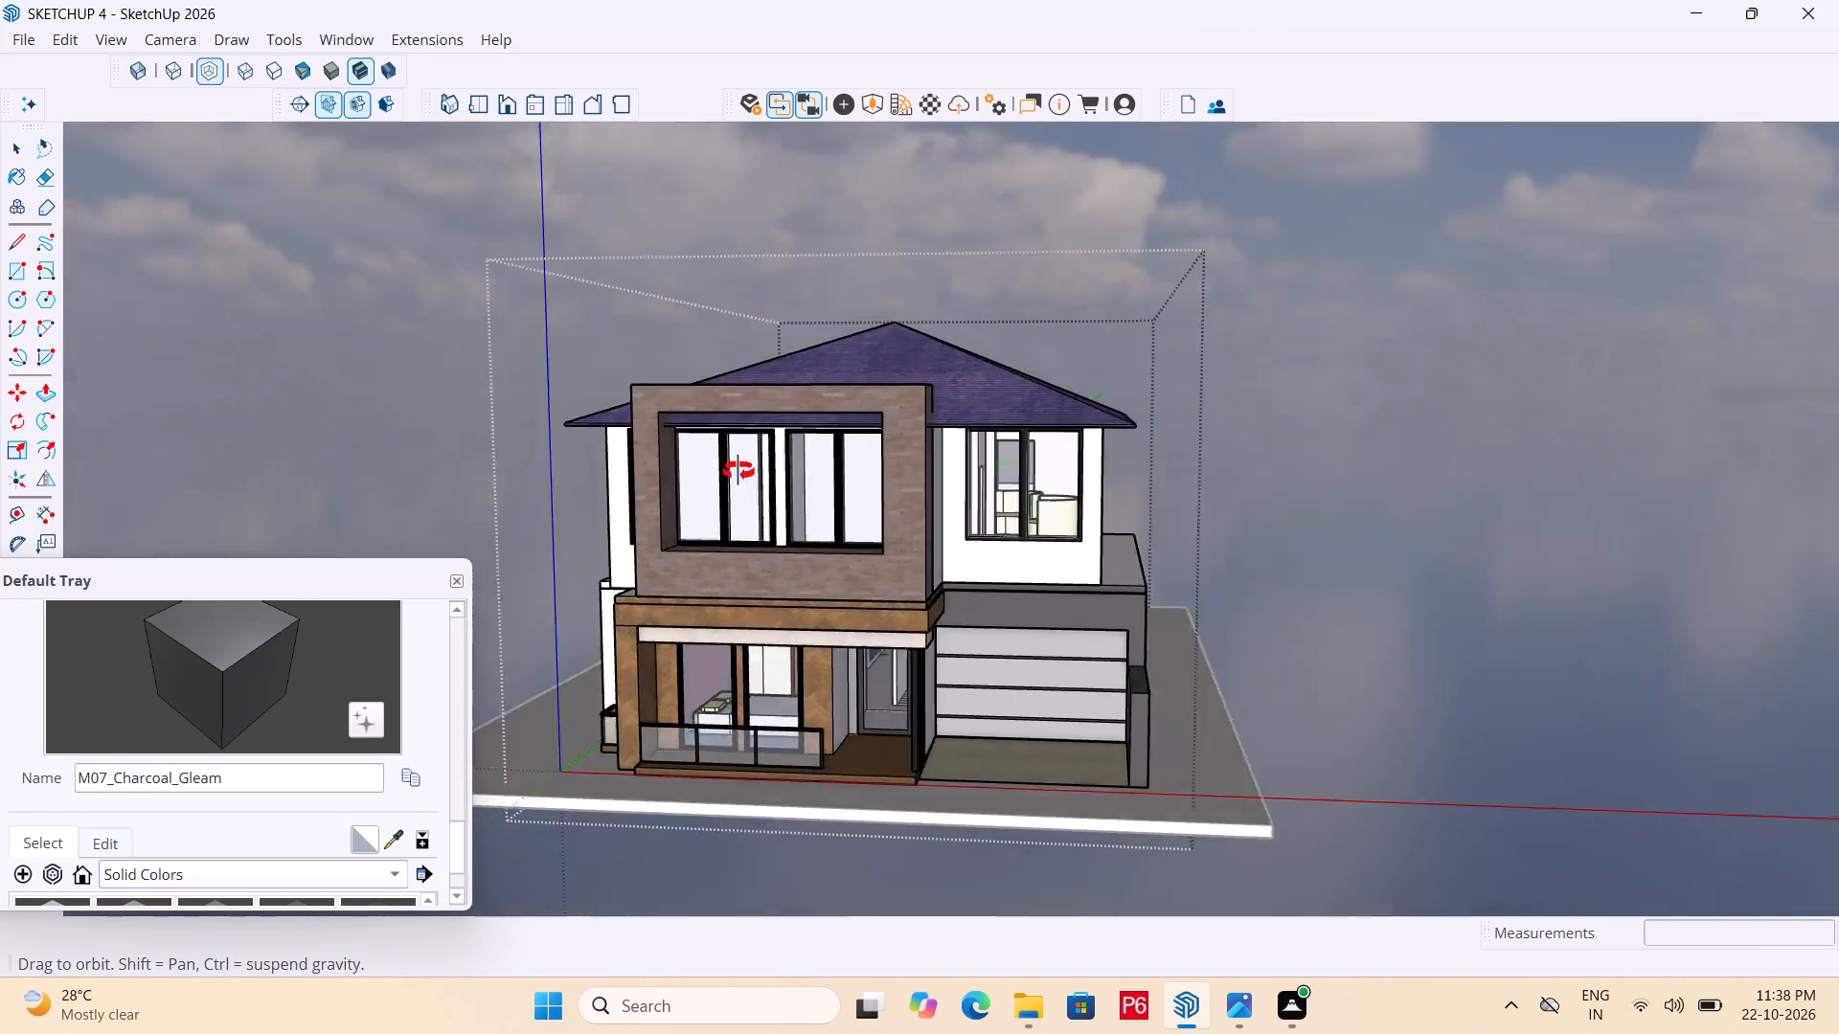
Place a horizontal section plane on the roof of the rooftop corner structure, cutting through the house.
{"action": "middle_click_drag", "start_coordinate": [738, 471], "coordinate": [663, 579]}
{"action": "middle_click_drag", "start_coordinate": [890, 412], "coordinate": [891, 452]}
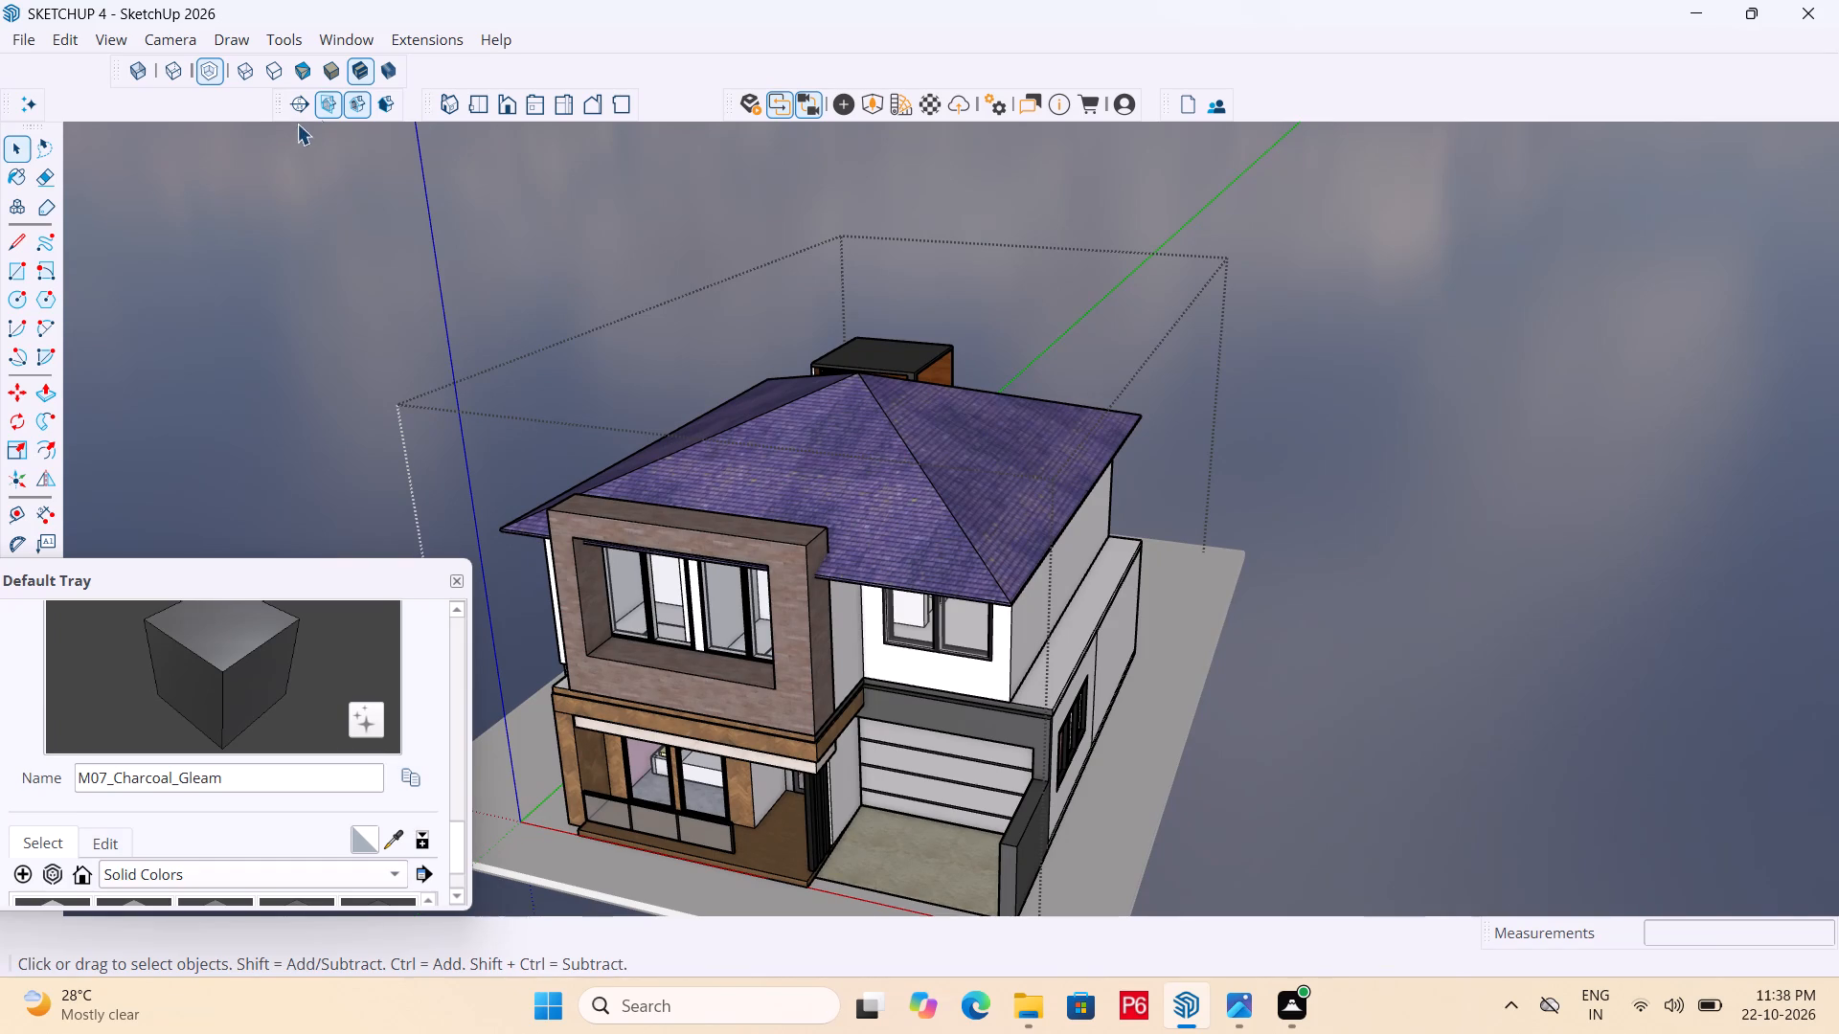
{"action": "left_click", "coordinate": [291, 100]}
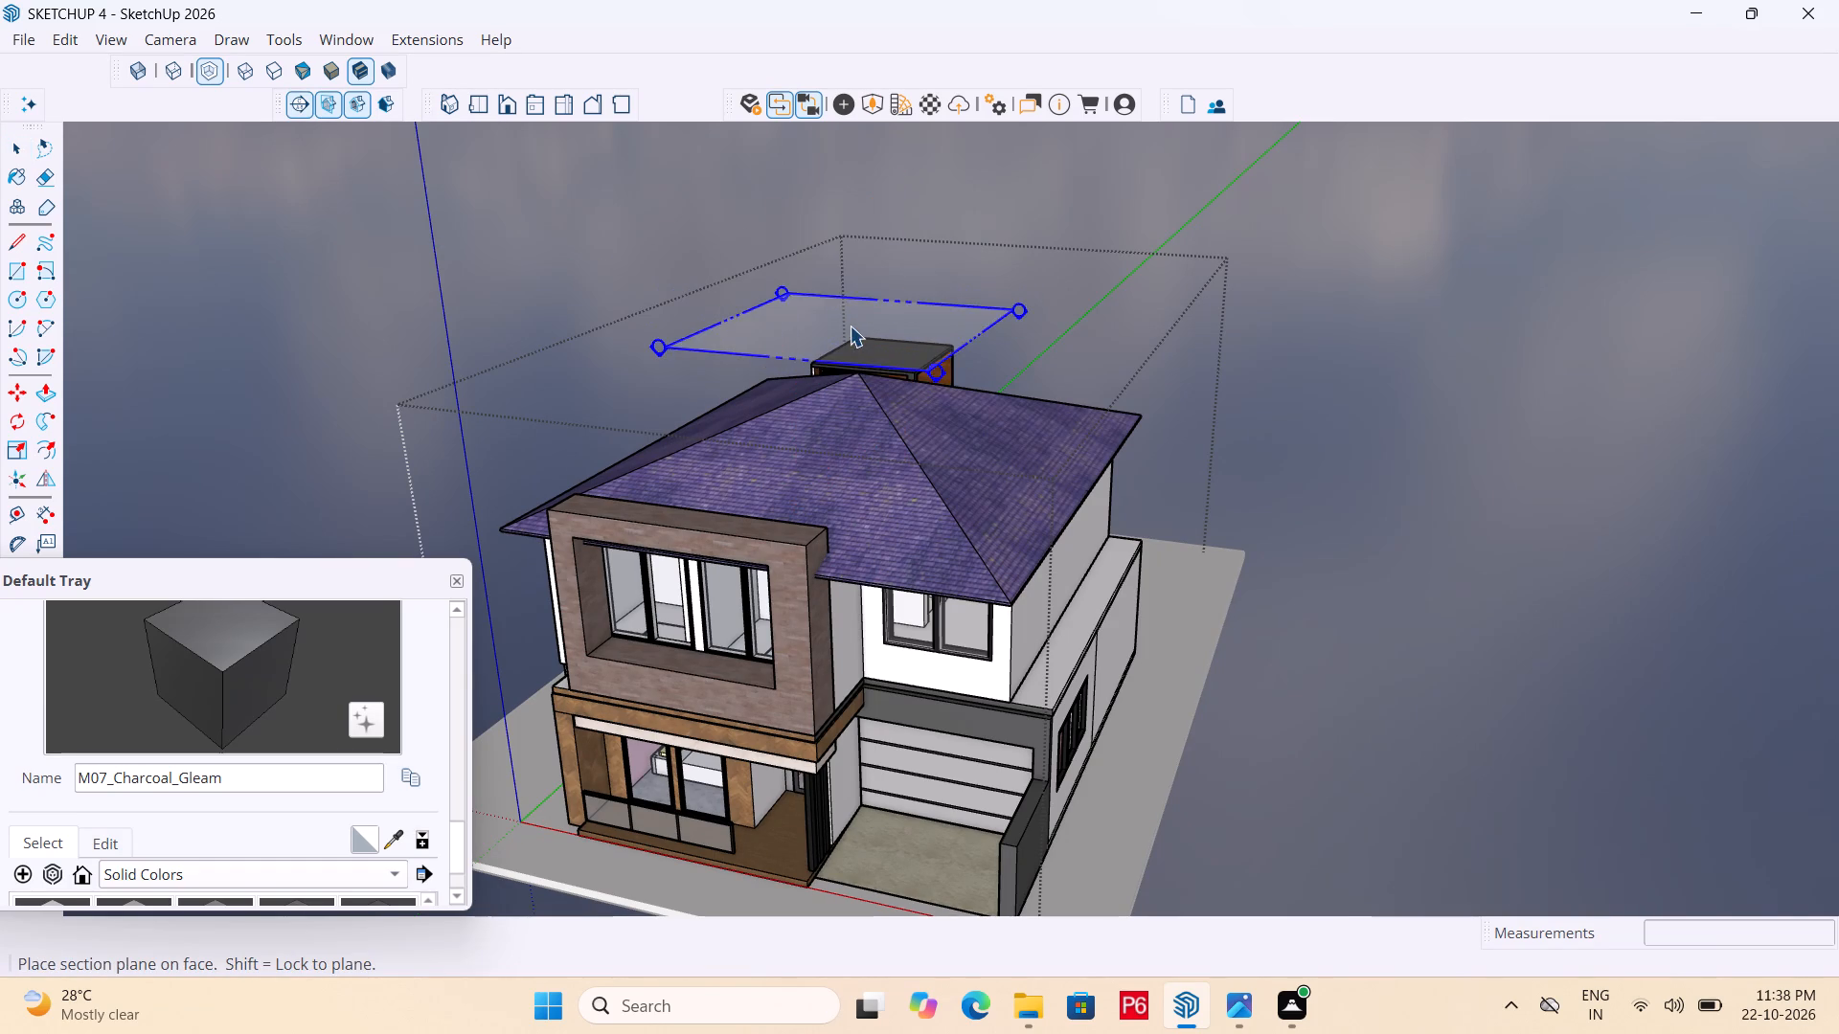
{"action": "left_click", "coordinate": [861, 331]}
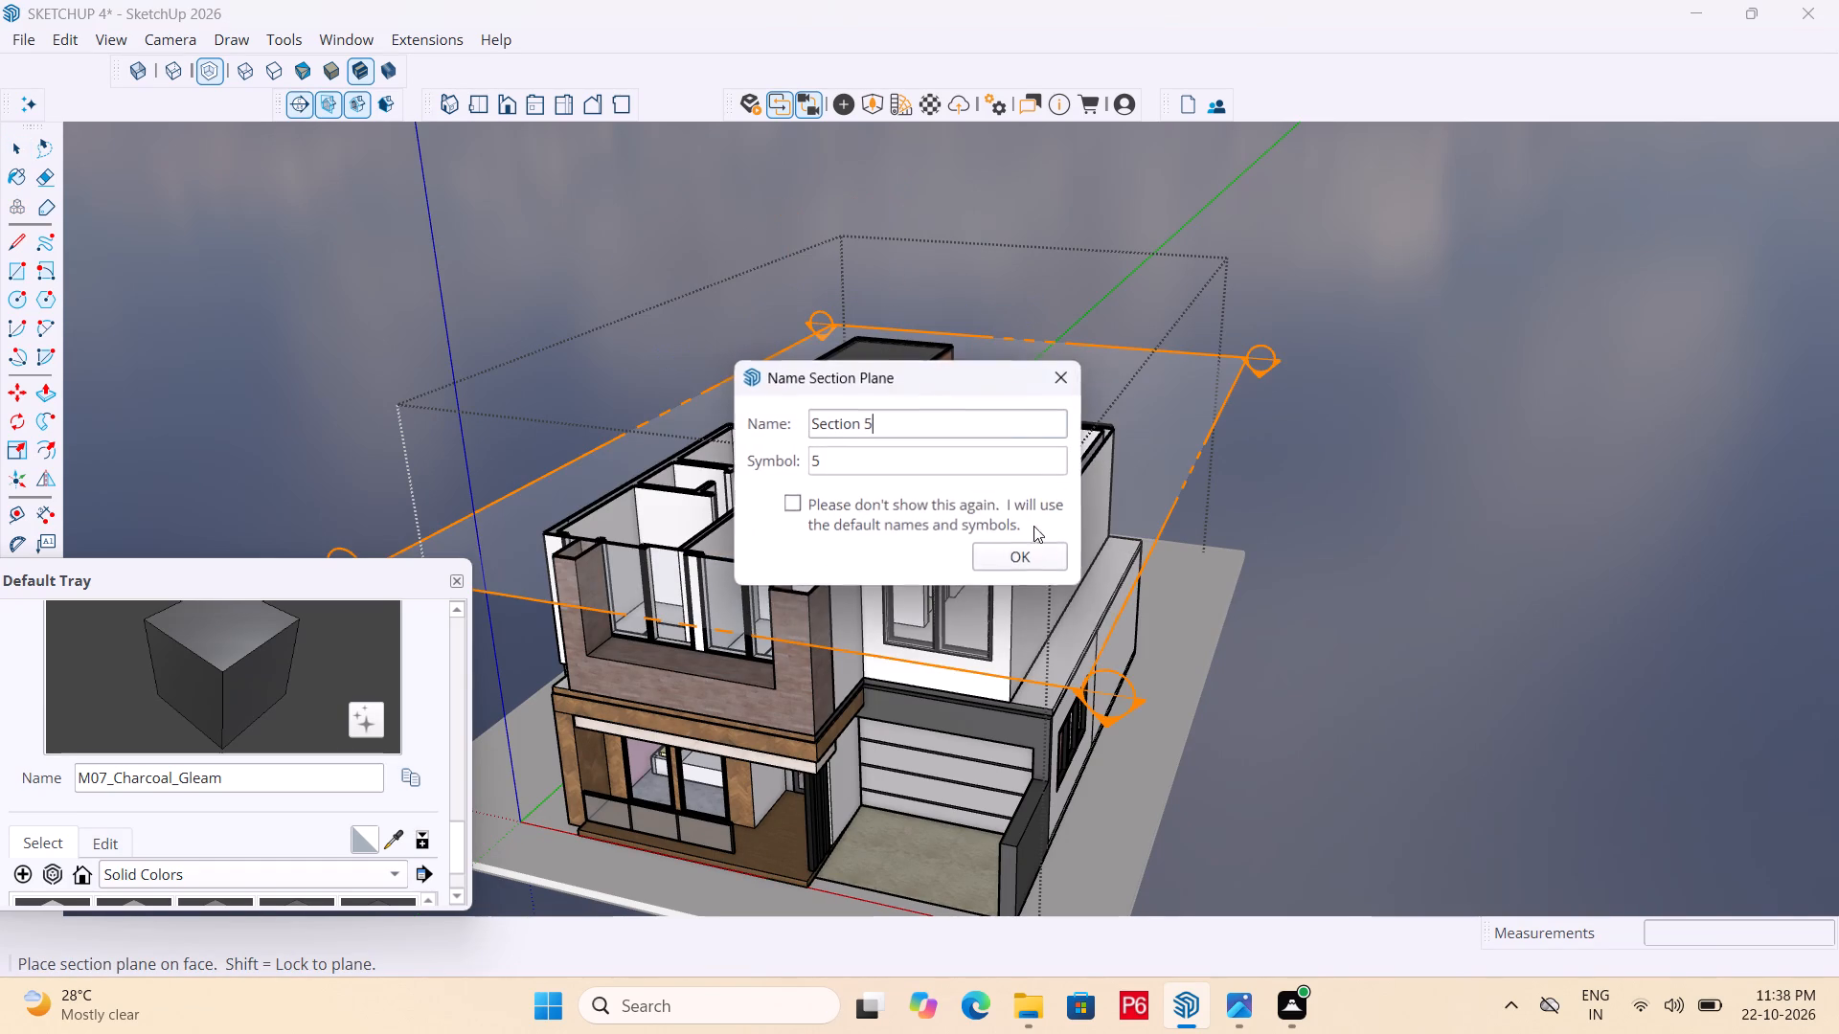
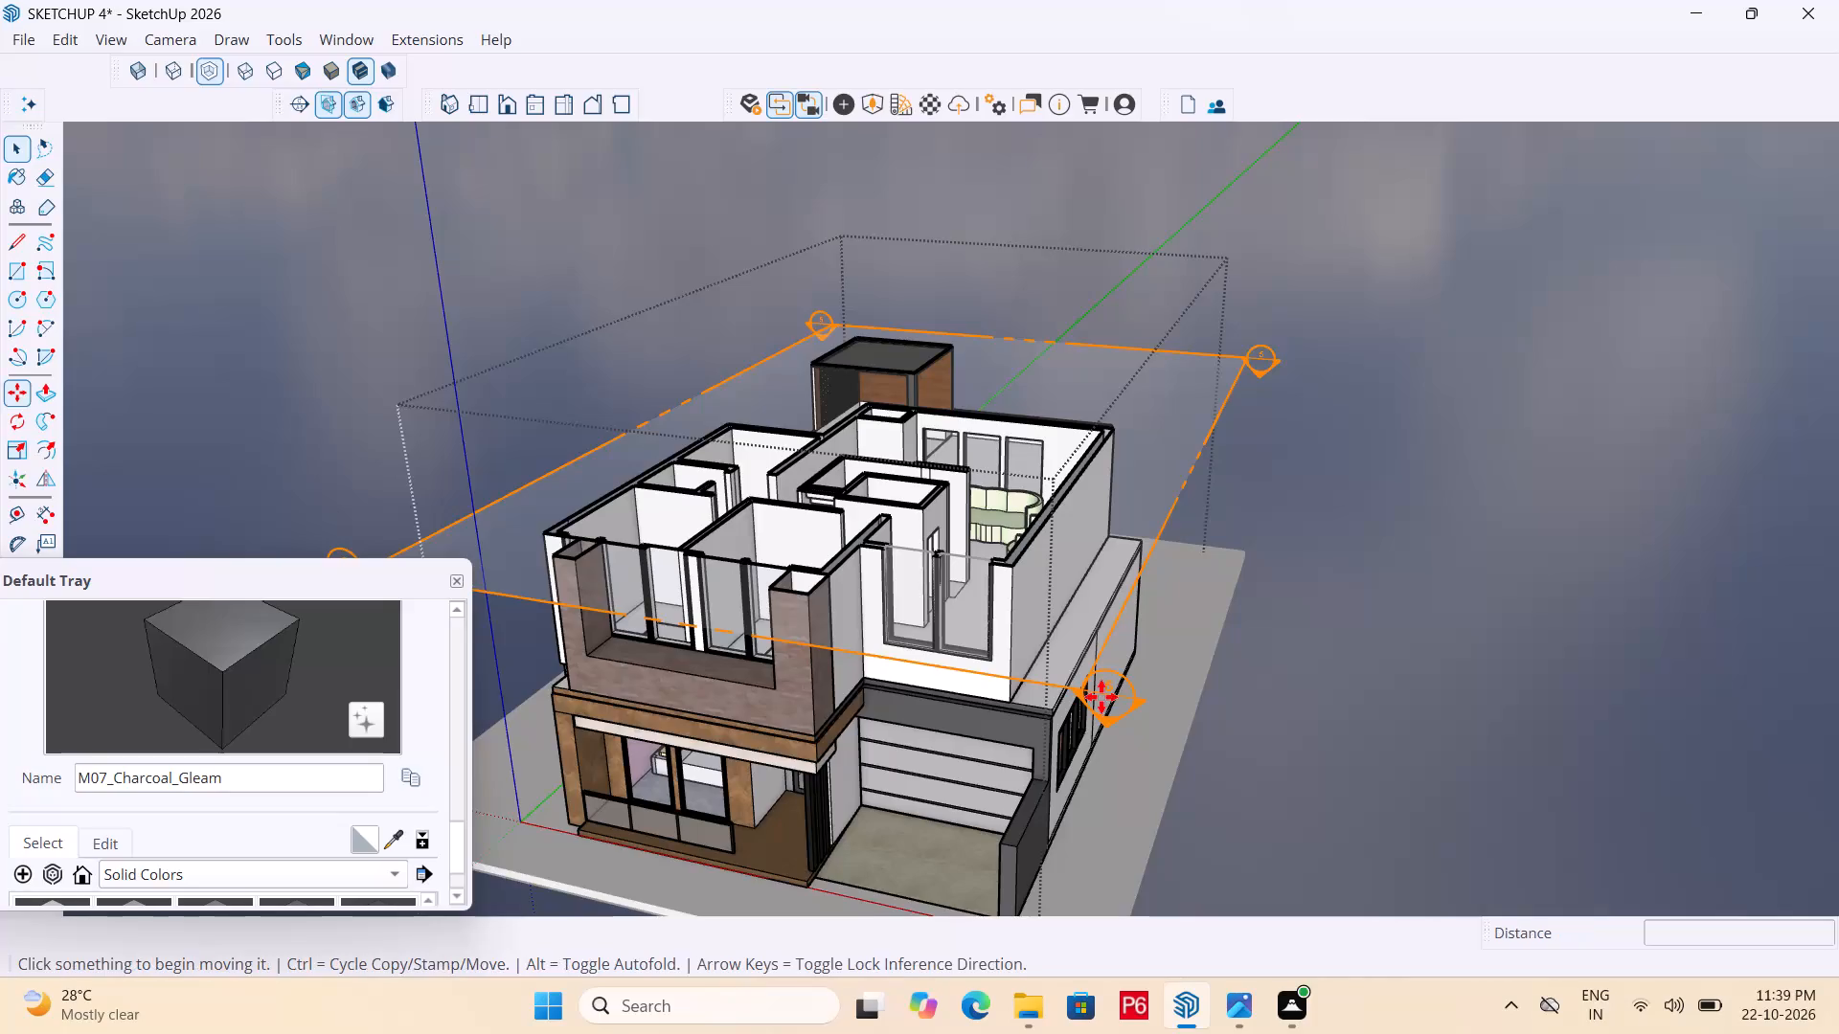
Move the section plane straight down so it cuts the rooftop corner structure below its roof and the upper-floor walls lower.
{"action": "left_click", "coordinate": [1101, 697]}
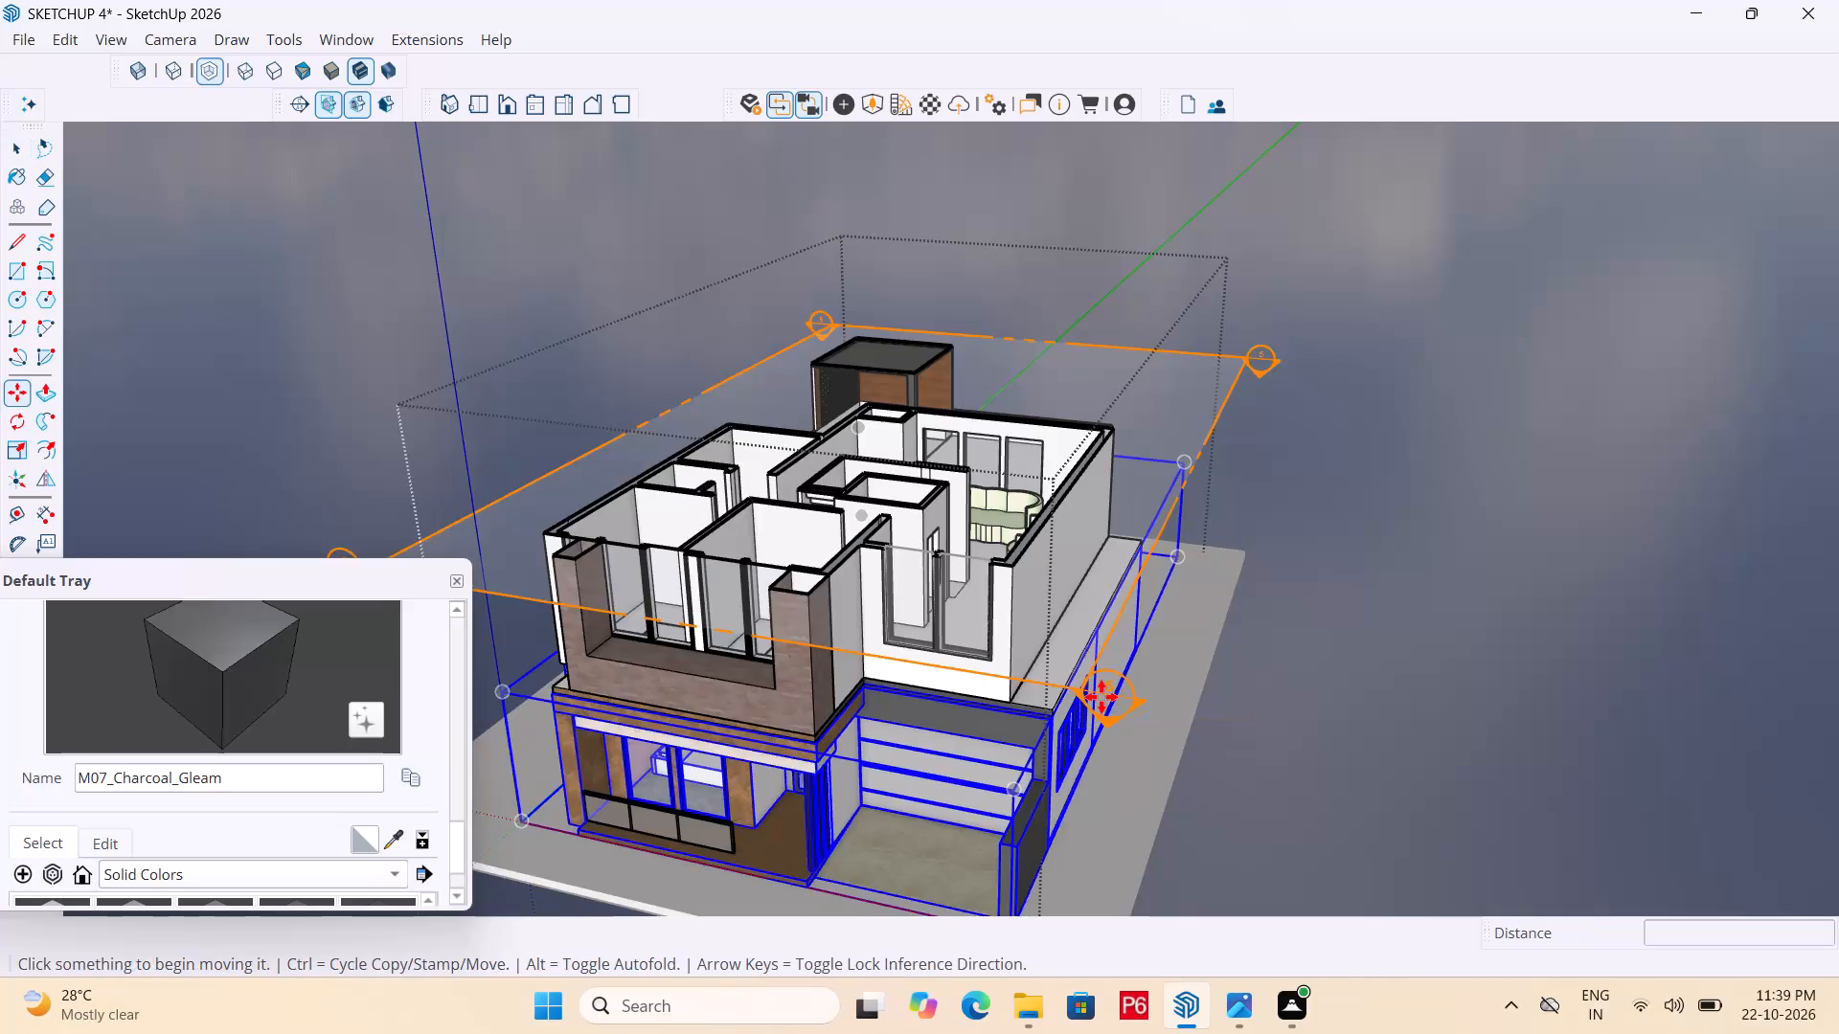
{"action": "key", "text": "Escape"}
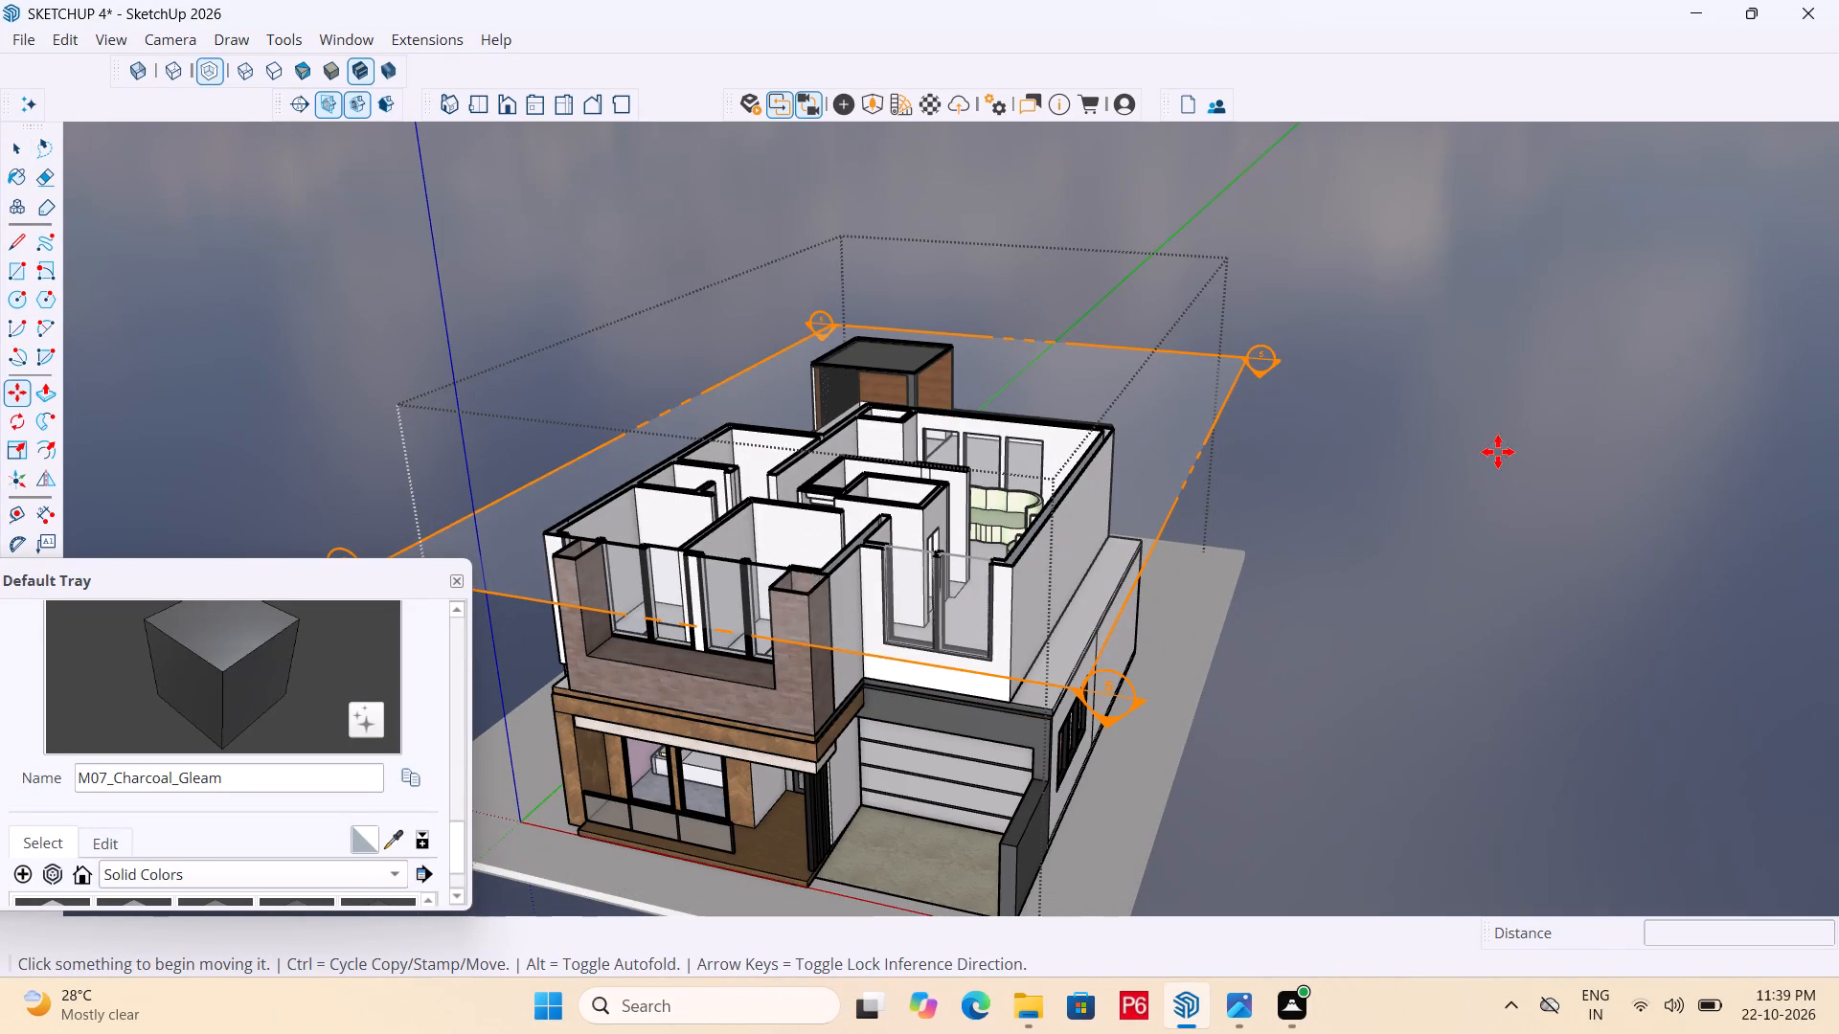
{"action": "key", "text": "space"}
{"action": "left_click", "coordinate": [1252, 359]}
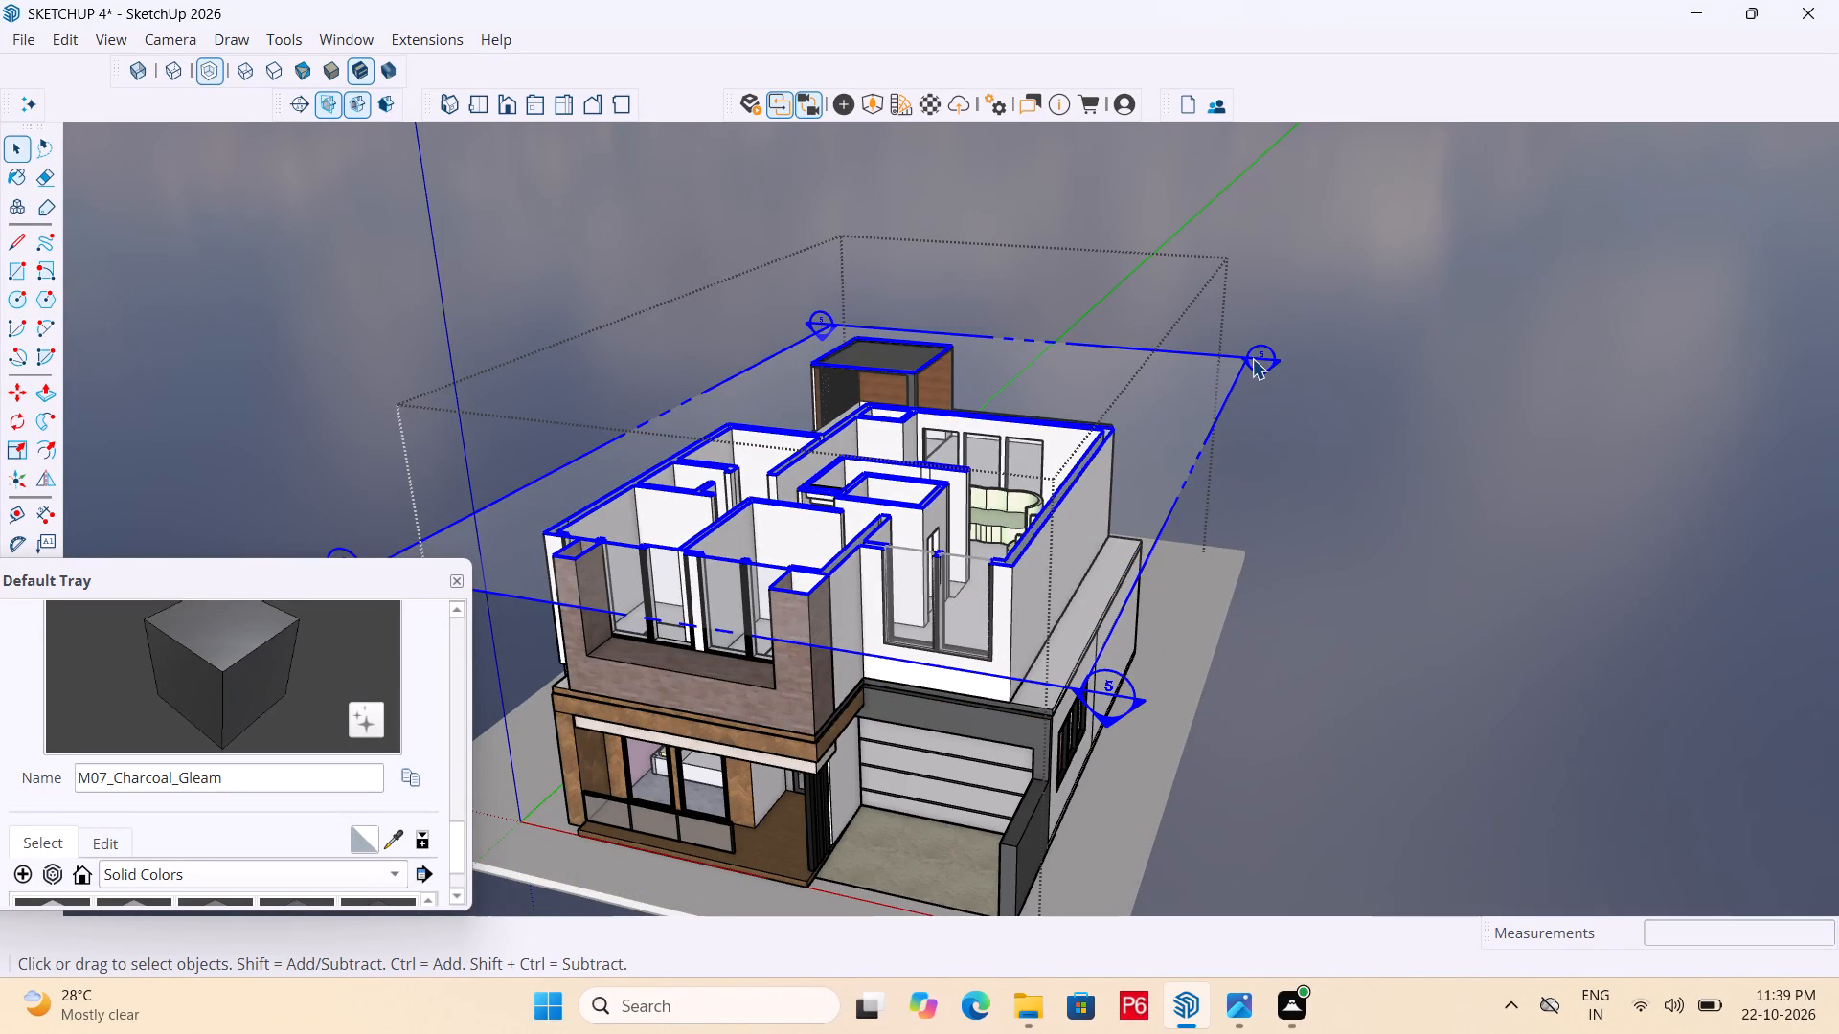
{"action": "key", "text": "m"}
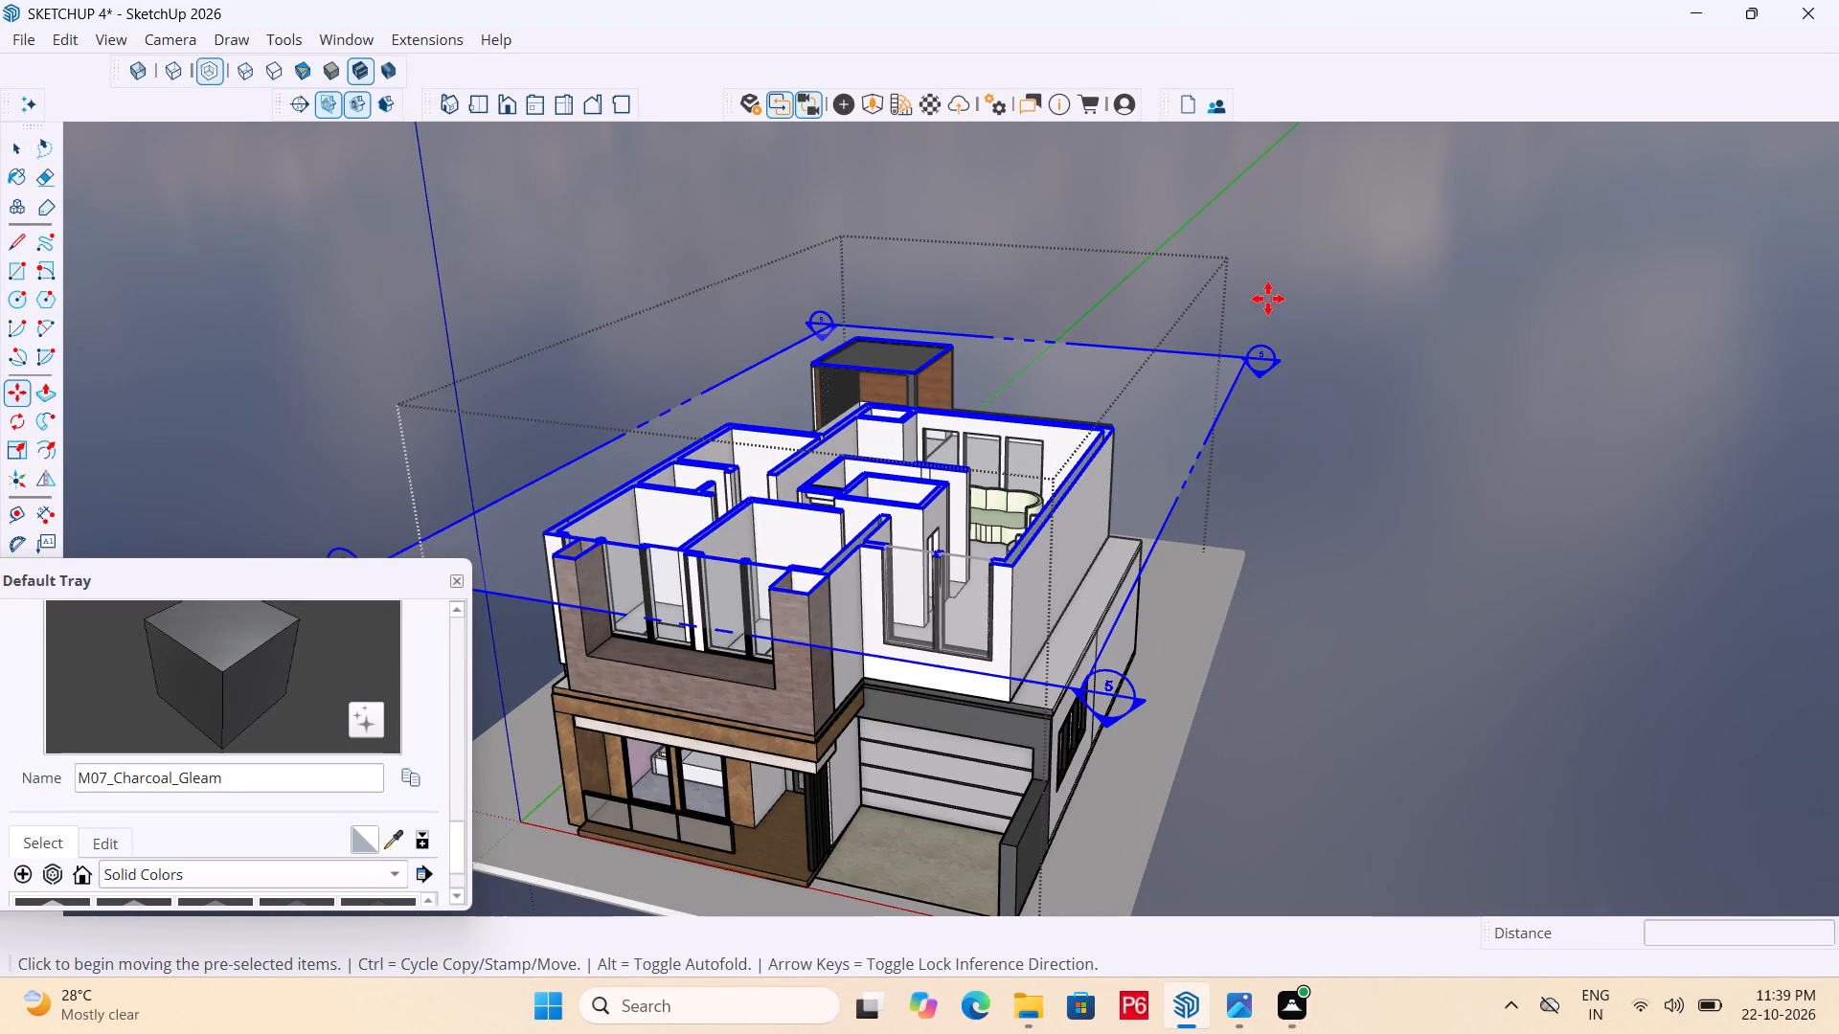
{"action": "left_click", "coordinate": [1258, 353]}
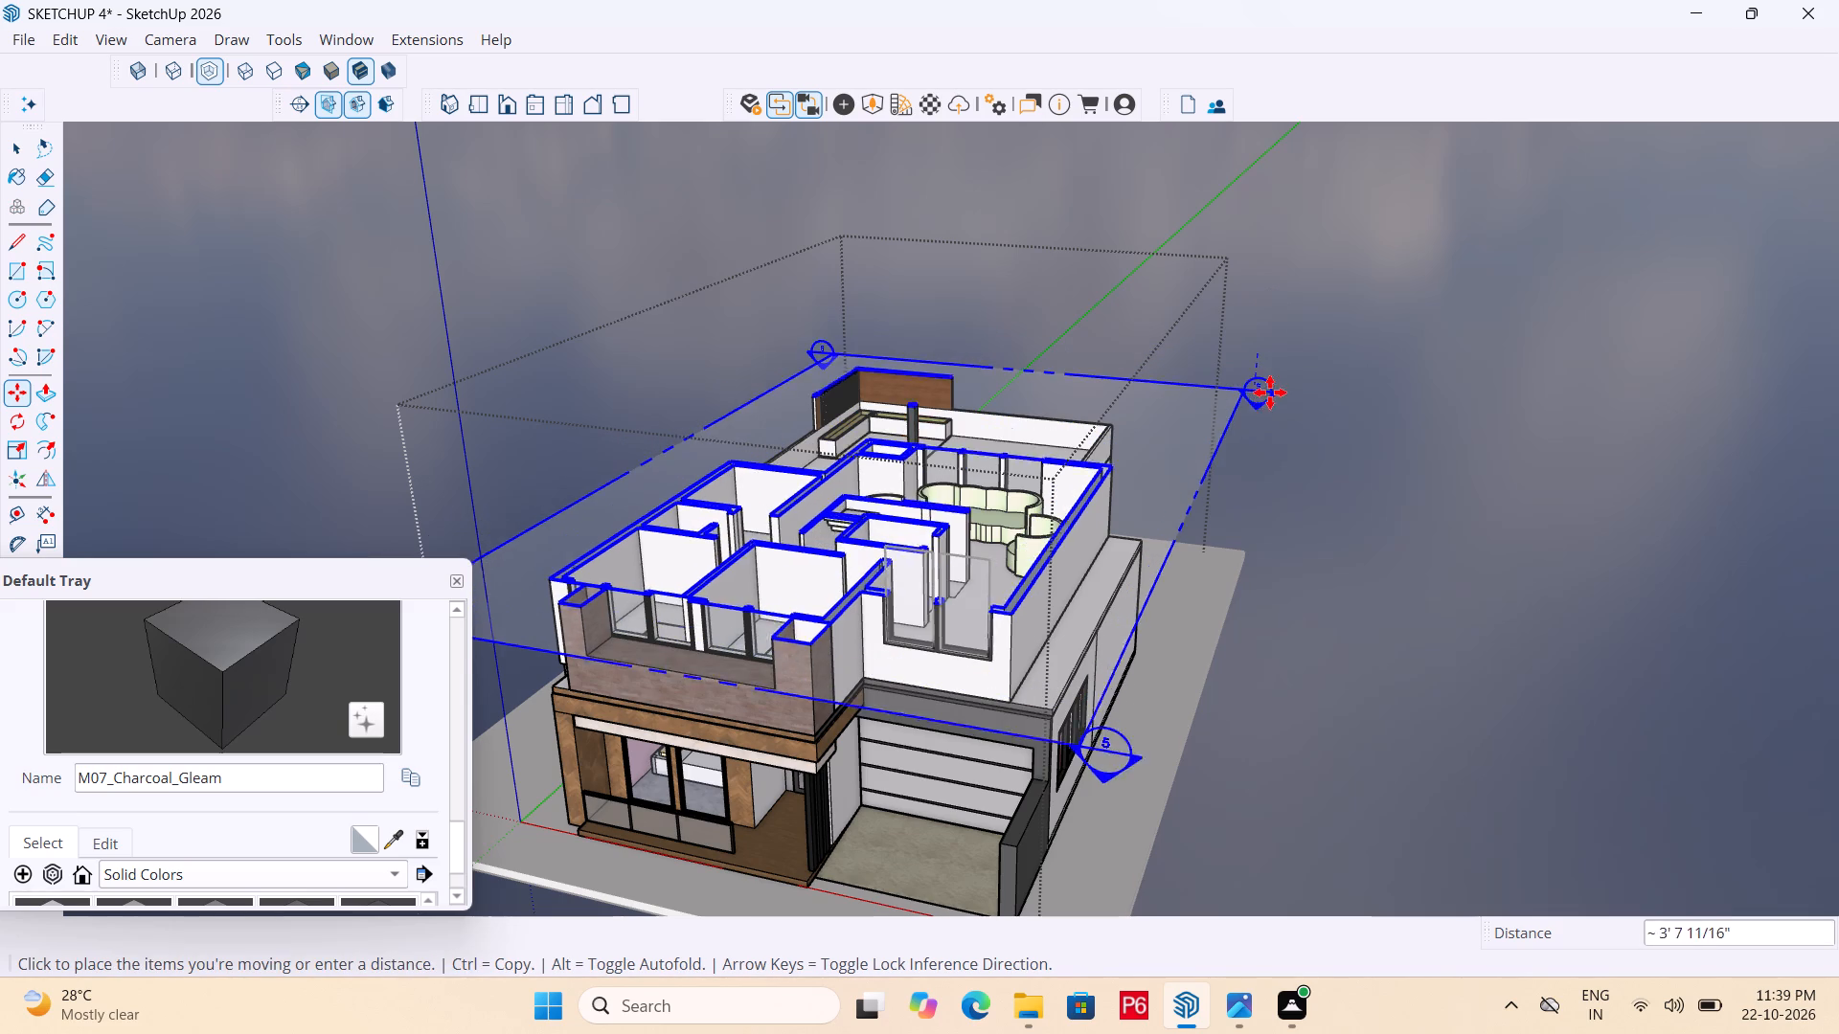
{"action": "left_click", "coordinate": [1274, 403]}
Make a group from the rectangle face and edges on the floor of the upper-floor corner room beside the terrace.
{"action": "middle_click_drag", "start_coordinate": [903, 427], "coordinate": [692, 754]}
{"action": "scroll", "coordinate": [754, 707], "scroll_direction": "down", "scroll_amount": 1}
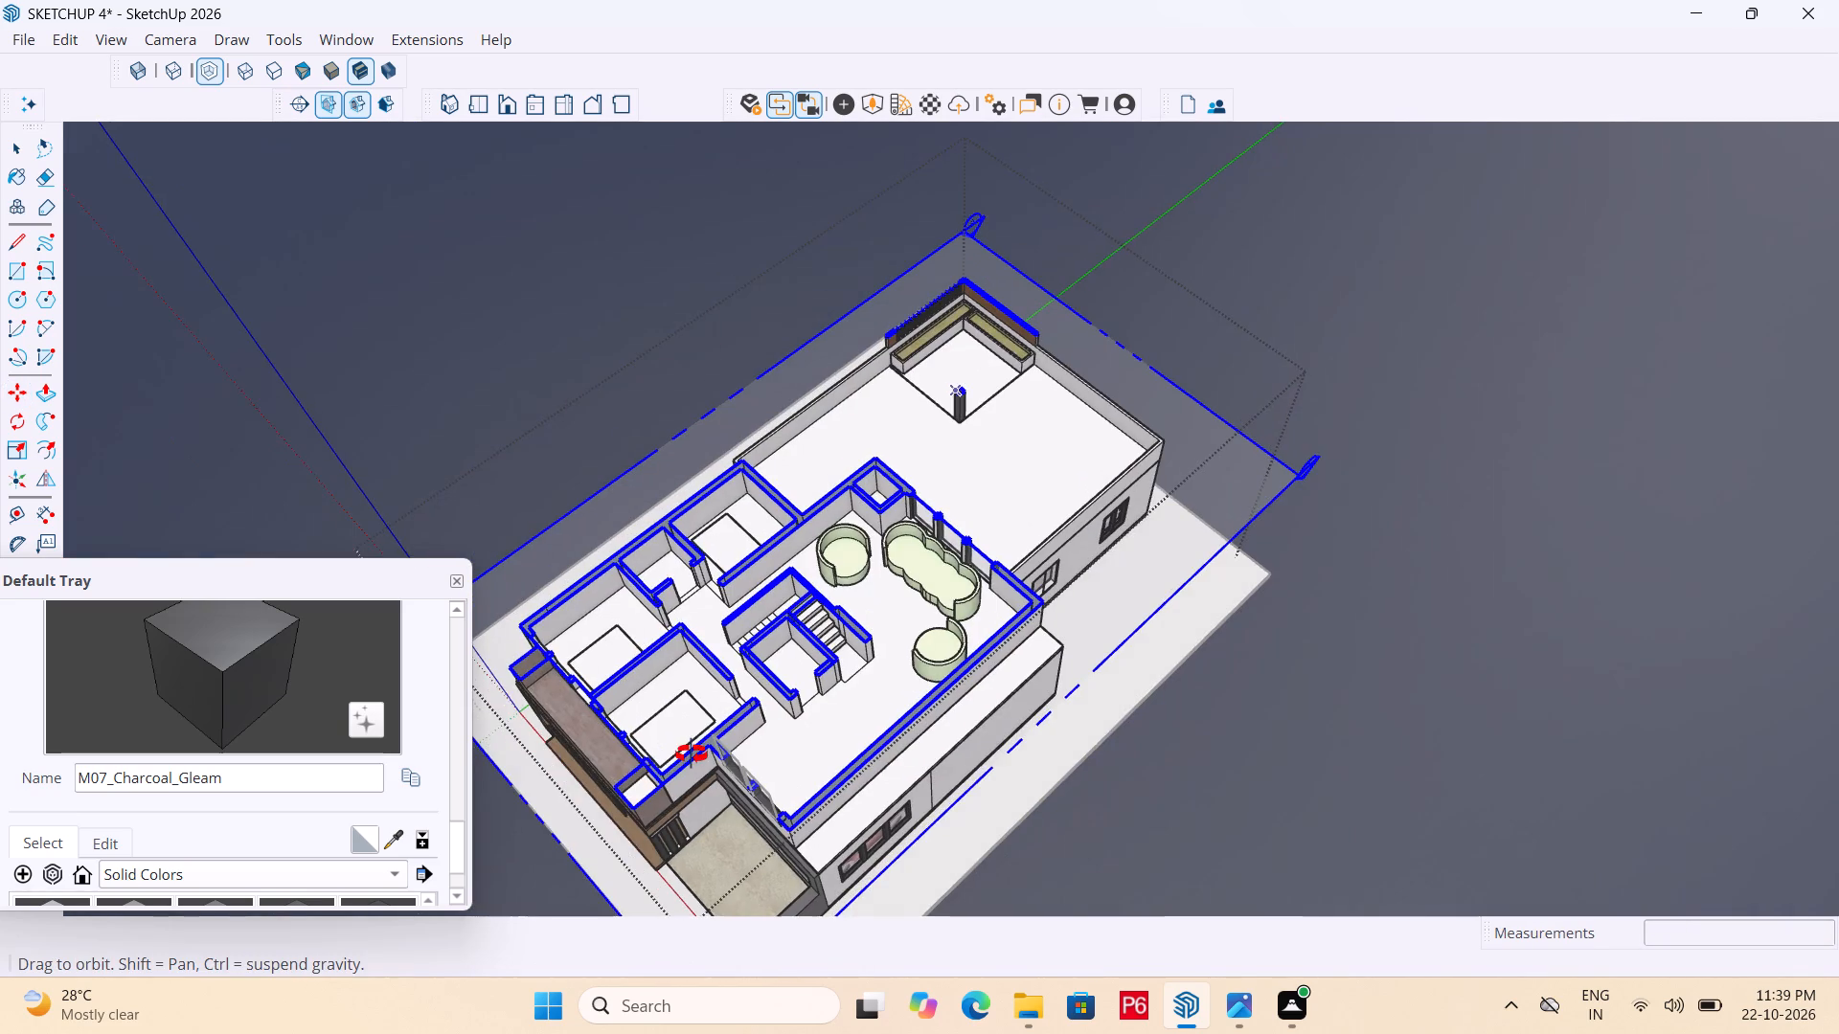
{"action": "middle_click_drag", "start_coordinate": [692, 754], "coordinate": [699, 732]}
{"action": "scroll", "coordinate": [1373, 553], "scroll_direction": "down", "scroll_amount": 4}
{"action": "scroll", "coordinate": [963, 556], "scroll_direction": "up", "scroll_amount": 7}
{"action": "scroll", "coordinate": [795, 564], "scroll_direction": "up", "scroll_amount": 1}
{"action": "middle_click_drag", "start_coordinate": [797, 567], "coordinate": [856, 607]}
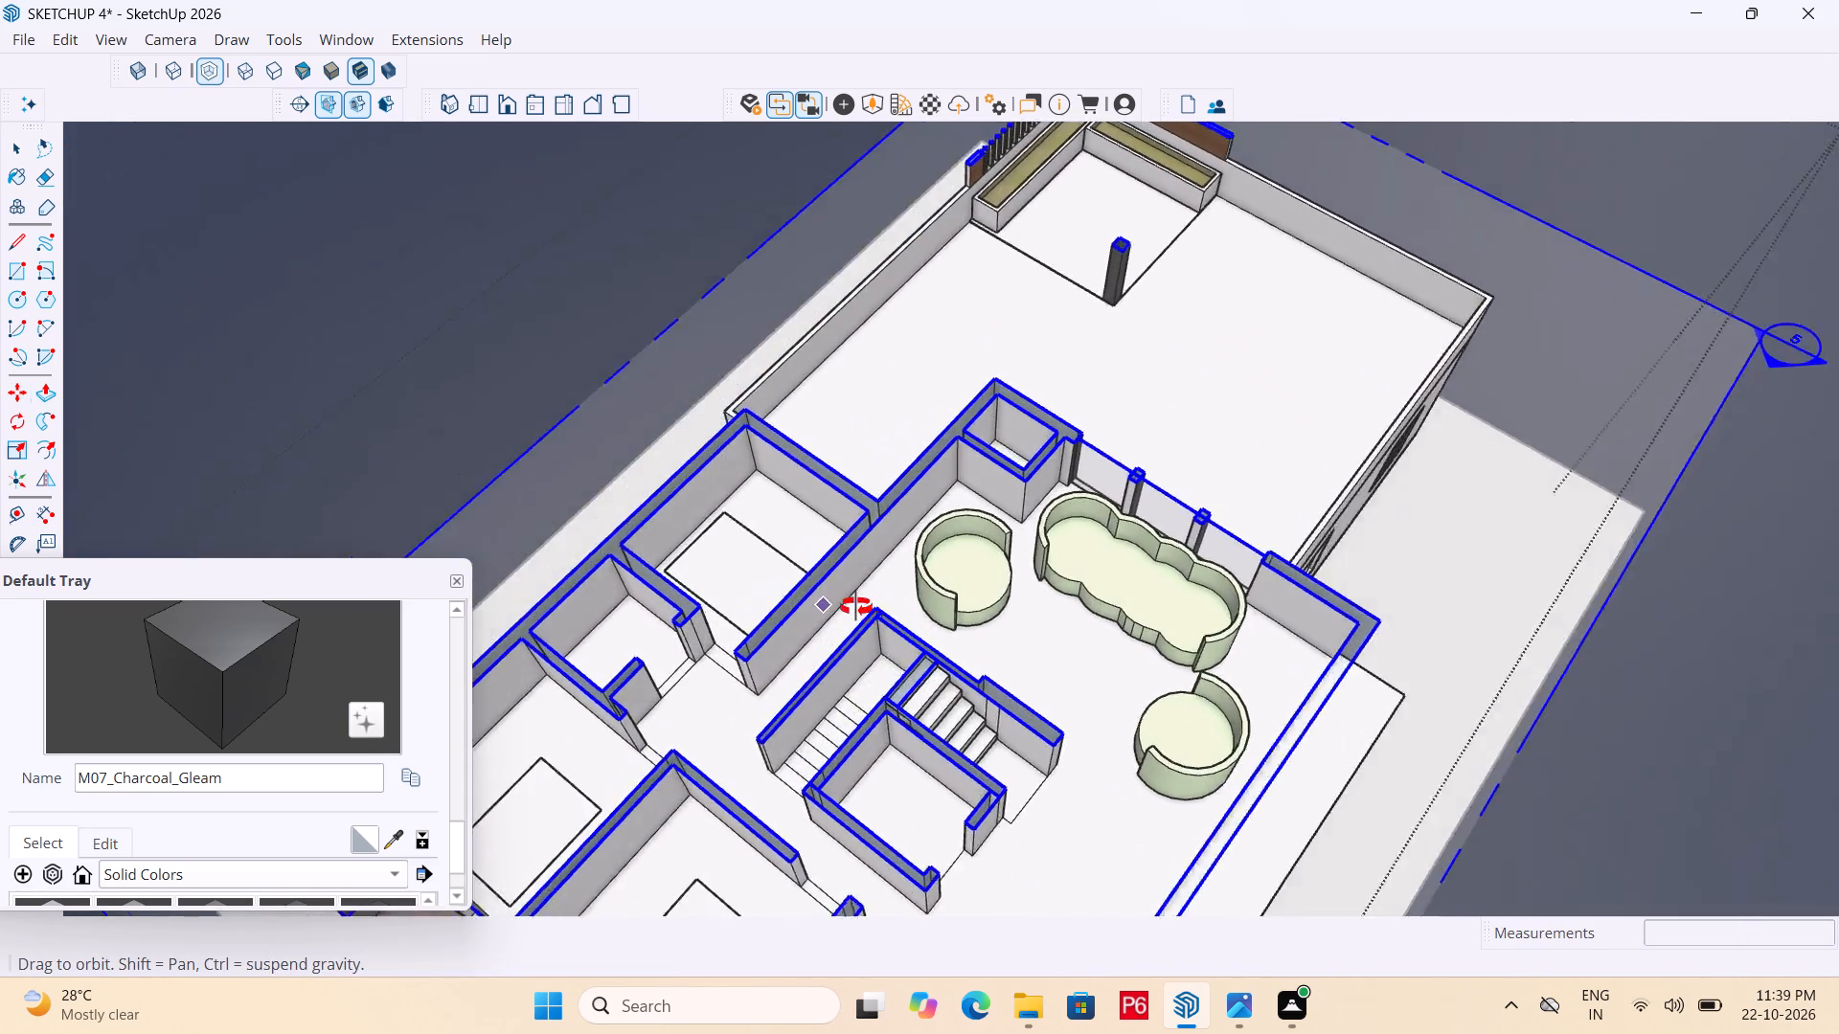
{"action": "middle_click_drag", "start_coordinate": [856, 607], "coordinate": [1097, 626]}
{"action": "scroll", "coordinate": [794, 624], "scroll_direction": "up", "scroll_amount": 2}
{"action": "key", "text": "space"}
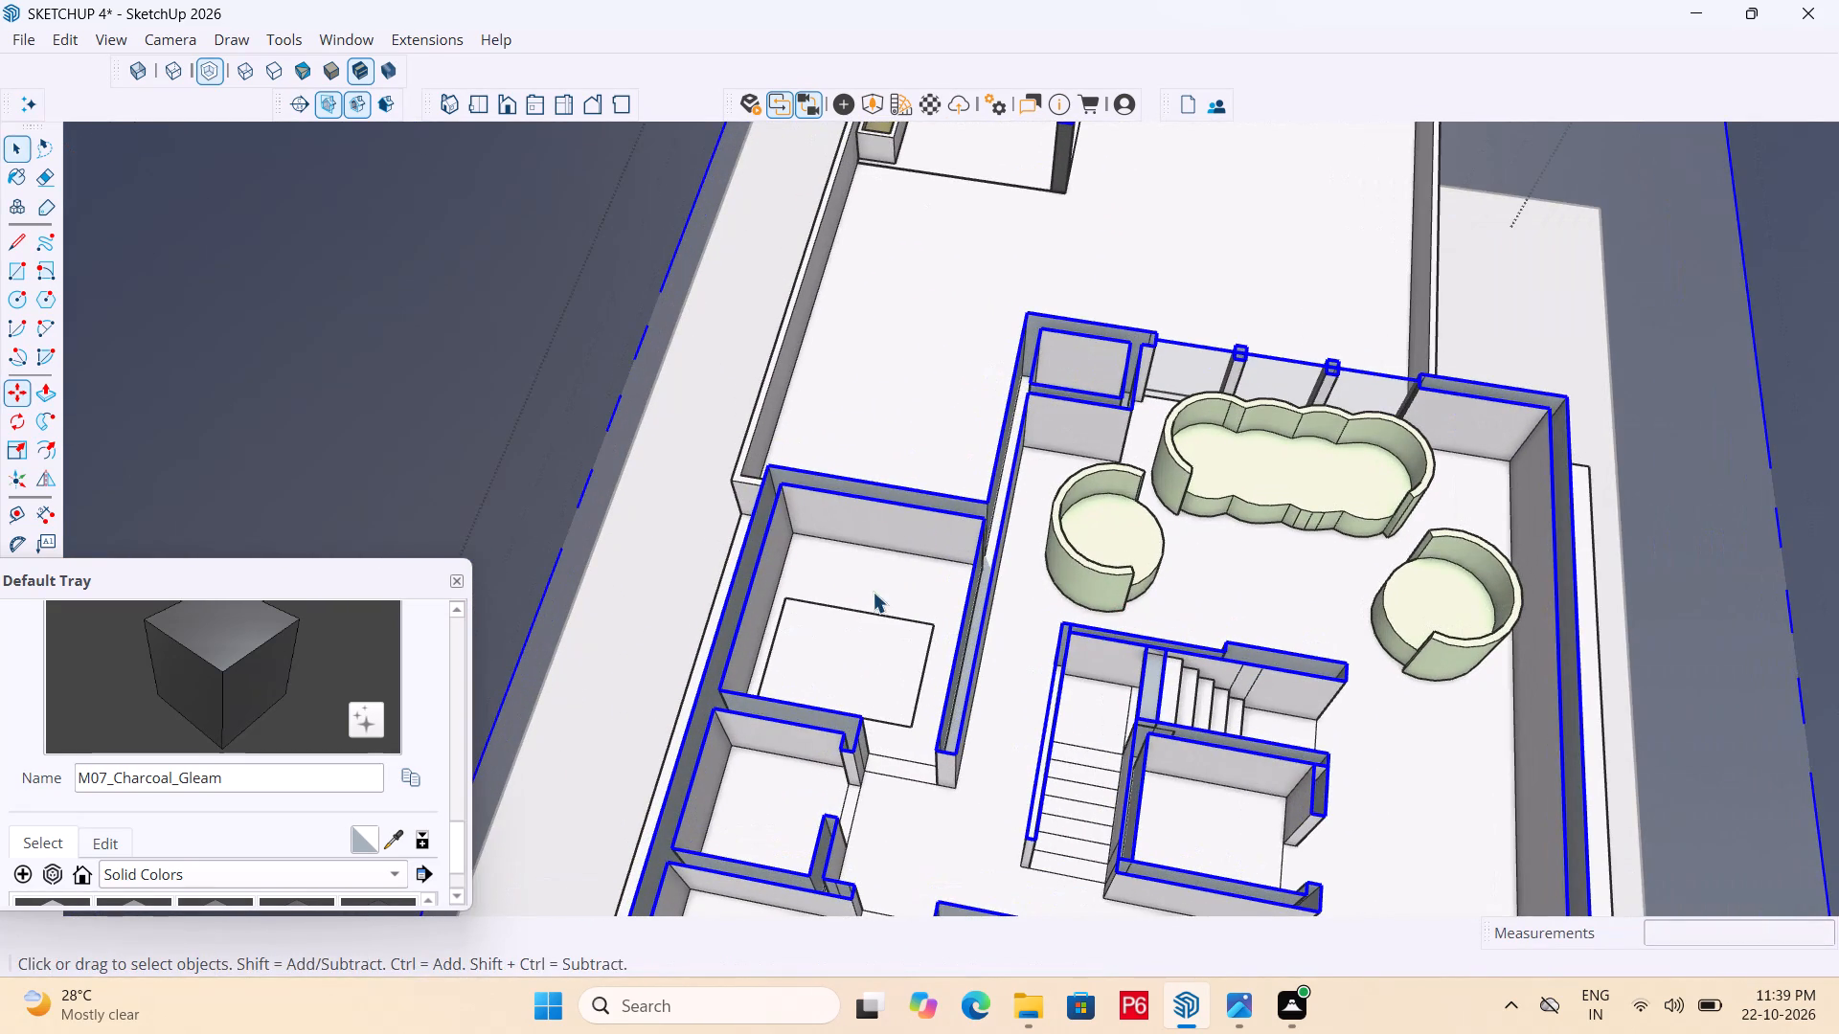
{"action": "double_click", "coordinate": [862, 634]}
{"action": "left_click", "coordinate": [858, 629]}
{"action": "left_click", "coordinate": [845, 629]}
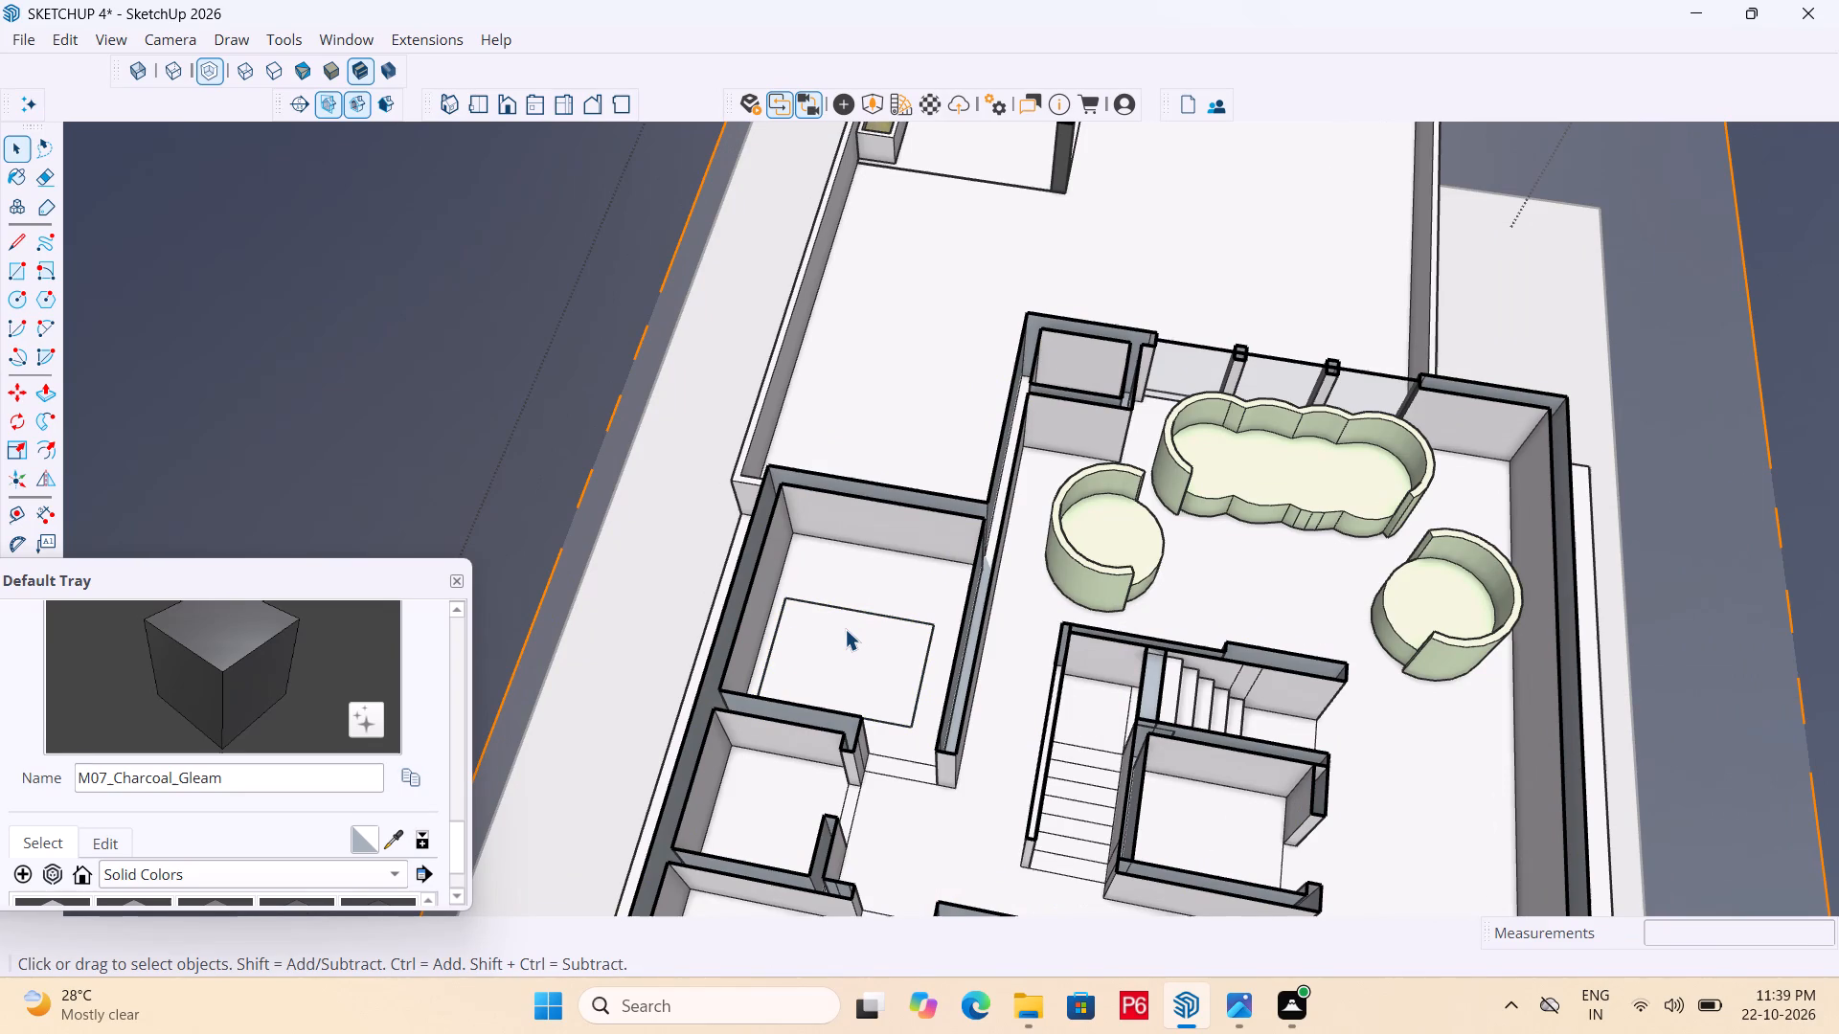
{"action": "left_click", "coordinate": [839, 630]}
{"action": "left_click", "coordinate": [839, 630]}
{"action": "middle_click_drag", "start_coordinate": [856, 613], "coordinate": [740, 563]}
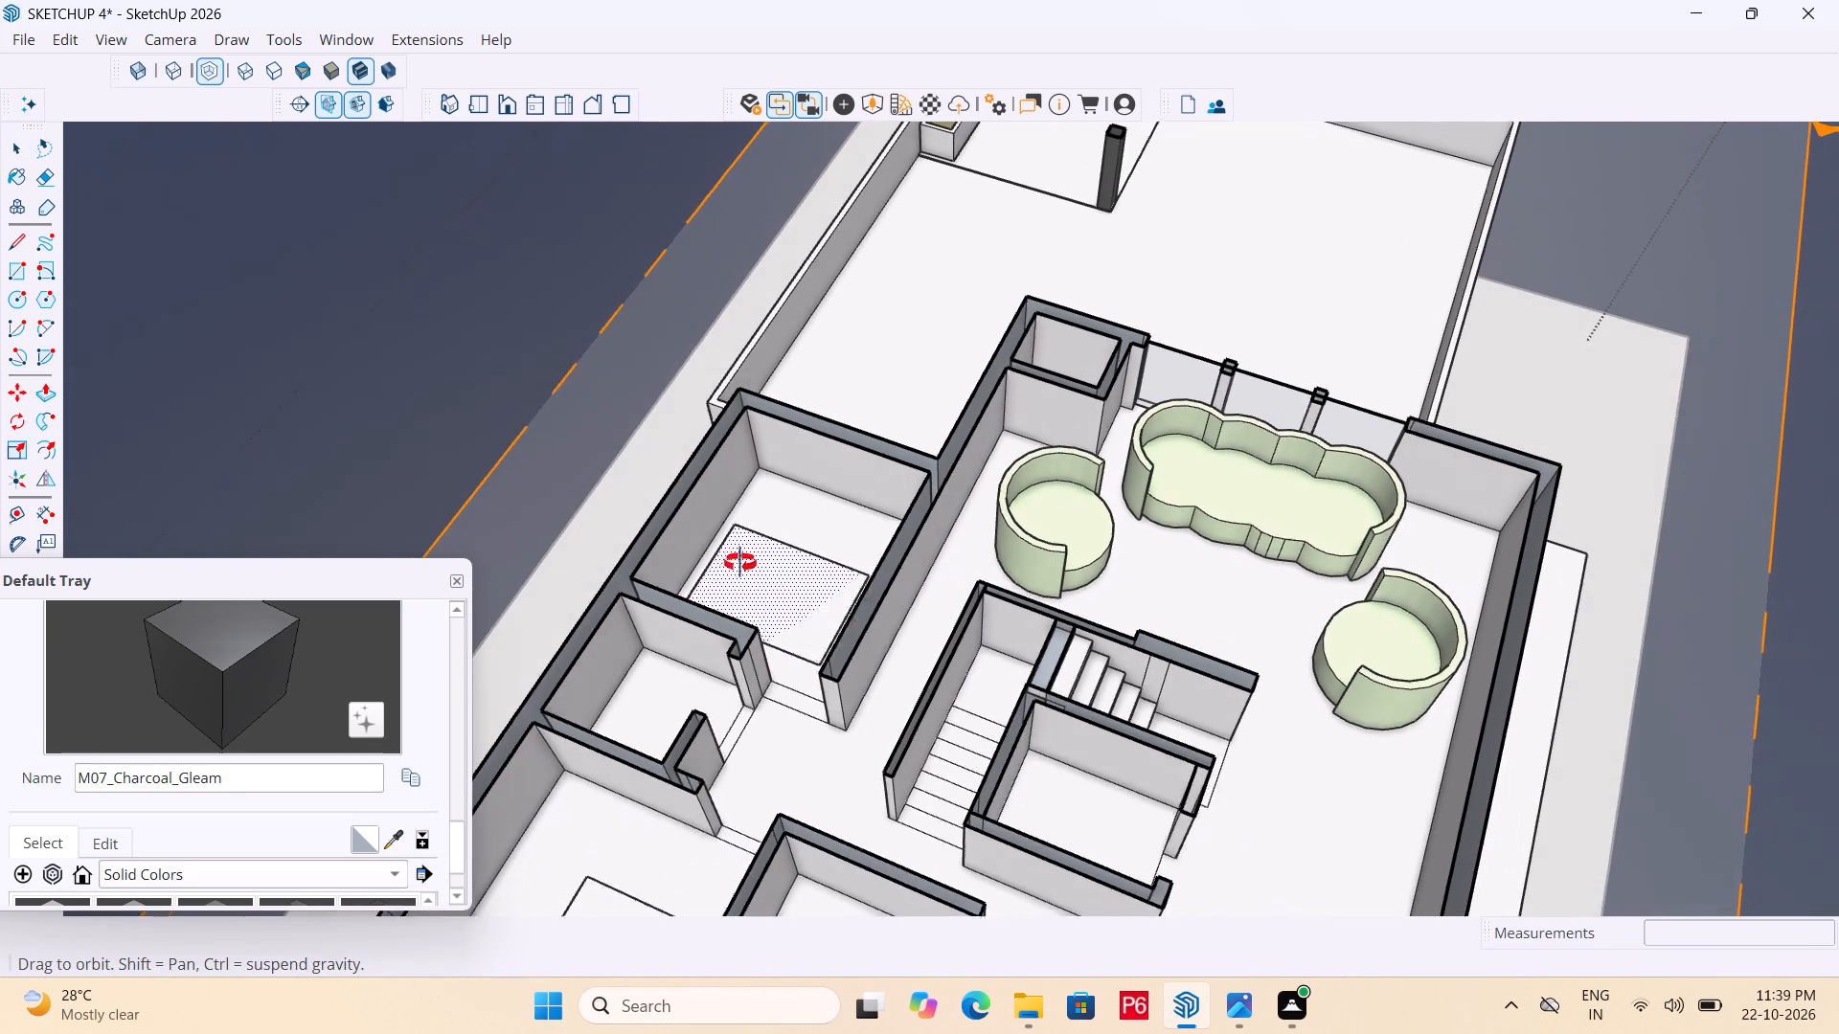
{"action": "middle_click_drag", "start_coordinate": [740, 563], "coordinate": [738, 553]}
{"action": "scroll", "coordinate": [755, 564], "scroll_direction": "up", "scroll_amount": 5}
{"action": "double_click", "coordinate": [755, 564]}
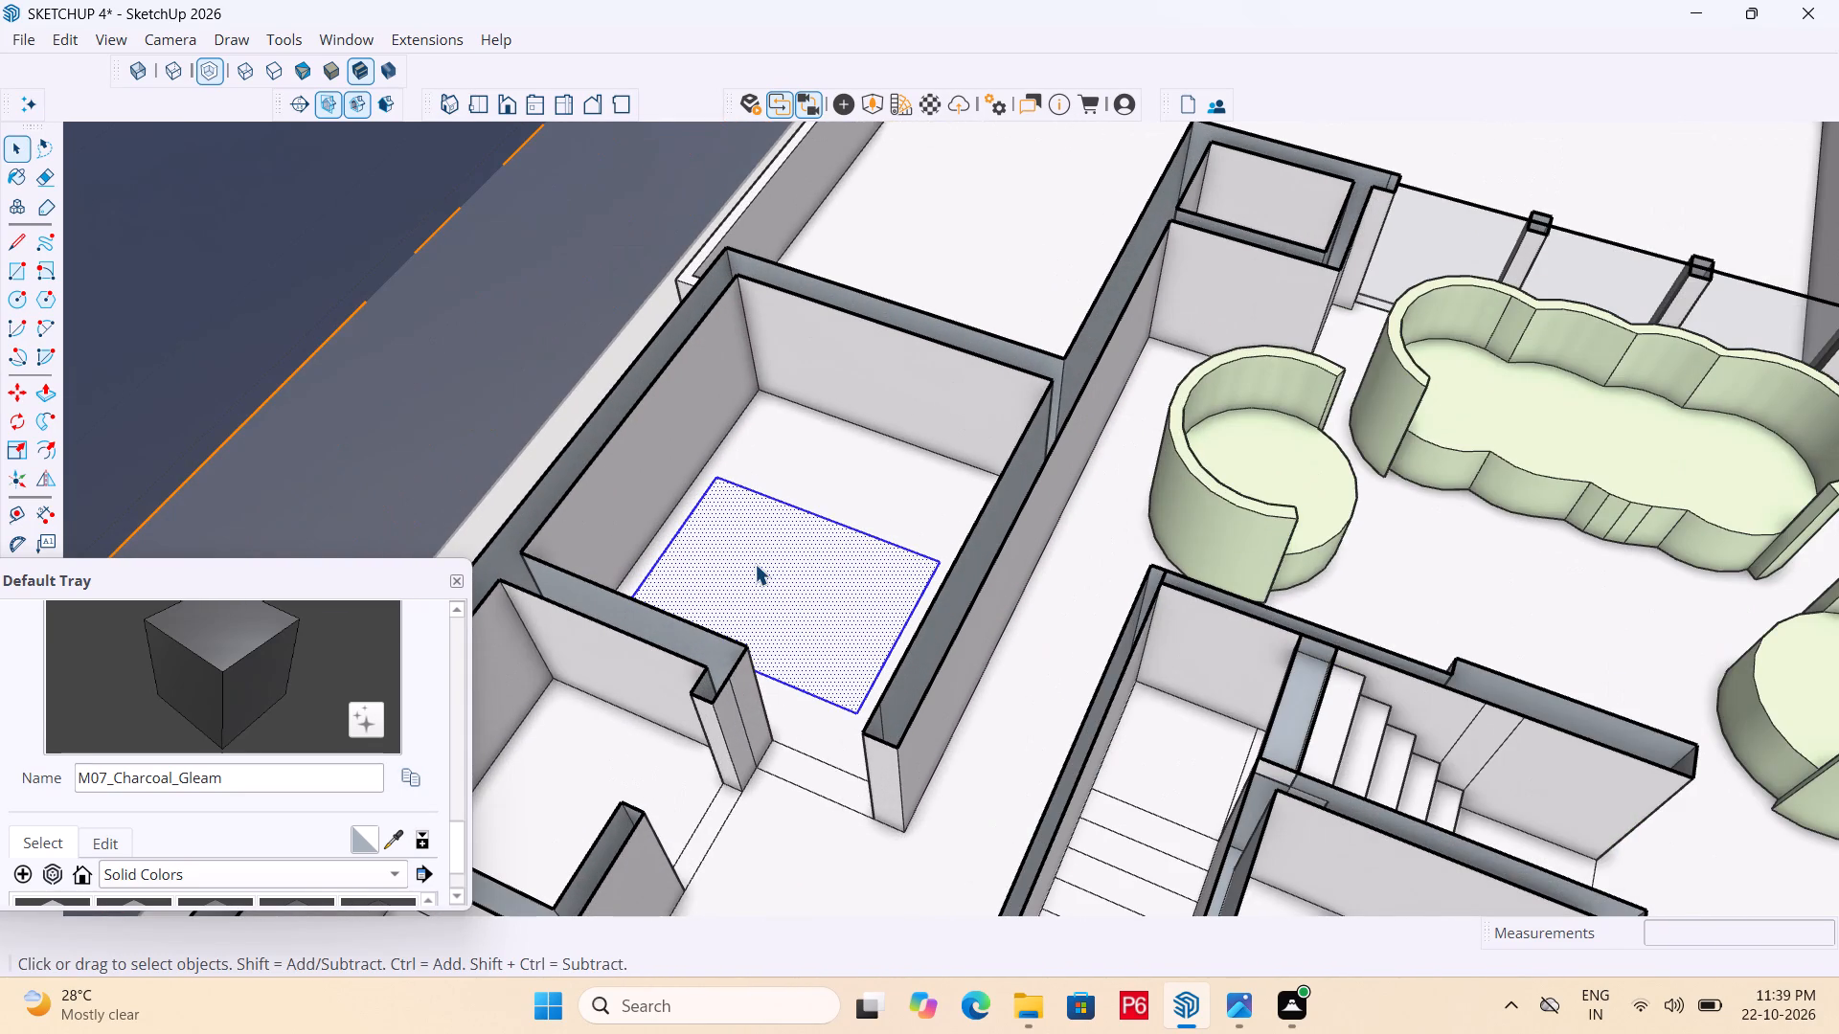
{"action": "right_click", "coordinate": [755, 564]}
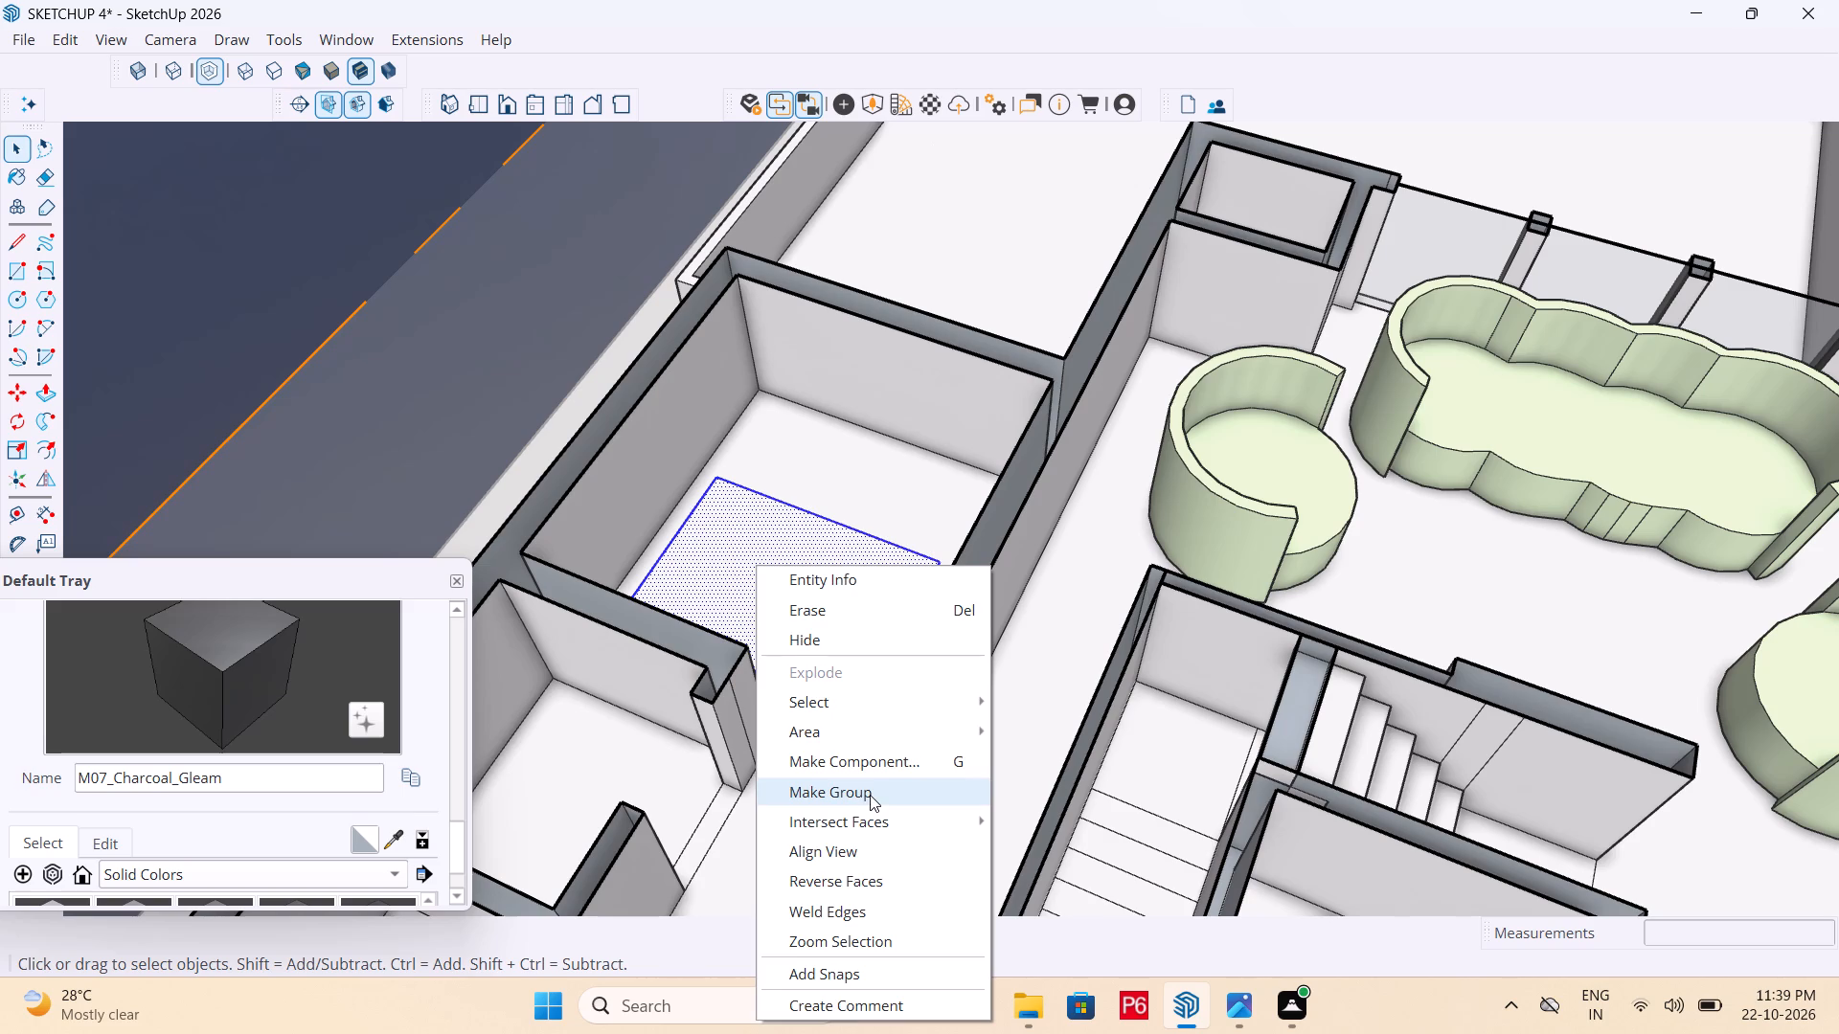
{"action": "left_click", "coordinate": [870, 795]}
Open the new floor rectangle group for editing and select its face.
{"action": "left_click", "coordinate": [833, 628]}
{"action": "double_click", "coordinate": [833, 623]}
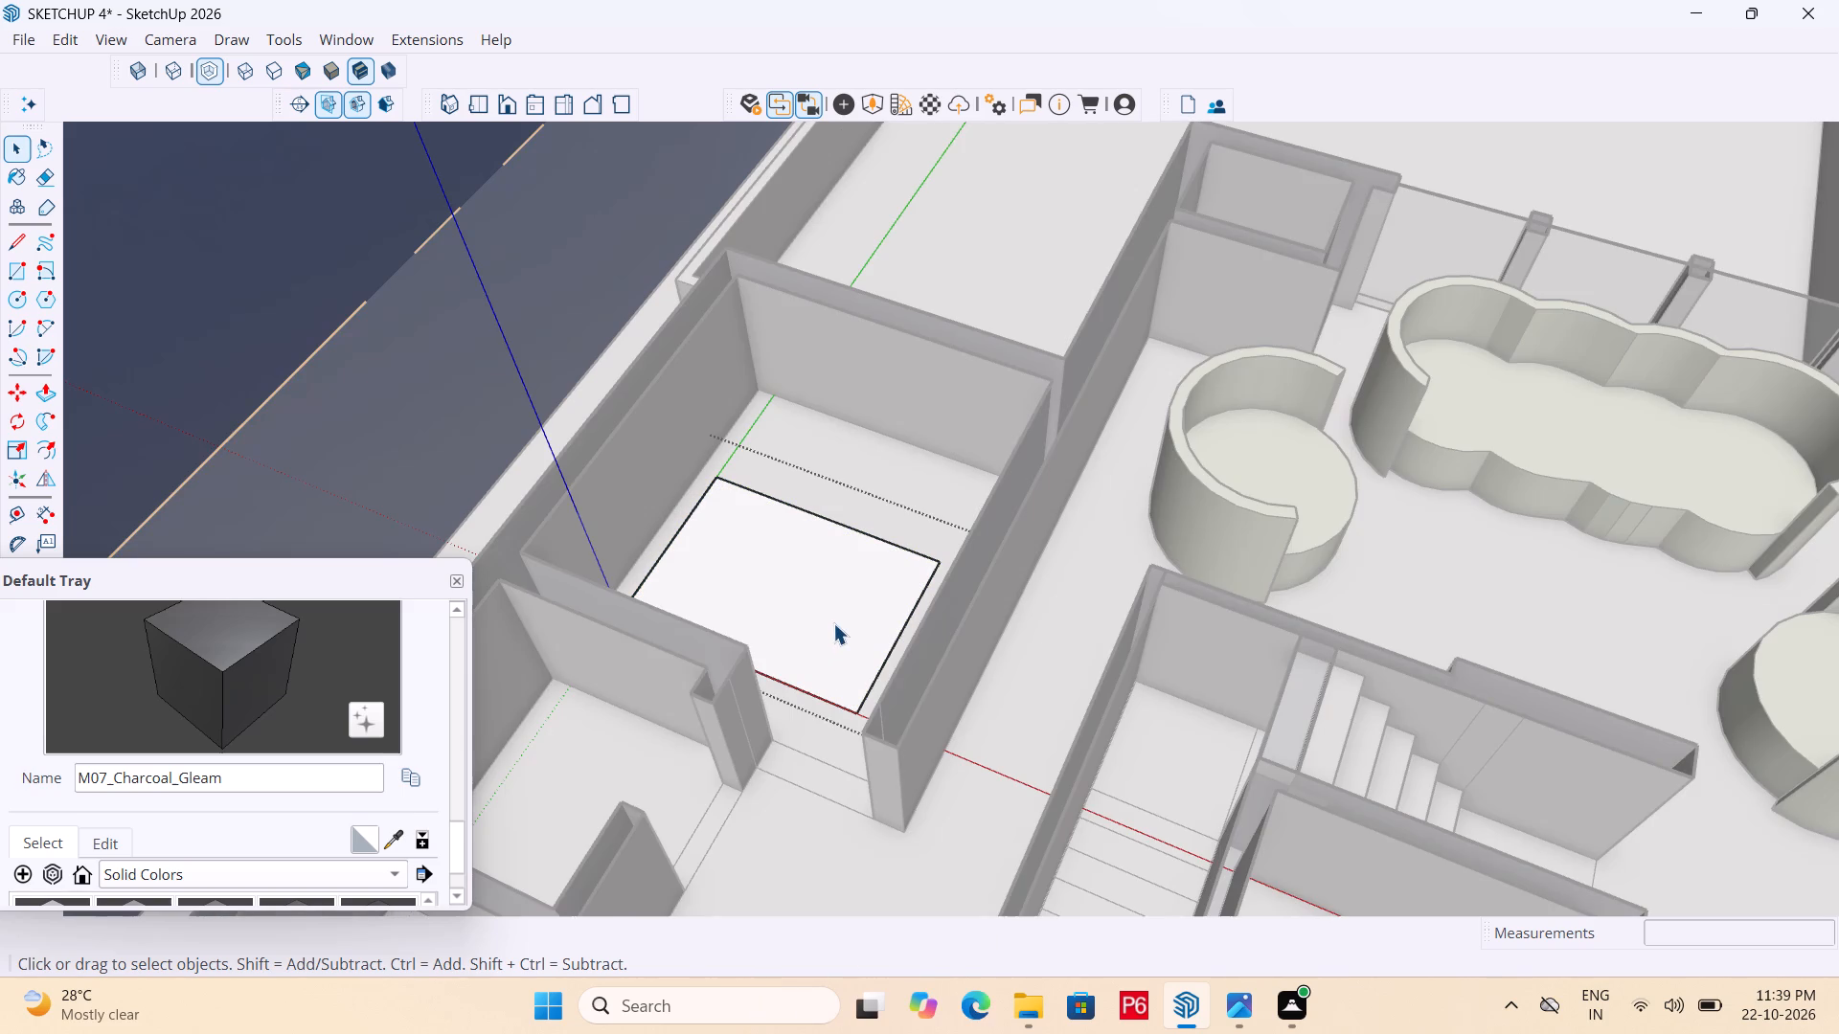
{"action": "left_click", "coordinate": [815, 579]}
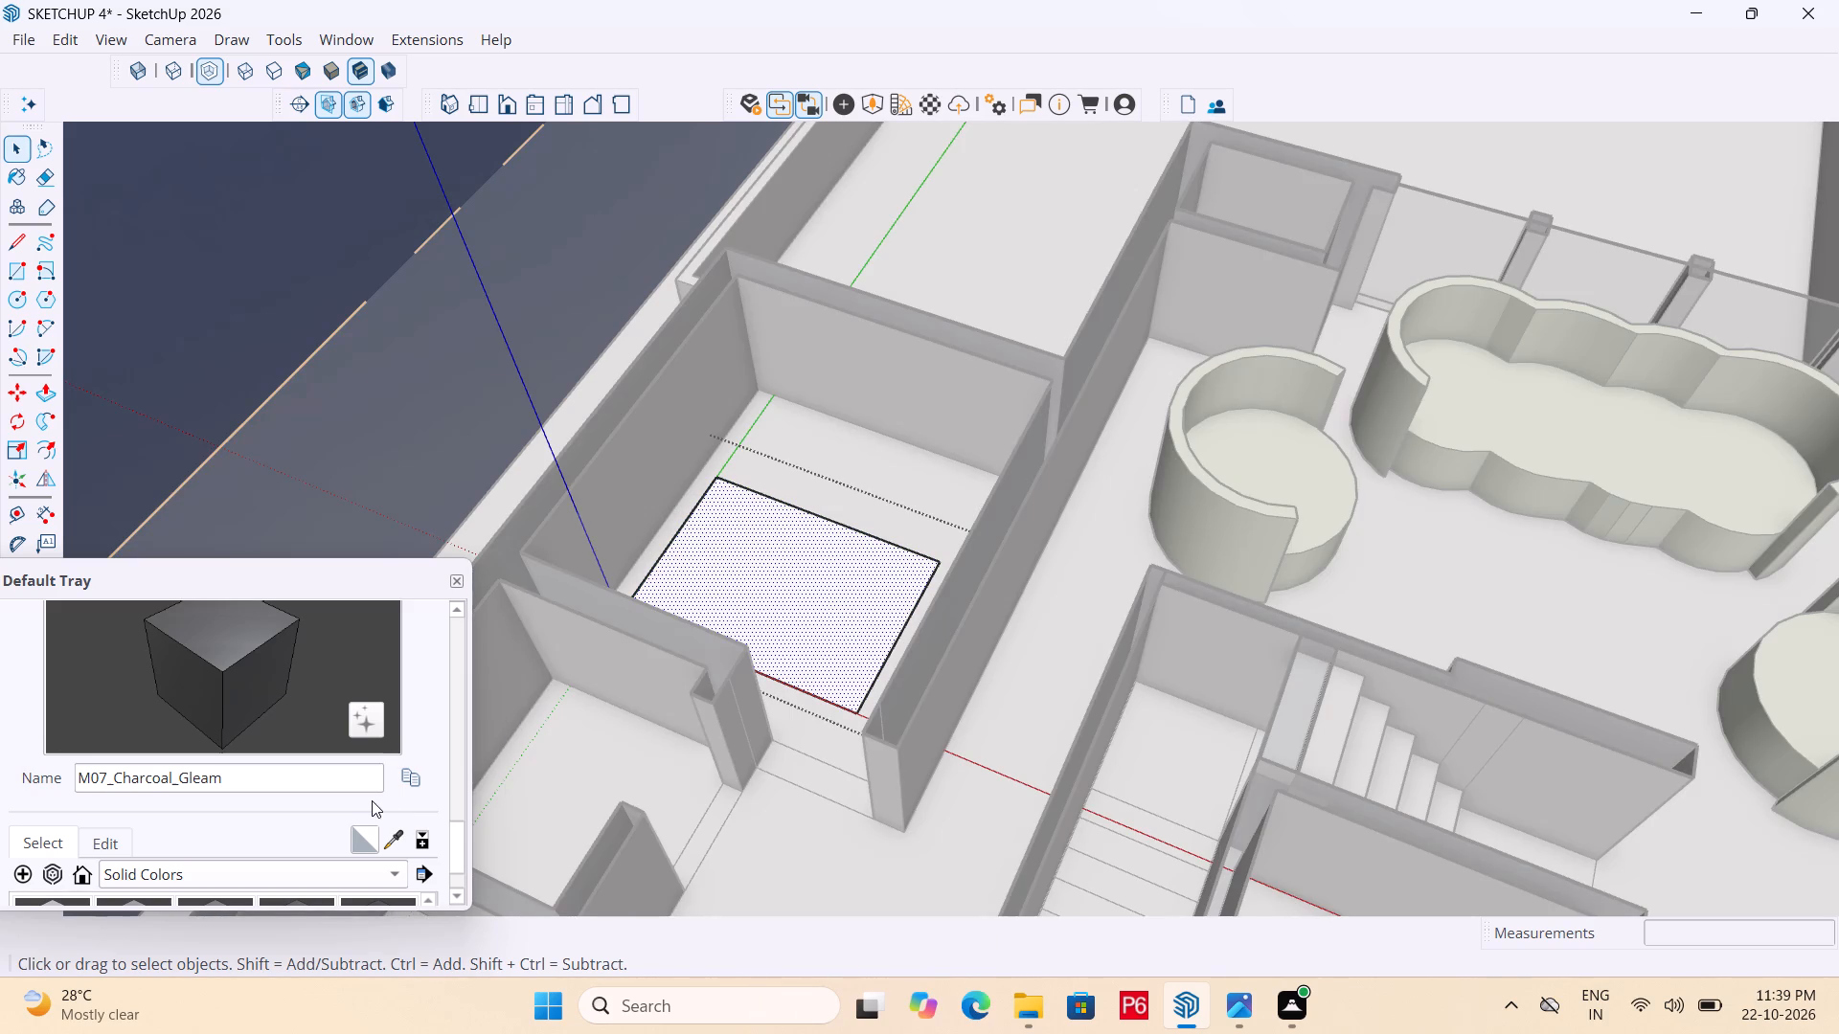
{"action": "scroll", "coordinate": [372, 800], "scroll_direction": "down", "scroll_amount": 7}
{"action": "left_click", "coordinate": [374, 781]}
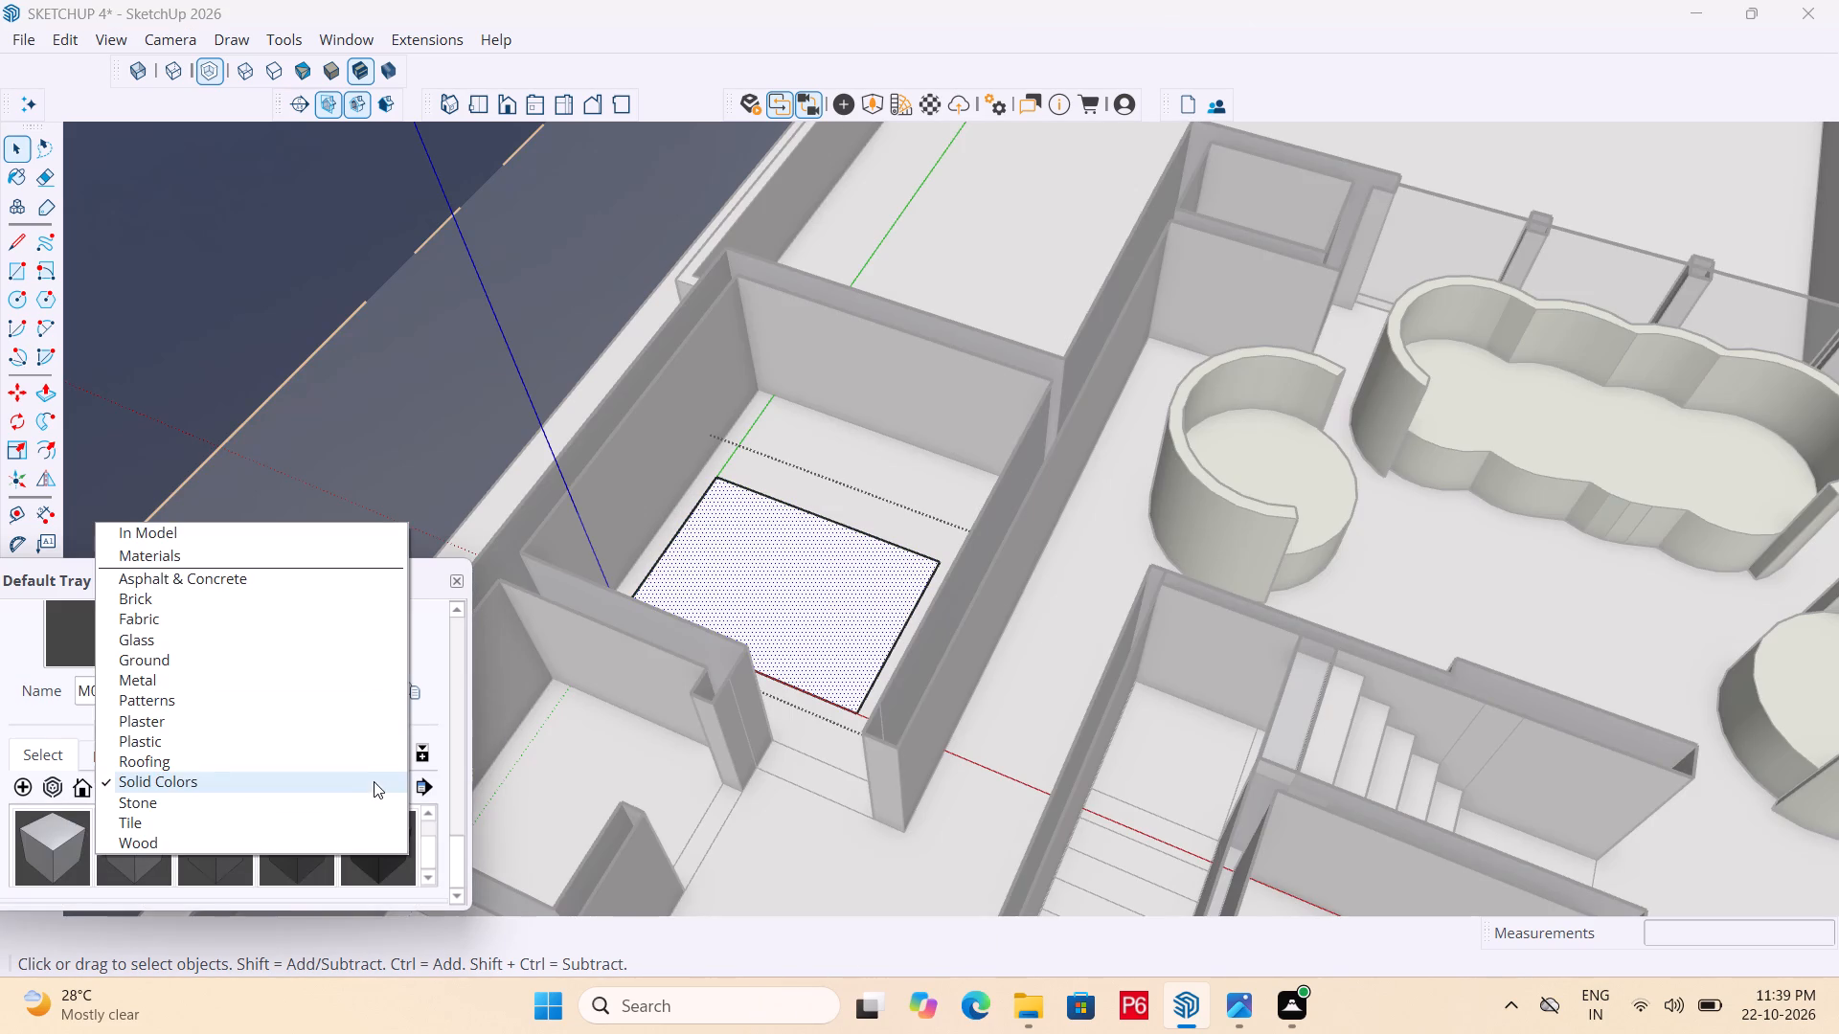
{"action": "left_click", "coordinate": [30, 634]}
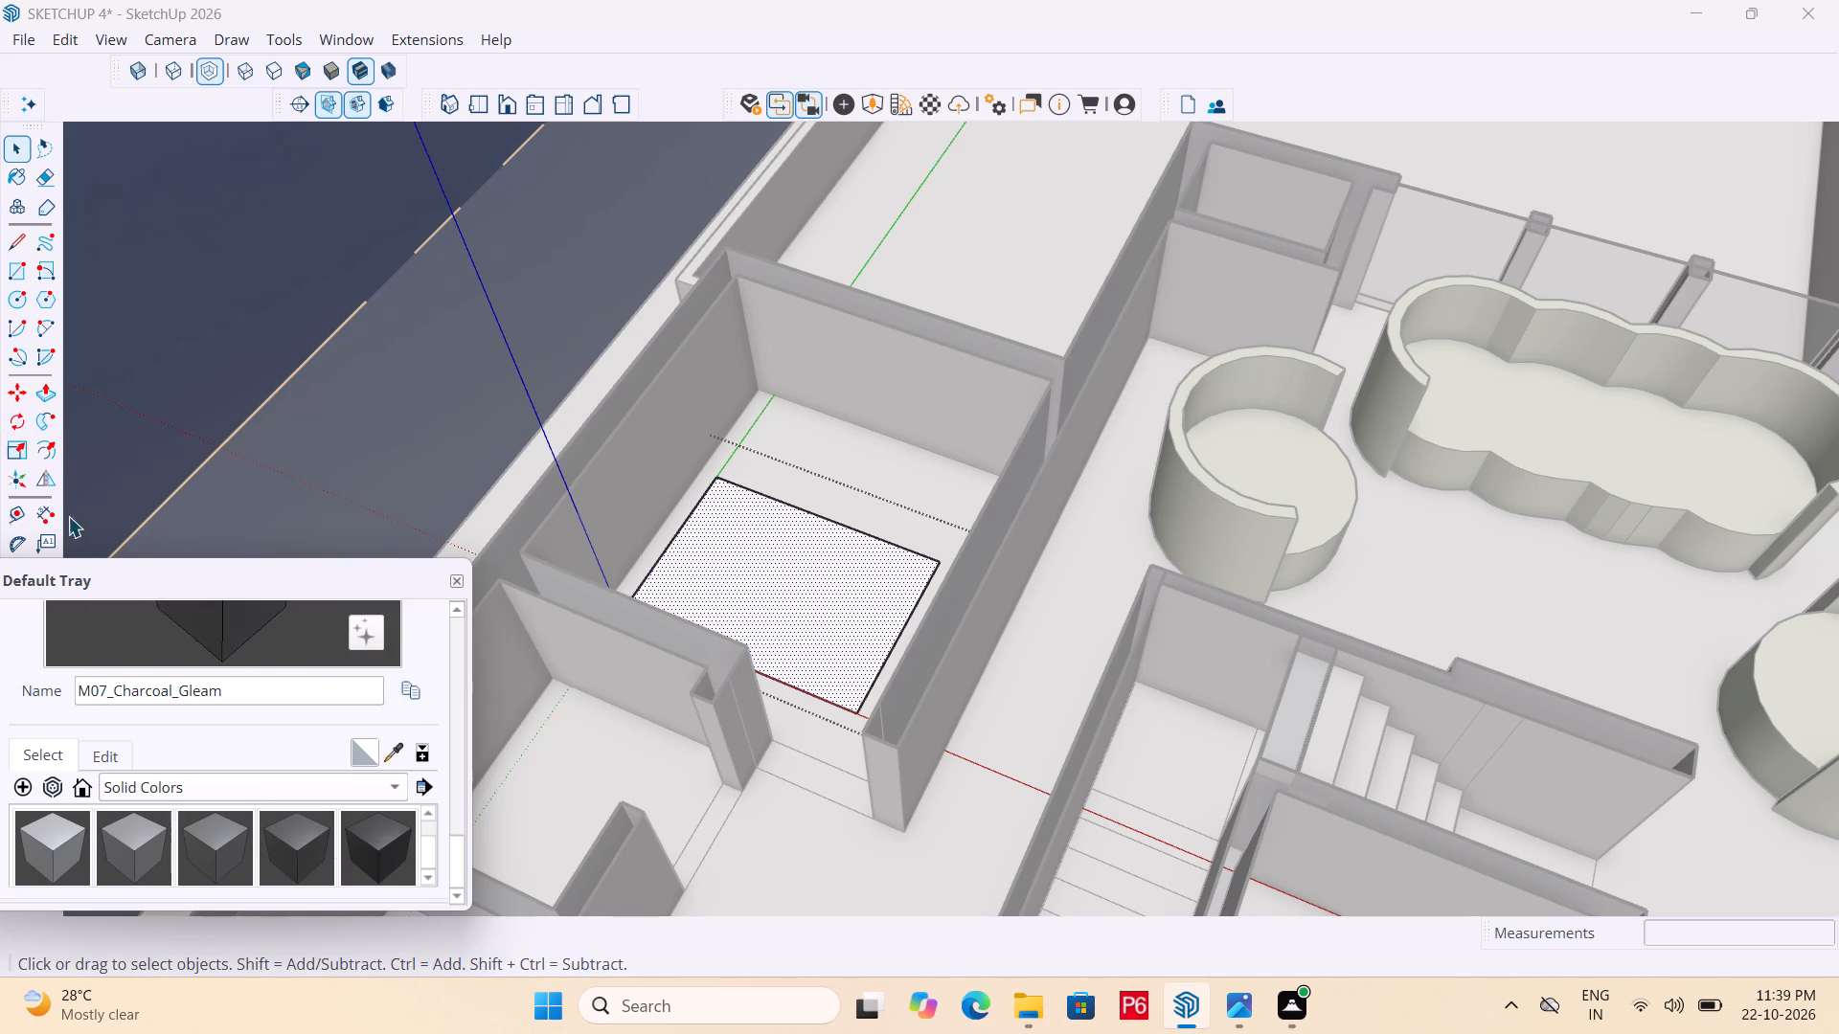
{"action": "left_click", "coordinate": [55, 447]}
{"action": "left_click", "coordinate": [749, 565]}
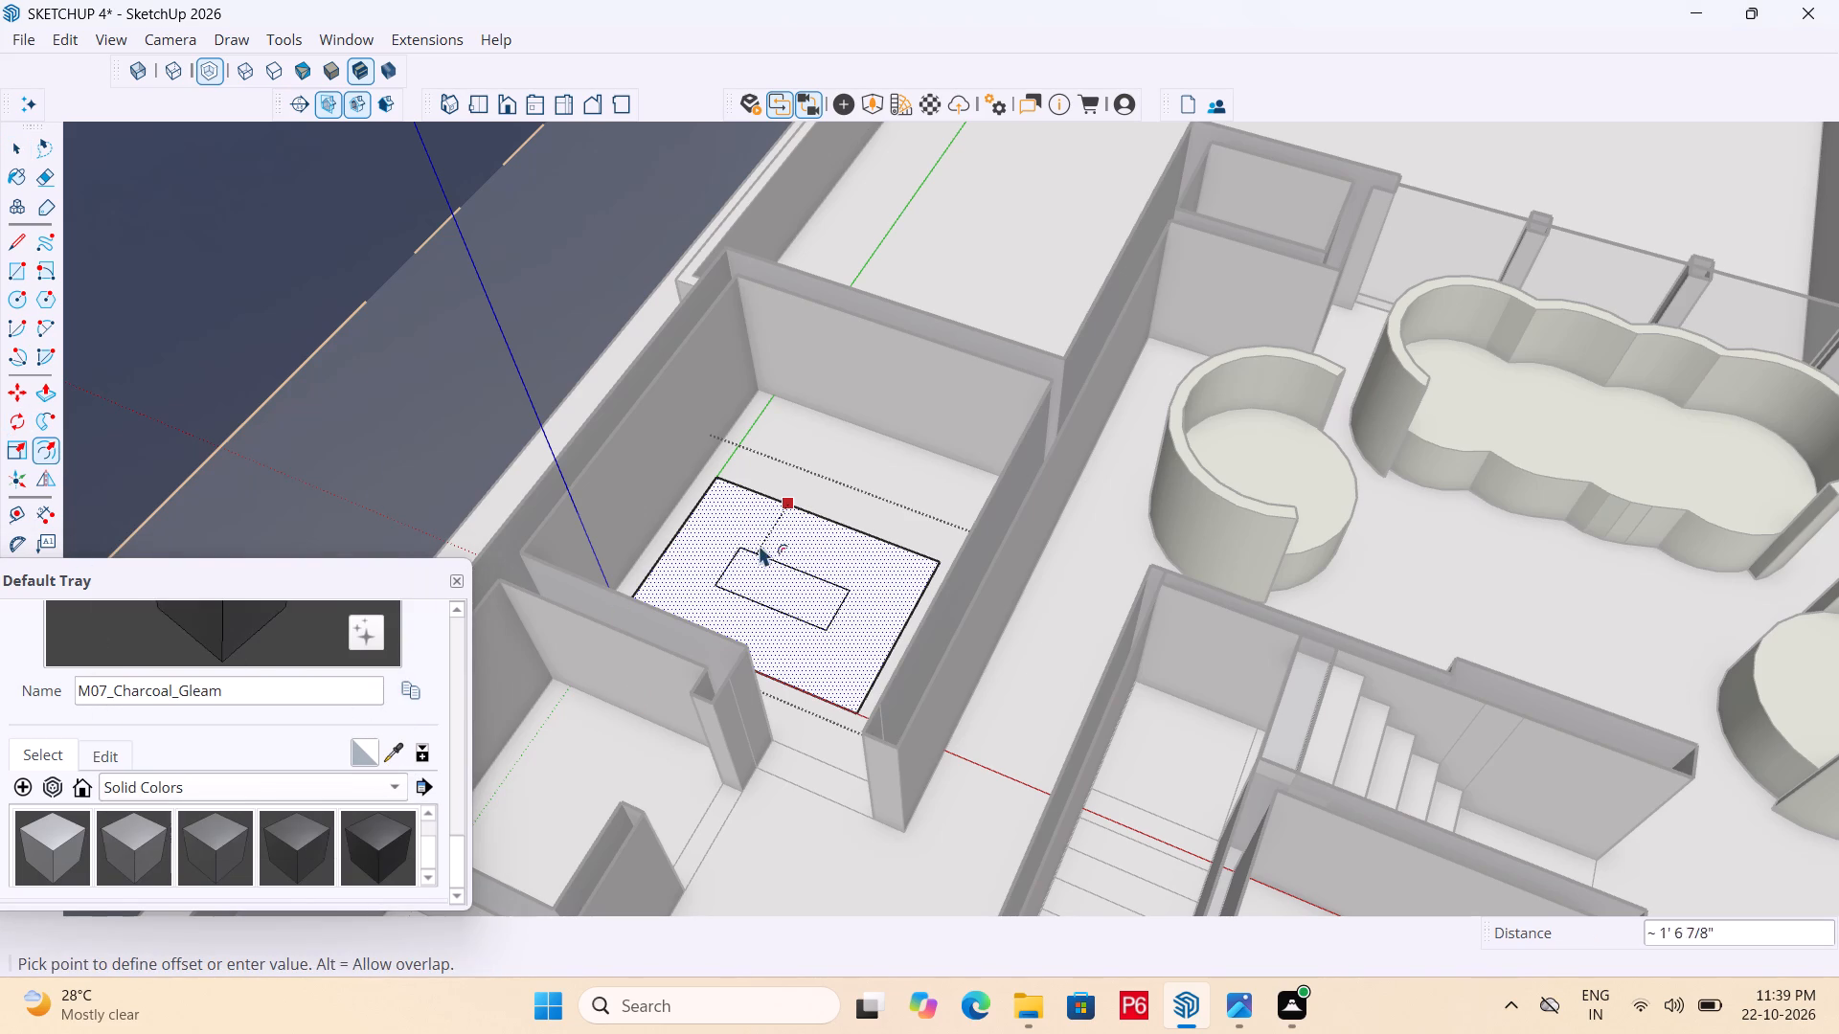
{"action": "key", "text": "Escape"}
Push/Pull the rectangle face up 1' to form a low bed block in the corner room.
{"action": "middle_click_drag", "start_coordinate": [816, 613], "coordinate": [726, 646]}
{"action": "scroll", "coordinate": [726, 645], "scroll_direction": "up", "scroll_amount": 5}
{"action": "key", "text": "space"}
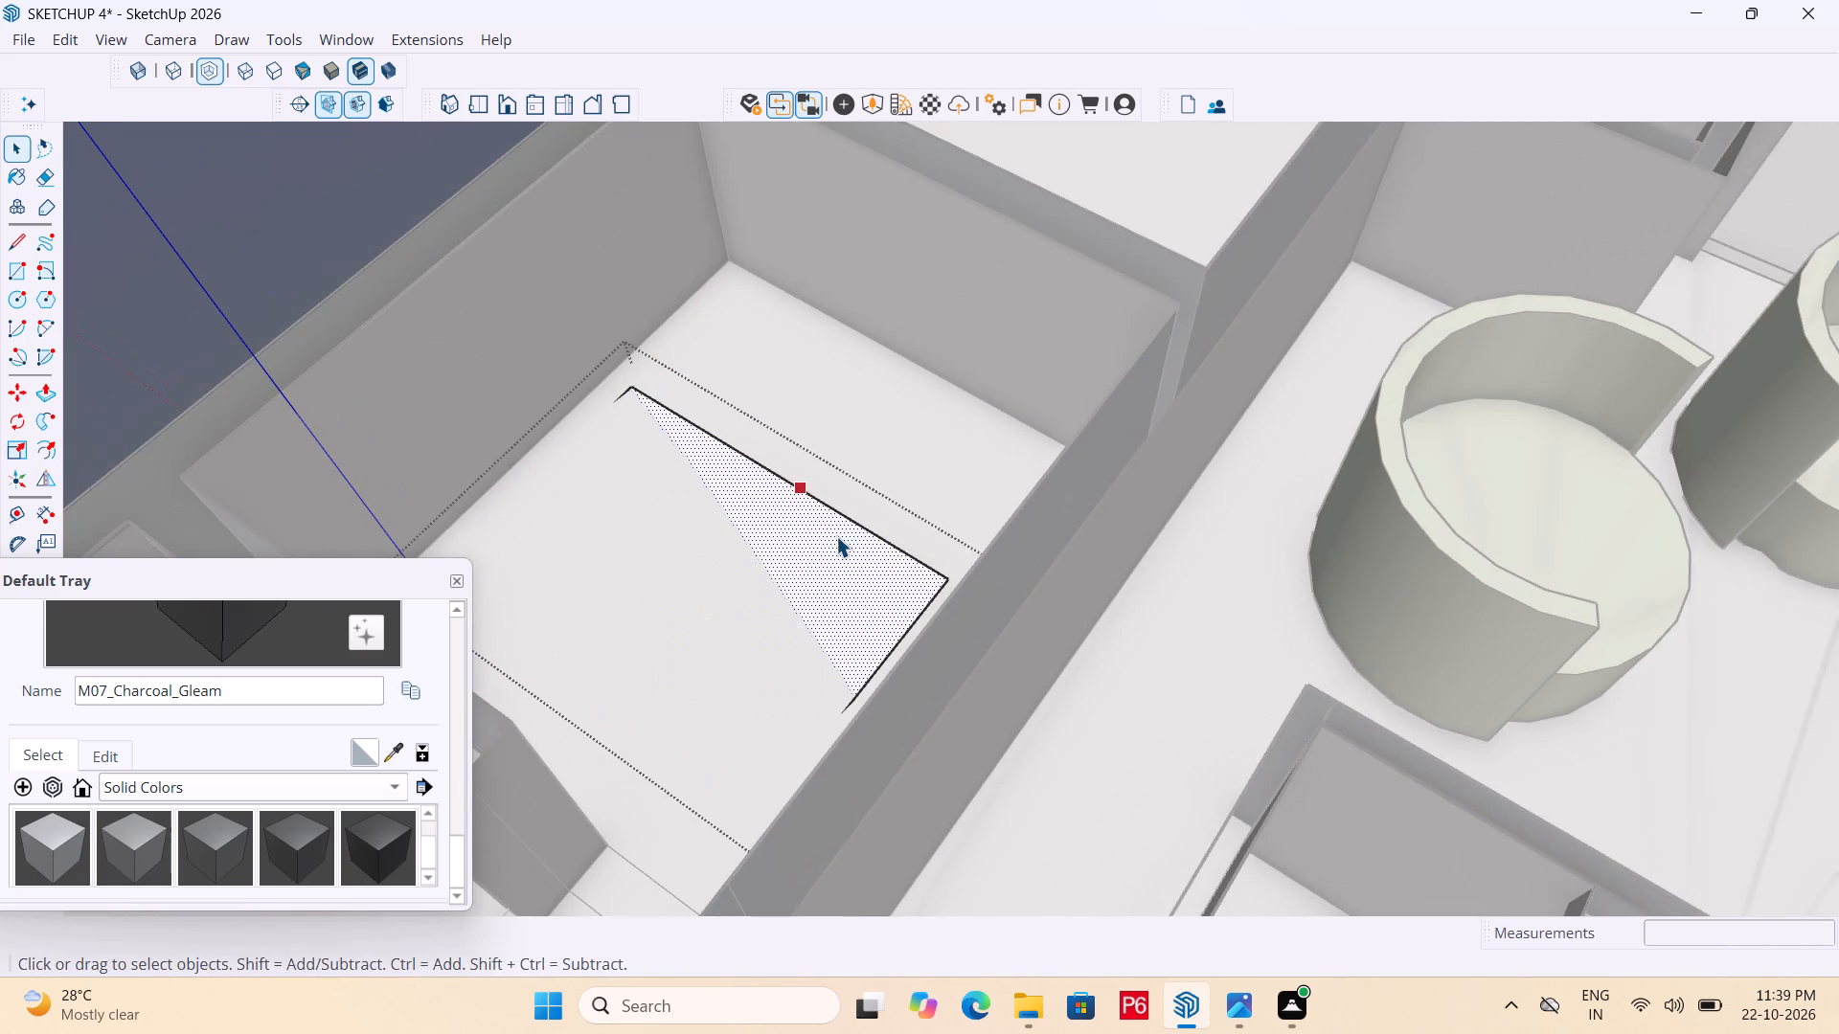
{"action": "scroll", "coordinate": [881, 542], "scroll_direction": "down", "scroll_amount": 5}
{"action": "middle_click_drag", "start_coordinate": [893, 546], "coordinate": [932, 546]}
{"action": "left_click", "coordinate": [838, 569]}
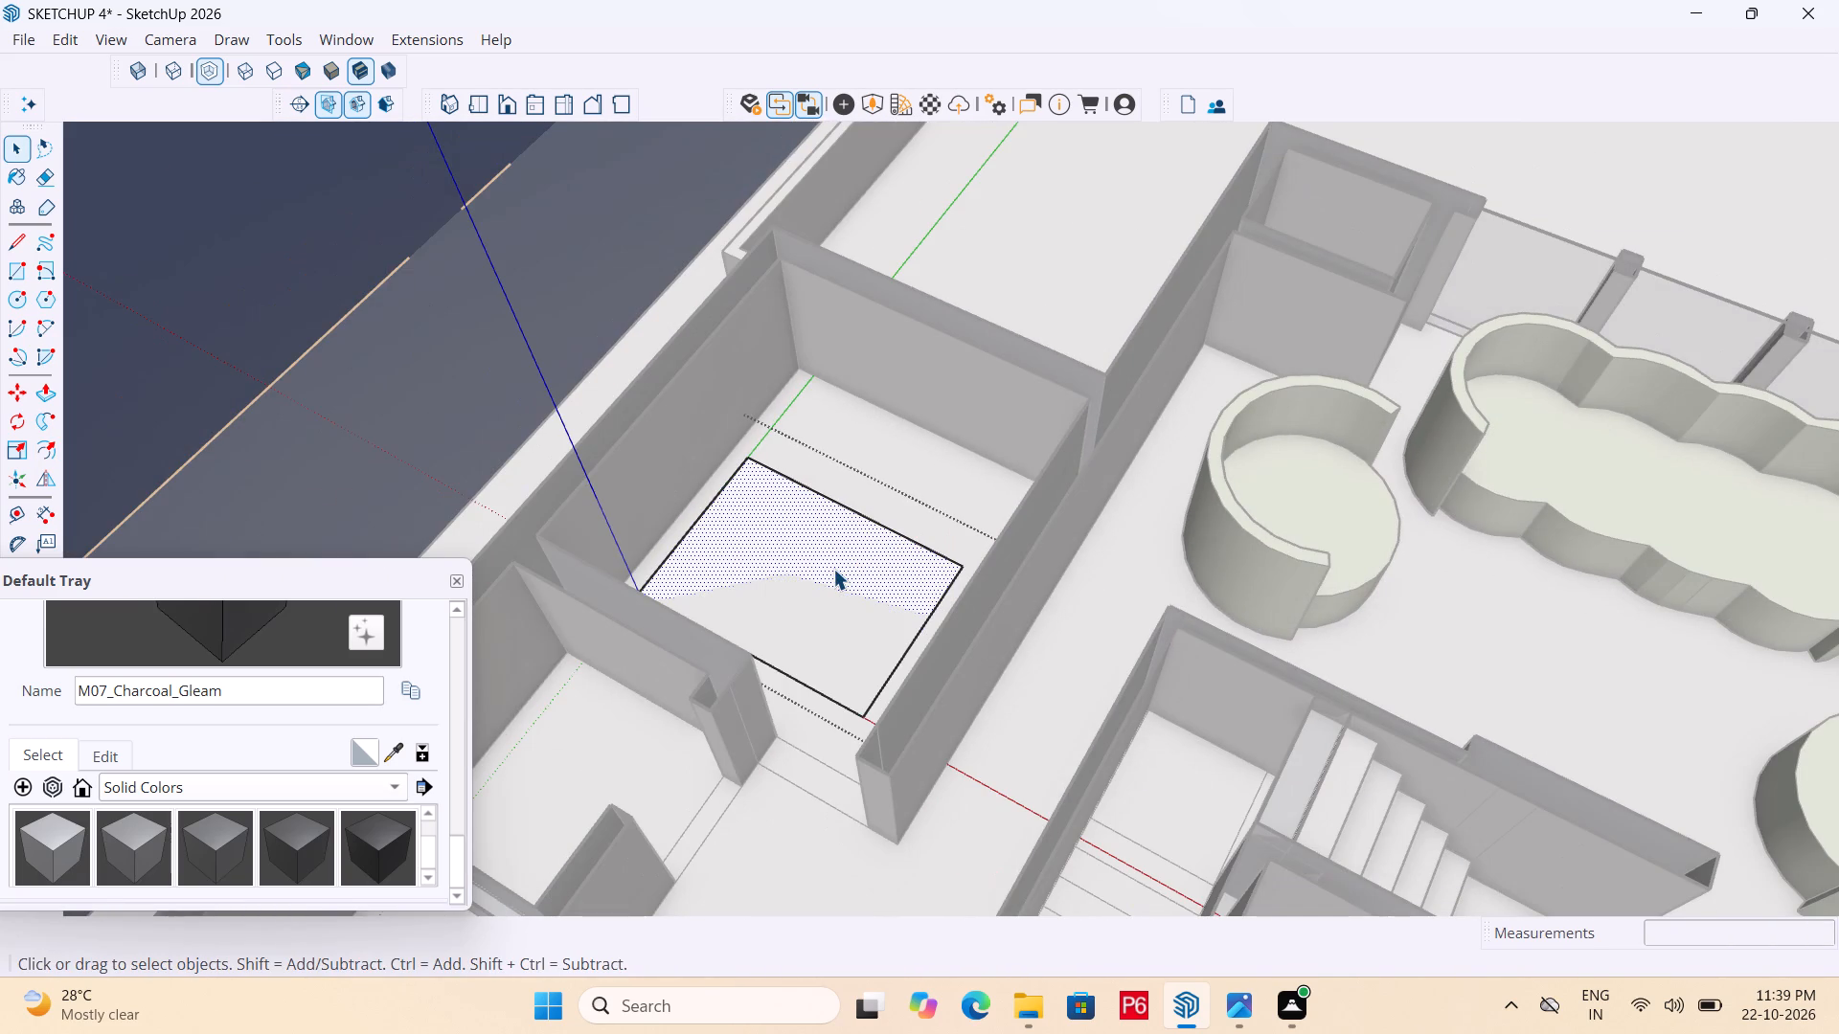
{"action": "key", "text": "p"}
{"action": "double_click", "coordinate": [816, 569]}
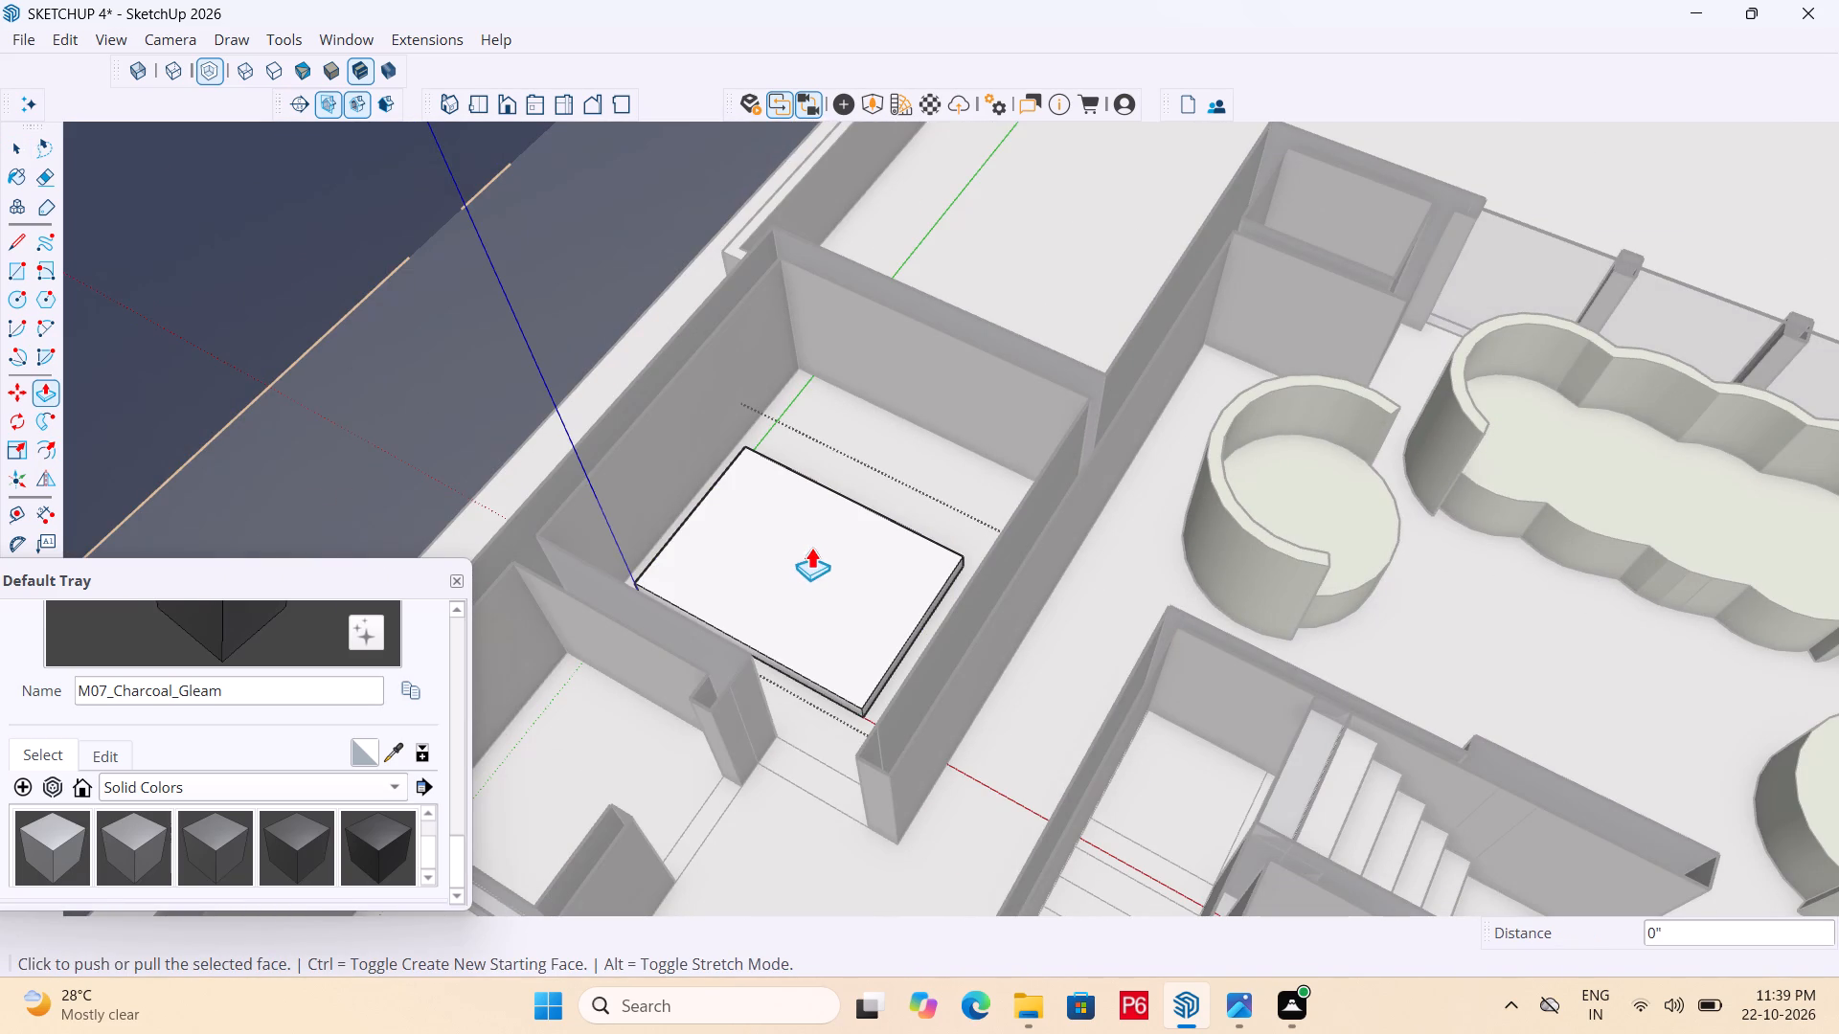
{"action": "key", "text": "ctrl+z"}
{"action": "left_click", "coordinate": [824, 652]}
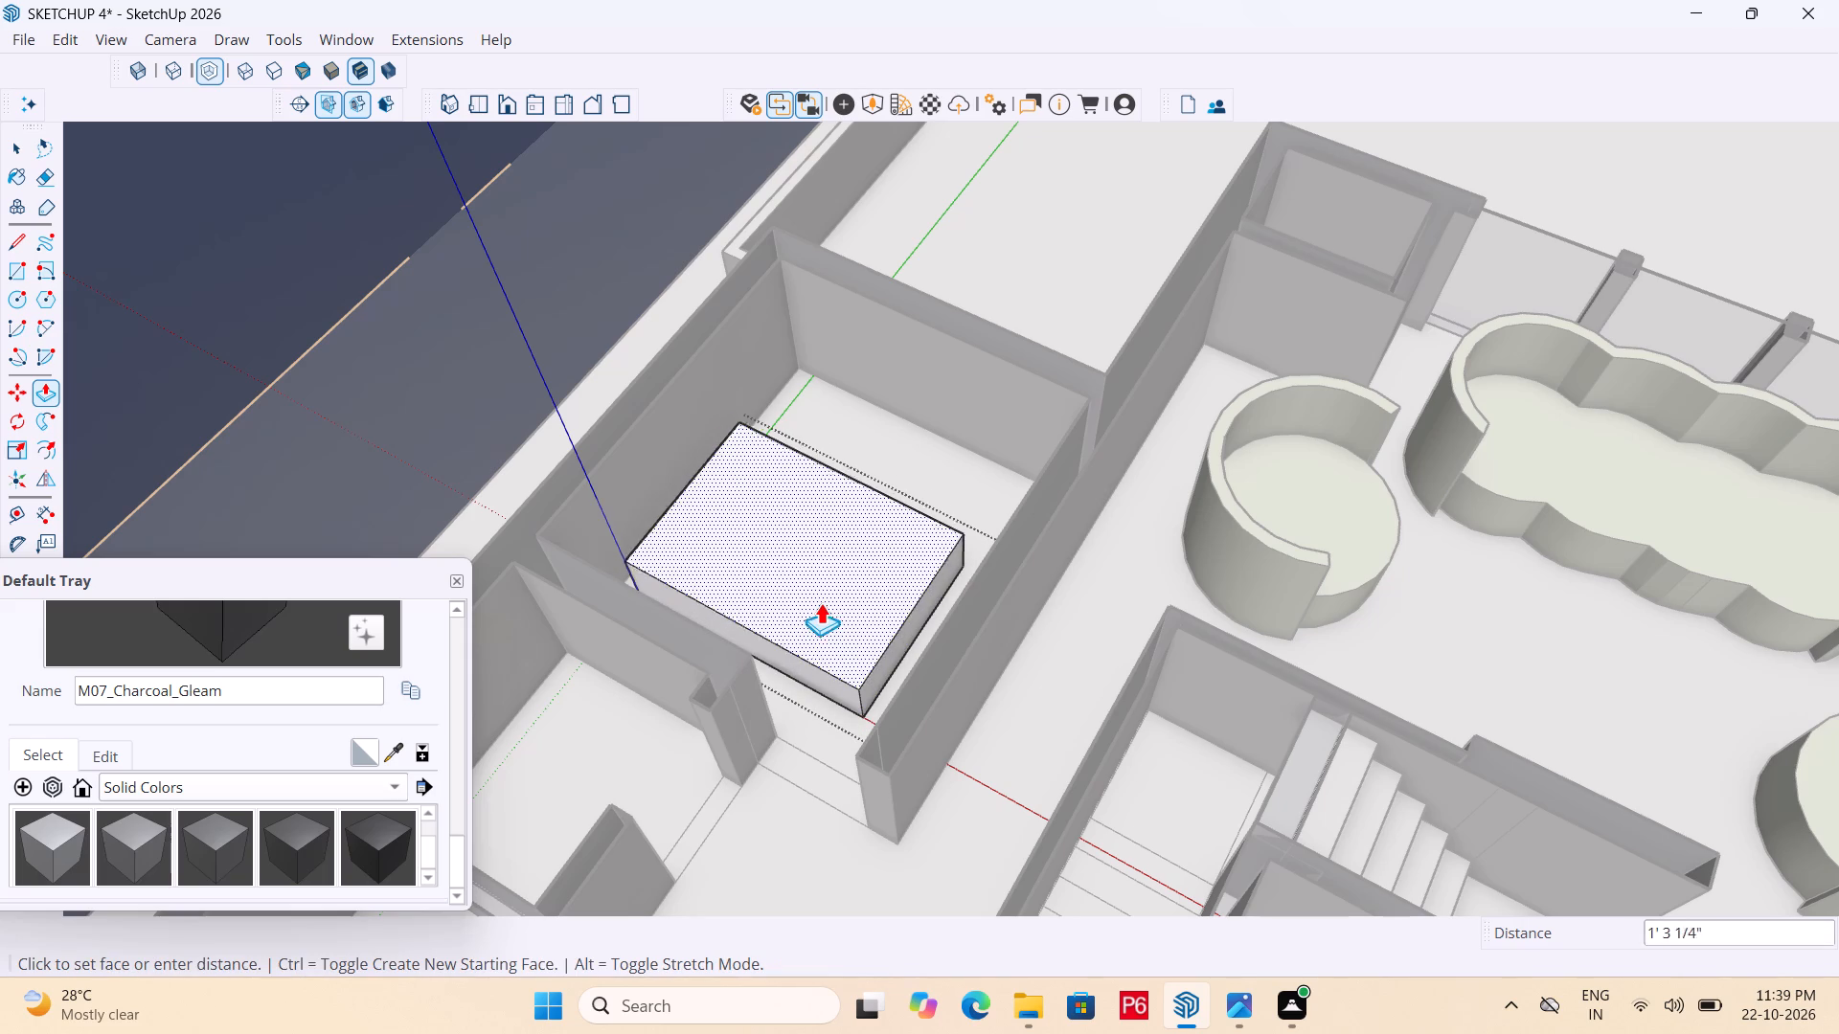
{"action": "type", "text": "1'"}
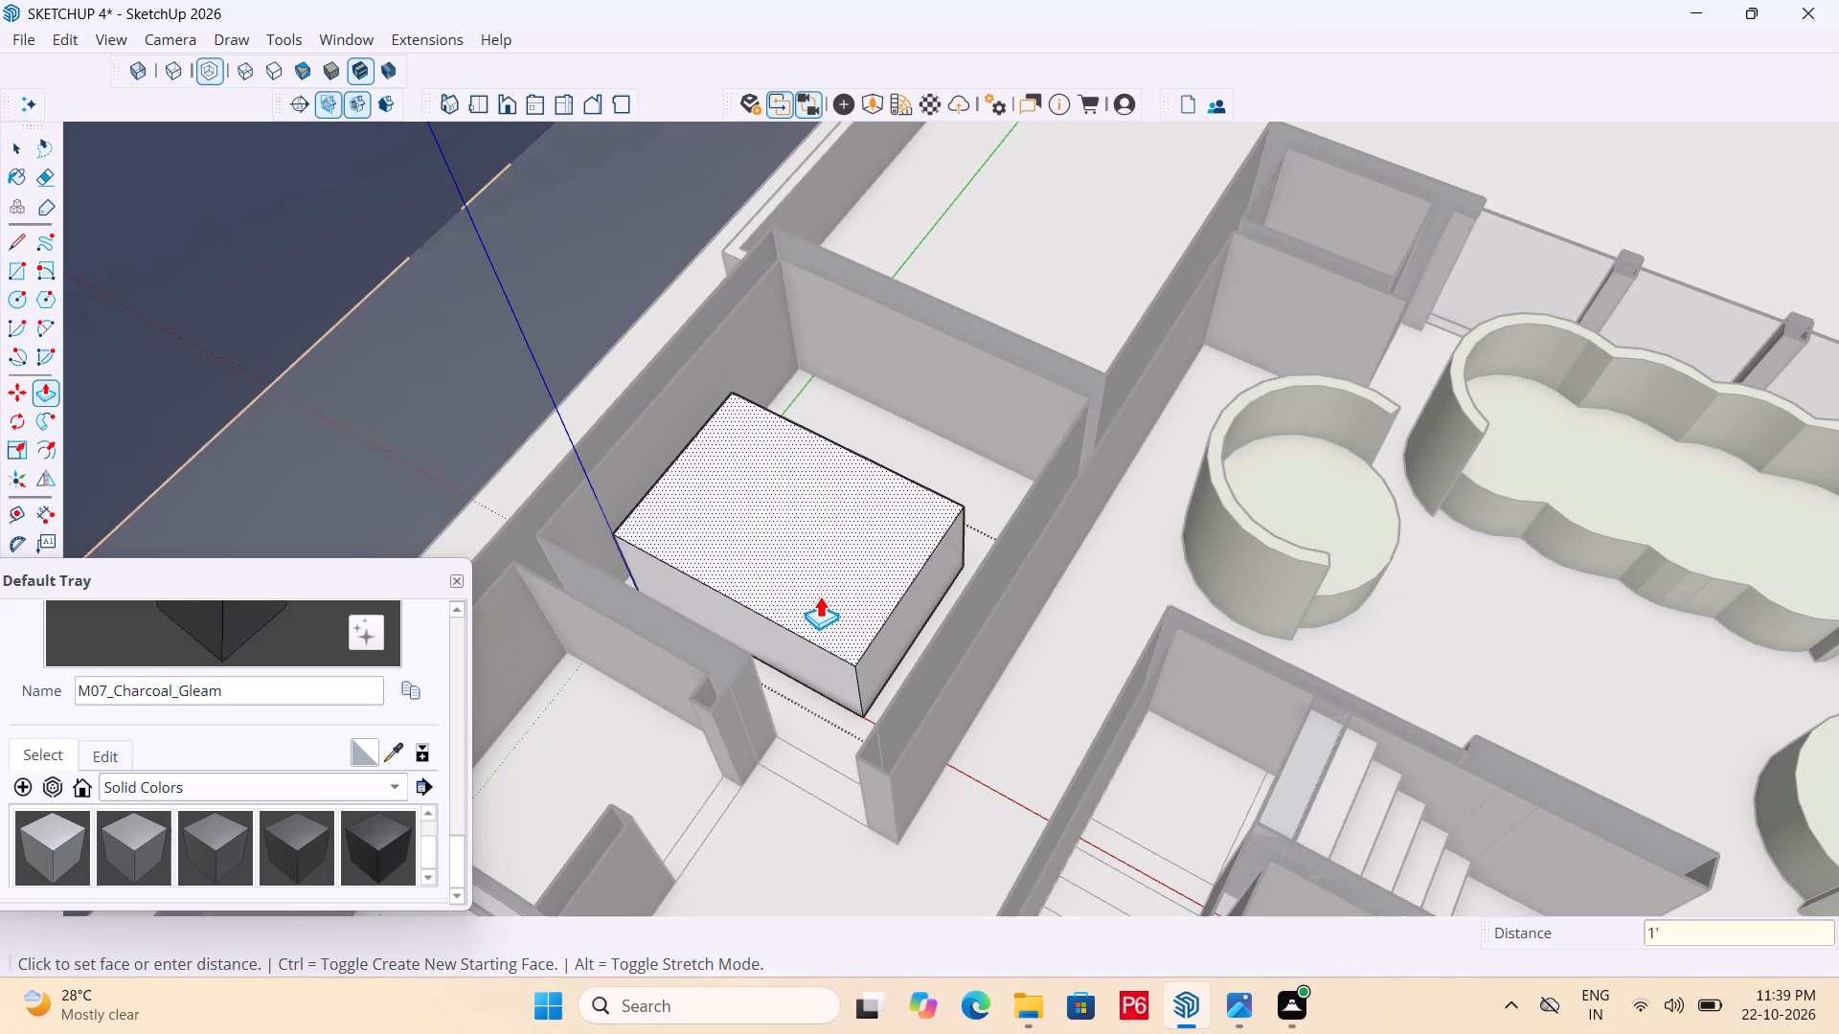
{"action": "key", "text": "Return"}
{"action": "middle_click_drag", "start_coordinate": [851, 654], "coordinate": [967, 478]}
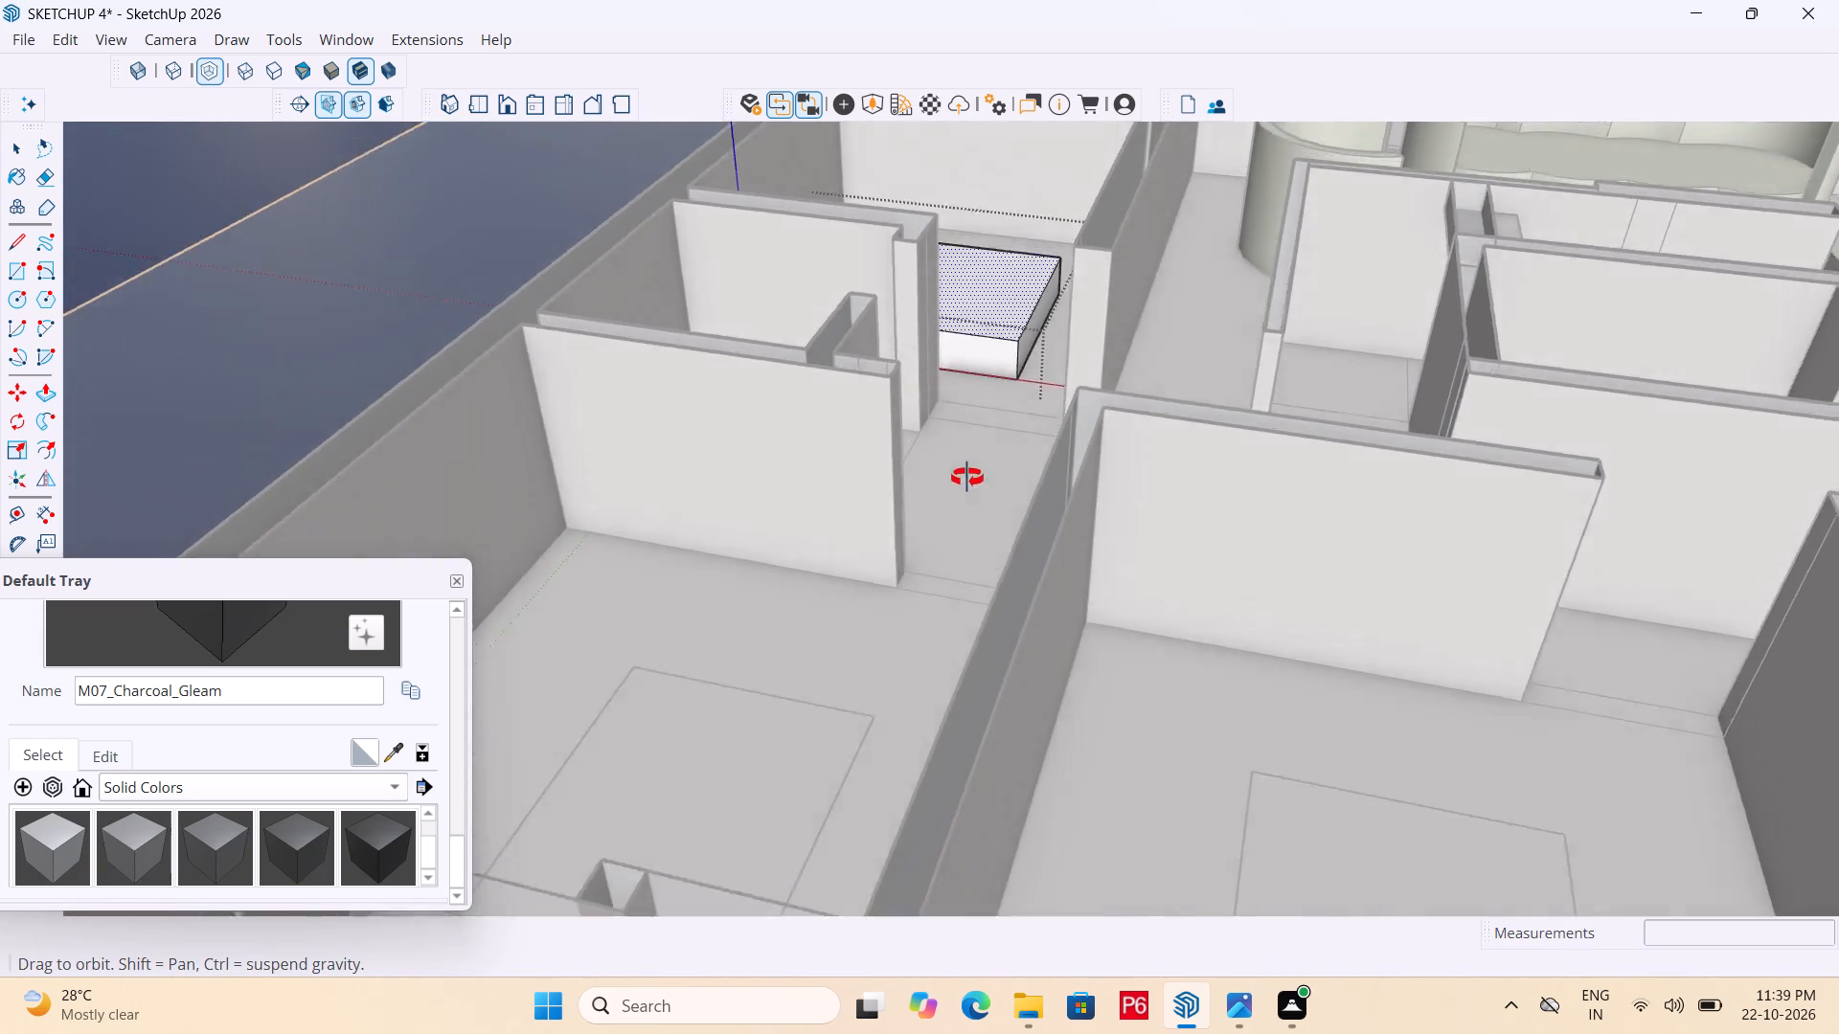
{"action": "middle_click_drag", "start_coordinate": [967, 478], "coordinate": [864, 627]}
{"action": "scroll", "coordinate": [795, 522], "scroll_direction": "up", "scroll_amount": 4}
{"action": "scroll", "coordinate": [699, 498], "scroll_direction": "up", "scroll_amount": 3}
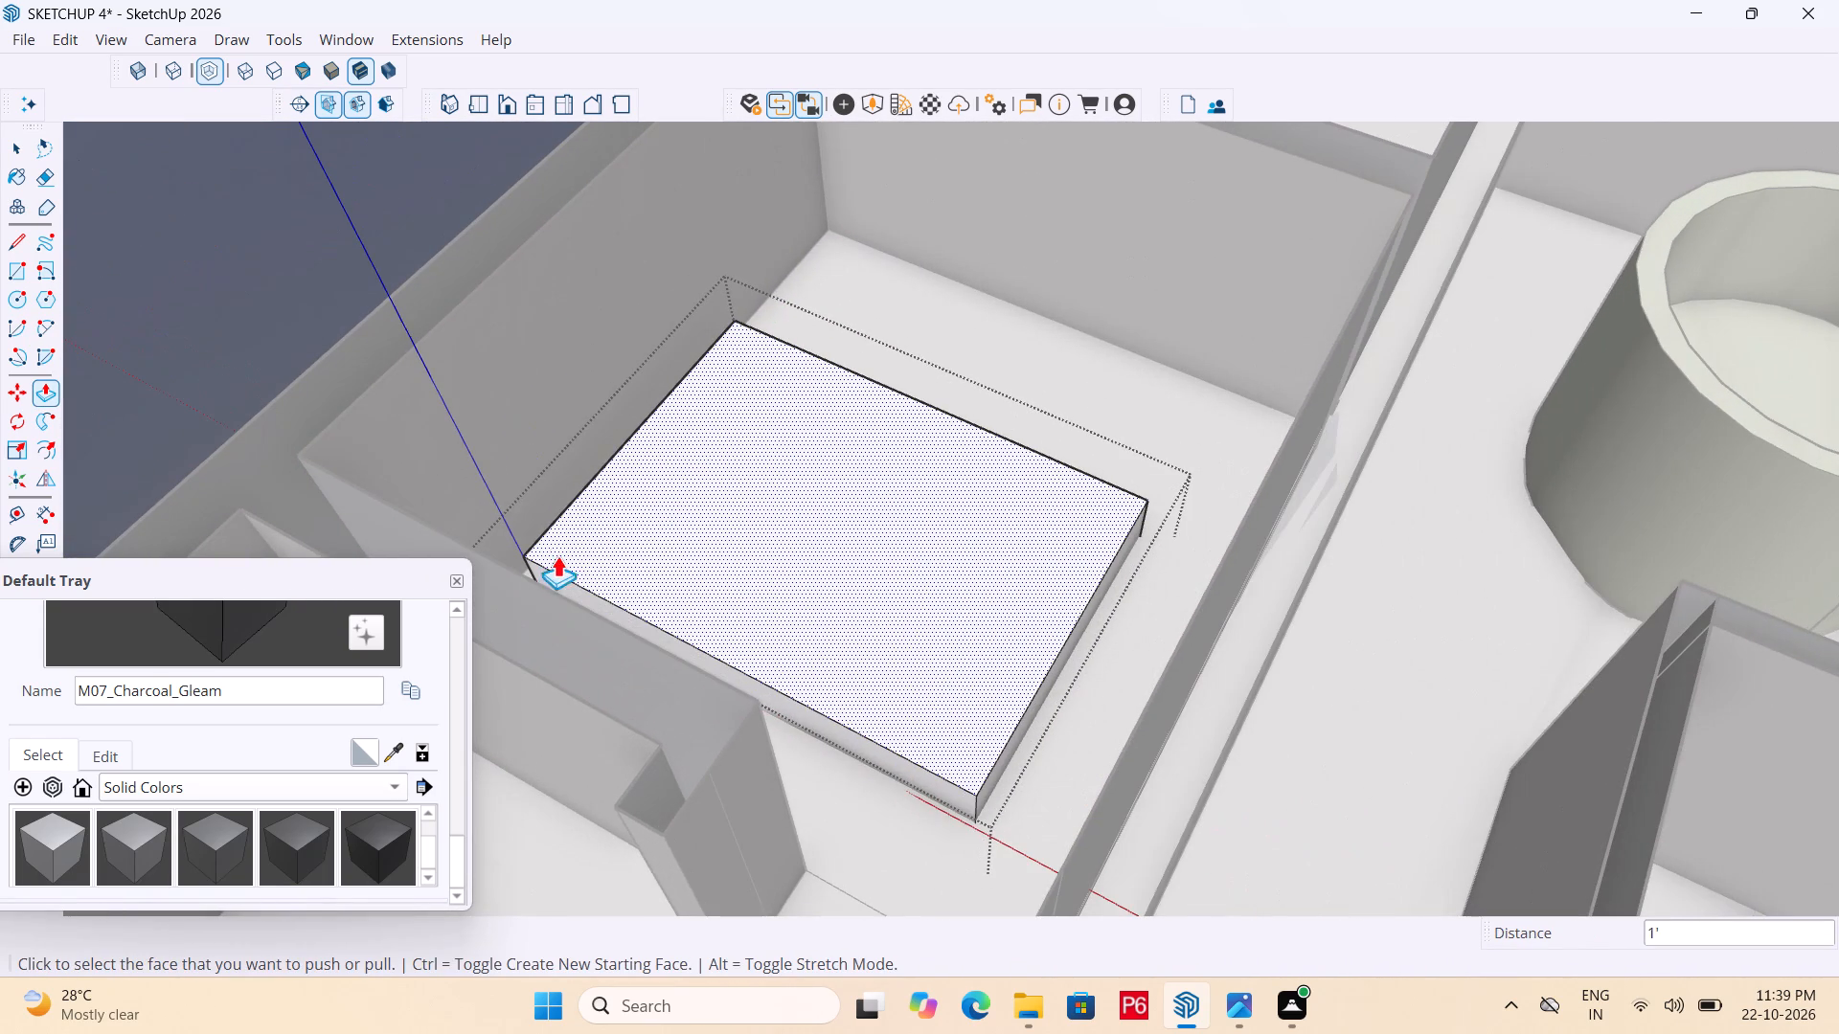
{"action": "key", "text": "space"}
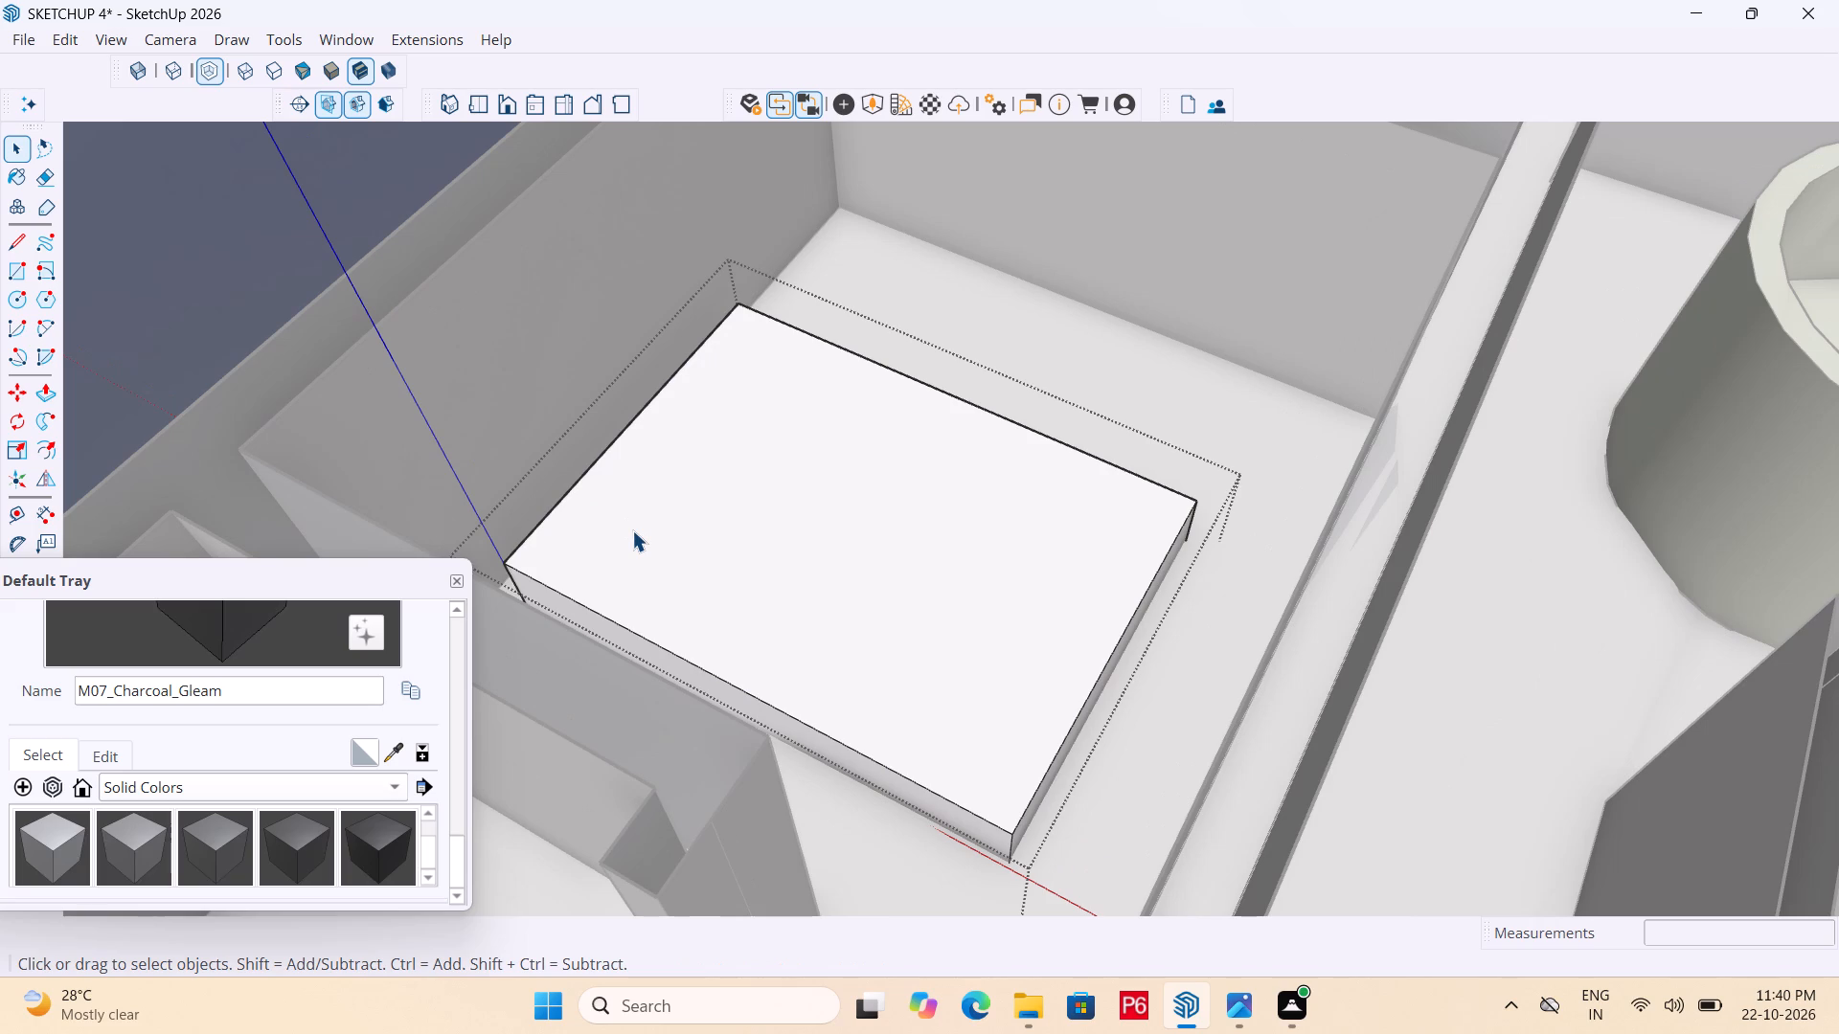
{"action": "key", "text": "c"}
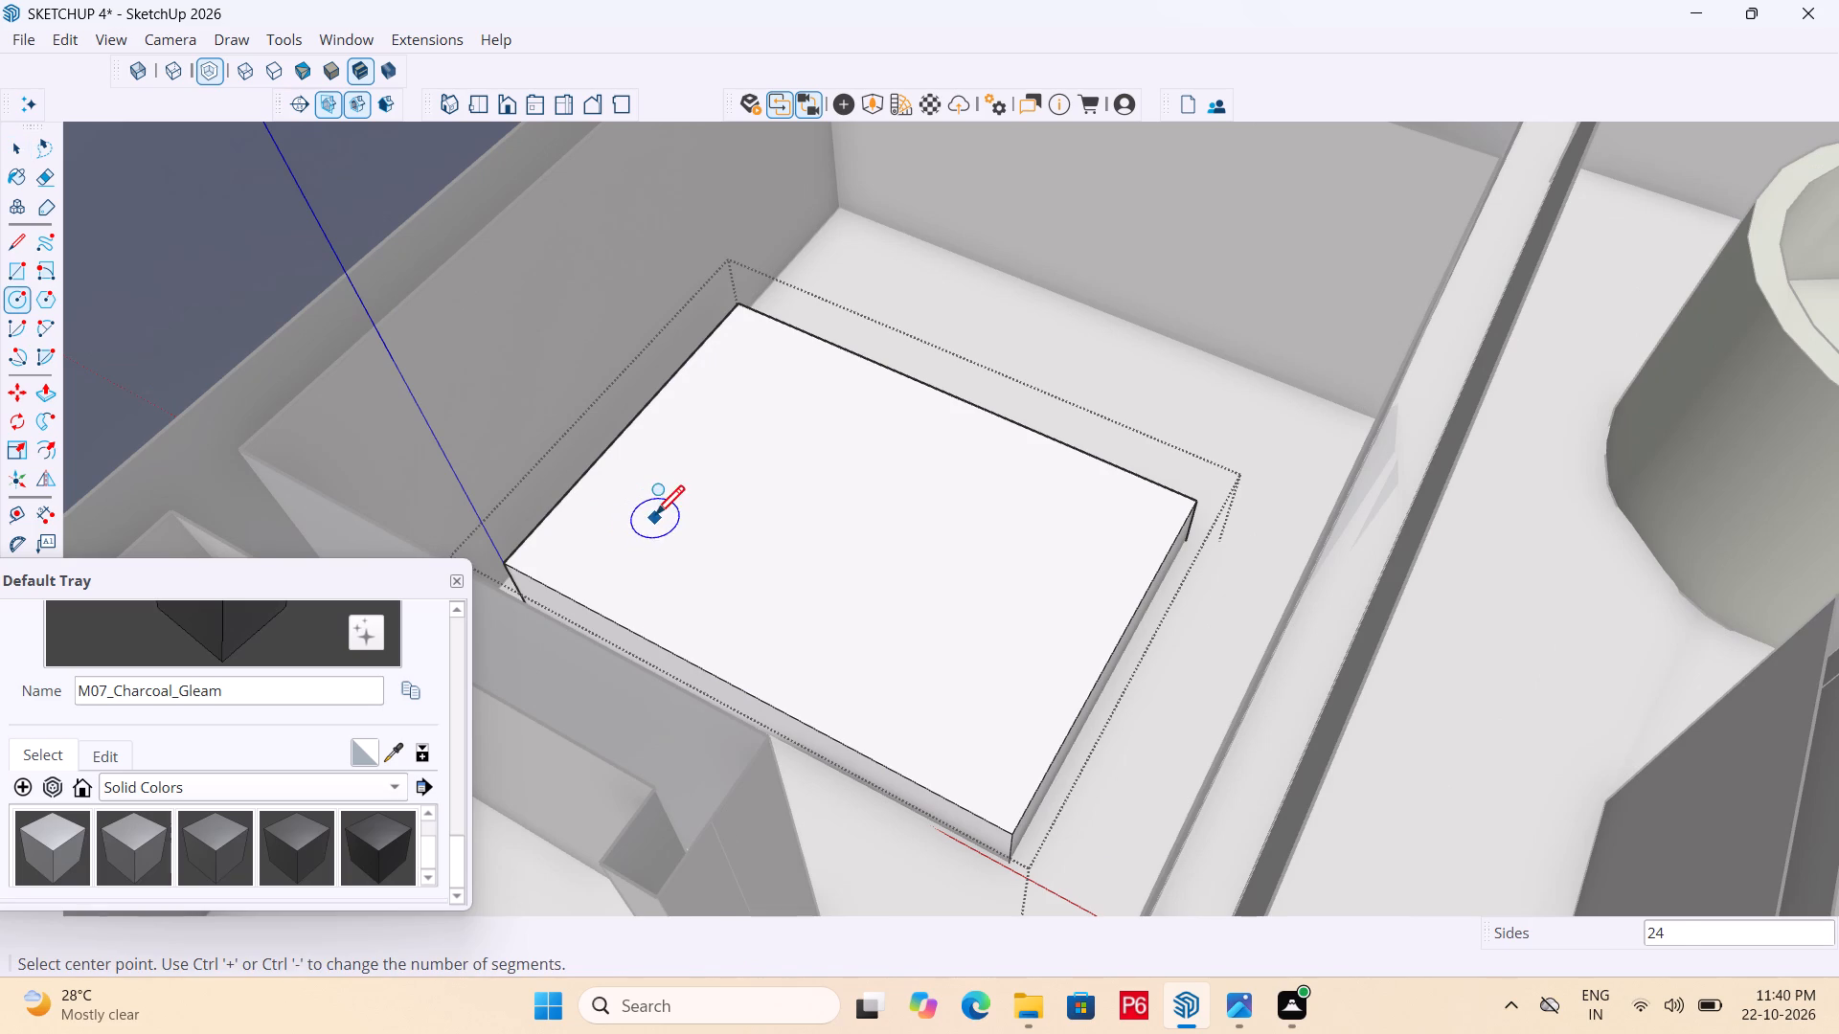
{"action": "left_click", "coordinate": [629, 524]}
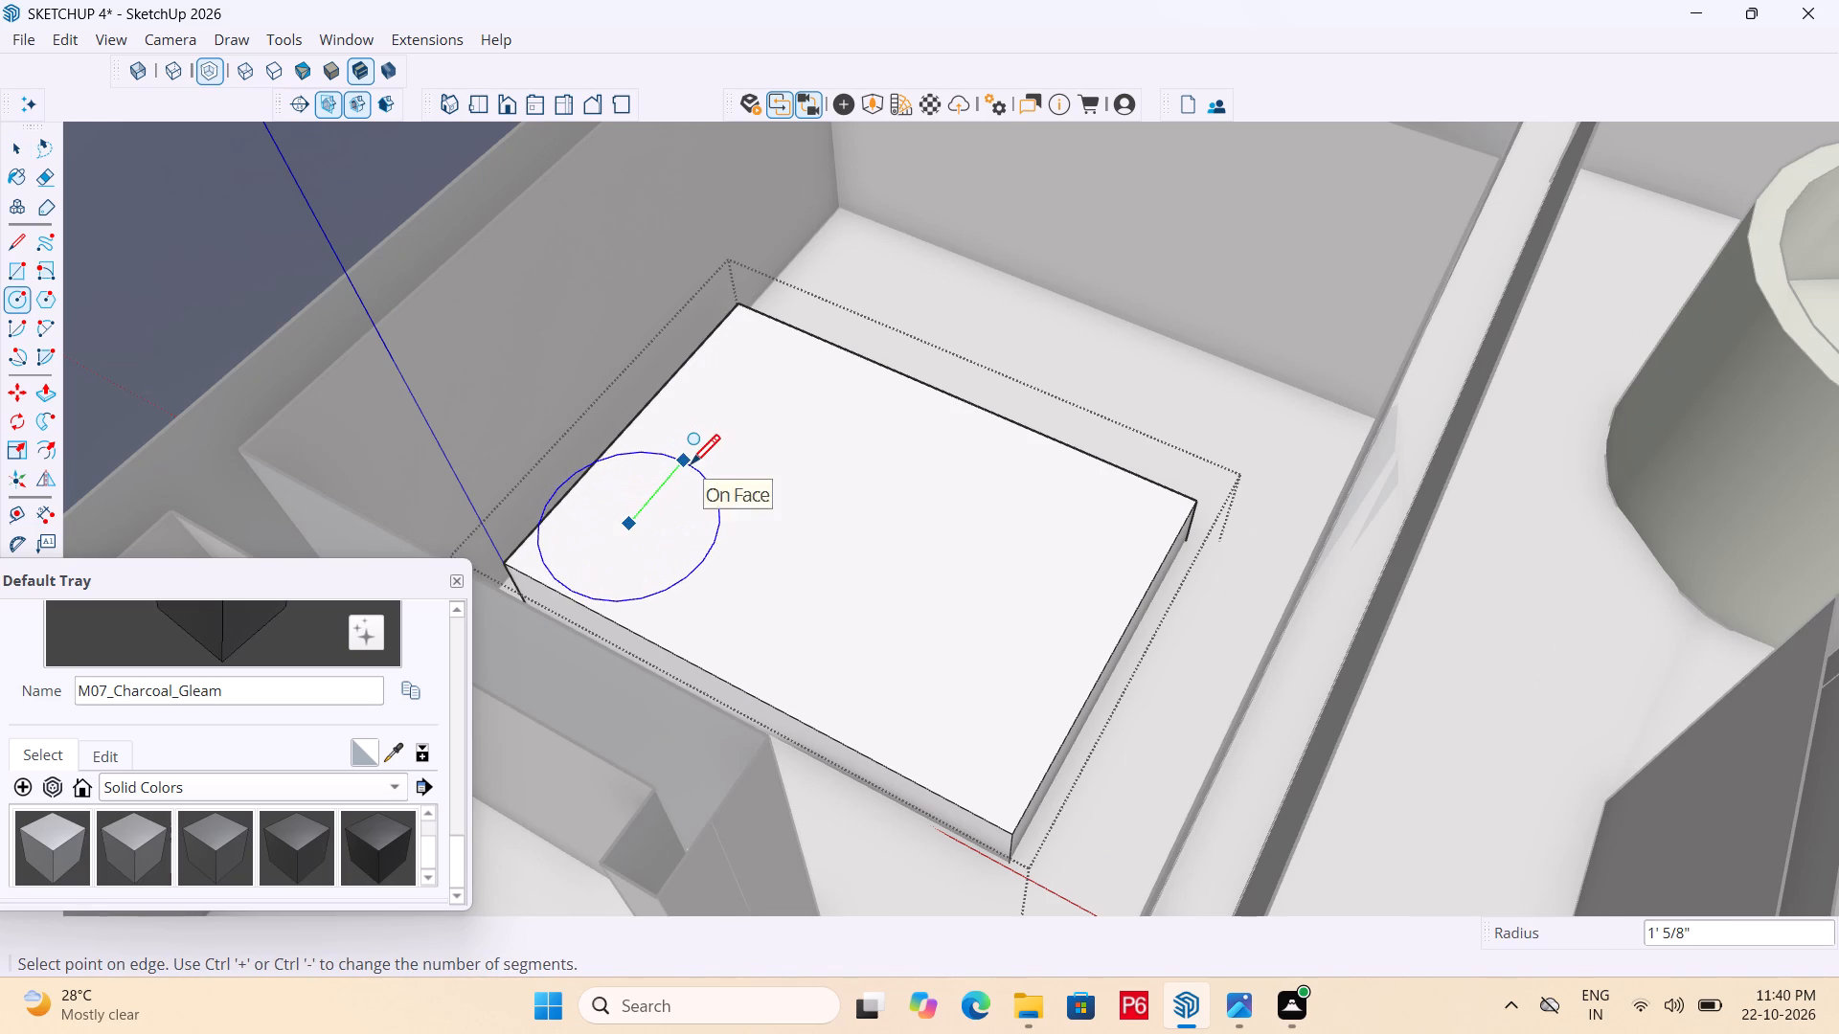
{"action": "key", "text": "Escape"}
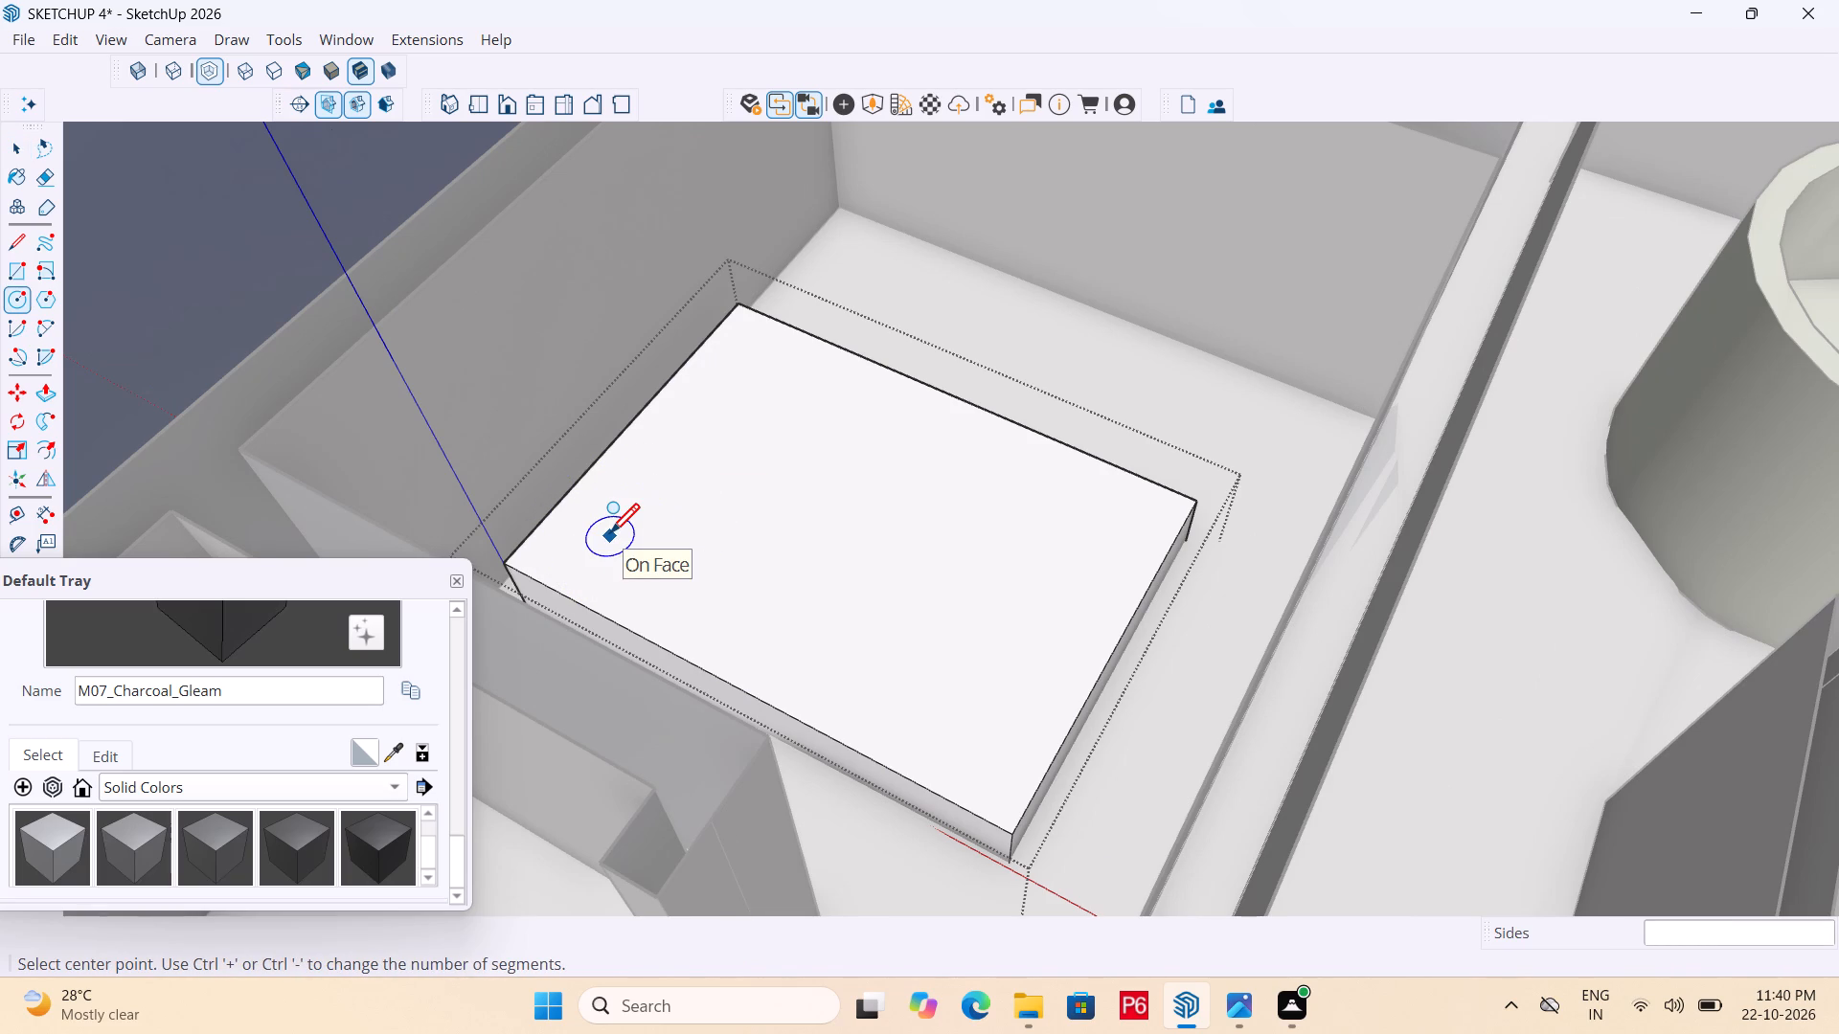
Draw a small pillow-sized rectangle on the block's top face, near the corner closest to the room's partition wall.
{"action": "key", "text": "r"}
{"action": "left_click_drag", "start_coordinate": [553, 550], "coordinate": [562, 547]}
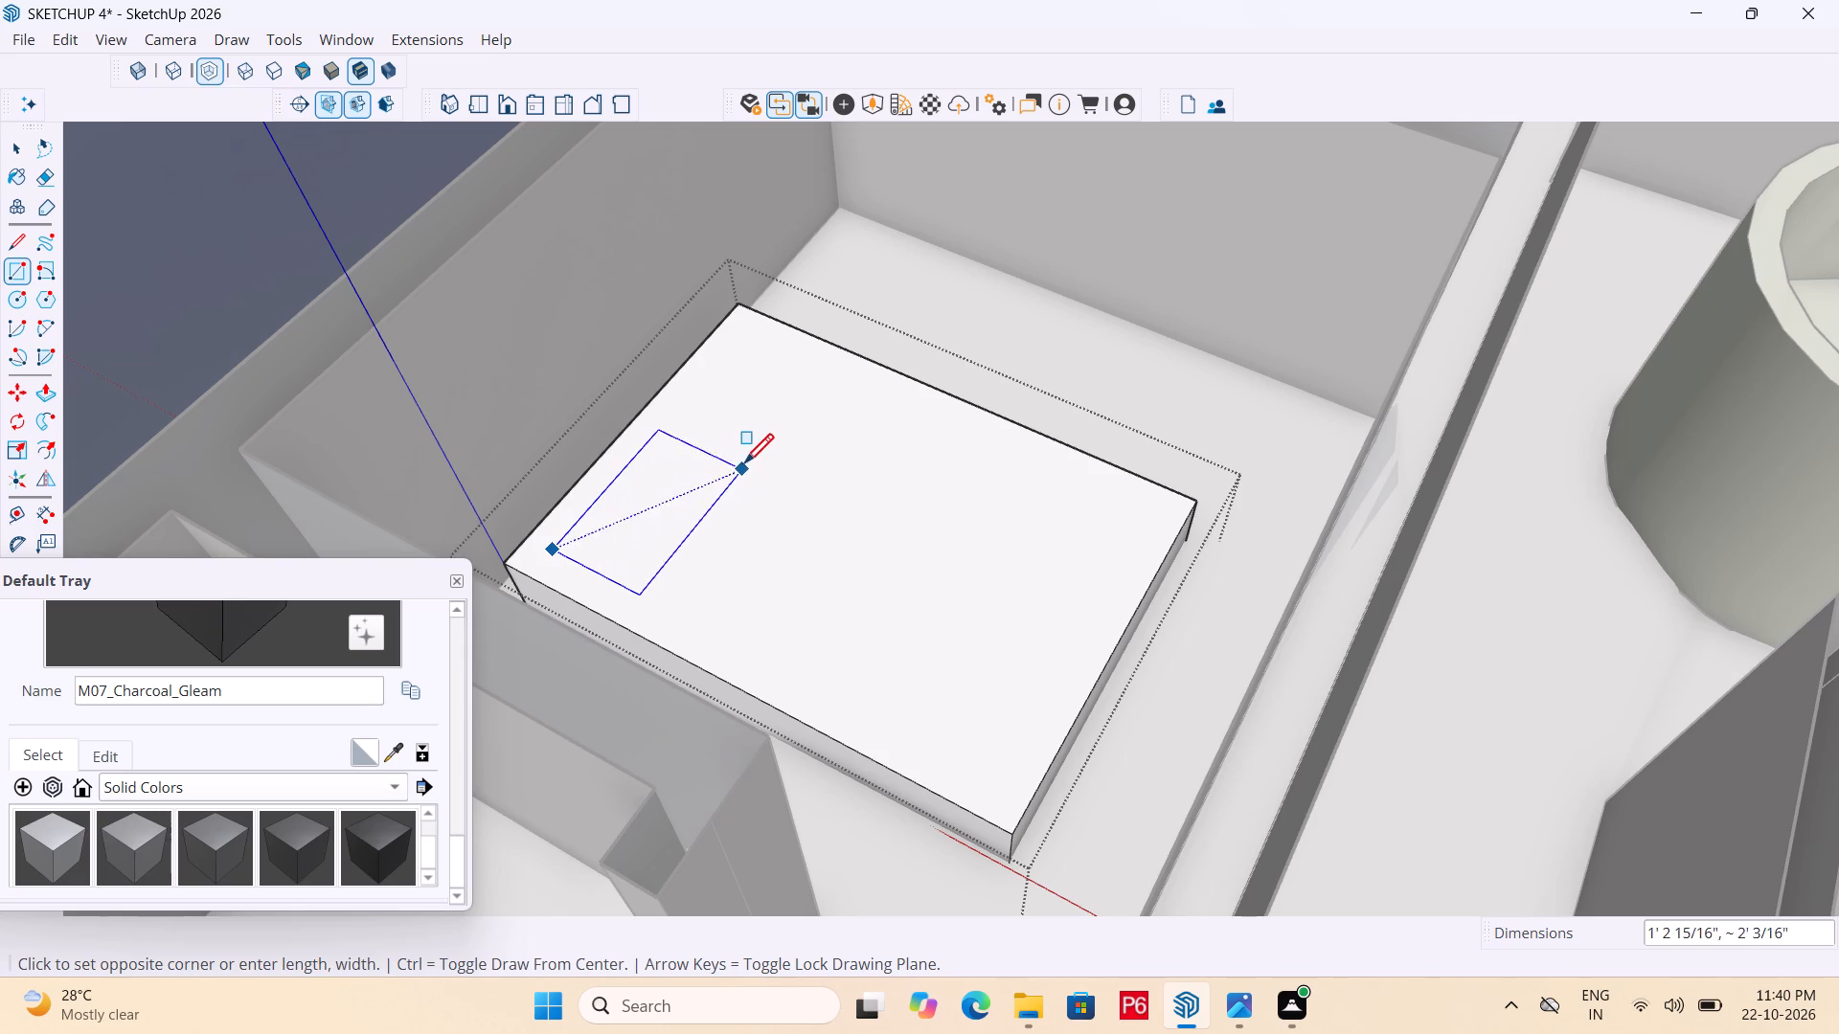
{"action": "left_click", "coordinate": [717, 491]}
{"action": "key", "text": "space"}
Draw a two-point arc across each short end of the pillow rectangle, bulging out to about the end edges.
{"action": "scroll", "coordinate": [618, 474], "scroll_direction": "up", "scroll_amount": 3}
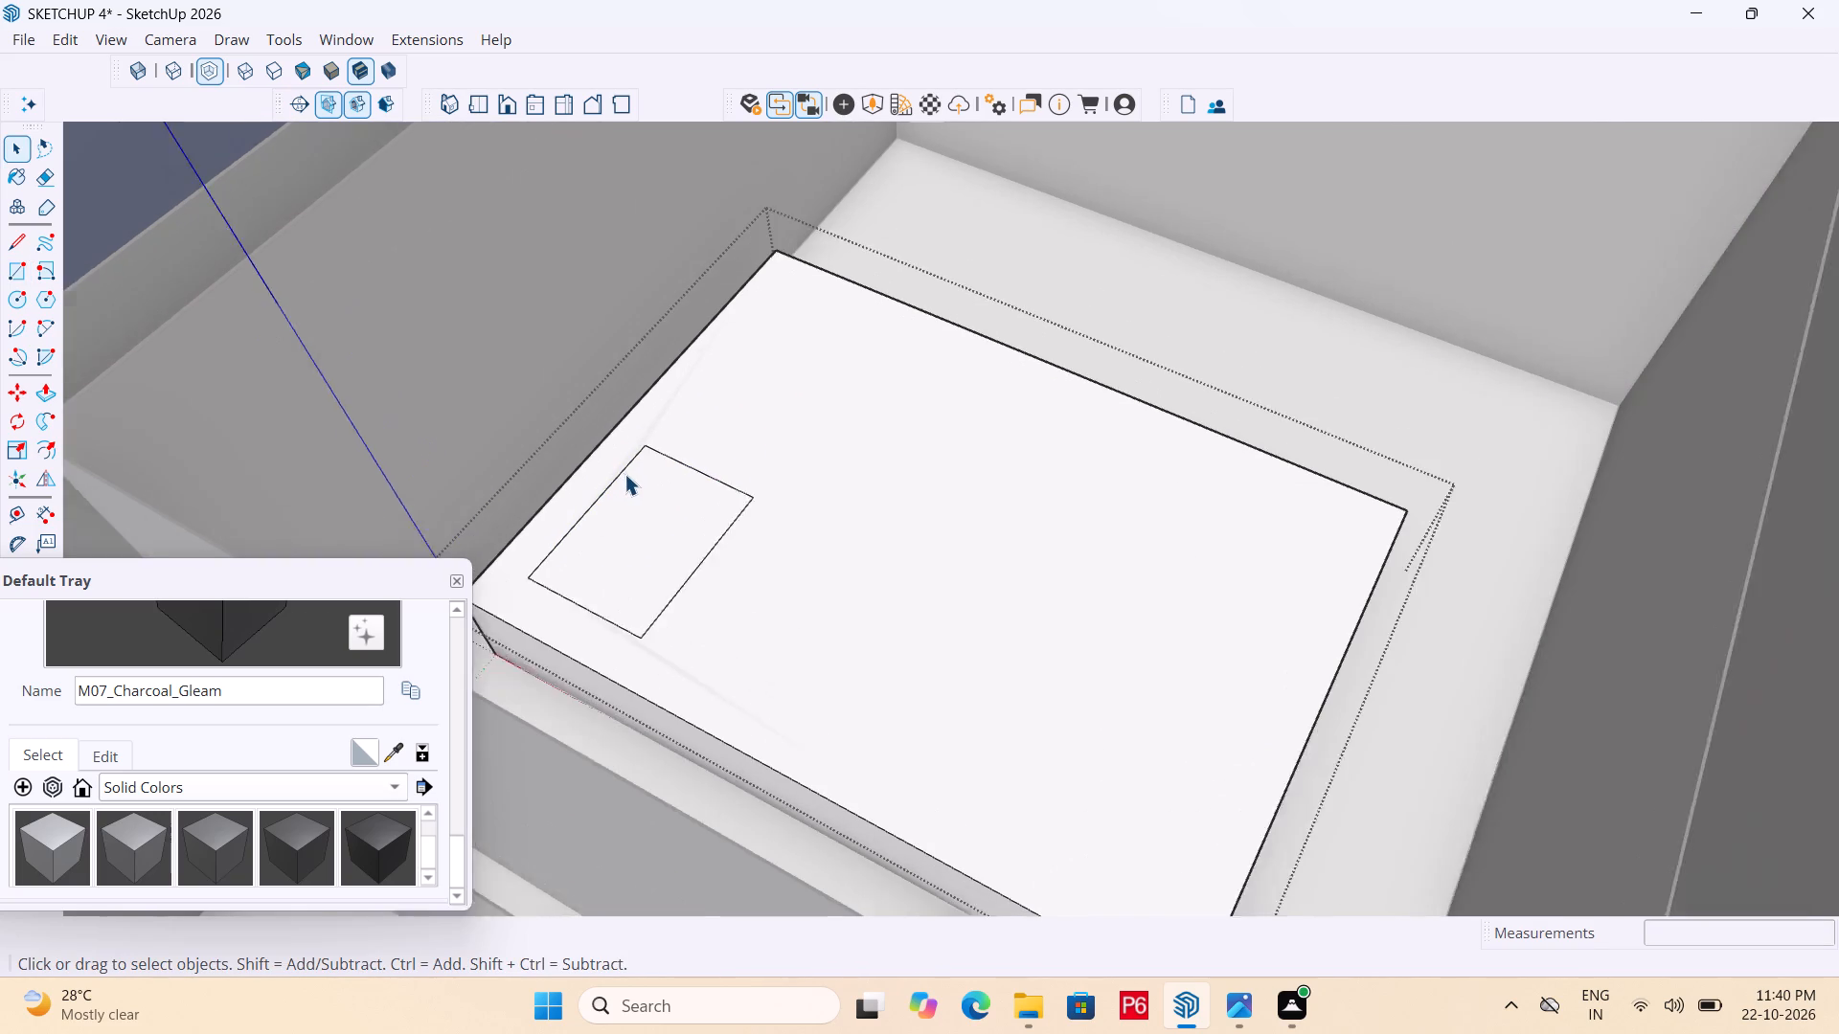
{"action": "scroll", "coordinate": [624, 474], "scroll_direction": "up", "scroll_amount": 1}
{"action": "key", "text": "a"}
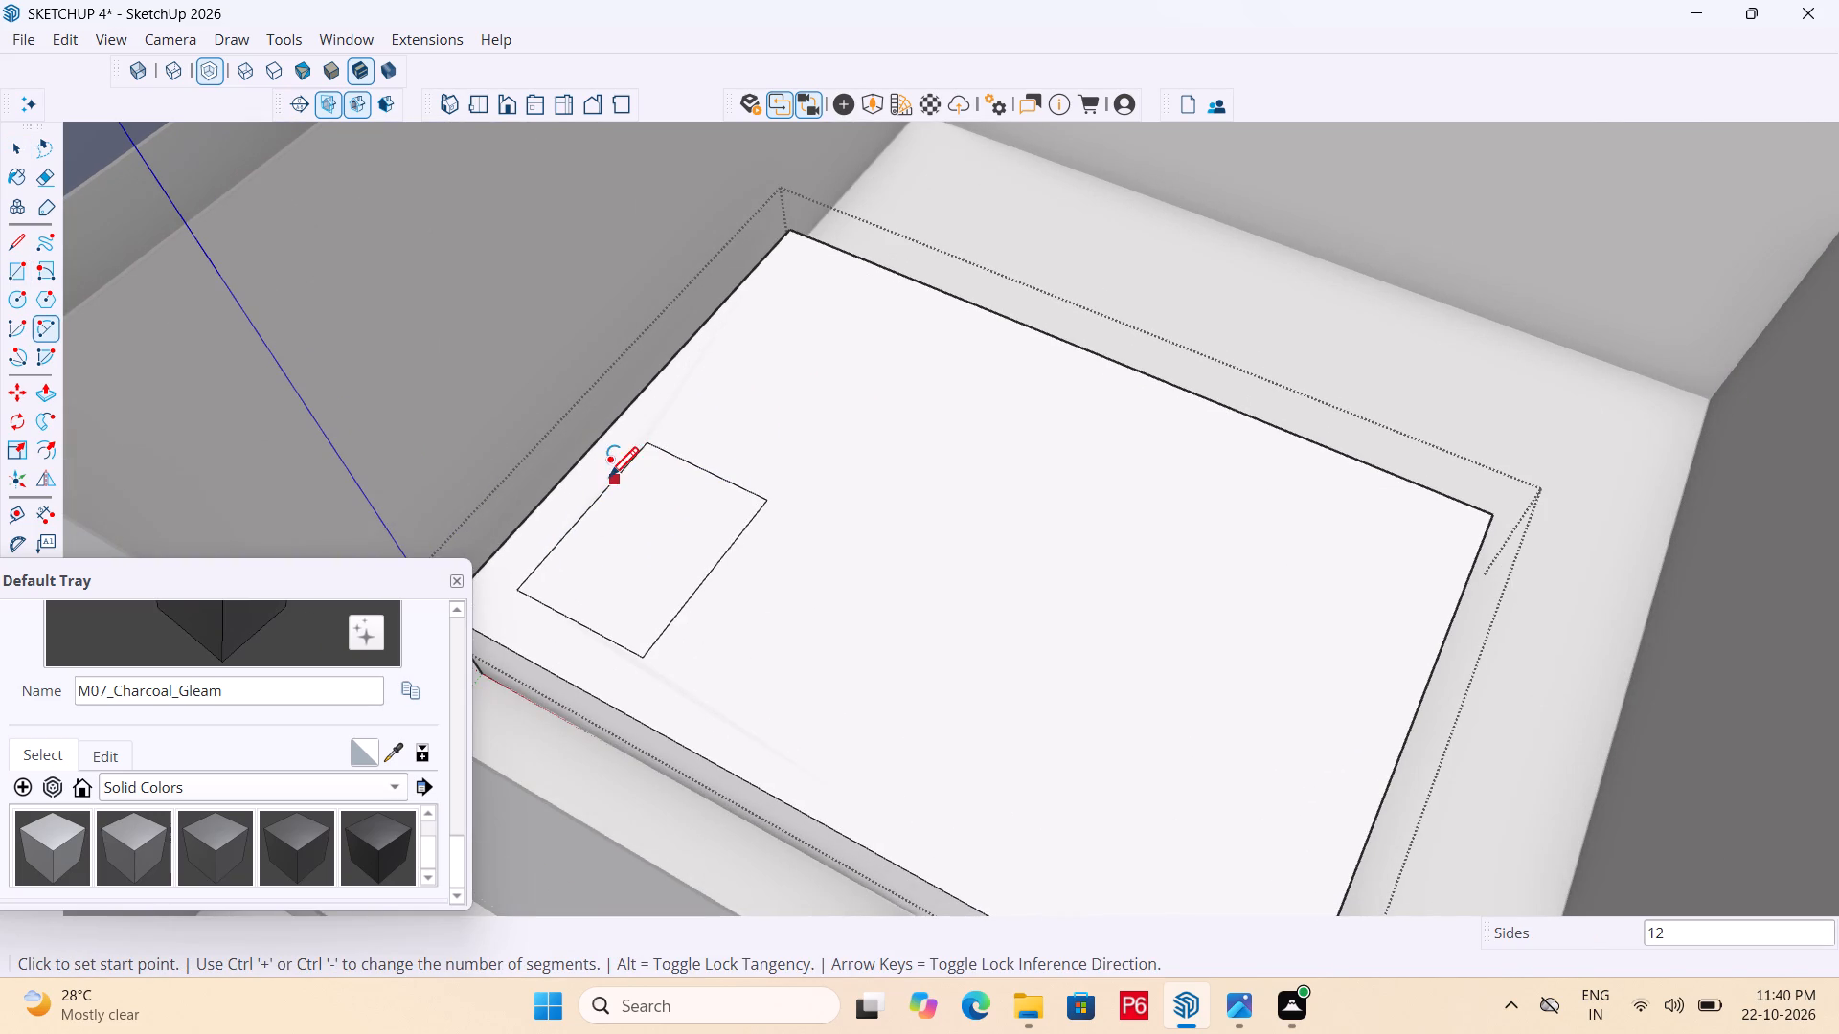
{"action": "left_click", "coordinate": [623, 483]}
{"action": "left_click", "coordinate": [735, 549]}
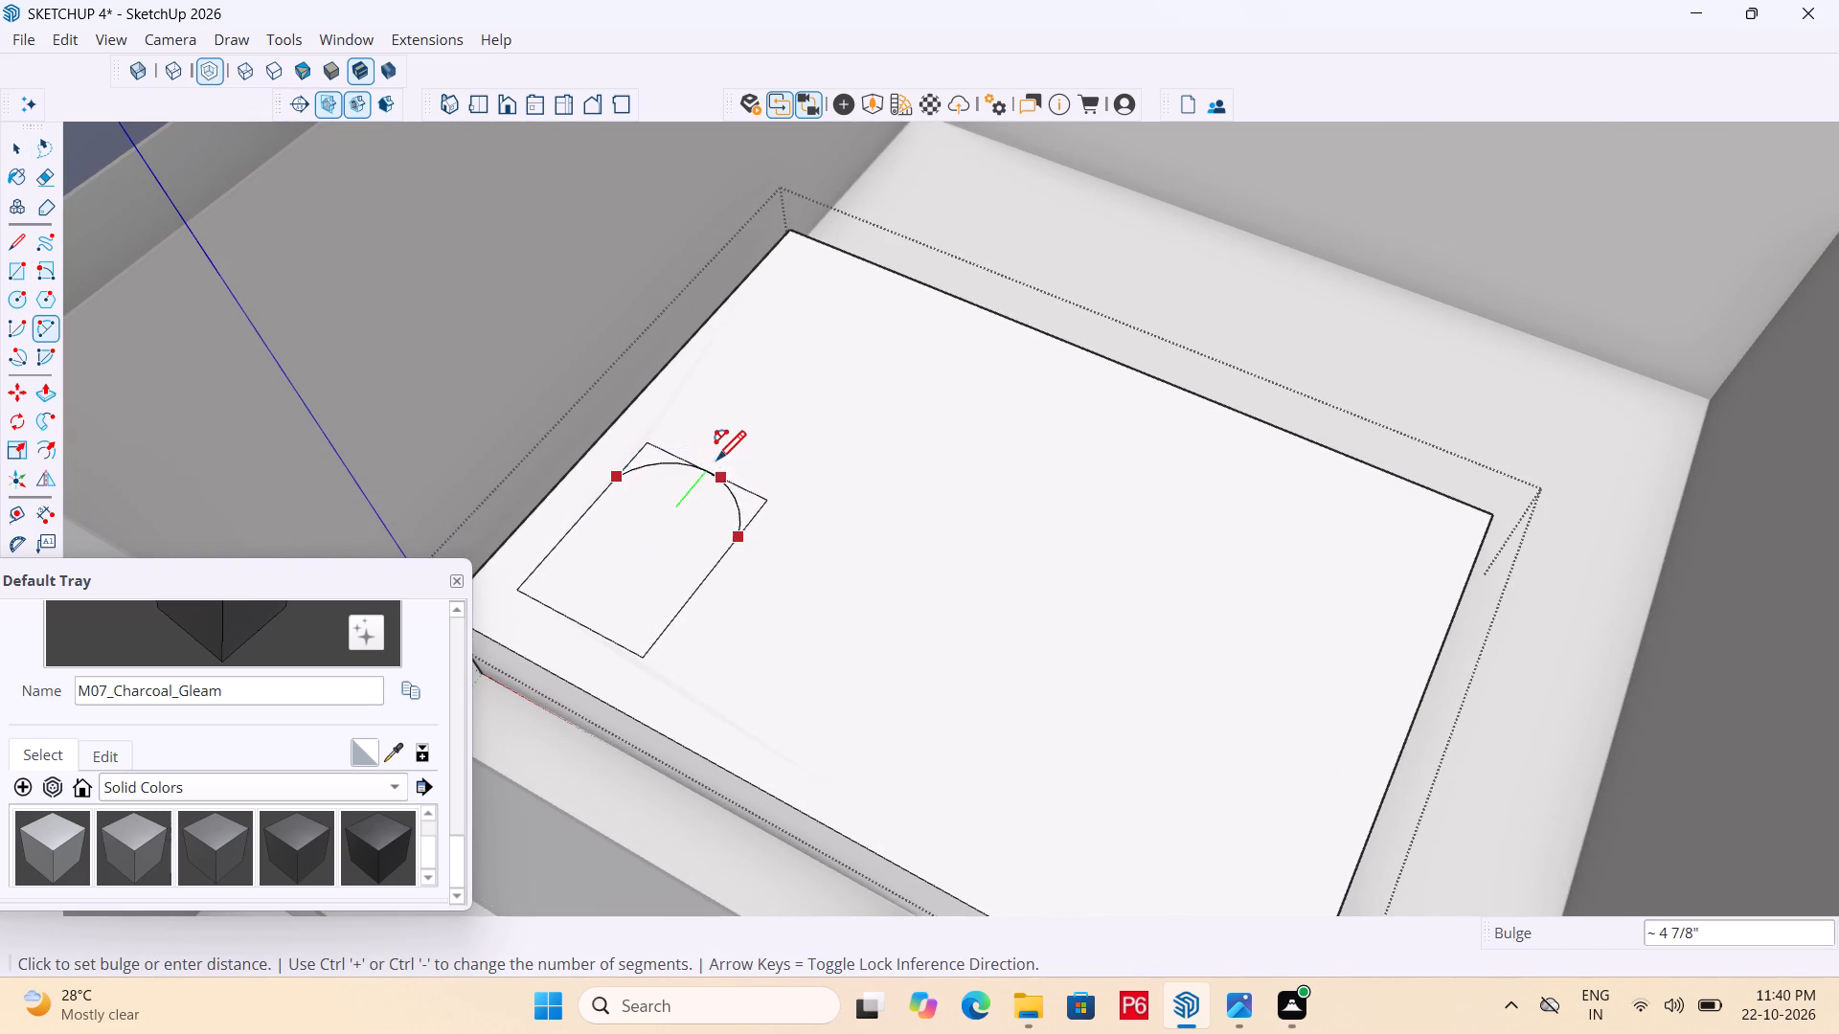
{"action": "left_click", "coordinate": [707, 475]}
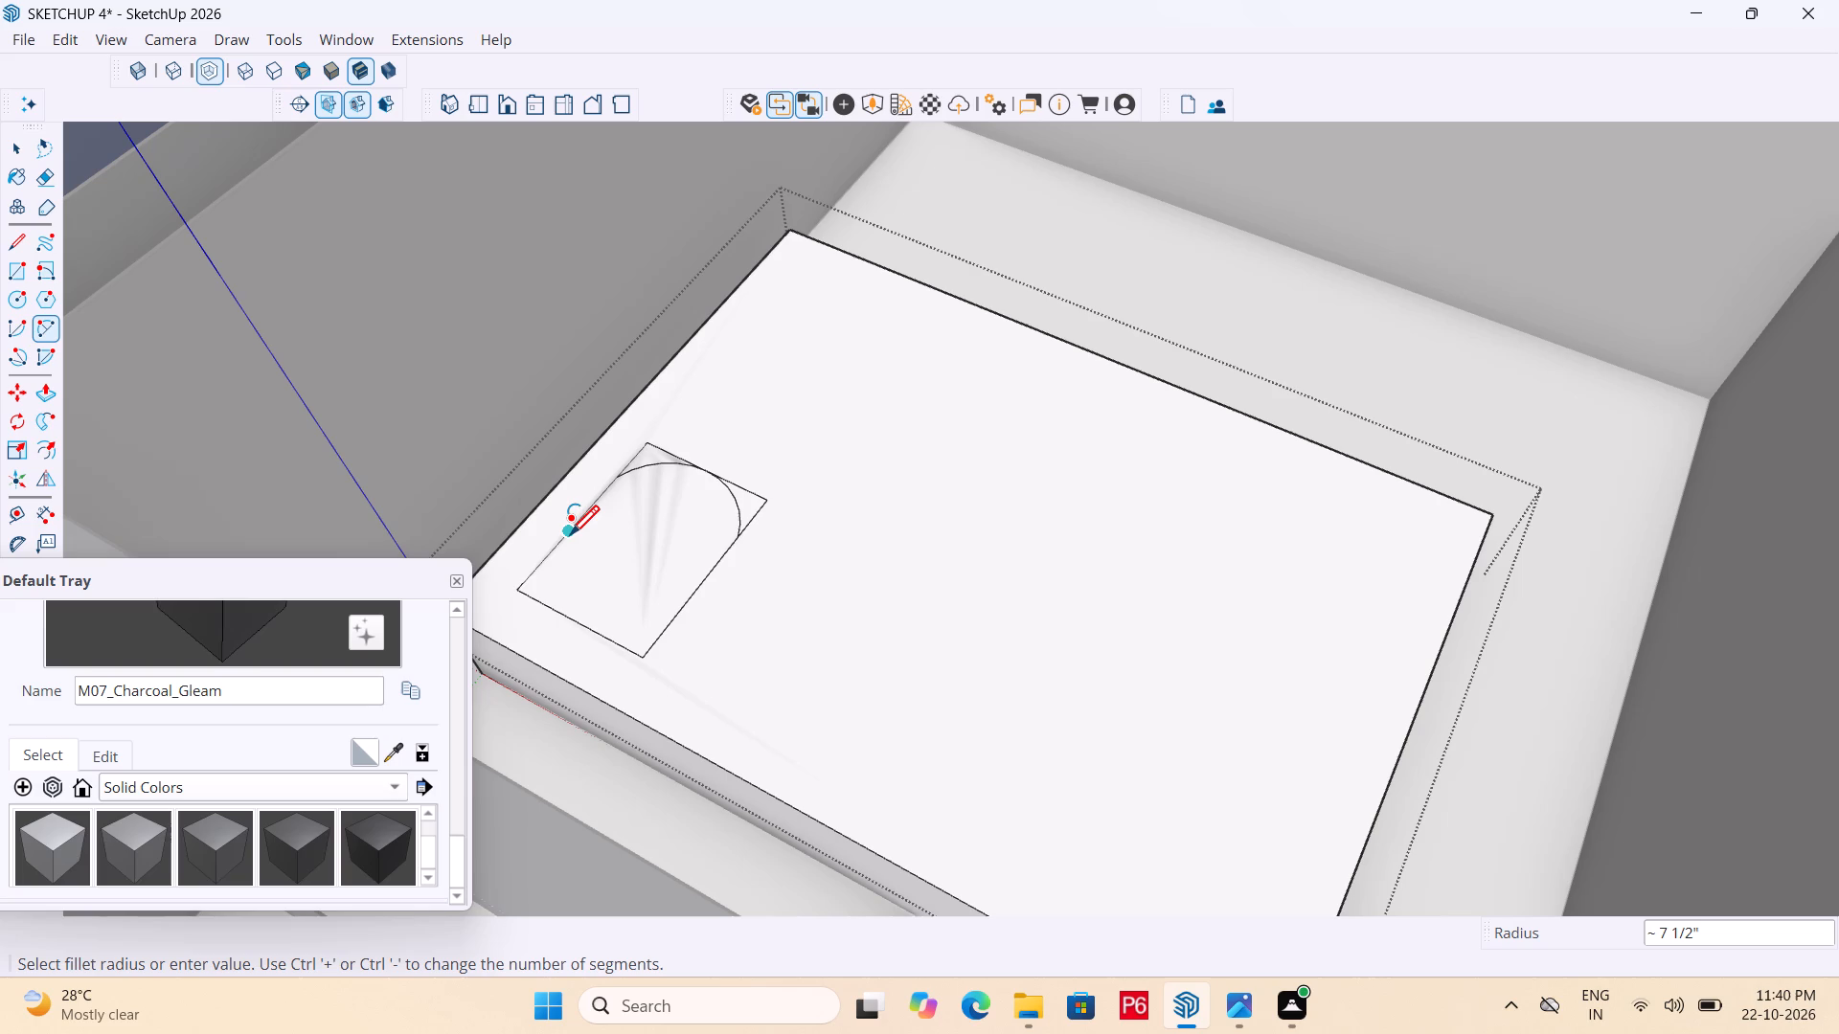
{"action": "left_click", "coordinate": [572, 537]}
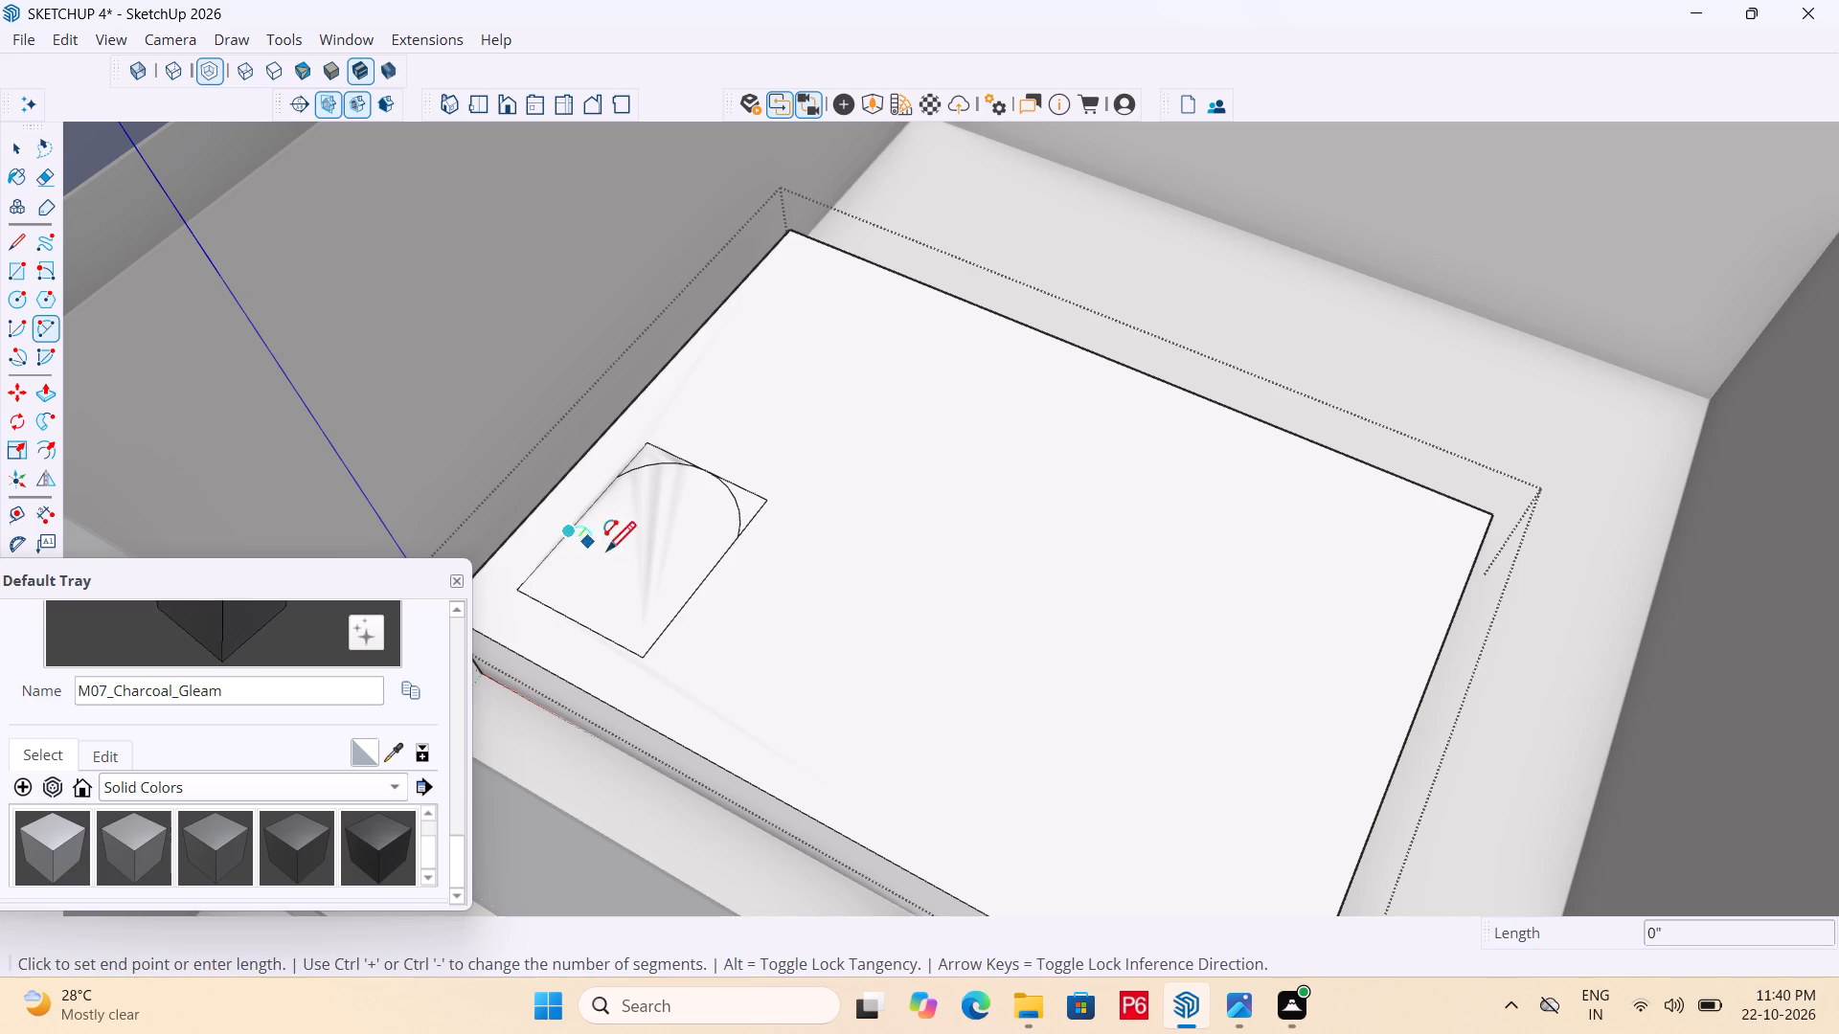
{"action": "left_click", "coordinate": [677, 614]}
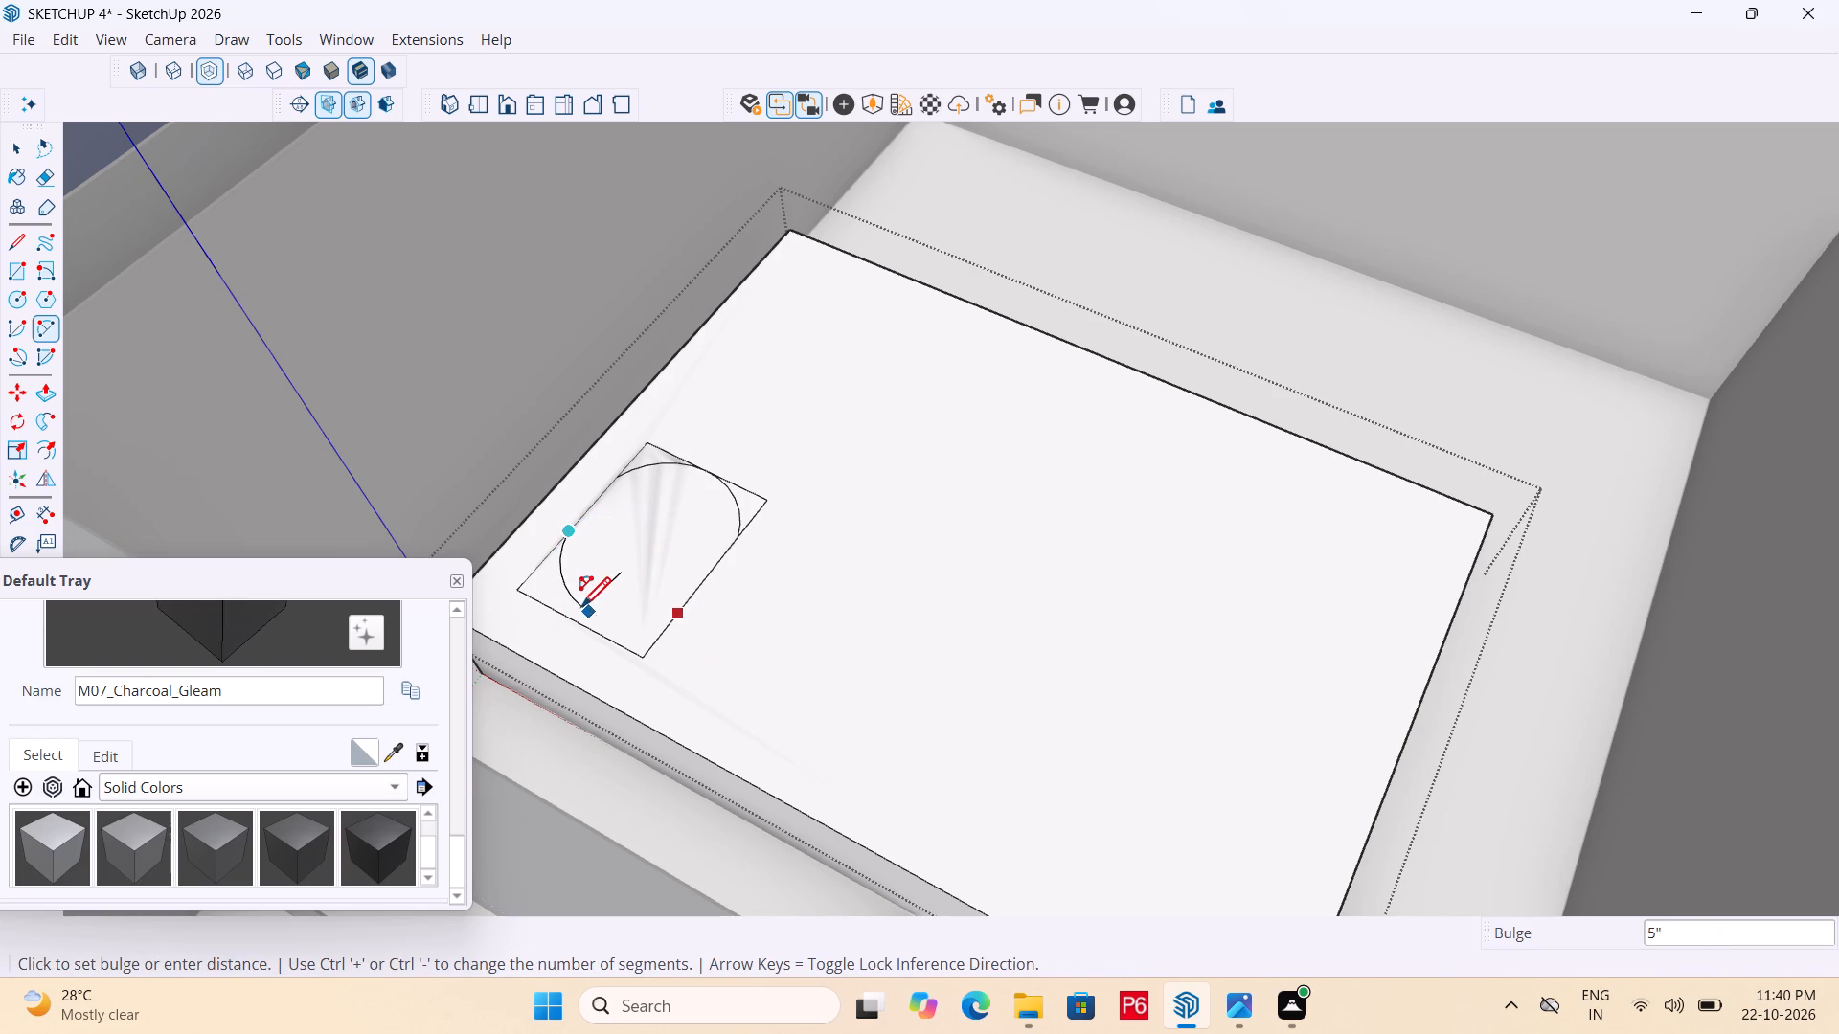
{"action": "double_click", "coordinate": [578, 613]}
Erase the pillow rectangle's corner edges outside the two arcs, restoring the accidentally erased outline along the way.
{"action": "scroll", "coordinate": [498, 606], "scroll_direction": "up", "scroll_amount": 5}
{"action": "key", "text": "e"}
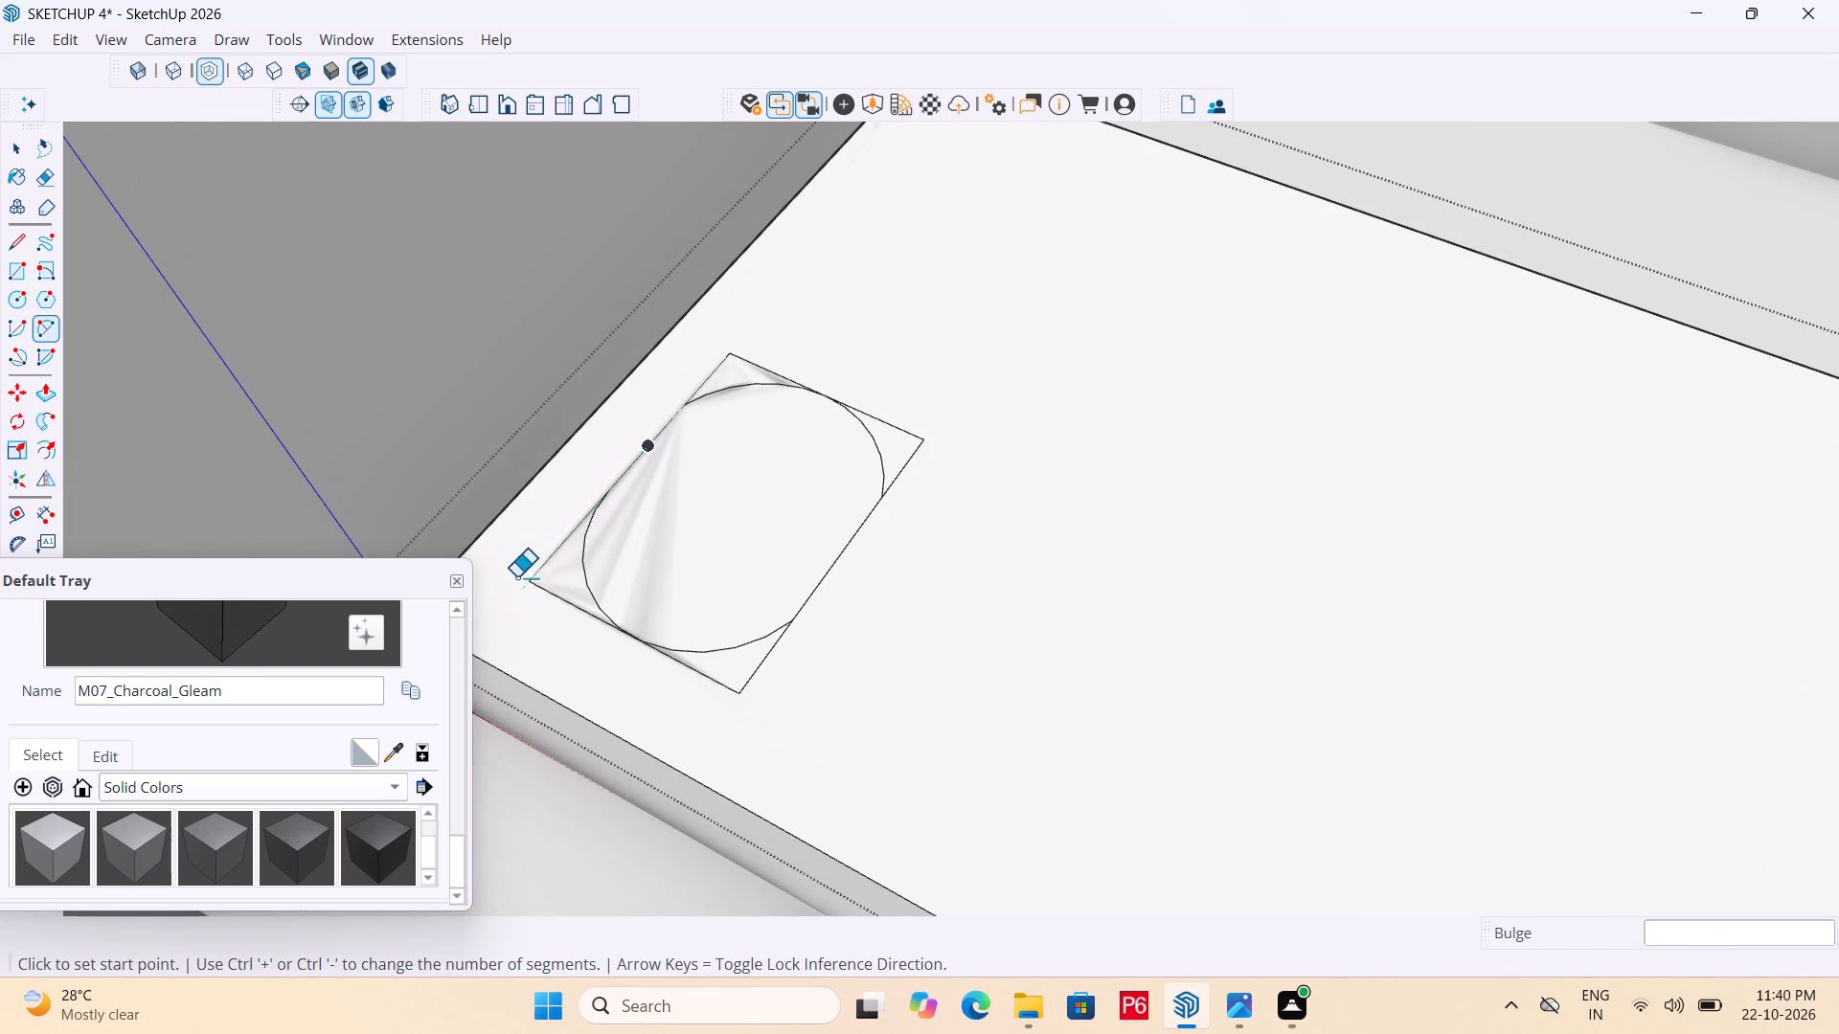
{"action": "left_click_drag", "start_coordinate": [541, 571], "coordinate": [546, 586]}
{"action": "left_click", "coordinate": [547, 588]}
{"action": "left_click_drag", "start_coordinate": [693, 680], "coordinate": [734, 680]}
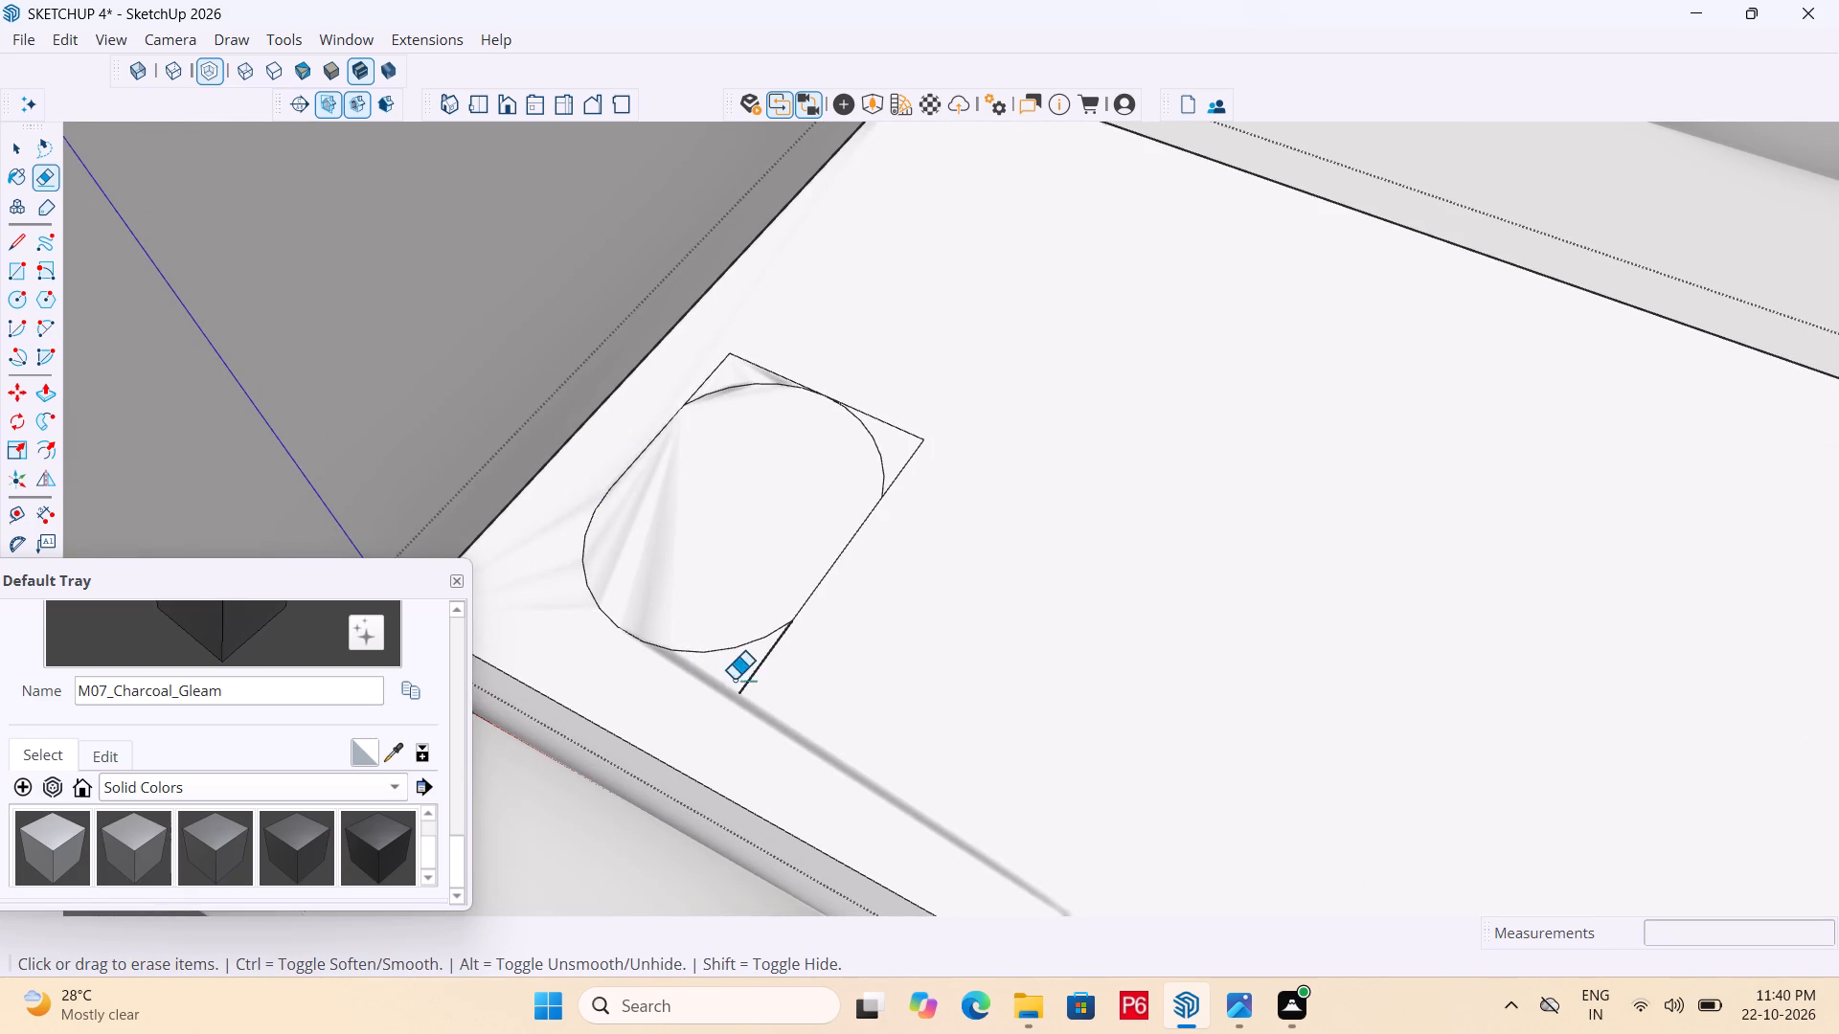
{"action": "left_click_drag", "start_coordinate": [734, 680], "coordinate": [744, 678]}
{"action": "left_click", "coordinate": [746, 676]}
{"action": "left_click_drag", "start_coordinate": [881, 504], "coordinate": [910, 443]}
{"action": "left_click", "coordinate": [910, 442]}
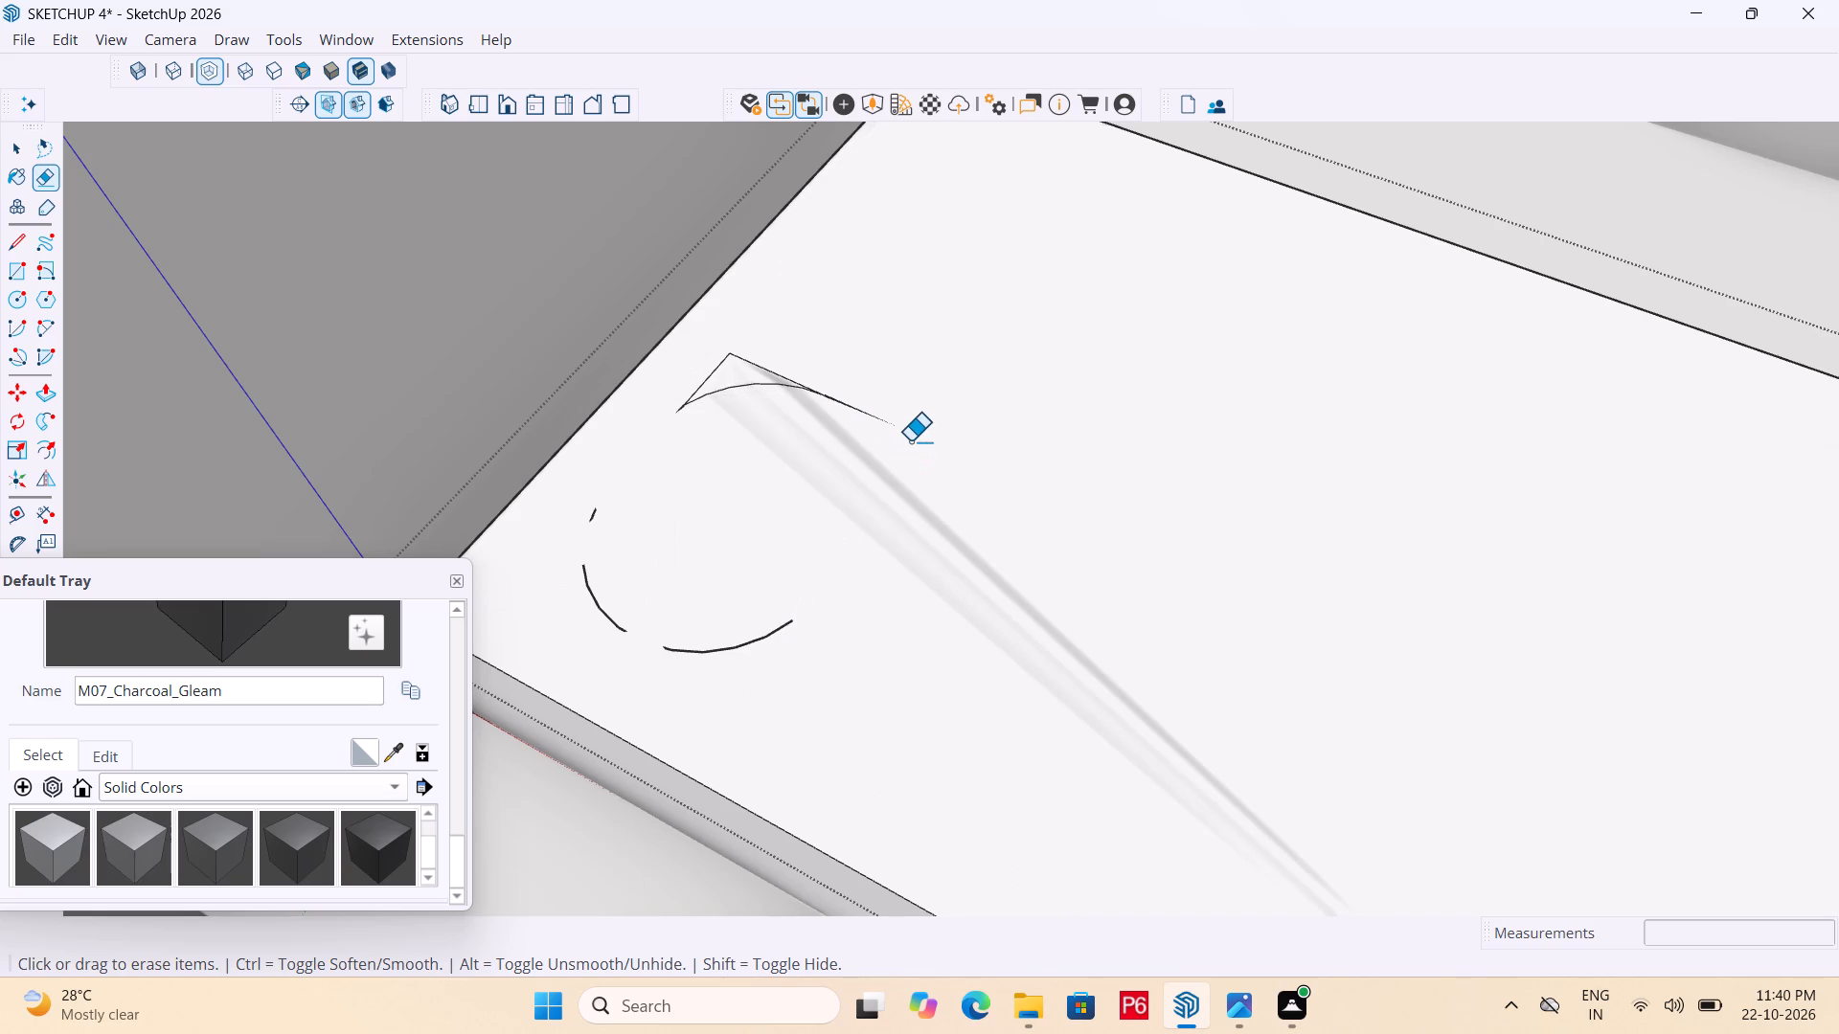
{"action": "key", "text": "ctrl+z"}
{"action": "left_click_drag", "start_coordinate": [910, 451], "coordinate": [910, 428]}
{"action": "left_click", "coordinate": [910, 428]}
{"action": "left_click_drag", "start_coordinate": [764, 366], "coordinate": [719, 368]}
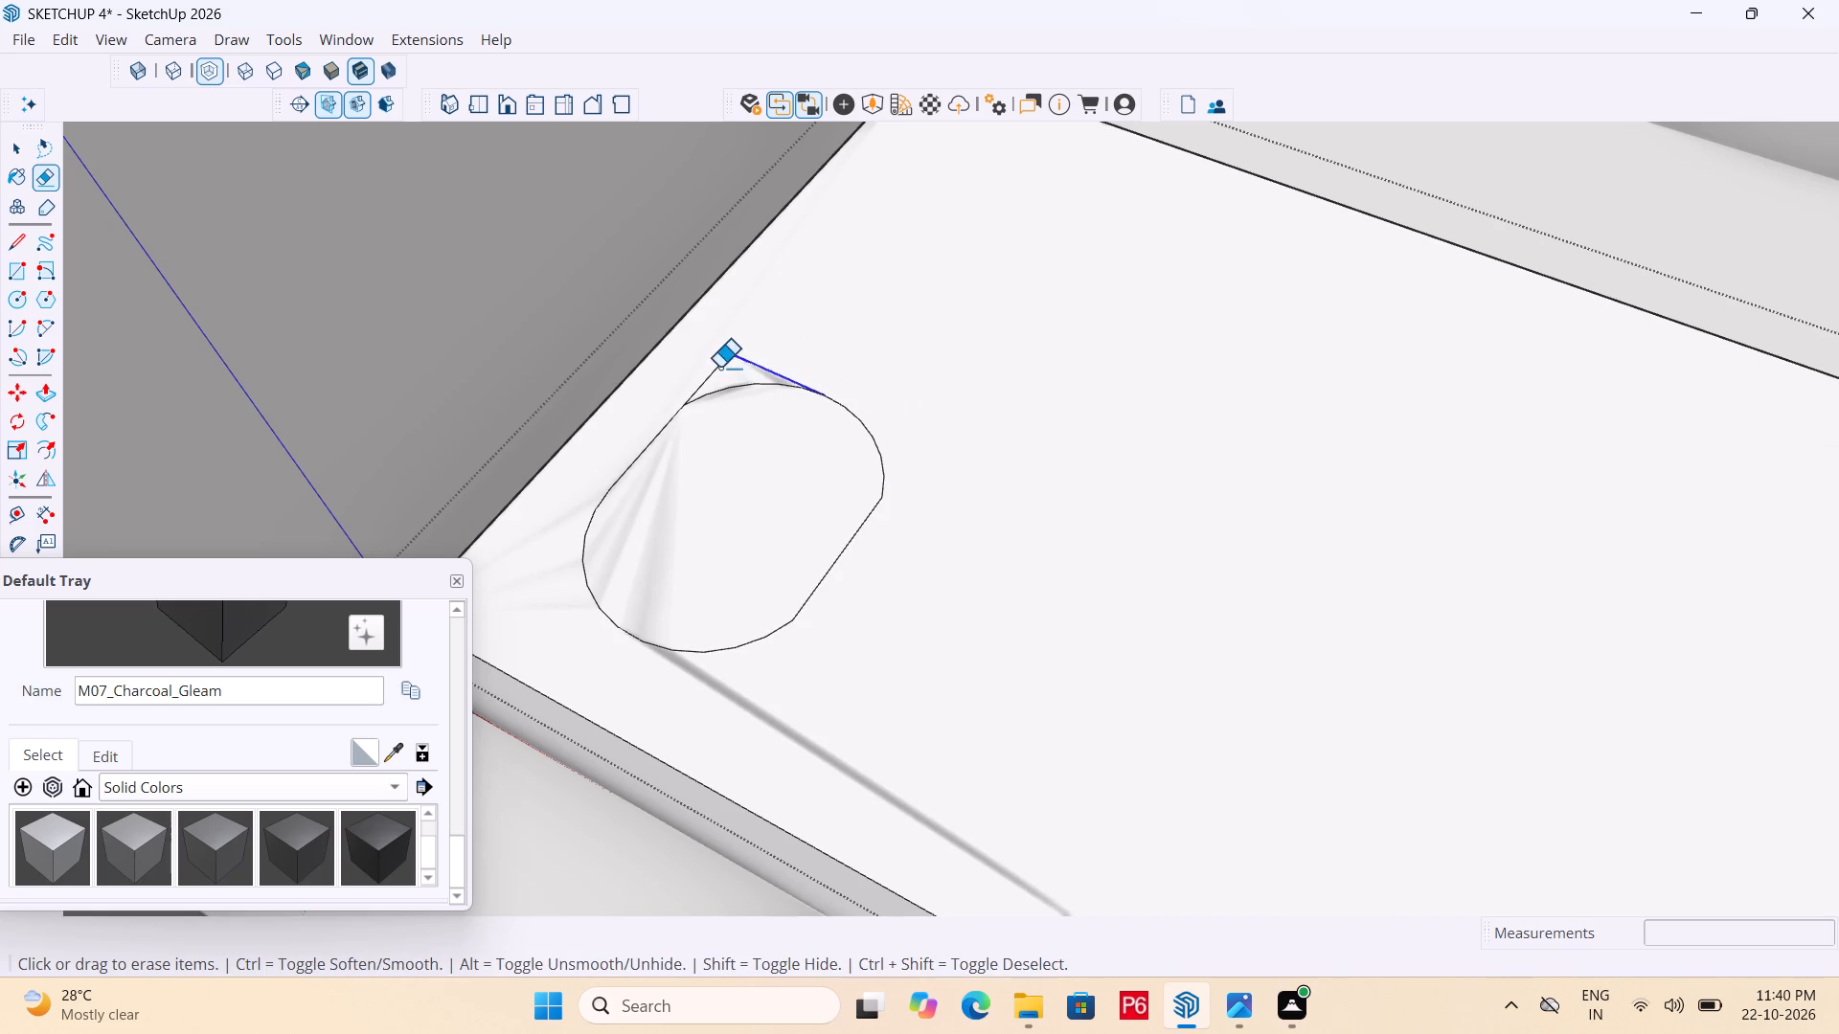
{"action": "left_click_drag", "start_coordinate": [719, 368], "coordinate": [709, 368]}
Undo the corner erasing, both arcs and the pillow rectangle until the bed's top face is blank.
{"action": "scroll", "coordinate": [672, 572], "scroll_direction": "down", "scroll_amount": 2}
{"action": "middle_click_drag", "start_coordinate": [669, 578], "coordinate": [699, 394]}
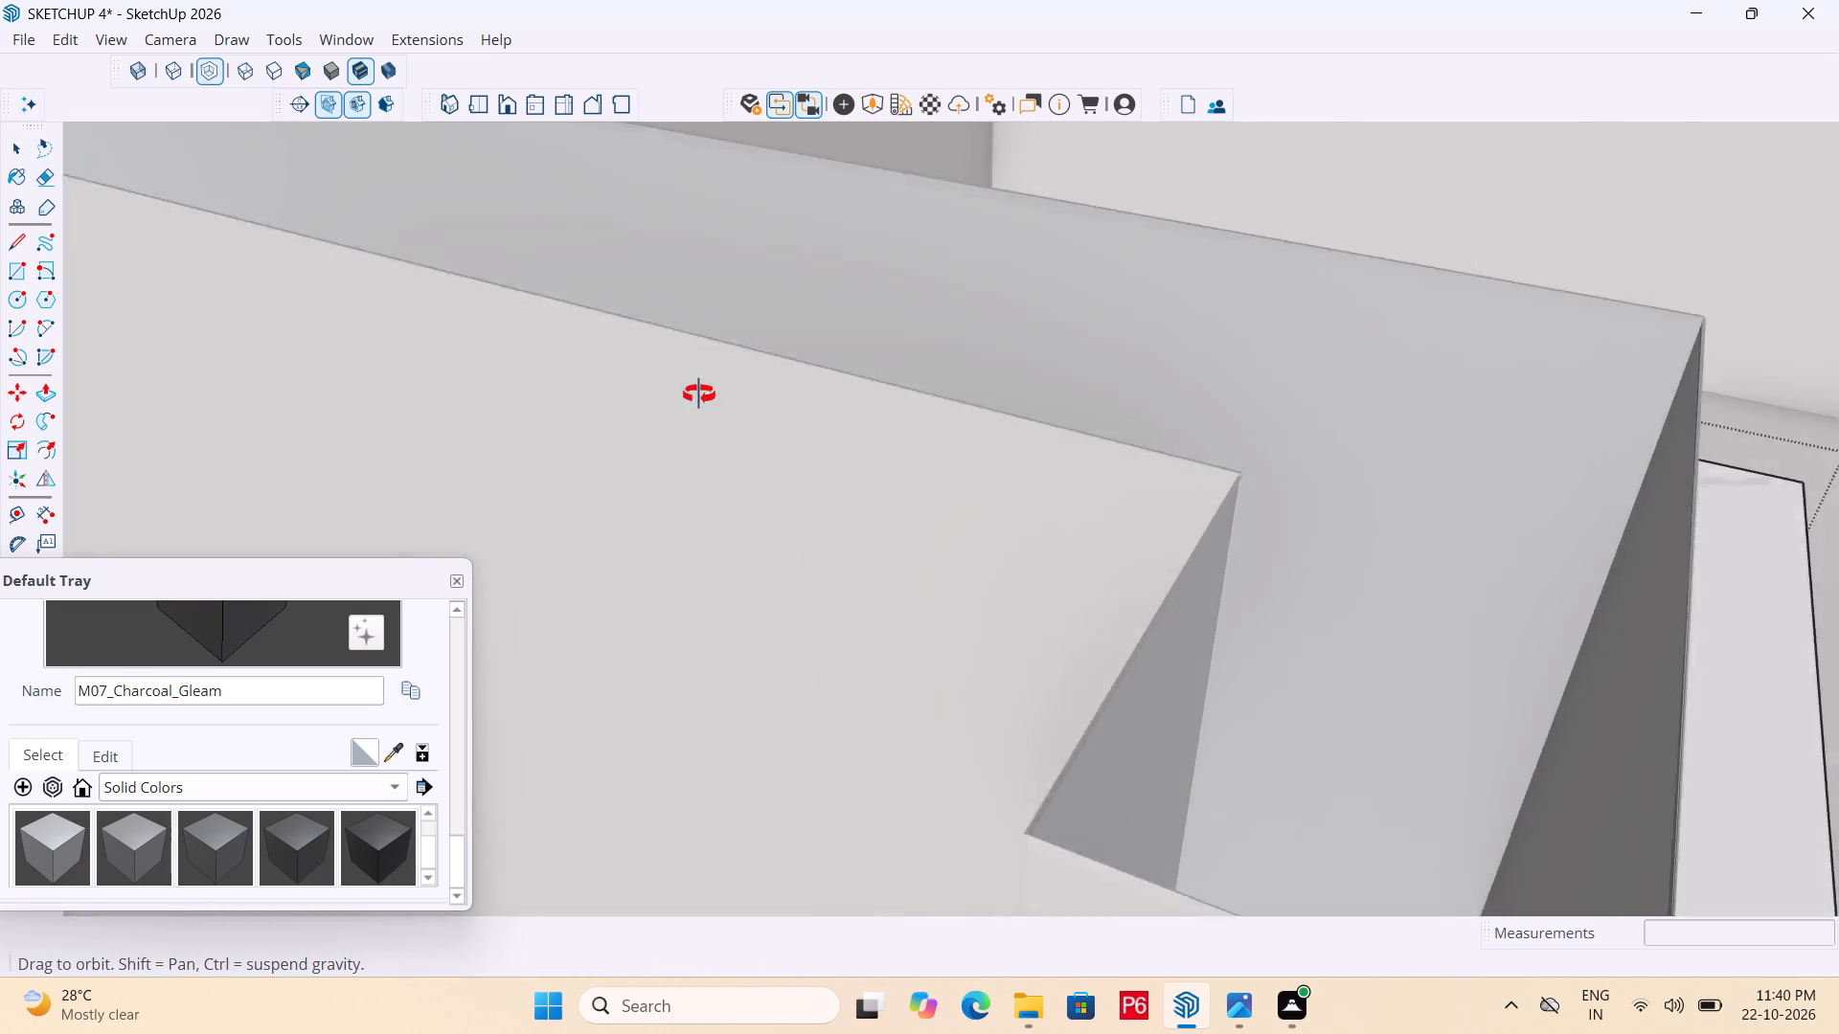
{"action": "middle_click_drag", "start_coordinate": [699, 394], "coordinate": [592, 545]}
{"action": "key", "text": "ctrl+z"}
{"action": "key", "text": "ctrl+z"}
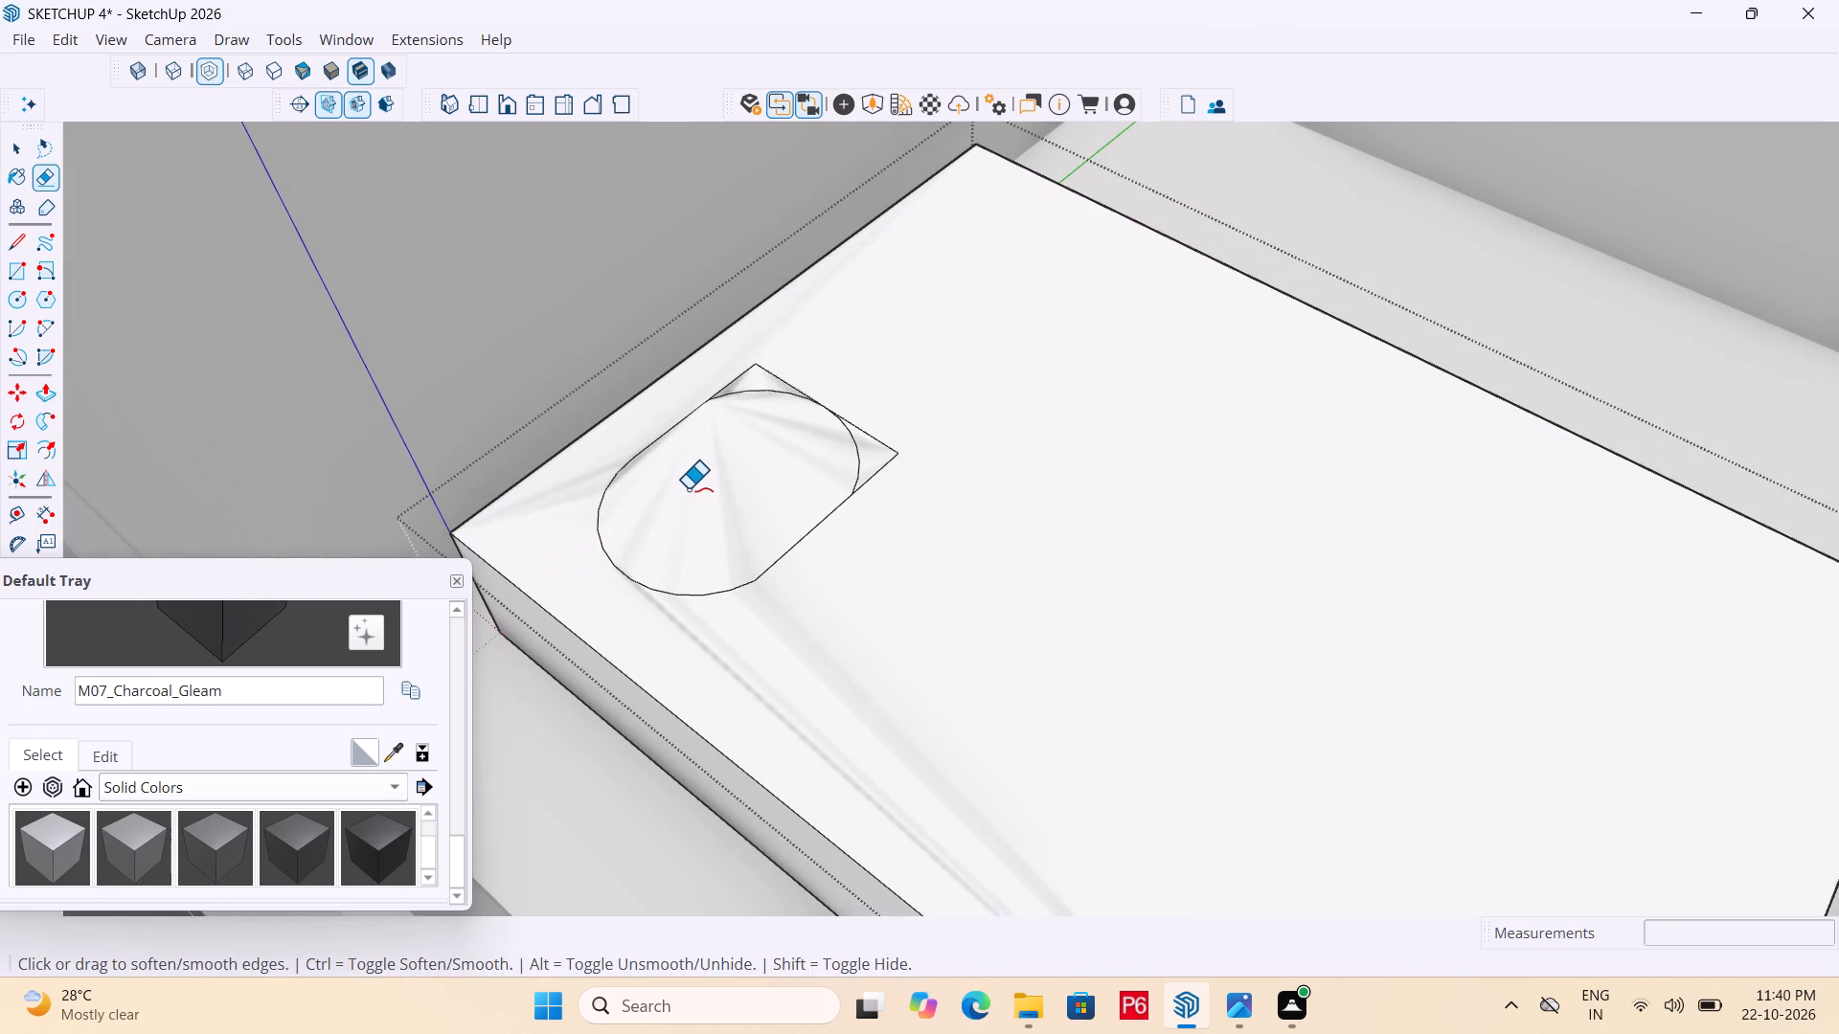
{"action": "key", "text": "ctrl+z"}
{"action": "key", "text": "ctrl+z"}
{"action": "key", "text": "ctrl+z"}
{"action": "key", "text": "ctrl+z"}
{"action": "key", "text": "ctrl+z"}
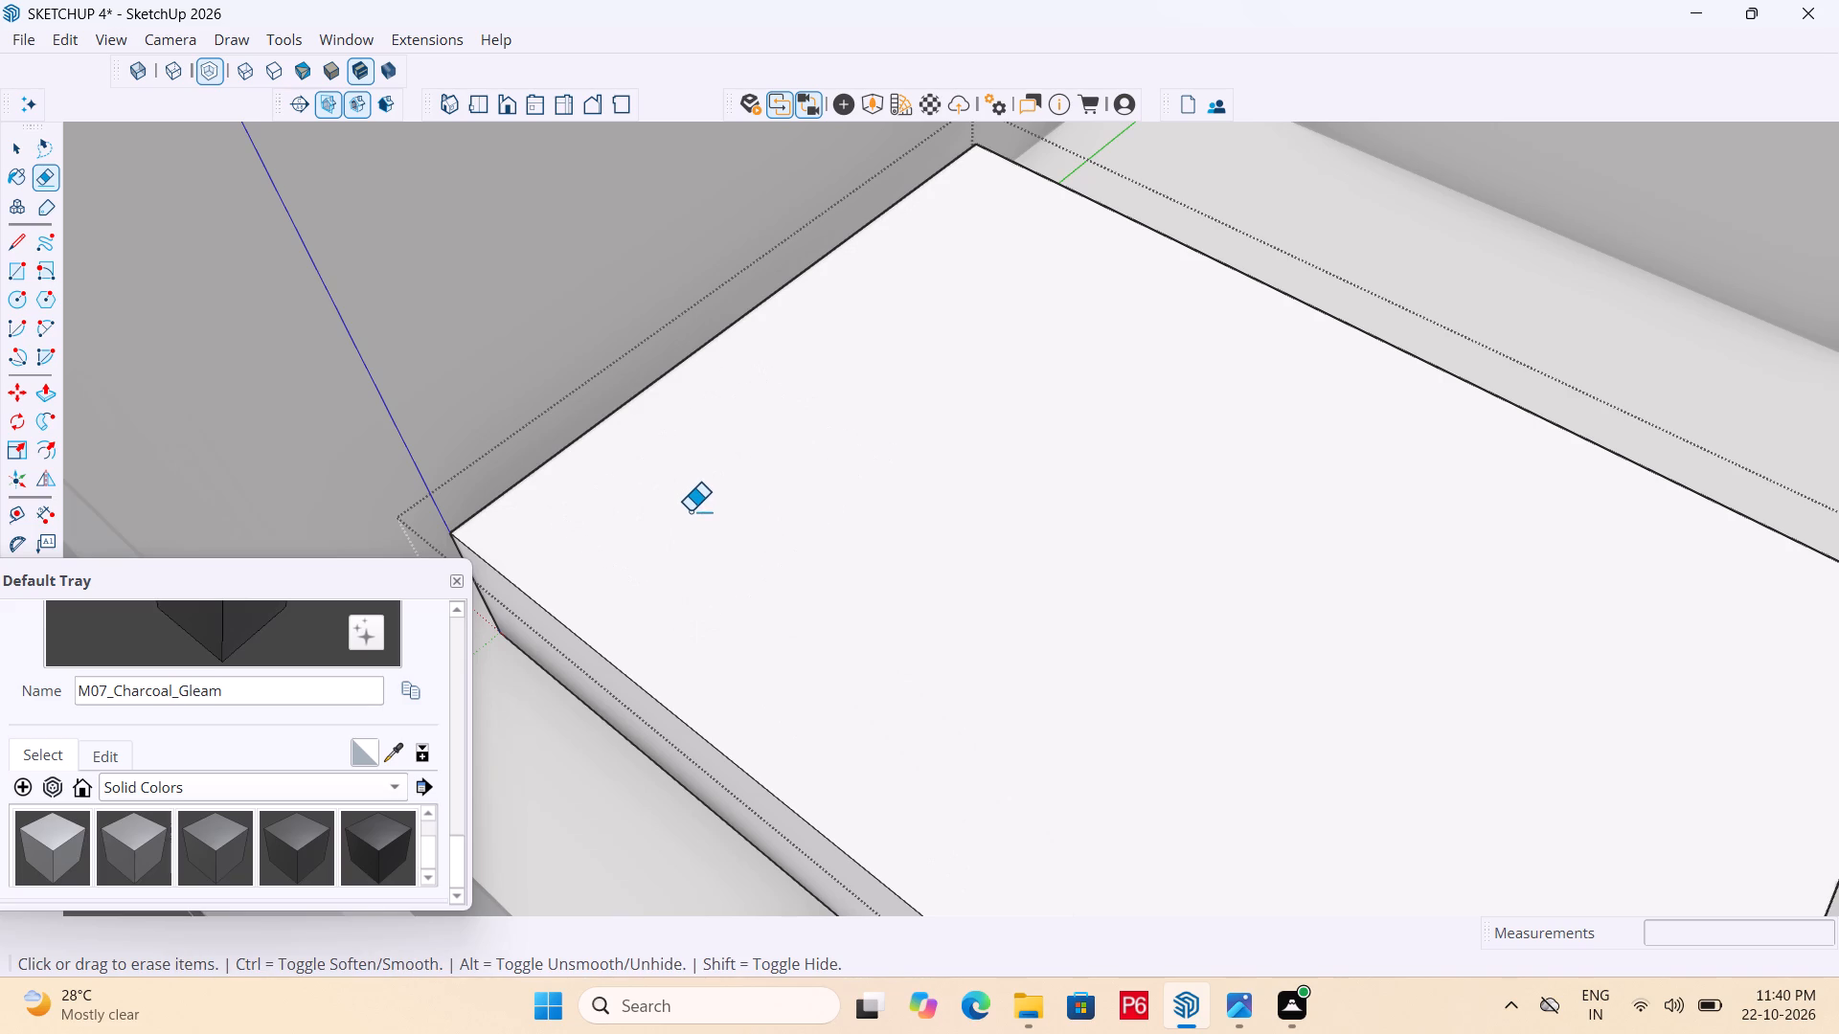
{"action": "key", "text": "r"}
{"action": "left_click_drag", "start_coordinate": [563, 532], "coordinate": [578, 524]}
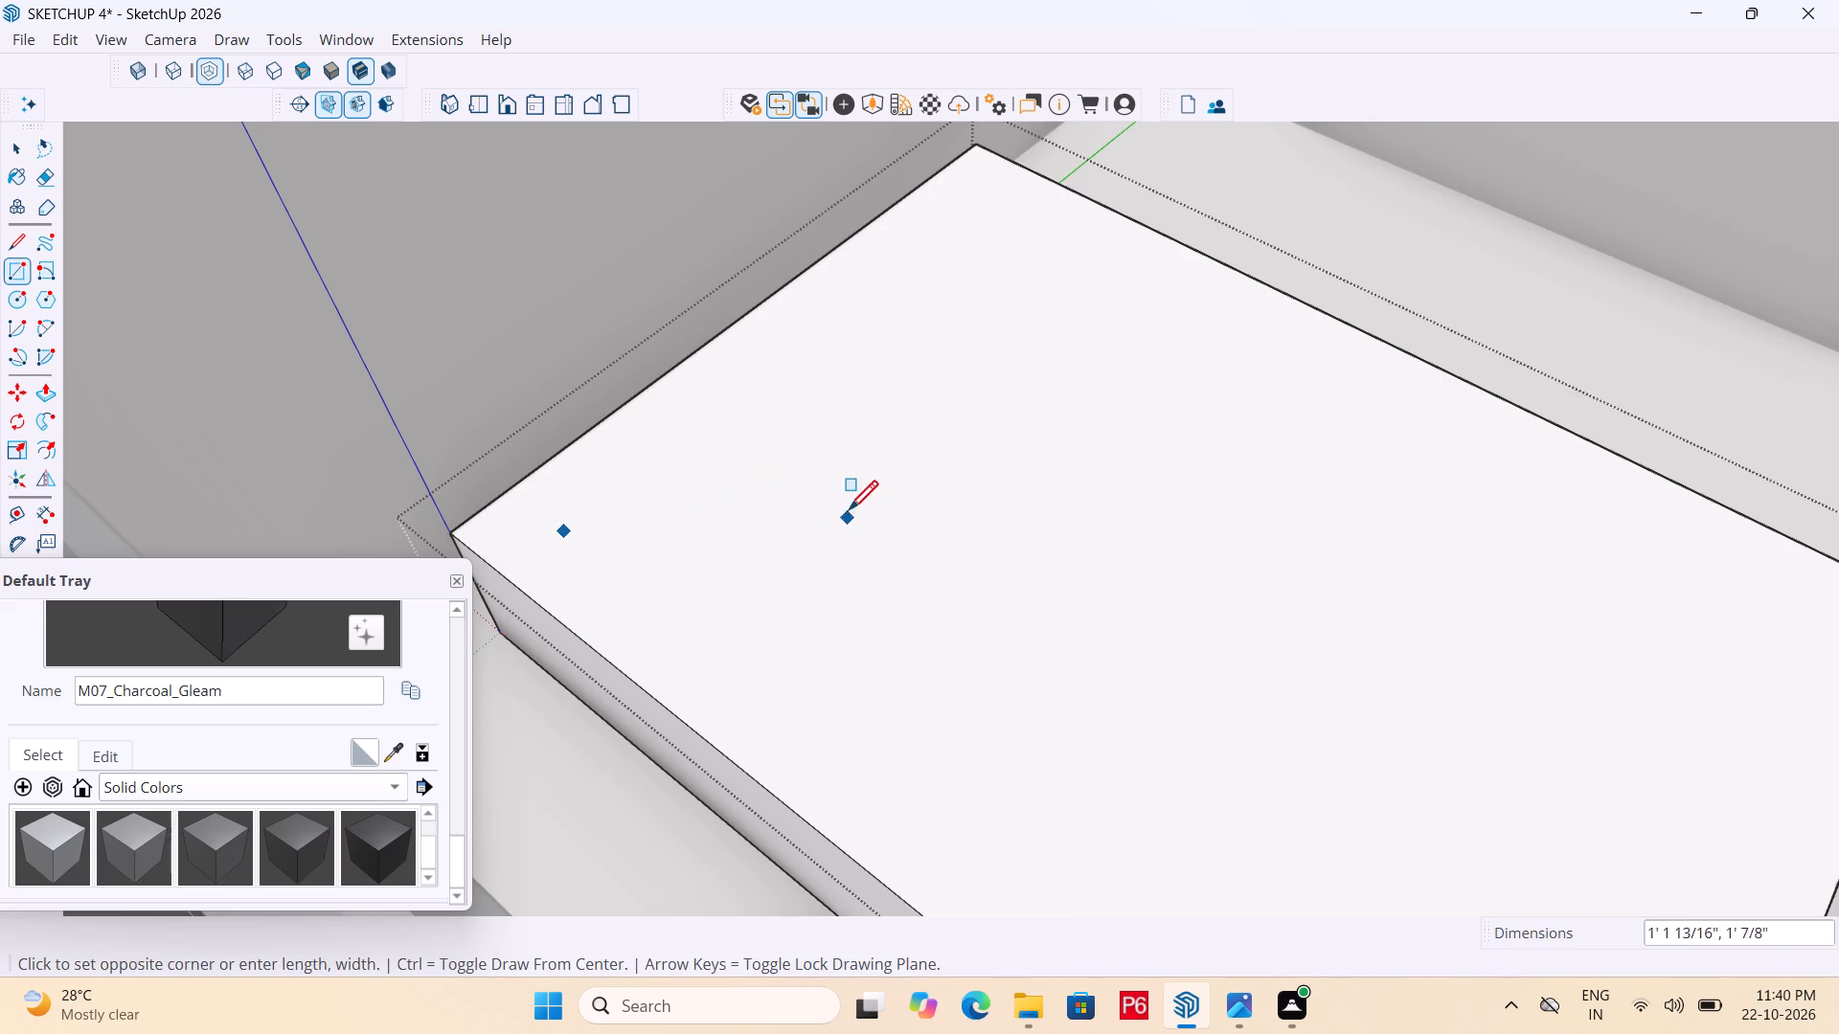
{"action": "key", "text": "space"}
Draw a pillow rectangle about 1' 1" by 1' 9" on the bed's top face, near one corner of the wall-side end.
{"action": "key", "text": "r"}
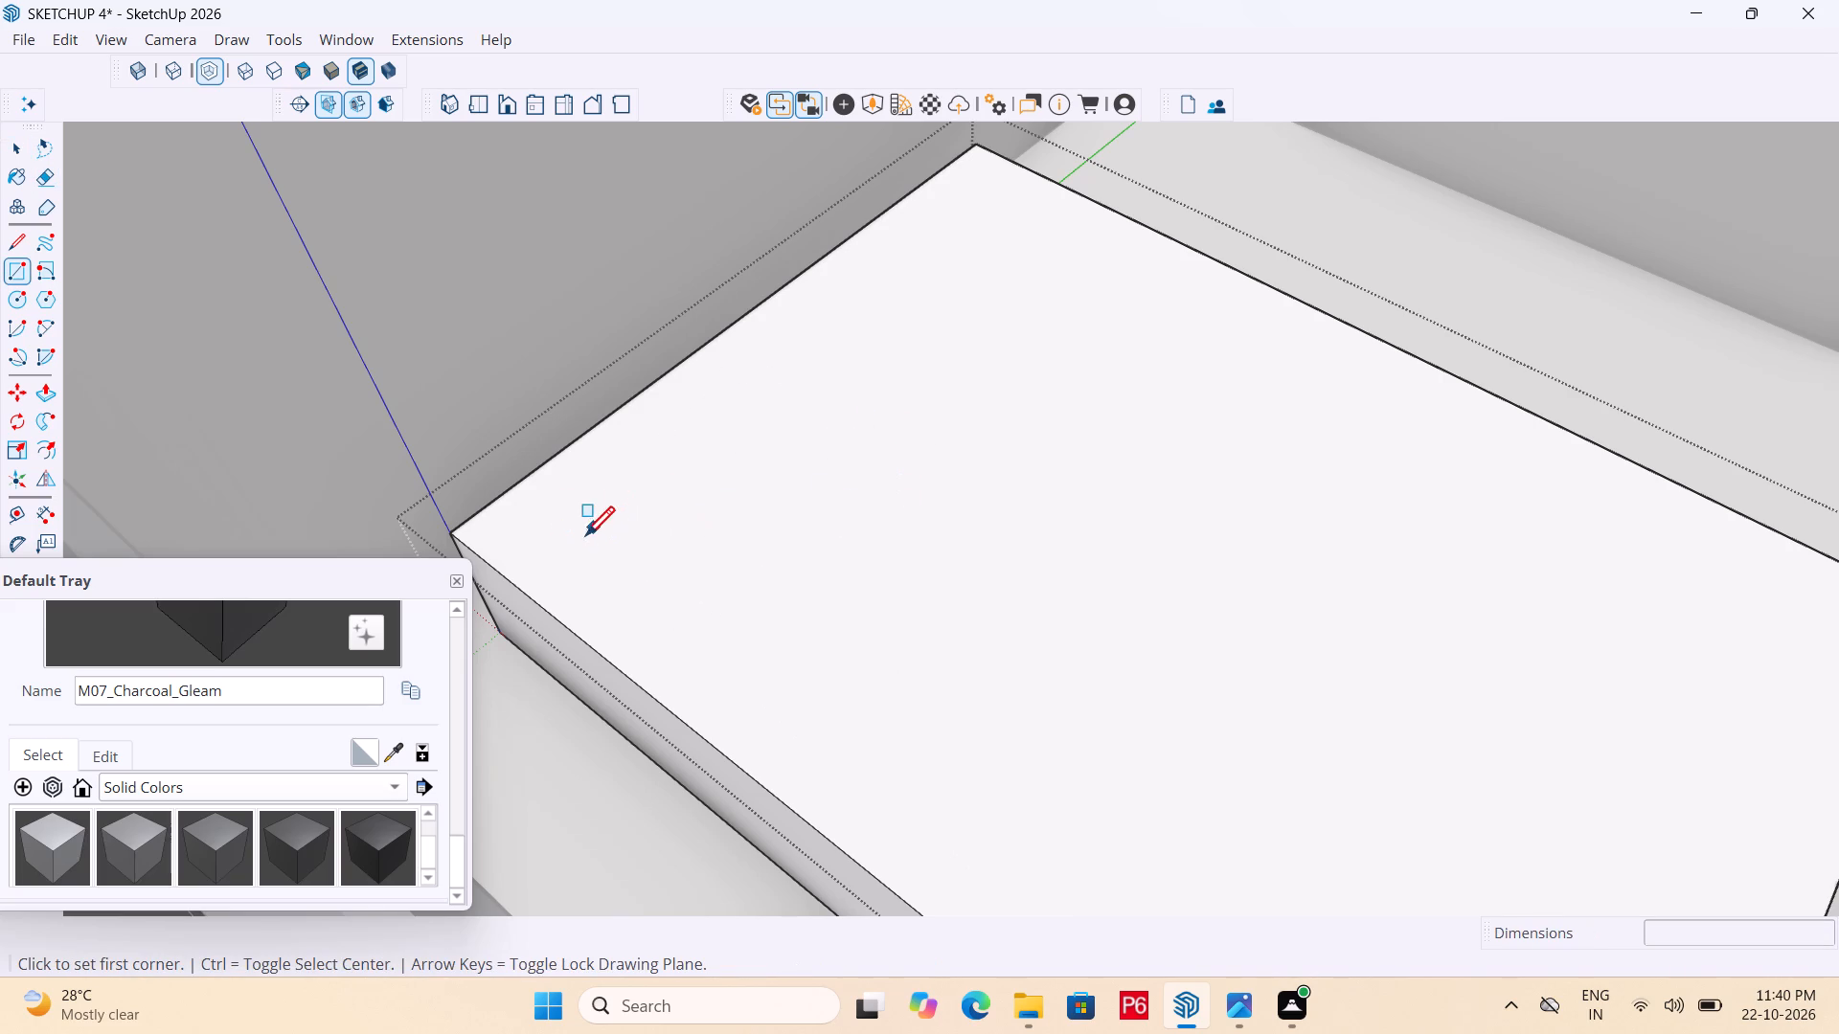
{"action": "left_click", "coordinate": [570, 524]}
{"action": "middle_click_drag", "start_coordinate": [804, 527], "coordinate": [470, 581]}
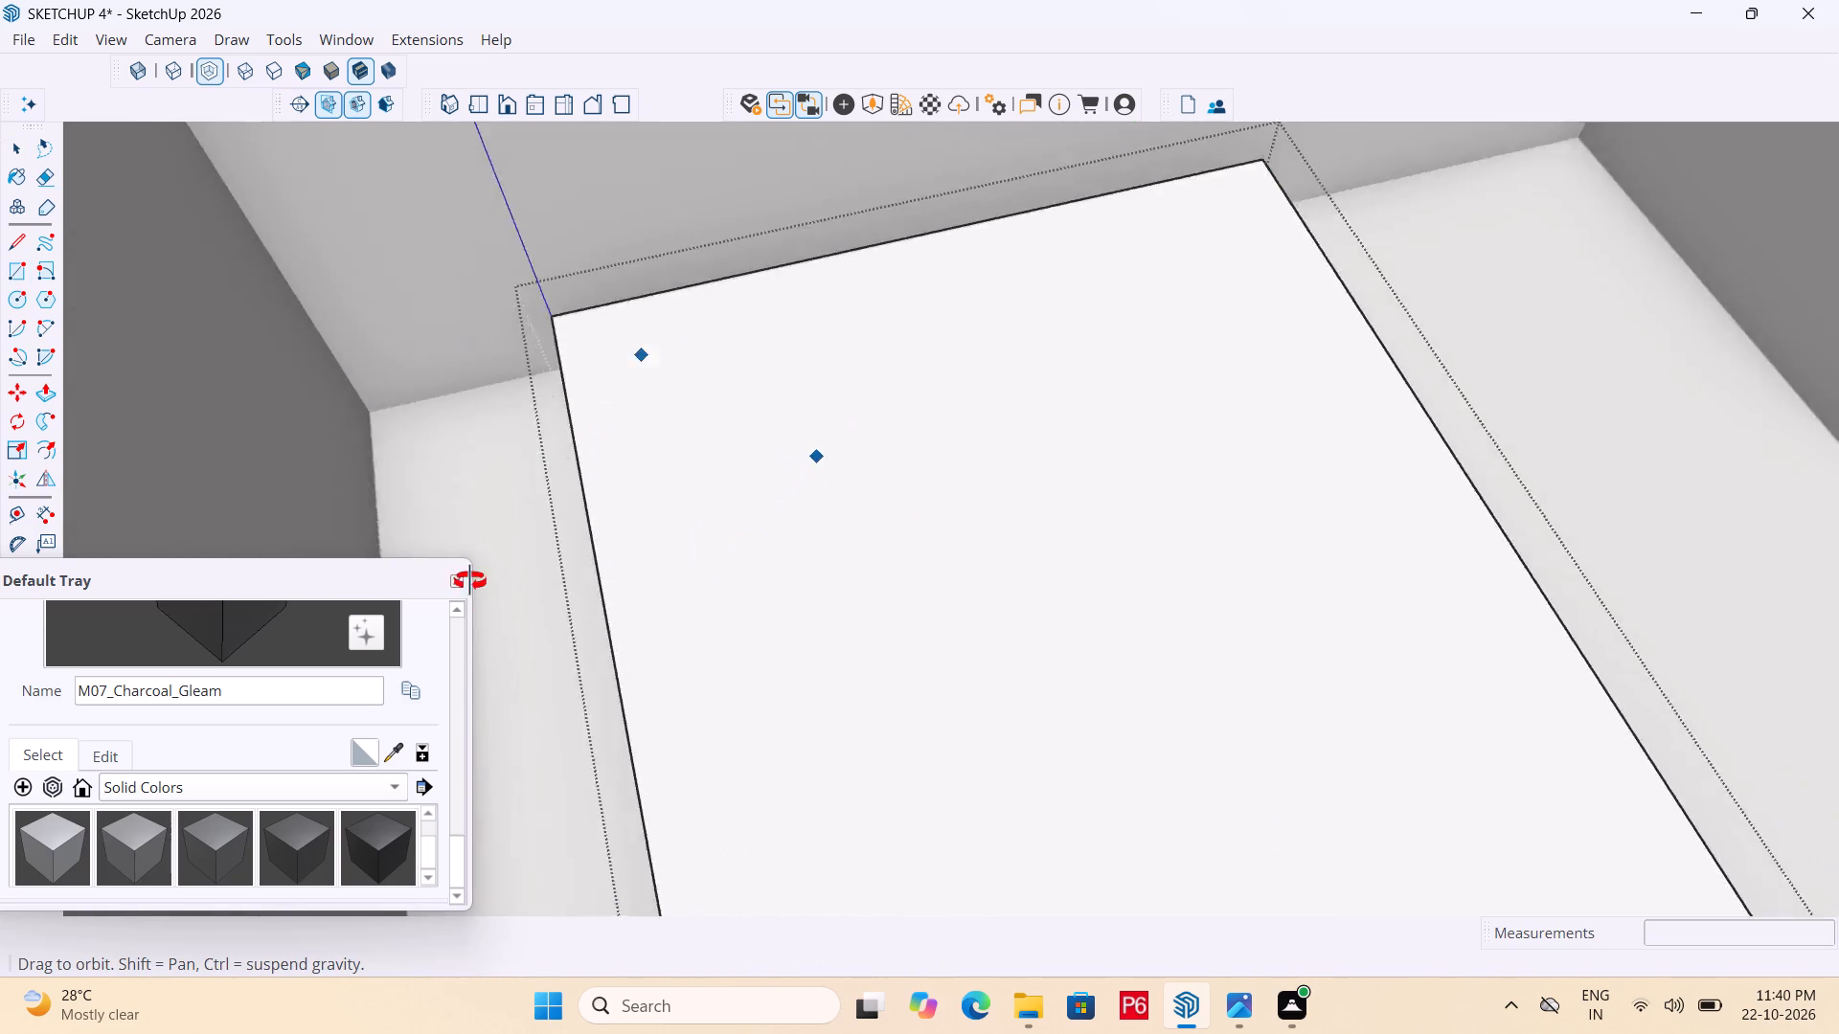
{"action": "middle_click_drag", "start_coordinate": [470, 581], "coordinate": [381, 579]}
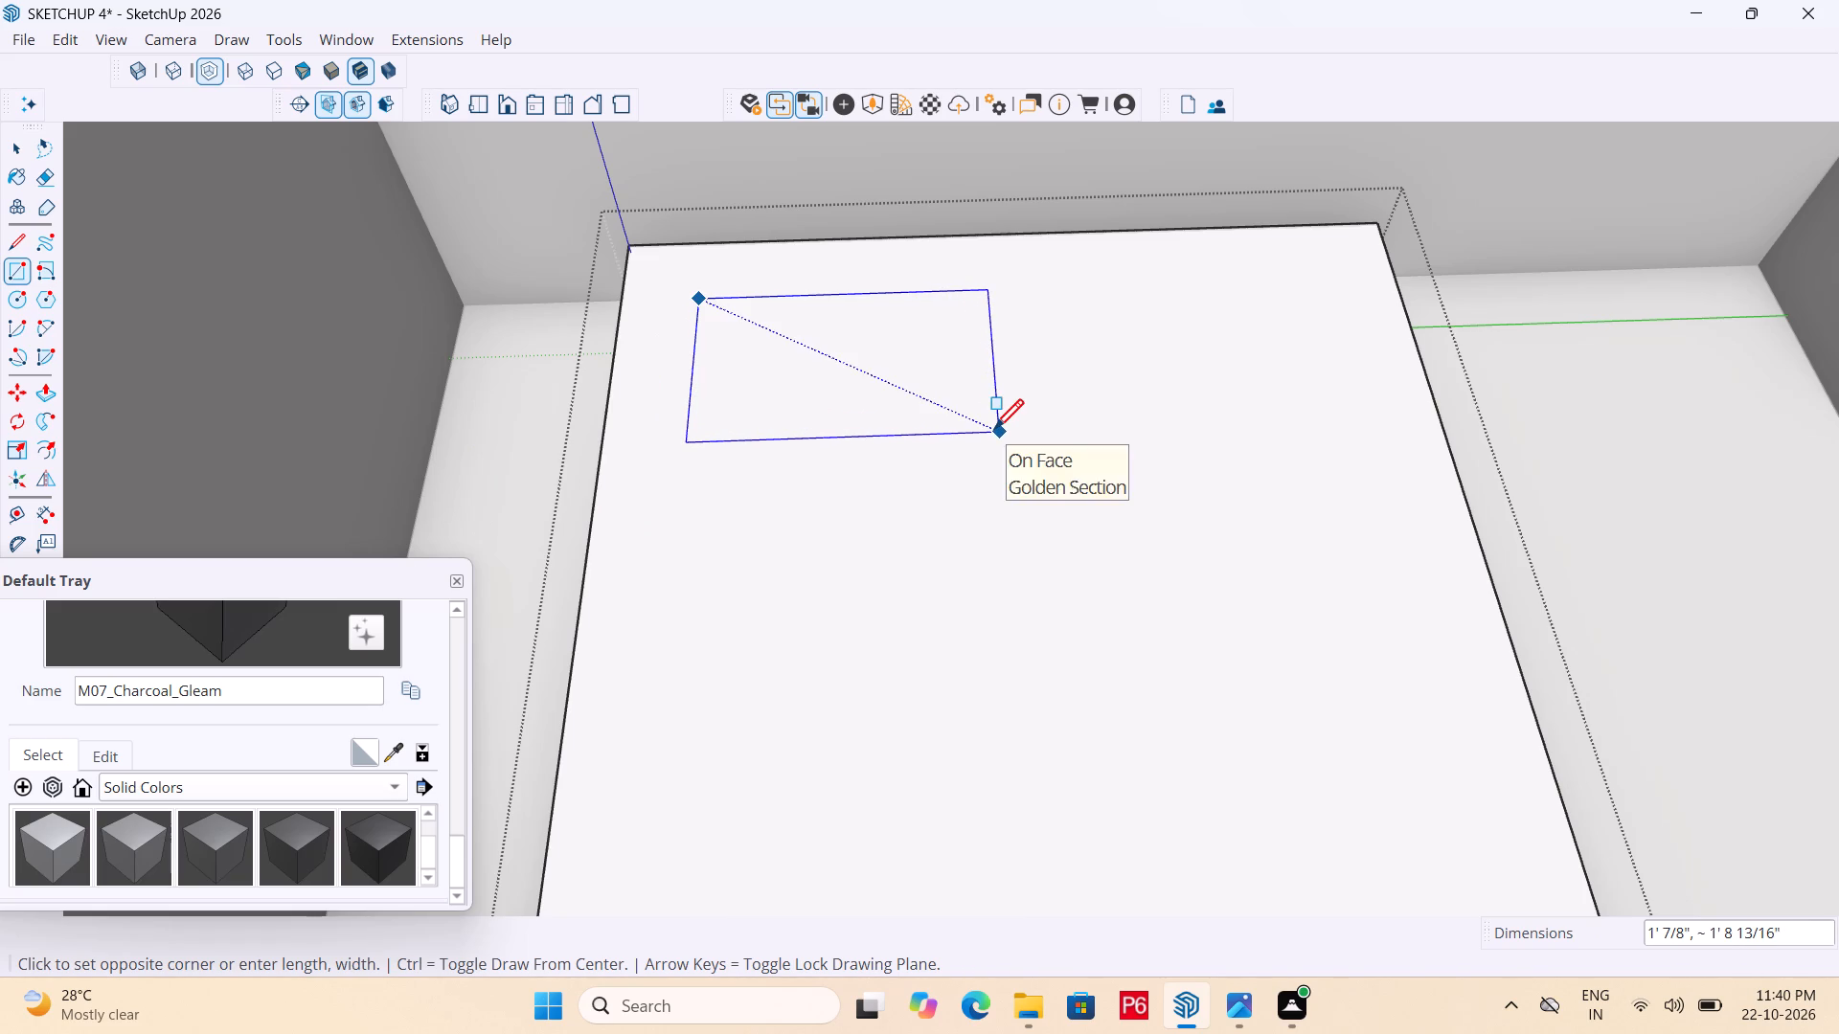
{"action": "left_click", "coordinate": [994, 432]}
Make a group from the new pillow rectangle's face and edges and open it for editing.
{"action": "key", "text": "space"}
{"action": "double_click", "coordinate": [913, 406]}
{"action": "right_click", "coordinate": [912, 405]}
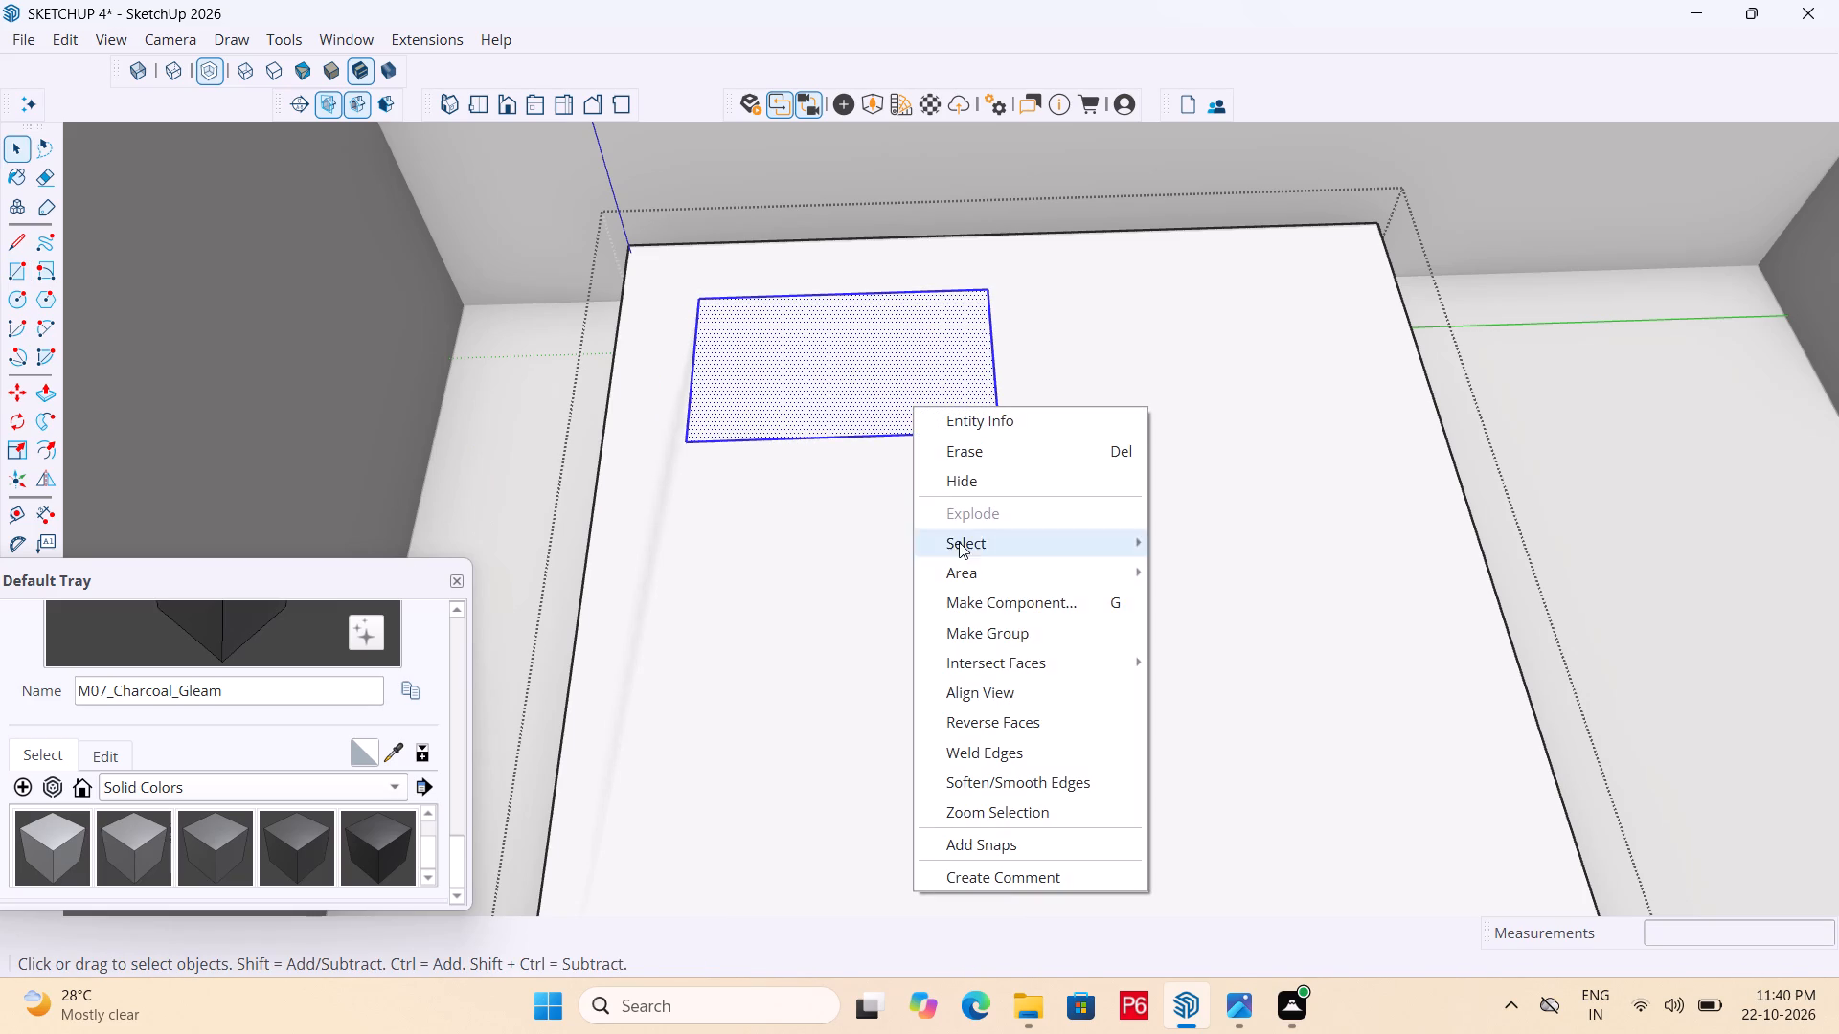
{"action": "left_click", "coordinate": [988, 630]}
{"action": "double_click", "coordinate": [908, 418]}
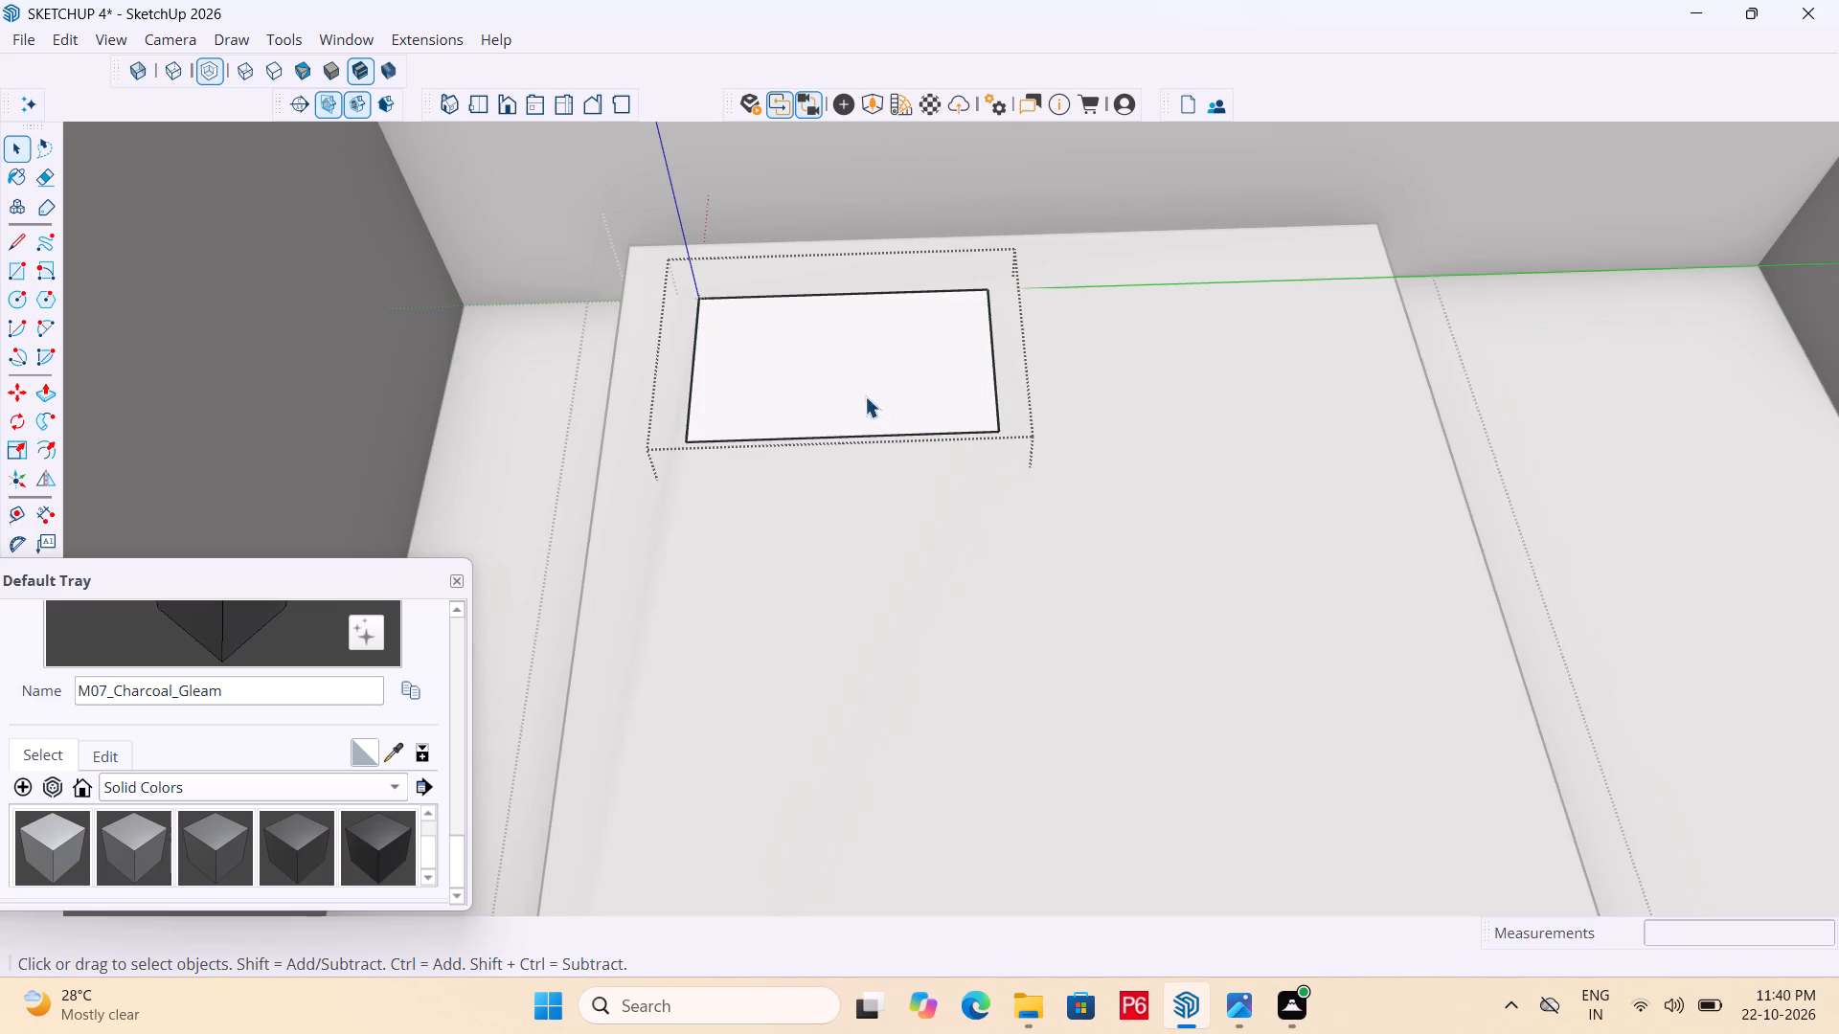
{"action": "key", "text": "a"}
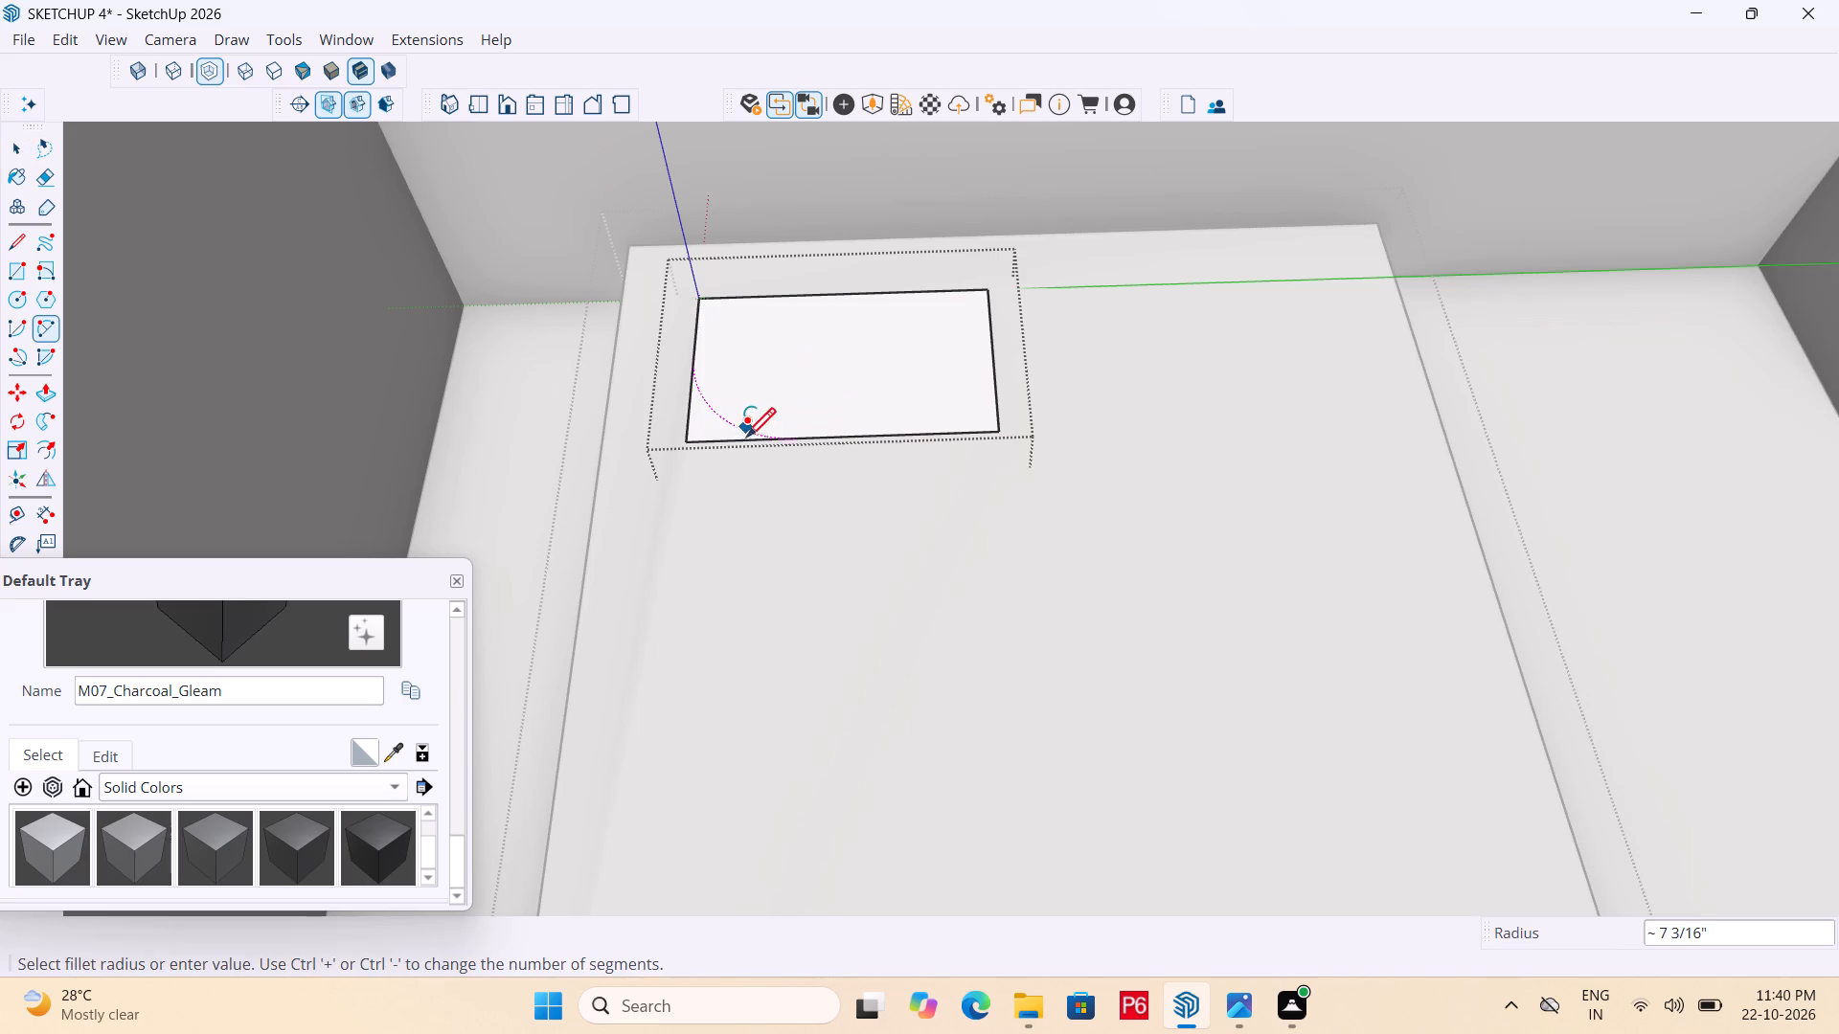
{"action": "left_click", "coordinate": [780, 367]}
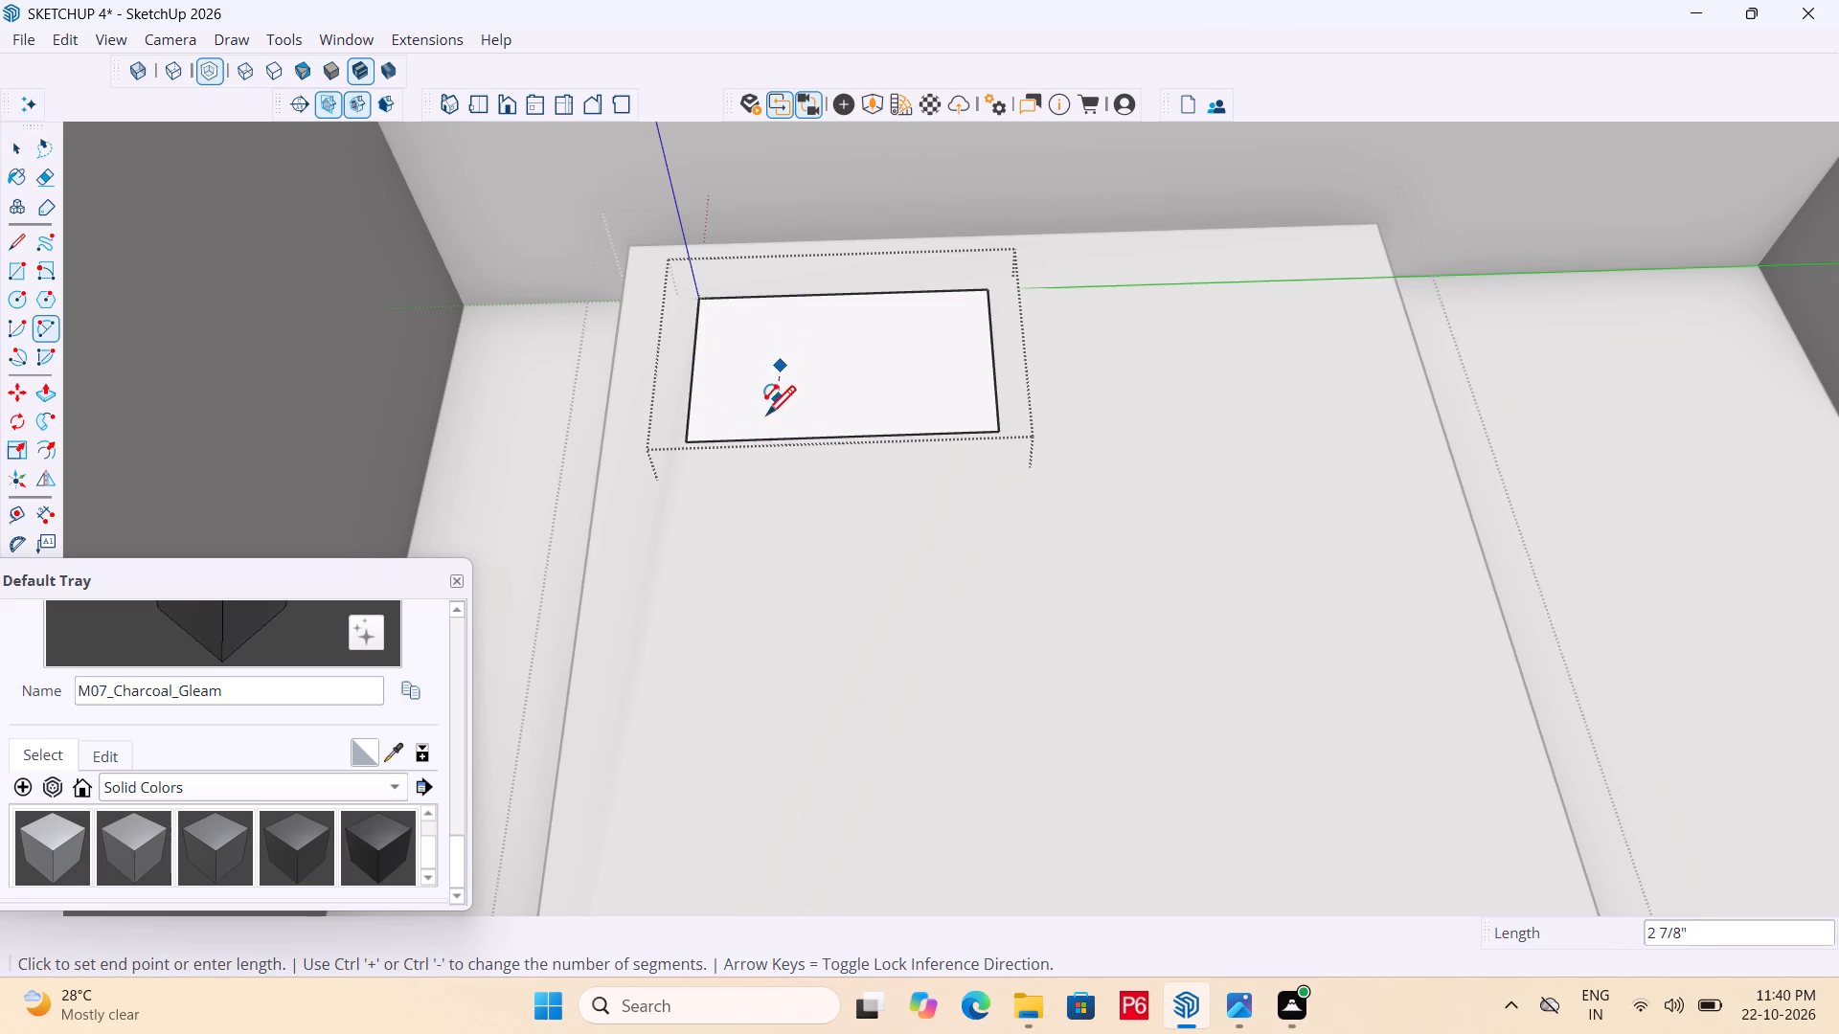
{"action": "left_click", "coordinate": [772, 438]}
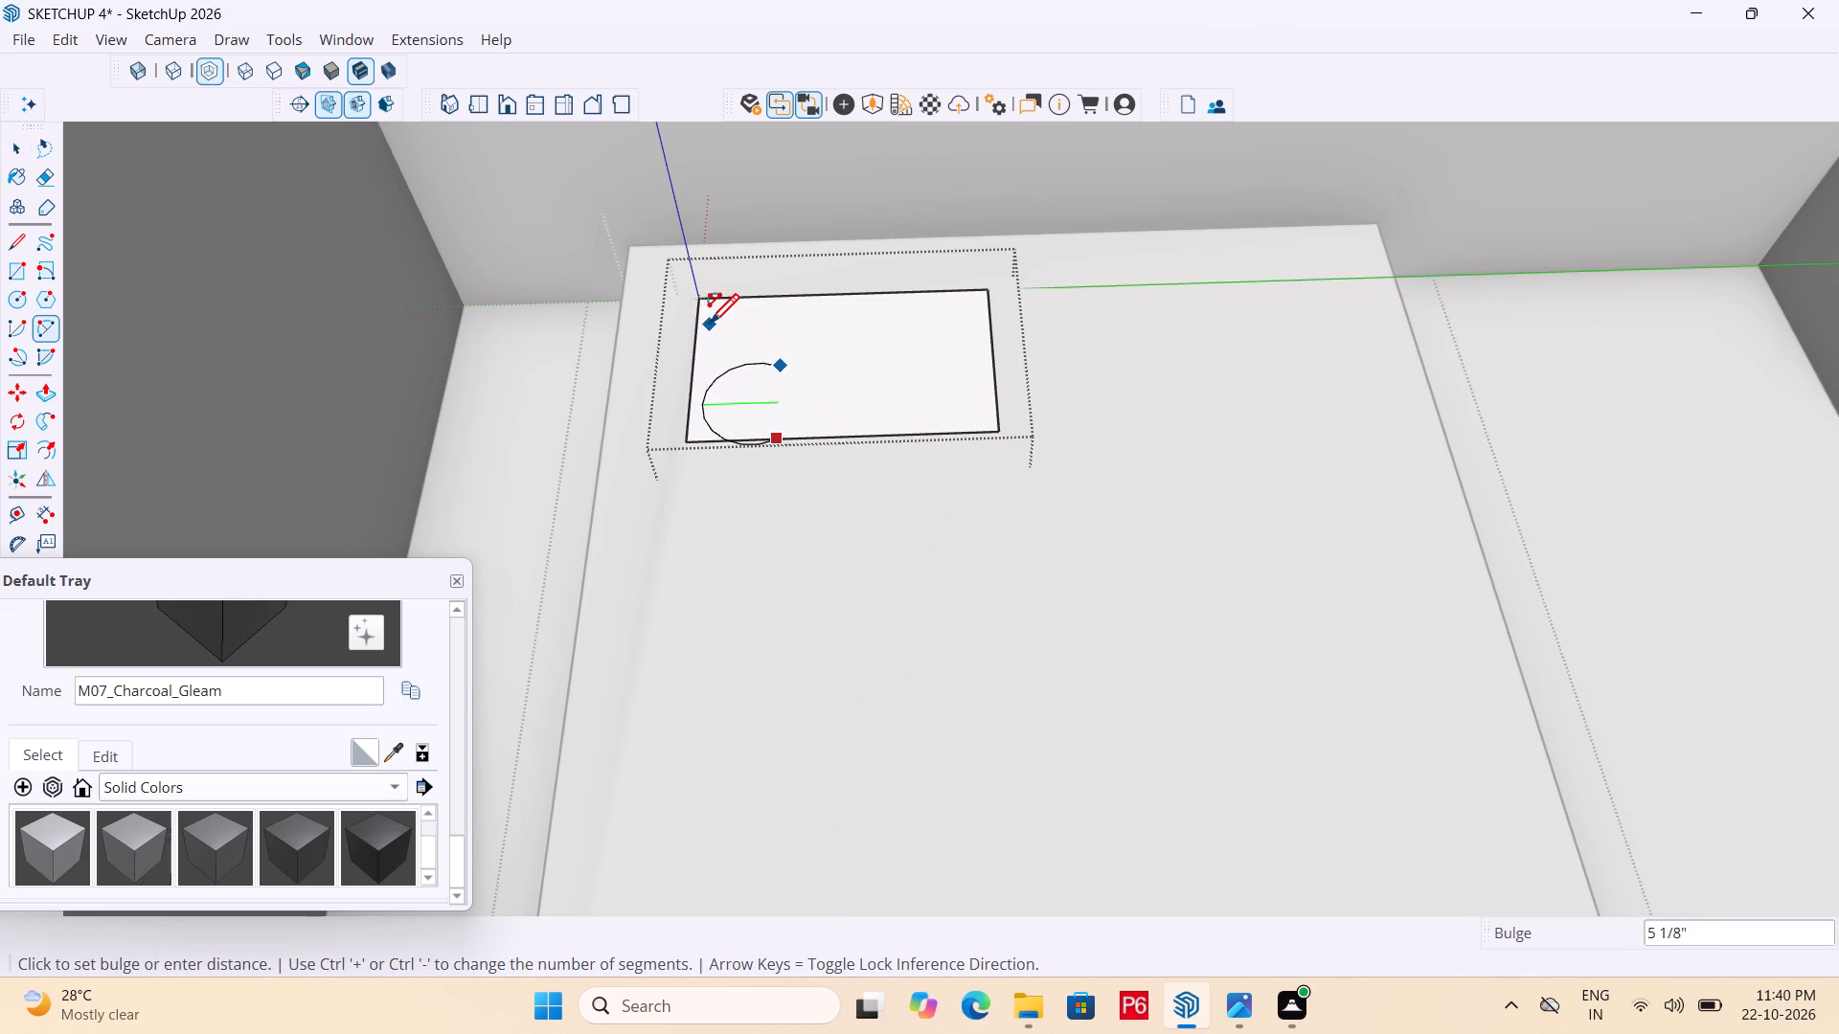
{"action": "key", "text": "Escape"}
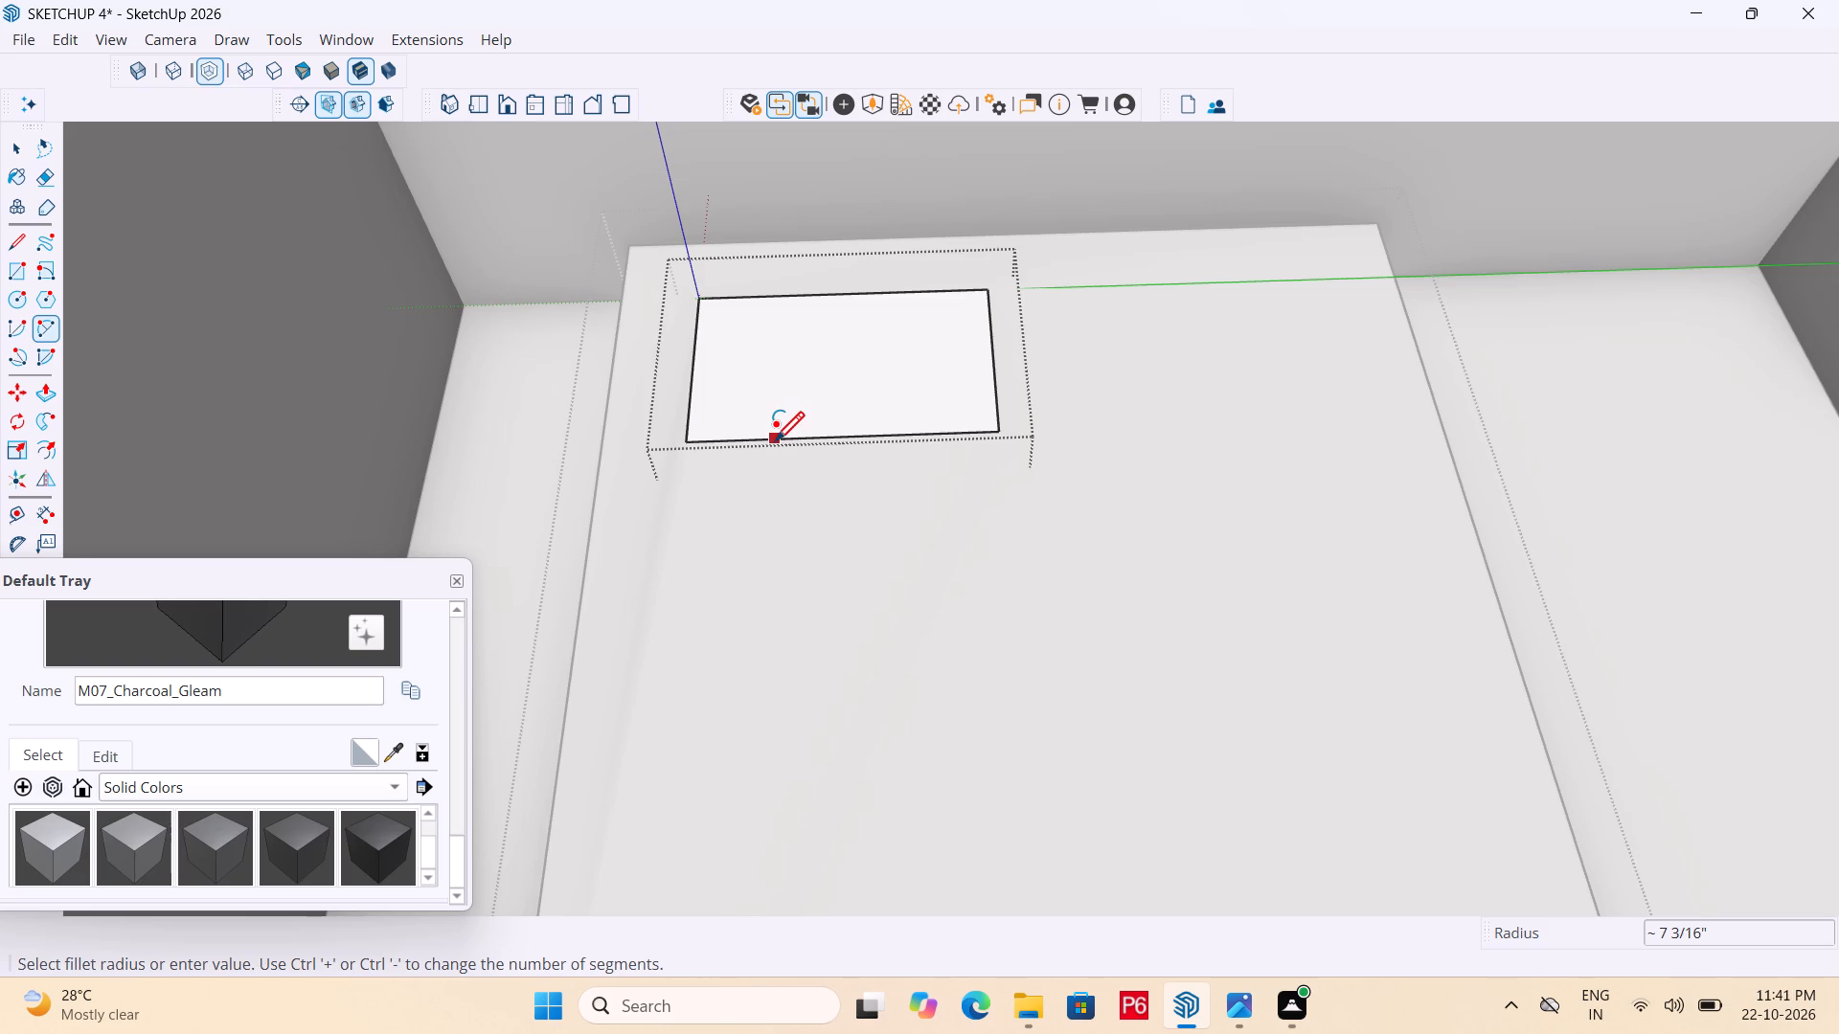
Draw a two-point arc at each short end of the pillow rectangle, from long edge to long edge, bulging out to the end edge.
{"action": "double_click", "coordinate": [775, 444]}
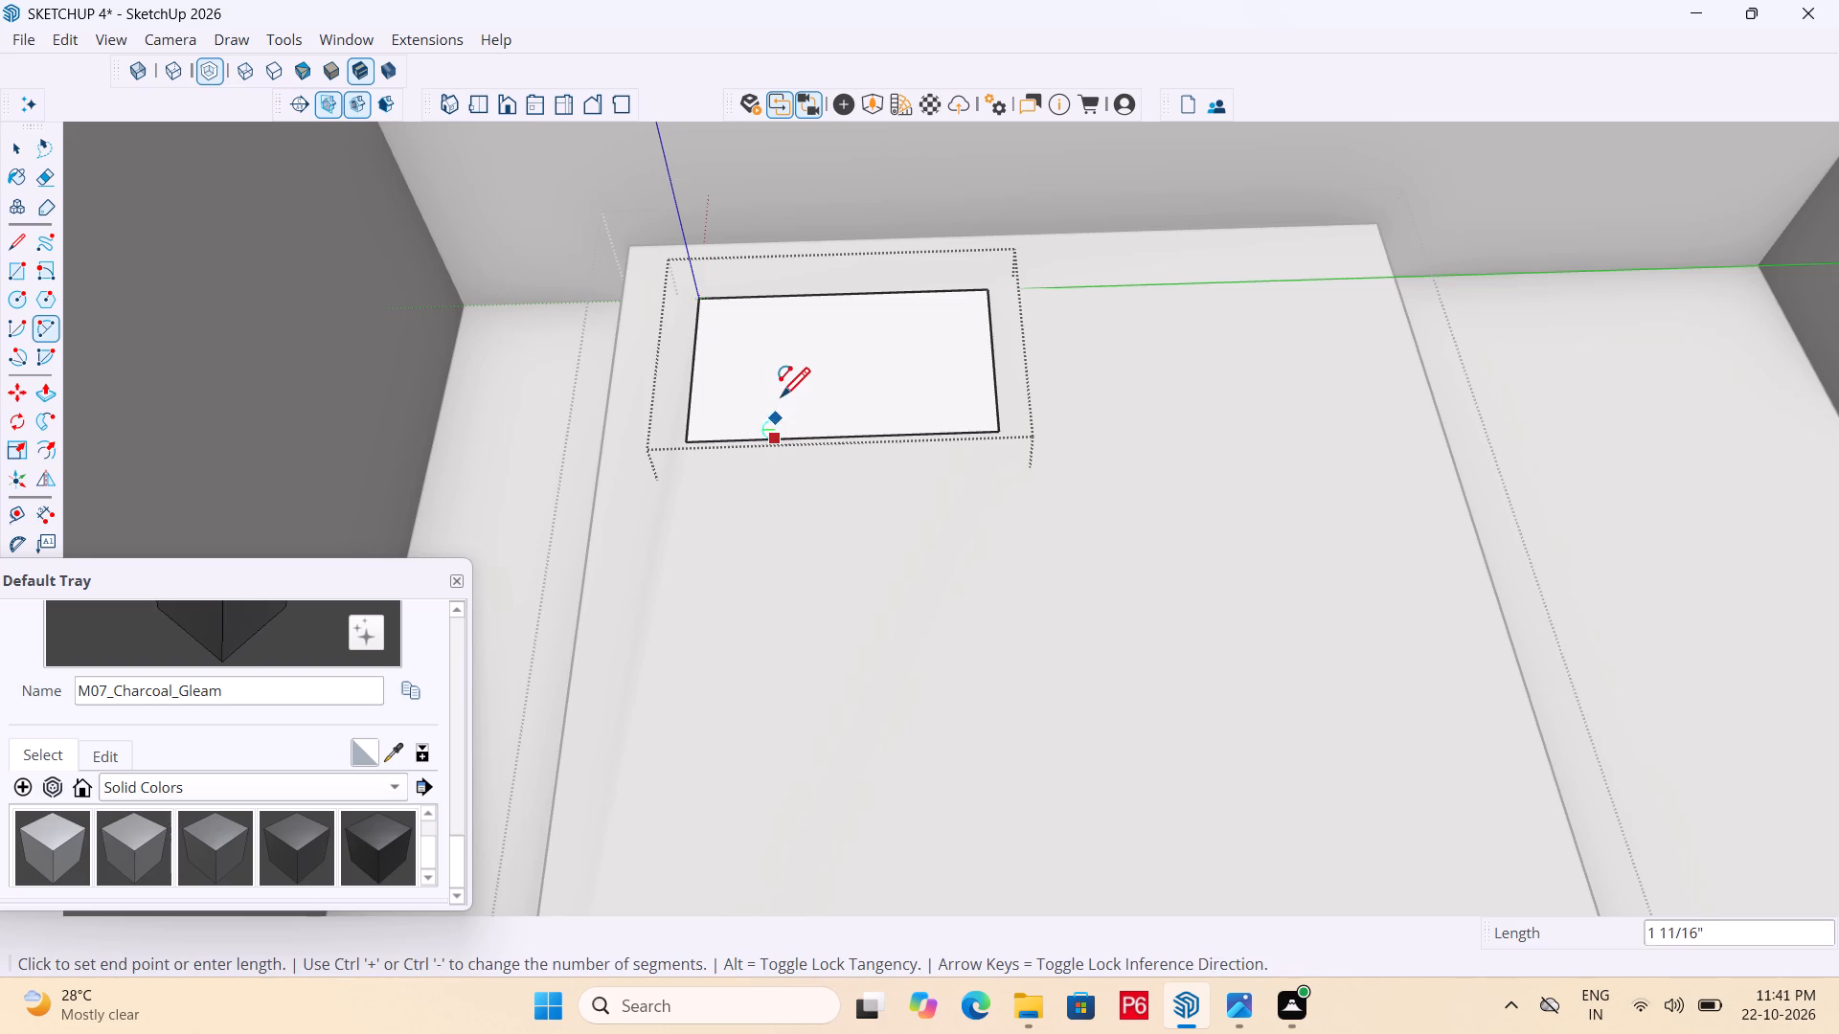
{"action": "left_click", "coordinate": [783, 297]}
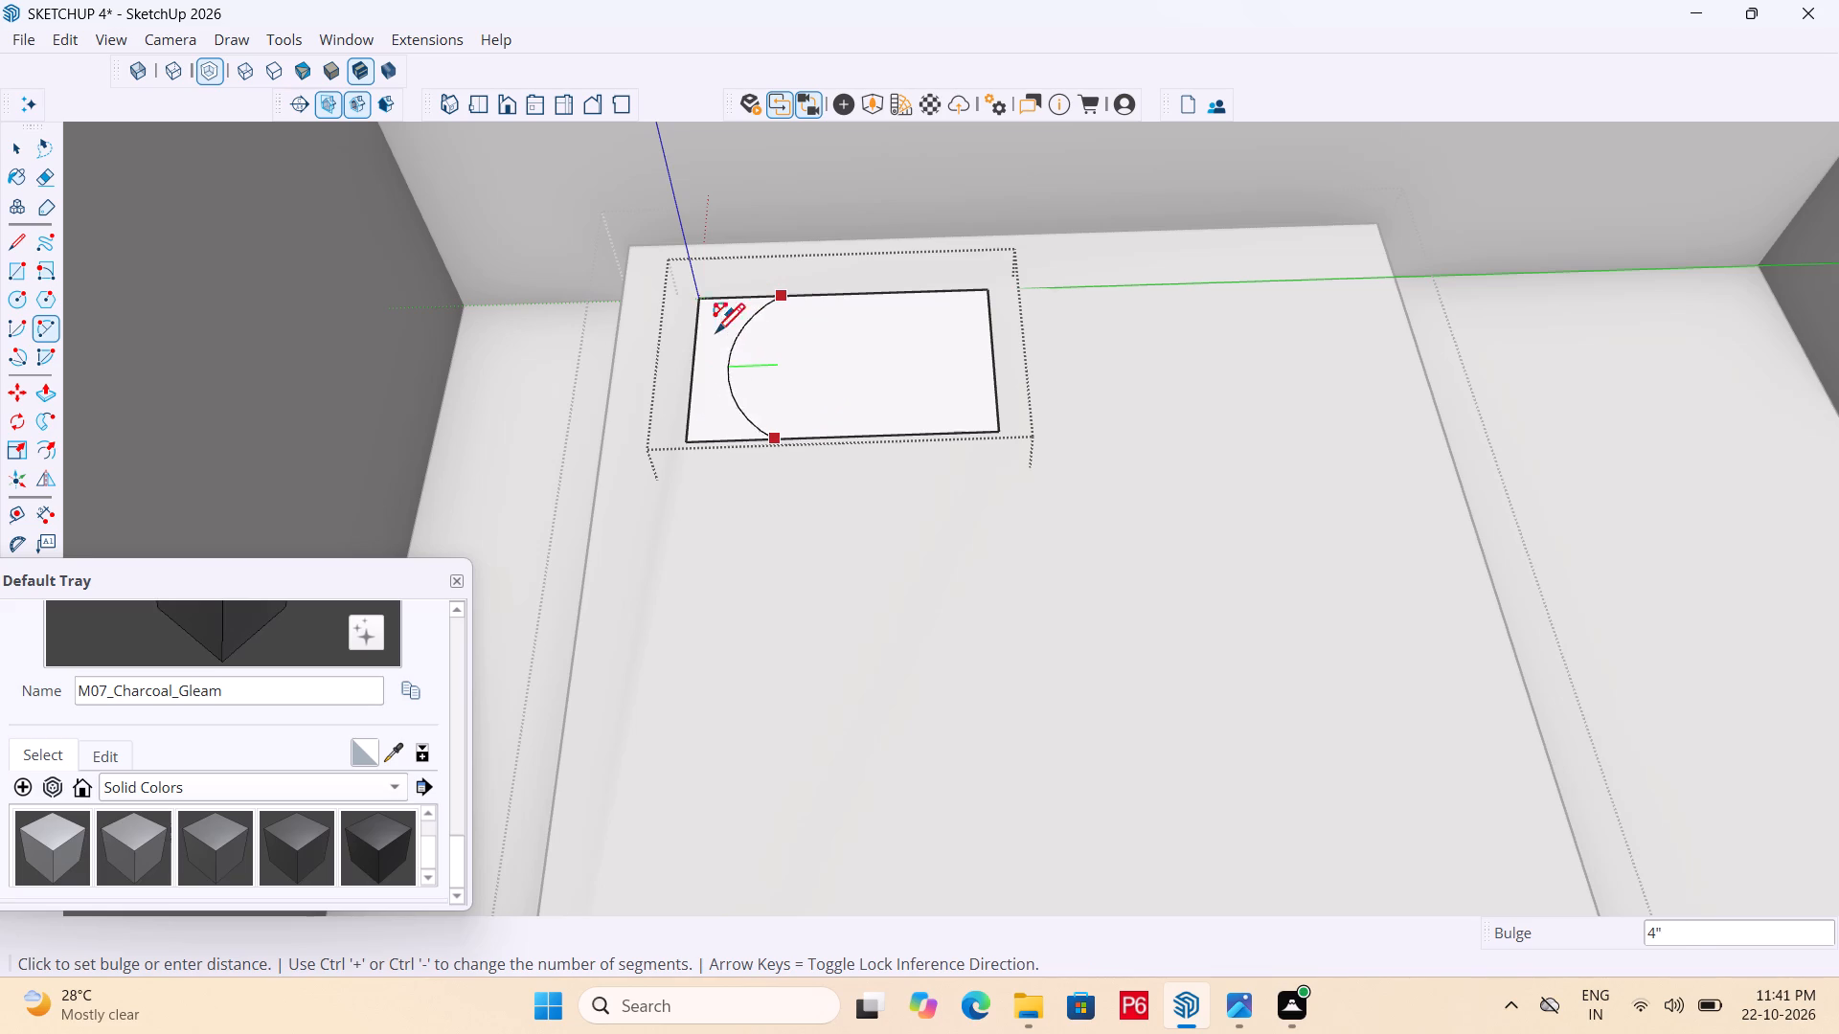
{"action": "double_click", "coordinate": [697, 360]}
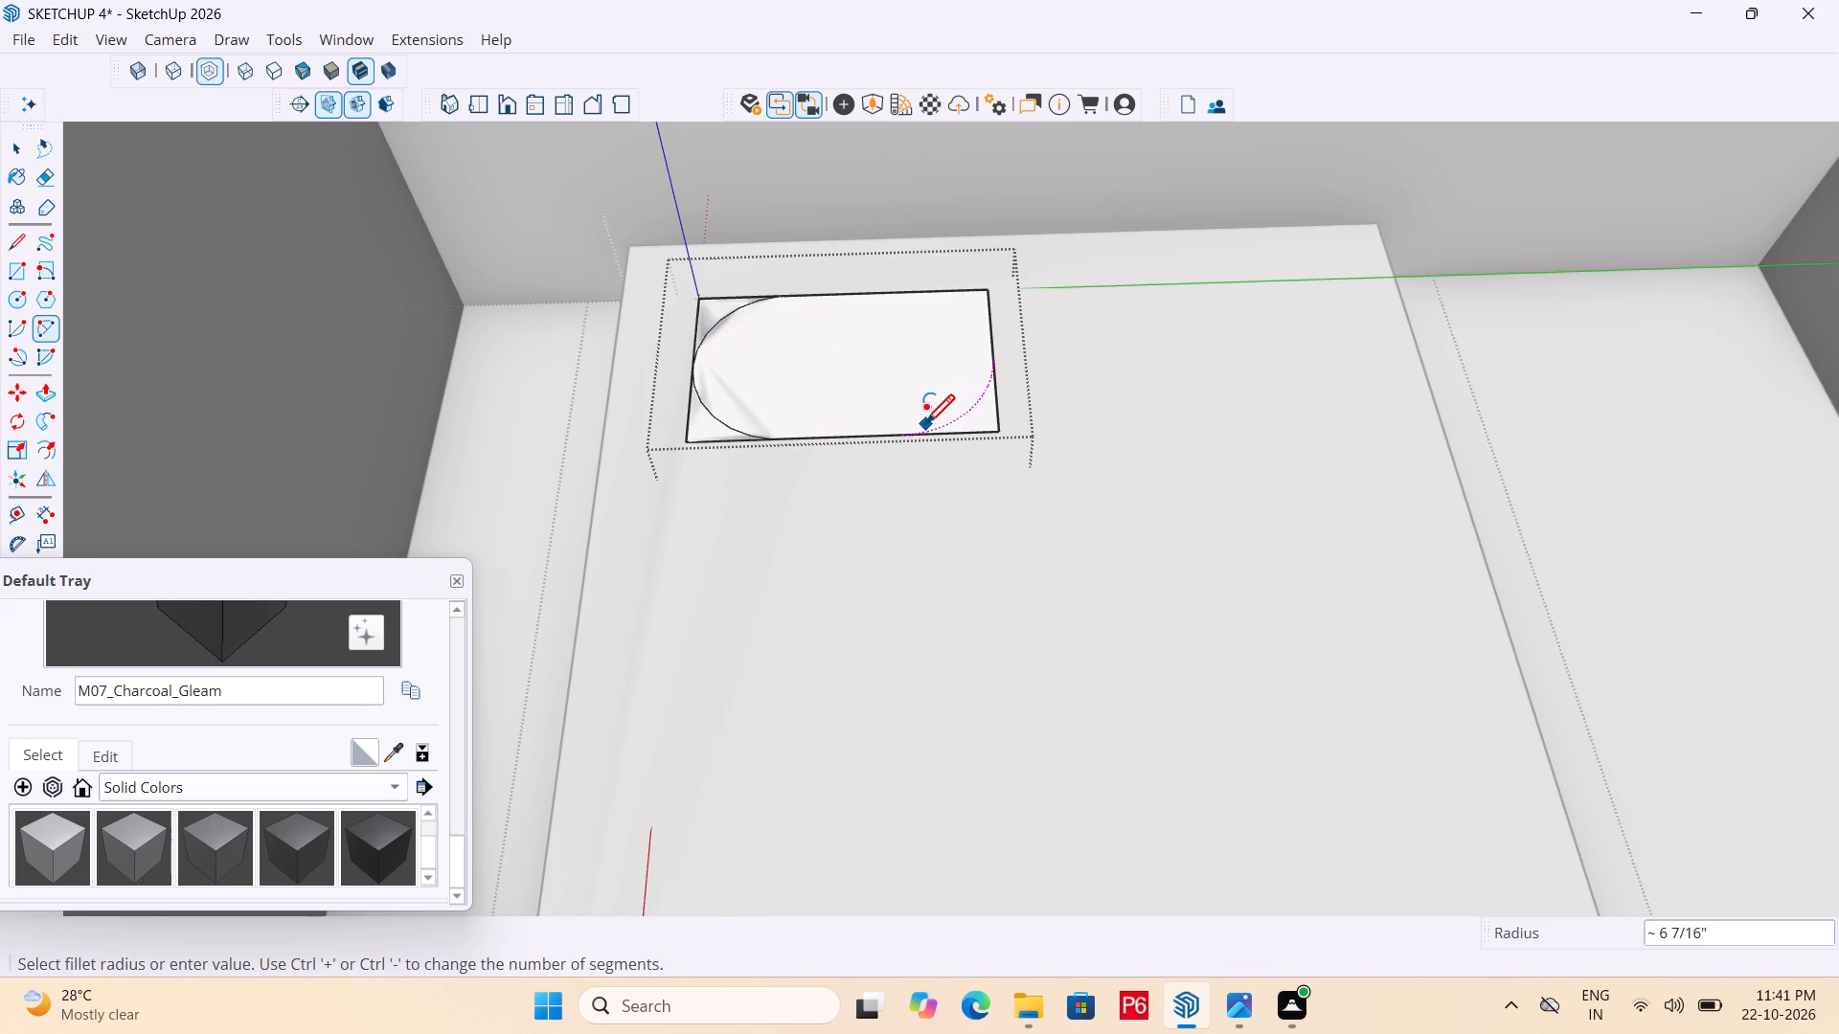
{"action": "left_click", "coordinate": [924, 431]}
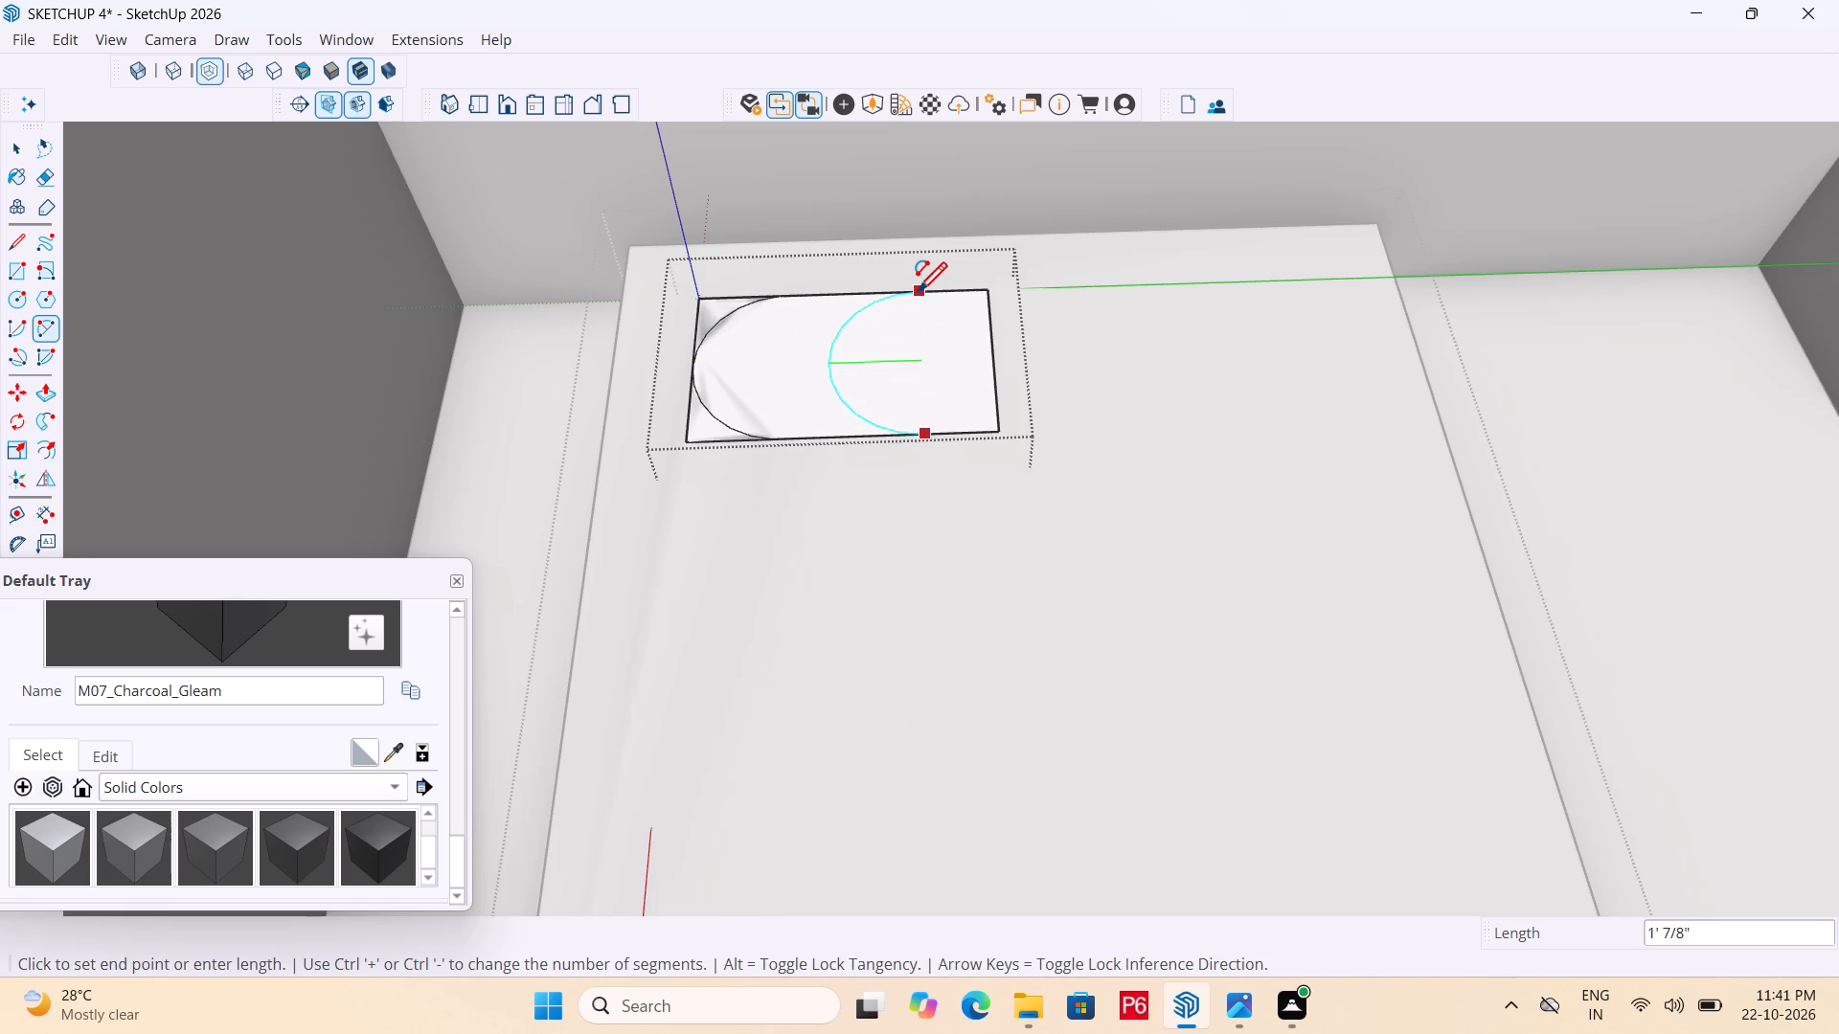
{"action": "left_click", "coordinate": [918, 295]}
{"action": "triple_click", "coordinate": [995, 358]}
{"action": "left_click", "coordinate": [995, 358]}
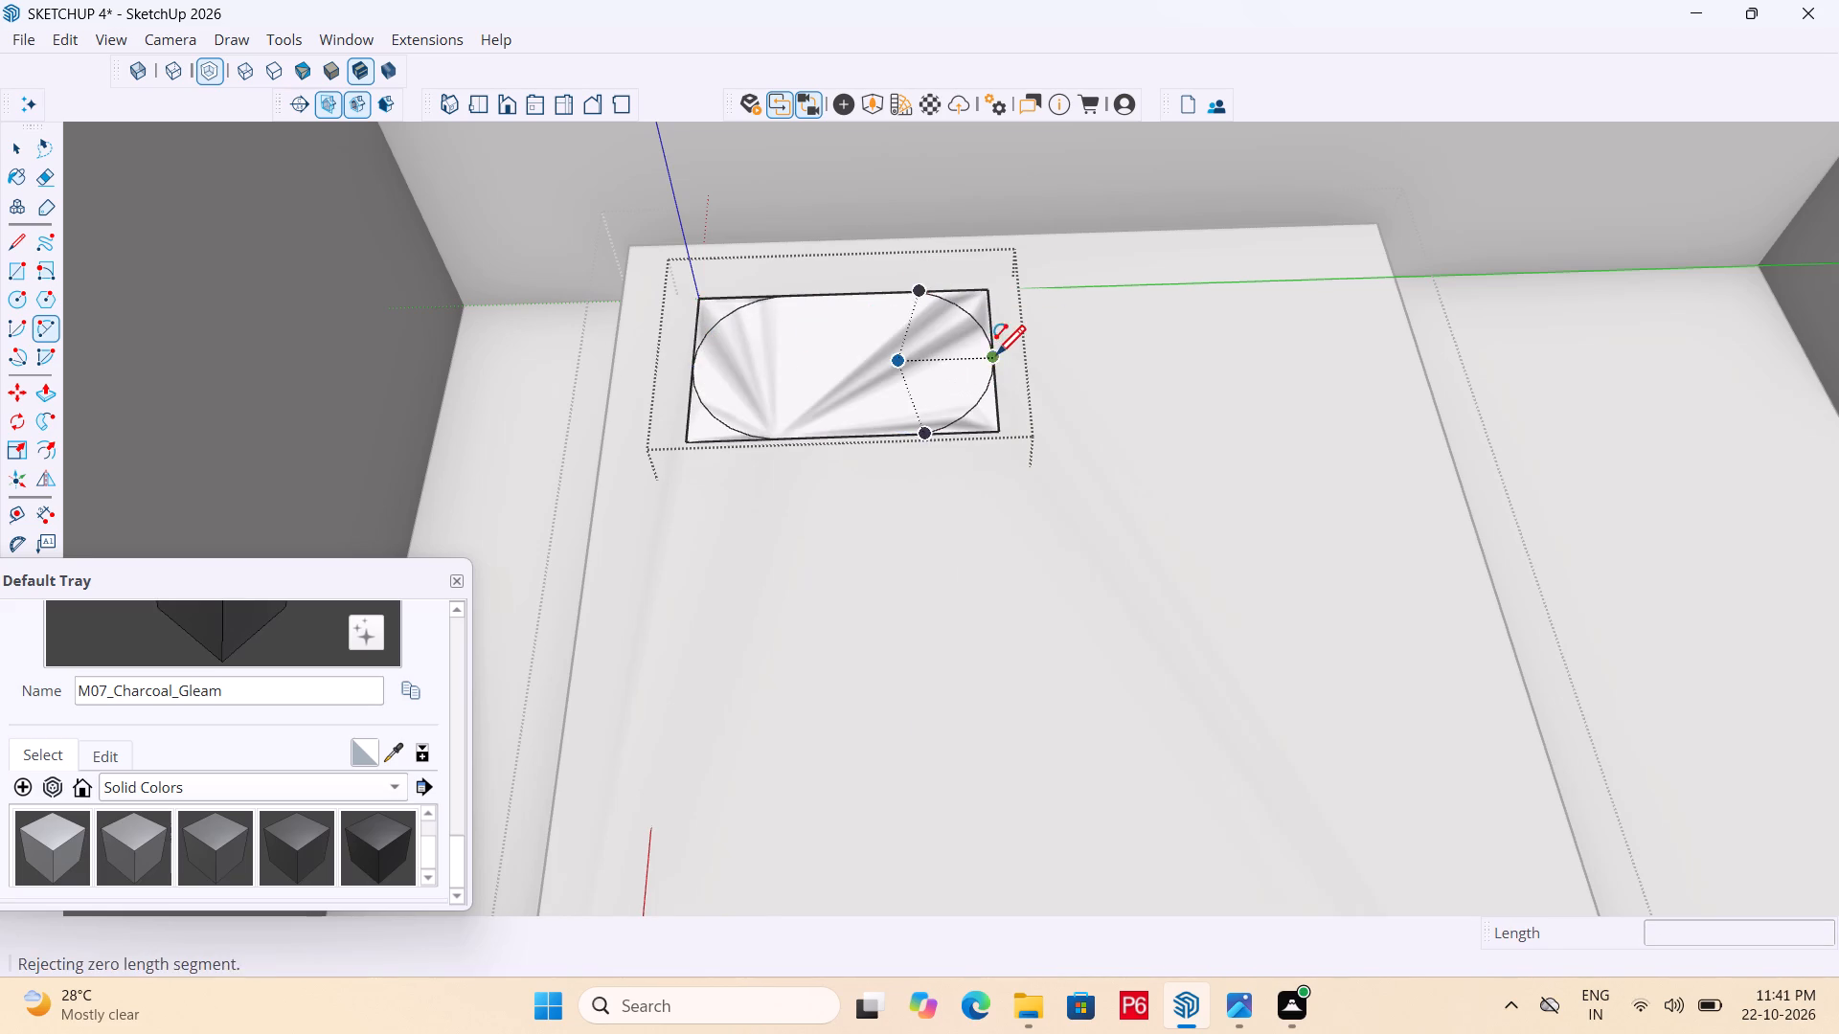
Erase the rectangle's four corners and end edges outside the arcs, leaving a round-ended pillow outline.
{"action": "scroll", "coordinate": [669, 472], "scroll_direction": "up", "scroll_amount": 3}
{"action": "key", "text": "e"}
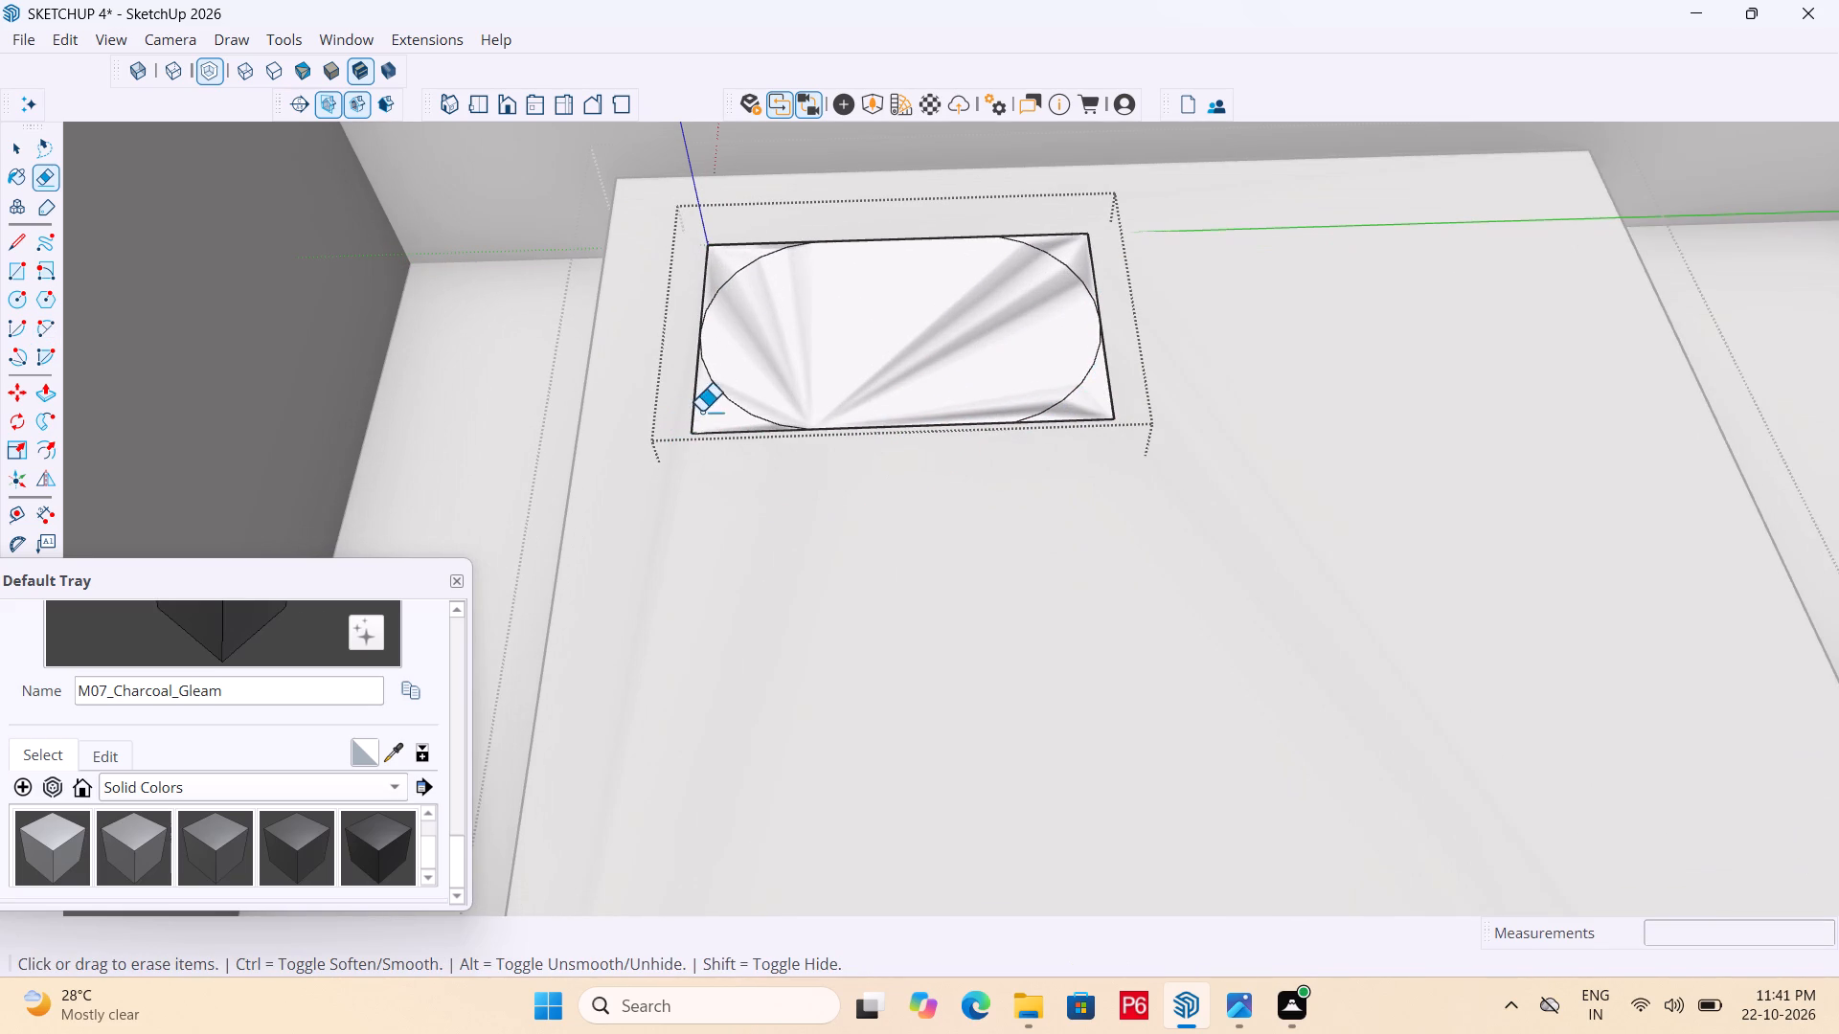
{"action": "left_click_drag", "start_coordinate": [701, 412], "coordinate": [720, 436]}
{"action": "left_click", "coordinate": [706, 410]}
{"action": "left_click", "coordinate": [699, 402]}
{"action": "left_click", "coordinate": [686, 369]}
{"action": "double_click", "coordinate": [711, 263]}
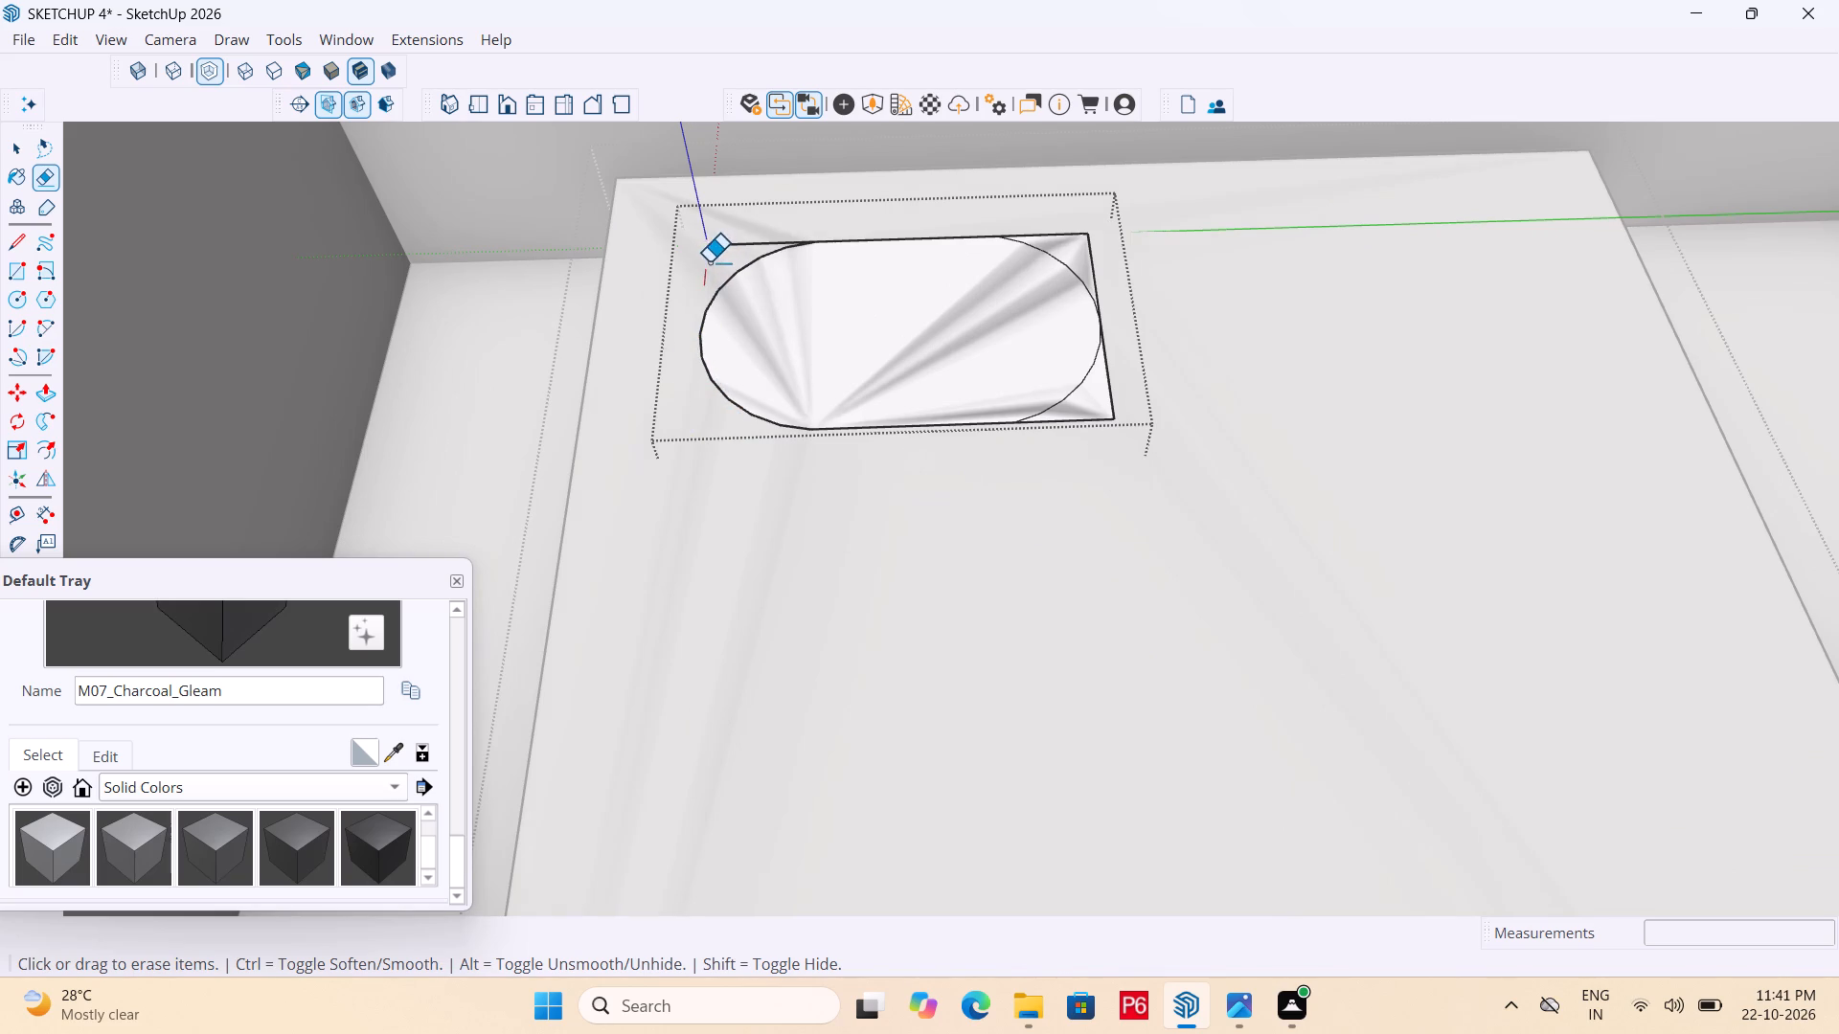
{"action": "left_click_drag", "start_coordinate": [724, 252], "coordinate": [741, 238]}
{"action": "left_click", "coordinate": [744, 236]}
{"action": "left_click_drag", "start_coordinate": [1044, 230], "coordinate": [1090, 254]}
{"action": "left_click", "coordinate": [1090, 254]}
{"action": "left_click_drag", "start_coordinate": [1111, 374], "coordinate": [1089, 430]}
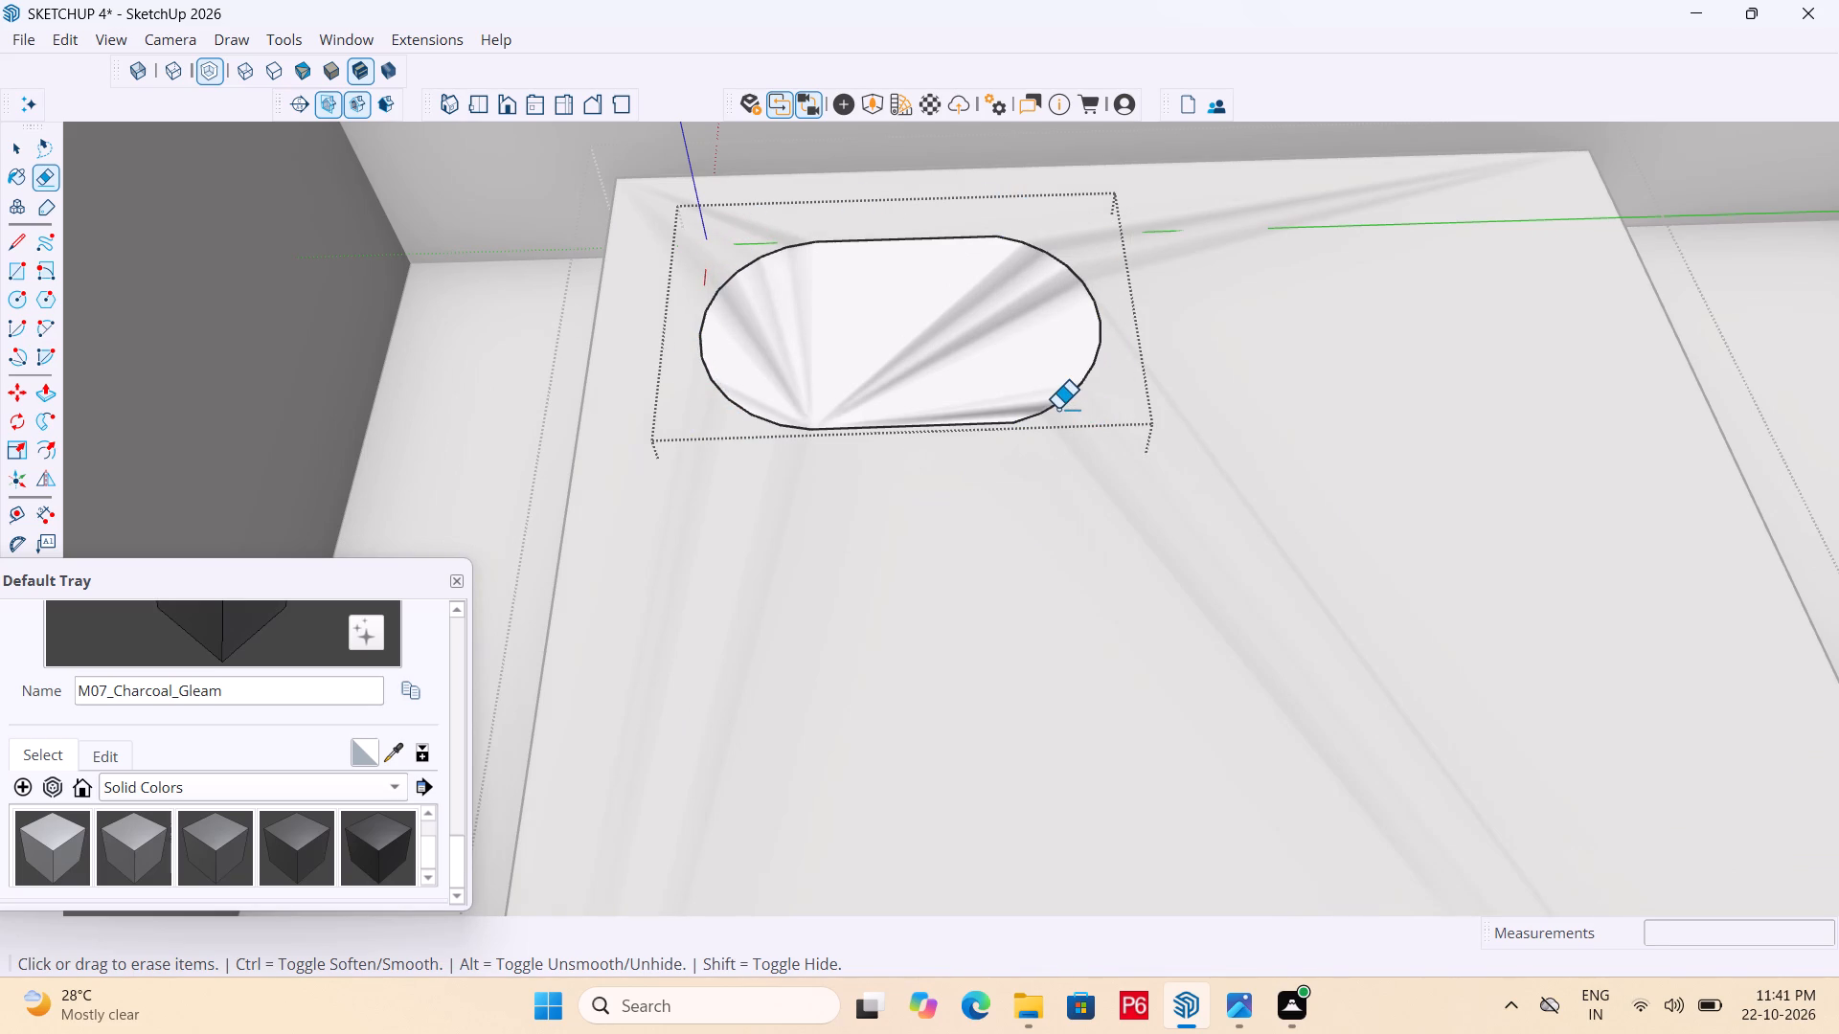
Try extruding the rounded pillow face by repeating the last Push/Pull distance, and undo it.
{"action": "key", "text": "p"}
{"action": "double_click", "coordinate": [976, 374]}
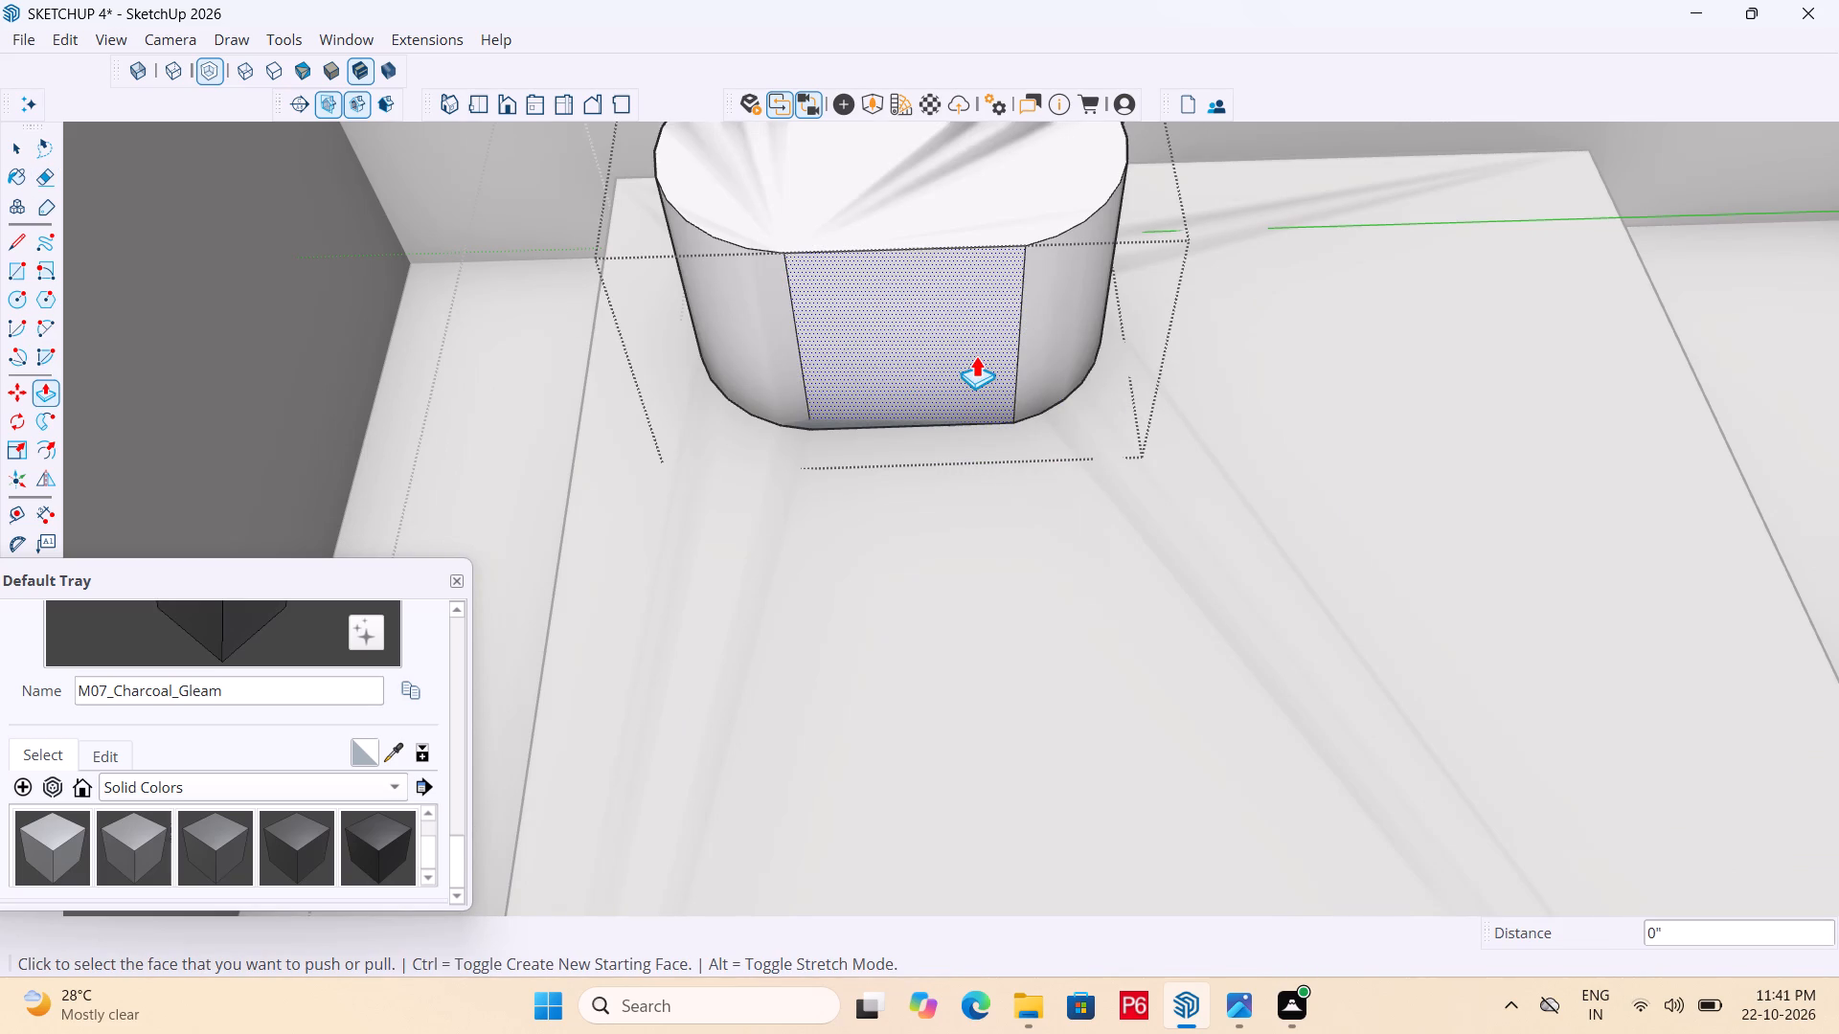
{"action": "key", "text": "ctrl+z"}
Push/Pull the rounded pillow face up 4".
{"action": "left_click", "coordinate": [979, 366]}
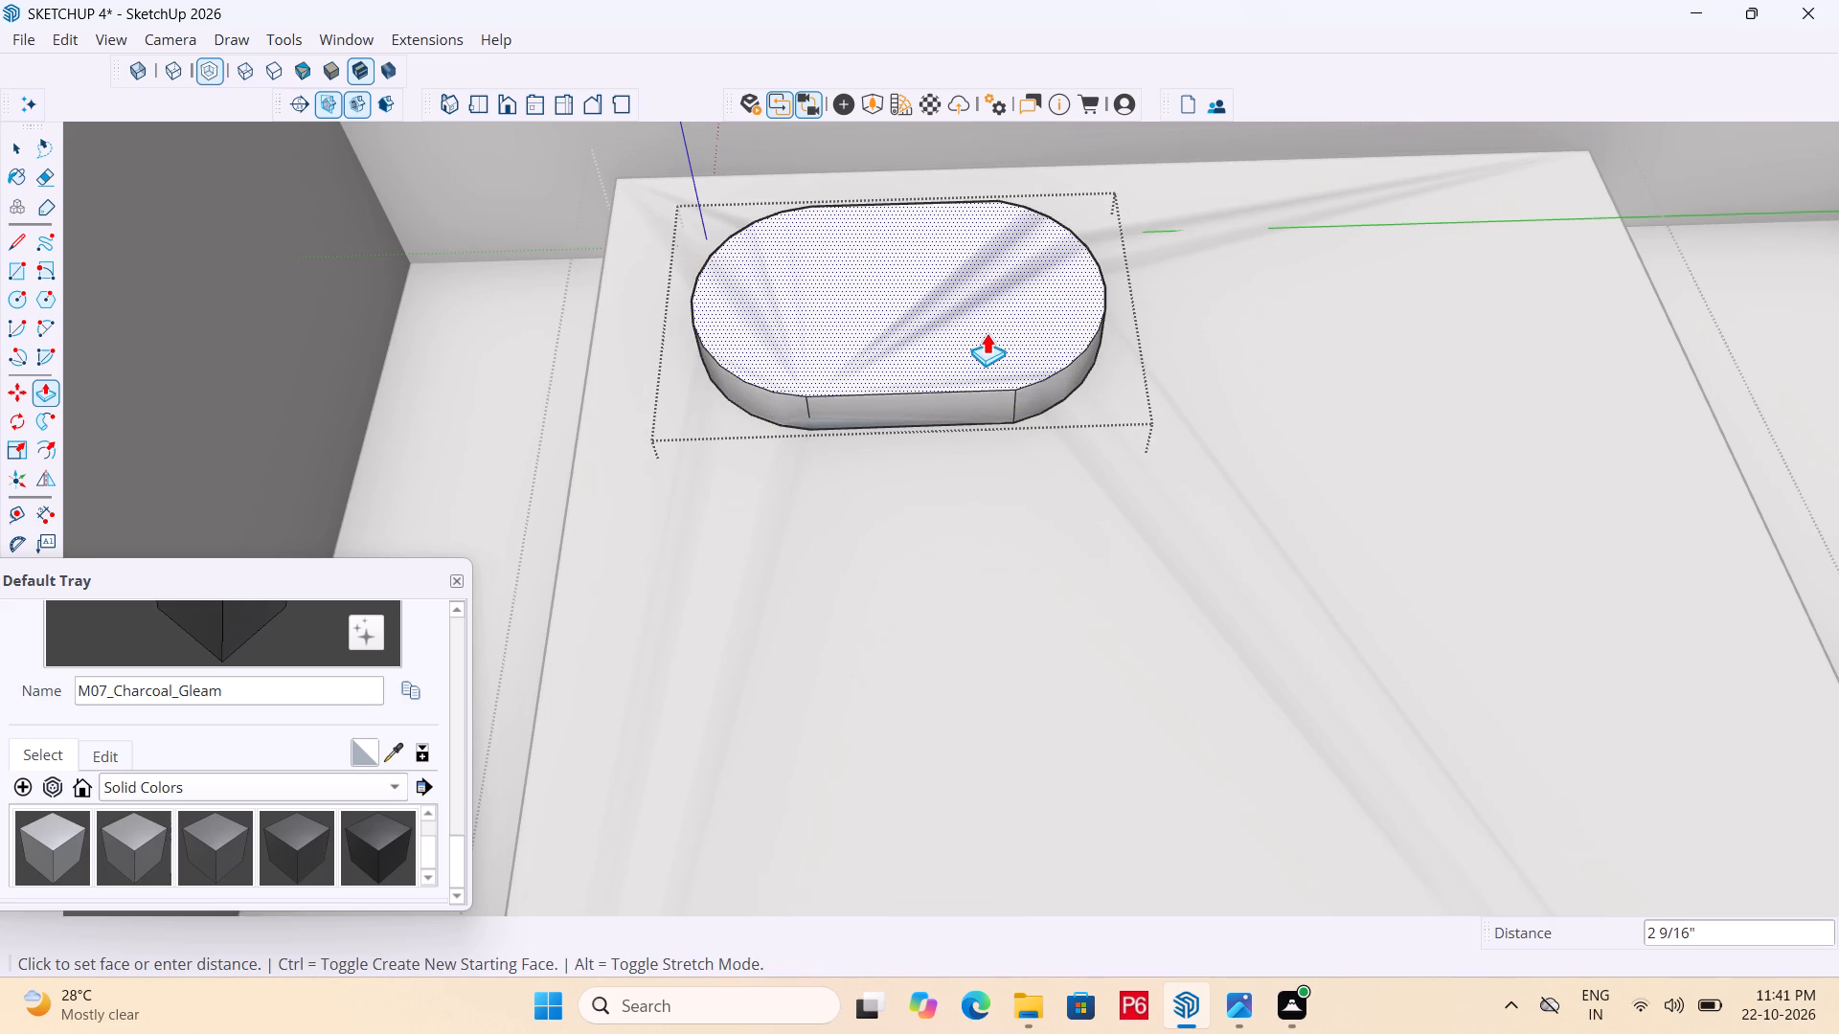
{"action": "type", "text": "4\""}
{"action": "key", "text": "Return"}
Push/Pull the pillow's top face back down 2" to make the pillow thinner.
{"action": "middle_click_drag", "start_coordinate": [982, 369], "coordinate": [869, 344]}
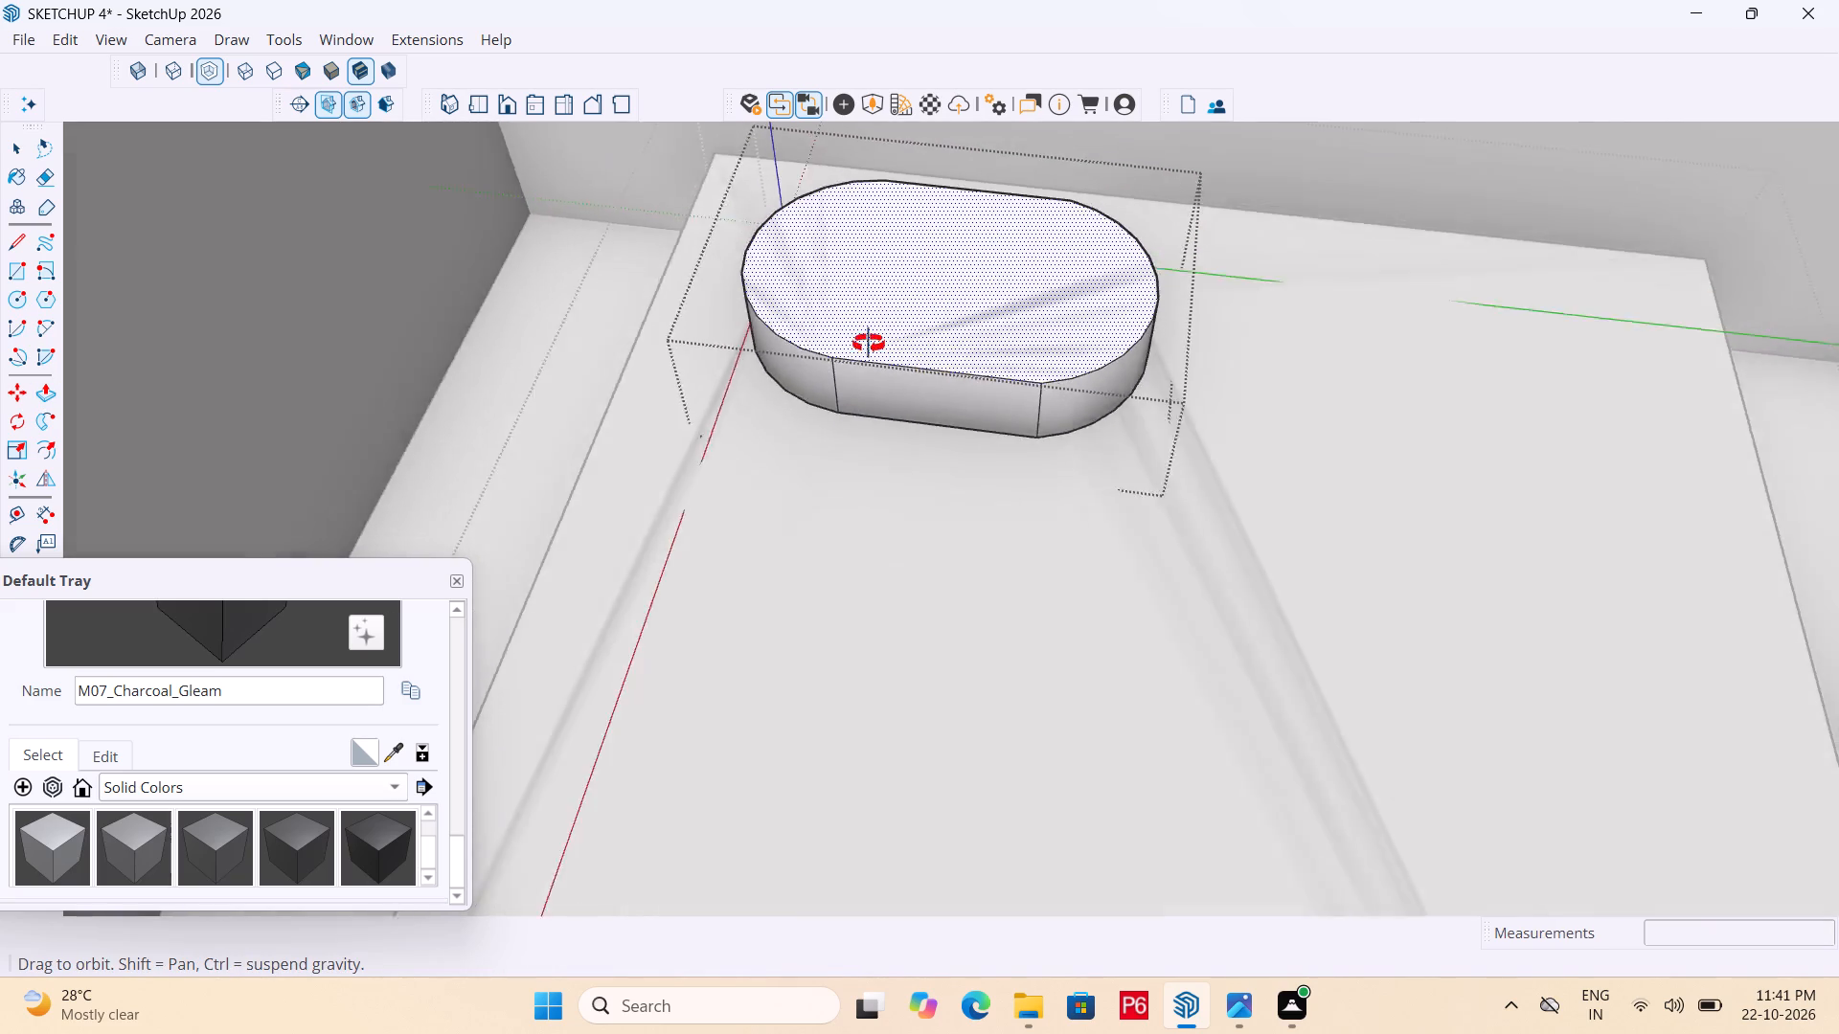
{"action": "middle_click_drag", "start_coordinate": [869, 344], "coordinate": [754, 294]}
{"action": "left_click", "coordinate": [989, 345]}
{"action": "type", "text": "2\""}
{"action": "key", "text": "Return"}
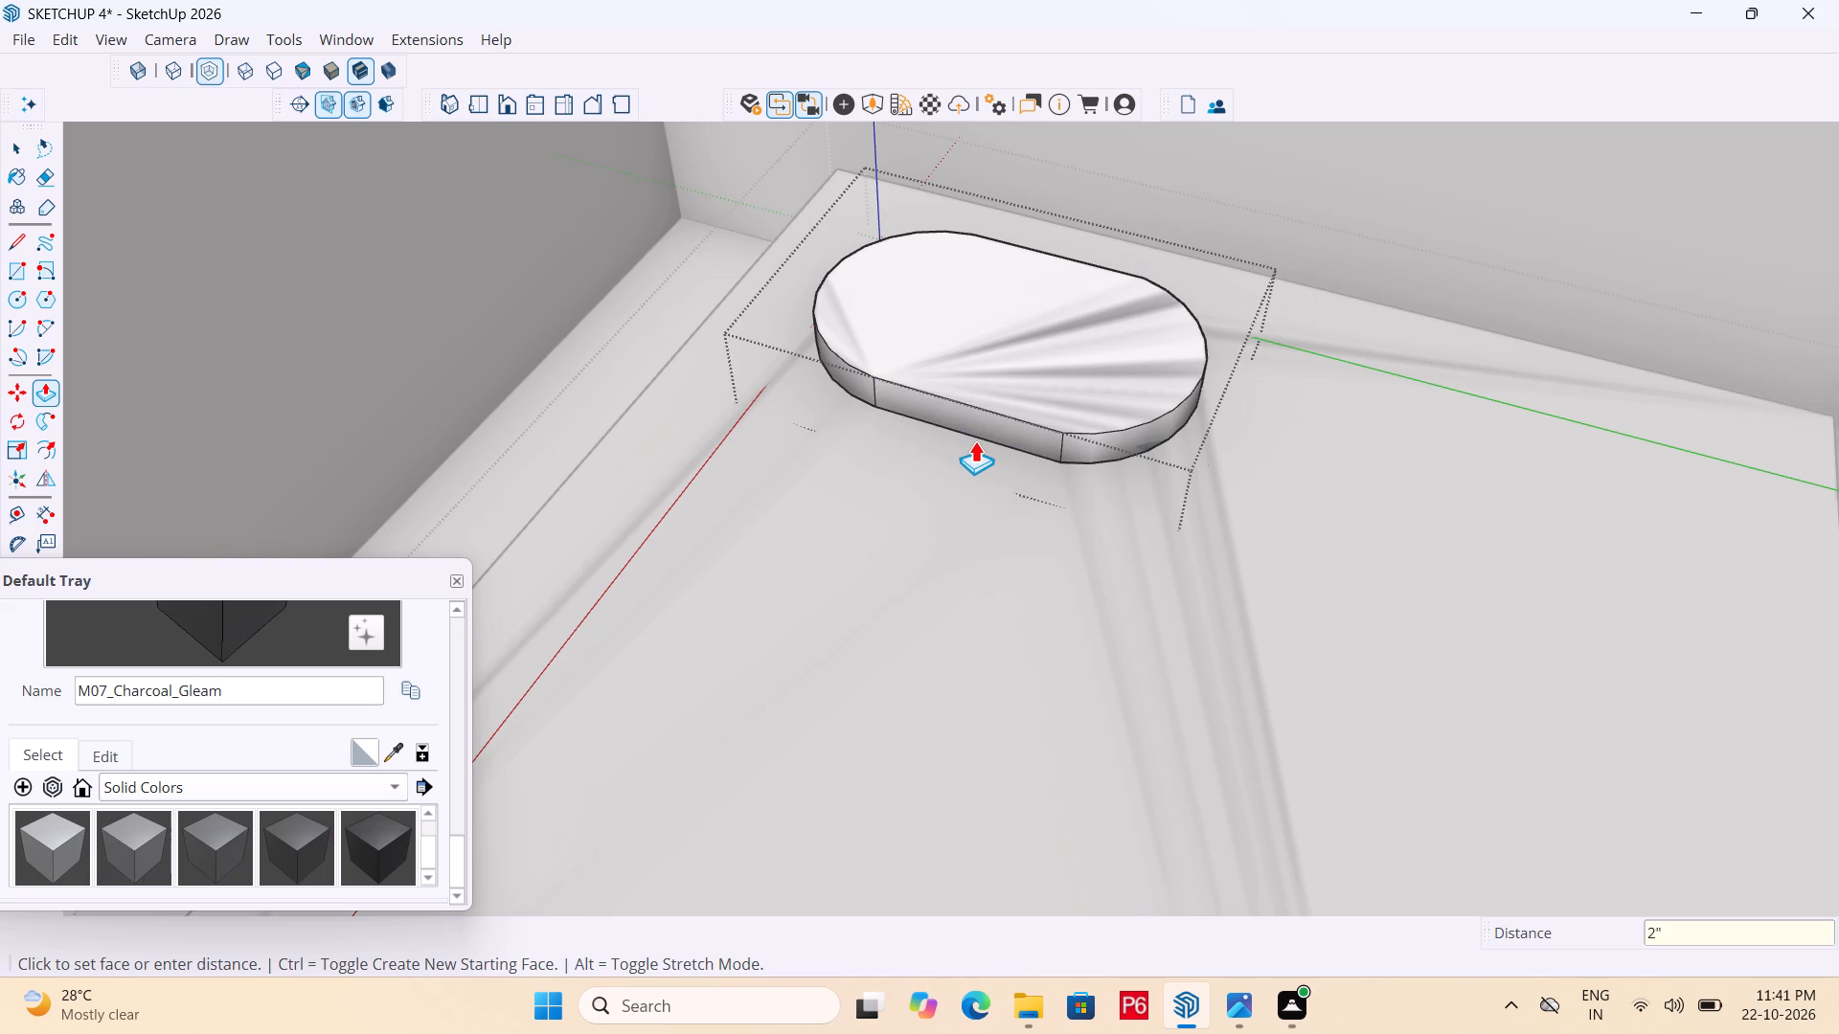
Save the model.
{"action": "key", "text": "ctrl+s"}
{"action": "key", "text": "ctrl+s"}
{"action": "key", "text": "ctrl+s"}
{"action": "key", "text": "ctrl+s"}
{"action": "key", "text": "ctrl+s"}
{"action": "key", "text": "ctrl+s"}
{"action": "key", "text": "ctrl+s"}
{"action": "key", "text": "ctrl+s"}
Finish editing the pillow group and return to the bed group.
{"action": "key", "text": "space"}
{"action": "left_click", "coordinate": [1303, 480]}
{"action": "scroll", "coordinate": [1031, 480], "scroll_direction": "down", "scroll_amount": 10}
{"action": "key", "text": "space"}
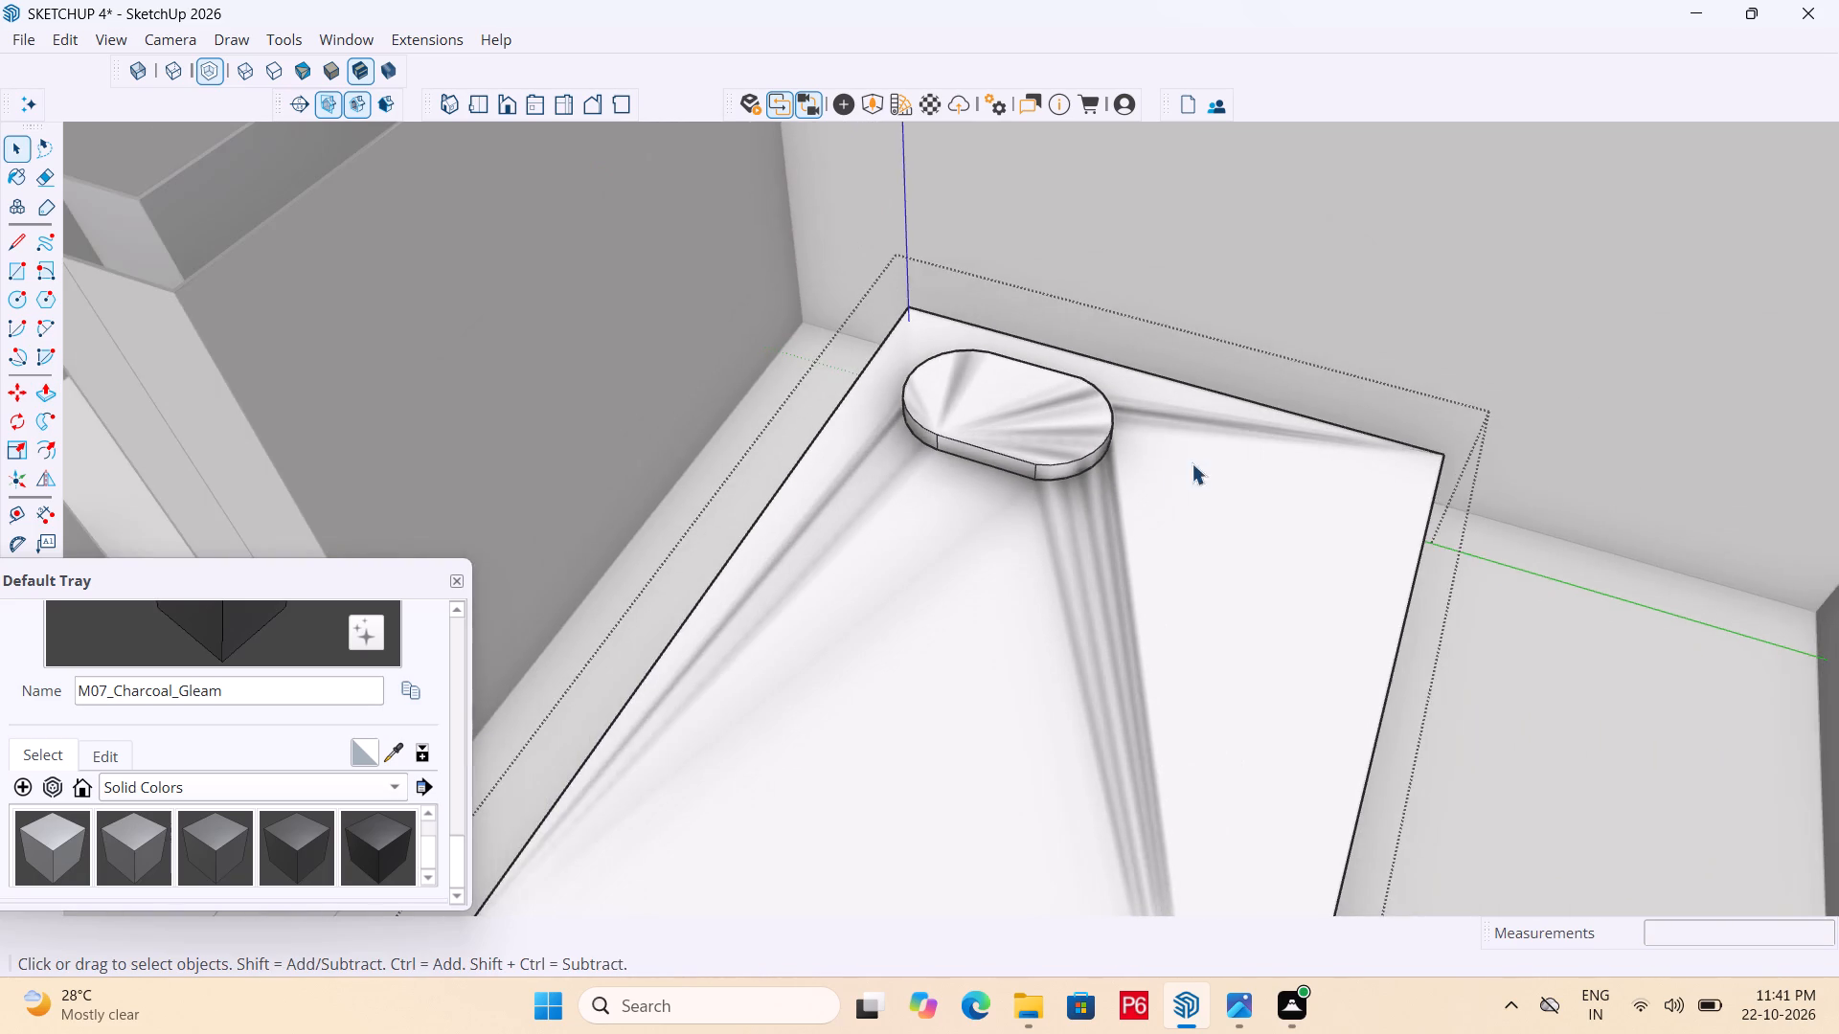
{"action": "scroll", "coordinate": [1091, 479], "scroll_direction": "down", "scroll_amount": 6}
{"action": "key", "text": "space"}
{"action": "left_click", "coordinate": [1471, 182]}
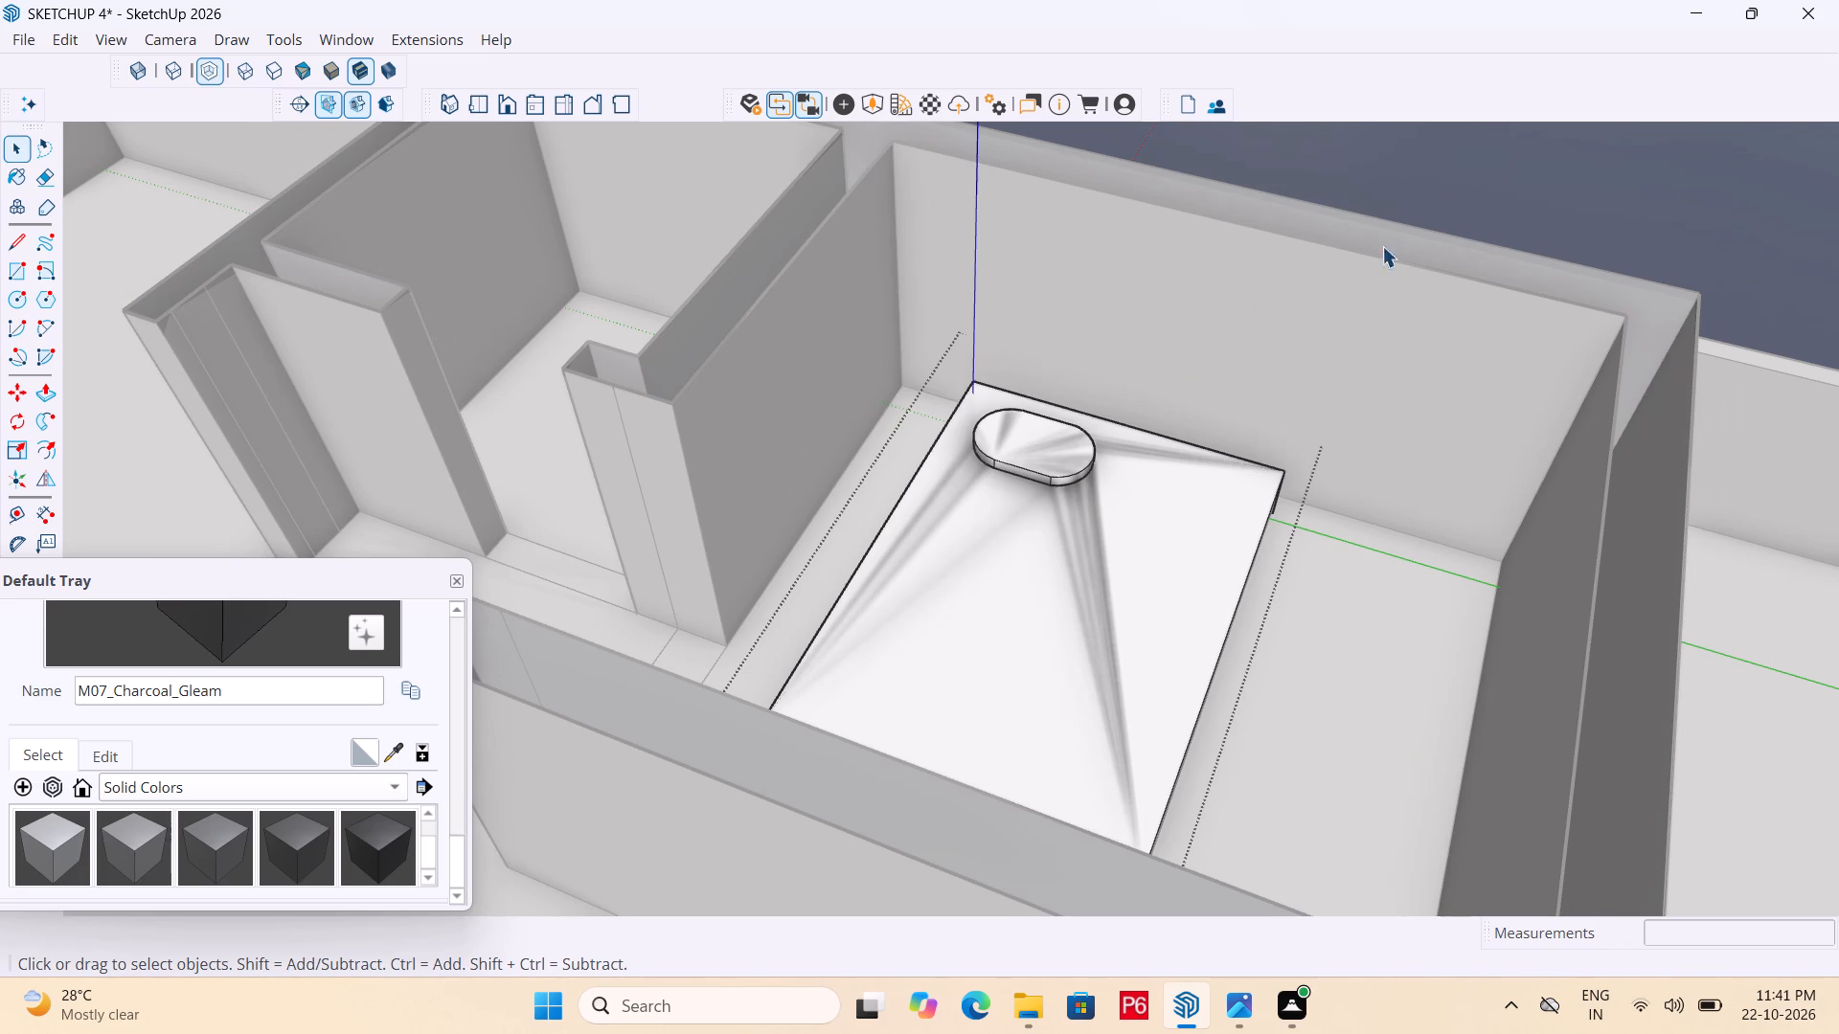
Copy the pillow about 1' 11" across the head of the bed as a second pillow, and close the bed group.
{"action": "scroll", "coordinate": [1011, 462], "scroll_direction": "up", "scroll_amount": 4}
{"action": "left_click", "coordinate": [1049, 451]}
{"action": "triple_click", "coordinate": [1078, 479]}
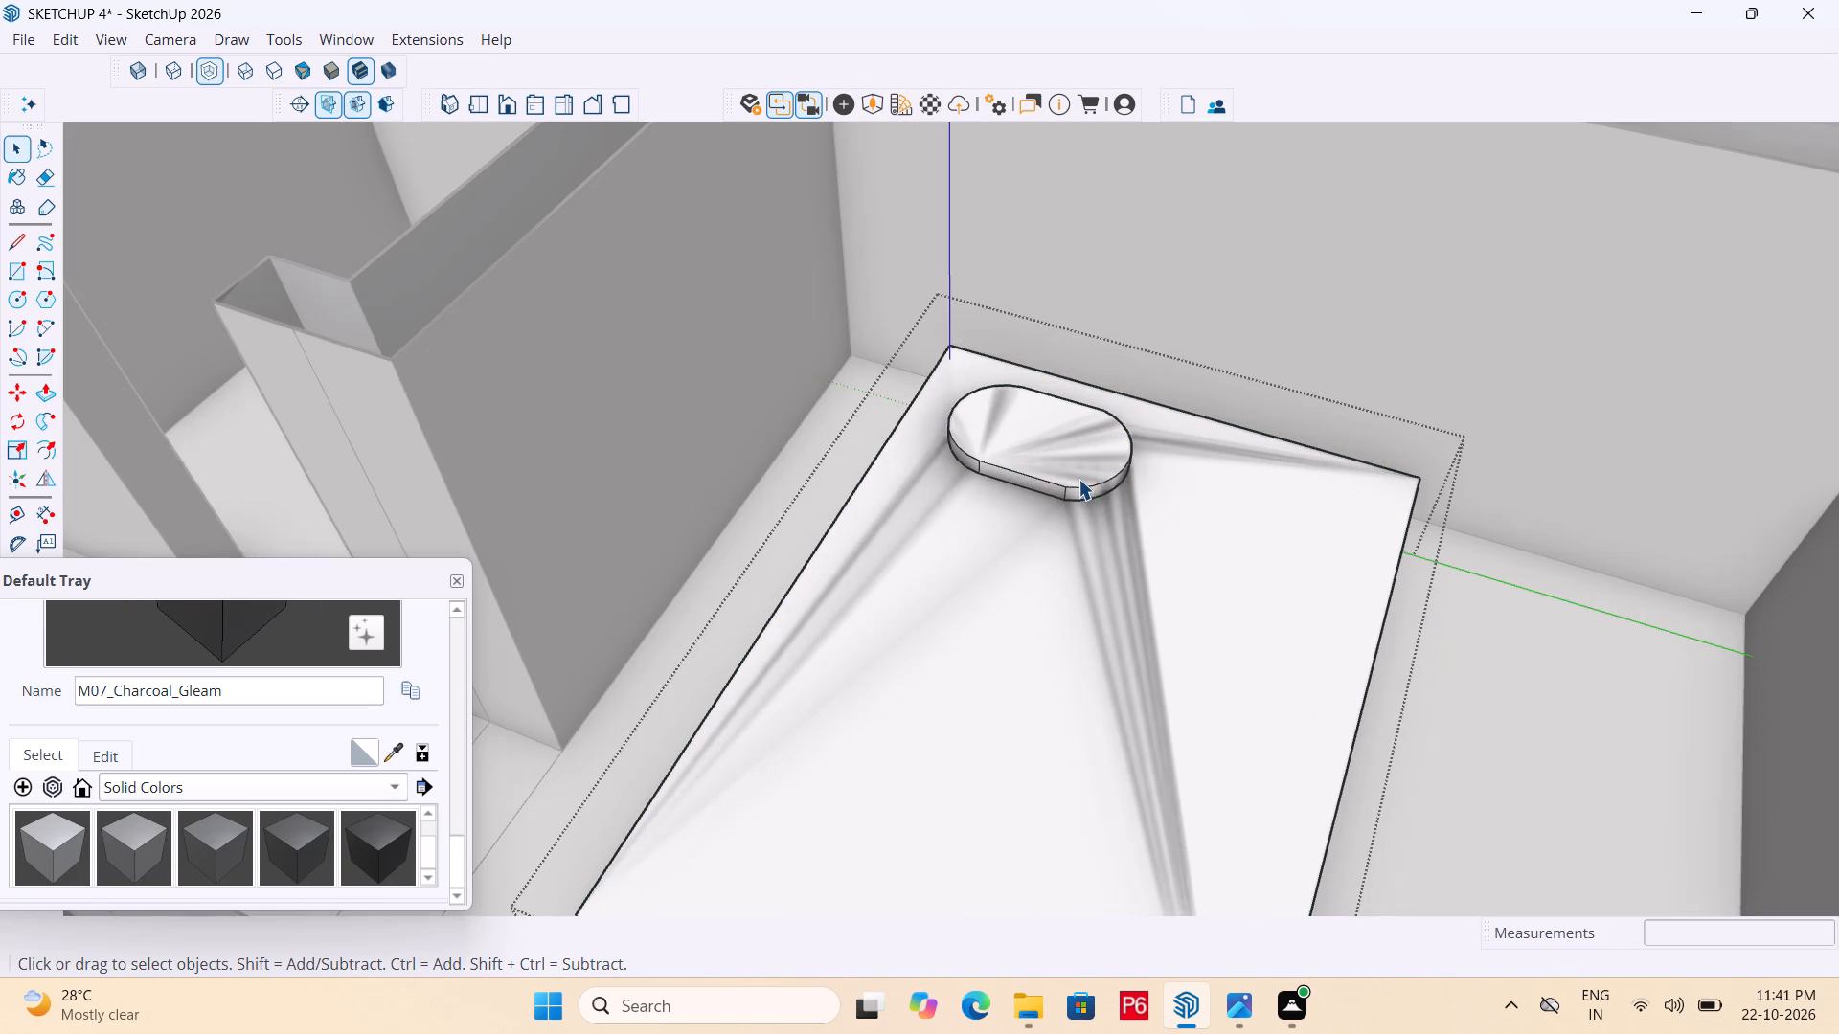
{"action": "scroll", "coordinate": [1110, 546], "scroll_direction": "up", "scroll_amount": 6}
{"action": "key", "text": "m"}
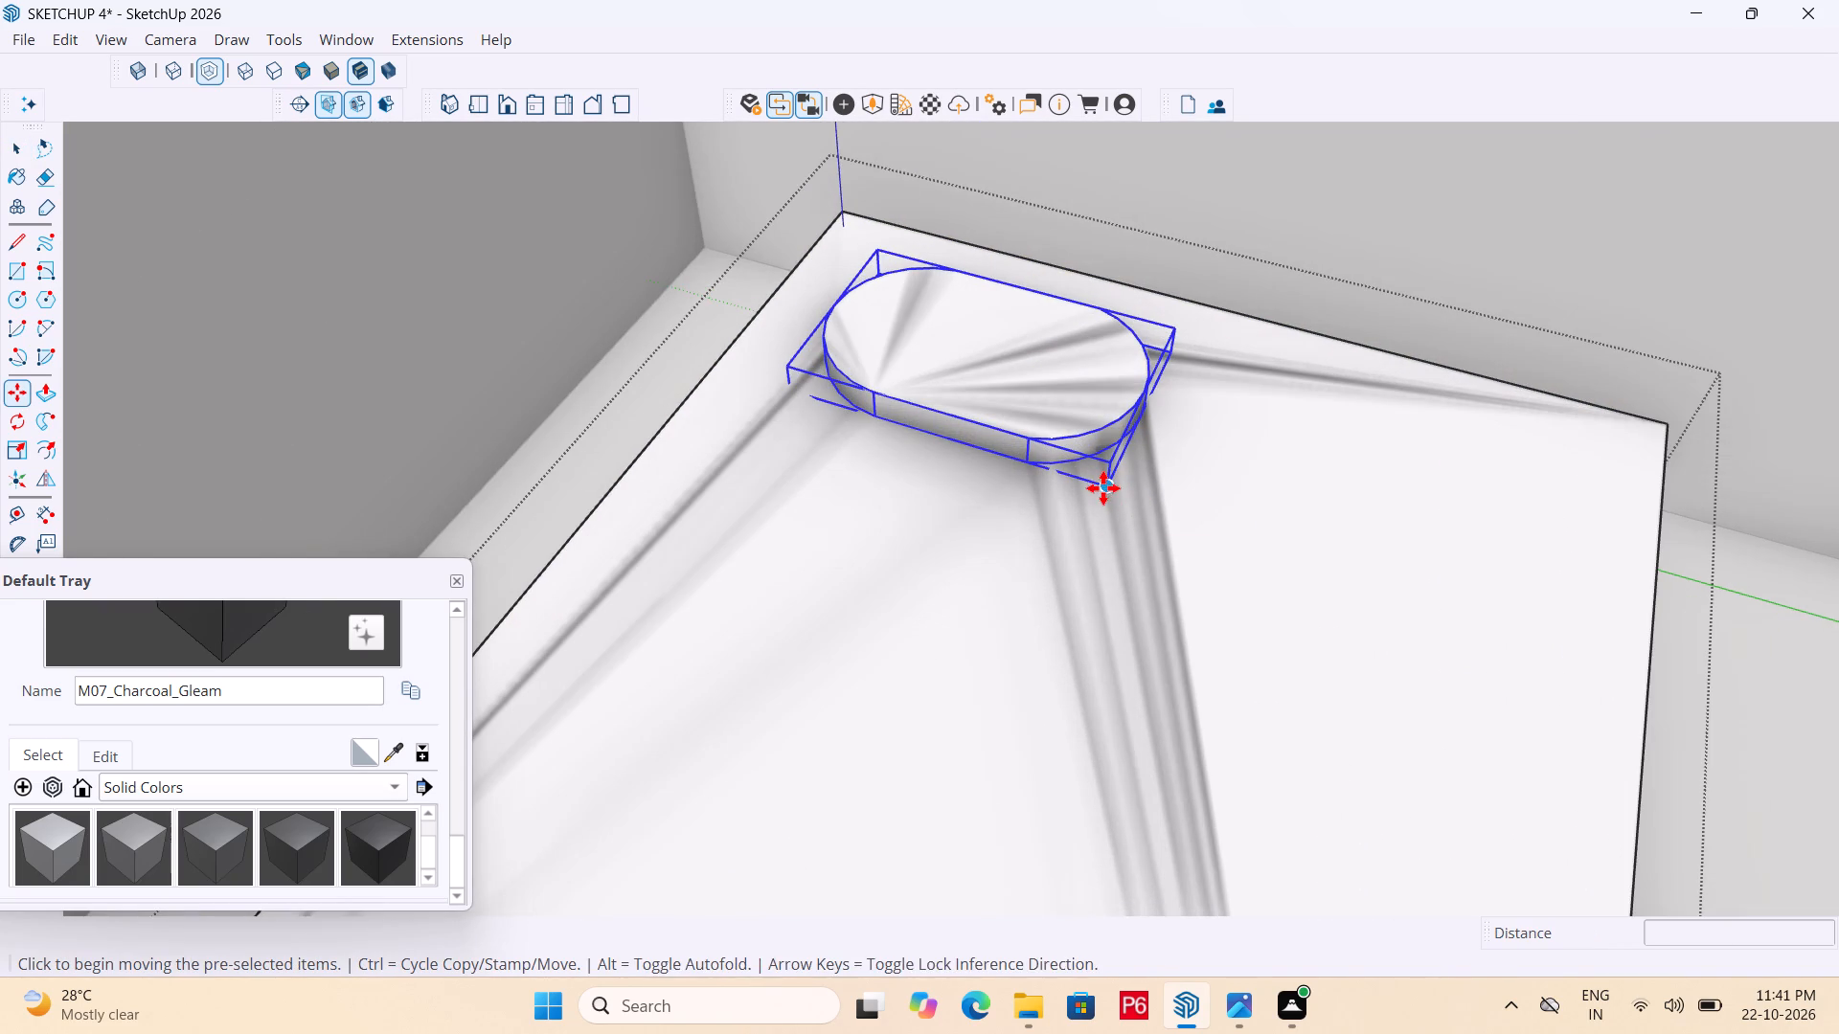
{"action": "left_click", "coordinate": [1103, 488]}
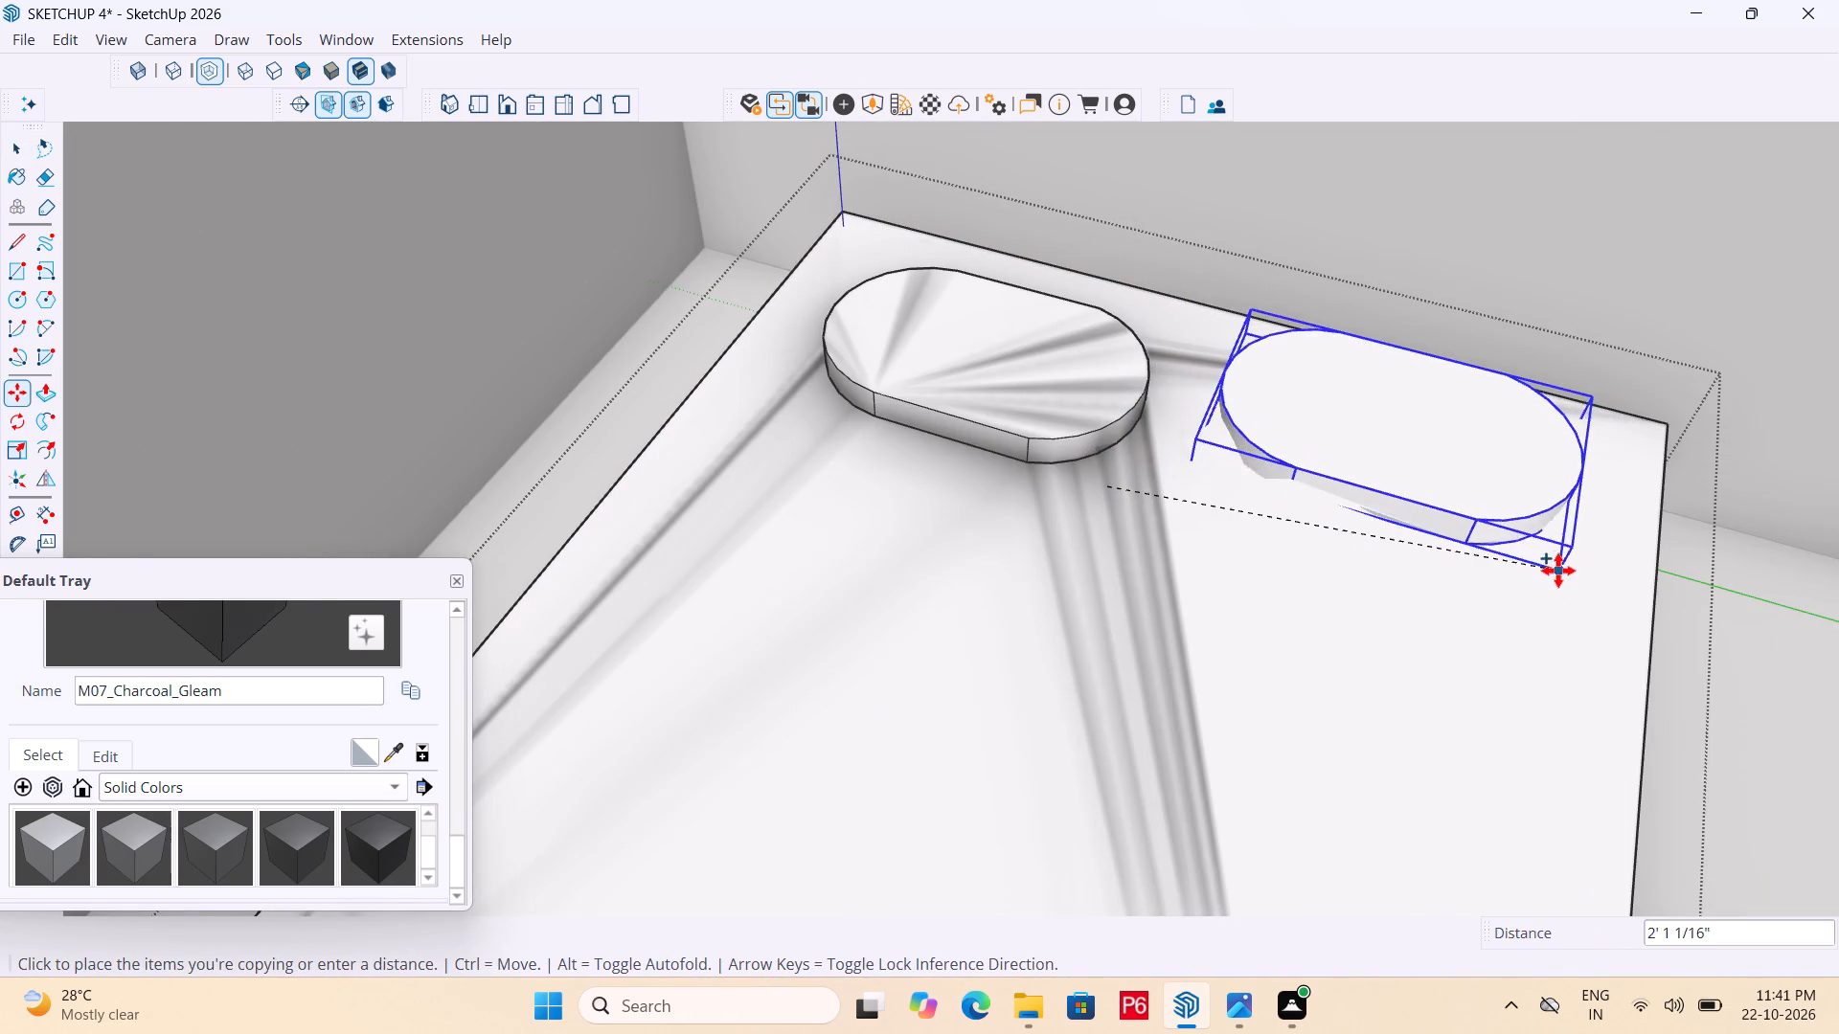
{"action": "middle_click_drag", "start_coordinate": [1557, 569], "coordinate": [1296, 527]}
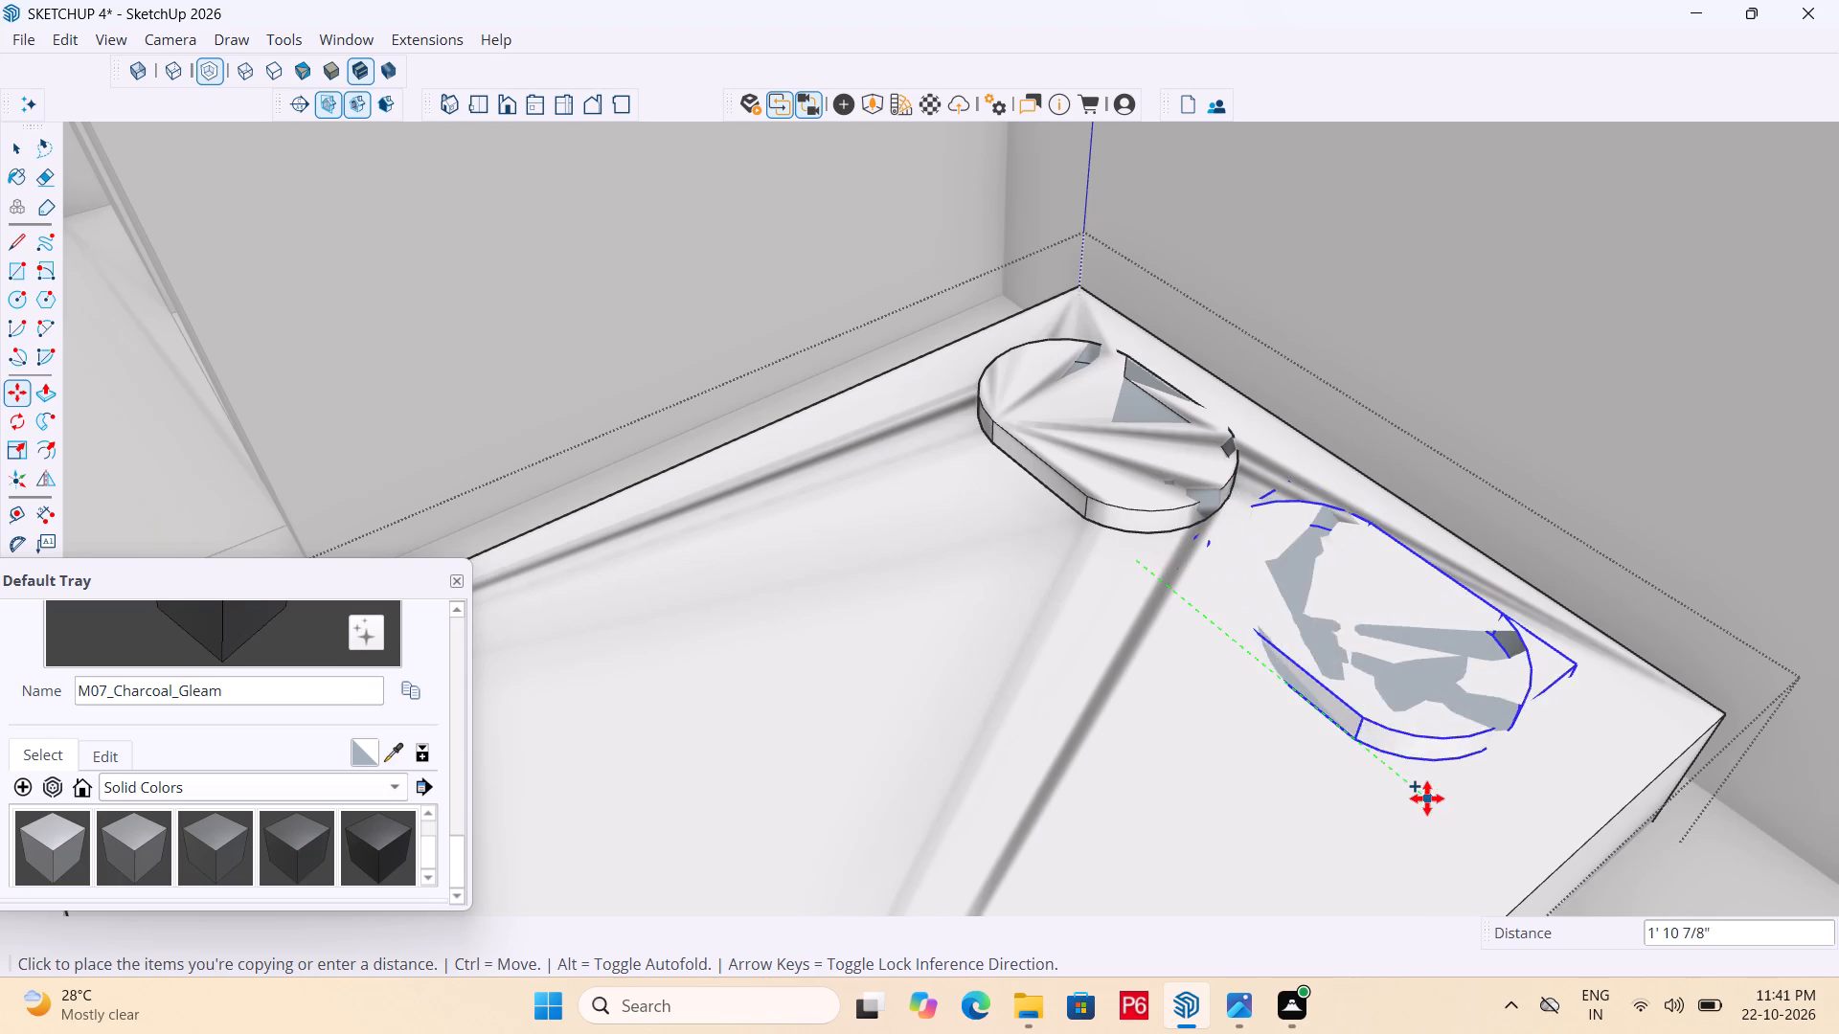
{"action": "left_click", "coordinate": [1440, 798]}
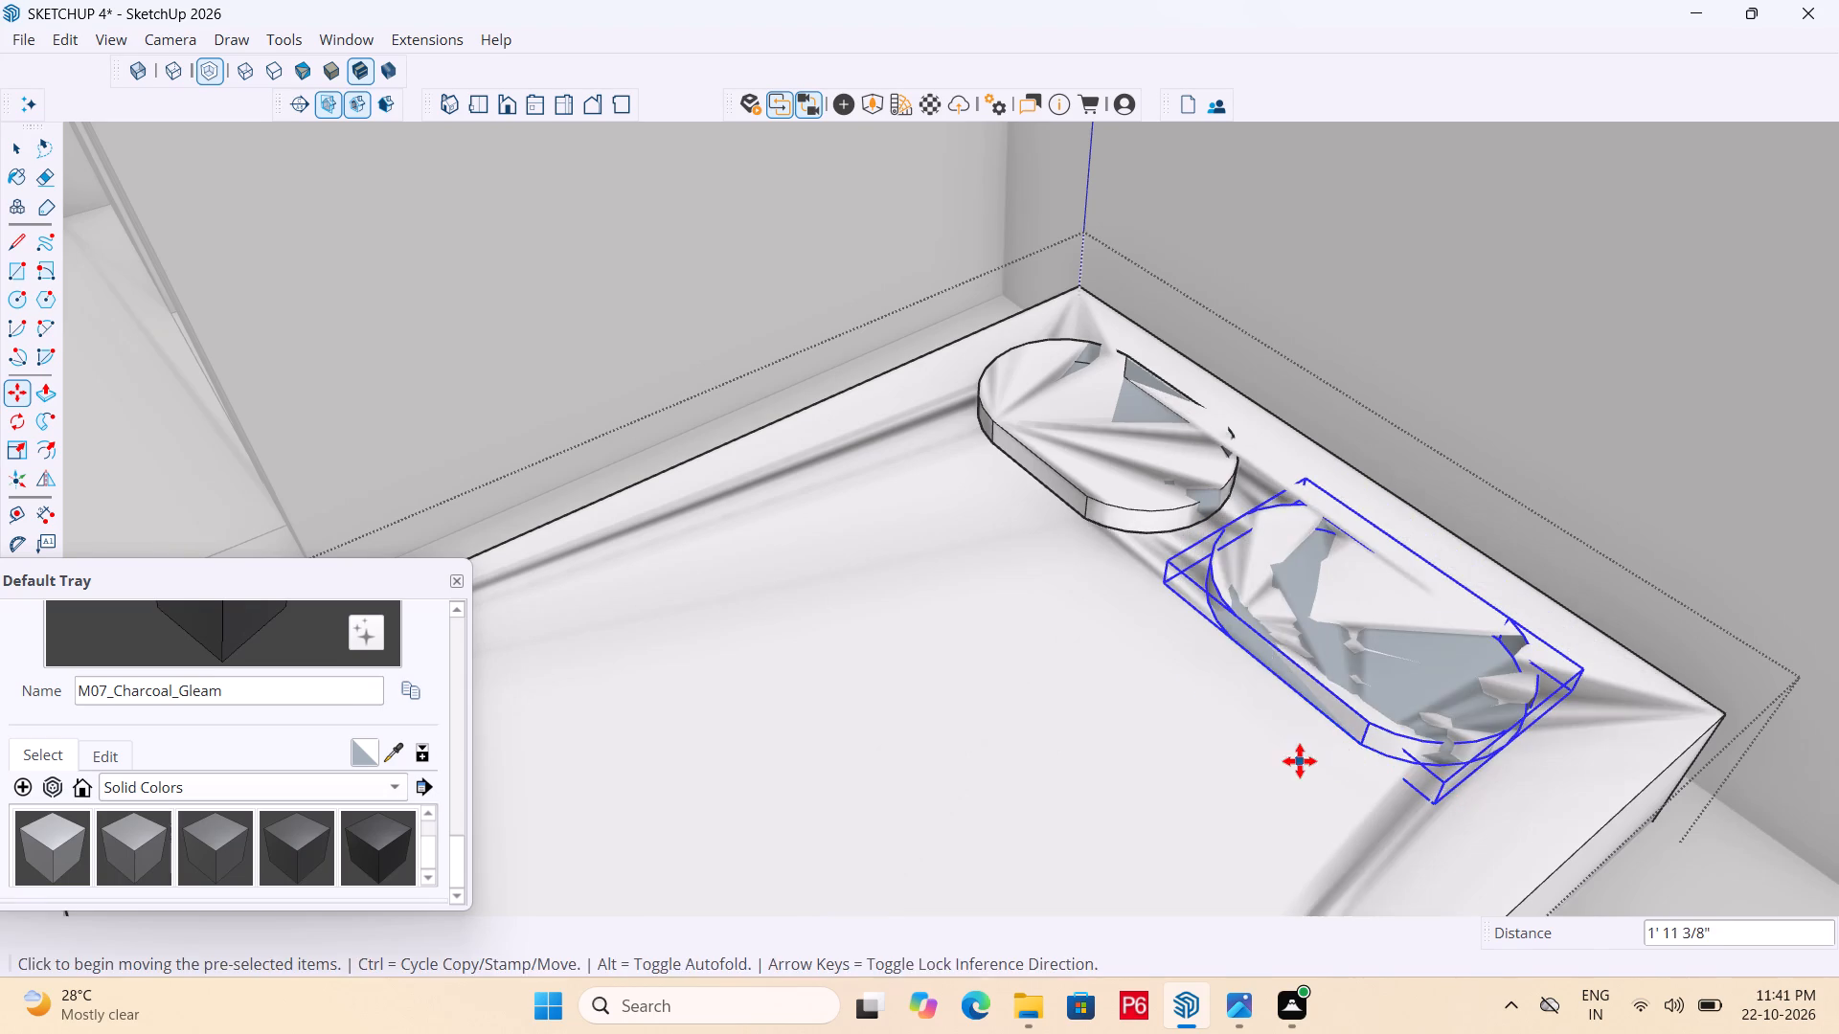
{"action": "middle_click_drag", "start_coordinate": [1300, 761], "coordinate": [1510, 760]}
{"action": "key", "text": "space"}
{"action": "left_click", "coordinate": [1331, 708]}
{"action": "scroll", "coordinate": [1097, 643], "scroll_direction": "down", "scroll_amount": 12}
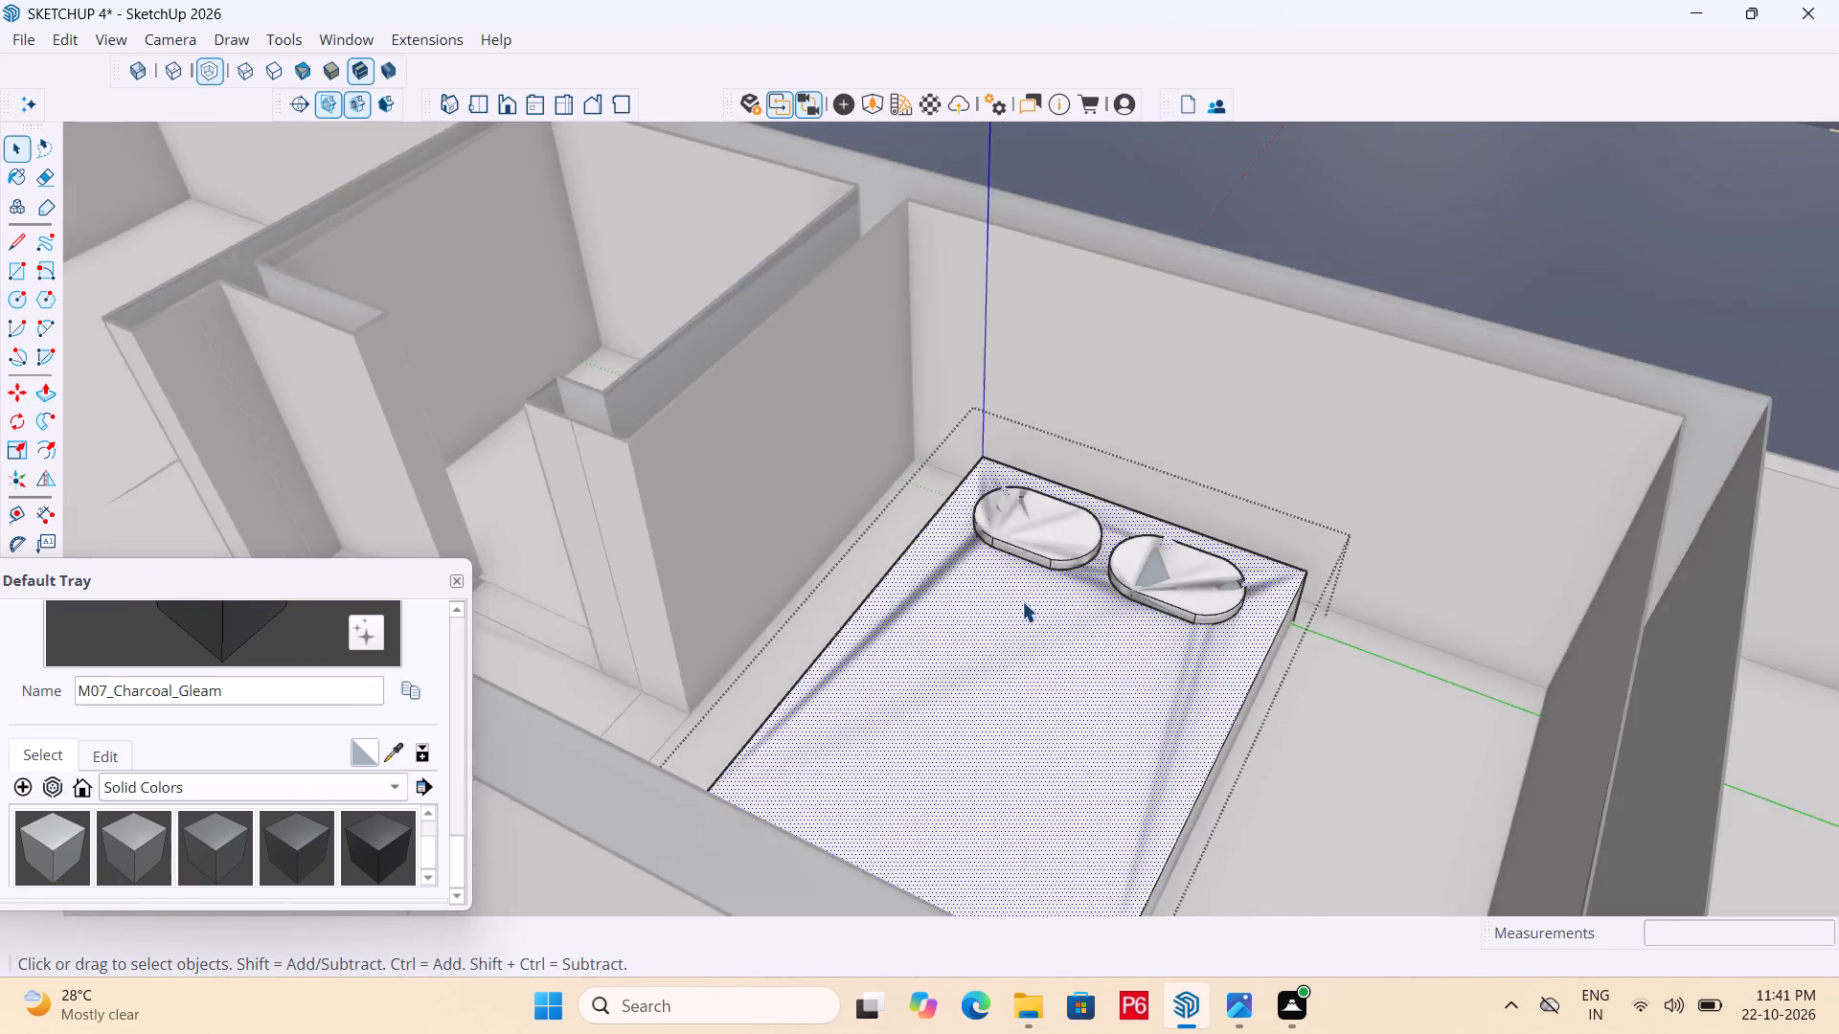
{"action": "scroll", "coordinate": [1022, 601], "scroll_direction": "down", "scroll_amount": 1}
{"action": "middle_click_drag", "start_coordinate": [999, 596], "coordinate": [1329, 644]}
{"action": "key", "text": "space"}
{"action": "double_click", "coordinate": [1180, 256]}
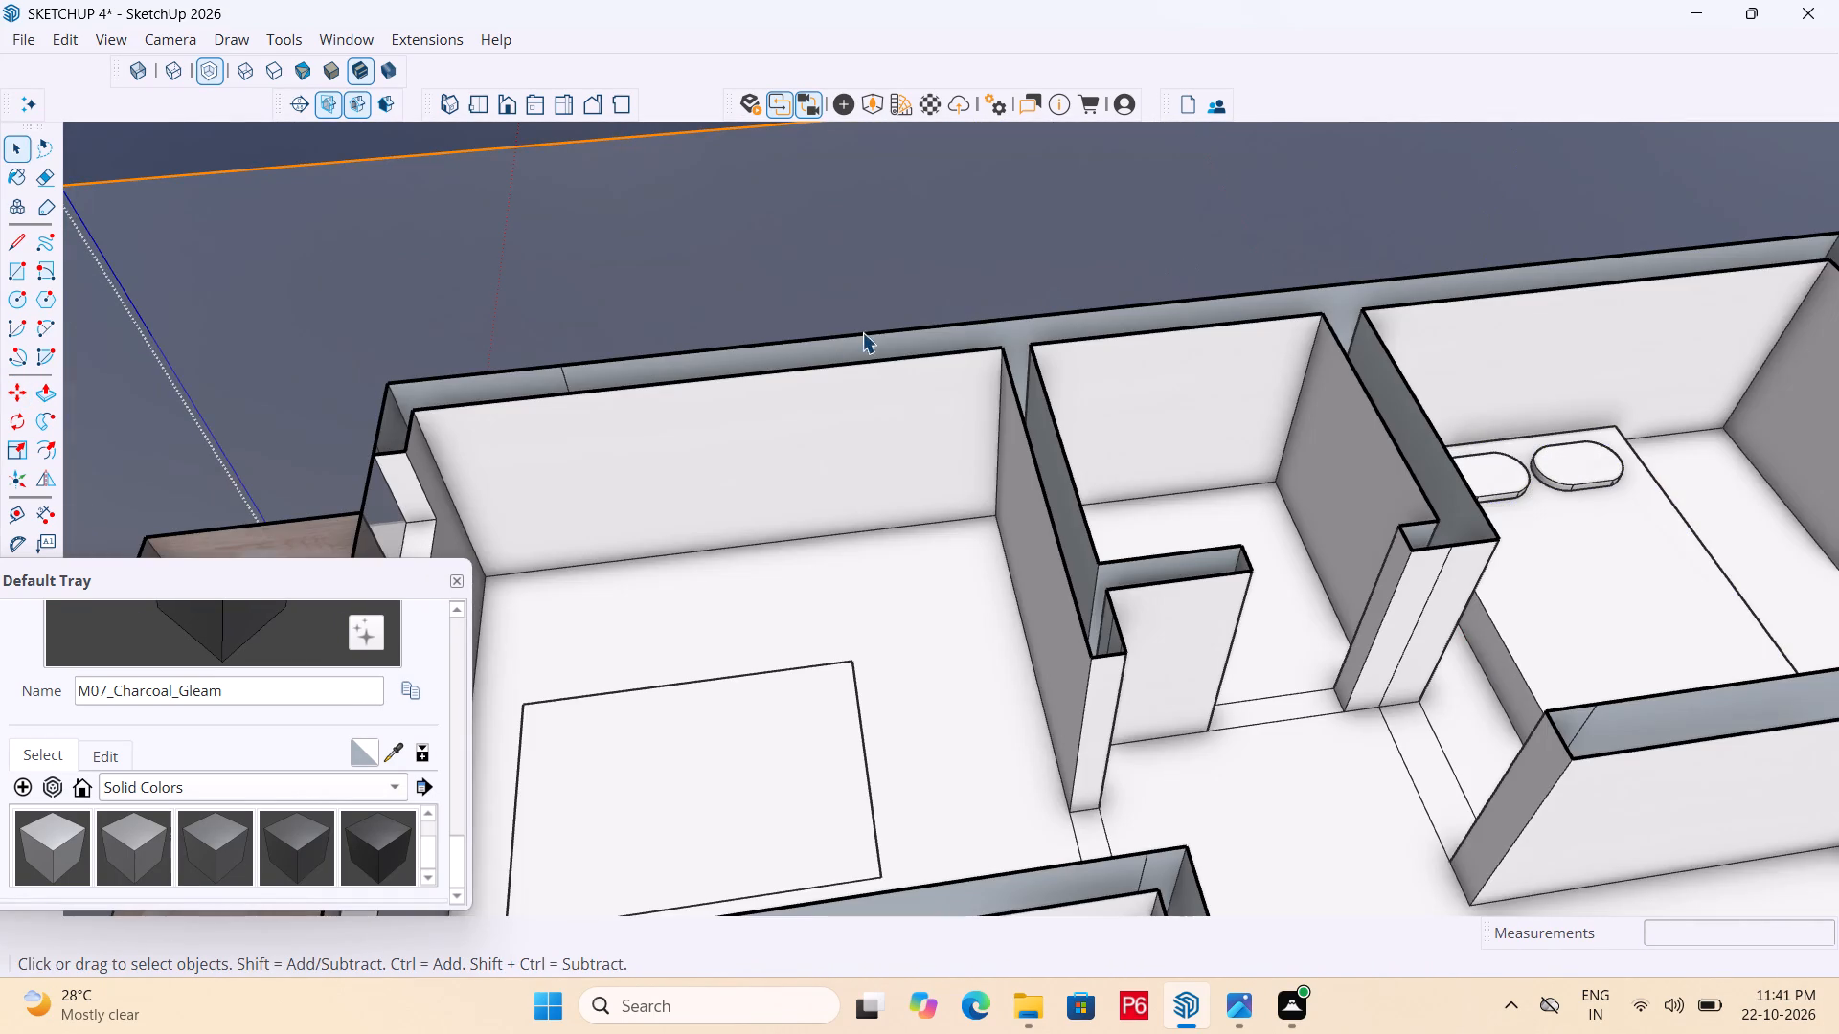
Open the bed group and paint the bed's top face with the solid colour A01_Blush_Petal.
{"action": "middle_click_drag", "start_coordinate": [1759, 457], "coordinate": [1498, 416]}
{"action": "middle_click_drag", "start_coordinate": [929, 607], "coordinate": [1266, 648]}
{"action": "scroll", "coordinate": [1380, 593], "scroll_direction": "up", "scroll_amount": 3}
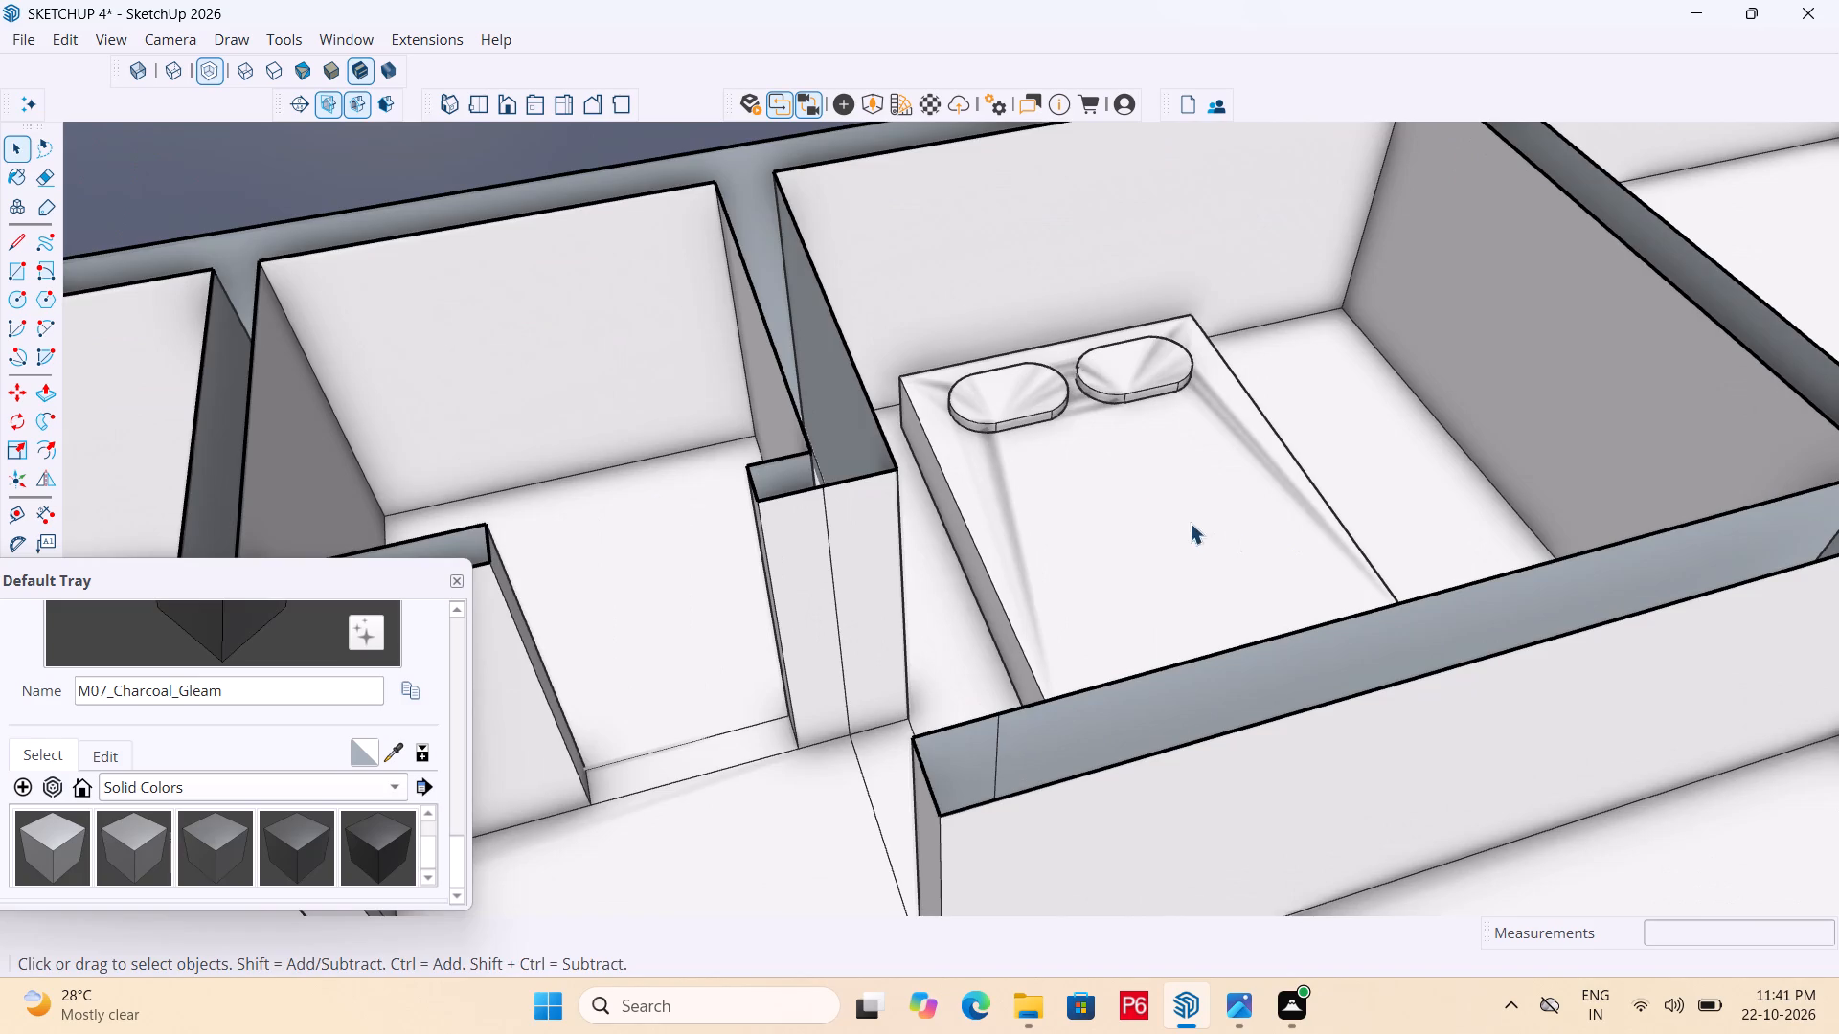
{"action": "middle_click_drag", "start_coordinate": [1150, 512], "coordinate": [1235, 599]}
{"action": "scroll", "coordinate": [1059, 403], "scroll_direction": "up", "scroll_amount": 4}
{"action": "left_click", "coordinate": [979, 373]}
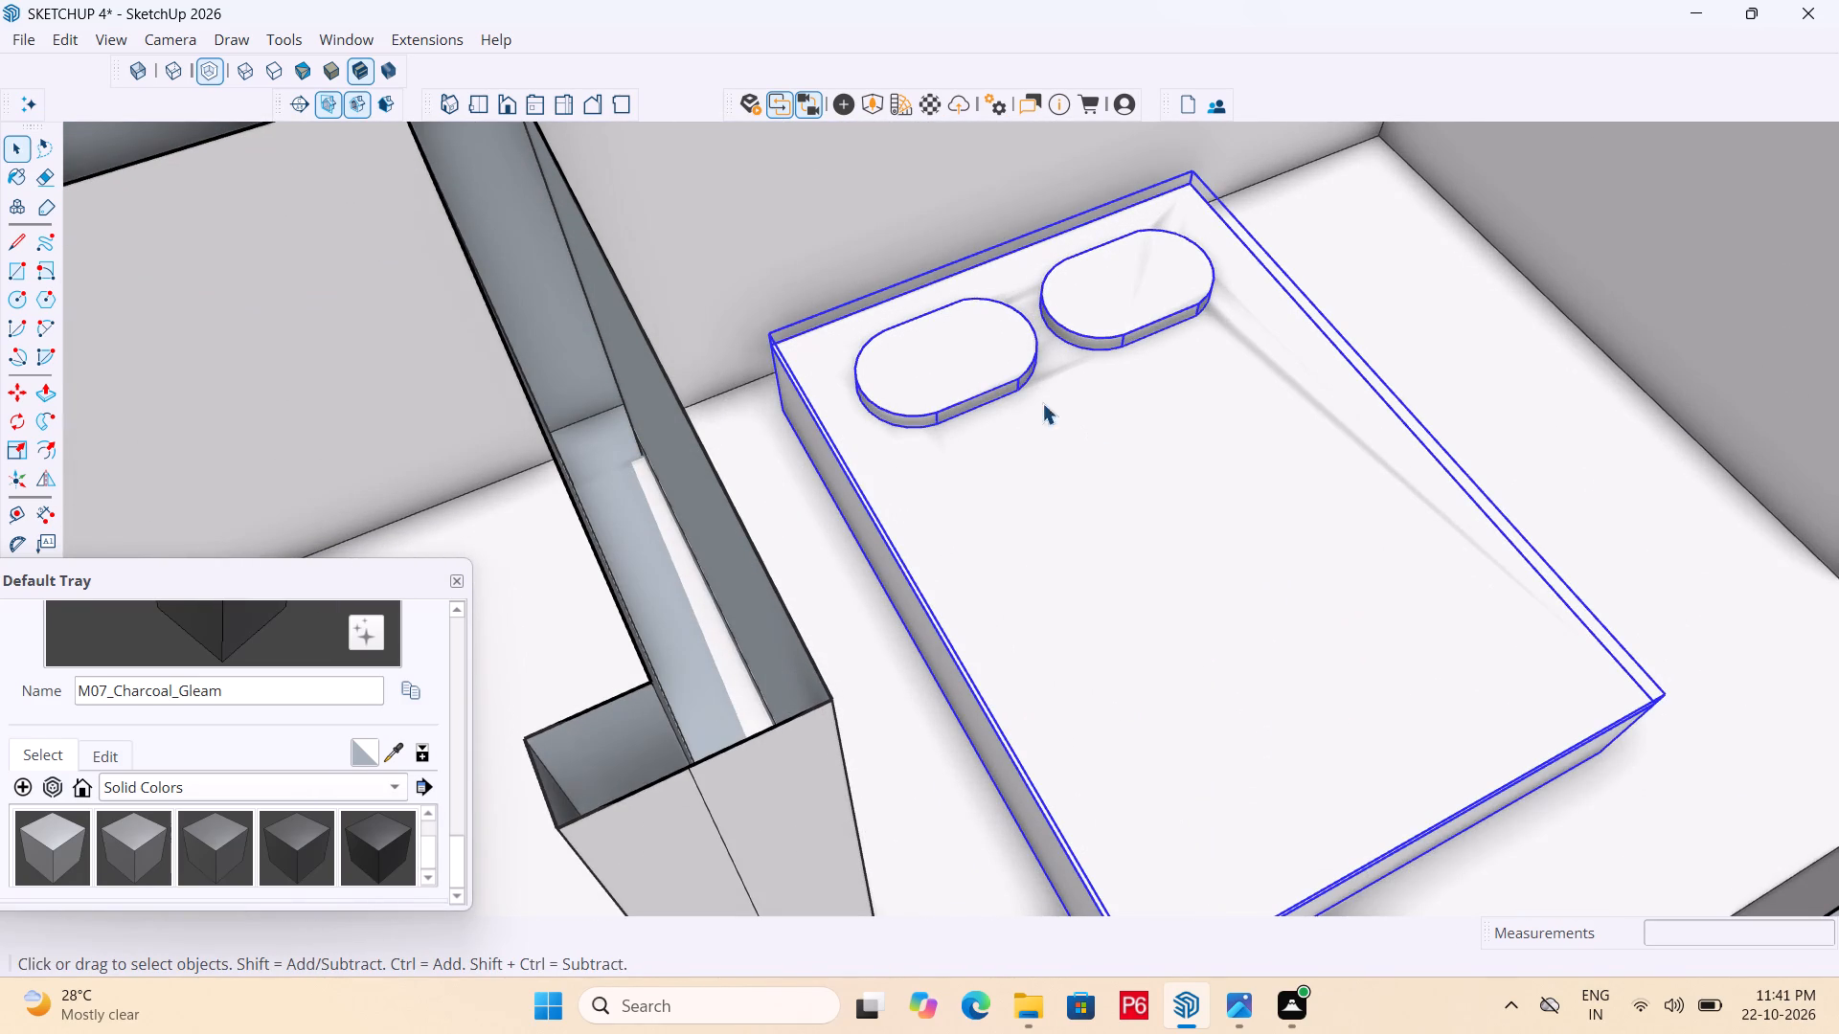
{"action": "left_click", "coordinate": [980, 384]}
{"action": "double_click", "coordinate": [1083, 473]}
{"action": "left_click", "coordinate": [1012, 493]}
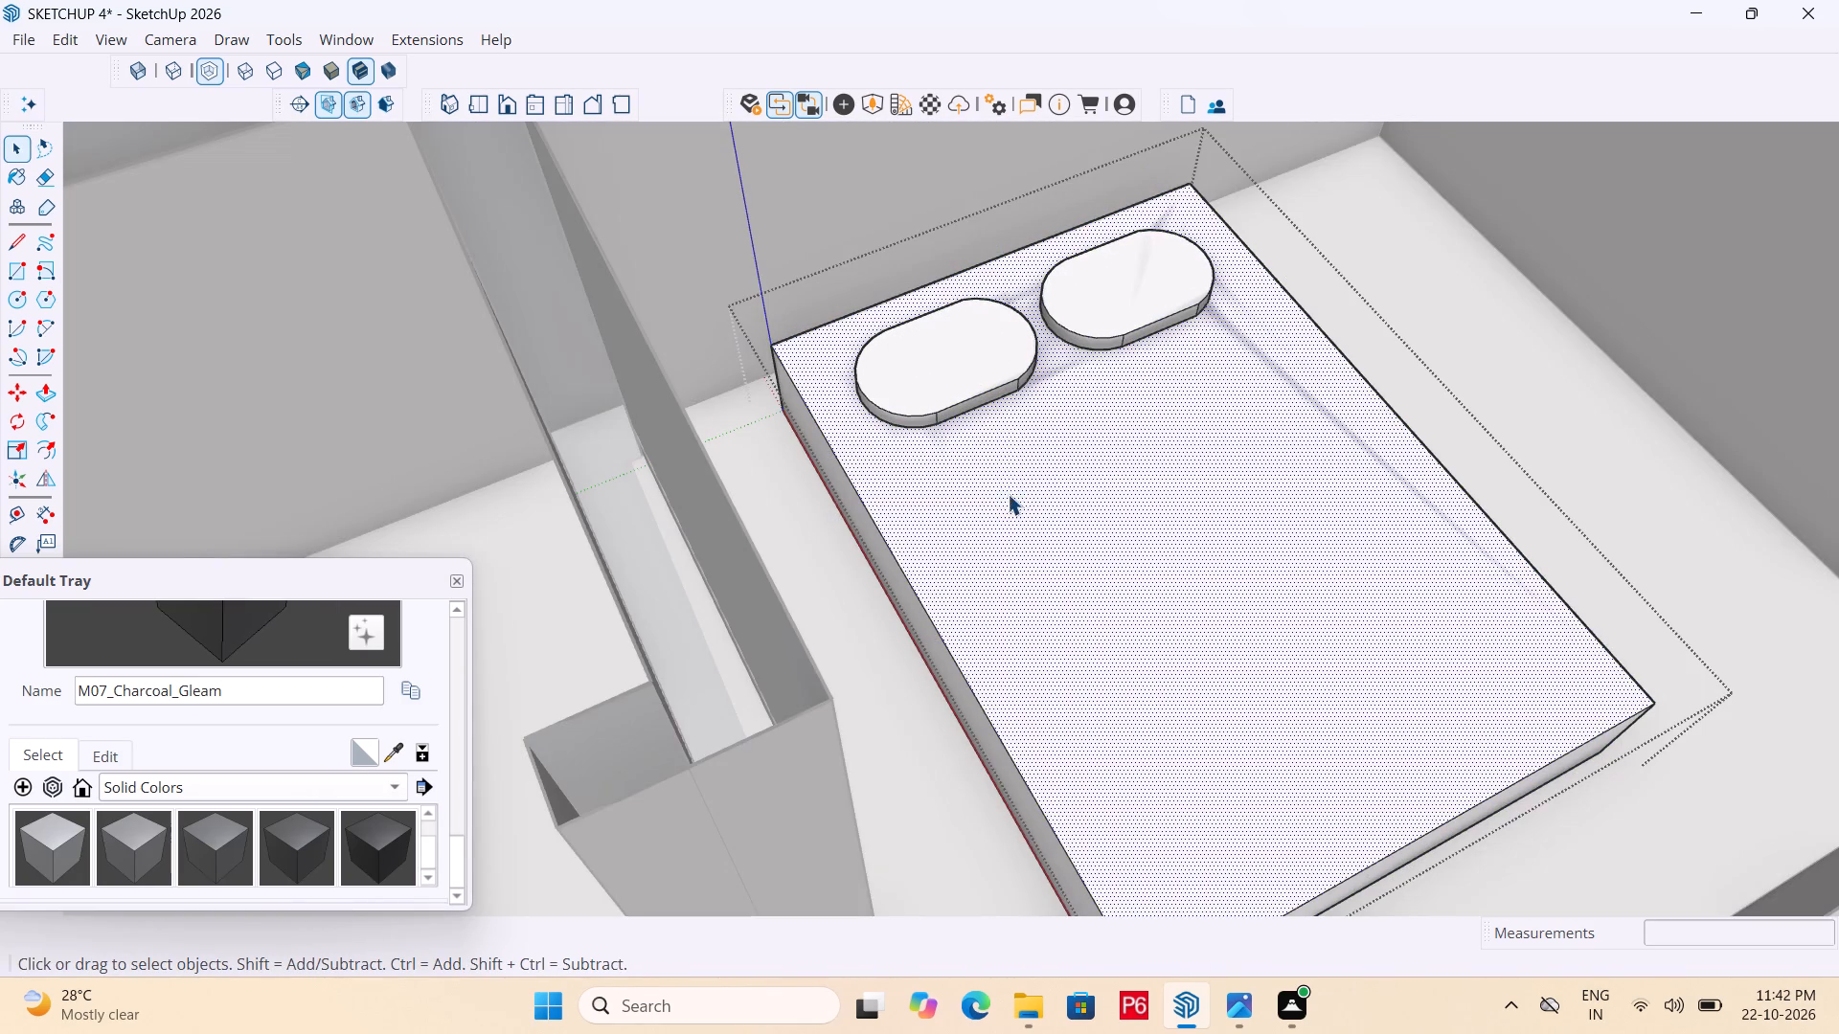
{"action": "key", "text": "space"}
{"action": "left_click", "coordinate": [262, 791]}
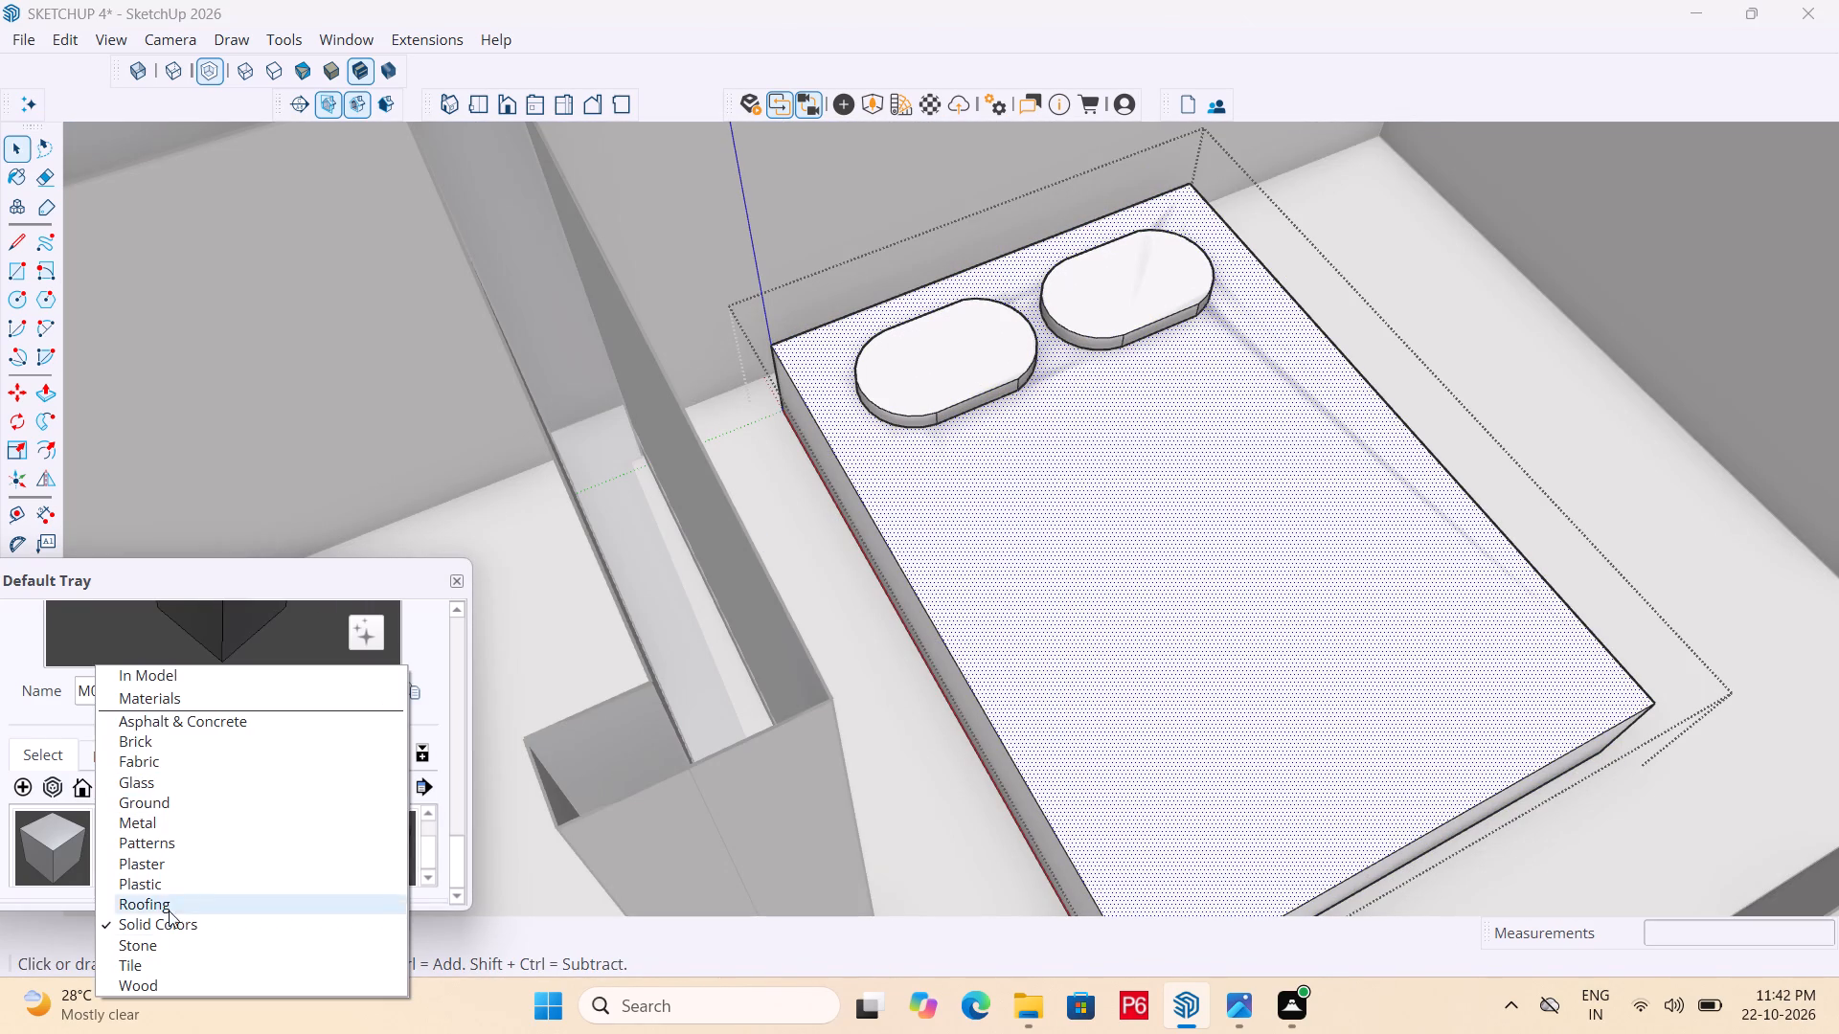
{"action": "left_click", "coordinate": [167, 928]}
{"action": "scroll", "coordinate": [211, 869], "scroll_direction": "down", "scroll_amount": 1}
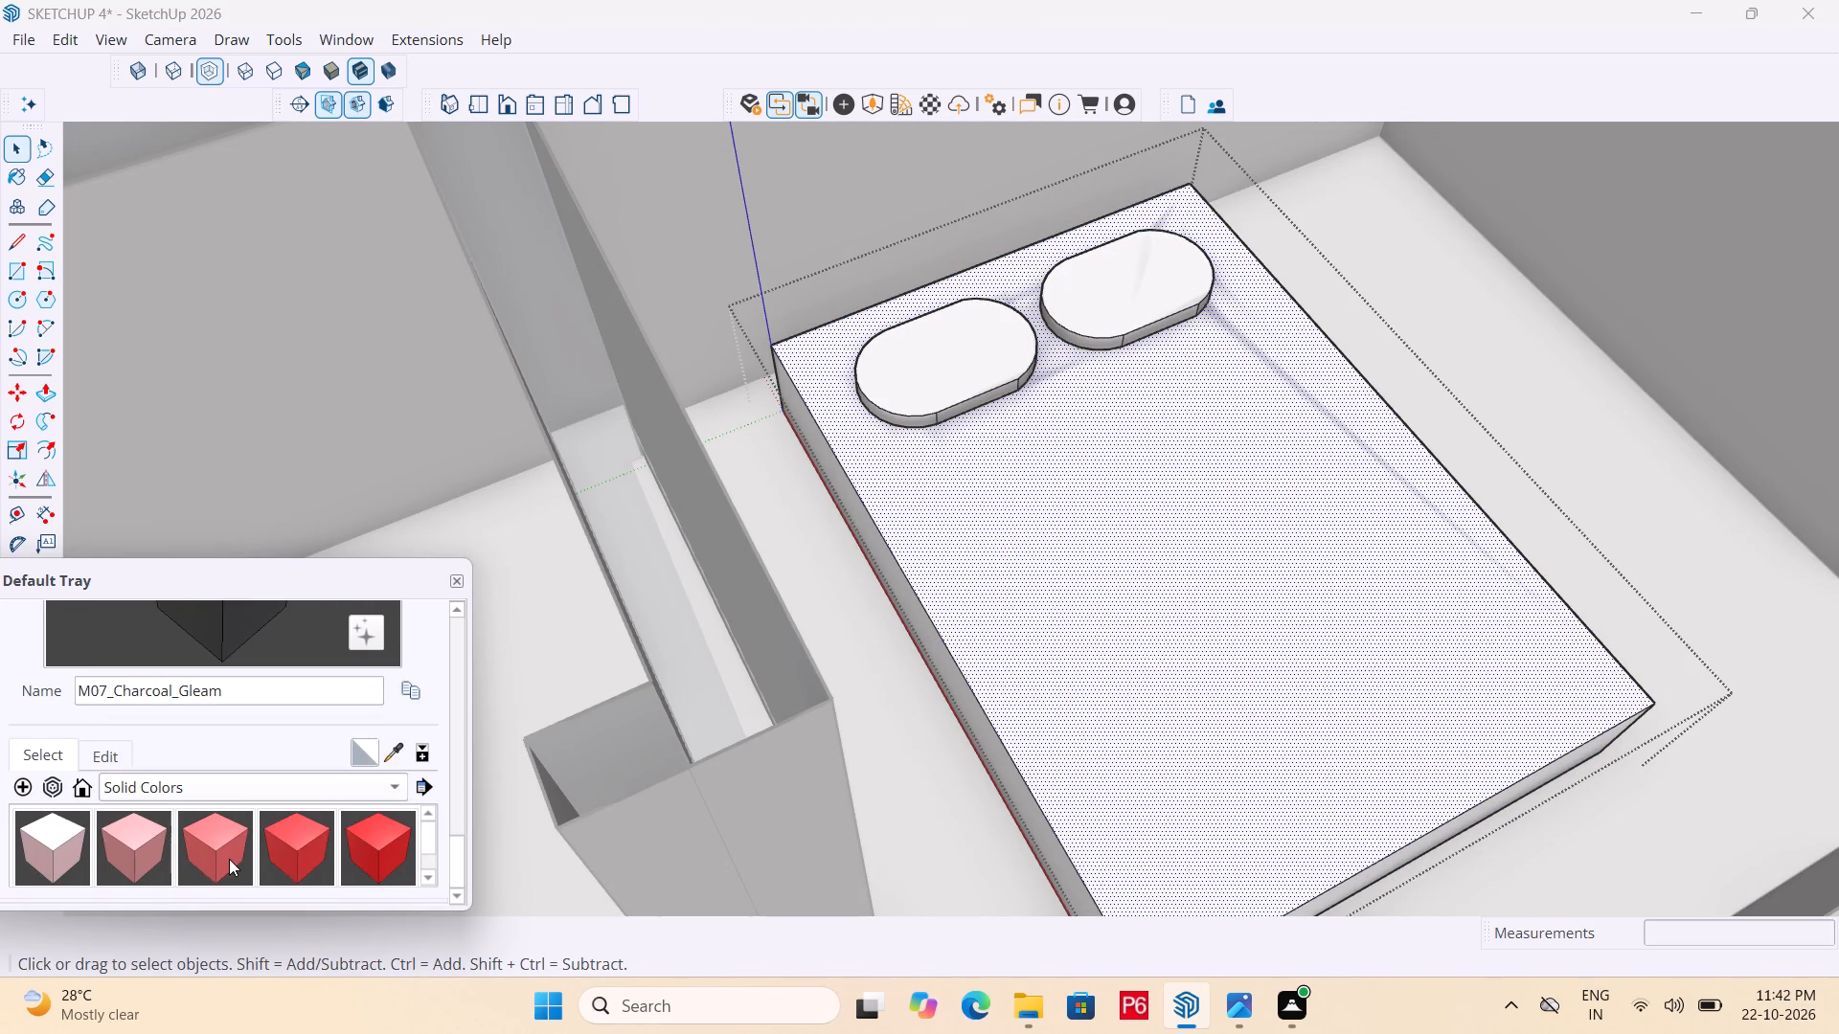
{"action": "left_click", "coordinate": [46, 851]}
{"action": "left_click", "coordinate": [968, 580]}
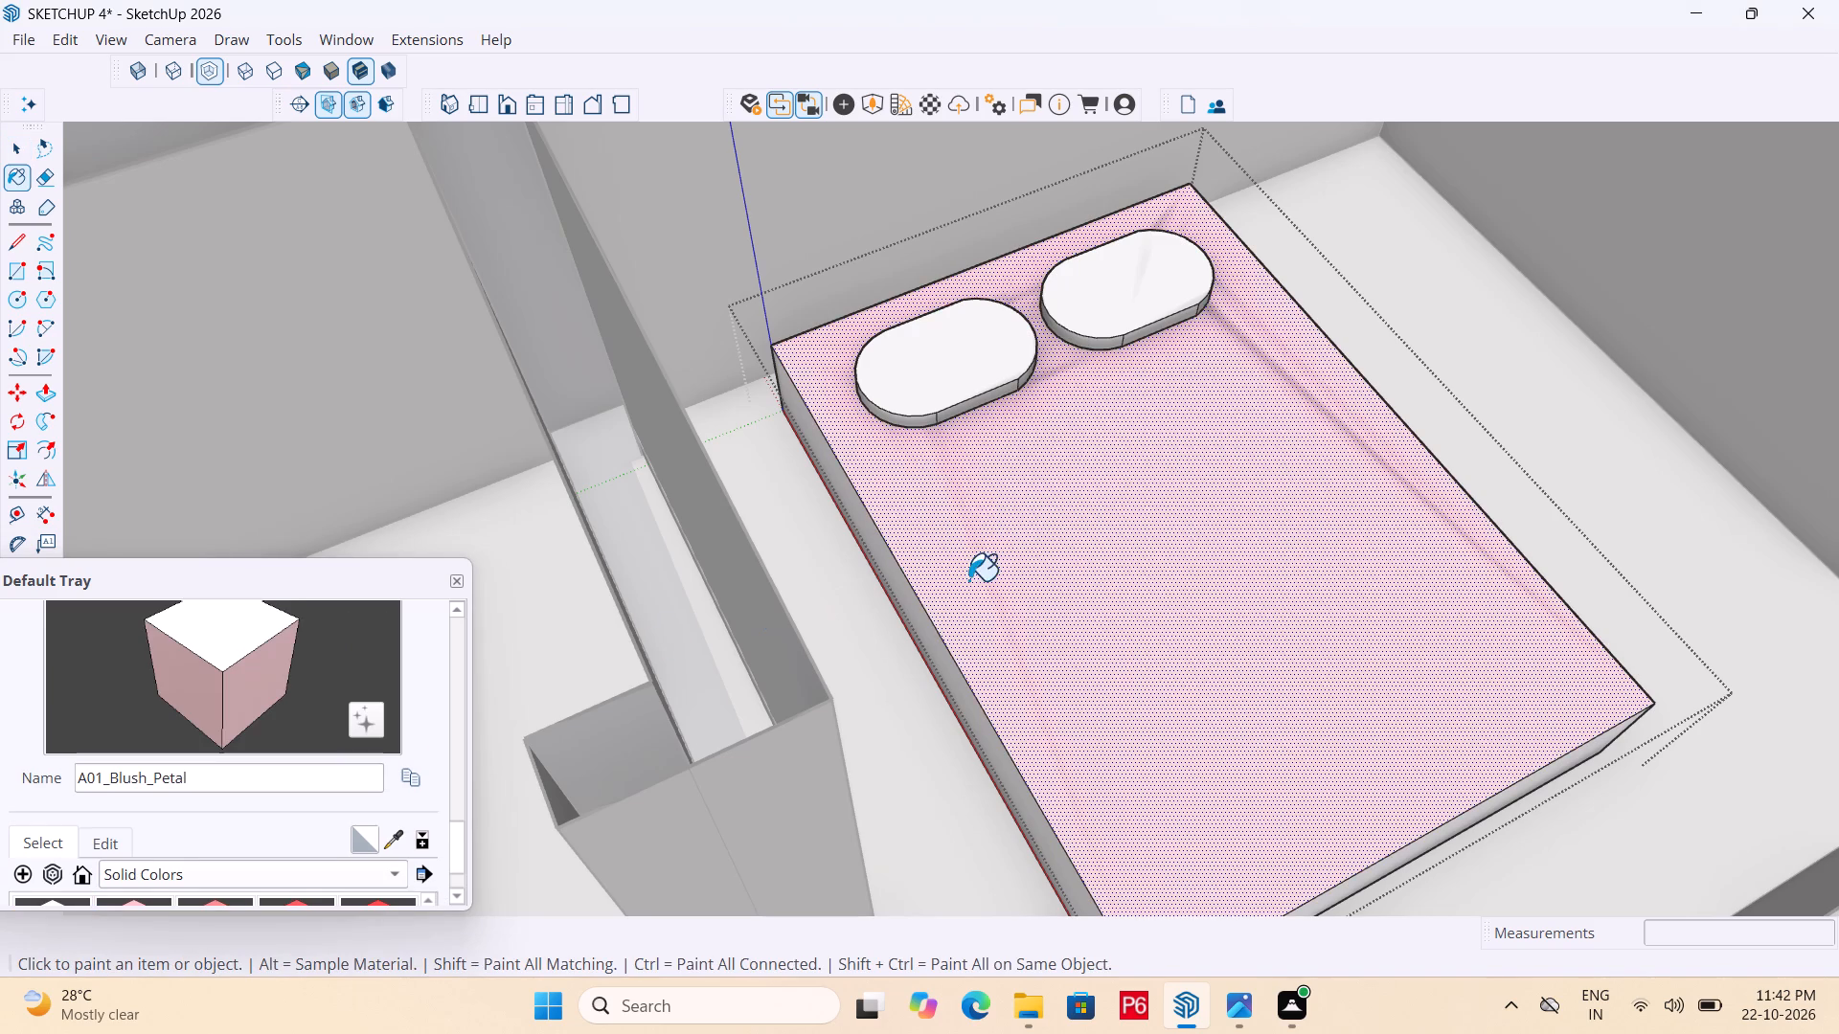
Paint the bed's side faces with the same A01_Blush_Petal colour, and close the bed group.
{"action": "left_click", "coordinate": [924, 638]}
{"action": "middle_click_drag", "start_coordinate": [1413, 489], "coordinate": [642, 362]}
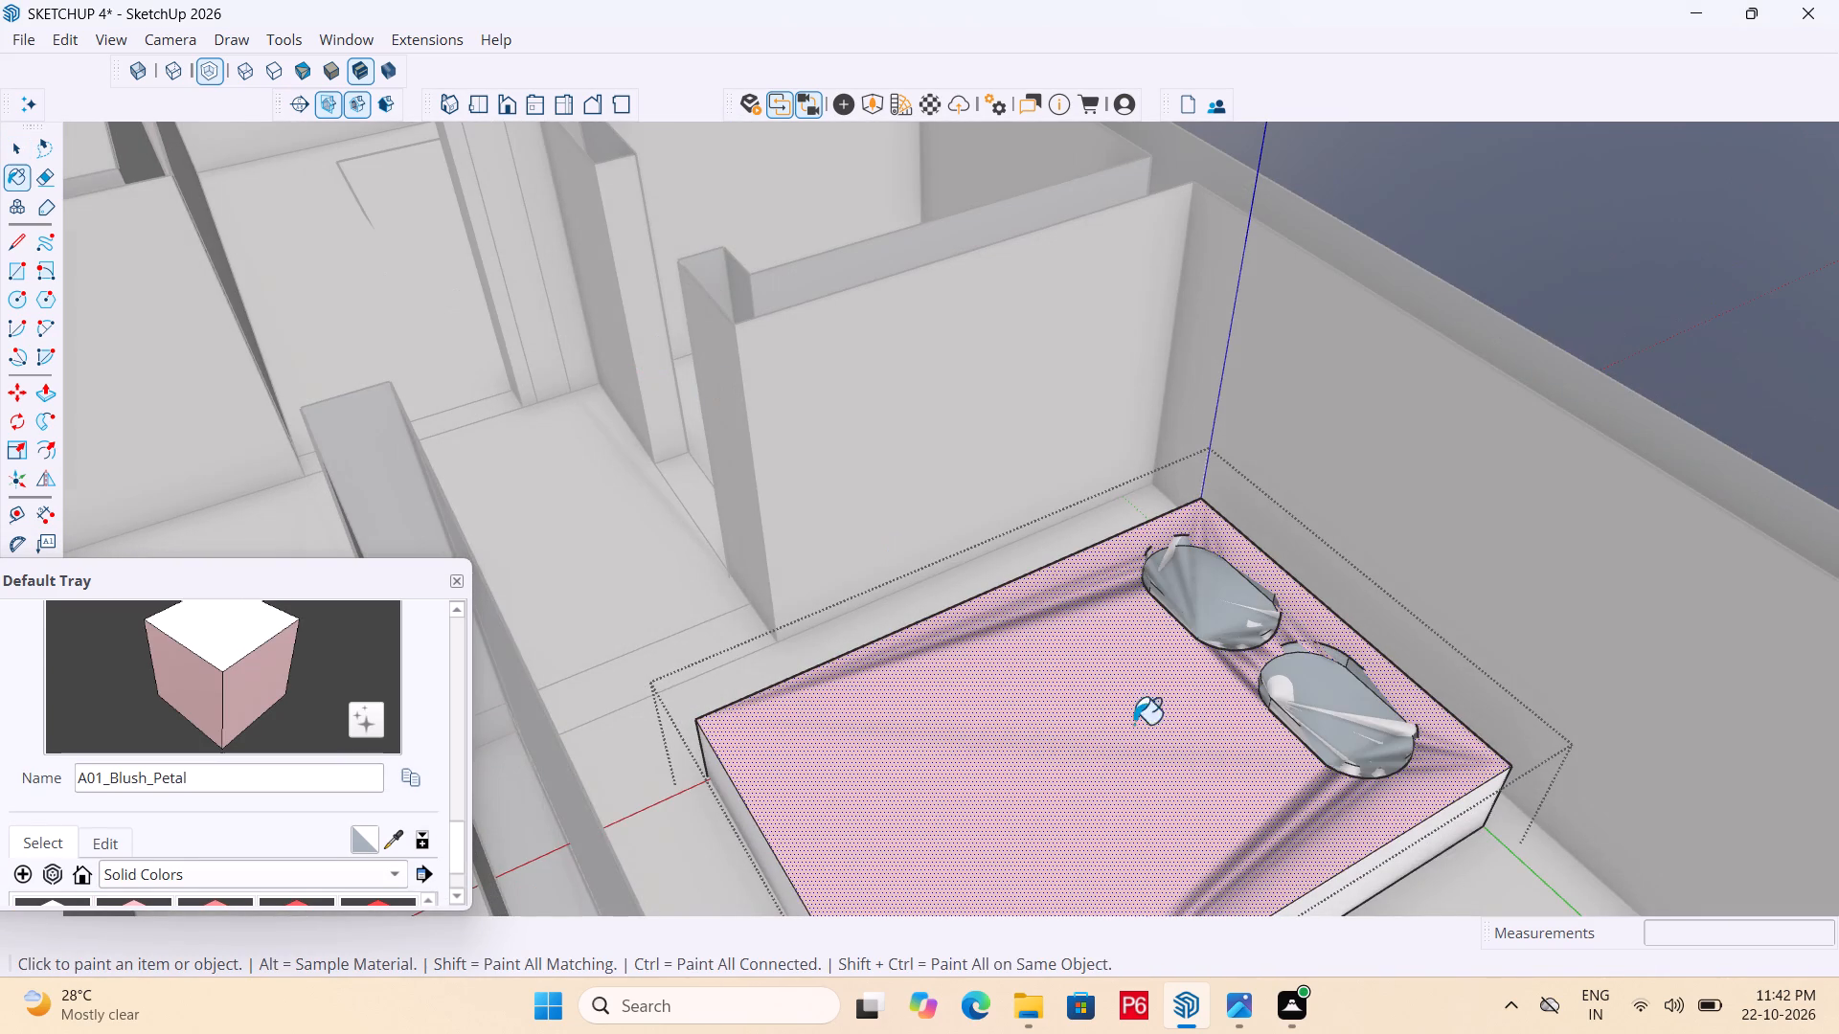
{"action": "left_click", "coordinate": [1439, 839]}
{"action": "middle_click_drag", "start_coordinate": [1283, 742], "coordinate": [1351, 681]}
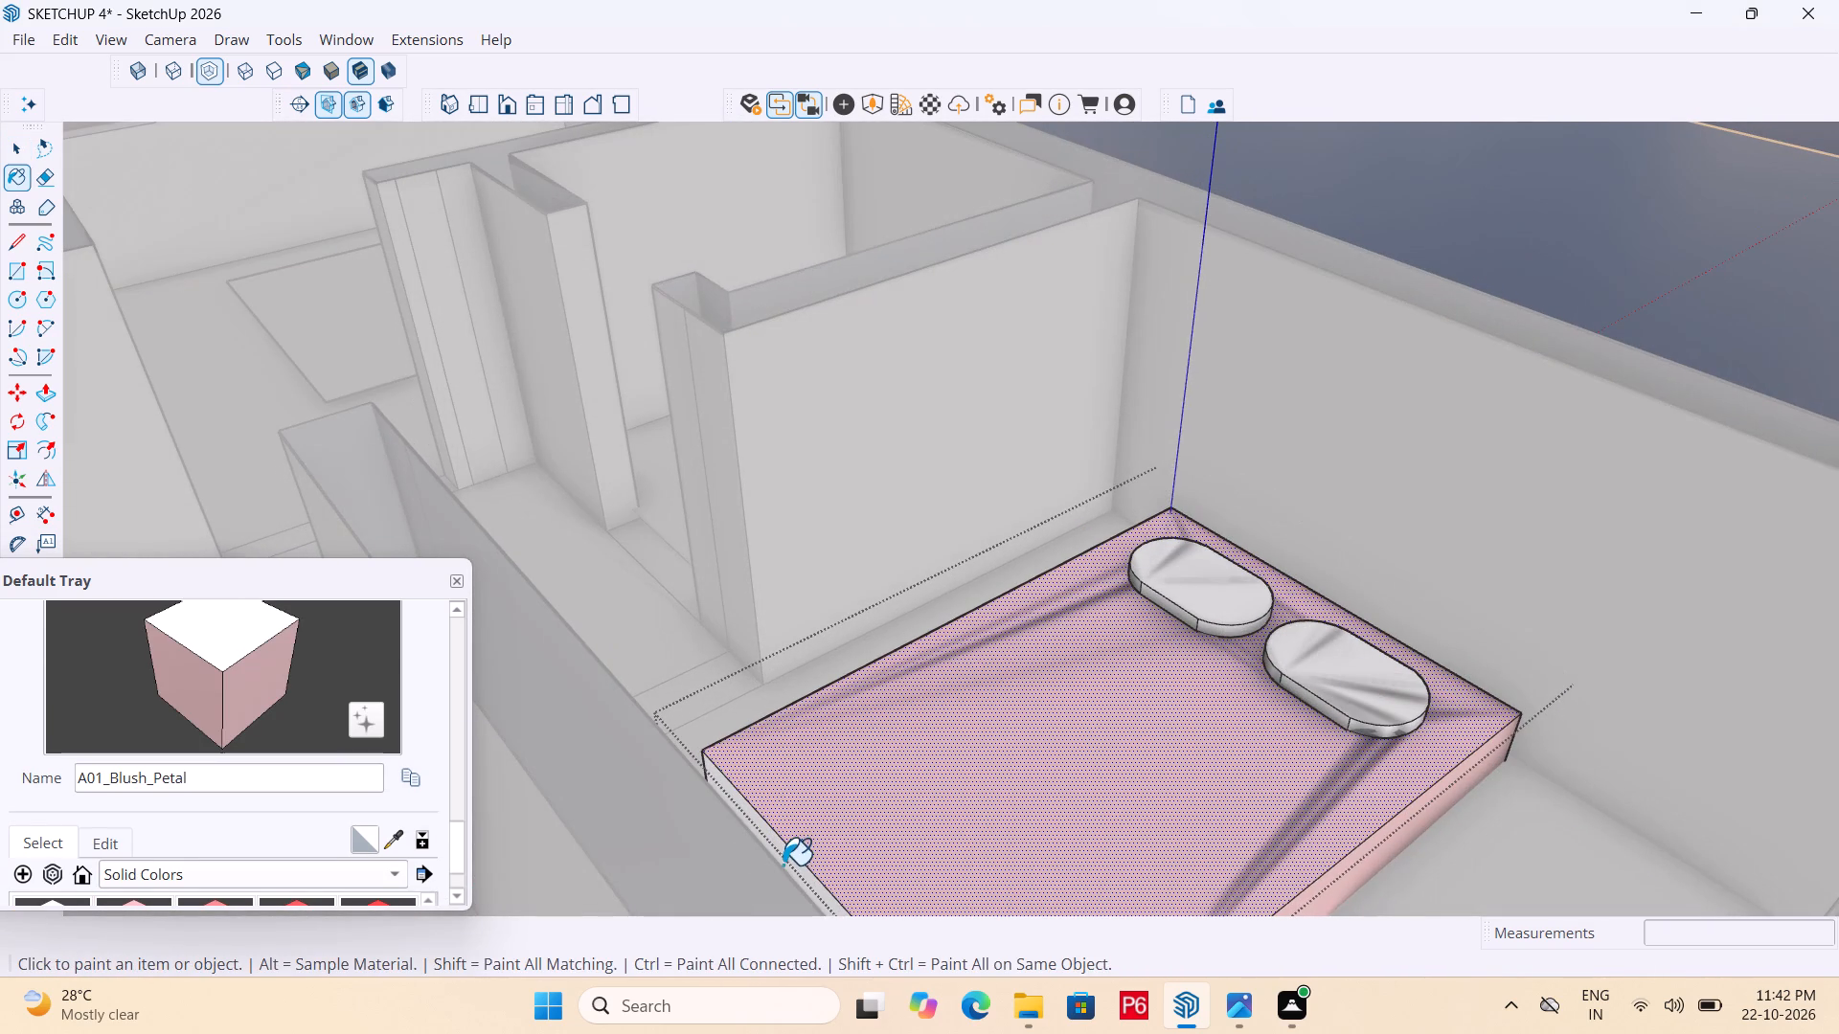
{"action": "left_click_drag", "start_coordinate": [783, 865], "coordinate": [787, 854]}
{"action": "middle_click_drag", "start_coordinate": [698, 788], "coordinate": [1655, 786]}
{"action": "scroll", "coordinate": [1438, 697], "scroll_direction": "down", "scroll_amount": 6}
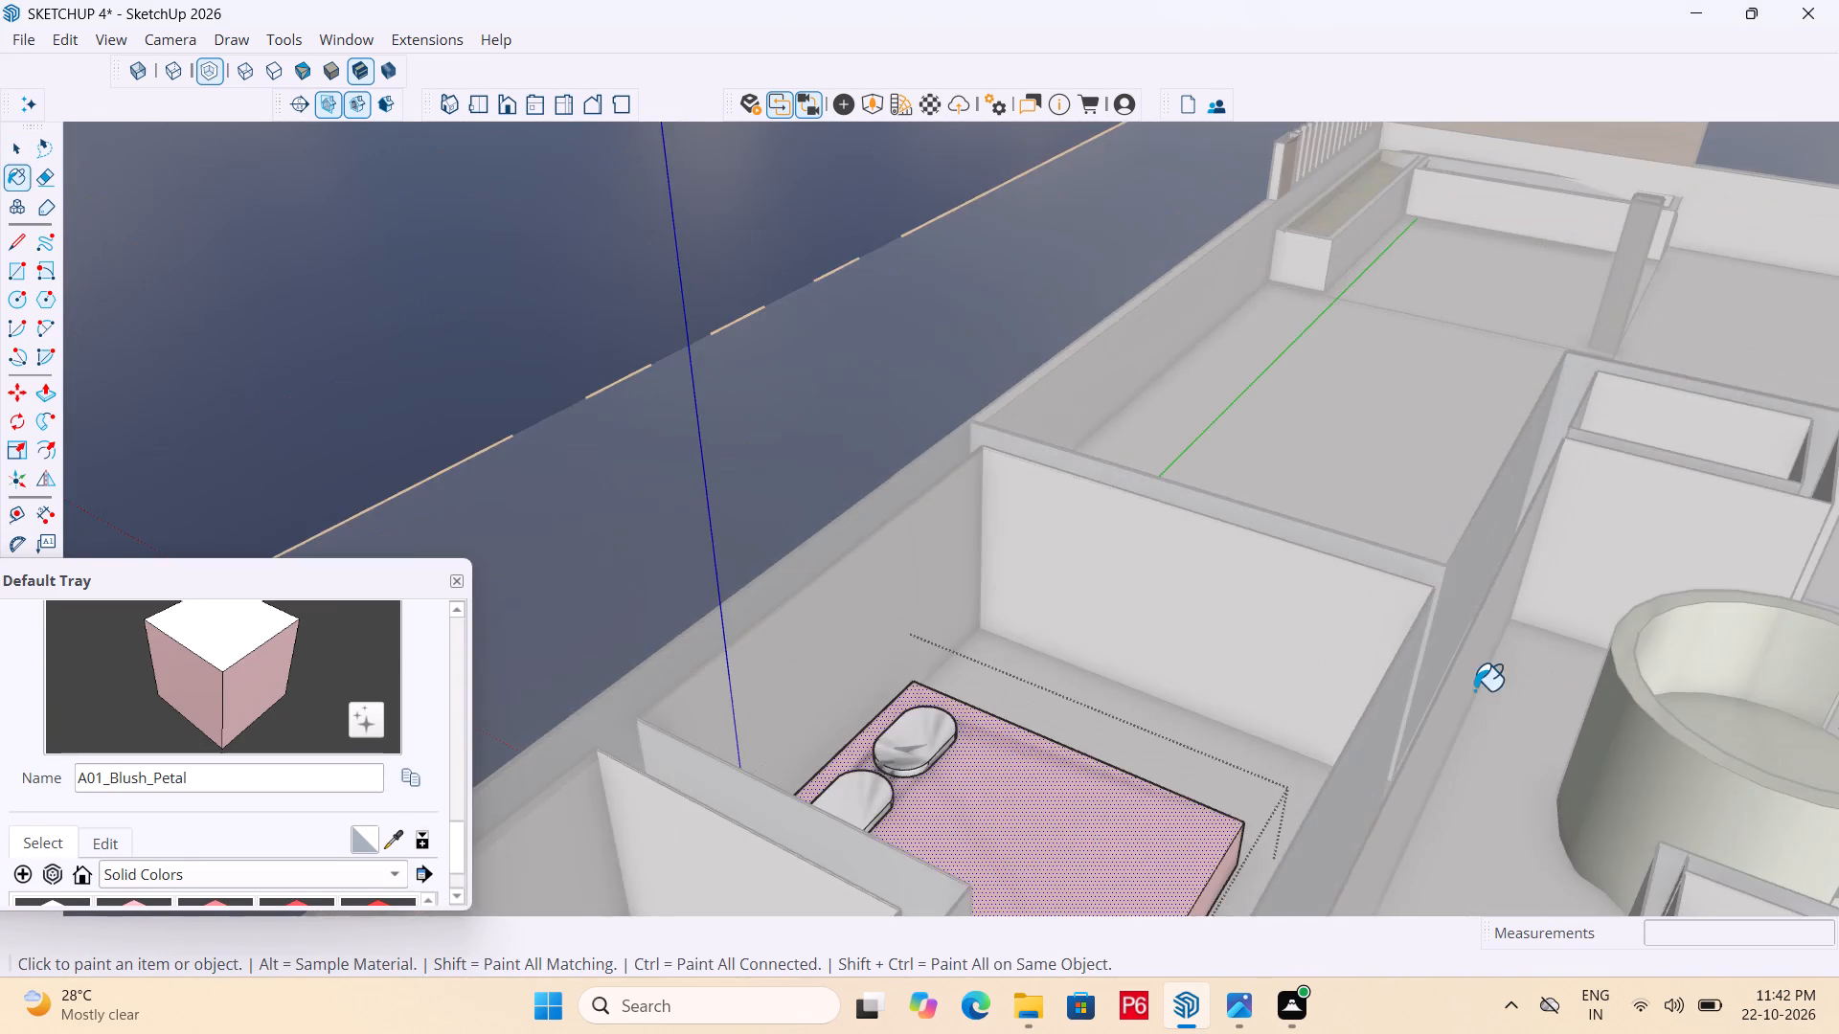
{"action": "scroll", "coordinate": [1474, 690], "scroll_direction": "down", "scroll_amount": 5}
{"action": "middle_click_drag", "start_coordinate": [1041, 726], "coordinate": [993, 726]}
{"action": "scroll", "coordinate": [965, 741], "scroll_direction": "up", "scroll_amount": 3}
{"action": "scroll", "coordinate": [1311, 495], "scroll_direction": "down", "scroll_amount": 6}
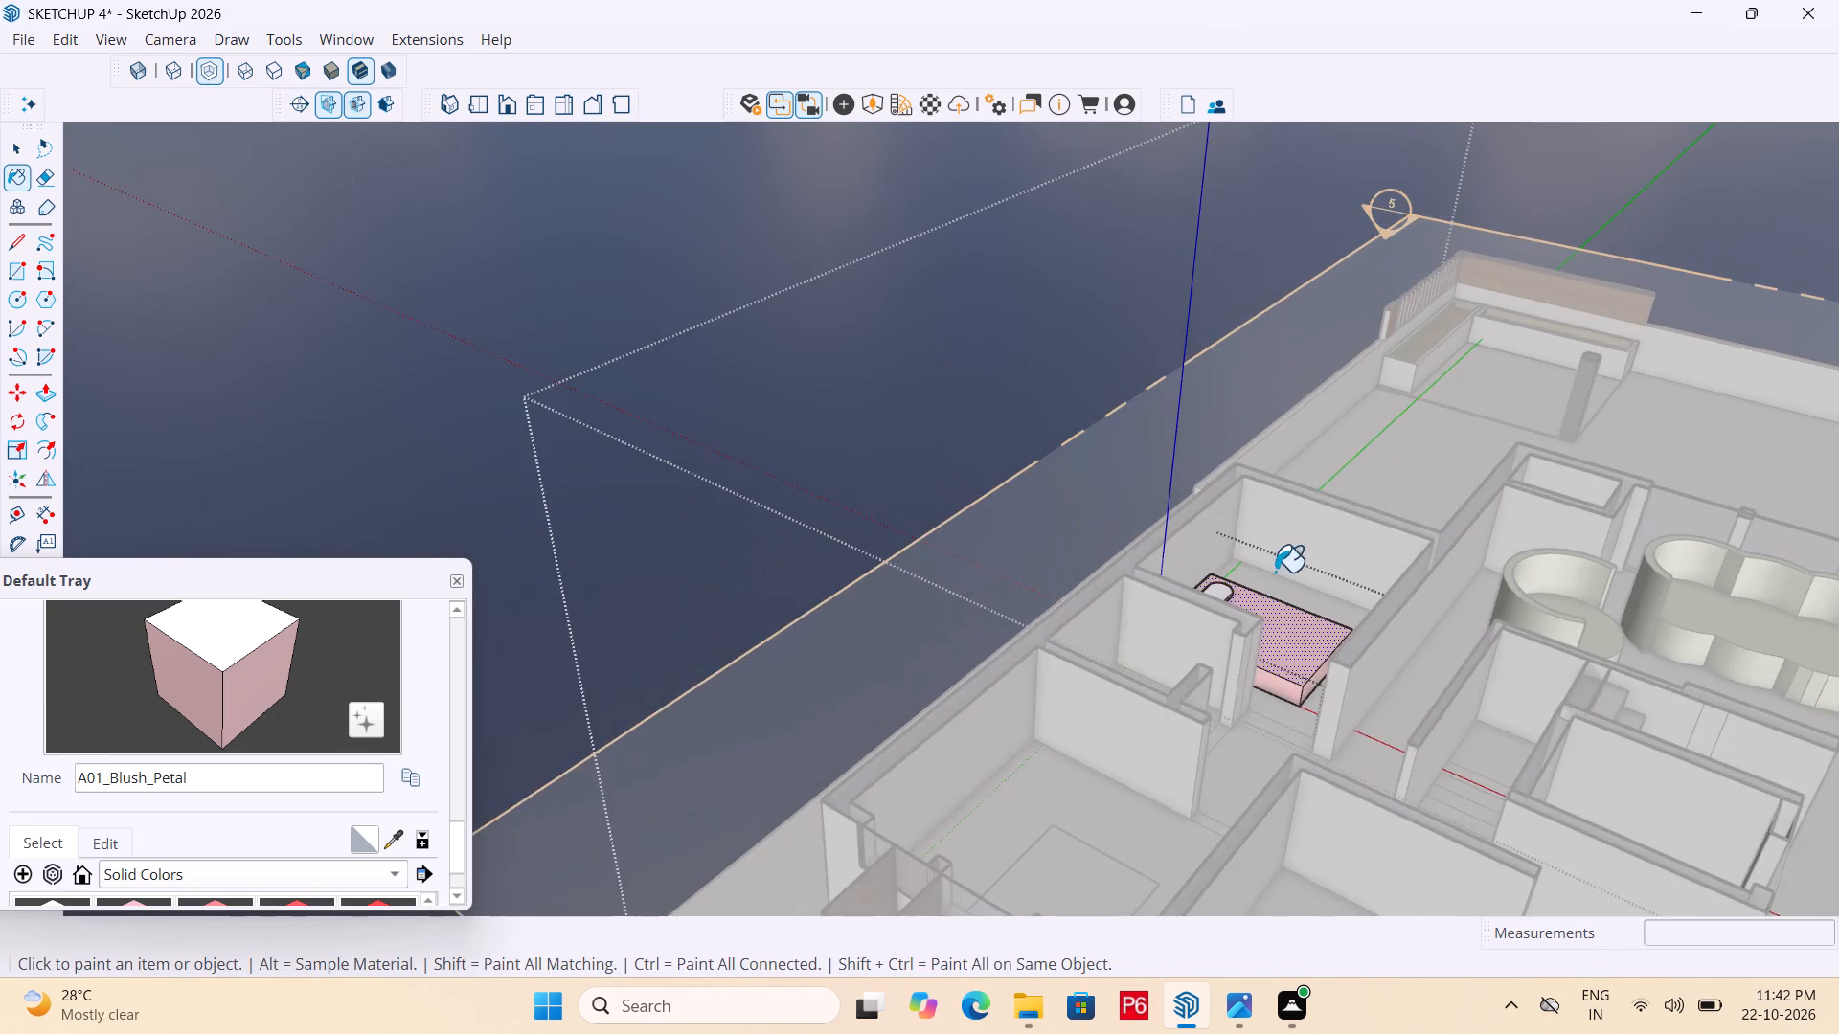
{"action": "middle_click_drag", "start_coordinate": [1270, 576], "coordinate": [1135, 634]}
{"action": "key", "text": "space"}
{"action": "left_click", "coordinate": [1124, 392]}
Paint both pillows inside the bed group with the solid colour G01_Mint_Mist, and close the group.
{"action": "scroll", "coordinate": [1079, 716], "scroll_direction": "up", "scroll_amount": 4}
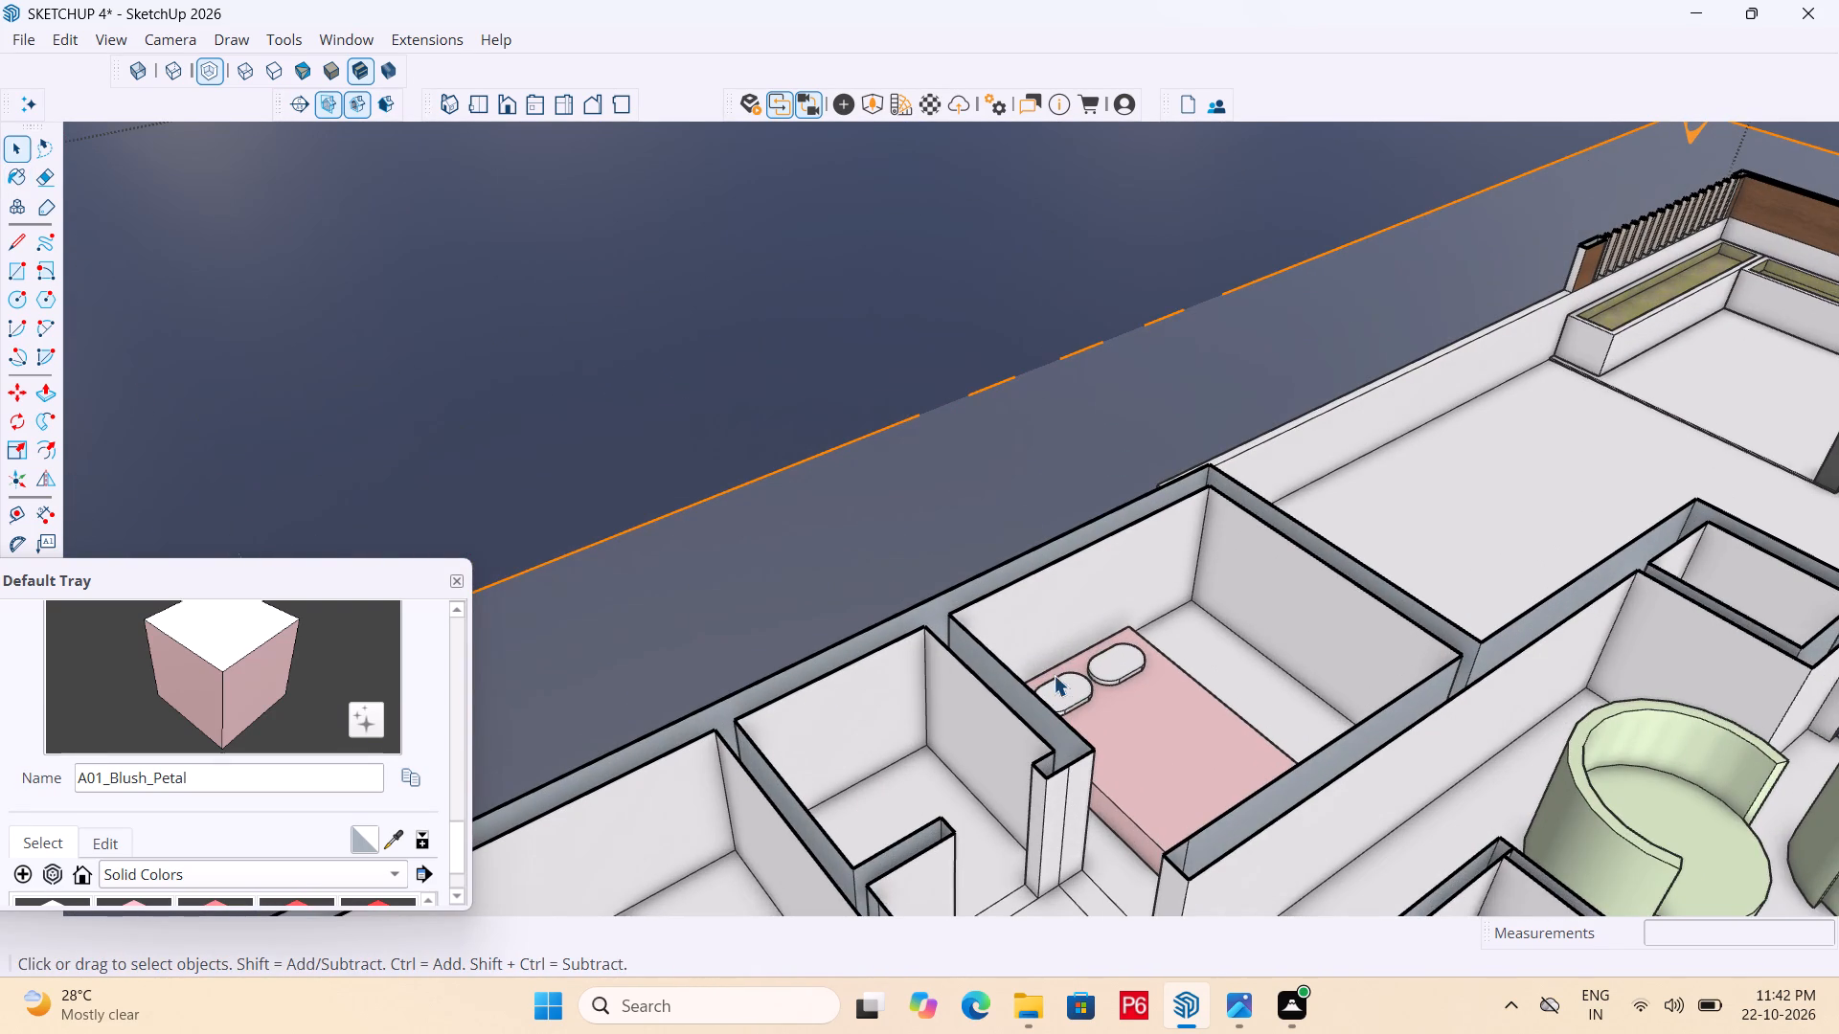
{"action": "left_click", "coordinate": [1060, 686]}
{"action": "scroll", "coordinate": [1120, 683], "scroll_direction": "up", "scroll_amount": 4}
{"action": "middle_click_drag", "start_coordinate": [1119, 683], "coordinate": [1049, 674]}
{"action": "double_click", "coordinate": [841, 679]}
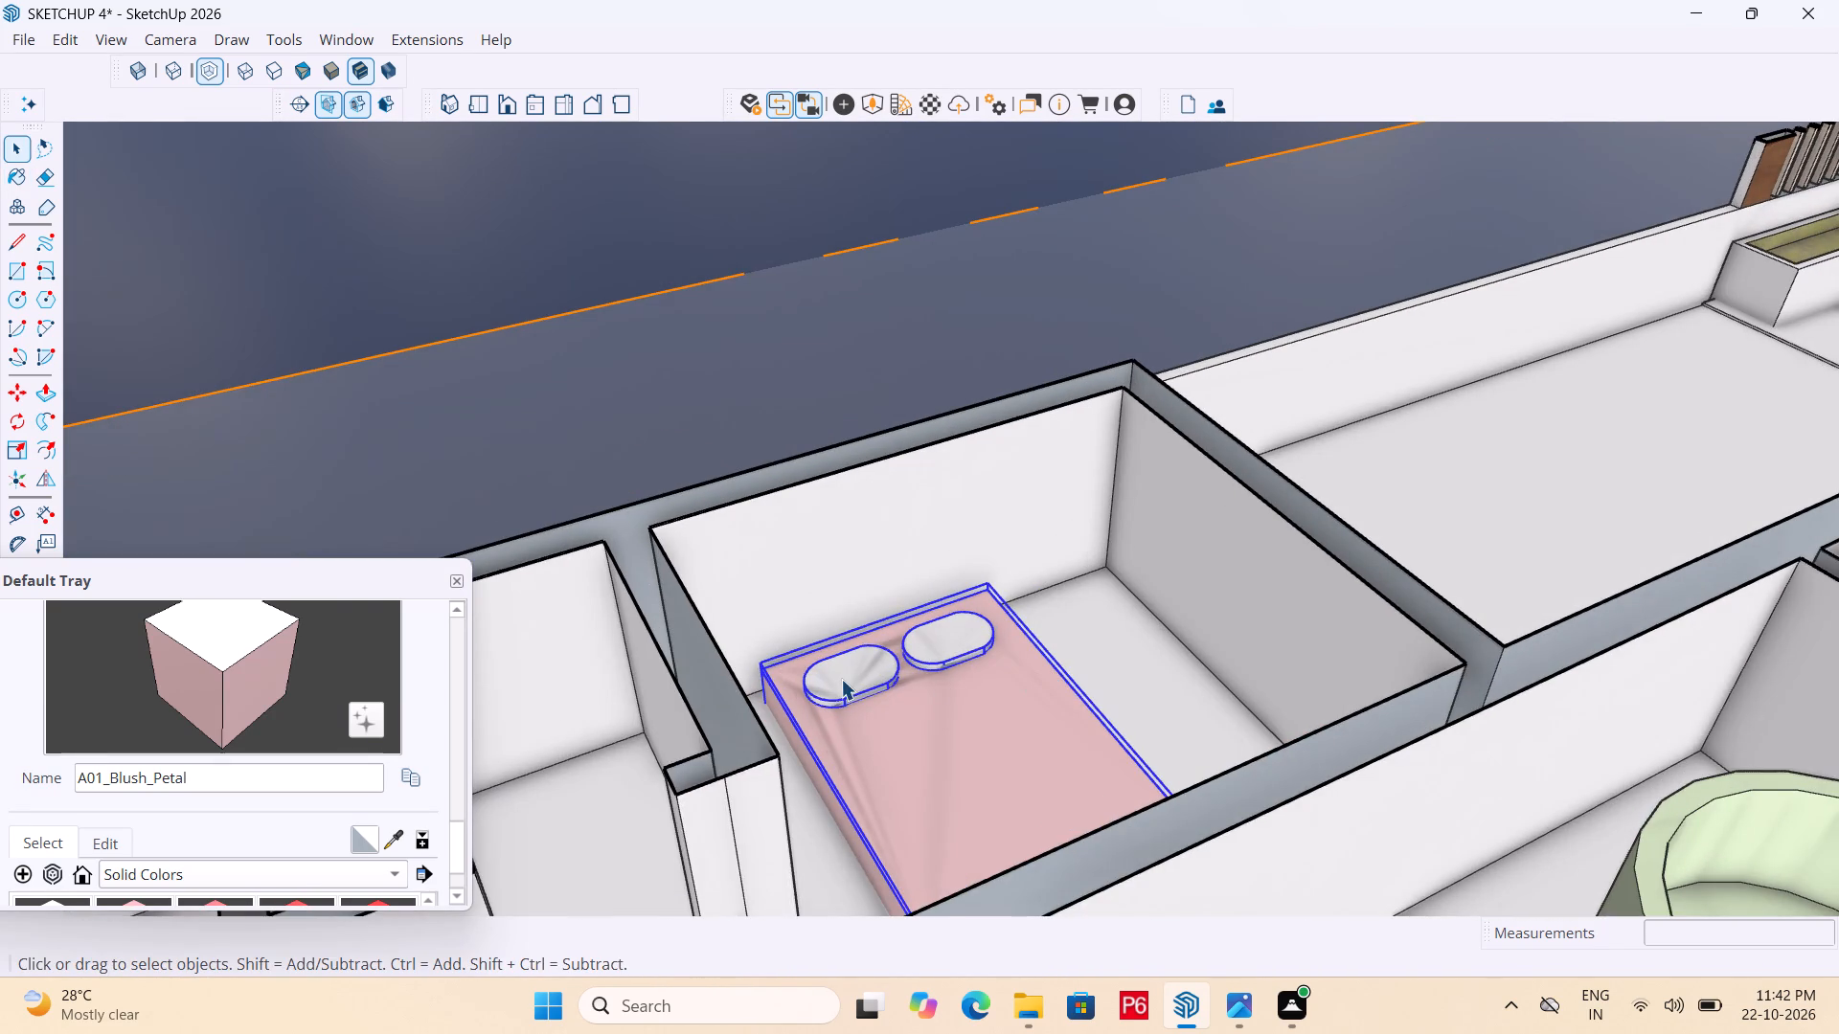
{"action": "left_click", "coordinate": [864, 669]}
{"action": "scroll", "coordinate": [271, 731], "scroll_direction": "down", "scroll_amount": 3}
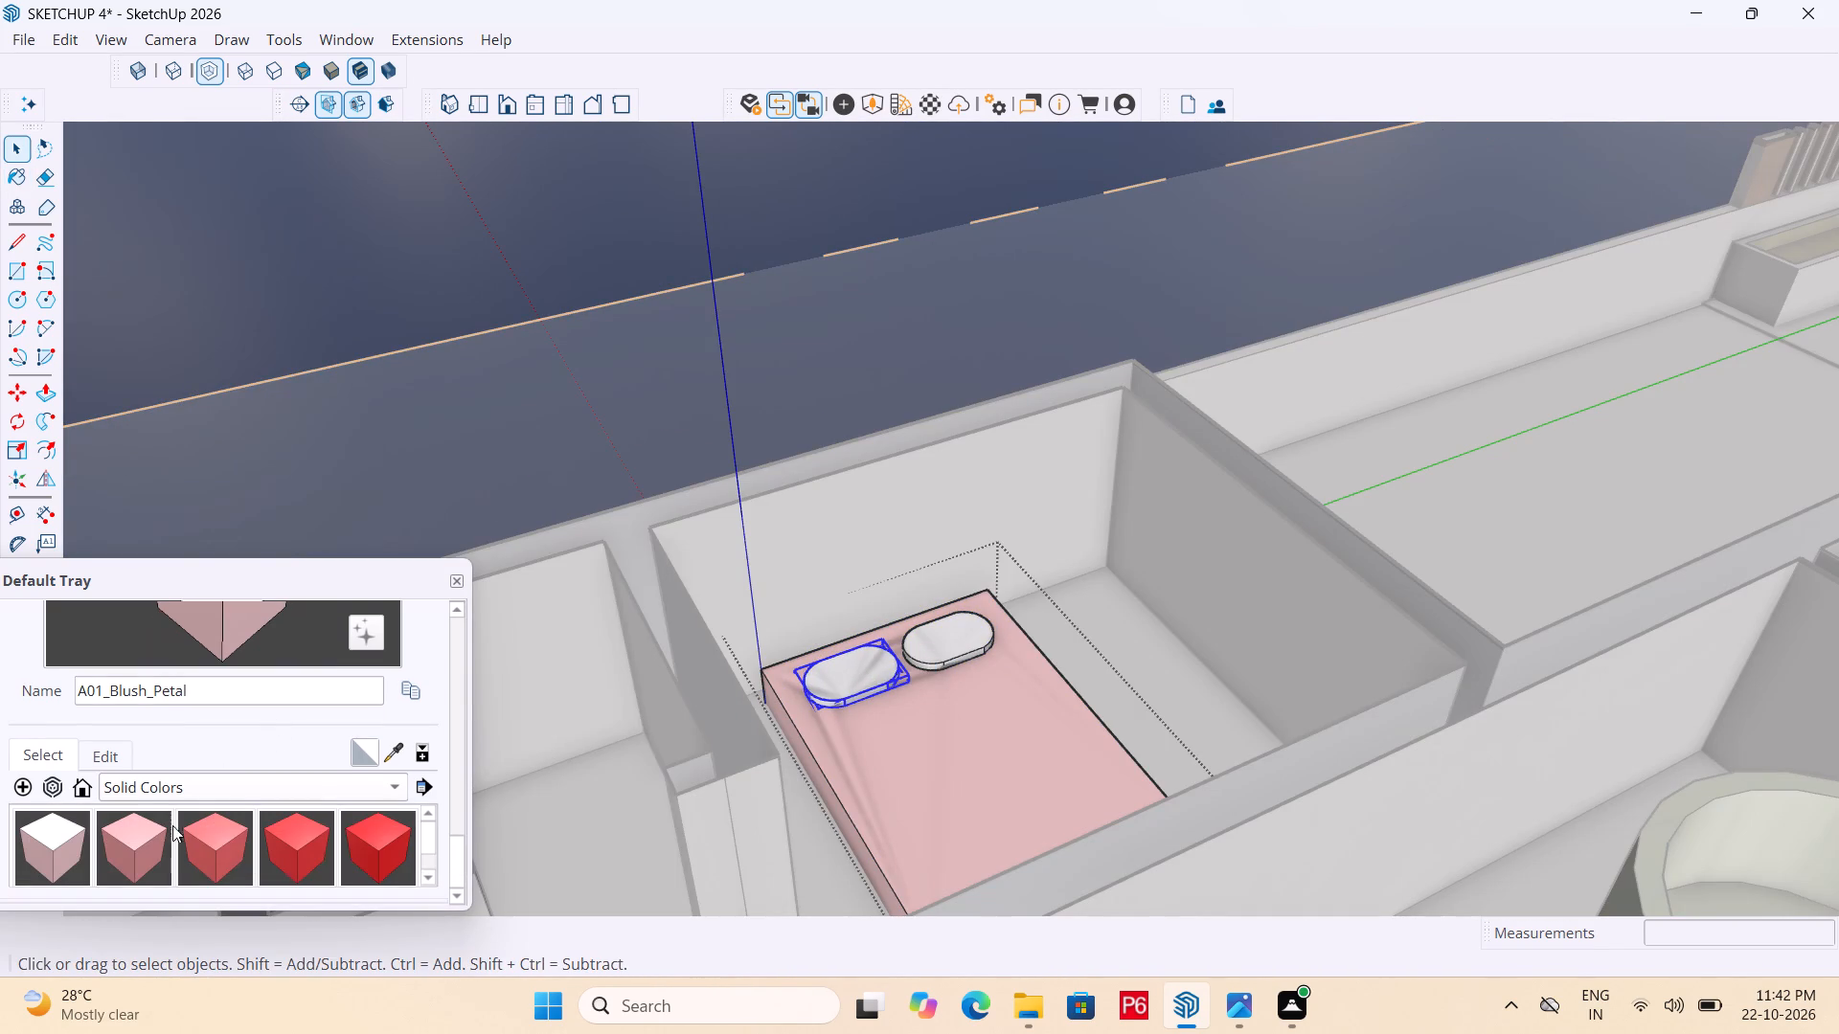
{"action": "scroll", "coordinate": [233, 863], "scroll_direction": "down", "scroll_amount": 5}
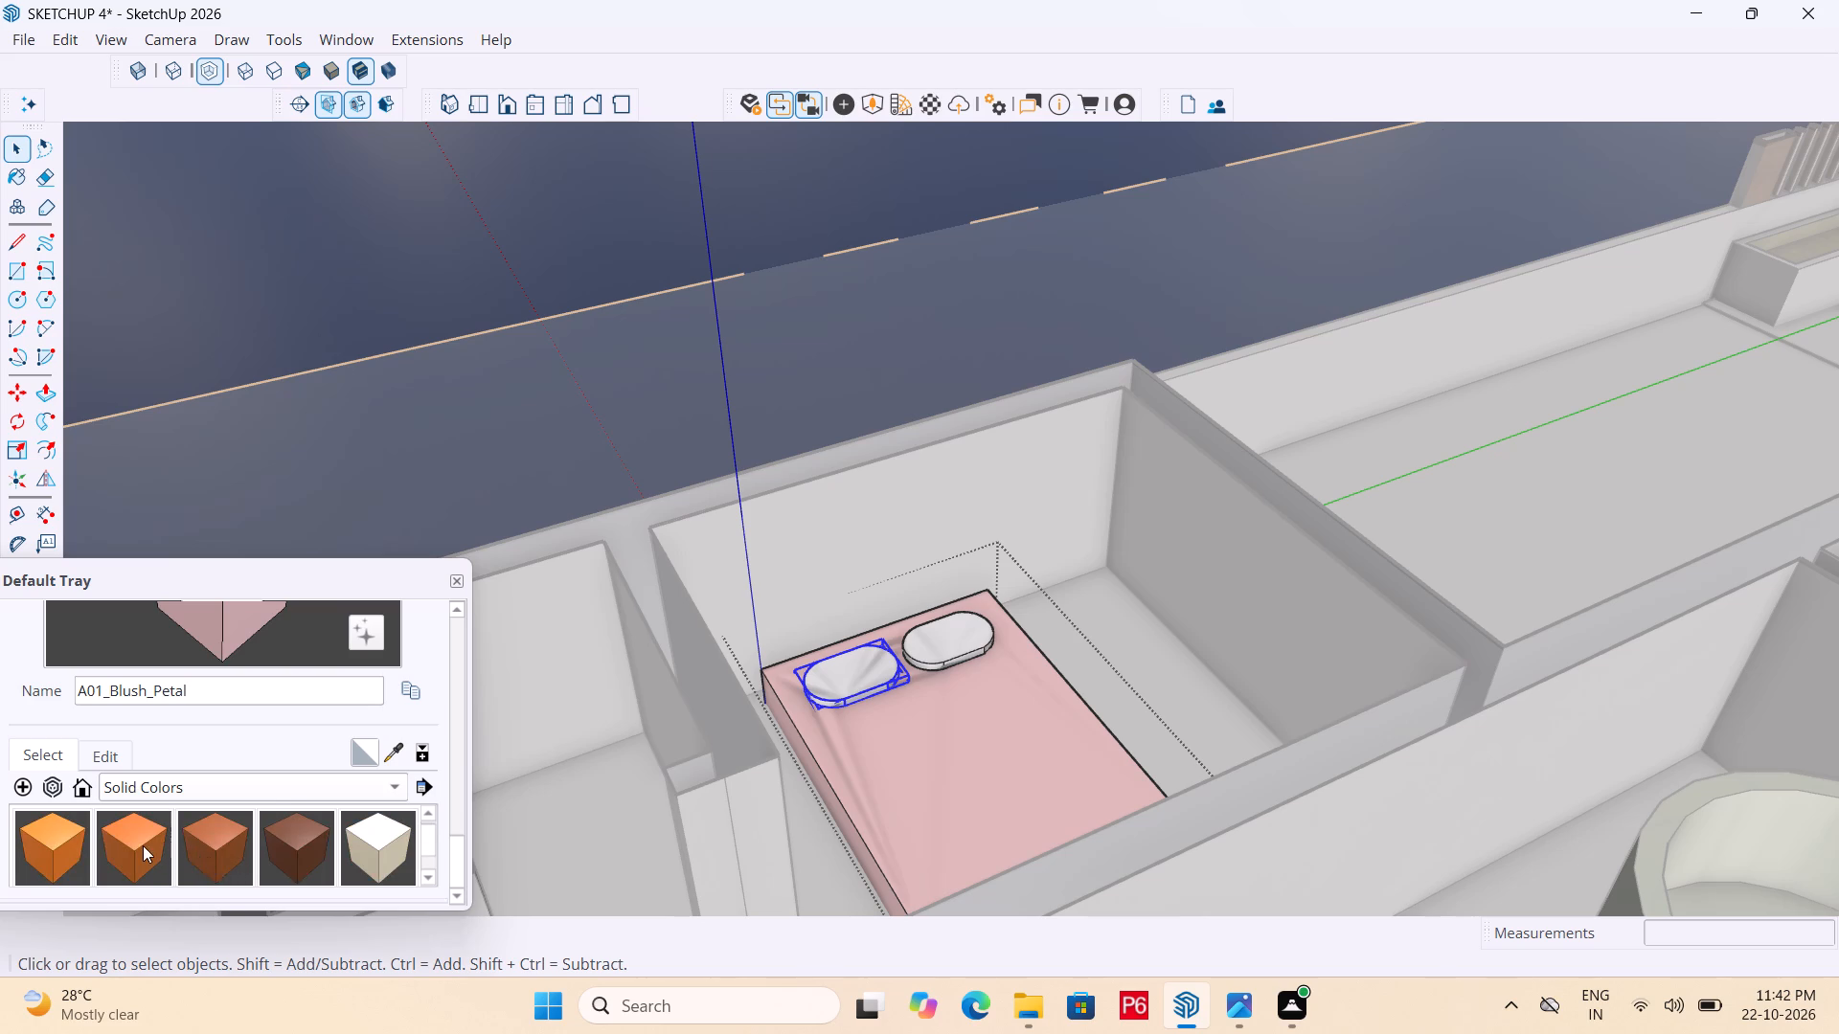
{"action": "left_click", "coordinate": [143, 845]}
{"action": "scroll", "coordinate": [229, 812], "scroll_direction": "down", "scroll_amount": 4}
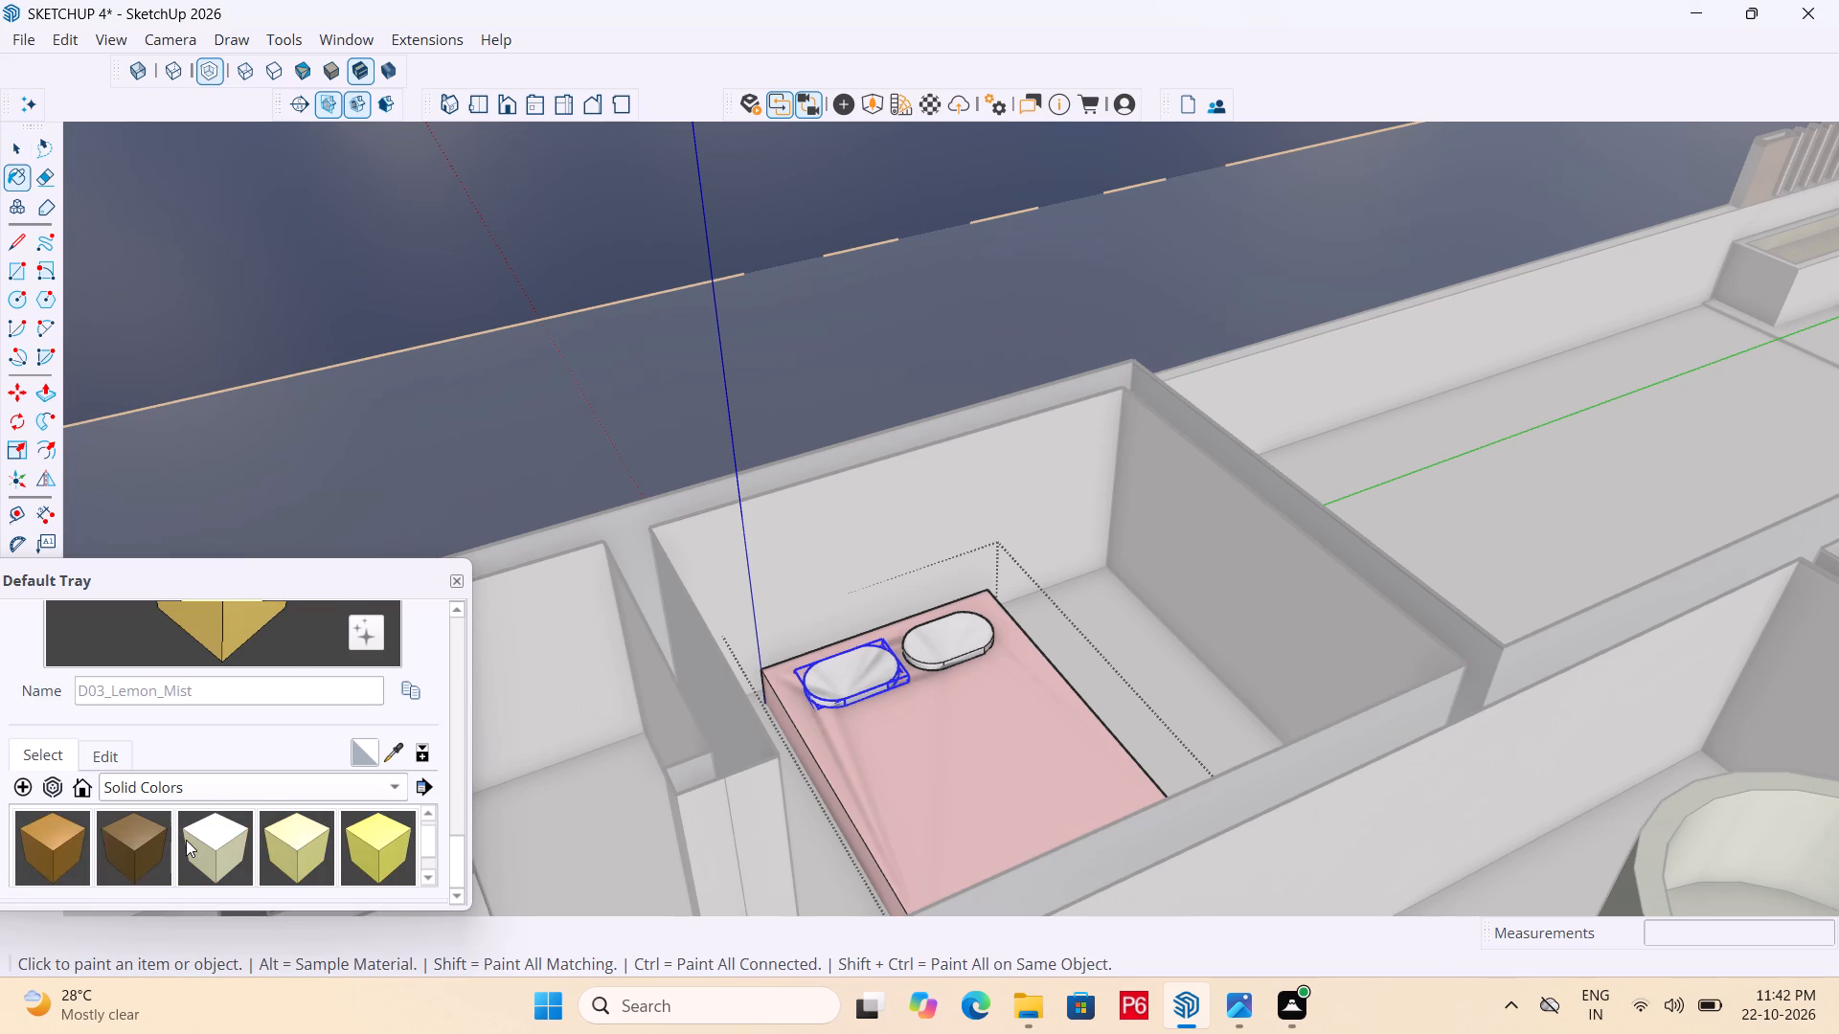
{"action": "scroll", "coordinate": [186, 840], "scroll_direction": "down", "scroll_amount": 2}
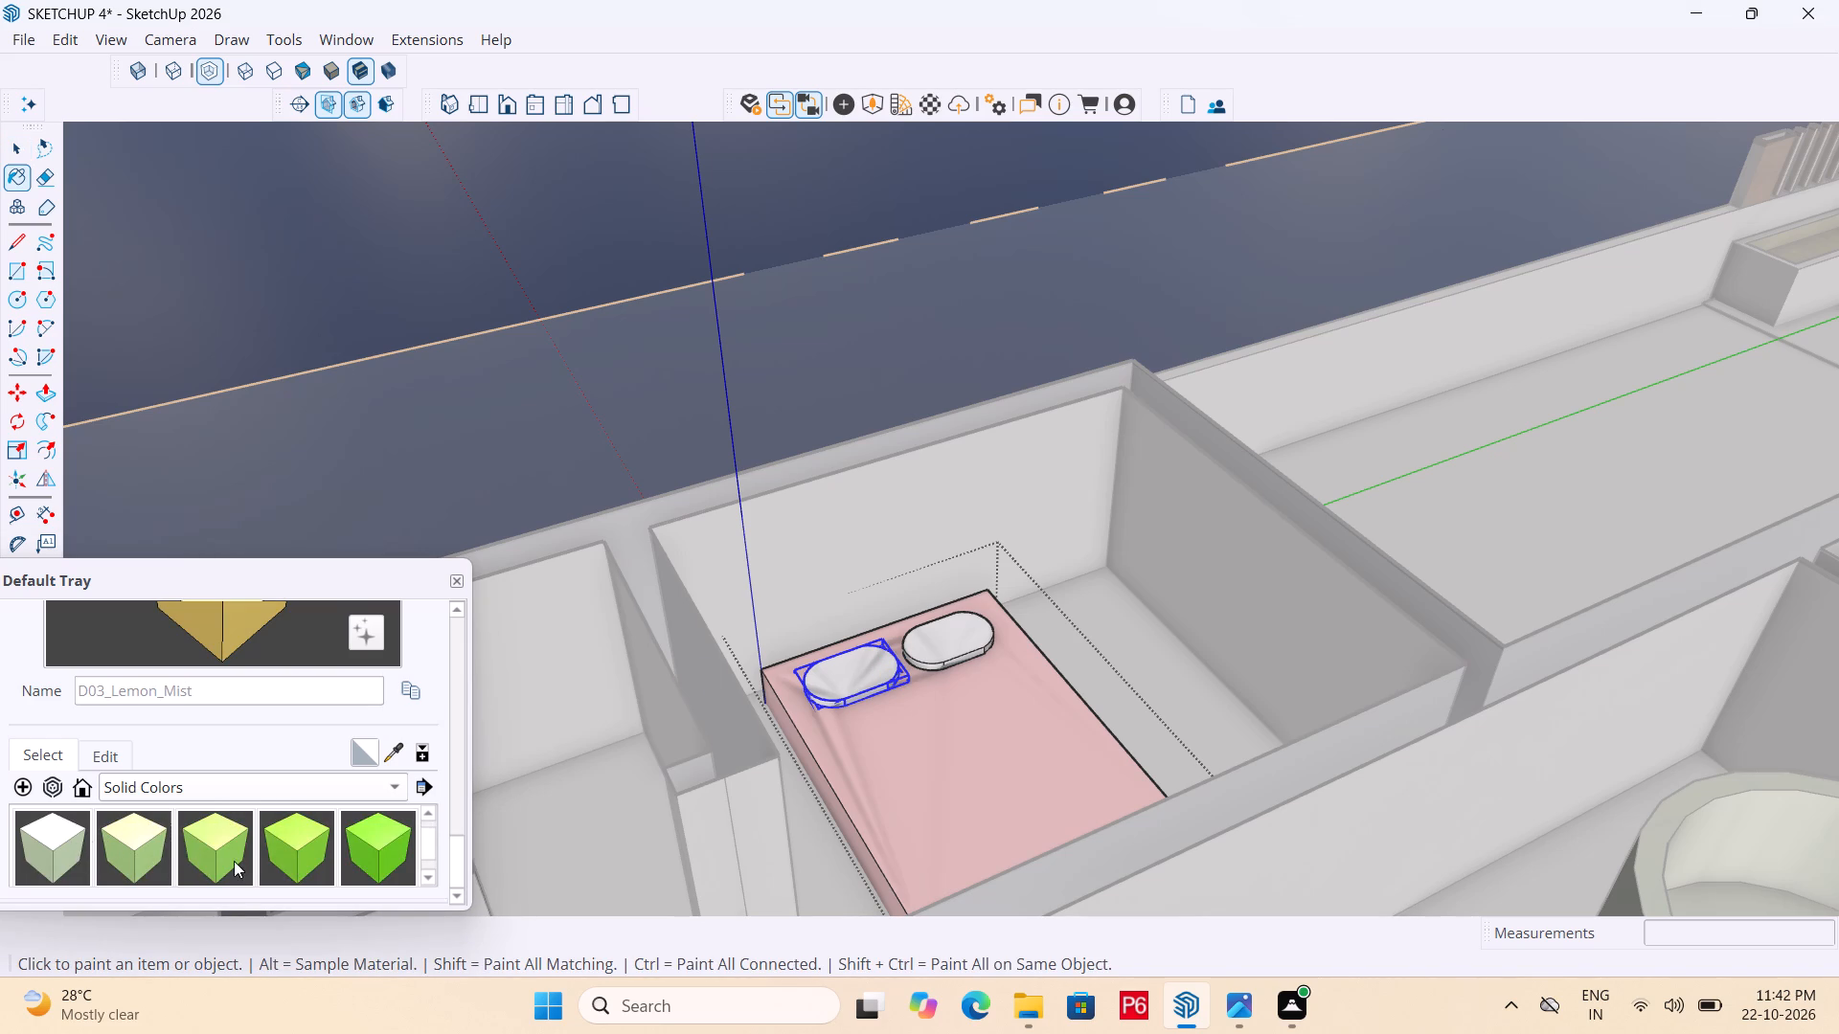
{"action": "left_click", "coordinate": [280, 848]}
{"action": "left_click", "coordinate": [842, 672]}
{"action": "left_click", "coordinate": [927, 655]}
{"action": "scroll", "coordinate": [965, 653], "scroll_direction": "down", "scroll_amount": 2}
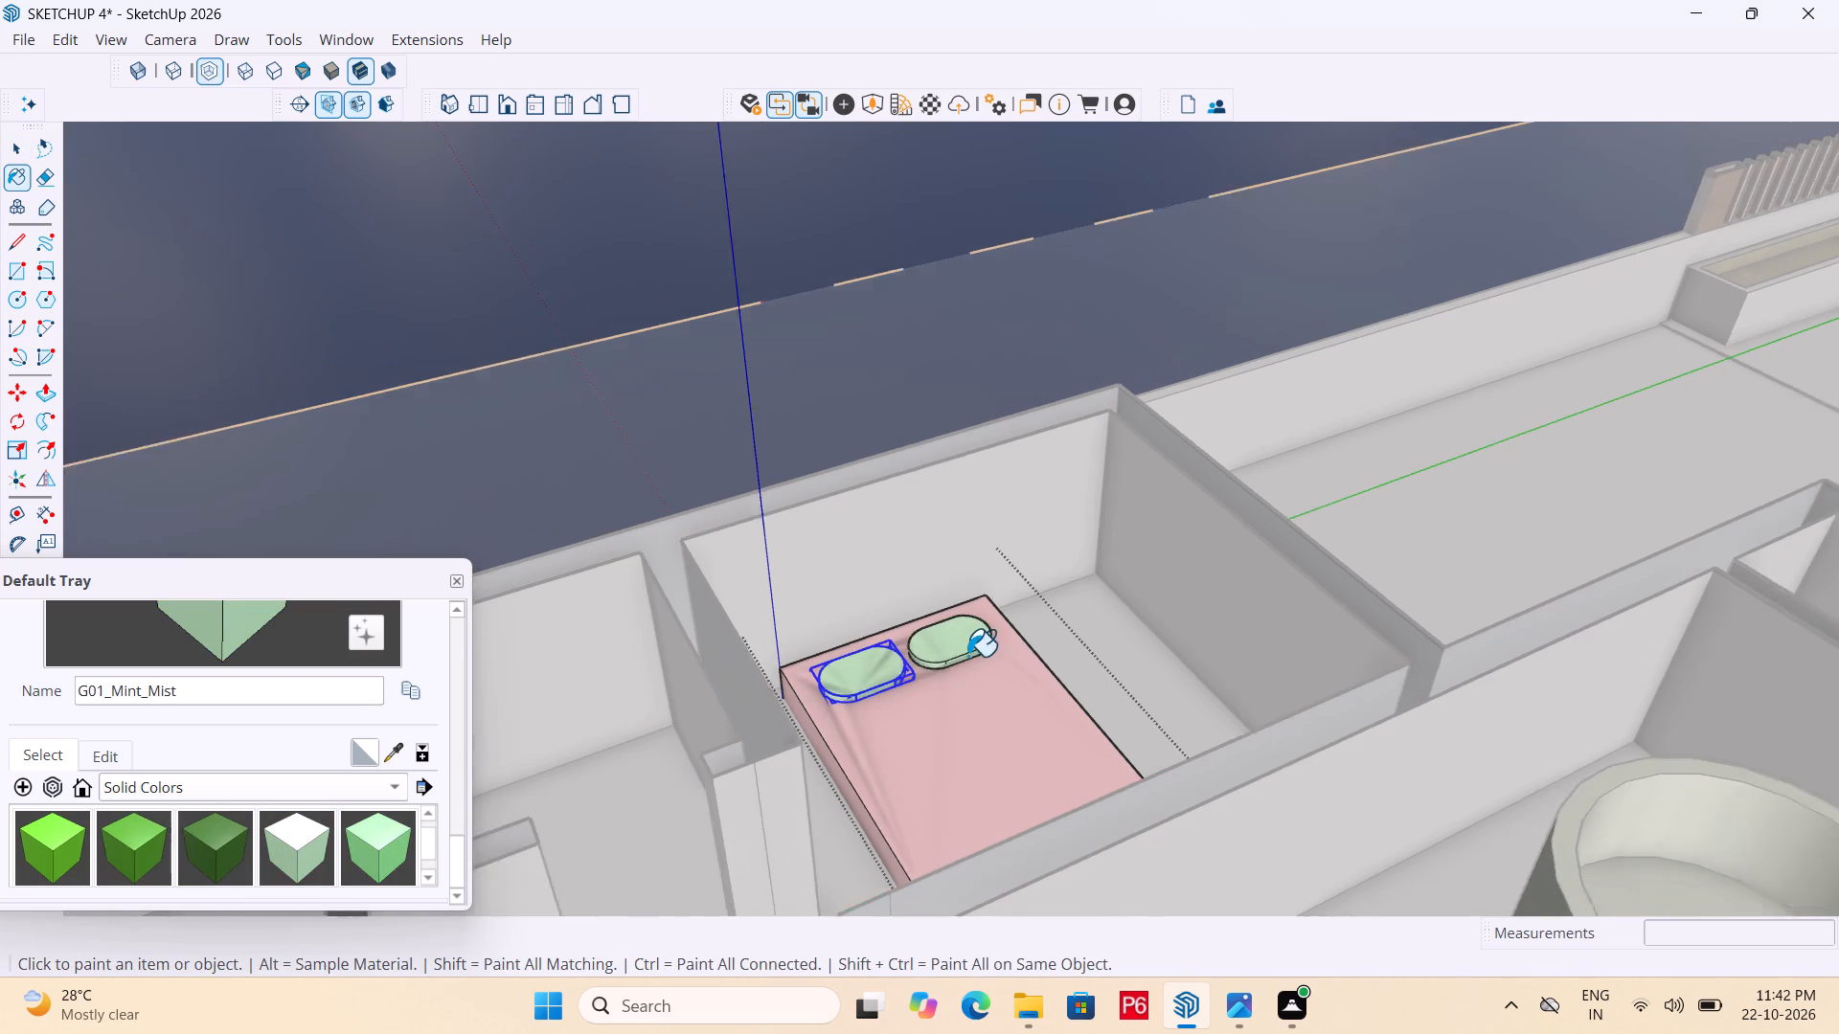
{"action": "scroll", "coordinate": [967, 656], "scroll_direction": "down", "scroll_amount": 1}
{"action": "key", "text": "space"}
{"action": "double_click", "coordinate": [1084, 382]}
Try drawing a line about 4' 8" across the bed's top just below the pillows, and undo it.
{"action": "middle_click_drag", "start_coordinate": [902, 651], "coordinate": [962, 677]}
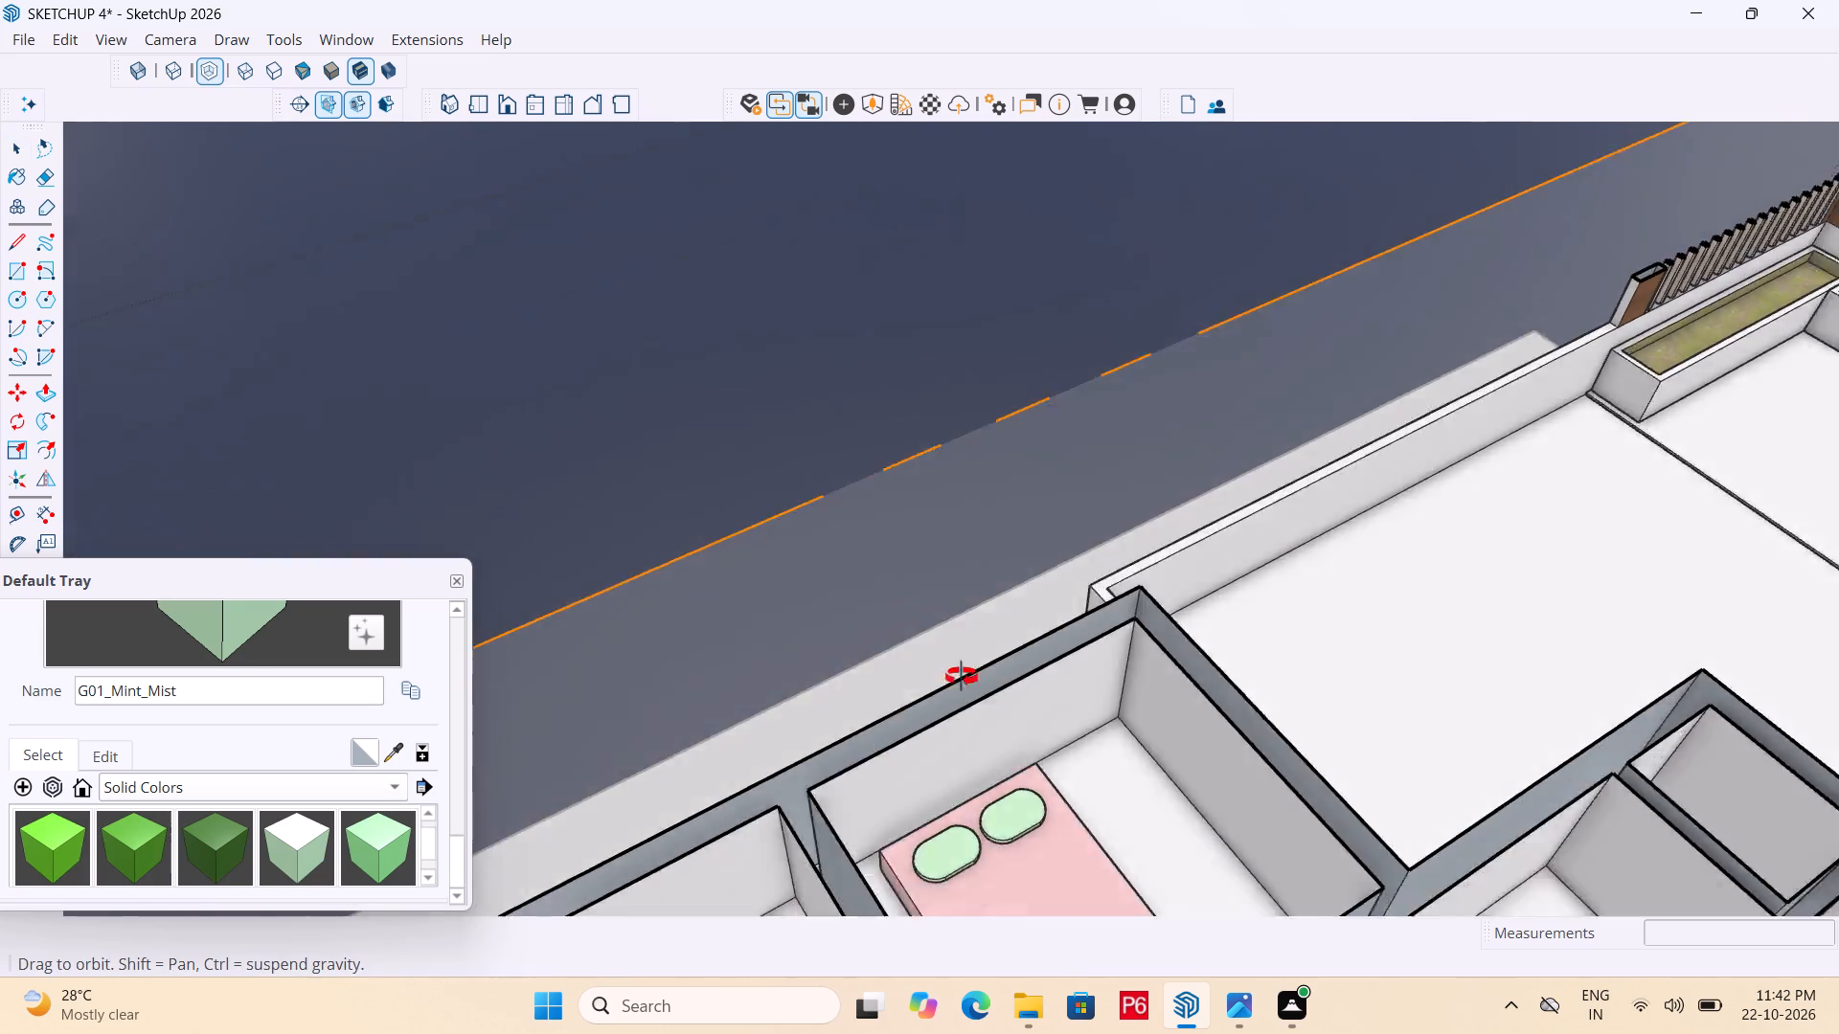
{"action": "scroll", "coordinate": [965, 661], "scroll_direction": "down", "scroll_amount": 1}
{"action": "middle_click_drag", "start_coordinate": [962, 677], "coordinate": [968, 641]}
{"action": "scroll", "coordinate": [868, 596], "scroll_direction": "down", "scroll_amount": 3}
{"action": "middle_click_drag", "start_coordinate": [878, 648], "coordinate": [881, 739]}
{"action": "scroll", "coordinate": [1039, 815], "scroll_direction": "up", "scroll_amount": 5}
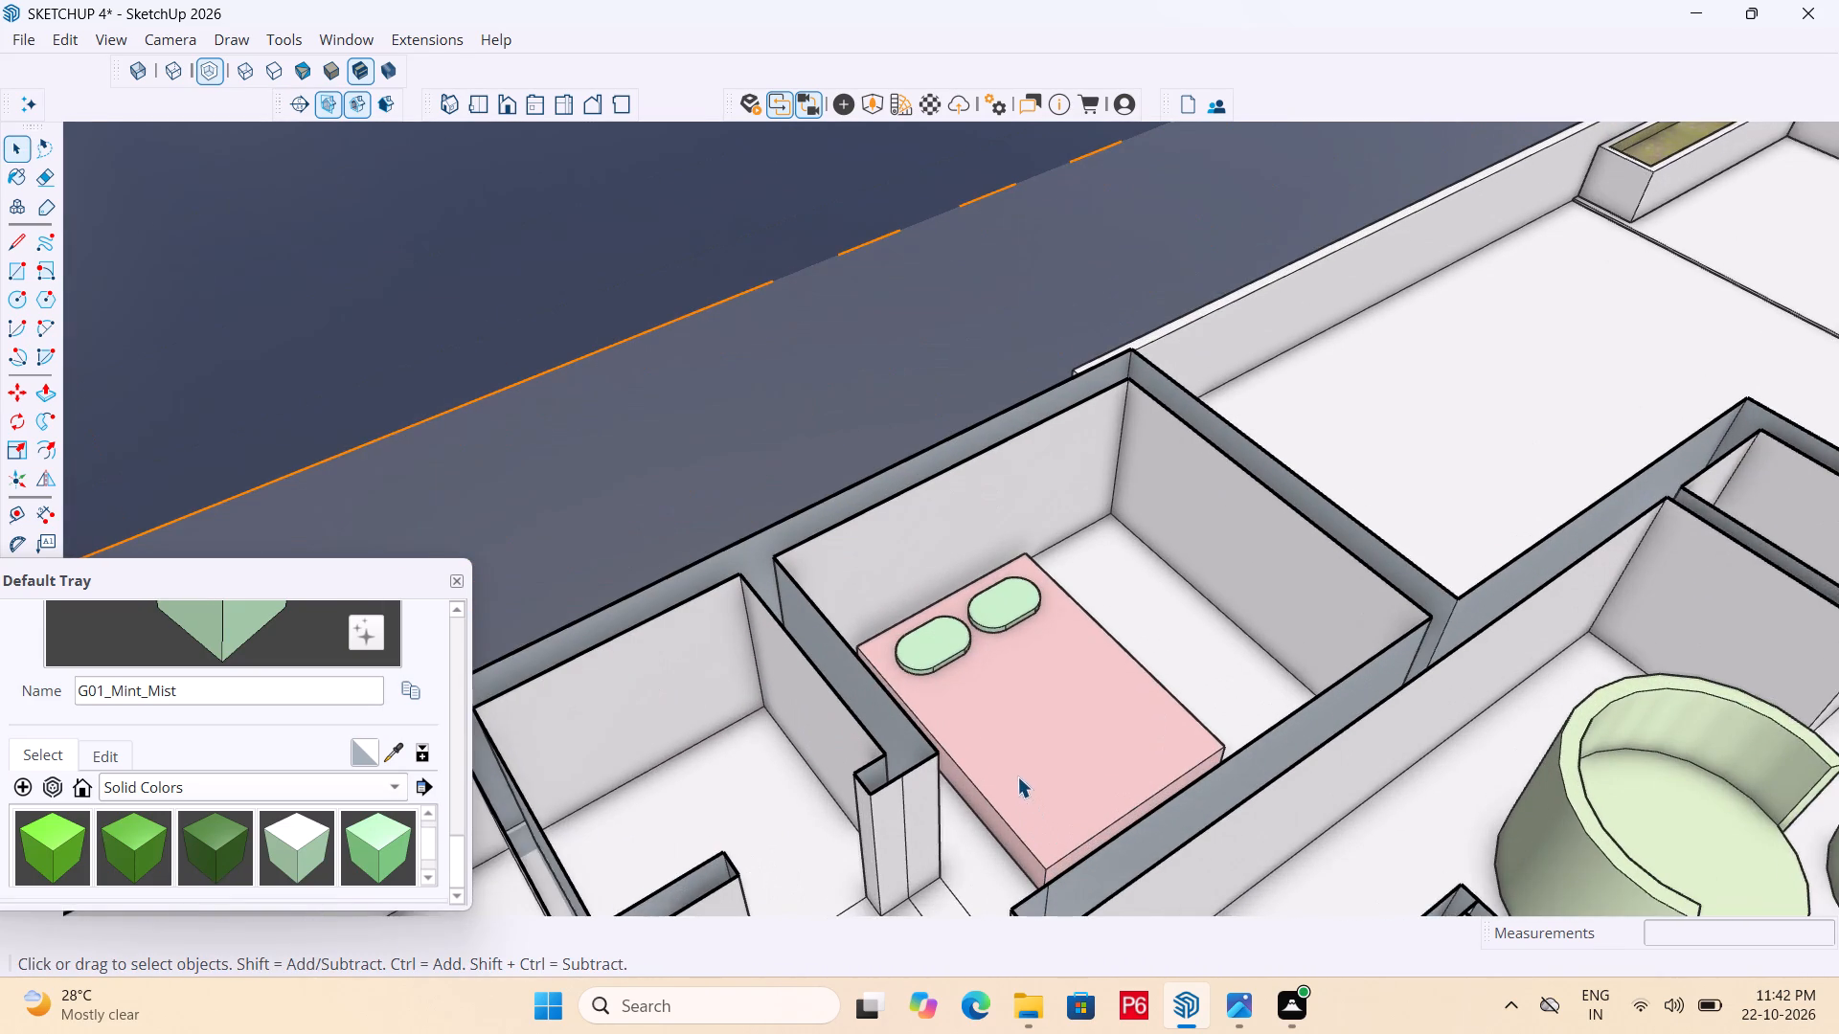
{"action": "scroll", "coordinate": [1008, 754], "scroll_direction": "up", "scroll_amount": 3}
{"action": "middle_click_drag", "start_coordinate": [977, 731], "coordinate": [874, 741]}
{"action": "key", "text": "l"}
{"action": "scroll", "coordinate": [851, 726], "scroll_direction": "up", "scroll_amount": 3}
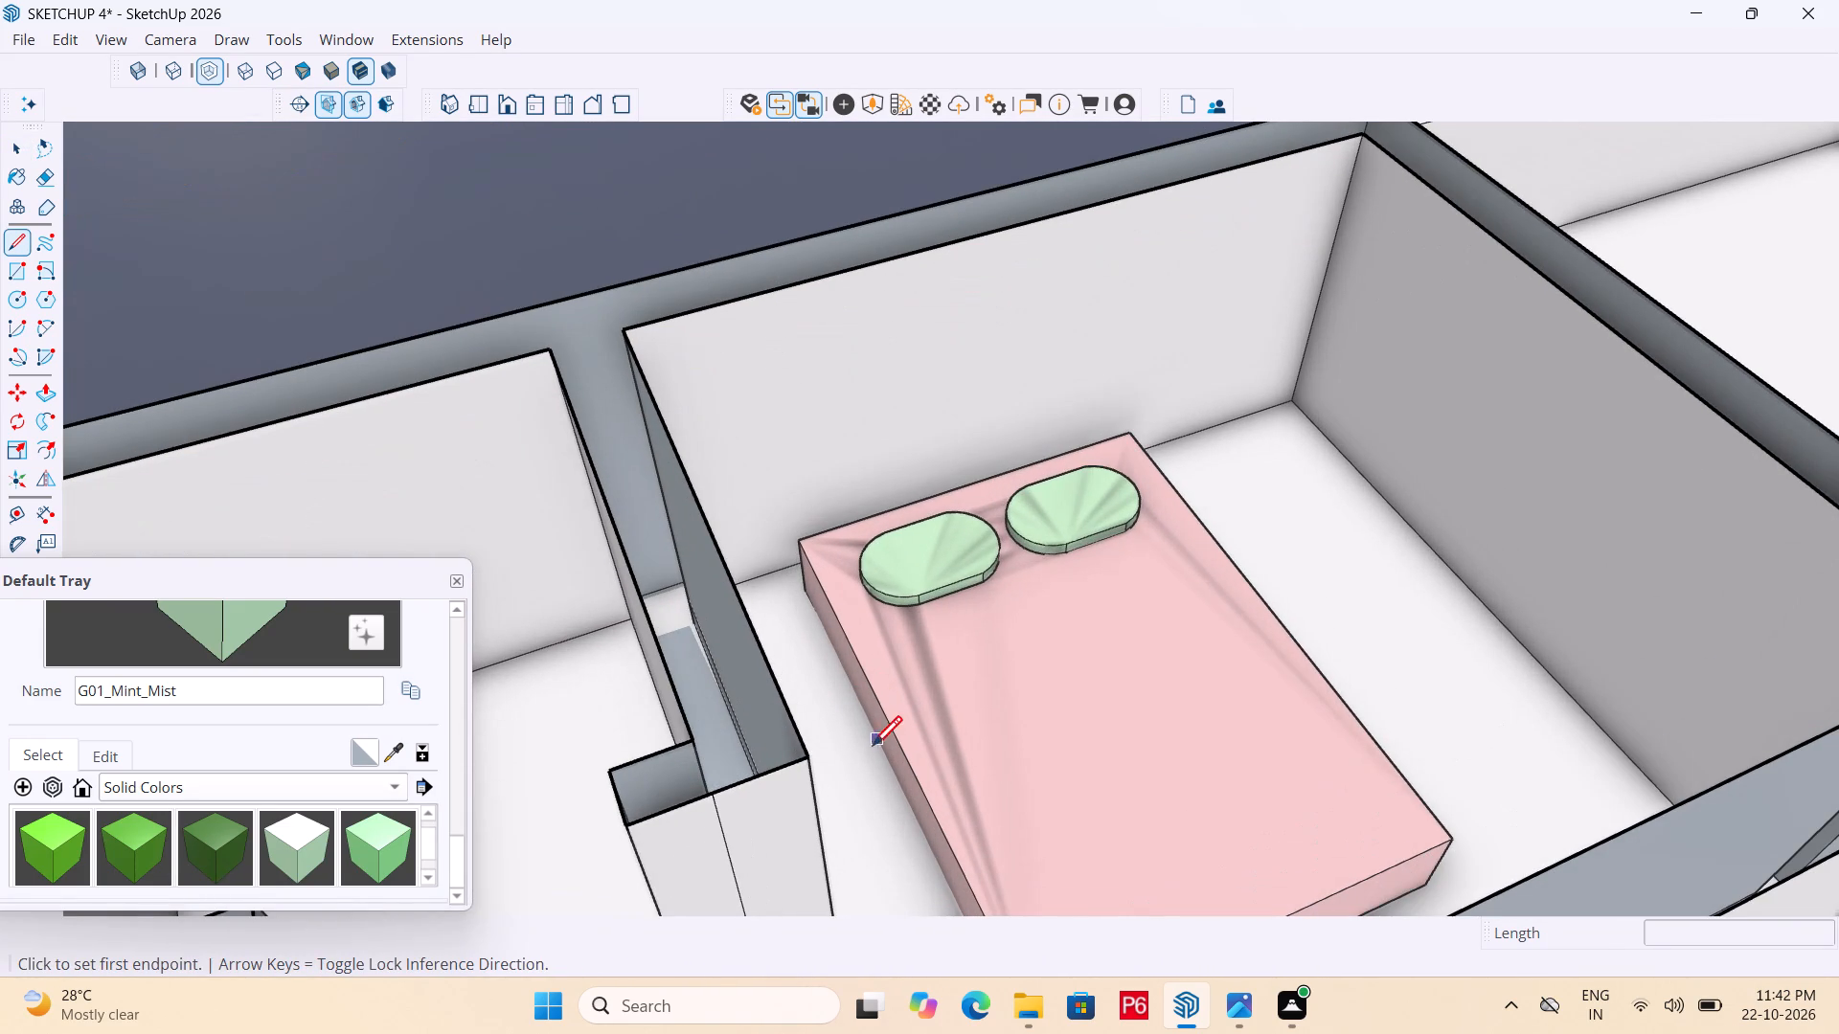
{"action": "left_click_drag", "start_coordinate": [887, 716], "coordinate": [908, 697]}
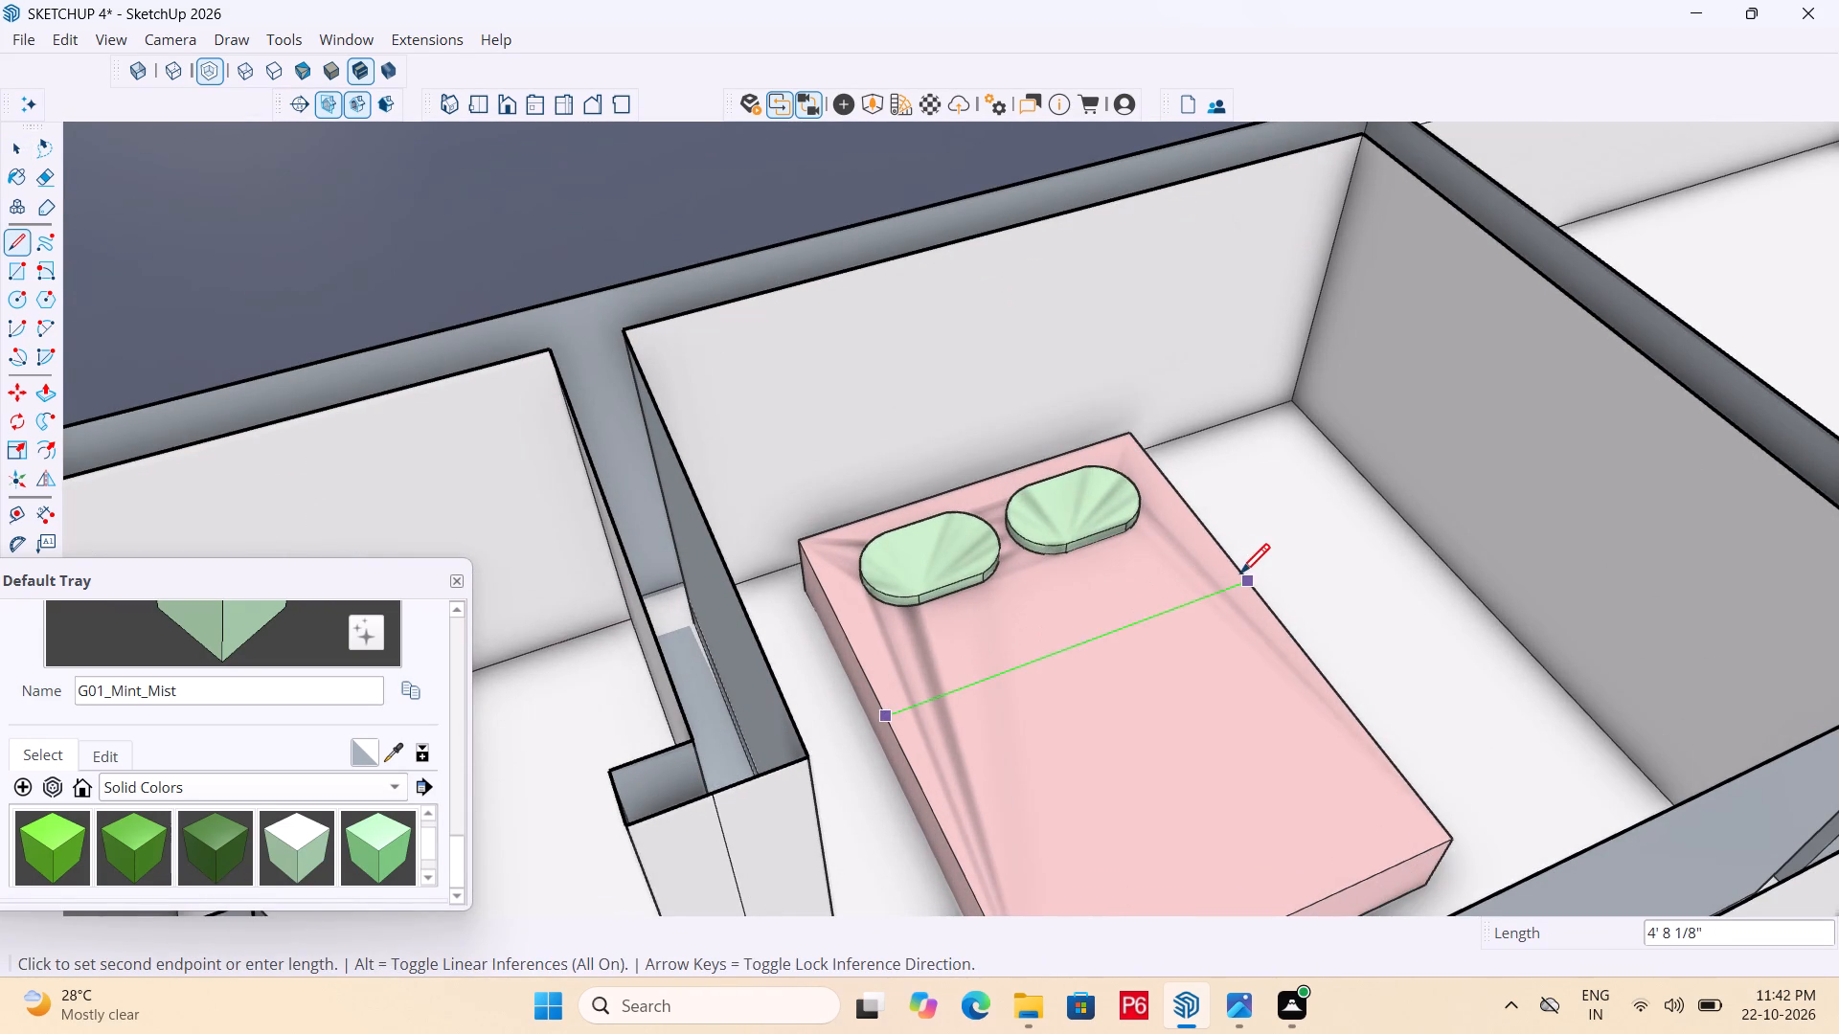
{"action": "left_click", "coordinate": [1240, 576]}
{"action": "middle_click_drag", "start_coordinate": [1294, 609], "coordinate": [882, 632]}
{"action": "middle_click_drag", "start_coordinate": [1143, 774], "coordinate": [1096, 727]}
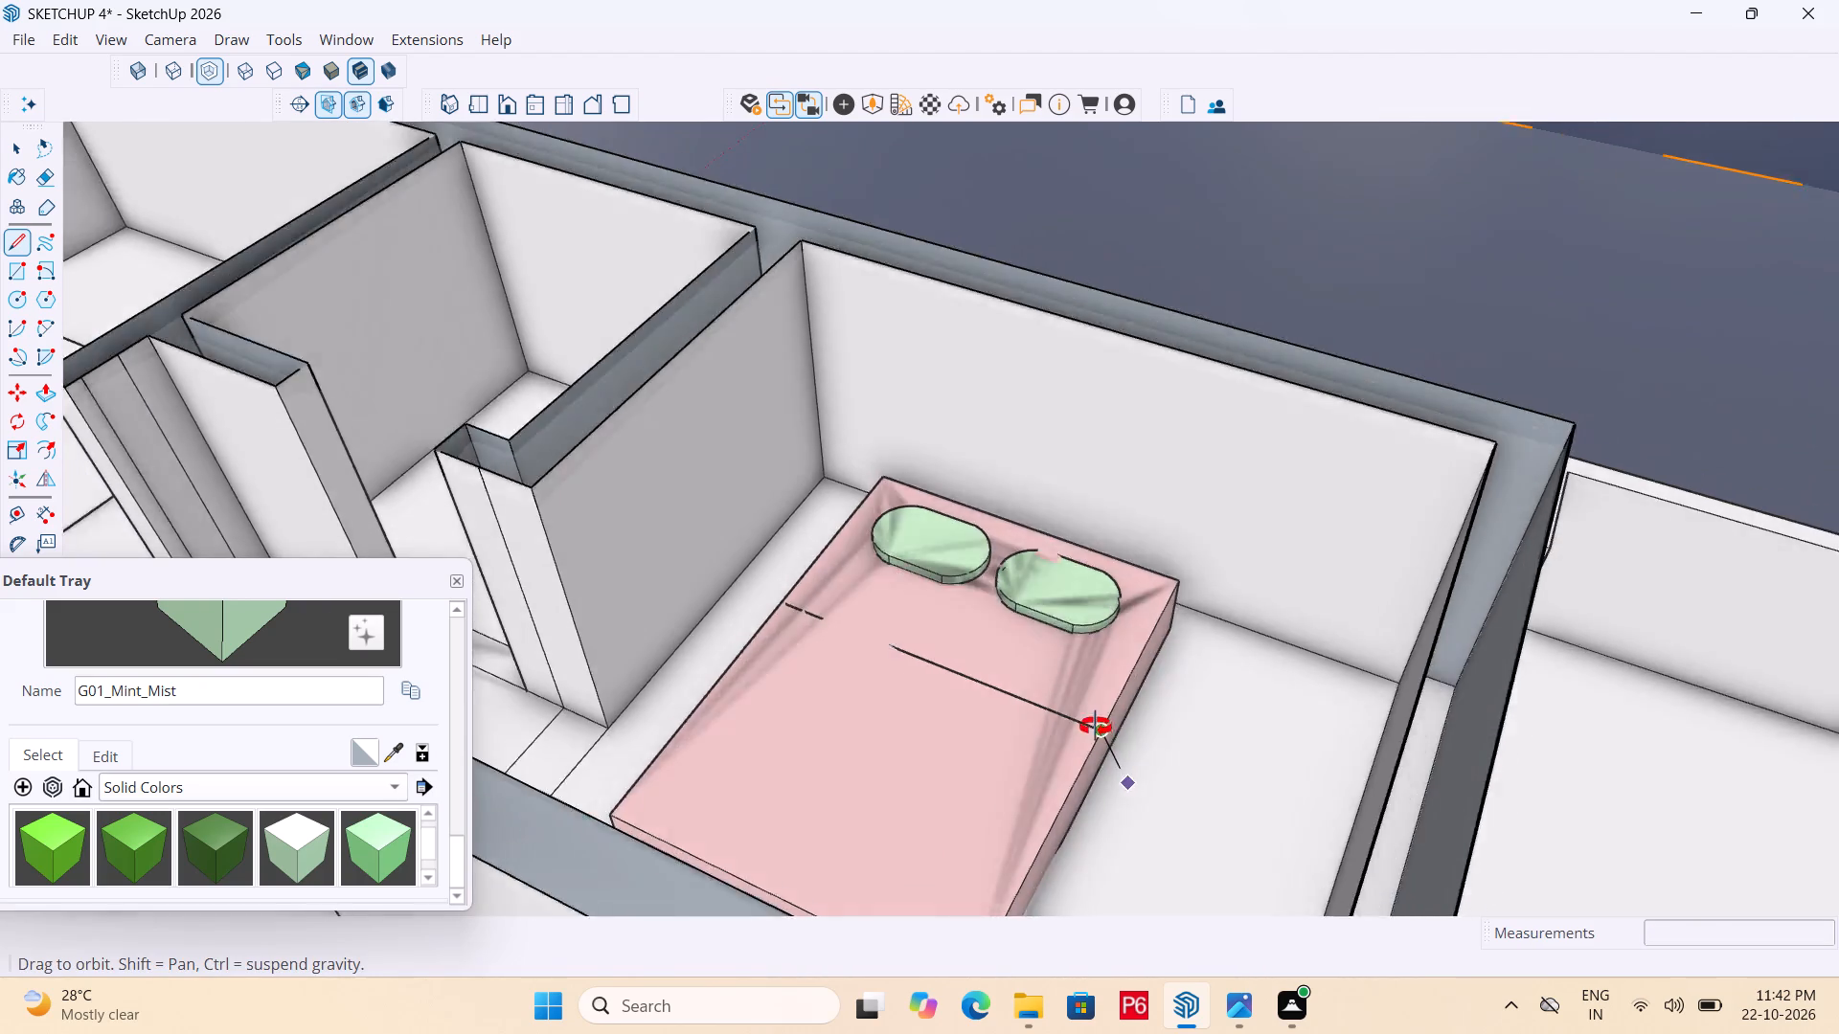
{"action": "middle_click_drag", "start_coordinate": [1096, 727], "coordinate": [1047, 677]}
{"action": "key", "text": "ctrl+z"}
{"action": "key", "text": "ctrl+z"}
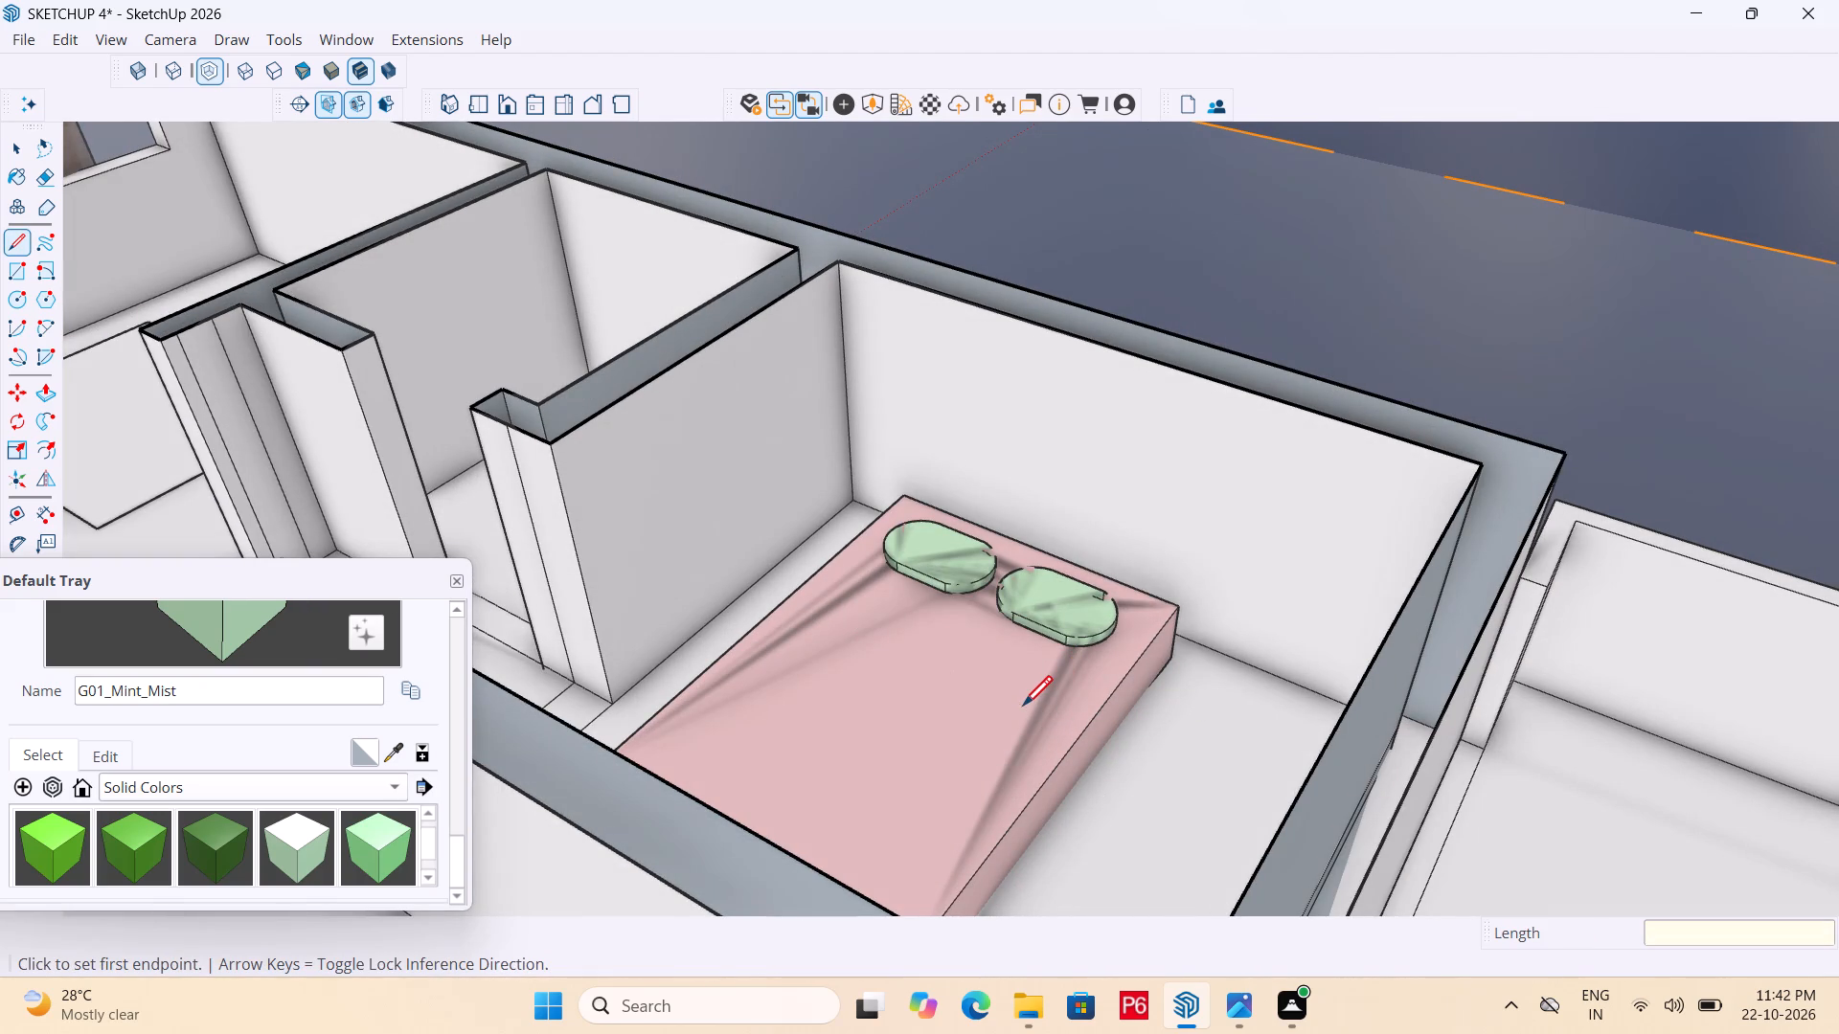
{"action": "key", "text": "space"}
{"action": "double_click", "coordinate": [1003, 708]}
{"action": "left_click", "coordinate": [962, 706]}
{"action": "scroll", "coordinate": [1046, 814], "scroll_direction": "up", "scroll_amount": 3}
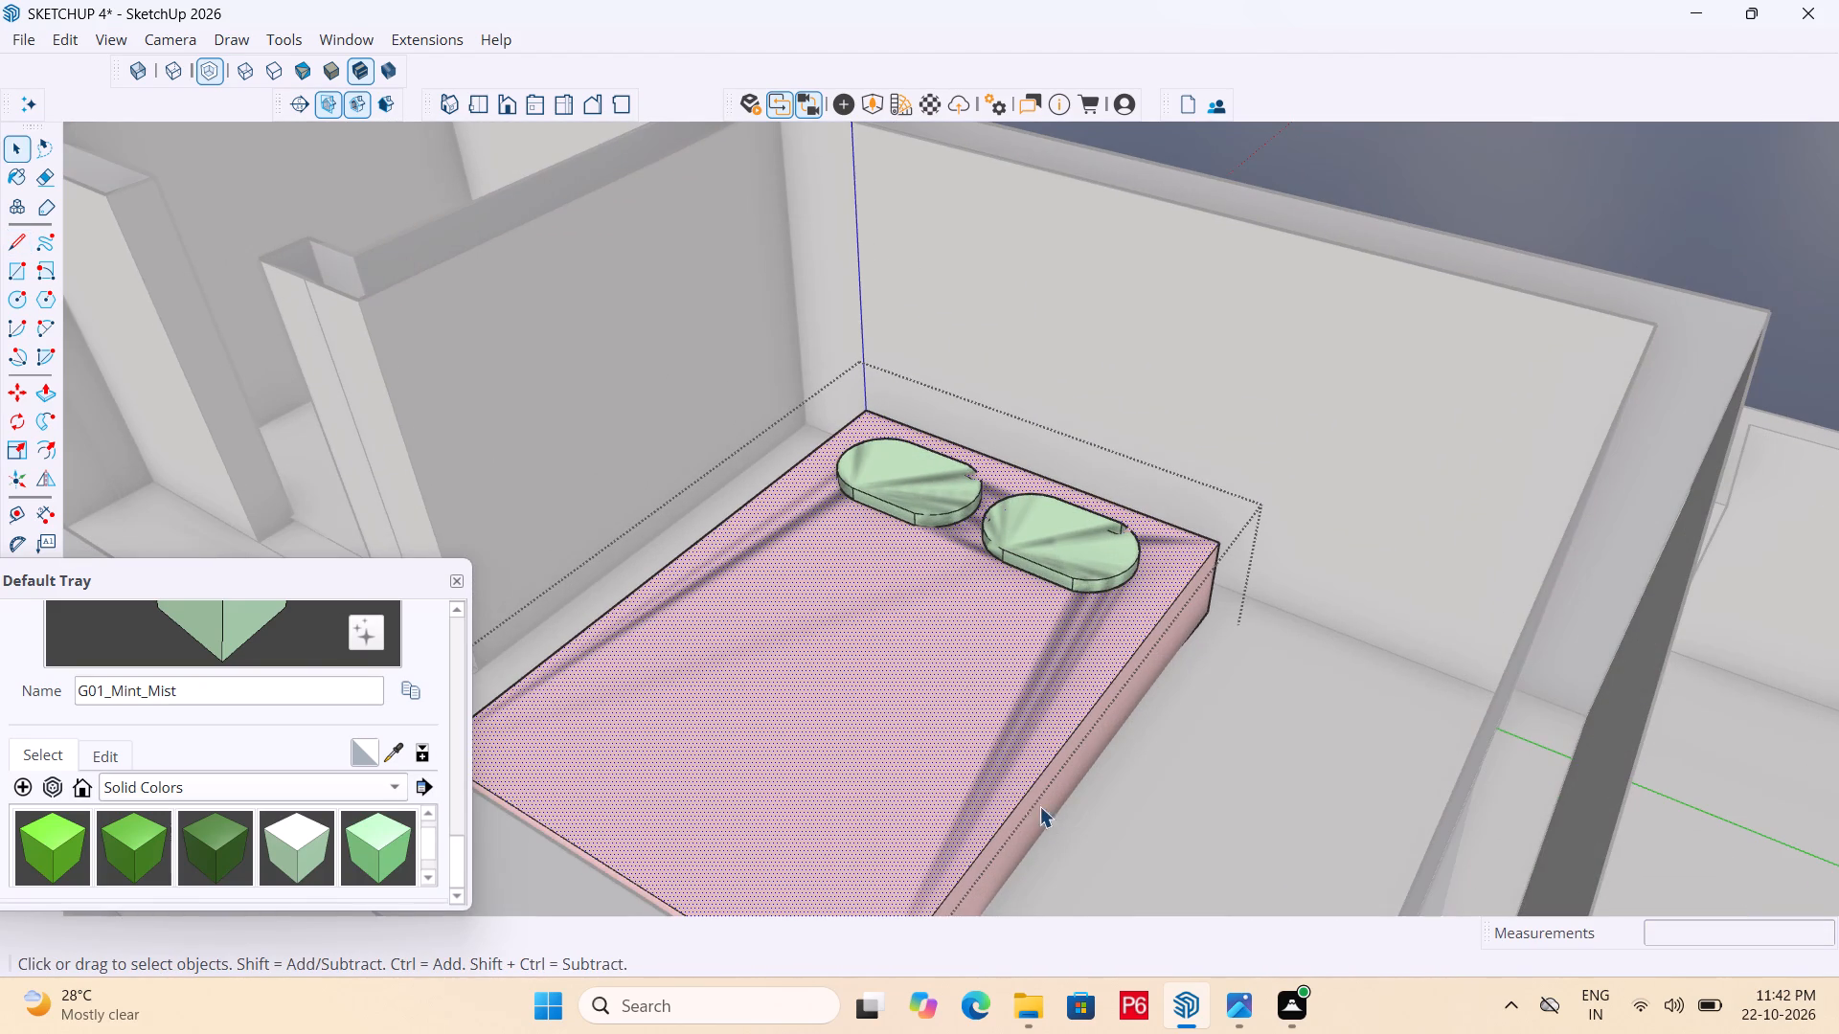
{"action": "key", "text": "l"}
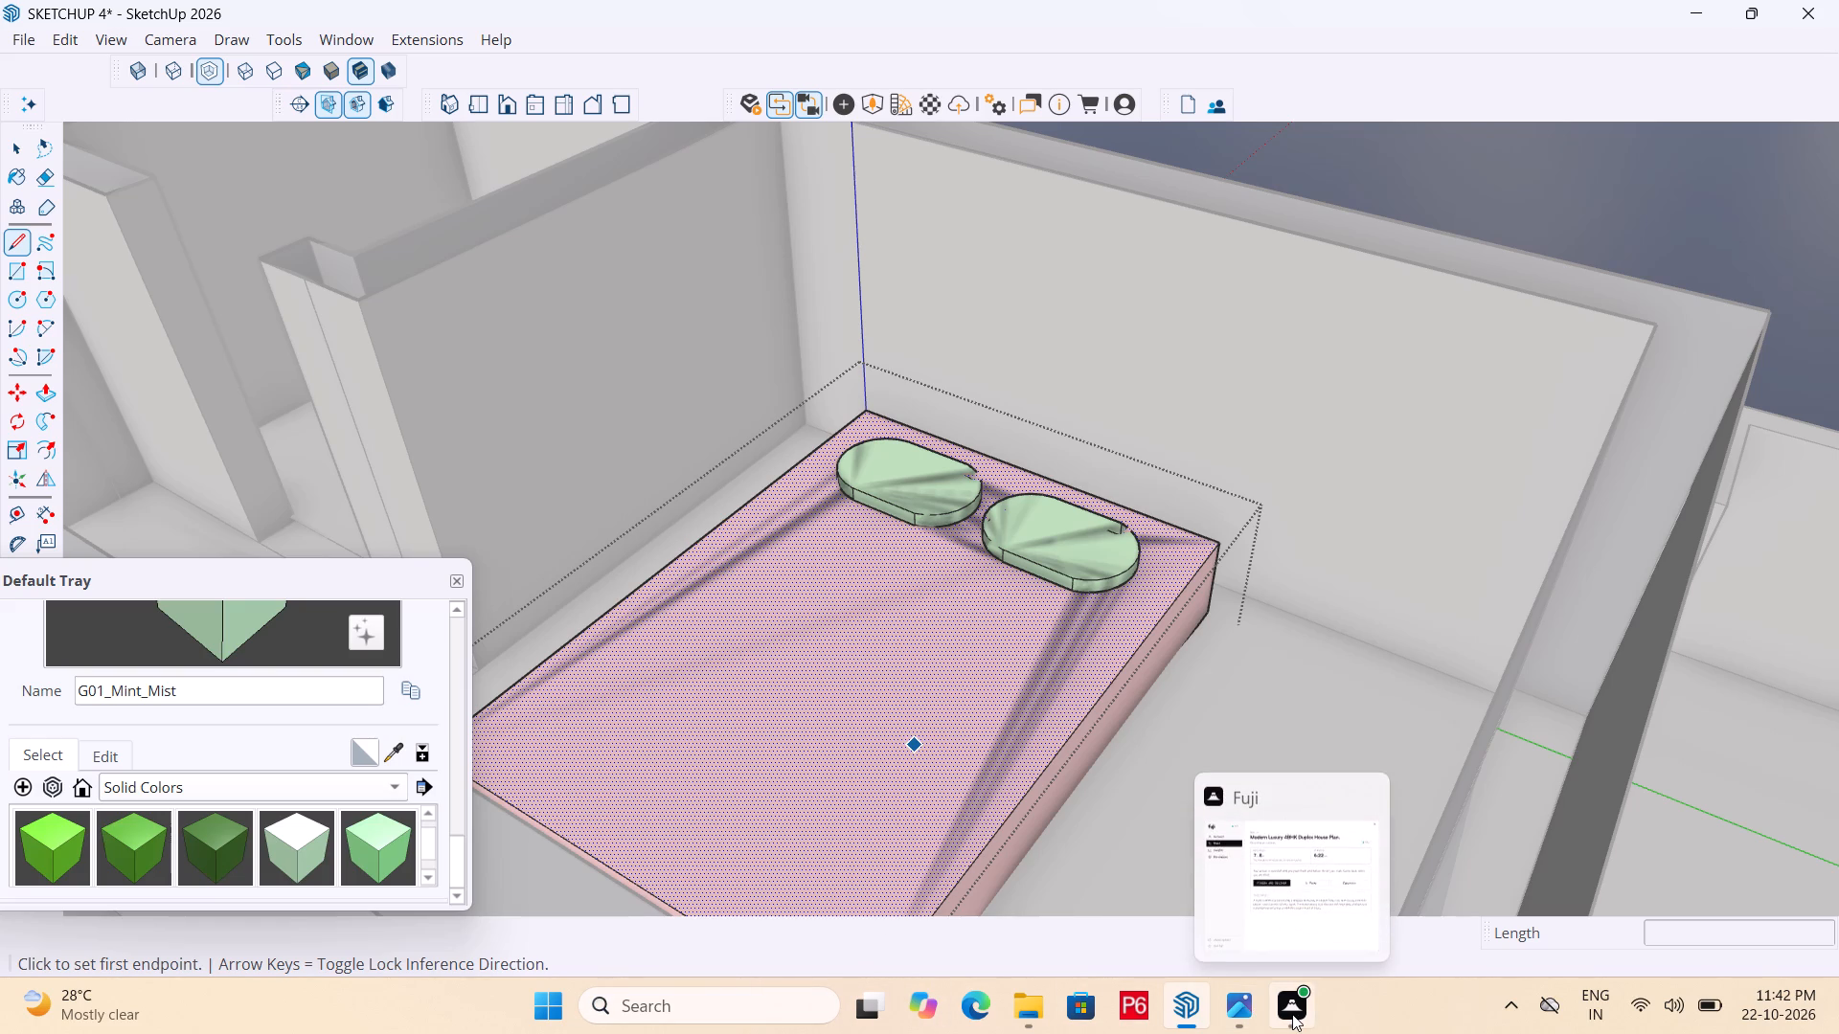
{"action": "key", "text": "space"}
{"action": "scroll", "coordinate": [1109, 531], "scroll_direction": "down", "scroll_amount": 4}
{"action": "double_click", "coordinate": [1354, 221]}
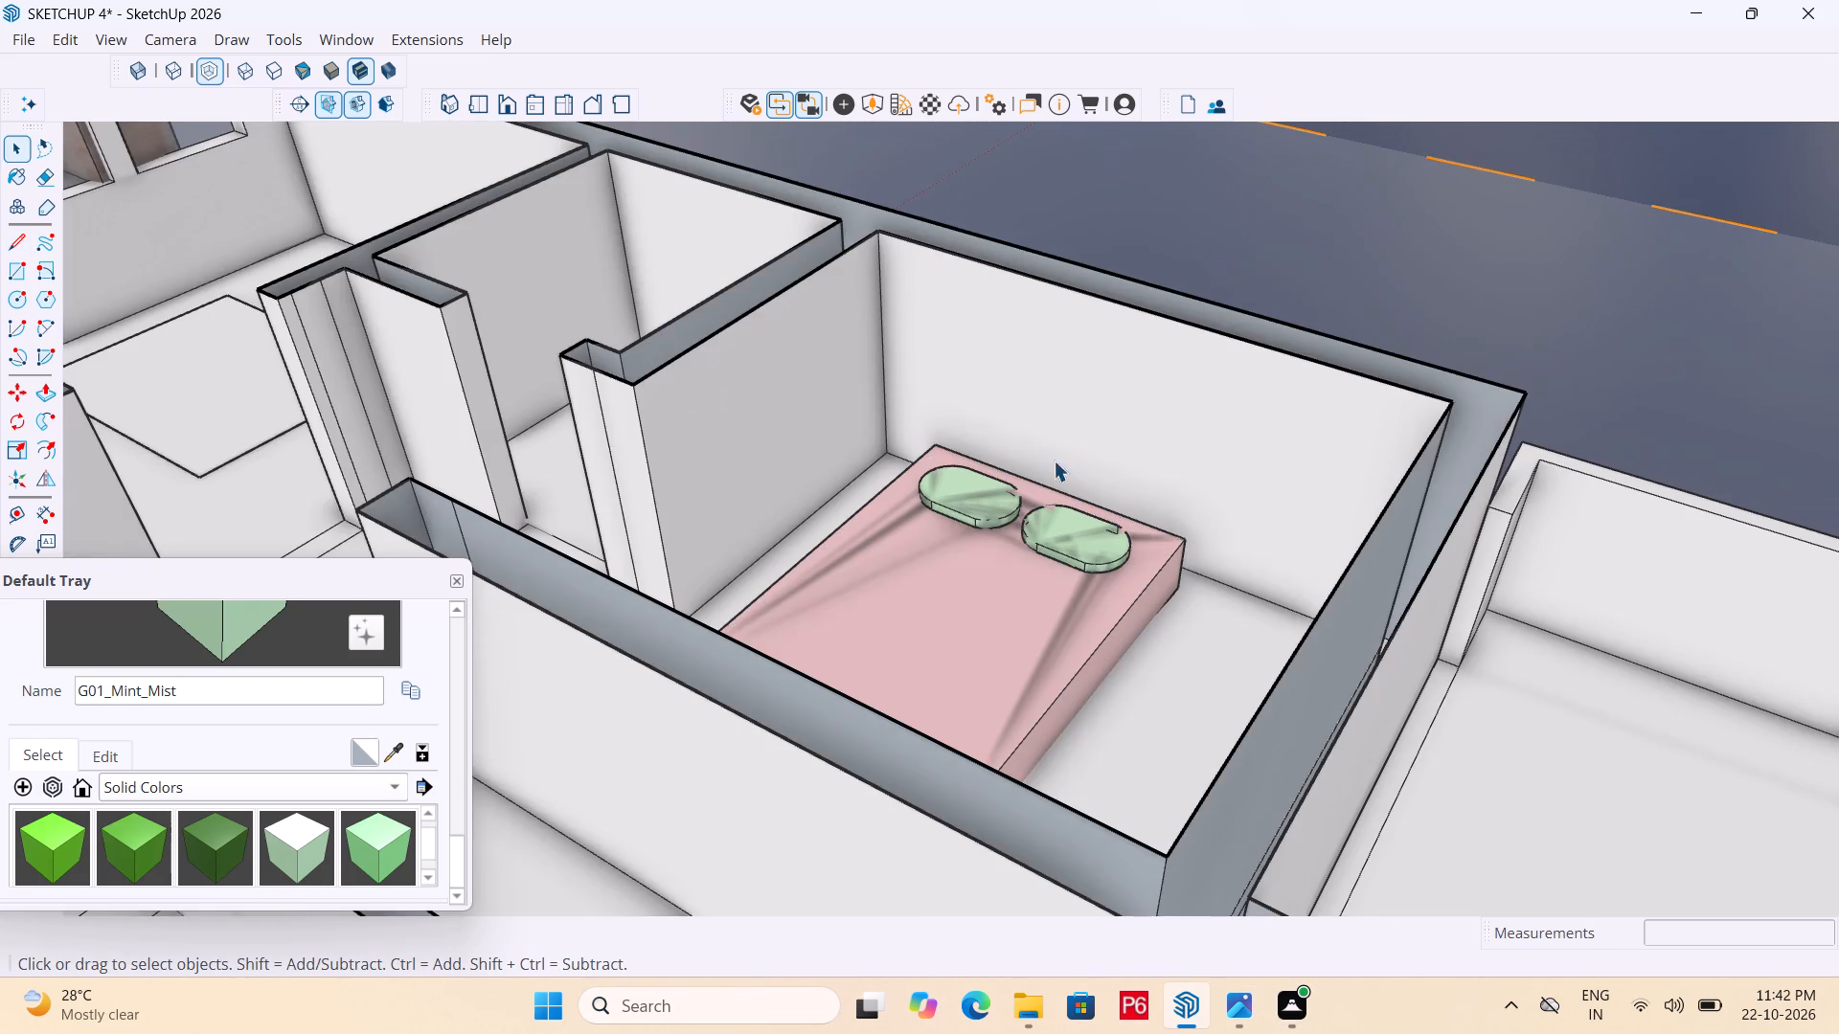
Copy the bed group about 15' 5" into the bedroom beyond the small middle room, near its floor outline.
{"action": "middle_click_drag", "start_coordinate": [884, 584], "coordinate": [1338, 709]}
{"action": "left_click", "coordinate": [998, 667]}
{"action": "left_click", "coordinate": [936, 599]}
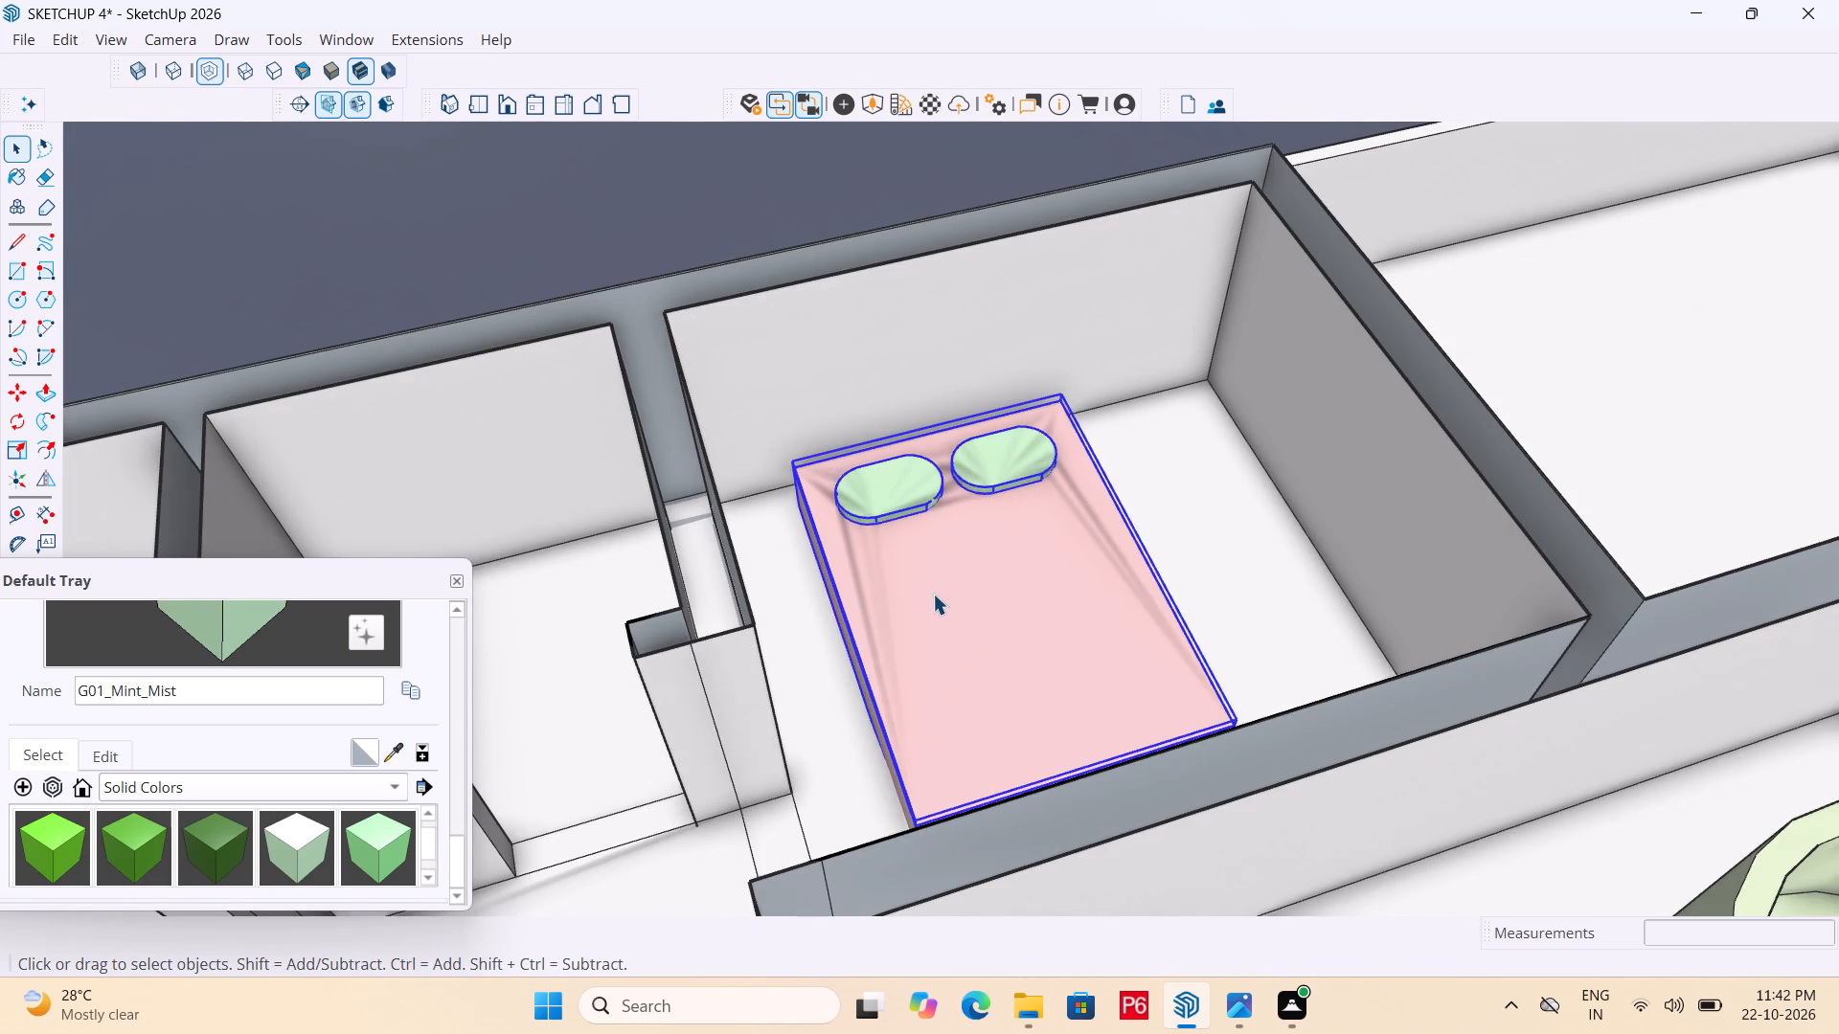
{"action": "scroll", "coordinate": [1353, 617], "scroll_direction": "down", "scroll_amount": 6}
{"action": "scroll", "coordinate": [1517, 542], "scroll_direction": "down", "scroll_amount": 5}
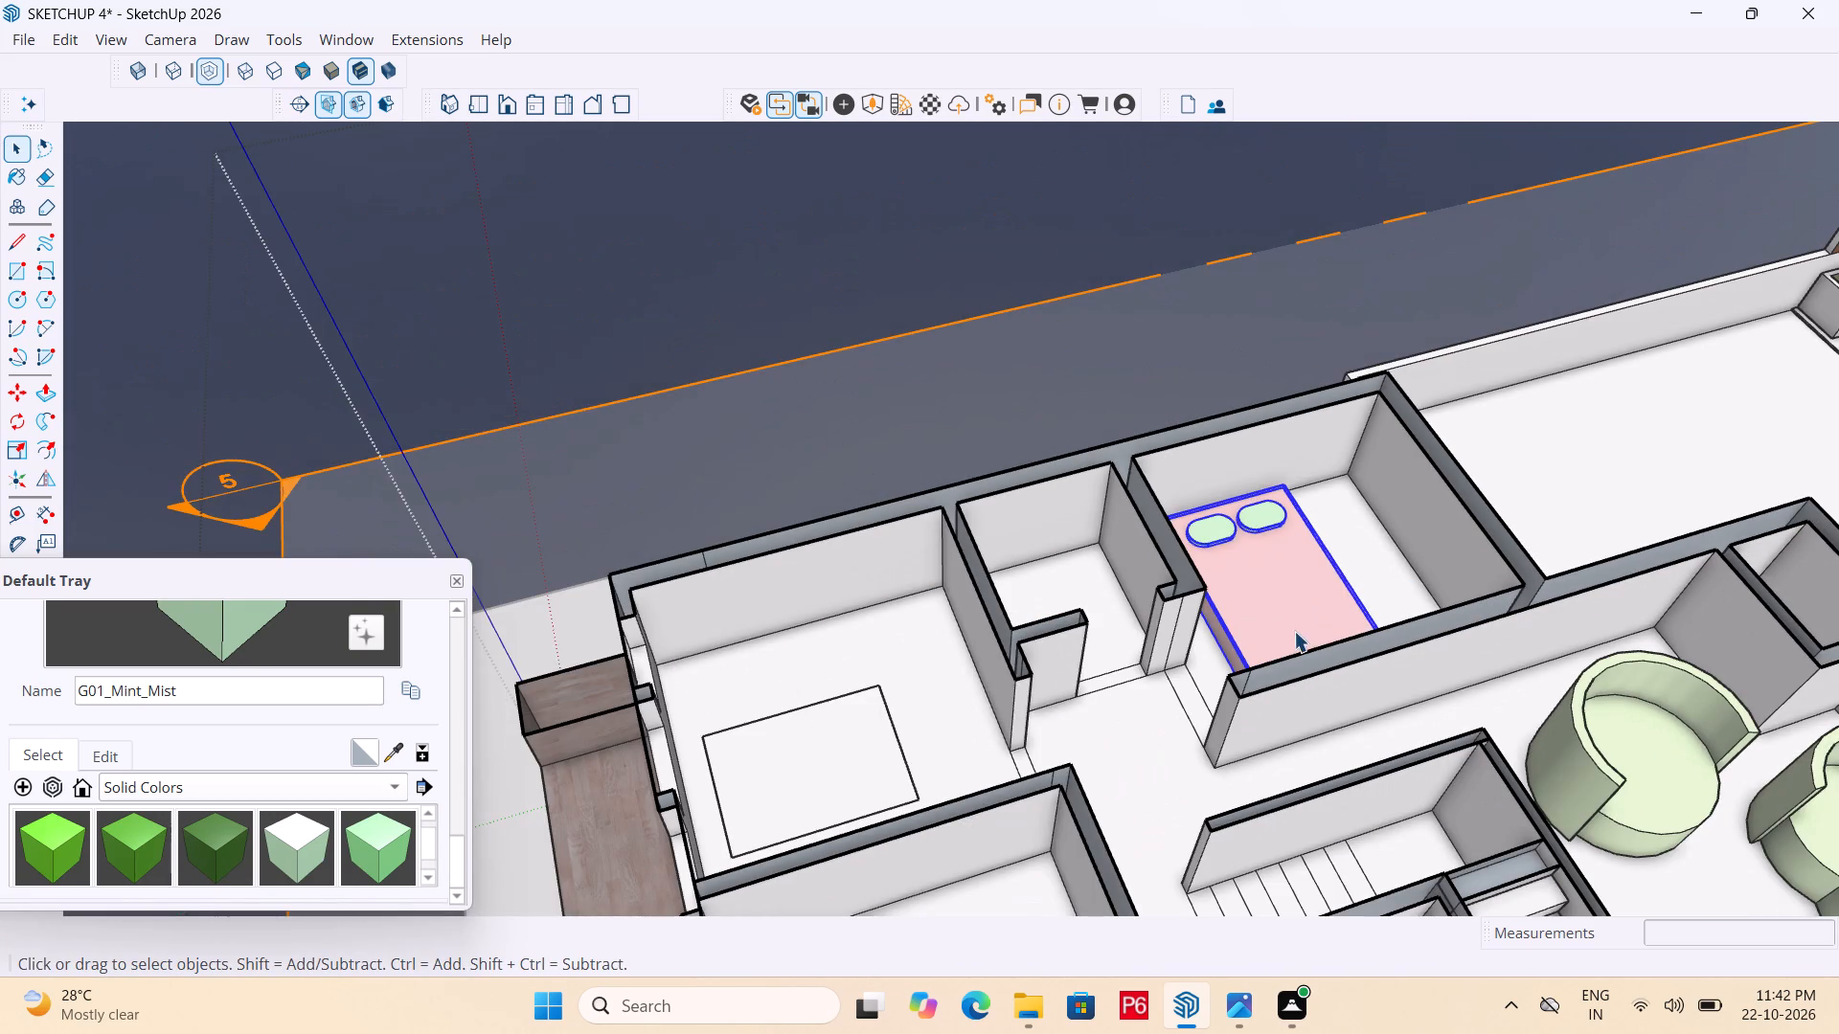
{"action": "middle_click_drag", "start_coordinate": [1281, 667], "coordinate": [1418, 720]}
{"action": "key", "text": "m"}
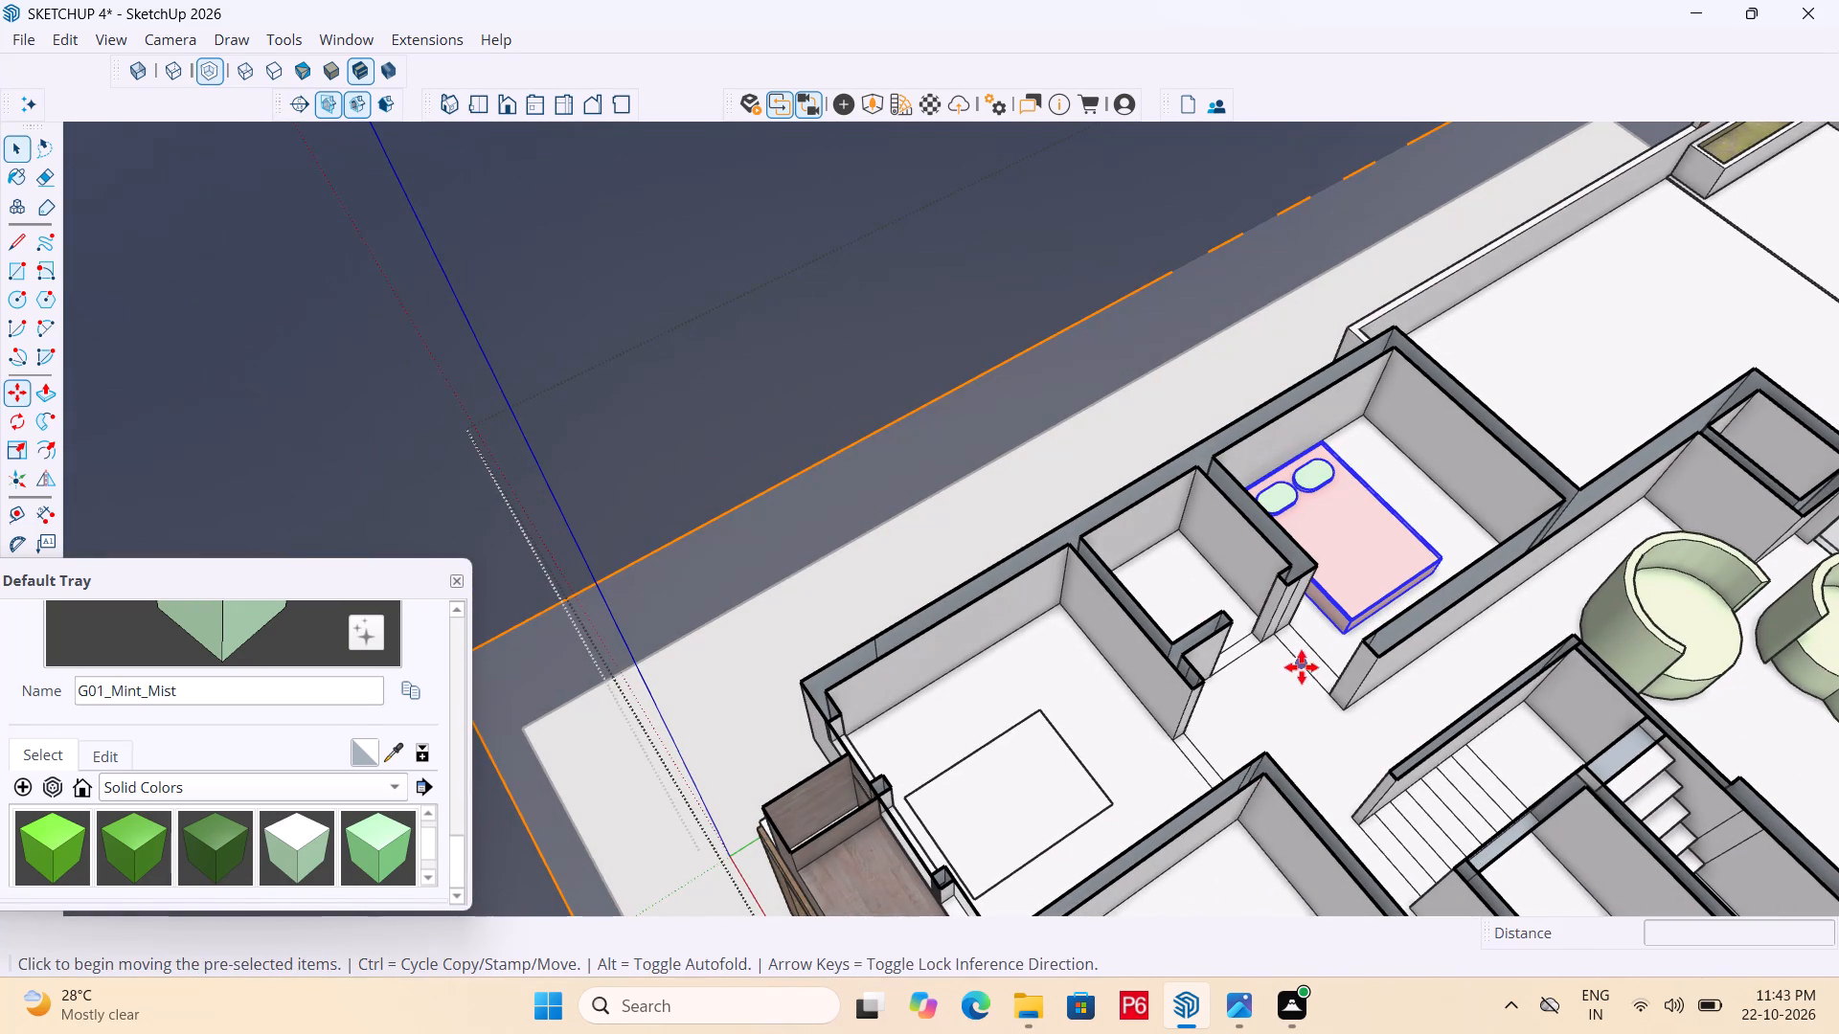
{"action": "scroll", "coordinate": [1333, 653], "scroll_direction": "up", "scroll_amount": 4}
{"action": "left_click", "coordinate": [1355, 631]}
{"action": "scroll", "coordinate": [954, 805], "scroll_direction": "down", "scroll_amount": 2}
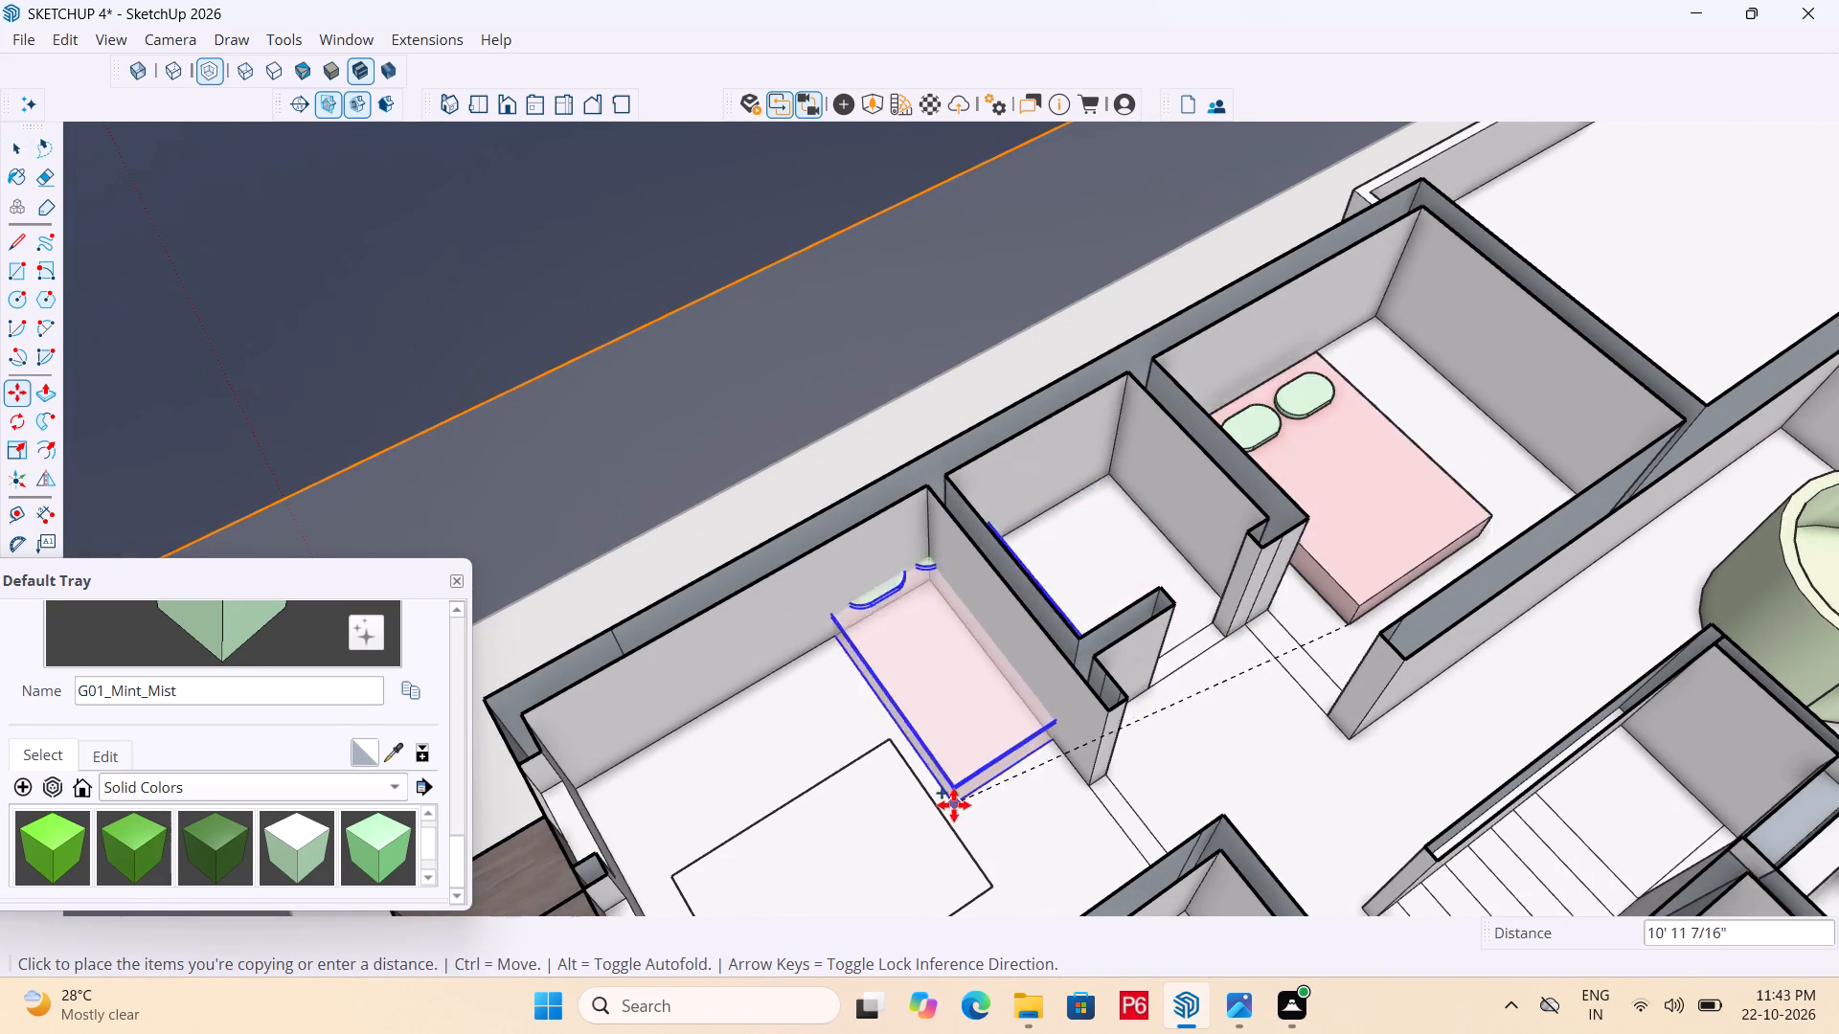
{"action": "scroll", "coordinate": [954, 805], "scroll_direction": "down", "scroll_amount": 4}
{"action": "left_click", "coordinate": [892, 909]}
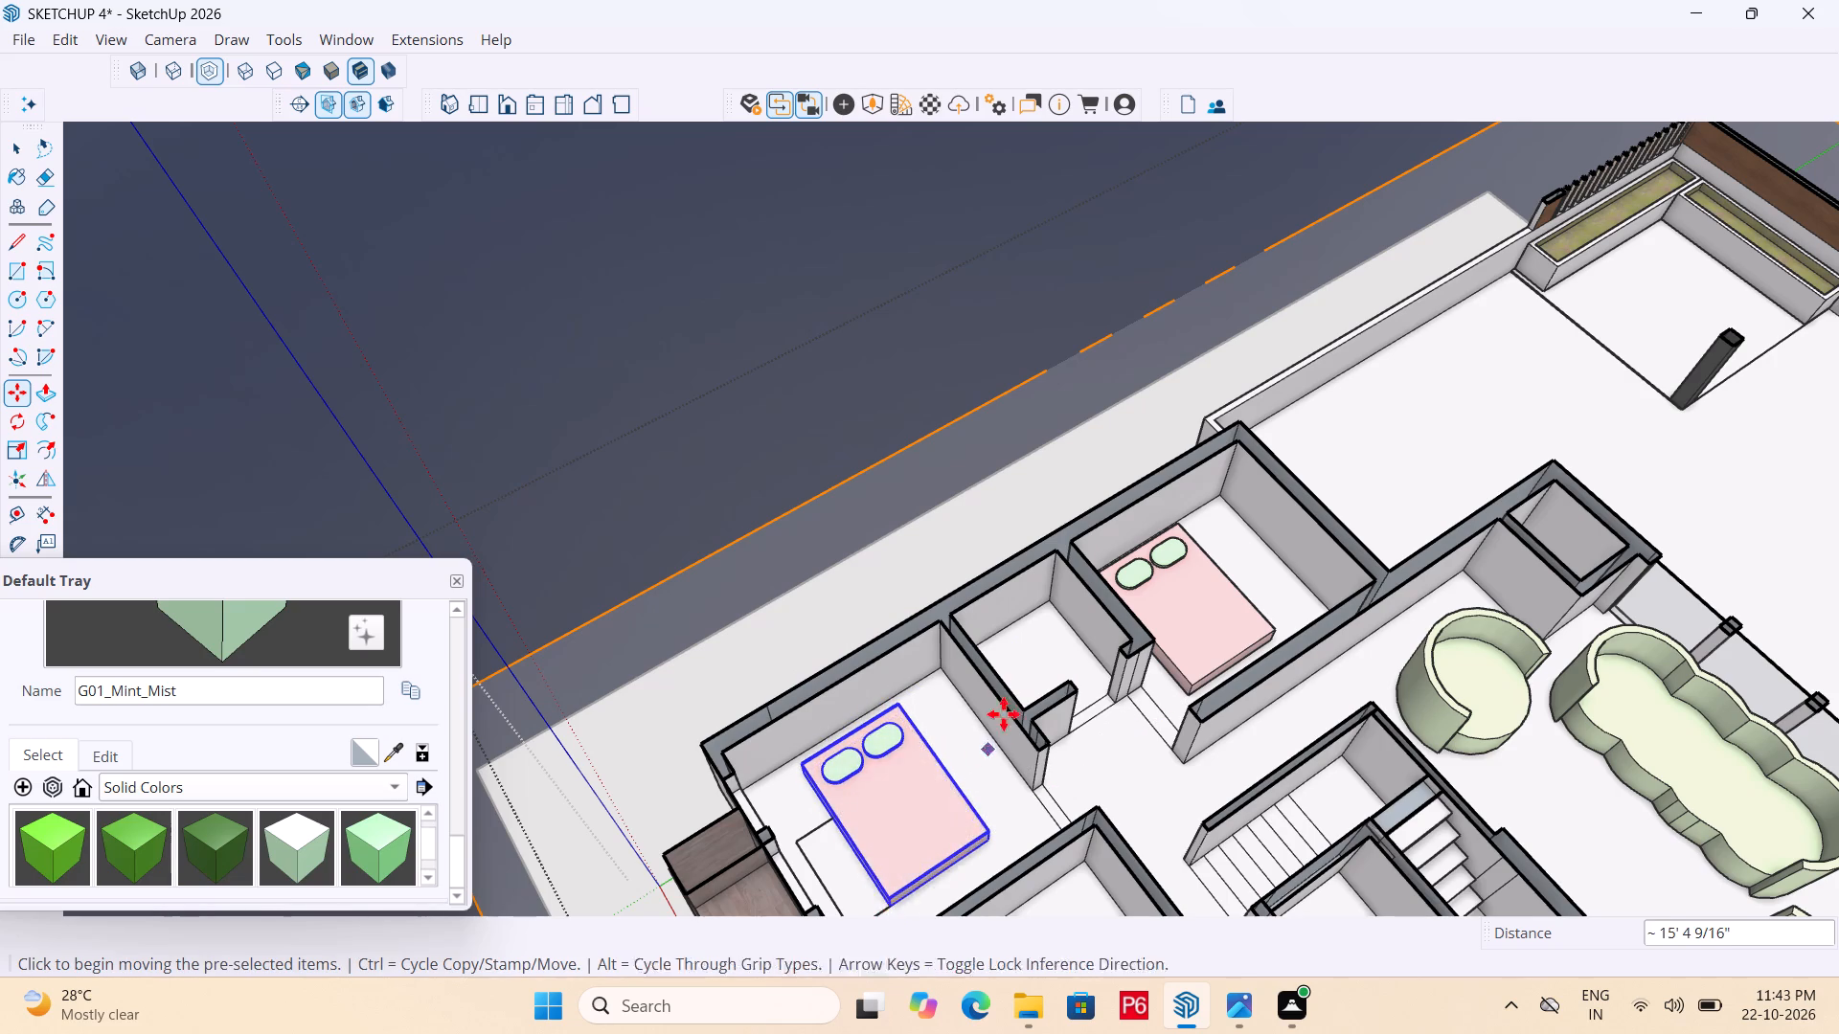
{"action": "scroll", "coordinate": [1035, 689], "scroll_direction": "down", "scroll_amount": 4}
{"action": "key", "text": "Escape"}
Rotate the copied bed 90 degrees so its pillow end faces the windows on the balcony side.
{"action": "middle_click_drag", "start_coordinate": [998, 721], "coordinate": [724, 586]}
{"action": "scroll", "coordinate": [700, 596], "scroll_direction": "up", "scroll_amount": 2}
{"action": "scroll", "coordinate": [1109, 560], "scroll_direction": "down", "scroll_amount": 6}
{"action": "middle_click_drag", "start_coordinate": [961, 637], "coordinate": [892, 697]}
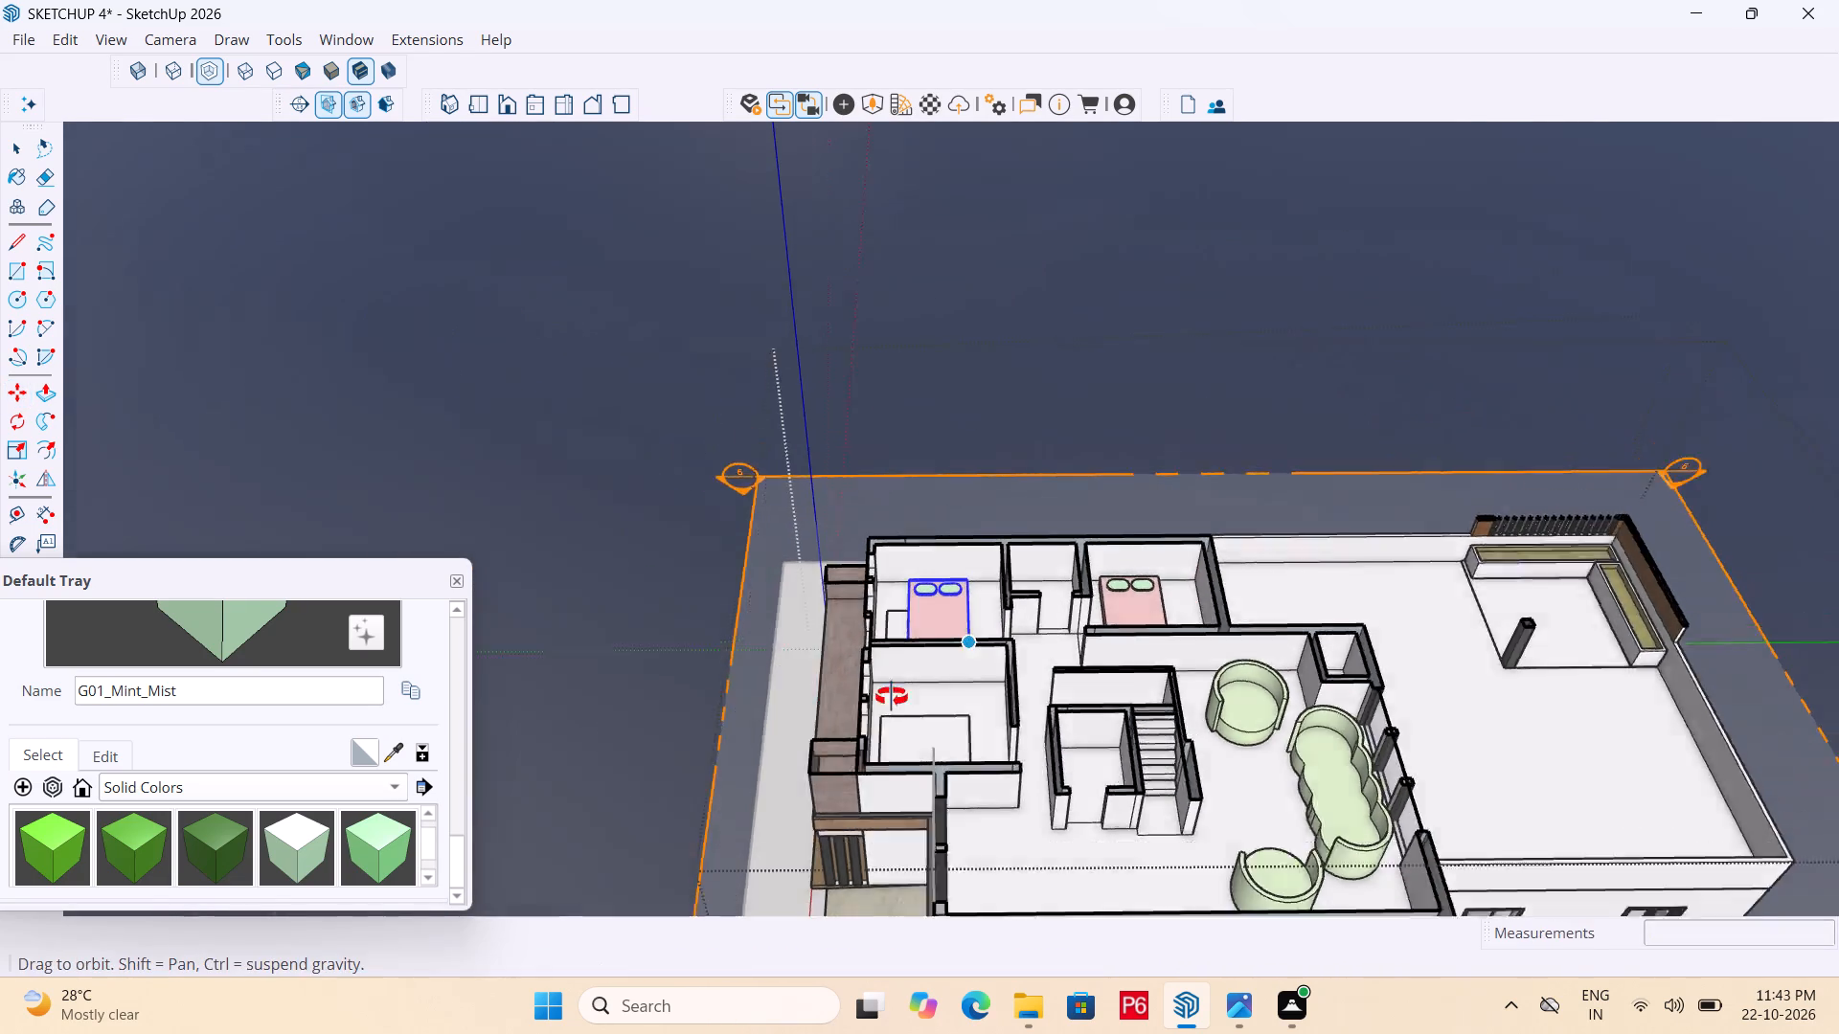
{"action": "middle_click_drag", "start_coordinate": [892, 697], "coordinate": [776, 802]}
{"action": "scroll", "coordinate": [971, 611], "scroll_direction": "up", "scroll_amount": 8}
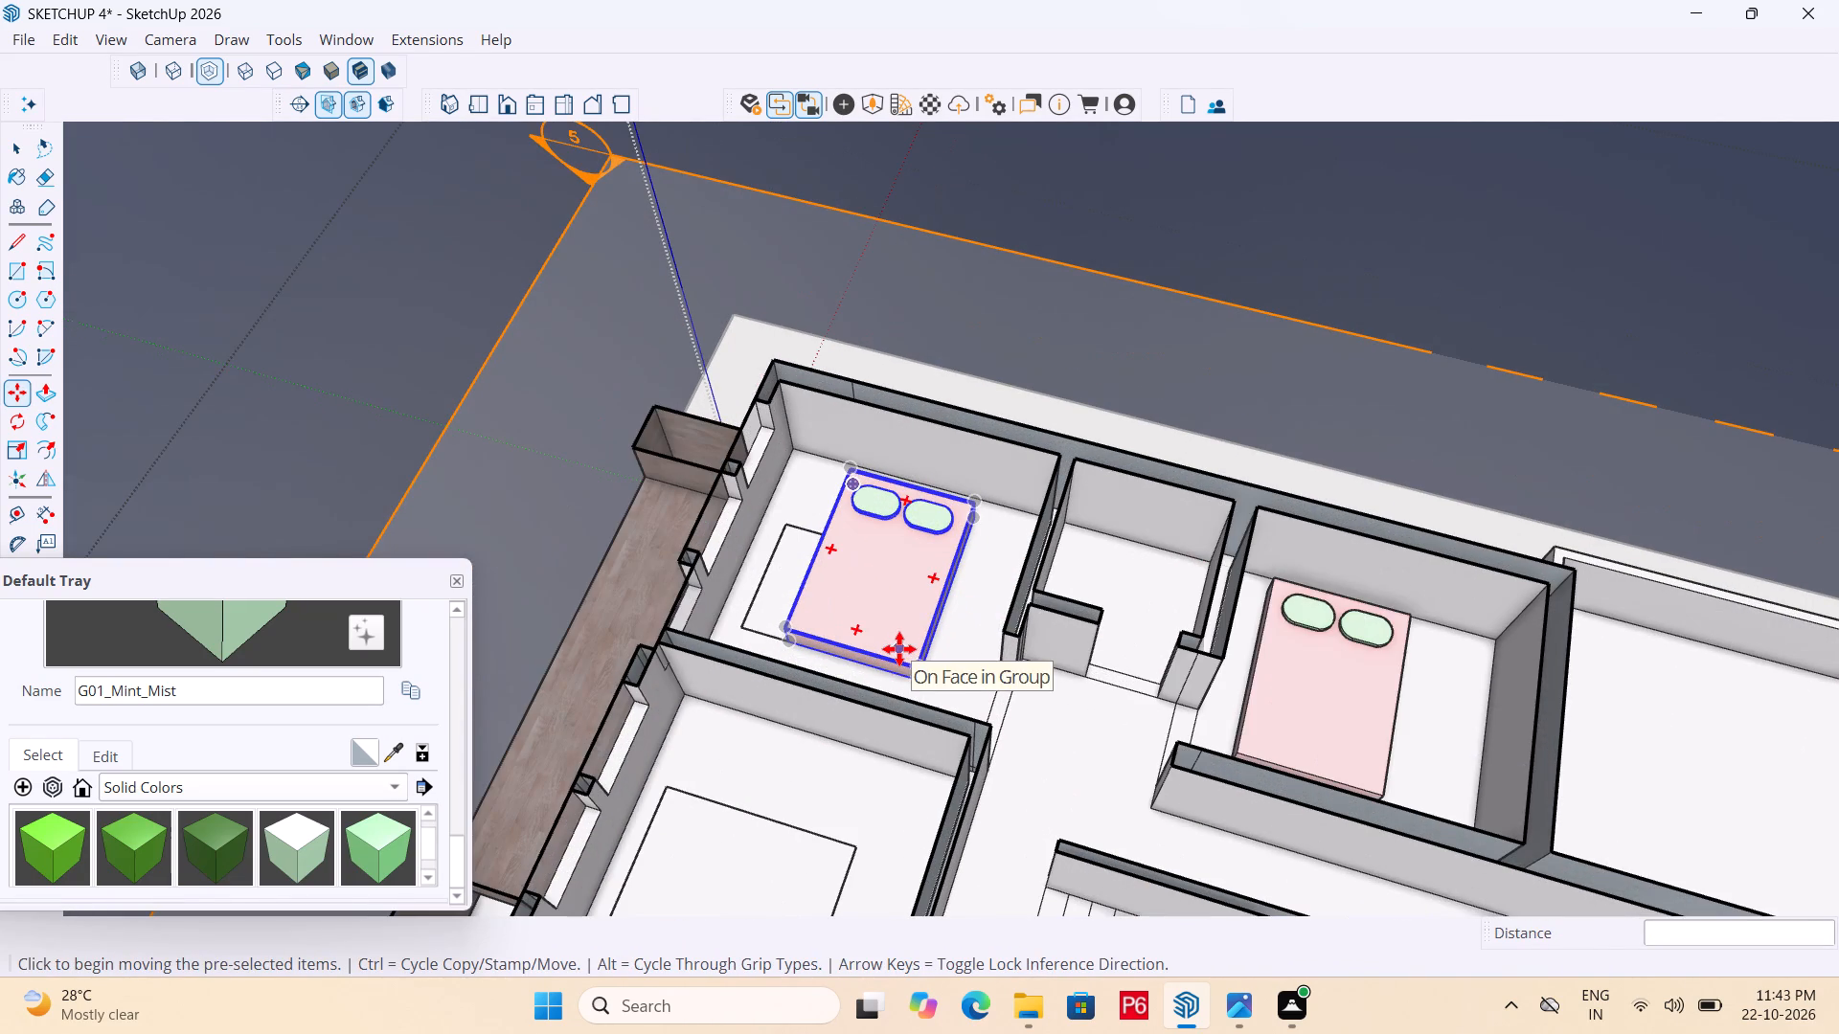
{"action": "left_click", "coordinate": [20, 423]}
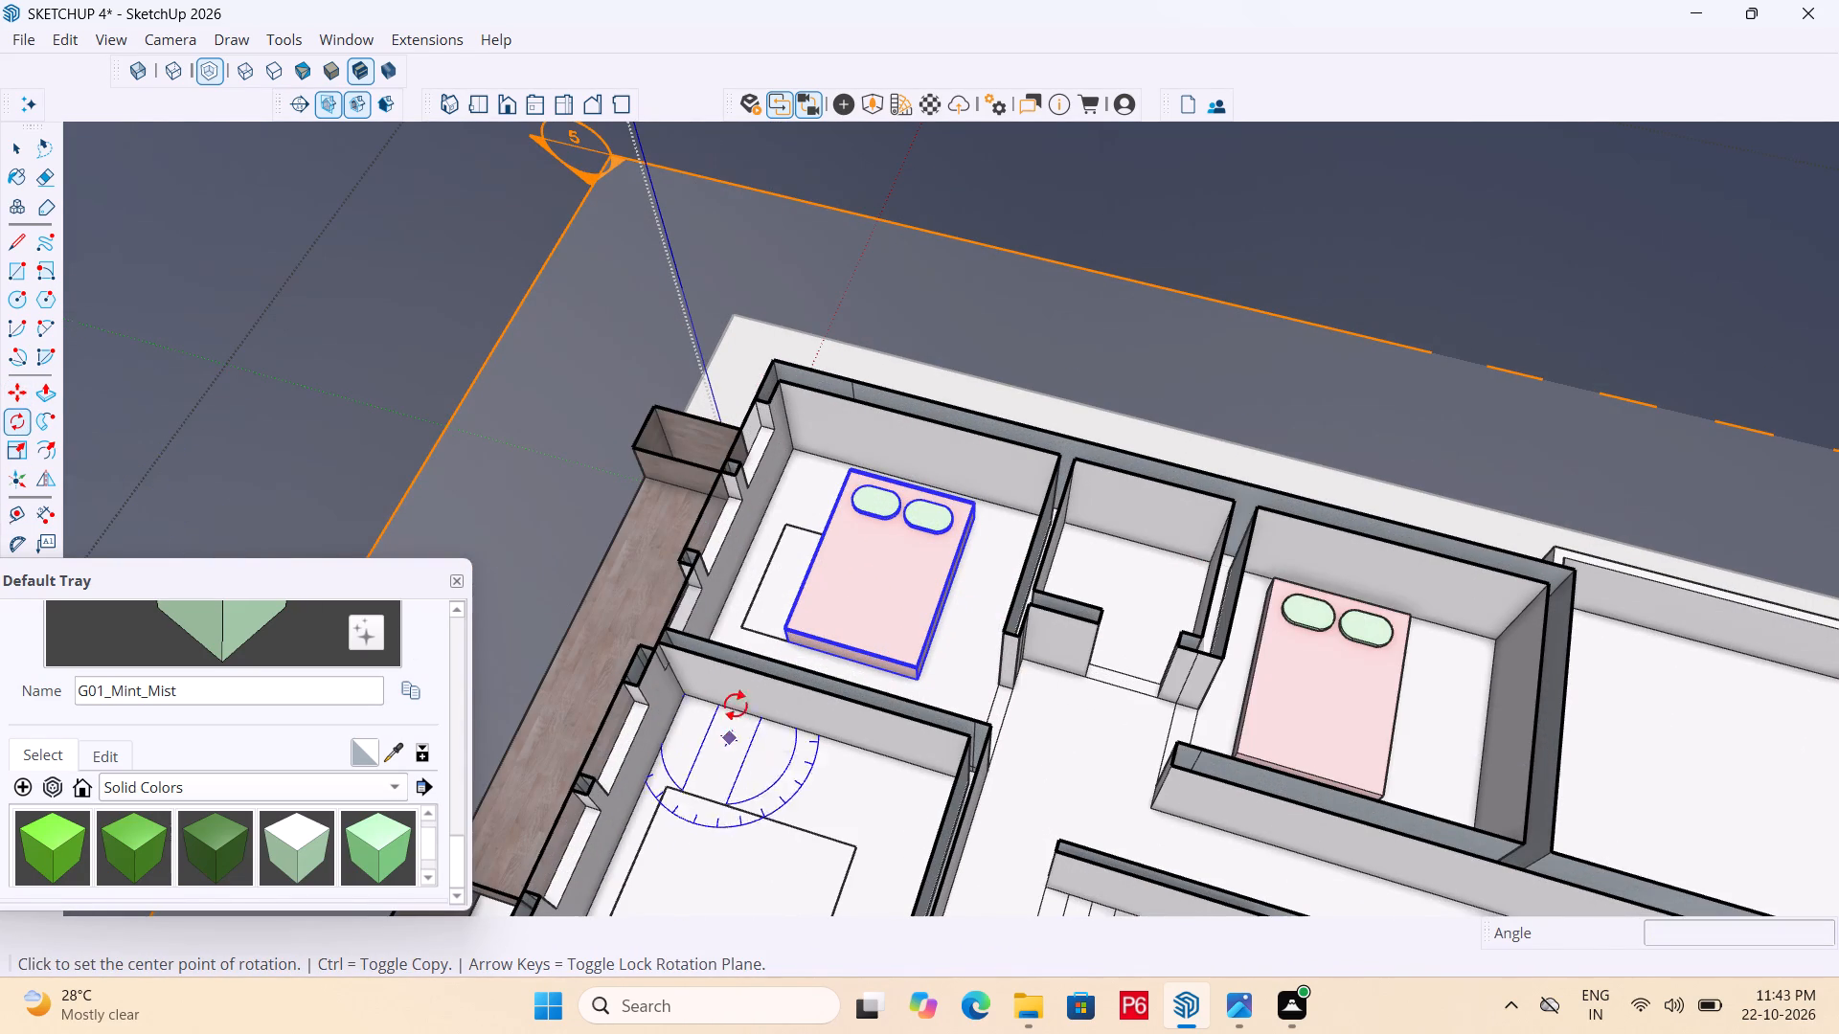
{"action": "left_click", "coordinate": [950, 686]}
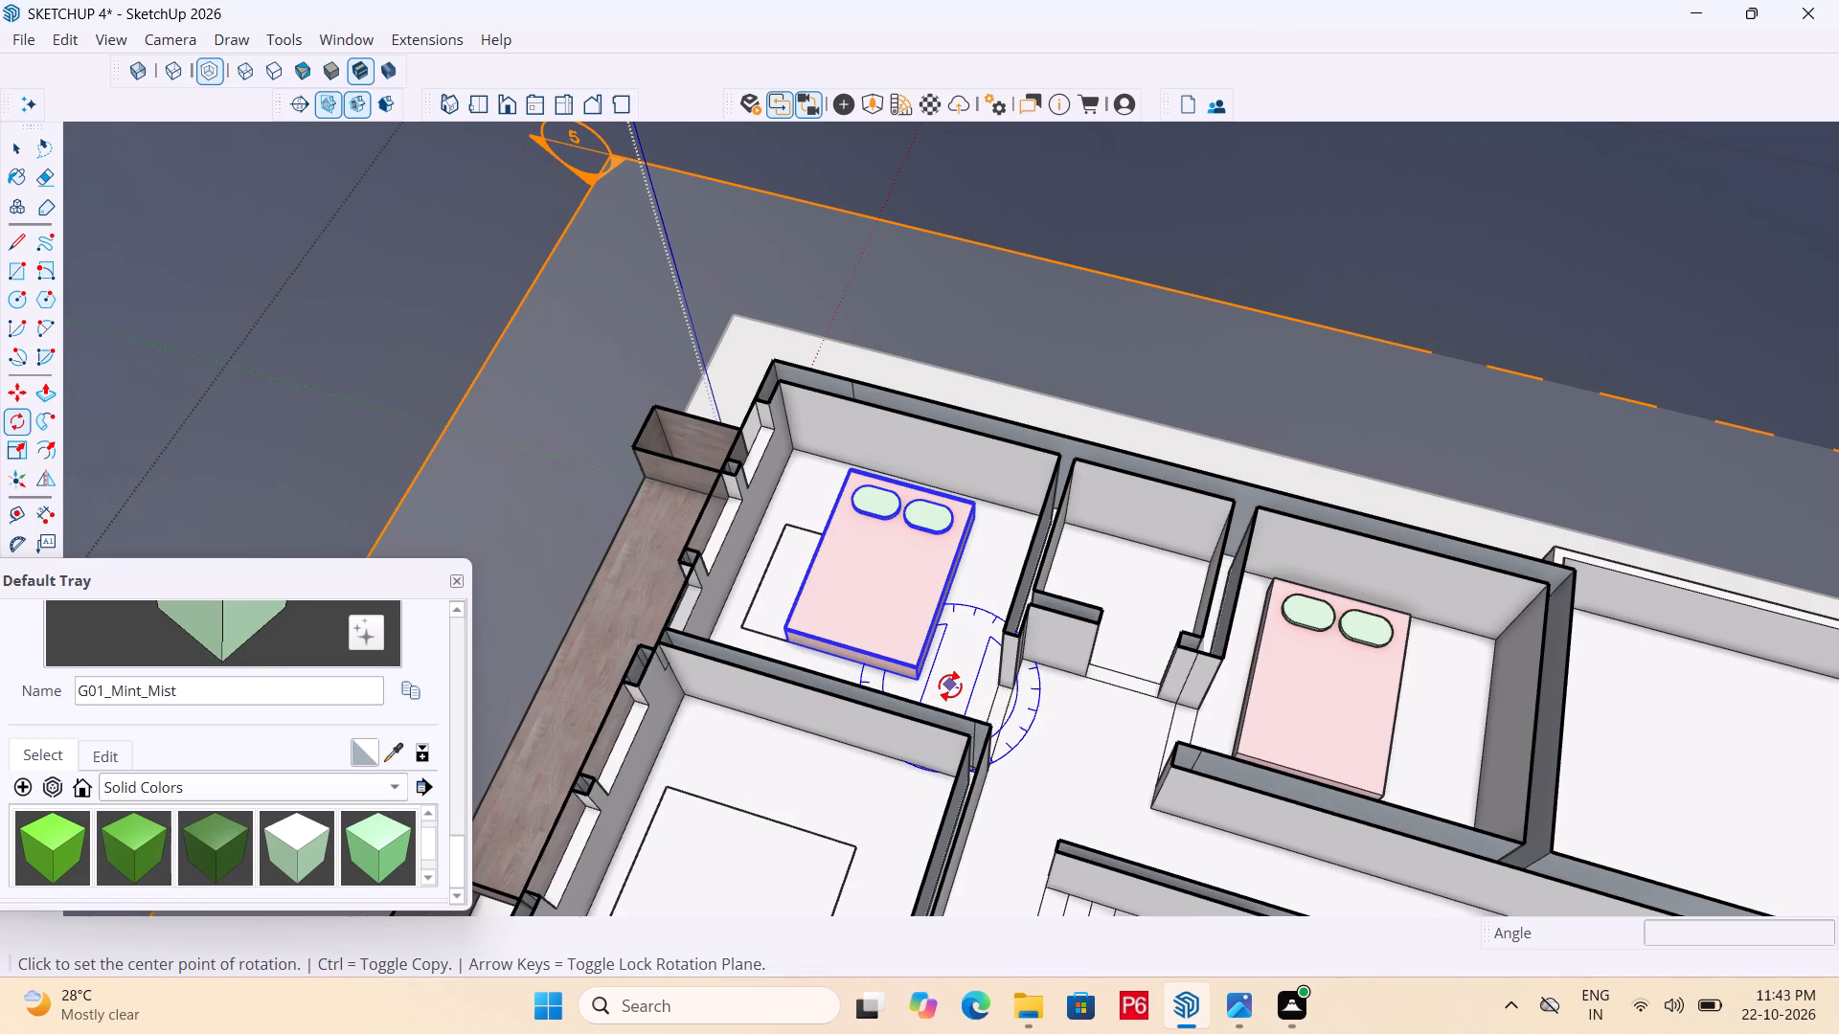
{"action": "left_click", "coordinate": [1100, 732]}
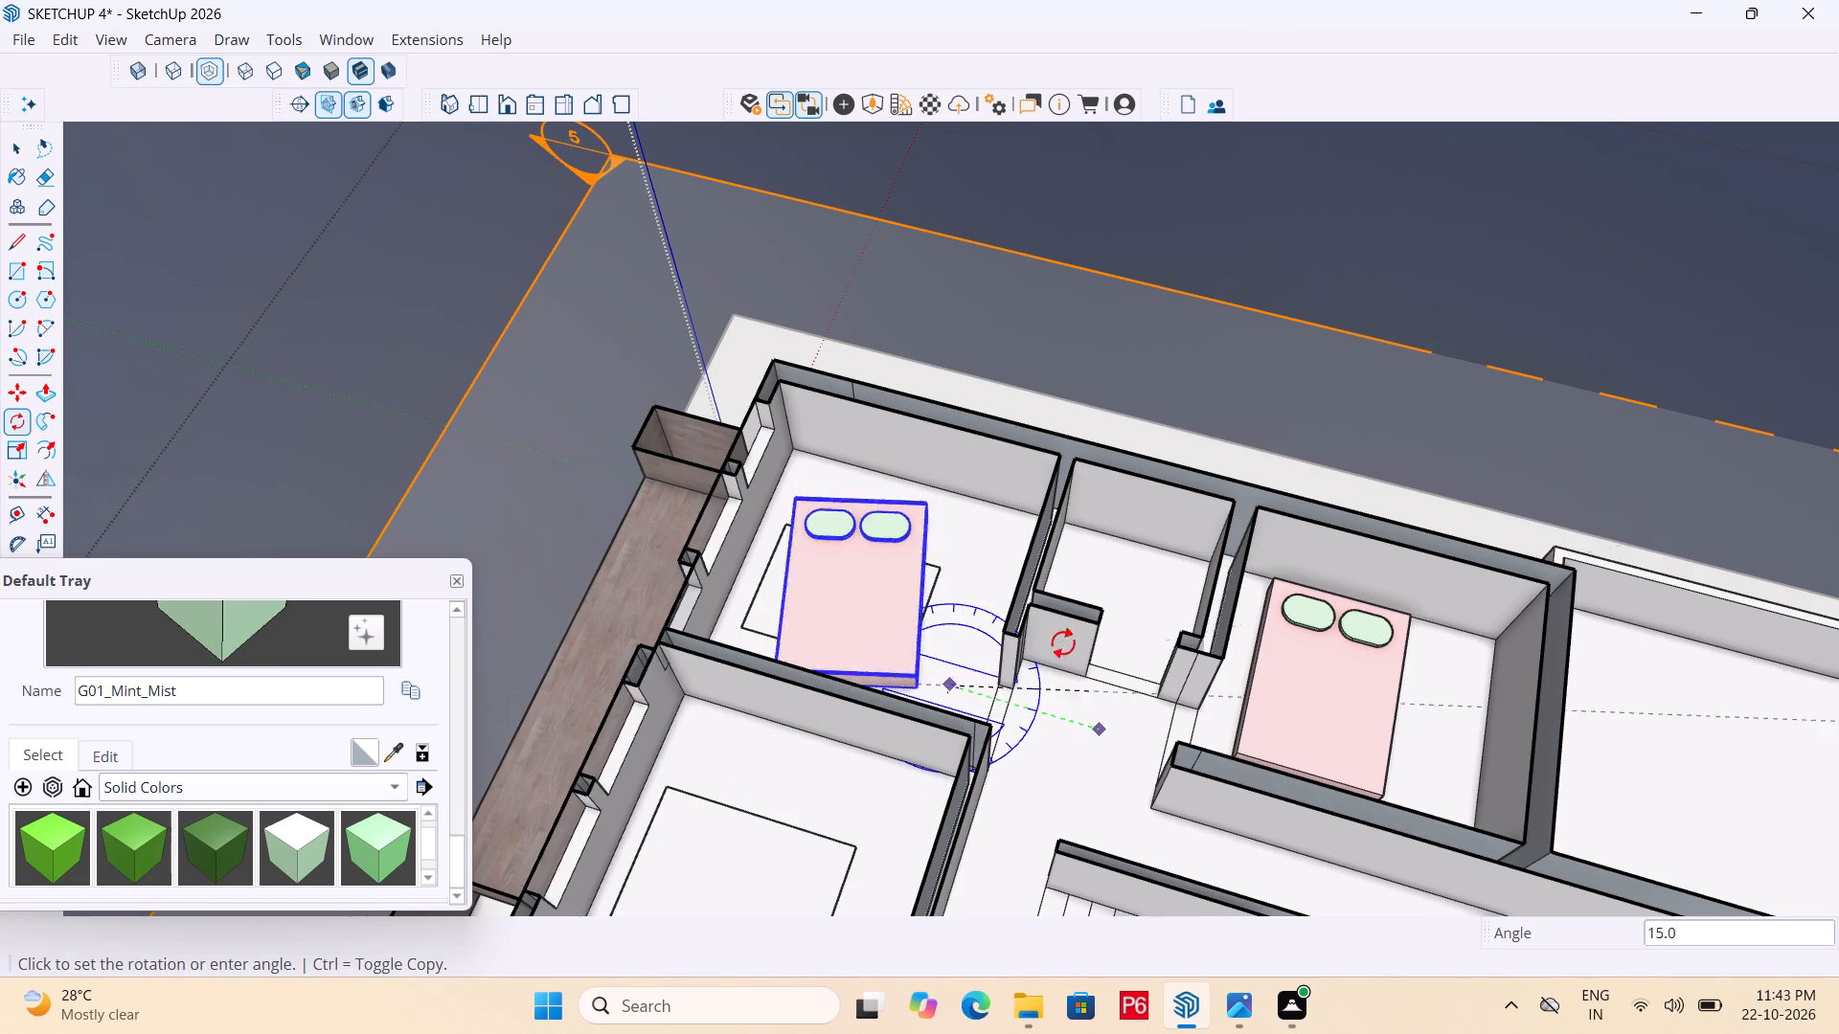
{"action": "left_click", "coordinate": [984, 570]}
{"action": "key", "text": "space"}
Move the rotated bed about 5' 7" onto the rectangle outlined on the corner bedroom's floor.
{"action": "middle_click_drag", "start_coordinate": [958, 700], "coordinate": [532, 793]}
{"action": "scroll", "coordinate": [1235, 790], "scroll_direction": "down", "scroll_amount": 4}
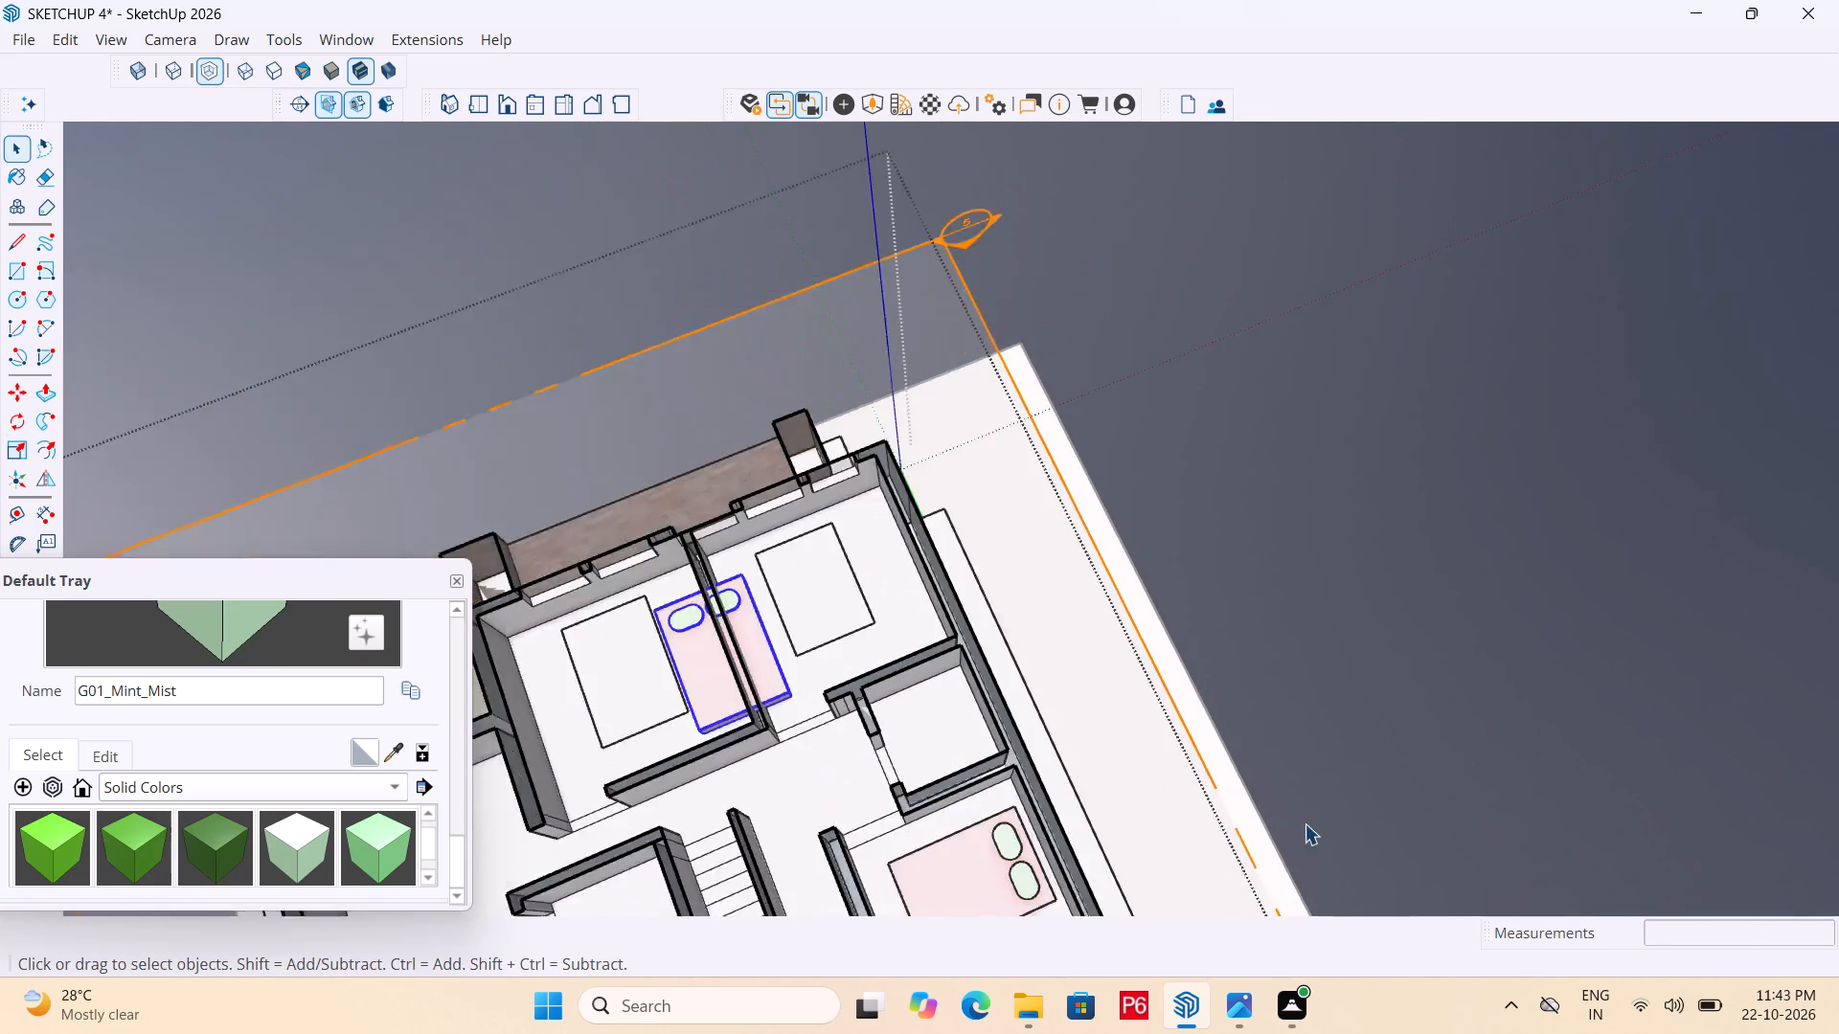
{"action": "scroll", "coordinate": [1305, 823], "scroll_direction": "down", "scroll_amount": 2}
{"action": "middle_click_drag", "start_coordinate": [1127, 786], "coordinate": [513, 793]}
{"action": "scroll", "coordinate": [575, 615], "scroll_direction": "up", "scroll_amount": 3}
{"action": "scroll", "coordinate": [774, 475], "scroll_direction": "up", "scroll_amount": 5}
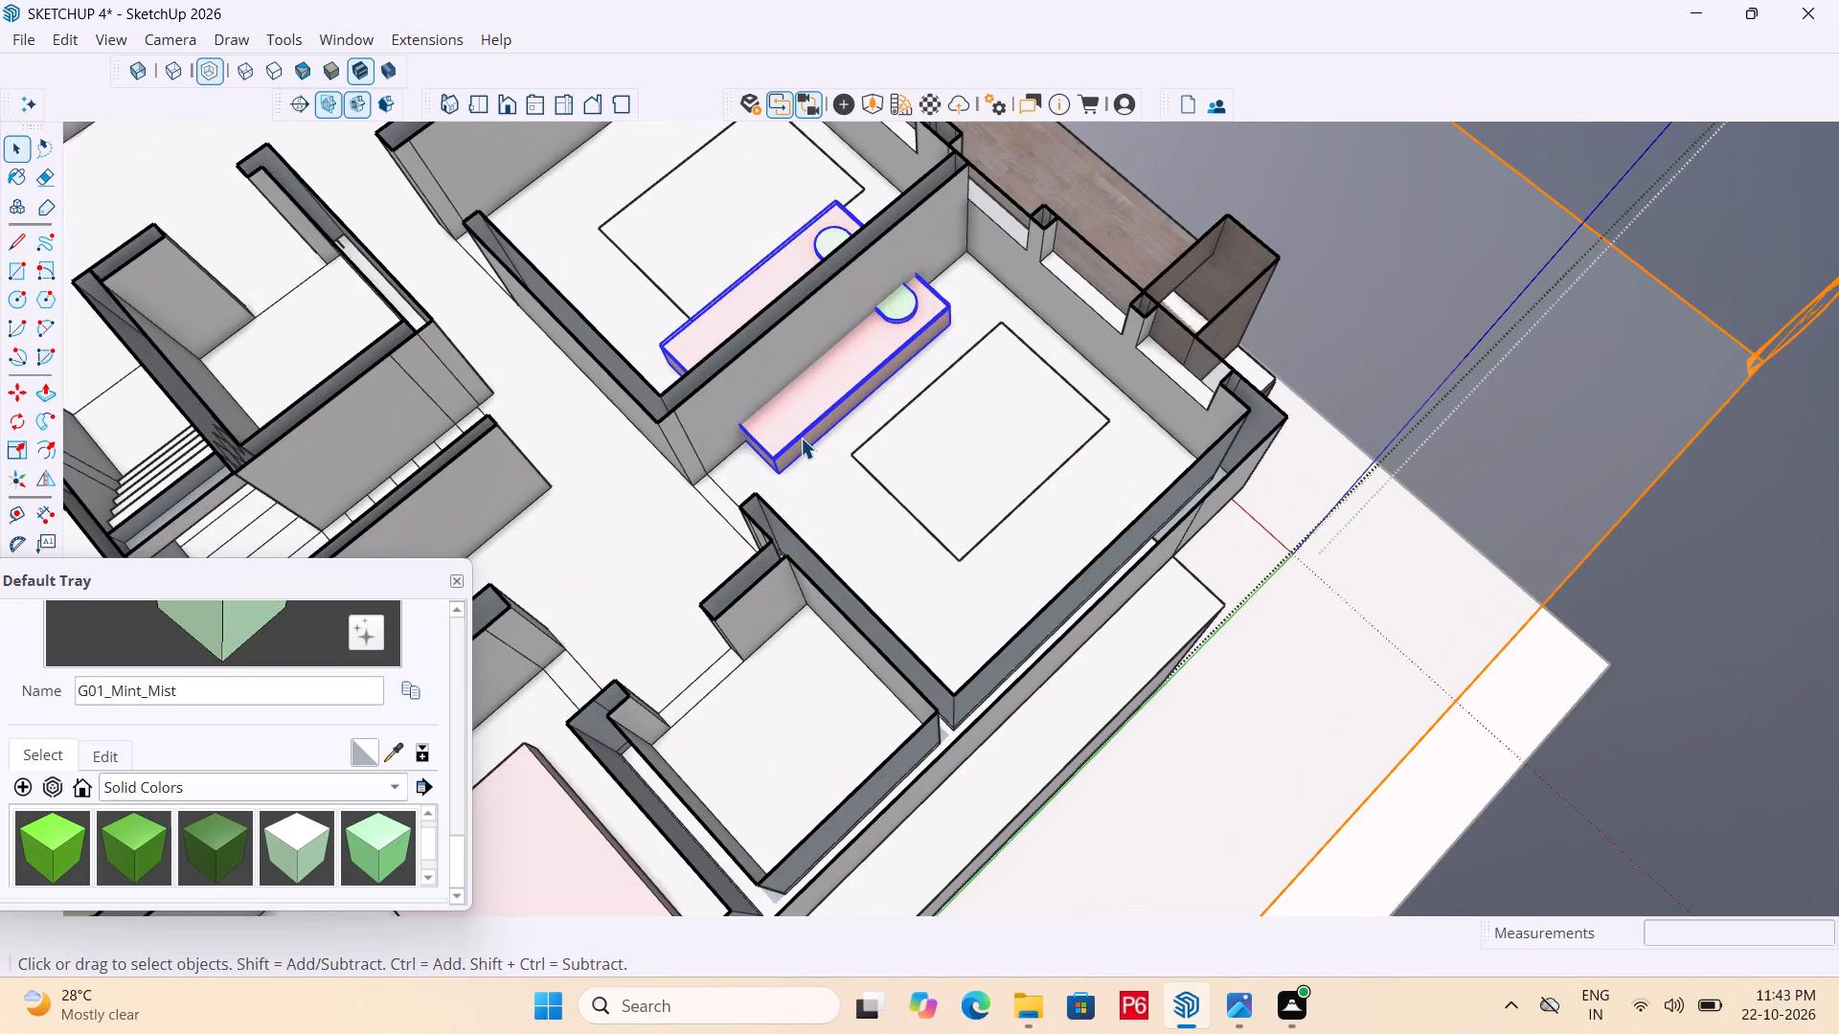
{"action": "key", "text": "m"}
{"action": "left_click", "coordinate": [780, 483]}
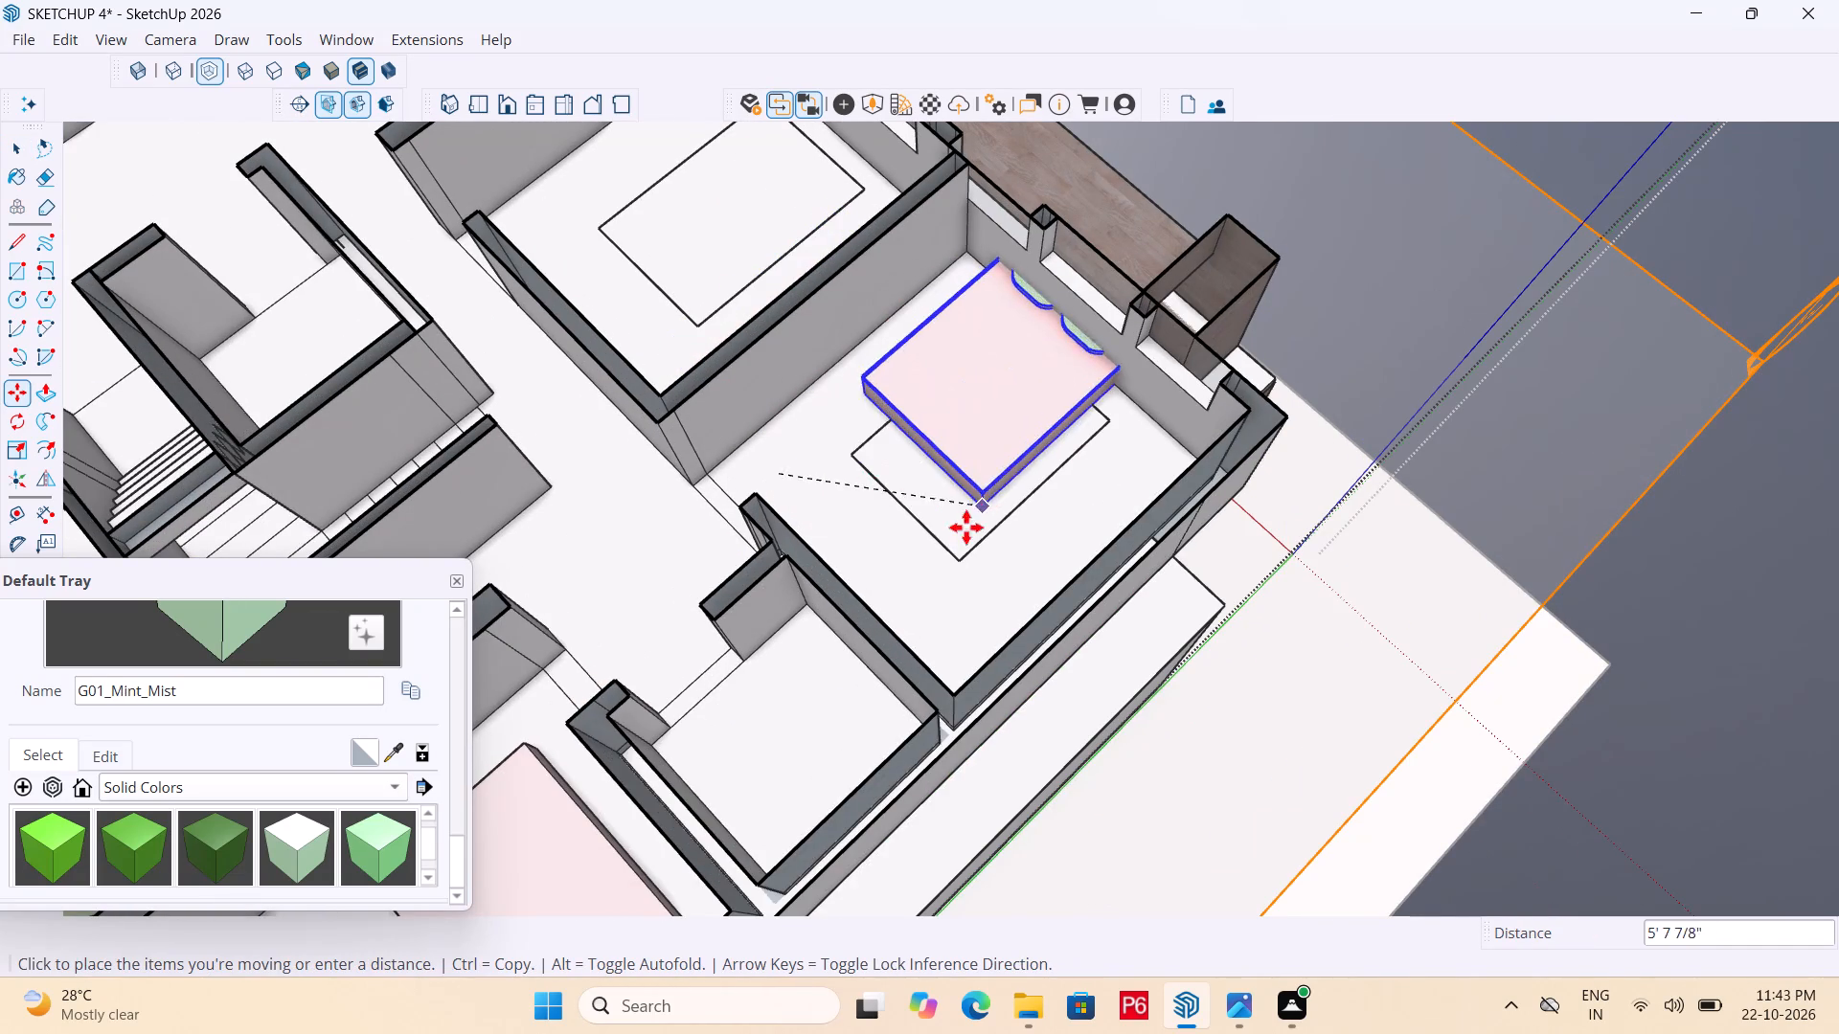
{"action": "left_click", "coordinate": [957, 570]}
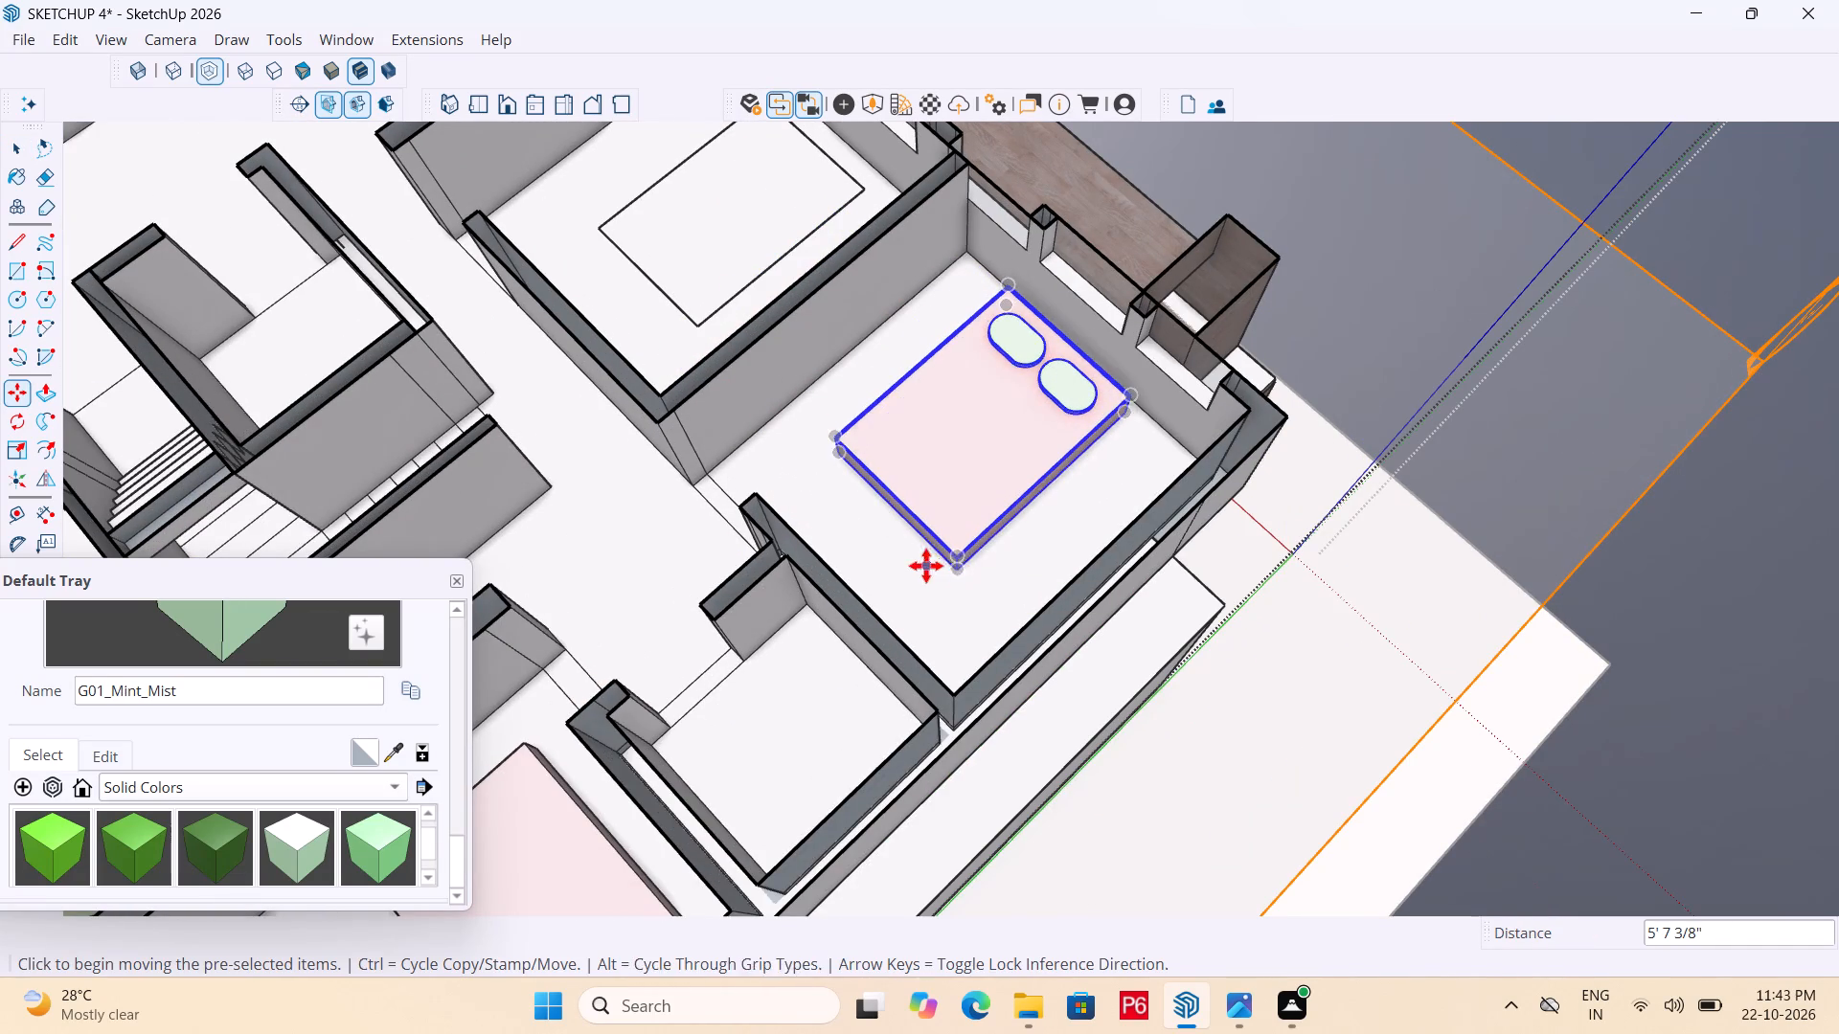
Copy the rotated bed about 10' 3" onto the floor rectangle in the adjoining bedroom along the balcony.
{"action": "scroll", "coordinate": [960, 576], "scroll_direction": "up", "scroll_amount": 10}
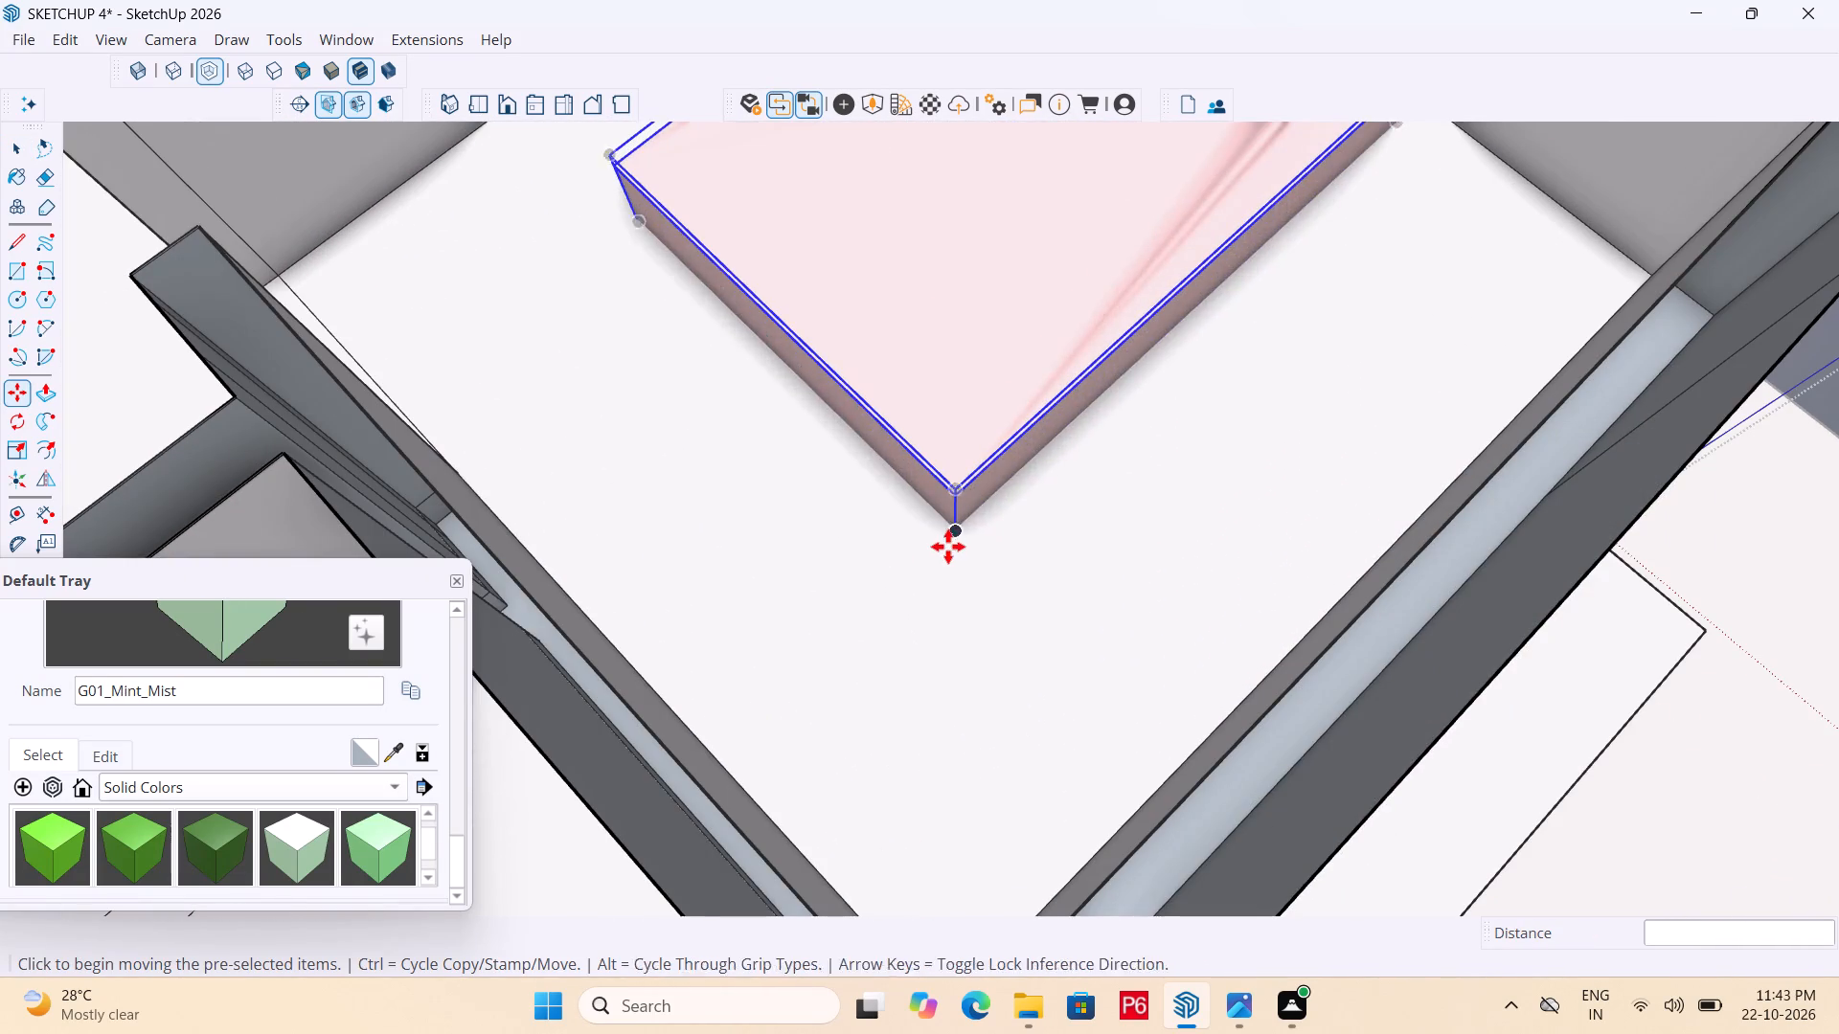
{"action": "left_click", "coordinate": [960, 533]}
{"action": "scroll", "coordinate": [1002, 624], "scroll_direction": "down", "scroll_amount": 7}
{"action": "scroll", "coordinate": [1242, 759], "scroll_direction": "down", "scroll_amount": 7}
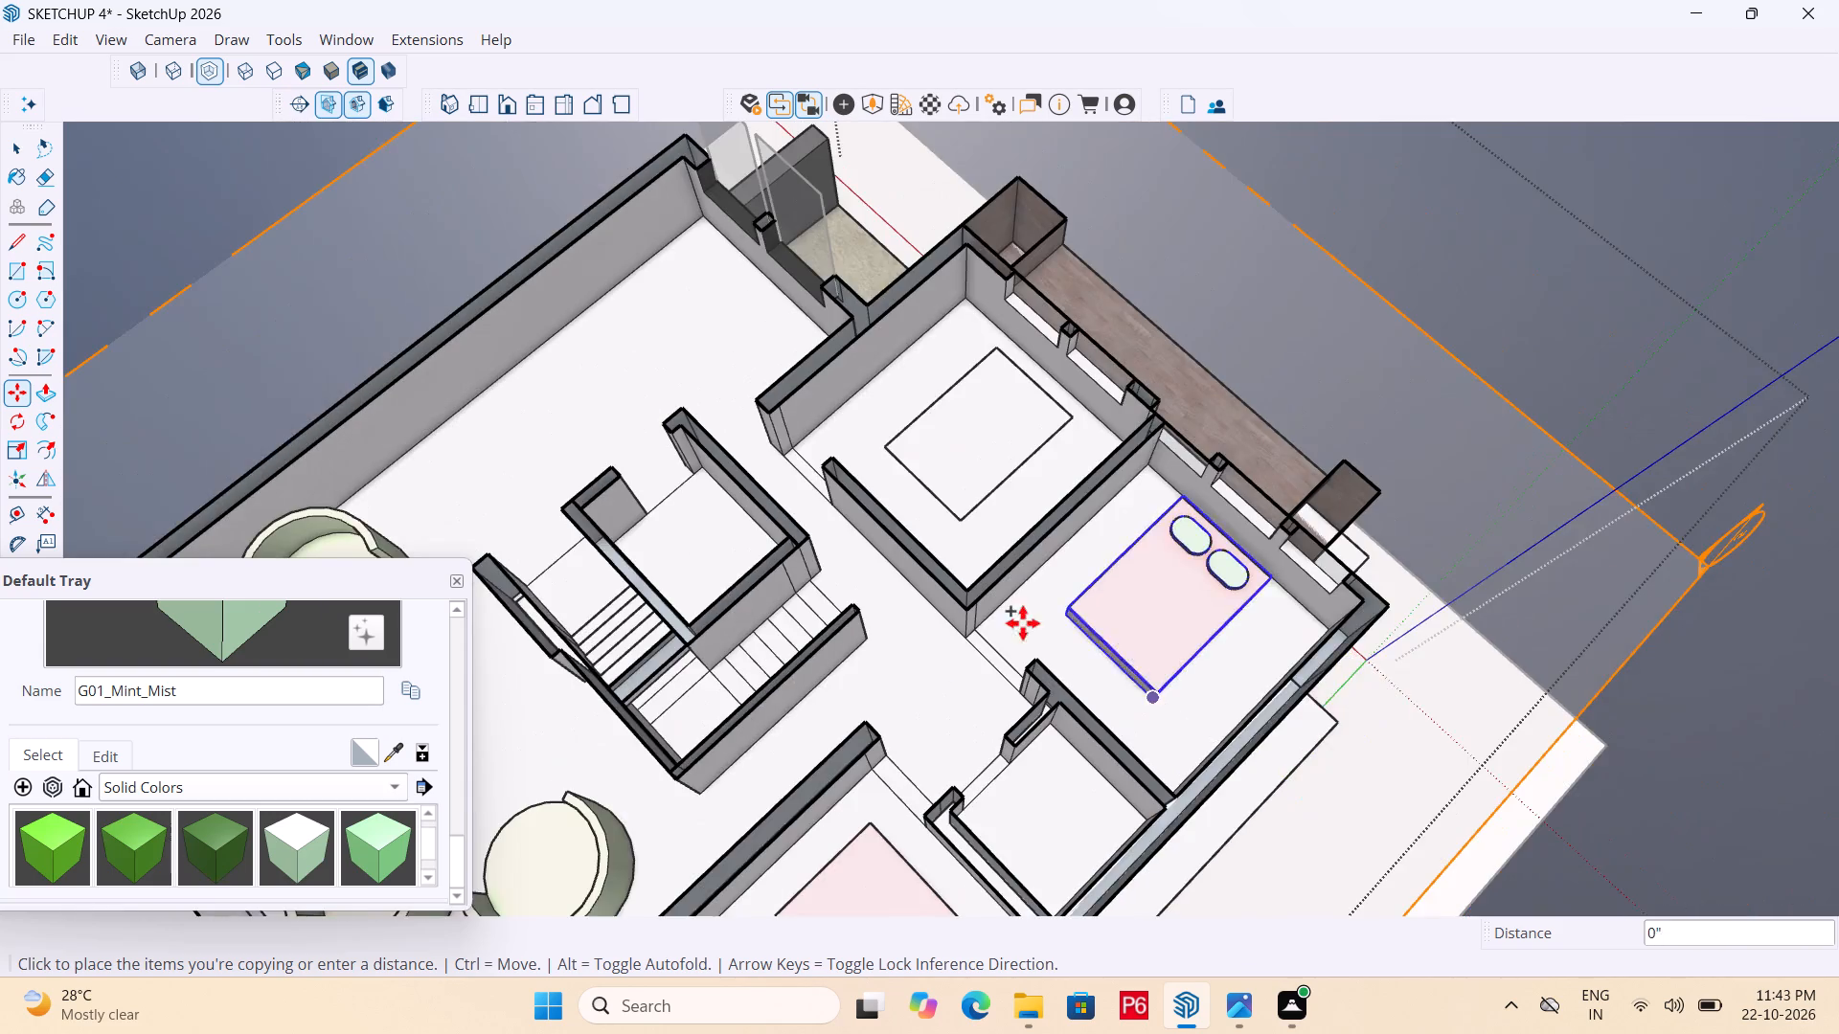
{"action": "scroll", "coordinate": [849, 511], "scroll_direction": "up", "scroll_amount": 5}
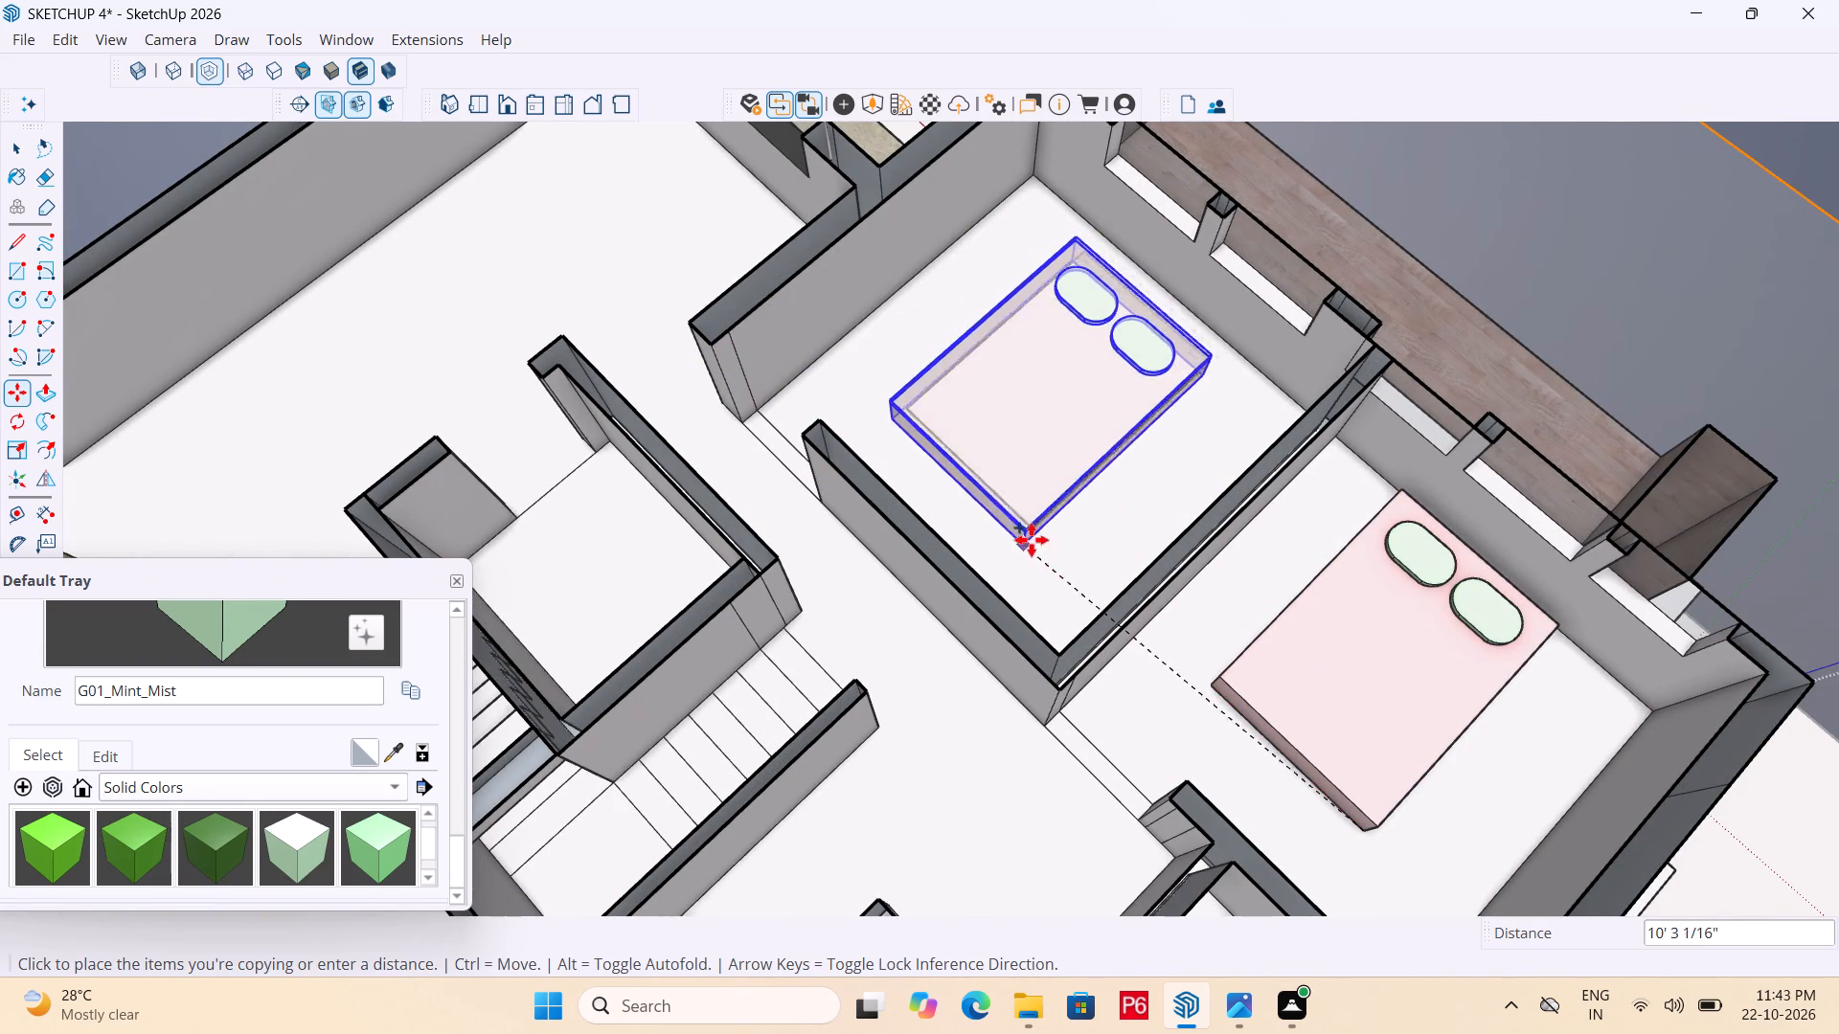
{"action": "left_click", "coordinate": [1026, 541]}
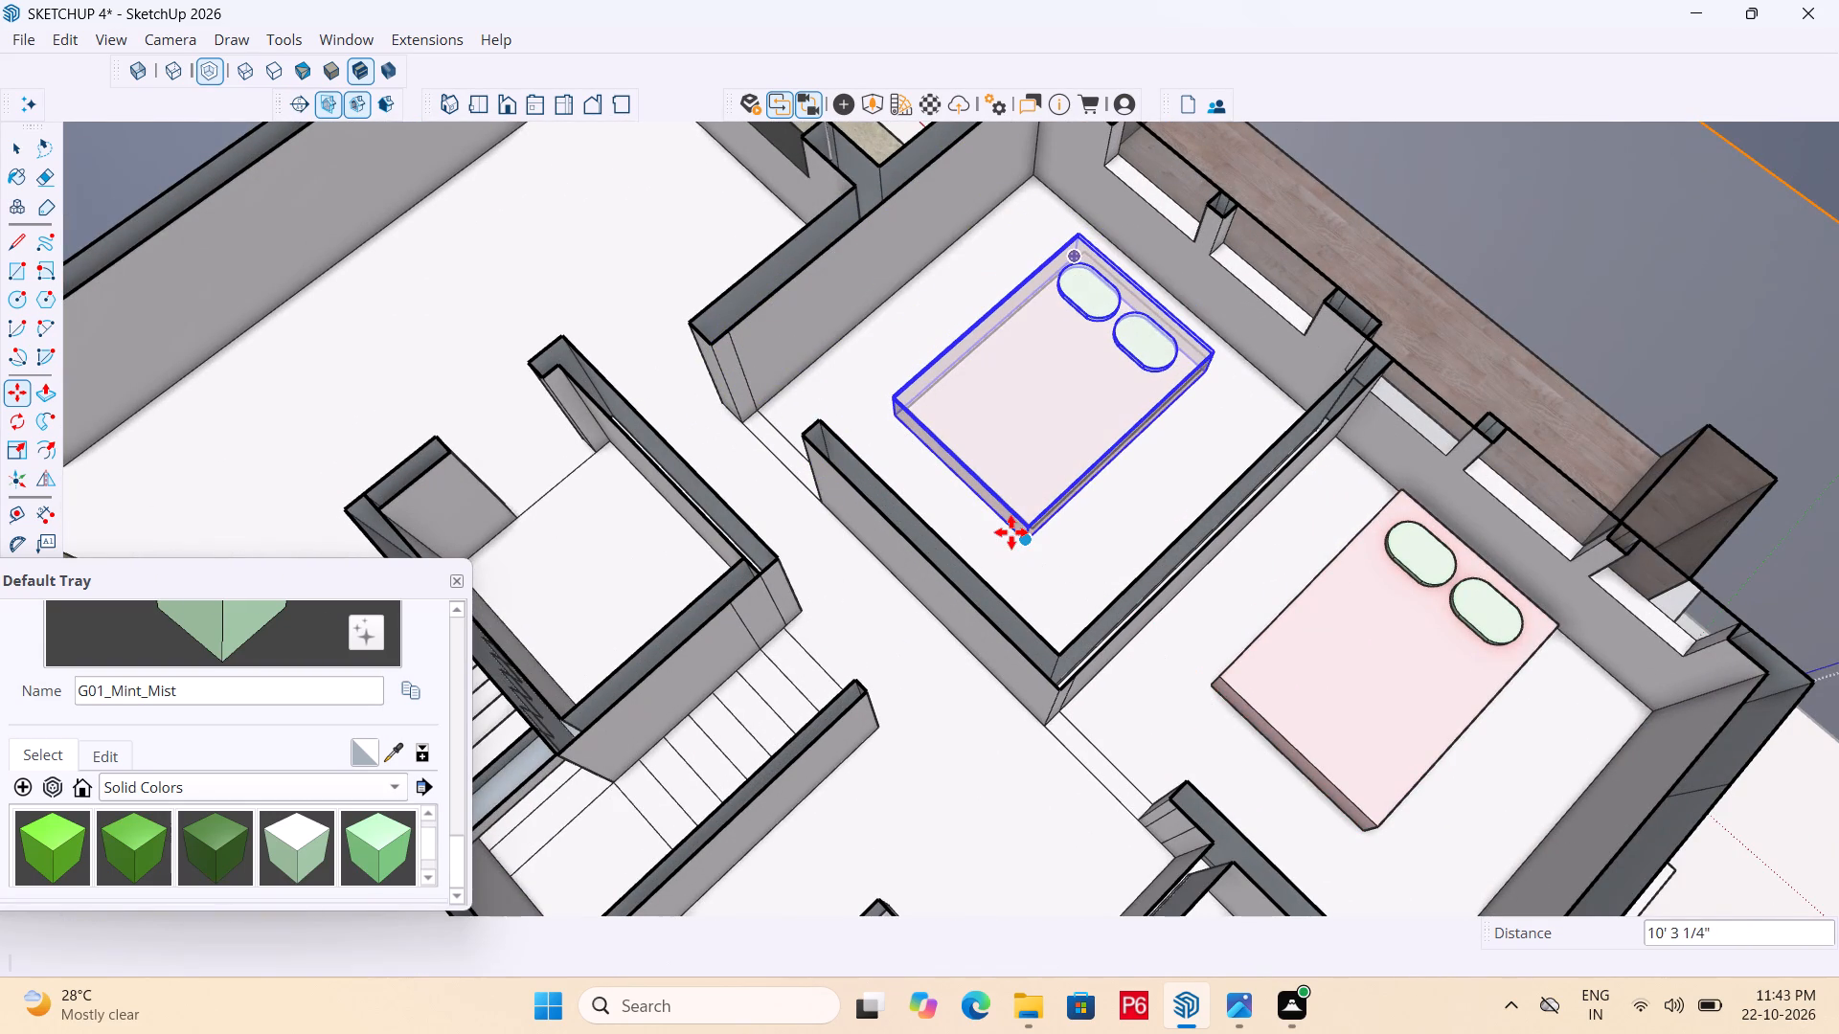
Save the model with the three furnished bedrooms.
{"action": "key", "text": "ctrl+s"}
{"action": "key", "text": "ctrl+s"}
{"action": "key", "text": "ctrl+s"}
{"action": "key", "text": "ctrl+s"}
{"action": "scroll", "coordinate": [842, 566], "scroll_direction": "down", "scroll_amount": 5, "text": "ctrl"}
{"action": "key", "text": "ctrl+s"}
{"action": "key", "text": "ctrl+s"}
{"action": "key", "text": "ctrl+s"}
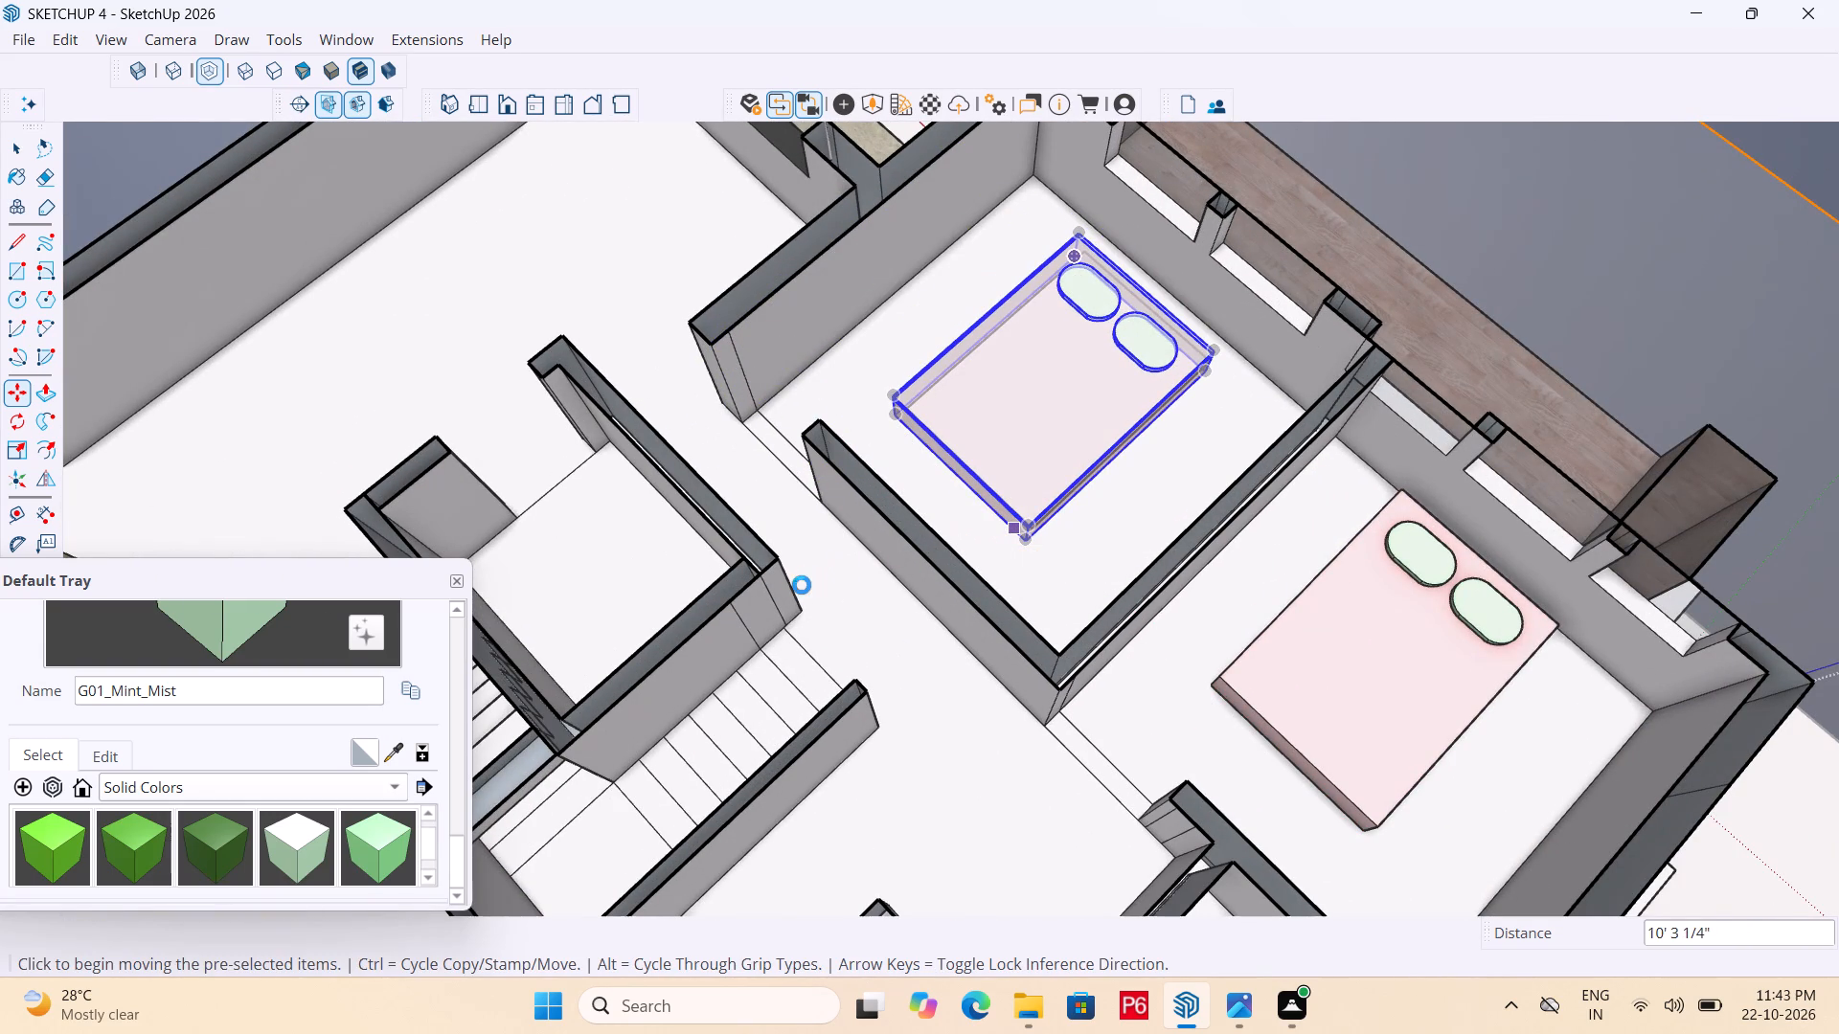
{"action": "key", "text": "ctrl+s"}
{"action": "key", "text": "space"}
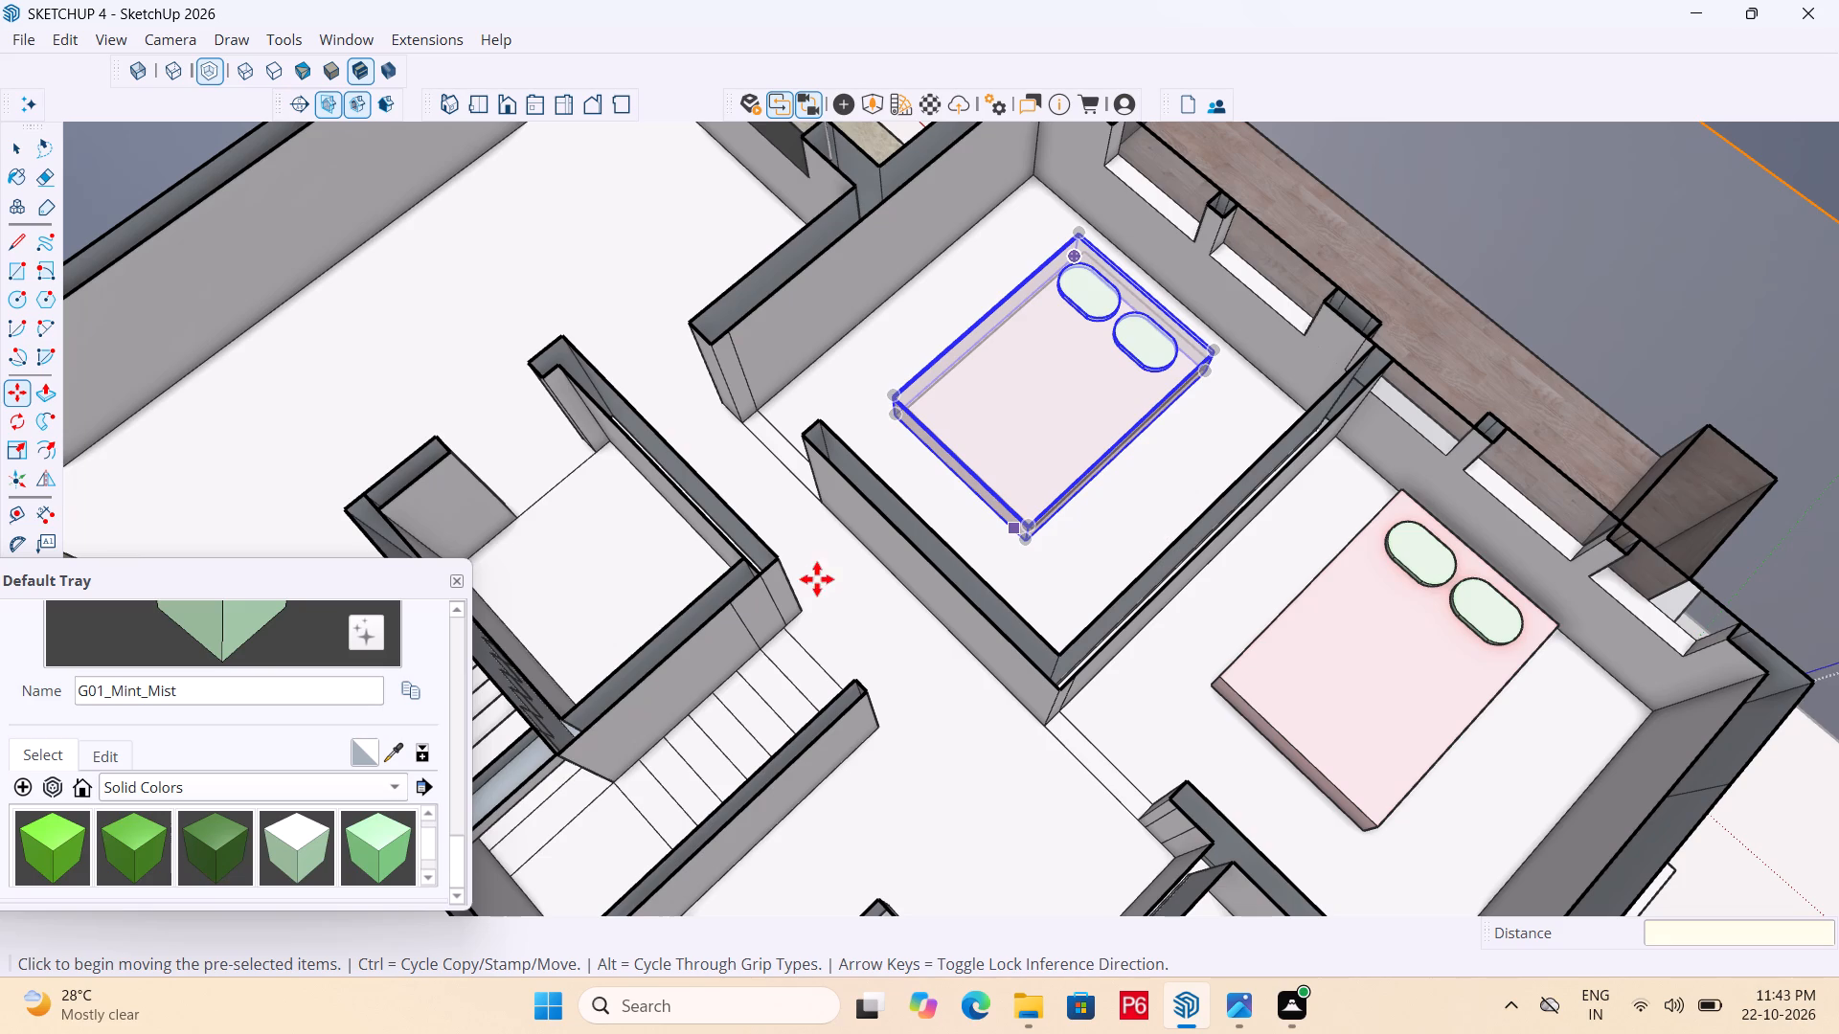
{"action": "key", "text": "space"}
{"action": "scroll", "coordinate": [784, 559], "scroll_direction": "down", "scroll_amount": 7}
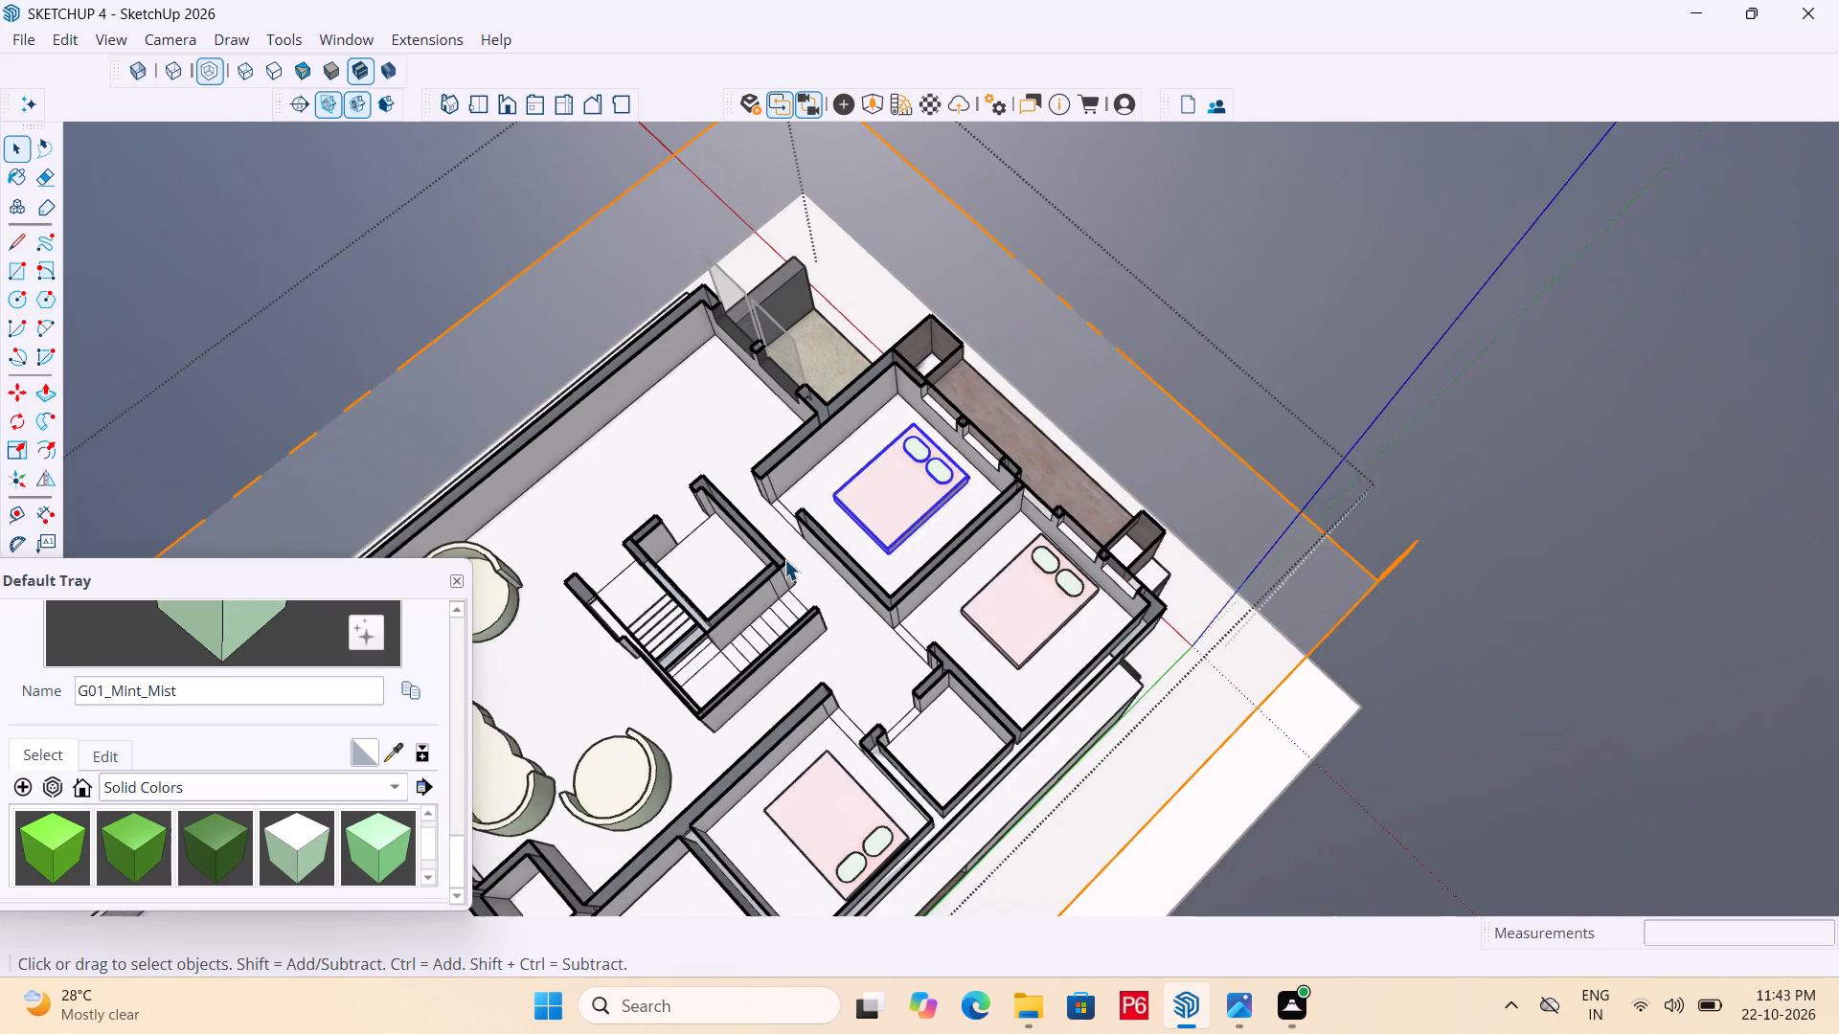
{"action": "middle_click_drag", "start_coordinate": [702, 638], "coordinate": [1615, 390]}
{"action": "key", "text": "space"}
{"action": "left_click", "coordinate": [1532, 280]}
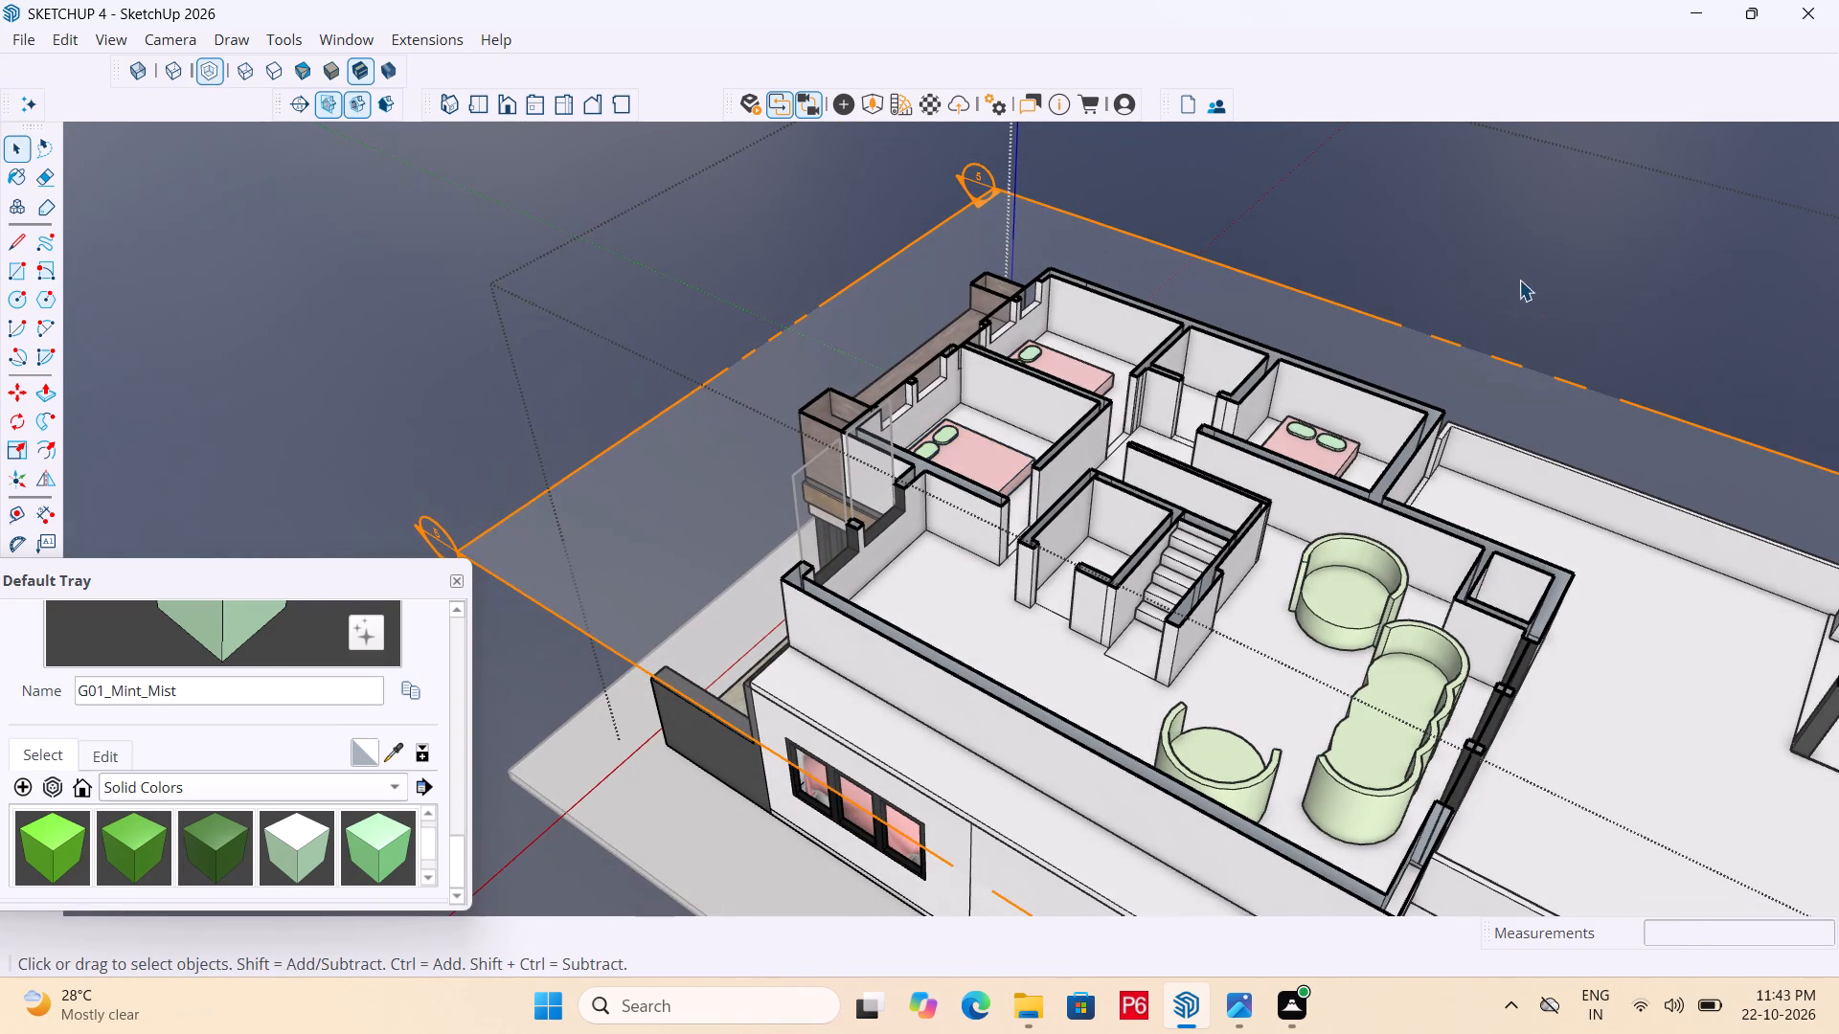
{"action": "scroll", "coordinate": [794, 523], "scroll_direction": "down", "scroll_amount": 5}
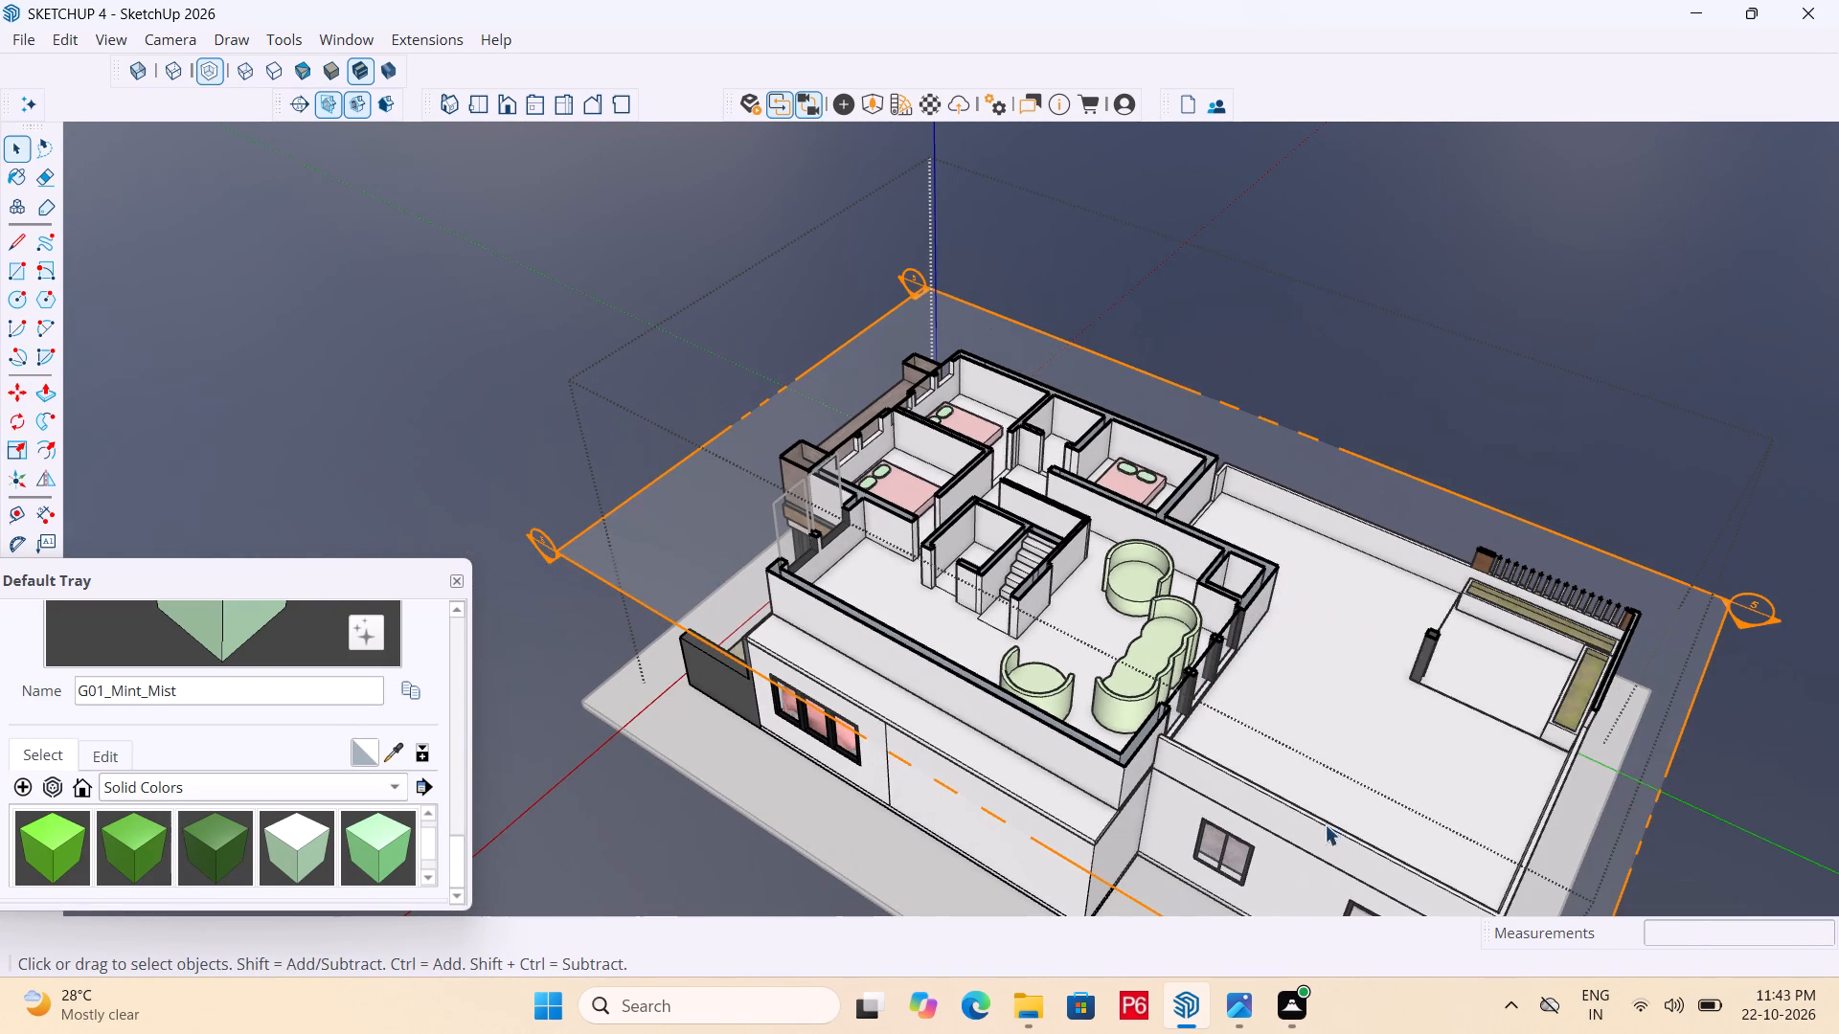
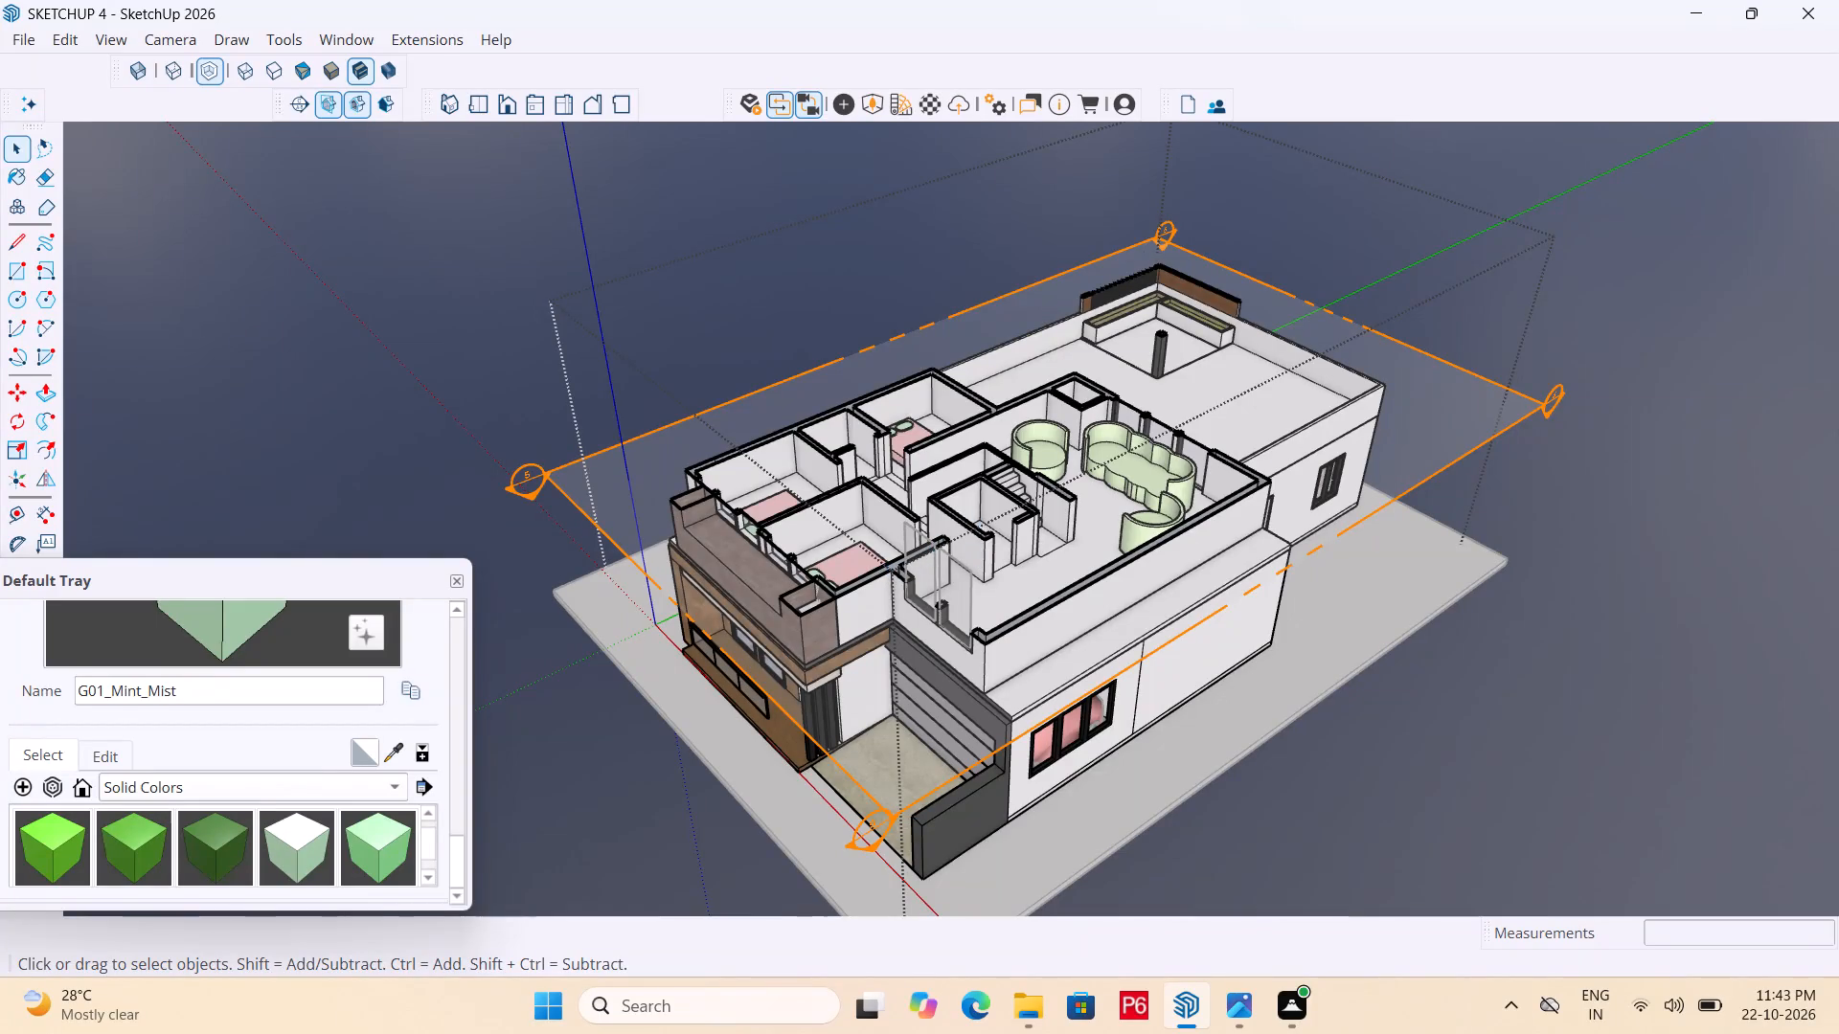
Turn off the horizontal section cut through the upper floor and delete the section plane.
{"action": "key", "text": "space"}
{"action": "double_click", "coordinate": [1581, 430]}
{"action": "double_click", "coordinate": [1559, 412]}
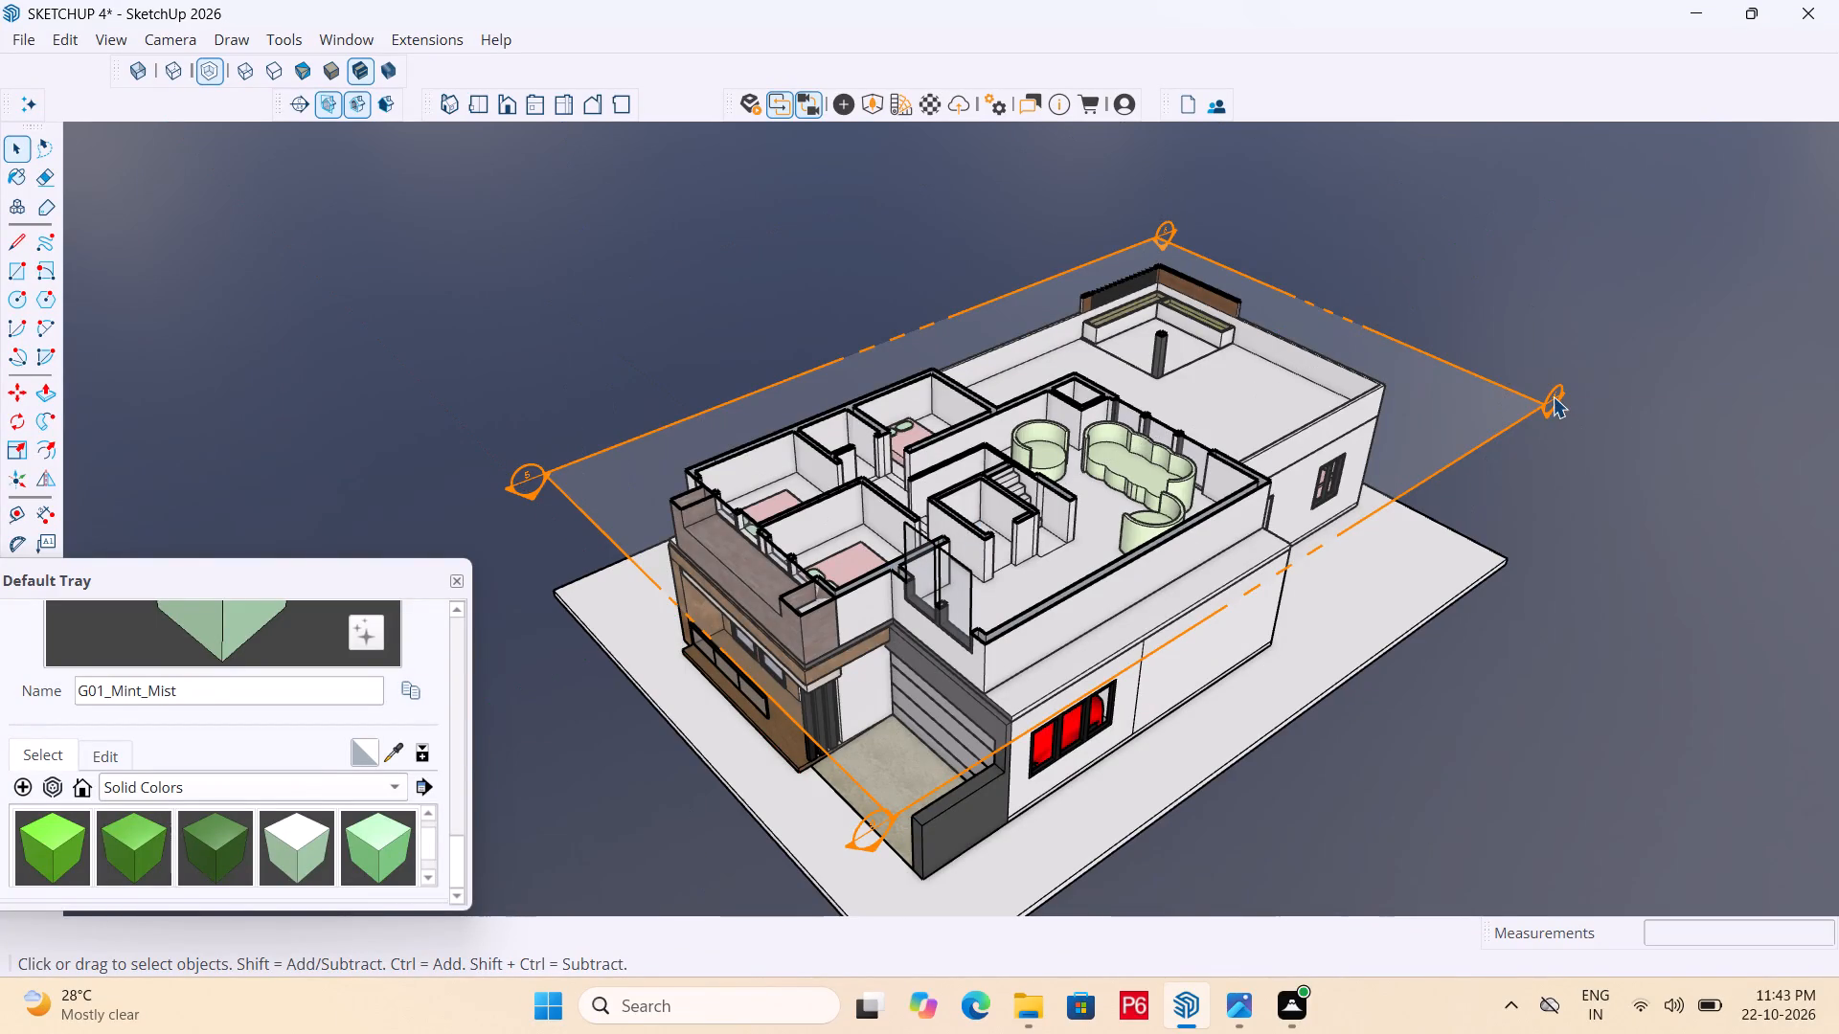
{"action": "double_click", "coordinate": [1553, 396]}
{"action": "double_click", "coordinate": [1530, 410]}
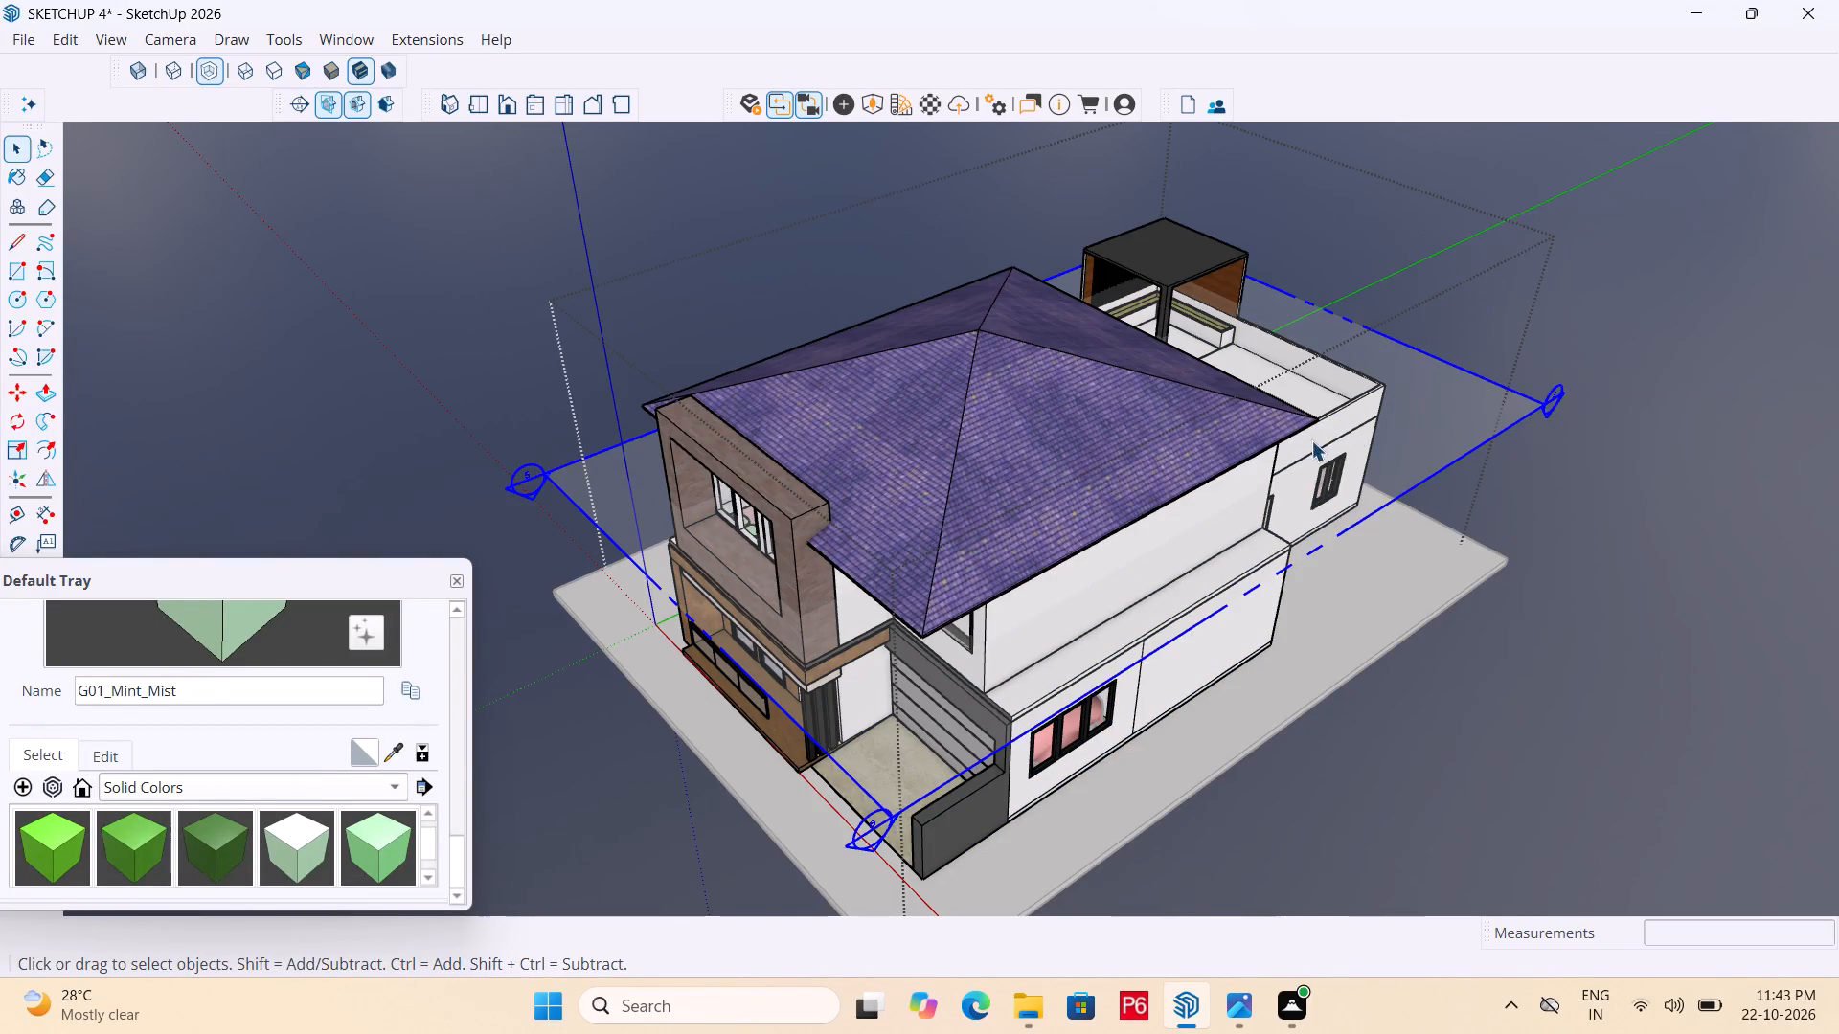
{"action": "middle_click_drag", "start_coordinate": [1308, 440], "coordinate": [1211, 389]}
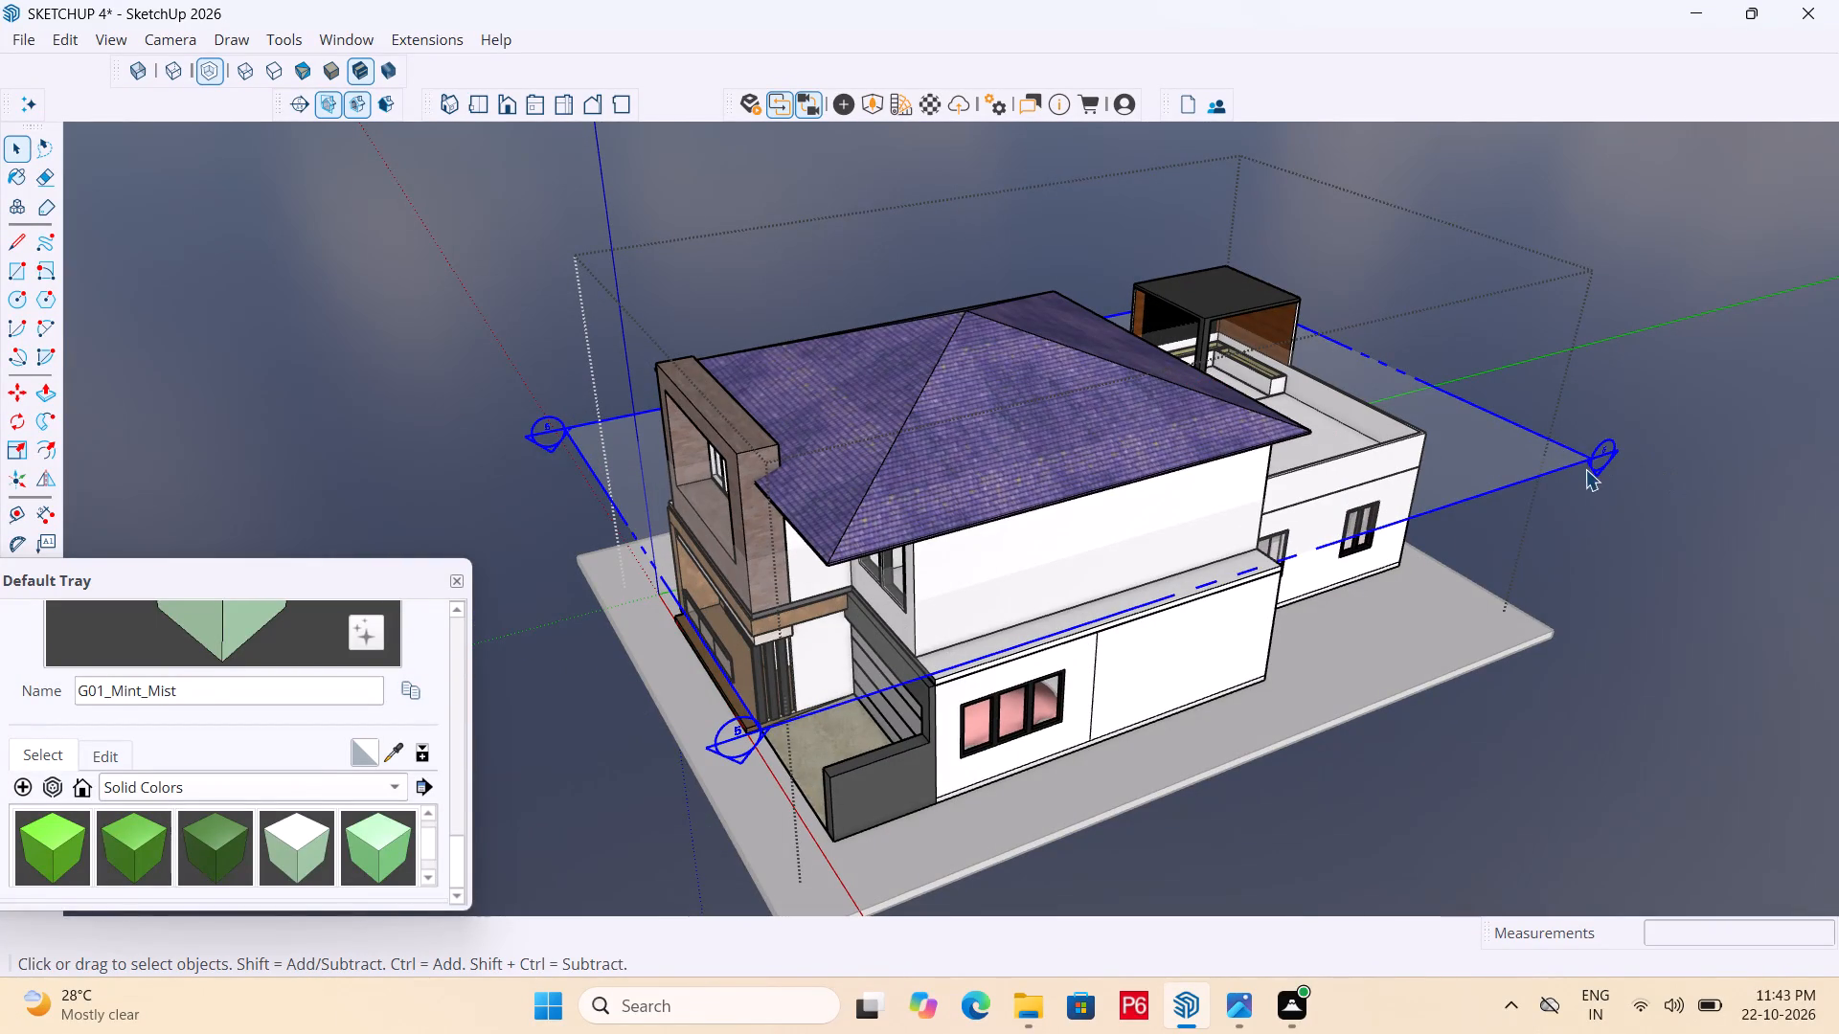
{"action": "left_click", "coordinate": [1587, 462]}
{"action": "key", "text": "Delete"}
{"action": "middle_click_drag", "start_coordinate": [1285, 407], "coordinate": [1169, 425]}
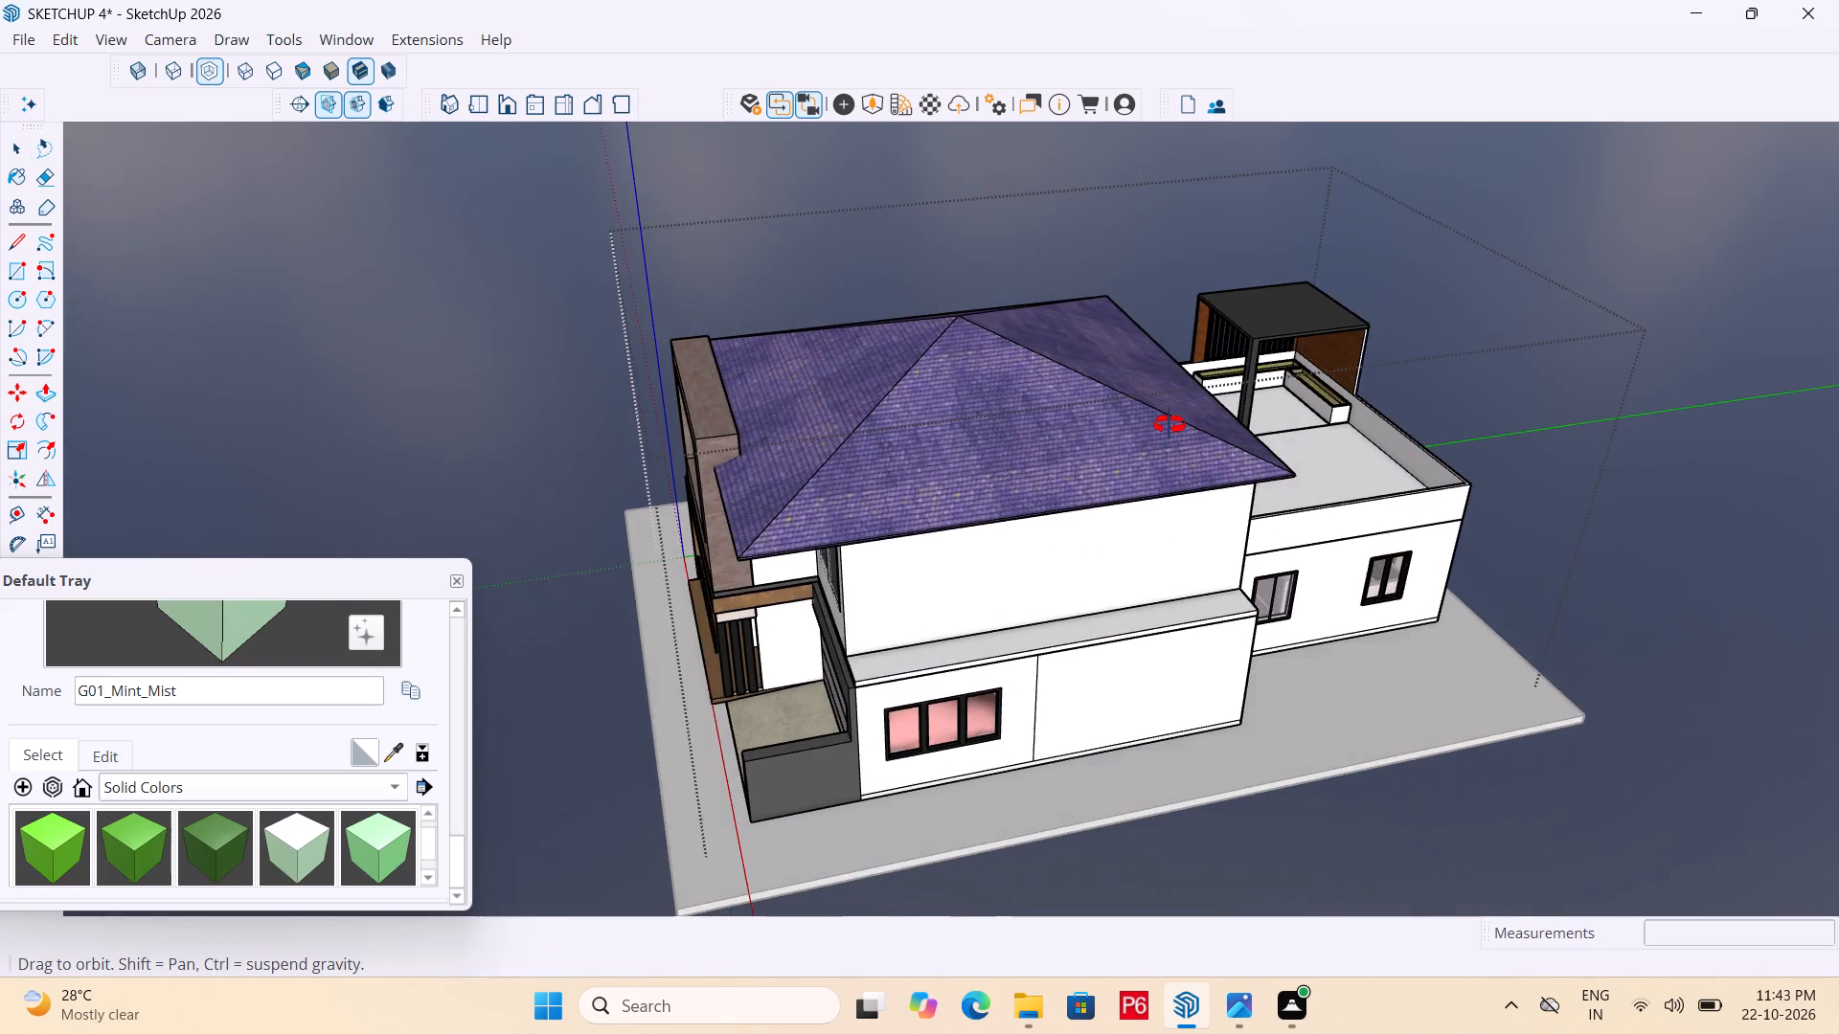
{"action": "middle_click_drag", "start_coordinate": [1169, 425], "coordinate": [1695, 257]}
Save the model with the section plane removed.
{"action": "key", "text": "ctrl+s"}
{"action": "key", "text": "ctrl+s"}
{"action": "key", "text": "ctrl+s"}
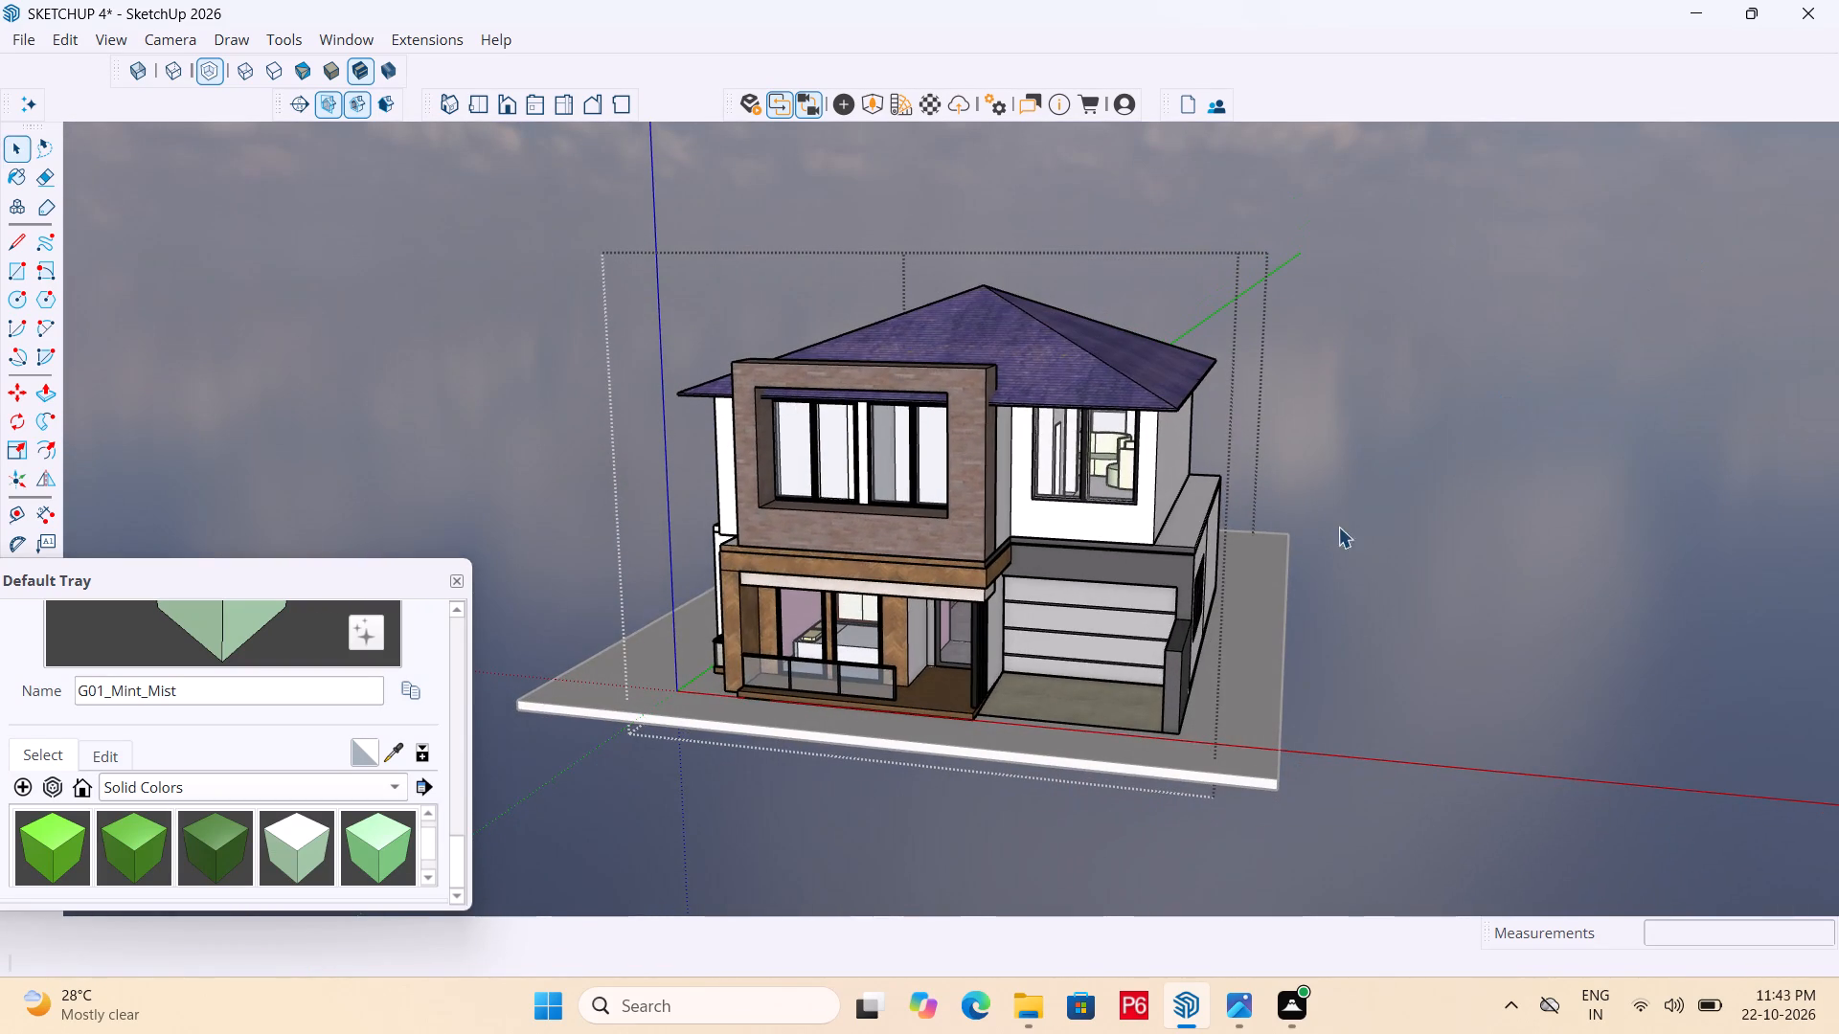
{"action": "key", "text": "ctrl+s"}
Paint the top face of the base slab around the house with the Ground material Soil_04_1K.
{"action": "middle_click_drag", "start_coordinate": [860, 612], "coordinate": [665, 525]}
{"action": "scroll", "coordinate": [982, 564], "scroll_direction": "down", "scroll_amount": 2}
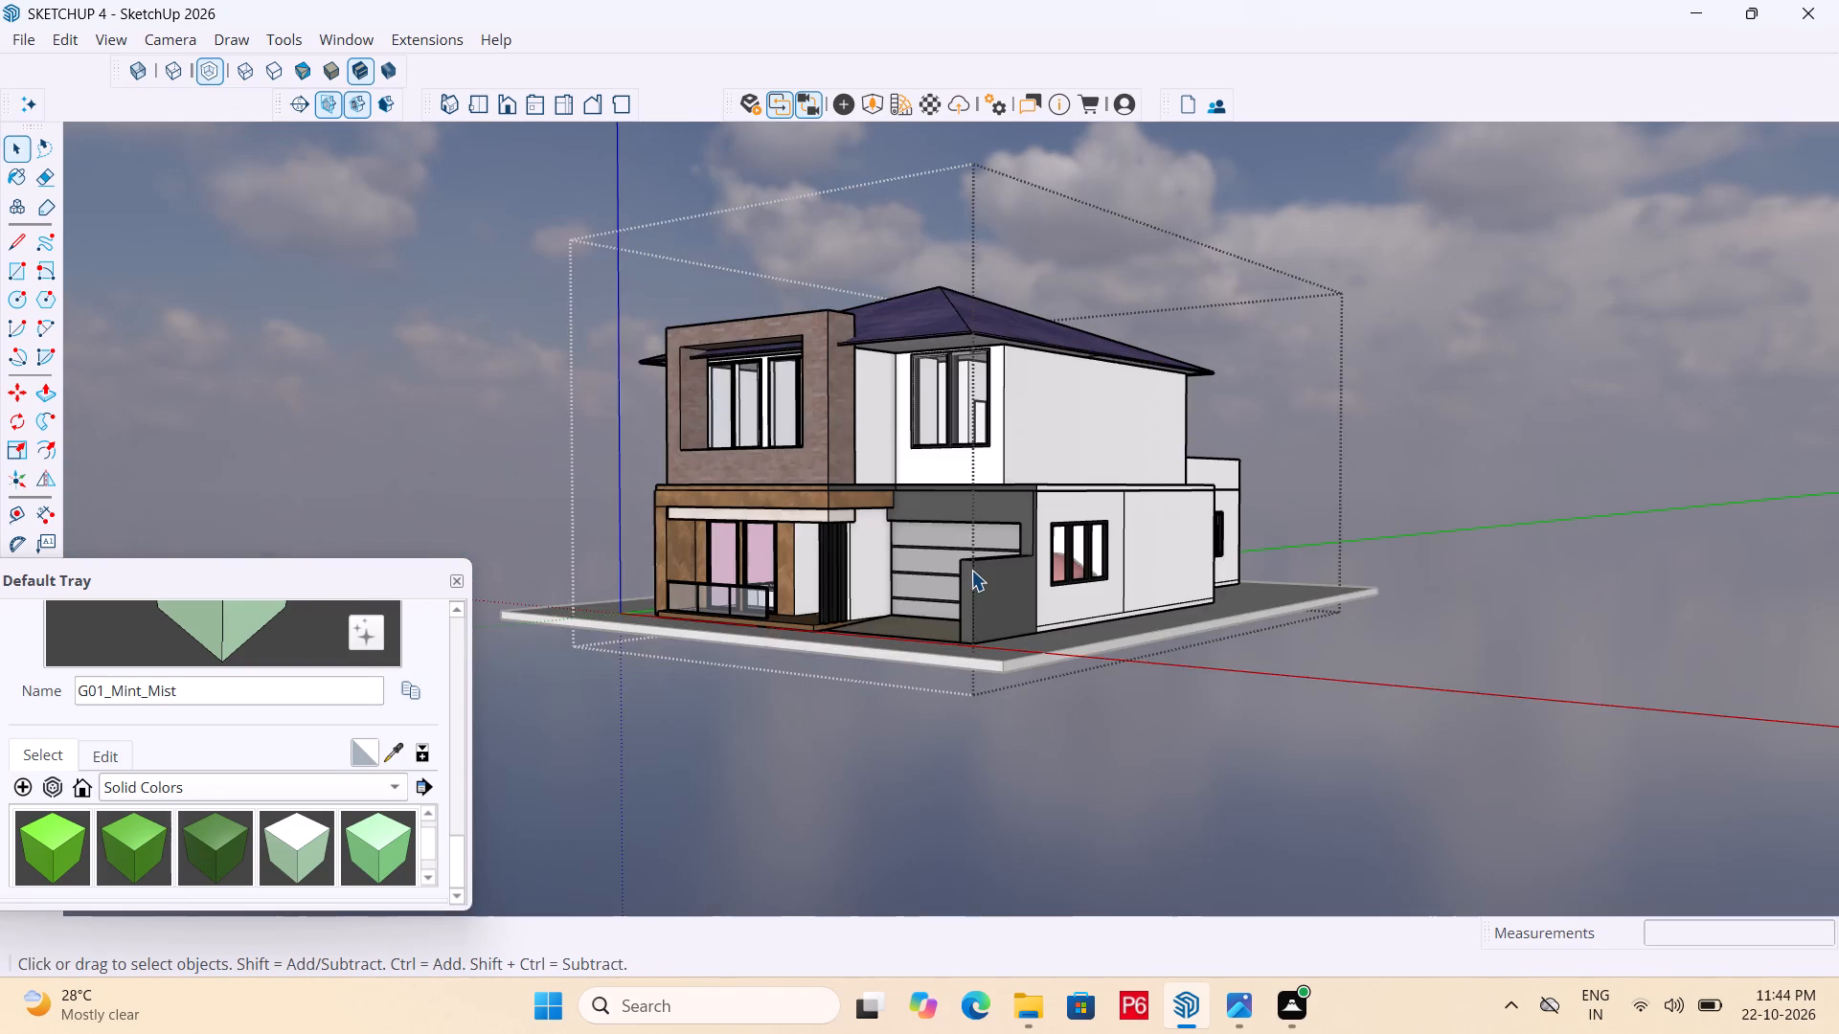
{"action": "scroll", "coordinate": [971, 570], "scroll_direction": "down", "scroll_amount": 3}
{"action": "middle_click_drag", "start_coordinate": [968, 570], "coordinate": [1080, 668]}
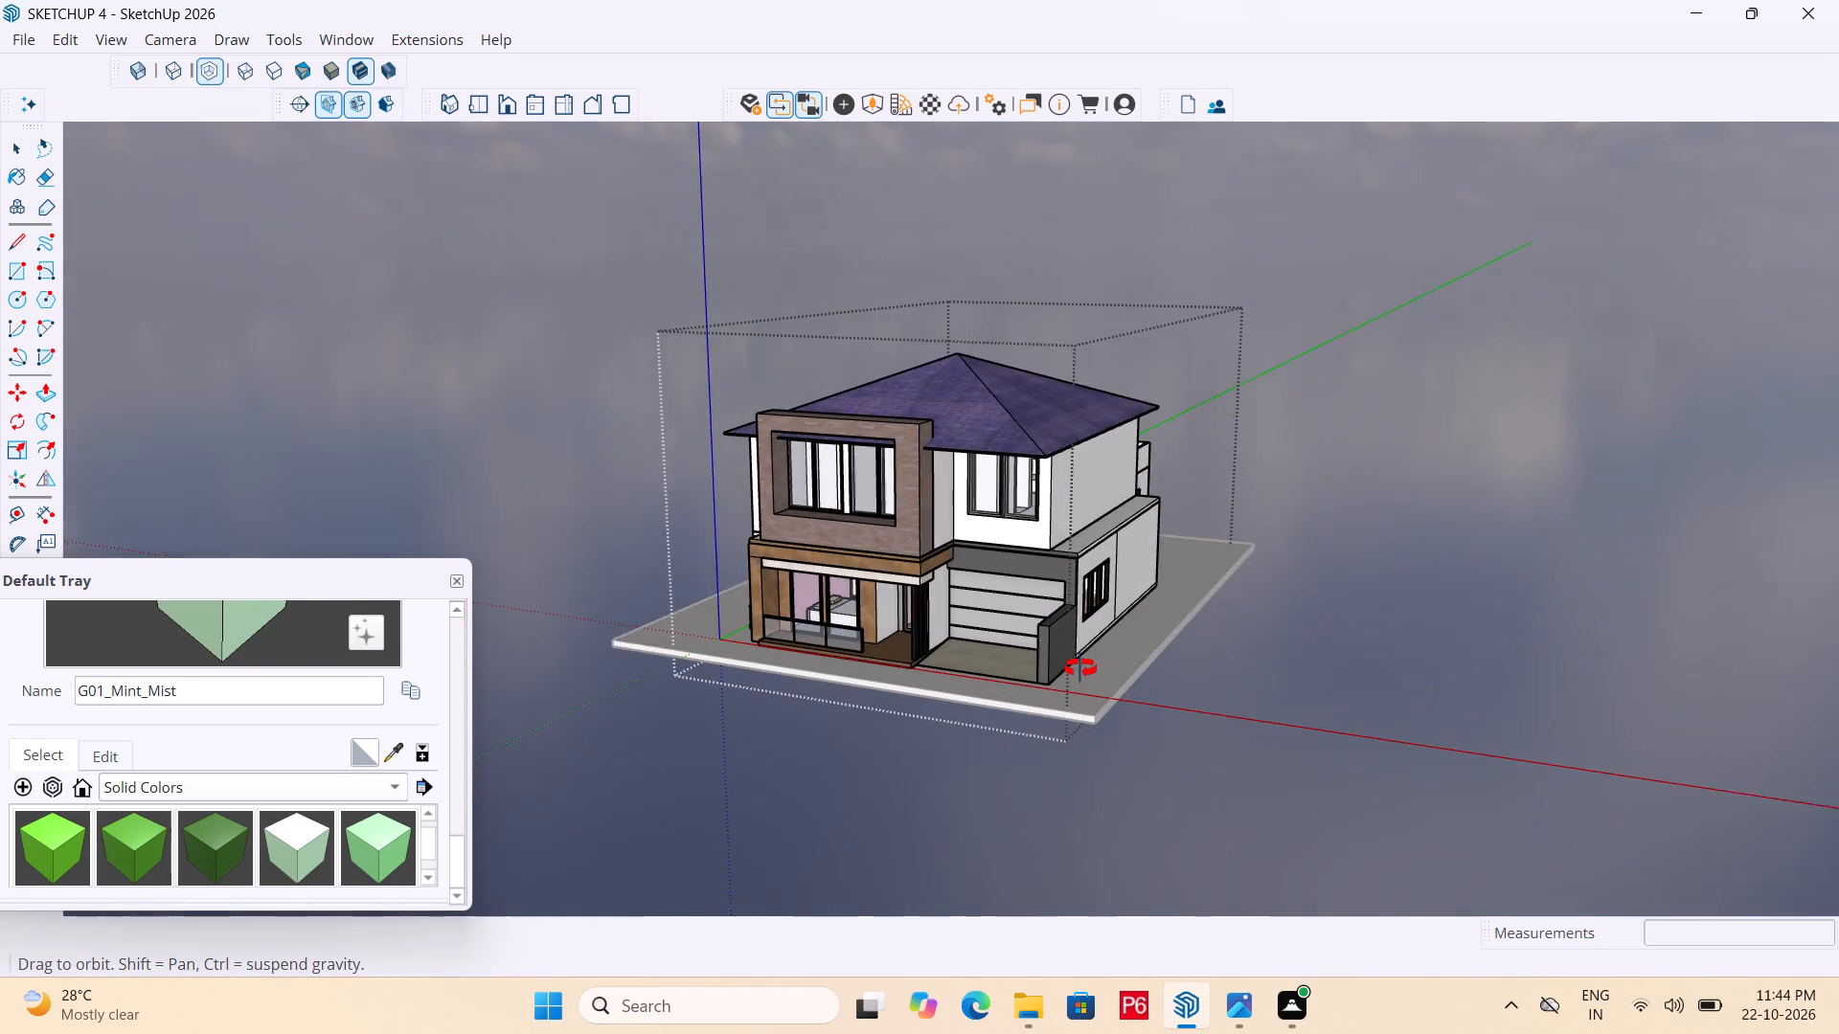
{"action": "middle_click_drag", "start_coordinate": [1080, 668], "coordinate": [1076, 645]}
{"action": "scroll", "coordinate": [1032, 723], "scroll_direction": "up", "scroll_amount": 1}
{"action": "middle_click_drag", "start_coordinate": [1032, 723], "coordinate": [1039, 824]}
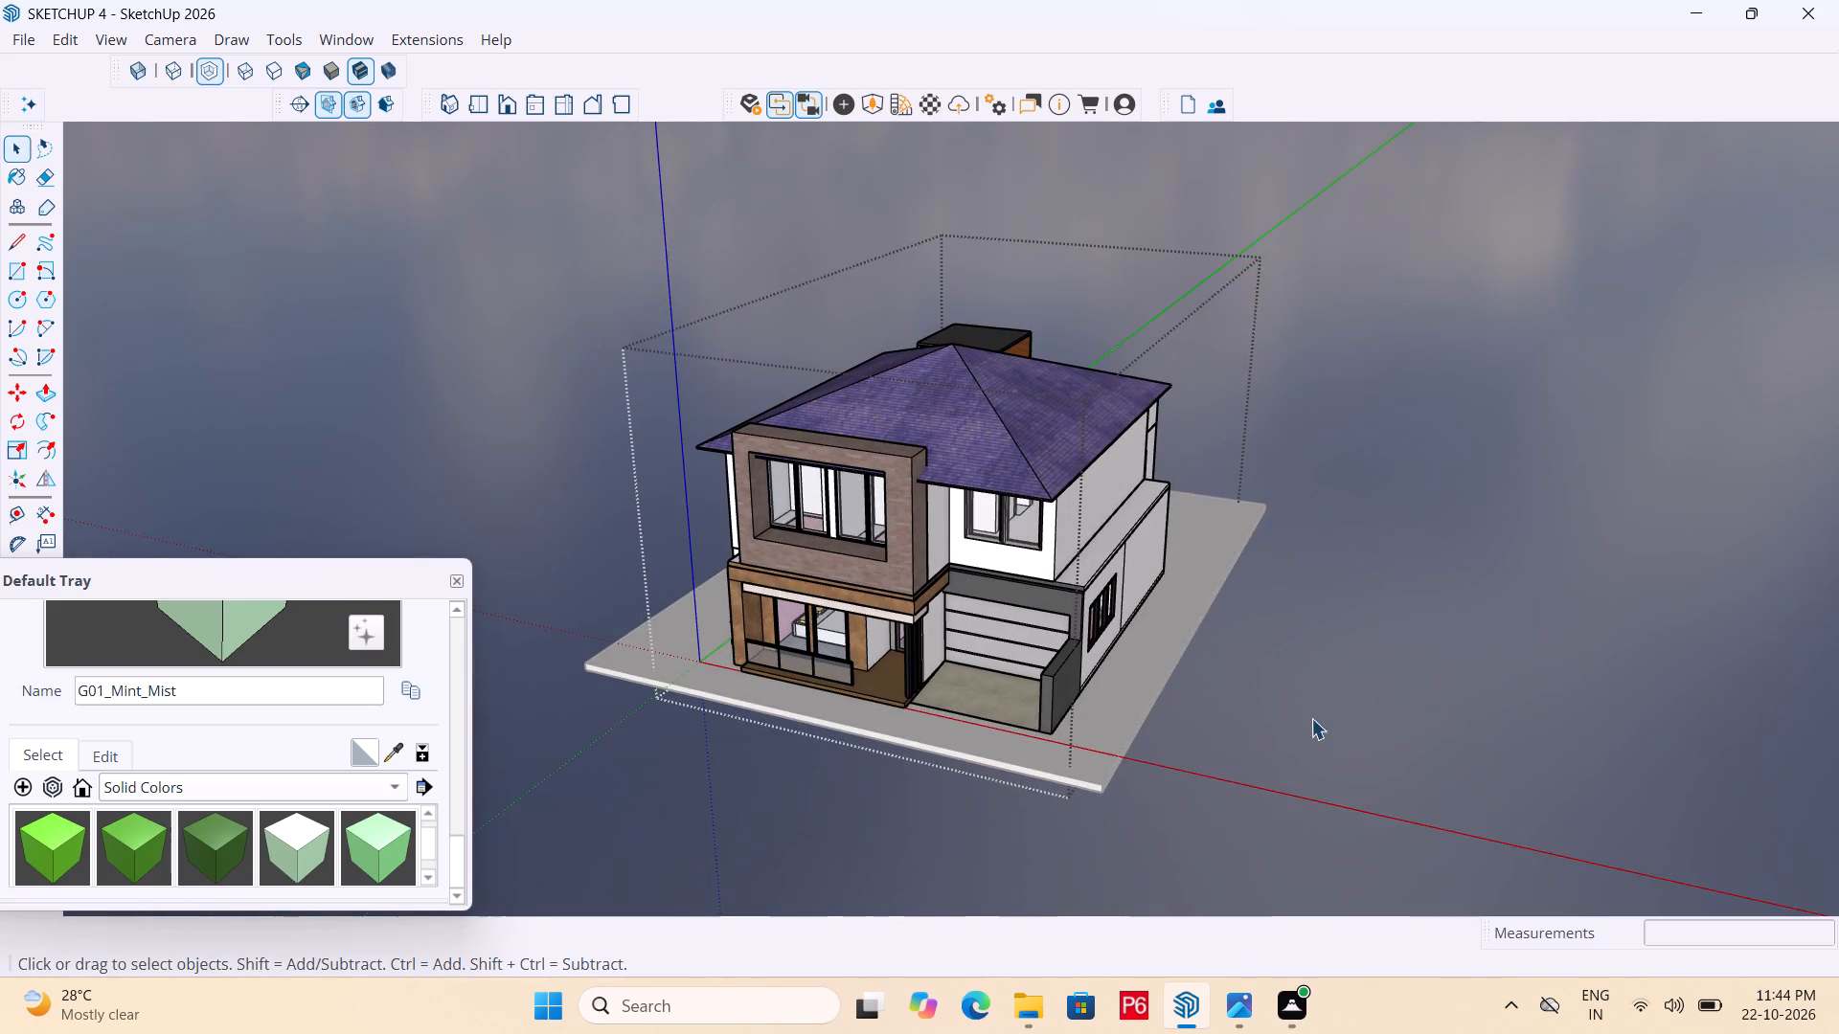
{"action": "left_click", "coordinate": [1329, 714]}
{"action": "key", "text": "space"}
{"action": "double_click", "coordinate": [1136, 700]}
{"action": "left_click", "coordinate": [1136, 696]}
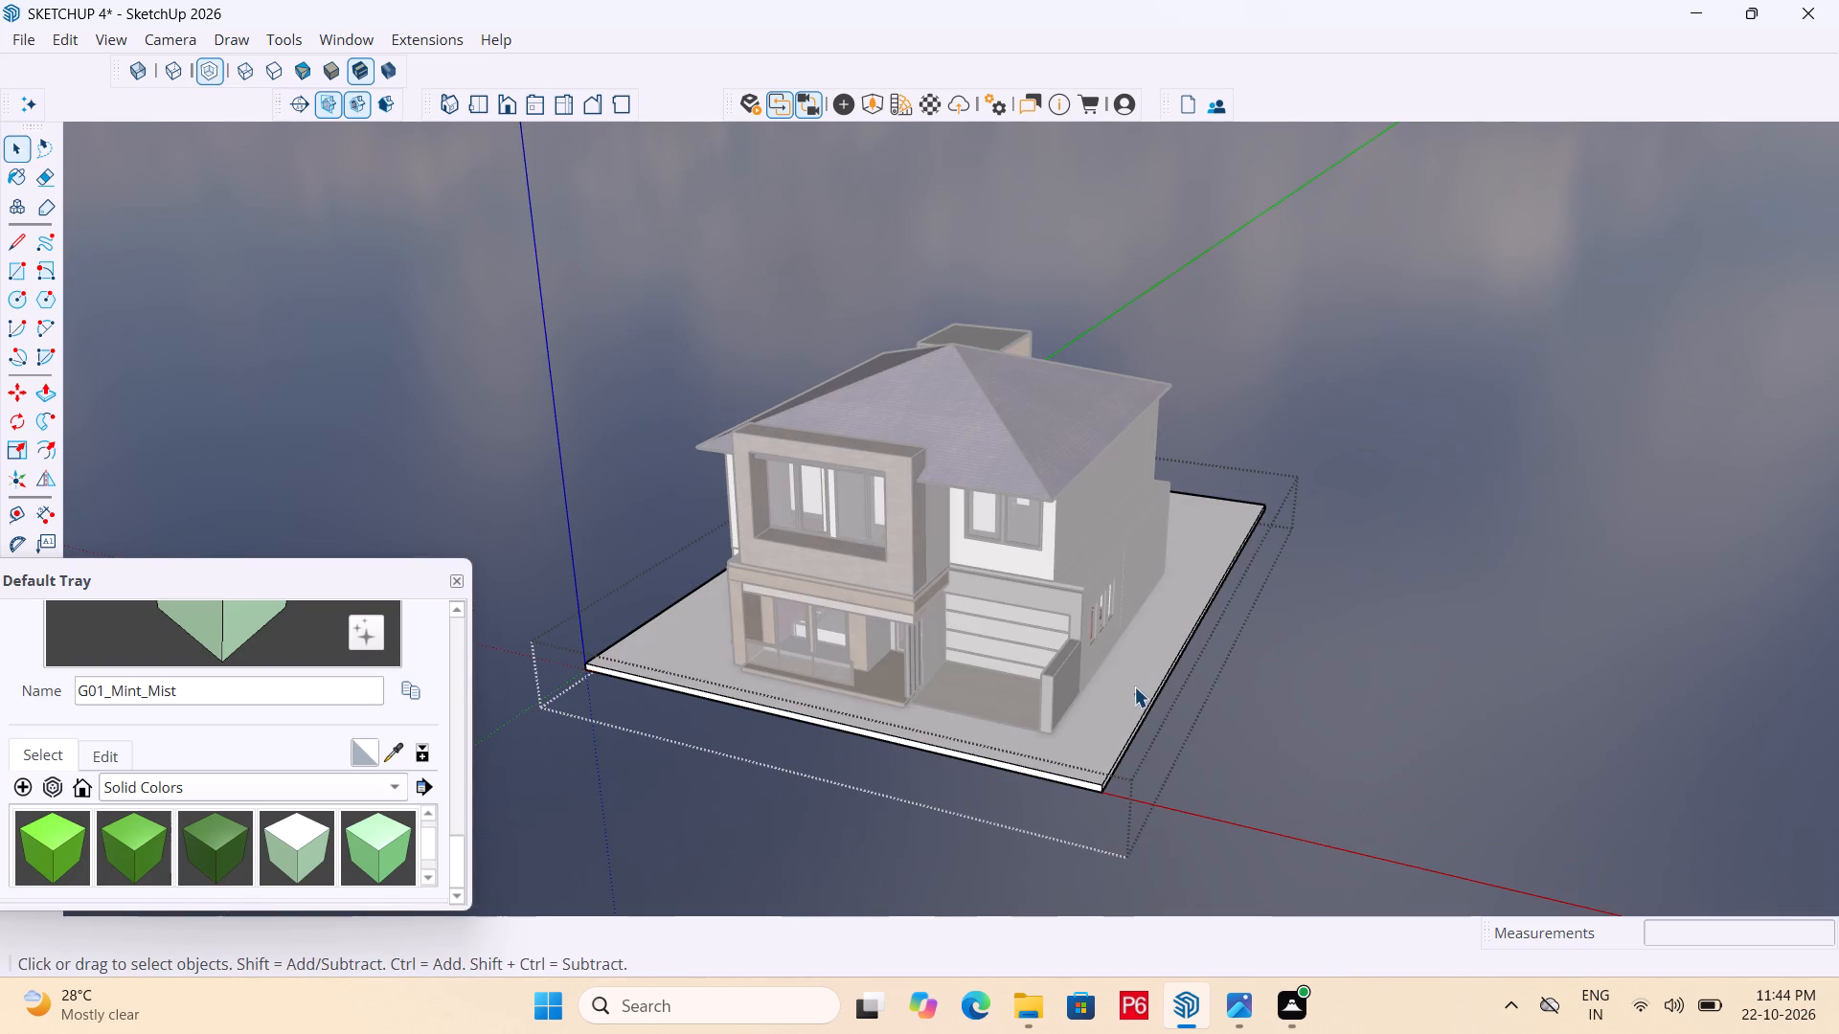
{"action": "left_click", "coordinate": [1133, 686]}
{"action": "left_click", "coordinate": [302, 775]}
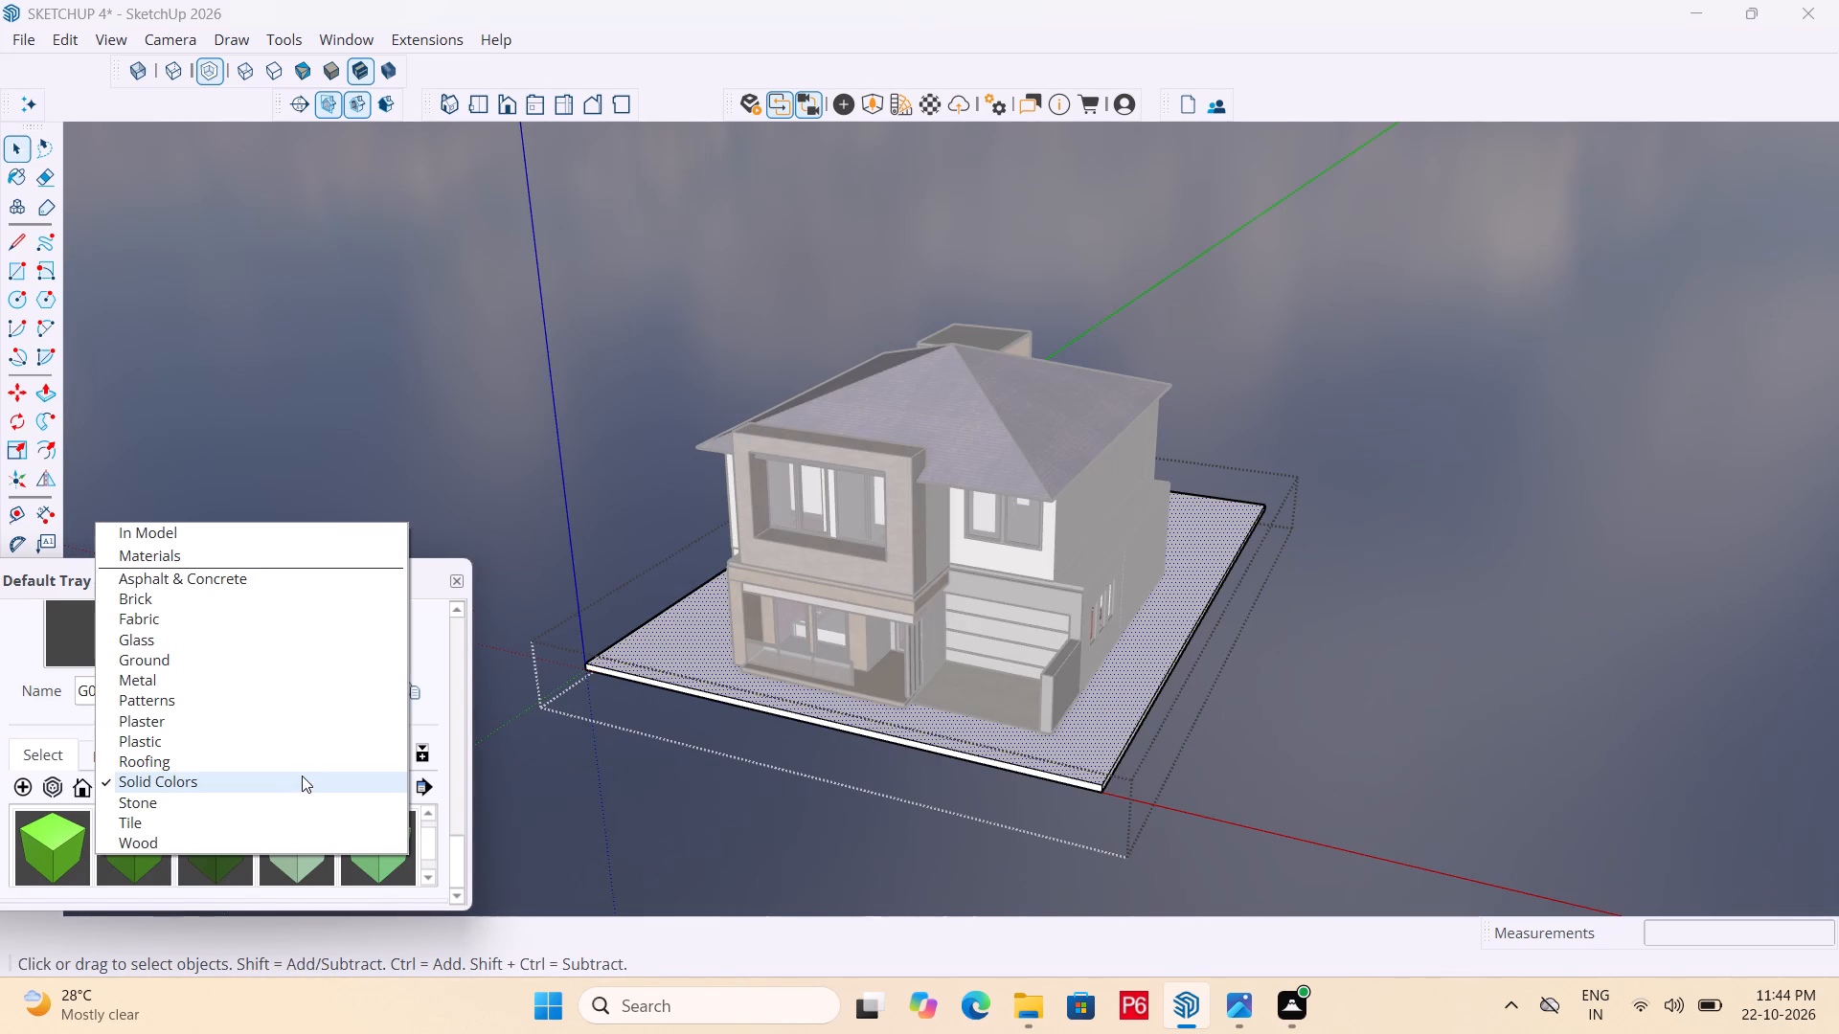
{"action": "left_click", "coordinate": [194, 658]}
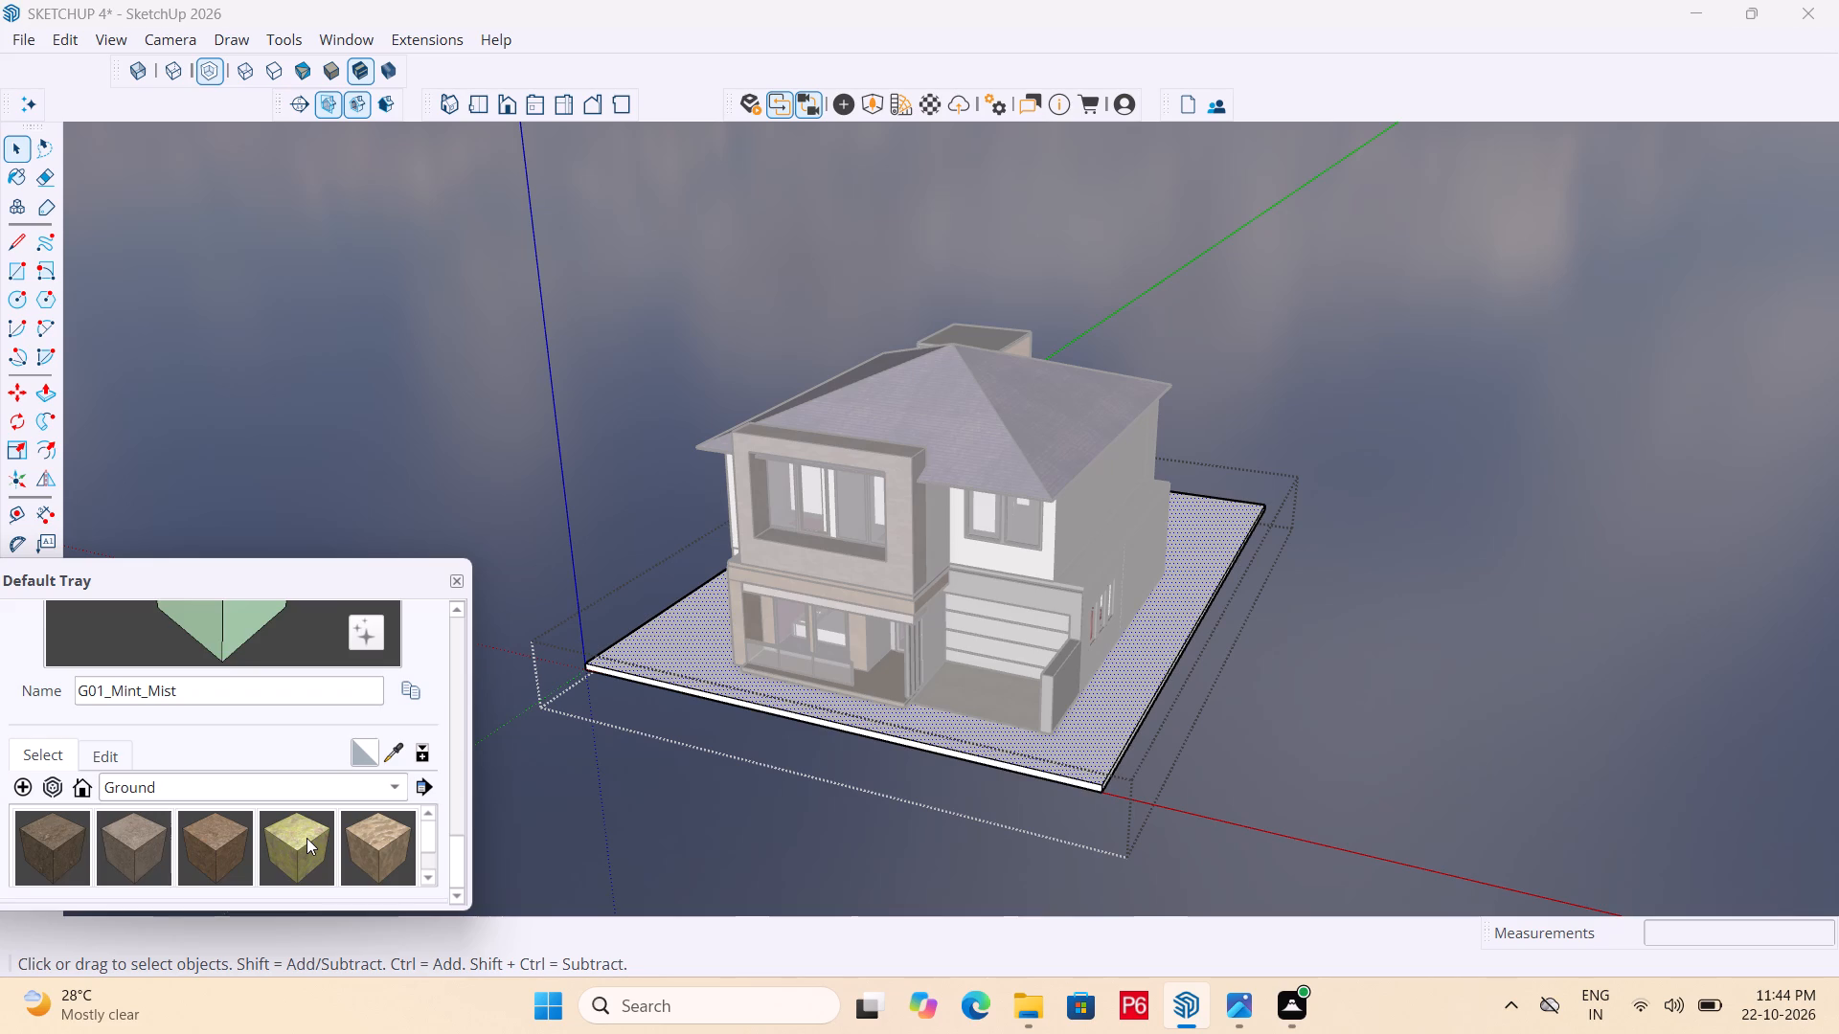
{"action": "left_click", "coordinate": [306, 838]}
{"action": "left_click", "coordinate": [1046, 732]}
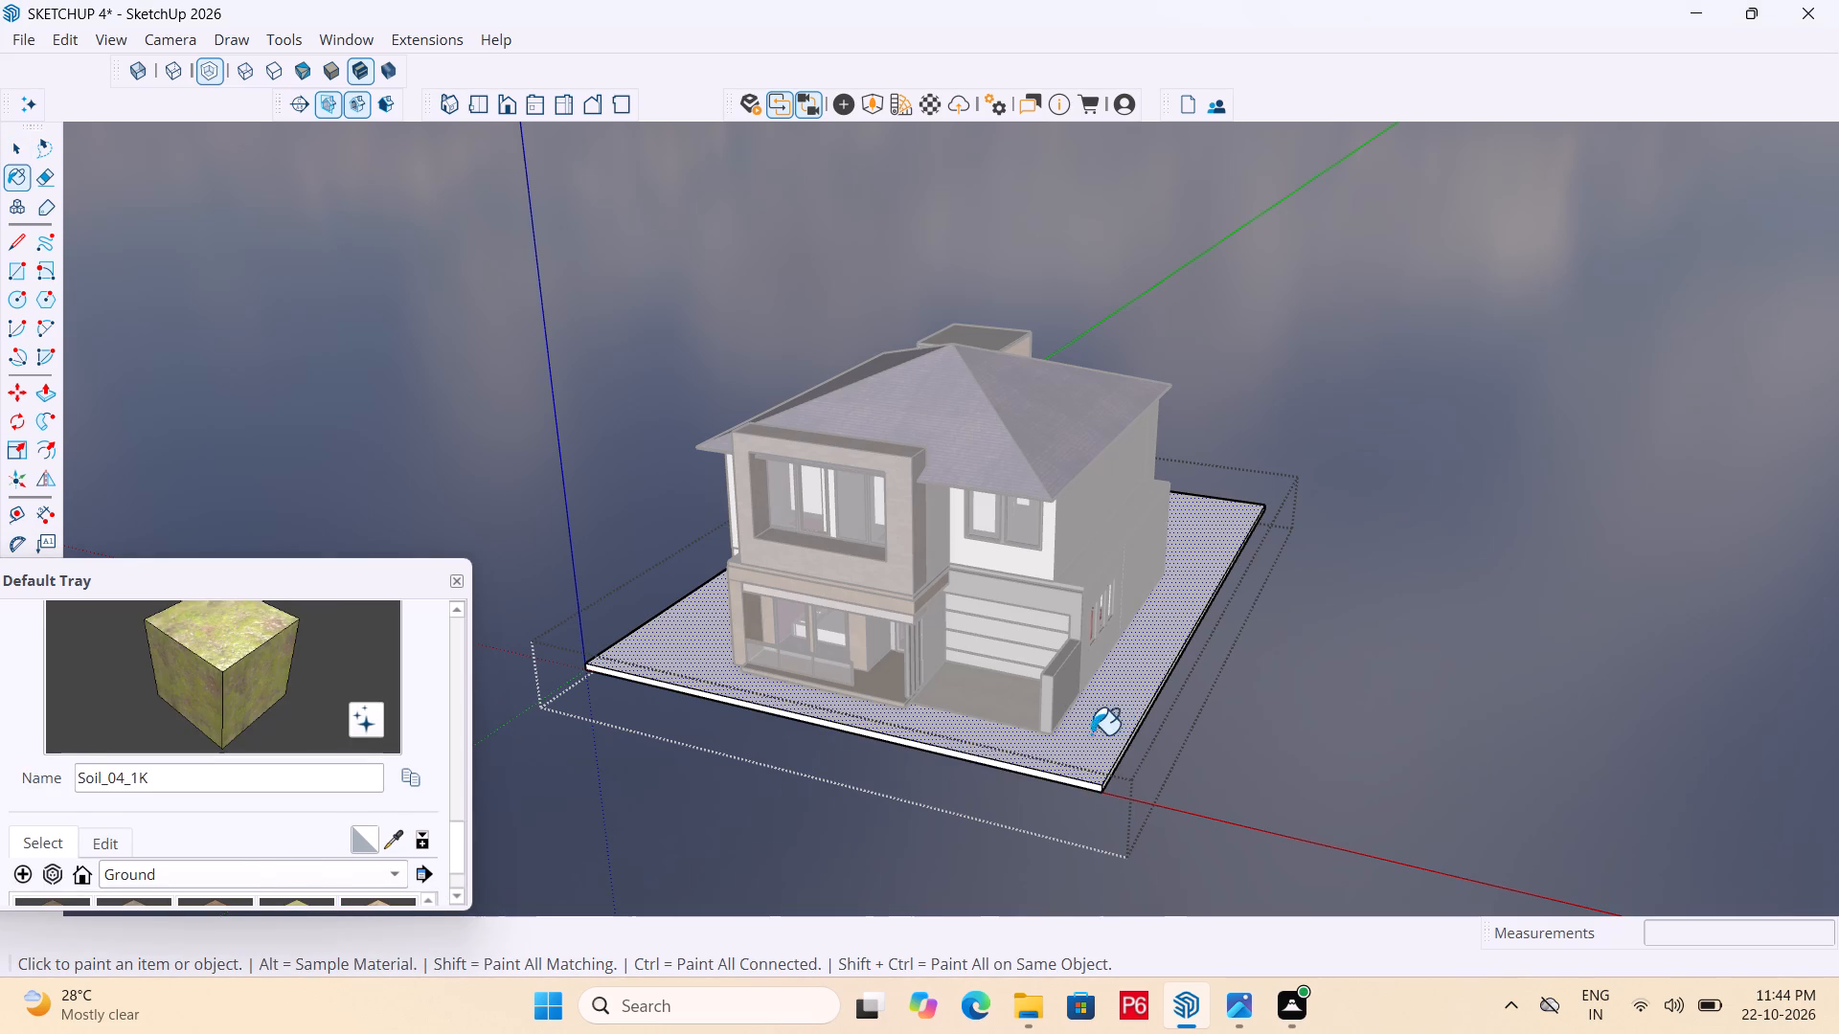
{"action": "key", "text": "space"}
{"action": "double_click", "coordinate": [1389, 719]}
Extend the base slab outward about 8' 9" on the front side, facing the entrance porch and garage.
{"action": "scroll", "coordinate": [485, 757], "scroll_direction": "up", "scroll_amount": 2}
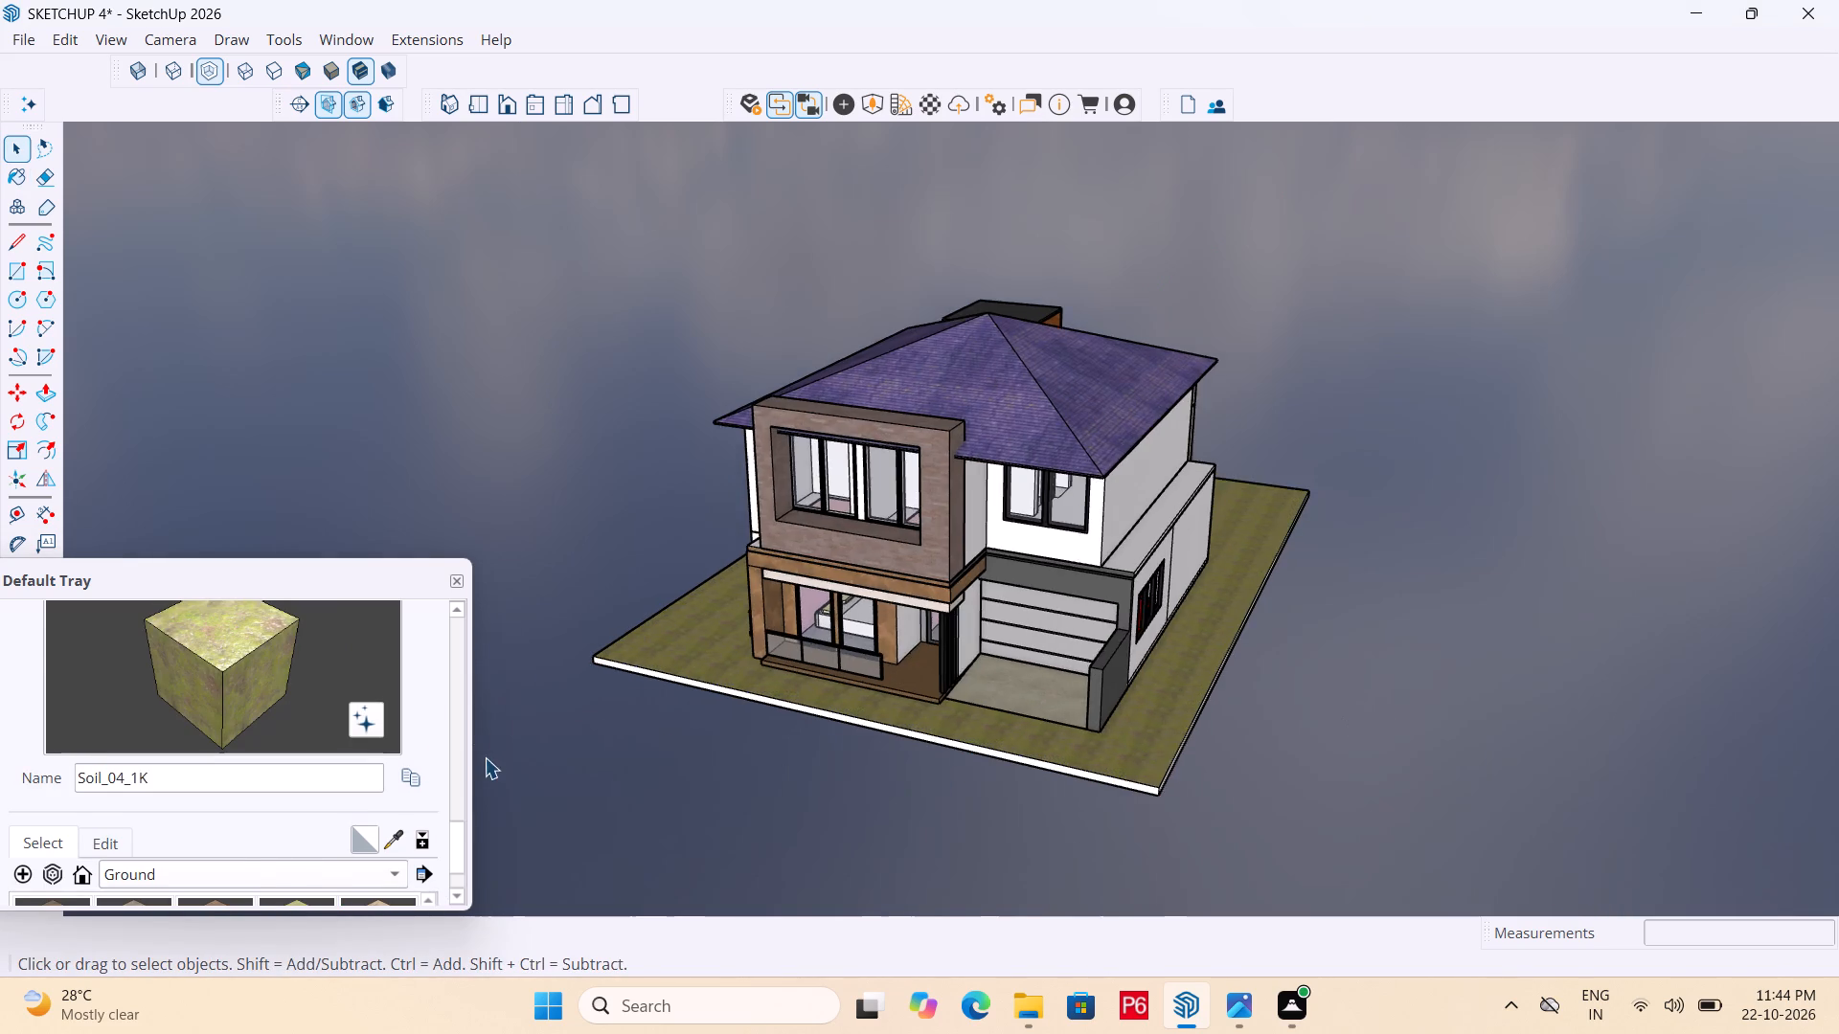
{"action": "scroll", "coordinate": [485, 757], "scroll_direction": "up", "scroll_amount": 12}
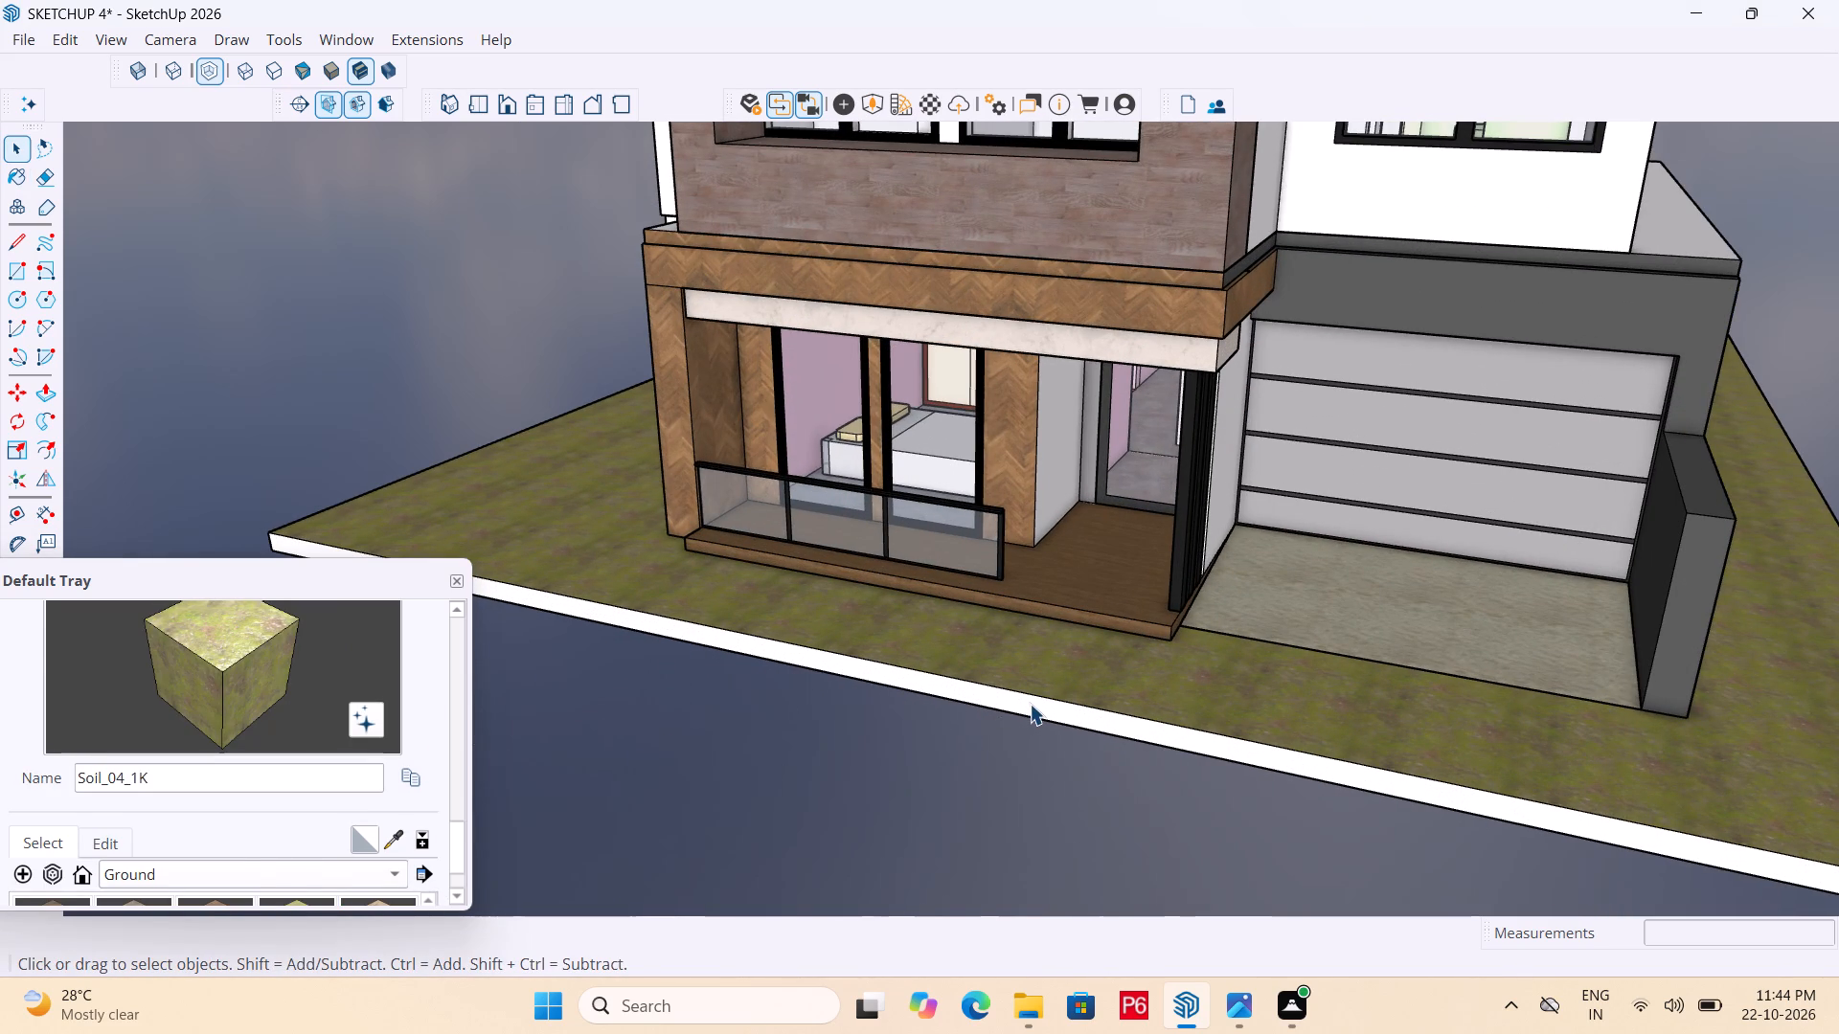
{"action": "left_click", "coordinate": [1030, 704]}
{"action": "key", "text": "space"}
{"action": "double_click", "coordinate": [1030, 704]}
{"action": "key", "text": "p"}
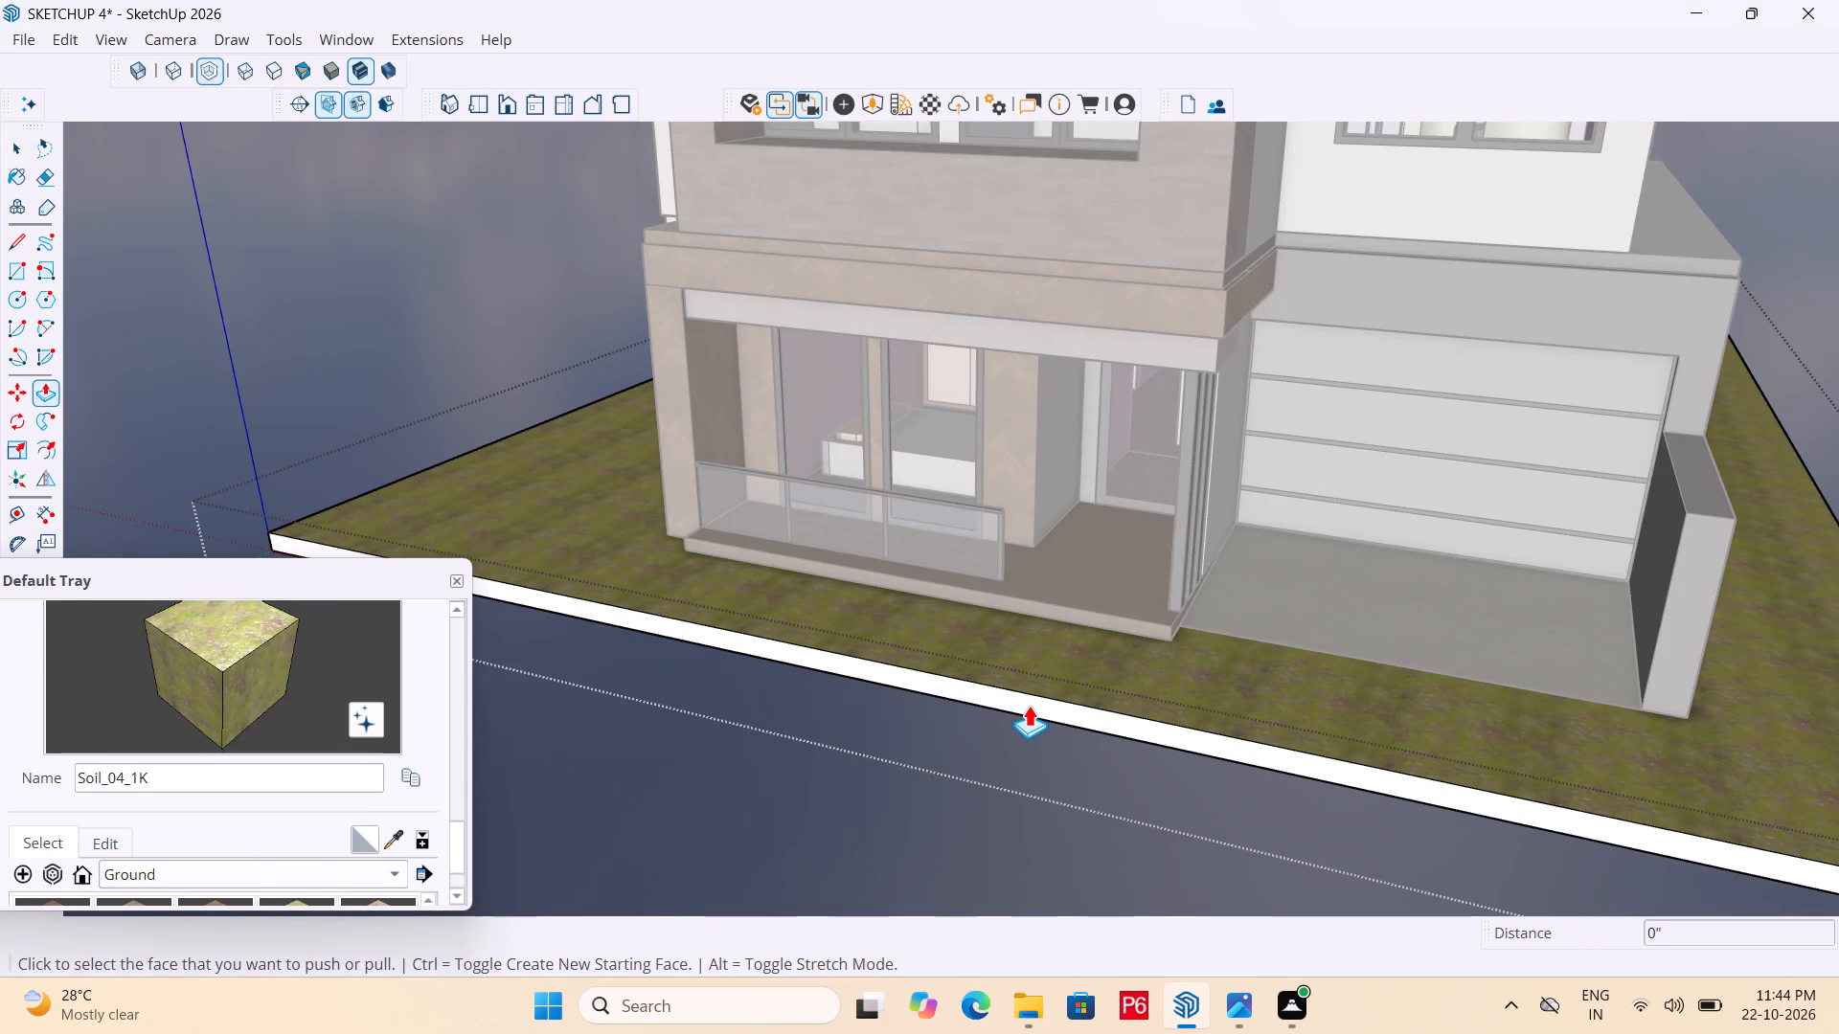
{"action": "left_click", "coordinate": [1031, 702]}
{"action": "scroll", "coordinate": [1007, 592], "scroll_direction": "down", "scroll_amount": 7}
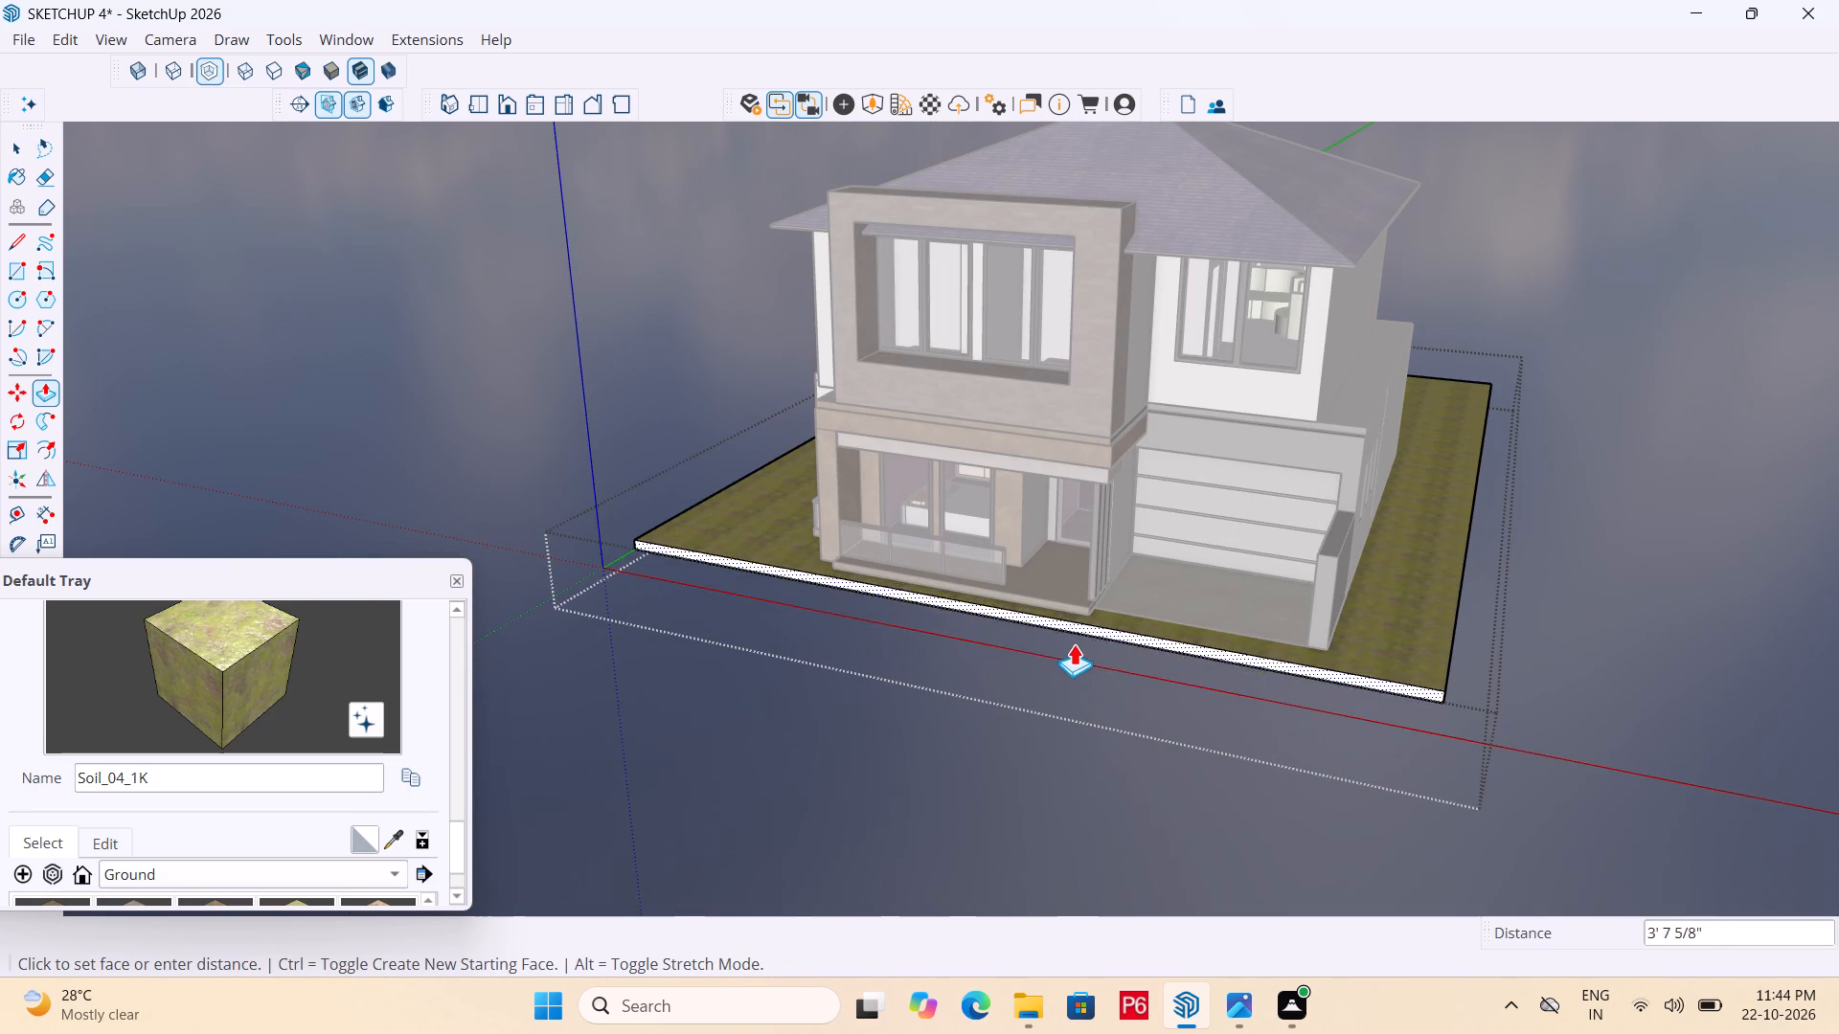
{"action": "left_click", "coordinate": [1006, 744]}
Extend the base slab outward about 16' along the garage side of the house.
{"action": "middle_click_drag", "start_coordinate": [1319, 653], "coordinate": [948, 566]}
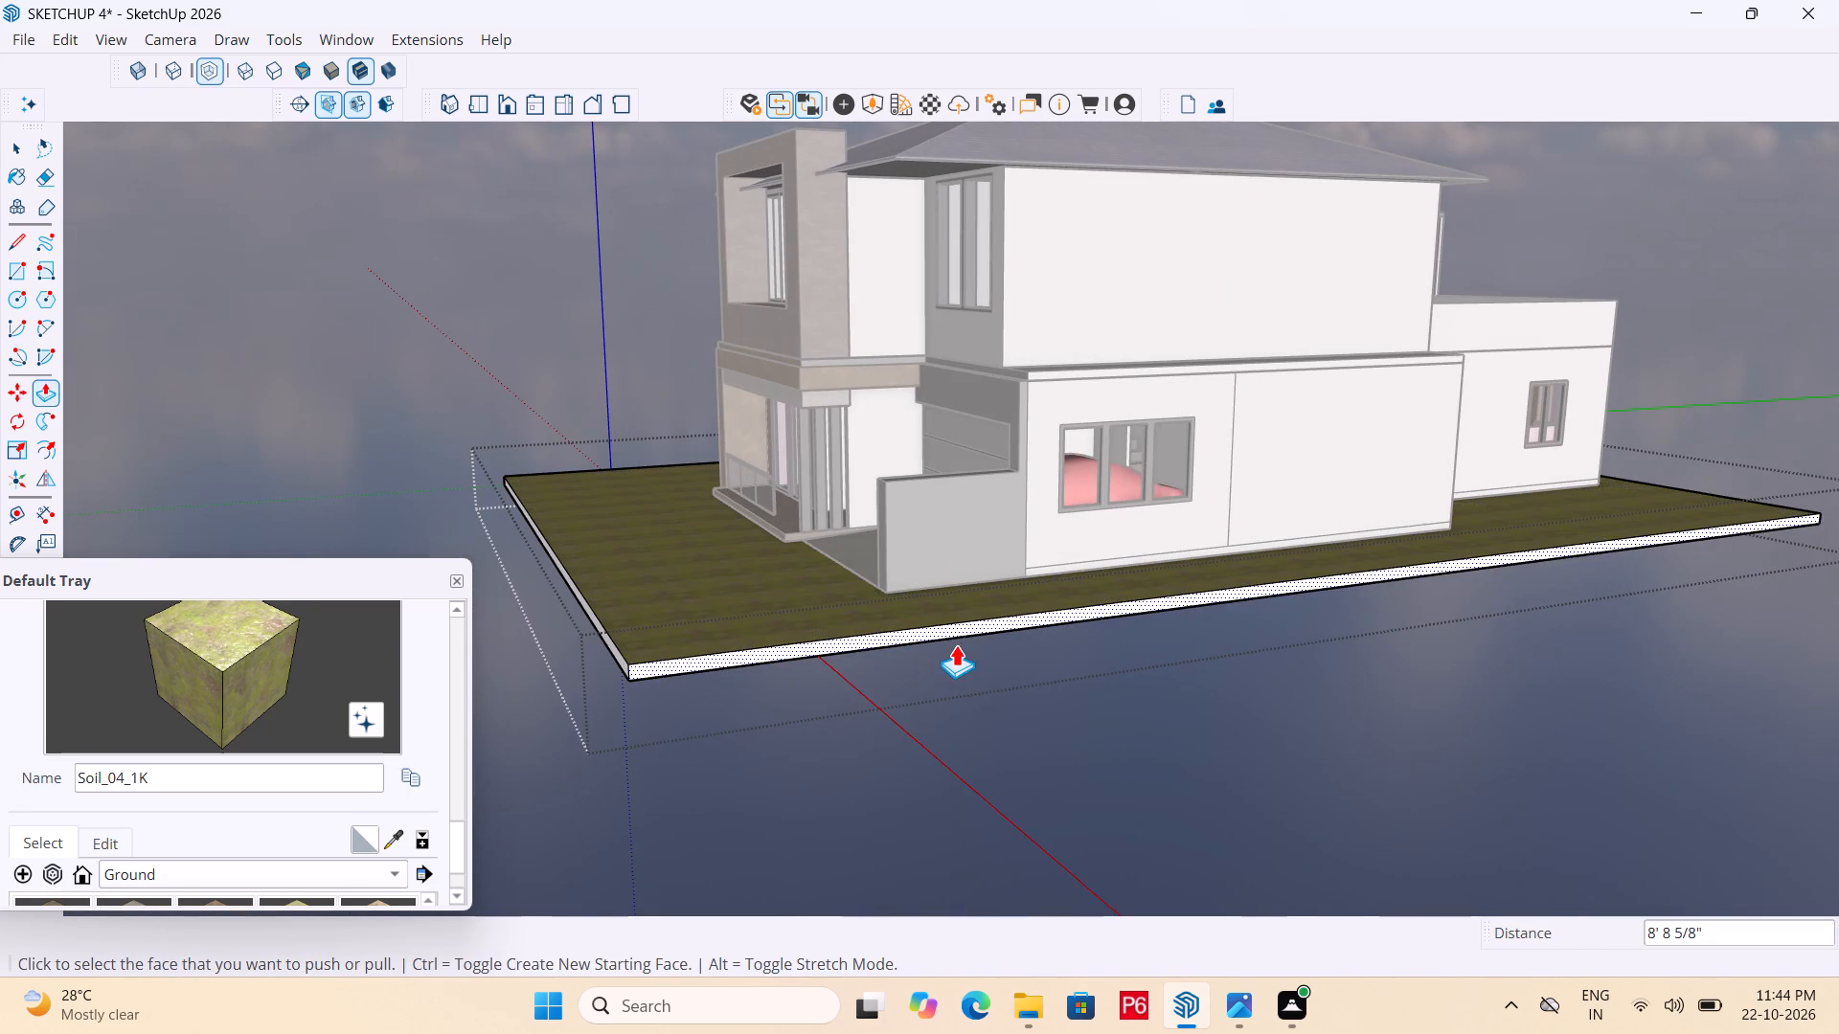
{"action": "left_click", "coordinate": [965, 627]}
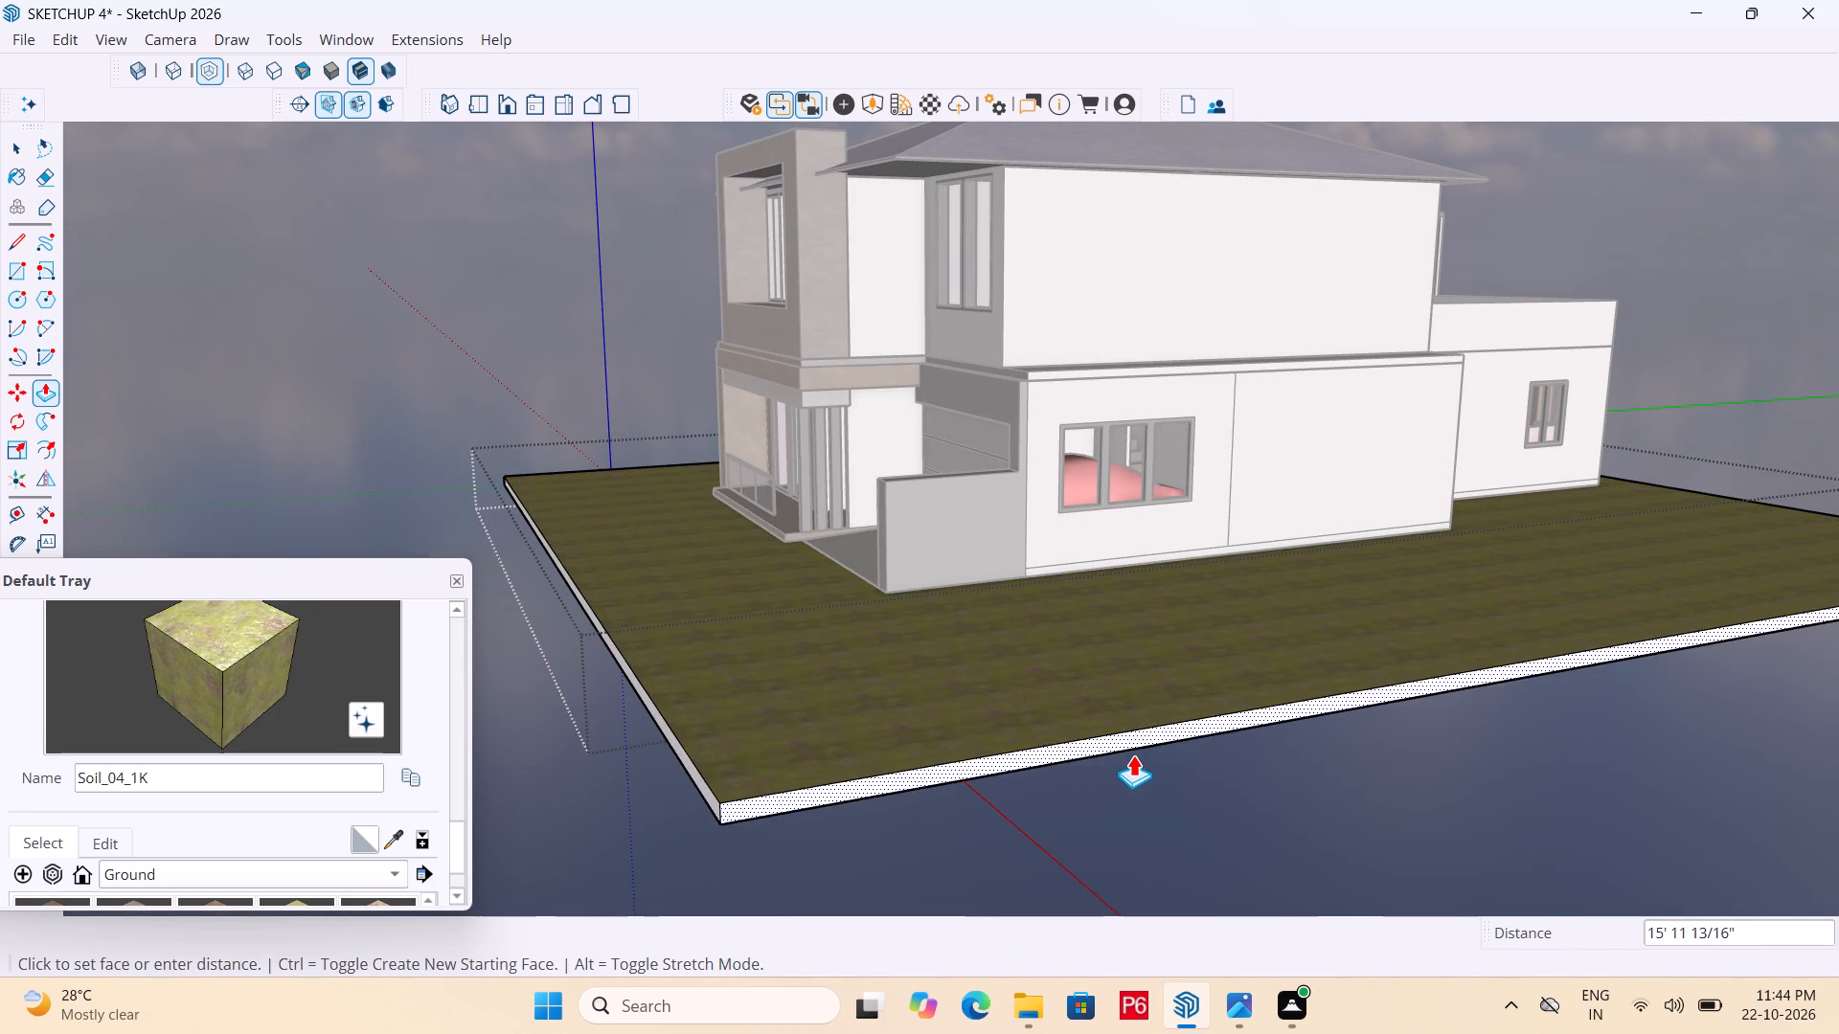
{"action": "left_click", "coordinate": [1133, 754]}
{"action": "left_click_drag", "start_coordinate": [1133, 754], "coordinate": [1126, 742]}
Extend the base slab outward about 14' 6" at the rear of the house.
{"action": "scroll", "coordinate": [843, 687], "scroll_direction": "down", "scroll_amount": 6}
{"action": "middle_click_drag", "start_coordinate": [1374, 581], "coordinate": [566, 657]}
{"action": "scroll", "coordinate": [1442, 811], "scroll_direction": "up", "scroll_amount": 5}
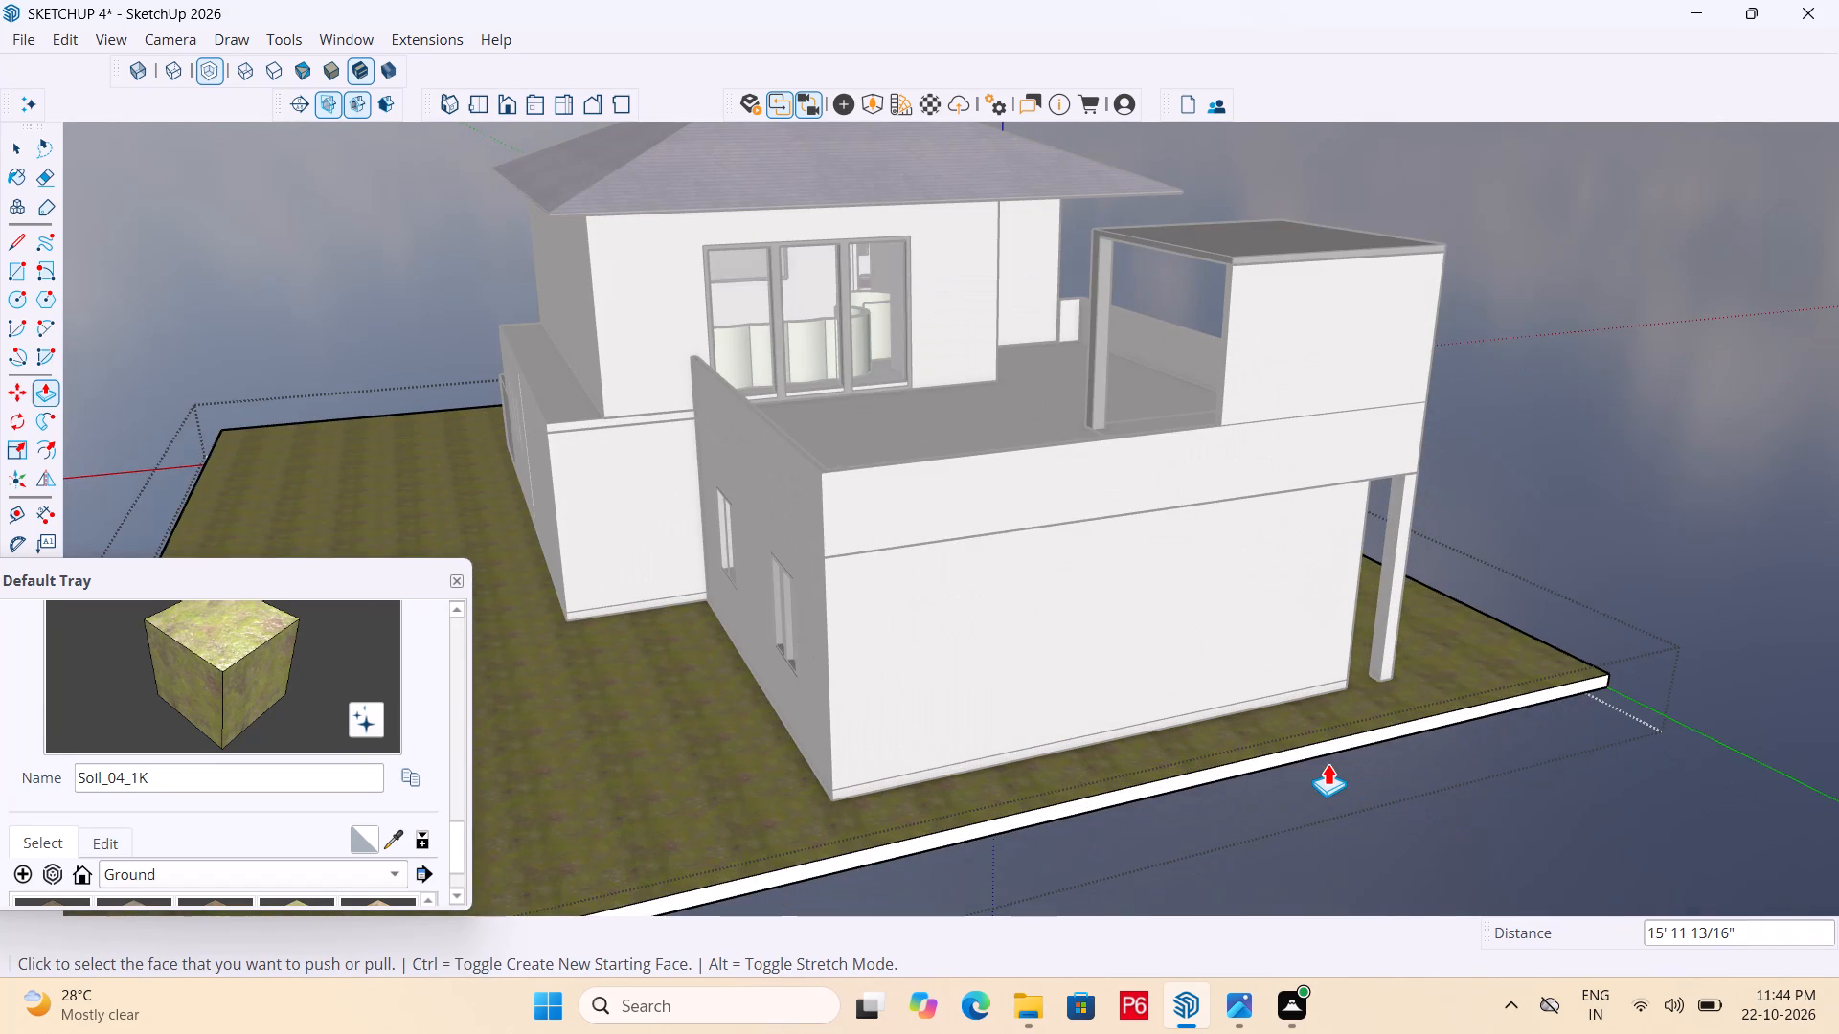
{"action": "left_click", "coordinate": [1313, 751]}
{"action": "scroll", "coordinate": [1396, 790], "scroll_direction": "down", "scroll_amount": 6}
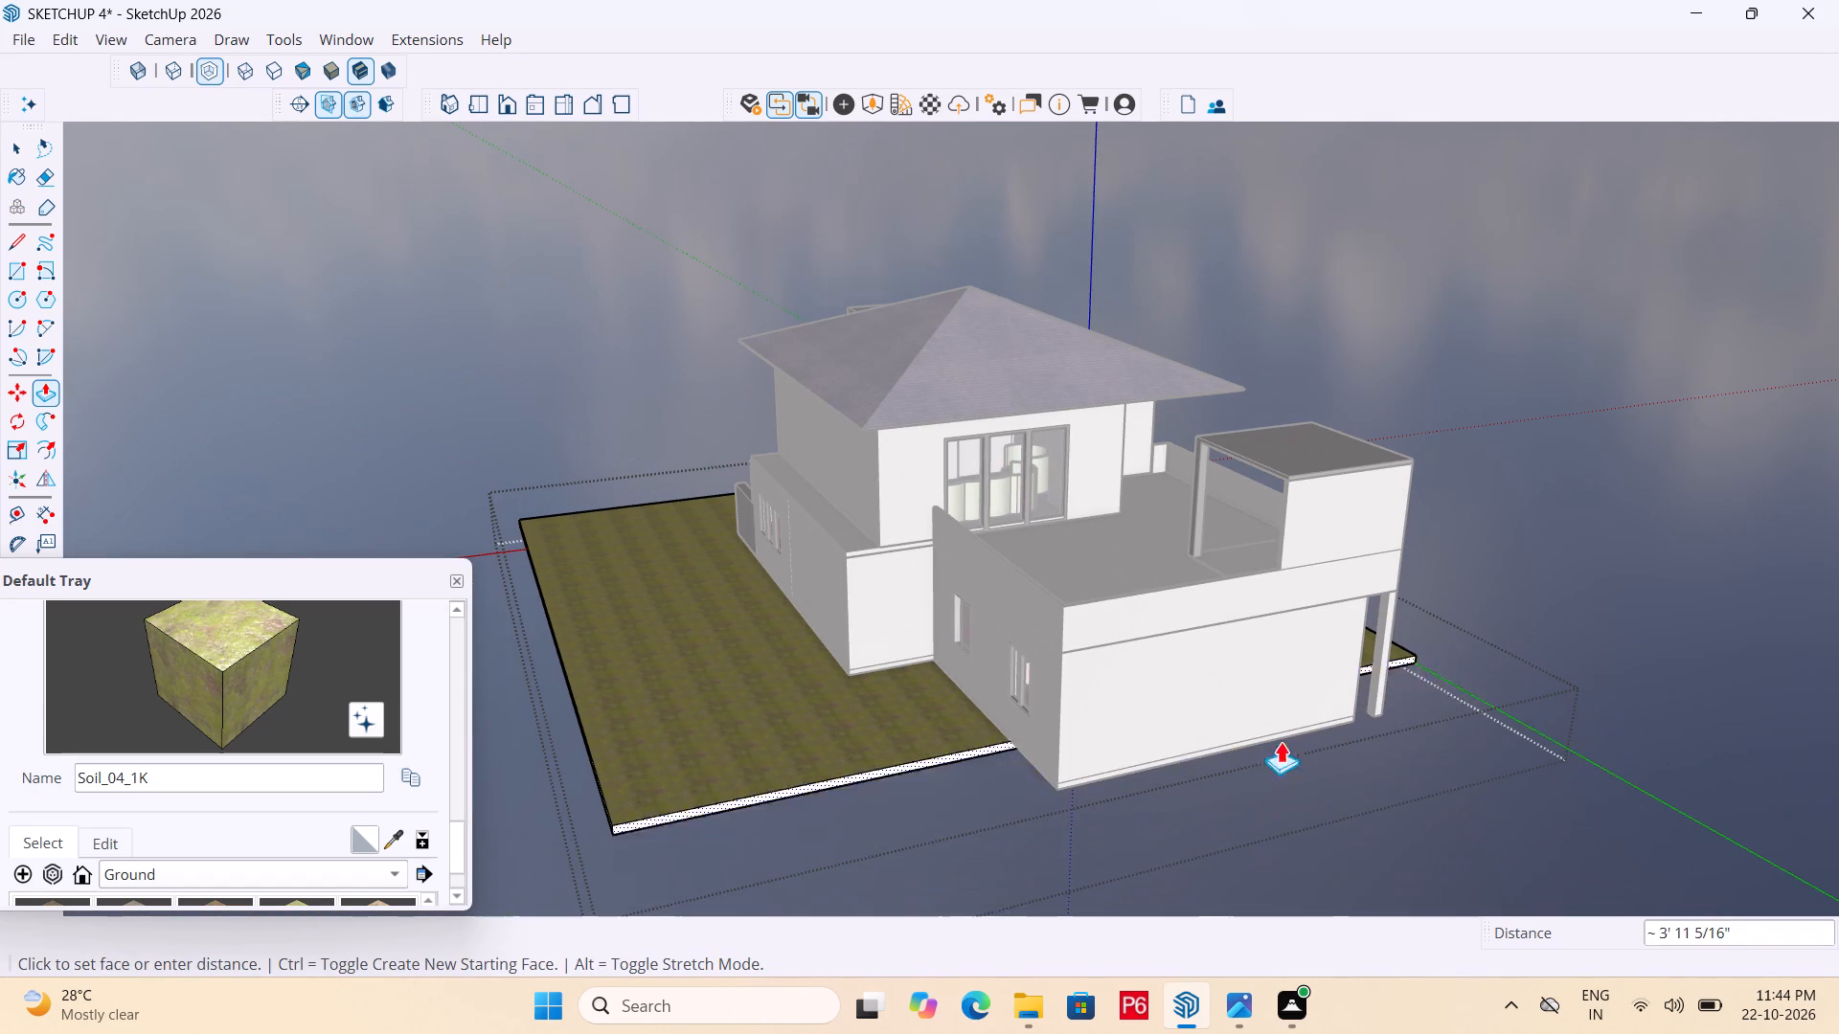
{"action": "left_click_drag", "start_coordinate": [1481, 854], "coordinate": [1479, 841]}
Extend the base slab outward about 12' 5" along the covered veranda side, opposite the garage.
{"action": "middle_click_drag", "start_coordinate": [1527, 718], "coordinate": [879, 695]}
{"action": "scroll", "coordinate": [1310, 823], "scroll_direction": "up", "scroll_amount": 1}
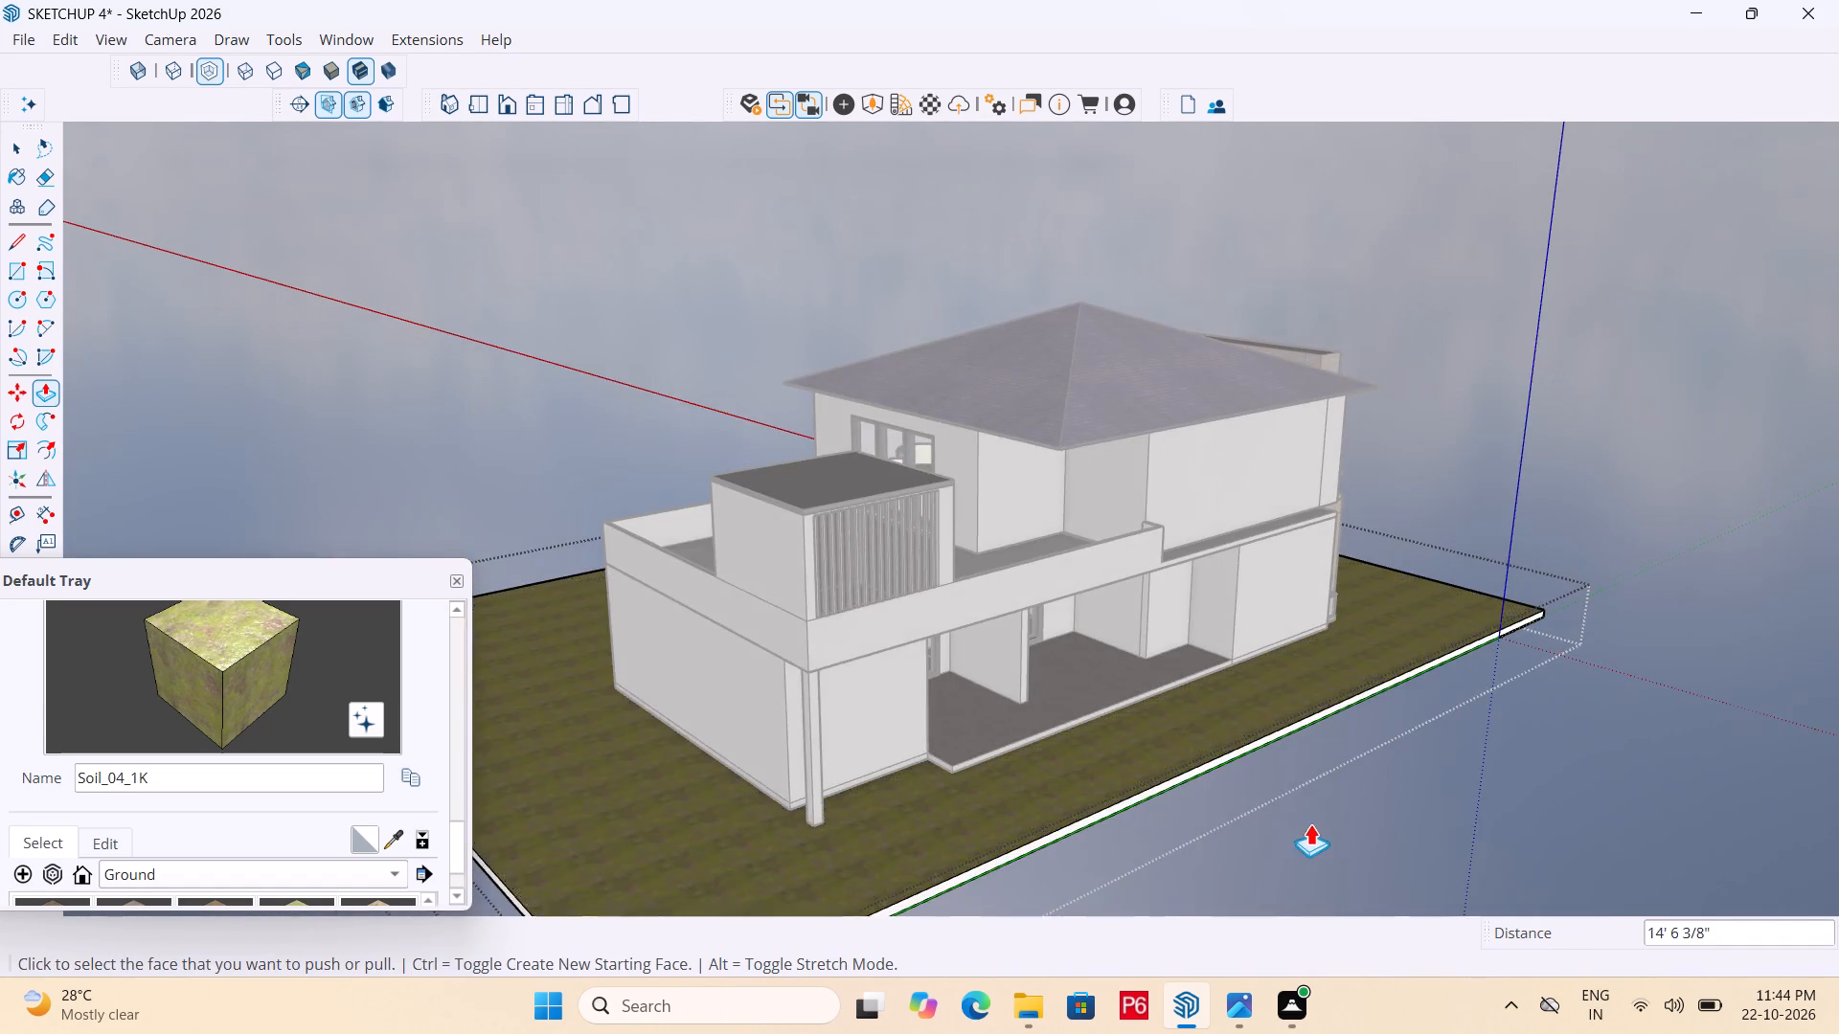
{"action": "scroll", "coordinate": [1310, 823], "scroll_direction": "up", "scroll_amount": 7}
{"action": "left_click", "coordinate": [1167, 718]}
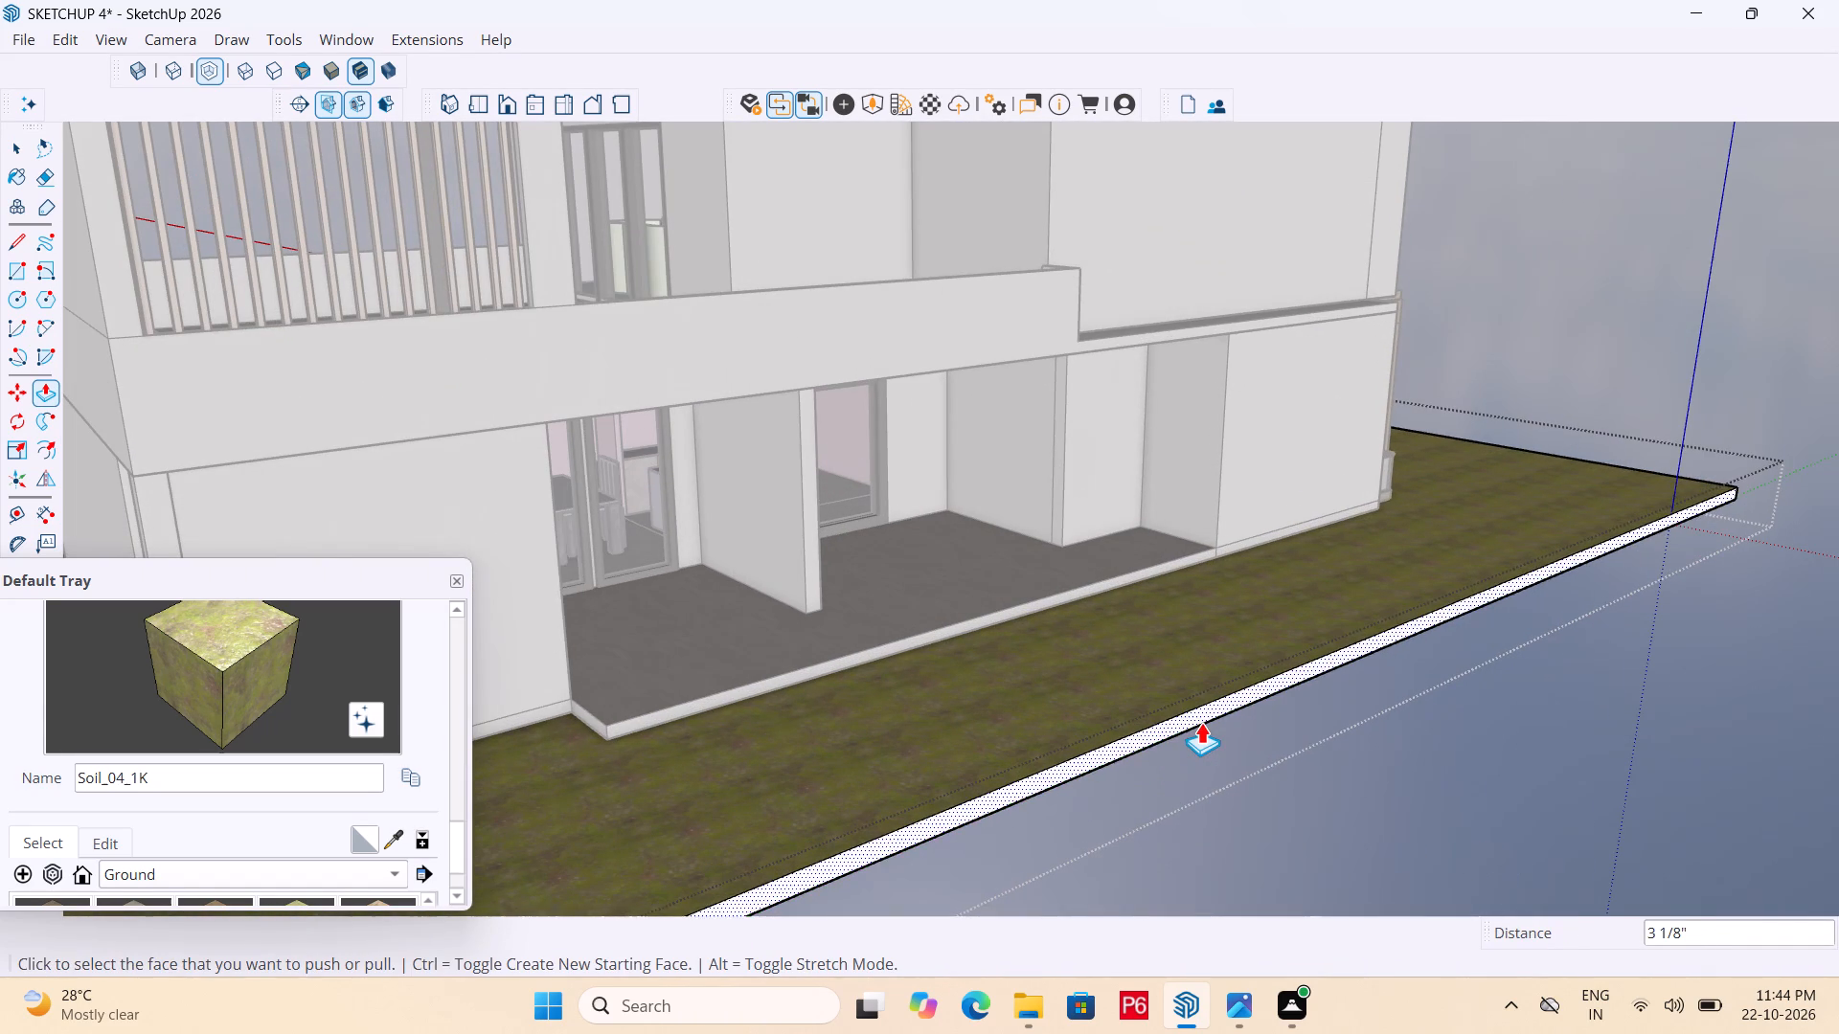
{"action": "left_click", "coordinate": [1201, 722]}
{"action": "scroll", "coordinate": [1268, 727], "scroll_direction": "down", "scroll_amount": 7}
{"action": "left_click", "coordinate": [1383, 805]}
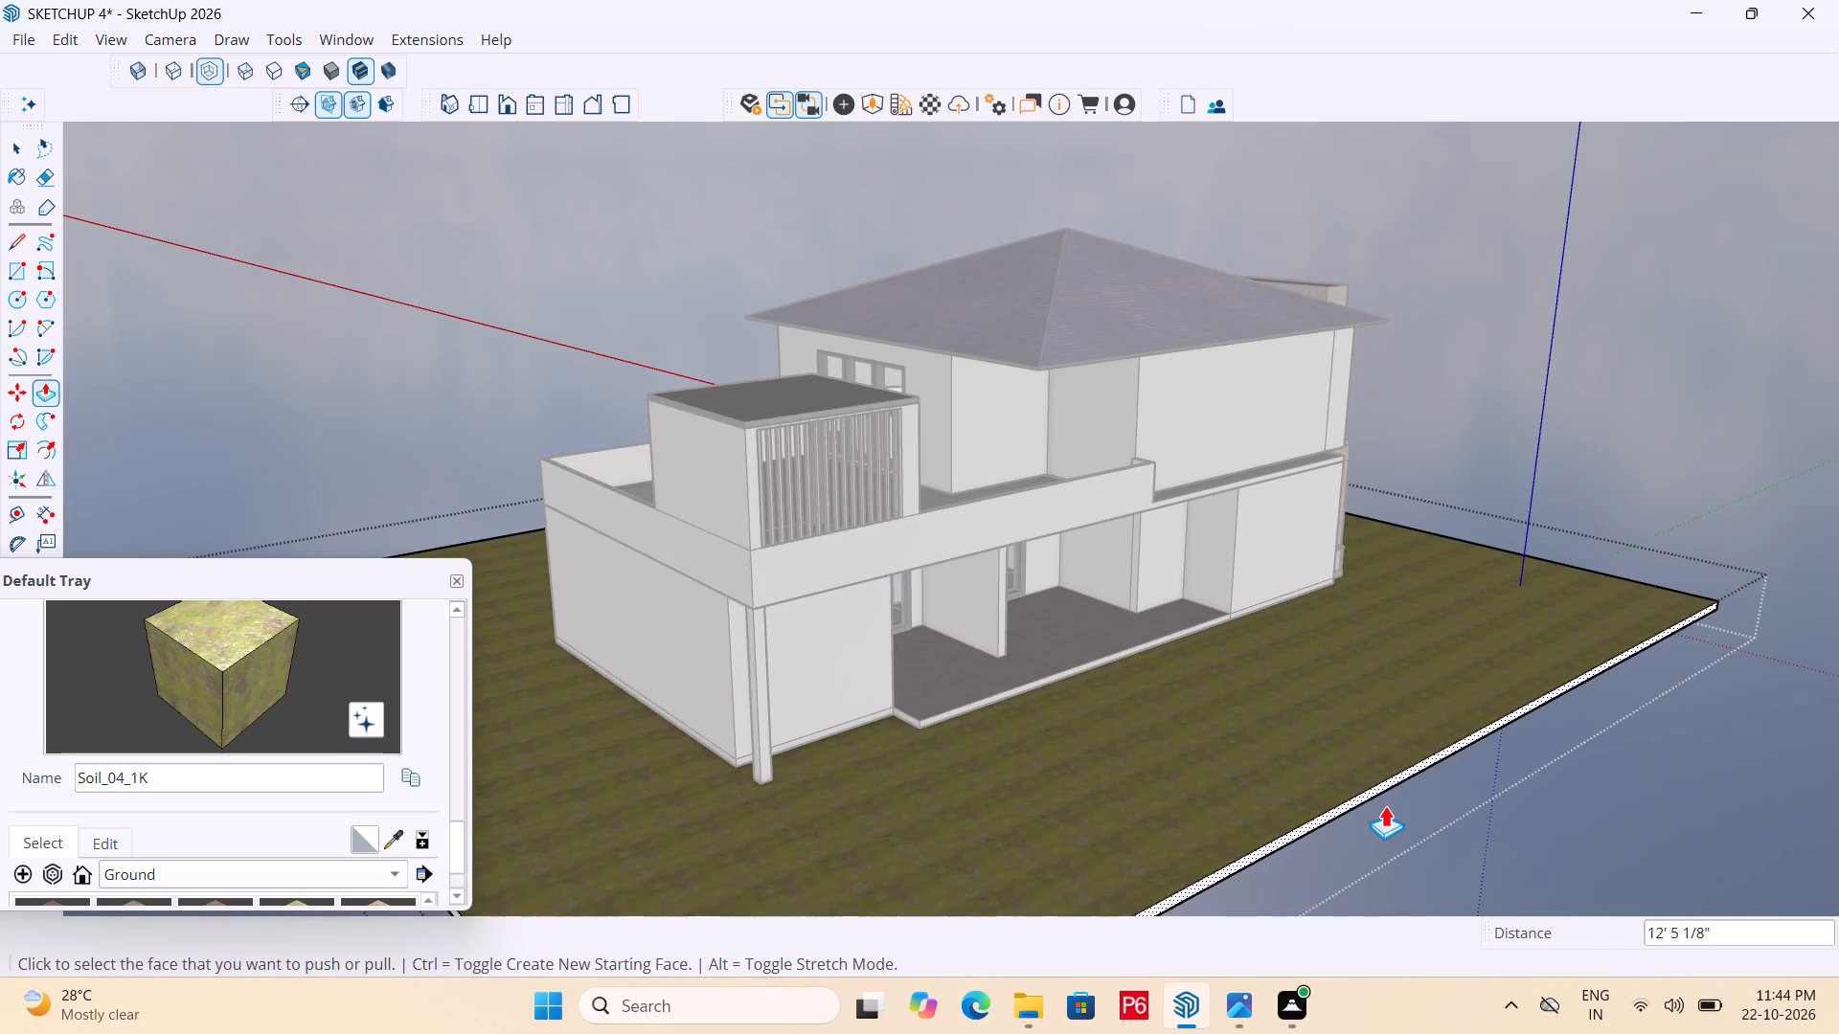
Save the model with the enlarged ground slab.
{"action": "scroll", "coordinate": [1473, 680], "scroll_direction": "down", "scroll_amount": 1}
{"action": "middle_click_drag", "start_coordinate": [1473, 680], "coordinate": [769, 752]}
{"action": "scroll", "coordinate": [1424, 506], "scroll_direction": "down", "scroll_amount": 5}
{"action": "middle_click_drag", "start_coordinate": [1367, 576], "coordinate": [1067, 608]}
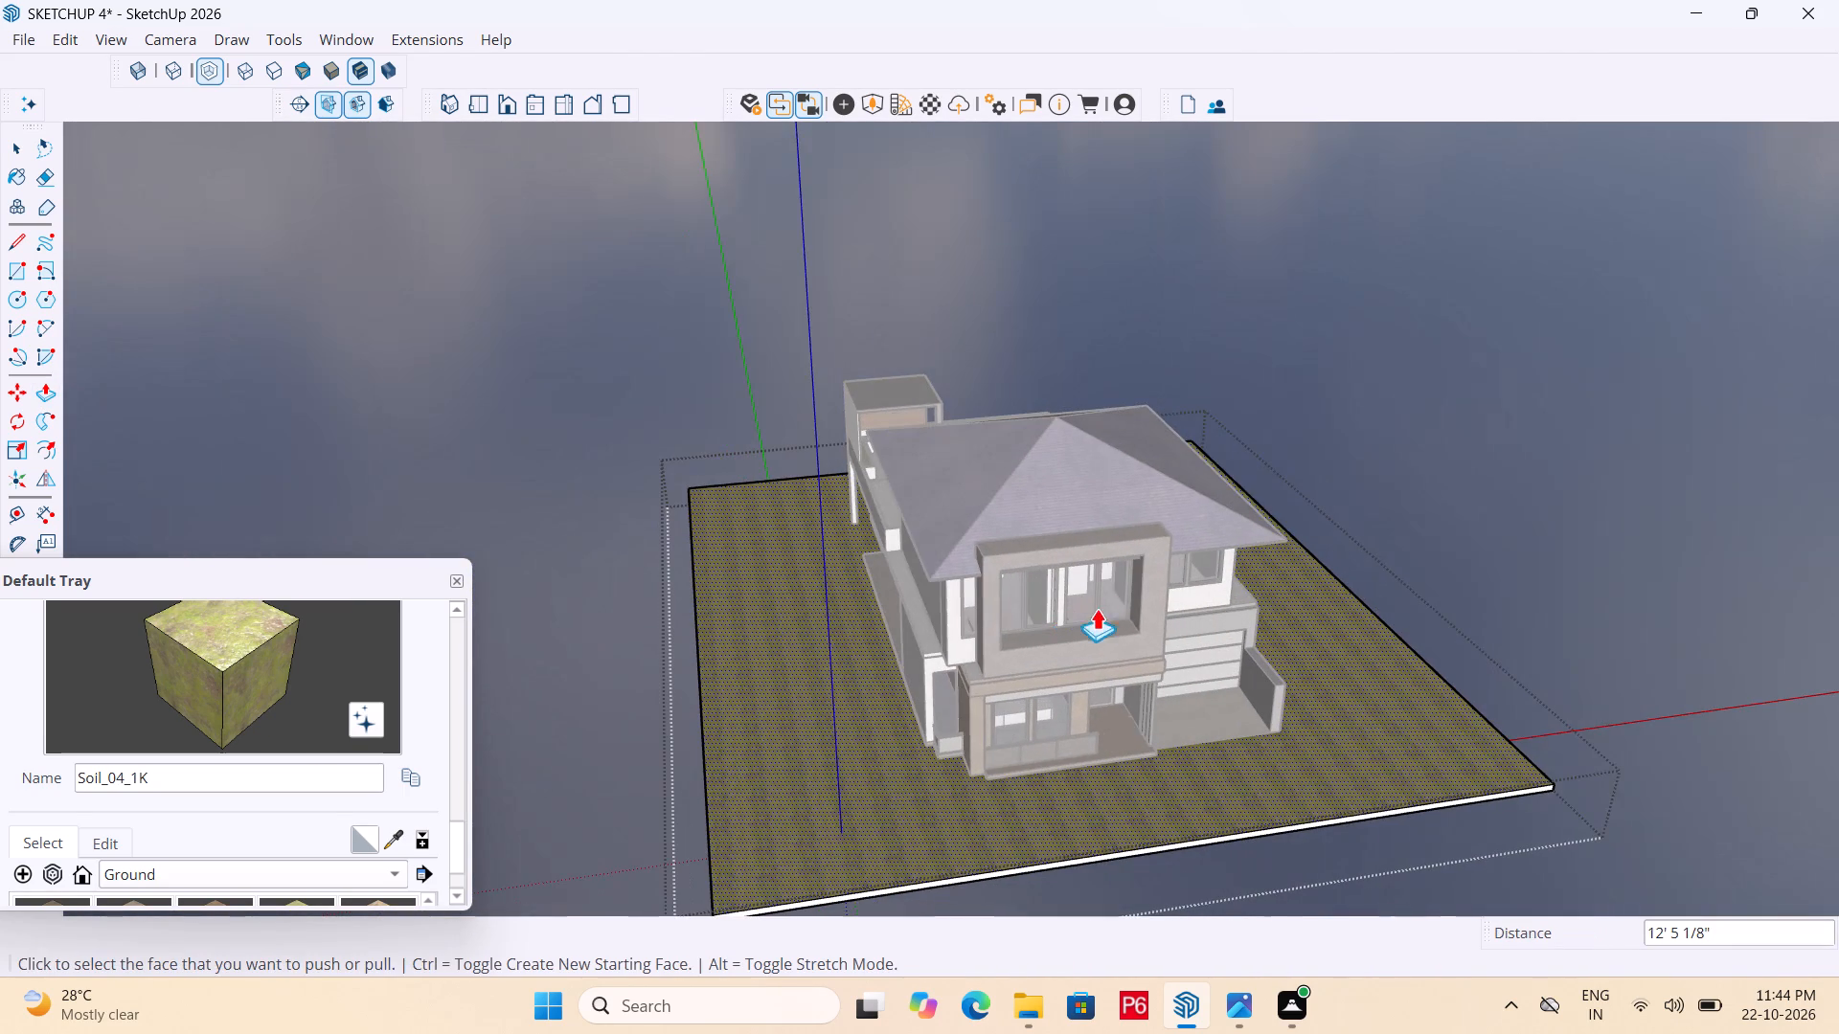
{"action": "key", "text": "ctrl+s"}
{"action": "key", "text": "ctrl+s"}
{"action": "key", "text": "ctrl+s"}
{"action": "key", "text": "ctrl+s"}
{"action": "key", "text": "ctrl+s"}
{"action": "key", "text": "ctrl+s"}
{"action": "key", "text": "ctrl+s"}
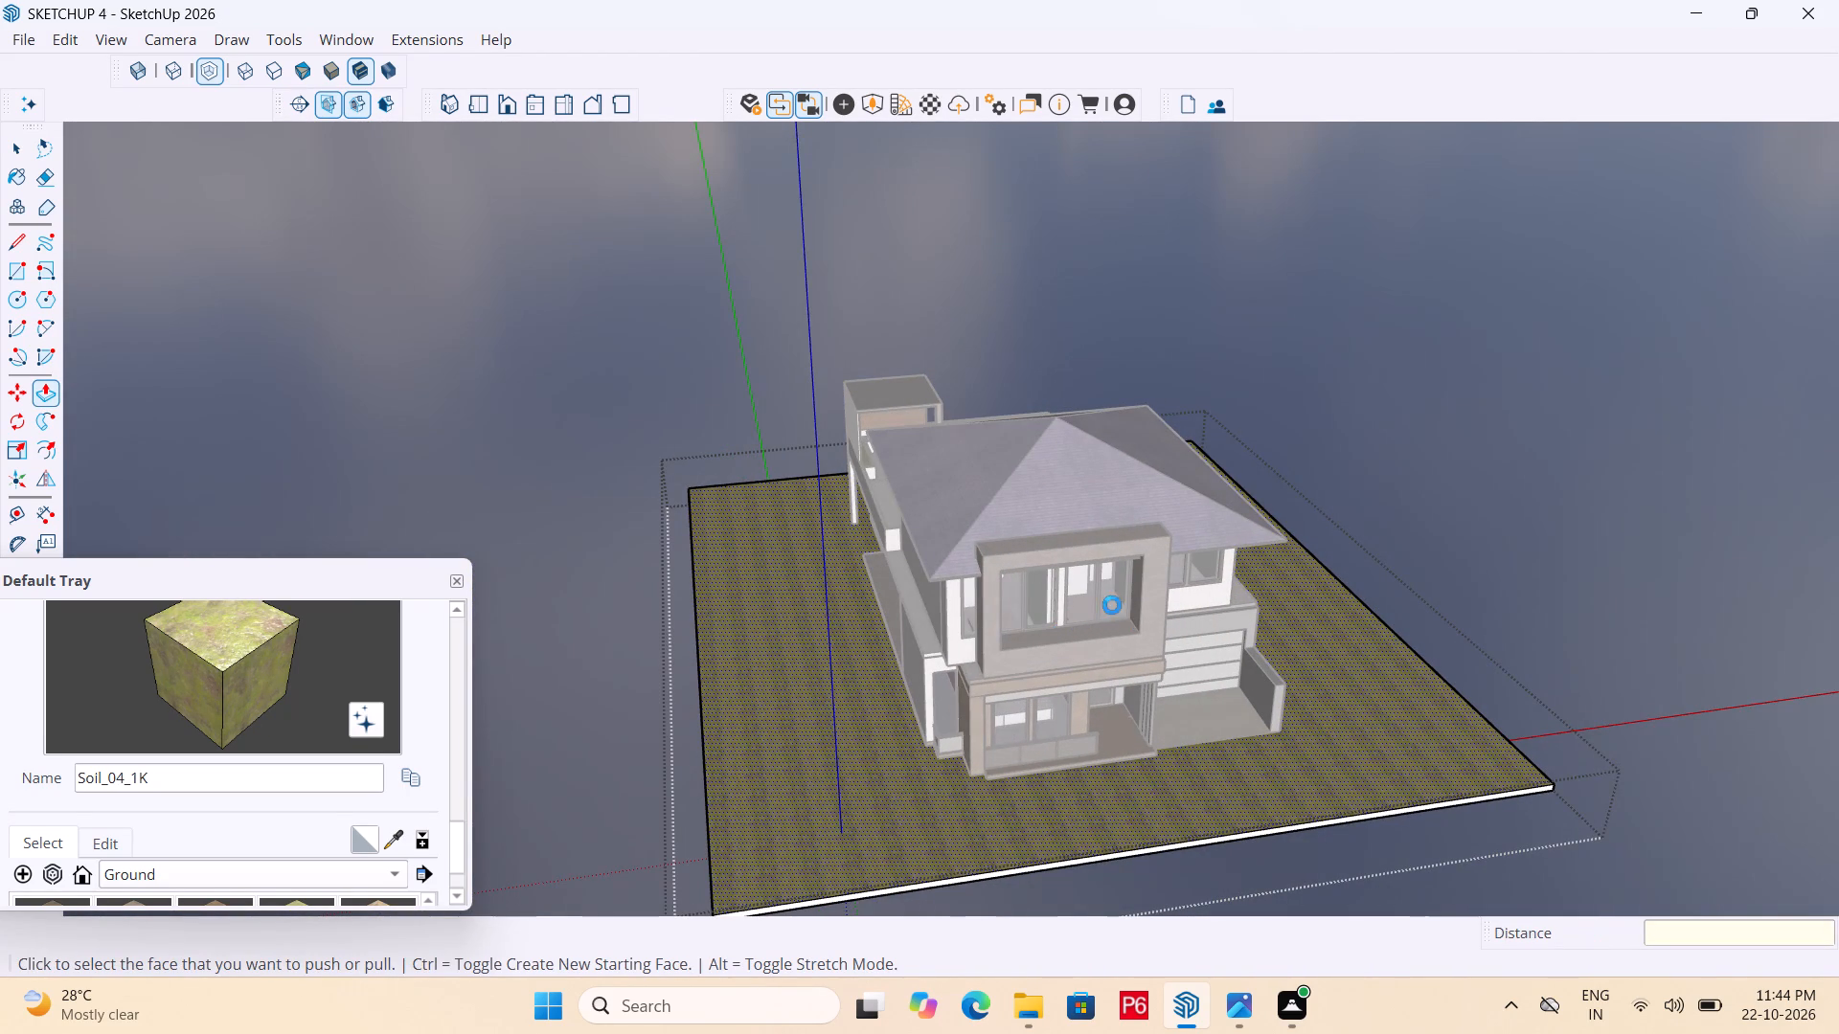
{"action": "key", "text": "ctrl+s"}
{"action": "key", "text": "ctrl+s"}
{"action": "key", "text": "ctrl+s"}
{"action": "key", "text": "ctrl+s"}
{"action": "key", "text": "ctrl+s"}
{"action": "key", "text": "ctrl+s"}
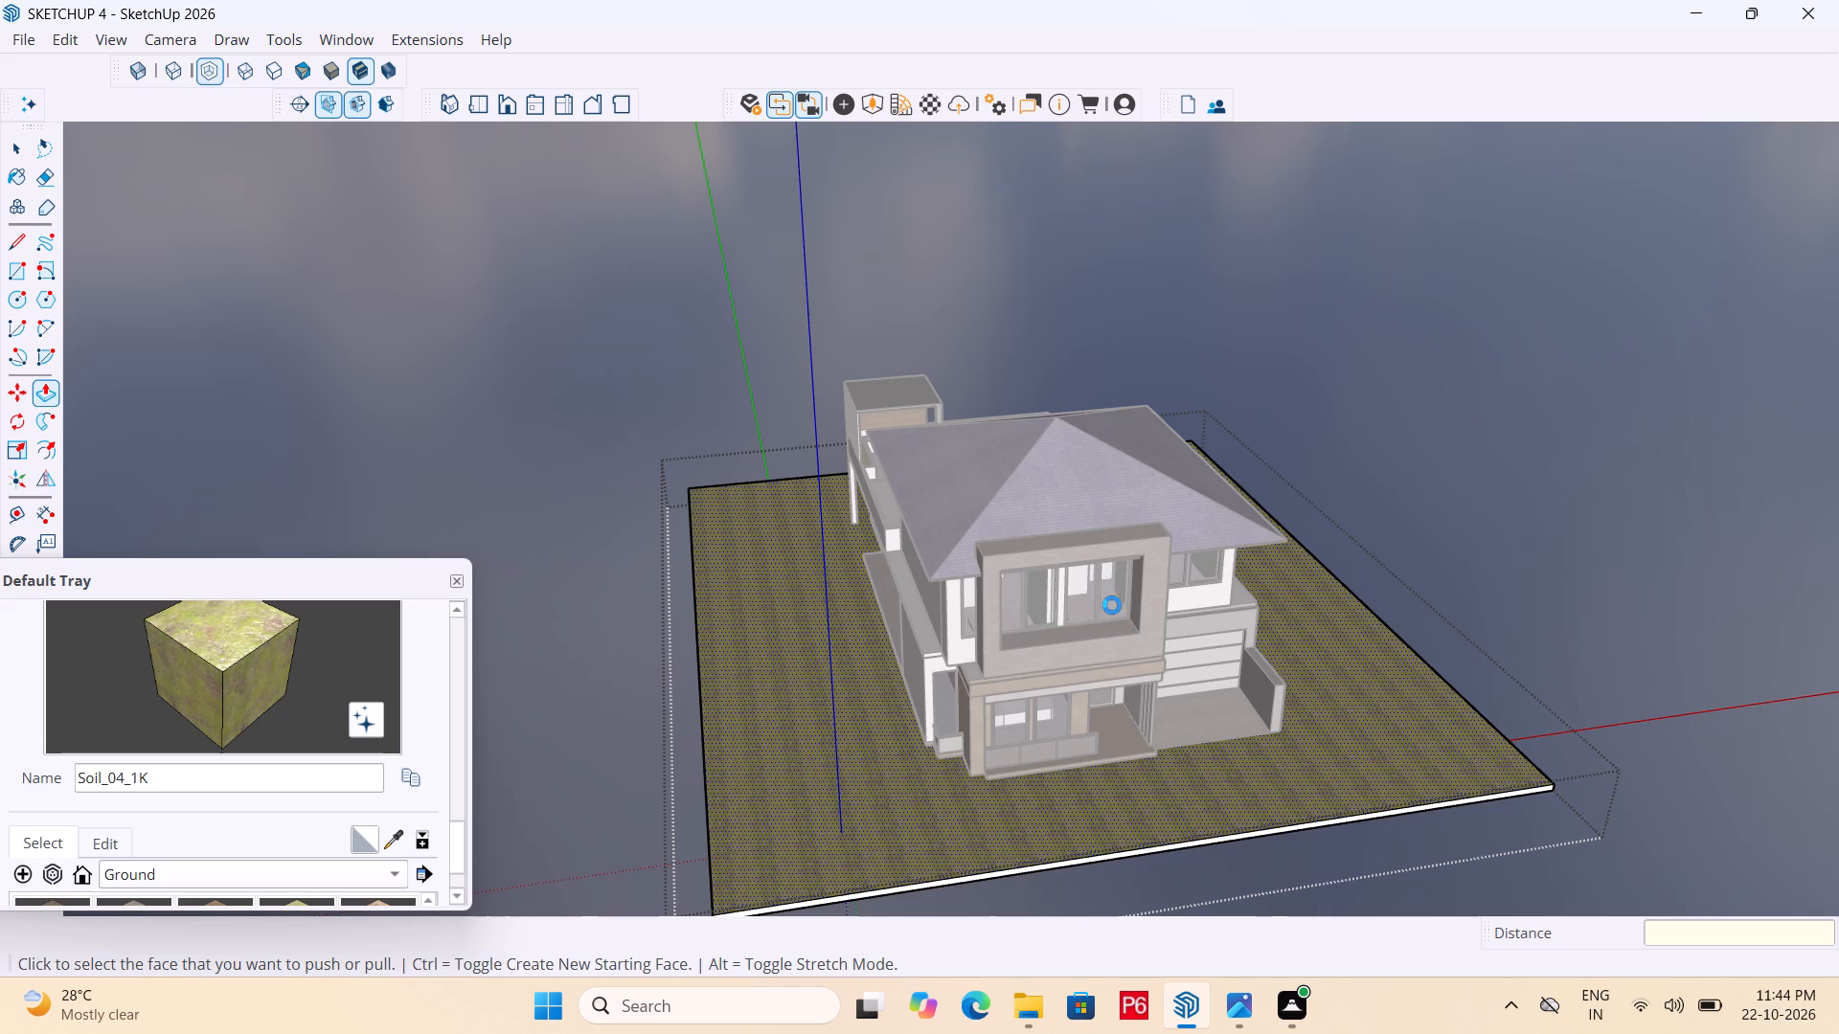
Extend the ground slab's rear edge a further 79' 9" or so behind the house.
{"action": "scroll", "coordinate": [1078, 585], "scroll_direction": "down", "scroll_amount": 2}
{"action": "middle_click_drag", "start_coordinate": [1071, 589], "coordinate": [929, 514]}
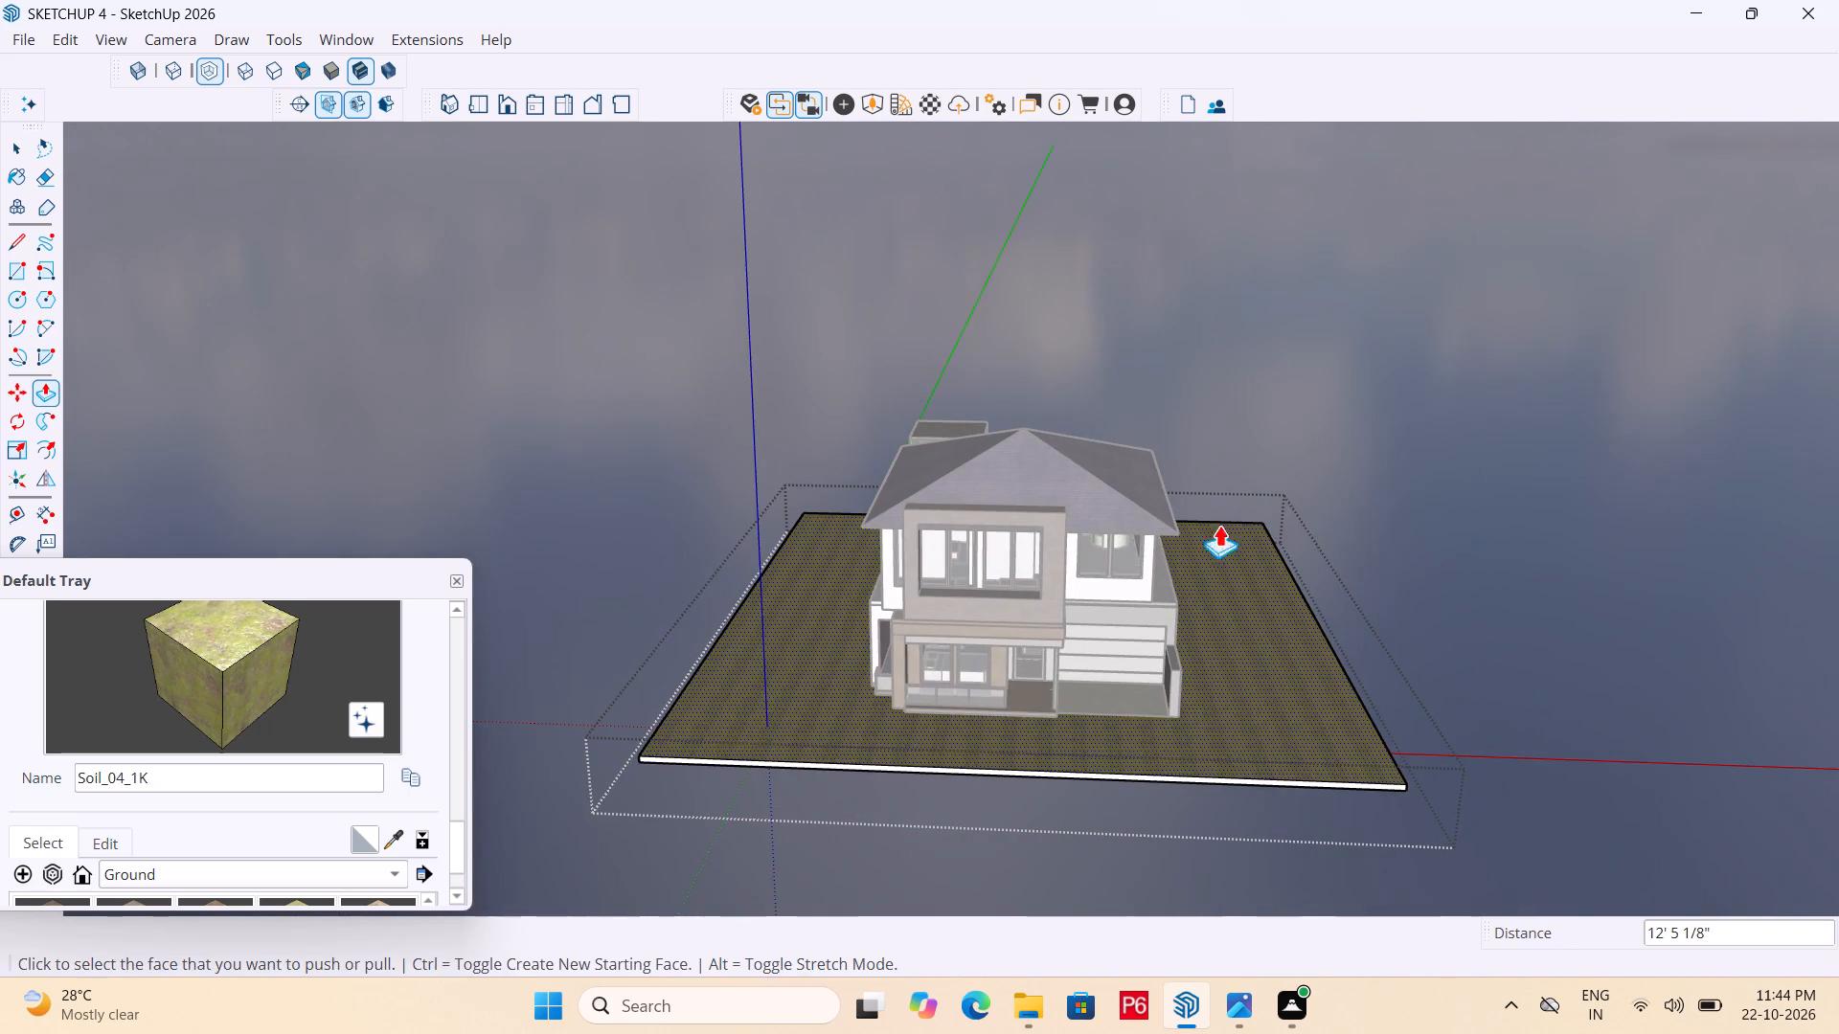
{"action": "key", "text": "space"}
{"action": "double_click", "coordinate": [1384, 525]}
{"action": "middle_click_drag", "start_coordinate": [1041, 573], "coordinate": [686, 581]}
{"action": "scroll", "coordinate": [909, 601], "scroll_direction": "up", "scroll_amount": 2}
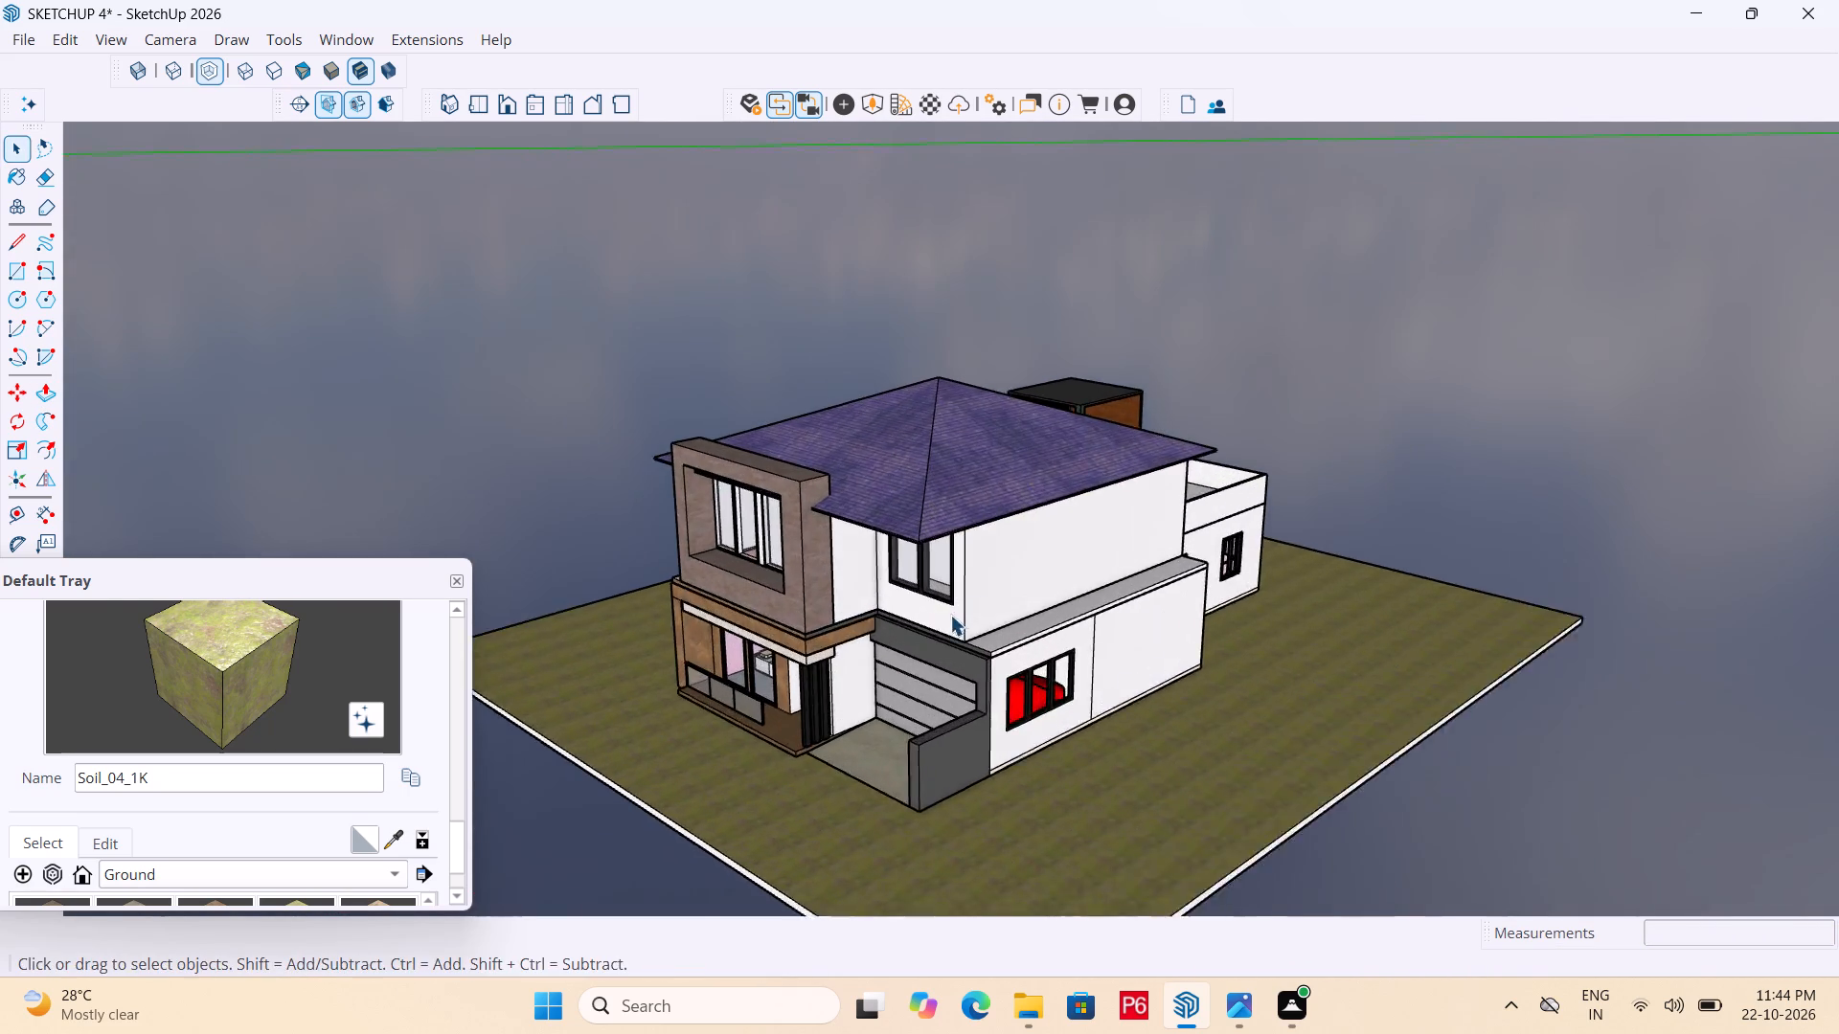
{"action": "scroll", "coordinate": [950, 615], "scroll_direction": "up", "scroll_amount": 2}
{"action": "middle_click_drag", "start_coordinate": [1038, 584], "coordinate": [1171, 571]}
{"action": "middle_click_drag", "start_coordinate": [873, 618], "coordinate": [1838, 649]}
{"action": "middle_click_drag", "start_coordinate": [1050, 651], "coordinate": [1766, 607]}
{"action": "scroll", "coordinate": [1351, 874], "scroll_direction": "up", "scroll_amount": 5}
{"action": "left_click", "coordinate": [1327, 822]}
{"action": "double_click", "coordinate": [1335, 815]}
{"action": "left_click", "coordinate": [1311, 812]}
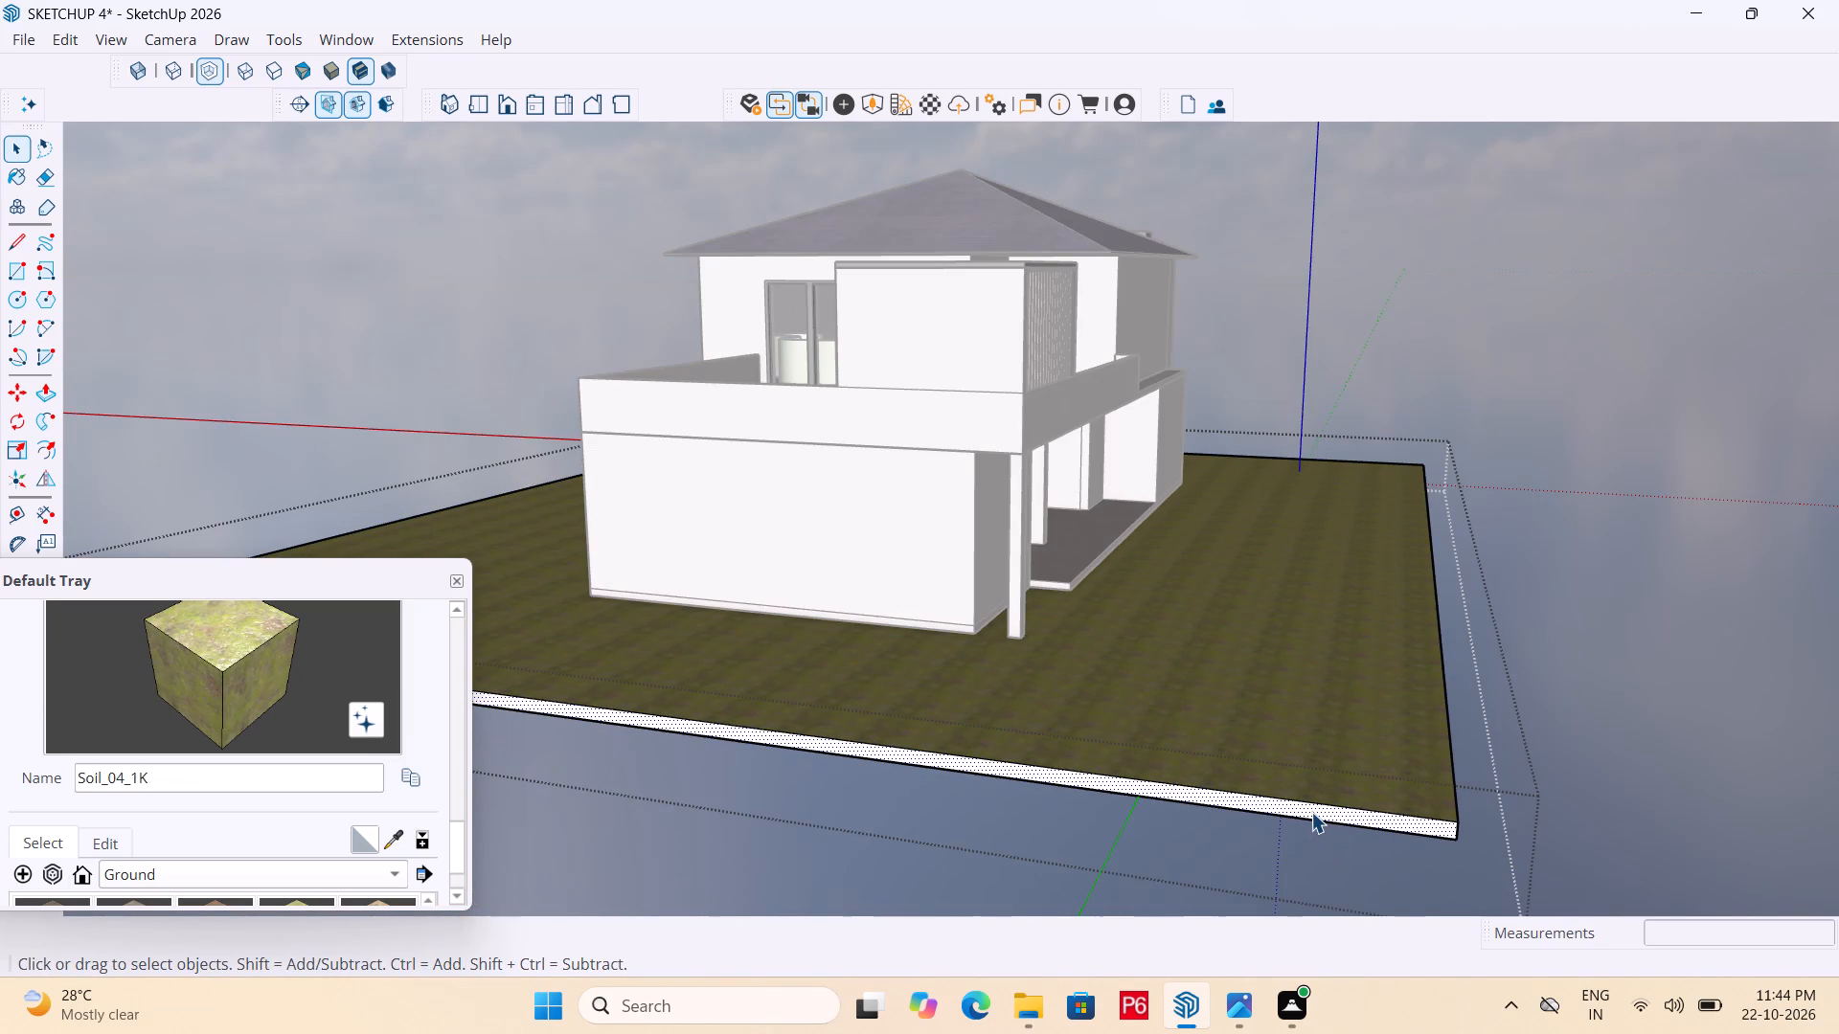
{"action": "key", "text": "p"}
{"action": "left_click", "coordinate": [1316, 812]}
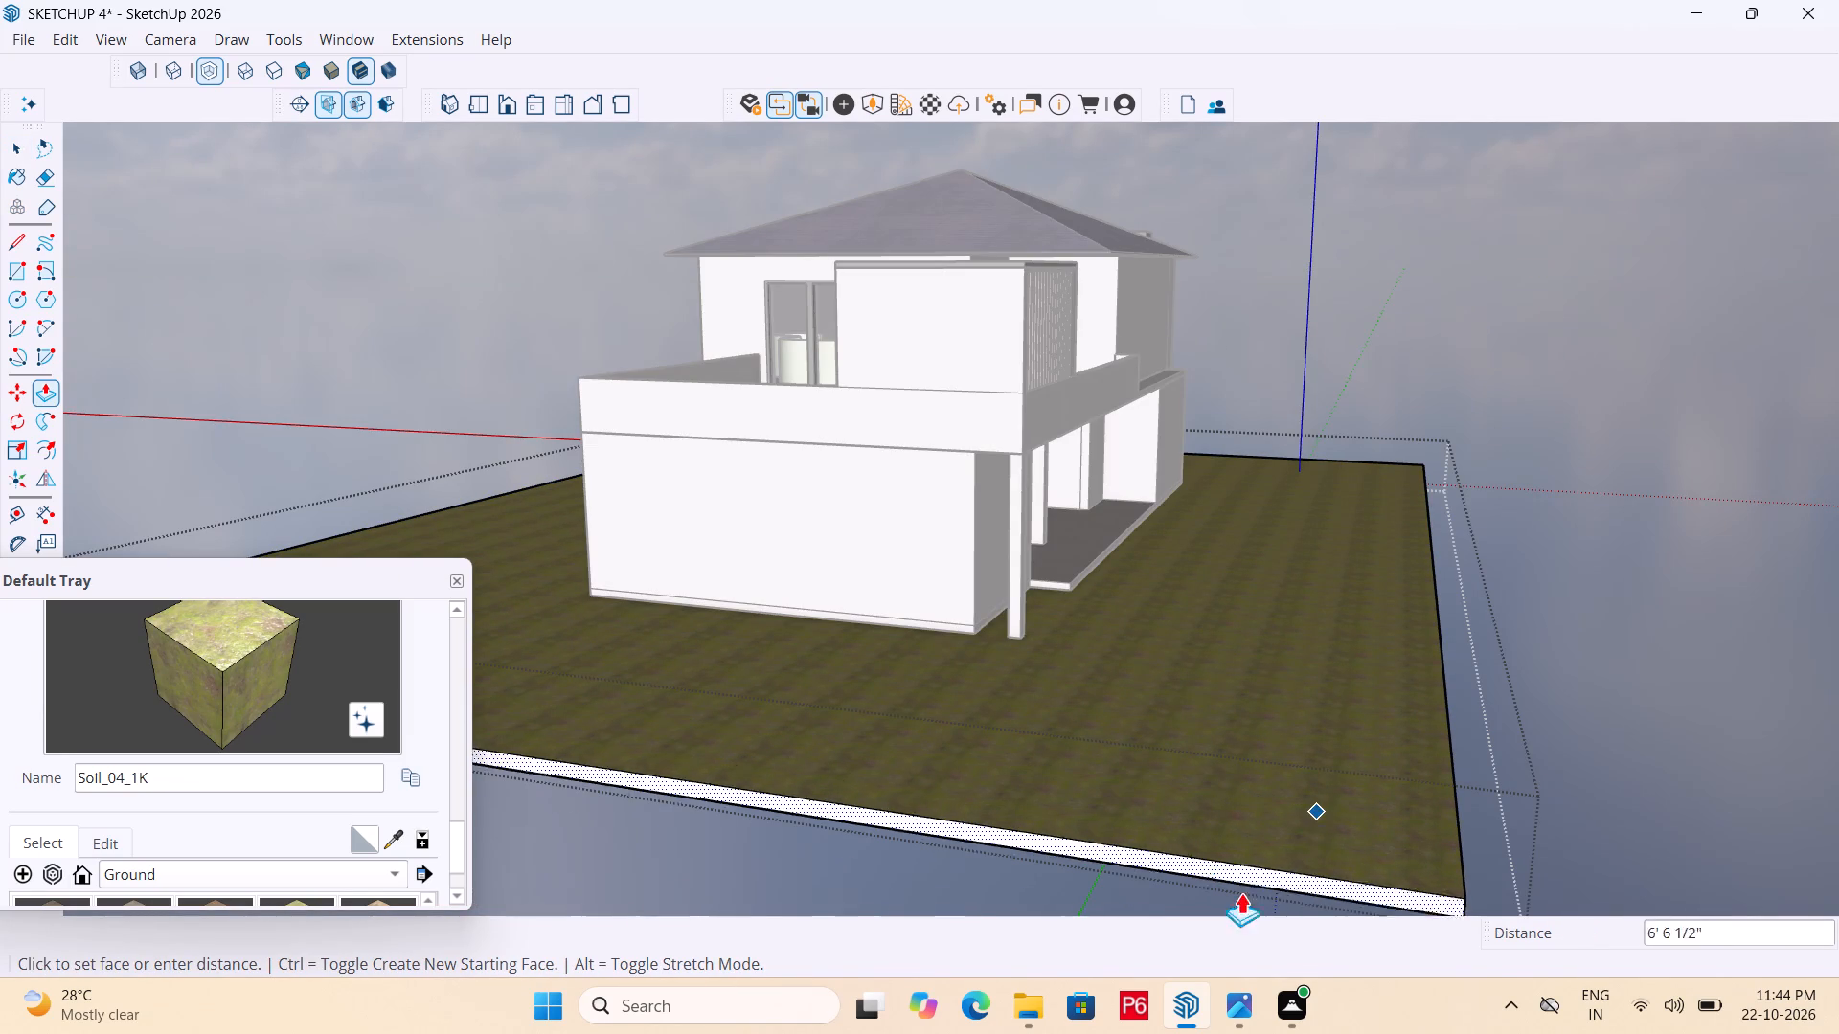
{"action": "scroll", "coordinate": [1115, 747], "scroll_direction": "down", "scroll_amount": 8}
{"action": "scroll", "coordinate": [968, 569], "scroll_direction": "down", "scroll_amount": 6}
{"action": "double_click", "coordinate": [940, 856]}
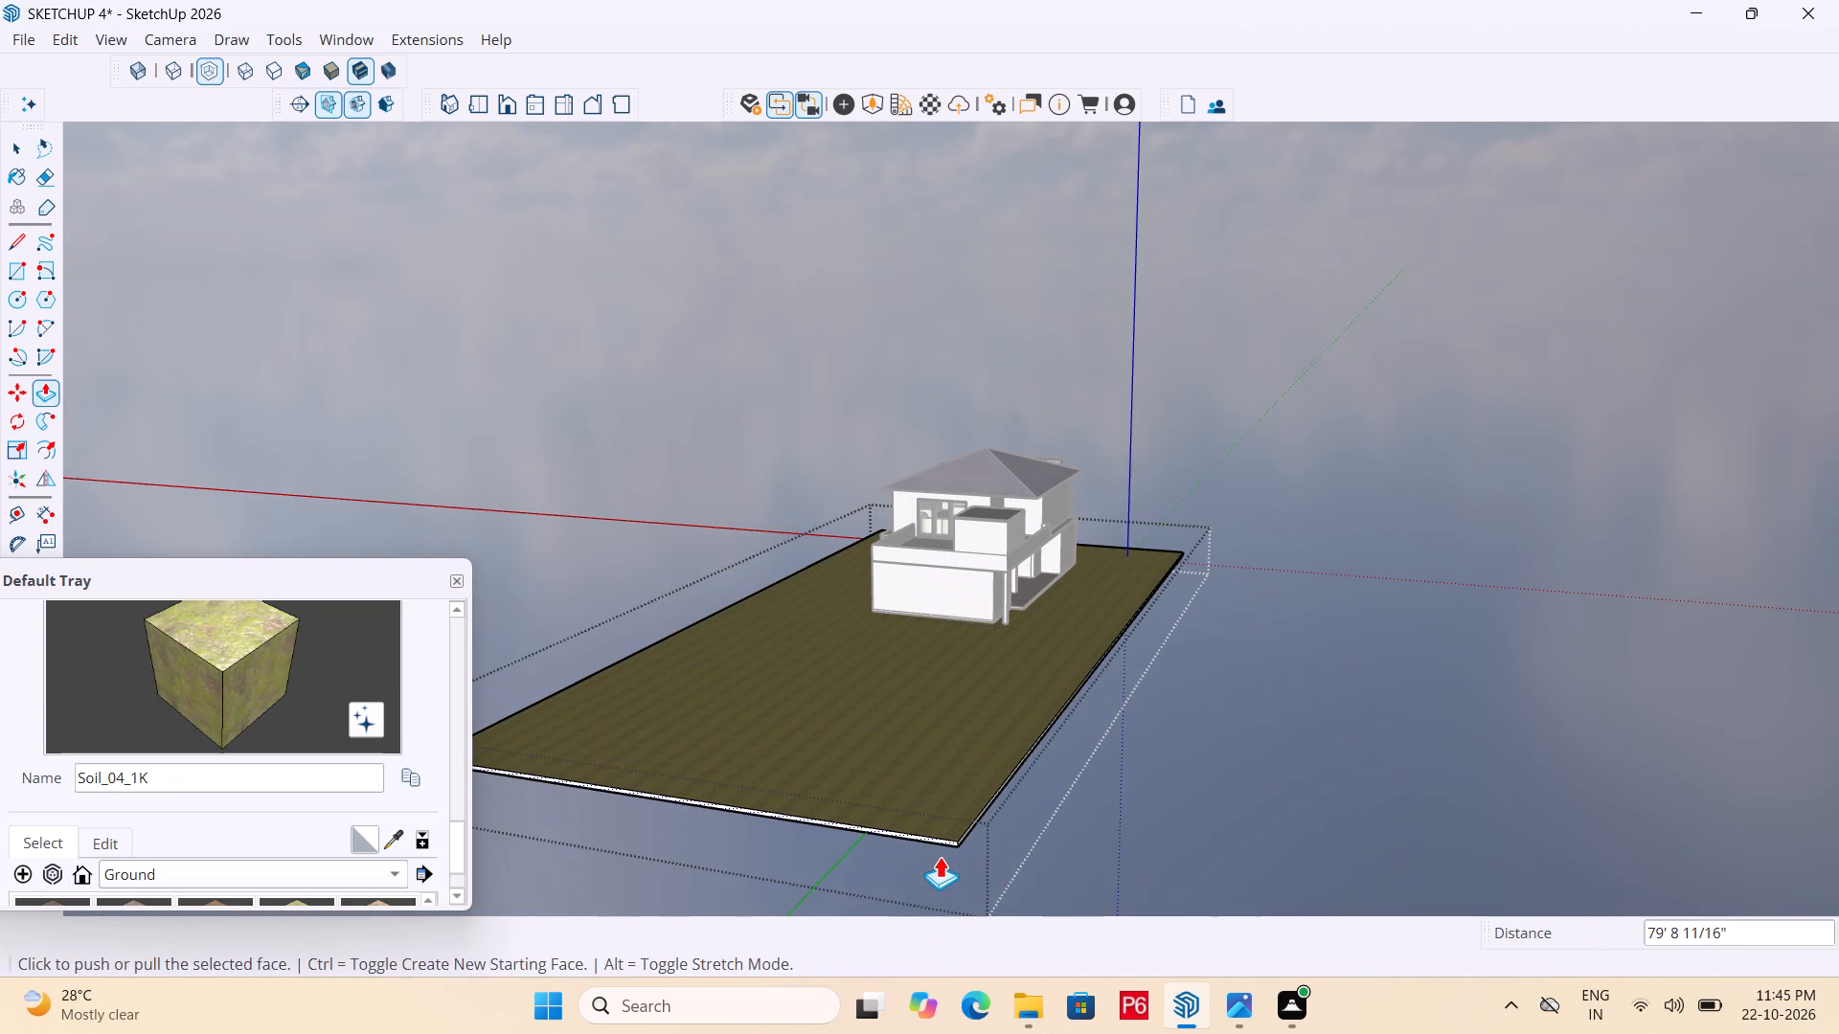
Extend the ground slab much further outward on the covered veranda side of the house.
{"action": "middle_click_drag", "start_coordinate": [1038, 814], "coordinate": [796, 712]}
{"action": "scroll", "coordinate": [796, 716], "scroll_direction": "up", "scroll_amount": 9}
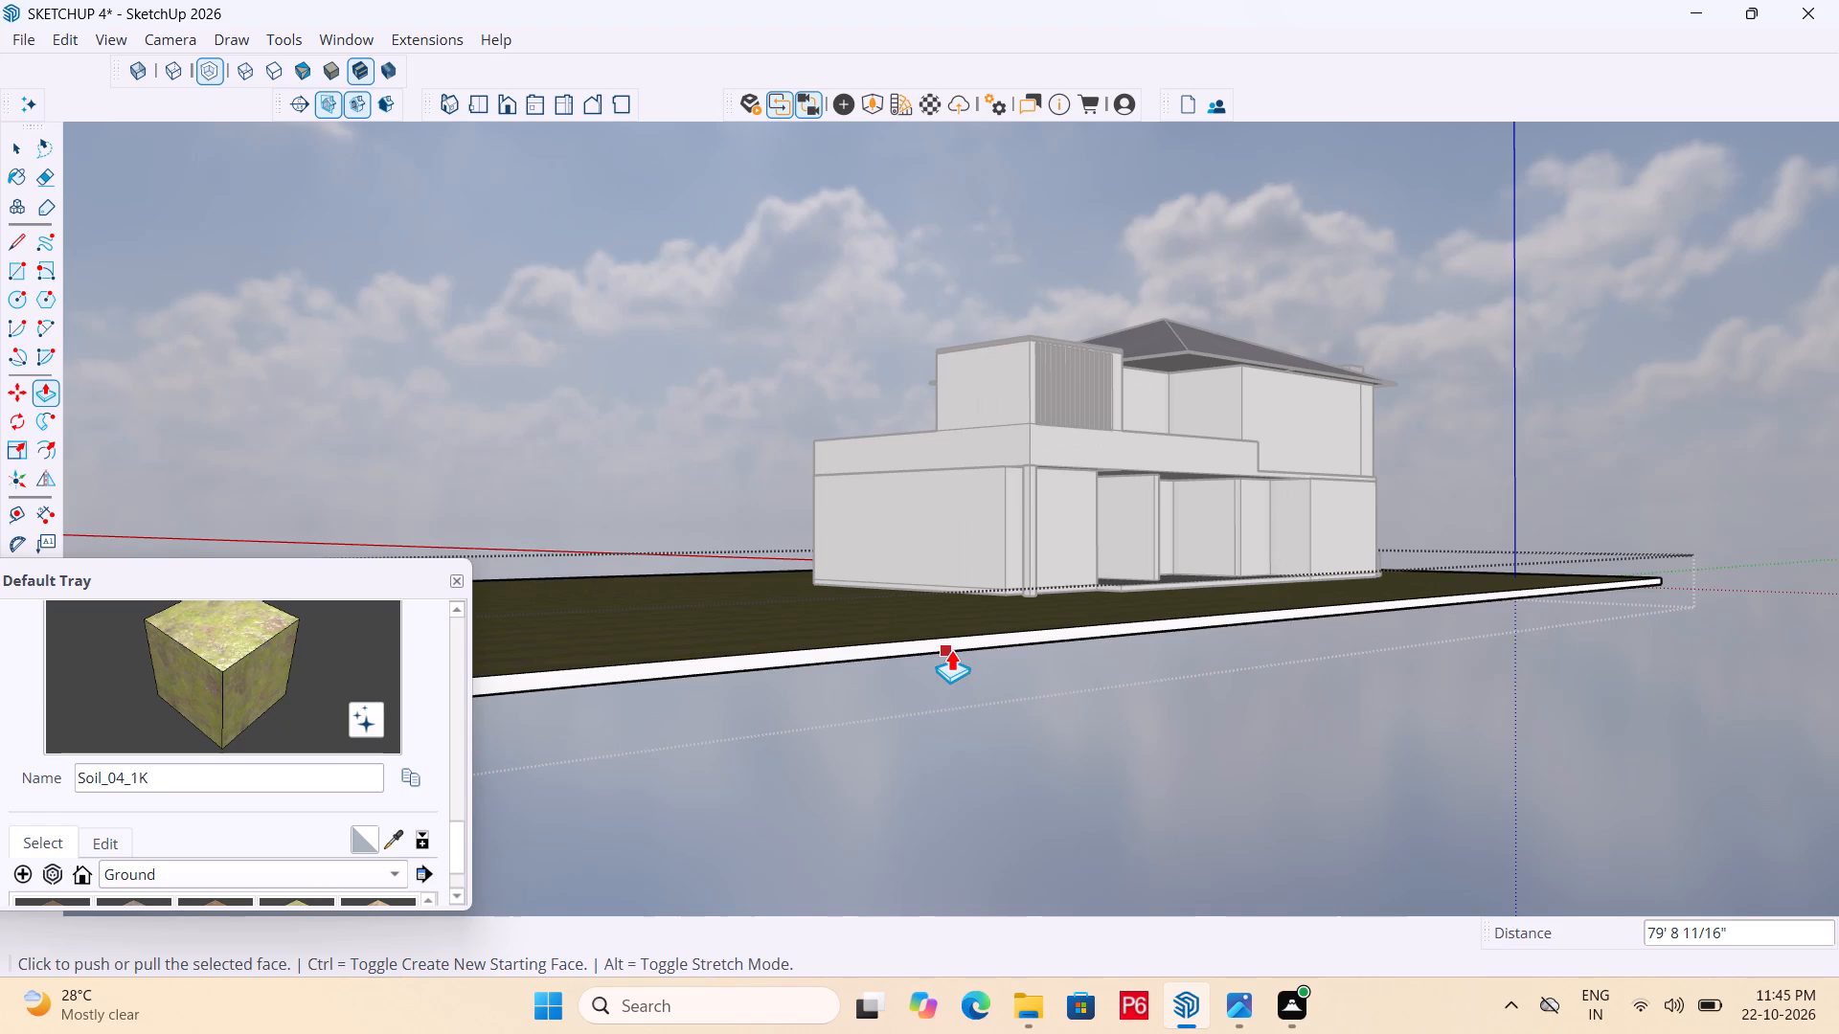
{"action": "key", "text": "space"}
{"action": "scroll", "coordinate": [927, 646], "scroll_direction": "up", "scroll_amount": 4}
{"action": "left_click", "coordinate": [930, 646]}
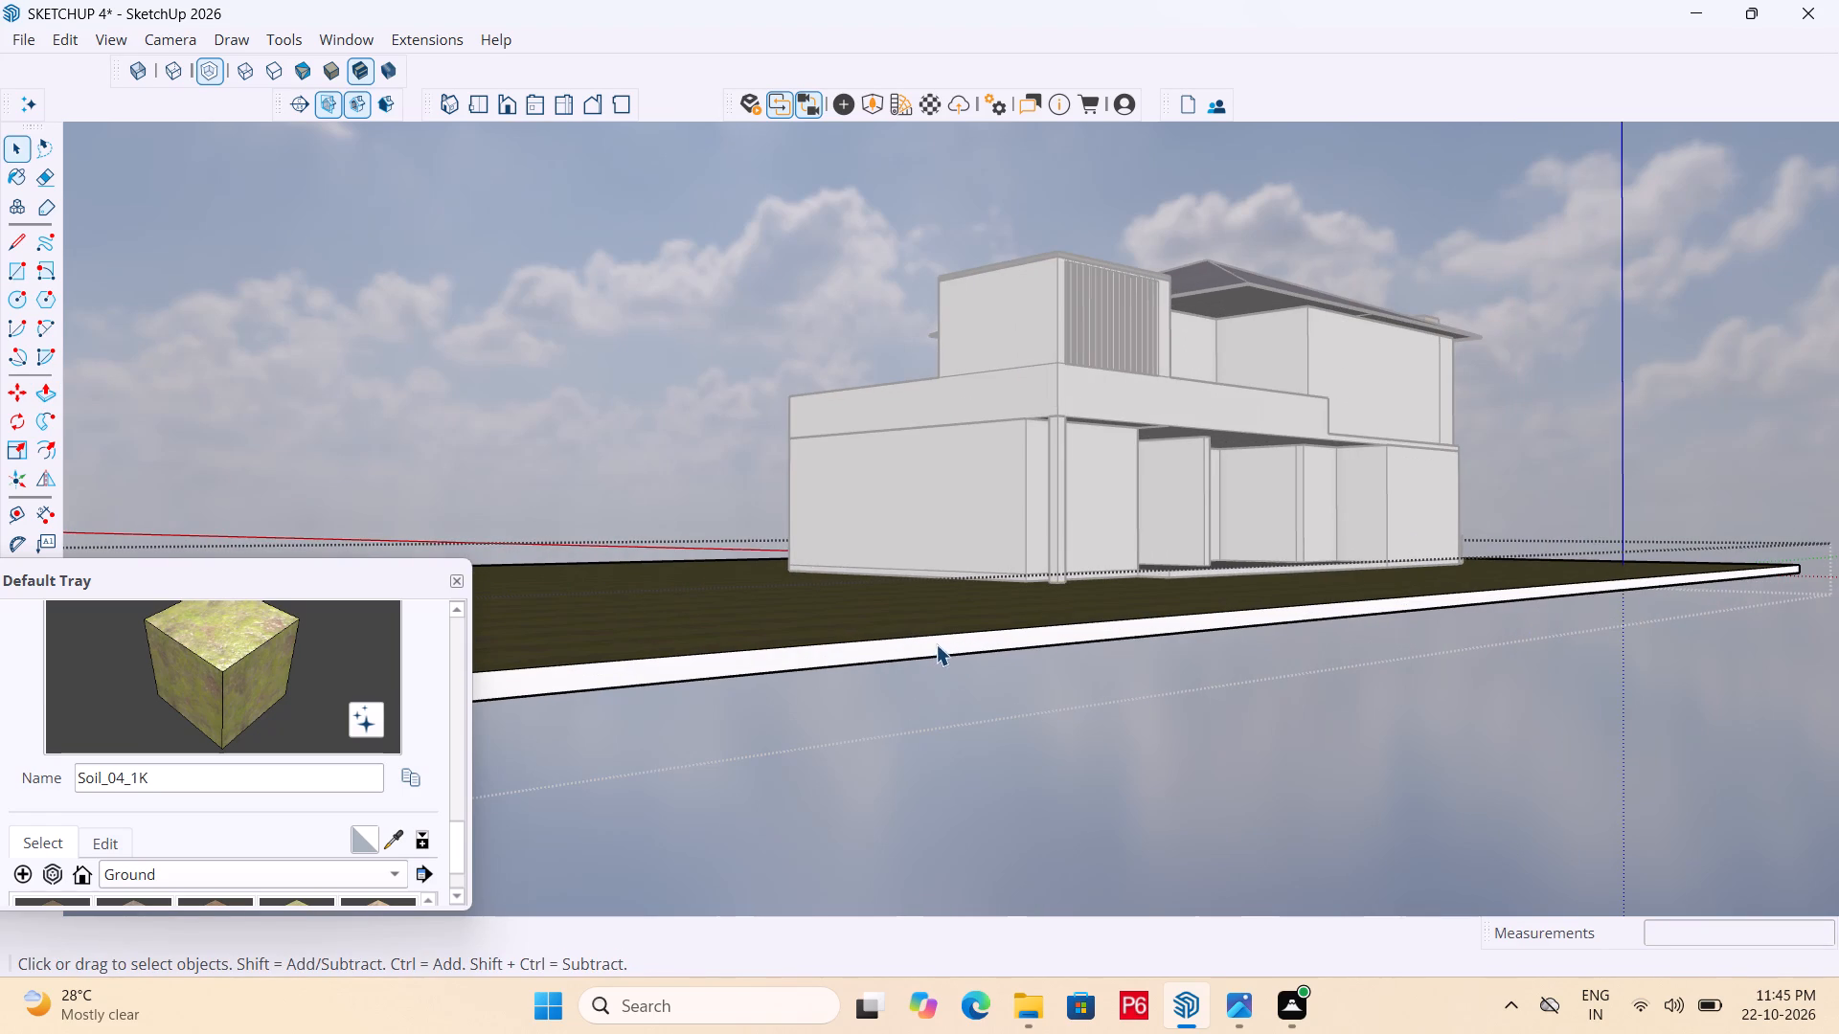
{"action": "key", "text": "p"}
{"action": "left_click", "coordinate": [936, 644]}
{"action": "scroll", "coordinate": [1155, 685], "scroll_direction": "down", "scroll_amount": 15}
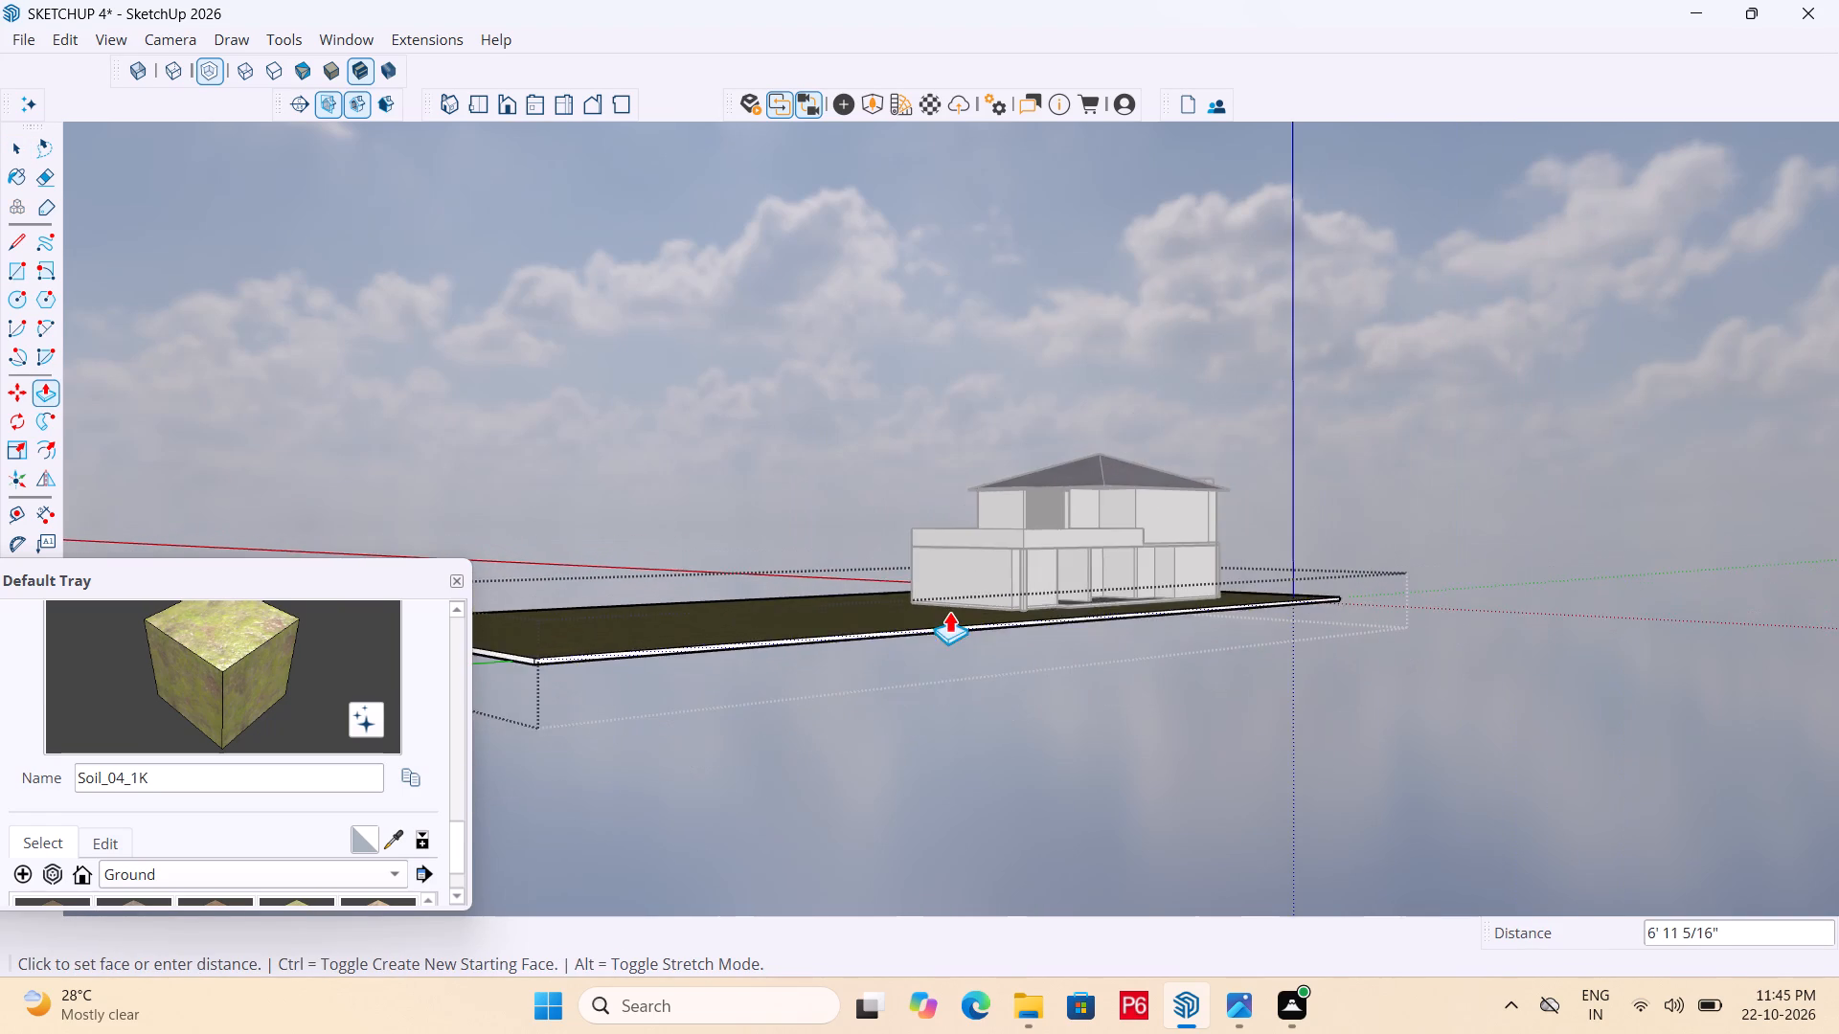
{"action": "scroll", "coordinate": [938, 611], "scroll_direction": "down", "scroll_amount": 7}
{"action": "left_click", "coordinate": [1118, 760]}
{"action": "middle_click_drag", "start_coordinate": [1234, 675], "coordinate": [1097, 770]}
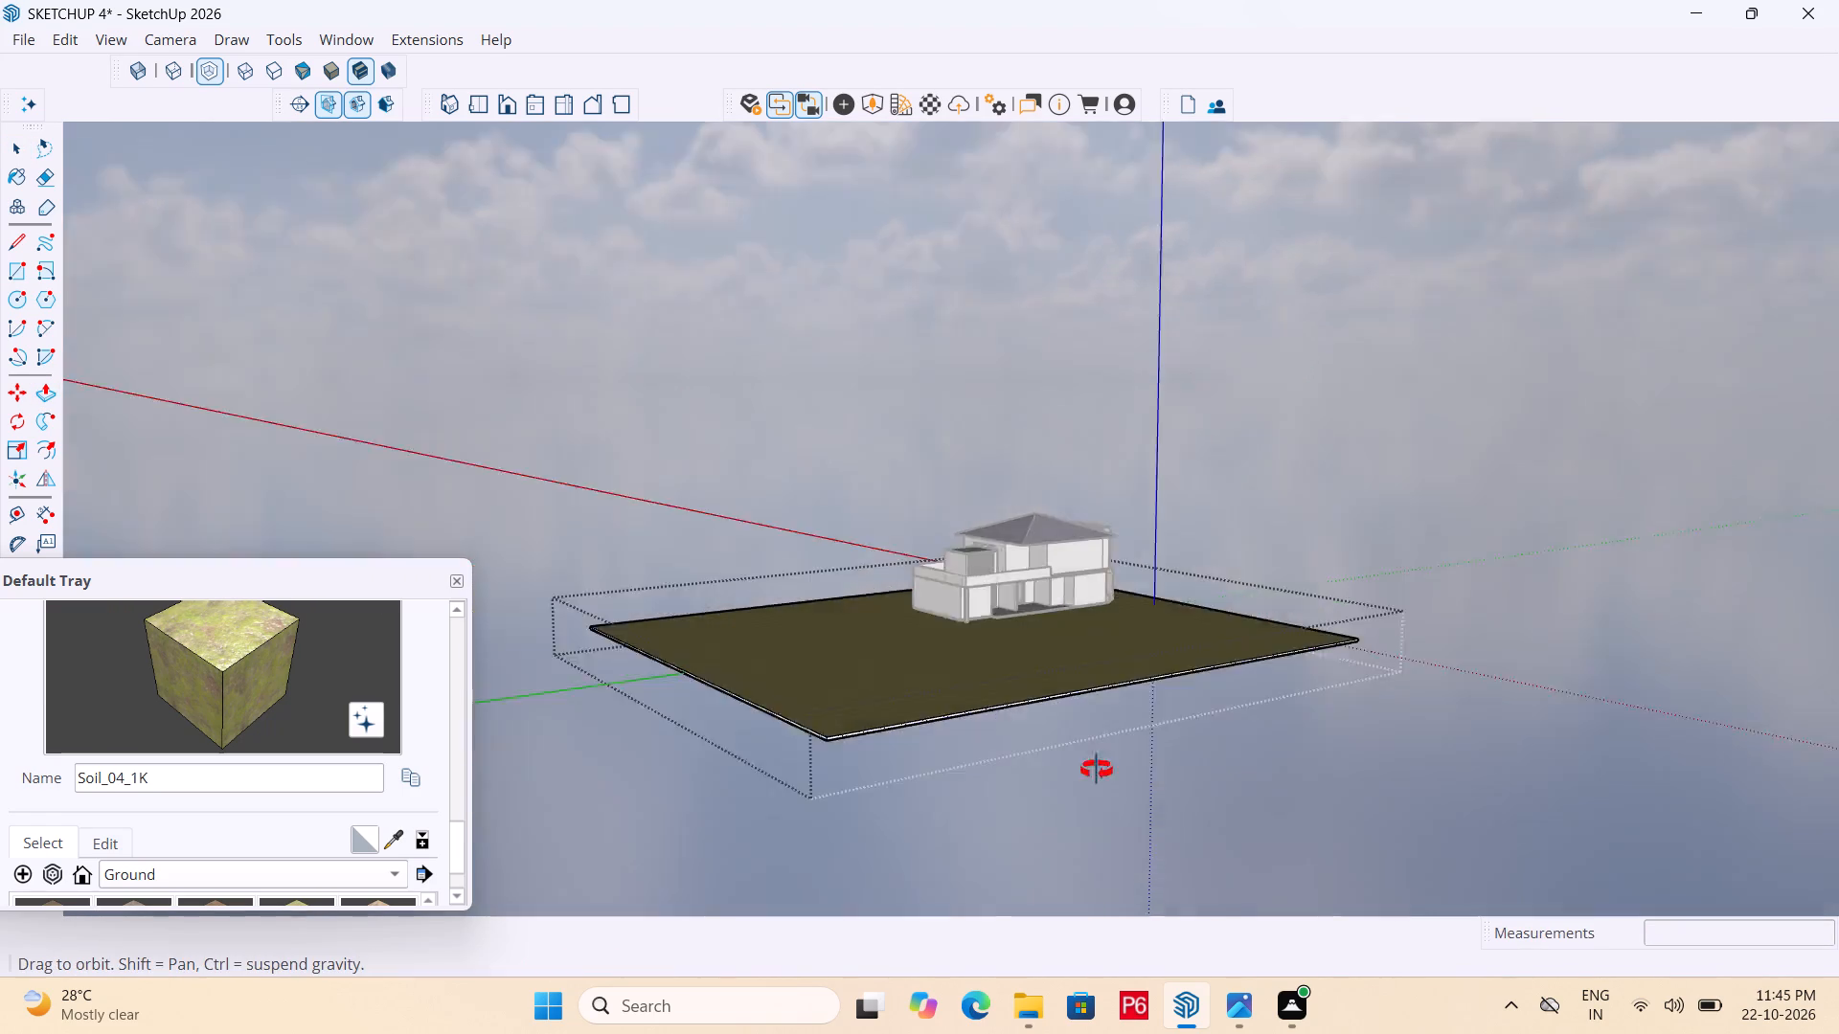
Finish editing the ground slab and return to the whole model at the house front.
{"action": "middle_click_drag", "start_coordinate": [1097, 770], "coordinate": [460, 885]}
{"action": "middle_click_drag", "start_coordinate": [831, 616], "coordinate": [243, 500]}
{"action": "scroll", "coordinate": [932, 679], "scroll_direction": "up", "scroll_amount": 6}
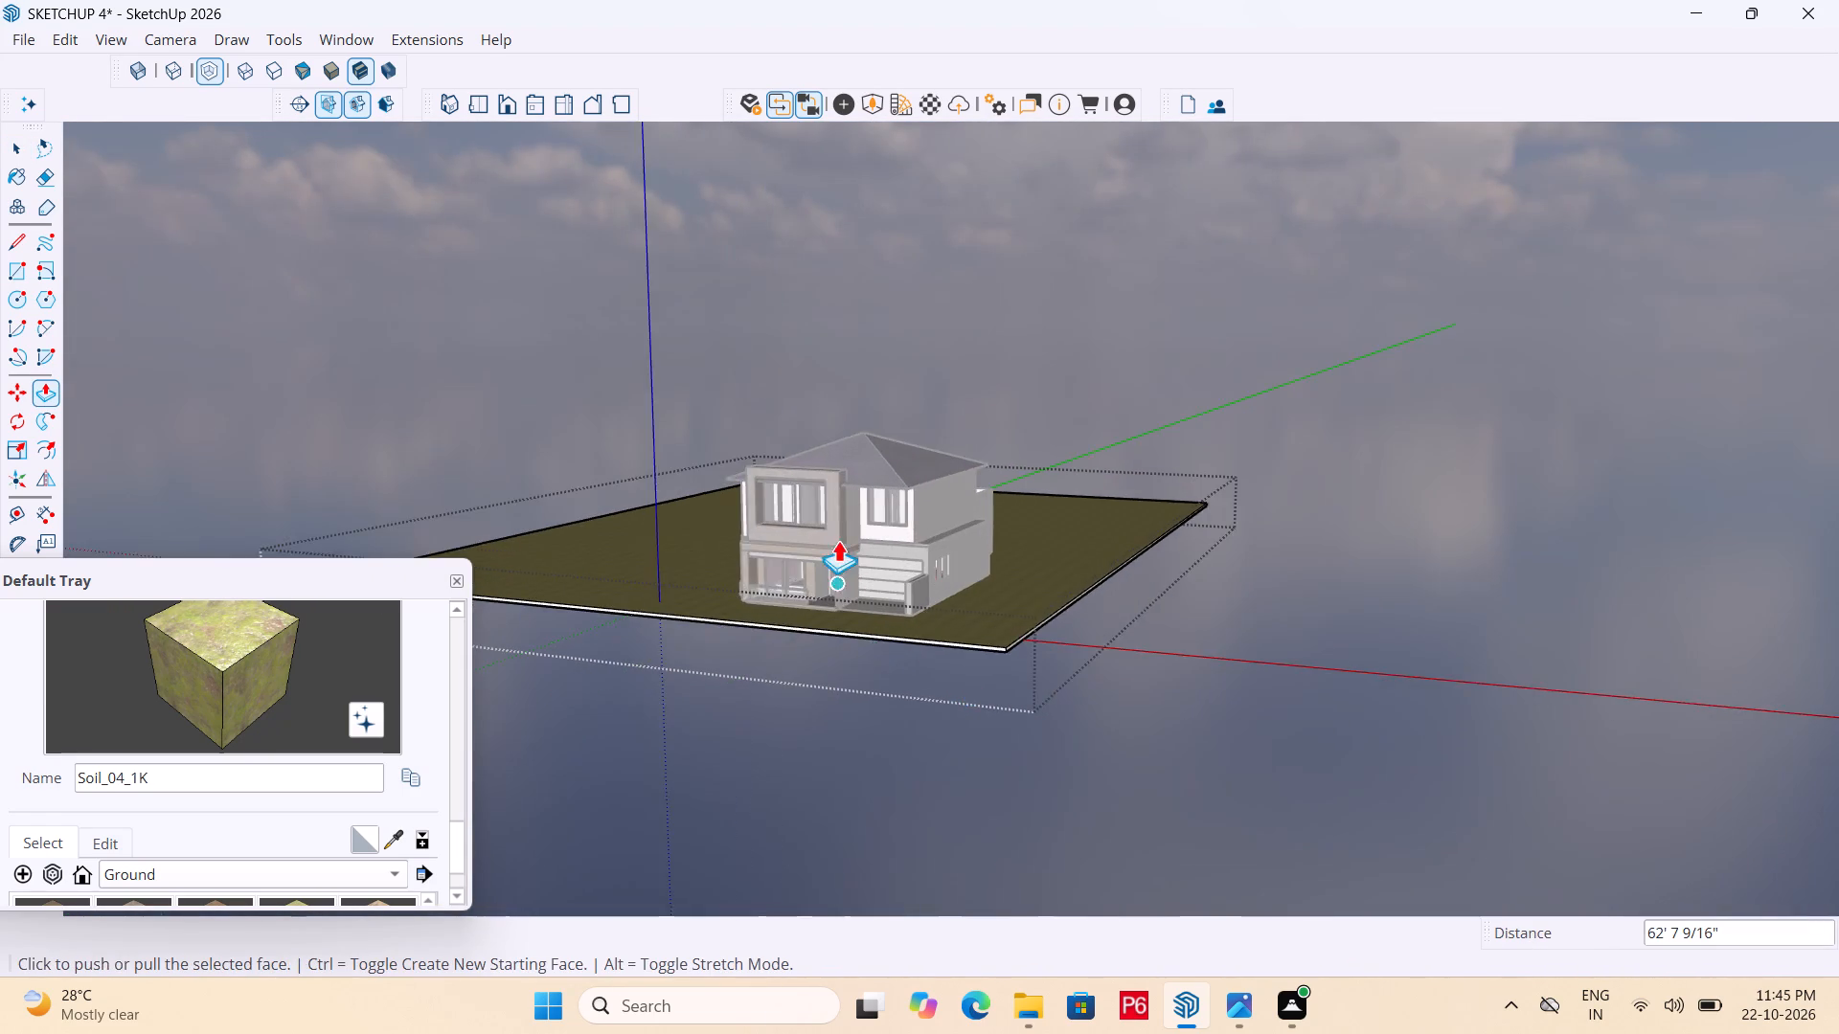
{"action": "scroll", "coordinate": [838, 540], "scroll_direction": "up", "scroll_amount": 2}
{"action": "middle_click_drag", "start_coordinate": [838, 537], "coordinate": [866, 581]}
{"action": "scroll", "coordinate": [861, 573], "scroll_direction": "up", "scroll_amount": 6}
{"action": "middle_click", "coordinate": [867, 587]}
{"action": "scroll", "coordinate": [804, 494], "scroll_direction": "up", "scroll_amount": 3}
{"action": "middle_click", "coordinate": [804, 493]}
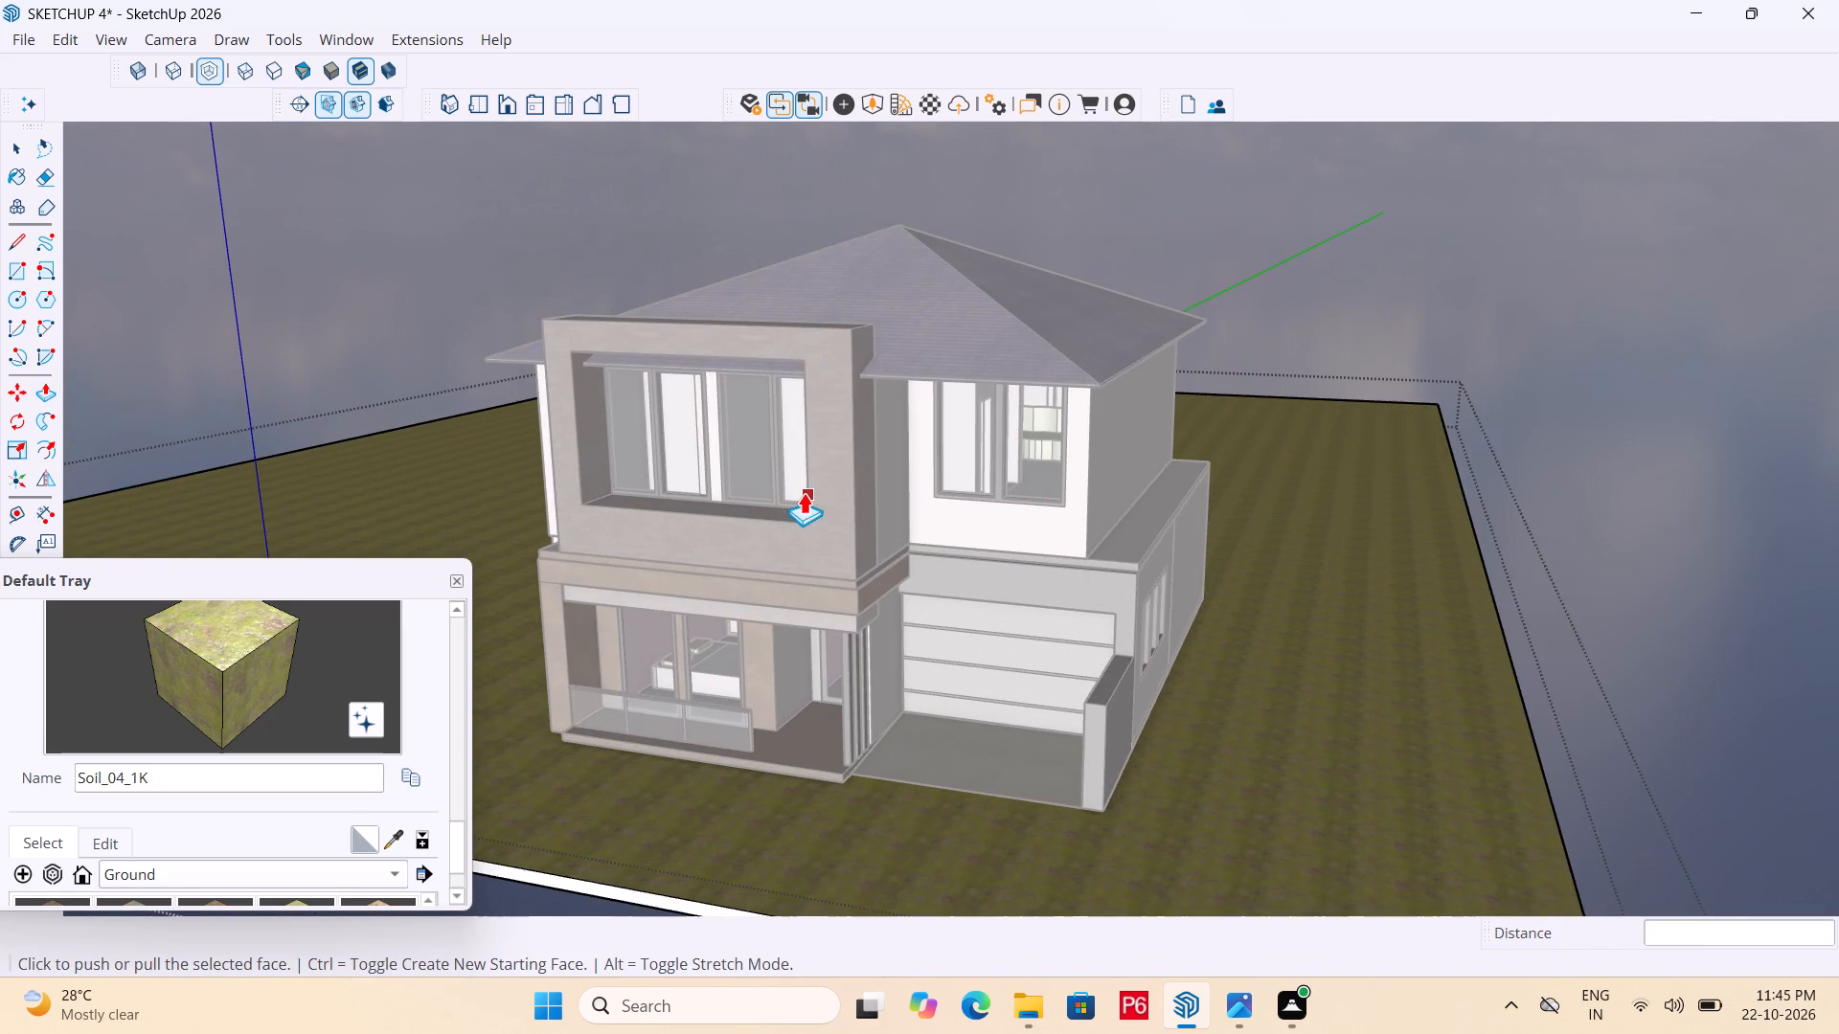
{"action": "scroll", "coordinate": [865, 493], "scroll_direction": "up", "scroll_amount": 2}
{"action": "key", "text": "space"}
{"action": "double_click", "coordinate": [1626, 458]}
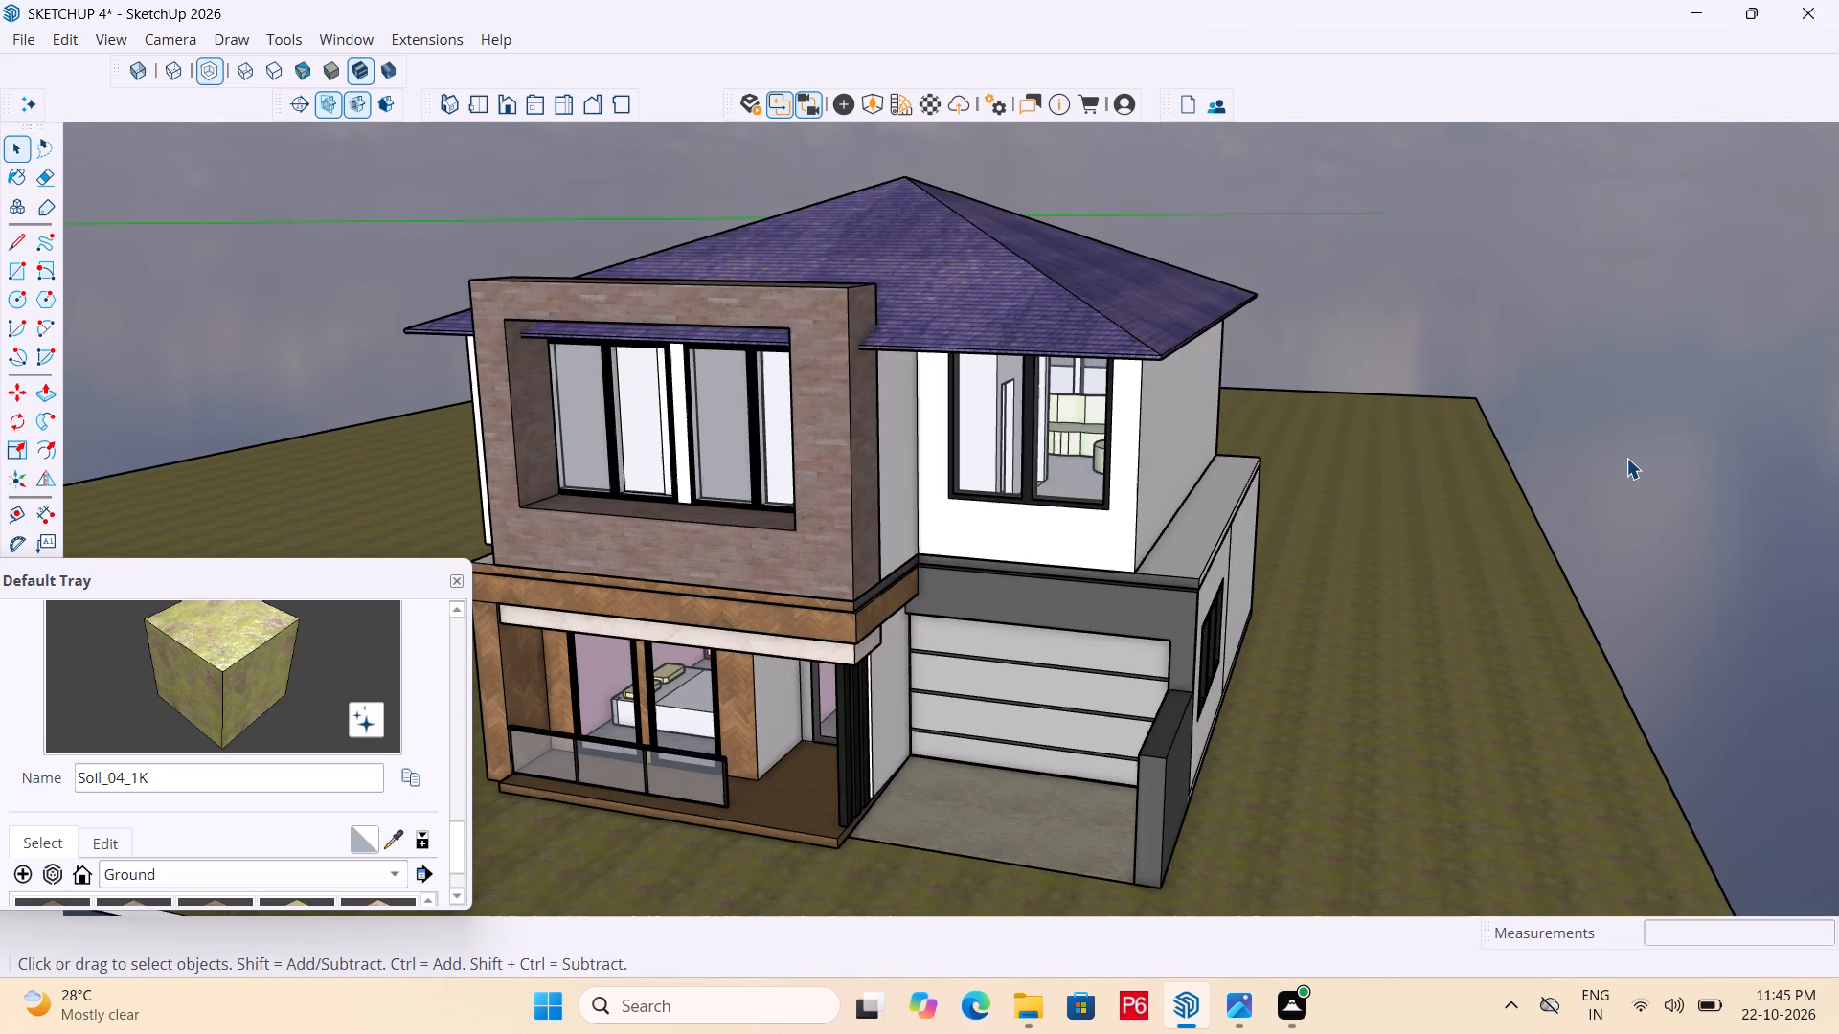
Close the tray showing the Soil_04_1K material to clear the modelling area.
{"action": "middle_click_drag", "start_coordinate": [1304, 442], "coordinate": [1304, 413]}
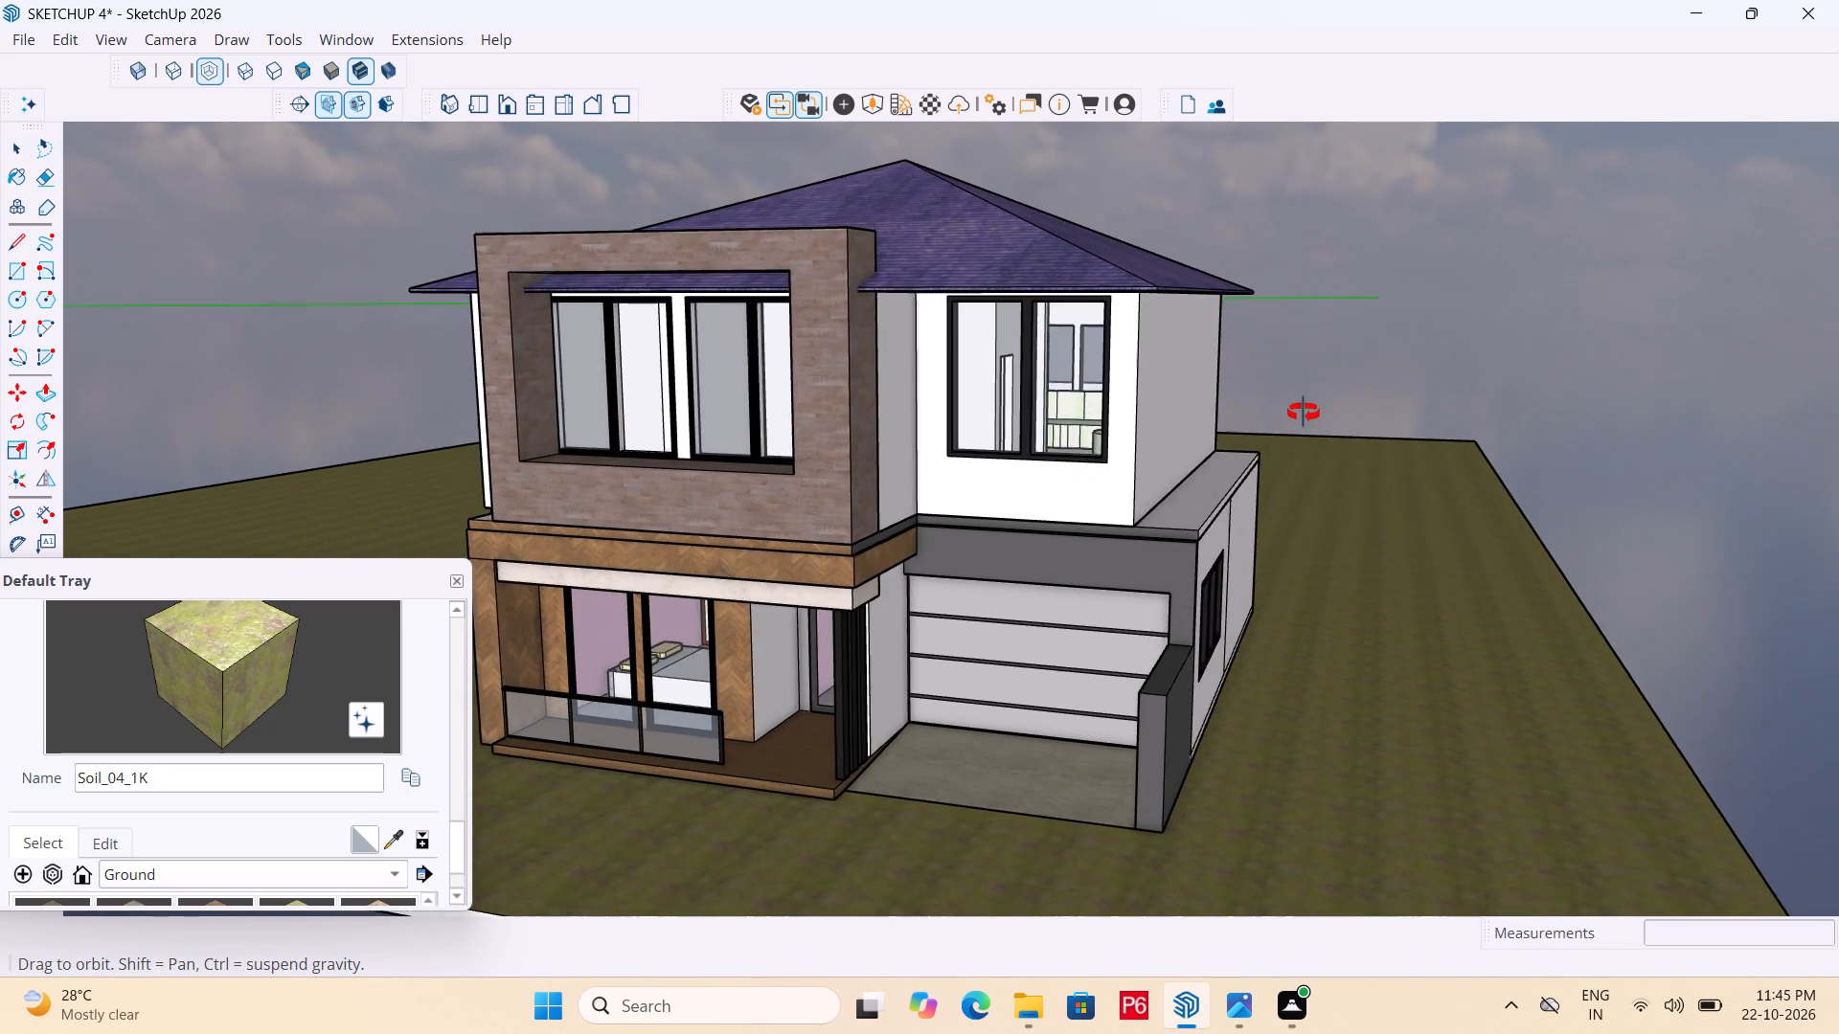
{"action": "middle_click_drag", "start_coordinate": [1304, 413], "coordinate": [1318, 425]}
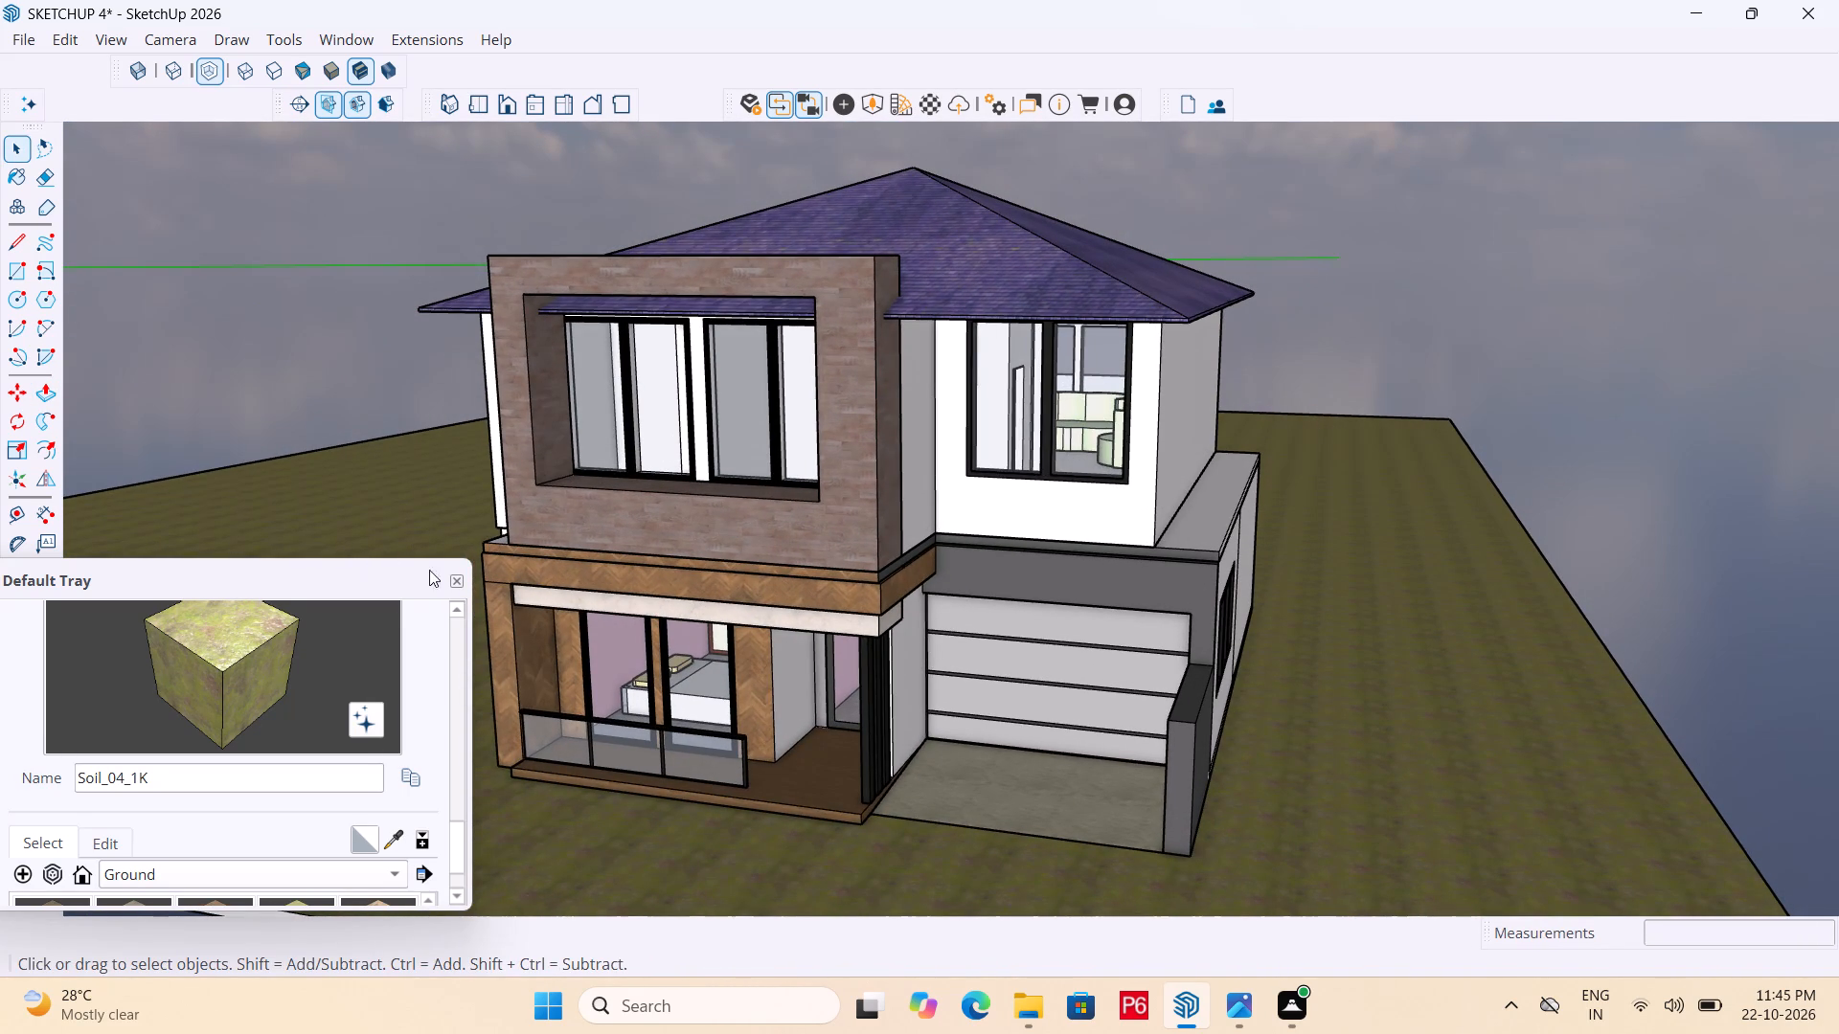
{"action": "left_click", "coordinate": [460, 578]}
Examine the house exterior from the front, veranda side and garage side, including the roof terrace with its pergola and planters.
{"action": "middle_click_drag", "start_coordinate": [752, 566], "coordinate": [755, 575]}
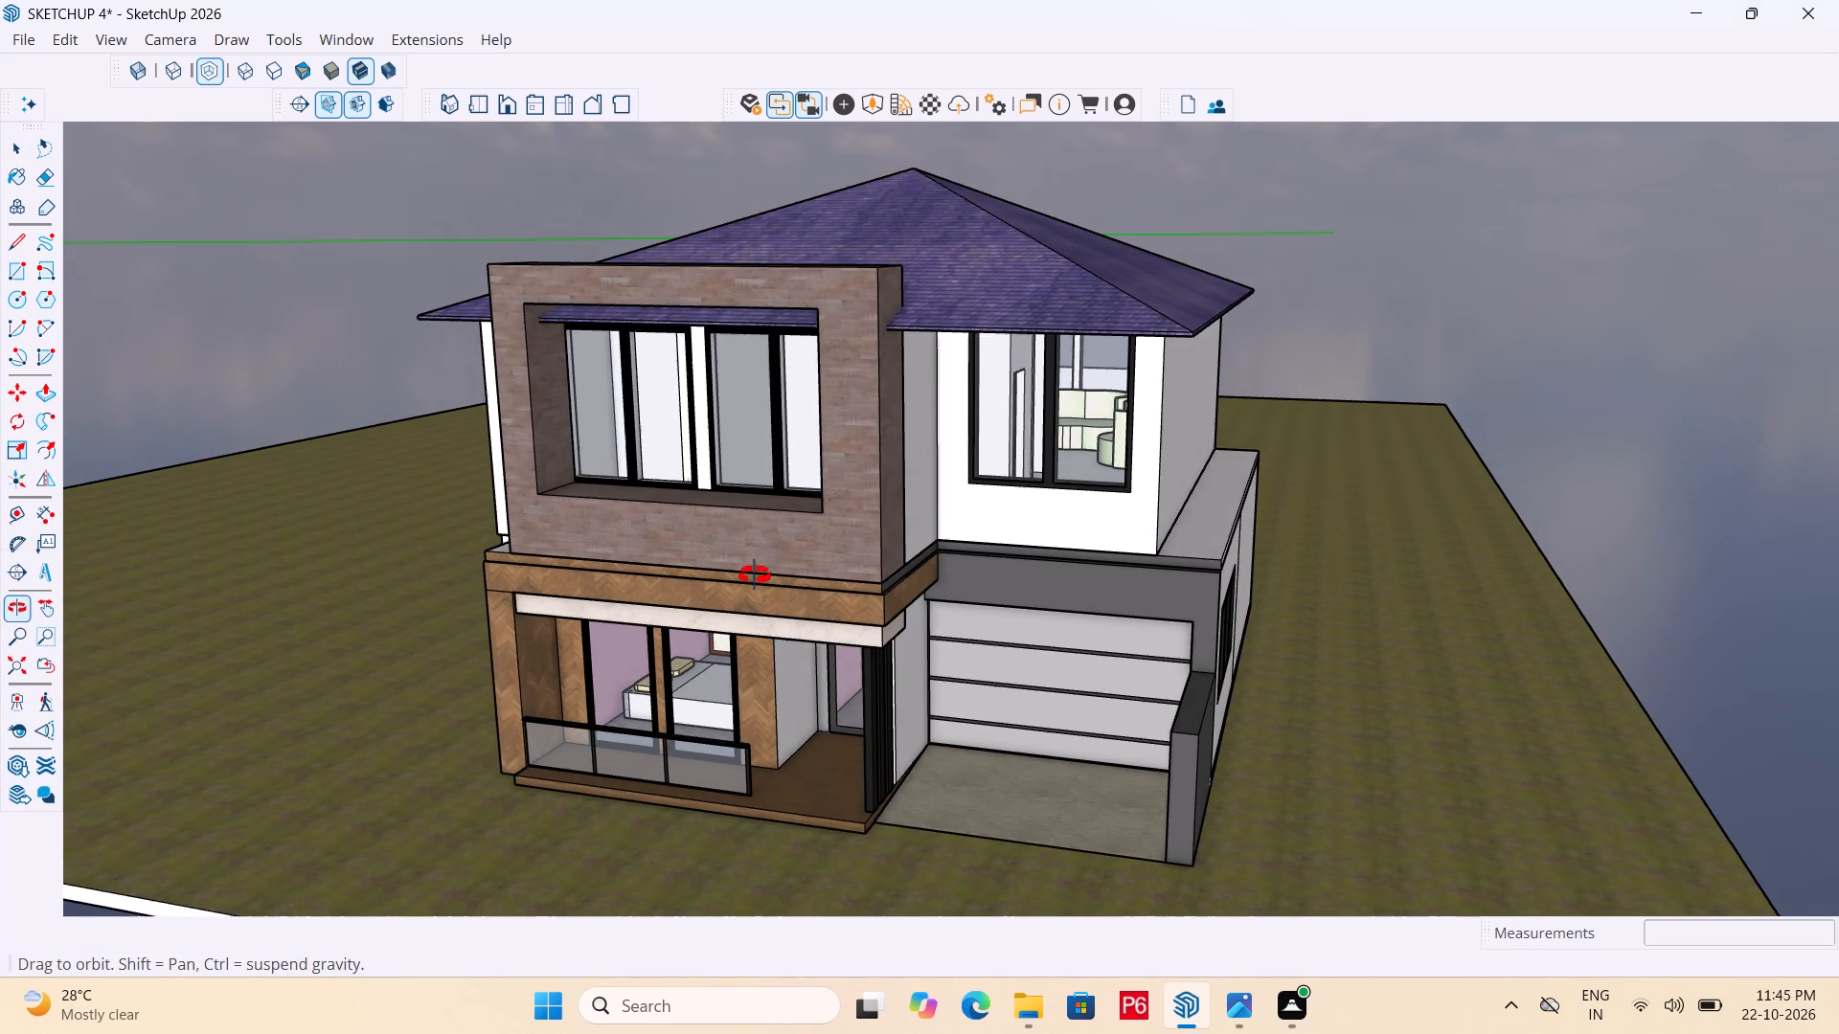
{"action": "middle_click_drag", "start_coordinate": [755, 575], "coordinate": [768, 547]}
{"action": "scroll", "coordinate": [938, 438], "scroll_direction": "down", "scroll_amount": 3}
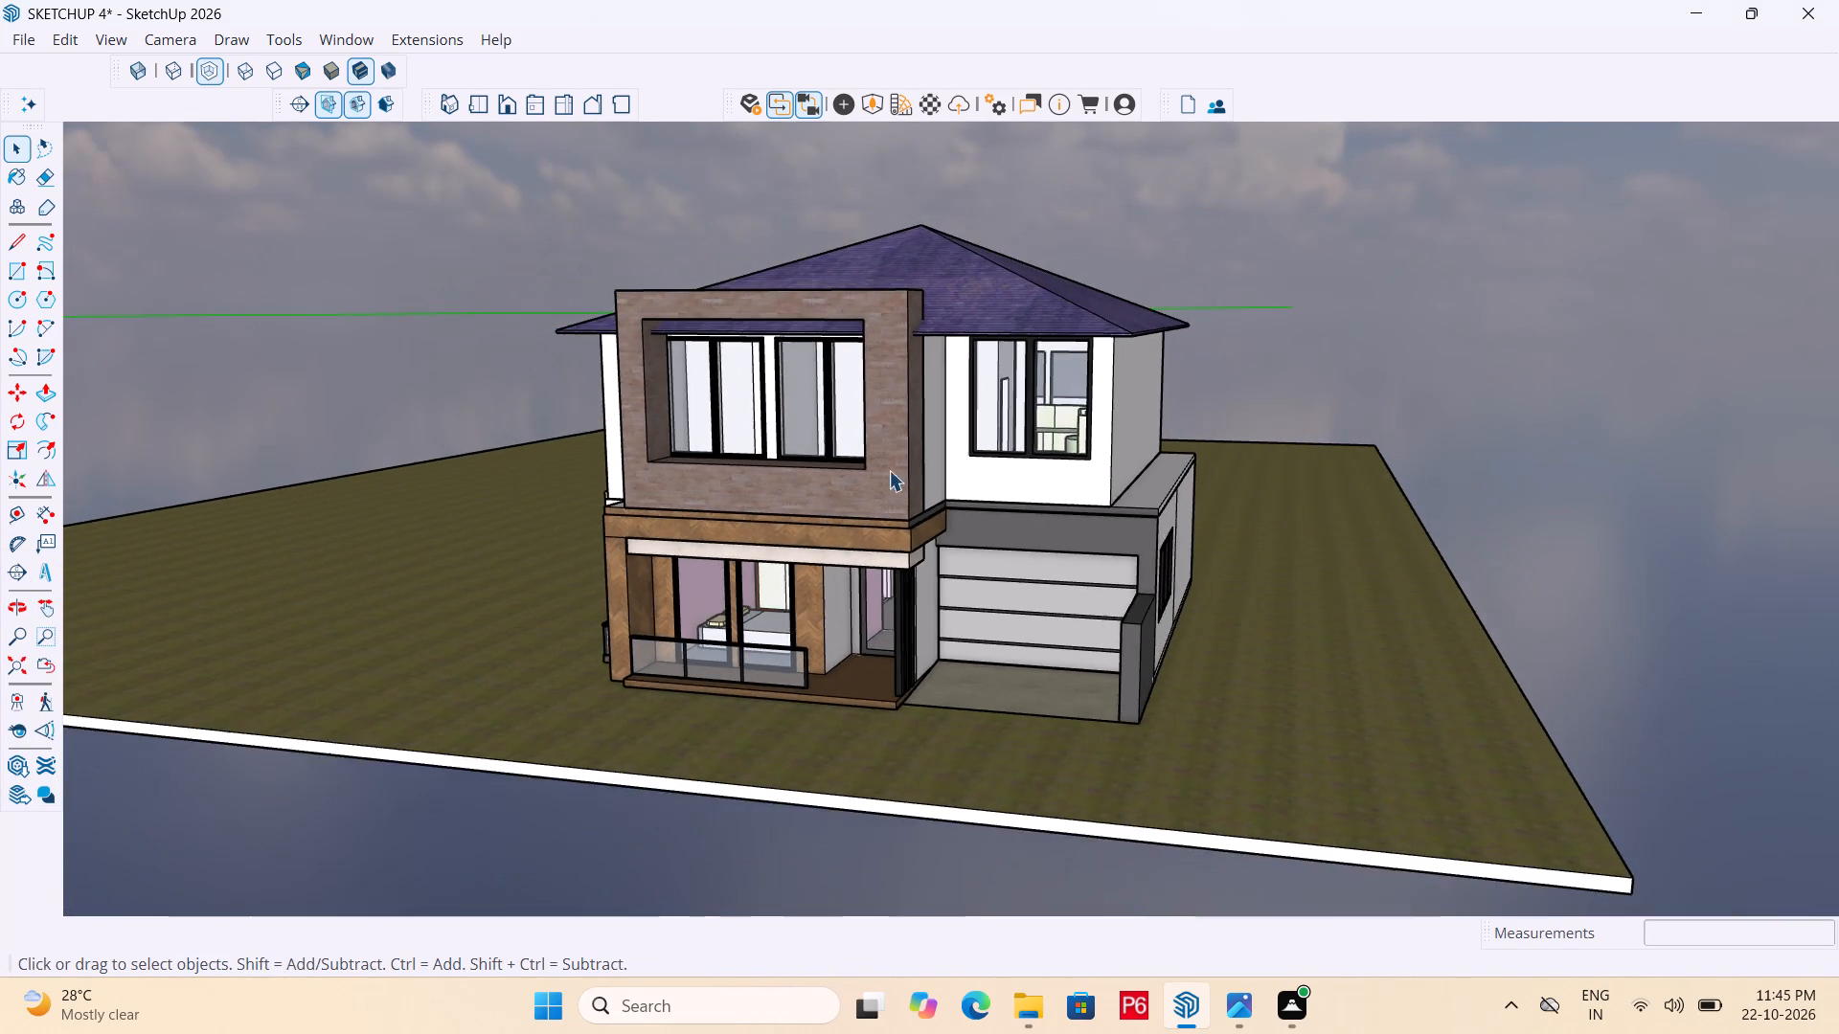
{"action": "middle_click_drag", "start_coordinate": [825, 601], "coordinate": [1632, 647]}
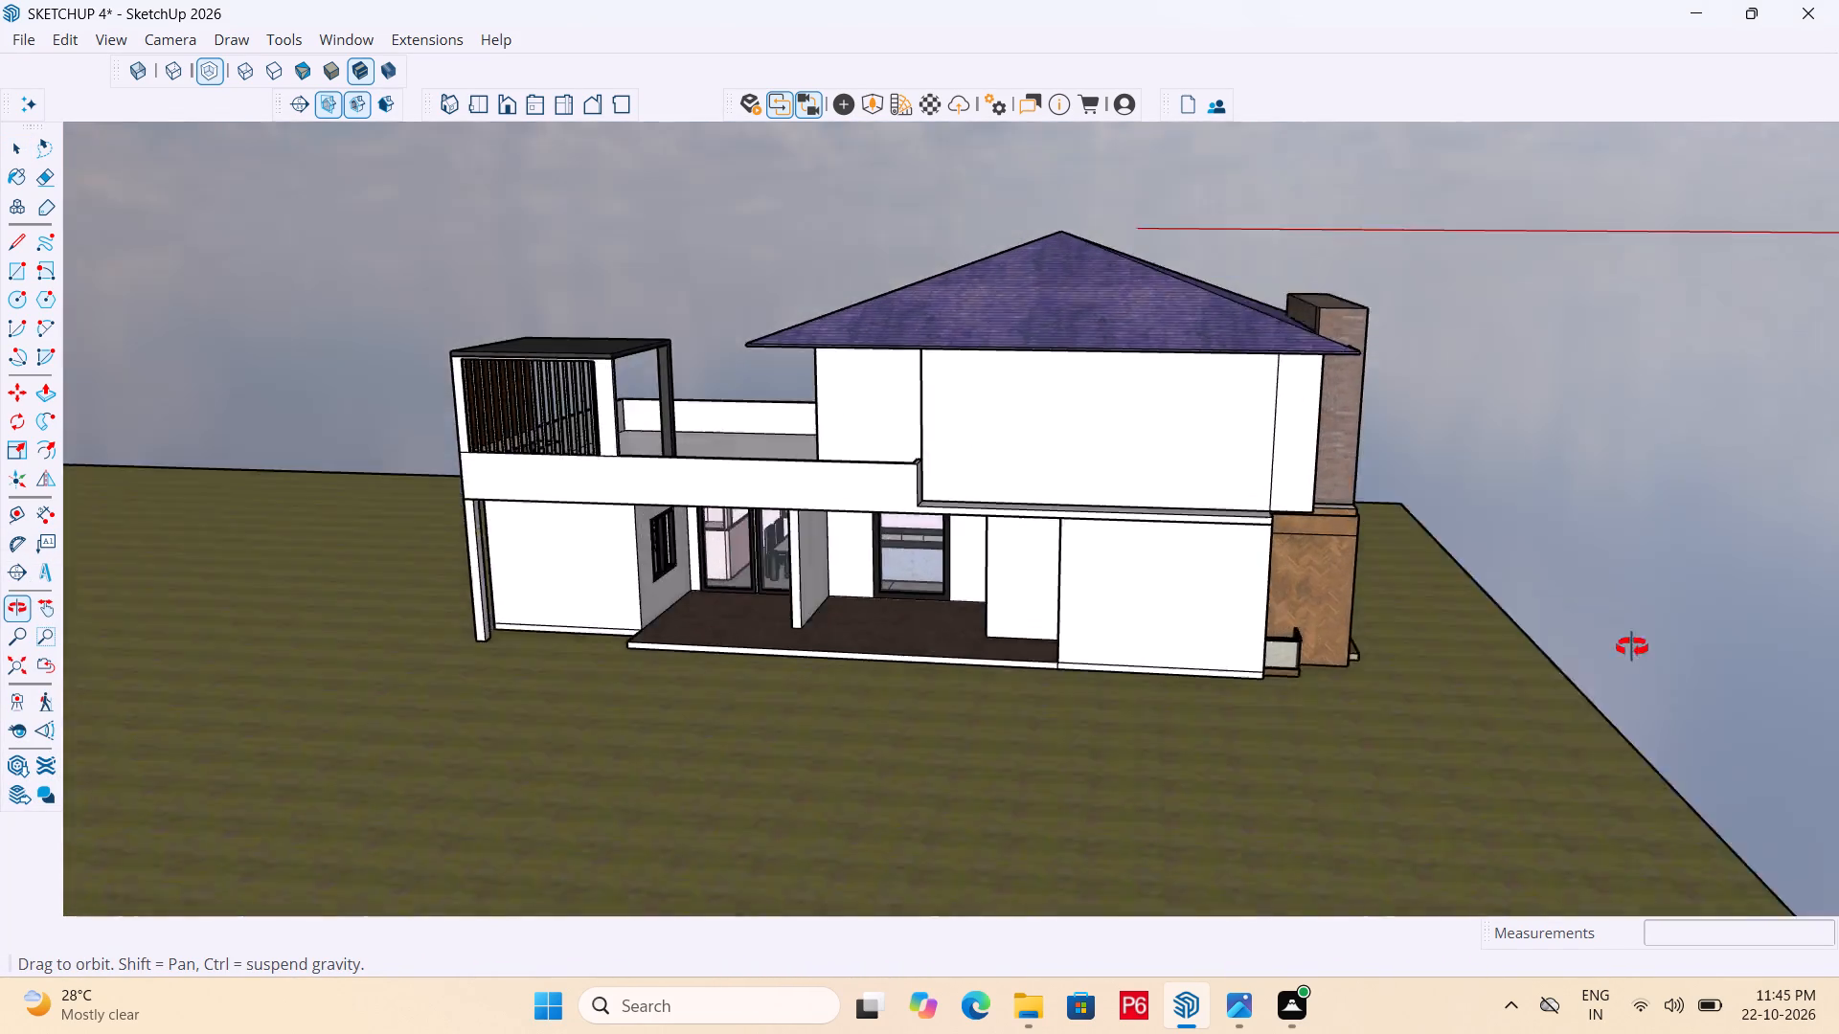
{"action": "middle_click_drag", "start_coordinate": [1632, 647], "coordinate": [197, 730]}
{"action": "scroll", "coordinate": [1180, 427], "scroll_direction": "up", "scroll_amount": 10}
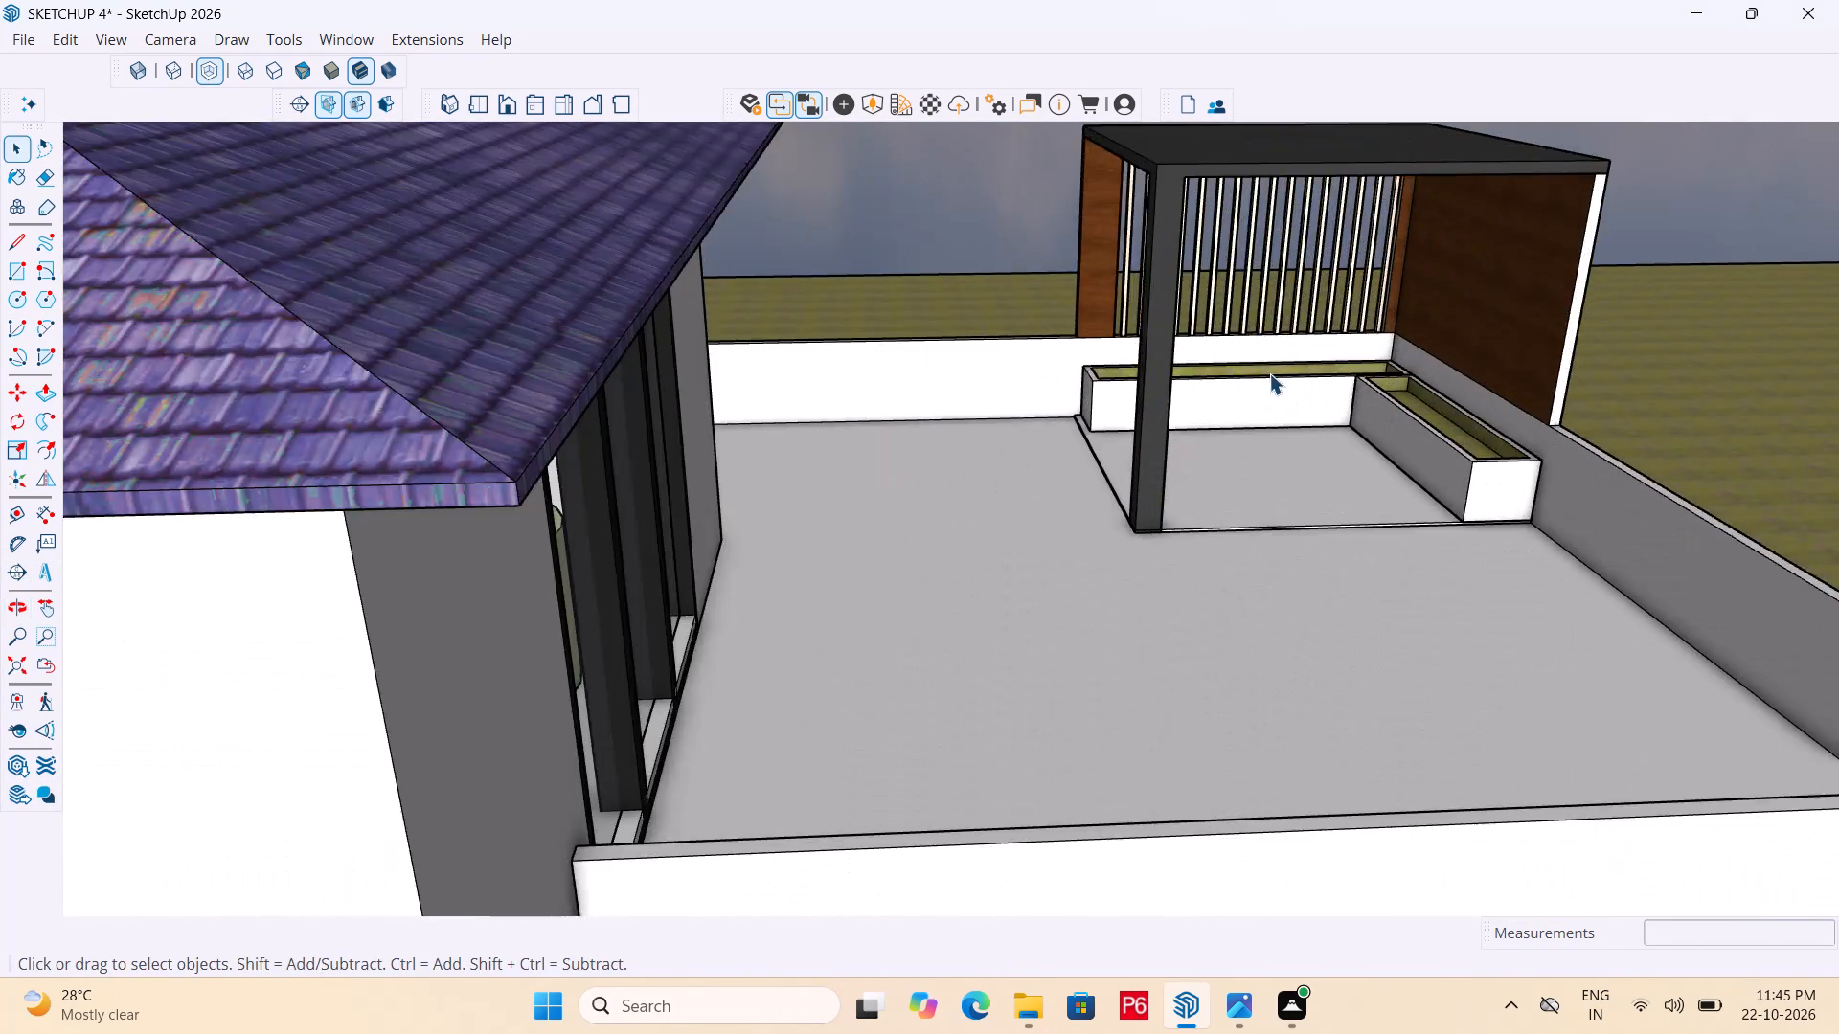
{"action": "scroll", "coordinate": [1269, 373], "scroll_direction": "up", "scroll_amount": 4}
{"action": "middle_click_drag", "start_coordinate": [1174, 484], "coordinate": [1254, 603]}
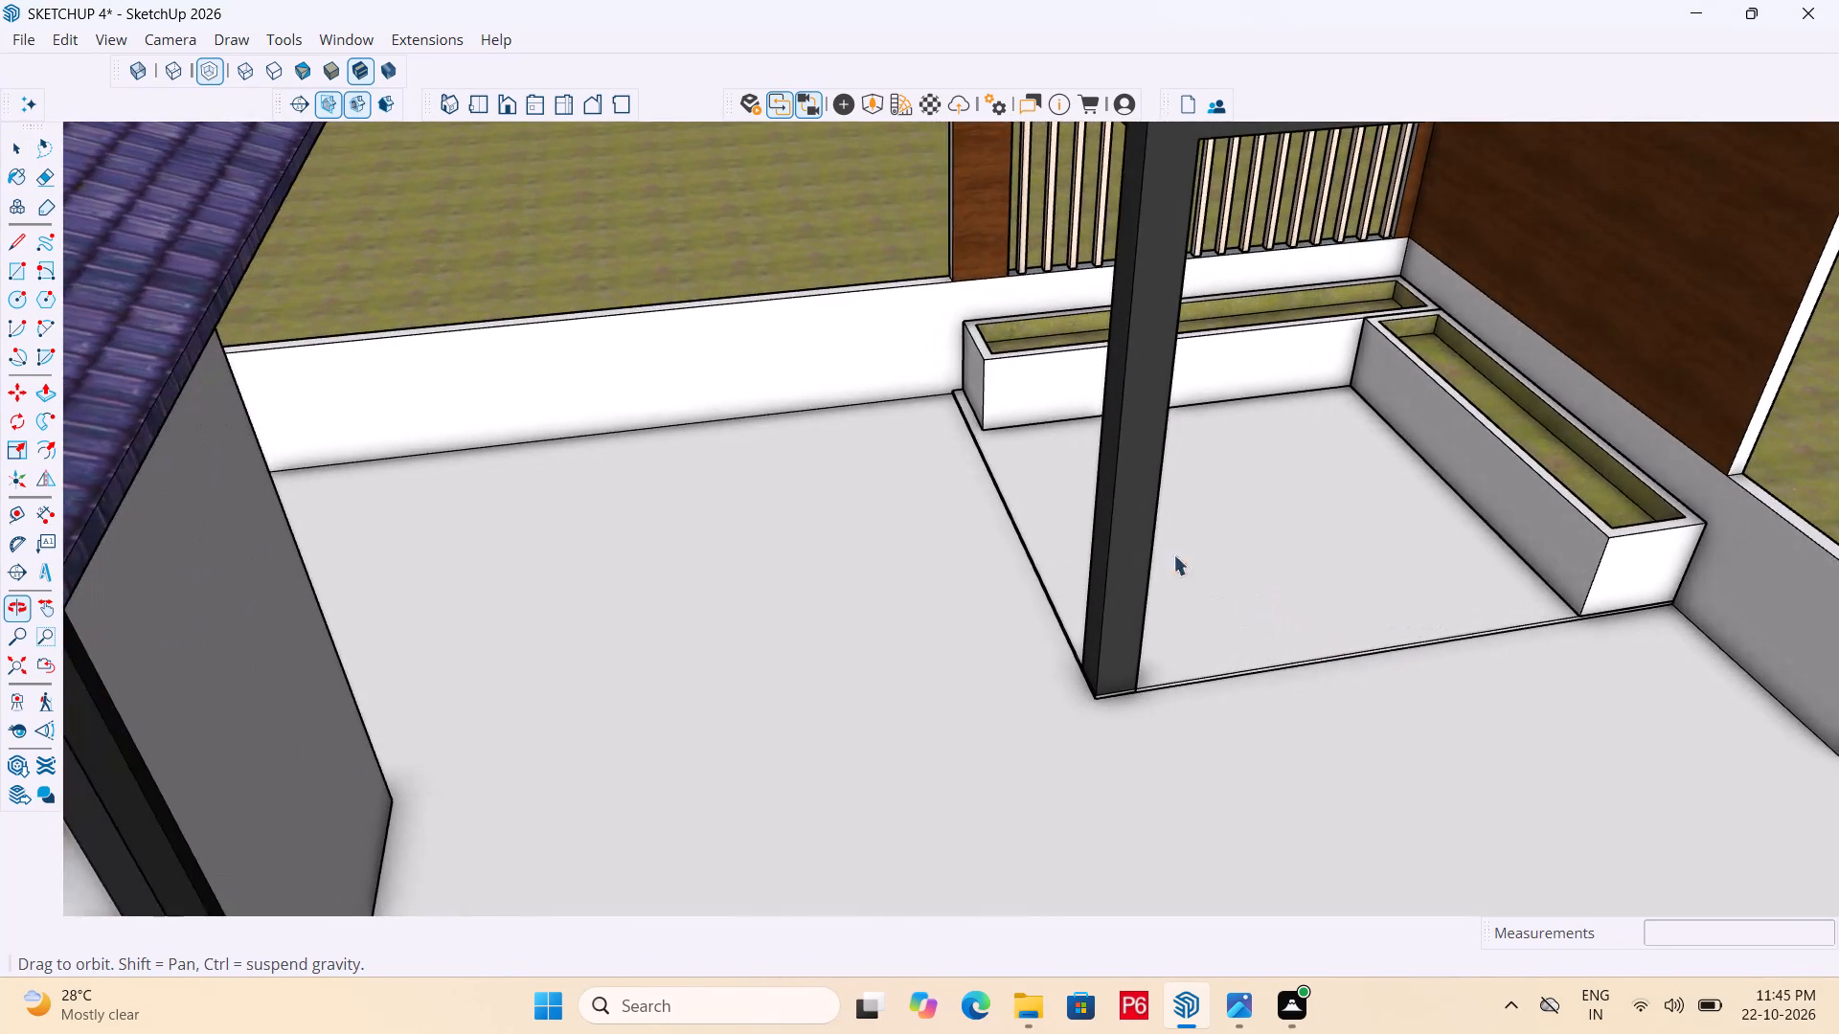
{"action": "scroll", "coordinate": [1062, 554], "scroll_direction": "down", "scroll_amount": 6}
{"action": "middle_click_drag", "start_coordinate": [1217, 460], "coordinate": [1226, 274]}
{"action": "scroll", "coordinate": [1379, 310], "scroll_direction": "down", "scroll_amount": 2}
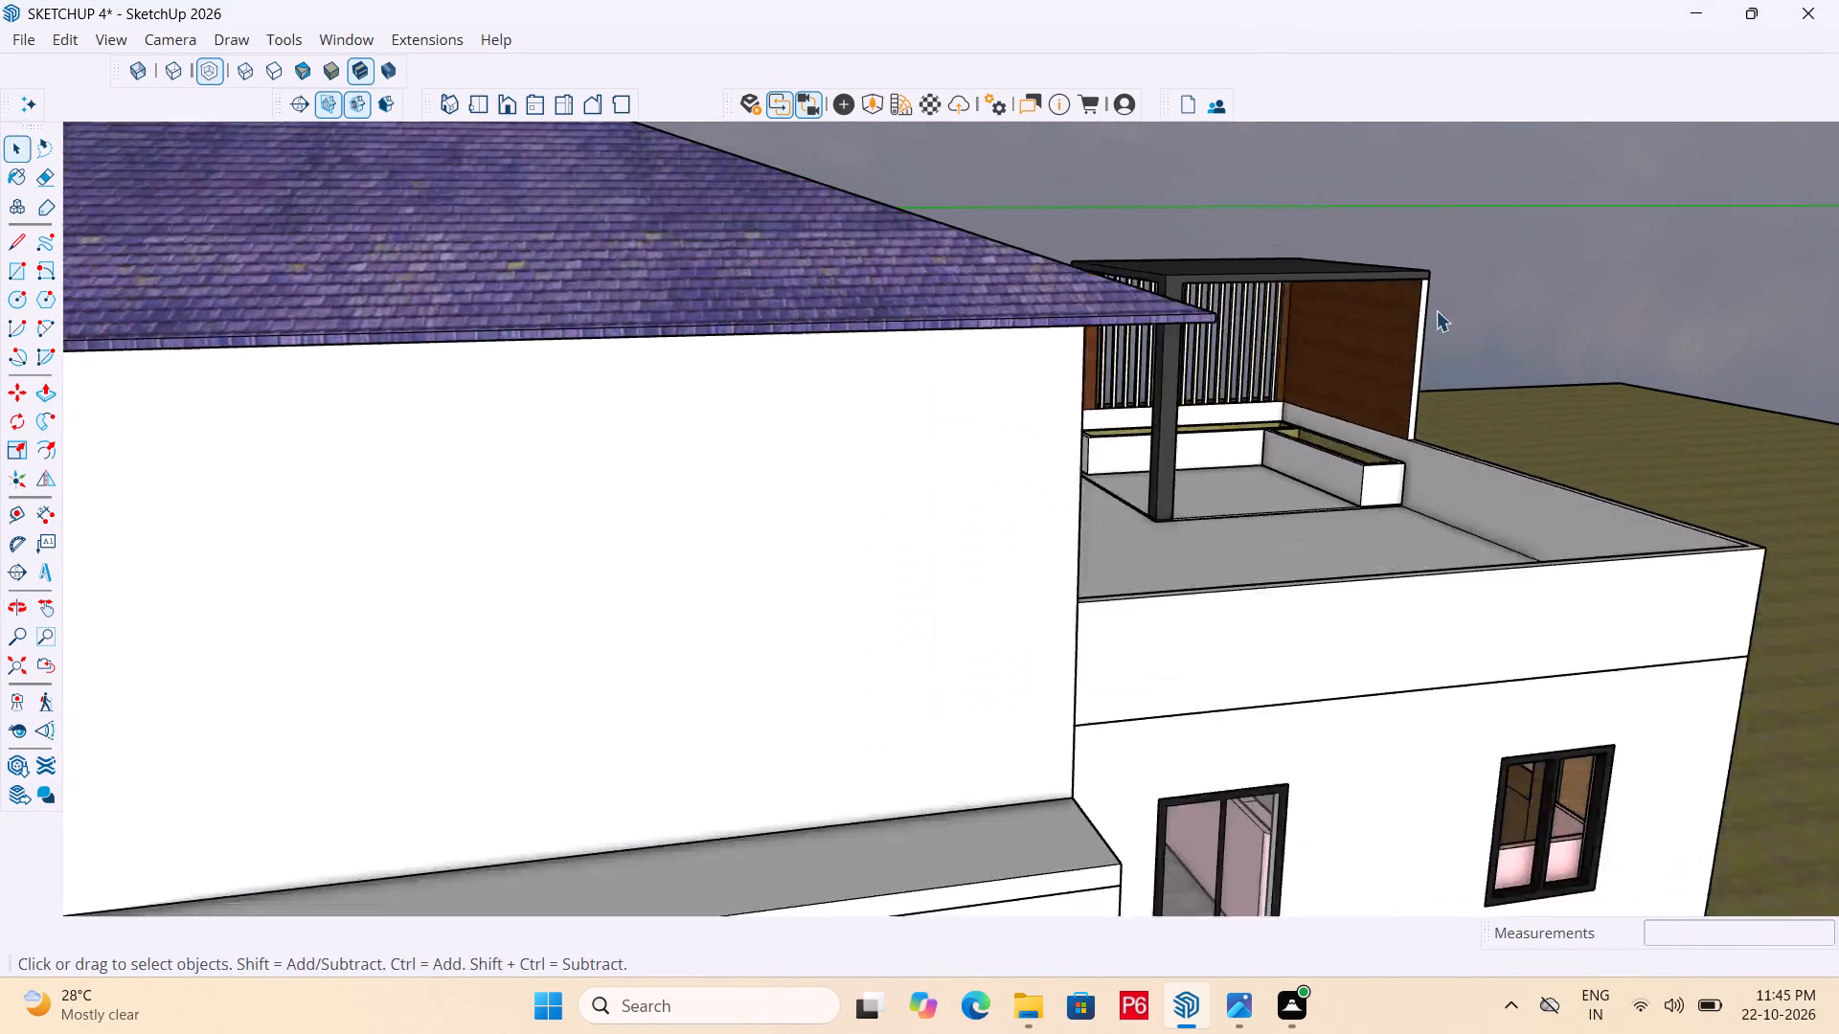
{"action": "scroll", "coordinate": [1436, 310], "scroll_direction": "down", "scroll_amount": 9}
{"action": "middle_click_drag", "start_coordinate": [1122, 393], "coordinate": [1235, 605]}
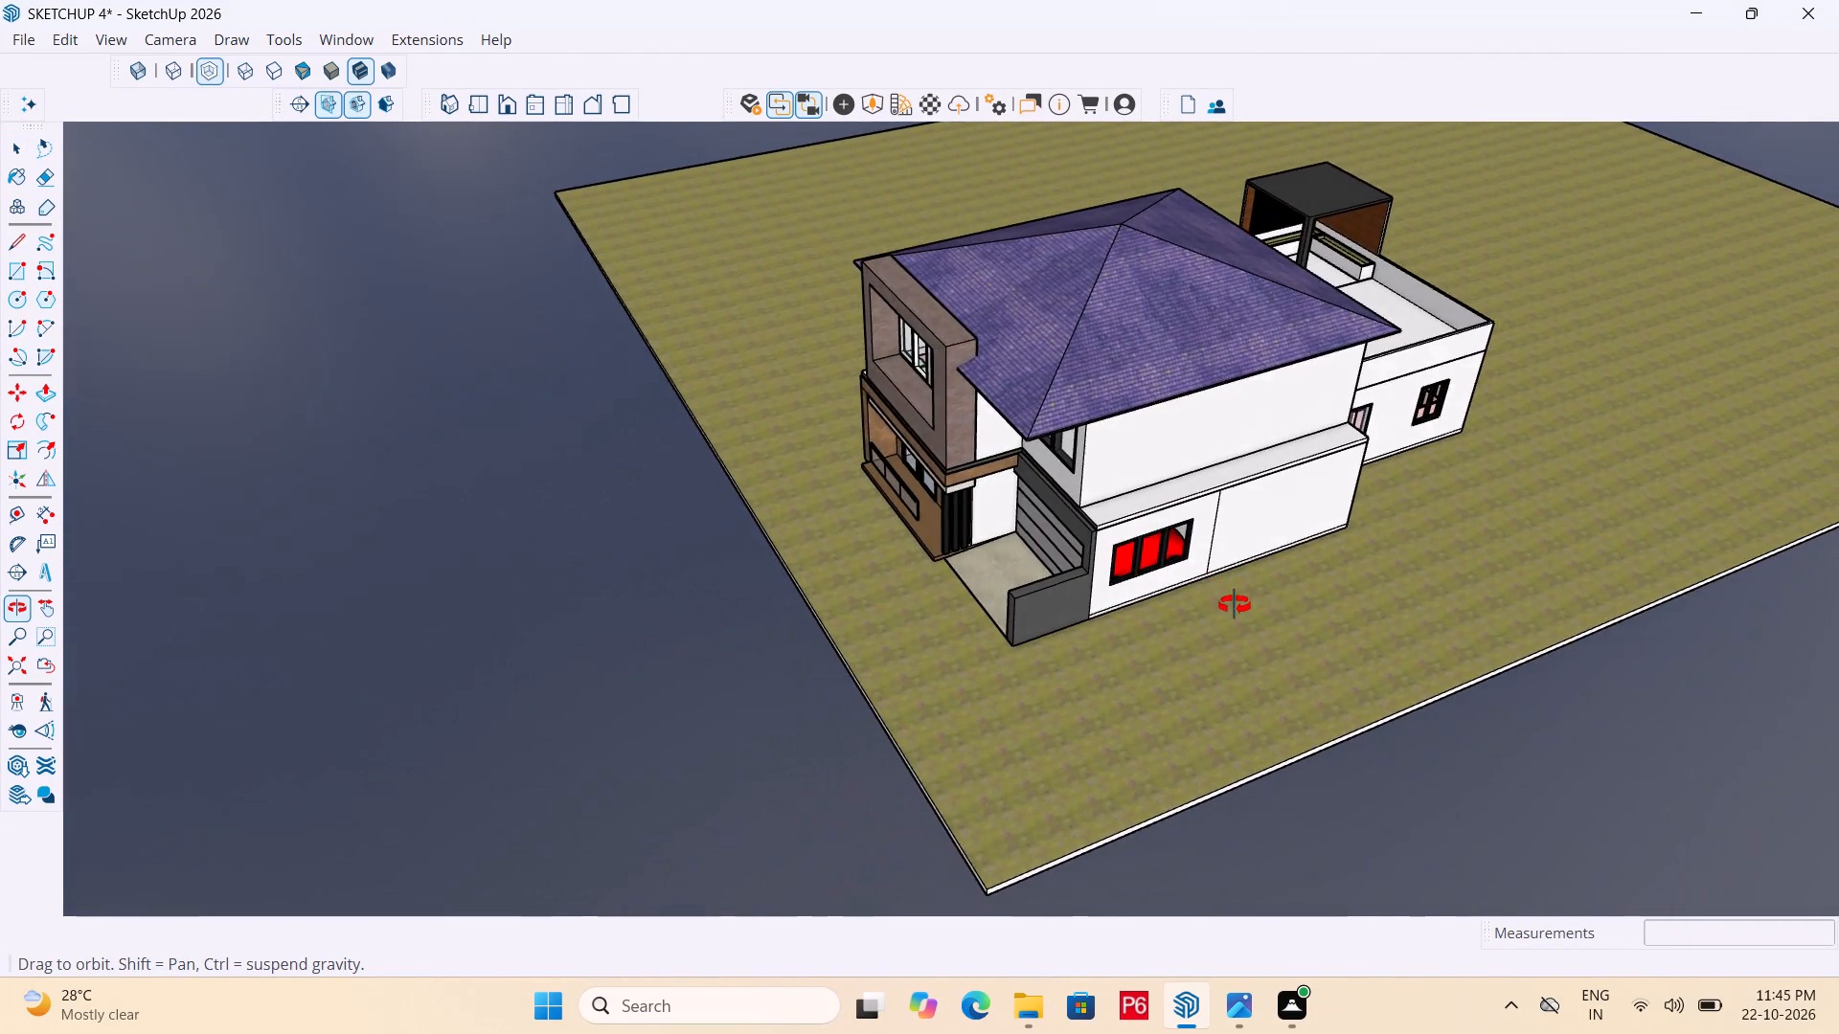
{"action": "middle_click_drag", "start_coordinate": [1235, 605], "coordinate": [1384, 634]}
{"action": "scroll", "coordinate": [1207, 719], "scroll_direction": "down", "scroll_amount": 4}
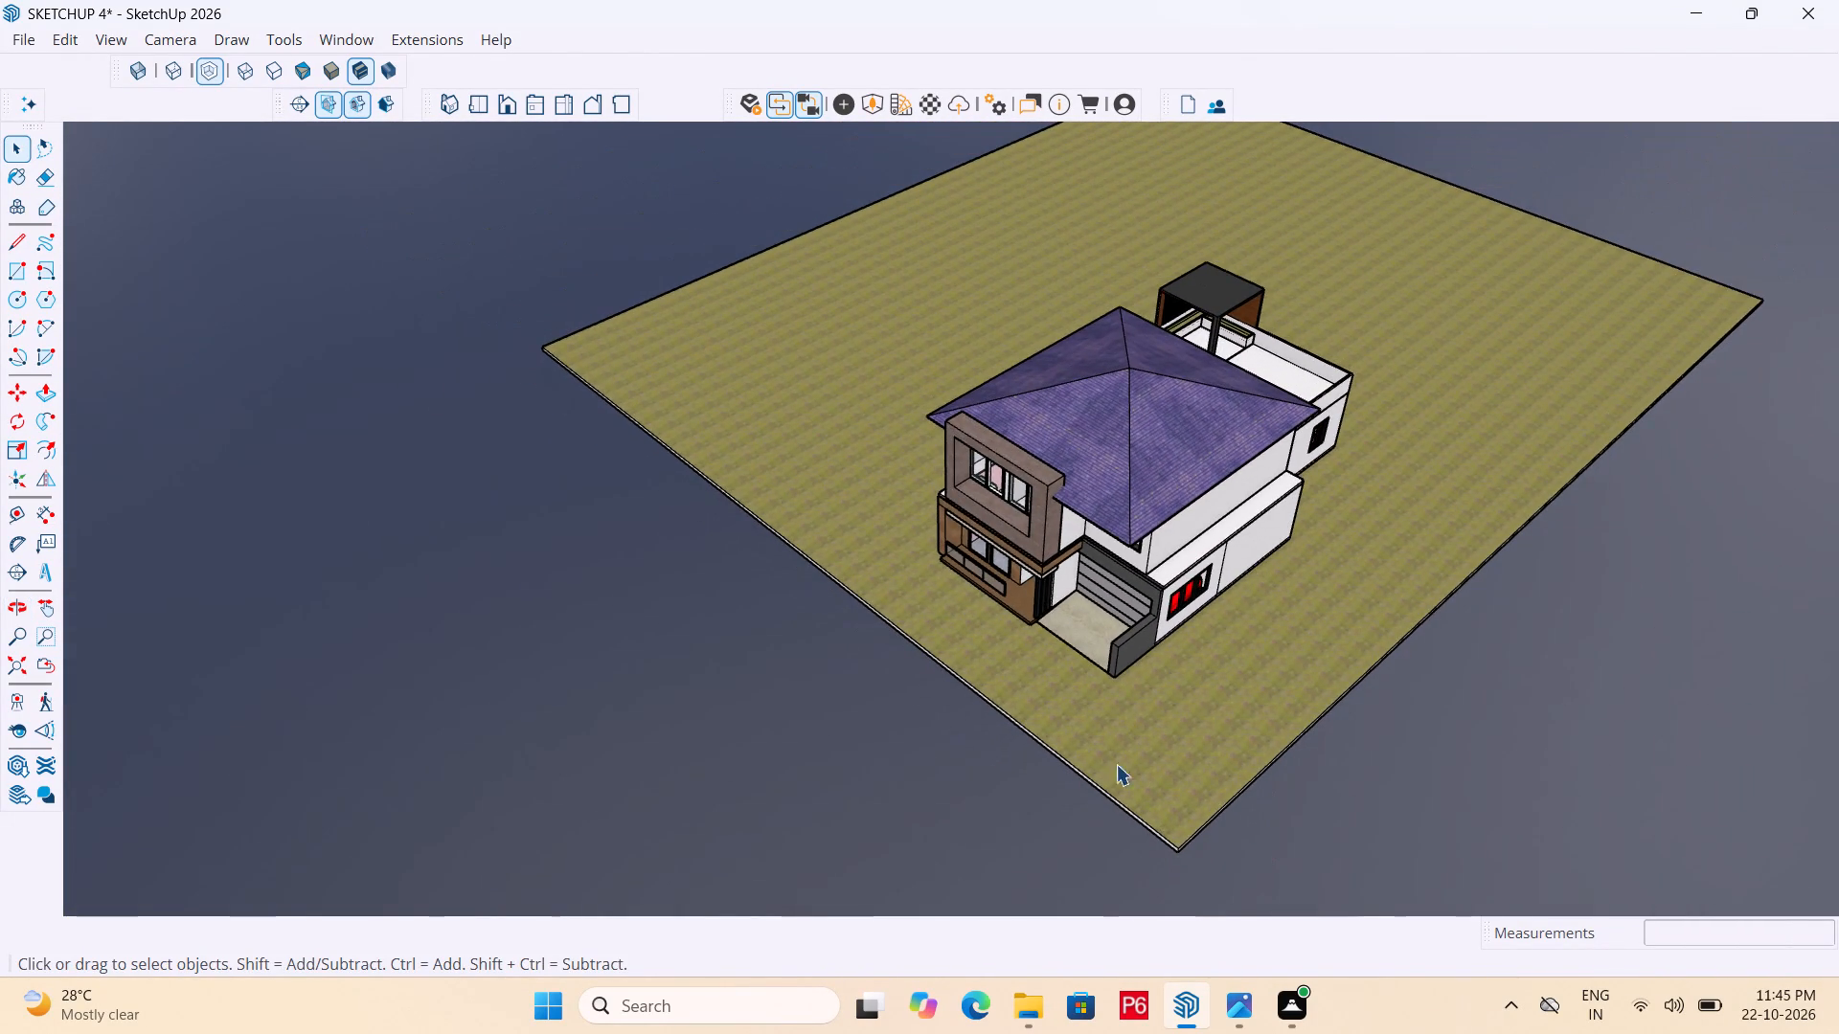
Open the ground slab for editing and extend its front edge outward about 282' 4" with Push/Pull.
{"action": "scroll", "coordinate": [1084, 778], "scroll_direction": "up", "scroll_amount": 2}
{"action": "middle_click_drag", "start_coordinate": [1084, 778], "coordinate": [1110, 512]}
{"action": "scroll", "coordinate": [1096, 606], "scroll_direction": "up", "scroll_amount": 7}
{"action": "middle_click_drag", "start_coordinate": [1109, 610], "coordinate": [1158, 639]}
{"action": "left_click", "coordinate": [1262, 660]}
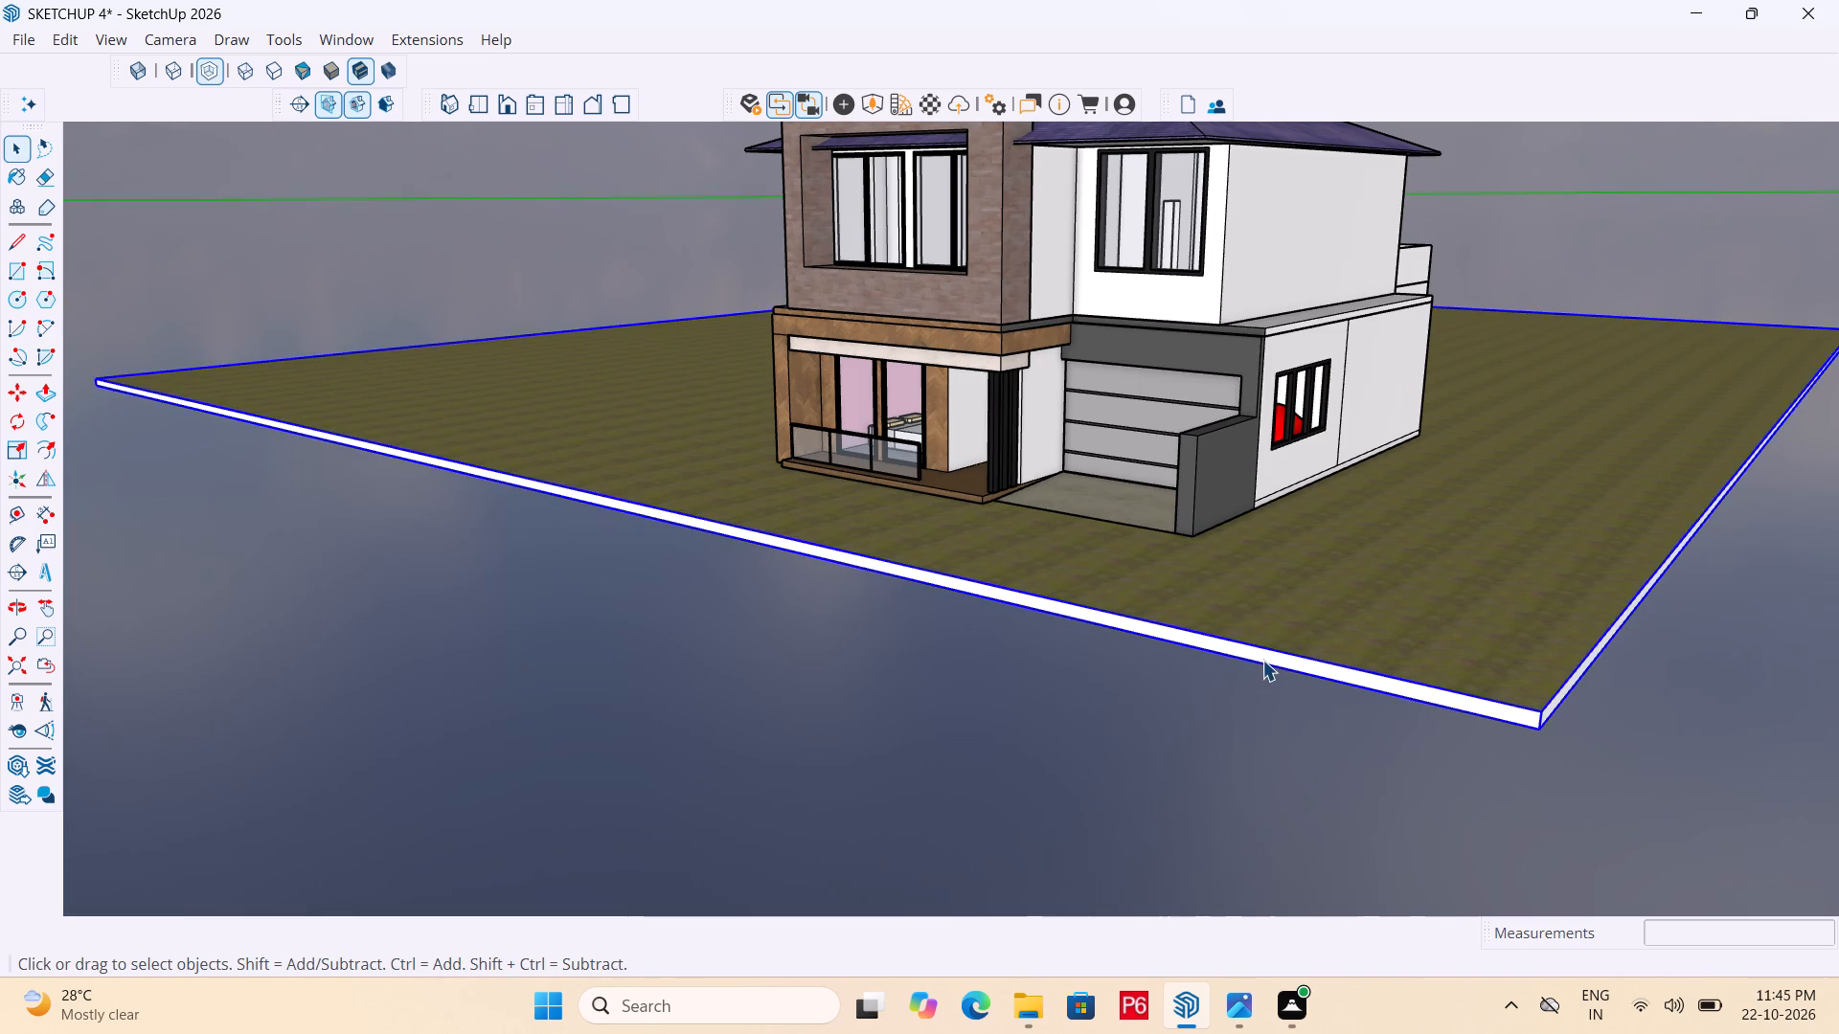
{"action": "triple_click", "coordinate": [1266, 658]}
{"action": "left_click", "coordinate": [1267, 656]}
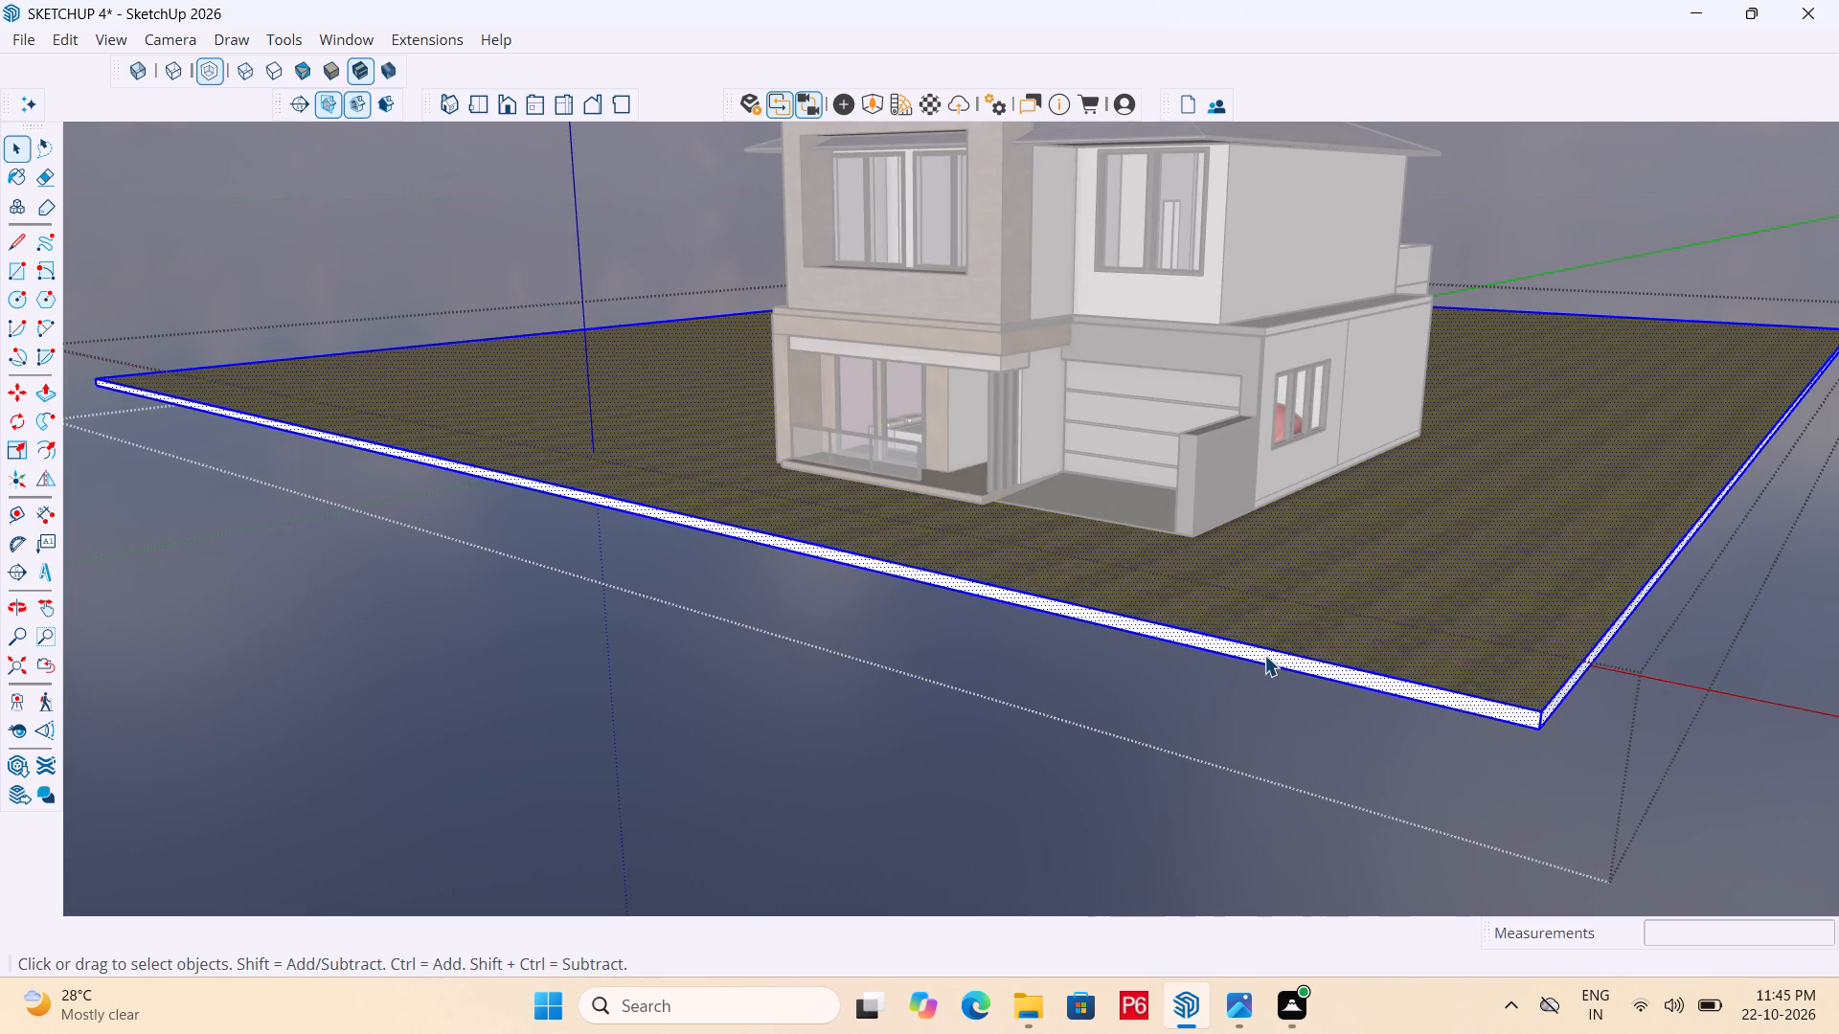
{"action": "left_click", "coordinate": [1264, 655]}
{"action": "key", "text": "p"}
{"action": "left_click", "coordinate": [1269, 654]}
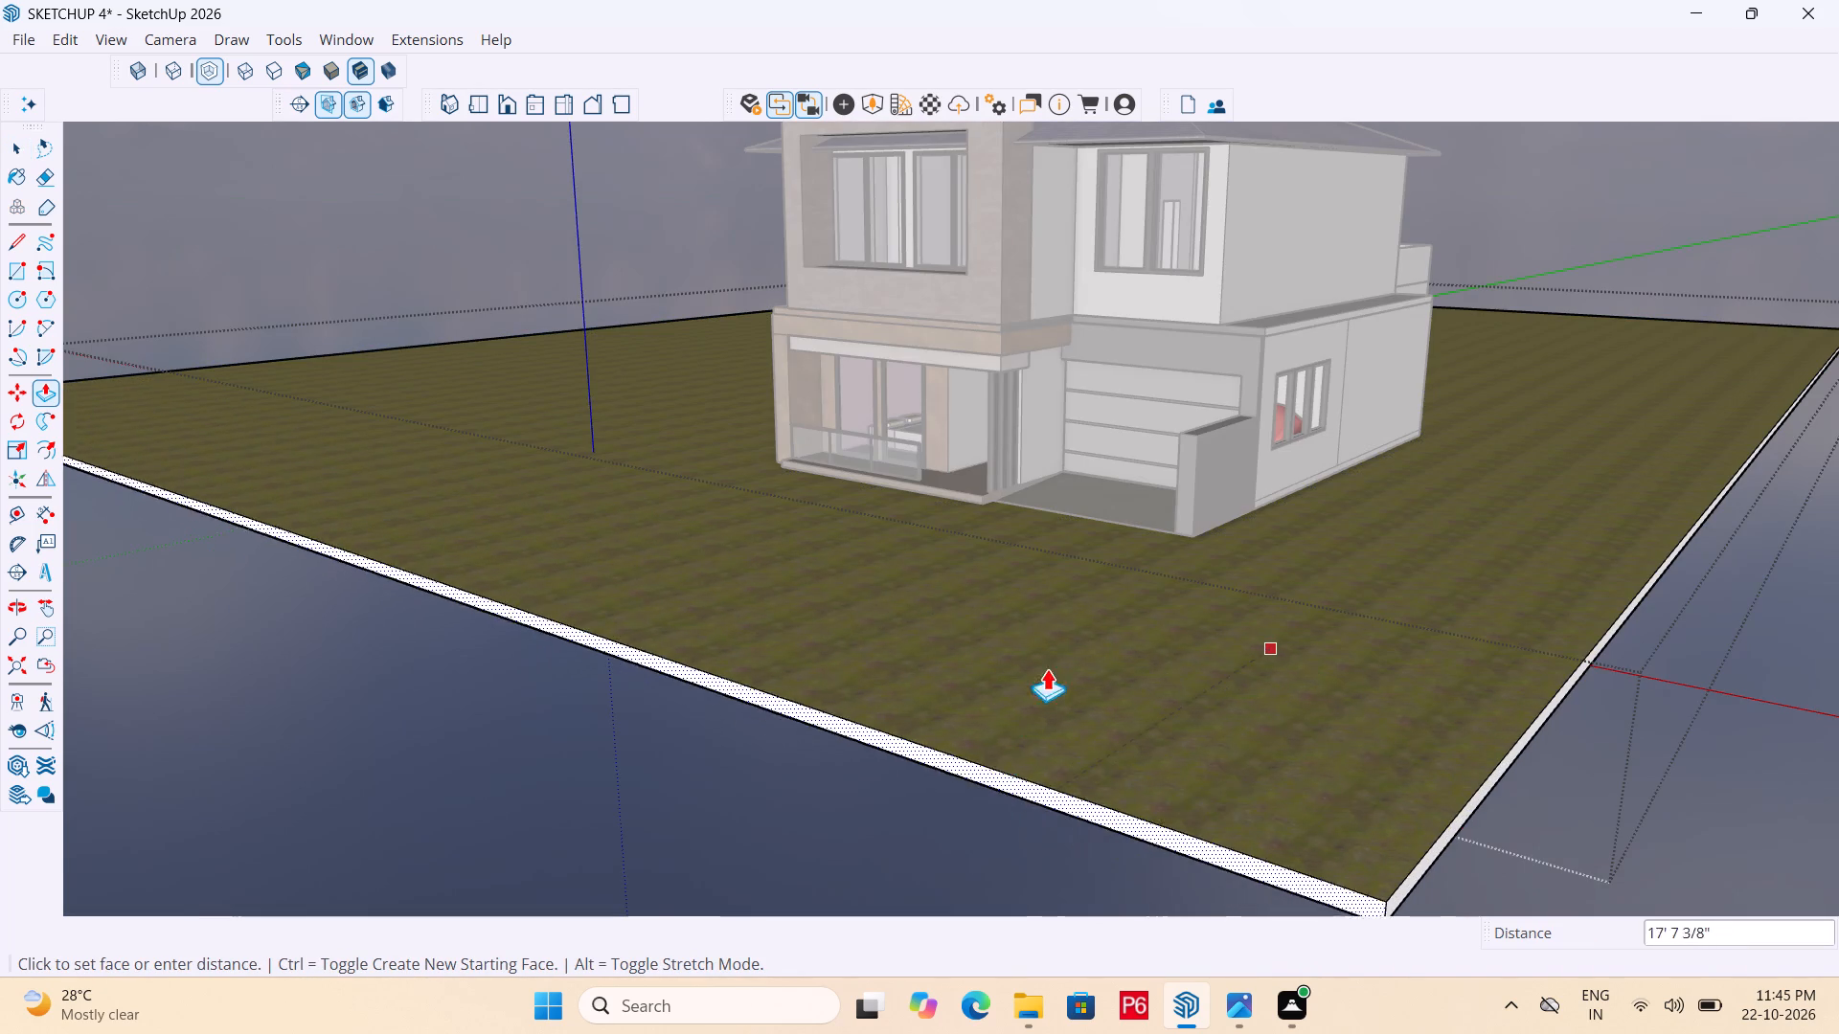
{"action": "scroll", "coordinate": [1089, 615], "scroll_direction": "down", "scroll_amount": 16}
{"action": "scroll", "coordinate": [1012, 464], "scroll_direction": "down", "scroll_amount": 7}
{"action": "left_click", "coordinate": [639, 781]}
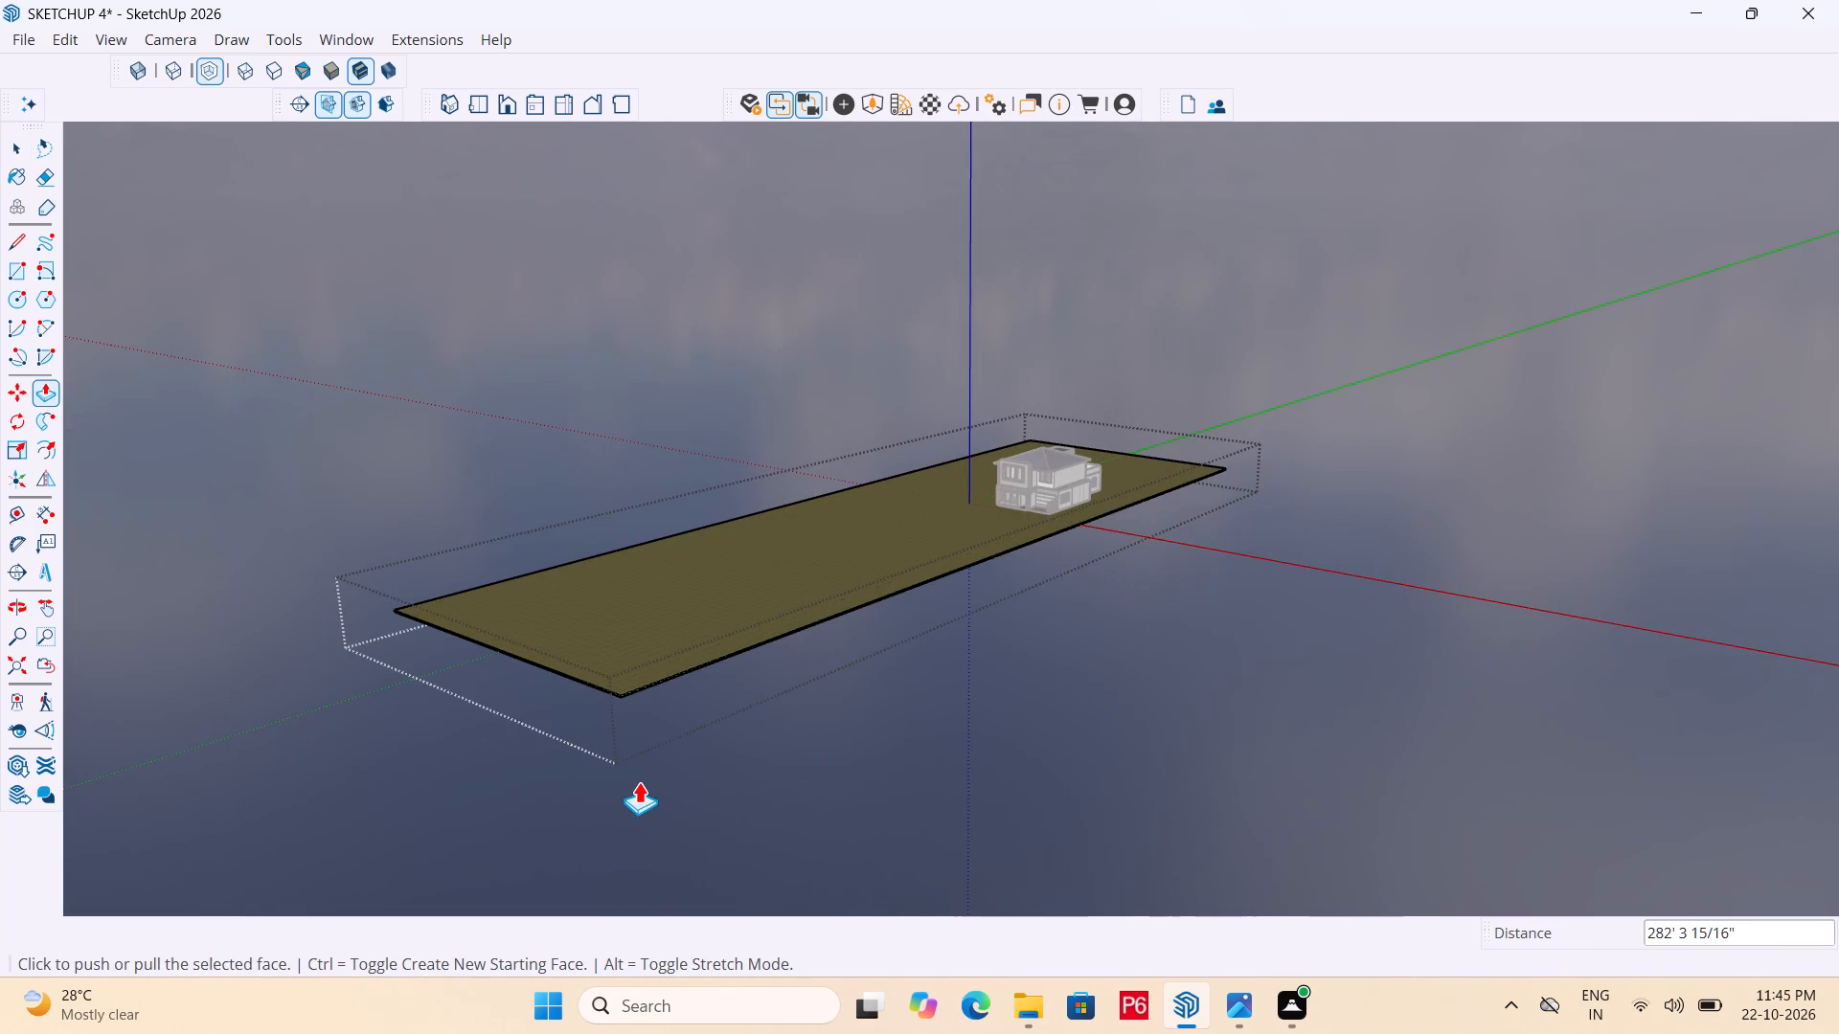
Extend the ground slab's edge on the garage side outward, repeating the previous push/pull distance.
{"action": "scroll", "coordinate": [1084, 455], "scroll_direction": "up", "scroll_amount": 20}
{"action": "scroll", "coordinate": [1084, 455], "scroll_direction": "up", "scroll_amount": 4}
{"action": "middle_click", "coordinate": [1056, 588]}
{"action": "middle_click_drag", "start_coordinate": [1065, 581], "coordinate": [1042, 576]}
{"action": "key", "text": "space"}
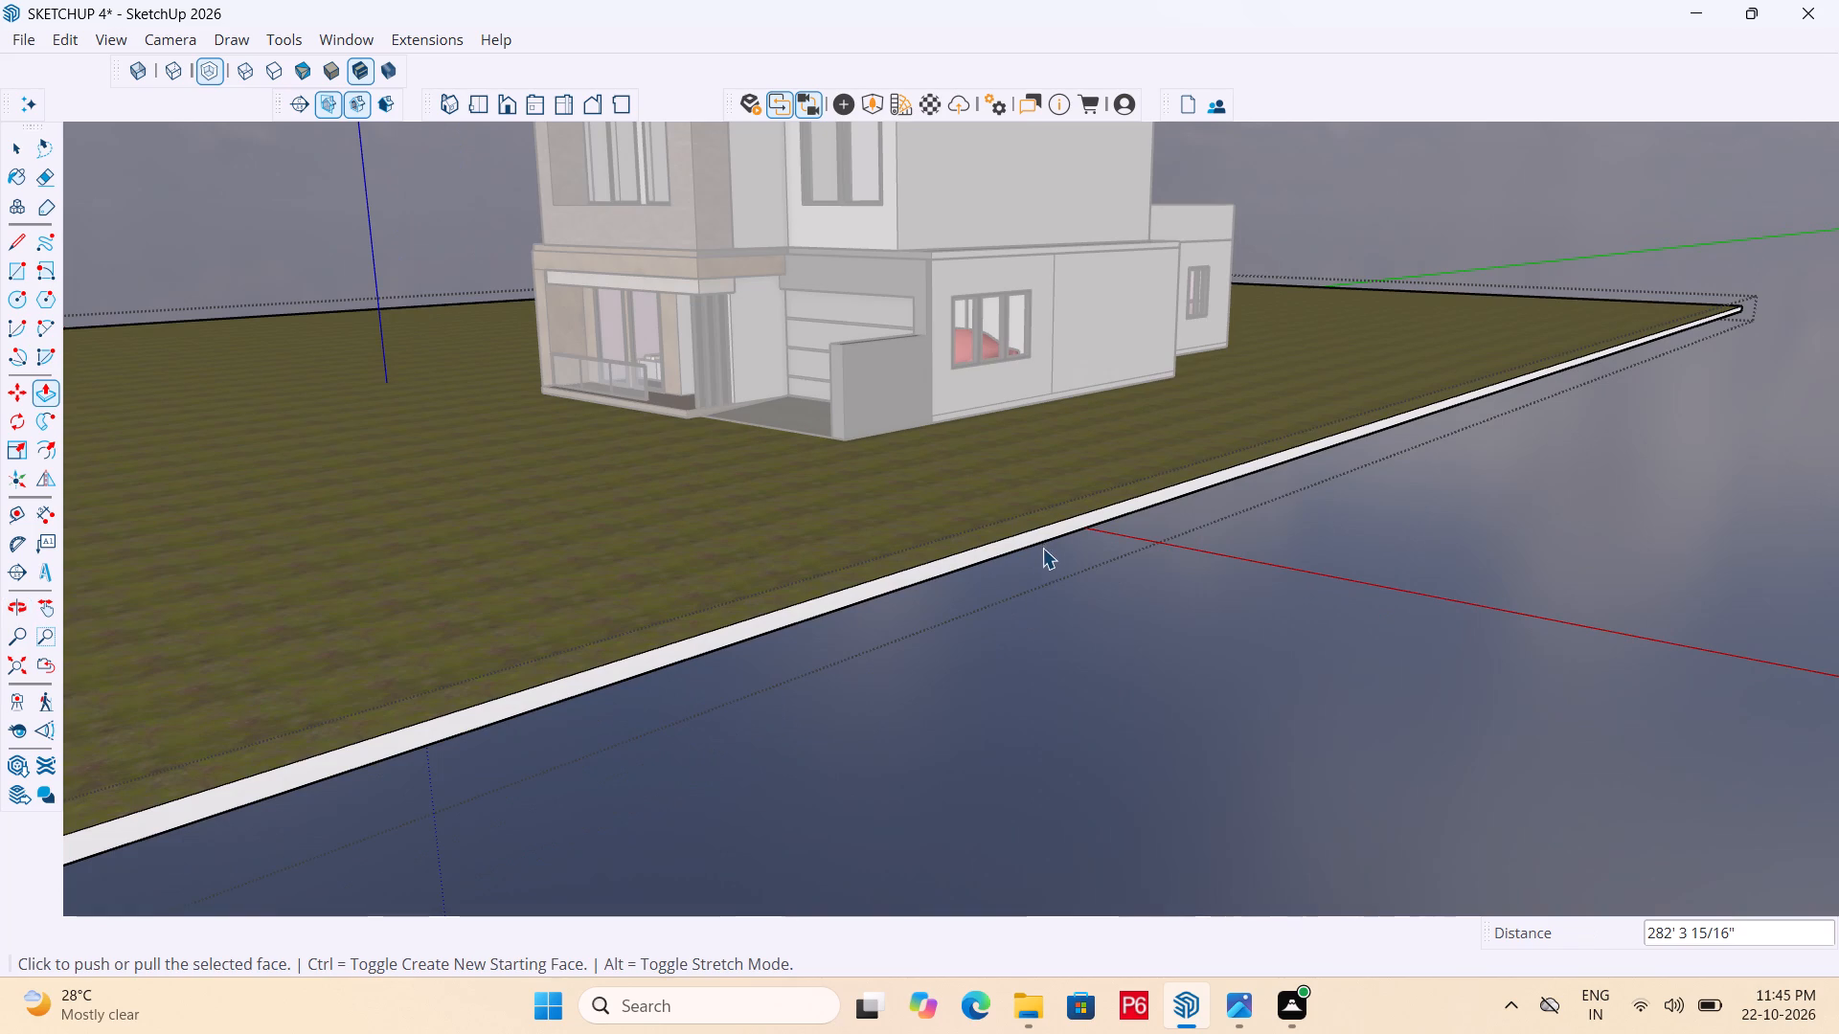
{"action": "left_click", "coordinate": [1046, 539]}
{"action": "left_click", "coordinate": [1046, 537]}
{"action": "double_click", "coordinate": [1051, 532]}
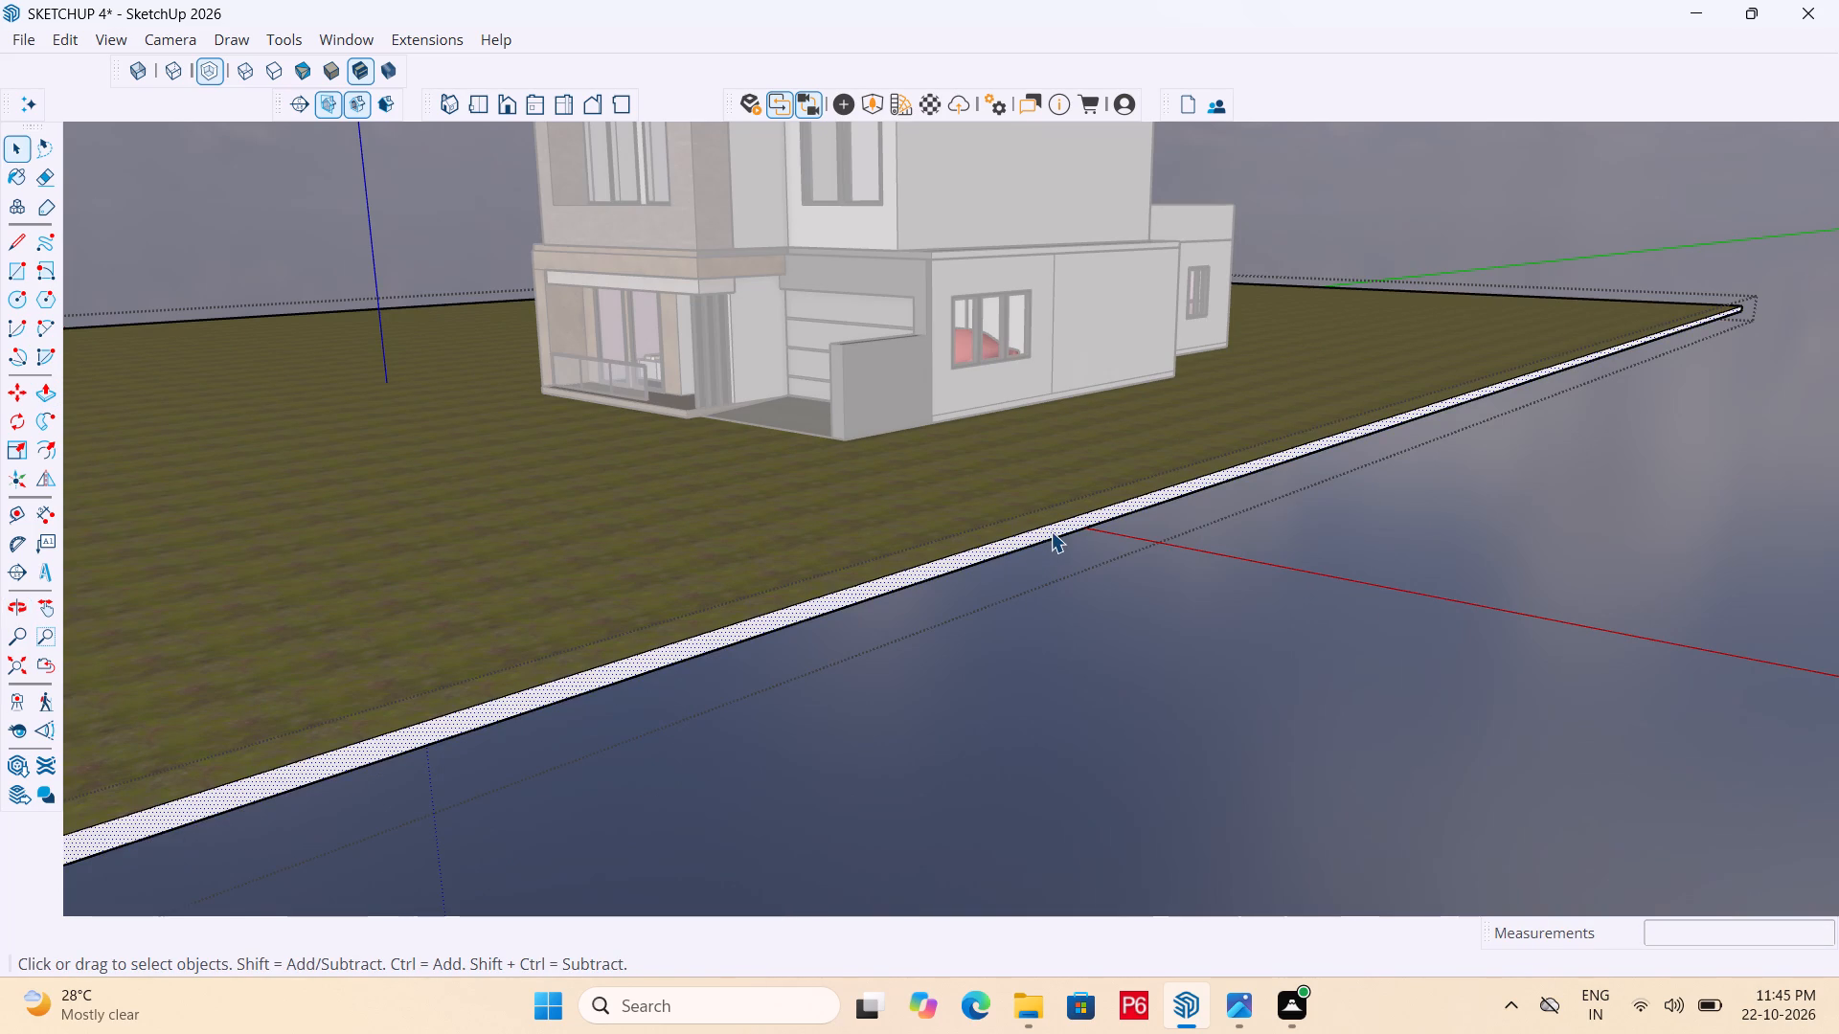
{"action": "left_click", "coordinate": [1052, 530]}
{"action": "key", "text": "p"}
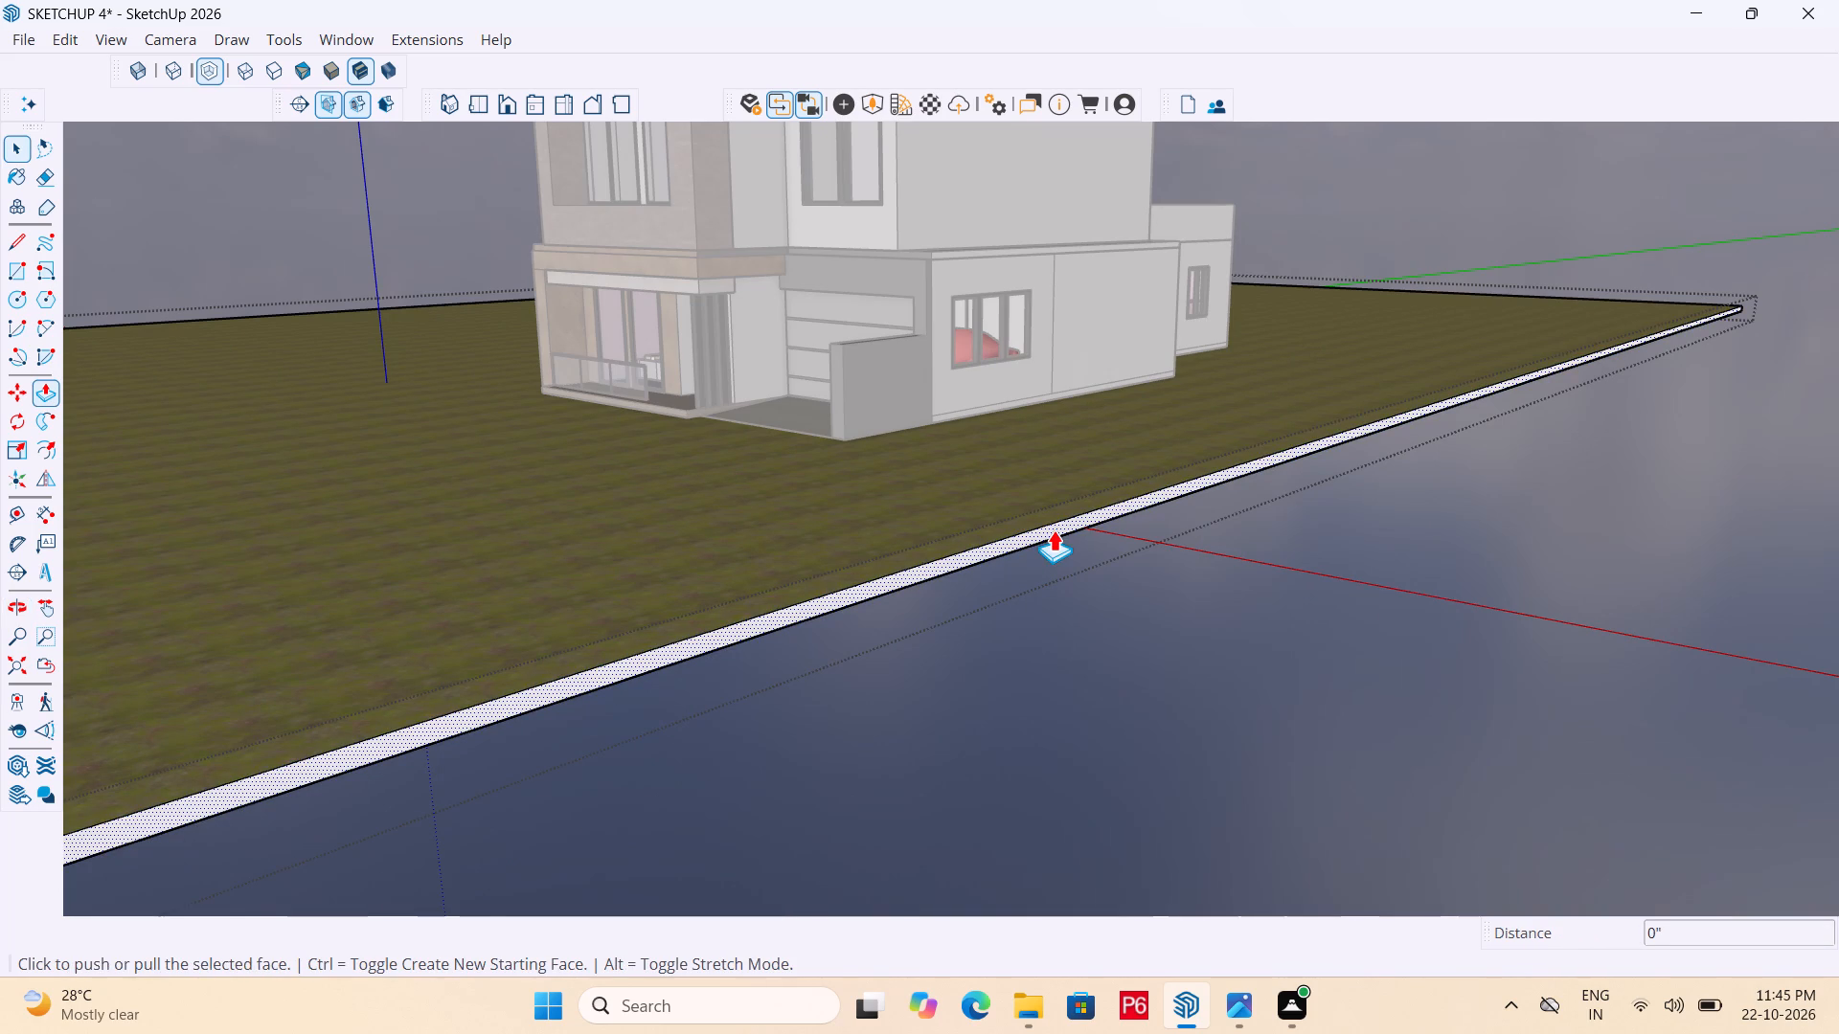
{"action": "left_click", "coordinate": [1054, 529]}
{"action": "left_click", "coordinate": [1054, 529]}
{"action": "scroll", "coordinate": [1054, 528], "scroll_direction": "down", "scroll_amount": 15}
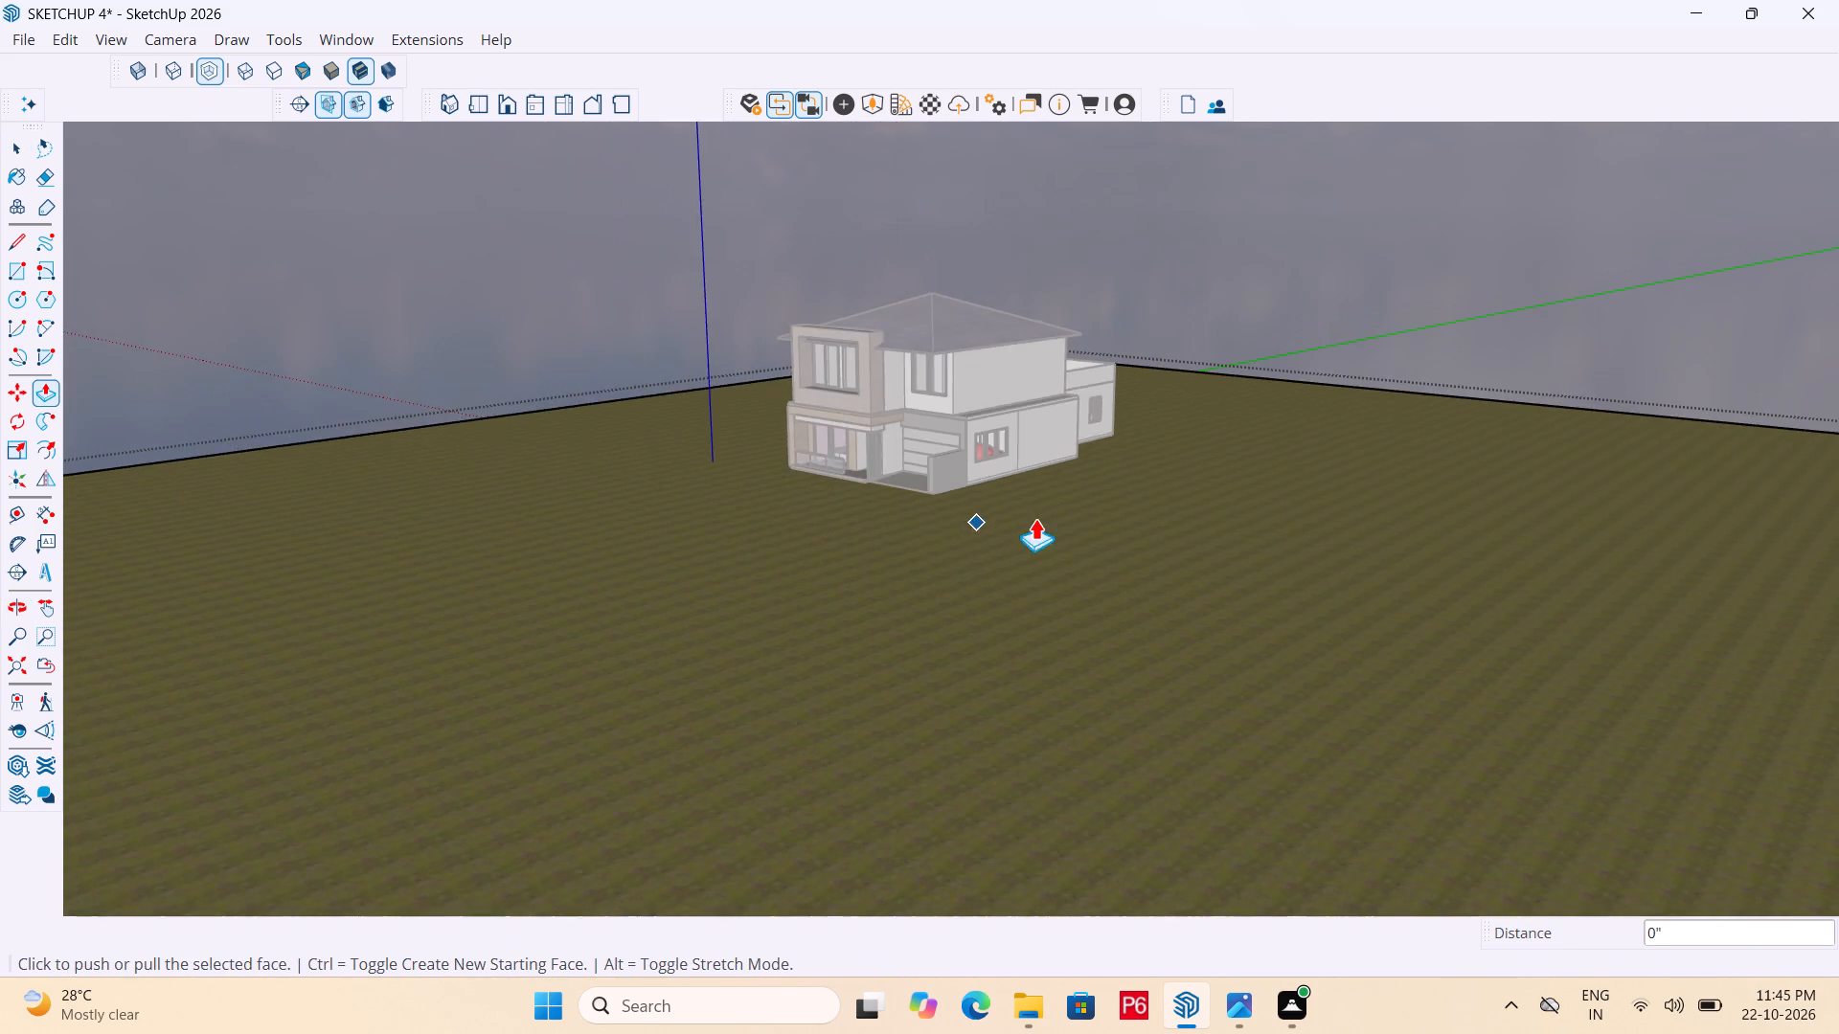
{"action": "scroll", "coordinate": [1071, 537], "scroll_direction": "down", "scroll_amount": 7}
{"action": "scroll", "coordinate": [987, 519], "scroll_direction": "down", "scroll_amount": 7}
Extend the ground slab's edge on the covered veranda side outward by the same push/pull distance.
{"action": "middle_click_drag", "start_coordinate": [737, 551], "coordinate": [1838, 593]}
{"action": "scroll", "coordinate": [1439, 605], "scroll_direction": "up", "scroll_amount": 2}
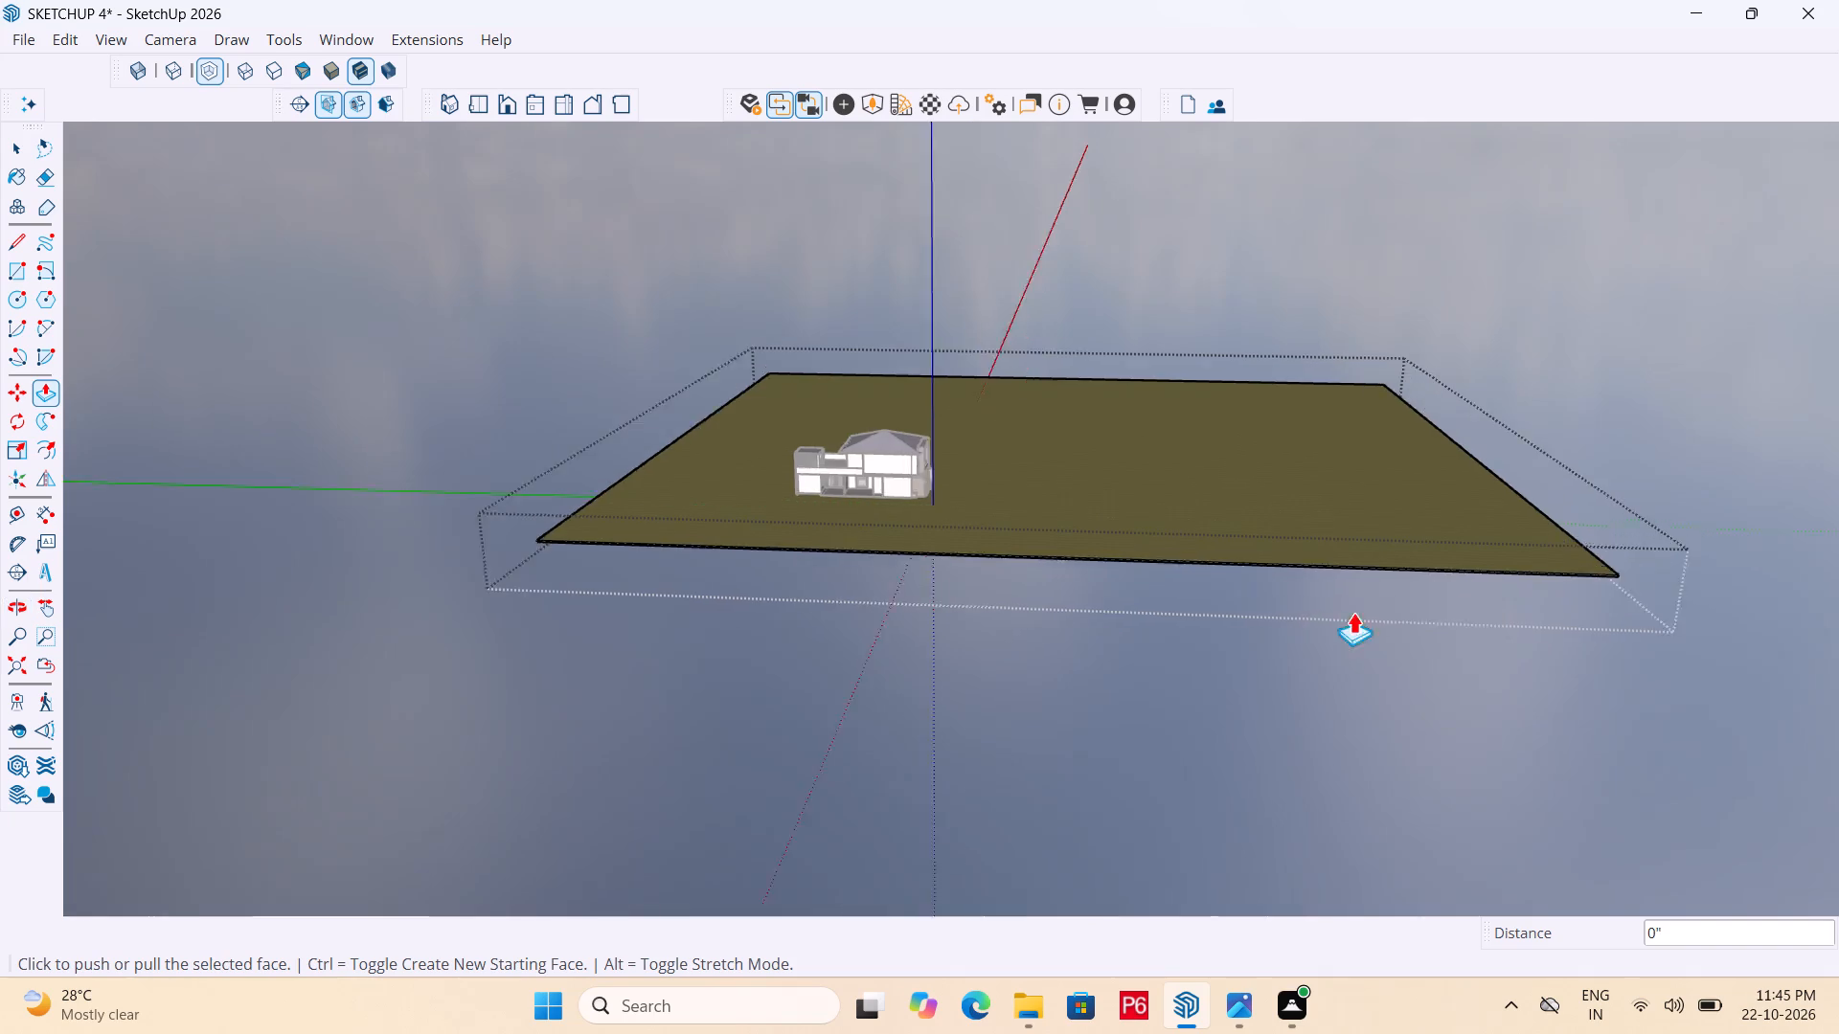
{"action": "scroll", "coordinate": [1353, 612], "scroll_direction": "up", "scroll_amount": 20}
{"action": "scroll", "coordinate": [1353, 612], "scroll_direction": "up", "scroll_amount": 7}
{"action": "middle_click_drag", "start_coordinate": [1082, 547], "coordinate": [1083, 563]}
{"action": "key", "text": "space"}
{"action": "left_click", "coordinate": [1154, 551]}
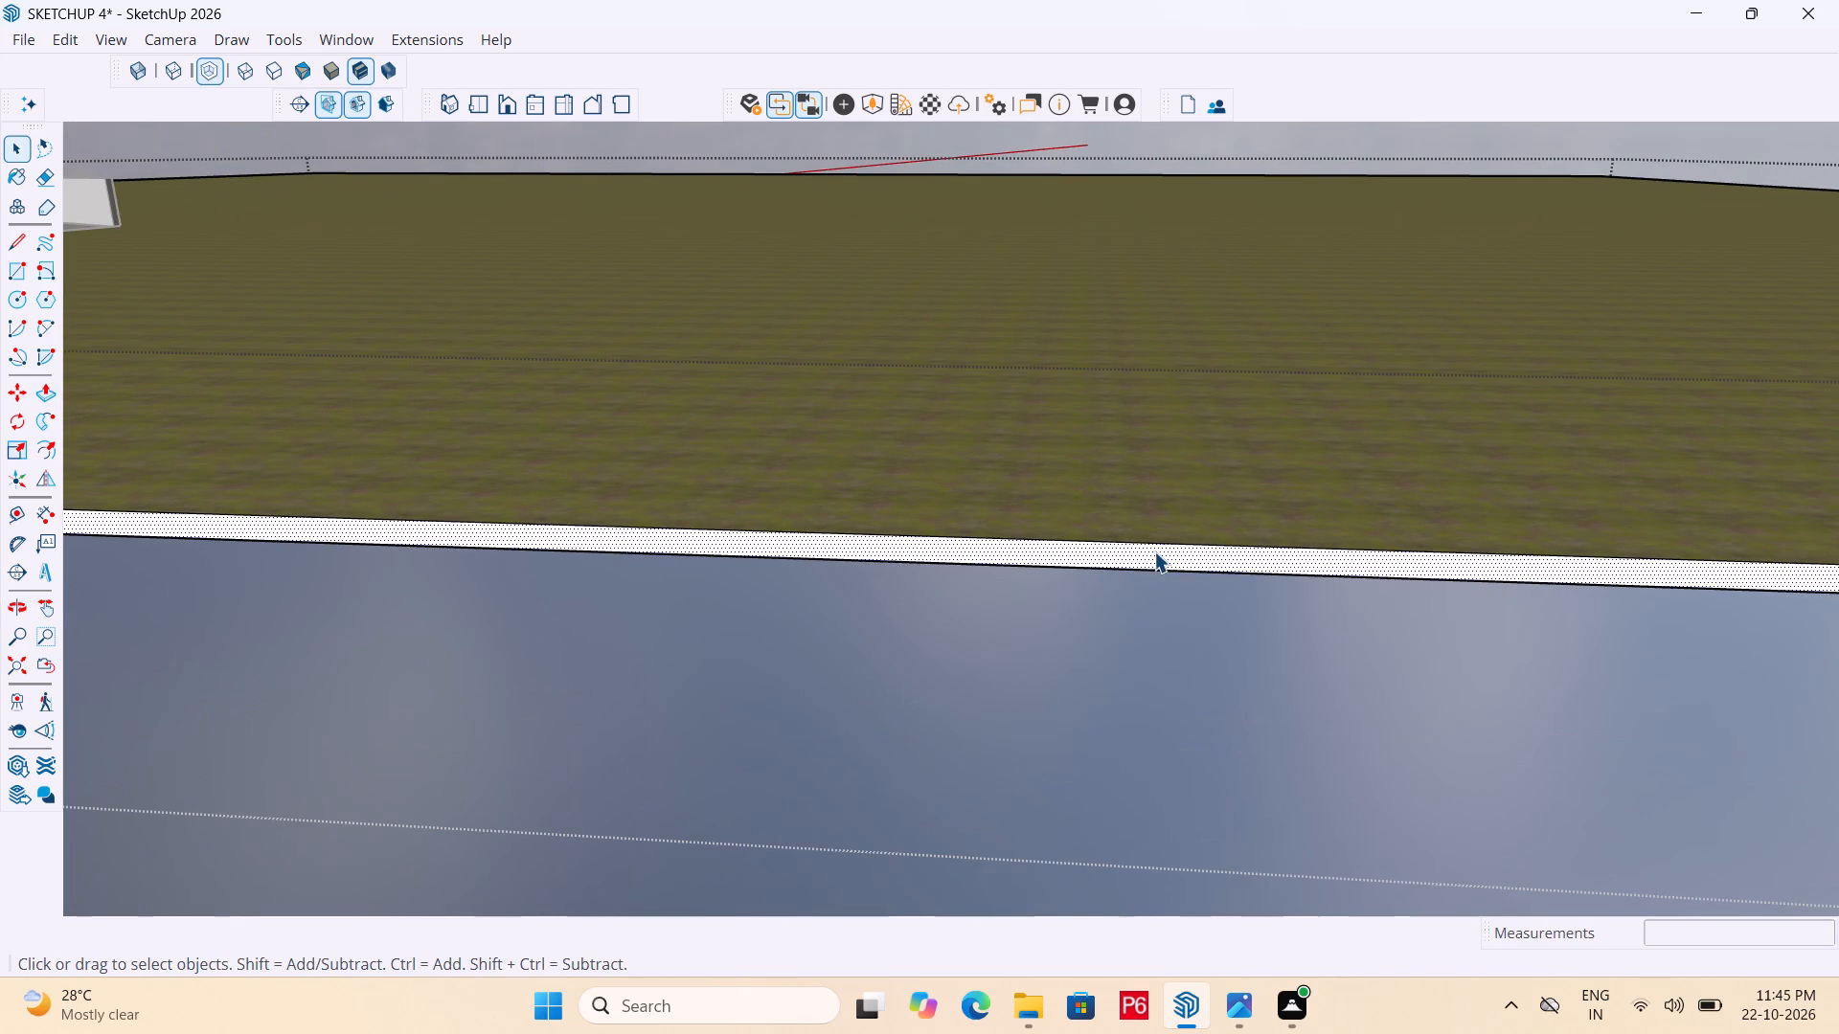
{"action": "key", "text": "p"}
{"action": "double_click", "coordinate": [1154, 551]}
{"action": "scroll", "coordinate": [1341, 562], "scroll_direction": "down", "scroll_amount": 12}
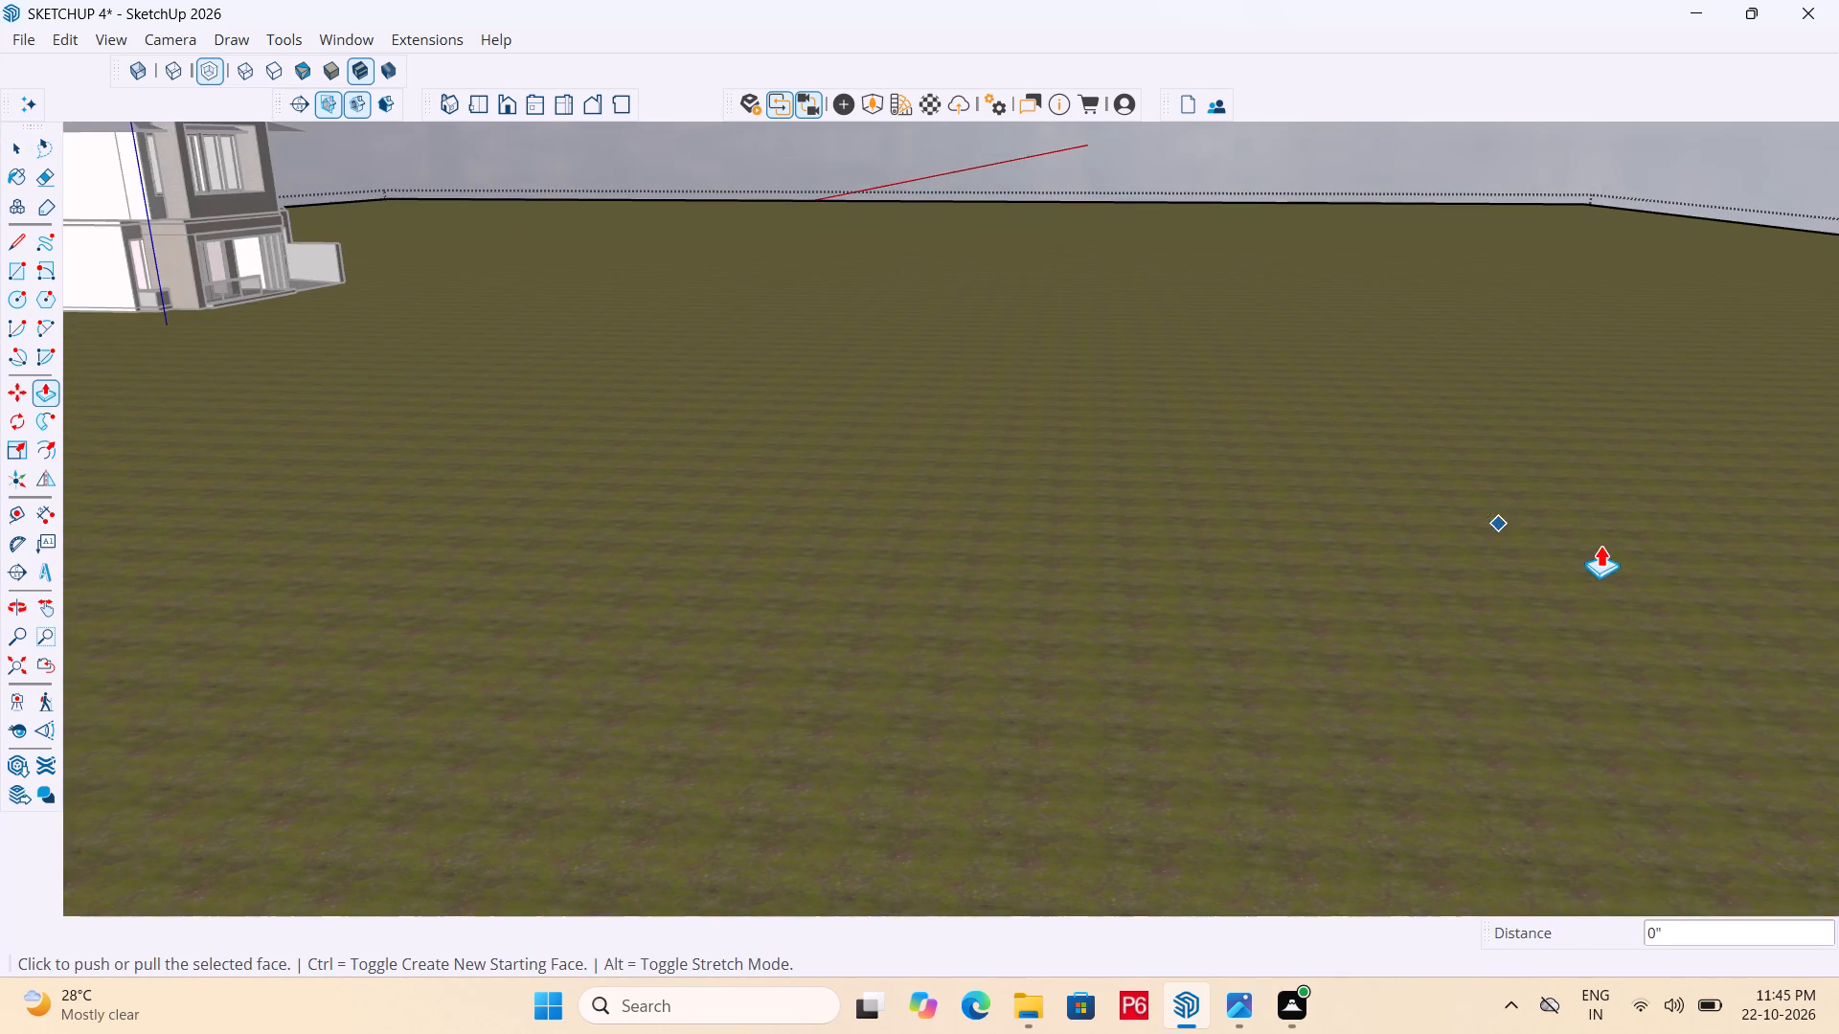
{"action": "scroll", "coordinate": [1601, 545], "scroll_direction": "down", "scroll_amount": 11}
{"action": "scroll", "coordinate": [1680, 576], "scroll_direction": "down", "scroll_amount": 7}
Extend the ground slab's rear edge far behind the house with Push/Pull and finish editing the slab.
{"action": "middle_click_drag", "start_coordinate": [665, 551], "coordinate": [1591, 544]}
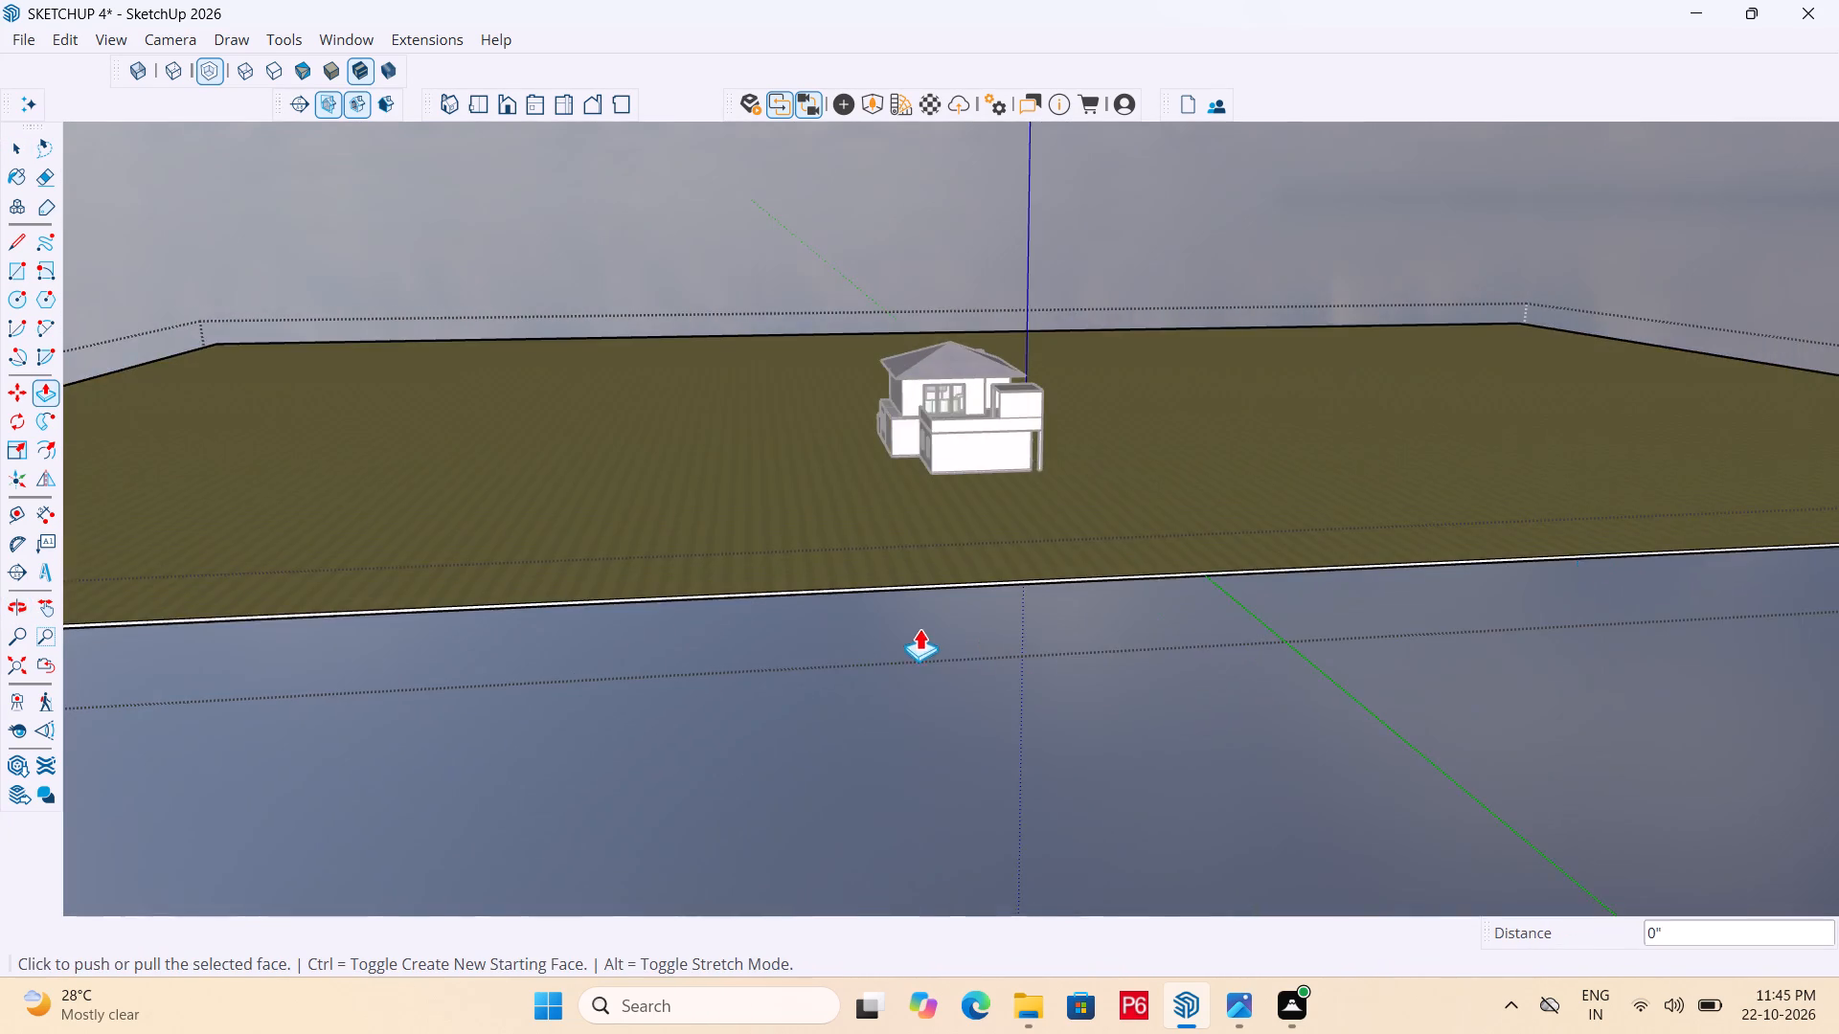
{"action": "scroll", "coordinate": [913, 625], "scroll_direction": "up", "scroll_amount": 16}
{"action": "key", "text": "space"}
{"action": "left_click", "coordinate": [1067, 567]}
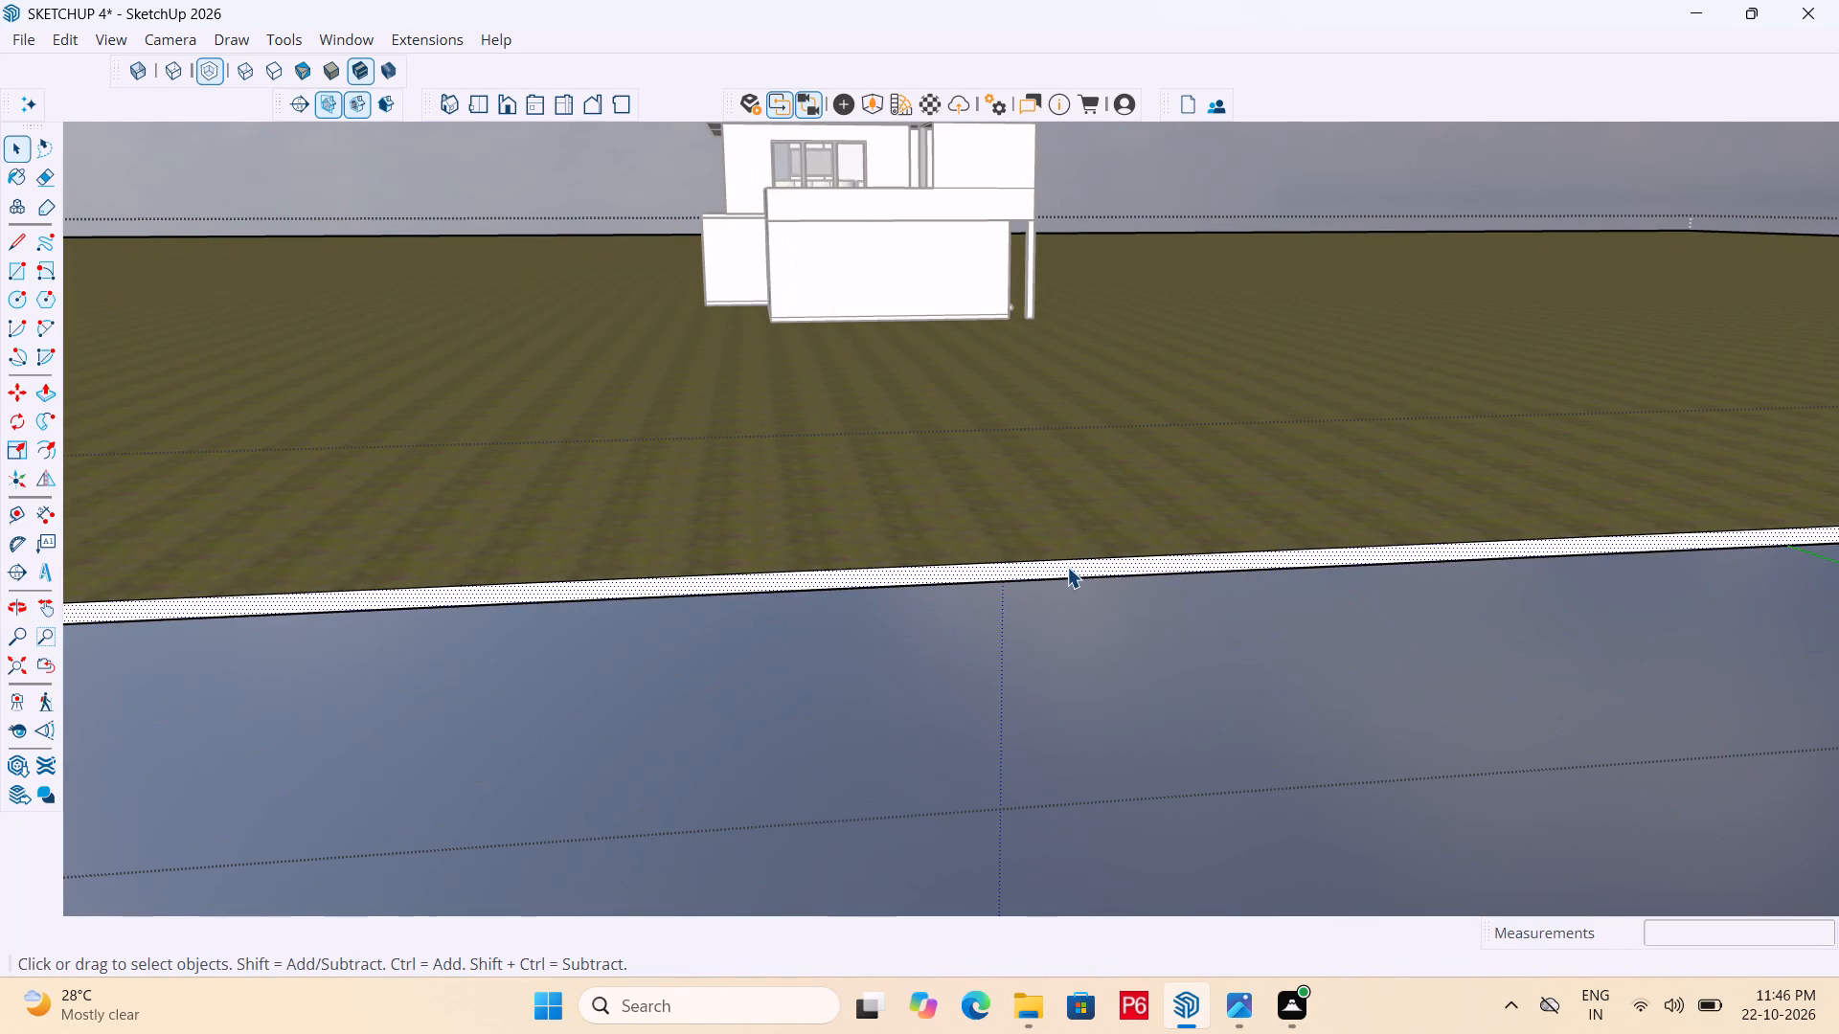
{"action": "key", "text": "p"}
{"action": "triple_click", "coordinate": [1067, 567]}
{"action": "scroll", "coordinate": [1063, 562], "scroll_direction": "down", "scroll_amount": 15}
{"action": "scroll", "coordinate": [1133, 544], "scroll_direction": "up", "scroll_amount": 1}
{"action": "scroll", "coordinate": [977, 533], "scroll_direction": "down", "scroll_amount": 7}
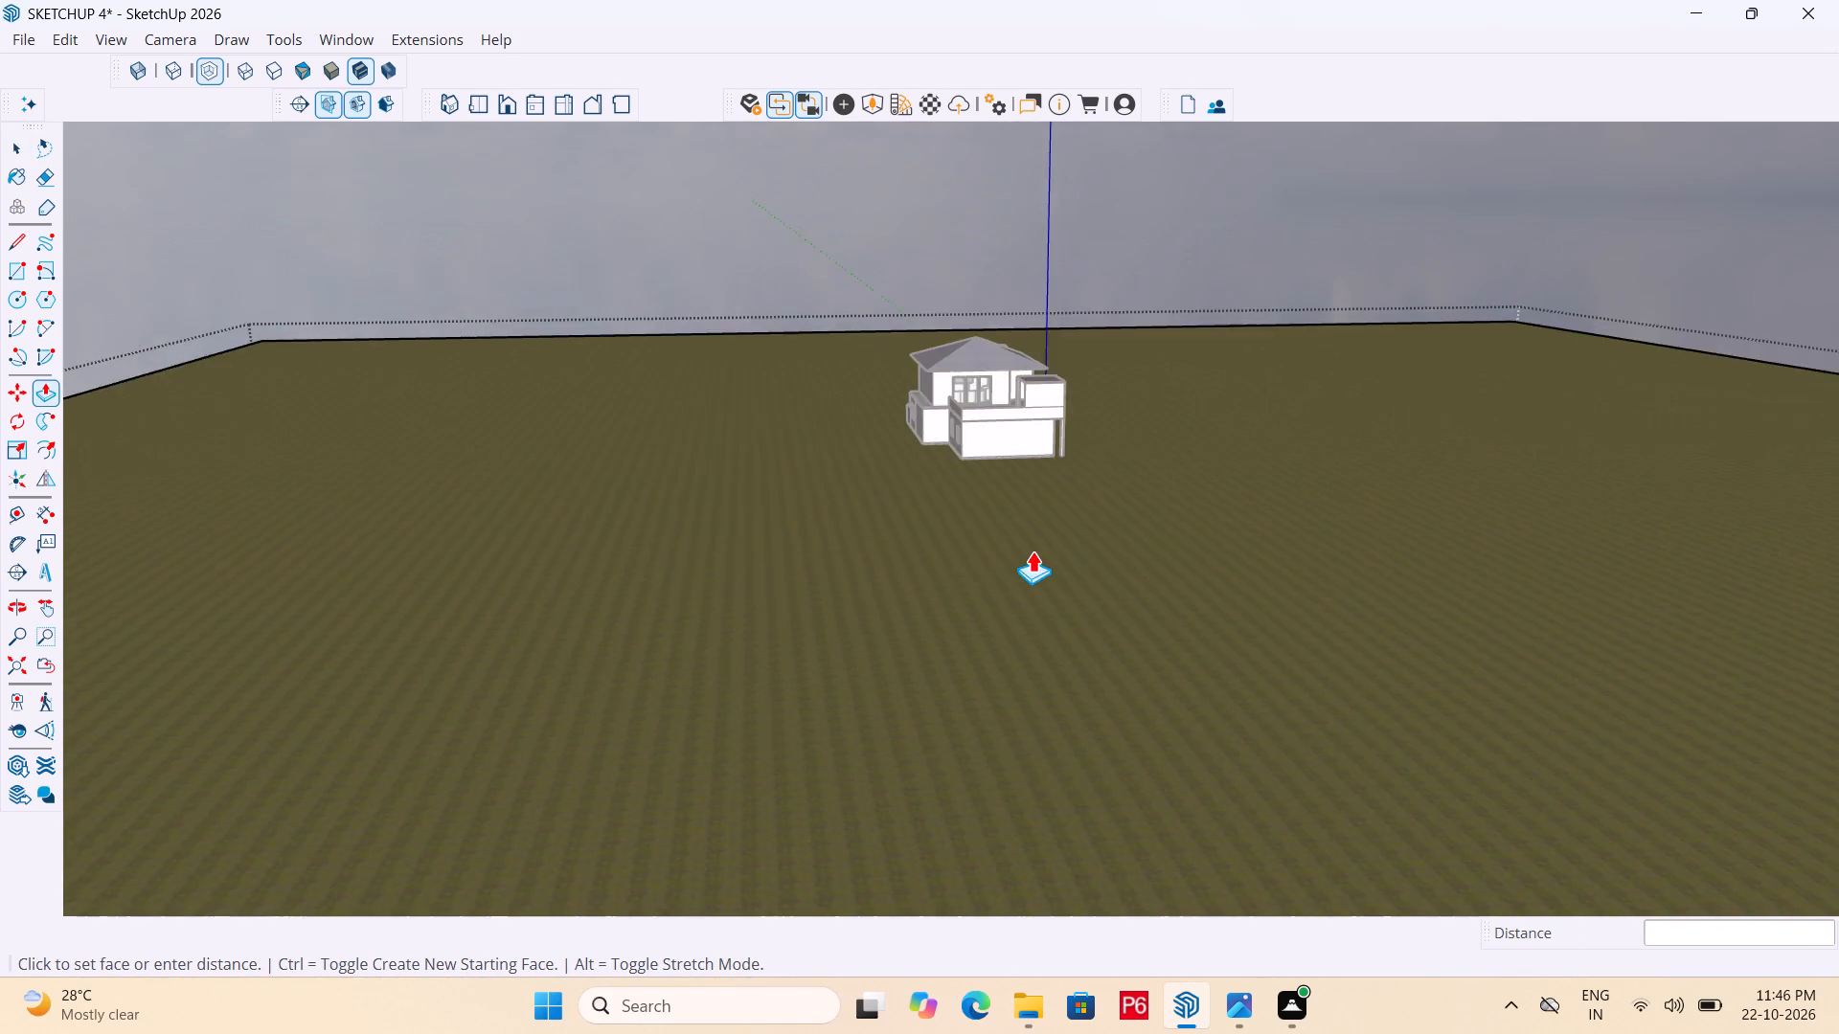
{"action": "scroll", "coordinate": [789, 554], "scroll_direction": "down", "scroll_amount": 14}
{"action": "middle_click_drag", "start_coordinate": [639, 576], "coordinate": [1825, 733]}
{"action": "scroll", "coordinate": [1124, 591], "scroll_direction": "up", "scroll_amount": 2}
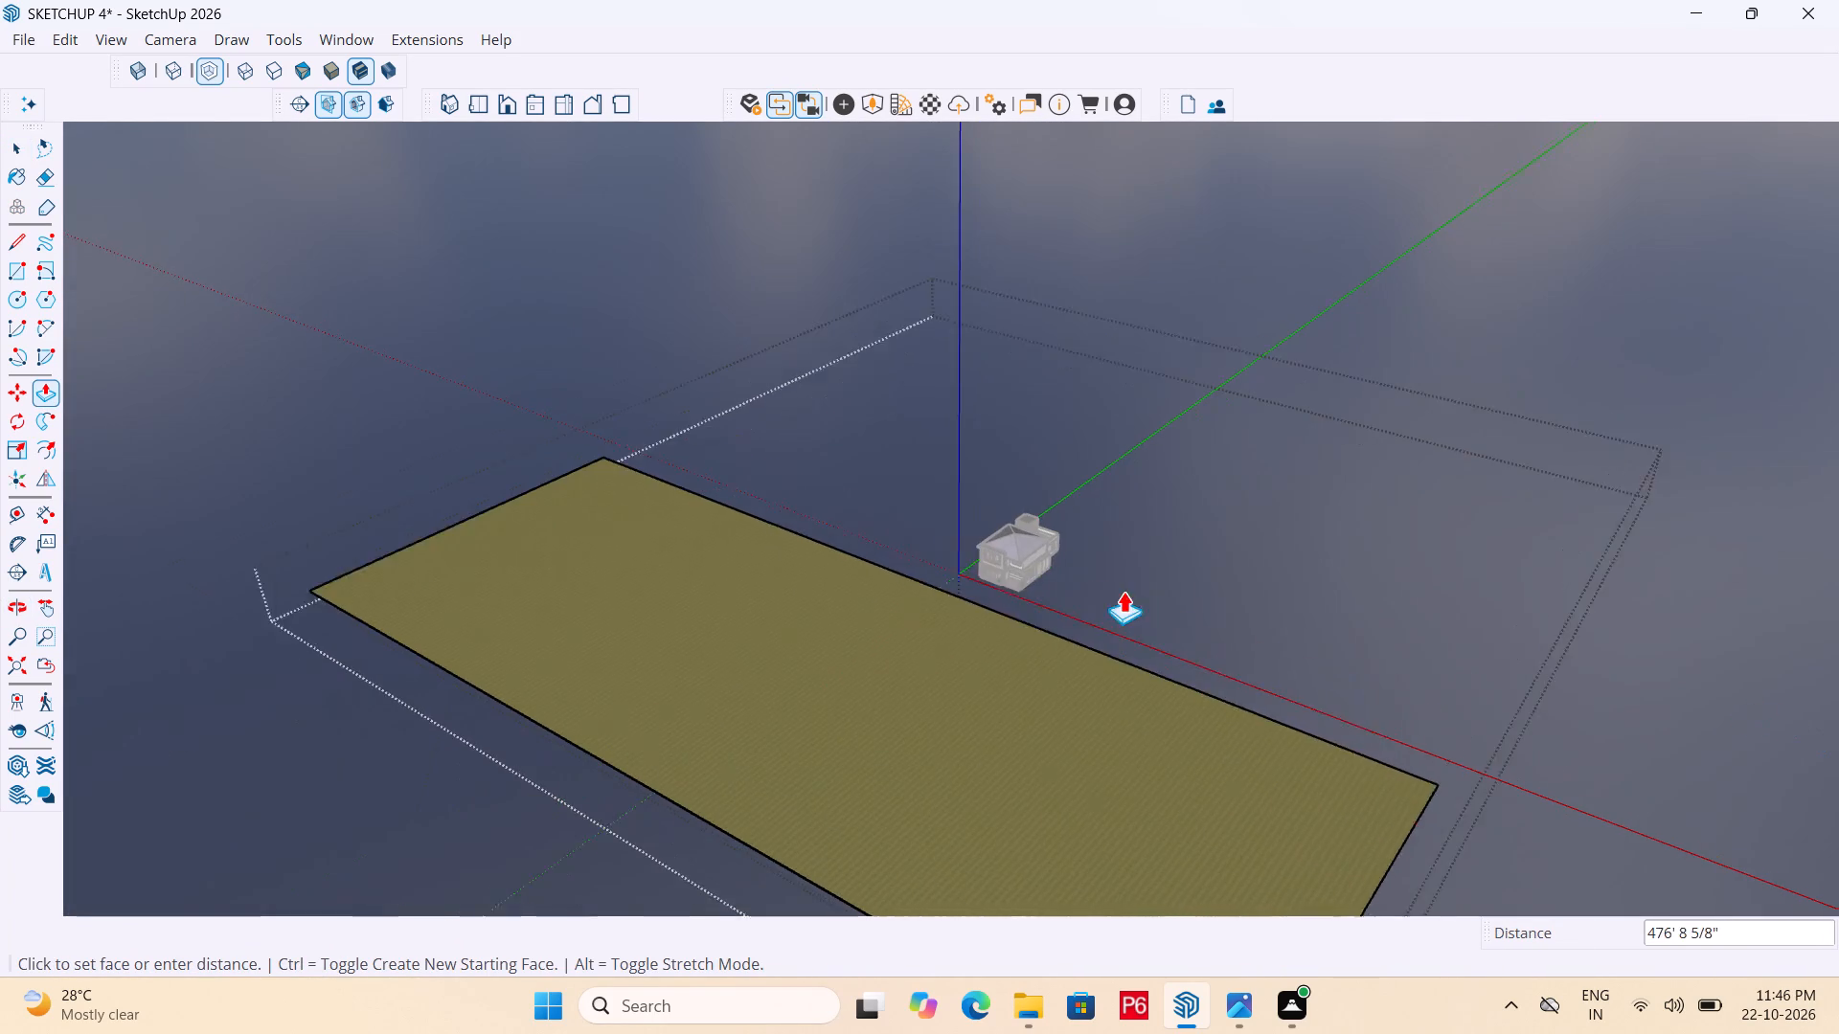
{"action": "left_click", "coordinate": [1513, 362]}
{"action": "key", "text": "space"}
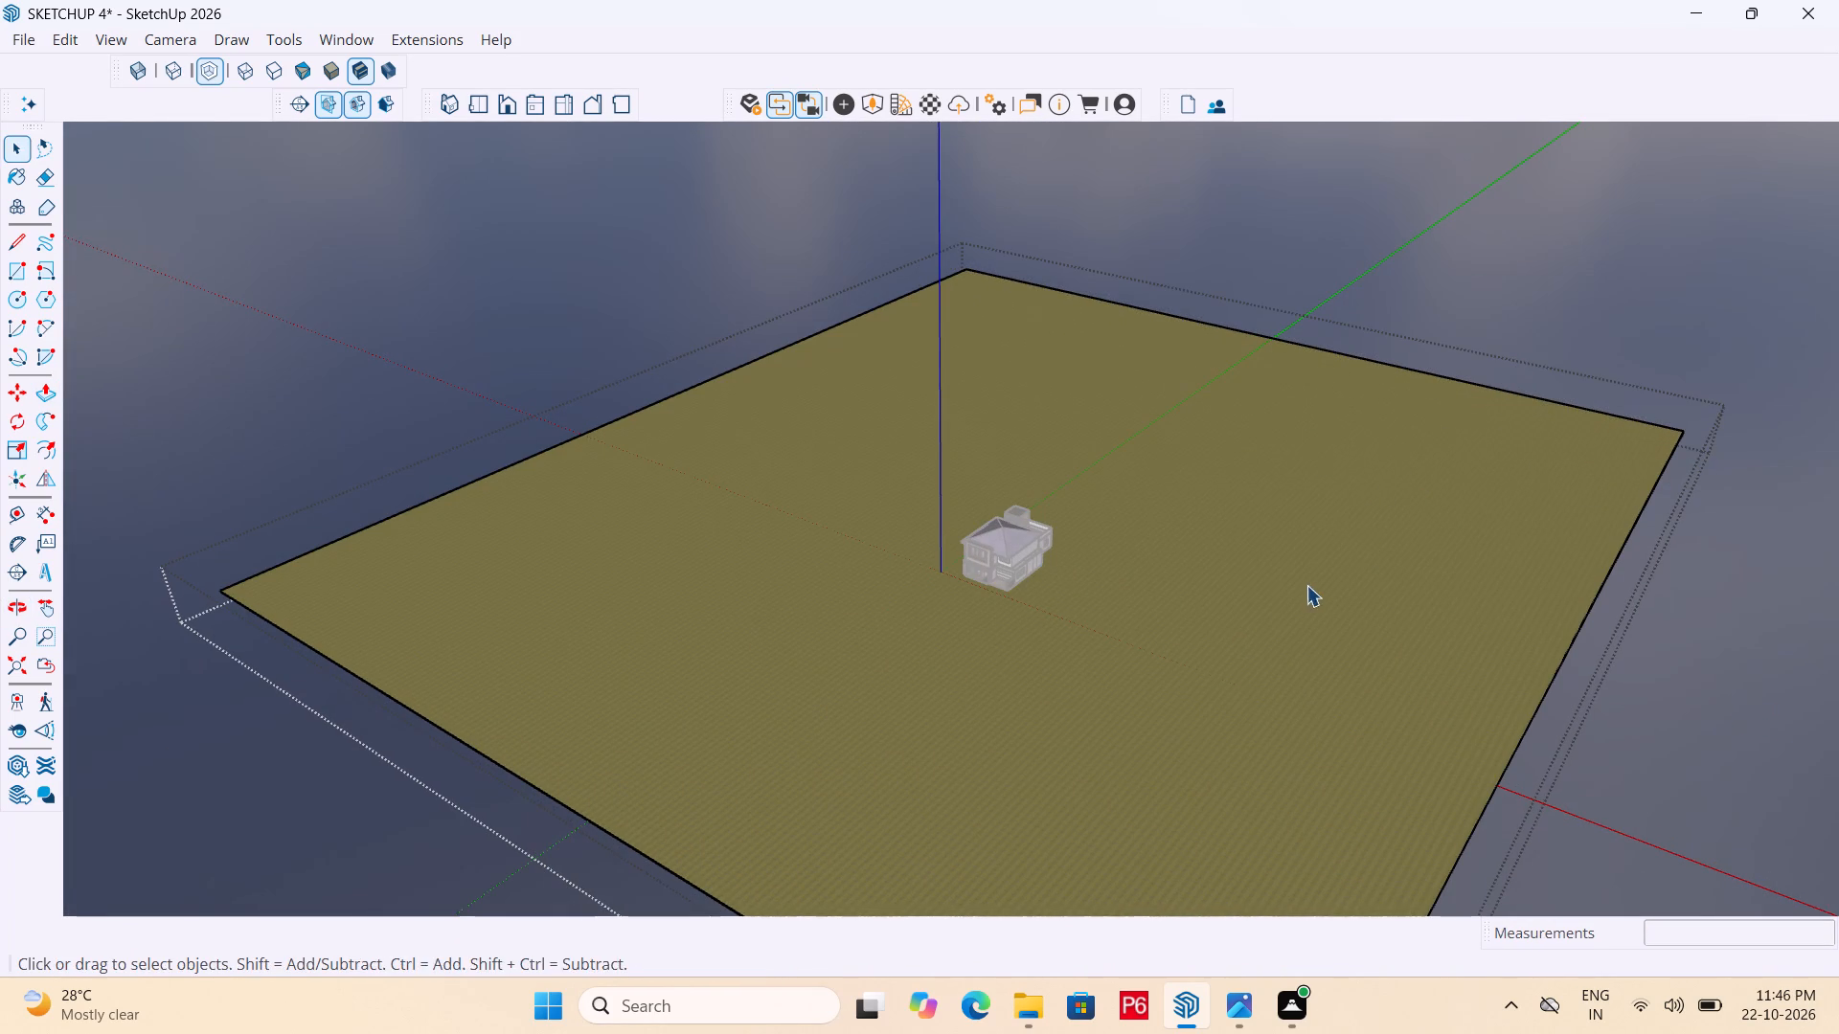
{"action": "middle_click_drag", "start_coordinate": [1078, 582], "coordinate": [1141, 473]}
{"action": "scroll", "coordinate": [1172, 468], "scroll_direction": "up", "scroll_amount": 1}
{"action": "double_click", "coordinate": [1702, 619]}
Save the model with the greatly enlarged ground plot around the house.
{"action": "scroll", "coordinate": [979, 577], "scroll_direction": "up", "scroll_amount": 4}
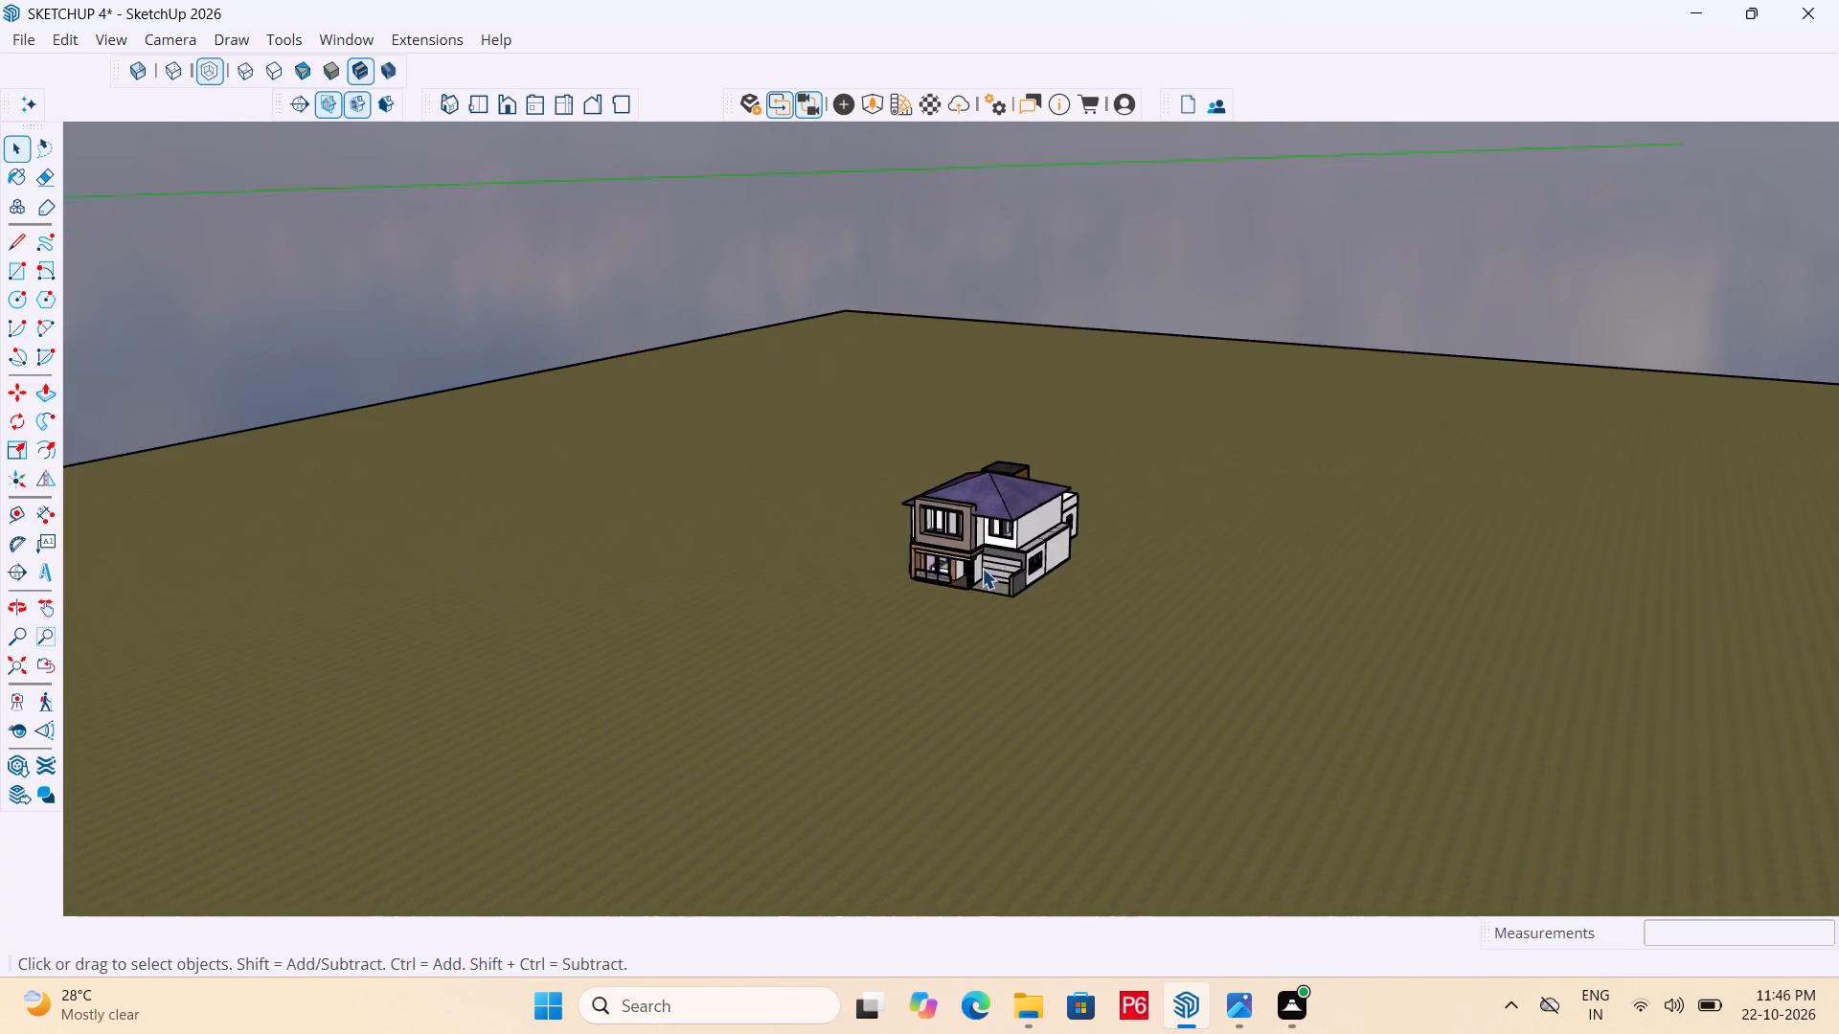
{"action": "scroll", "coordinate": [982, 568], "scroll_direction": "up", "scroll_amount": 7}
{"action": "scroll", "coordinate": [984, 363], "scroll_direction": "up", "scroll_amount": 1}
{"action": "scroll", "coordinate": [1019, 269], "scroll_direction": "down", "scroll_amount": 5}
{"action": "middle_click_drag", "start_coordinate": [949, 490], "coordinate": [967, 364]}
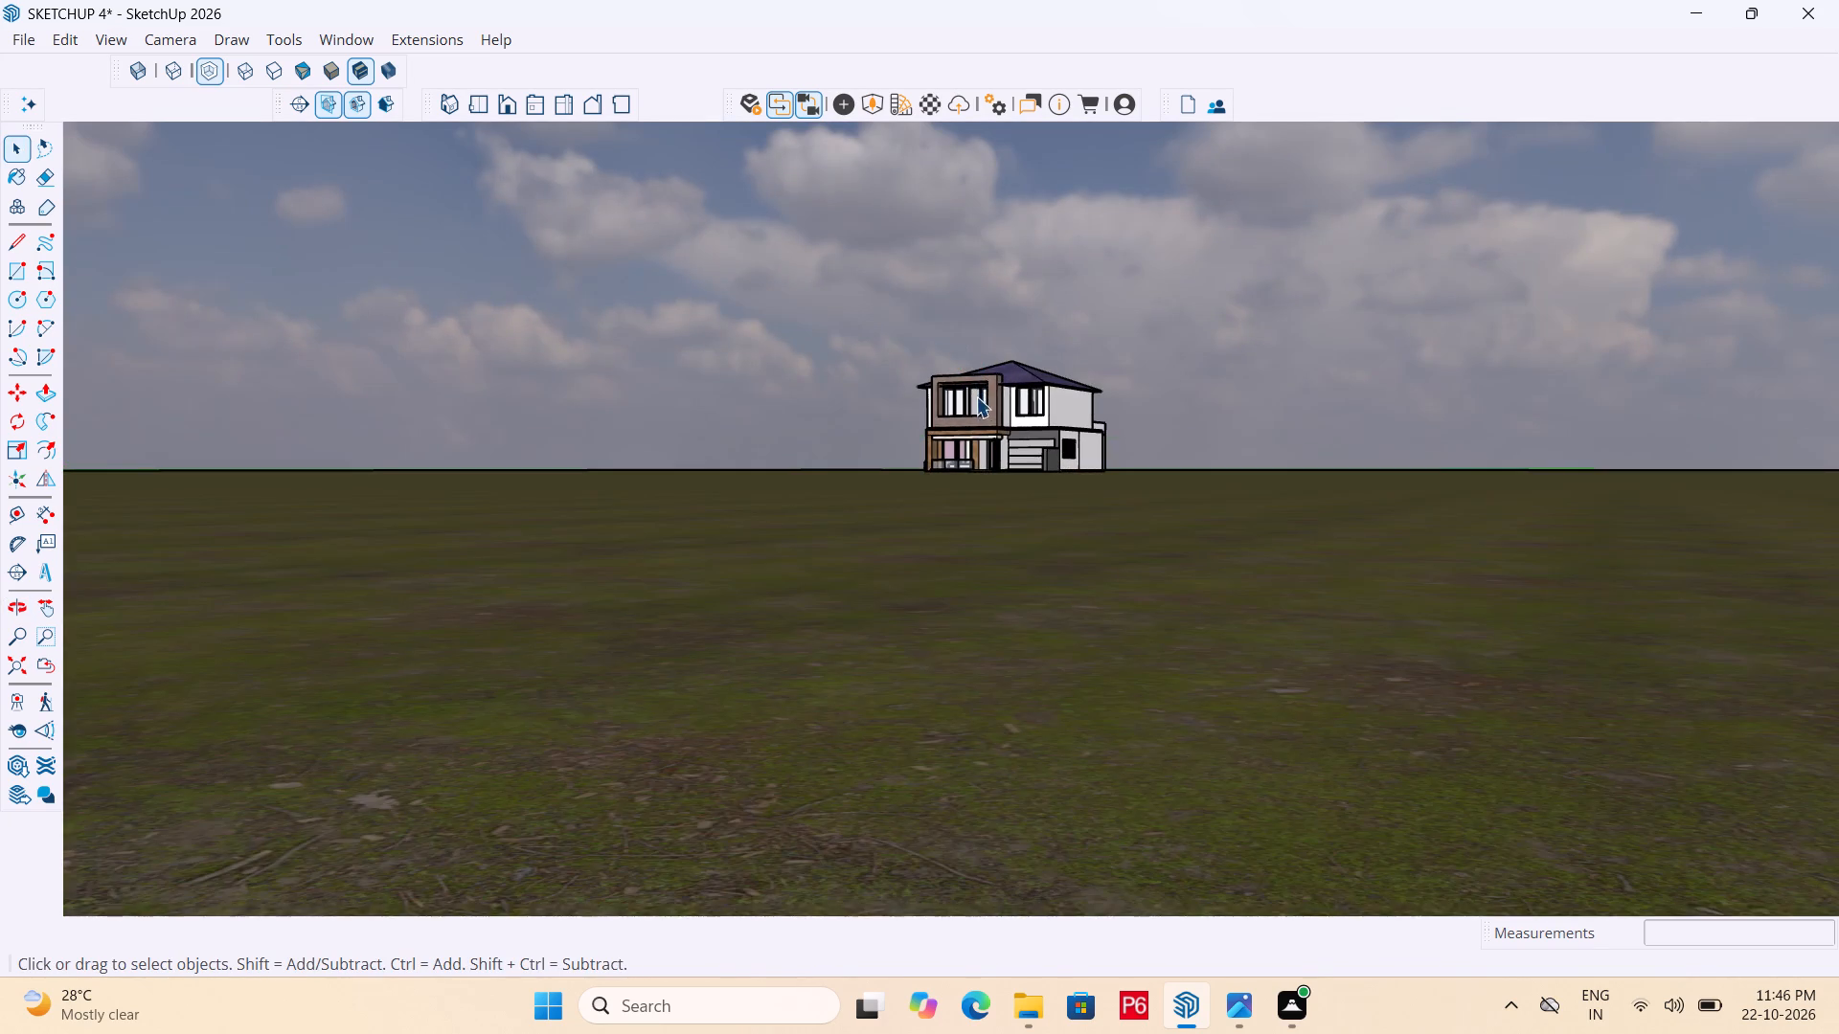
{"action": "scroll", "coordinate": [976, 411], "scroll_direction": "up", "scroll_amount": 4}
{"action": "scroll", "coordinate": [1080, 391], "scroll_direction": "up", "scroll_amount": 2}
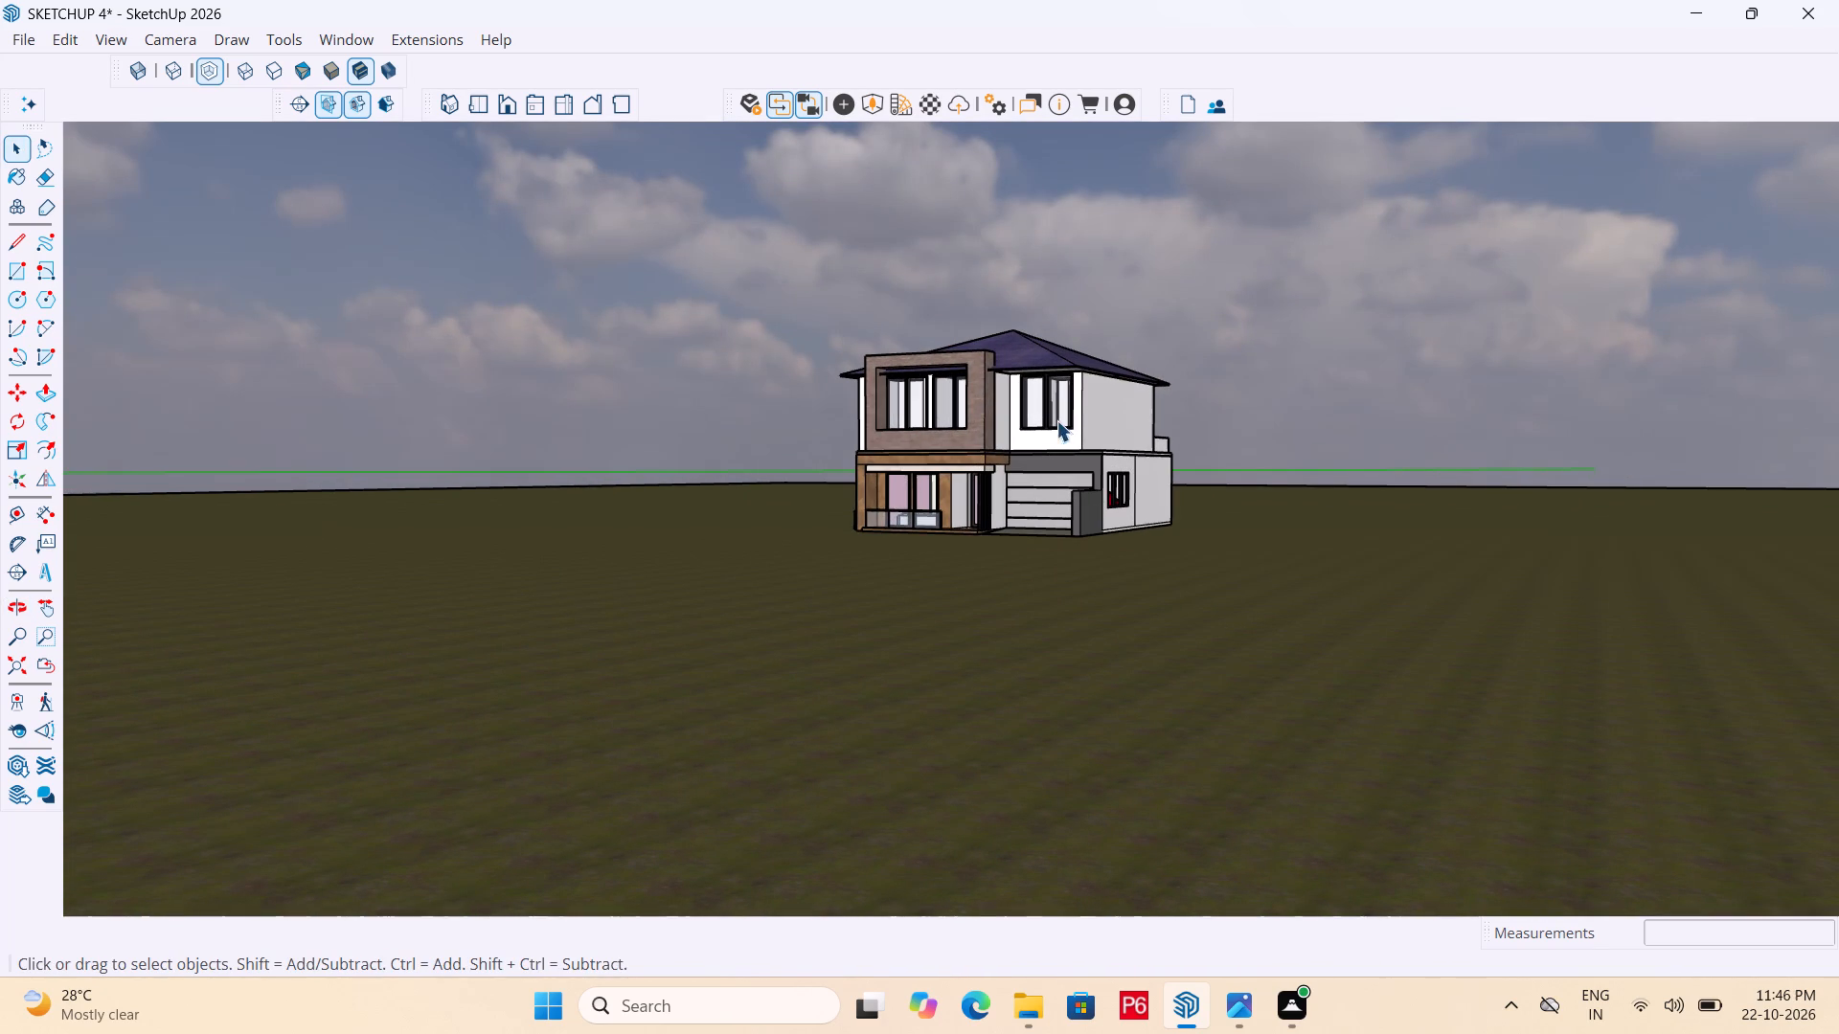
{"action": "key", "text": "ctrl+s"}
{"action": "key", "text": "ctrl+s"}
{"action": "key", "text": "ctrl+s"}
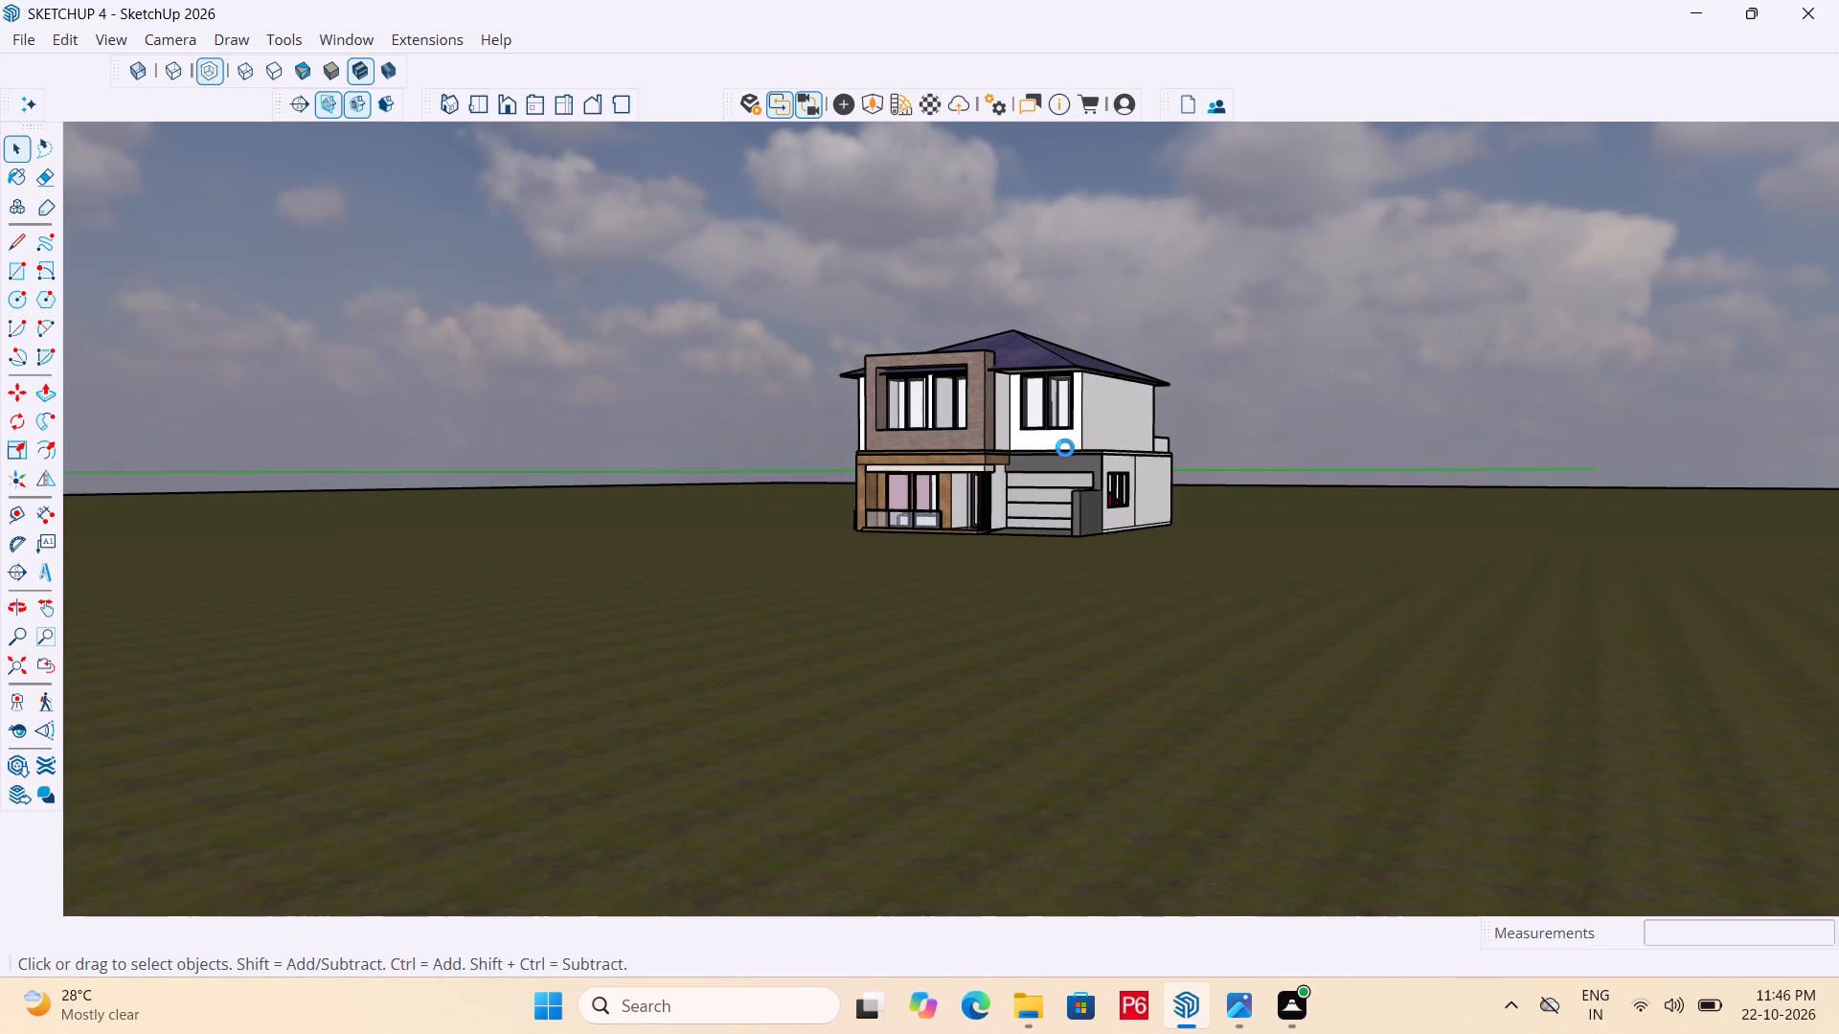
{"action": "key", "text": "space"}
{"action": "scroll", "coordinate": [1066, 437], "scroll_direction": "up", "scroll_amount": 5}
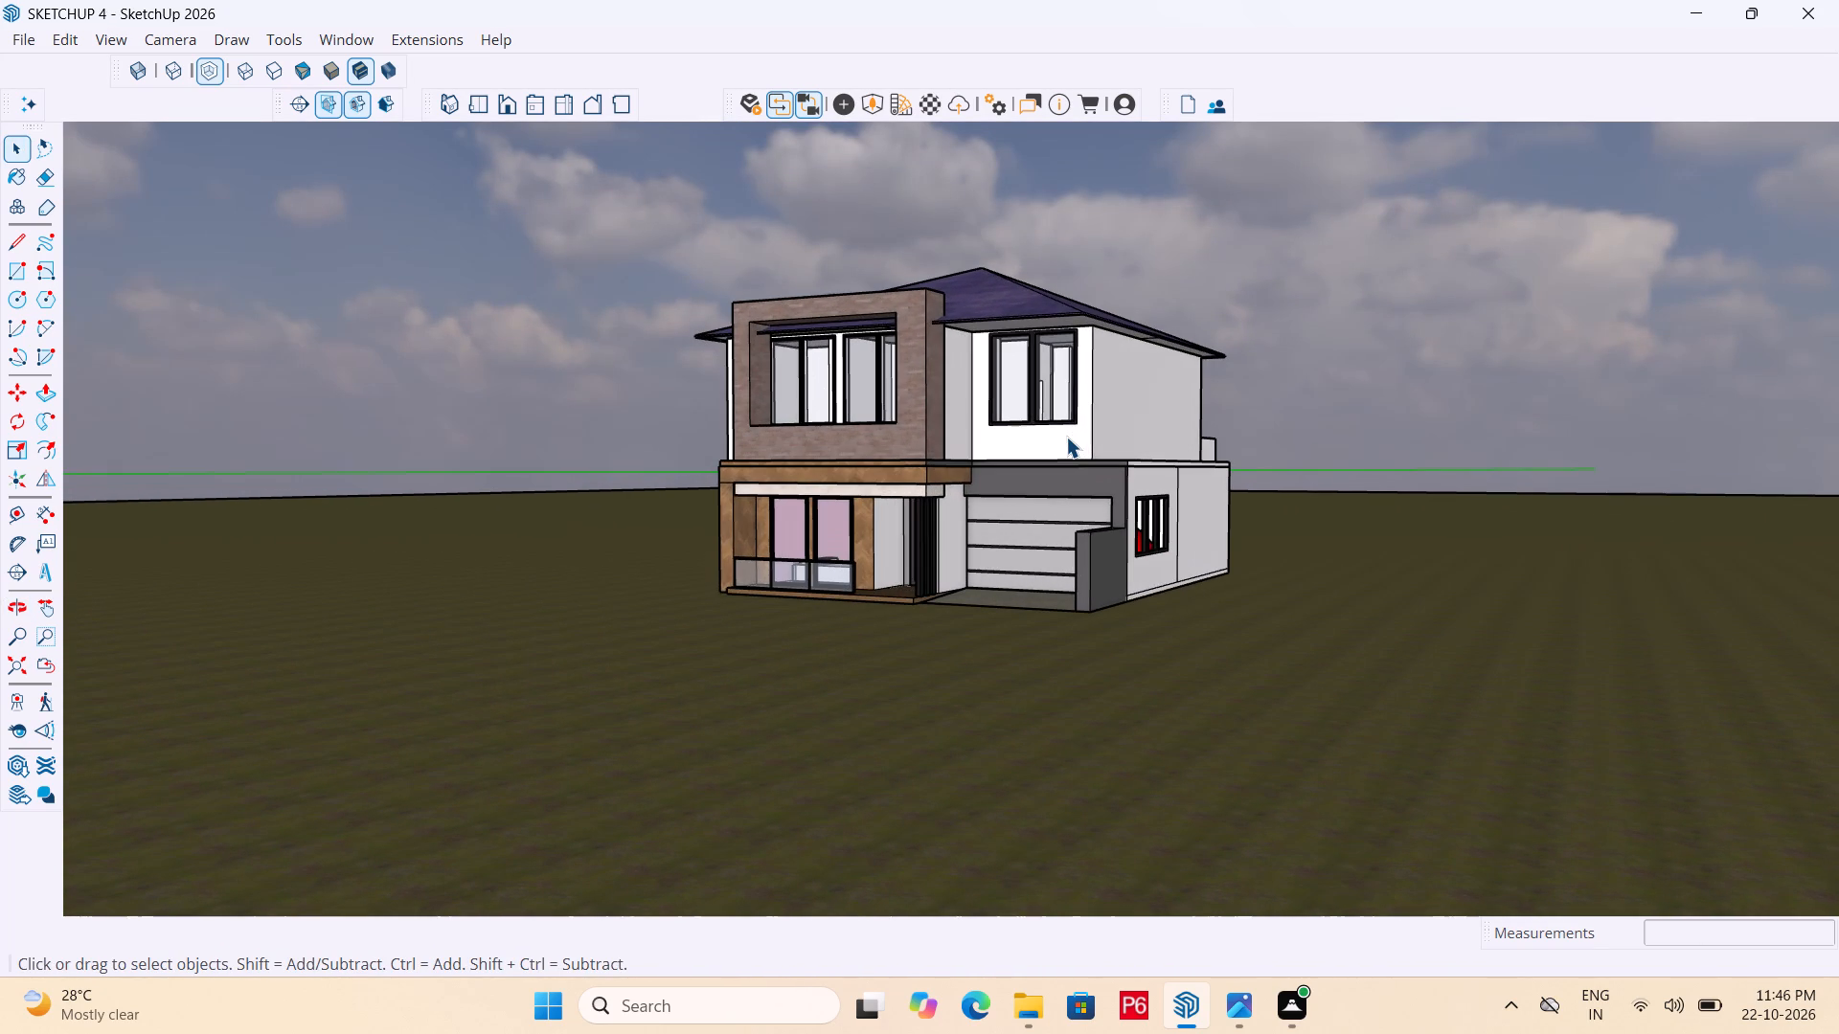
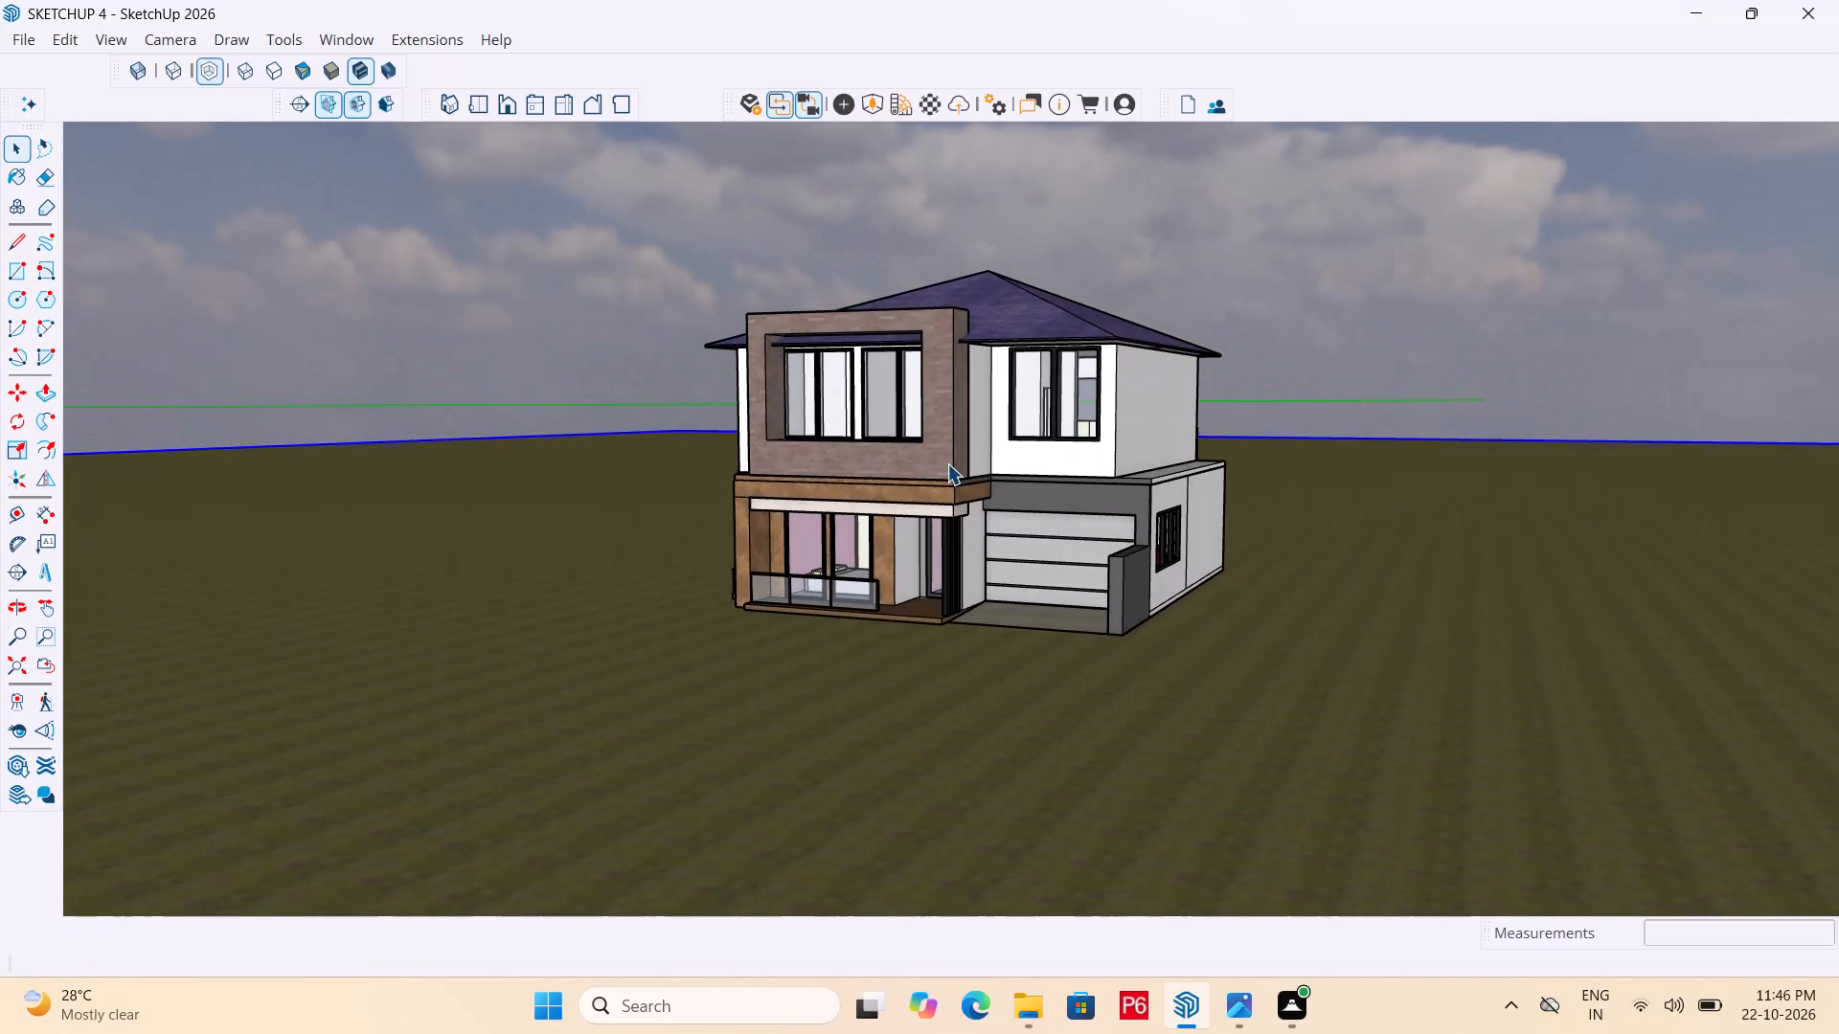
Frame the house's front exterior from near eye level and examine an enlarged print preview of the current view.
{"action": "scroll", "coordinate": [950, 447], "scroll_direction": "up", "scroll_amount": 1}
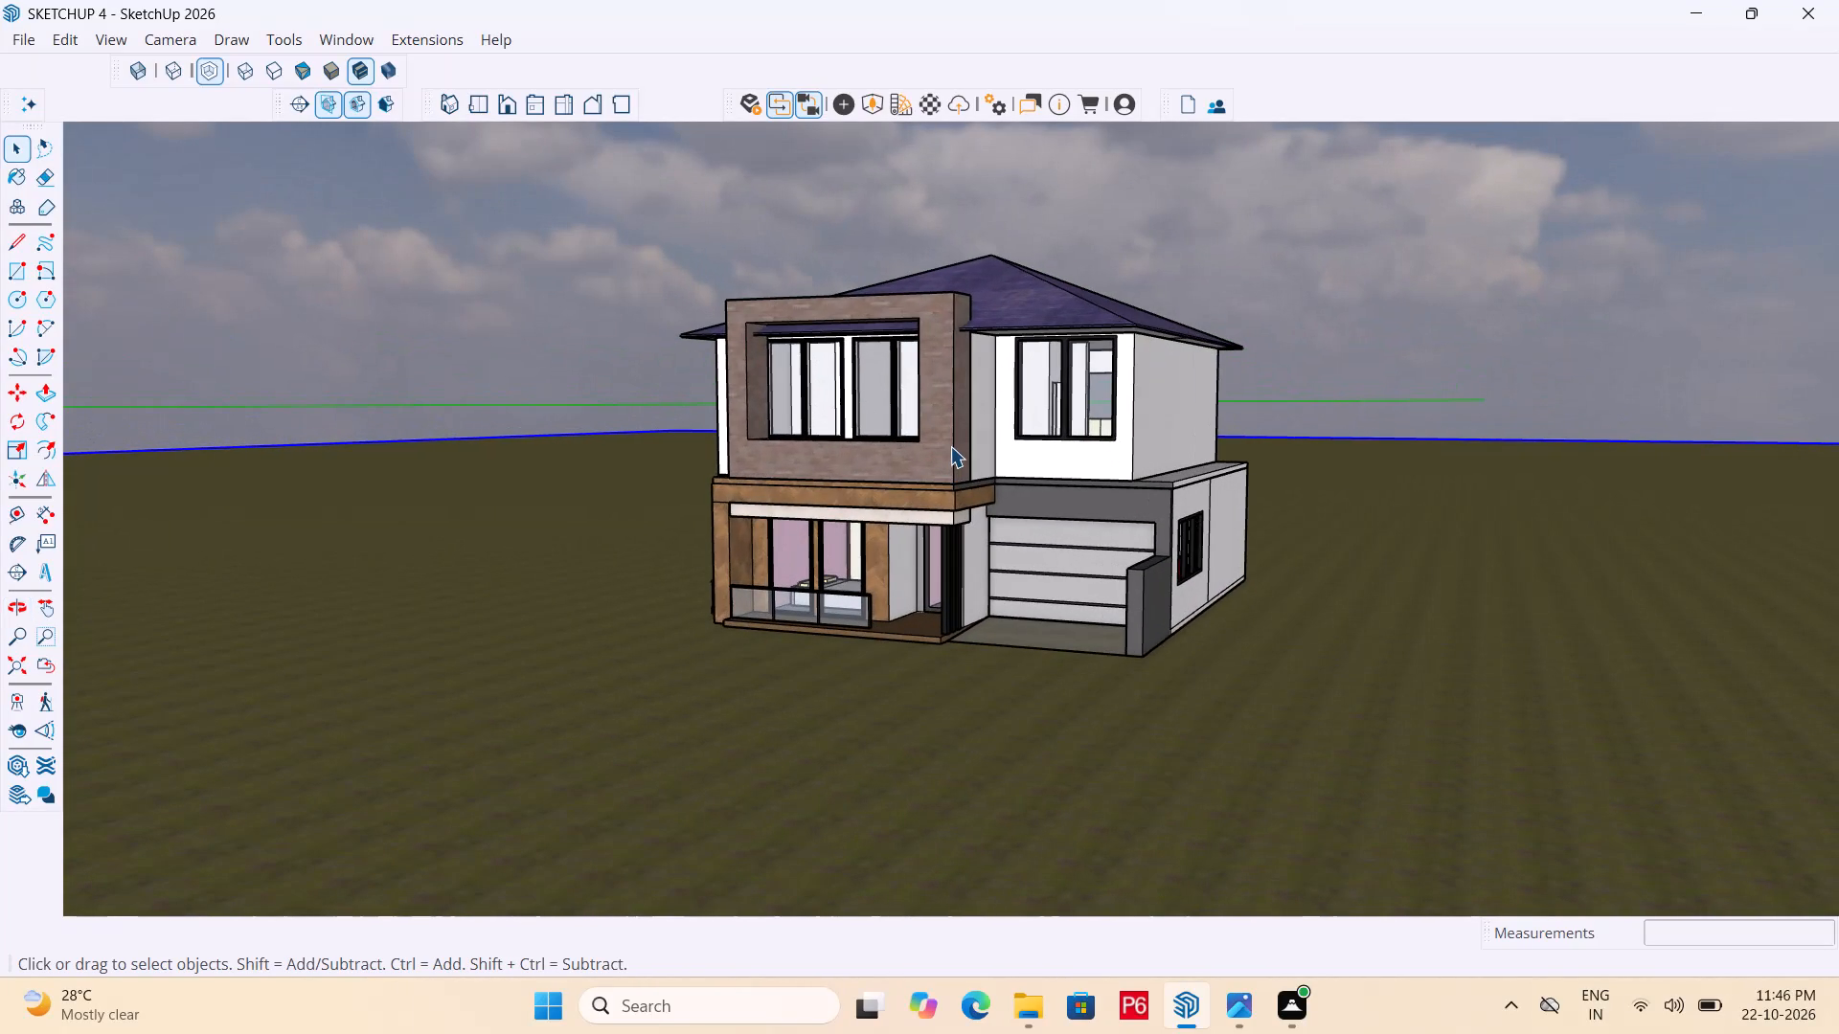
{"action": "scroll", "coordinate": [950, 446], "scroll_direction": "down", "scroll_amount": 1}
{"action": "middle_click", "coordinate": [950, 446]}
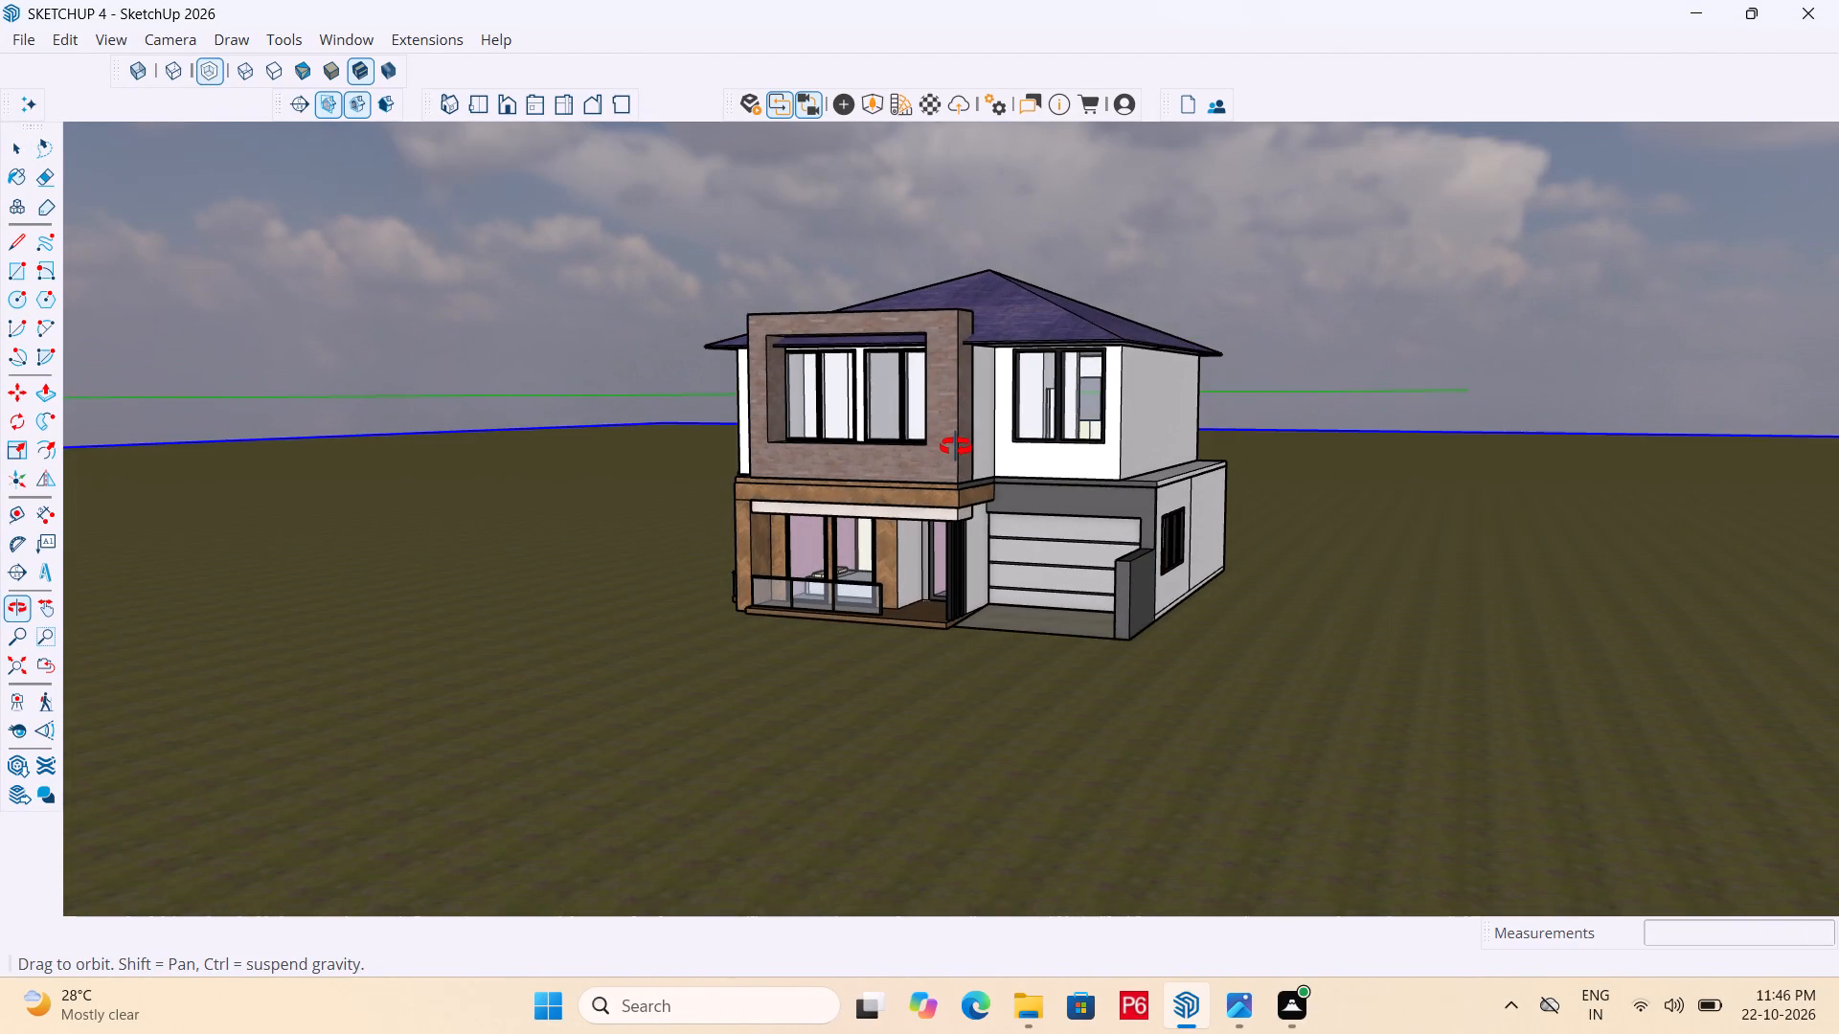
{"action": "scroll", "coordinate": [956, 446], "scroll_direction": "up", "scroll_amount": 3}
{"action": "middle_click_drag", "start_coordinate": [956, 446], "coordinate": [945, 431]}
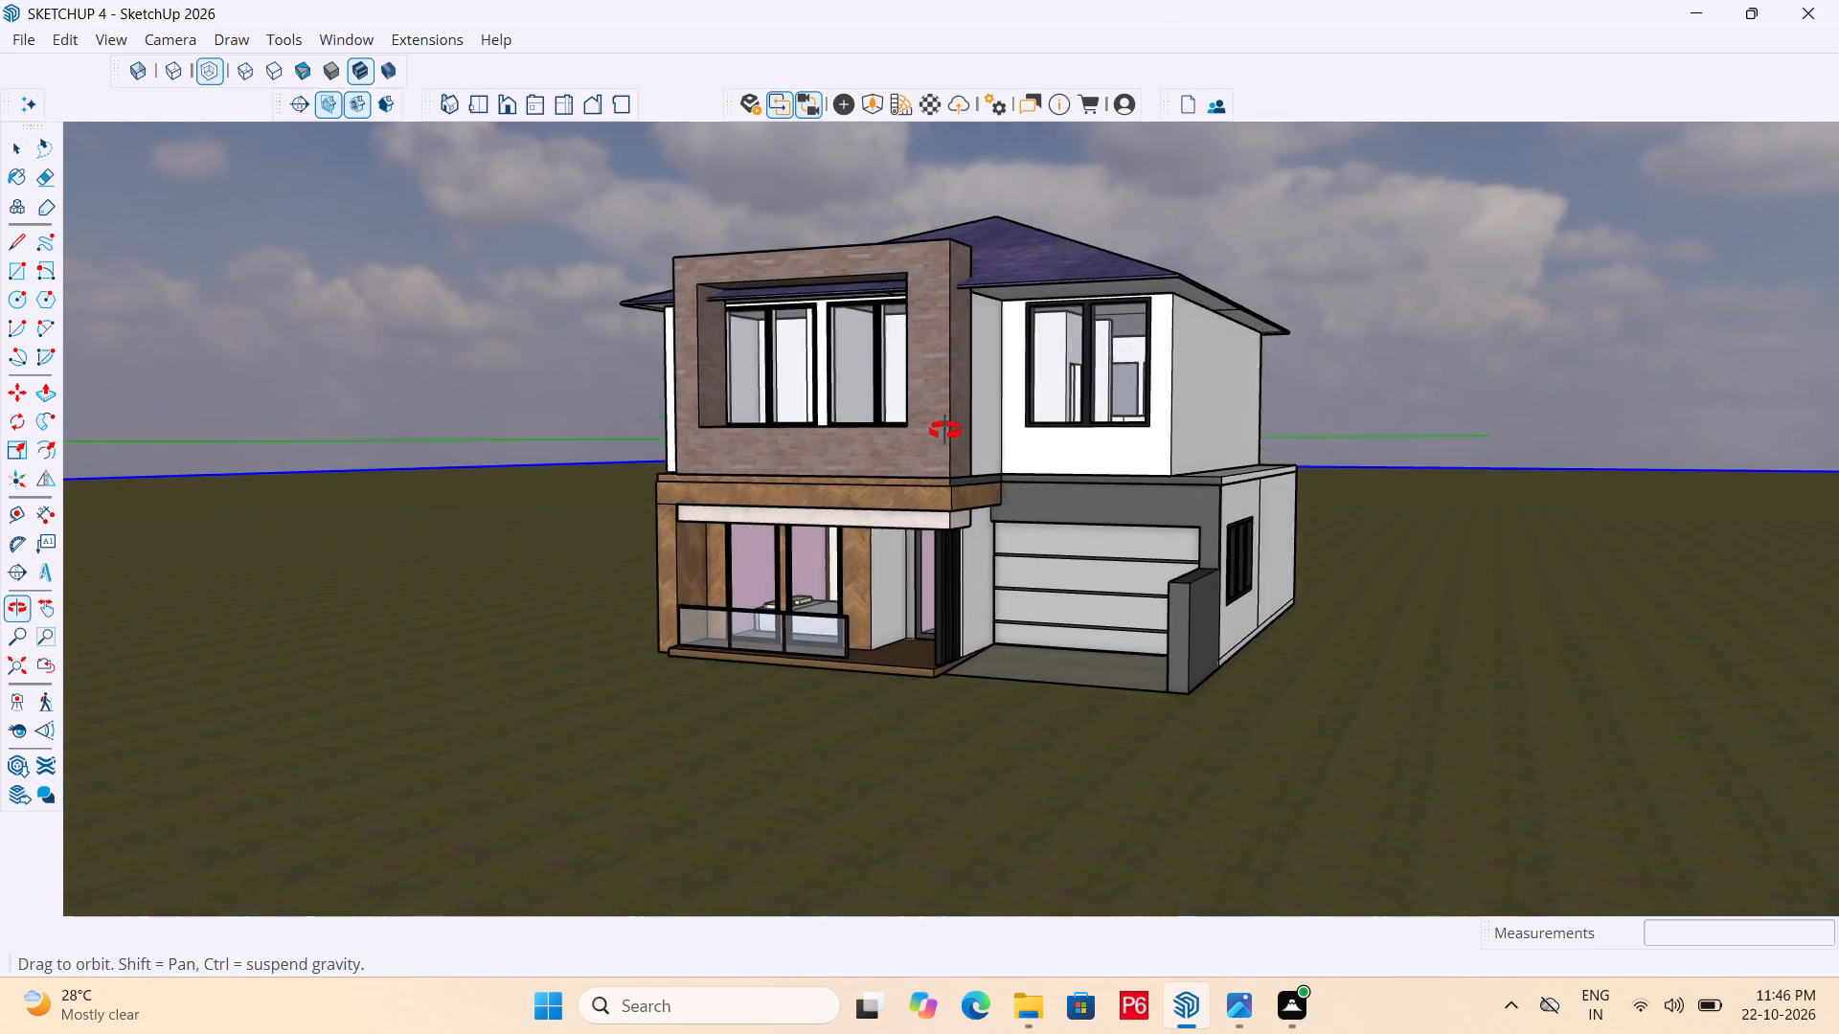
{"action": "middle_click_drag", "start_coordinate": [945, 431], "coordinate": [839, 433]}
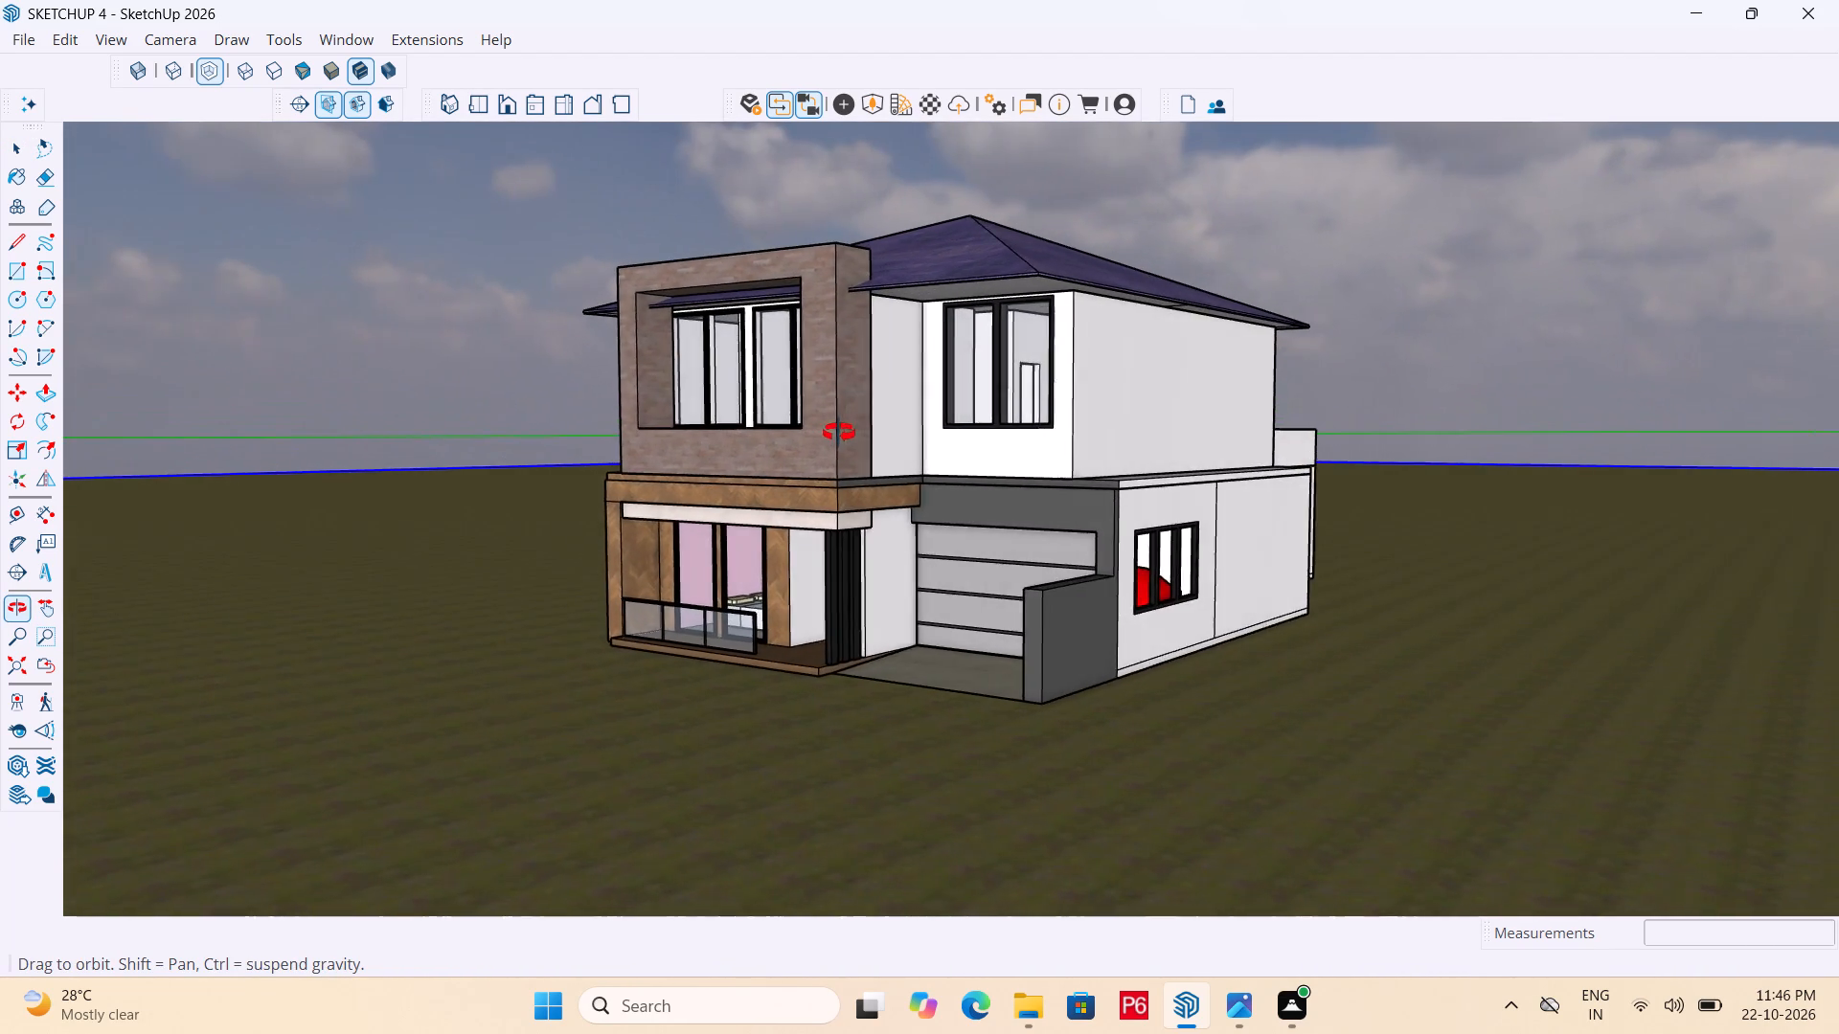
{"action": "middle_click_drag", "start_coordinate": [839, 433], "coordinate": [986, 443]}
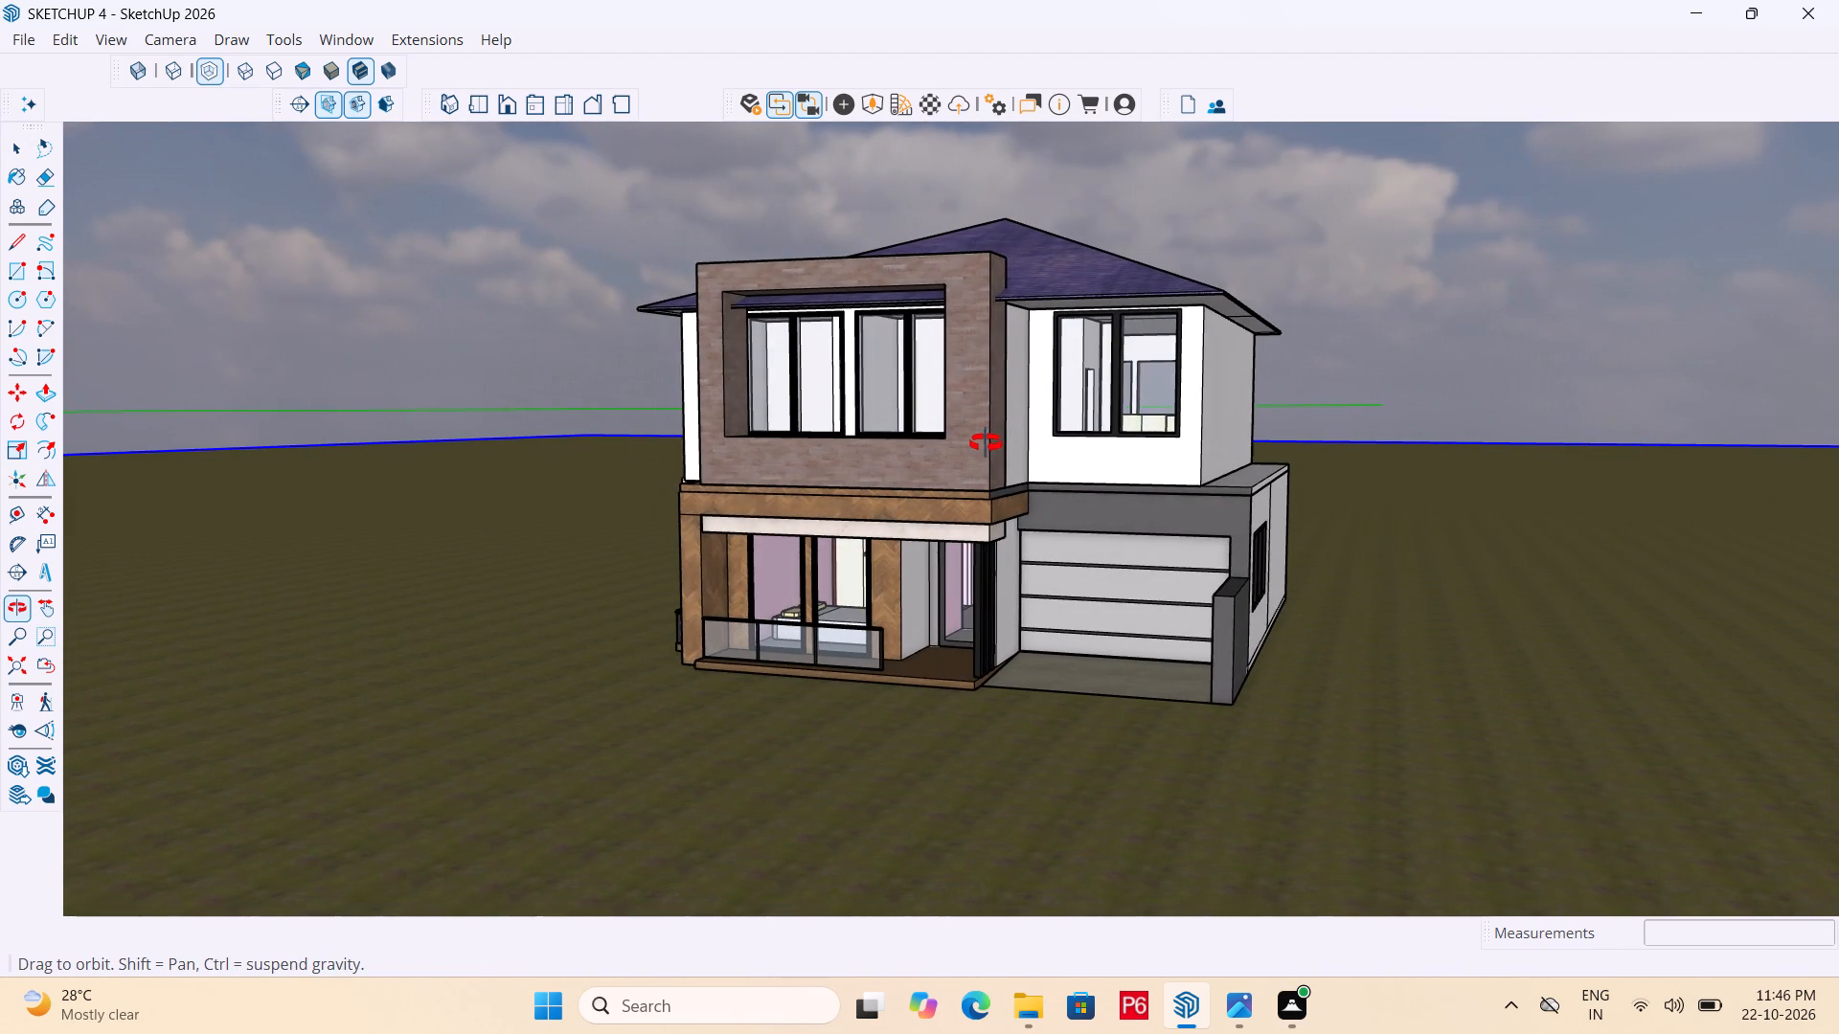
{"action": "middle_click_drag", "start_coordinate": [986, 443], "coordinate": [988, 443]}
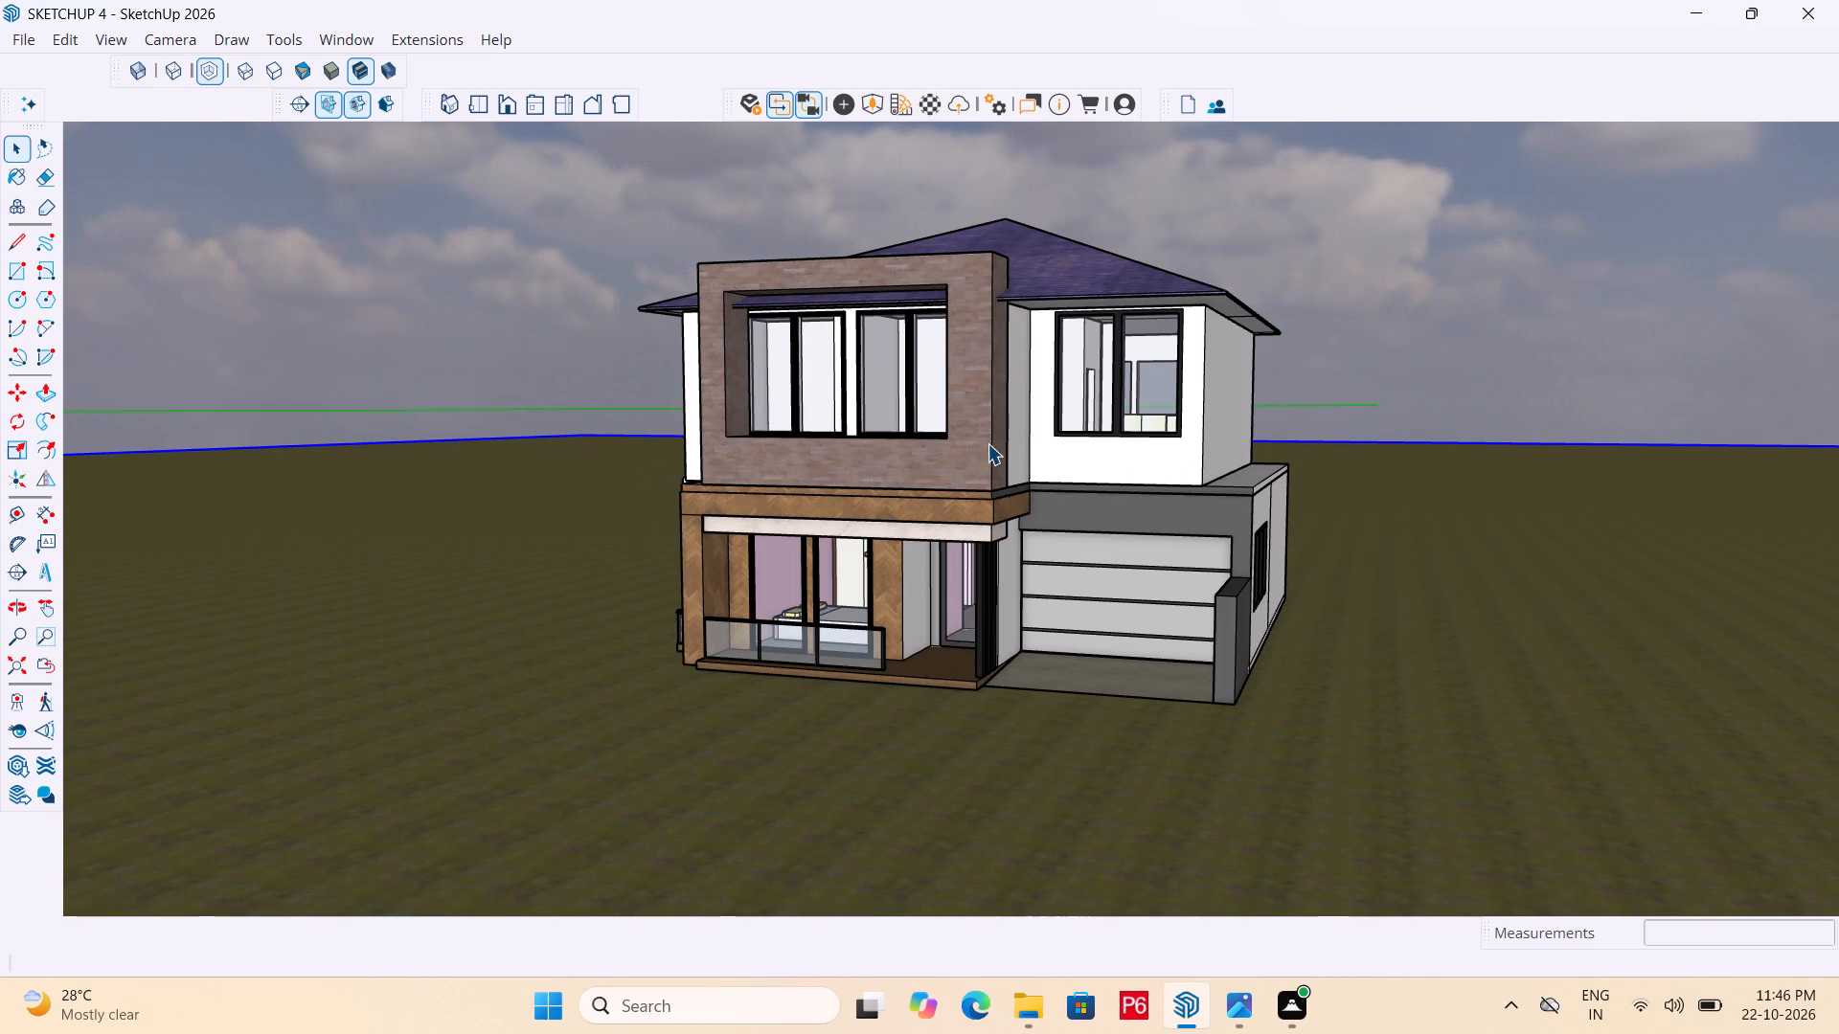
{"action": "key", "text": "ctrl+p"}
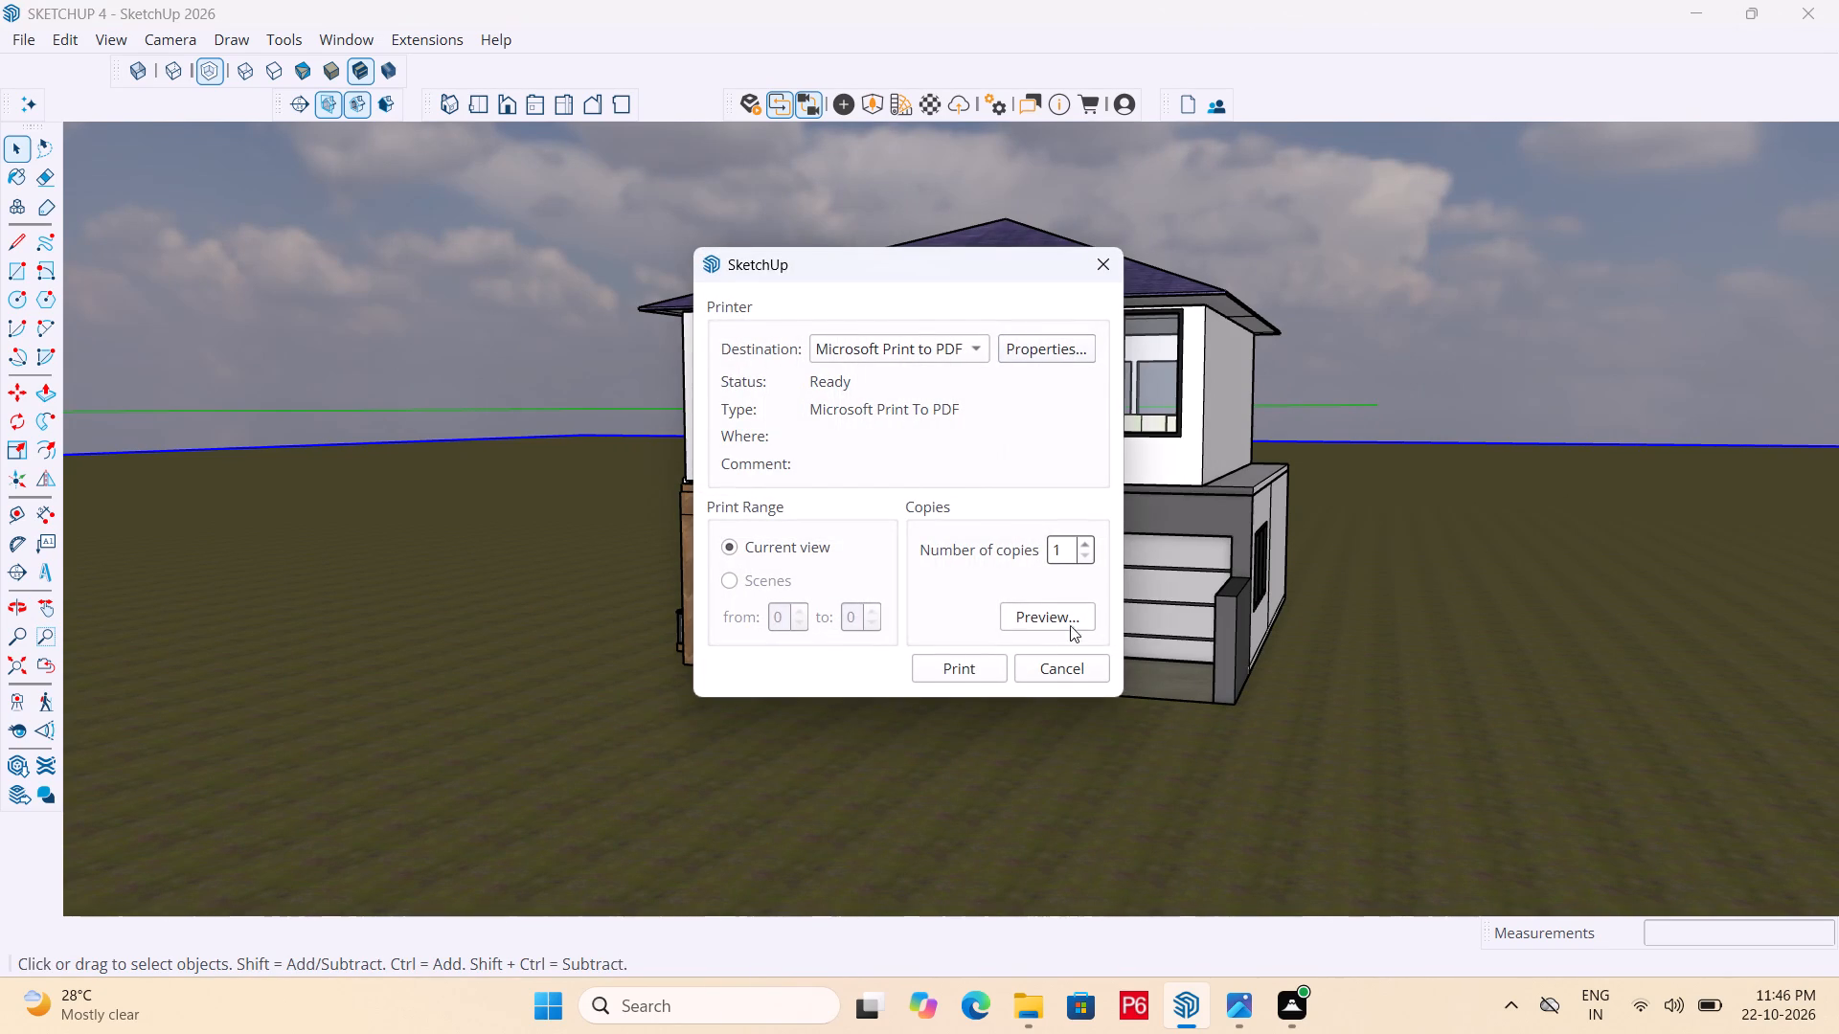
{"action": "left_click", "coordinate": [1062, 618]}
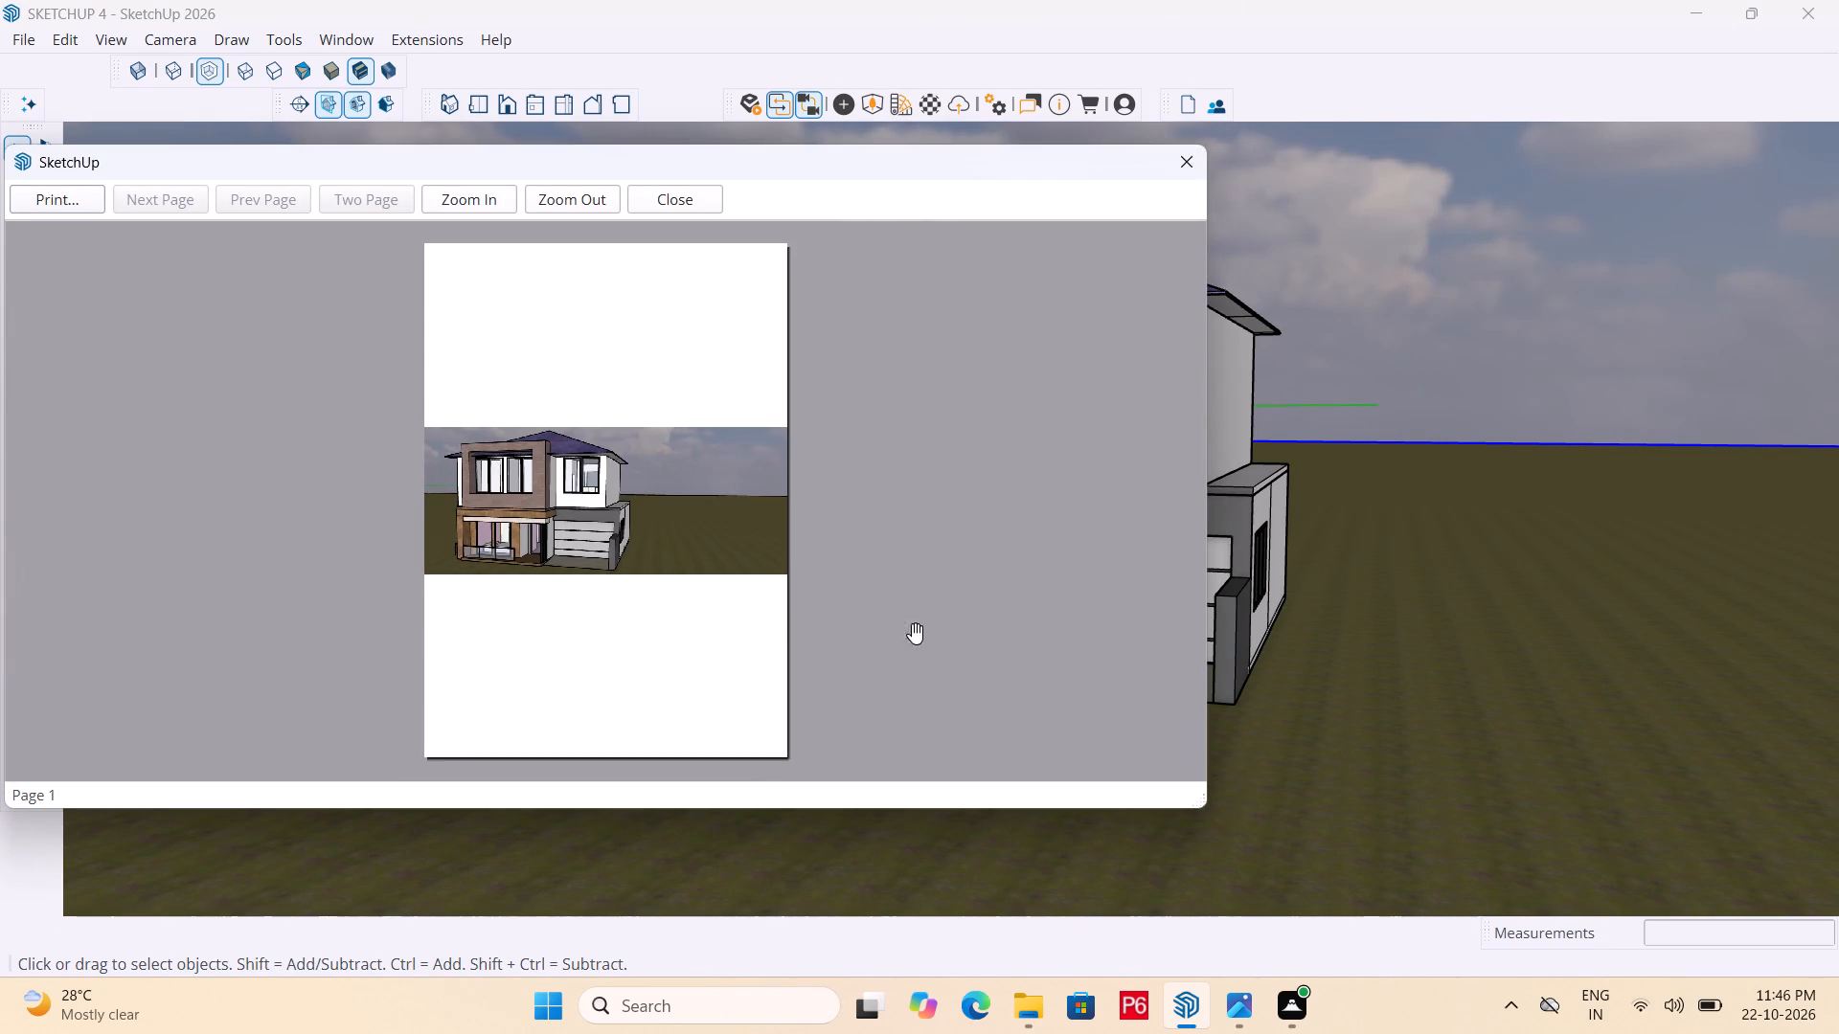
{"action": "scroll", "coordinate": [490, 509], "scroll_direction": "up", "scroll_amount": 11}
{"action": "triple_click", "coordinate": [486, 208]}
{"action": "triple_click", "coordinate": [483, 206]}
{"action": "triple_click", "coordinate": [483, 206]}
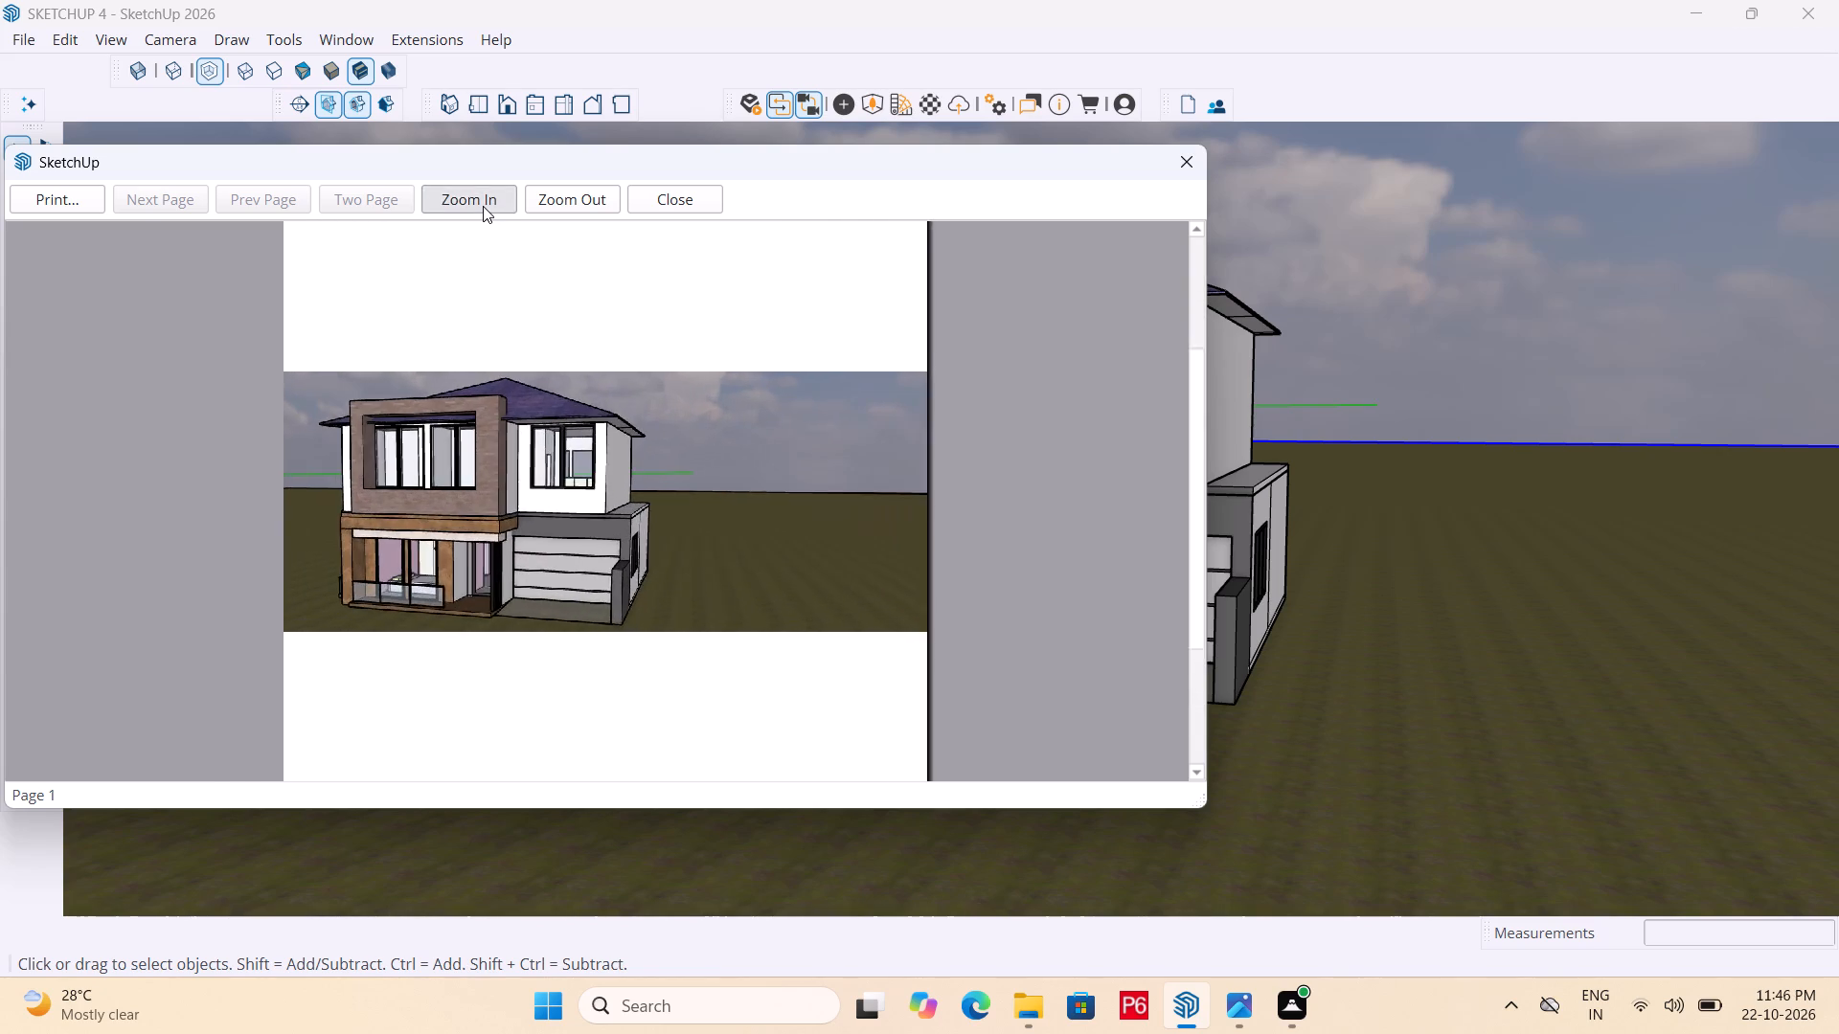
{"action": "double_click", "coordinate": [483, 206]}
{"action": "left_click", "coordinate": [483, 206]}
{"action": "left_click", "coordinate": [483, 206]}
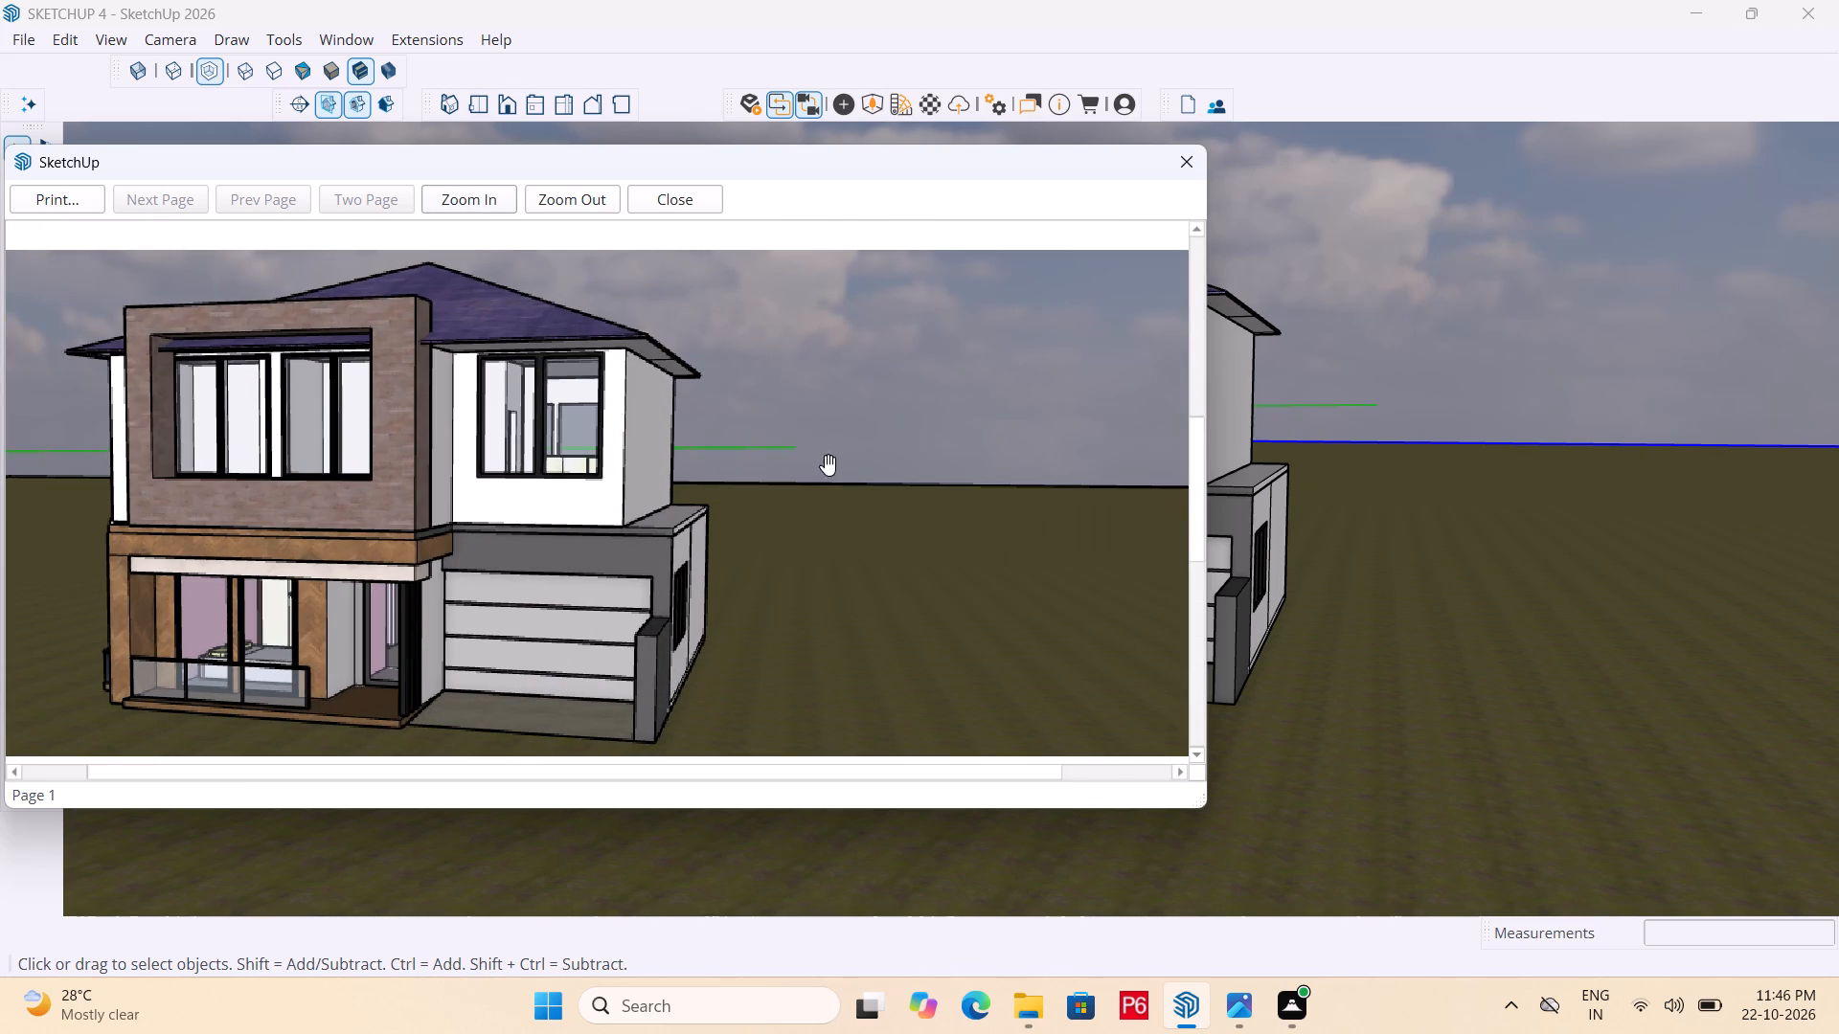
{"action": "scroll", "coordinate": [883, 484], "scroll_direction": "down", "scroll_amount": 3}
{"action": "scroll", "coordinate": [772, 479], "scroll_direction": "up", "scroll_amount": 2}
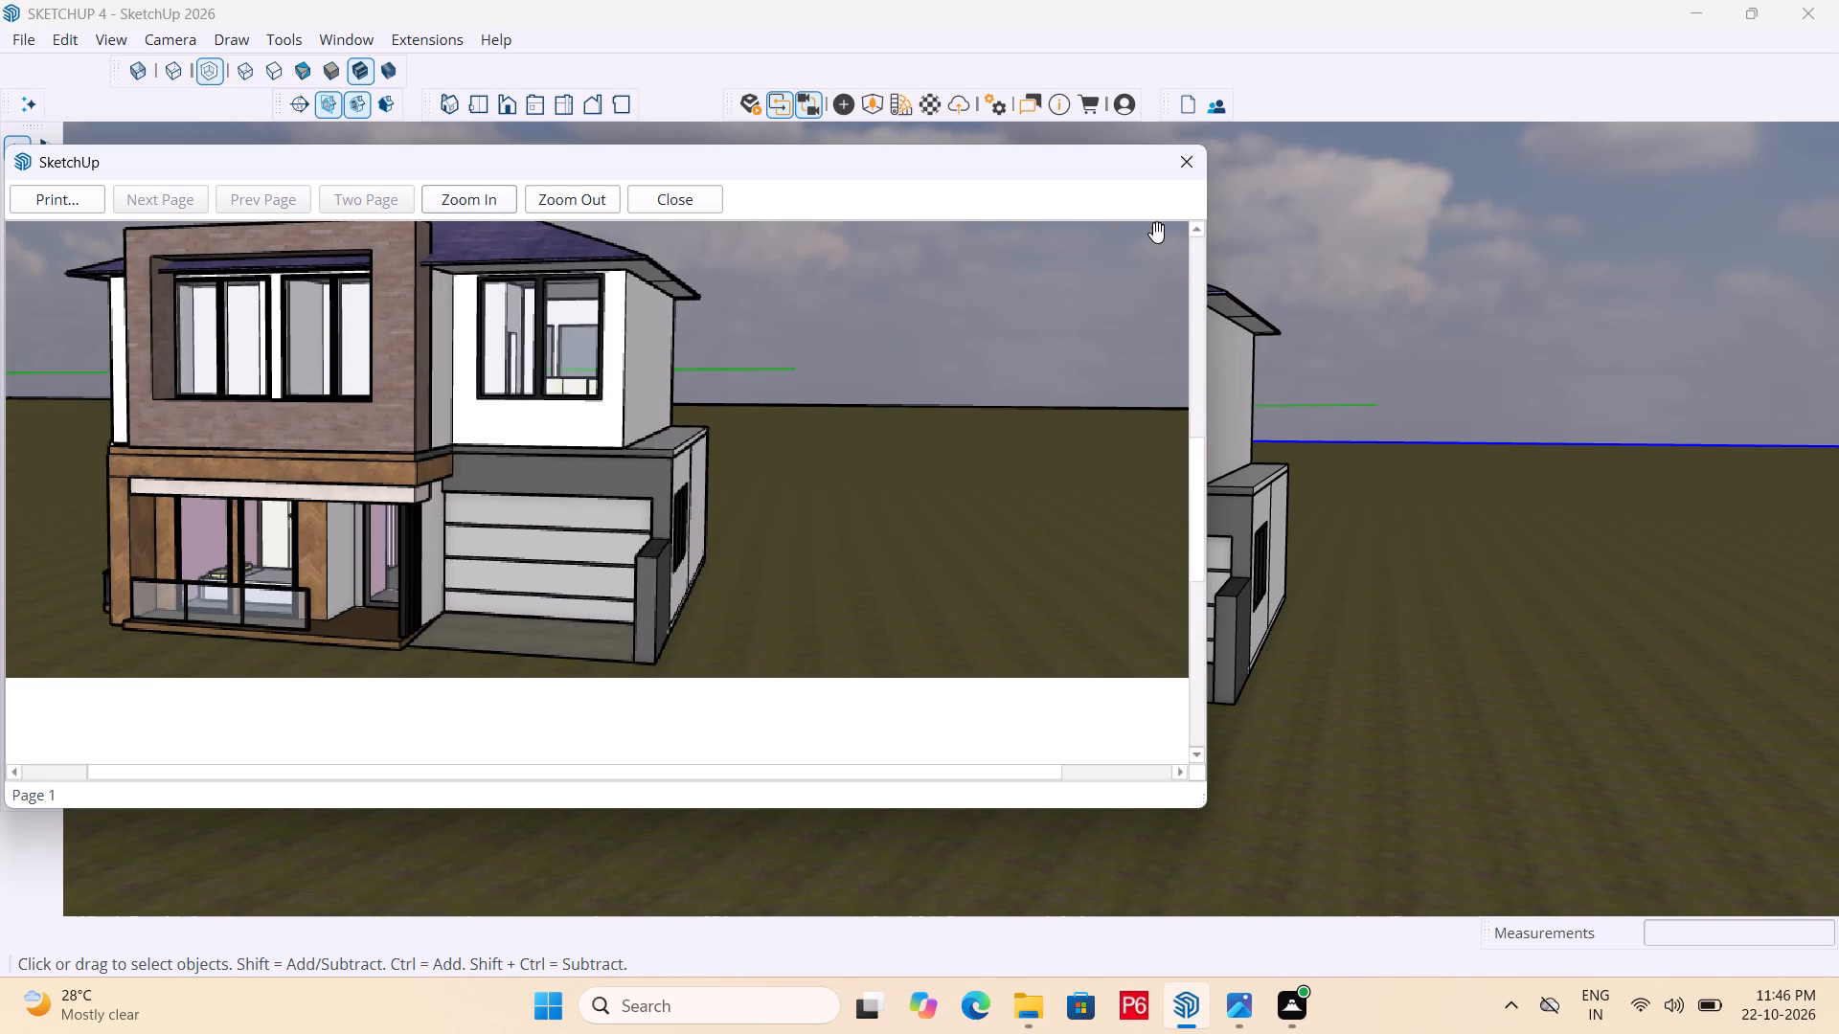
{"action": "double_click", "coordinate": [1187, 159]}
Orbit to a slightly raised front-corner view showing the roof and garage, and examine its enlarged print preview.
{"action": "scroll", "coordinate": [489, 450], "scroll_direction": "up", "scroll_amount": 2}
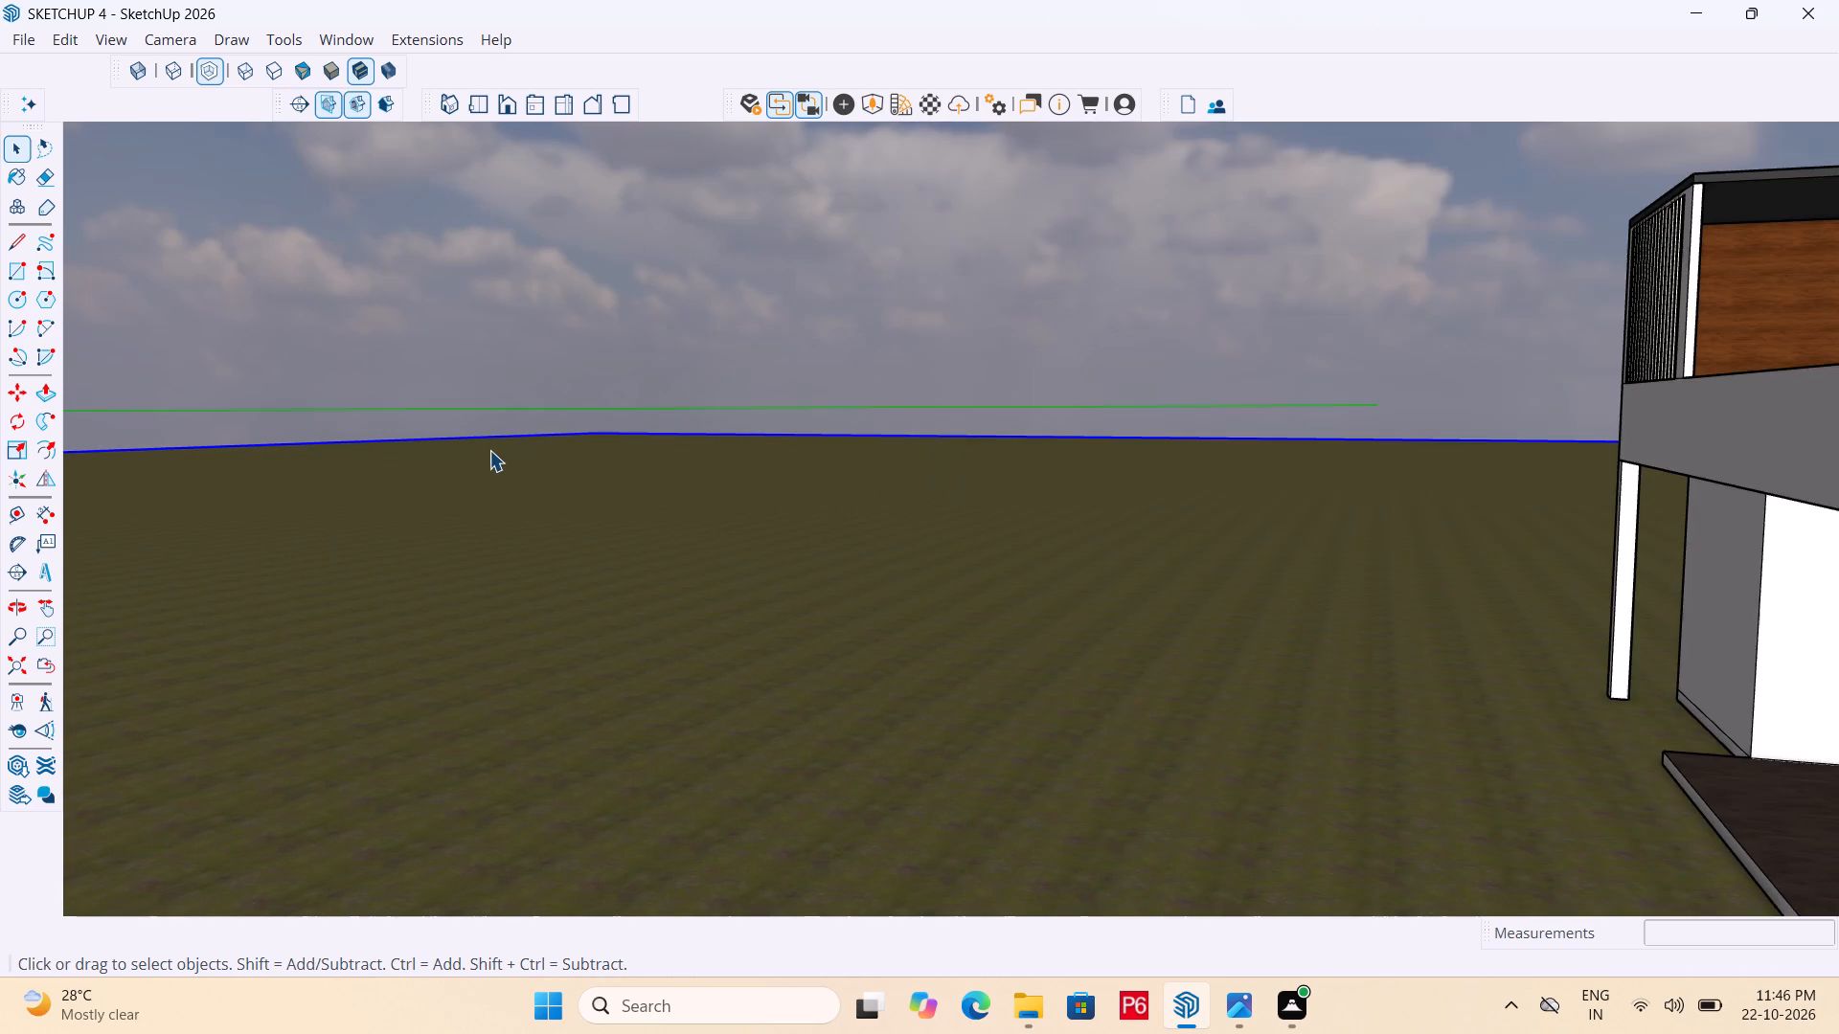
{"action": "scroll", "coordinate": [451, 451], "scroll_direction": "down", "scroll_amount": 2}
{"action": "middle_click_drag", "start_coordinate": [817, 483], "coordinate": [732, 468]}
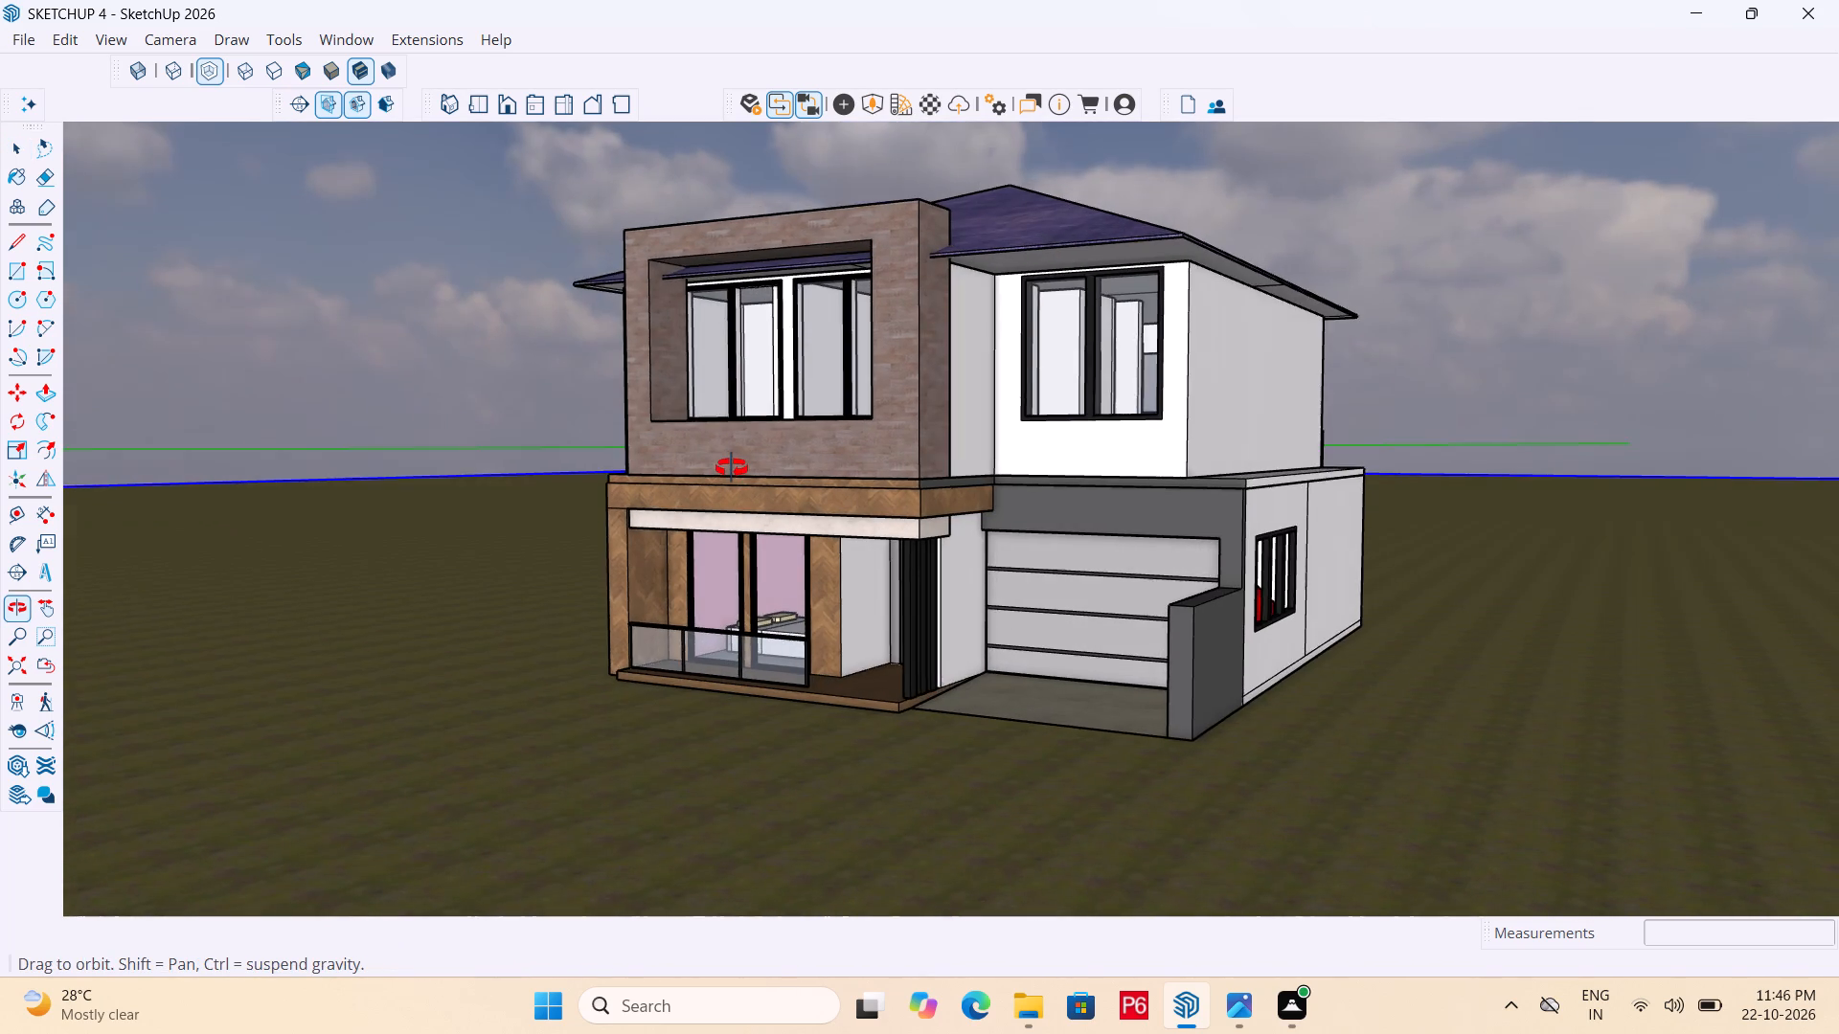
{"action": "middle_click_drag", "start_coordinate": [732, 468], "coordinate": [739, 506]}
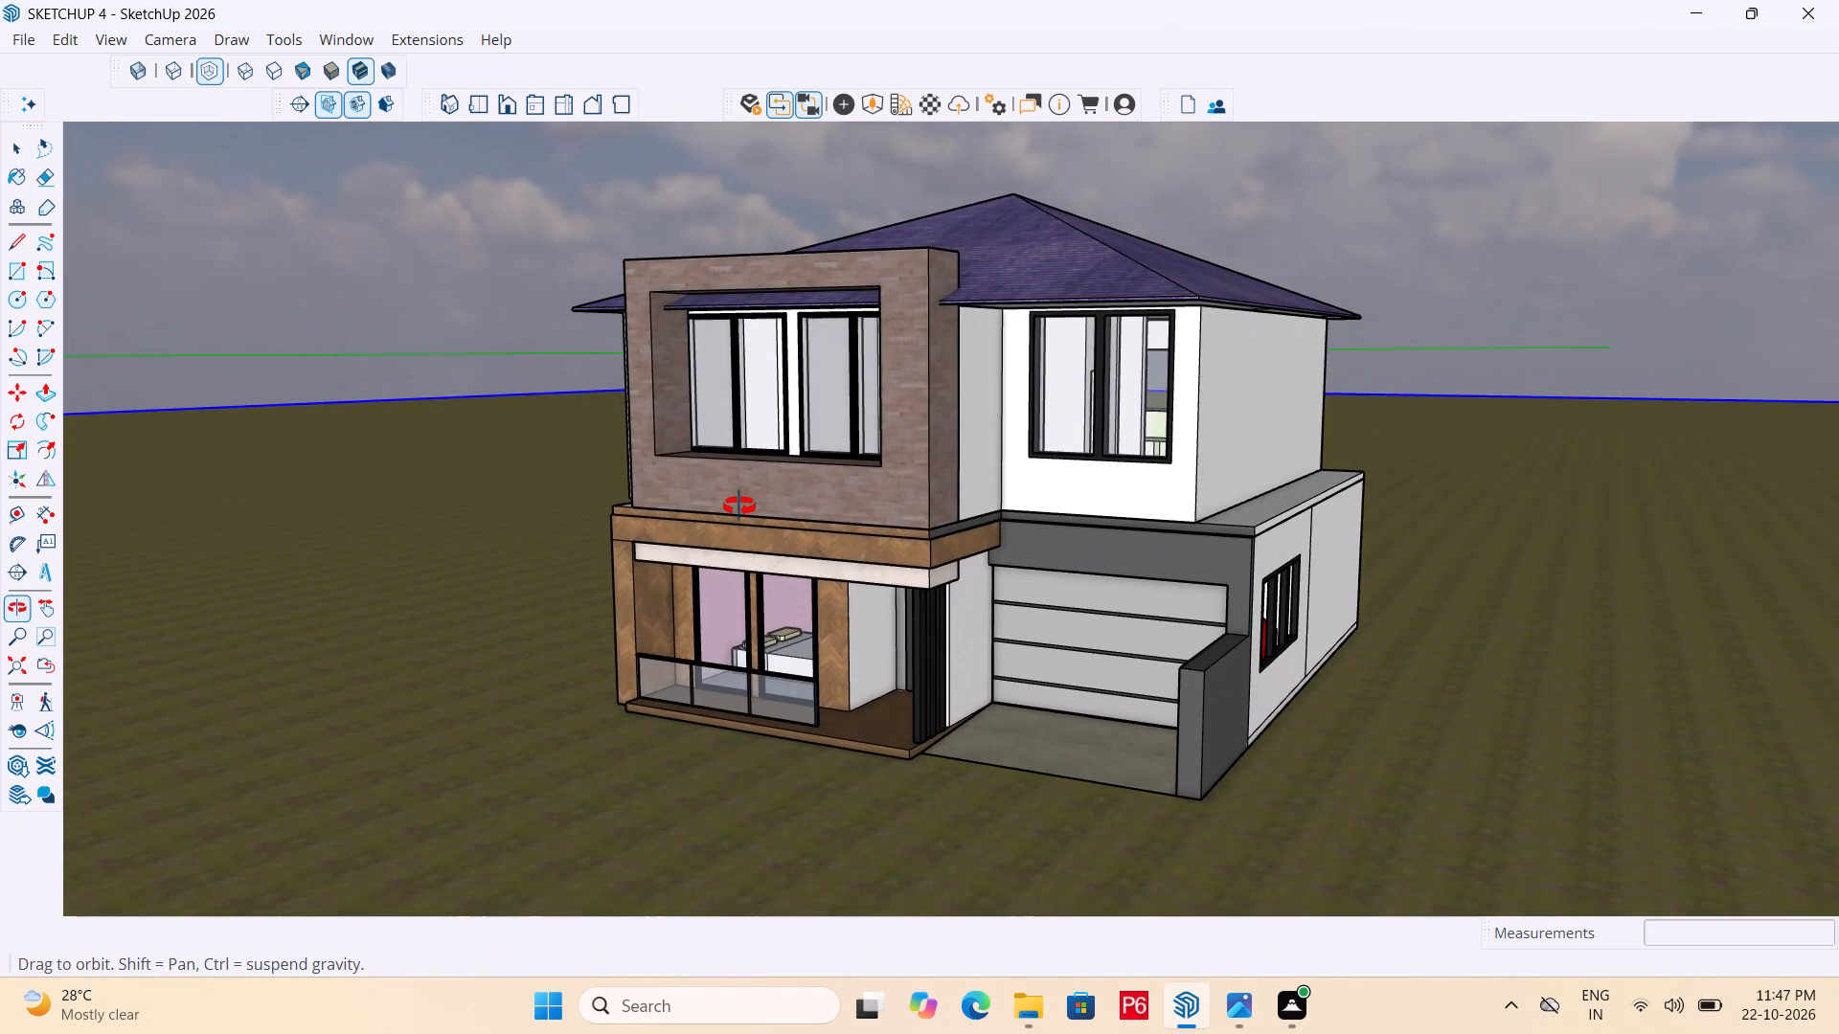
{"action": "middle_click_drag", "start_coordinate": [739, 506], "coordinate": [739, 506]}
{"action": "key", "text": "space"}
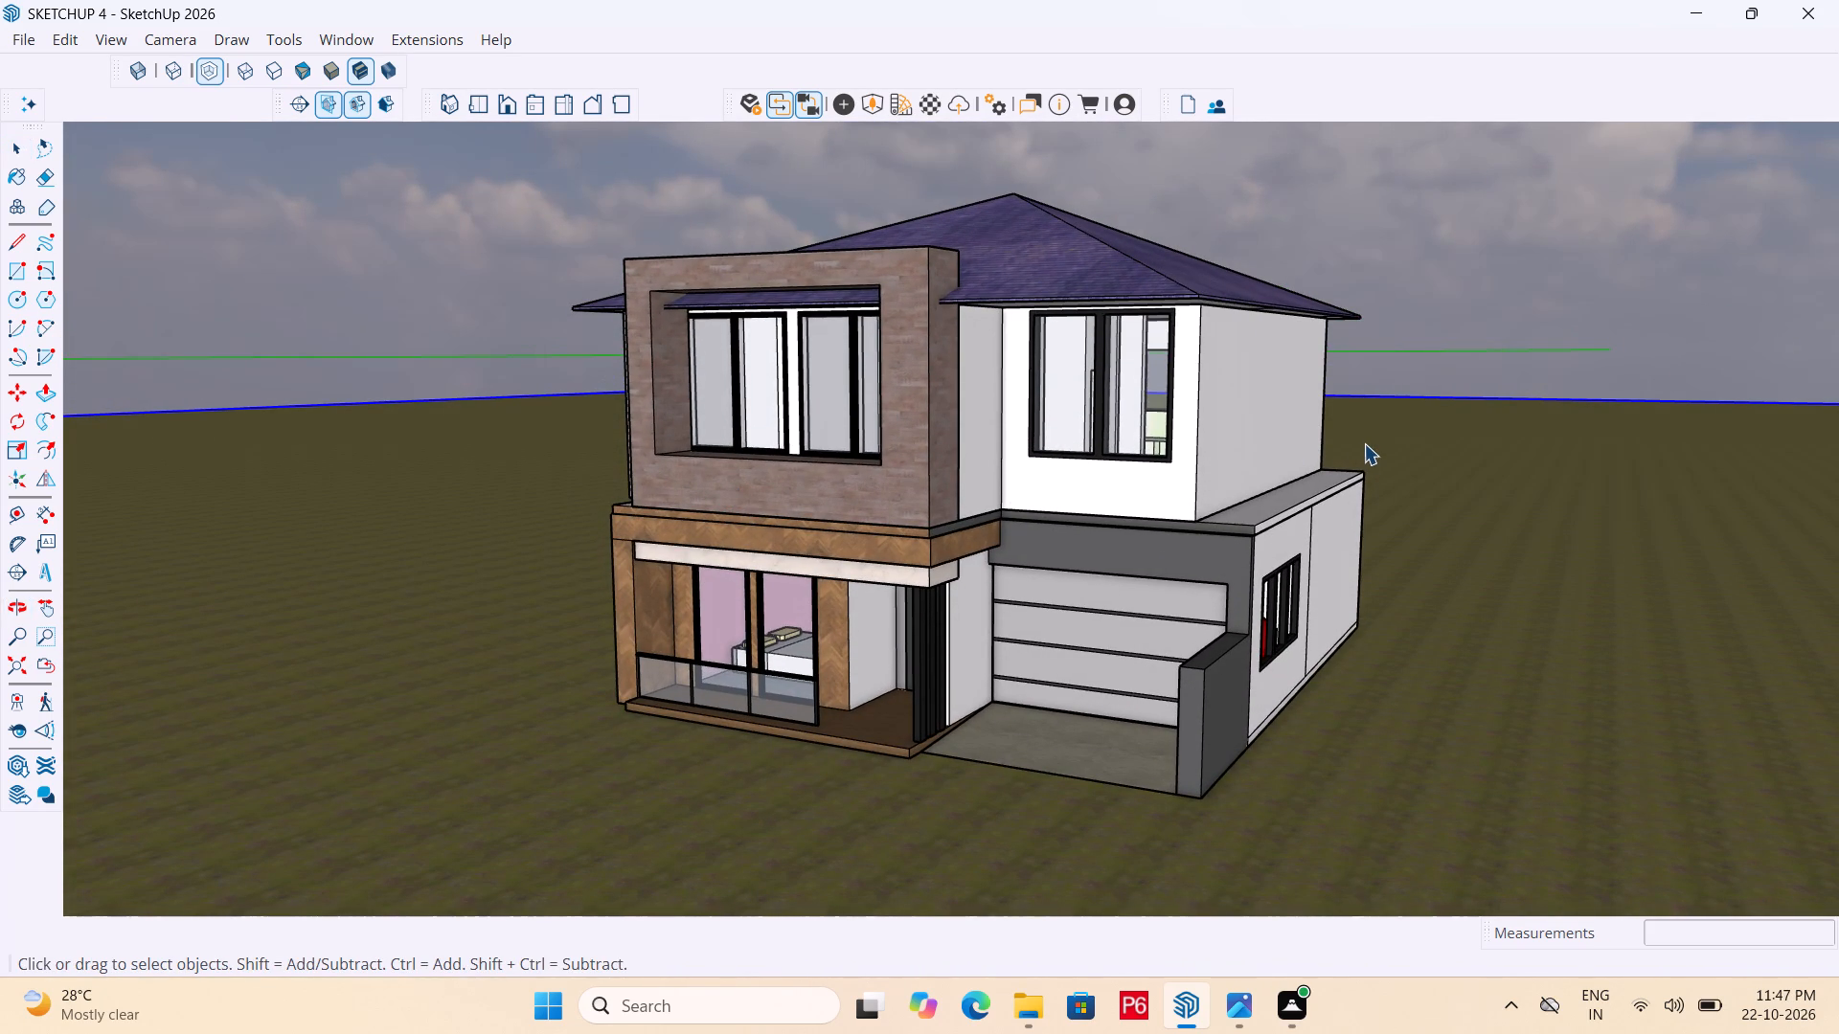
{"action": "middle_click_drag", "start_coordinate": [875, 631], "coordinate": [873, 620]}
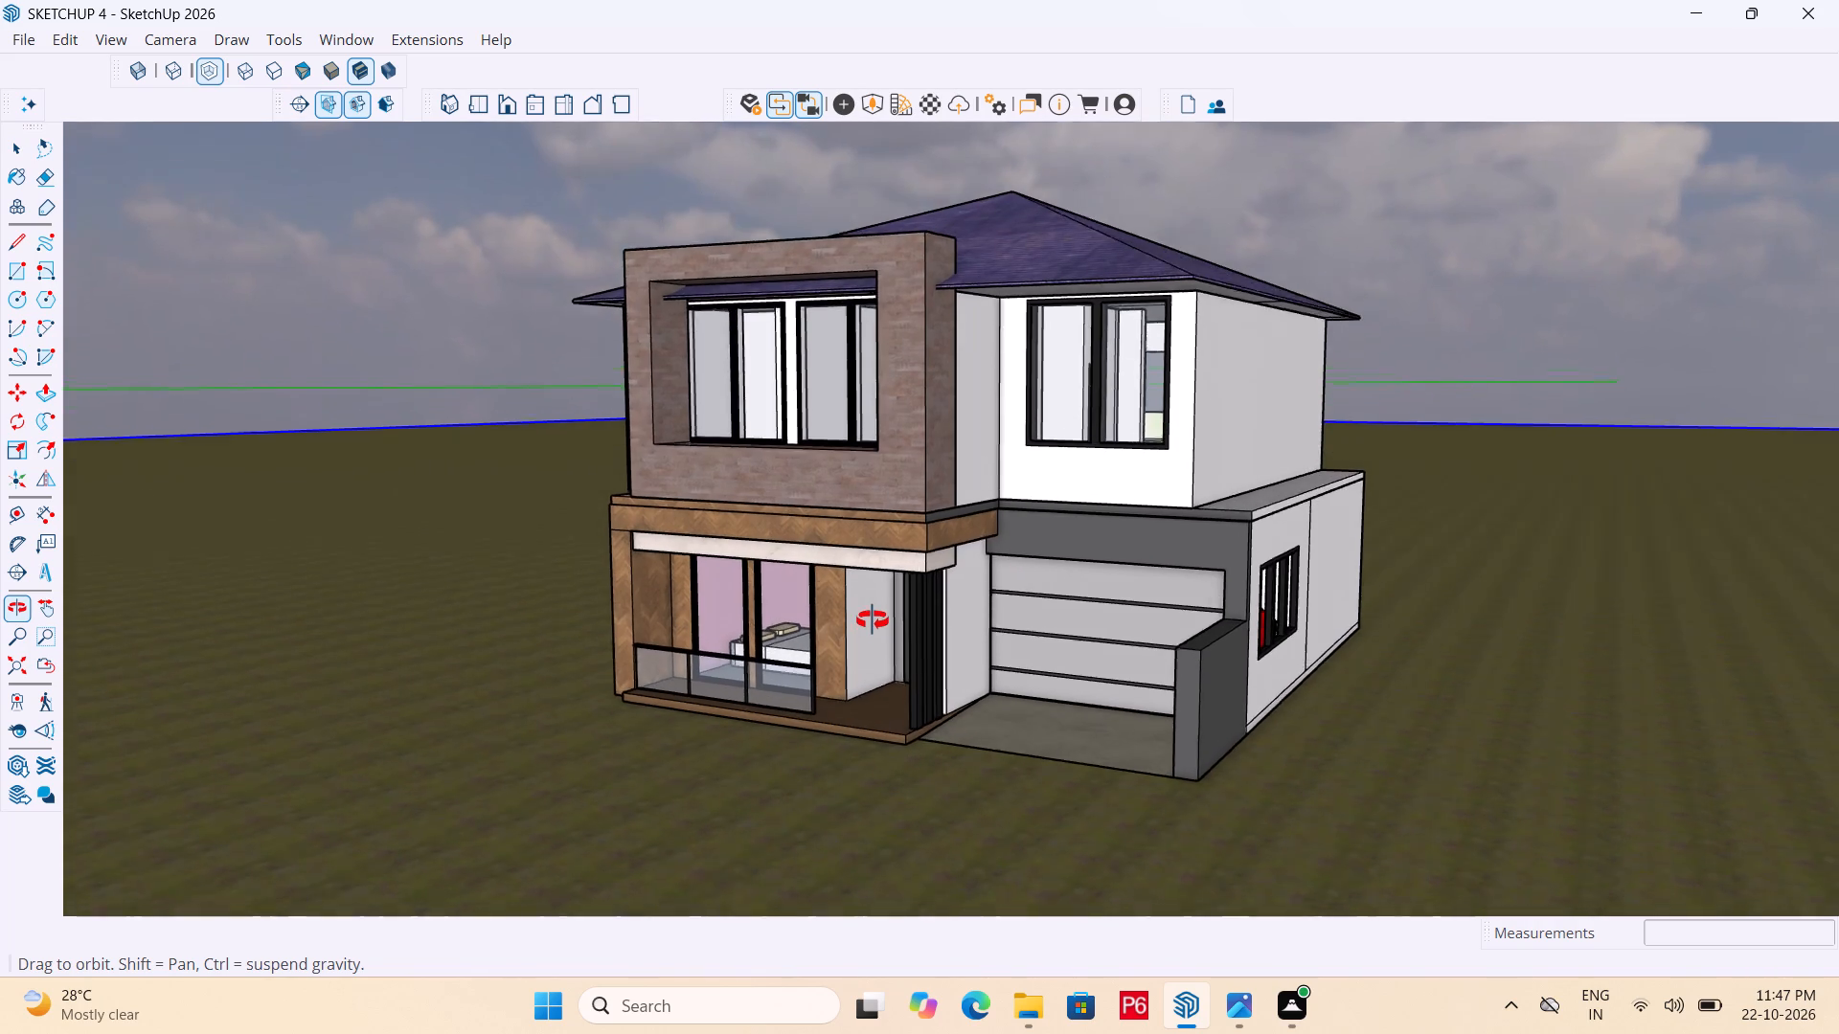
{"action": "middle_click_drag", "start_coordinate": [873, 620], "coordinate": [982, 865]}
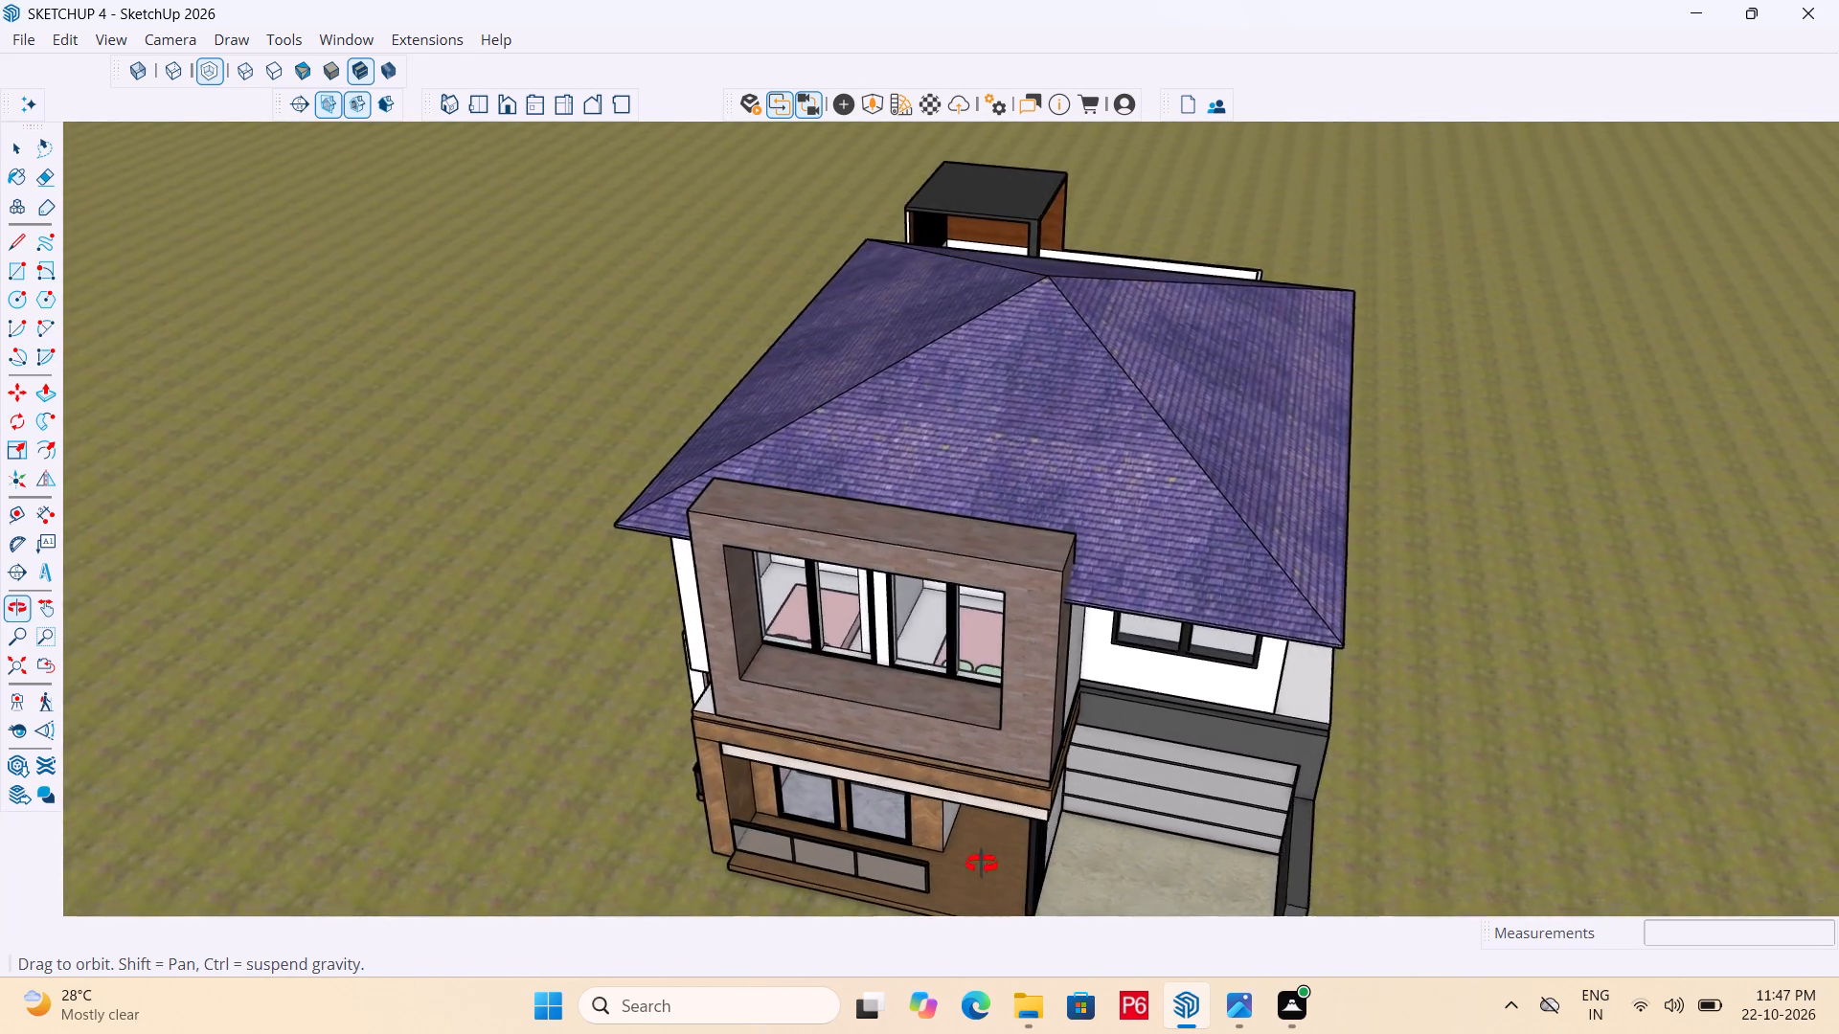
{"action": "middle_click_drag", "start_coordinate": [982, 865], "coordinate": [867, 564]}
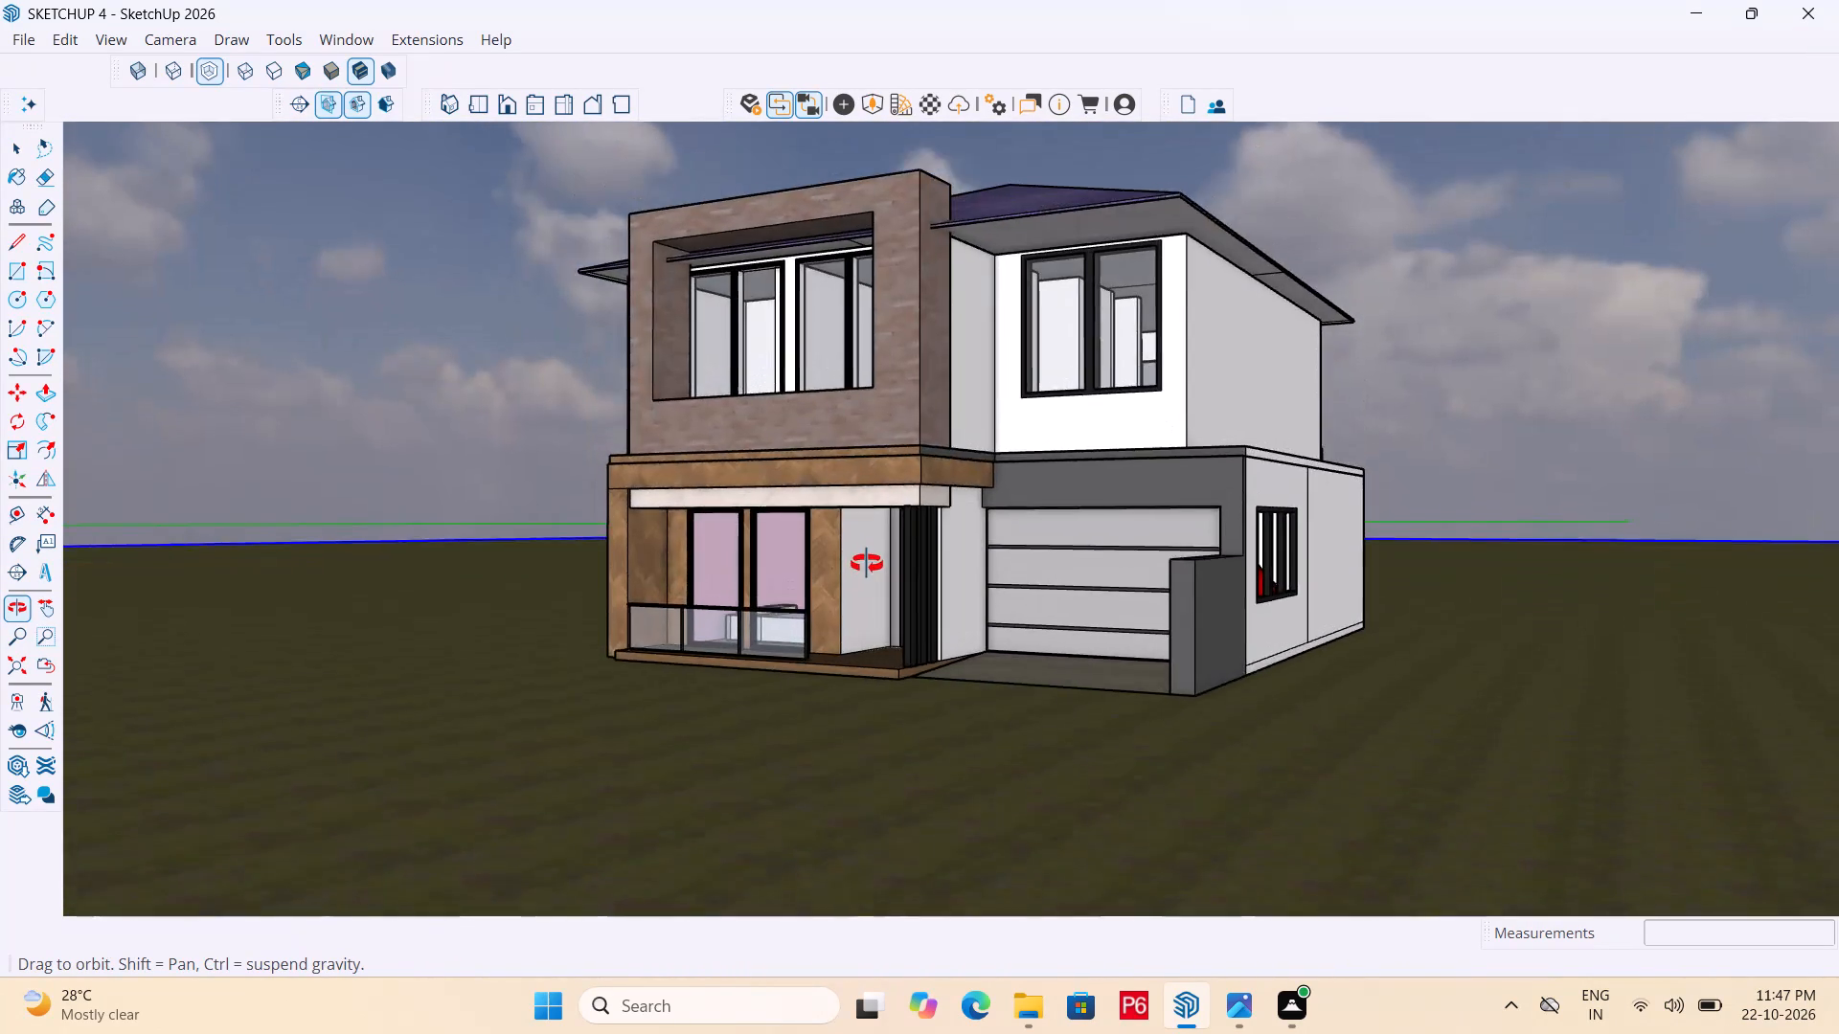
{"action": "middle_click_drag", "start_coordinate": [867, 564], "coordinate": [868, 634]}
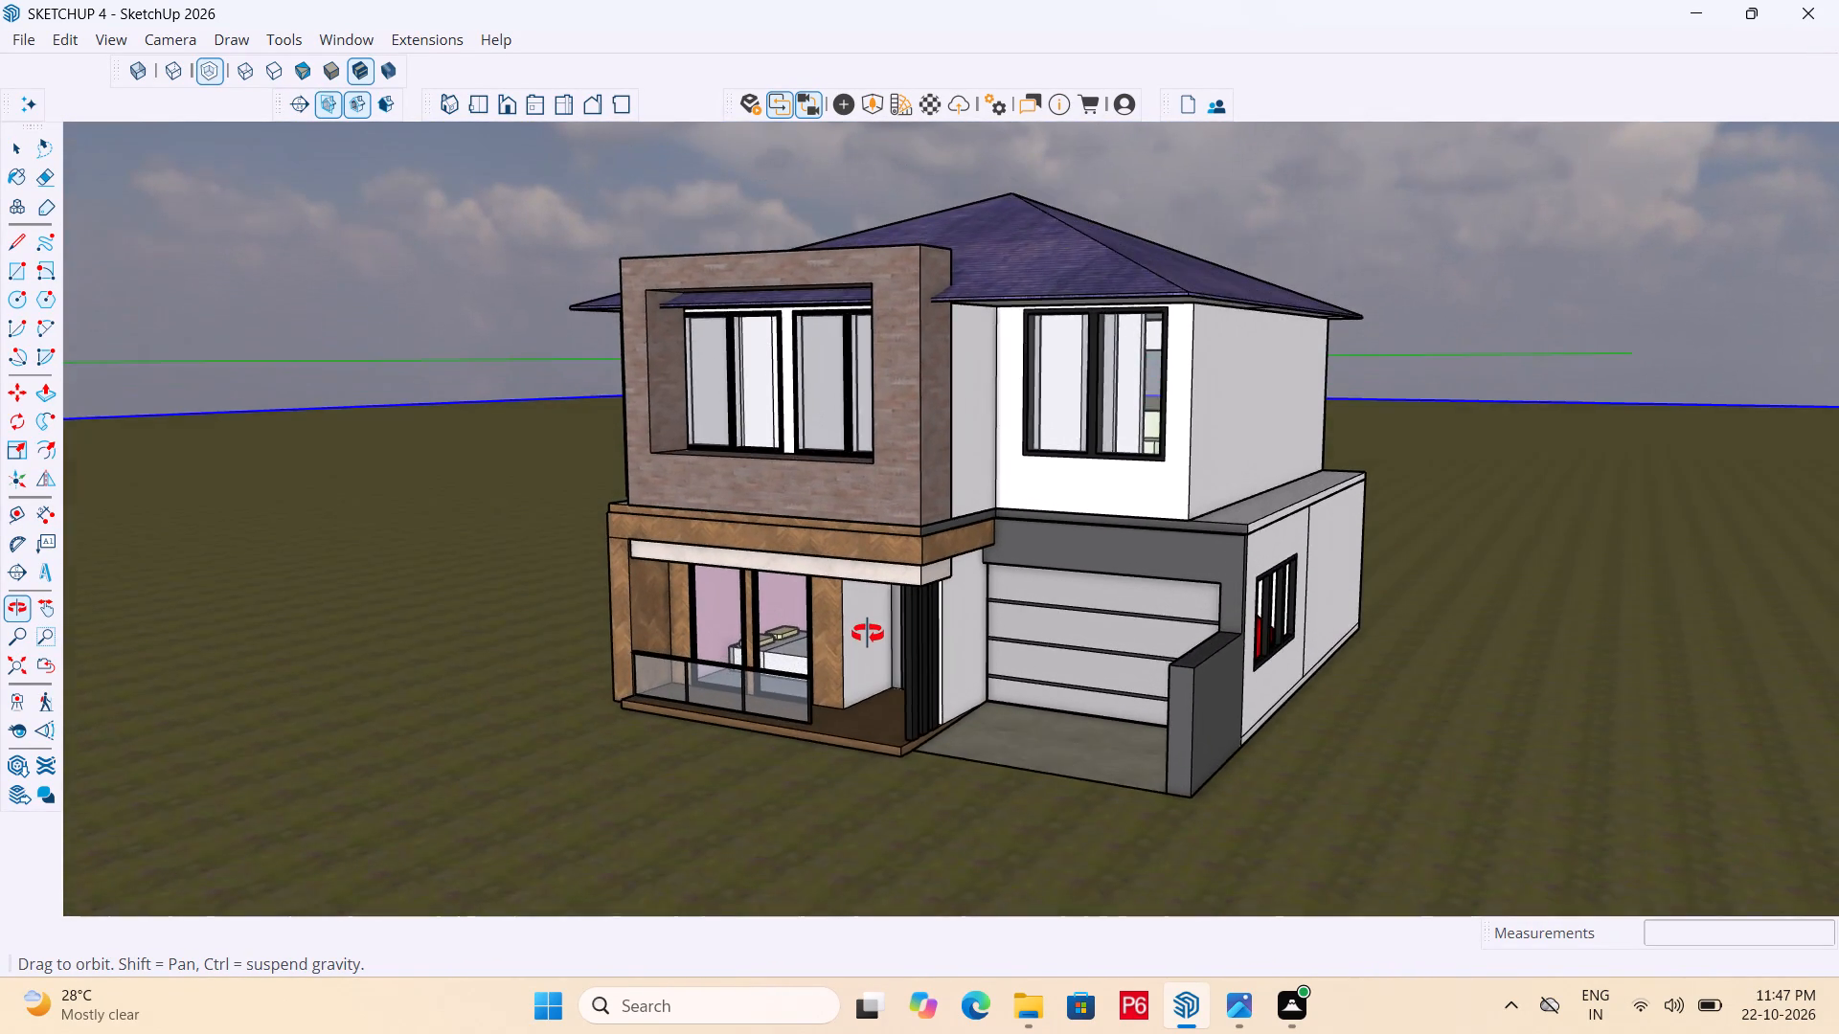
{"action": "middle_click_drag", "start_coordinate": [868, 634], "coordinate": [889, 683]}
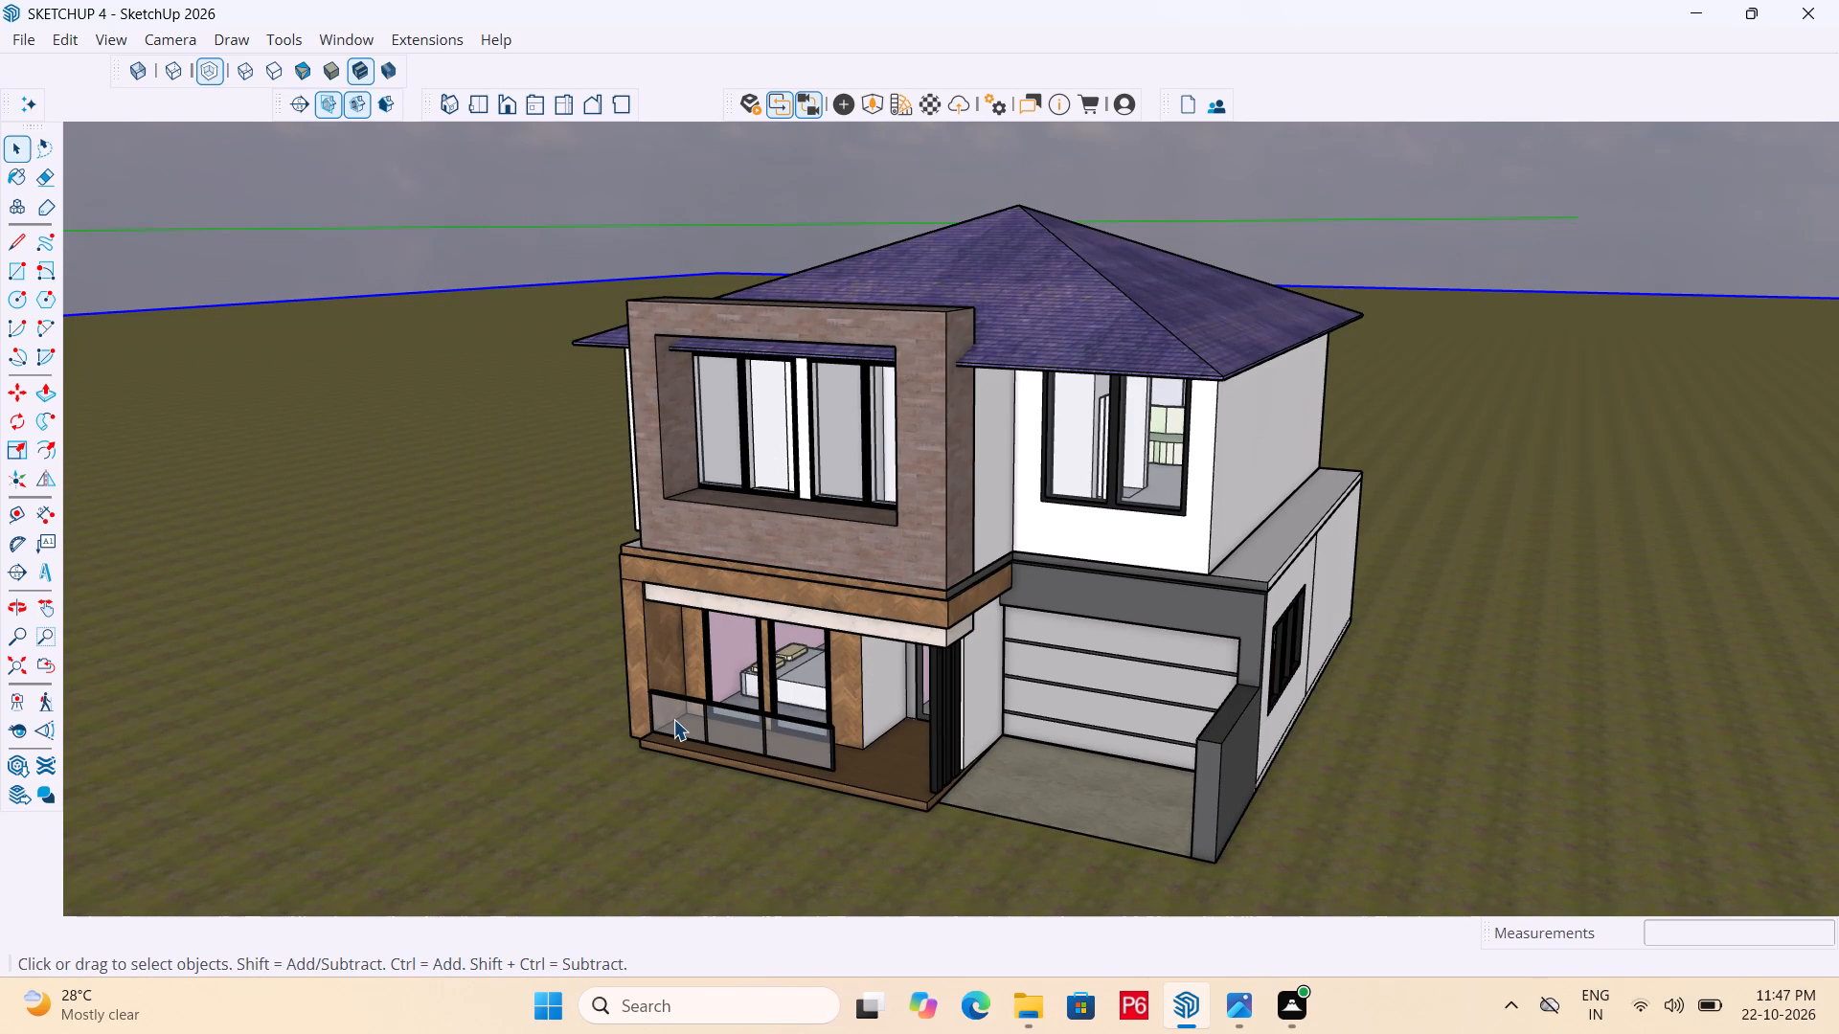
{"action": "key", "text": "ctrl+p"}
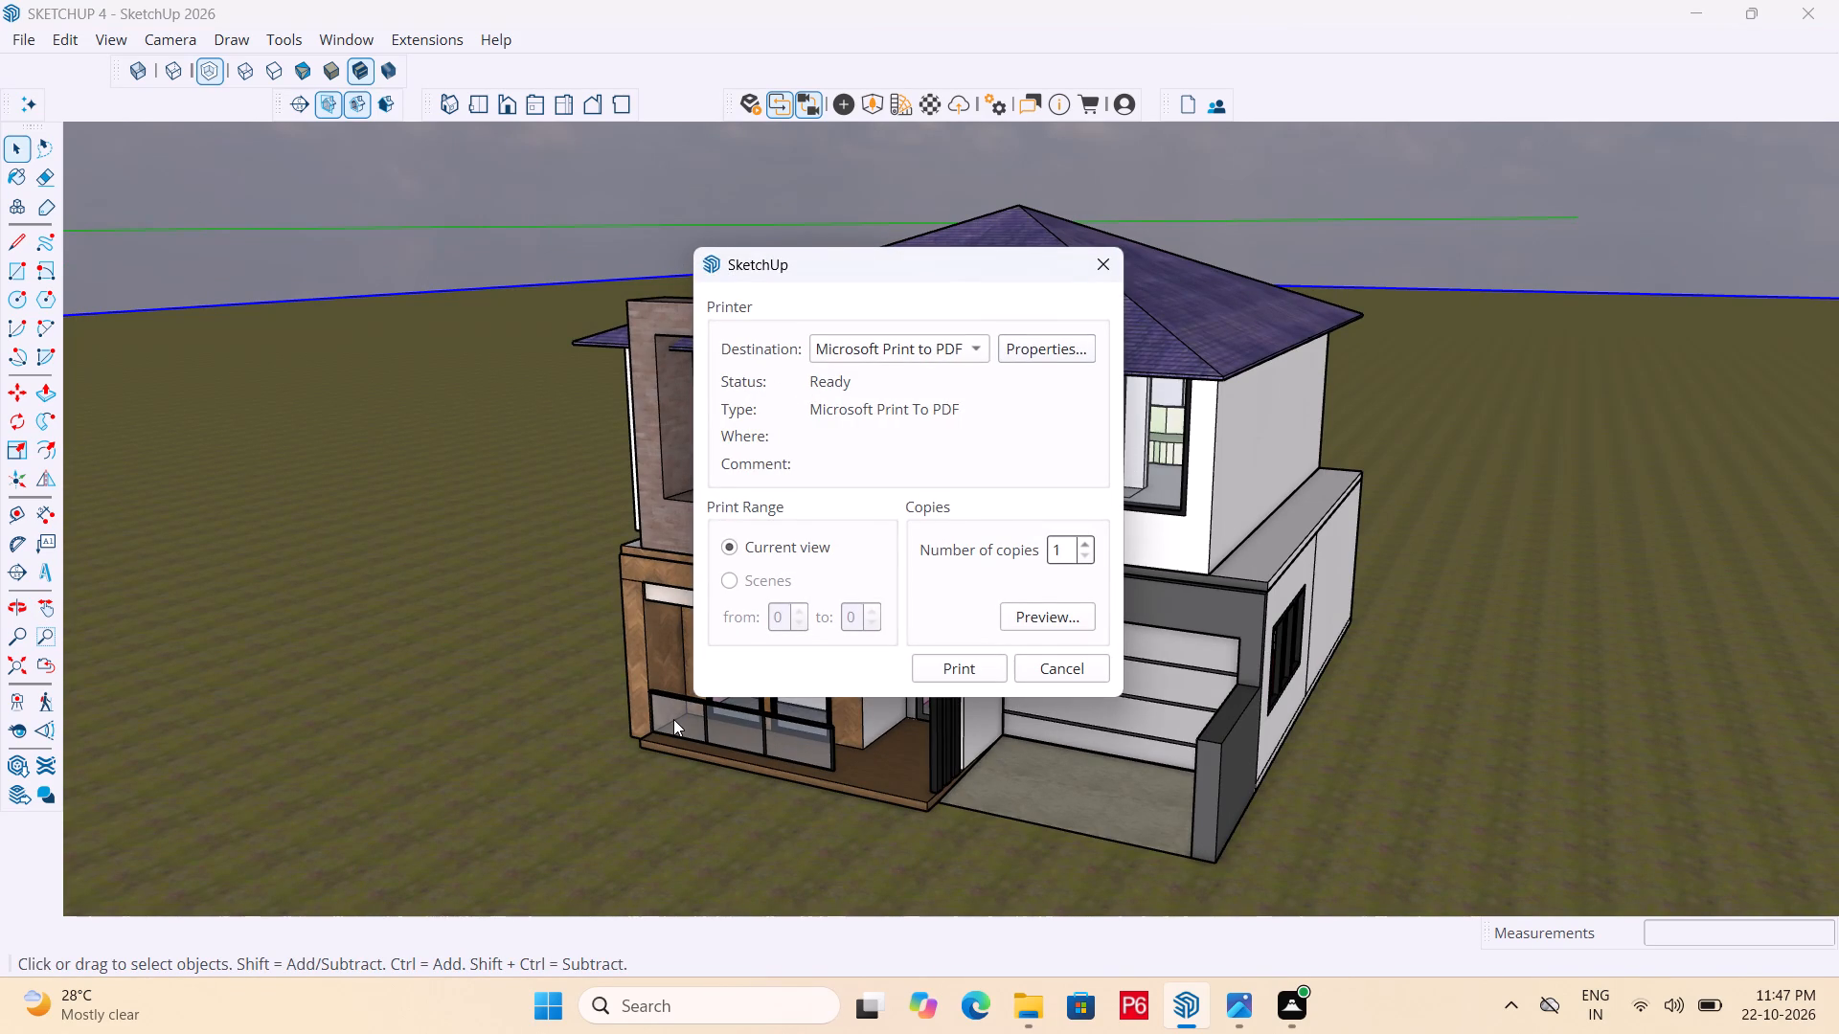
{"action": "left_click", "coordinate": [1028, 614]}
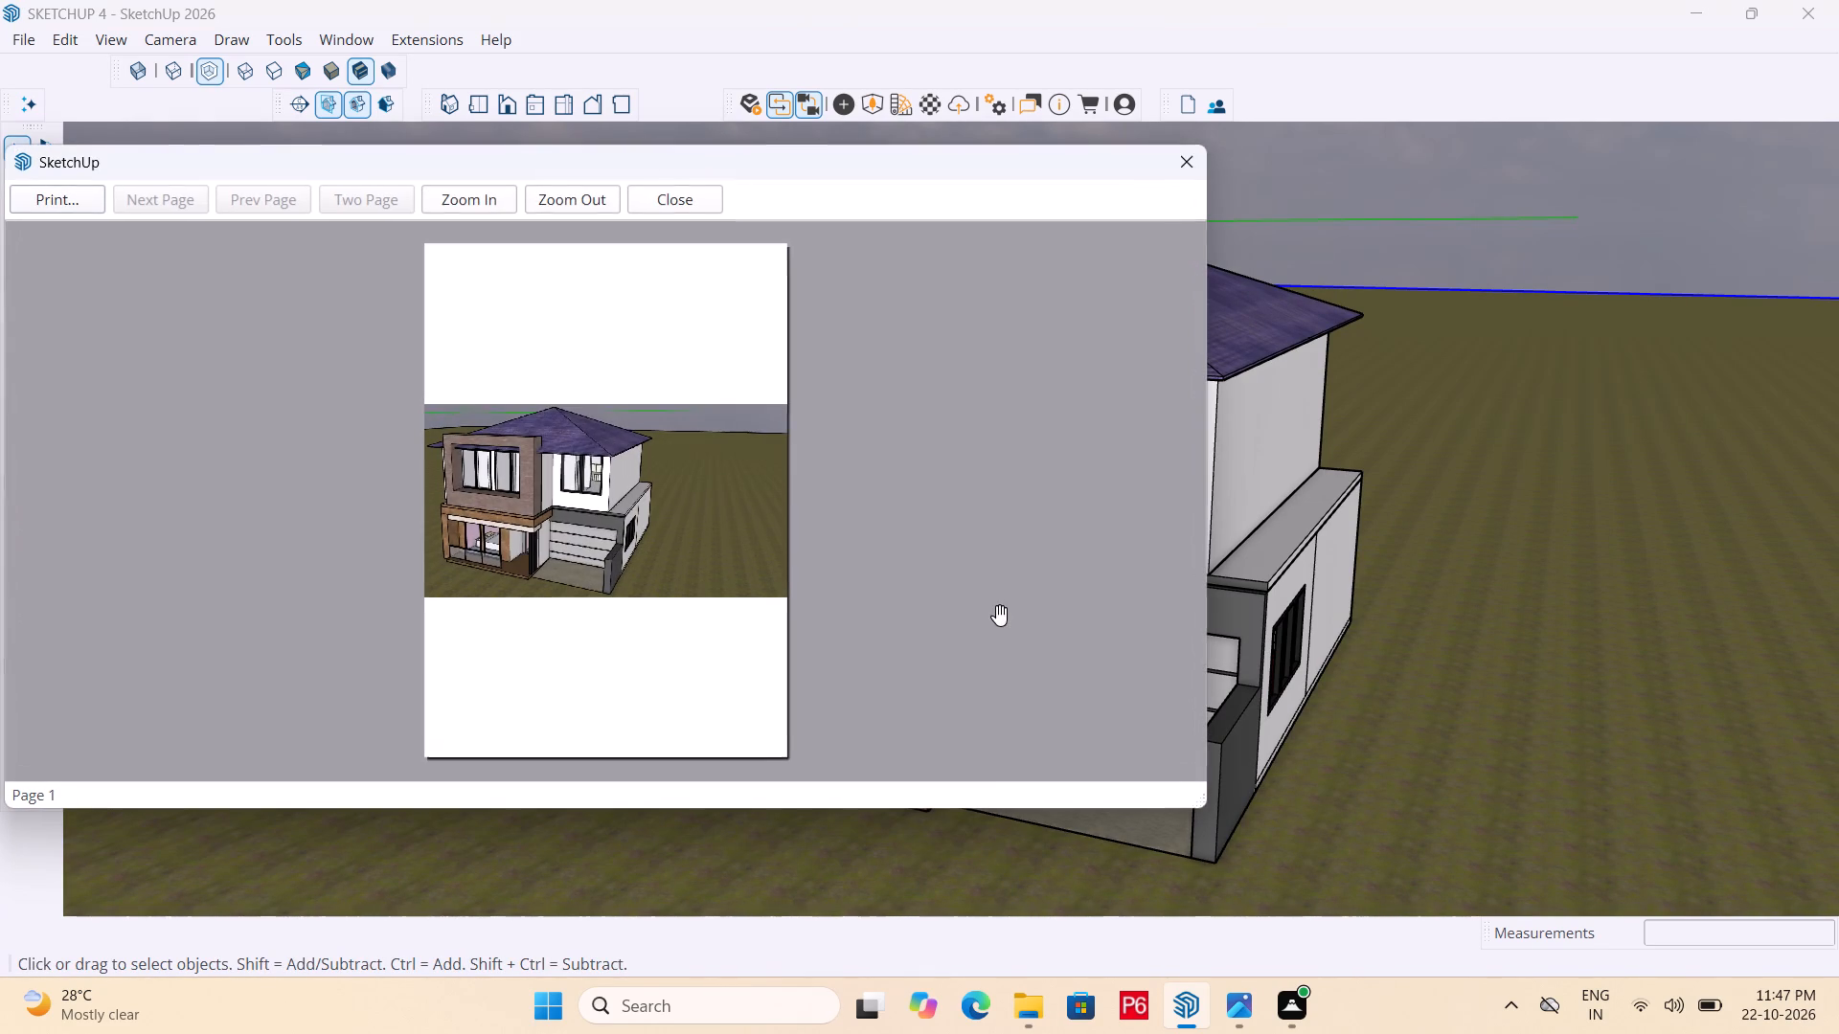
{"action": "triple_click", "coordinate": [445, 199]}
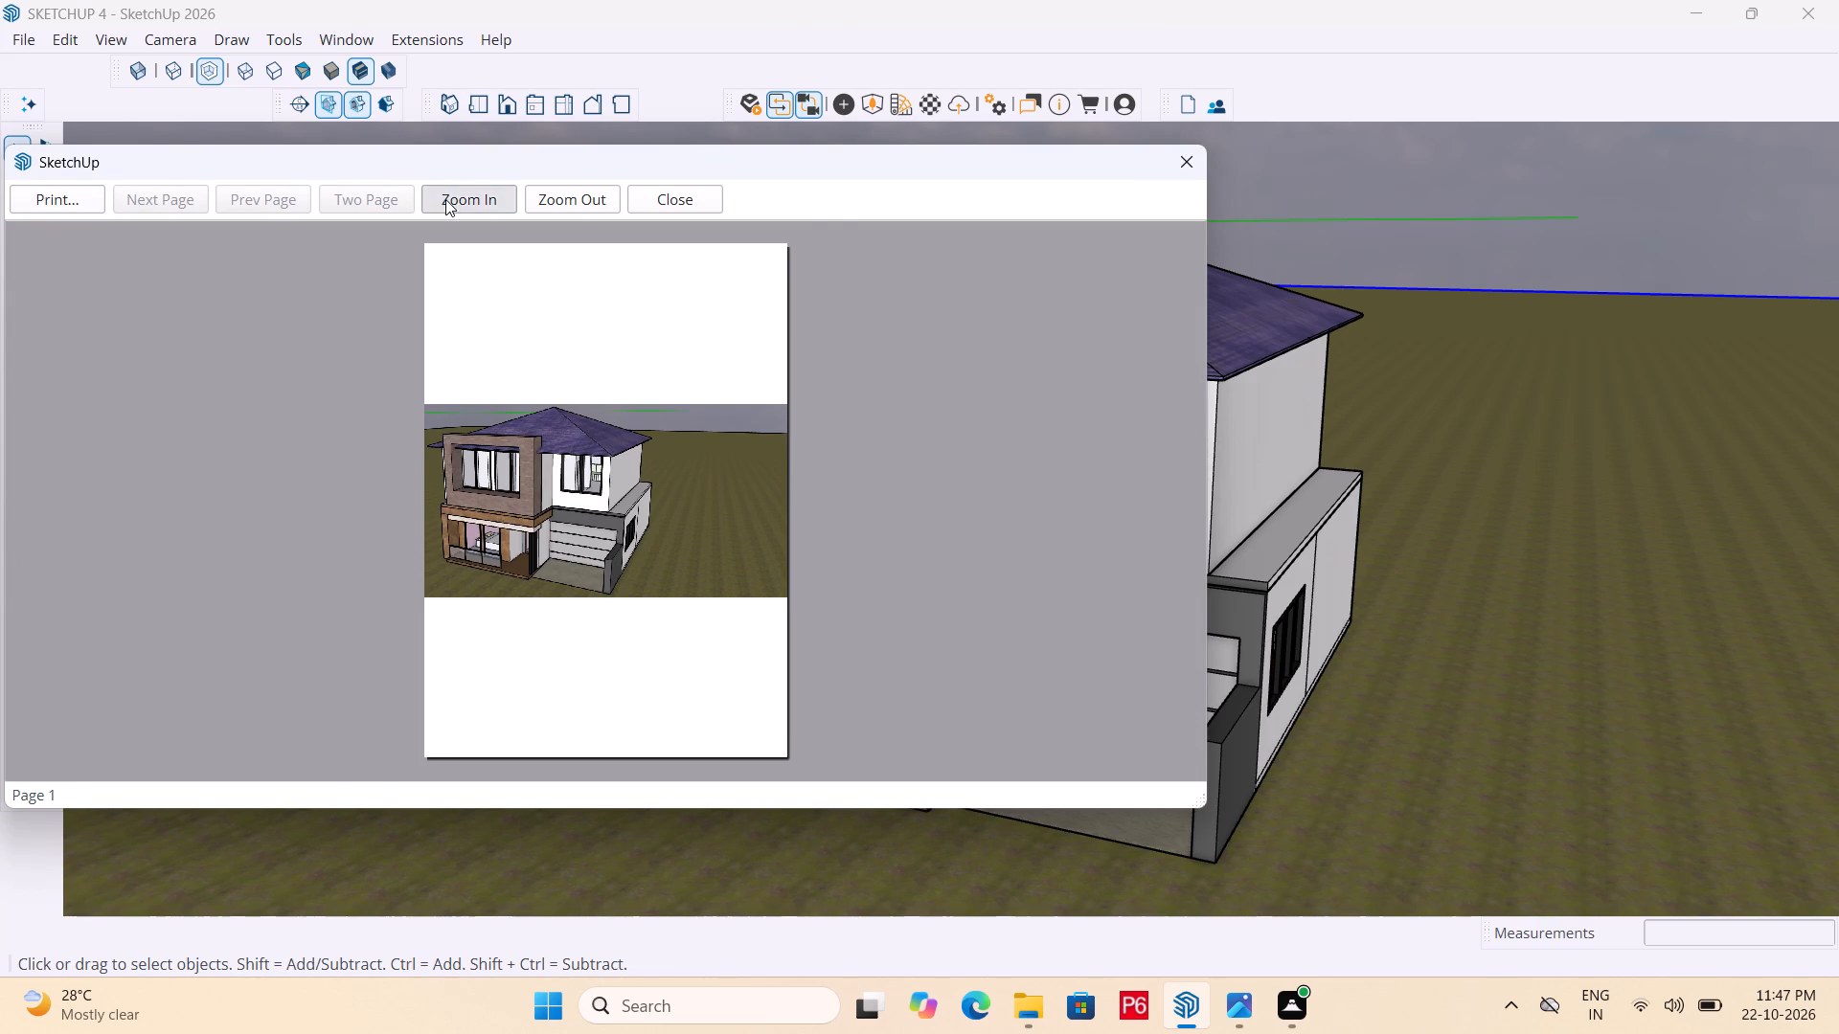
{"action": "triple_click", "coordinate": [445, 199]}
{"action": "triple_click", "coordinate": [445, 199]}
{"action": "left_click", "coordinate": [445, 199]}
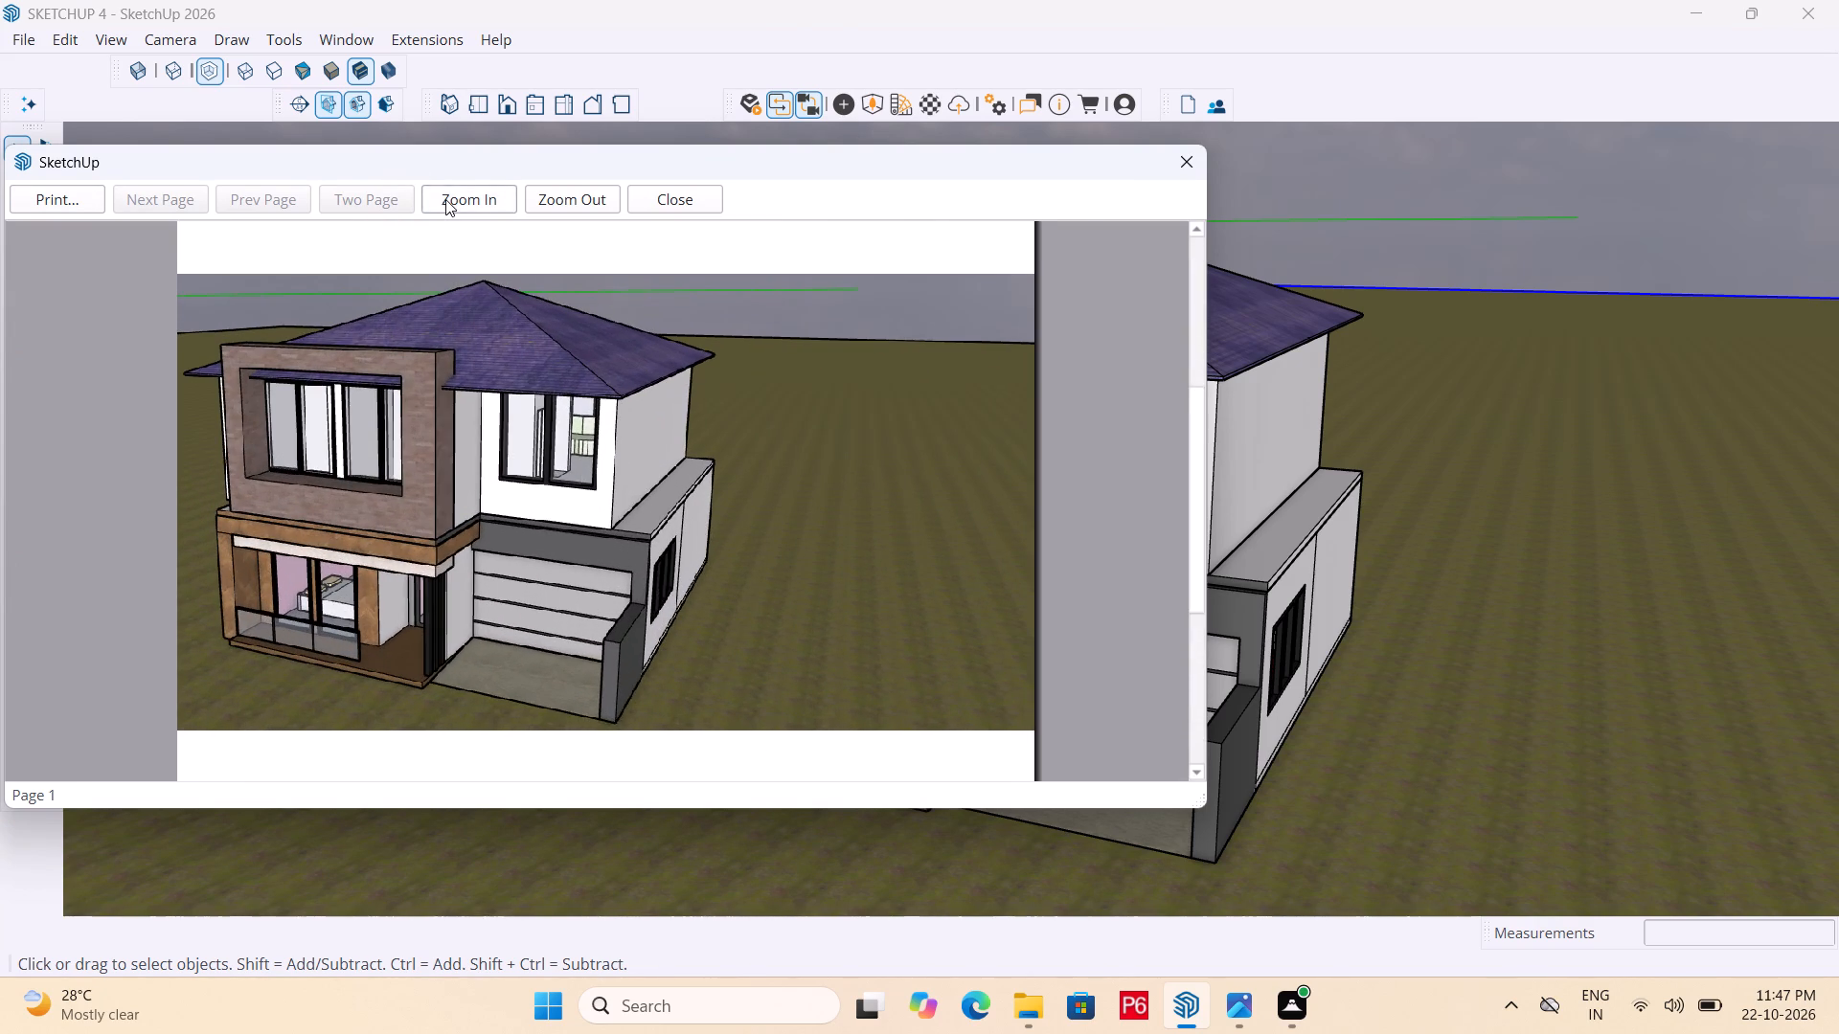
{"action": "left_click", "coordinate": [445, 199]}
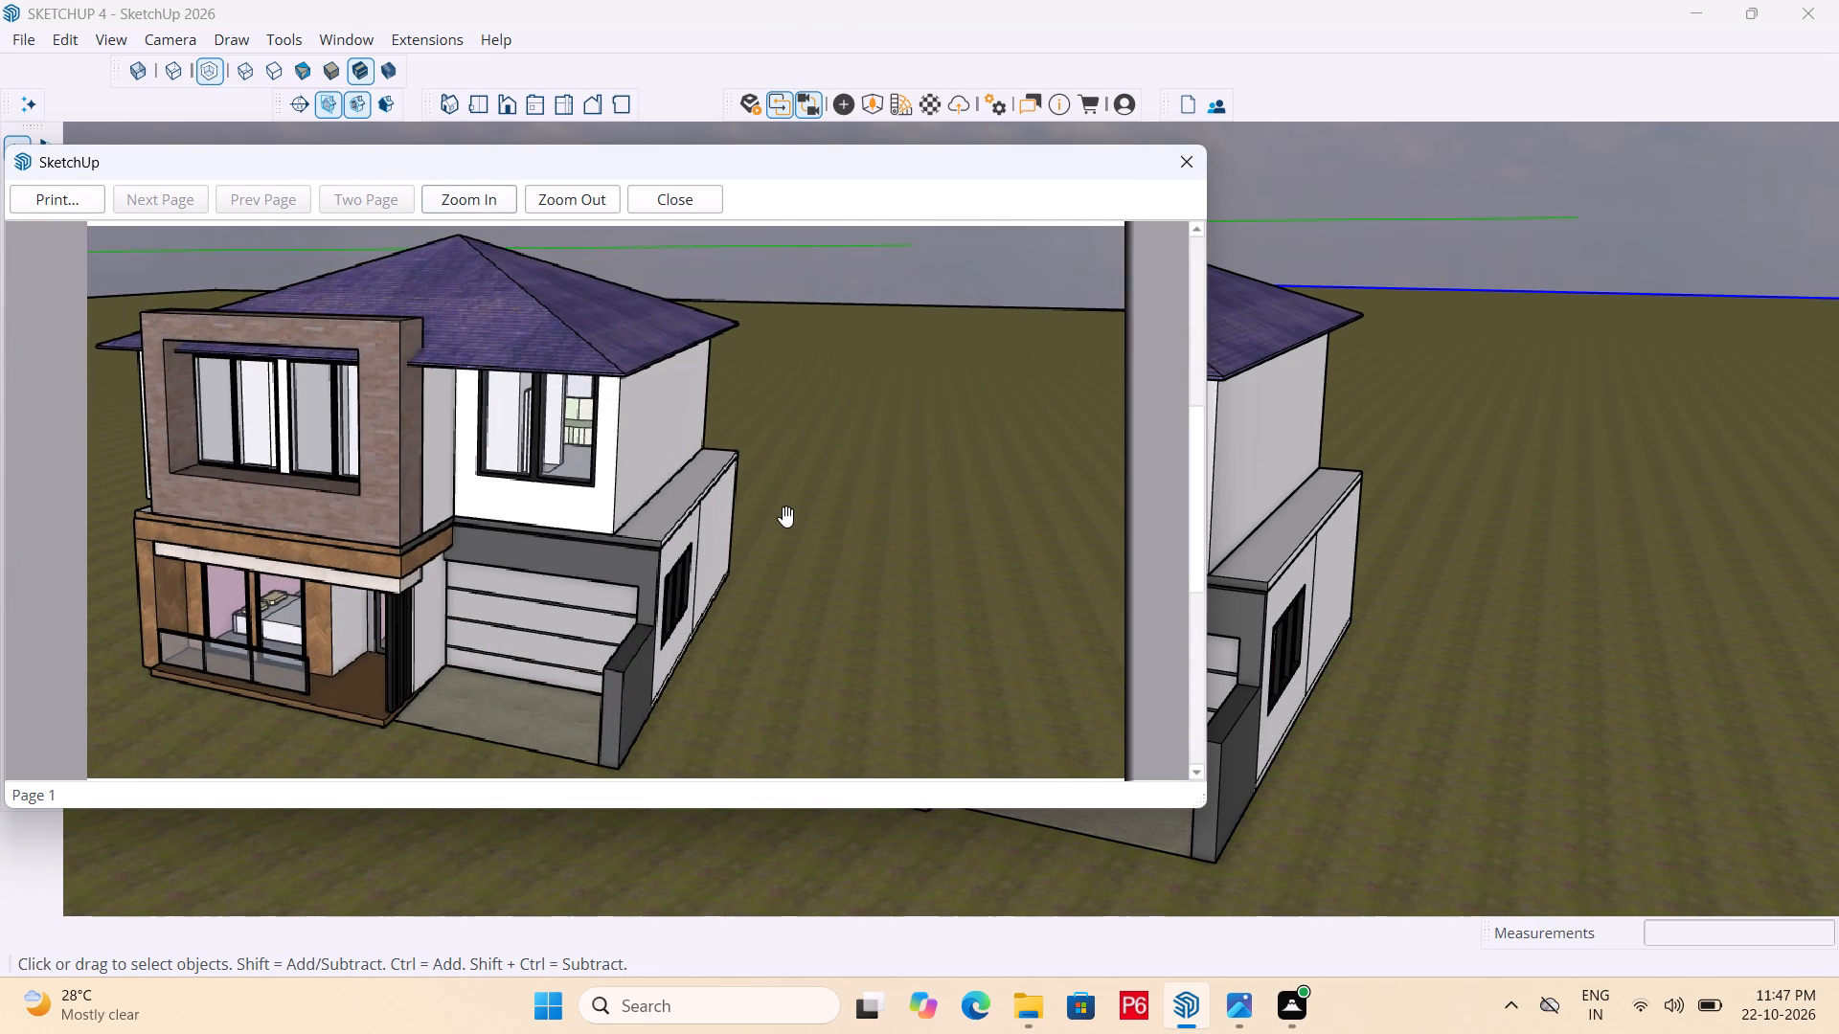
{"action": "left_click", "coordinate": [1179, 172]}
Reframe the raised front view closer on the house and check the enlarged print preview of the current view.
{"action": "scroll", "coordinate": [1406, 499], "scroll_direction": "down", "scroll_amount": 4}
{"action": "scroll", "coordinate": [1174, 517], "scroll_direction": "up", "scroll_amount": 5}
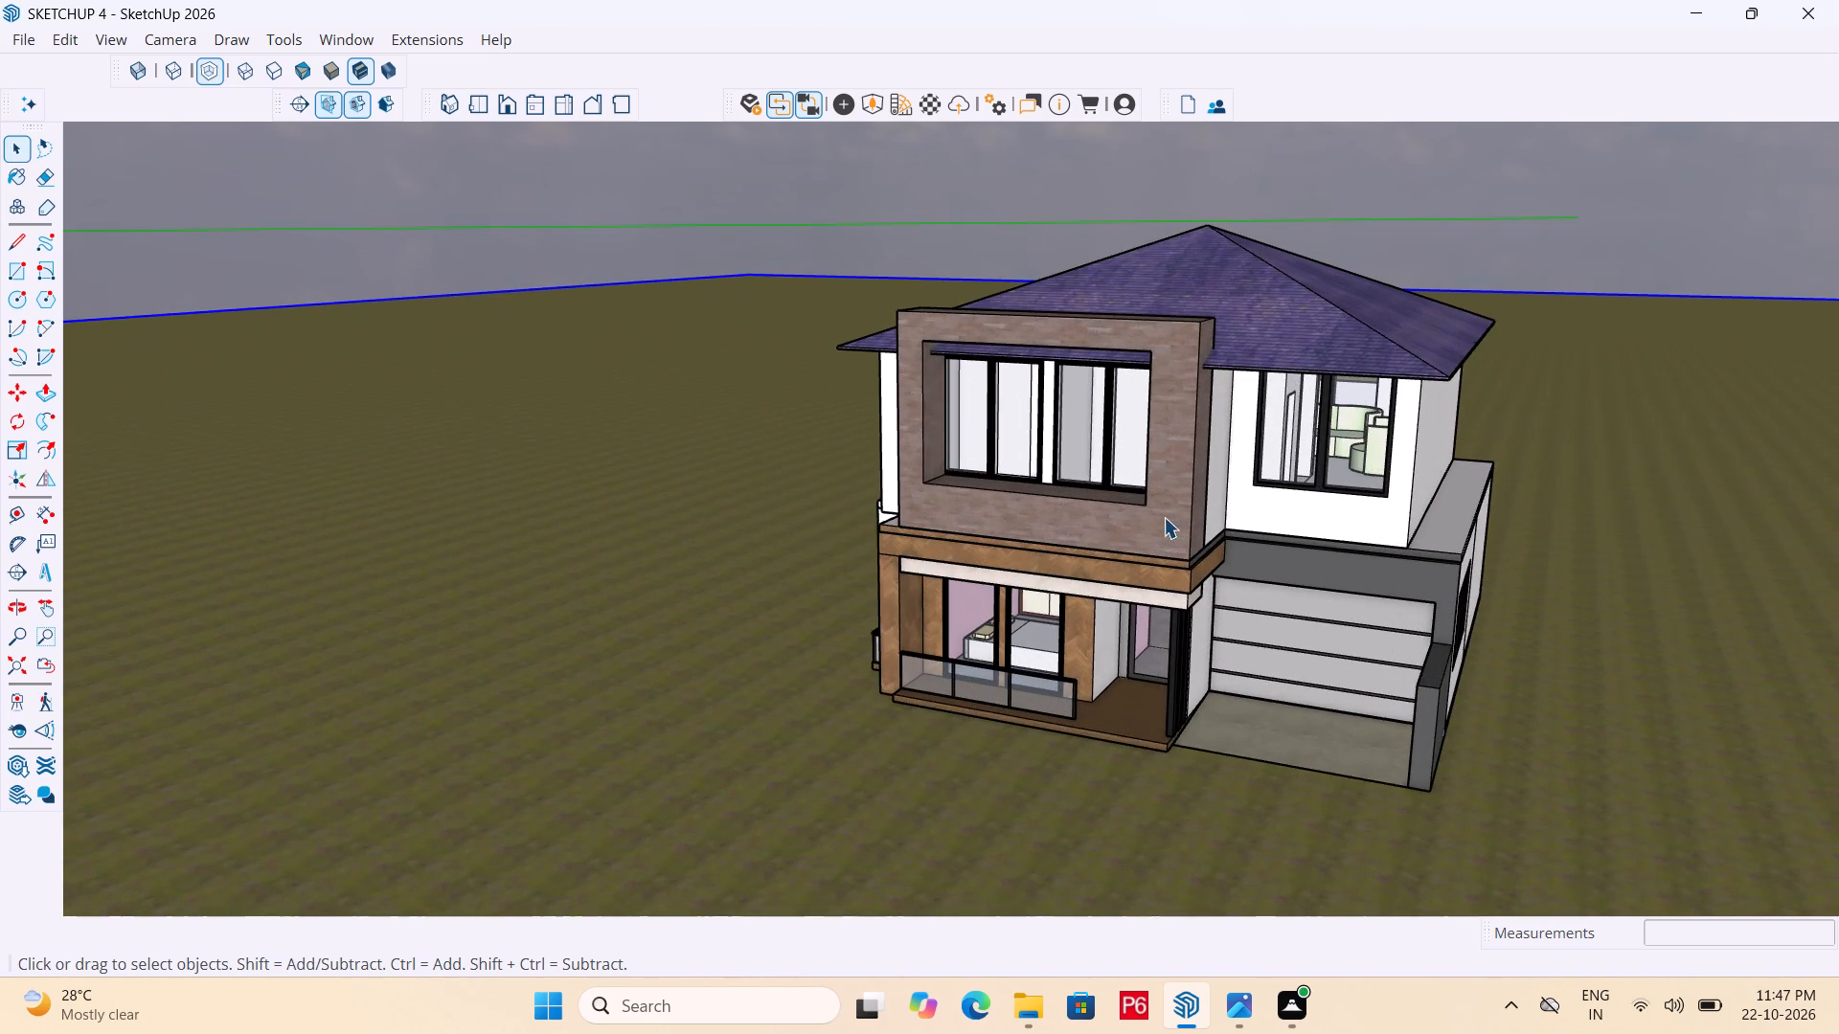
{"action": "scroll", "coordinate": [1314, 521], "scroll_direction": "up", "scroll_amount": 2}
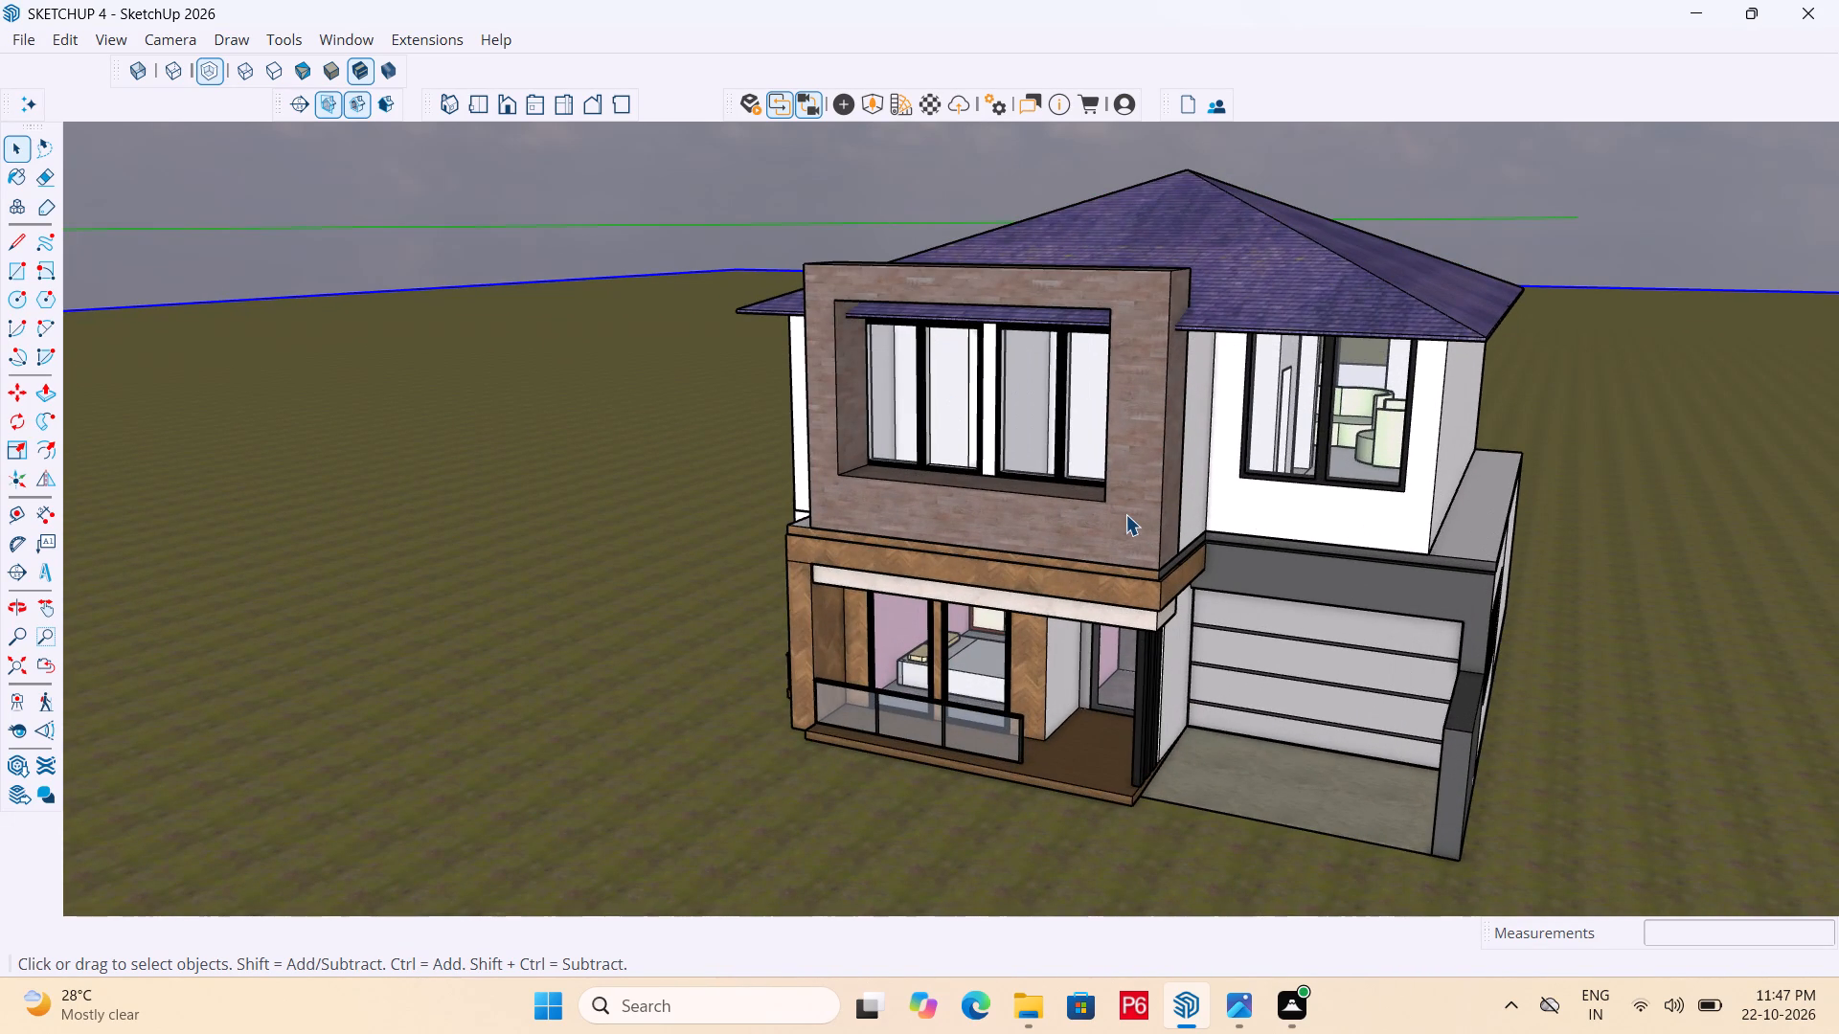
{"action": "key", "text": "ctrl+p"}
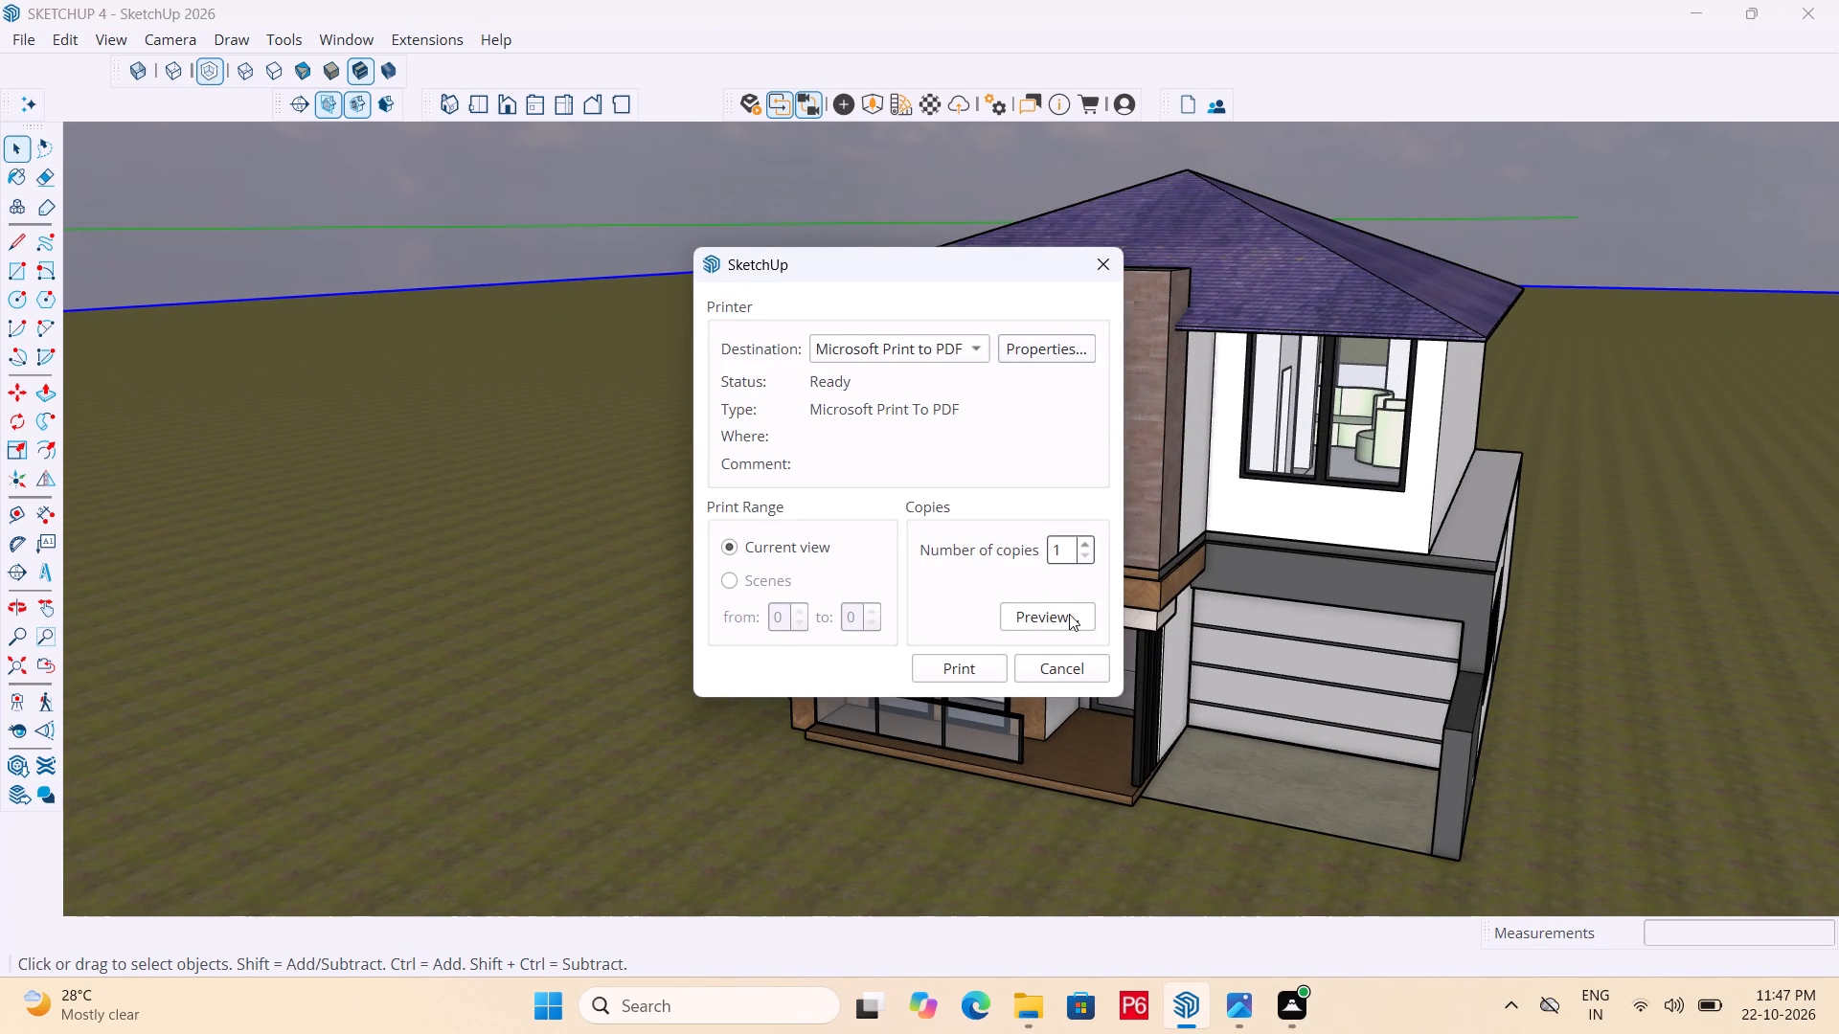
{"action": "left_click", "coordinate": [1019, 628]}
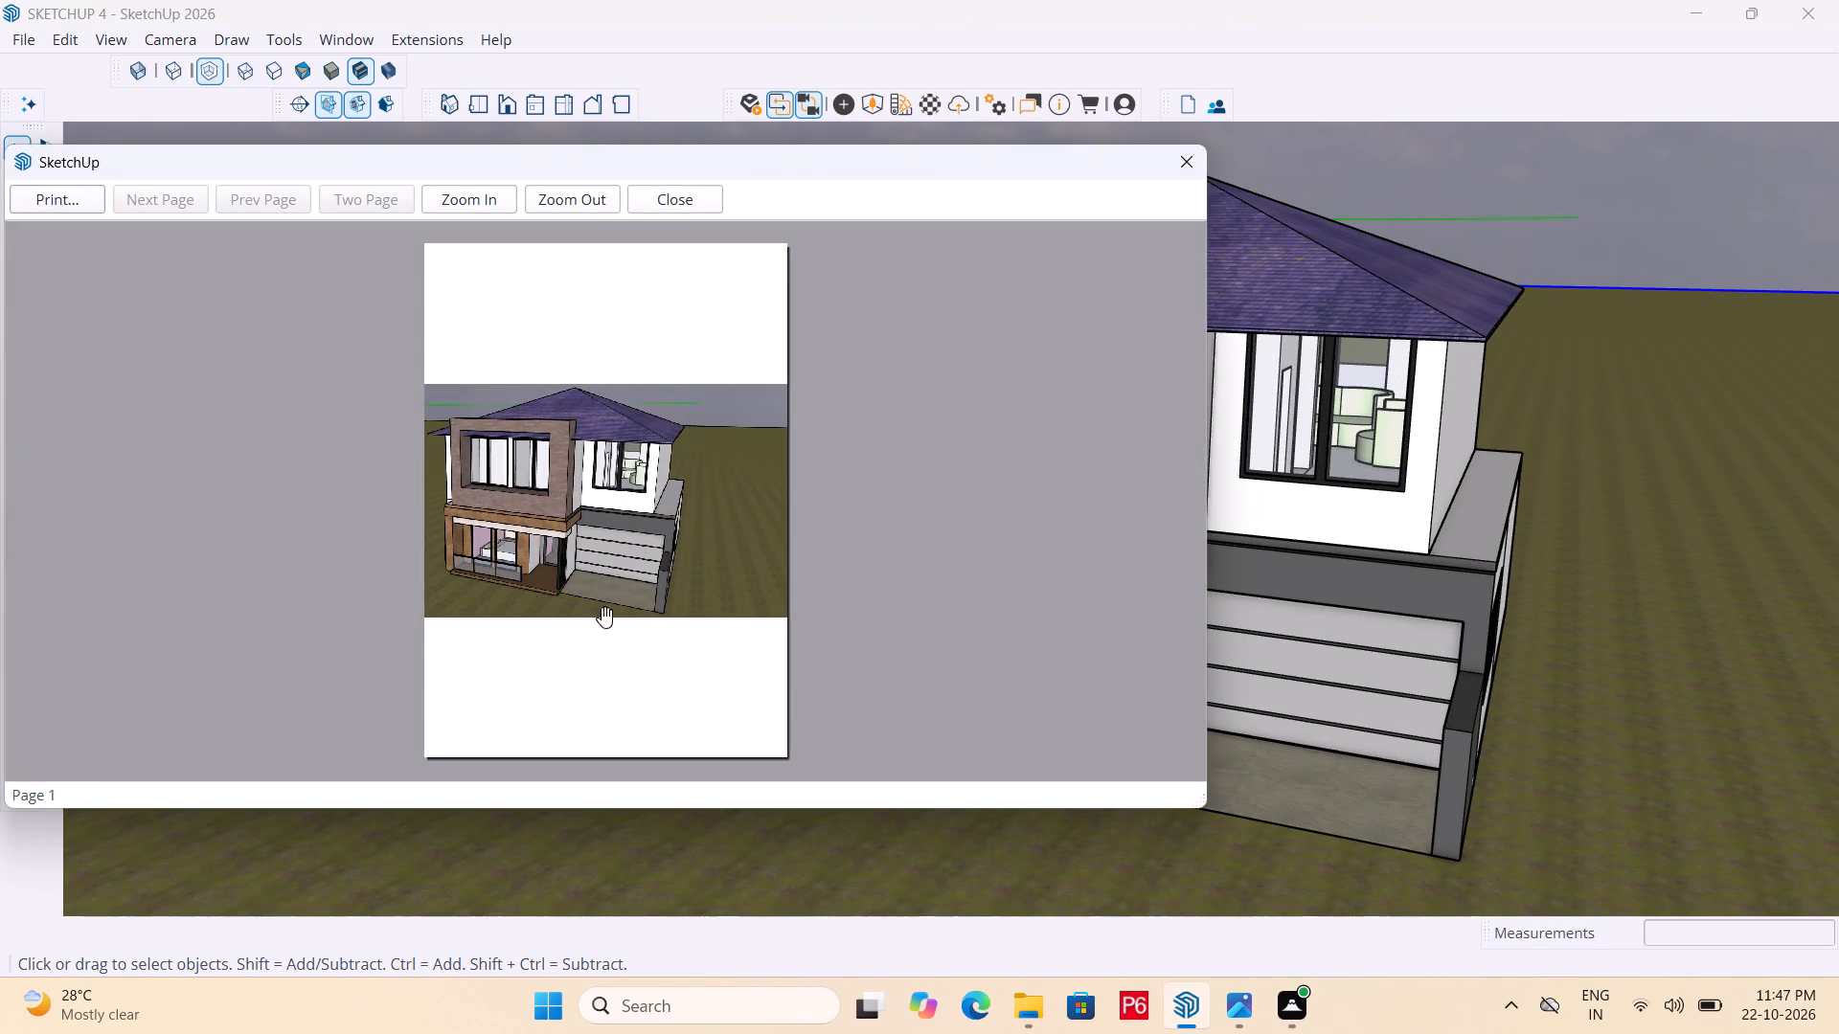
{"action": "triple_click", "coordinate": [457, 203]}
{"action": "triple_click", "coordinate": [457, 203]}
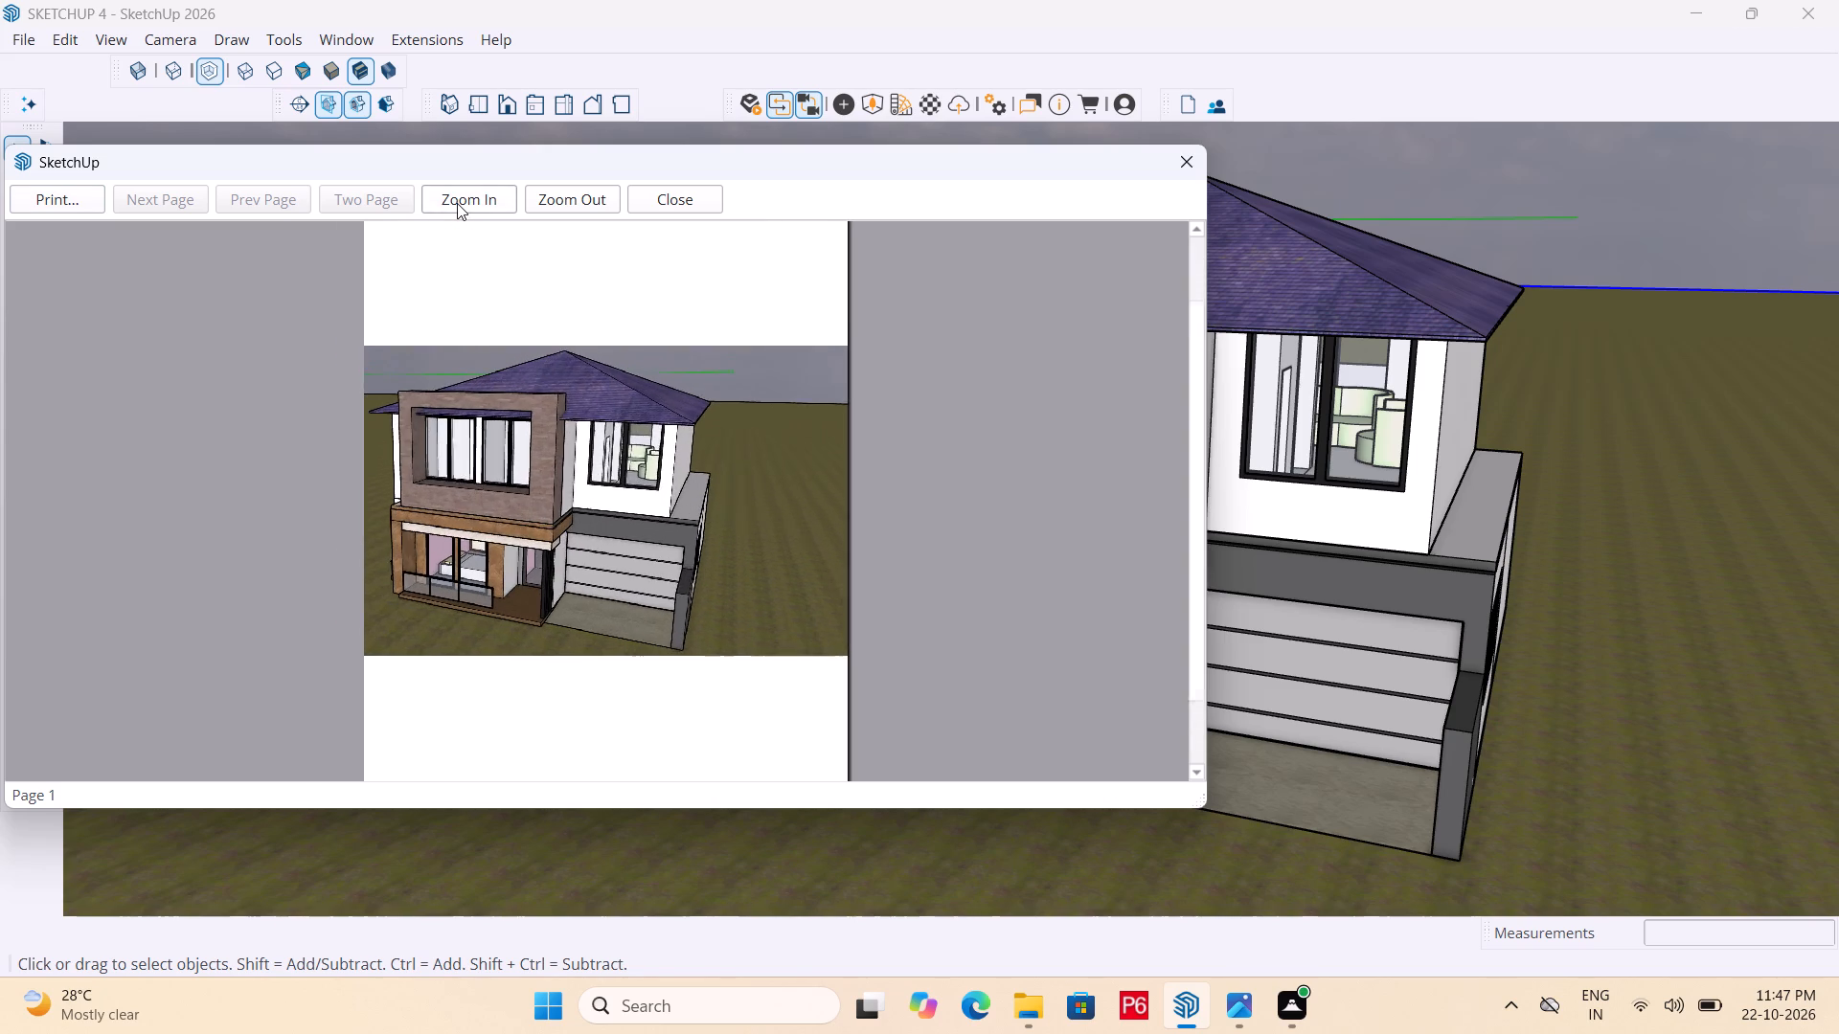
{"action": "double_click", "coordinate": [457, 203]}
{"action": "left_click", "coordinate": [457, 203]}
{"action": "left_click", "coordinate": [457, 203]}
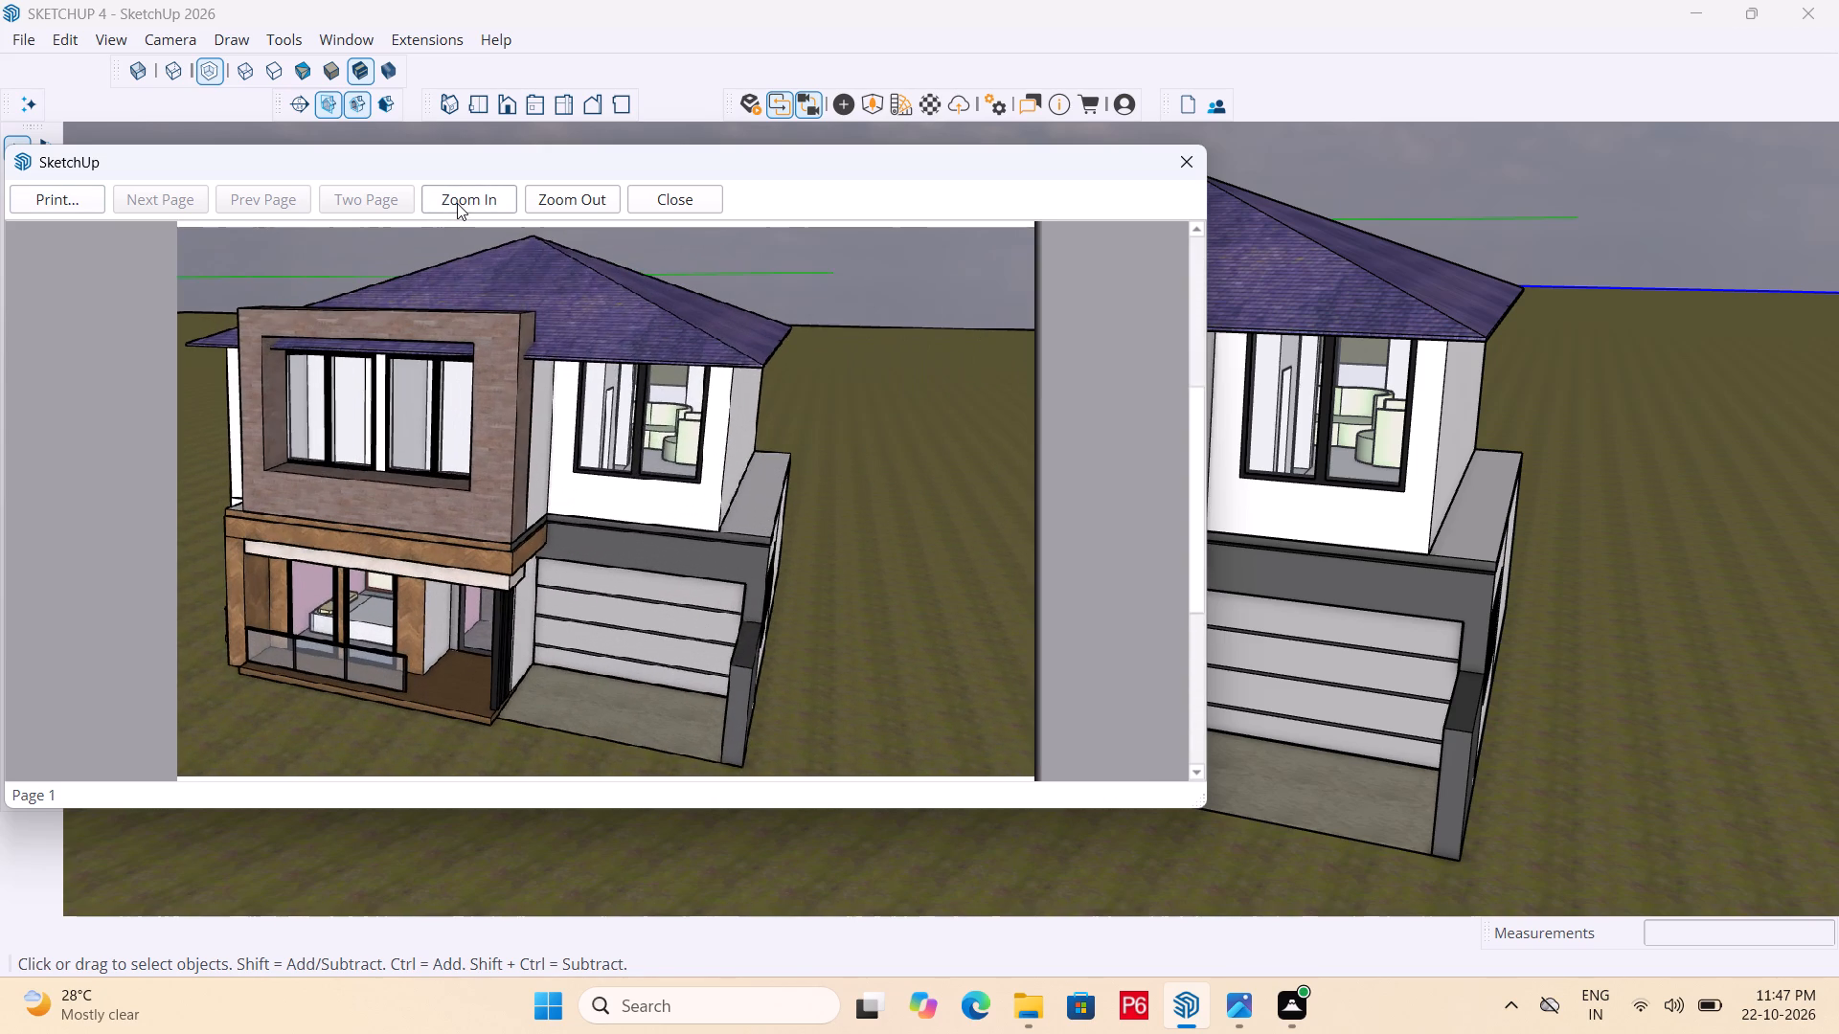
{"action": "left_click", "coordinate": [545, 210]}
Print the previewed raised front-corner view to PDF, saving it in the Desktop cad folder as SKETCHUP 4 F PDF.
{"action": "left_click", "coordinate": [83, 197]}
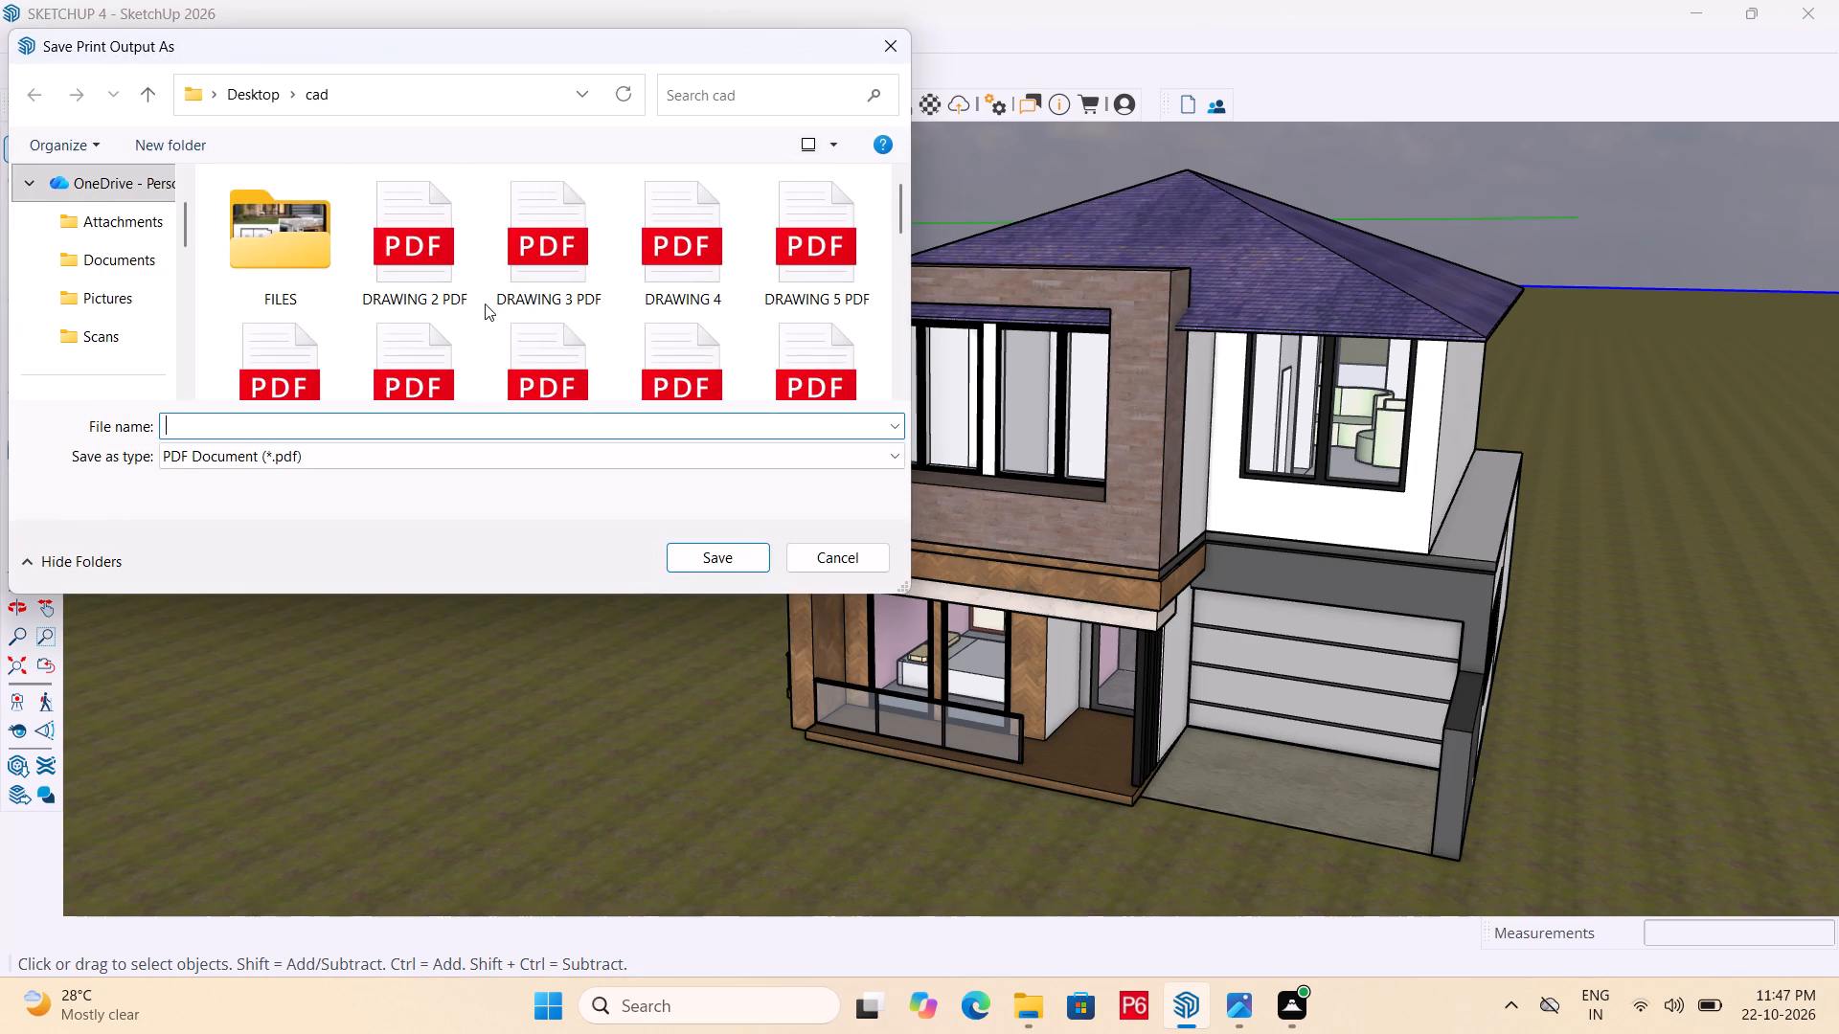
{"action": "scroll", "coordinate": [145, 300], "scroll_direction": "down", "scroll_amount": 5}
{"action": "scroll", "coordinate": [107, 295], "scroll_direction": "up", "scroll_amount": 1}
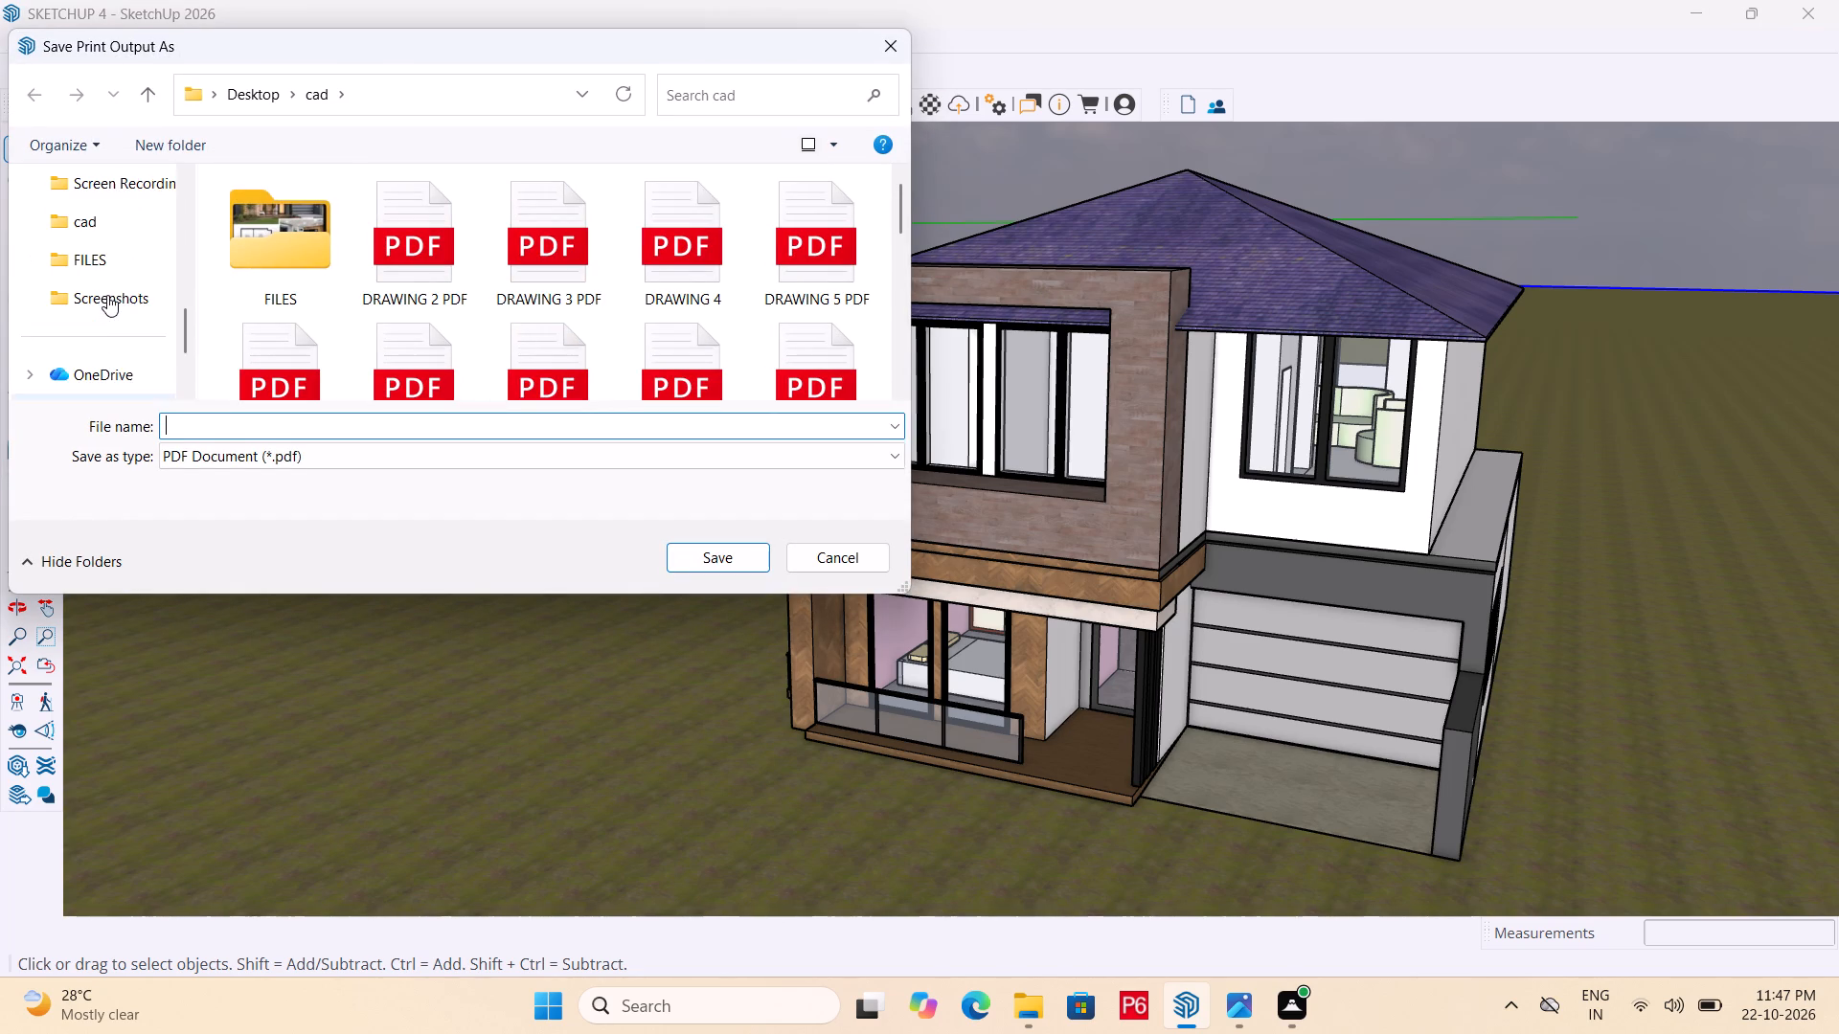
{"action": "scroll", "coordinate": [107, 295], "scroll_direction": "up", "scroll_amount": 1}
{"action": "left_click", "coordinate": [102, 340]}
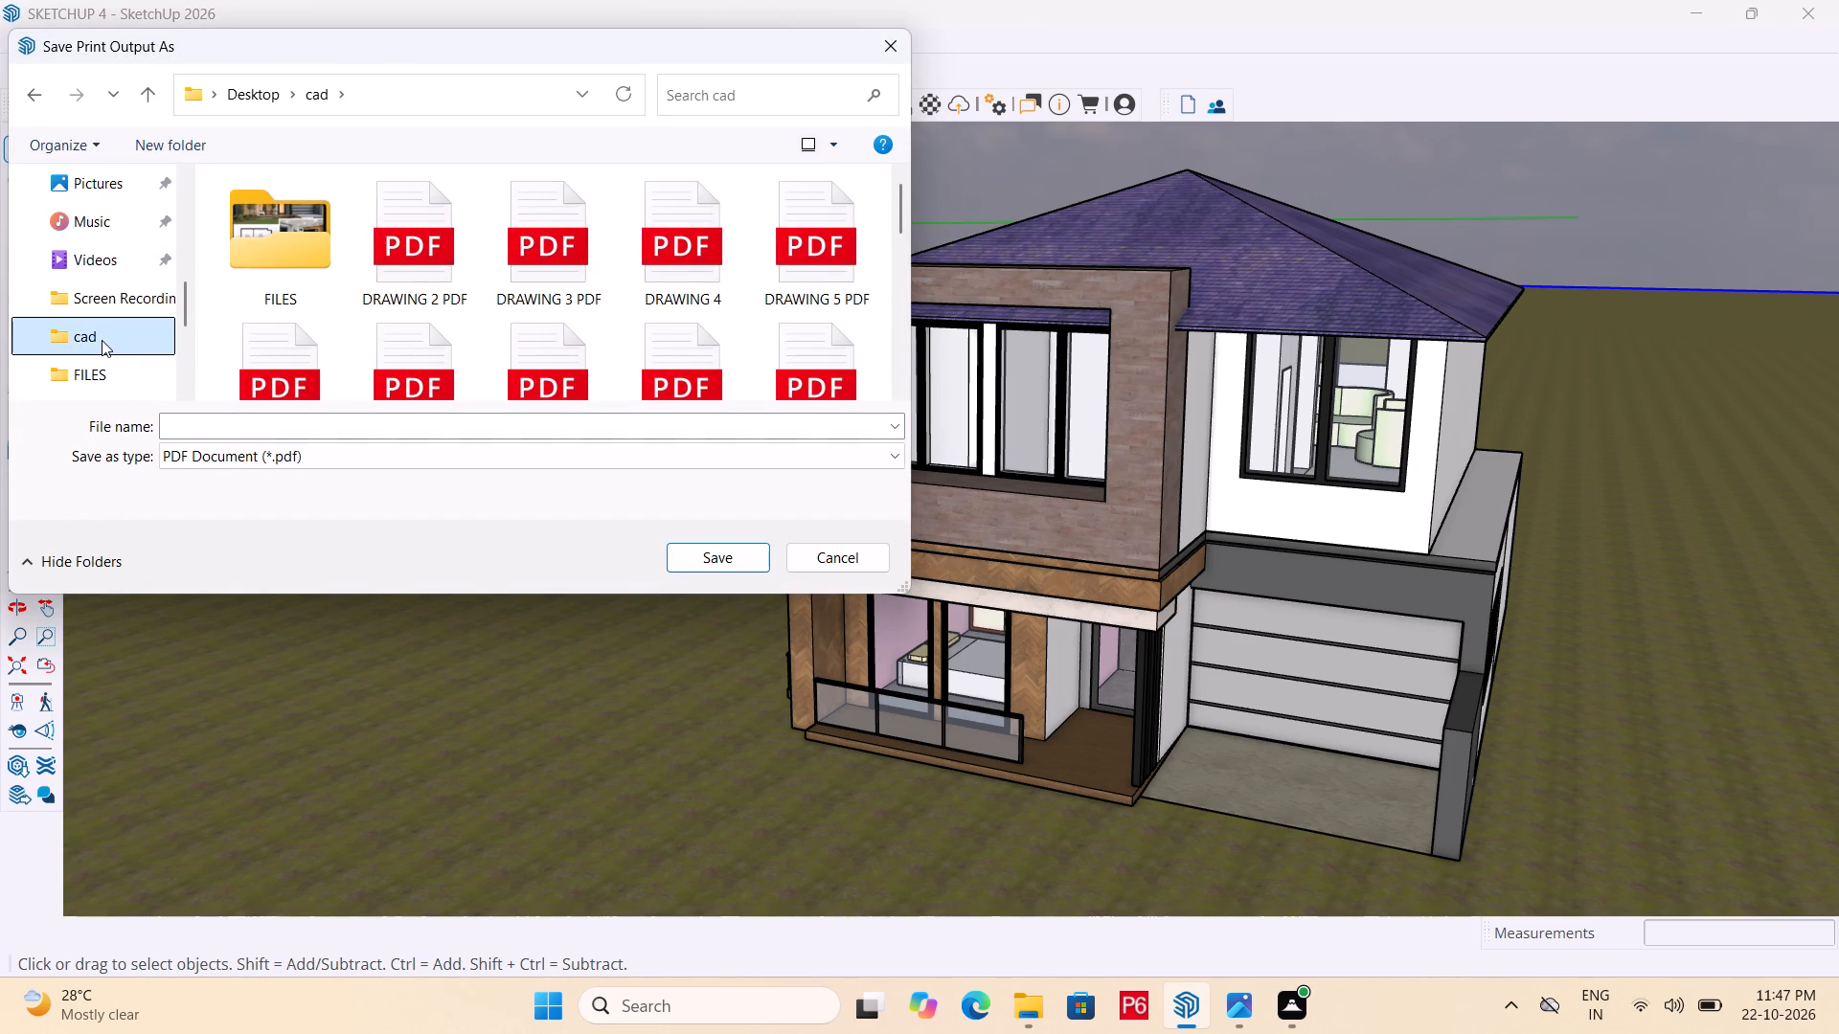
{"action": "triple_click", "coordinate": [102, 339]}
{"action": "double_click", "coordinate": [116, 337]}
{"action": "scroll", "coordinate": [374, 314], "scroll_direction": "down", "scroll_amount": 2}
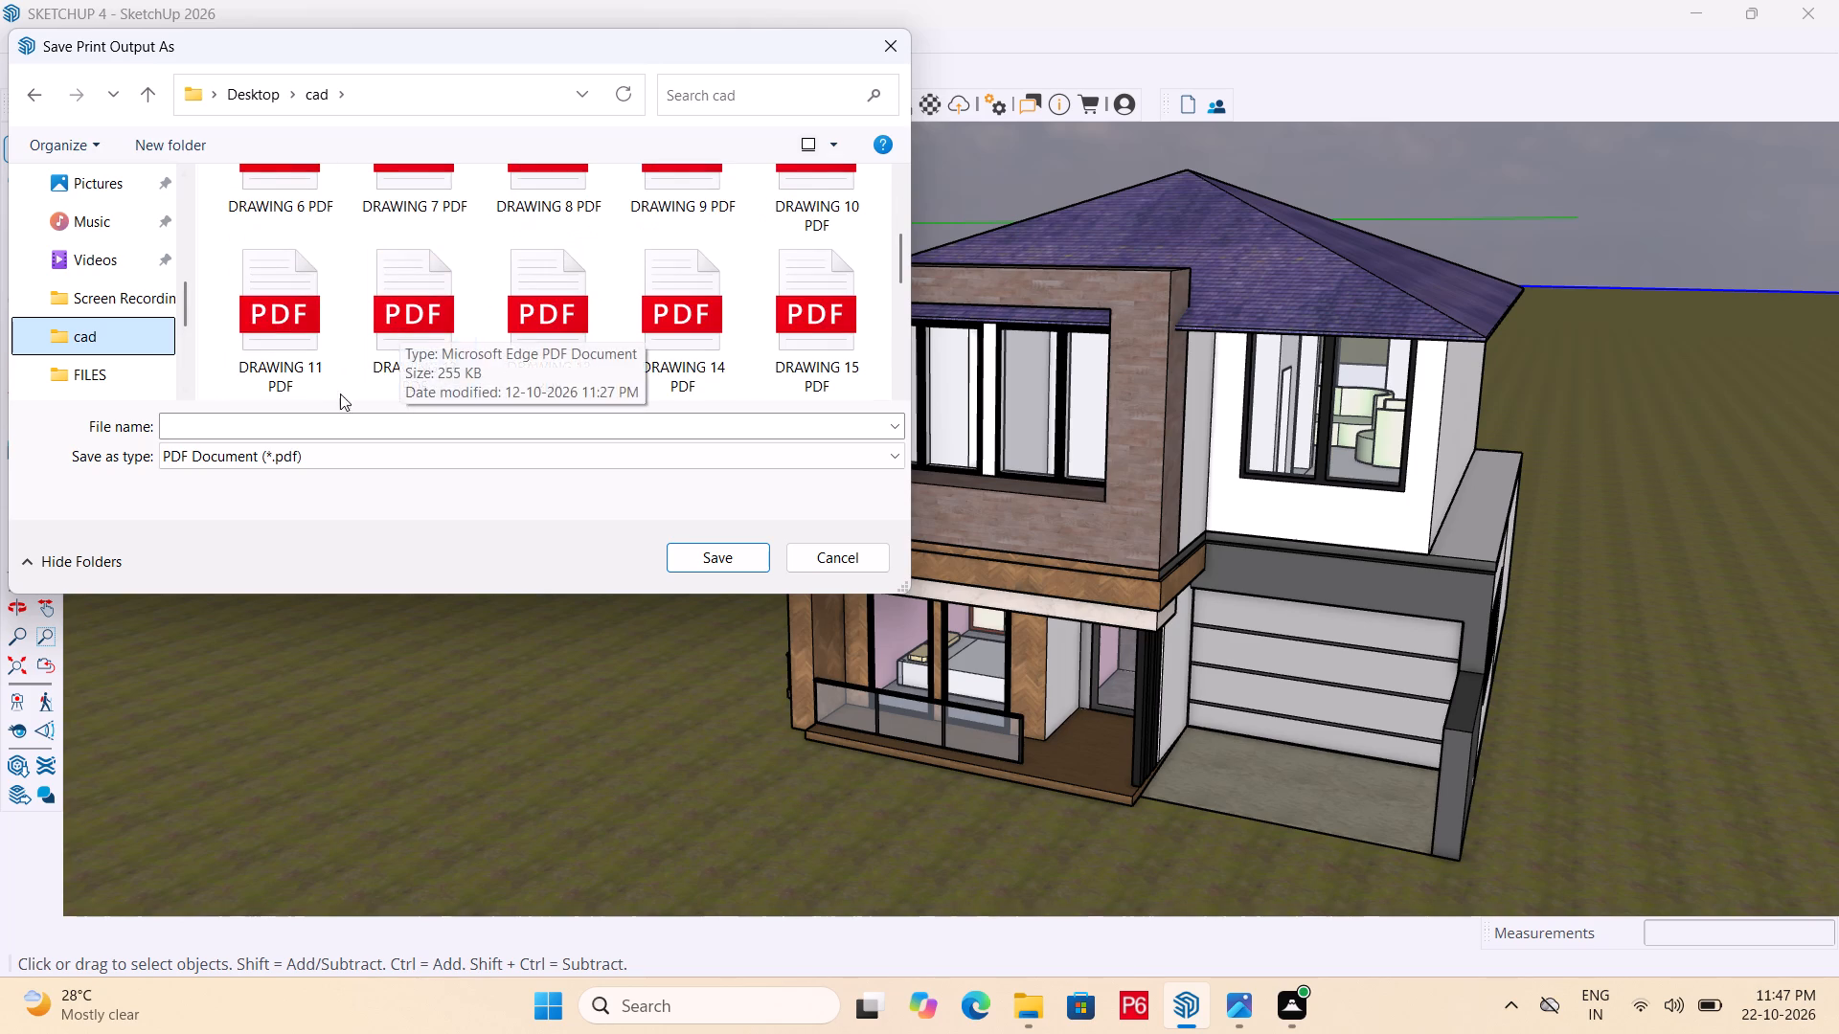
{"action": "left_click", "coordinate": [325, 423]}
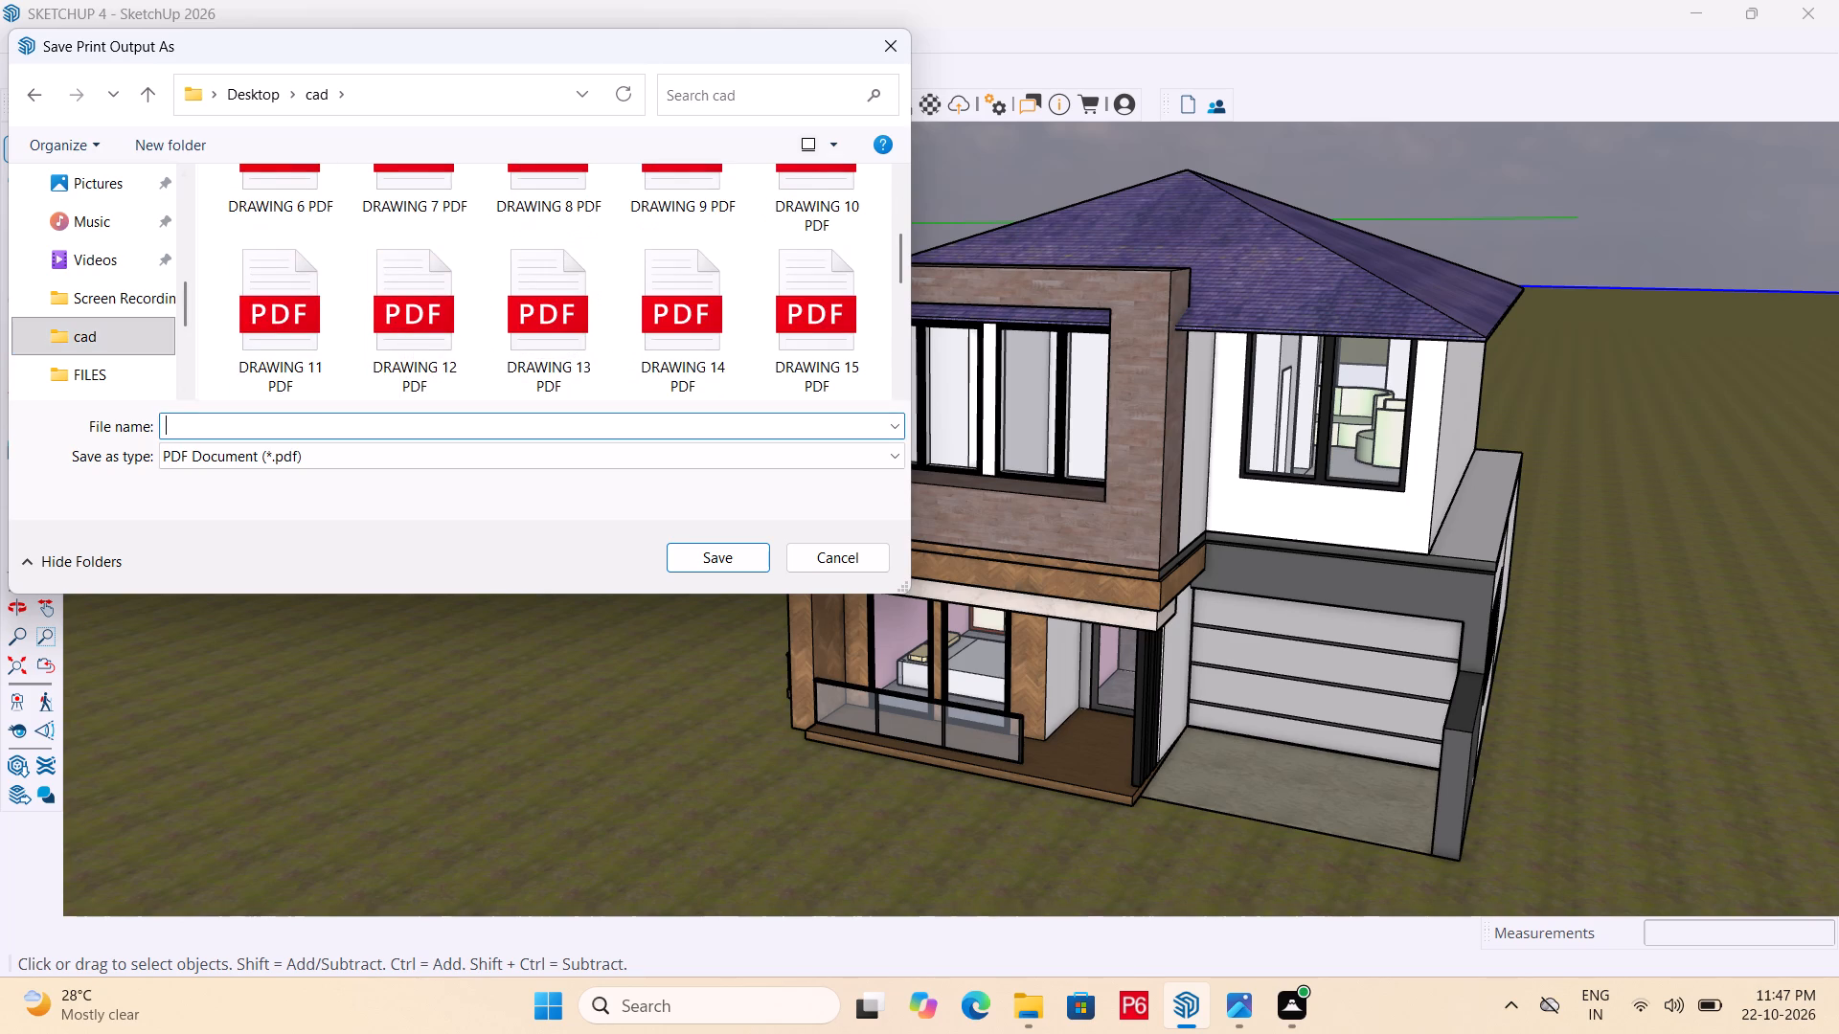
{"action": "type", "text": "sket"}
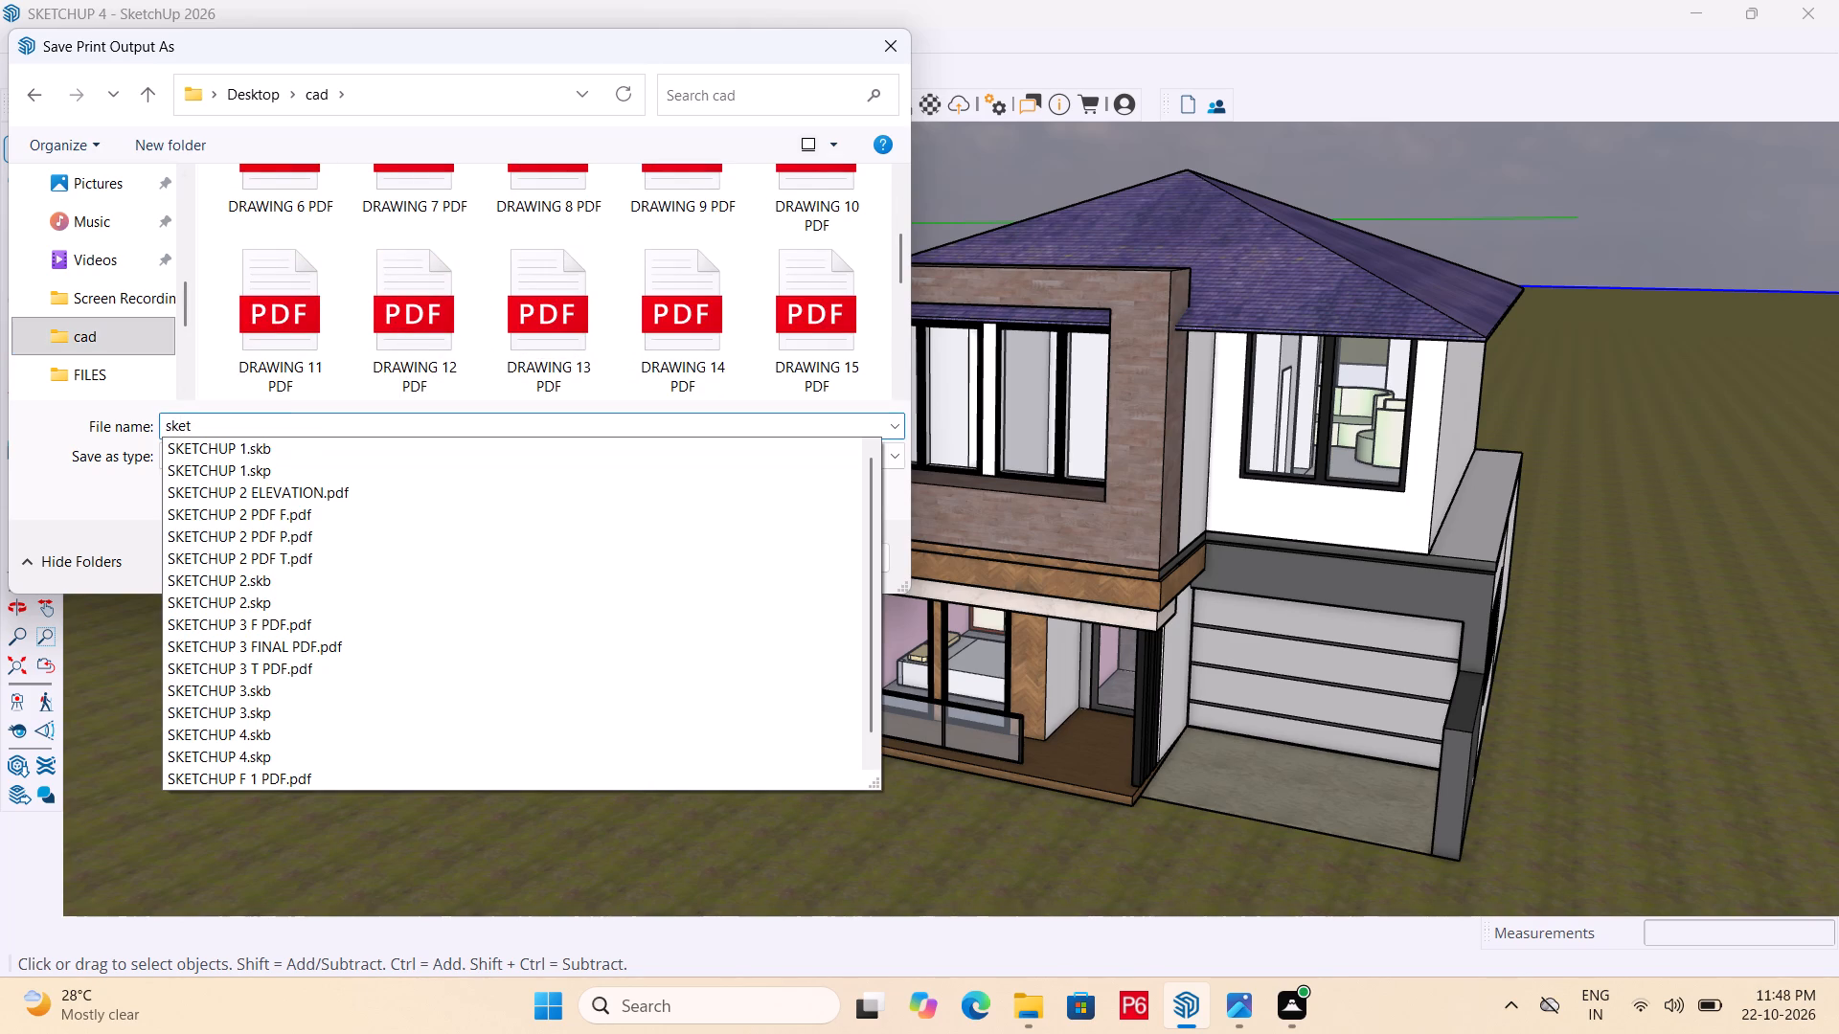
{"action": "type", "text": "chup"}
{"action": "type", "text": "SKR"}
{"action": "key", "text": "BackSpace"}
{"action": "key", "text": "e"}
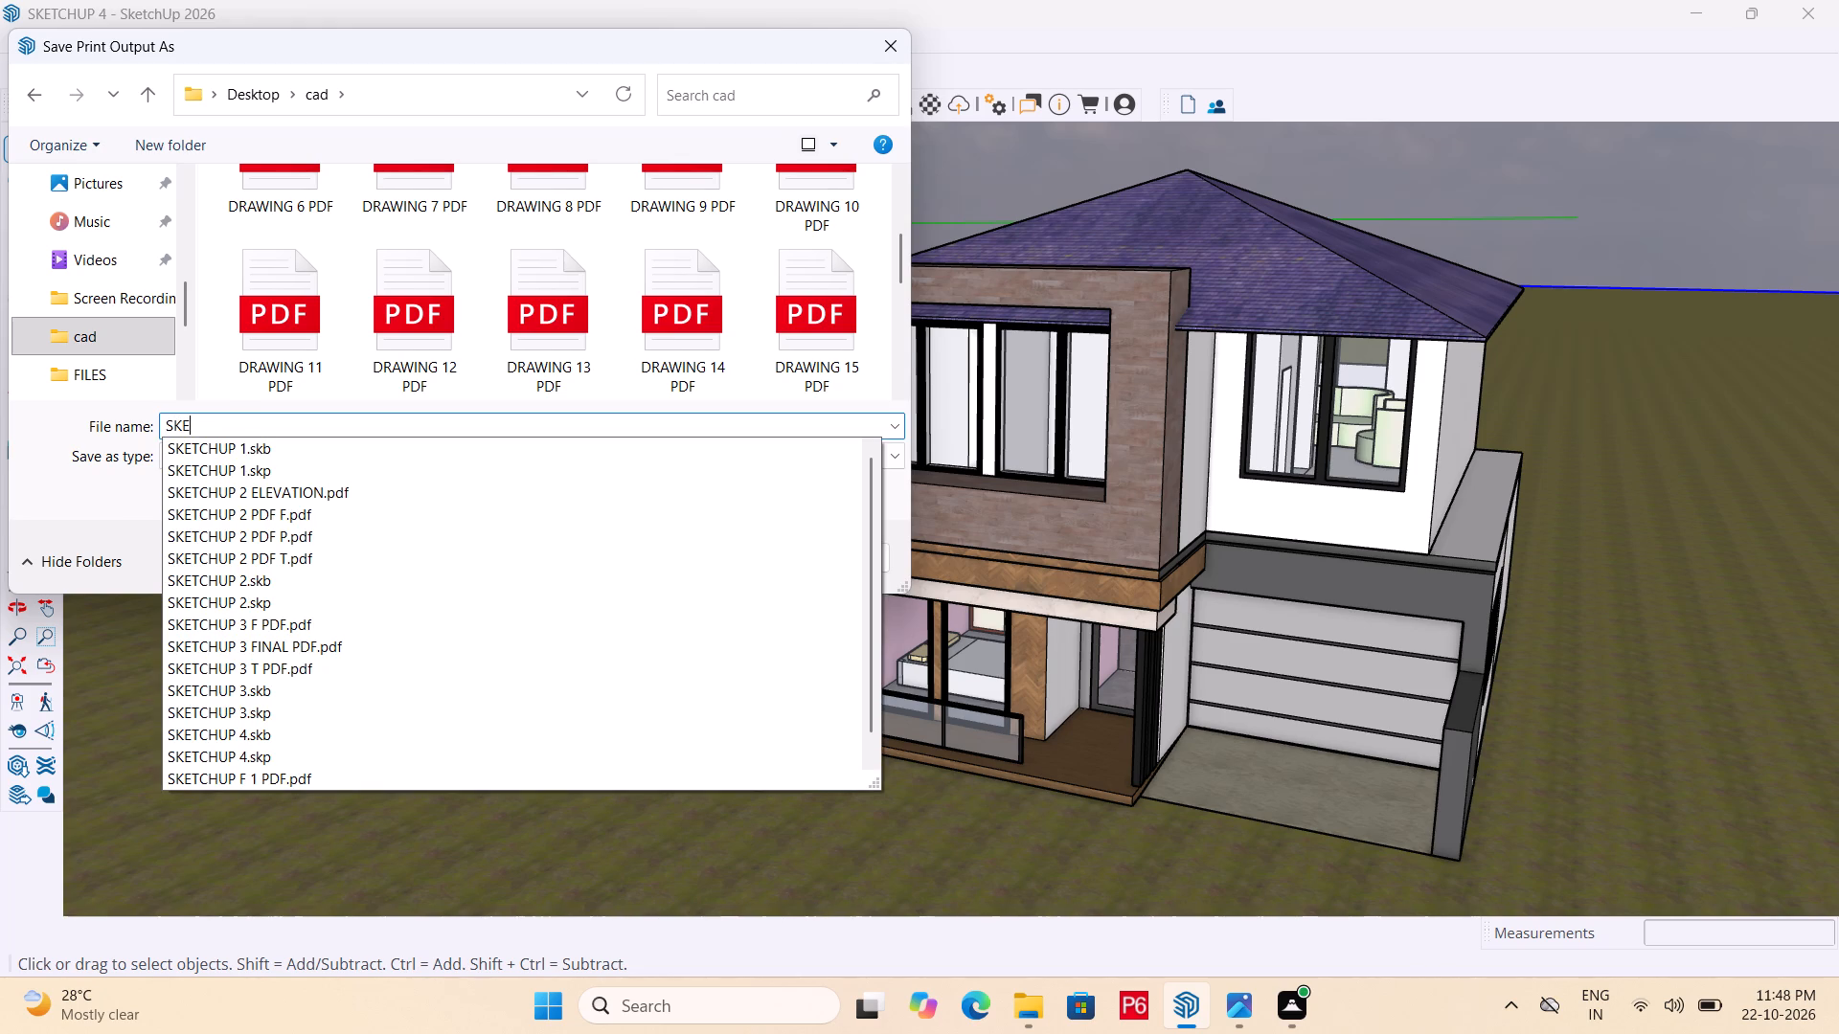
{"action": "key", "text": "t"}
{"action": "type", "text": "CHUP"}
{"action": "key", "text": "space"}
{"action": "key", "text": "4"}
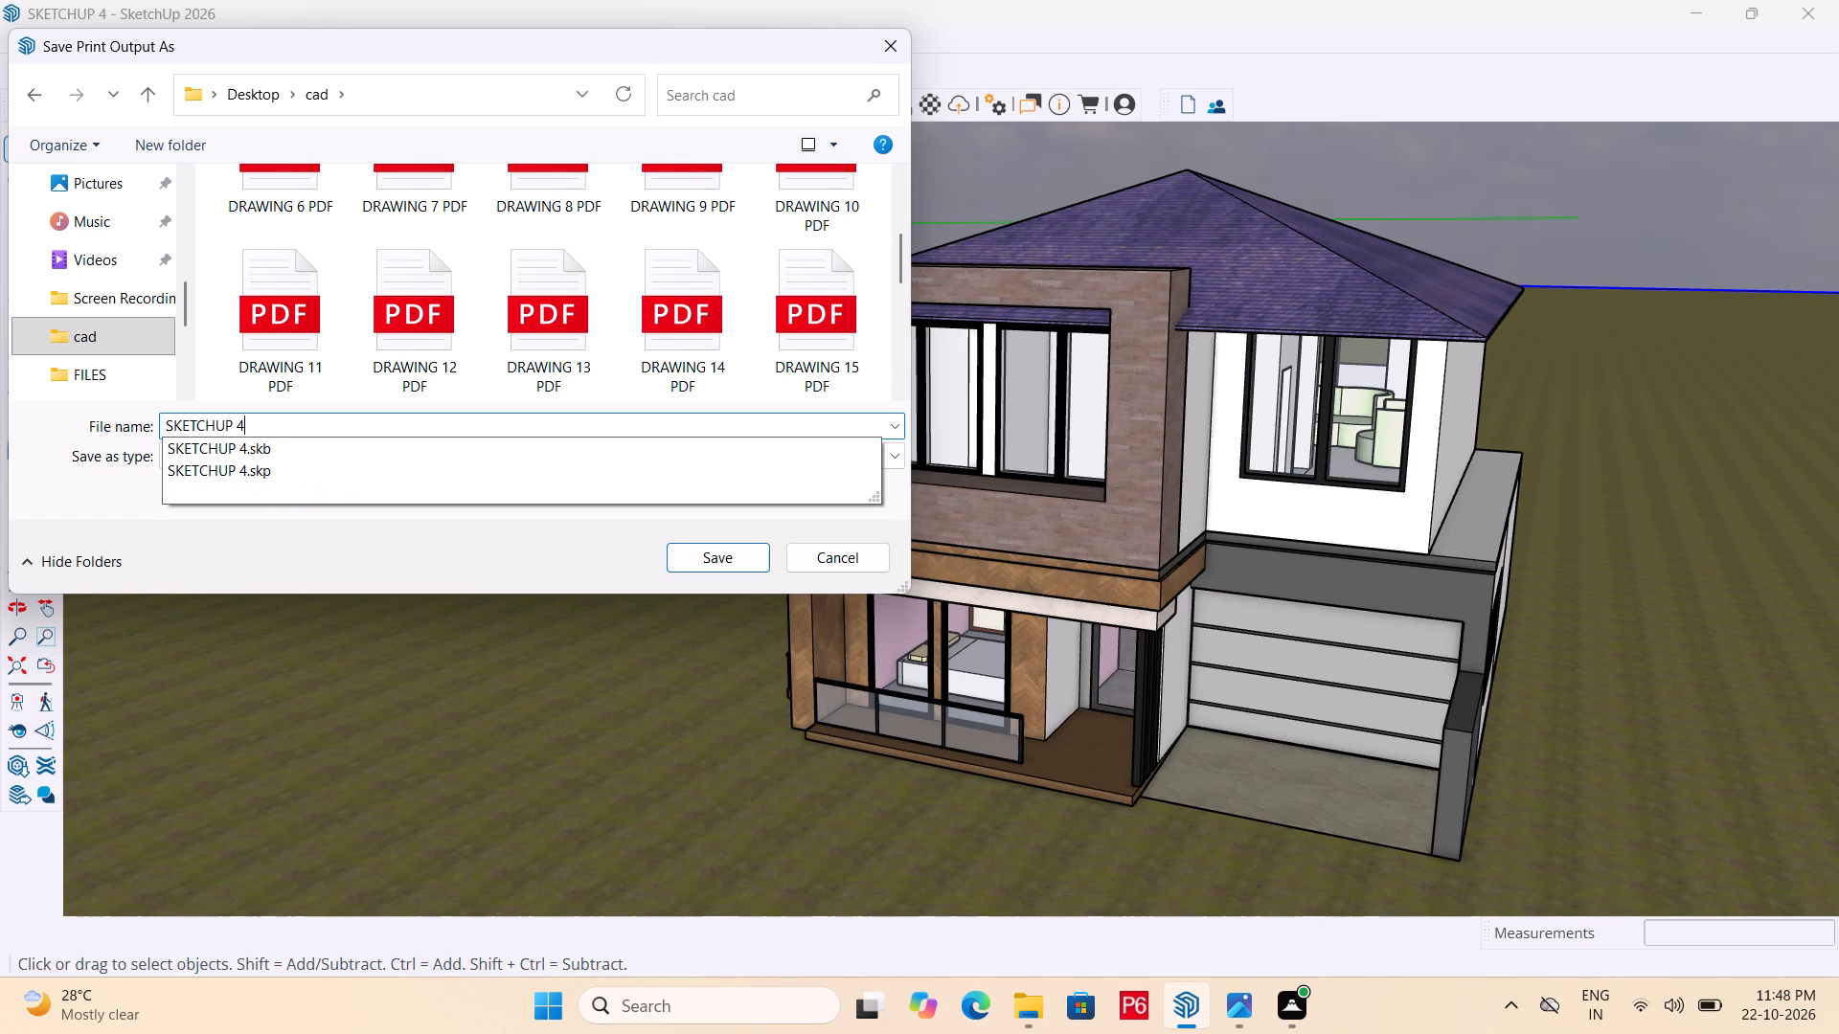
{"action": "key", "text": "space"}
{"action": "type", "text": "F"}
{"action": "key", "text": "space"}
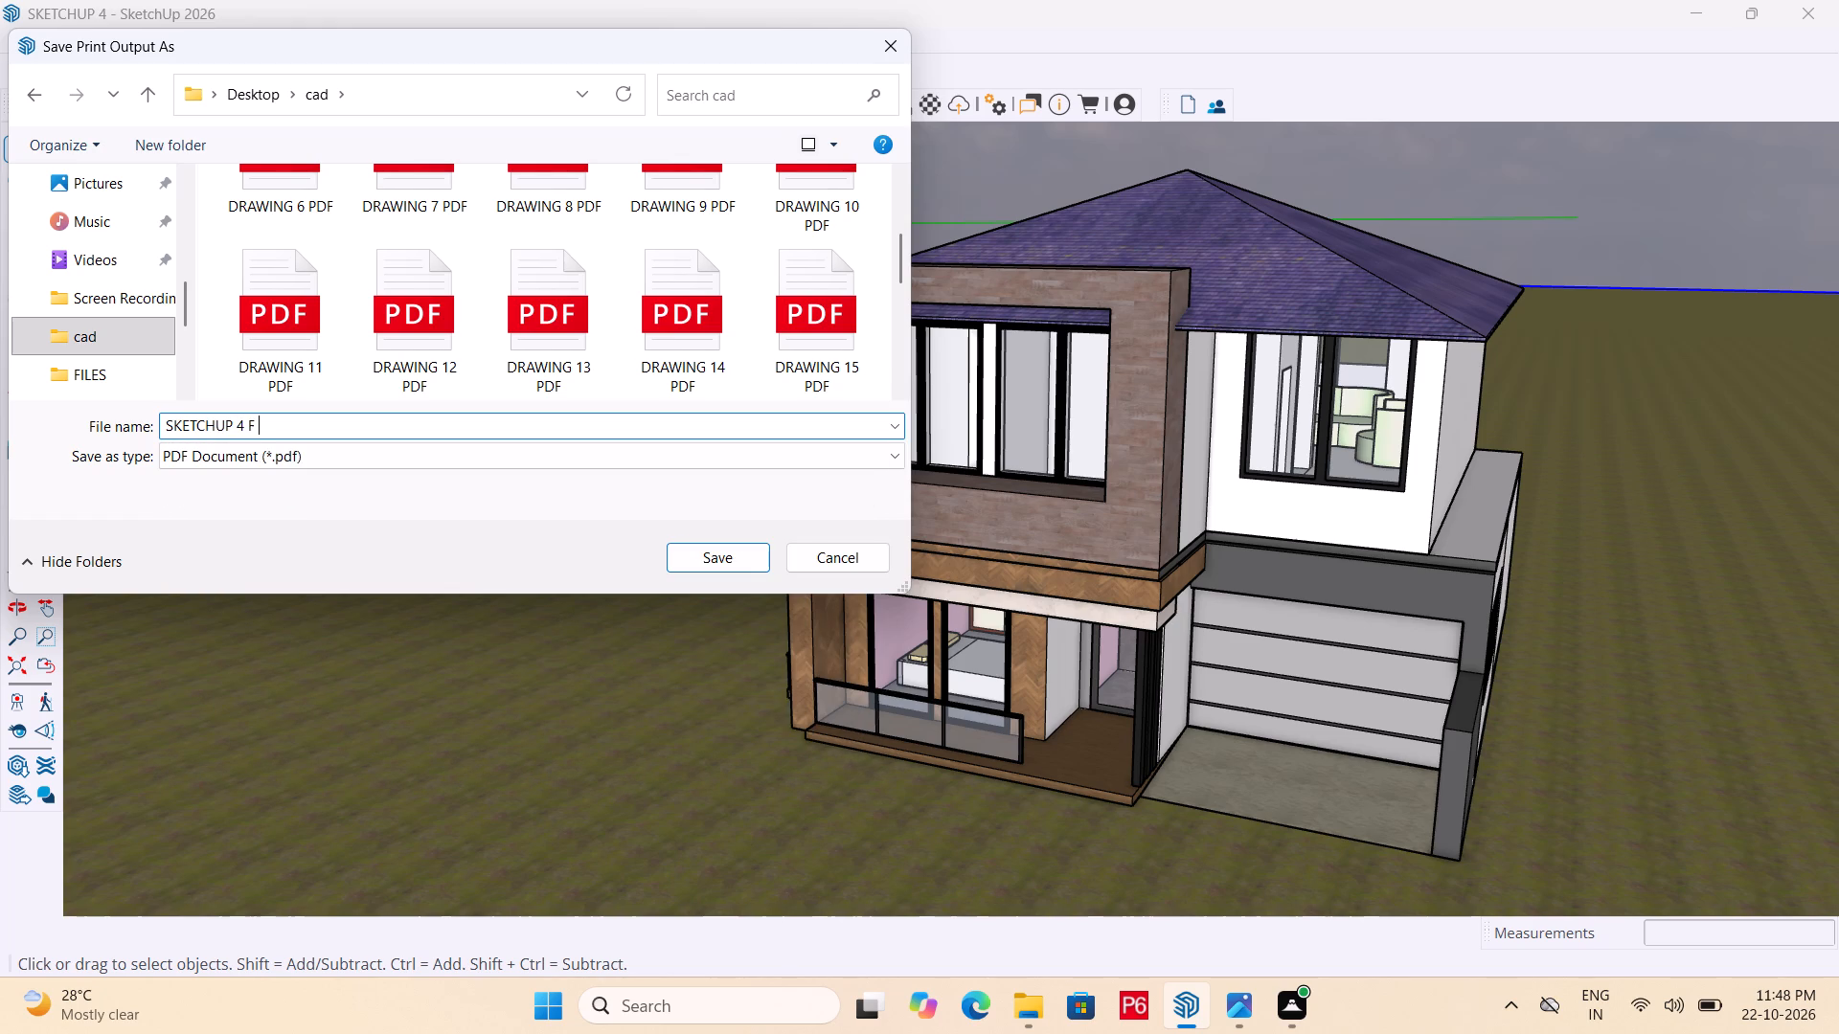
{"action": "type", "text": "PDF"}
{"action": "left_click", "coordinate": [707, 569]}
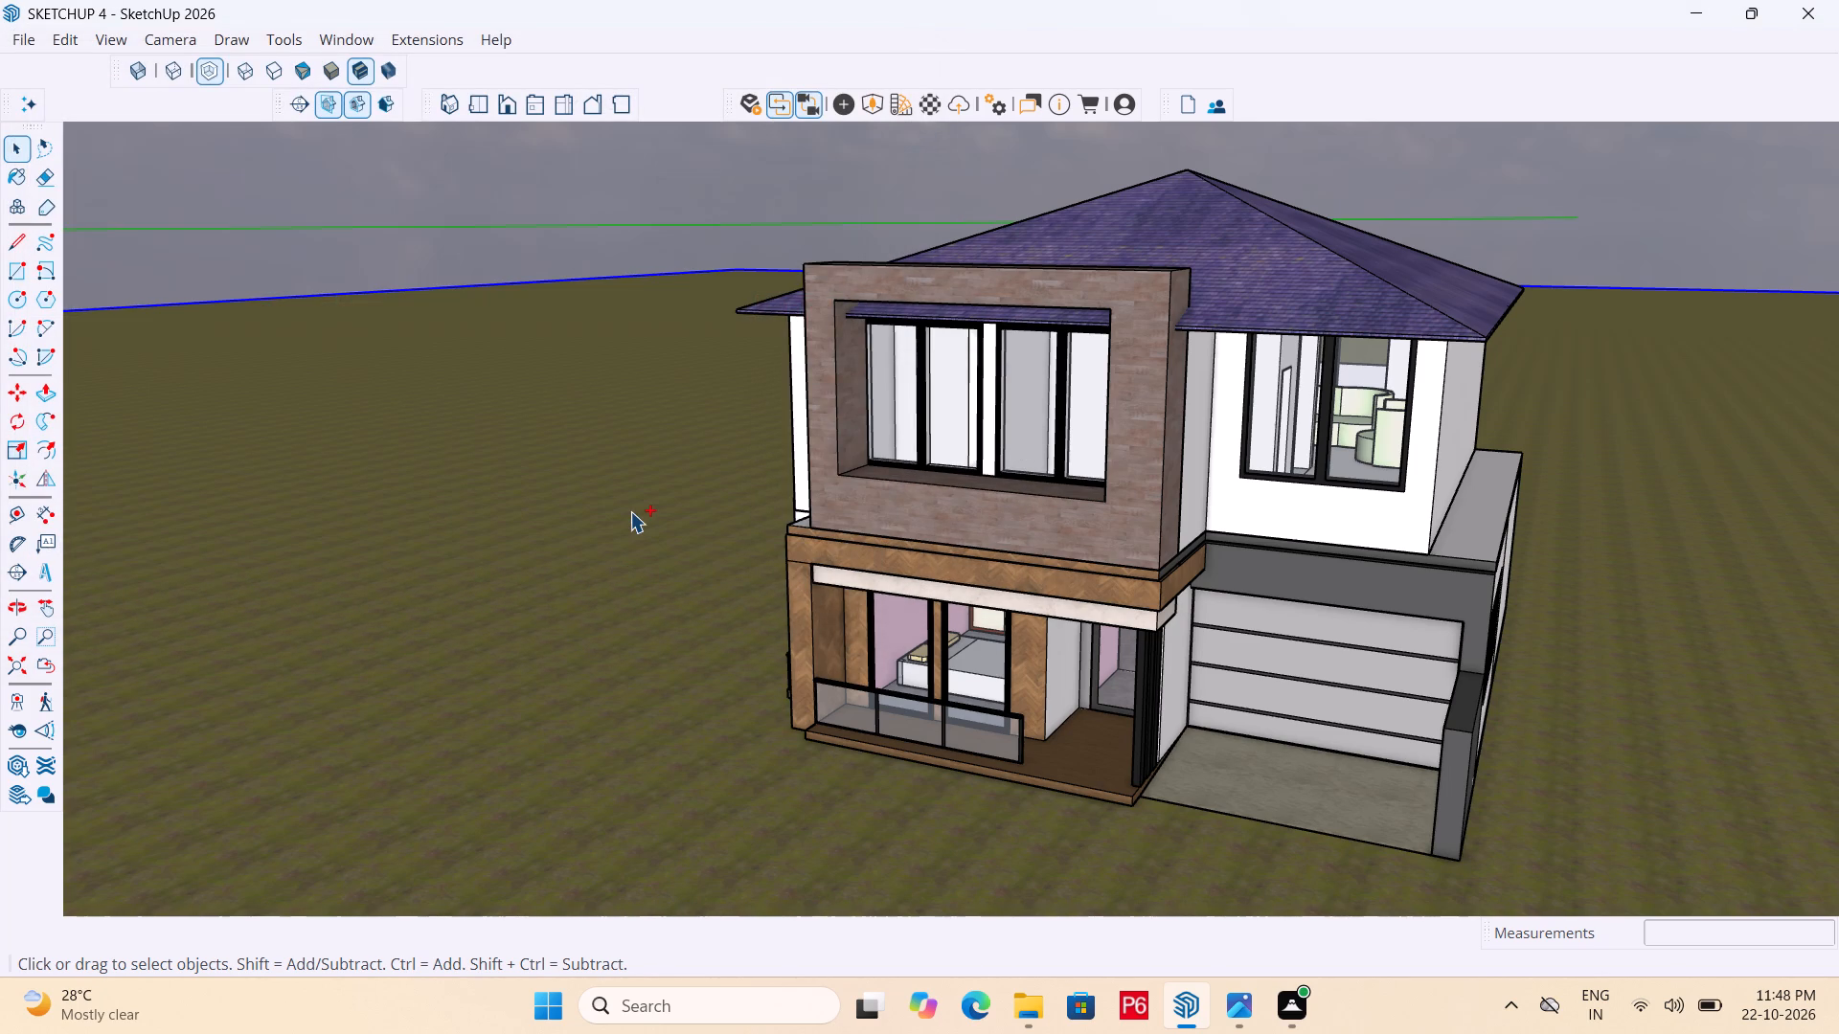
Frame the house near eye level from the opposite front corner, showing the long side wall, rear terrace and brick-framed front.
{"action": "scroll", "coordinate": [551, 473], "scroll_direction": "down", "scroll_amount": 7}
{"action": "middle_click_drag", "start_coordinate": [632, 516], "coordinate": [669, 672]}
{"action": "middle_click_drag", "start_coordinate": [756, 481], "coordinate": [613, 610]}
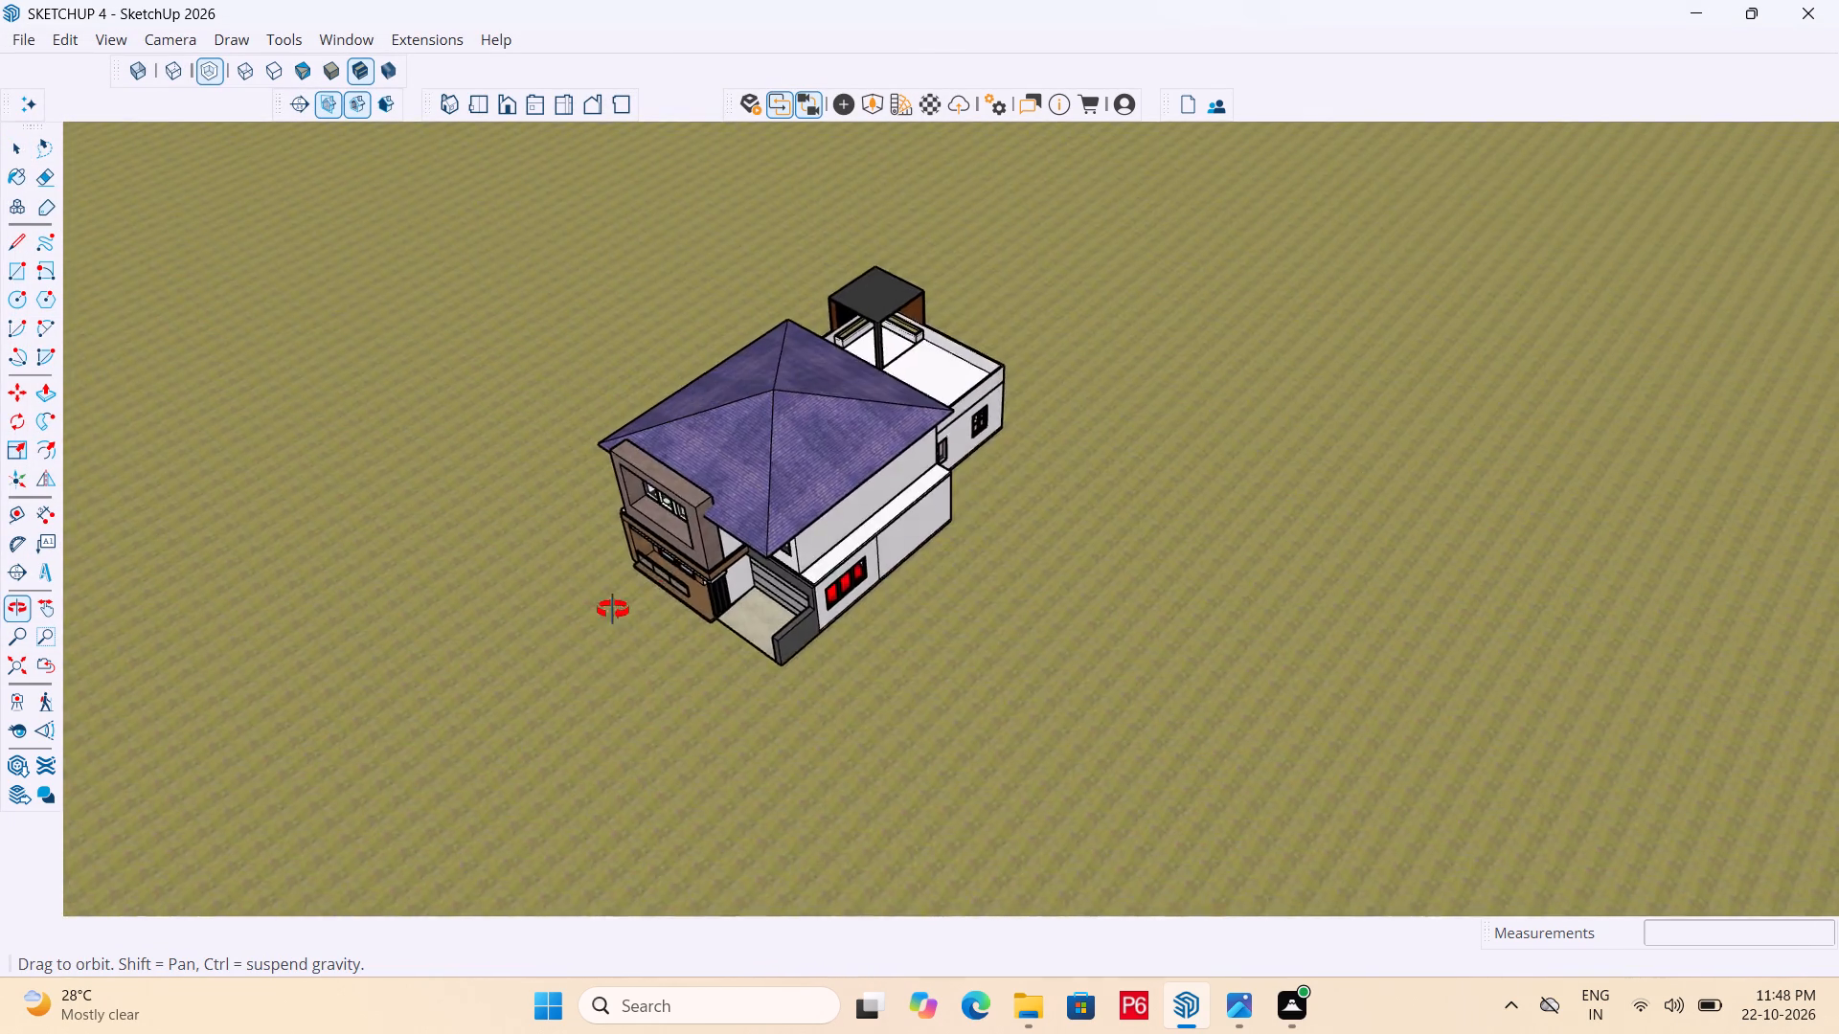
{"action": "middle_click_drag", "start_coordinate": [613, 610], "coordinate": [555, 389]}
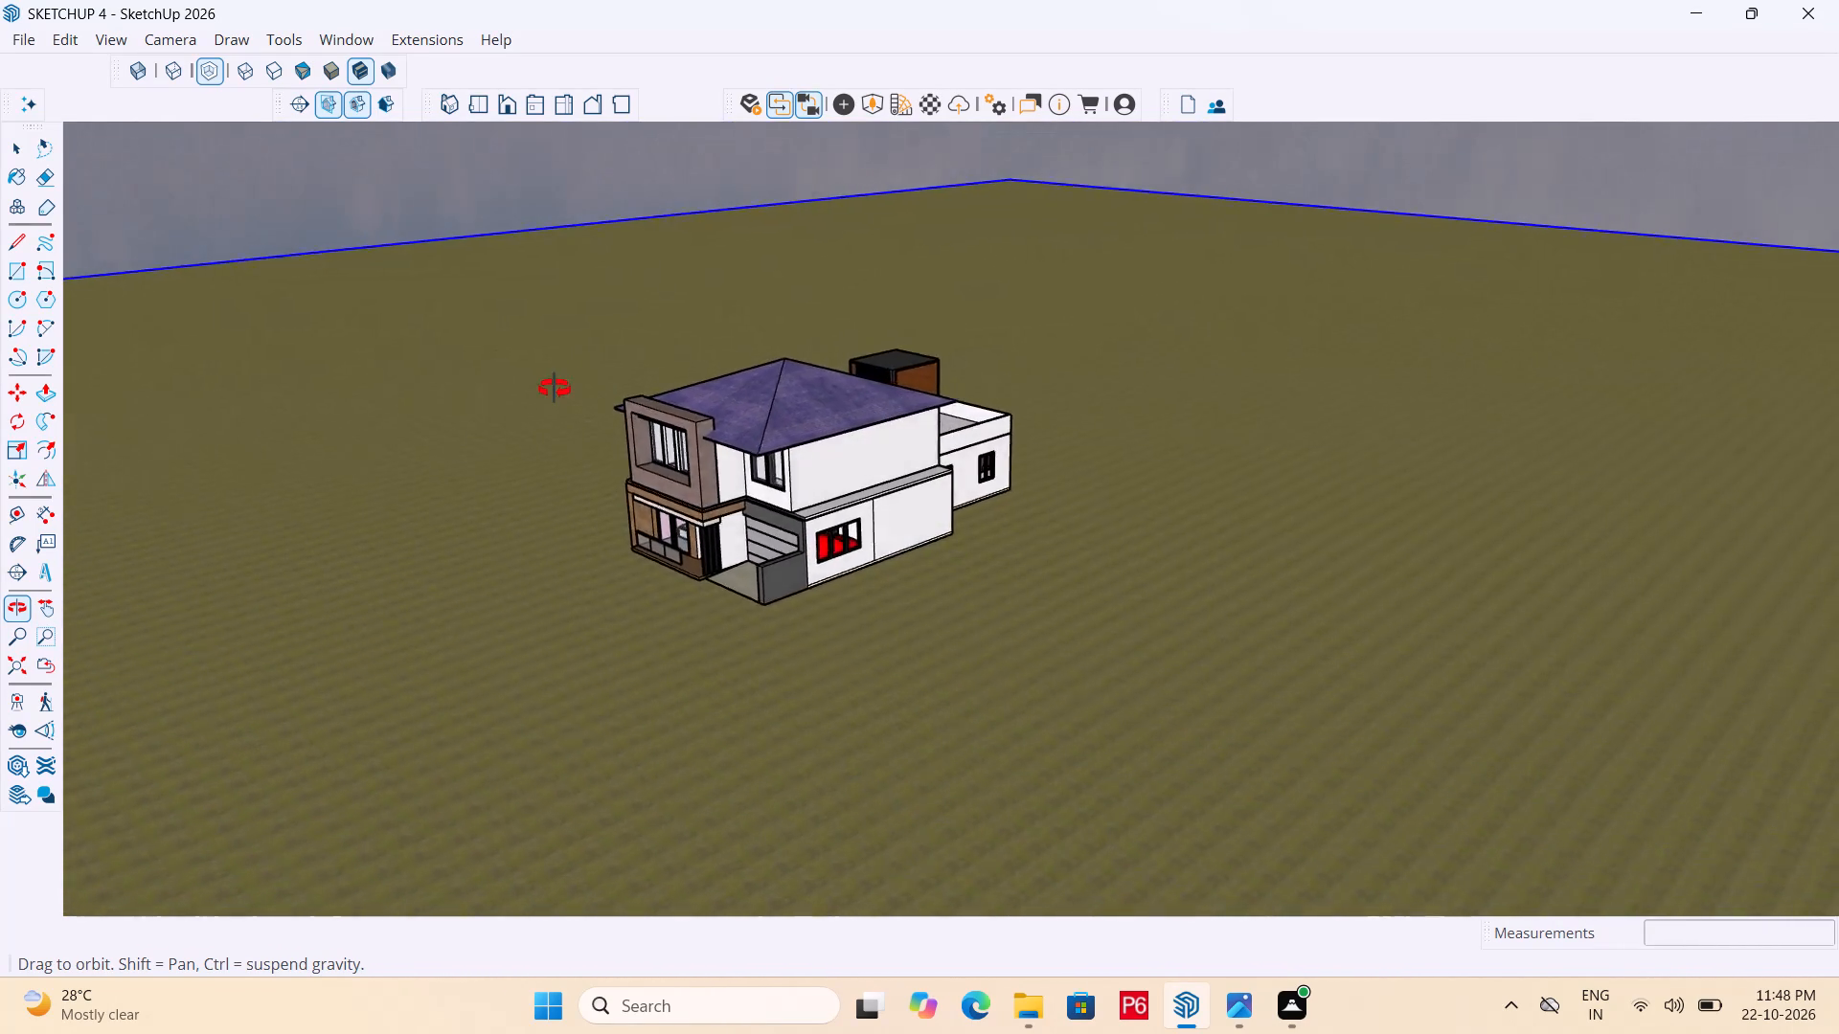
{"action": "middle_click_drag", "start_coordinate": [555, 389], "coordinate": [726, 448]}
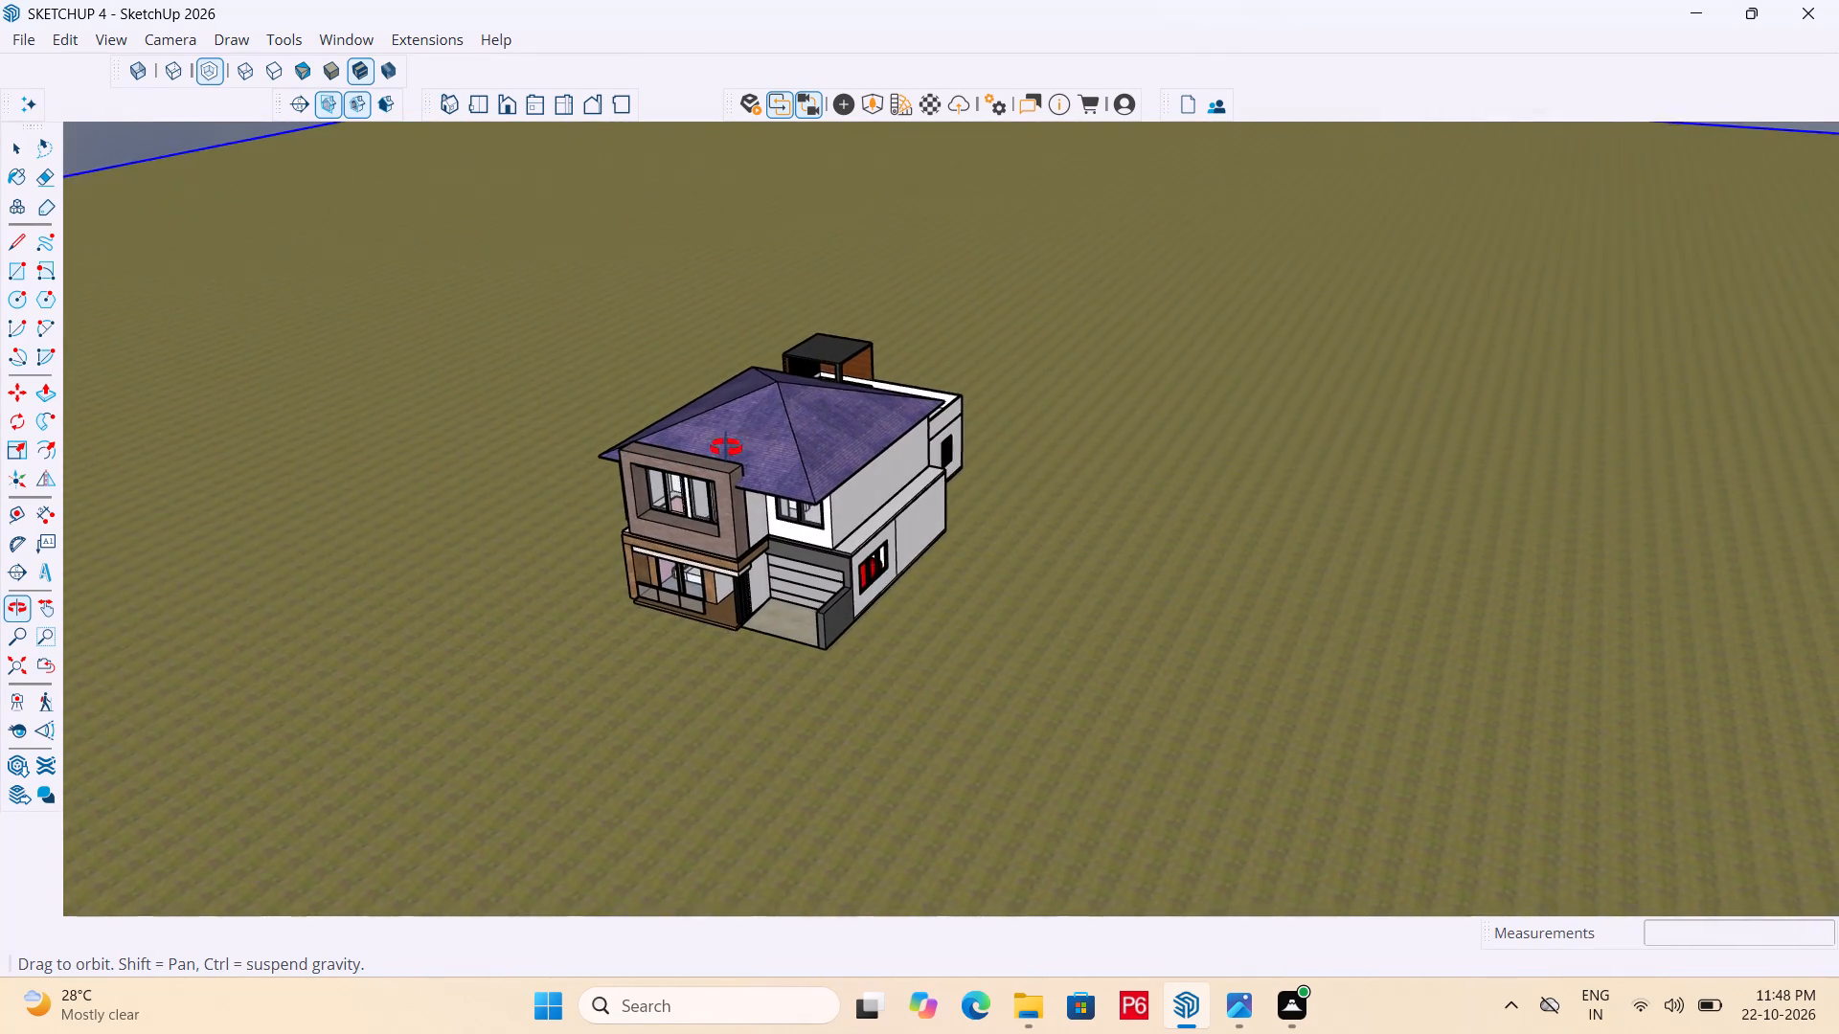
{"action": "middle_click_drag", "start_coordinate": [726, 448], "coordinate": [745, 429]}
{"action": "scroll", "coordinate": [625, 437], "scroll_direction": "up", "scroll_amount": 7}
{"action": "scroll", "coordinate": [704, 339], "scroll_direction": "down", "scroll_amount": 5}
{"action": "middle_click_drag", "start_coordinate": [767, 367], "coordinate": [760, 415]}
{"action": "scroll", "coordinate": [760, 415], "scroll_direction": "up", "scroll_amount": 5}
{"action": "middle_click_drag", "start_coordinate": [827, 376], "coordinate": [1222, 222]}
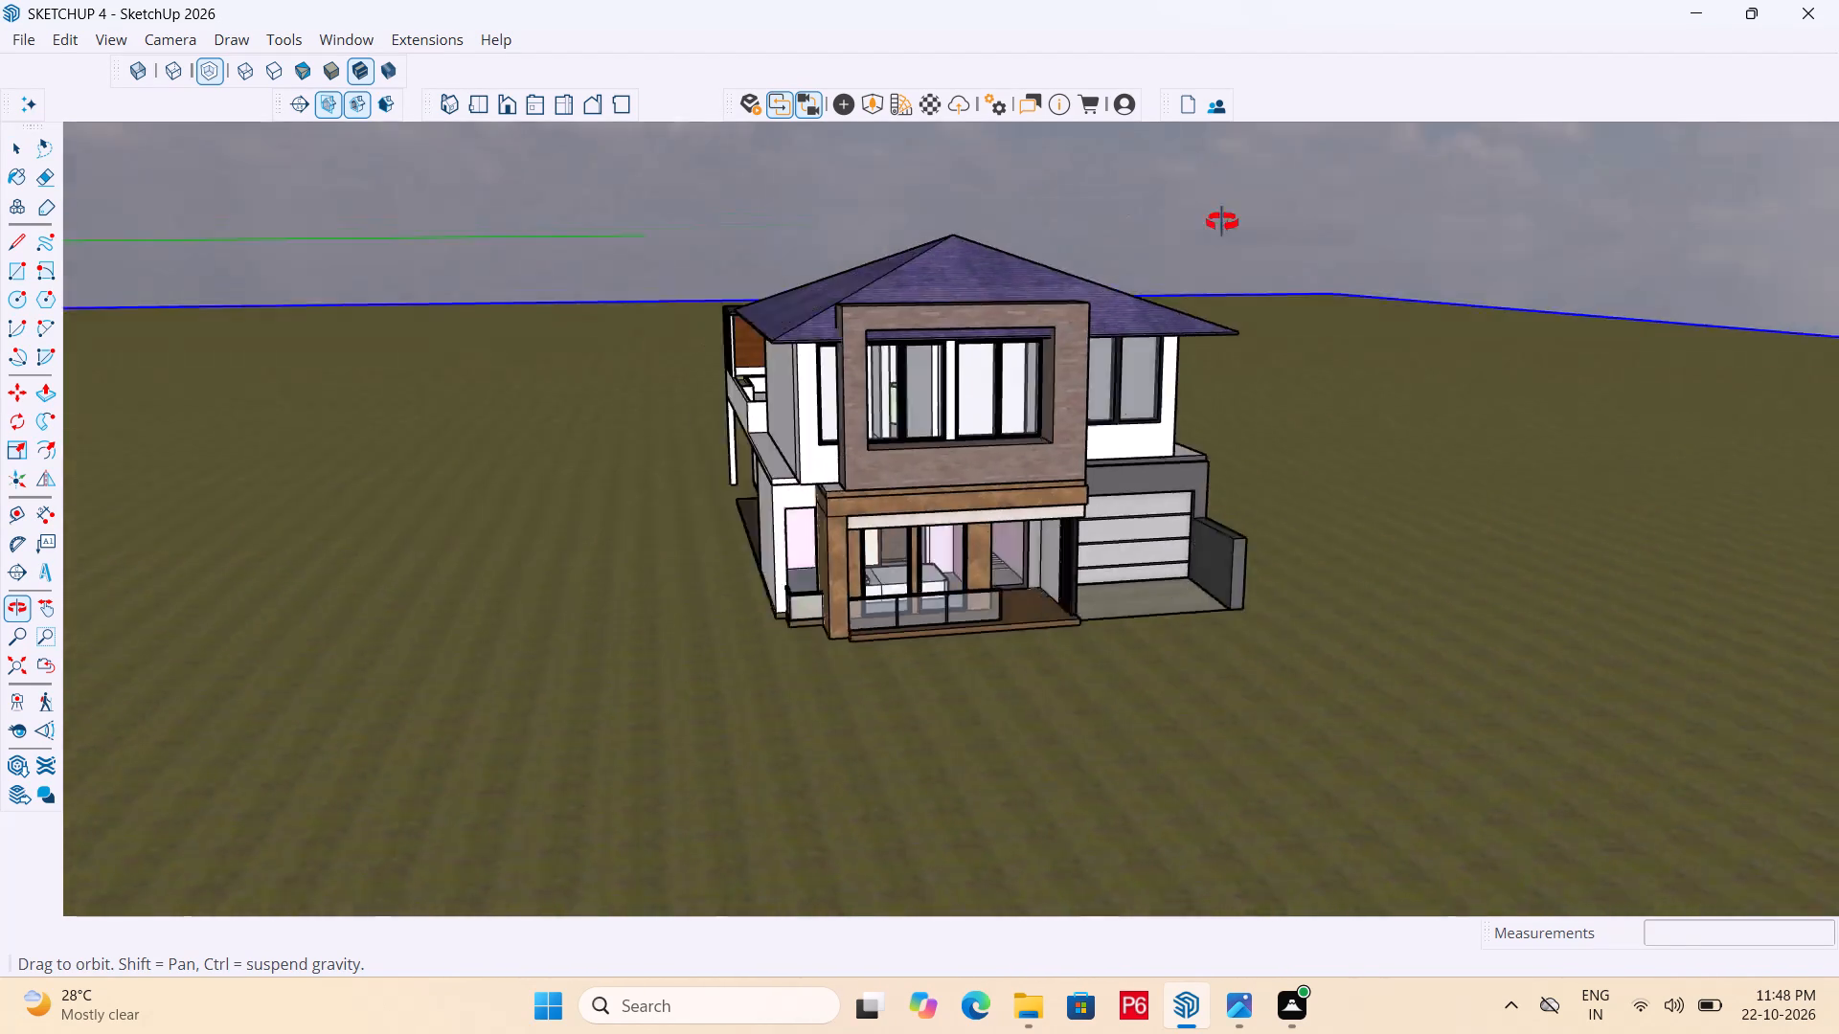
{"action": "middle_click_drag", "start_coordinate": [1222, 222], "coordinate": [1236, 224]}
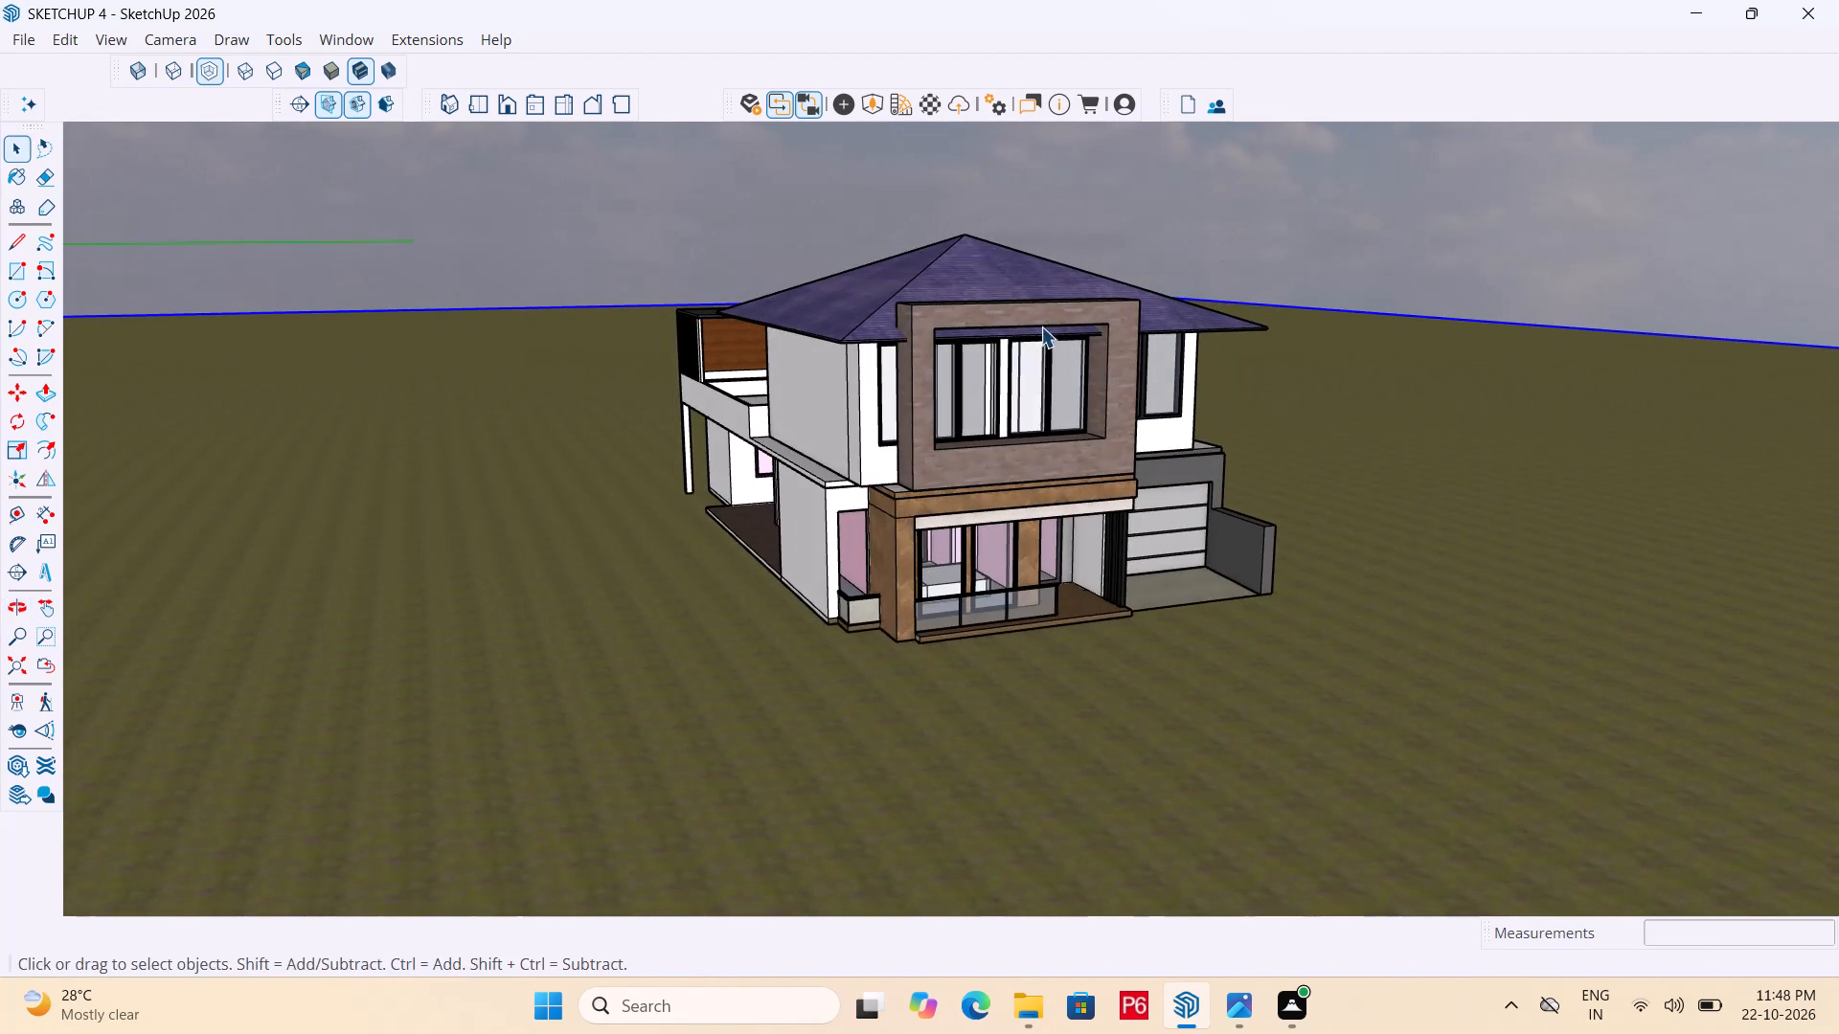
{"action": "scroll", "coordinate": [1041, 311], "scroll_direction": "up", "scroll_amount": 5}
{"action": "middle_click_drag", "start_coordinate": [1027, 312], "coordinate": [1126, 285]}
{"action": "scroll", "coordinate": [1150, 257], "scroll_direction": "down", "scroll_amount": 2}
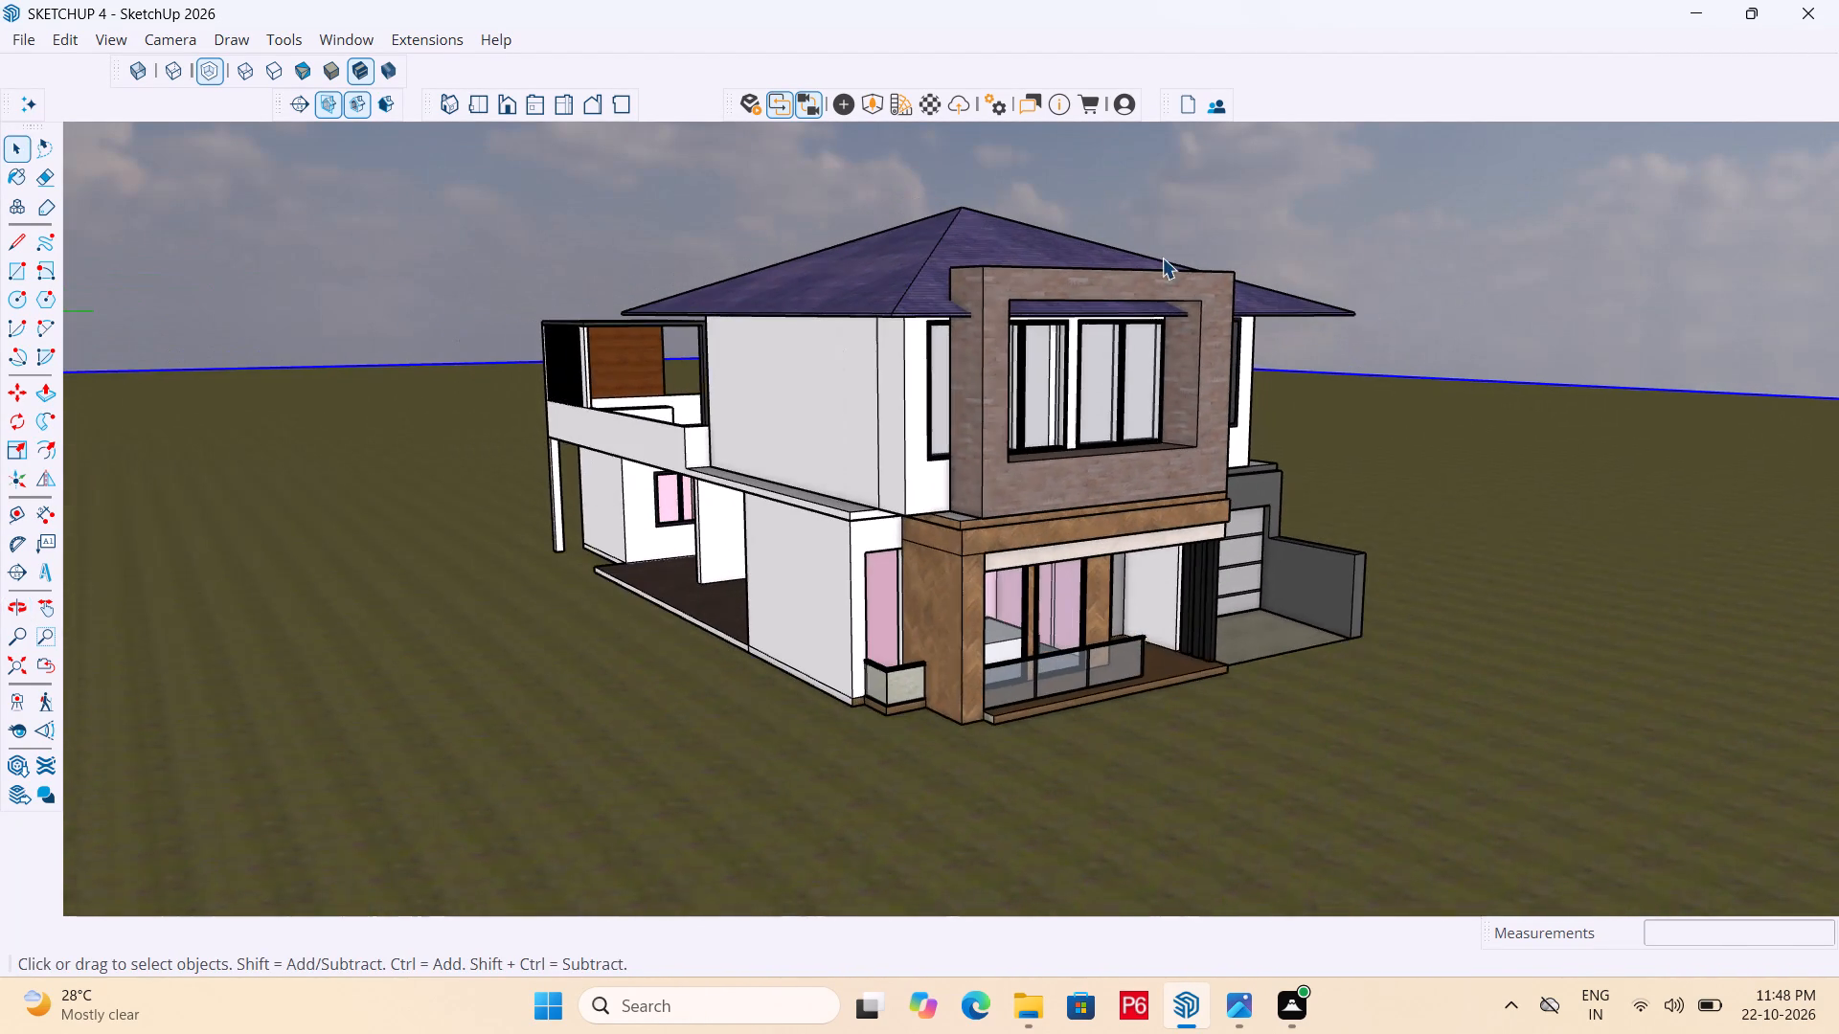
{"action": "middle_click_drag", "start_coordinate": [1031, 309], "coordinate": [1008, 307]}
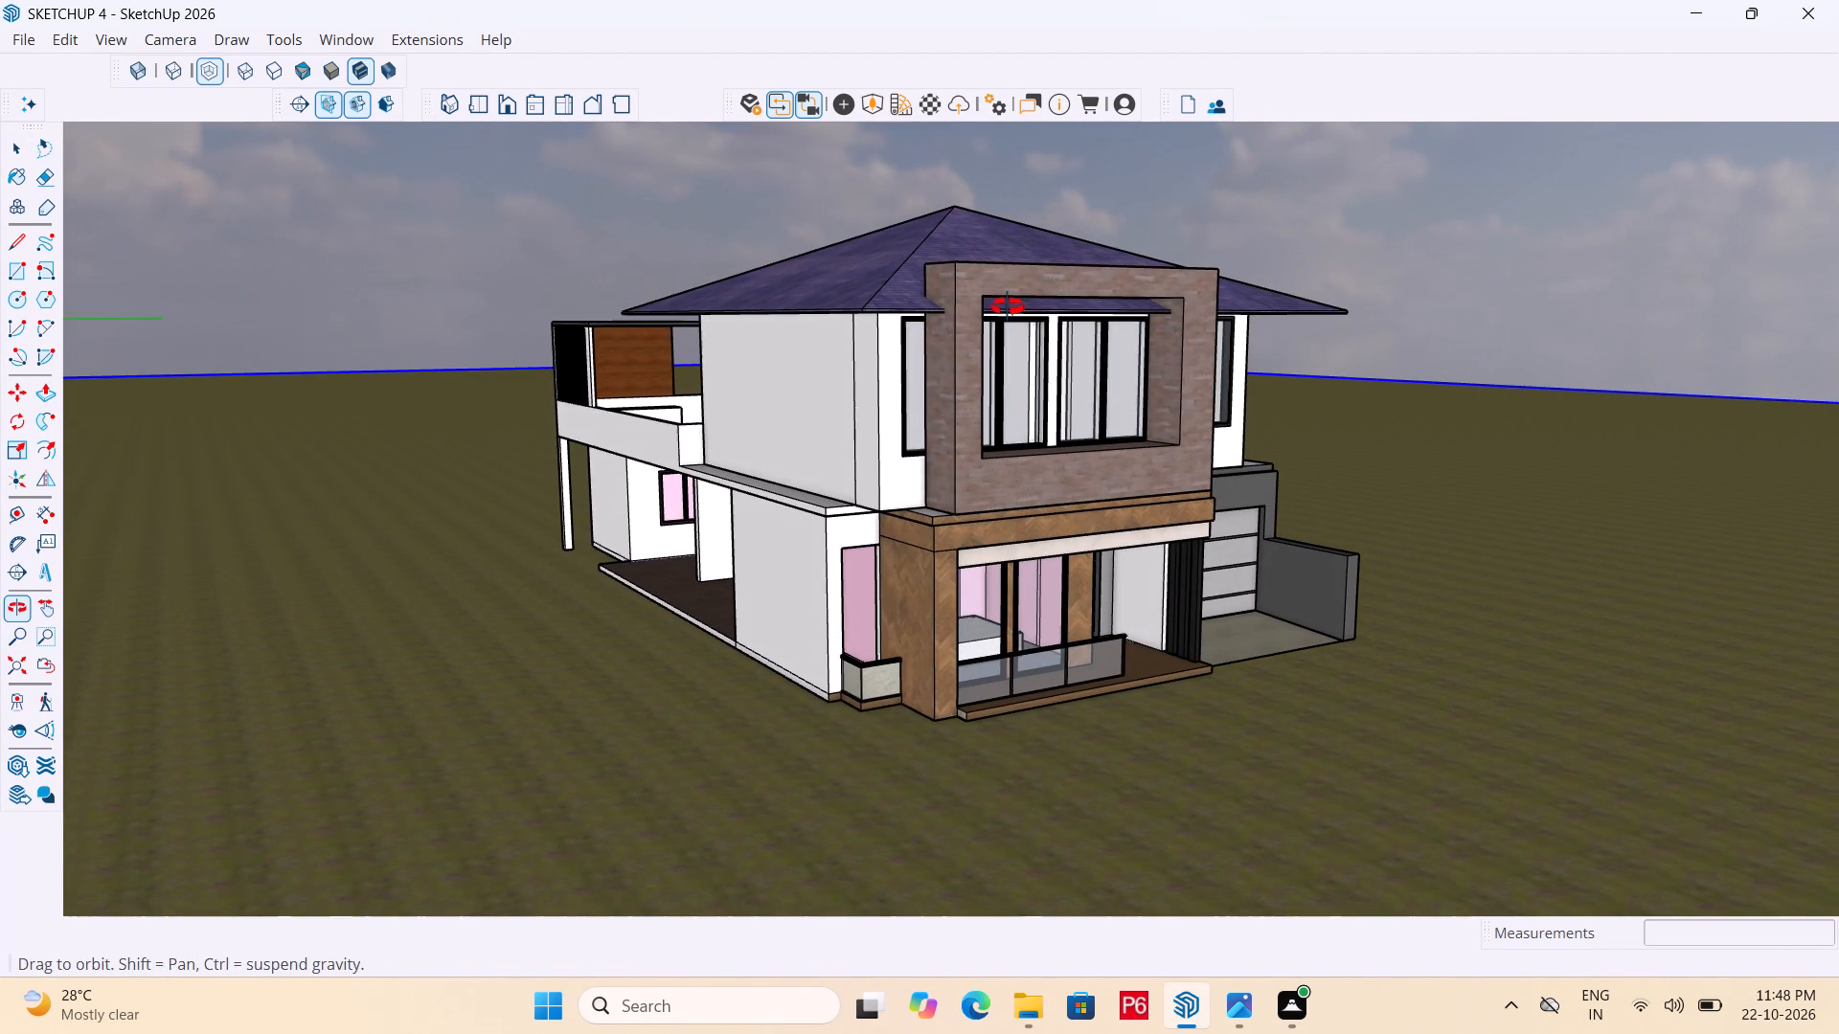
{"action": "middle_click_drag", "start_coordinate": [1008, 307], "coordinate": [979, 314]}
{"action": "scroll", "coordinate": [979, 315], "scroll_direction": "up", "scroll_amount": 1}
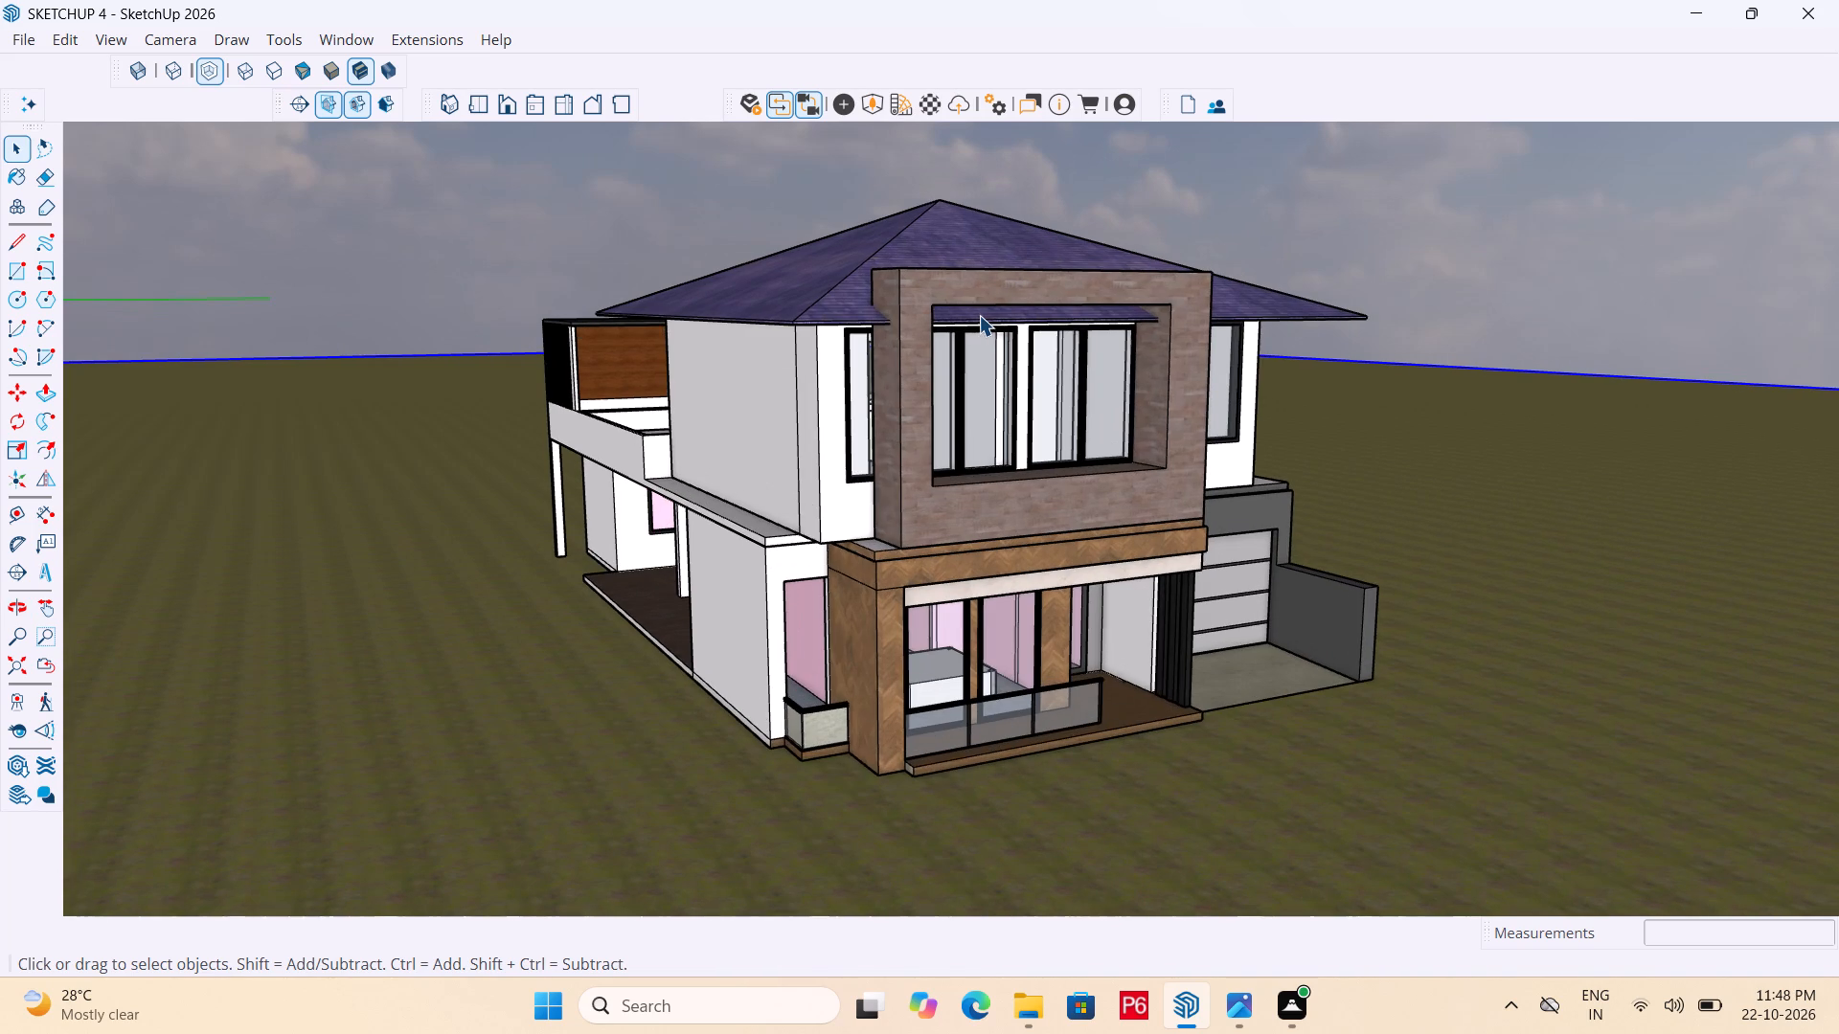
{"action": "scroll", "coordinate": [1109, 371], "scroll_direction": "down", "scroll_amount": 6}
{"action": "scroll", "coordinate": [1097, 414], "scroll_direction": "up", "scroll_amount": 4}
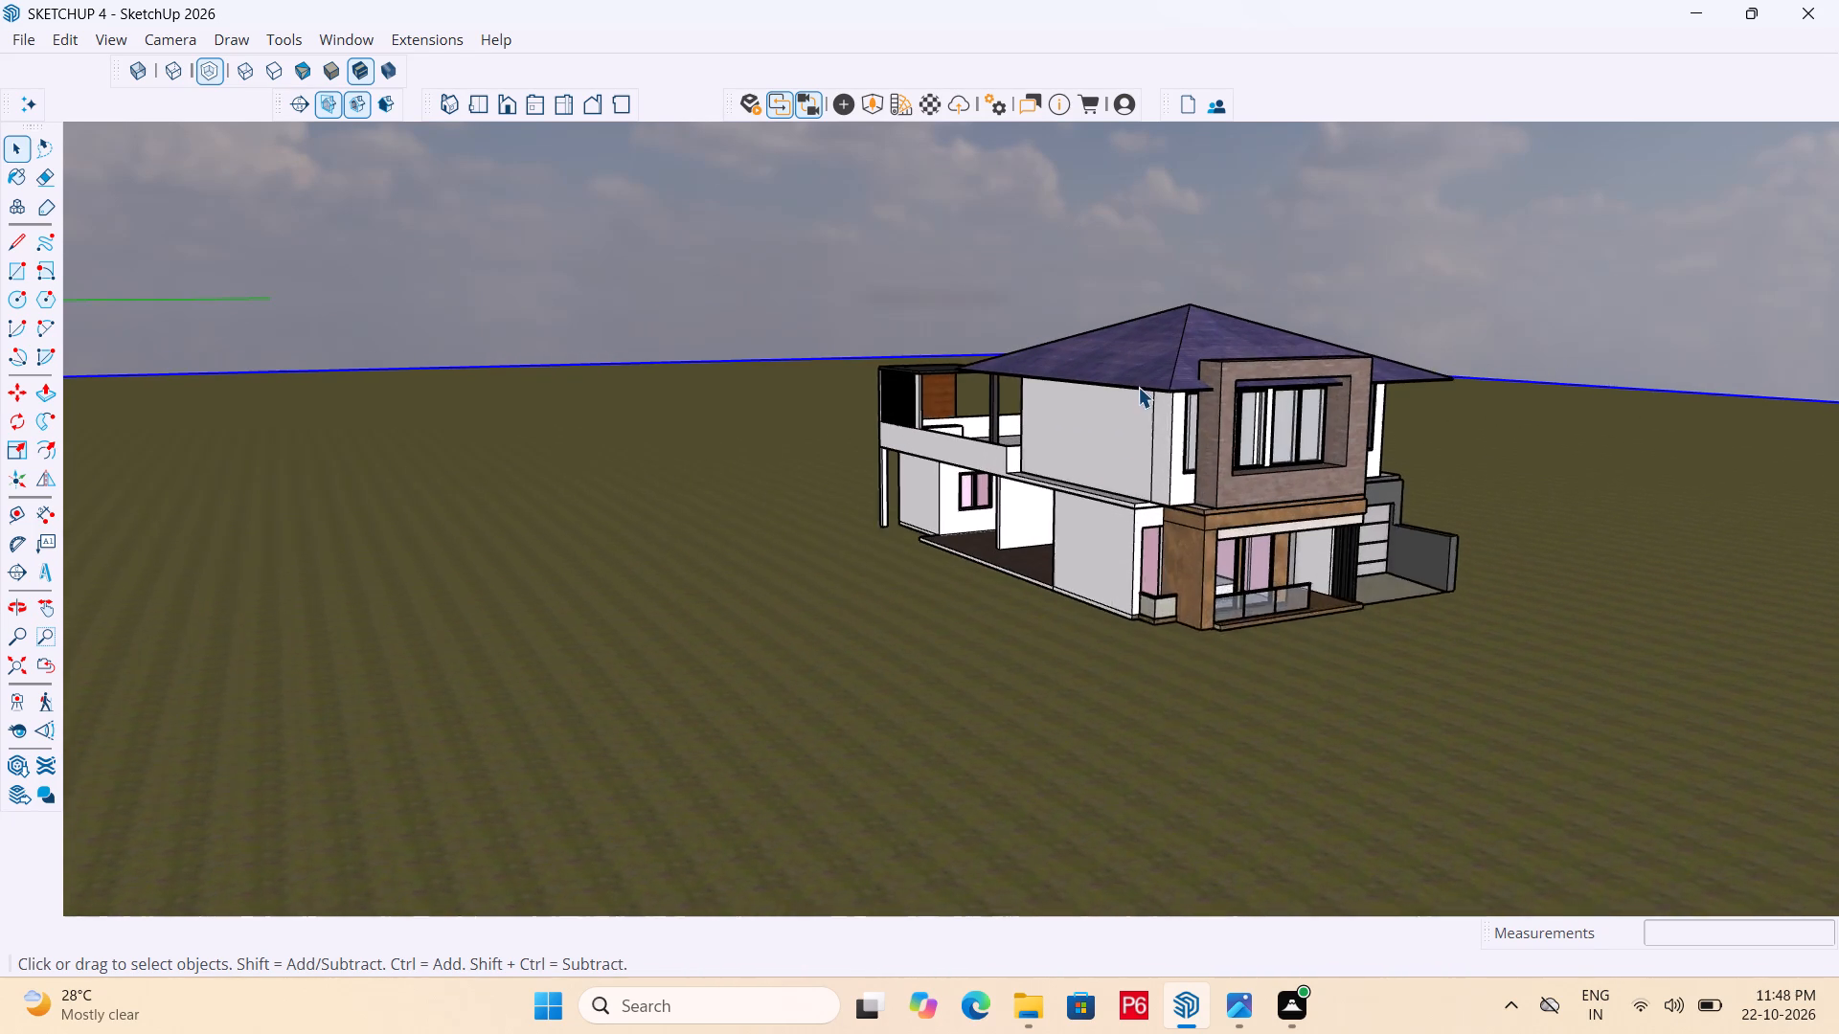
{"action": "scroll", "coordinate": [1138, 387], "scroll_direction": "up", "scroll_amount": 1}
{"action": "scroll", "coordinate": [1351, 375], "scroll_direction": "up", "scroll_amount": 5}
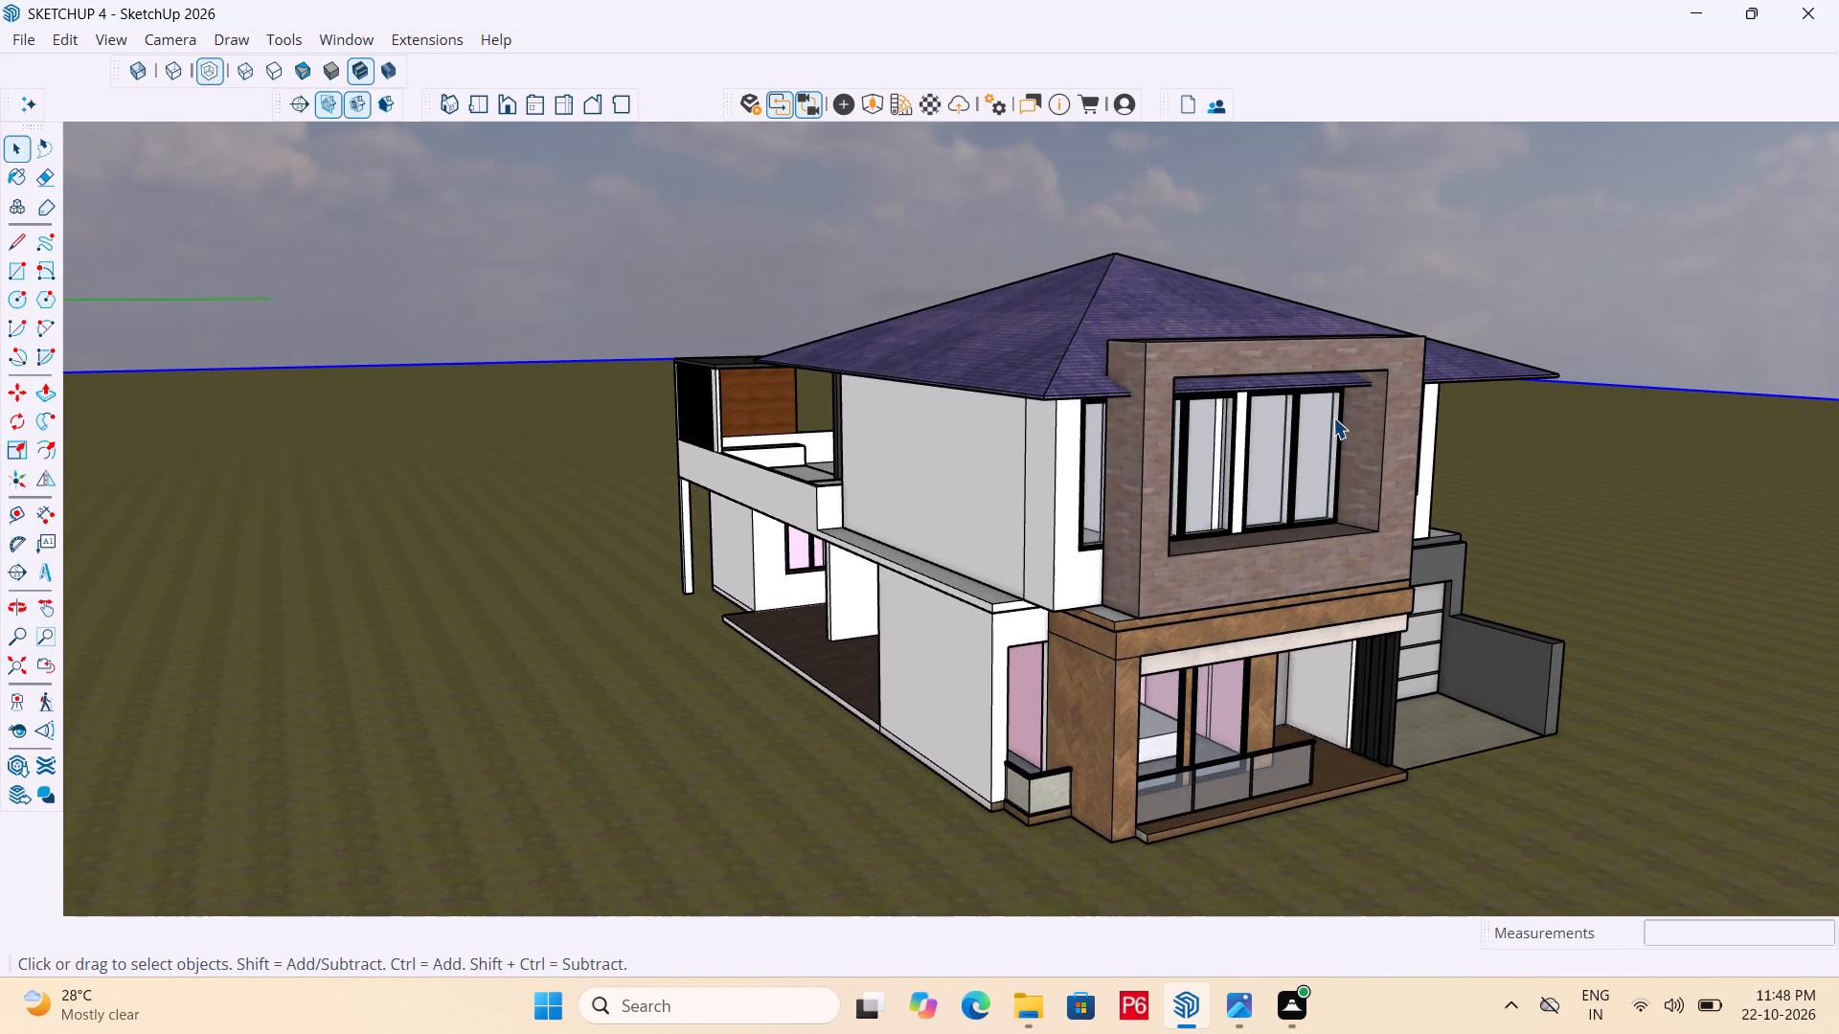
Preview the print of the current view to Microsoft Print to PDF and examine the page enlarged.
{"action": "key", "text": "ctrl+p"}
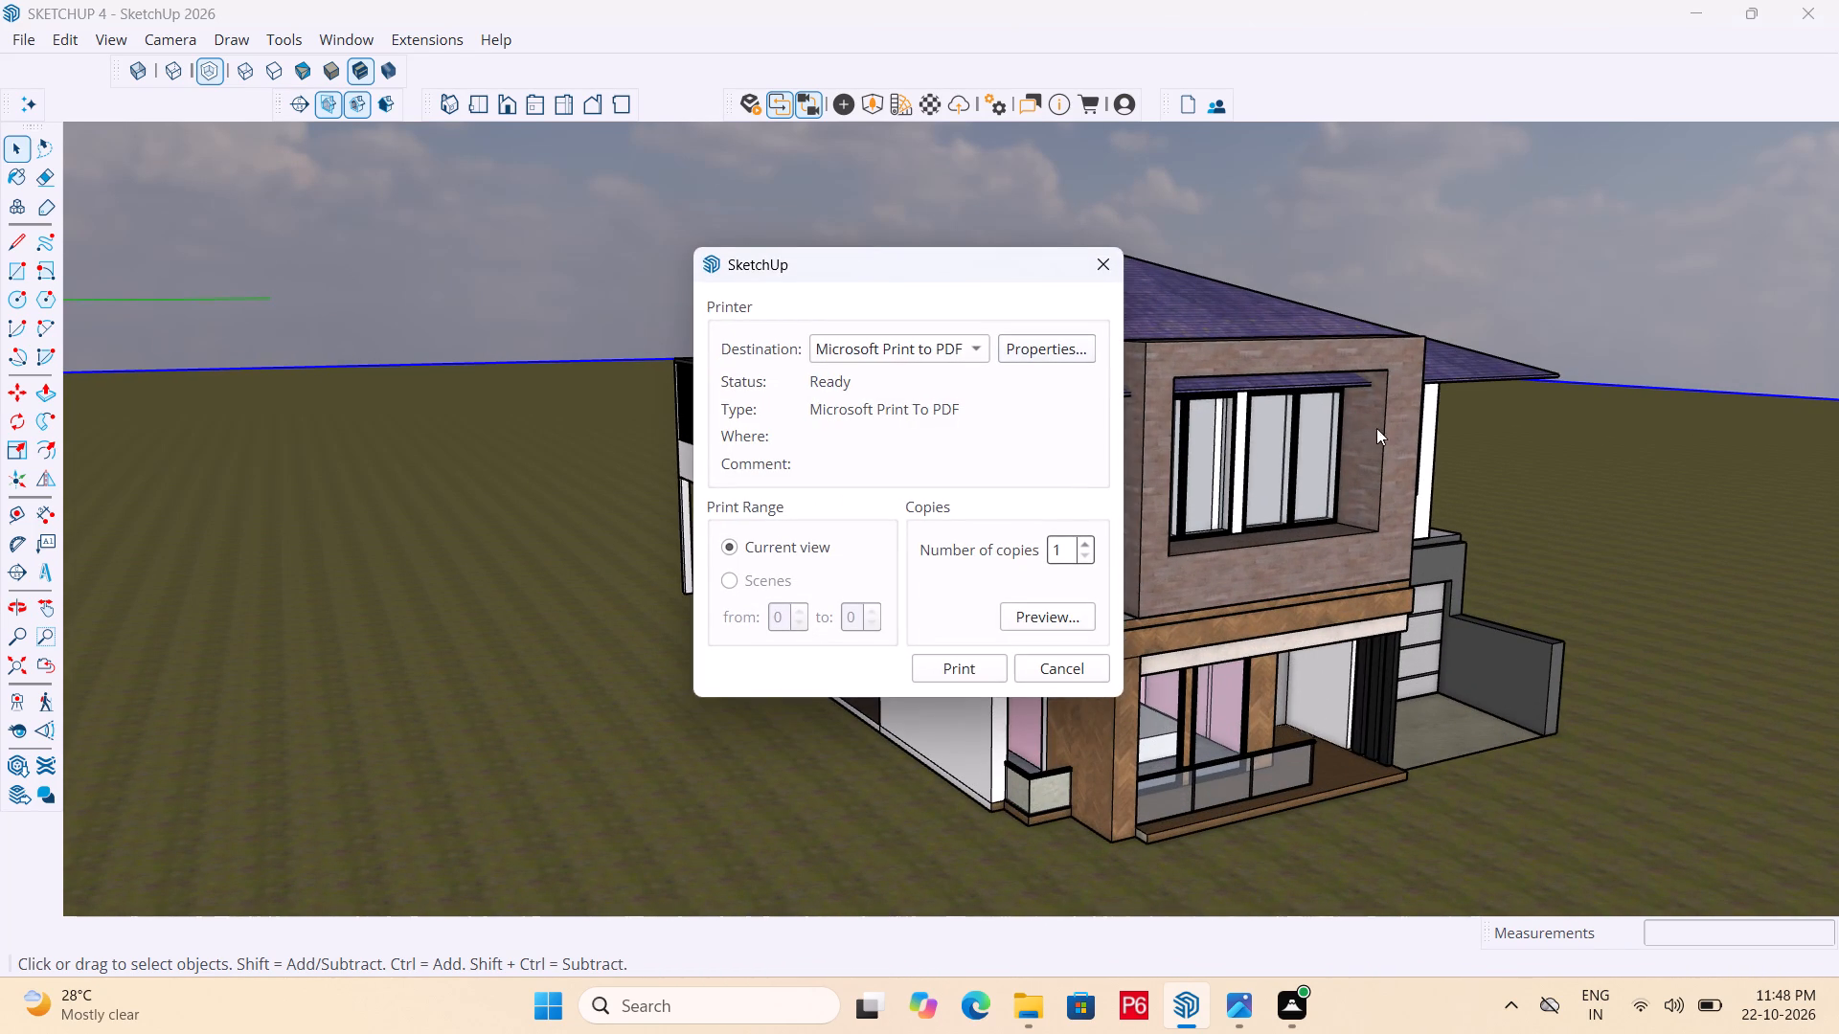
{"action": "left_click", "coordinate": [1049, 601]}
{"action": "left_click", "coordinate": [1048, 611]}
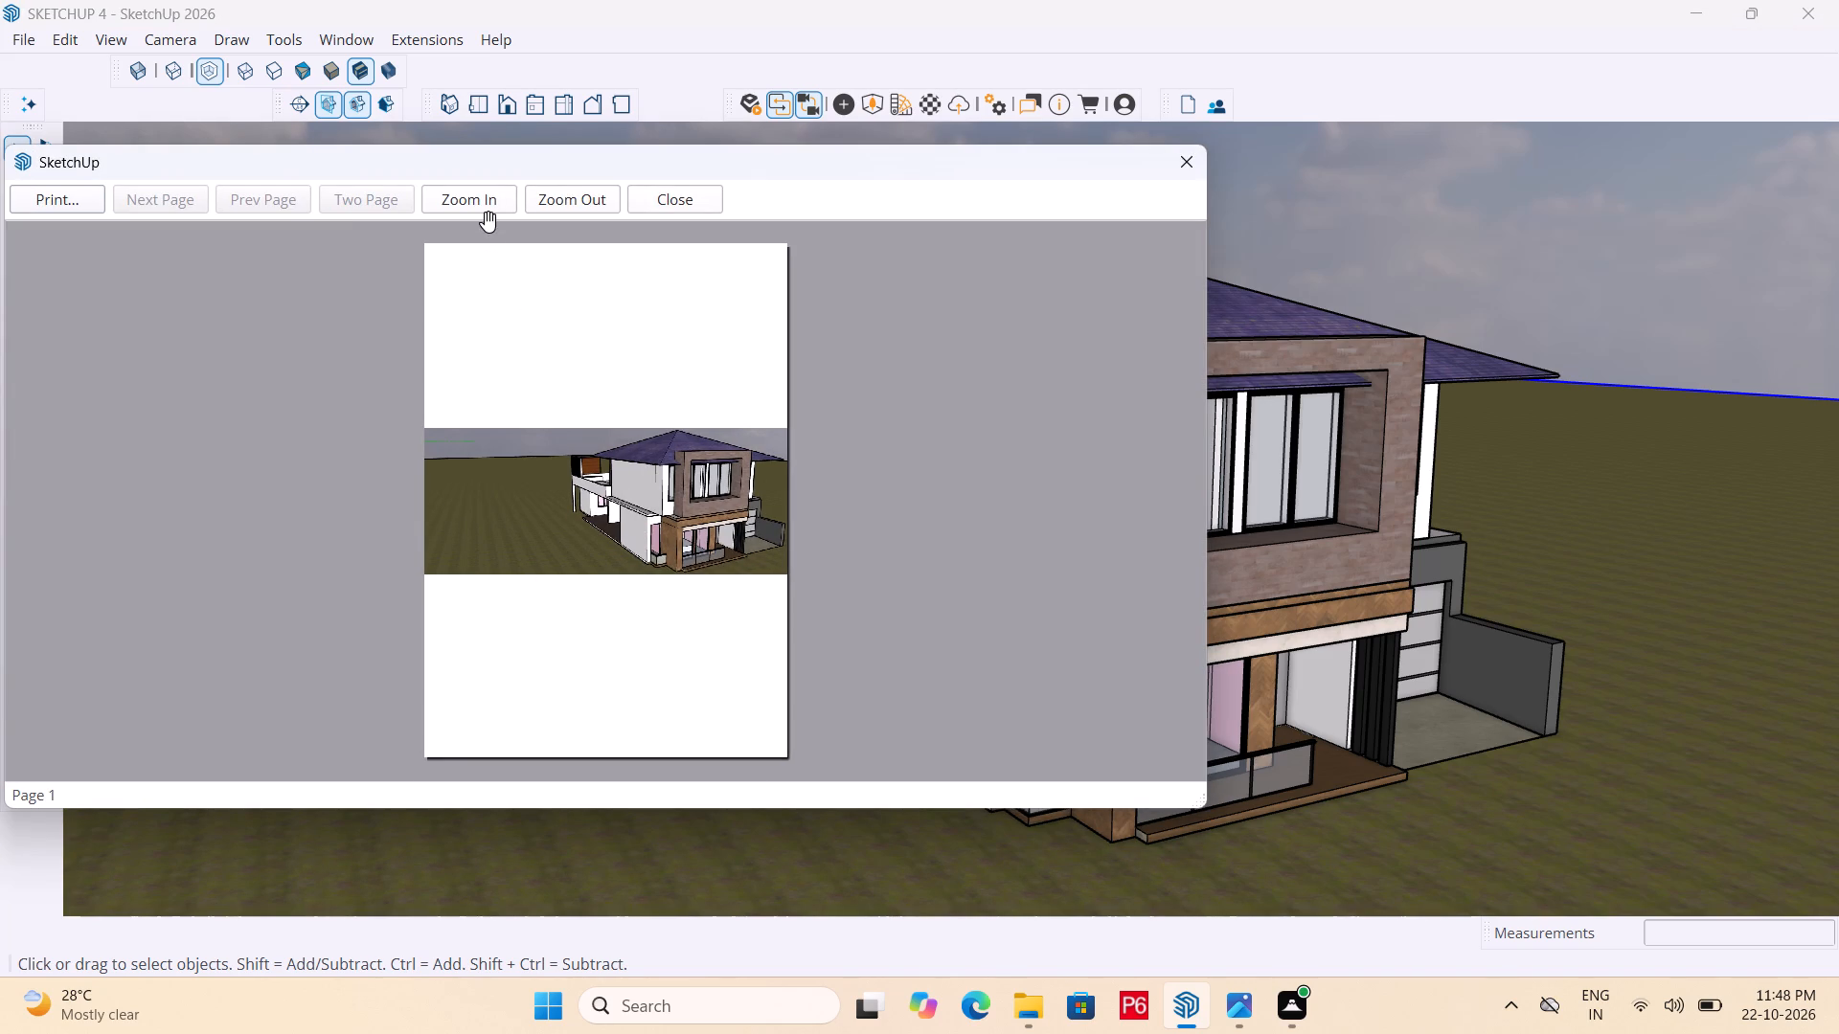
{"action": "left_click", "coordinate": [488, 220]}
{"action": "double_click", "coordinate": [489, 213]}
{"action": "triple_click", "coordinate": [489, 205]}
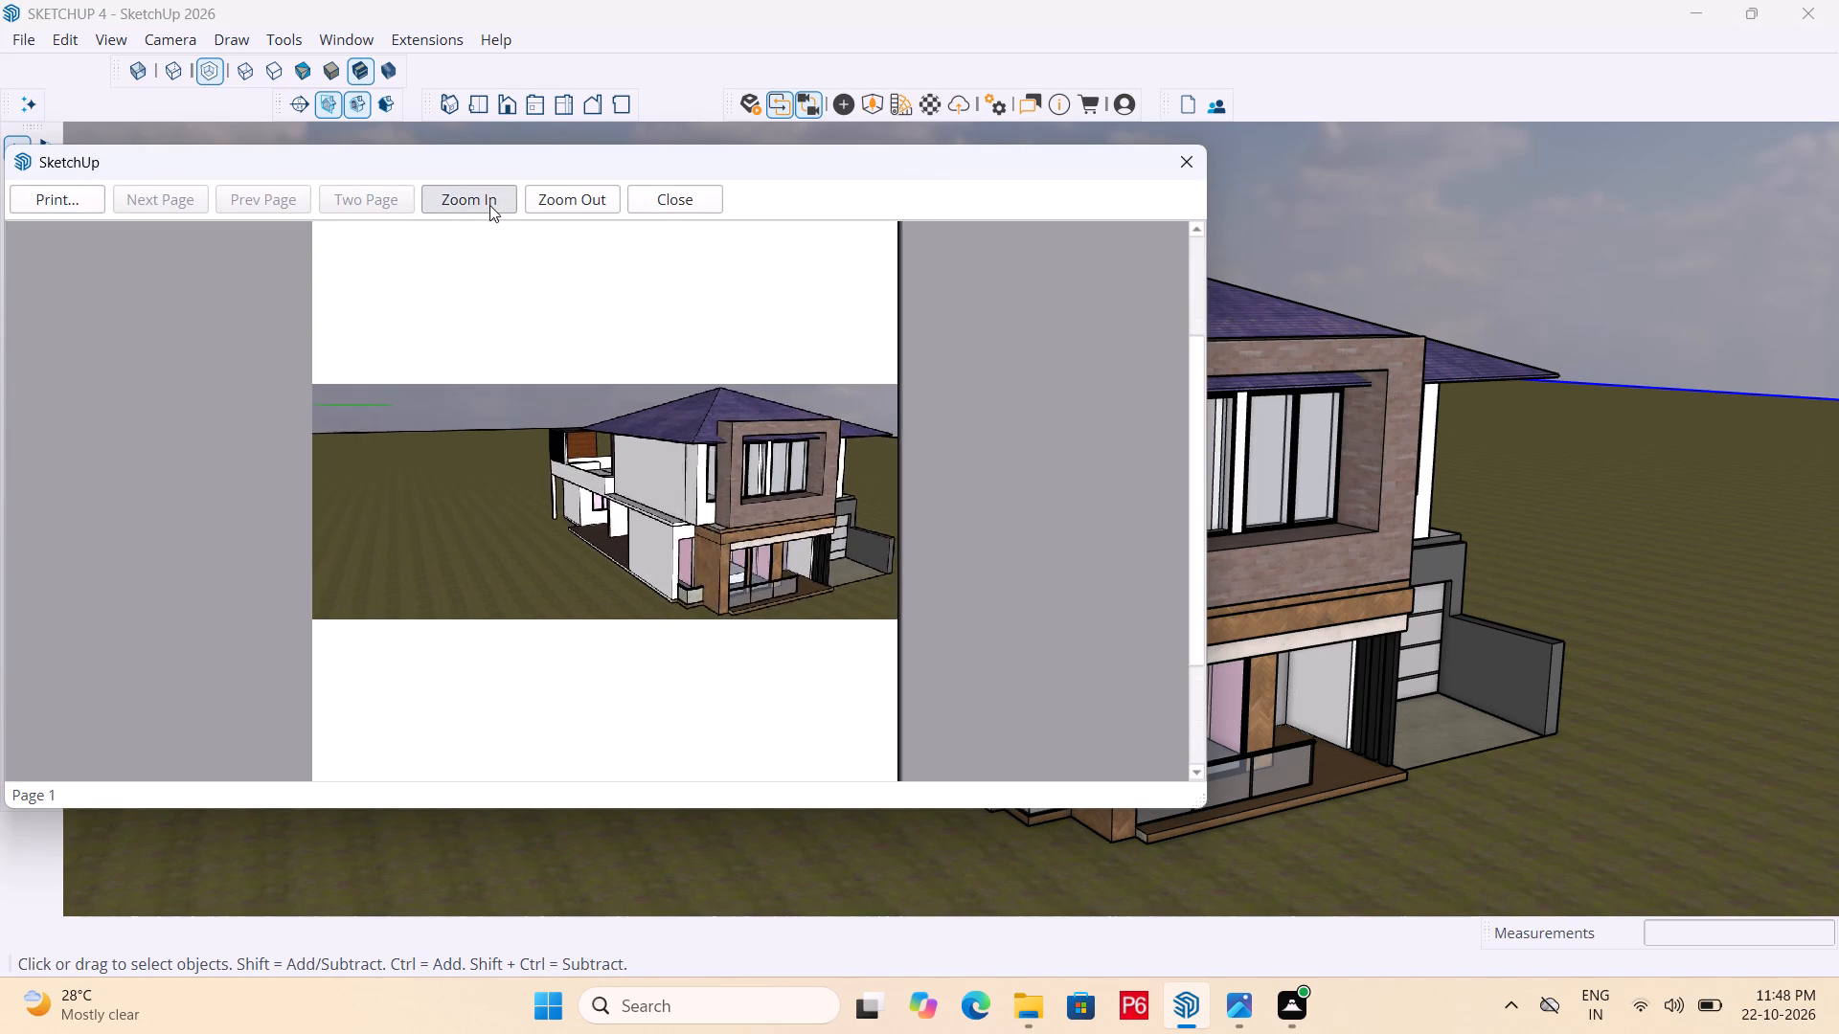
{"action": "triple_click", "coordinate": [489, 205]}
{"action": "triple_click", "coordinate": [489, 205]}
{"action": "left_click", "coordinate": [489, 205]}
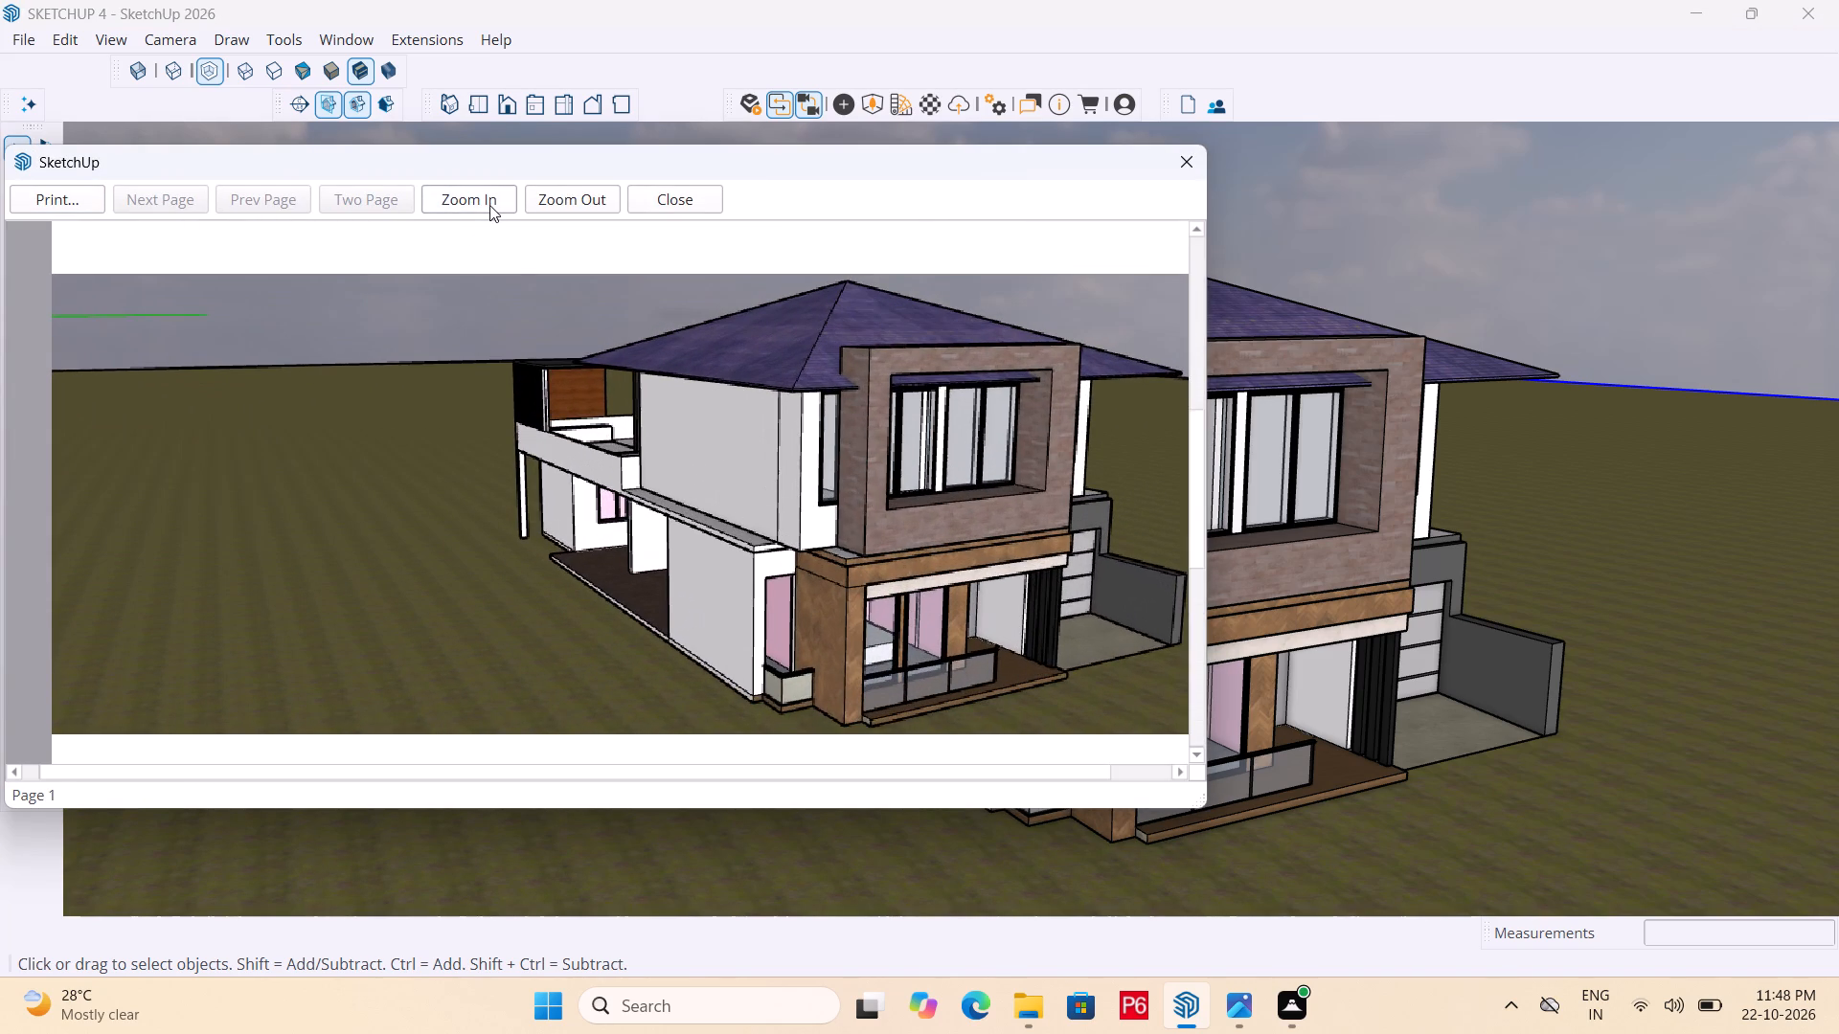
Print the previewed side-and-front corner view to PDF, saving it in the Desktop cad folder as SKETCHUP 4 S PDF.
{"action": "left_click", "coordinate": [67, 192]}
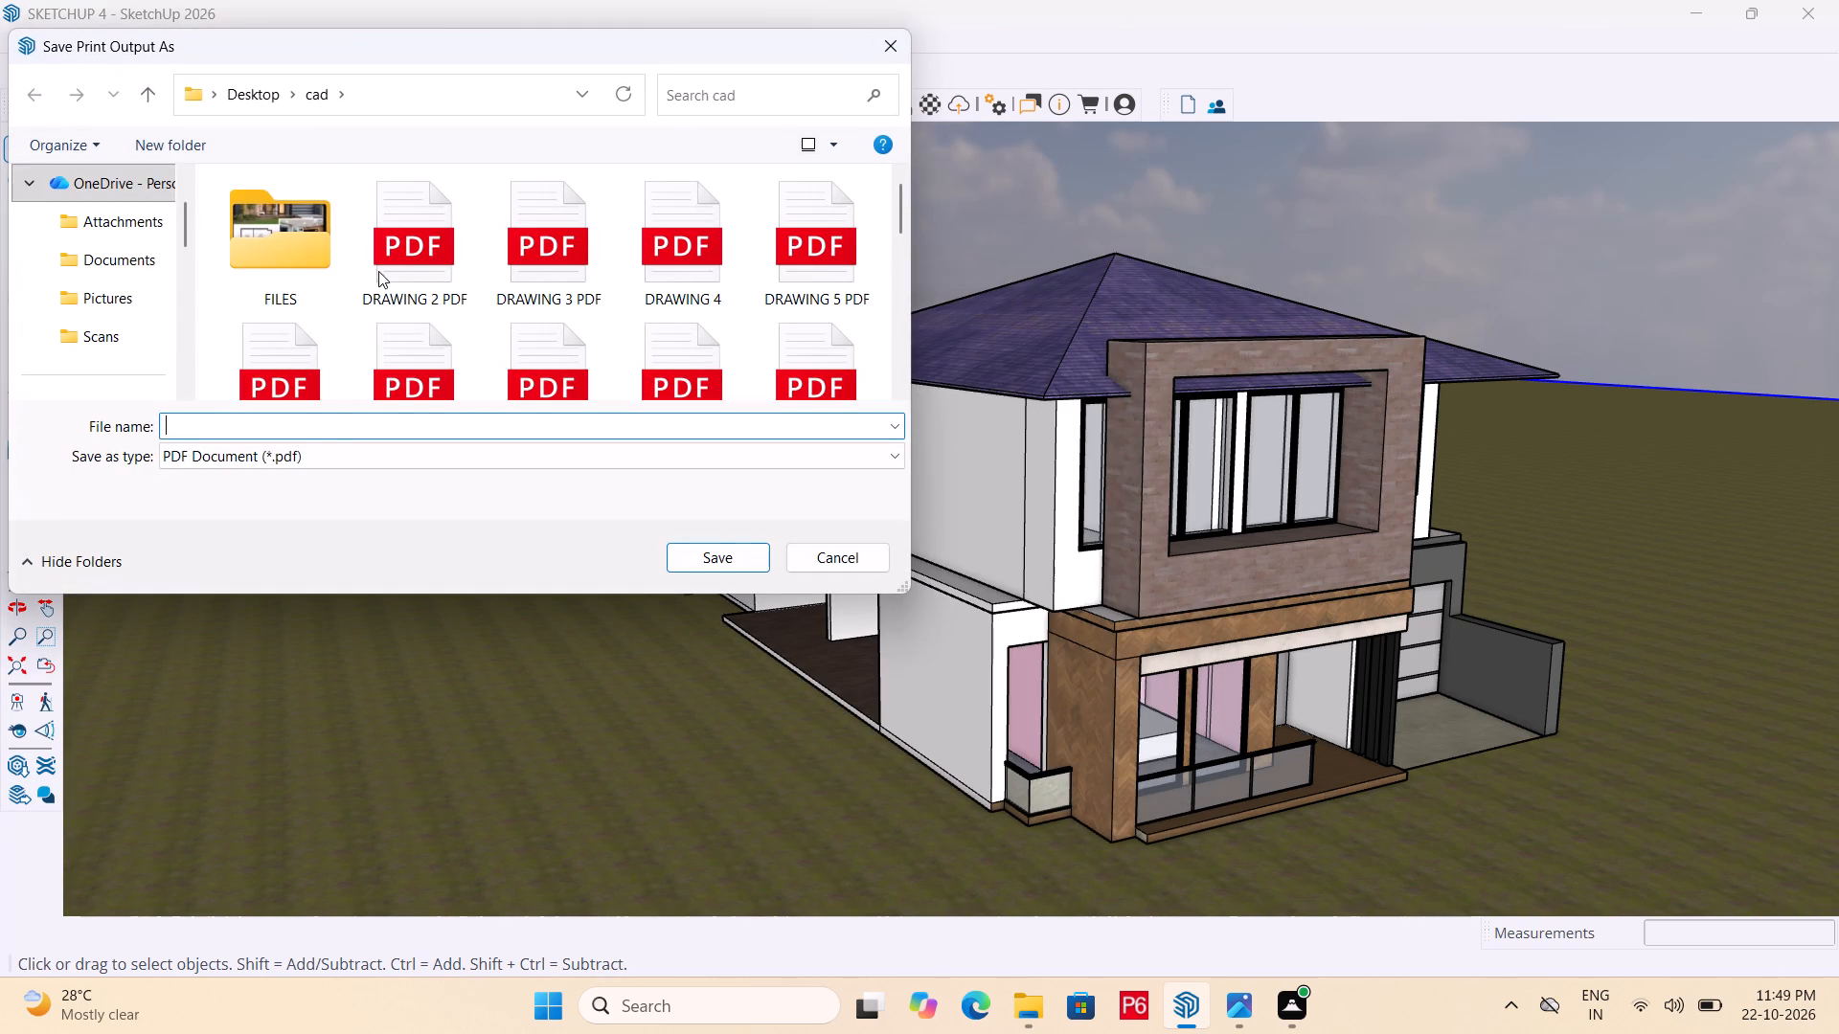
{"action": "left_click", "coordinate": [292, 425]}
{"action": "scroll", "coordinate": [128, 338], "scroll_direction": "down", "scroll_amount": 4}
{"action": "double_click", "coordinate": [136, 191]}
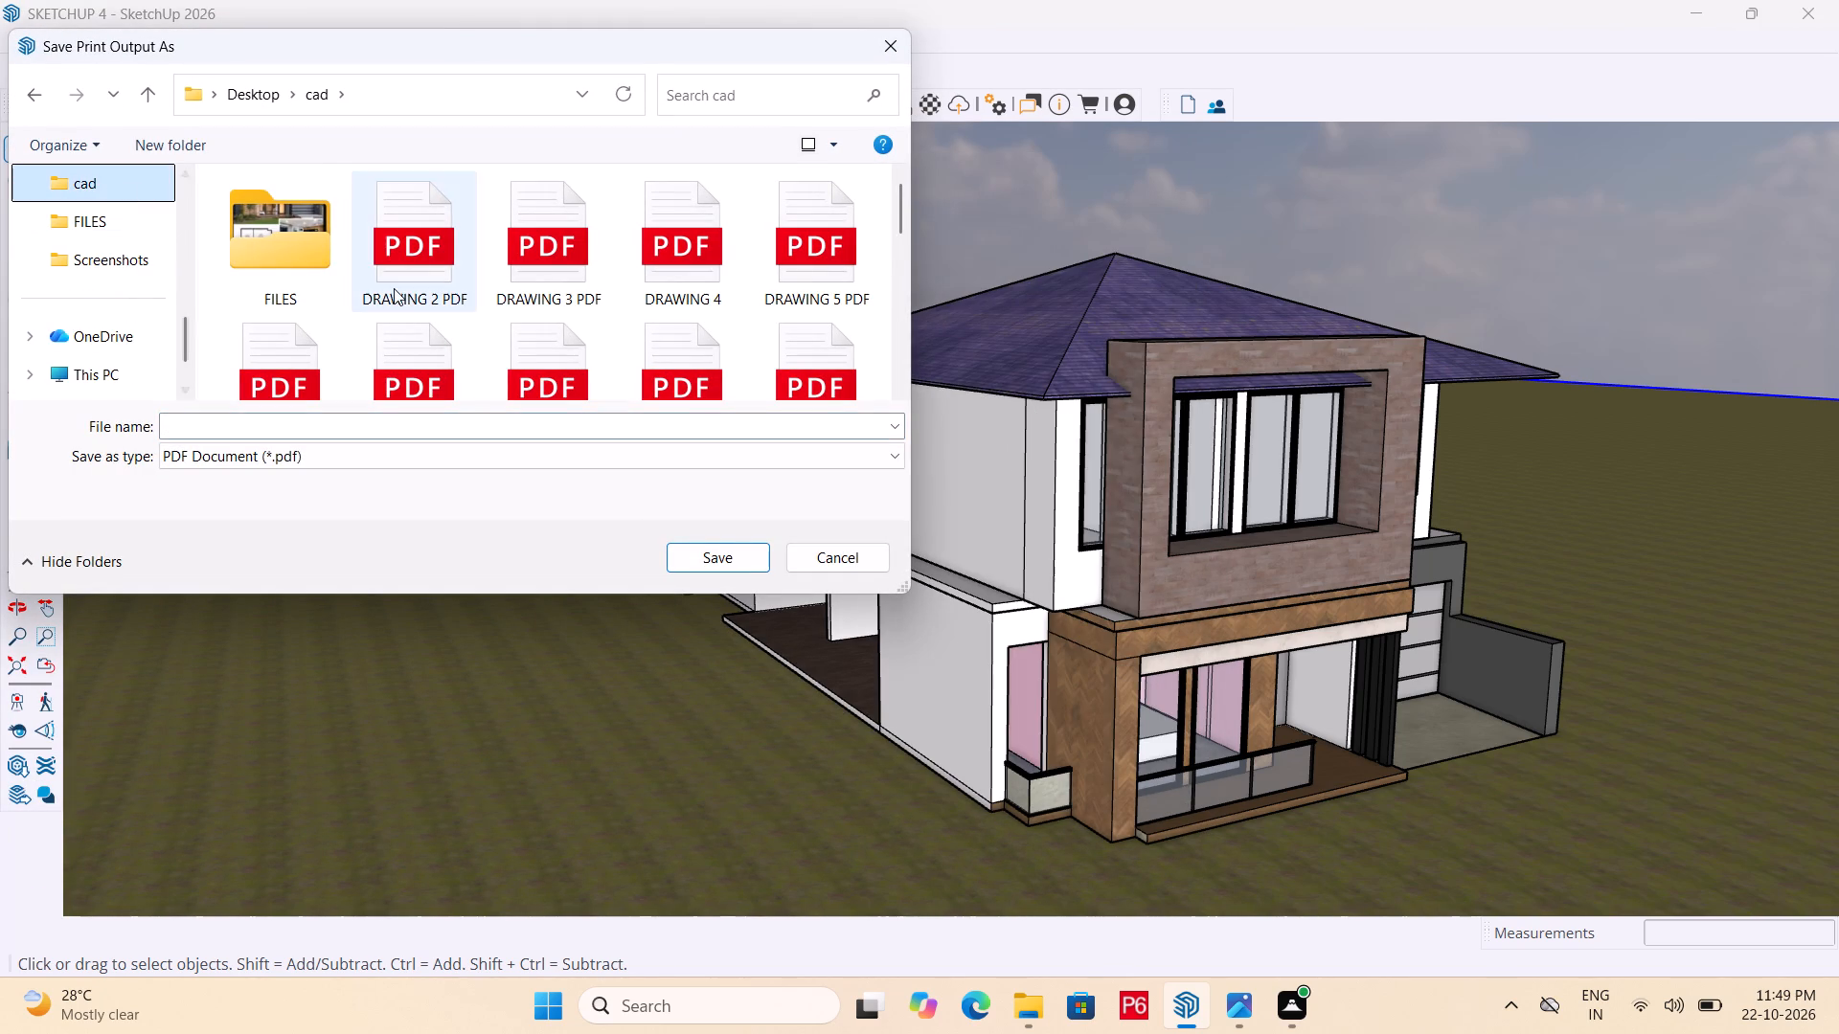
{"action": "double_click", "coordinate": [129, 188]}
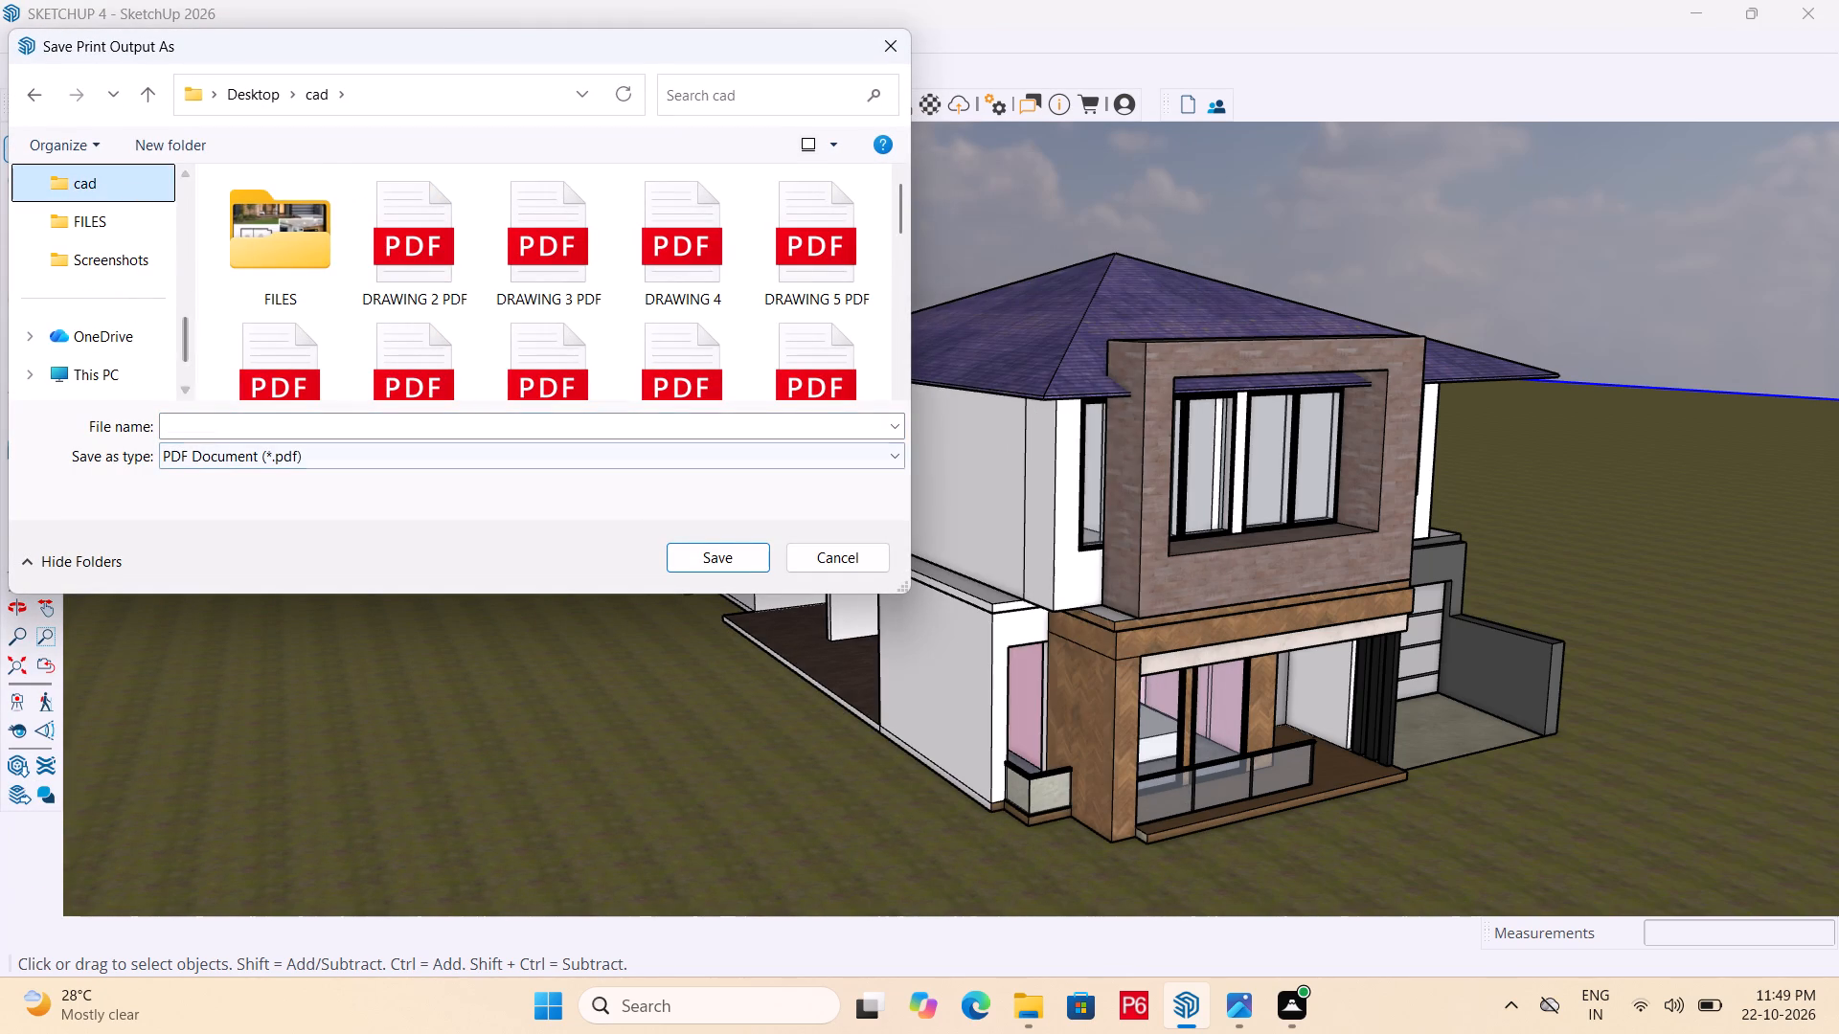
{"action": "left_click", "coordinate": [218, 429]}
{"action": "type", "text": "SKETCHUP"}
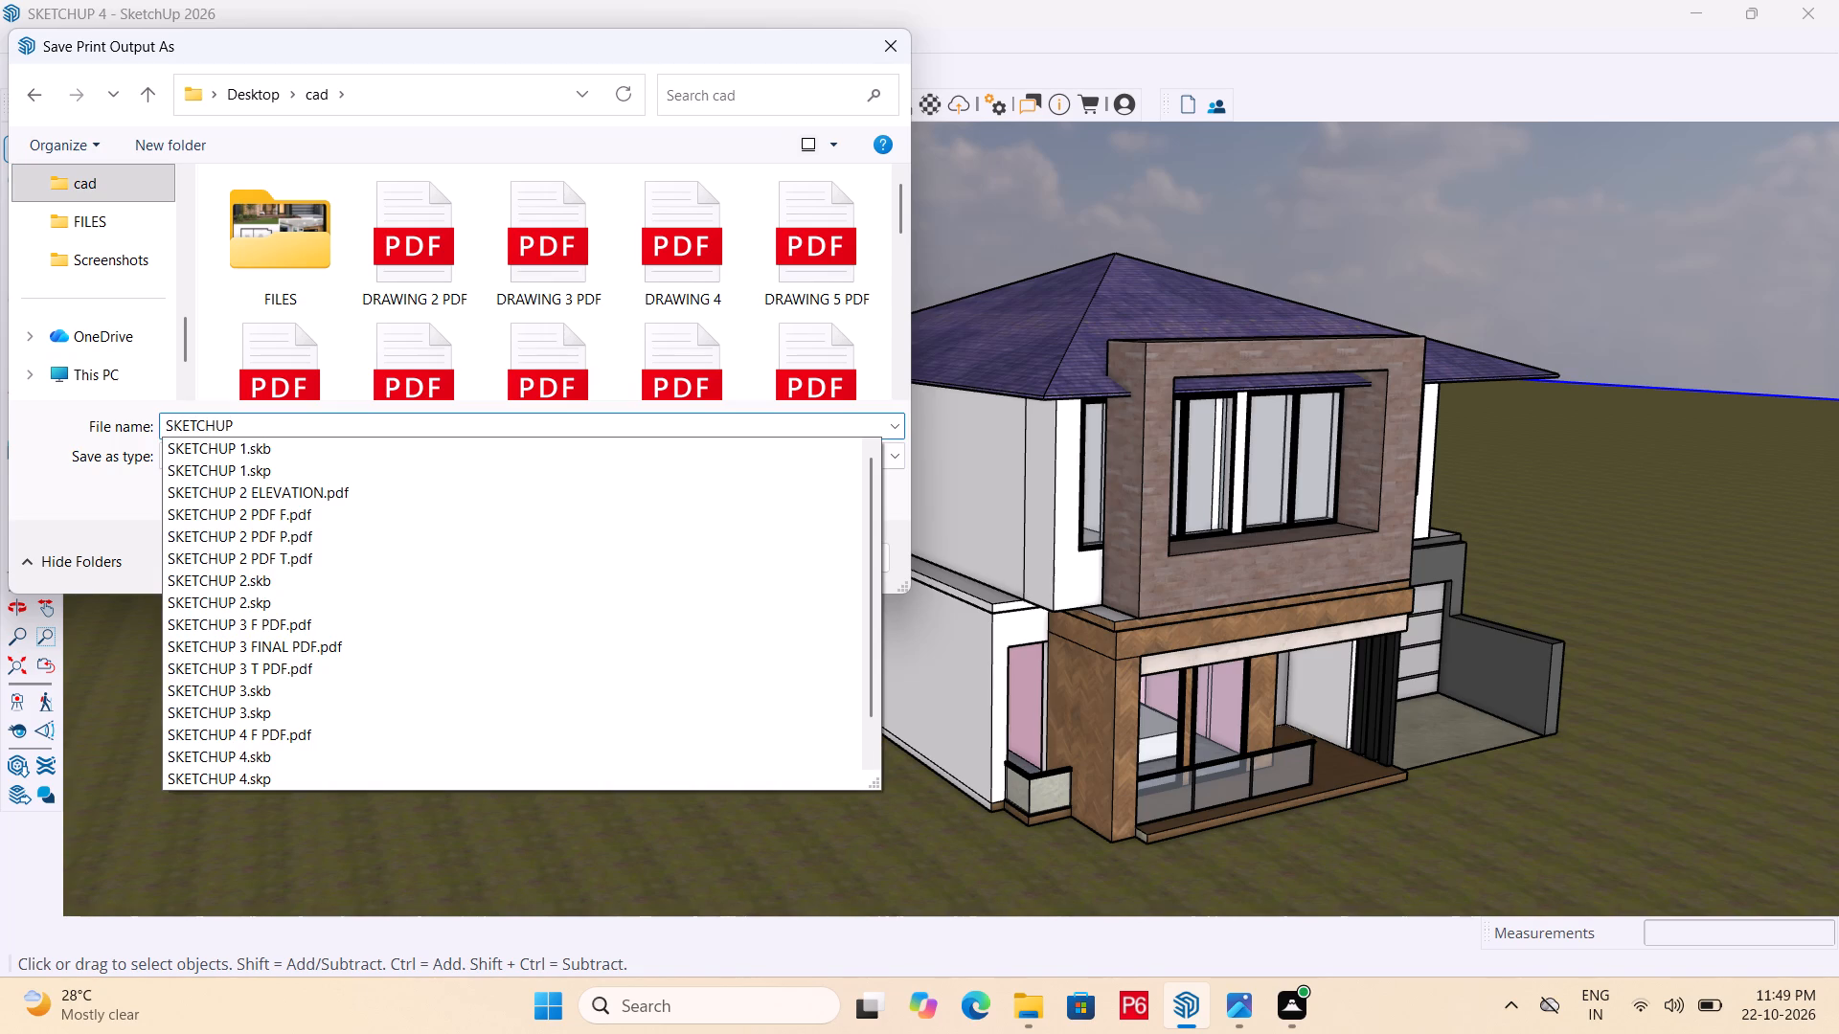
{"action": "key", "text": "space"}
{"action": "key", "text": "4"}
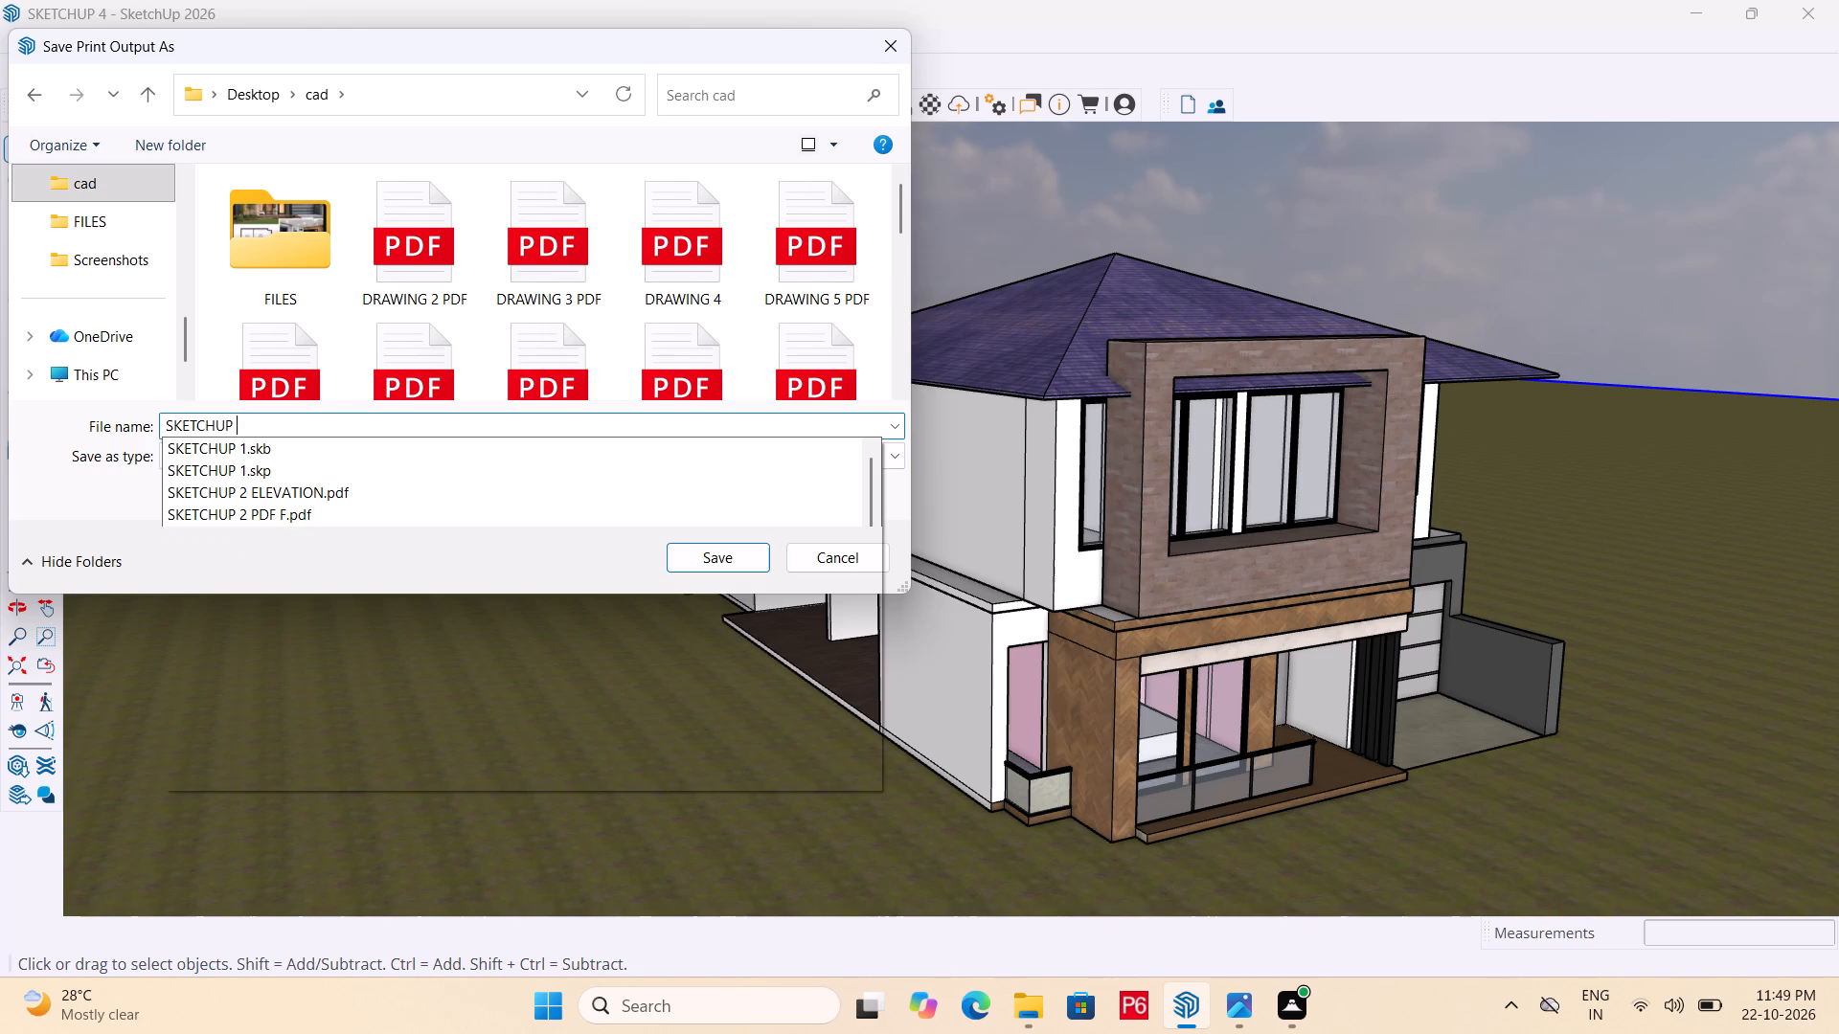
{"action": "key", "text": "space"}
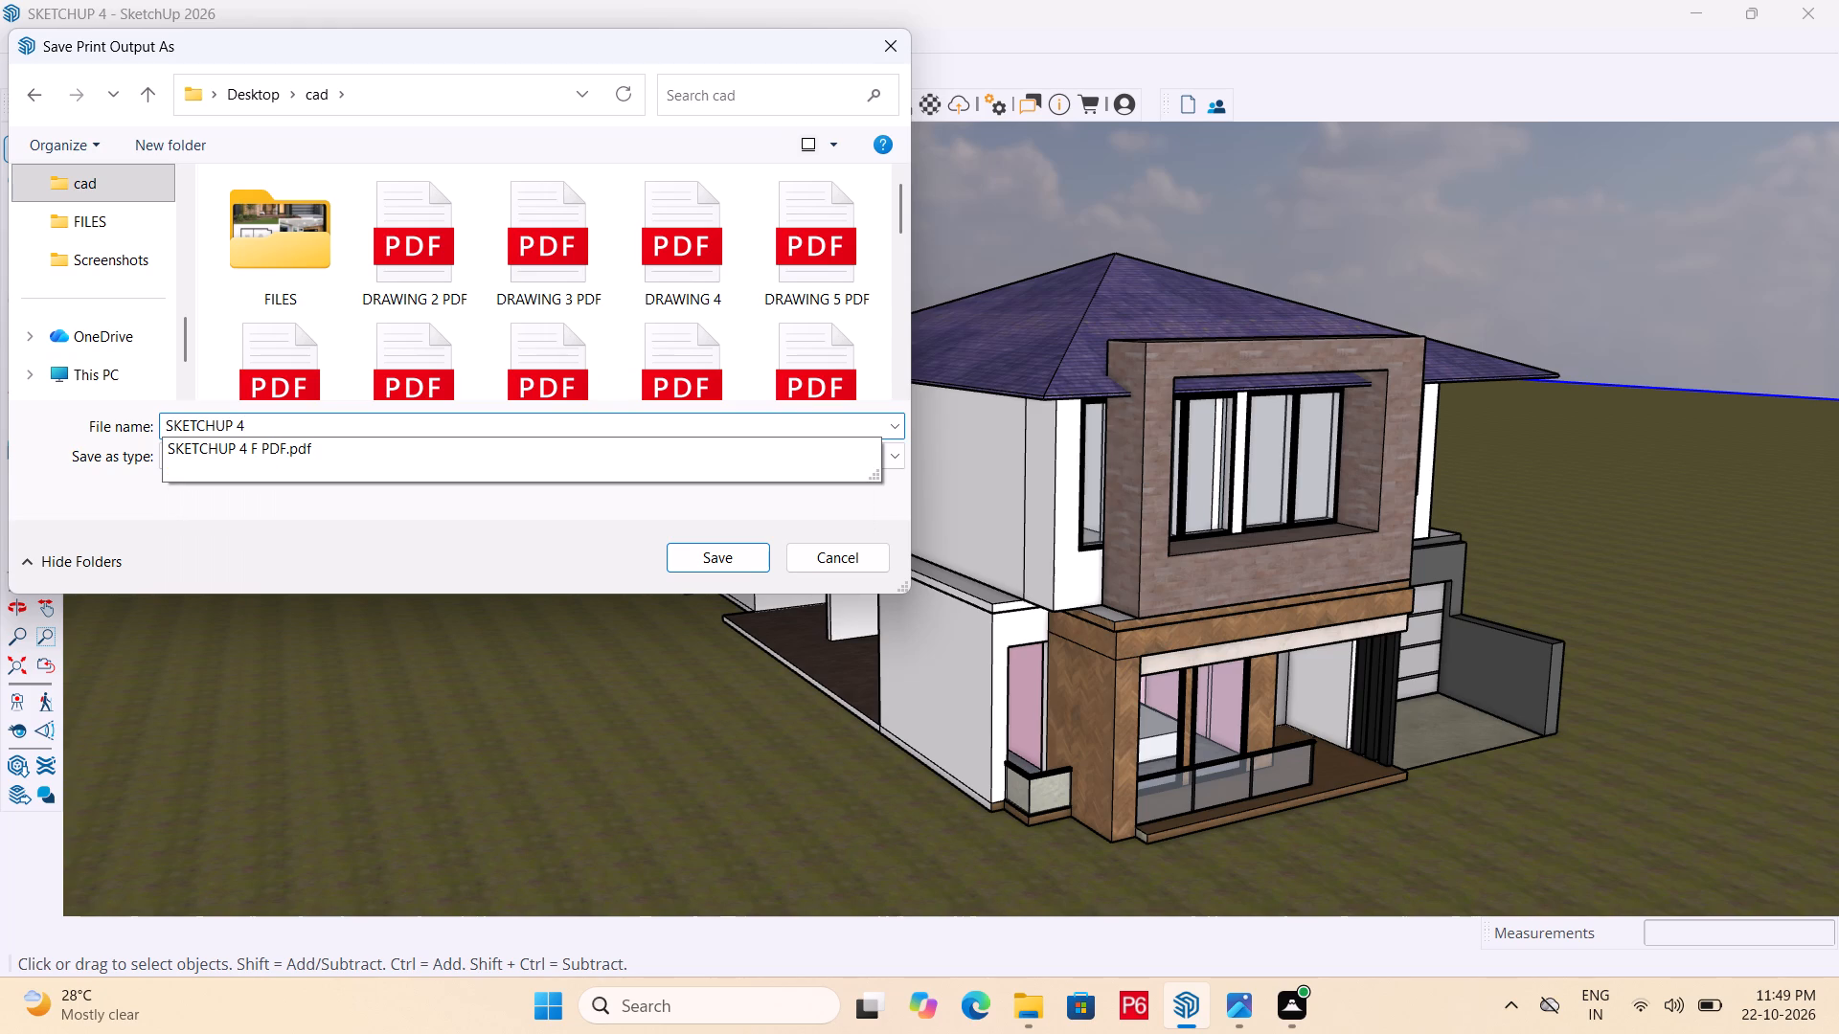
{"action": "key", "text": "s"}
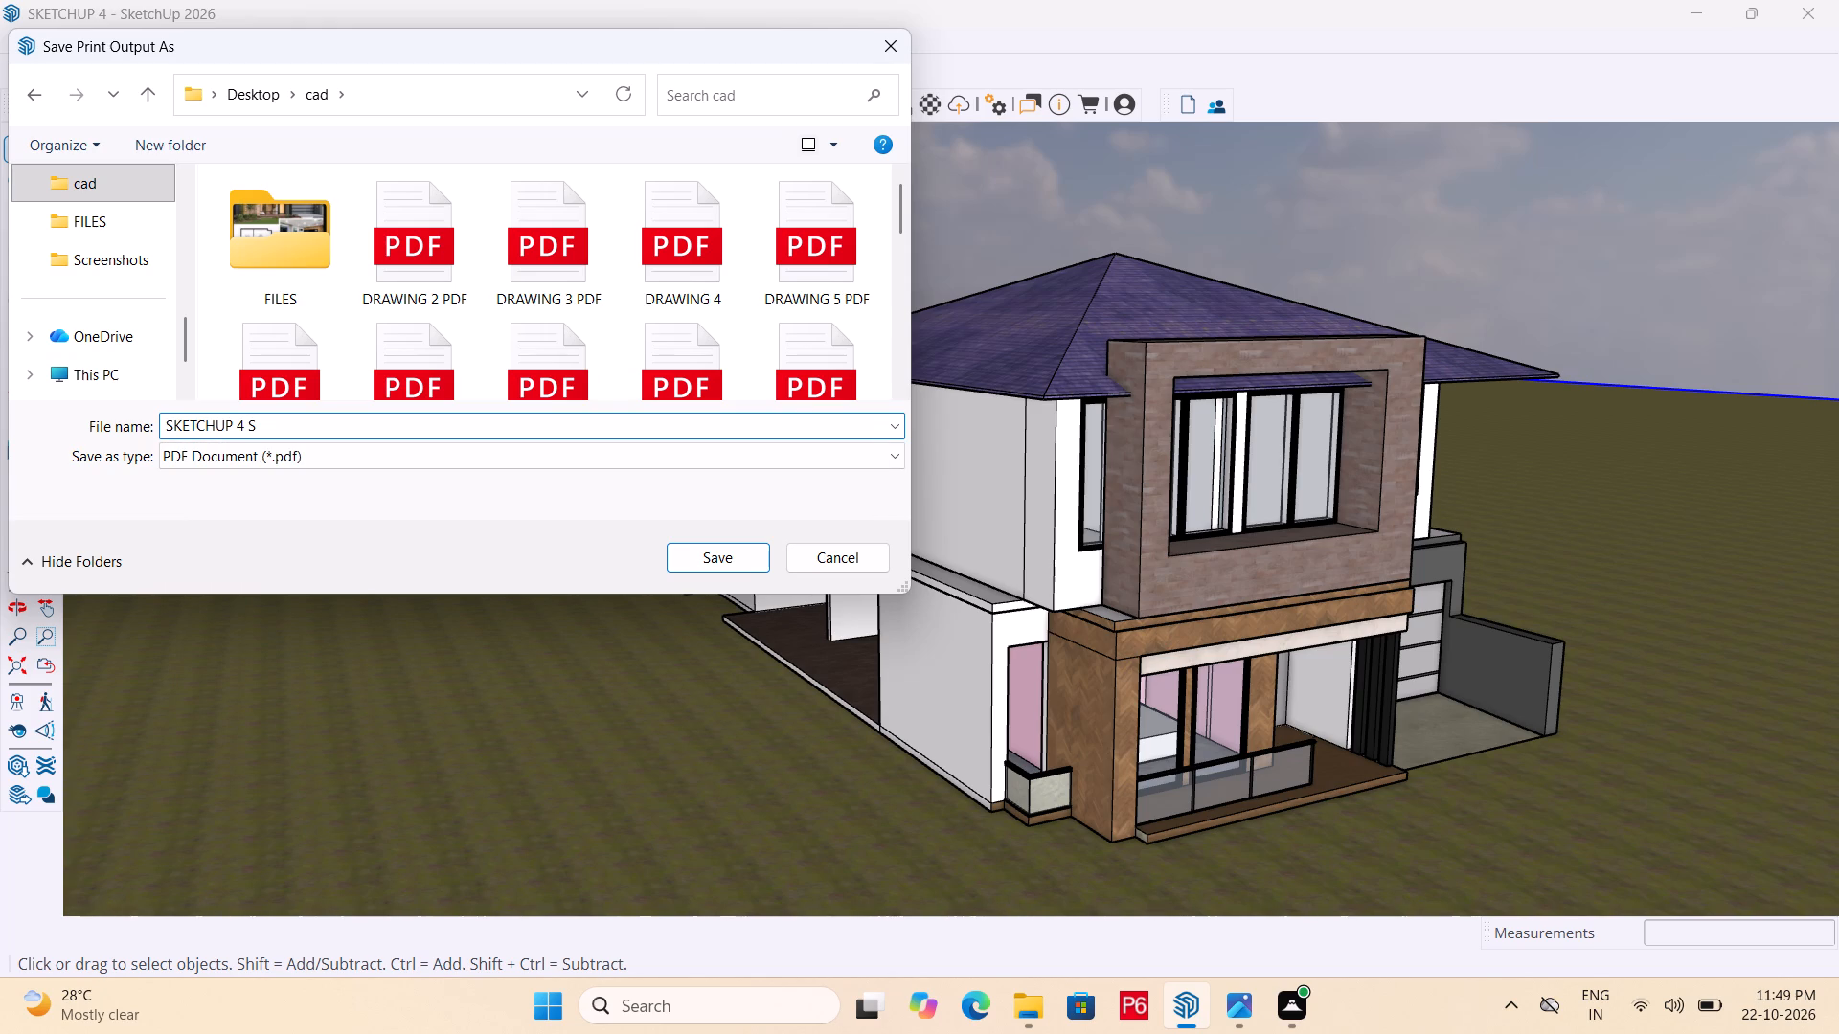
{"action": "key", "text": "space"}
{"action": "type", "text": "PDF"}
{"action": "left_click", "coordinate": [697, 559]}
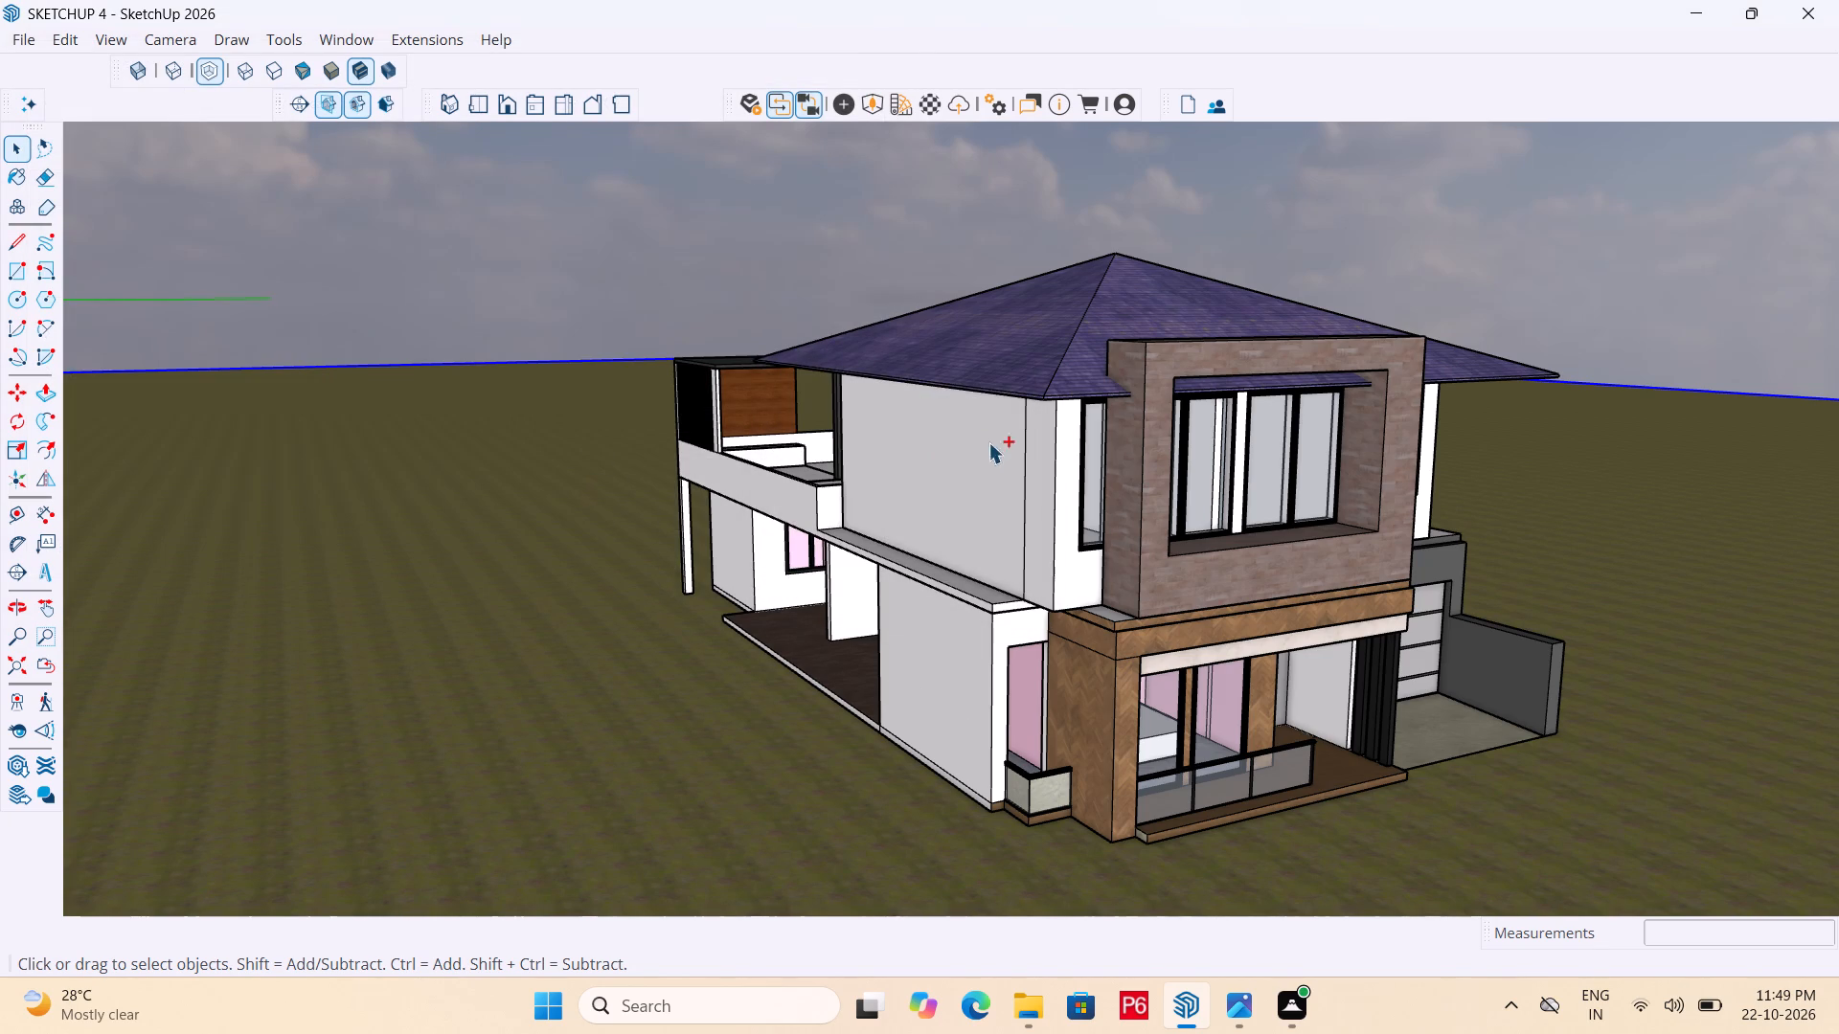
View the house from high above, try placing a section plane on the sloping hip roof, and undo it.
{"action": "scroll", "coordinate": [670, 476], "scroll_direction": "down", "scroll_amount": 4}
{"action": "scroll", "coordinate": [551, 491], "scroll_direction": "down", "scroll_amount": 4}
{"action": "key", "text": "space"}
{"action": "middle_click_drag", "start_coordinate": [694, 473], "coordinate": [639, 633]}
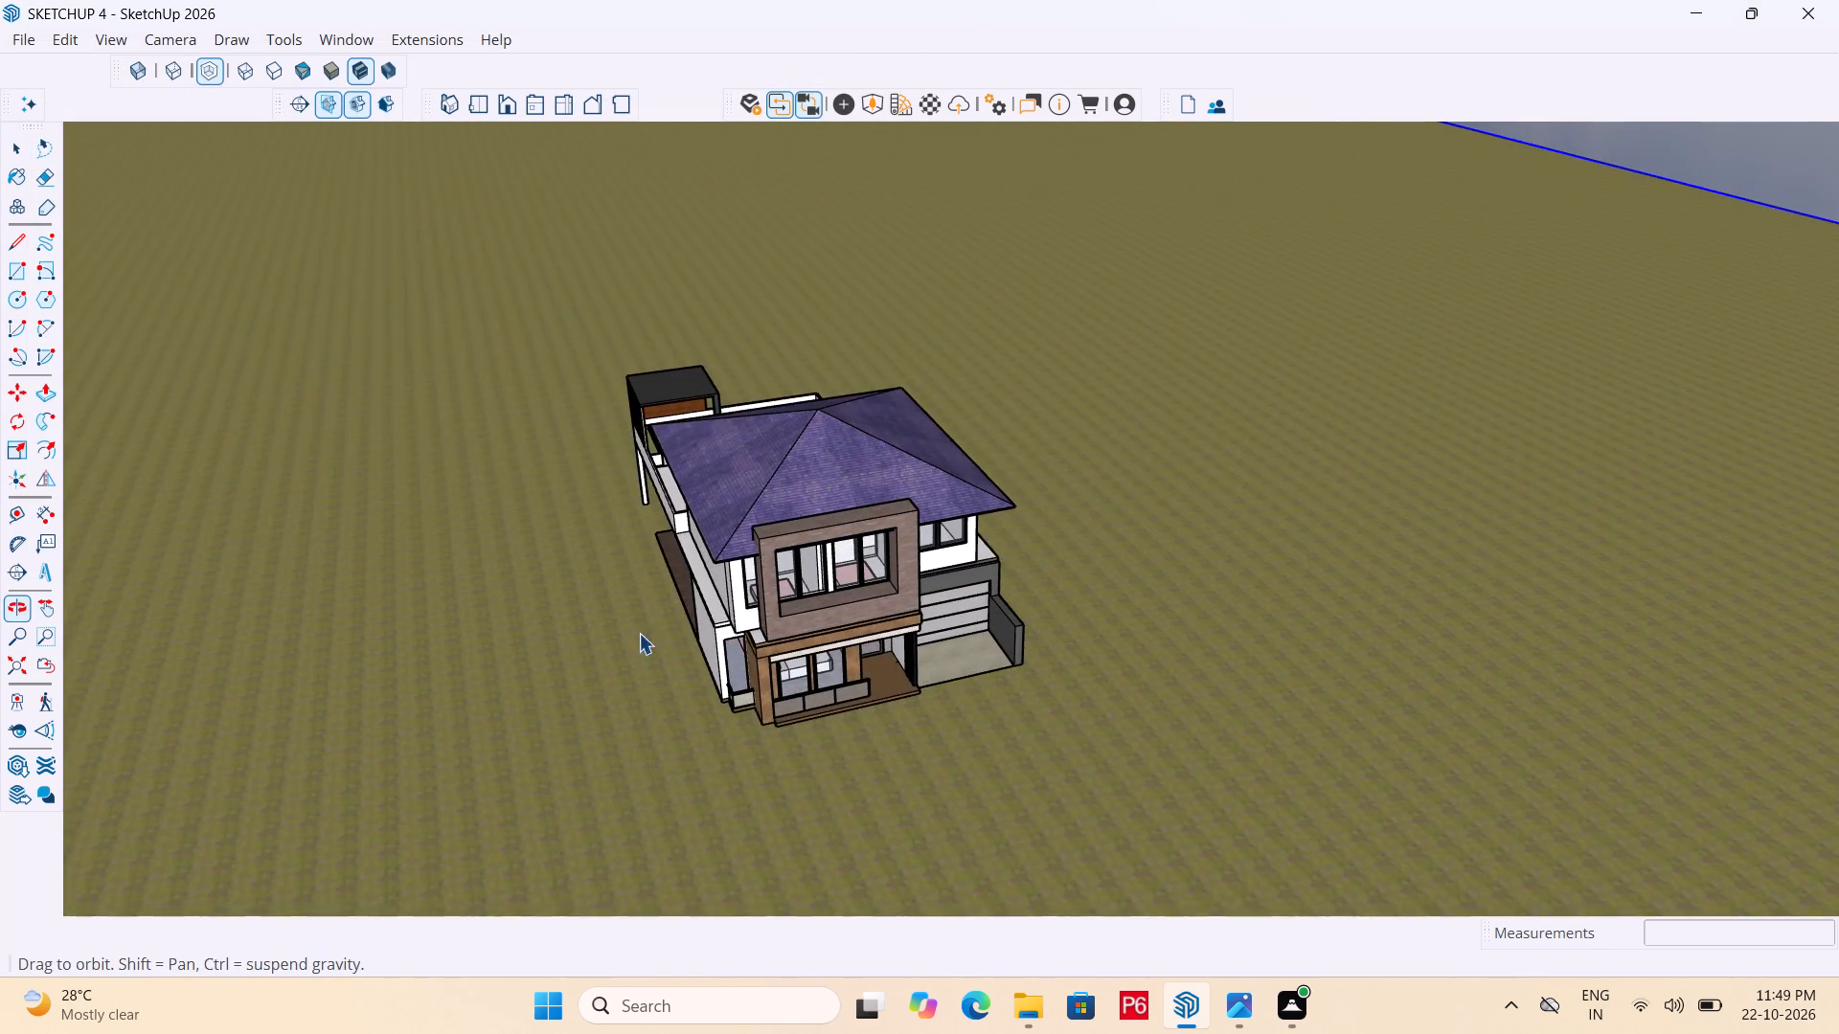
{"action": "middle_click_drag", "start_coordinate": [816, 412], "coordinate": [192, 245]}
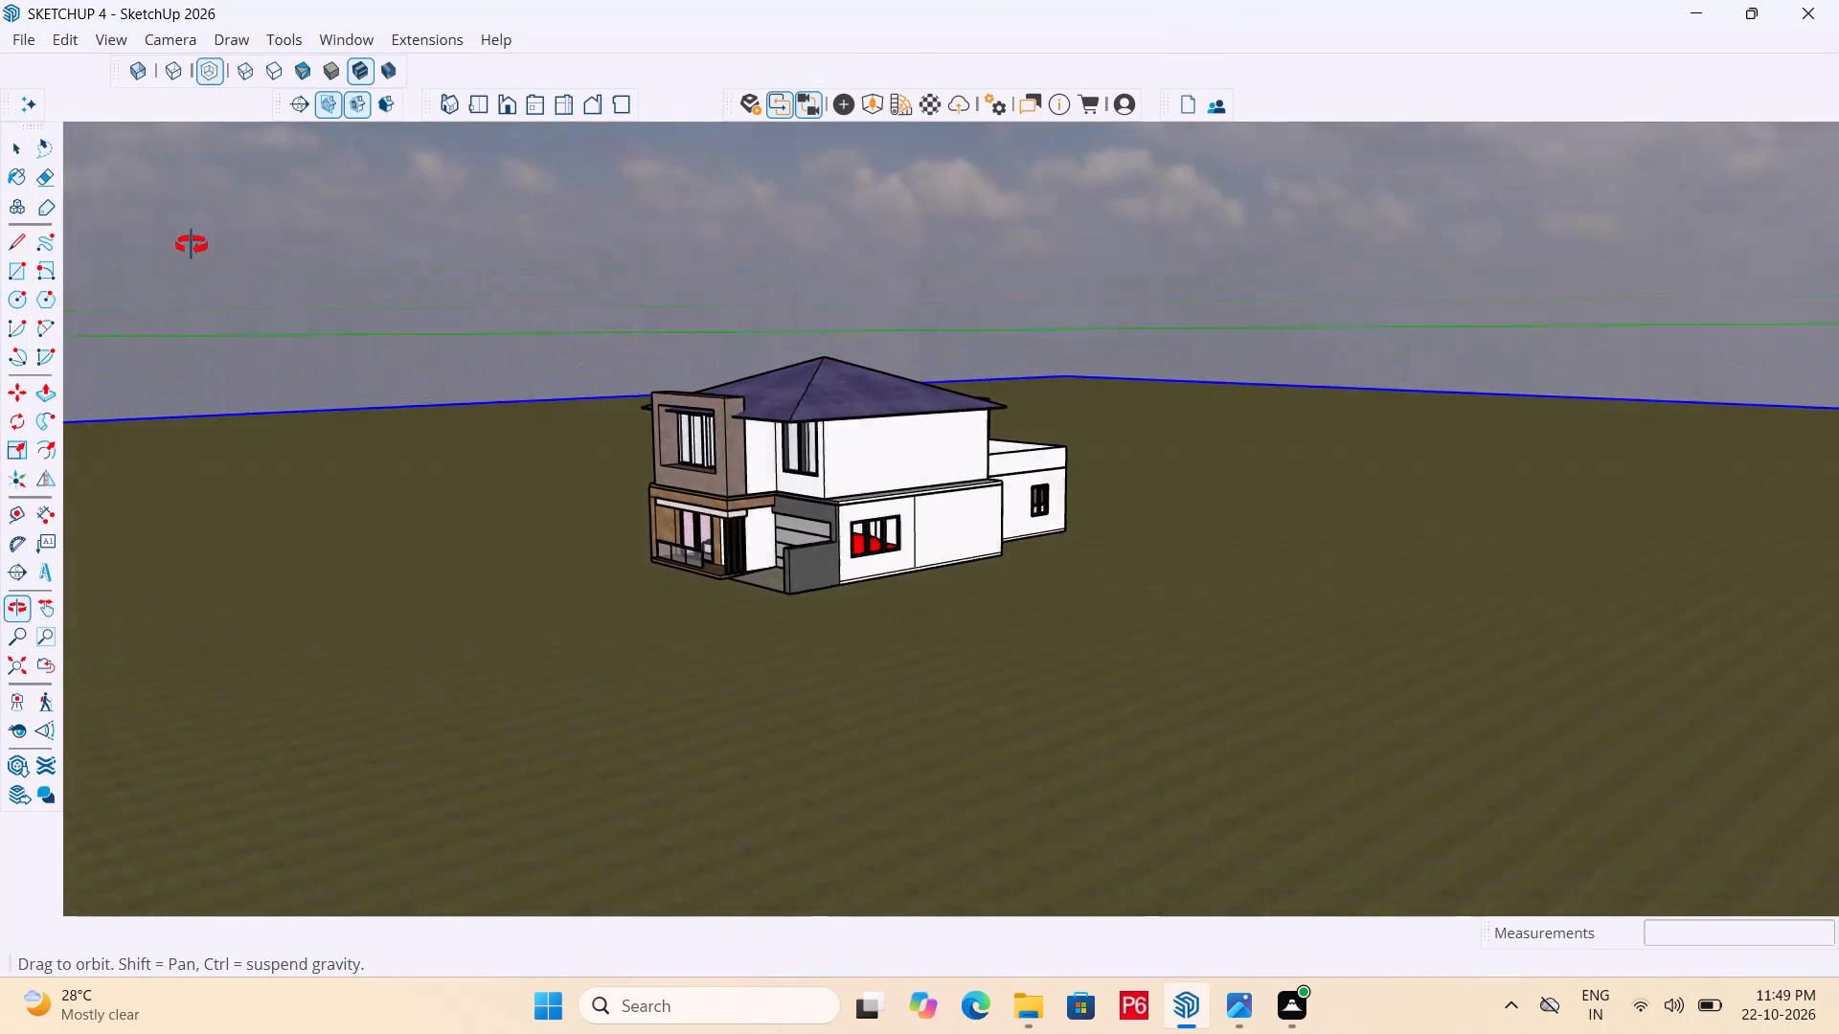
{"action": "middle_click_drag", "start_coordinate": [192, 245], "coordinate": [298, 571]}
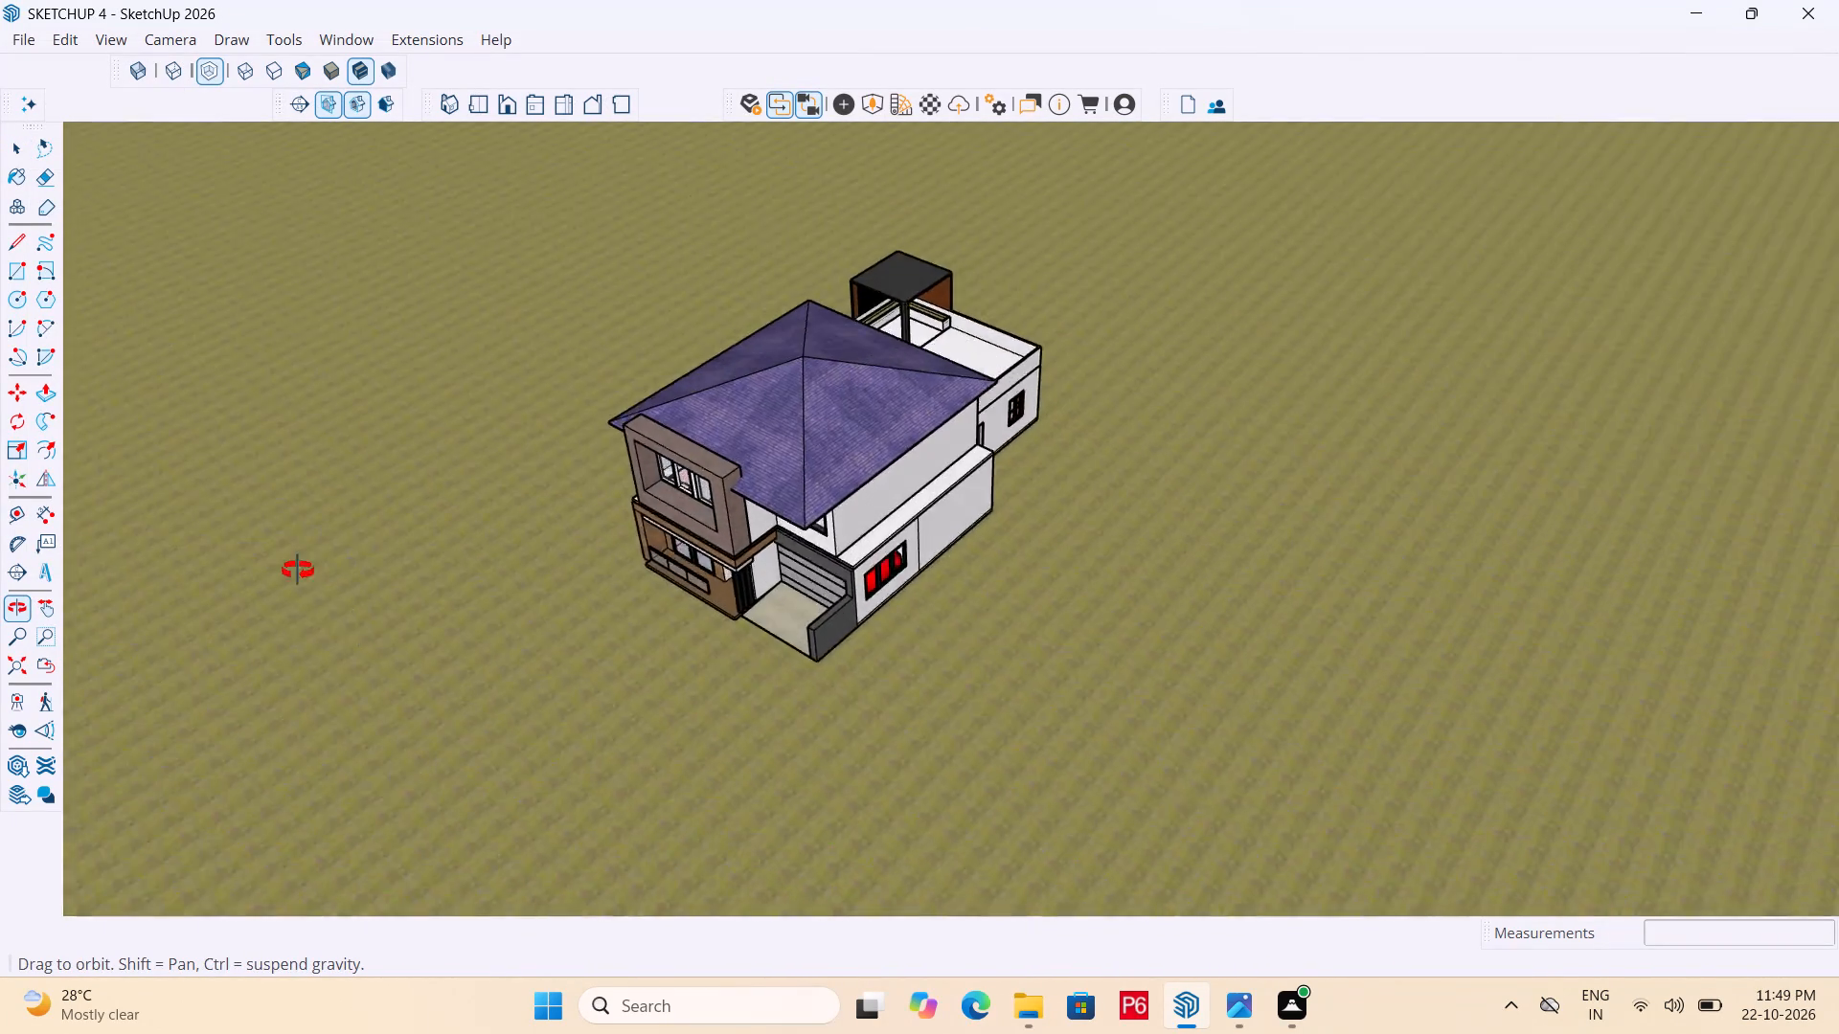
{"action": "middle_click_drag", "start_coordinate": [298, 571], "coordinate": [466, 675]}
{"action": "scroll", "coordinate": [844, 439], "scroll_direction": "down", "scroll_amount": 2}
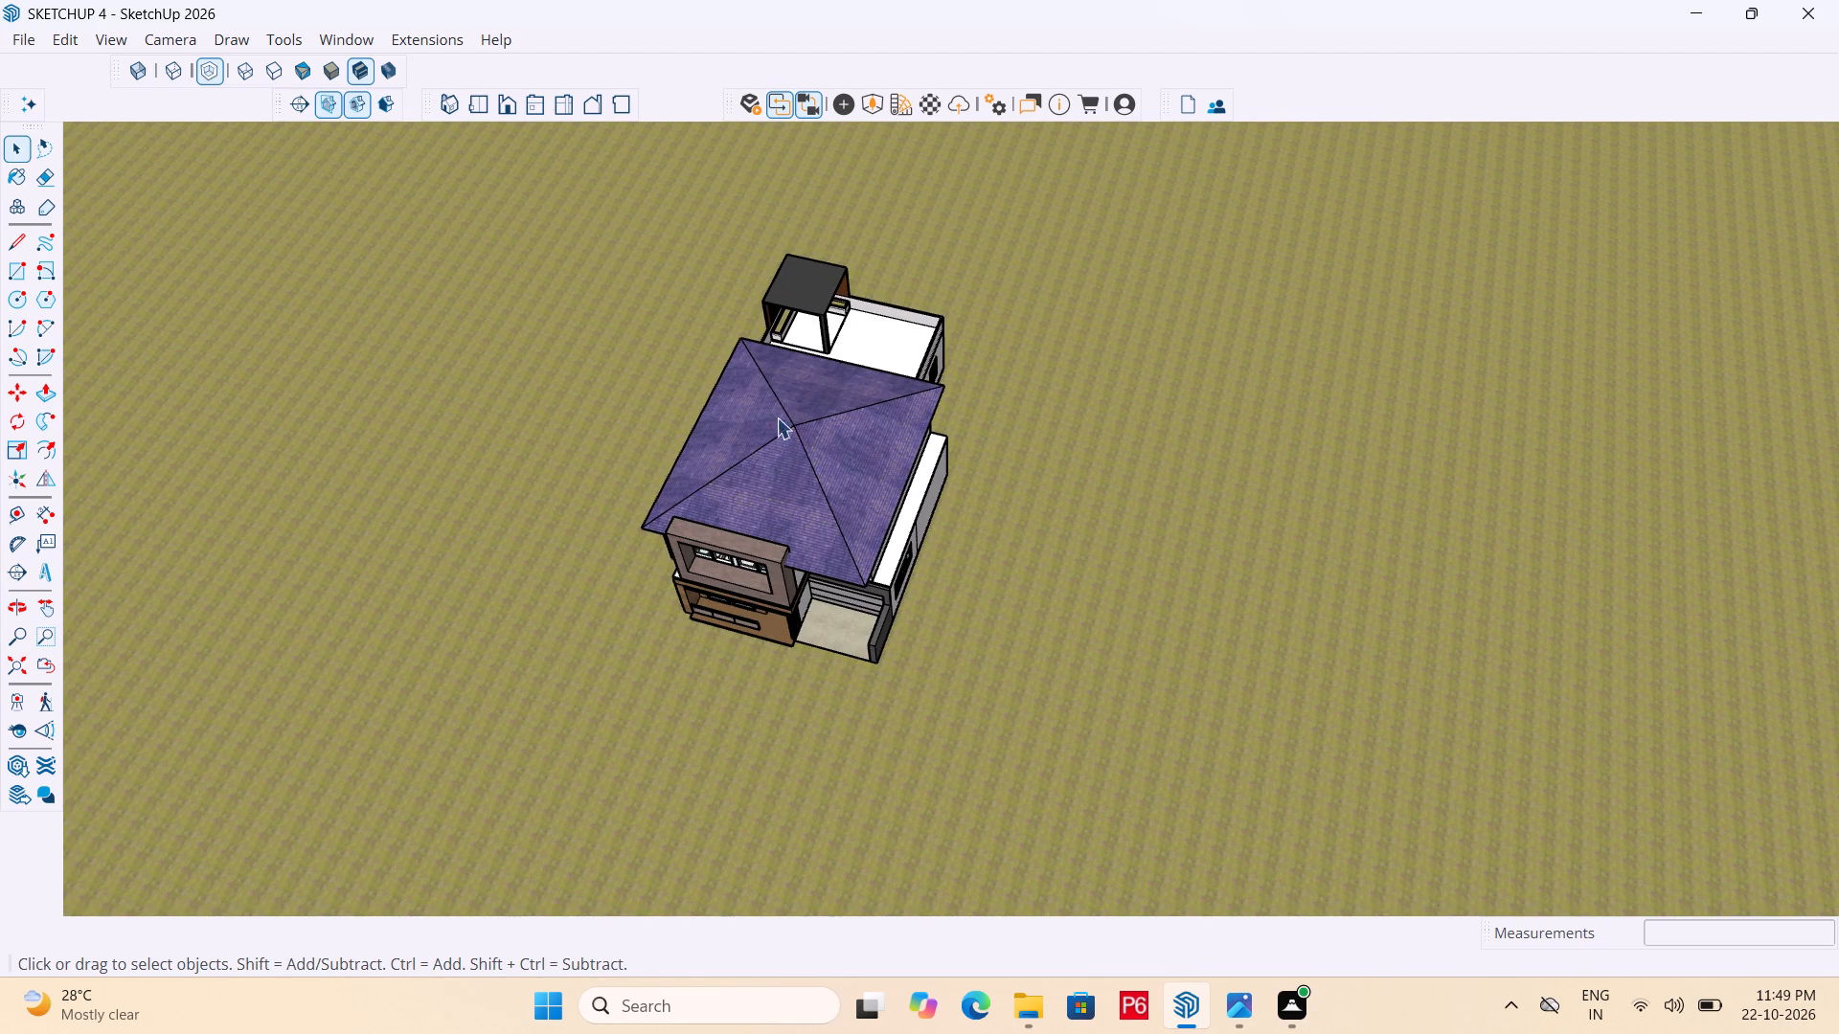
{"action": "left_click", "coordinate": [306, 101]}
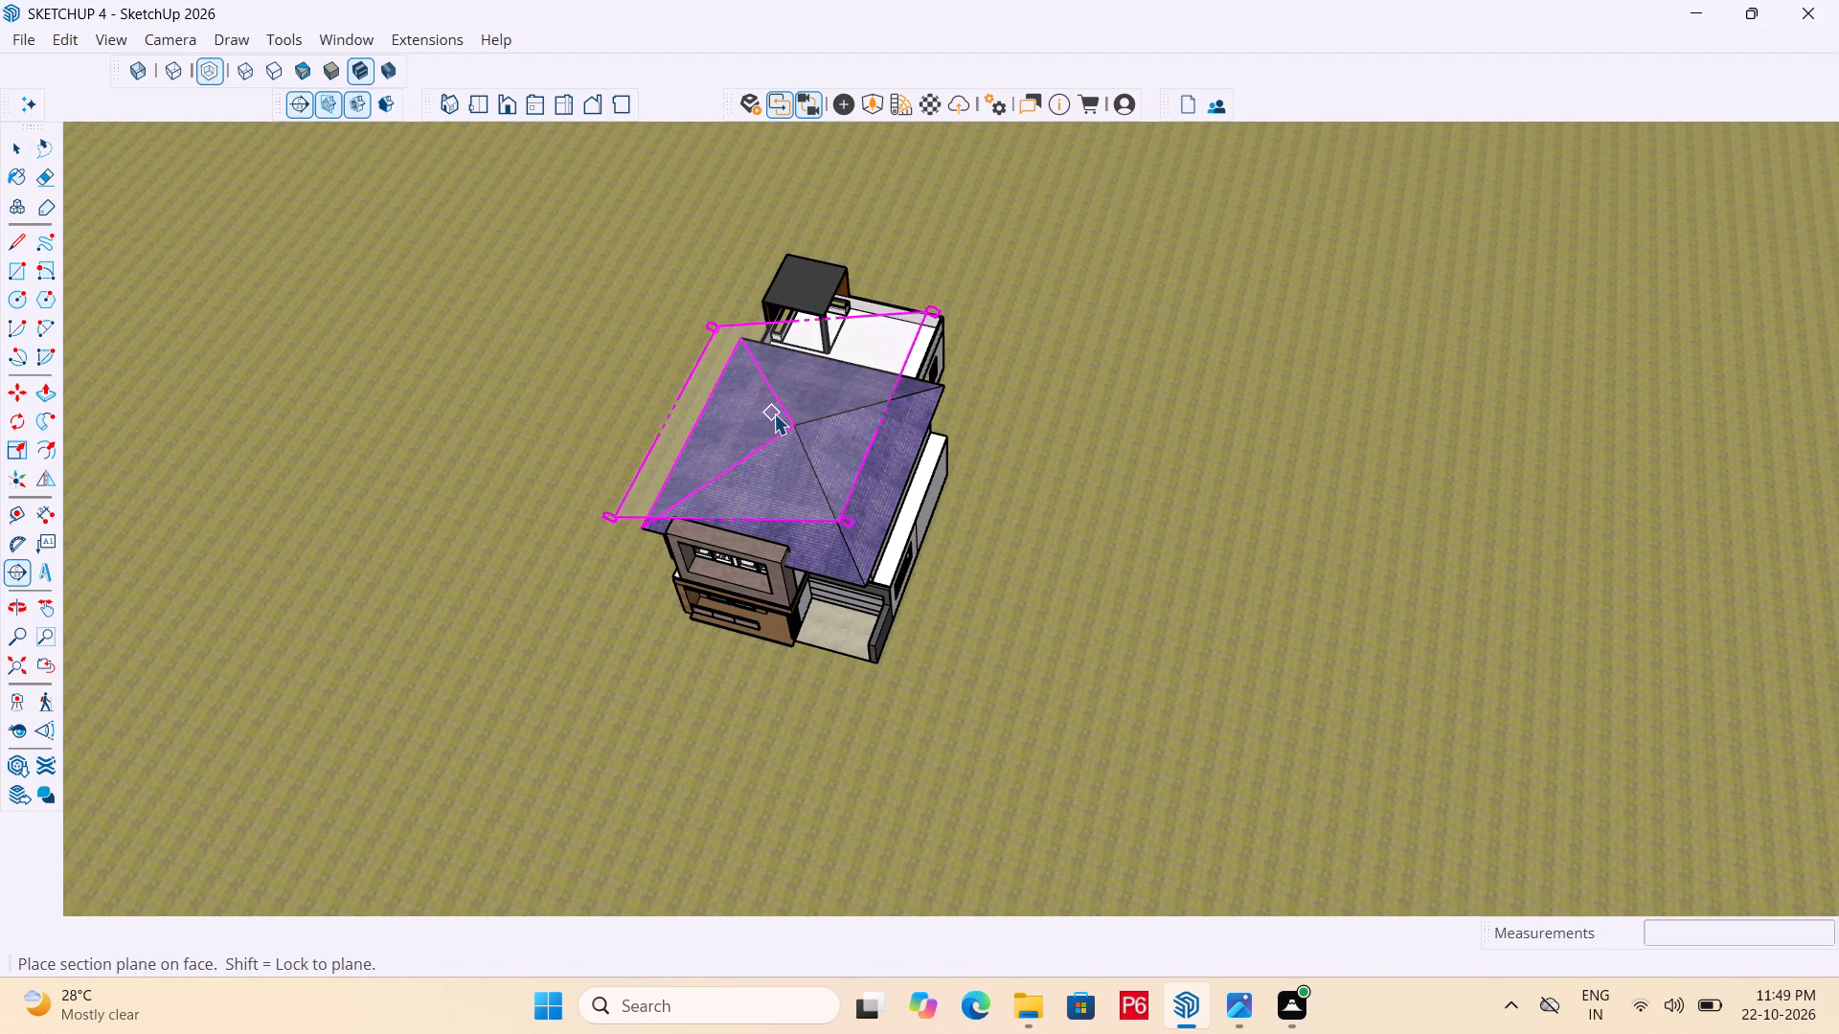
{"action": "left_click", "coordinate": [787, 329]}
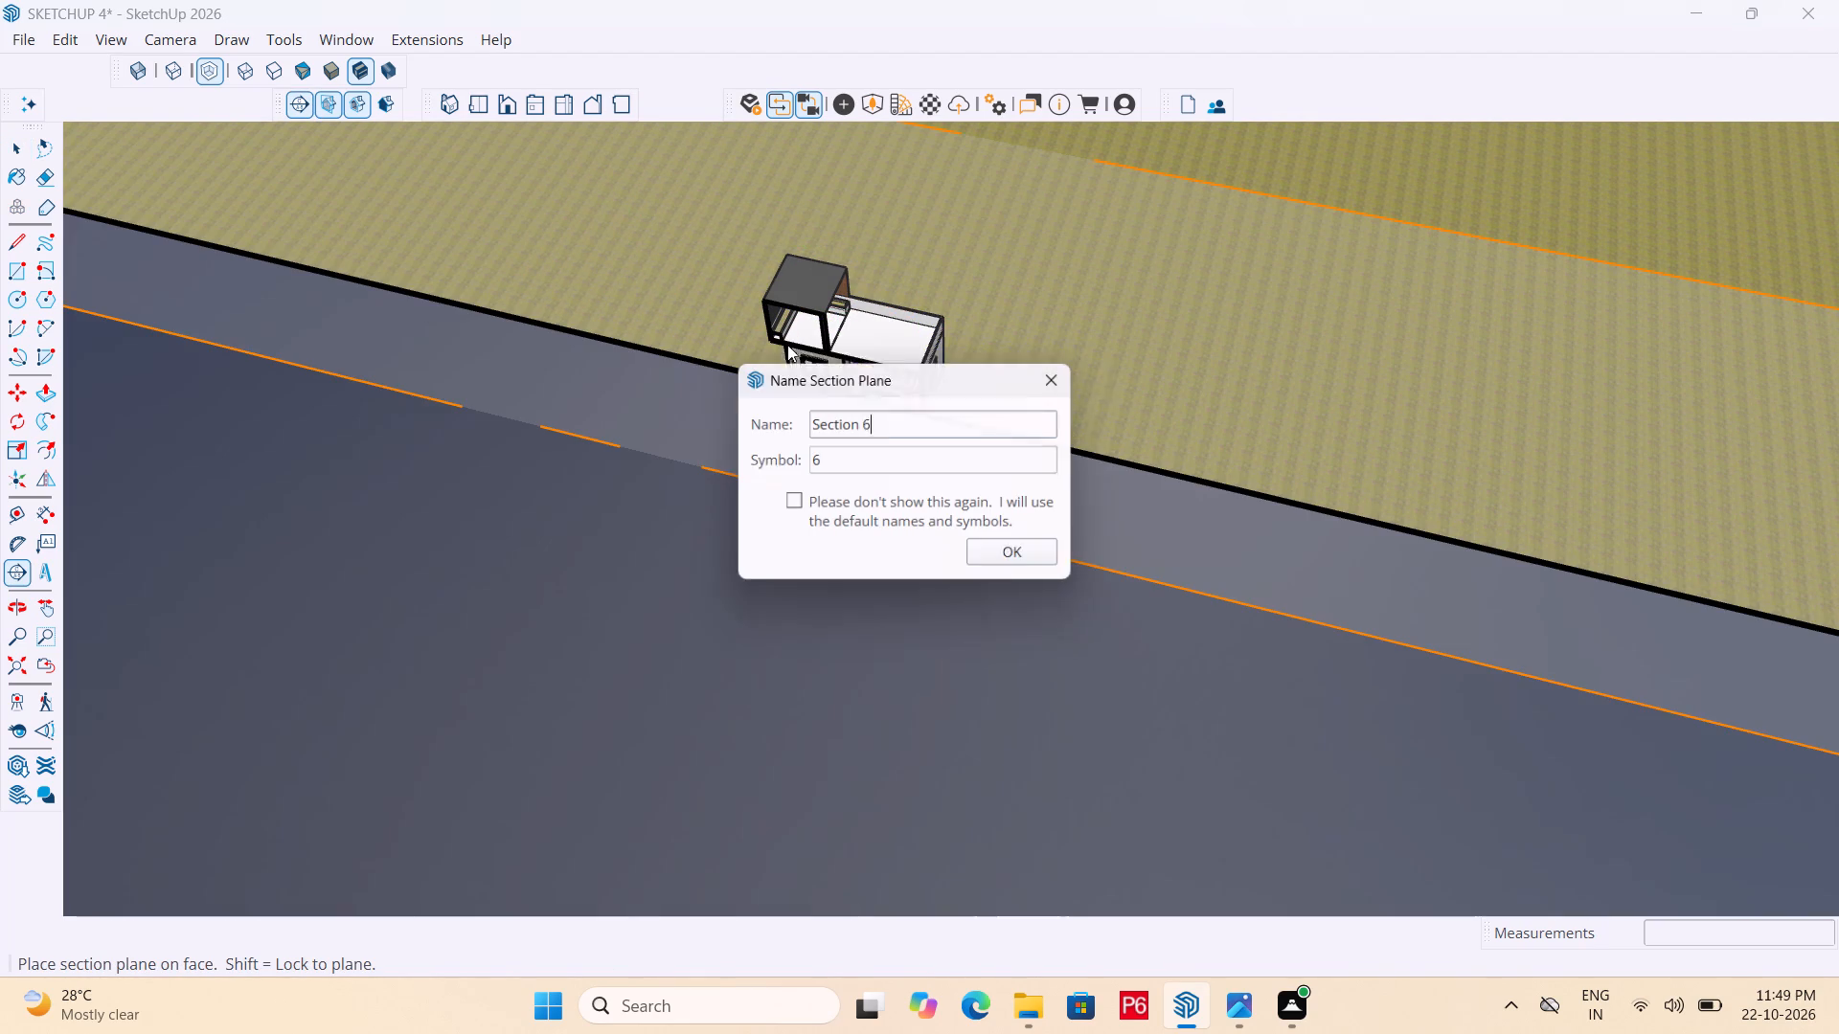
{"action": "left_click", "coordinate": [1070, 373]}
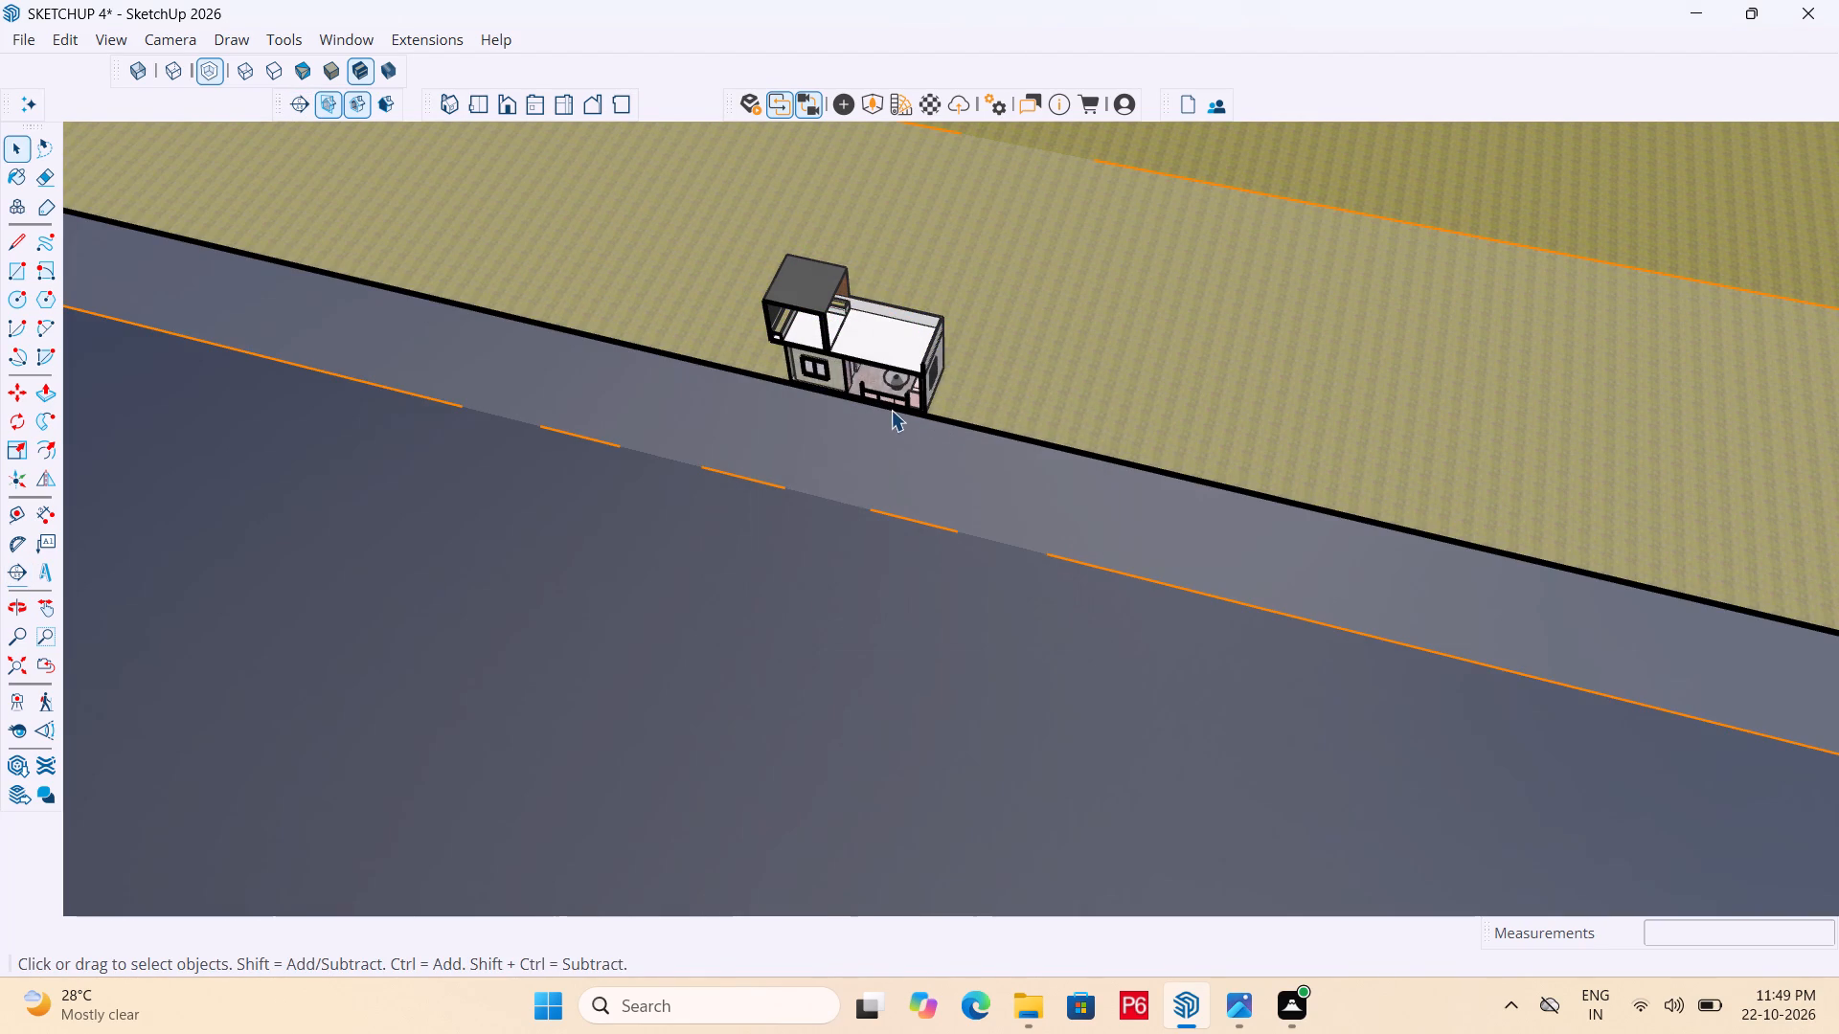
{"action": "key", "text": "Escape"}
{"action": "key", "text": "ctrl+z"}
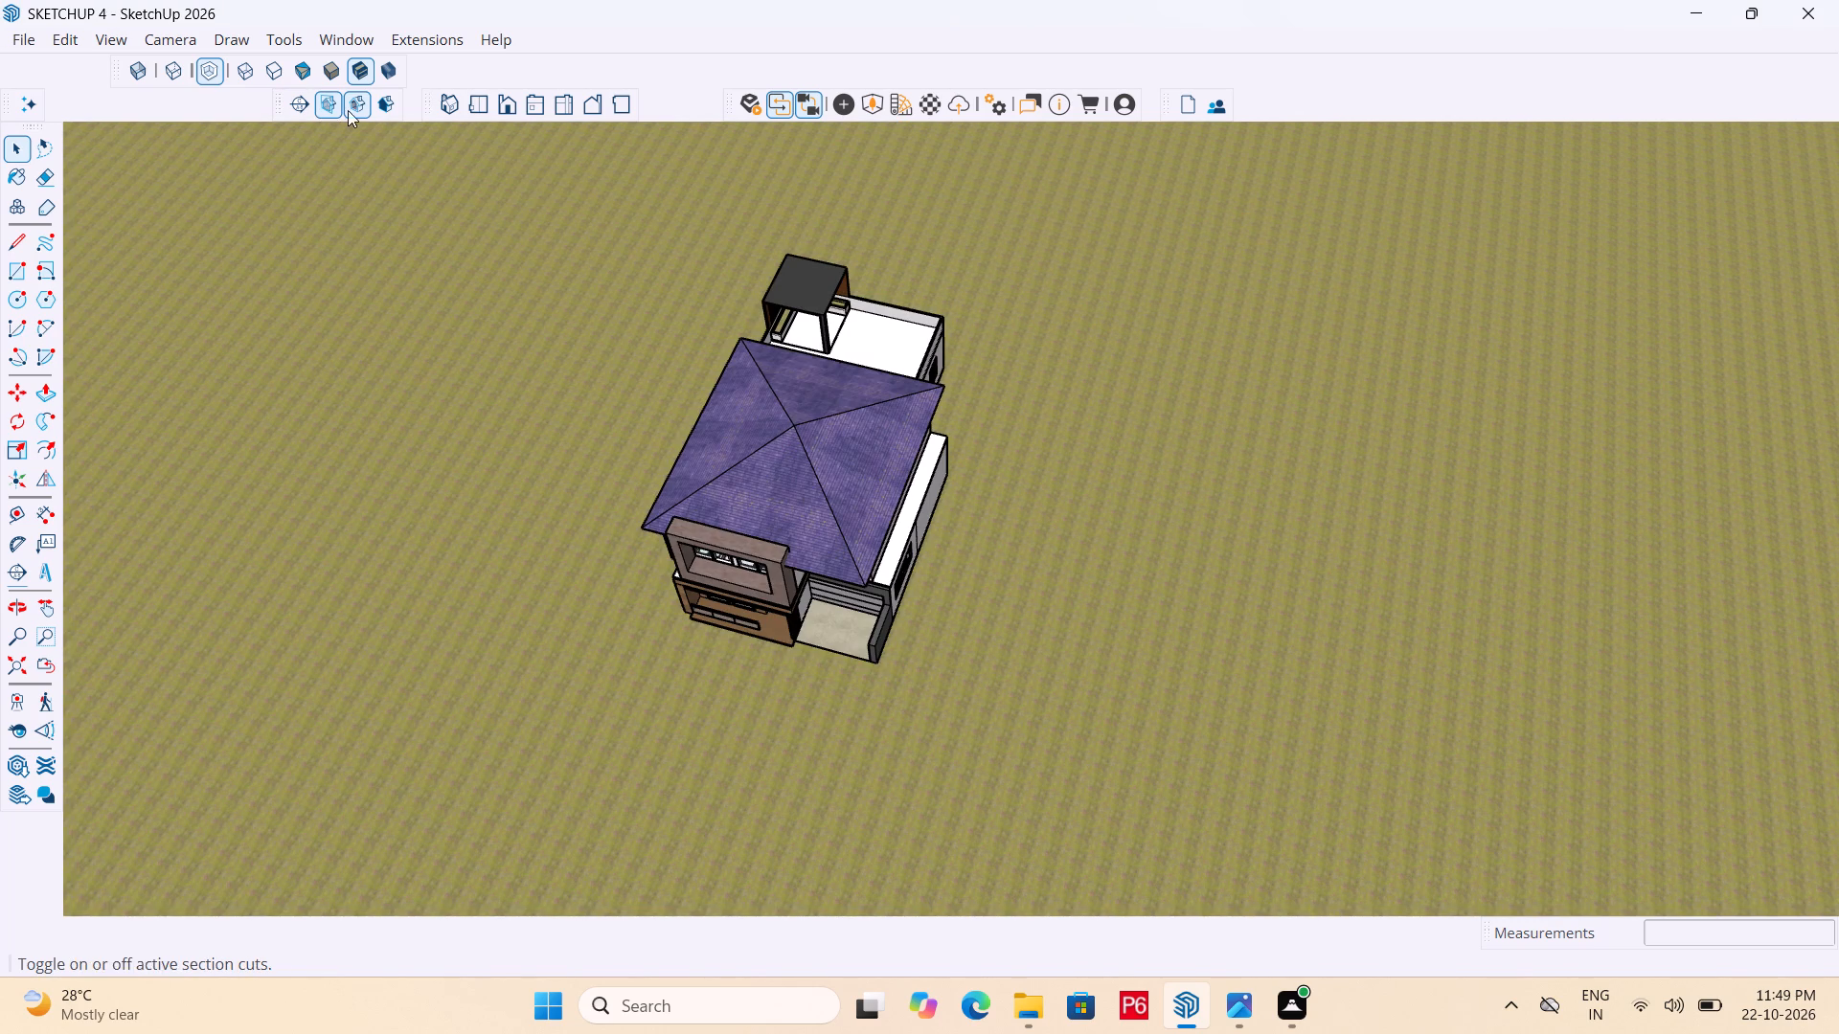
Place a horizontal section plane above the house, accepting the default name, and bring the whole plane into view.
{"action": "left_click", "coordinate": [304, 105]}
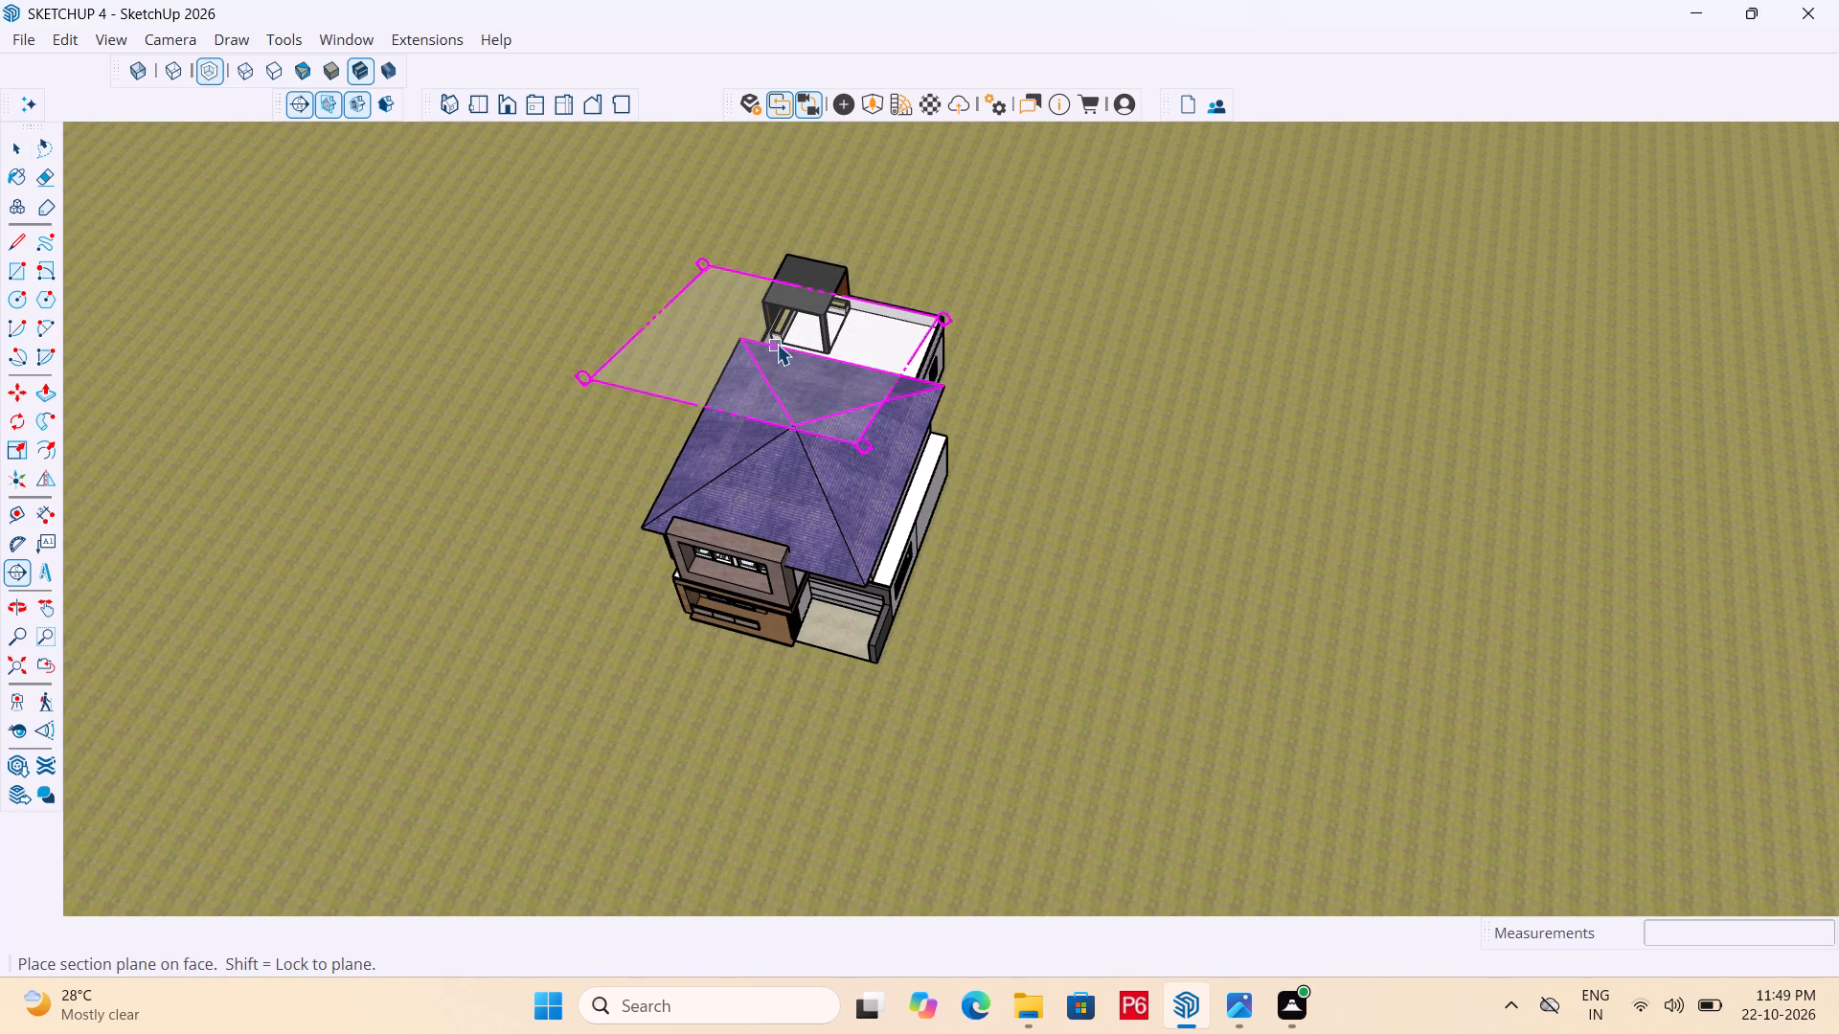
{"action": "middle_click_drag", "start_coordinate": [740, 280], "coordinate": [695, 130]}
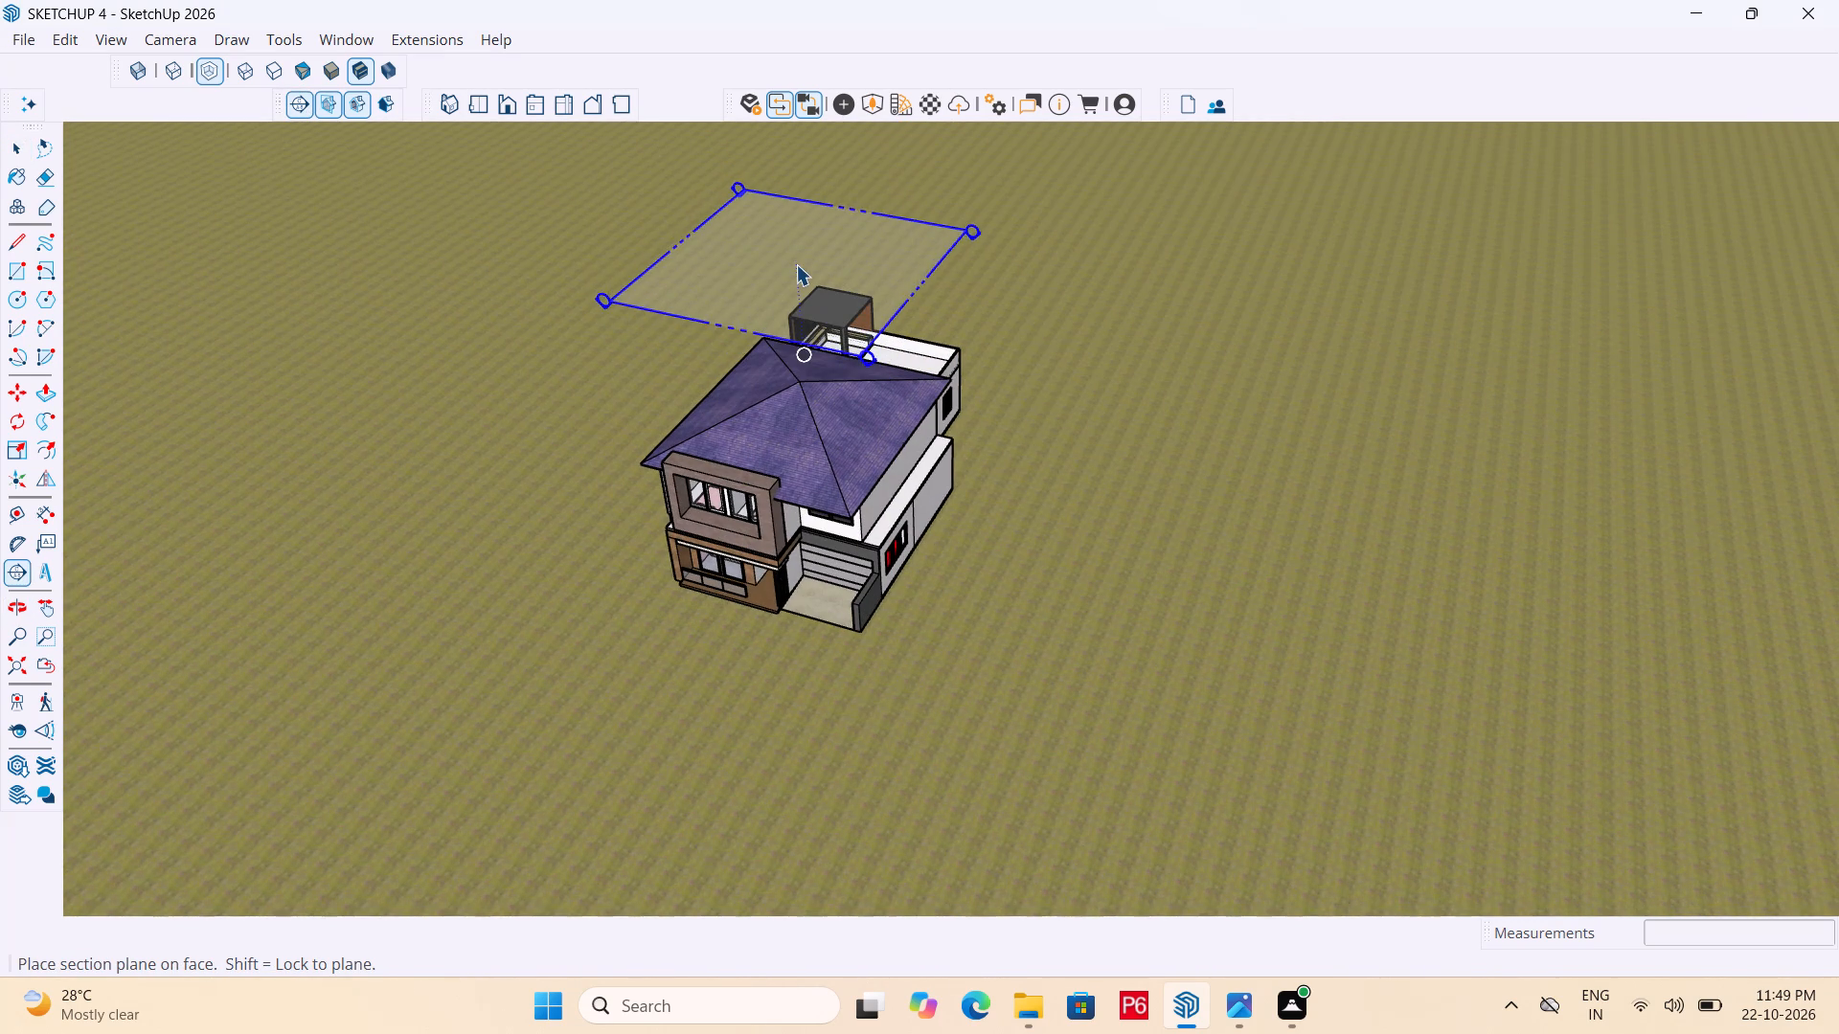
{"action": "left_click", "coordinate": [796, 264]}
{"action": "left_click", "coordinate": [1005, 551]}
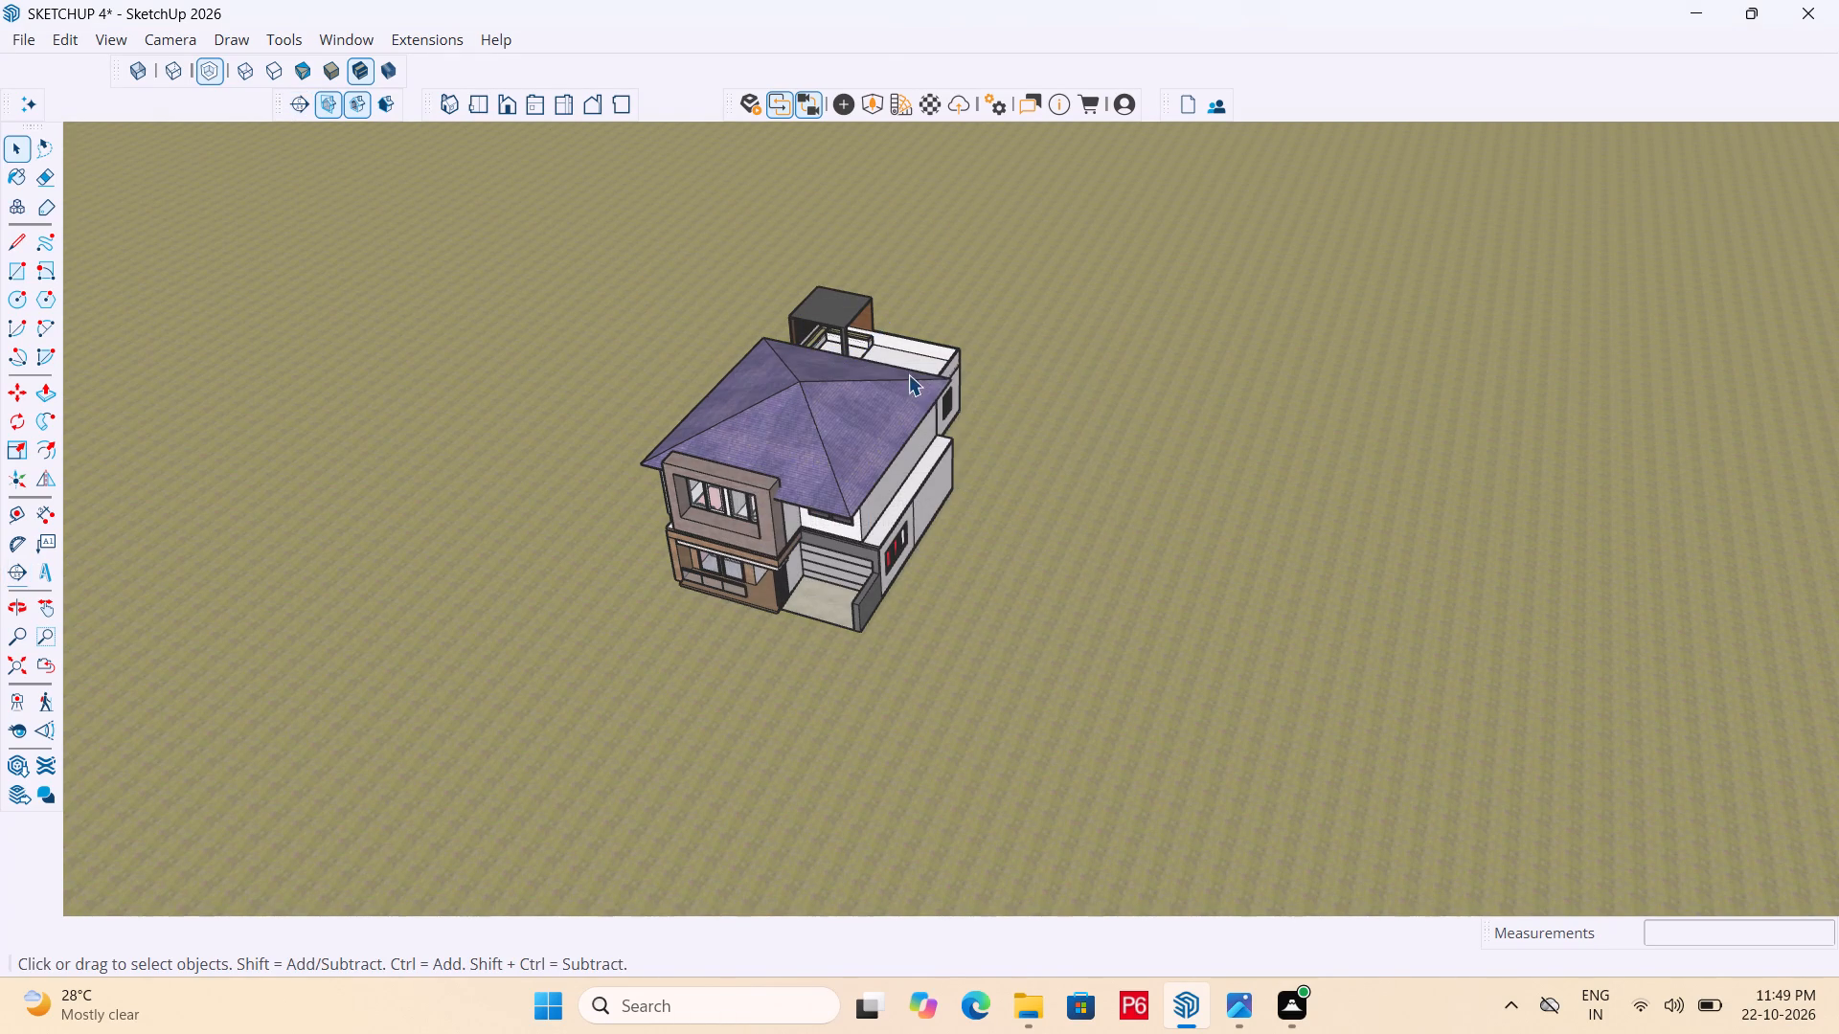
{"action": "scroll", "coordinate": [883, 381], "scroll_direction": "down", "scroll_amount": 13}
{"action": "scroll", "coordinate": [781, 415], "scroll_direction": "down", "scroll_amount": 4}
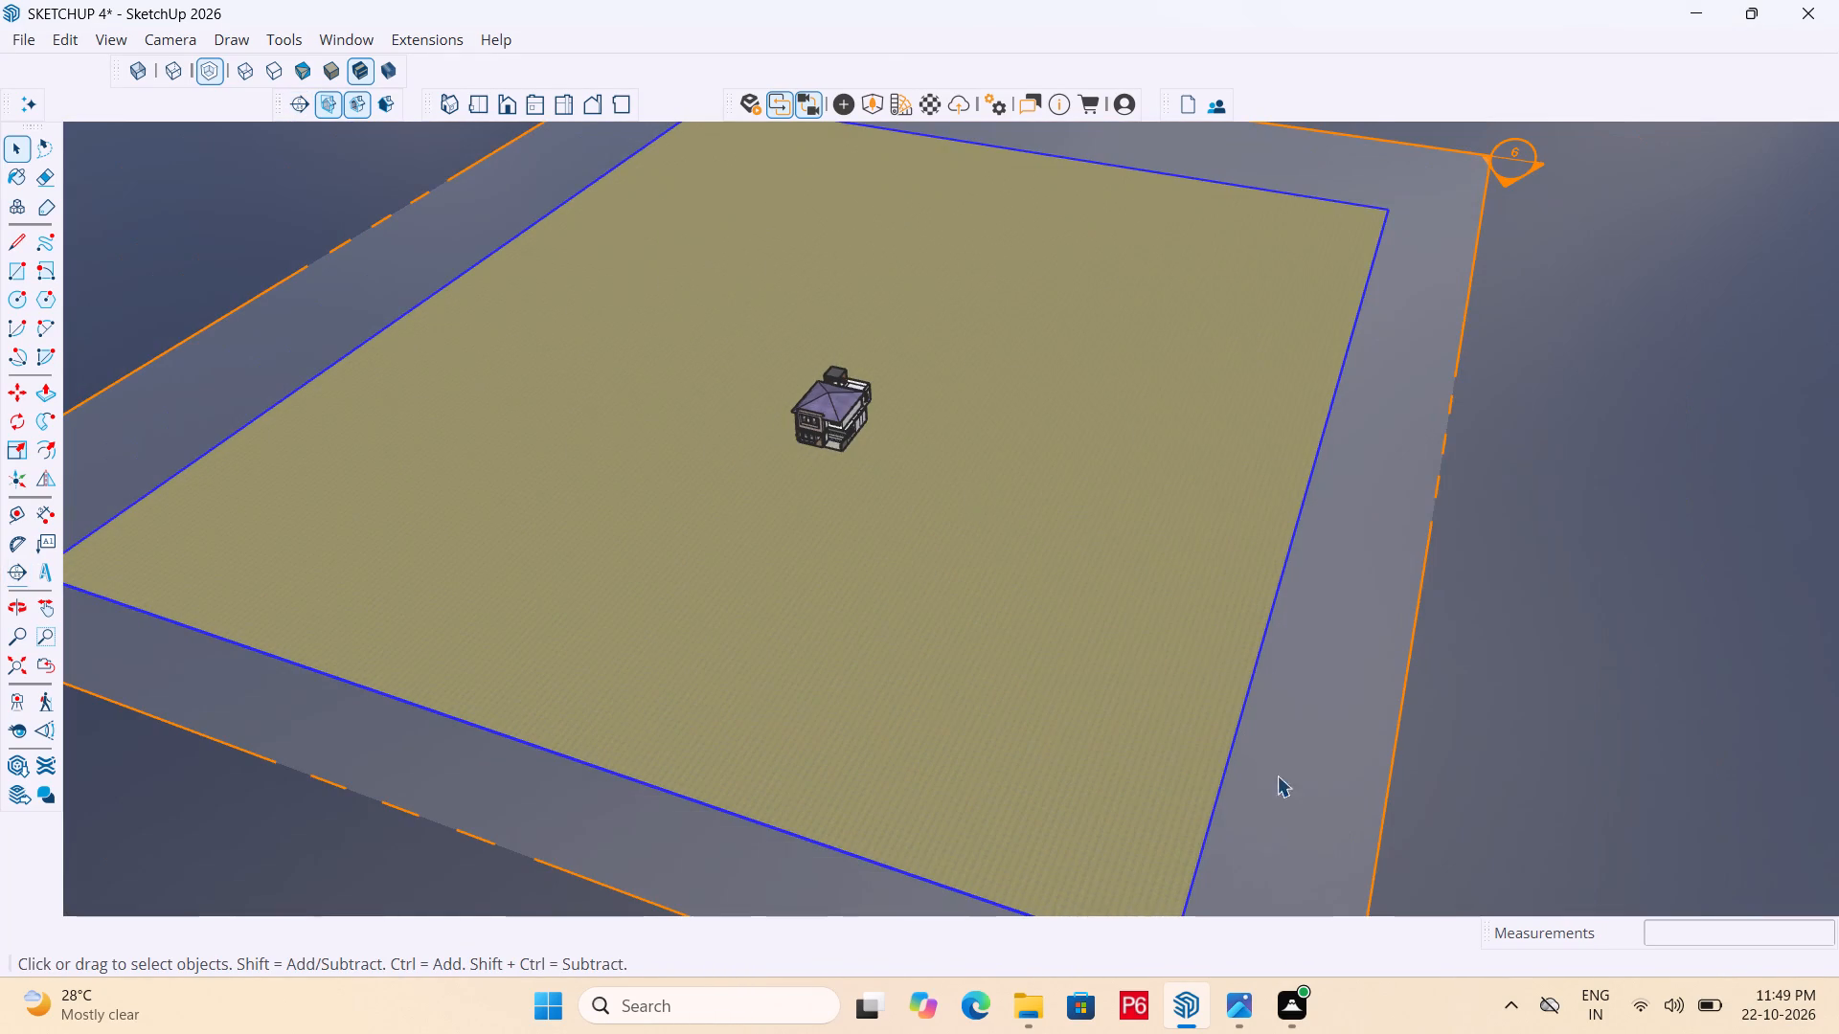
{"action": "scroll", "coordinate": [1170, 572], "scroll_direction": "down", "scroll_amount": 6}
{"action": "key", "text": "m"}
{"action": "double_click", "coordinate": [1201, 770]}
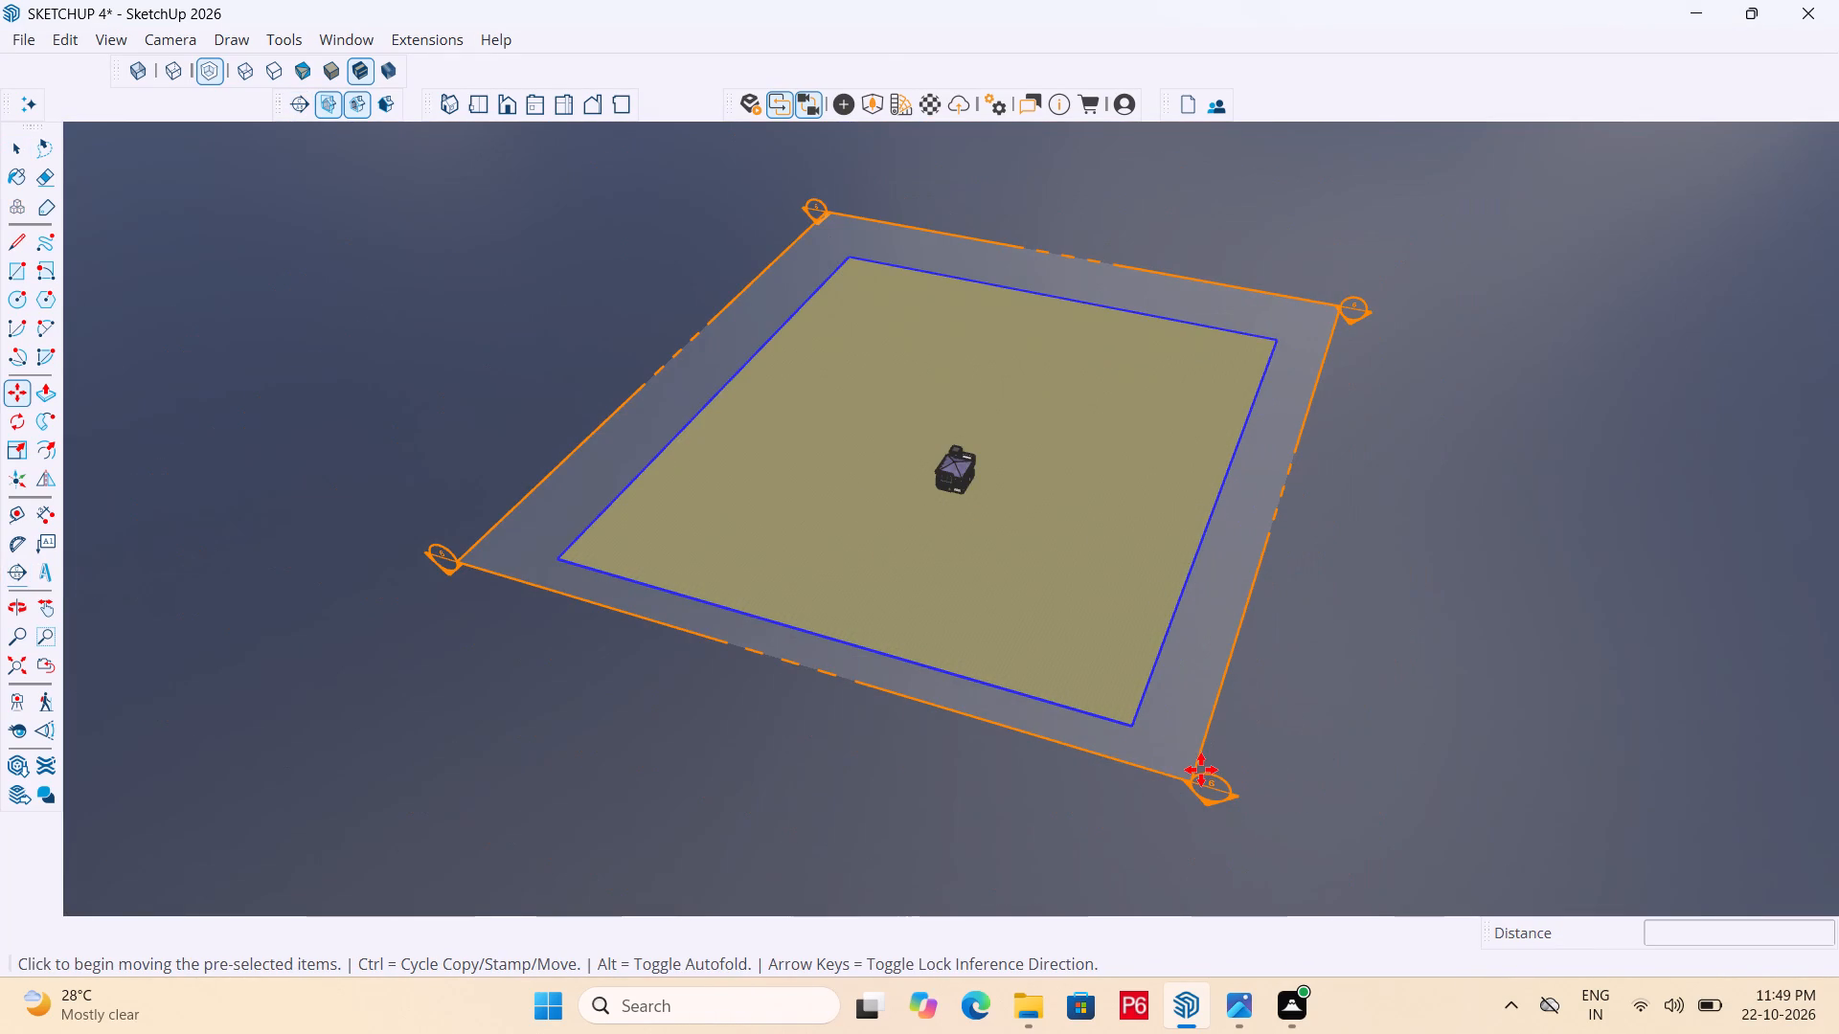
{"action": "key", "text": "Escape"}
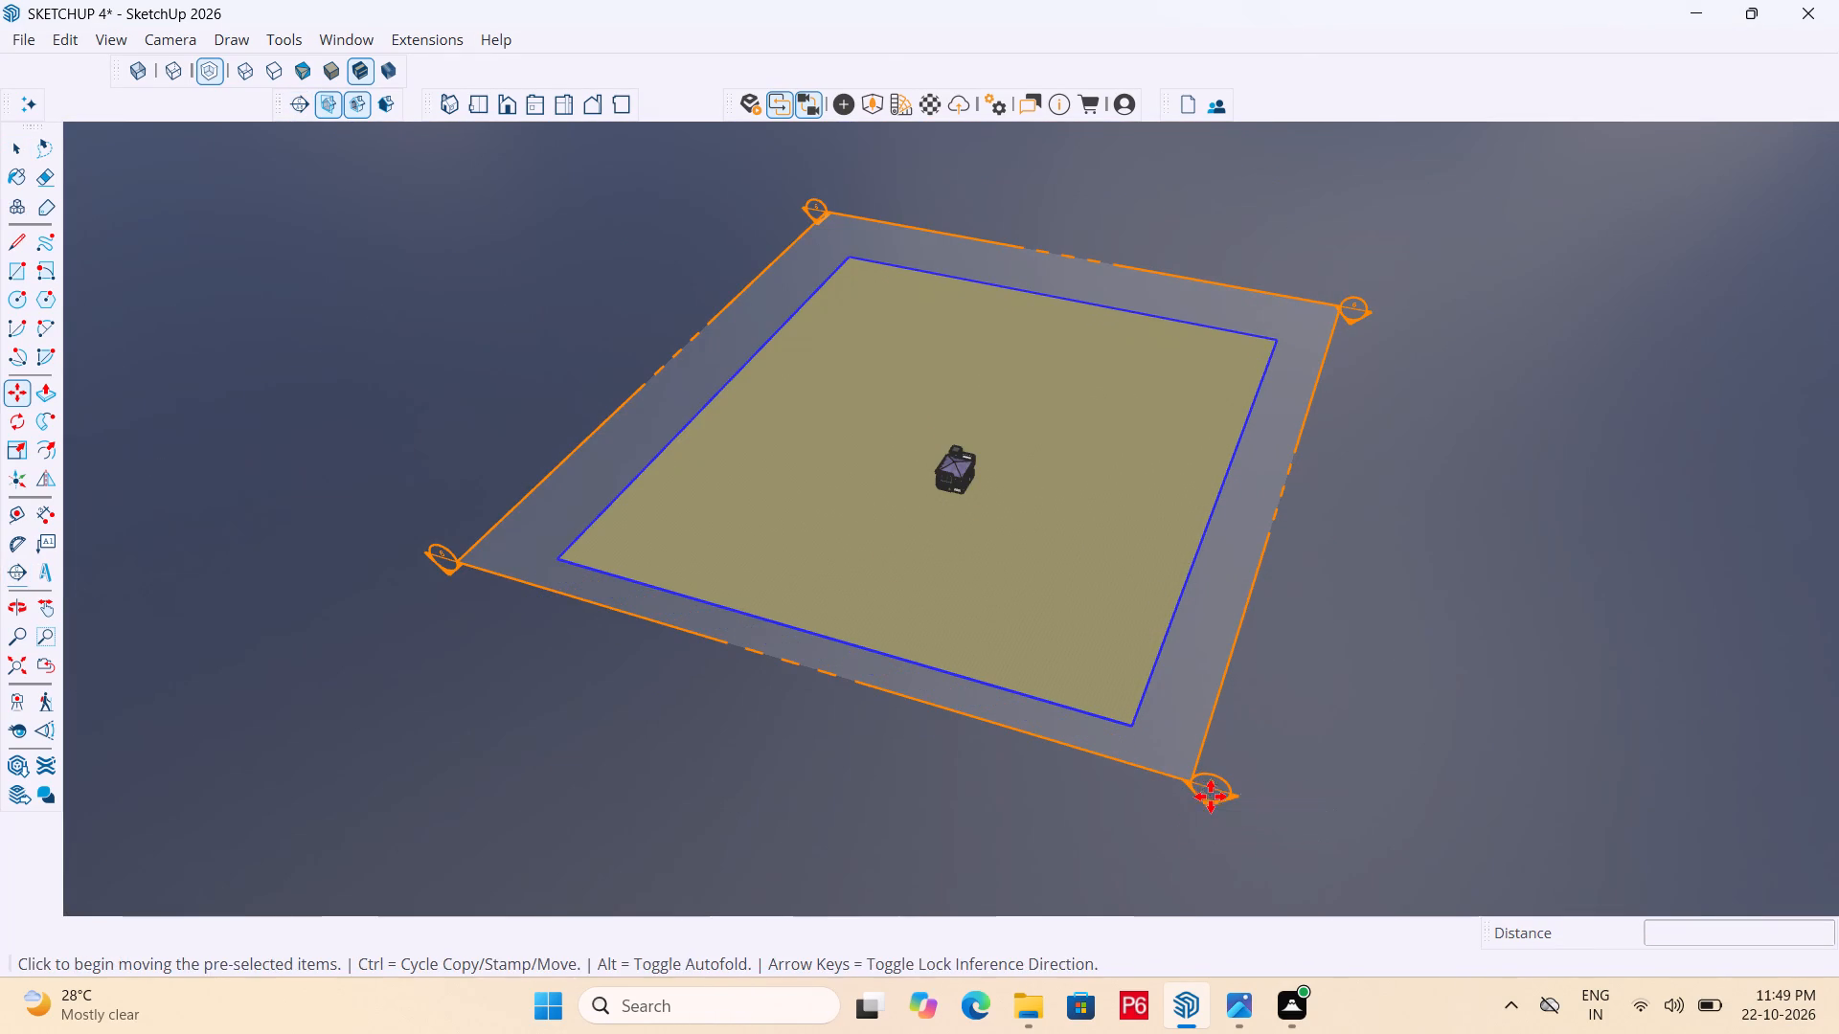
Move the horizontal section plane down about 22' 3" so it cuts through the ground-floor walls.
{"action": "key", "text": "space"}
{"action": "left_click", "coordinate": [1218, 801]}
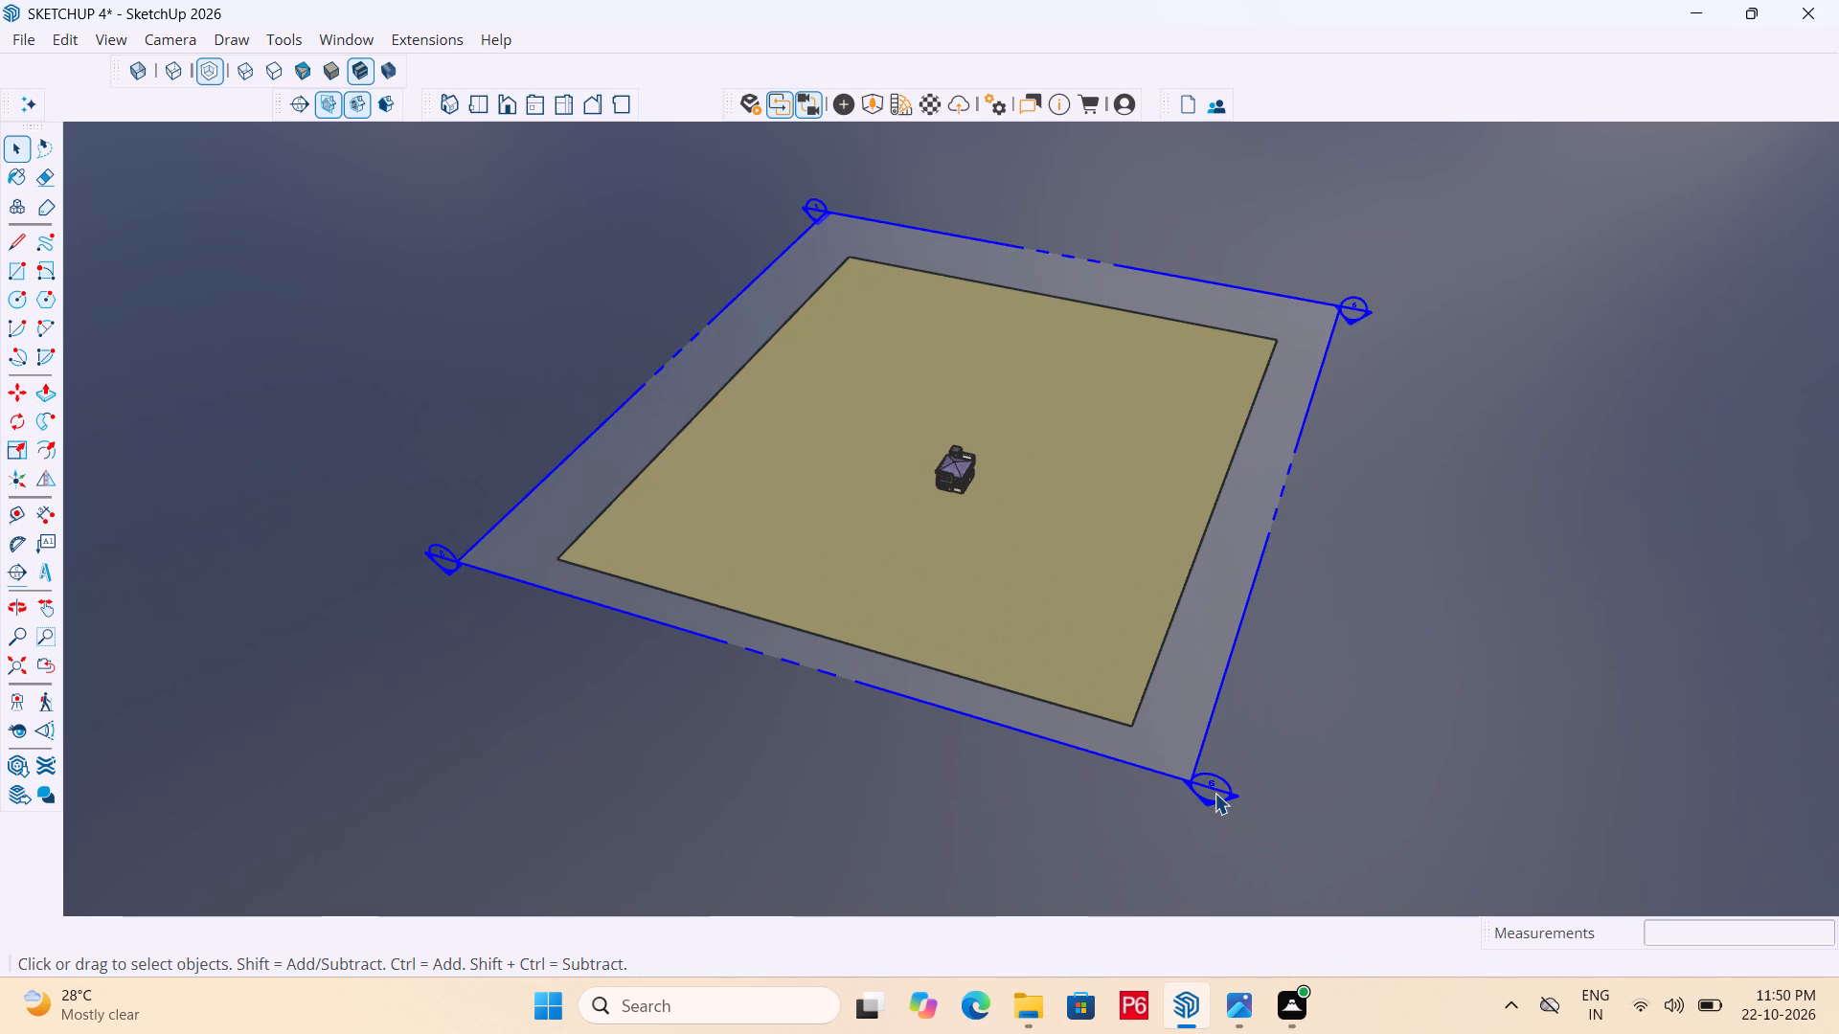
{"action": "key", "text": "m"}
{"action": "left_click", "coordinate": [1215, 793]}
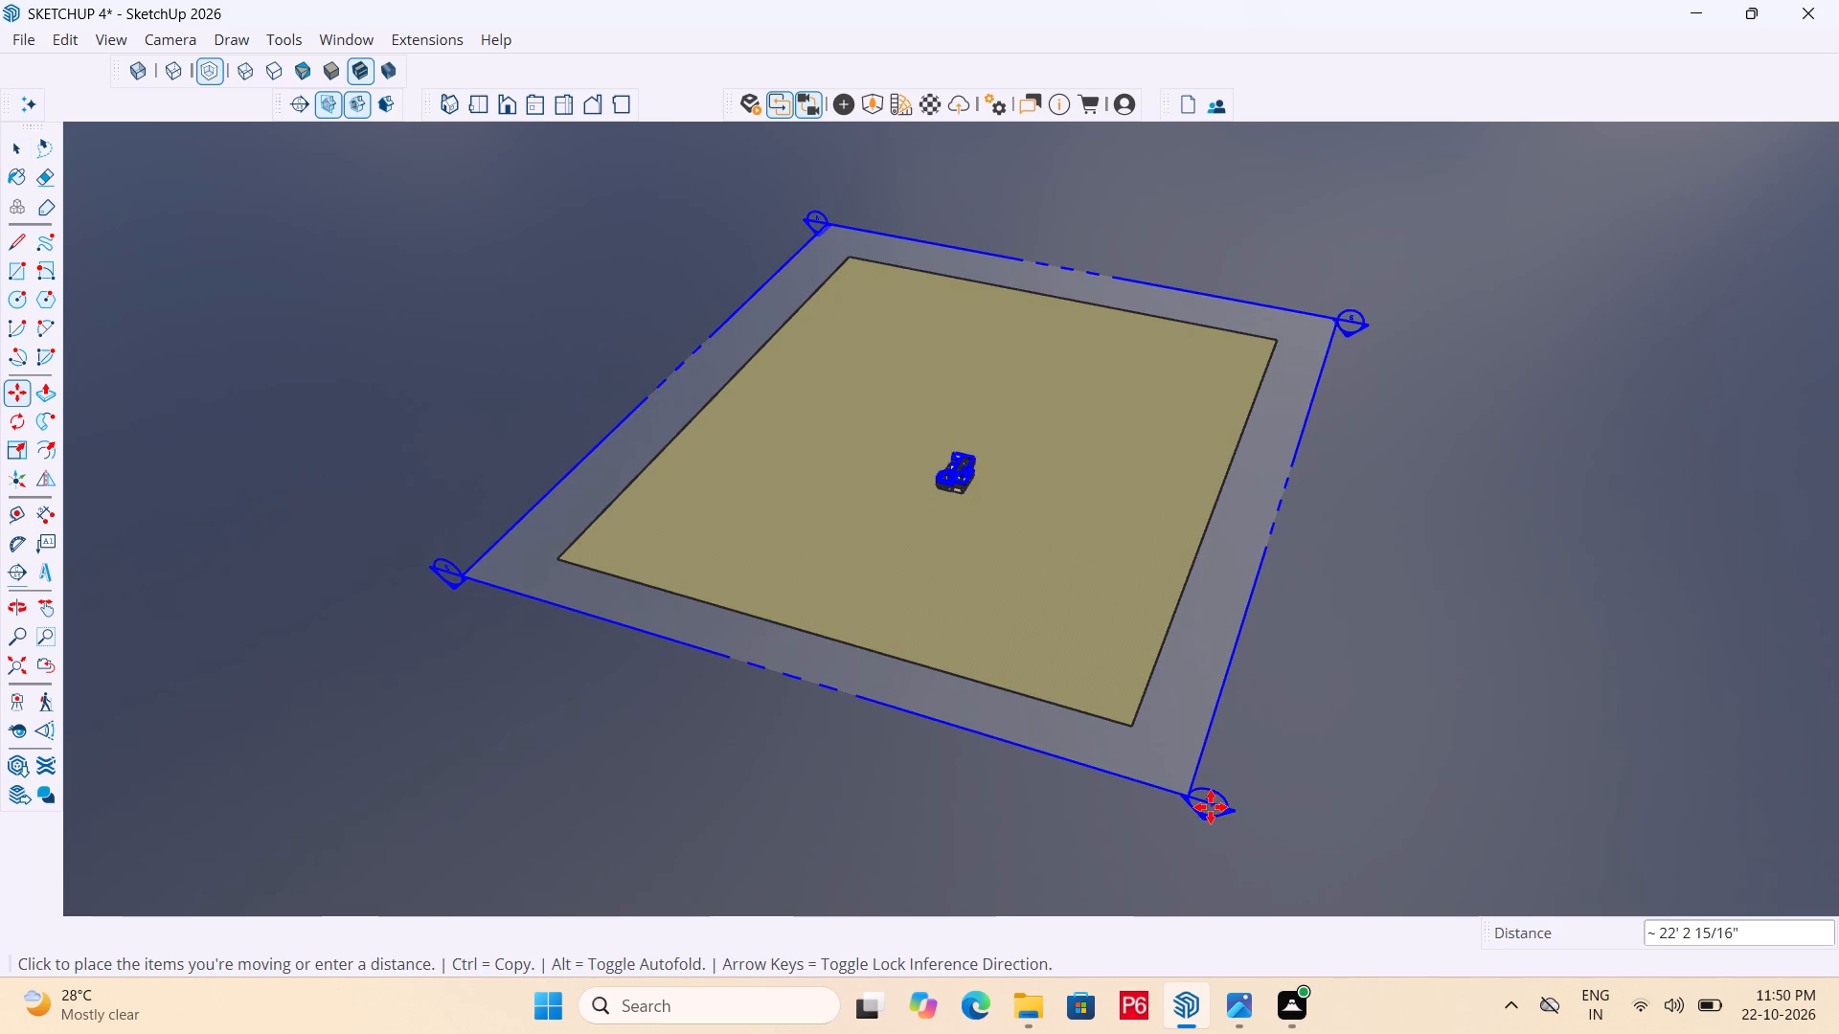
{"action": "left_click", "coordinate": [1211, 807]}
Frame the cut ground-floor plan closely in the top view and clear the section plane selection.
{"action": "scroll", "coordinate": [1000, 549], "scroll_direction": "up", "scroll_amount": 16}
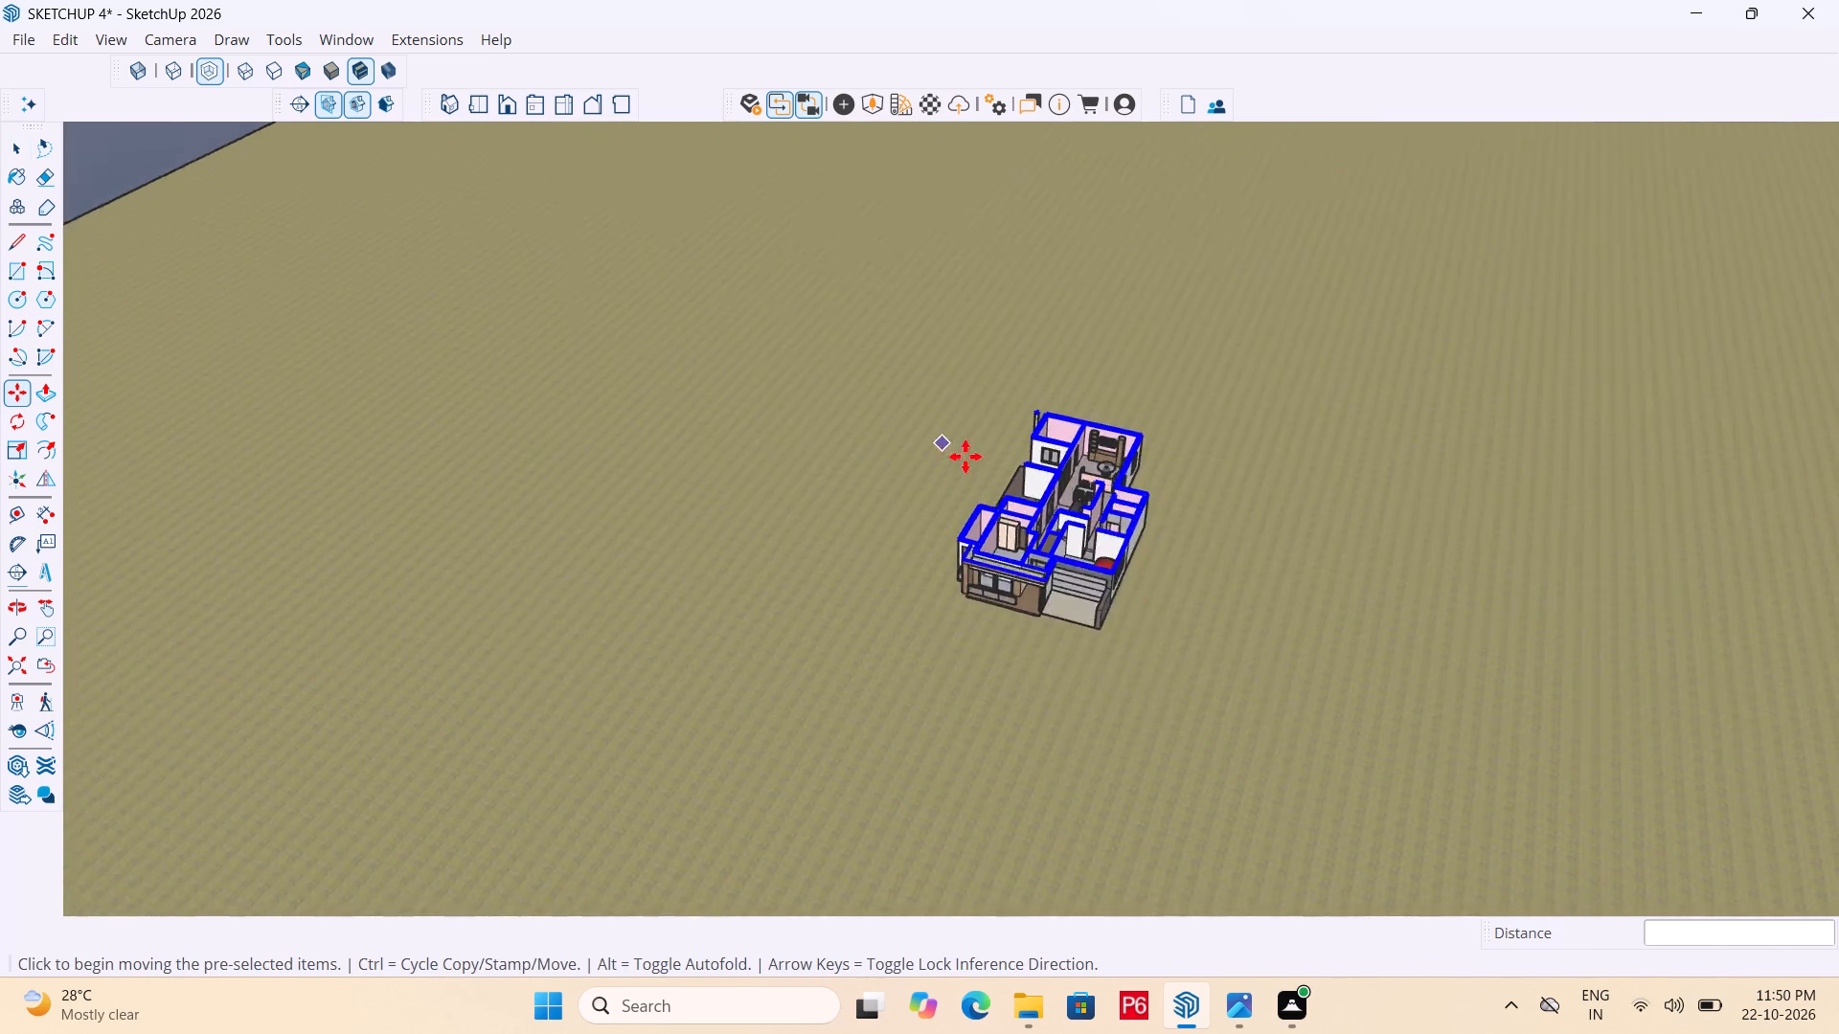
{"action": "scroll", "coordinate": [965, 457], "scroll_direction": "up", "scroll_amount": 2}
{"action": "scroll", "coordinate": [1096, 599], "scroll_direction": "up", "scroll_amount": 4}
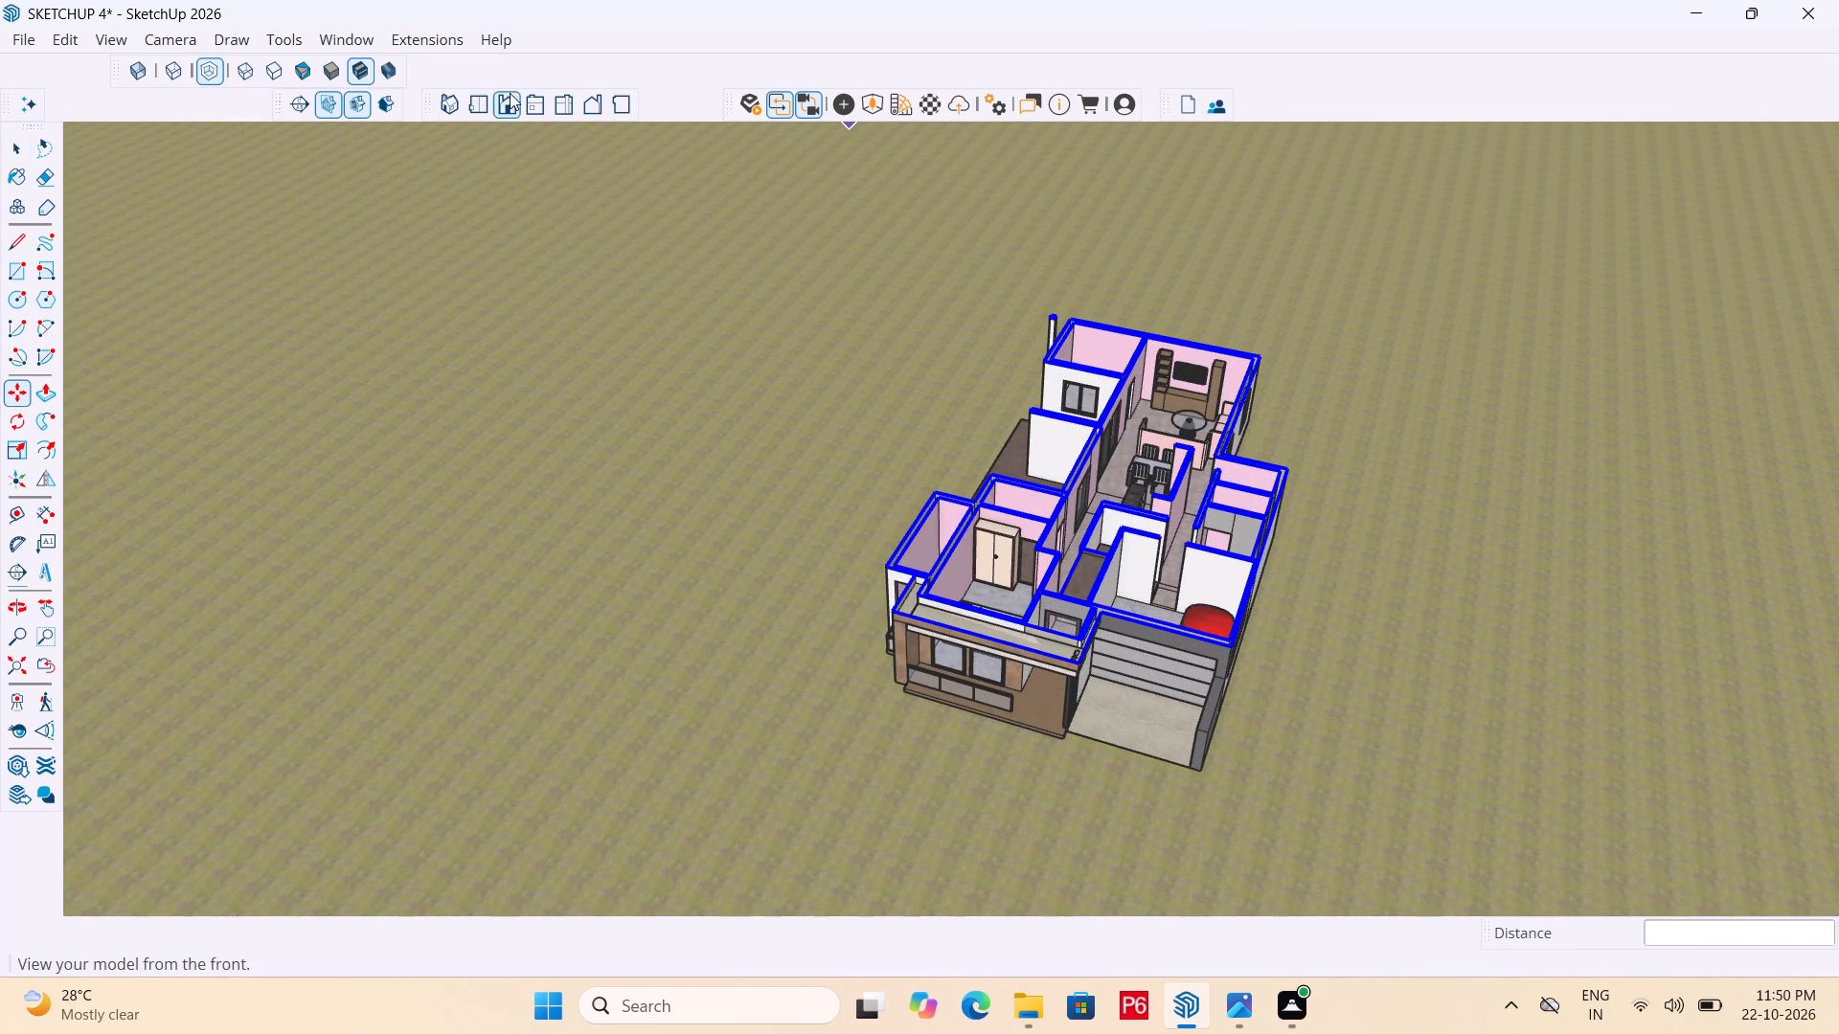
{"action": "left_click", "coordinate": [469, 107]}
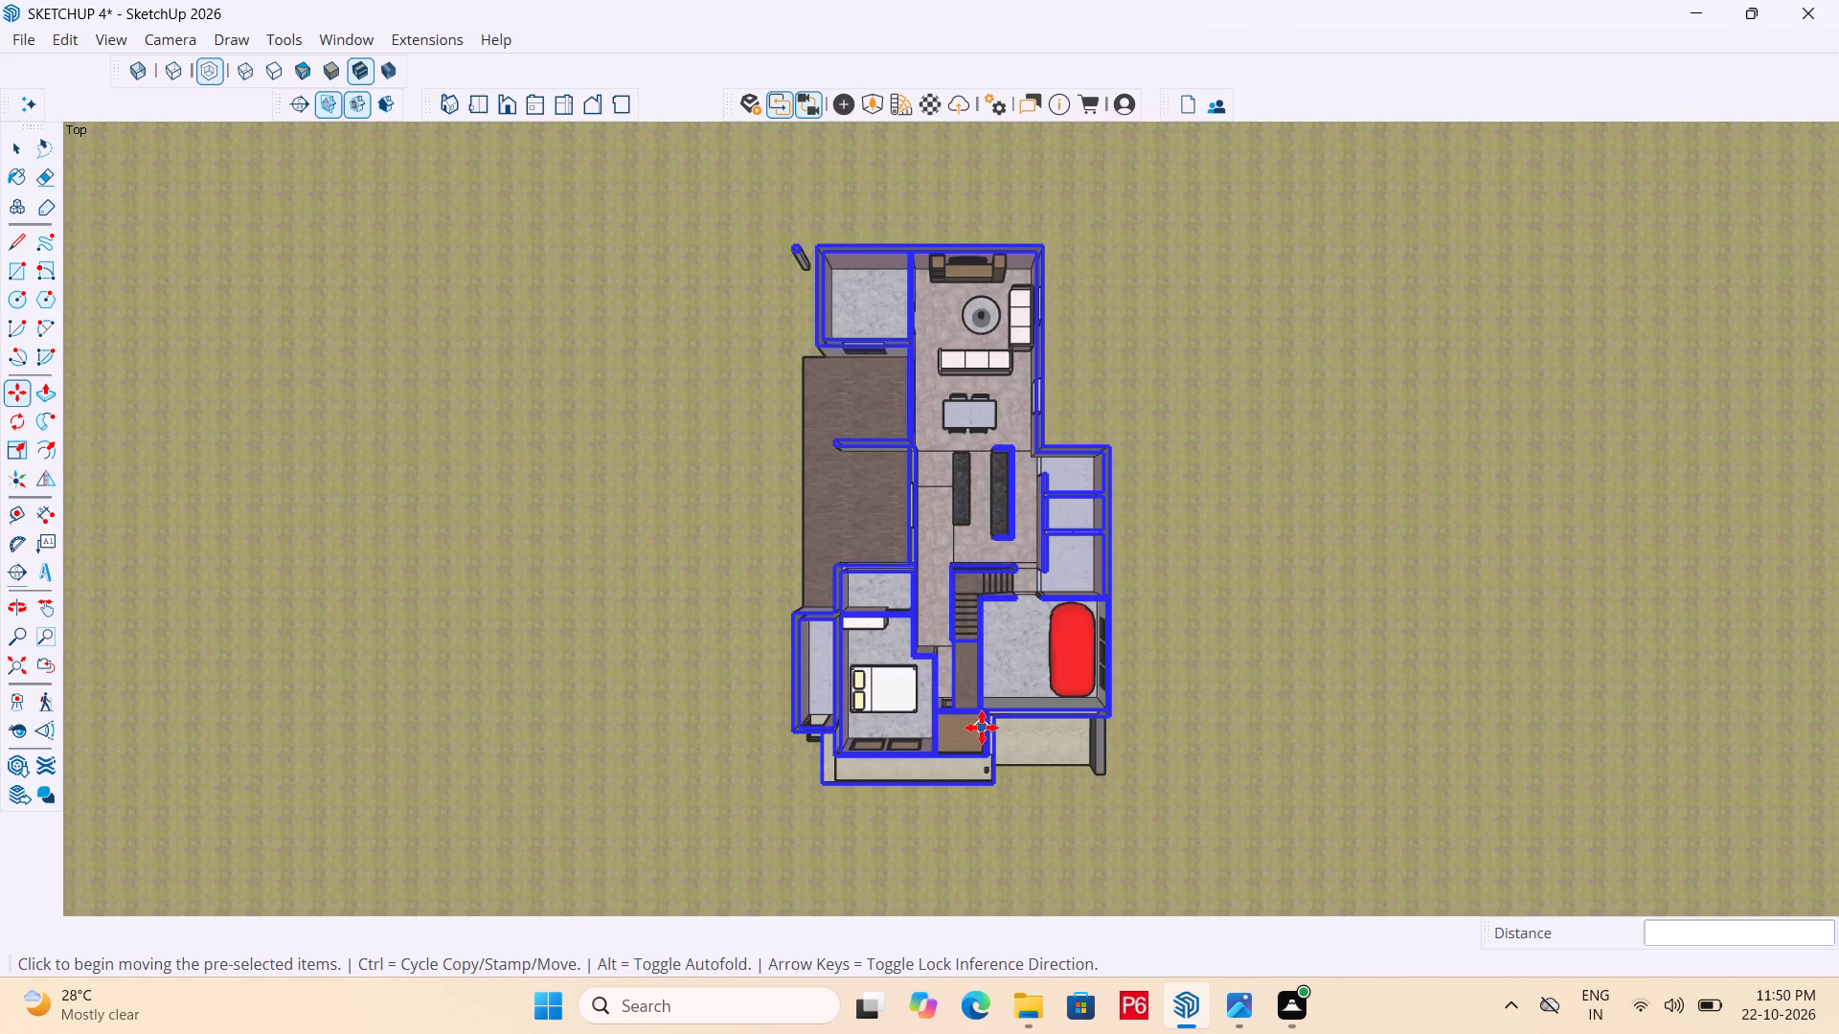
{"action": "scroll", "coordinate": [948, 736], "scroll_direction": "up", "scroll_amount": 1}
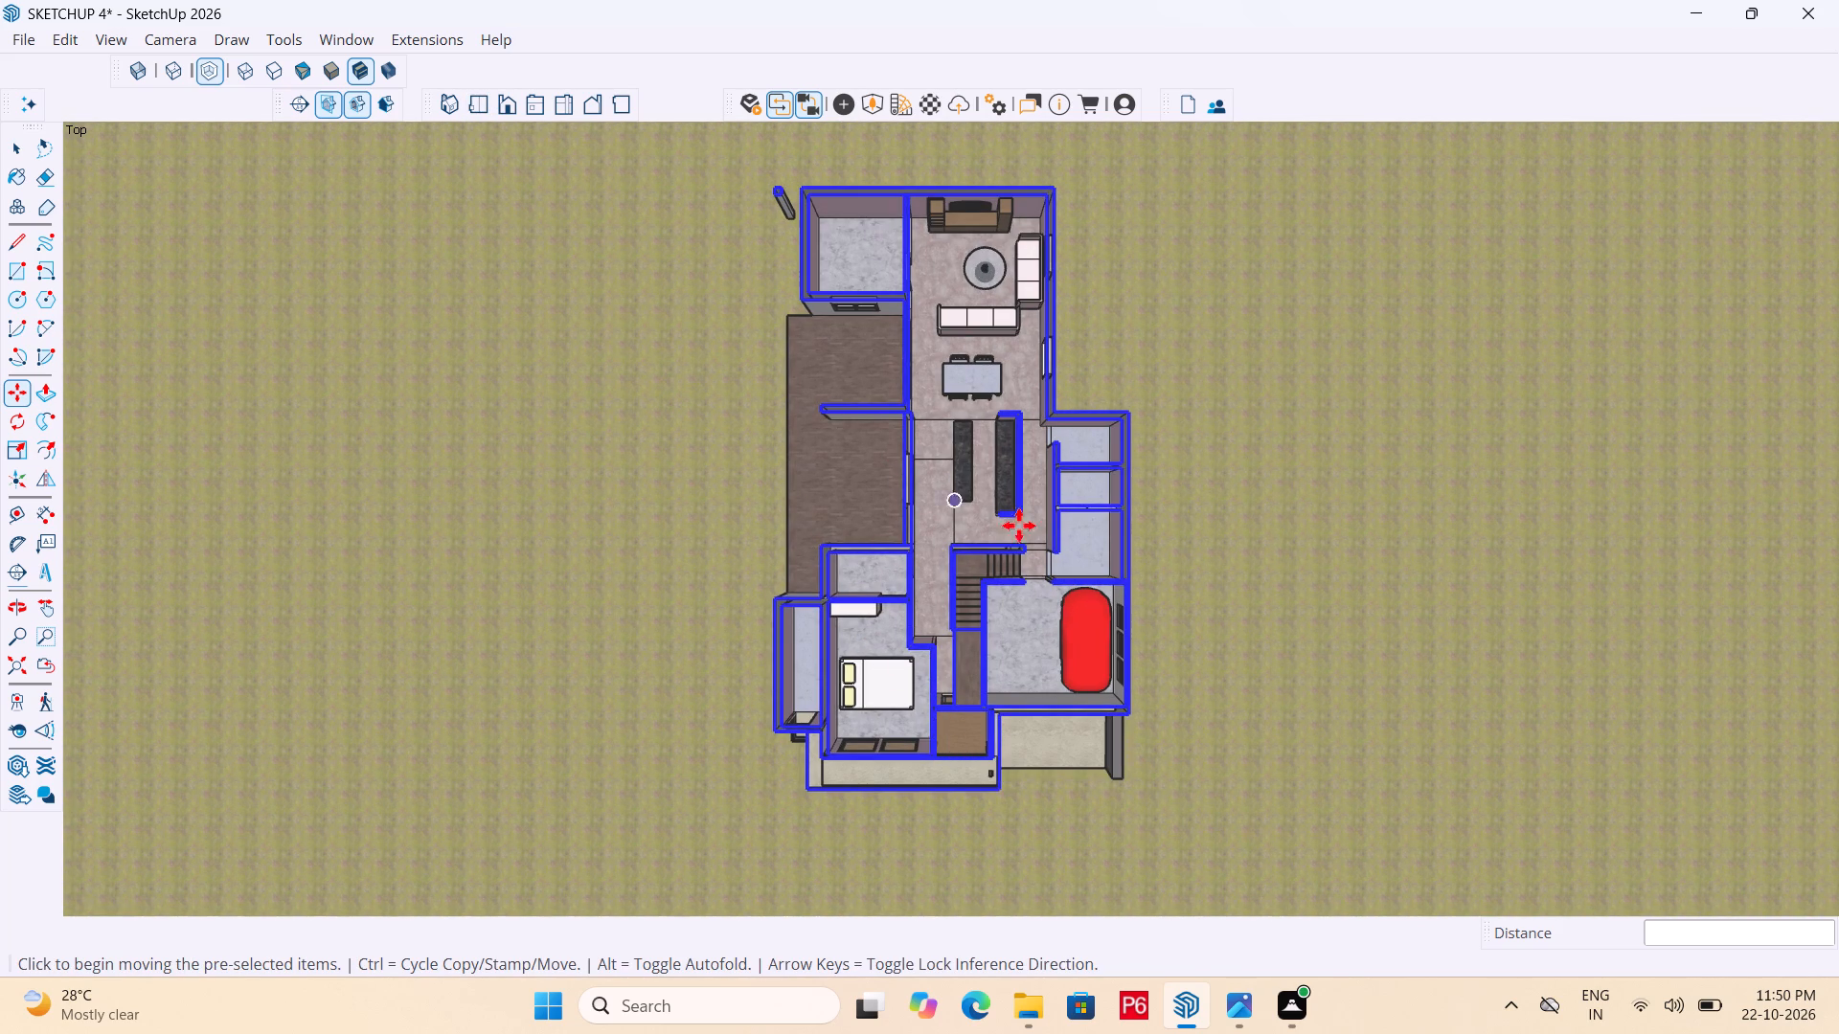
{"action": "key", "text": "space"}
{"action": "left_click", "coordinate": [1331, 558]}
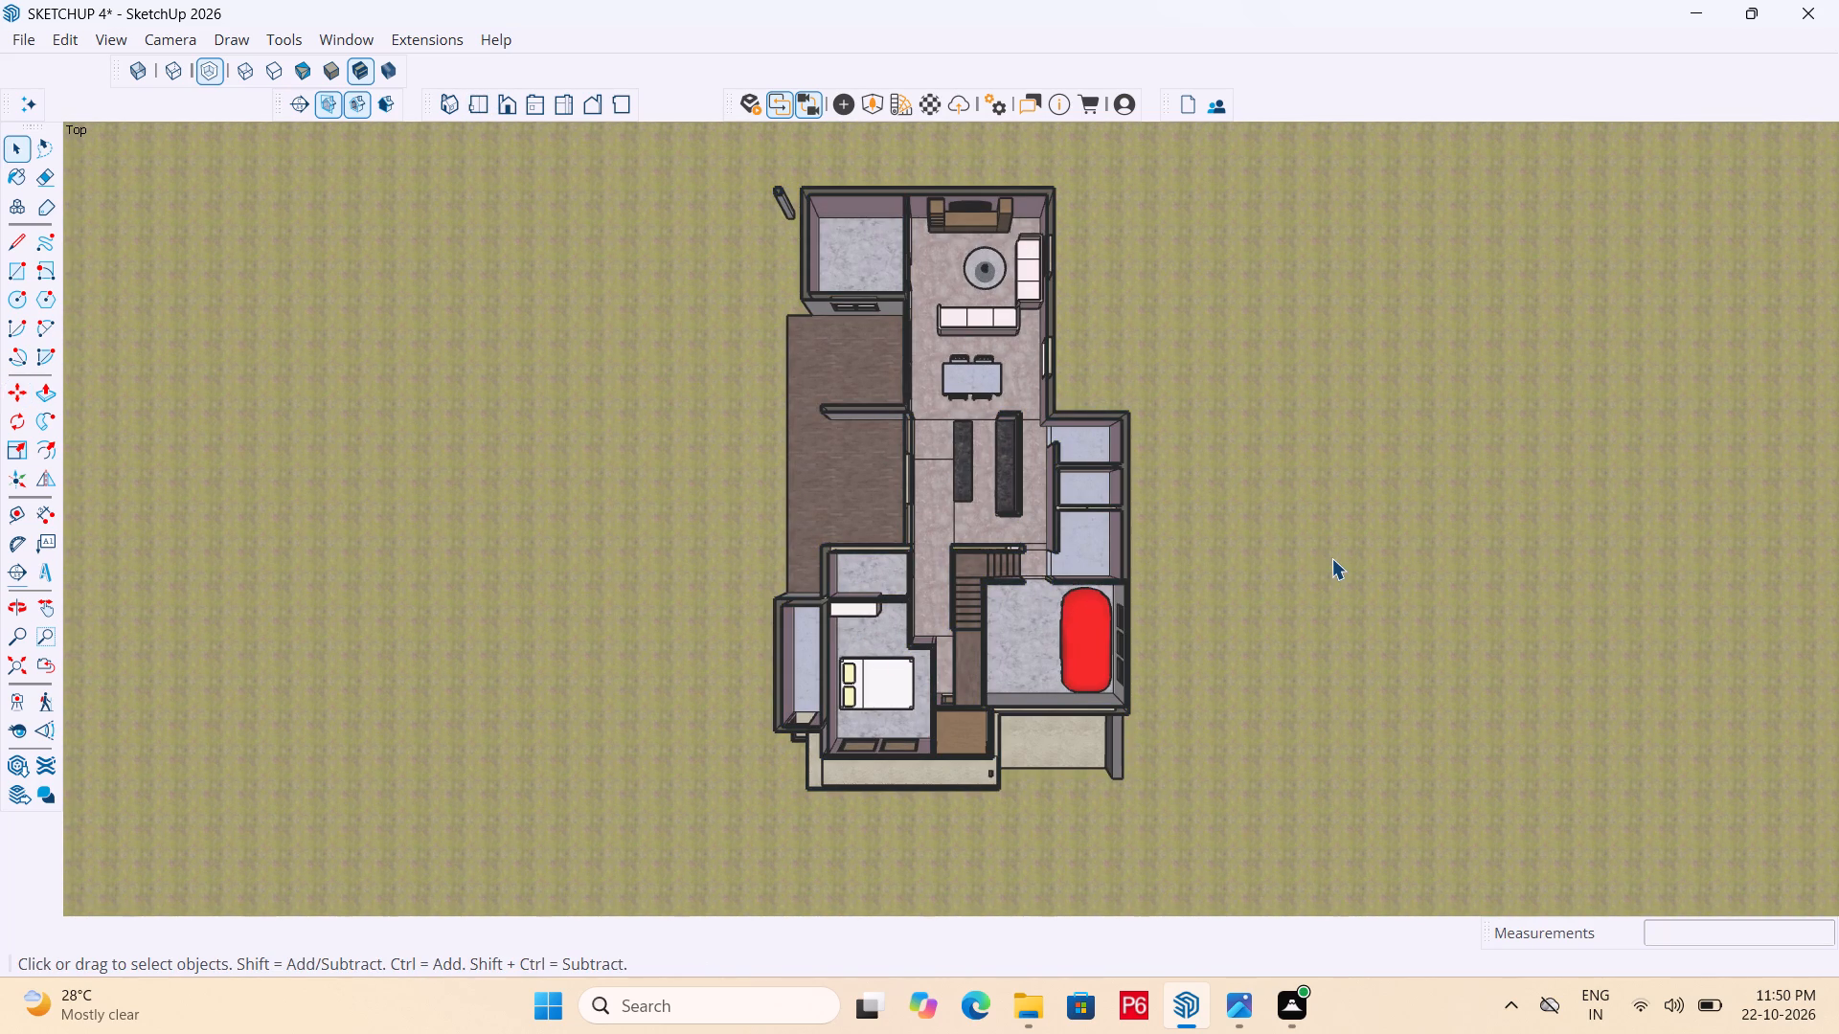
Preview the current sectioned top view for printing with Microsoft Print to PDF and zoom in closely on the ground-floor plan.
{"action": "key", "text": "ctrl+p"}
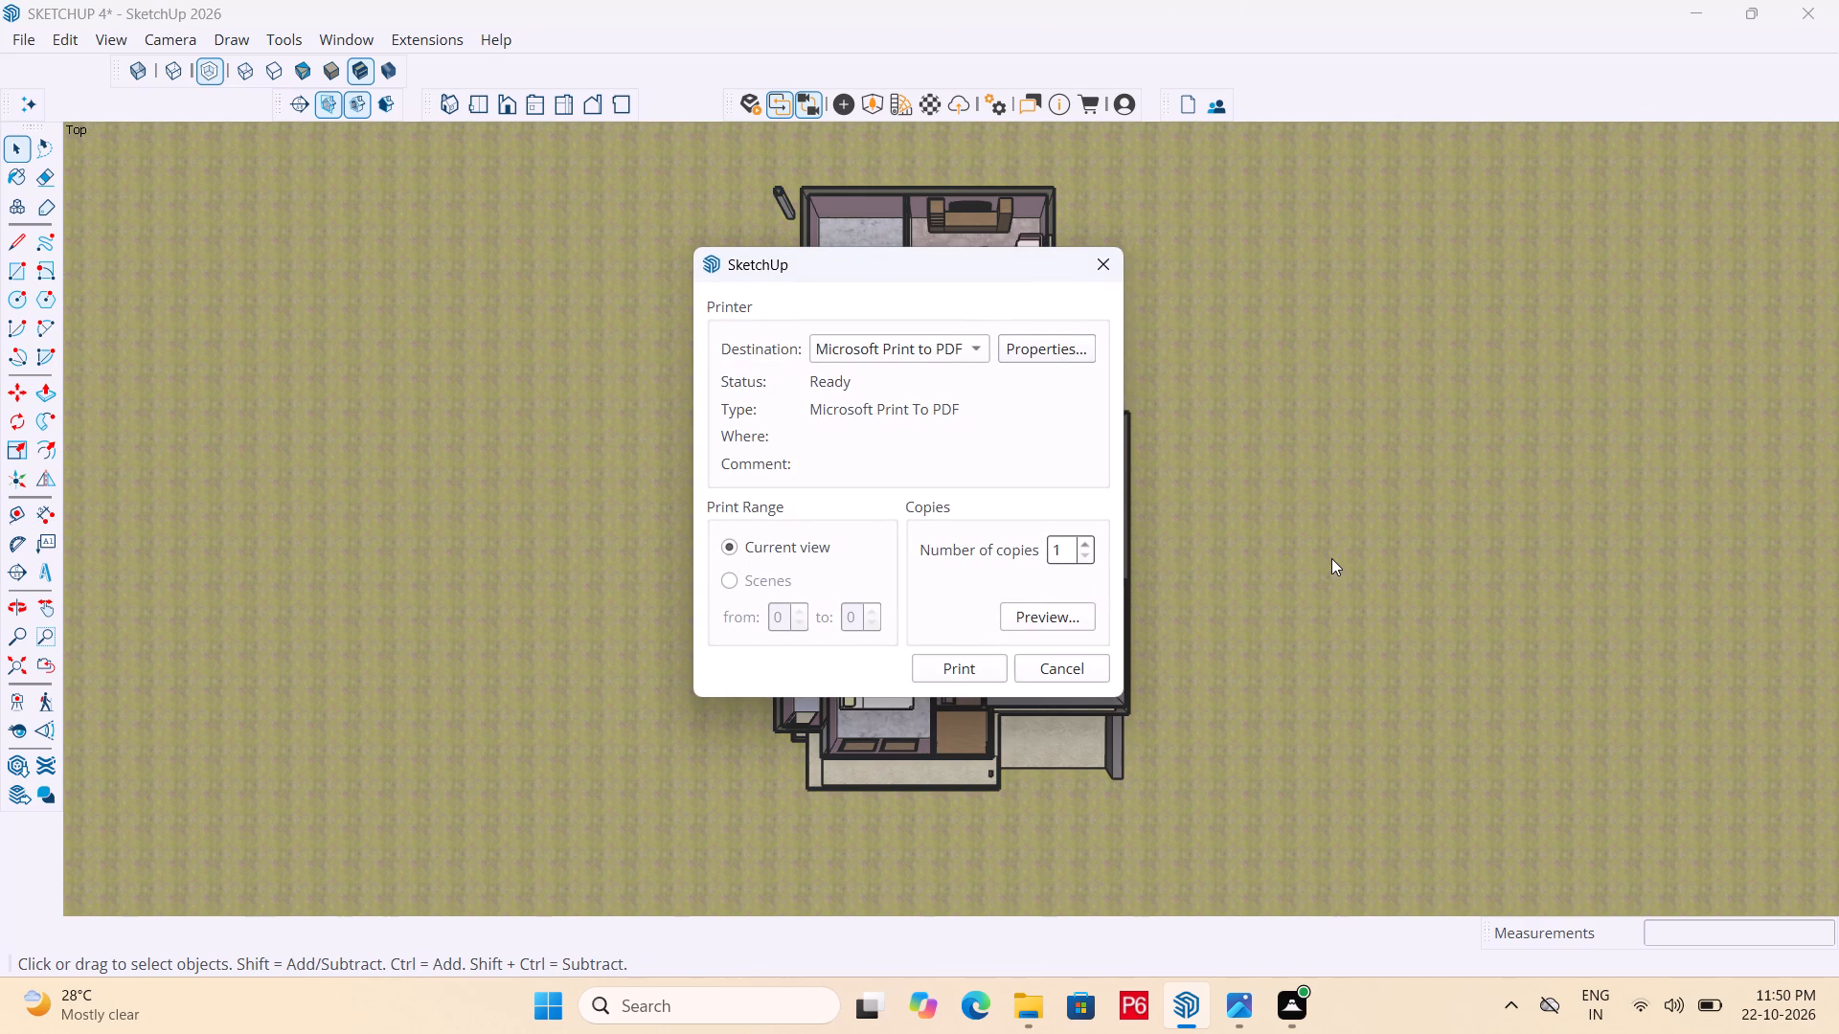
{"action": "left_click", "coordinate": [1082, 614]}
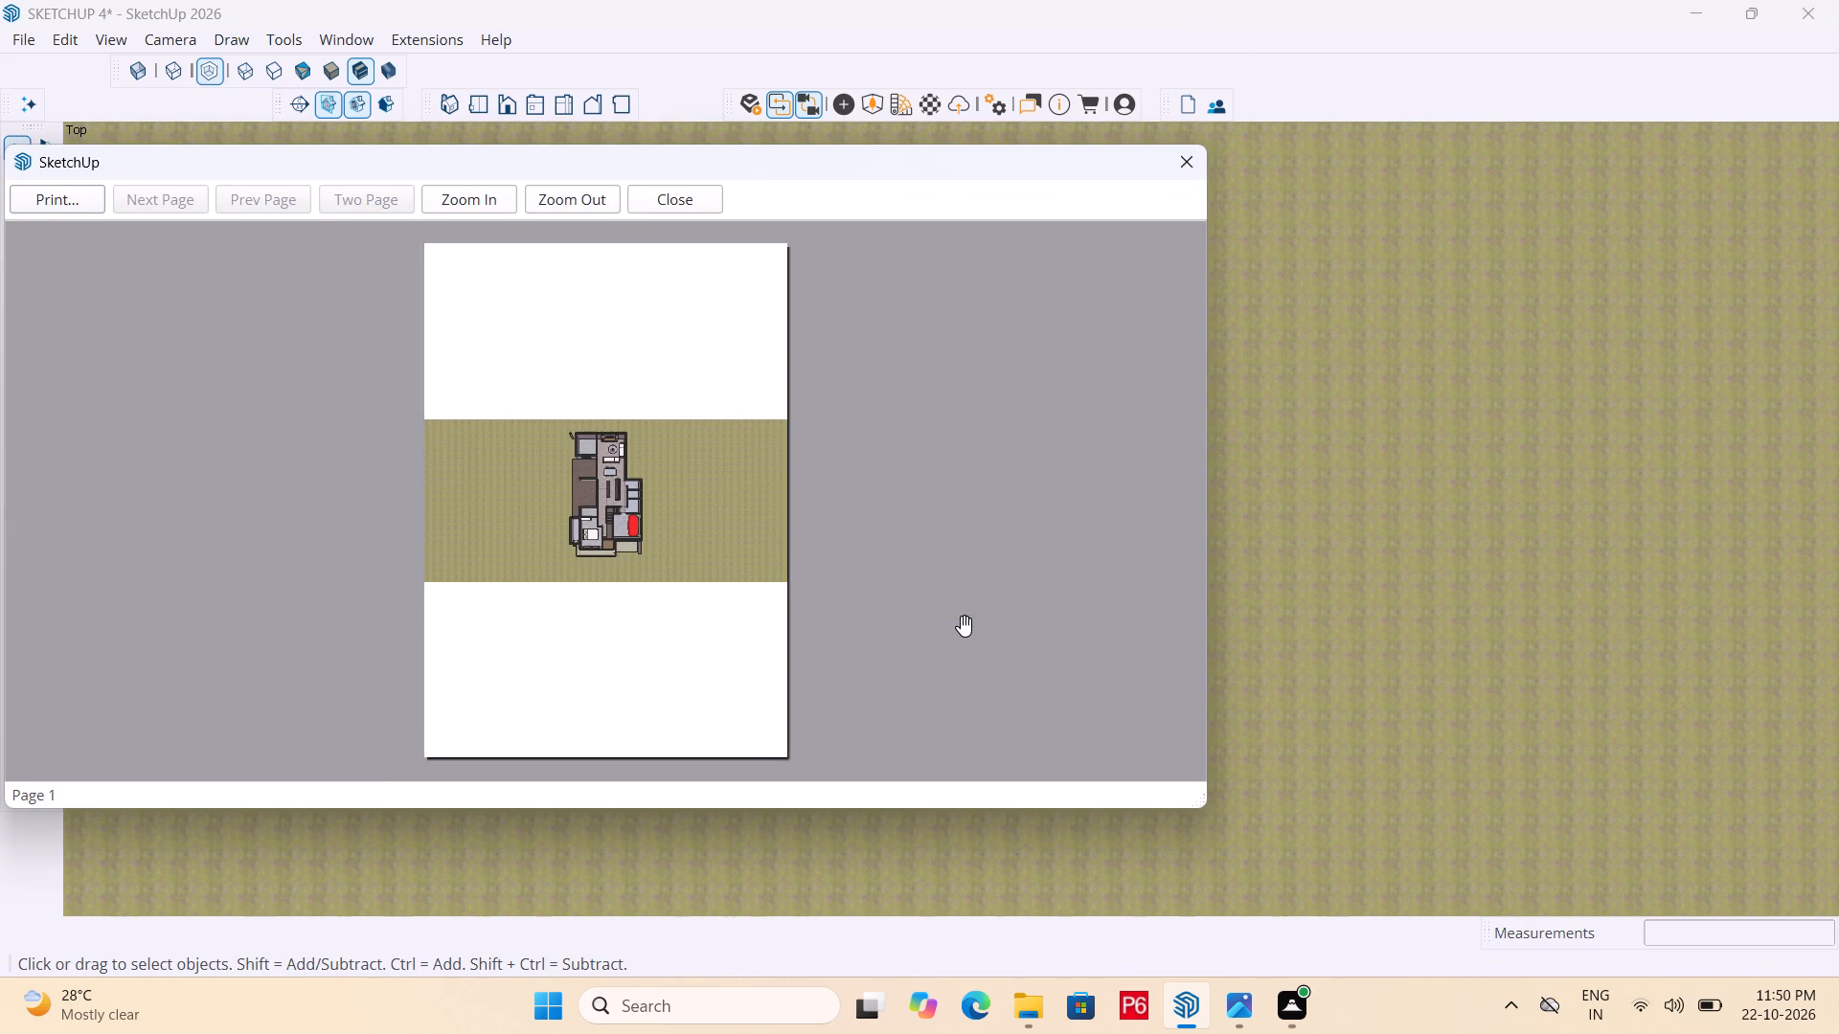
{"action": "left_click", "coordinate": [465, 214]}
{"action": "triple_click", "coordinate": [466, 208]}
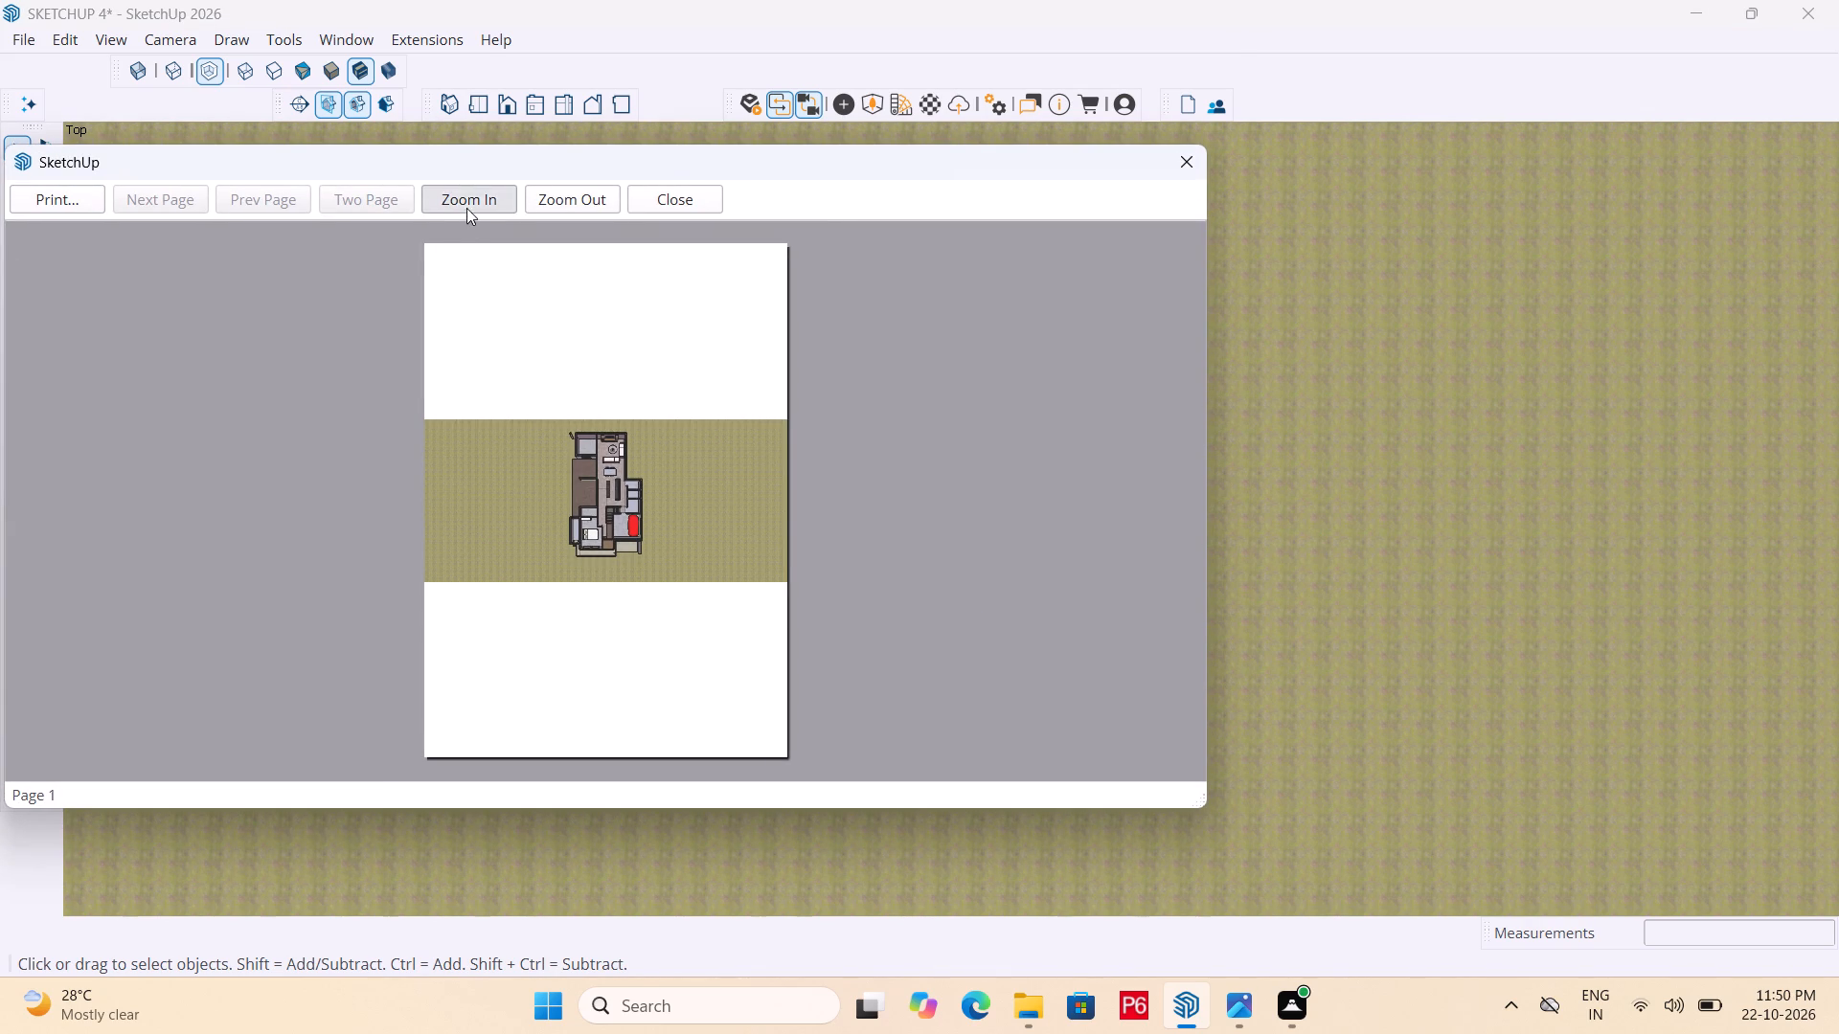
{"action": "triple_click", "coordinate": [467, 203]}
{"action": "triple_click", "coordinate": [467, 203]}
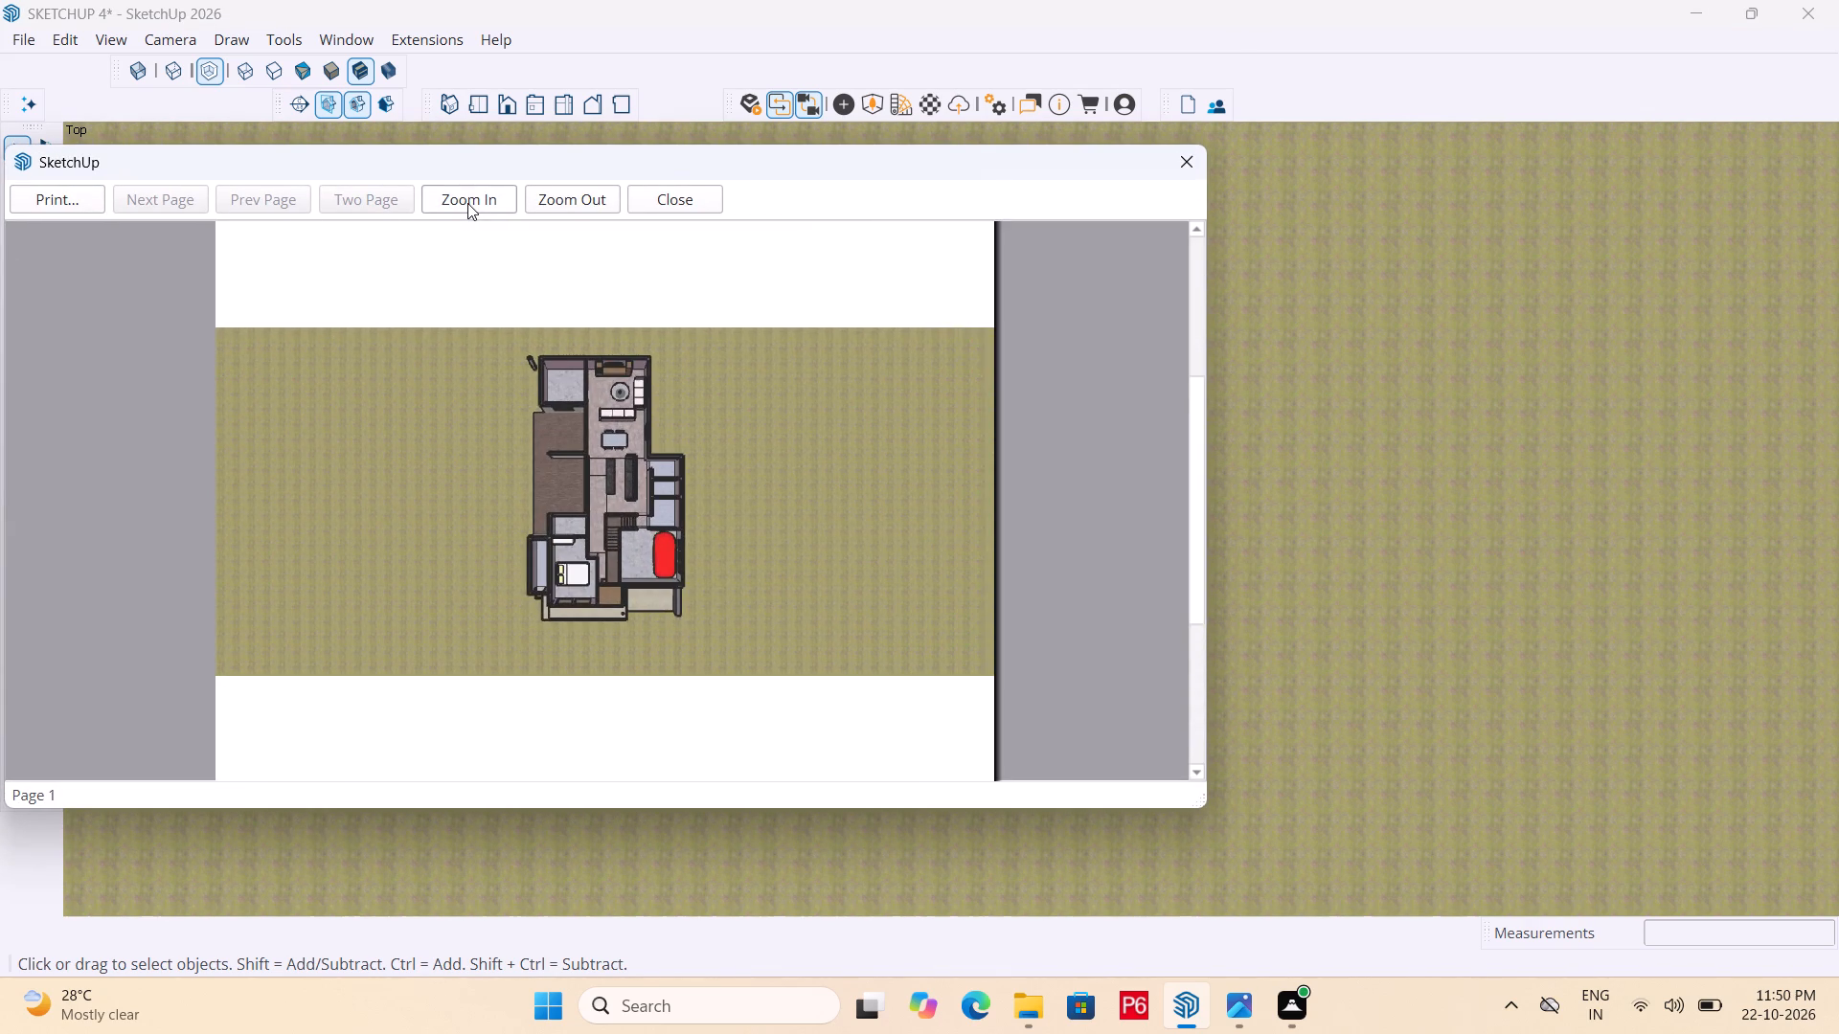
{"action": "double_click", "coordinate": [467, 203]}
{"action": "double_click", "coordinate": [467, 203]}
{"action": "left_click", "coordinate": [467, 203]}
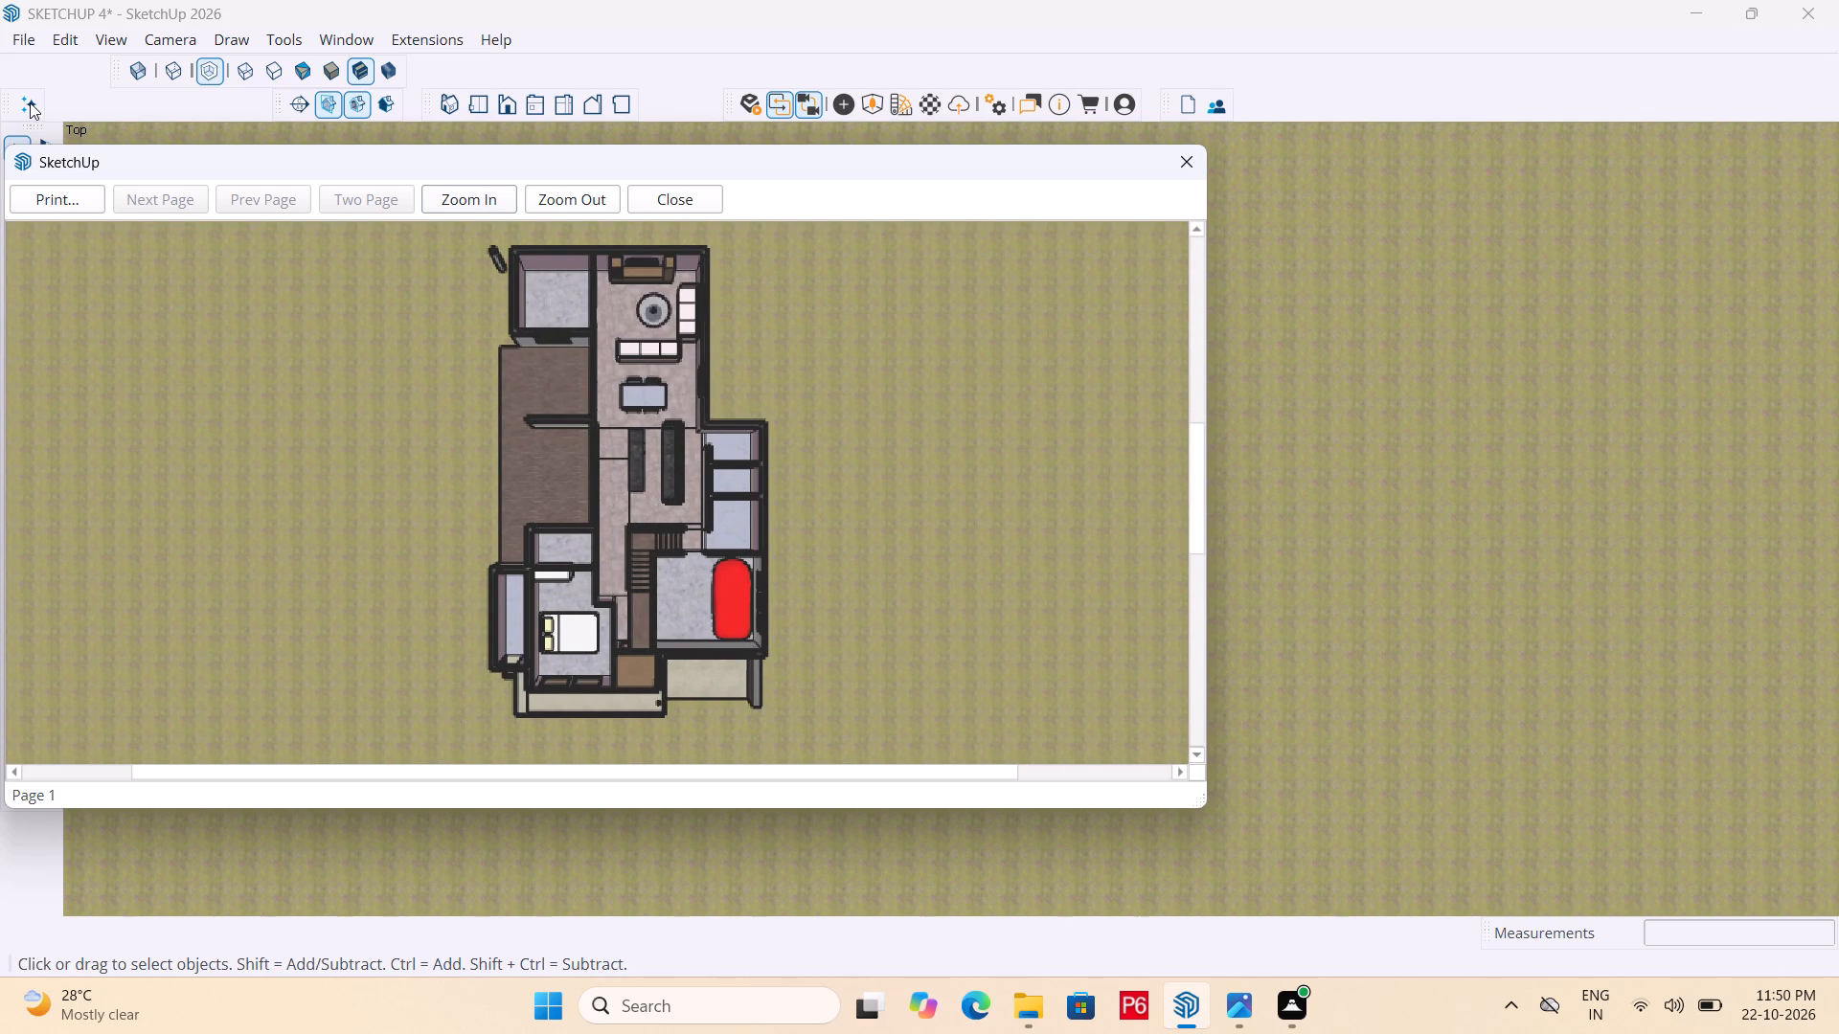
Print the sectioned ground-floor view to the cad folder as a PDF named SKETCHUP 4 FF PDF.
{"action": "left_click", "coordinate": [27, 186]}
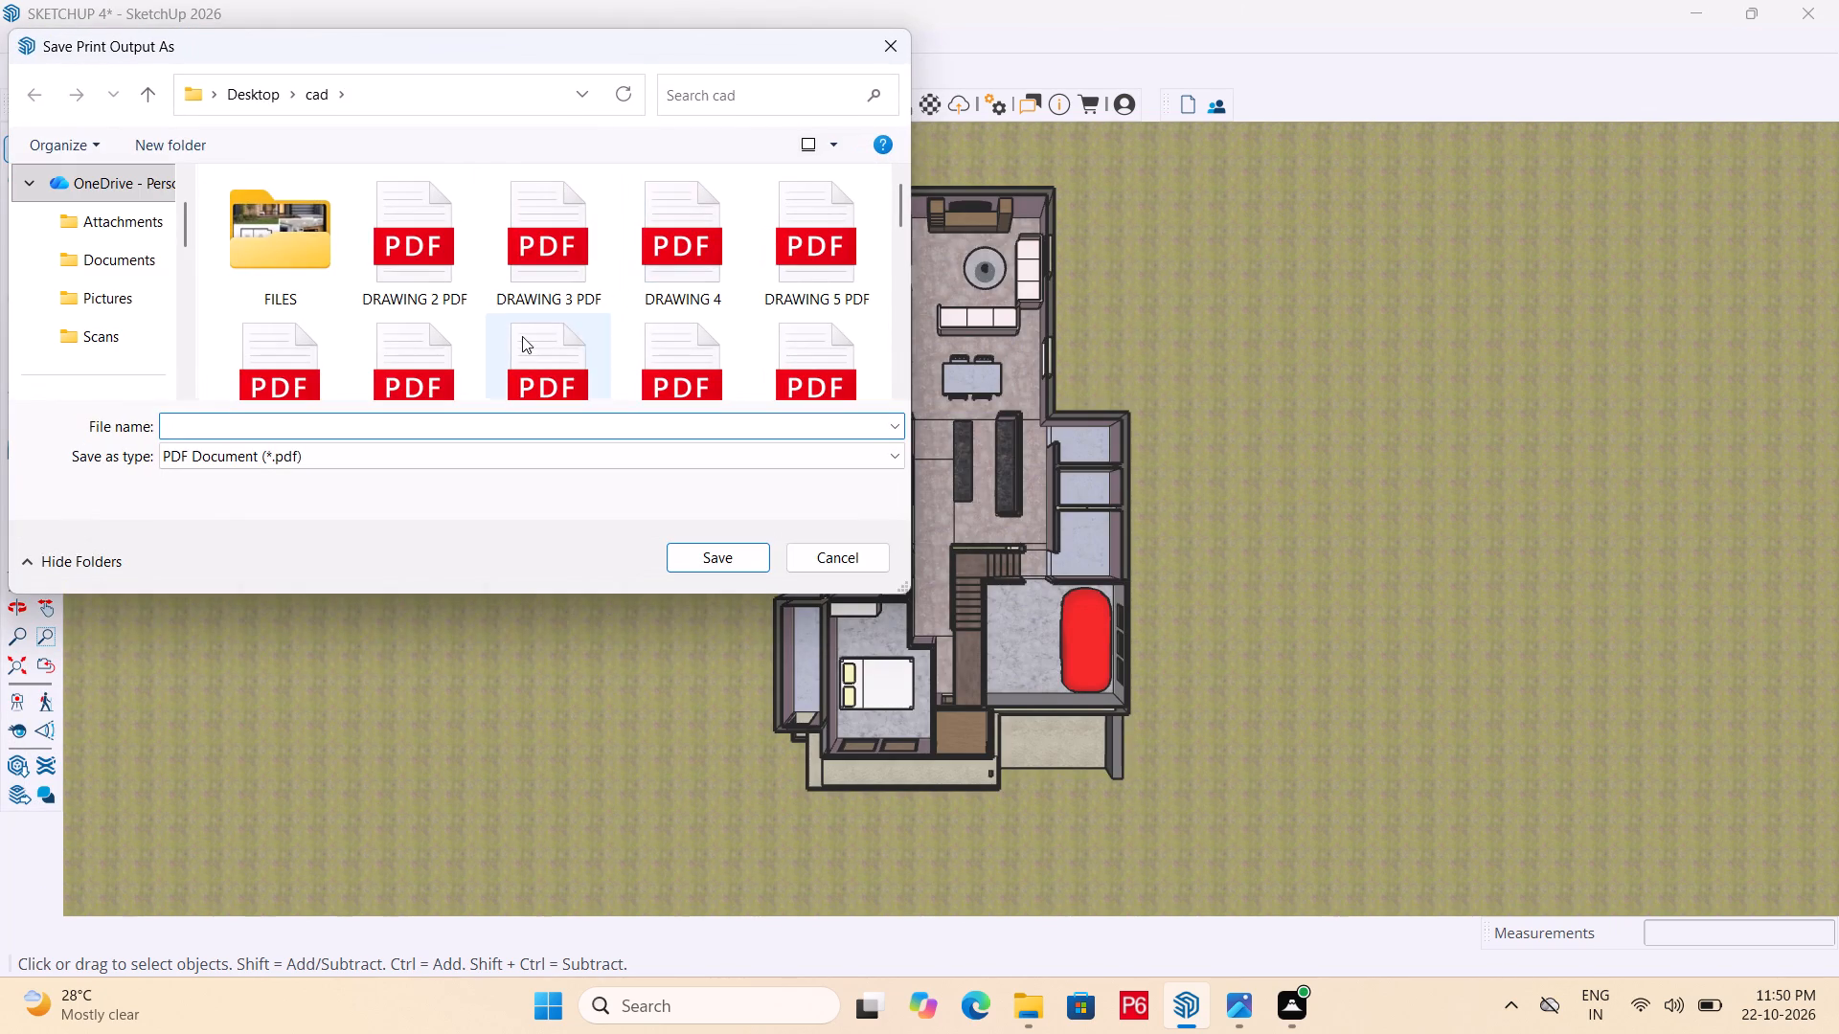
{"action": "scroll", "coordinate": [102, 304], "scroll_direction": "down", "scroll_amount": 5}
{"action": "scroll", "coordinate": [102, 302], "scroll_direction": "up", "scroll_amount": 2}
{"action": "double_click", "coordinate": [113, 335]}
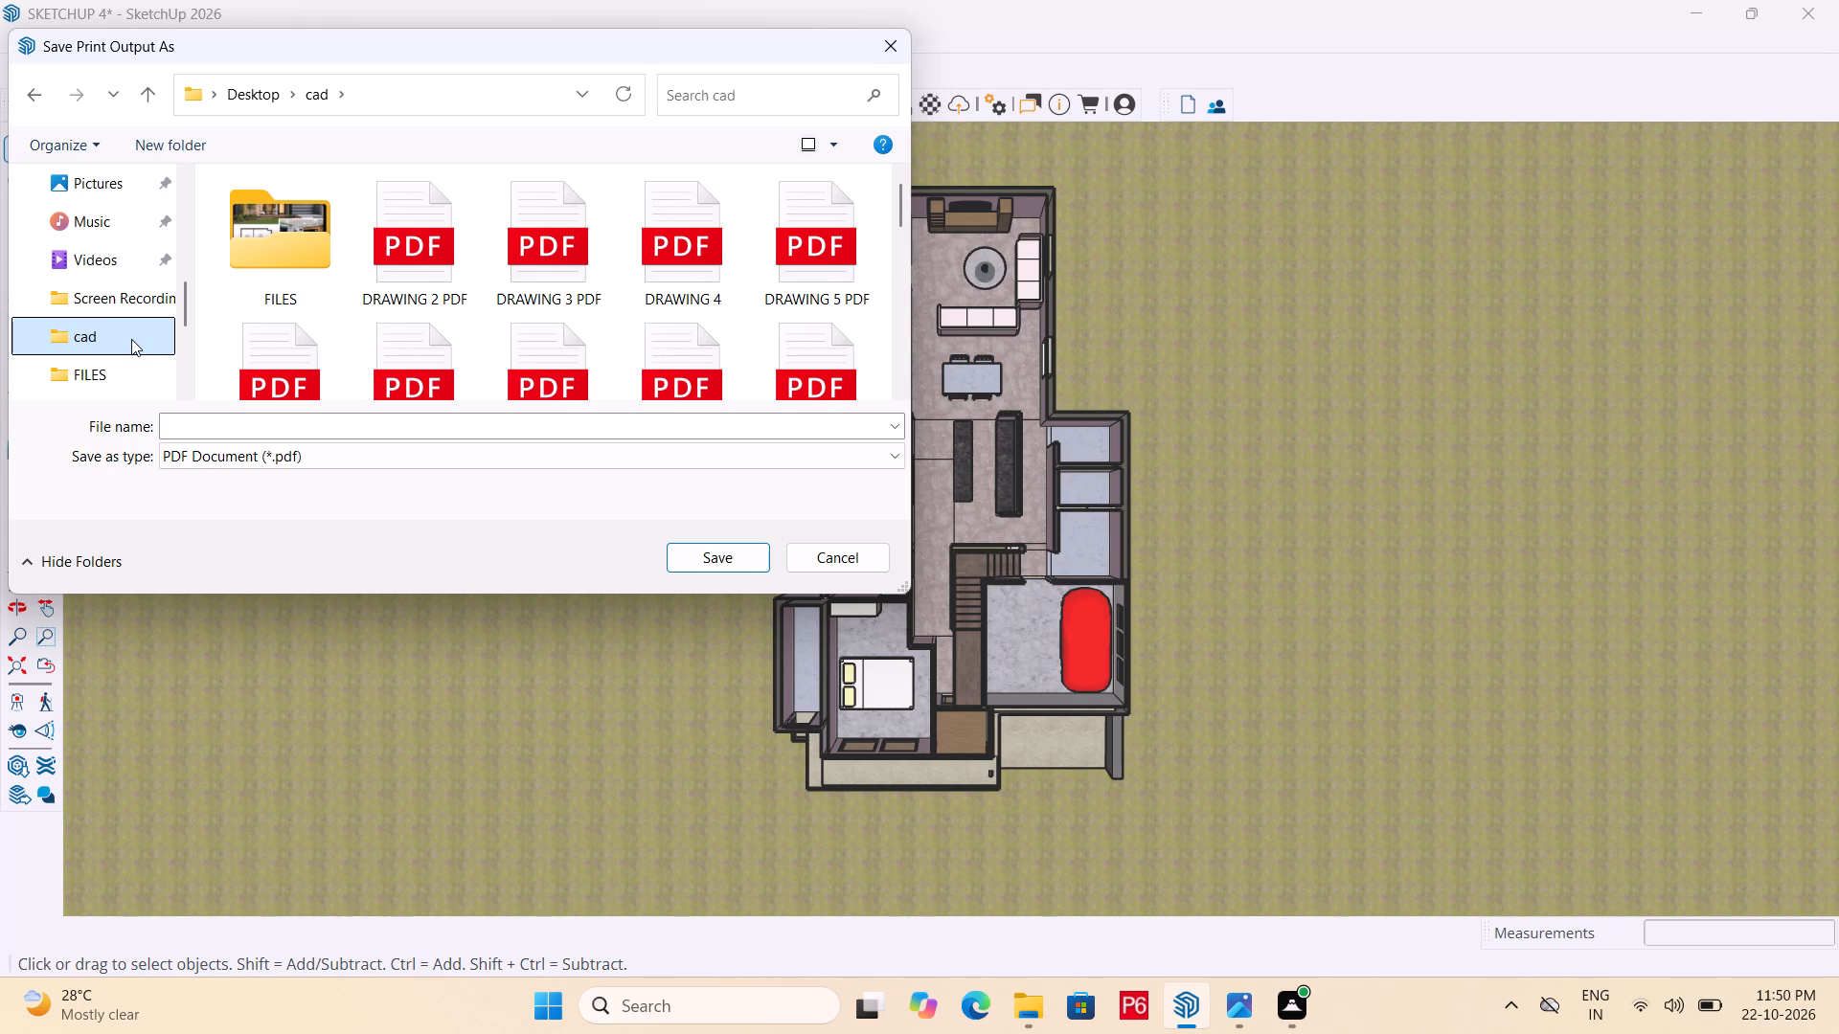
{"action": "double_click", "coordinate": [103, 333]}
{"action": "double_click", "coordinate": [110, 336]}
{"action": "left_click", "coordinate": [263, 423]}
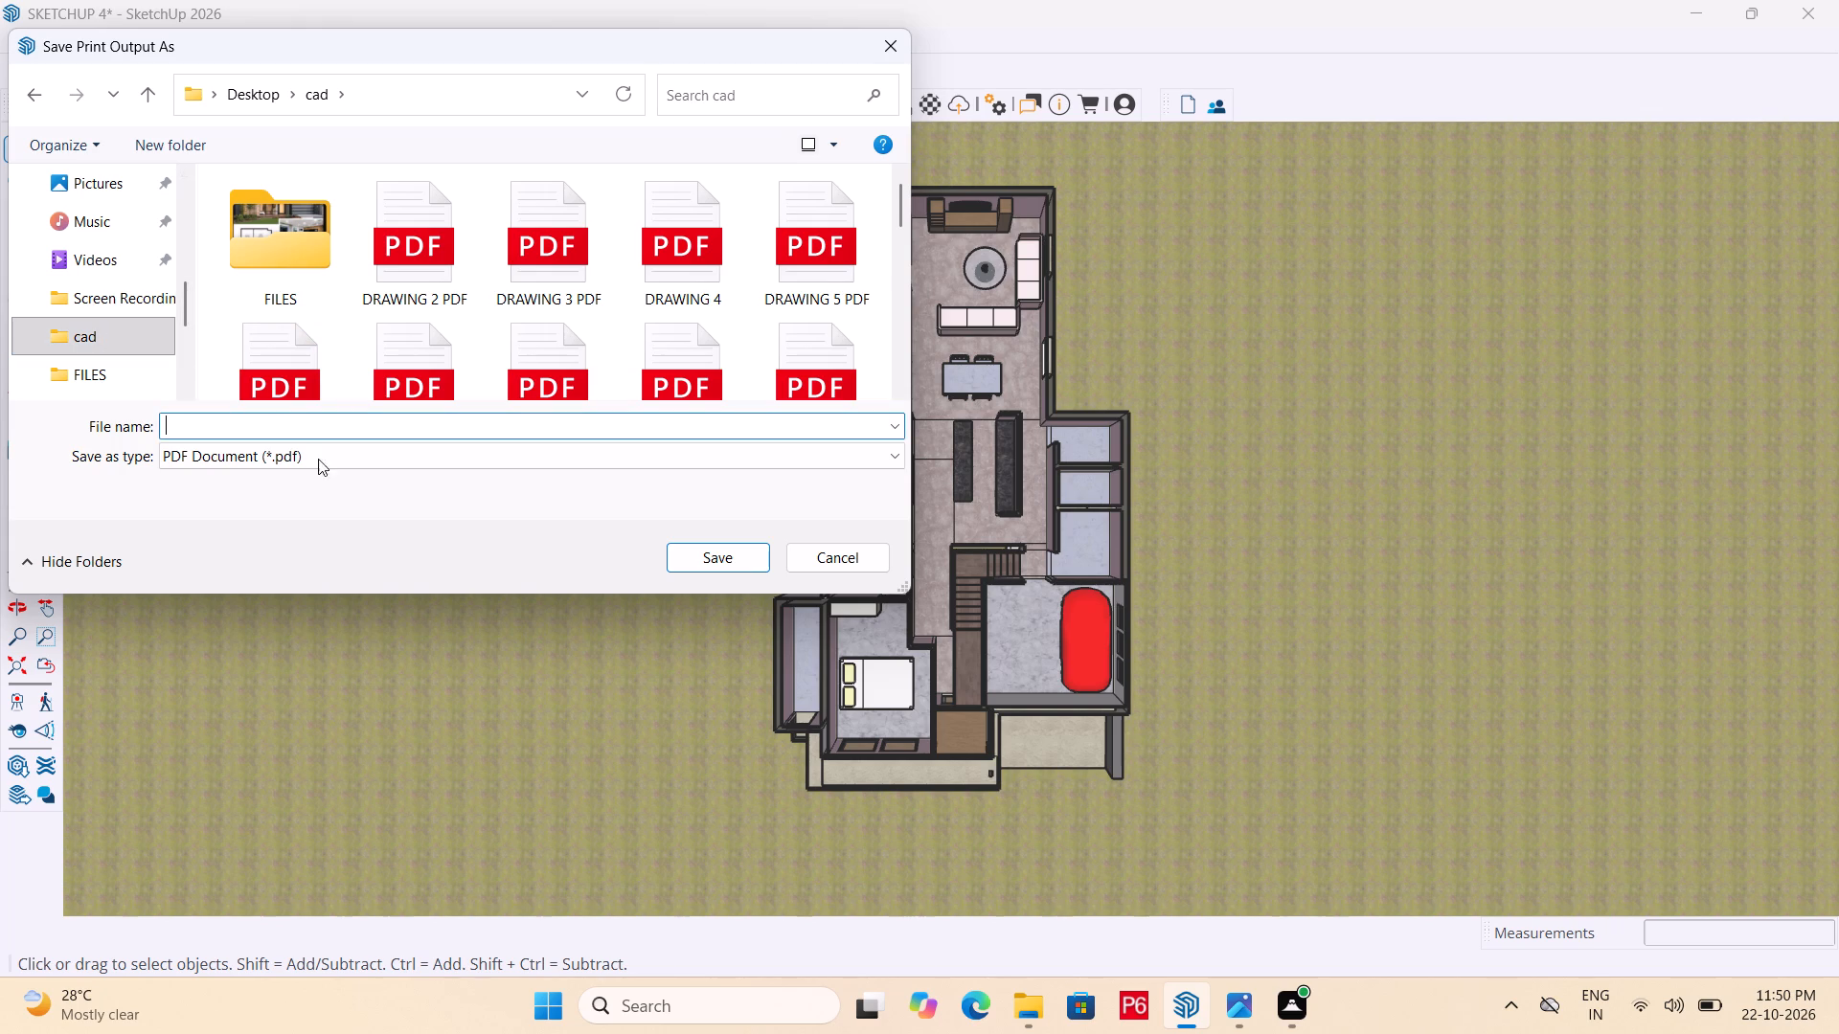
{"action": "type", "text": "SKETCHUP"}
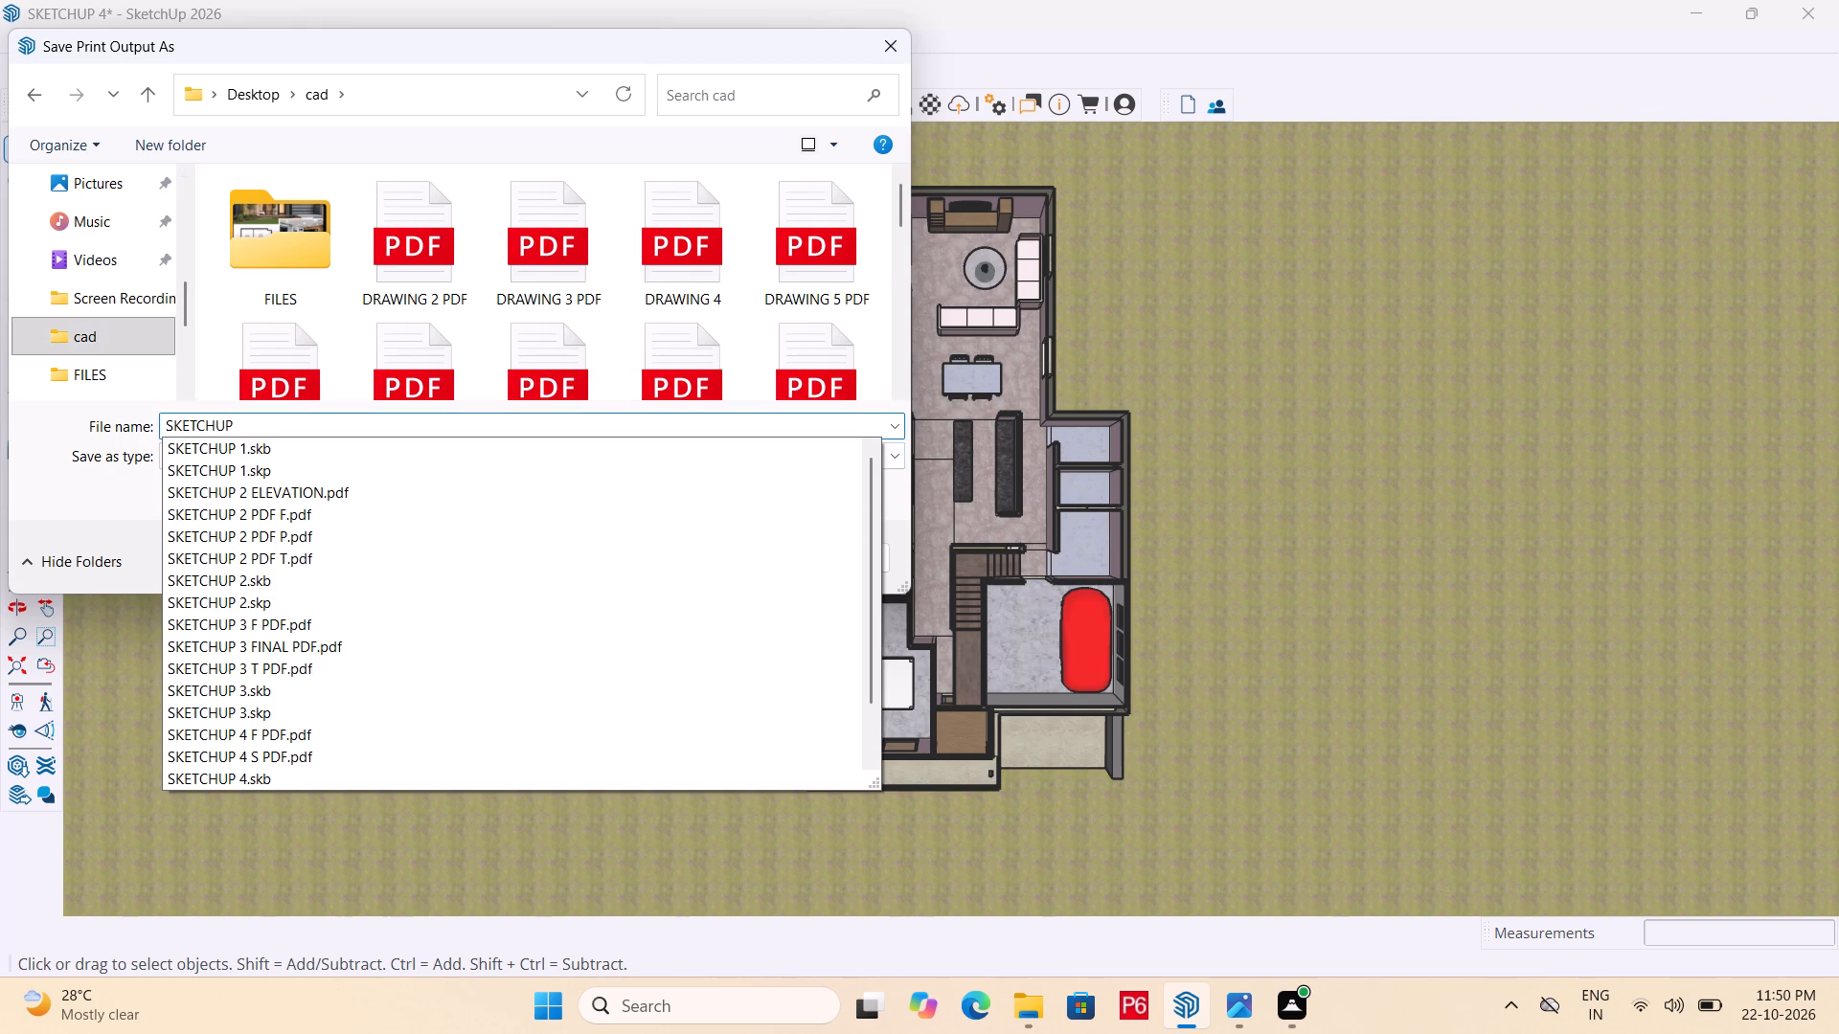
{"action": "key", "text": "space"}
{"action": "type", "text": "4"}
{"action": "key", "text": "space"}
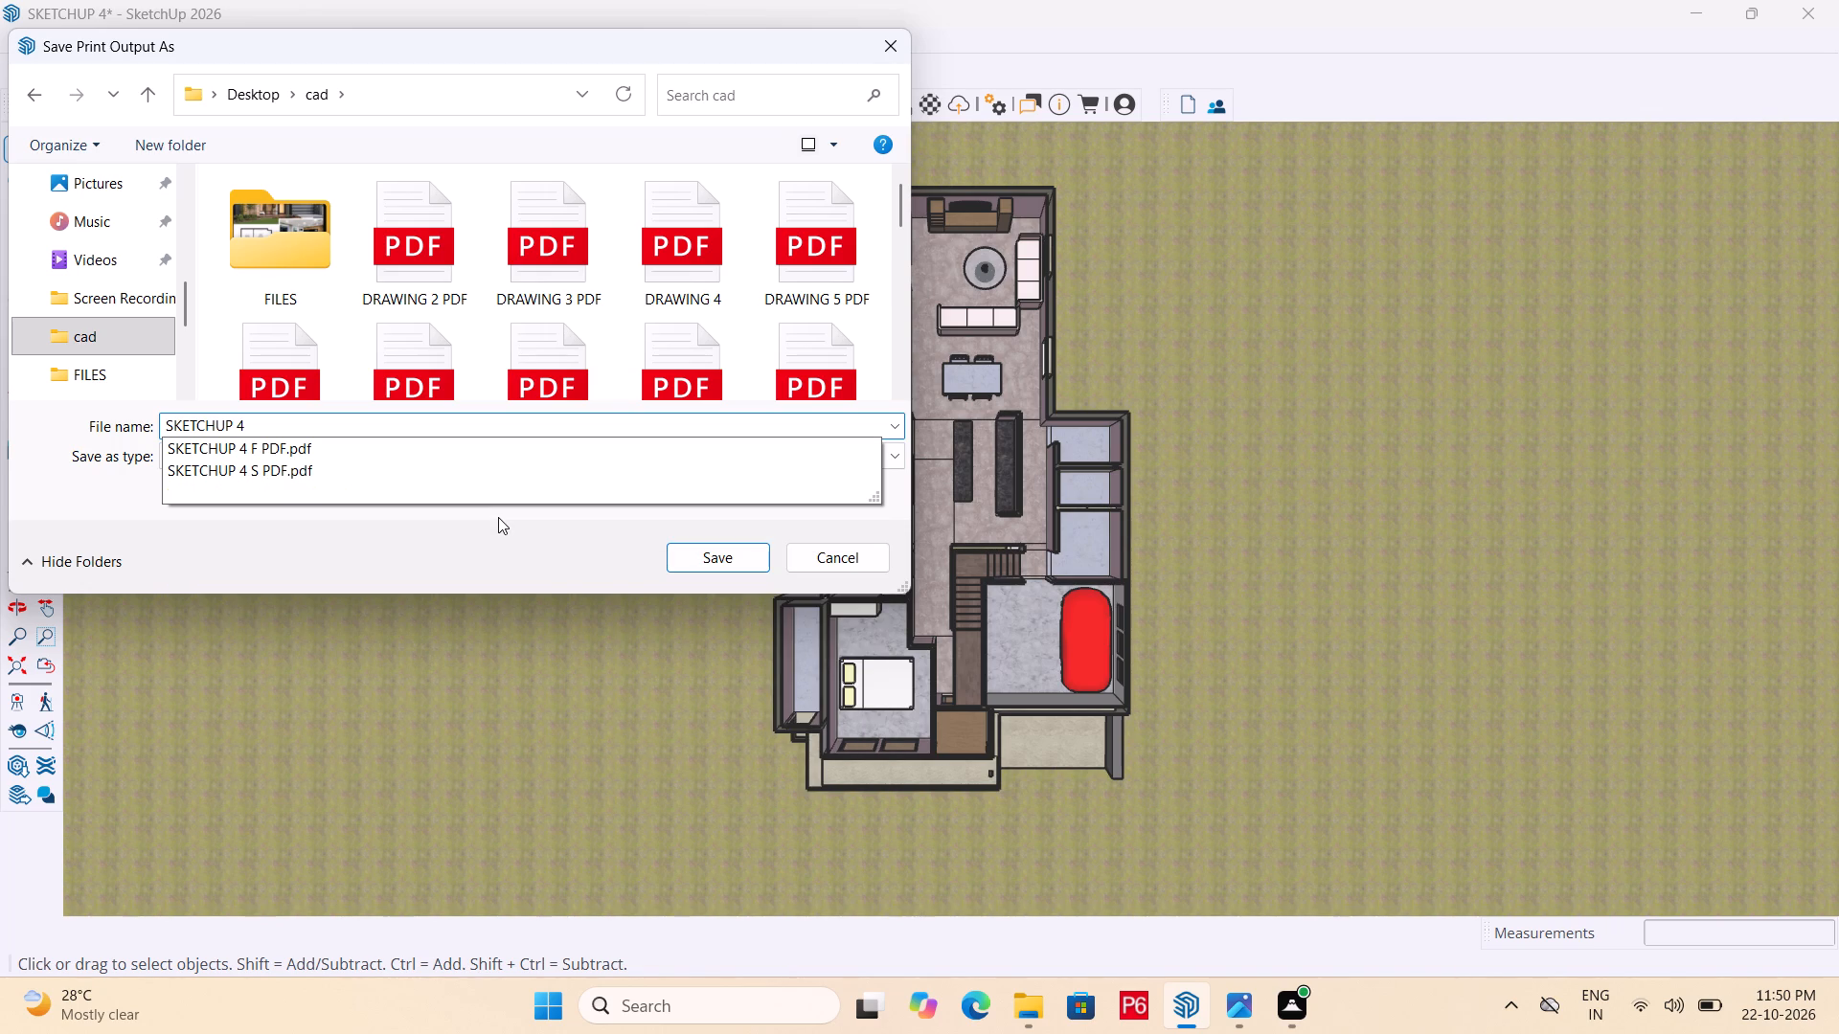
{"action": "type", "text": "FF"}
{"action": "key", "text": "space"}
{"action": "type", "text": "PDF"}
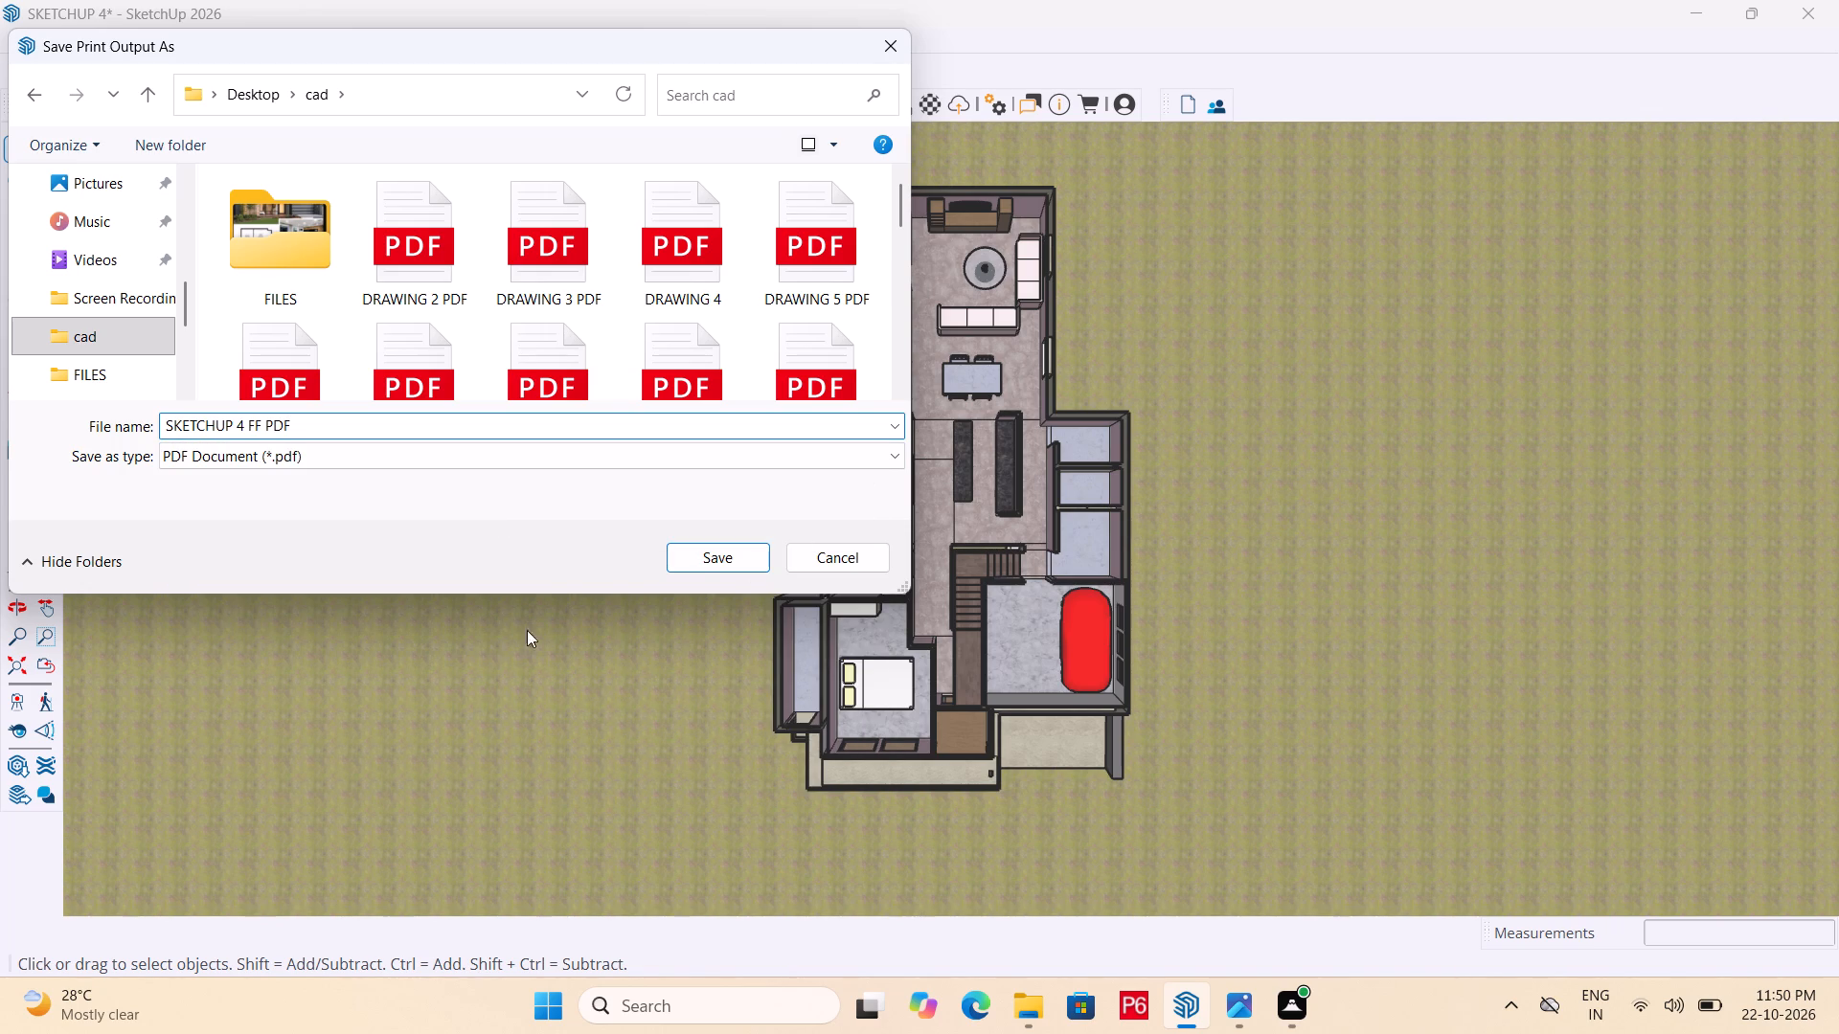
{"action": "left_click", "coordinate": [730, 555]}
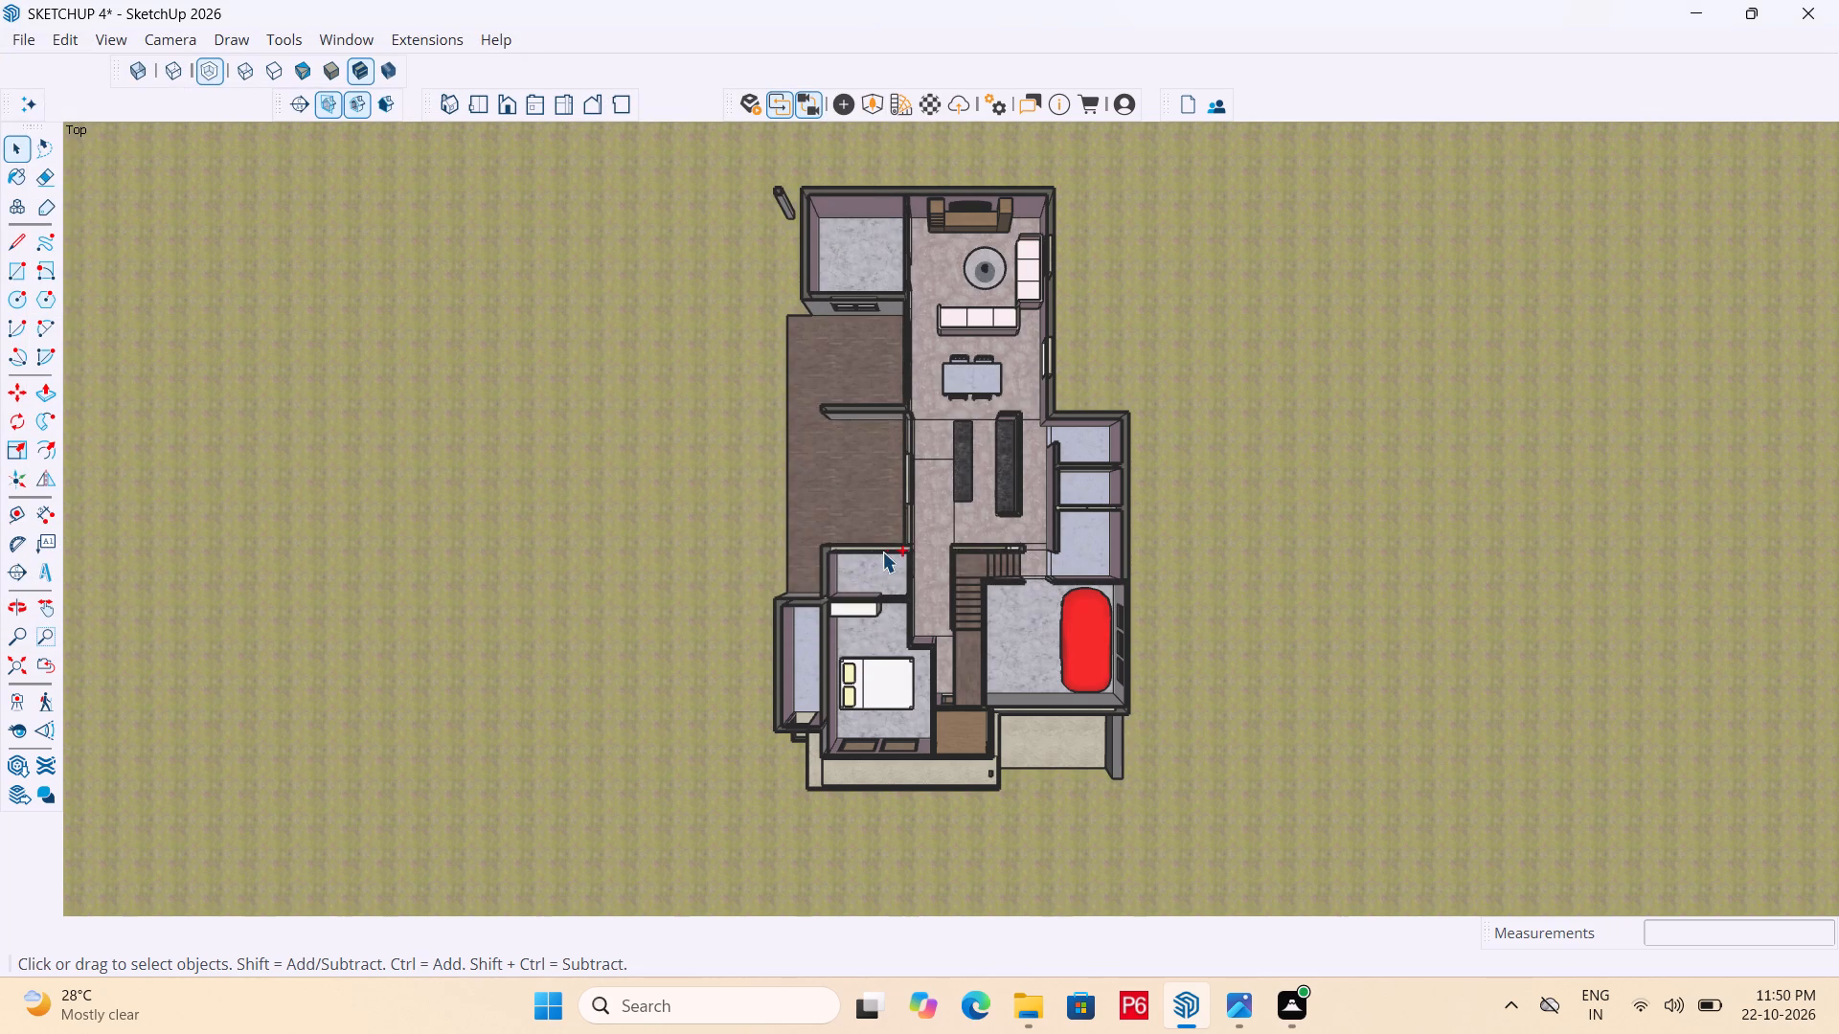
Bring the edge of the horizontal section plane into view and move the plane up to roof level.
{"action": "scroll", "coordinate": [973, 491], "scroll_direction": "down", "scroll_amount": 5}
{"action": "scroll", "coordinate": [824, 361], "scroll_direction": "down", "scroll_amount": 15}
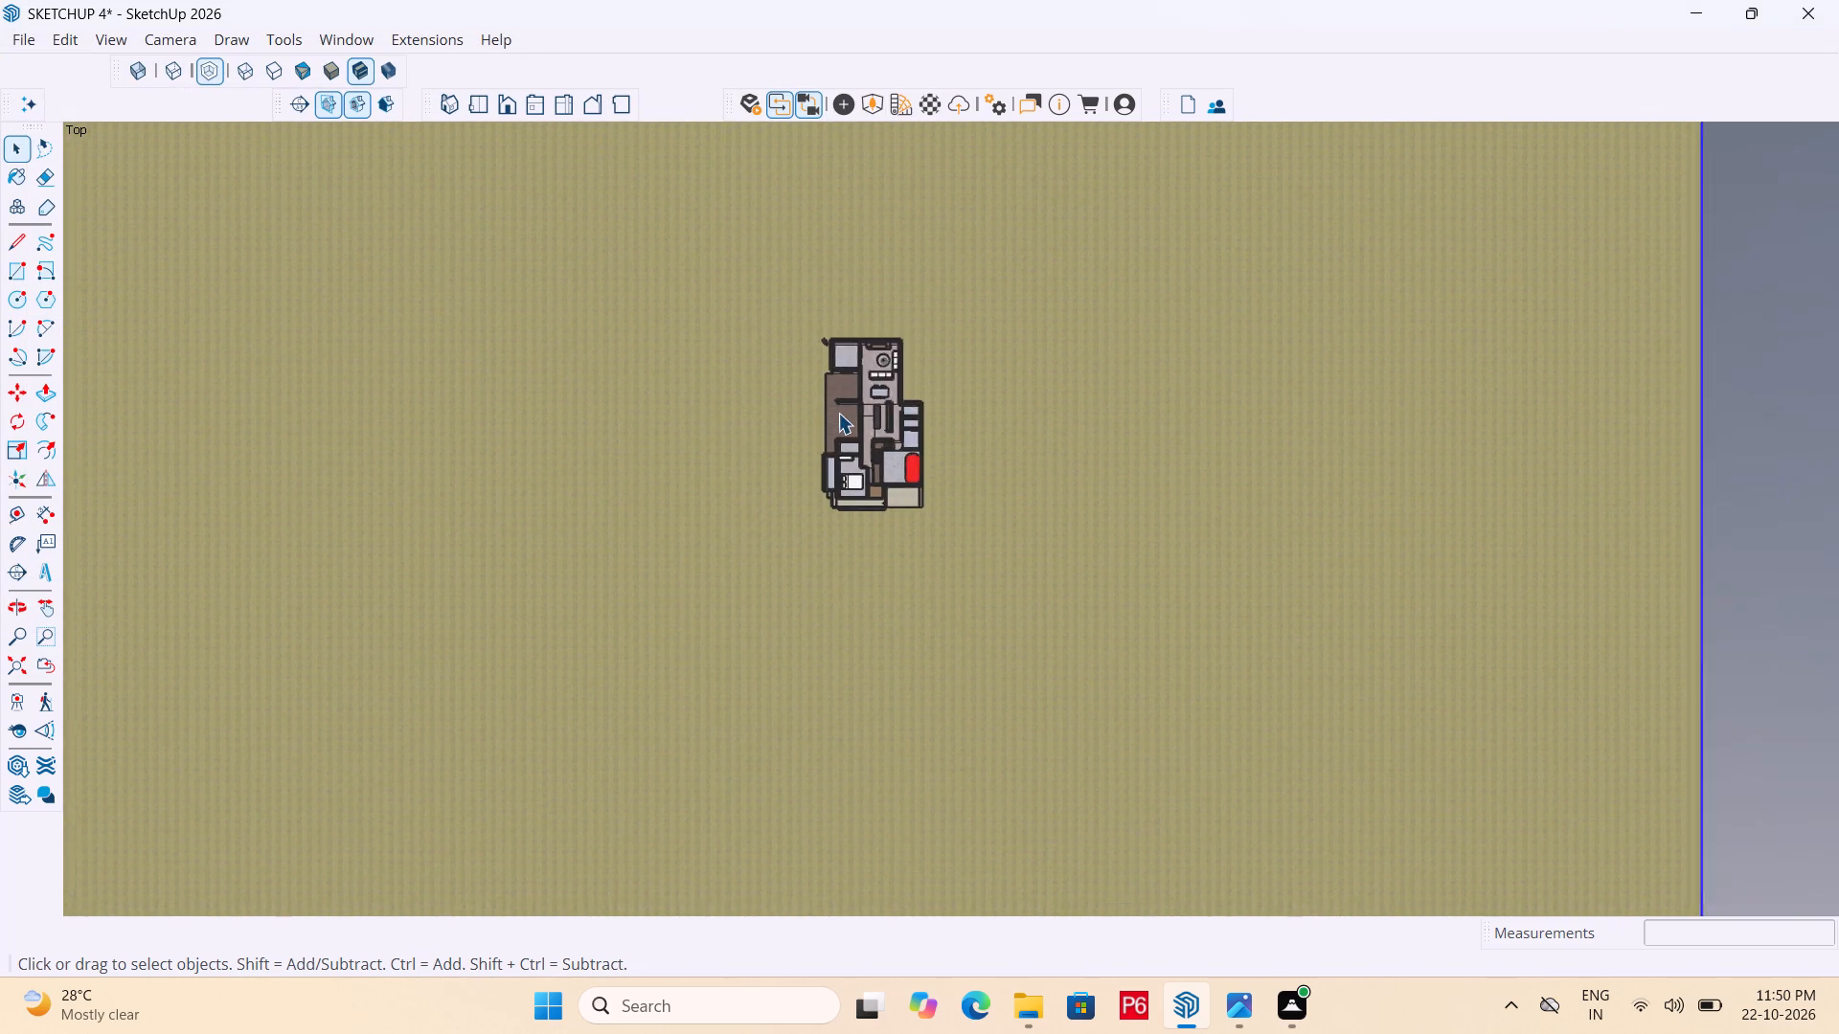
{"action": "scroll", "coordinate": [838, 413], "scroll_direction": "down", "scroll_amount": 7}
{"action": "middle_click_drag", "start_coordinate": [1153, 665], "coordinate": [1111, 559]}
{"action": "scroll", "coordinate": [1150, 661], "scroll_direction": "down", "scroll_amount": 1}
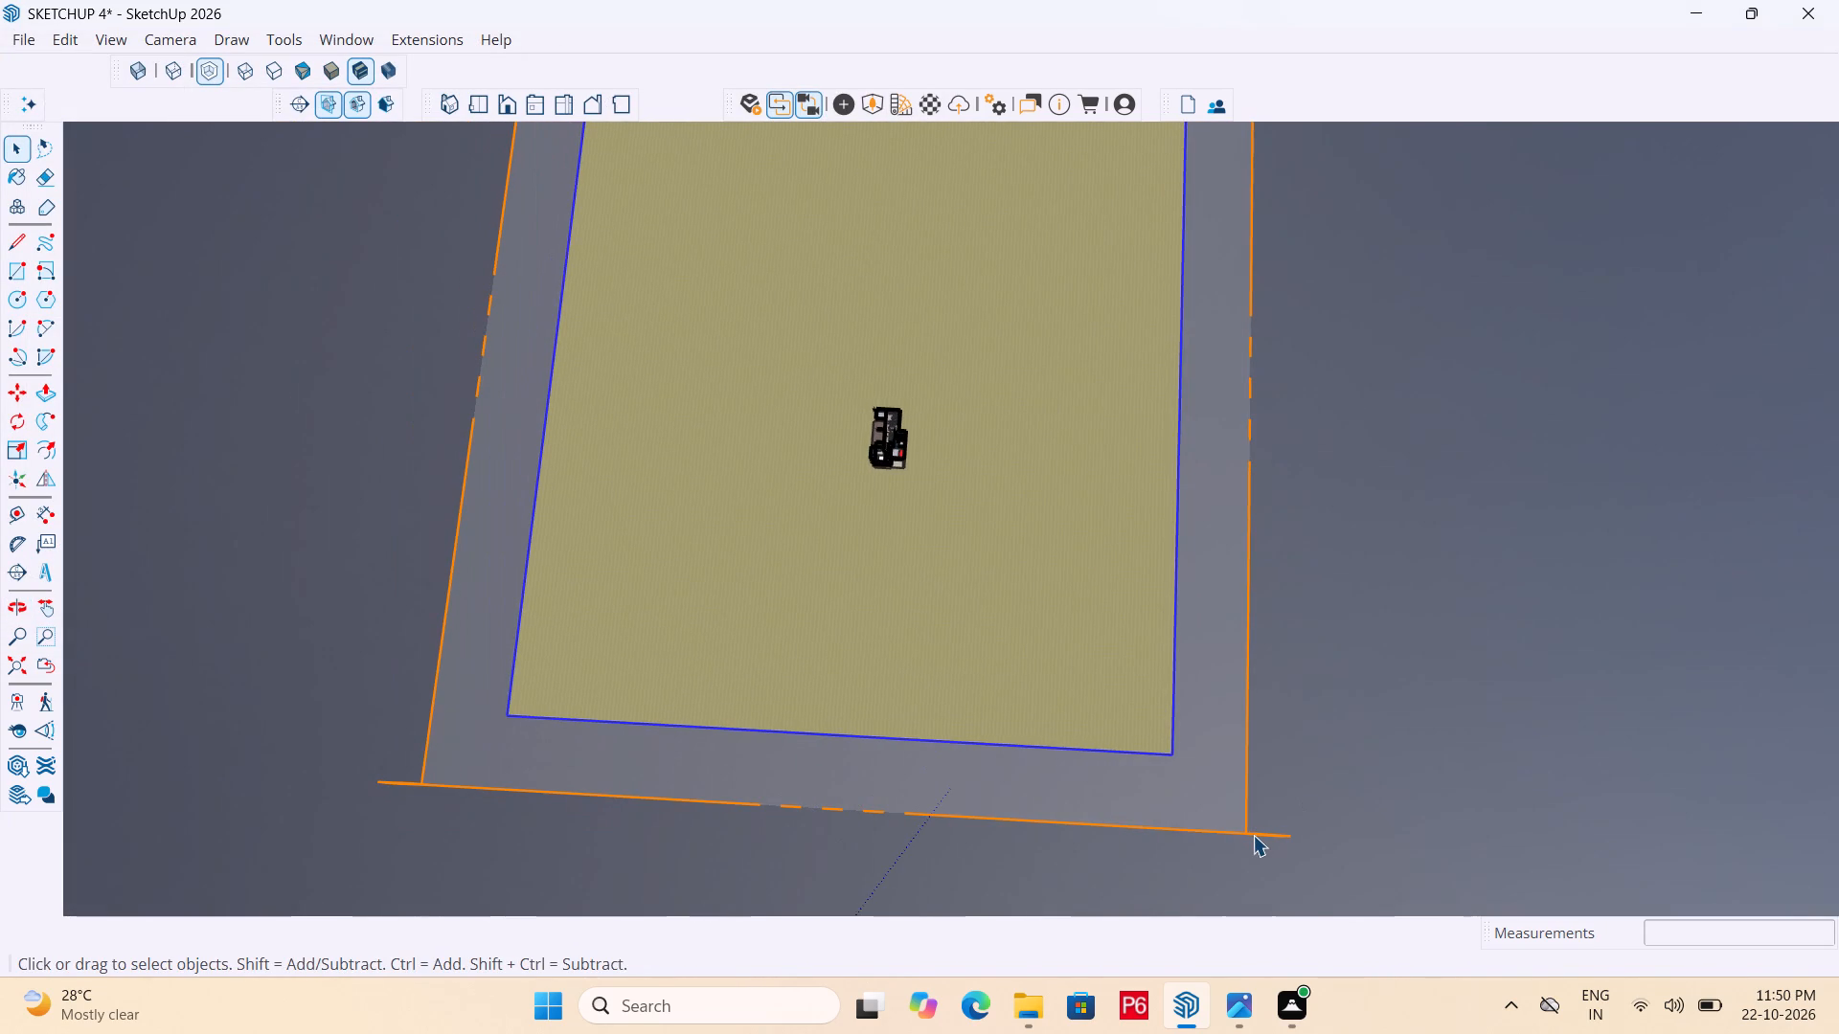
{"action": "left_click", "coordinate": [1253, 835]}
{"action": "left_click", "coordinate": [1253, 836]}
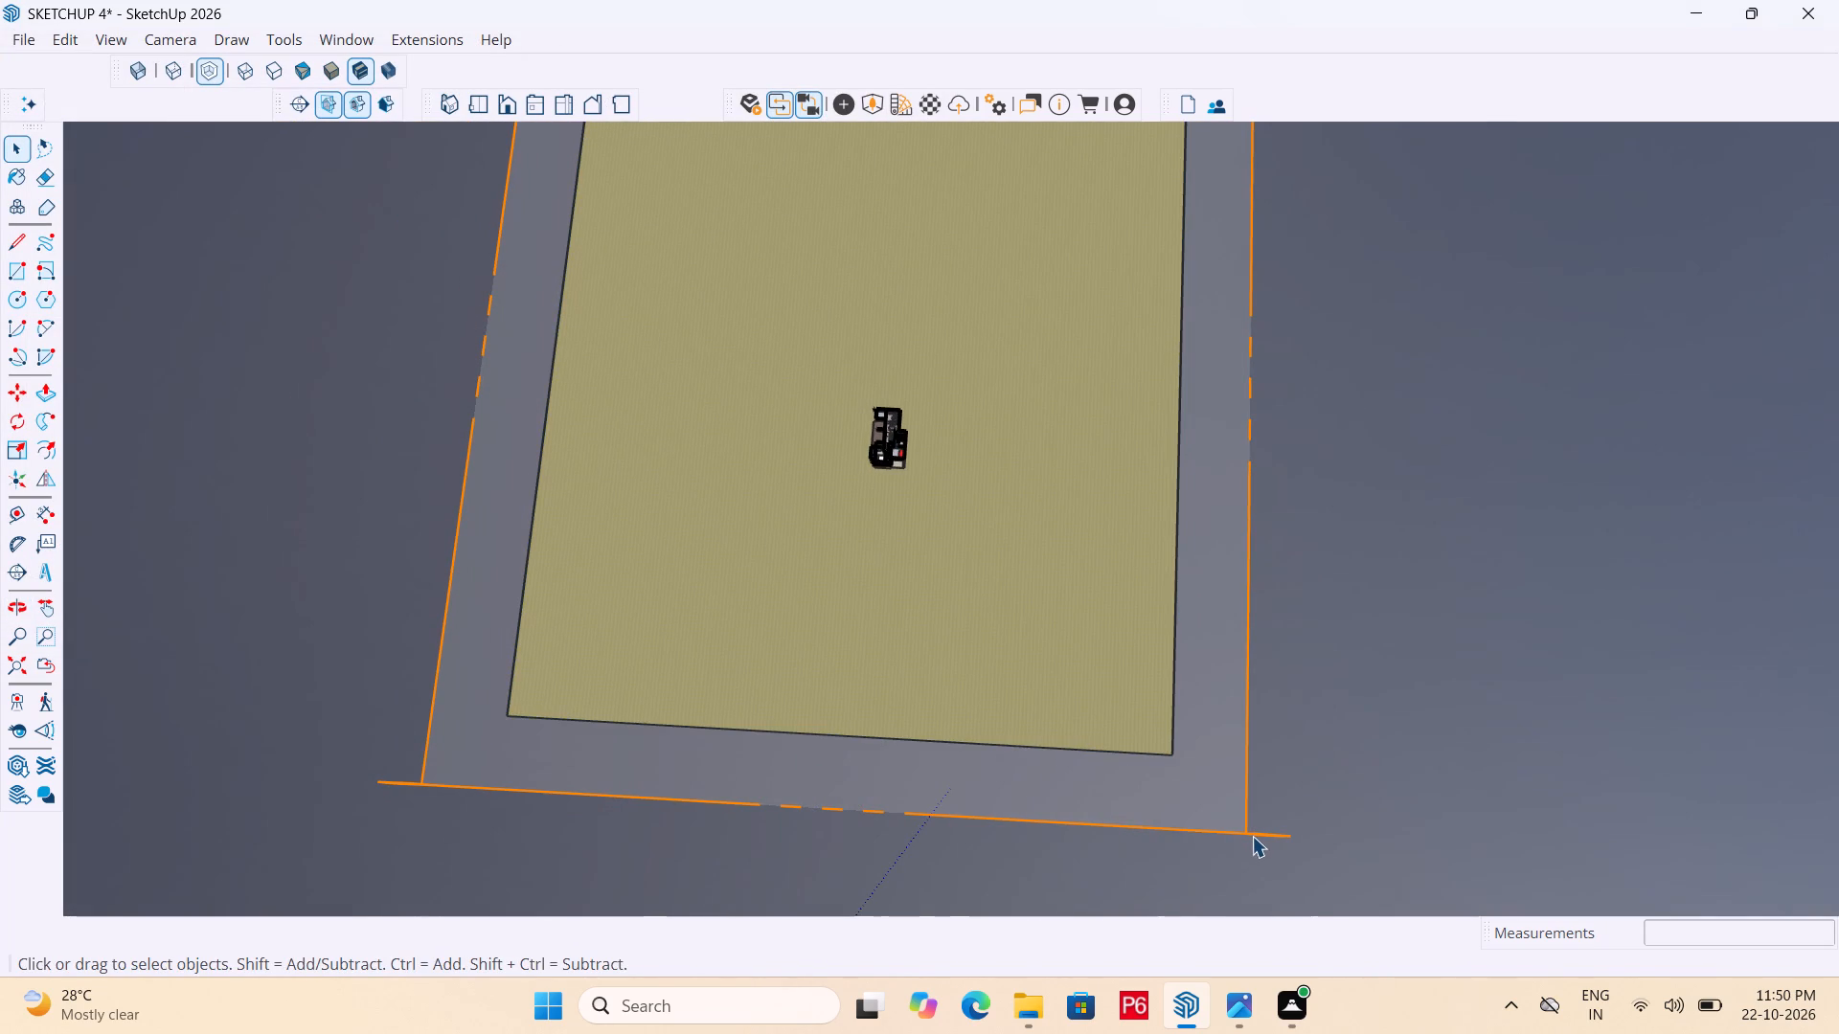
{"action": "key", "text": "m"}
{"action": "left_click", "coordinate": [1238, 830]}
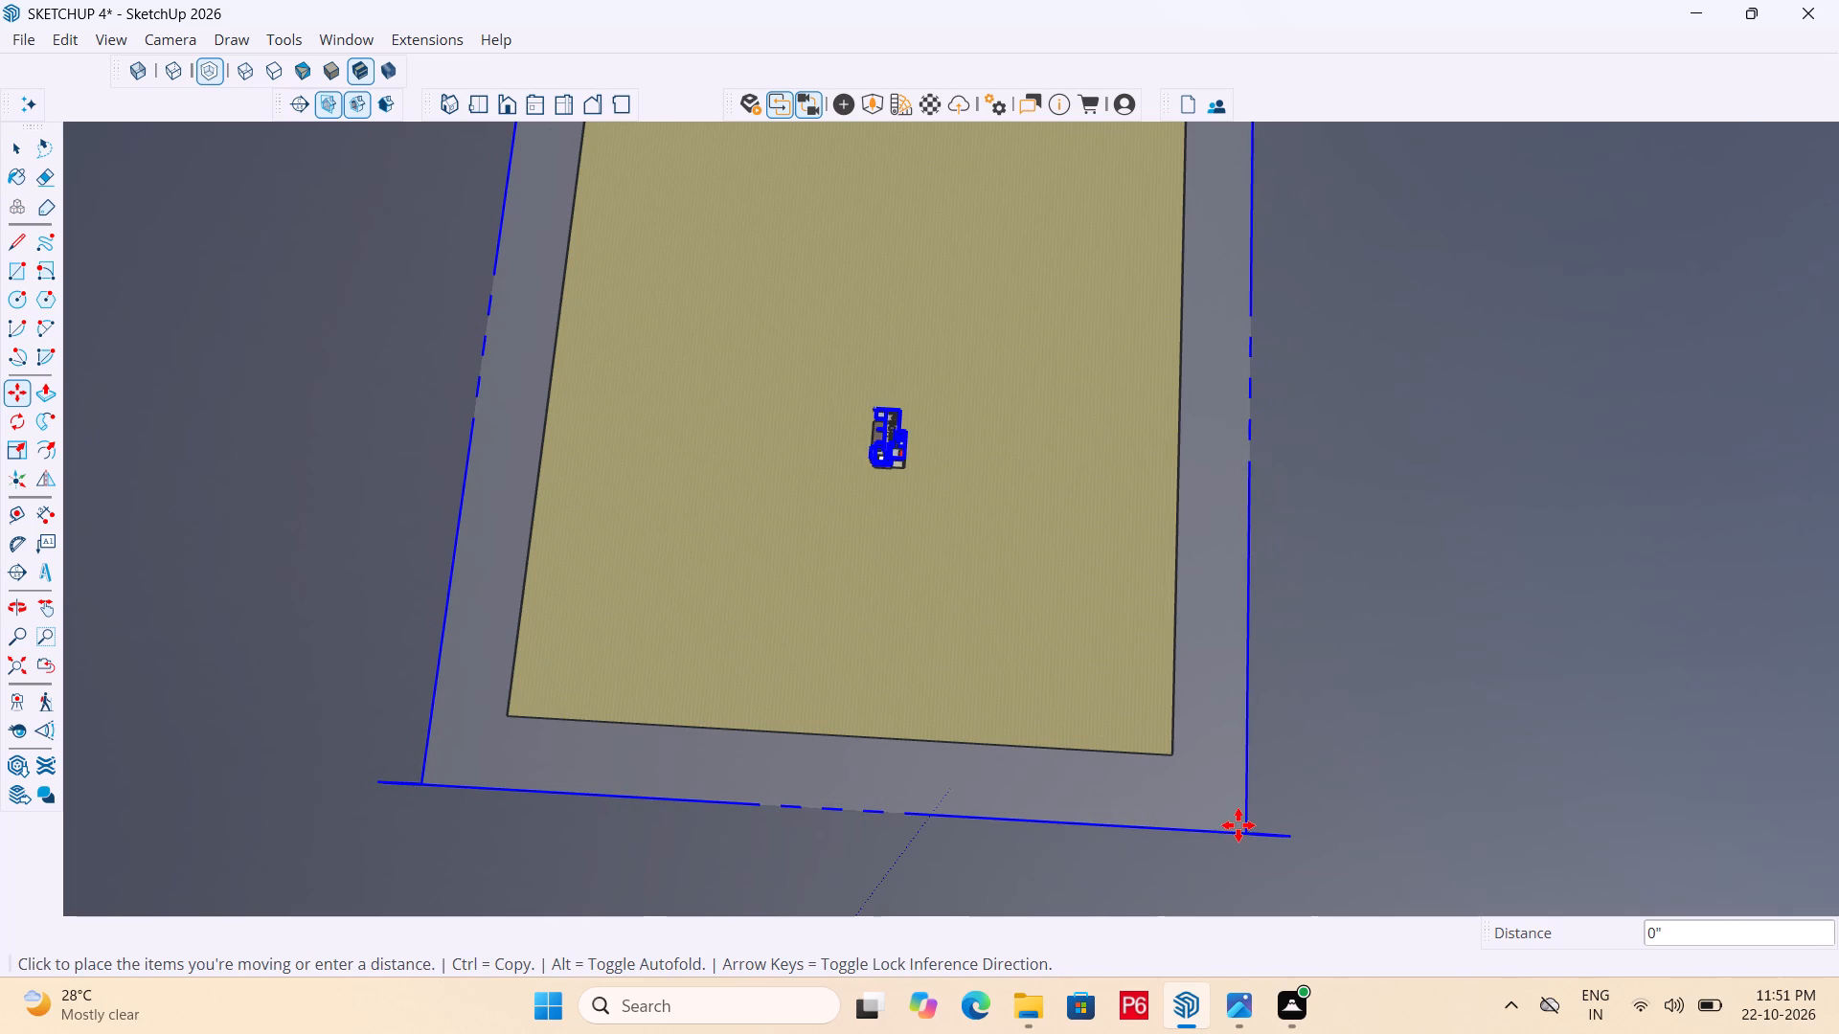
{"action": "left_click", "coordinate": [1242, 816]}
Move the horizontal section plane down about 8' 10" so it cuts through the upper-floor walls.
{"action": "scroll", "coordinate": [891, 438], "scroll_direction": "up", "scroll_amount": 6}
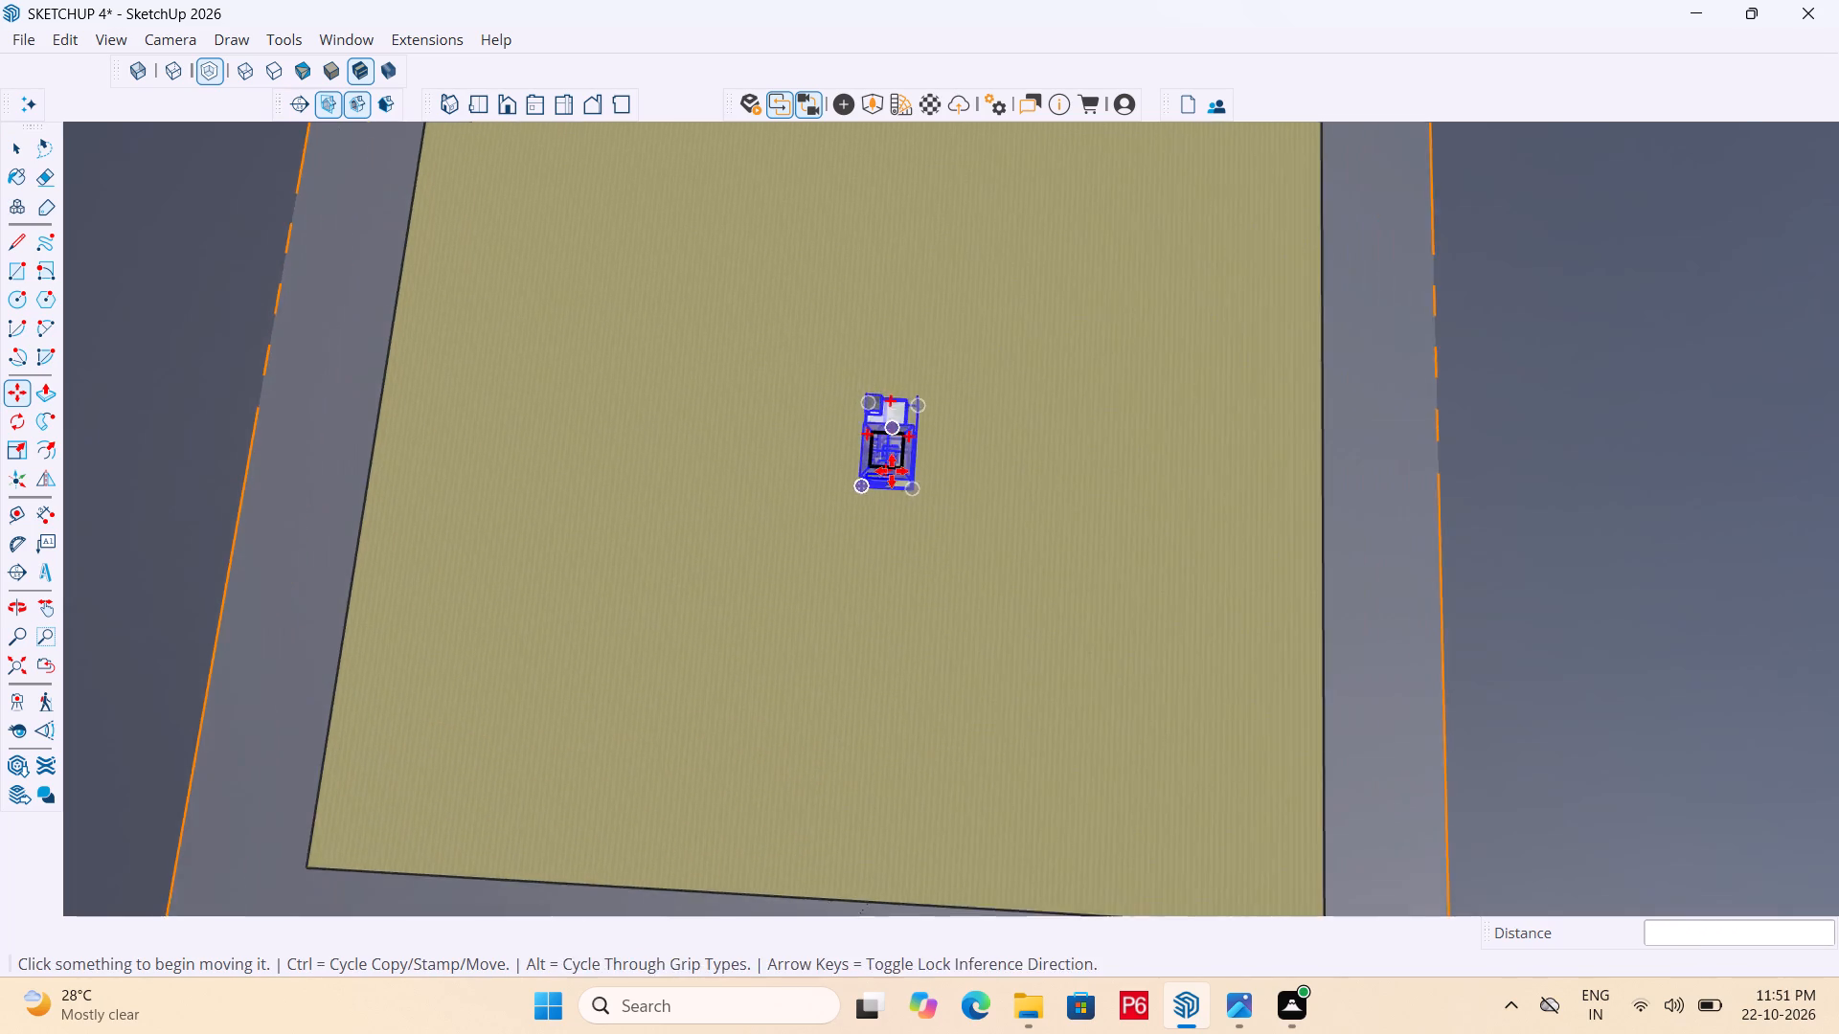
{"action": "scroll", "coordinate": [892, 471], "scroll_direction": "up", "scroll_amount": 5}
{"action": "middle_click_drag", "start_coordinate": [839, 485], "coordinate": [549, 280]}
{"action": "scroll", "coordinate": [821, 309], "scroll_direction": "down", "scroll_amount": 2}
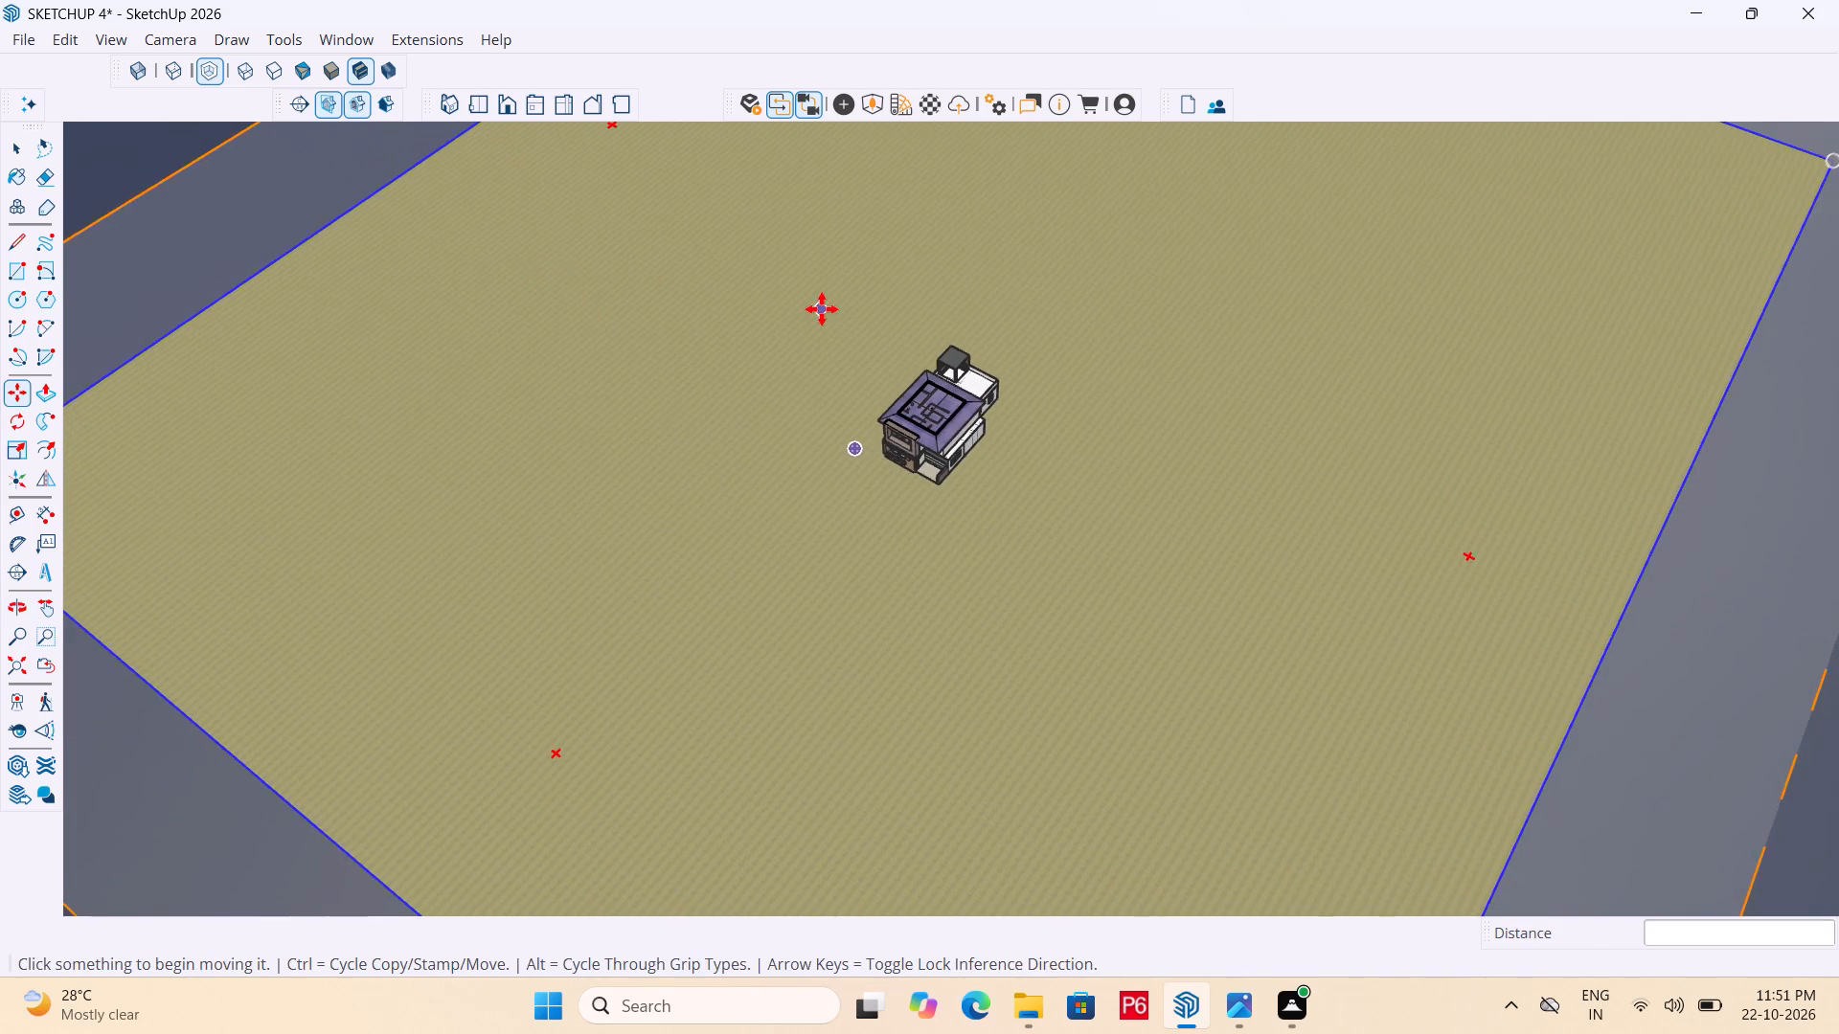
{"action": "scroll", "coordinate": [822, 309], "scroll_direction": "down", "scroll_amount": 3}
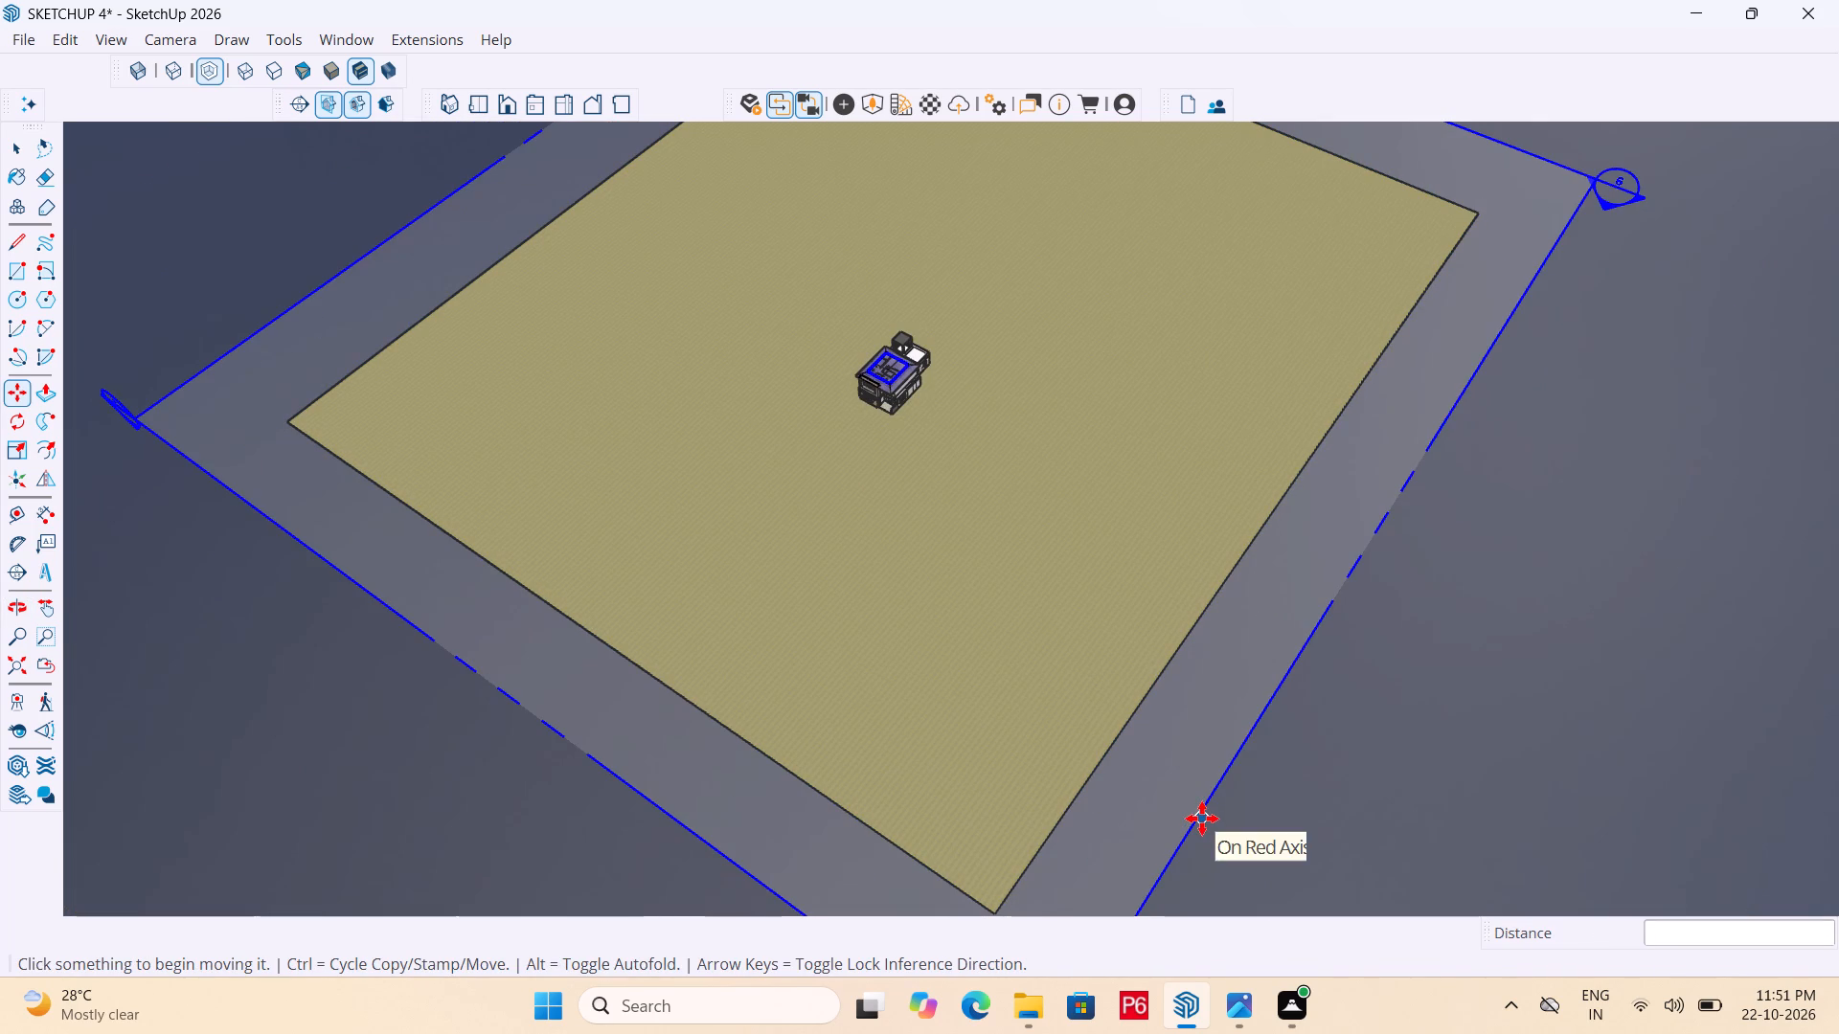
{"action": "left_click", "coordinate": [1202, 819]}
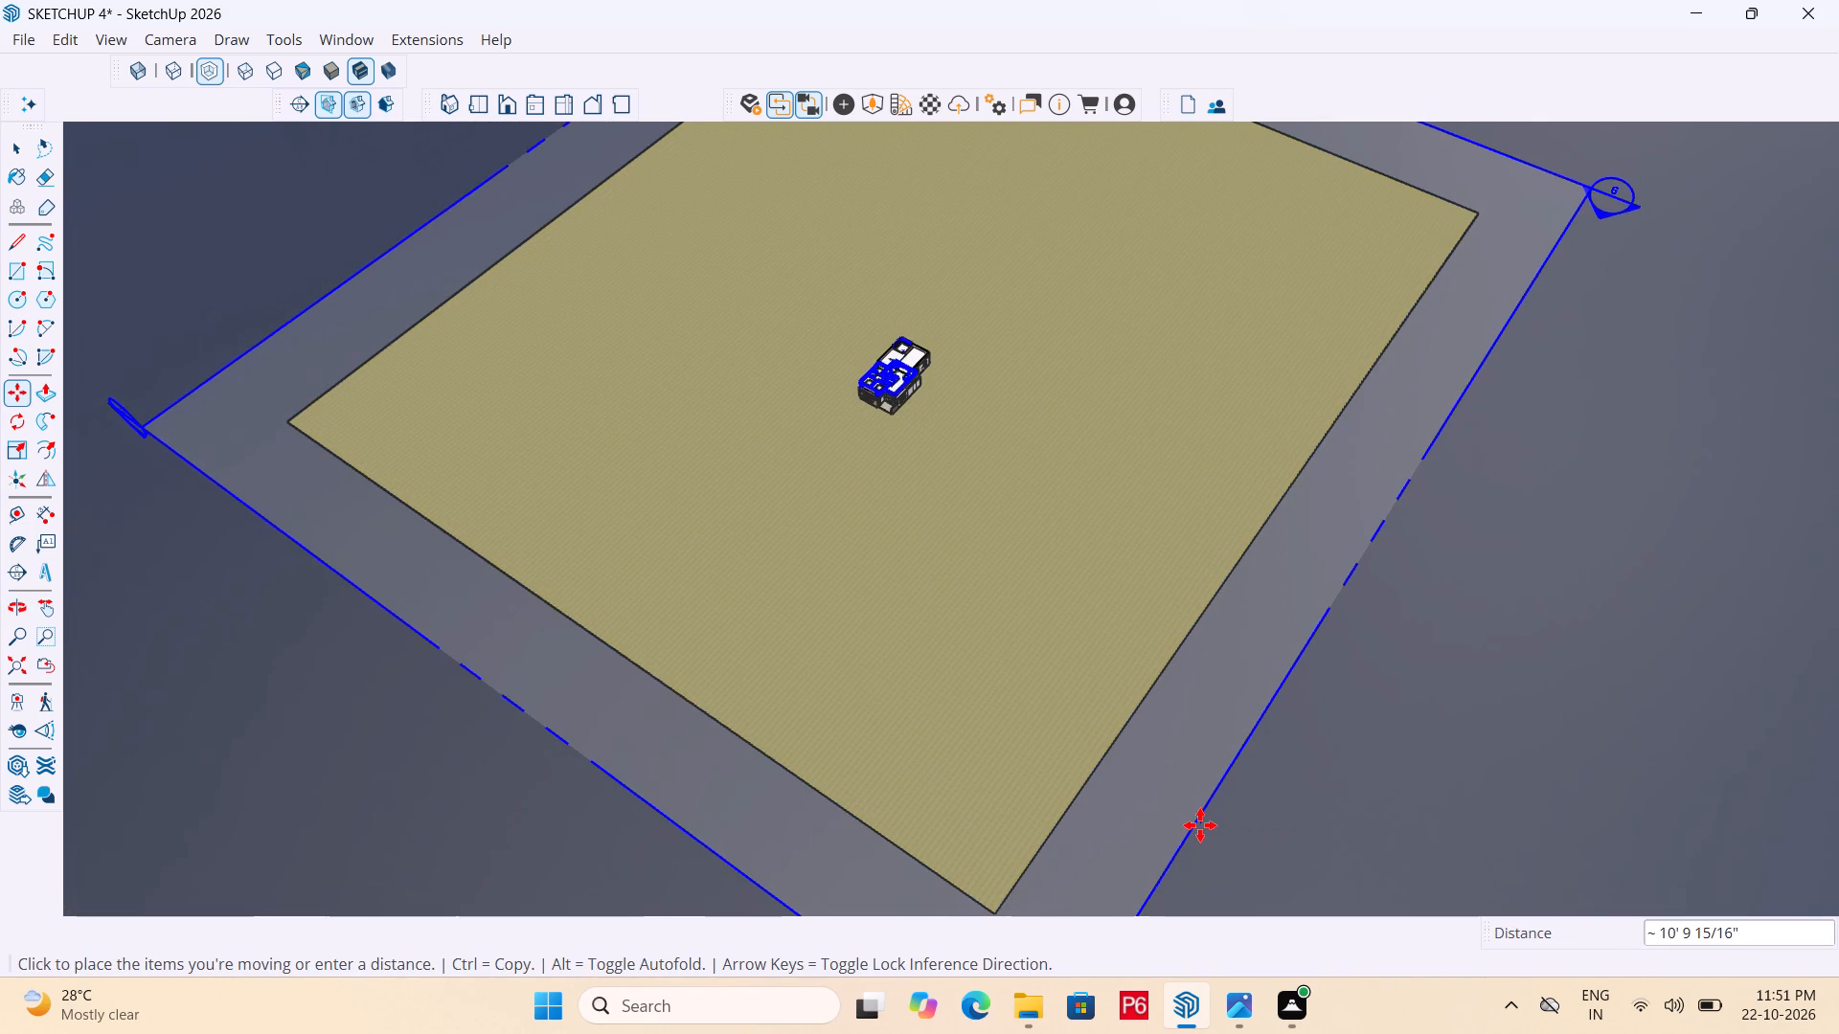
{"action": "left_click", "coordinate": [1203, 825]}
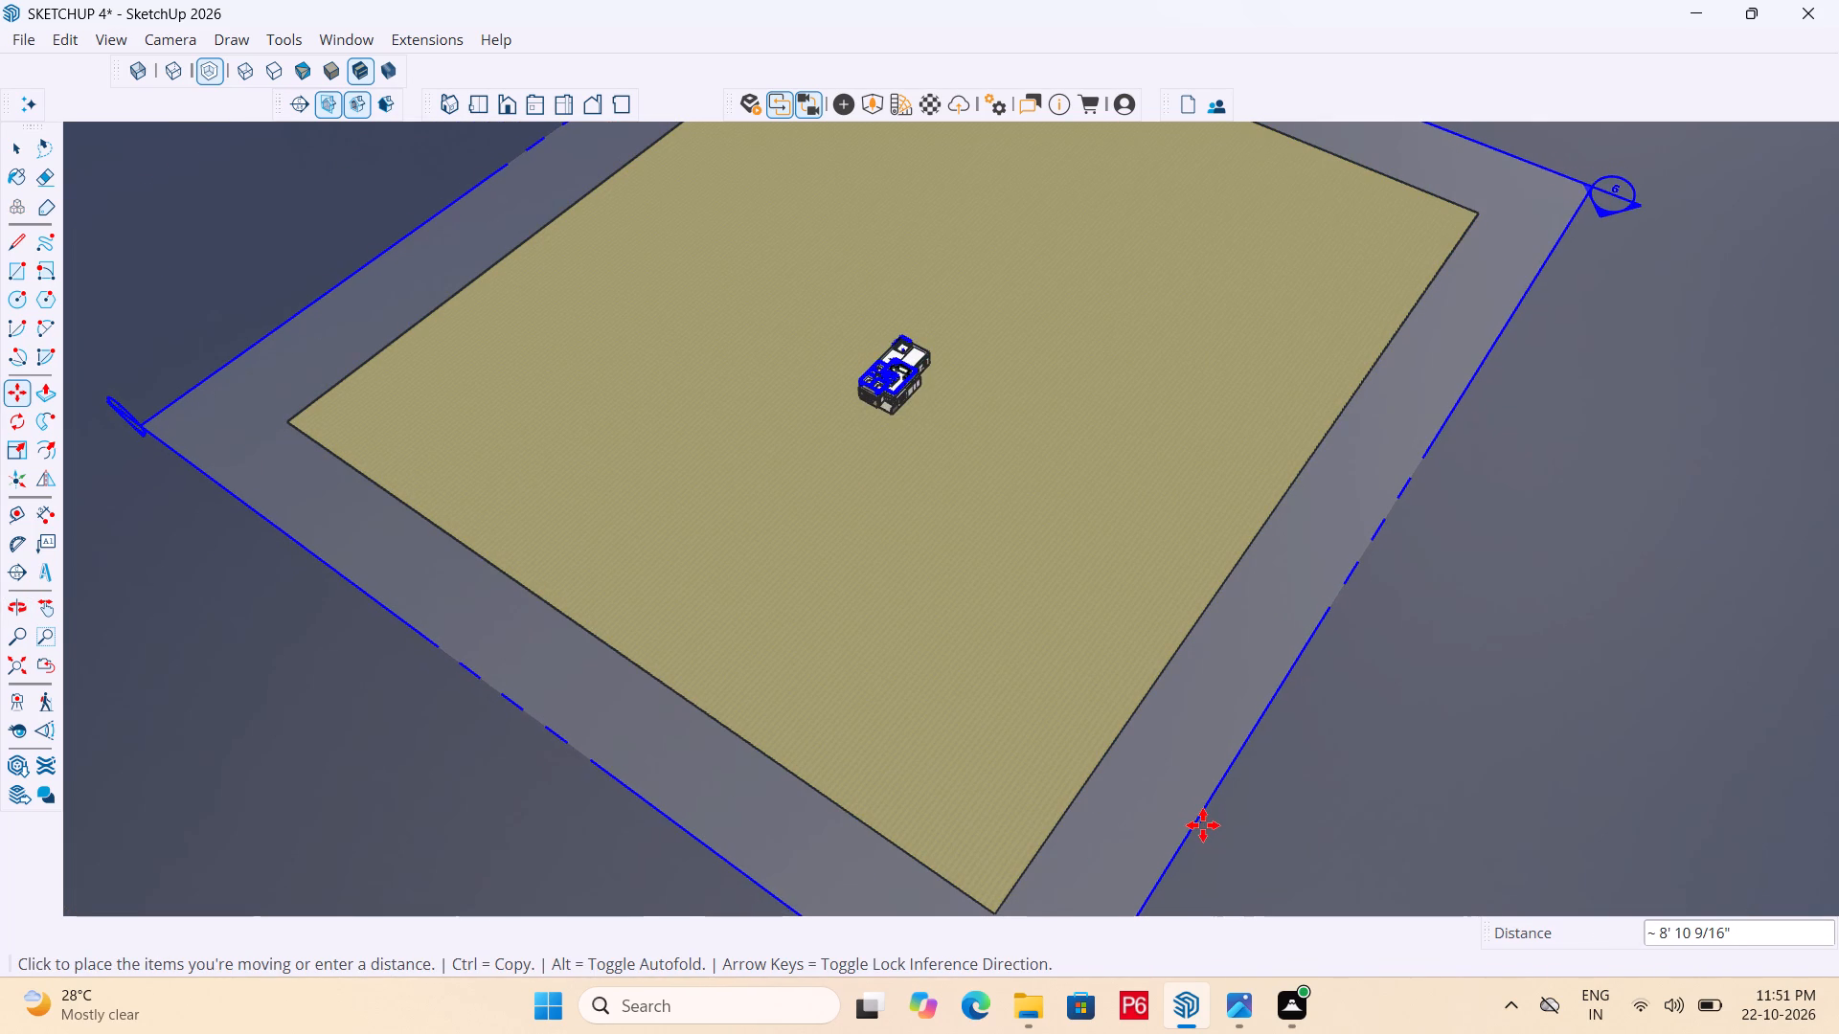
Frame the cut upper-floor plan closely in the top view and clear the section plane selection.
{"action": "scroll", "coordinate": [952, 485], "scroll_direction": "up", "scroll_amount": 17}
{"action": "middle_click_drag", "start_coordinate": [787, 439], "coordinate": [1047, 486]}
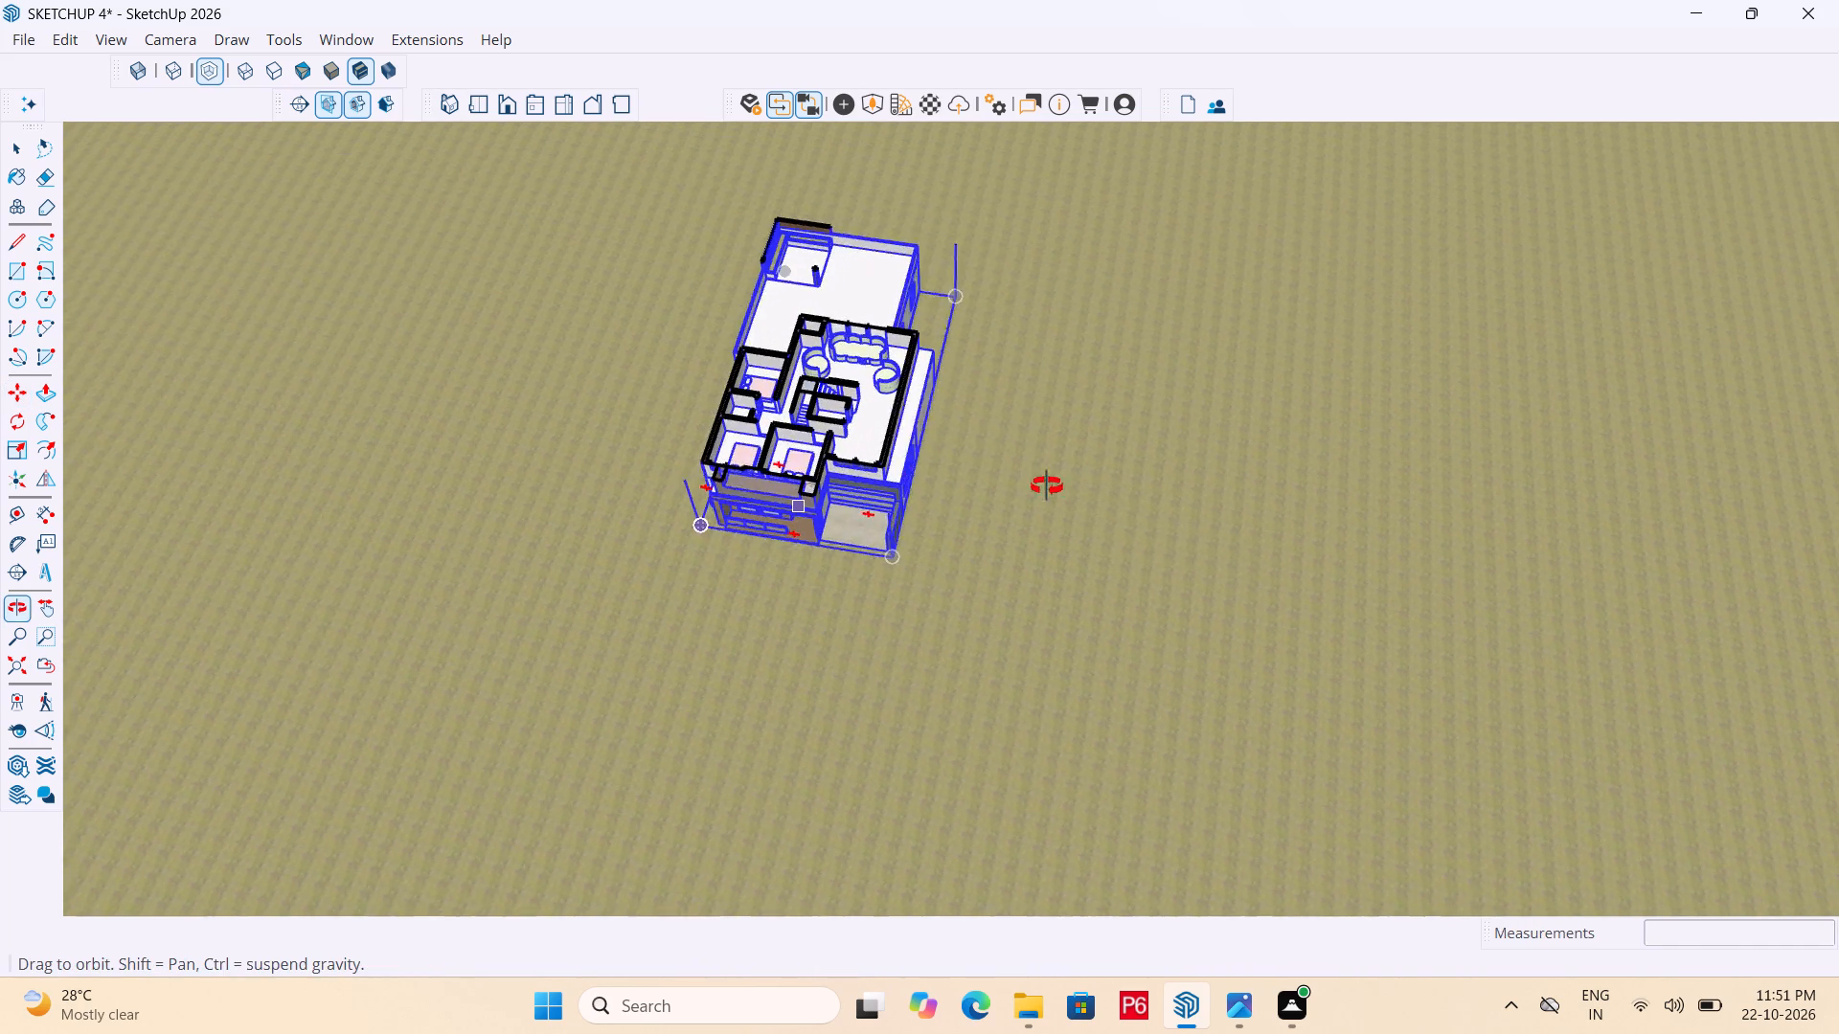
{"action": "middle_click_drag", "start_coordinate": [1047, 486], "coordinate": [1071, 486]}
{"action": "left_click", "coordinate": [470, 111]}
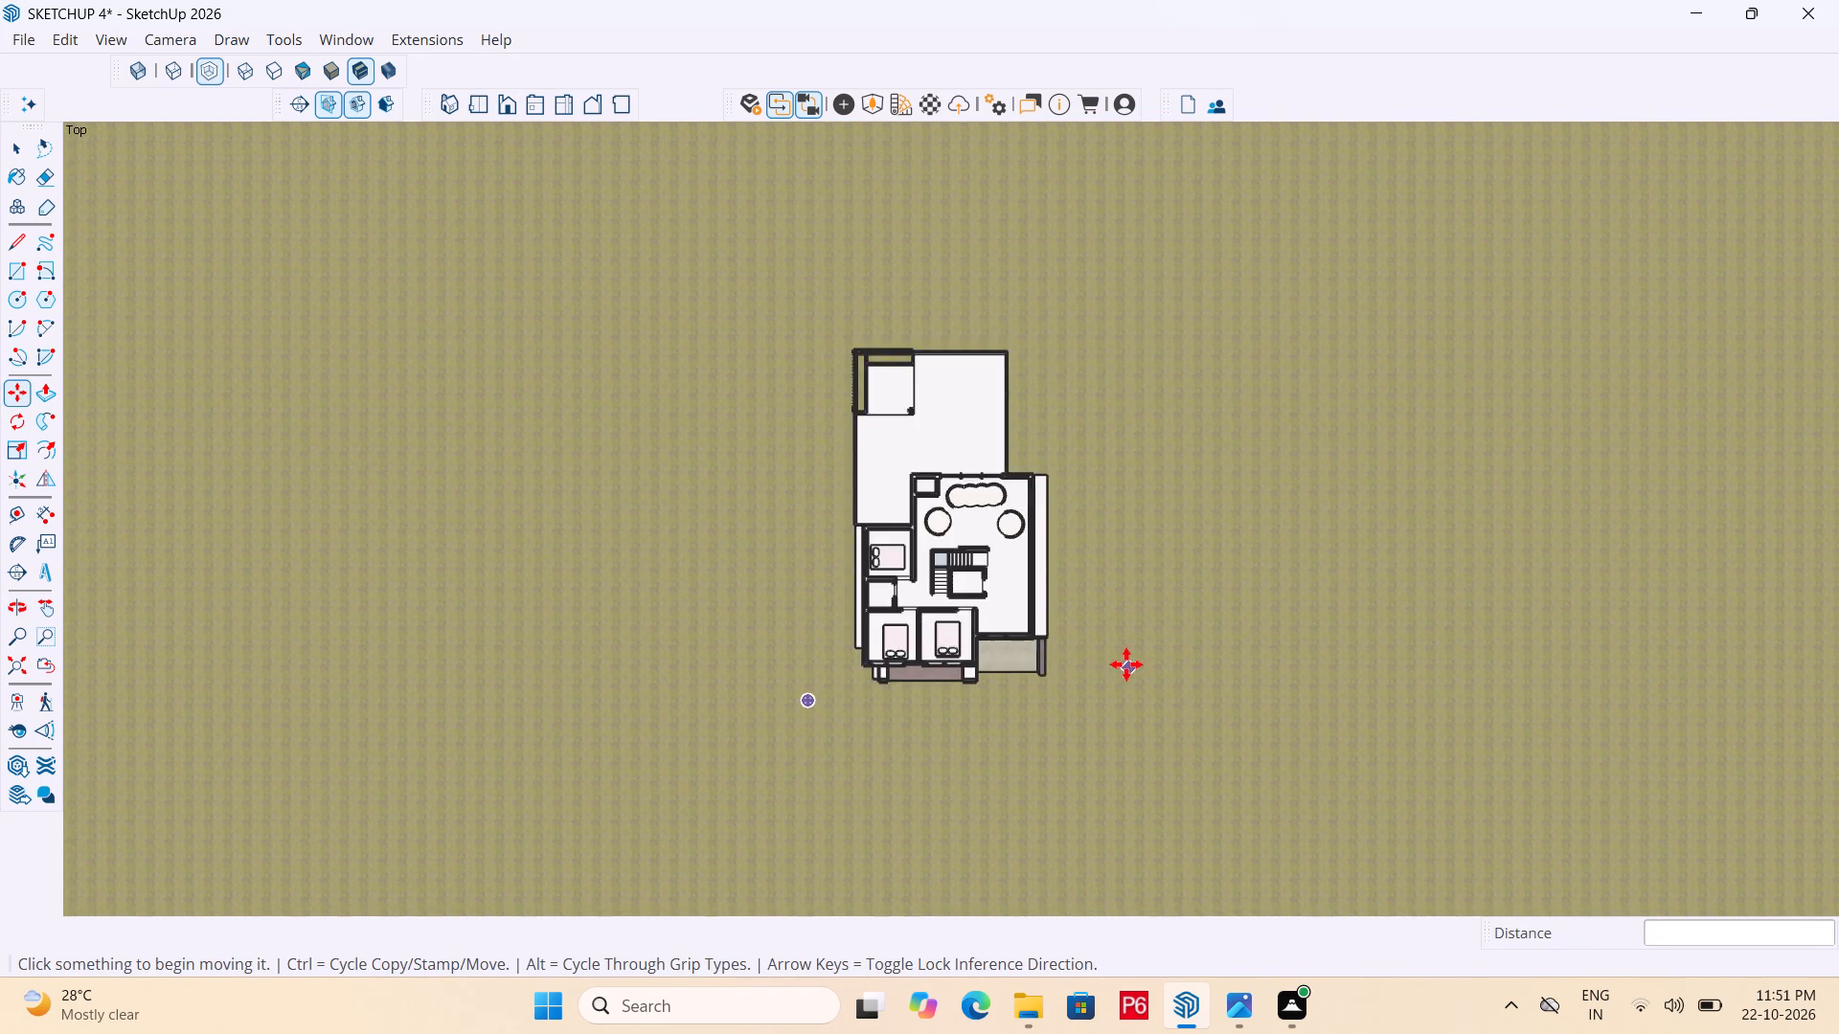
{"action": "scroll", "coordinate": [926, 614], "scroll_direction": "up", "scroll_amount": 5}
{"action": "key", "text": "space"}
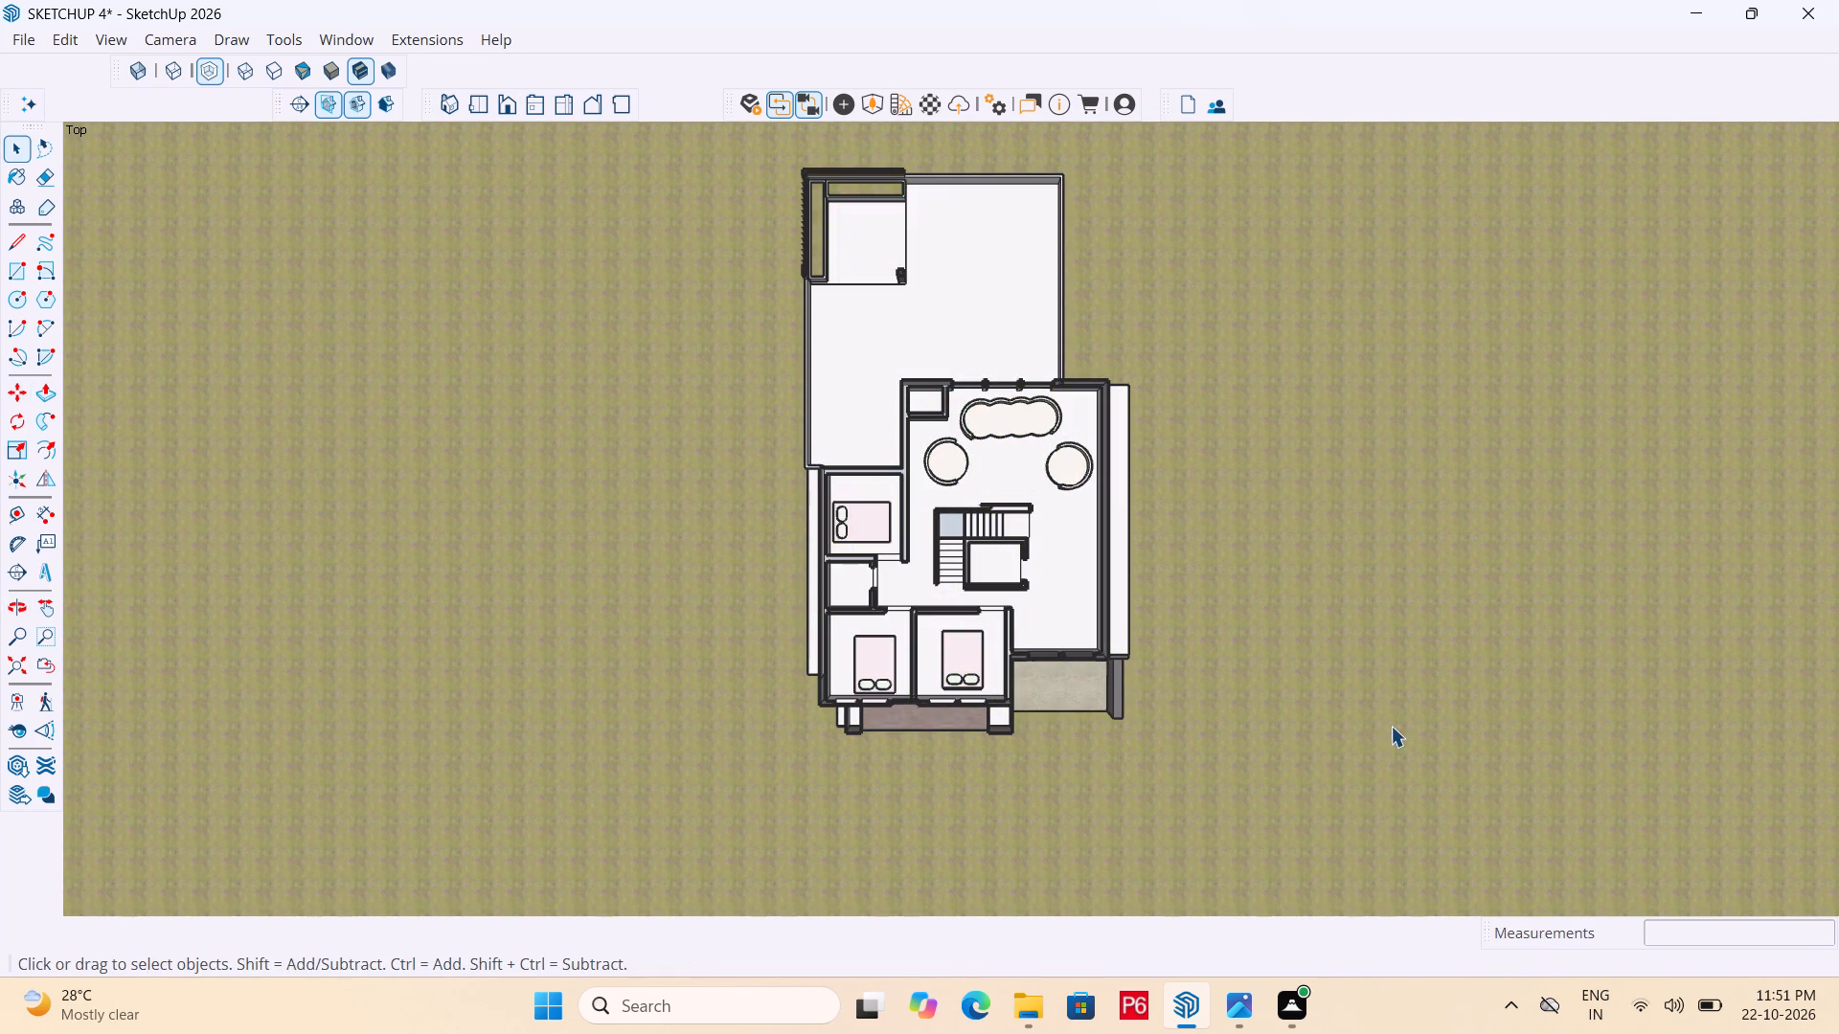
View the cut upper floor at an angle and open its nested wall-and-floor group for editing.
{"action": "middle_click_drag", "start_coordinate": [997, 454], "coordinate": [941, 364]}
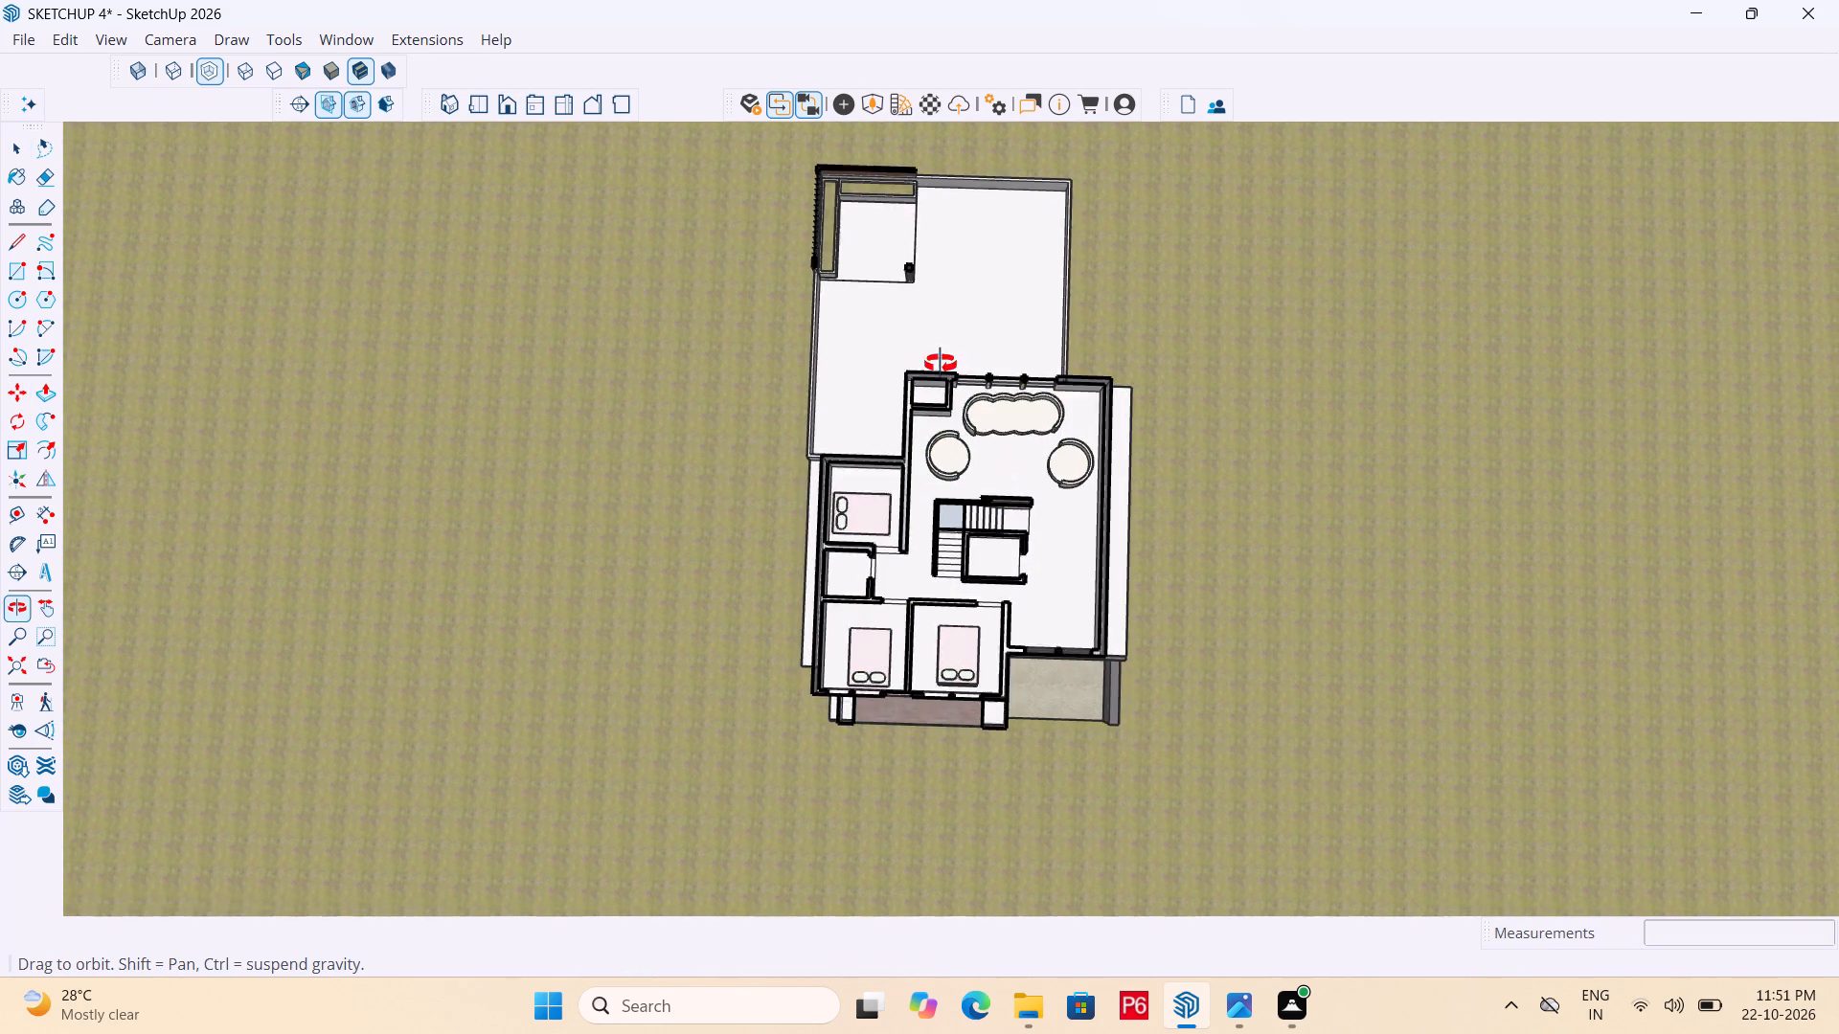
{"action": "middle_click_drag", "start_coordinate": [941, 364], "coordinate": [825, 236]}
{"action": "scroll", "coordinate": [928, 389], "scroll_direction": "up", "scroll_amount": 3}
{"action": "key", "text": "space"}
{"action": "left_click", "coordinate": [1076, 577]}
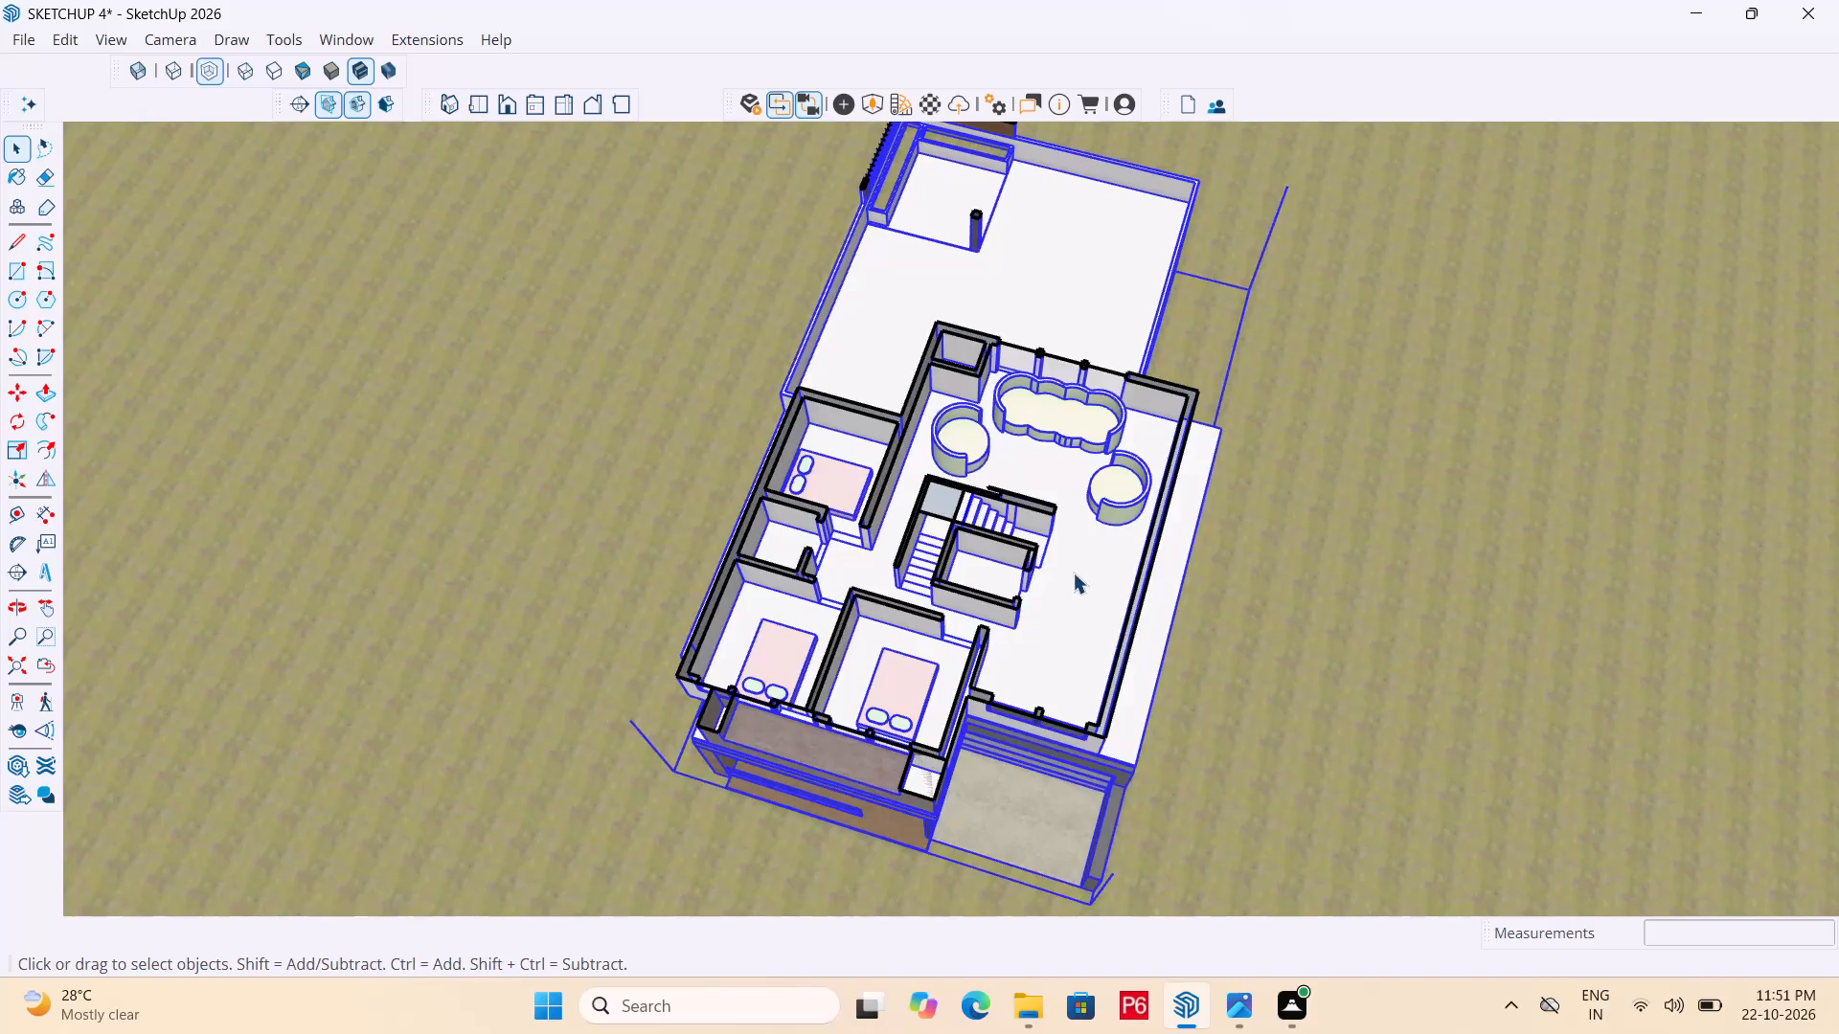
{"action": "double_click", "coordinate": [1073, 573]}
{"action": "left_click", "coordinate": [1067, 566]}
{"action": "double_click", "coordinate": [1065, 565]}
{"action": "left_click", "coordinate": [1060, 558]}
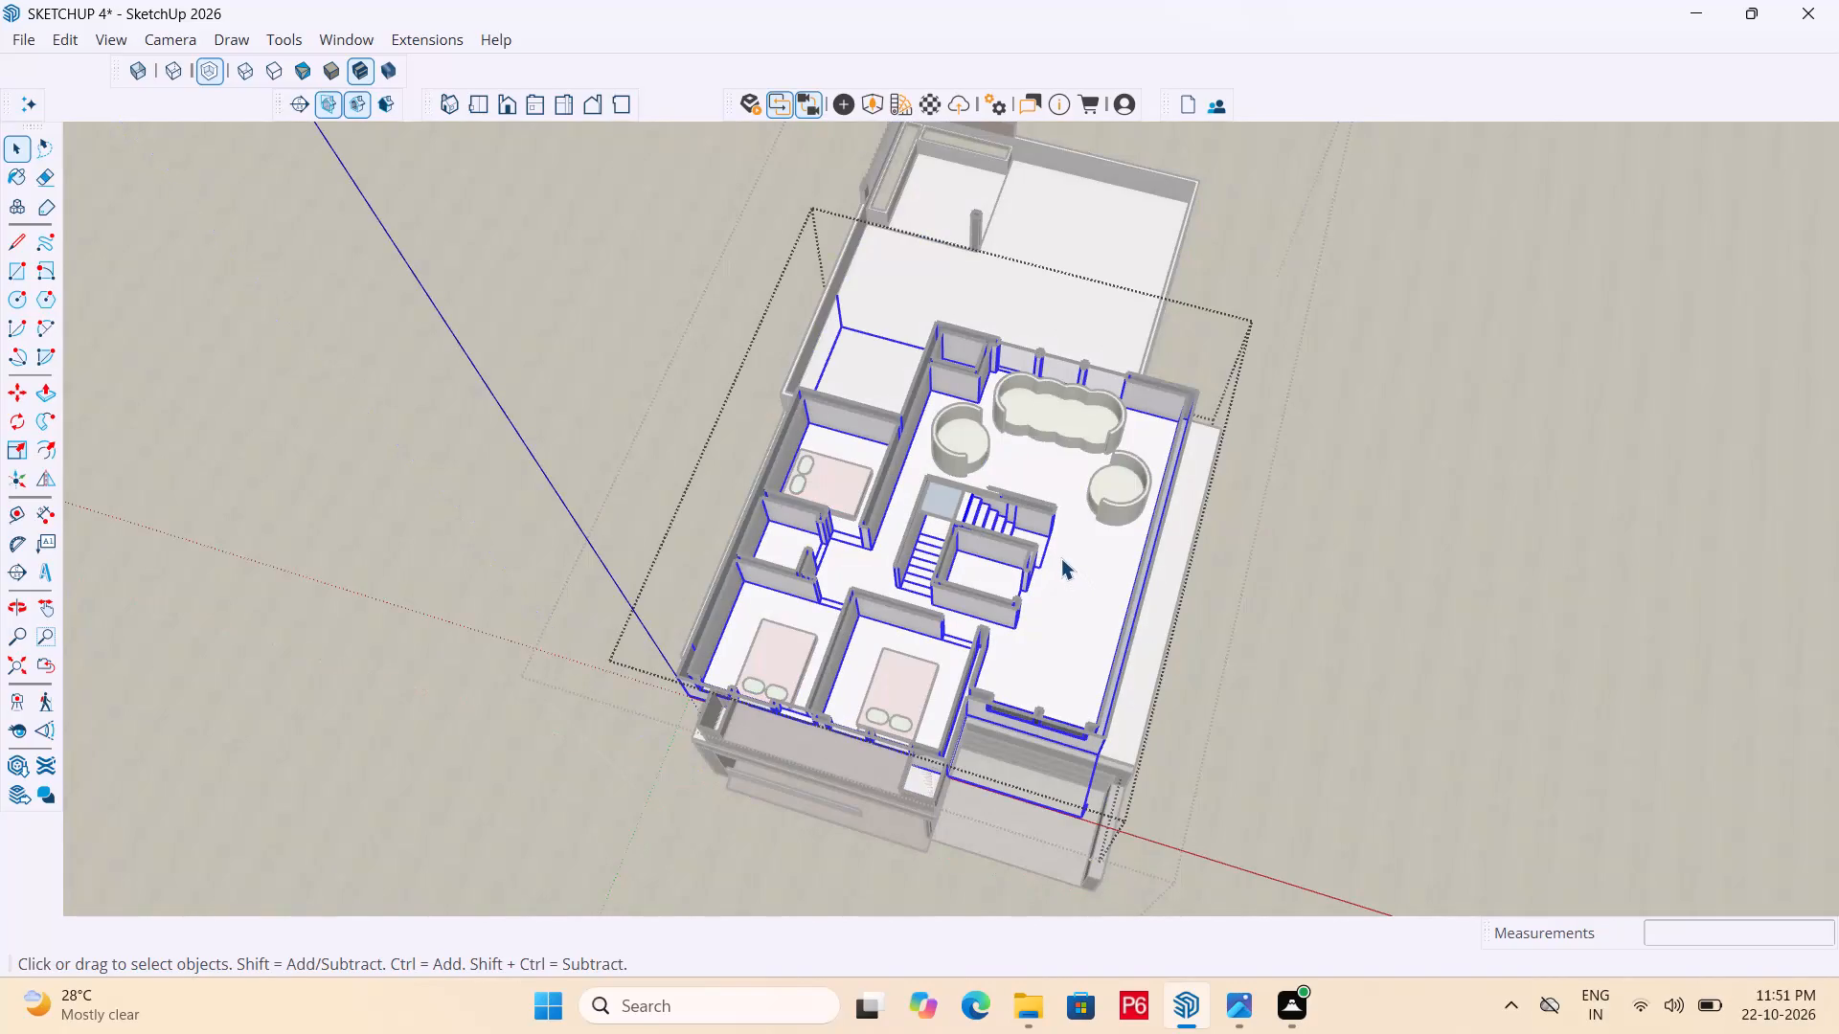
{"action": "double_click", "coordinate": [1073, 556]}
Paint the upper-floor lounge and hallway floor face with the Marble_06_1K material from the Stone collection.
{"action": "left_click", "coordinate": [1079, 559]}
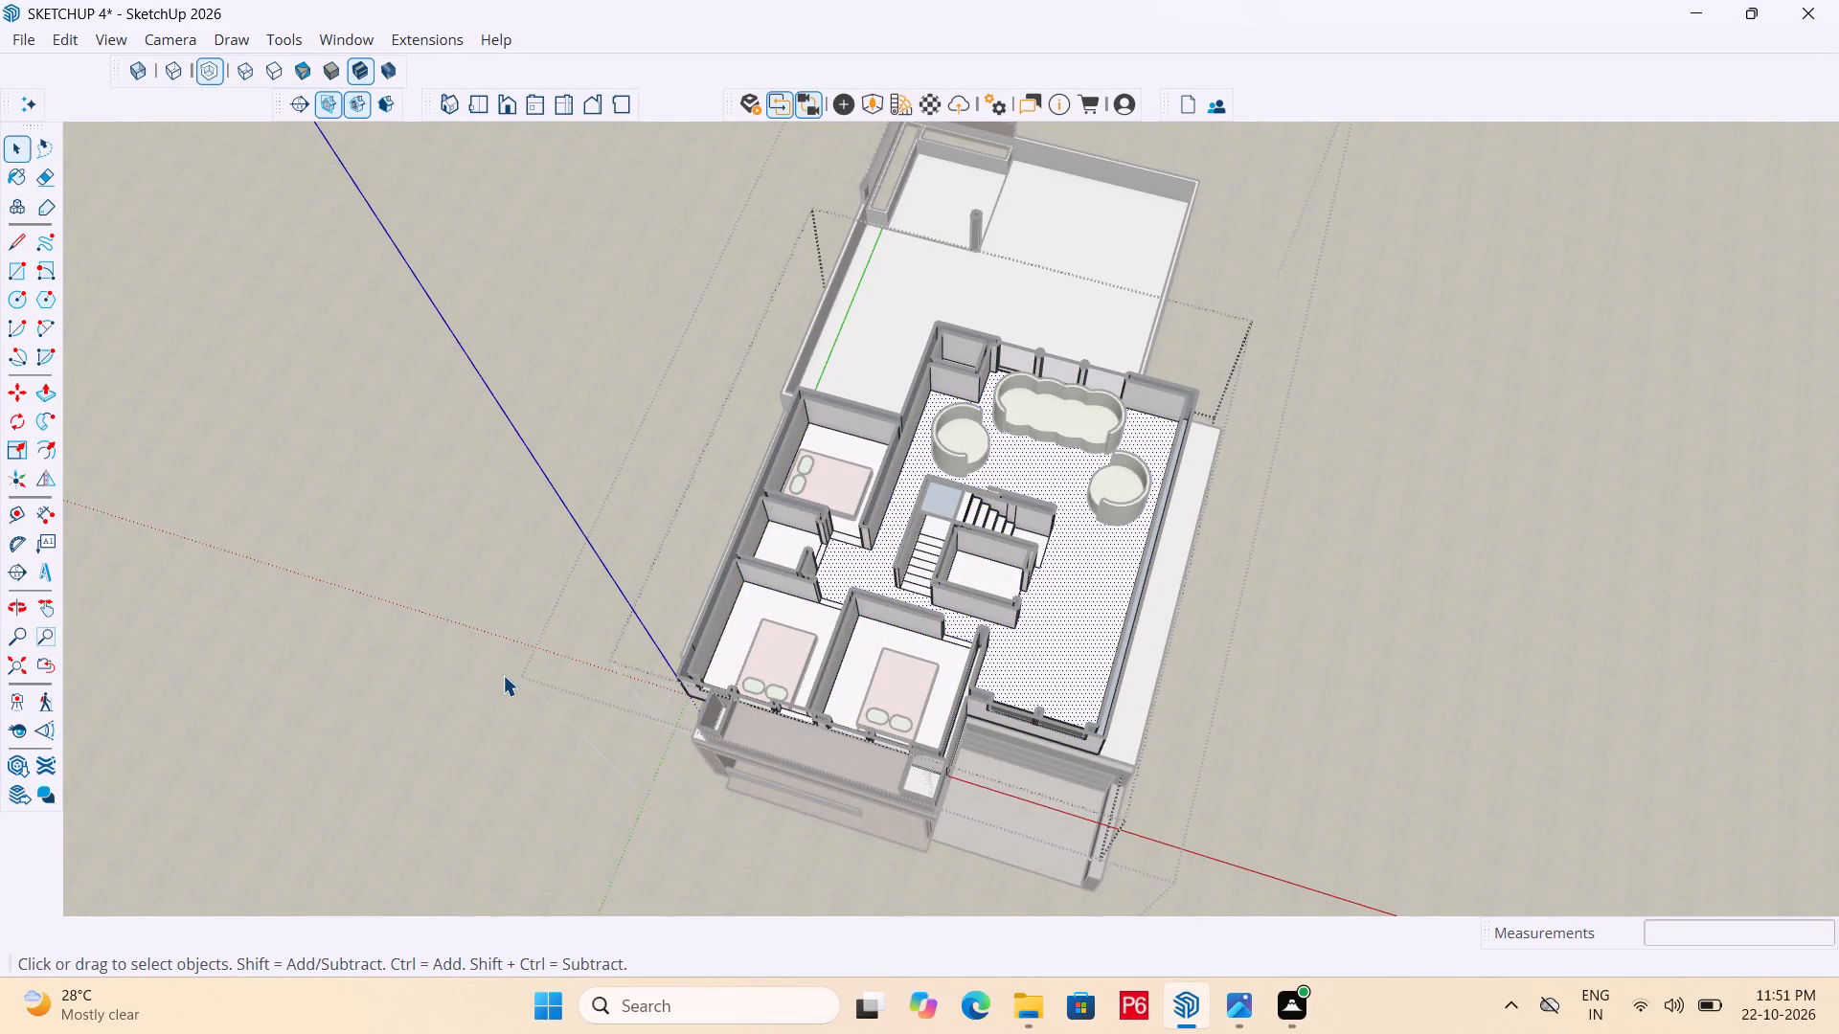
{"action": "key", "text": "b"}
{"action": "scroll", "coordinate": [332, 843], "scroll_direction": "down", "scroll_amount": 4}
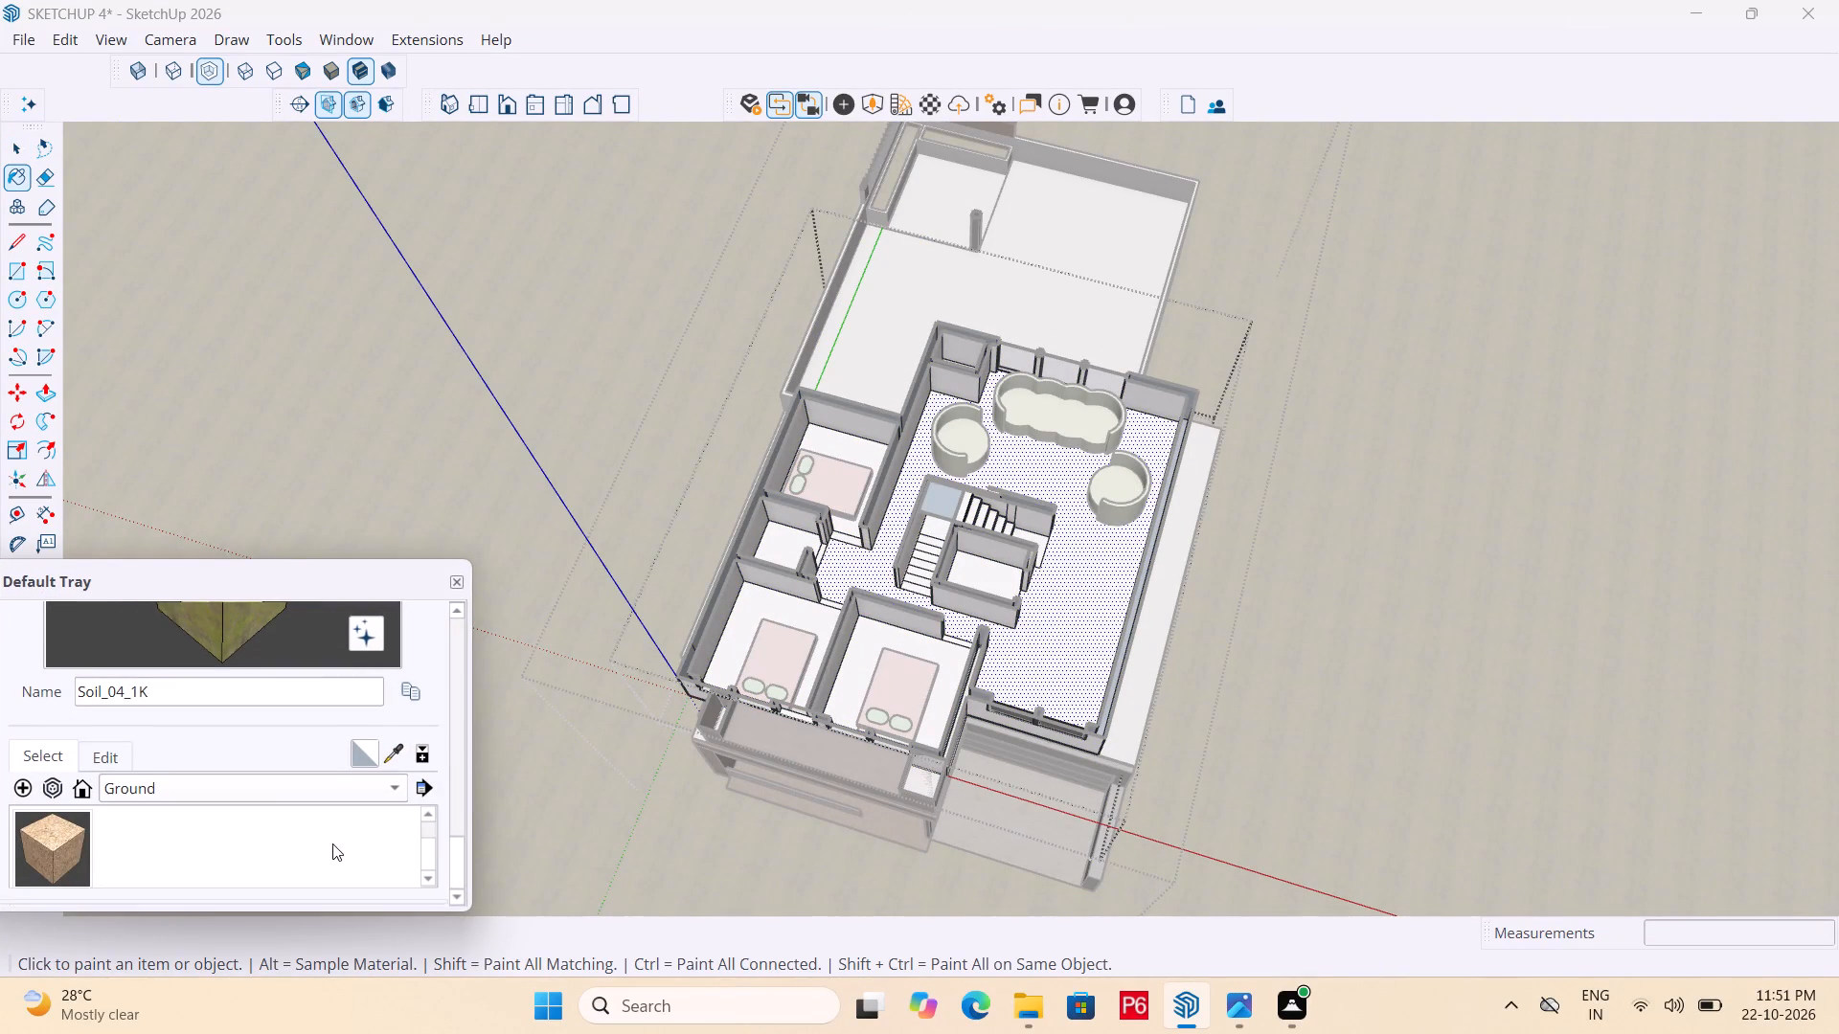
{"action": "scroll", "coordinate": [272, 806], "scroll_direction": "up", "scroll_amount": 1}
{"action": "left_click", "coordinate": [328, 796]}
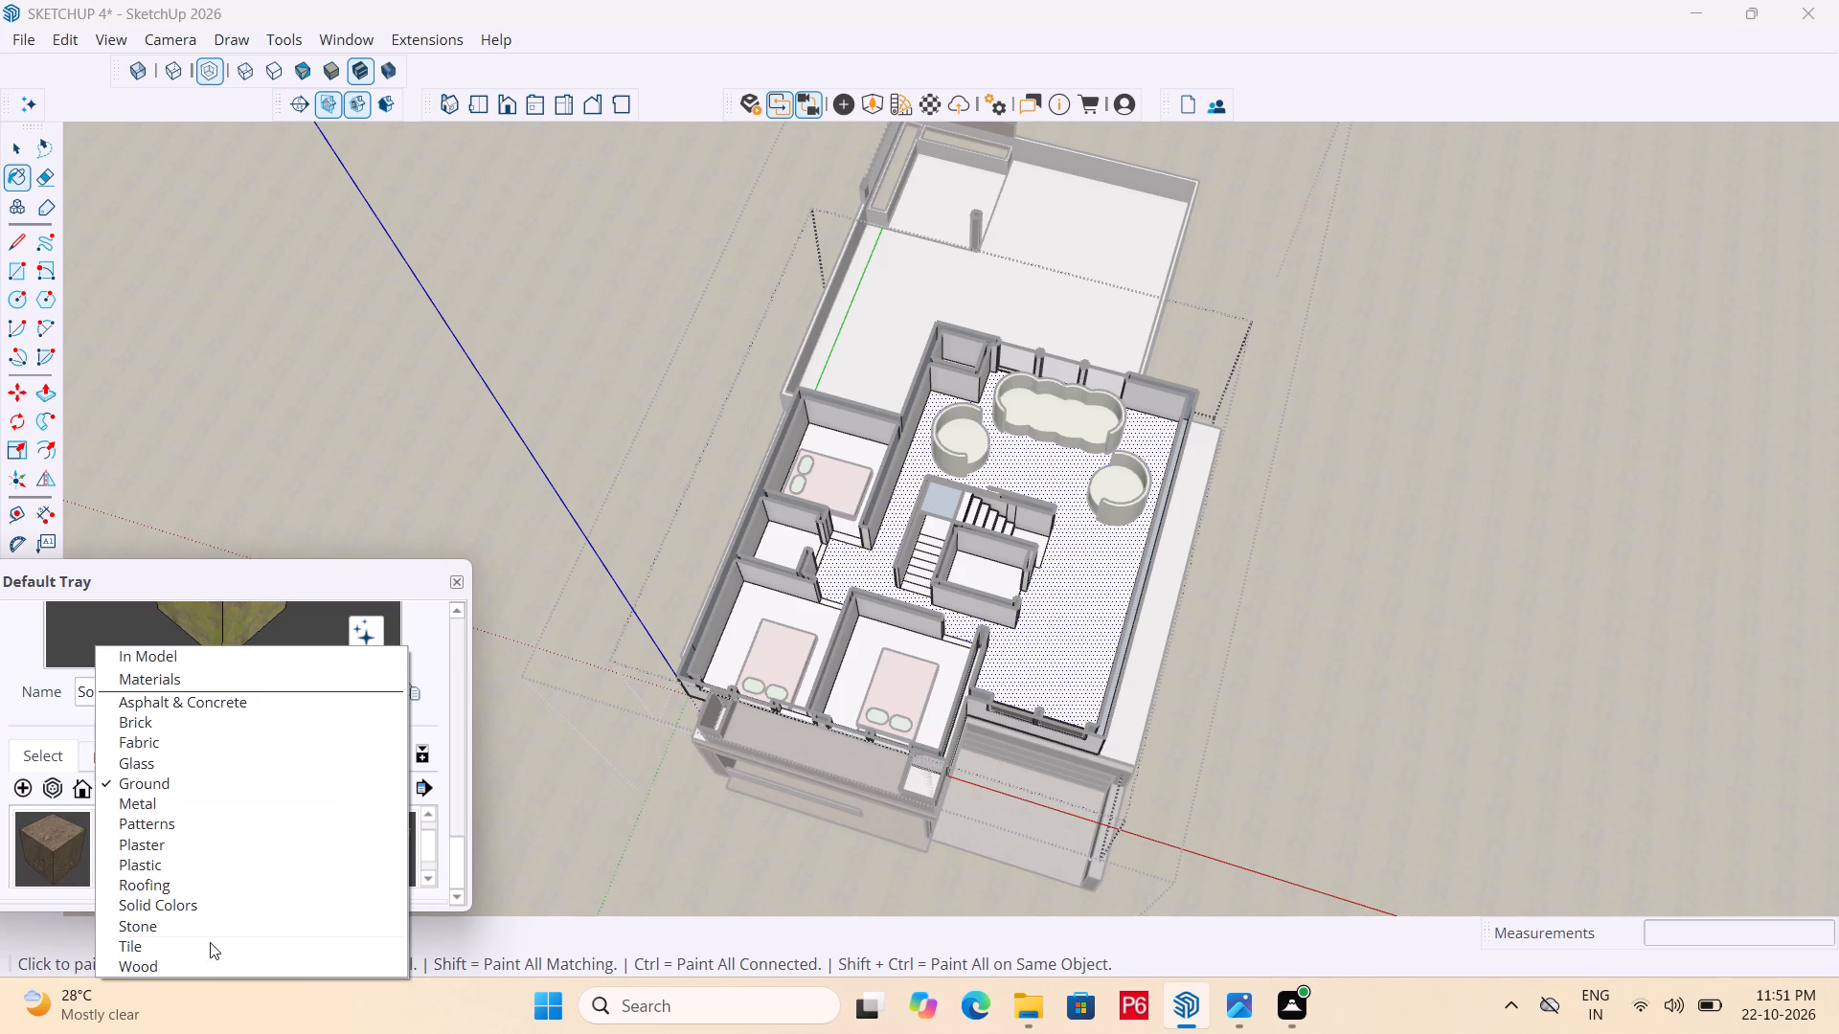
{"action": "left_click", "coordinate": [198, 935]}
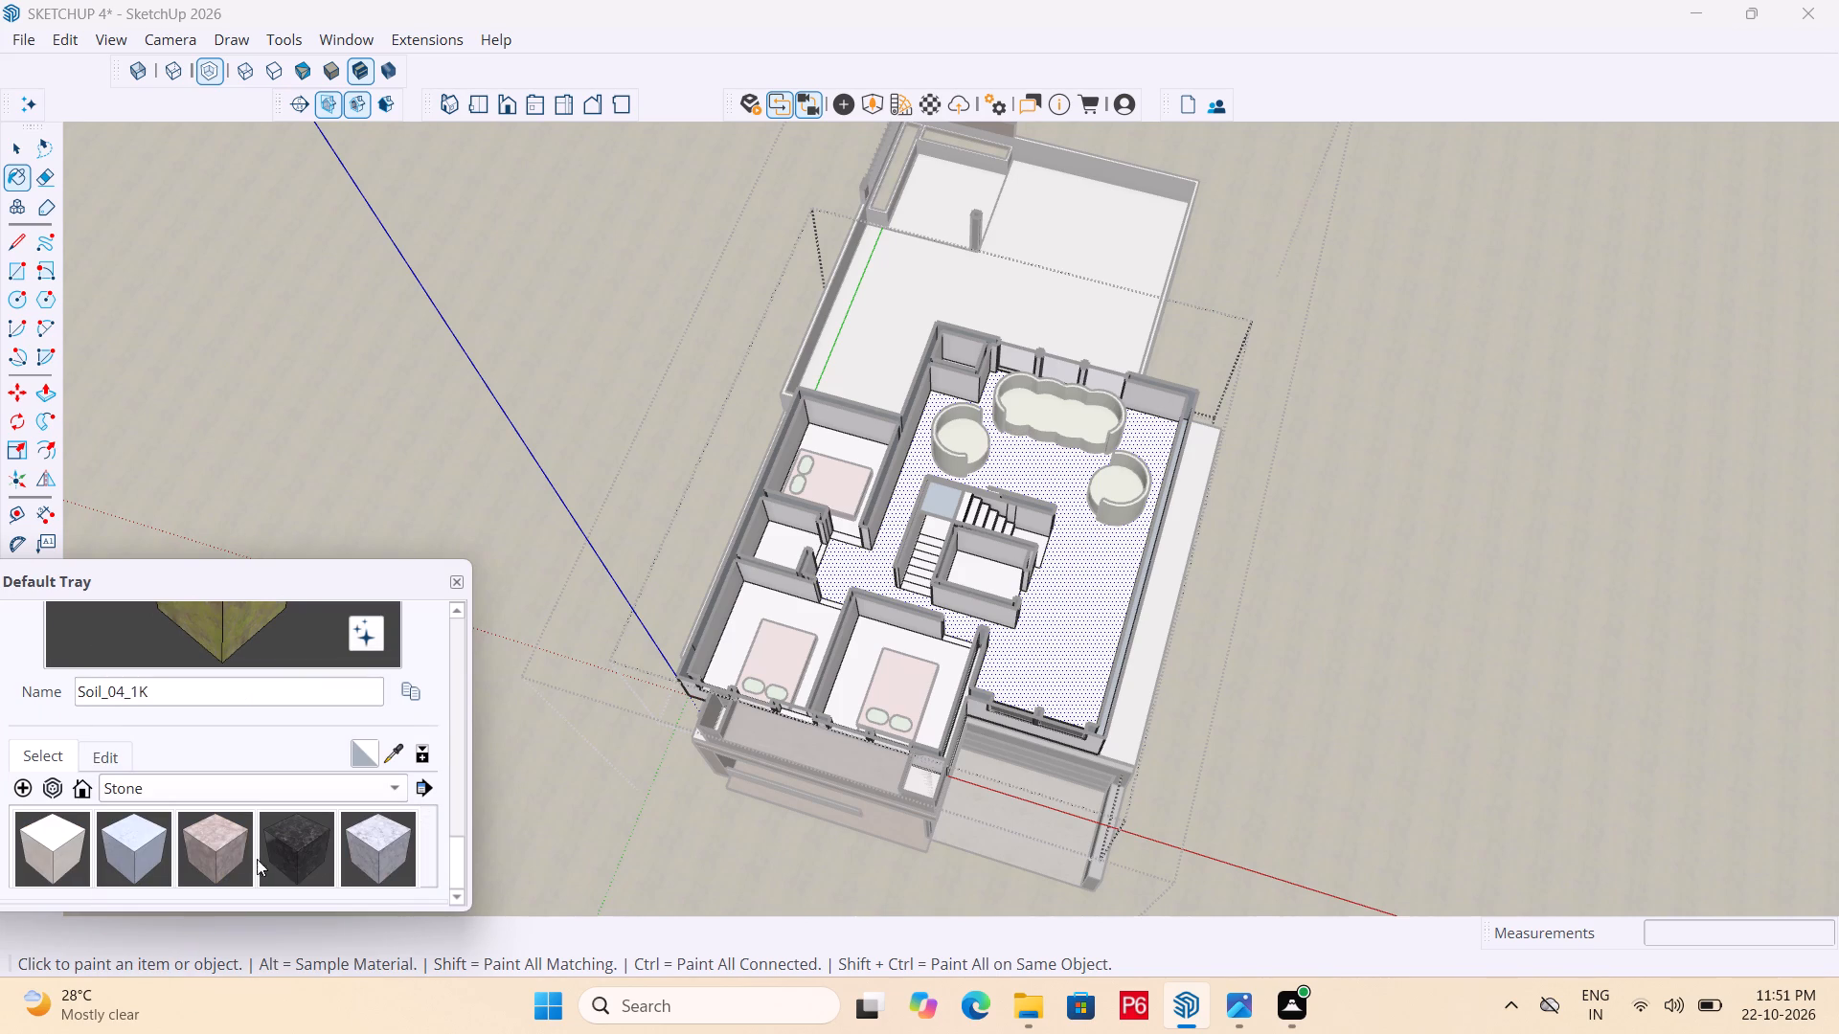
{"action": "left_click", "coordinate": [215, 846]}
{"action": "left_click", "coordinate": [1049, 609]}
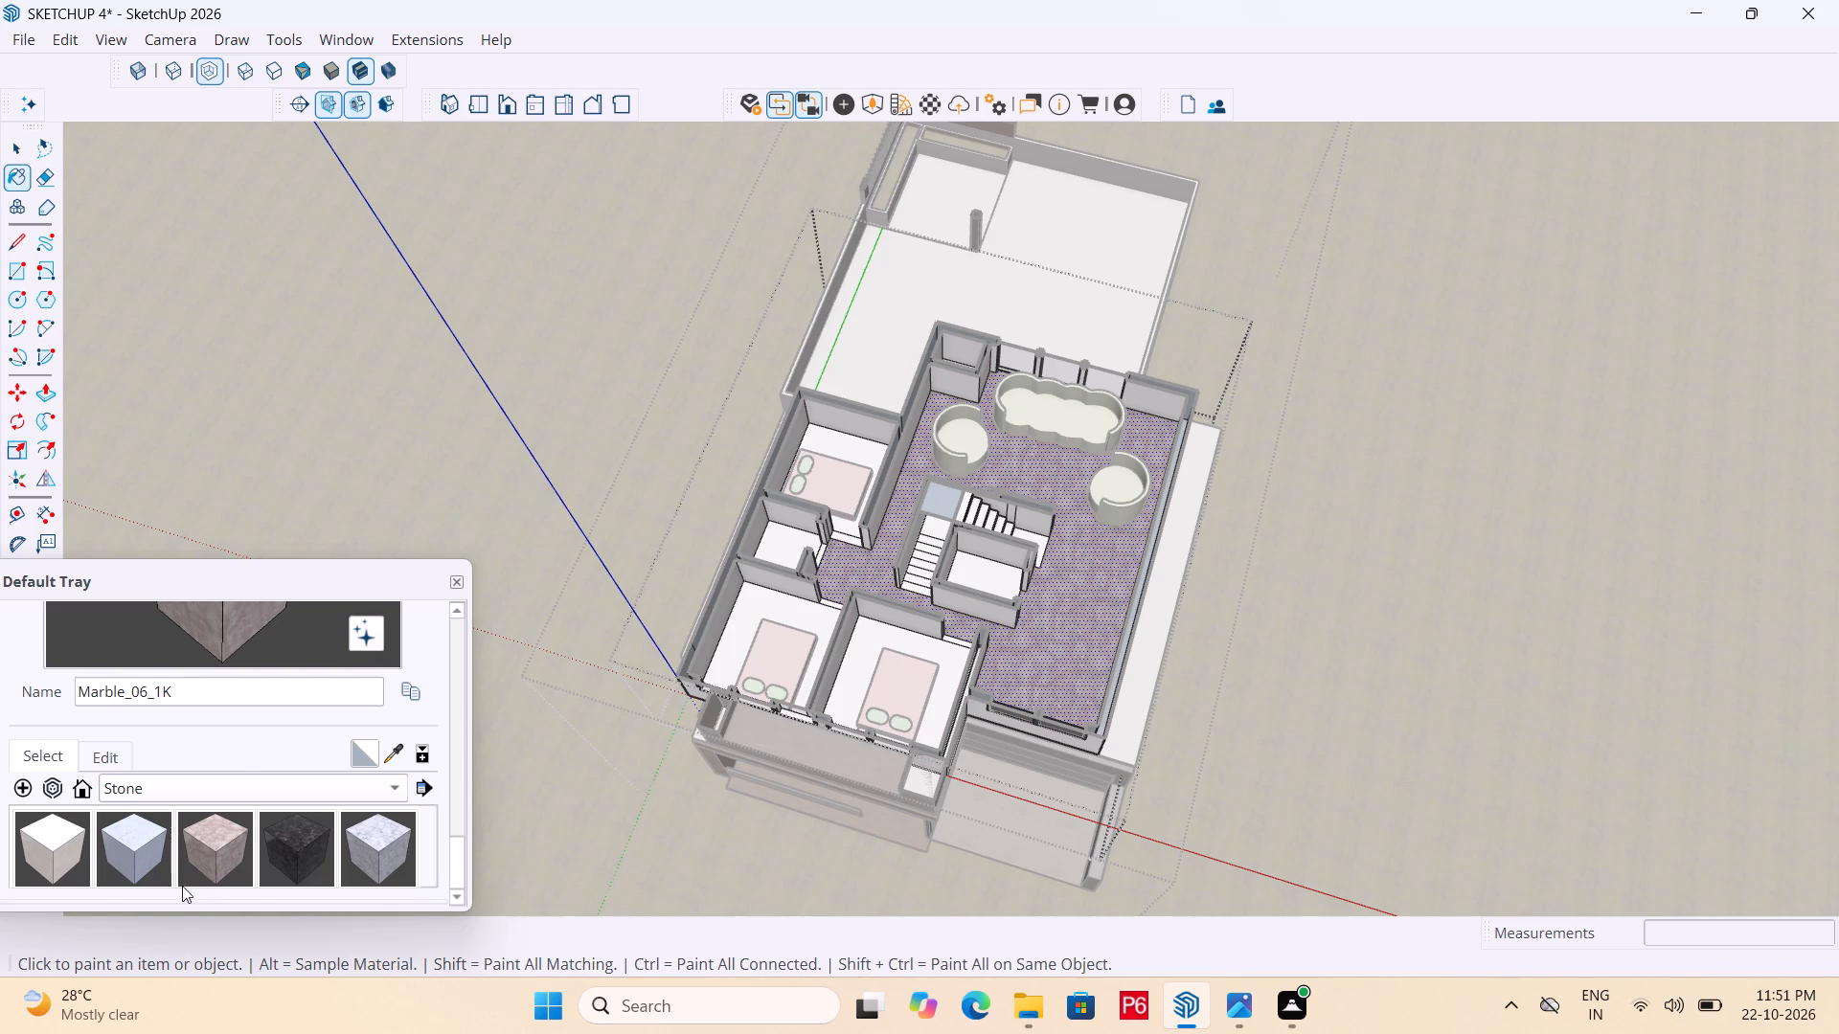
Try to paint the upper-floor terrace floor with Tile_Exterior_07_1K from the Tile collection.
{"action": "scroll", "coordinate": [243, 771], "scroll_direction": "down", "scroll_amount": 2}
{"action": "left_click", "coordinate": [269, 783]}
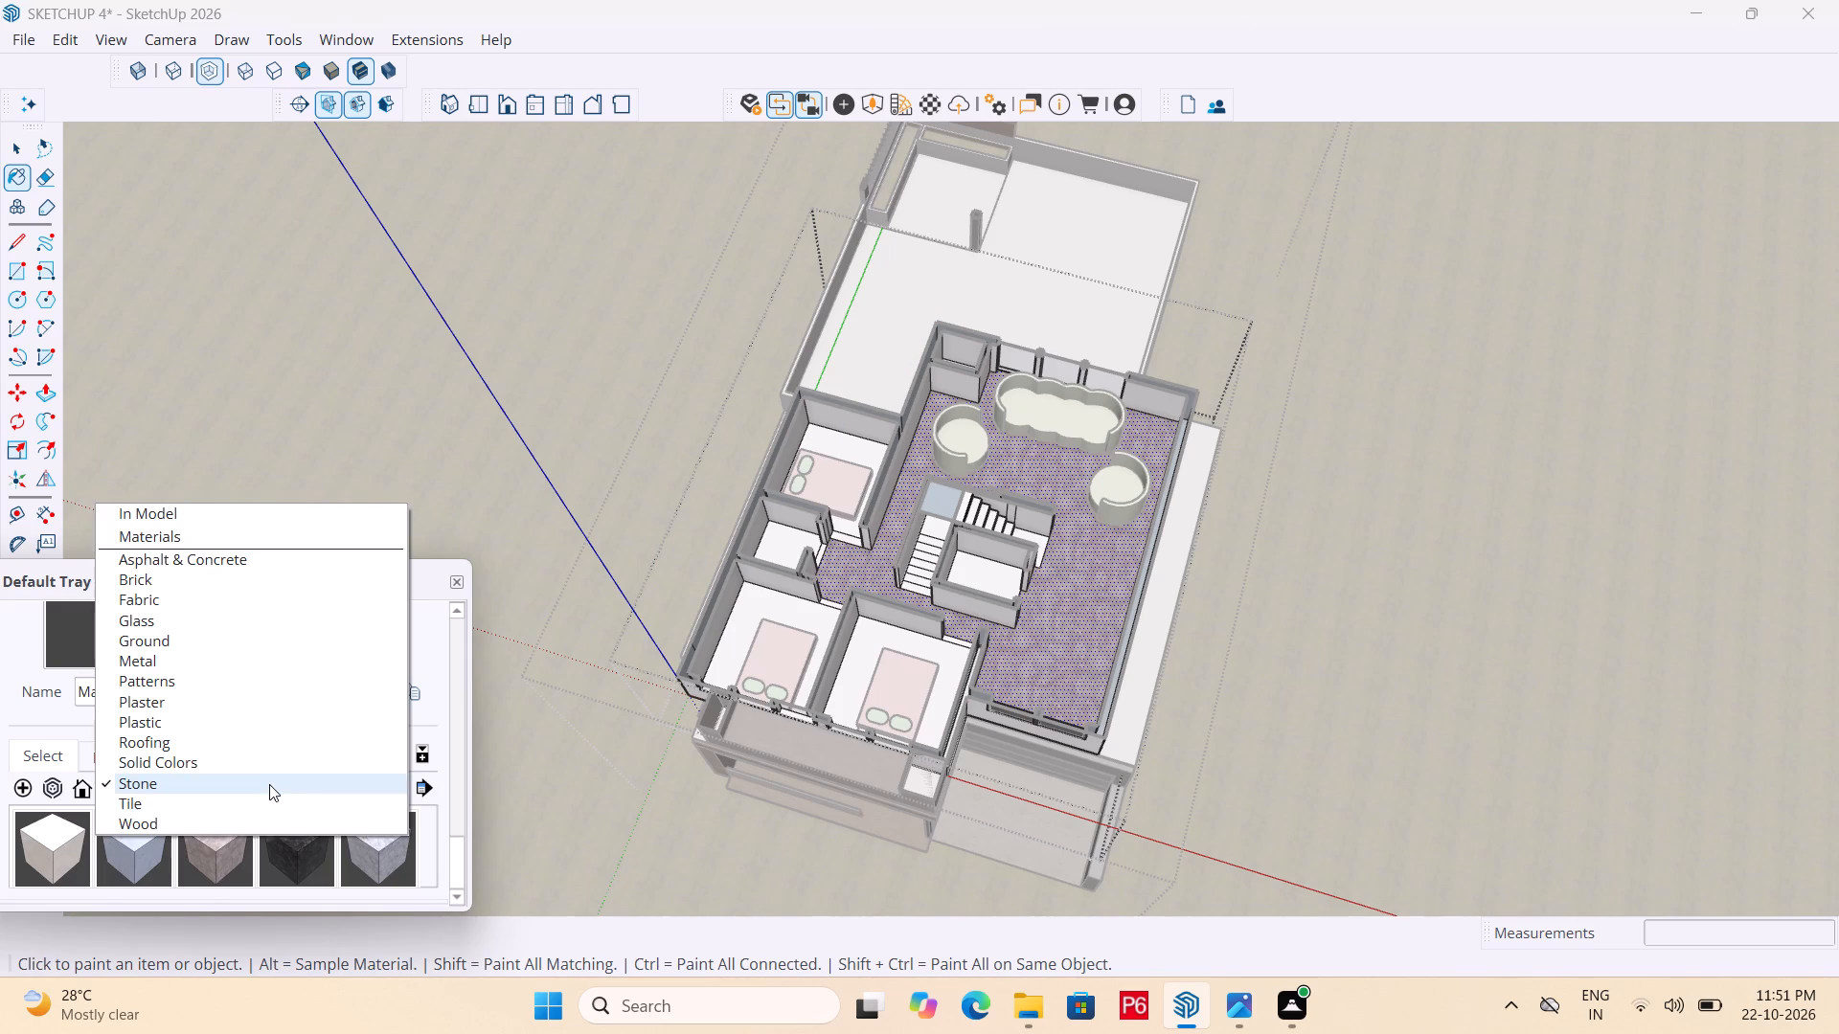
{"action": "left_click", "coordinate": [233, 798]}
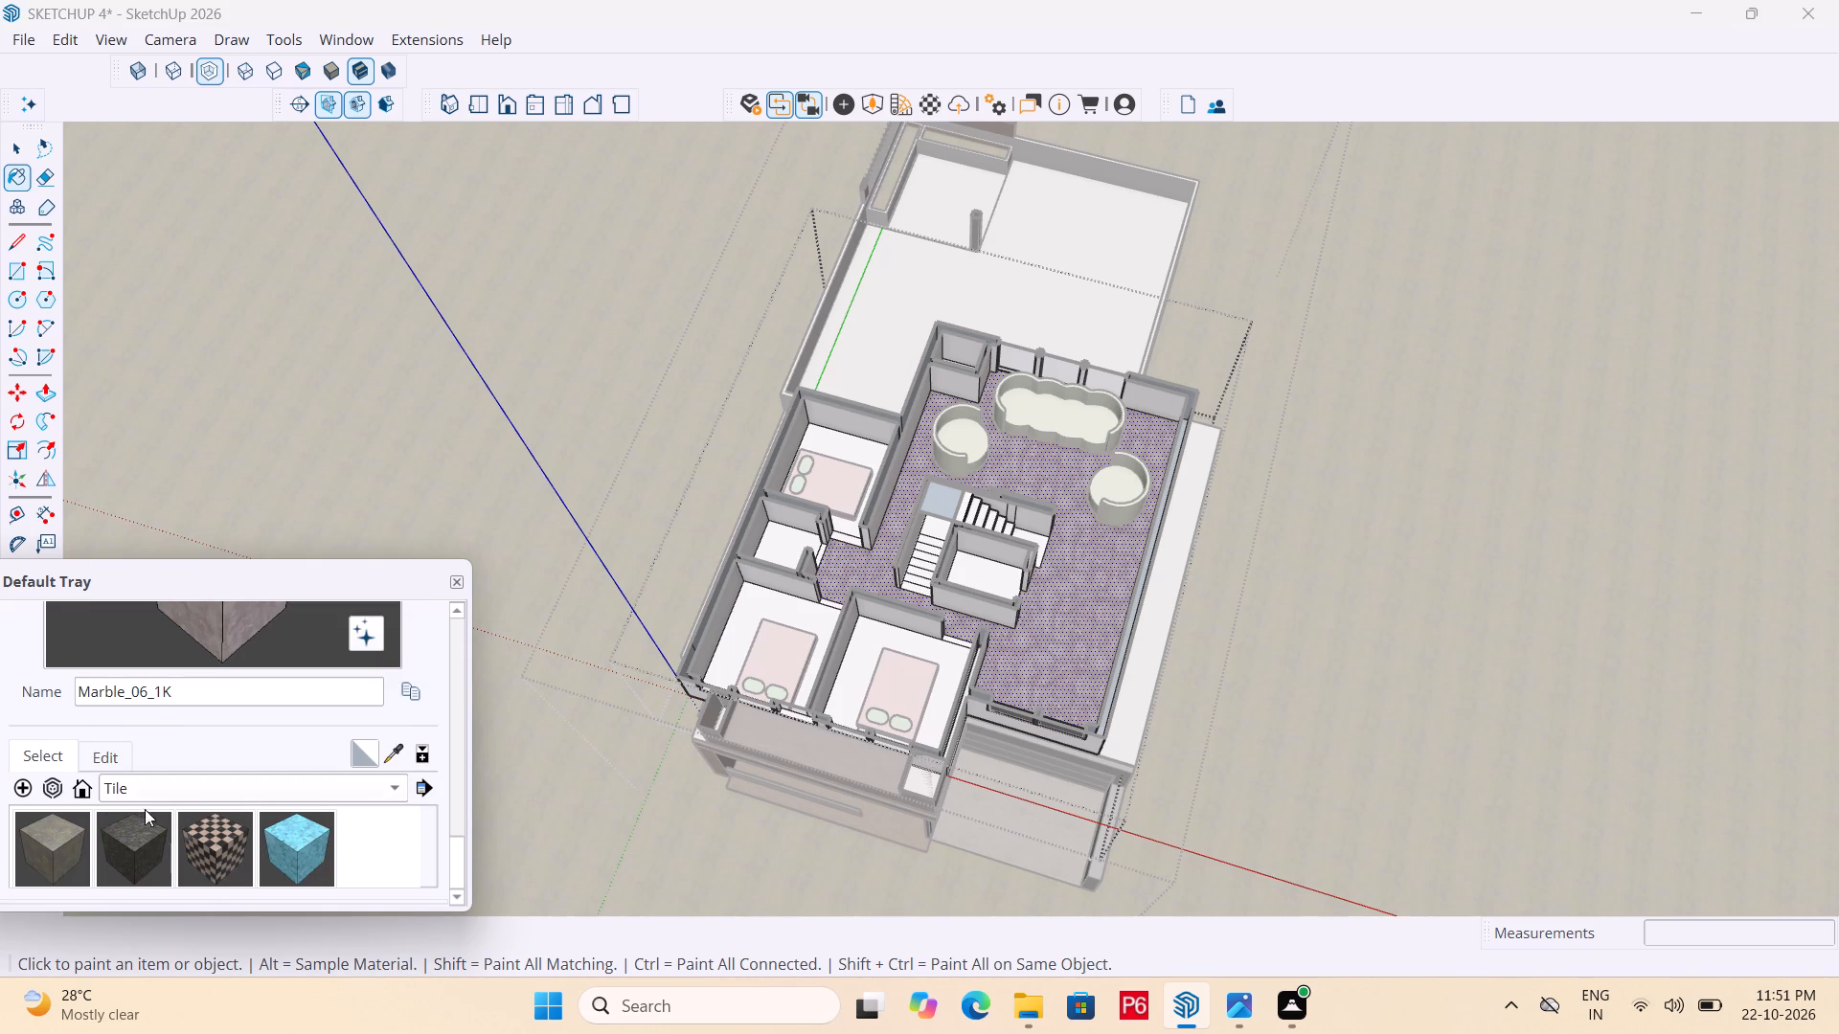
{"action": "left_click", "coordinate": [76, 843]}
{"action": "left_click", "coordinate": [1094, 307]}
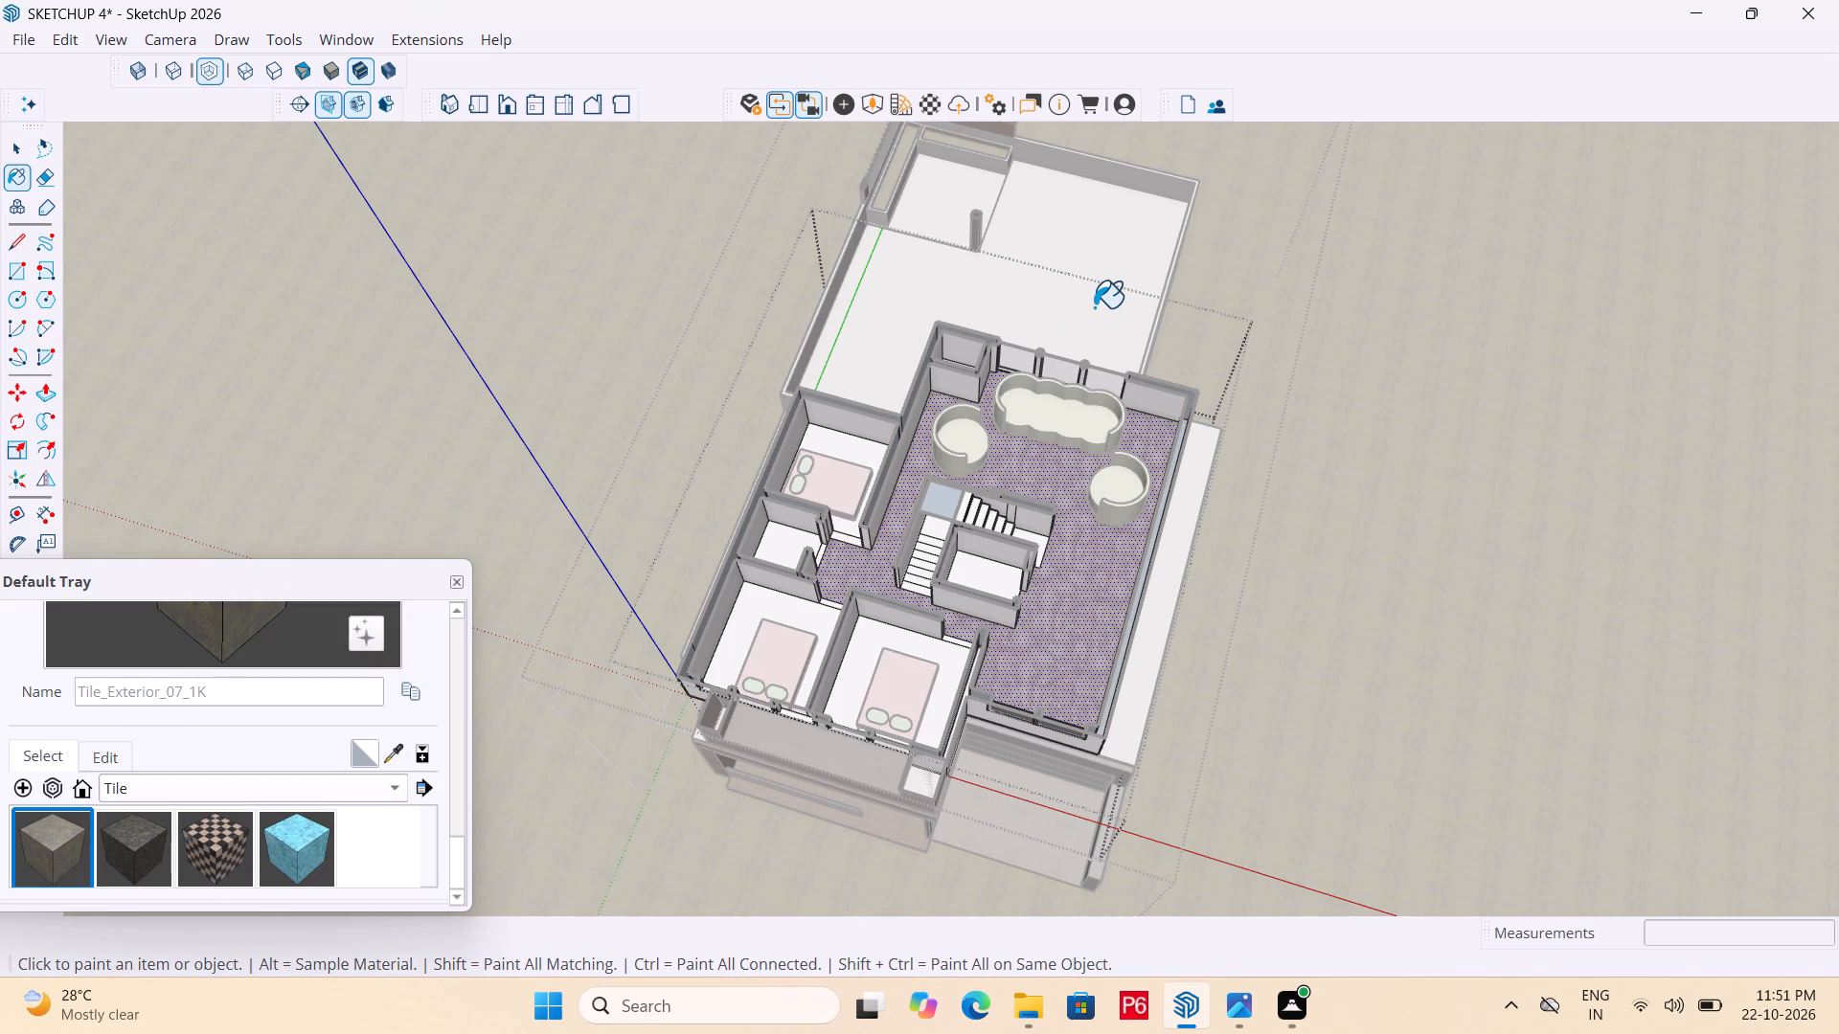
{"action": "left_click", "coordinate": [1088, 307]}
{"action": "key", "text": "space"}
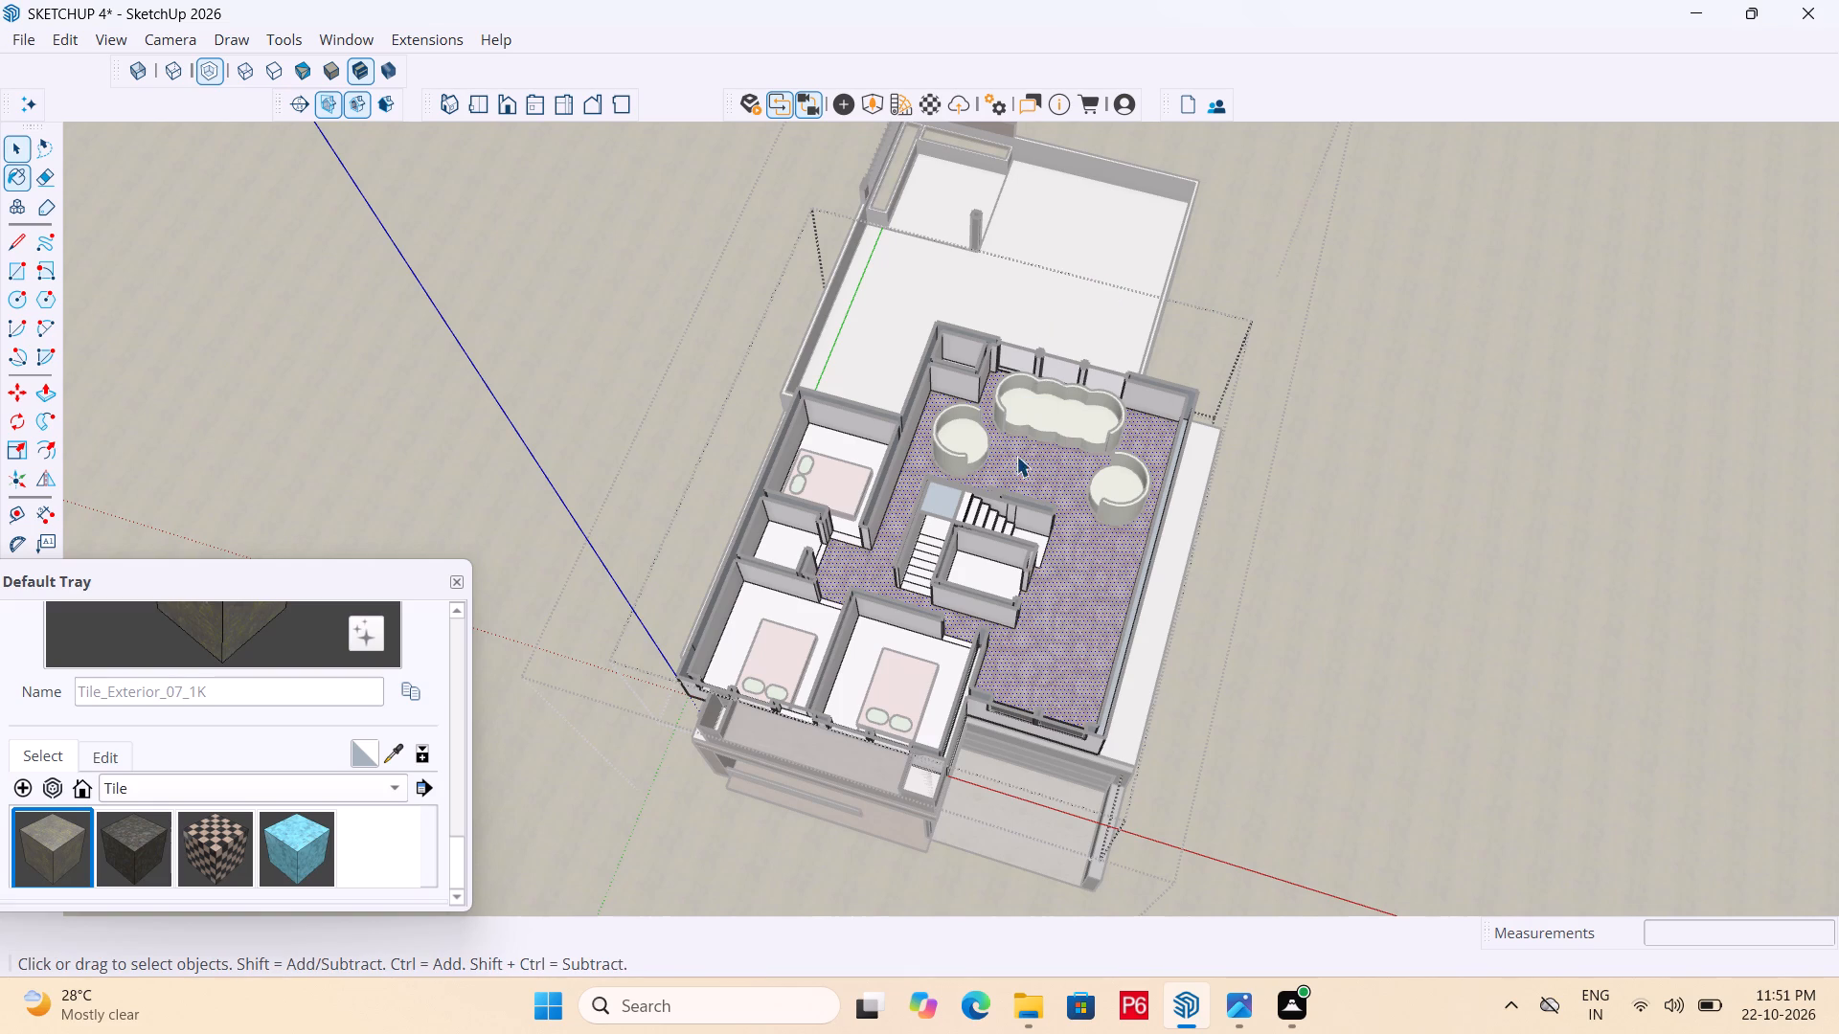
Open the terrace slab's nested group for editing and select only its floor face.
{"action": "left_click", "coordinate": [1106, 233]}
{"action": "left_click", "coordinate": [1106, 233]}
{"action": "left_click", "coordinate": [1106, 233]}
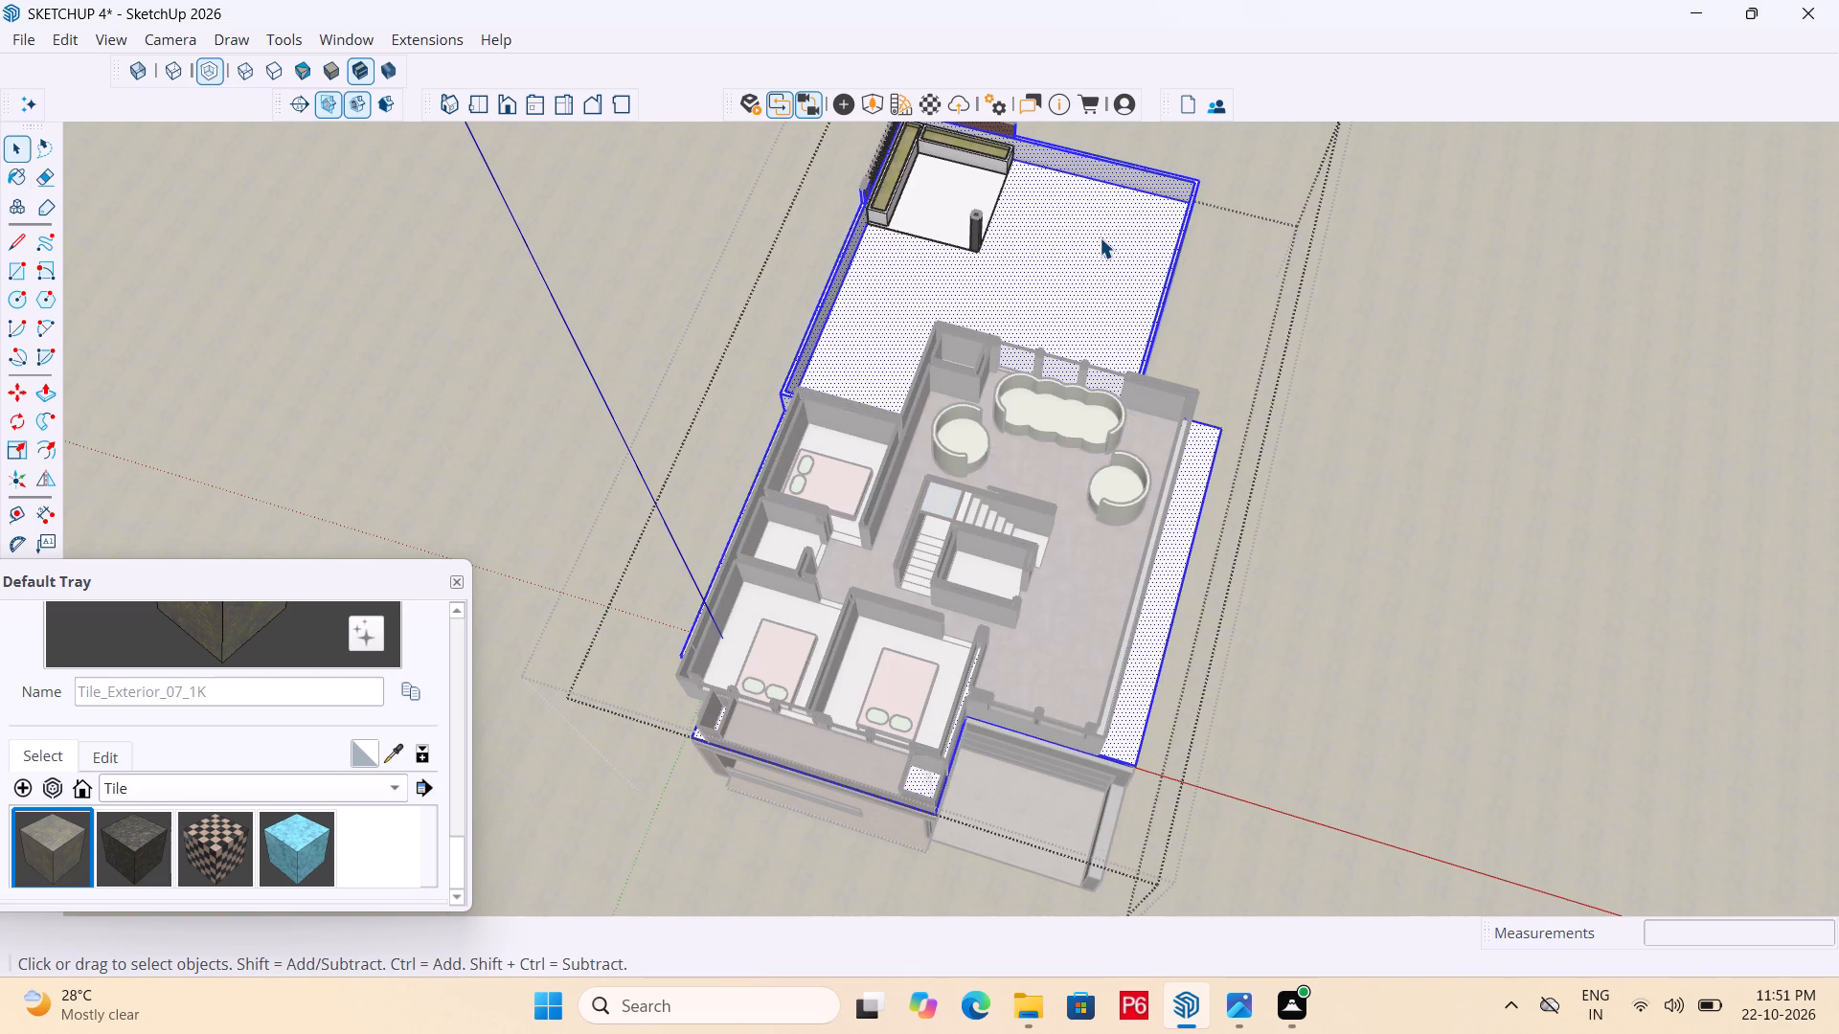
{"action": "left_click", "coordinate": [1100, 237]}
{"action": "double_click", "coordinate": [1090, 254]}
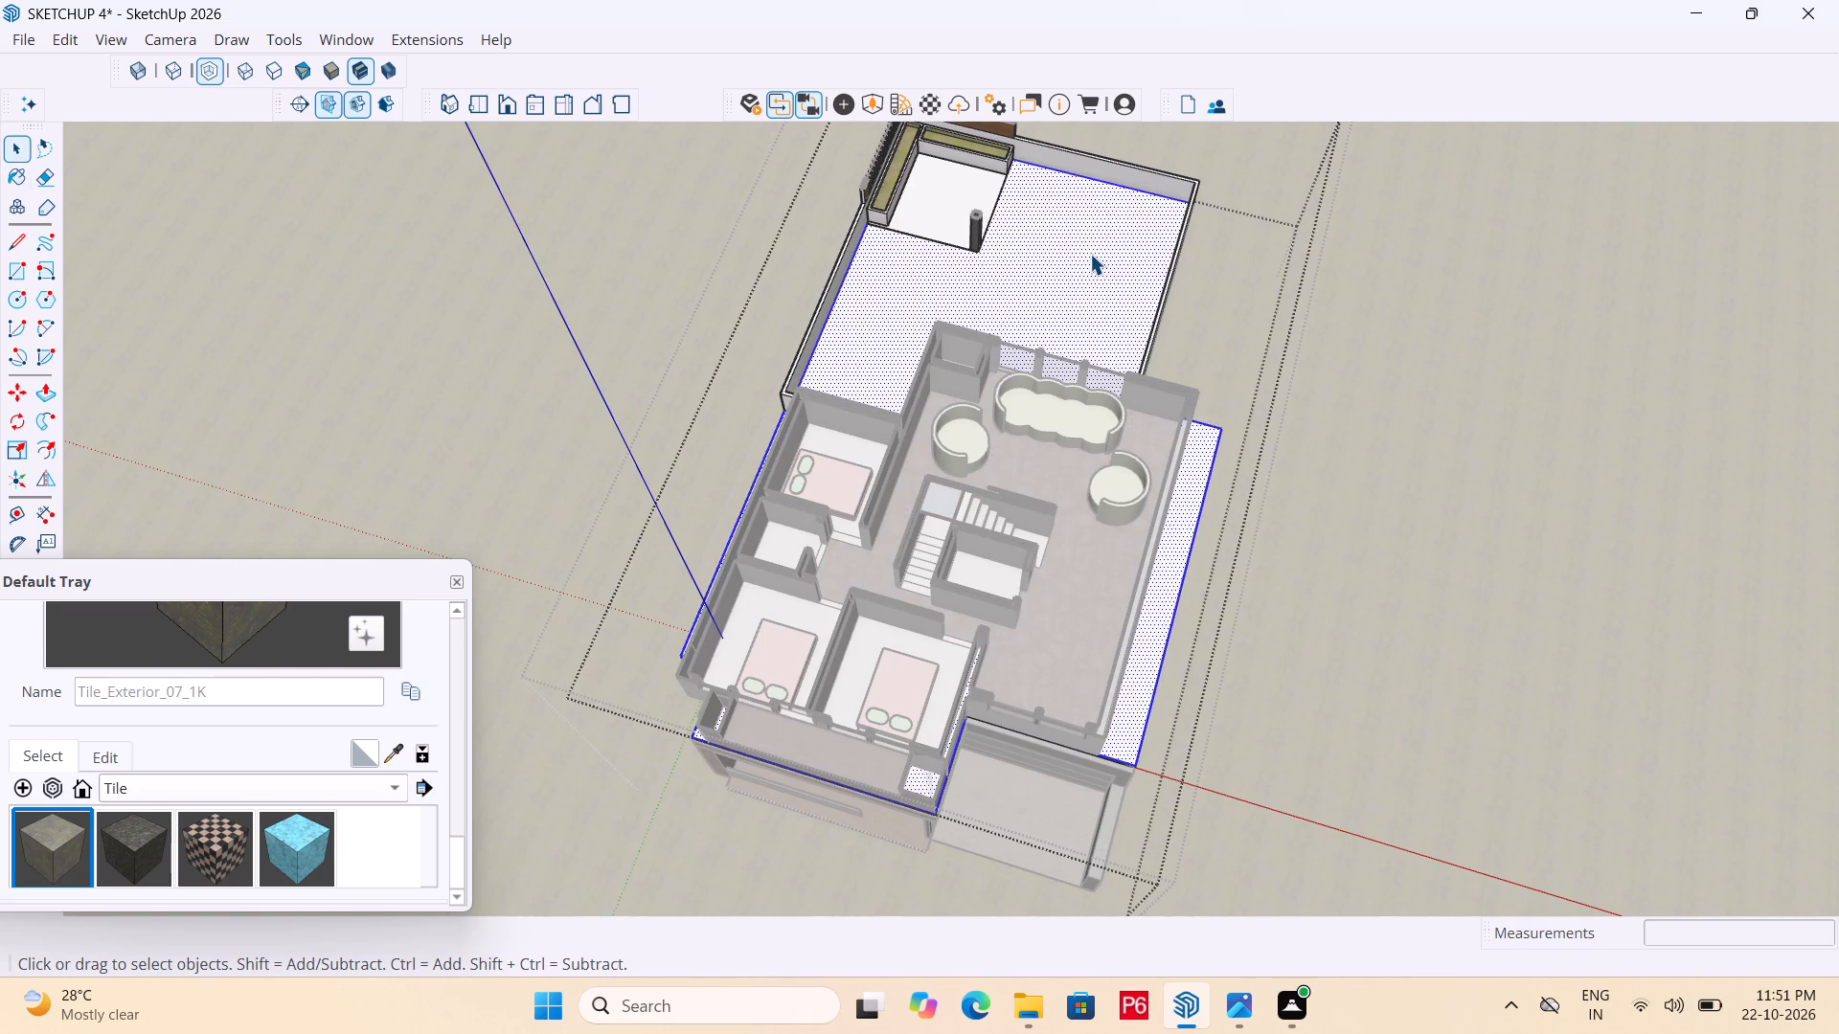
{"action": "left_click", "coordinate": [1064, 265]}
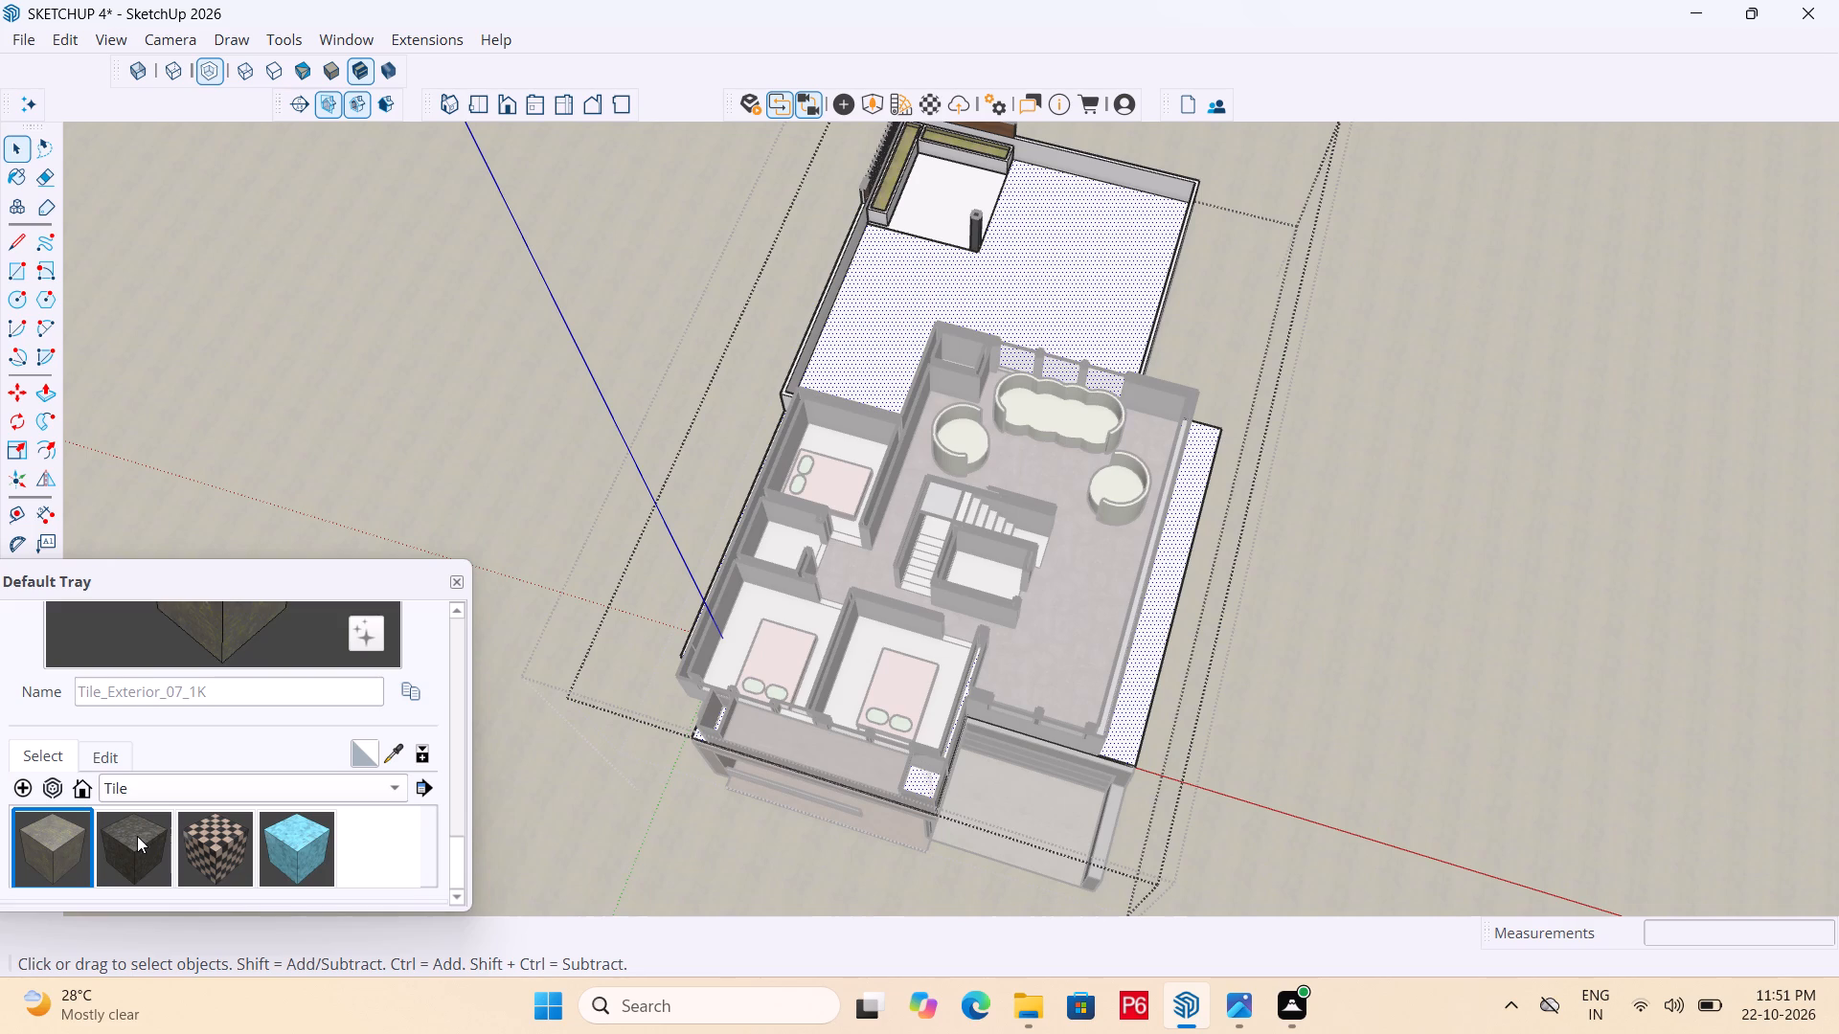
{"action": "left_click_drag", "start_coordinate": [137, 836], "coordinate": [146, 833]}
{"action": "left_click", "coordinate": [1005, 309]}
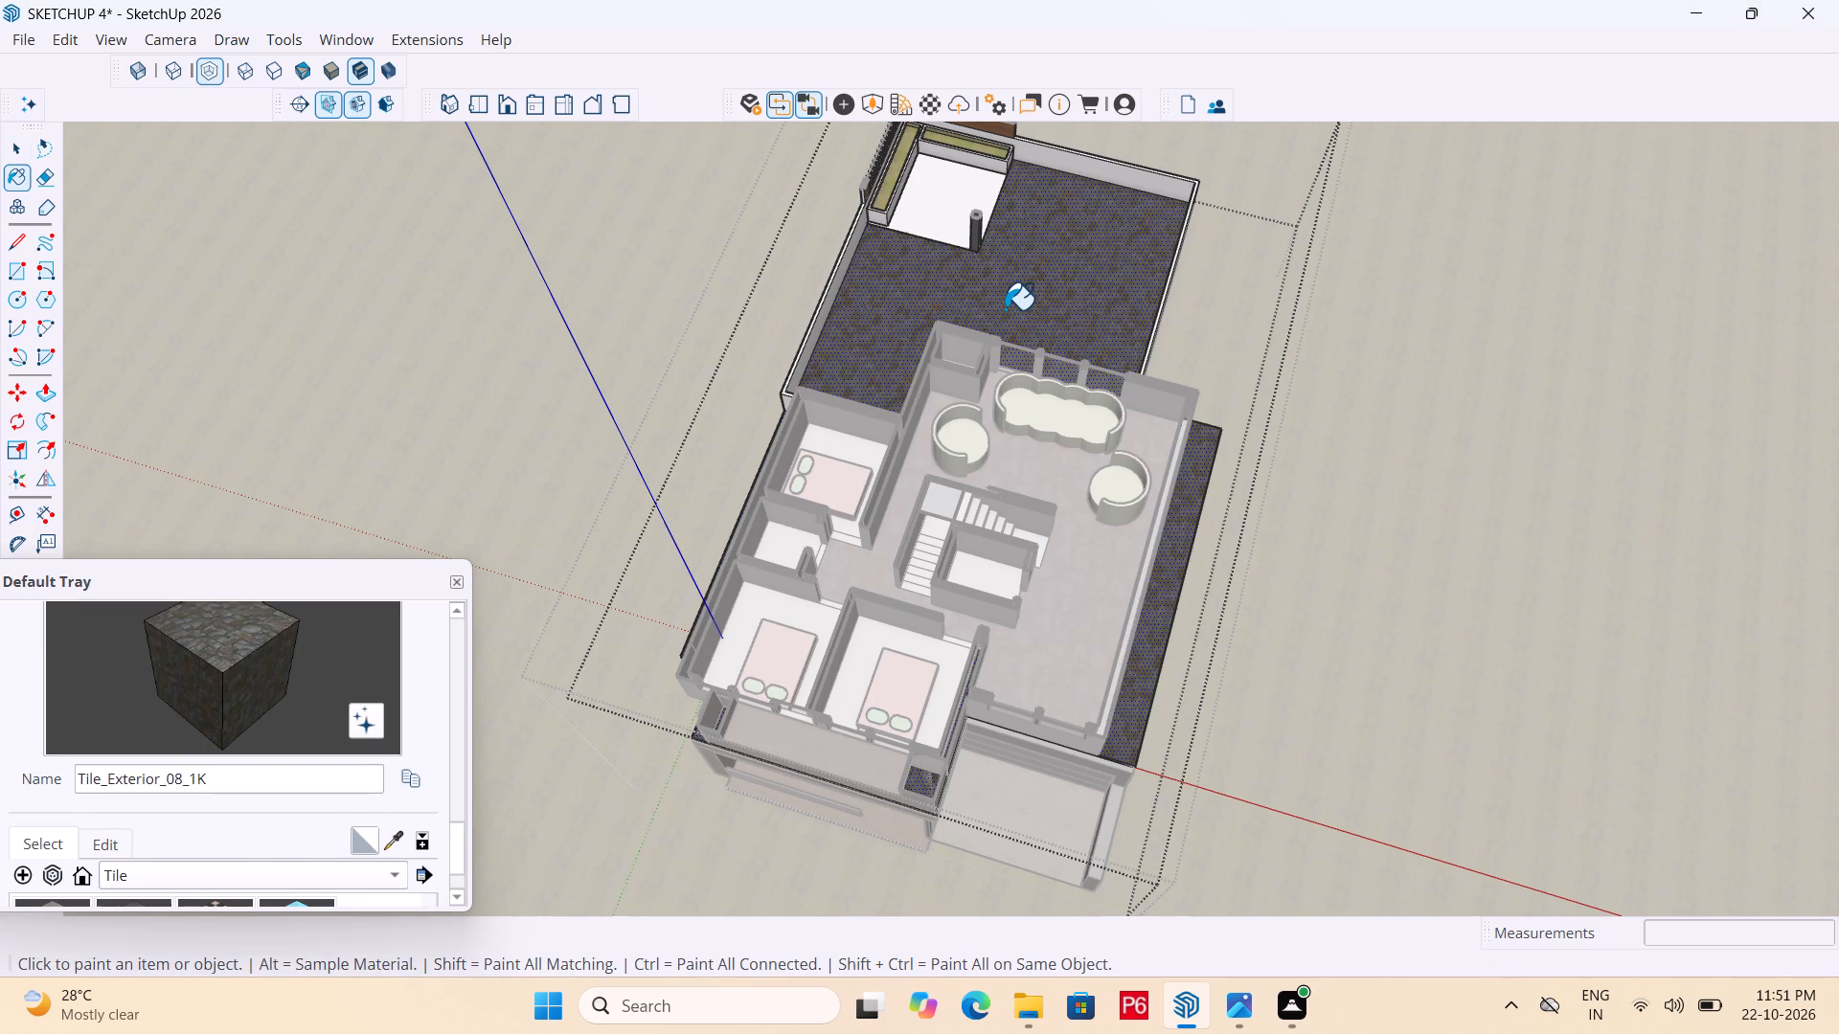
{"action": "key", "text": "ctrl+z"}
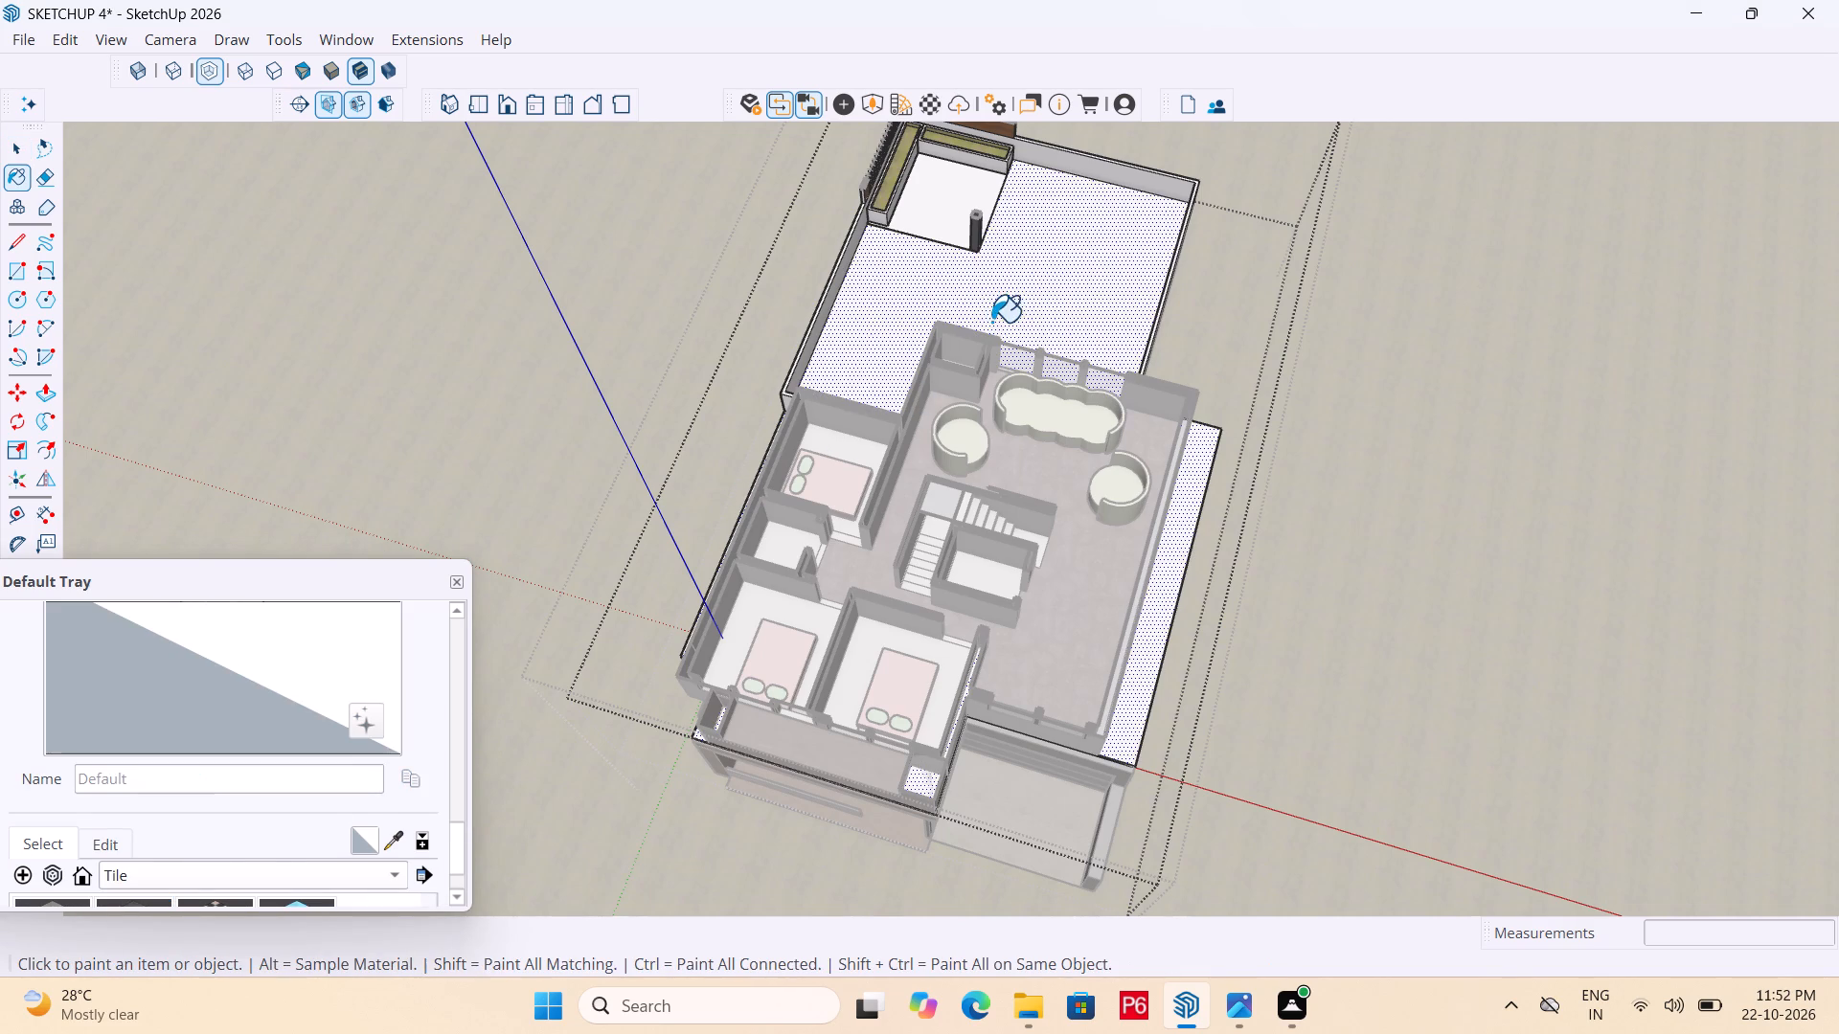
Paint the terrace floor face, including the side ledge, with Tile_Exterior_08_1K from the Tile collection.
{"action": "scroll", "coordinate": [256, 756], "scroll_direction": "down", "scroll_amount": 2}
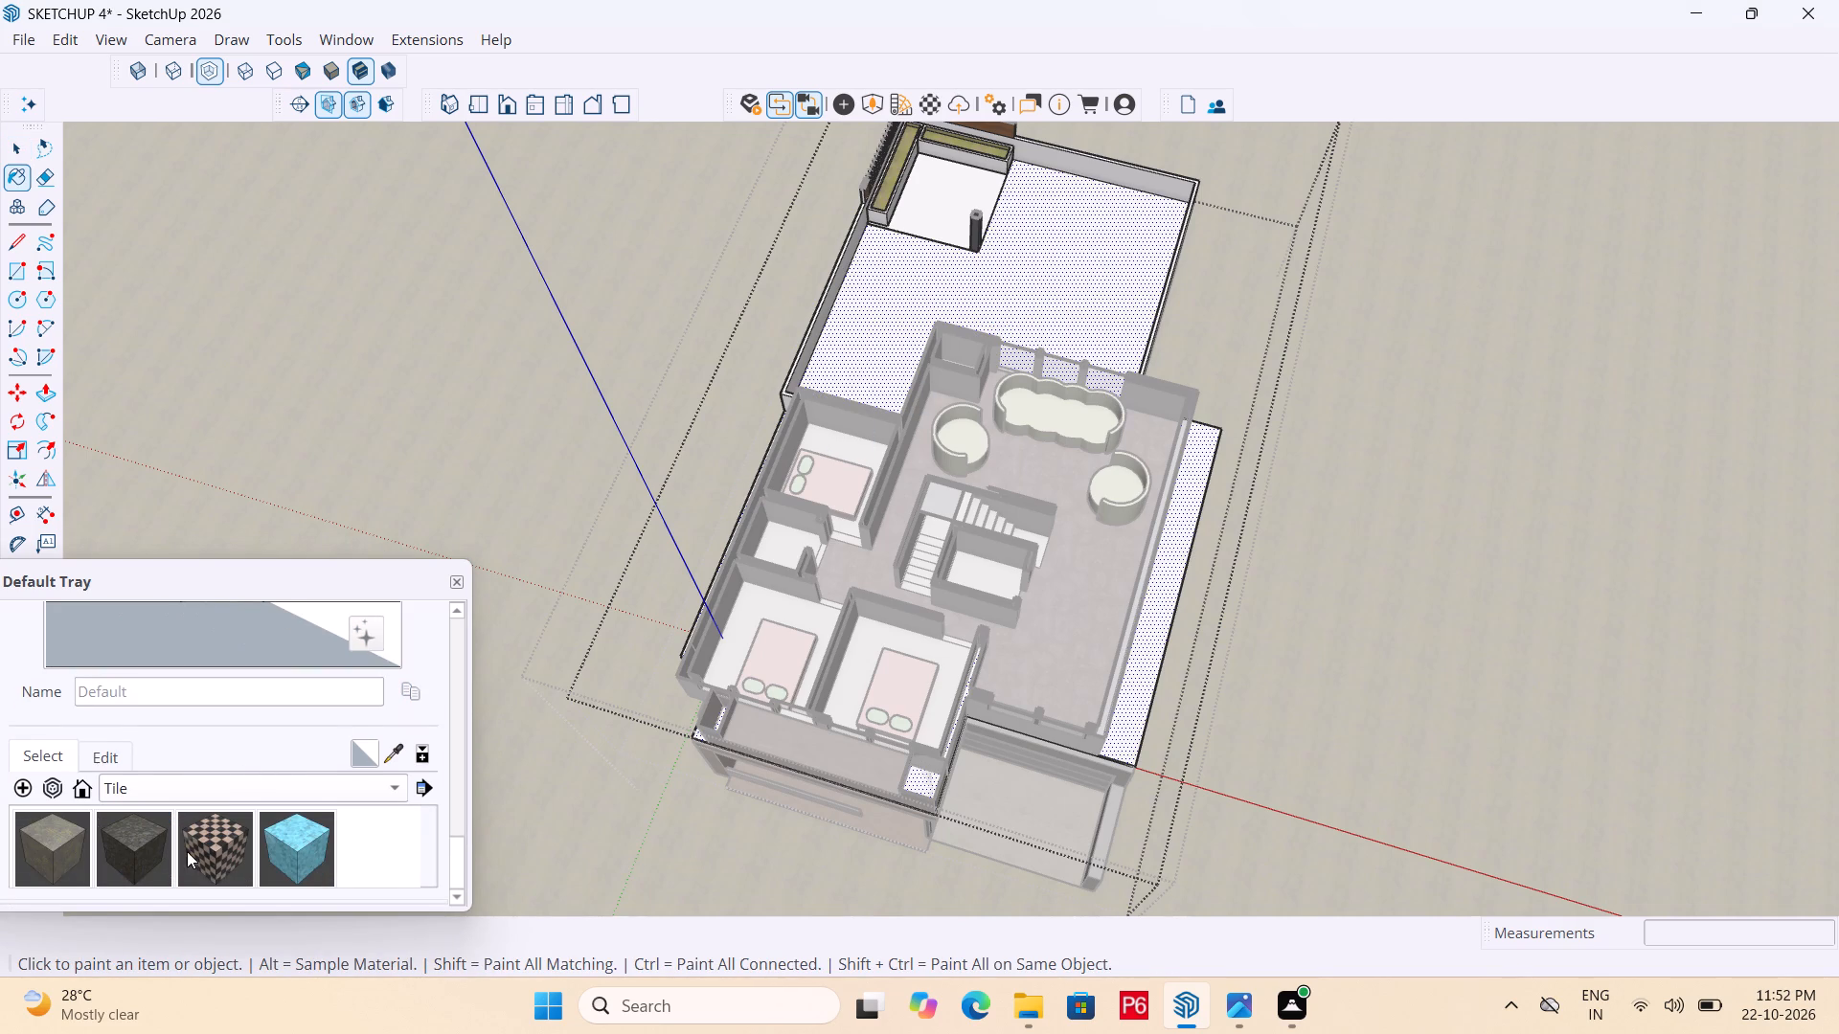
{"action": "left_click", "coordinate": [133, 857]}
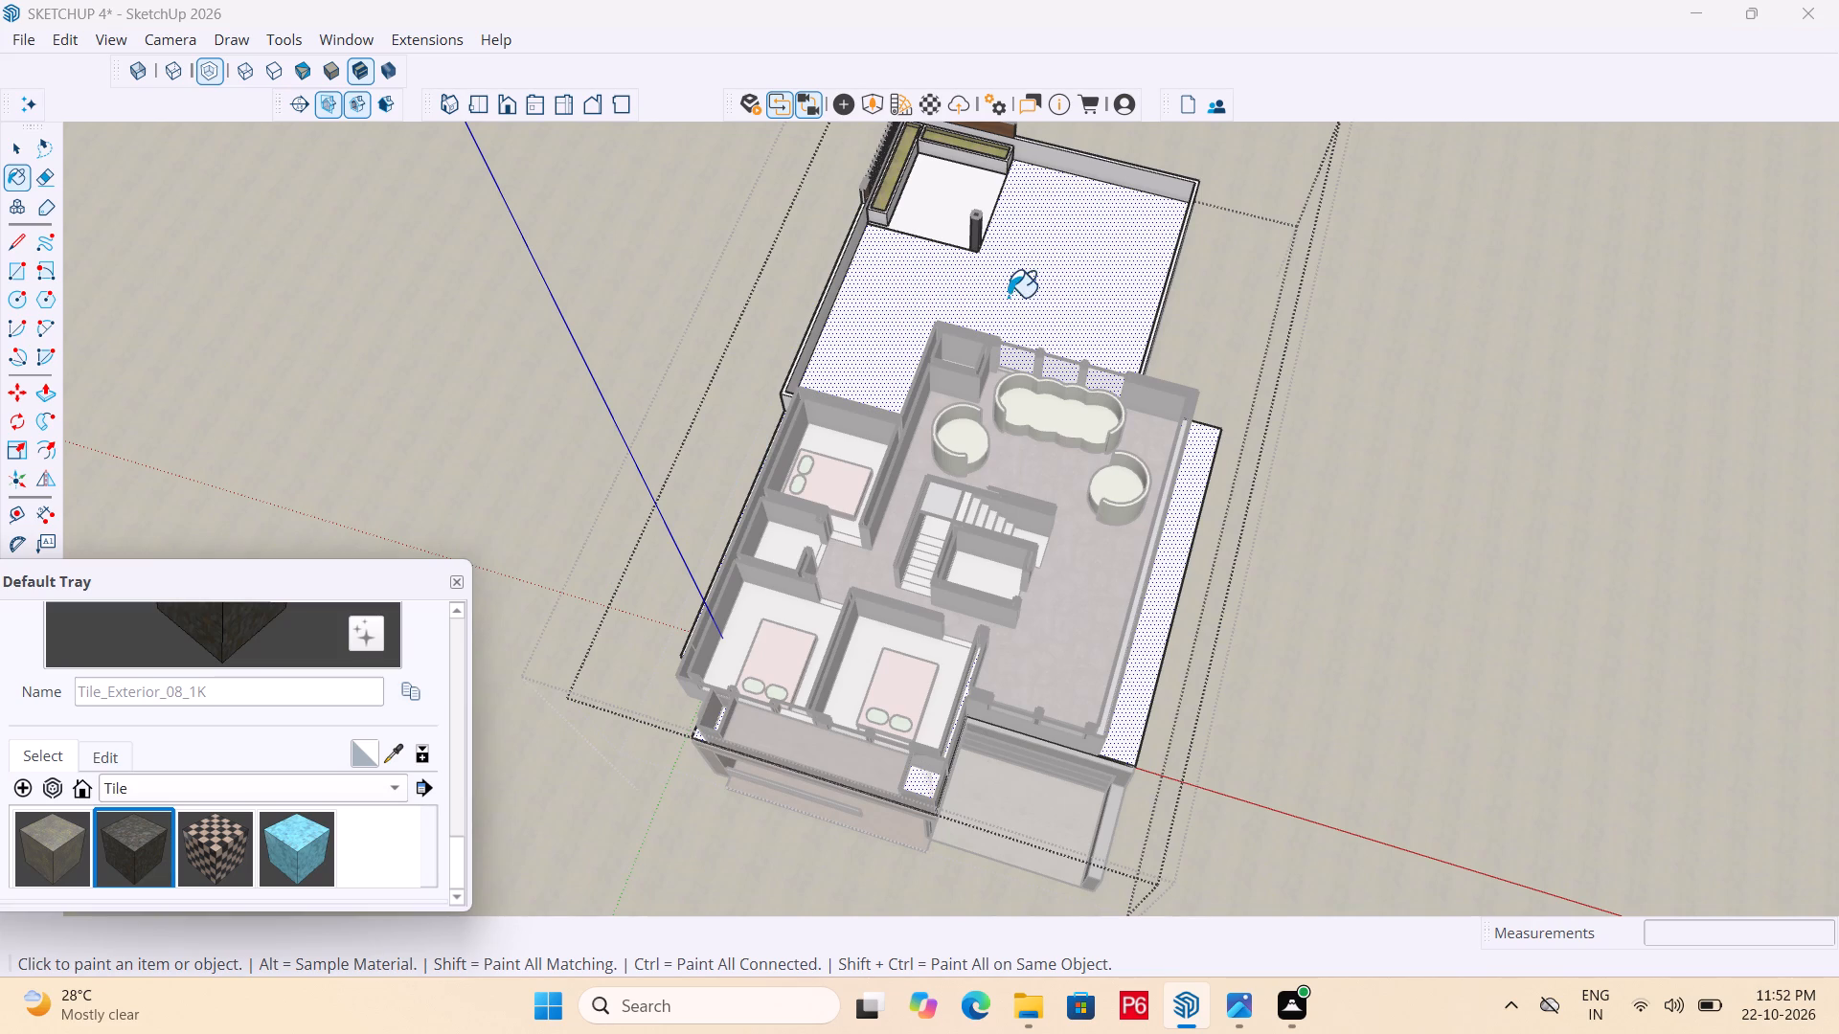
{"action": "left_click", "coordinate": [1008, 295]}
Set the texture width of Tile_Exterior_08_1K to 20' and leave the terrace slab group.
{"action": "middle_click_drag", "start_coordinate": [1124, 428], "coordinate": [1157, 12]}
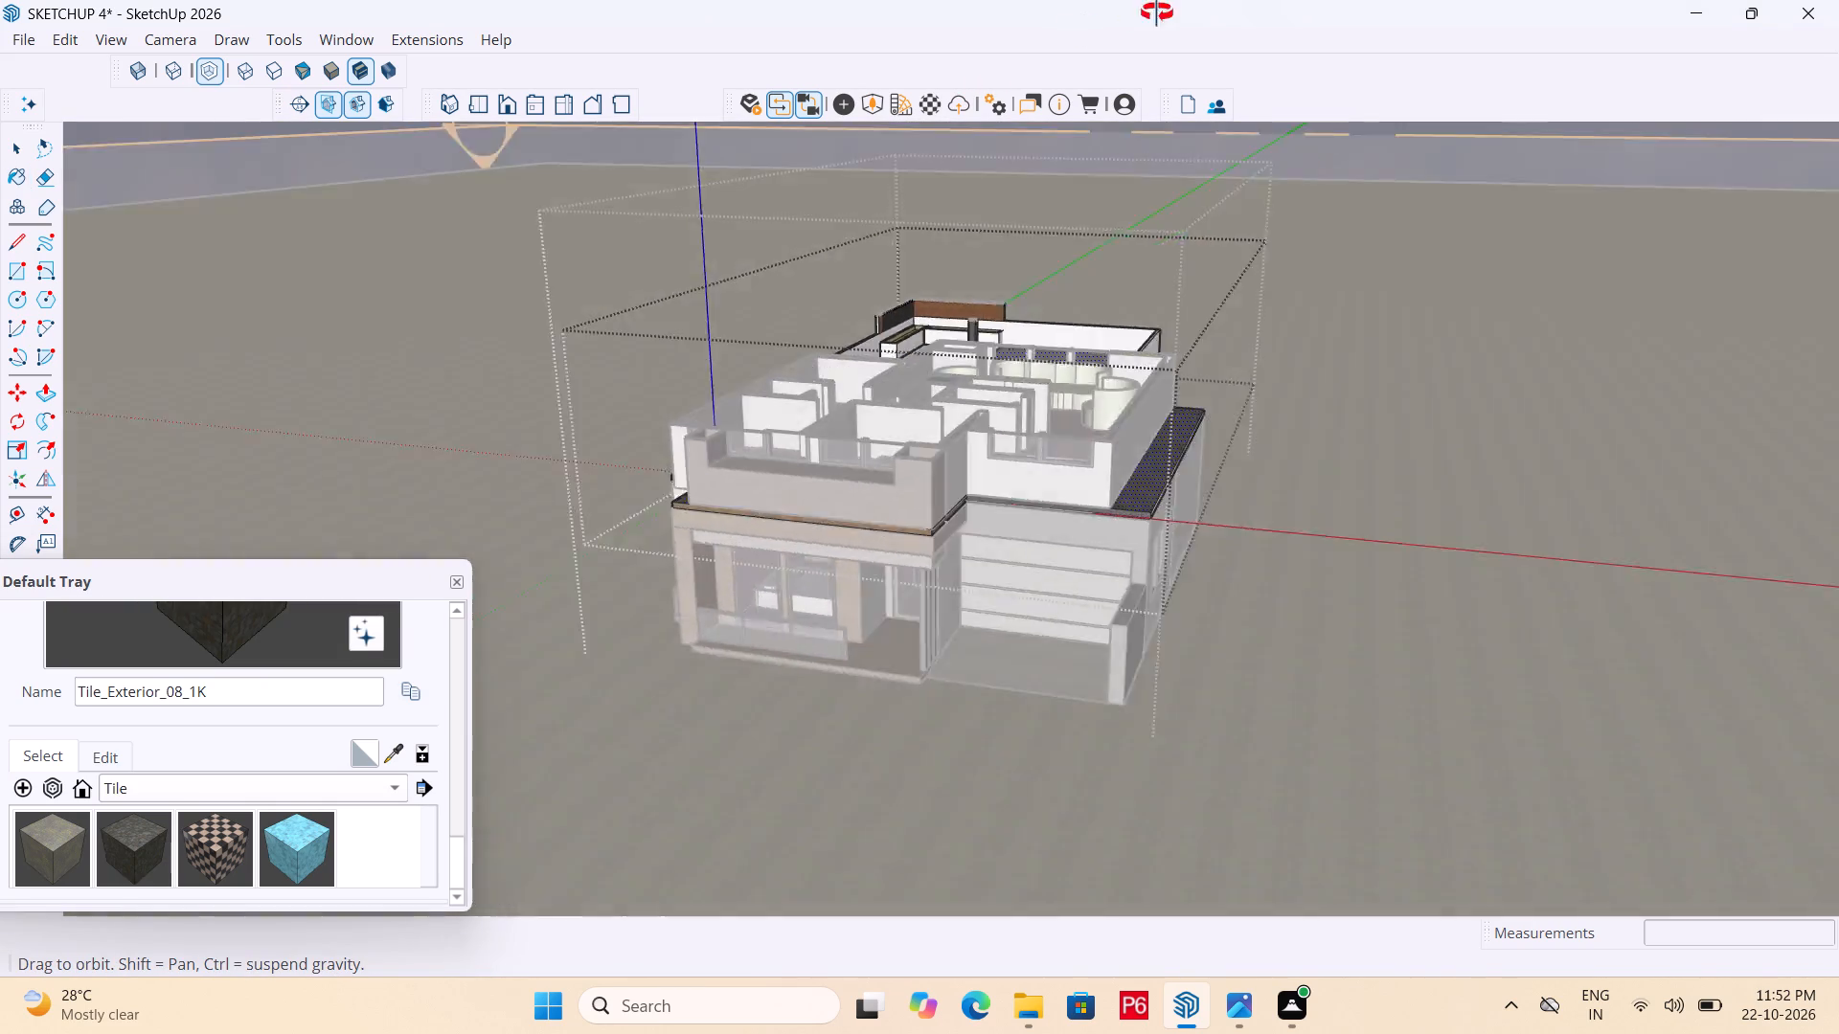
{"action": "middle_click_drag", "start_coordinate": [1157, 12], "coordinate": [923, 466]}
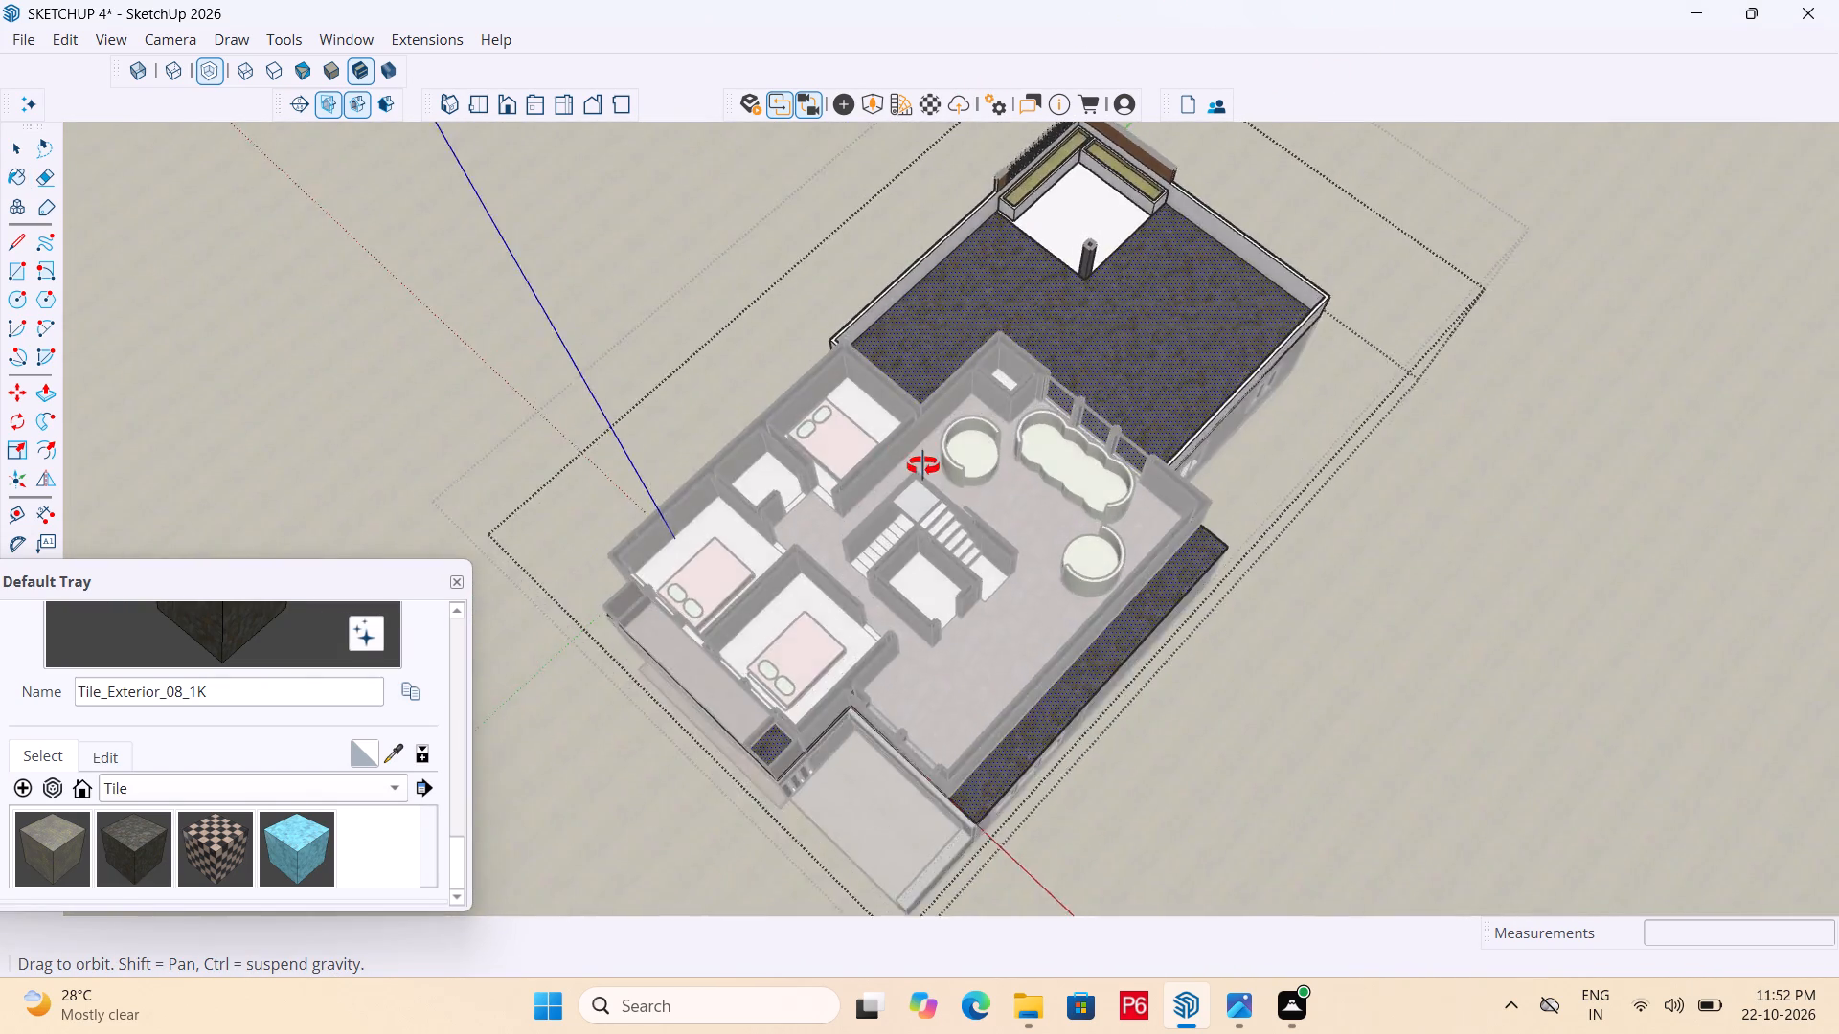
{"action": "middle_click_drag", "start_coordinate": [923, 466], "coordinate": [1101, 352]}
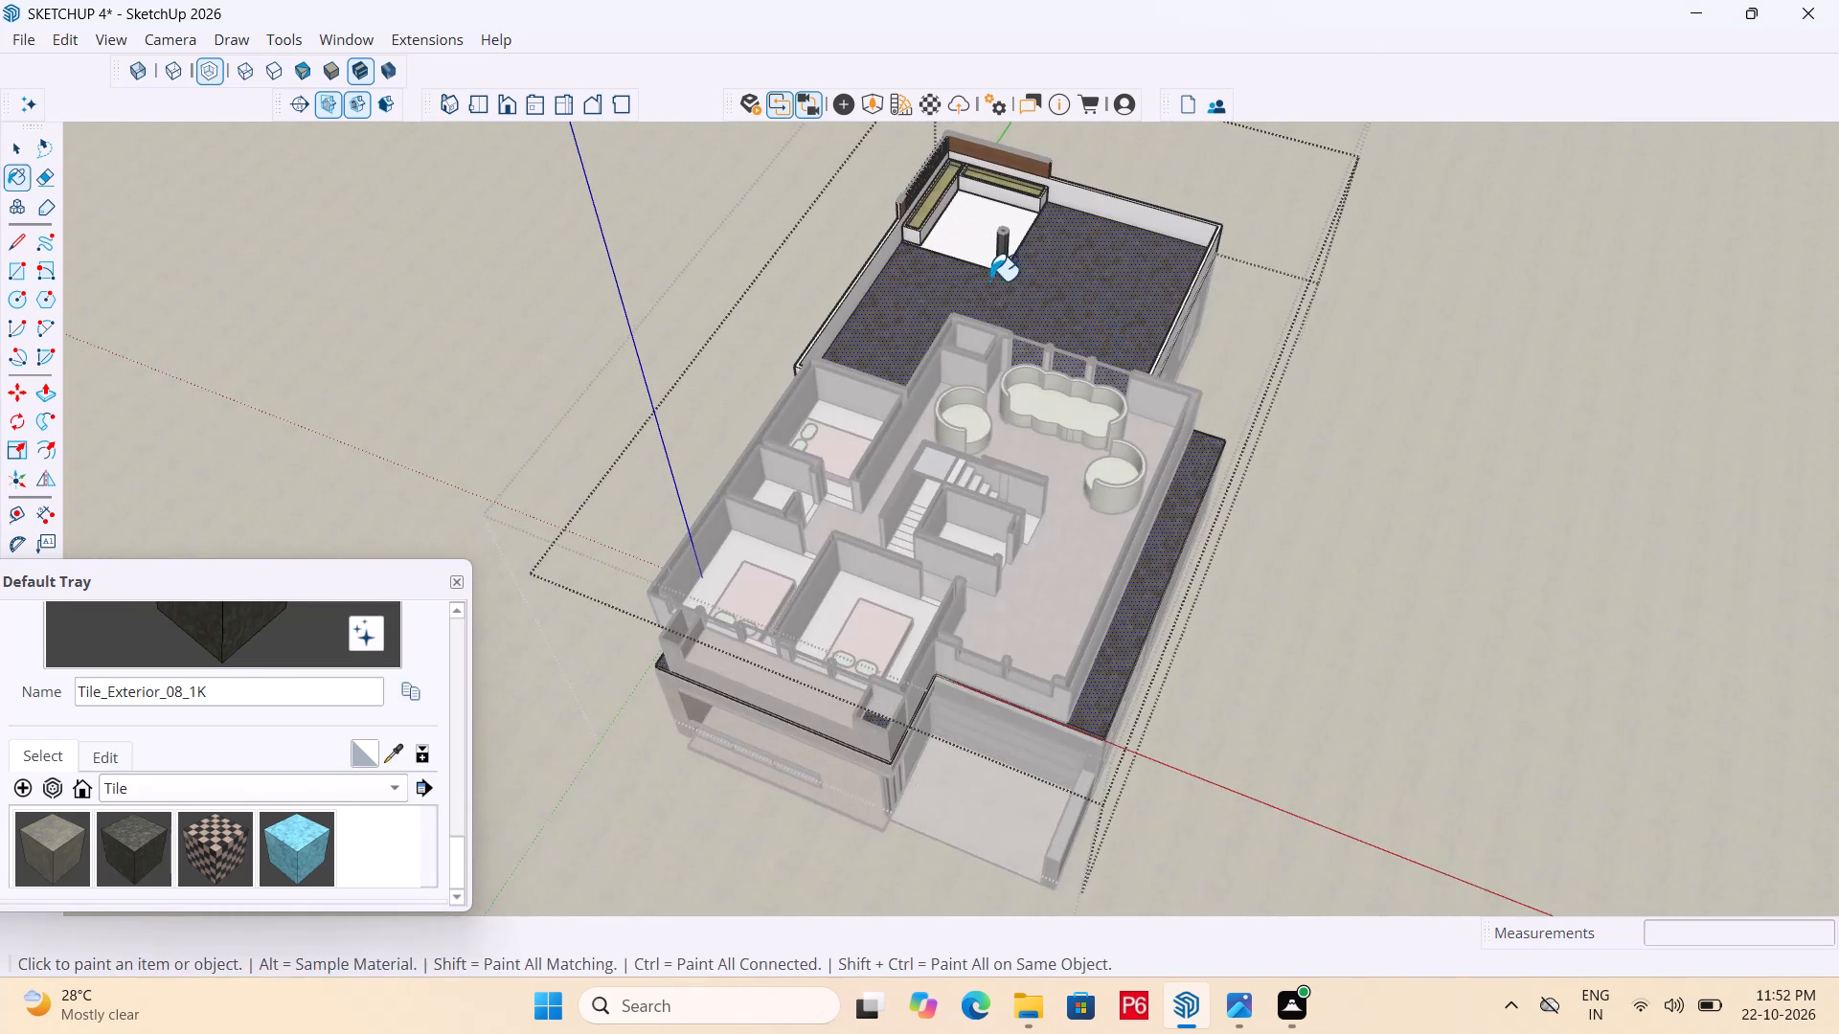
{"action": "middle_click_drag", "start_coordinate": [989, 282], "coordinate": [1098, 388]}
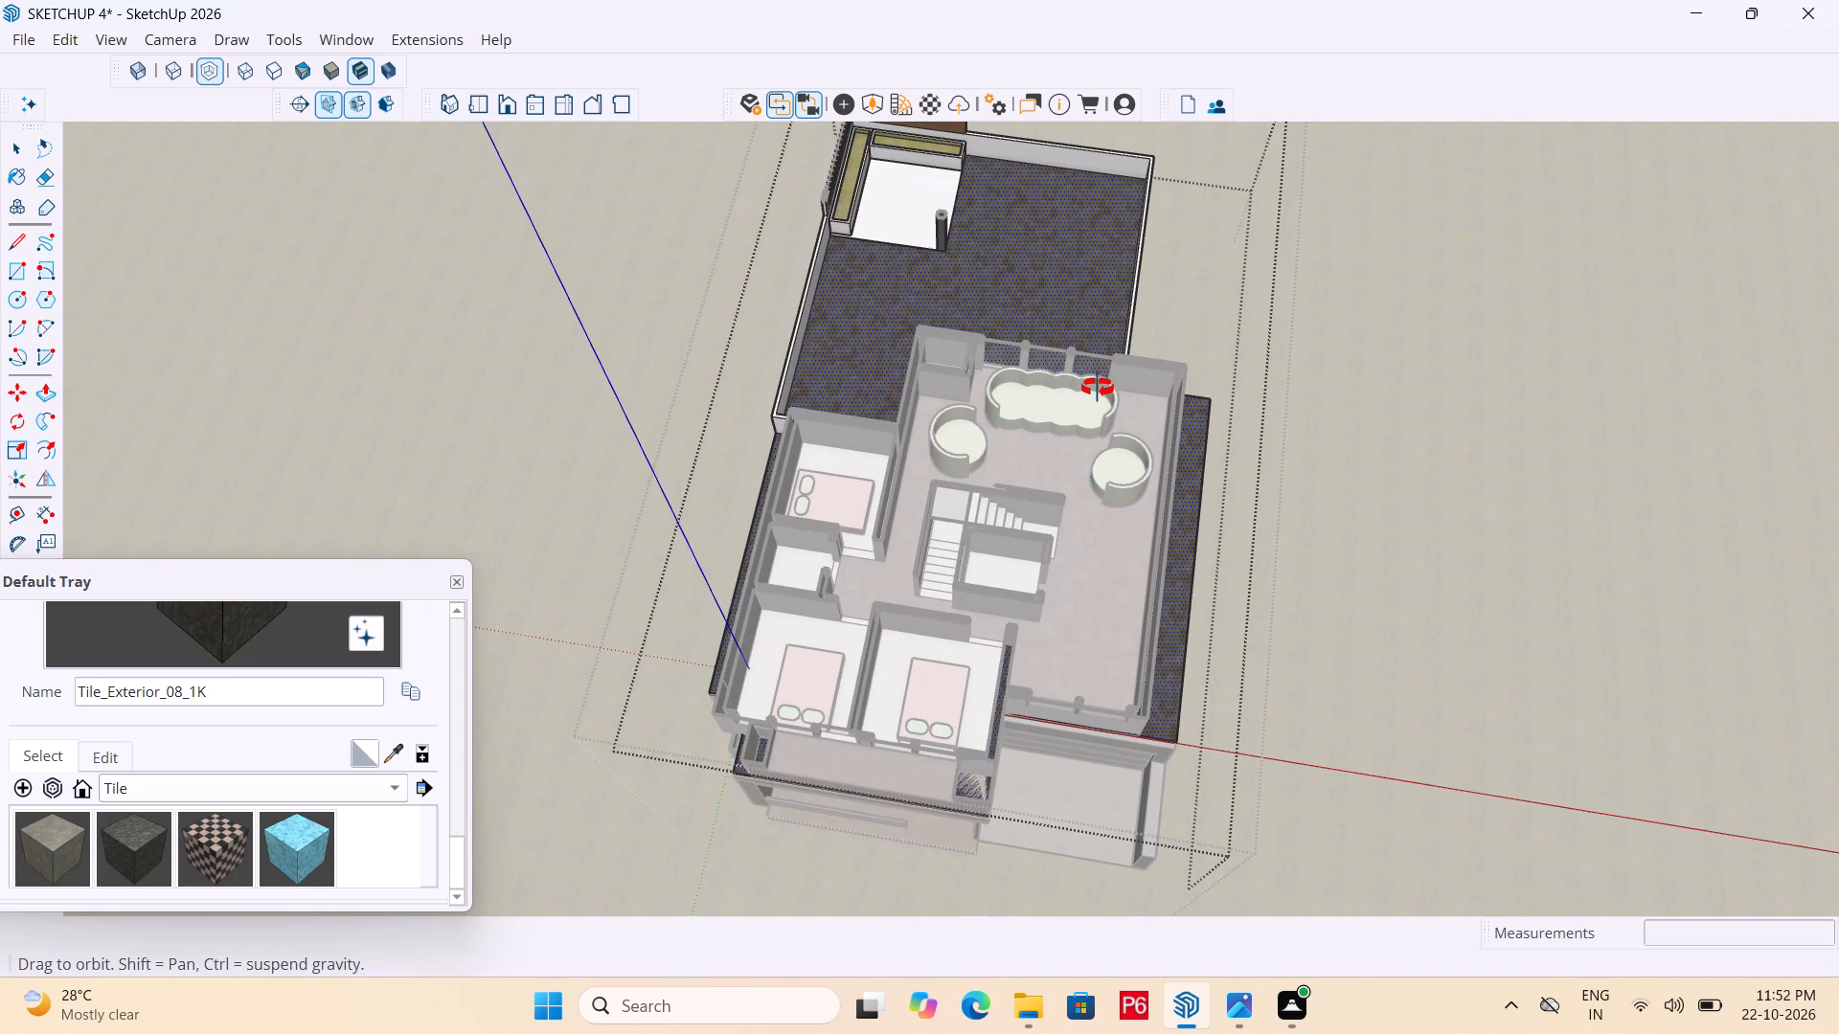
{"action": "middle_click_drag", "start_coordinate": [1098, 388], "coordinate": [1086, 452]}
{"action": "scroll", "coordinate": [1033, 324], "scroll_direction": "up", "scroll_amount": 5}
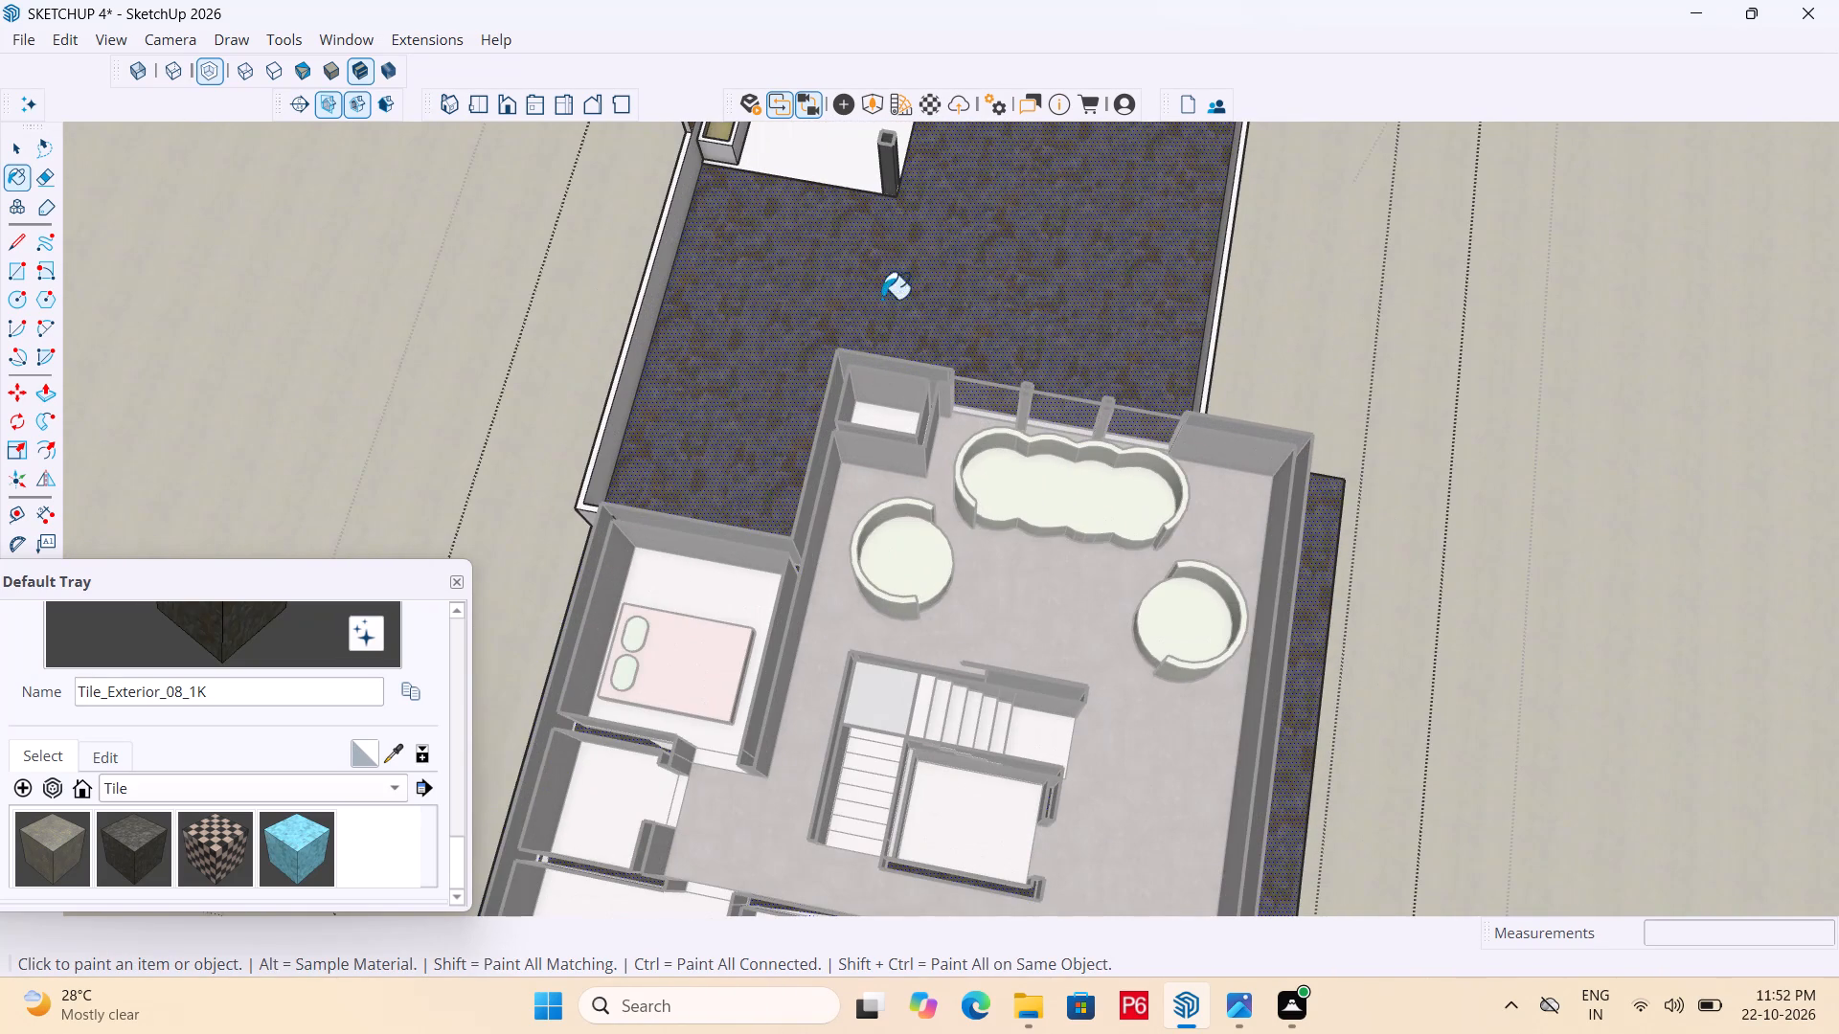
{"action": "left_click", "coordinate": [90, 757]}
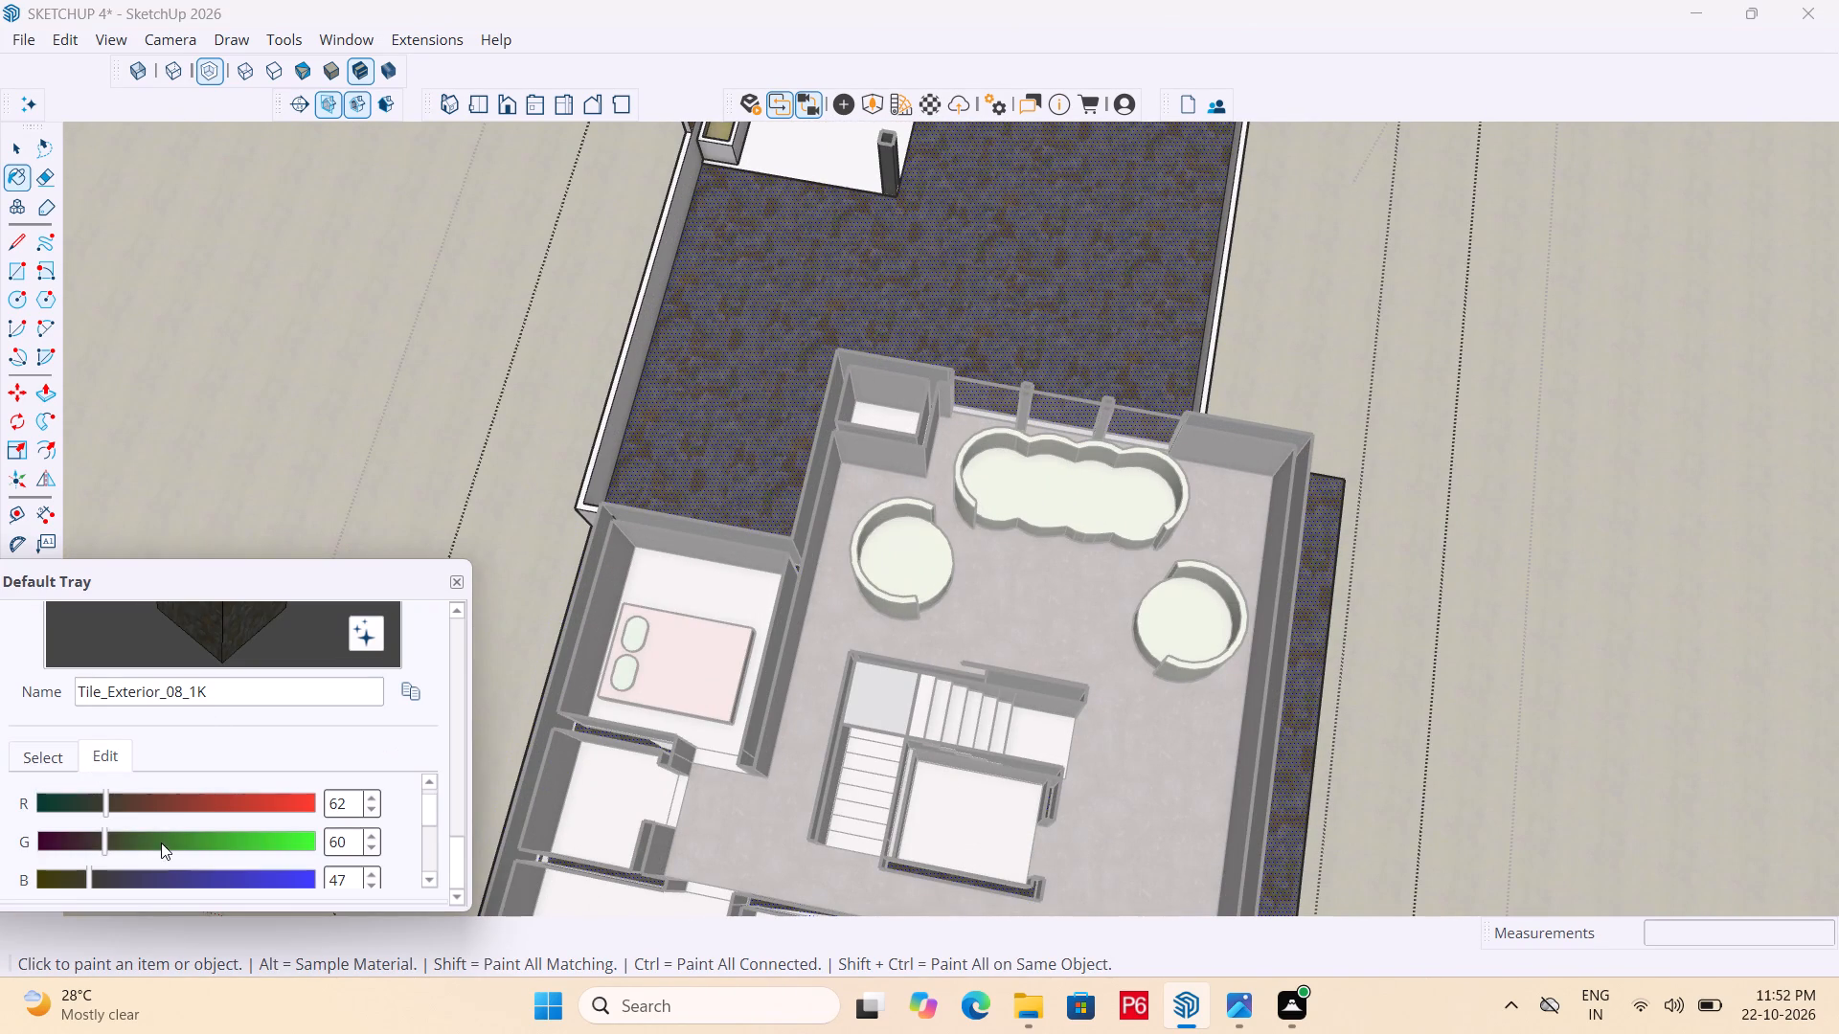
{"action": "scroll", "coordinate": [195, 762], "scroll_direction": "down", "scroll_amount": 10}
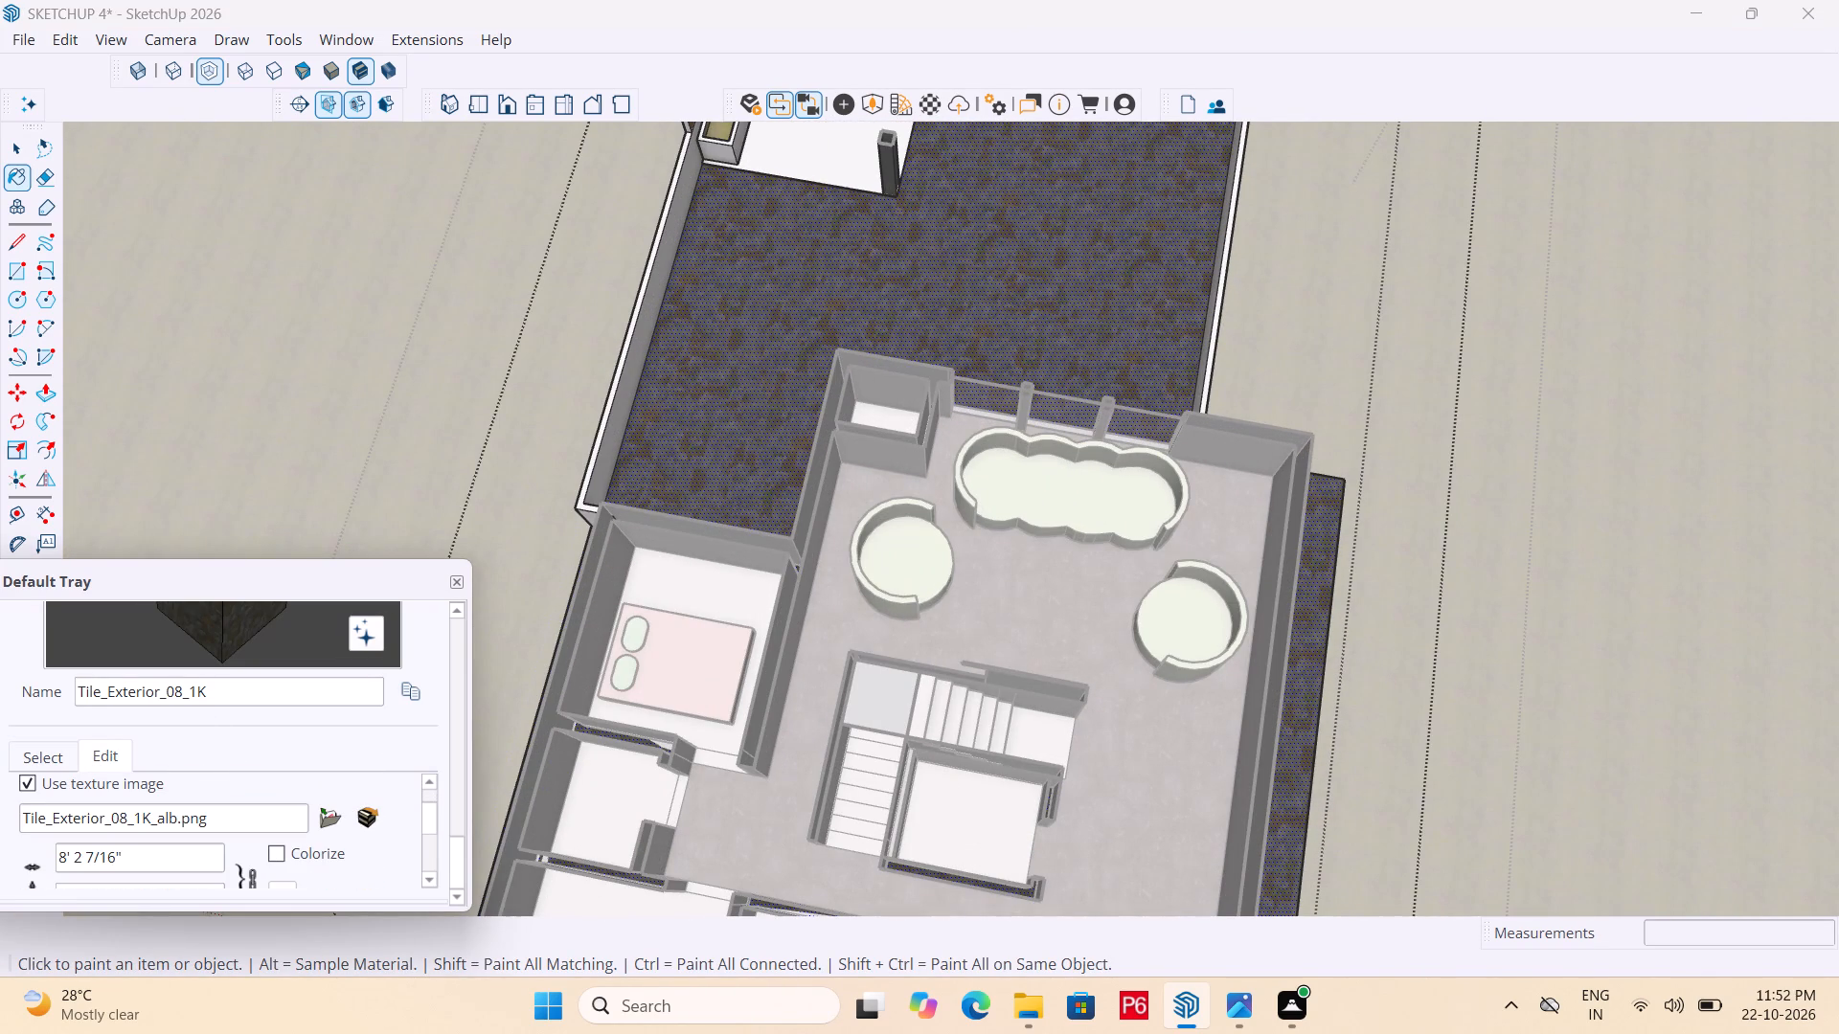
{"action": "left_click", "coordinate": [150, 863]}
{"action": "scroll", "coordinate": [941, 292], "scroll_direction": "up", "scroll_amount": 11}
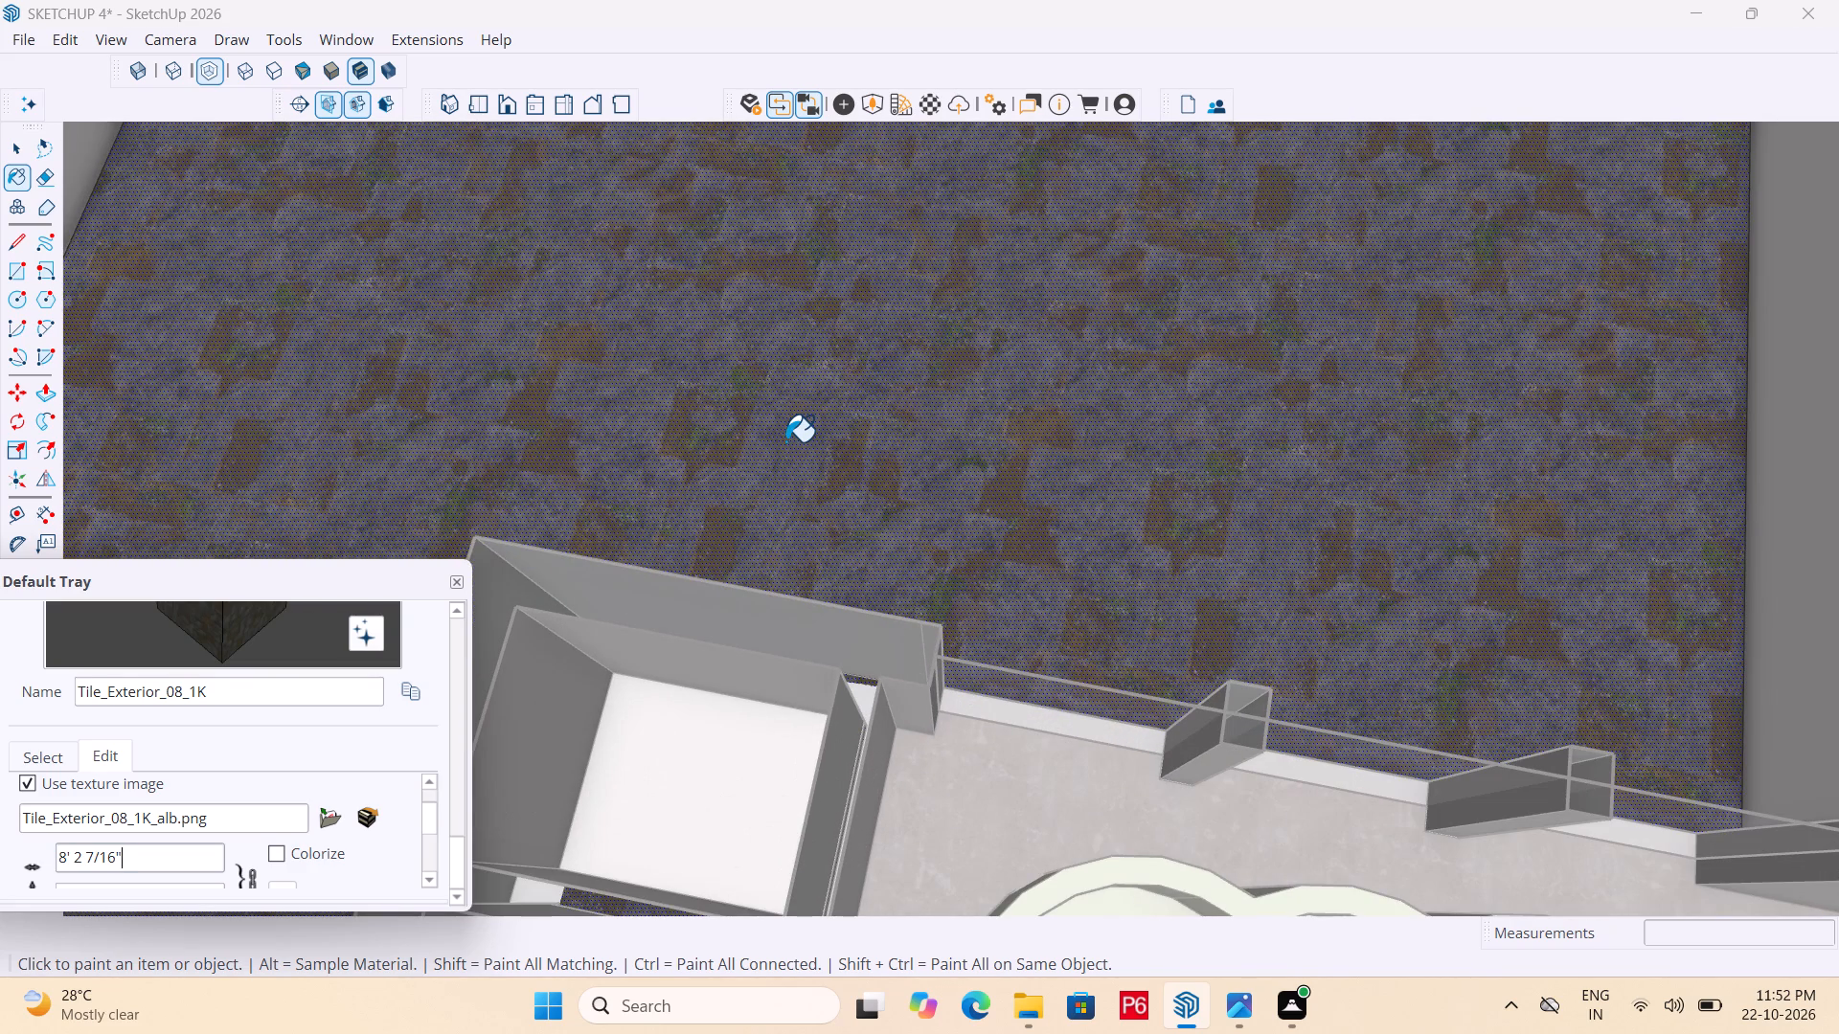
{"action": "key", "text": "BackSpace"}
{"action": "key", "text": "BackSpace"}
{"action": "key", "text": "BackSpace"}
{"action": "key", "text": "BackSpace"}
{"action": "key", "text": "BackSpace"}
{"action": "key", "text": "BackSpace"}
{"action": "key", "text": "BackSpace"}
{"action": "key", "text": "BackSpace"}
{"action": "key", "text": "BackSpace"}
{"action": "key", "text": "BackSpace"}
{"action": "key", "text": "BackSpace"}
{"action": "key", "text": "BackSpace"}
{"action": "key", "text": "BackSpace"}
{"action": "key", "text": "BackSpace"}
{"action": "key", "text": "BackSpace"}
{"action": "key", "text": "BackSpace"}
{"action": "key", "text": "BackSpace"}
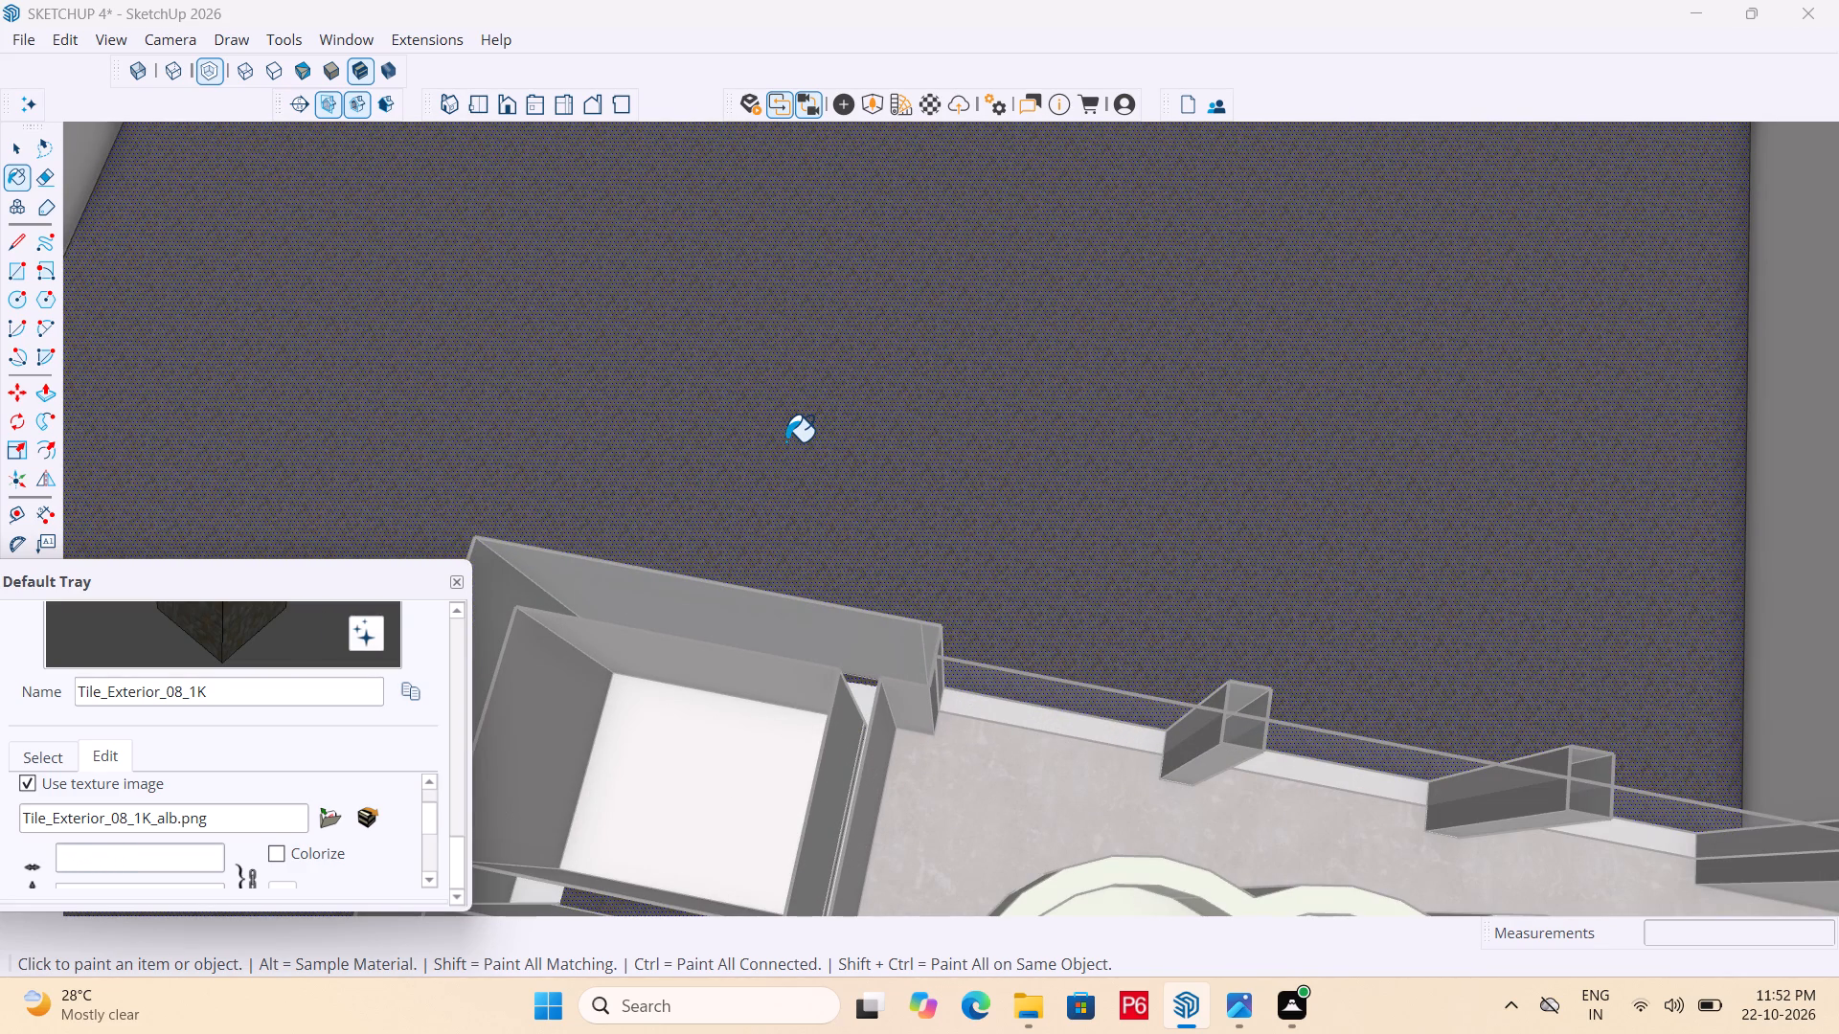
{"action": "type", "text": "20'"}
{"action": "key", "text": "Return"}
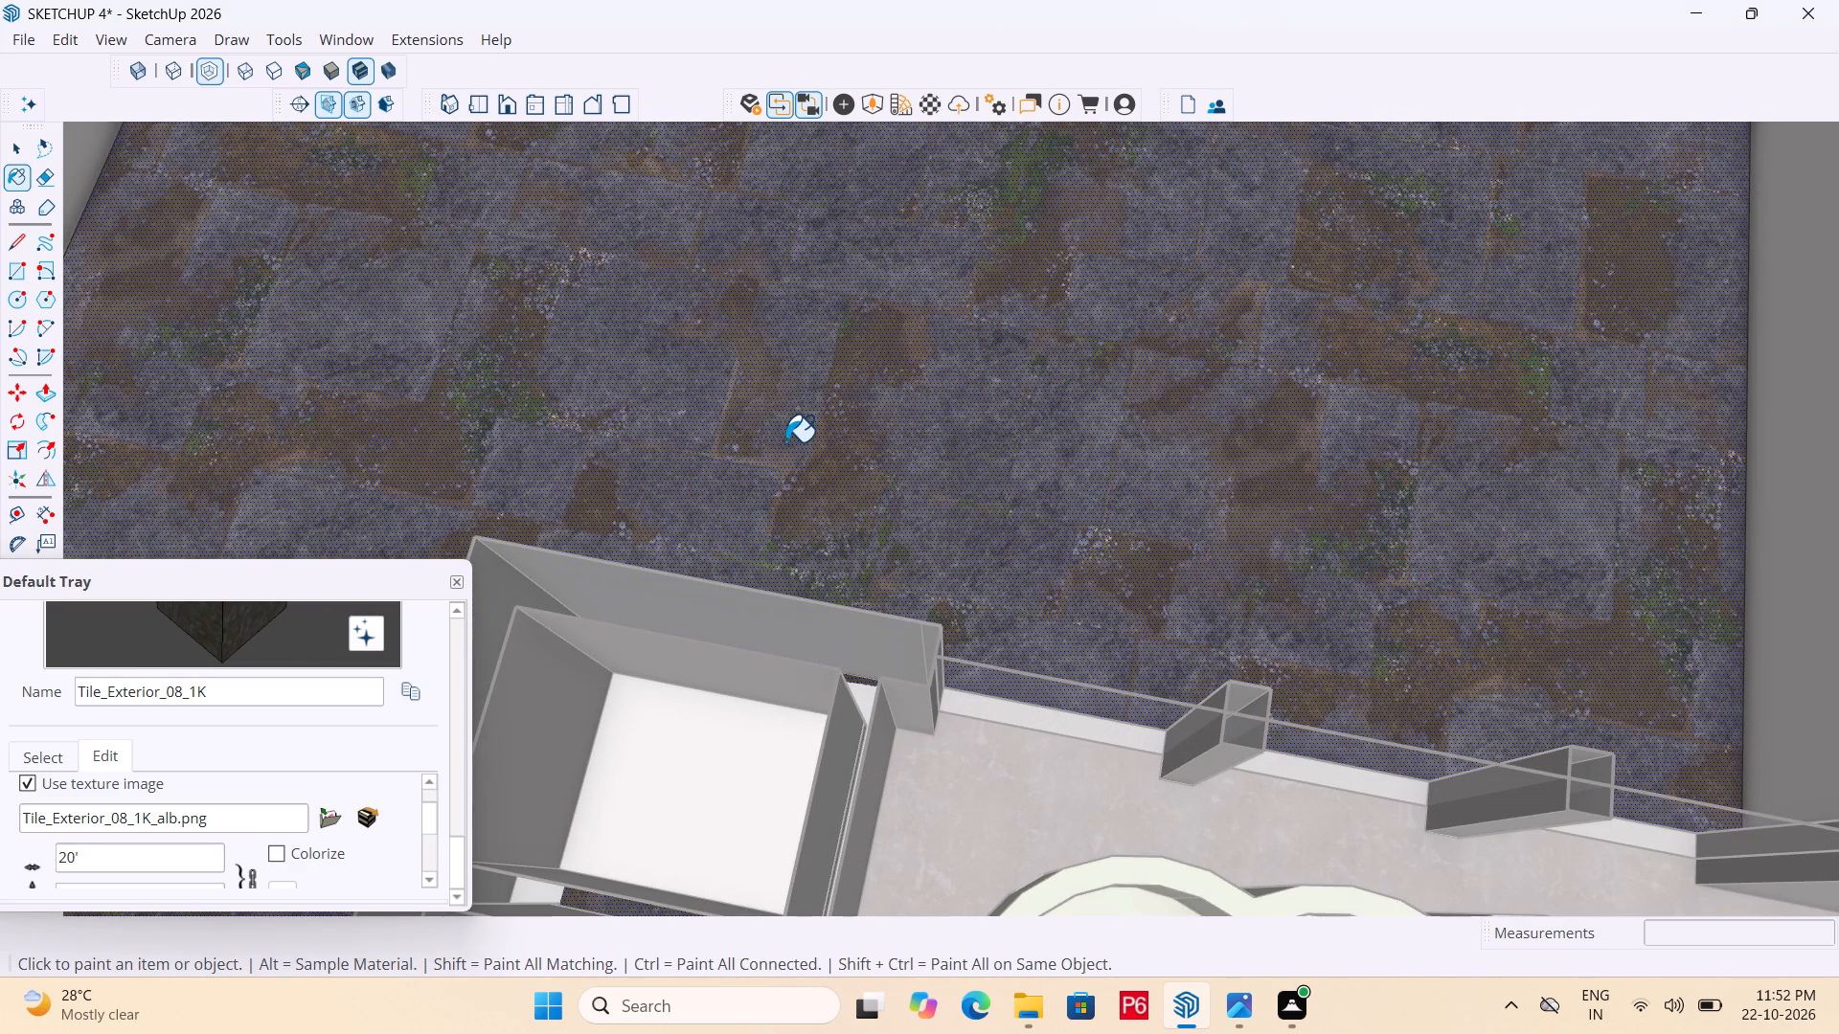
{"action": "scroll", "coordinate": [844, 378], "scroll_direction": "down", "scroll_amount": 8}
{"action": "scroll", "coordinate": [937, 340], "scroll_direction": "down", "scroll_amount": 9}
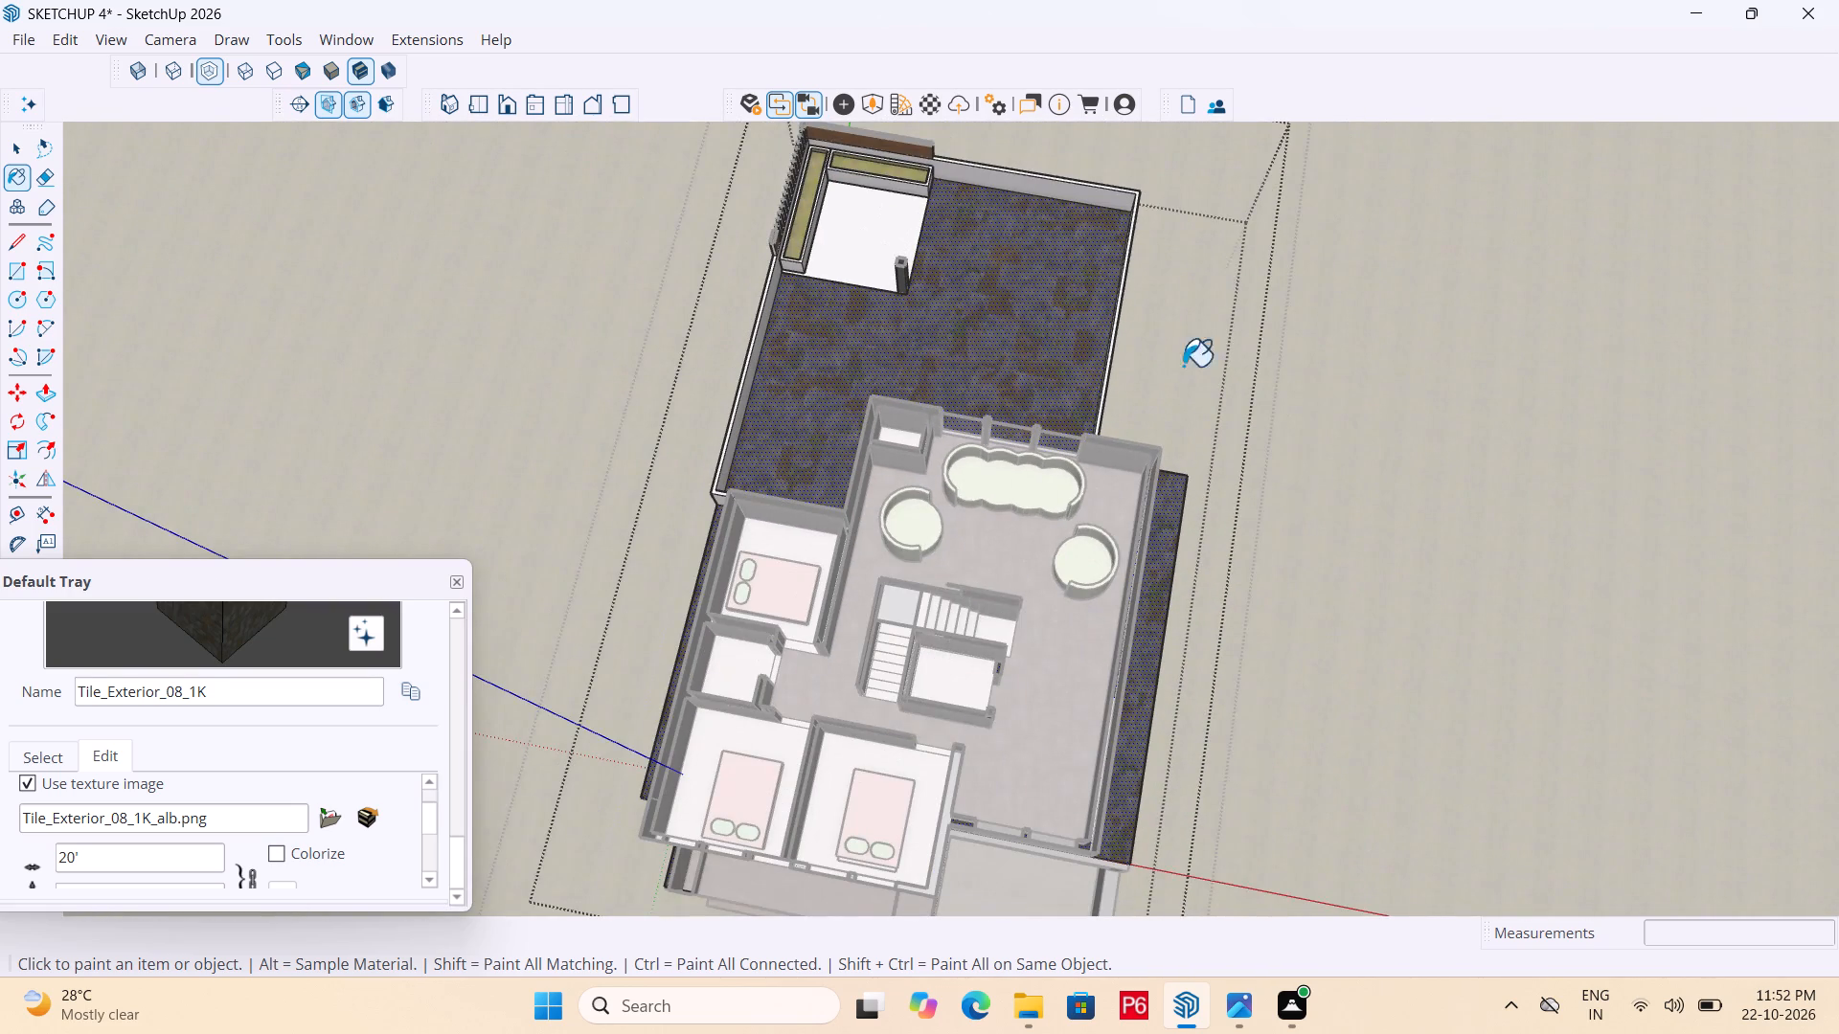
{"action": "key", "text": "space"}
{"action": "left_click", "coordinate": [1398, 393]}
Paint the floor face of the terrace's planter-lined corner with Wood_Veneer_15_1K from the Wood collection and leave its group.
{"action": "middle_click_drag", "start_coordinate": [1039, 460], "coordinate": [1084, 399]}
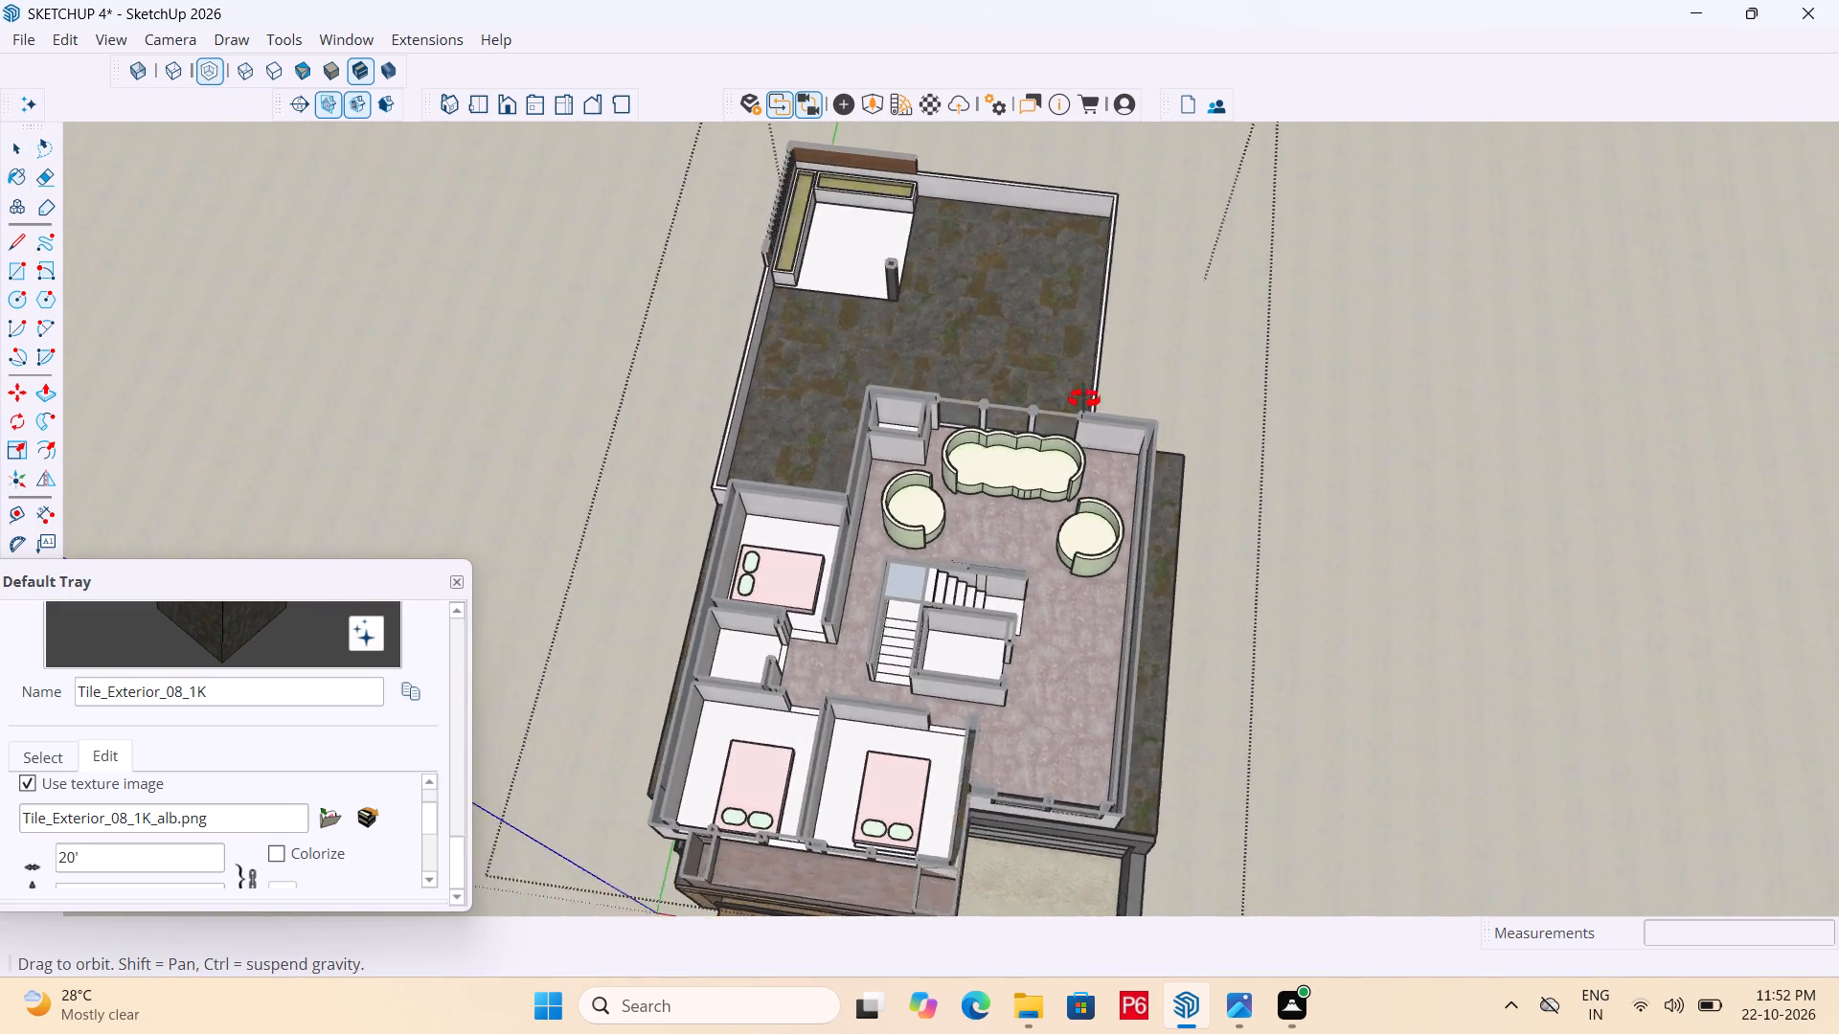
{"action": "middle_click_drag", "start_coordinate": [1084, 399], "coordinate": [1144, 398]}
{"action": "scroll", "coordinate": [799, 607], "scroll_direction": "up", "scroll_amount": 1}
{"action": "middle_click_drag", "start_coordinate": [792, 605], "coordinate": [747, 548]}
{"action": "scroll", "coordinate": [786, 271], "scroll_direction": "up", "scroll_amount": 5}
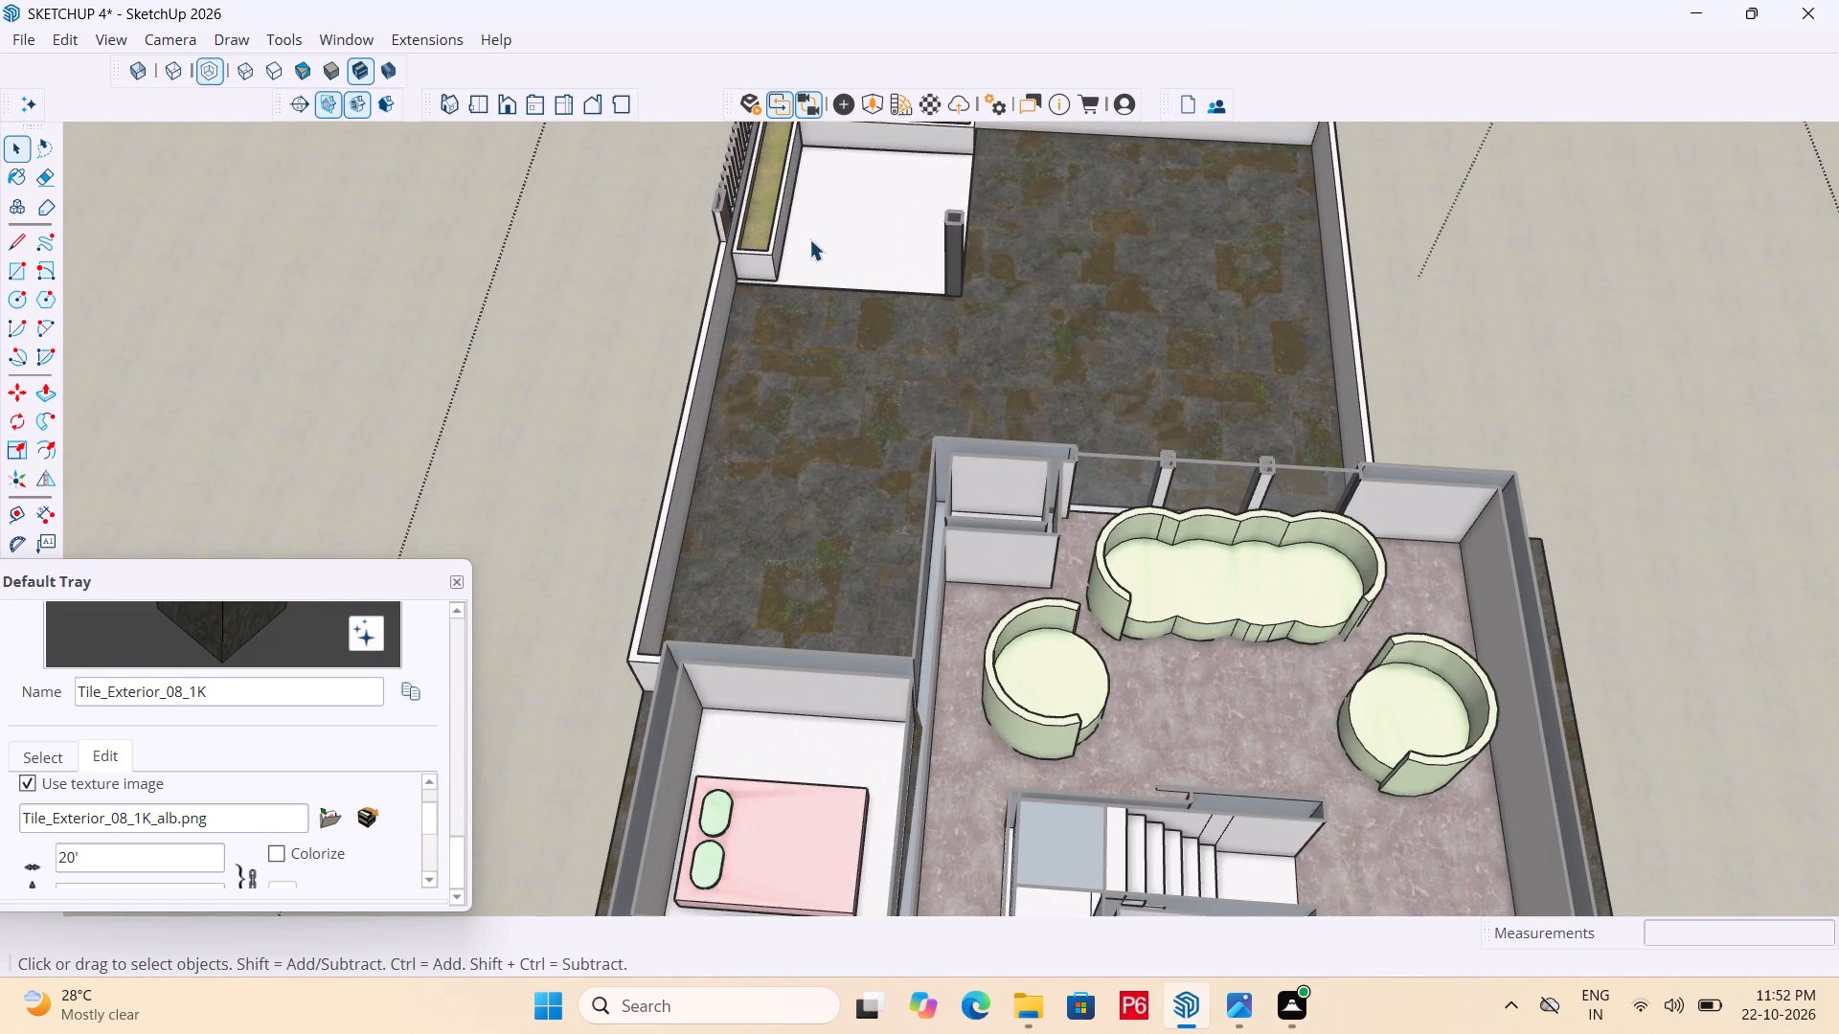
{"action": "double_click", "coordinate": [835, 216]}
{"action": "double_click", "coordinate": [855, 198]}
{"action": "left_click", "coordinate": [837, 191]}
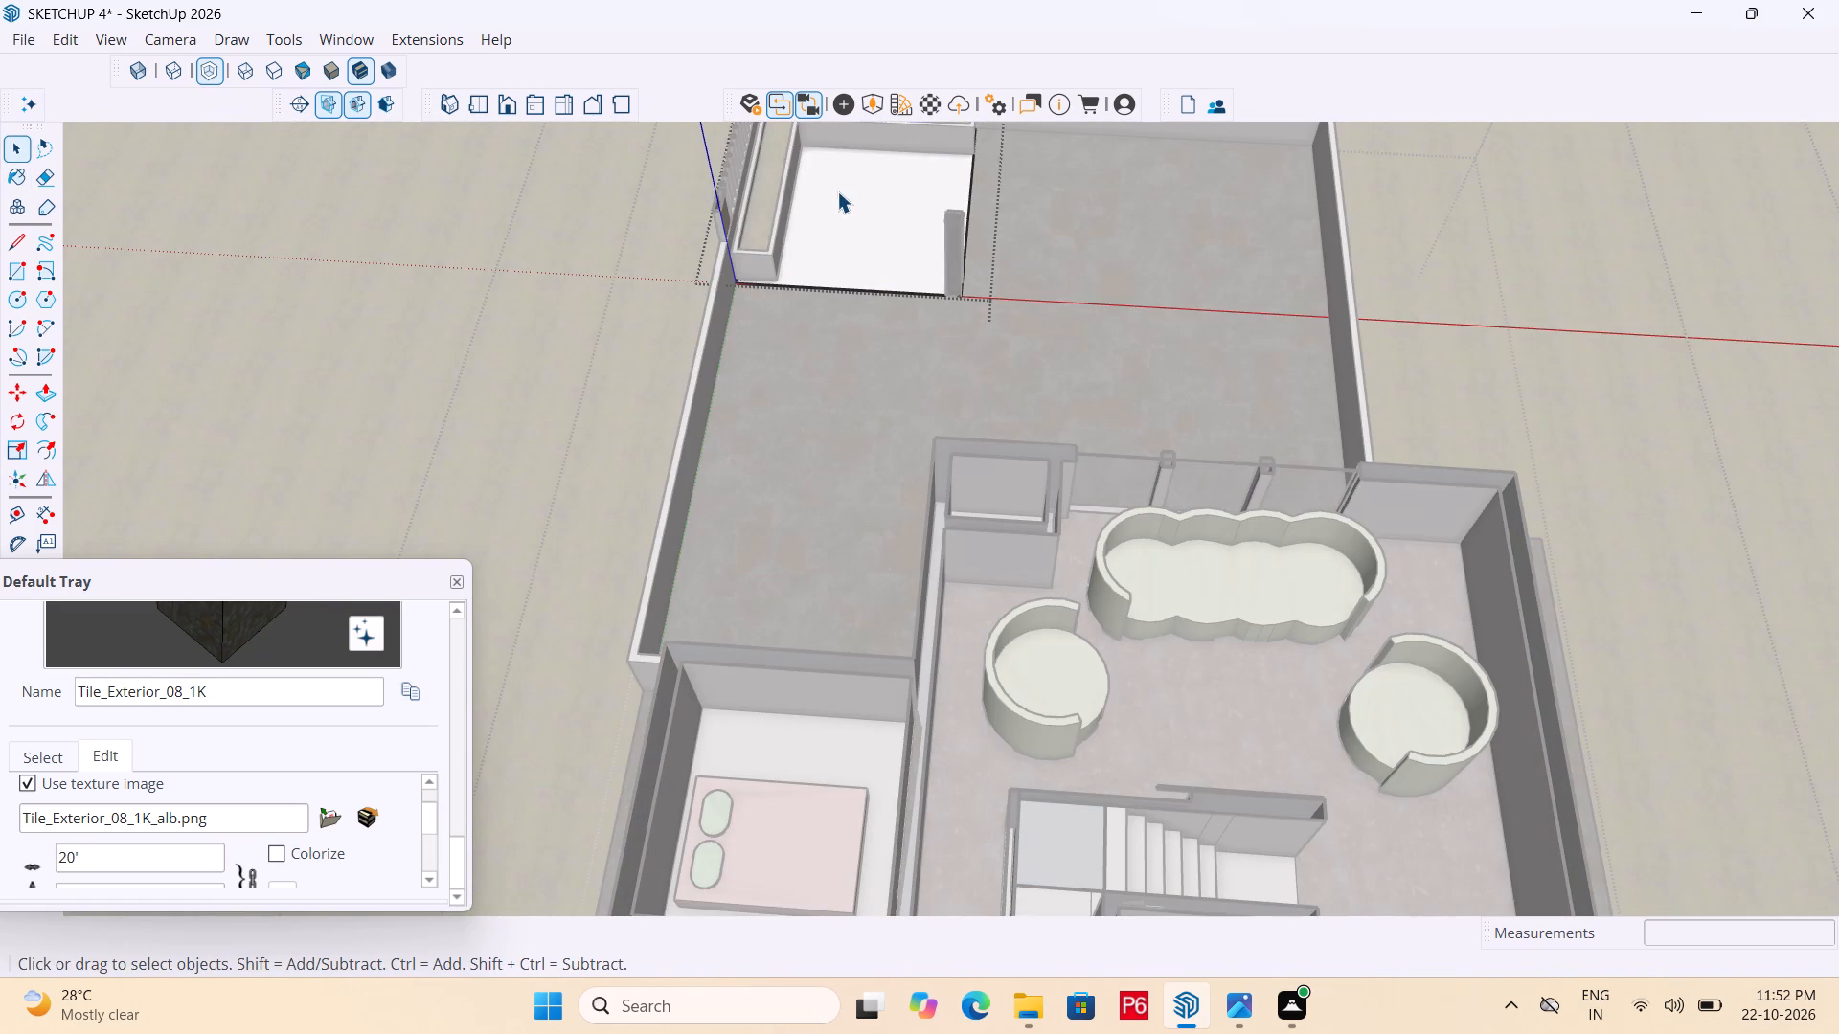
{"action": "left_click", "coordinate": [49, 762]}
{"action": "left_click", "coordinate": [223, 789]}
{"action": "left_click", "coordinate": [179, 804]}
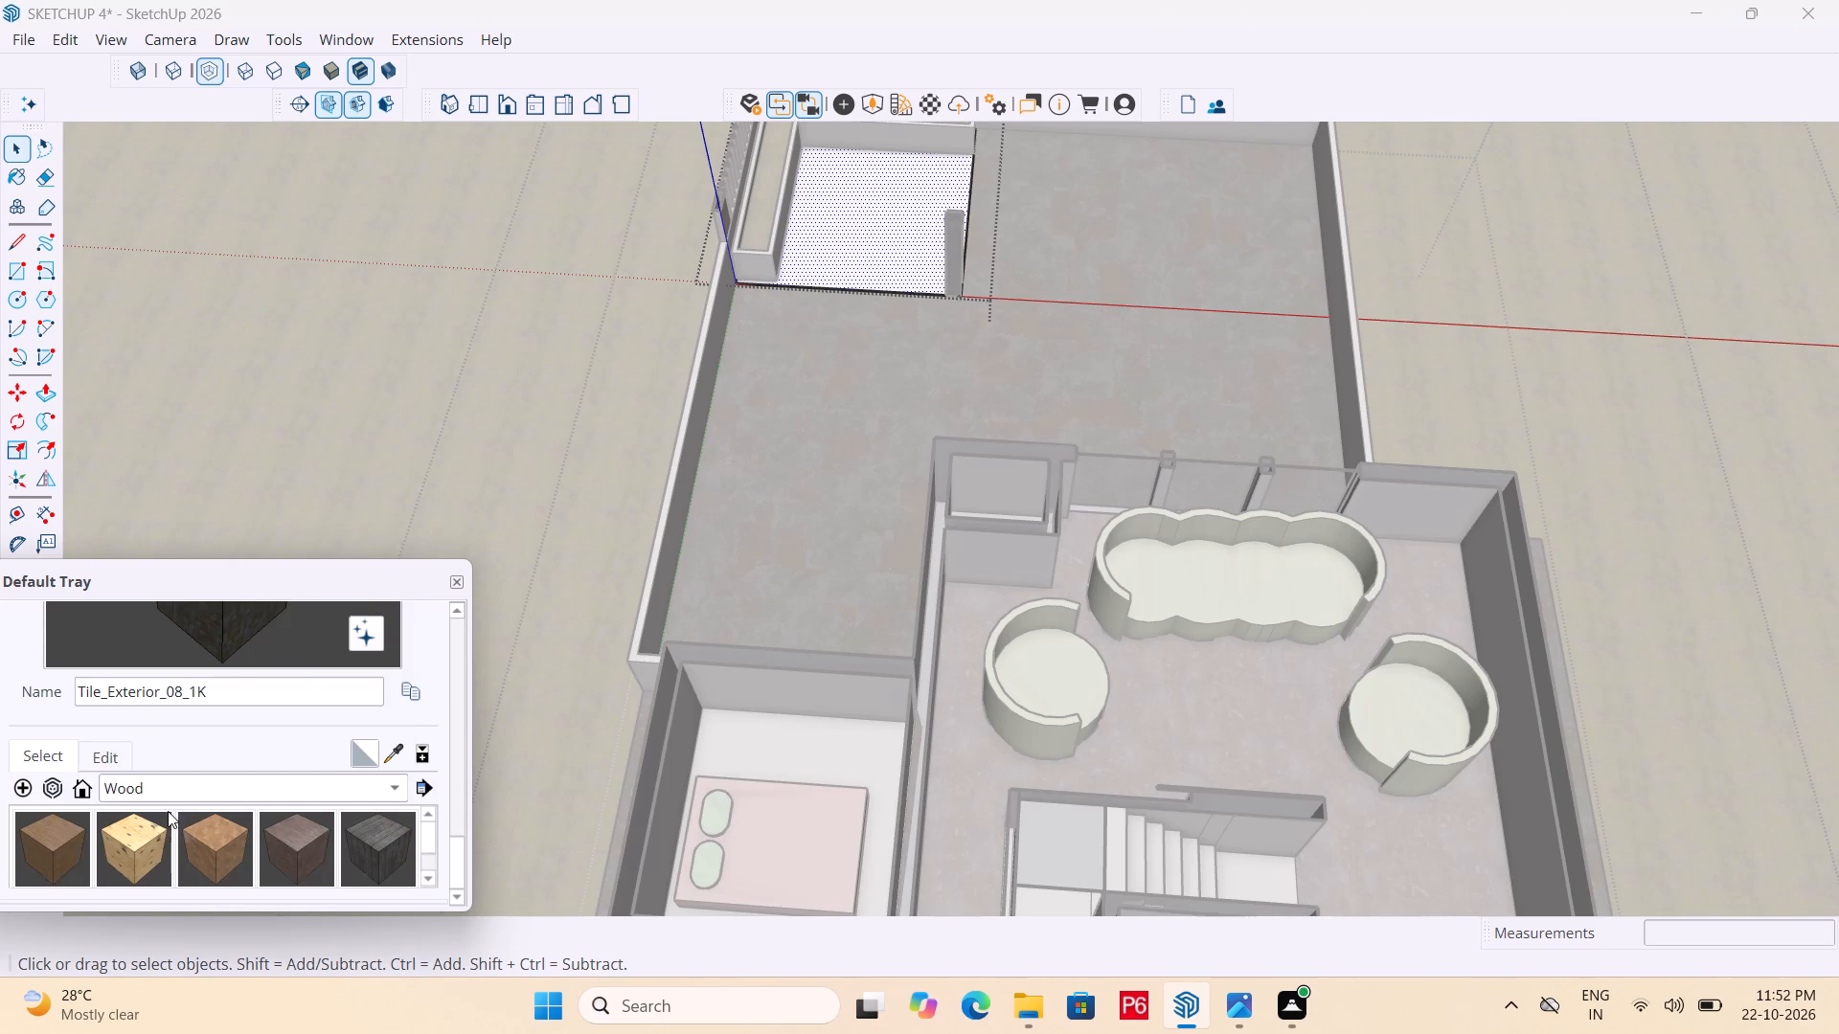
{"action": "scroll", "coordinate": [158, 843], "scroll_direction": "down", "scroll_amount": 1}
{"action": "scroll", "coordinate": [365, 868], "scroll_direction": "down", "scroll_amount": 2}
{"action": "left_click", "coordinate": [44, 851]}
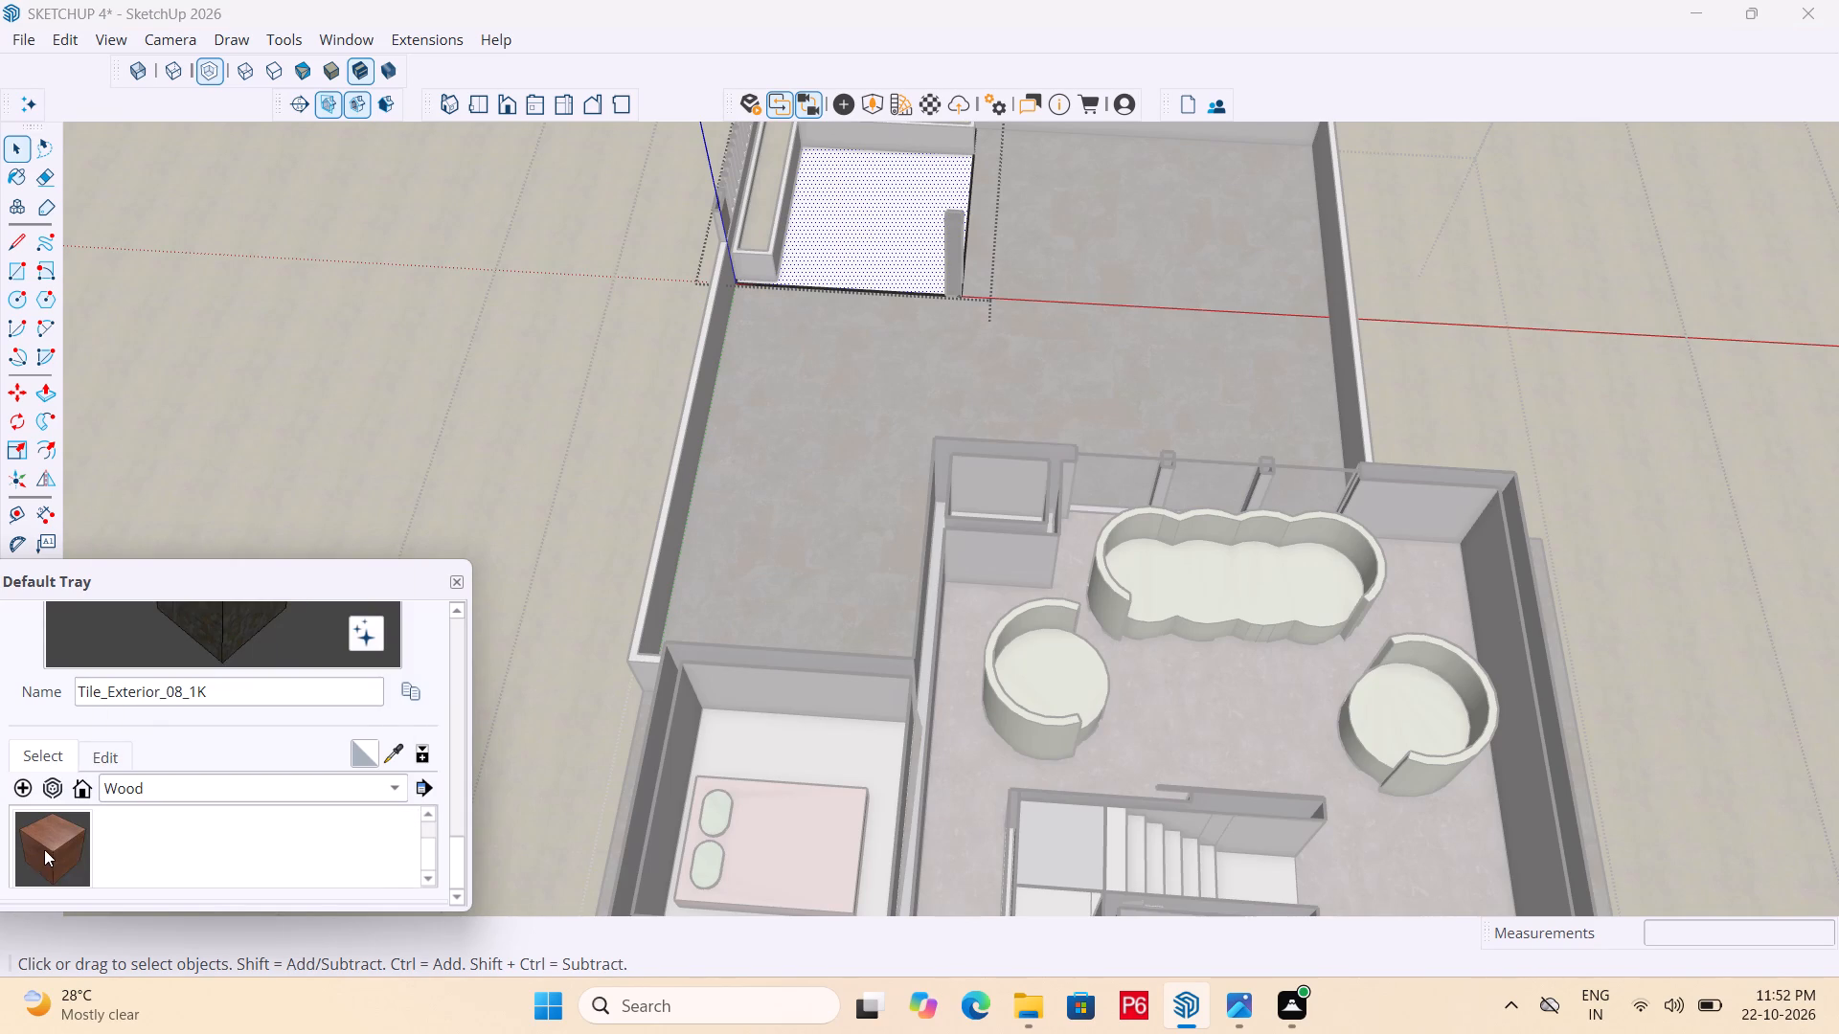
{"action": "left_click", "coordinate": [819, 254]}
{"action": "middle_click_drag", "start_coordinate": [781, 280], "coordinate": [758, 303]}
{"action": "scroll", "coordinate": [760, 303], "scroll_direction": "down", "scroll_amount": 1}
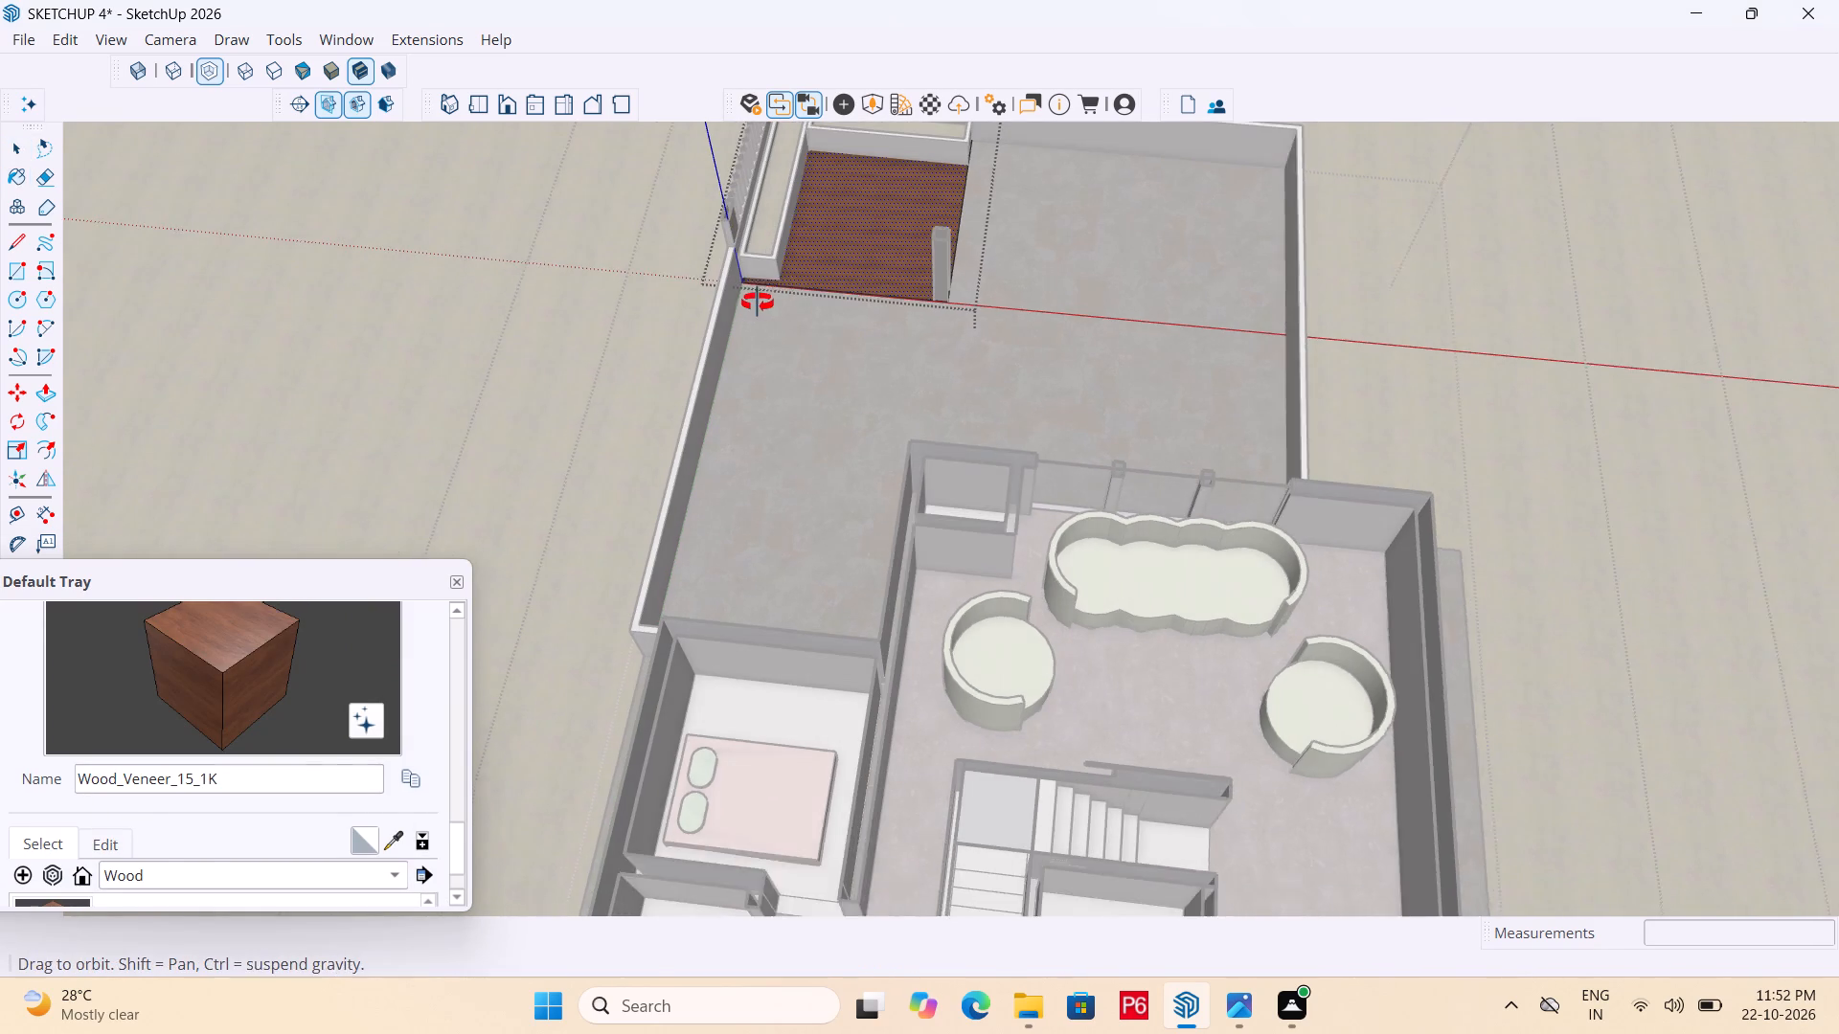
{"action": "scroll", "coordinate": [758, 303], "scroll_direction": "down", "scroll_amount": 1}
{"action": "key", "text": "space"}
{"action": "double_click", "coordinate": [633, 292]}
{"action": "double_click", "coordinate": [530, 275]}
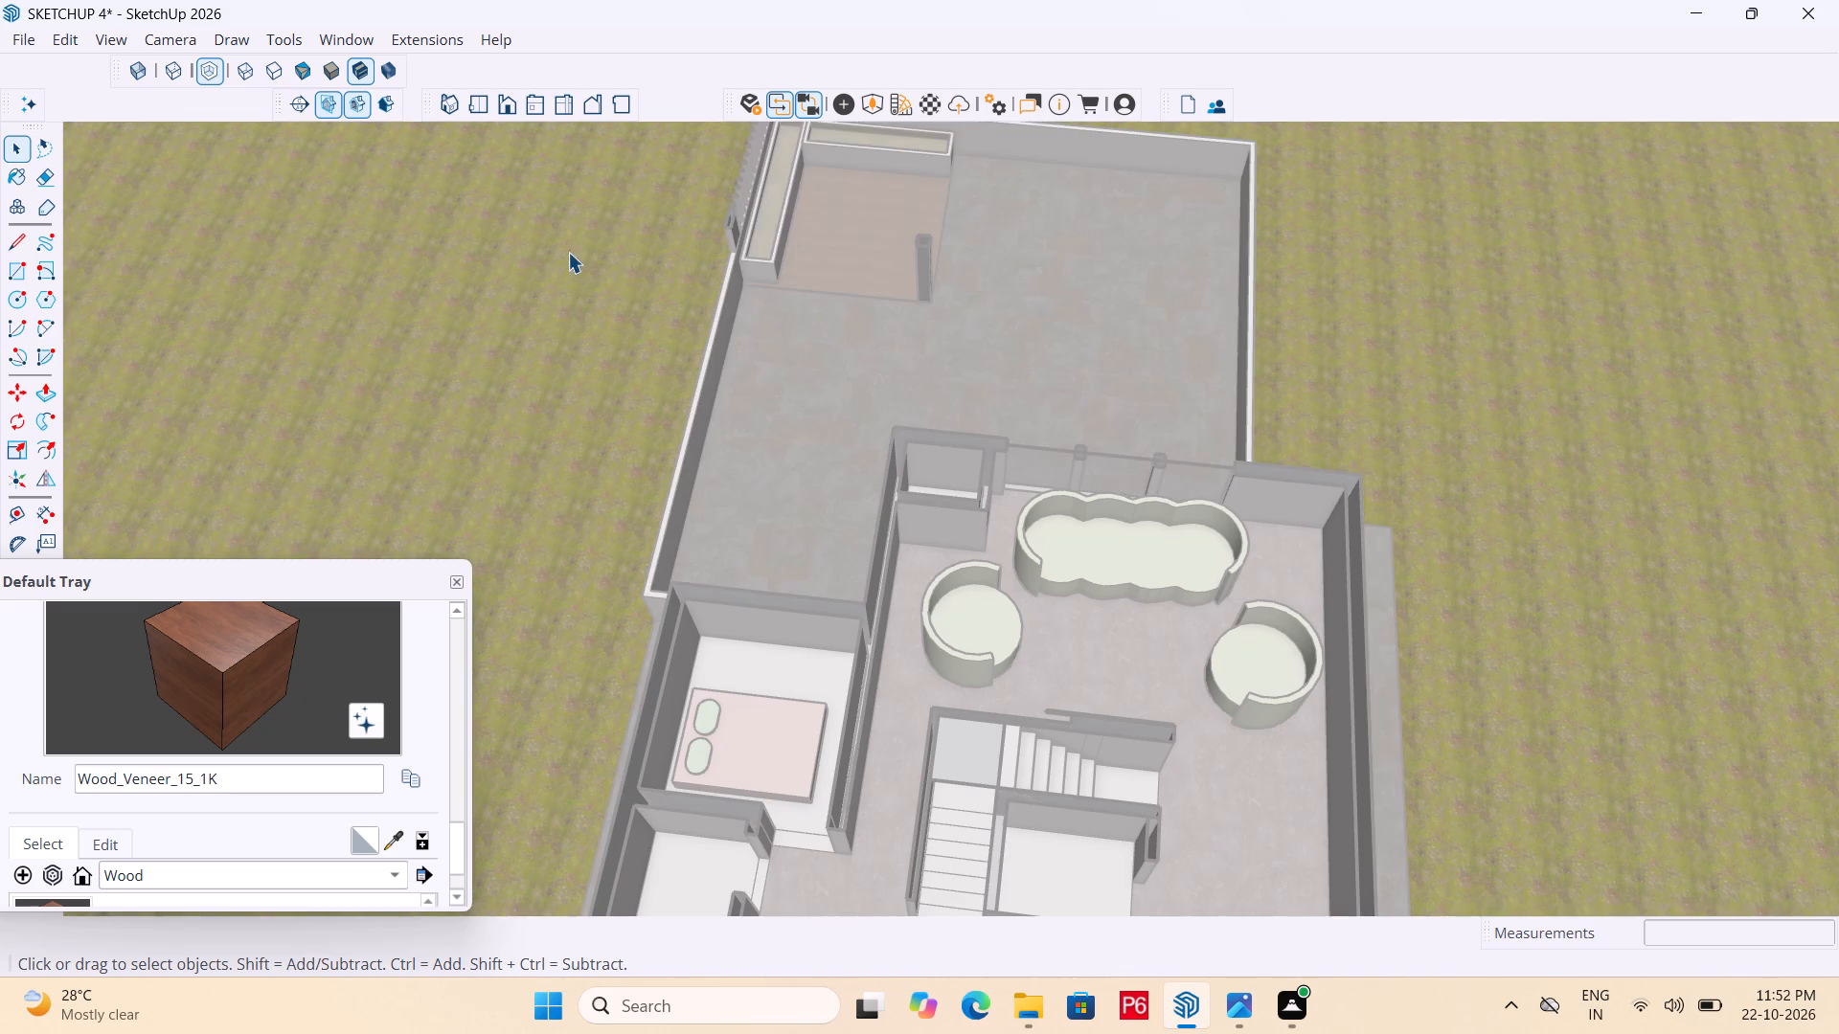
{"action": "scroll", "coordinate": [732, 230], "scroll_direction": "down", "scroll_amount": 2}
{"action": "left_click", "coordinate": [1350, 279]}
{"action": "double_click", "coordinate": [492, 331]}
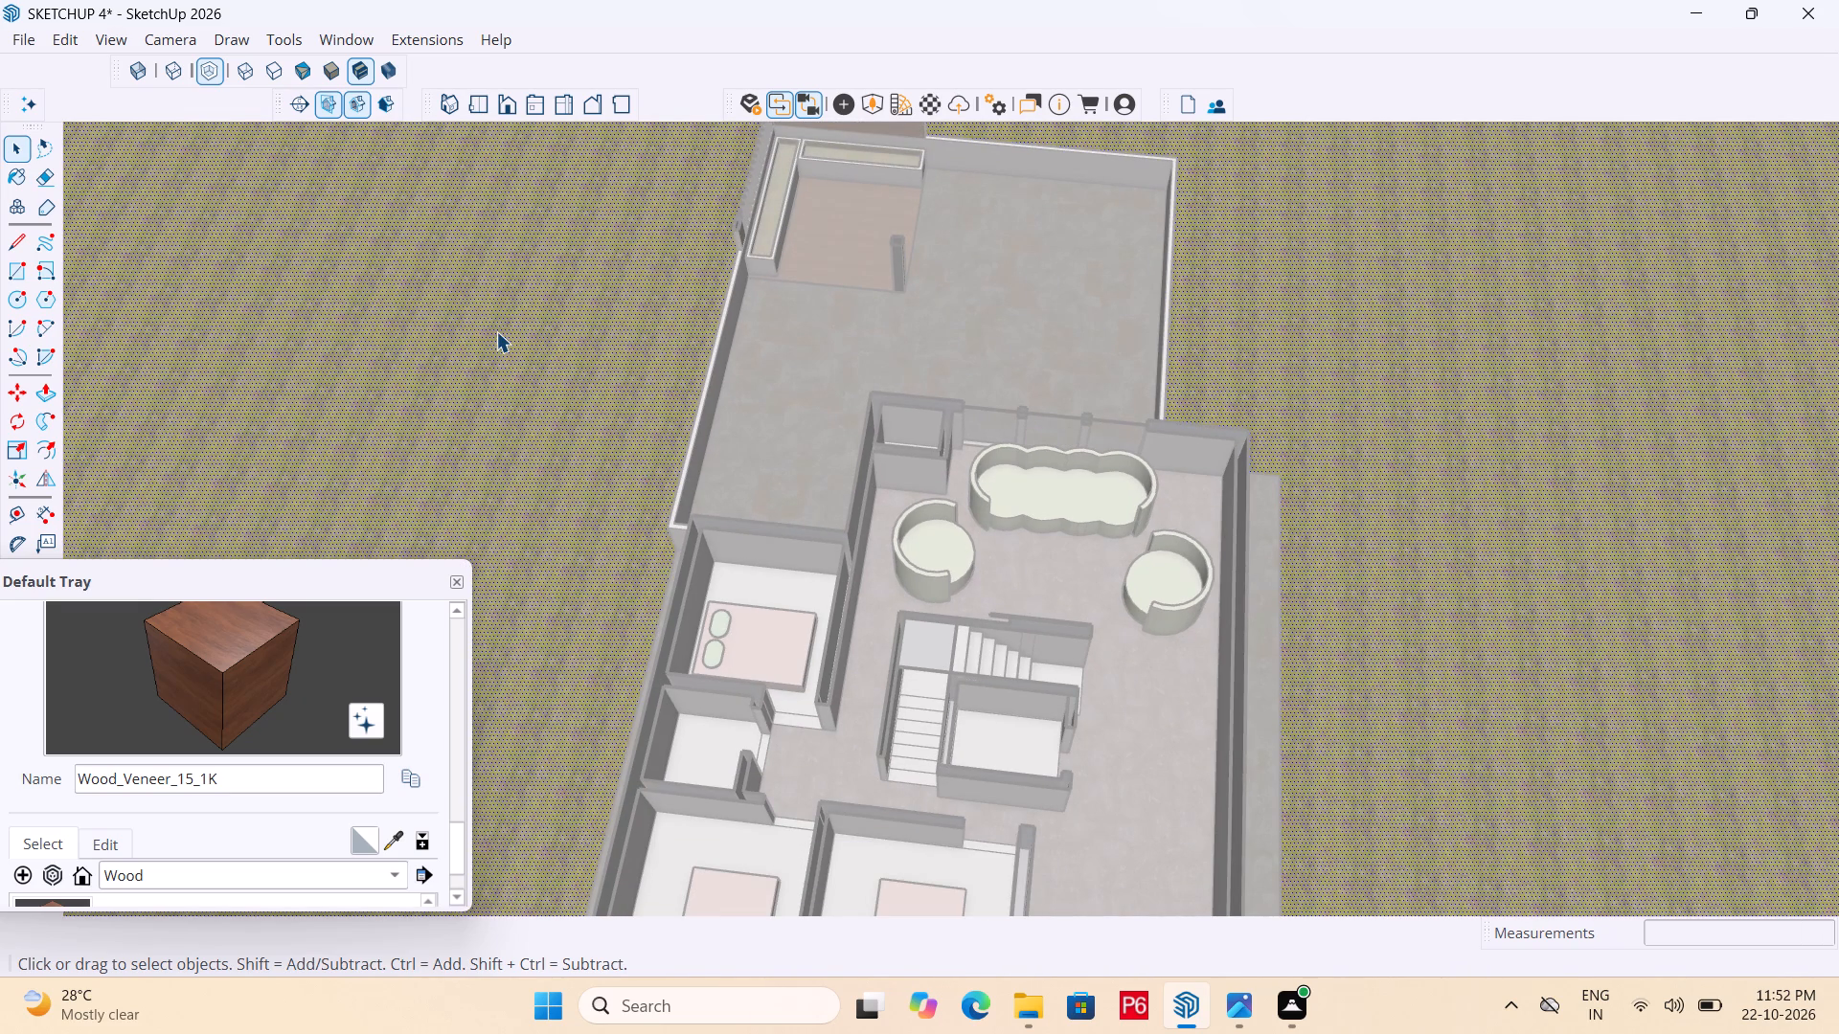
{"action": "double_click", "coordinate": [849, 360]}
Examine the floor finishes of the terrace, corner deck and upper-floor rooms from several angles.
{"action": "scroll", "coordinate": [919, 305], "scroll_direction": "down", "scroll_amount": 5}
{"action": "middle_click_drag", "start_coordinate": [858, 450], "coordinate": [854, 454]}
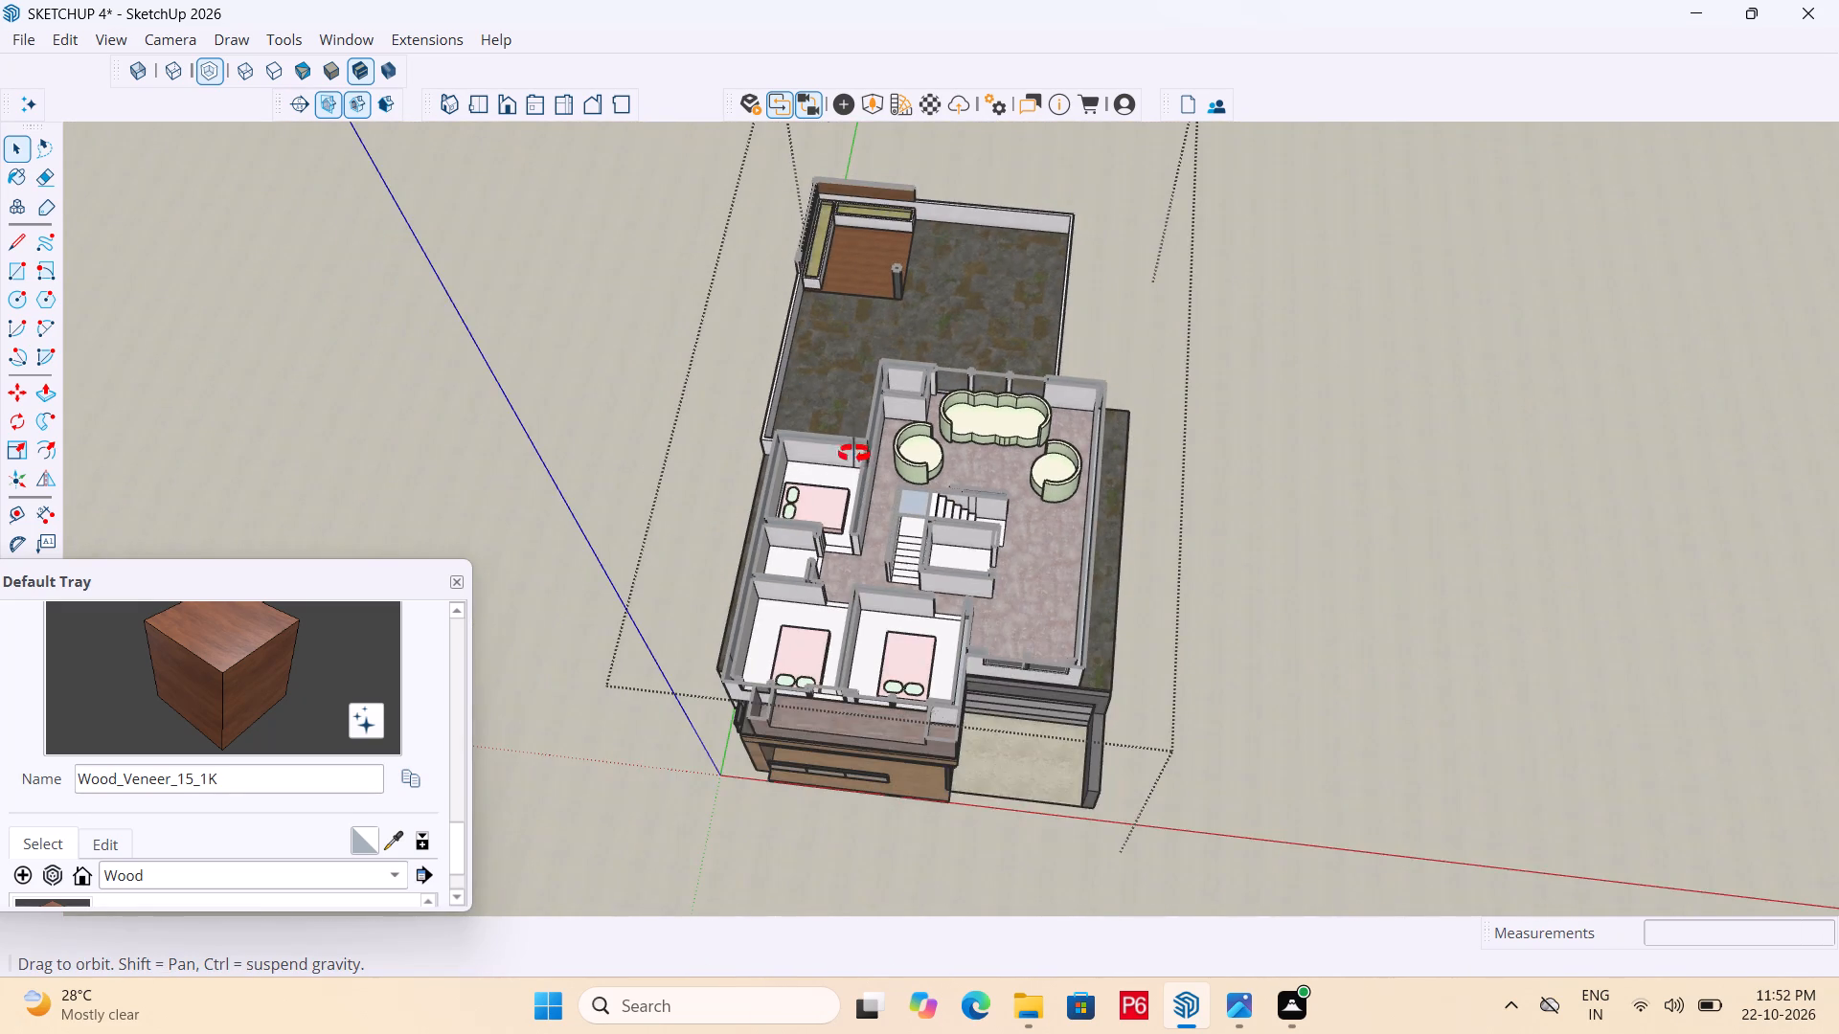
{"action": "middle_click_drag", "start_coordinate": [854, 454], "coordinate": [900, 344]}
{"action": "scroll", "coordinate": [965, 345], "scroll_direction": "up", "scroll_amount": 3}
{"action": "middle_click_drag", "start_coordinate": [817, 572], "coordinate": [734, 634]}
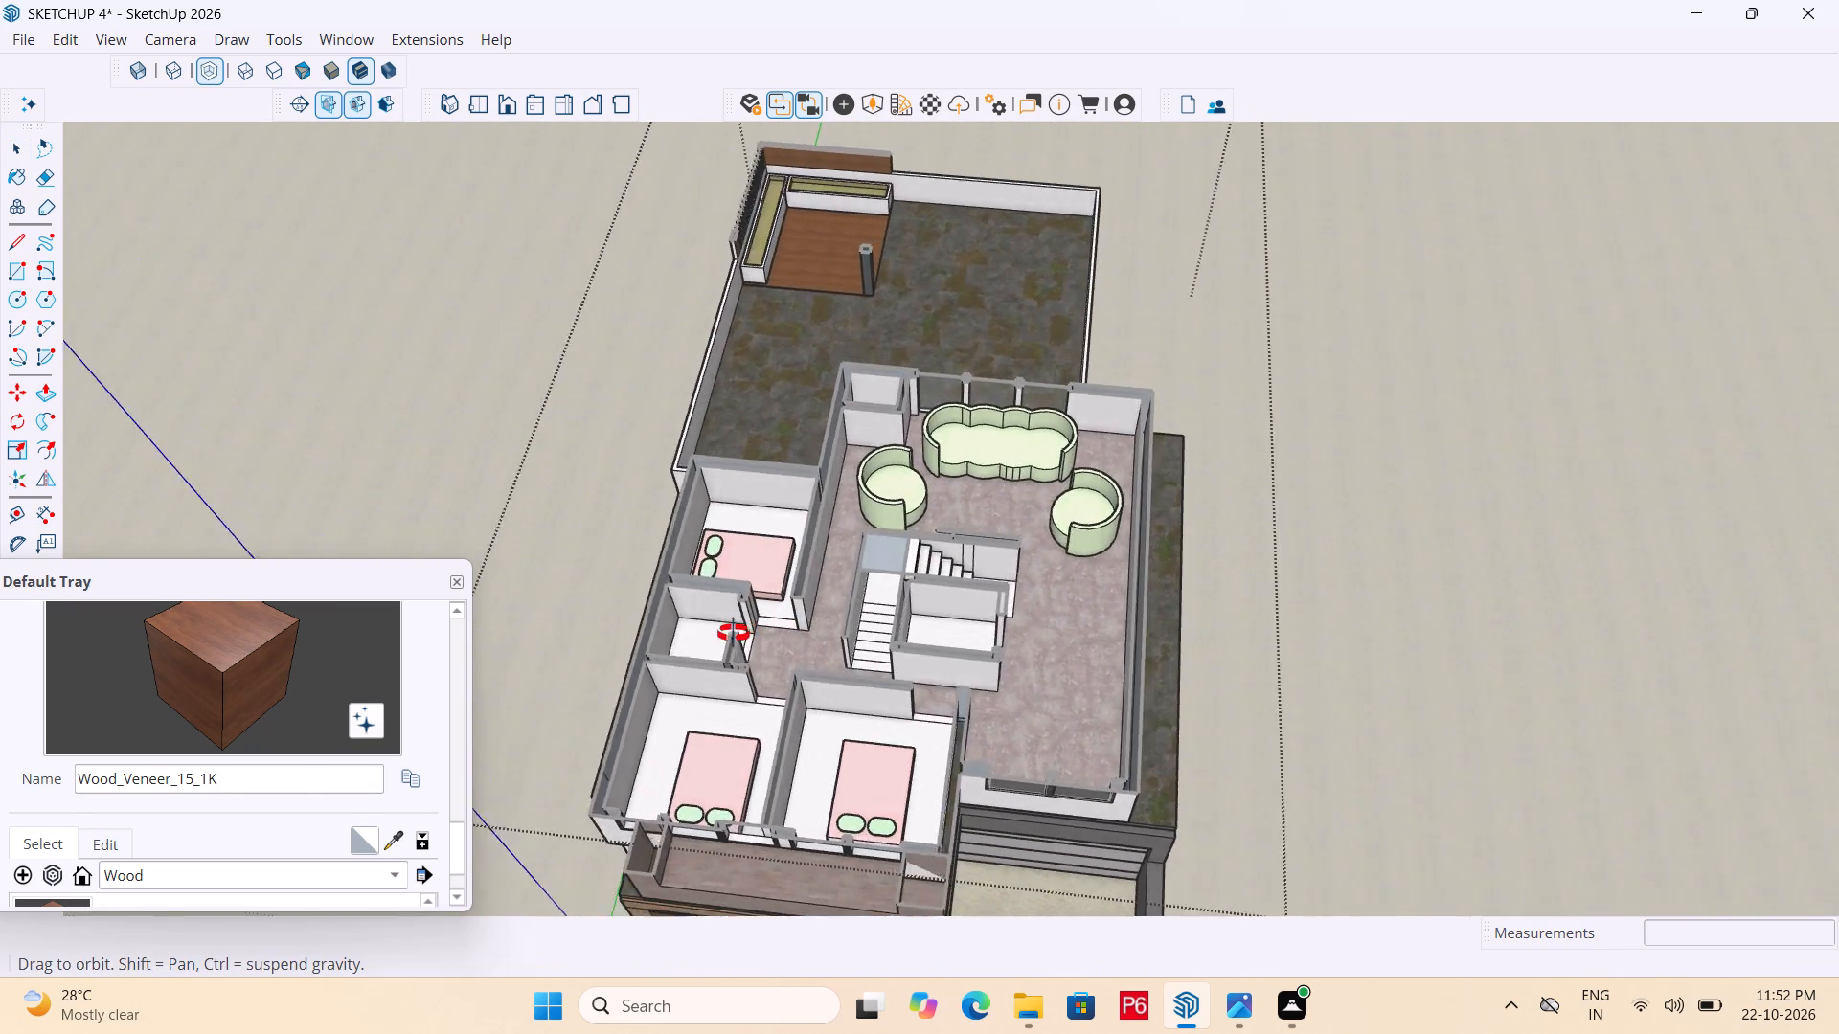
{"action": "middle_click_drag", "start_coordinate": [734, 634], "coordinate": [670, 522]}
{"action": "scroll", "coordinate": [903, 410], "scroll_direction": "down", "scroll_amount": 6}
{"action": "middle_click_drag", "start_coordinate": [837, 539], "coordinate": [881, 621]}
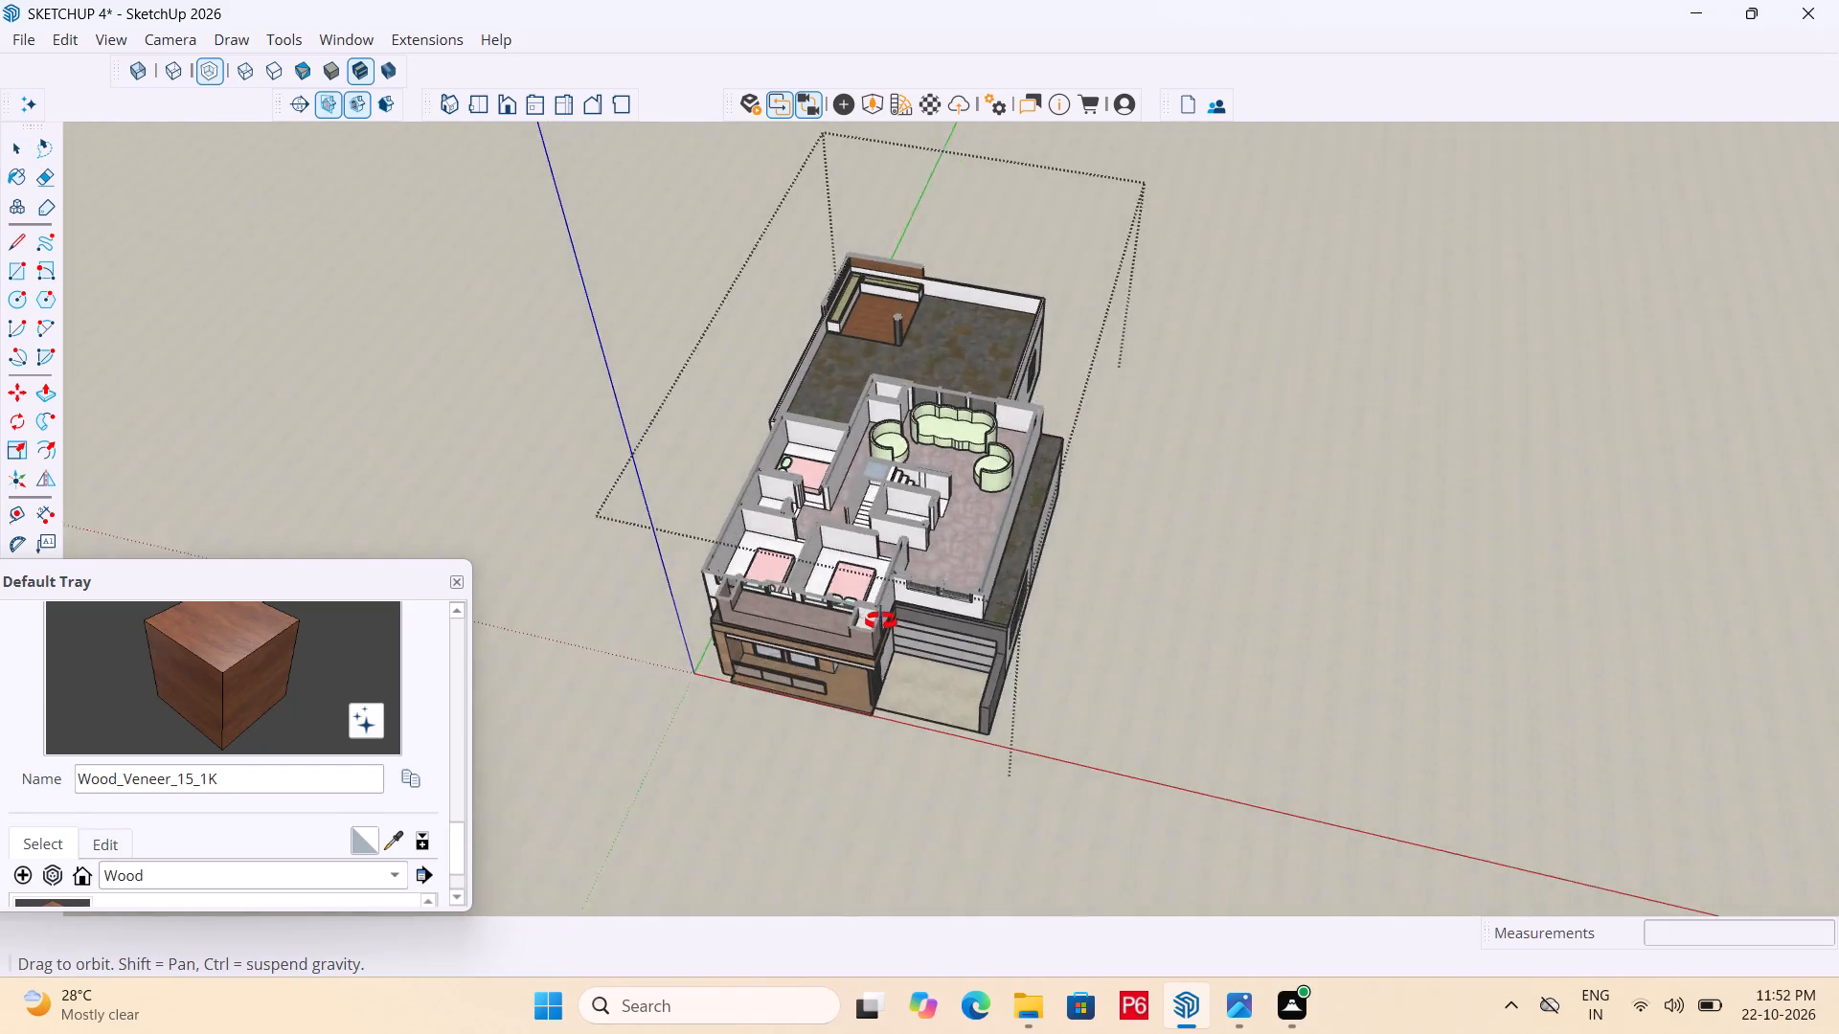
{"action": "middle_click_drag", "start_coordinate": [881, 621], "coordinate": [1033, 721]}
{"action": "middle_click_drag", "start_coordinate": [1012, 731], "coordinate": [988, 744]}
{"action": "middle_click", "coordinate": [971, 745]}
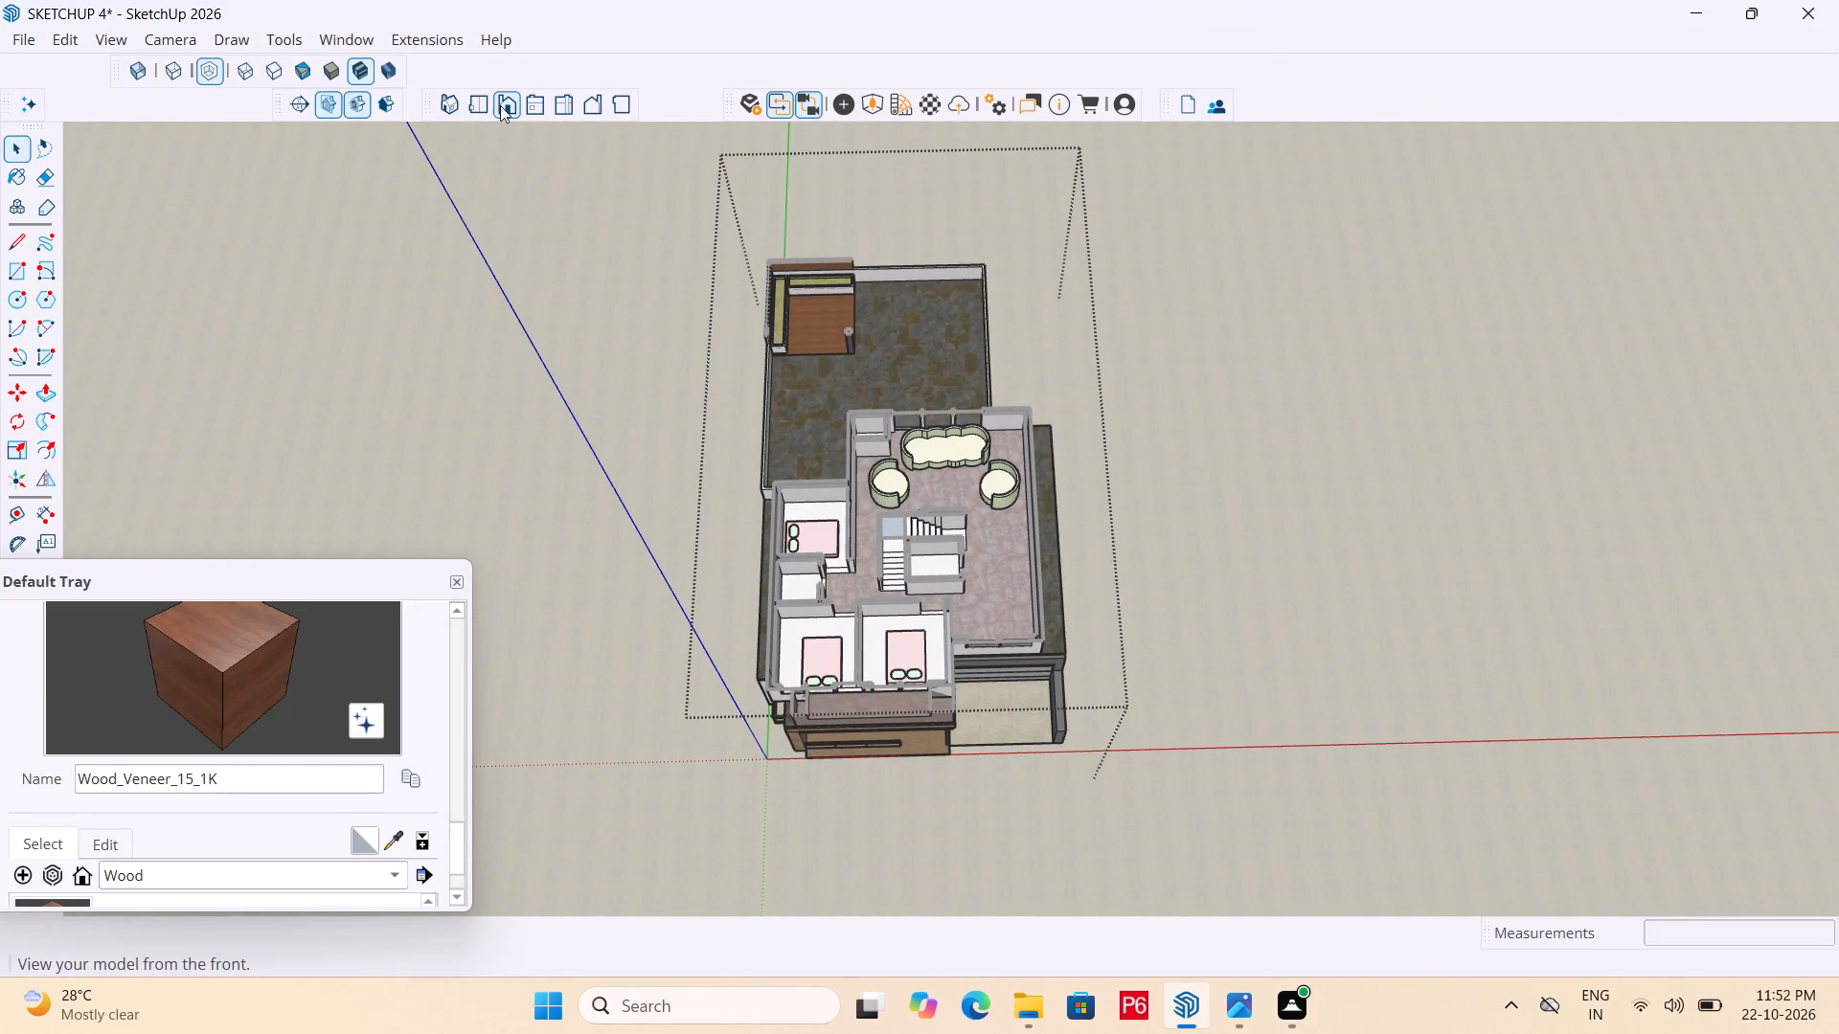
Inside the upper-floor group, paint the two front bedroom floors with Marble_20_1K from the Stone collection.
{"action": "double_click", "coordinate": [481, 106]}
{"action": "scroll", "coordinate": [973, 716], "scroll_direction": "up", "scroll_amount": 4}
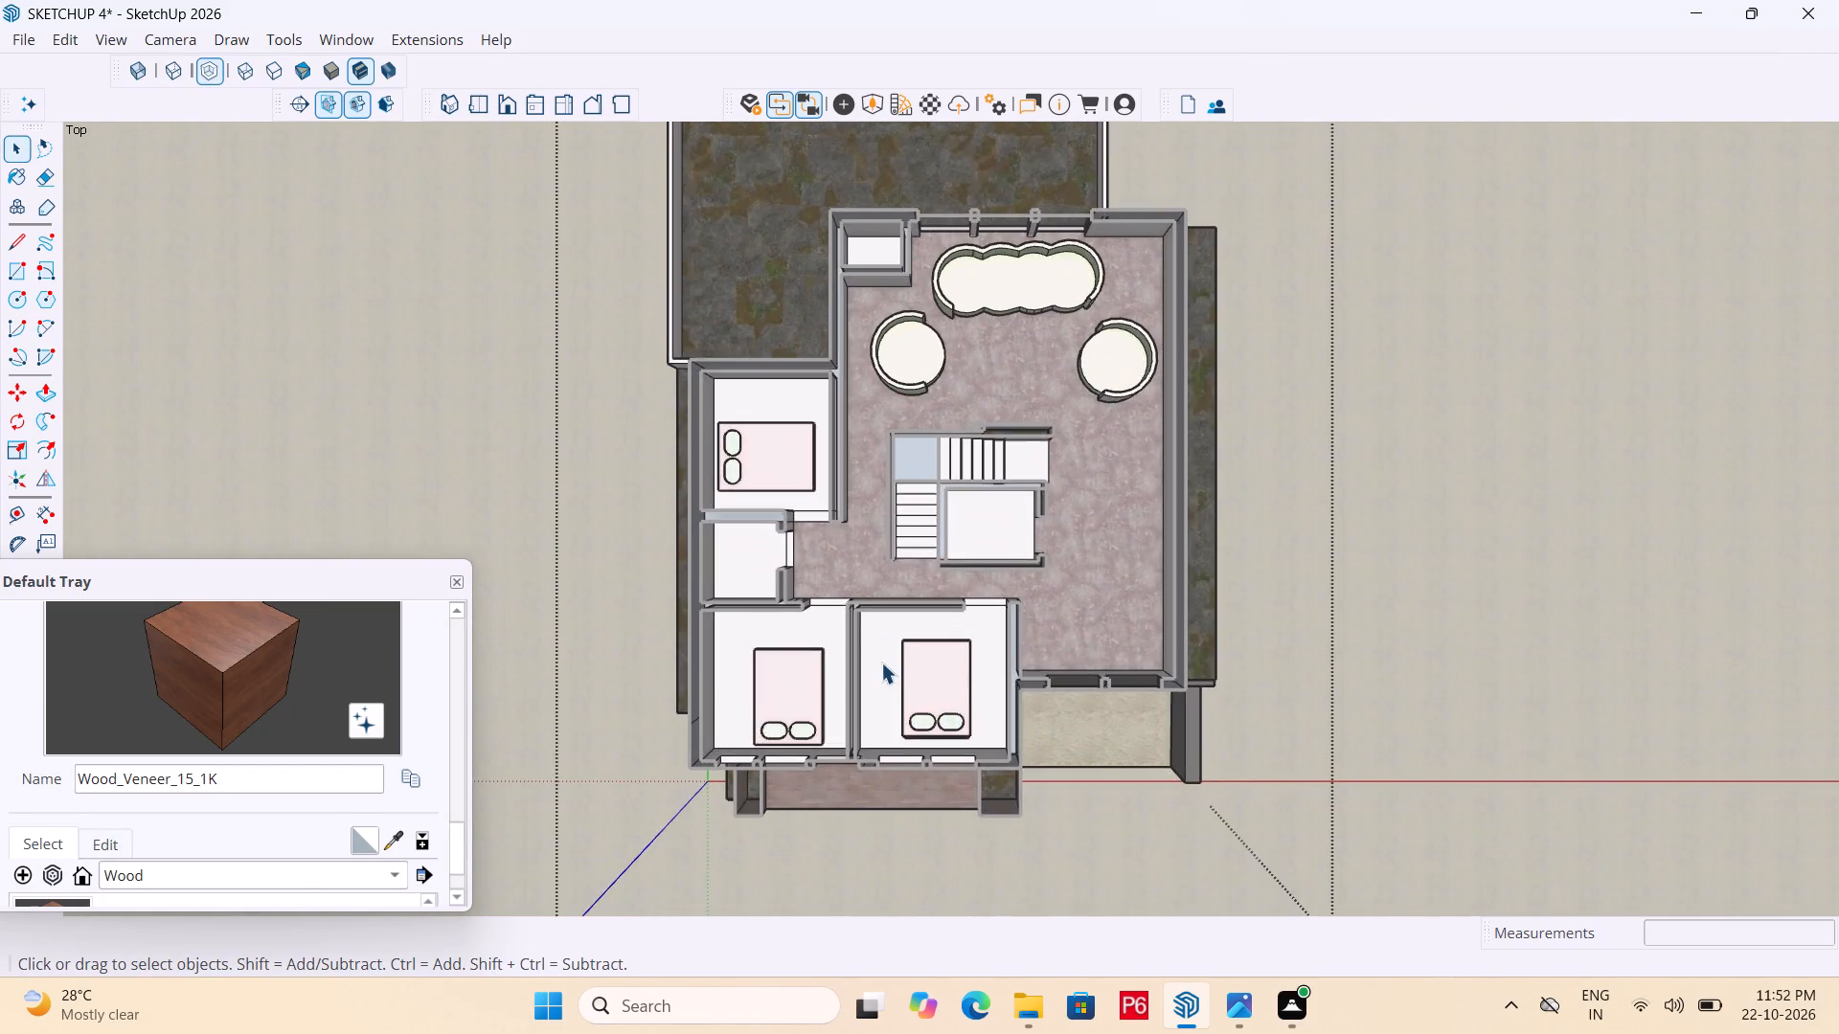
{"action": "scroll", "coordinate": [881, 663], "scroll_direction": "up", "scroll_amount": 5}
{"action": "triple_click", "coordinate": [887, 640]}
{"action": "triple_click", "coordinate": [886, 623]}
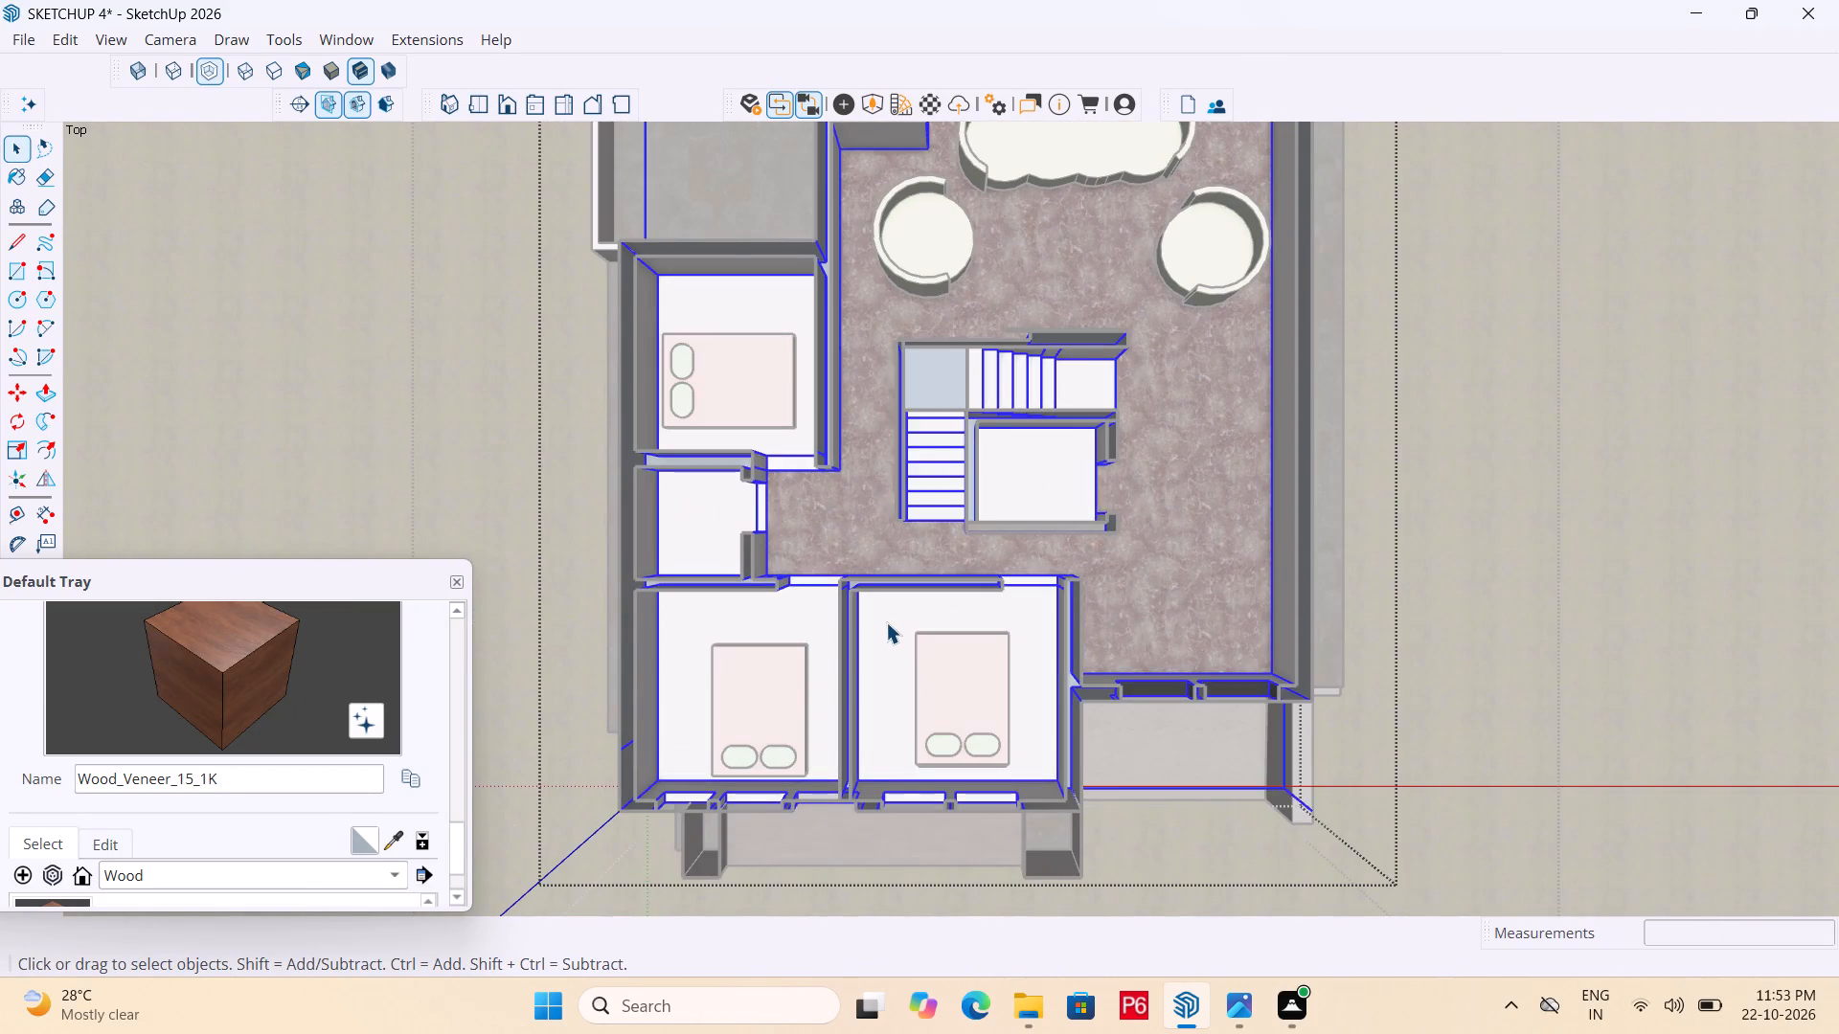
{"action": "left_click", "coordinate": [886, 618]}
{"action": "left_click", "coordinate": [885, 618]}
{"action": "left_click_drag", "start_coordinate": [885, 618], "coordinate": [899, 618]}
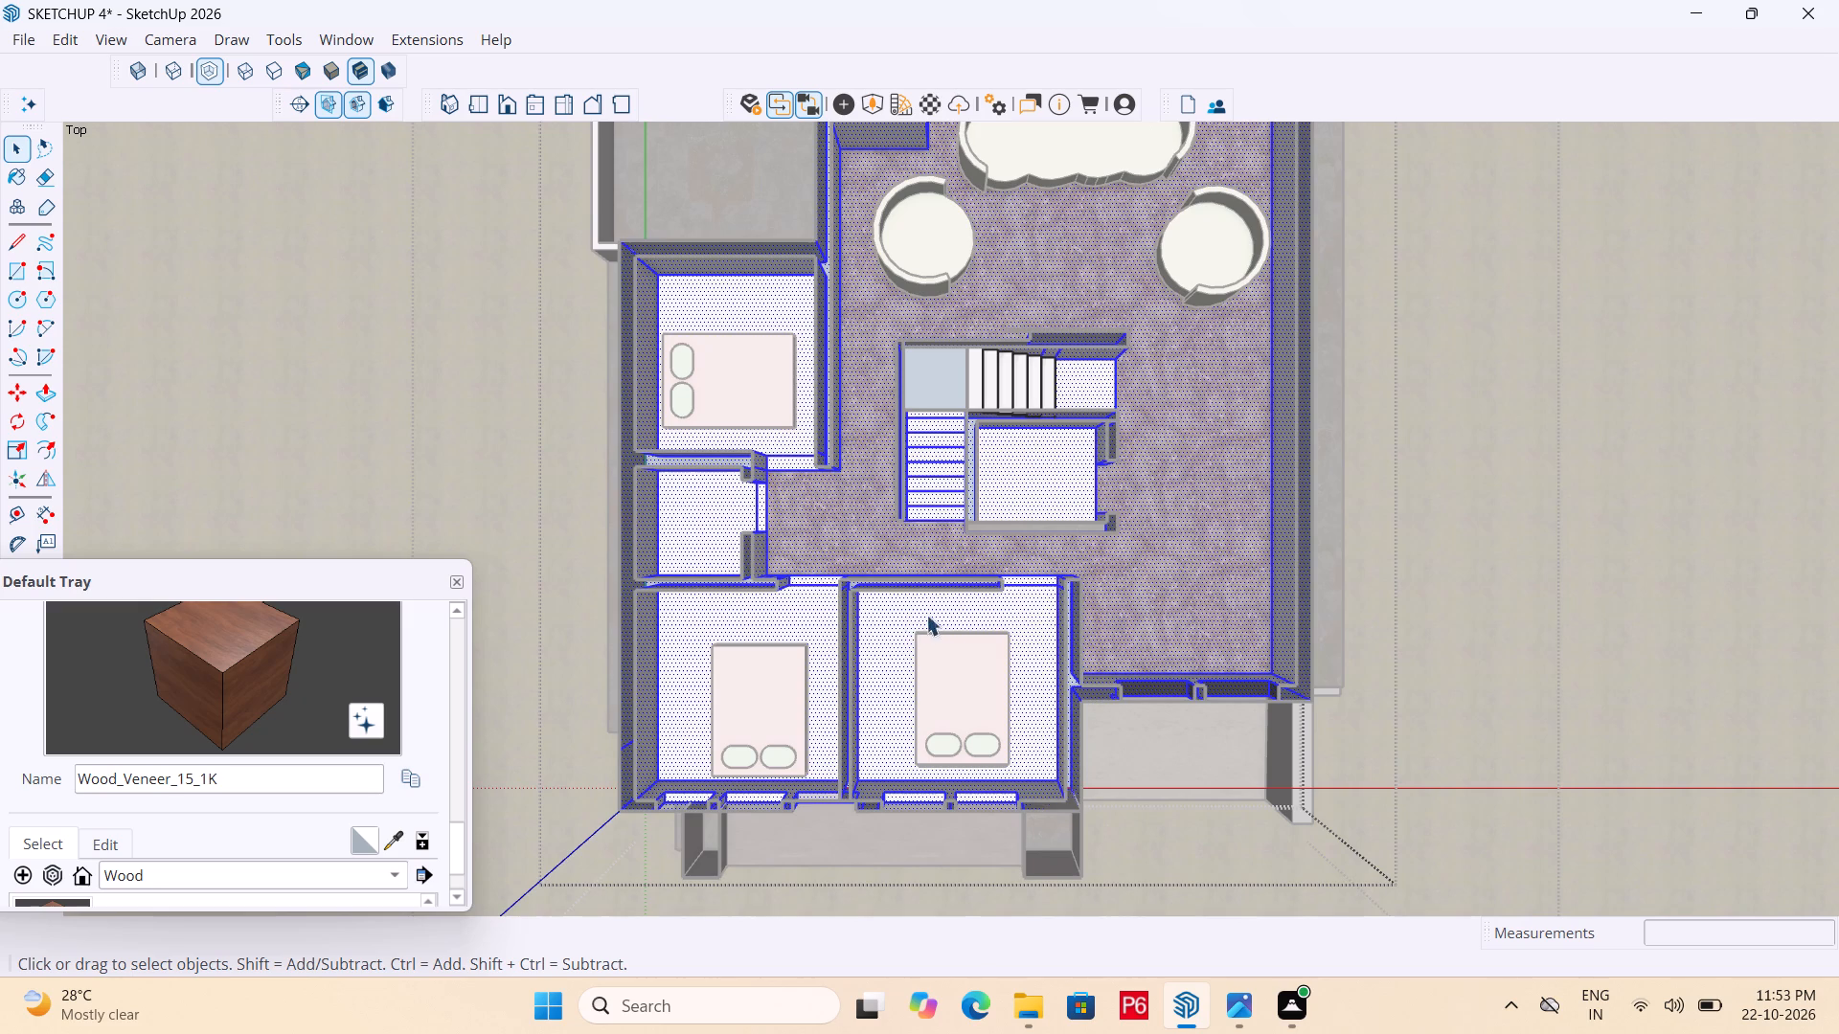
{"action": "left_click_drag", "start_coordinate": [939, 615], "coordinate": [989, 617]}
{"action": "left_click", "coordinate": [1024, 617]}
{"action": "scroll", "coordinate": [237, 806], "scroll_direction": "down", "scroll_amount": 1}
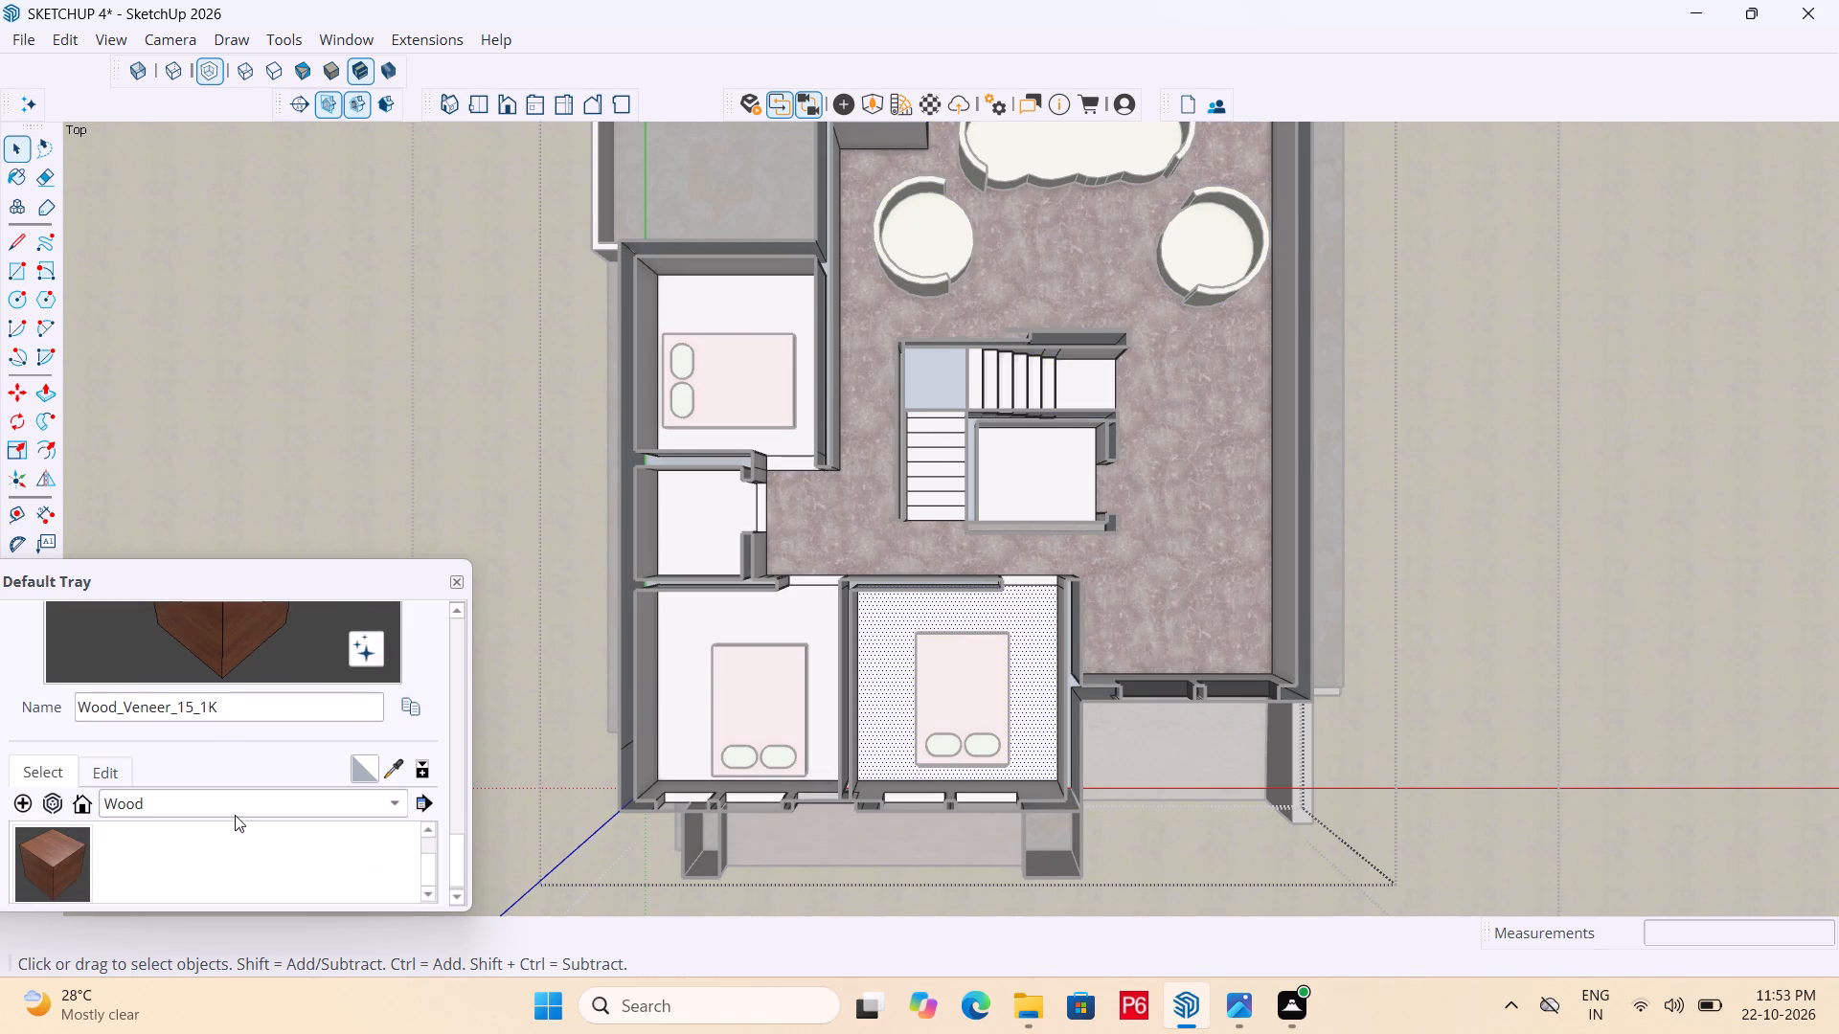
{"action": "scroll", "coordinate": [235, 815], "scroll_direction": "down", "scroll_amount": 1}
{"action": "left_click", "coordinate": [256, 783]}
{"action": "left_click", "coordinate": [200, 731]}
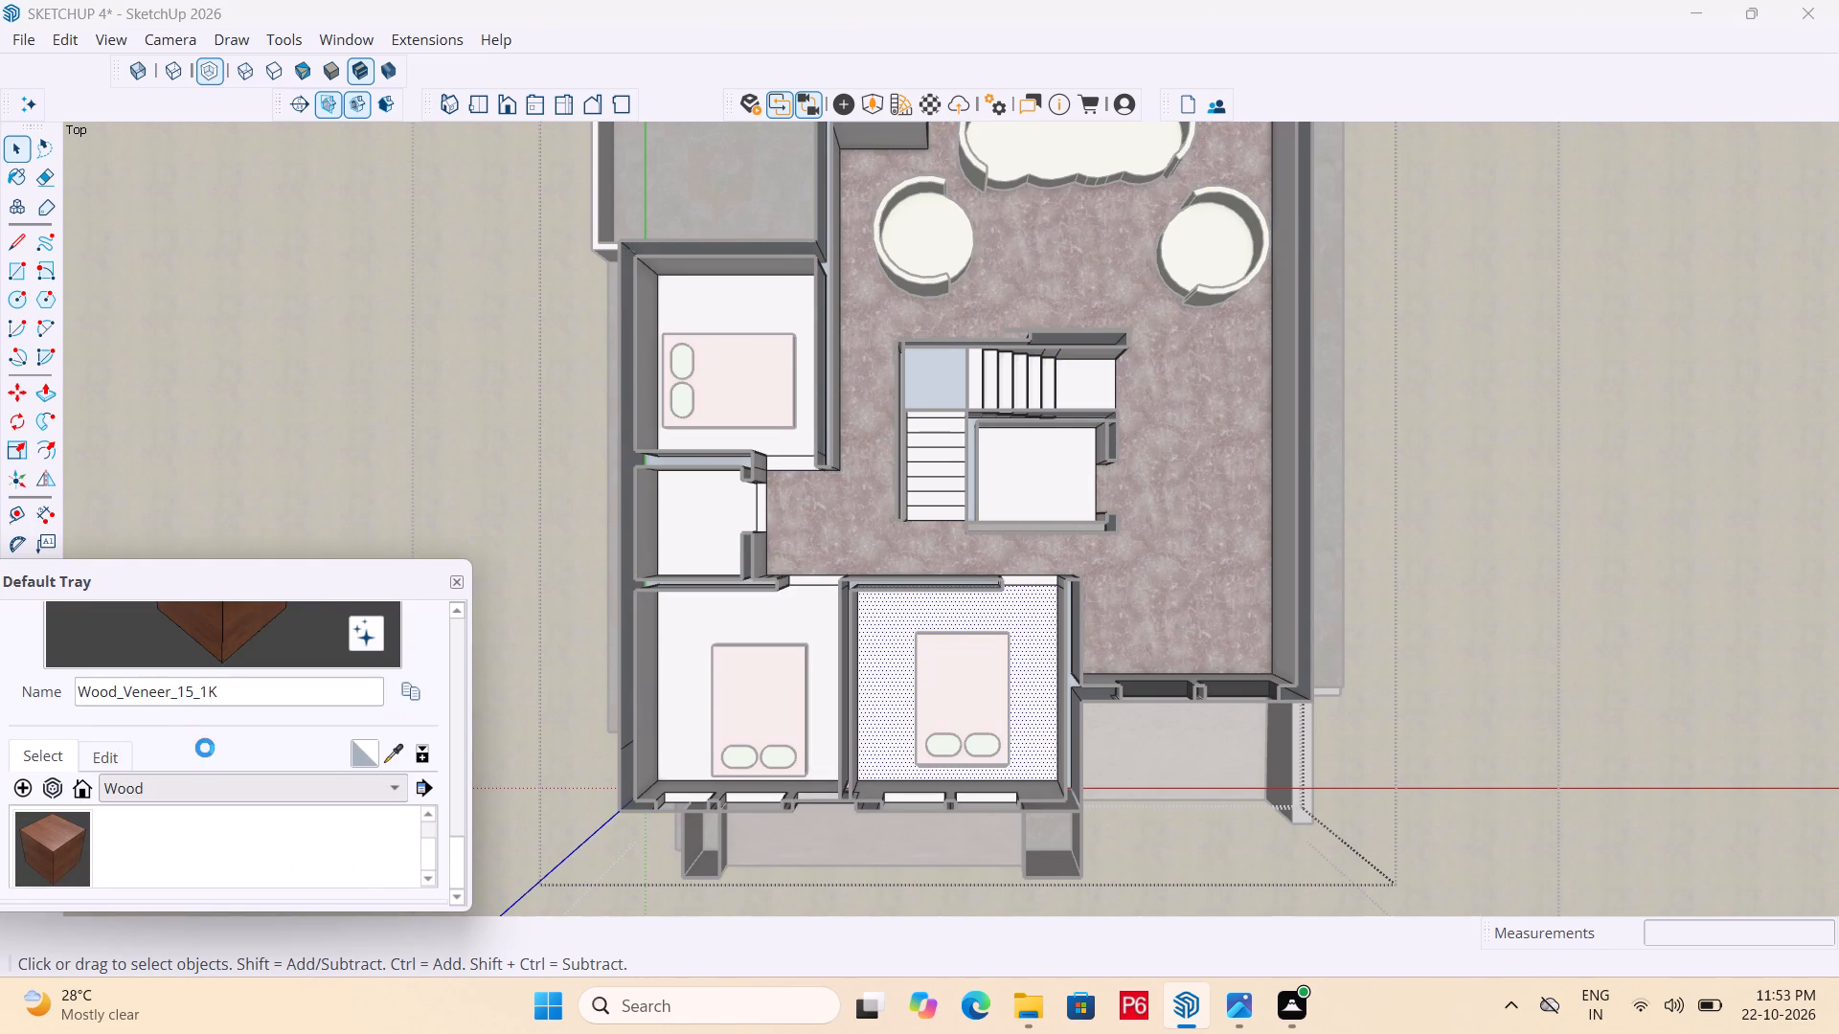
{"action": "scroll", "coordinate": [212, 771], "scroll_direction": "down", "scroll_amount": 9}
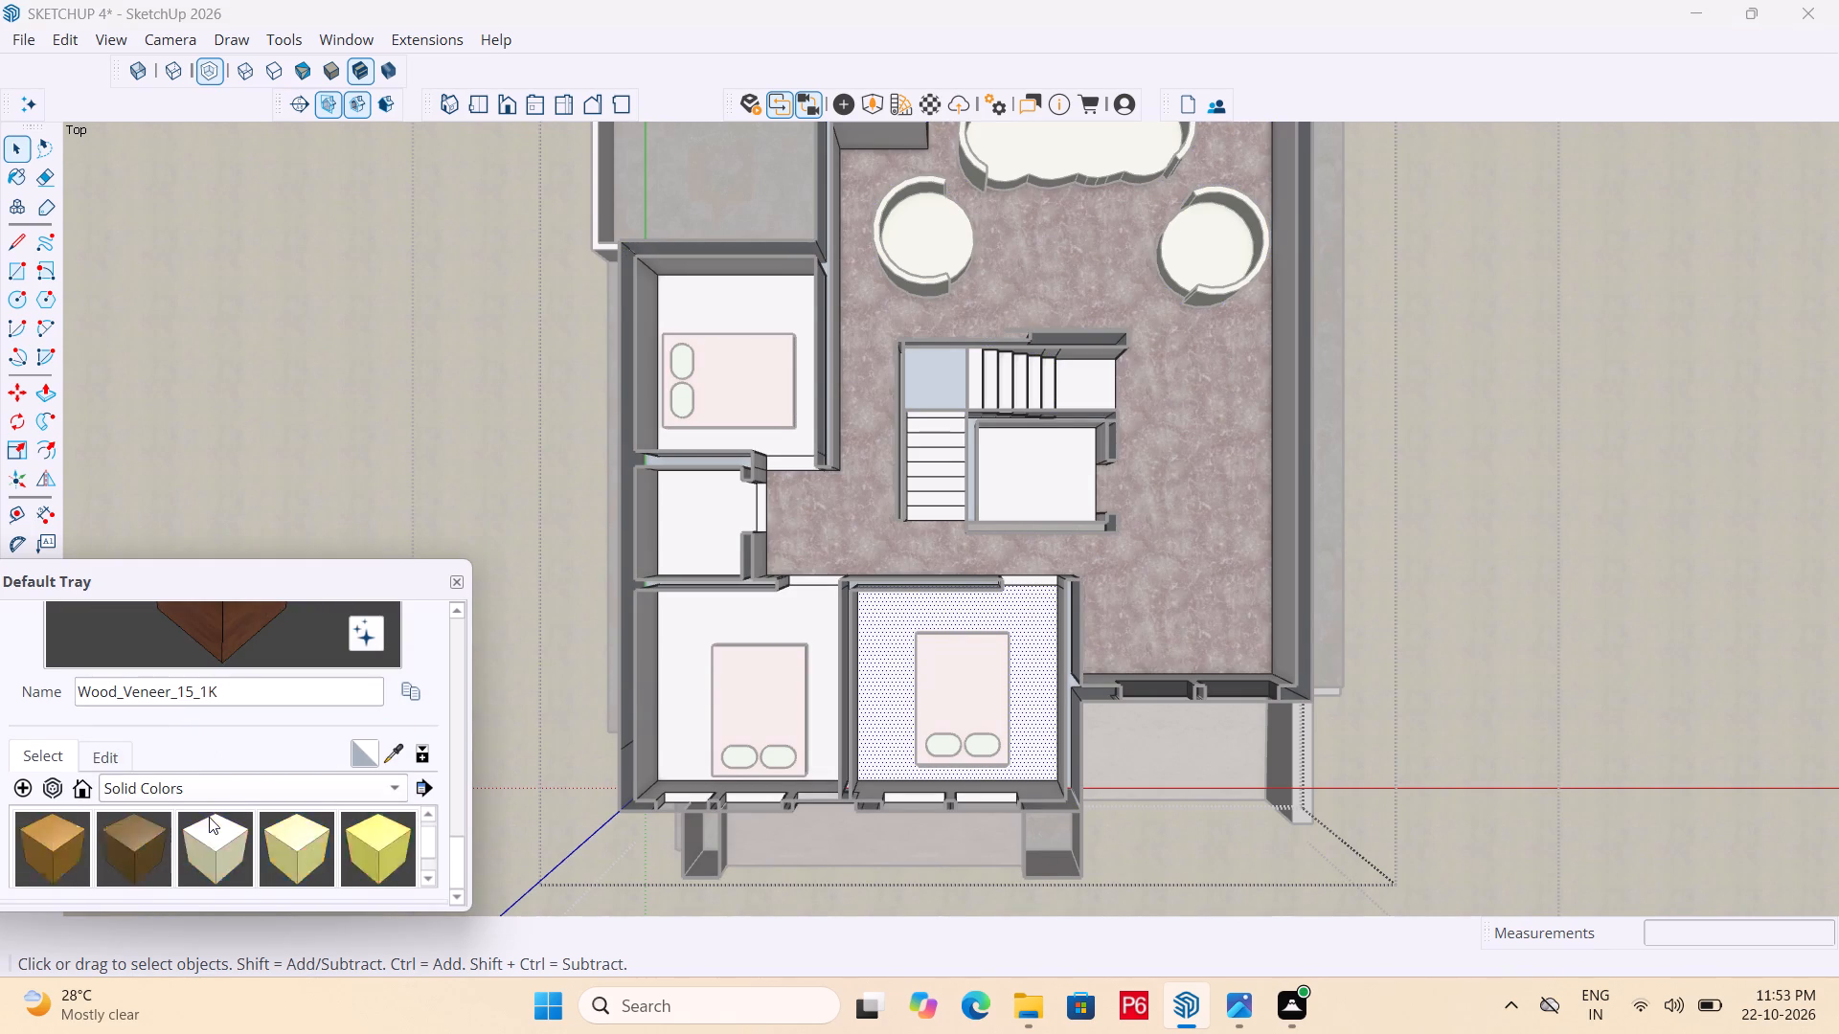
{"action": "scroll", "coordinate": [209, 817], "scroll_direction": "down", "scroll_amount": 5}
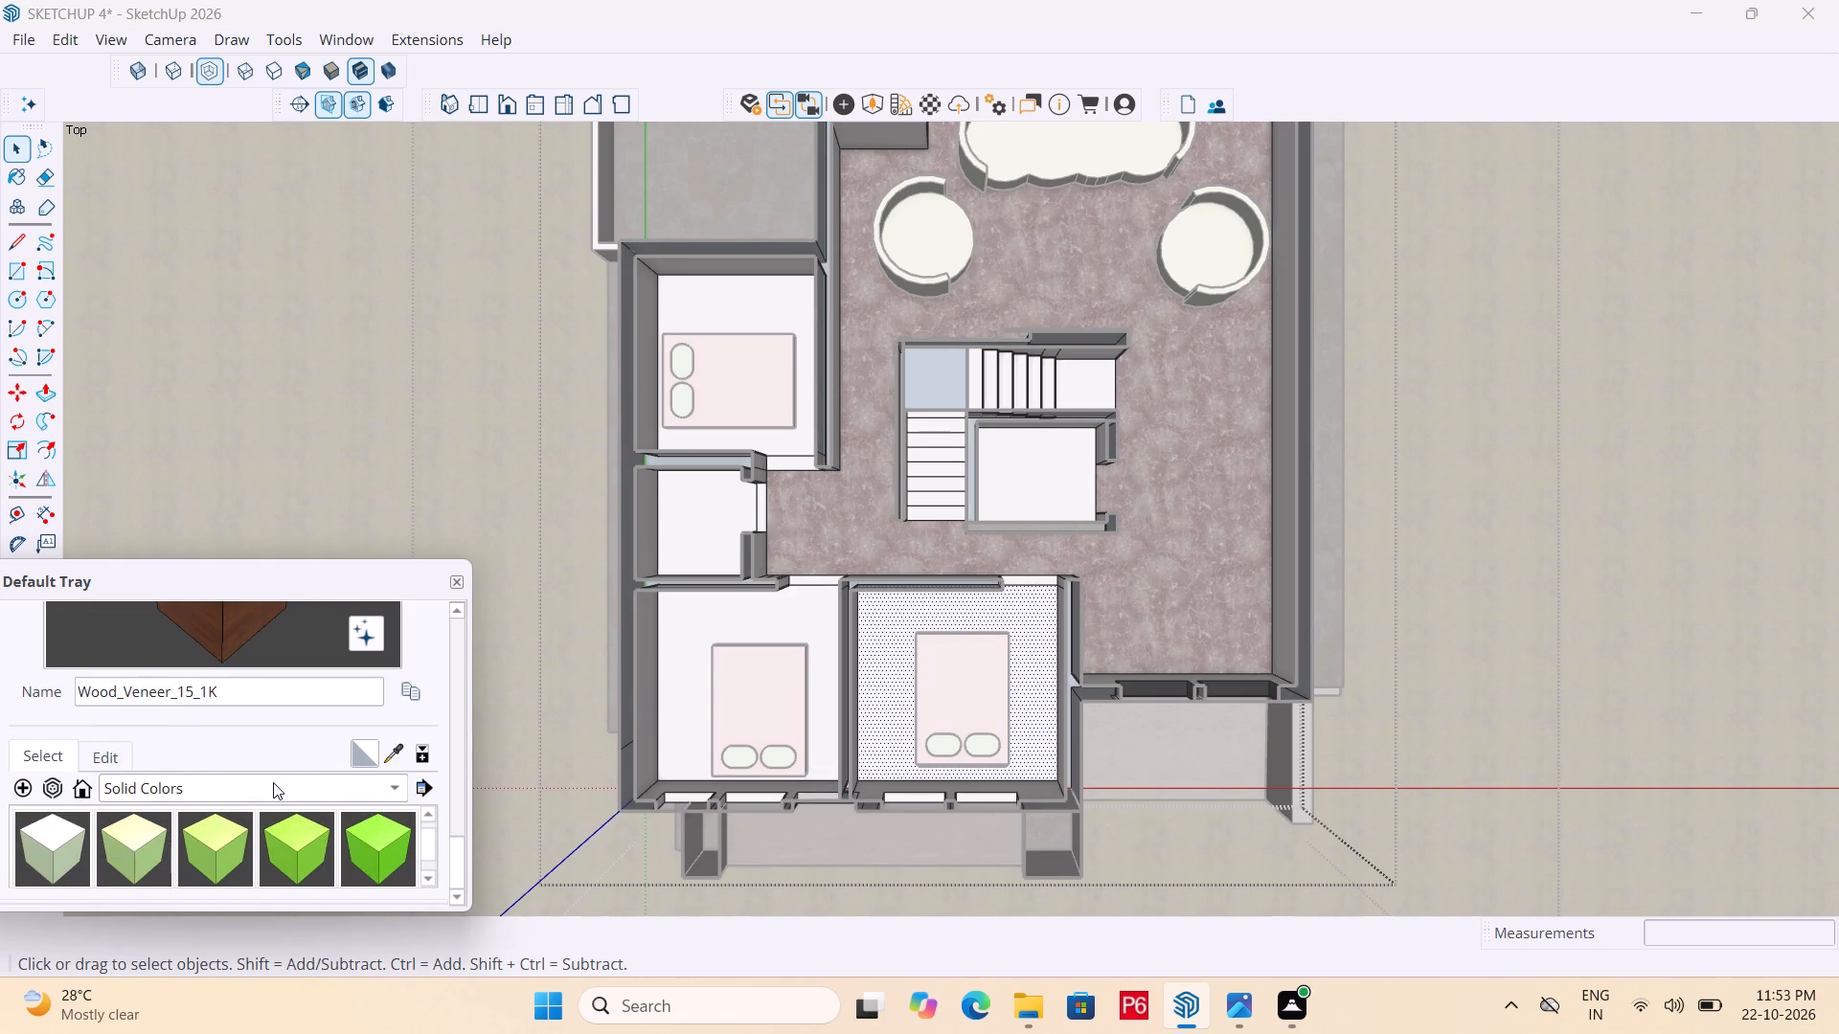
{"action": "left_click", "coordinate": [273, 782]}
{"action": "left_click", "coordinate": [143, 823]}
{"action": "left_click", "coordinate": [170, 793]}
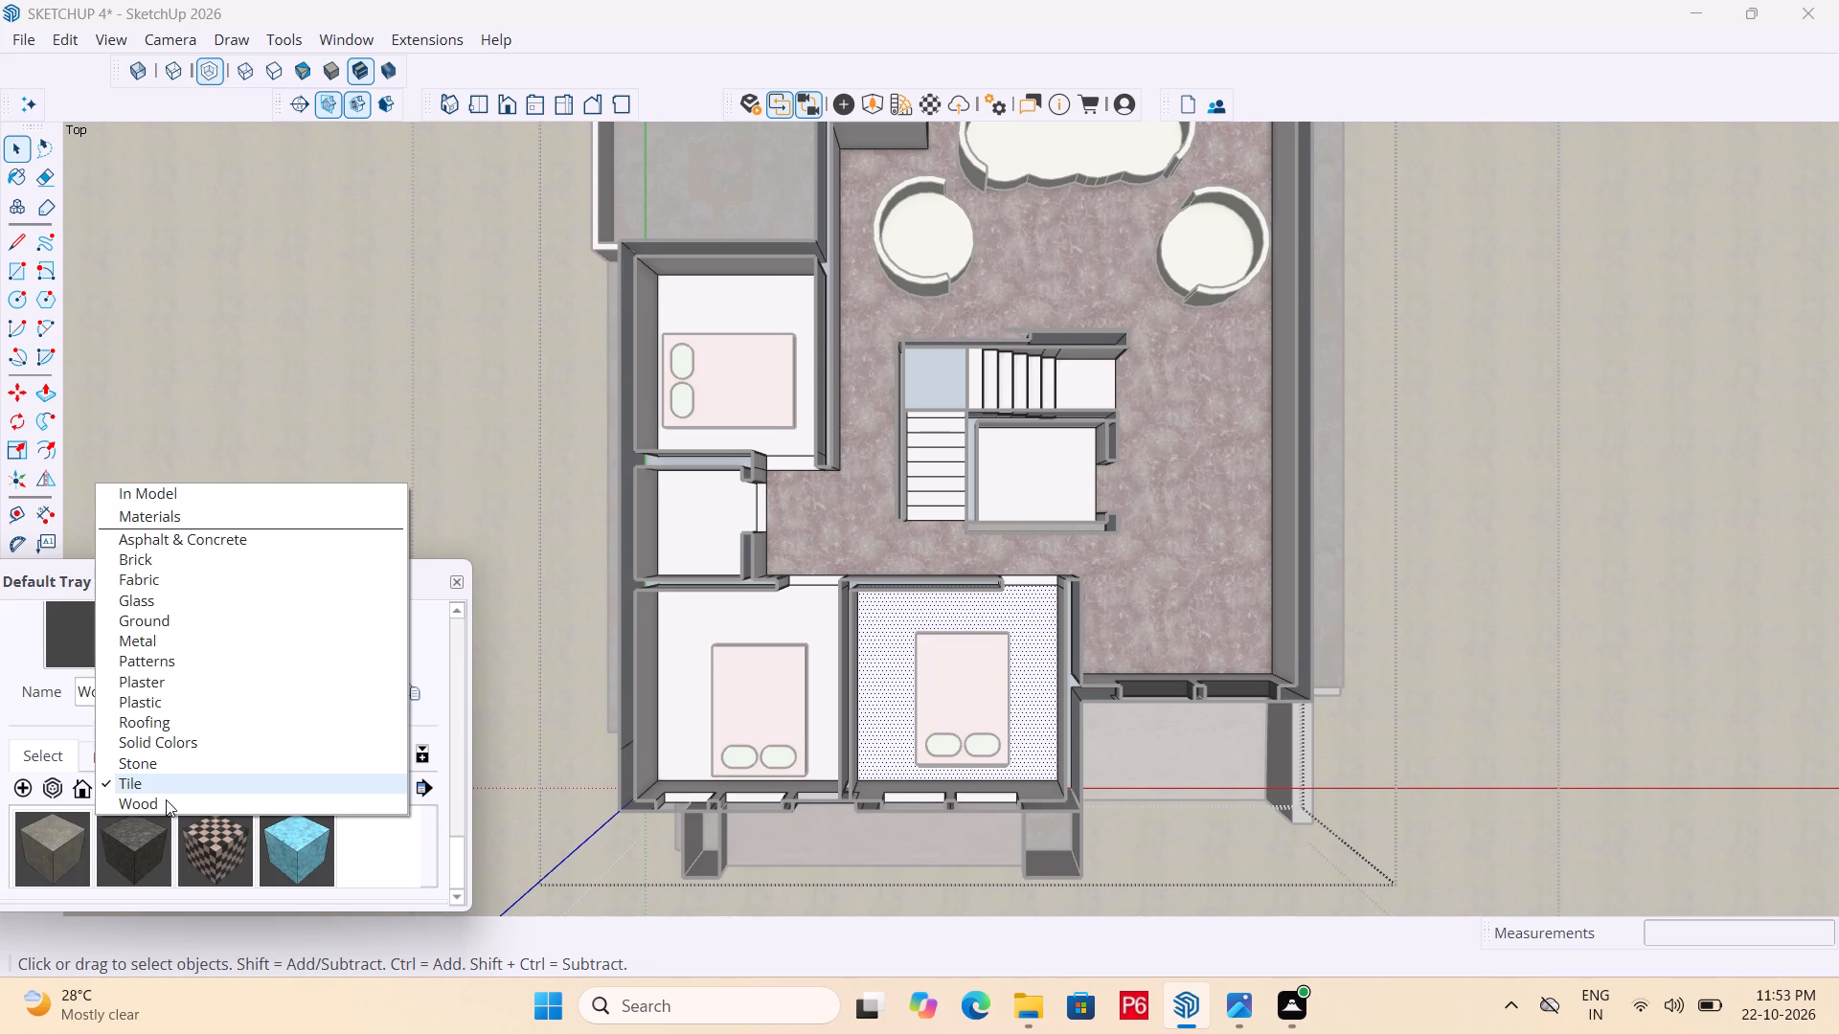
{"action": "left_click", "coordinate": [175, 778]}
{"action": "left_click", "coordinate": [181, 785]}
{"action": "left_click", "coordinate": [183, 769]}
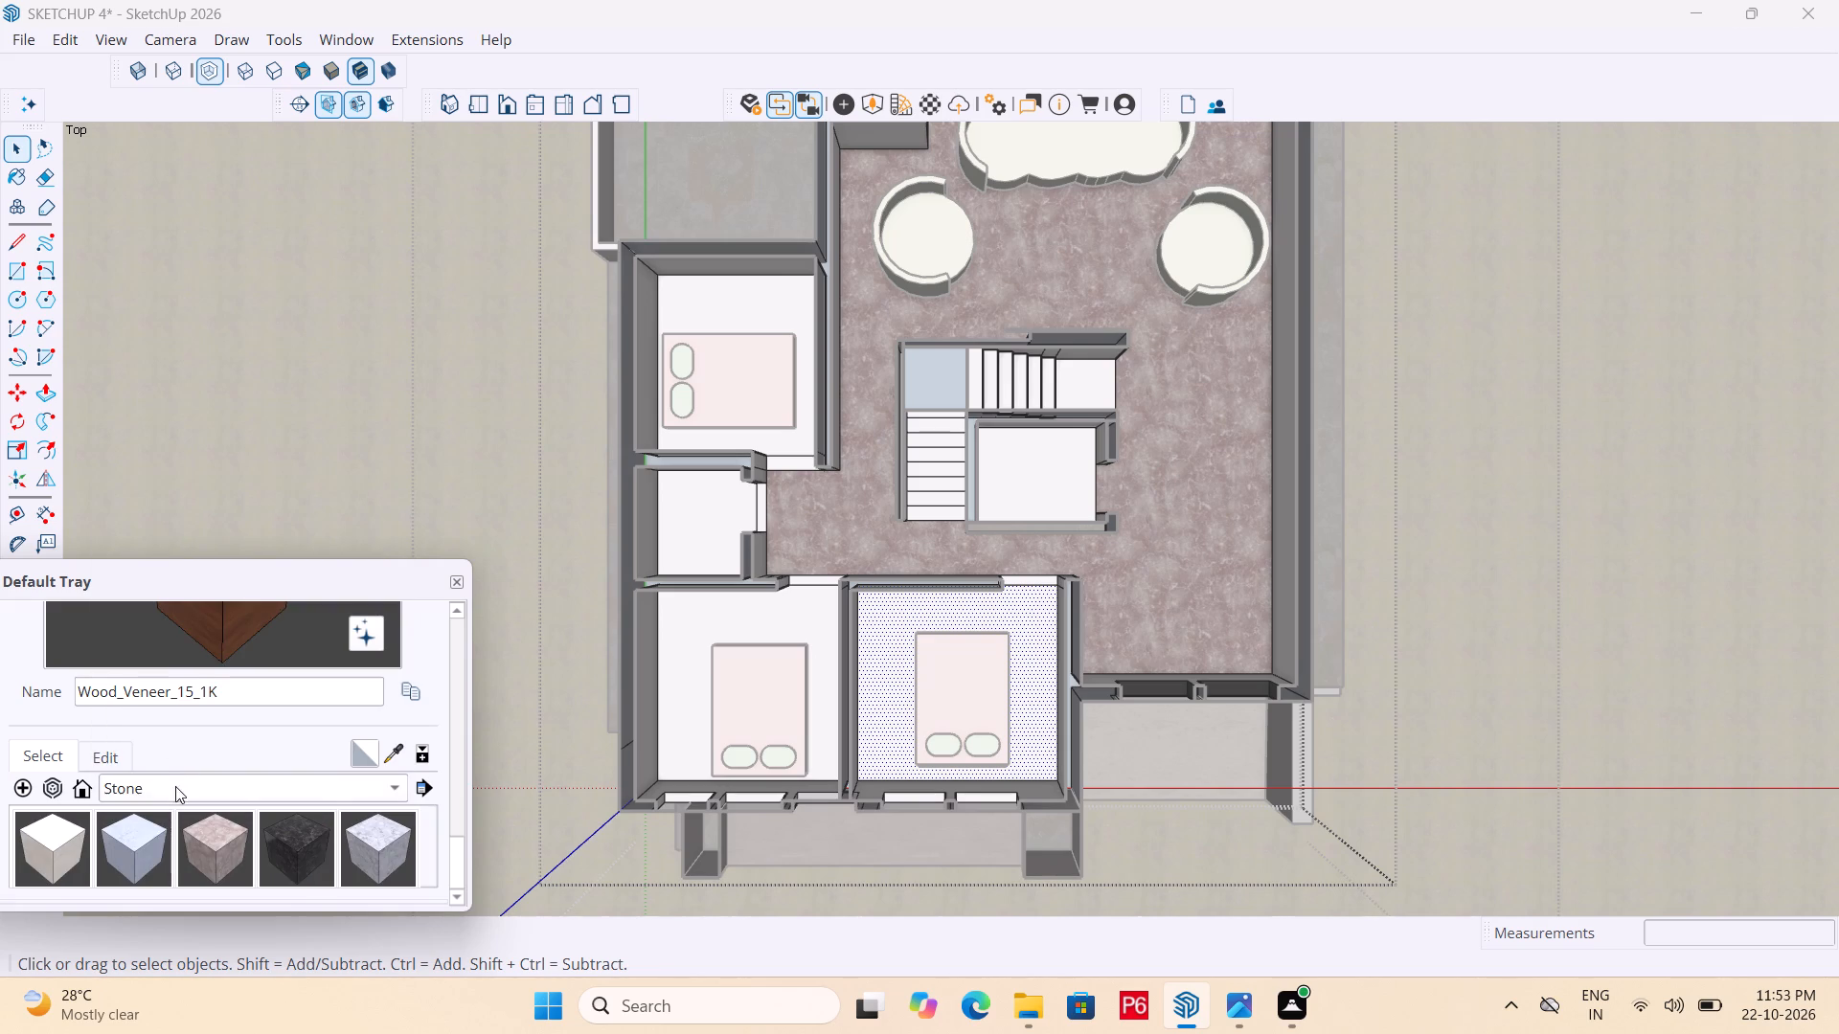
{"action": "left_click", "coordinate": [116, 845]}
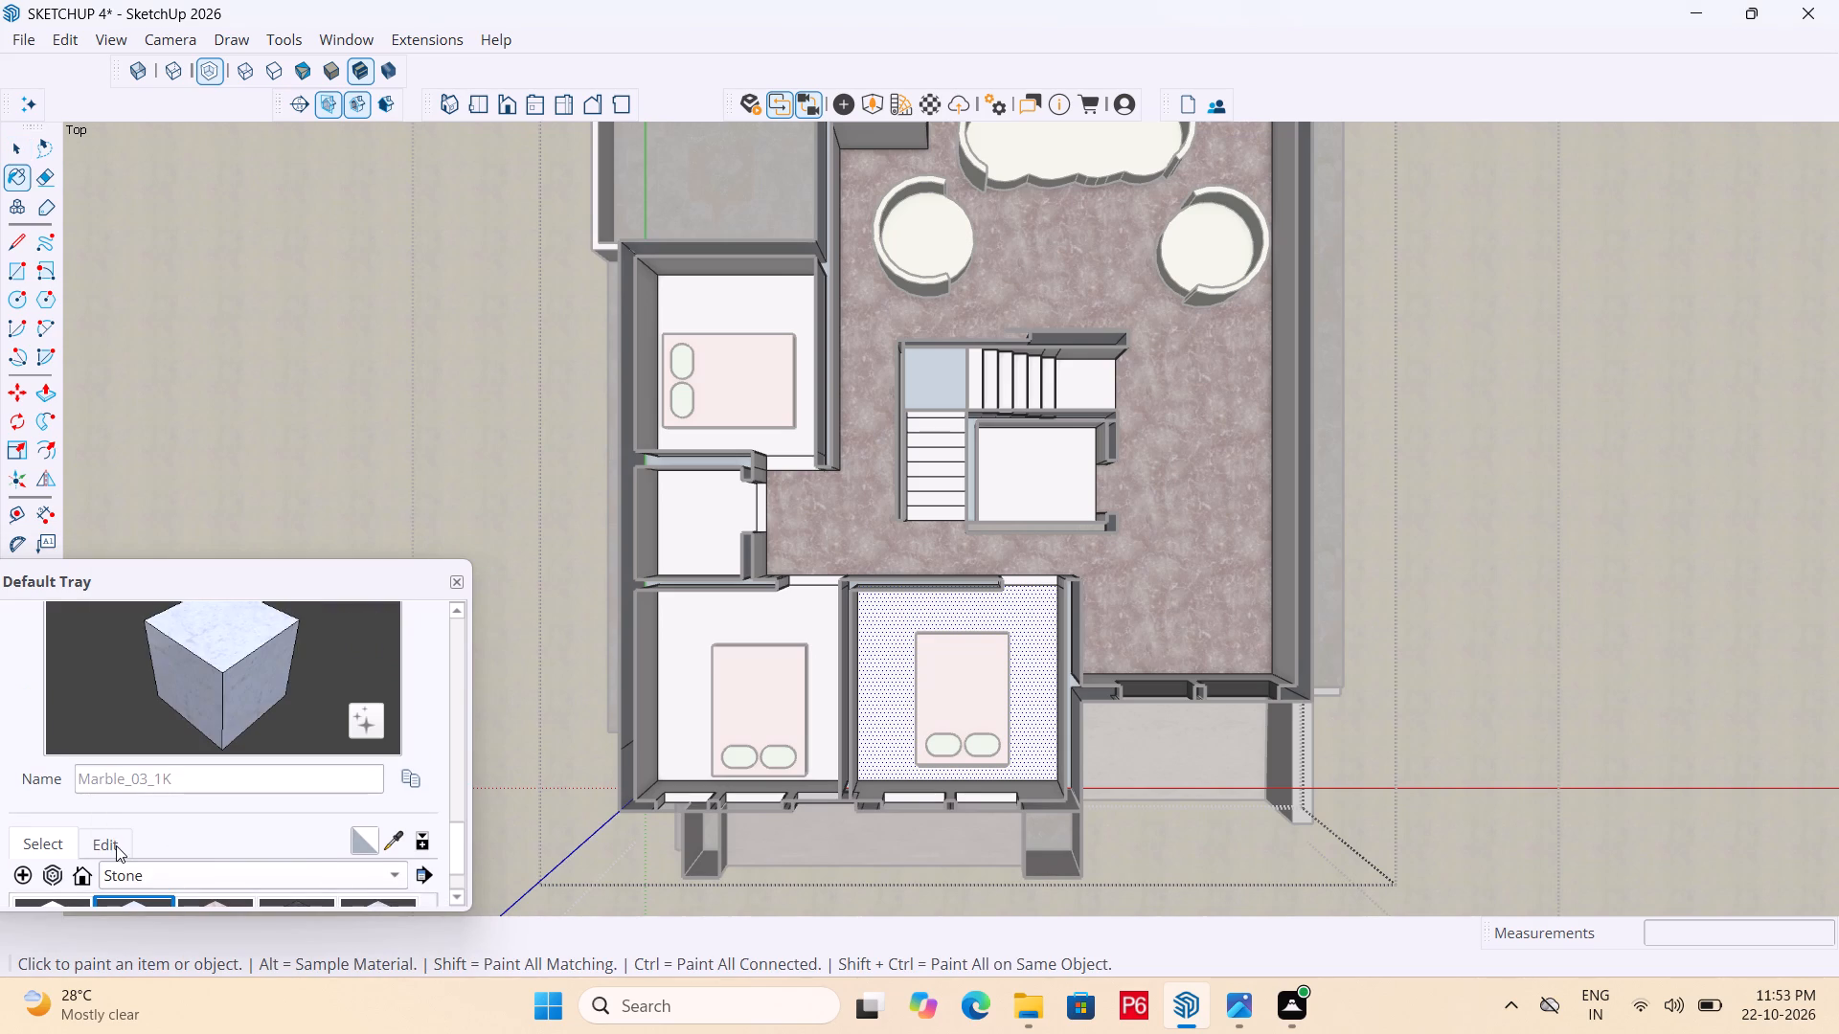
{"action": "scroll", "coordinate": [208, 782], "scroll_direction": "down", "scroll_amount": 3}
{"action": "double_click", "coordinate": [361, 843]}
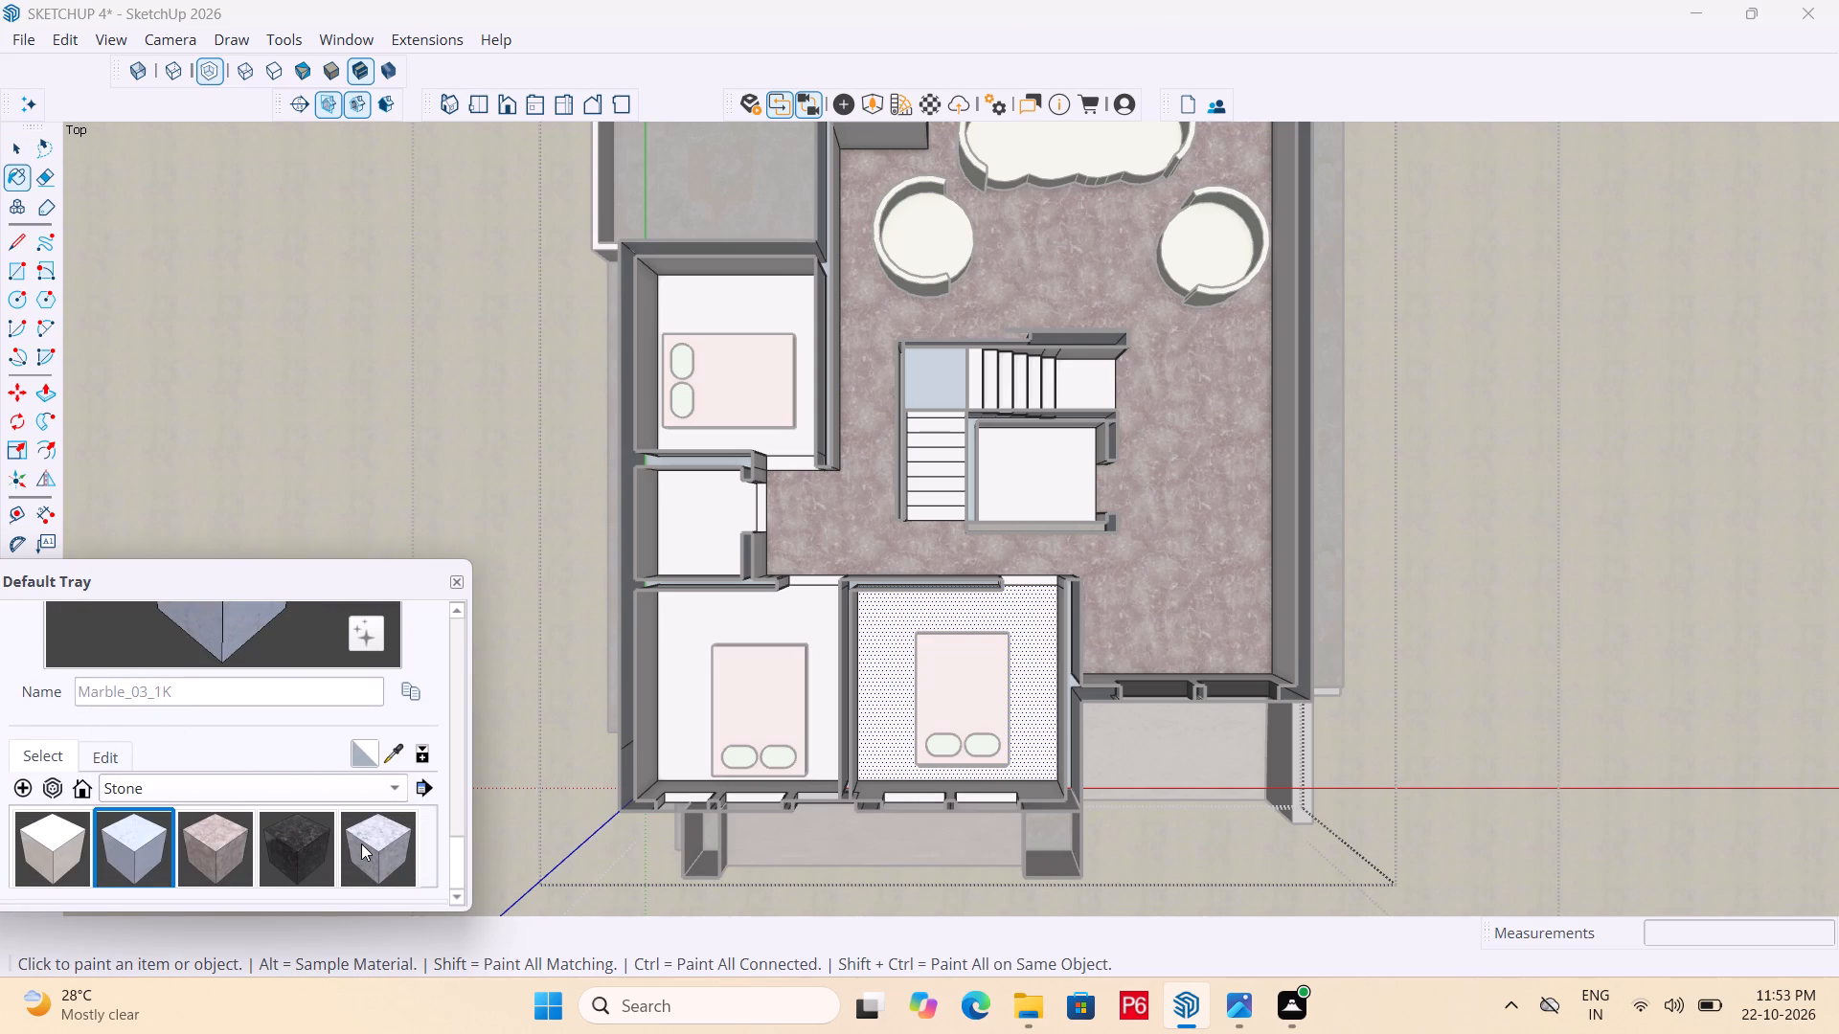
{"action": "left_click", "coordinate": [882, 642]}
{"action": "left_click", "coordinate": [789, 623]}
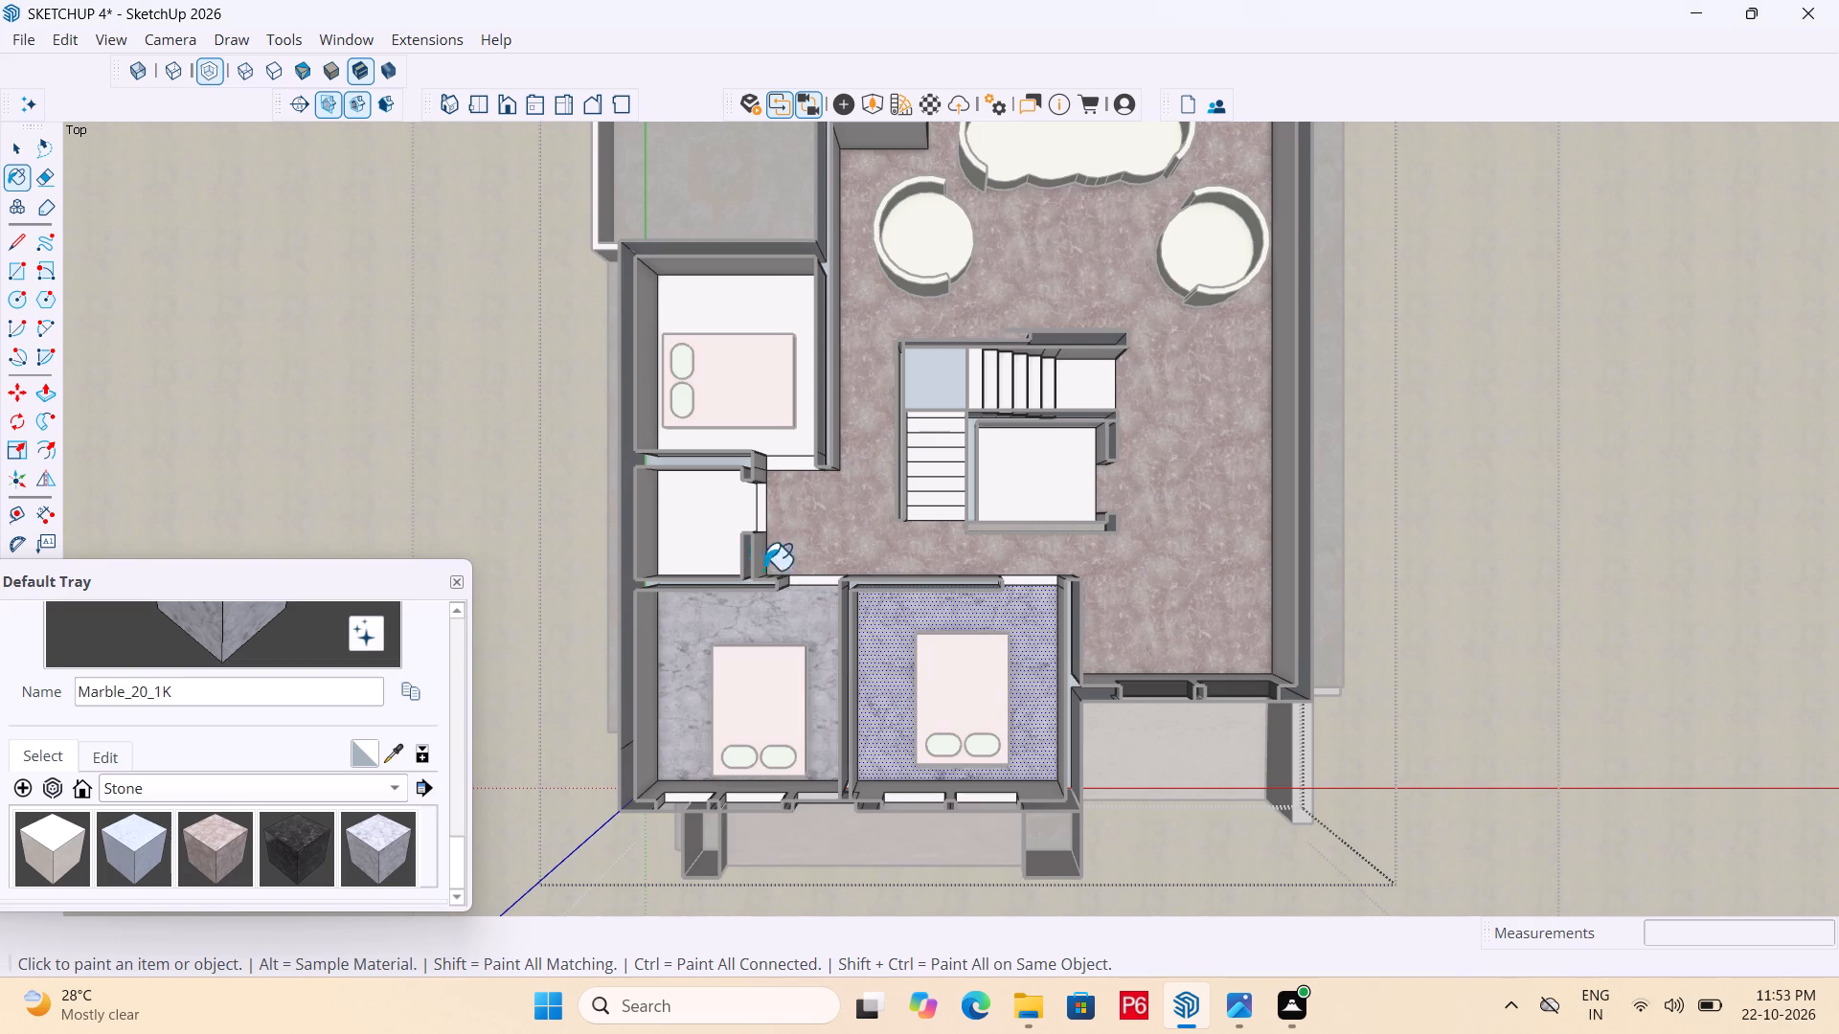
Paint the floors of the rear bedroom, both small side rooms and the enclosure beside the stairs with Marble_20_1K, and leave the group.
{"action": "left_click", "coordinate": [713, 517]}
{"action": "left_click", "coordinate": [781, 314]}
{"action": "scroll", "coordinate": [864, 647], "scroll_direction": "down", "scroll_amount": 2}
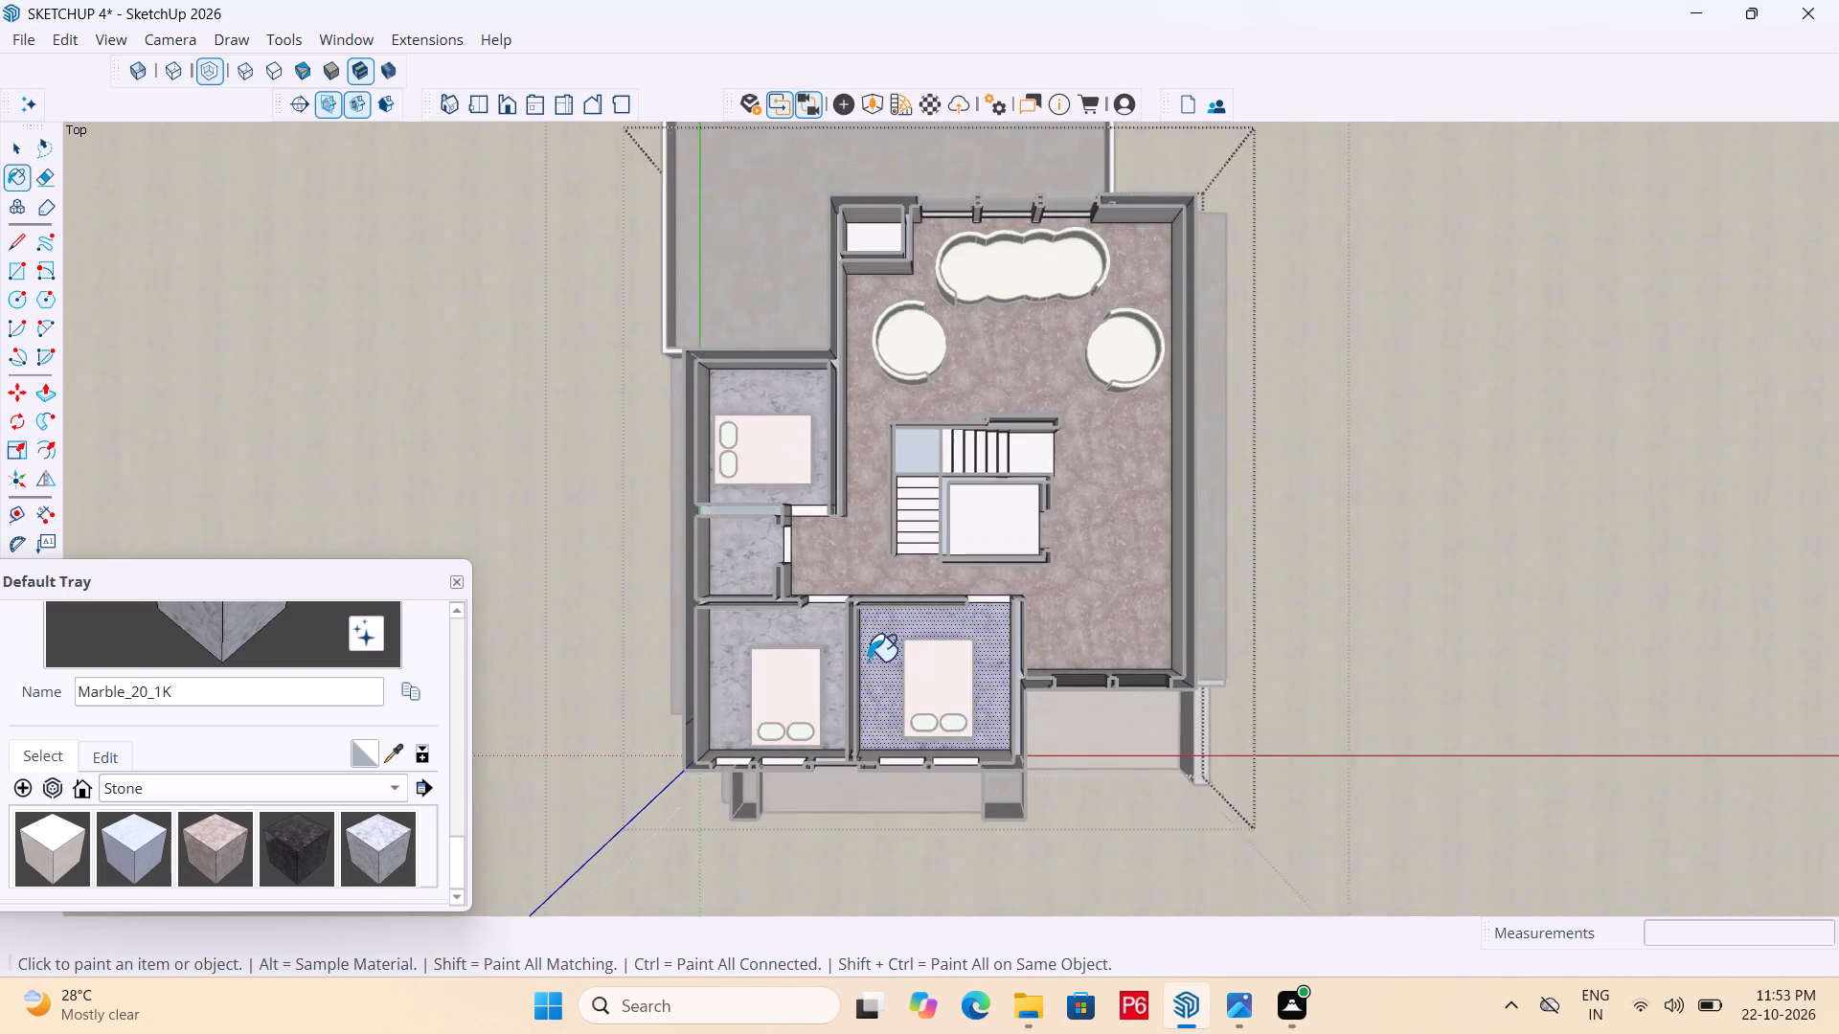
{"action": "scroll", "coordinate": [868, 661], "scroll_direction": "down", "scroll_amount": 2}
{"action": "scroll", "coordinate": [889, 304], "scroll_direction": "up", "scroll_amount": 4}
{"action": "left_click", "coordinate": [877, 267]}
{"action": "scroll", "coordinate": [687, 276], "scroll_direction": "down", "scroll_amount": 4}
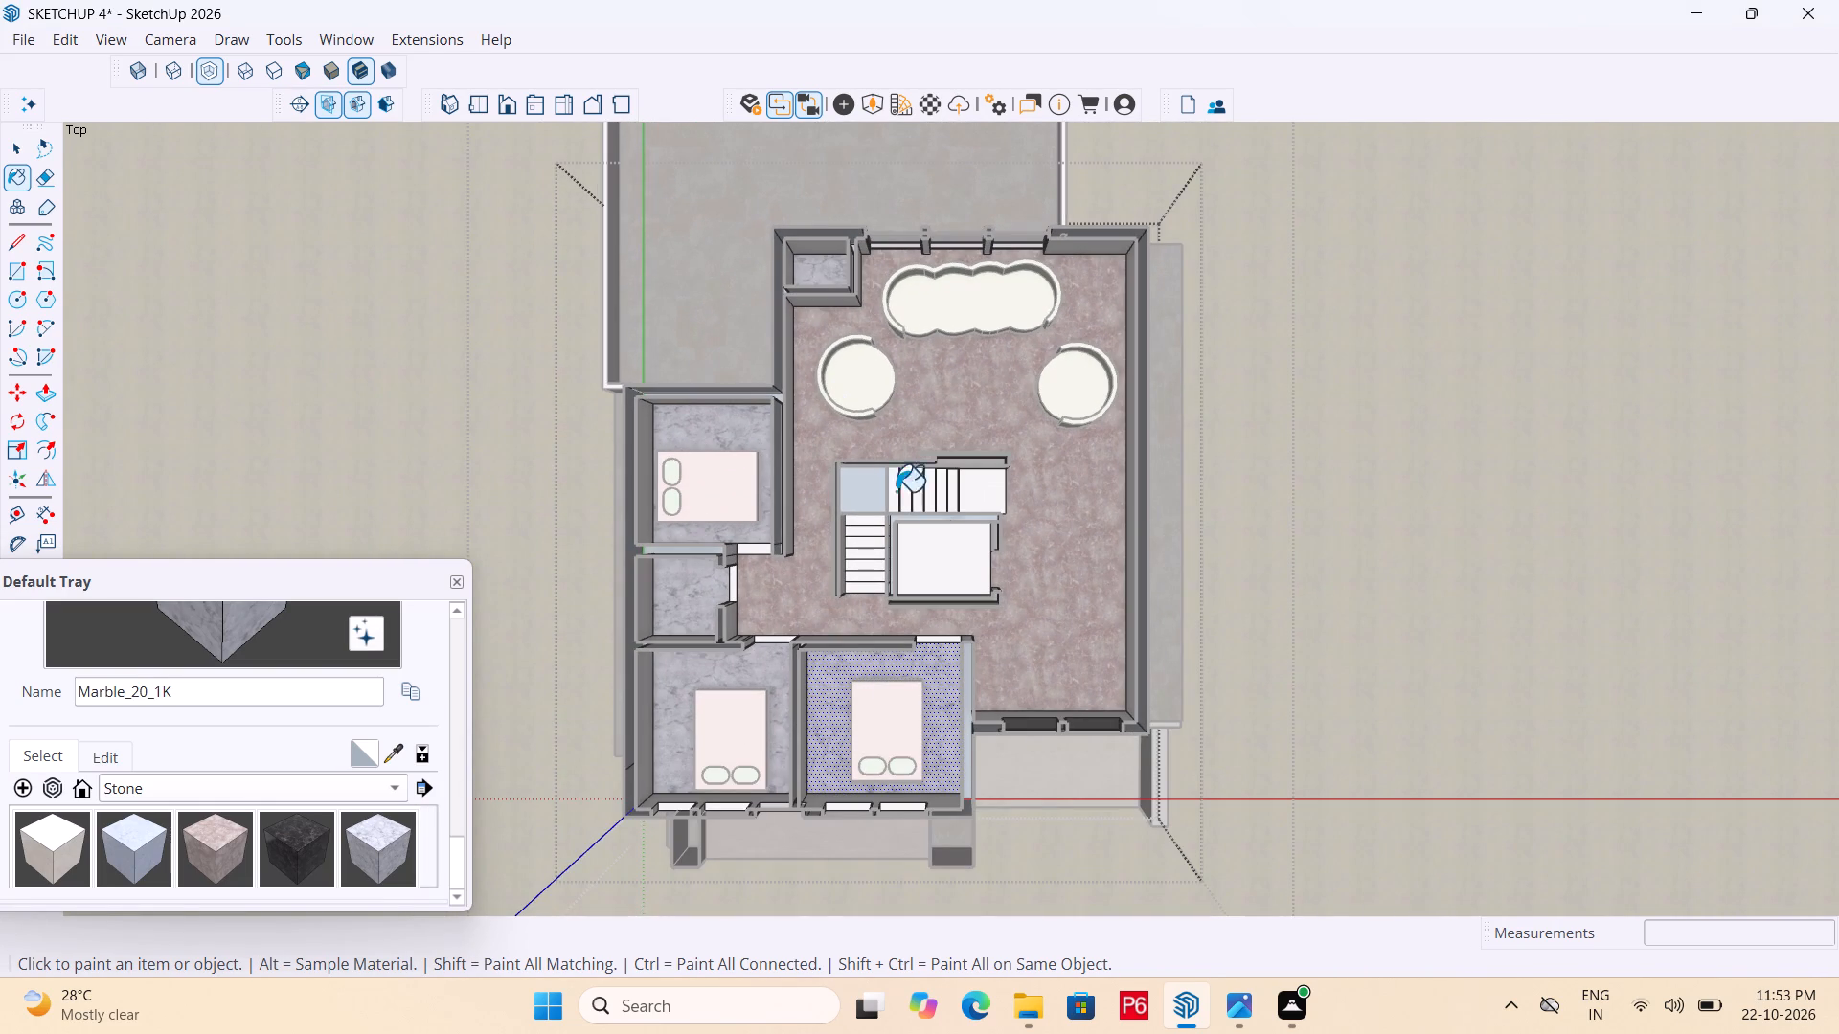
{"action": "left_click", "coordinate": [921, 525]}
{"action": "scroll", "coordinate": [930, 588], "scroll_direction": "up", "scroll_amount": 5}
{"action": "key", "text": "space"}
{"action": "double_click", "coordinate": [1410, 462]}
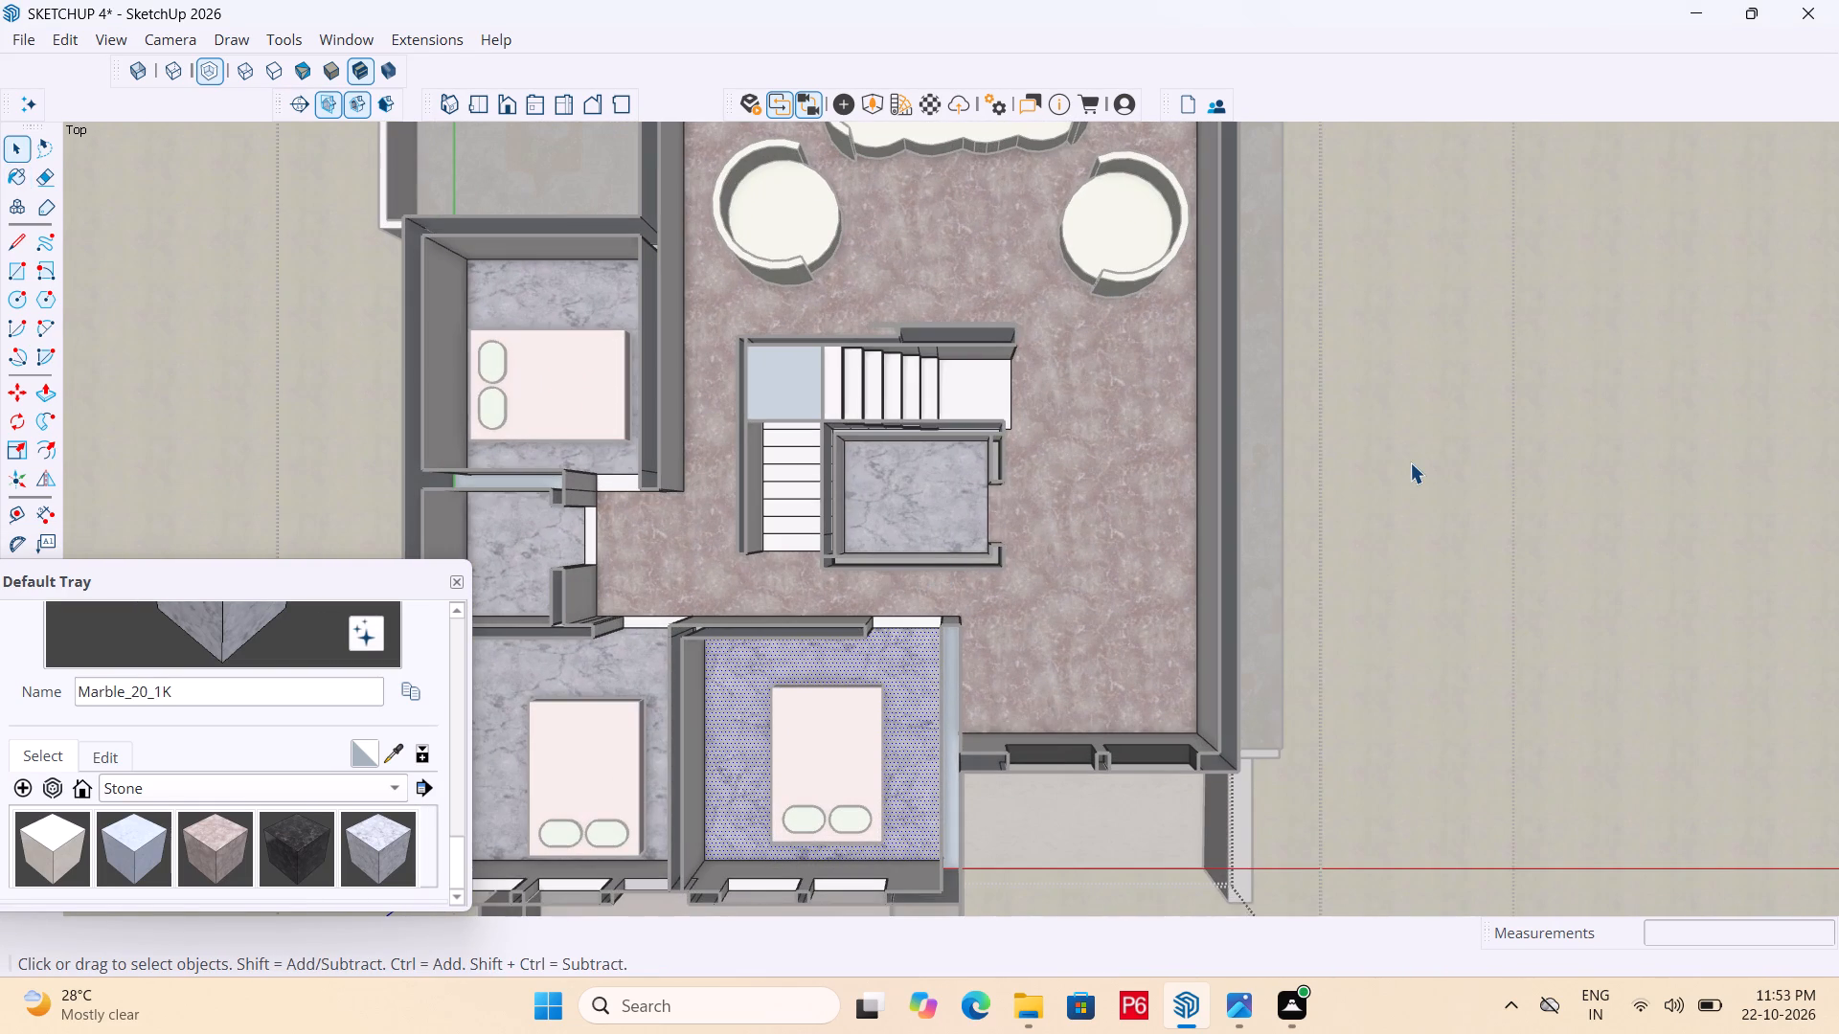
{"action": "double_click", "coordinate": [1408, 463]}
{"action": "scroll", "coordinate": [1307, 480], "scroll_direction": "down", "scroll_amount": 2}
{"action": "left_click", "coordinate": [1450, 415]}
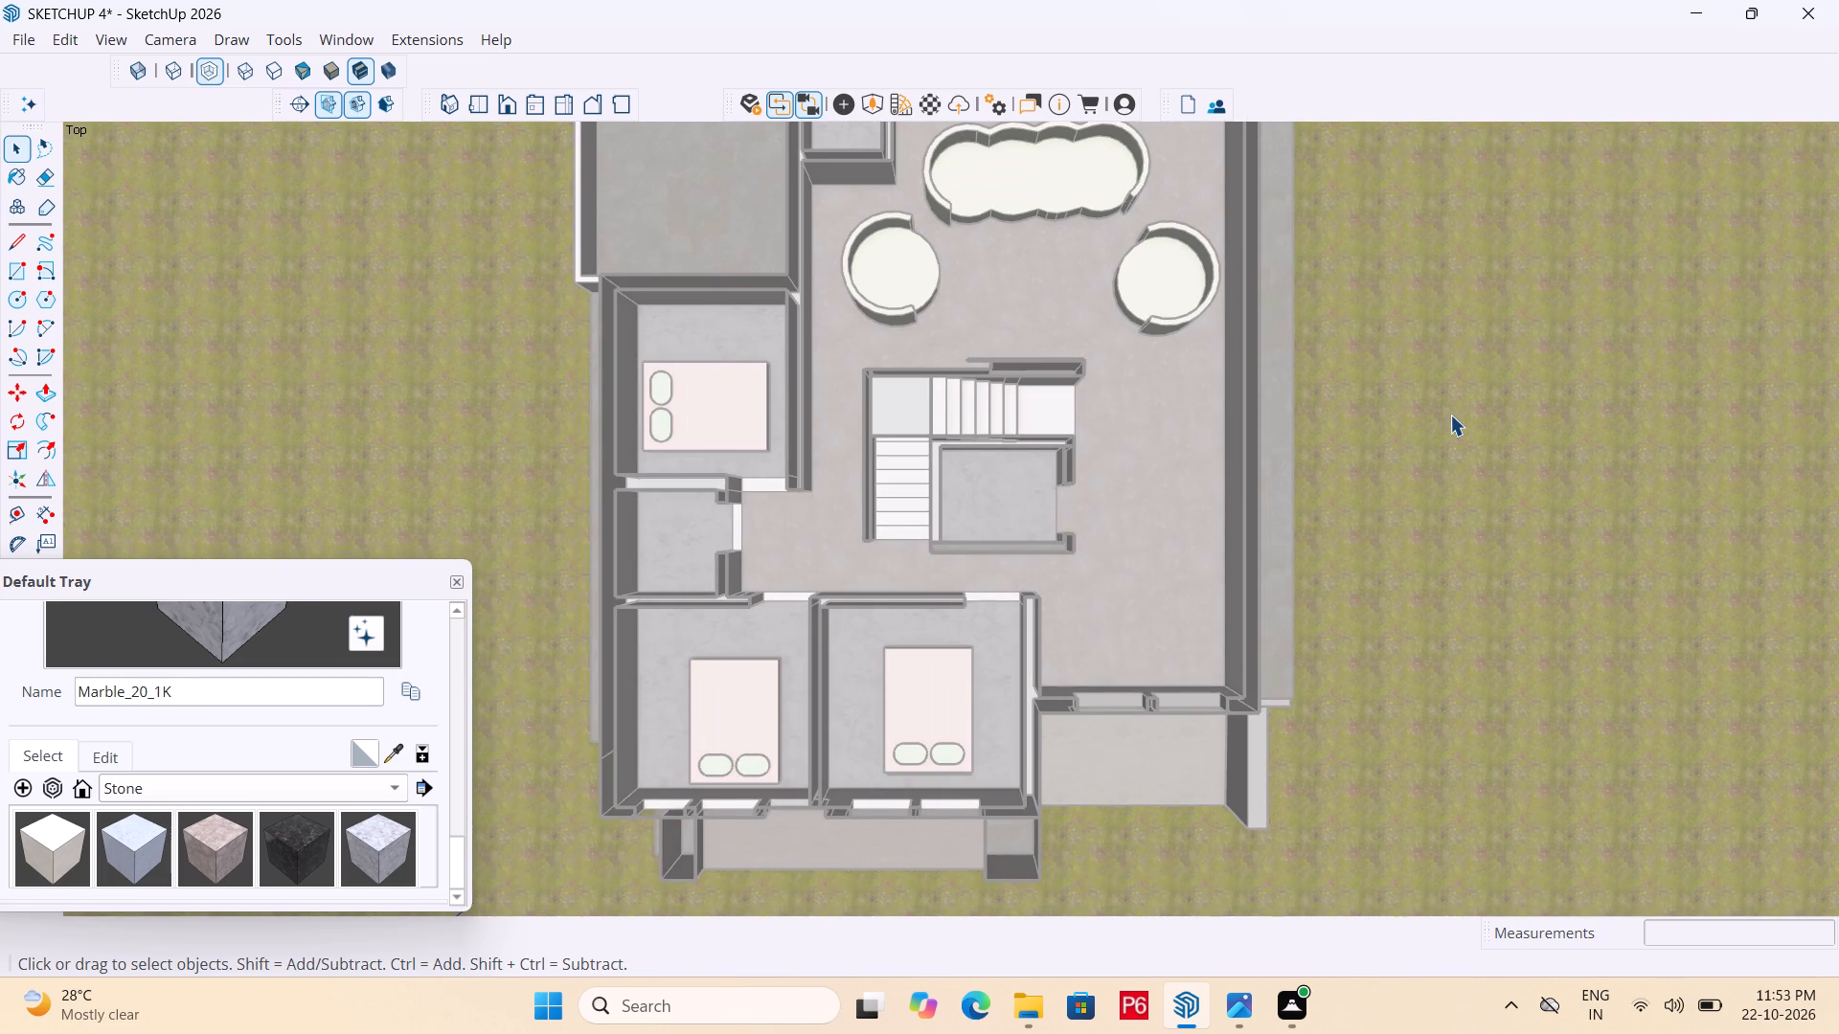
{"action": "double_click", "coordinate": [1447, 414]}
{"action": "left_click", "coordinate": [1402, 417]}
{"action": "left_click_drag", "start_coordinate": [1399, 417], "coordinate": [1387, 417]}
{"action": "key", "text": "space"}
{"action": "left_click", "coordinate": [504, 384]}
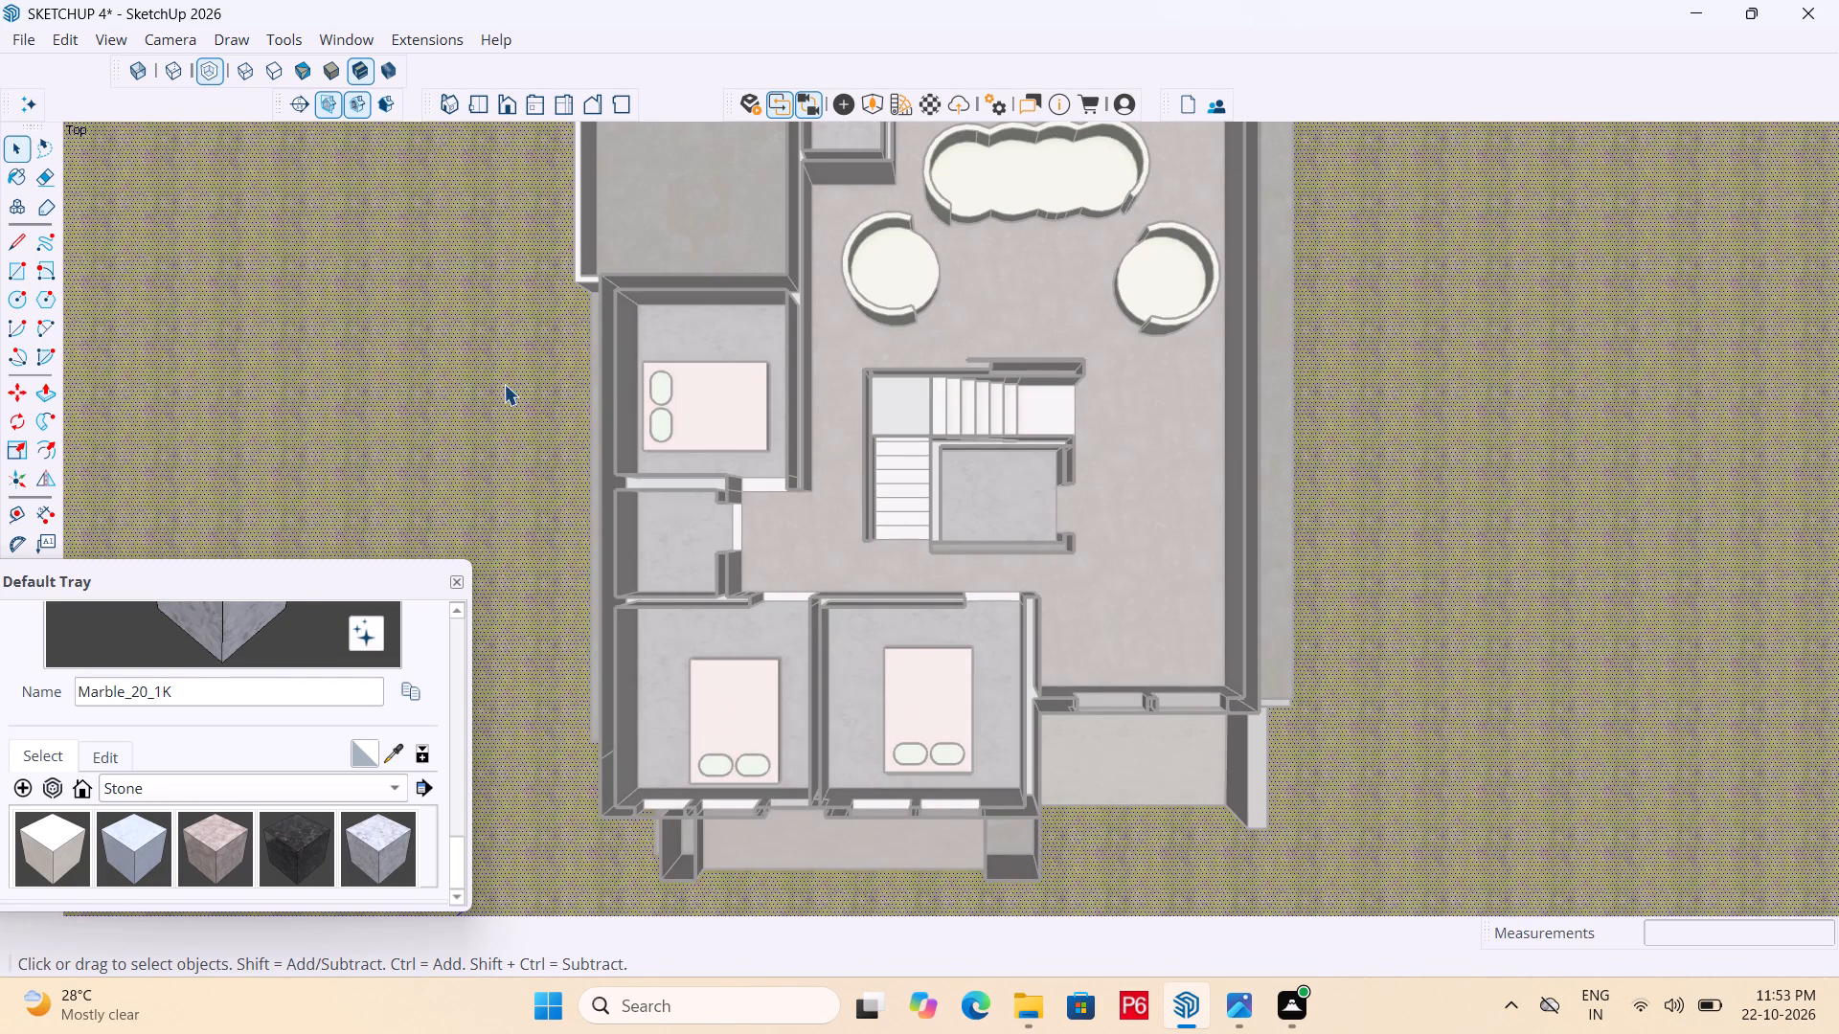
{"action": "left_click", "coordinate": [544, 343]}
{"action": "key", "text": "Escape"}
{"action": "left_click", "coordinate": [760, 326]}
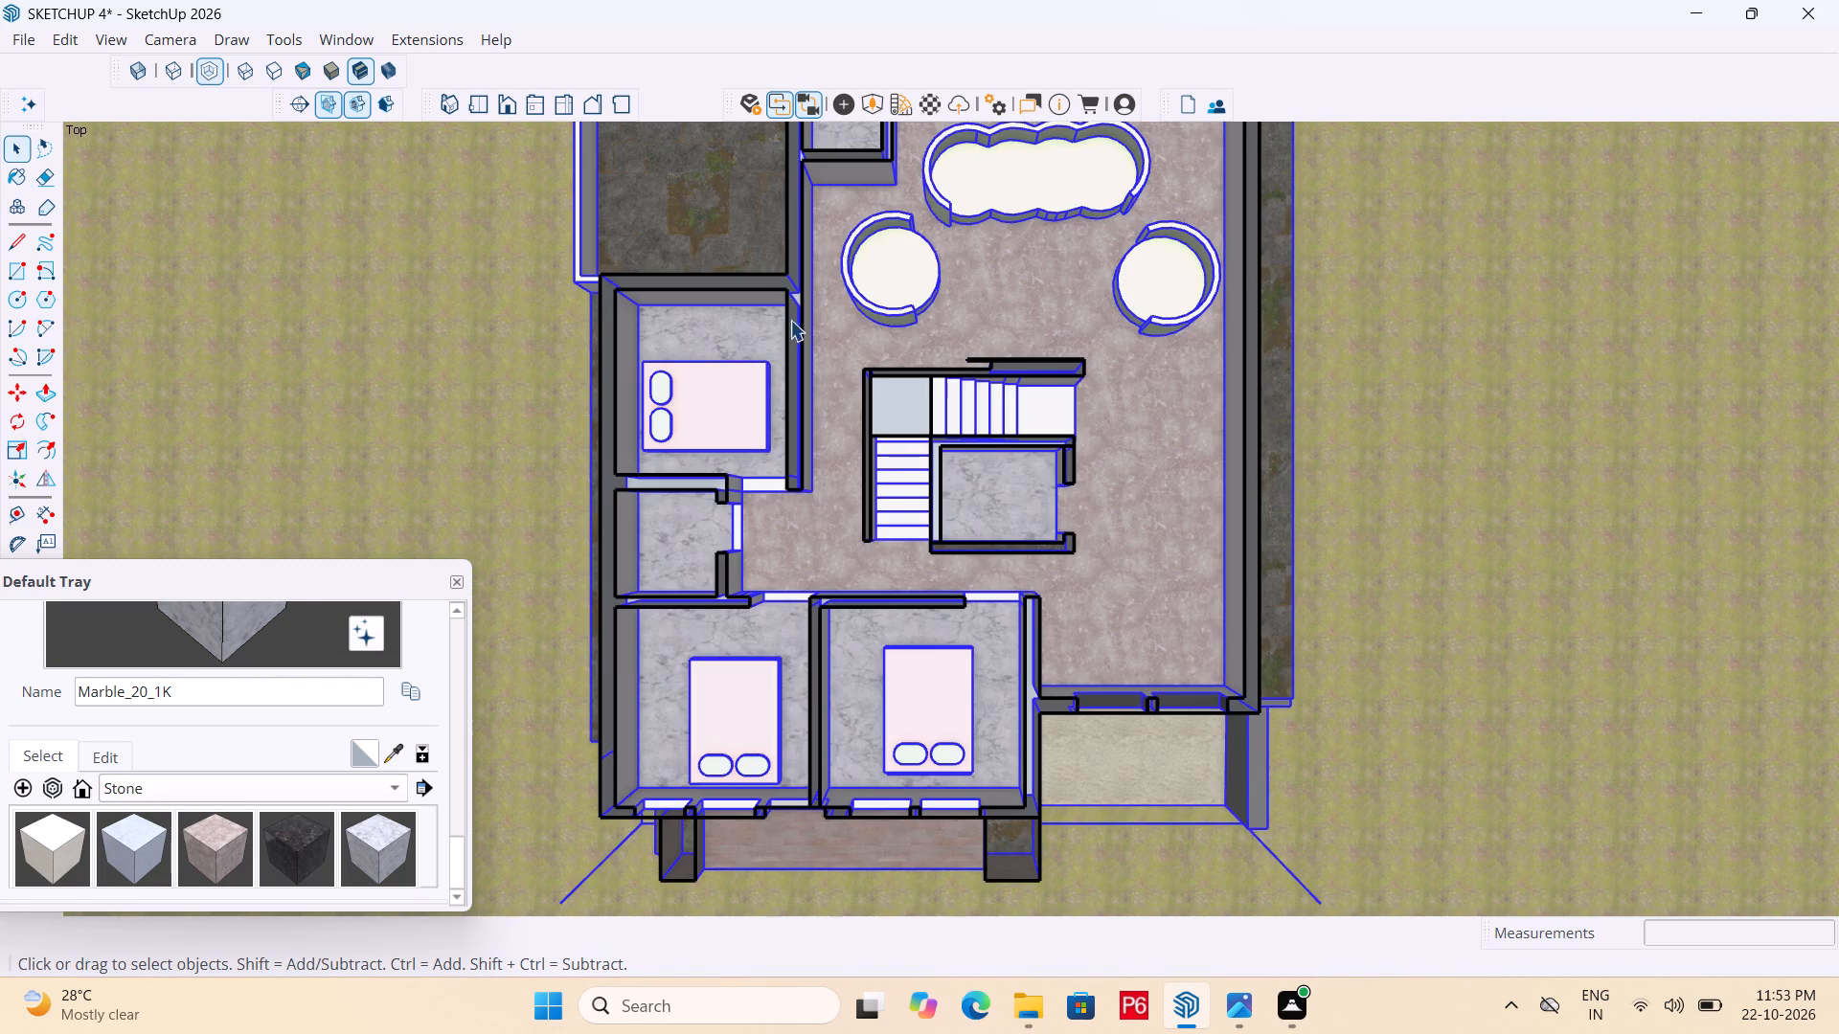
{"action": "key", "text": "space"}
{"action": "left_click", "coordinate": [1435, 285]}
Frame the whole sectioned upper floor and terrace in the standard top view and close the Default Tray.
{"action": "scroll", "coordinate": [1152, 387], "scroll_direction": "down", "scroll_amount": 2}
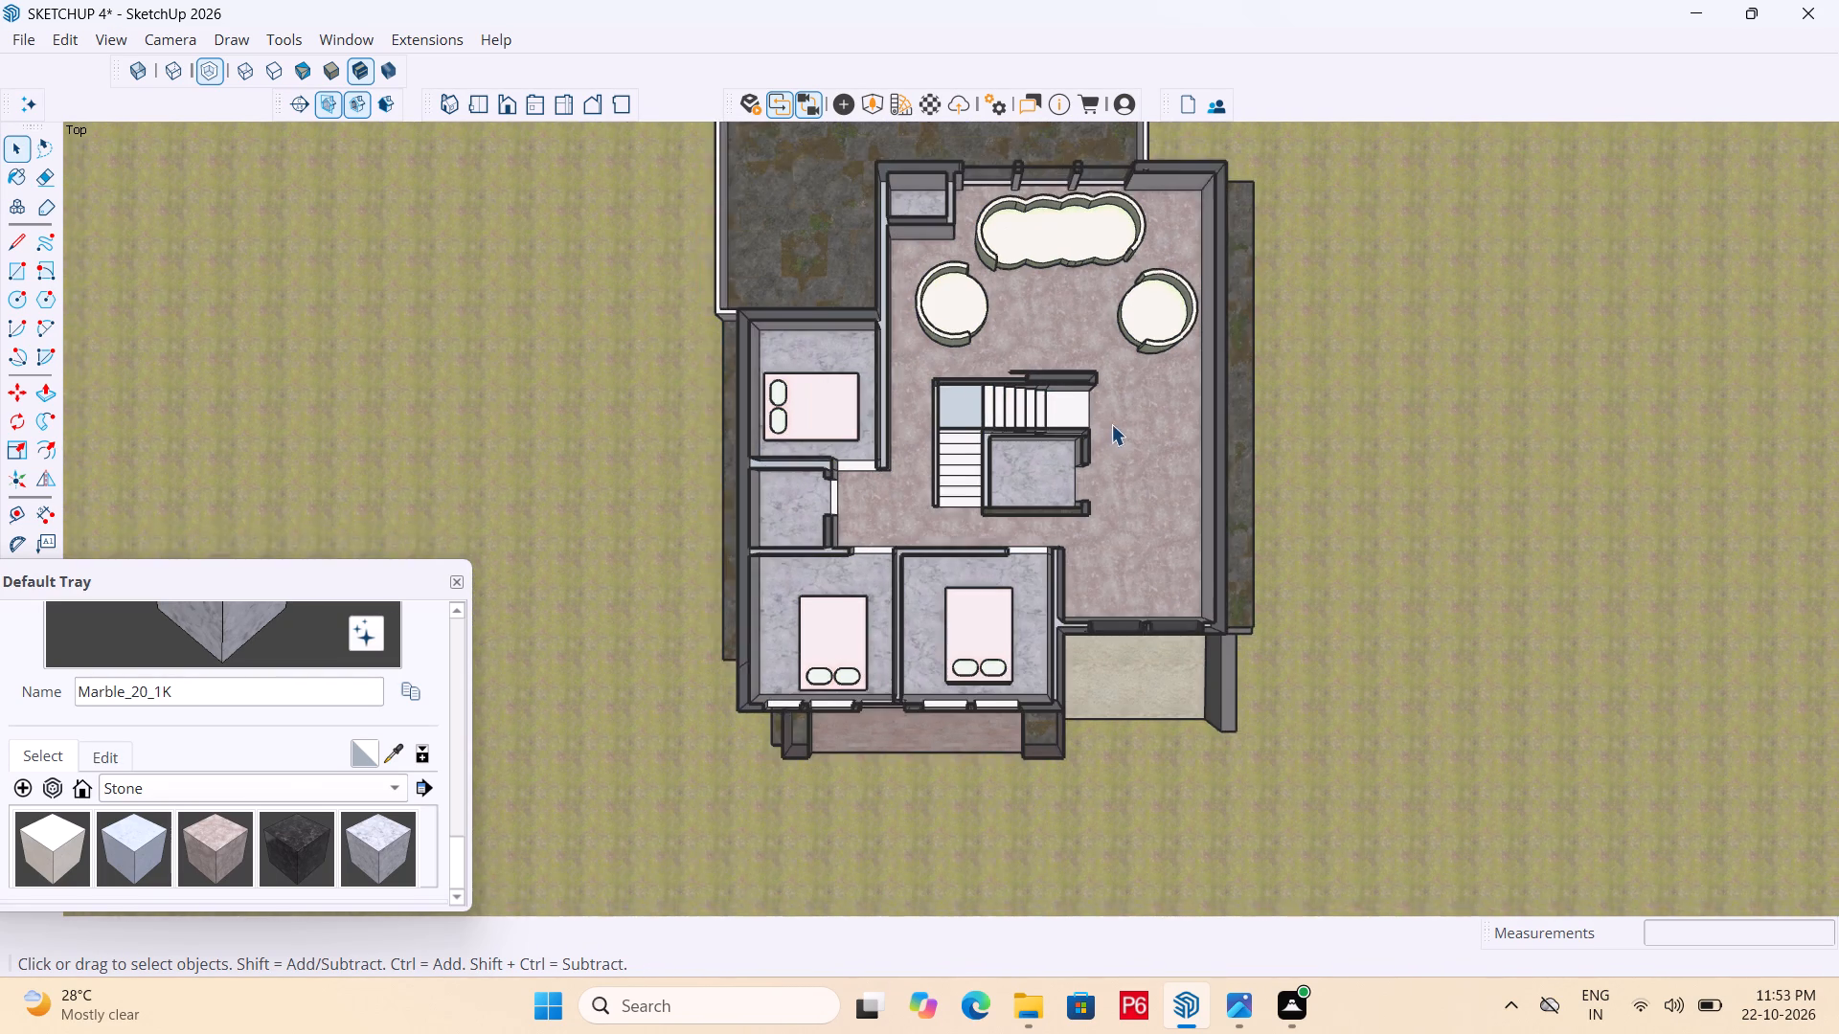
{"action": "scroll", "coordinate": [1111, 424], "scroll_direction": "down", "scroll_amount": 2}
{"action": "left_click", "coordinate": [476, 103]}
{"action": "double_click", "coordinate": [476, 103]}
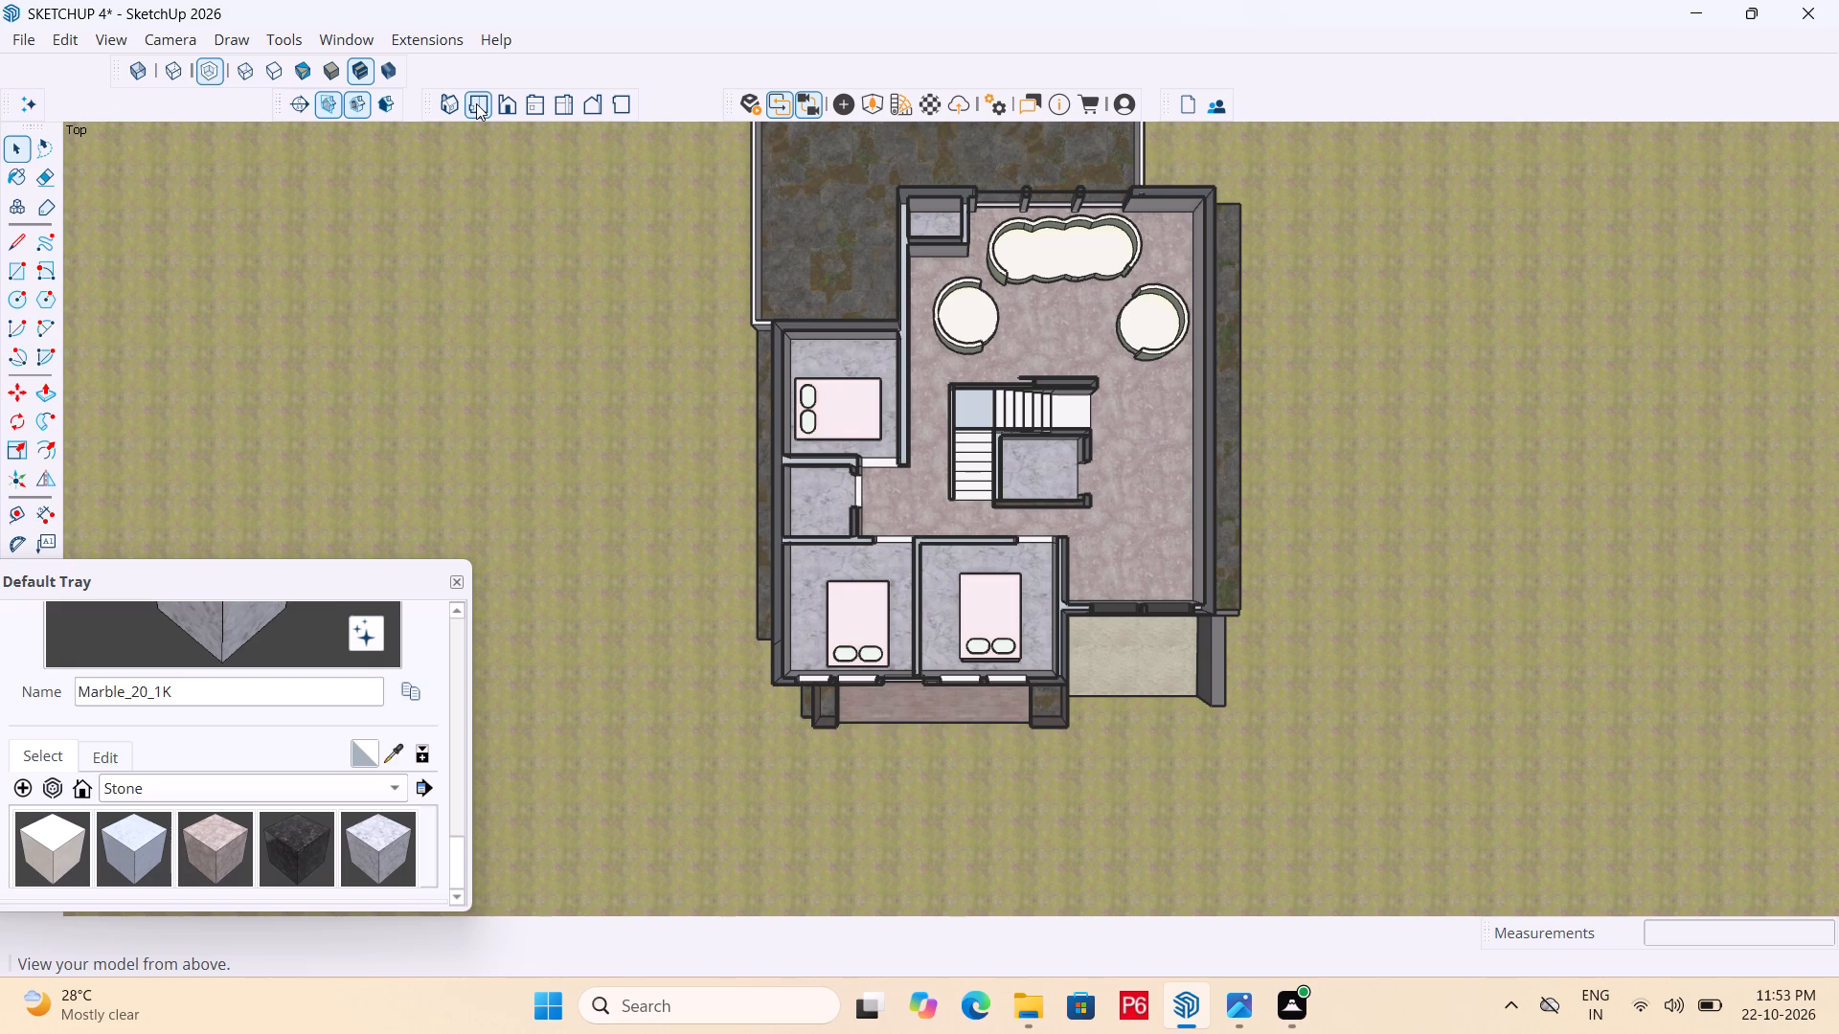
{"action": "scroll", "coordinate": [556, 426], "scroll_direction": "down", "scroll_amount": 4}
{"action": "scroll", "coordinate": [717, 516], "scroll_direction": "down", "scroll_amount": 4}
{"action": "scroll", "coordinate": [633, 417], "scroll_direction": "up", "scroll_amount": 4}
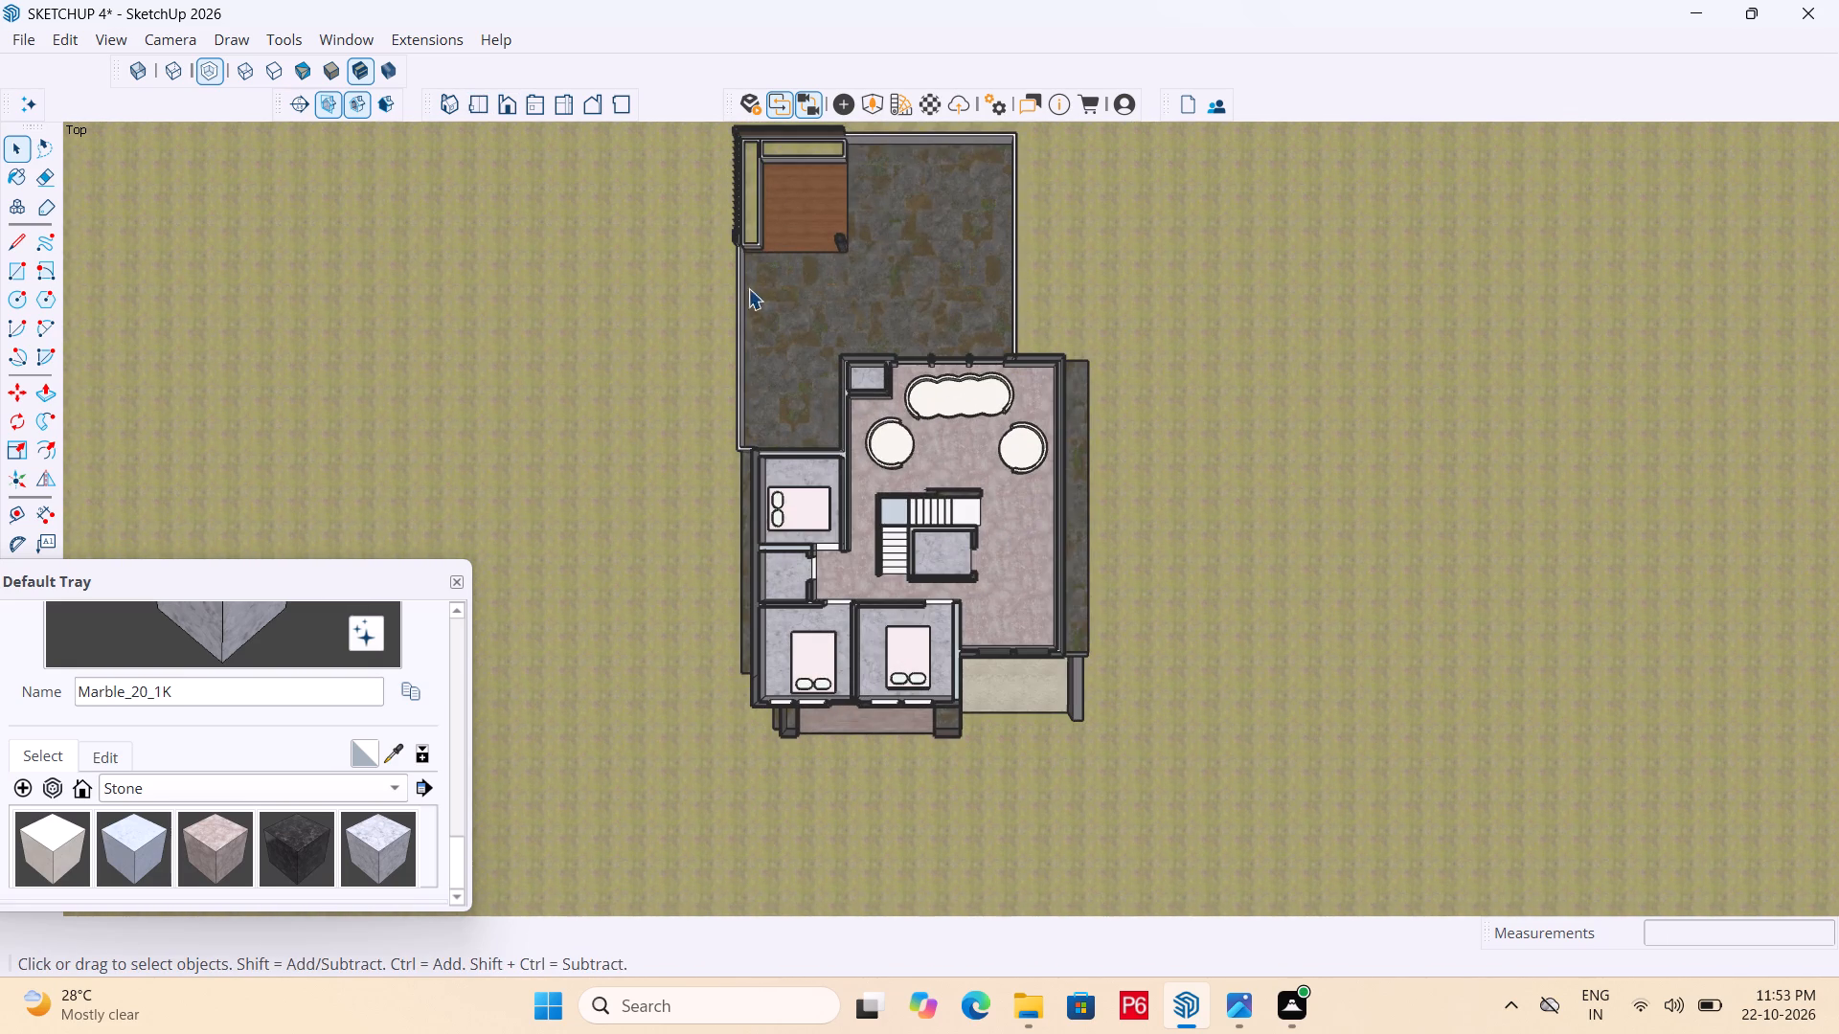
{"action": "scroll", "coordinate": [904, 317], "scroll_direction": "down", "scroll_amount": 4}
{"action": "scroll", "coordinate": [907, 154], "scroll_direction": "up", "scroll_amount": 4}
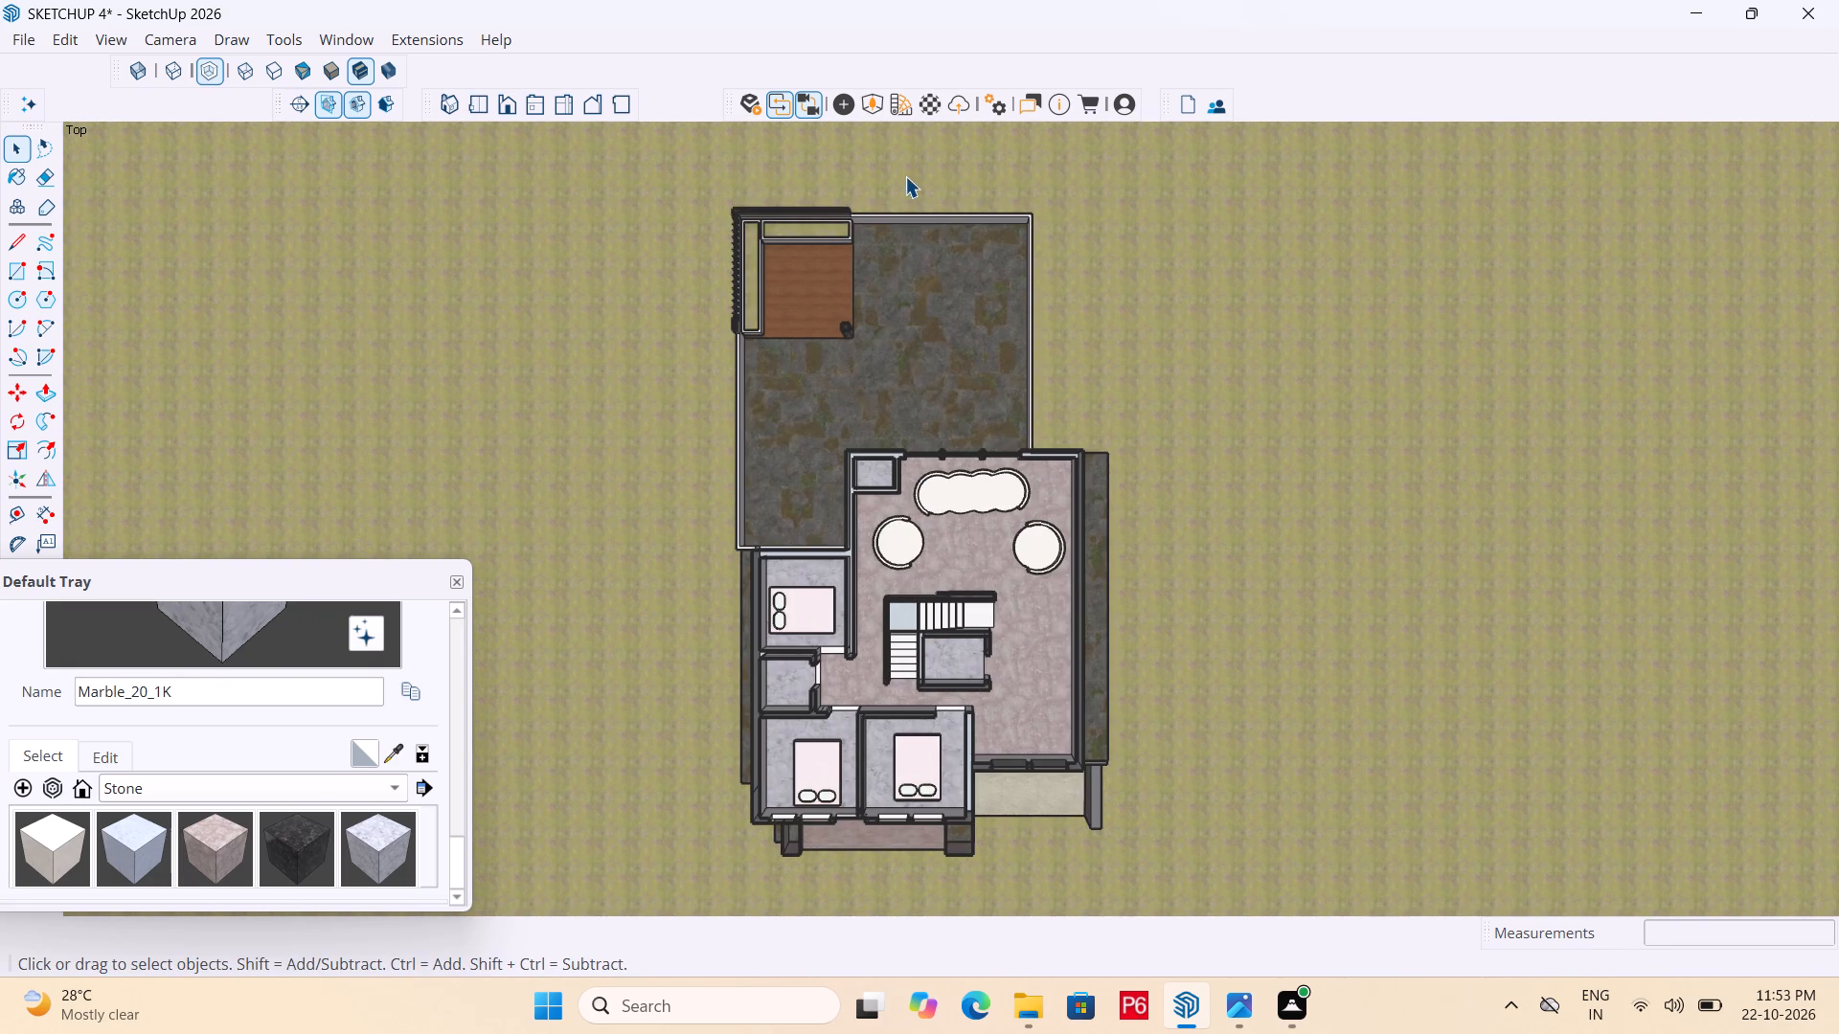
{"action": "left_click", "coordinate": [458, 578]}
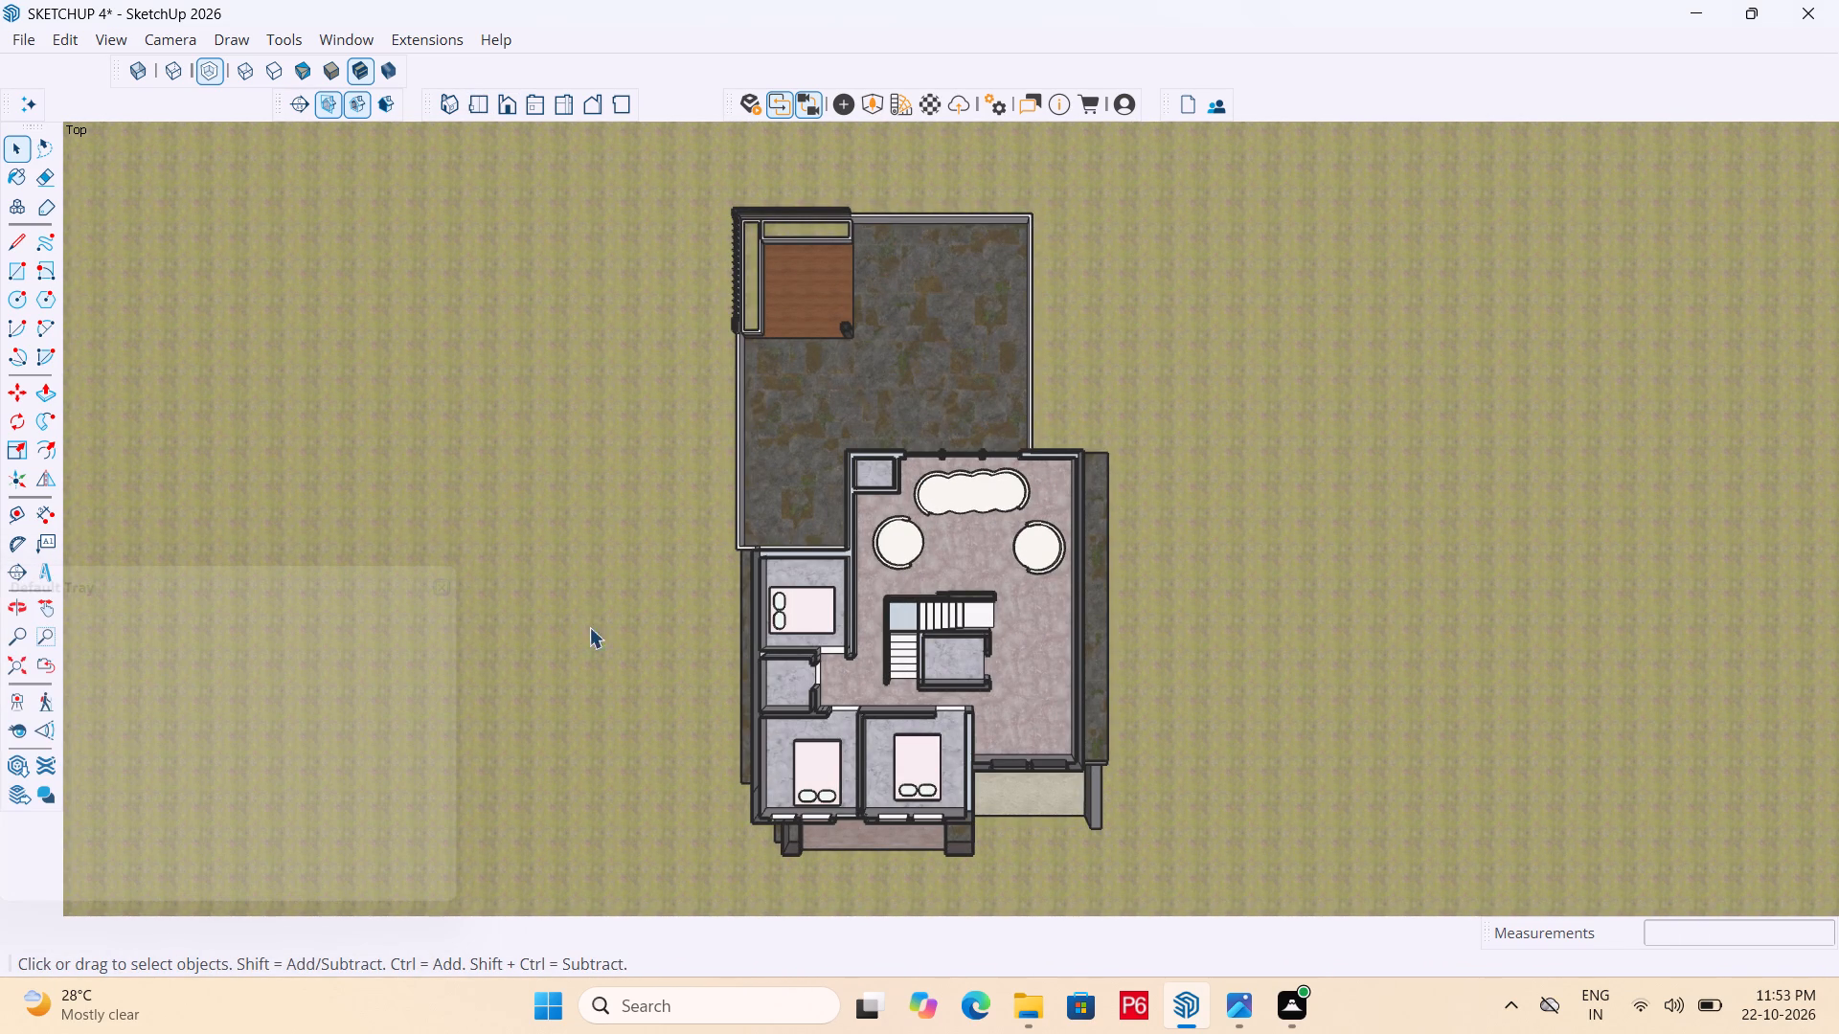
Preview the current view's print output for Microsoft Print to PDF and examine the plan on the page.
{"action": "key", "text": "ctrl+p"}
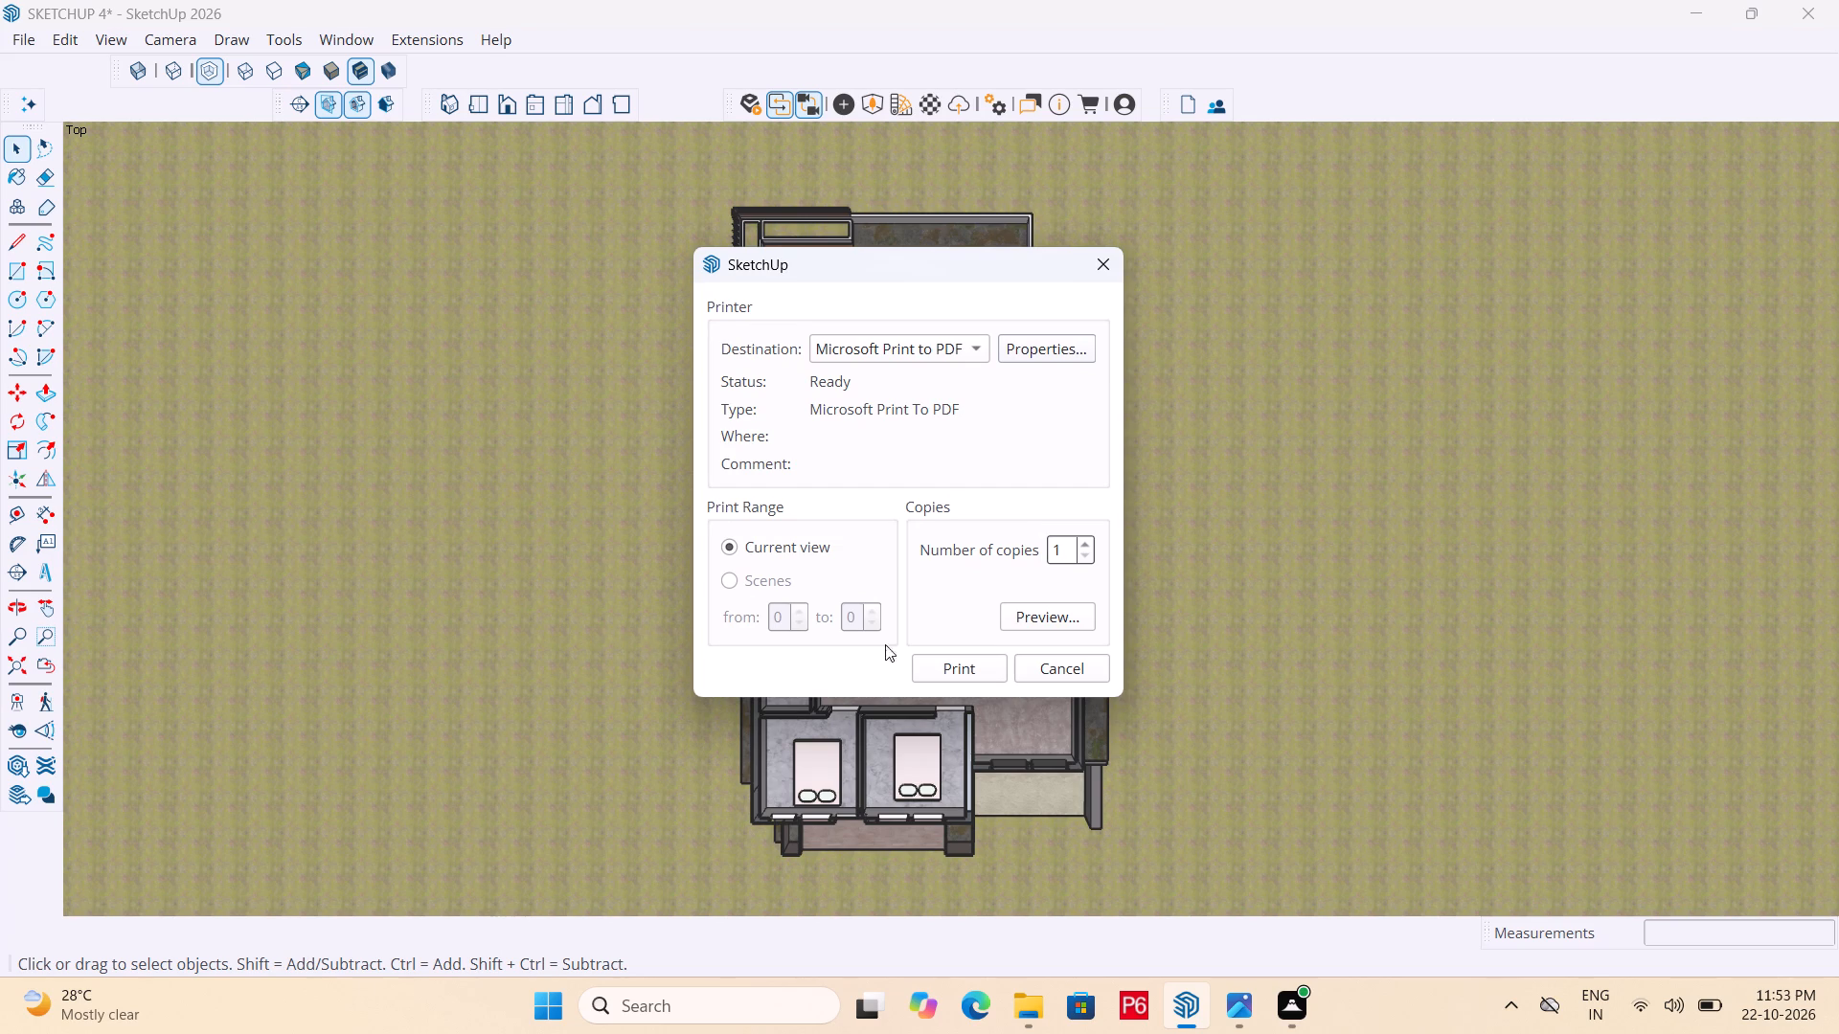
{"action": "left_click", "coordinate": [1015, 618]}
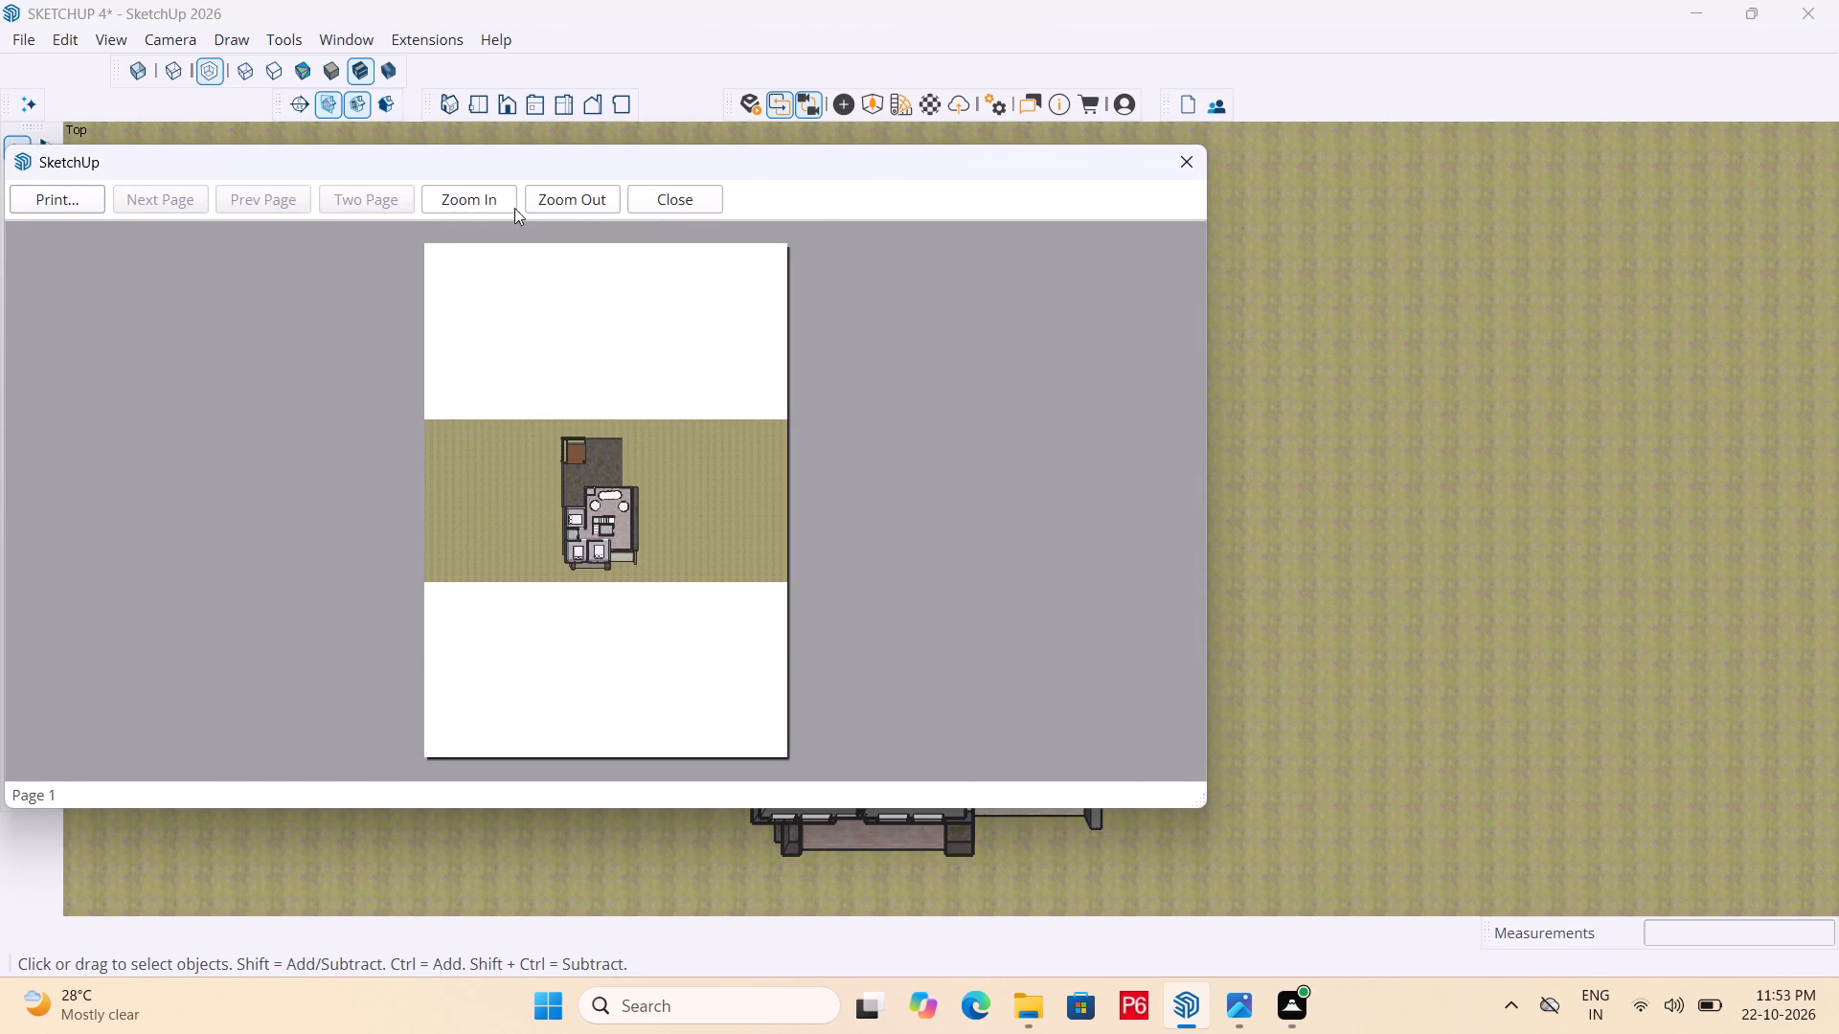
{"action": "triple_click", "coordinate": [472, 197]}
{"action": "triple_click", "coordinate": [472, 197]}
{"action": "triple_click", "coordinate": [472, 197]}
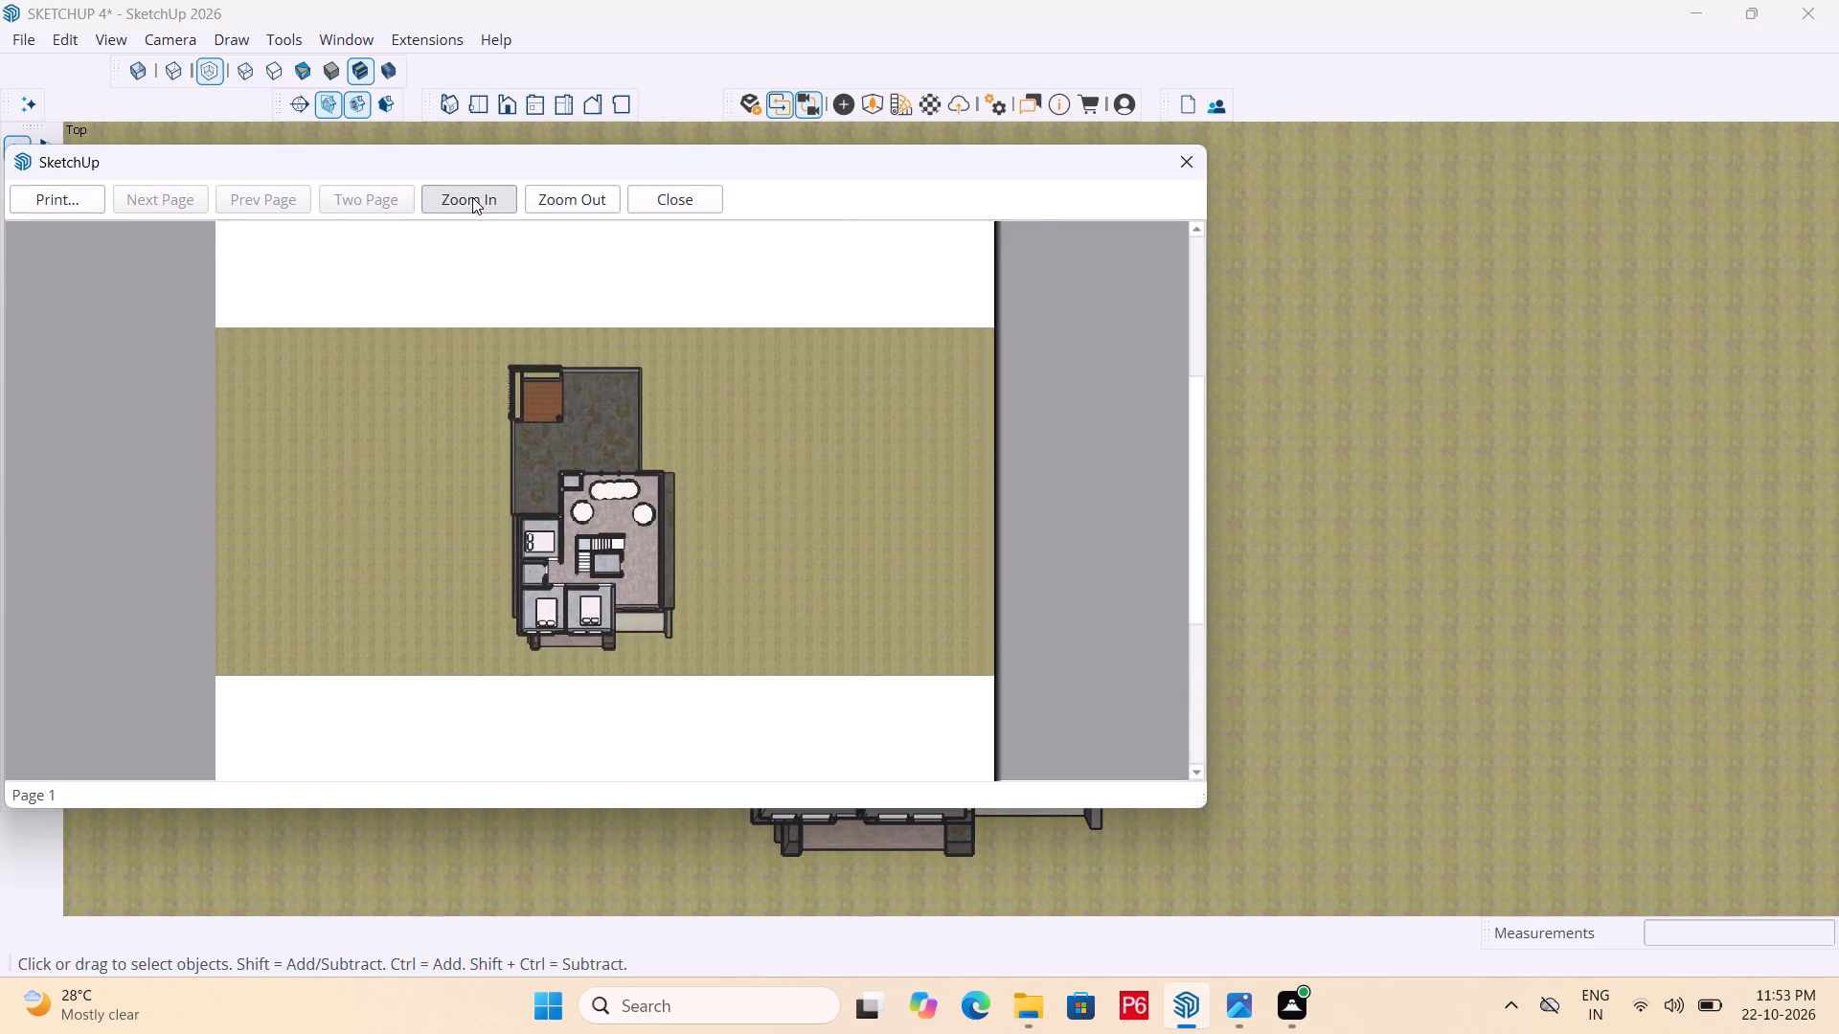
{"action": "triple_click", "coordinate": [472, 197]}
{"action": "triple_click", "coordinate": [472, 197]}
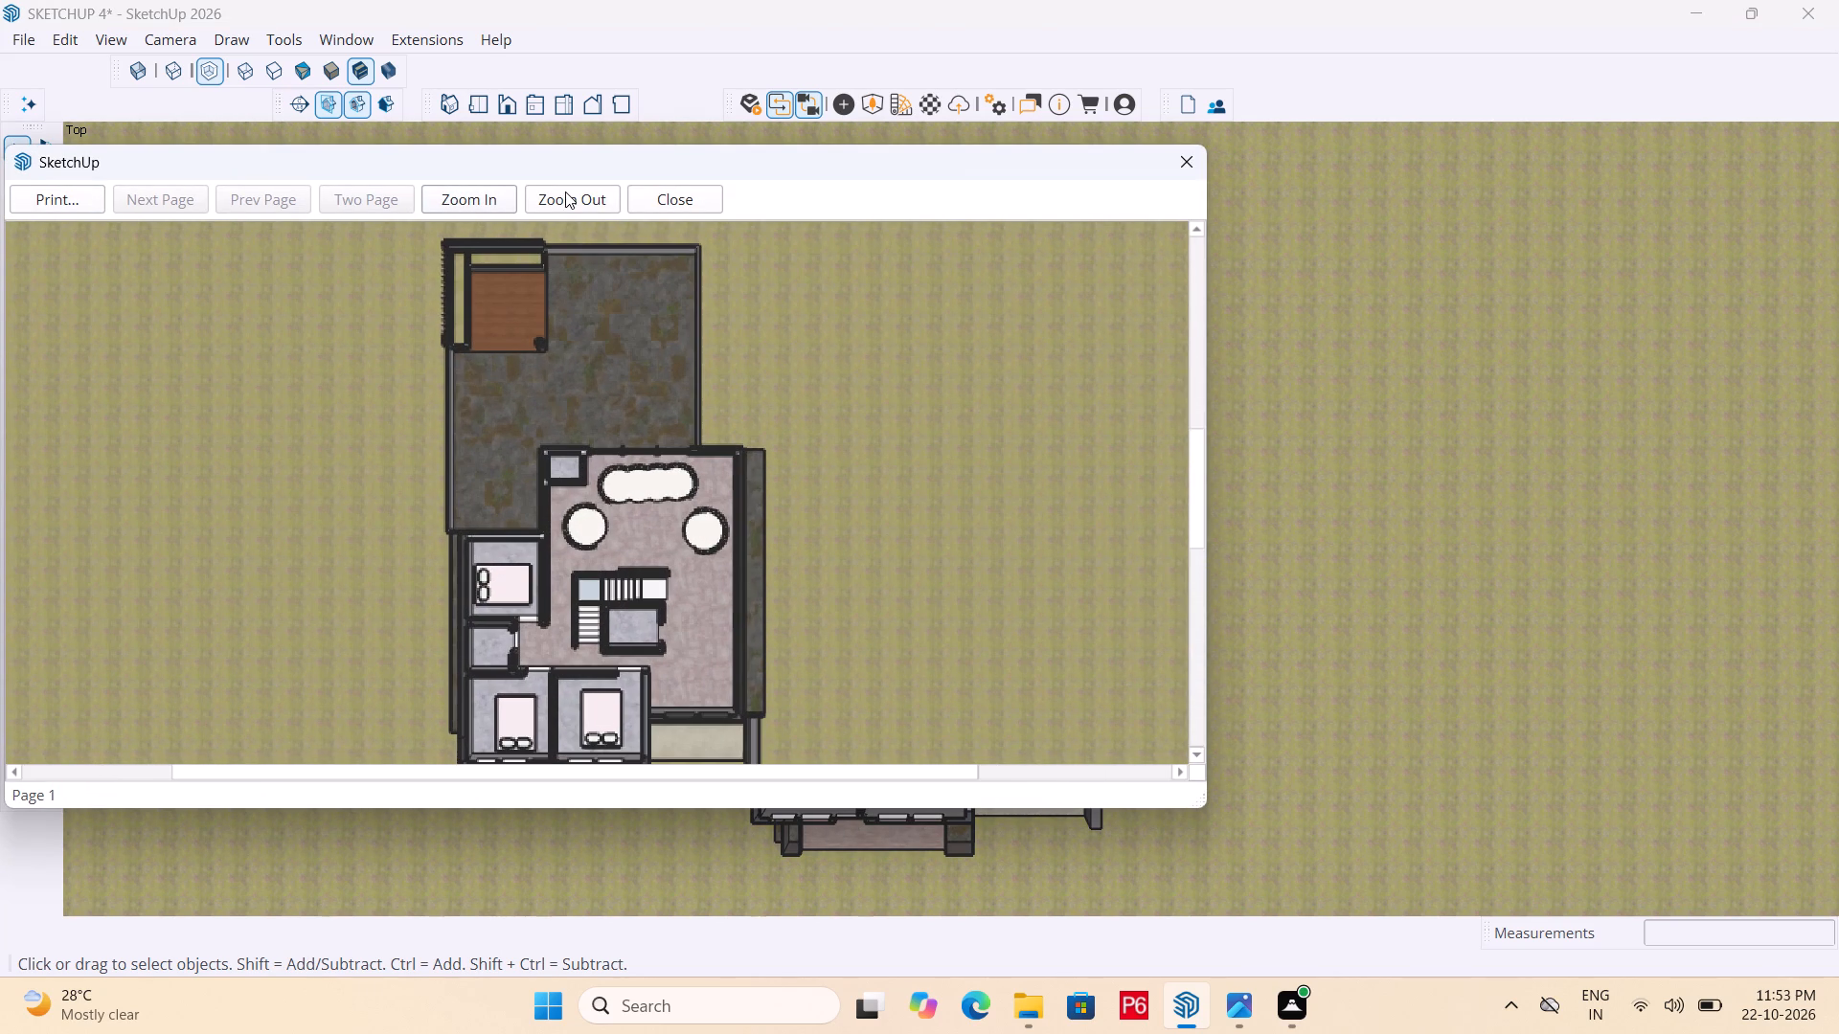
{"action": "left_click", "coordinate": [565, 191]}
{"action": "left_click", "coordinate": [565, 191]}
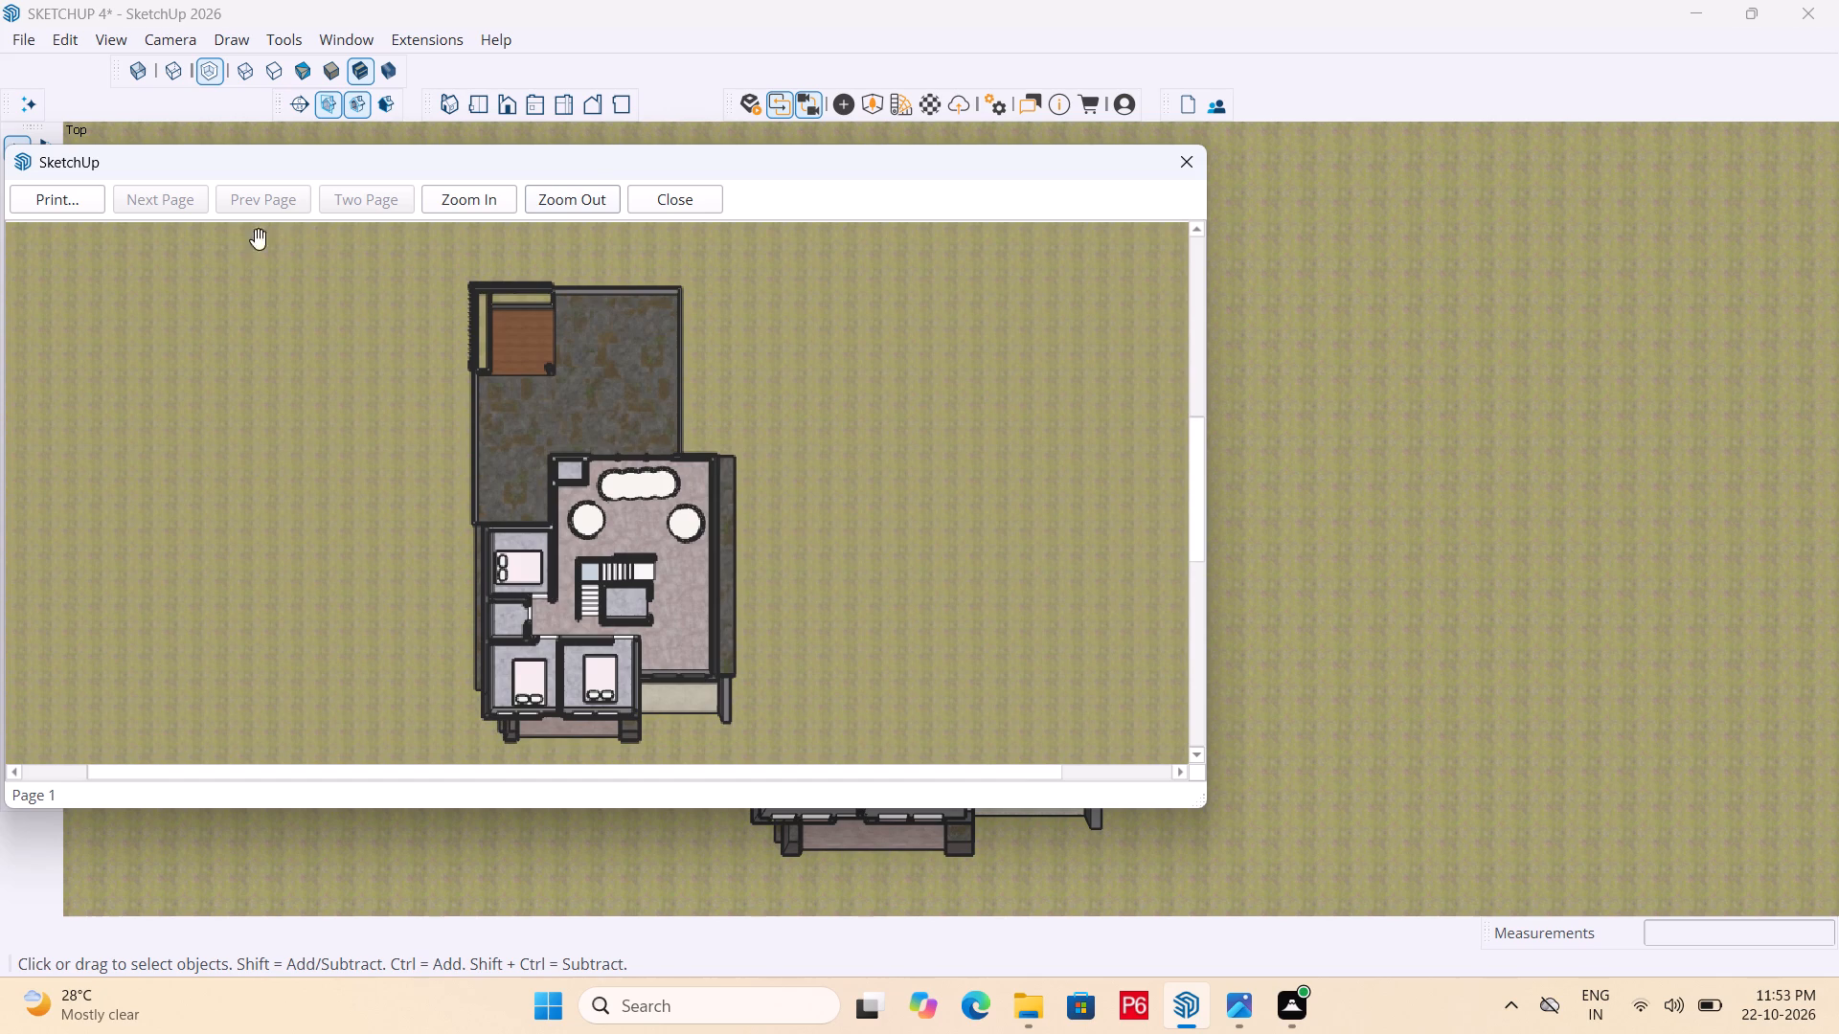
Print the upper-floor top view to a PDF named SKETCHUP 4 SF PDF in the Desktop cad folder.
{"action": "left_click", "coordinate": [83, 210]}
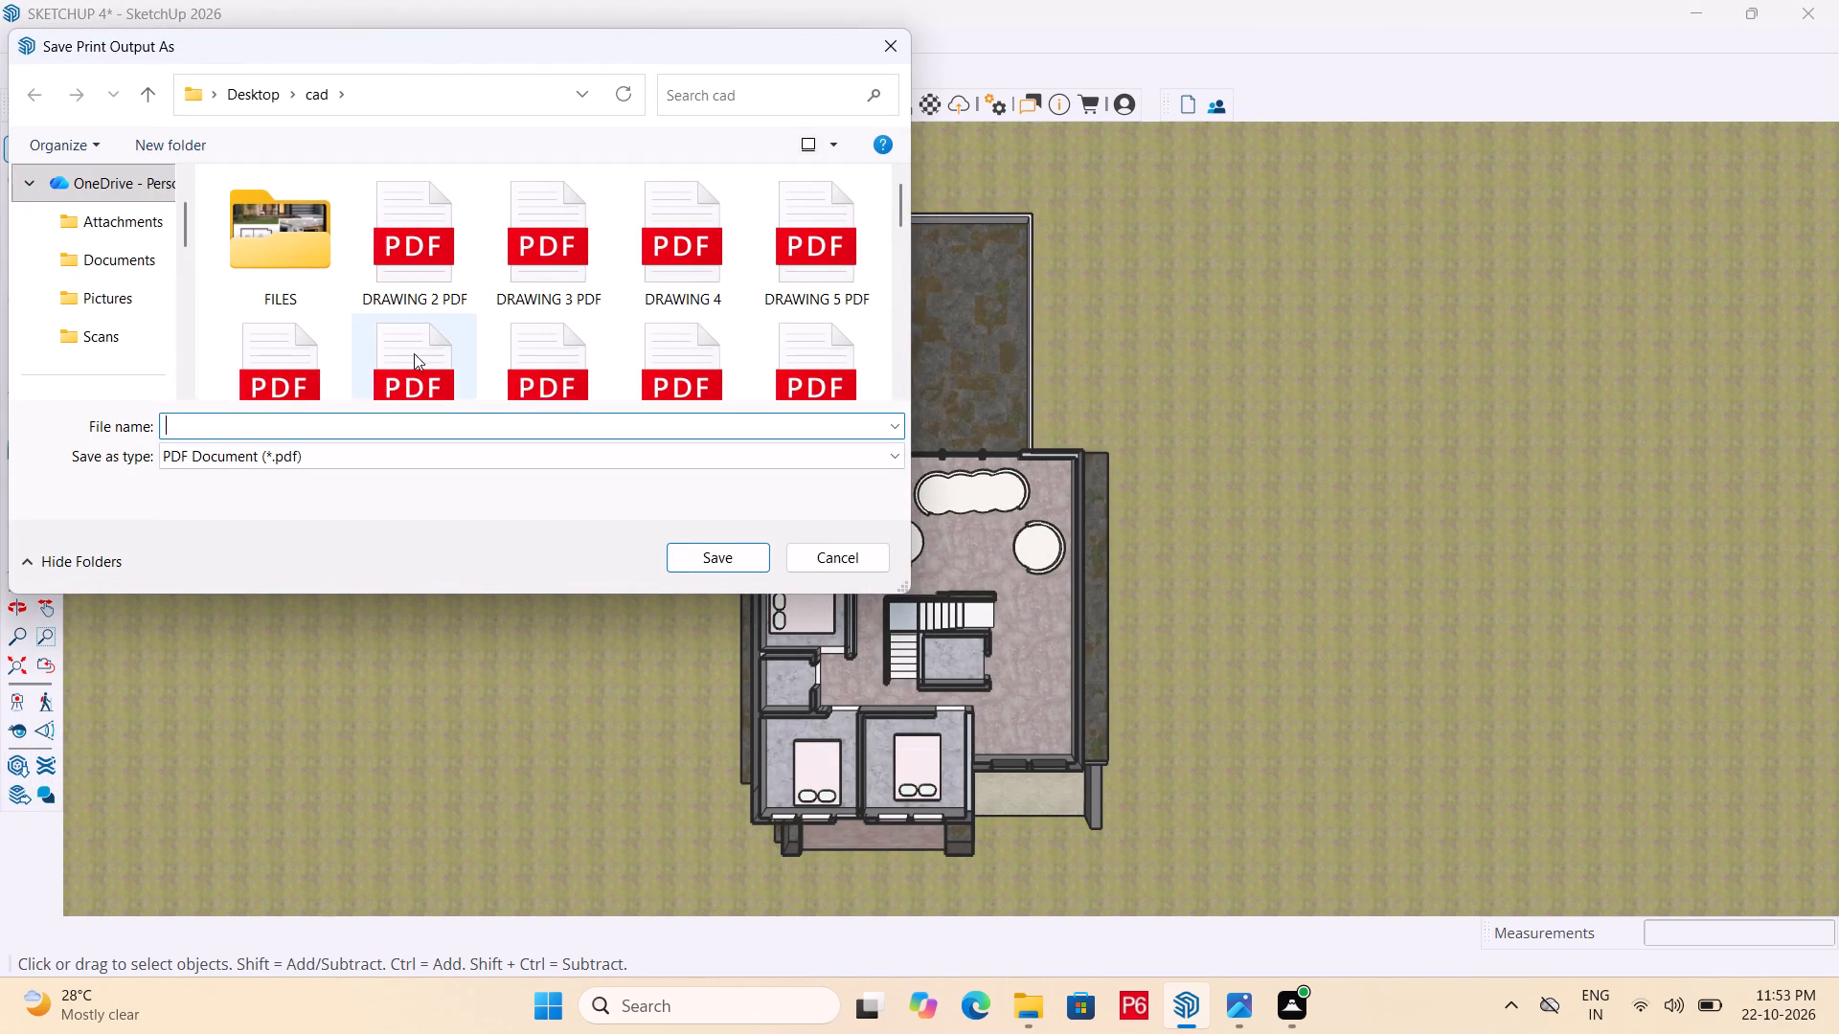
{"action": "scroll", "coordinate": [139, 326], "scroll_direction": "down", "scroll_amount": 4}
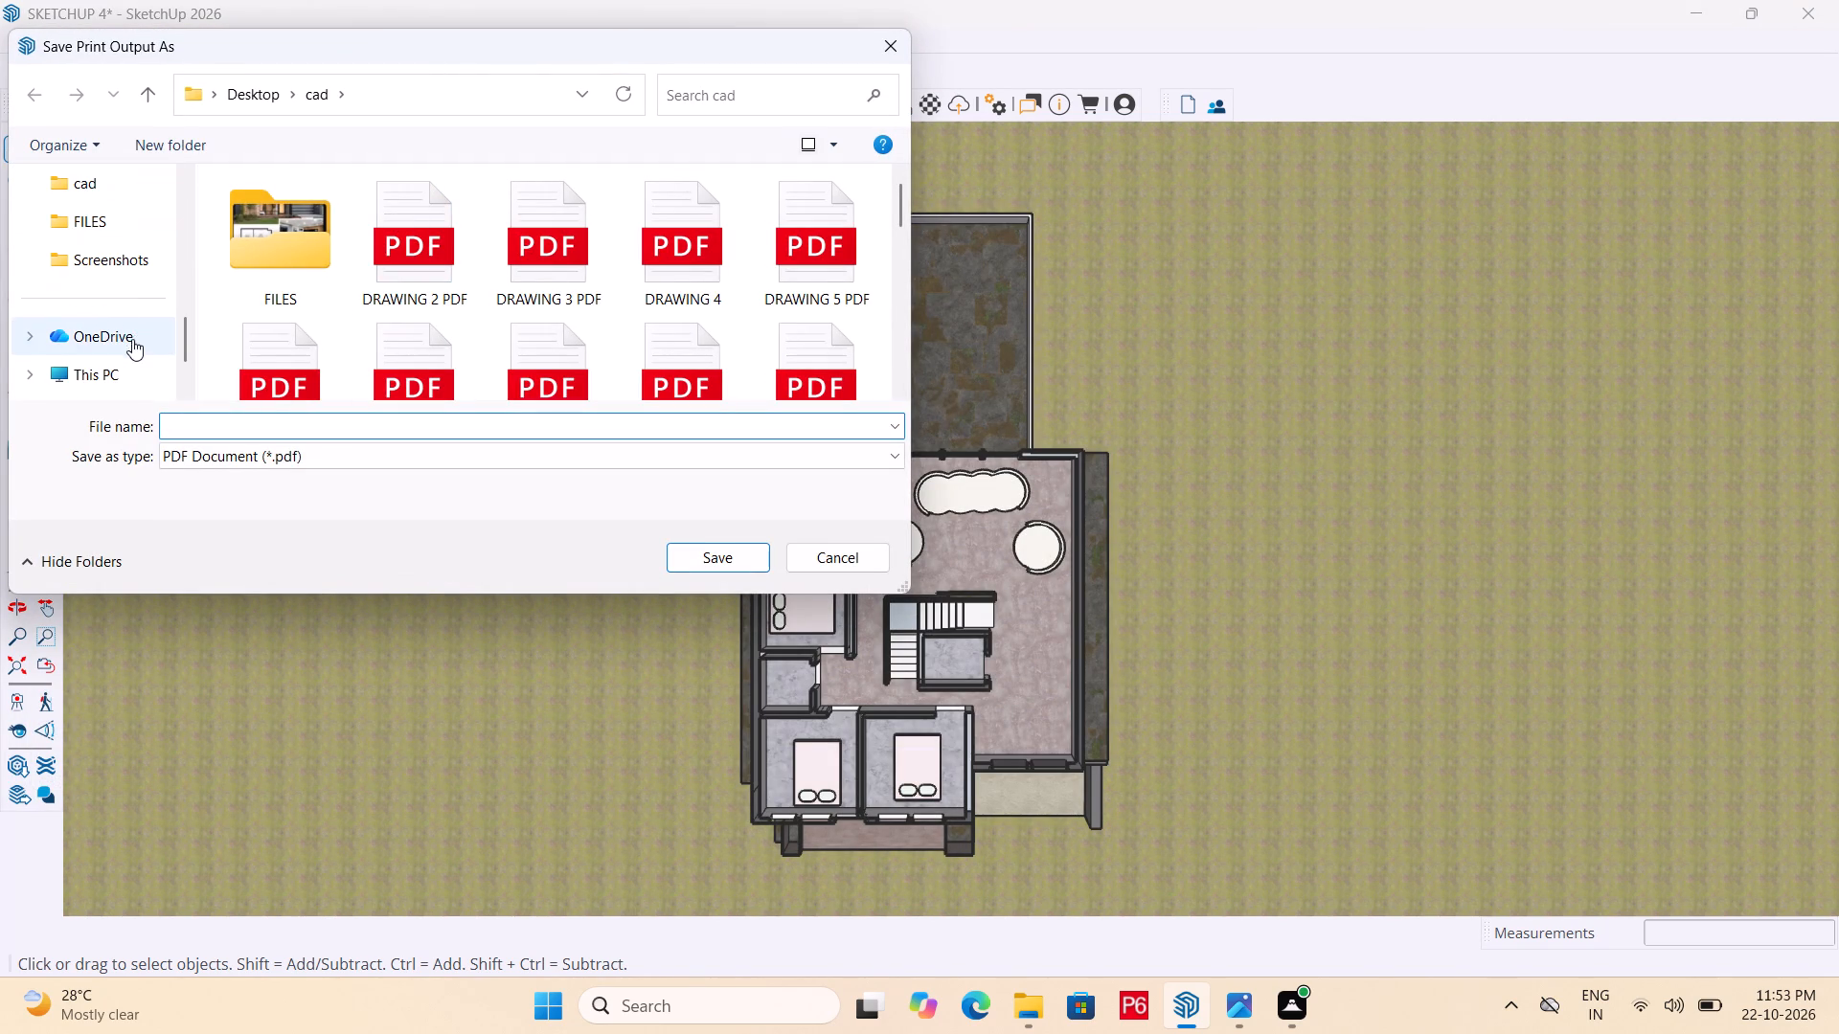
{"action": "double_click", "coordinate": [125, 193]}
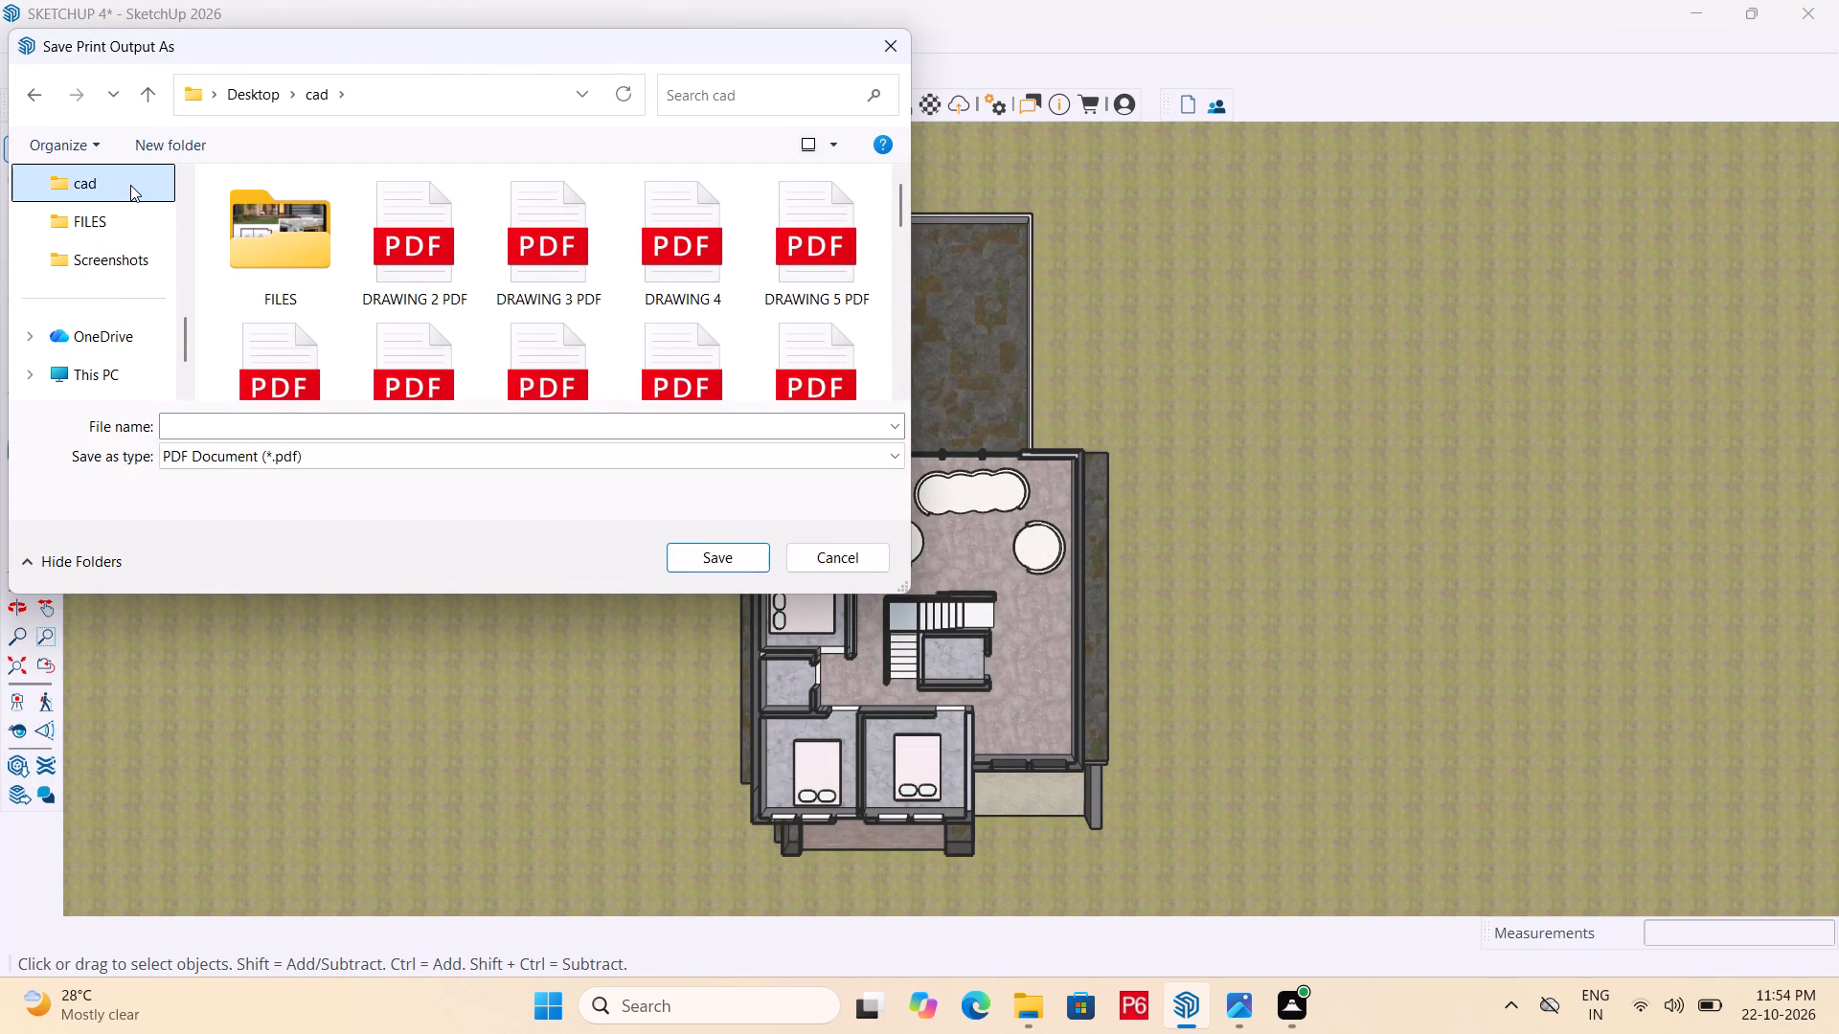
{"action": "double_click", "coordinate": [130, 185]}
{"action": "scroll", "coordinate": [462, 315], "scroll_direction": "down", "scroll_amount": 3}
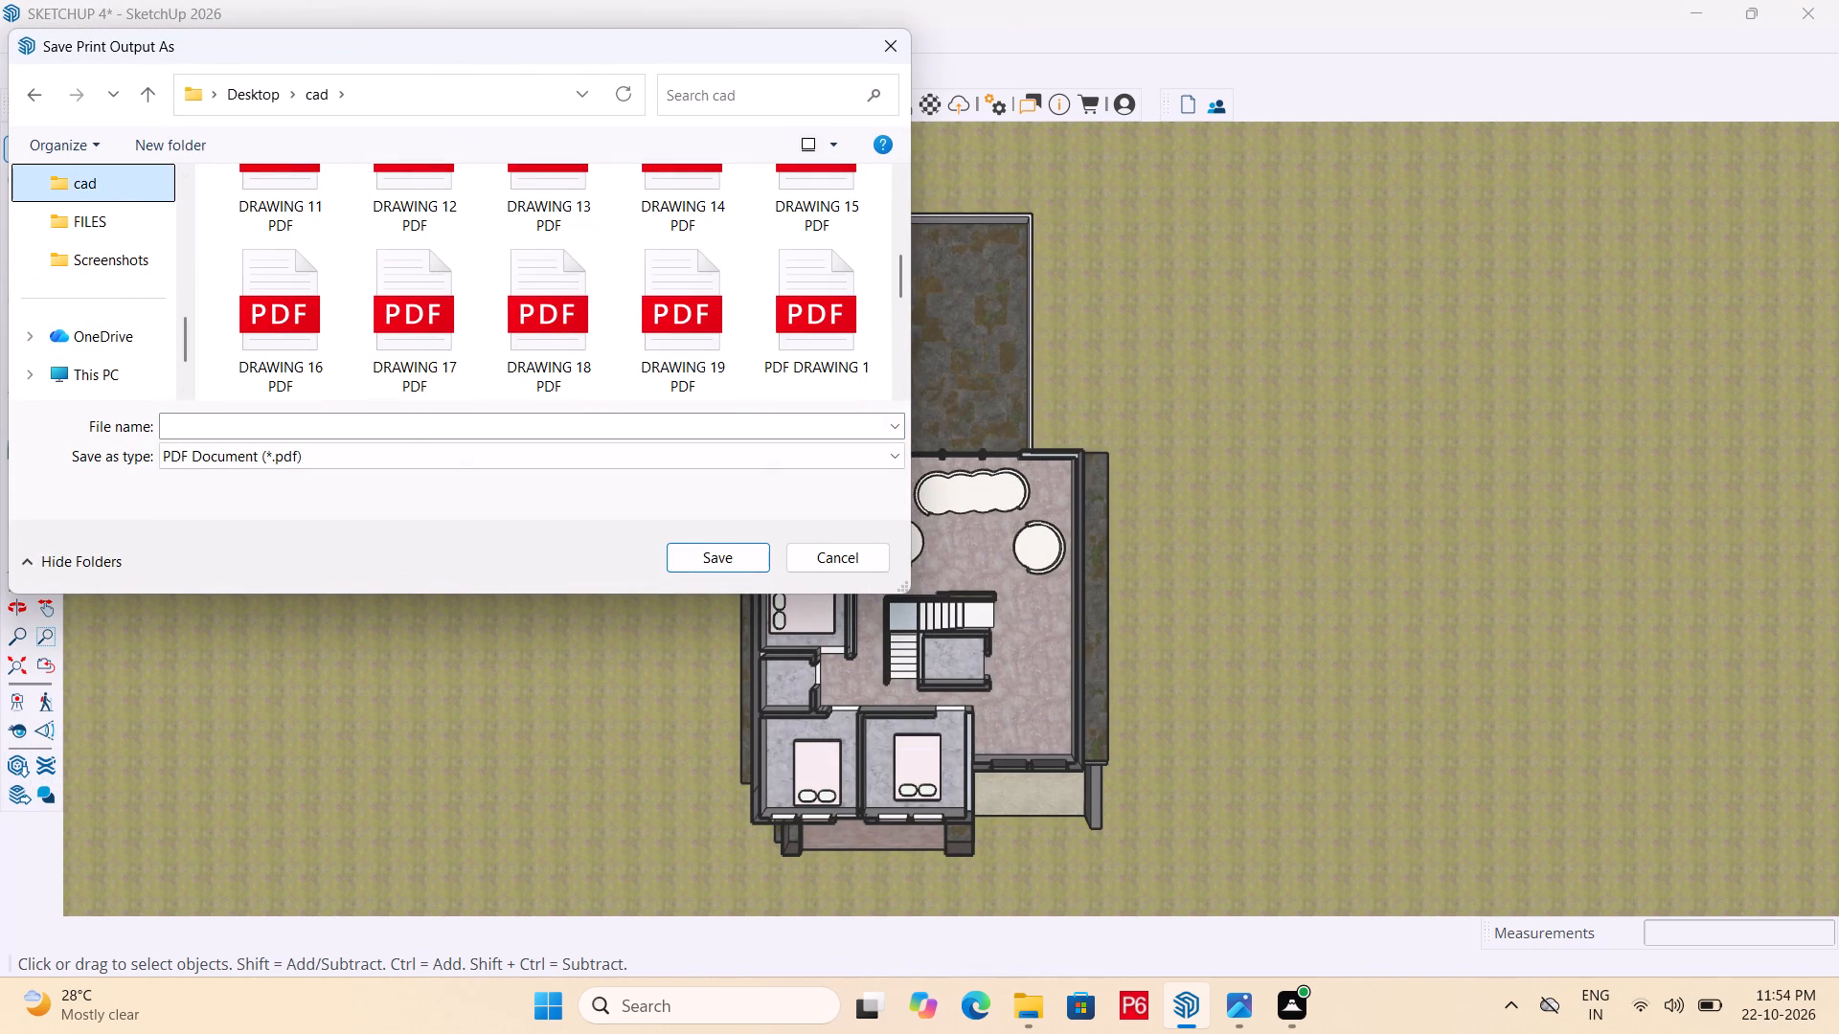
{"action": "left_click", "coordinate": [394, 434]}
{"action": "type", "text": "SKET"}
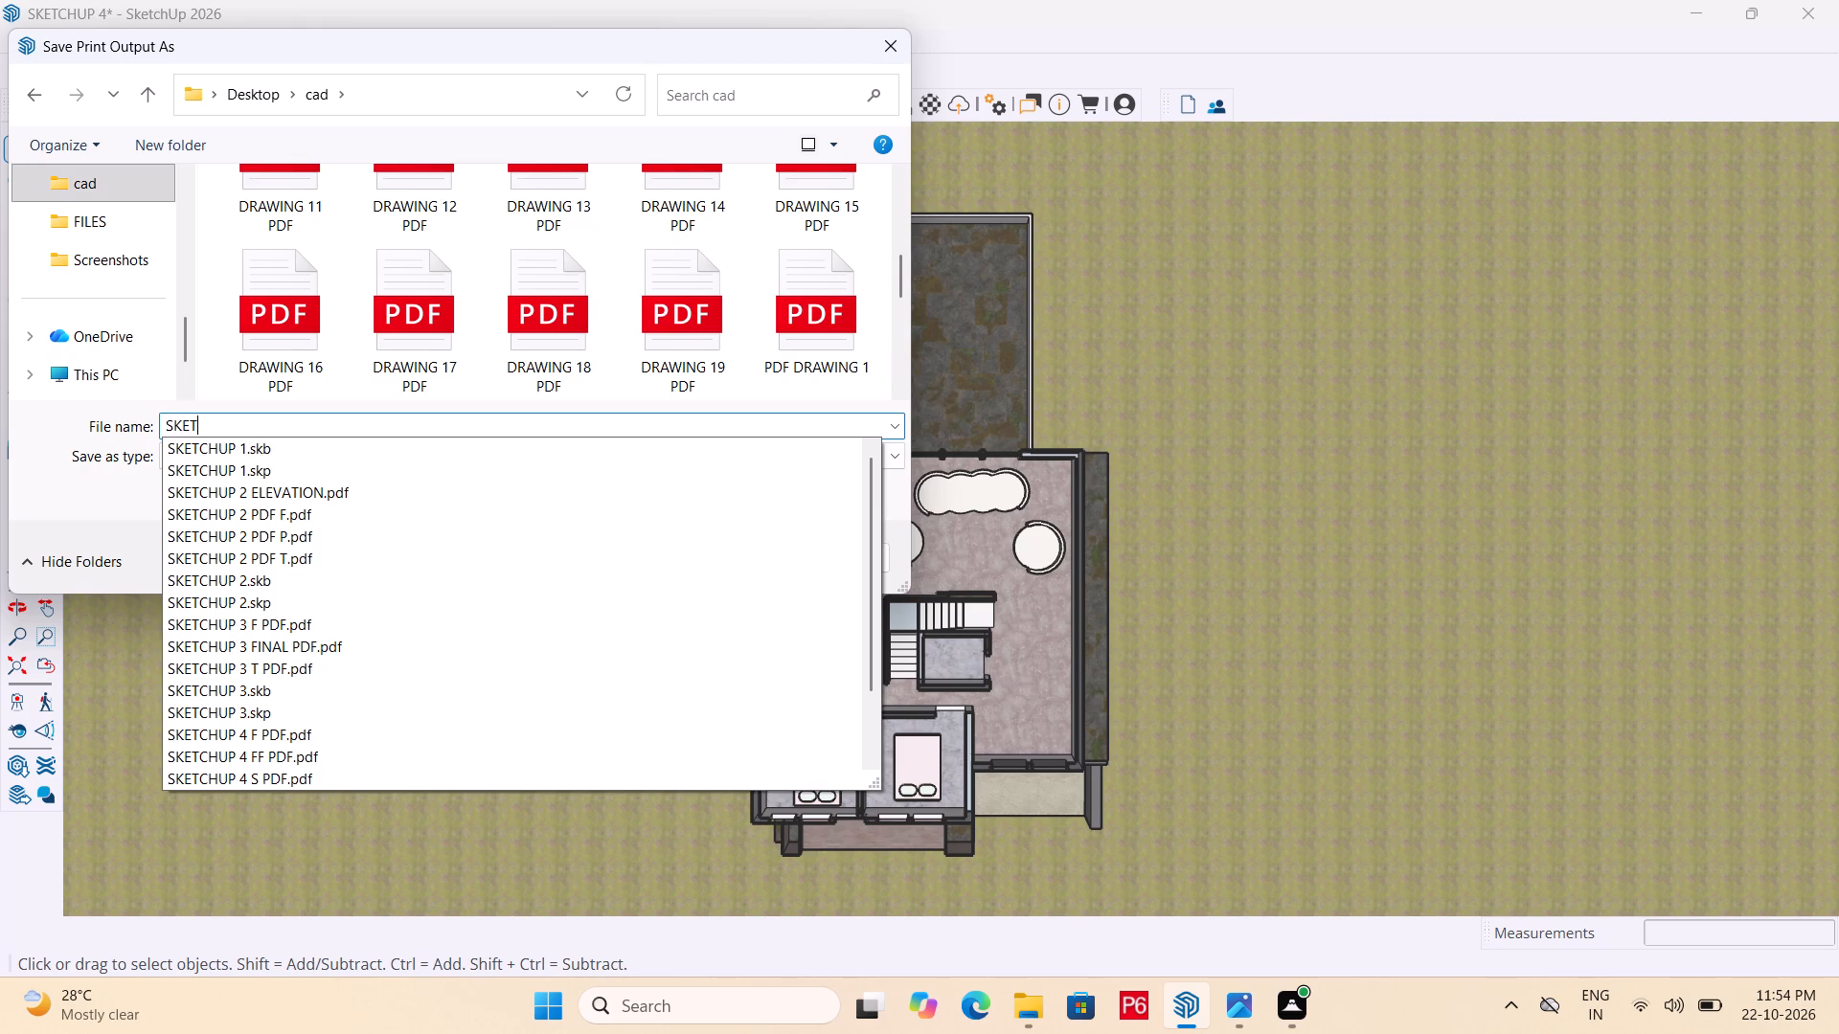
{"action": "type", "text": "CHUP"}
{"action": "key", "text": "space"}
{"action": "type", "text": "4"}
{"action": "key", "text": "space"}
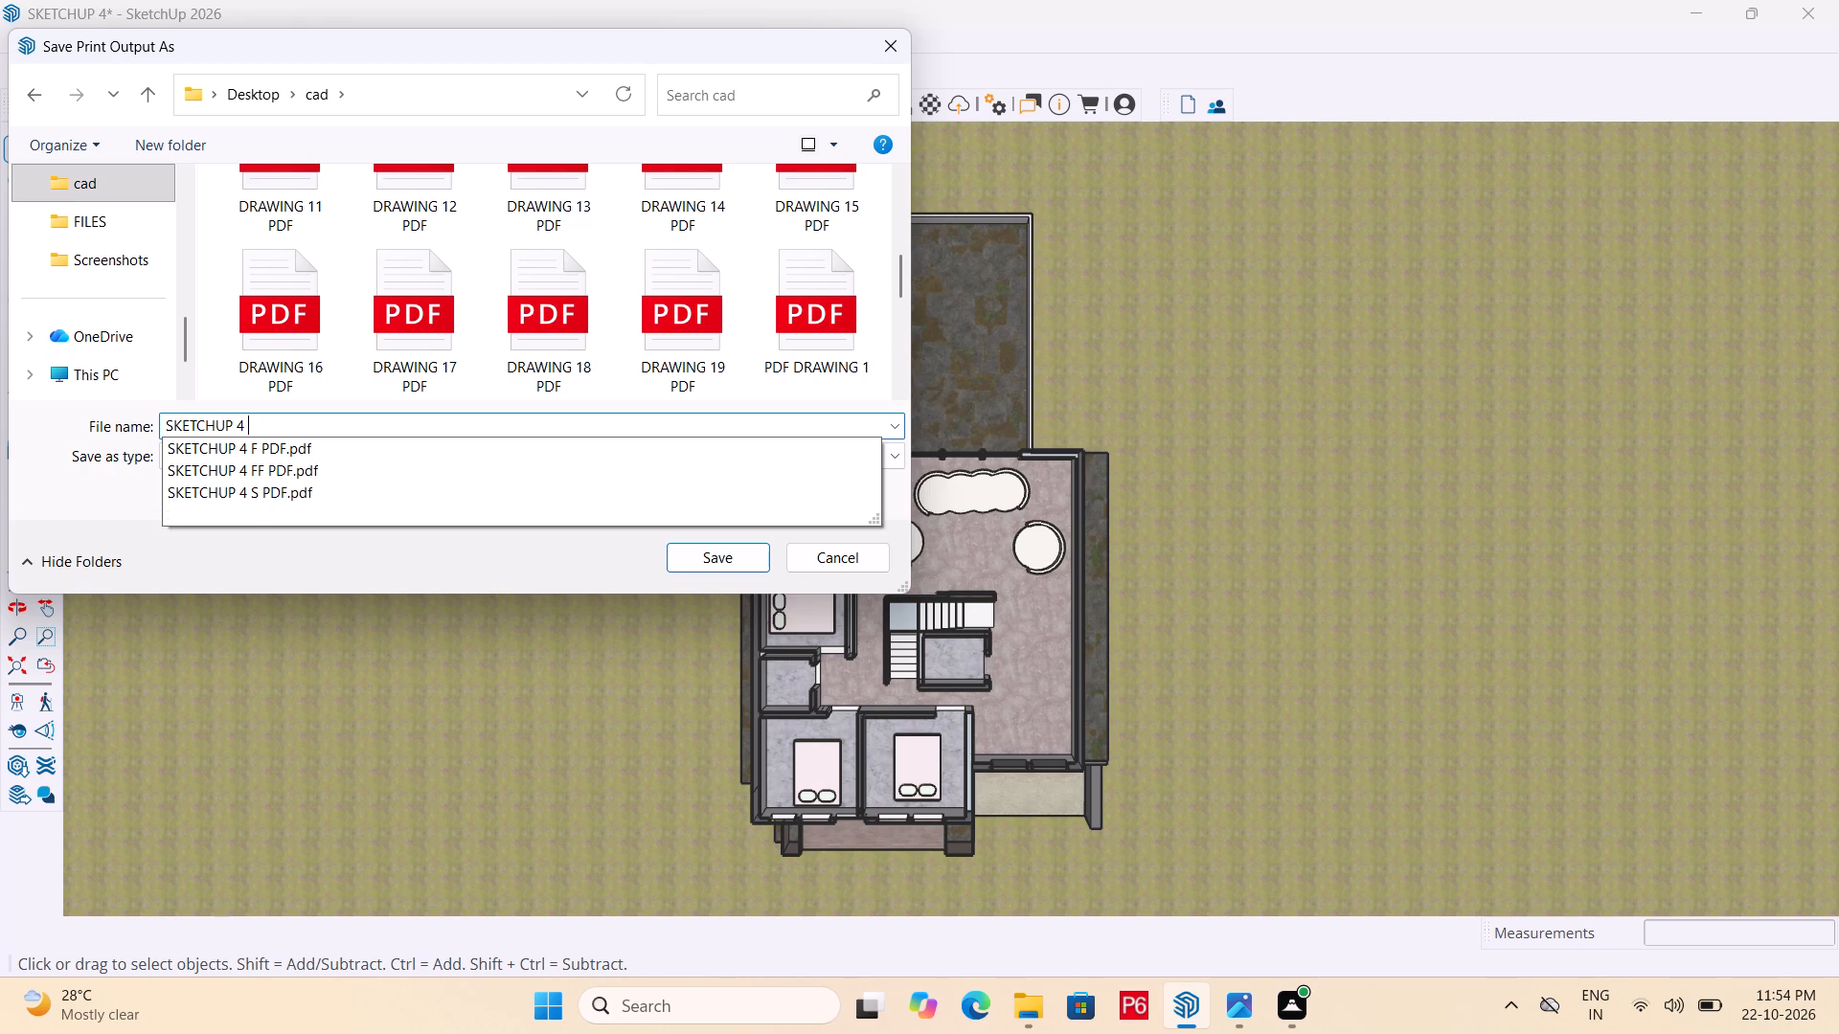
{"action": "type", "text": "SF"}
{"action": "key", "text": "space"}
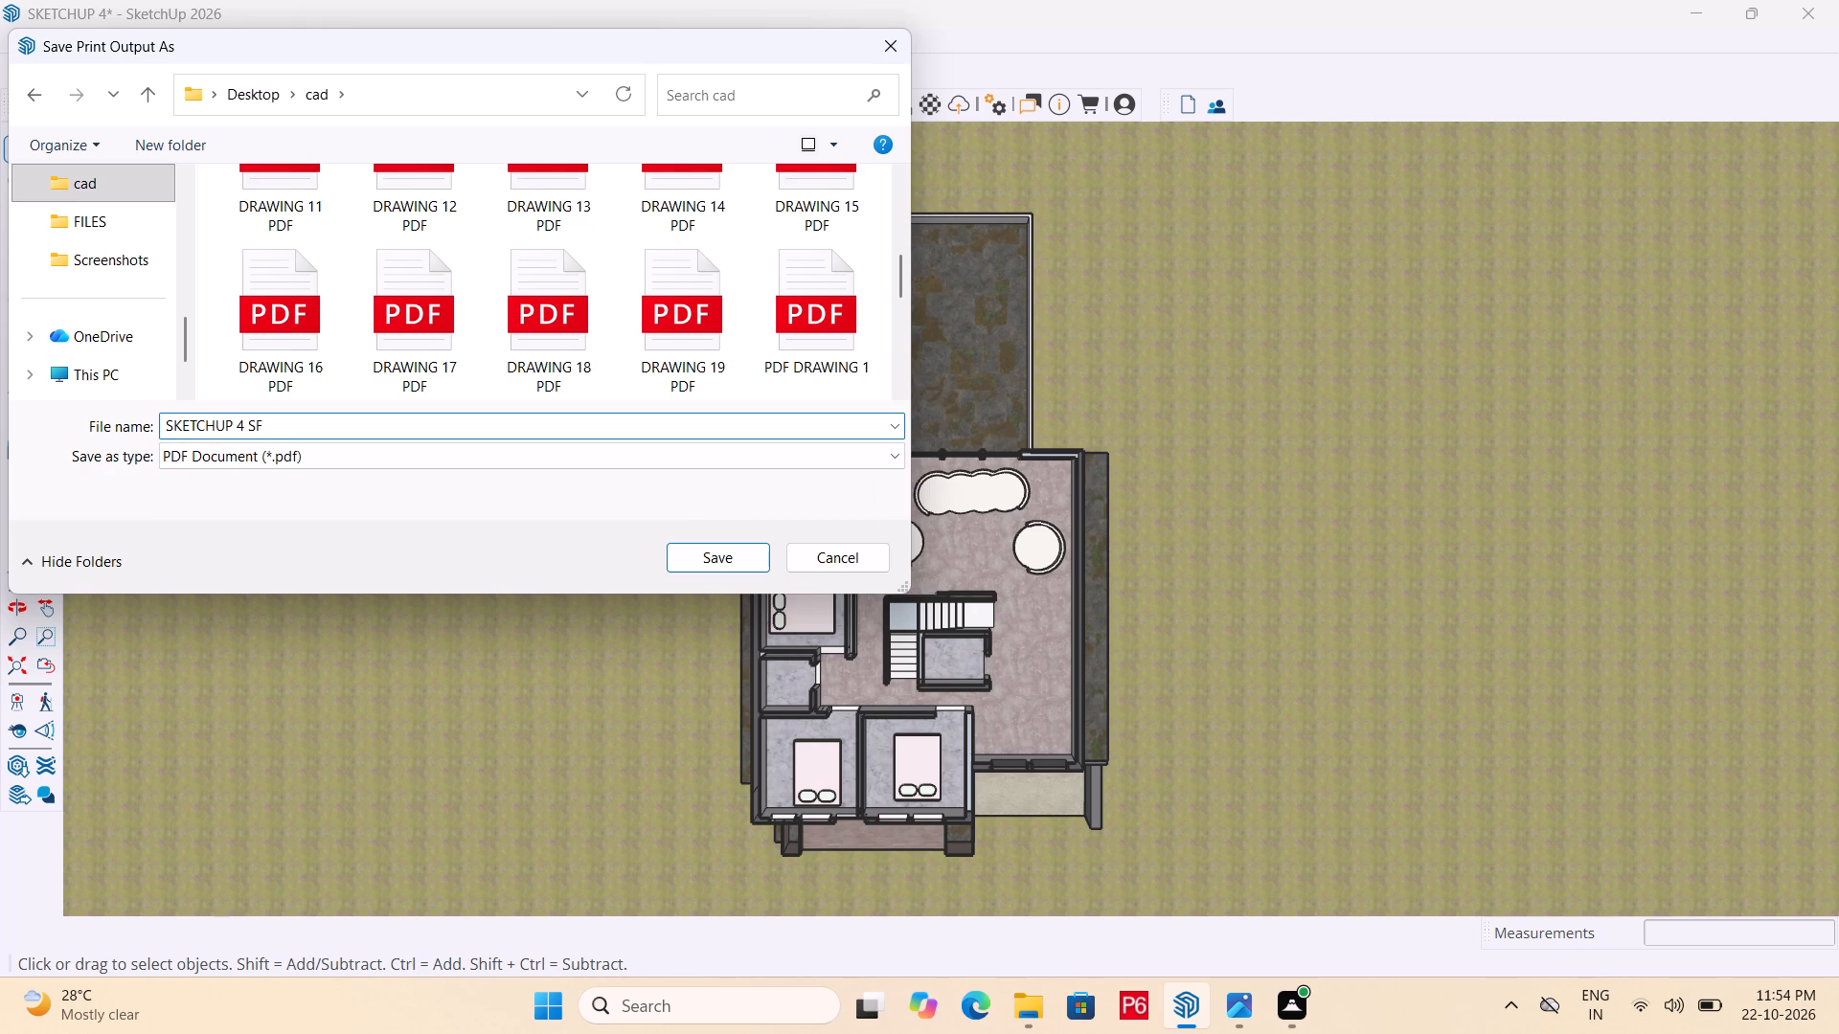
{"action": "type", "text": "PDF"}
{"action": "left_click", "coordinate": [750, 560]}
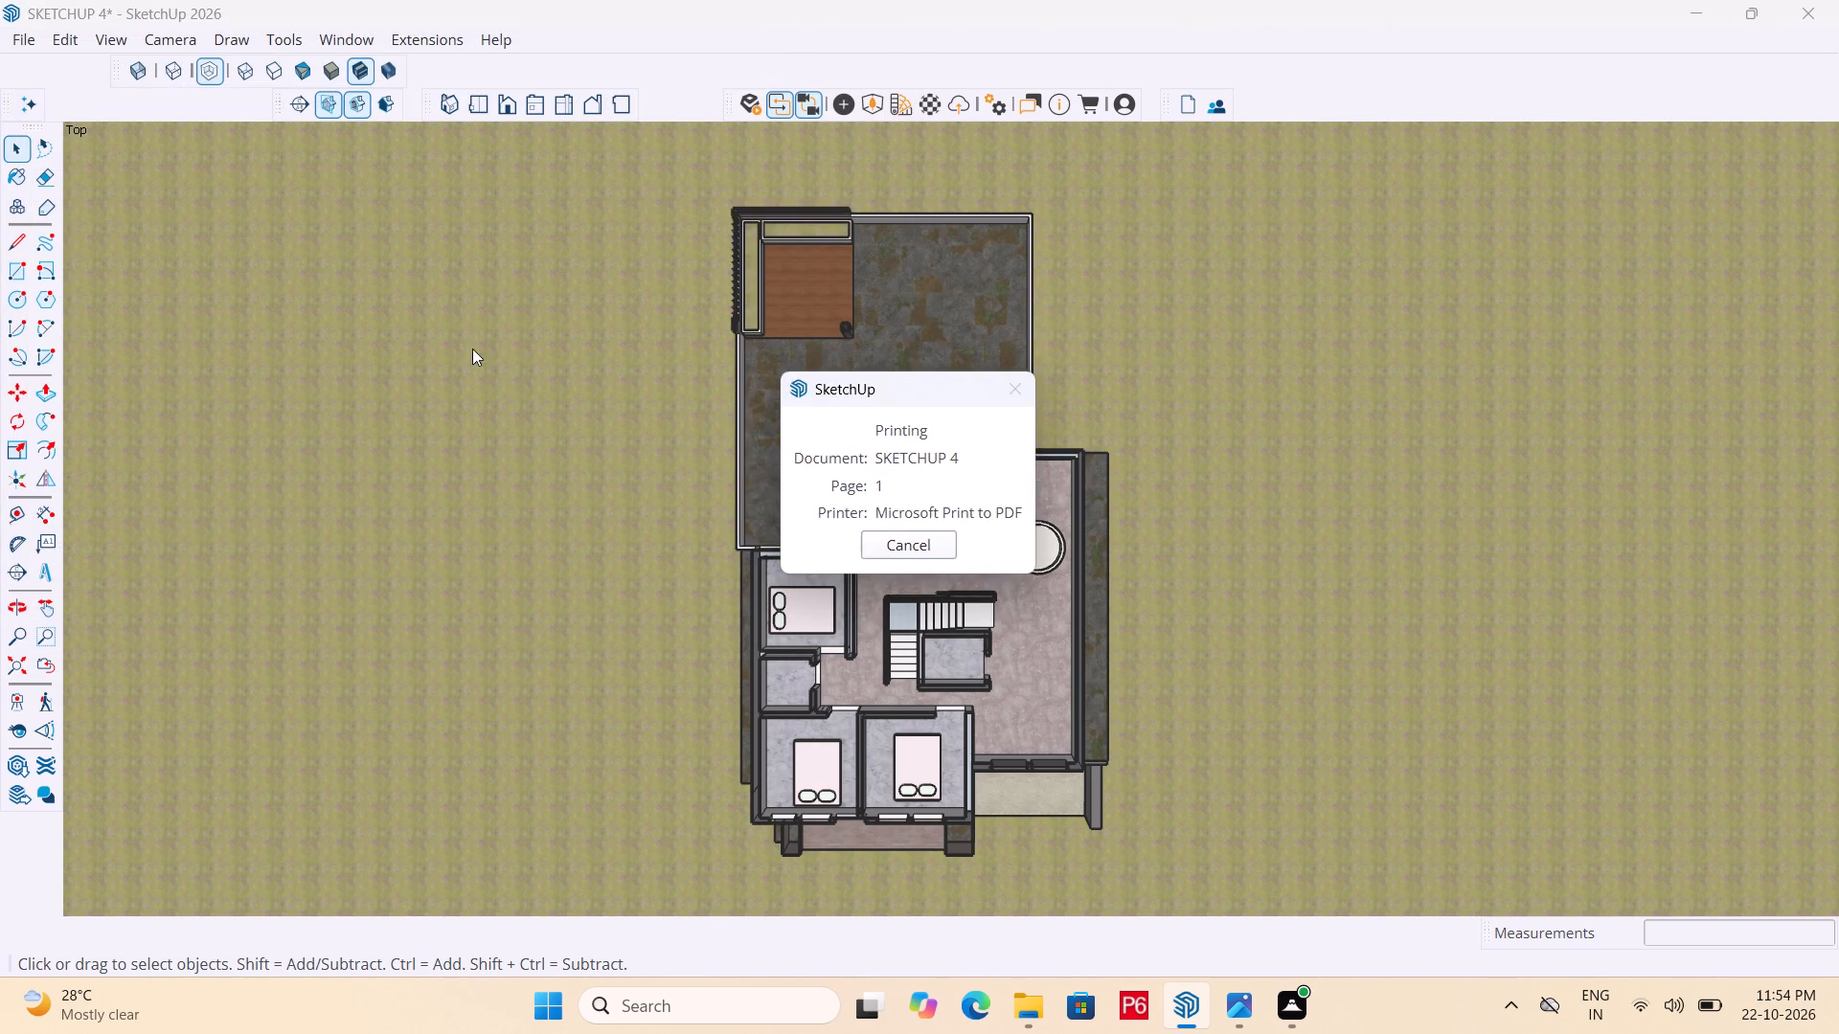